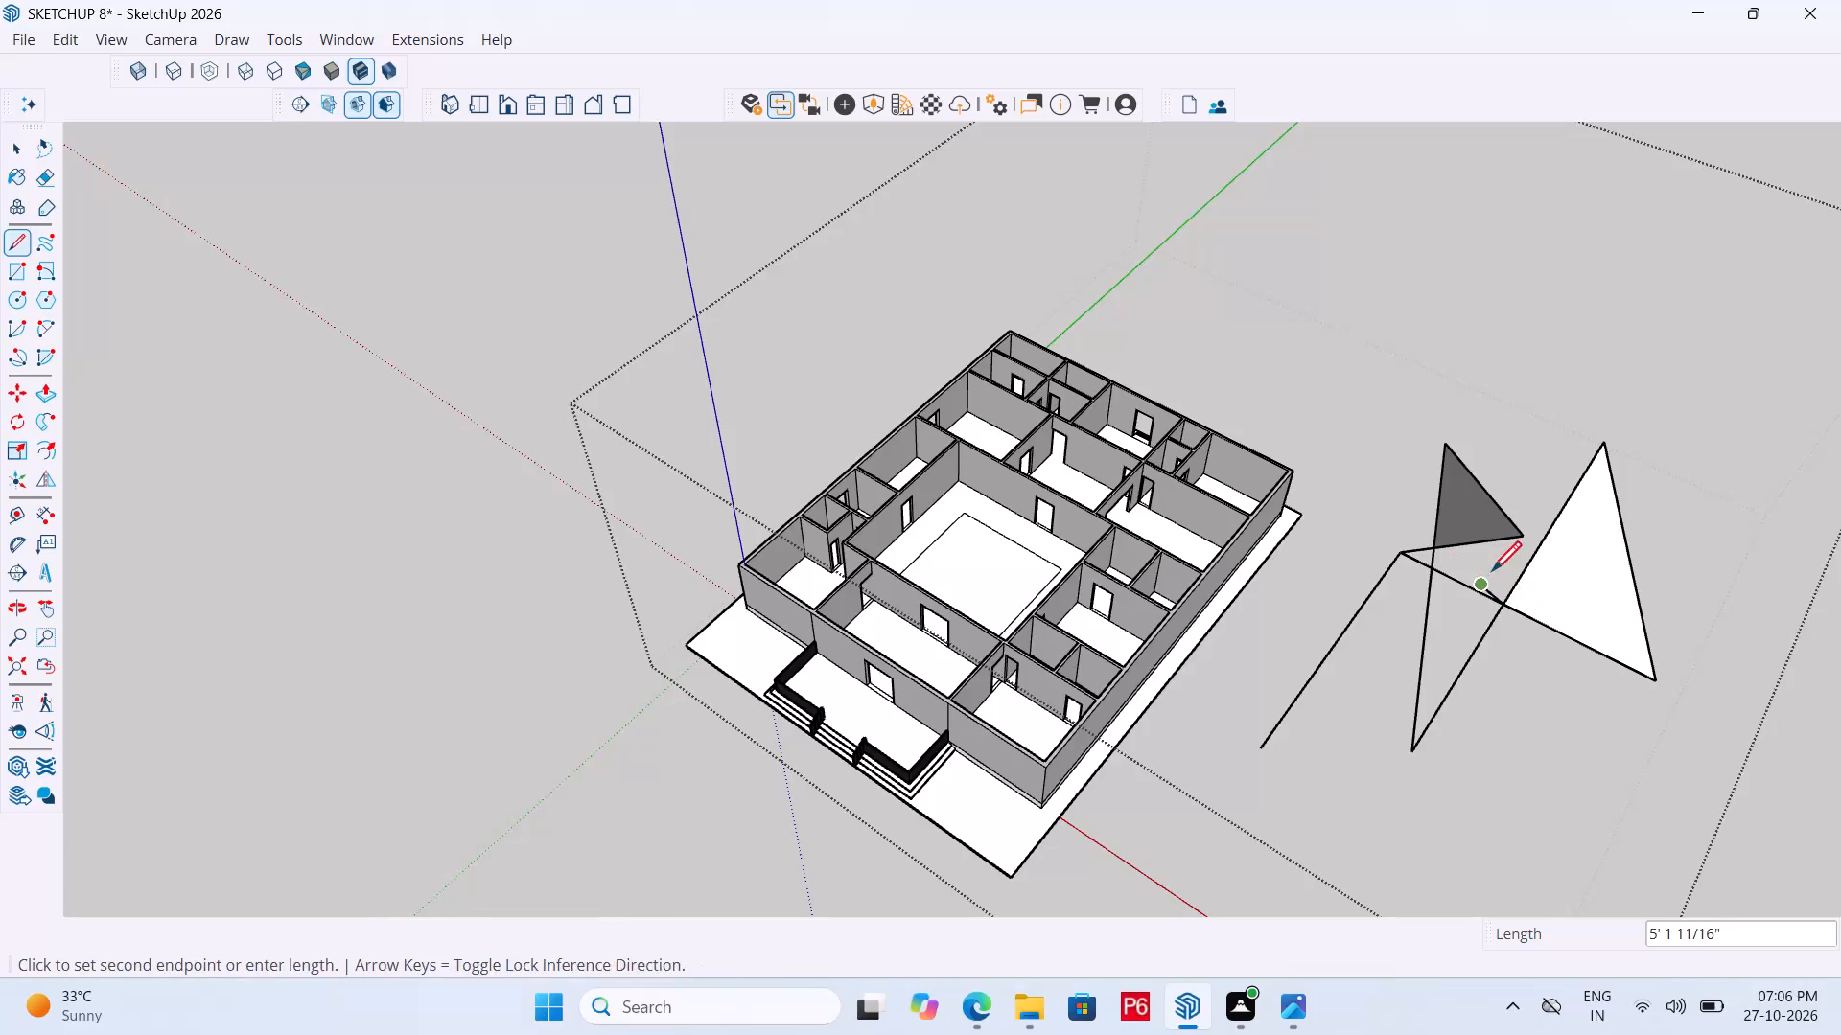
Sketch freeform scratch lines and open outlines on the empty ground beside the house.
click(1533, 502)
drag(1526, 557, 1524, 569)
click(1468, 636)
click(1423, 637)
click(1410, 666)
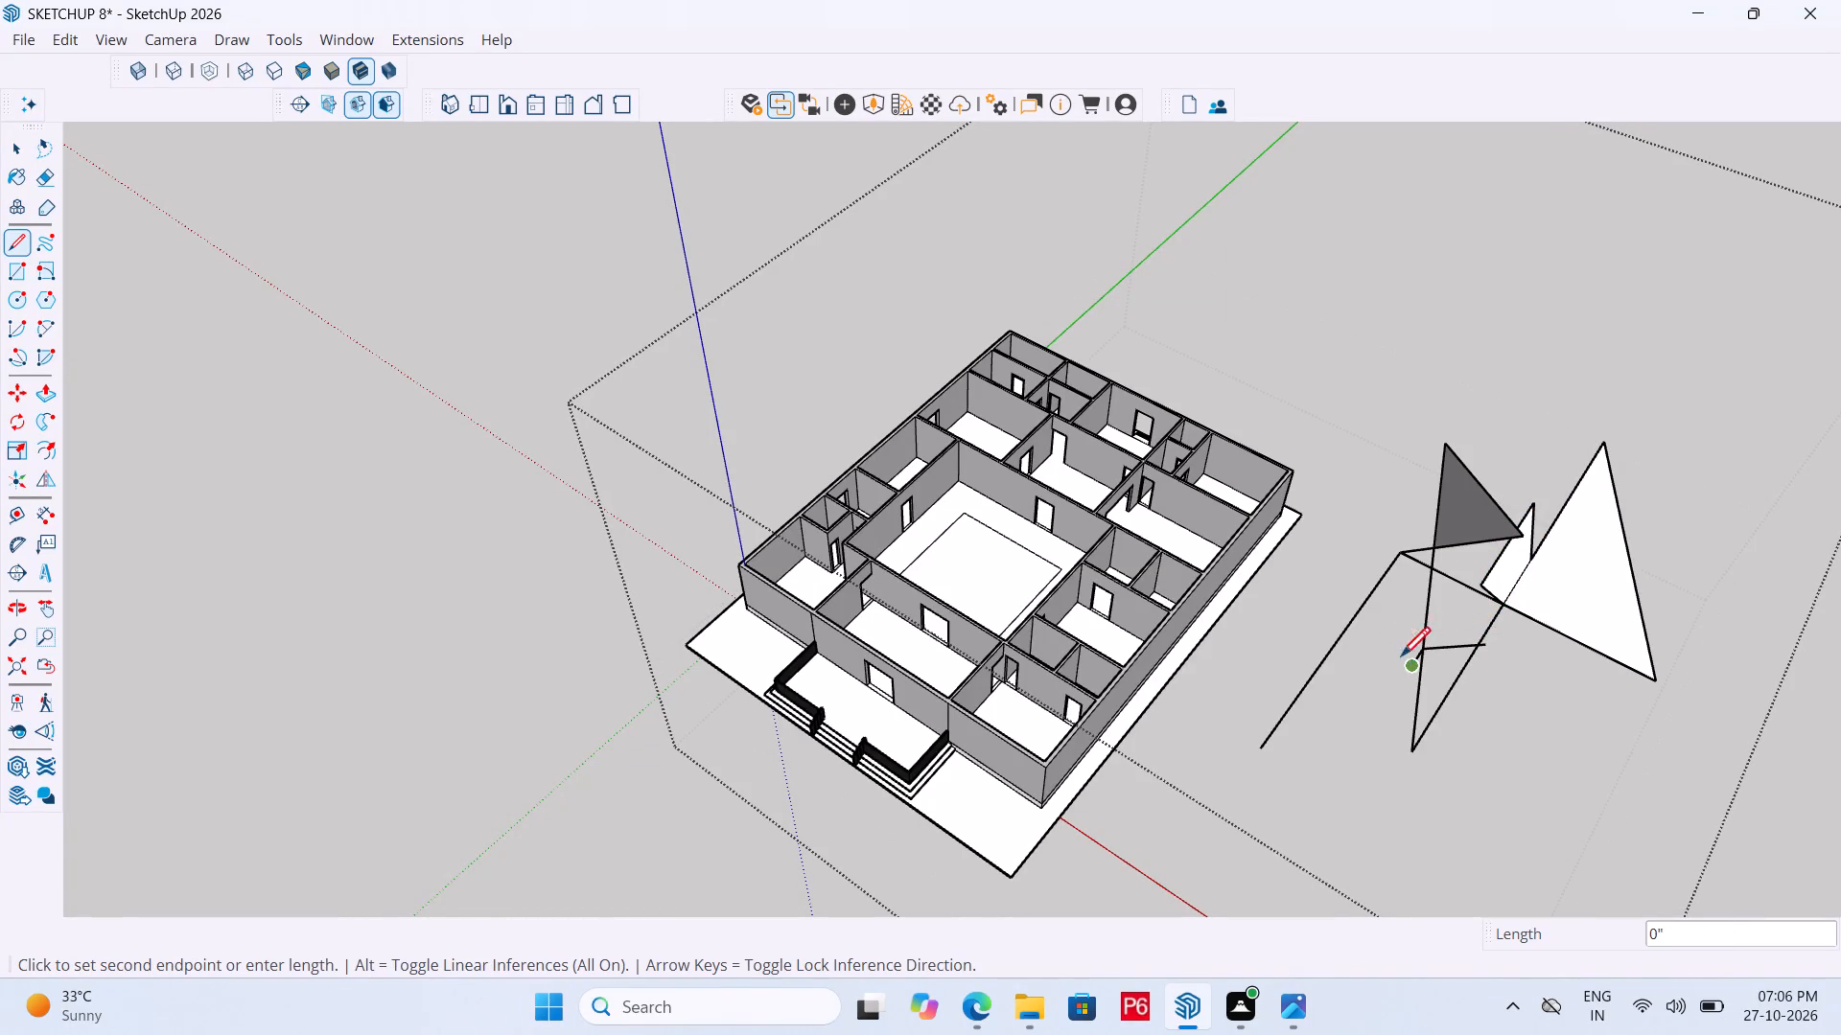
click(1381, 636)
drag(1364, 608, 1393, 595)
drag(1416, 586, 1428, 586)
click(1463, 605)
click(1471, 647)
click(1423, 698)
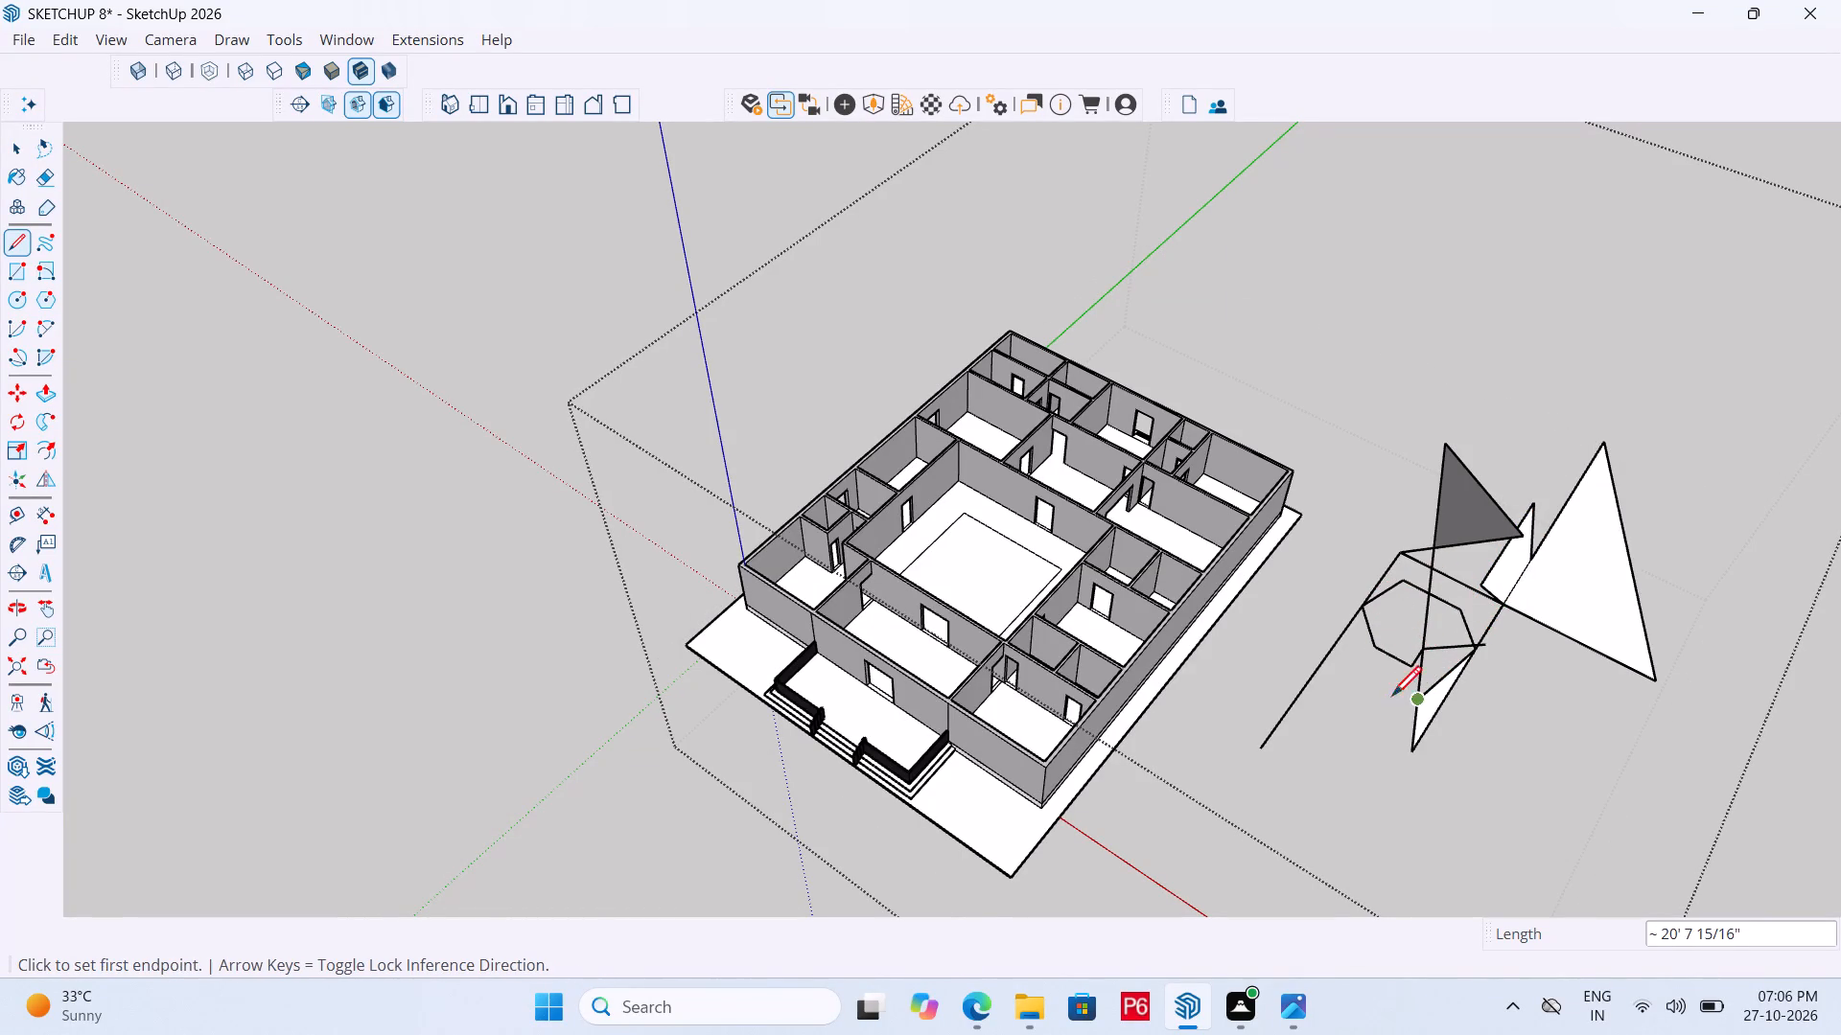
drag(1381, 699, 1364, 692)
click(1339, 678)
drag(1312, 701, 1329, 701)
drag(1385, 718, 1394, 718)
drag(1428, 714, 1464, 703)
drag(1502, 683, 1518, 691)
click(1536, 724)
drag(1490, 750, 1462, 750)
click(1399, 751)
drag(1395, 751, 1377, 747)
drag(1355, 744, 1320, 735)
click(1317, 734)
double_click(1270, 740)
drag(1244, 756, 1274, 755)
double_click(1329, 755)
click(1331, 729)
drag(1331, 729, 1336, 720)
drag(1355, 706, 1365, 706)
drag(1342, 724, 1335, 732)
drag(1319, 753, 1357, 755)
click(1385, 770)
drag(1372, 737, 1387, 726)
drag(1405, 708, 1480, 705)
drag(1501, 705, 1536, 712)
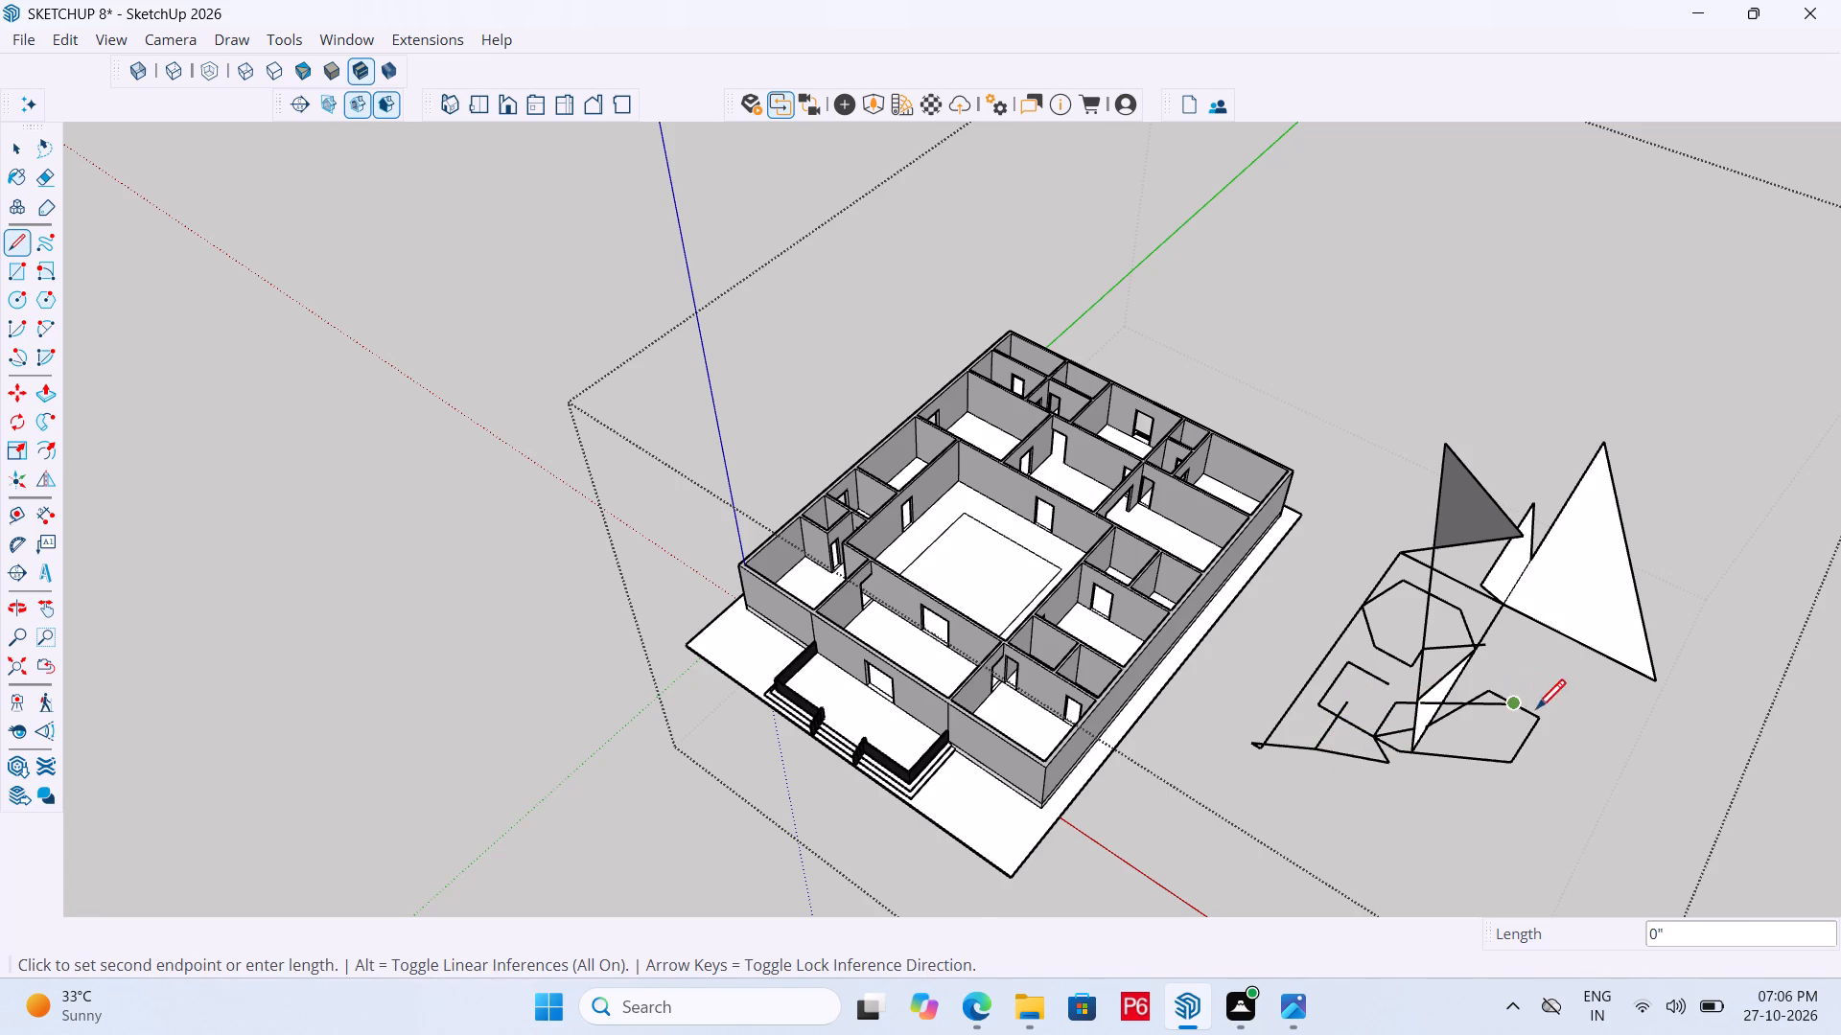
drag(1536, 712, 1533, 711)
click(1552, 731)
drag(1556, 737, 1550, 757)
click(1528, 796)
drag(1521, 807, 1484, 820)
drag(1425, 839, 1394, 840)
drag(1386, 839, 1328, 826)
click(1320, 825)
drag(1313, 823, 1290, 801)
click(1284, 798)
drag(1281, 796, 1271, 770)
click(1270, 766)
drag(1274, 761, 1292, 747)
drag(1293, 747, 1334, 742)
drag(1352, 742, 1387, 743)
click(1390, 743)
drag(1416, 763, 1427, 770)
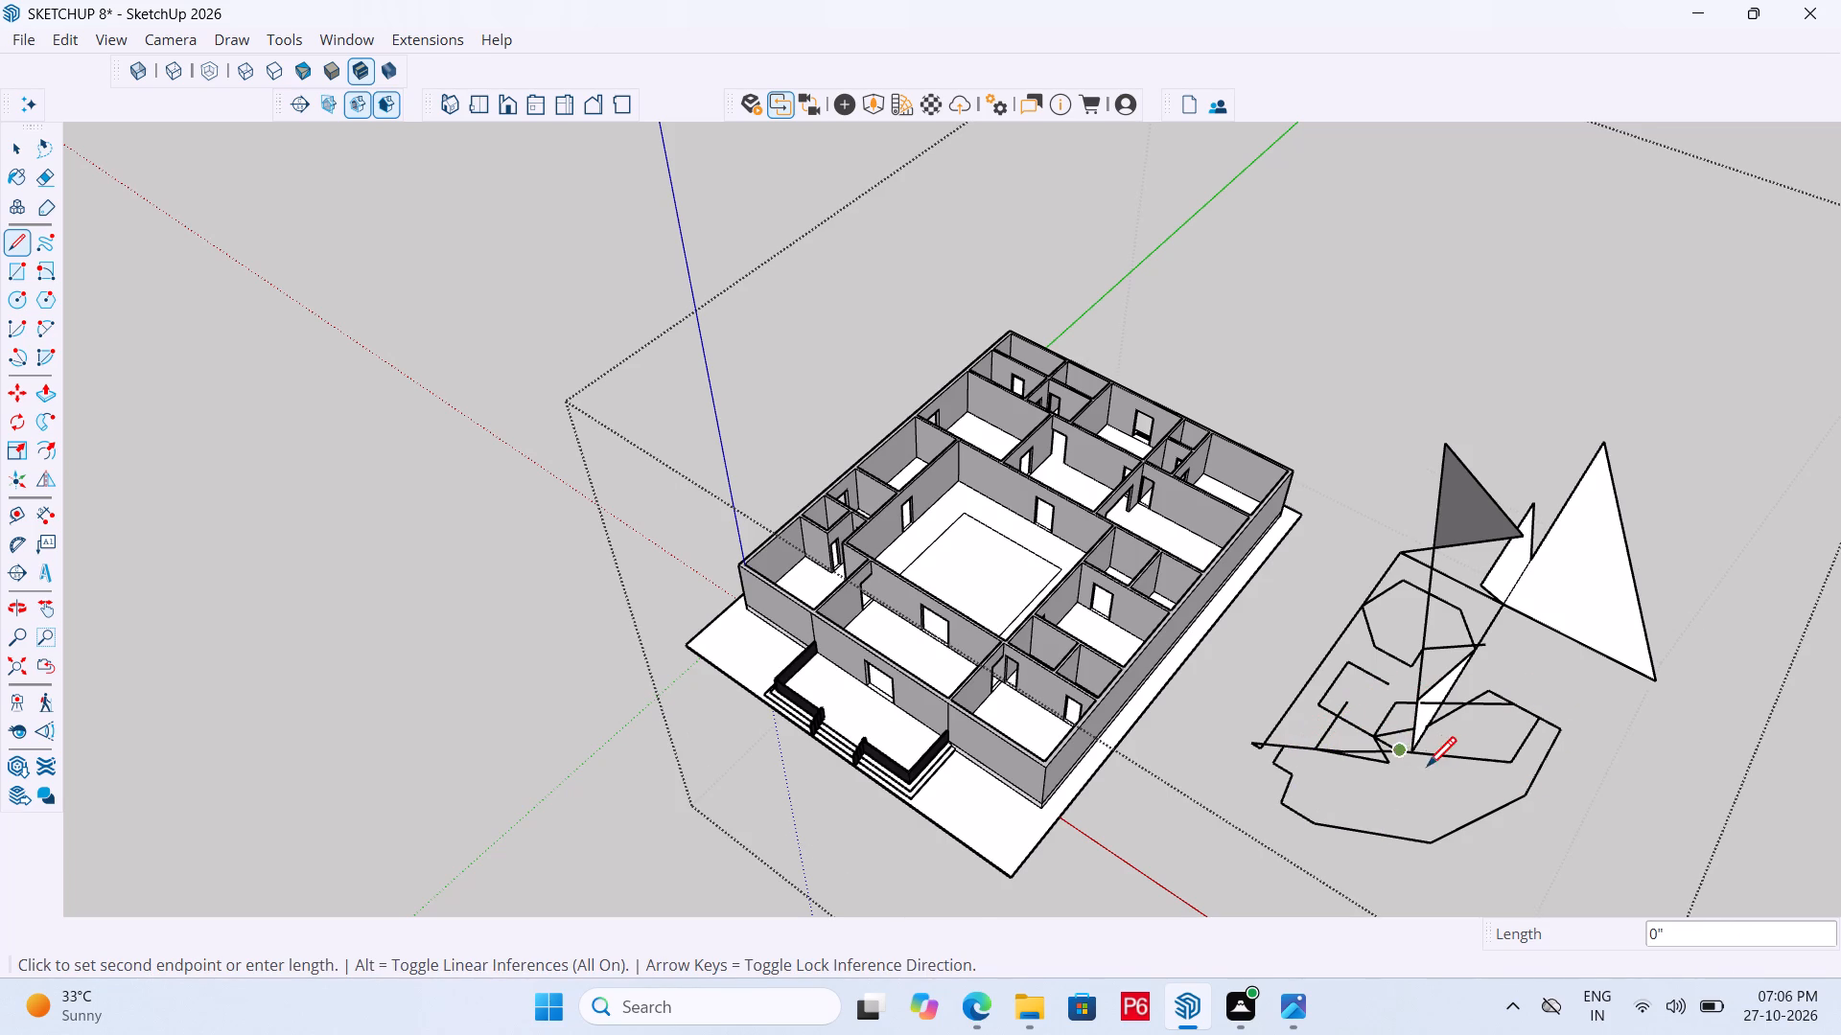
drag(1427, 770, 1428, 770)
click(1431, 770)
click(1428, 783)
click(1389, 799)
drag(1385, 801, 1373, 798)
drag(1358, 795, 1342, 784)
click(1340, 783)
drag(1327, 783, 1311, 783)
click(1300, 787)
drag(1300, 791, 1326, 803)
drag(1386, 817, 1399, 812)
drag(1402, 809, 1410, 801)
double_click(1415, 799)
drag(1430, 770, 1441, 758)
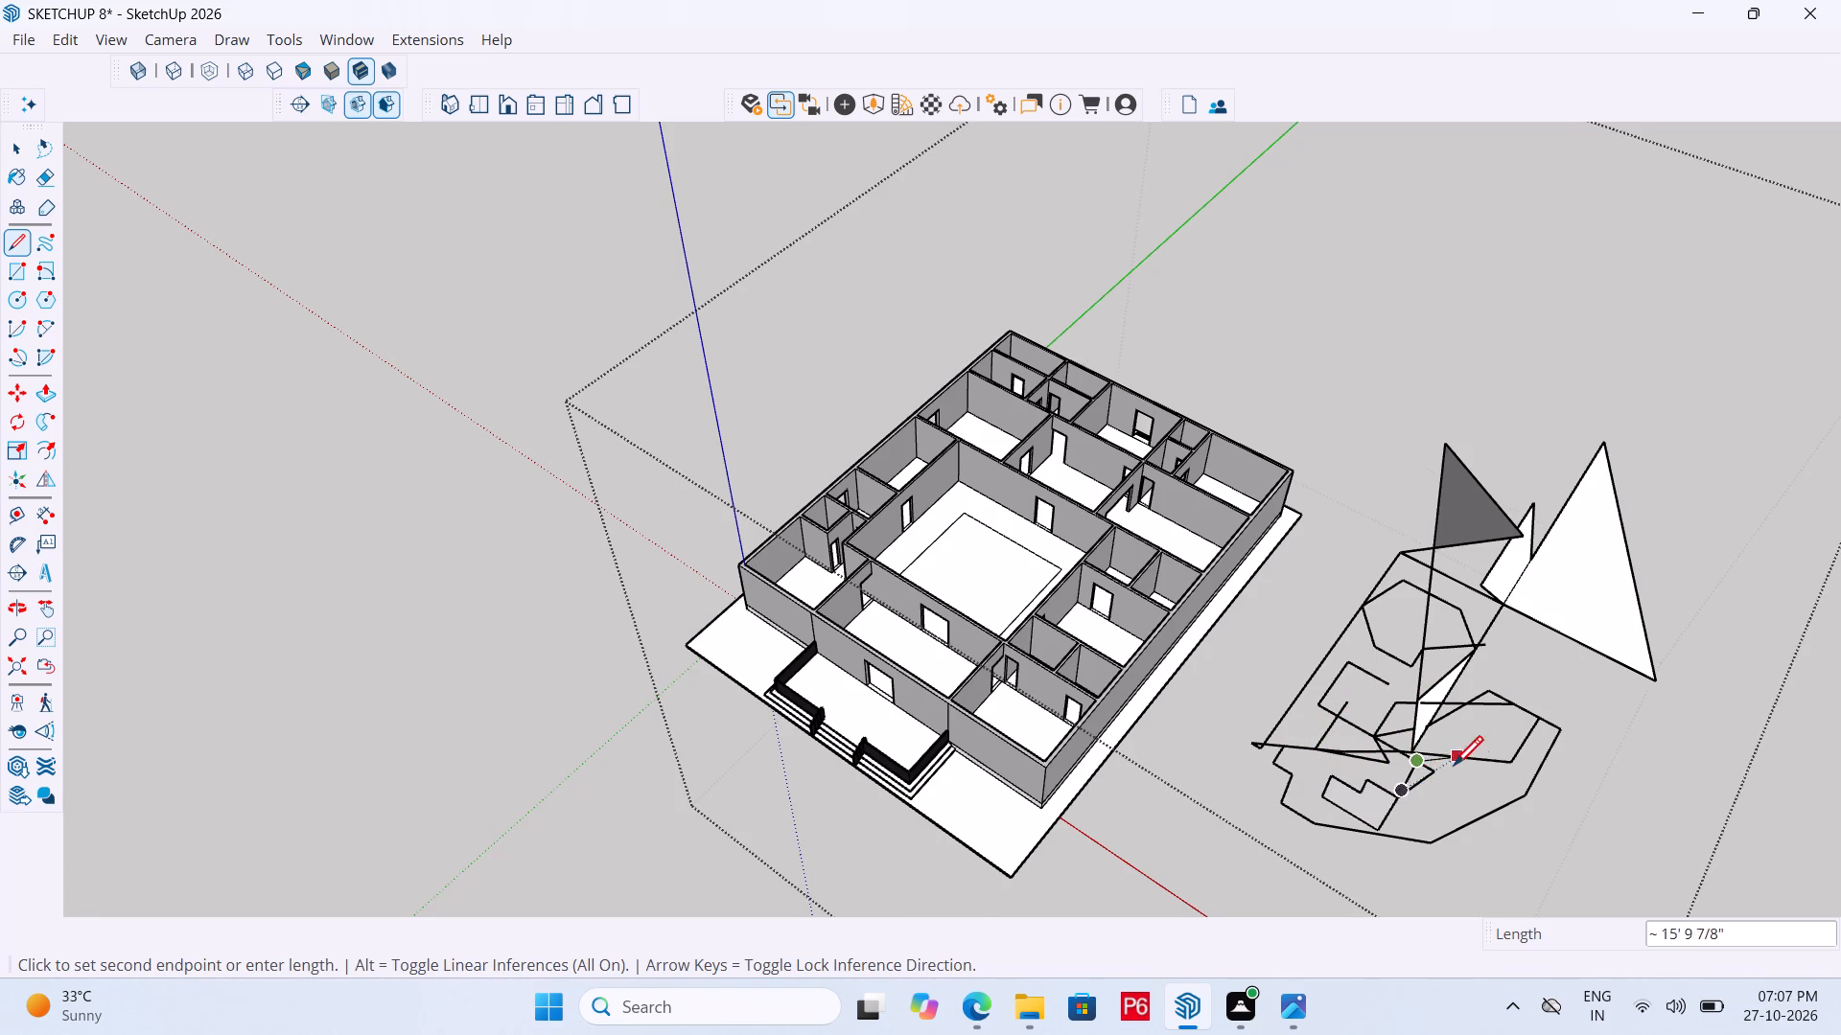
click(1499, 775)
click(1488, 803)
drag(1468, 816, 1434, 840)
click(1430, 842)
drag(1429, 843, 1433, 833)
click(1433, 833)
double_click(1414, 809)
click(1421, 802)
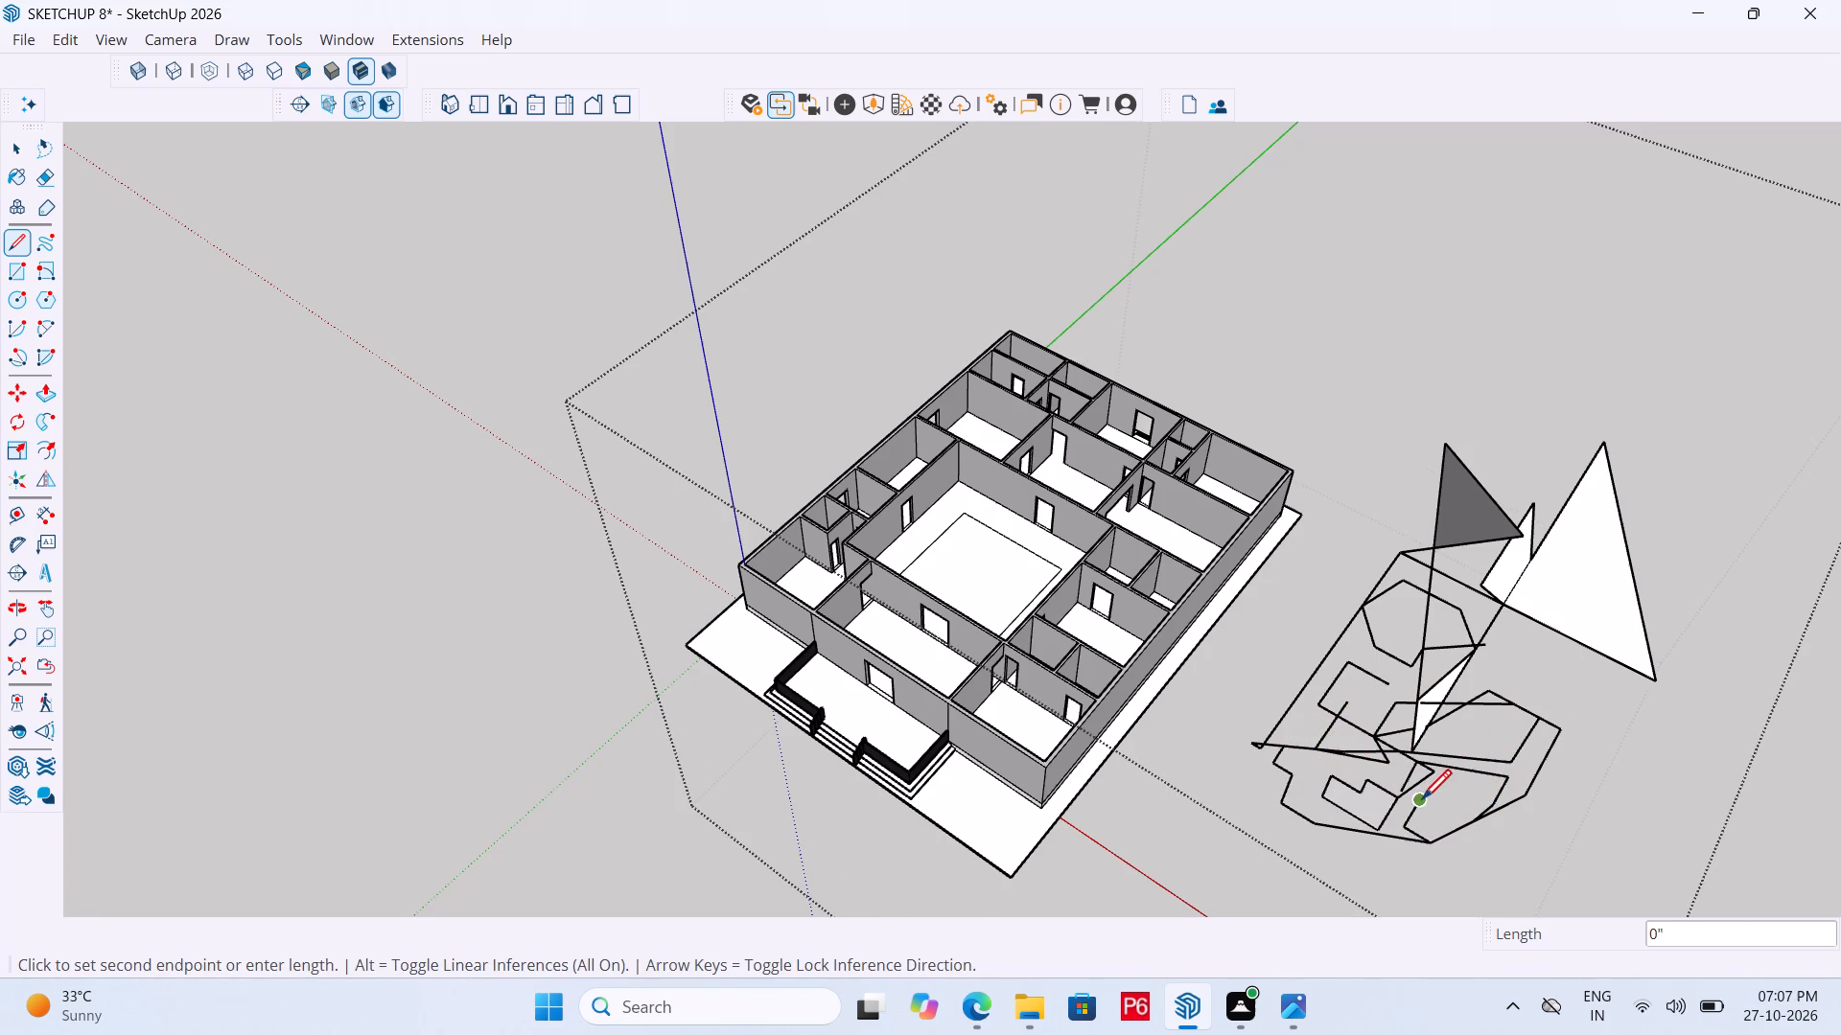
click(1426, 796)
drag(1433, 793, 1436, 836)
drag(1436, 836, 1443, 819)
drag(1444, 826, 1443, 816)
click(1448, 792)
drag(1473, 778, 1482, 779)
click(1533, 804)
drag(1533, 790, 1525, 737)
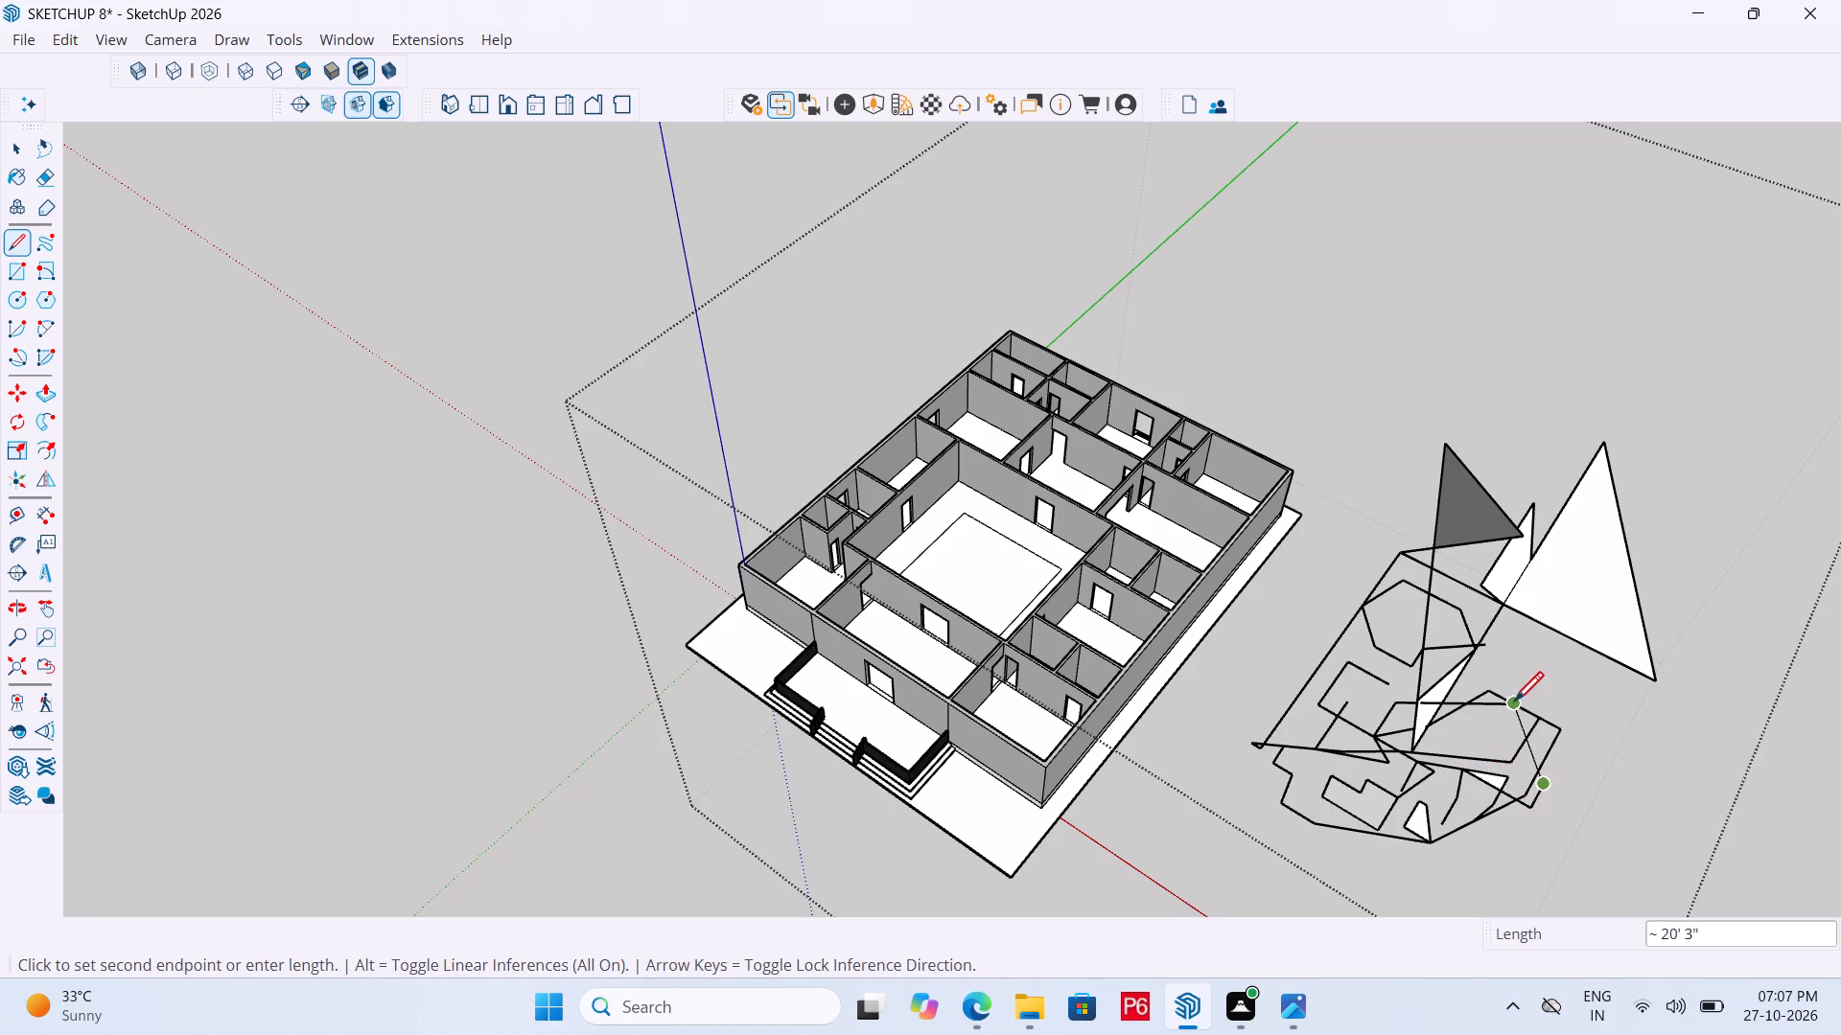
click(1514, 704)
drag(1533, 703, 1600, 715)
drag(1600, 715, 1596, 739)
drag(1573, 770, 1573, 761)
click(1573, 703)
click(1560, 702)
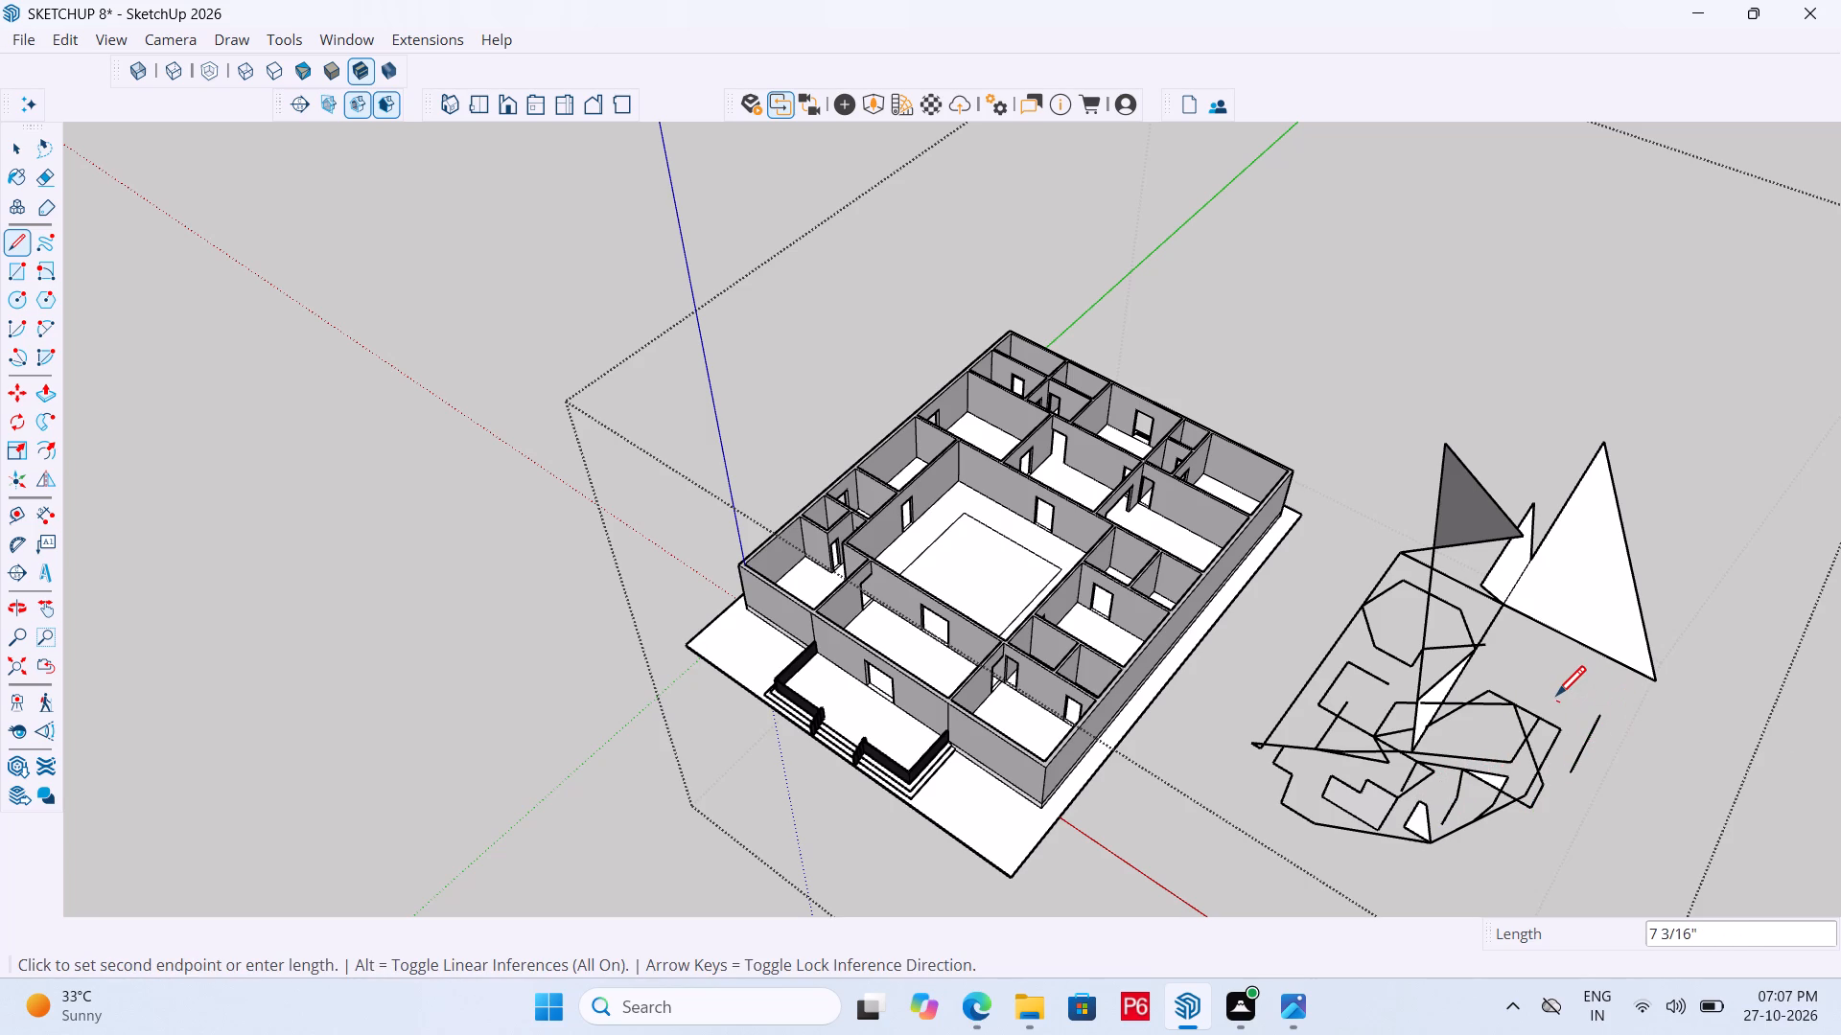
Save the model.
key(ctrl+s)
key(ctrl+s)
key(ctrl+s)
key(ctrl+s)
Erase the loose scratch lines and outlines around the triangular faces on the ground beside the house.
key(e)
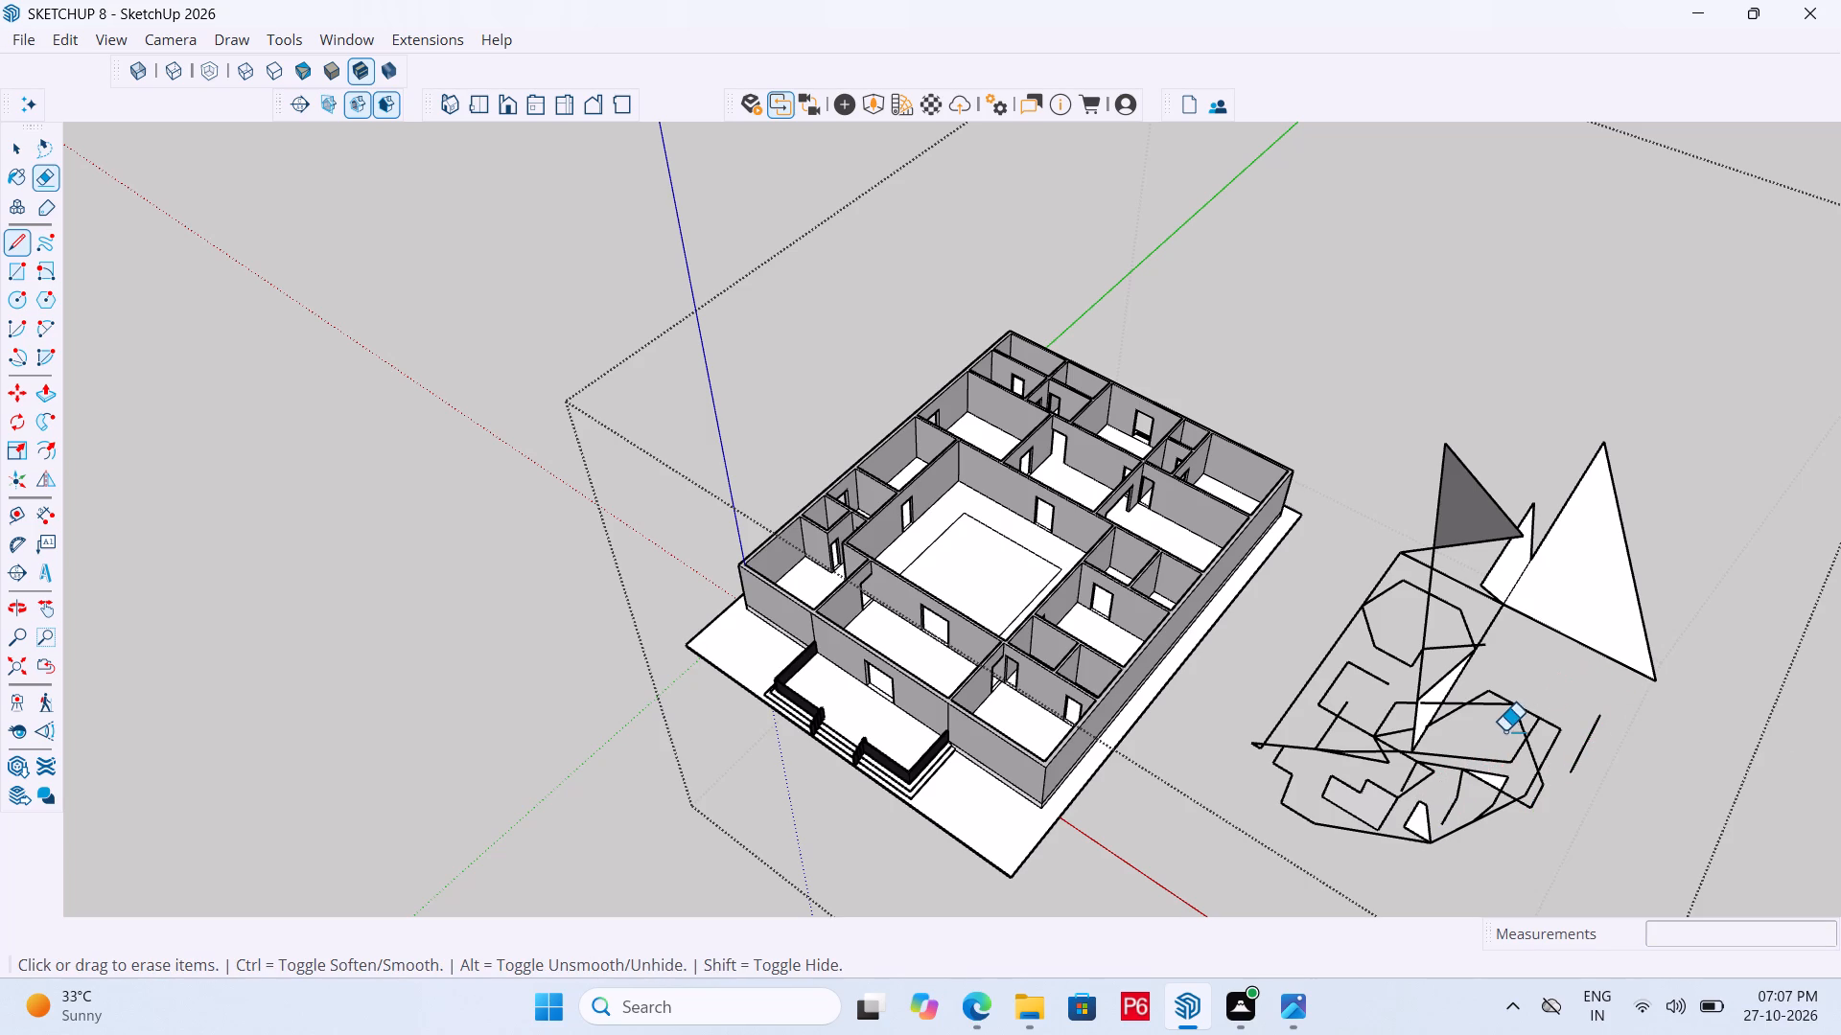
drag(1509, 738, 1537, 740)
drag(1543, 737, 1586, 725)
drag(1586, 728, 1576, 740)
double_click(1573, 744)
drag(1572, 764, 1531, 787)
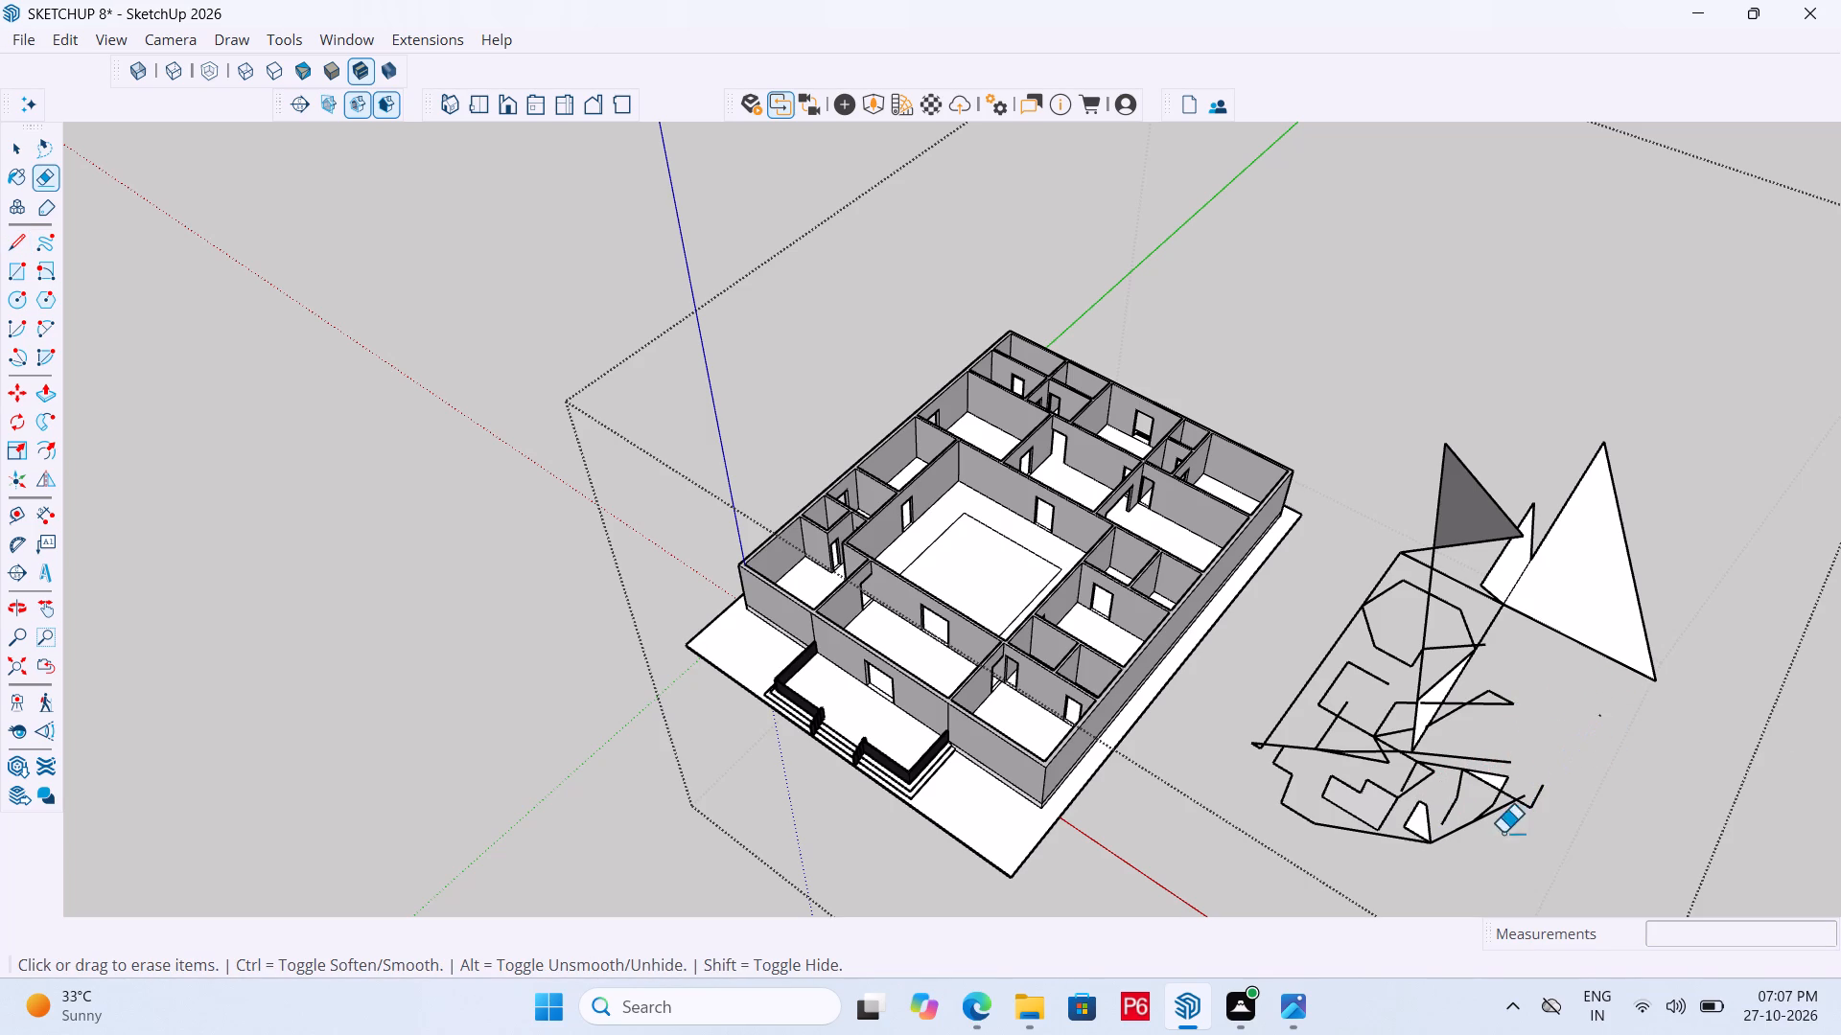
drag(1507, 816, 1529, 802)
drag(1529, 816, 1577, 748)
click(1606, 713)
drag(1600, 708, 1505, 751)
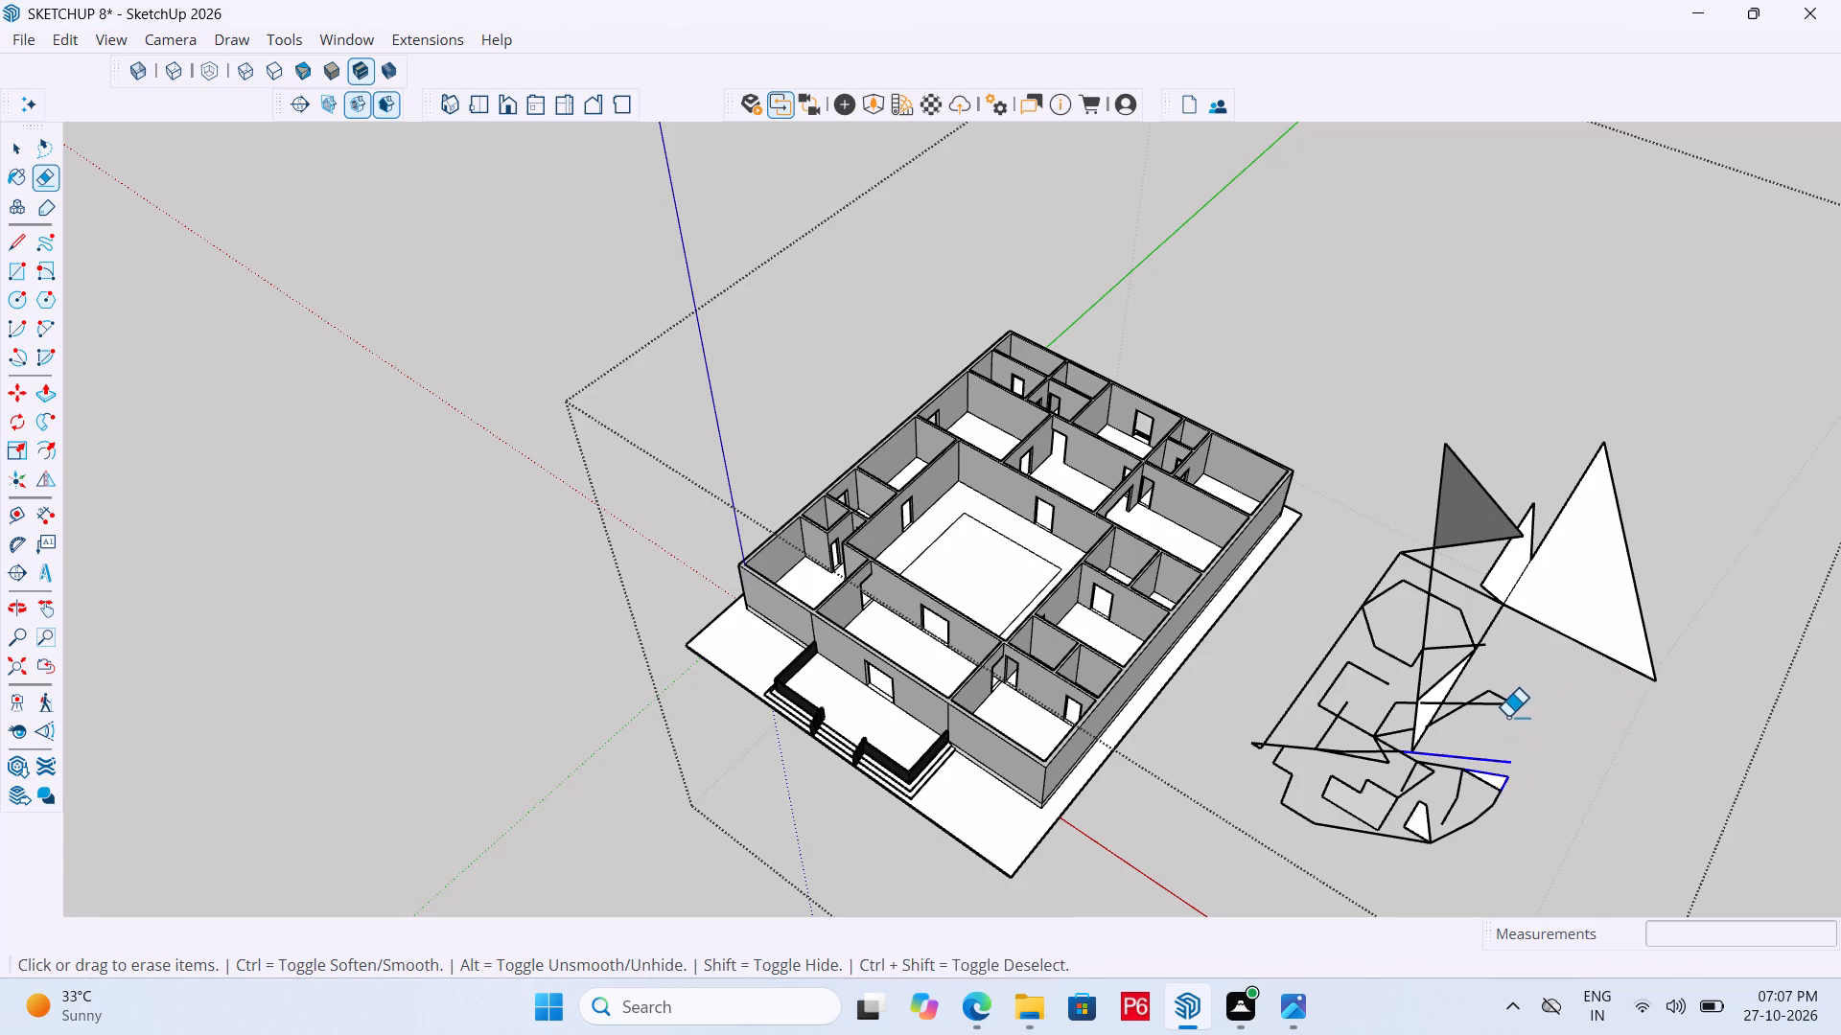
click(1507, 717)
drag(1508, 710, 1508, 701)
click(1504, 709)
drag(1480, 694, 1471, 779)
drag(1476, 773, 1483, 809)
drag(1437, 753, 1401, 793)
click(1441, 754)
drag(1411, 795, 1401, 805)
click(1442, 782)
drag(1435, 780, 1350, 785)
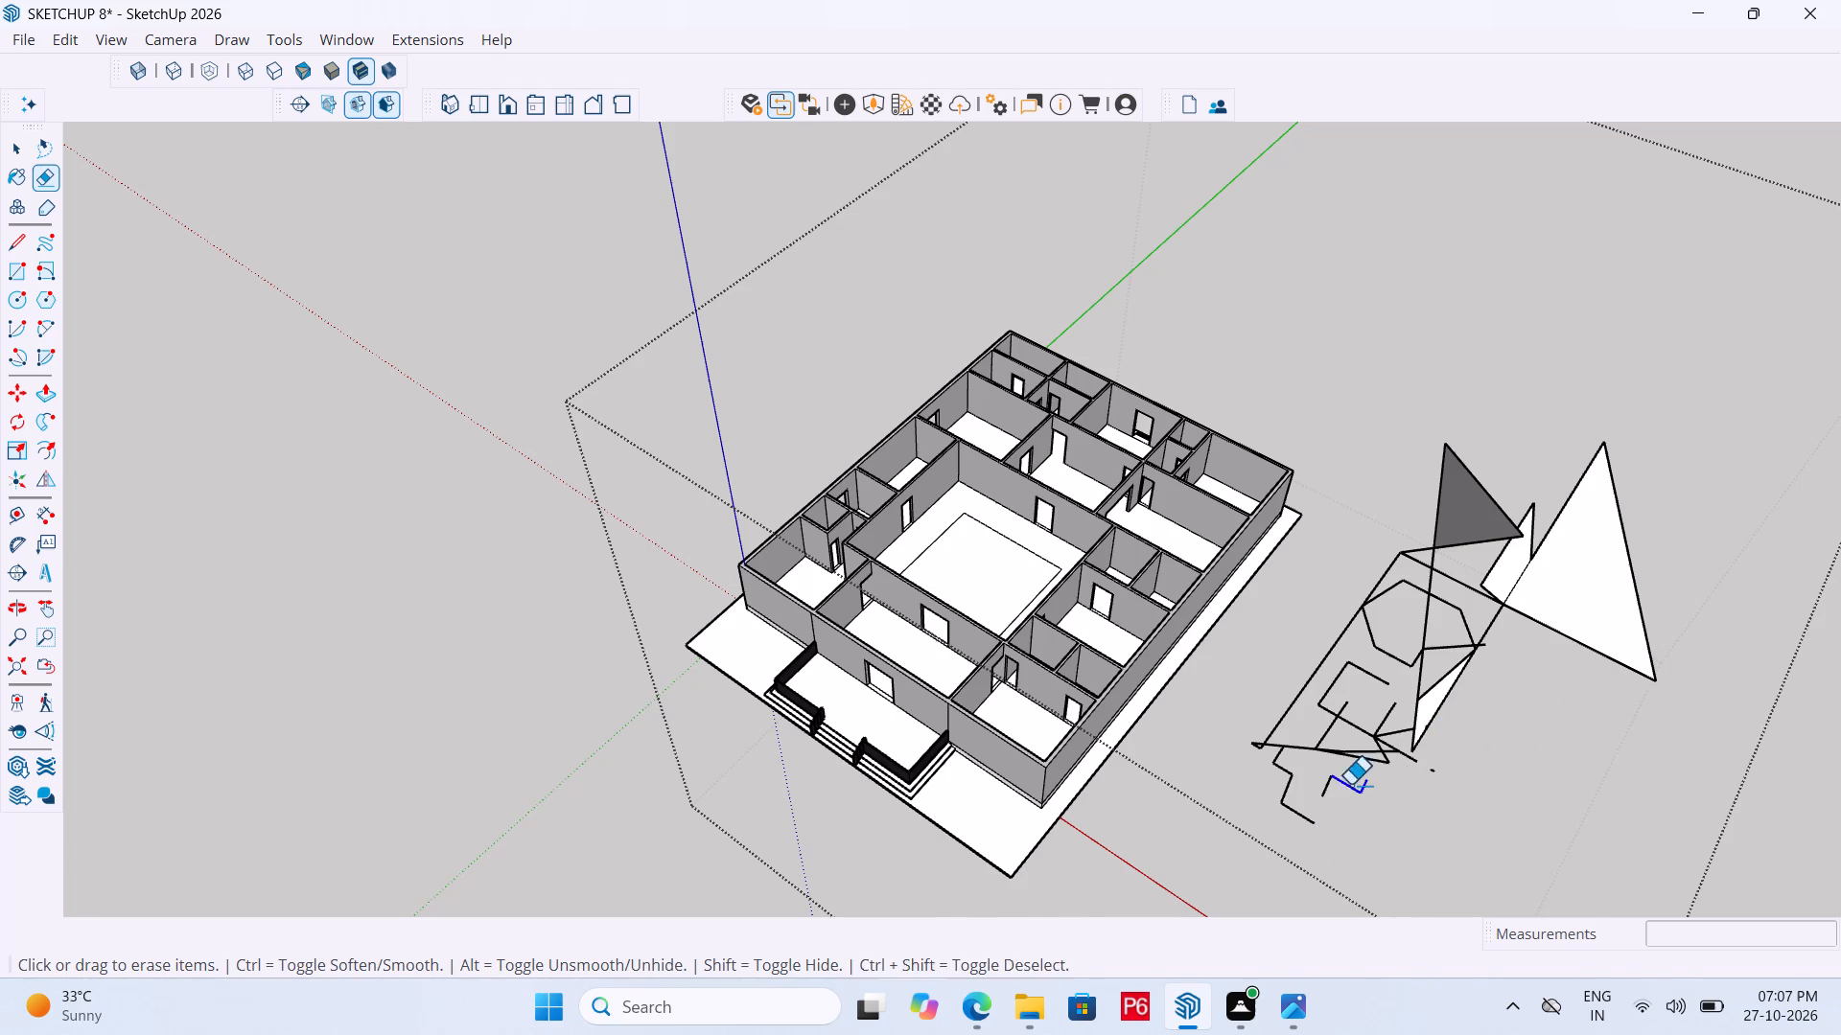
drag(1350, 785, 1342, 793)
drag(1440, 771, 1429, 771)
click(1426, 771)
drag(1424, 771, 1411, 771)
drag(1415, 763, 1401, 757)
drag(1376, 765, 1361, 770)
click(1361, 770)
click(1395, 731)
click(1413, 732)
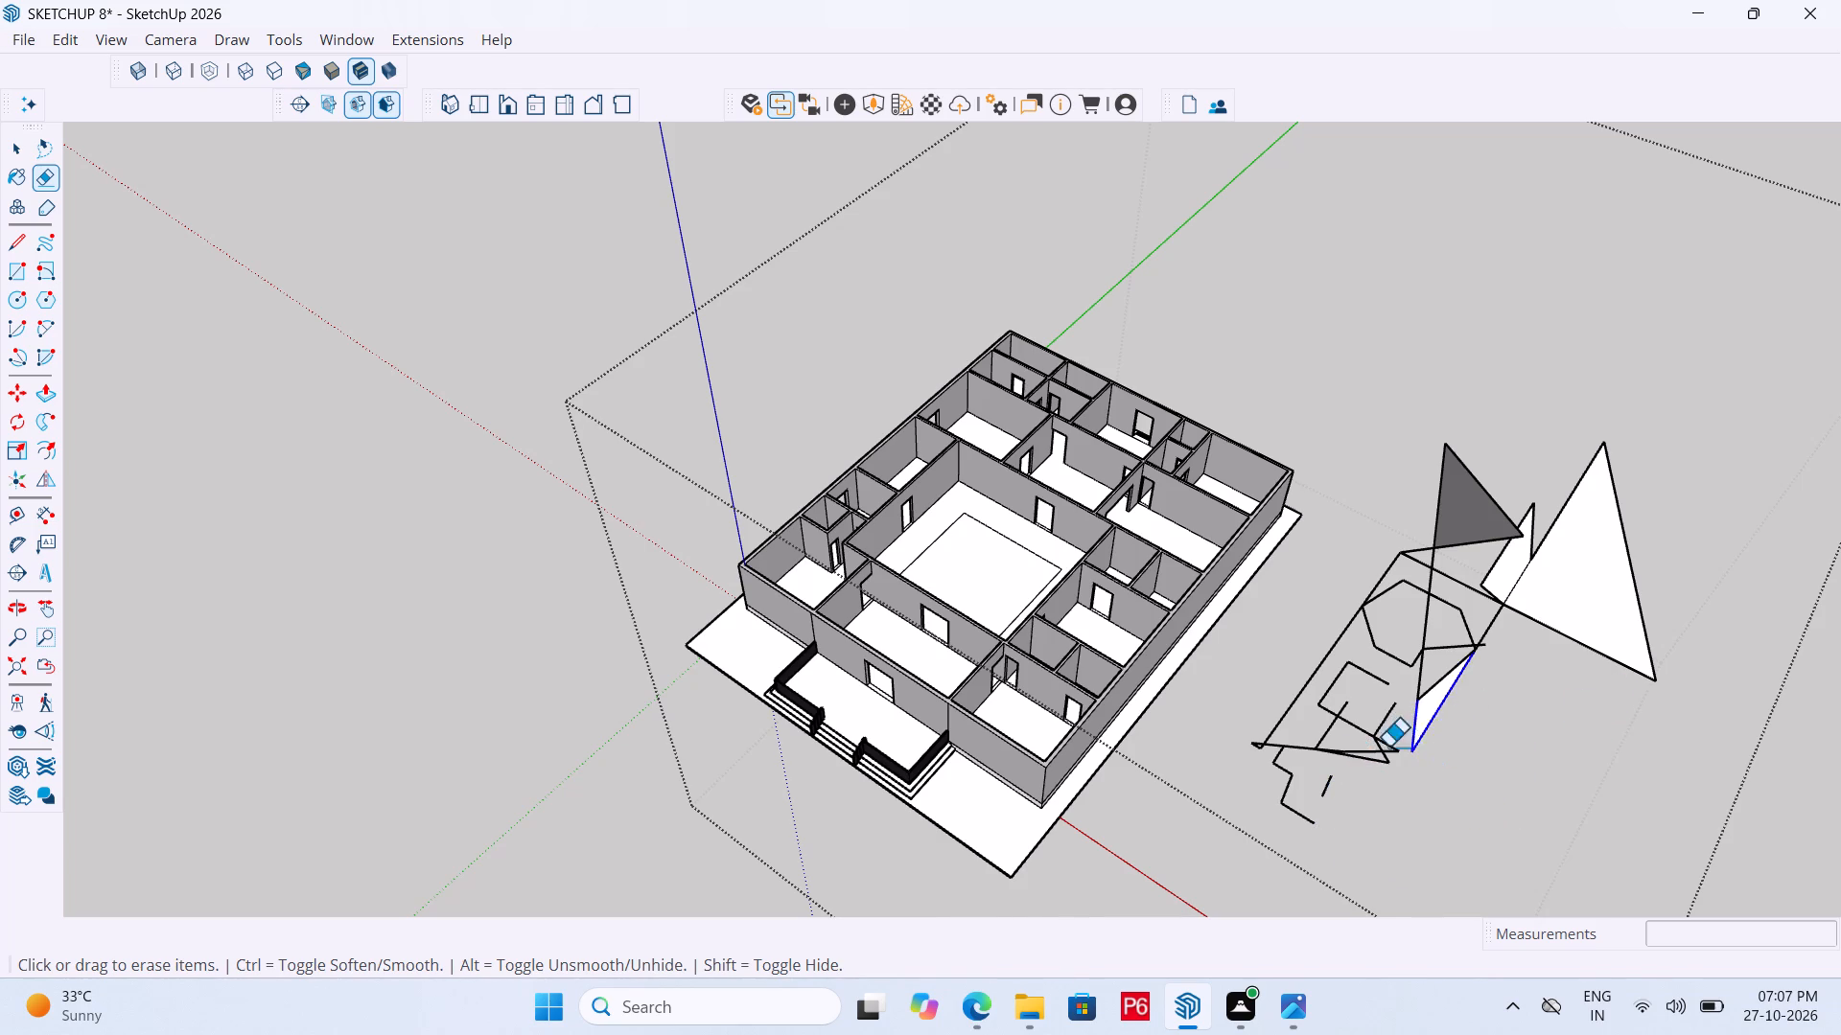
drag(1398, 743, 1359, 741)
drag(1388, 715, 1398, 719)
drag(1369, 732, 1329, 765)
drag(1338, 744, 1324, 737)
drag(1276, 754, 1296, 757)
drag(1331, 749, 1303, 810)
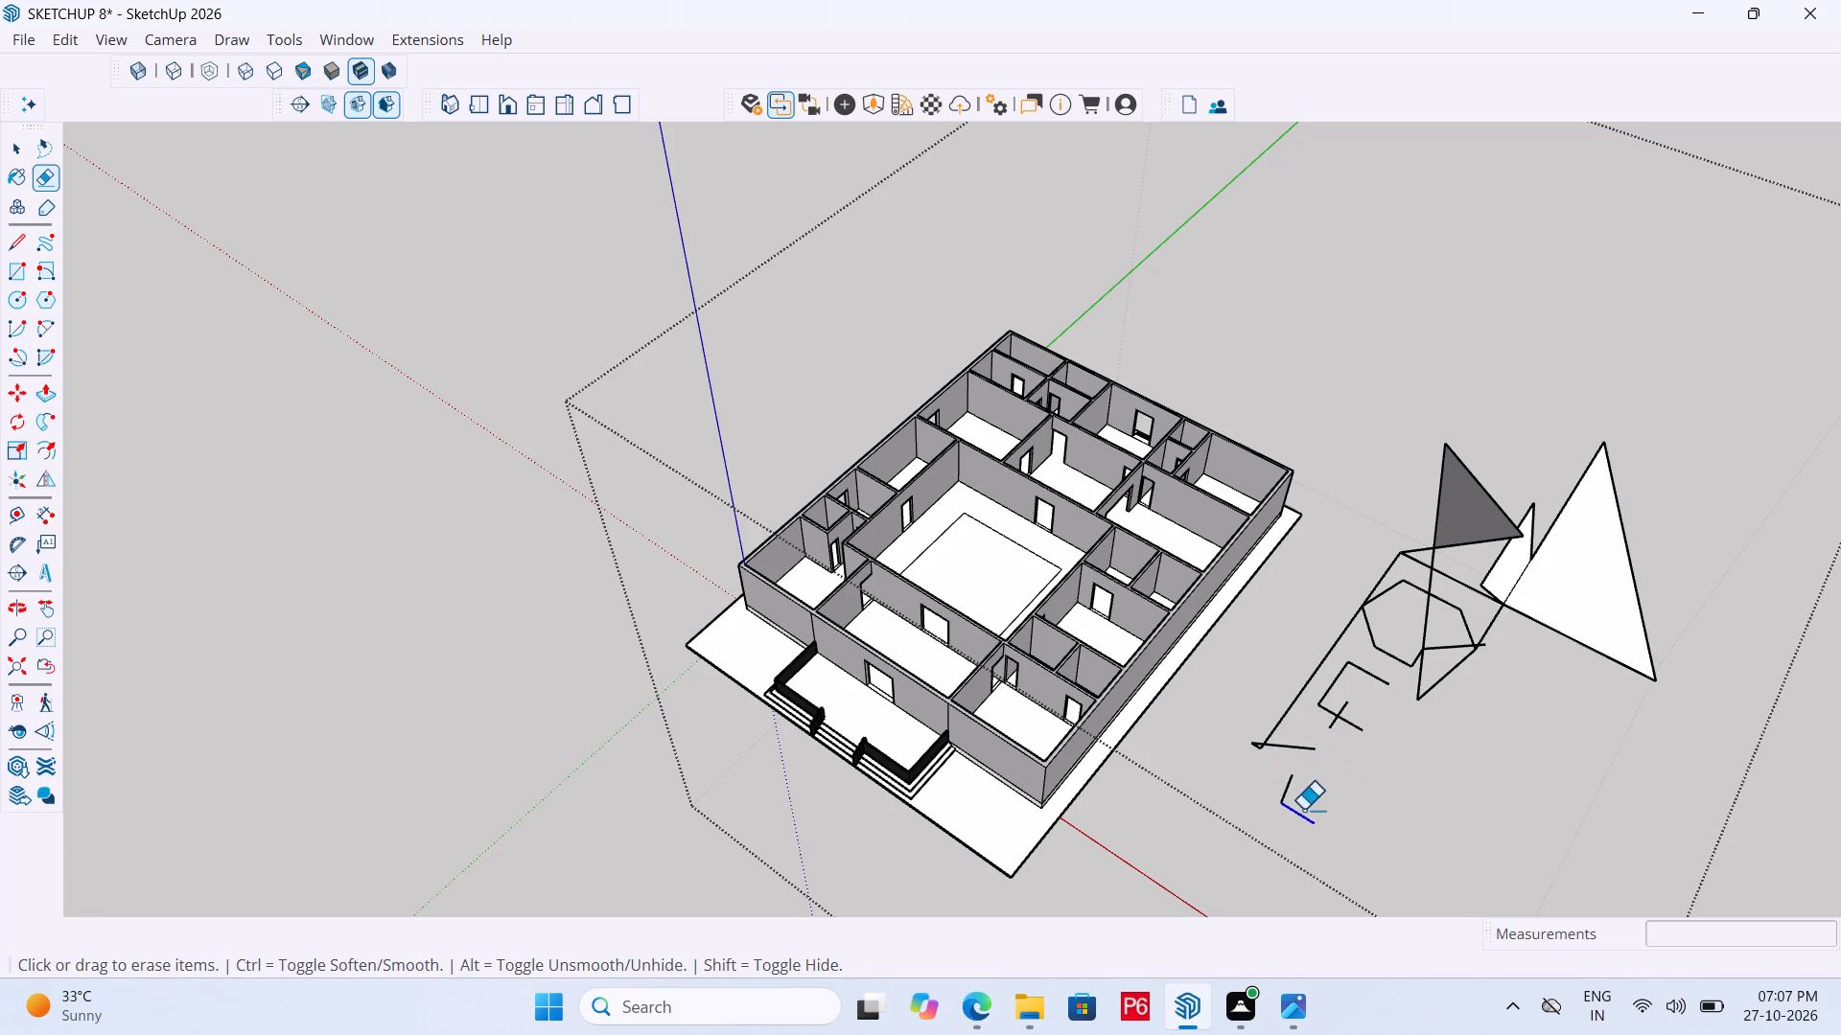
drag(1303, 810, 1299, 797)
click(1299, 732)
drag(1289, 752, 1270, 783)
click(1268, 786)
drag(1265, 748, 1254, 756)
click(1247, 770)
drag(1268, 736, 1309, 781)
drag(1315, 756, 1326, 732)
click(1314, 758)
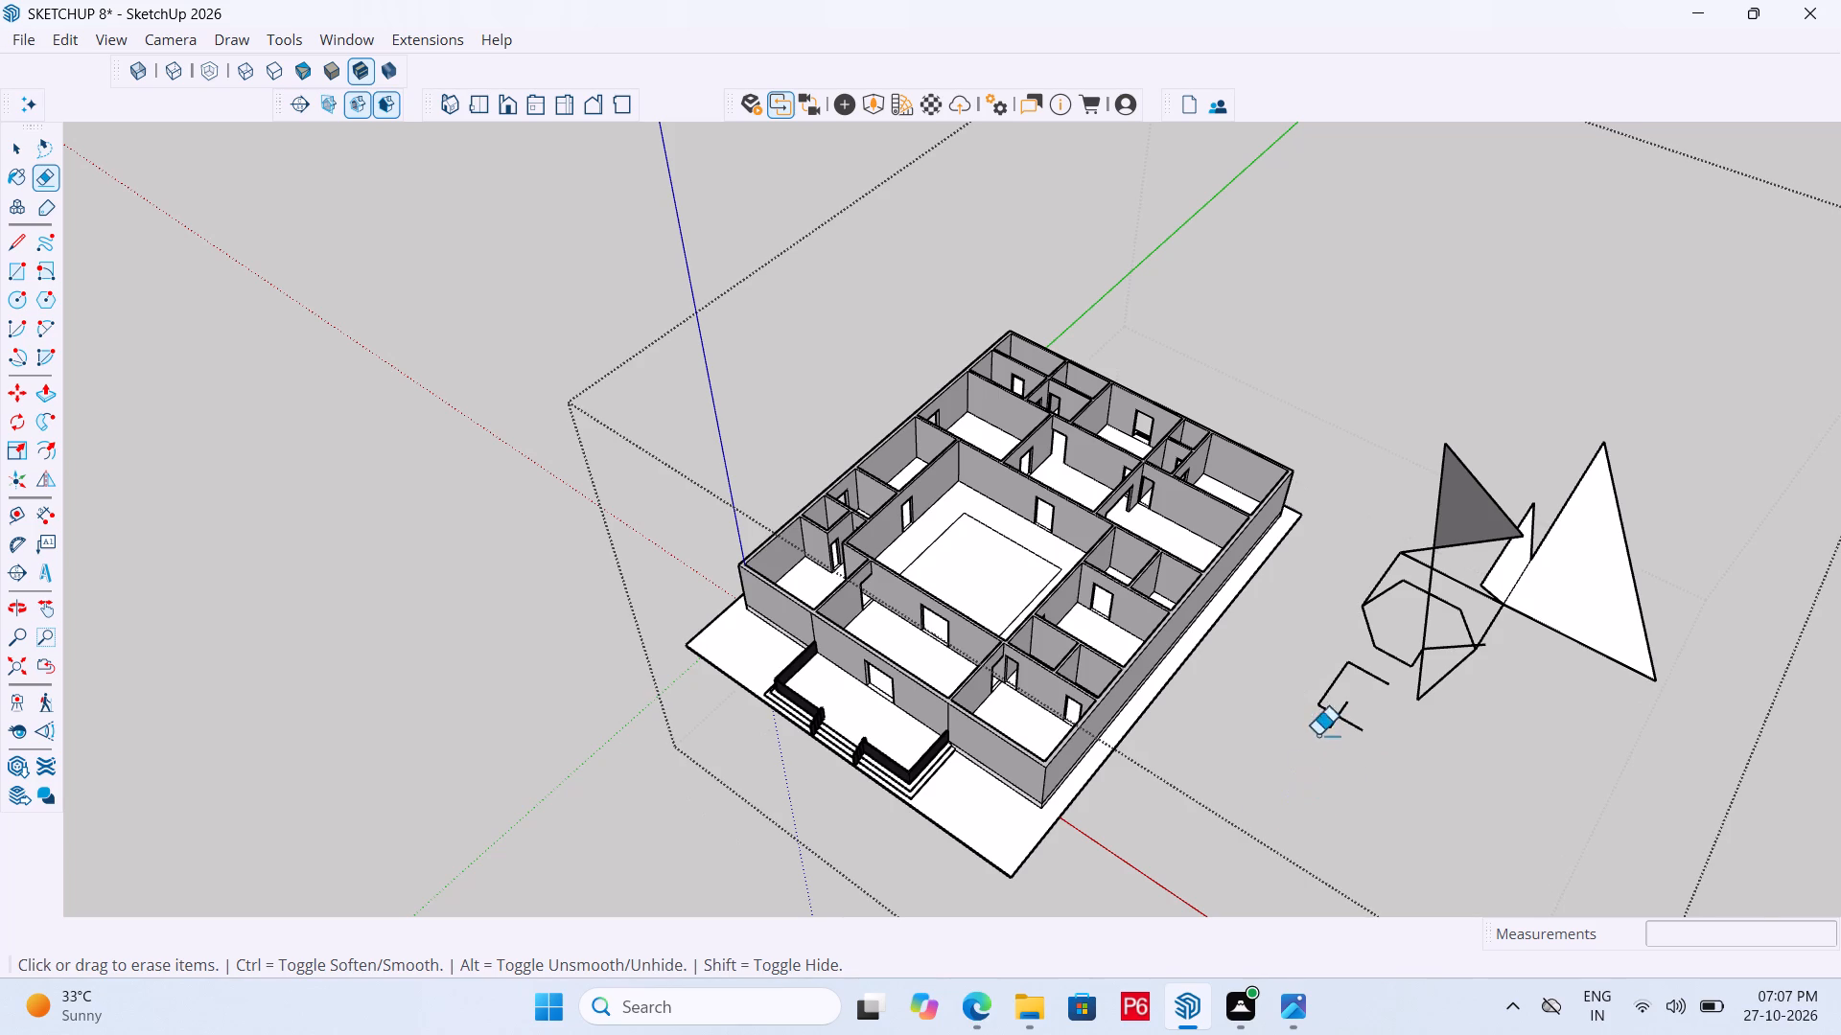
drag(1347, 673, 1352, 662)
click(1357, 653)
drag(1353, 672, 1340, 725)
click(1387, 698)
drag(1327, 720, 1307, 731)
drag(1325, 721, 1375, 698)
click(1405, 686)
drag(1378, 705, 1482, 667)
drag(1523, 656, 1401, 678)
drag(1408, 686, 1501, 617)
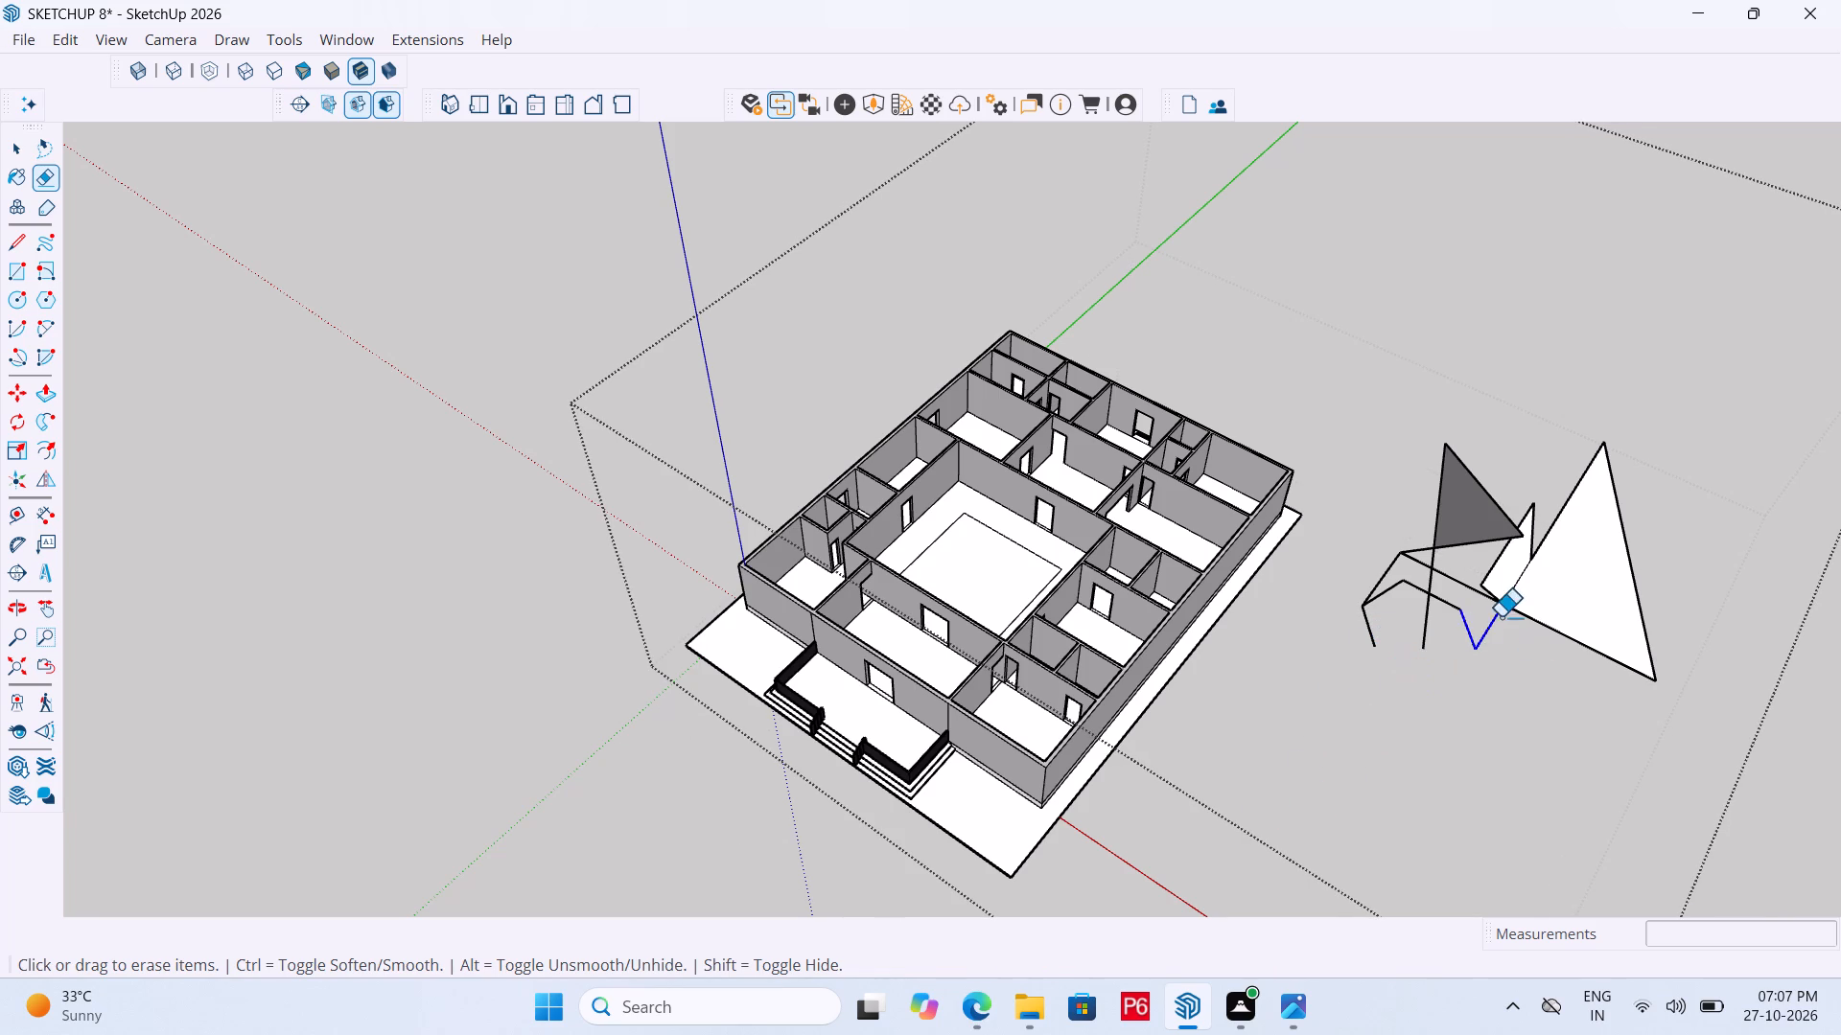
drag(1501, 617, 1426, 579)
drag(1443, 595, 1462, 538)
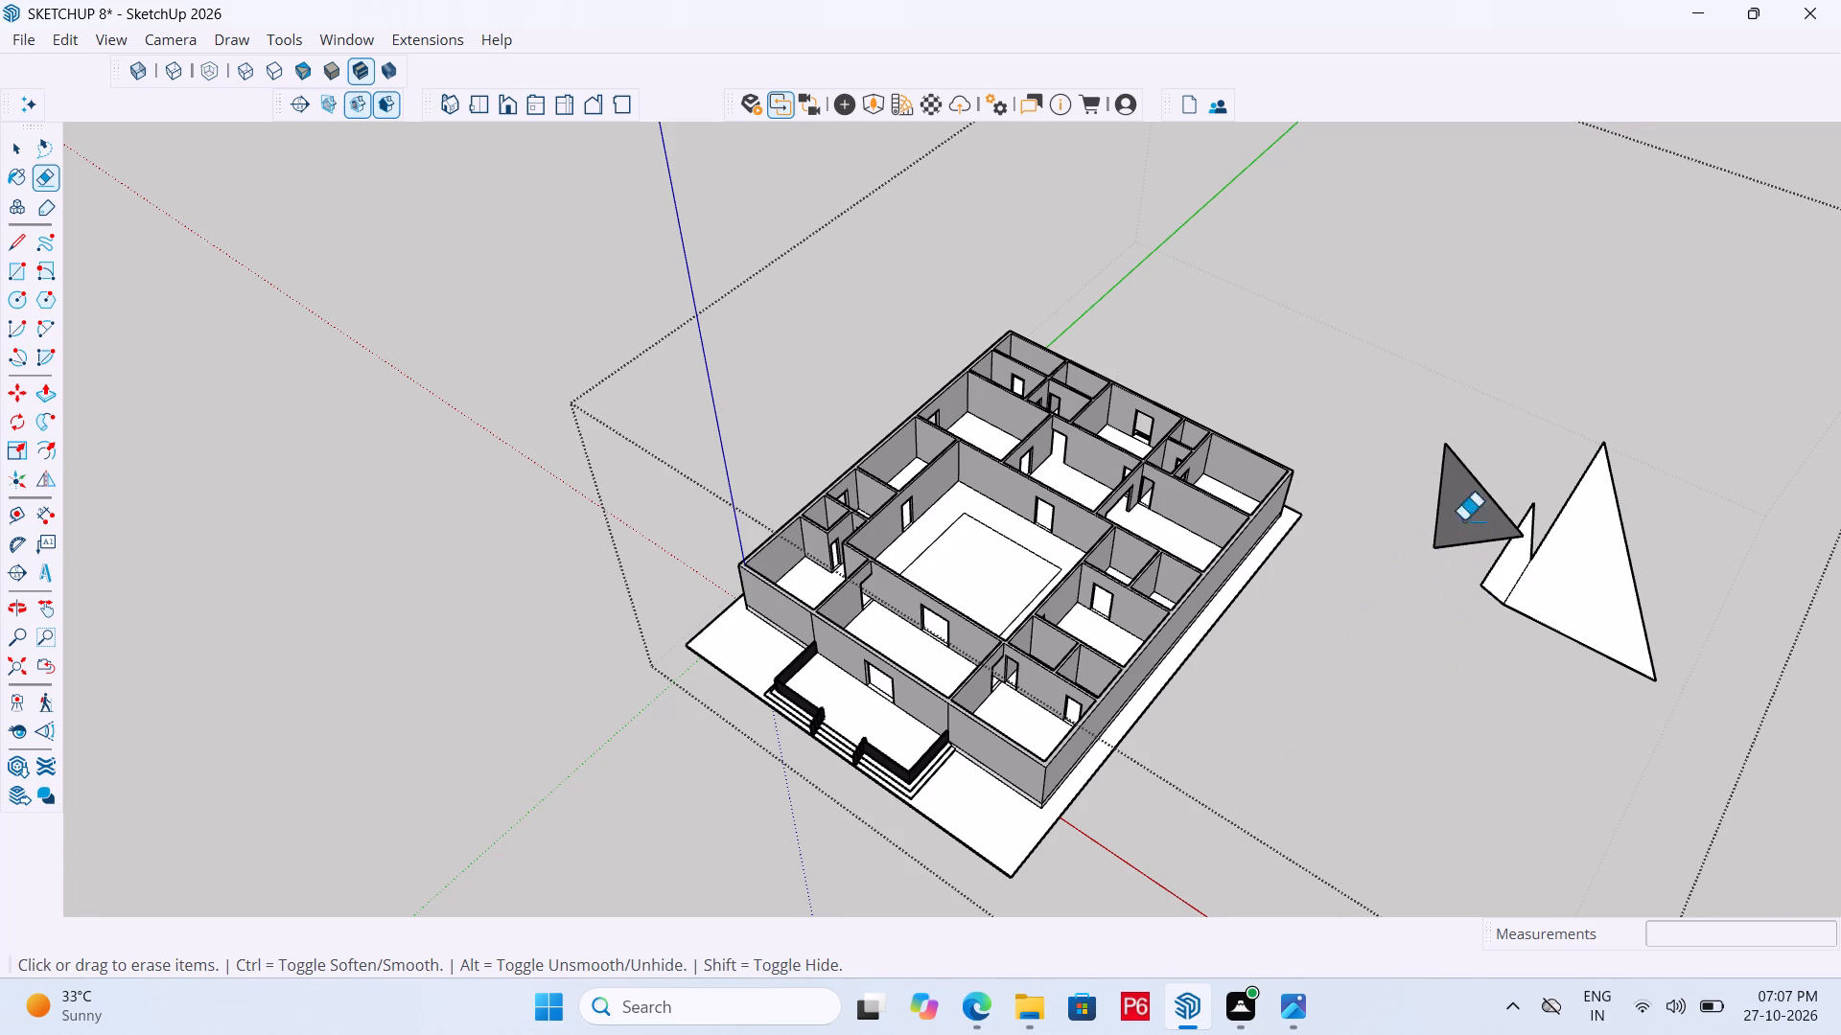
Erase the remaining triangular faces and their edges beside the house.
drag(1476, 498, 1538, 494)
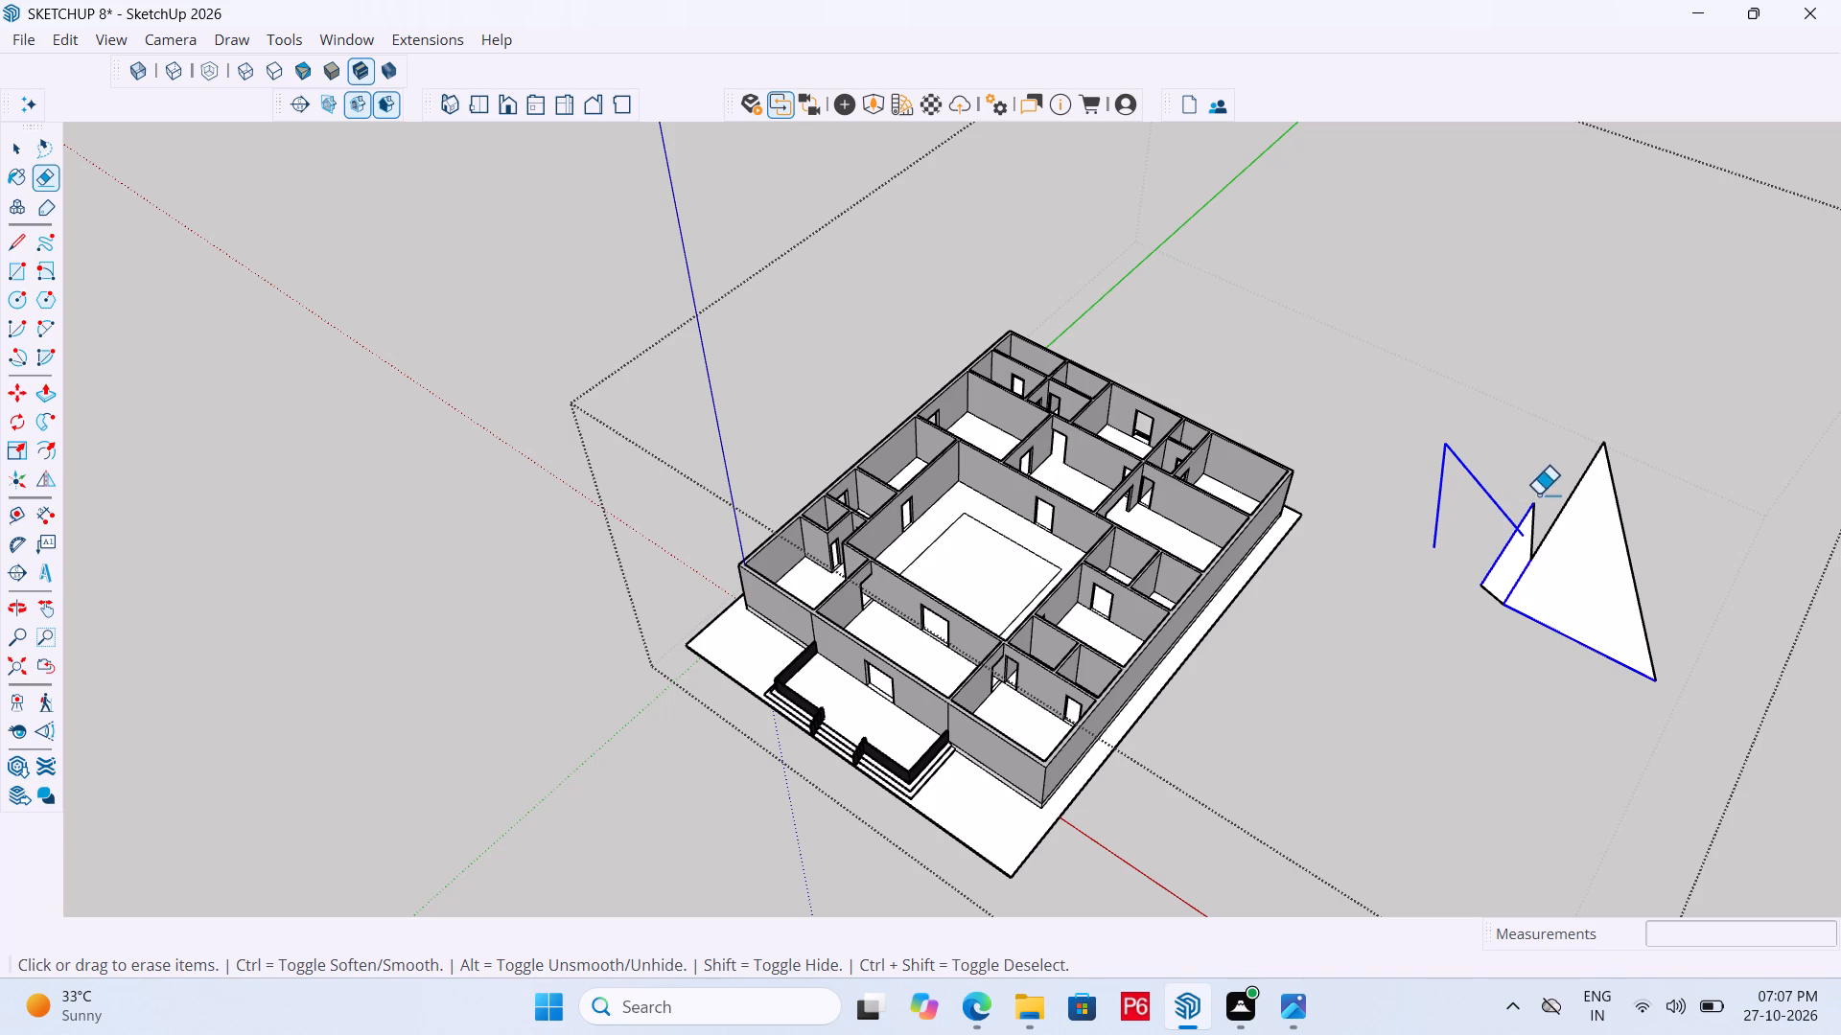
drag(1538, 494, 1545, 543)
drag(1611, 481, 1626, 470)
drag(1628, 475, 1621, 636)
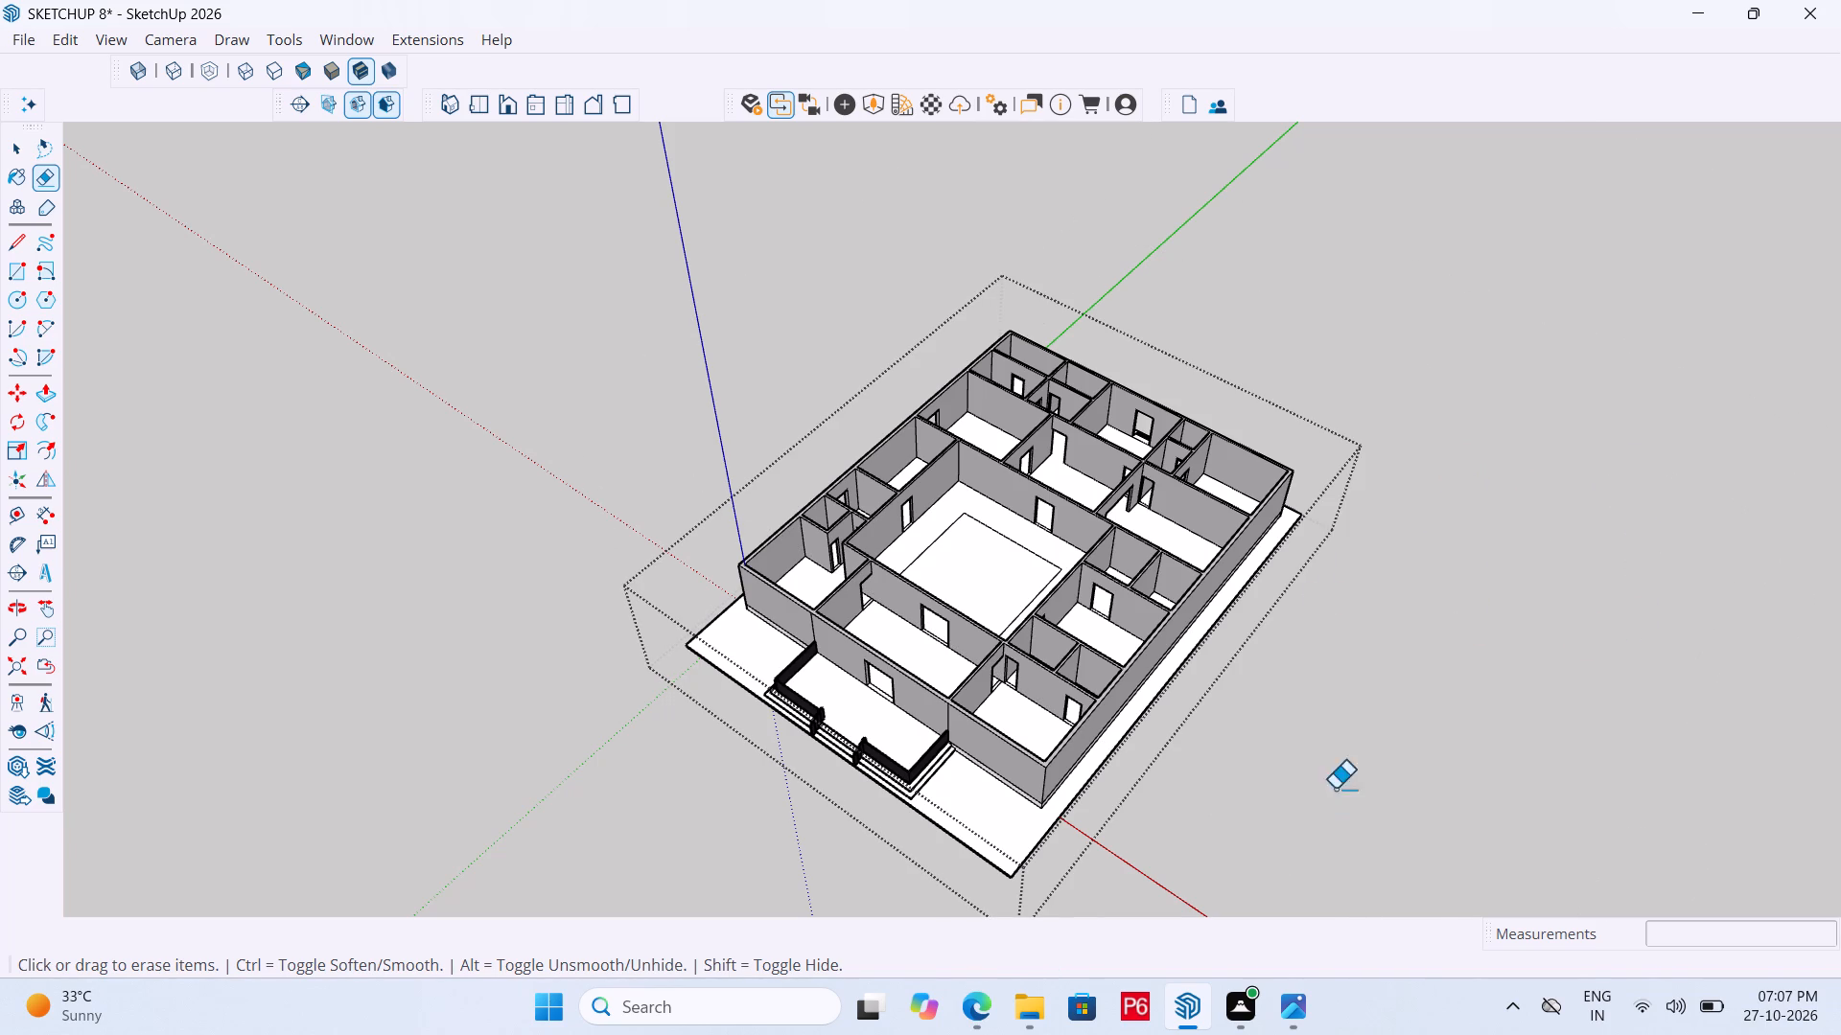
Draw a large rectangle on the empty ground beside the long side of the house.
scroll(1265, 533, down, 5)
scroll(1274, 724, up, 1)
middle_drag(1278, 727, 1268, 774)
scroll(1268, 780, up, 4)
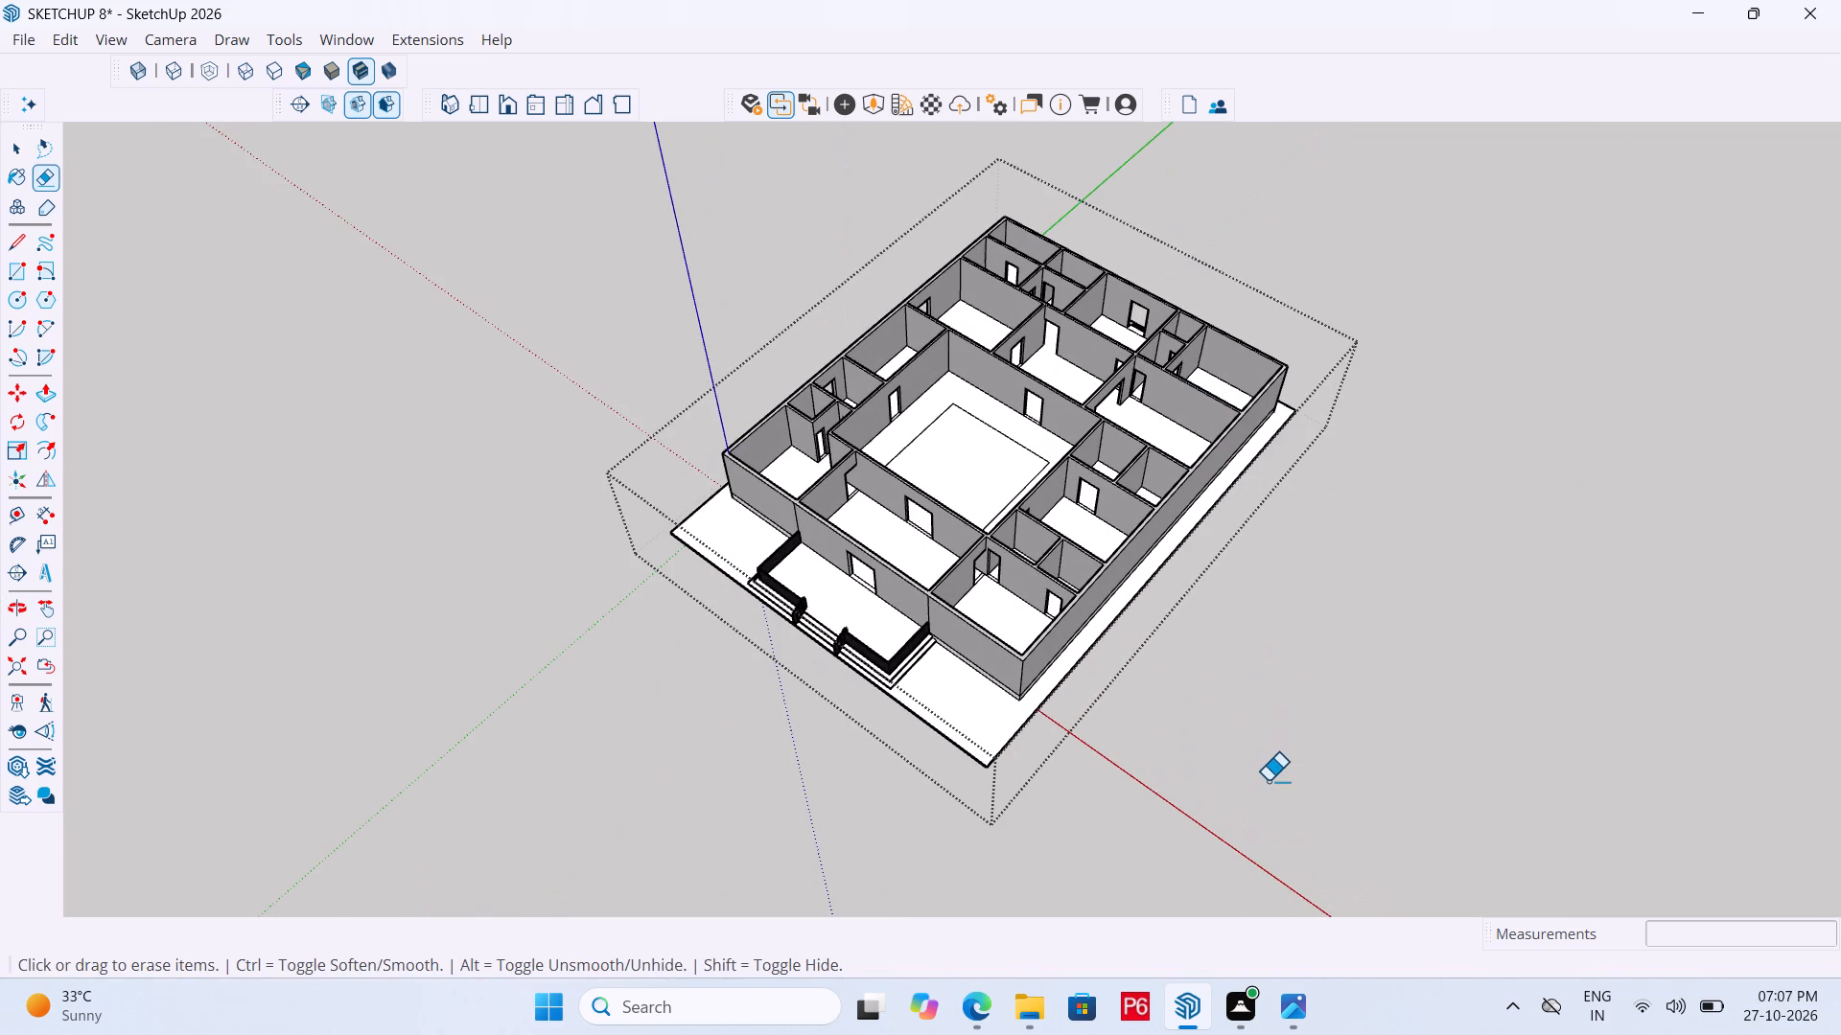
key(r)
drag(1111, 755, 1131, 747)
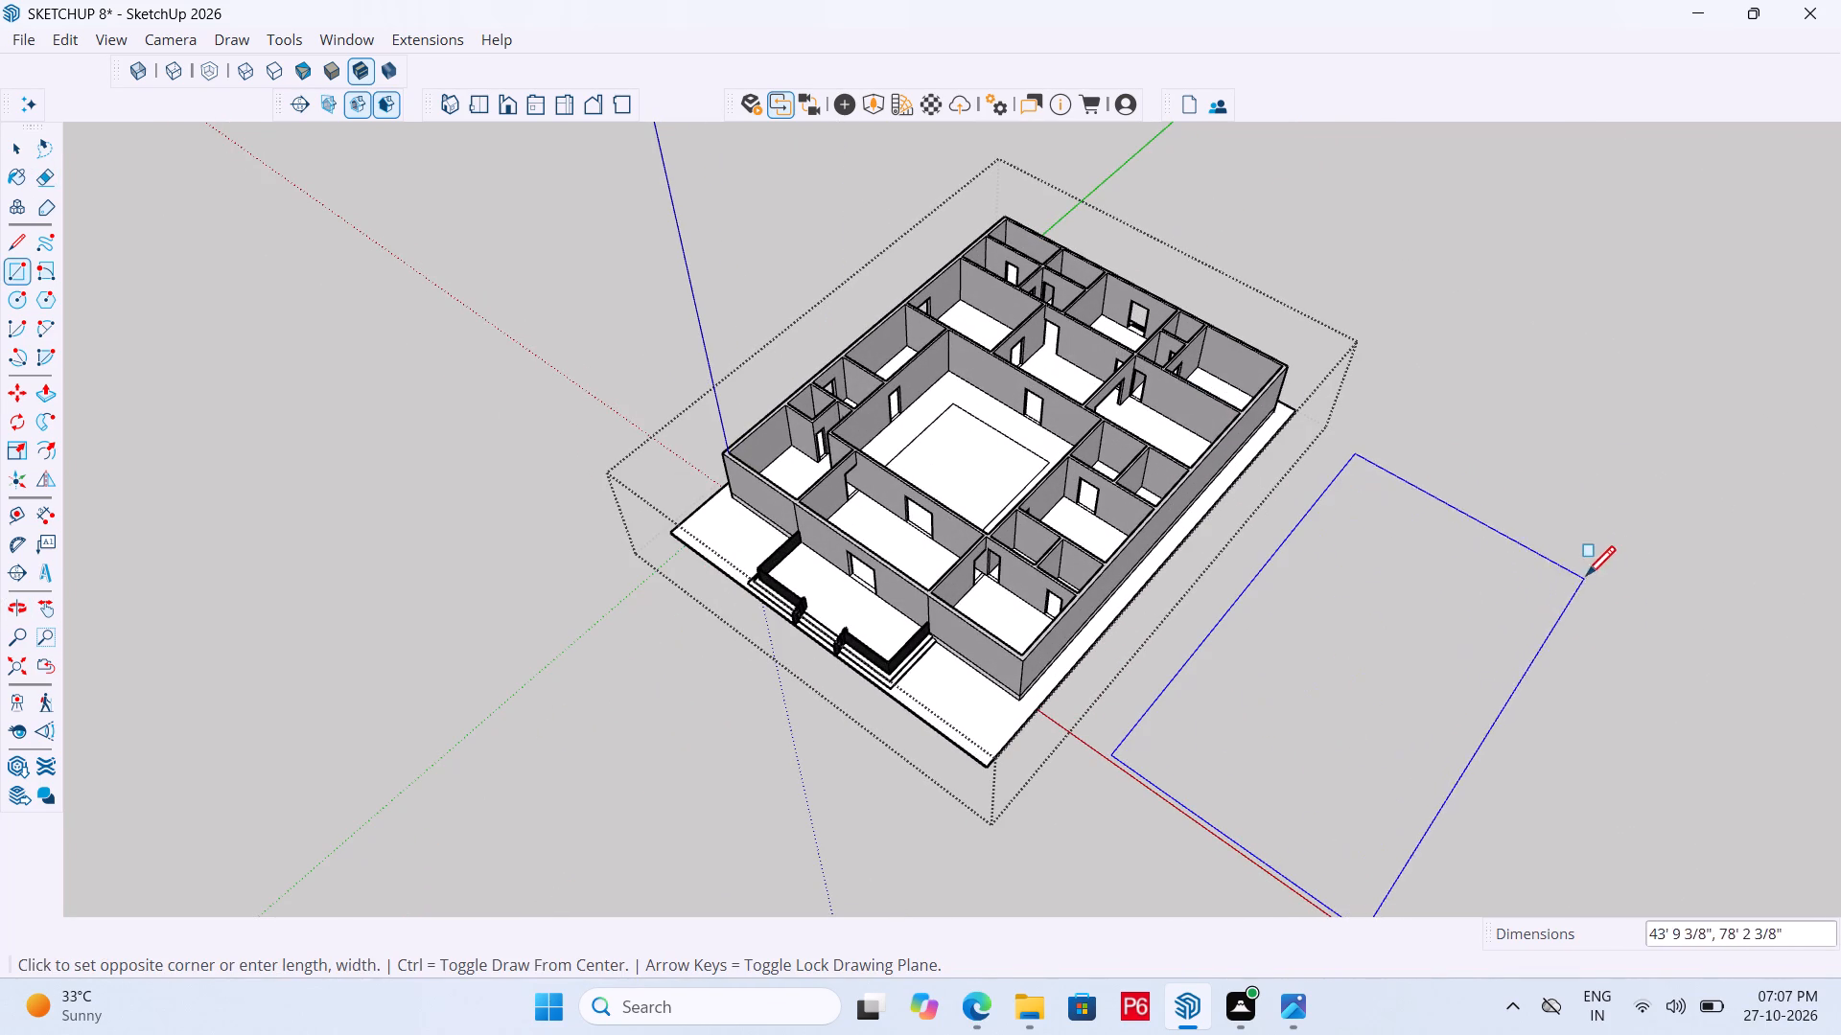
click(1623, 565)
key(space)
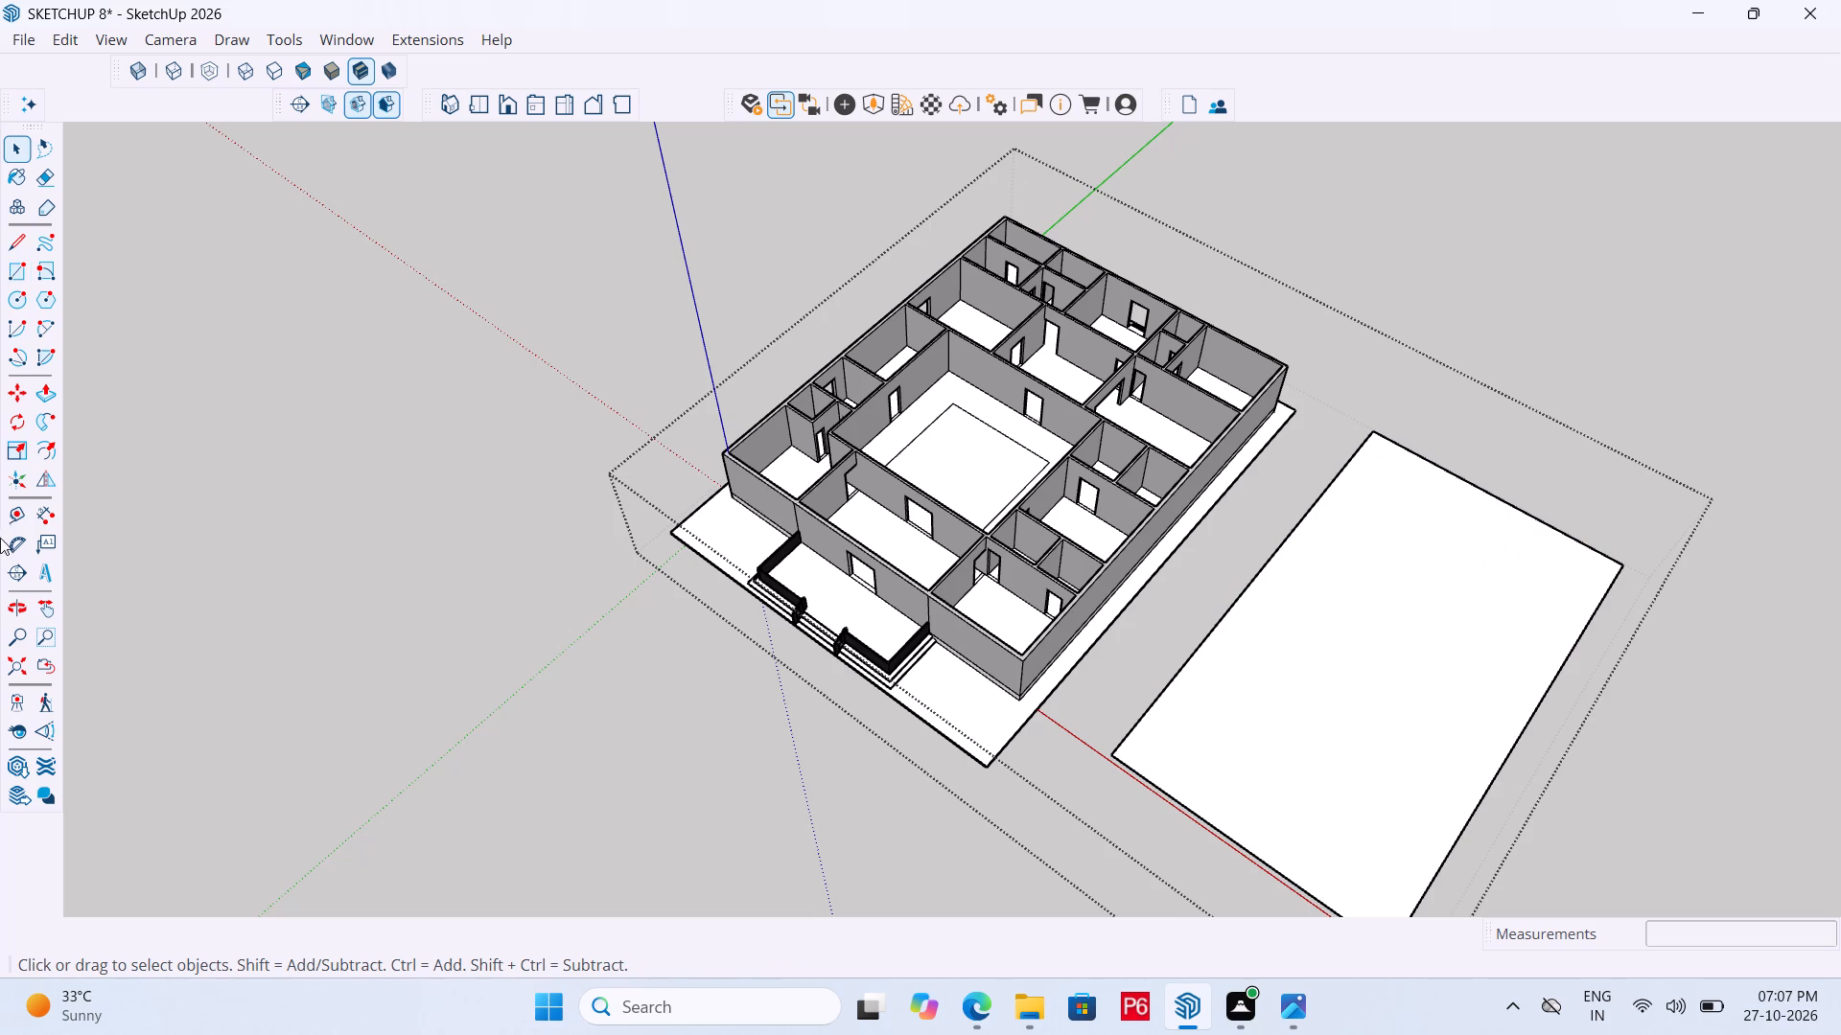
Offset the outline of the large rectangle beside the house inward by about 2 feet.
click(39, 450)
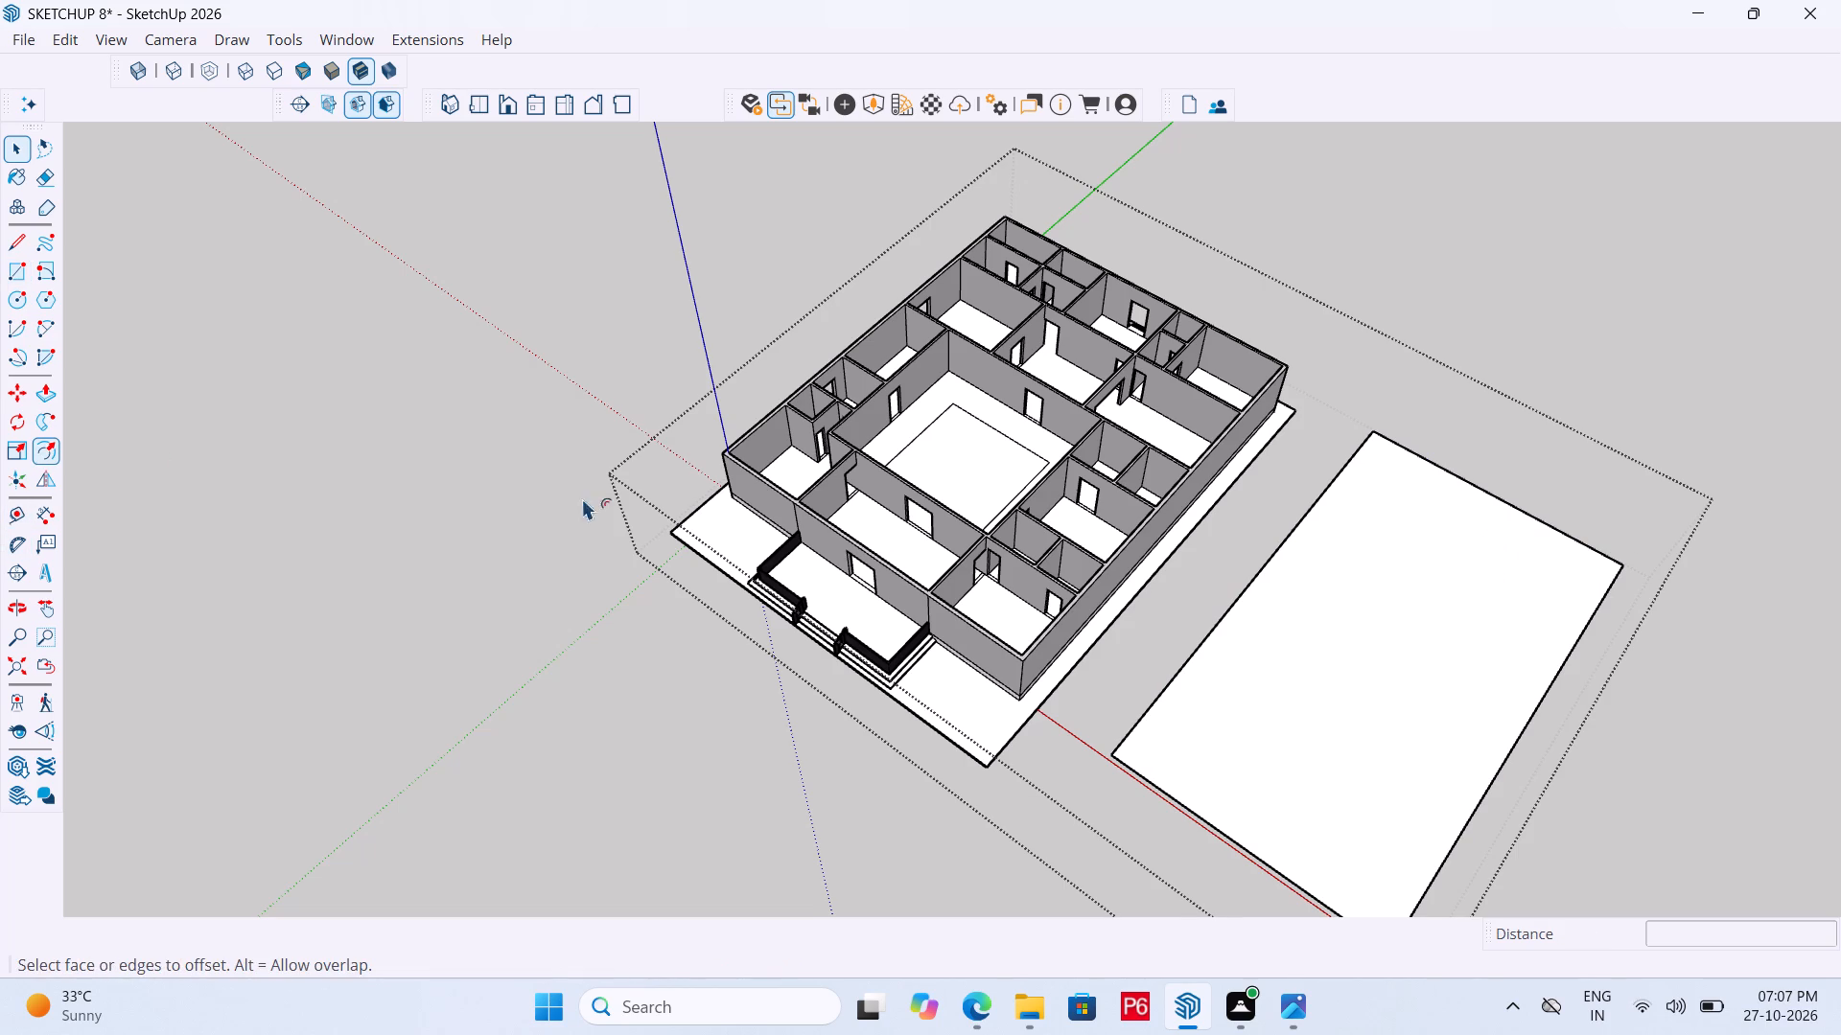
click(1275, 627)
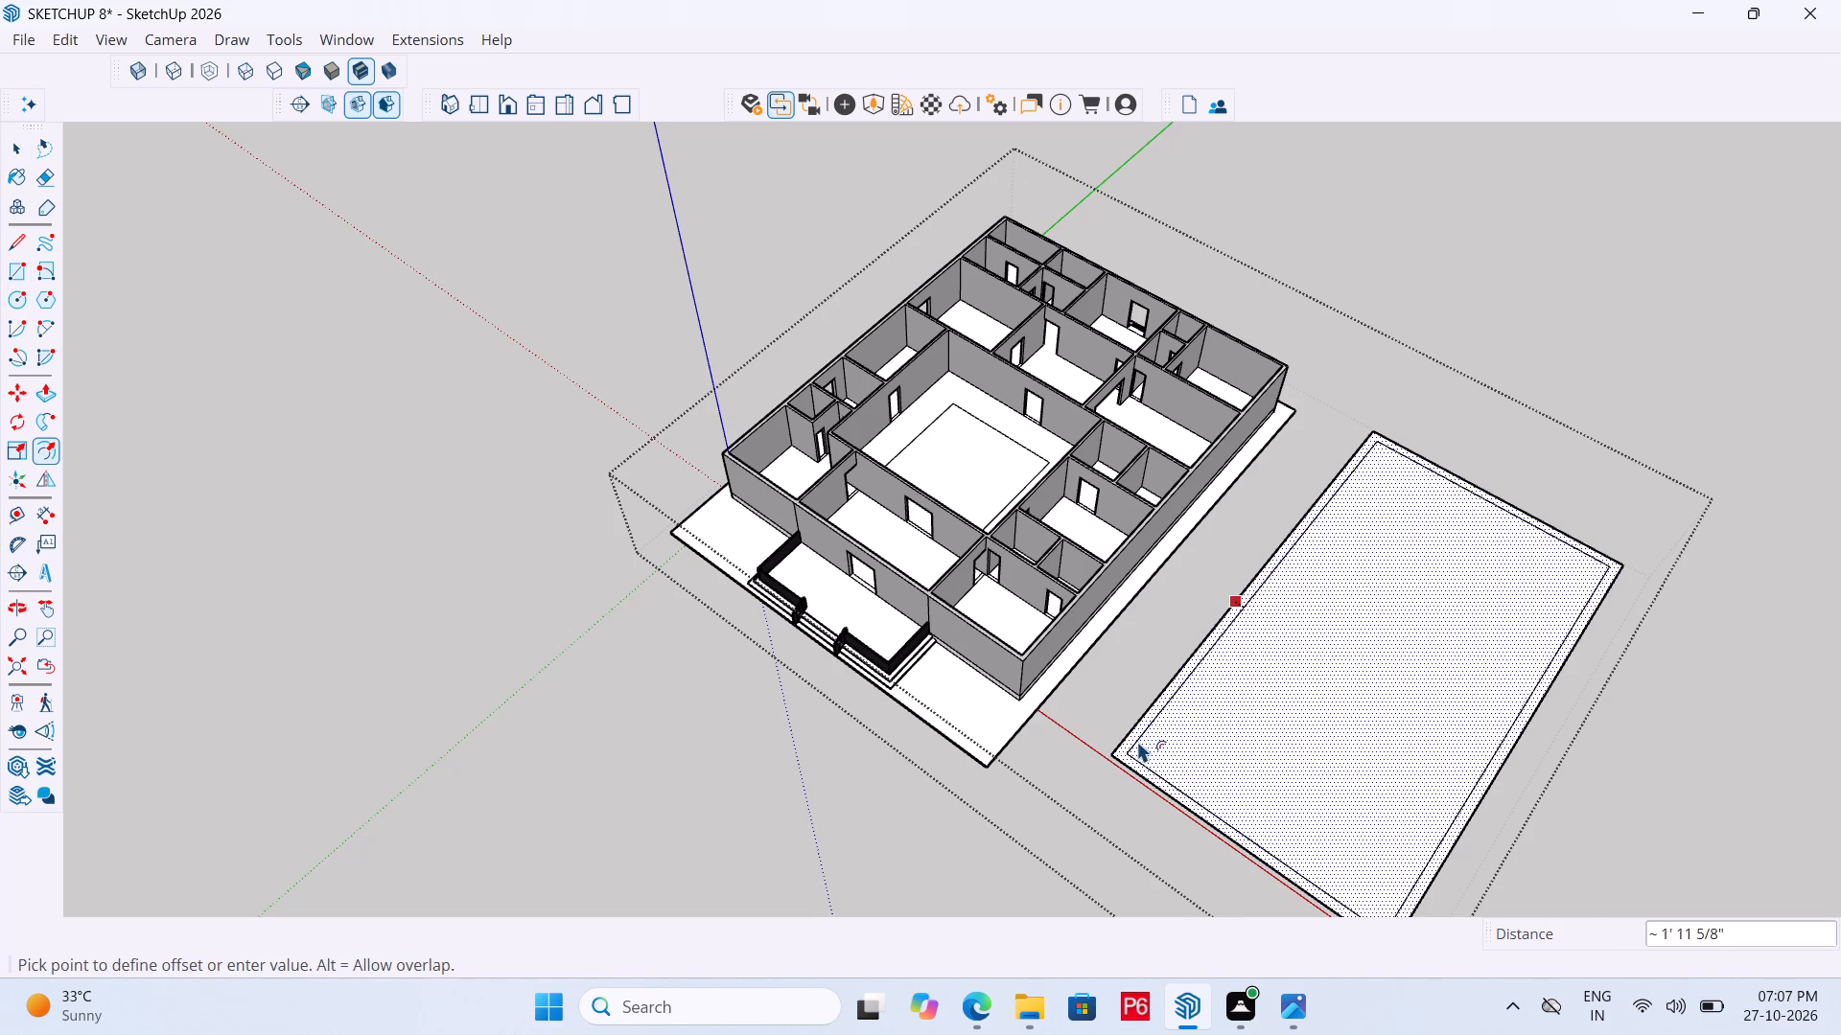
click(1130, 745)
Offset the innermost outline inward repeatedly to form nested rectangles, placing the last one about 5' 7" inside the previous.
scroll(1323, 774, up, 6)
click(1243, 730)
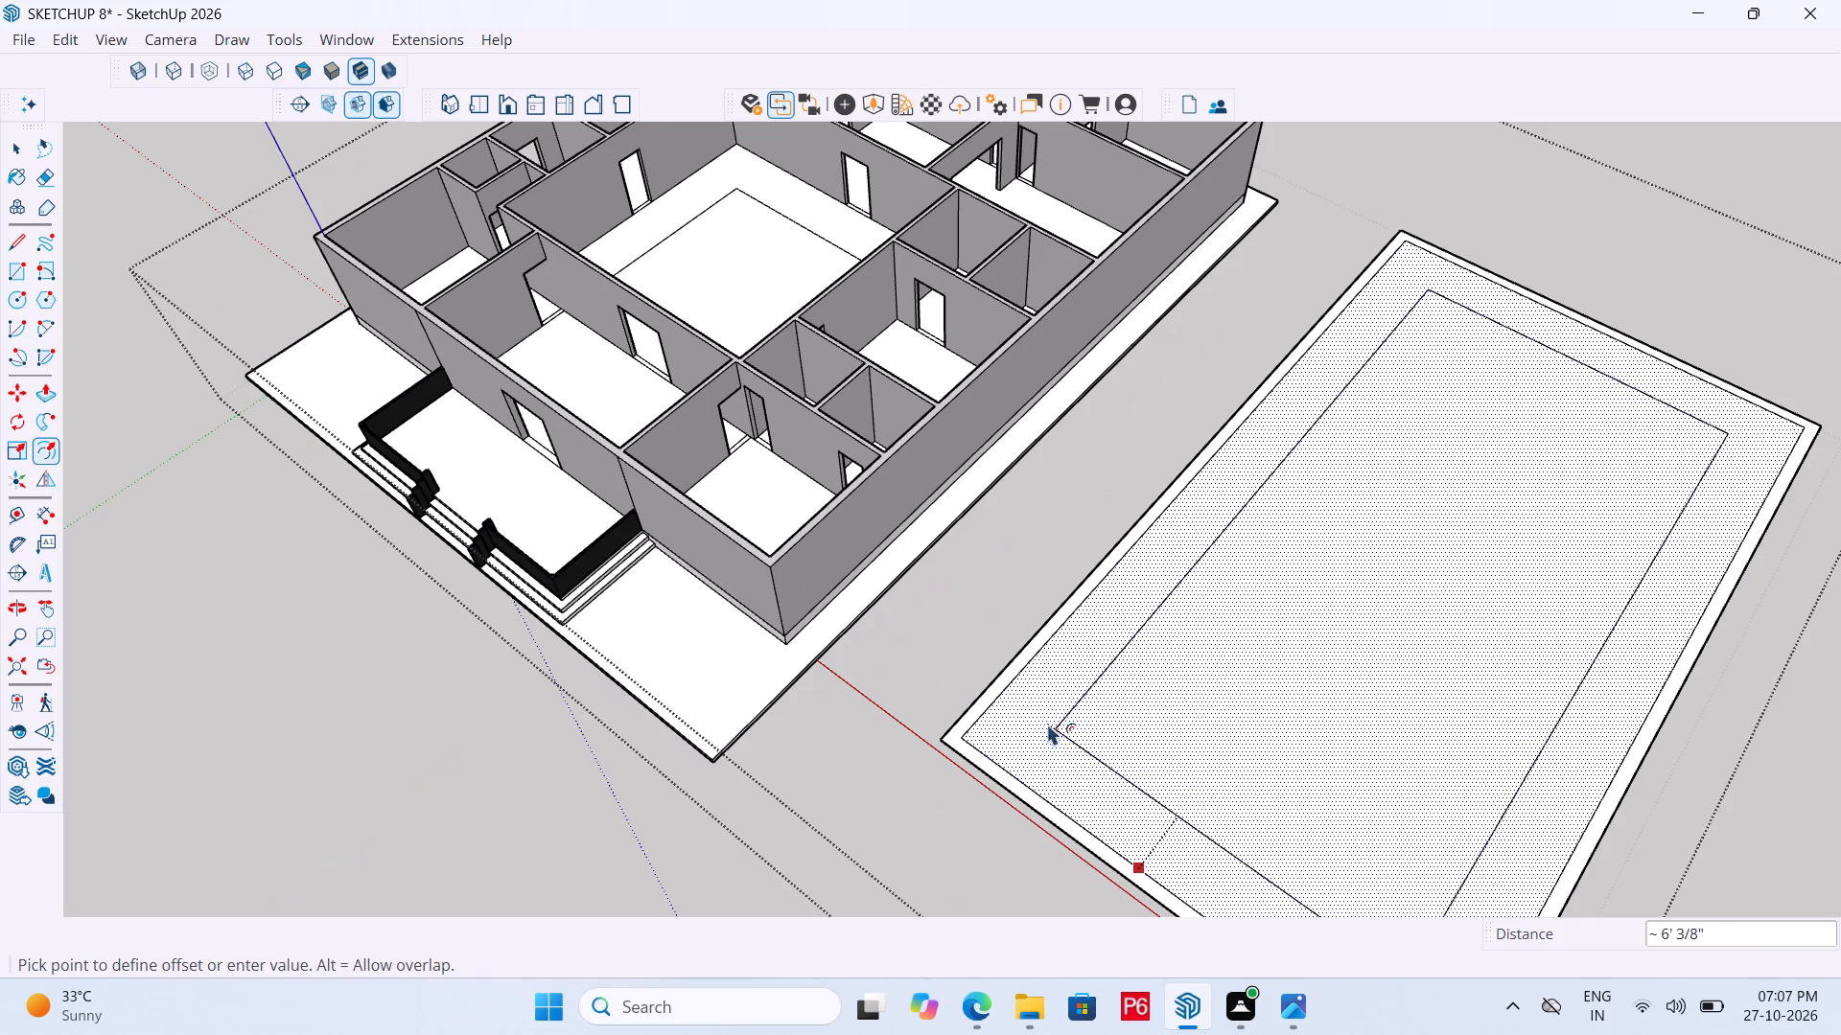
click(976, 739)
double_click(1165, 707)
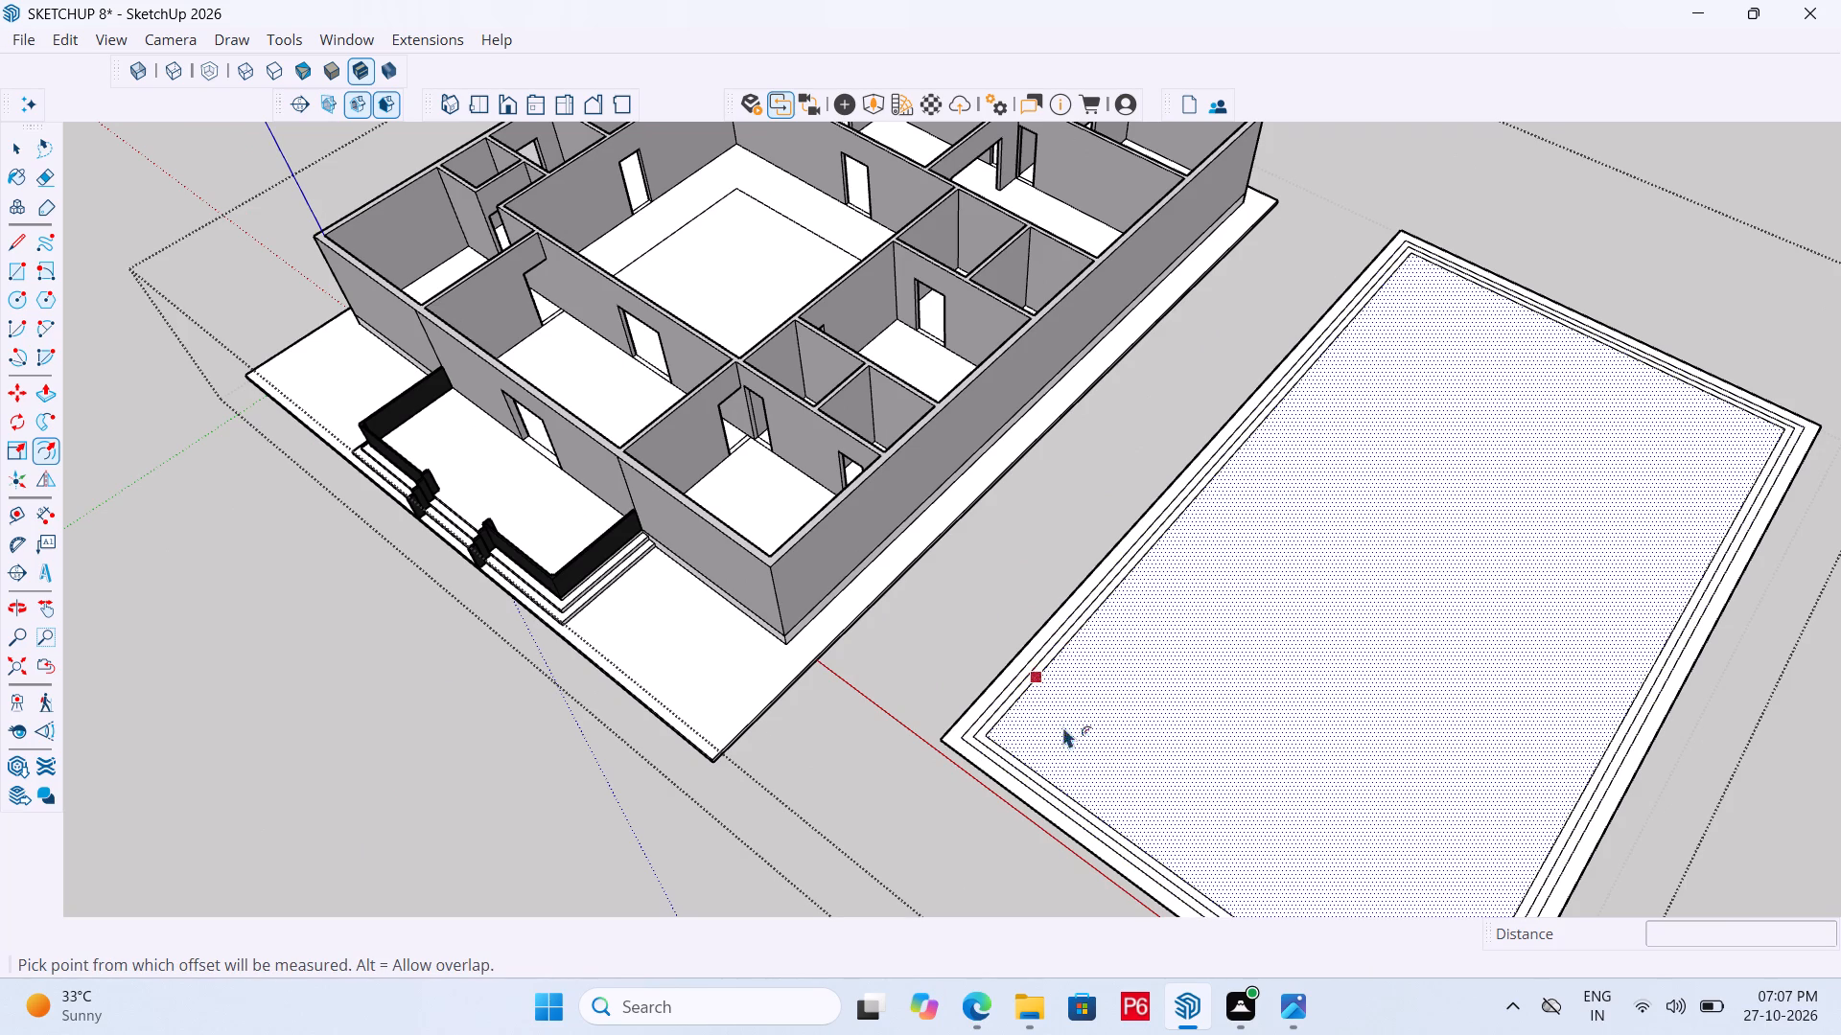
click(1052, 733)
click(1072, 725)
triple_click(1137, 723)
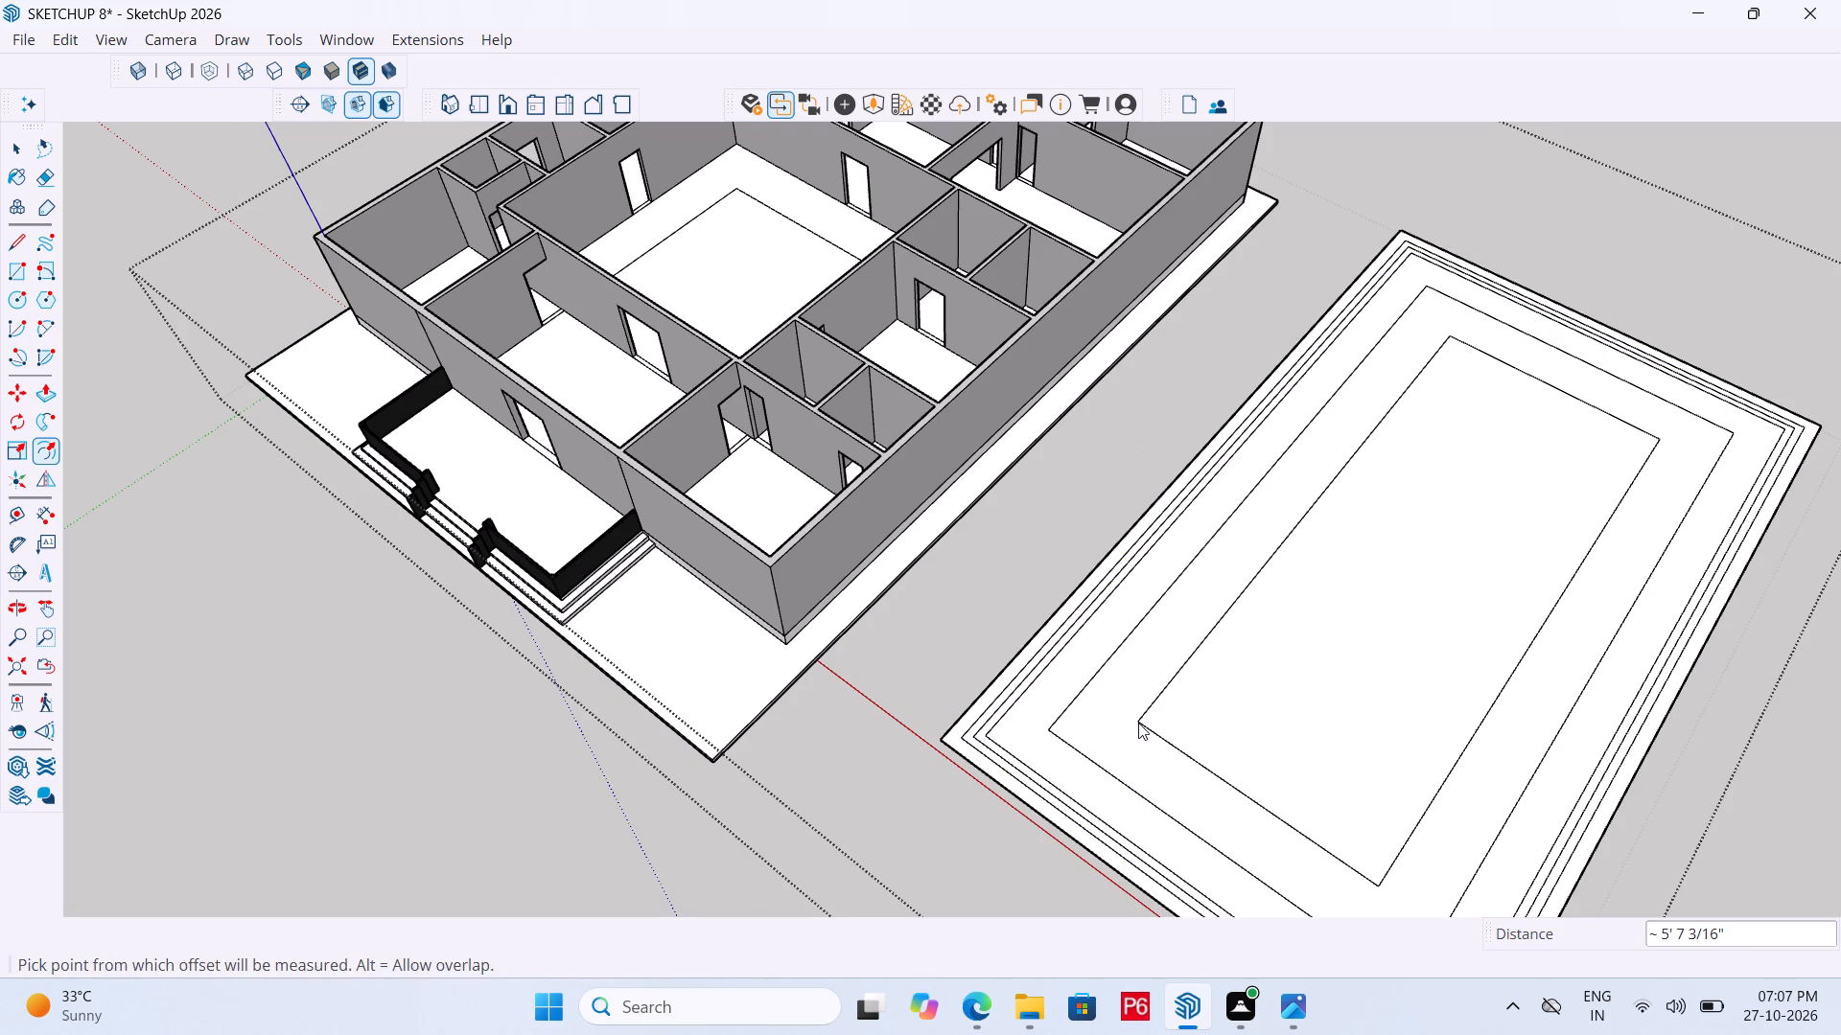
Subdivide the wide bands outside the innermost rectangle with additional offset outlines, working from the inner band outward.
triple_click(1126, 727)
triple_click(1126, 727)
click(1115, 727)
click(1100, 722)
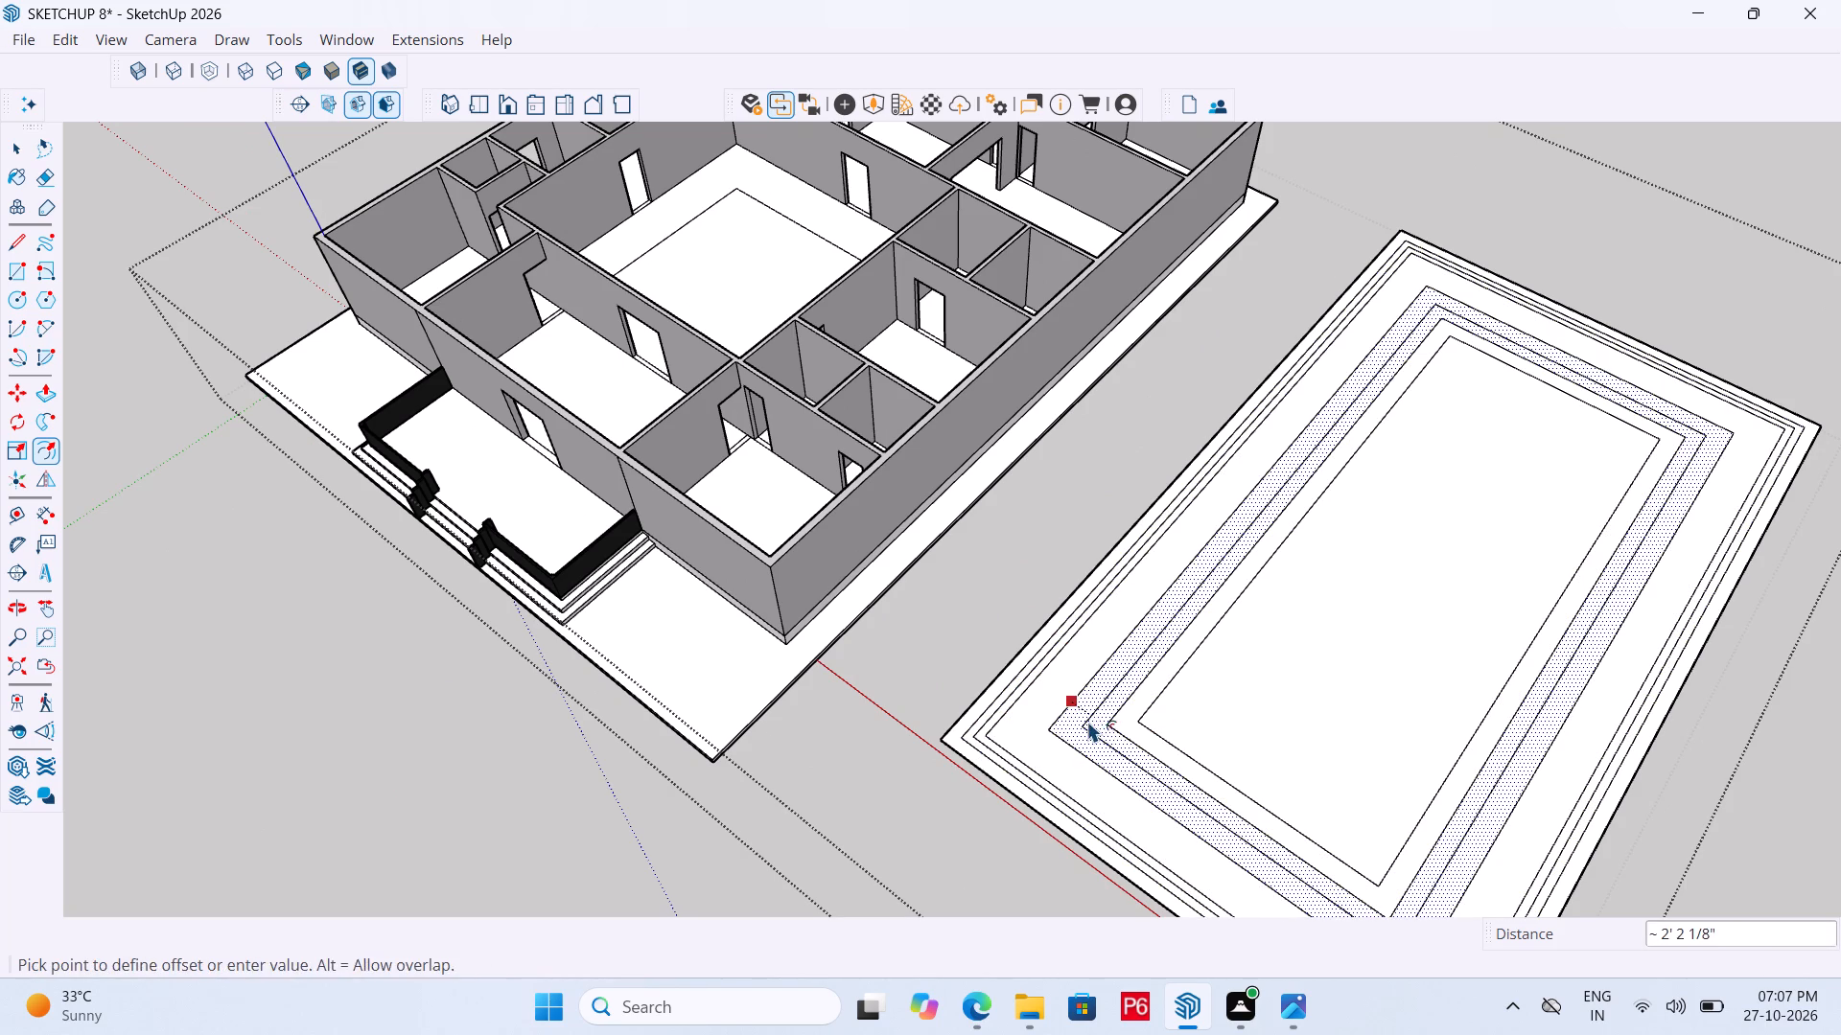
triple_click(1087, 721)
click(1074, 724)
drag(1063, 726, 1055, 728)
click(1020, 732)
click(1004, 732)
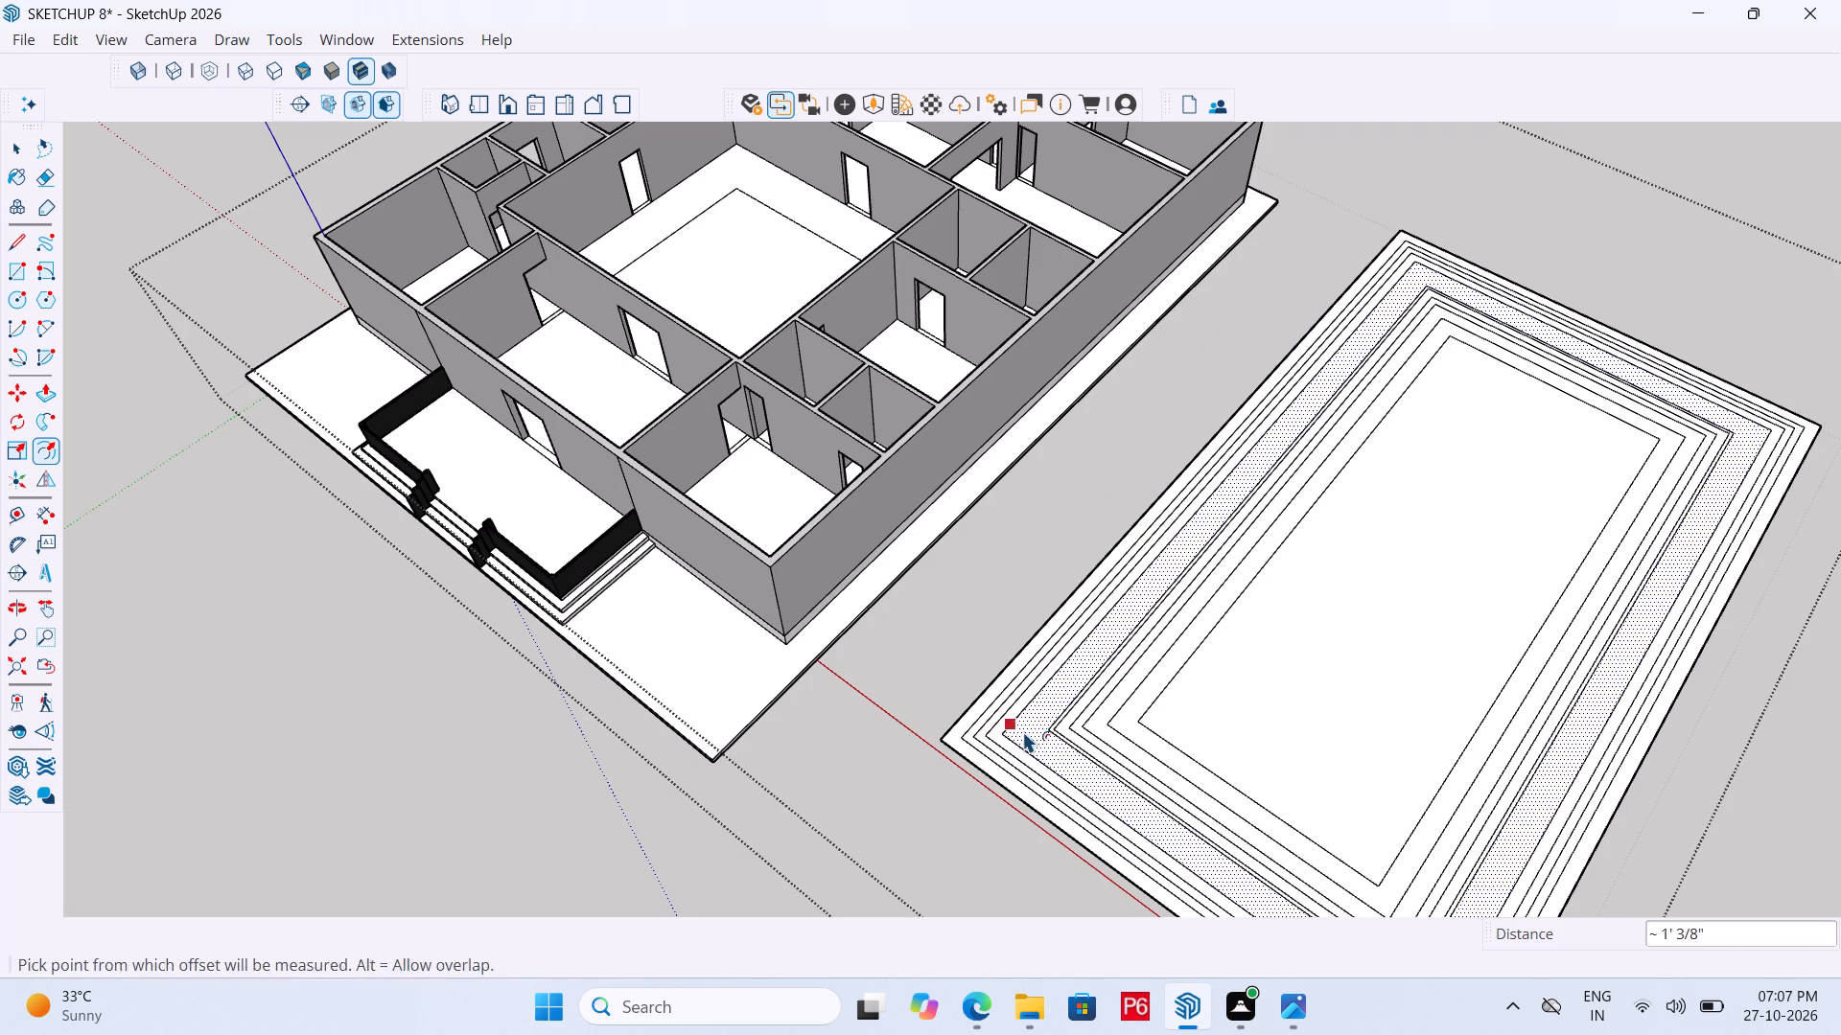
Fill the remaining wide band midway between the outer and innermost rectangles with closely spaced offset outlines.
click(1023, 731)
click(1030, 729)
click(1036, 729)
click(1042, 724)
click(1021, 726)
drag(1012, 728, 1025, 728)
click(1035, 728)
click(1044, 728)
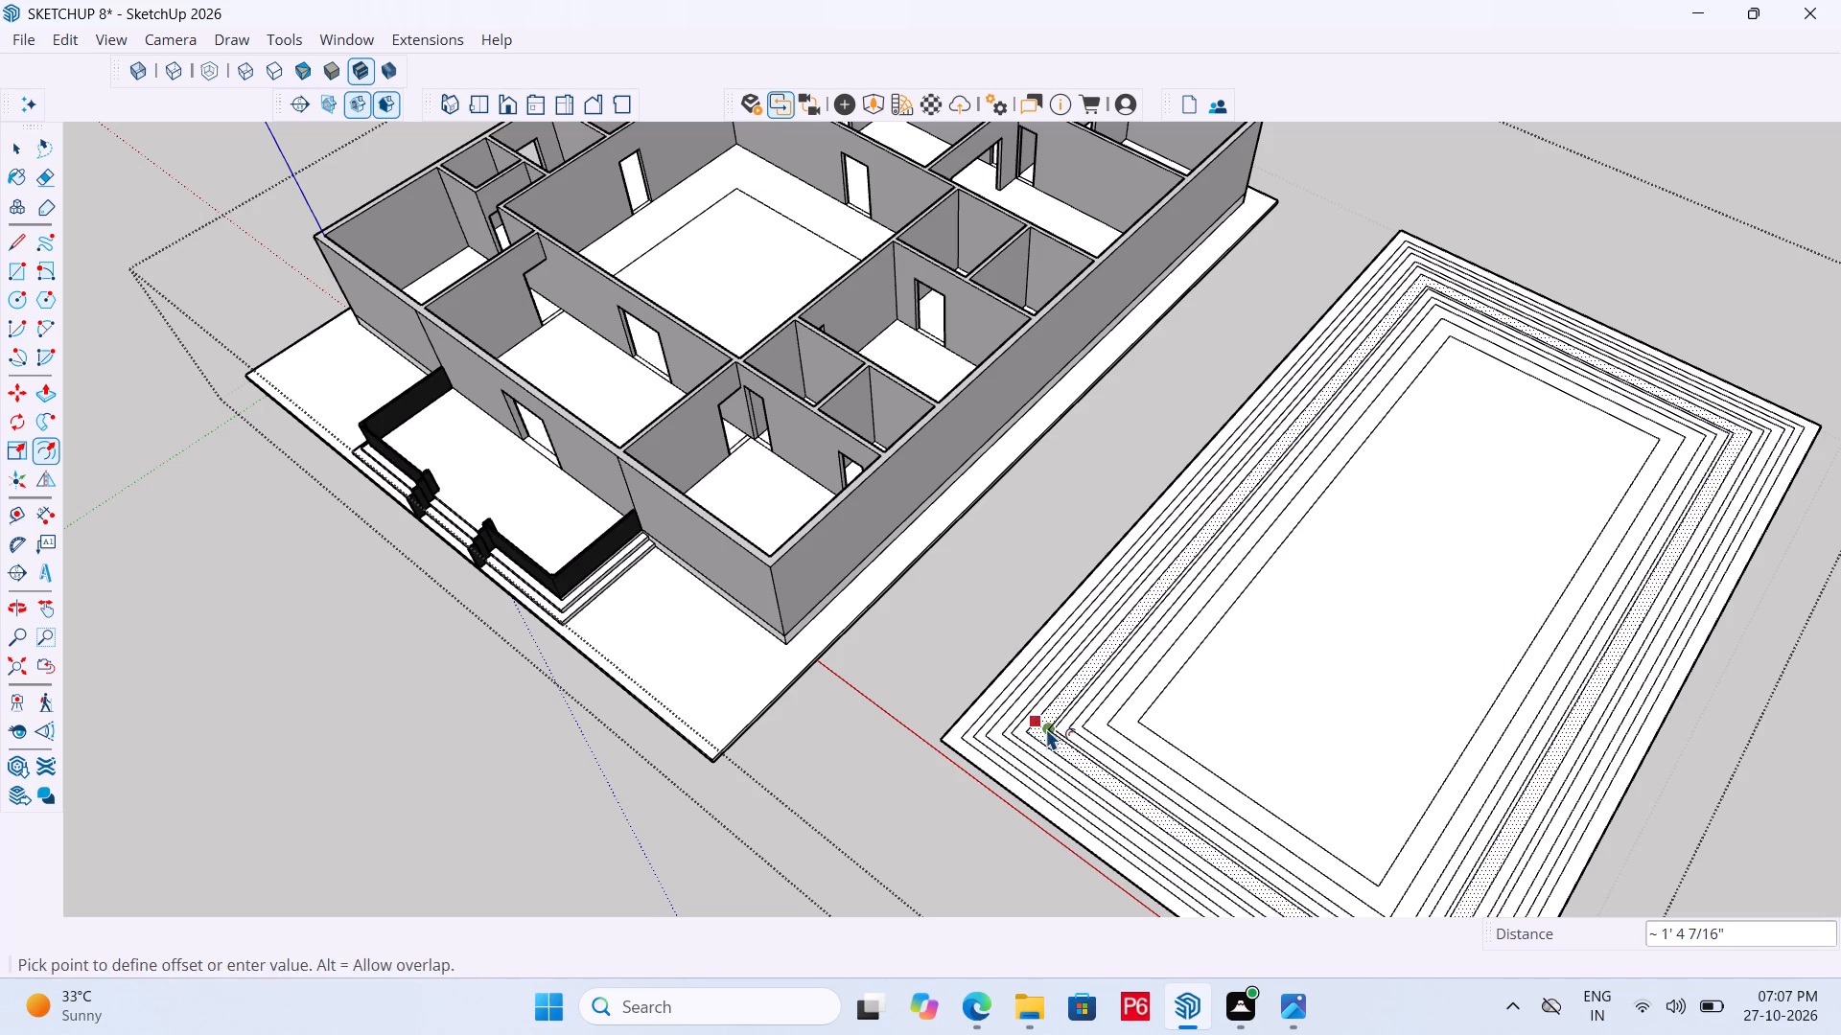
scroll(1174, 729, up, 5)
click(961, 736)
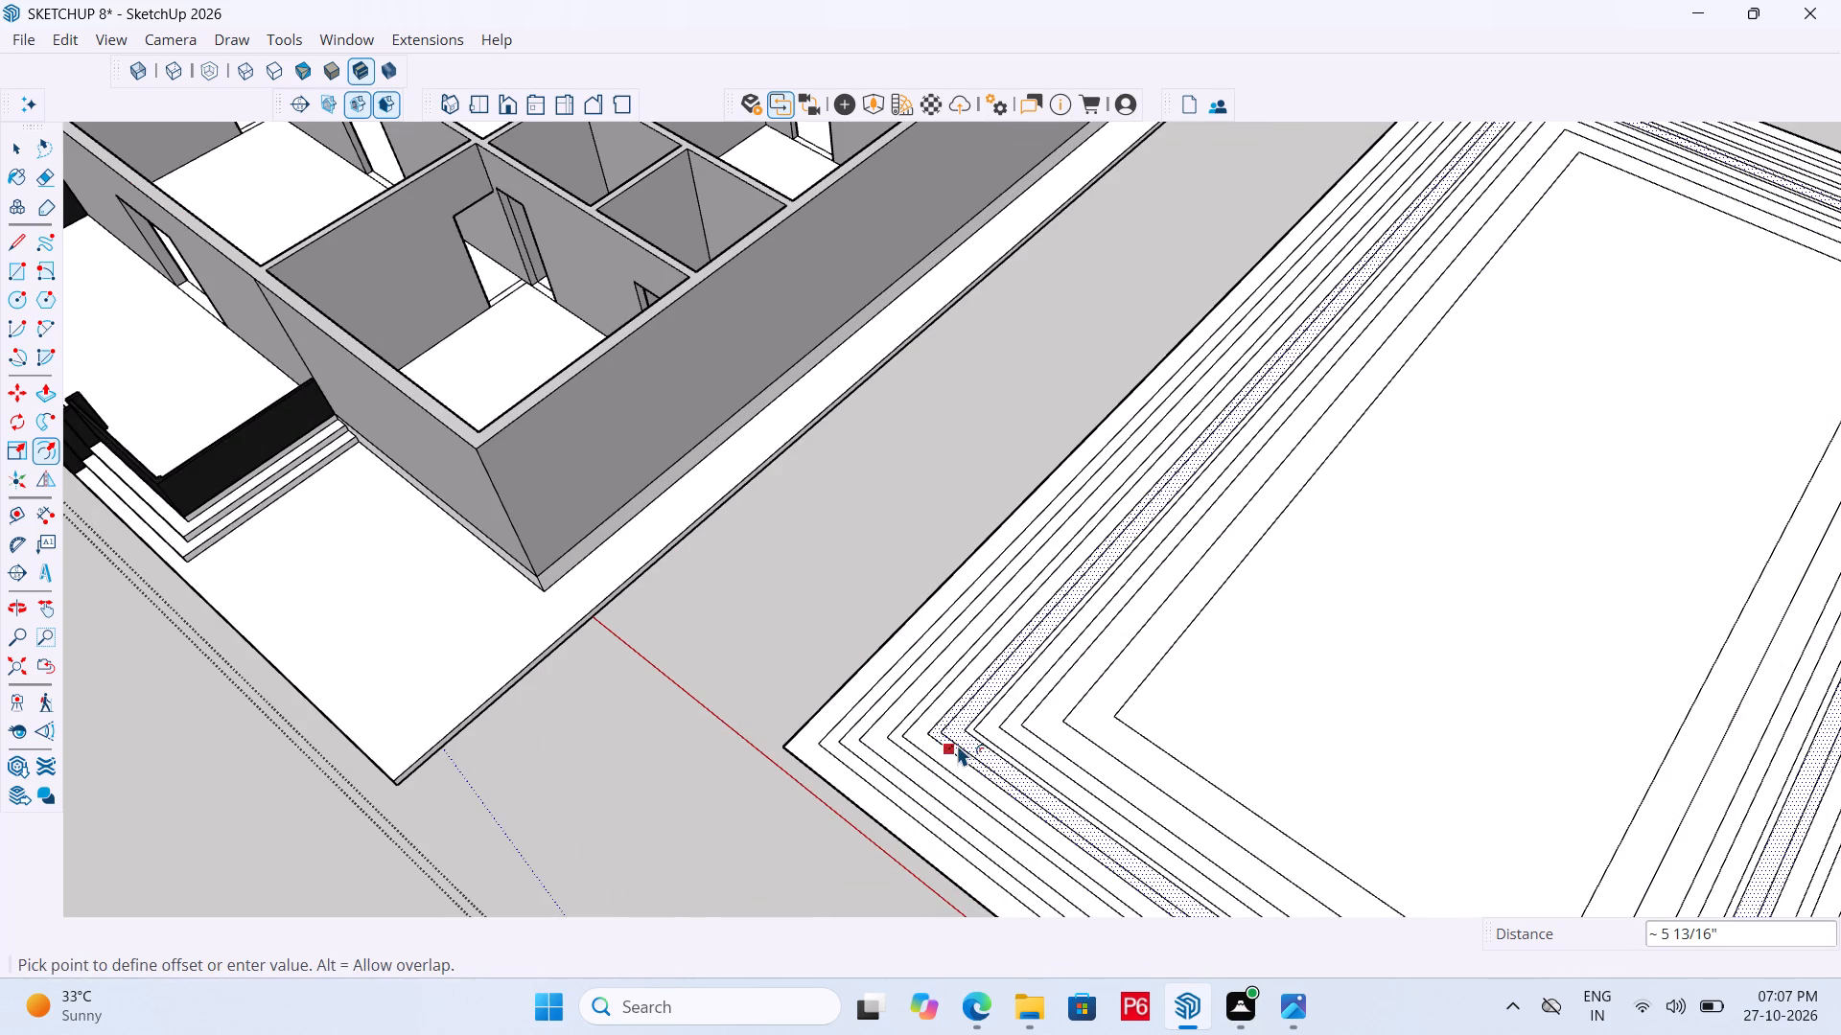
click(957, 745)
click(965, 741)
click(980, 747)
click(980, 749)
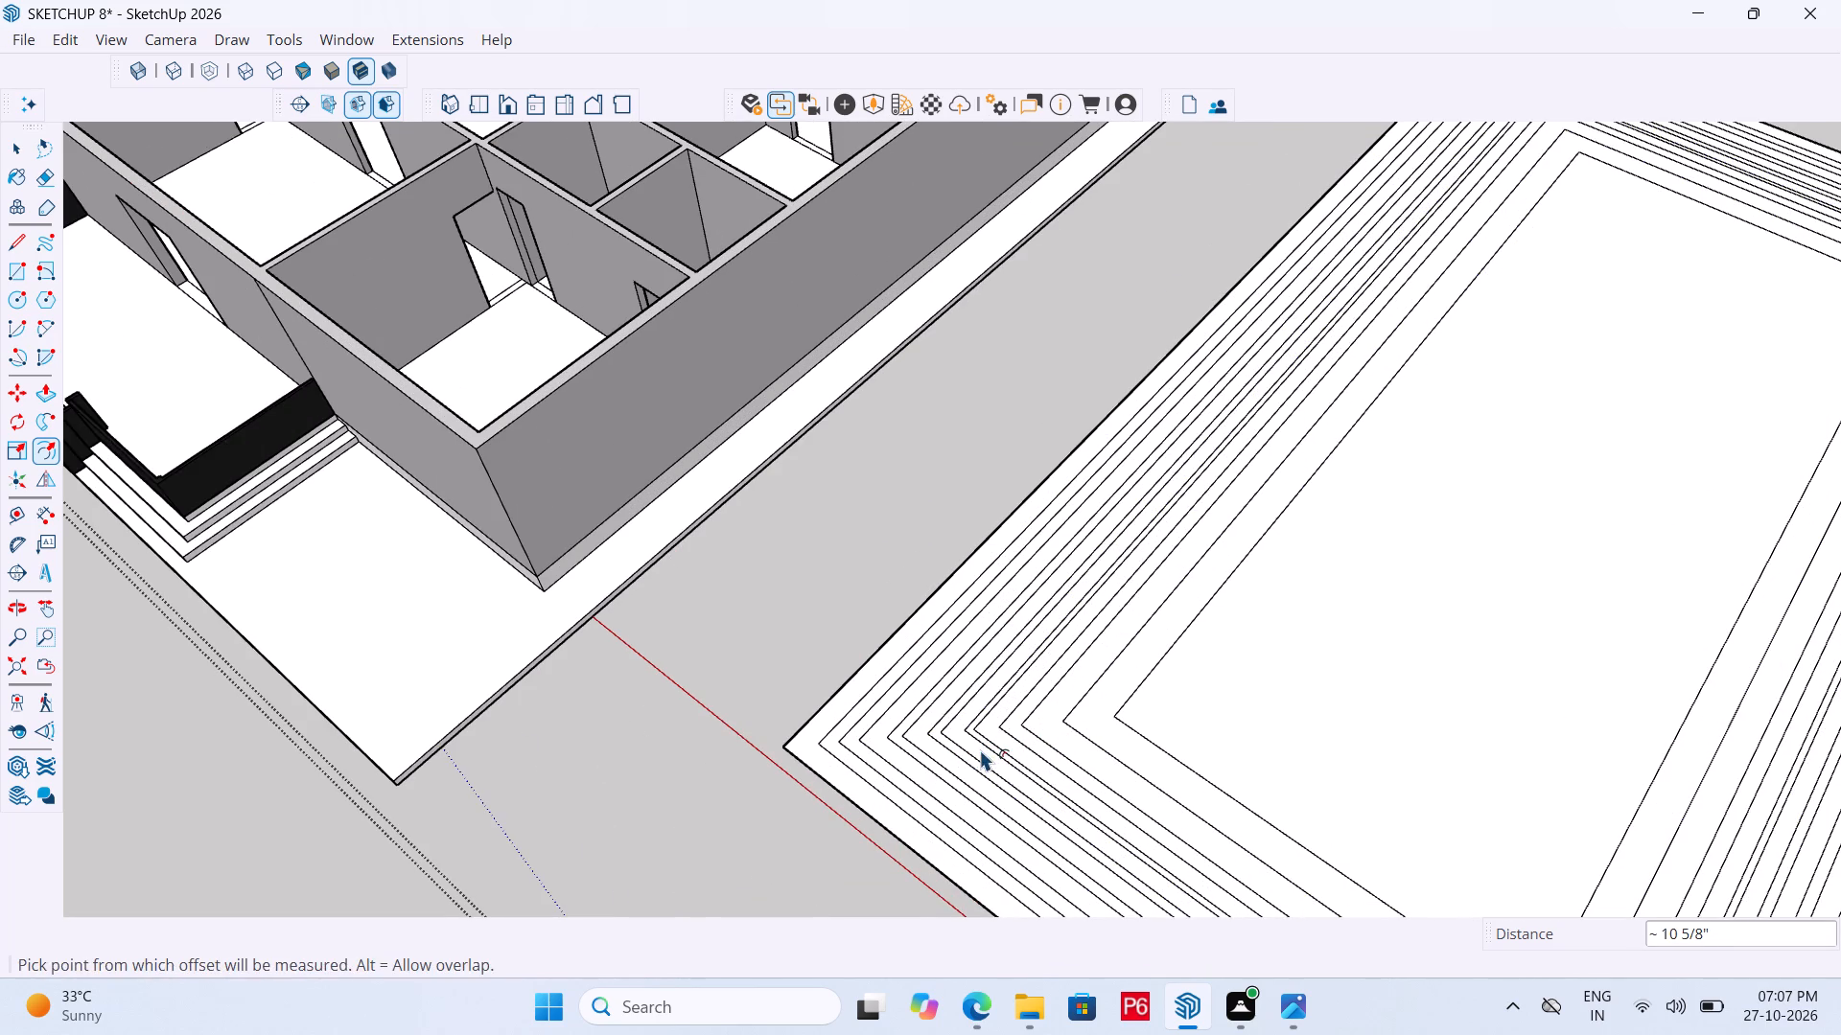
click(993, 751)
Add offset outlines inside the innermost rectangle and in the wide bands just around it, including one about 10" inward.
drag(1172, 717, 1161, 724)
click(1117, 737)
double_click(1137, 738)
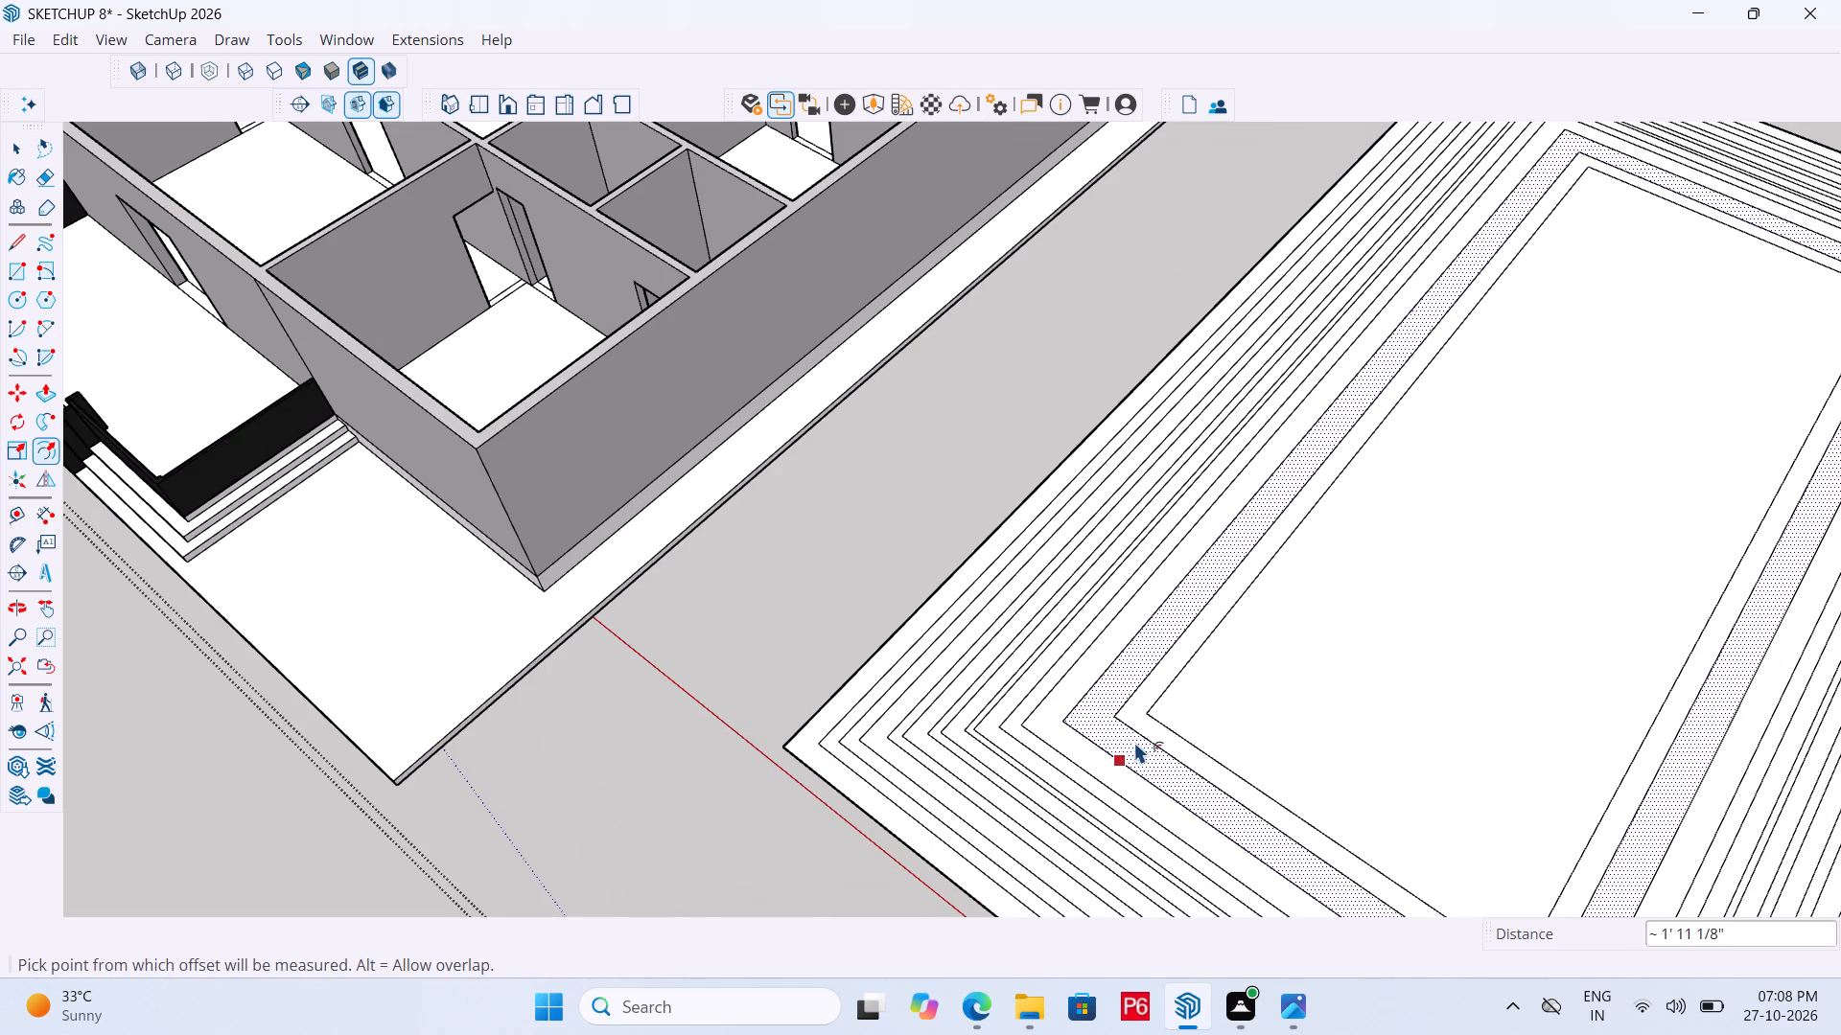
click(1130, 744)
click(1126, 749)
drag(1131, 747, 1145, 744)
drag(1152, 752, 1130, 760)
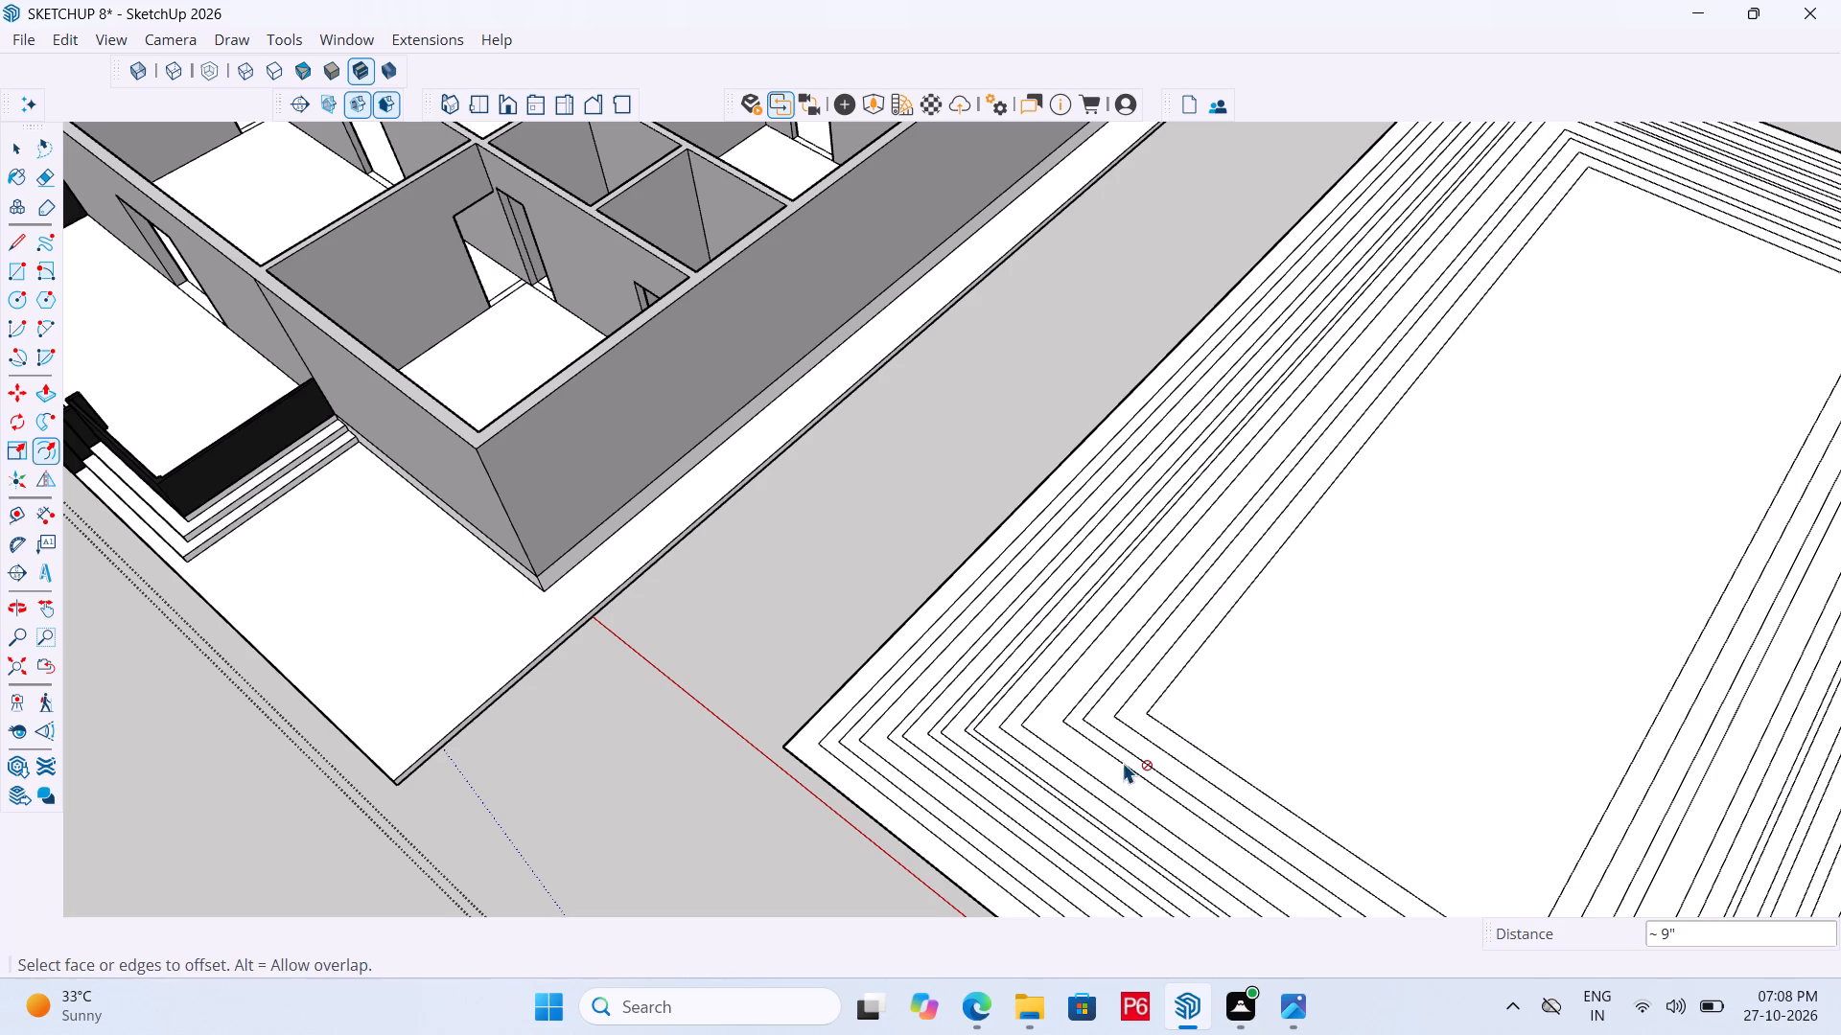
double_click(1120, 763)
click(1114, 766)
click(1121, 765)
click(1115, 769)
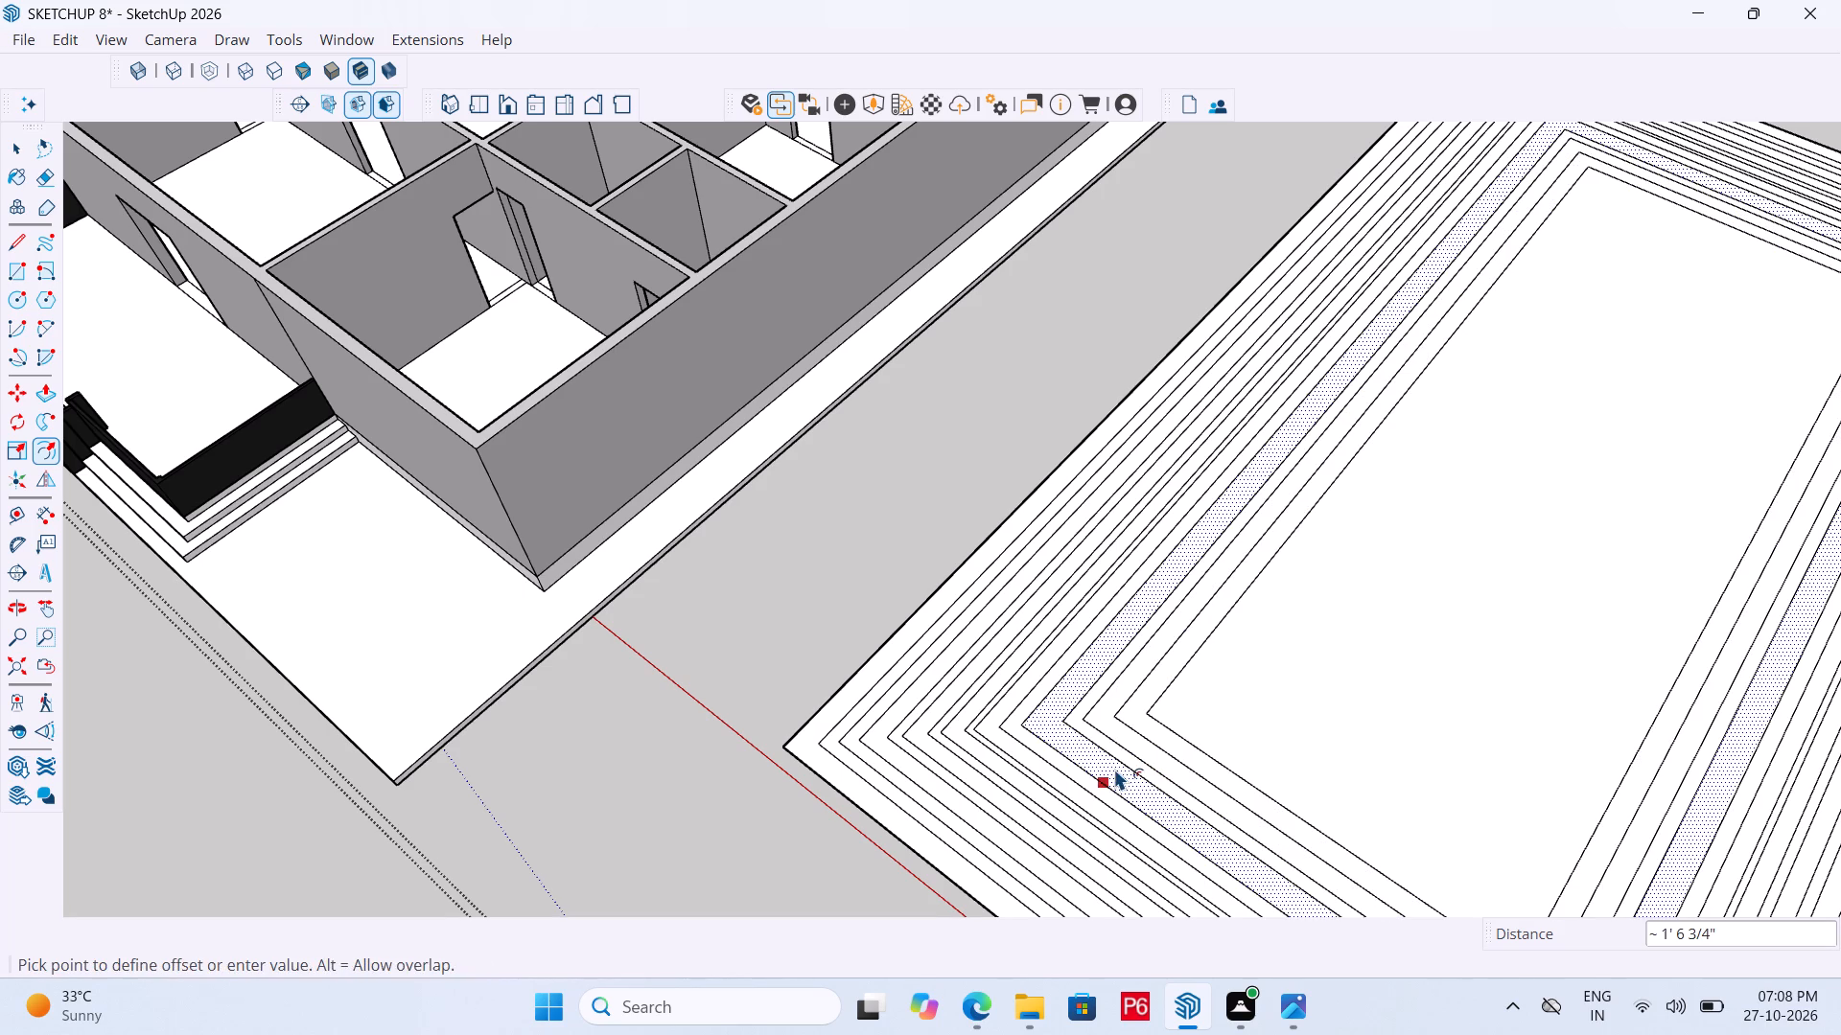
double_click(1115, 769)
click(1116, 774)
drag(1128, 788, 1136, 783)
drag(1198, 739, 1207, 731)
drag(1214, 726, 1225, 723)
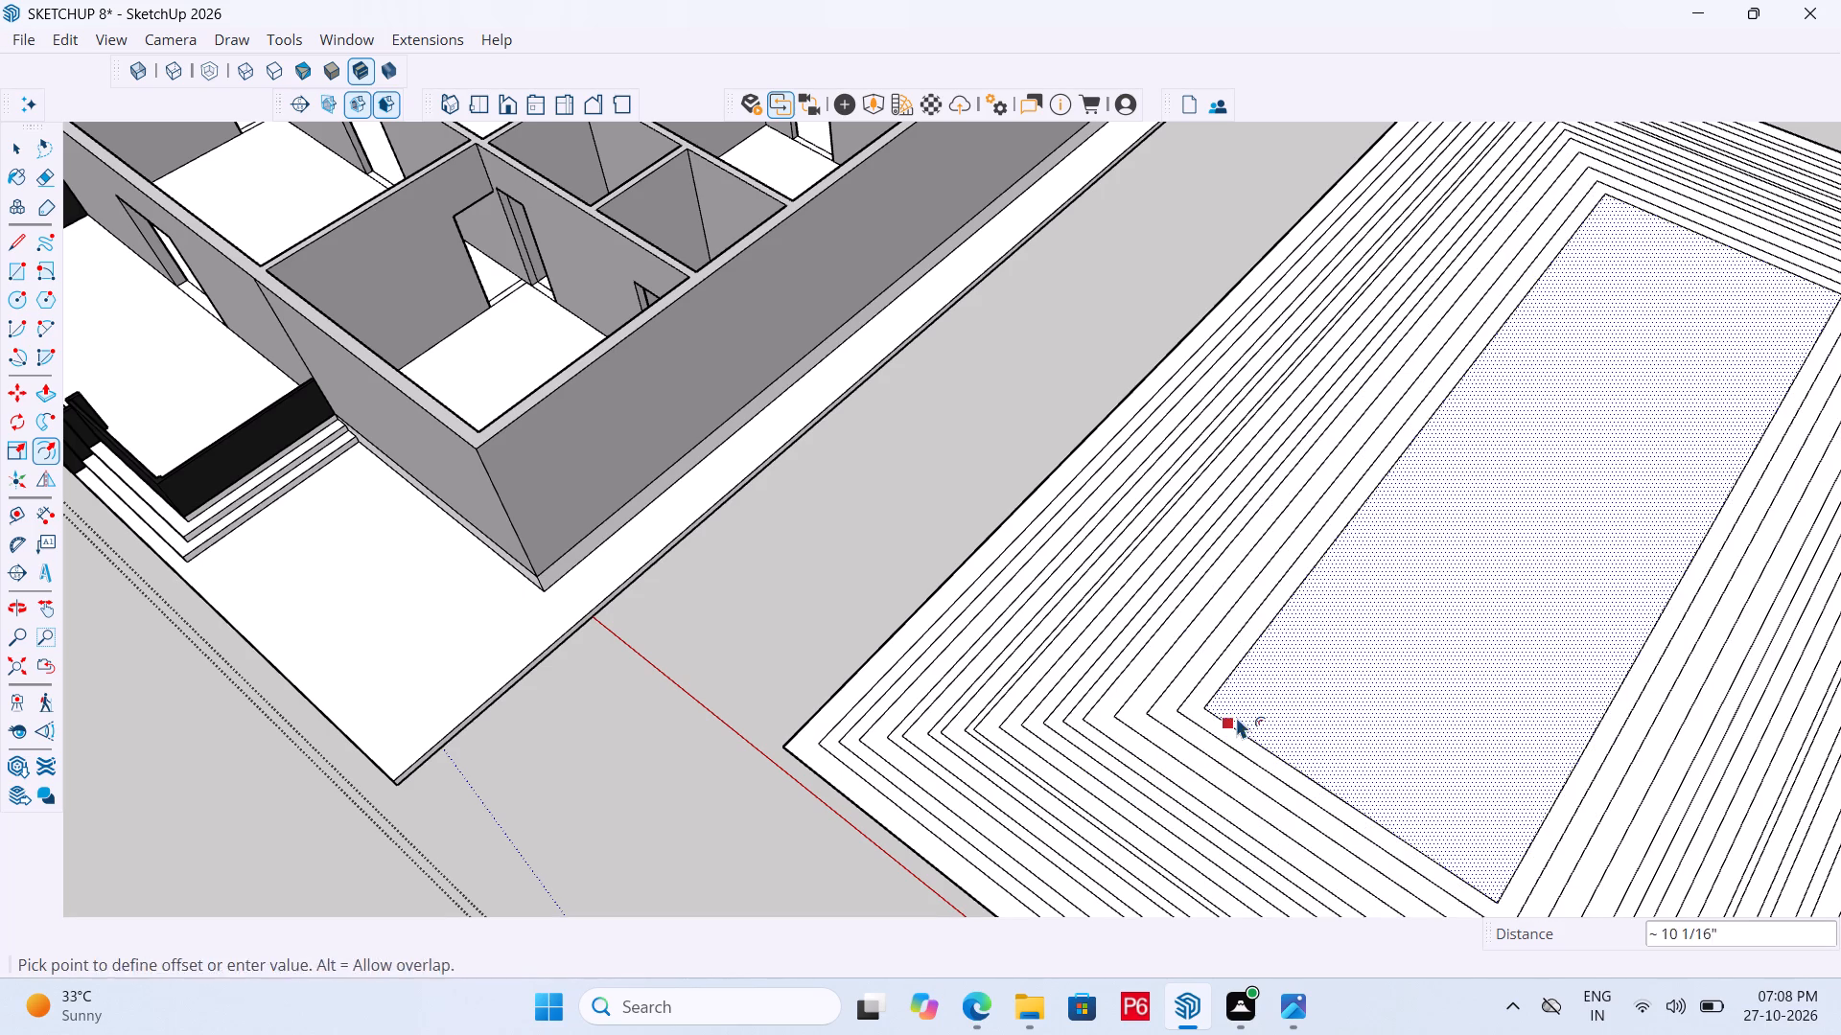
Continue offsetting the innermost rectangle inward in small increments until only a narrow strip is left at the centre.
double_click(1237, 717)
double_click(1259, 711)
click(1270, 706)
drag(1277, 706, 1290, 701)
double_click(1302, 697)
drag(1315, 692, 1324, 690)
drag(1331, 690, 1357, 680)
click(1372, 678)
click(1378, 678)
drag(1387, 676, 1397, 676)
drag(1398, 676, 1408, 673)
drag(1414, 672, 1432, 664)
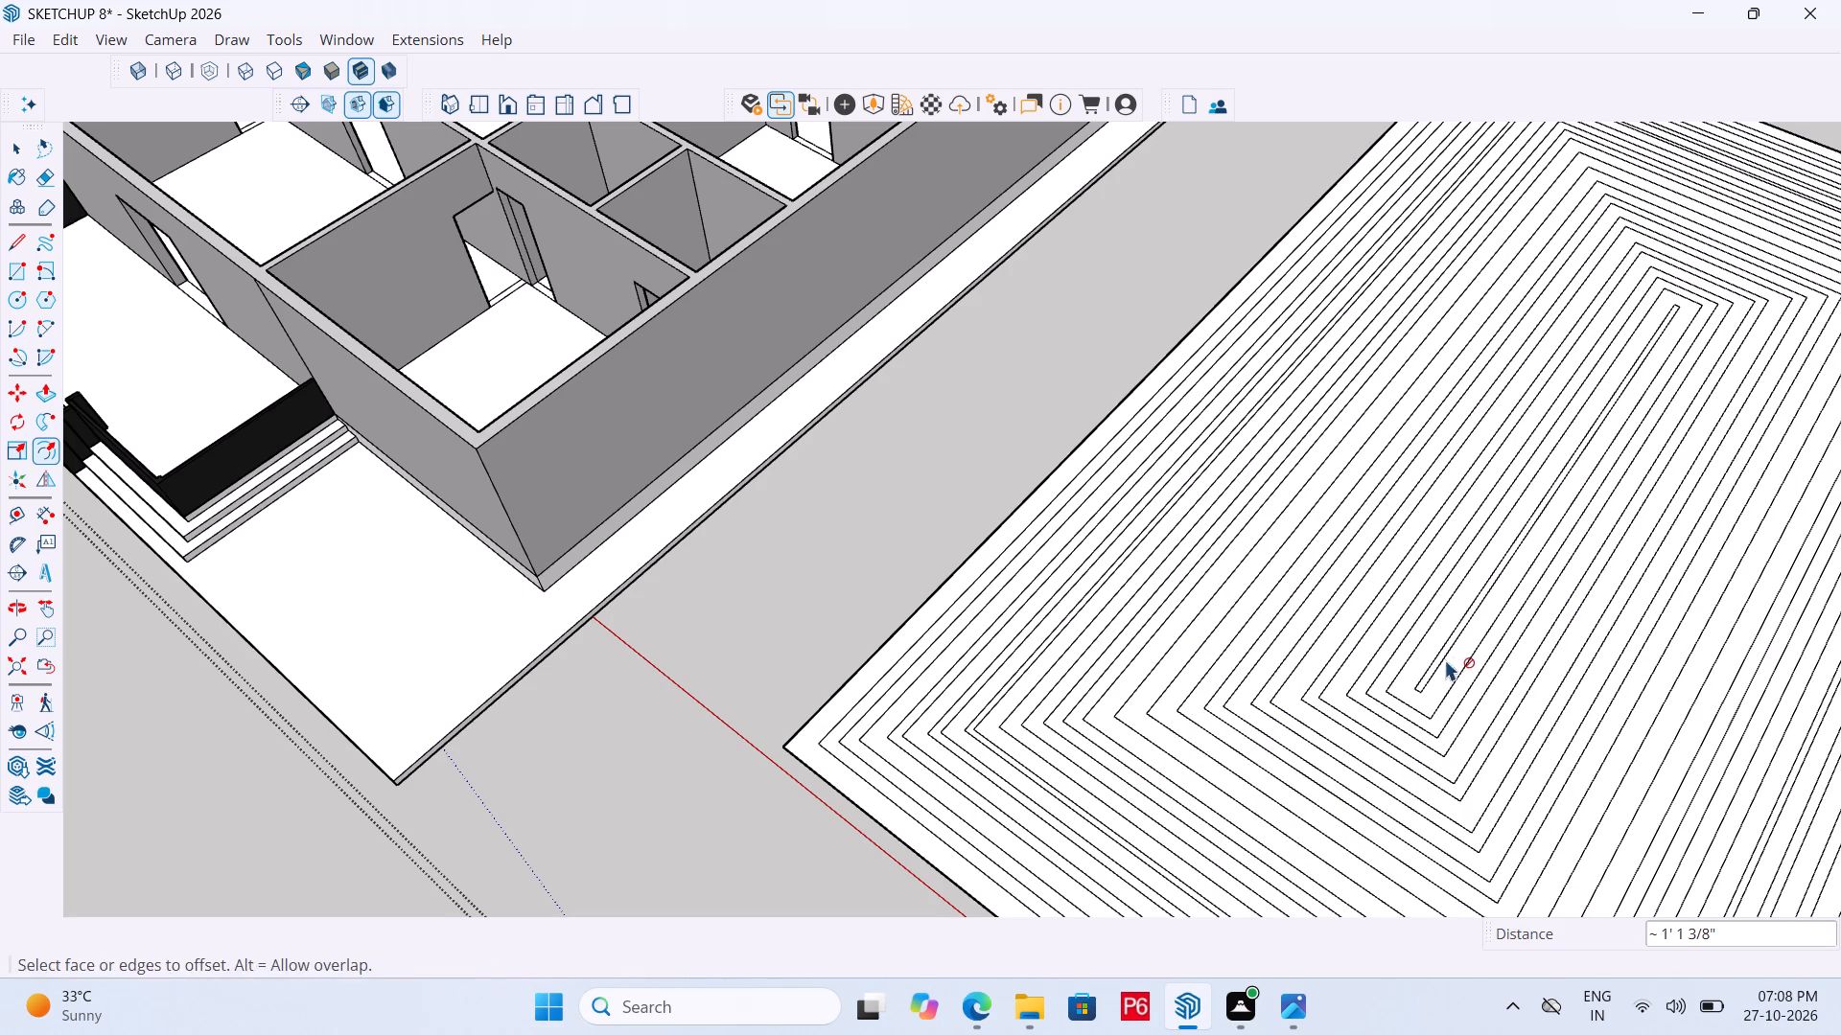
click(1446, 659)
click(1456, 656)
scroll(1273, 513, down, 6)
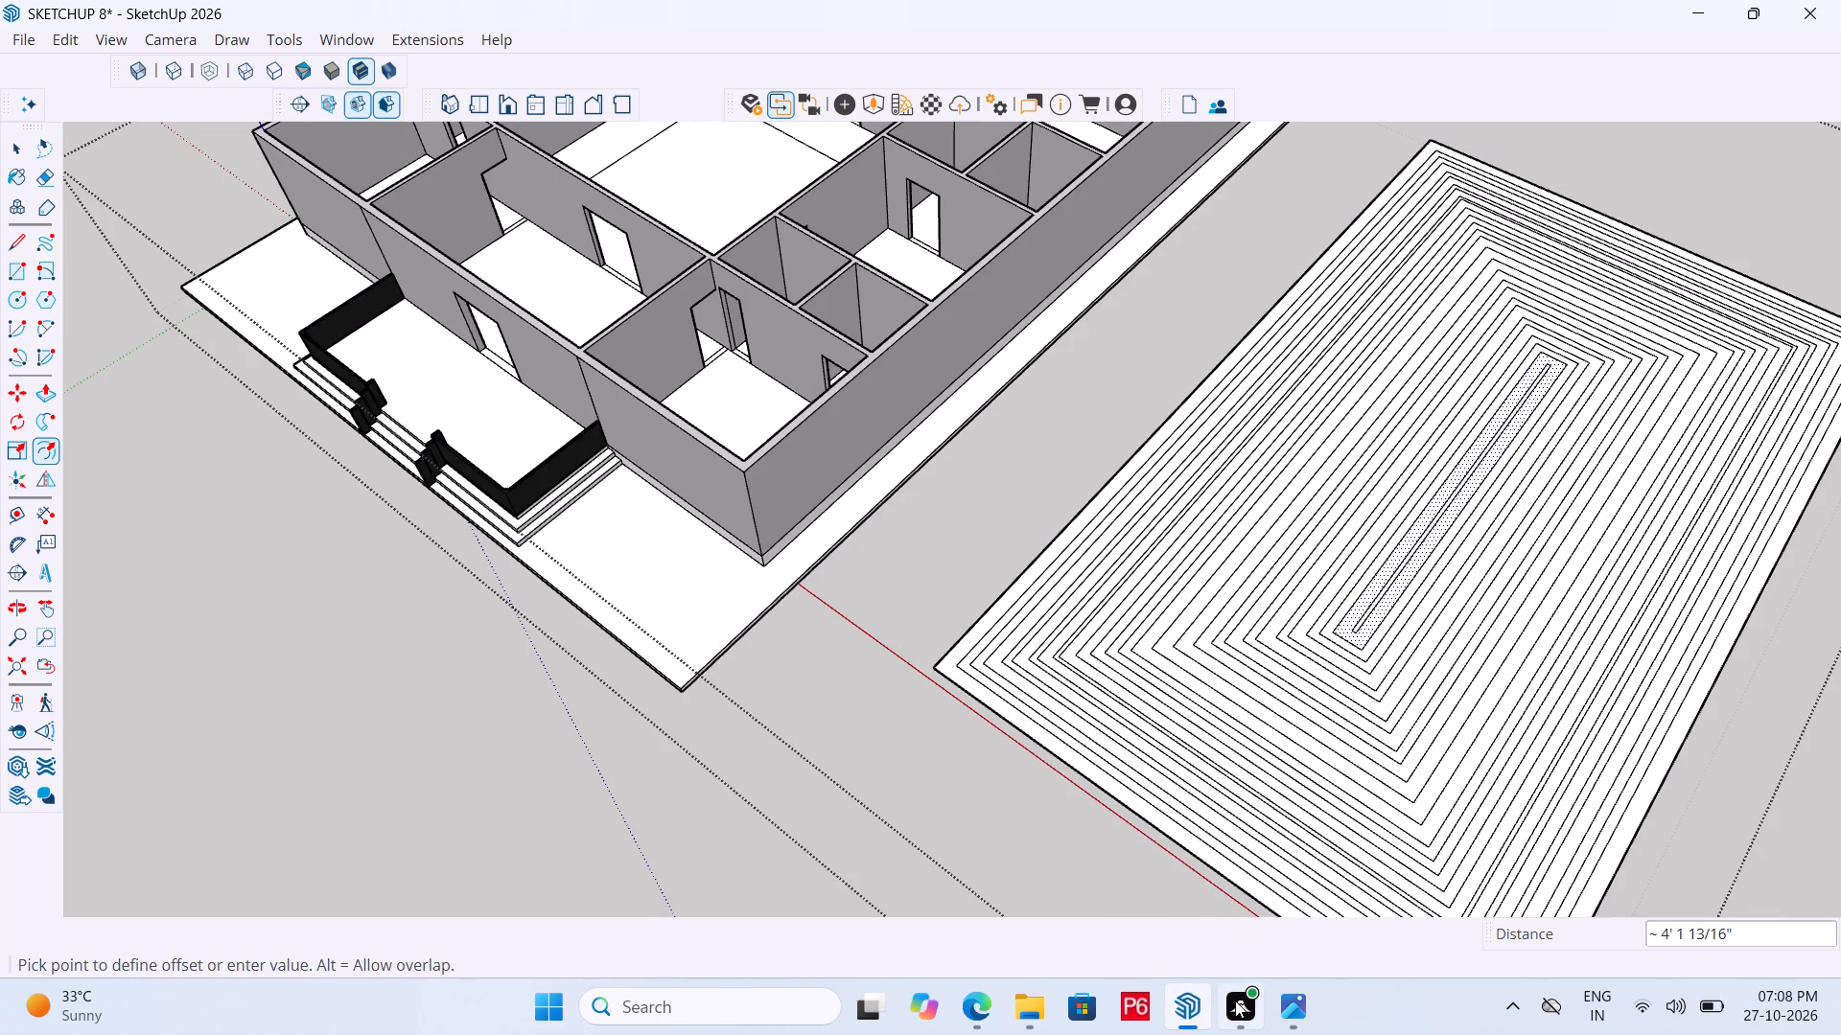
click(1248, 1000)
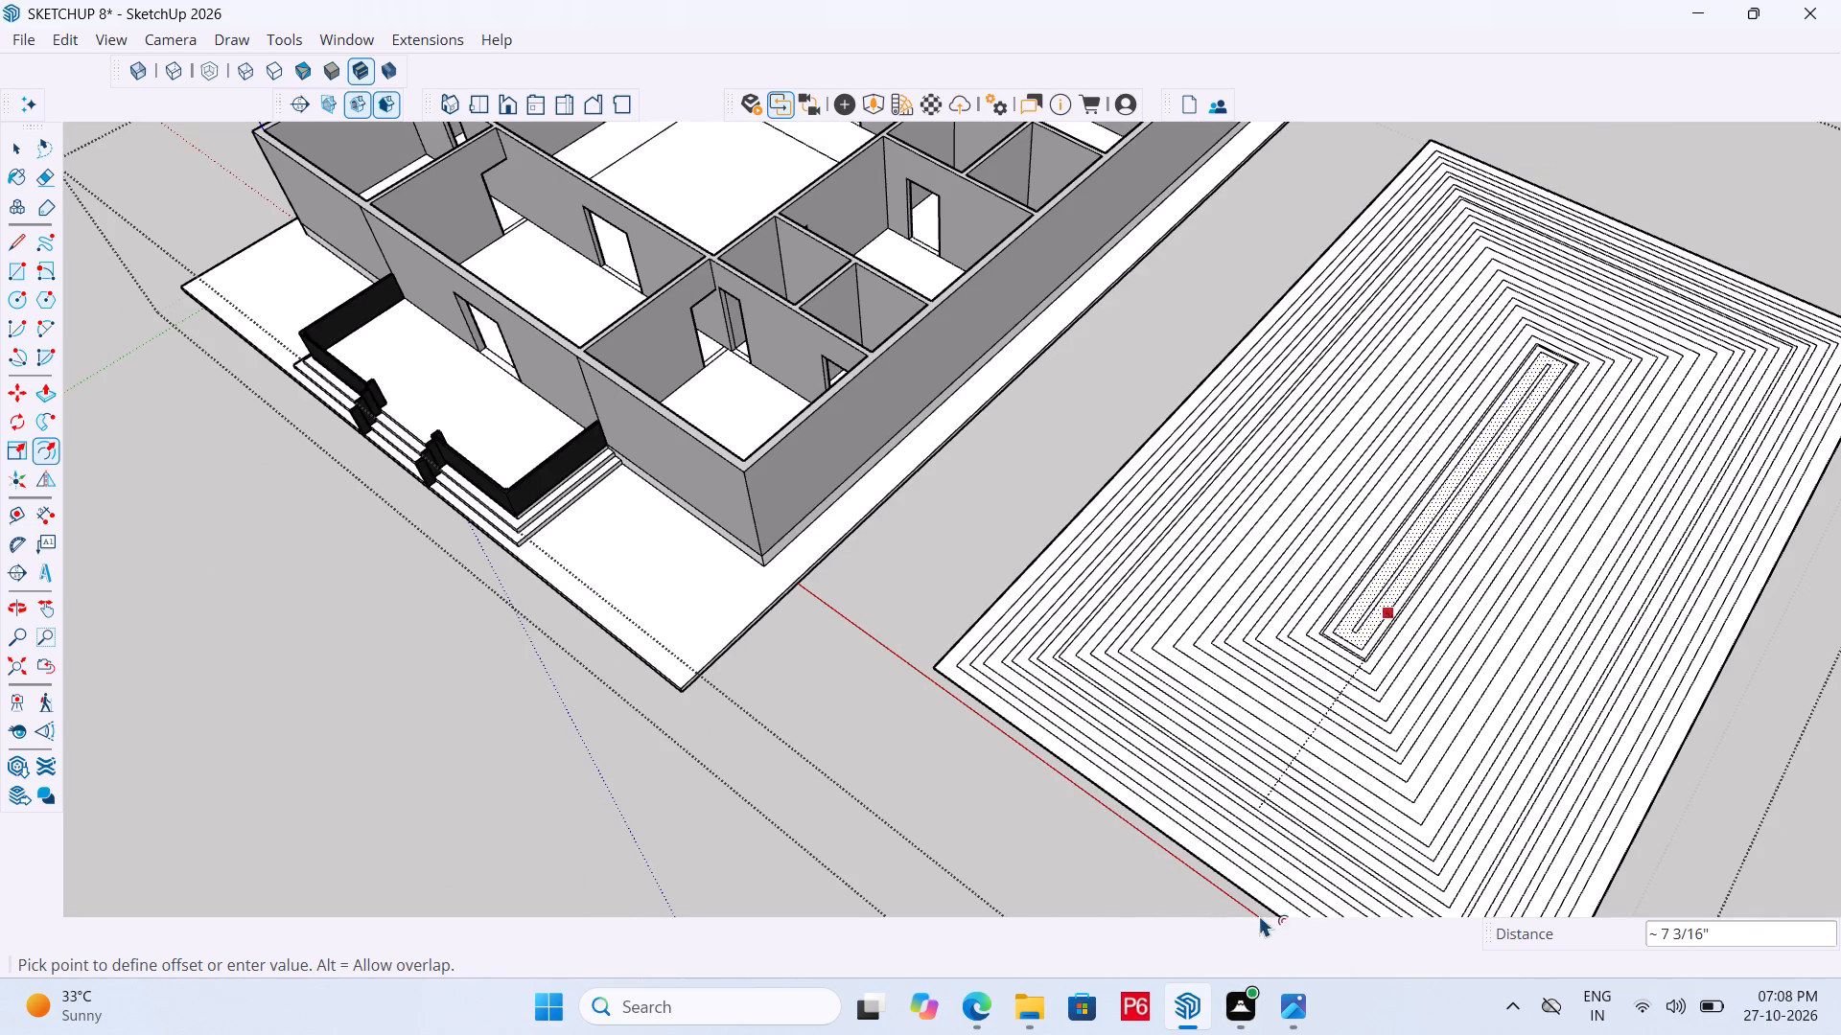
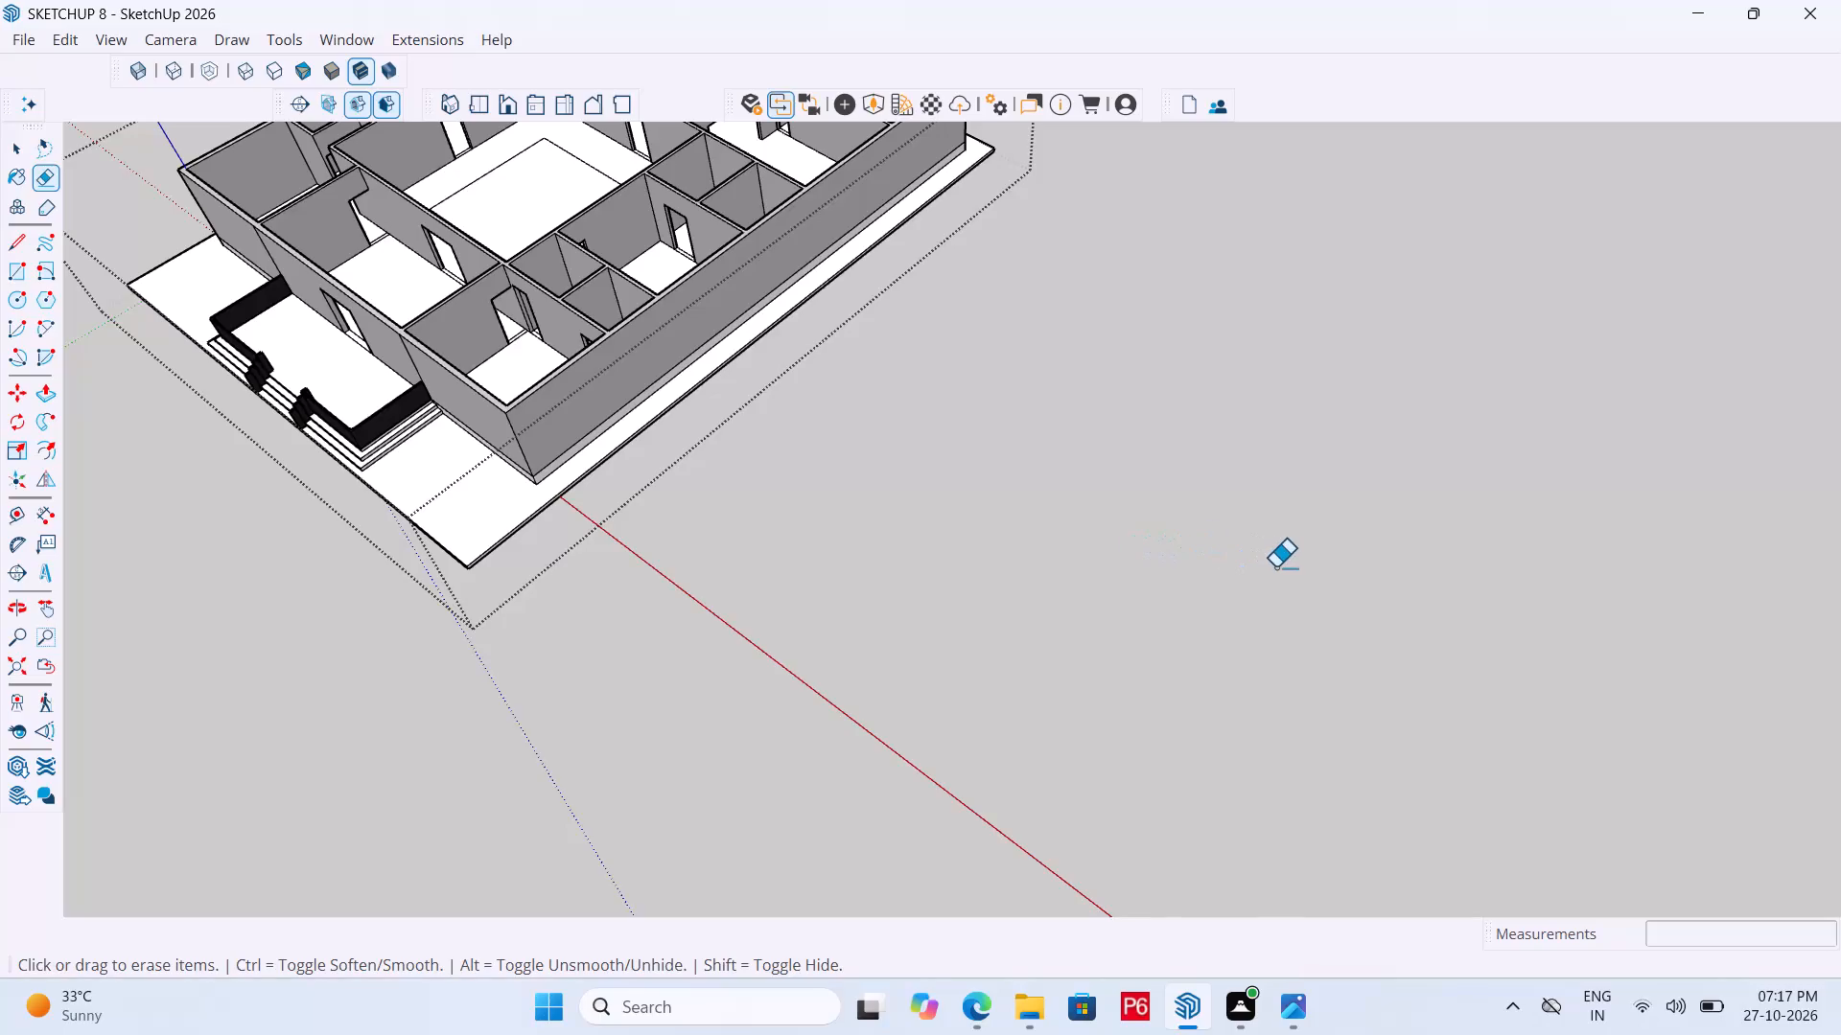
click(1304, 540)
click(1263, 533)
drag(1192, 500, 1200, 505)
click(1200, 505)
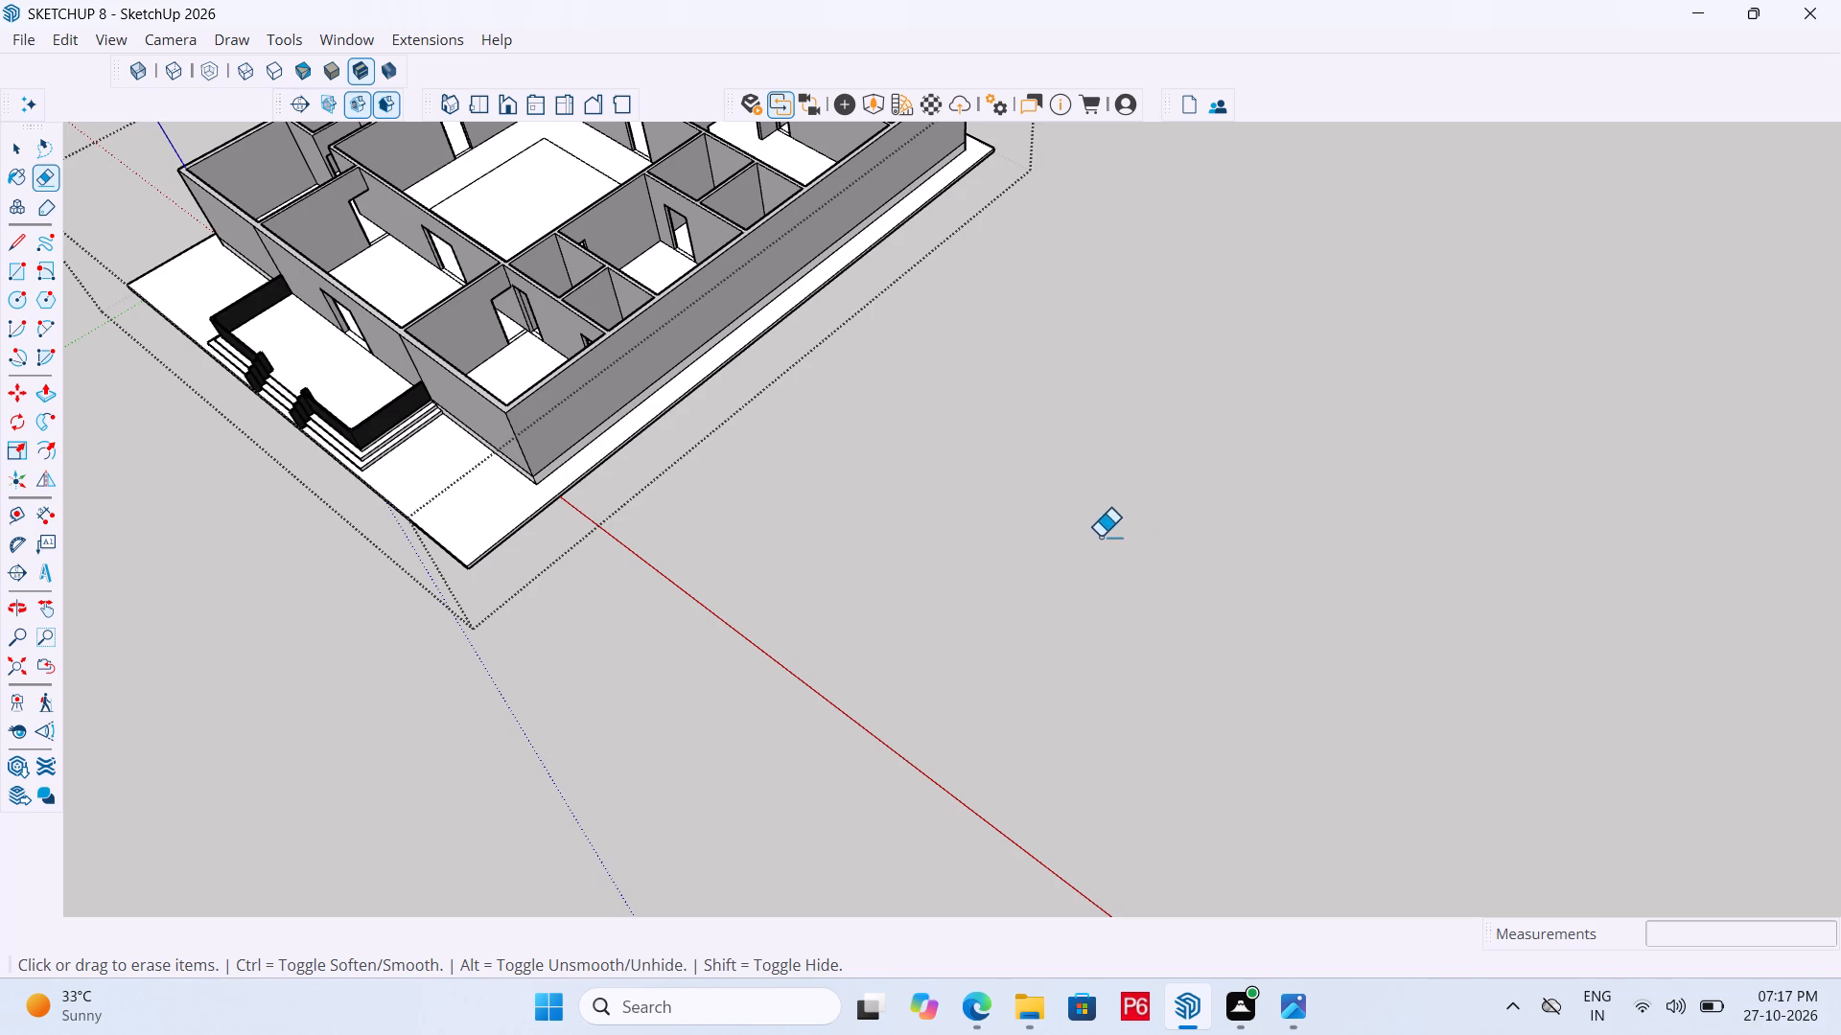
Draw a ground rectangle about 57' 5" by 74' 1" on the empty ground beside the house.
scroll(537, 469, down, 5)
scroll(680, 490, up, 1)
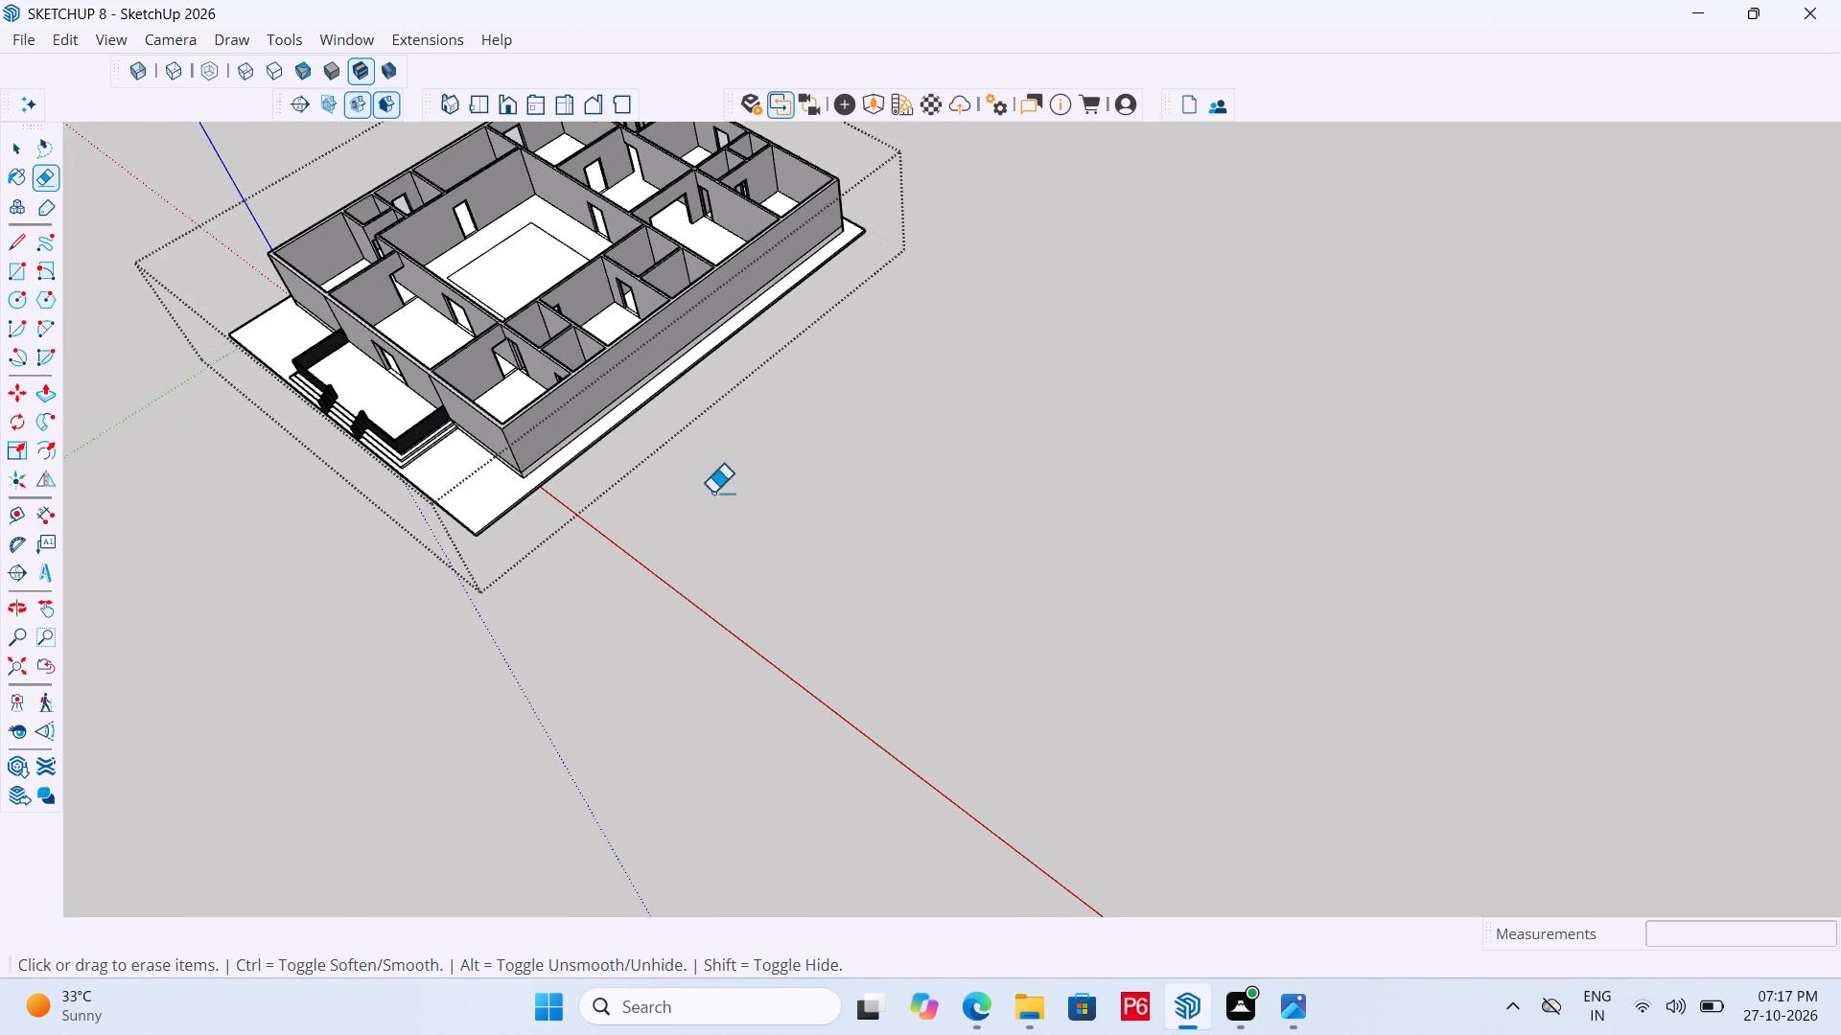
scroll(779, 500, up, 3)
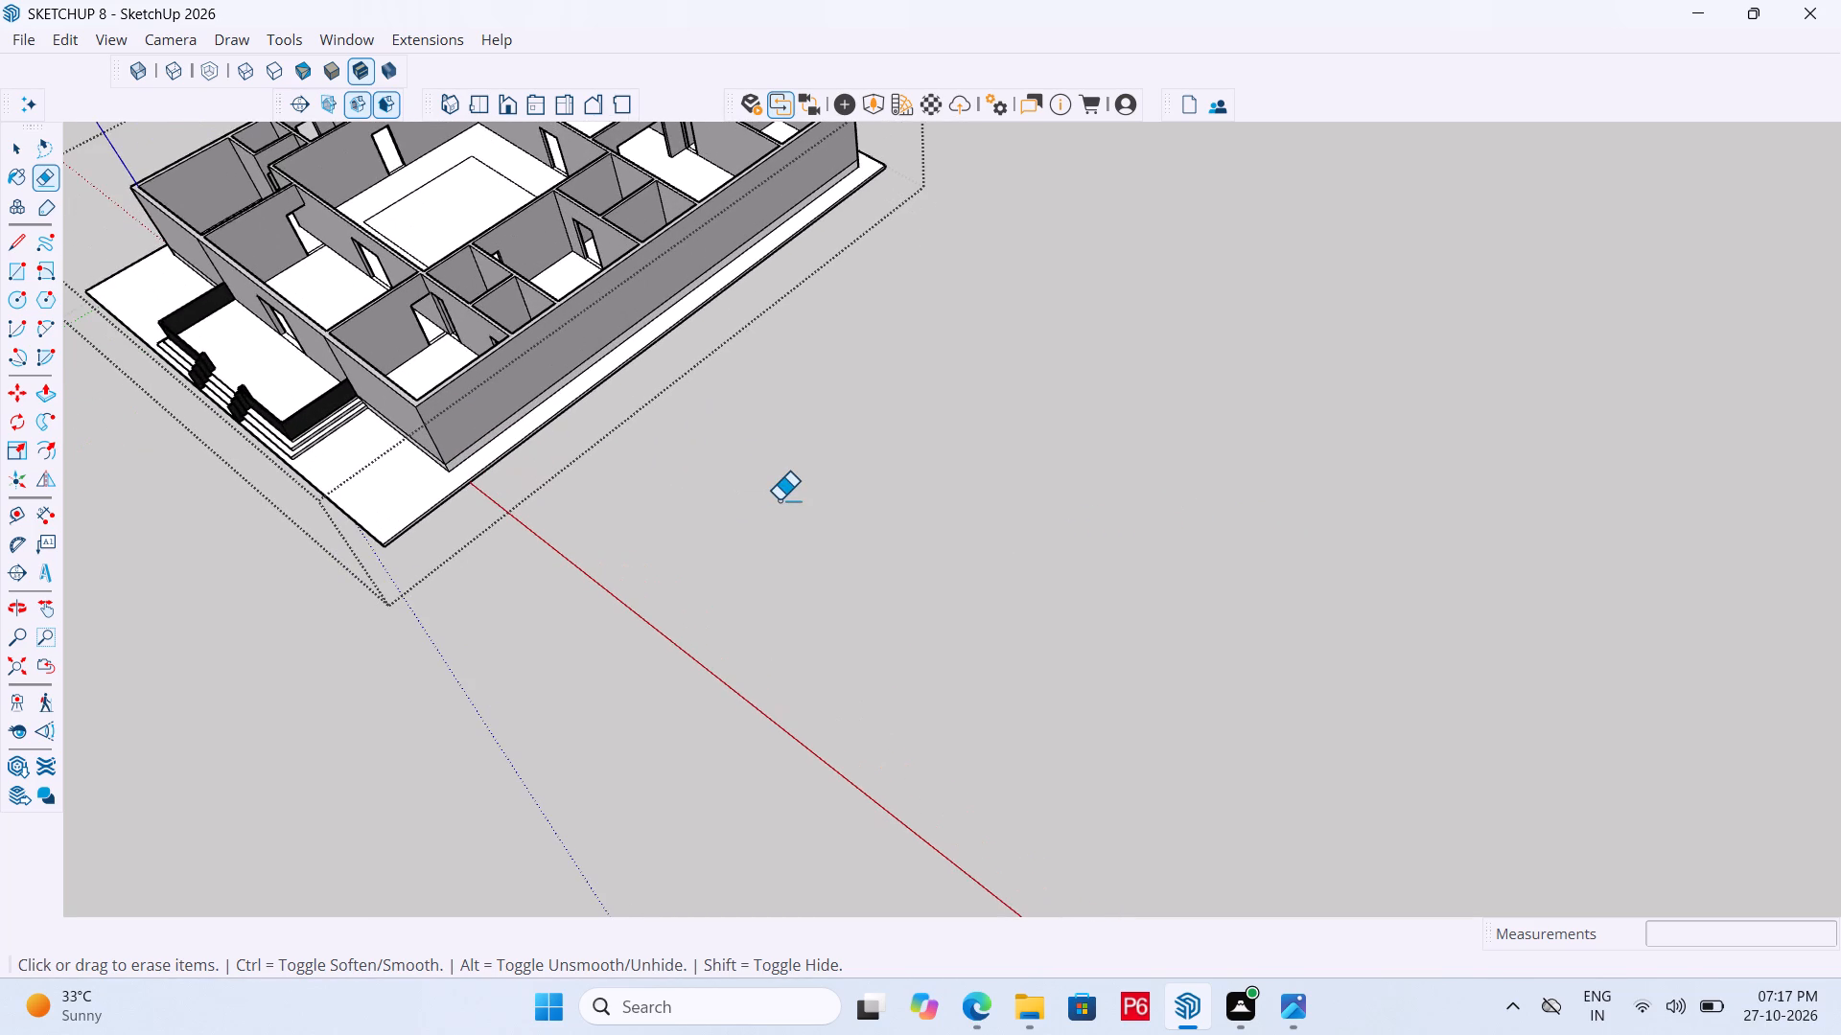
key(t)
key(r)
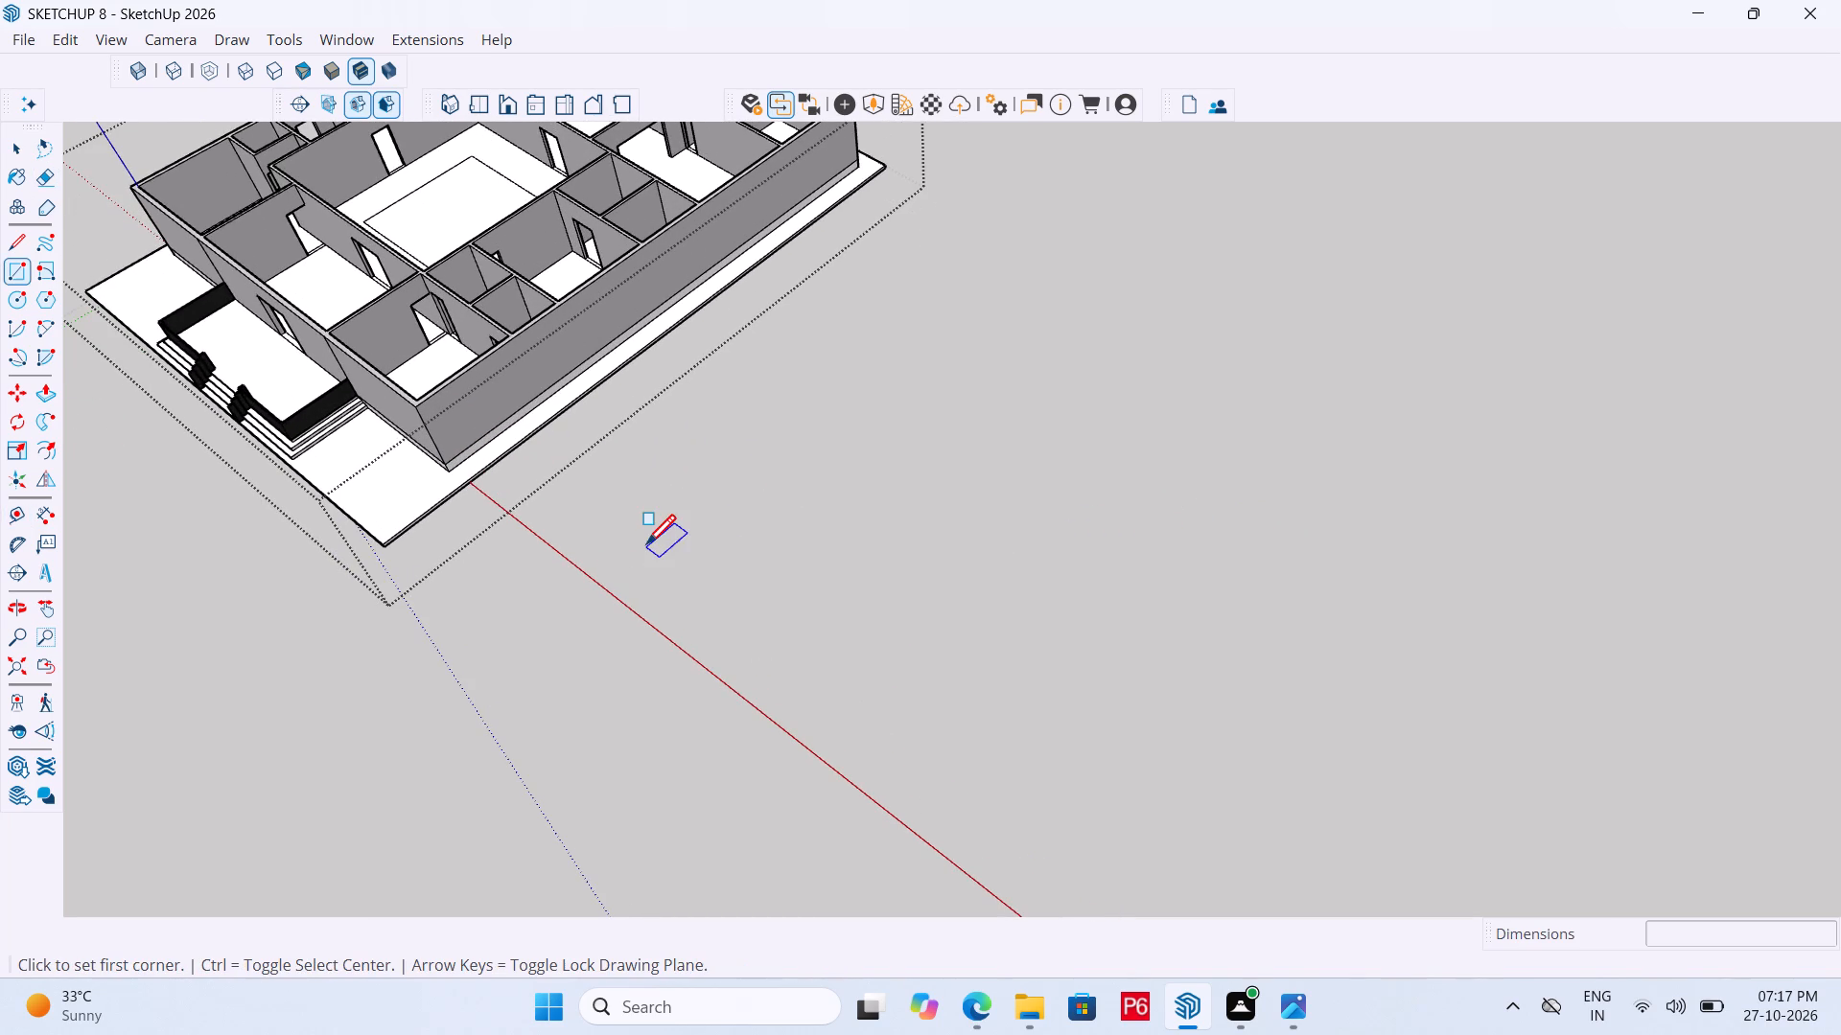
drag(640, 569, 658, 580)
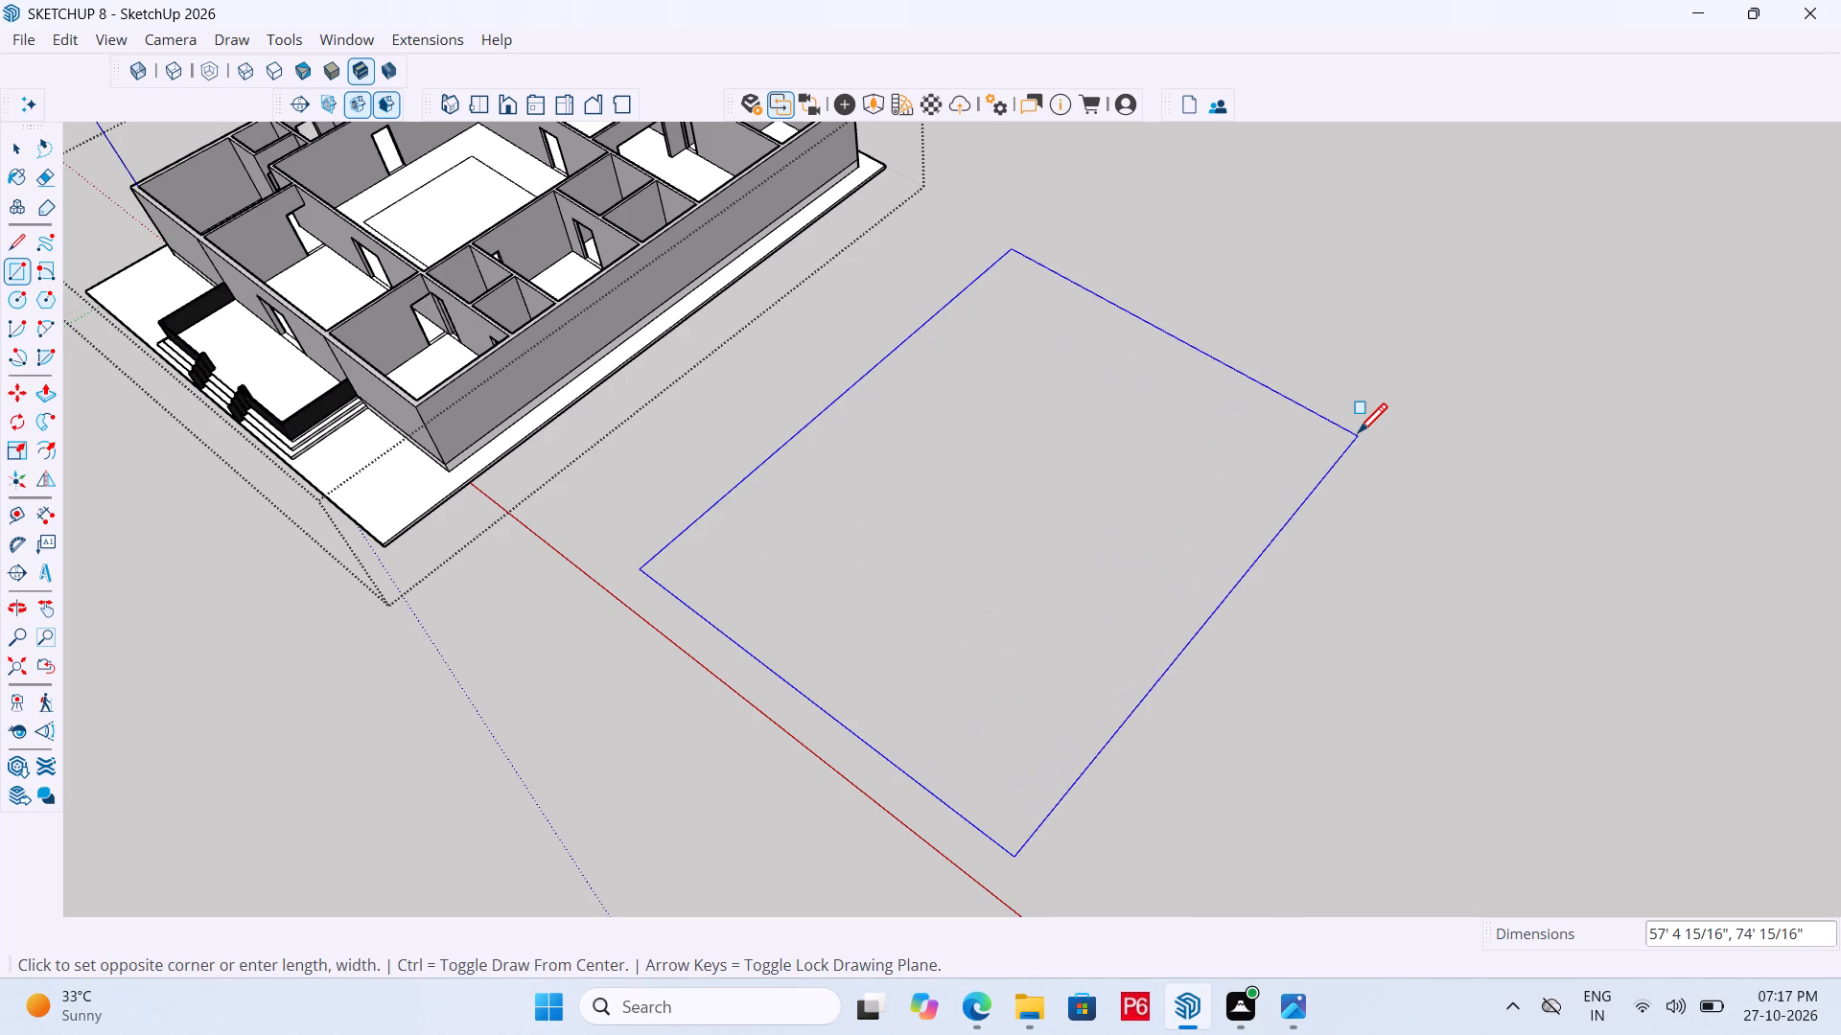
click(1358, 436)
Draw three overlapping rectangles inside the ground rectangle, the first about 48' 11" by 35' 7" starting near its house-side edge.
click(715, 515)
drag(726, 514, 740, 512)
click(1162, 416)
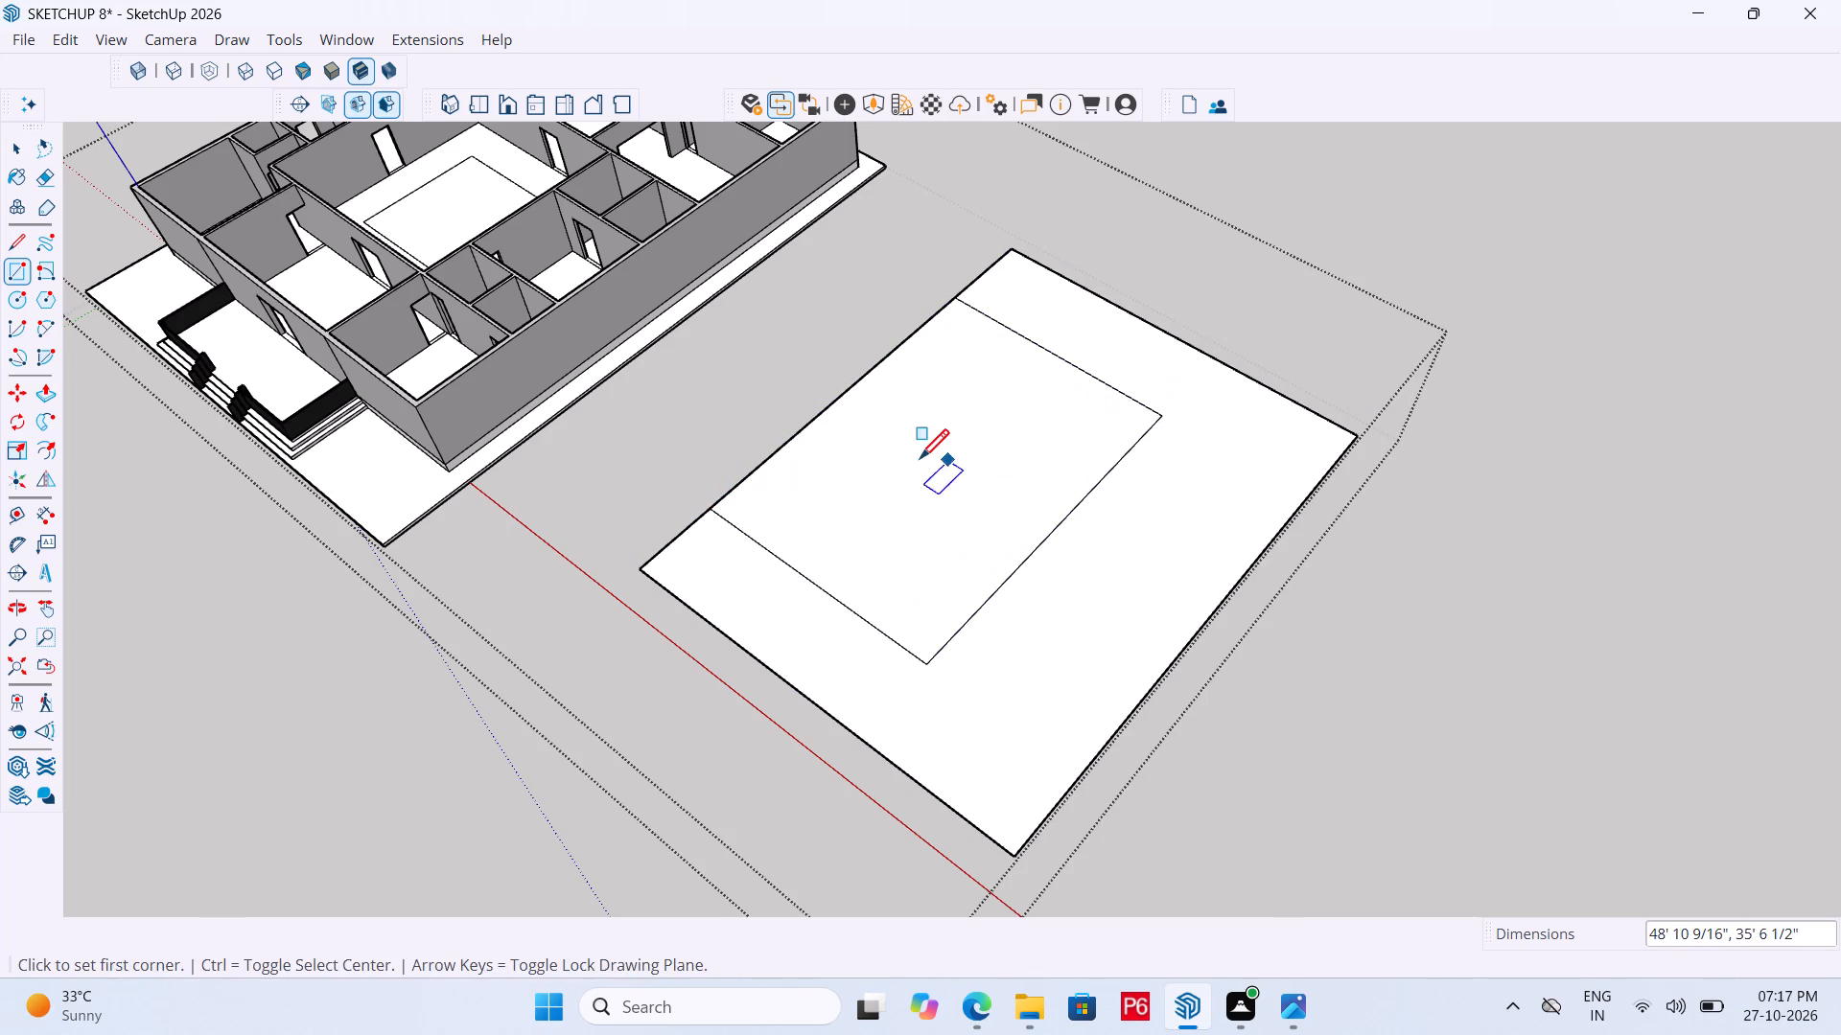
drag(920, 462, 985, 462)
click(1181, 456)
drag(865, 500, 987, 517)
click(1146, 517)
Add four overlapping rectangles toward the ground rectangle's near end and house side, the last about 23' 10" by 5' 7".
drag(791, 630, 1026, 630)
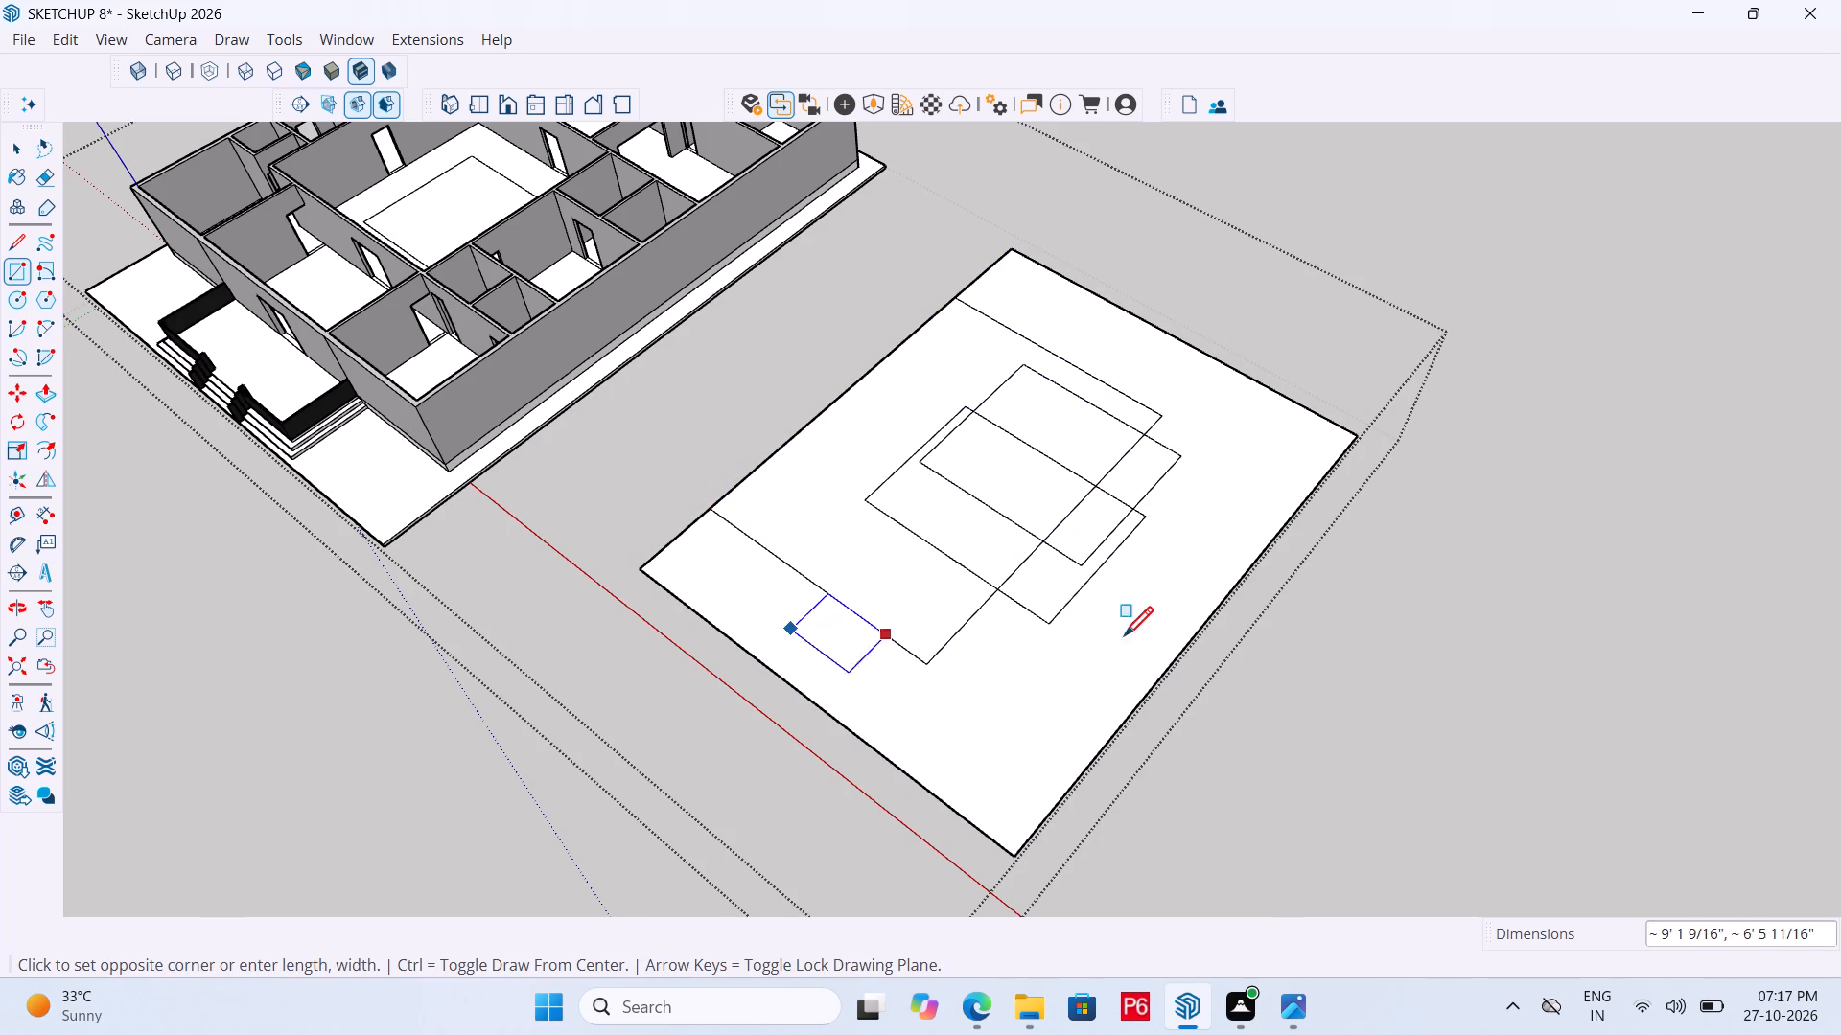
click(1101, 612)
drag(766, 487, 877, 503)
click(1058, 550)
drag(757, 556, 838, 556)
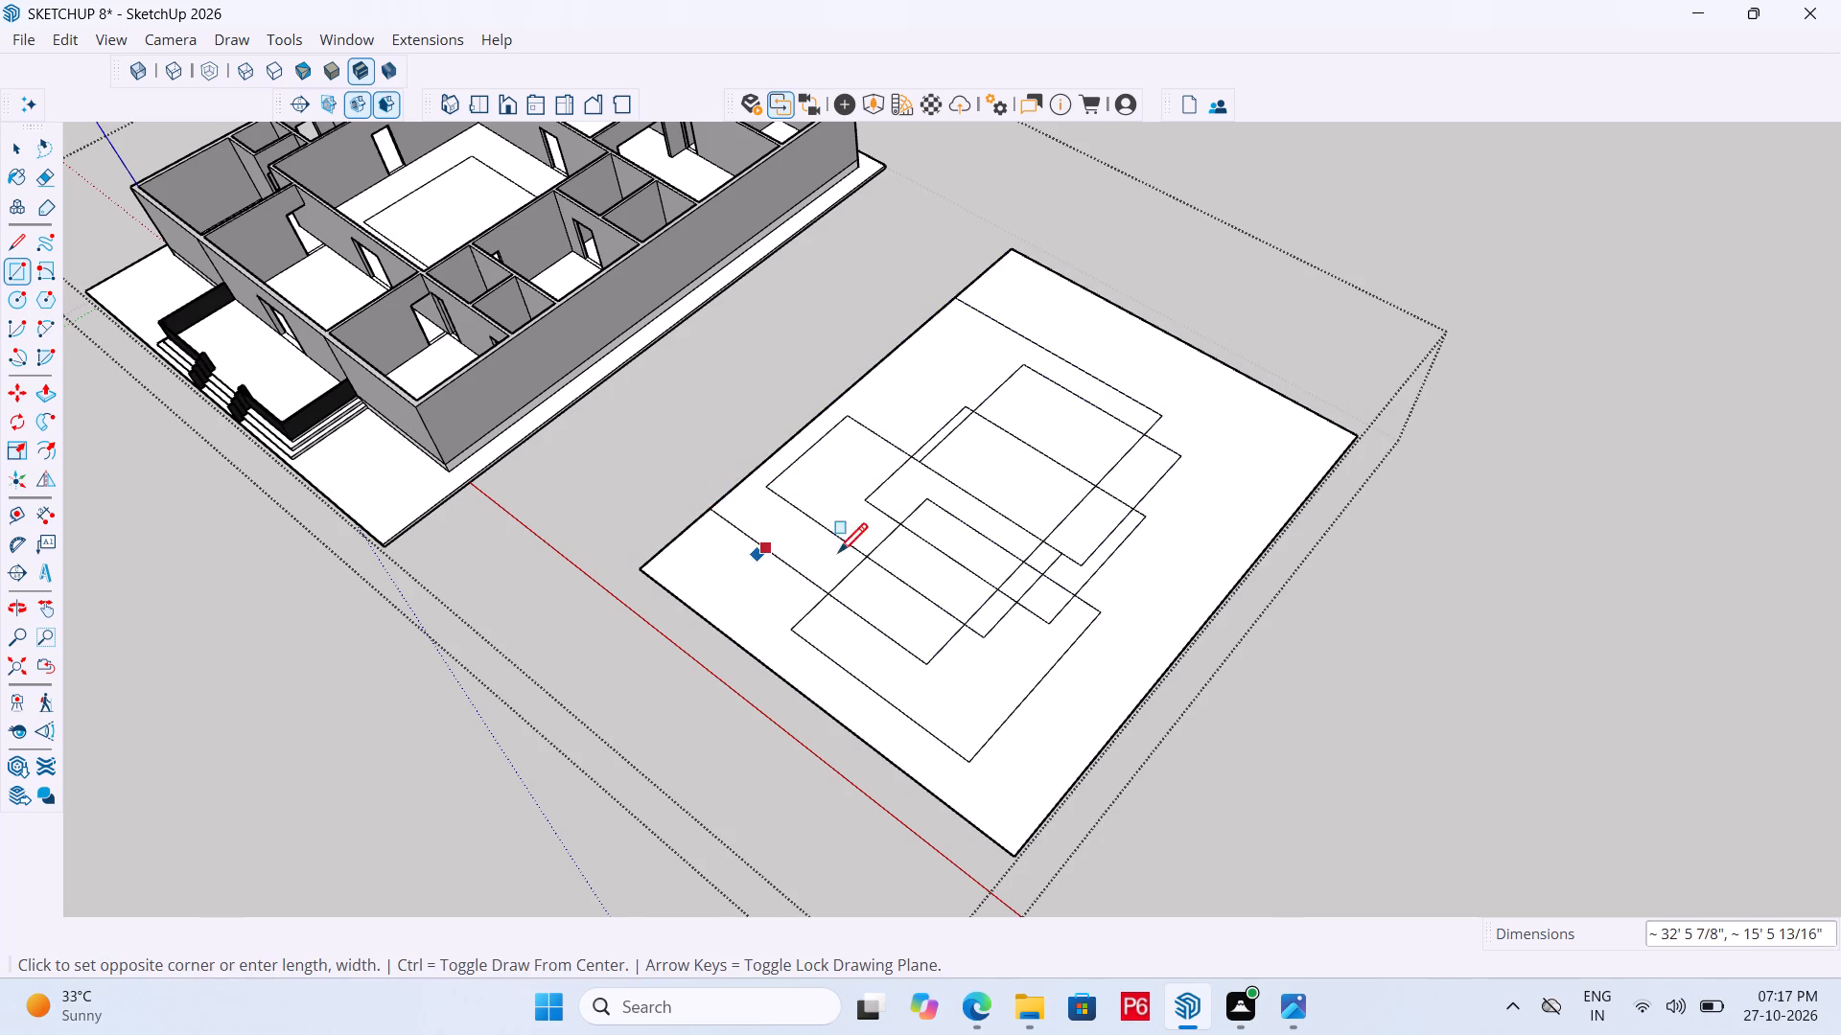
drag(838, 556, 938, 556)
click(992, 582)
drag(745, 586, 800, 617)
click(938, 658)
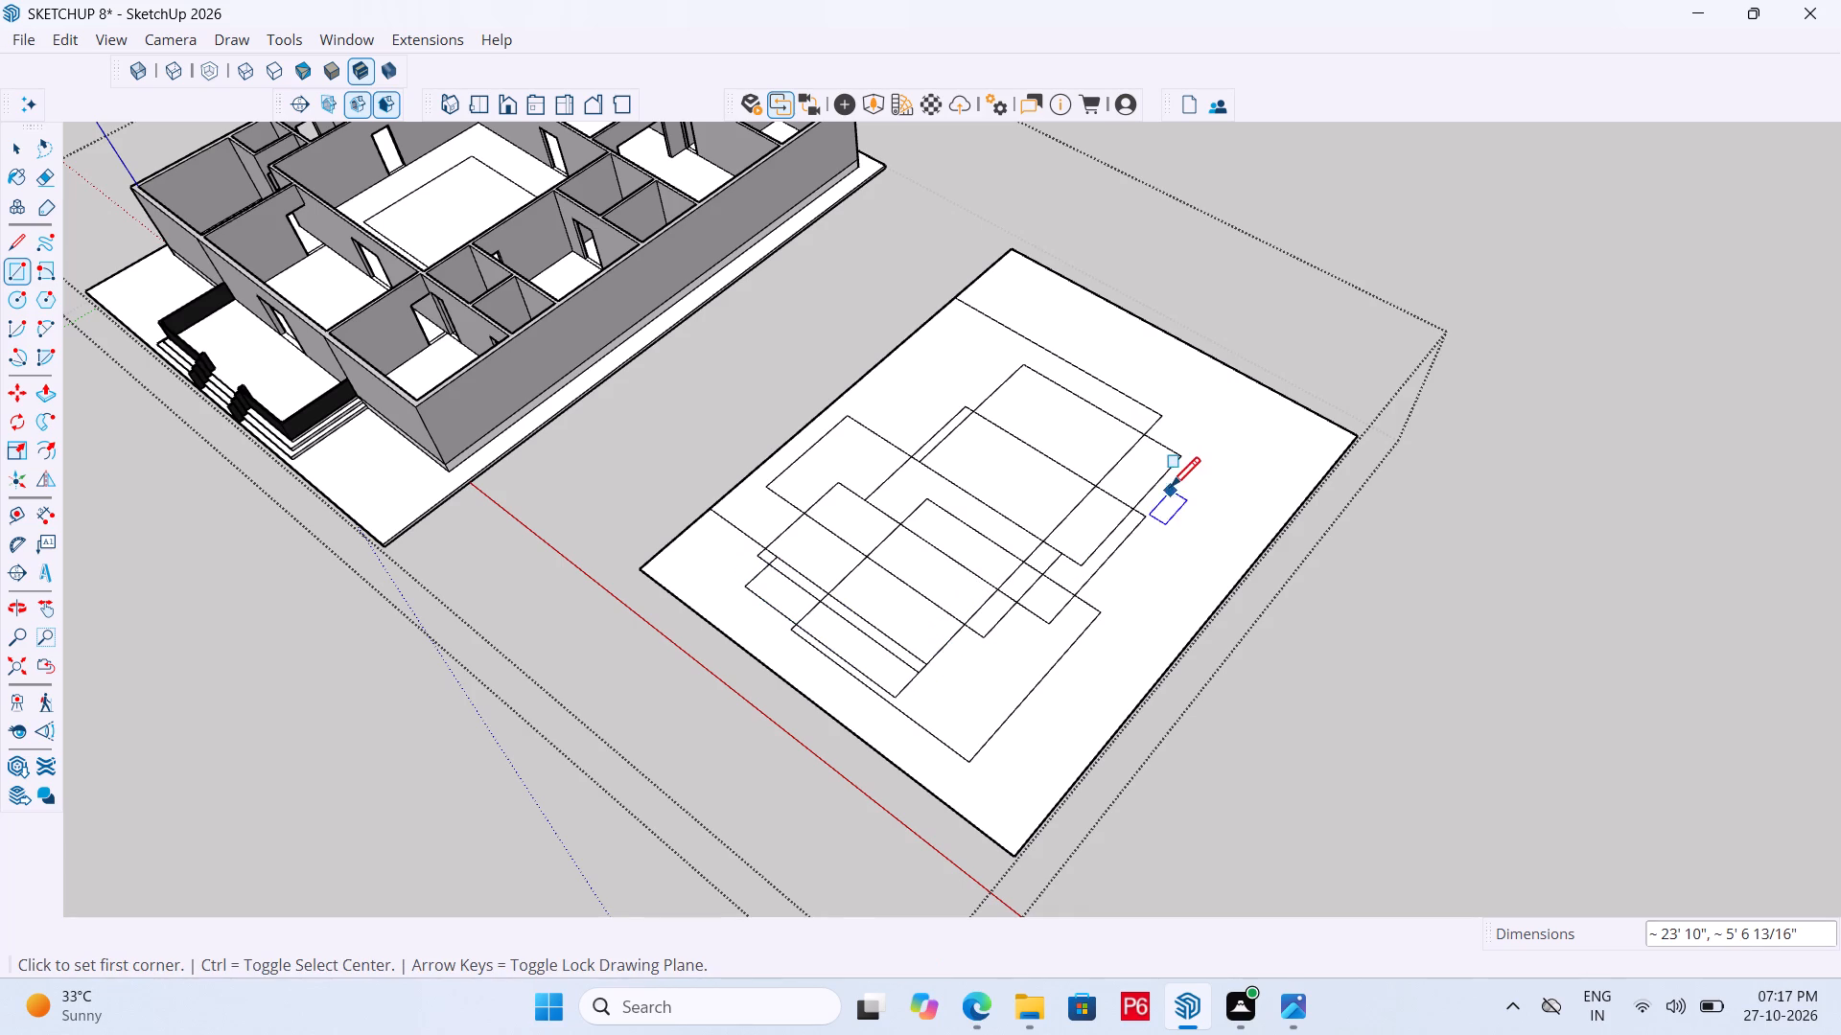
Add overlapping rectangles from the outer long edge to the far end, including one about 25' 1" square.
drag(1255, 547, 1211, 547)
click(980, 539)
drag(1263, 432, 1247, 441)
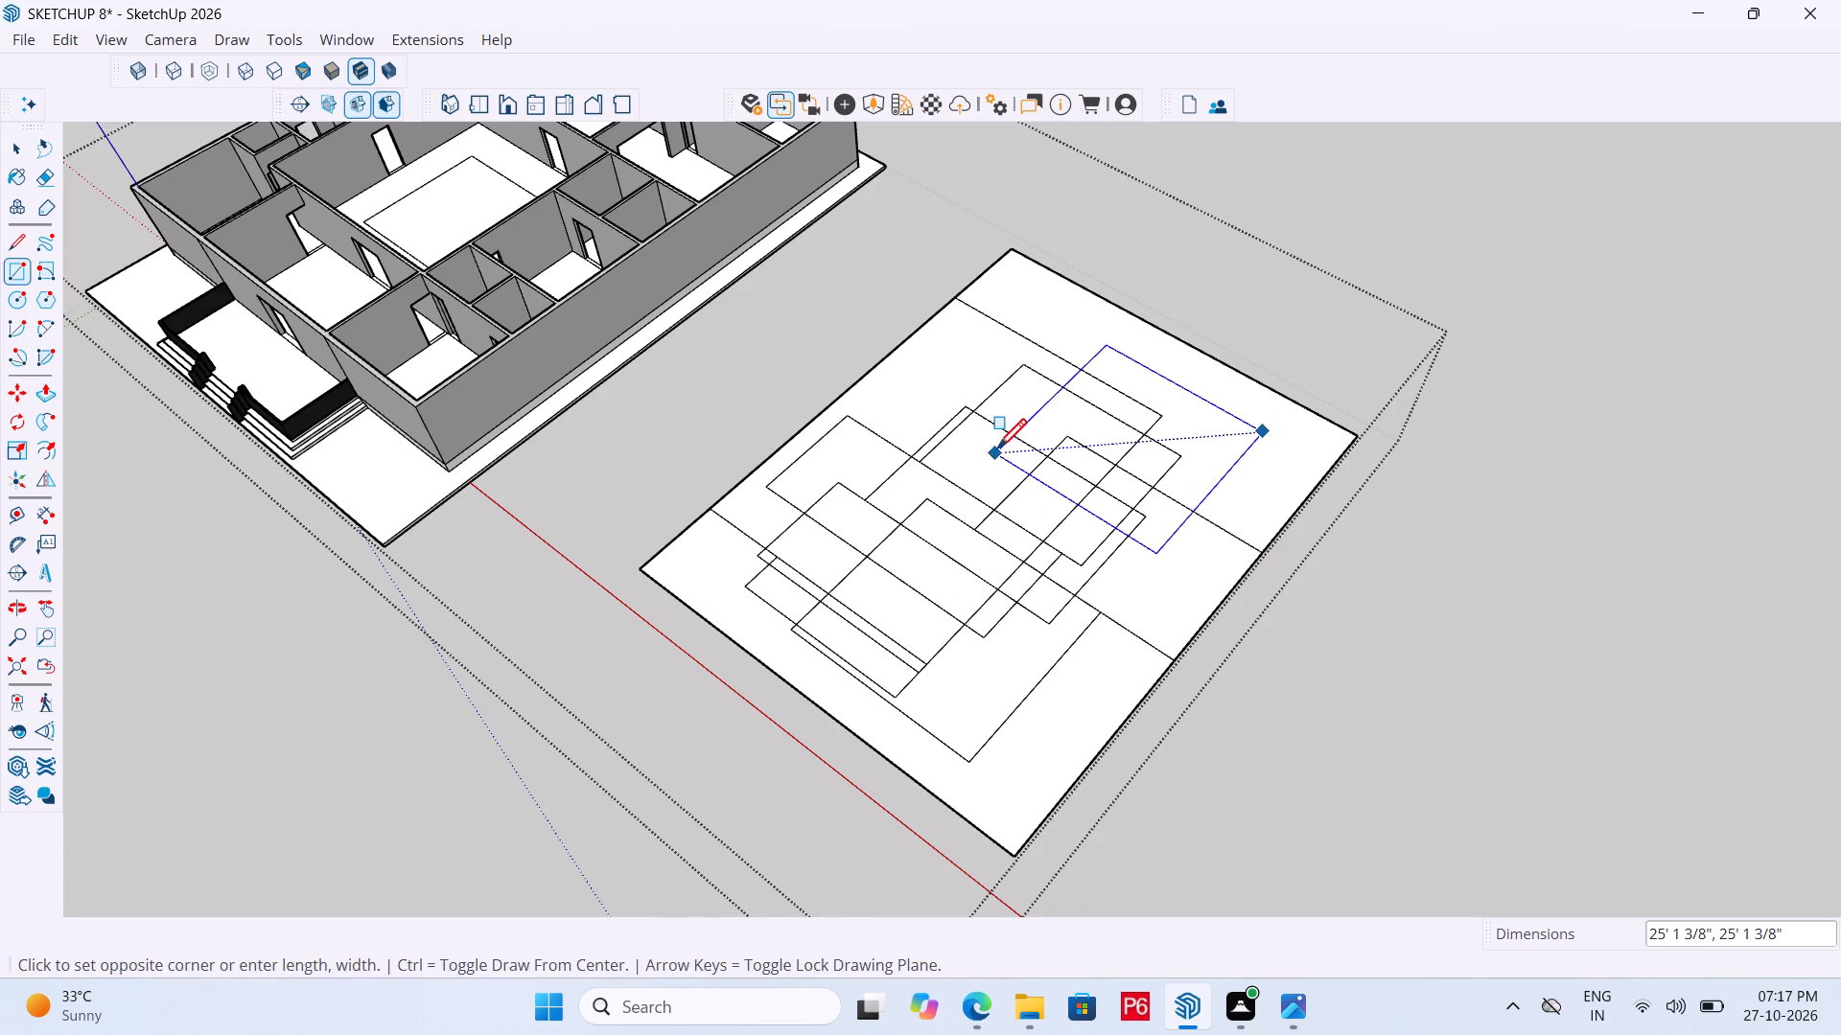
click(997, 451)
drag(1138, 390, 1096, 375)
drag(915, 417, 929, 416)
drag(874, 377, 920, 377)
drag(1119, 426, 1112, 417)
drag(1052, 310, 1014, 330)
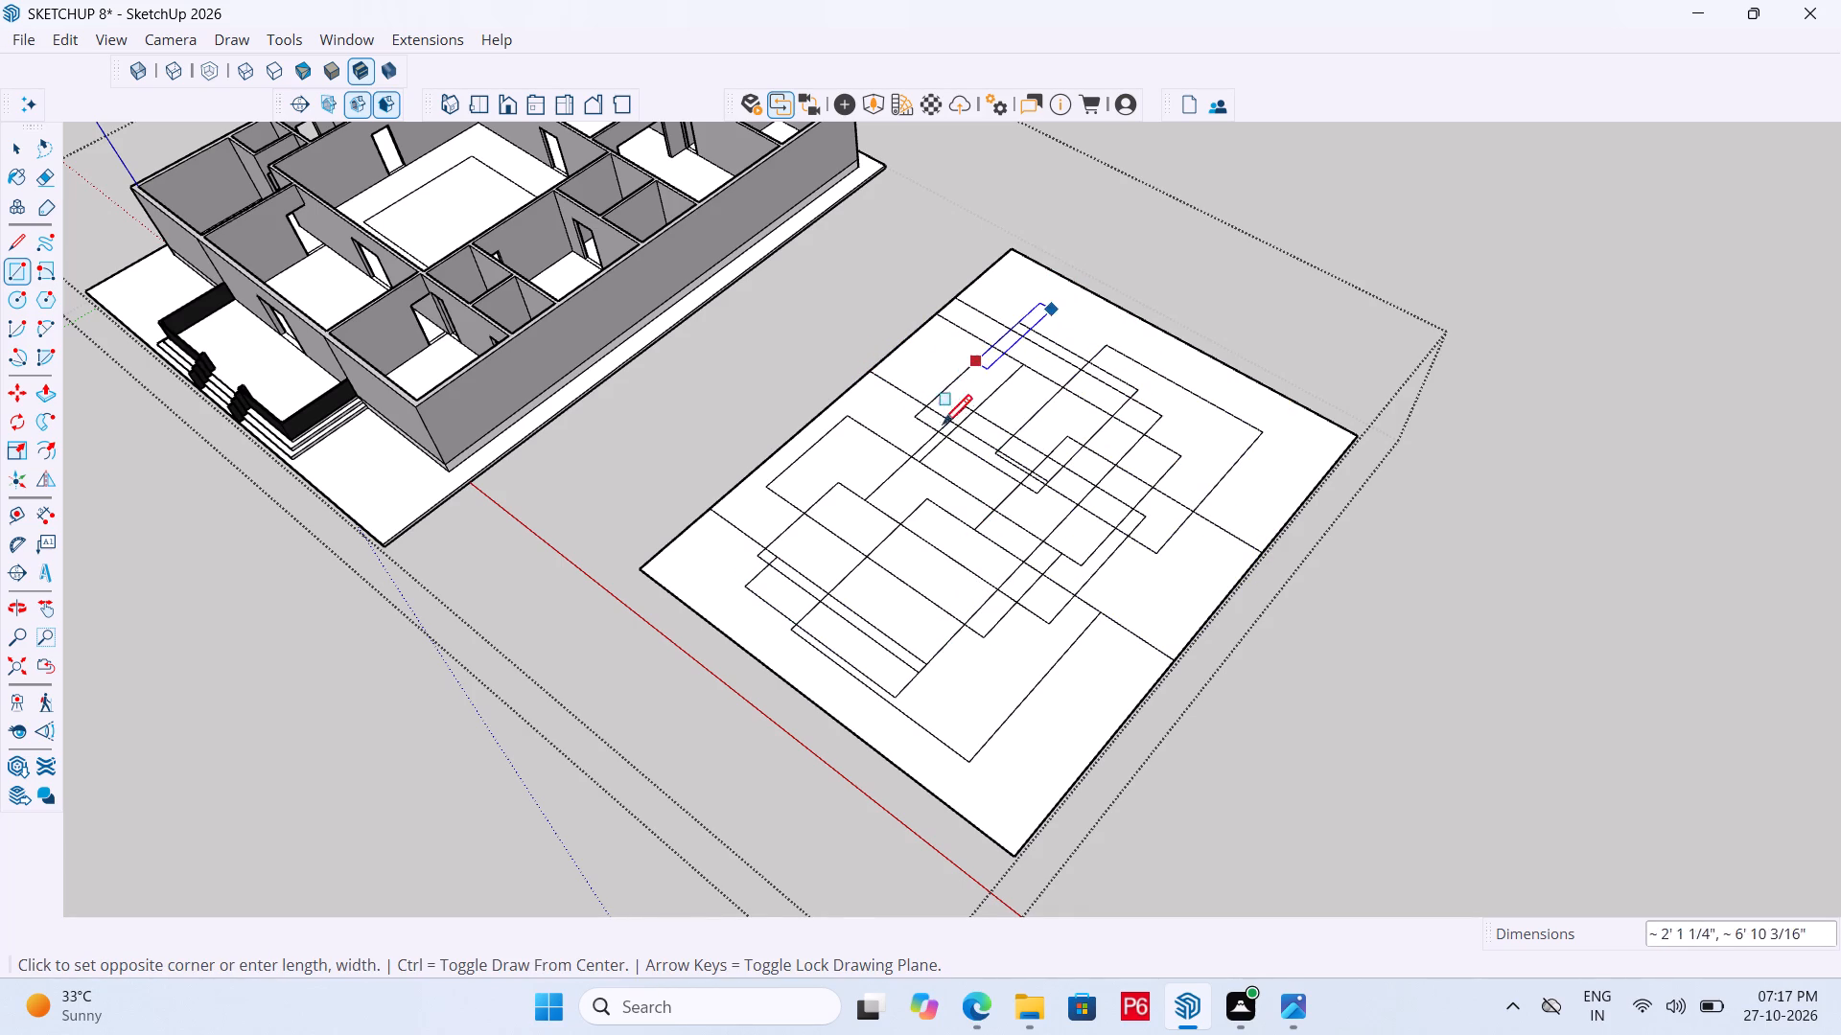
drag(846, 436, 858, 435)
Layer wide overlapping rectangles from the far part down to the near end, finishing with one about 13' 2" square.
click(1185, 439)
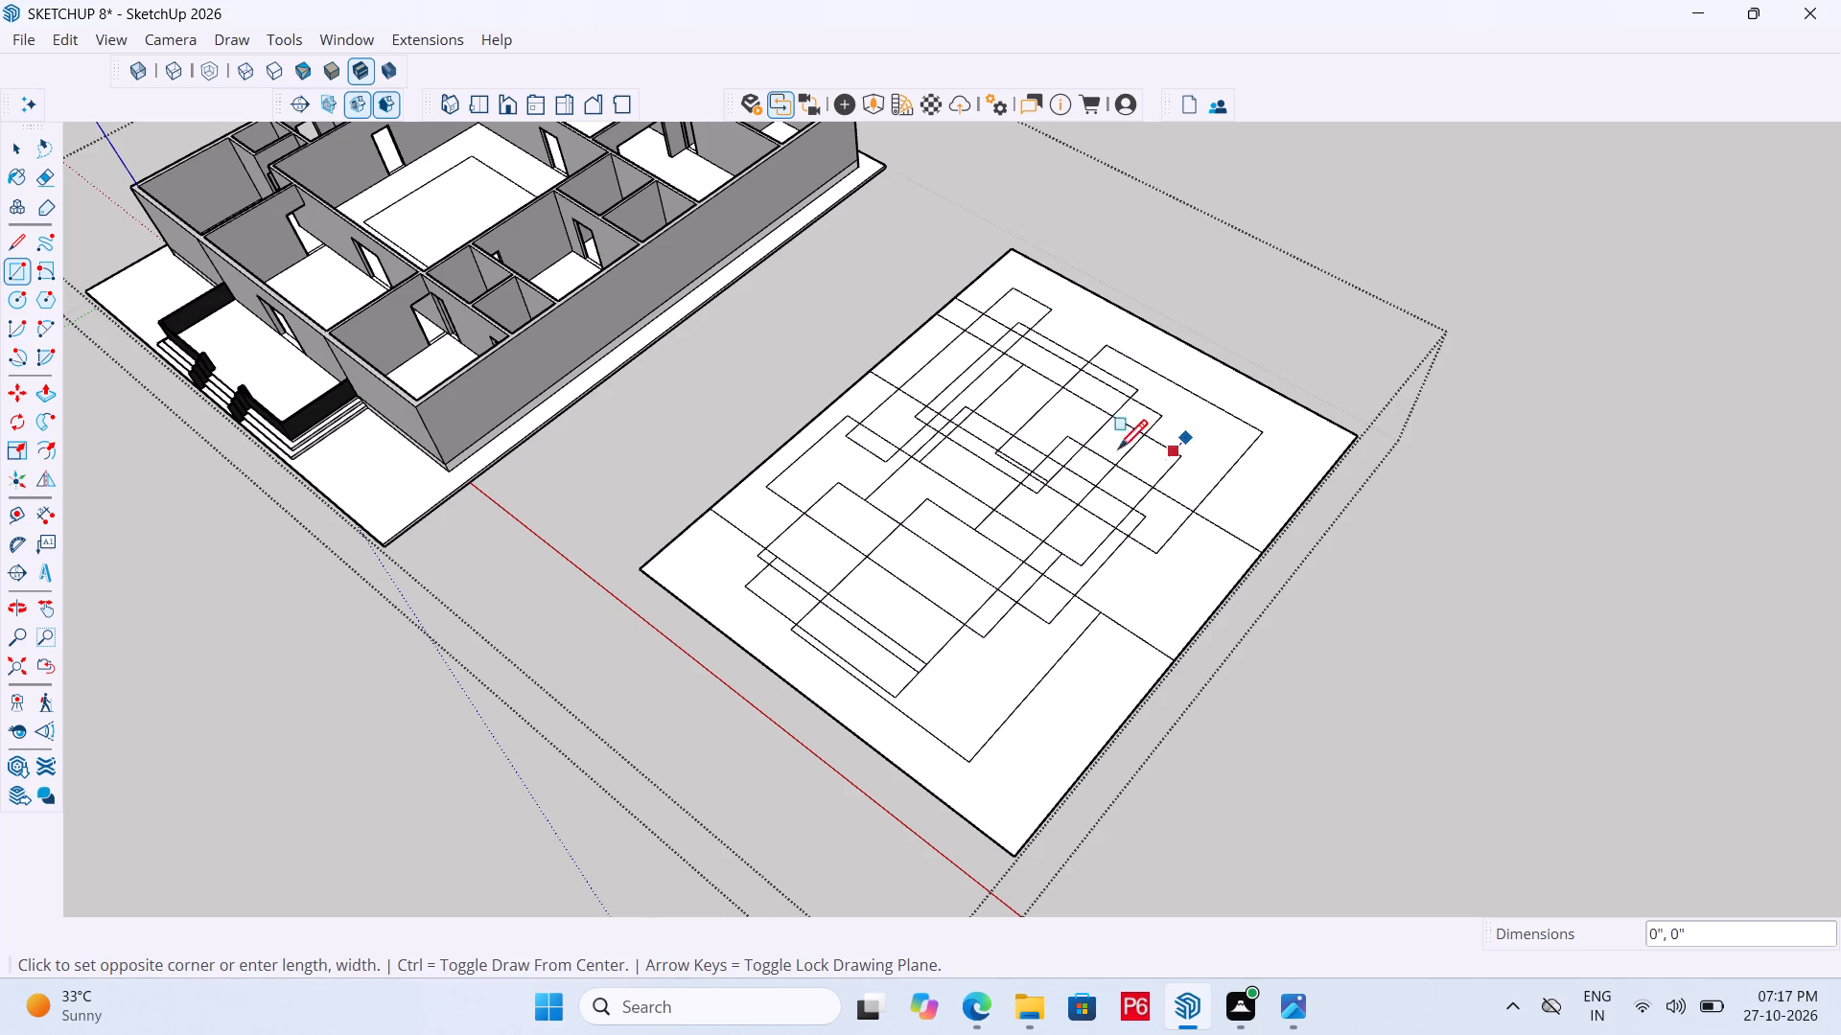
click(831, 481)
drag(1223, 525, 1175, 526)
click(820, 502)
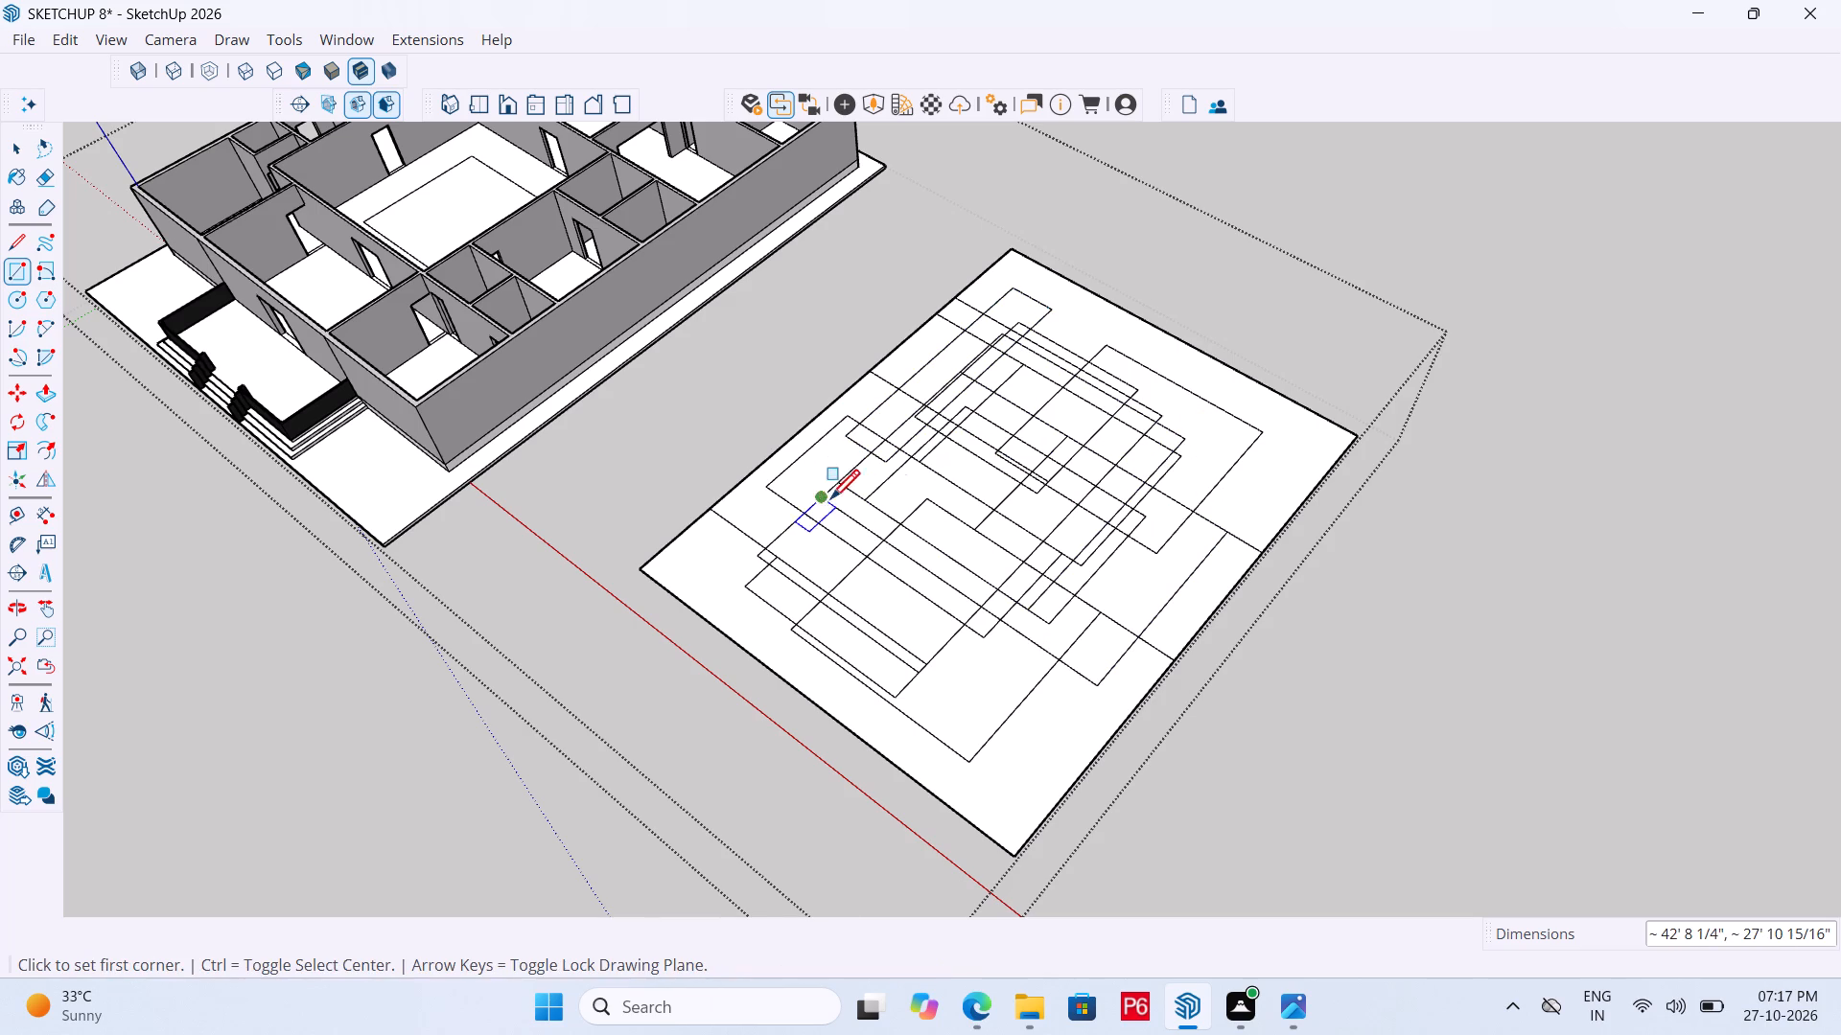
drag(1133, 550, 1095, 550)
click(917, 550)
drag(1093, 575, 1044, 575)
click(868, 575)
drag(1107, 597, 1014, 632)
click(883, 653)
drag(1122, 650, 1080, 655)
click(945, 673)
drag(1057, 691, 973, 701)
click(897, 711)
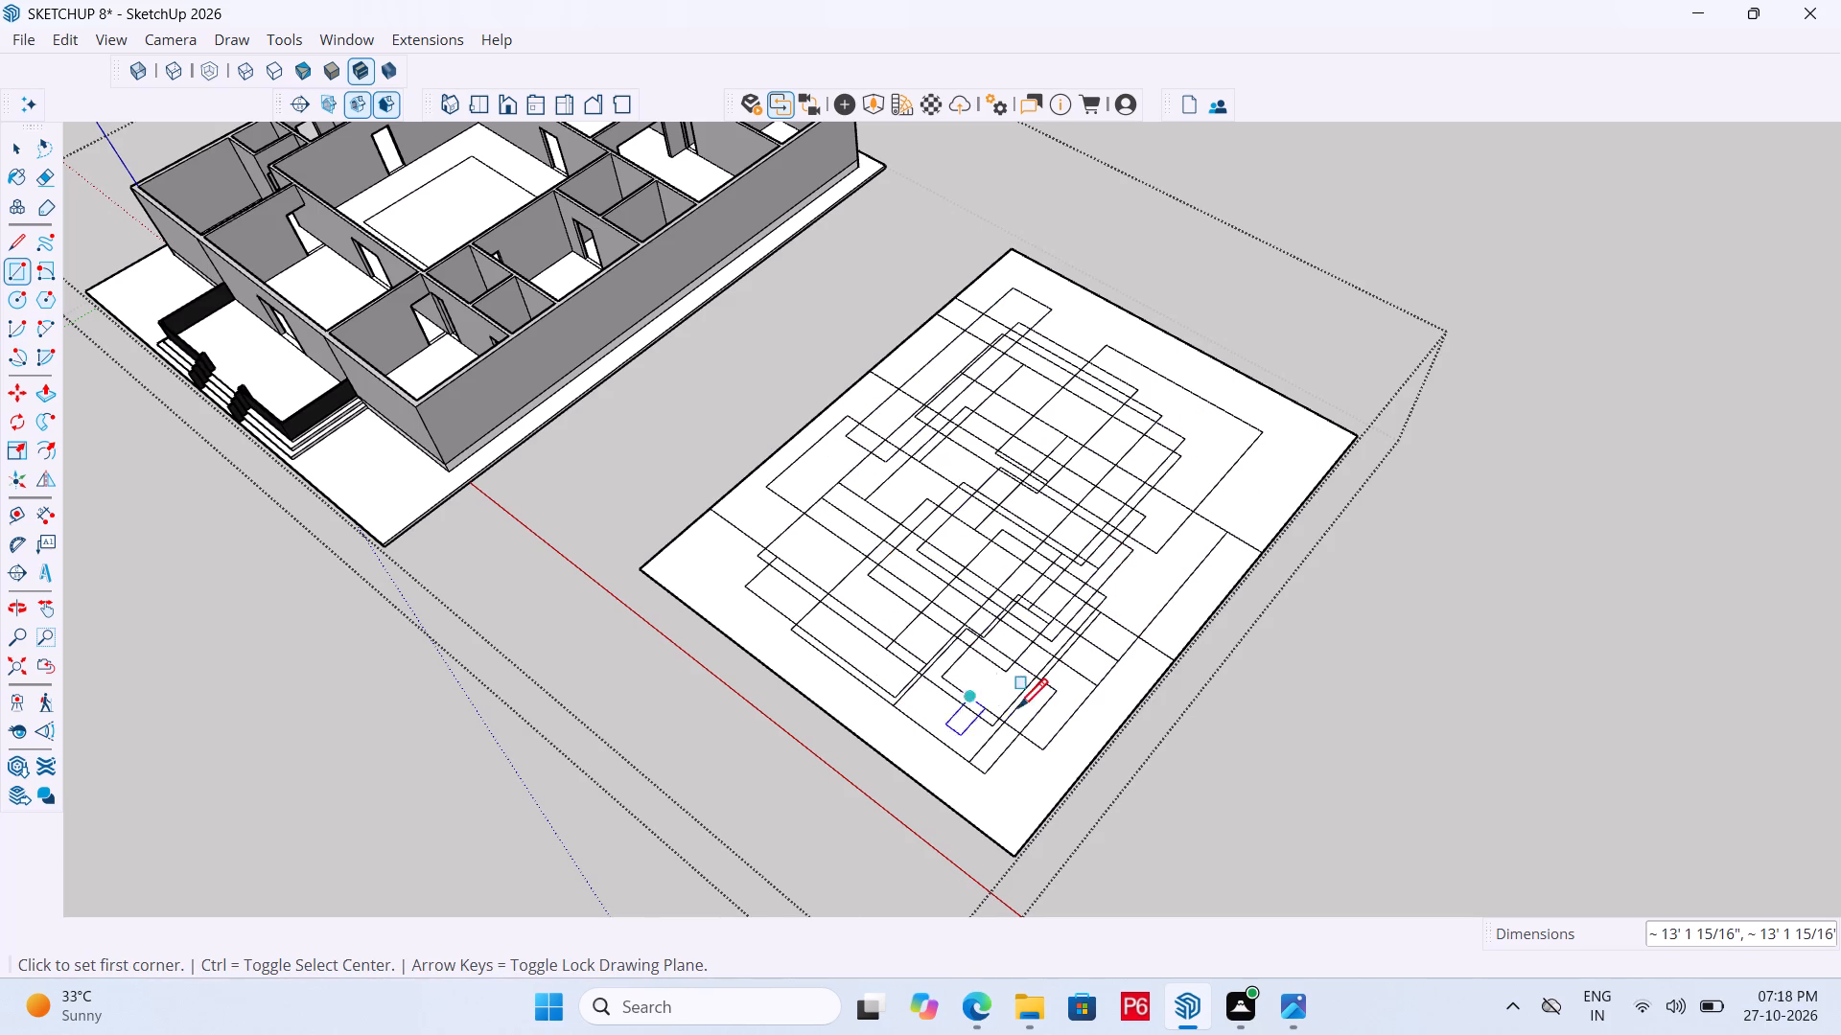
Add three overlapping rectangles near the ground rectangle's near house-side corner, the first about 9' 7" by 17' 4".
drag(711, 551, 736, 551)
click(876, 584)
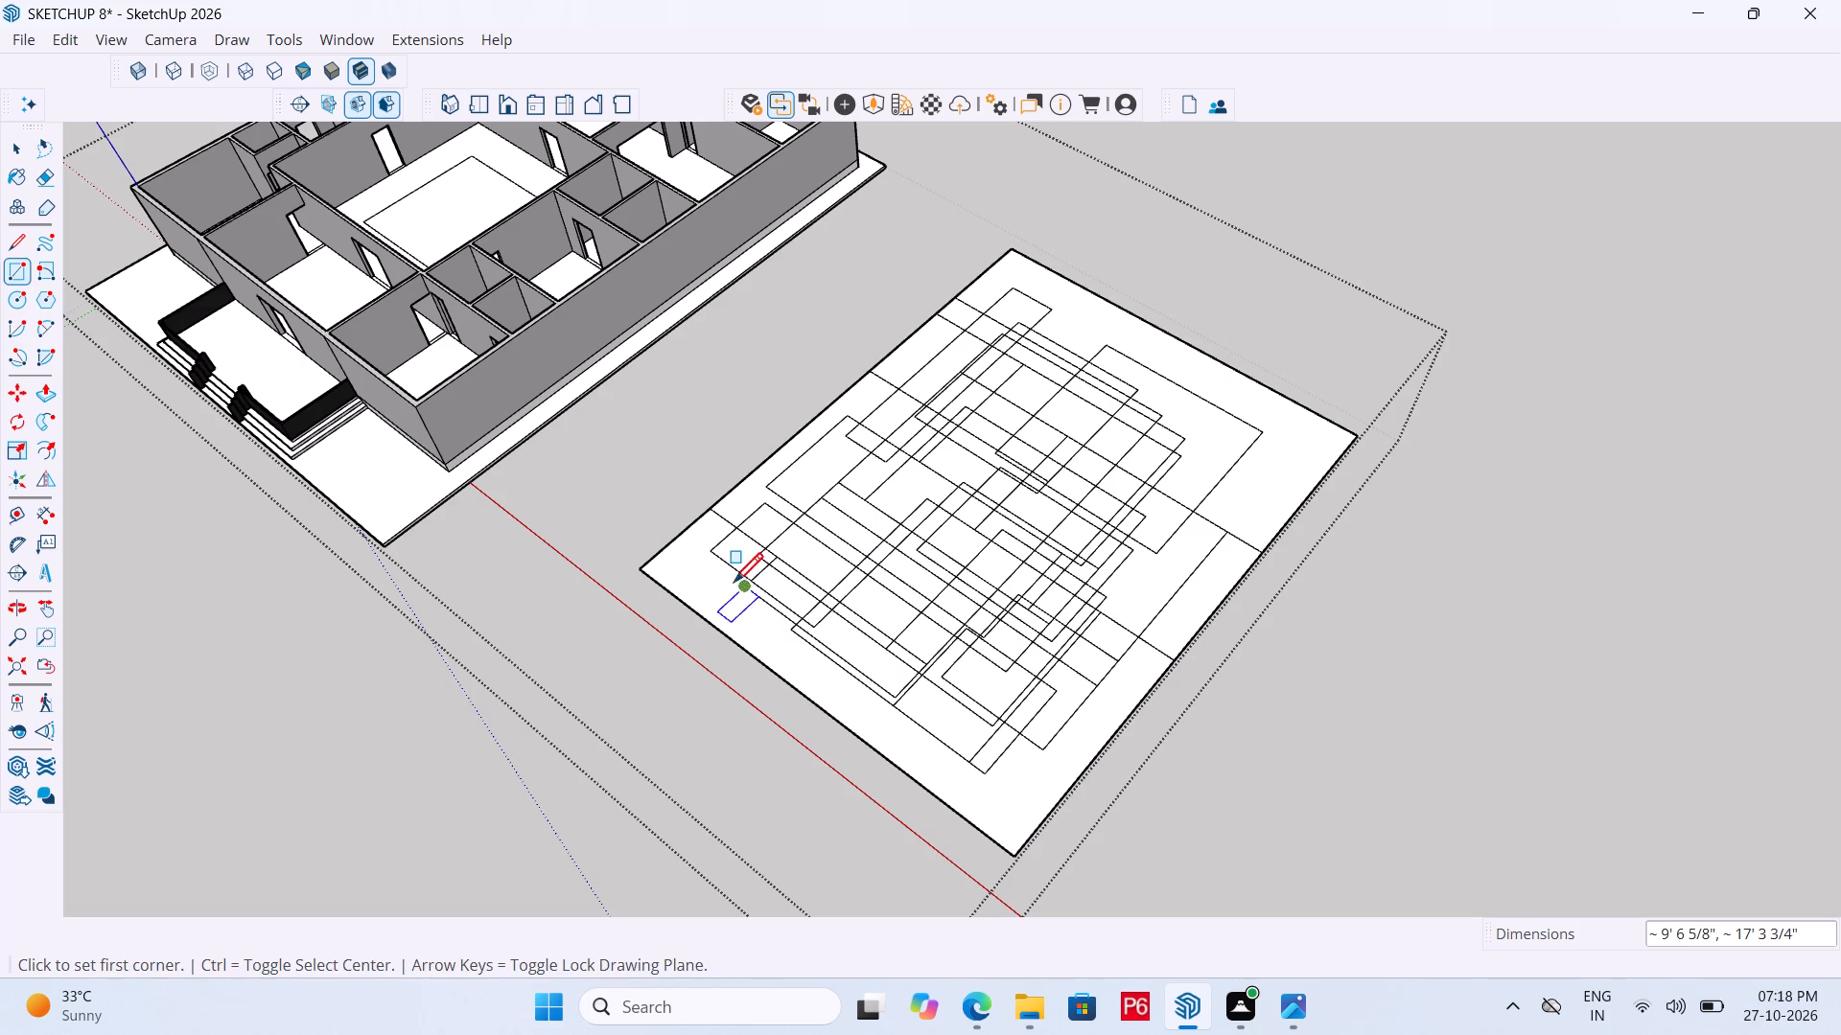
drag(711, 587, 757, 595)
click(907, 624)
drag(735, 518, 757, 518)
click(901, 526)
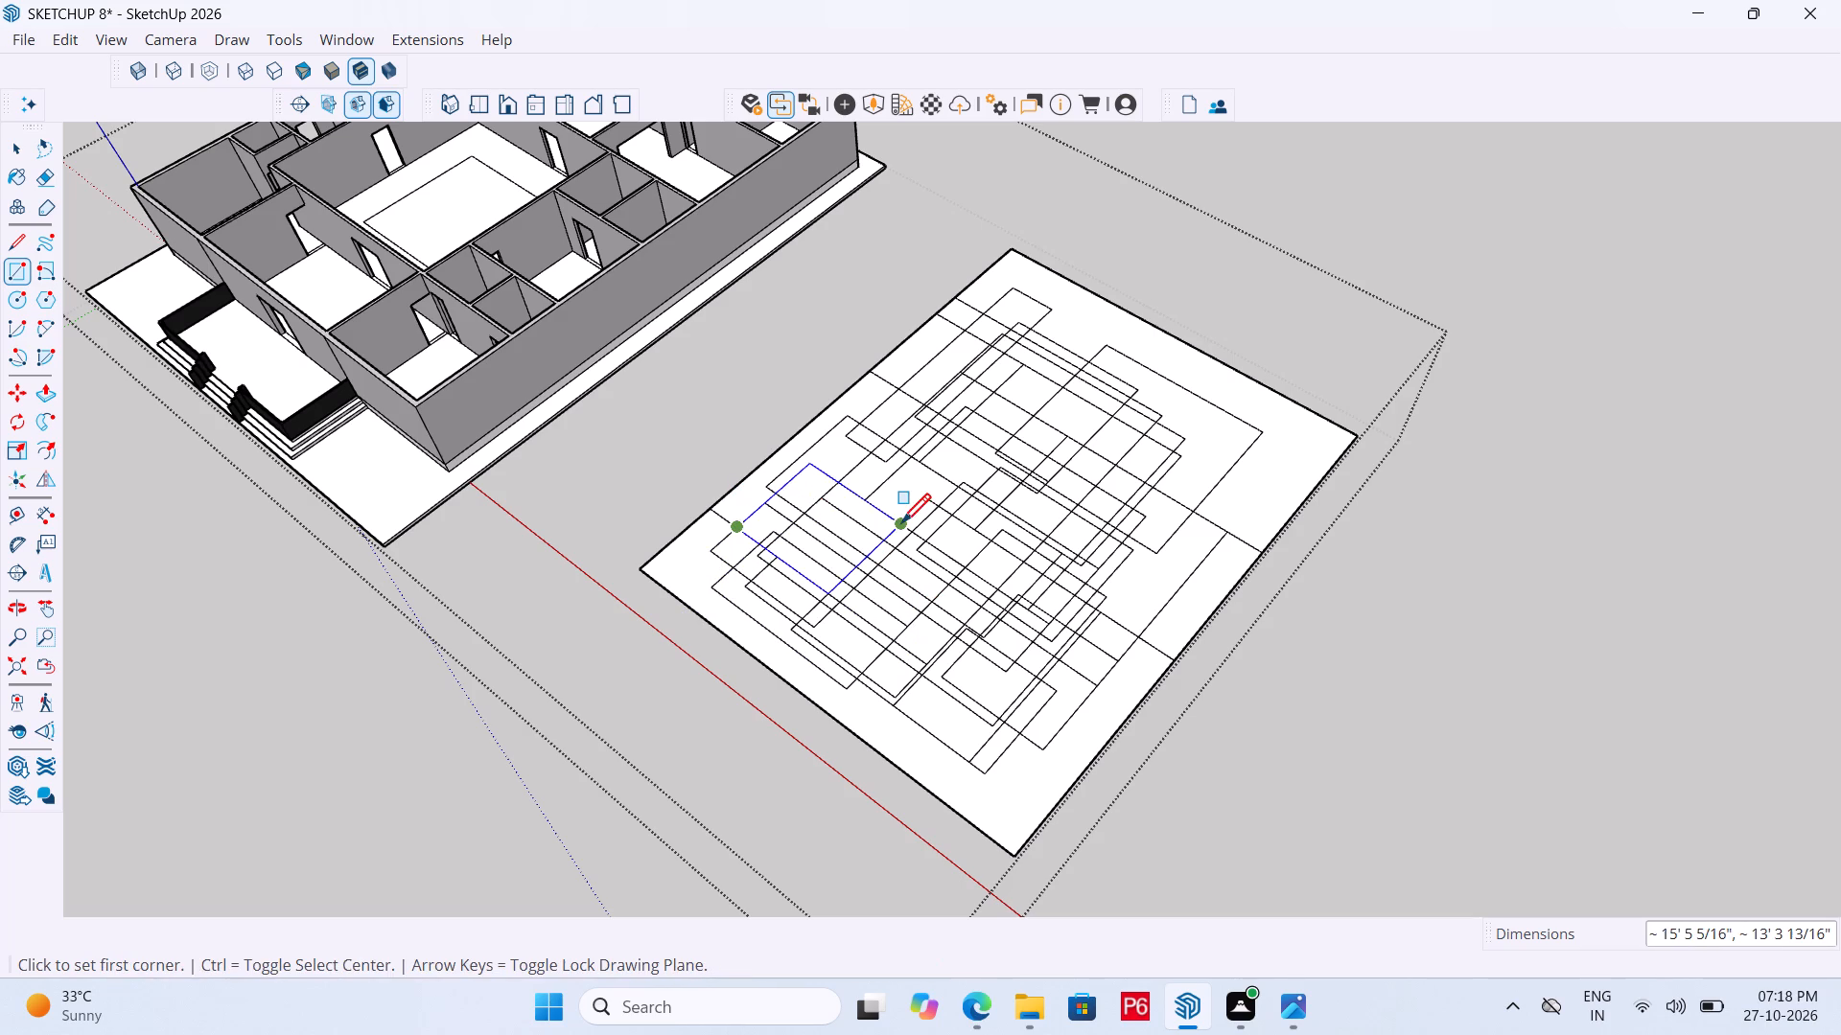
Overlay more rectangles across the middle and far part of the ground rectangle, including long narrow ones.
drag(819, 465, 891, 465)
click(1050, 475)
drag(876, 476, 998, 494)
click(1190, 510)
drag(932, 440, 1111, 468)
drag(1177, 505, 1147, 484)
drag(914, 382, 1033, 400)
drag(1128, 434, 1118, 424)
drag(994, 370, 1064, 392)
drag(1157, 456, 1149, 444)
drag(1015, 423, 1081, 439)
click(1206, 487)
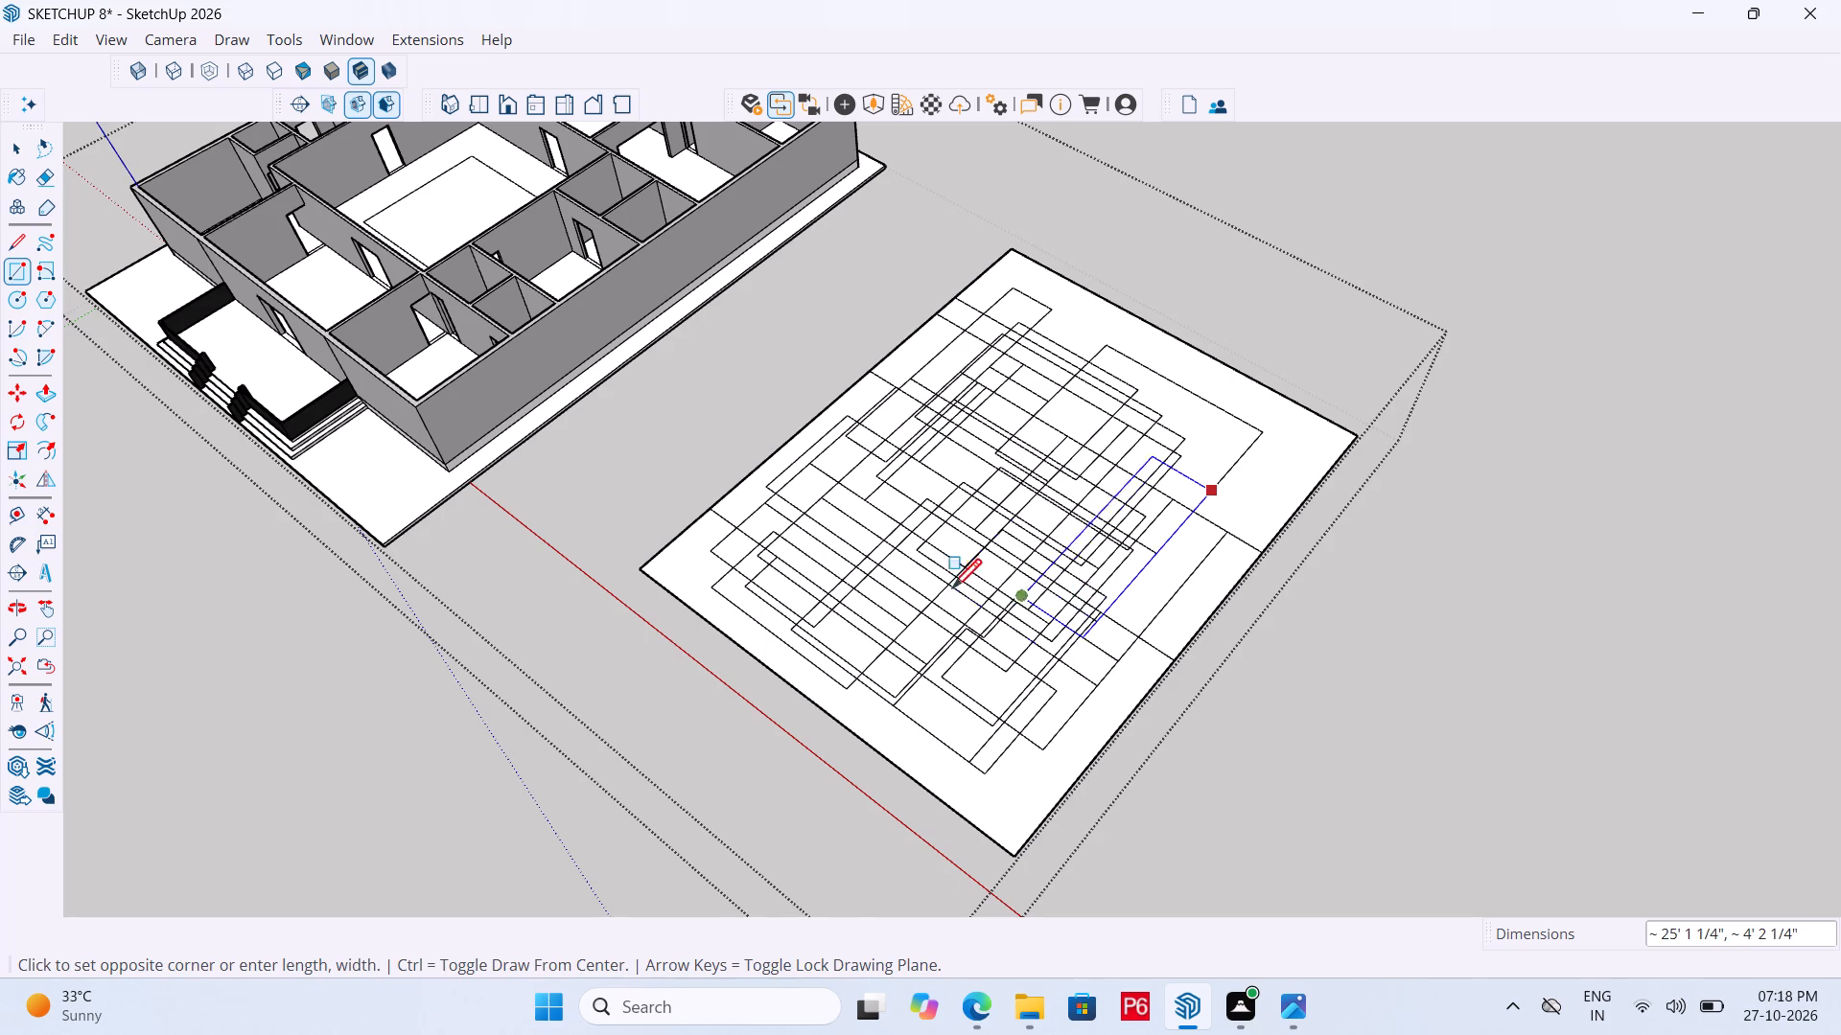
drag(907, 584, 922, 584)
Add overlapping rectangles across the centre and far part, ending with a long one reaching toward the near house-side corner.
drag(845, 515, 921, 516)
click(1079, 532)
drag(965, 483, 996, 474)
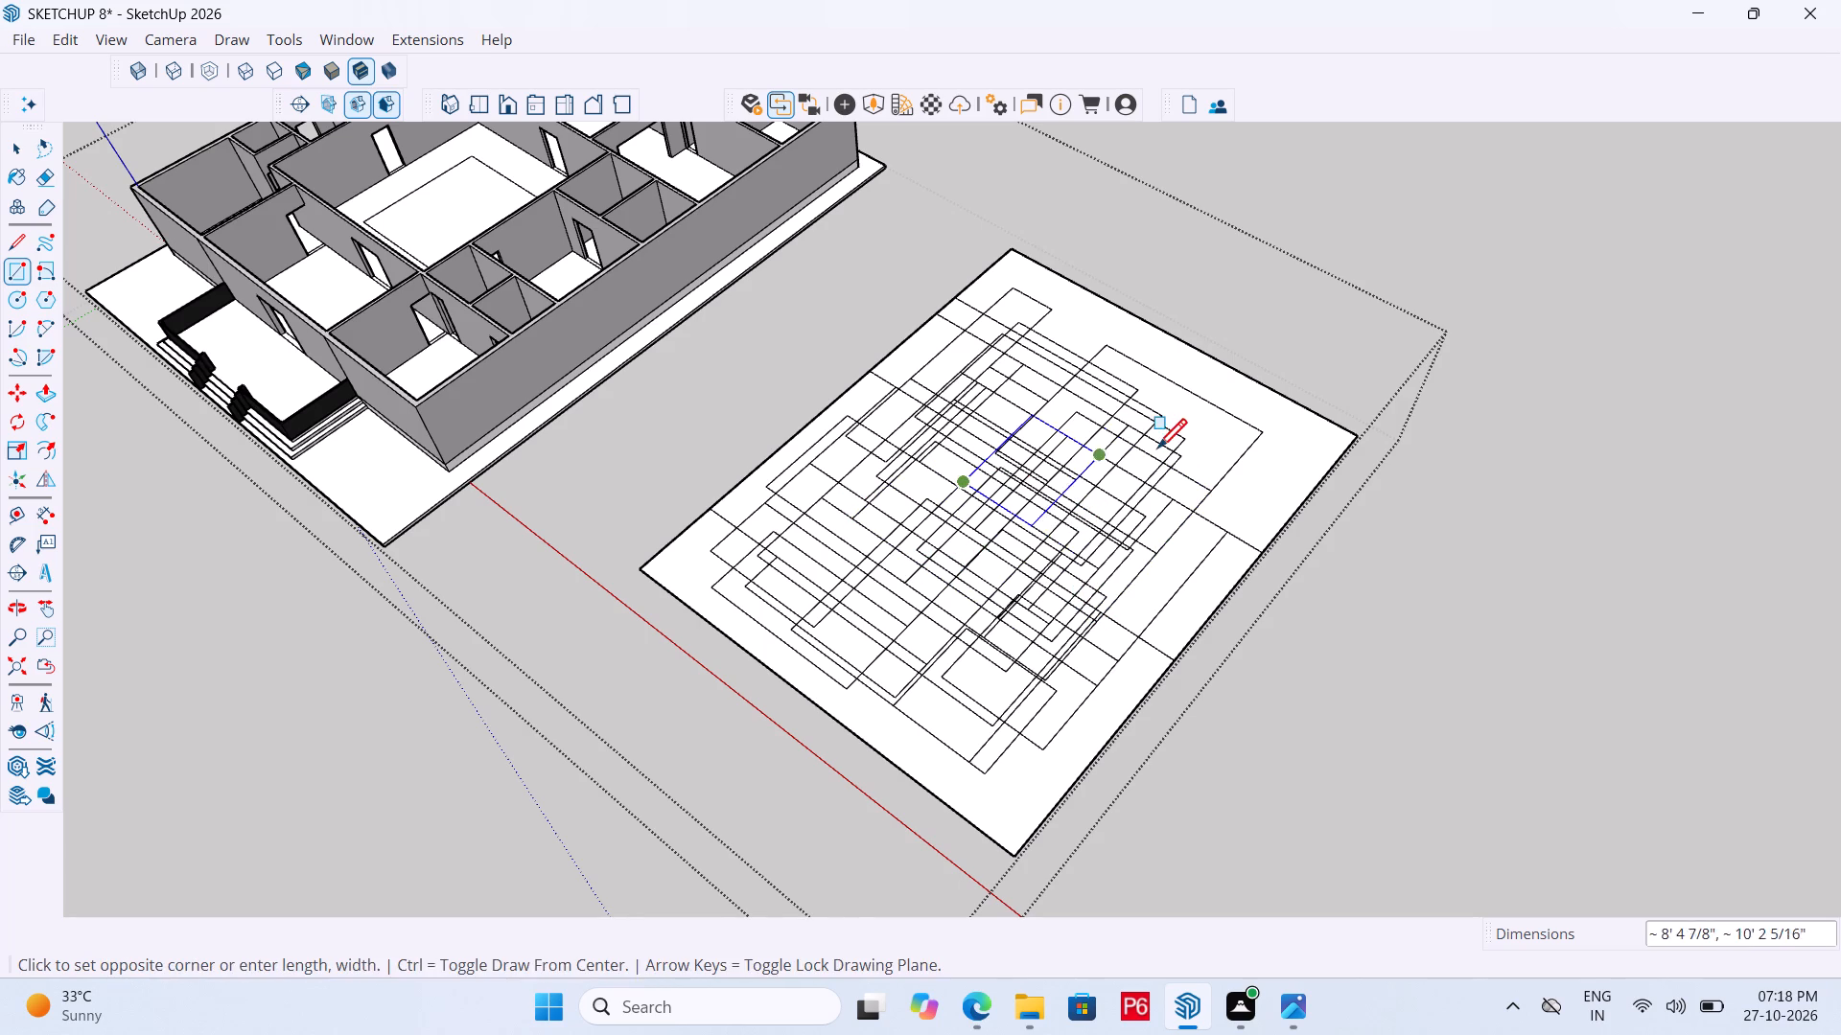
double_click(1157, 451)
drag(1013, 392, 1042, 392)
click(1151, 409)
drag(988, 414, 1124, 414)
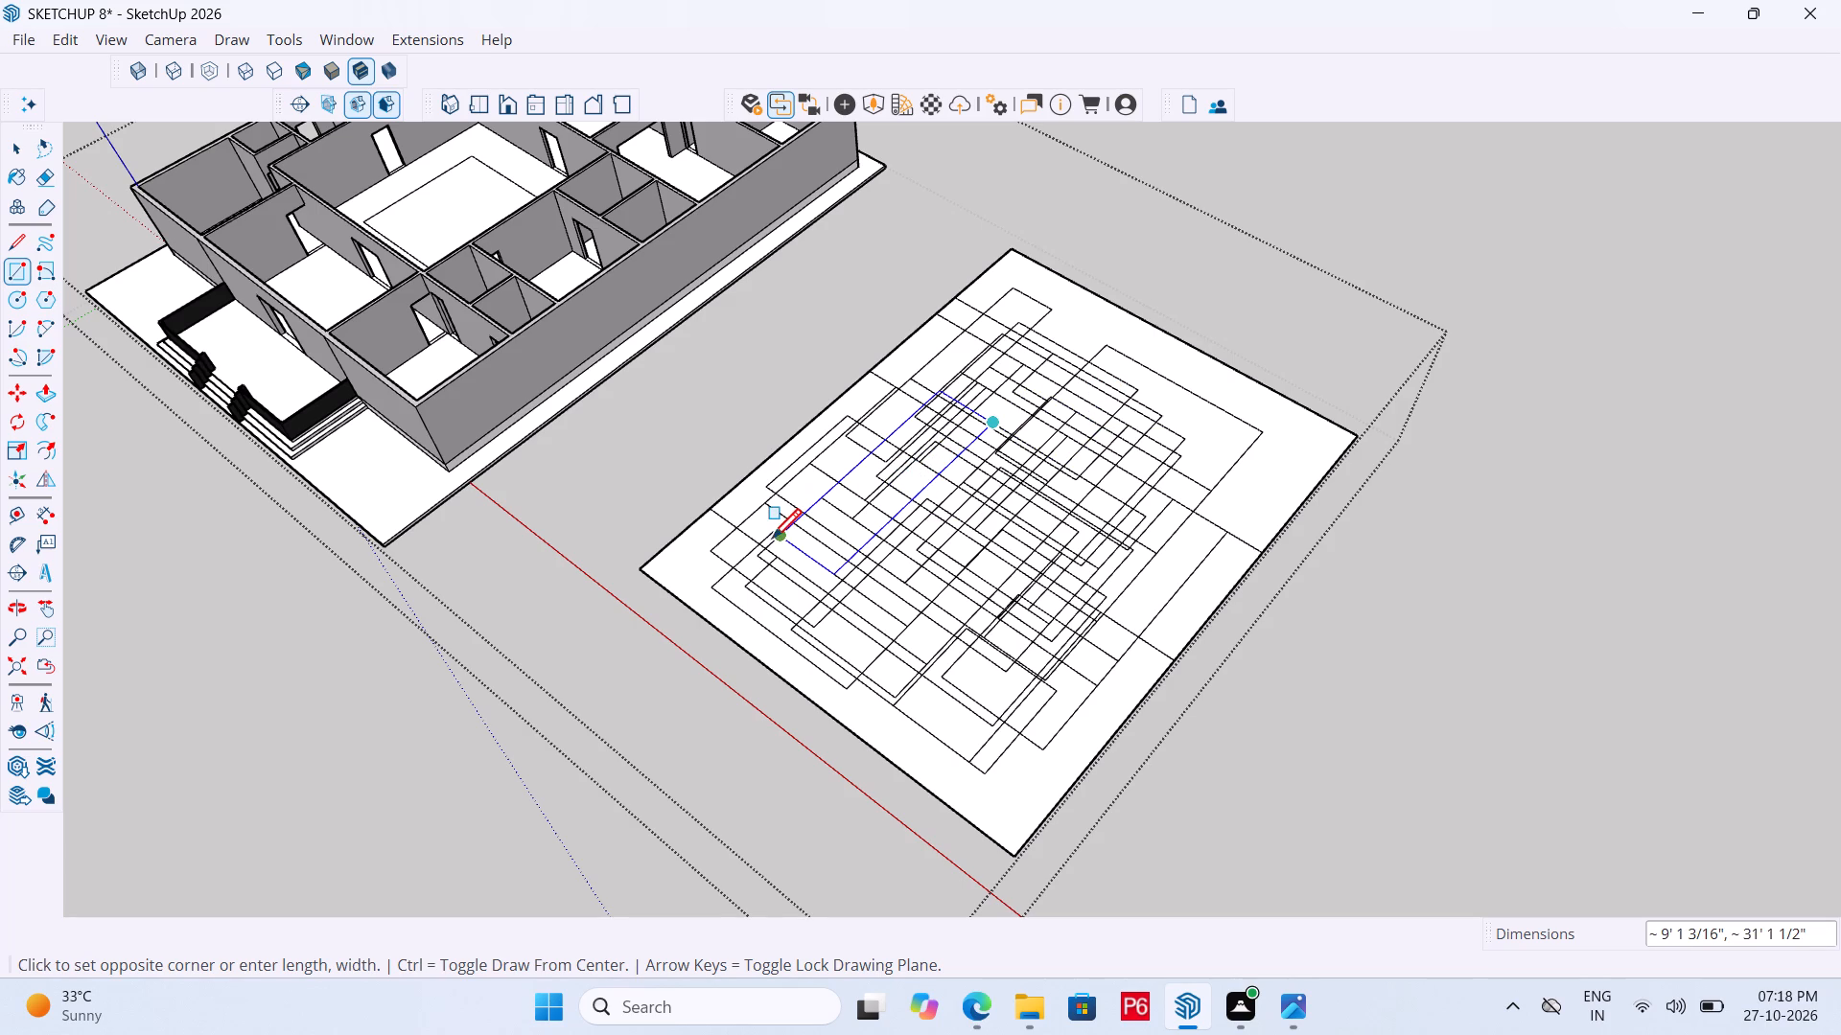
click(722, 544)
Draw additional overlapping rectangles along the house-side half of the pattern, working from its near corner toward the centre.
double_click(875, 495)
double_click(745, 513)
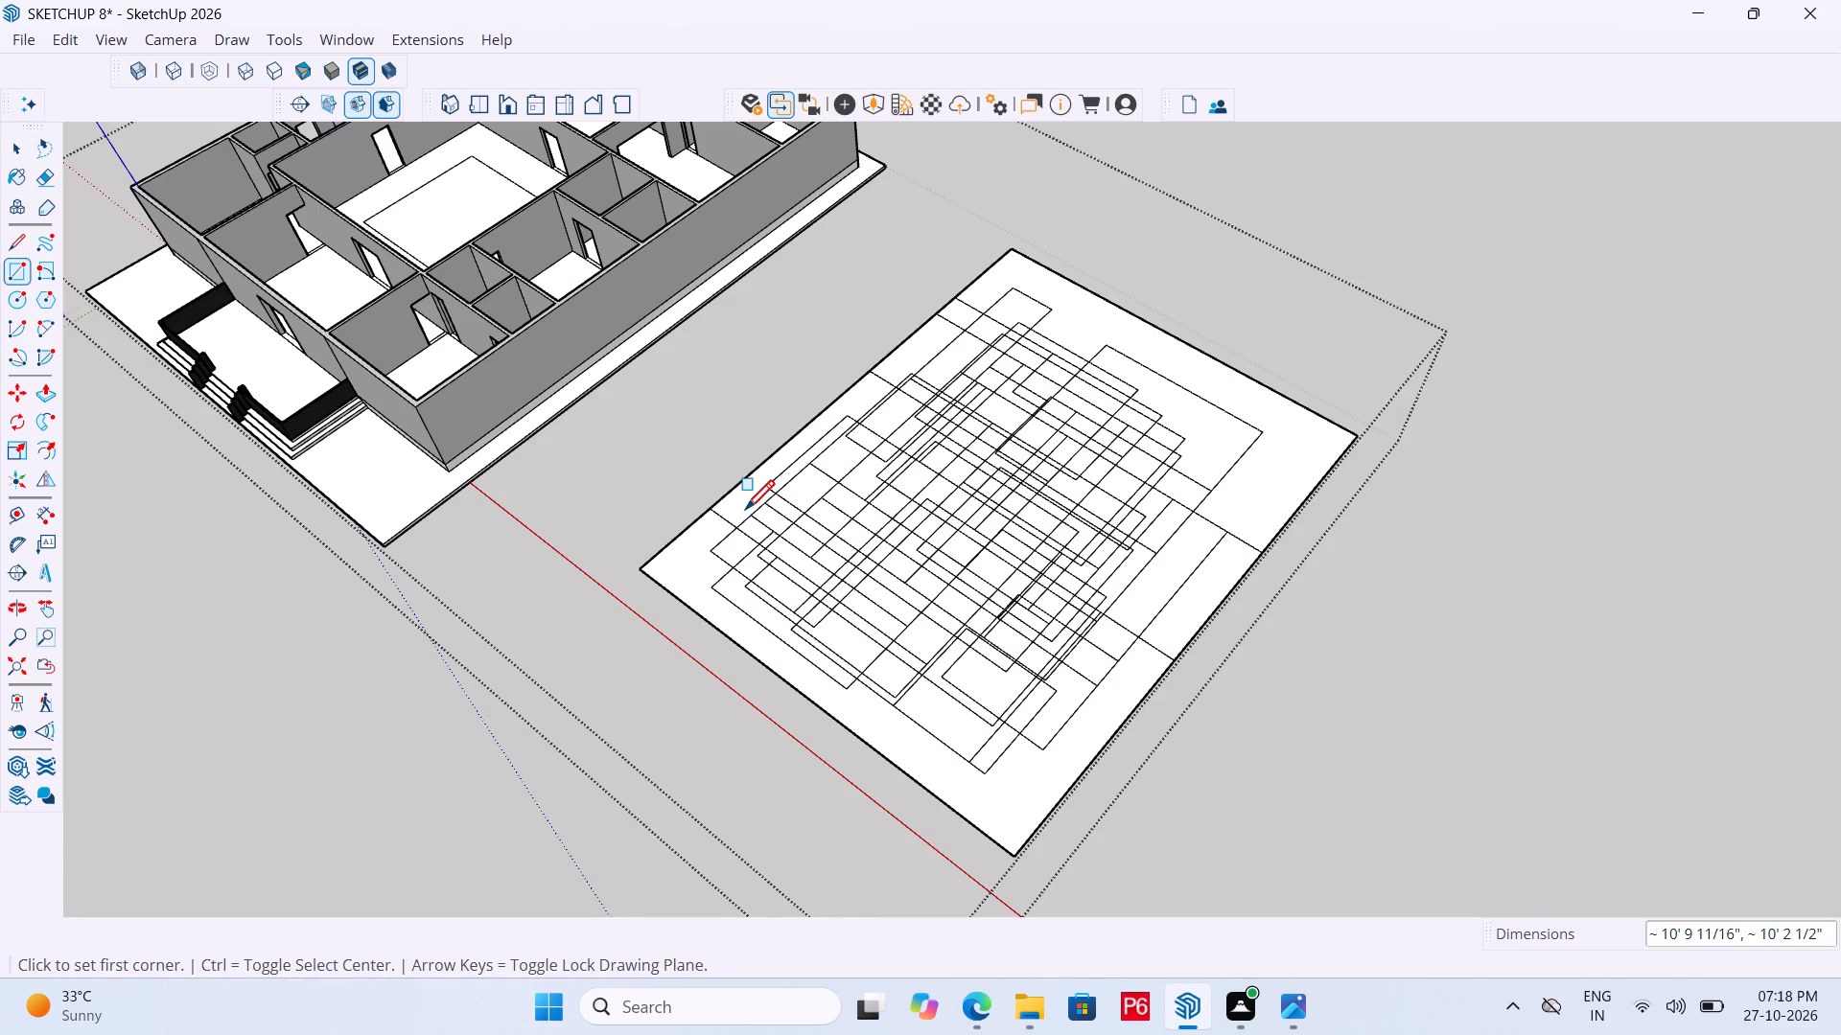
click(921, 505)
drag(839, 476, 852, 476)
click(990, 461)
drag(880, 447, 897, 447)
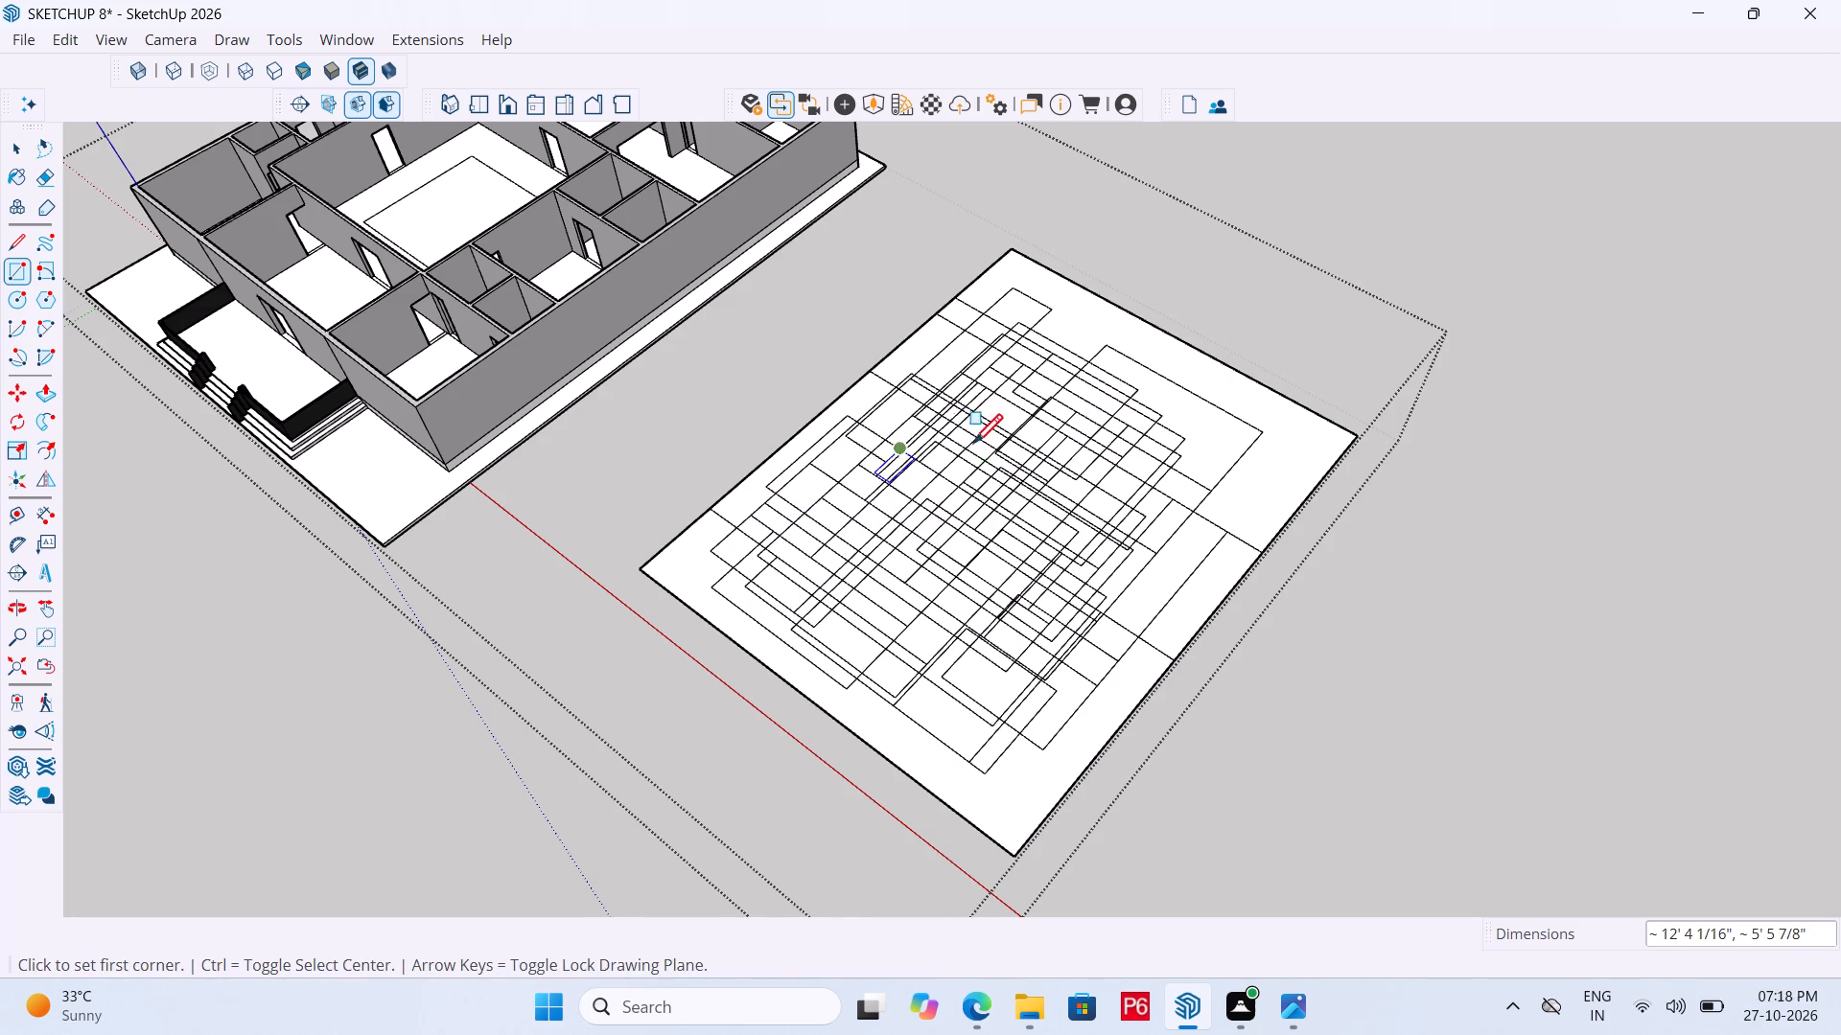
click(1050, 442)
Fill the centre of the pattern with closely overlapping rectangles, the last about 6' 9" by 9' 3".
click(939, 457)
click(1108, 470)
drag(932, 492, 941, 492)
click(1096, 492)
drag(1003, 493, 1012, 493)
click(1082, 487)
click(946, 515)
click(1054, 515)
click(934, 534)
click(1062, 529)
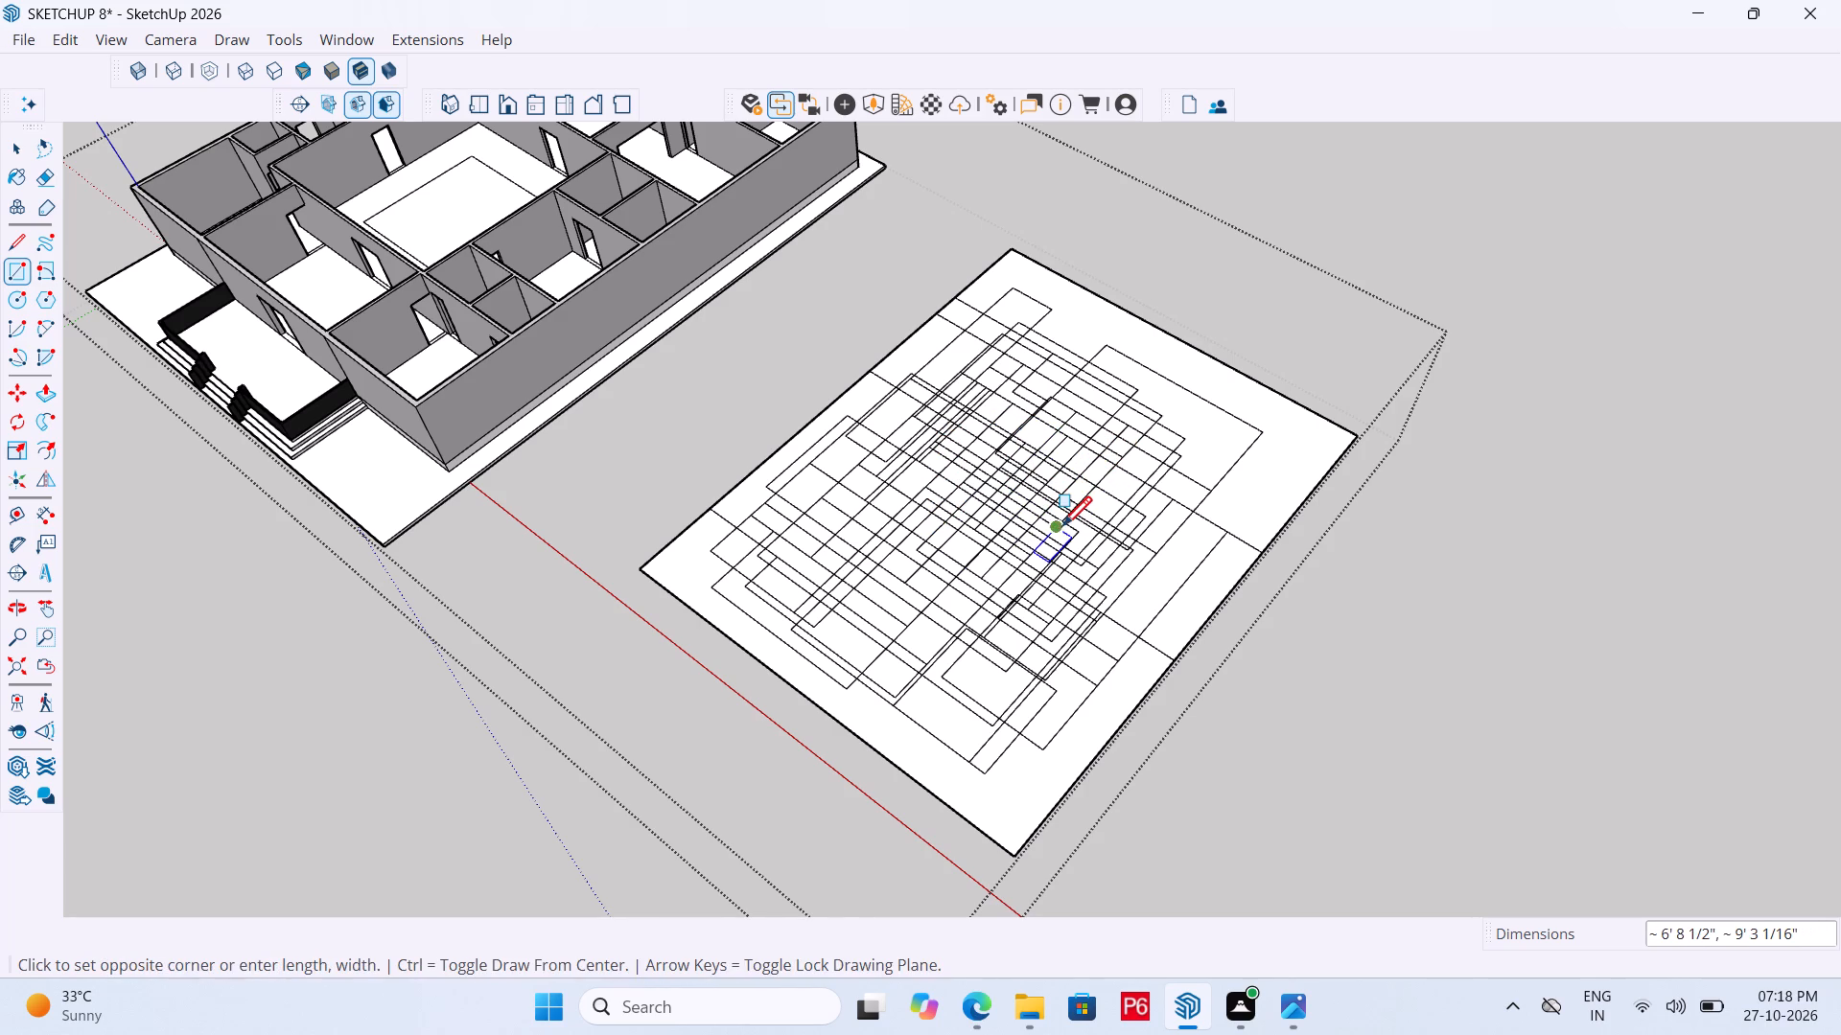
Add small overlapping rectangles just beyond the centre of the pattern, toward its near end.
click(988, 550)
click(1099, 545)
click(967, 562)
click(1105, 542)
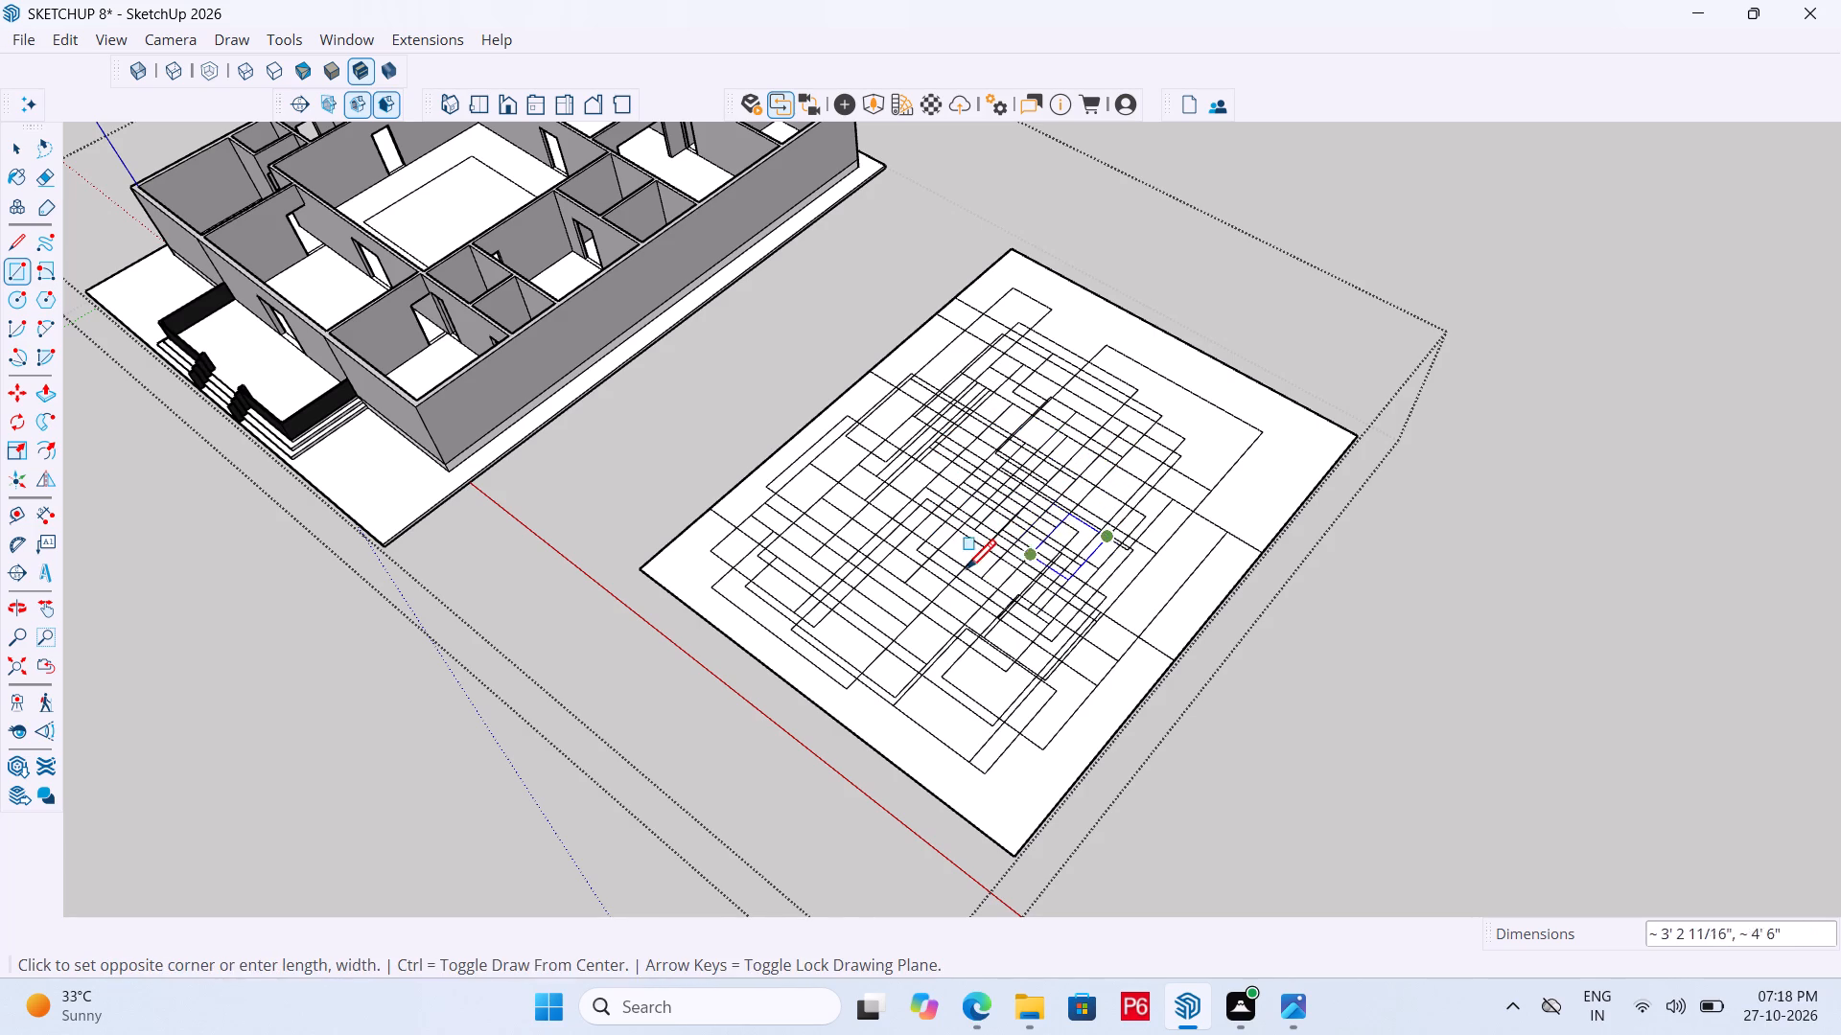
click(966, 572)
click(1092, 555)
click(970, 613)
Fill the near half of the pattern with more overlapping rectangles, including one about 15' by 13' 4".
drag(1039, 613, 1053, 612)
drag(869, 612, 870, 612)
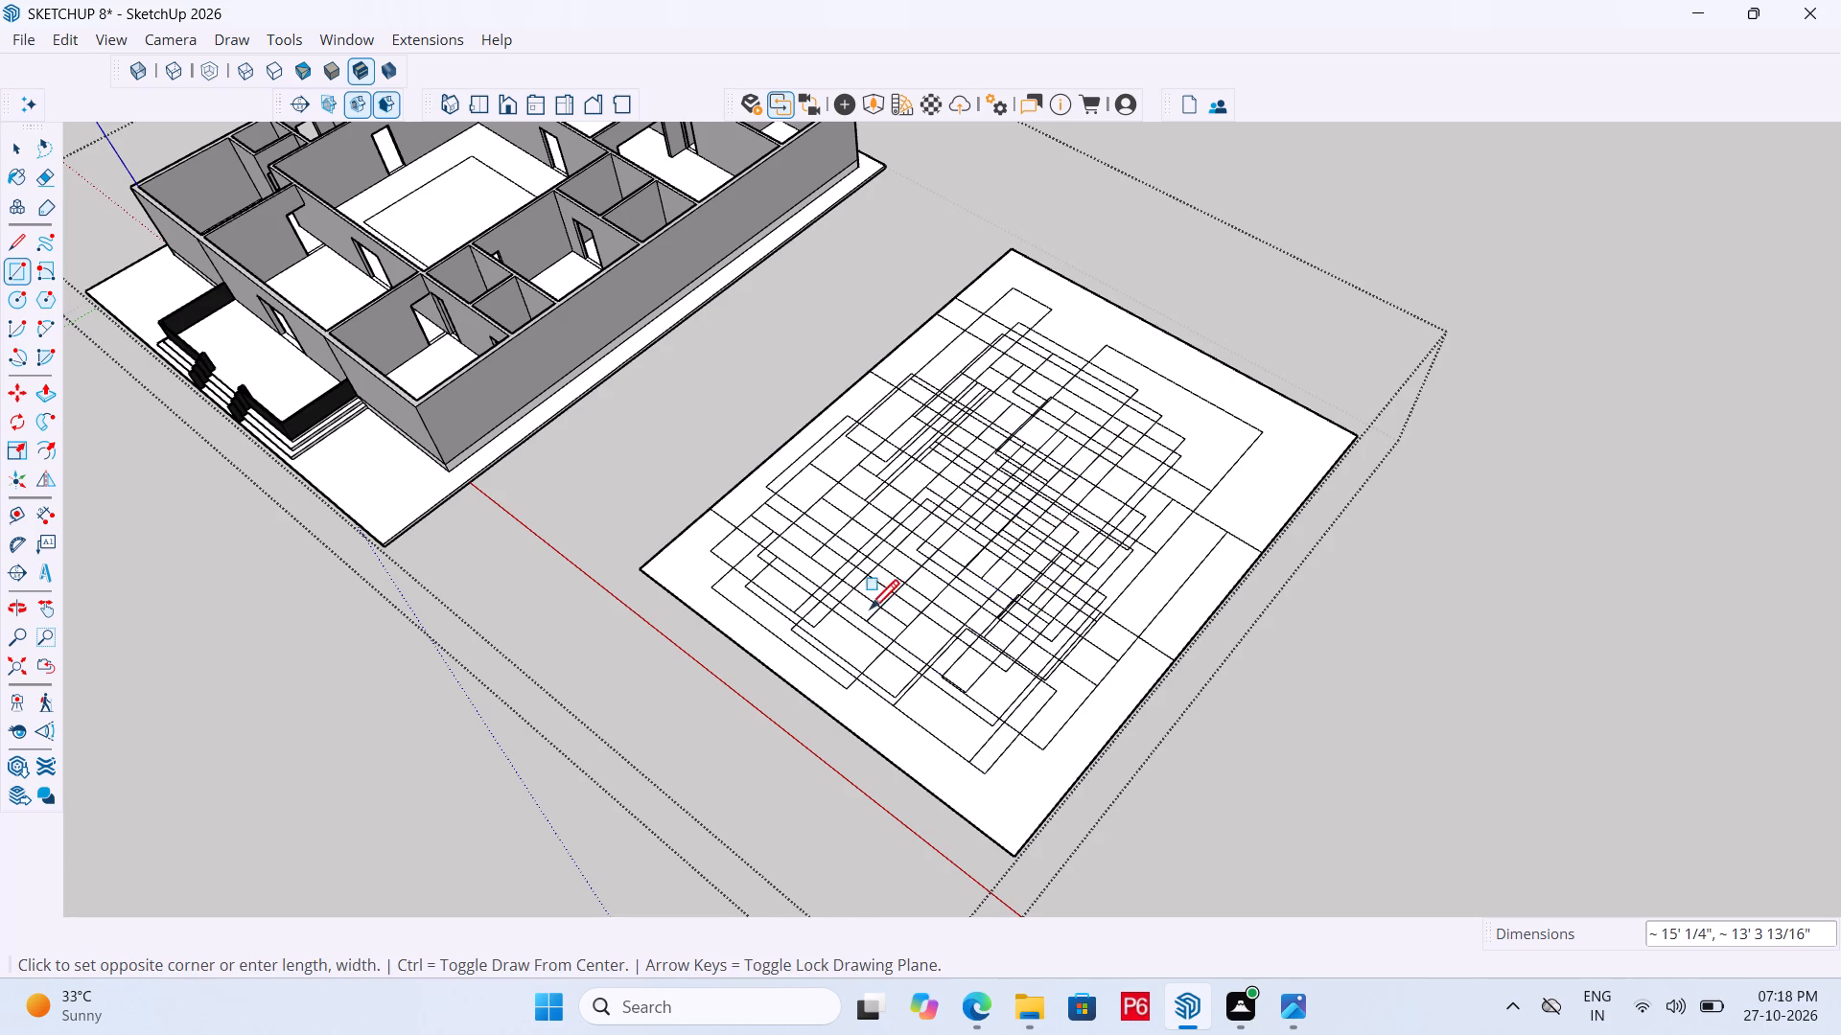
drag(870, 612, 881, 612)
click(978, 618)
click(887, 619)
click(989, 621)
drag(872, 649, 852, 653)
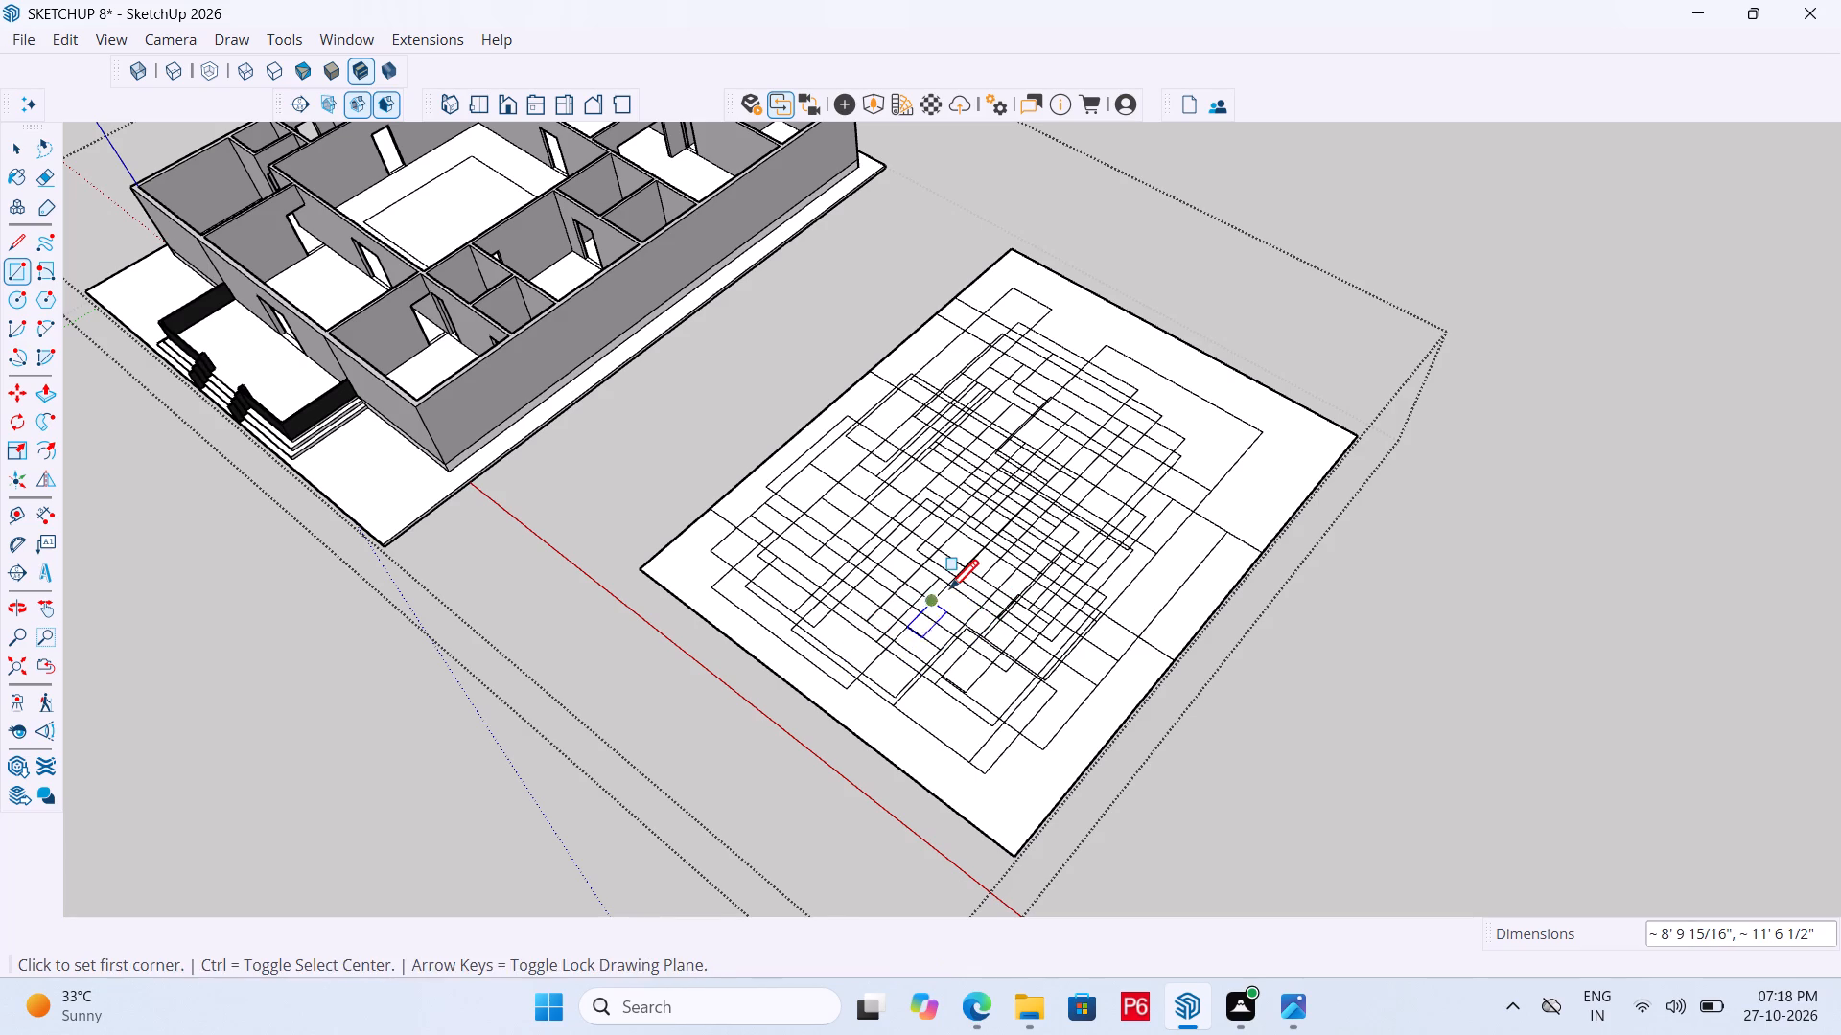
drag(949, 592, 905, 612)
click(856, 639)
drag(965, 601, 907, 623)
click(895, 629)
Add small rectangles through the near half of the pattern, working from the house side back toward the centre.
drag(878, 586, 835, 586)
drag(817, 587, 795, 601)
click(792, 603)
drag(796, 605, 831, 611)
drag(855, 614, 908, 616)
drag(809, 601, 865, 595)
drag(890, 592, 919, 590)
drag(919, 590, 933, 586)
drag(950, 584, 1030, 571)
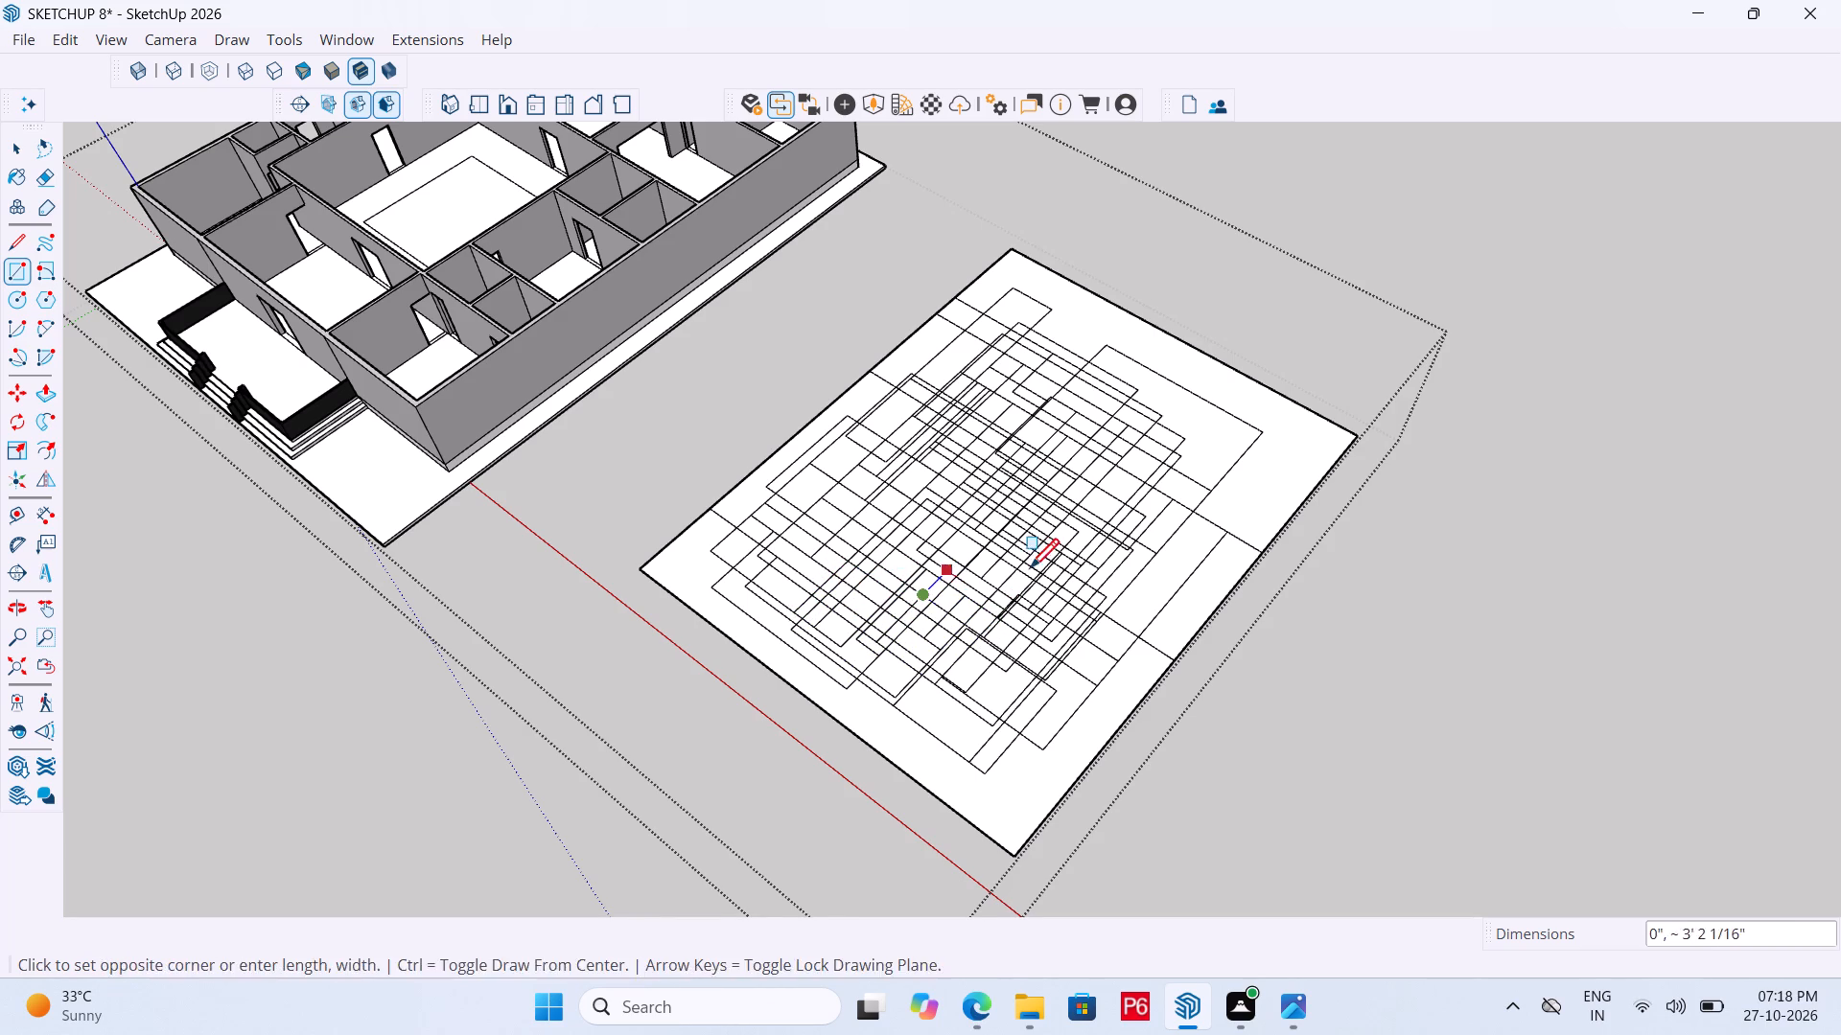
drag(1030, 571, 1023, 572)
Extend the small rectangles toward the long edge farthest from the house, ending with one about 7' 1" by 4' 3".
drag(1030, 571, 1062, 561)
drag(1090, 559, 1117, 562)
drag(1120, 562, 1139, 562)
drag(1160, 563, 1179, 565)
click(1184, 565)
drag(1198, 563, 1206, 558)
click(1206, 558)
drag(1142, 521, 1157, 519)
drag(1200, 516, 1237, 512)
click(1237, 512)
drag(1221, 499, 1230, 486)
click(1238, 478)
drag(1233, 470, 1226, 471)
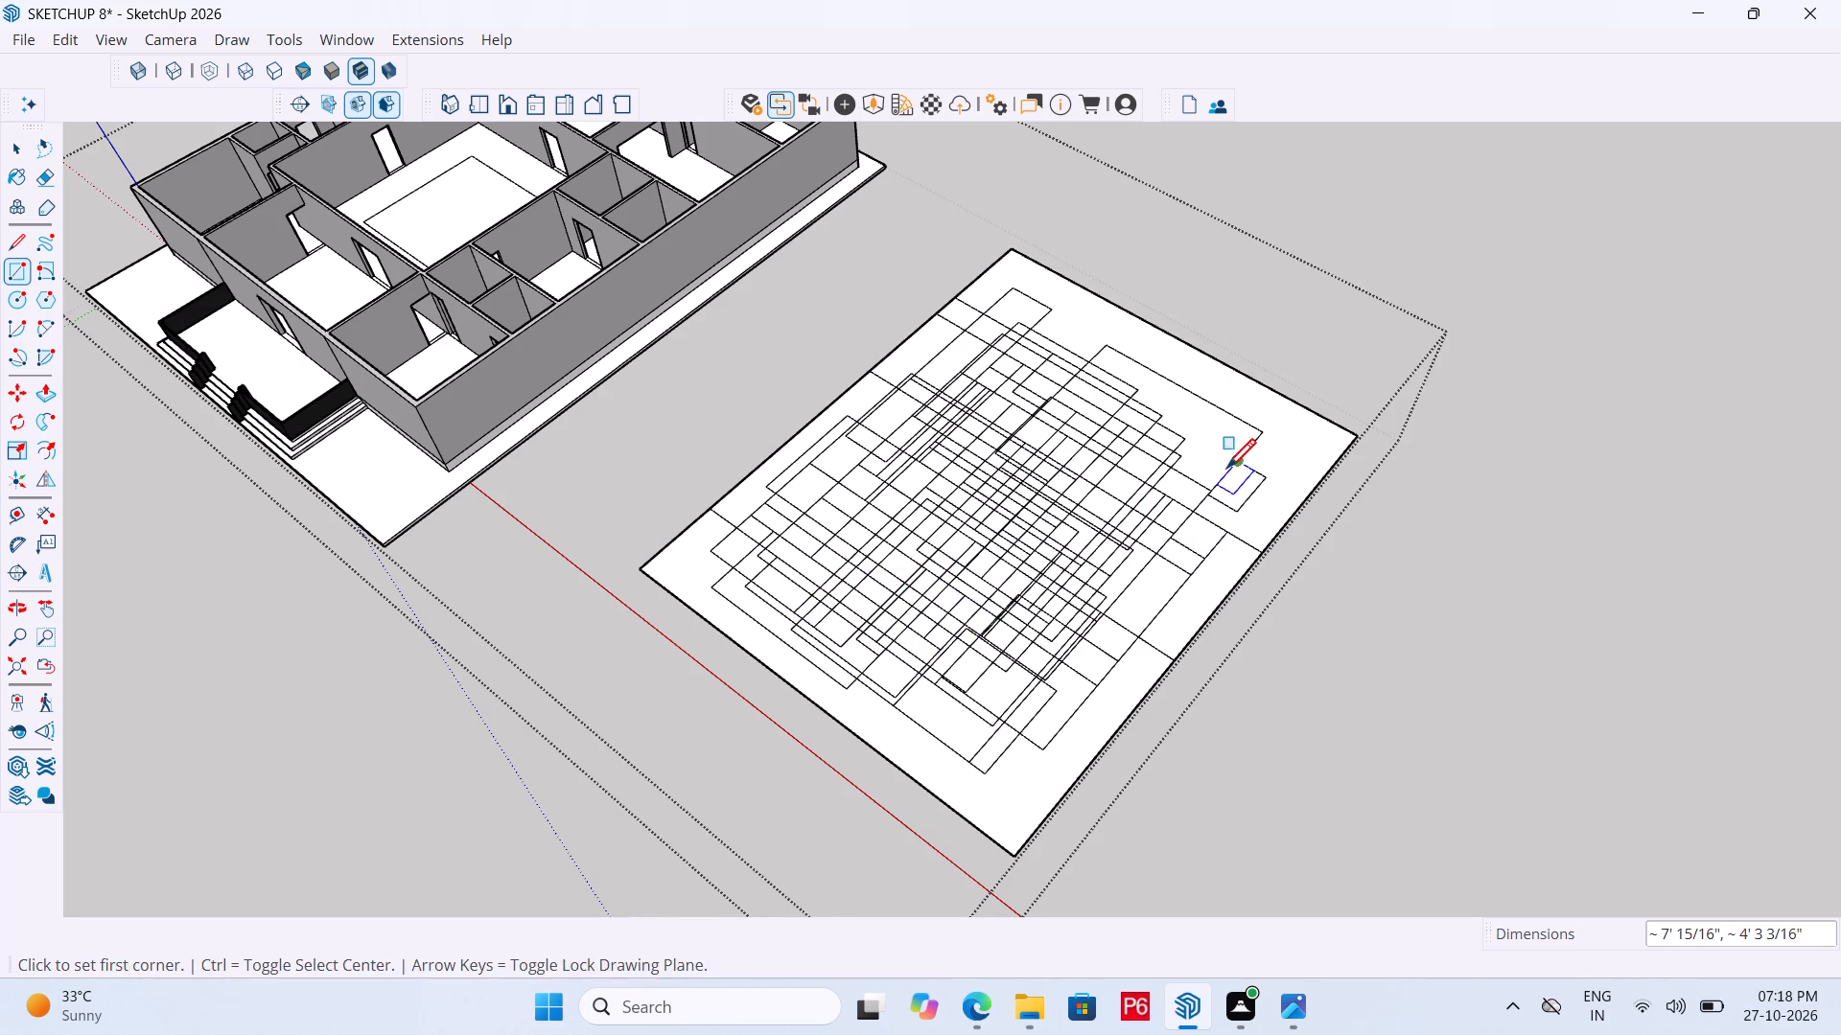
Add small rectangles along the side farthest from the house and toward the near end, the last about 3' 1" by 6' 1".
drag(1226, 471, 1207, 479)
double_click(1202, 479)
drag(1188, 507, 1177, 522)
click(1173, 526)
click(1182, 527)
drag(1189, 529, 1225, 535)
drag(1217, 539, 1163, 558)
drag(1120, 572, 1113, 580)
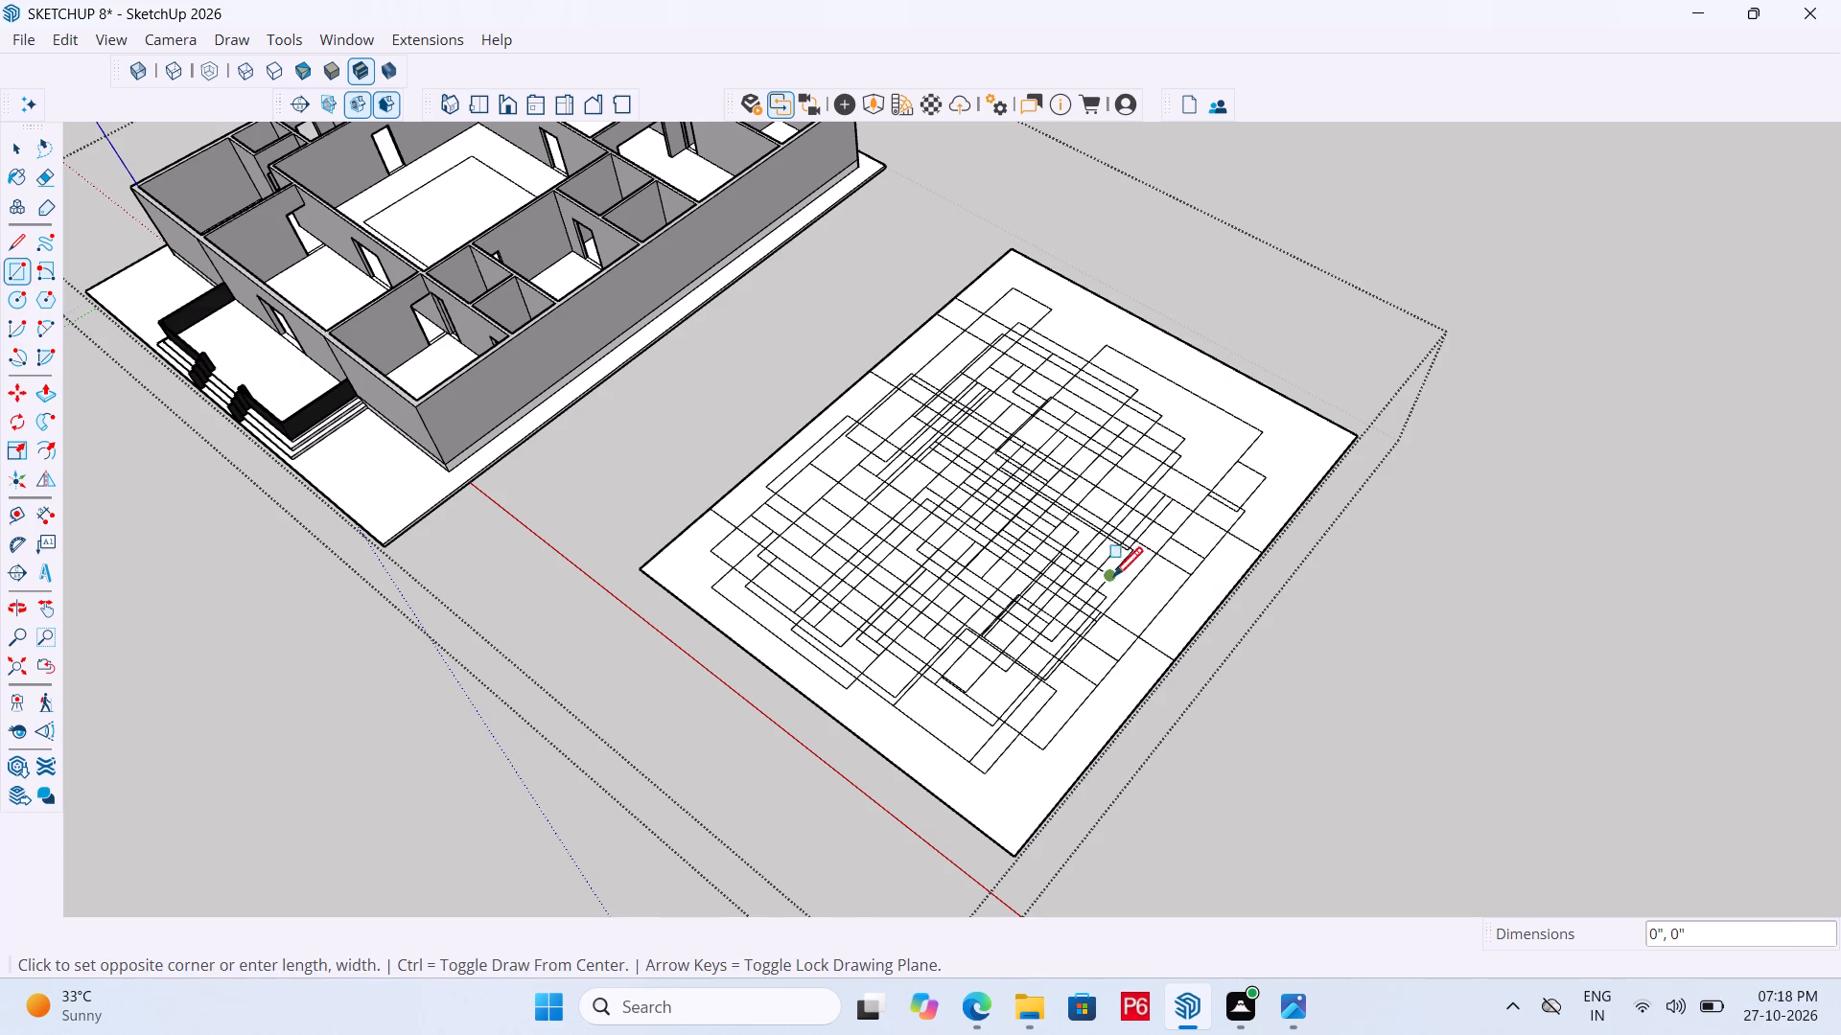
drag(1113, 580, 1103, 586)
drag(1085, 595, 1058, 619)
click(1046, 630)
drag(1154, 621, 1164, 610)
drag(1157, 601, 1101, 607)
double_click(1096, 607)
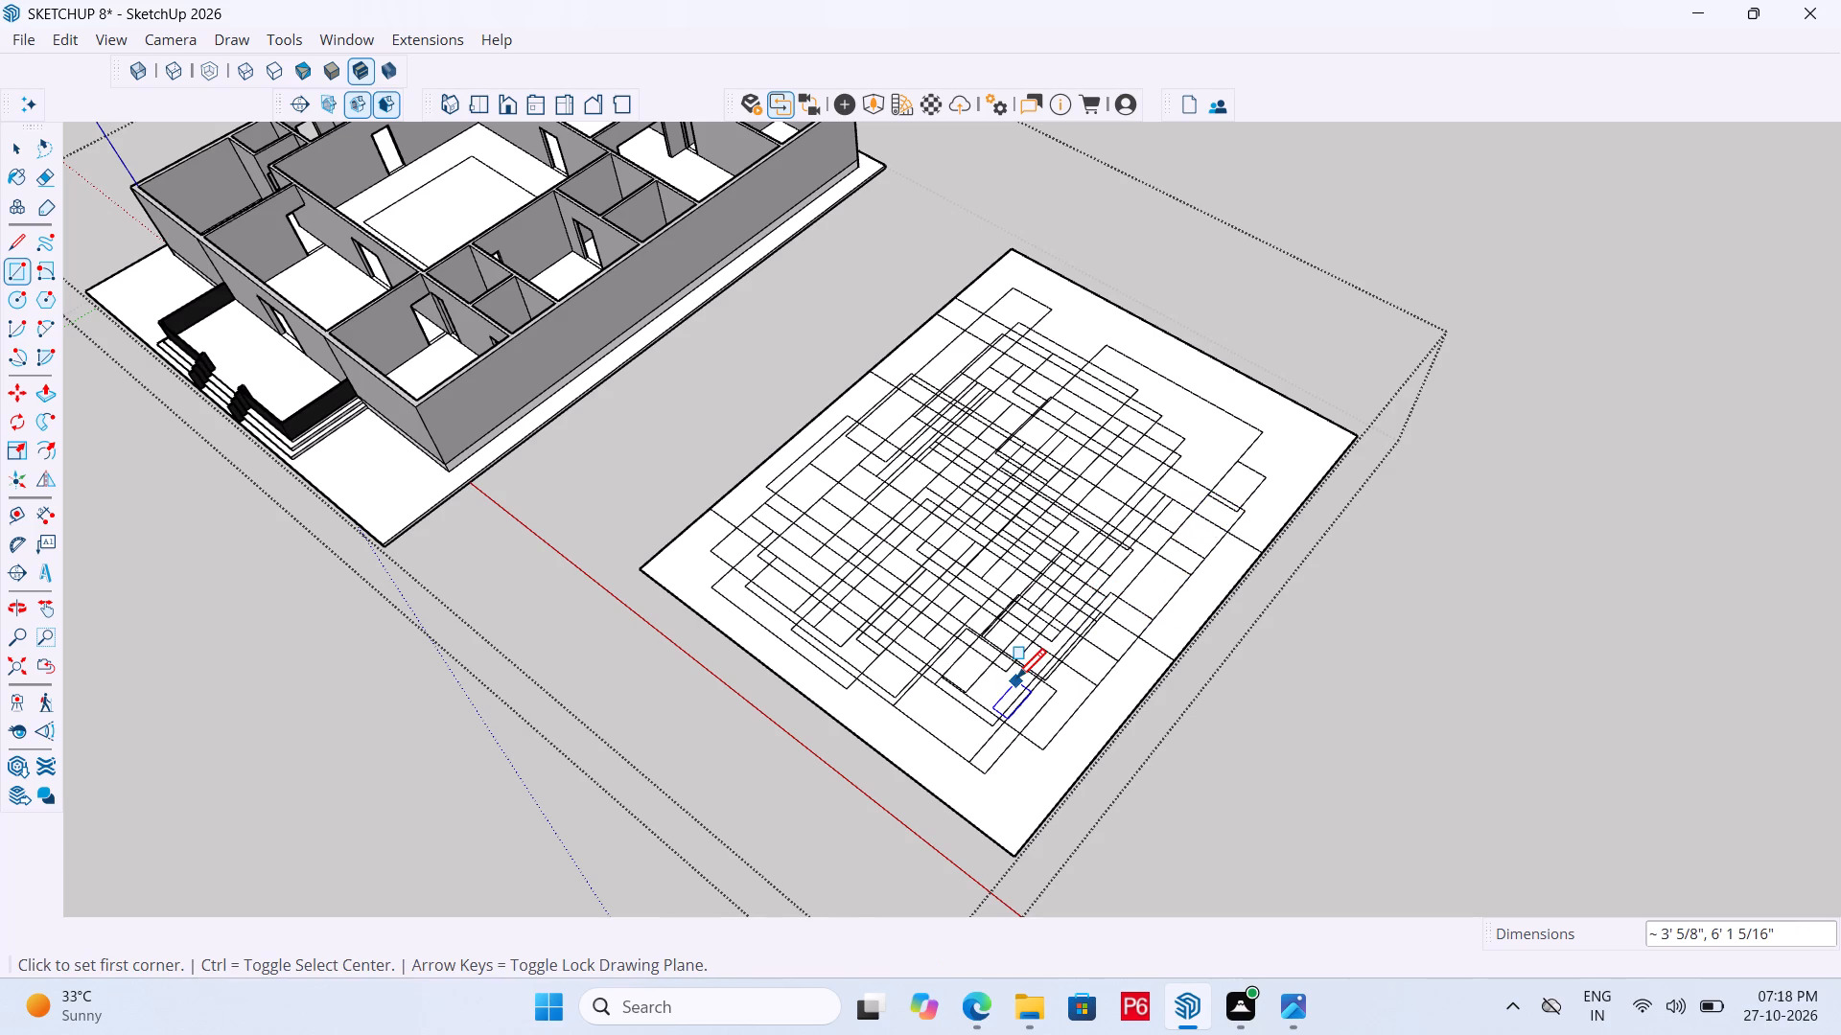
Erase the ground rectangle beside the house together with the overlapping rectangles inside it, sweeping the Eraser across the whole pattern.
key(e)
drag(941, 623, 1056, 510)
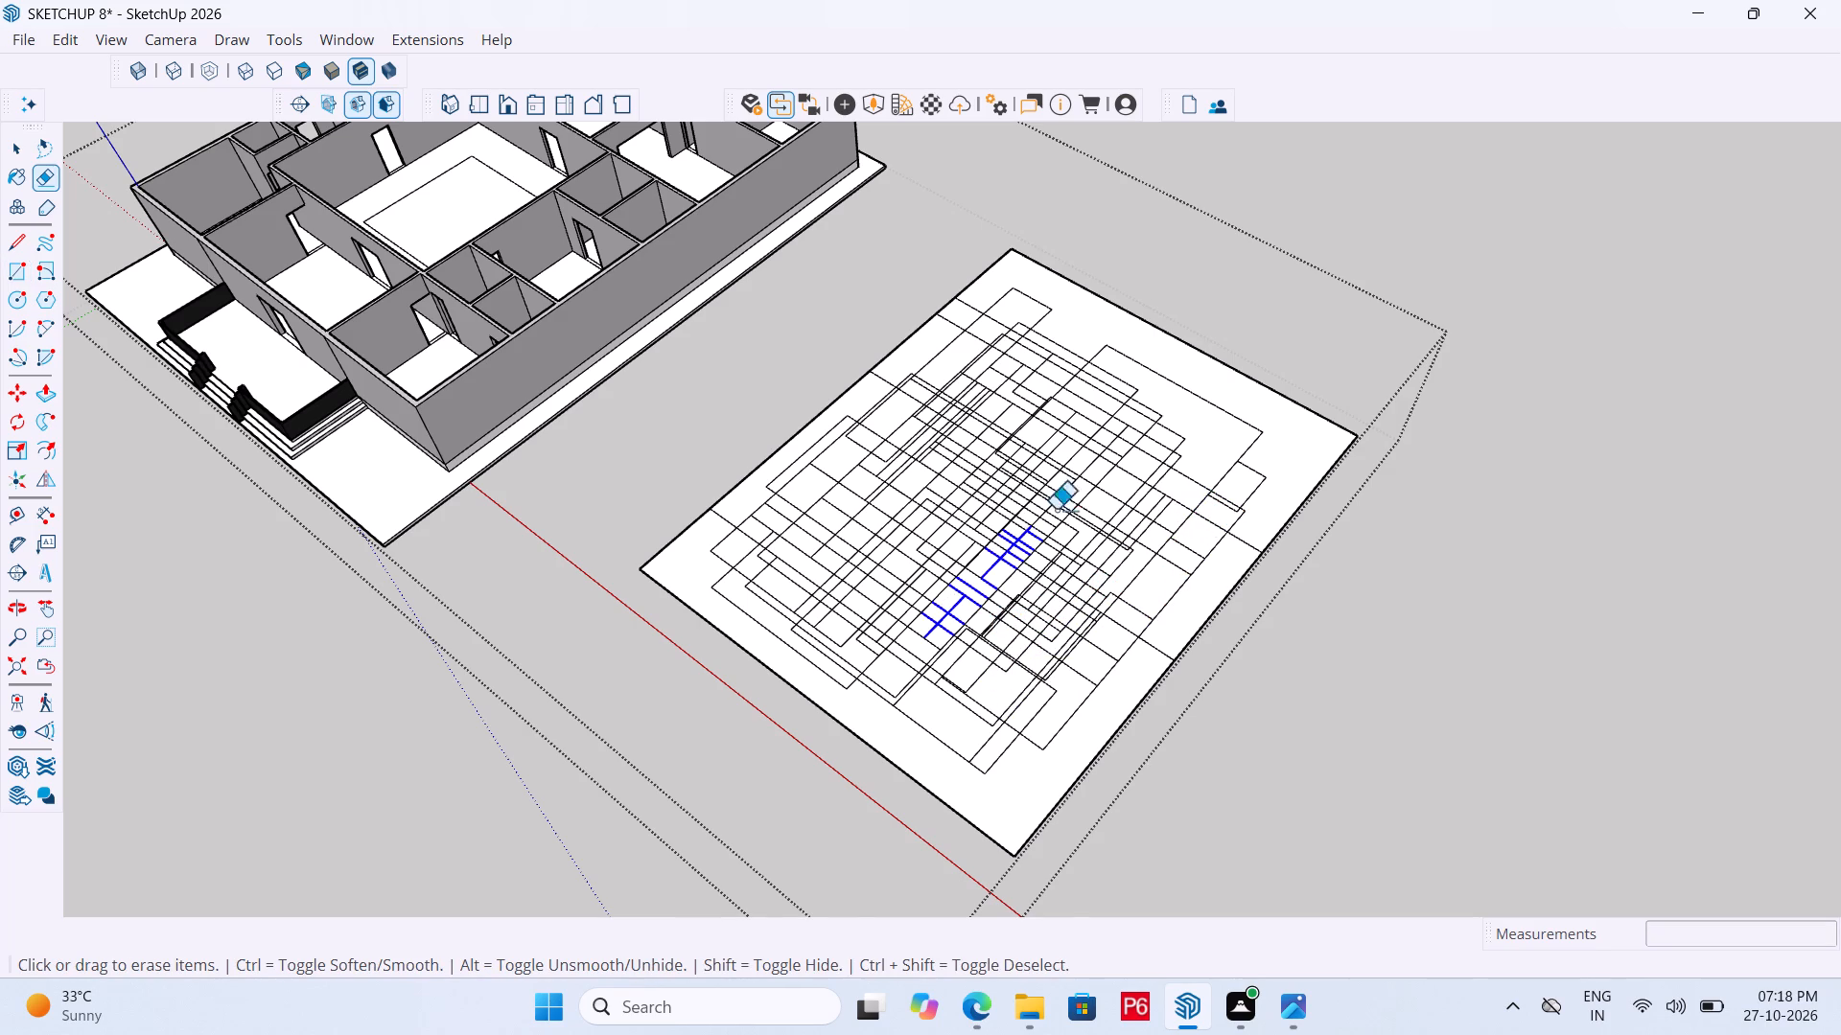
drag(1056, 510, 757, 610)
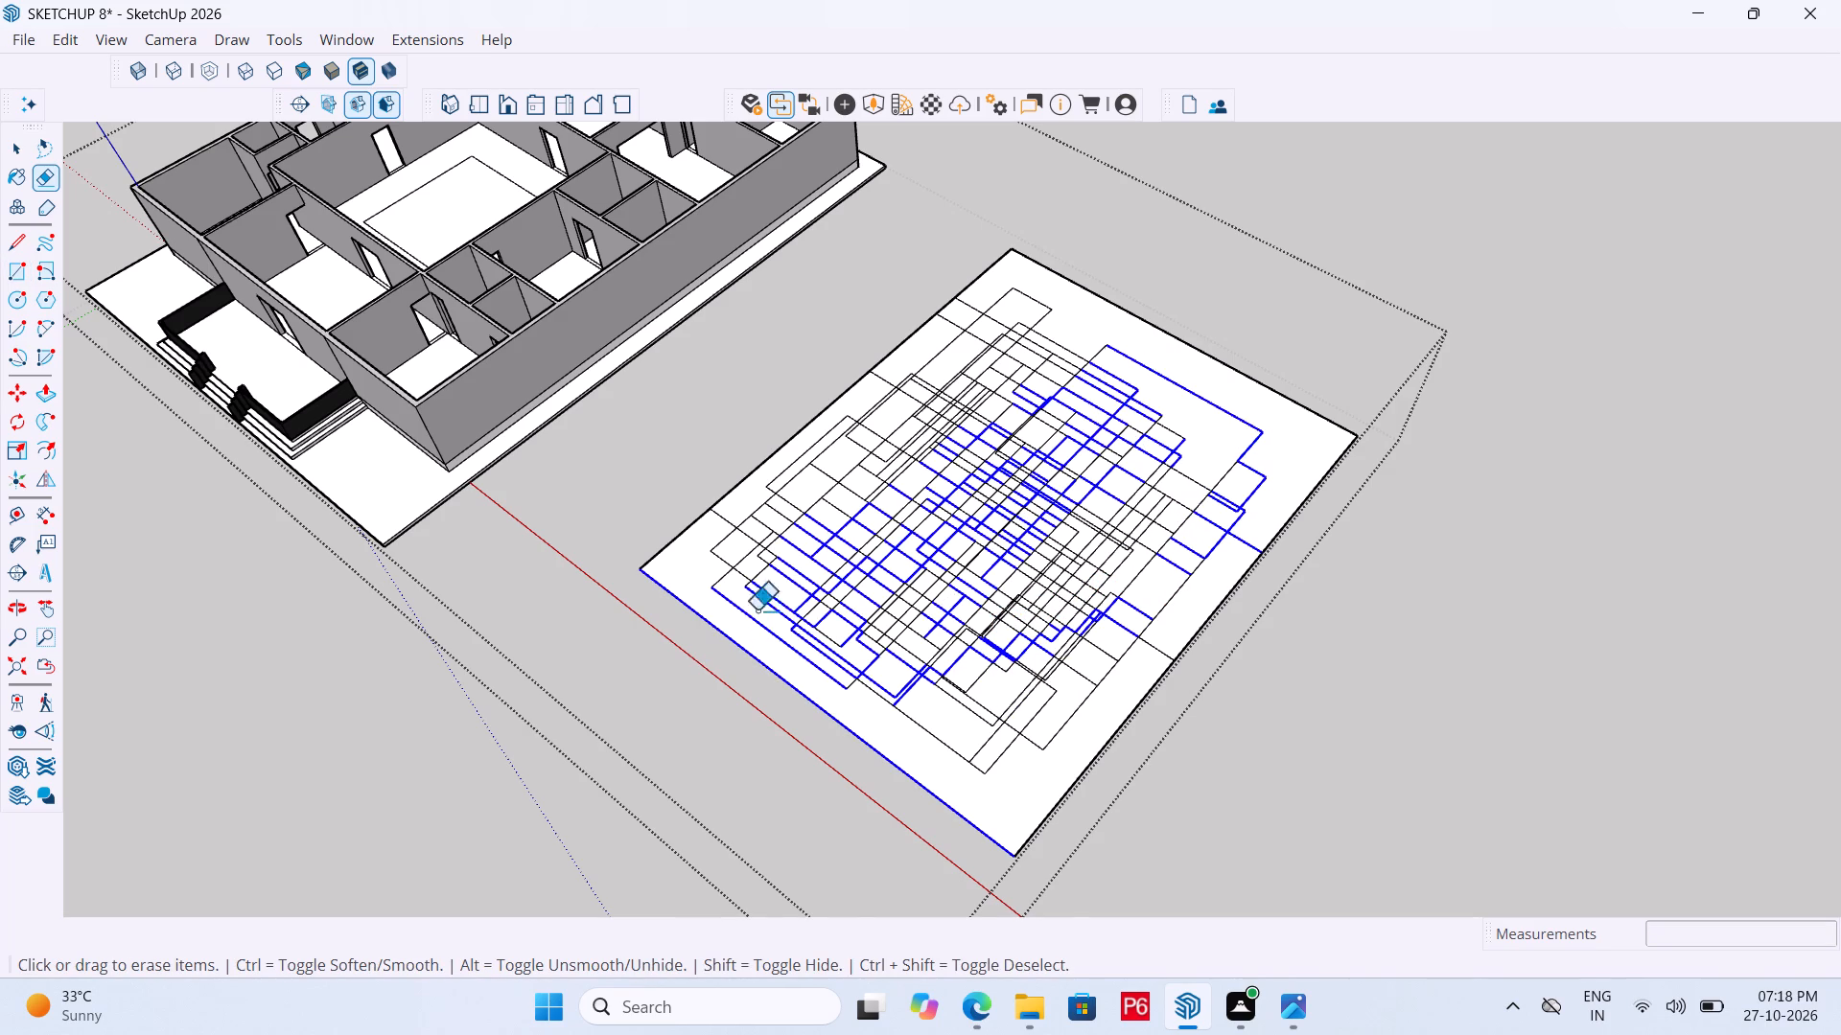
drag(757, 610, 858, 410)
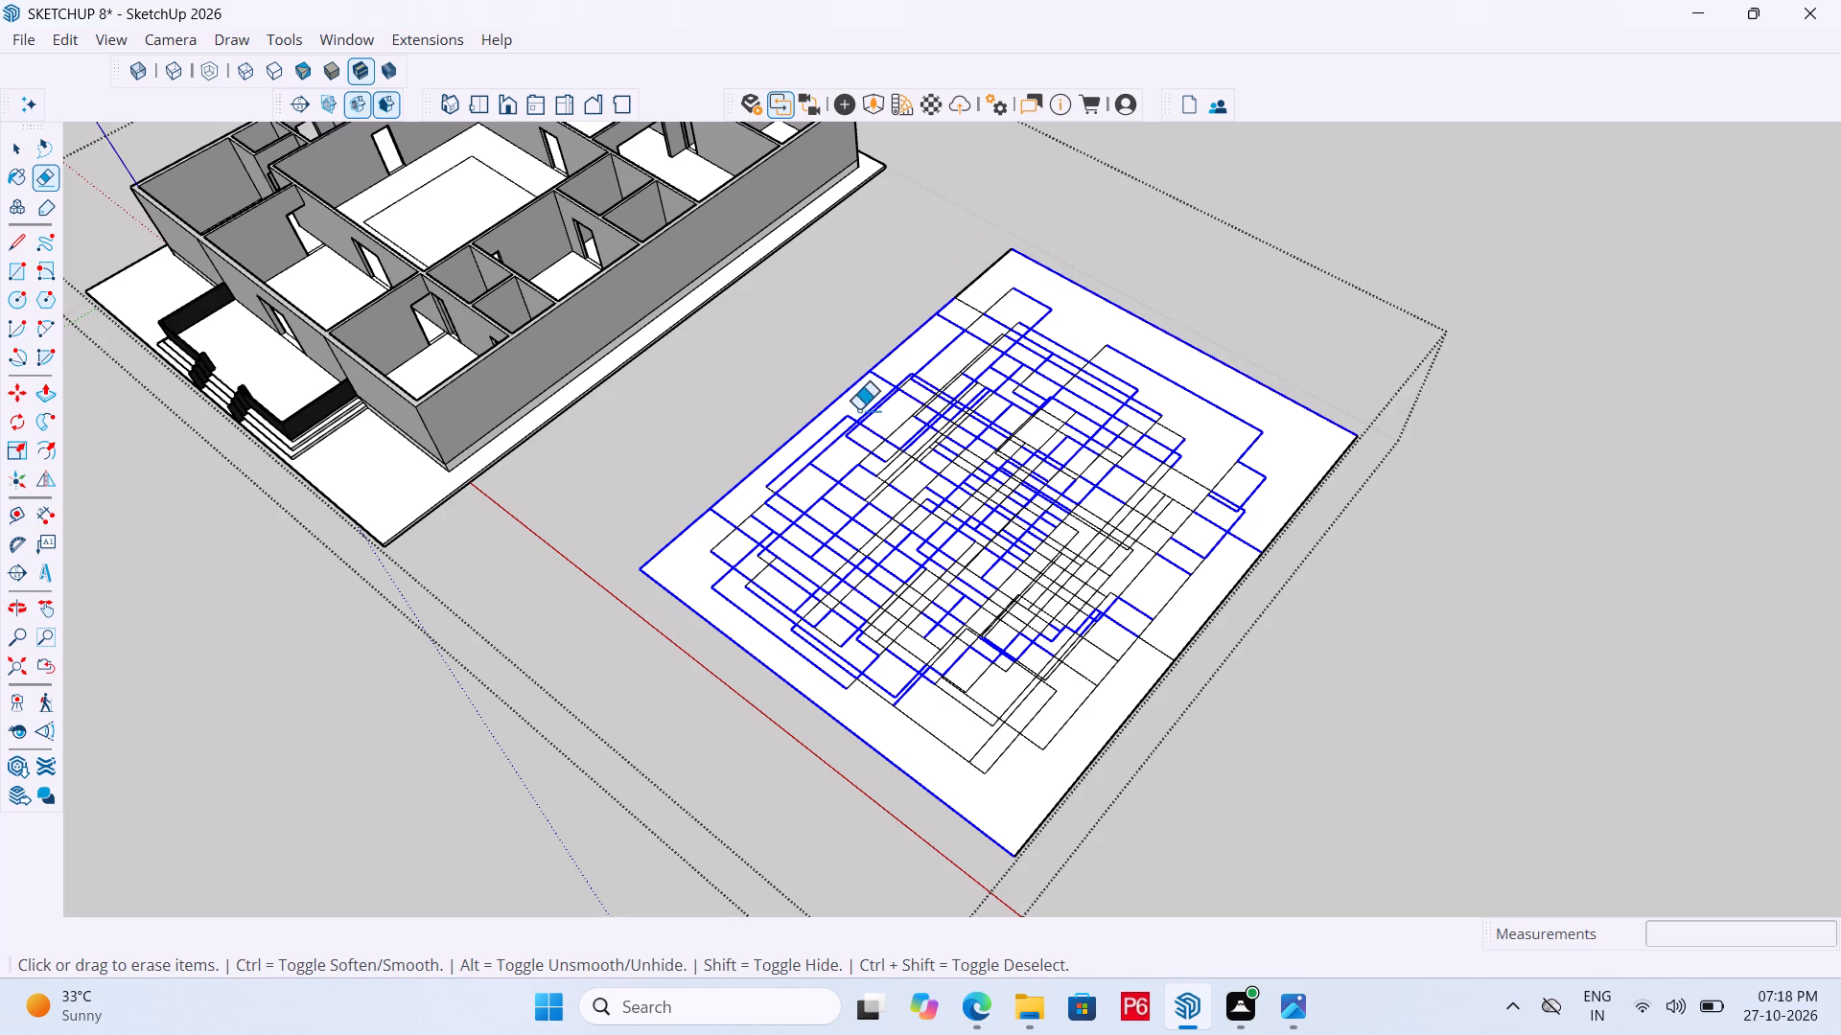
drag(858, 410, 1008, 353)
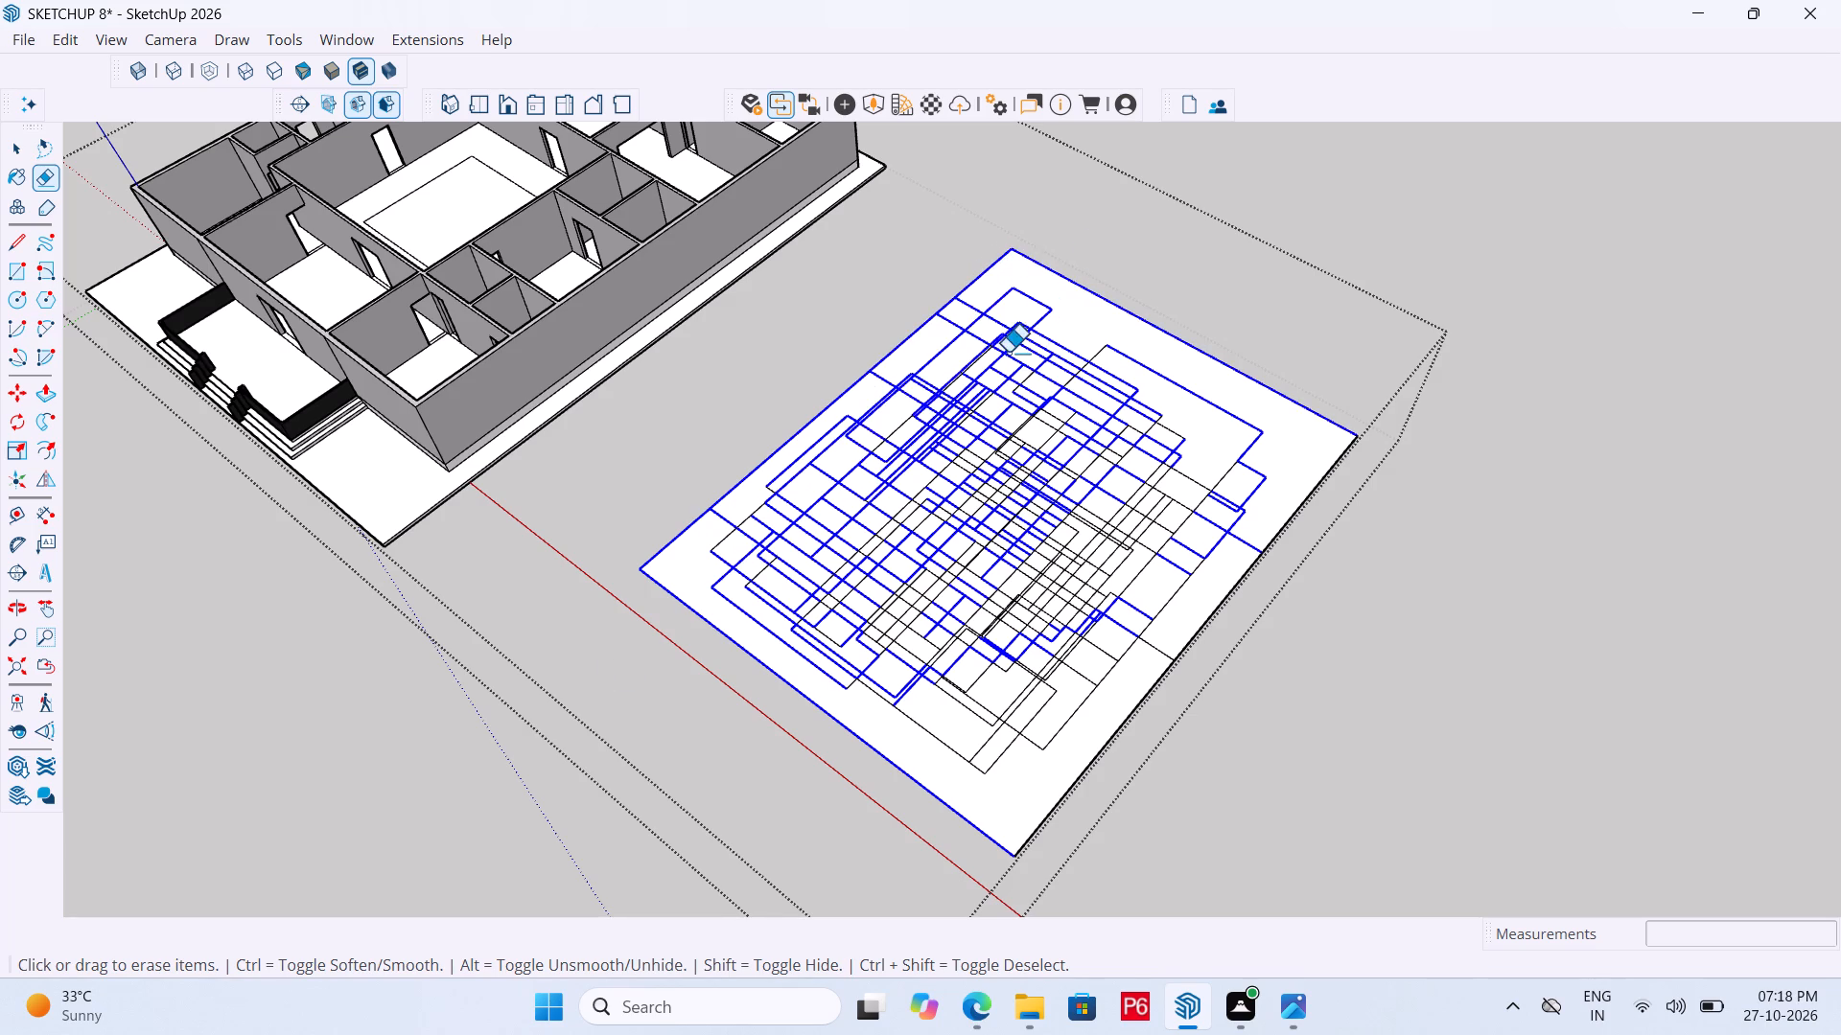
drag(1008, 353, 895, 540)
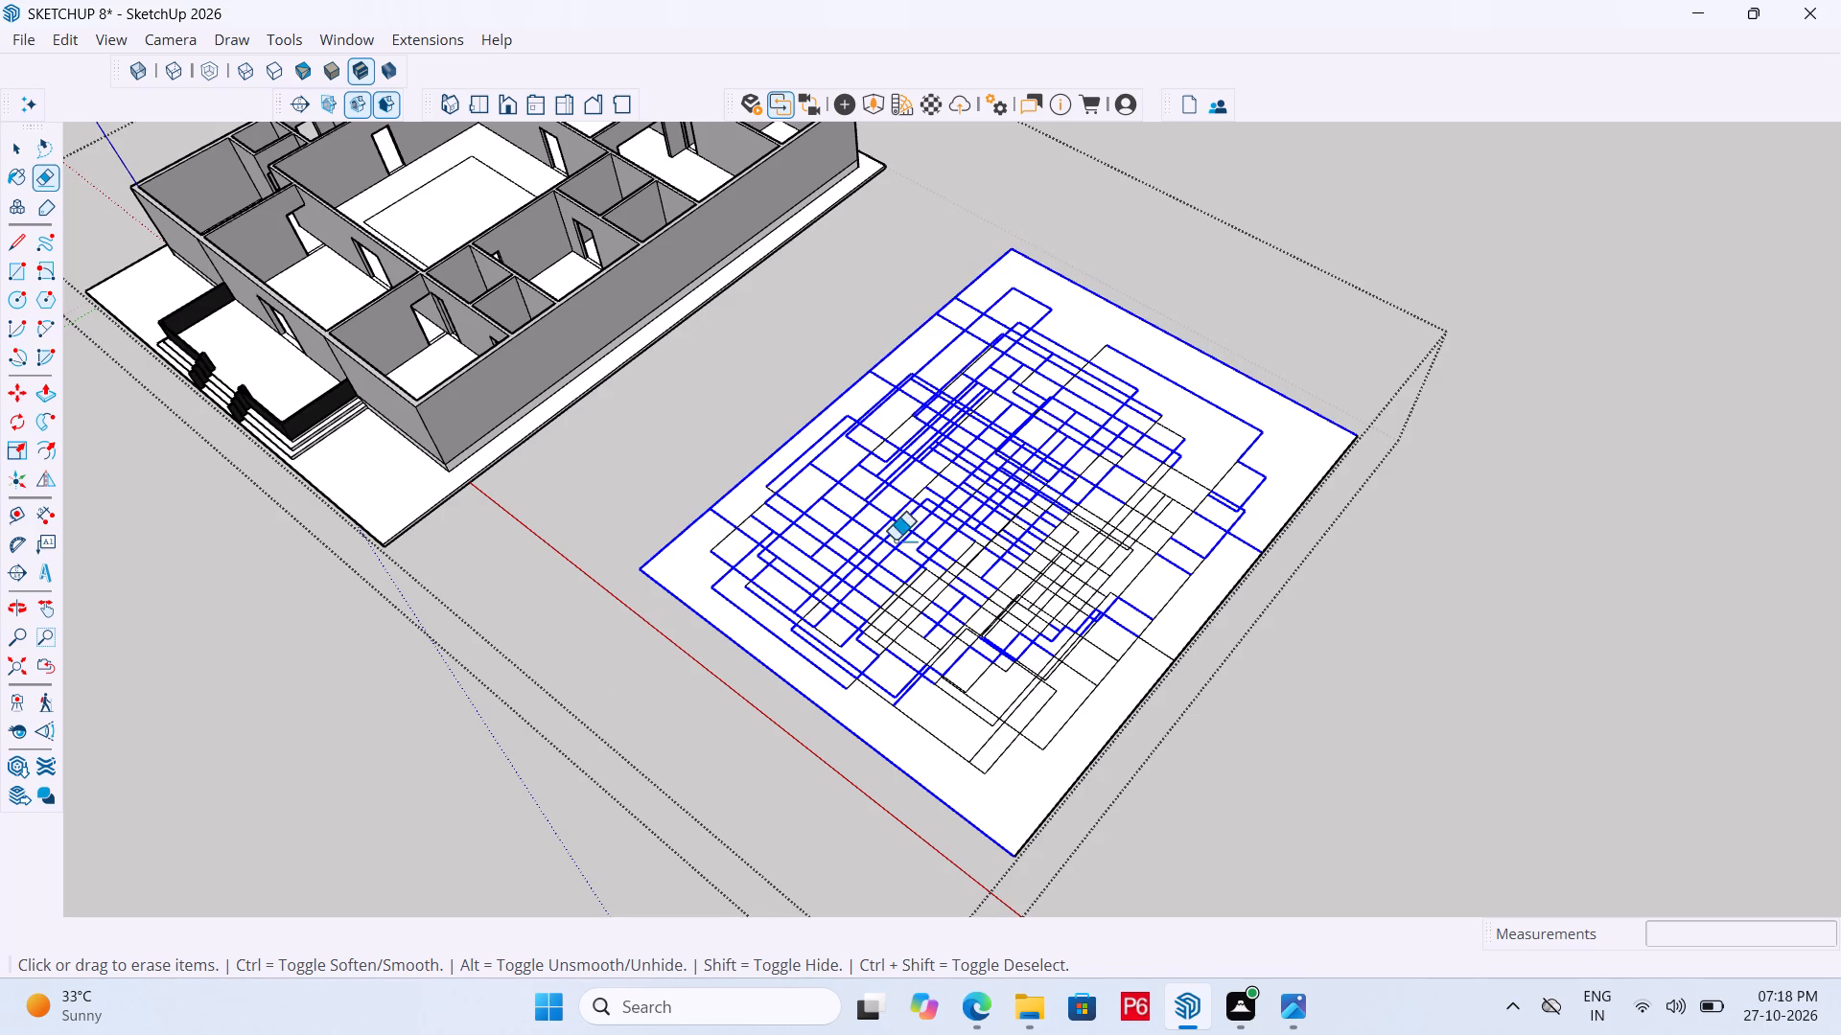
drag(895, 540, 762, 513)
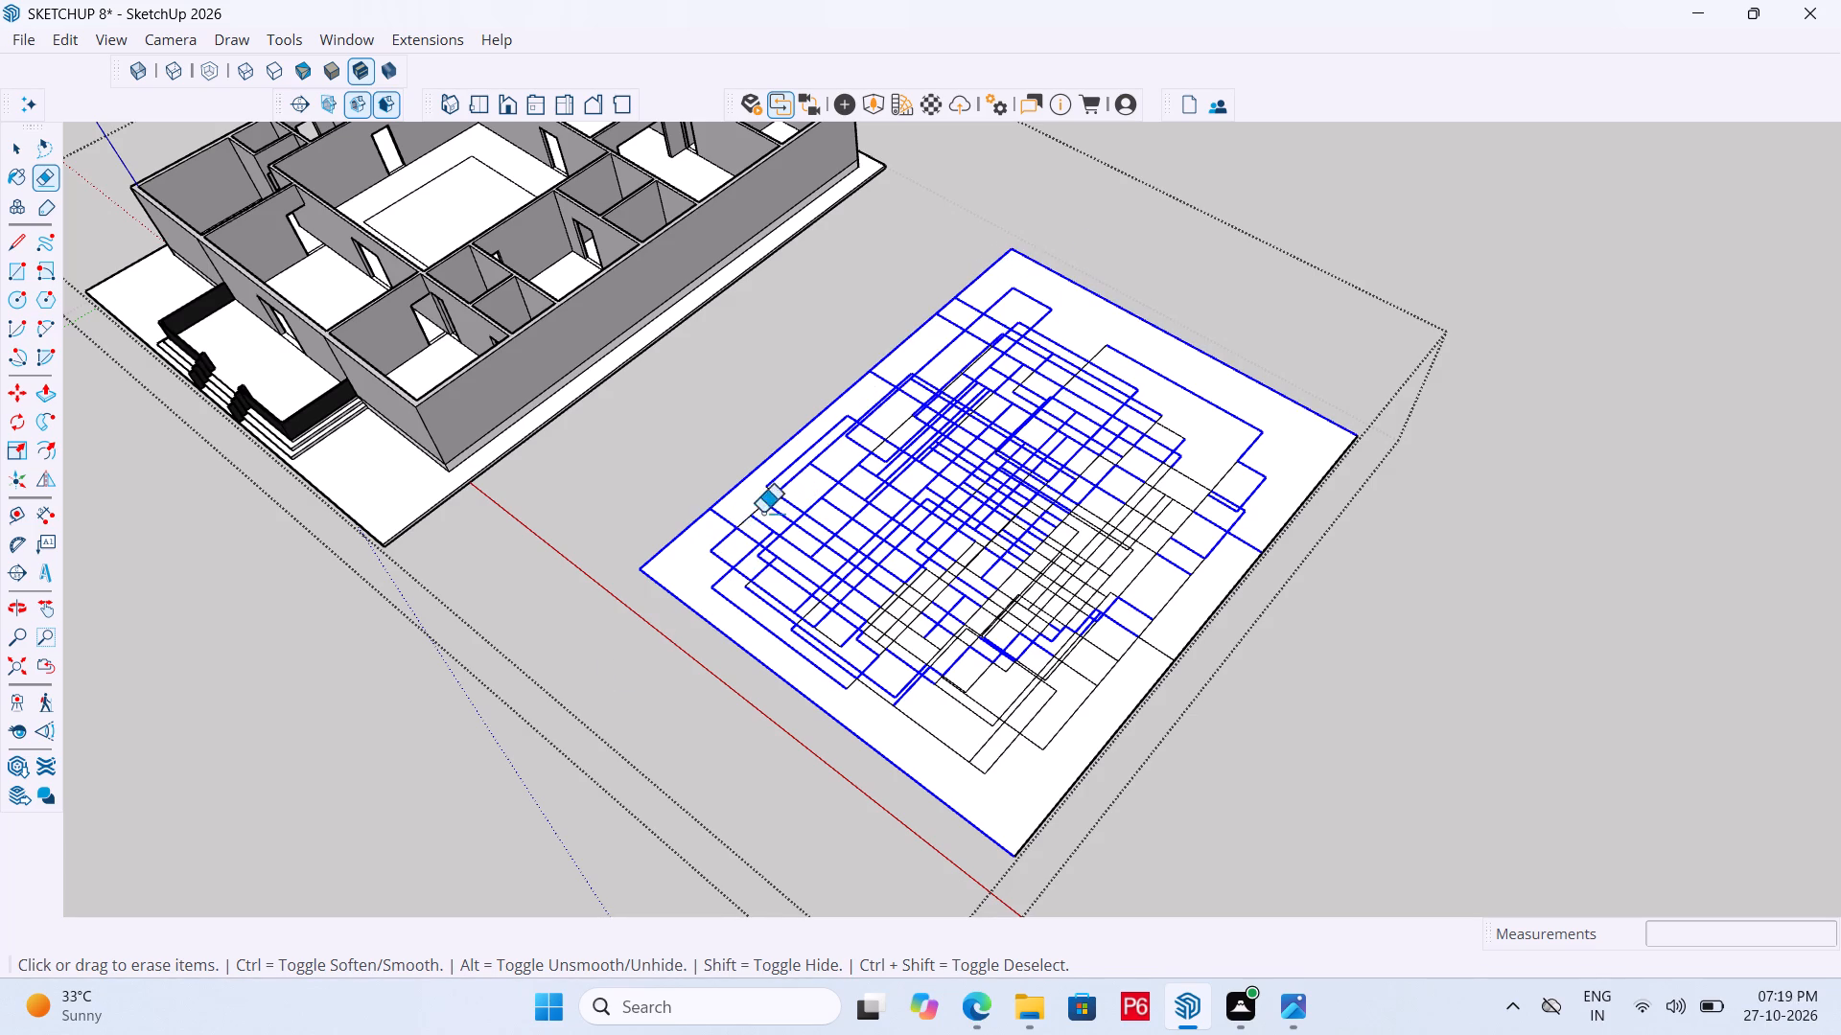
drag(762, 513, 991, 523)
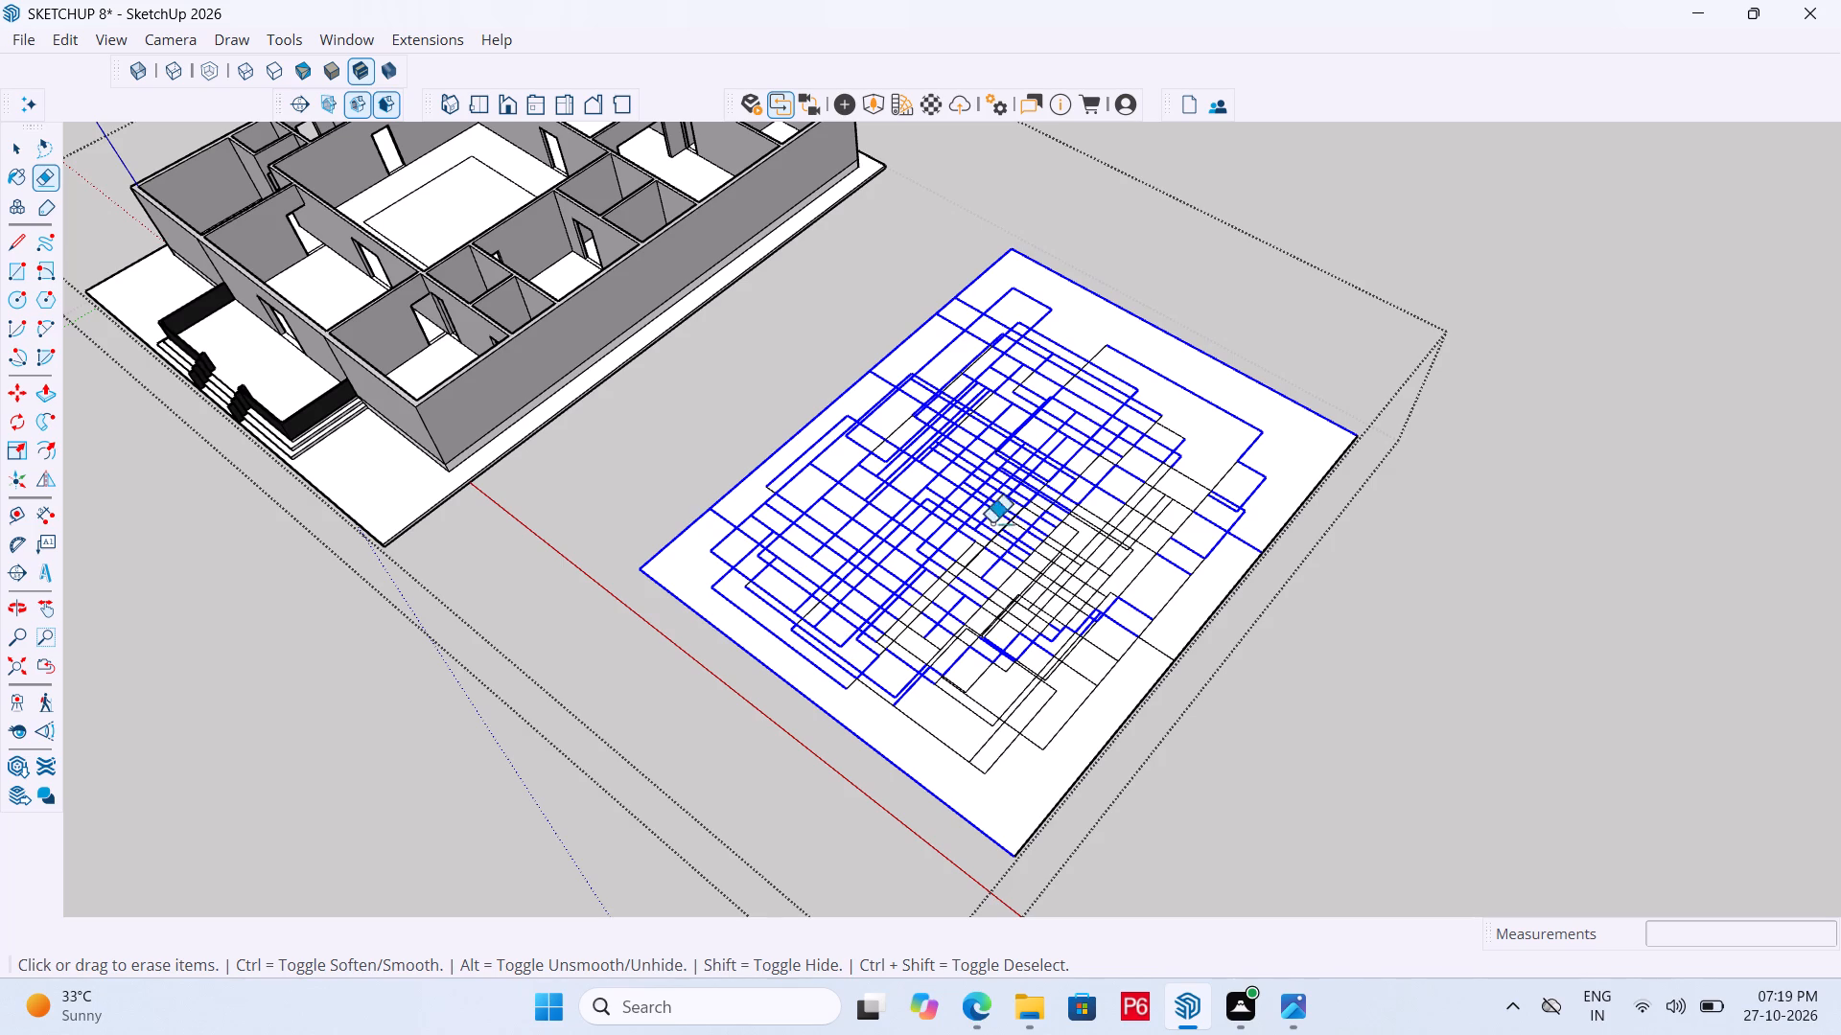
drag(991, 523, 829, 712)
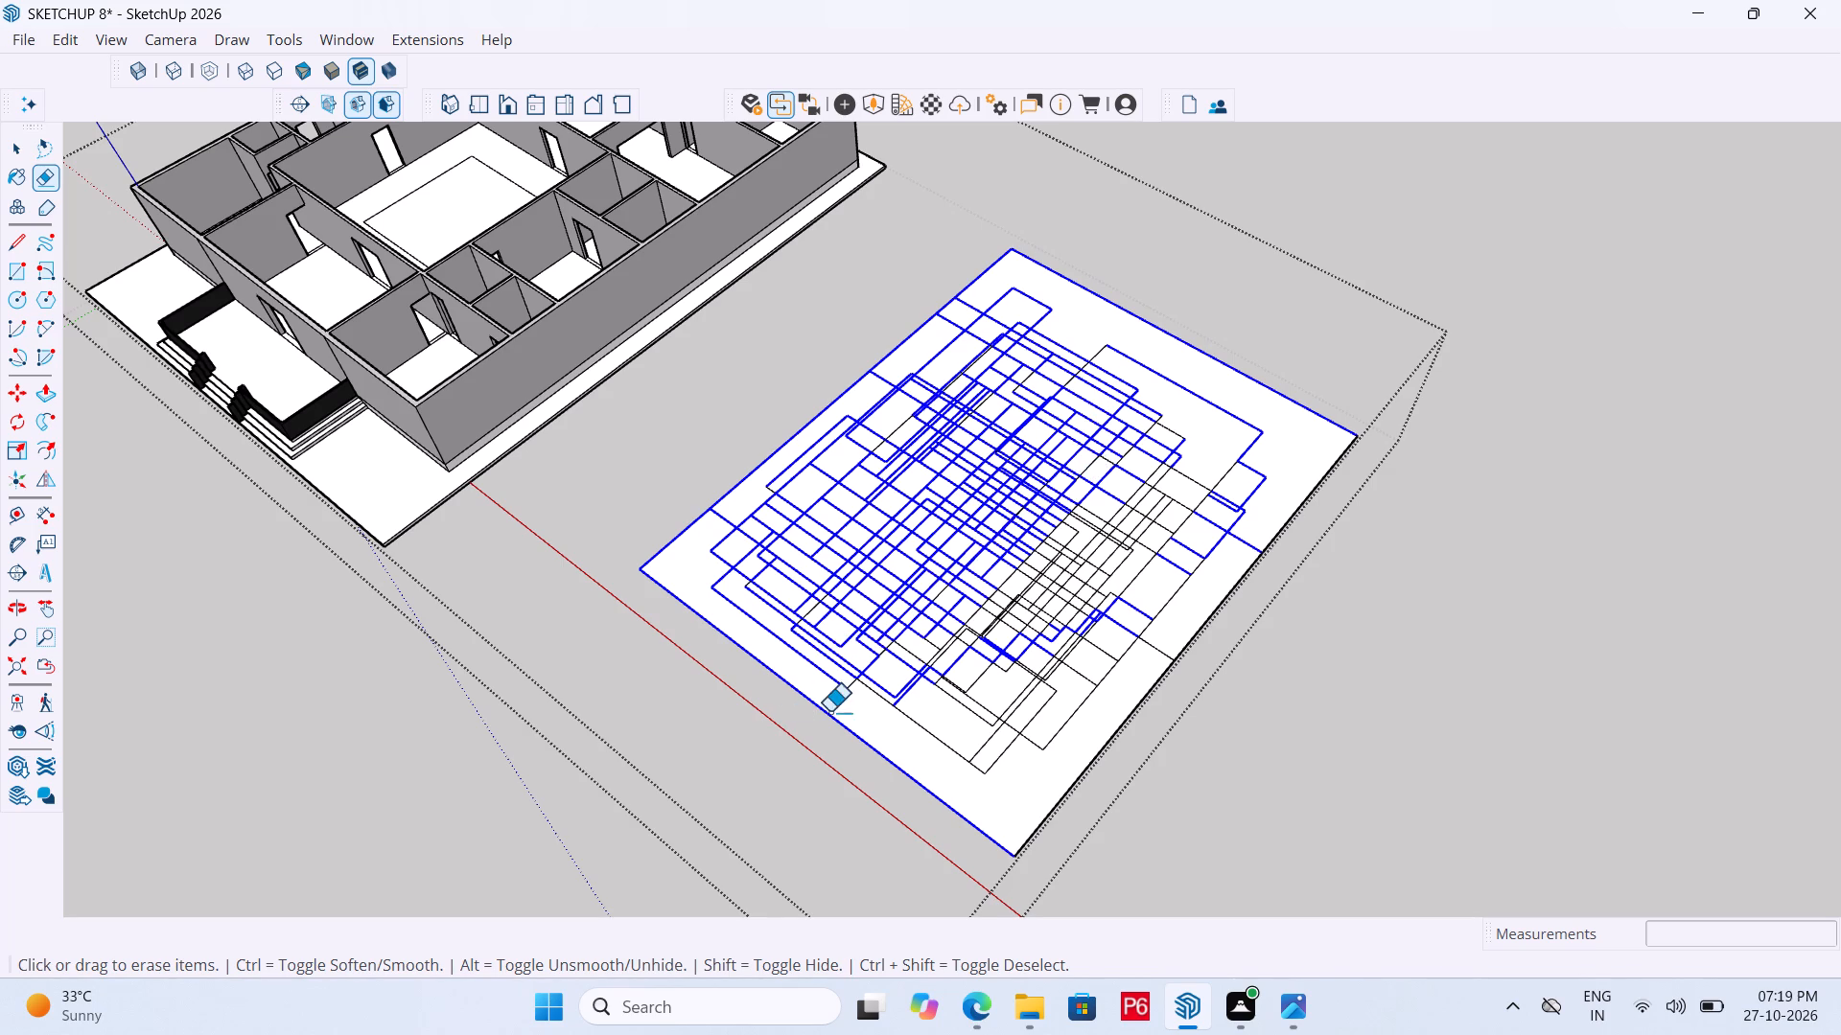
drag(829, 712, 1208, 486)
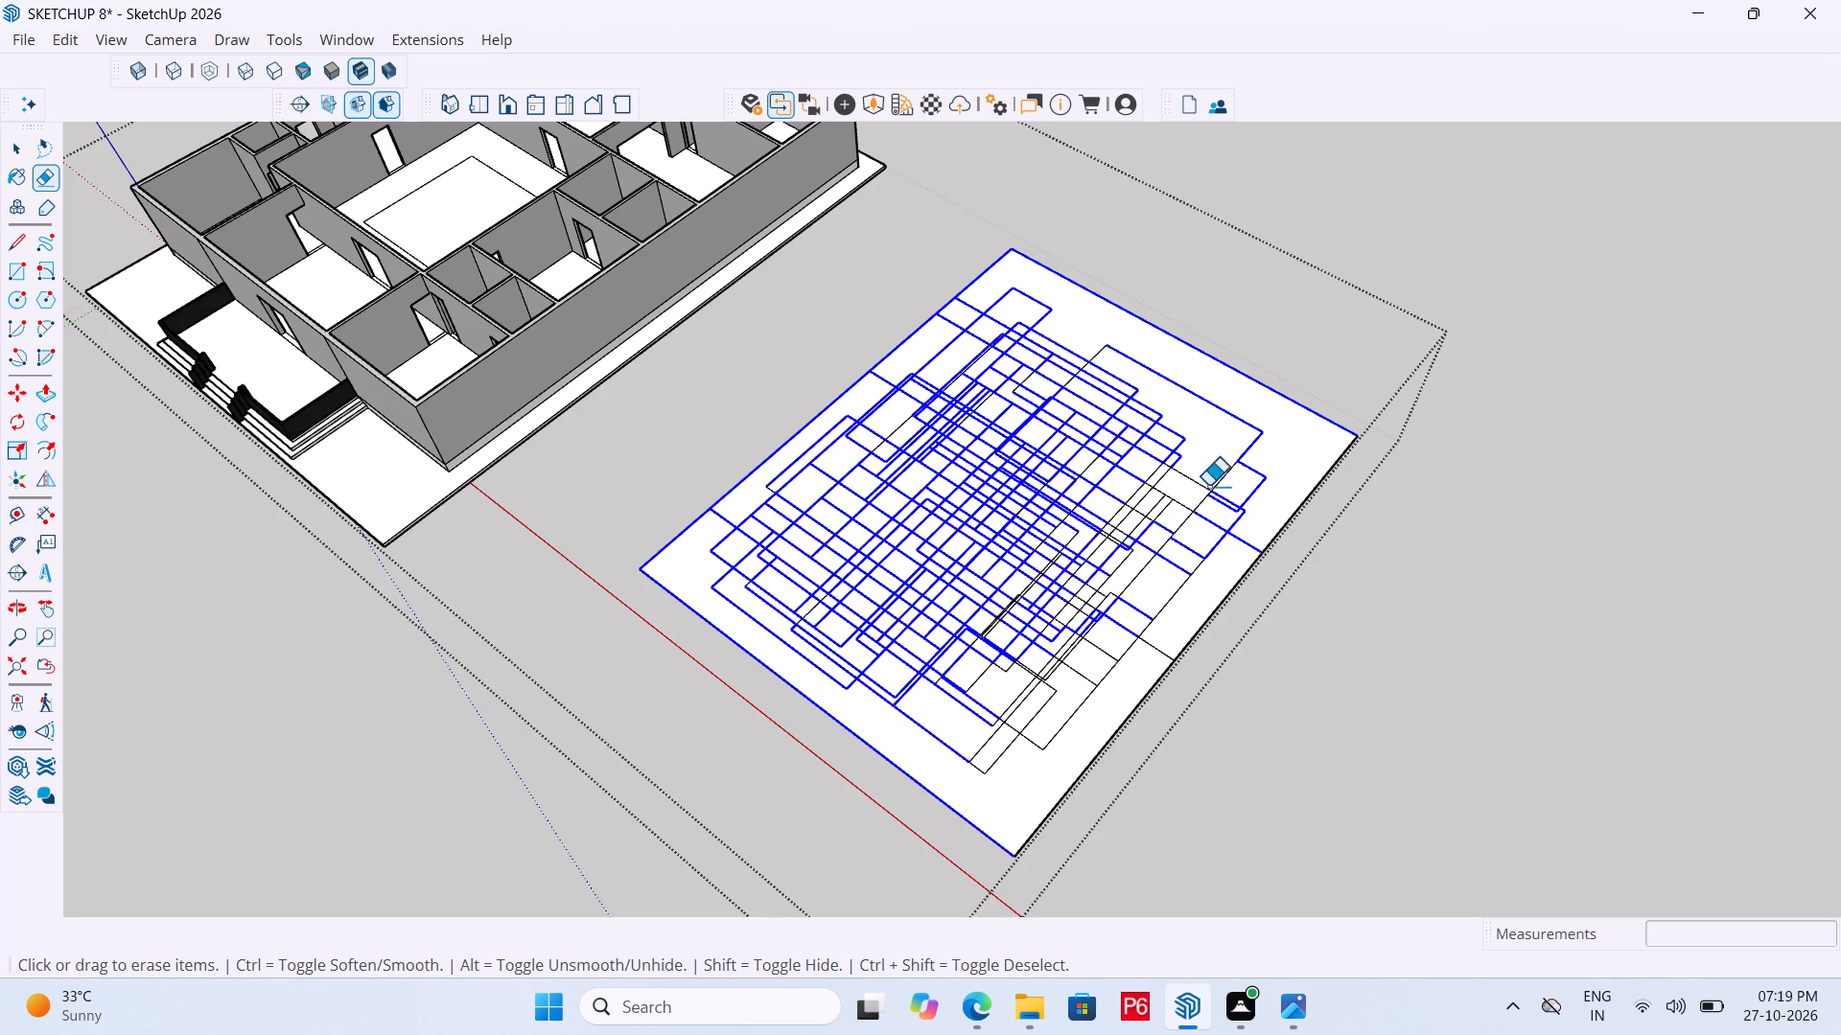
drag(1208, 486, 1267, 415)
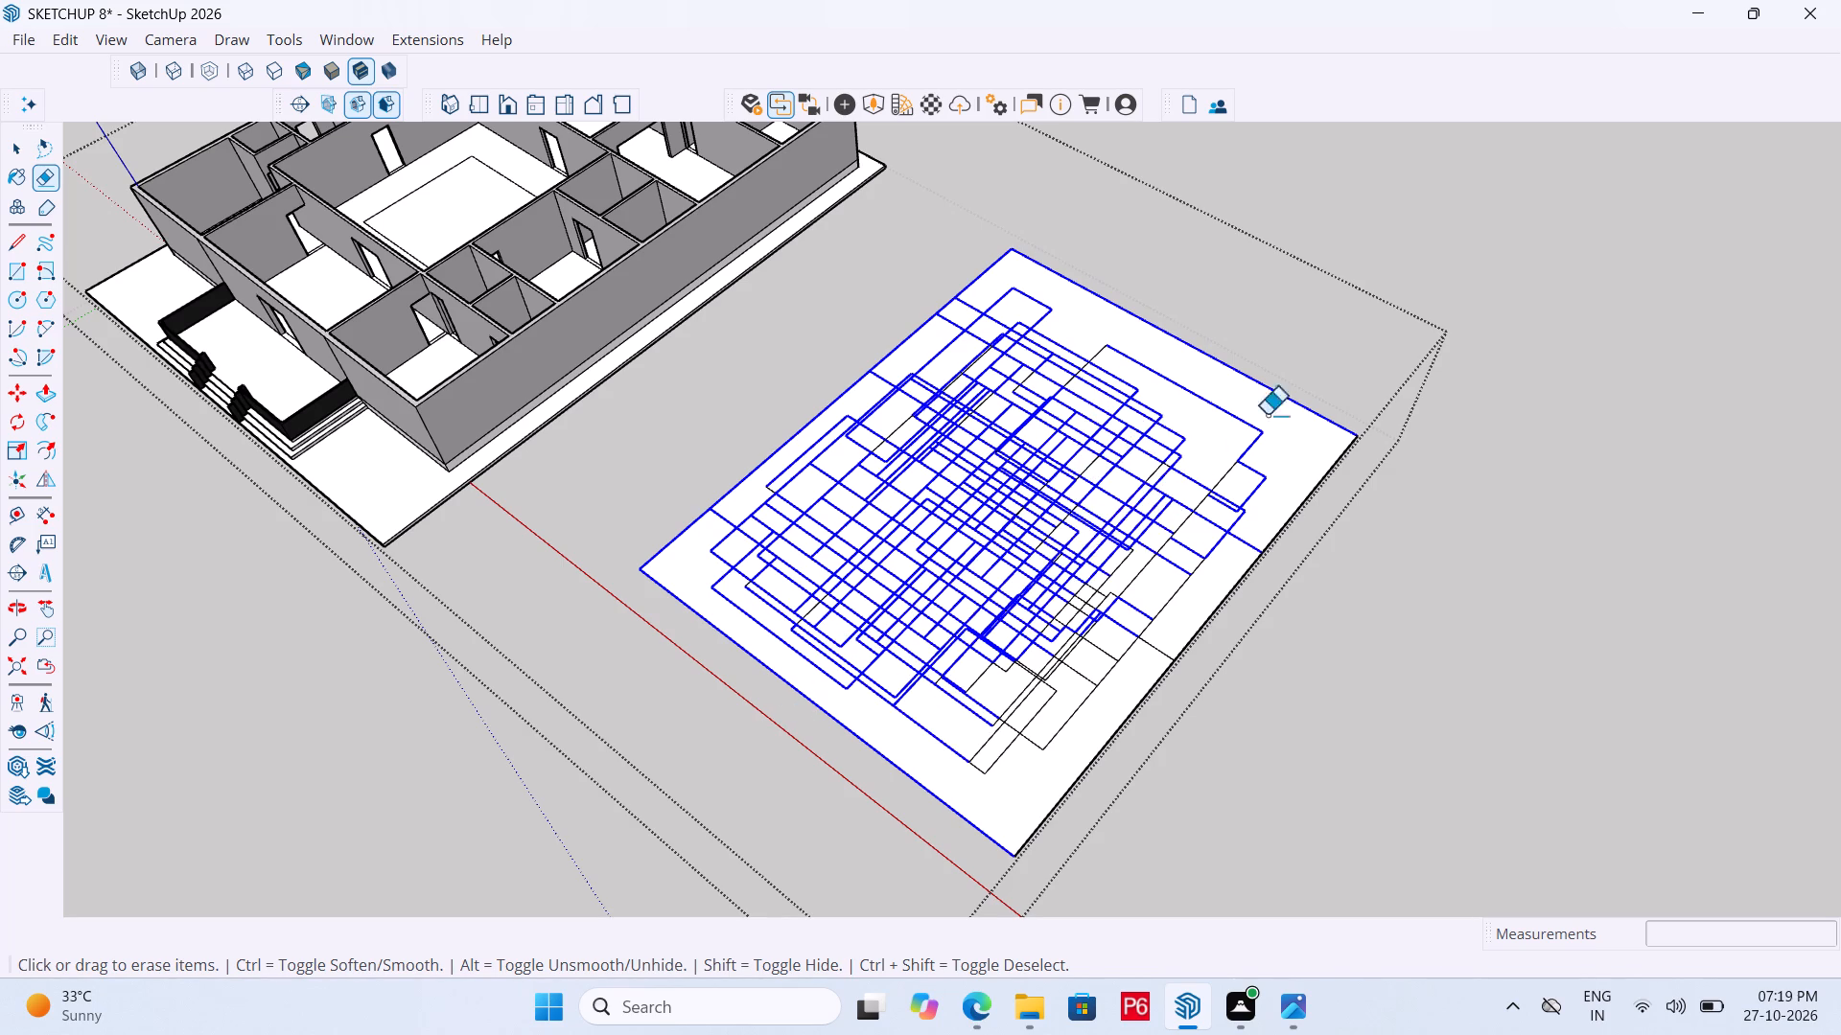
drag(1267, 415, 1078, 619)
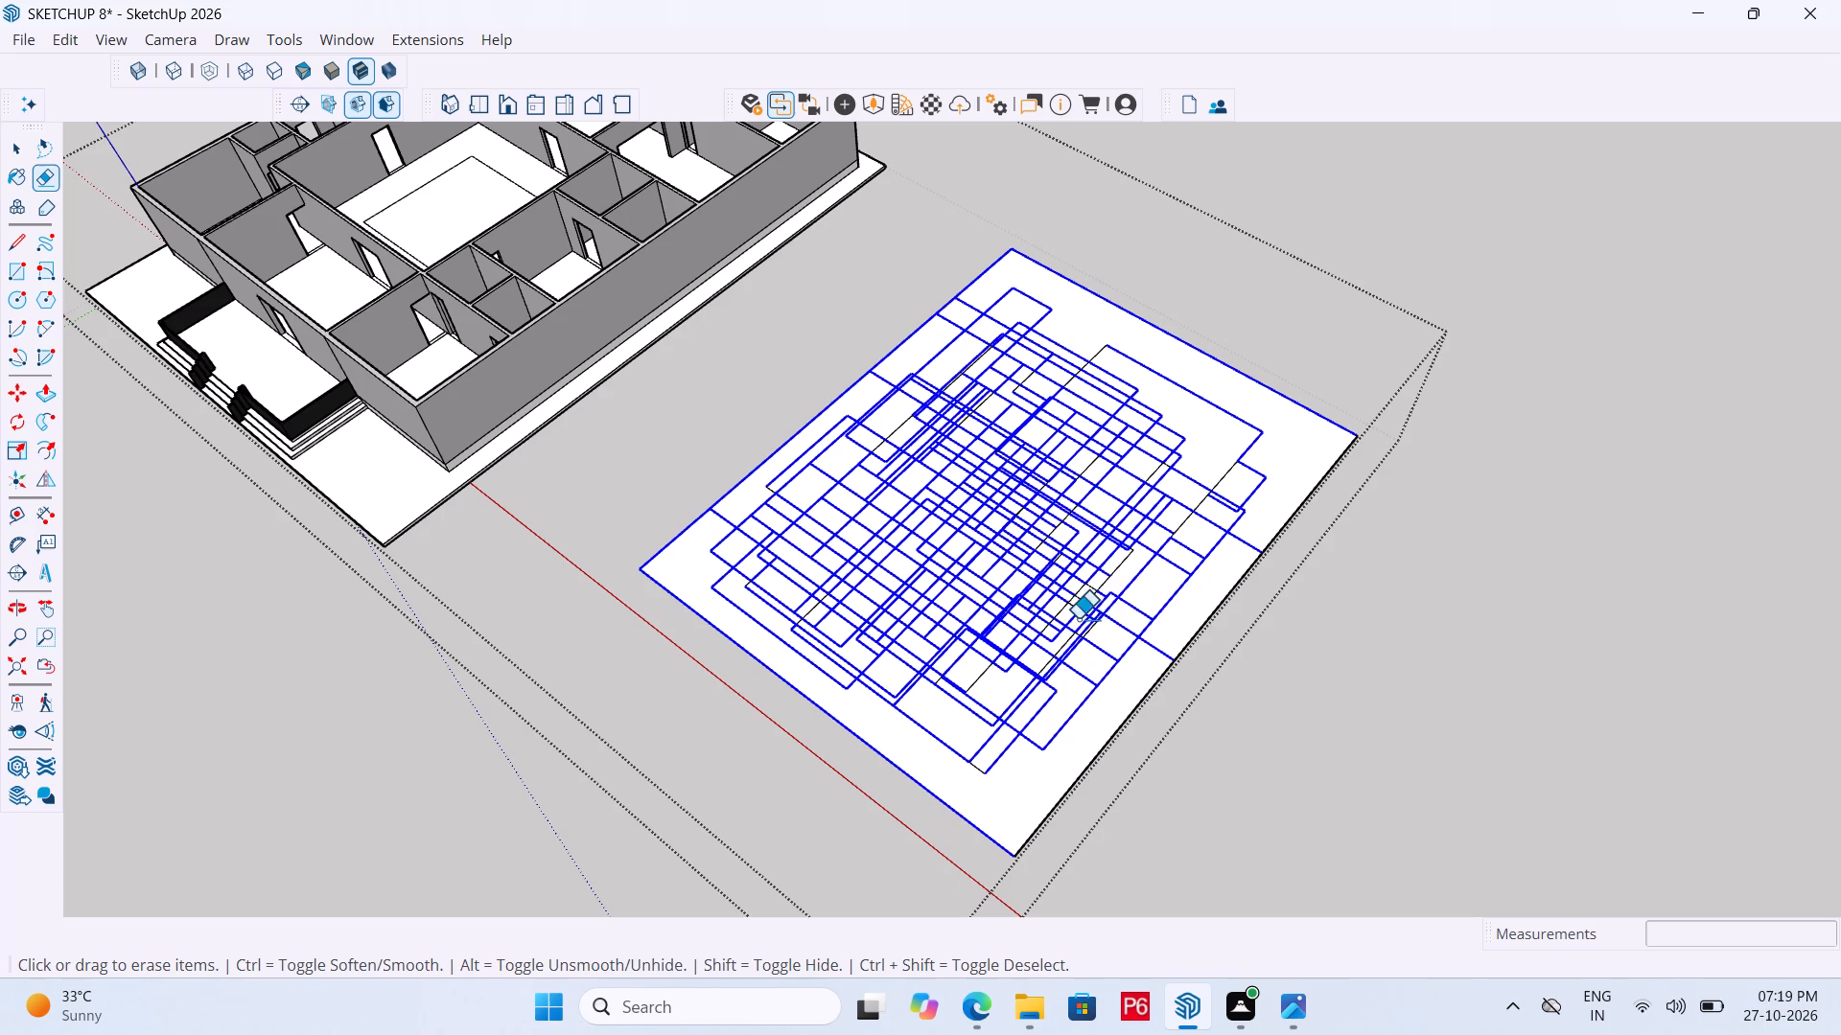
drag(1078, 619, 956, 791)
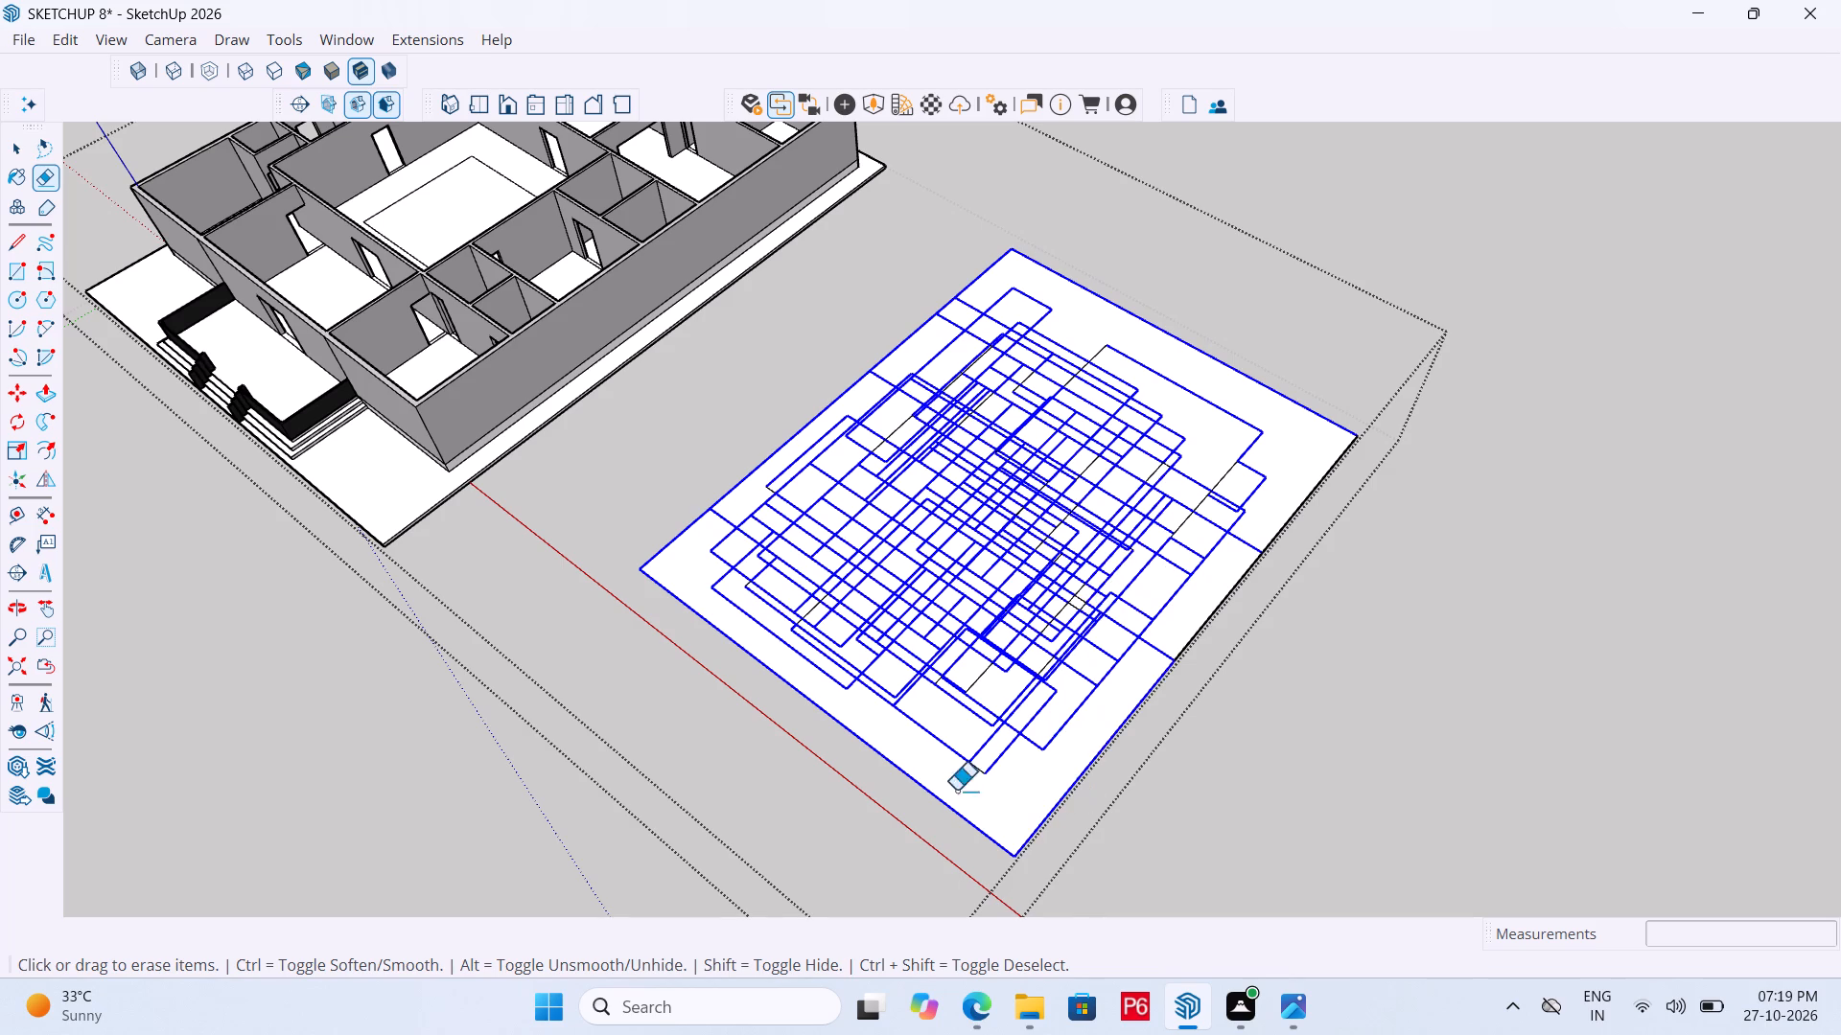
drag(956, 791, 1002, 744)
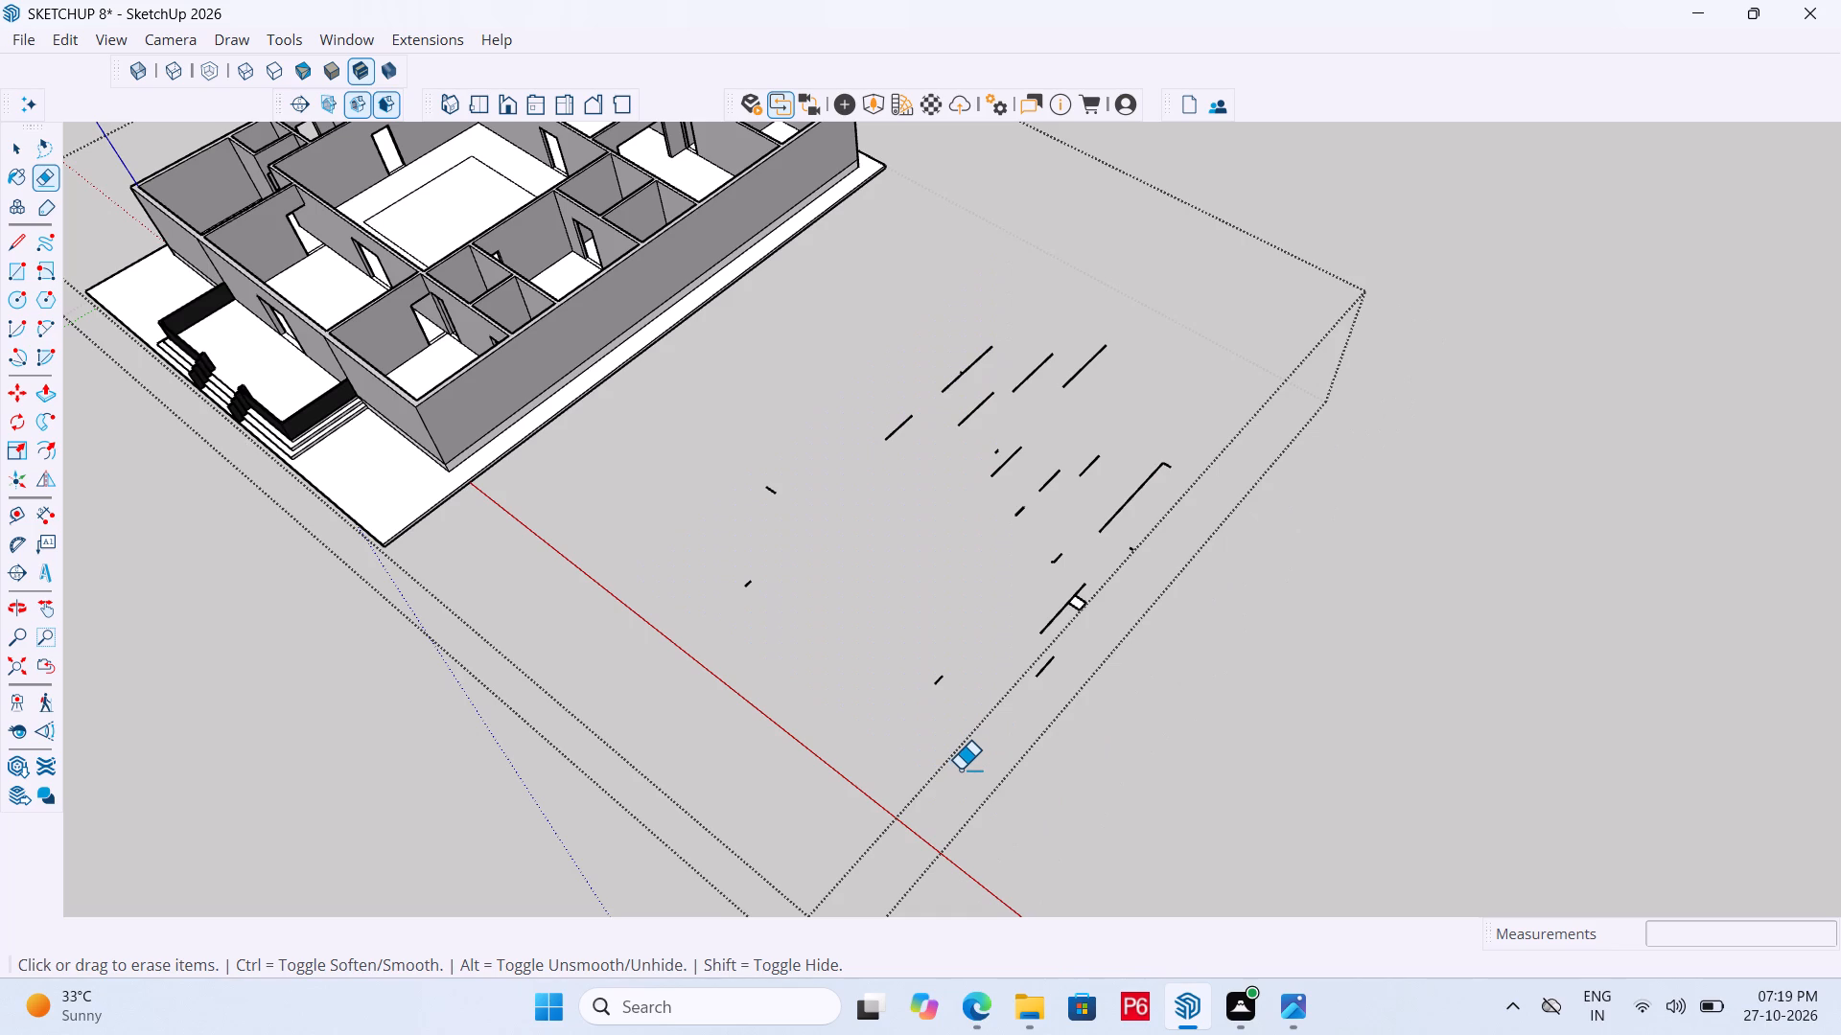
Draw a zigzag outline of connected lines among the leftover edges, starting with a segment about 25' 11" long.
key(l)
drag(767, 509, 786, 479)
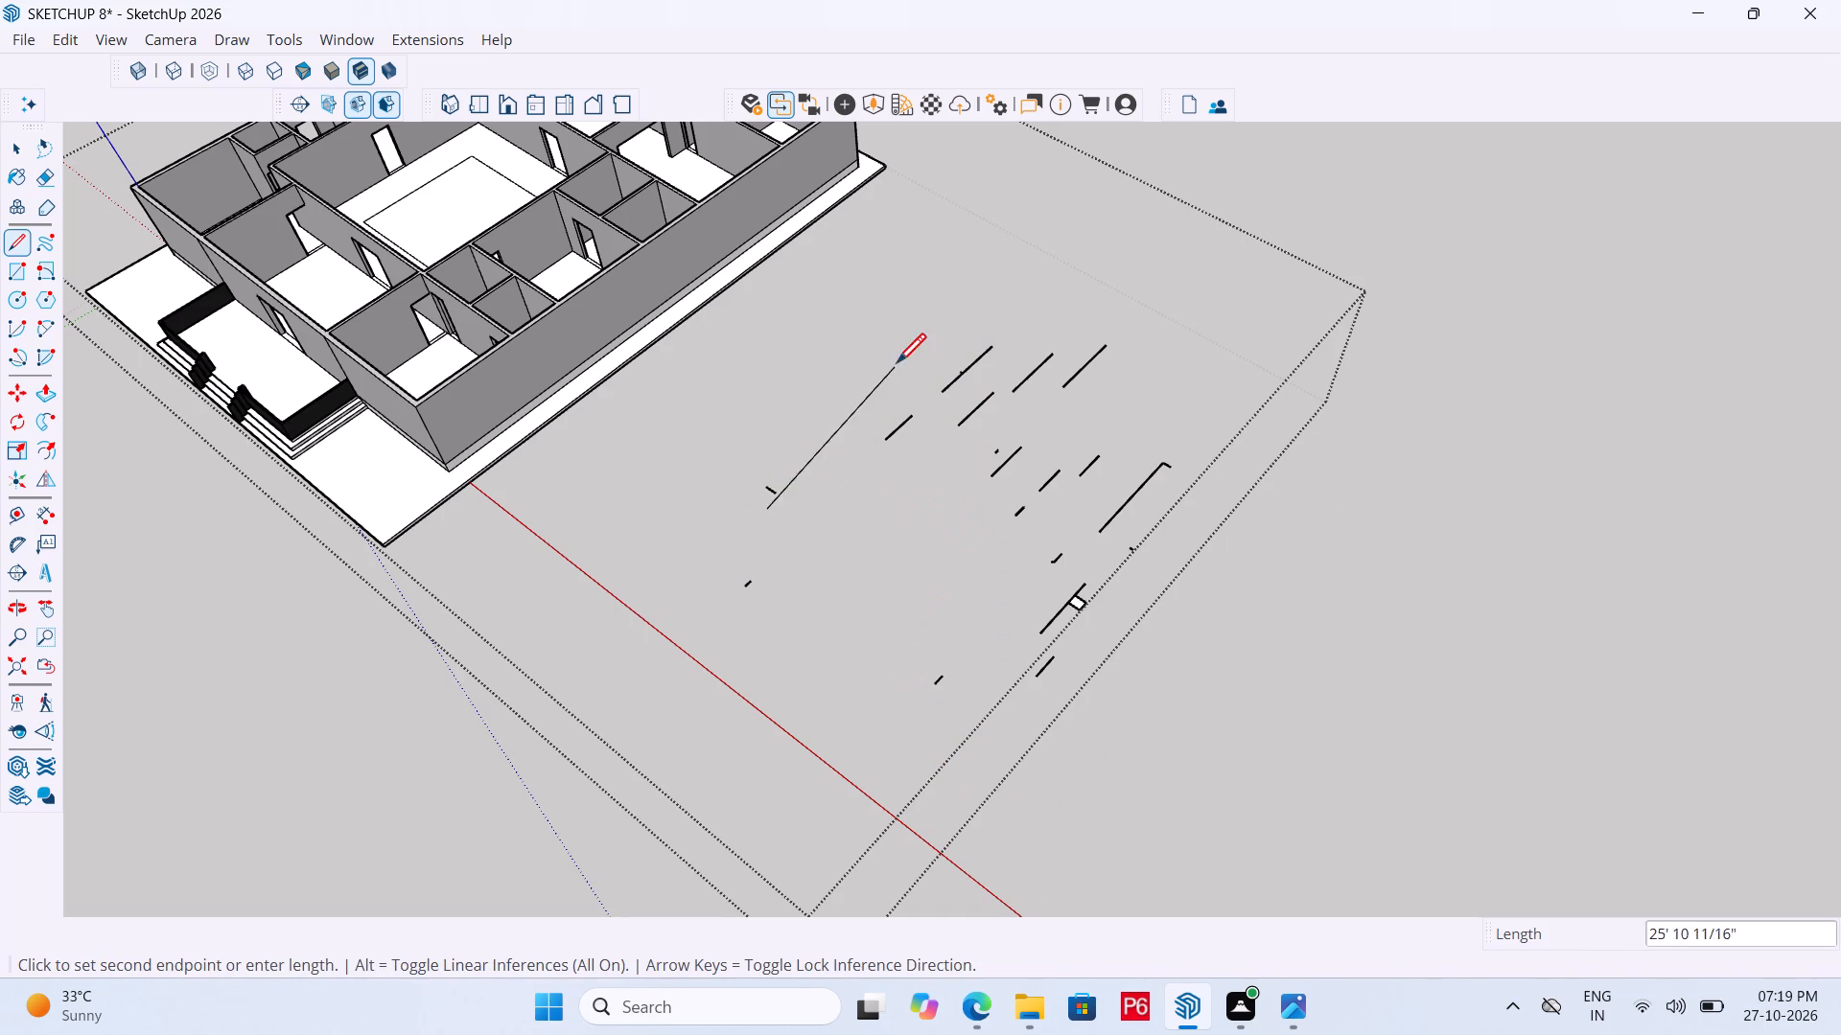
drag(897, 366, 908, 366)
drag(950, 447, 938, 455)
drag(827, 523, 845, 524)
drag(929, 510, 941, 510)
click(1050, 486)
click(1039, 416)
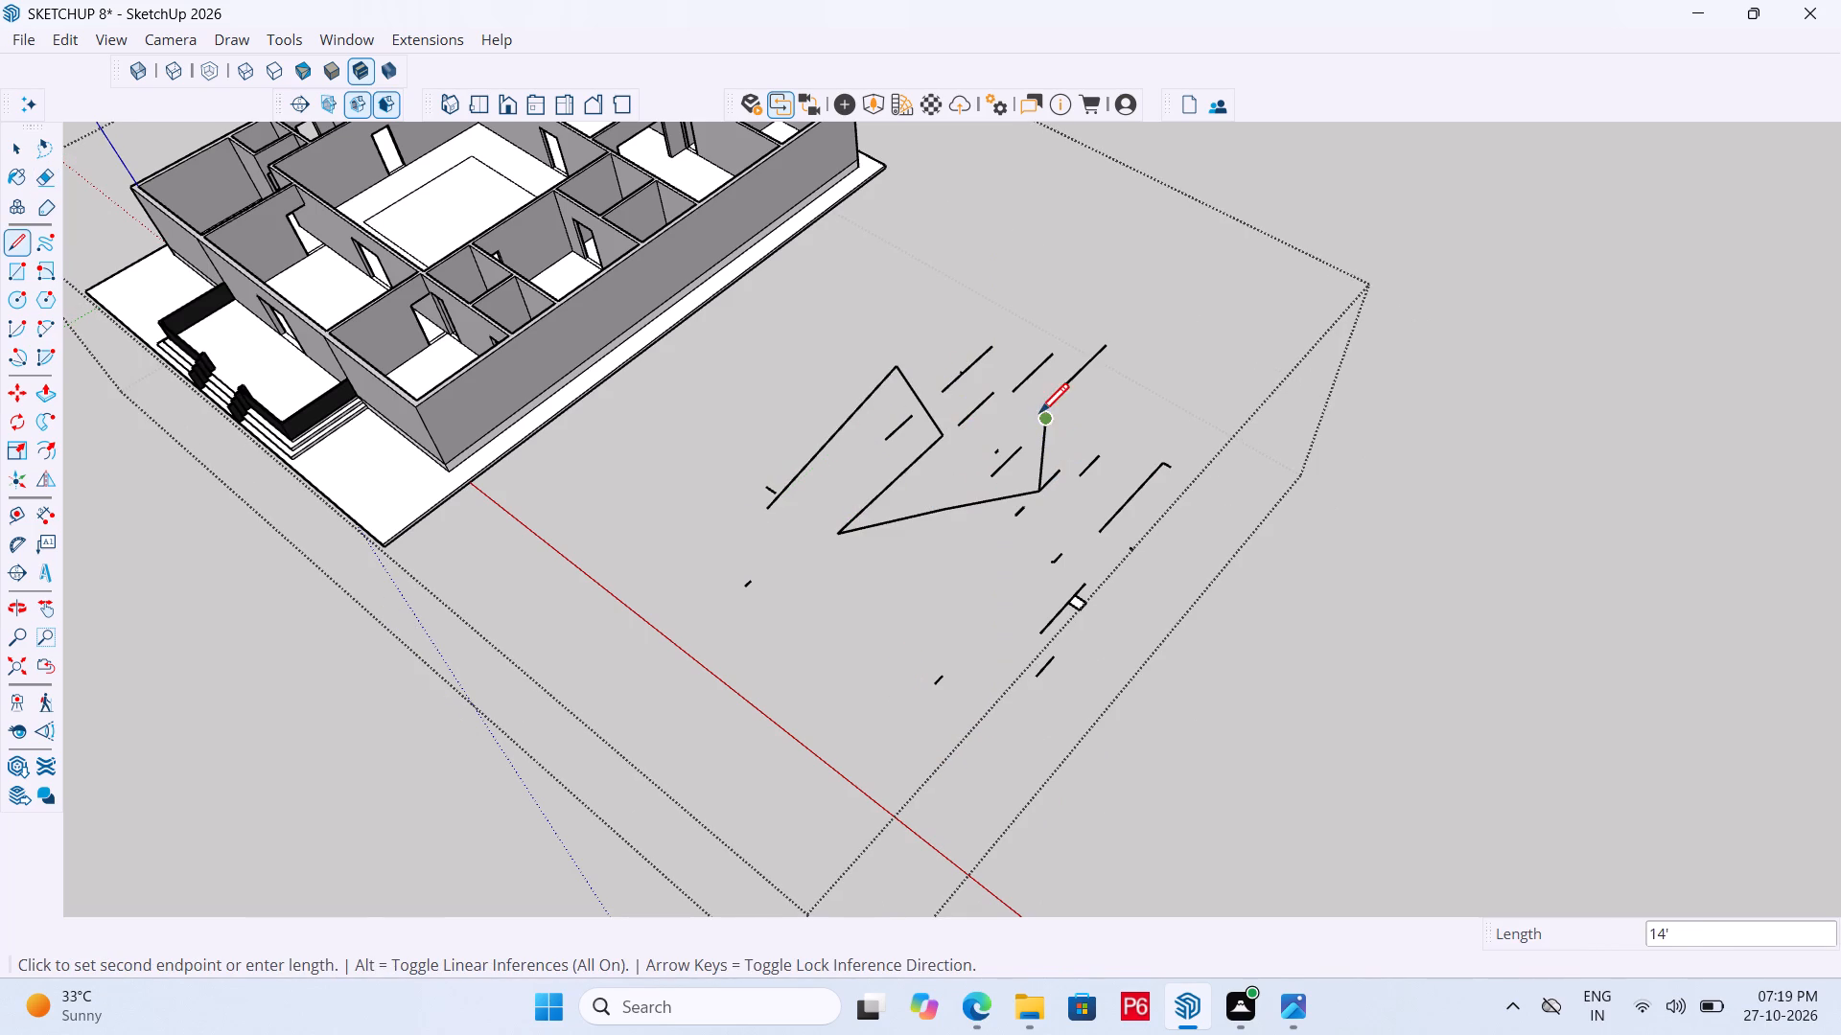
click(1110, 404)
drag(1083, 499, 1057, 510)
drag(952, 559, 937, 563)
click(862, 583)
drag(795, 567, 777, 553)
drag(744, 529, 749, 520)
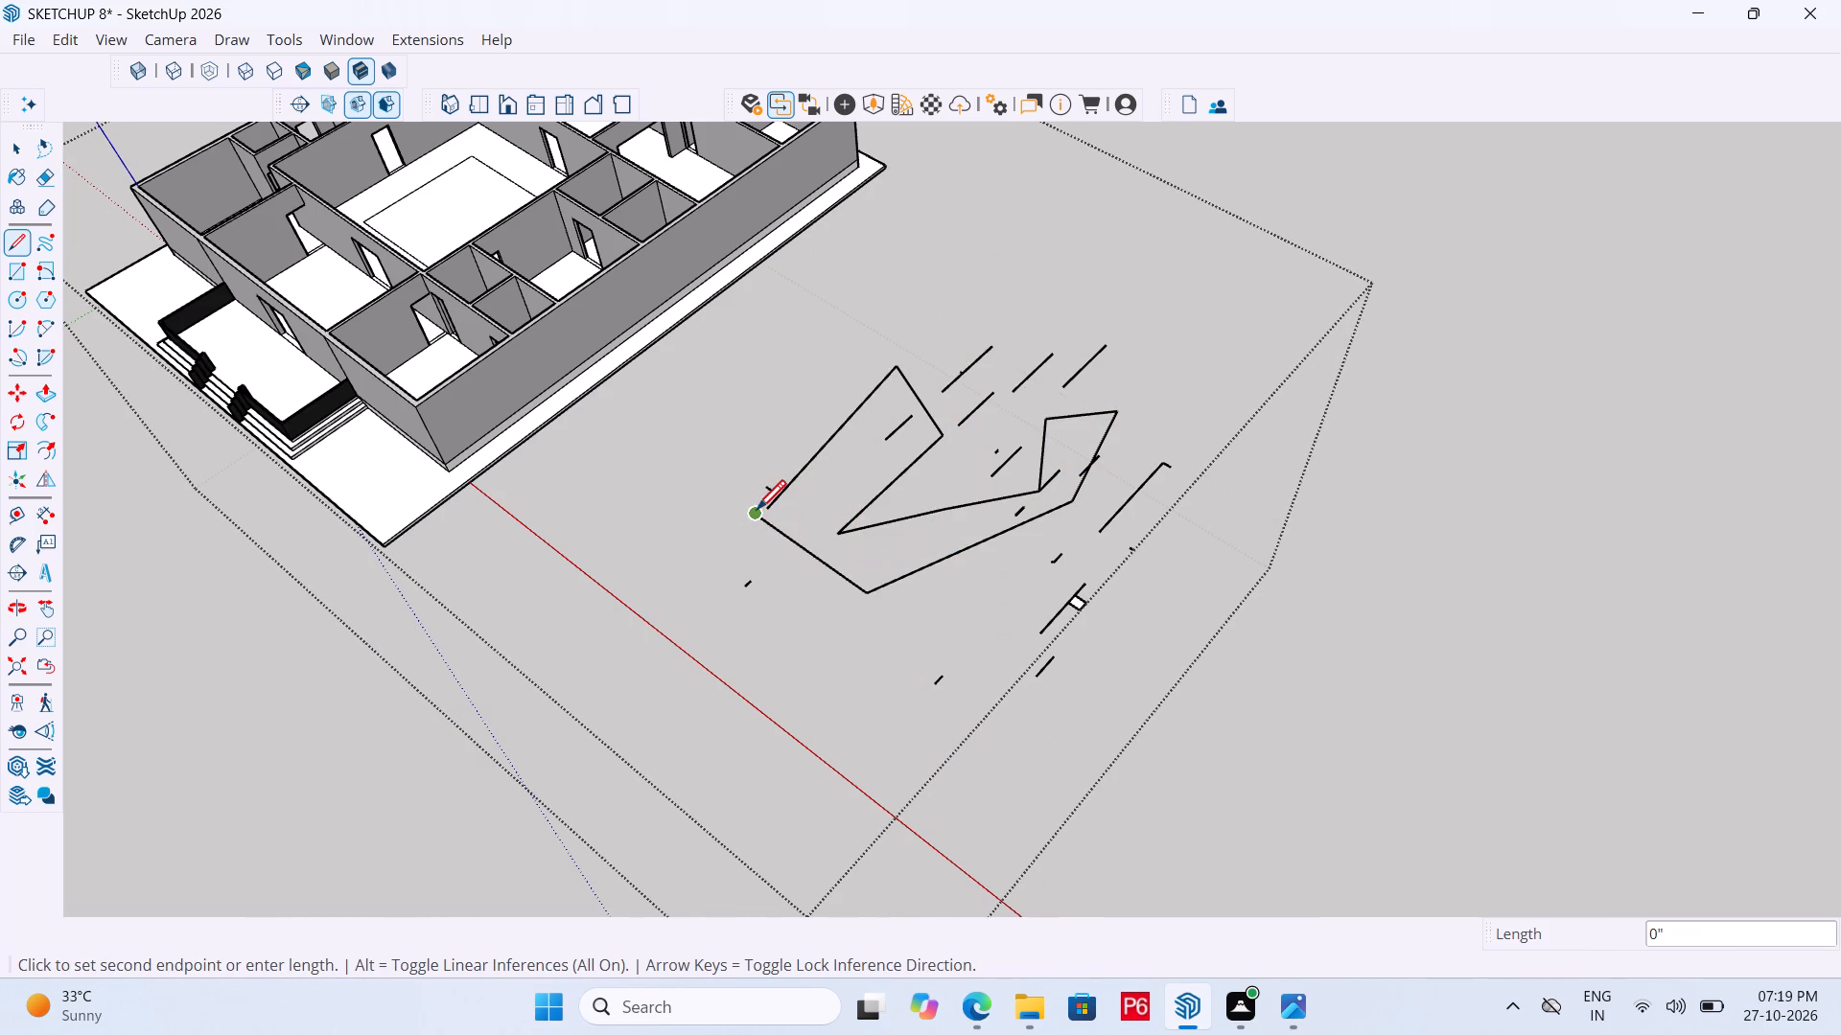
click(757, 513)
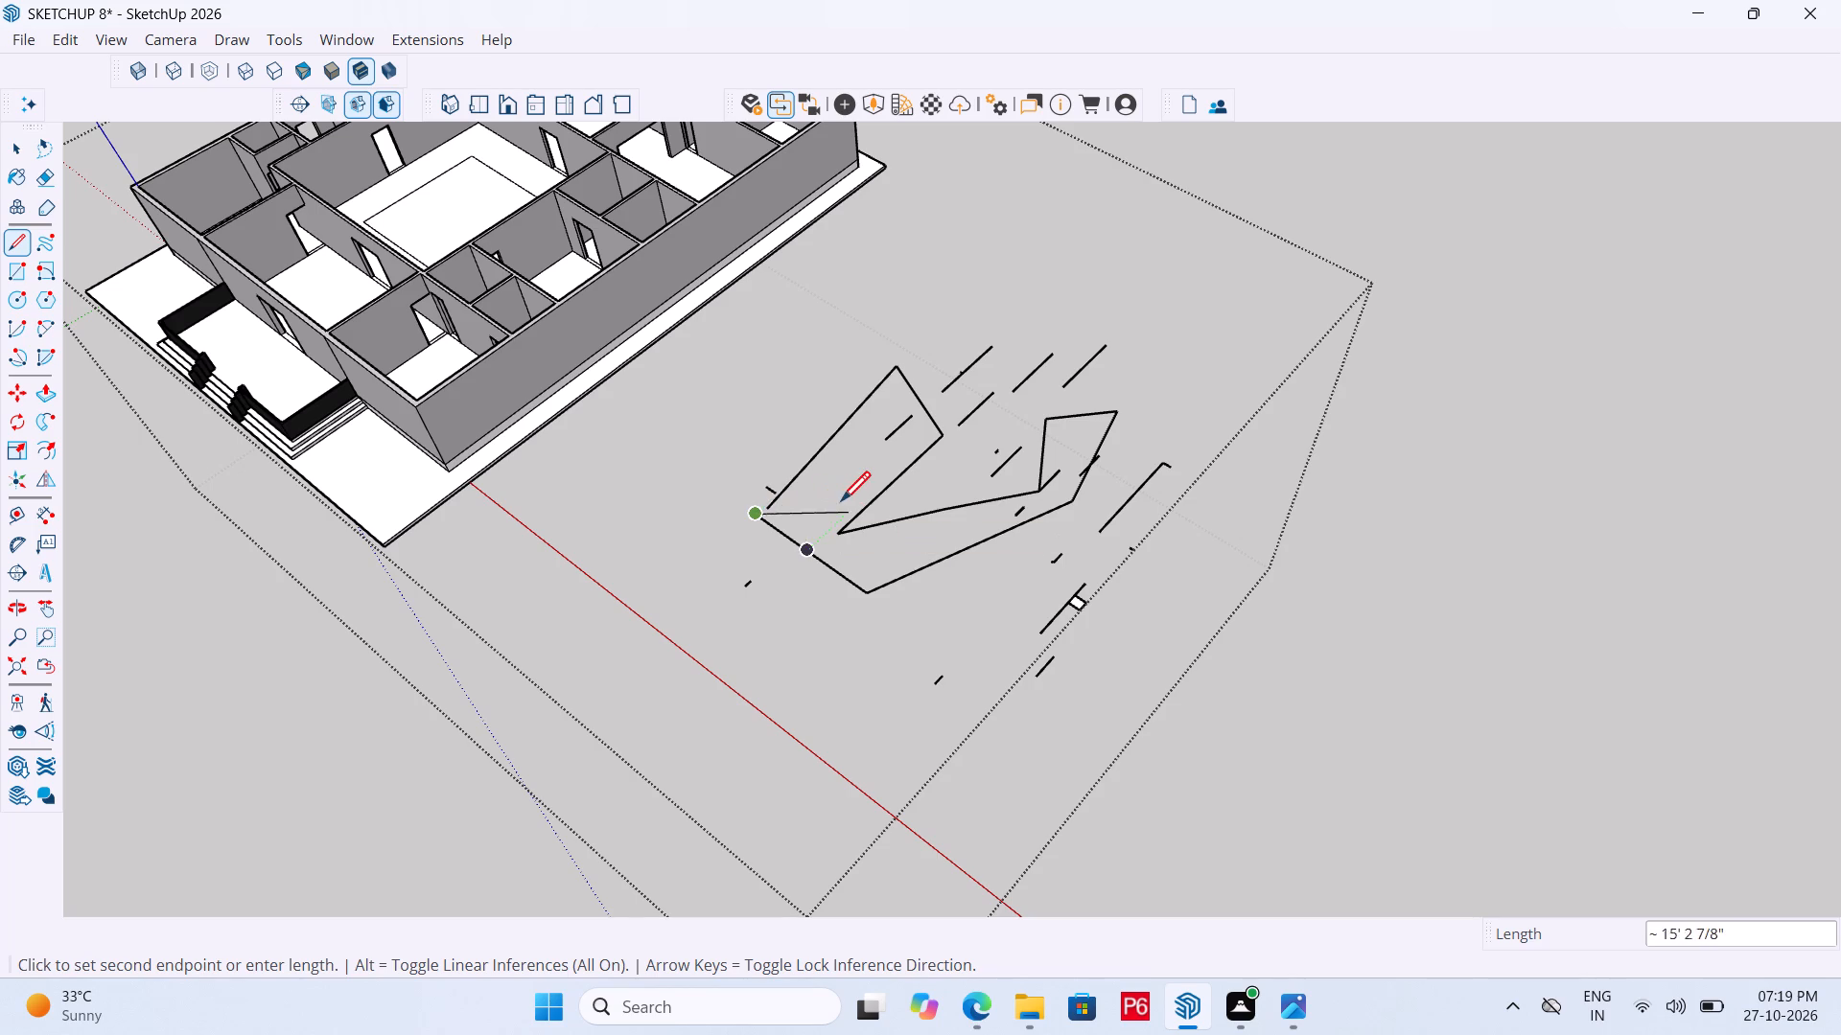
Draw a second chain of lines from the outline's house-side corner, around its far end and back to the near side.
click(841, 504)
drag(966, 453, 968, 443)
drag(974, 382, 978, 373)
drag(1080, 317, 1107, 320)
drag(1148, 333, 1167, 340)
drag(1187, 367, 1179, 379)
drag(1146, 409, 1130, 428)
click(1097, 464)
drag(1114, 471, 1097, 496)
drag(1062, 531, 1044, 540)
click(1007, 554)
drag(1005, 556, 964, 562)
click(909, 568)
click(833, 576)
Draw a smaller many-sided chain of lines at the near end of the sketch, crossing back through itself.
drag(827, 603, 841, 603)
drag(889, 621, 902, 627)
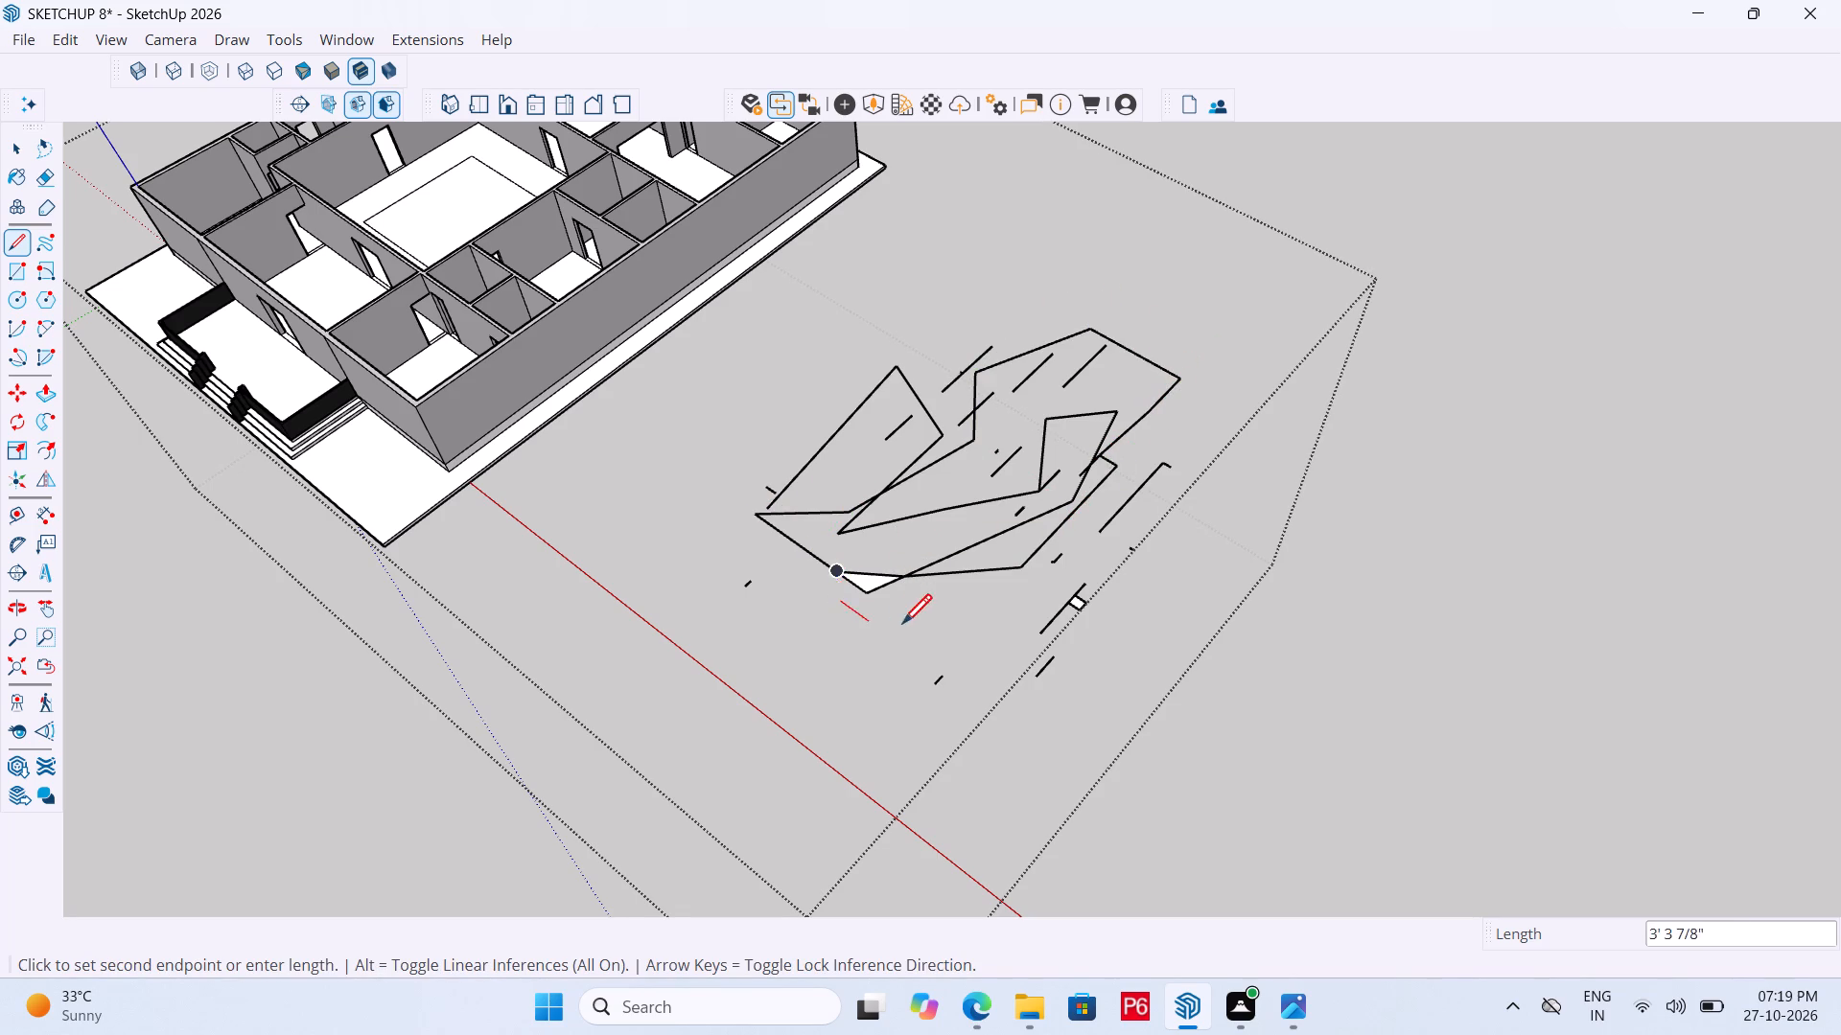
drag(902, 627, 934, 627)
drag(987, 627, 1015, 610)
drag(1015, 589, 995, 556)
drag(990, 551, 940, 543)
drag(897, 541, 841, 566)
click(813, 595)
drag(808, 609, 898, 602)
drag(960, 602, 978, 601)
drag(924, 598, 799, 663)
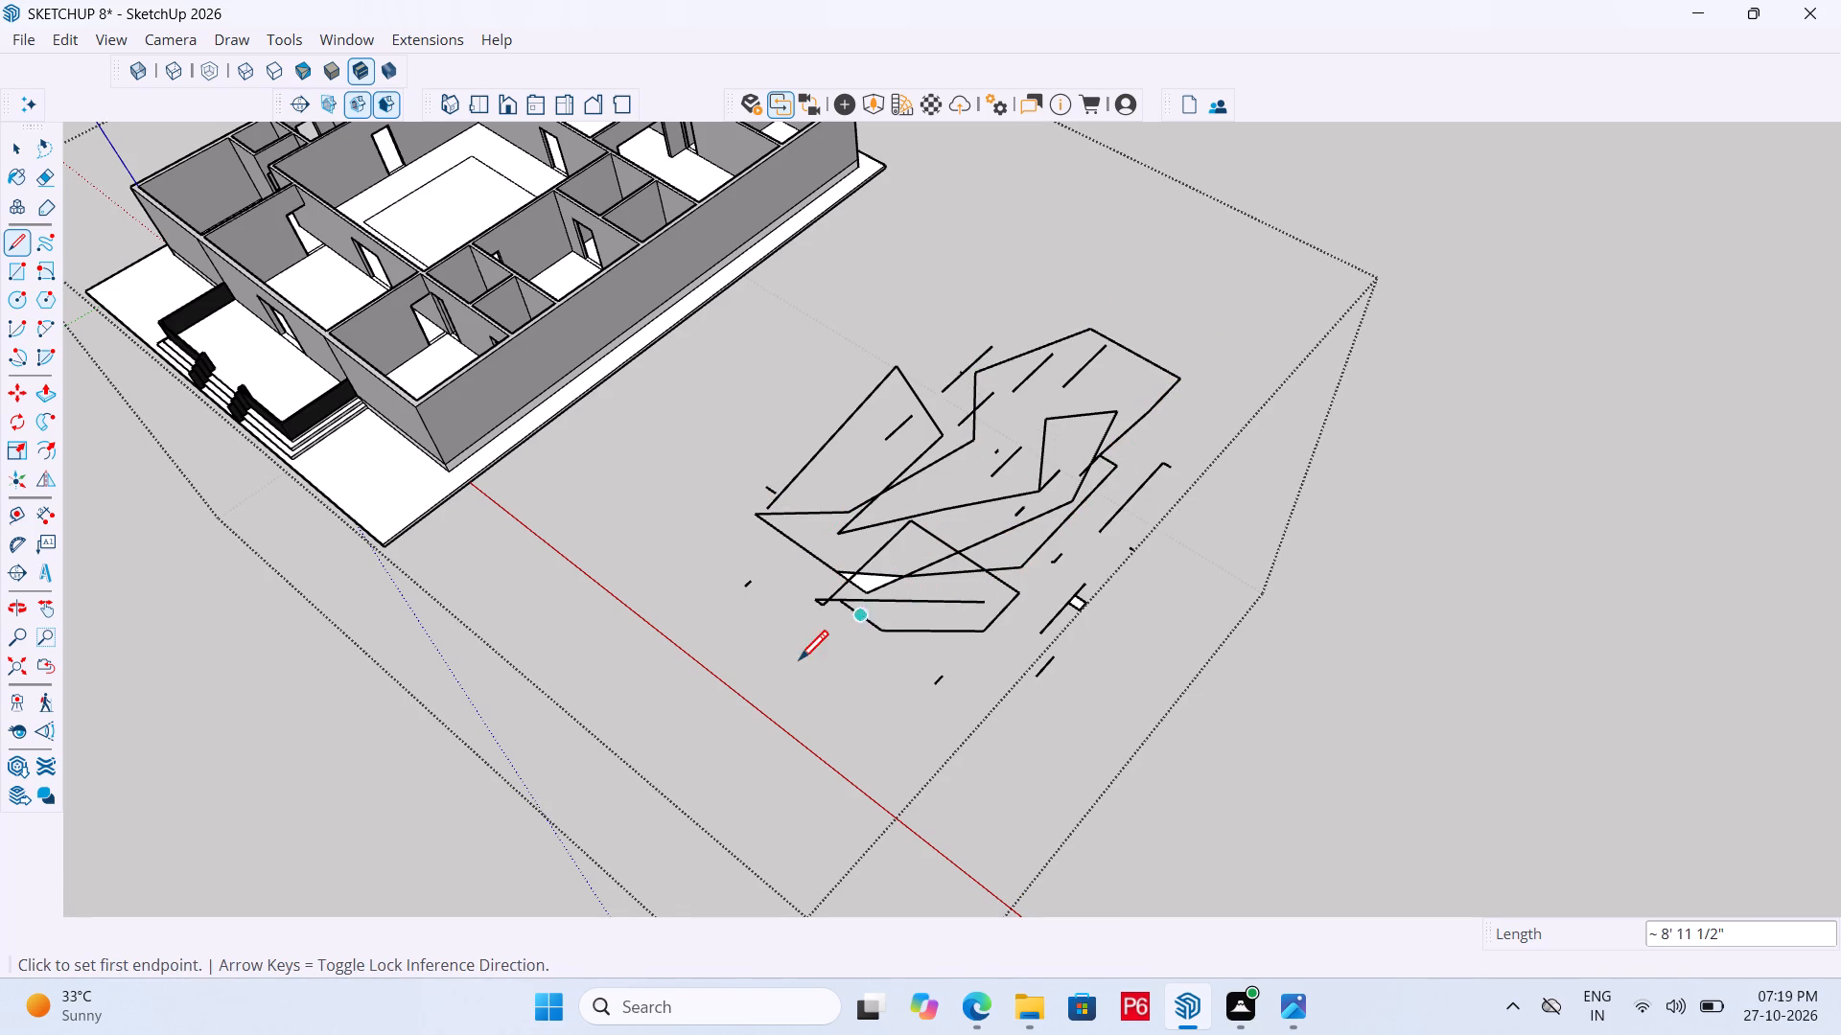
Draw crossing lines through the small near-end outline, including three segments around a small triangle.
drag(799, 663, 799, 657)
drag(804, 616, 864, 562)
drag(916, 526, 960, 519)
drag(977, 518, 987, 535)
double_click(986, 568)
click(952, 605)
drag(945, 612, 926, 631)
drag(906, 626, 867, 564)
click(853, 547)
drag(849, 547, 823, 534)
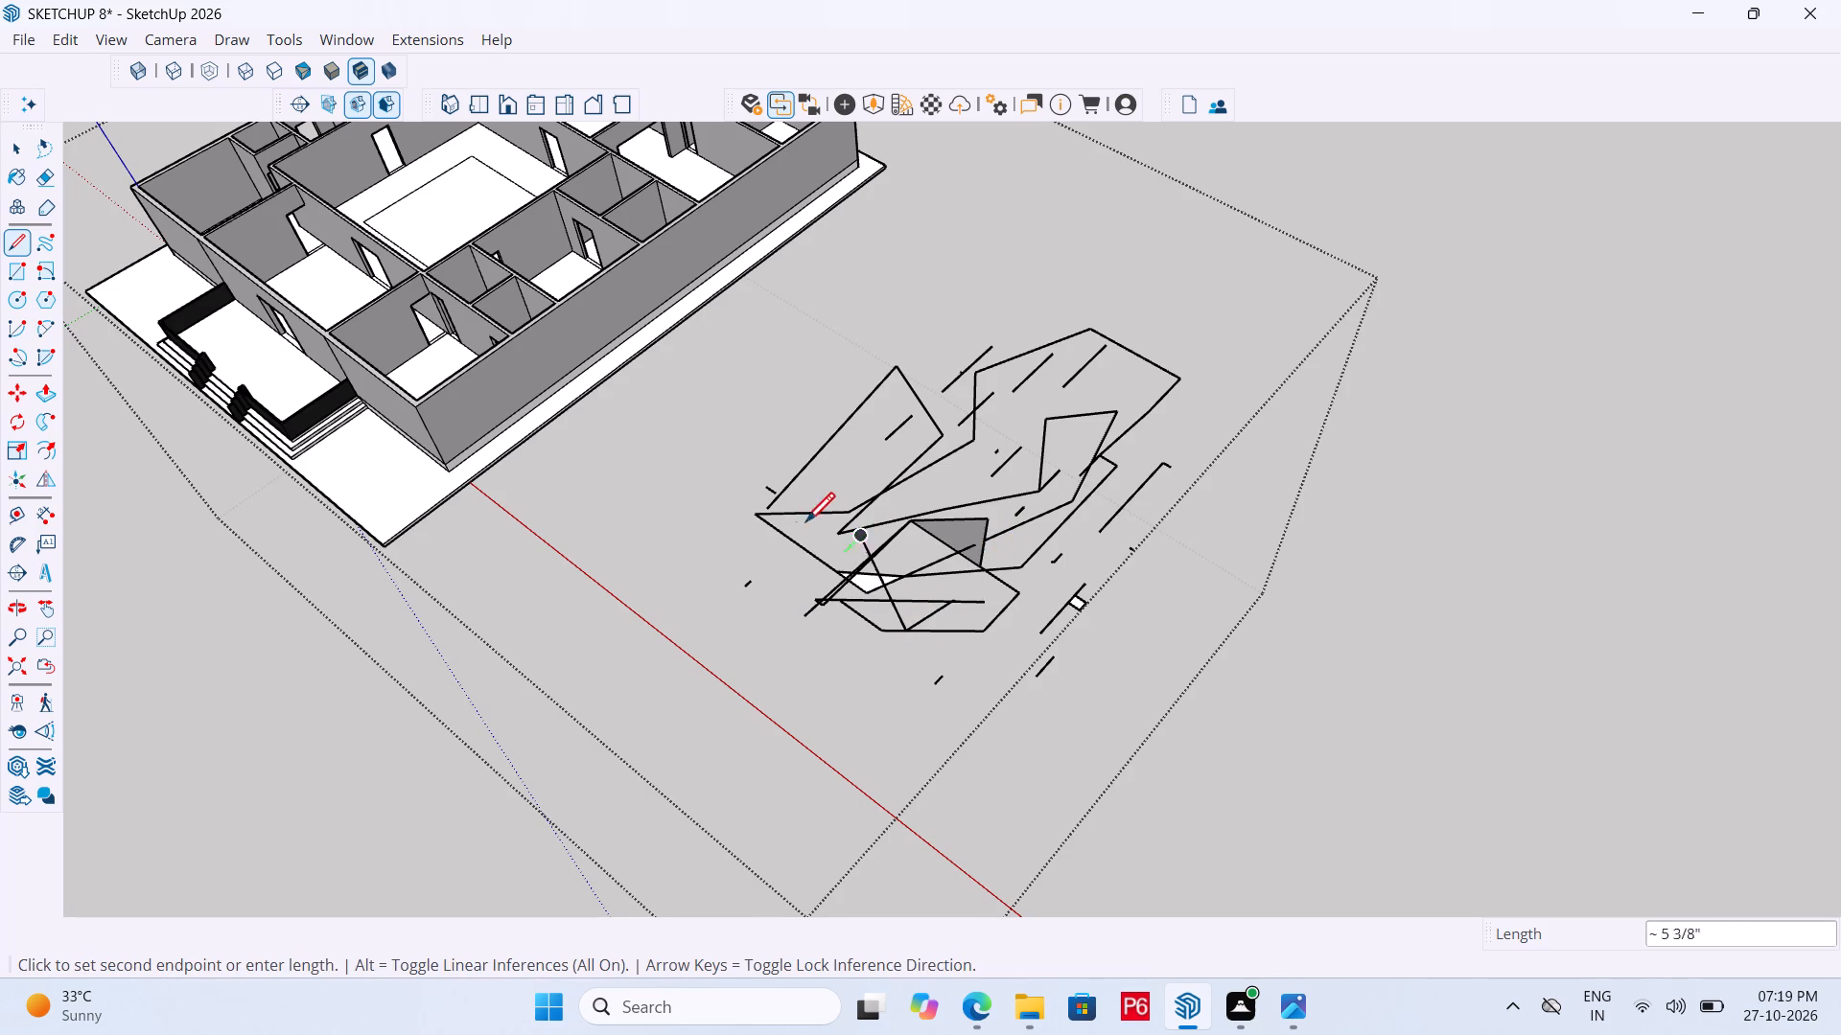
Add a zigzag of lines from the house side across the small triangle and out to the side farthest from the house.
click(797, 524)
drag(811, 519, 907, 512)
drag(923, 510, 944, 512)
drag(949, 520, 930, 561)
drag(901, 594, 894, 609)
drag(883, 616, 921, 600)
drag(937, 596, 991, 596)
drag(1010, 600, 1059, 586)
drag(1074, 567, 927, 545)
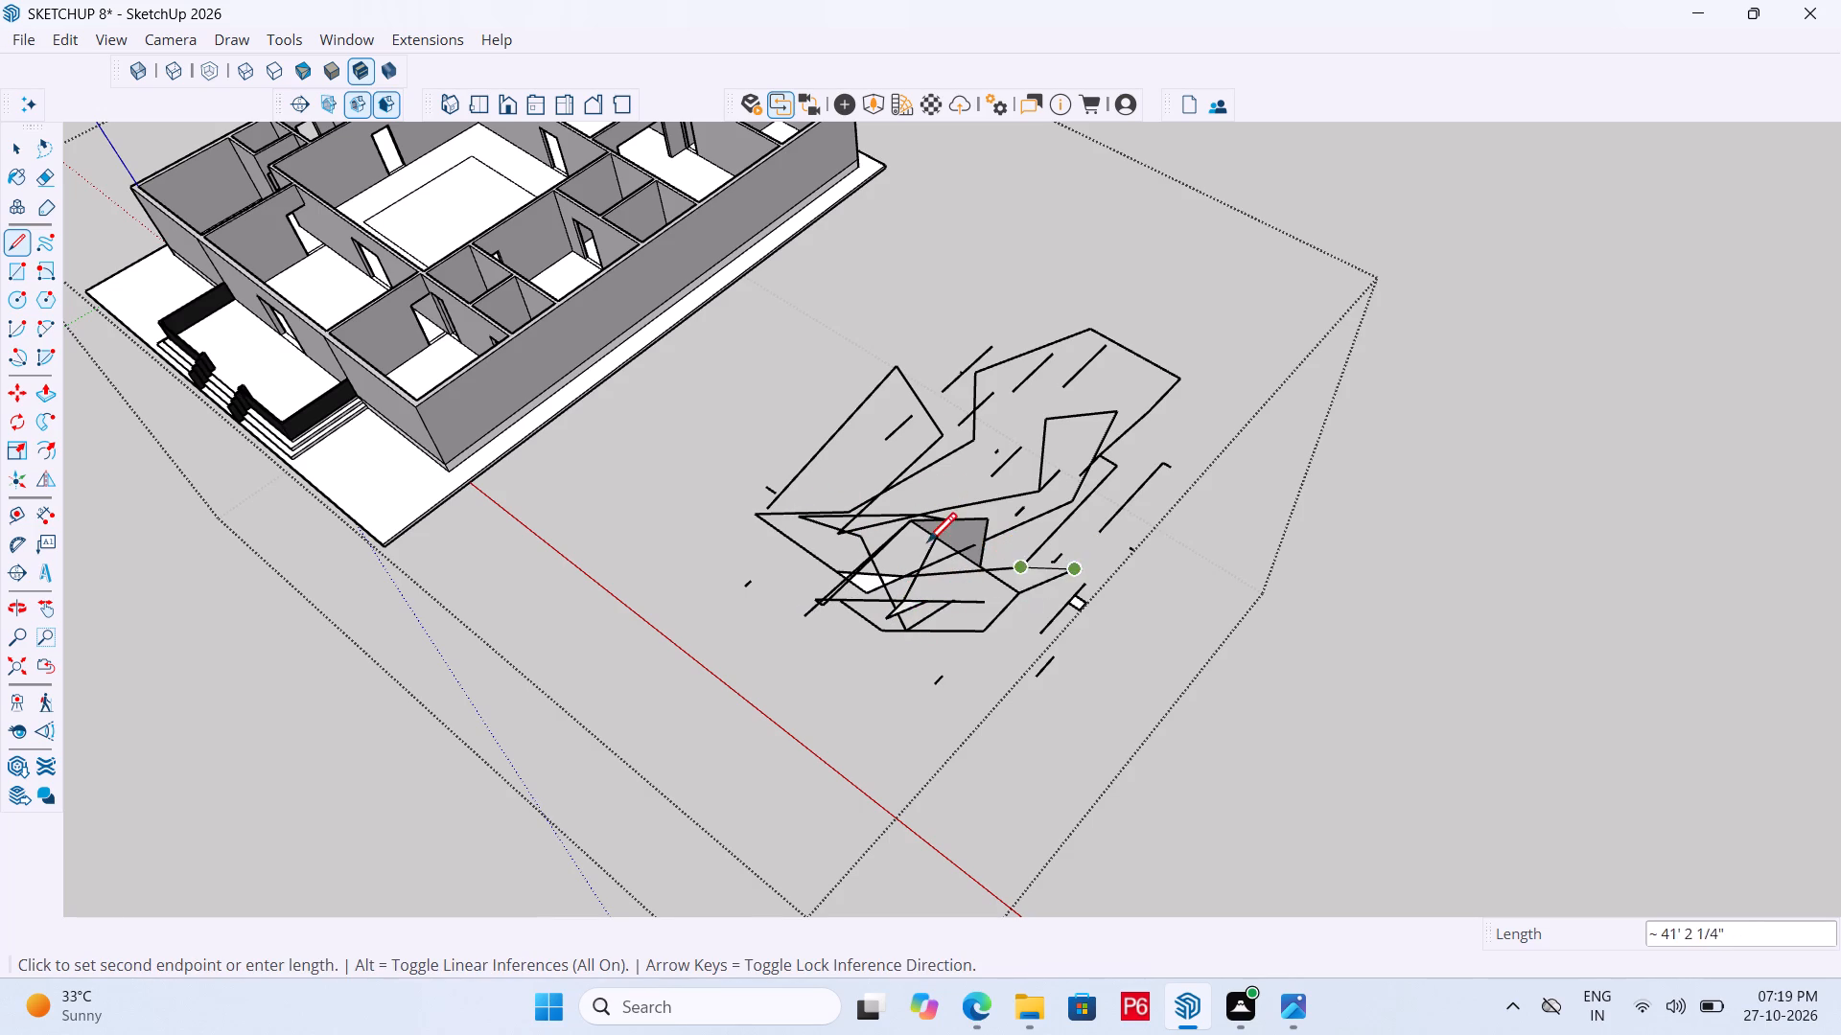
Continue the line chain in a flat loop through the middle, around the far side and back toward the house.
drag(927, 545, 906, 545)
drag(902, 546, 858, 566)
drag(851, 574, 896, 582)
drag(979, 586, 1046, 576)
drag(1073, 576, 1091, 580)
drag(1095, 579, 1112, 562)
drag(1126, 543, 1124, 531)
drag(1122, 529, 1105, 504)
click(1102, 501)
drag(1085, 502, 952, 494)
drag(942, 493, 906, 503)
drag(883, 511, 844, 536)
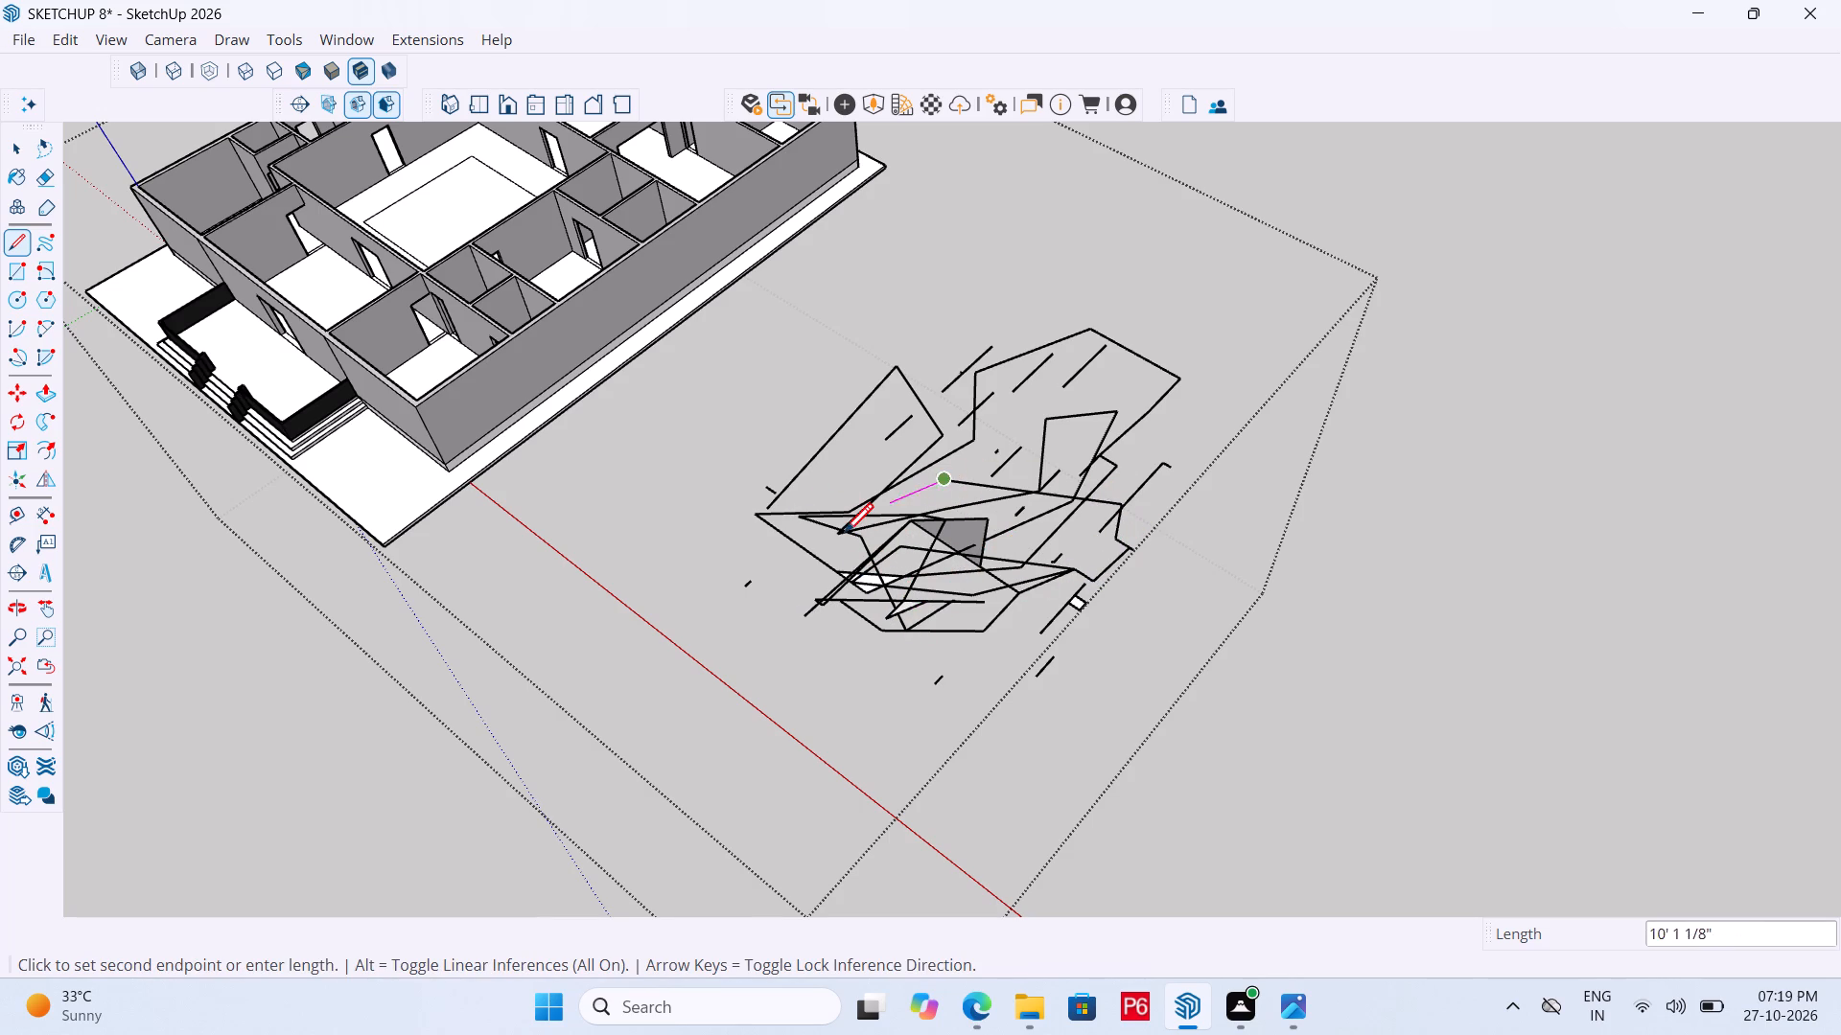
Draw a wide curved sweep of connected lines around the near end of the tangle, up to the side farthest from the house.
drag(844, 536, 805, 543)
drag(784, 560, 773, 576)
drag(770, 580, 781, 609)
drag(789, 634, 821, 678)
drag(827, 680, 869, 704)
drag(897, 718, 960, 715)
drag(990, 714, 1057, 684)
drag(1068, 679, 1078, 676)
drag(1084, 667, 1106, 627)
drag(1110, 618, 1129, 565)
click(1130, 563)
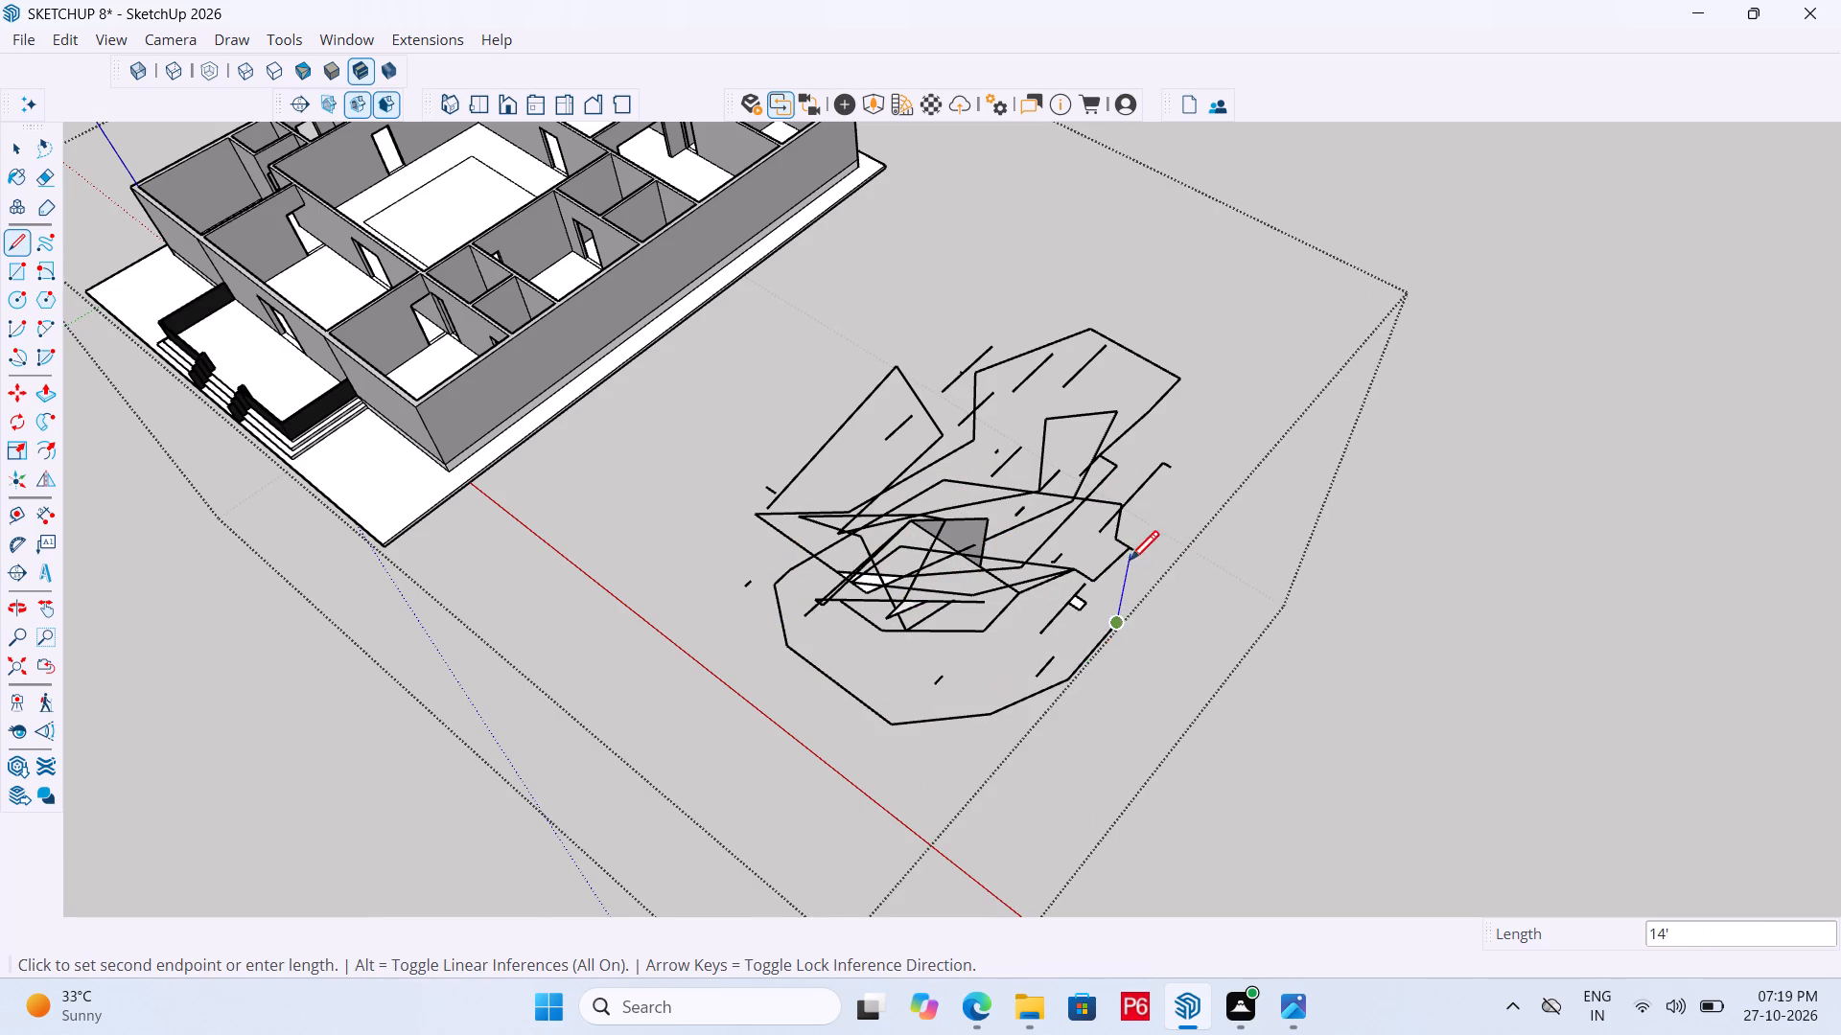
Carry the wide loop back across the middle of the tangle to its house side with more connected lines.
drag(1131, 553, 1131, 528)
click(1131, 523)
drag(1131, 520, 1091, 484)
drag(1082, 480, 1068, 478)
drag(1043, 475, 988, 476)
drag(907, 488, 887, 488)
drag(870, 489, 842, 501)
drag(826, 513, 799, 535)
drag(779, 544, 759, 557)
drag(738, 567, 731, 577)
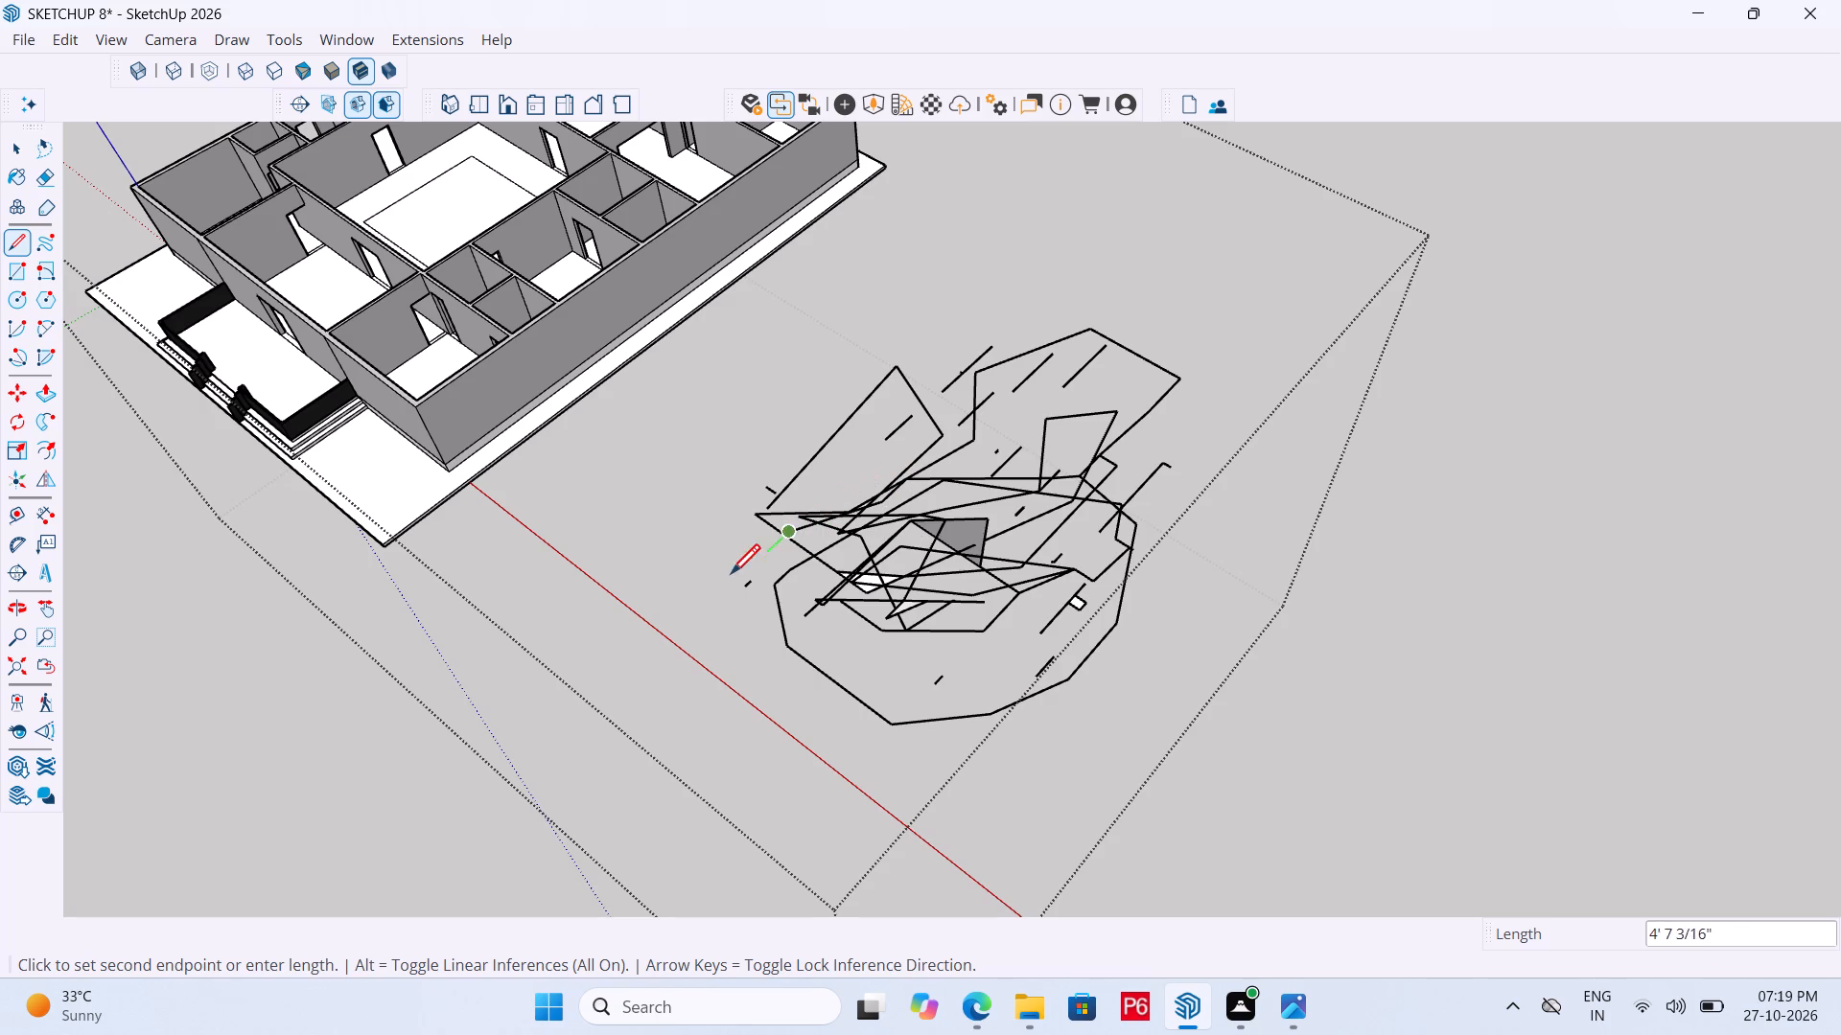
Draw a larger outer sweep of lines around the near end, including a short segment of about 3' 3" at the far side.
drag(731, 577, 712, 598)
drag(703, 619, 701, 637)
drag(703, 643, 734, 666)
drag(741, 669, 777, 693)
drag(789, 701, 854, 704)
drag(886, 711, 977, 699)
drag(985, 698, 1032, 686)
drag(1080, 688, 1107, 661)
drag(1132, 647, 1141, 646)
drag(1143, 640, 1158, 597)
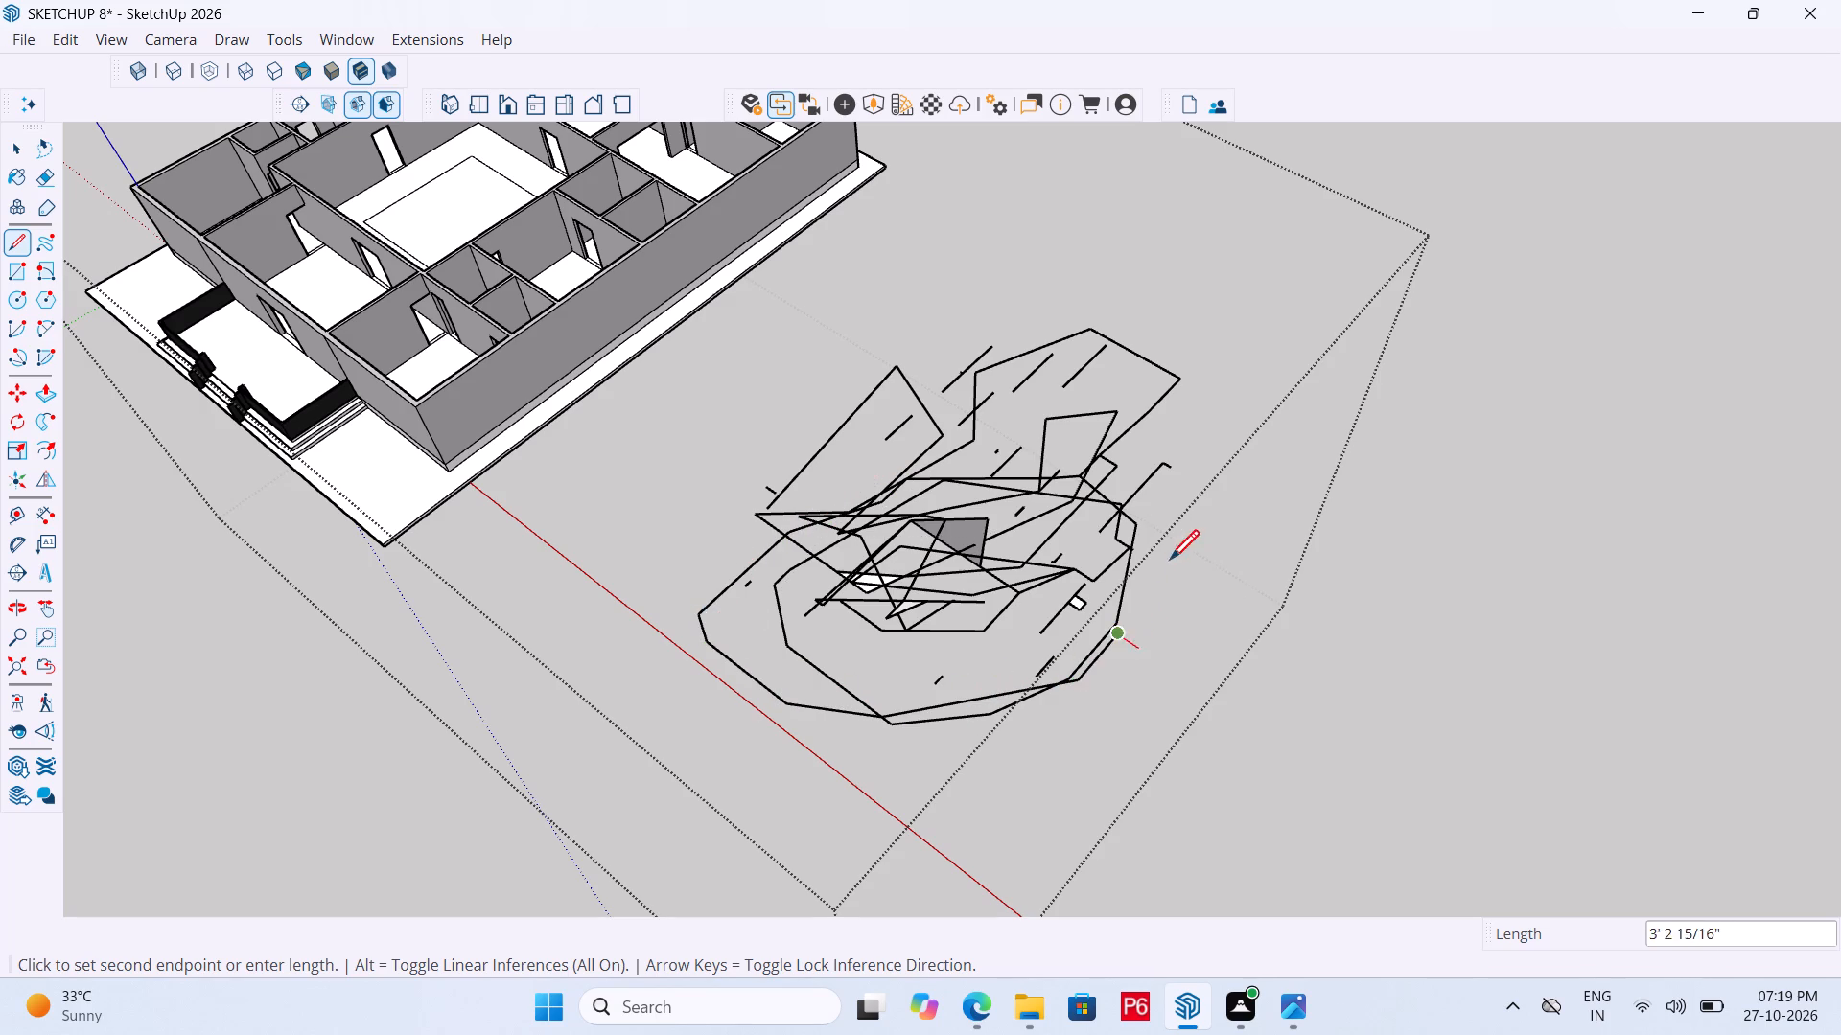
Extend the outer loop around the tangle's far end and back toward the house with connected lines.
drag(1175, 551, 1184, 523)
drag(1187, 505, 1198, 463)
click(1199, 463)
drag(1188, 448, 1175, 431)
drag(1155, 405, 1120, 402)
drag(1096, 397, 1045, 400)
drag(1002, 397, 961, 407)
drag(939, 418, 895, 434)
drag(831, 460, 815, 471)
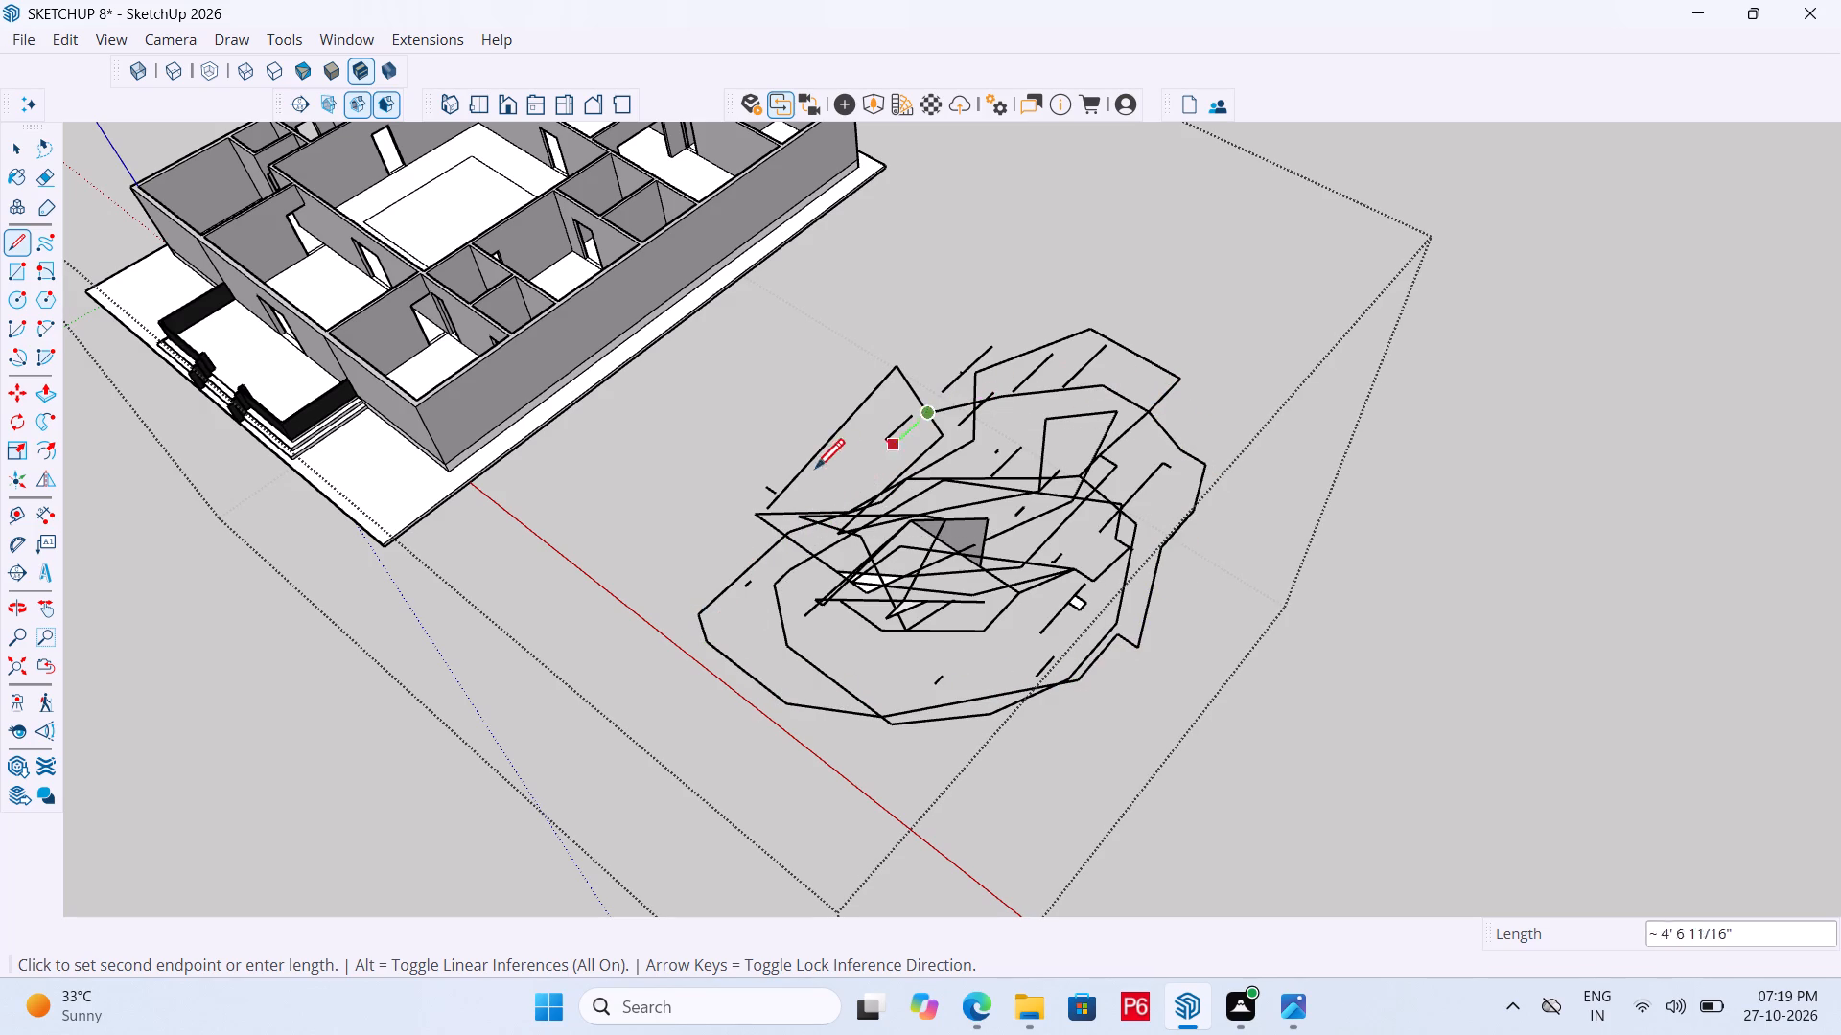
Extend the lines past the tangle toward the red axis and form a narrow pointed shape there.
drag(815, 471, 651, 508)
drag(635, 514, 626, 534)
drag(628, 561, 634, 583)
drag(634, 600, 669, 676)
drag(674, 675, 787, 394)
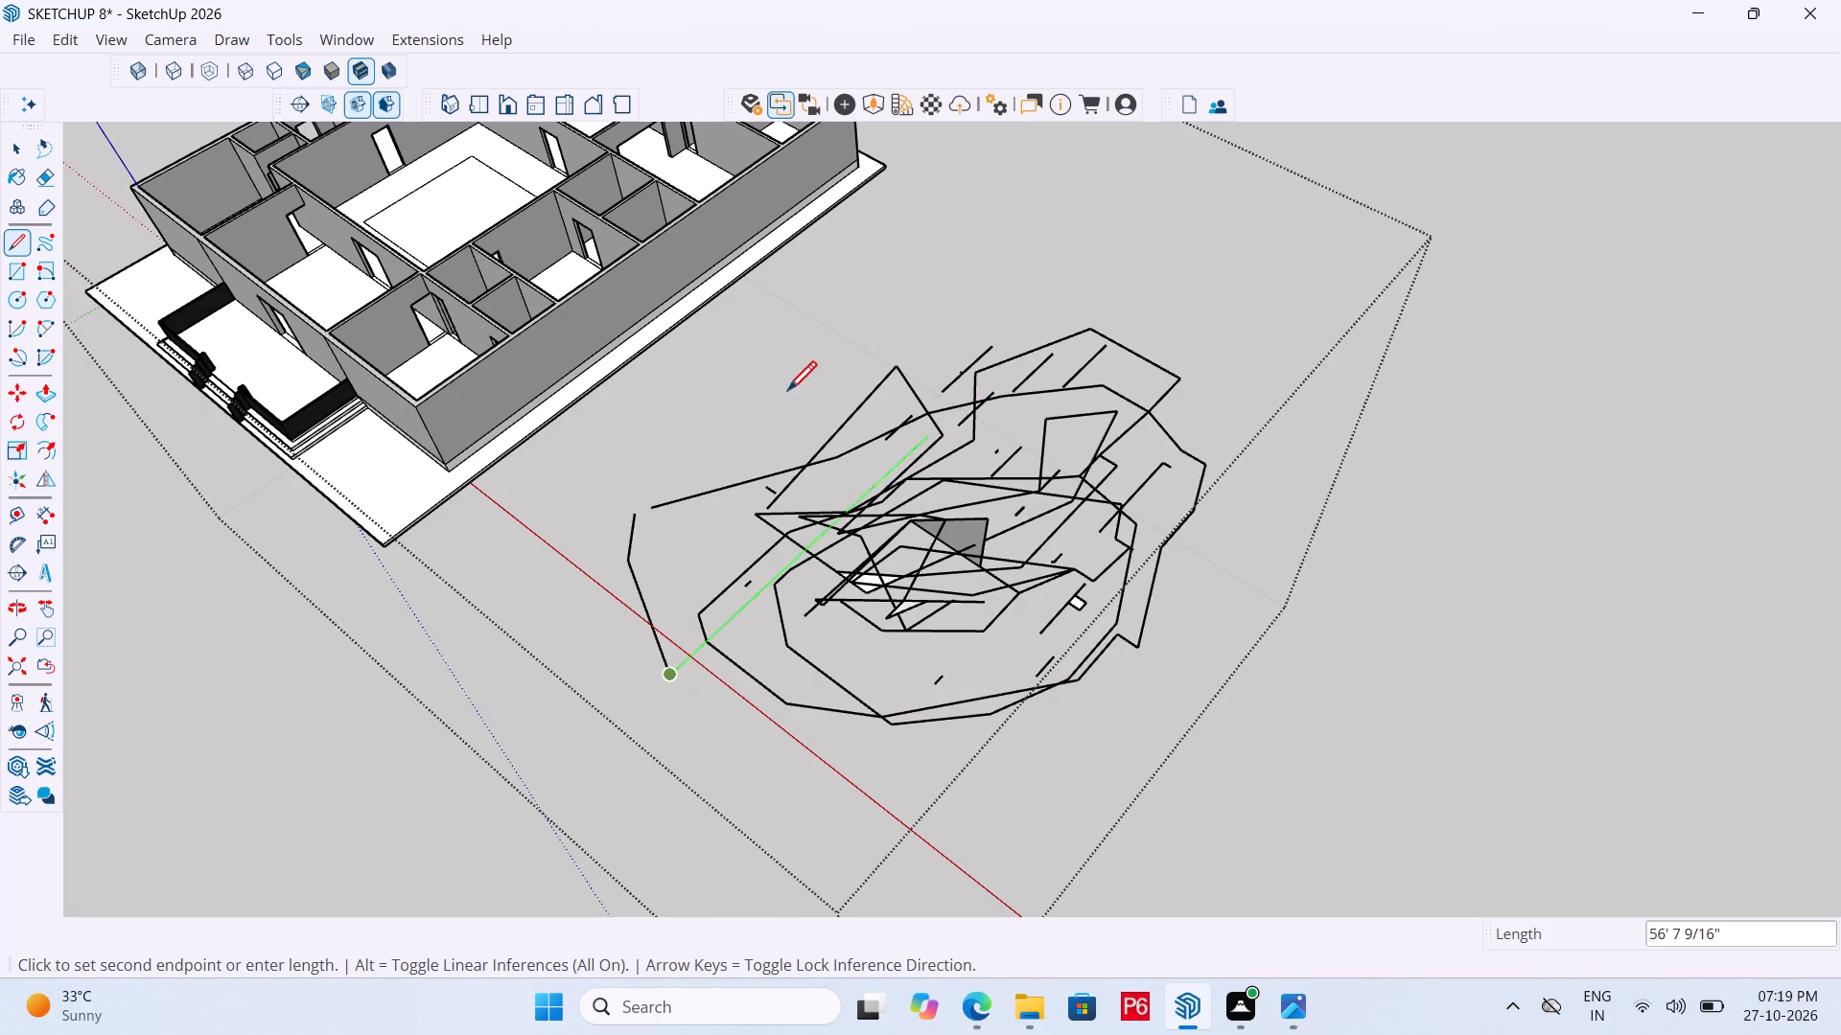
drag(787, 394, 658, 503)
click(658, 503)
drag(655, 503, 641, 503)
click(629, 506)
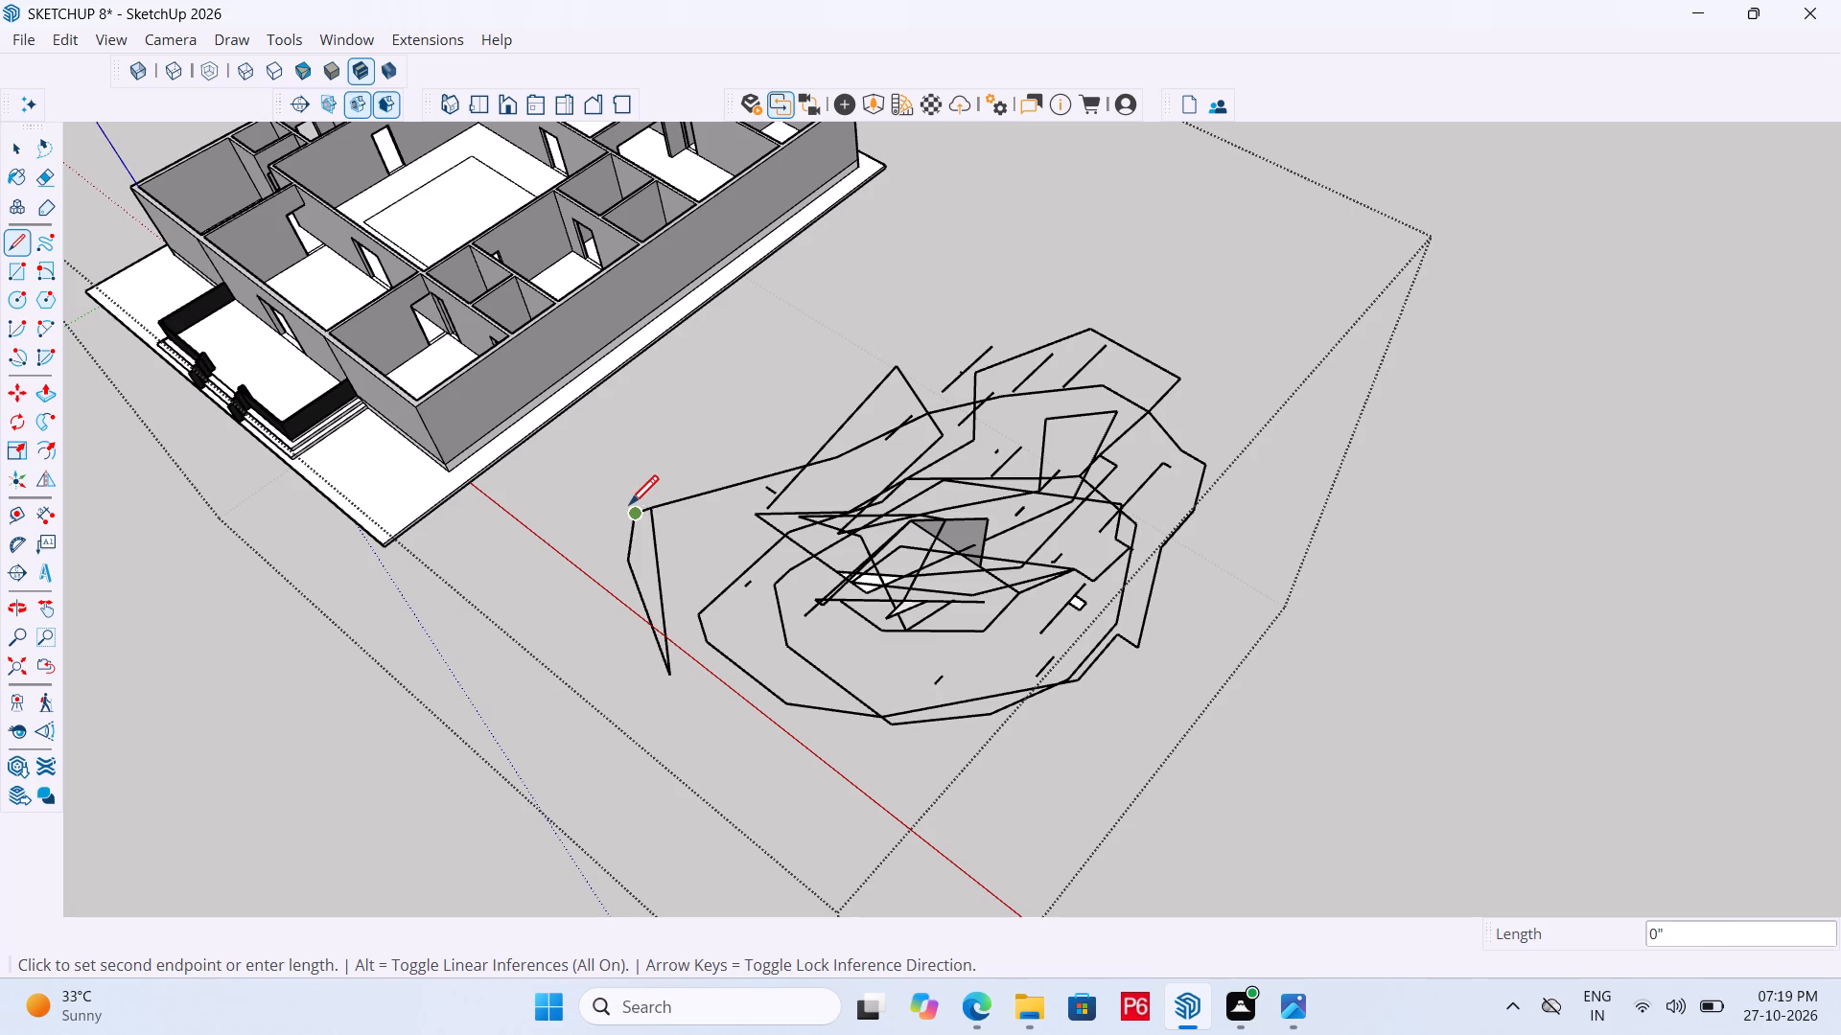
Draw crossing lines between the narrow pointed shape near the red axis and the house side of the tangle.
click(718, 517)
drag(663, 556, 636, 561)
drag(623, 564, 659, 548)
click(713, 529)
click(794, 549)
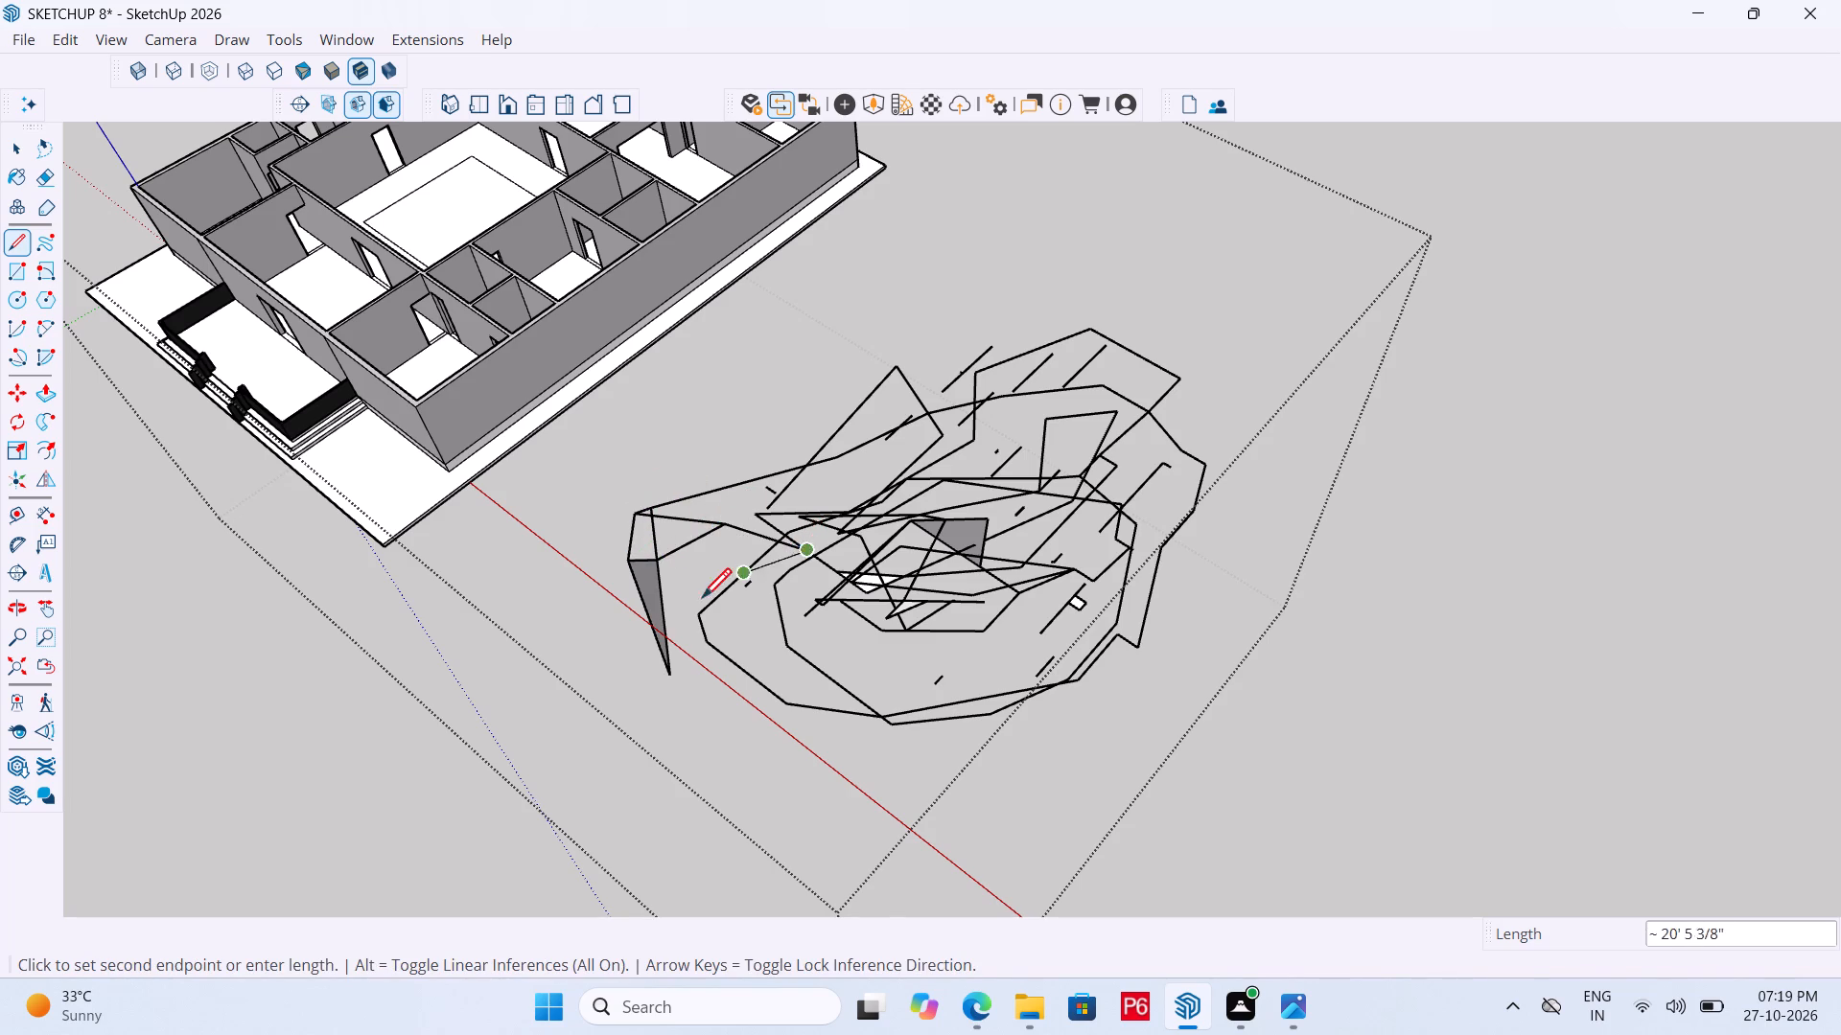
drag(696, 609, 680, 609)
drag(657, 609, 664, 591)
drag(677, 539, 689, 539)
drag(760, 536, 751, 539)
click(681, 597)
drag(646, 575, 646, 574)
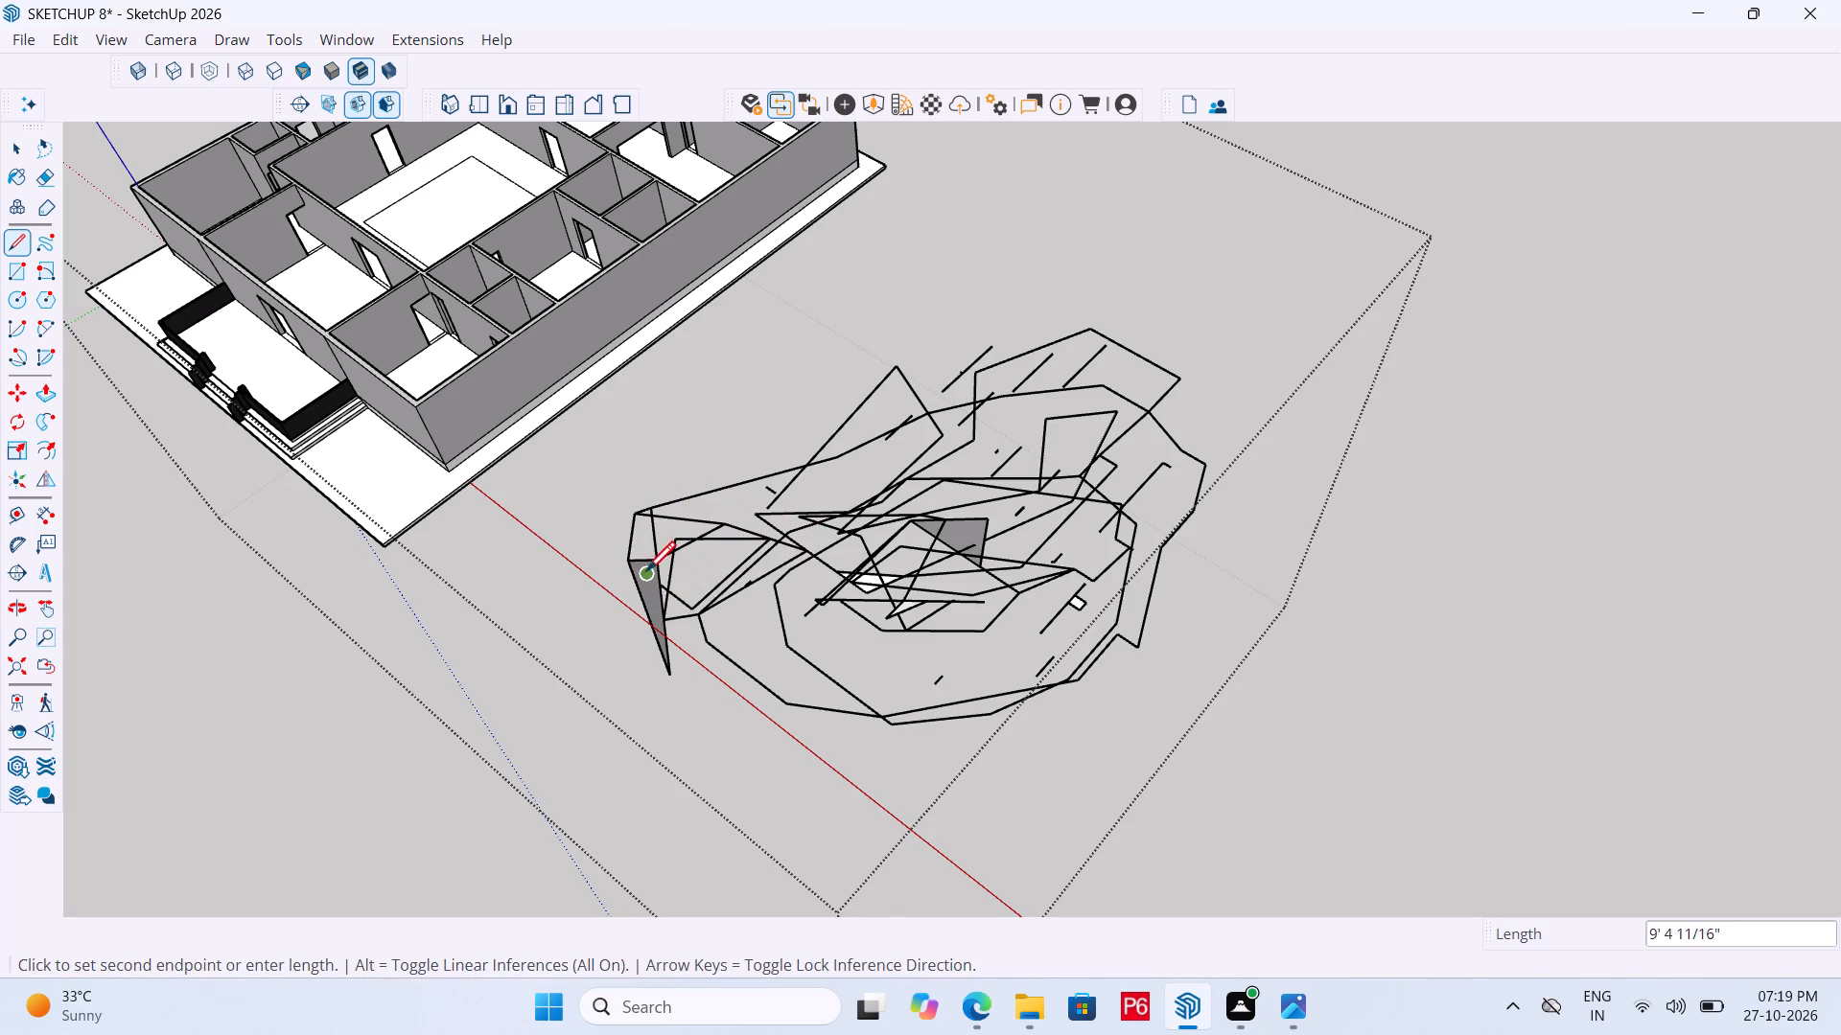
Add short zigzag lines beside the narrow pointed shape and lead the chain back to the house-side corner of the tangle.
drag(646, 574, 655, 562)
click(677, 541)
click(672, 565)
drag(667, 592, 690, 580)
drag(708, 573, 695, 573)
drag(642, 575, 648, 565)
click(678, 550)
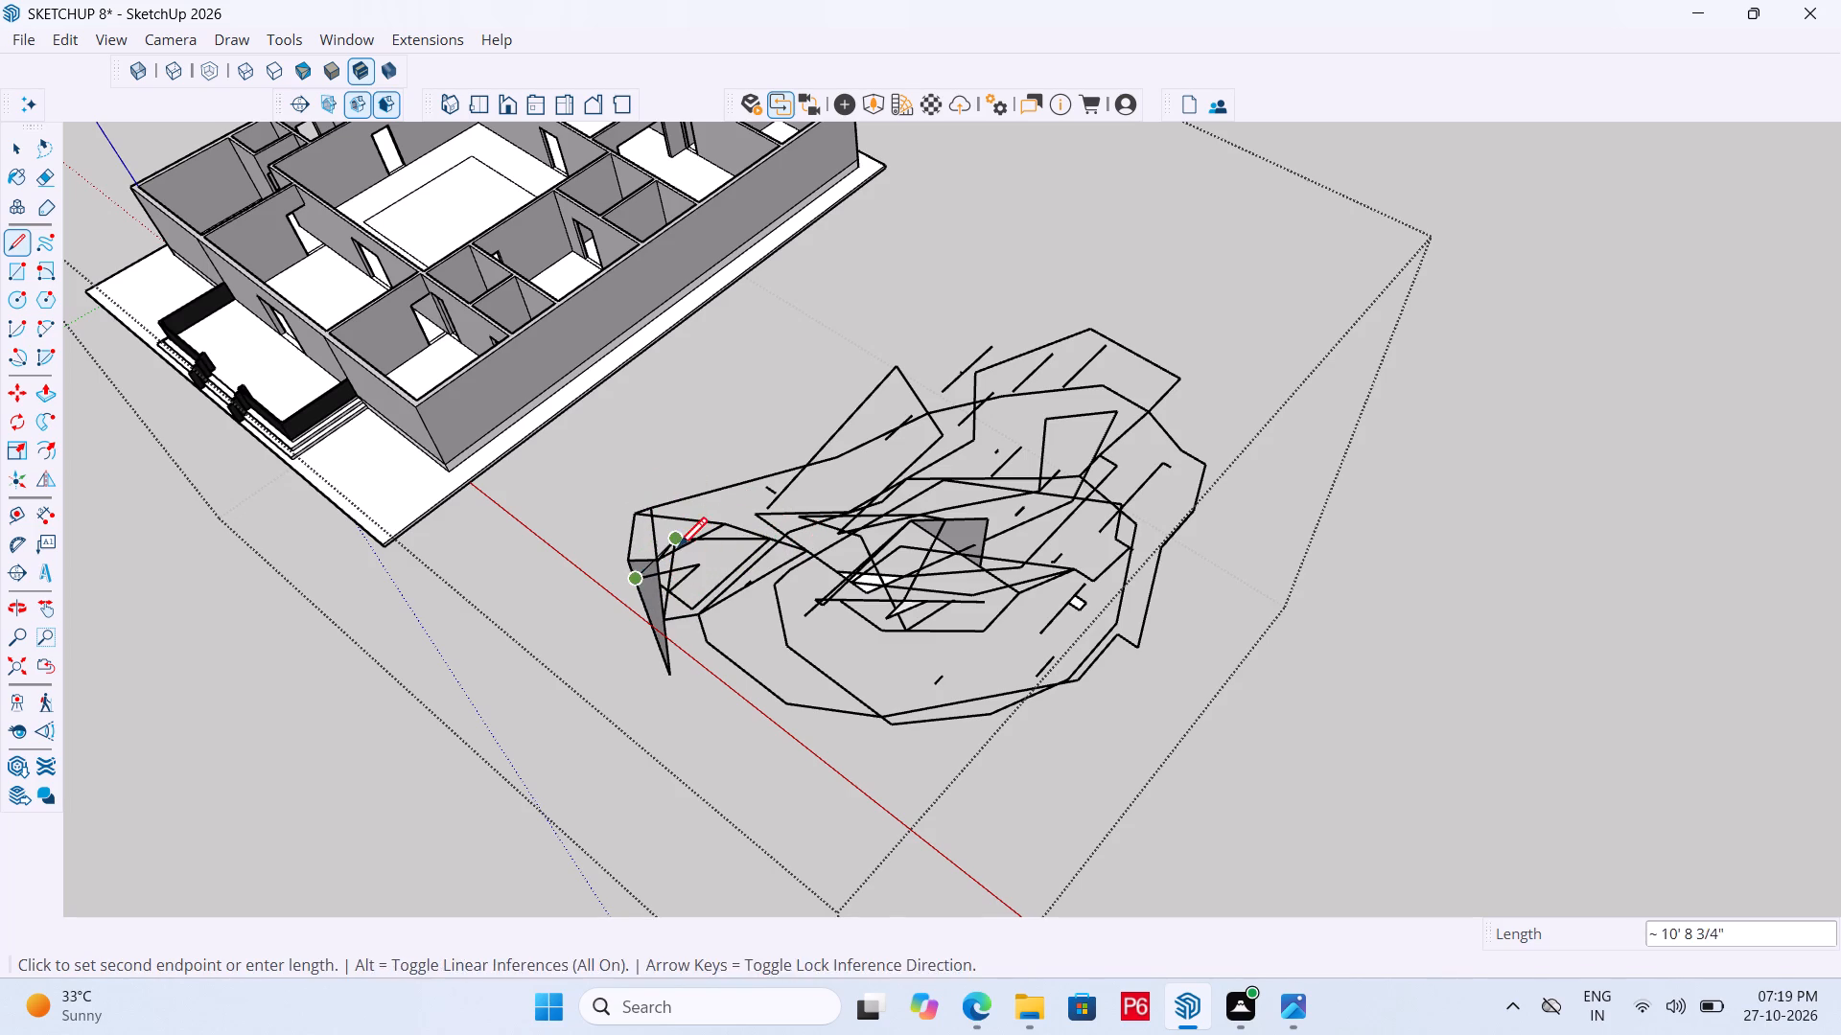
drag(701, 558, 695, 569)
drag(675, 583, 720, 606)
drag(722, 606, 713, 590)
drag(698, 556, 695, 540)
drag(740, 519, 774, 517)
drag(782, 520, 785, 523)
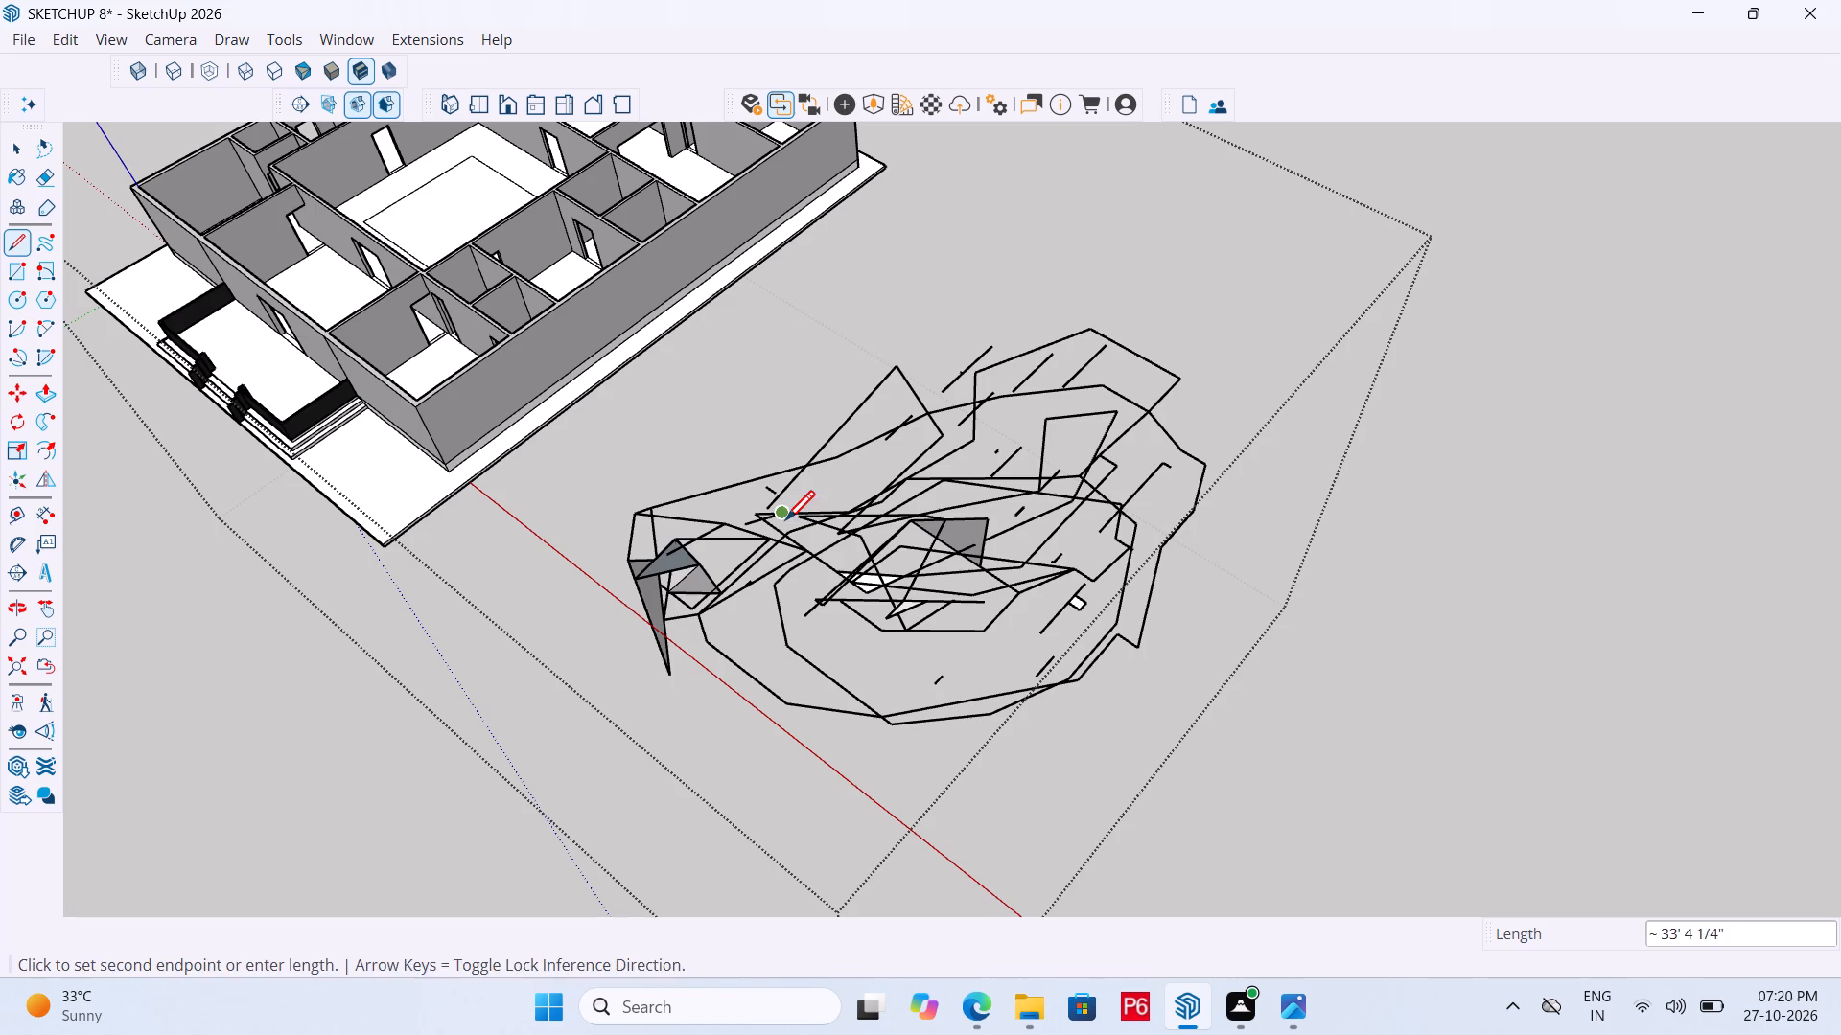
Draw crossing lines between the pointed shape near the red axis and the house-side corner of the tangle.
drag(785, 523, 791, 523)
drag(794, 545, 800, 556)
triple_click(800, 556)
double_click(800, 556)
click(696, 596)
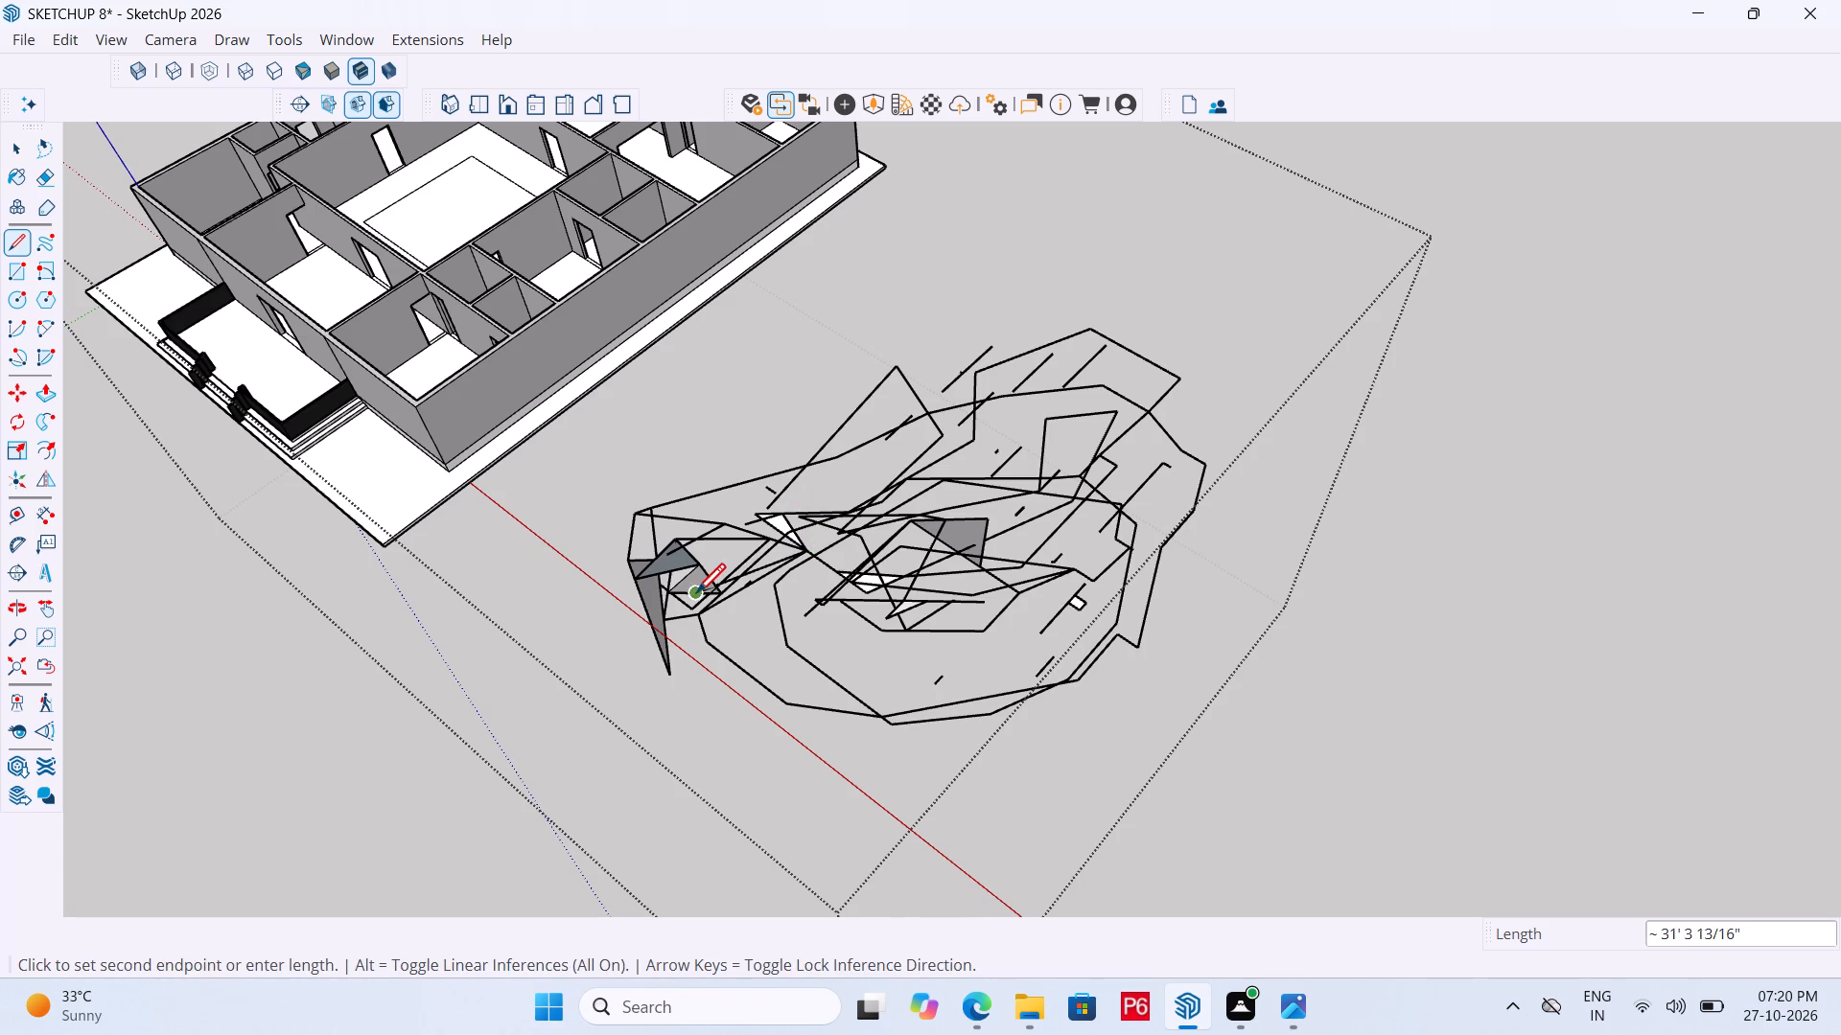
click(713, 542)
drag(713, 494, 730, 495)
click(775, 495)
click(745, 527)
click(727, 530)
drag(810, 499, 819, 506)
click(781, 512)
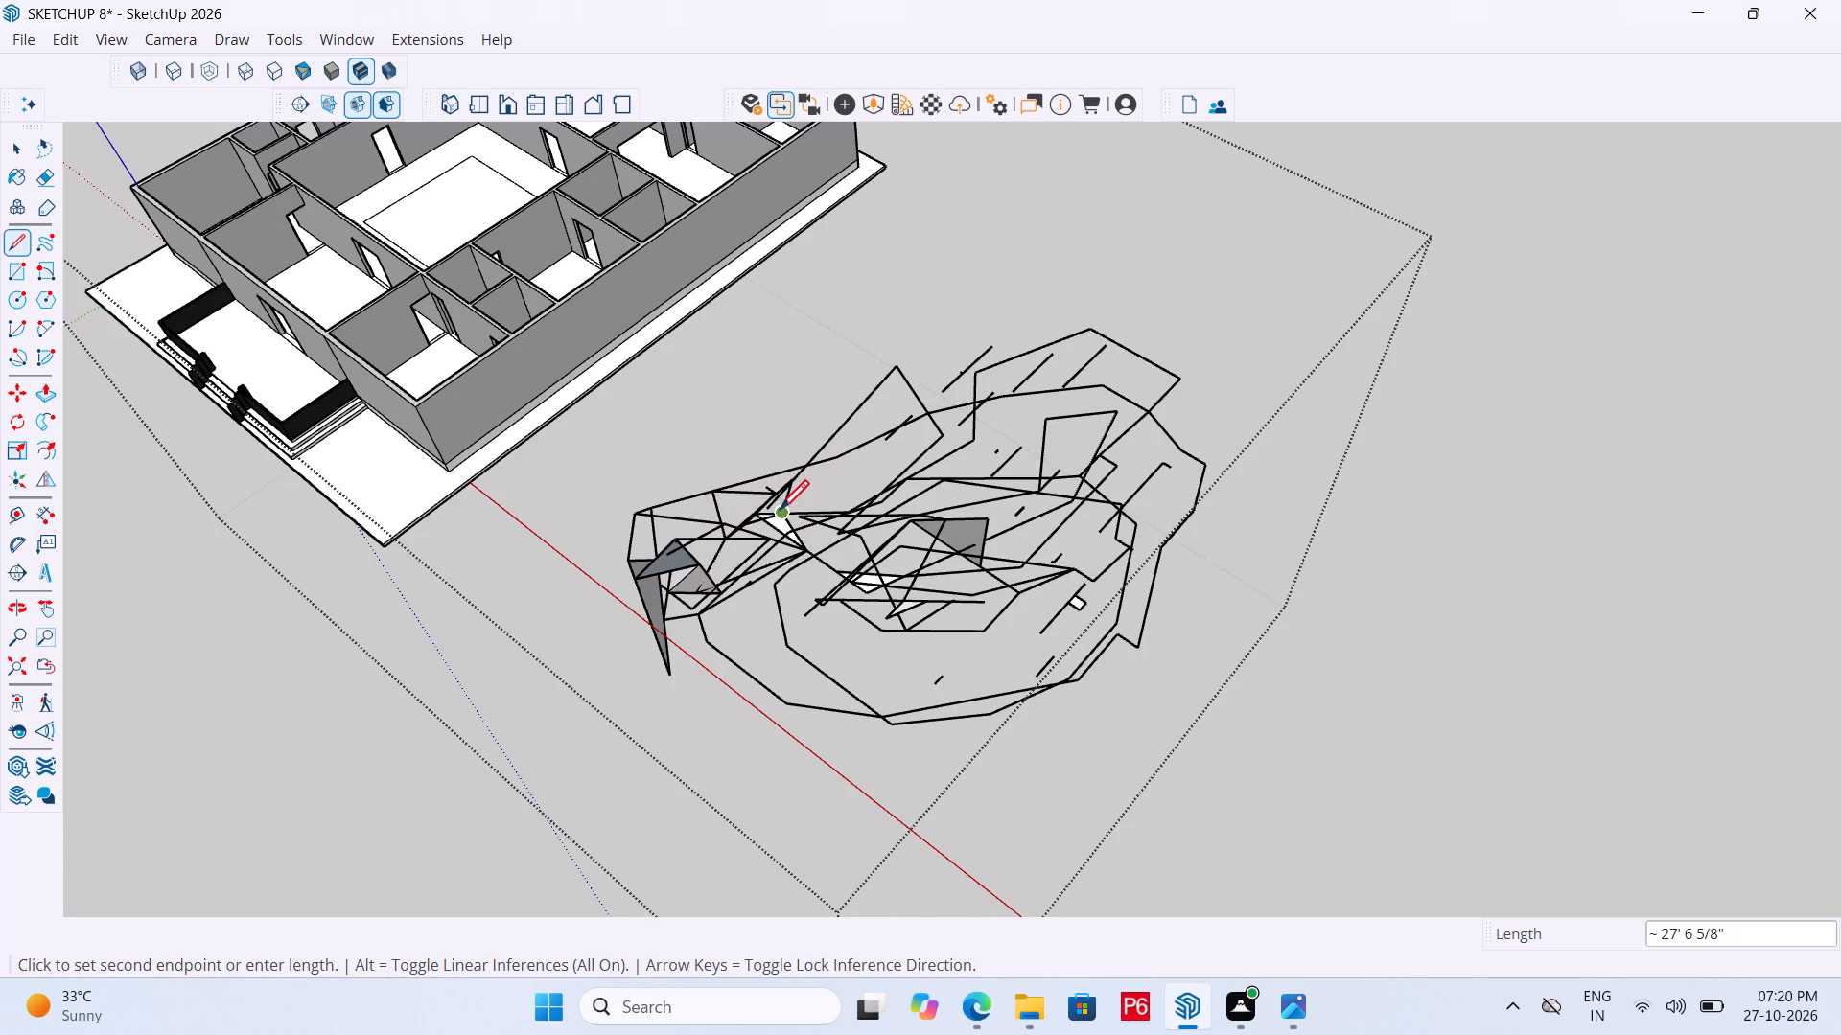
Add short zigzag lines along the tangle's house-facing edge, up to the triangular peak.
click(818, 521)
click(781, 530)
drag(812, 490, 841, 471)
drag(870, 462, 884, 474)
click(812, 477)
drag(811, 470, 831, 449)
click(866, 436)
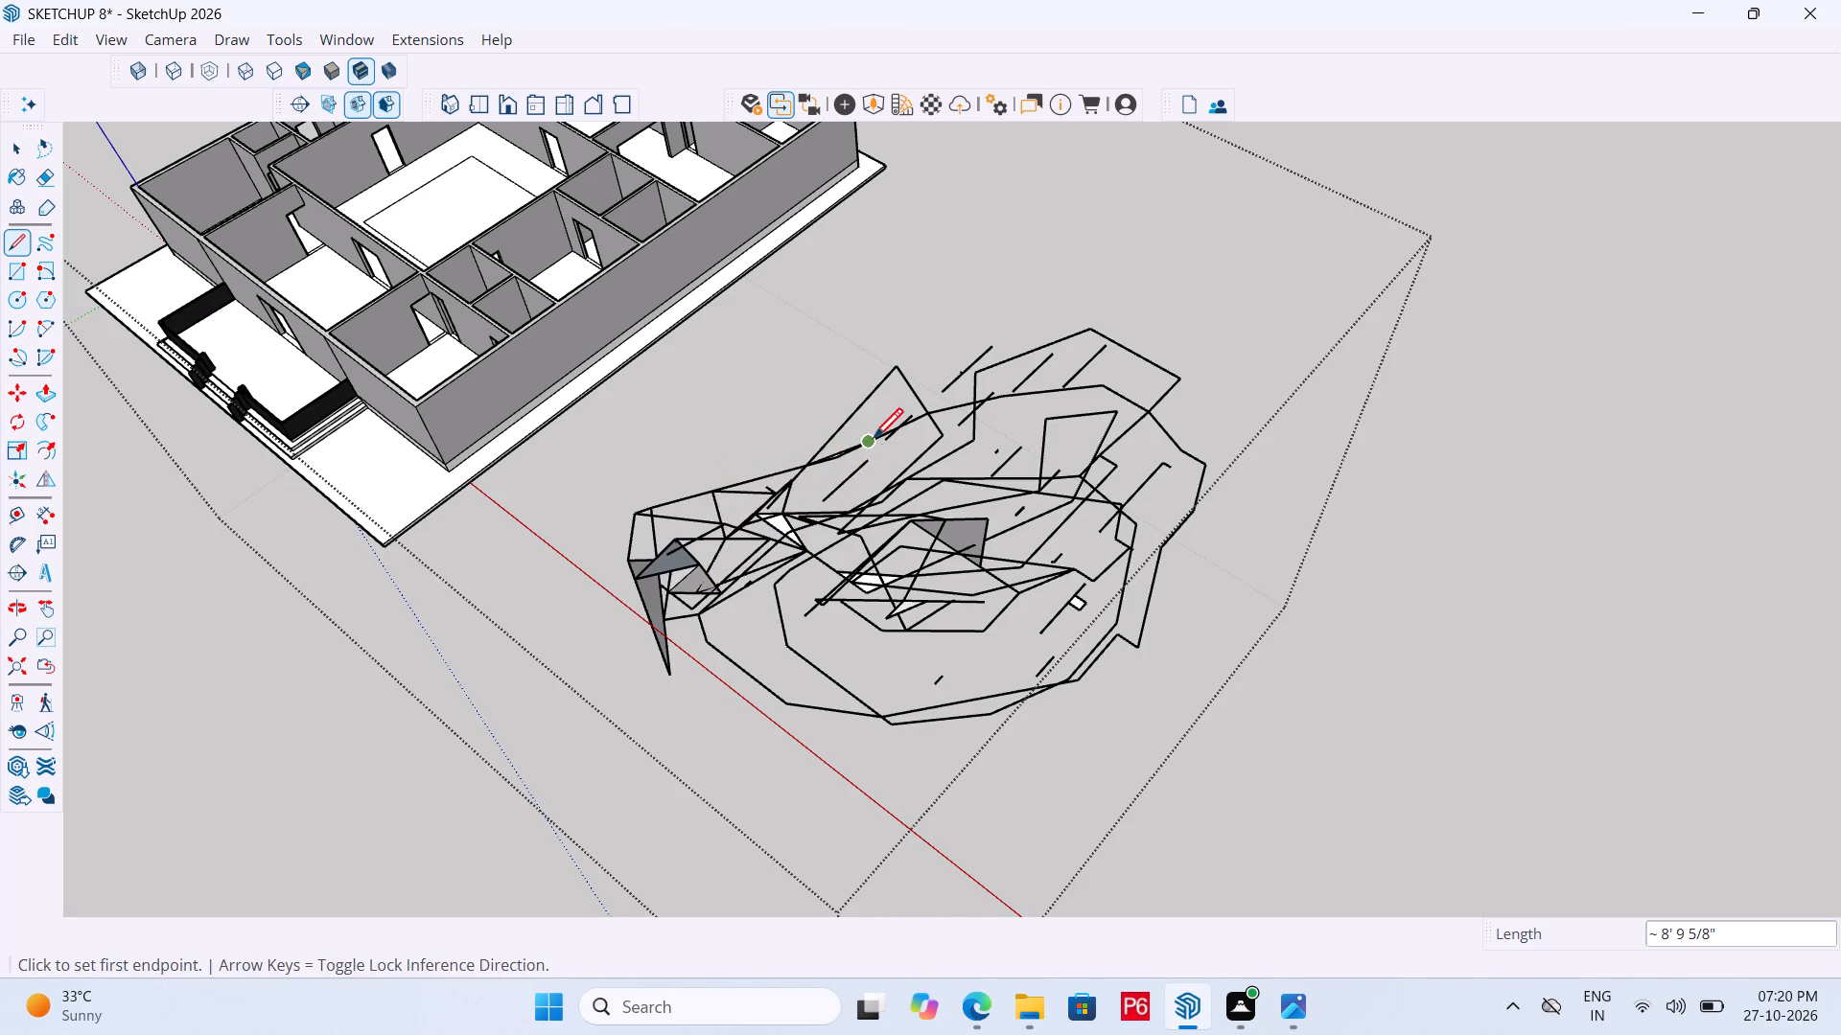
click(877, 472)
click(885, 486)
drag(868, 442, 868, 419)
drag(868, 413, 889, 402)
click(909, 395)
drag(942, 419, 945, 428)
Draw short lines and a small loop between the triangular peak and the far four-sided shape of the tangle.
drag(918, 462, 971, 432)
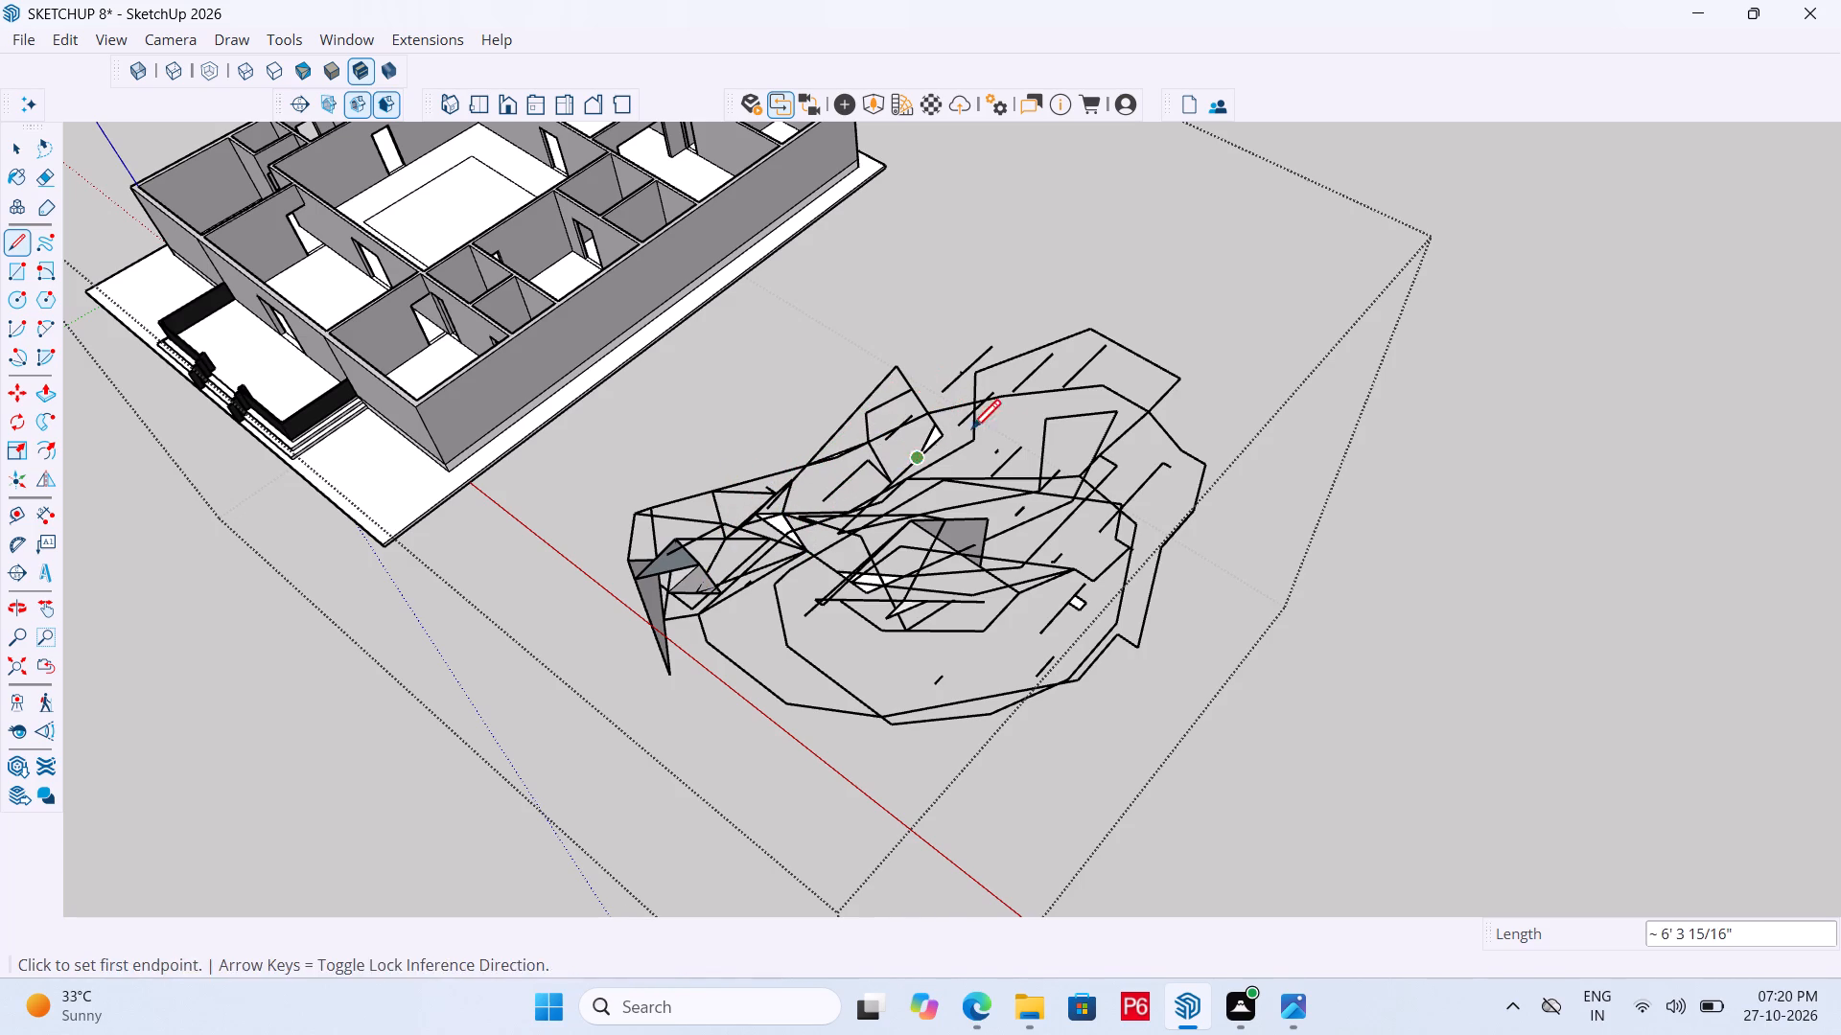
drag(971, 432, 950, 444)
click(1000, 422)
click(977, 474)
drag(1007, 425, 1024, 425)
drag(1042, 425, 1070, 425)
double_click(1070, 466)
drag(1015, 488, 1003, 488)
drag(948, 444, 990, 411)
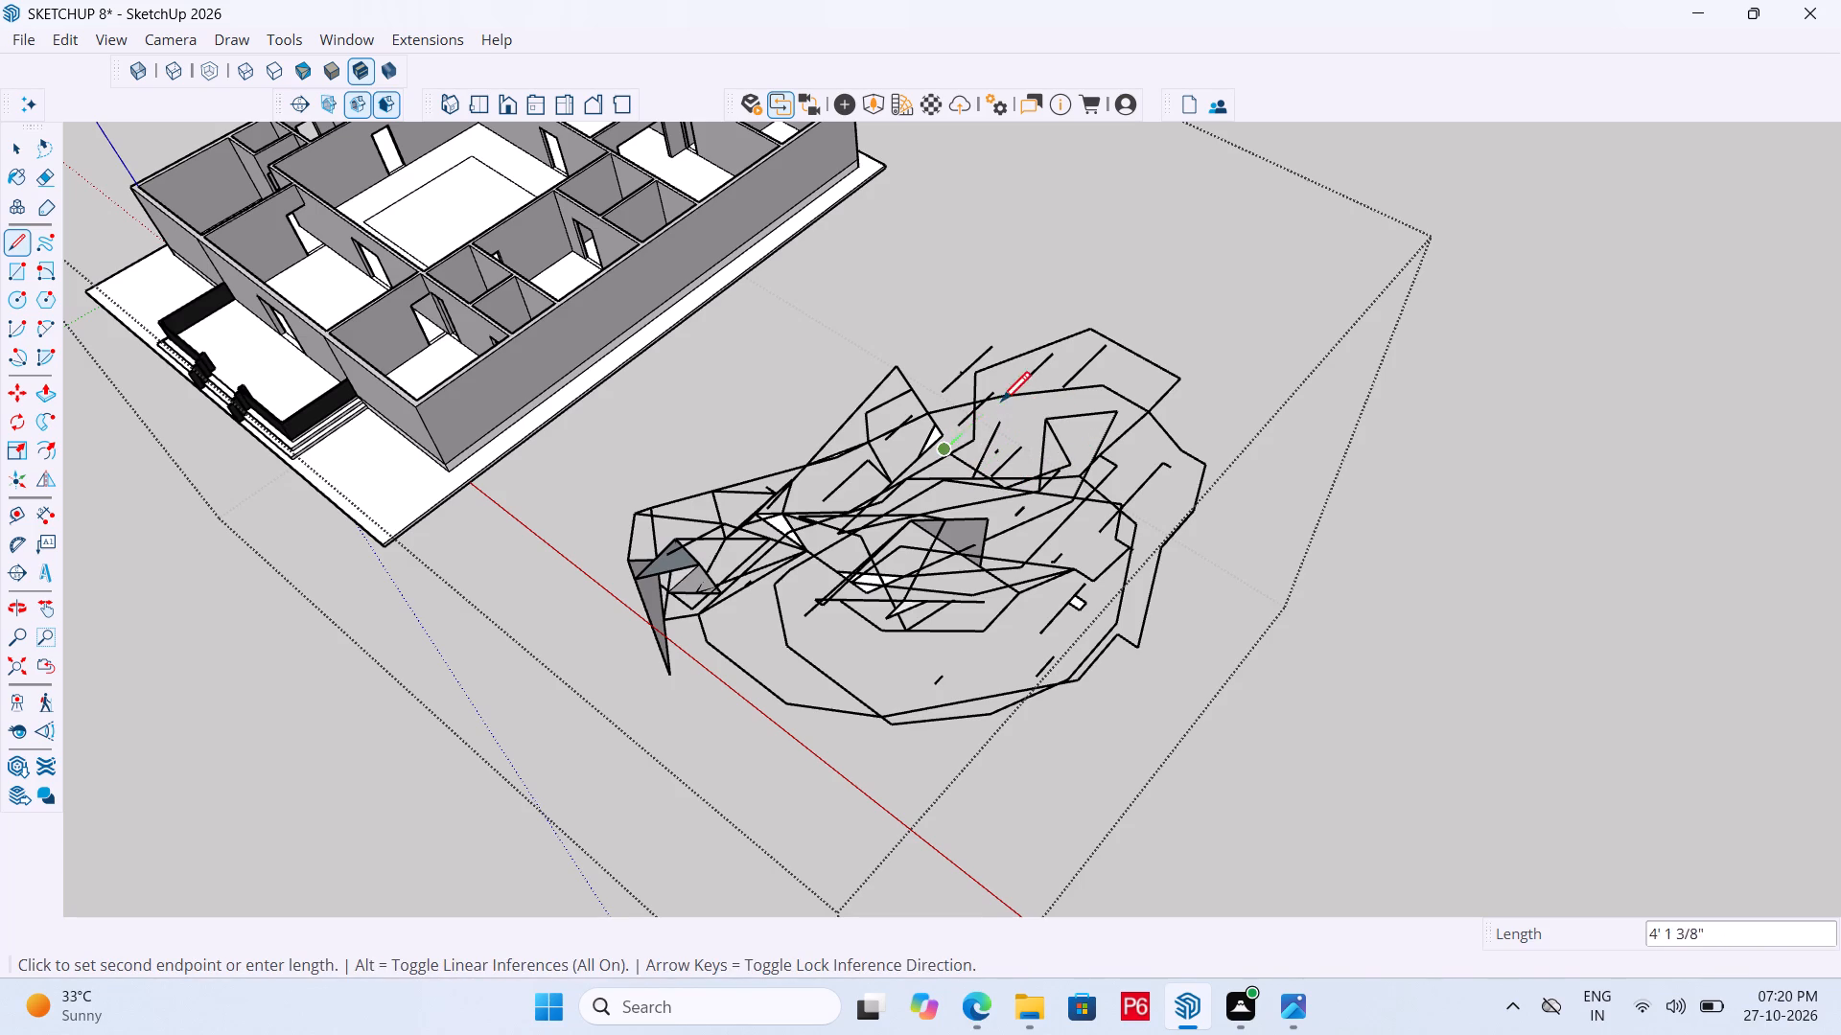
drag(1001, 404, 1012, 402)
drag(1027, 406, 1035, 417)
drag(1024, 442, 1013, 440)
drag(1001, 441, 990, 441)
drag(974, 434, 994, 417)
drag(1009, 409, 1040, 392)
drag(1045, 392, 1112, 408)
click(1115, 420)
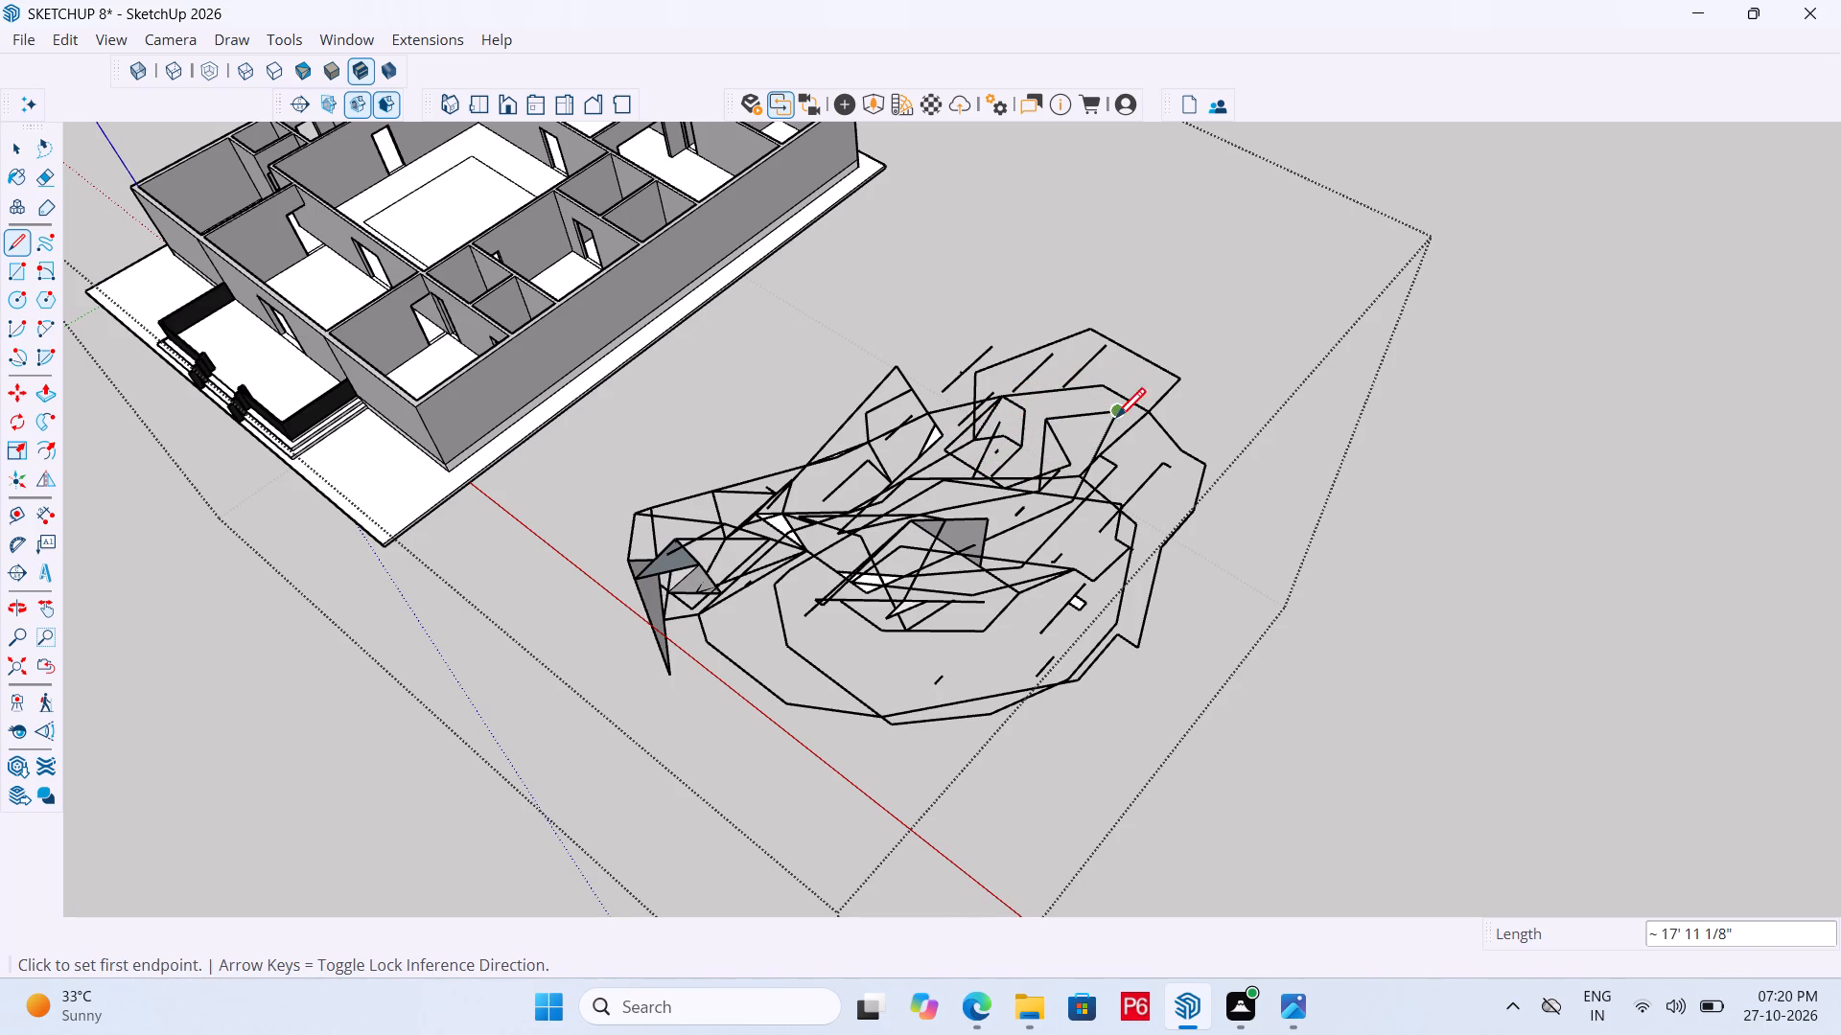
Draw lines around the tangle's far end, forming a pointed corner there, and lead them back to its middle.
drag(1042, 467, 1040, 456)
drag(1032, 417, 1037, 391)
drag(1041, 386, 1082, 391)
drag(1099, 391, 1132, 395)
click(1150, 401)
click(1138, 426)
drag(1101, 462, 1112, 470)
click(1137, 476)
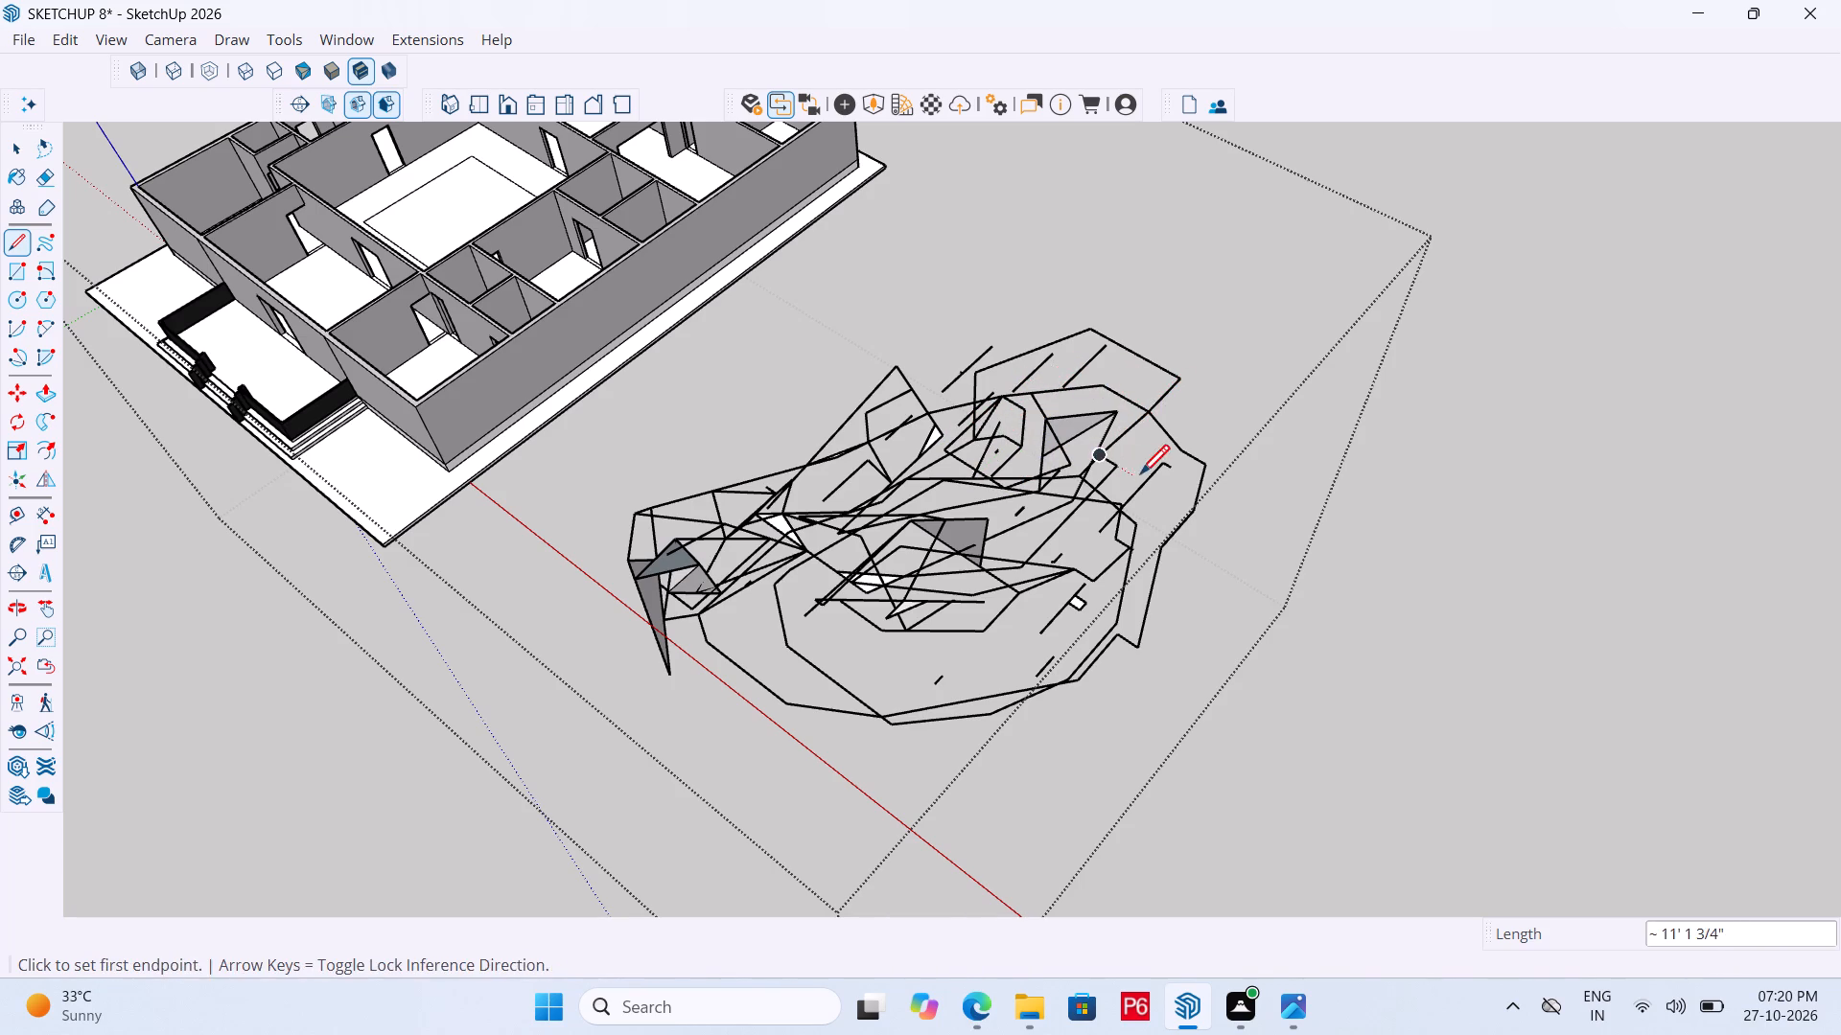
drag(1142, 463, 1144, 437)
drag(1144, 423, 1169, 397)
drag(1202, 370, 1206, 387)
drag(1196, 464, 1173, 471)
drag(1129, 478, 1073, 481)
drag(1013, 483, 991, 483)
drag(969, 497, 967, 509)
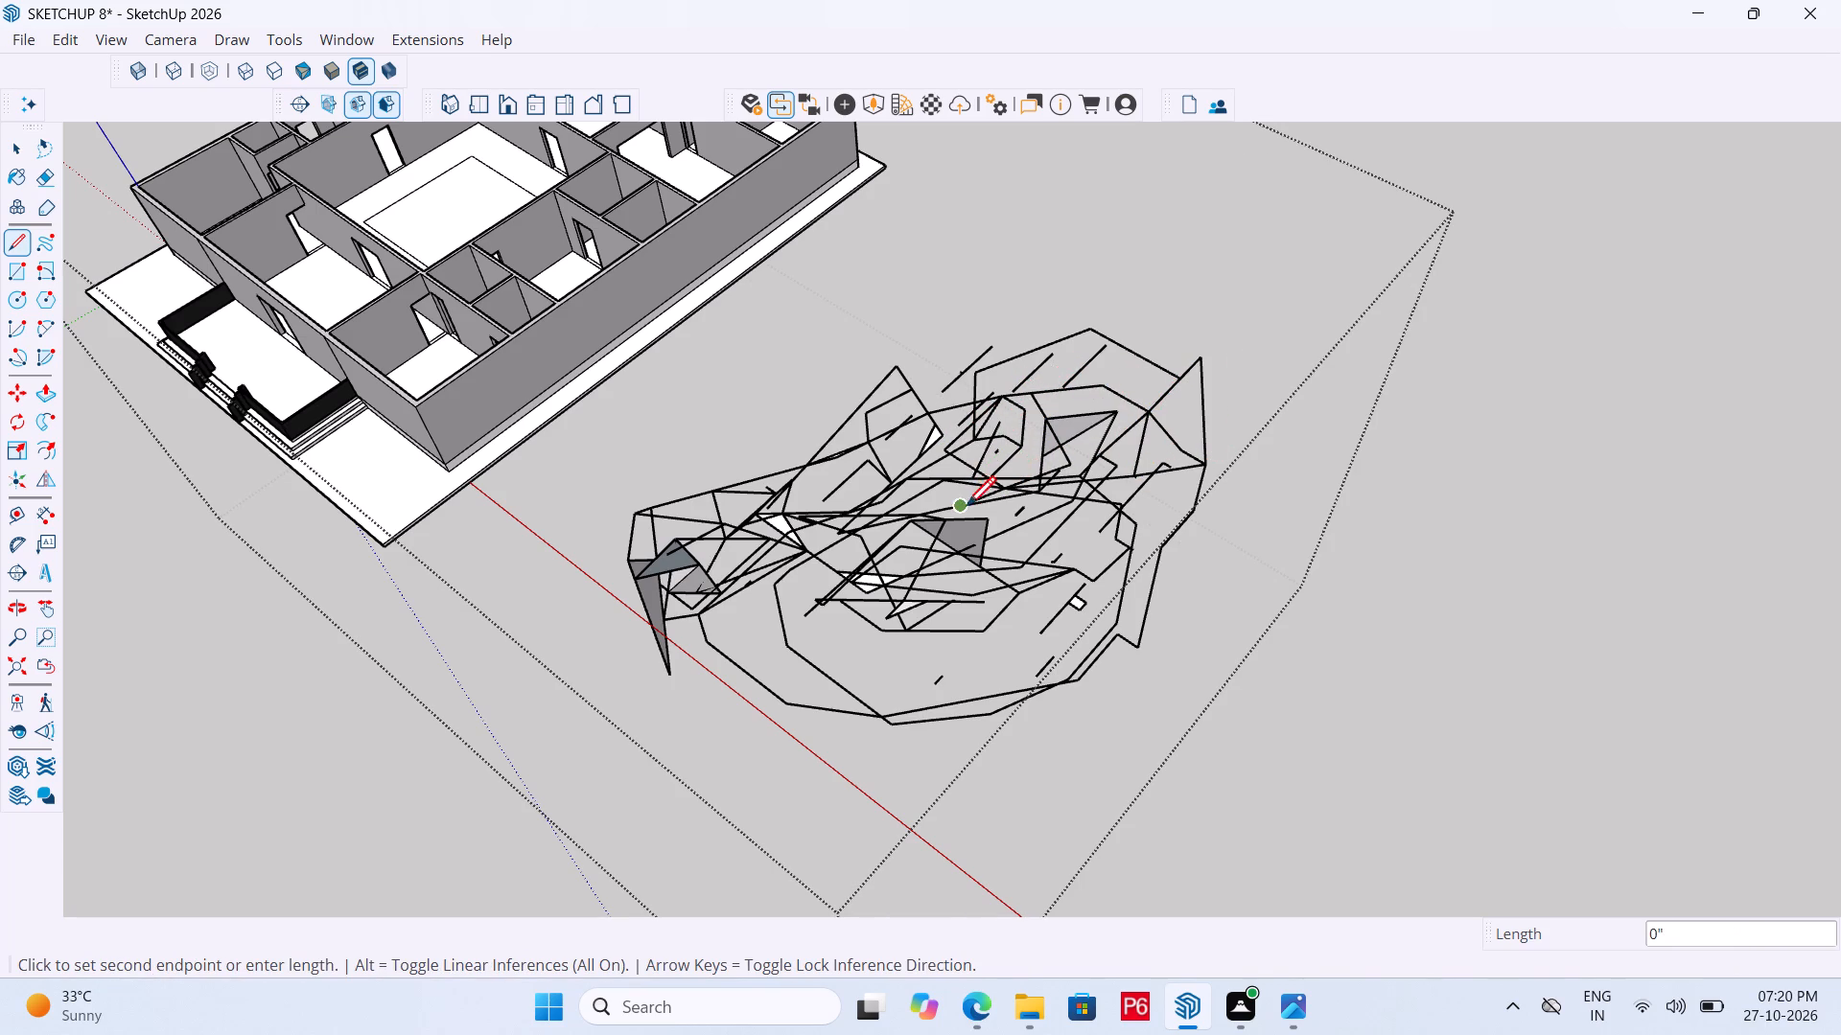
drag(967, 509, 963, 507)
Erase the lines of the far four-sided shape and around the shaded triangle in the tangle's middle.
key(e)
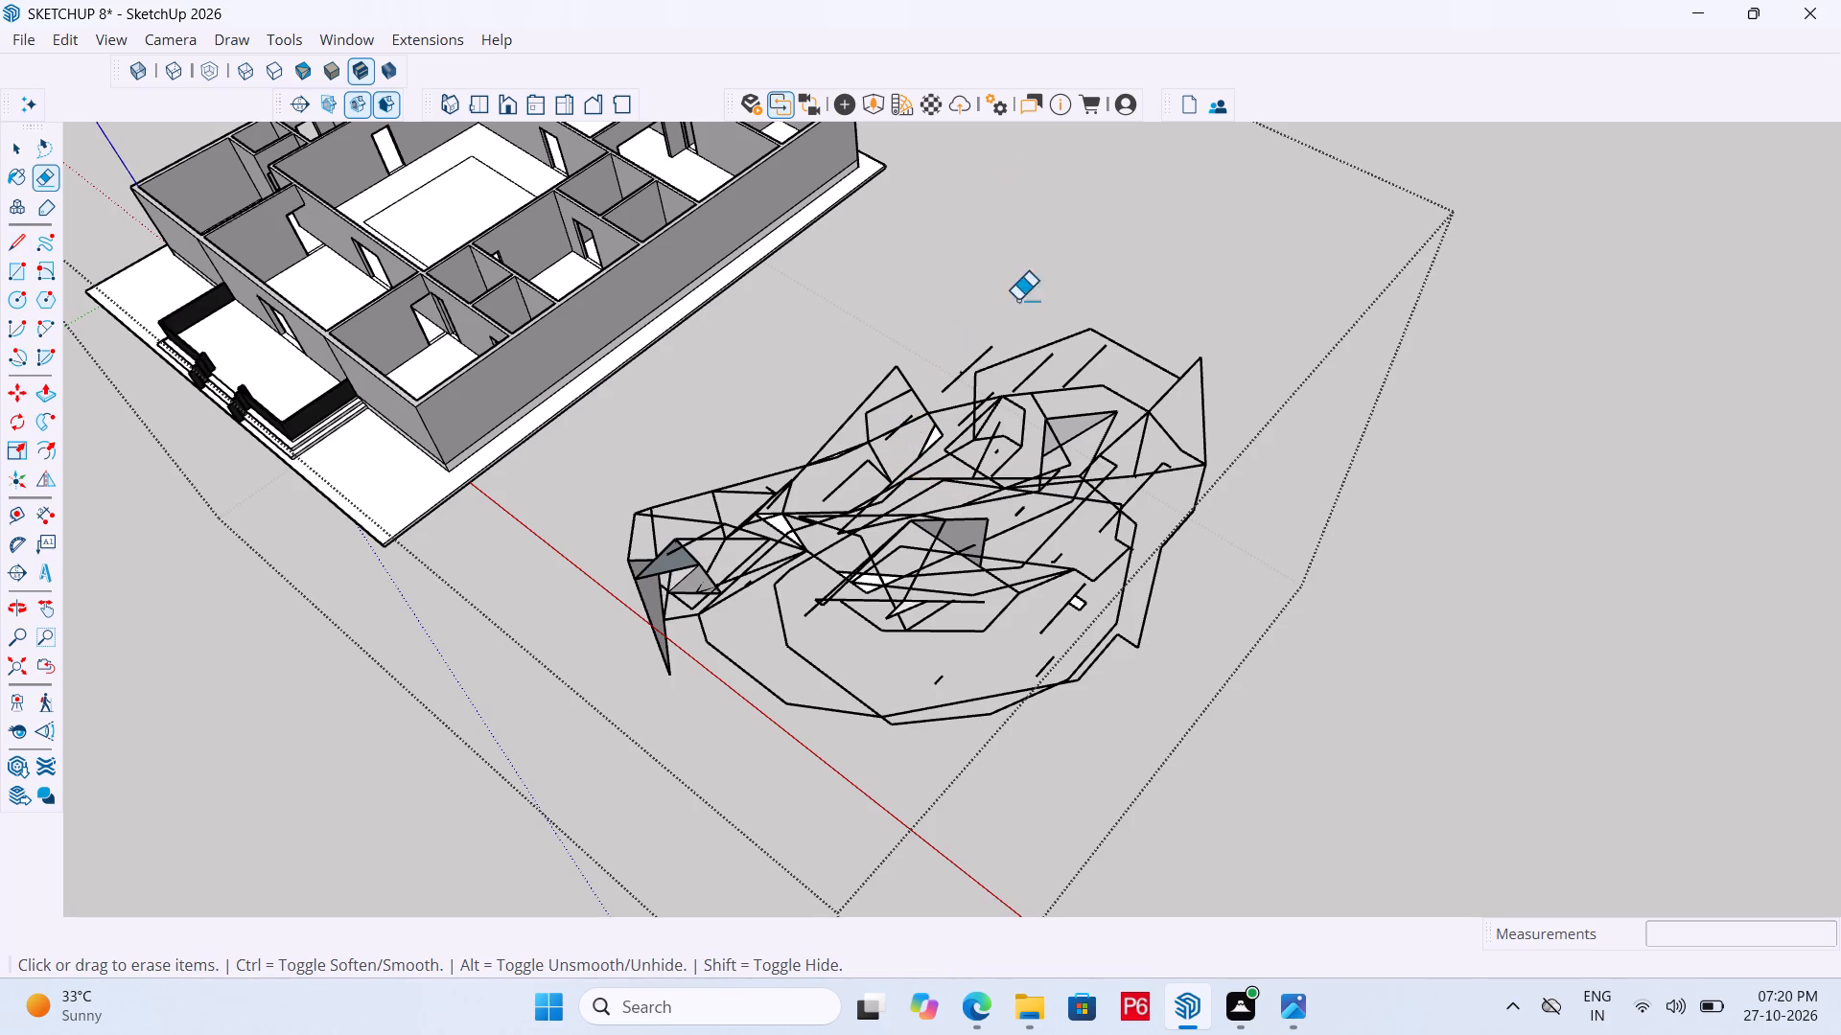
drag(1018, 364, 1027, 390)
drag(1047, 395, 1061, 421)
click(1101, 430)
drag(1136, 442, 1116, 453)
click(1055, 472)
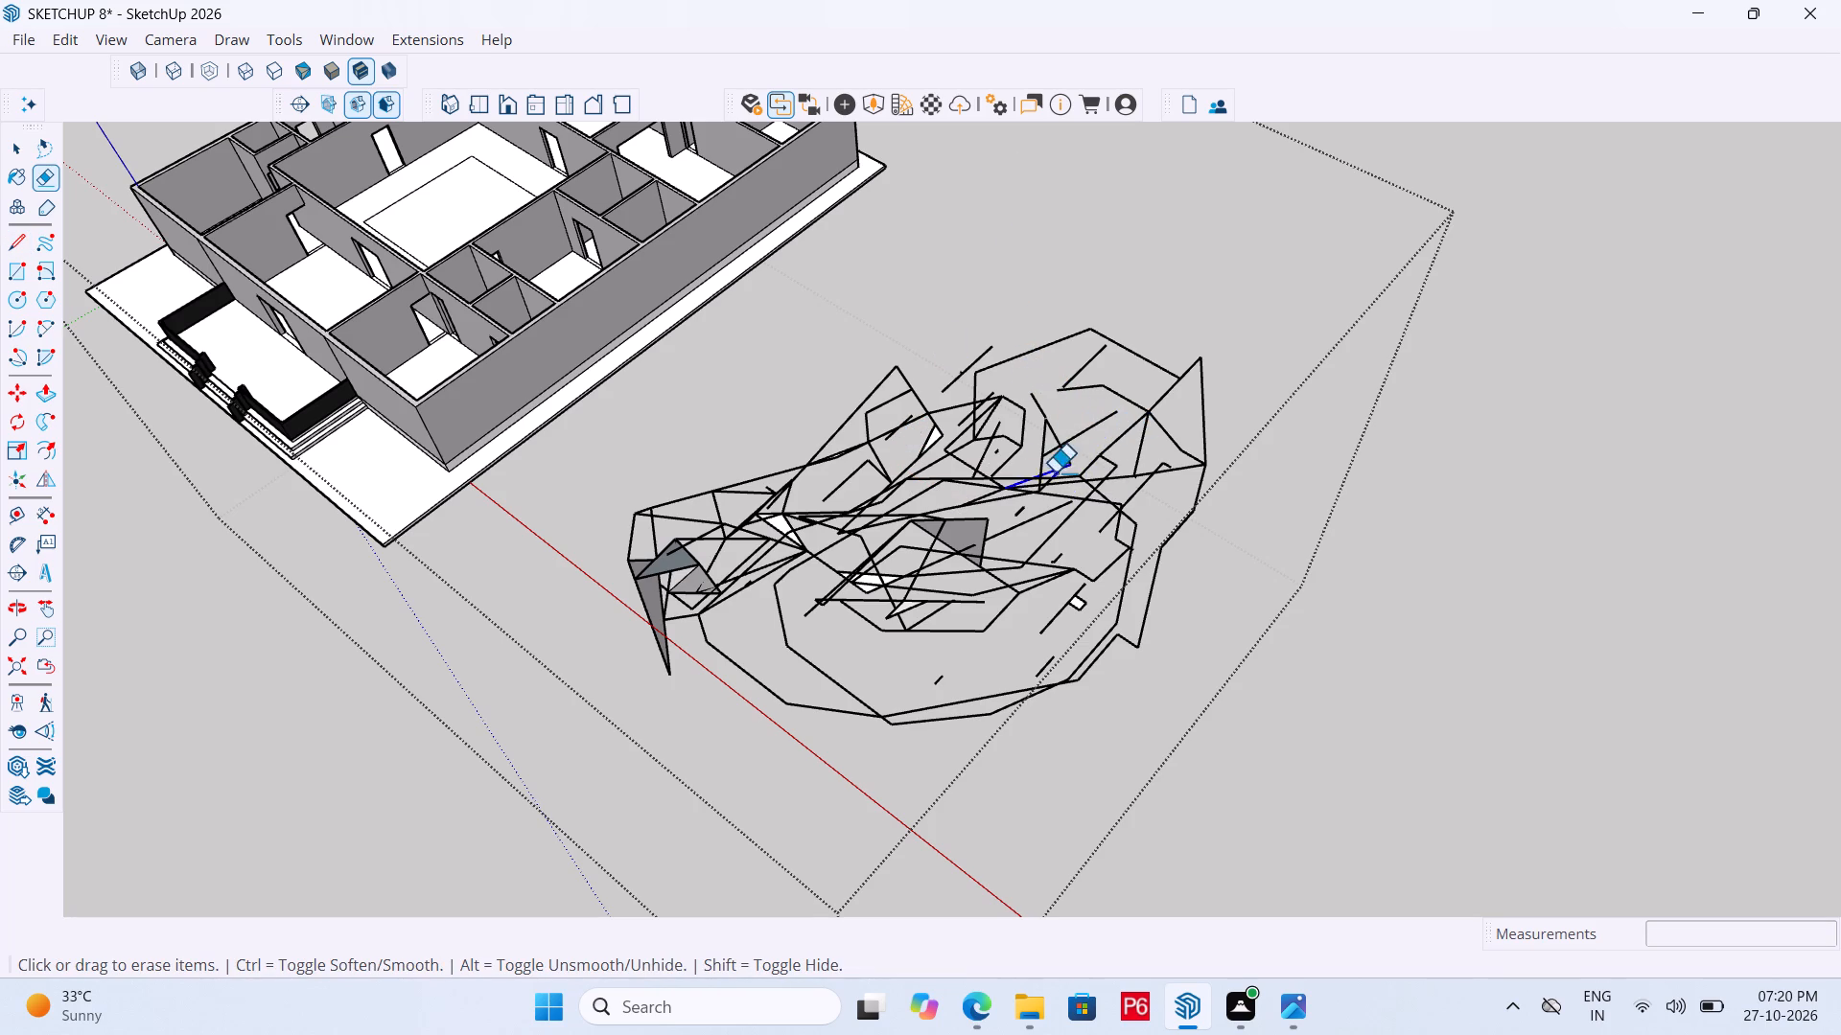
drag(1021, 475, 976, 500)
click(931, 507)
drag(935, 518, 982, 528)
drag(1010, 524, 1037, 529)
drag(1069, 530, 1096, 520)
drag(1107, 507, 1108, 487)
click(1108, 478)
drag(1108, 478, 1093, 474)
drag(1038, 471, 1010, 473)
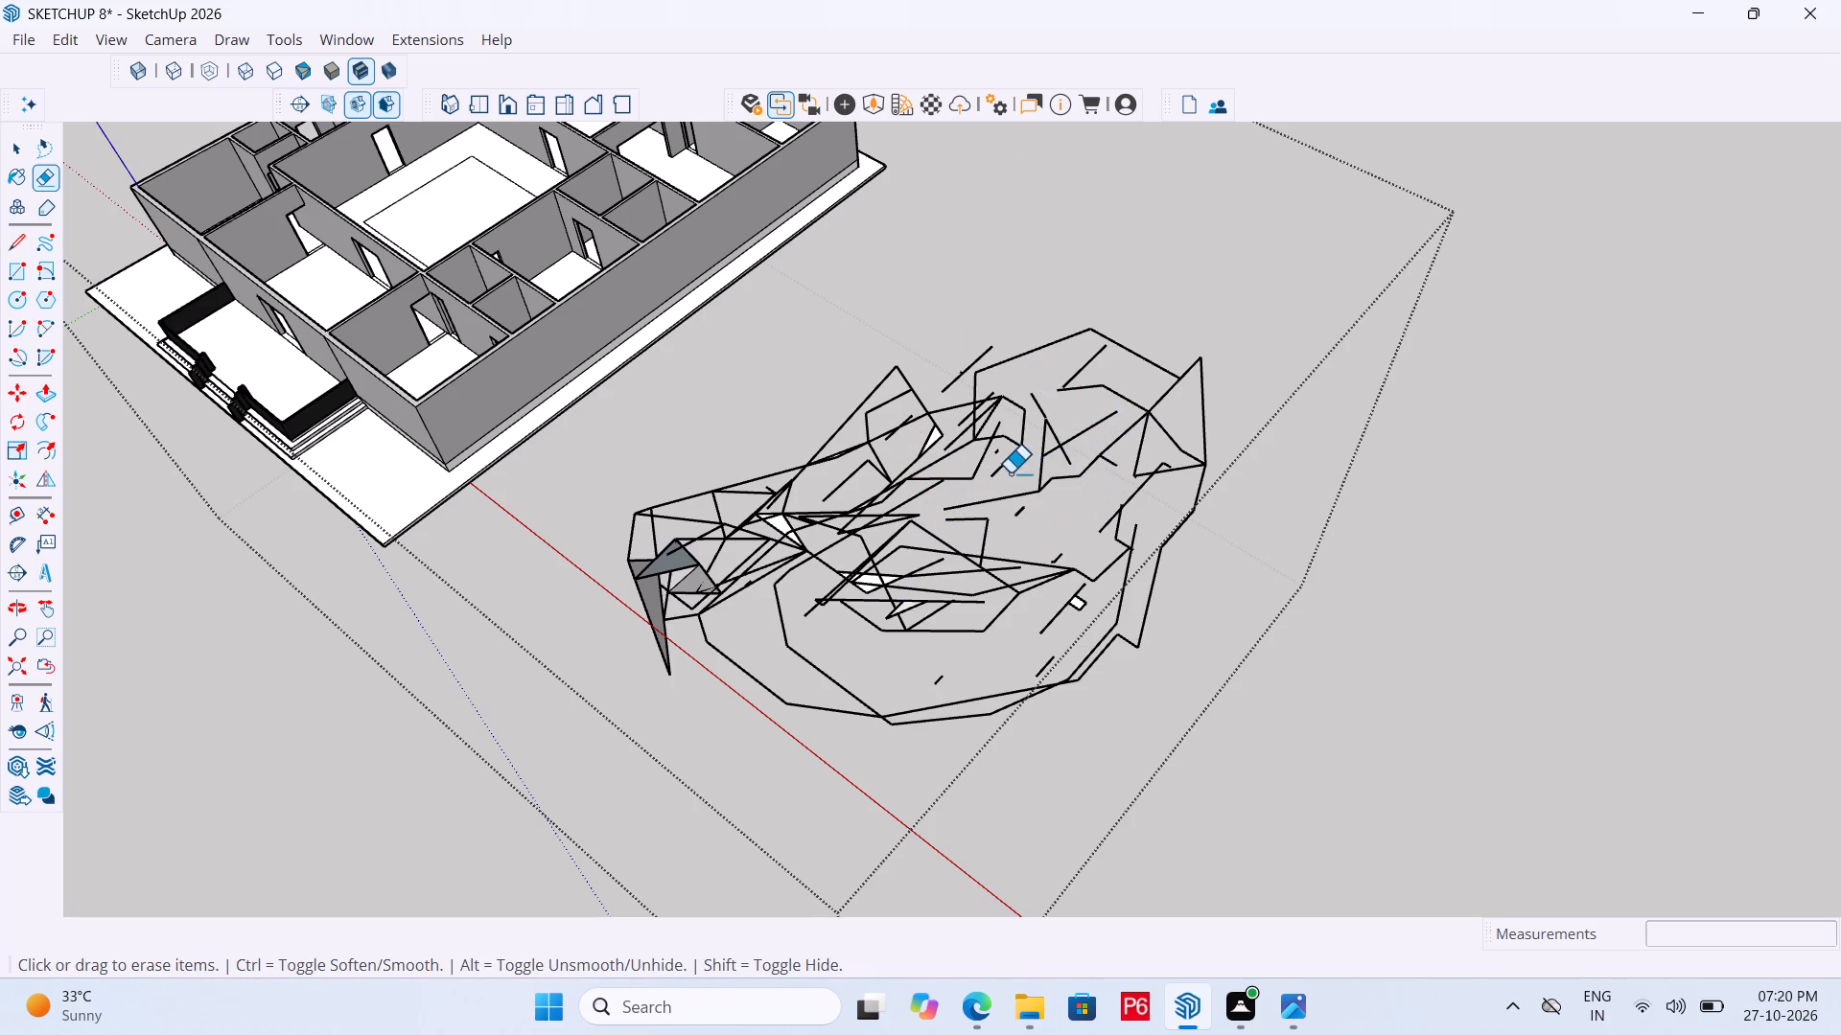
Erase the crossing lines between the tangle's middle and its house-side corner.
drag(1010, 473, 1016, 473)
drag(974, 470, 960, 466)
click(947, 464)
drag(946, 464, 936, 464)
drag(935, 464, 905, 465)
drag(896, 470, 875, 472)
drag(864, 480, 850, 488)
drag(847, 490, 864, 496)
drag(883, 503, 902, 508)
drag(911, 510, 870, 535)
drag(853, 551, 831, 555)
drag(817, 556, 802, 550)
drag(797, 544, 808, 534)
drag(809, 532, 833, 527)
drag(849, 522, 865, 522)
click(865, 522)
drag(869, 522, 879, 519)
double_click(879, 519)
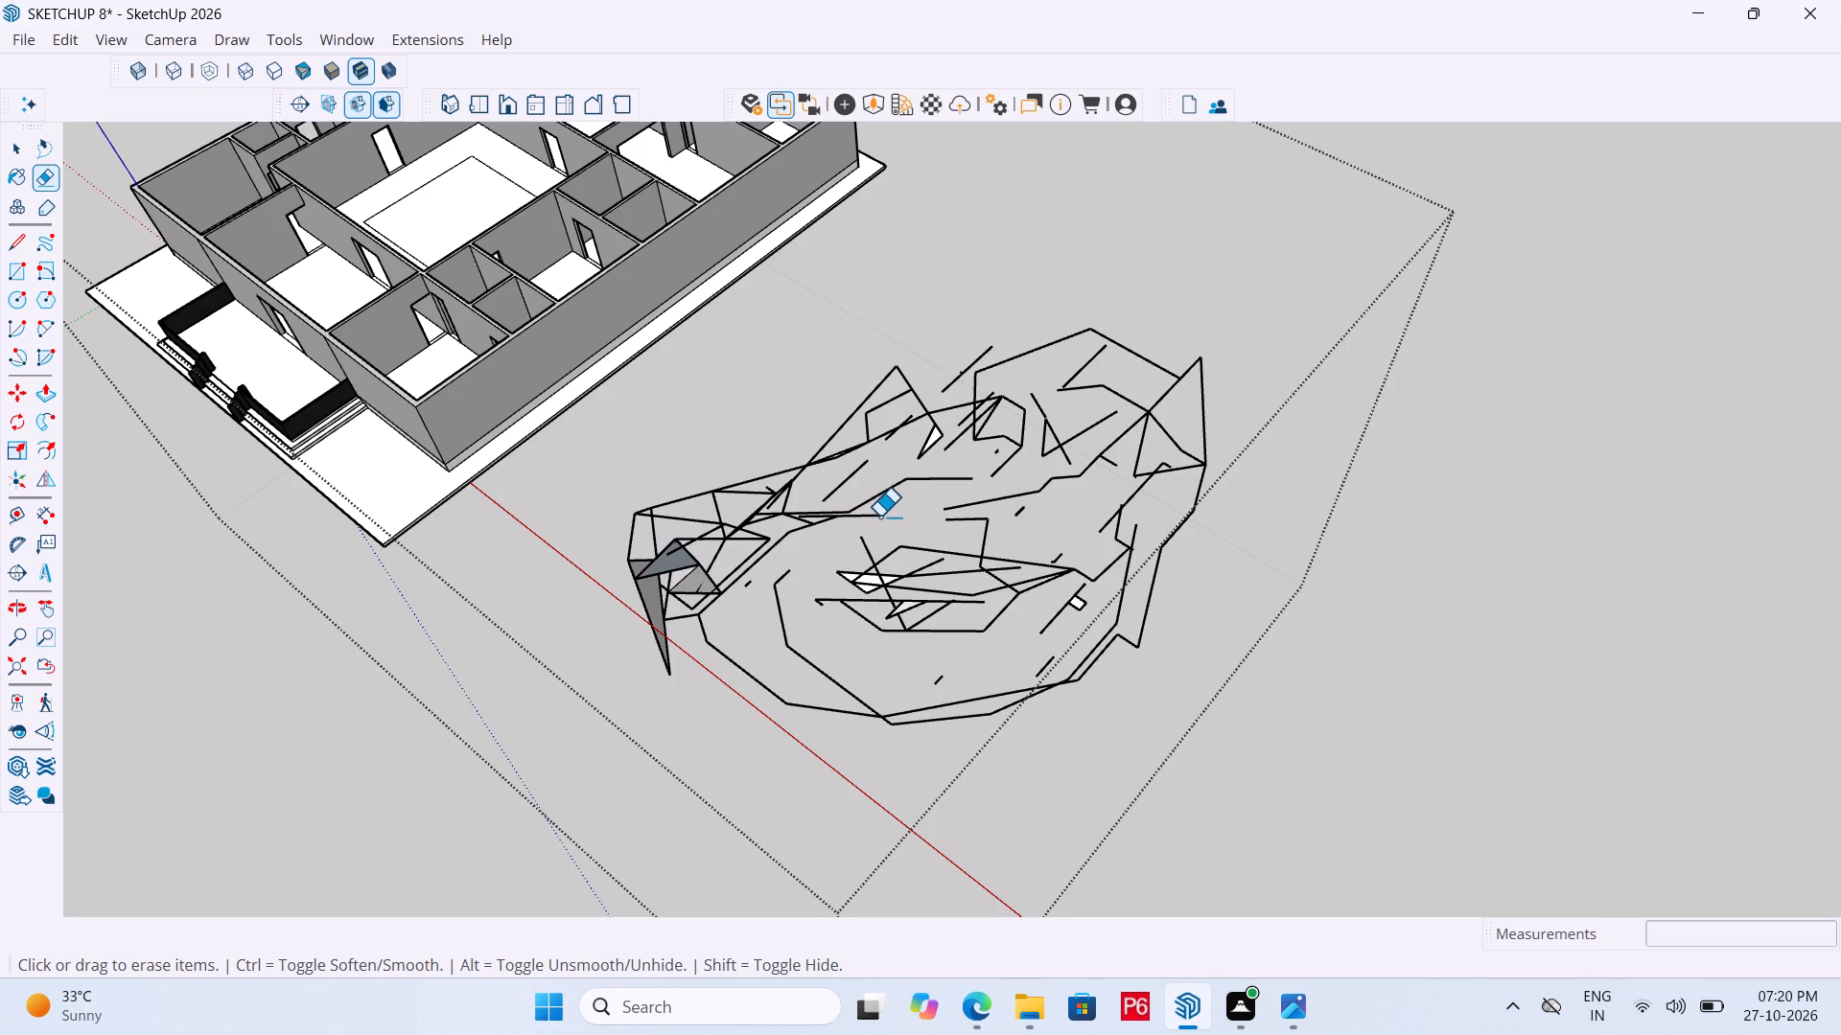
Erase the remaining short lines and the narrow crossing shapes at the tangle's centre.
click(840, 517)
click(835, 524)
click(837, 531)
triple_click(853, 535)
drag(862, 543, 851, 554)
click(827, 562)
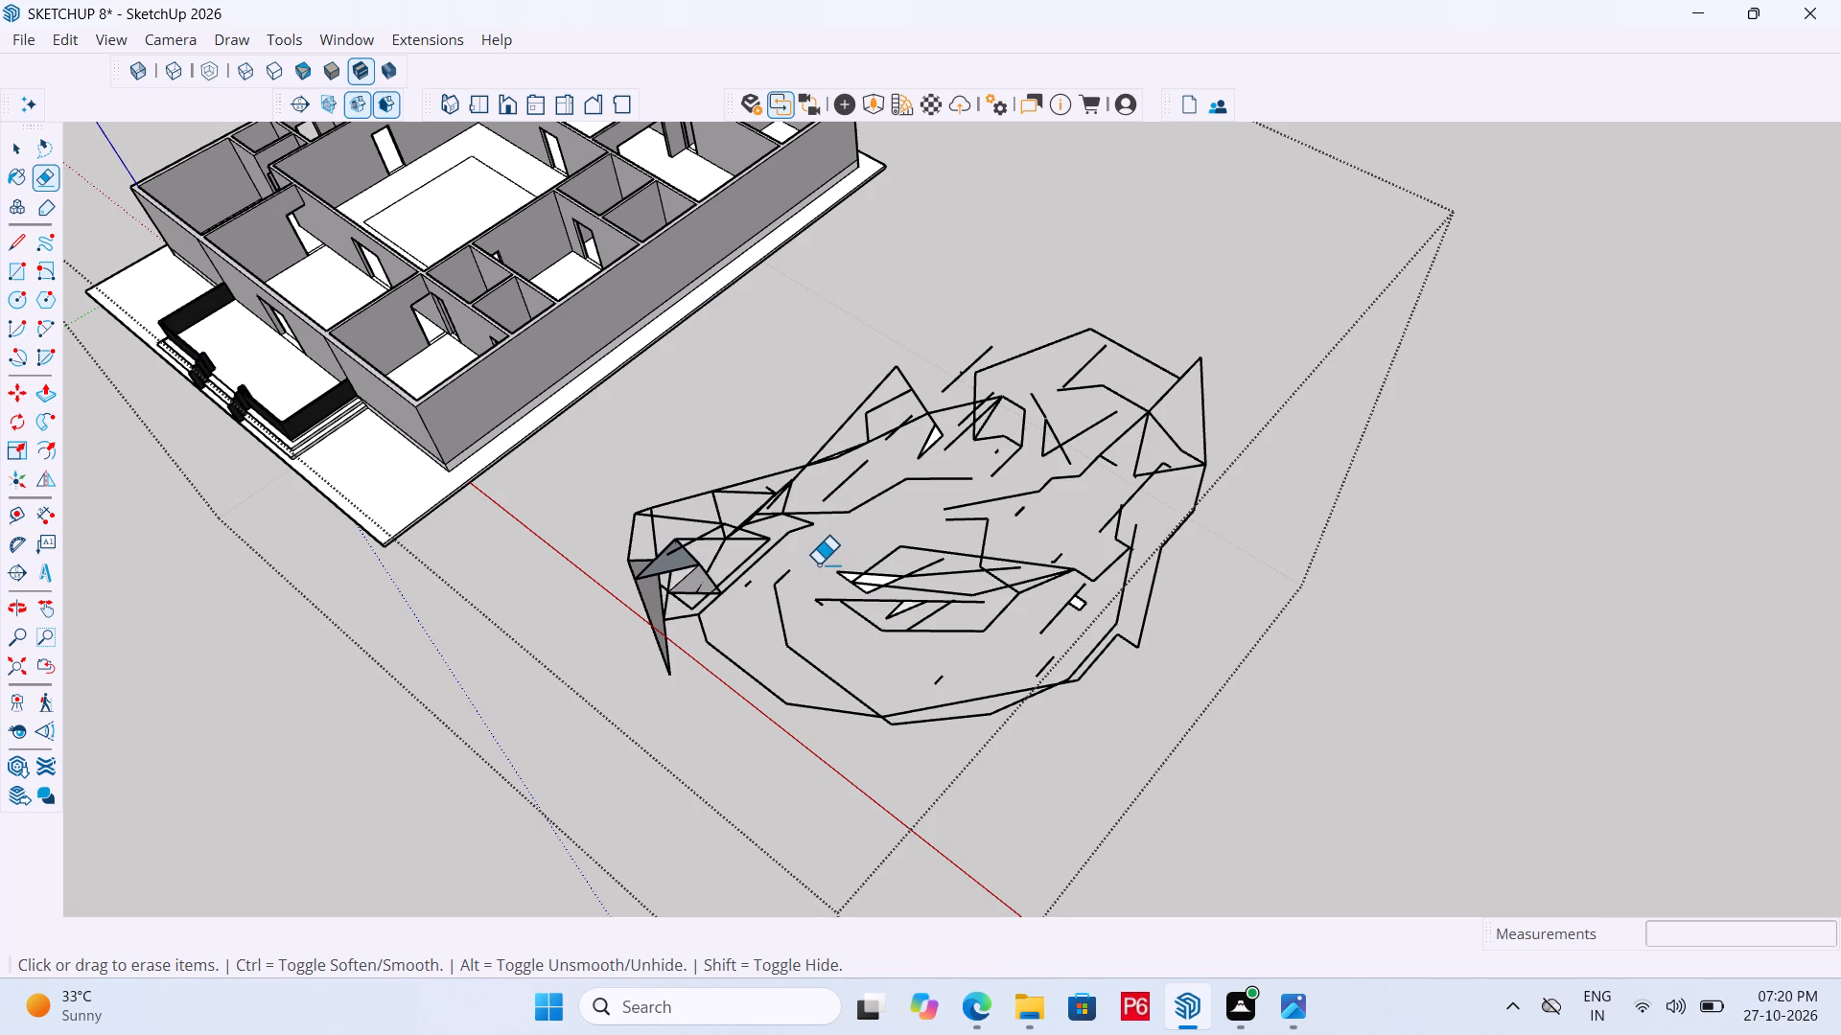
triple_click(807, 572)
drag(816, 566, 870, 549)
drag(886, 549, 902, 556)
click(902, 556)
double_click(839, 586)
click(801, 597)
click(824, 594)
drag(854, 578, 879, 566)
drag(879, 566, 875, 567)
drag(892, 563, 904, 563)
drag(944, 544, 972, 546)
double_click(974, 545)
triple_click(975, 540)
drag(1037, 540, 1027, 549)
drag(936, 570, 877, 593)
drag(894, 598, 928, 609)
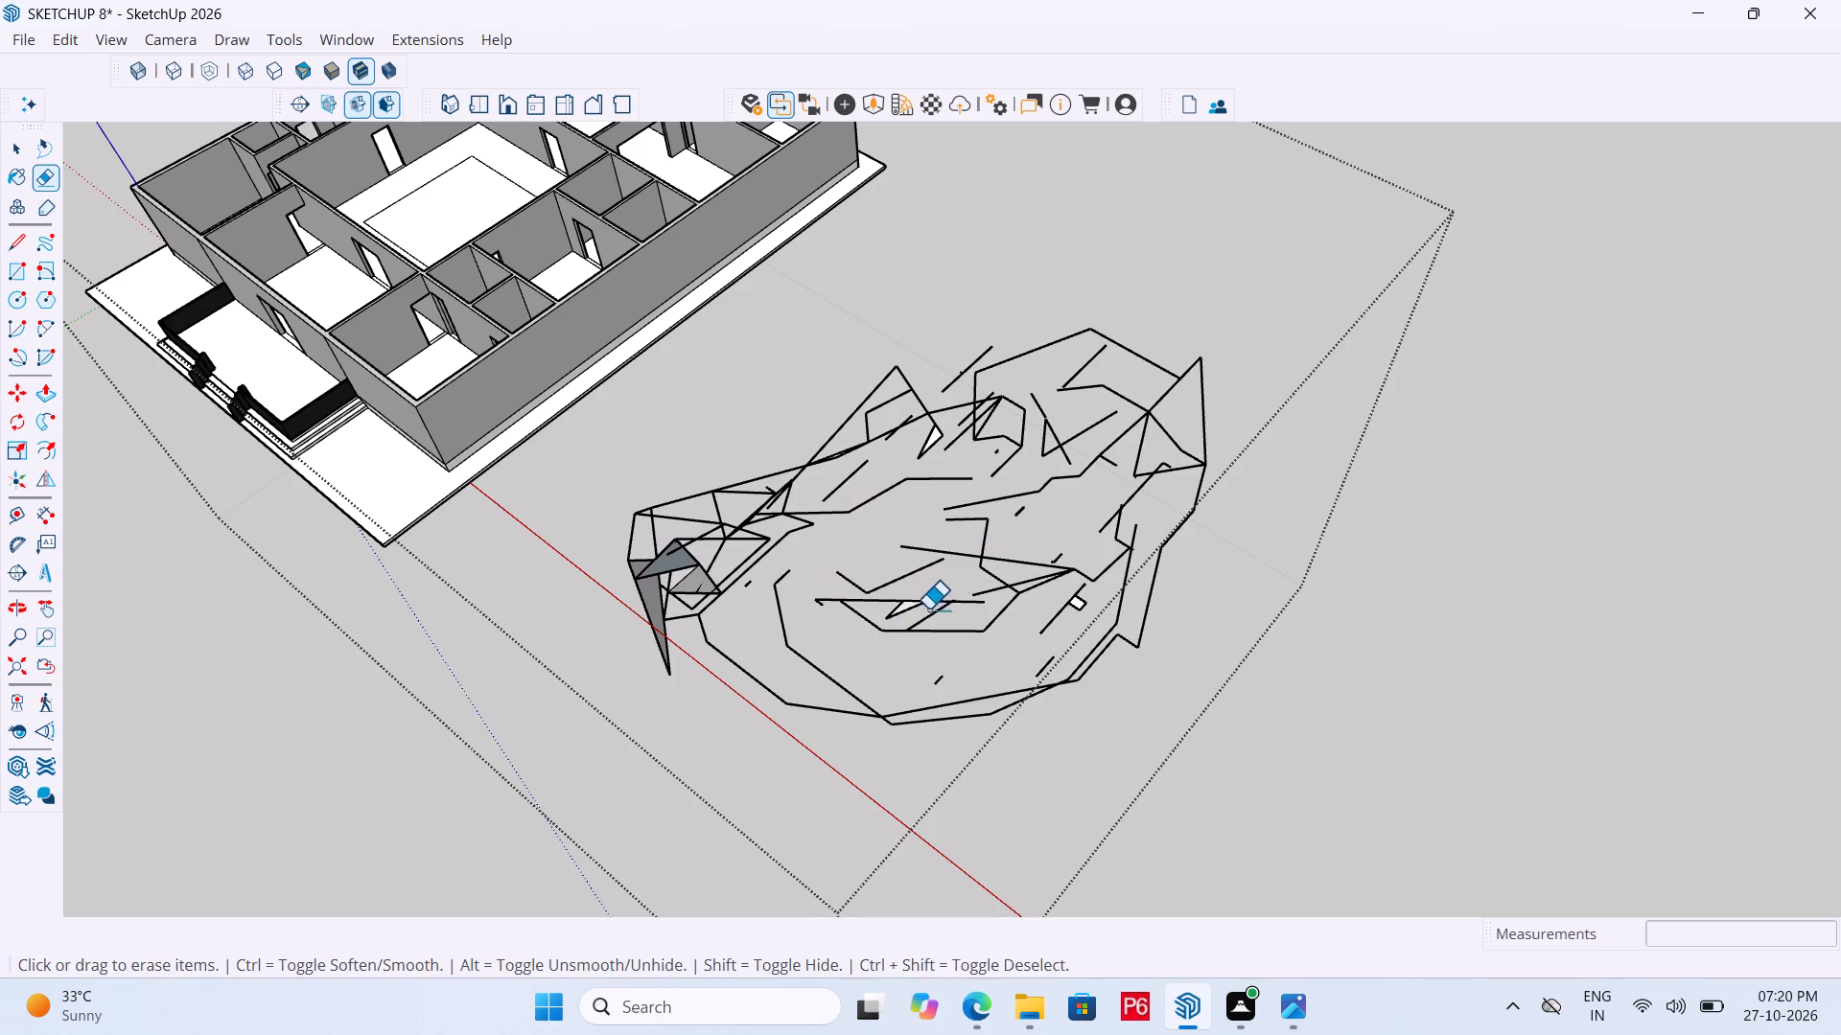
drag(928, 609, 947, 609)
click(983, 543)
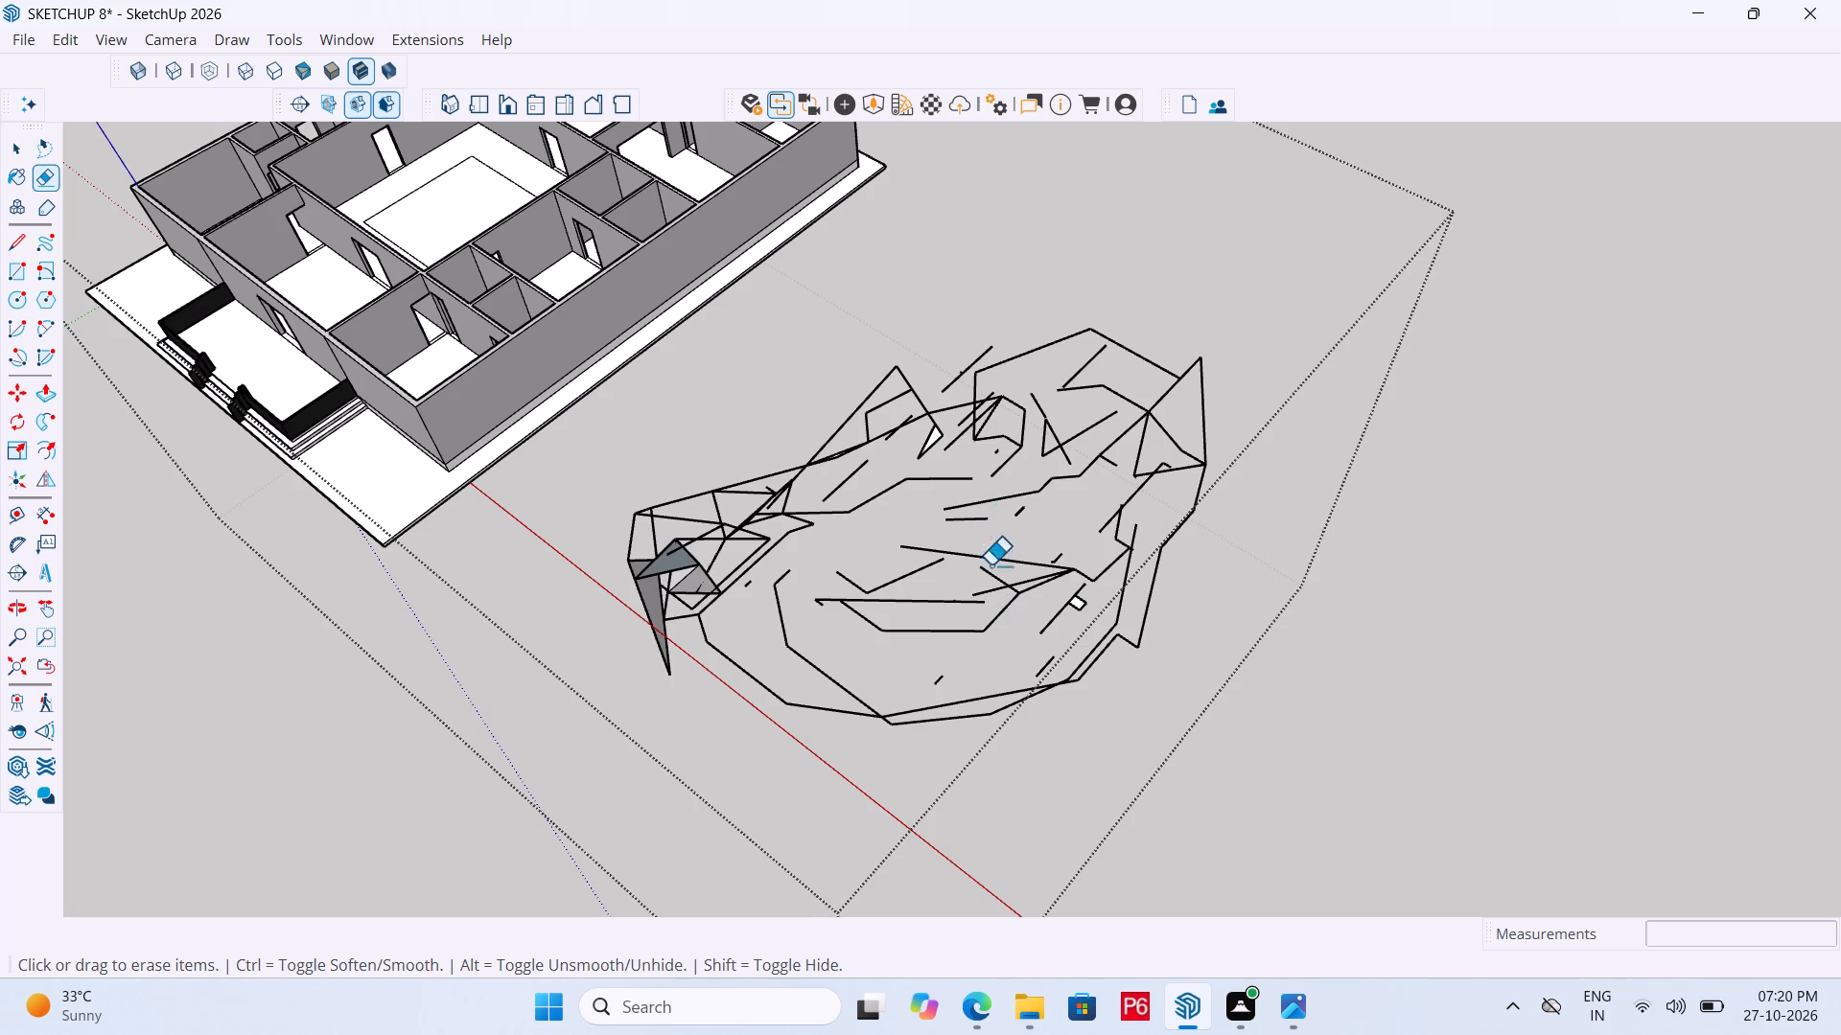
Erase the tangle's house-facing lines, including the pointed shape near the red axis and the triangular peak.
drag(965, 435, 828, 445)
drag(858, 433, 606, 553)
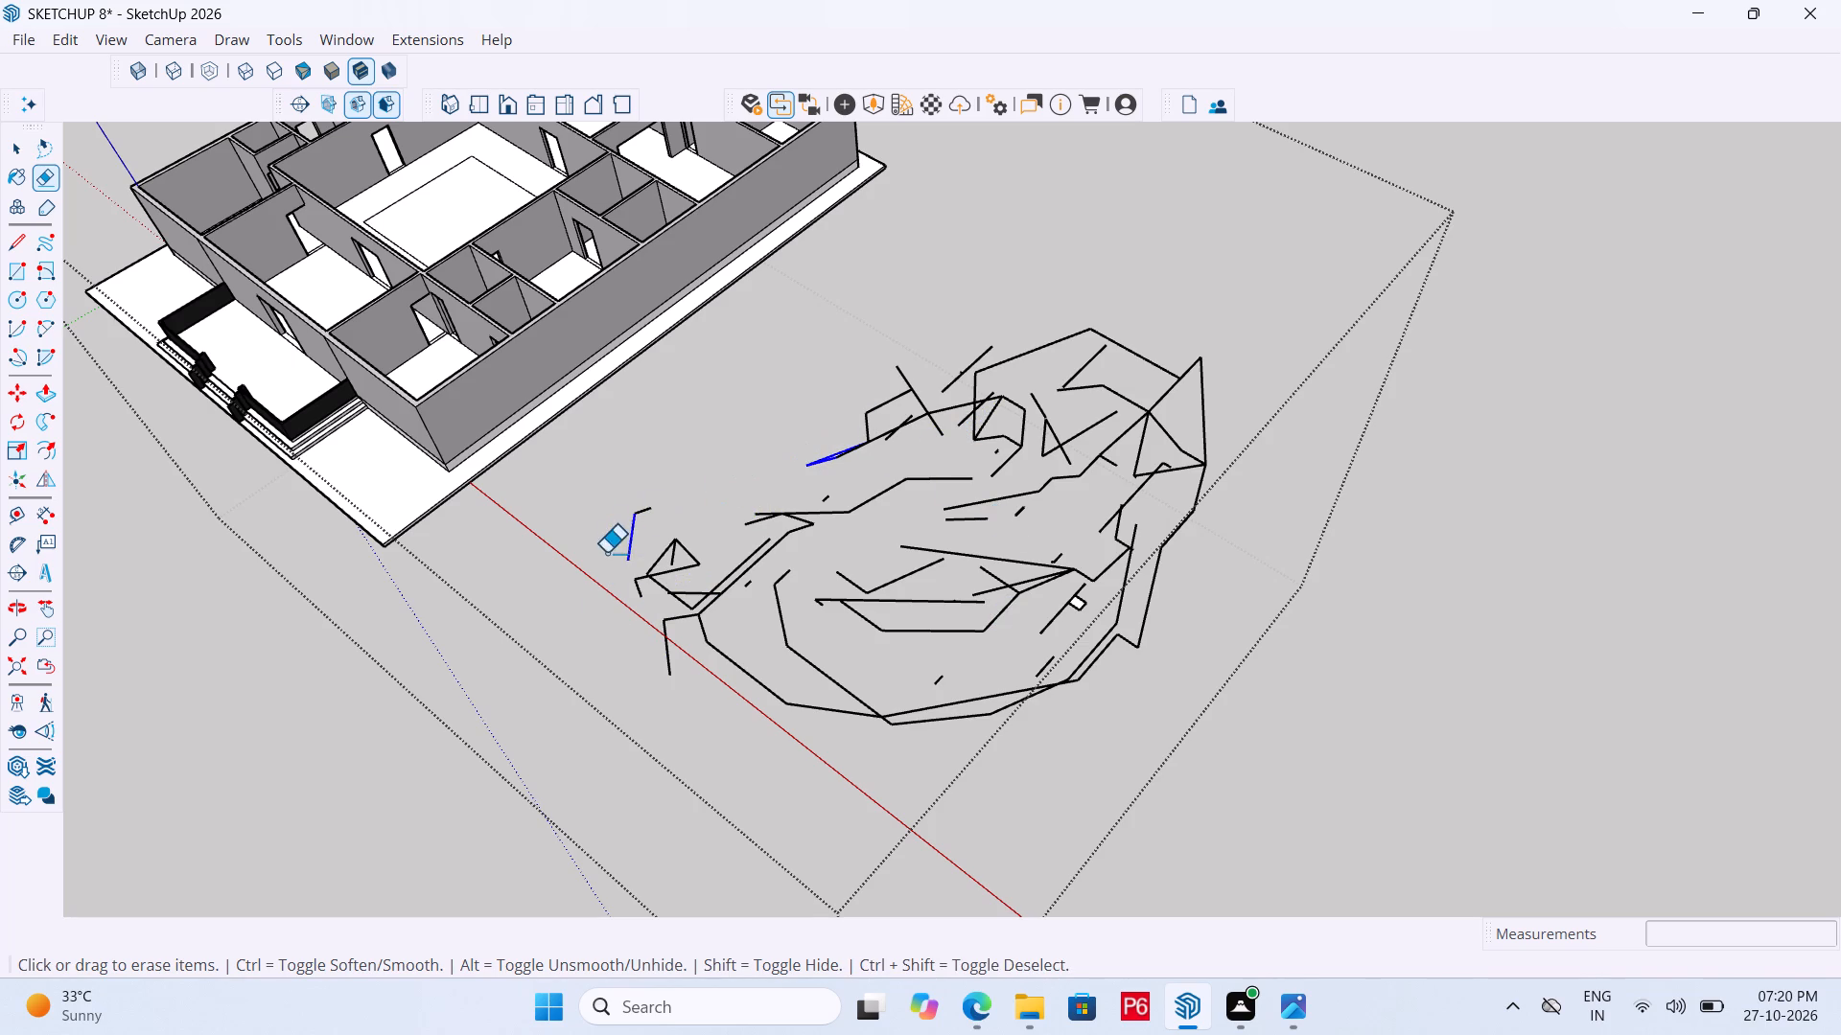
drag(606, 553, 766, 516)
drag(761, 517, 664, 580)
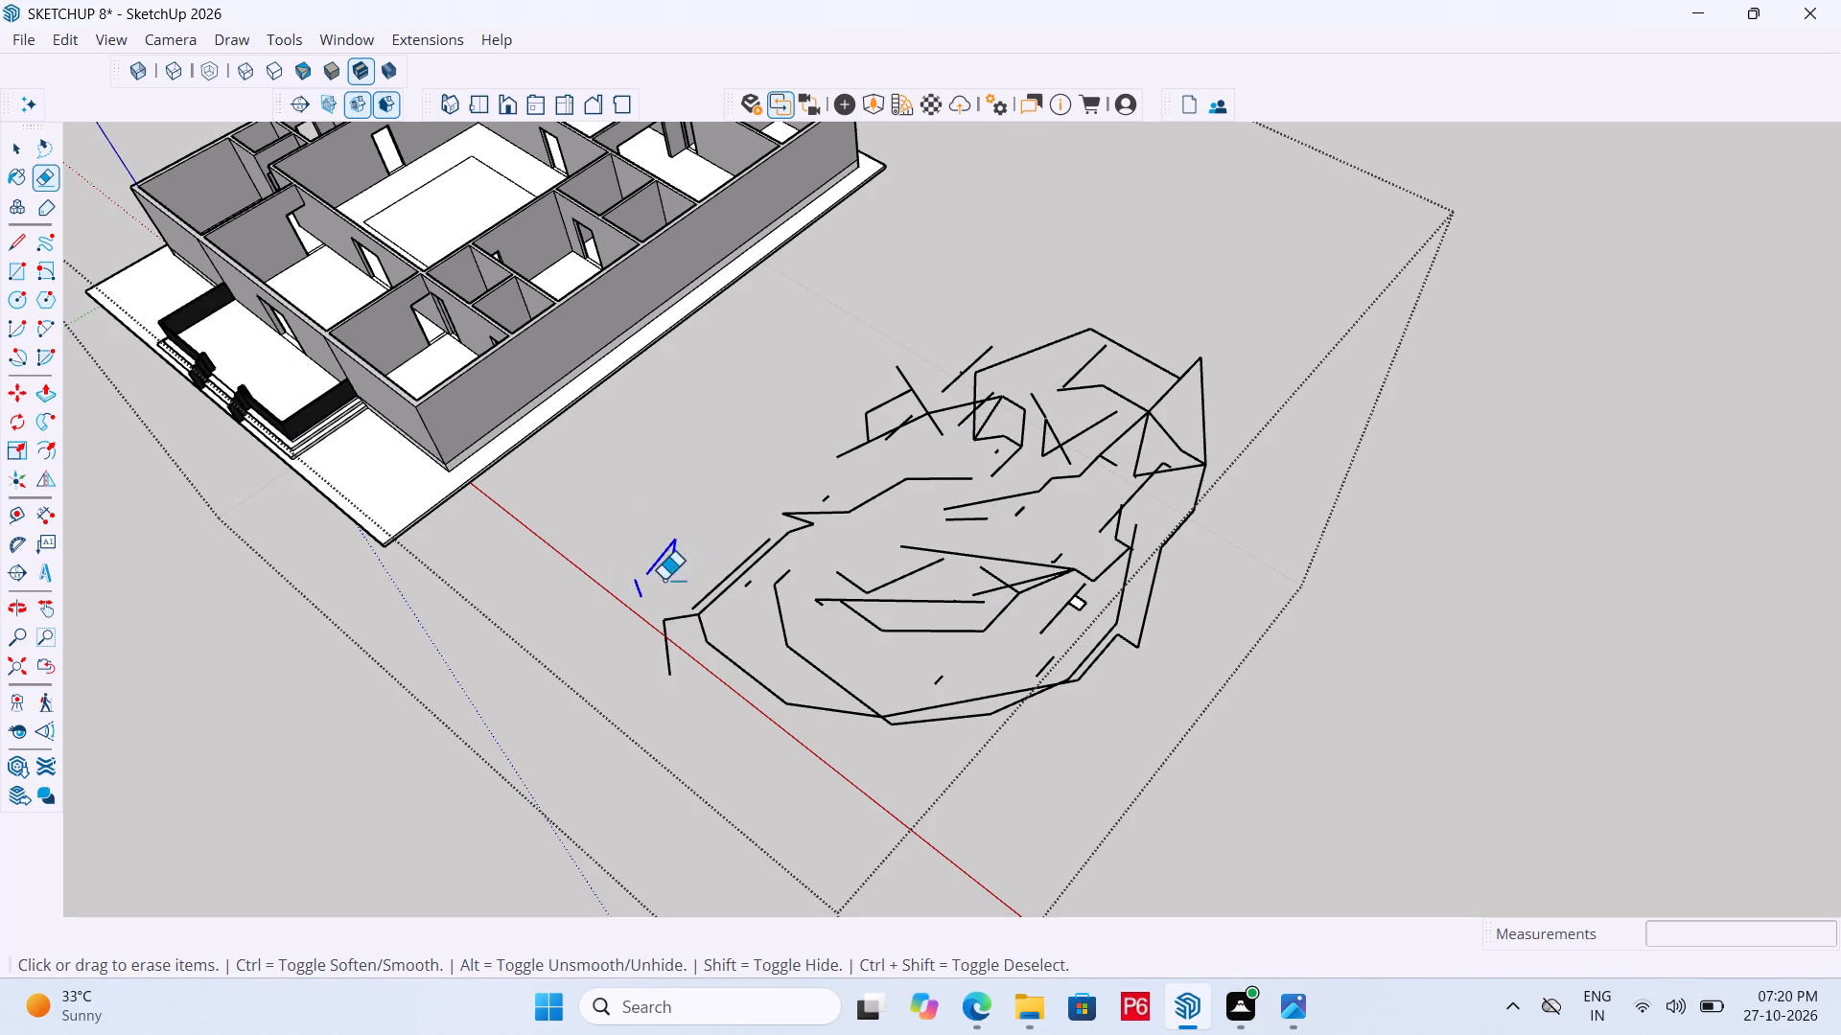
drag(664, 580, 889, 453)
drag(889, 453, 764, 594)
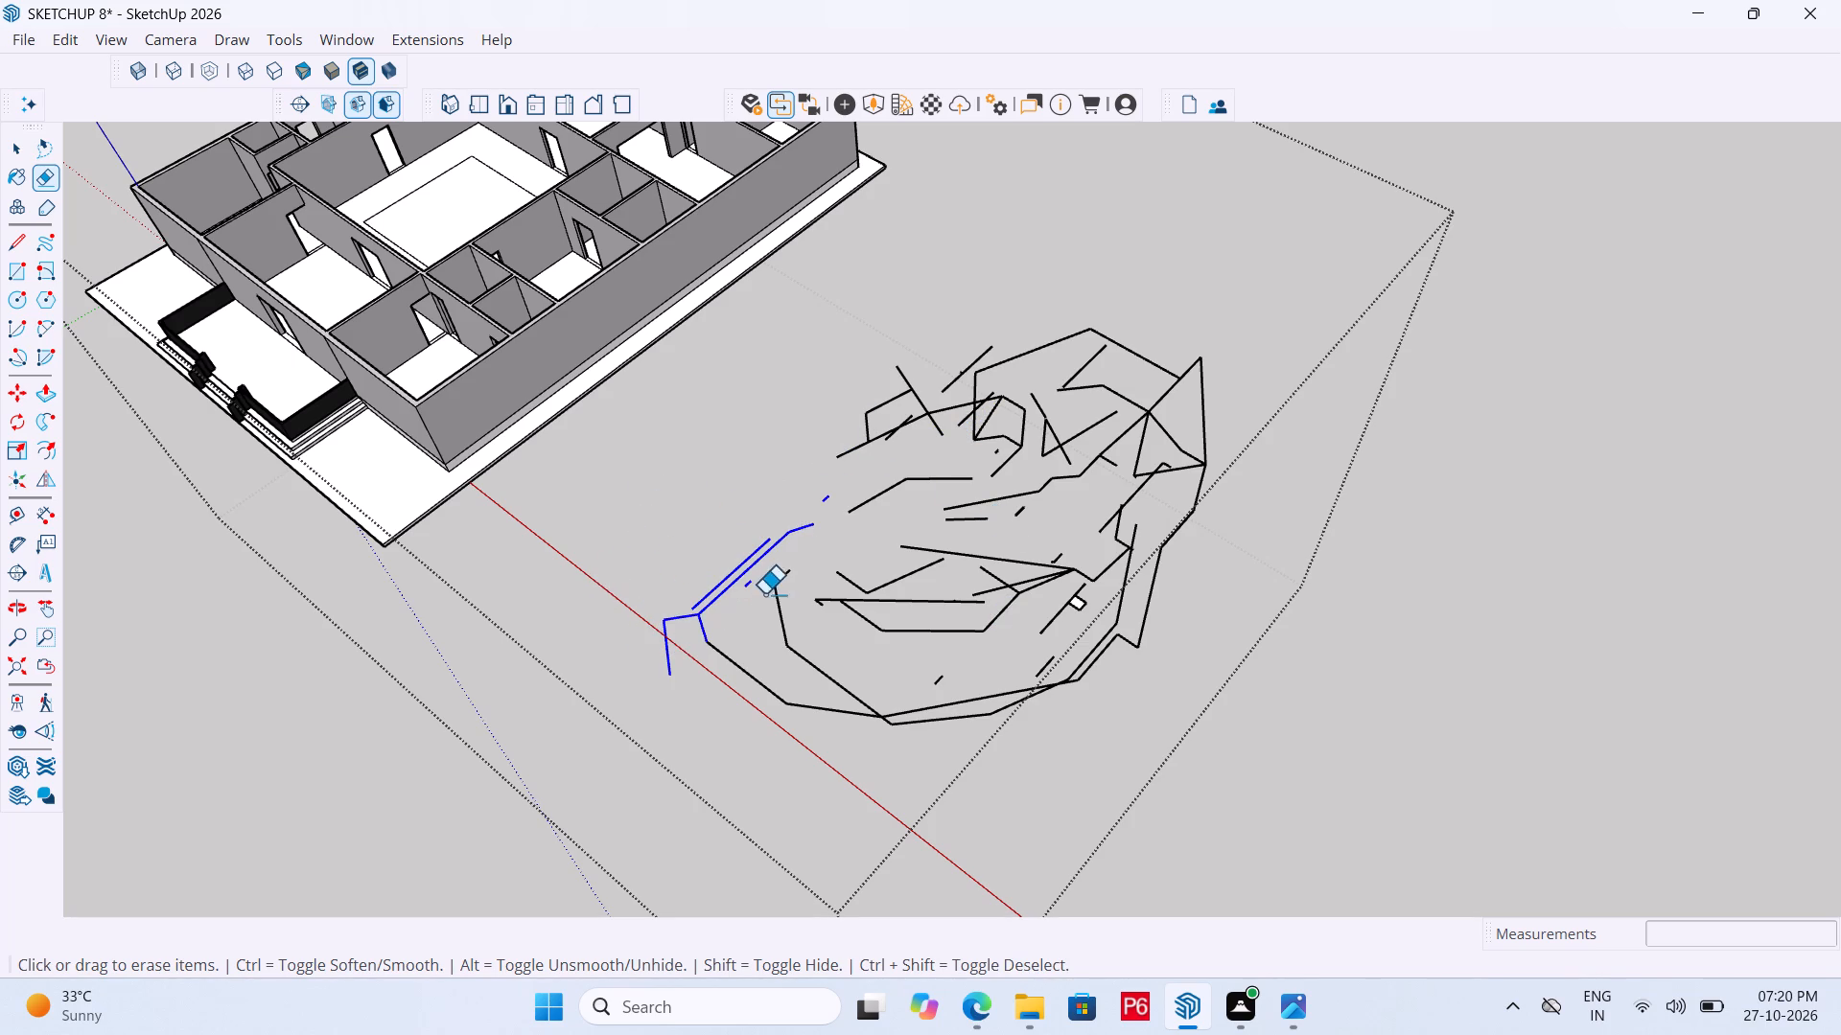
drag(764, 594, 985, 354)
click(992, 348)
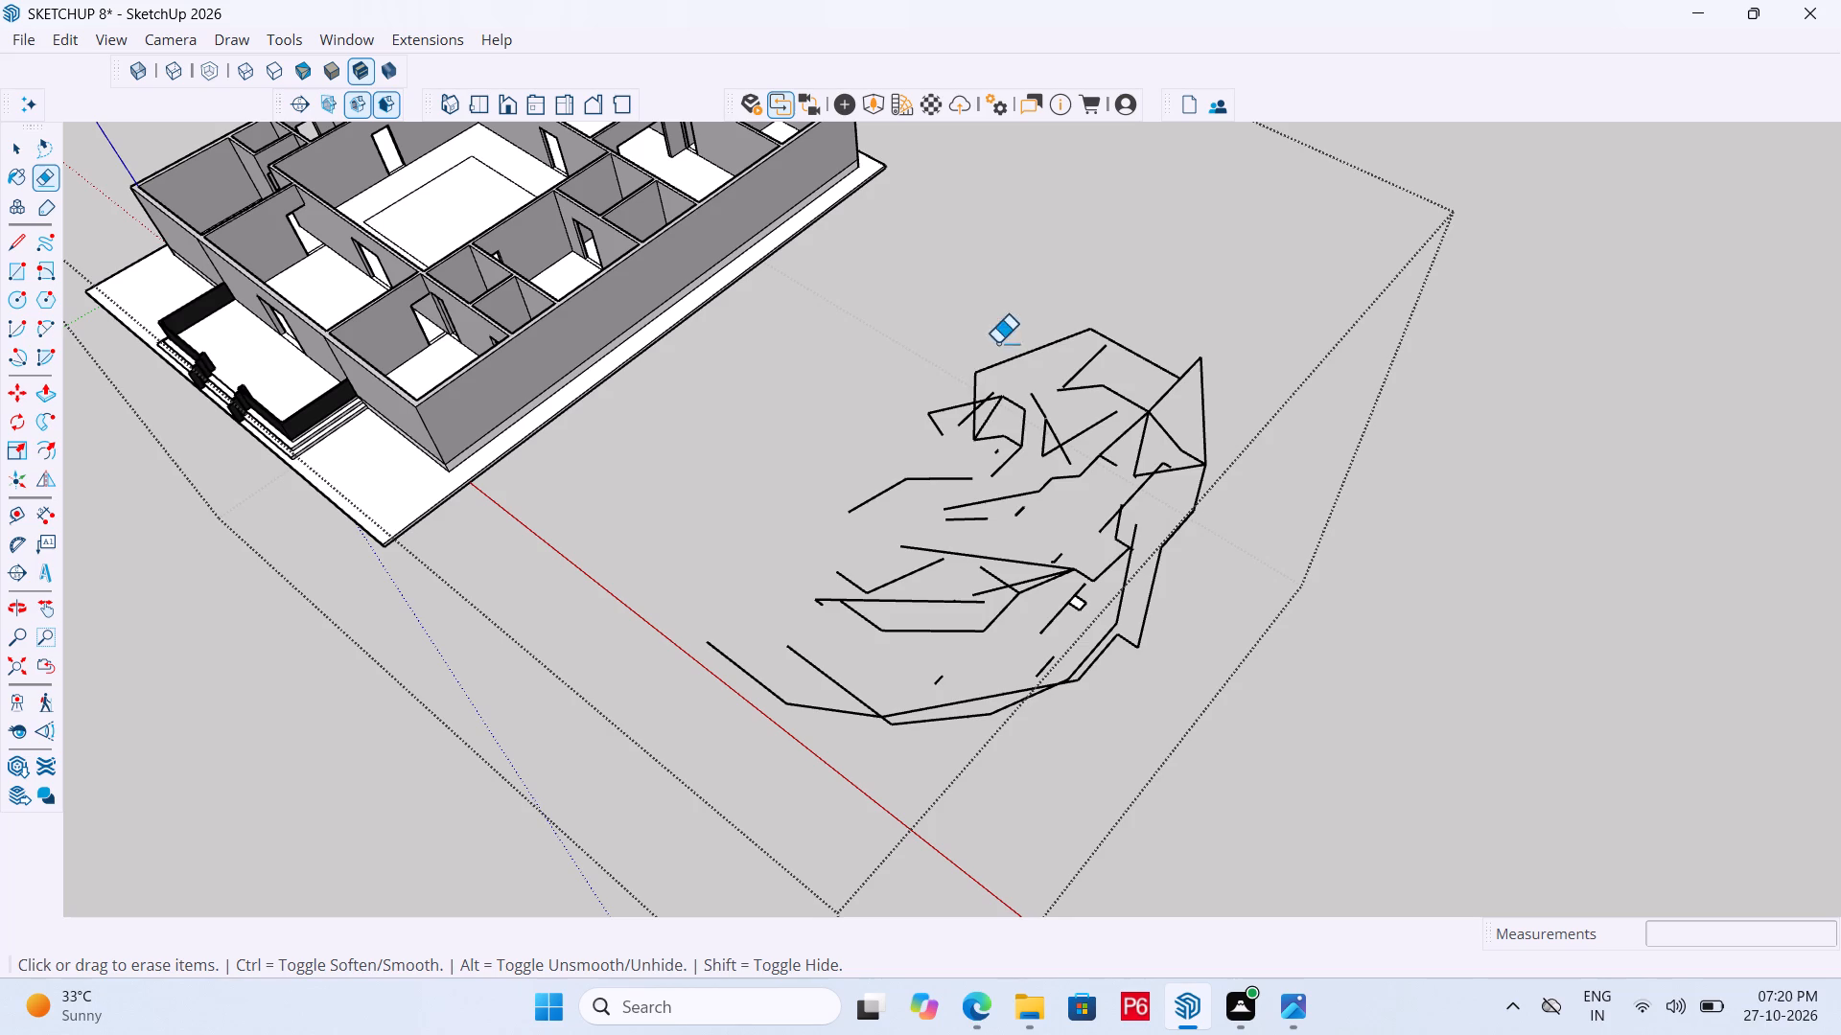
Erase the lines at the tangle's far end, including the outer loop and the pointed corner.
drag(974, 375, 1024, 367)
drag(1107, 337, 1095, 347)
drag(1083, 354, 1084, 373)
drag(1053, 380, 1144, 349)
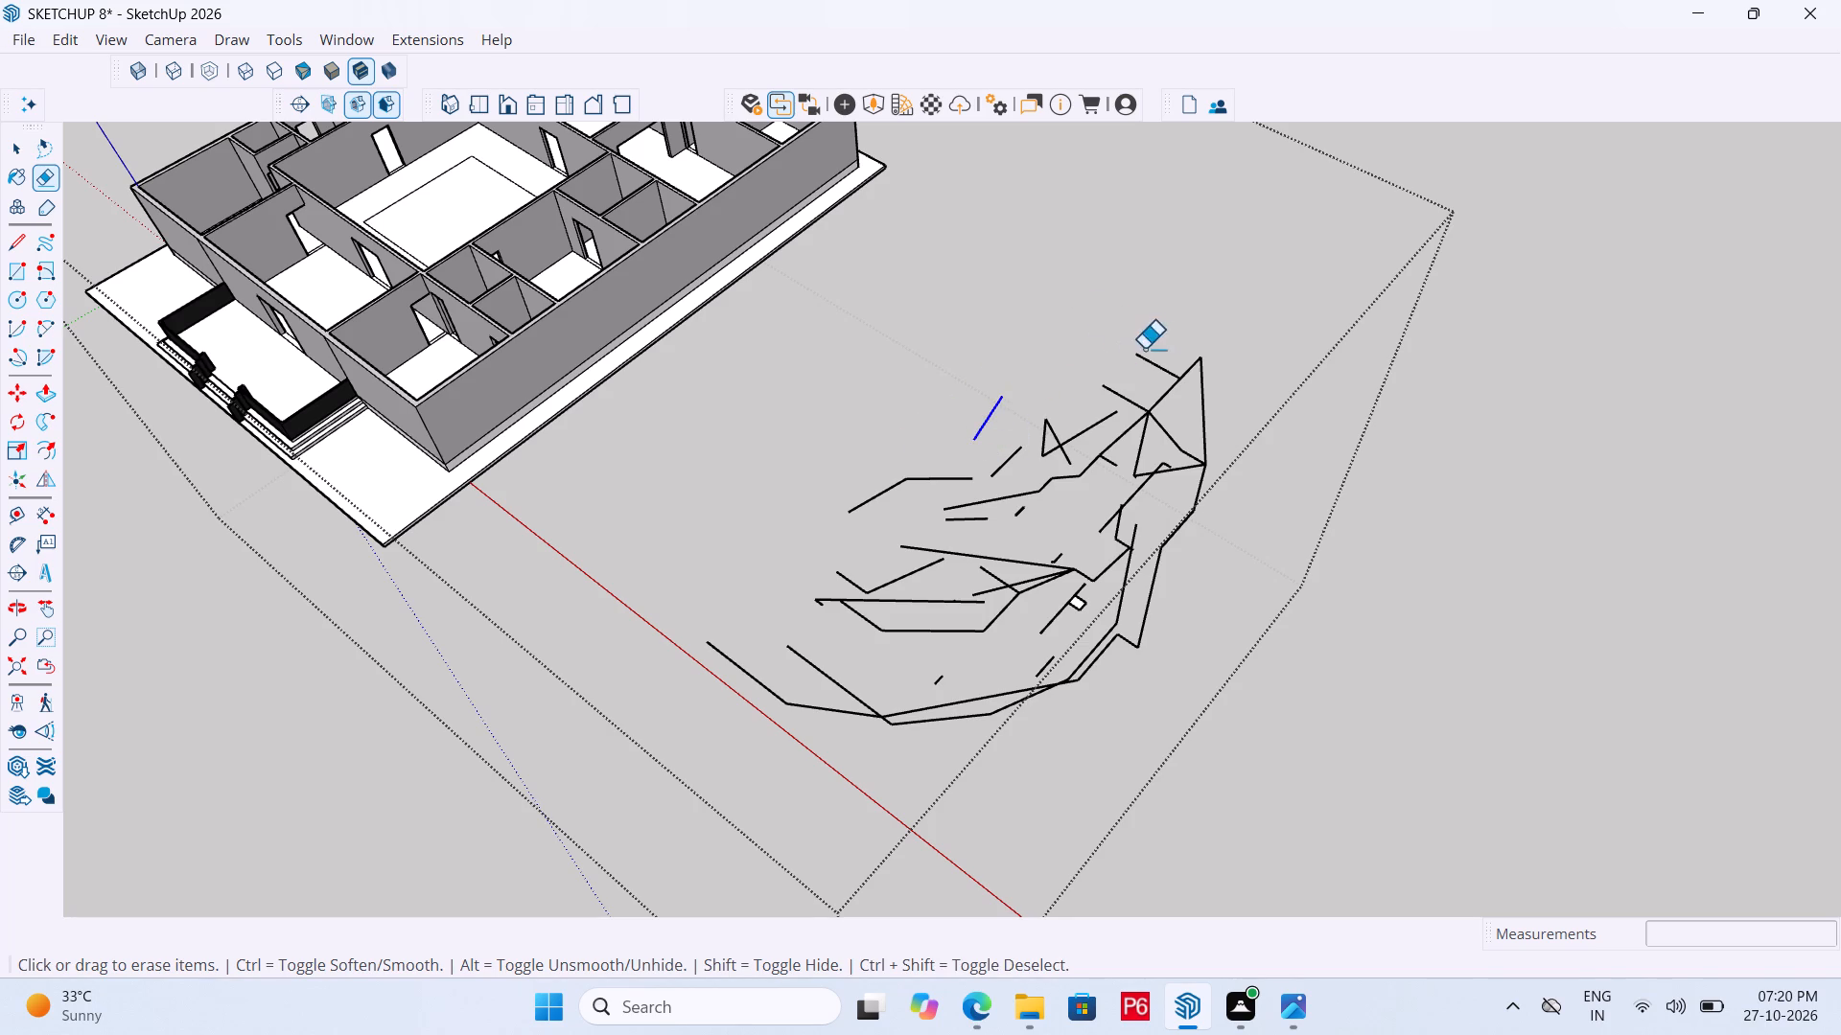
drag(1144, 349, 1104, 374)
drag(1162, 375, 1203, 372)
click(1221, 353)
drag(1189, 397, 1213, 439)
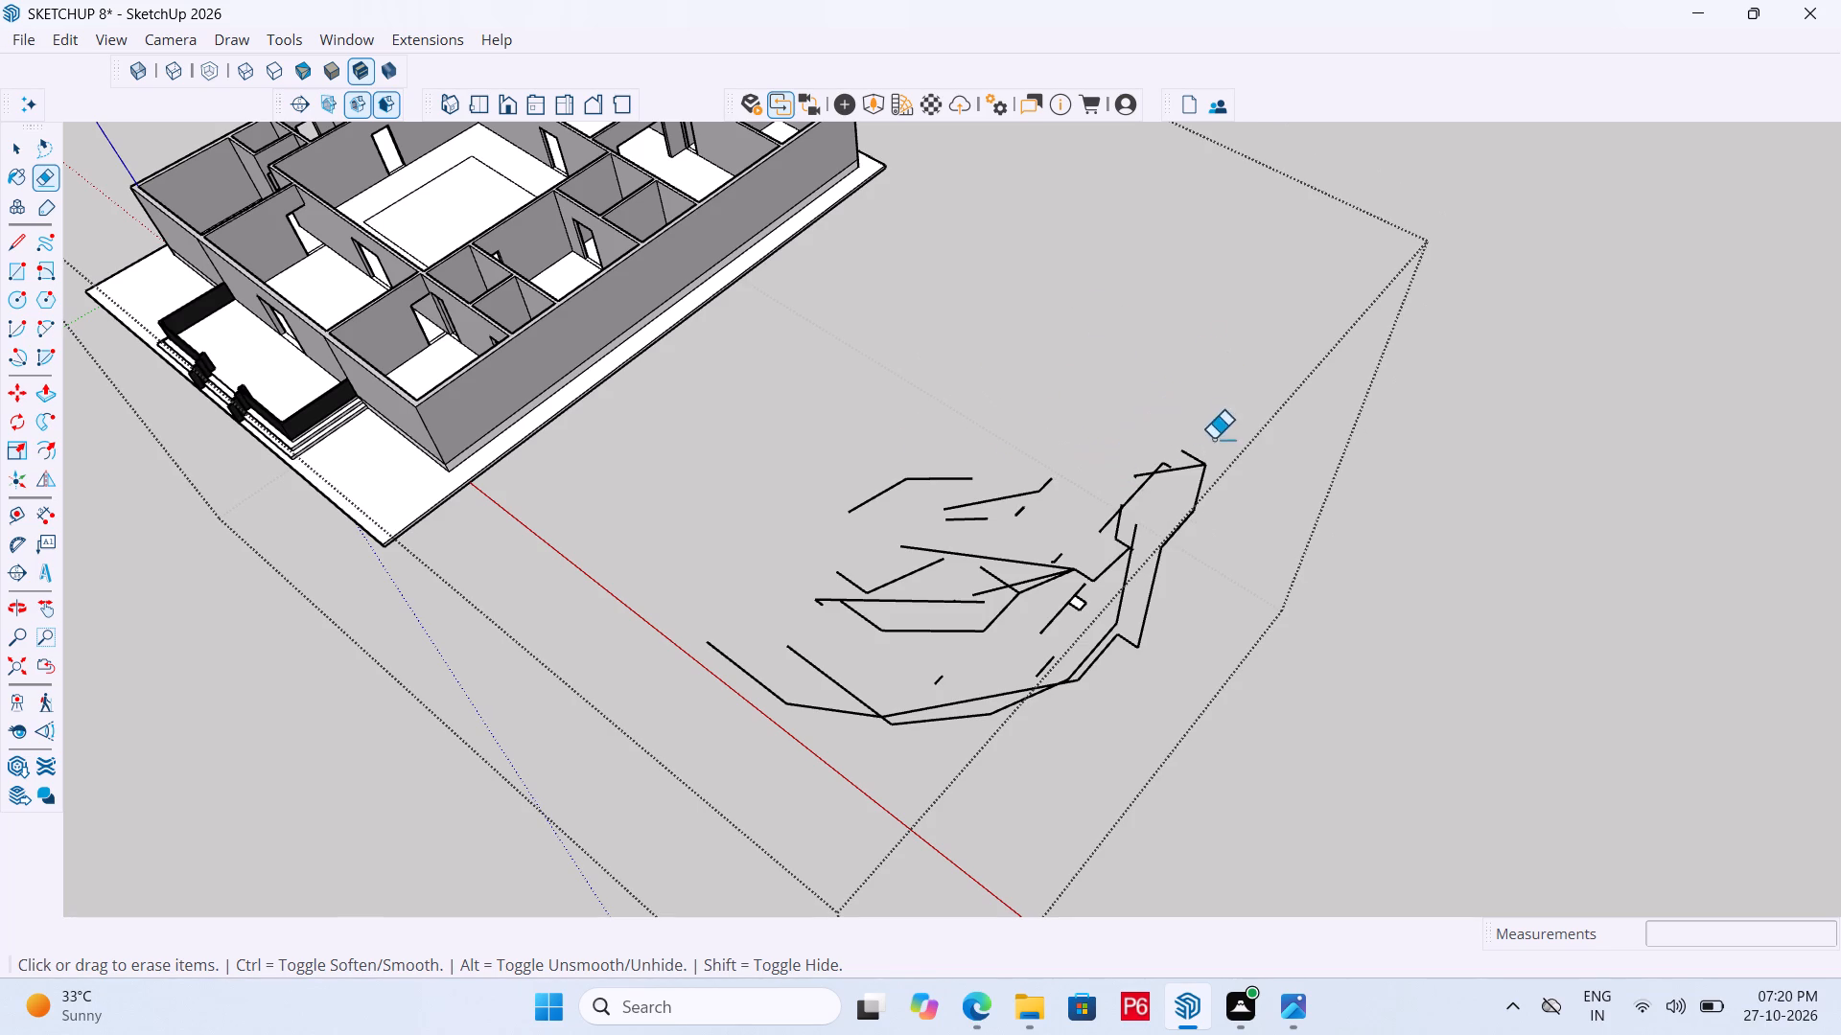
drag(1213, 439, 1229, 468)
drag(1239, 456, 1210, 509)
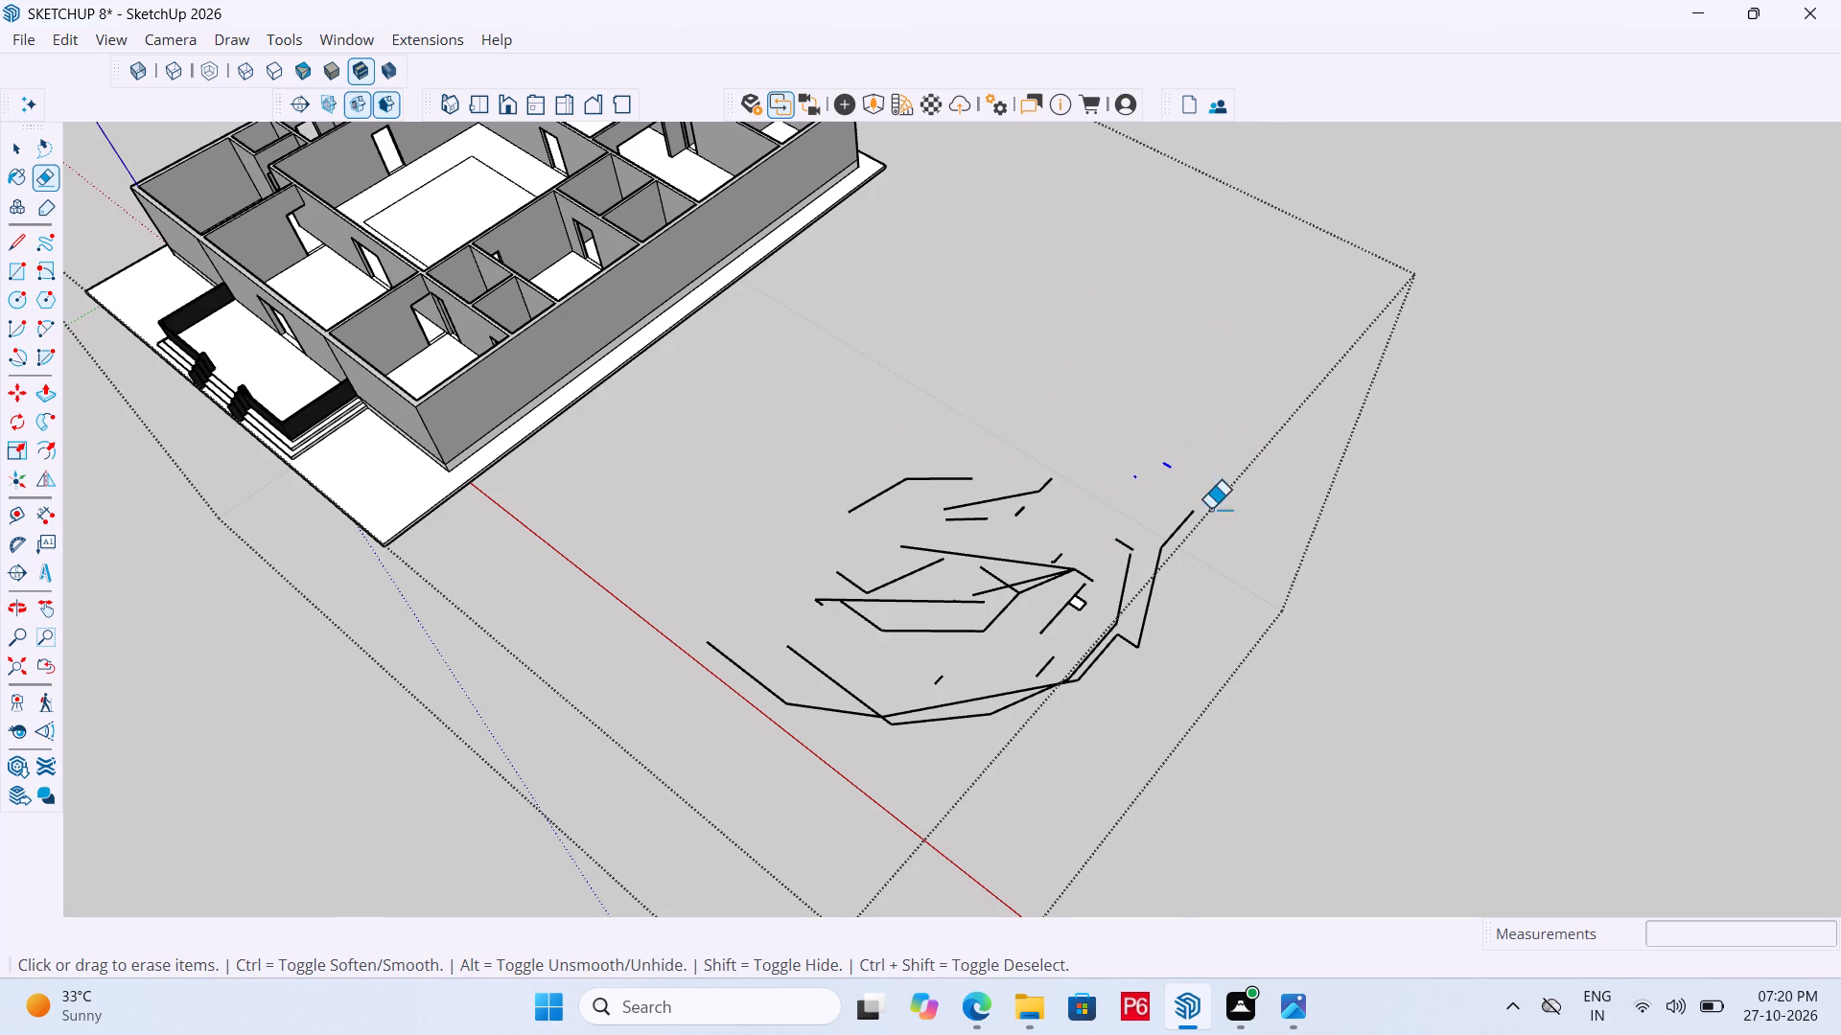
drag(1210, 509, 1213, 501)
drag(1176, 517, 1176, 530)
Erase all remaining loose lines and the outer curved edges of the tangle beside the house.
drag(1137, 541, 1062, 594)
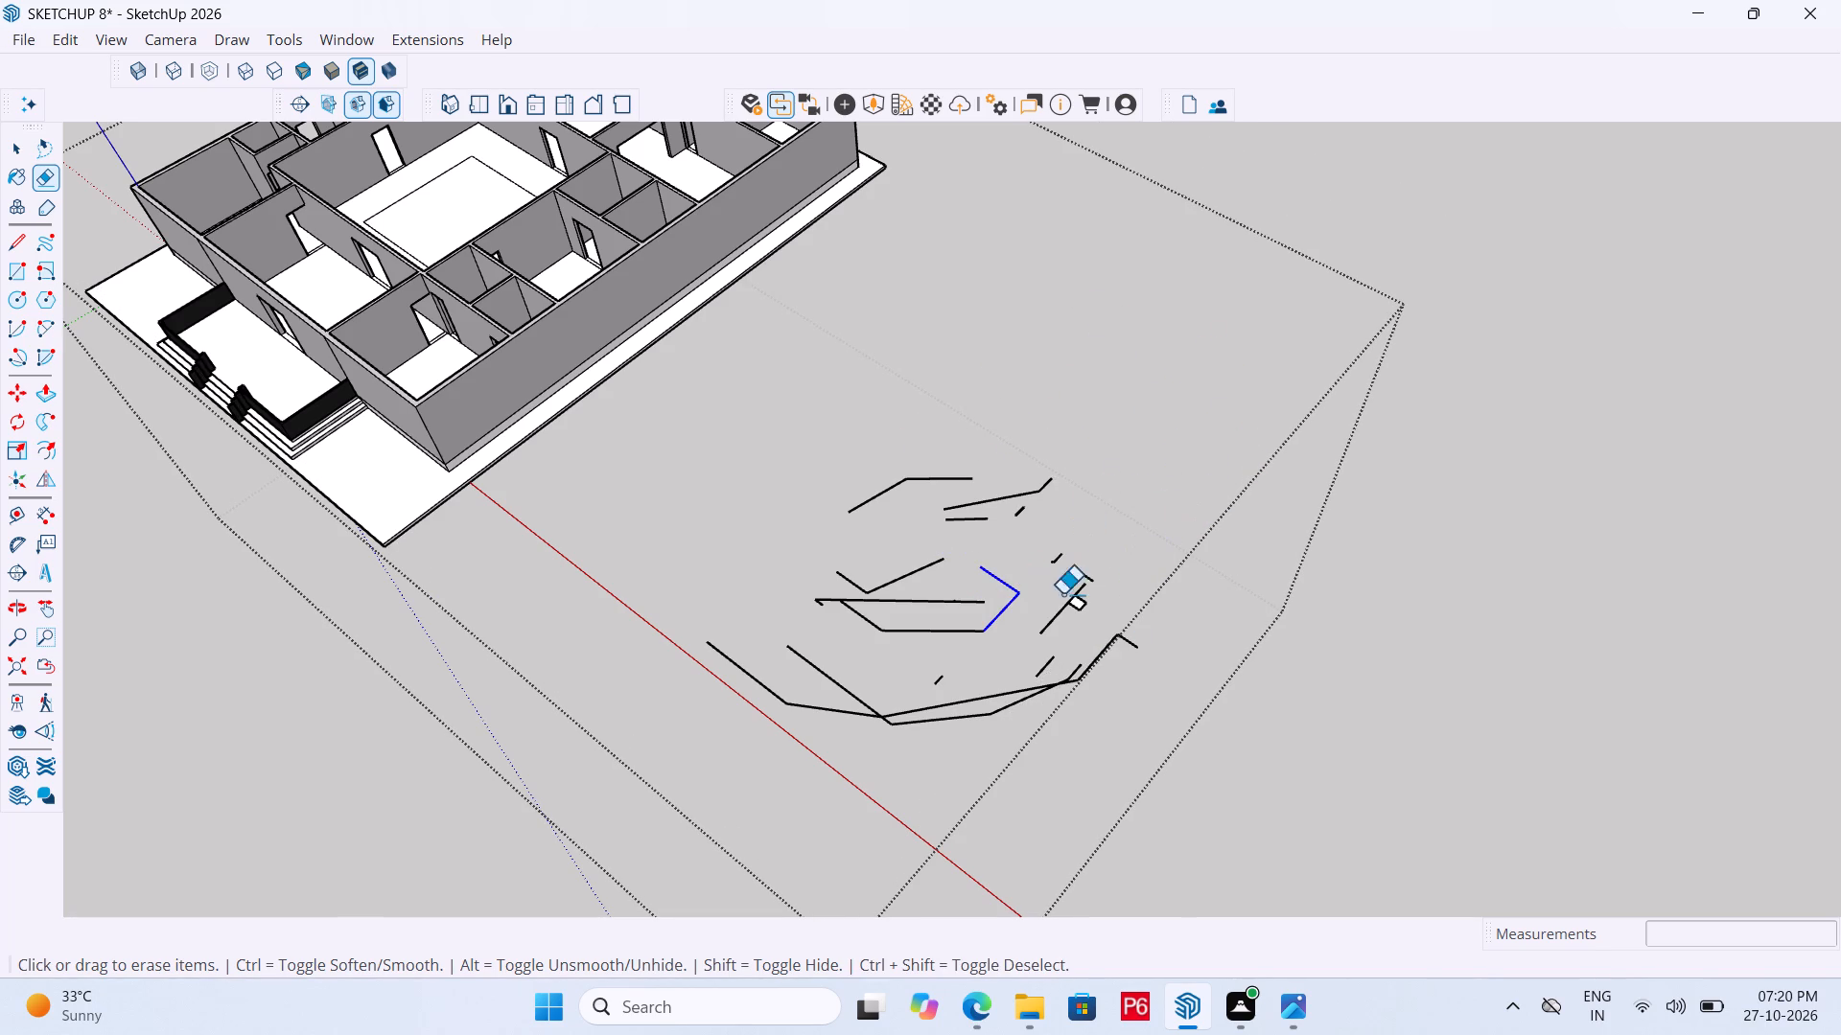
drag(1062, 594, 1048, 568)
drag(1048, 568, 960, 557)
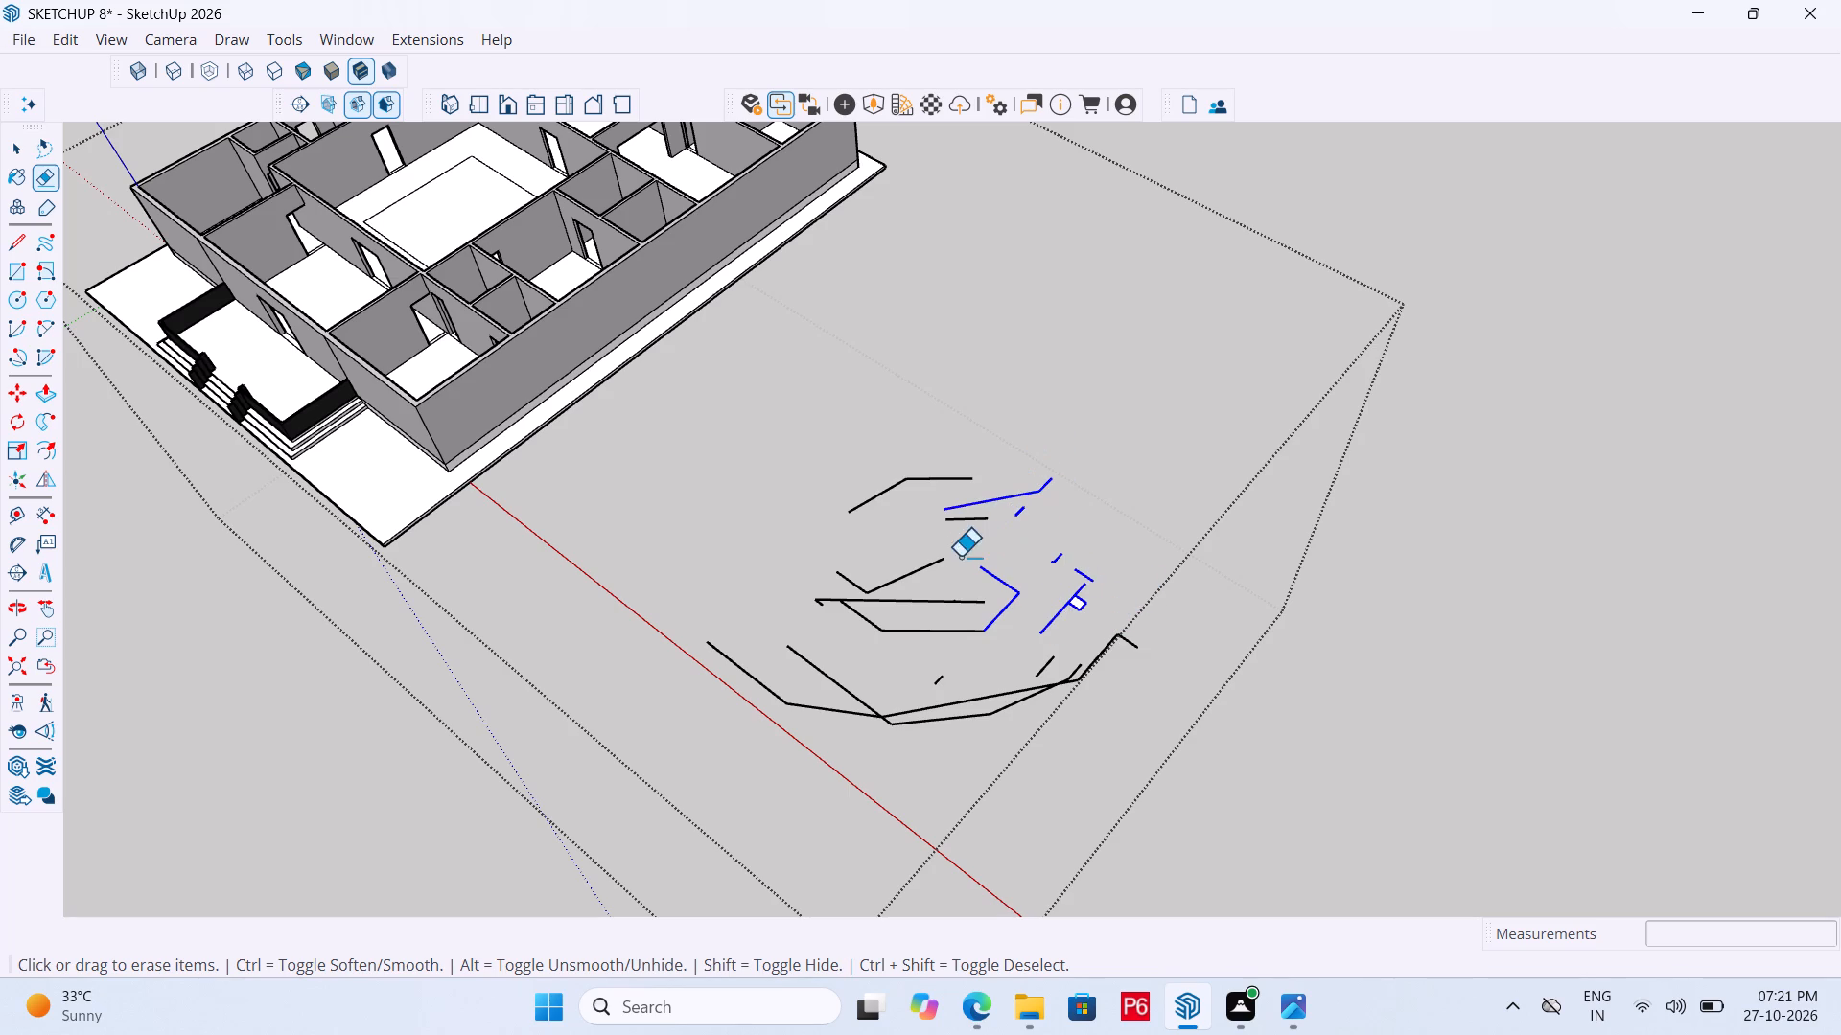
drag(960, 557, 910, 621)
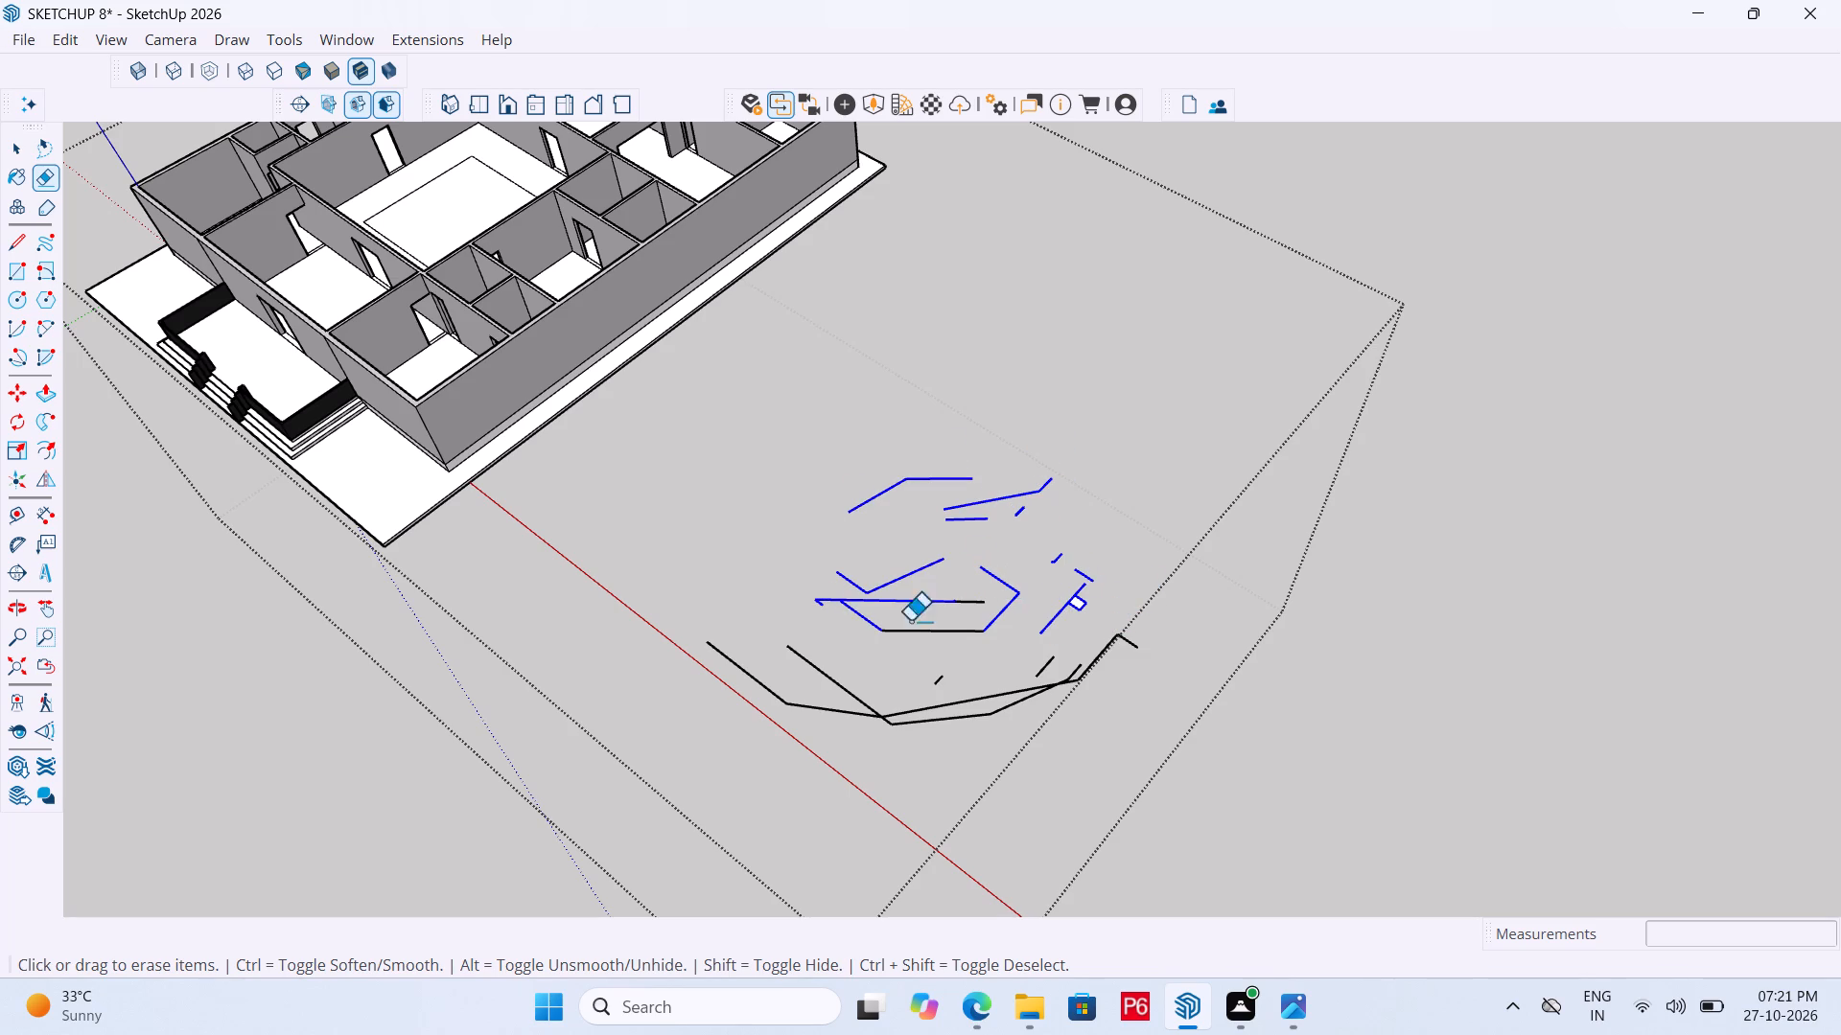
drag(910, 621, 837, 684)
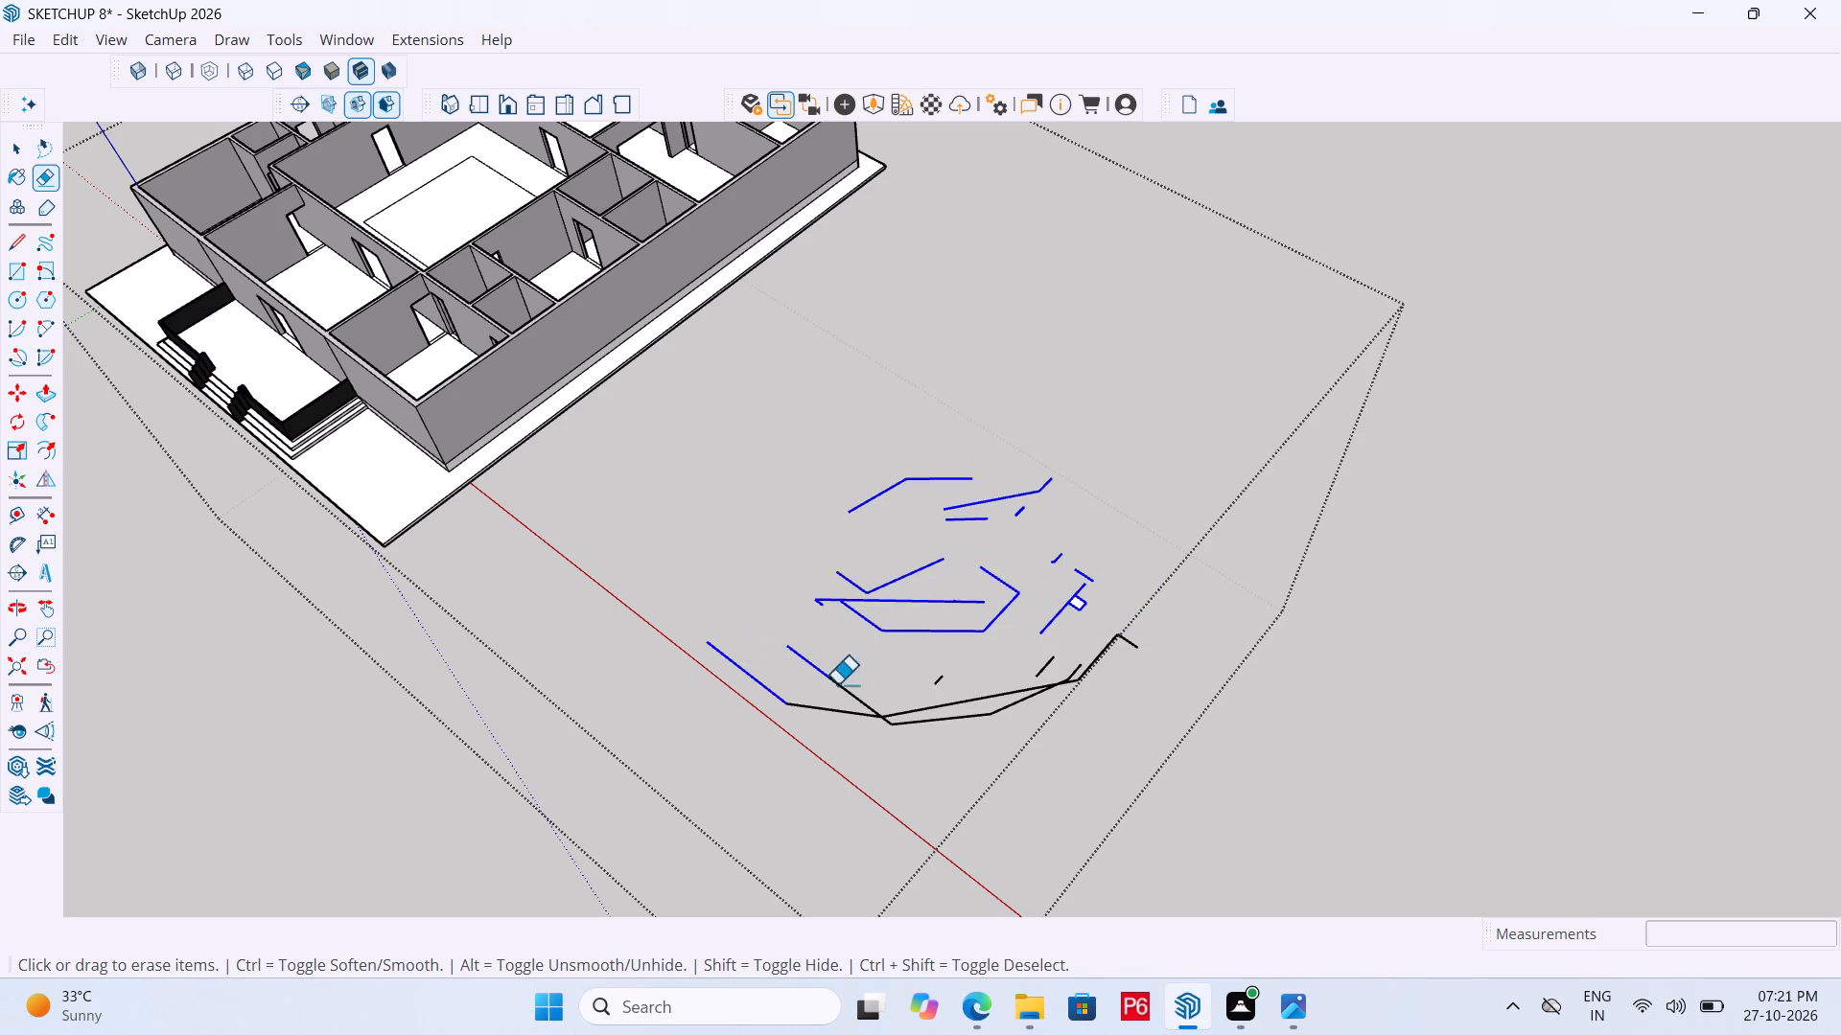
drag(837, 684, 998, 688)
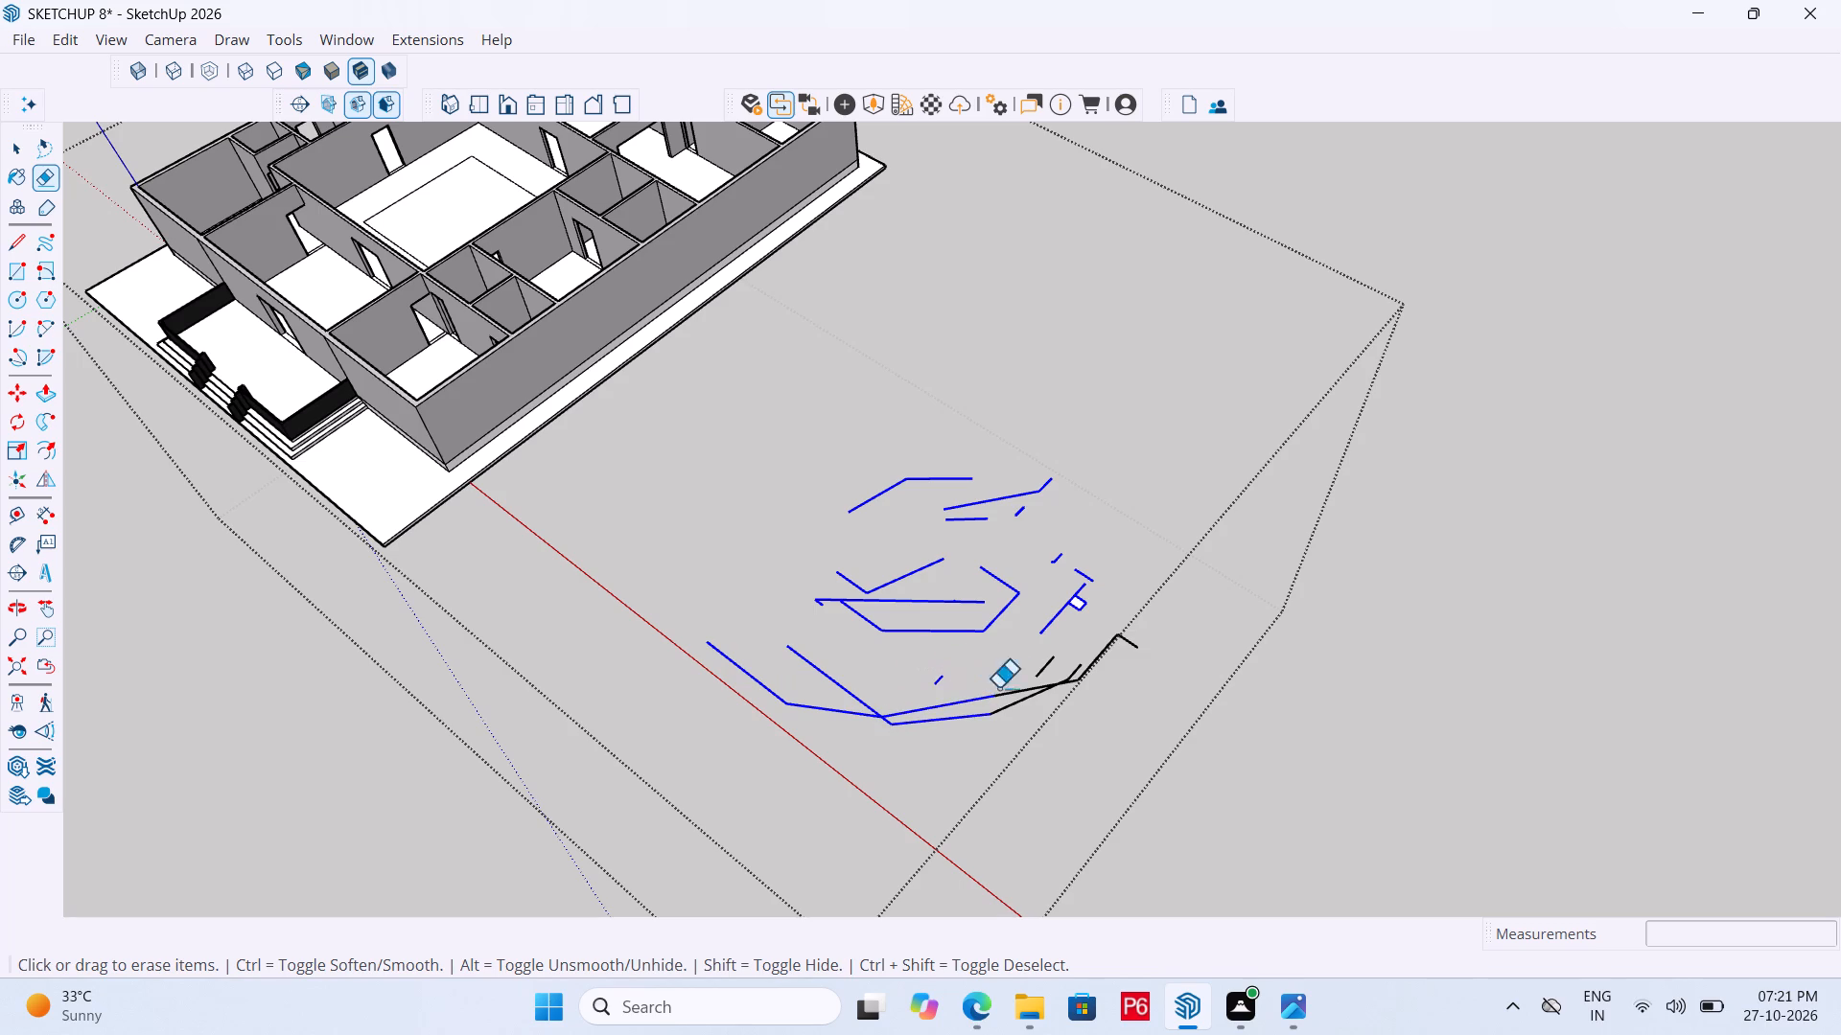
drag(998, 688, 1075, 597)
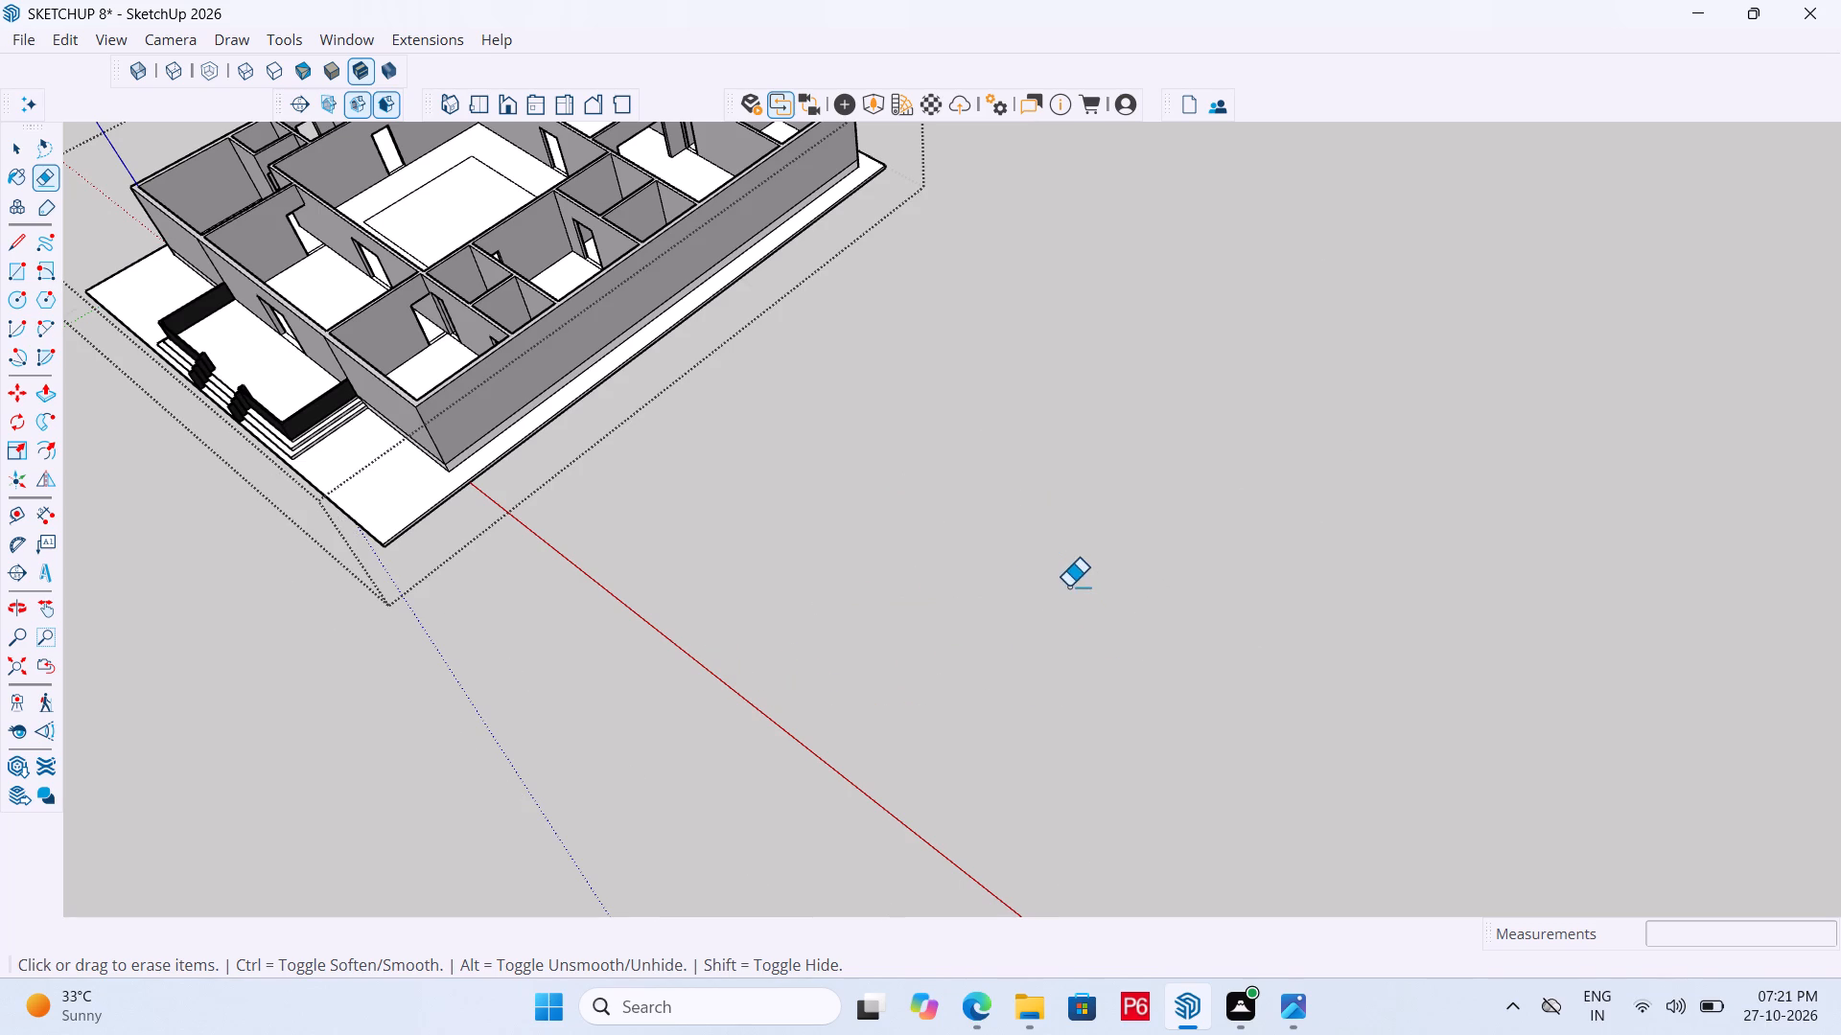
Draw a closed four-sided face beside the house with connected lines, the closing edge about 41' 10" long.
key(l)
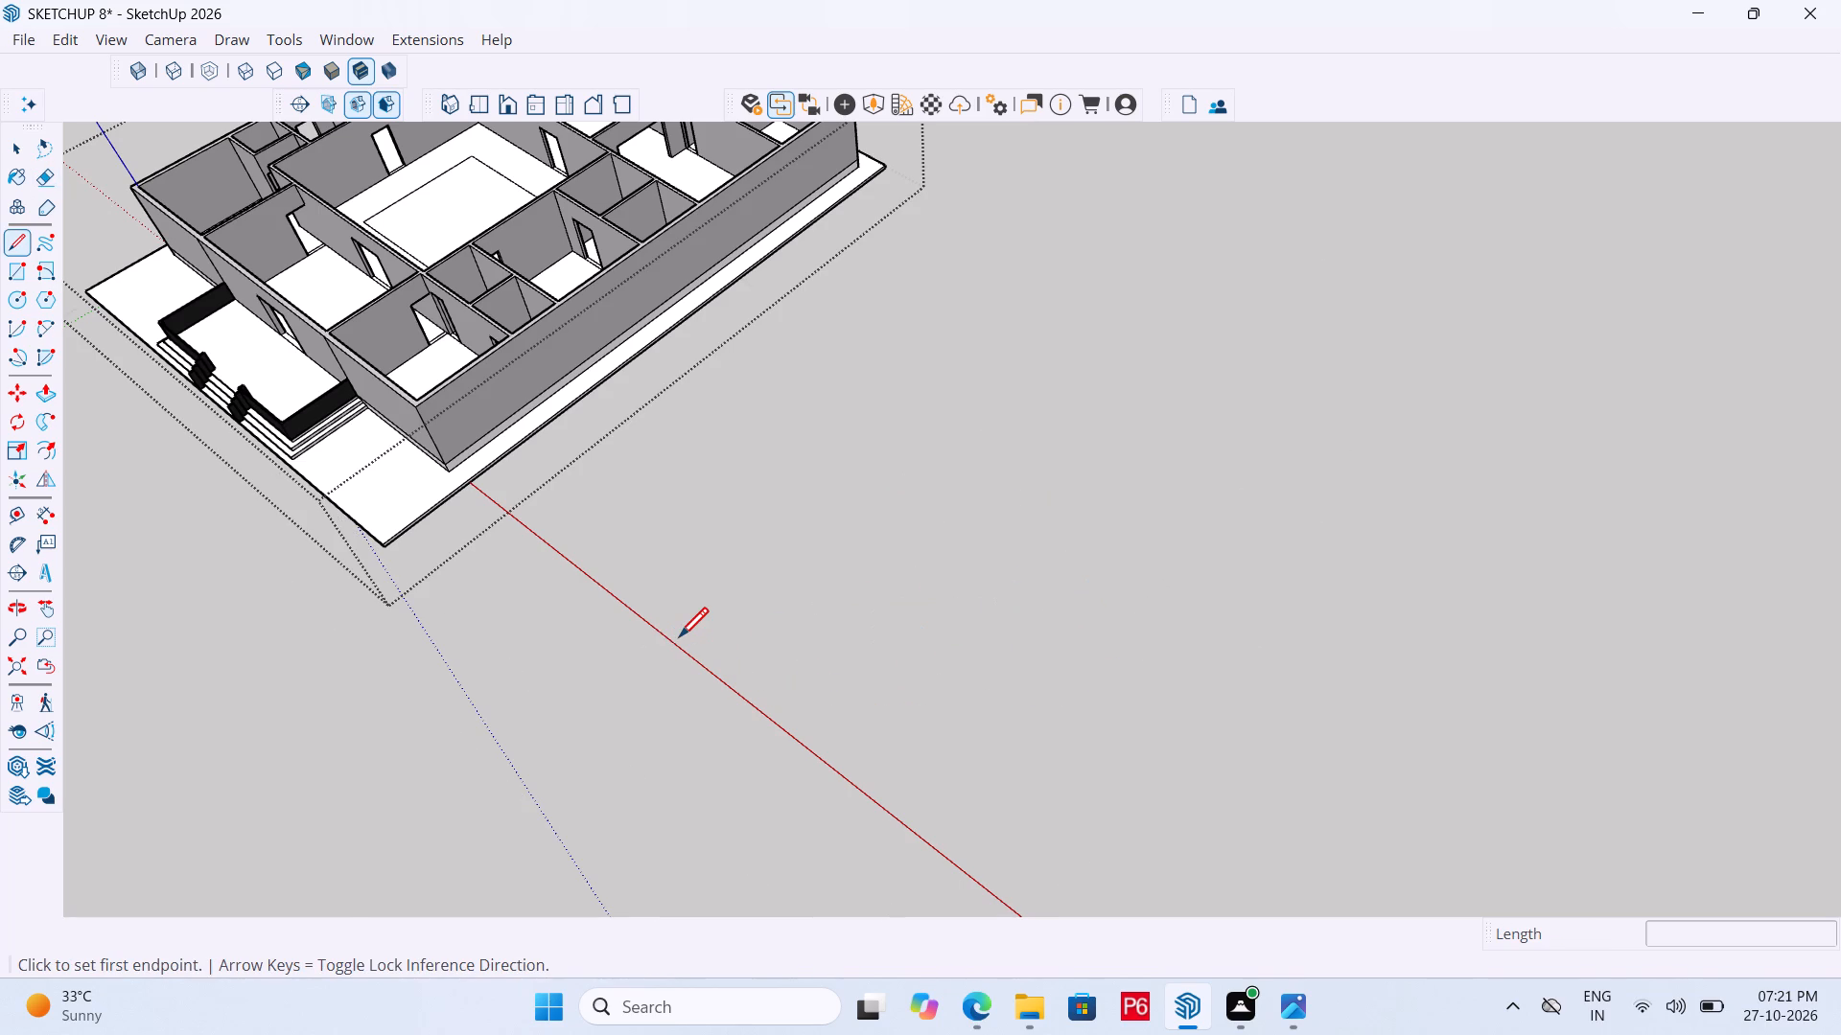
click(685, 571)
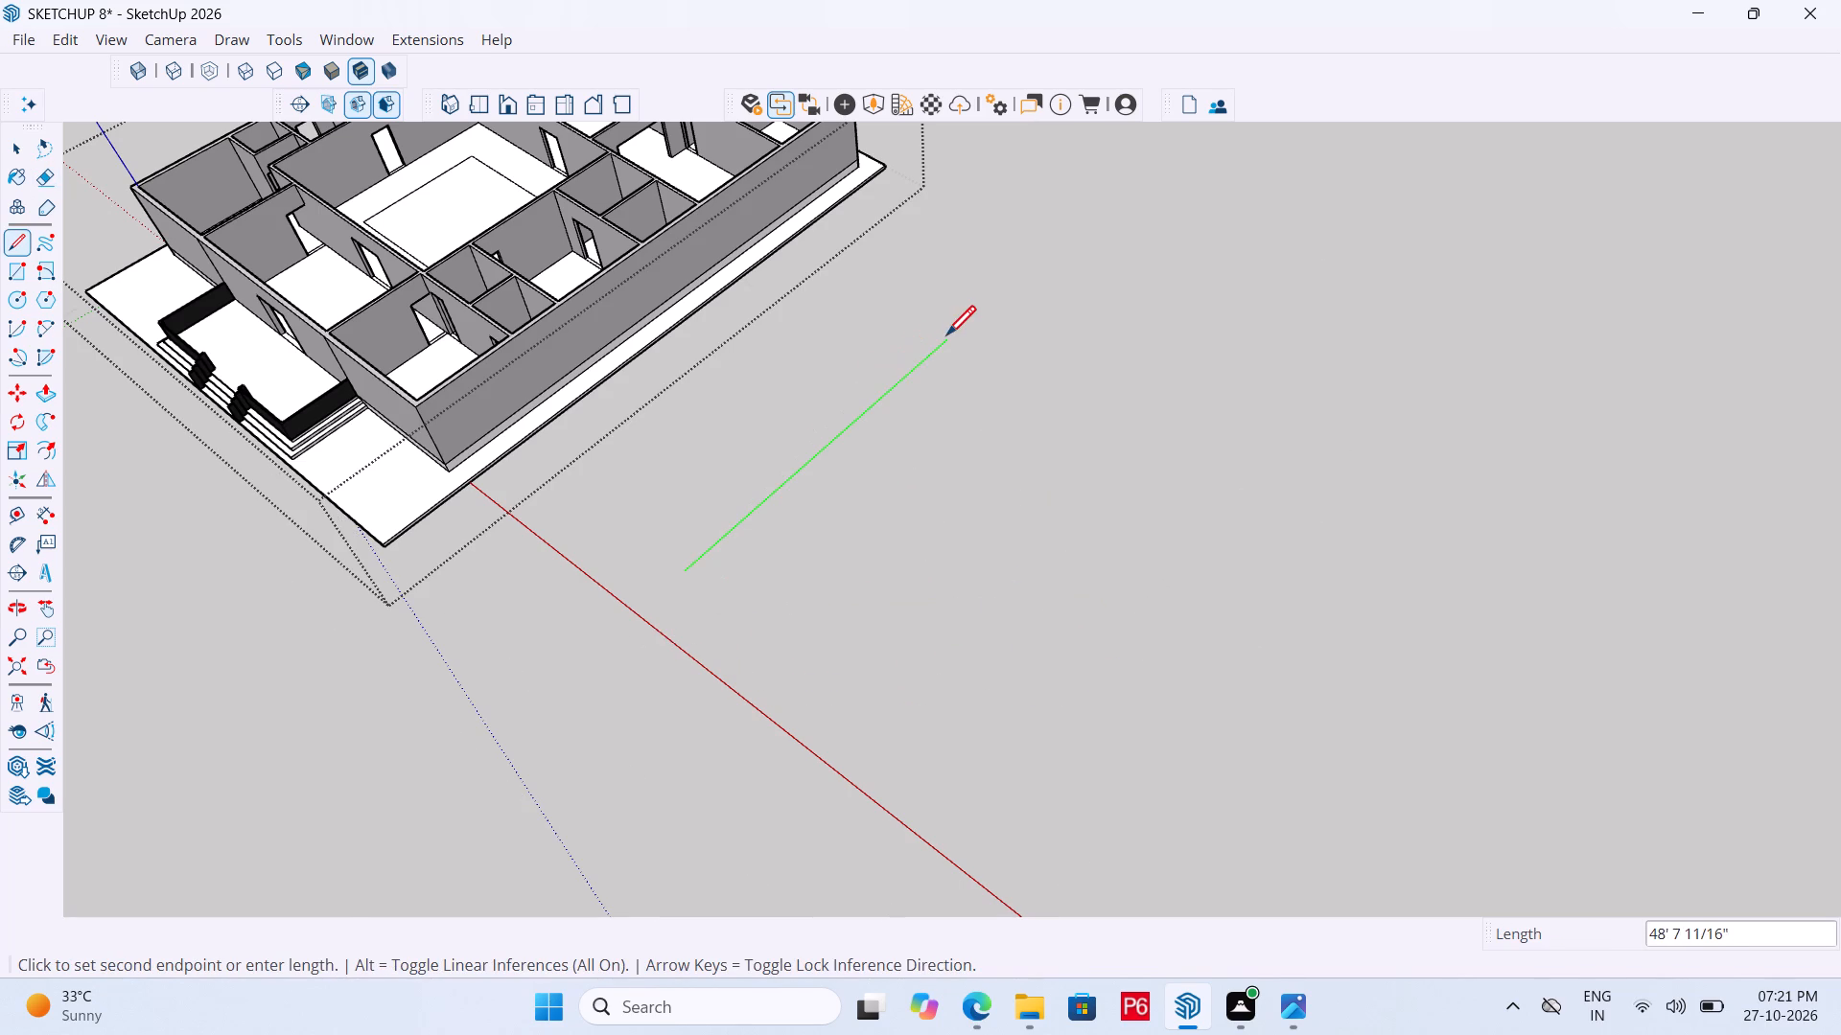
click(956, 334)
click(1207, 483)
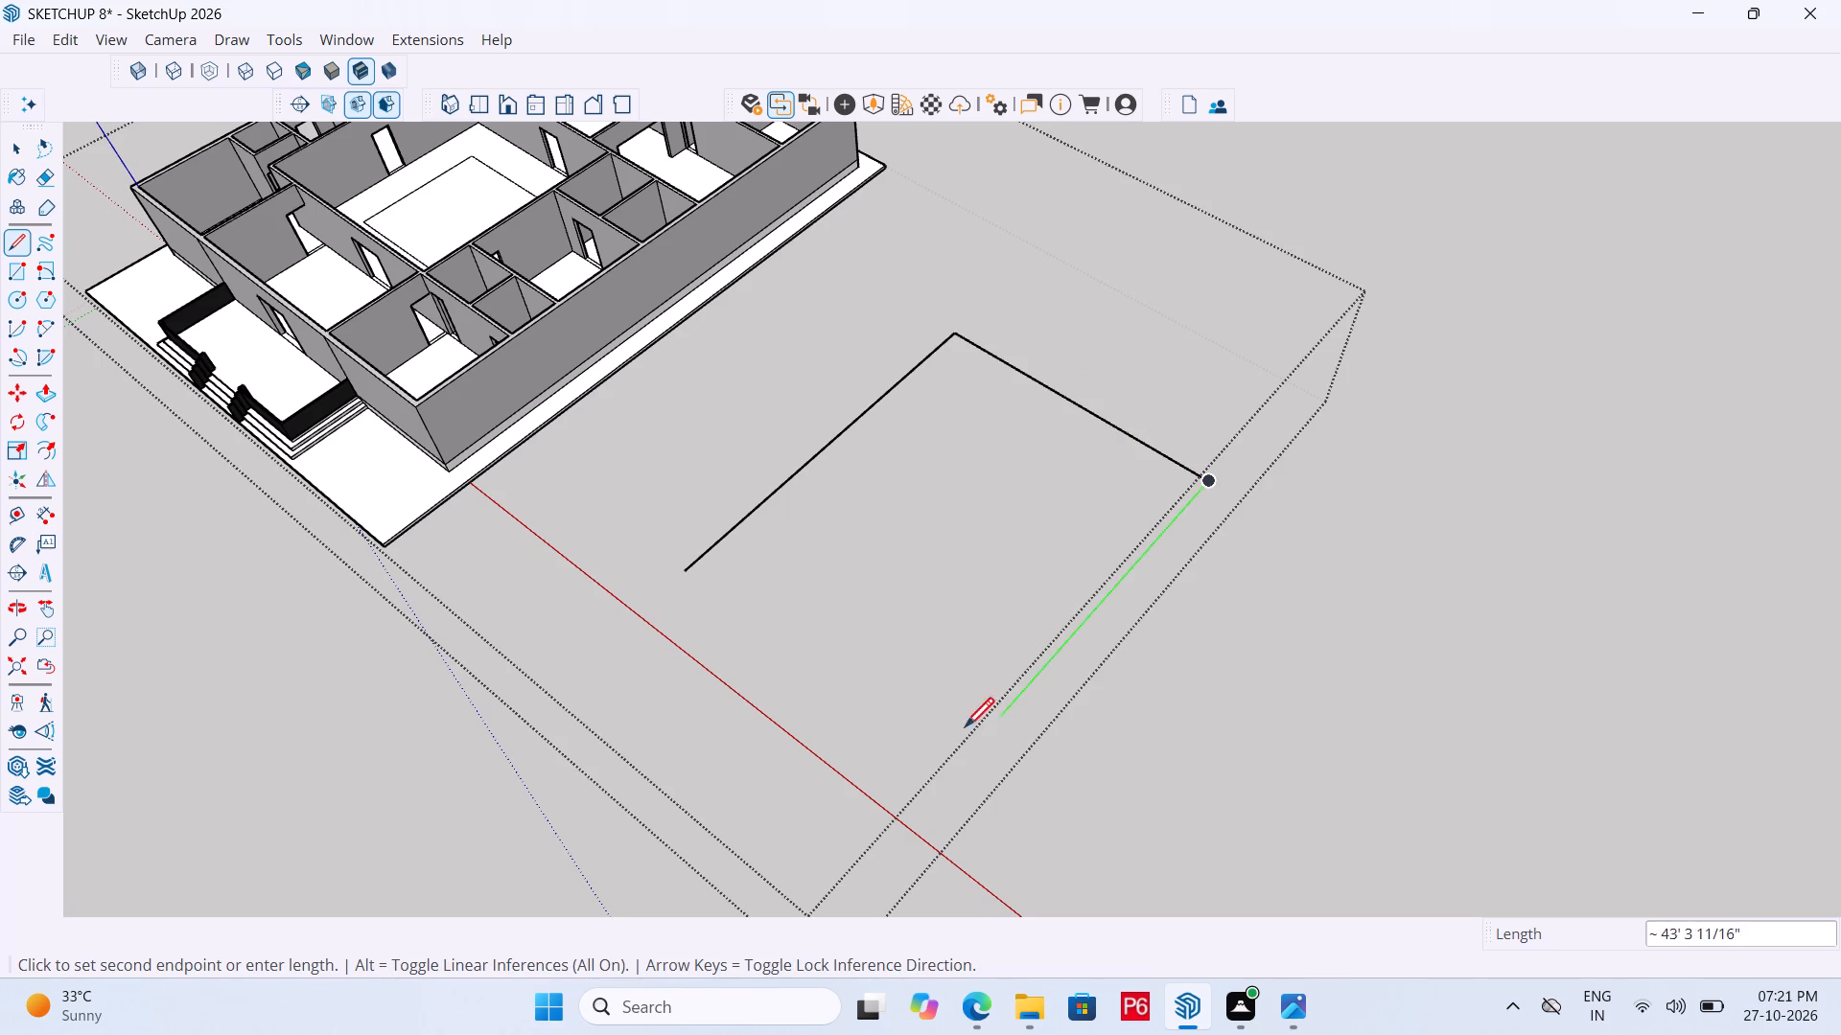
drag(938, 770, 916, 741)
double_click(691, 570)
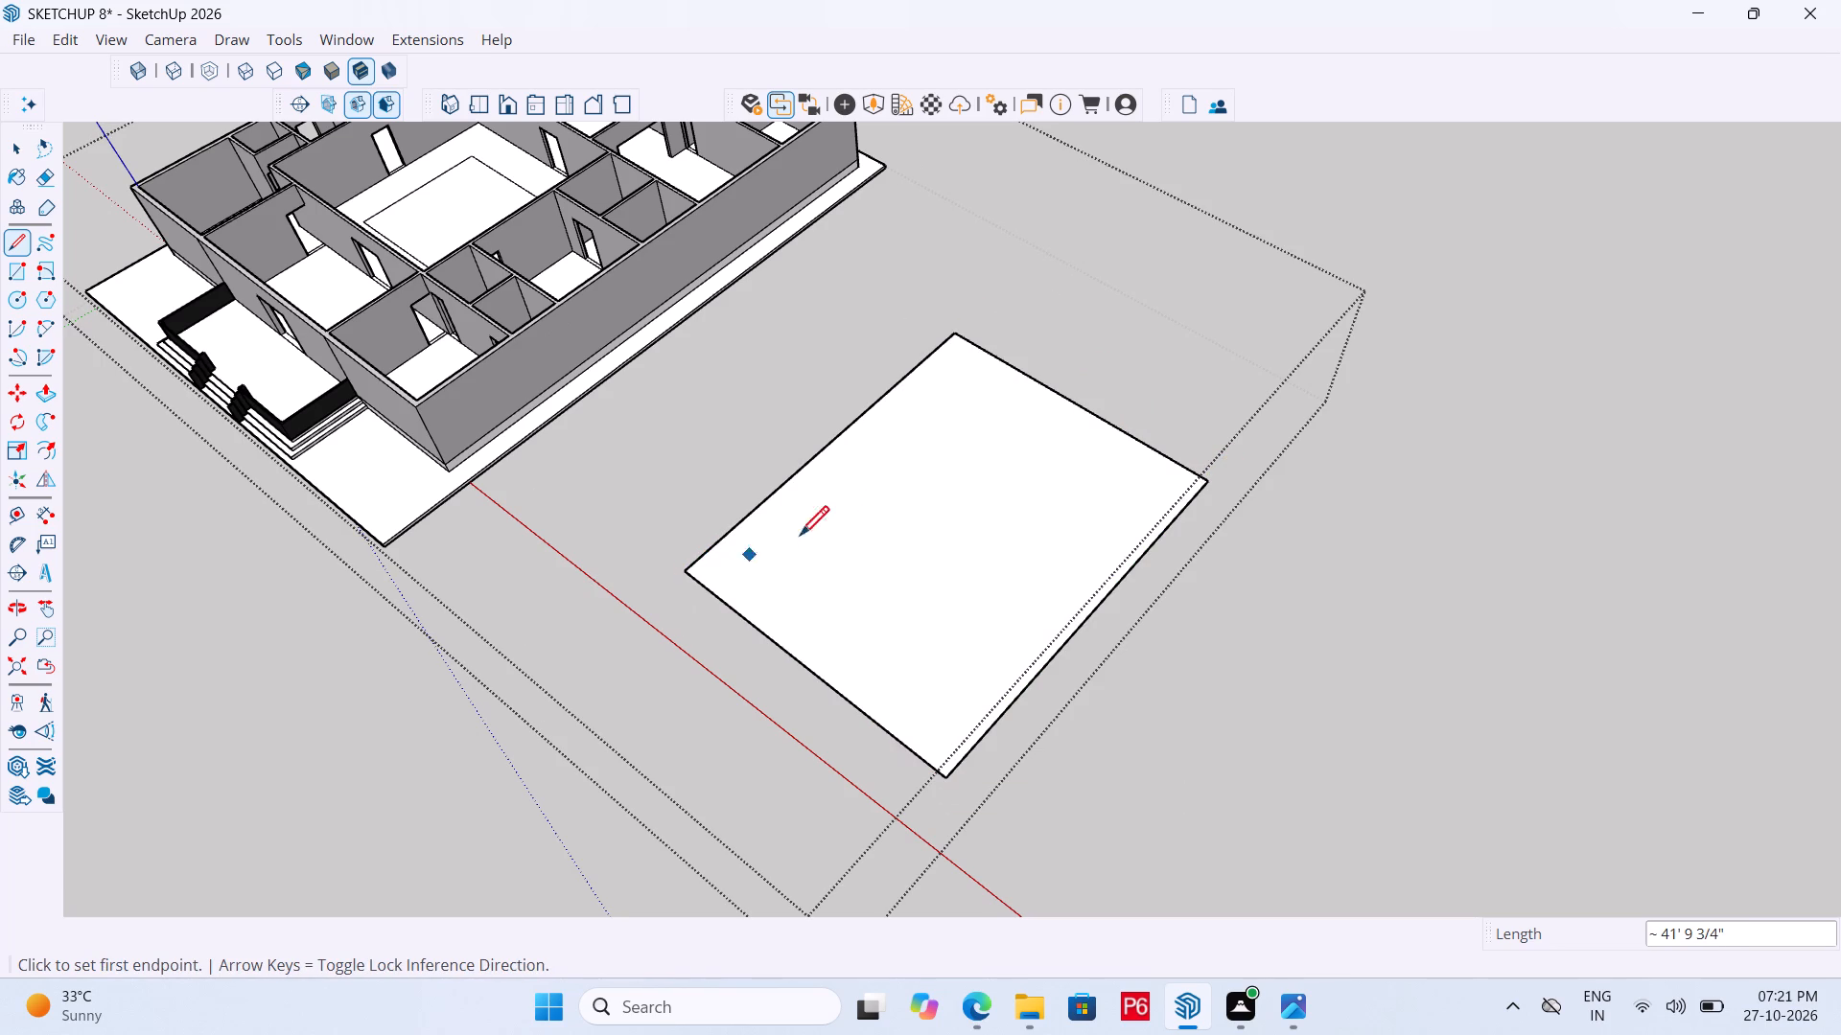
Draw a closed four-sided outline just inside the large face's border, its closing edge about 30' 1" long.
drag(755, 569, 771, 555)
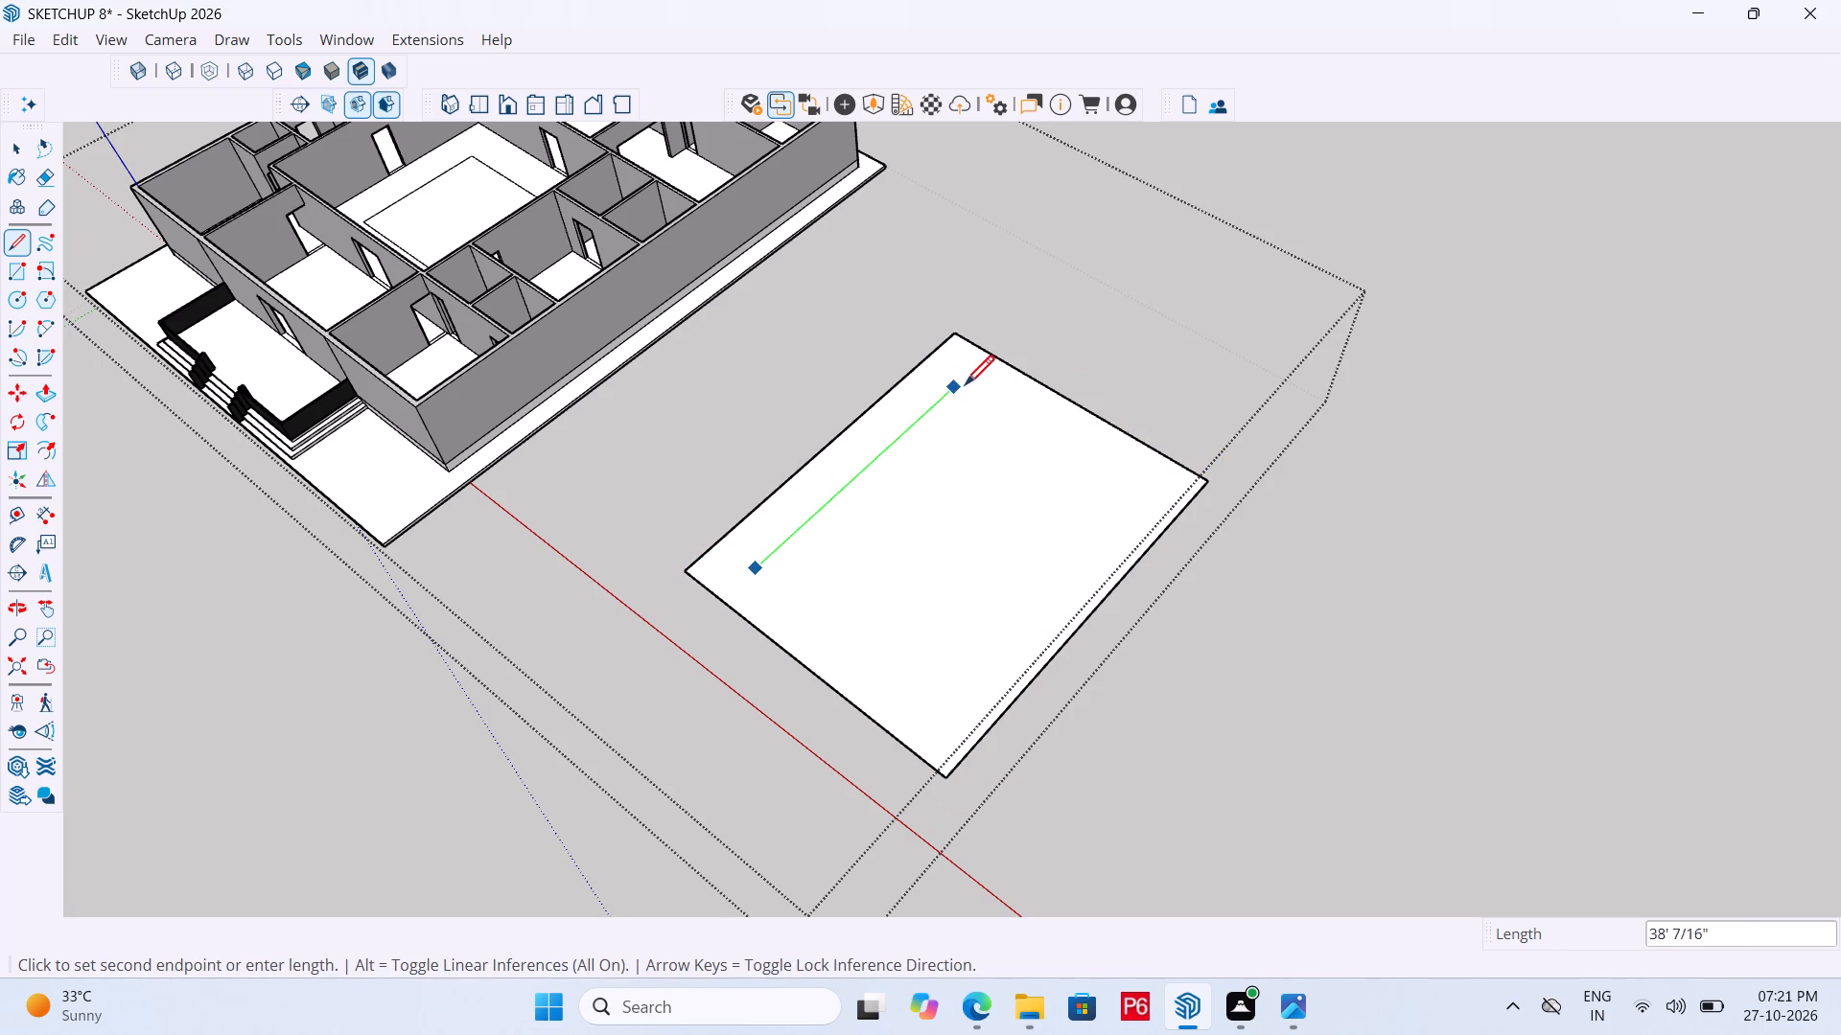
click(966, 387)
click(1145, 492)
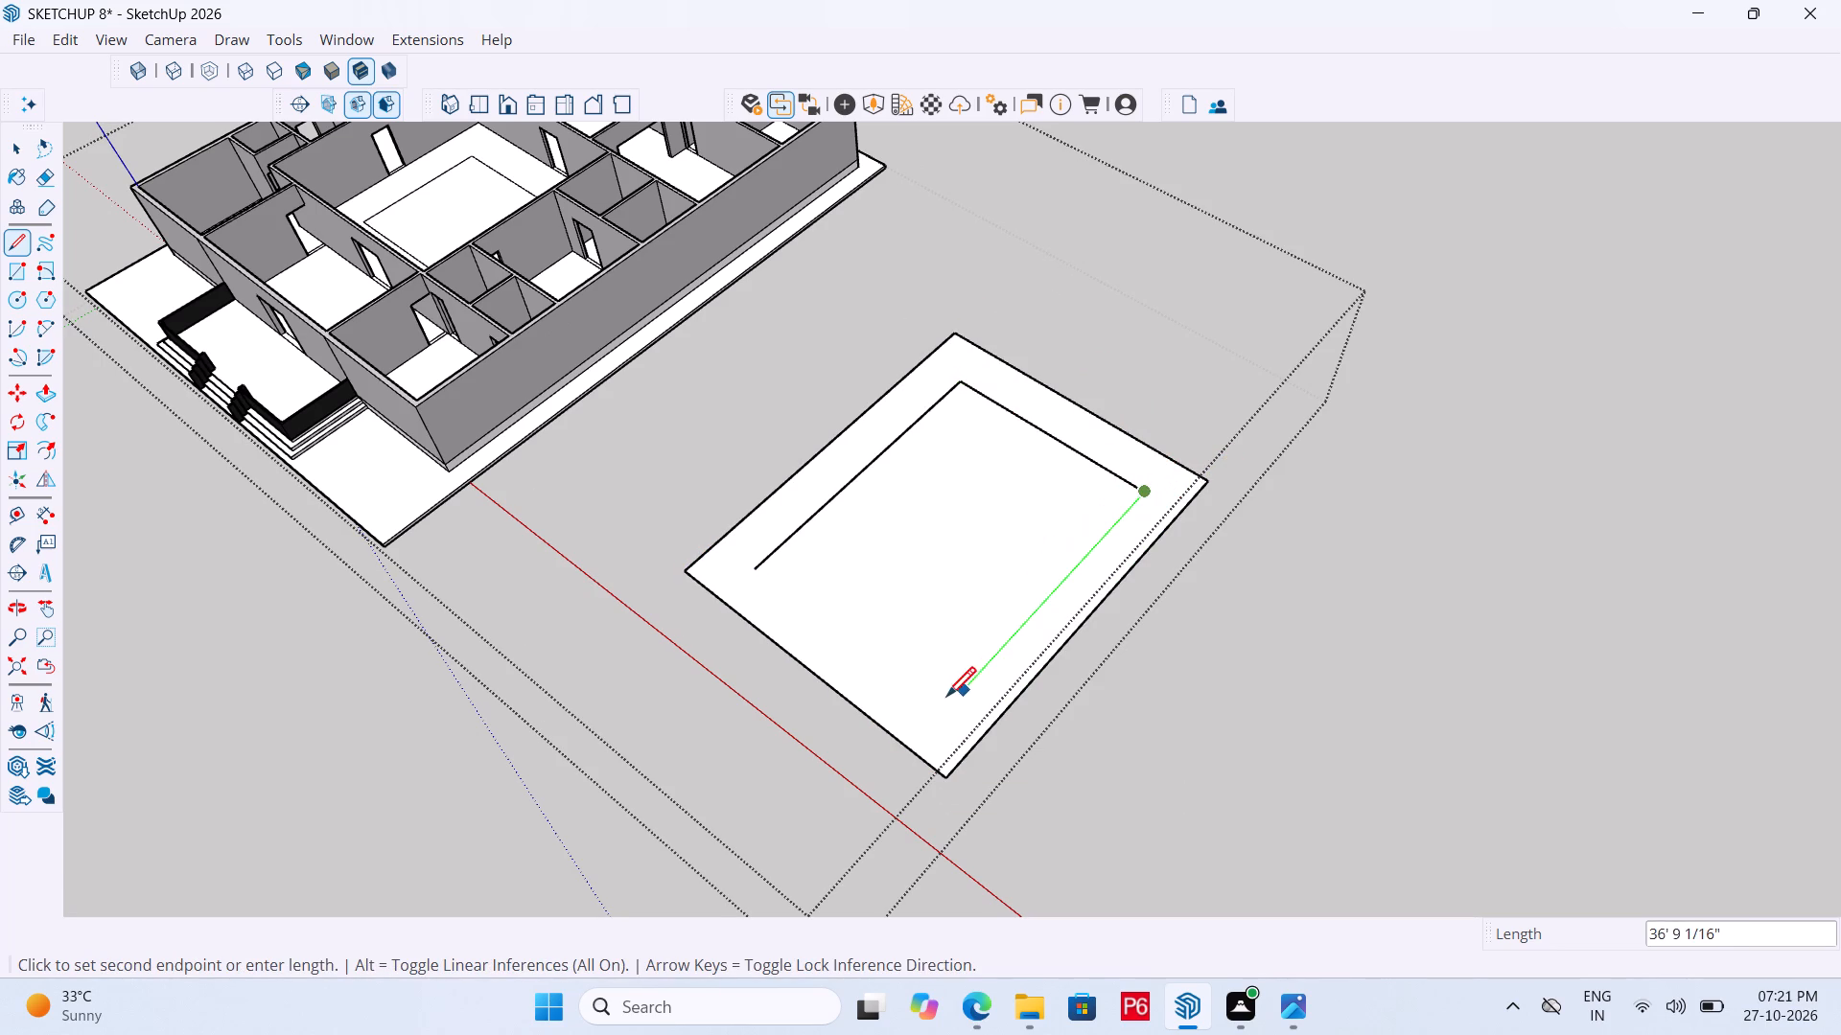
drag(949, 706, 944, 697)
click(760, 572)
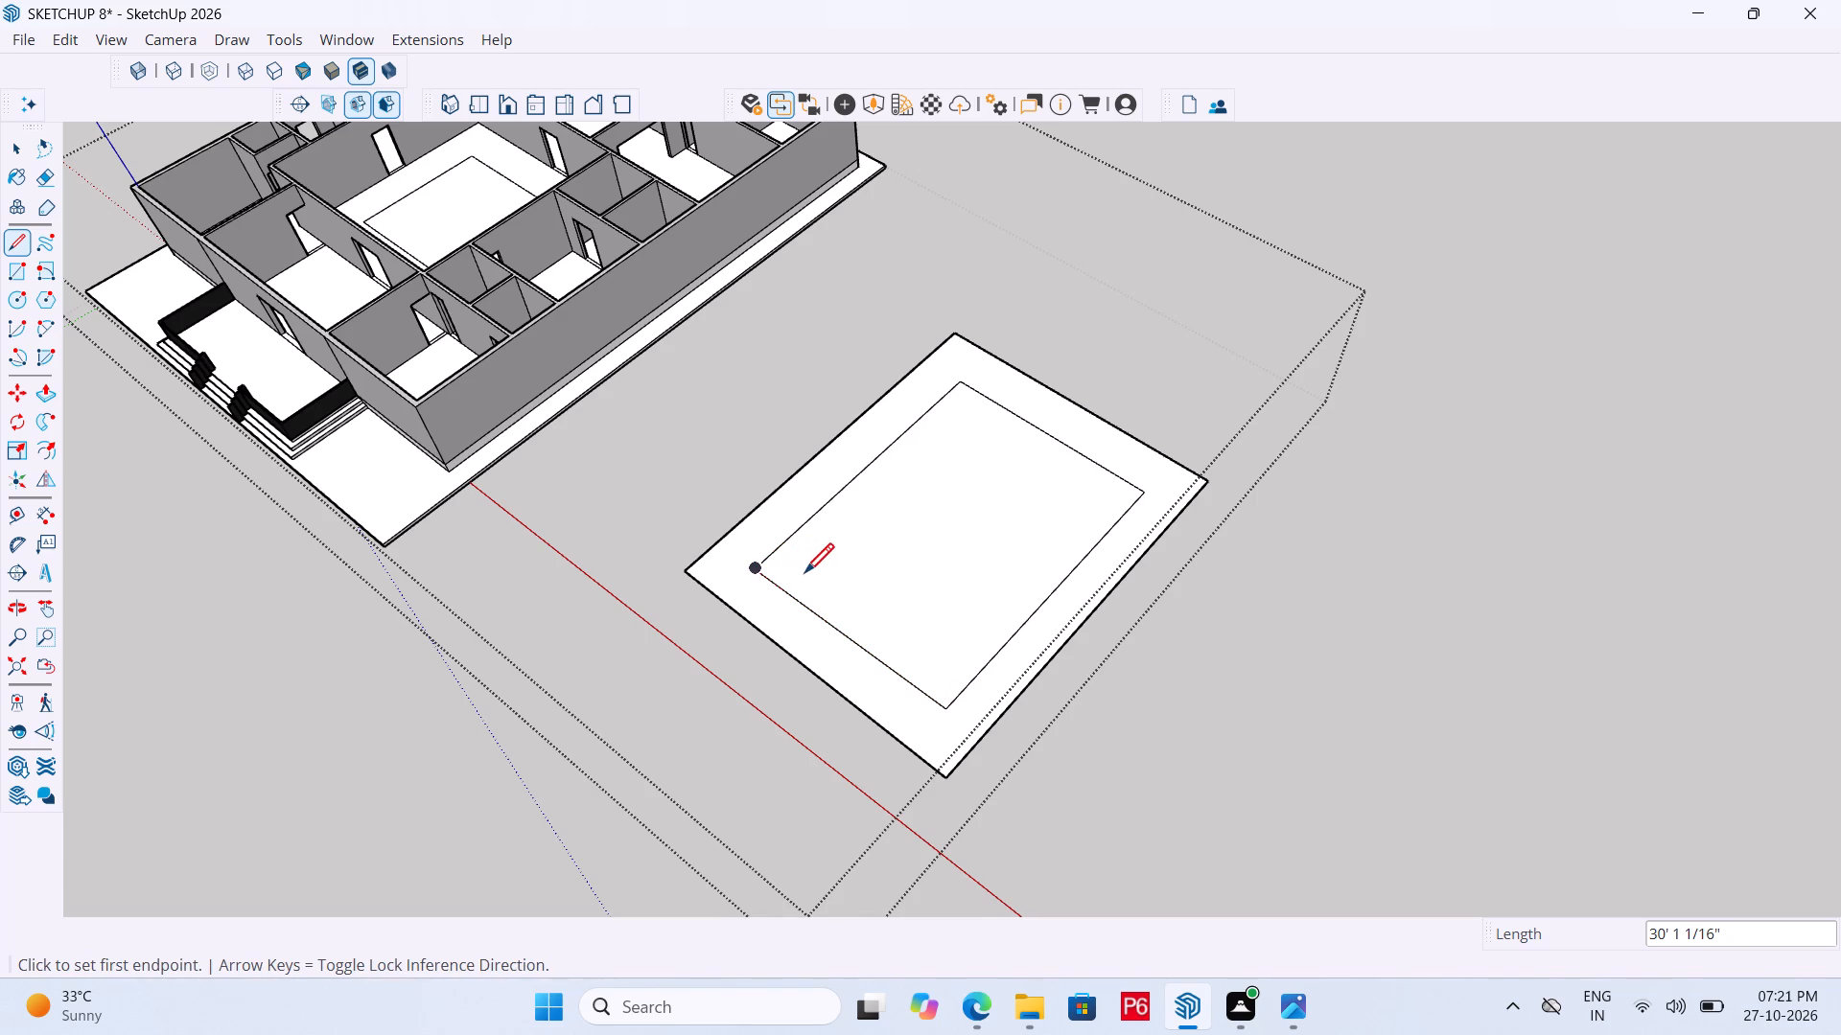
Draw a smaller four-sided outline inside the first inner one, its closing edge about 15' 8" long.
drag(804, 576, 818, 563)
click(962, 423)
click(1068, 479)
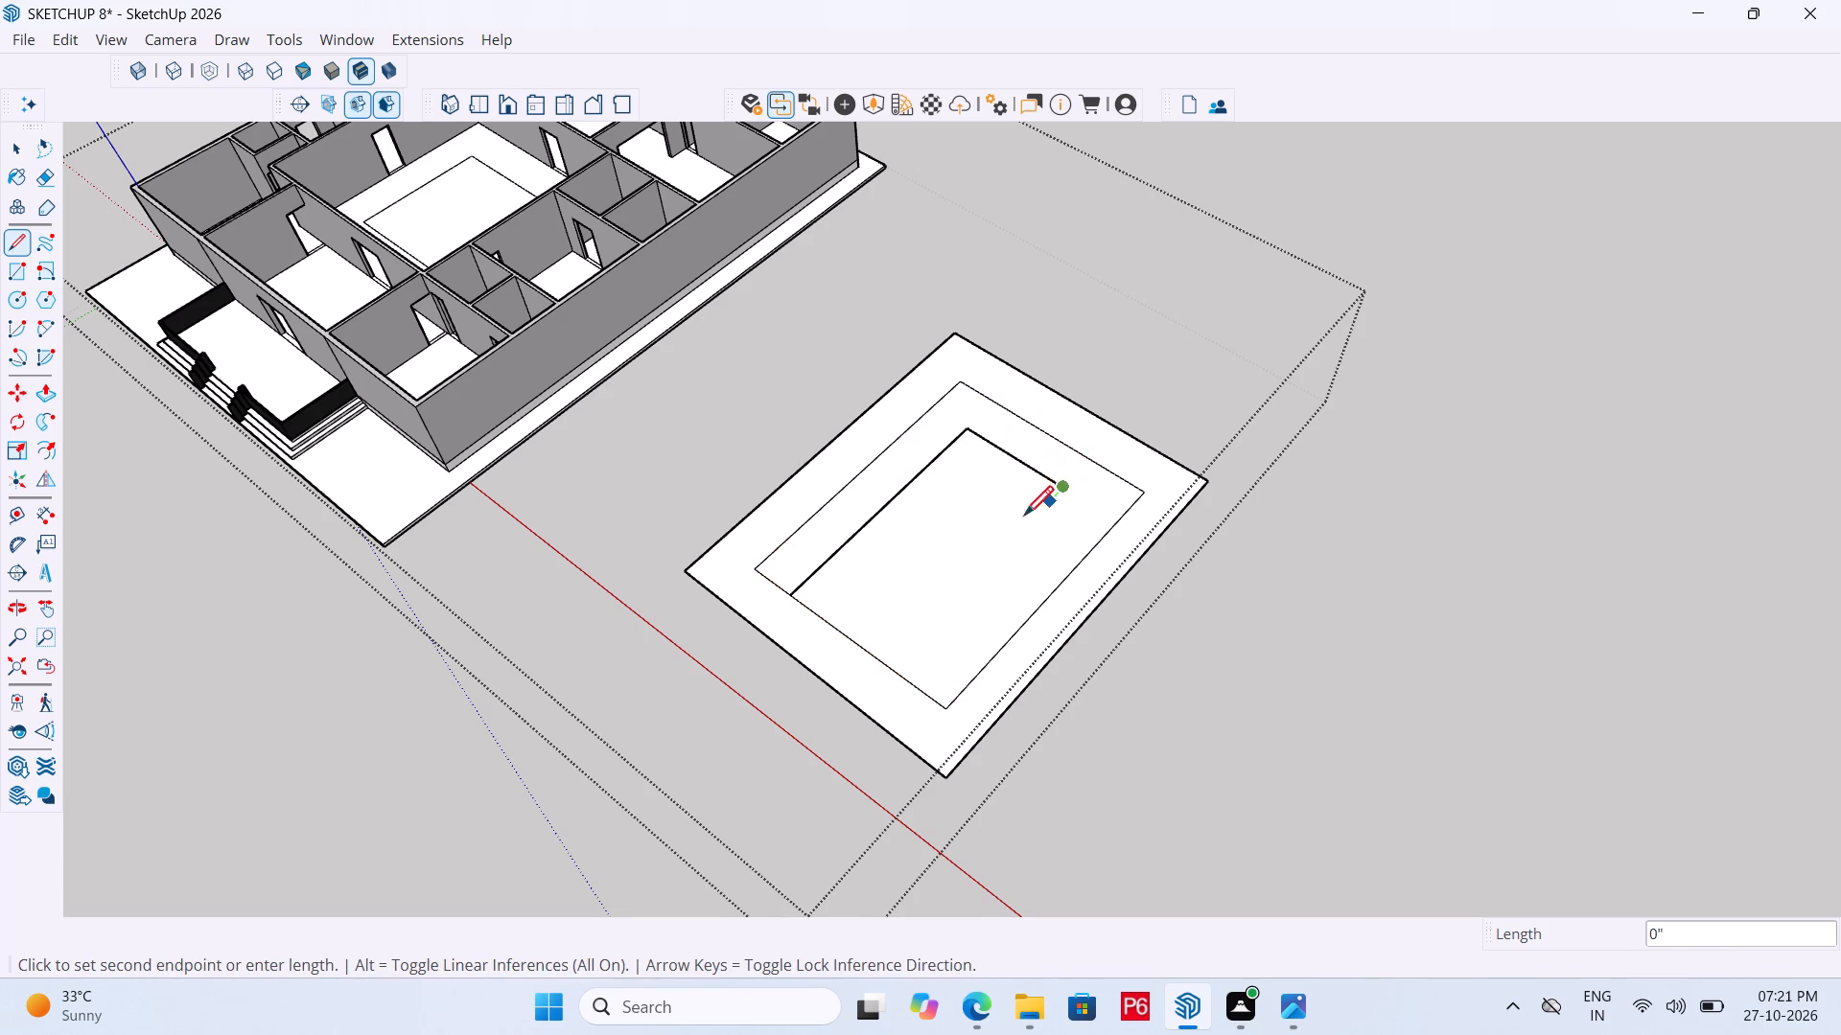
click(900, 642)
click(807, 577)
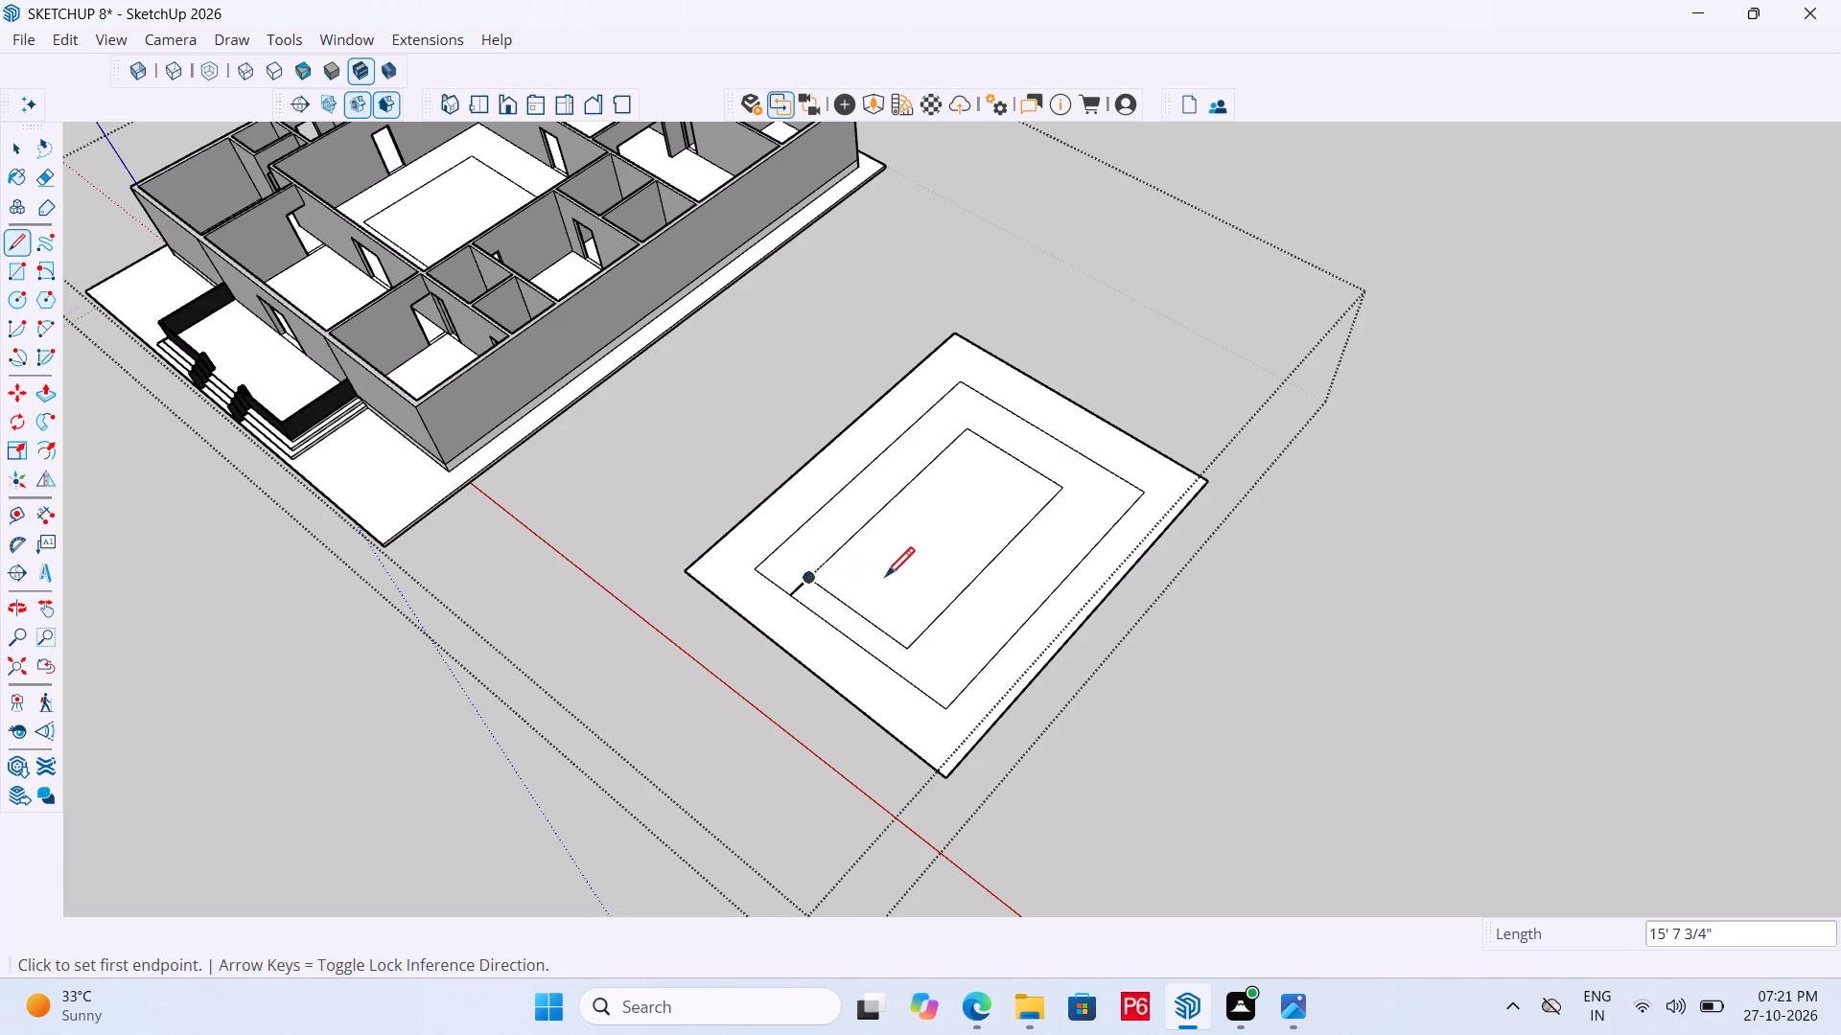
Draw a narrow four-sided outline at the centre of the nested outlines, its closing edge about 3' 8" long.
click(868, 576)
click(967, 479)
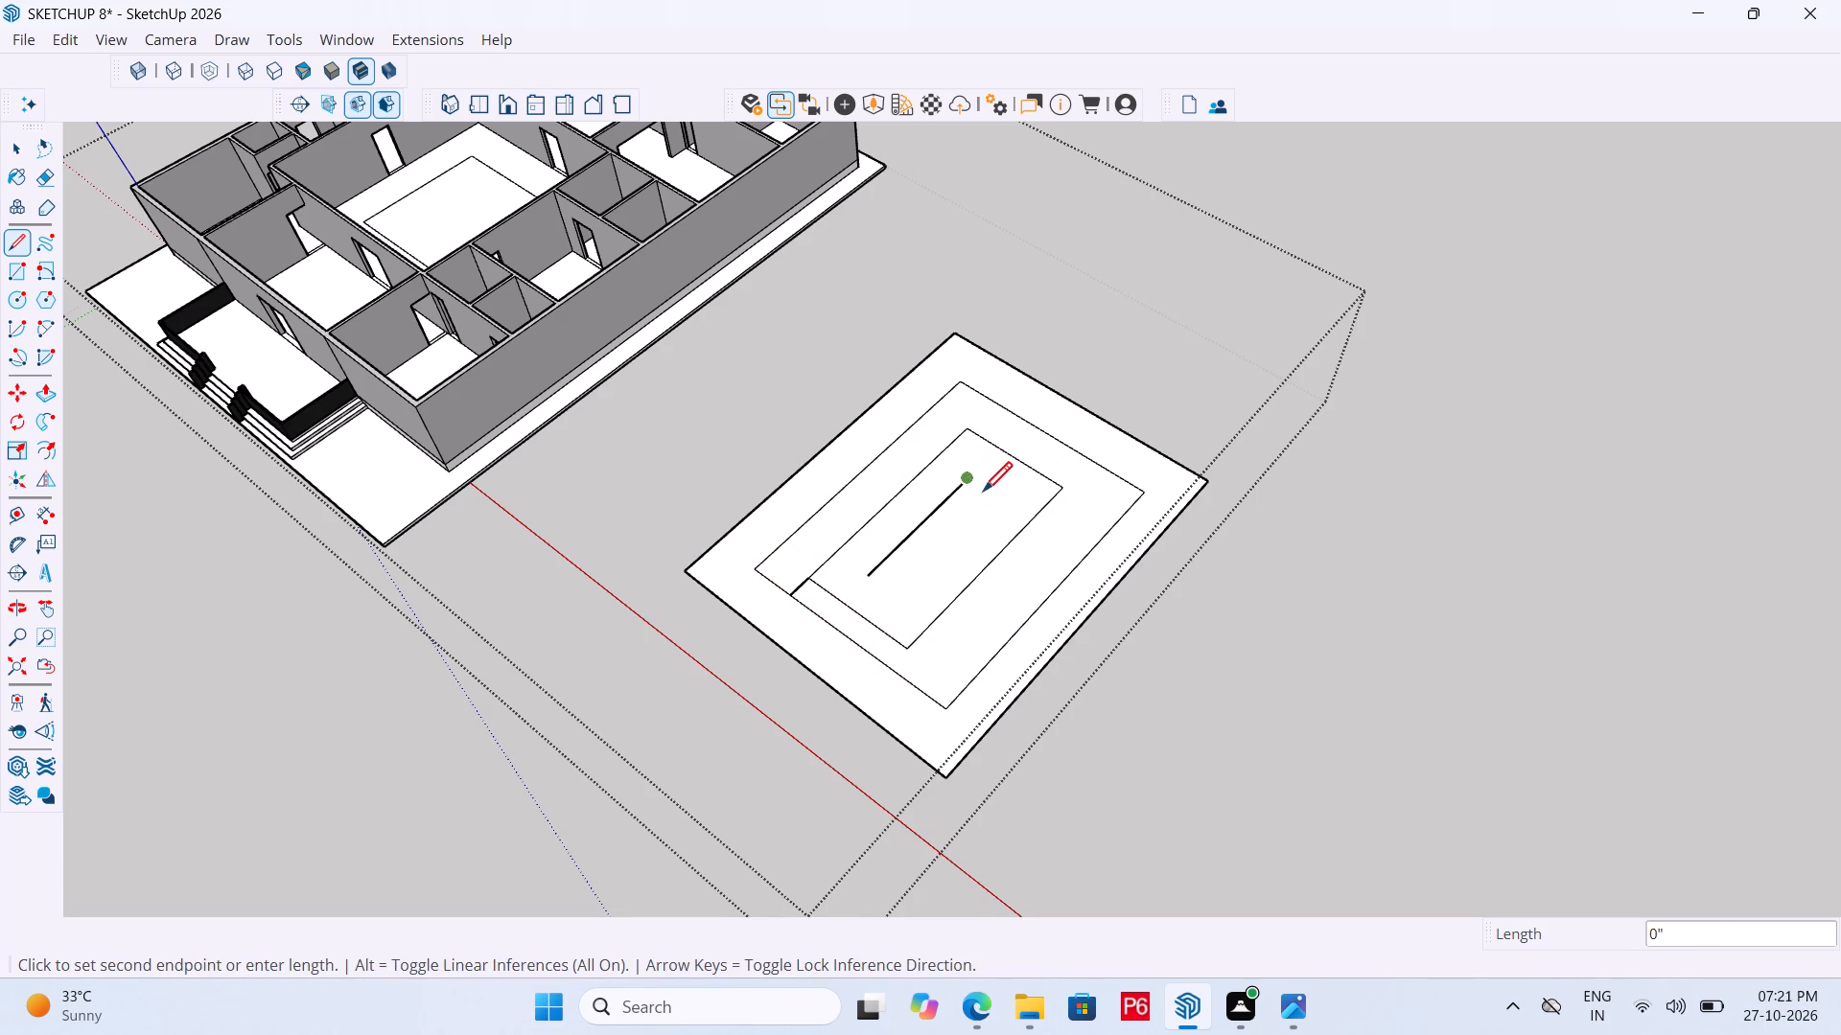
click(988, 497)
click(886, 602)
click(874, 580)
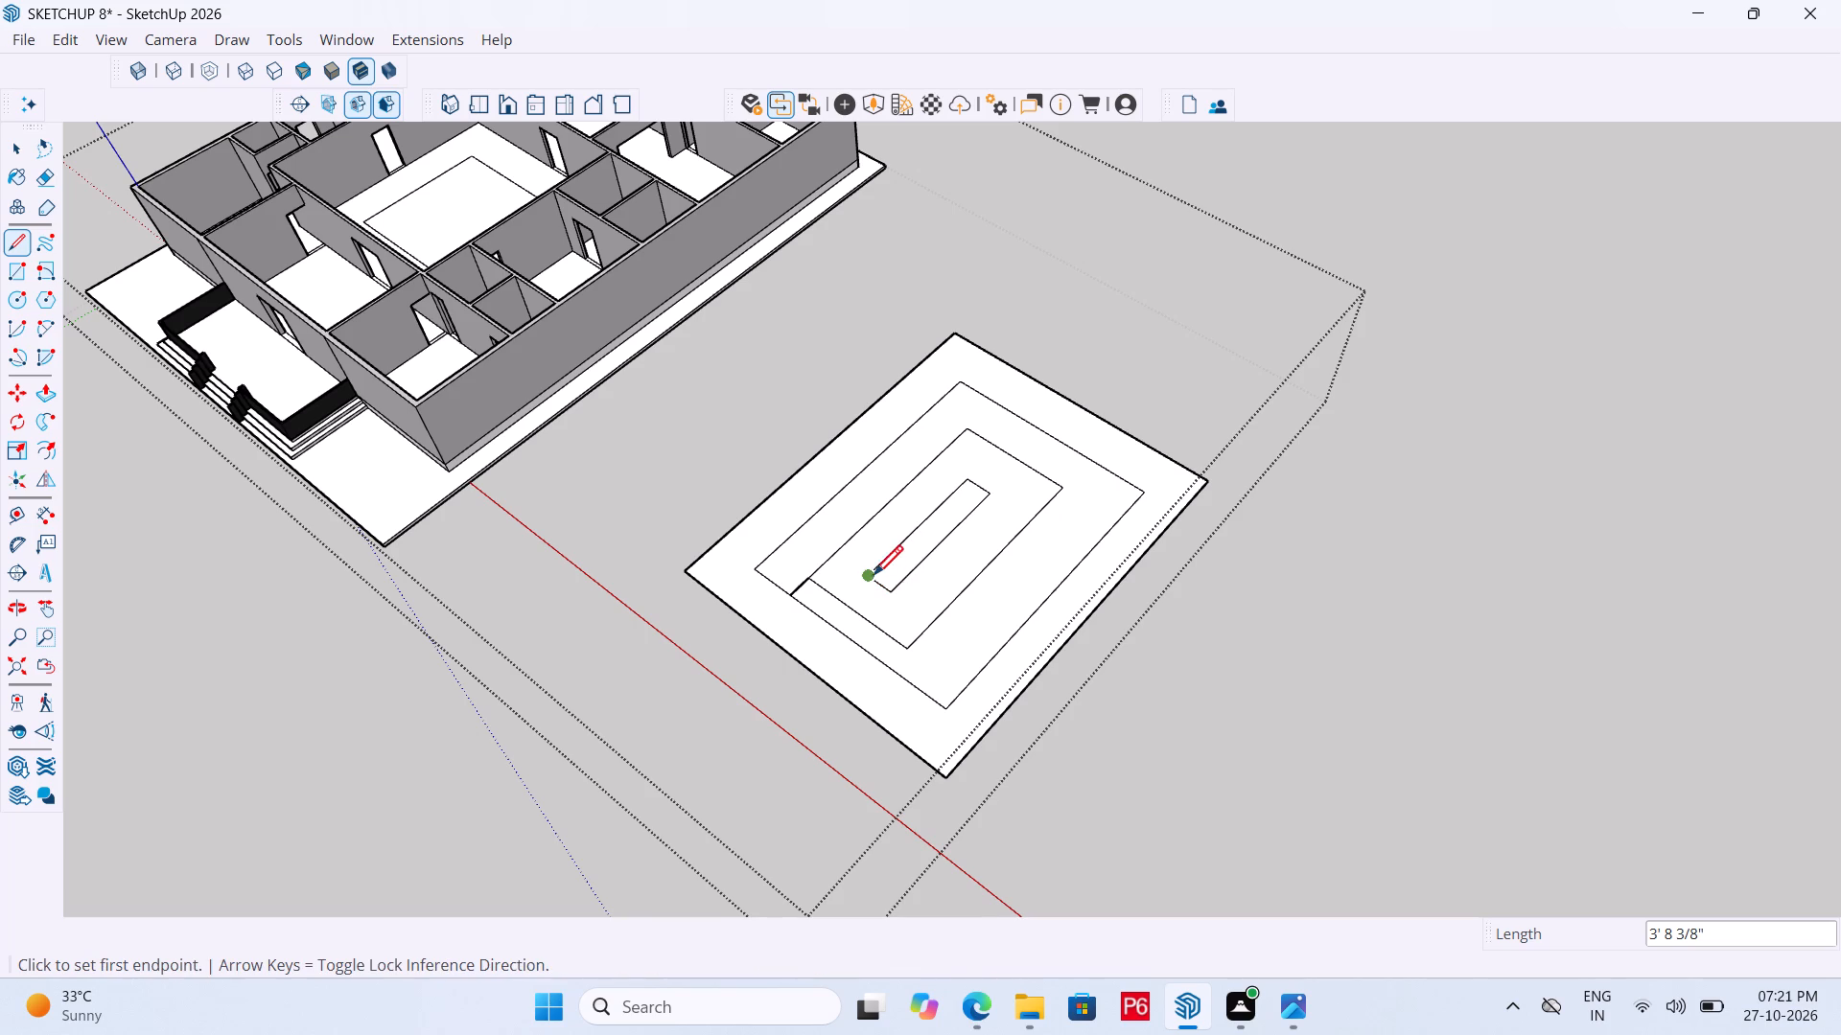
Draw zigzag lines between the second inner outline and the face's outer border along the house-facing side and the far short side.
drag(785, 592, 788, 581)
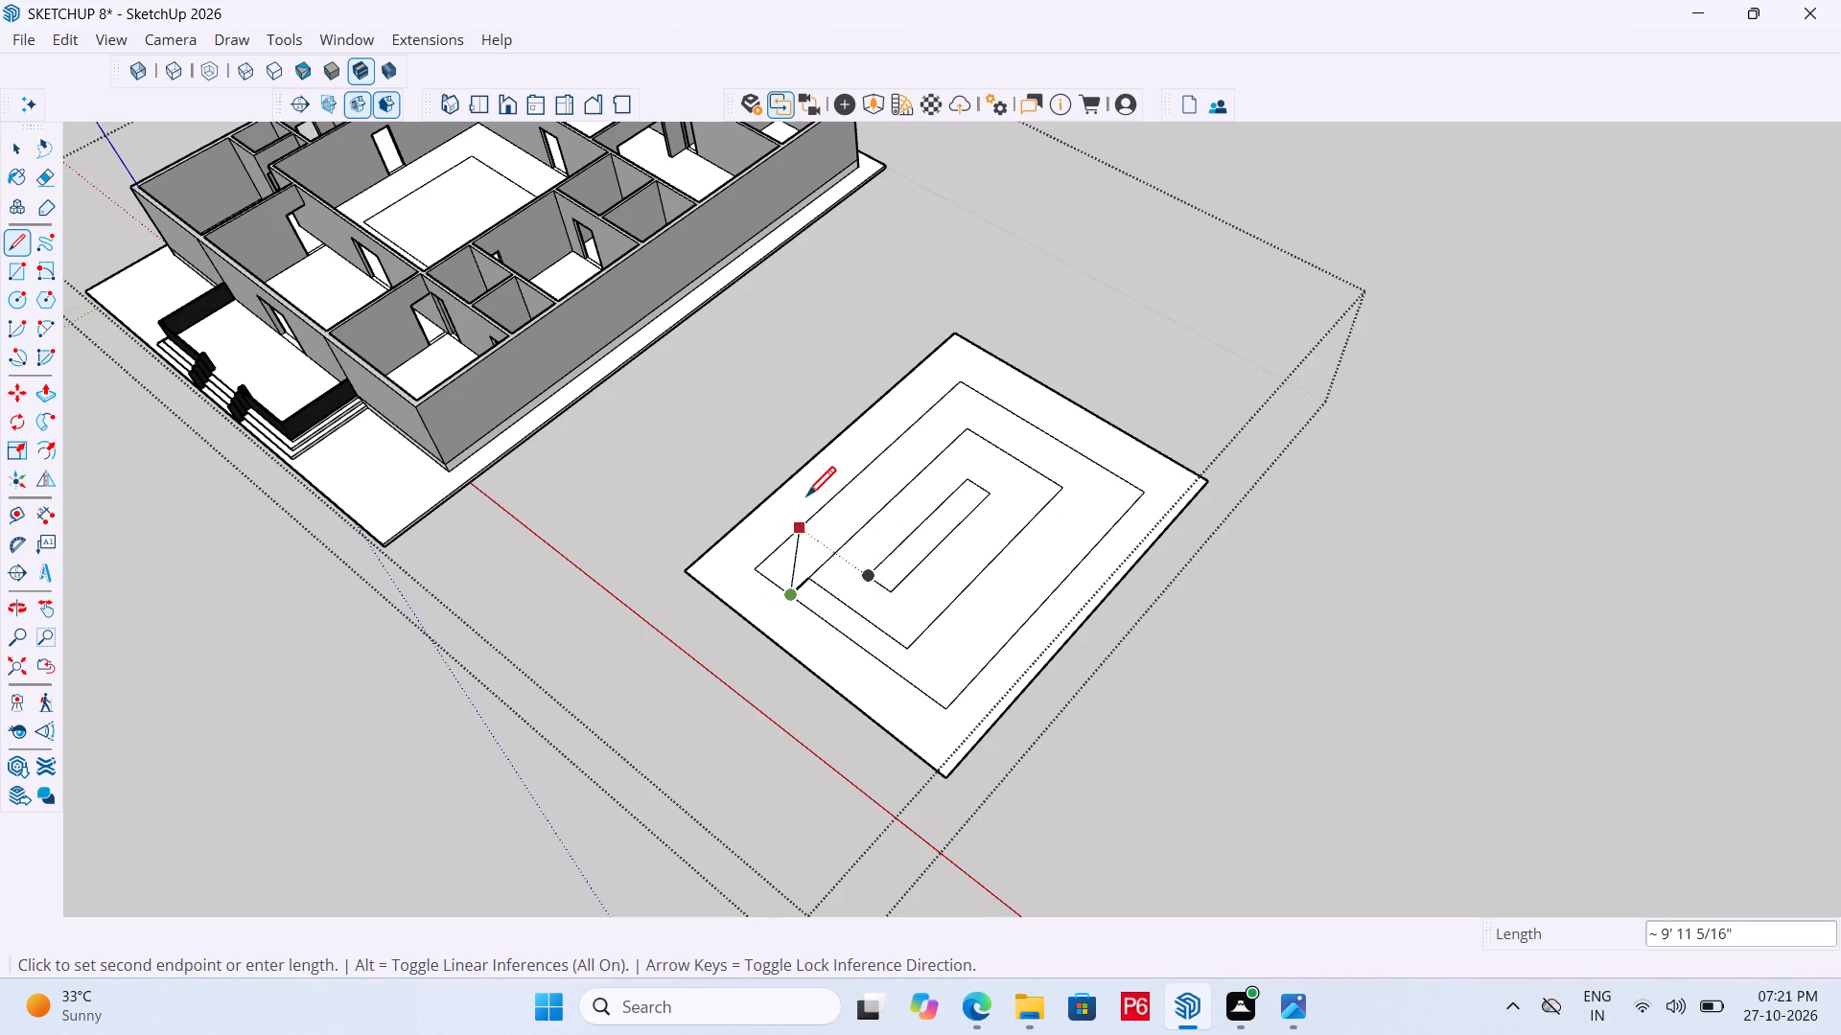
click(811, 467)
drag(945, 456, 931, 458)
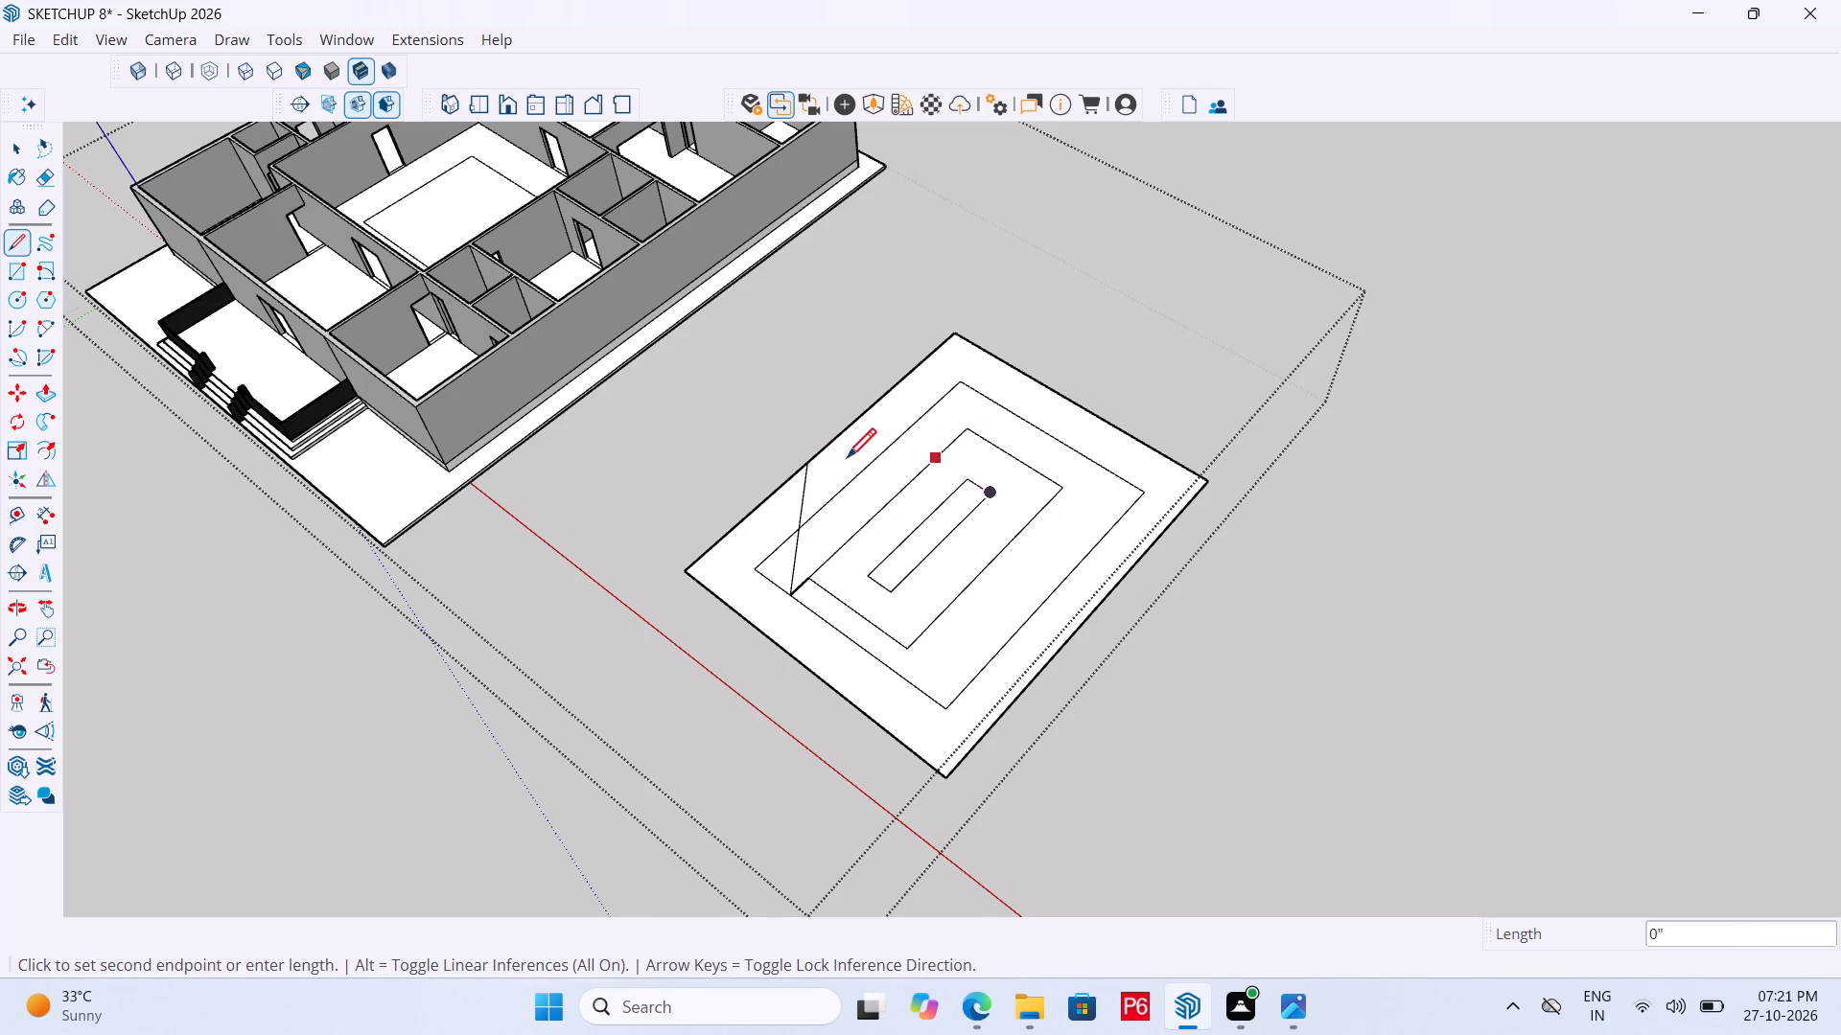
click(813, 470)
drag(929, 465, 935, 450)
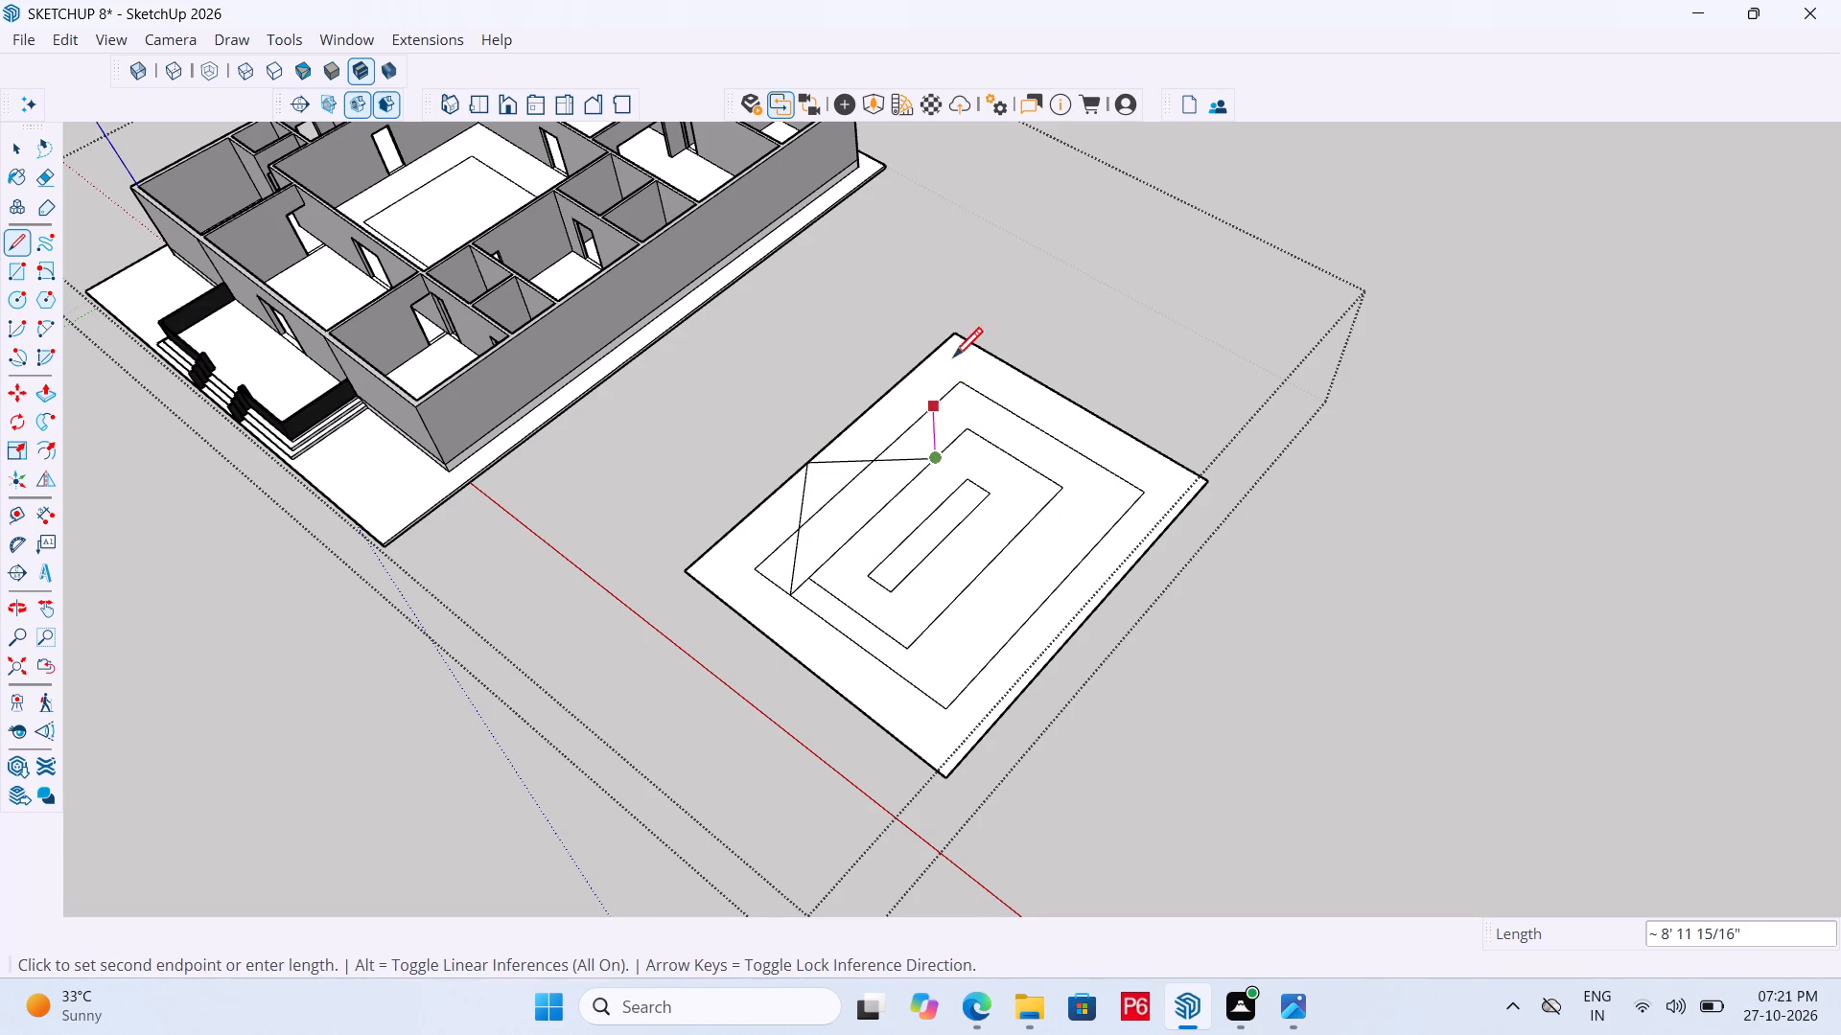
click(954, 336)
click(957, 346)
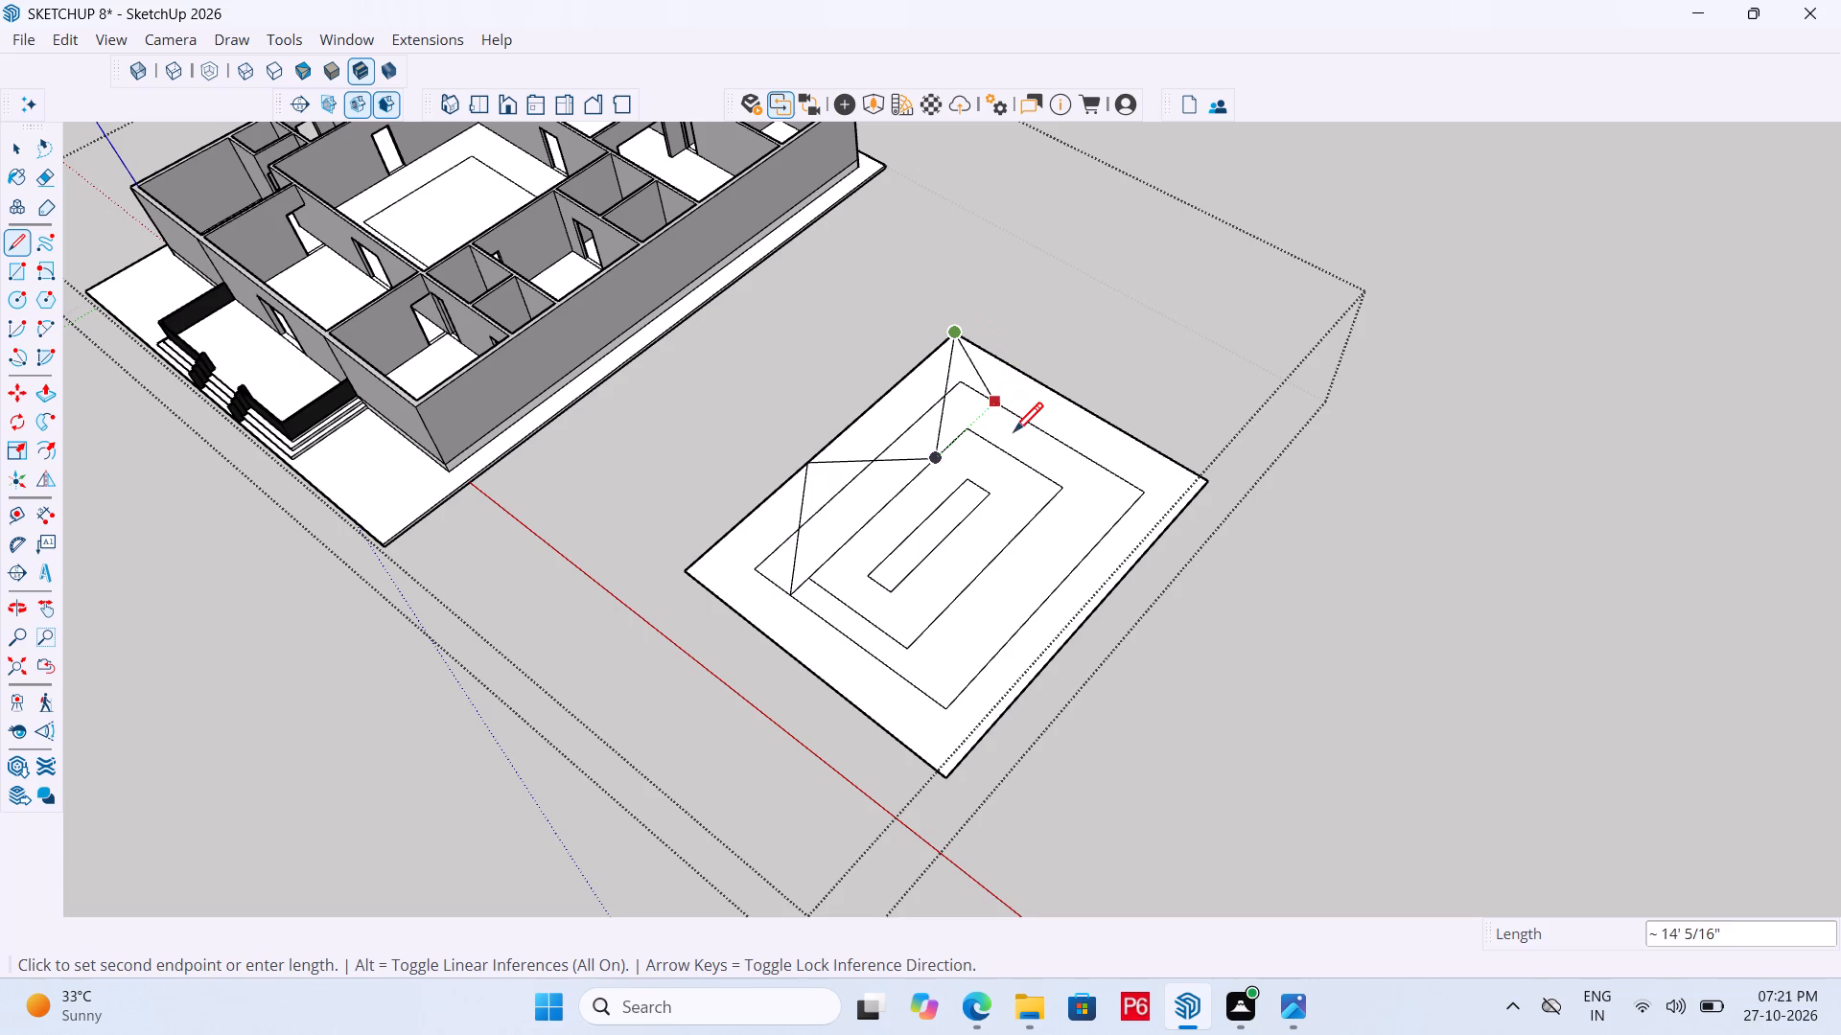
click(1038, 467)
drag(1036, 470, 1057, 446)
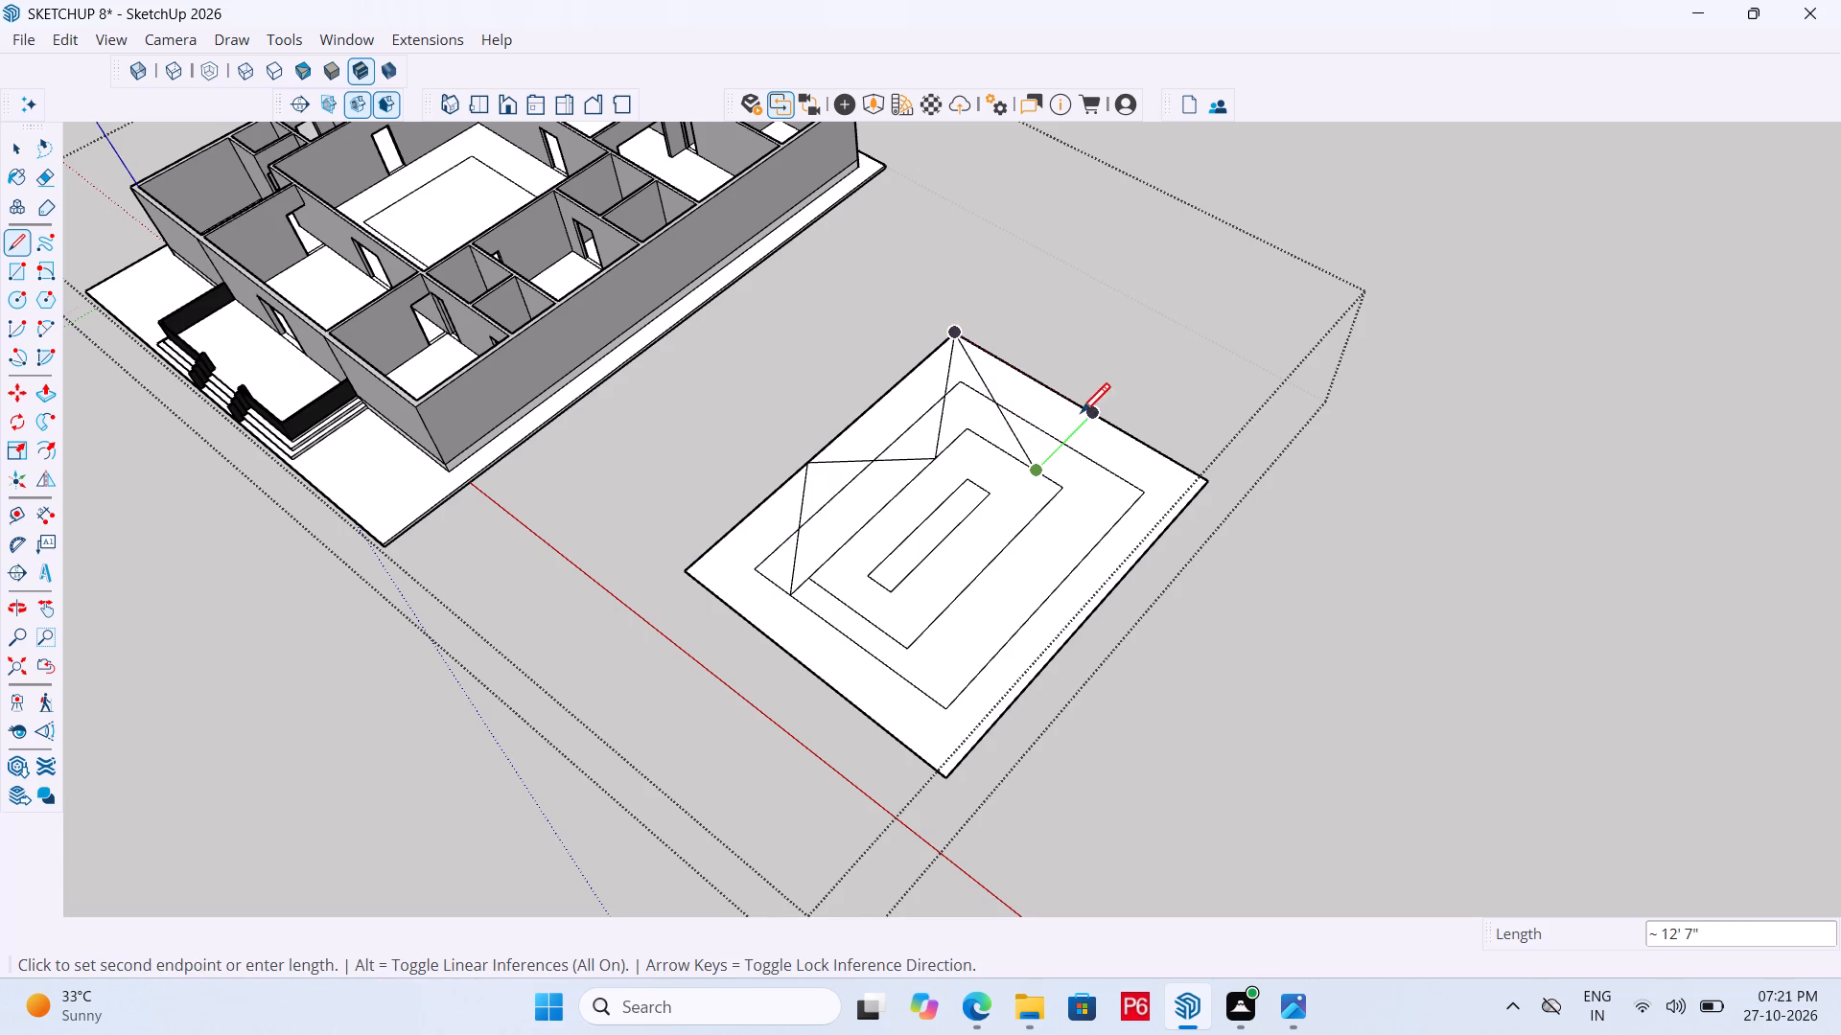
click(1084, 408)
drag(1095, 418, 1093, 426)
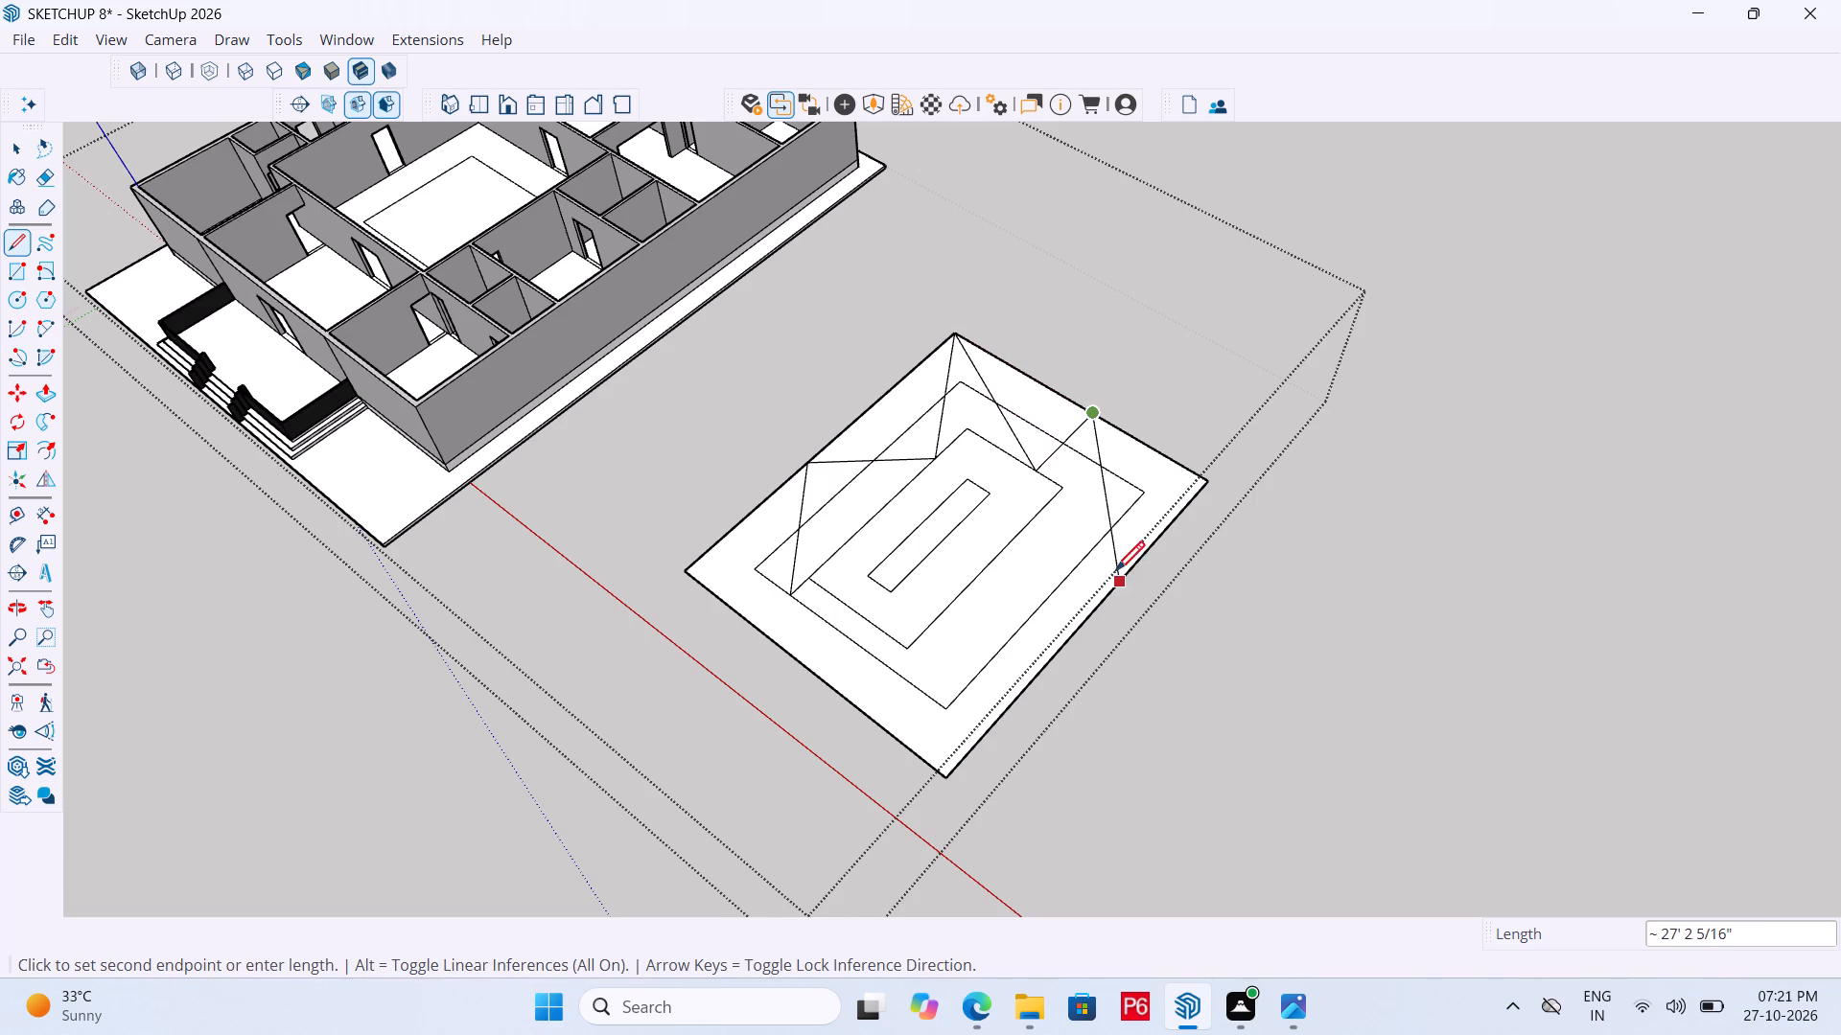
click(1115, 585)
Continue the zigzag between the second inner outline and the outer border along the long side facing away from the house.
click(1036, 518)
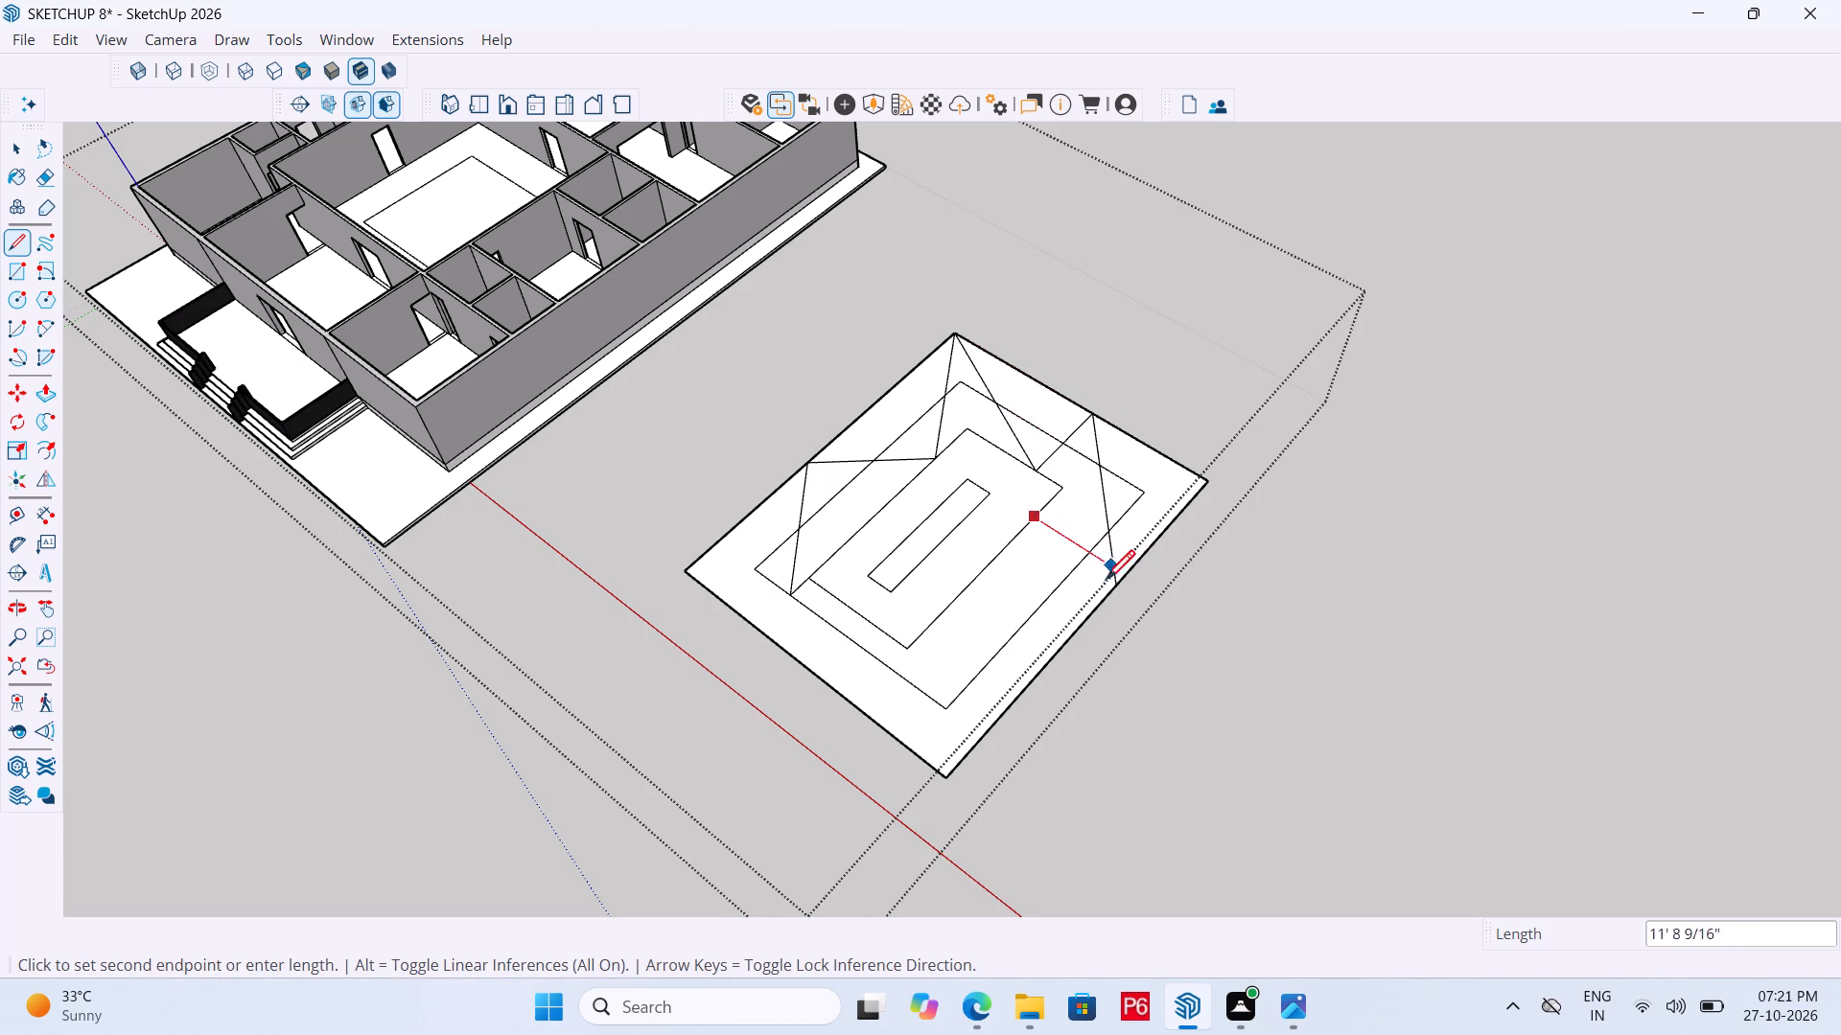
drag(1113, 594, 1111, 584)
drag(1039, 520, 1043, 538)
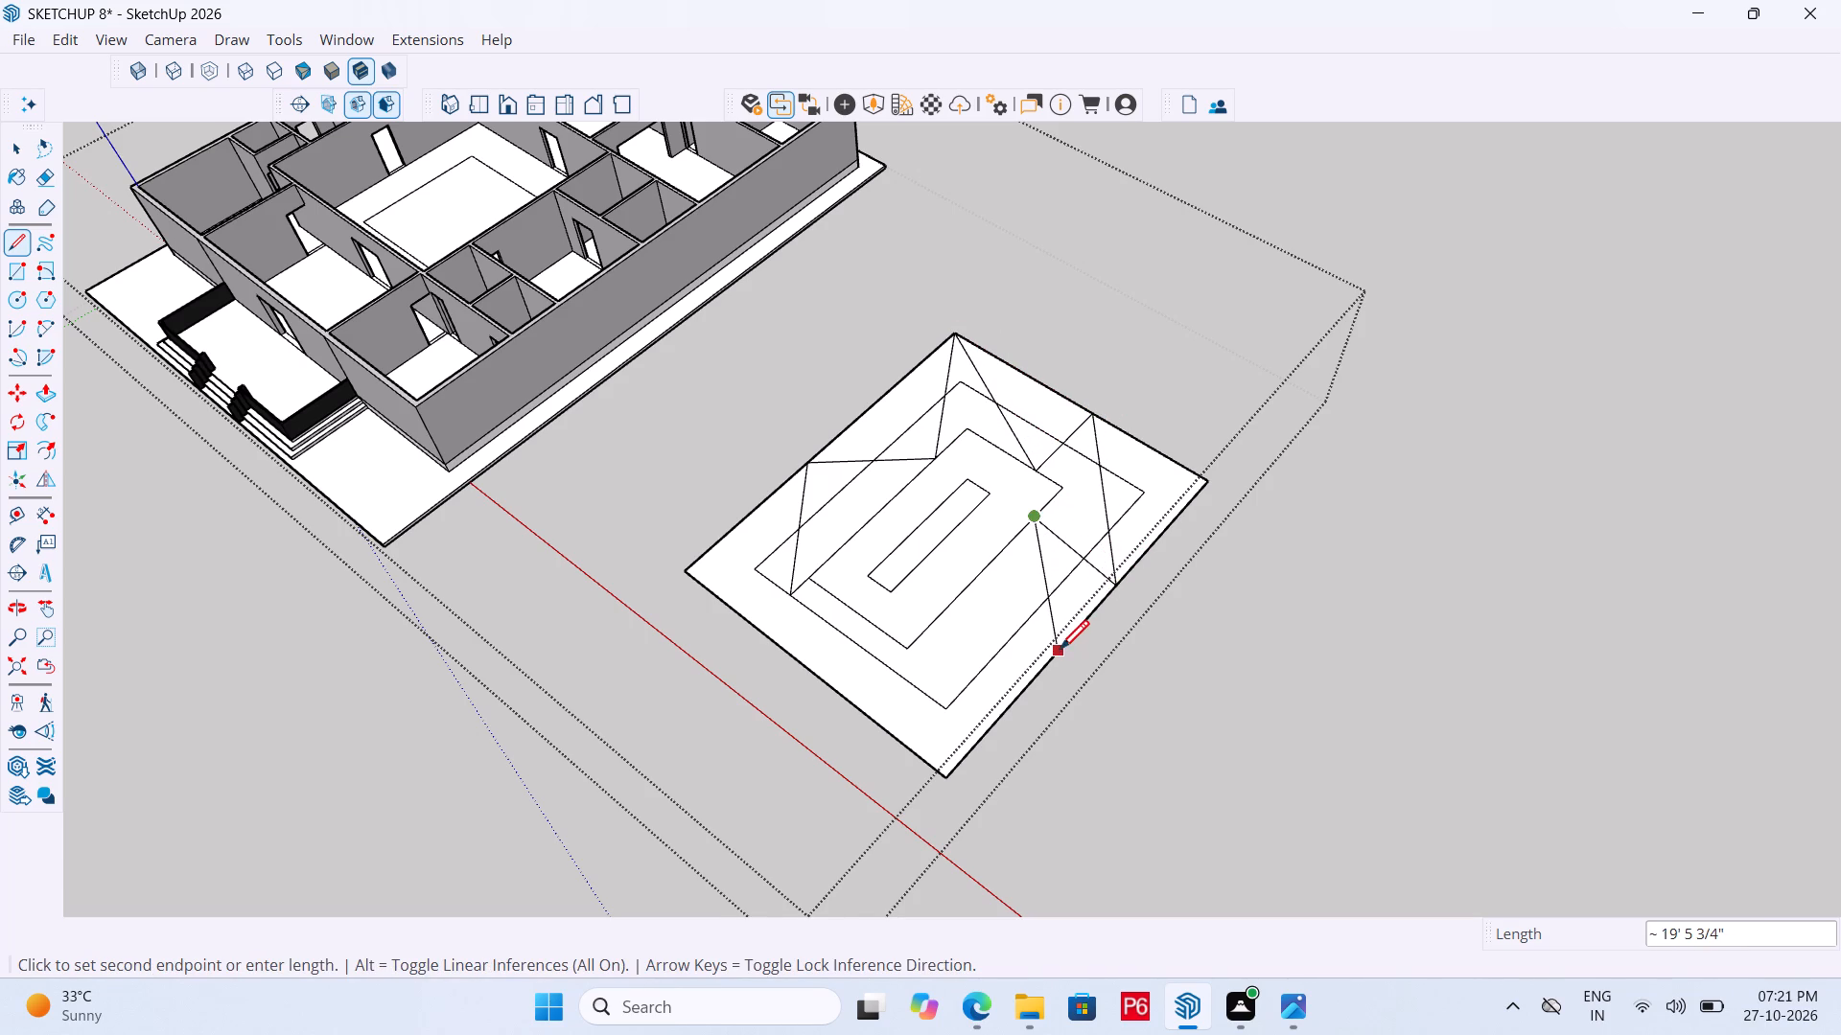
click(1060, 653)
drag(1051, 655, 1027, 612)
click(978, 579)
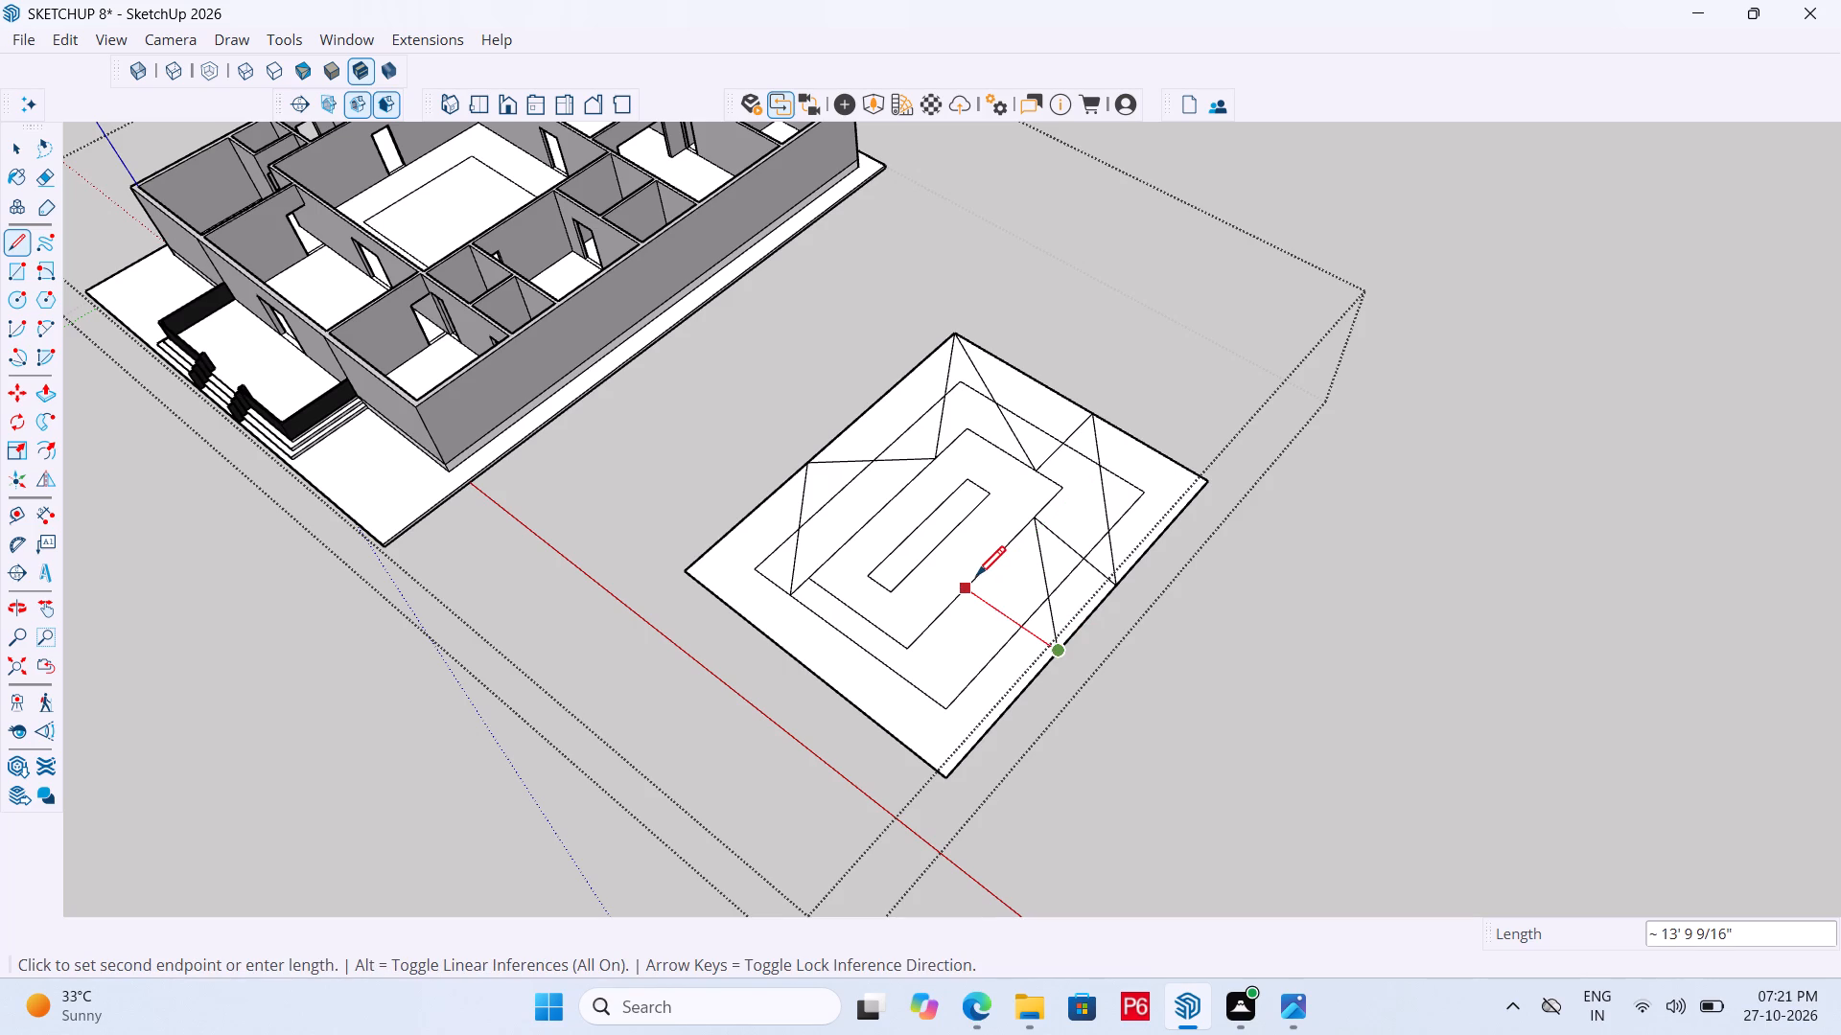
click(961, 593)
click(998, 733)
drag(990, 734, 986, 727)
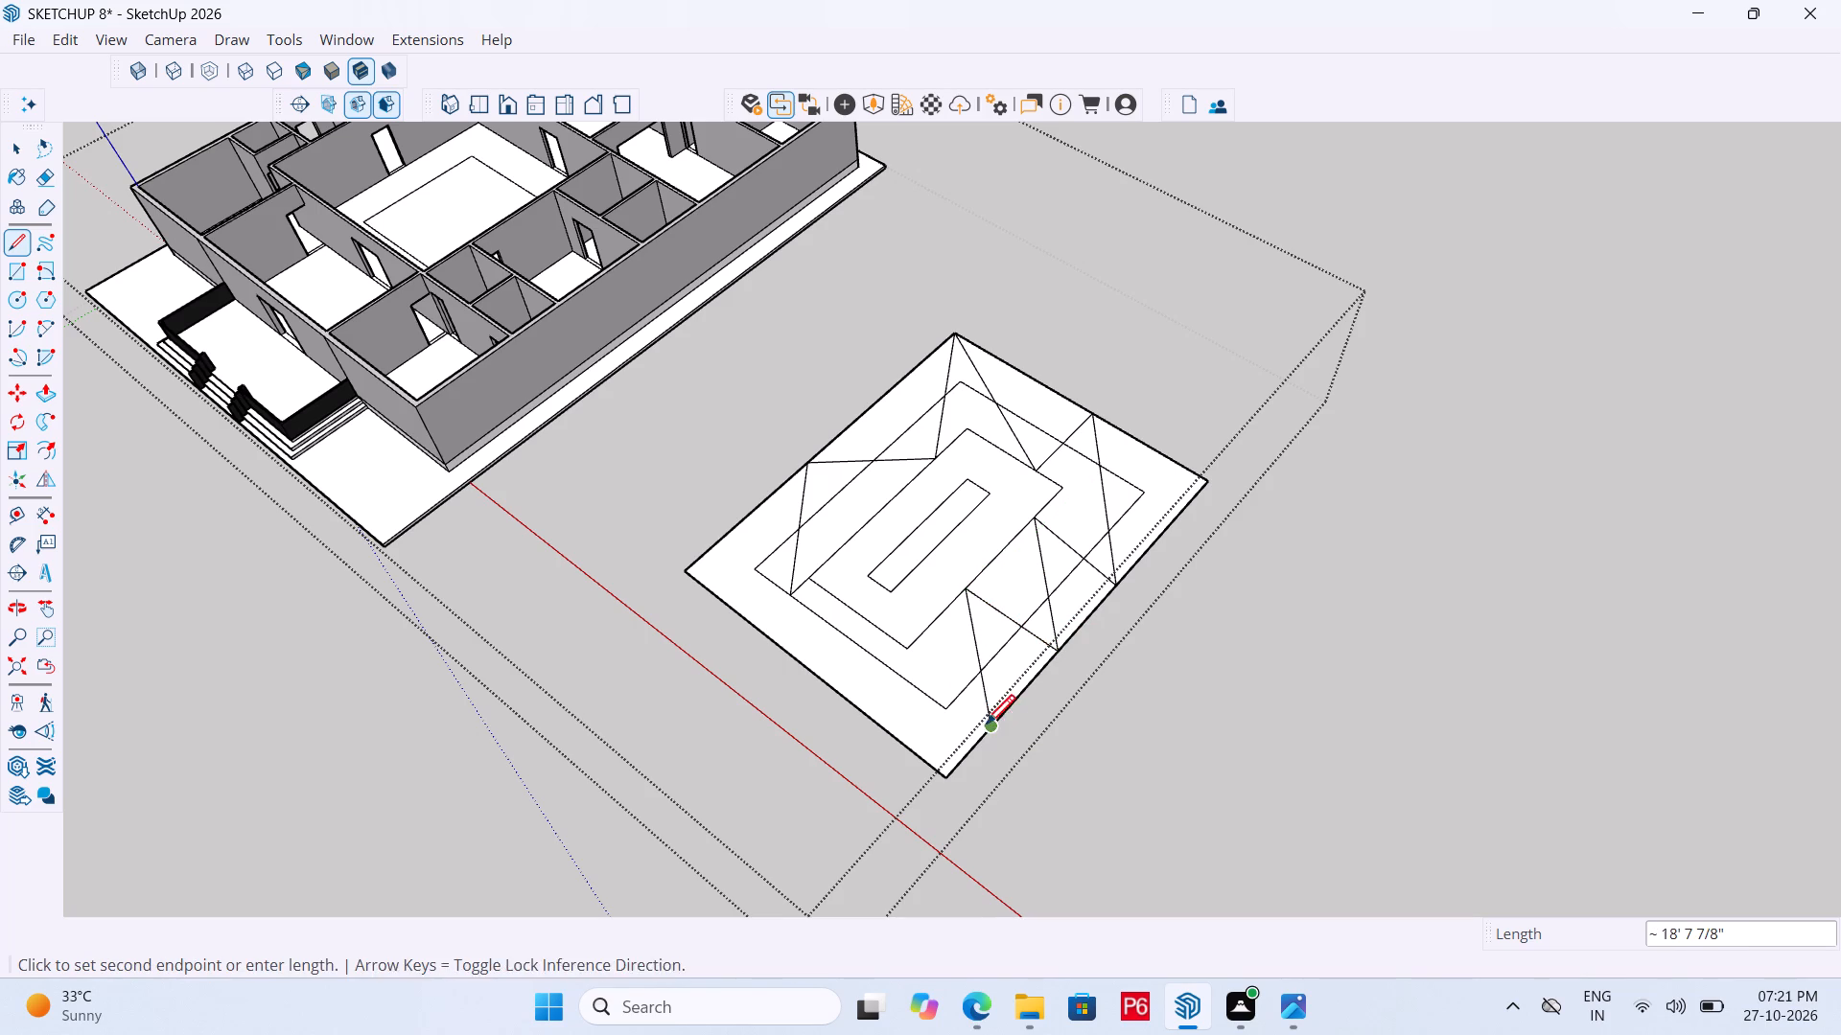
drag(986, 727, 968, 694)
click(913, 651)
click(913, 651)
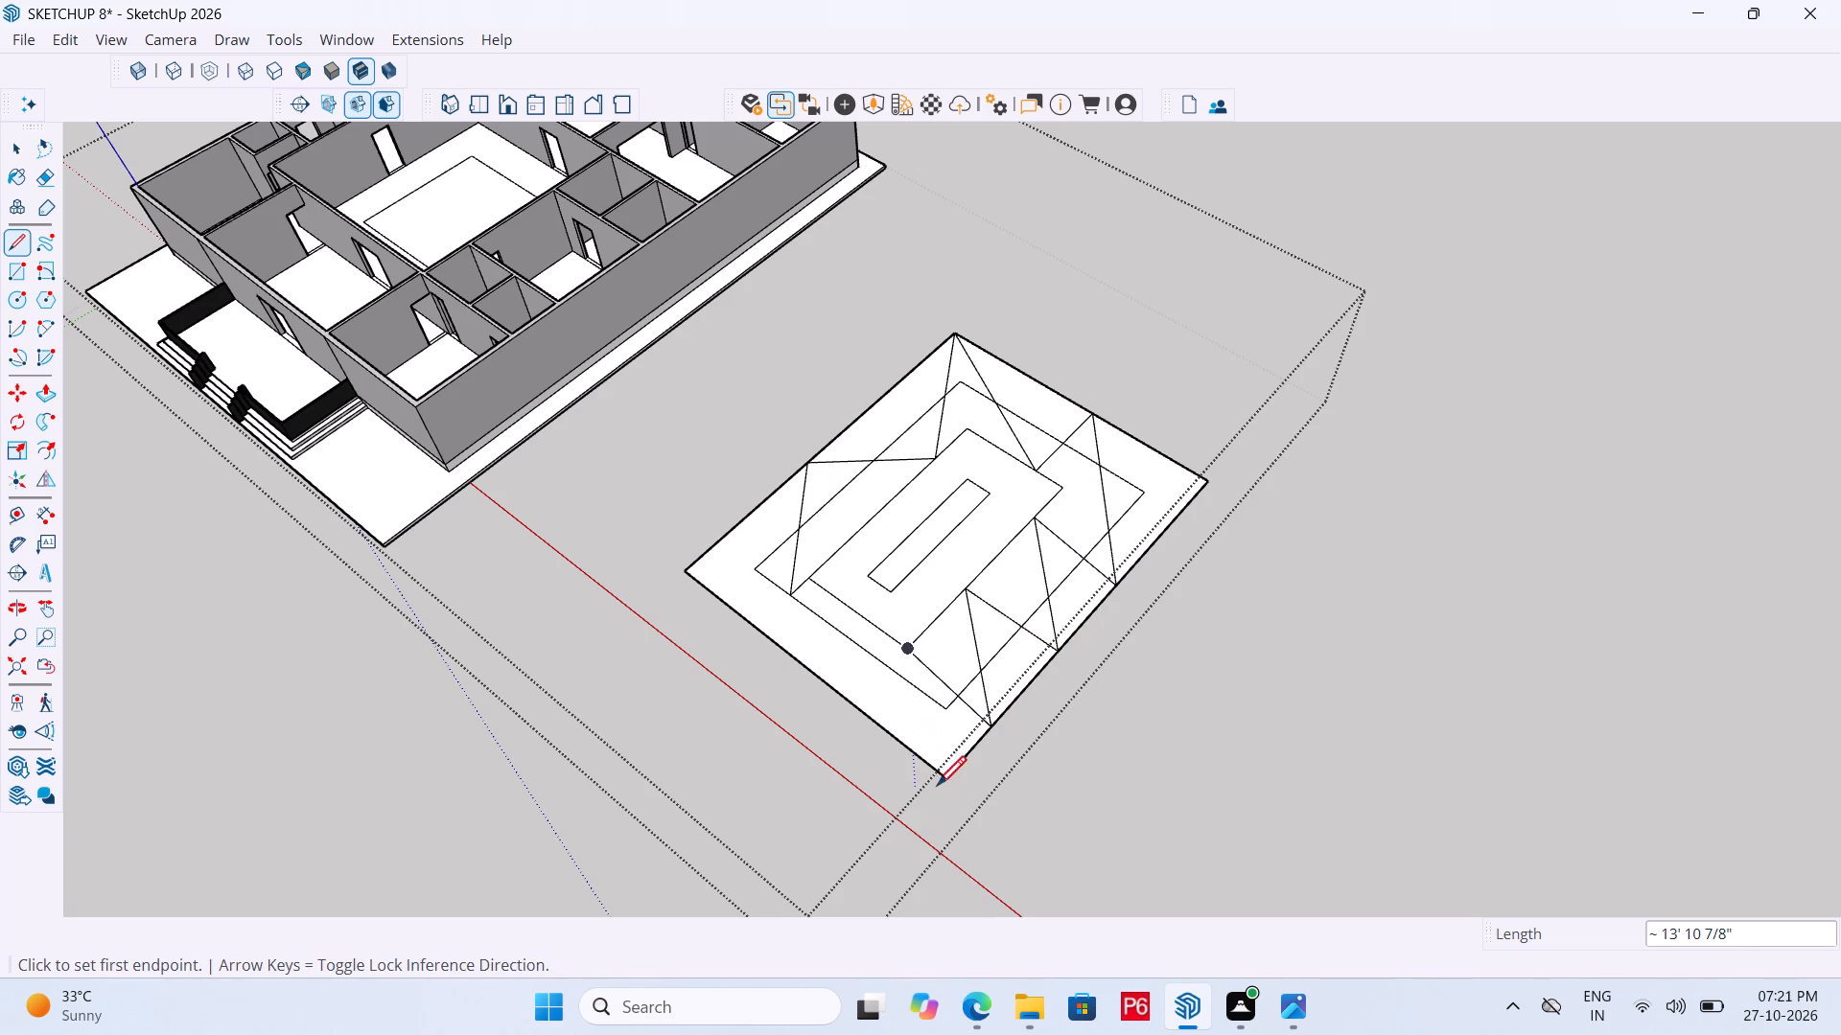
Draw zigzag lines and short strokes between the second inner outline and the outer border on the side facing the red axis.
drag(948, 788, 948, 764)
click(906, 650)
drag(943, 777, 930, 752)
click(866, 702)
drag(856, 711, 879, 678)
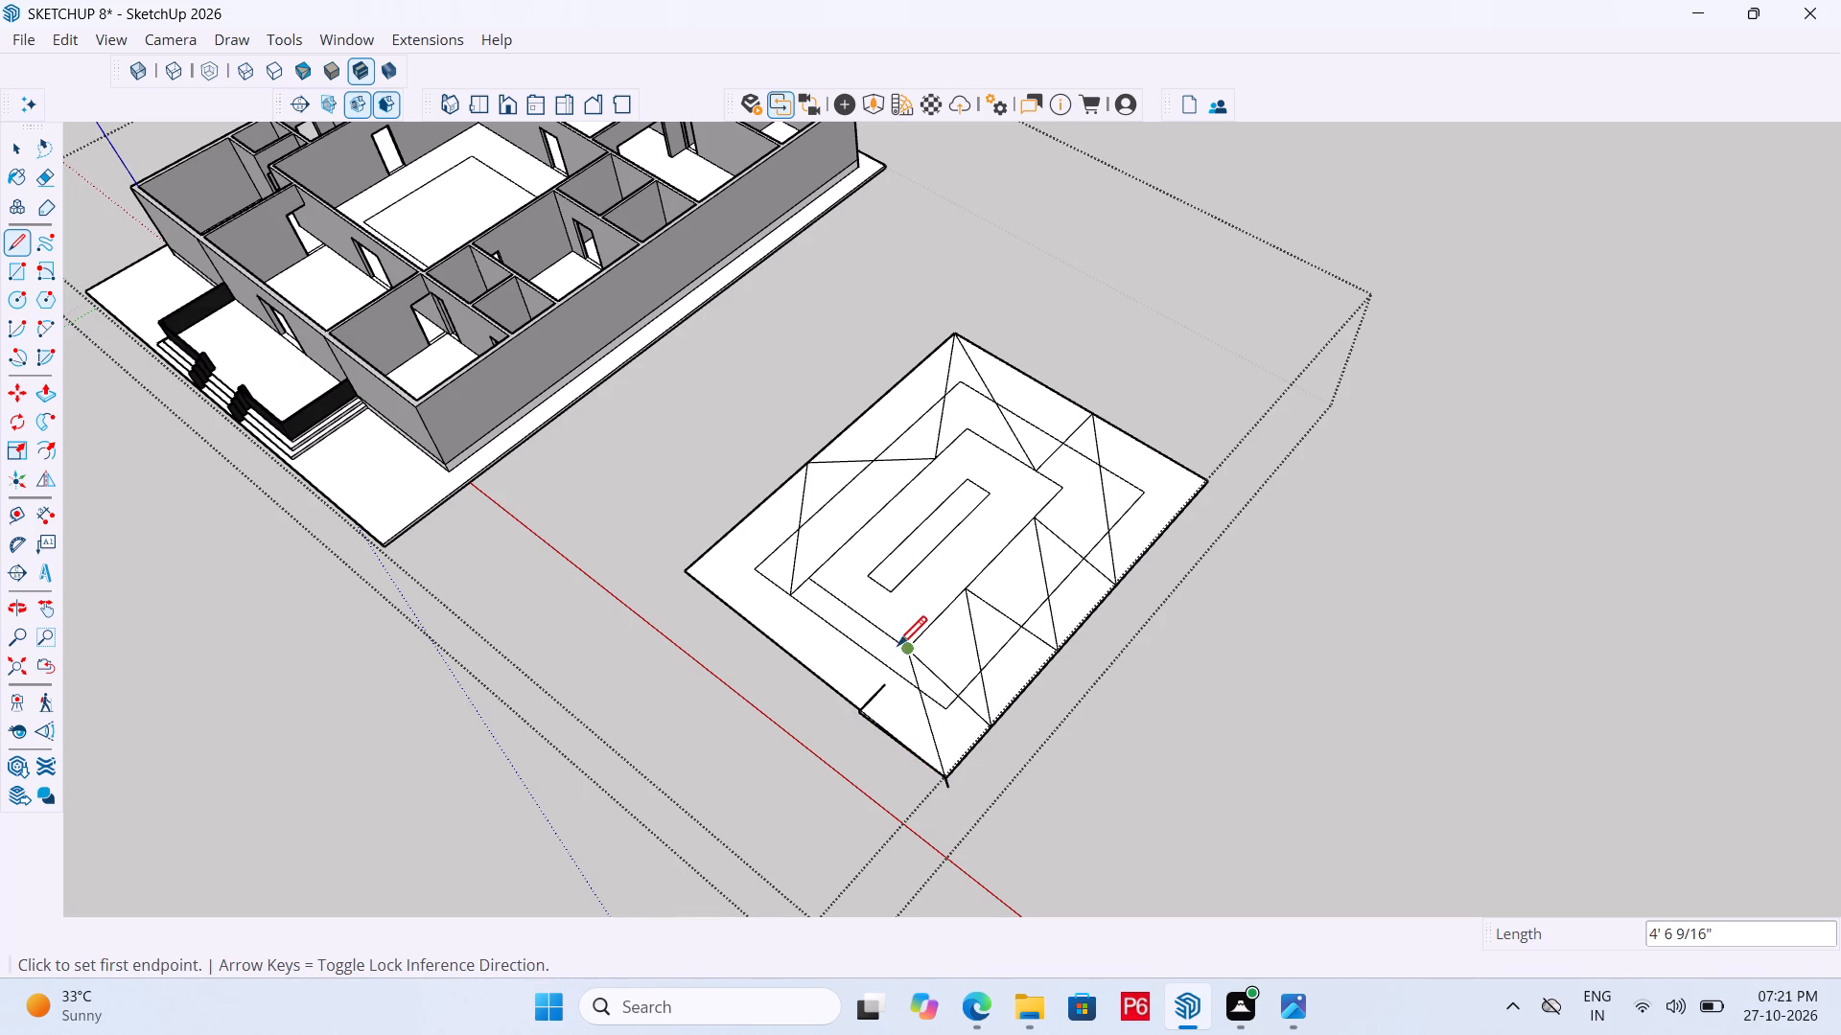
click(904, 647)
click(859, 714)
drag(849, 707, 848, 675)
click(832, 605)
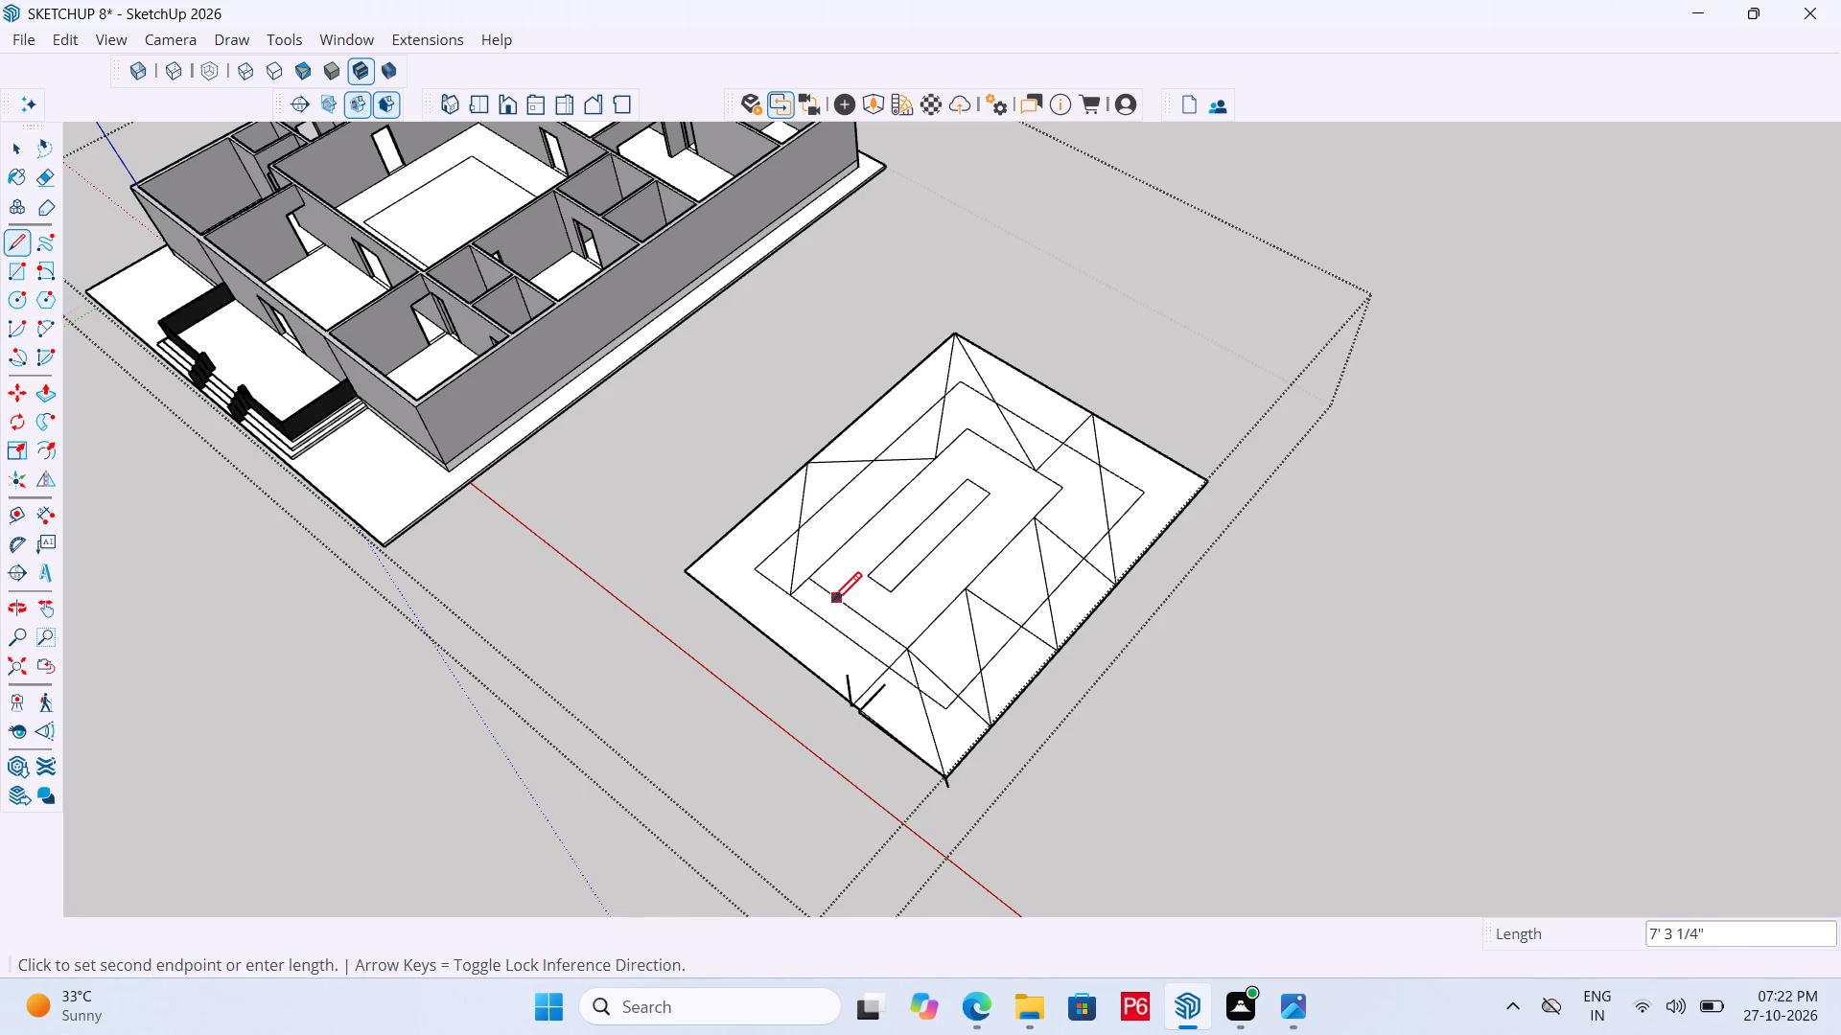
click(837, 705)
drag(815, 649, 820, 636)
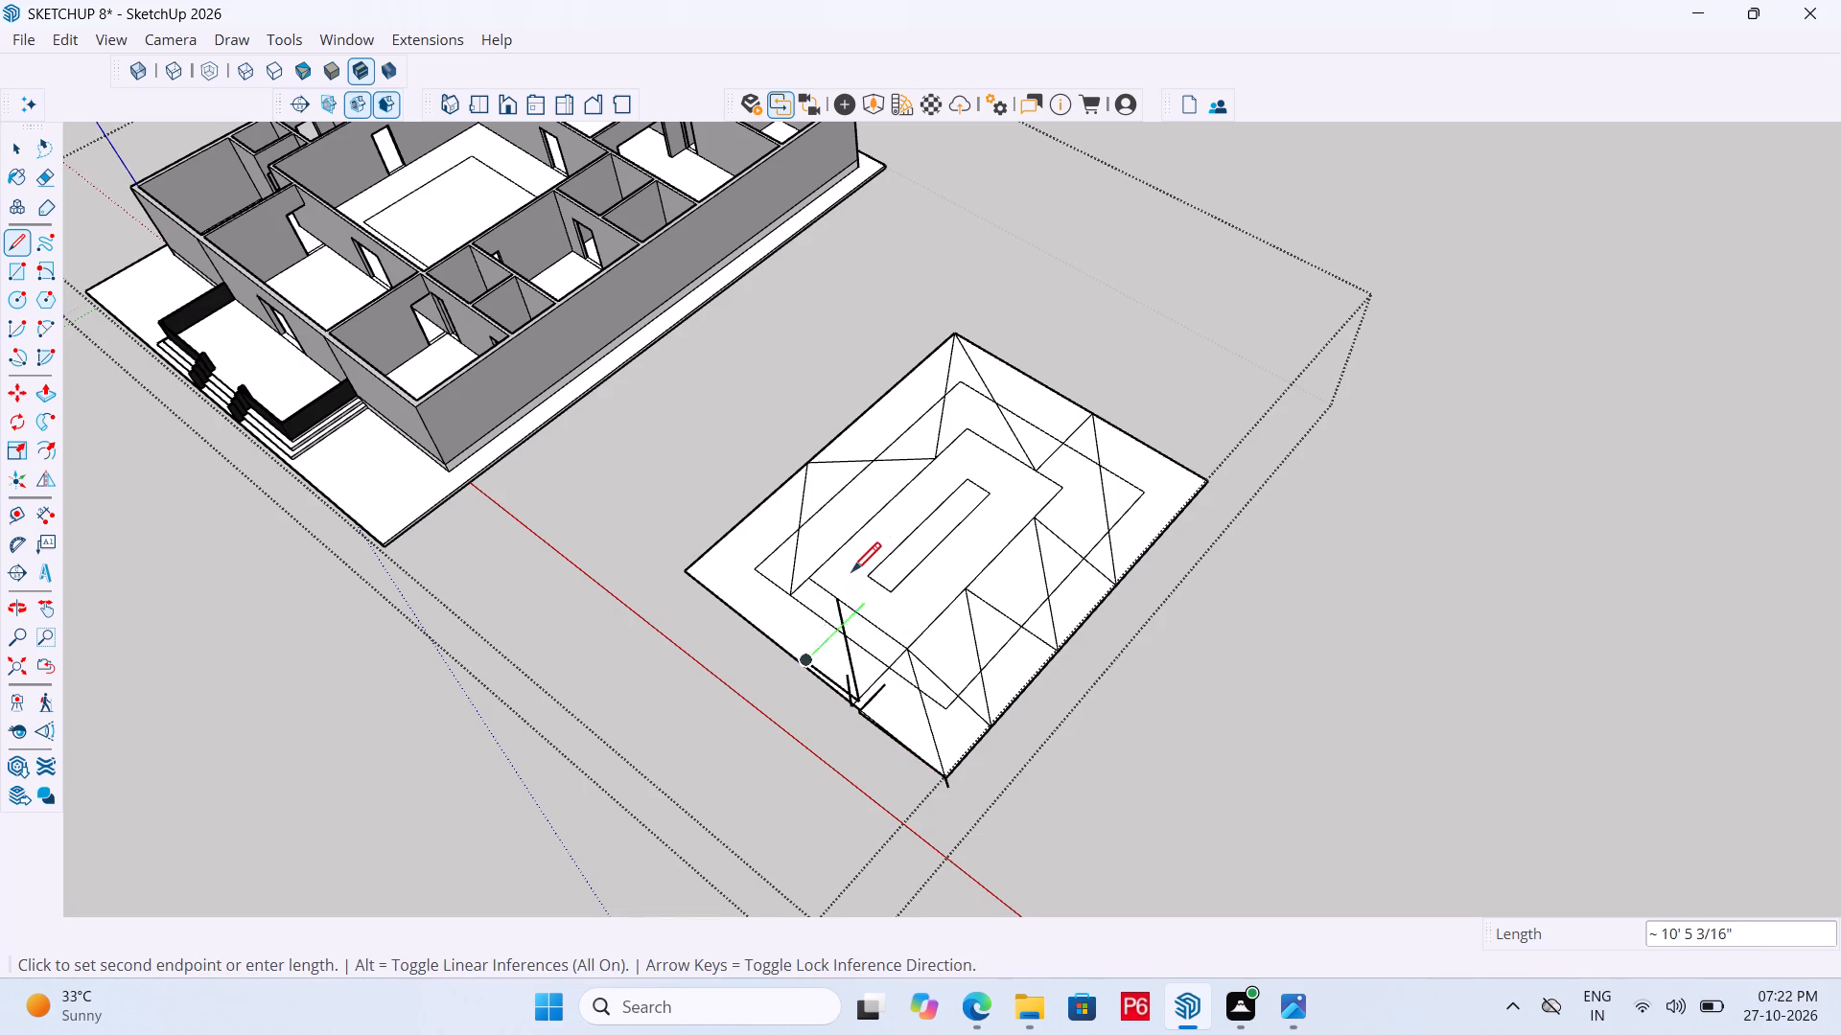
Extend the line chain across the narrow central outline and add a long line alongside it.
click(868, 559)
click(1008, 511)
click(900, 607)
click(944, 588)
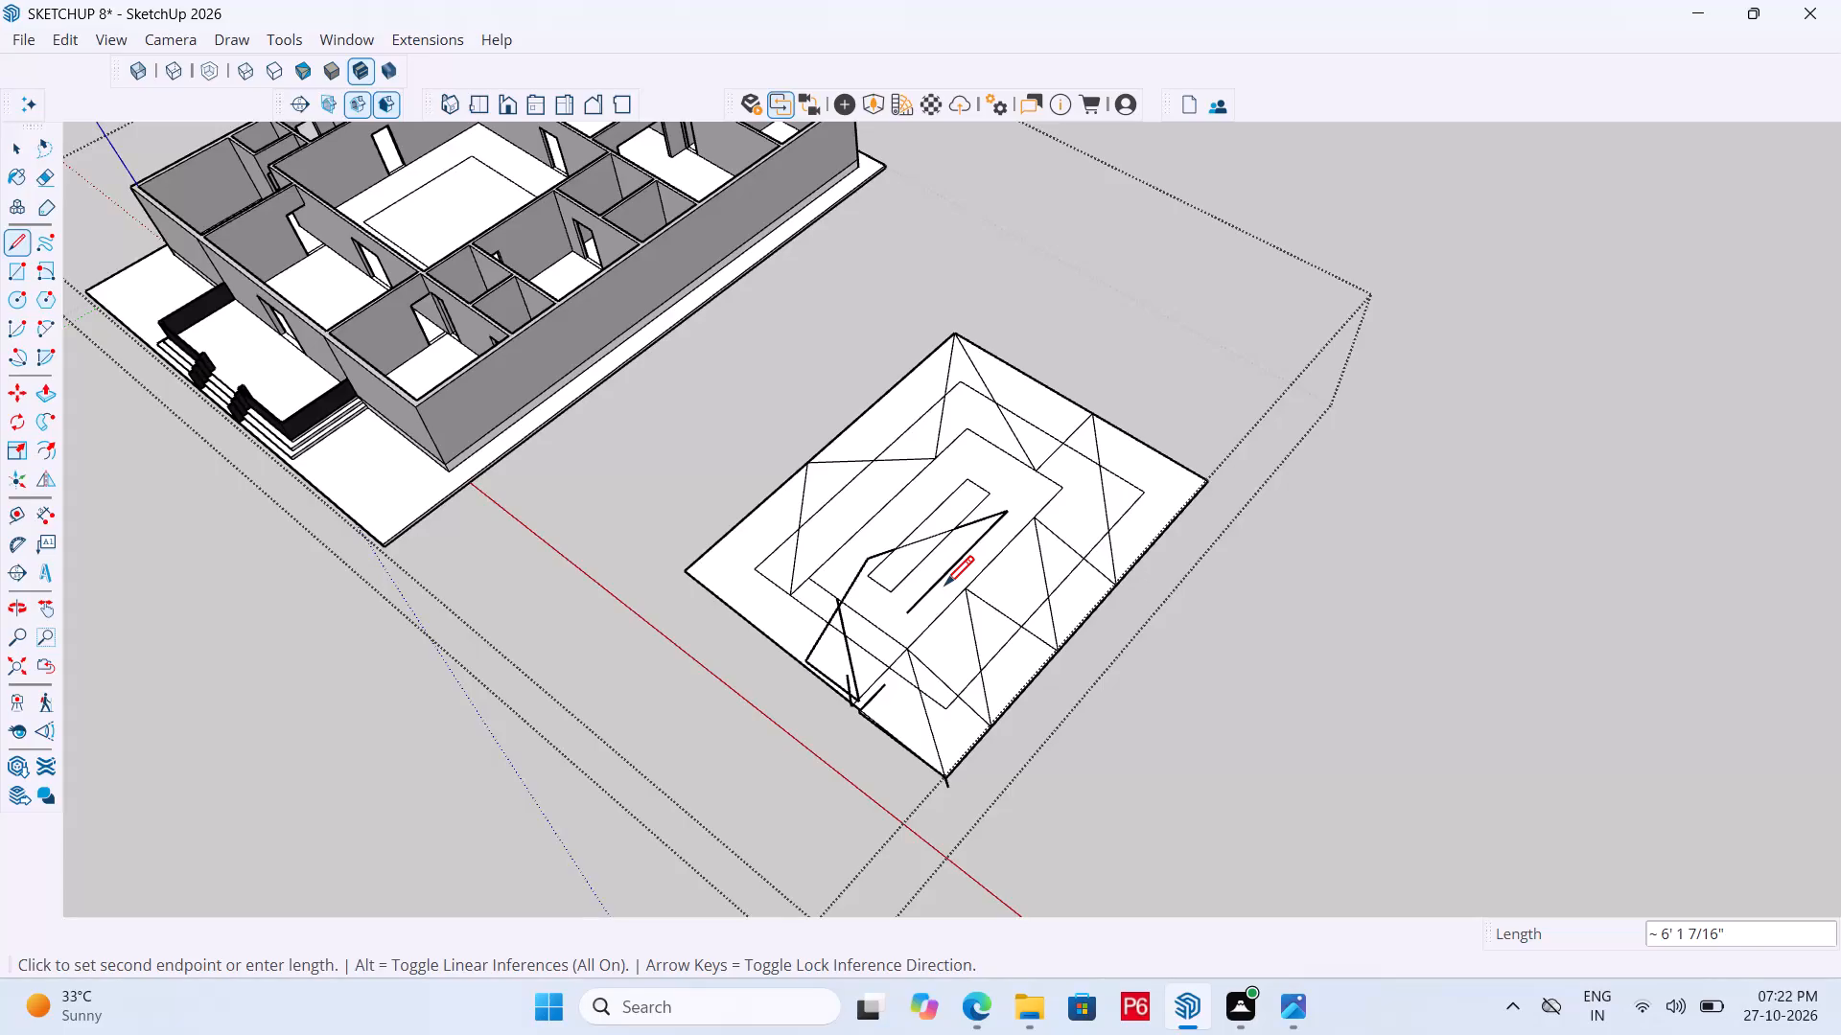
drag(1083, 417, 983, 528)
click(983, 528)
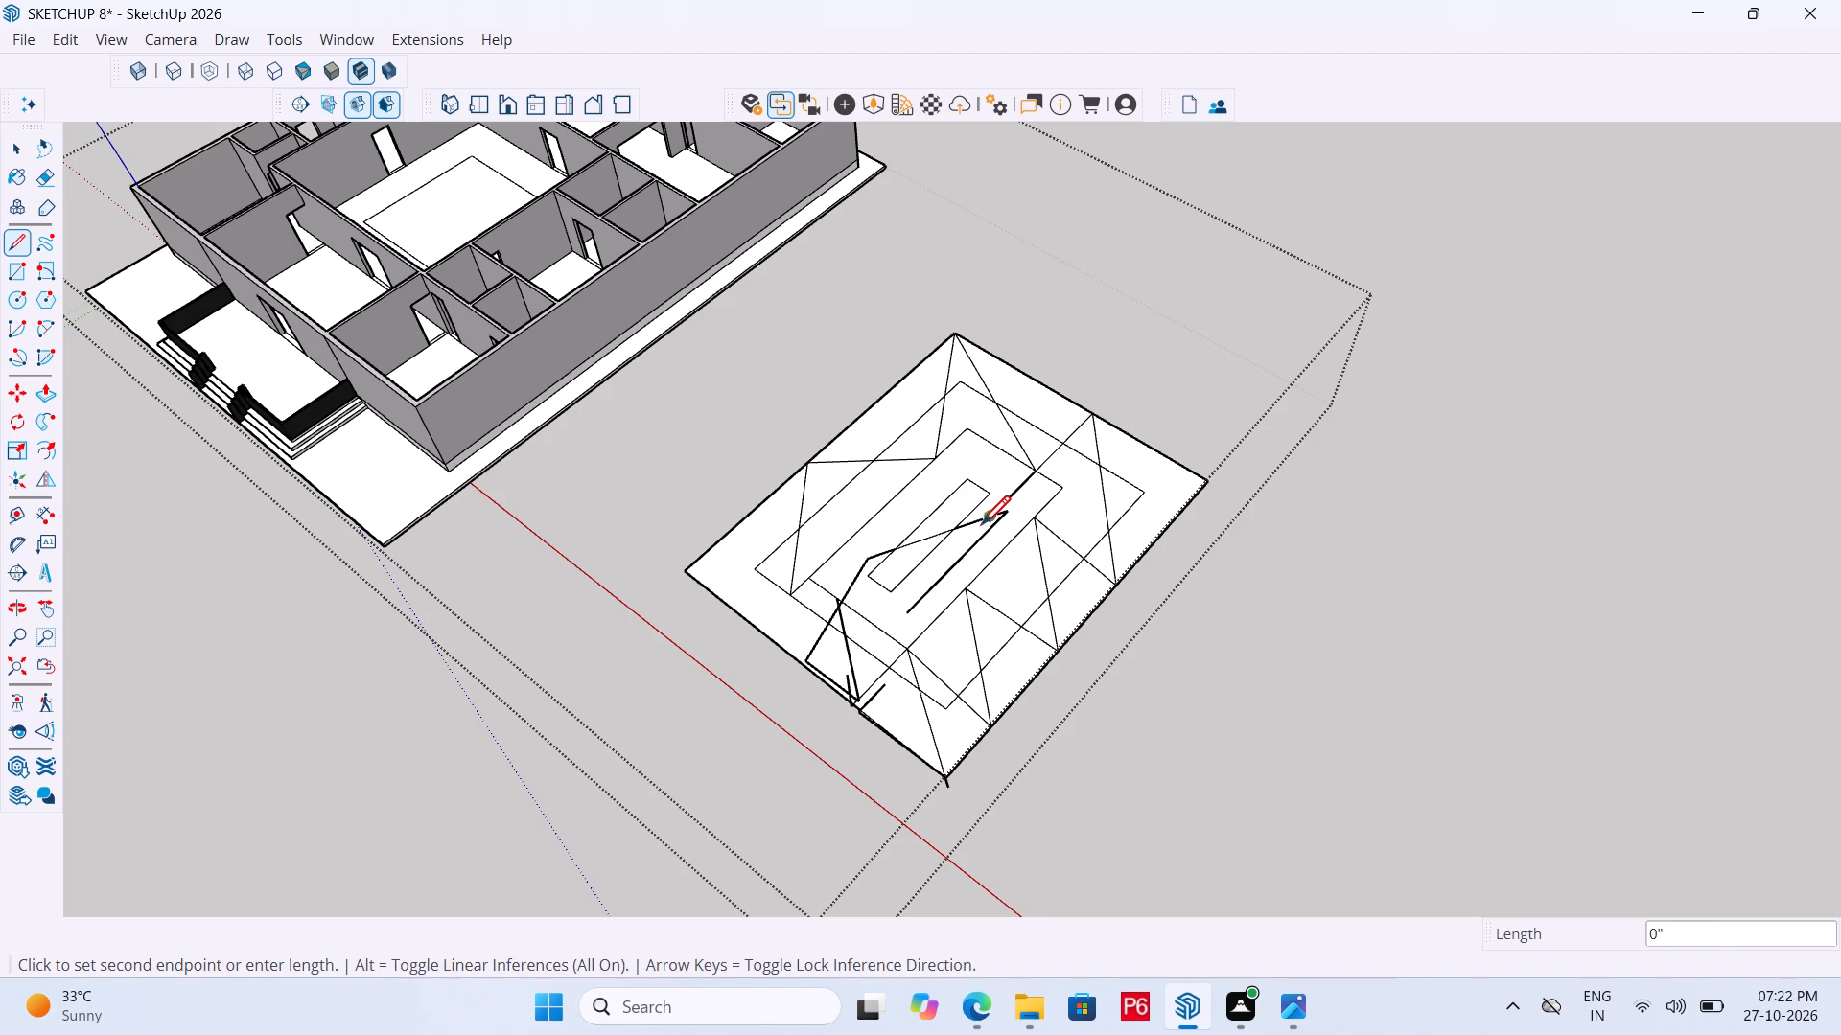
Add short freehand line segments around the far end of the central outline and the area beyond it.
drag(963, 531, 953, 501)
drag(936, 481, 983, 460)
drag(991, 460, 1010, 458)
triple_click(1013, 458)
drag(1008, 476, 1035, 524)
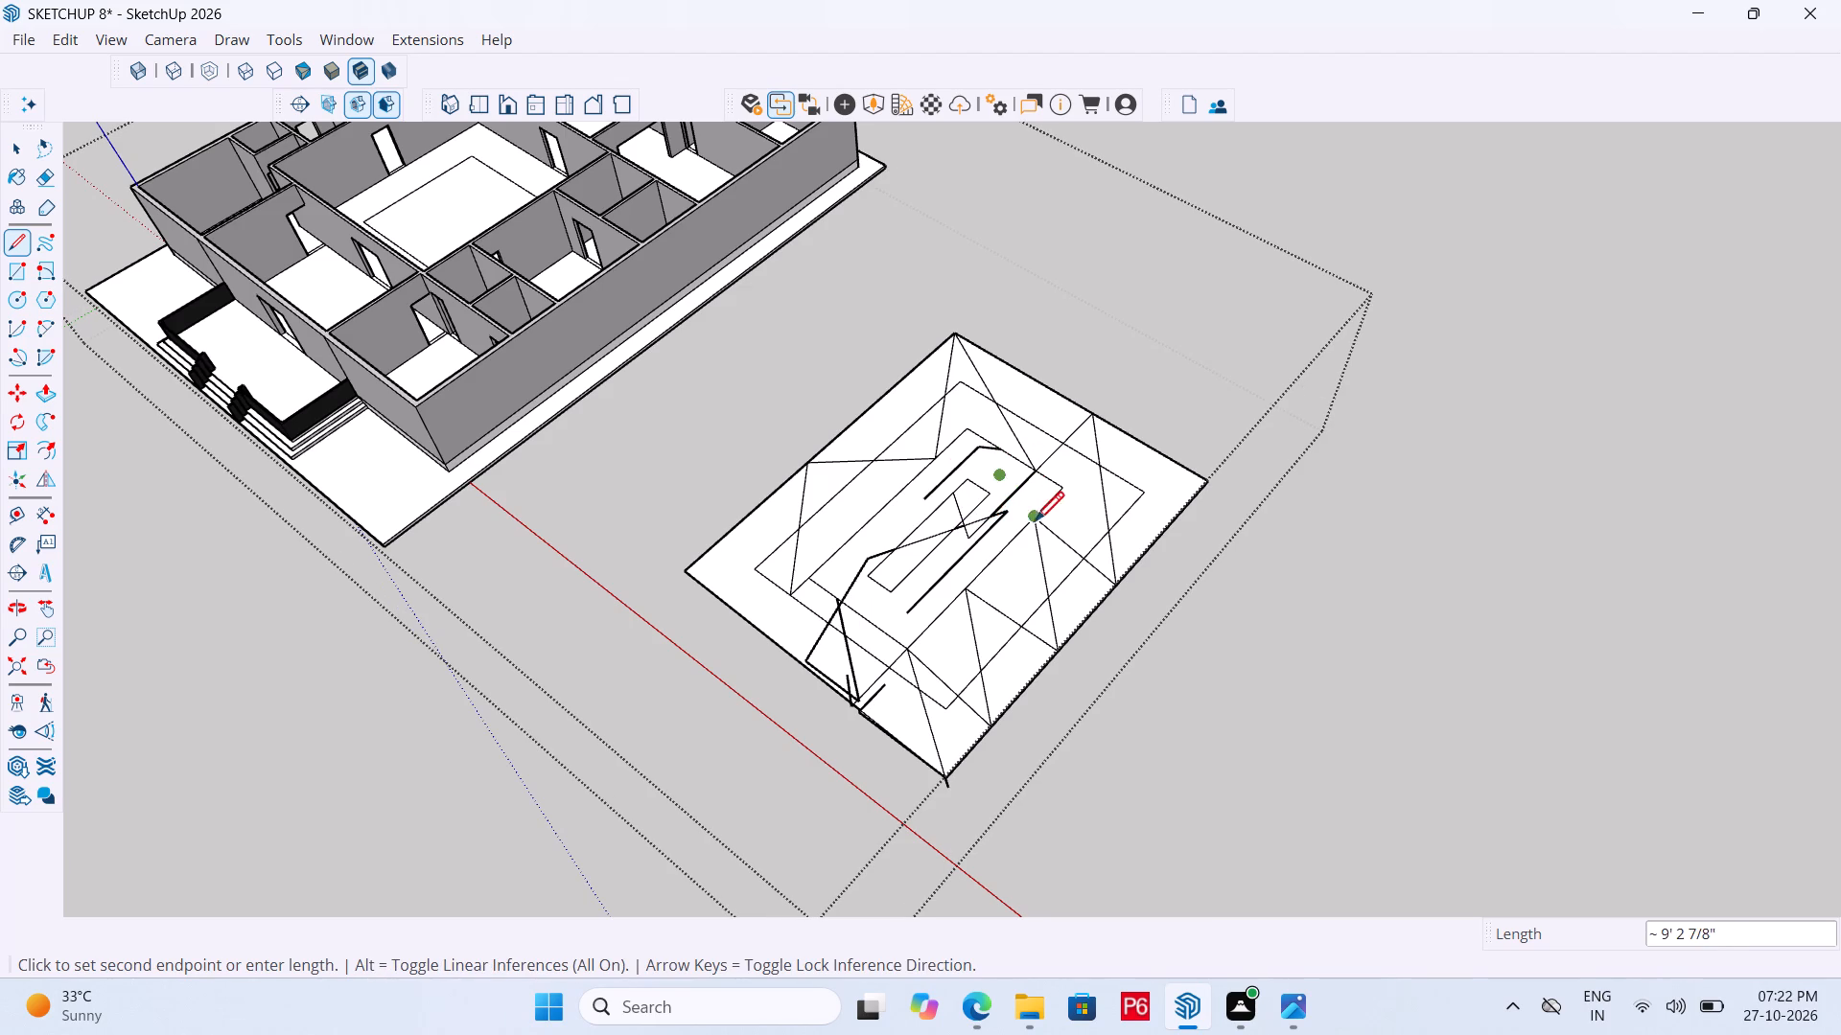
drag(1035, 524, 1061, 520)
drag(1072, 464, 1092, 506)
click(1092, 506)
drag(1105, 519, 1095, 522)
drag(1024, 536, 989, 578)
drag(984, 589, 984, 604)
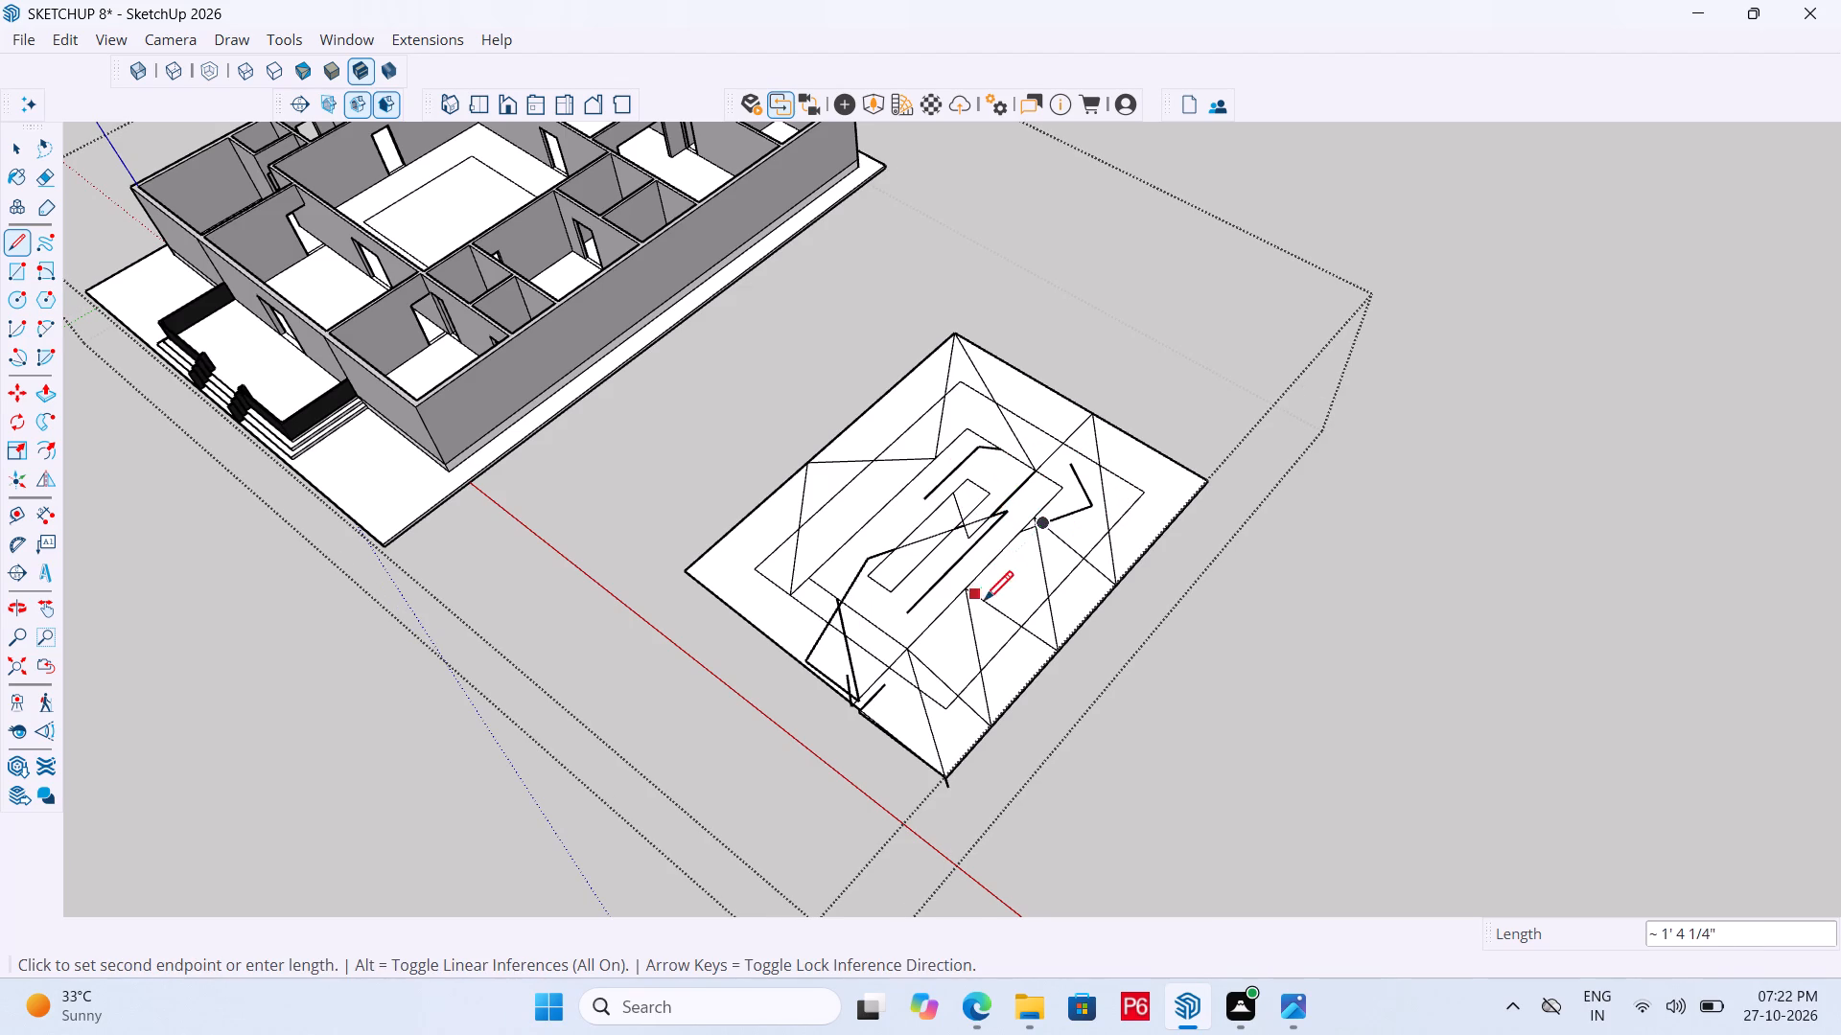
drag(984, 604, 993, 605)
drag(1030, 605, 1071, 593)
drag(1069, 539, 1020, 612)
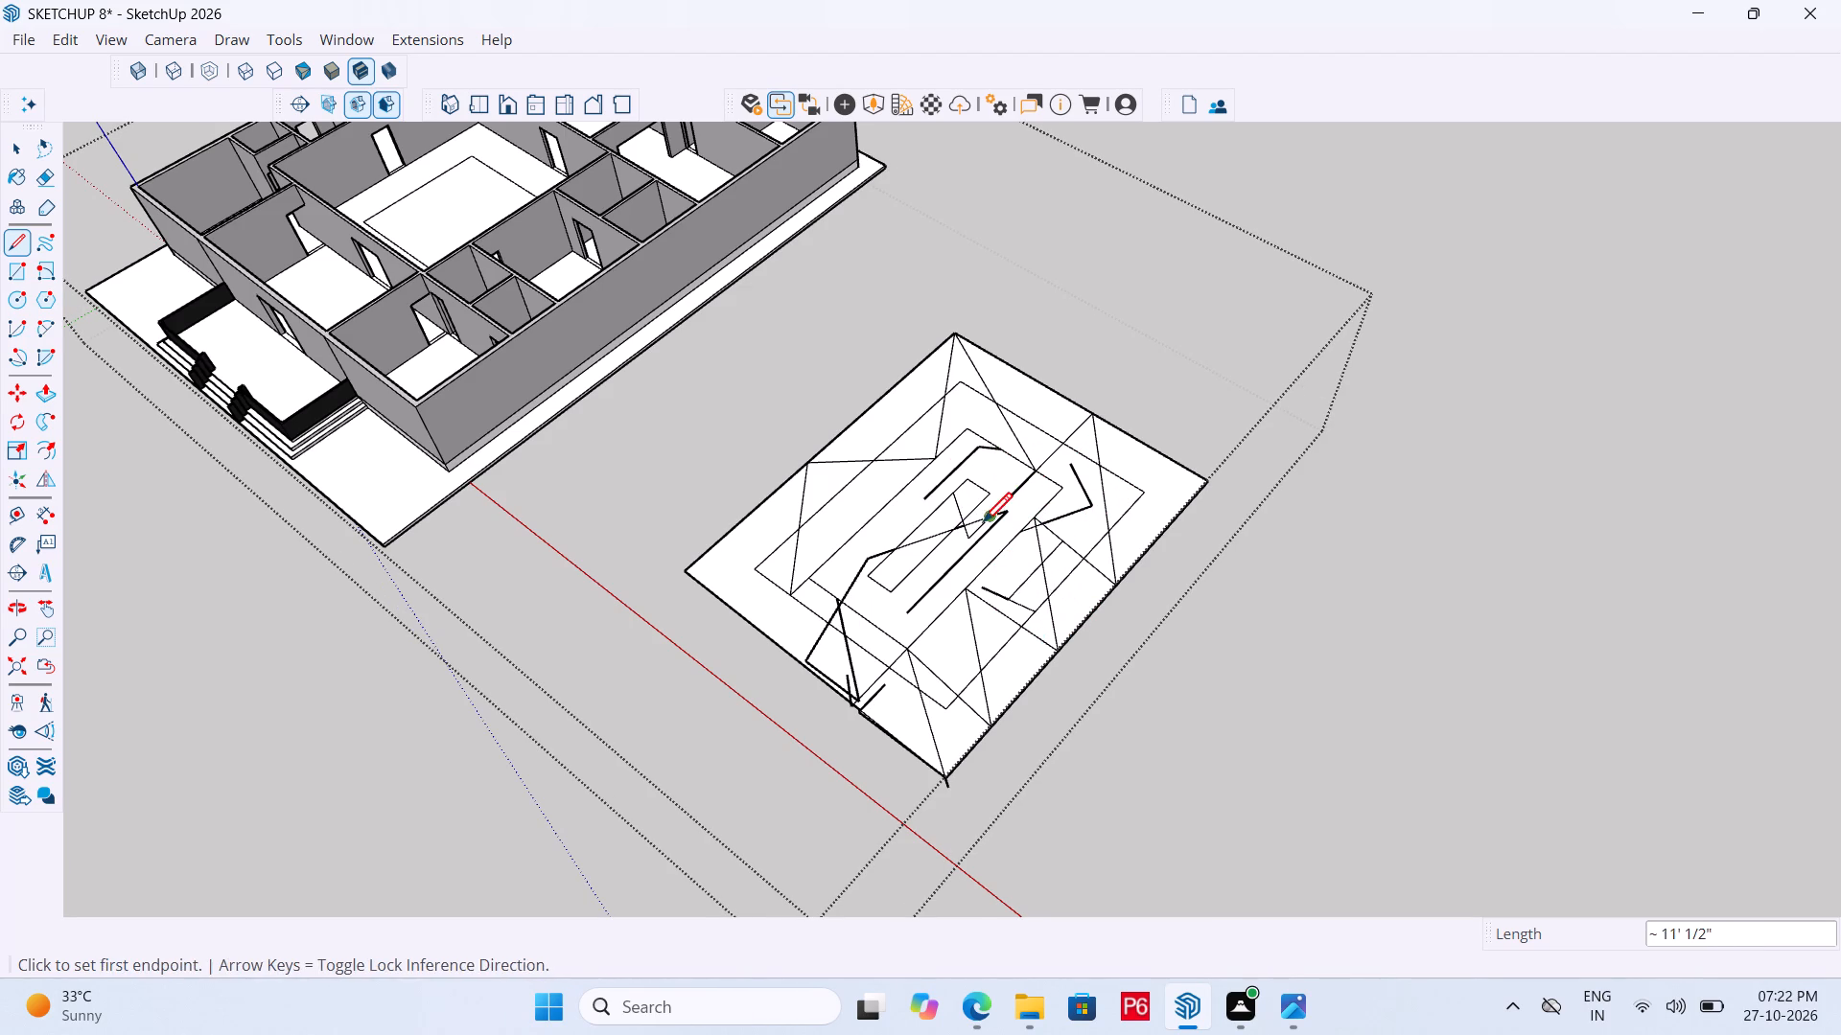
Draw a zigzag from the central outline's far end toward the outer border on the side away from the house.
click(983, 520)
drag(1004, 586, 1009, 596)
click(1009, 596)
click(1037, 563)
click(997, 560)
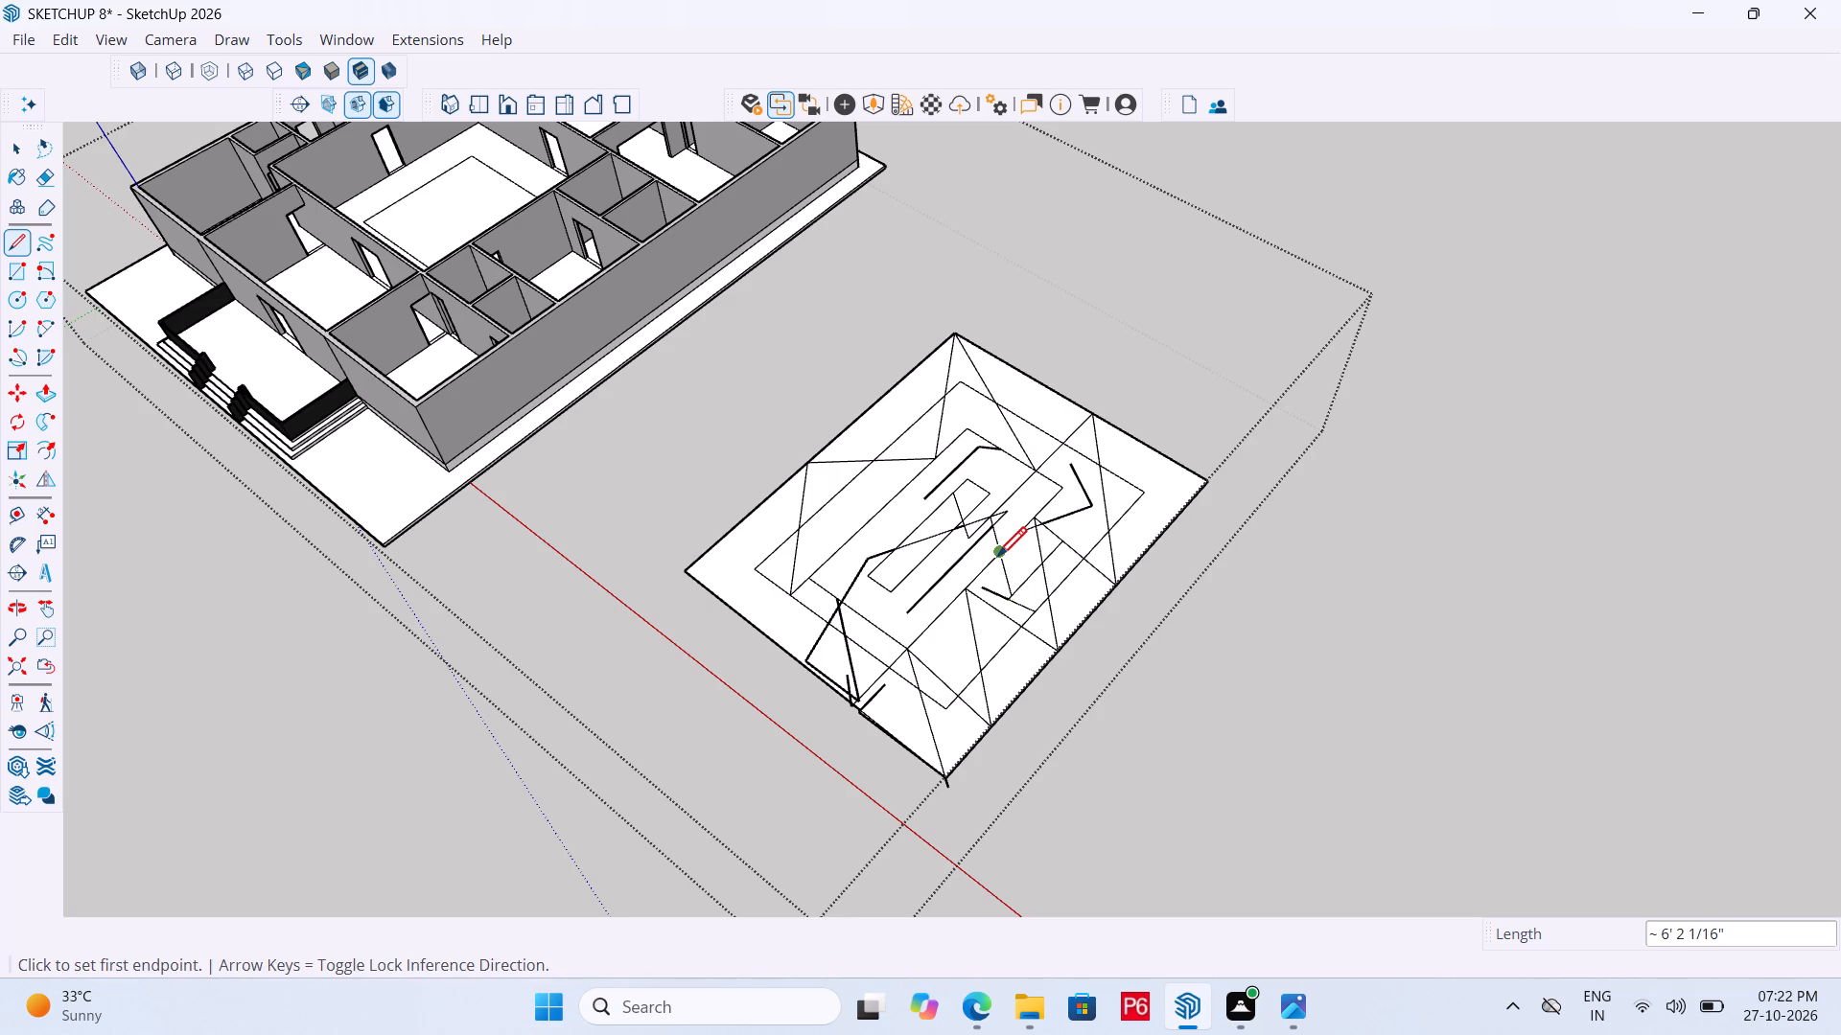
click(1025, 560)
click(1046, 511)
click(1070, 539)
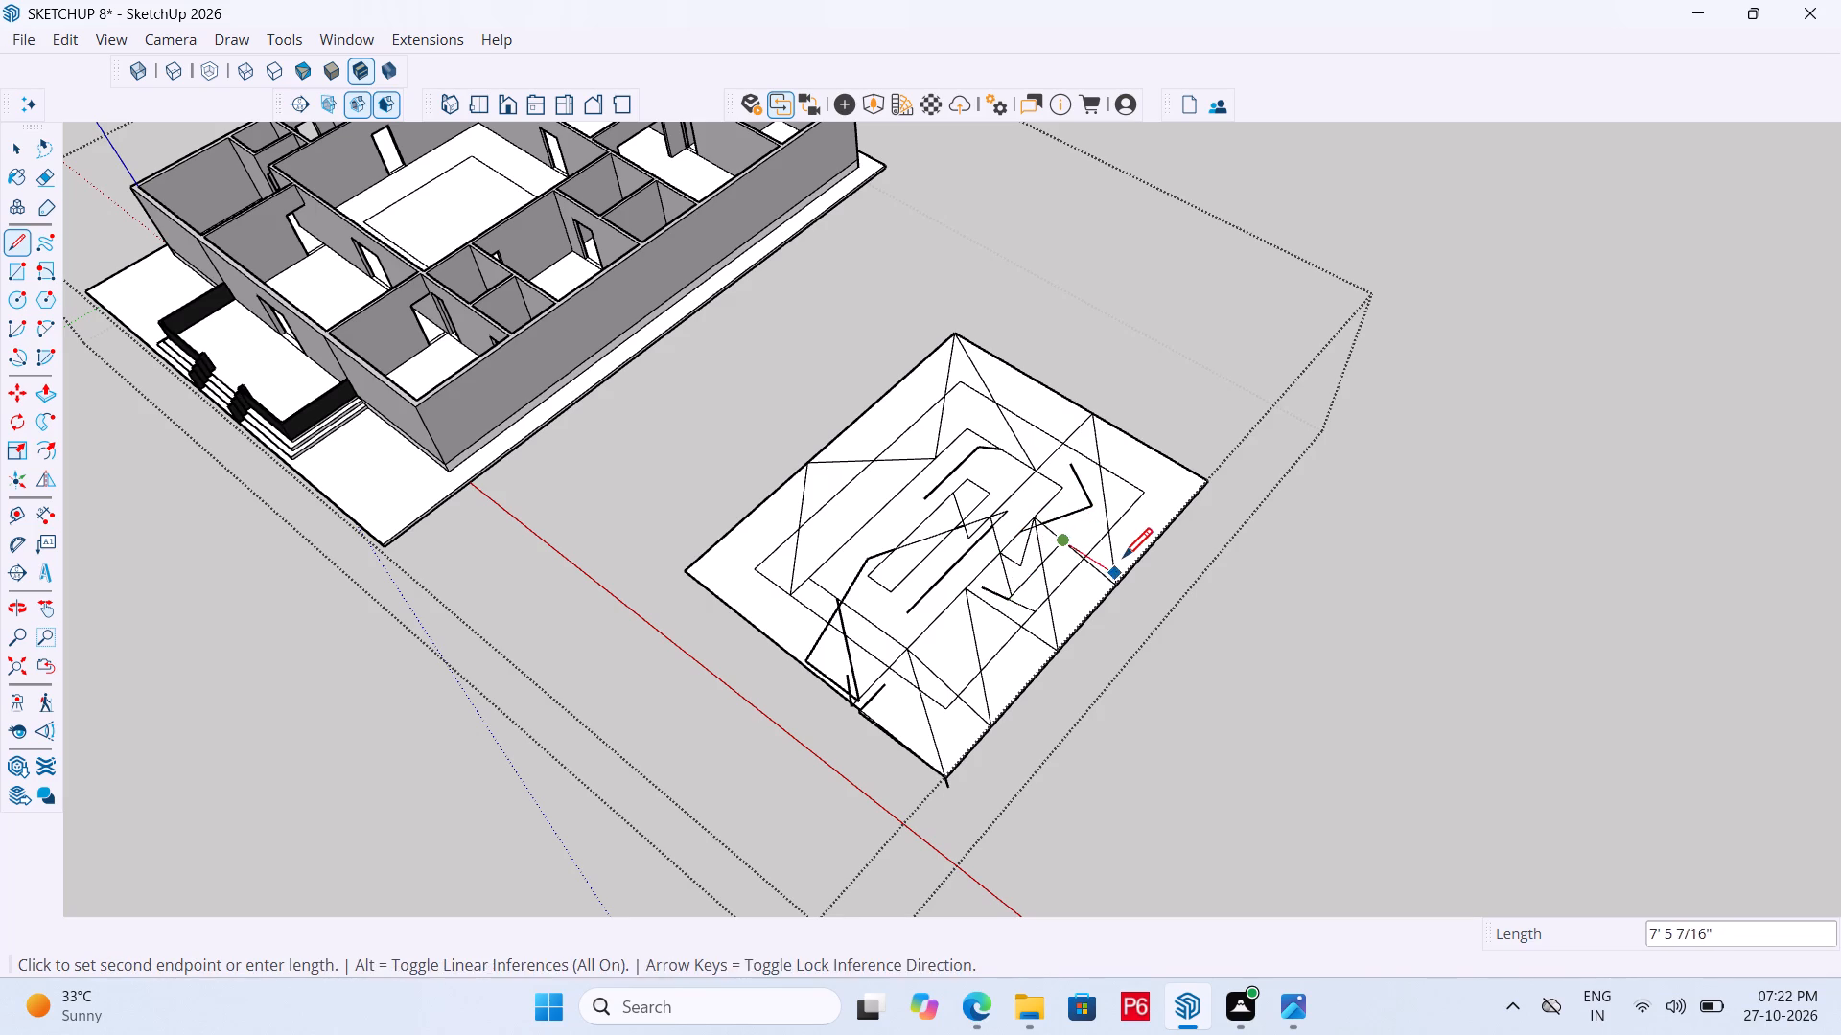
click(1123, 561)
click(1066, 597)
drag(1064, 599, 1031, 608)
double_click(903, 663)
click(957, 605)
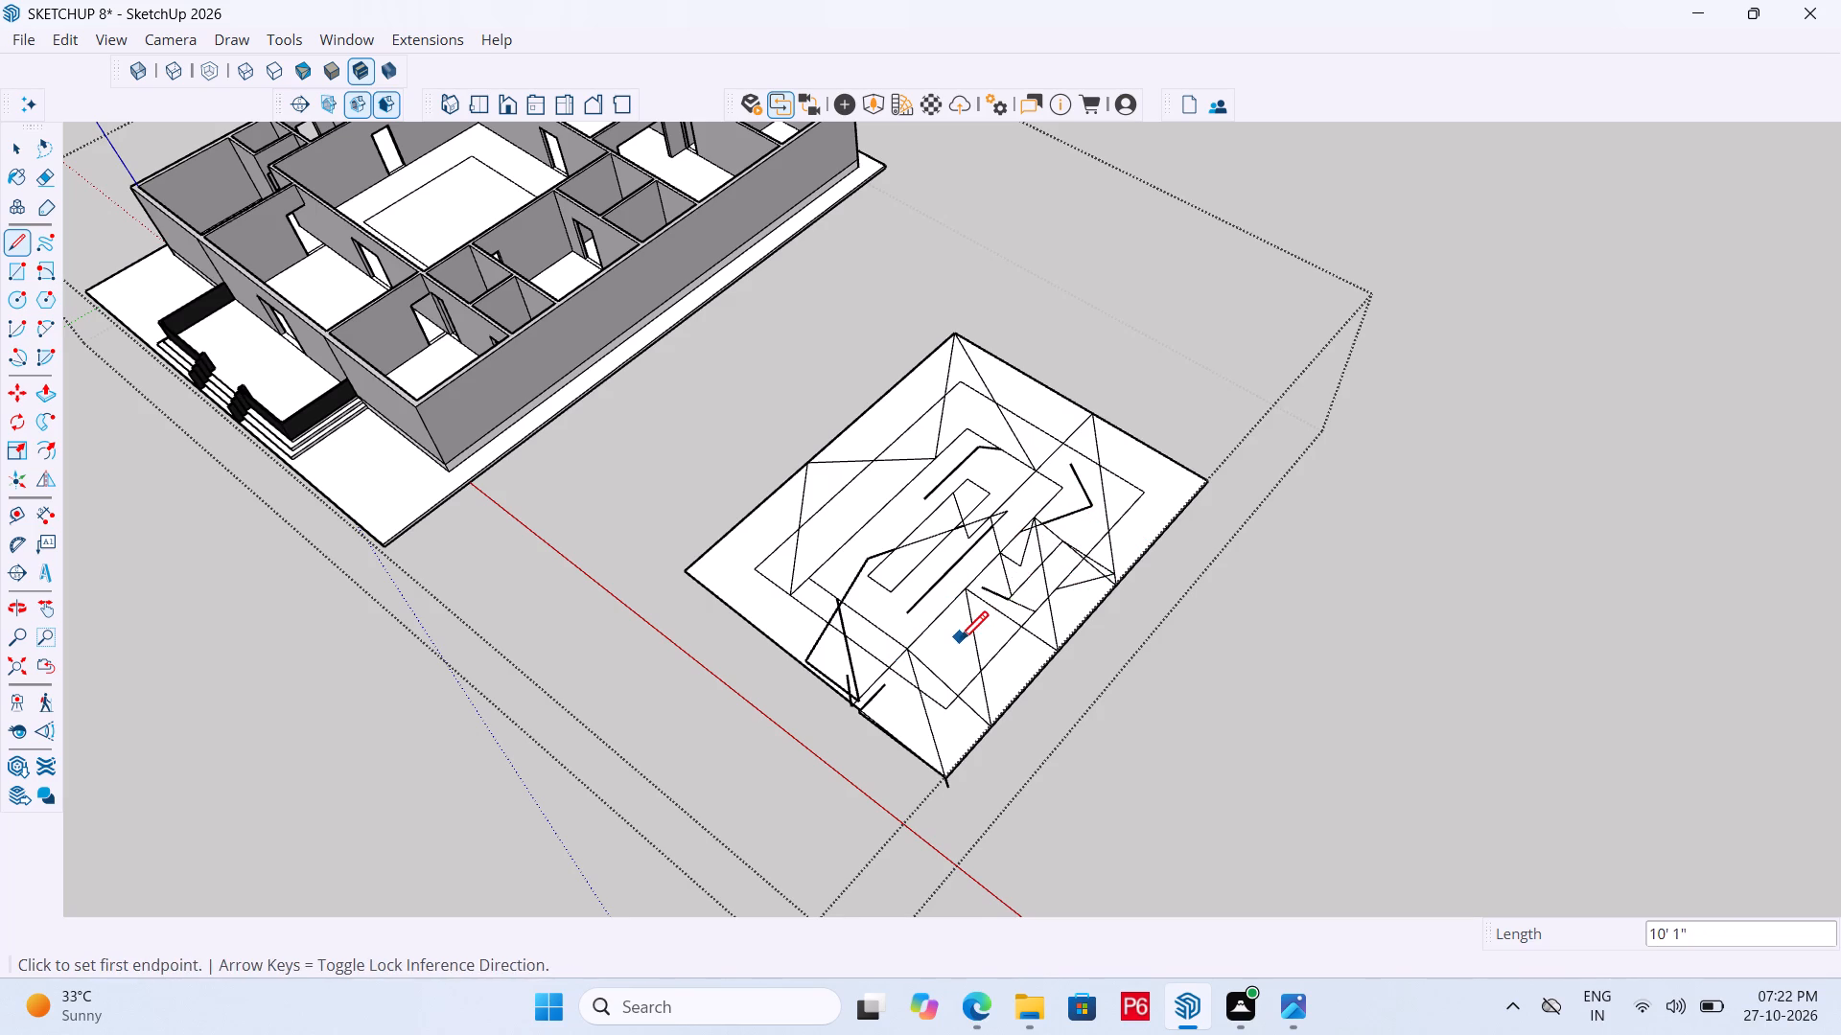
Add a short line beside the central outline's near end and a crossing line between the outlines on the house-facing side.
double_click(959, 644)
click(924, 624)
click(909, 602)
drag(908, 602, 888, 595)
drag(758, 574, 749, 562)
drag(752, 559, 817, 539)
click(826, 517)
drag(832, 504, 858, 520)
drag(863, 522, 876, 505)
drag(879, 496, 889, 483)
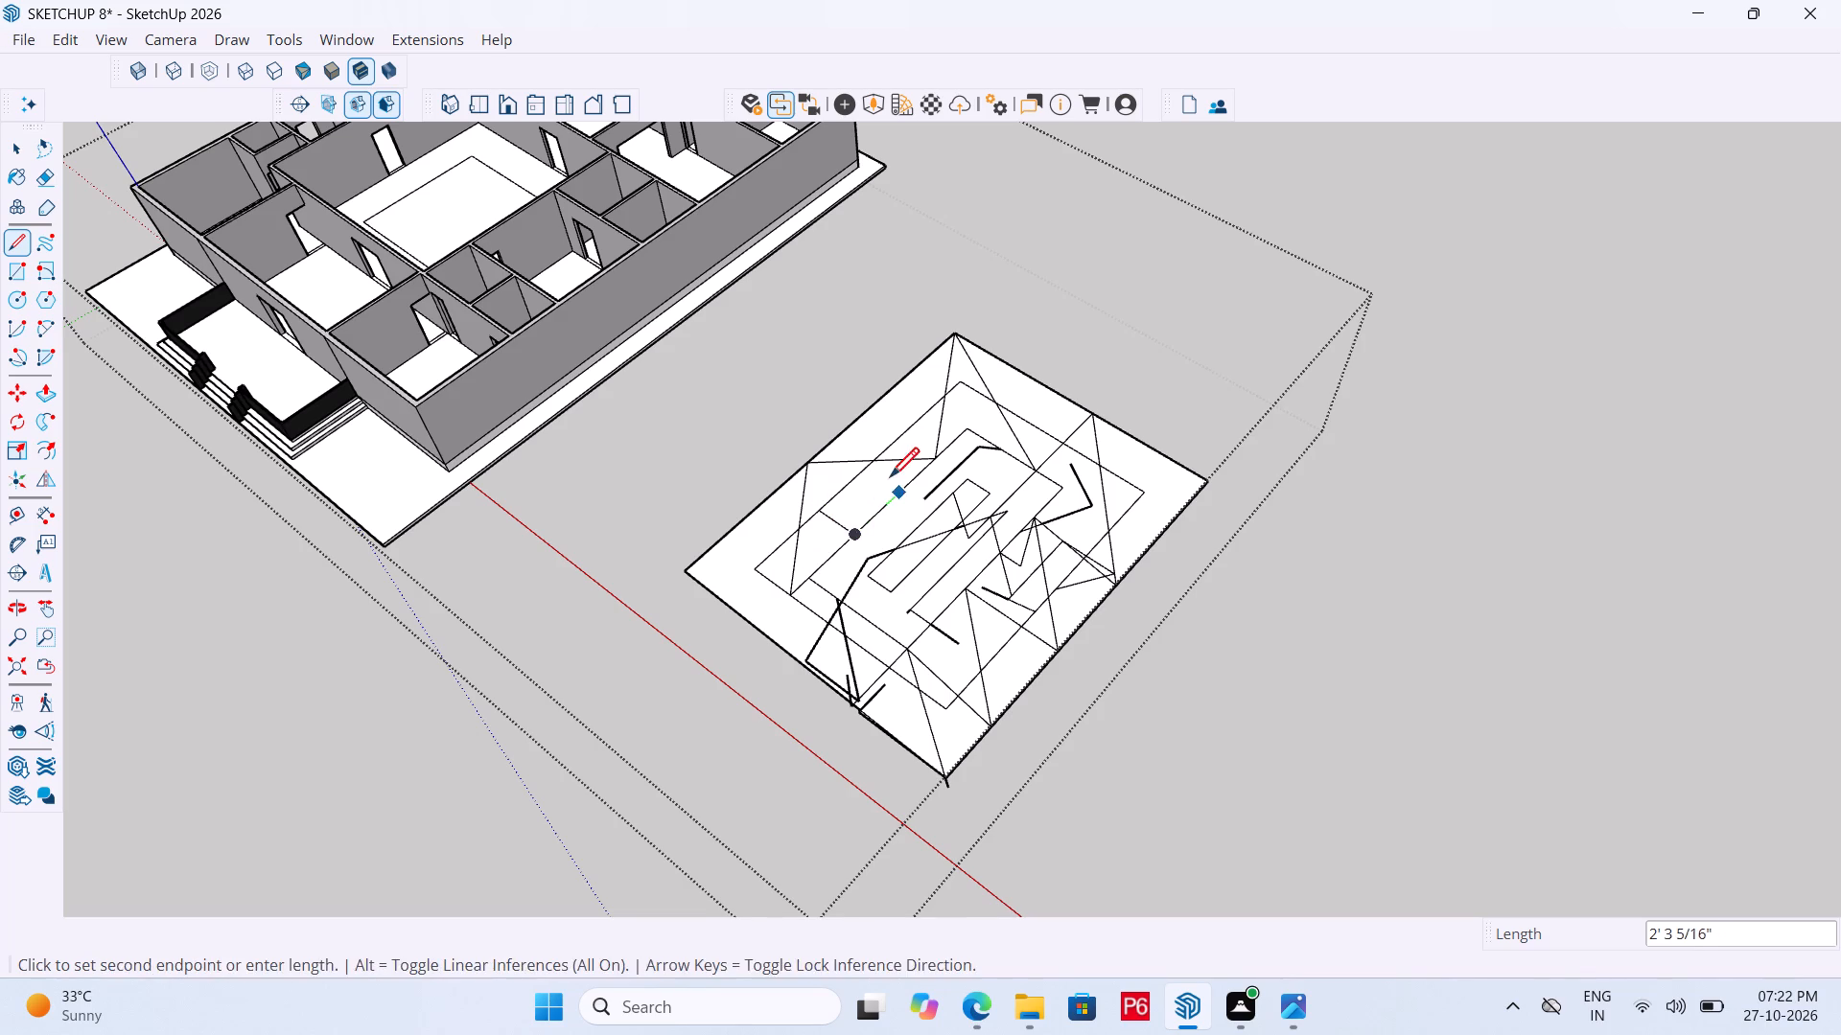
drag(890, 480, 909, 468)
Add more connecting lines between the inner outlines around the near, house-facing end of the central outline.
drag(855, 485, 848, 498)
drag(854, 507, 873, 519)
click(881, 524)
drag(884, 527, 888, 557)
drag(878, 574, 876, 580)
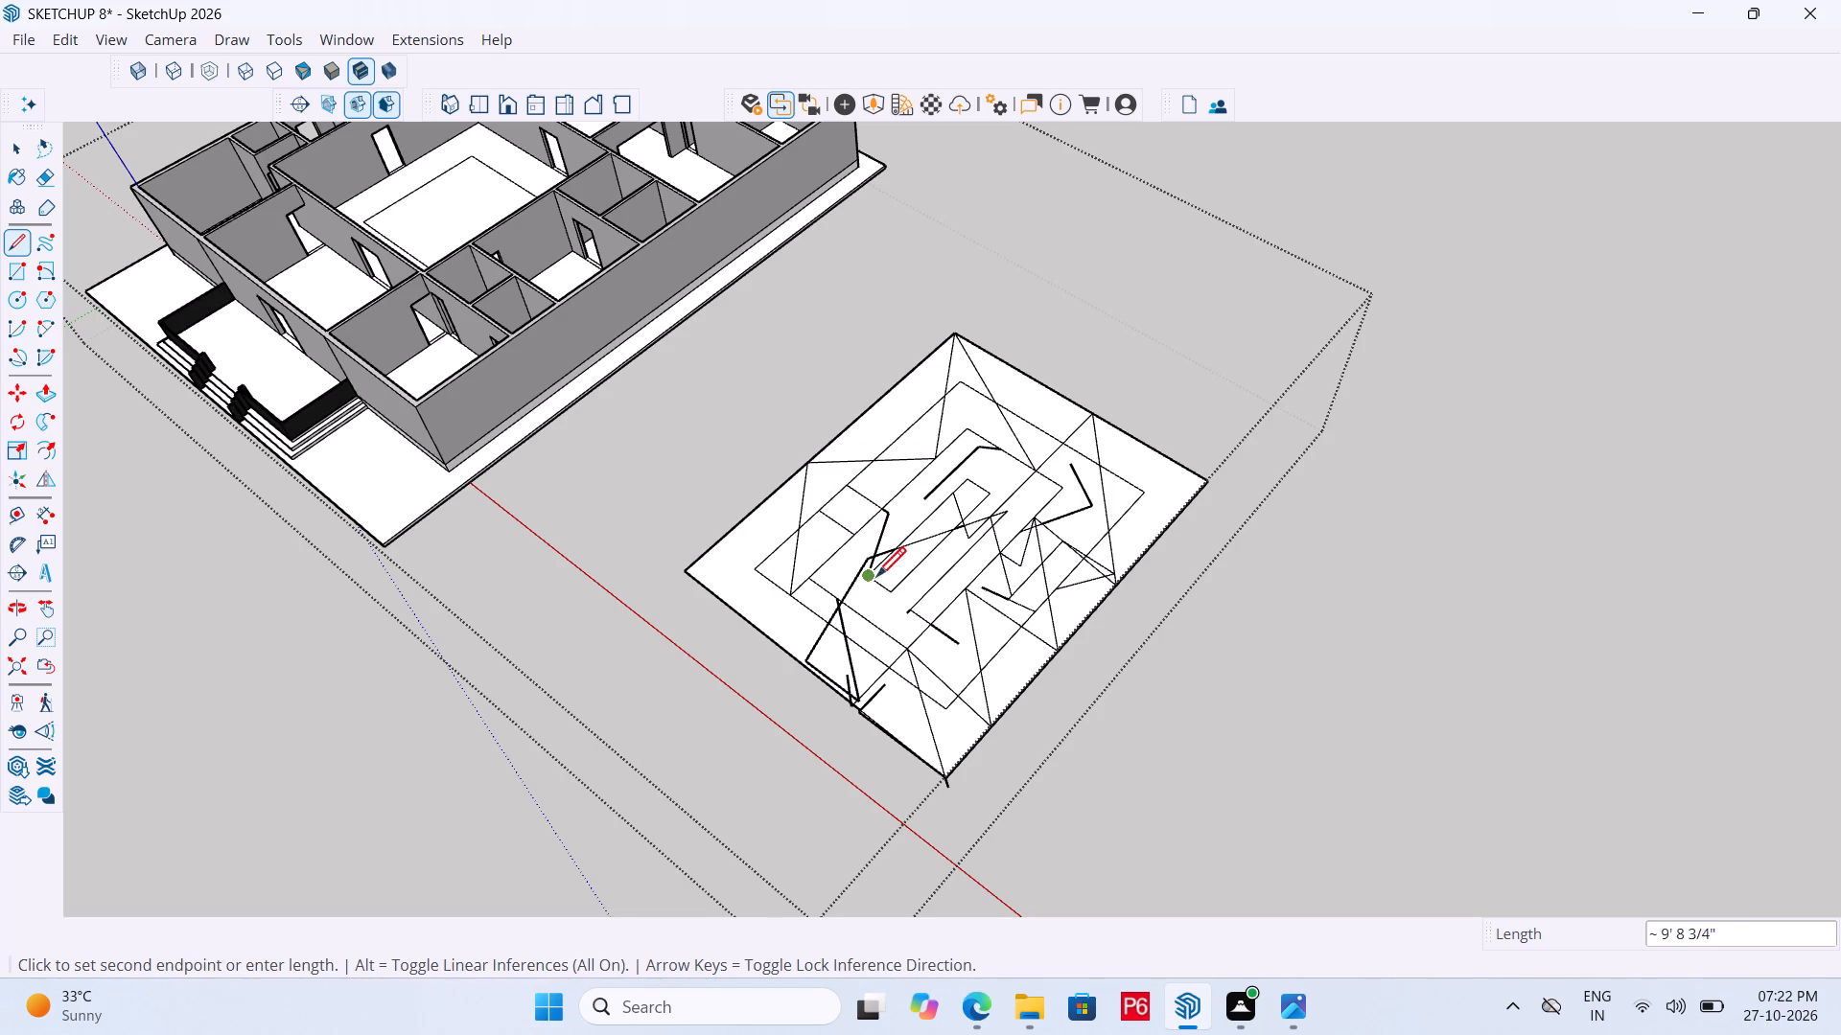
drag(876, 580, 873, 586)
drag(870, 586, 855, 587)
drag(818, 582, 799, 569)
drag(795, 566, 802, 539)
drag(802, 539, 820, 538)
click(824, 538)
double_click(810, 545)
double_click(823, 557)
Draw short connected lines along the house-facing side, from the first inner outline's near corner toward the face's far corner.
click(768, 581)
click(758, 580)
drag(747, 574, 735, 567)
click(734, 561)
drag(742, 549, 754, 541)
double_click(786, 535)
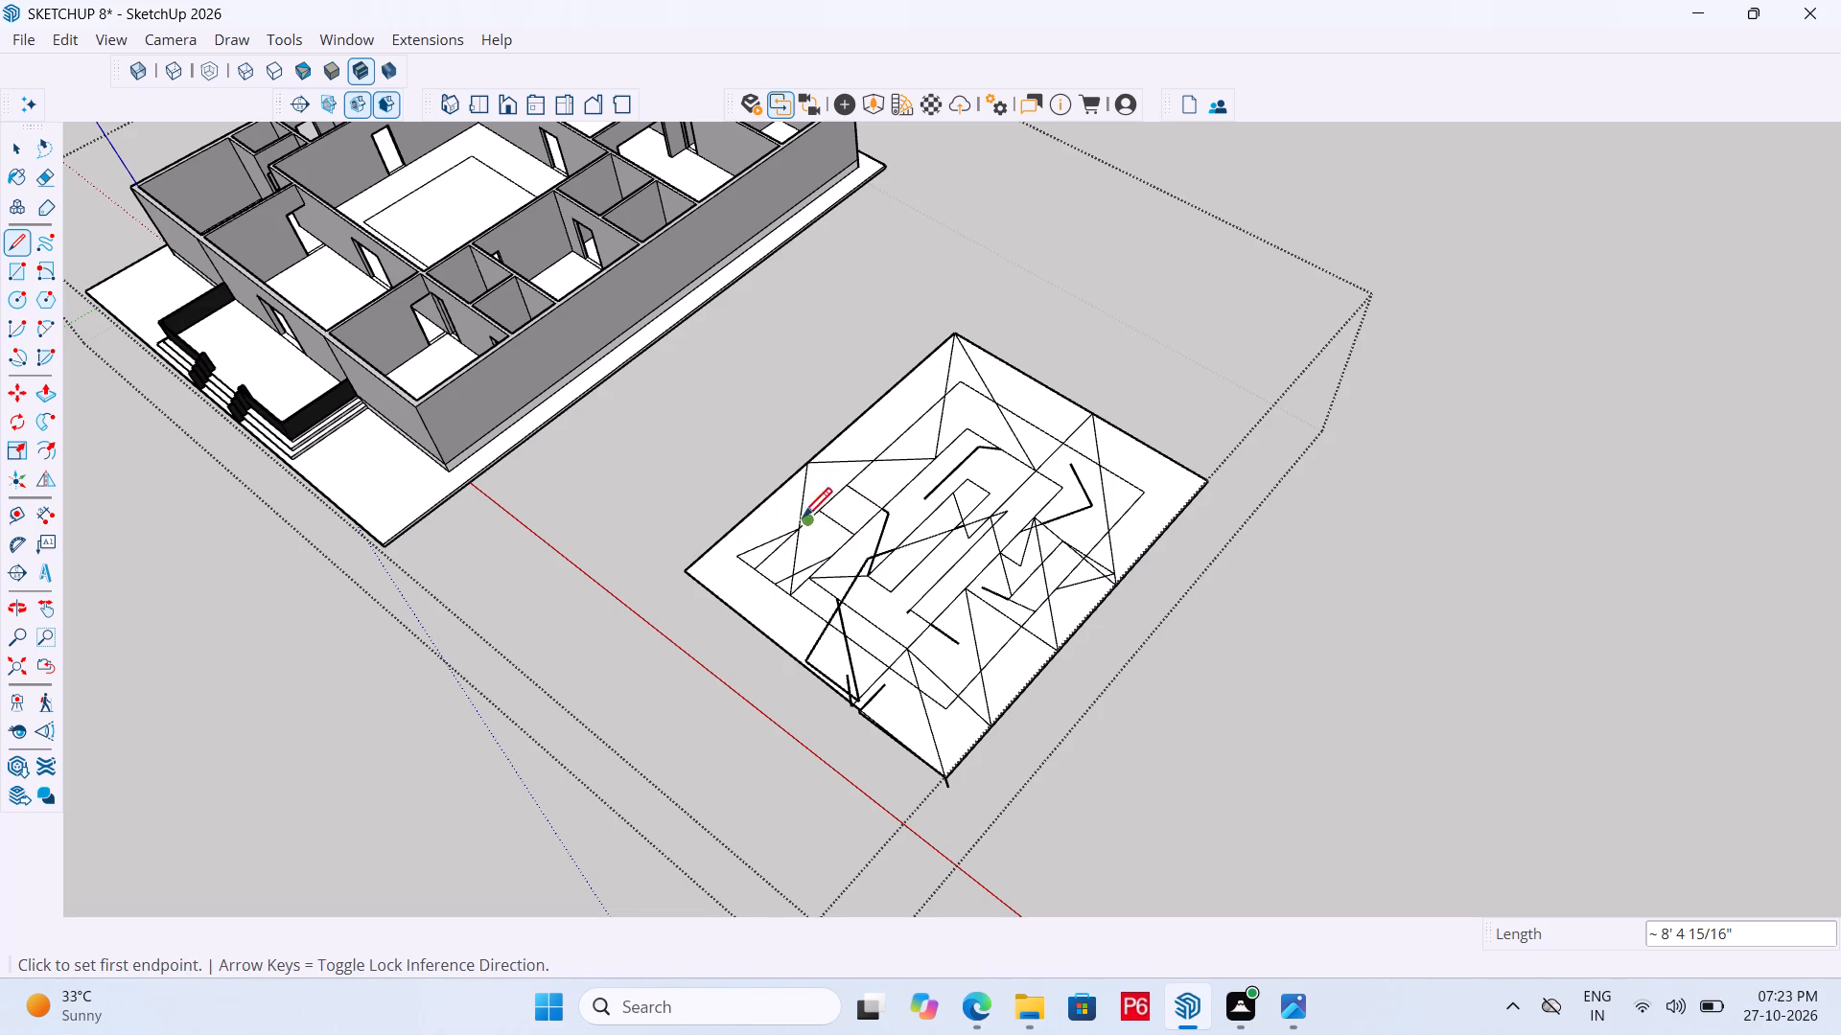
click(821, 517)
click(827, 500)
double_click(845, 478)
click(851, 472)
drag(853, 464, 865, 453)
click(874, 448)
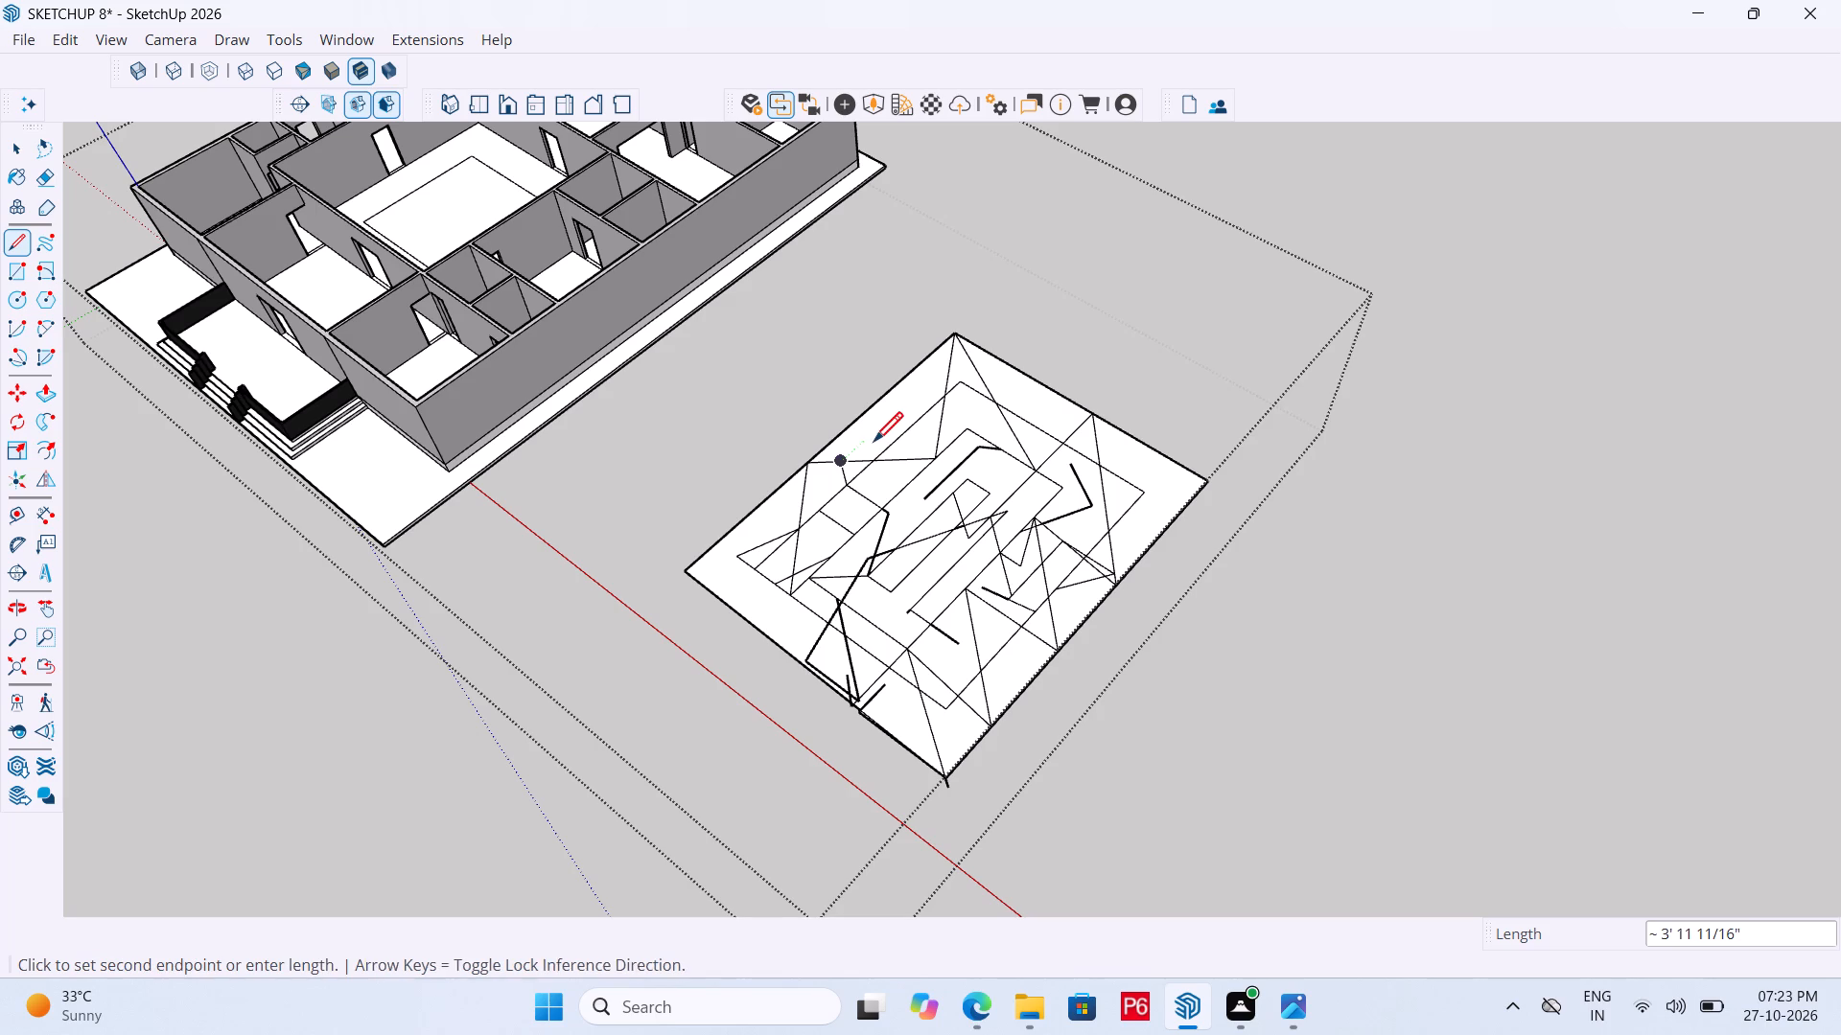
click(877, 441)
click(889, 436)
click(896, 436)
click(911, 438)
drag(921, 443, 934, 446)
drag(962, 452, 986, 472)
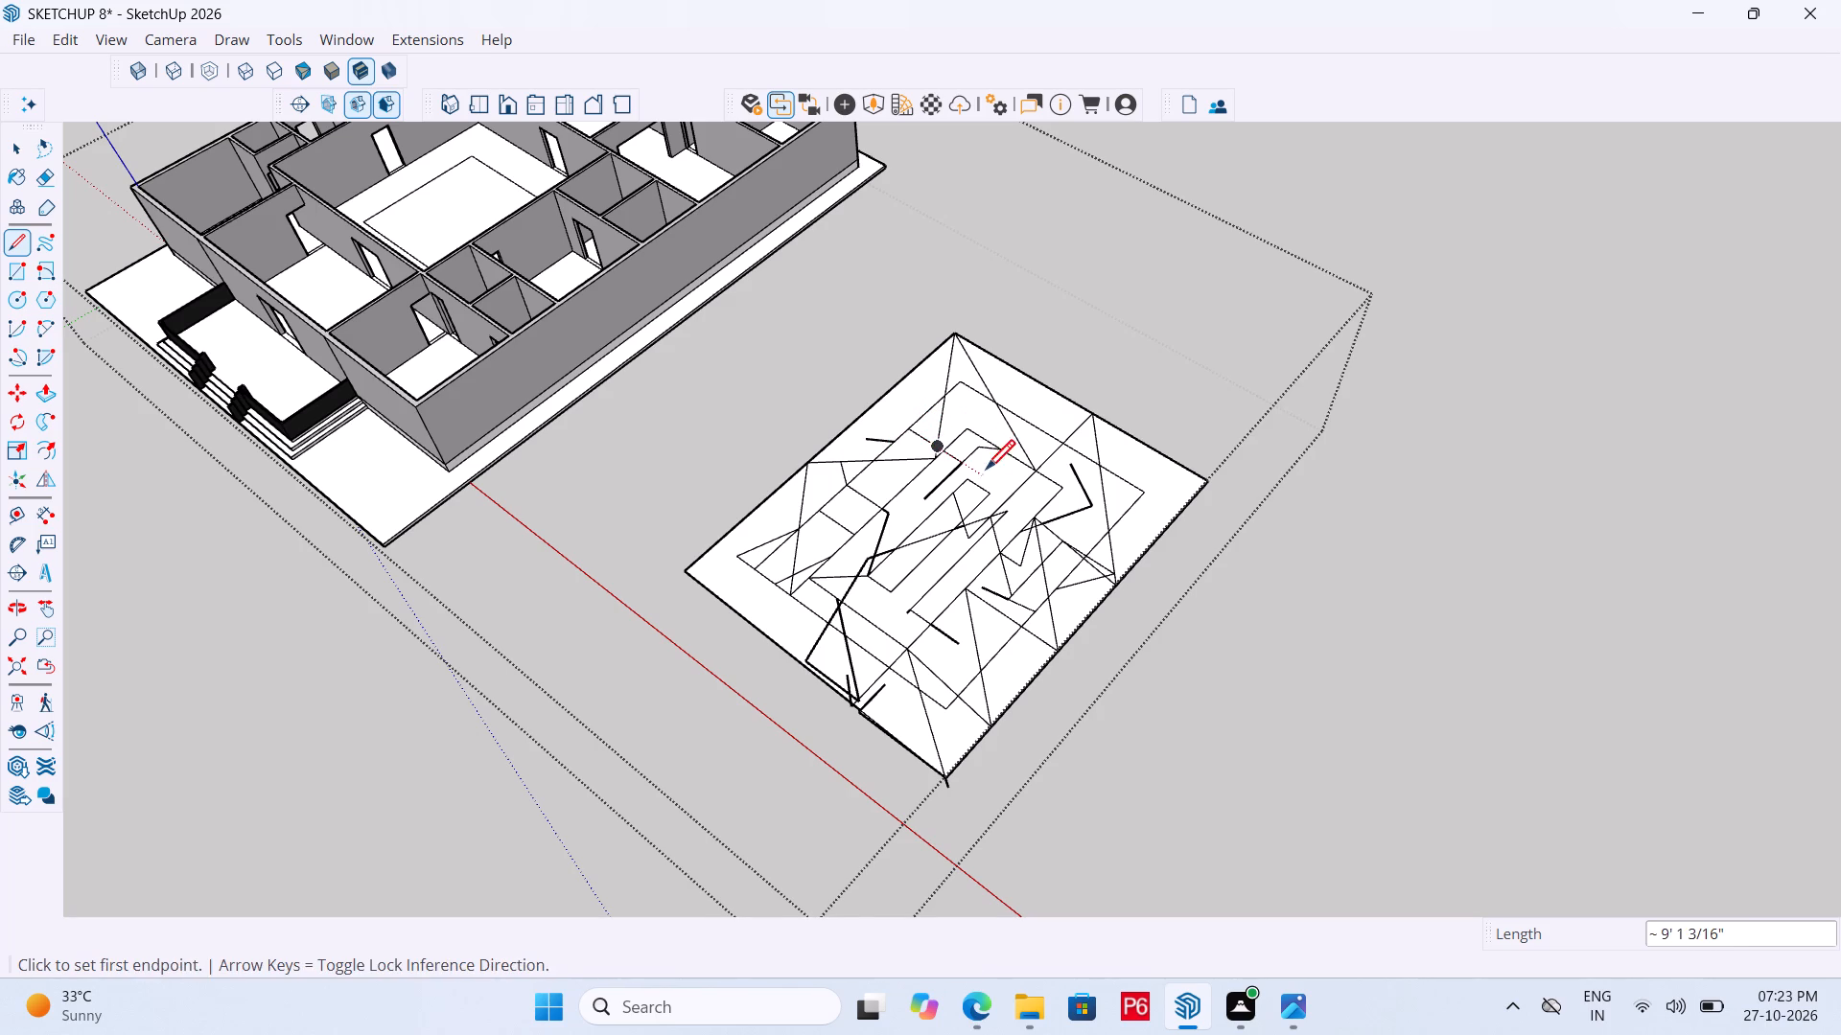
Add short connected lines along the central outline's house-facing side, from its far end to its near end.
drag(984, 482, 962, 502)
drag(943, 522, 917, 524)
drag(895, 526, 890, 512)
click(890, 494)
drag(895, 482, 898, 472)
click(898, 472)
click(873, 482)
drag(871, 484, 870, 495)
click(878, 499)
drag(899, 505, 911, 507)
double_click(920, 507)
drag(923, 507, 928, 519)
drag(918, 535, 899, 545)
click(890, 552)
double_click(885, 576)
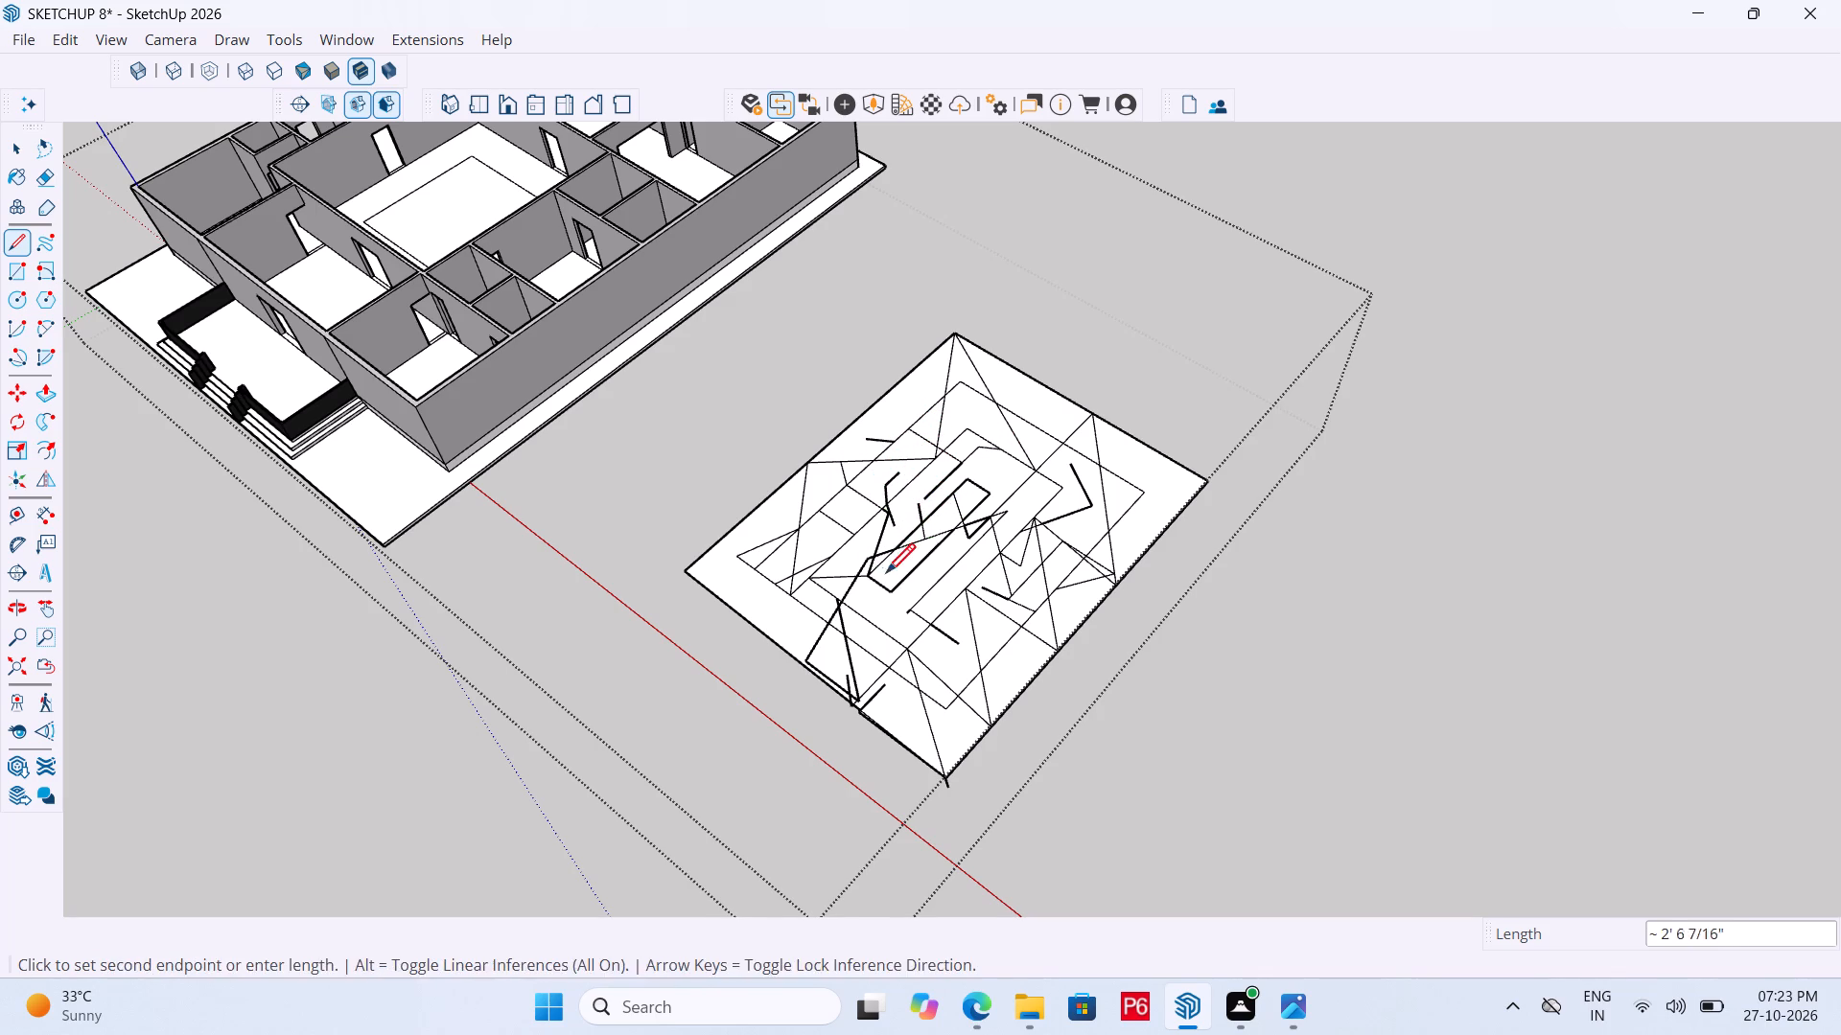
Draw short connecting lines around the central outline's near end, linking it to the surrounding inner outline.
drag(908, 575, 920, 572)
drag(964, 571, 980, 574)
click(984, 576)
drag(969, 593, 904, 621)
triple_click(896, 620)
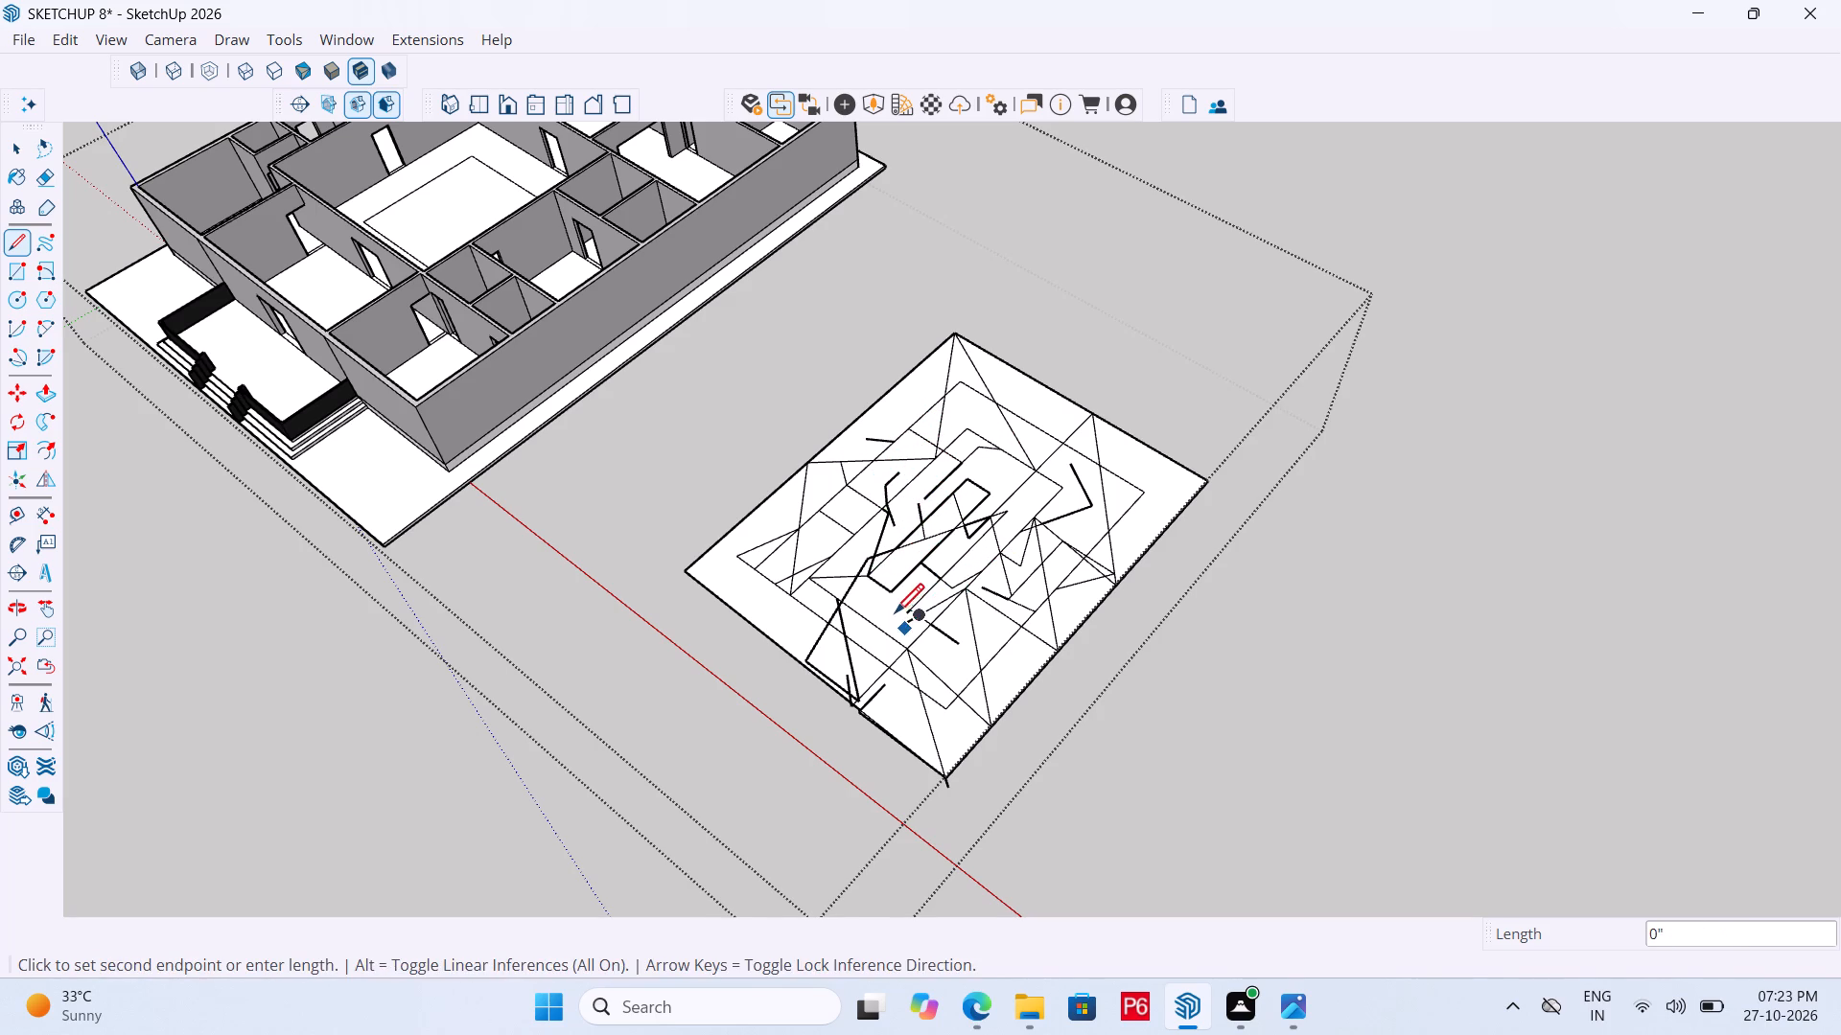
click(905, 613)
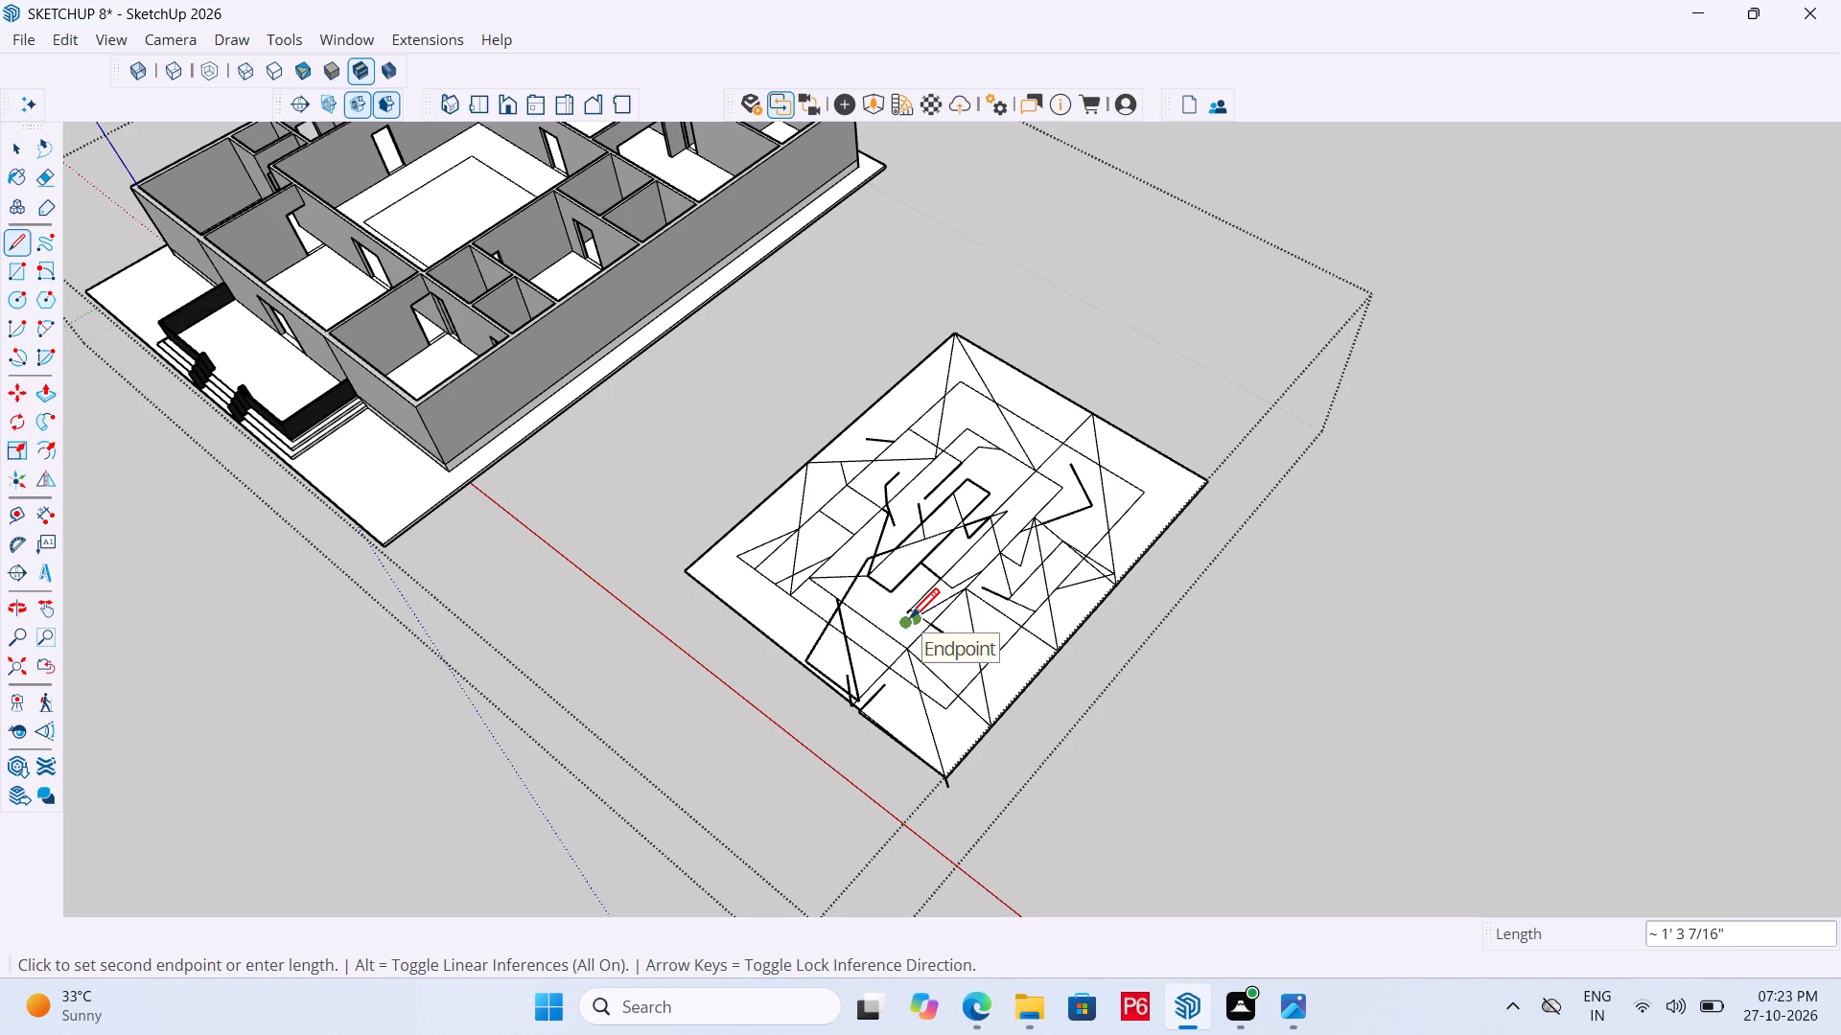
drag(910, 621, 833, 545)
drag(837, 547, 865, 539)
drag(893, 528, 904, 520)
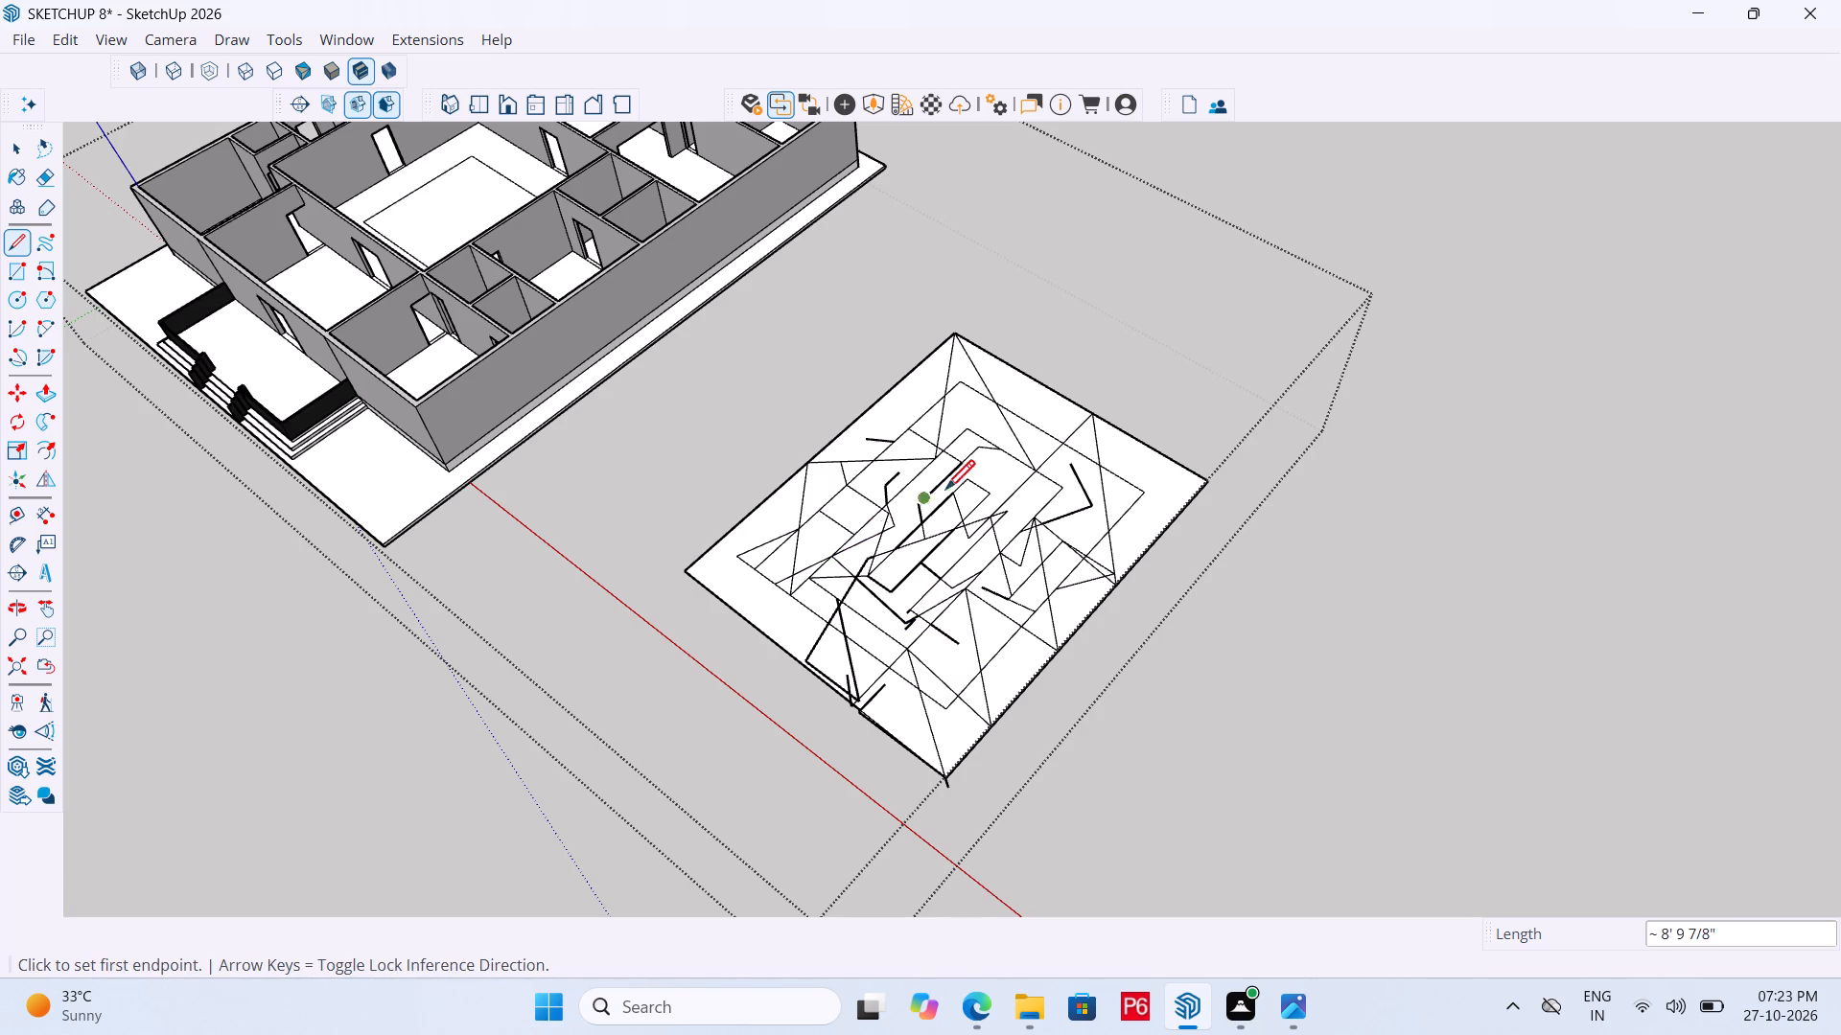
Add lines along the central outline from its far end to its near end, with lines crossing its middle.
drag(947, 493, 956, 485)
drag(975, 457, 999, 451)
click(1014, 446)
click(1025, 459)
drag(960, 542, 912, 567)
drag(856, 569, 906, 519)
drag(1001, 504, 1055, 518)
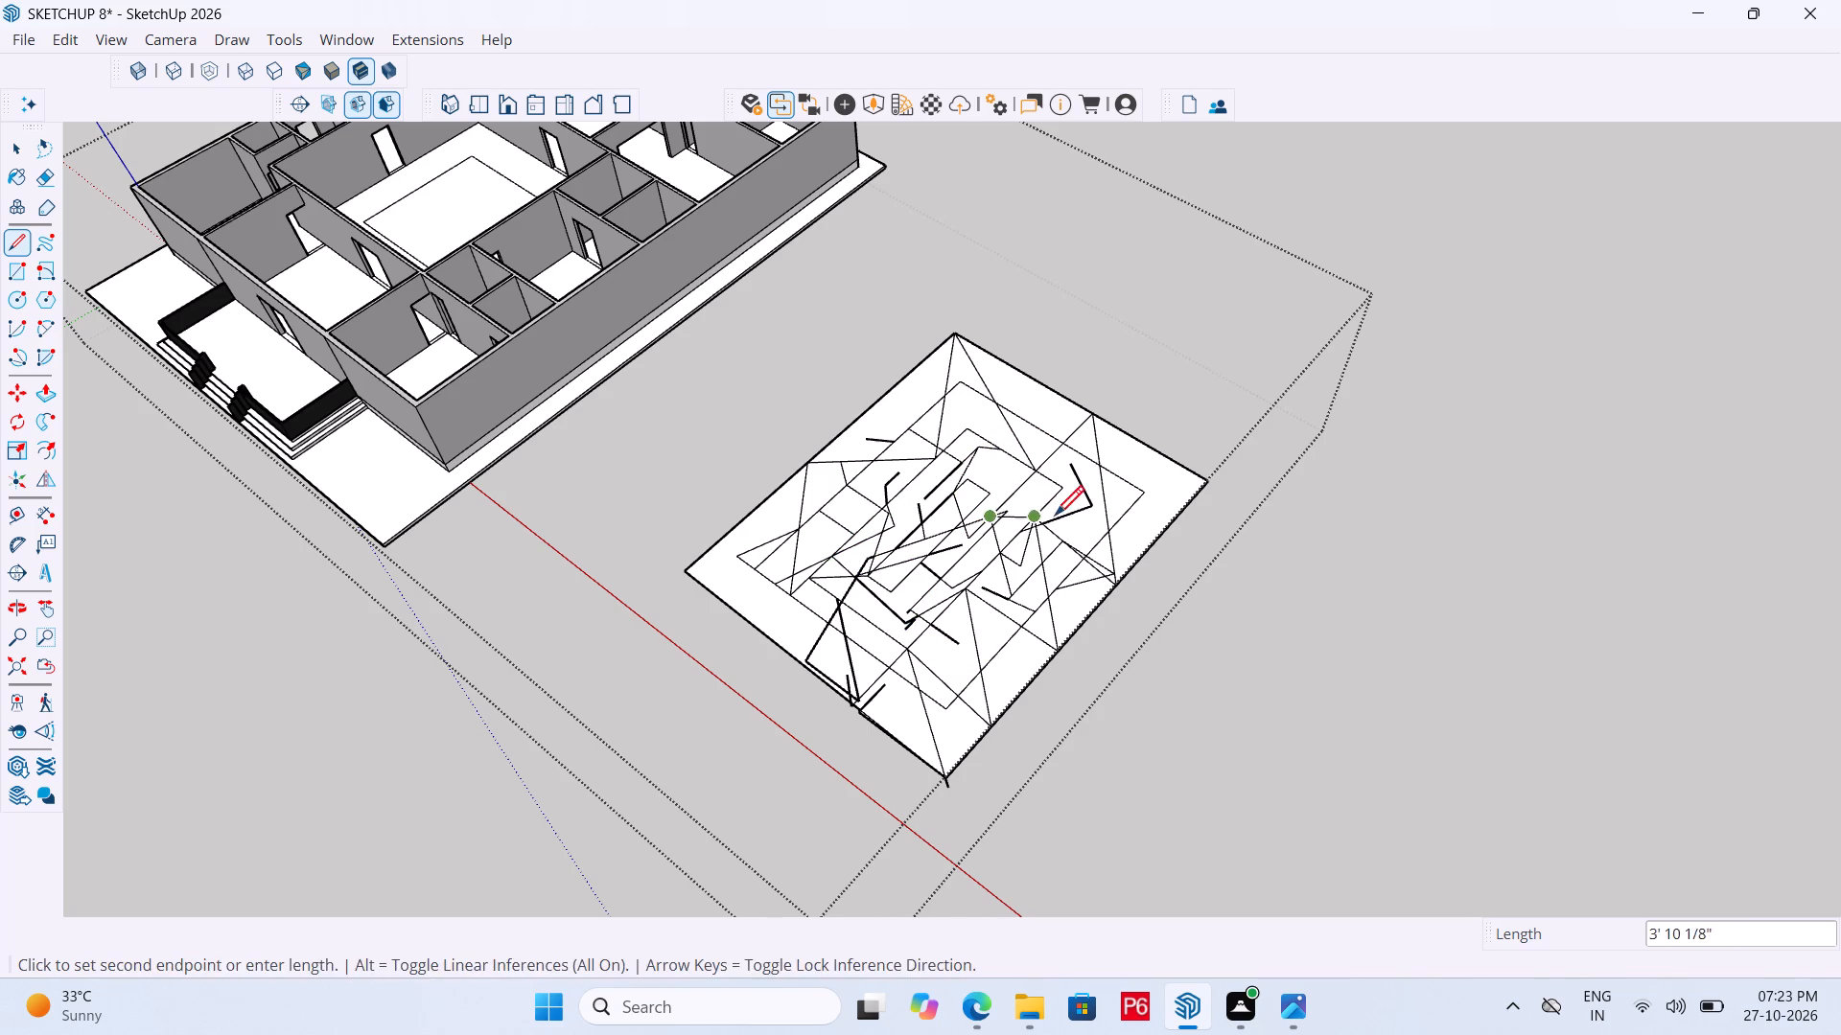
Draw a small zigzag between the inner outlines near the face's far corner on the side away from the house.
drag(1055, 518, 1055, 517)
drag(1056, 516, 1101, 520)
drag(1111, 507, 1113, 498)
drag(1087, 444, 1096, 453)
drag(1110, 452, 1127, 468)
click(1113, 459)
Add crossing freehand lines over the central outline's far half and out toward the surrounding inner outline.
click(997, 490)
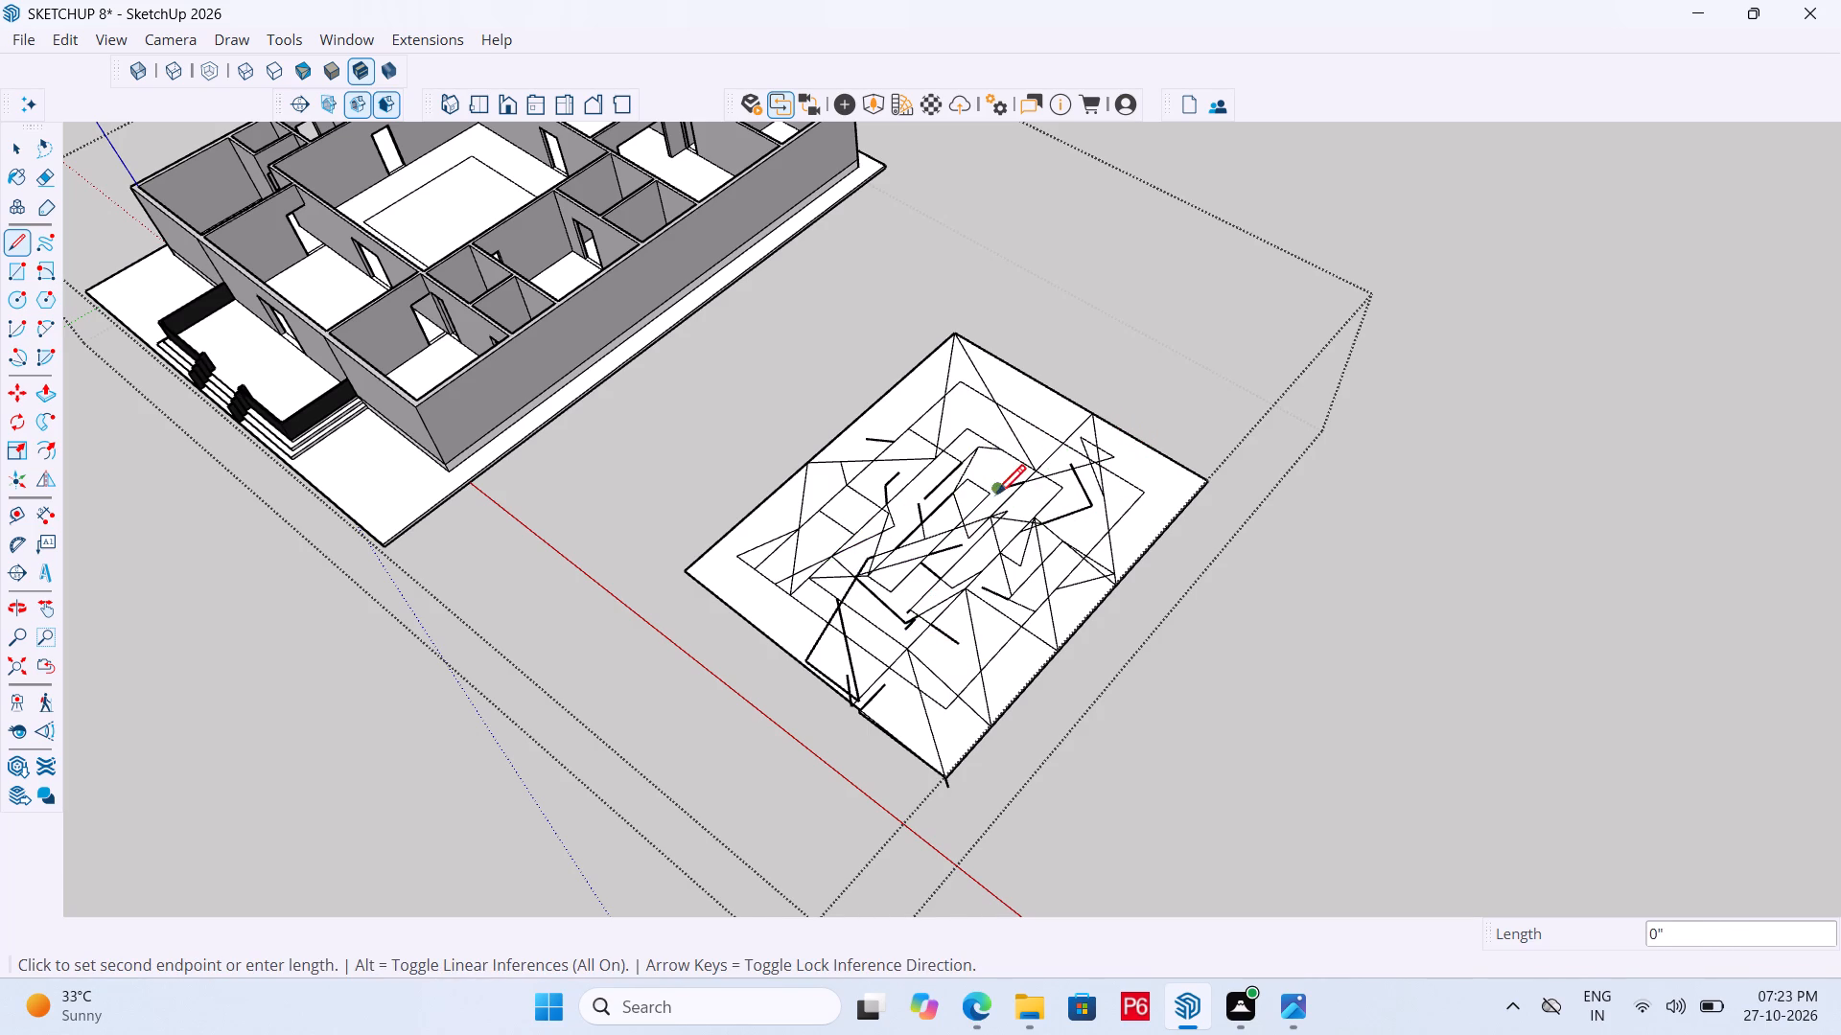
drag(996, 497, 1014, 511)
click(952, 535)
drag(939, 540, 945, 555)
drag(896, 517, 968, 487)
drag(977, 455, 1005, 462)
drag(983, 444, 1034, 442)
drag(1008, 405, 1037, 425)
drag(1011, 407, 1055, 425)
drag(1001, 426, 1013, 448)
drag(1013, 471, 1031, 475)
drag(1031, 471, 1046, 469)
drag(976, 443, 1003, 448)
Draw short lines inside the face's far edge and down around the central outline's far end.
drag(981, 411, 1016, 410)
drag(1017, 406, 1047, 410)
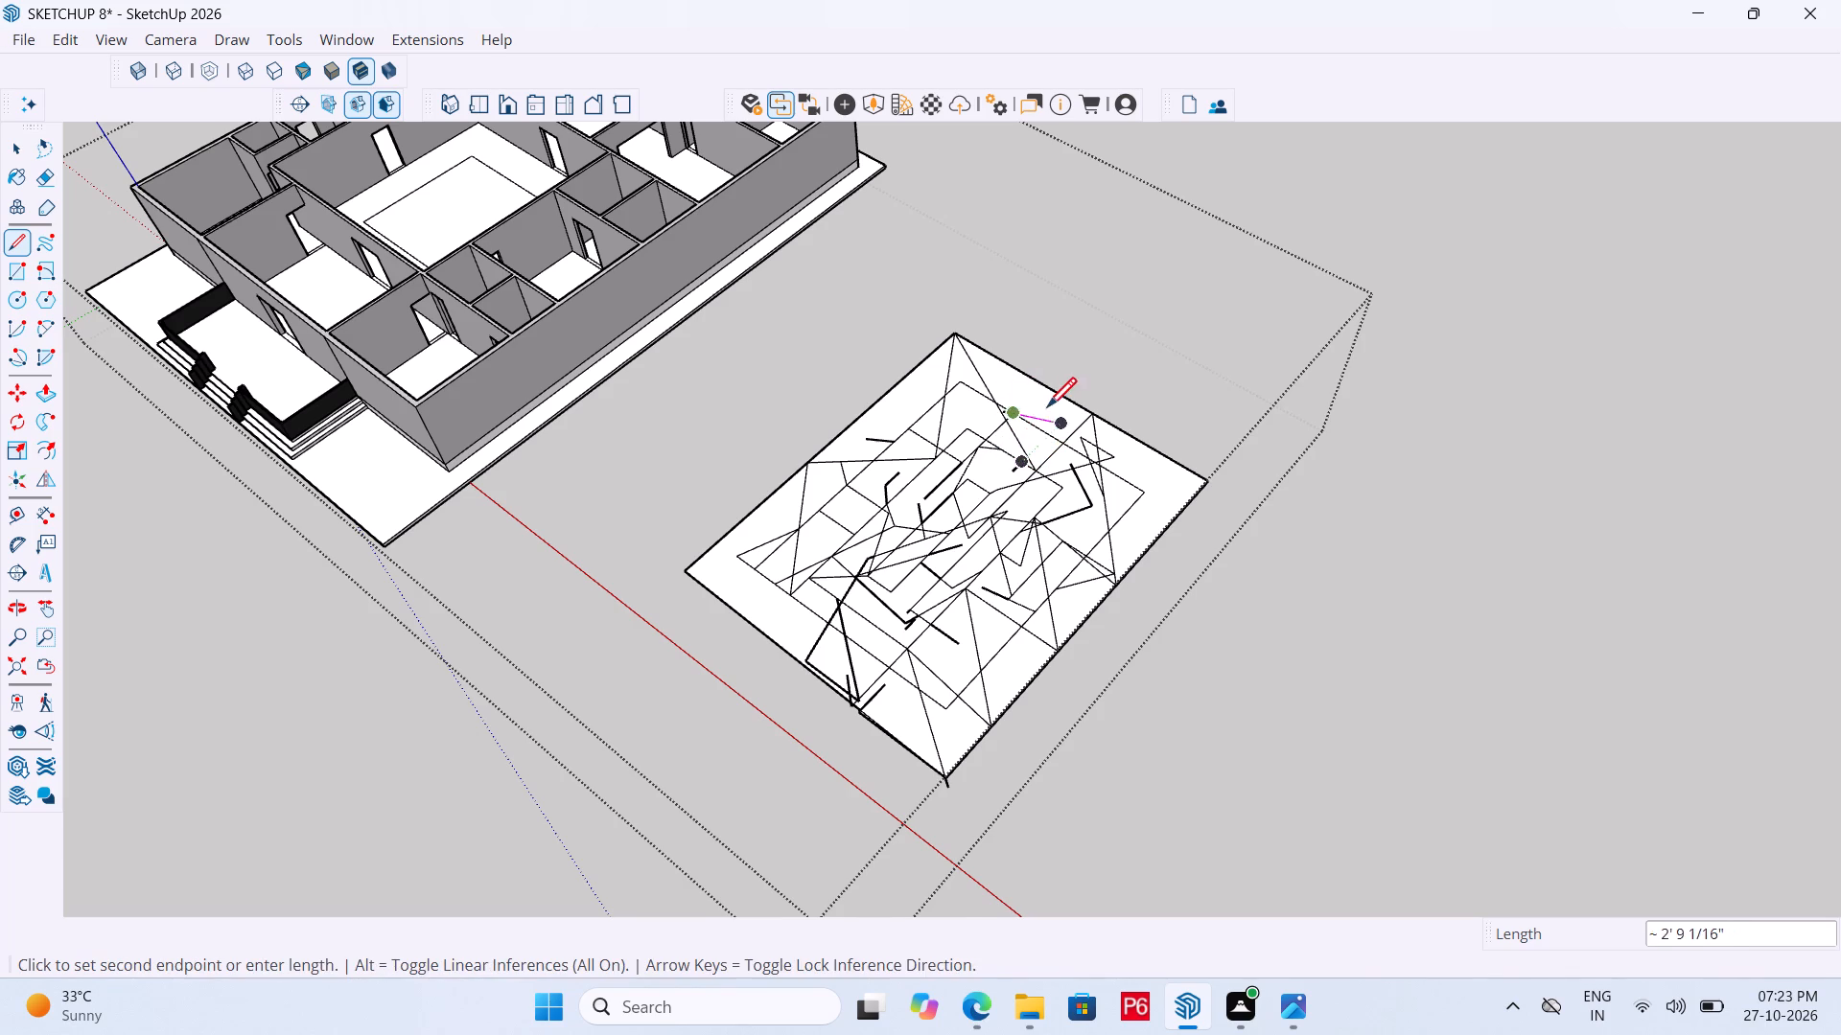
drag(1047, 410, 1050, 411)
drag(992, 390, 1035, 403)
drag(1031, 397, 1050, 409)
click(1069, 453)
drag(1060, 464, 1057, 503)
click(1023, 520)
drag(980, 530, 962, 518)
drag(941, 508, 944, 489)
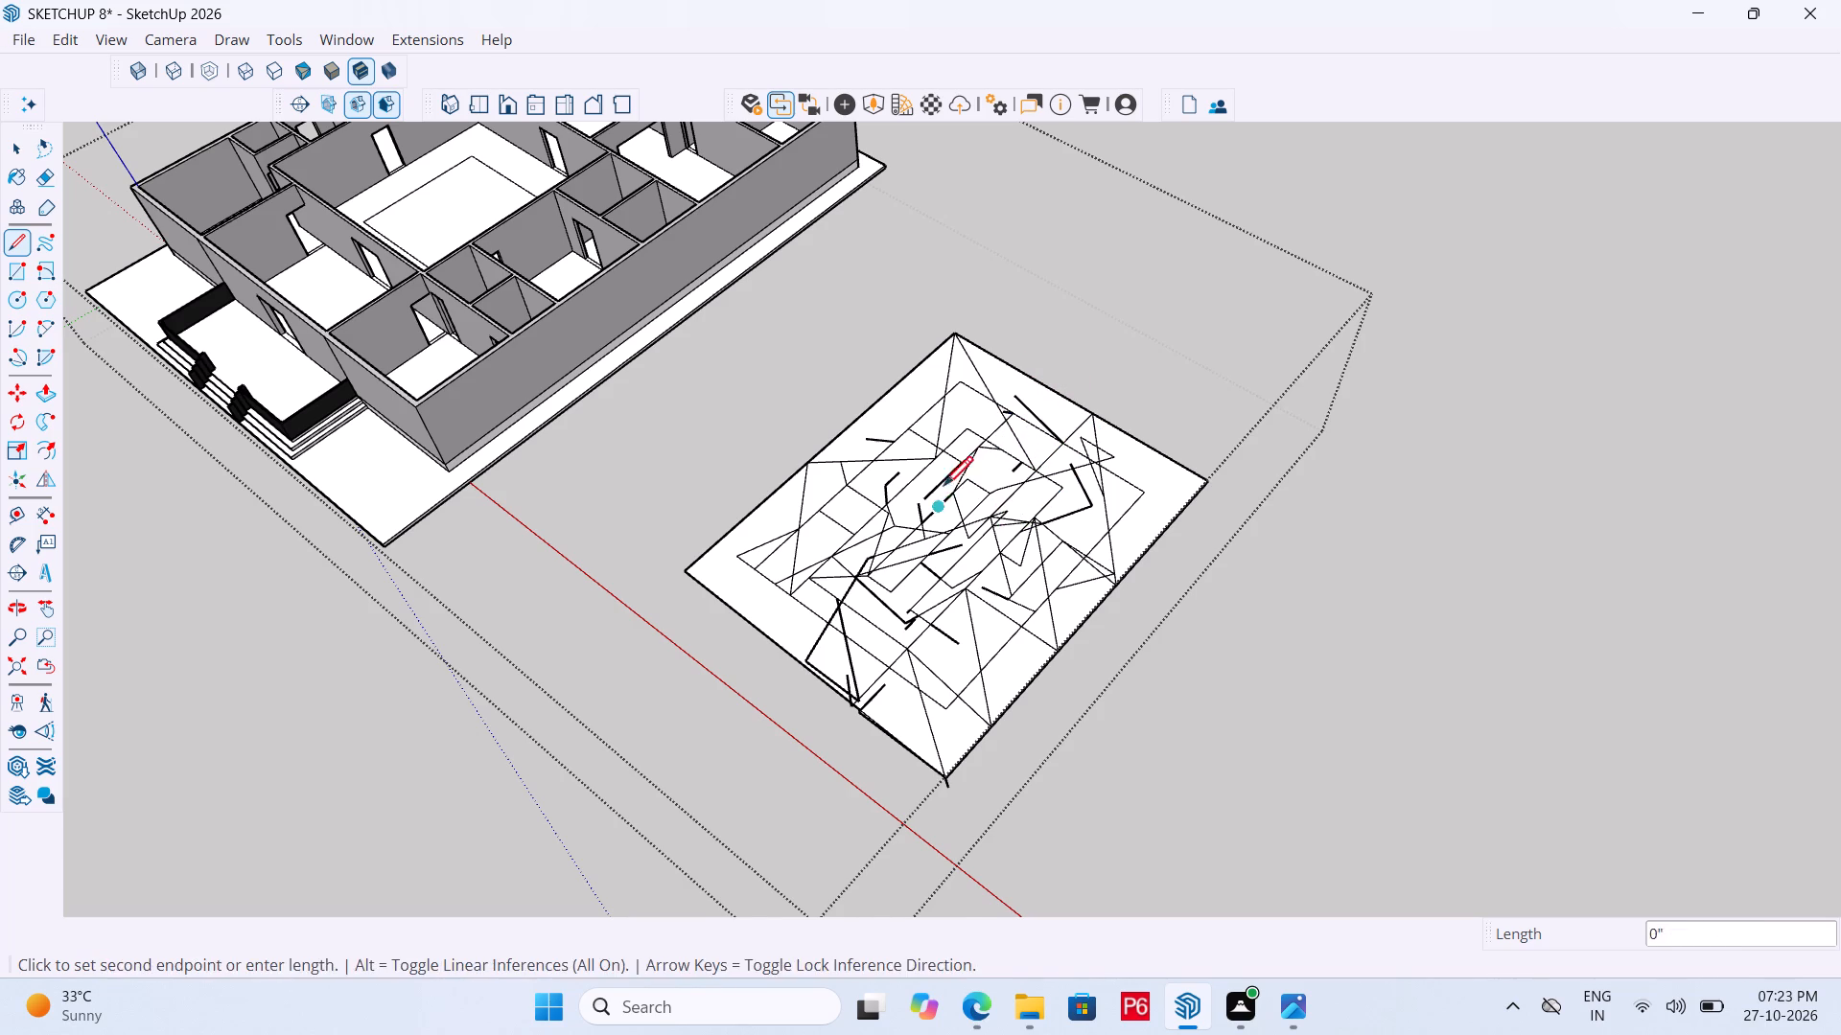
Add lines from the central outline's far end across to the inner outline on the side away from the house.
drag(944, 489, 949, 477)
drag(968, 449, 1090, 517)
drag(1084, 521, 1025, 623)
drag(1027, 552, 1050, 482)
drag(1050, 482, 1058, 477)
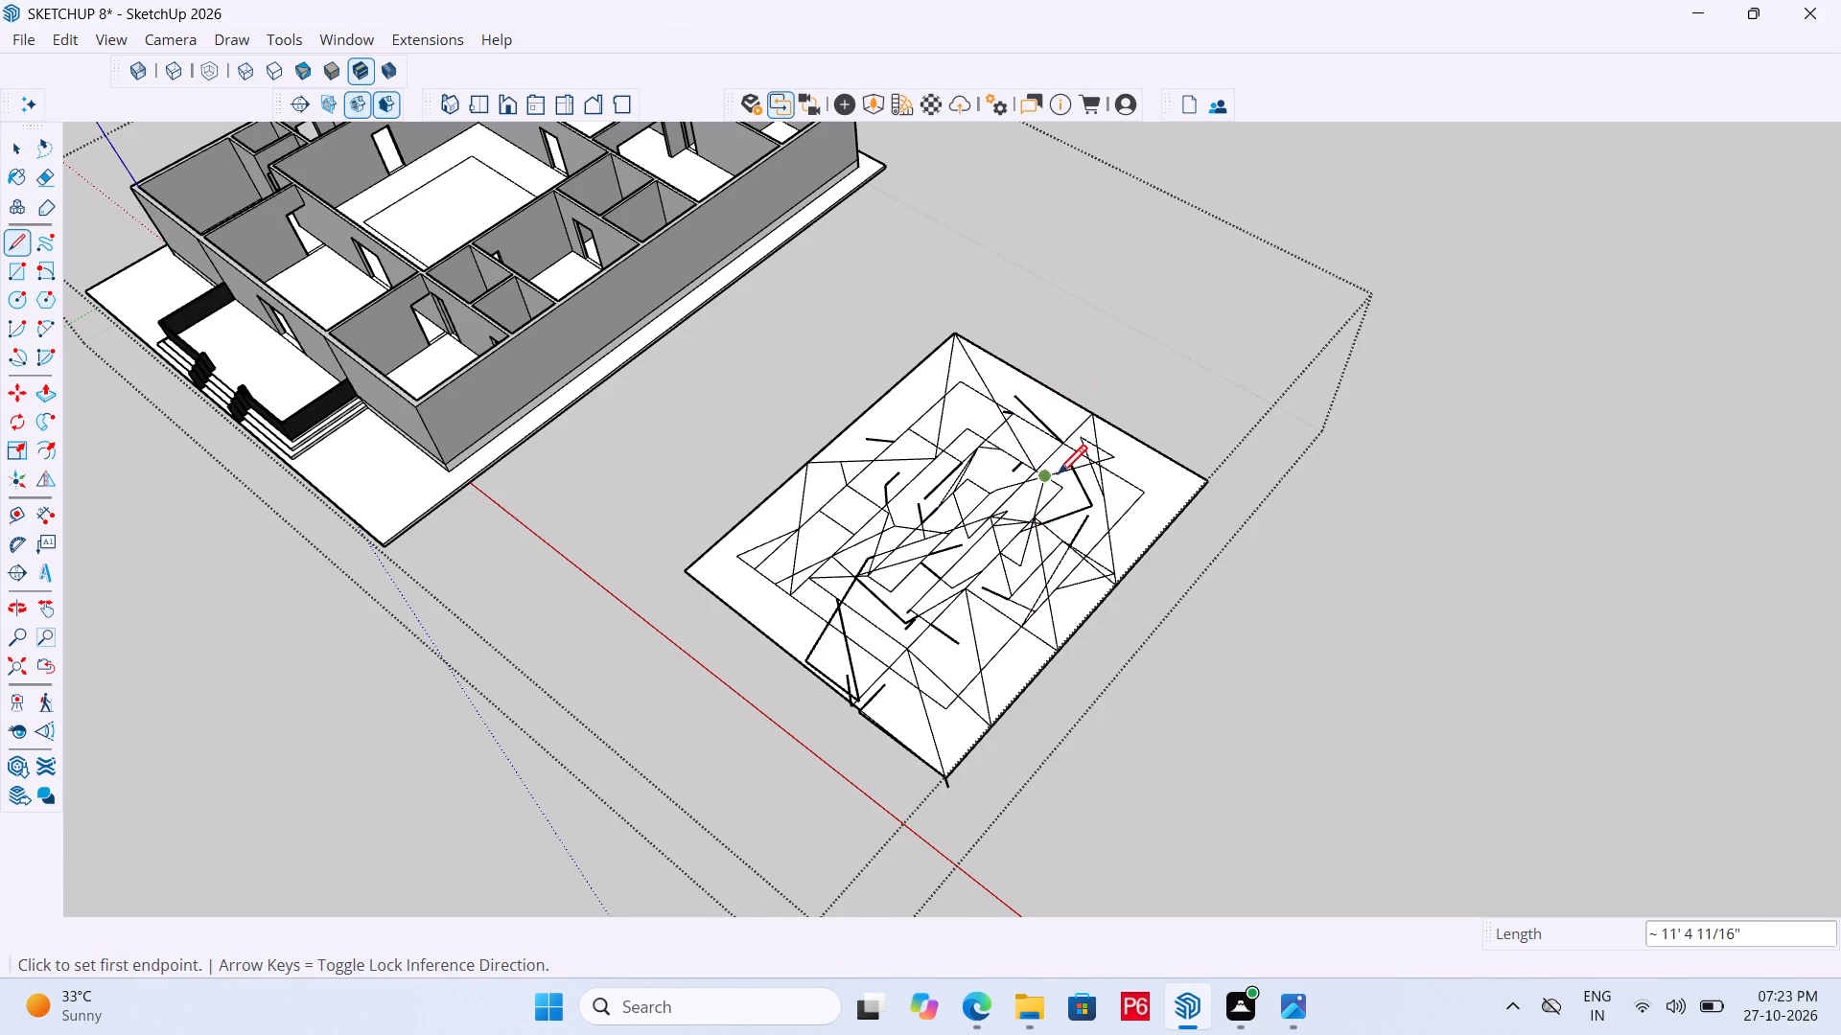
Draw connected lines between the inner outlines, along the side away from the house and around the near side to the house-facing corner.
drag(1058, 477, 1059, 477)
drag(1087, 484, 1126, 496)
drag(1143, 514, 1146, 529)
drag(1117, 567, 1058, 609)
drag(1047, 616, 1026, 630)
drag(994, 637, 962, 641)
click(952, 643)
drag(952, 643, 943, 643)
drag(914, 646, 891, 635)
drag(878, 637, 846, 622)
drag(832, 619, 816, 605)
drag(801, 595, 790, 590)
click(752, 584)
drag(745, 576, 740, 565)
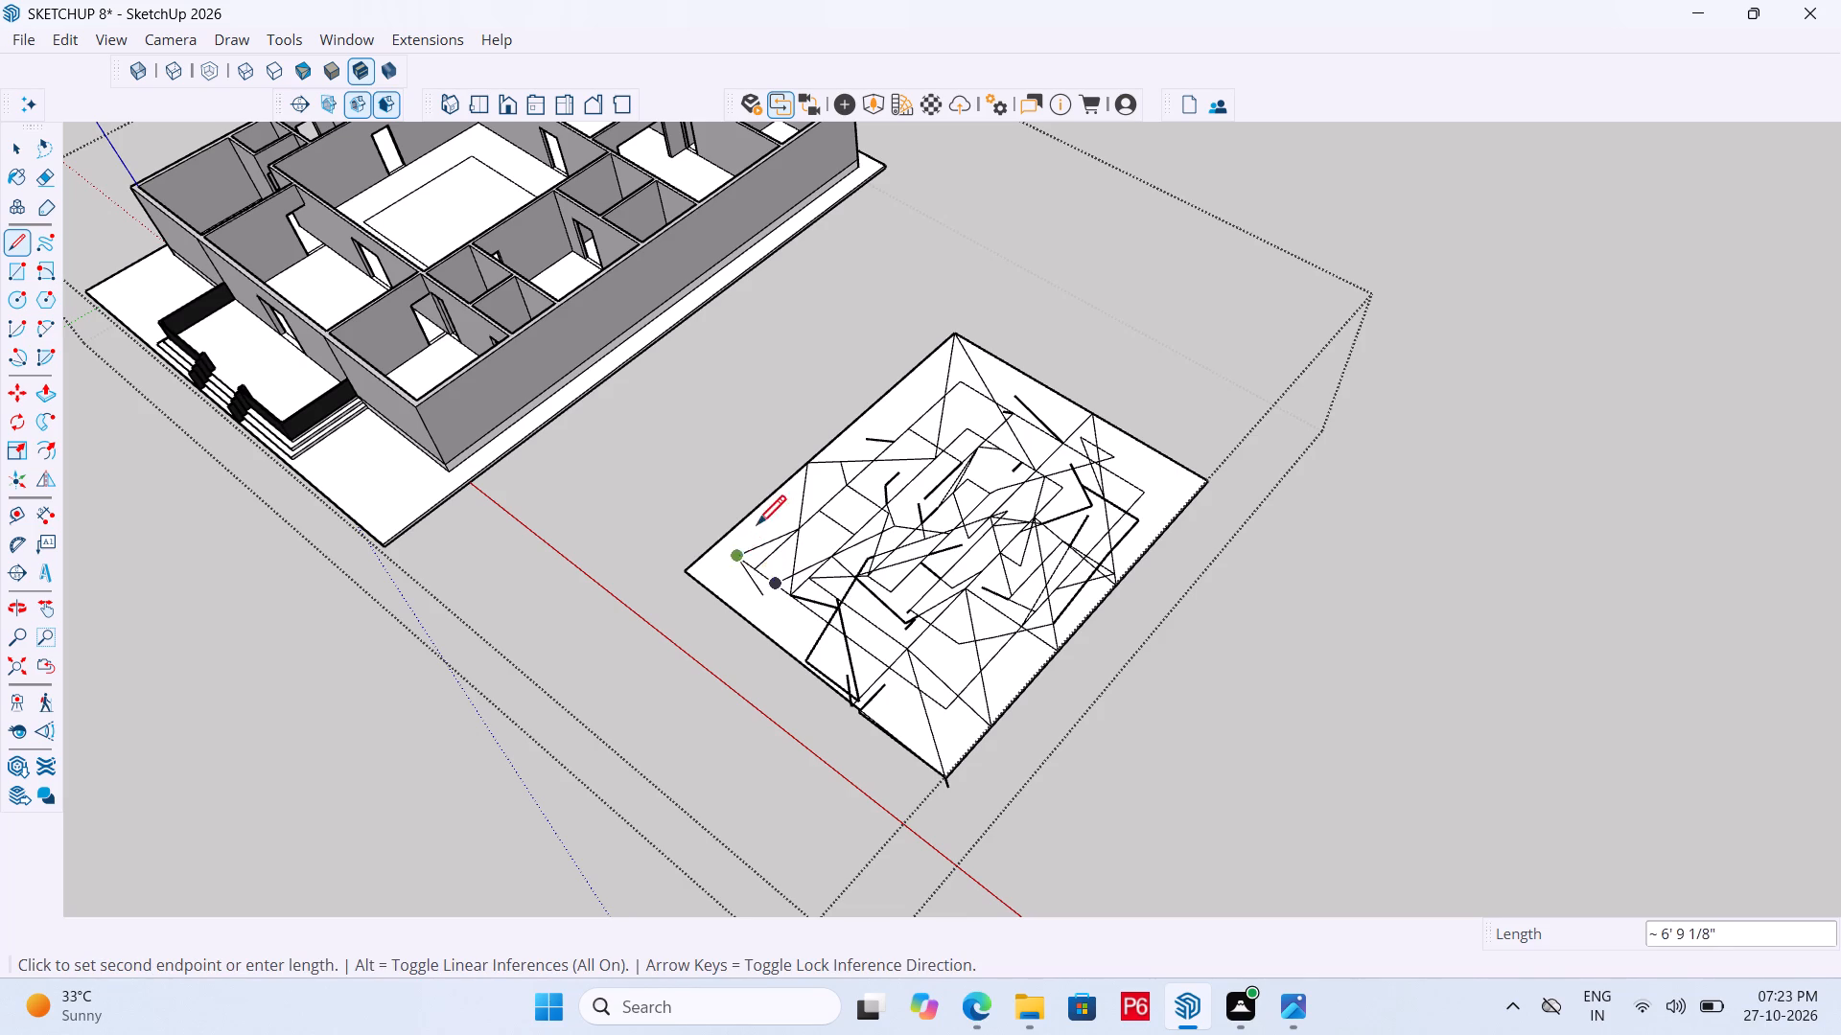
Continue the connected lines along the house-facing side up to the inner outline's far corner.
drag(770, 518, 801, 498)
drag(804, 492, 815, 482)
drag(815, 482, 825, 479)
click(826, 477)
drag(859, 467, 875, 451)
drag(887, 442, 908, 425)
drag(911, 422, 920, 409)
drag(851, 454, 879, 419)
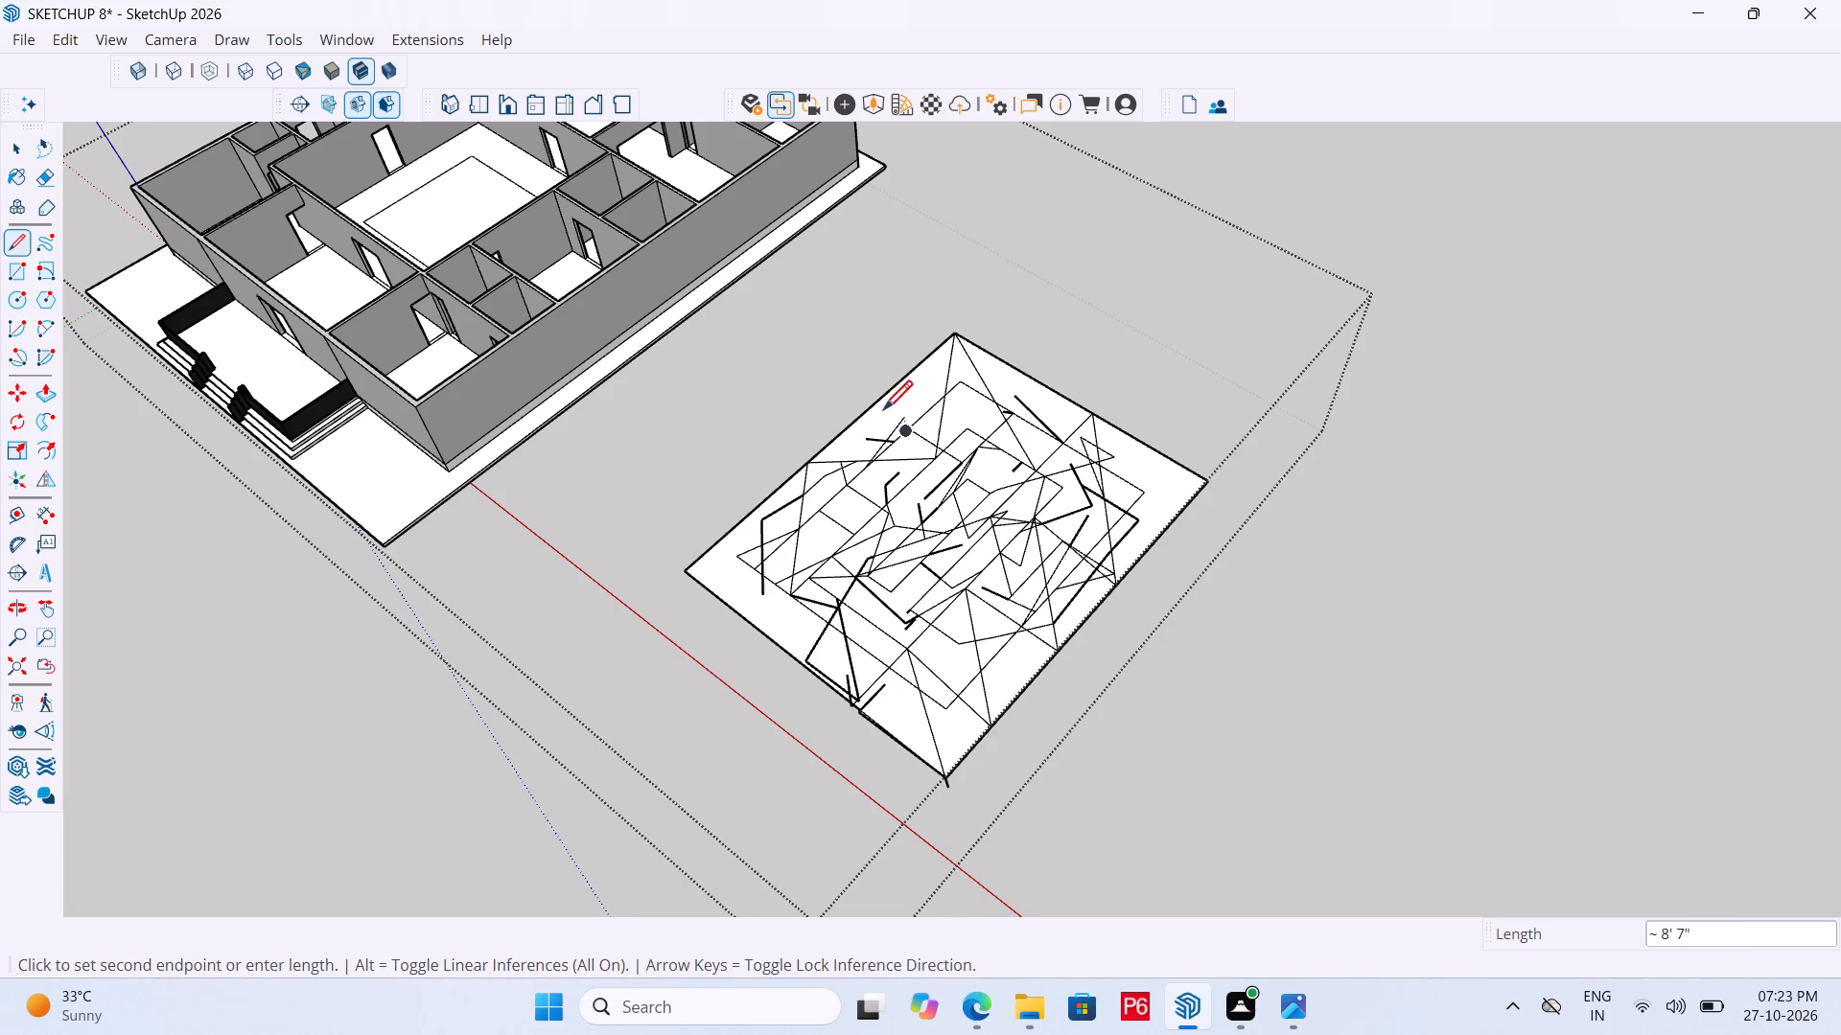
click(883, 413)
double_click(888, 406)
double_click(931, 390)
drag(955, 379, 965, 381)
Carry the connected lines along the face's far edge and back along the side away from the house.
drag(1028, 387, 1052, 401)
drag(1067, 445, 1069, 452)
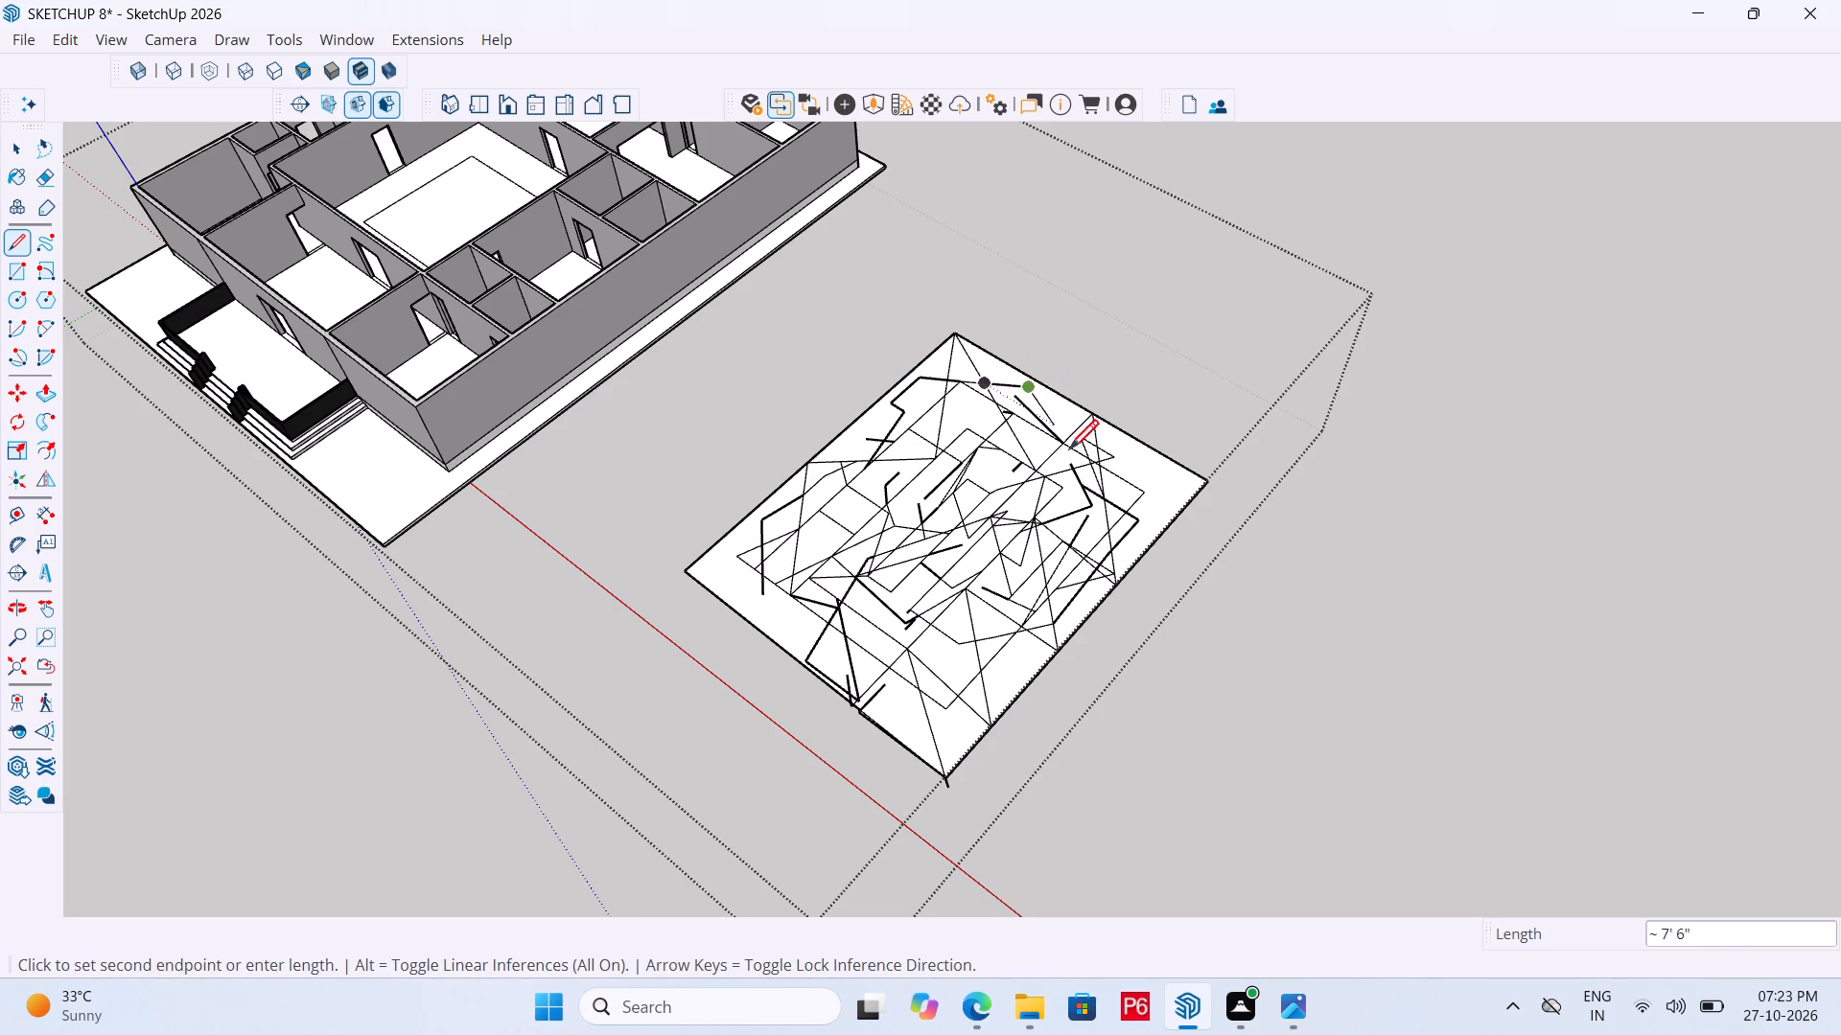
drag(1069, 452, 1081, 478)
drag(1090, 492, 1103, 517)
drag(1099, 535, 1086, 565)
drag(1079, 580, 1038, 638)
drag(1029, 645, 1005, 658)
click(996, 670)
click(989, 675)
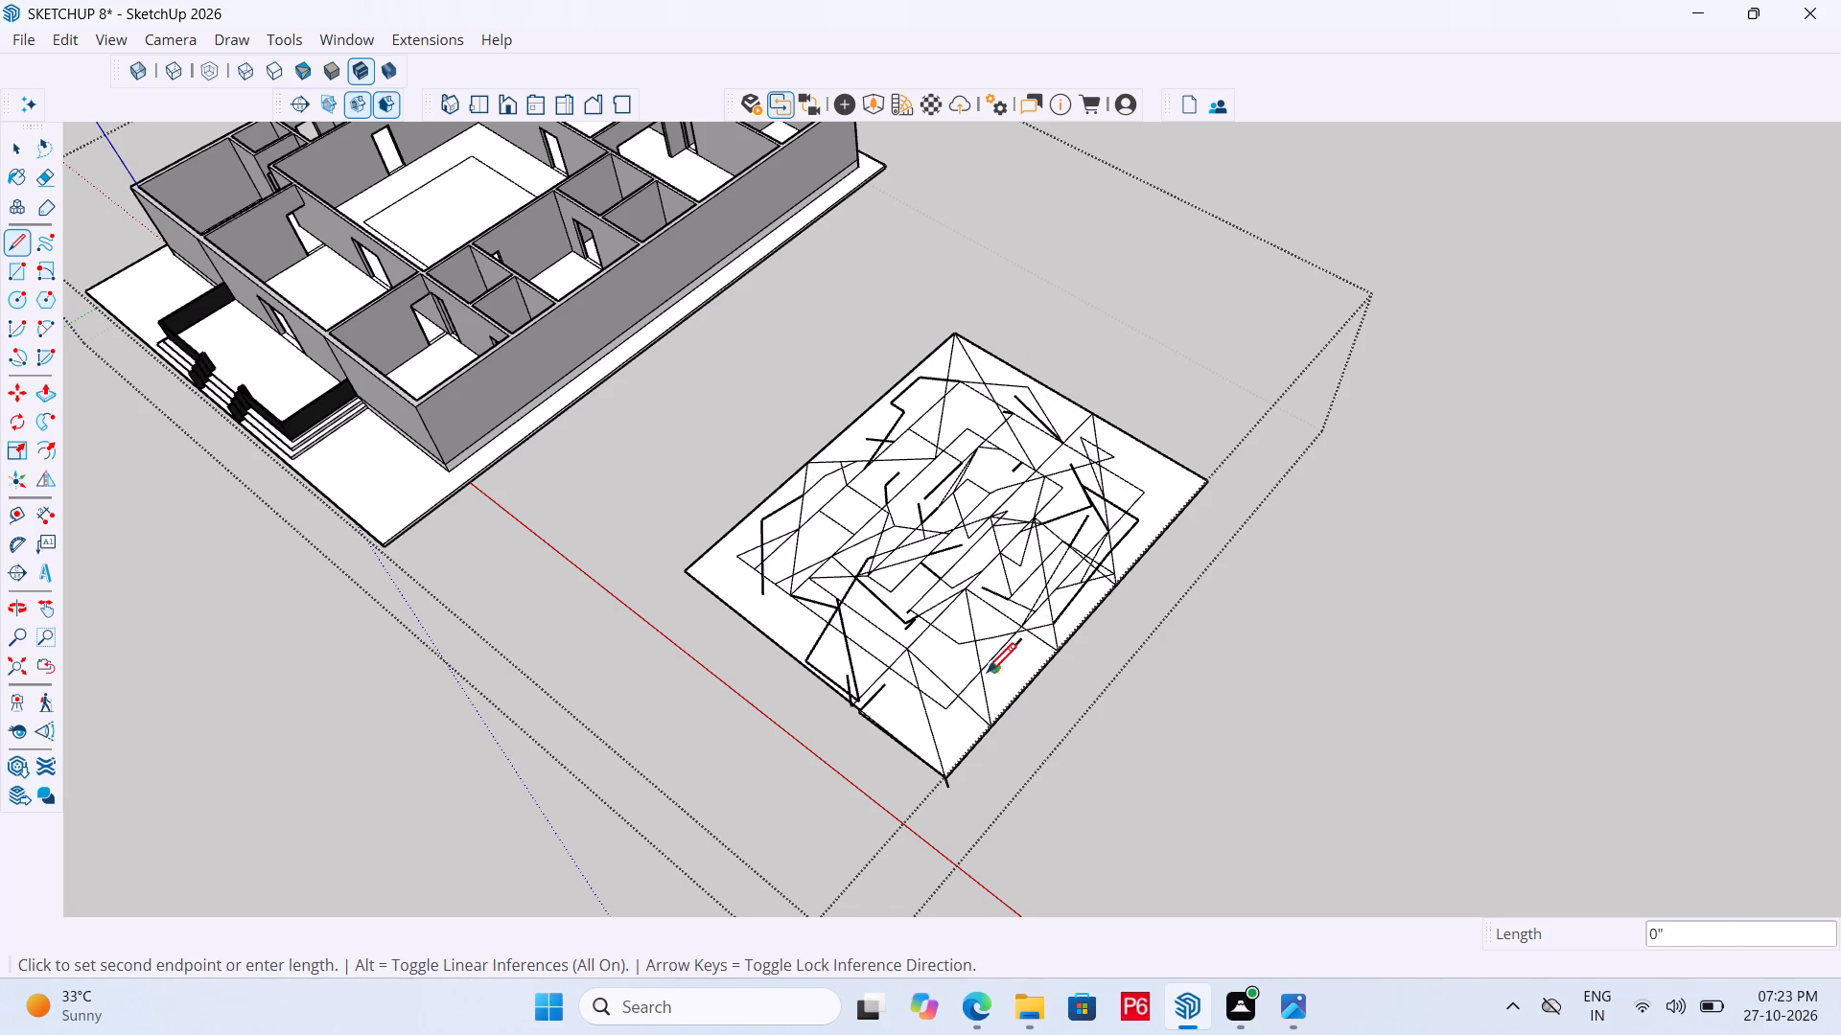
Extend the lines across the near part of the face and along its near edge to the house-facing corner.
drag(969, 678, 945, 683)
drag(932, 683, 884, 690)
drag(874, 688, 851, 681)
drag(832, 678, 786, 638)
click(781, 634)
drag(777, 629, 765, 618)
drag(752, 597, 729, 563)
drag(725, 558, 725, 548)
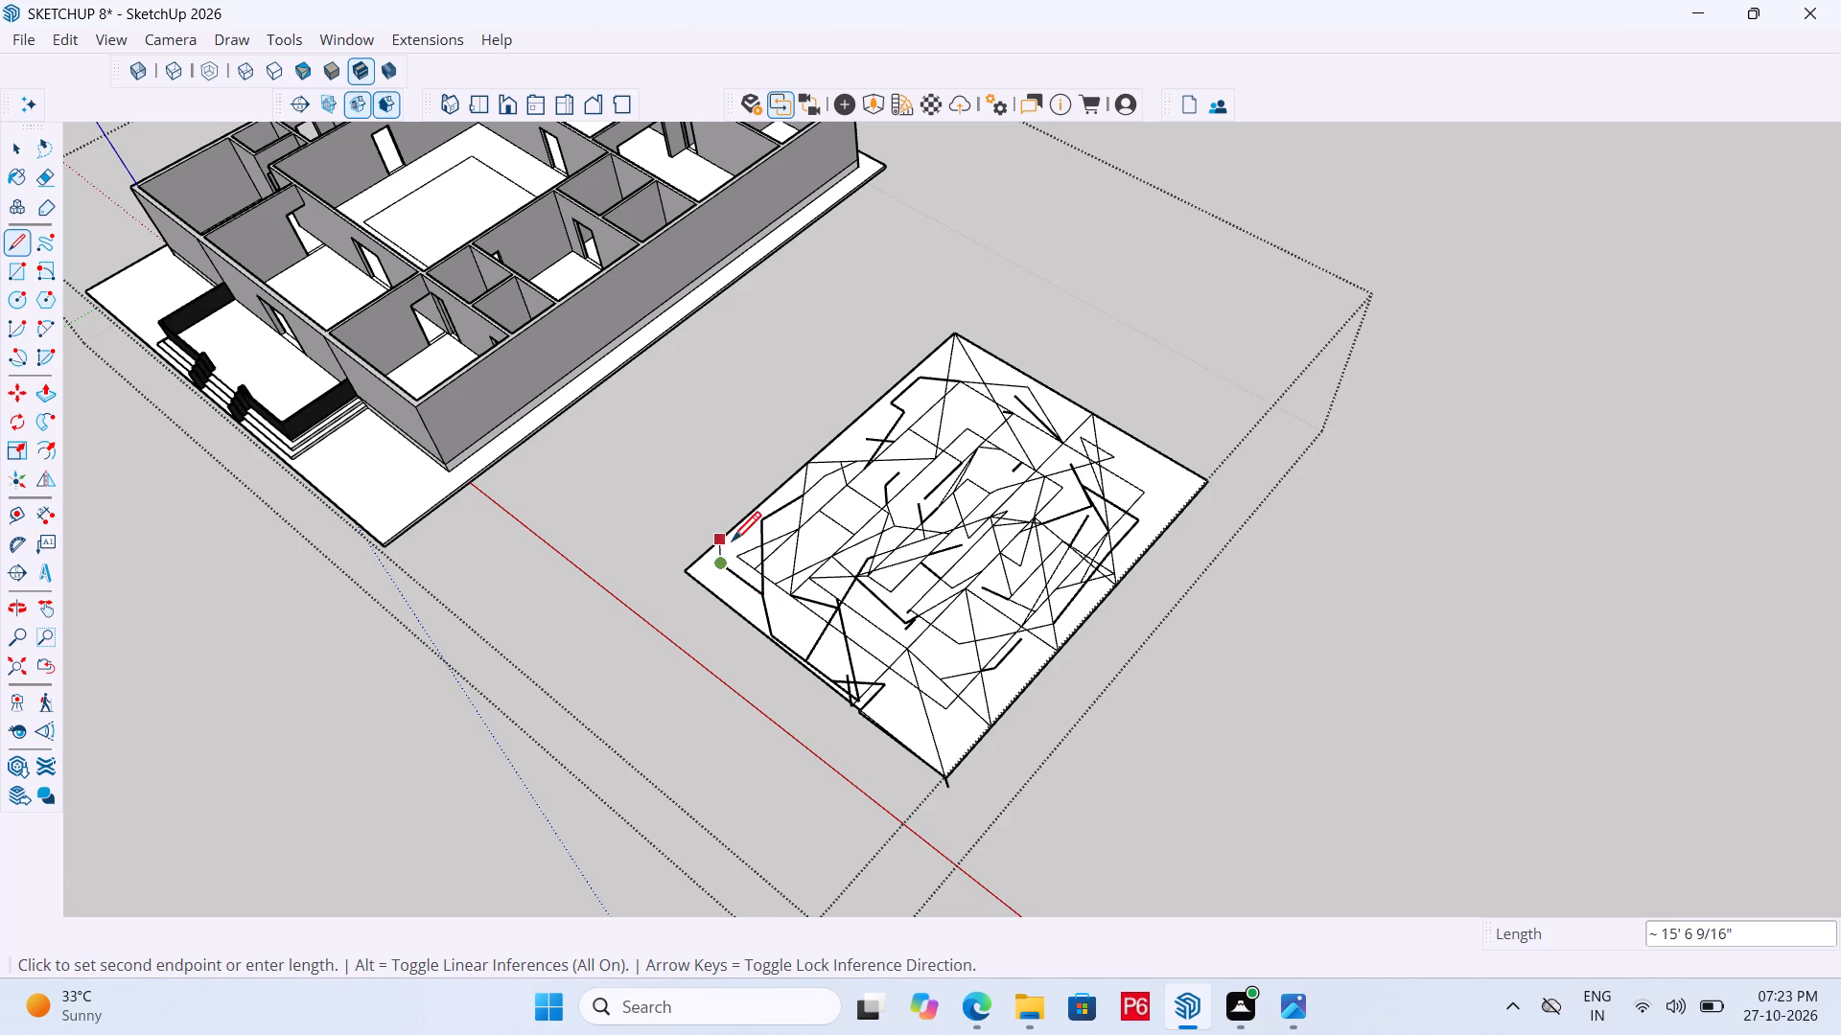
Draw short lines from the house-facing corner inward, across the inner outlines toward the central outline.
drag(748, 541, 767, 517)
drag(775, 512, 792, 506)
click(794, 505)
drag(823, 499, 857, 496)
drag(858, 496, 887, 493)
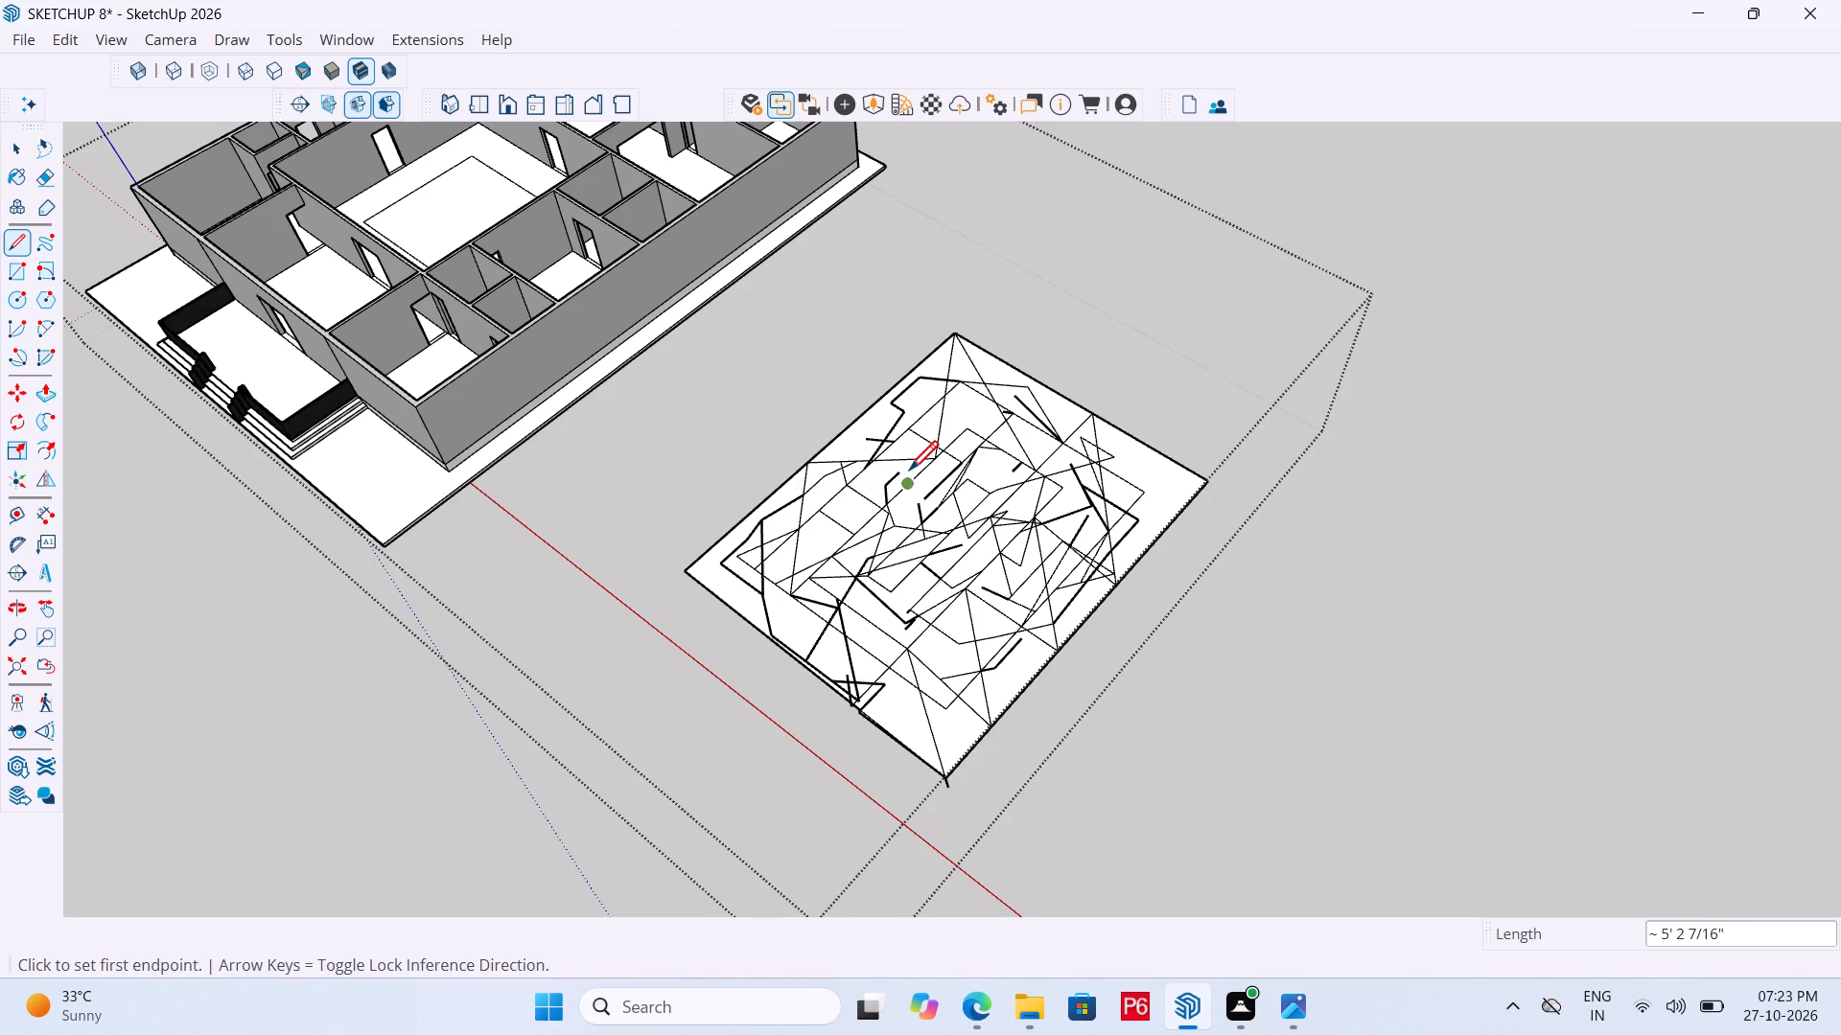
Draw a line from inside the inner outline to the house-facing border, plus short lines toward the face's far corner.
click(819, 545)
drag(819, 545, 819, 533)
double_click(822, 467)
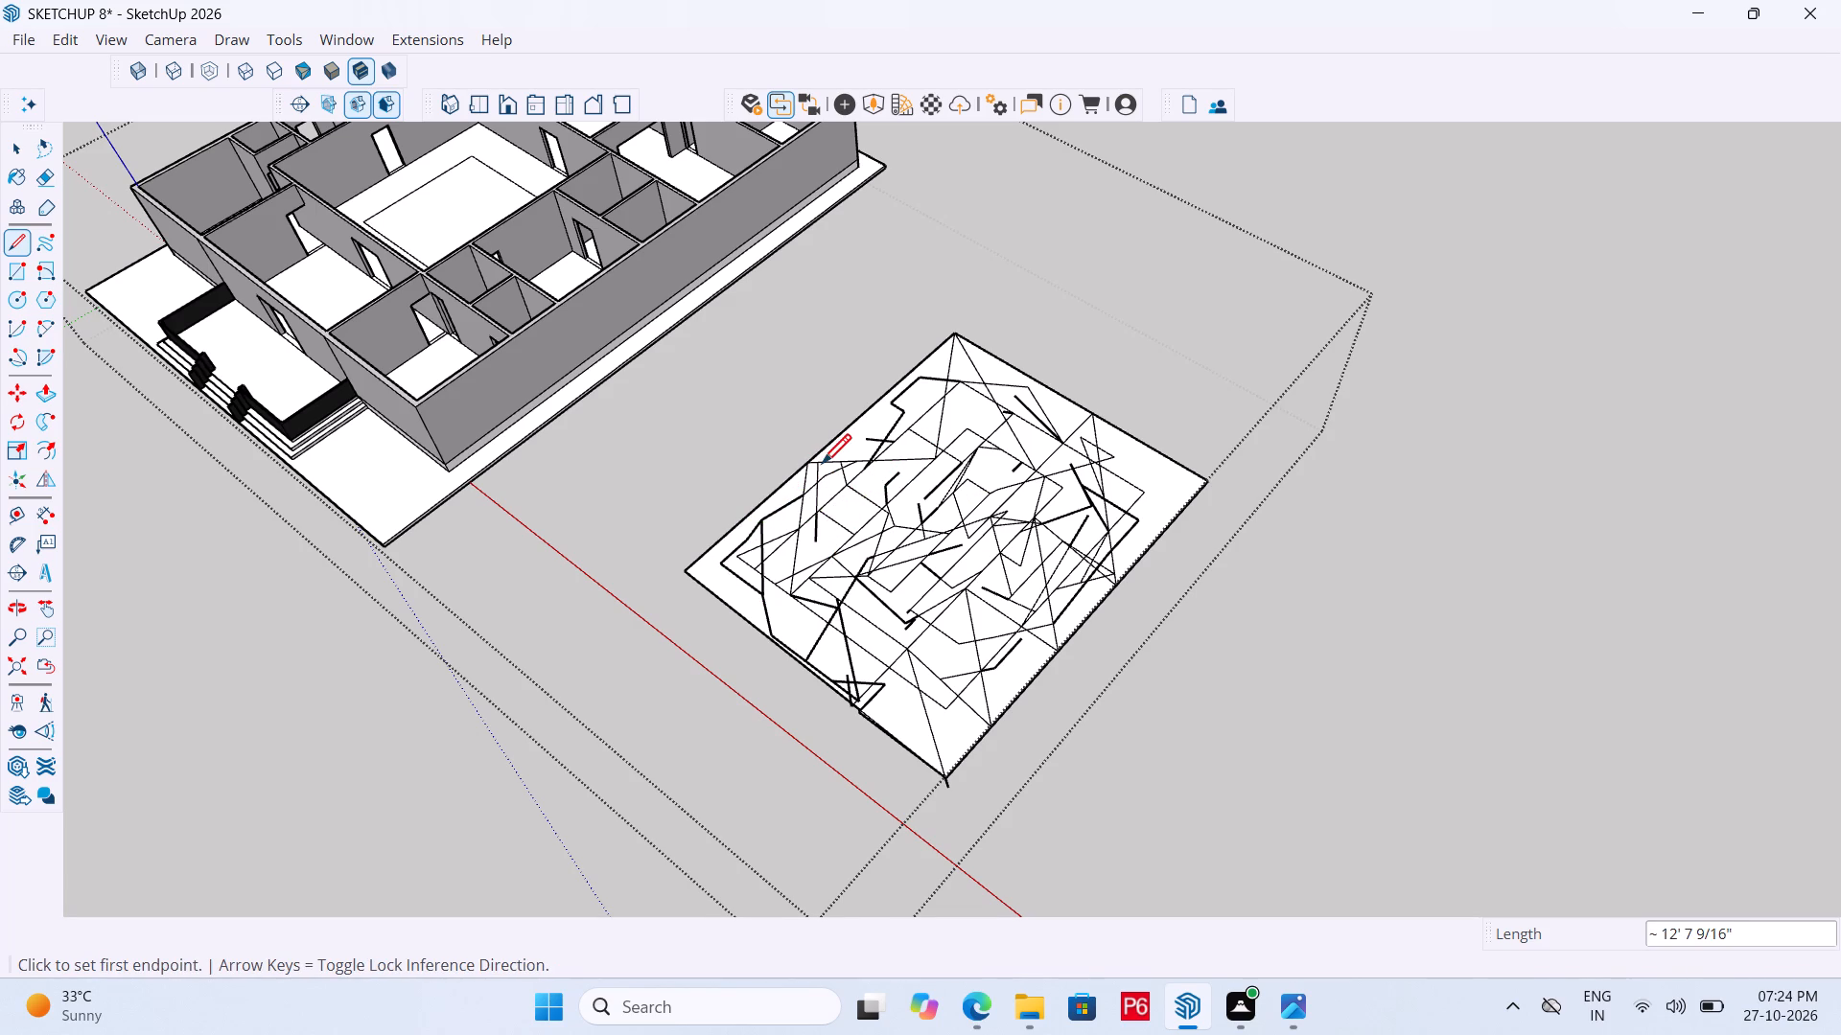
double_click(915, 445)
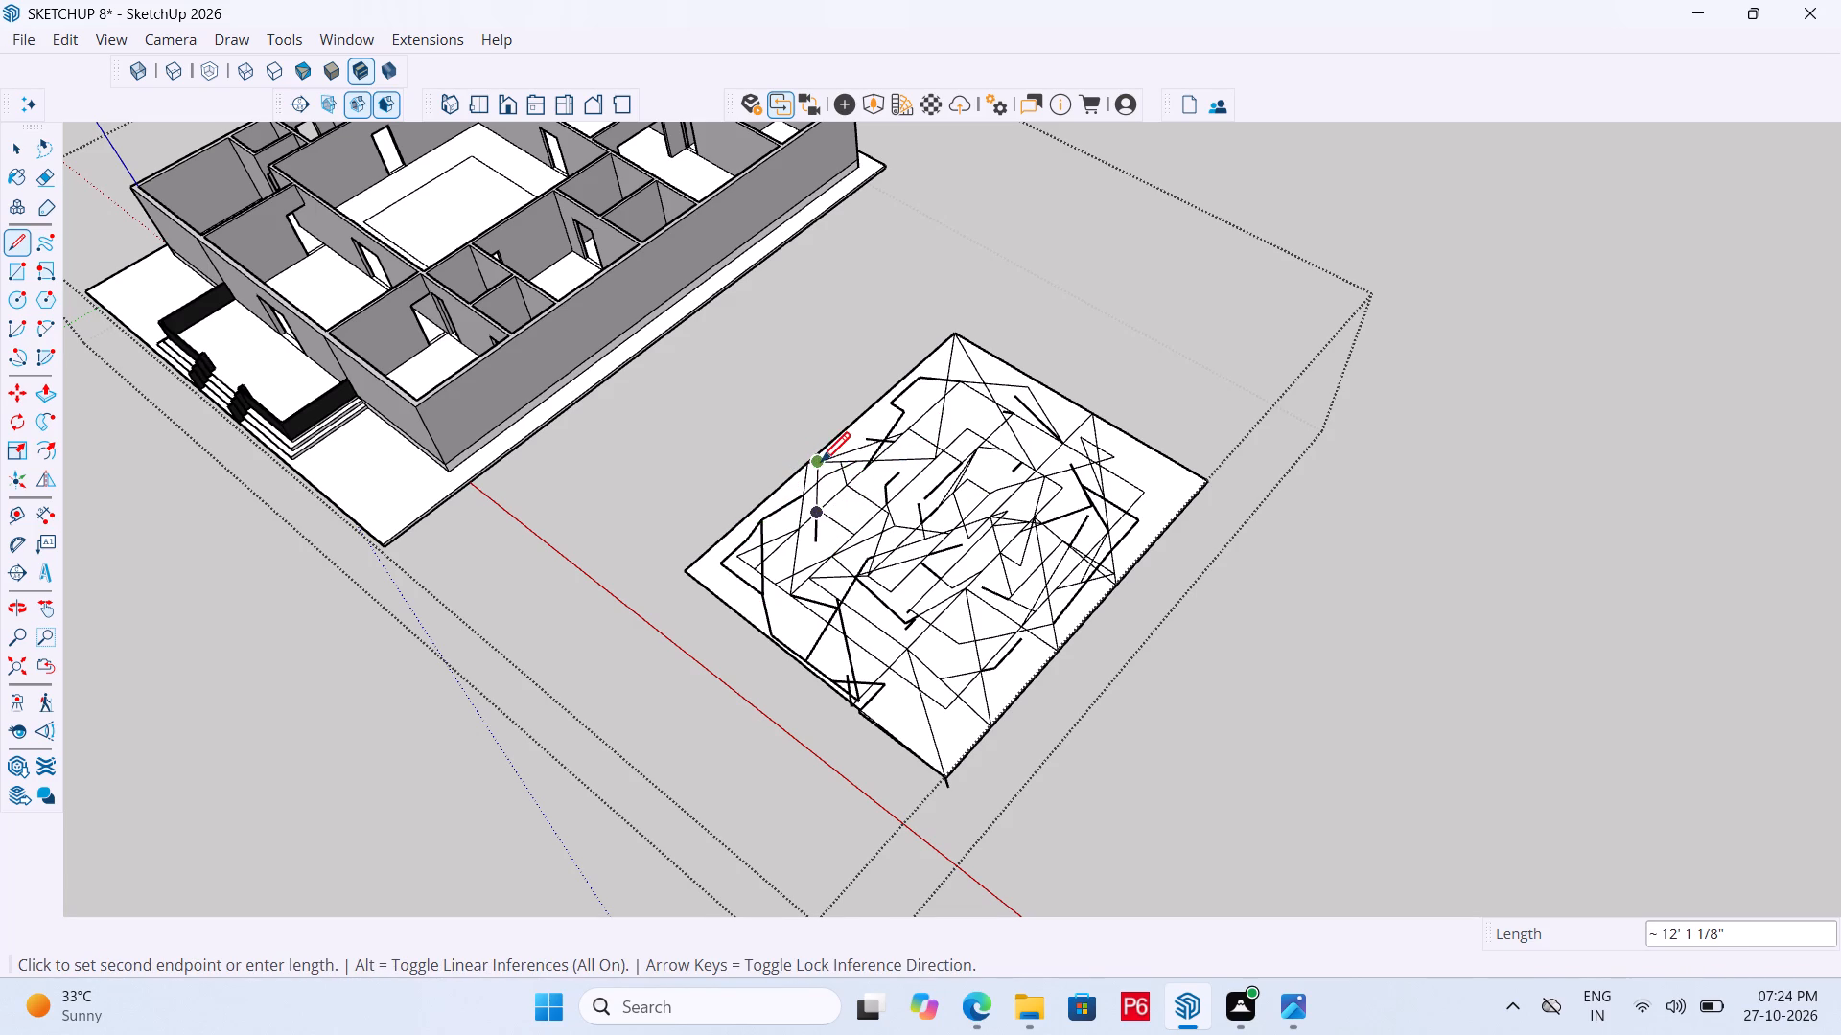
click(821, 465)
drag(905, 438, 906, 425)
drag(906, 425, 907, 416)
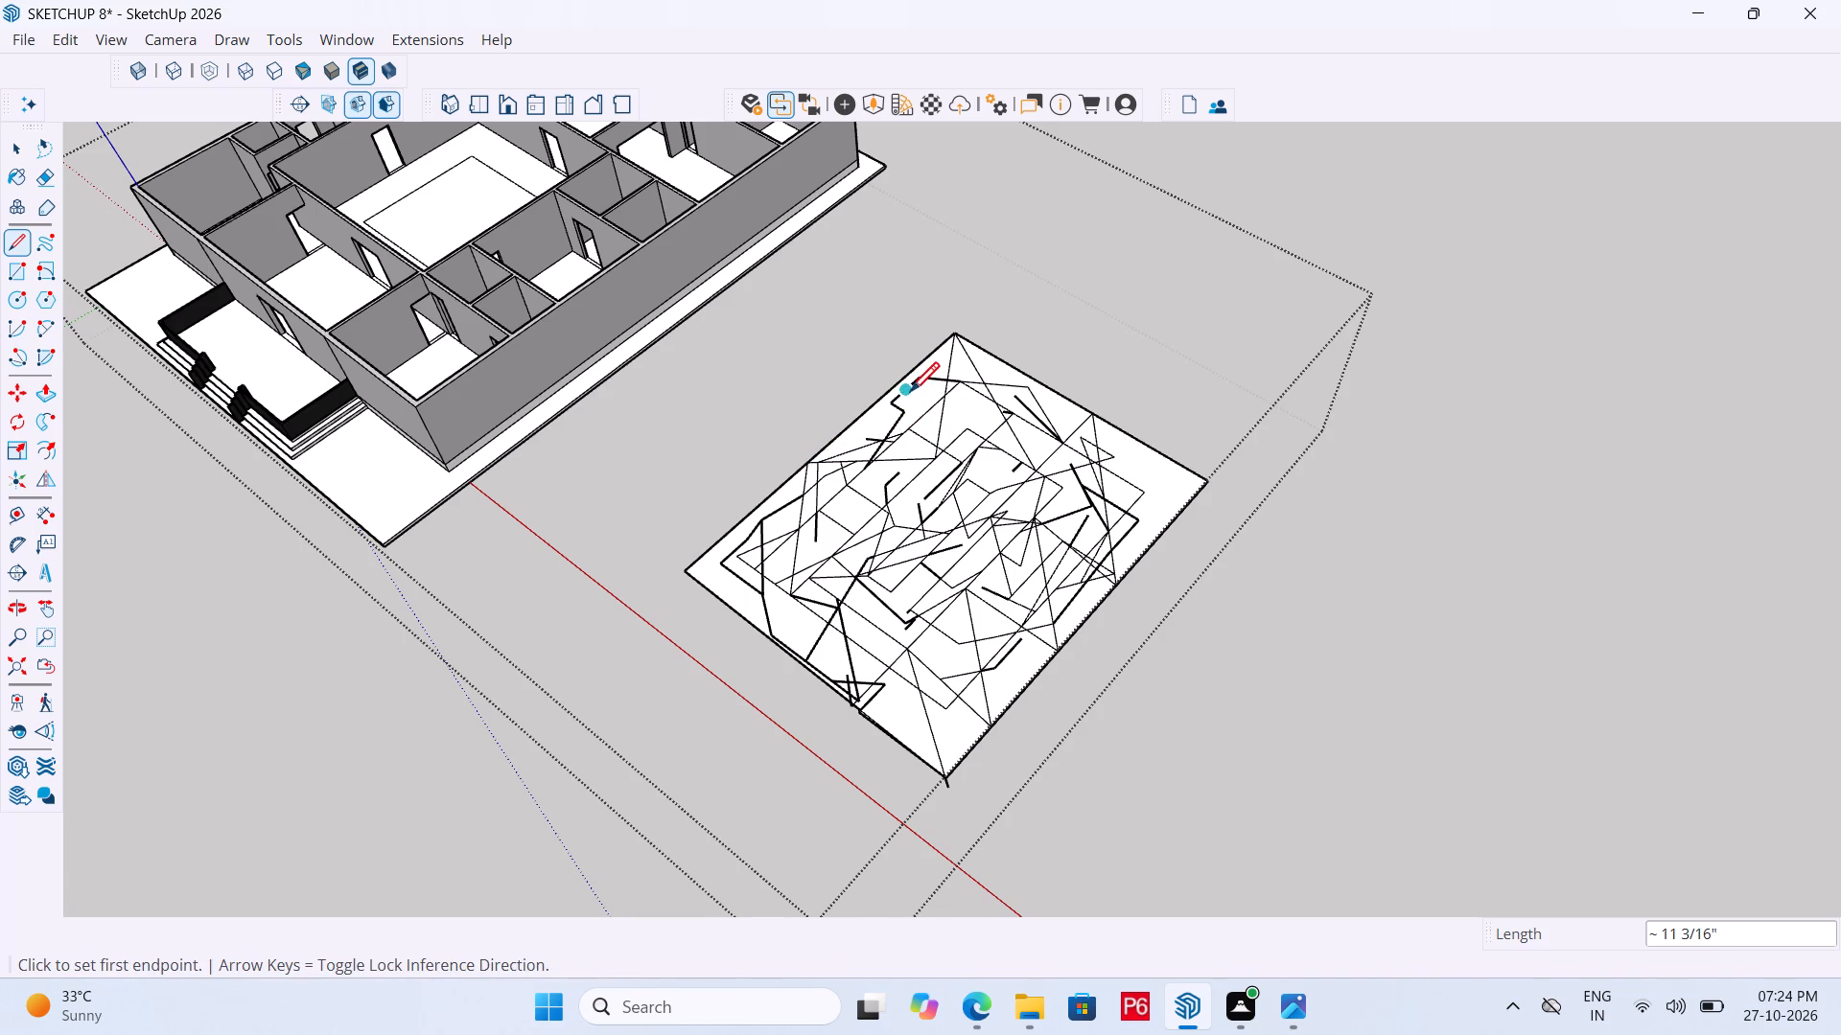
Draw a small loop of short connected lines between the first inner outline and the border at the face's far corner.
click(910, 394)
drag(905, 439, 907, 429)
click(903, 398)
click(930, 394)
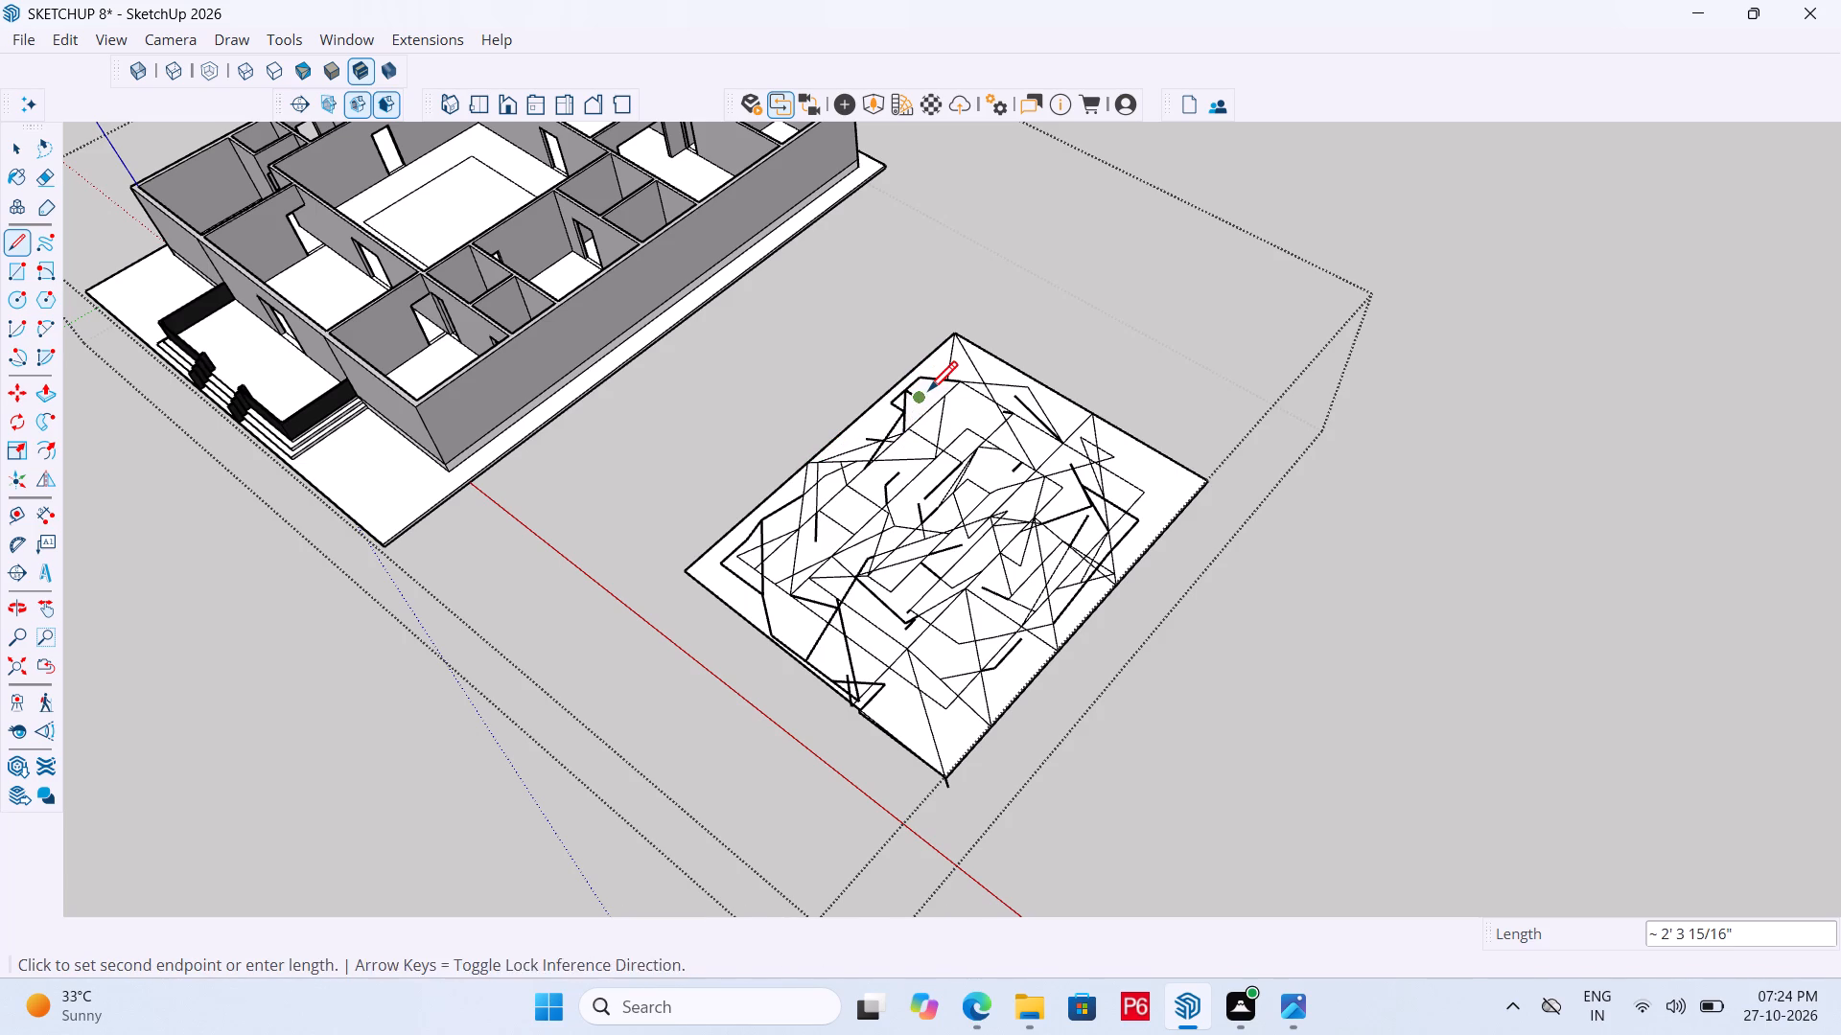
double_click(929, 379)
drag(933, 365, 942, 361)
click(988, 365)
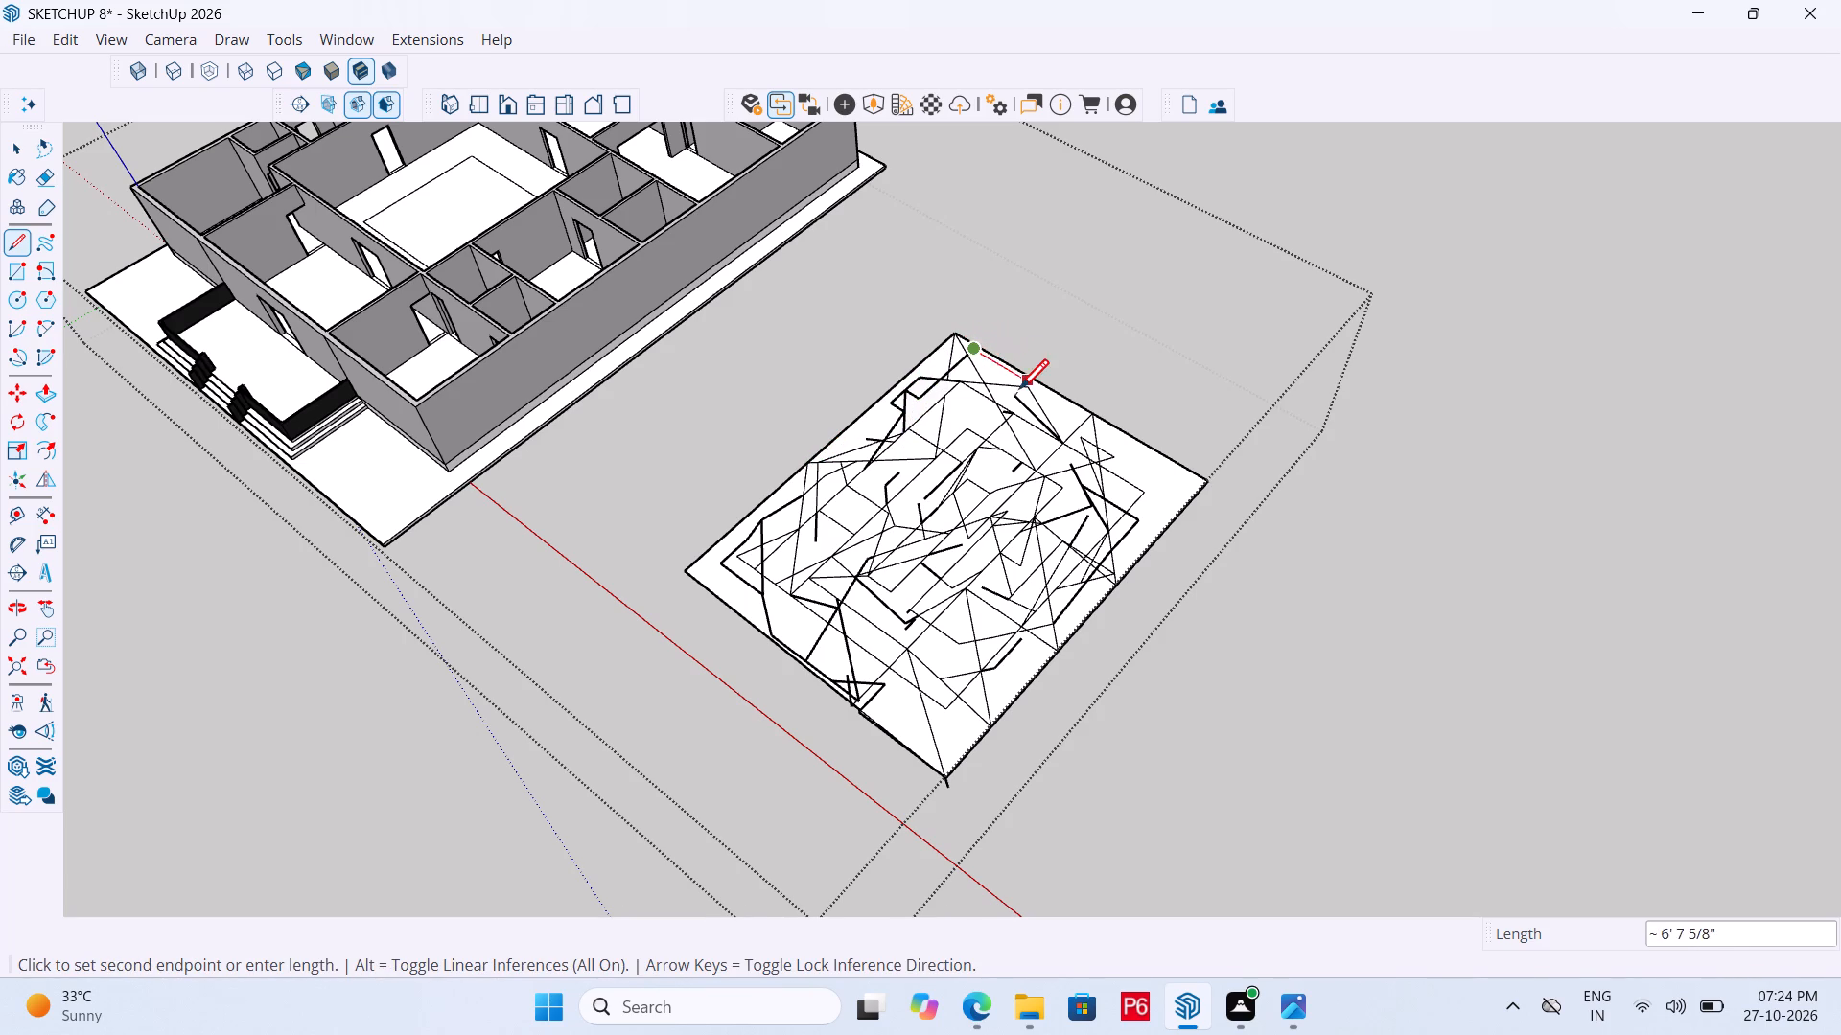
Add connected lines just inside the face's far edge, running away from the house.
click(1033, 402)
drag(1035, 402, 1046, 406)
drag(1094, 429, 1106, 429)
click(1124, 434)
double_click(1137, 458)
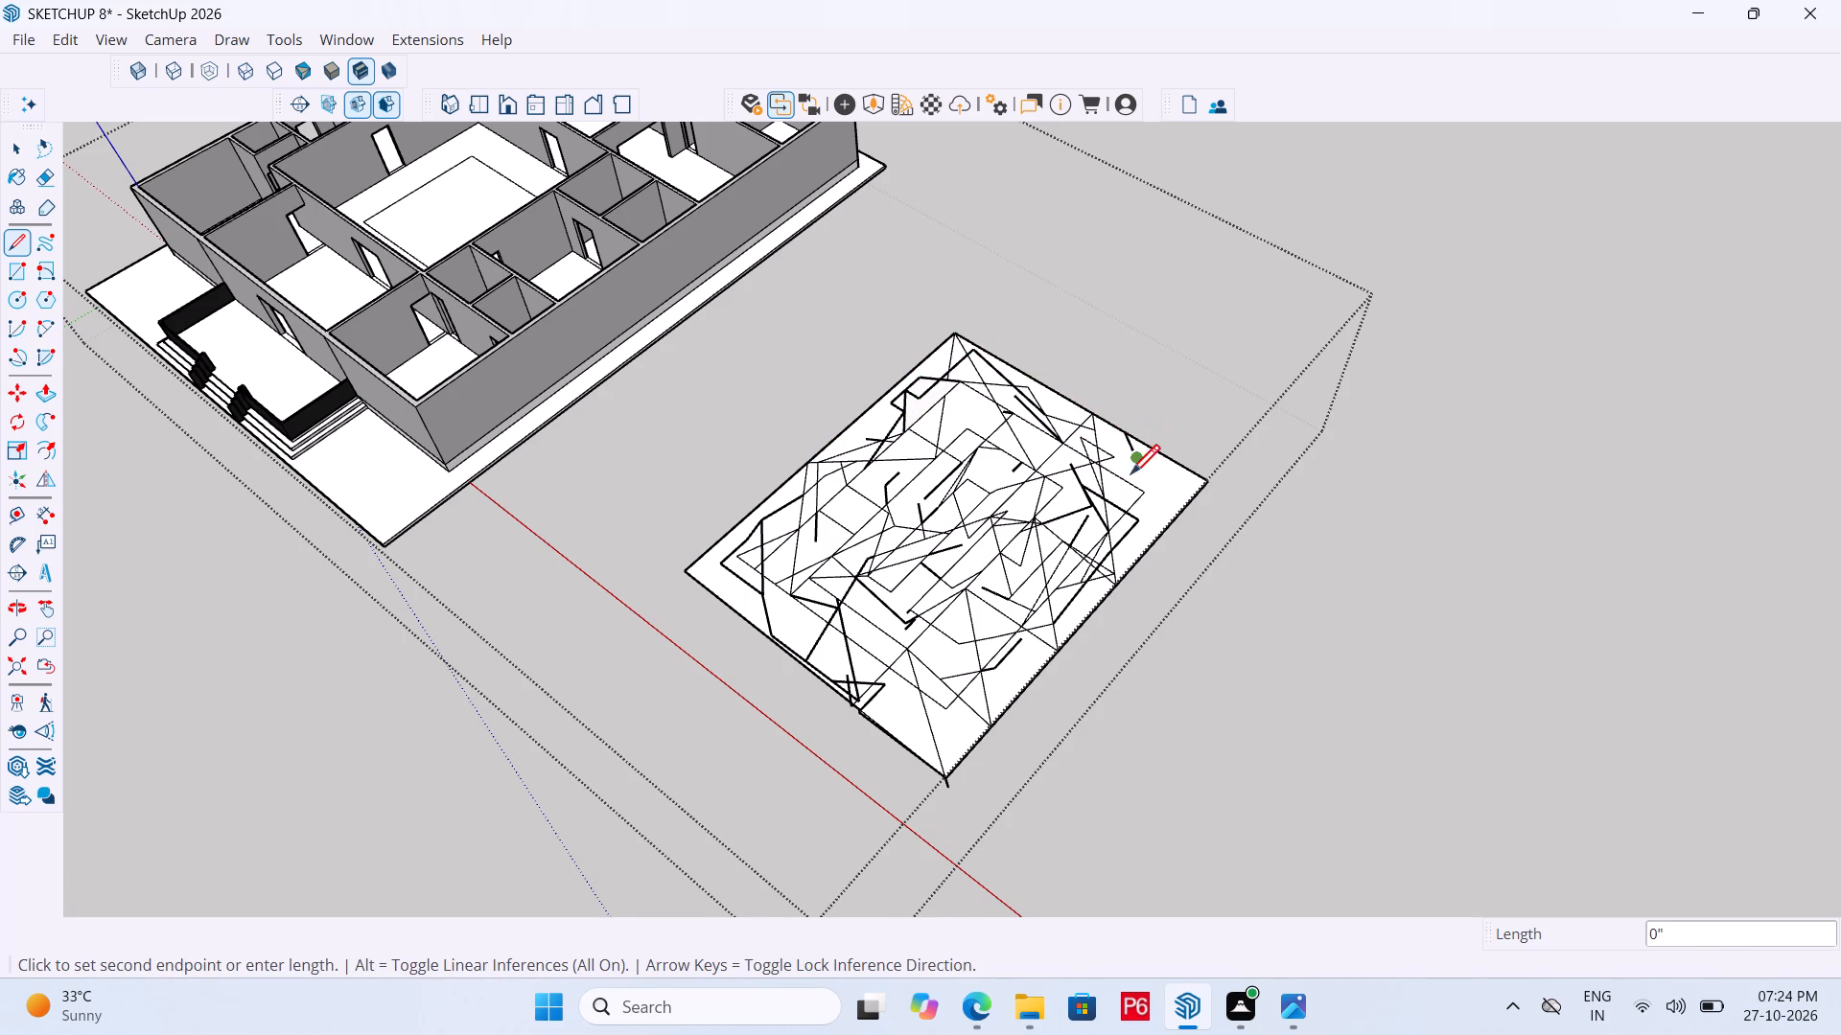
click(1129, 489)
Draw connected lines just inside the border on the side away from the house, toward the face's near corner.
drag(1141, 494, 1152, 496)
click(1161, 519)
click(1152, 542)
drag(1130, 547, 1117, 554)
drag(1095, 566, 1084, 571)
click(1074, 578)
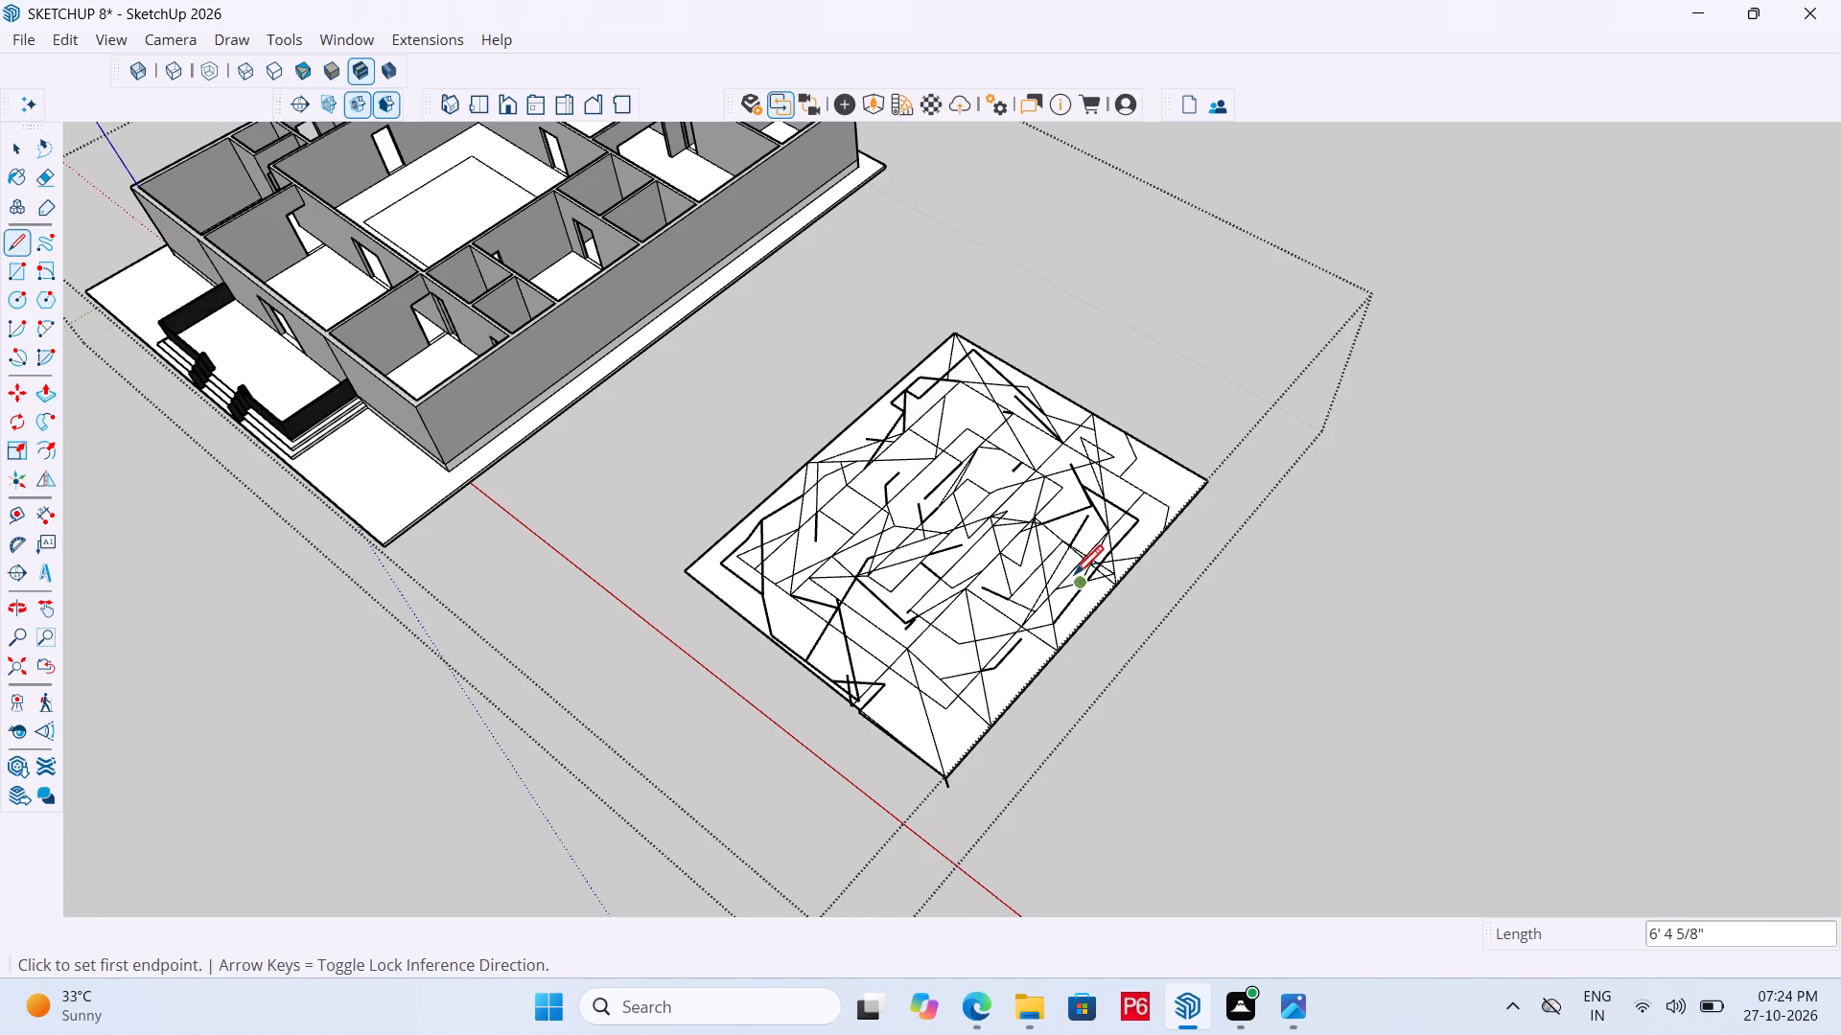
click(1048, 593)
drag(1048, 593, 1045, 602)
click(1052, 632)
click(1045, 659)
click(1031, 673)
drag(1028, 674, 1015, 676)
click(1013, 677)
click(1007, 678)
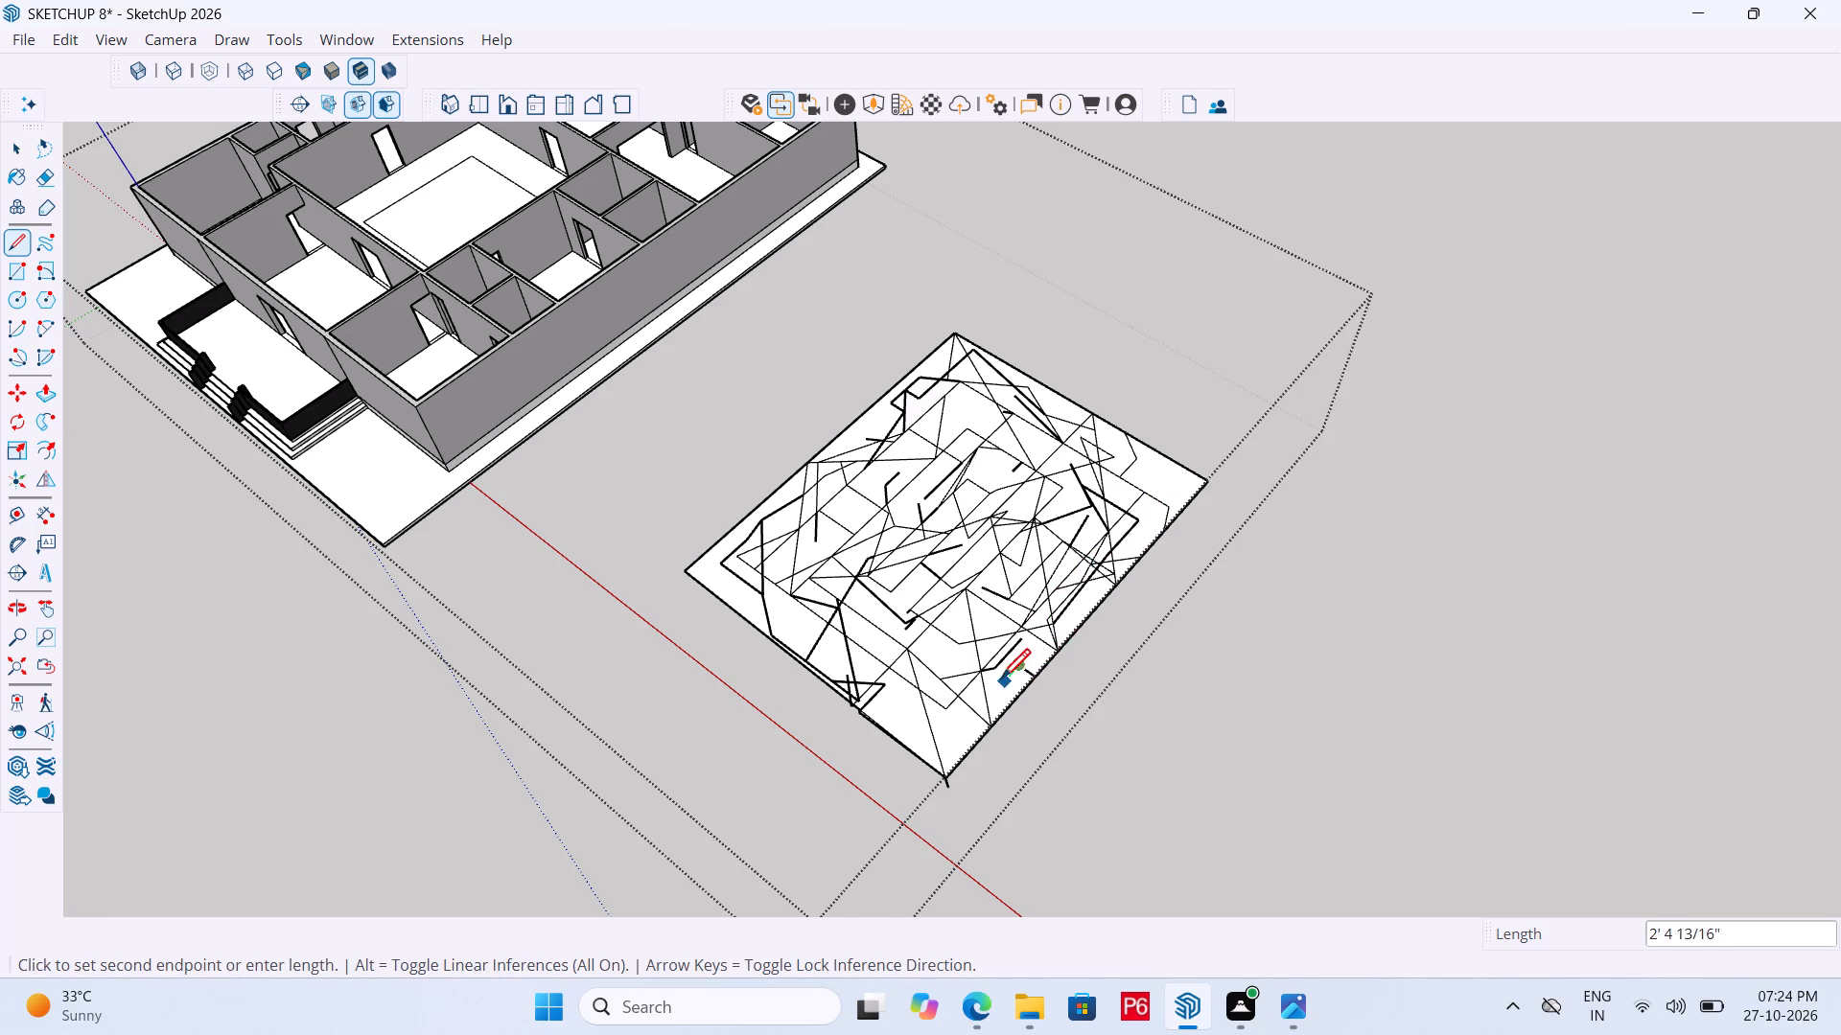
Continue the connected lines across the face's near corner to the crossing lines at the near edge.
click(1000, 682)
double_click(991, 687)
click(973, 704)
drag(957, 726, 933, 725)
drag(933, 725, 900, 714)
click(896, 713)
drag(885, 713, 873, 708)
drag(869, 706, 865, 691)
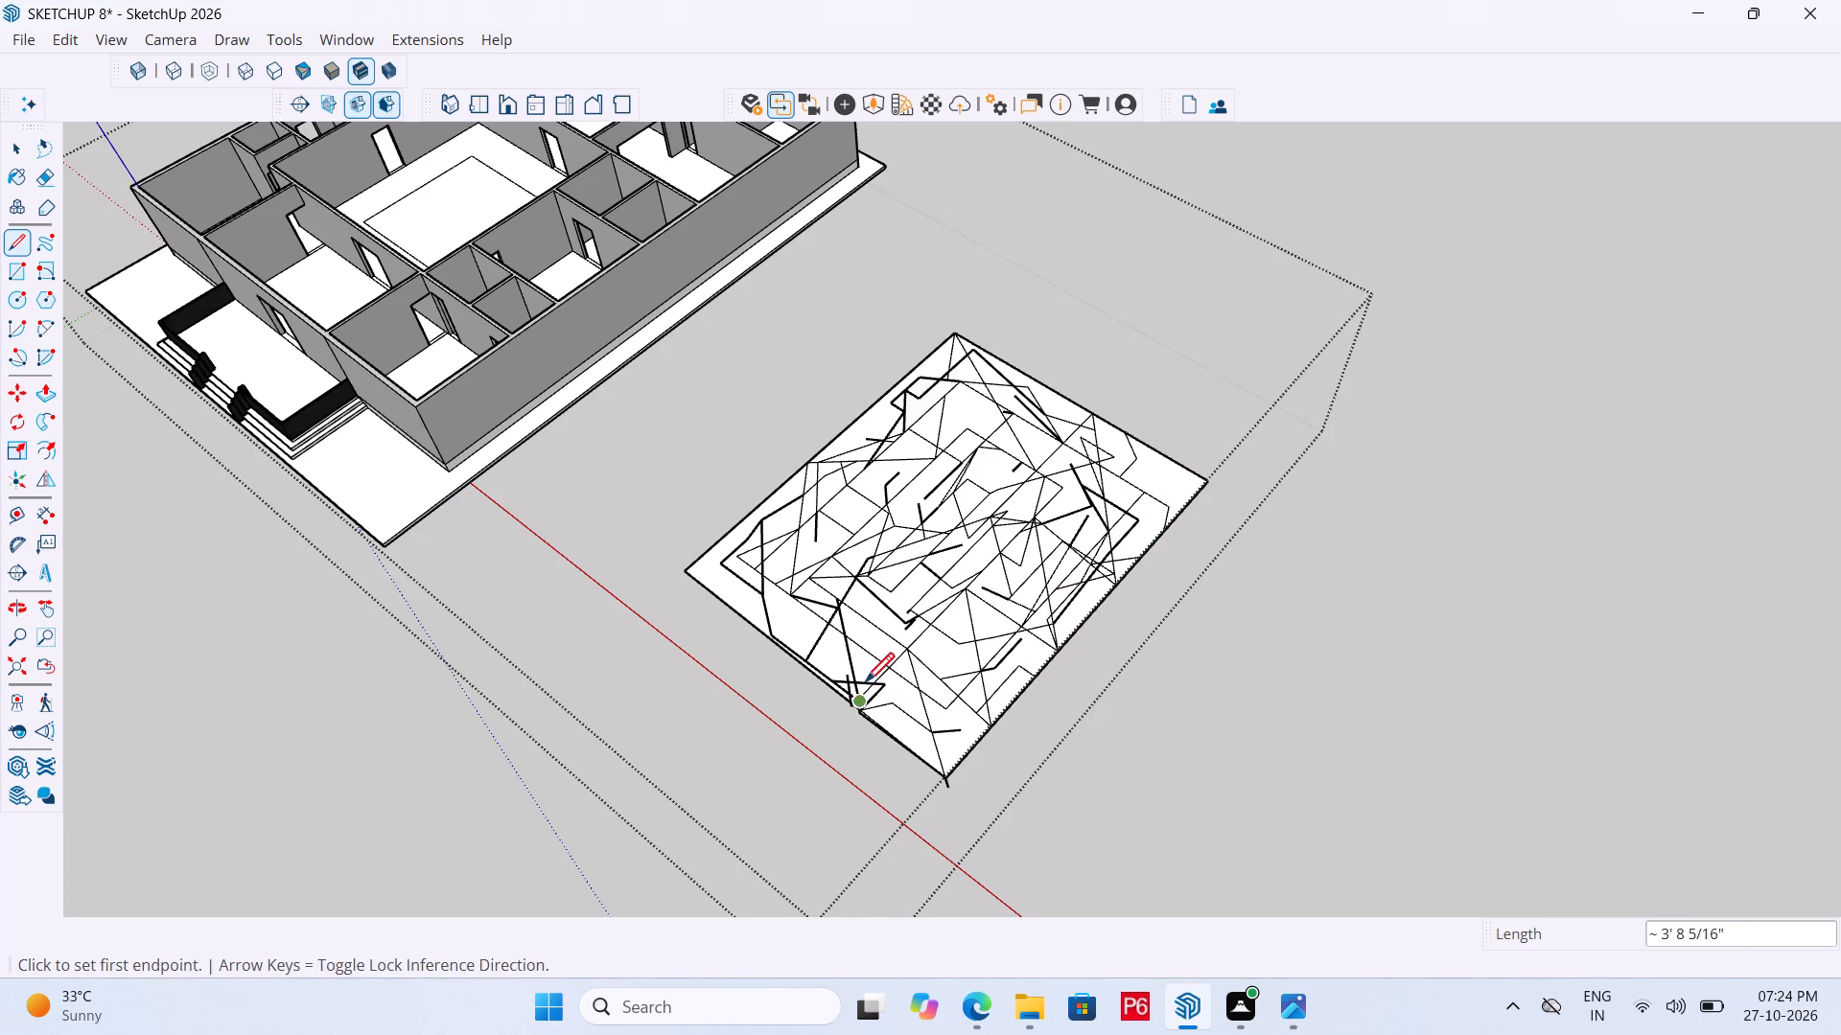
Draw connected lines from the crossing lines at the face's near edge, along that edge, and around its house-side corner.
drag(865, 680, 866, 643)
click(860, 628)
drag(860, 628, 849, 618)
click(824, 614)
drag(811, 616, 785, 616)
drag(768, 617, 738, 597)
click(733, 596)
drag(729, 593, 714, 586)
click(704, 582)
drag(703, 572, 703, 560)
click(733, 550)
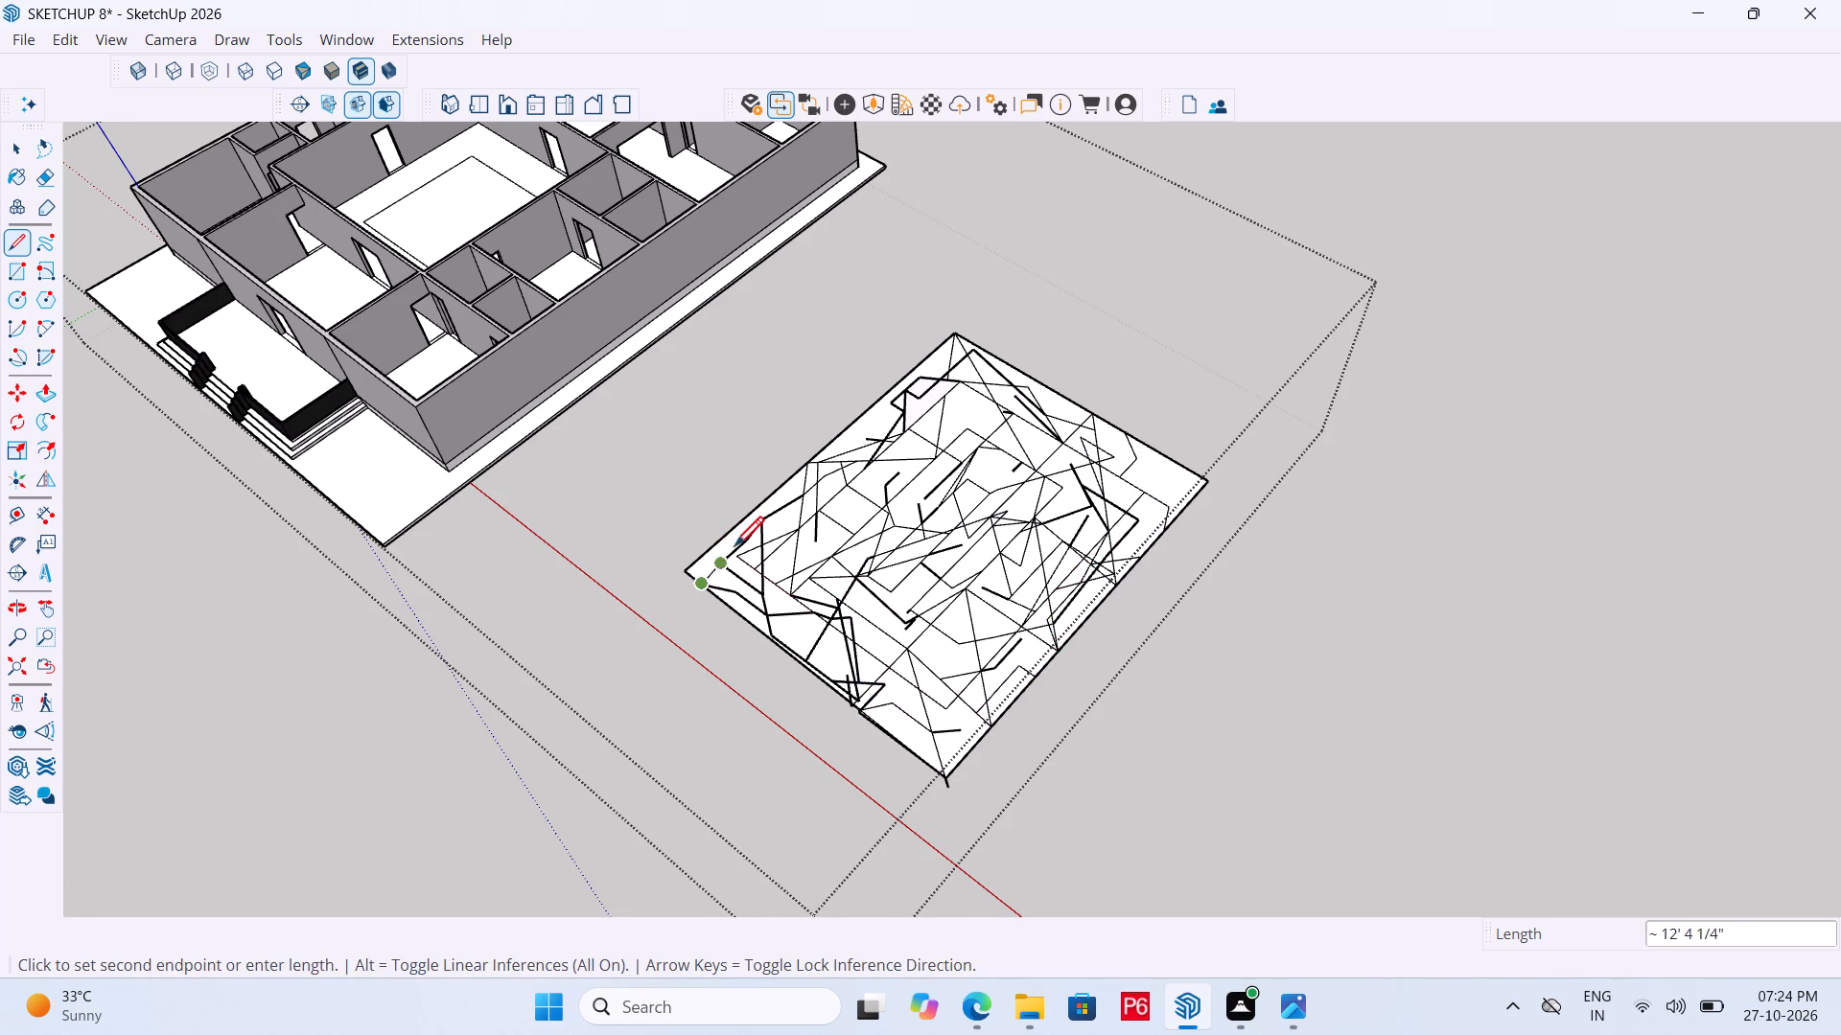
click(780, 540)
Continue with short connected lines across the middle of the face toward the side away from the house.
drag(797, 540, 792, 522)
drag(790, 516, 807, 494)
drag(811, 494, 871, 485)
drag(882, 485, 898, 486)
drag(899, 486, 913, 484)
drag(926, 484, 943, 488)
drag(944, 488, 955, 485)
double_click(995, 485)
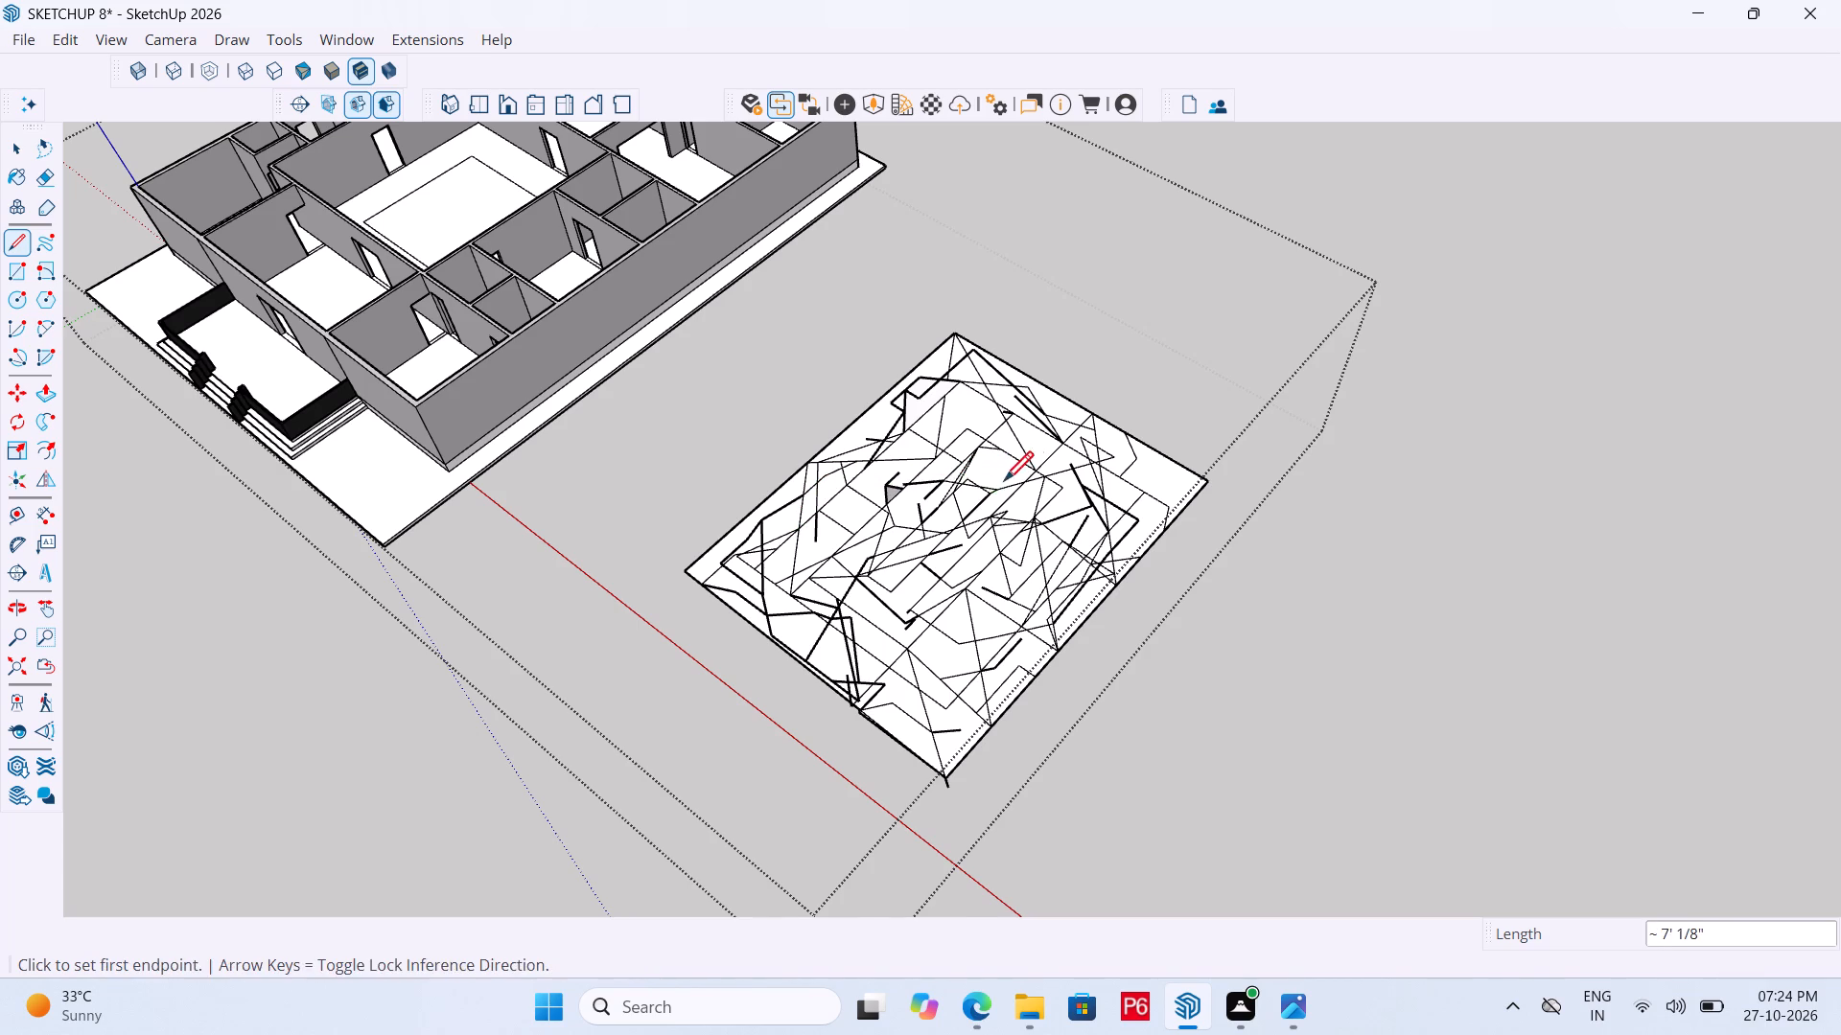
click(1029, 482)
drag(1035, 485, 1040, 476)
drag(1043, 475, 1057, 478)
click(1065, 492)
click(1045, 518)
Erase the crossing lines and zigzags across the middle of the four-sided face.
key(e)
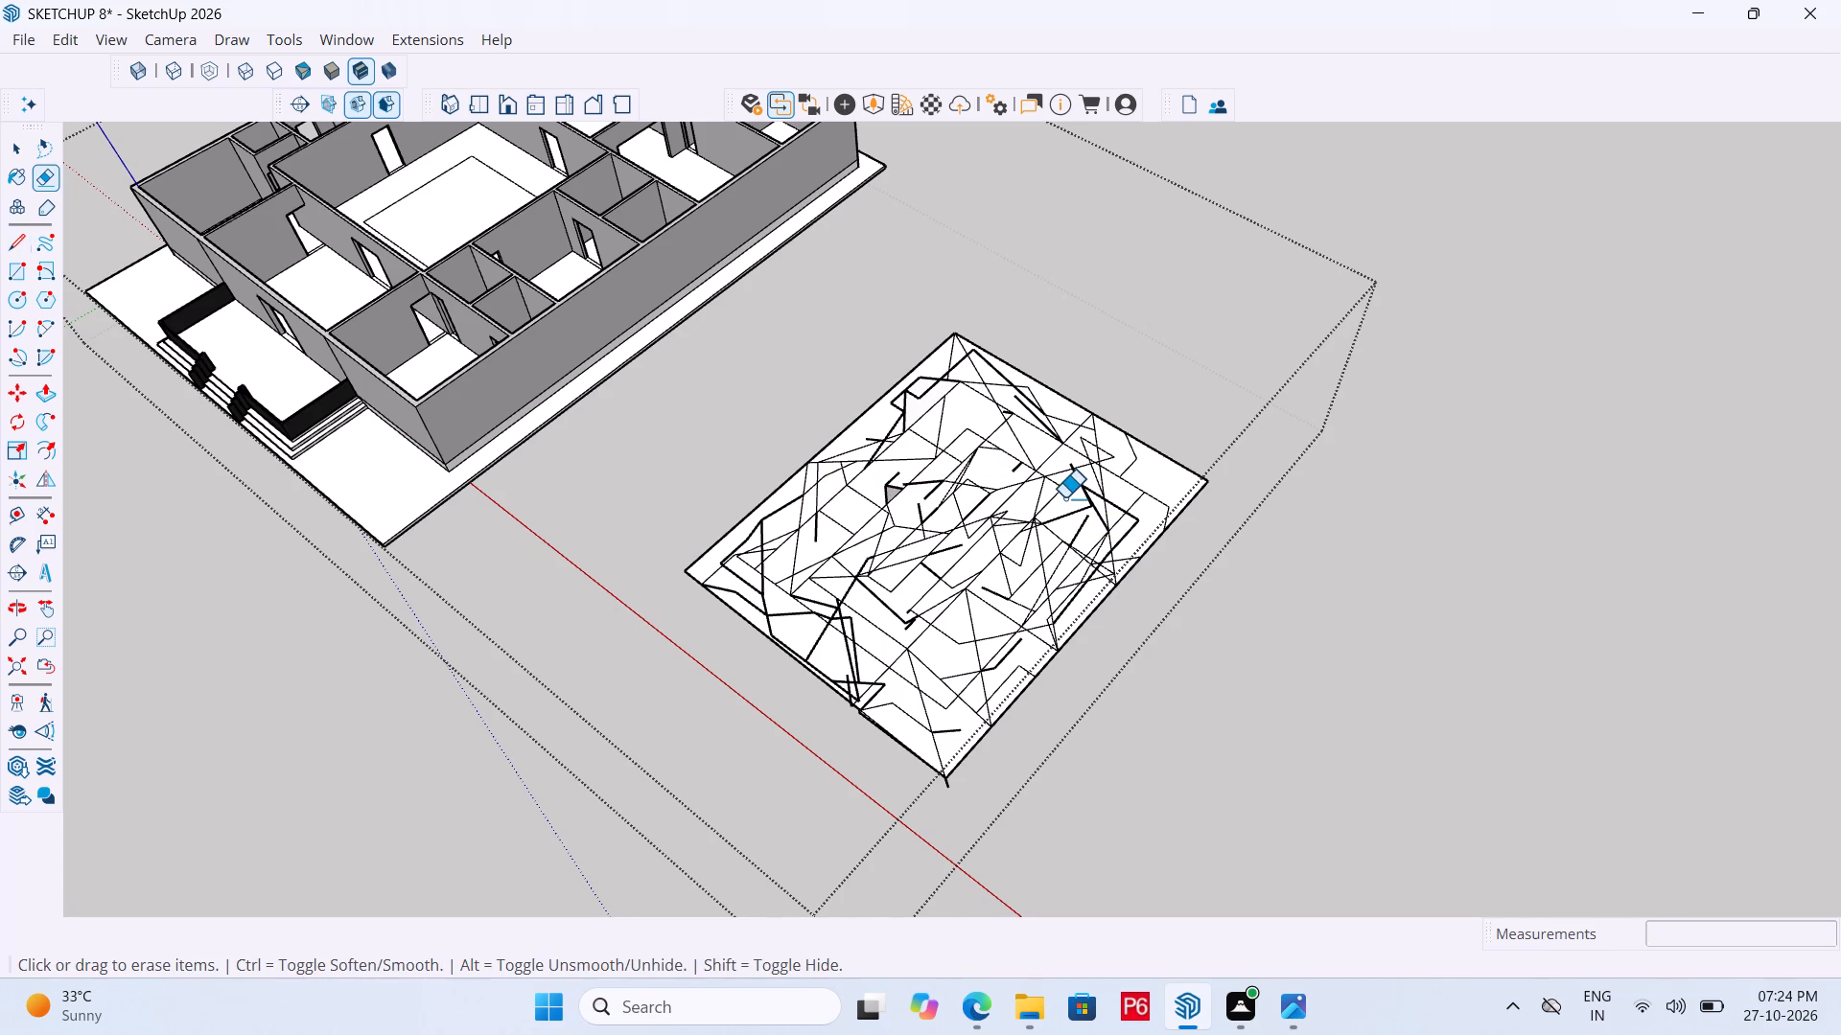
double_click(1032, 496)
drag(1040, 475, 1046, 469)
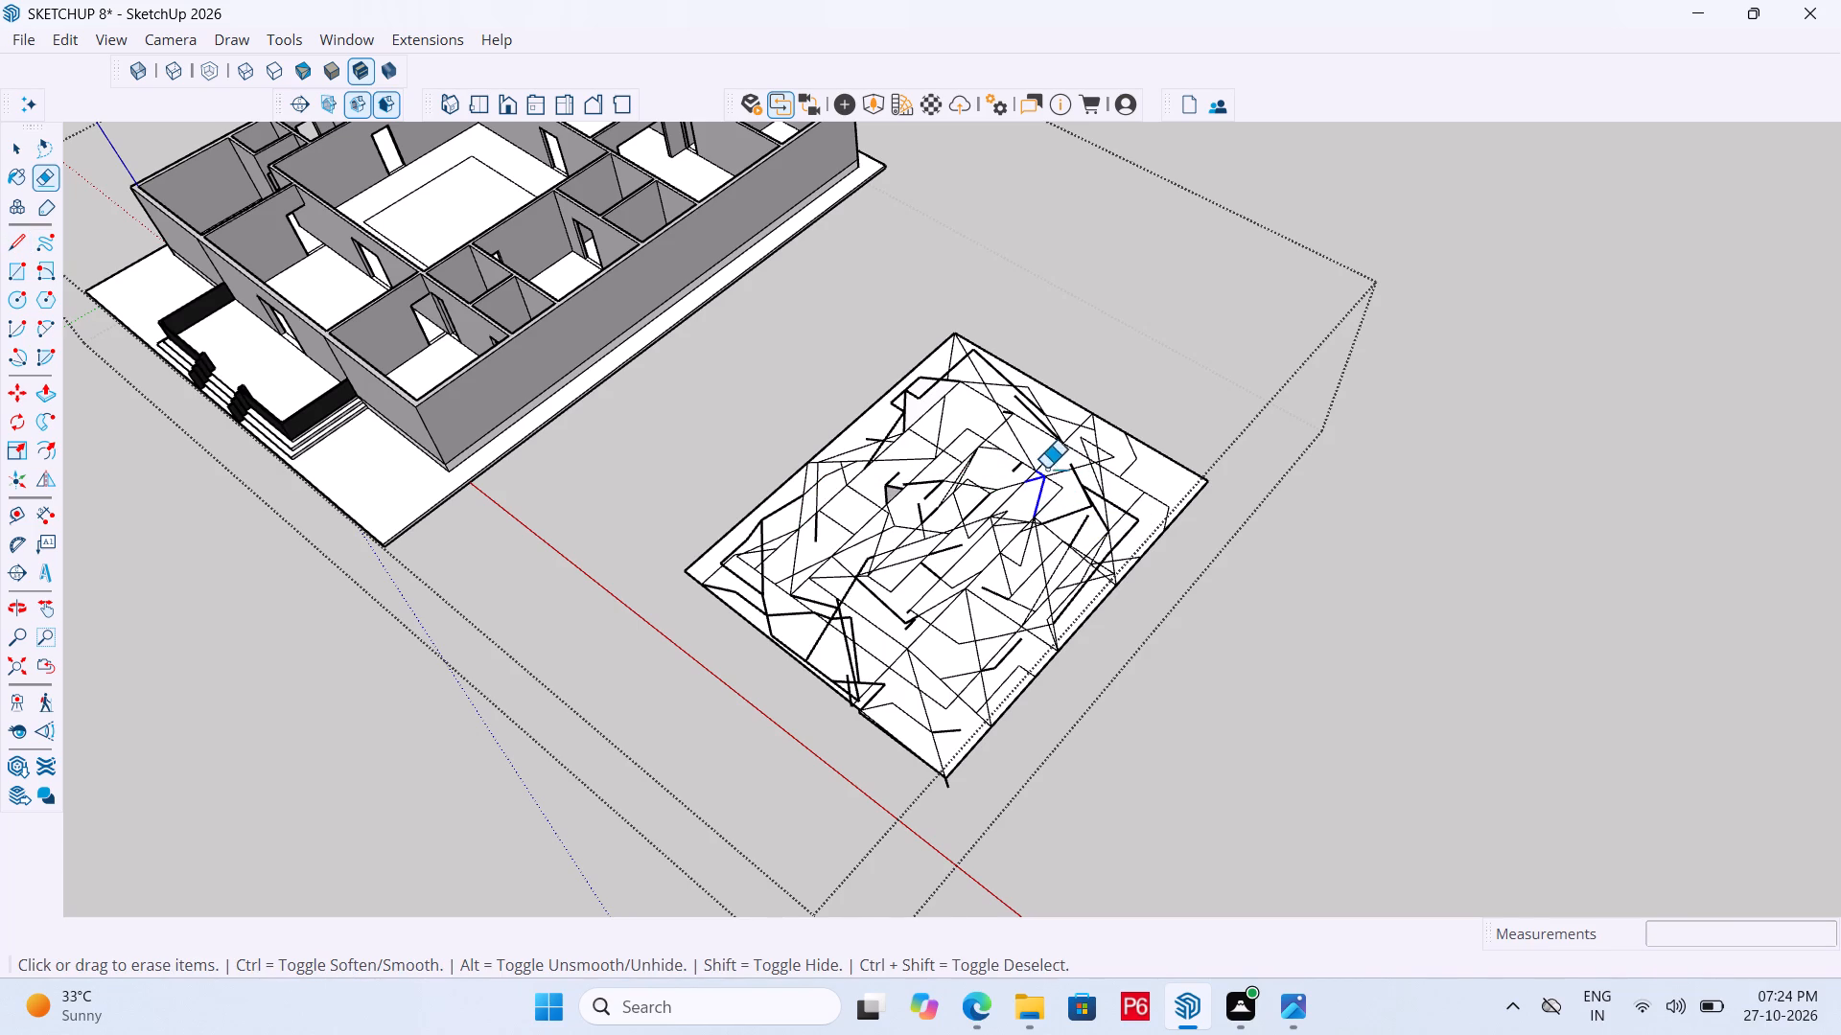
drag(1046, 469, 997, 686)
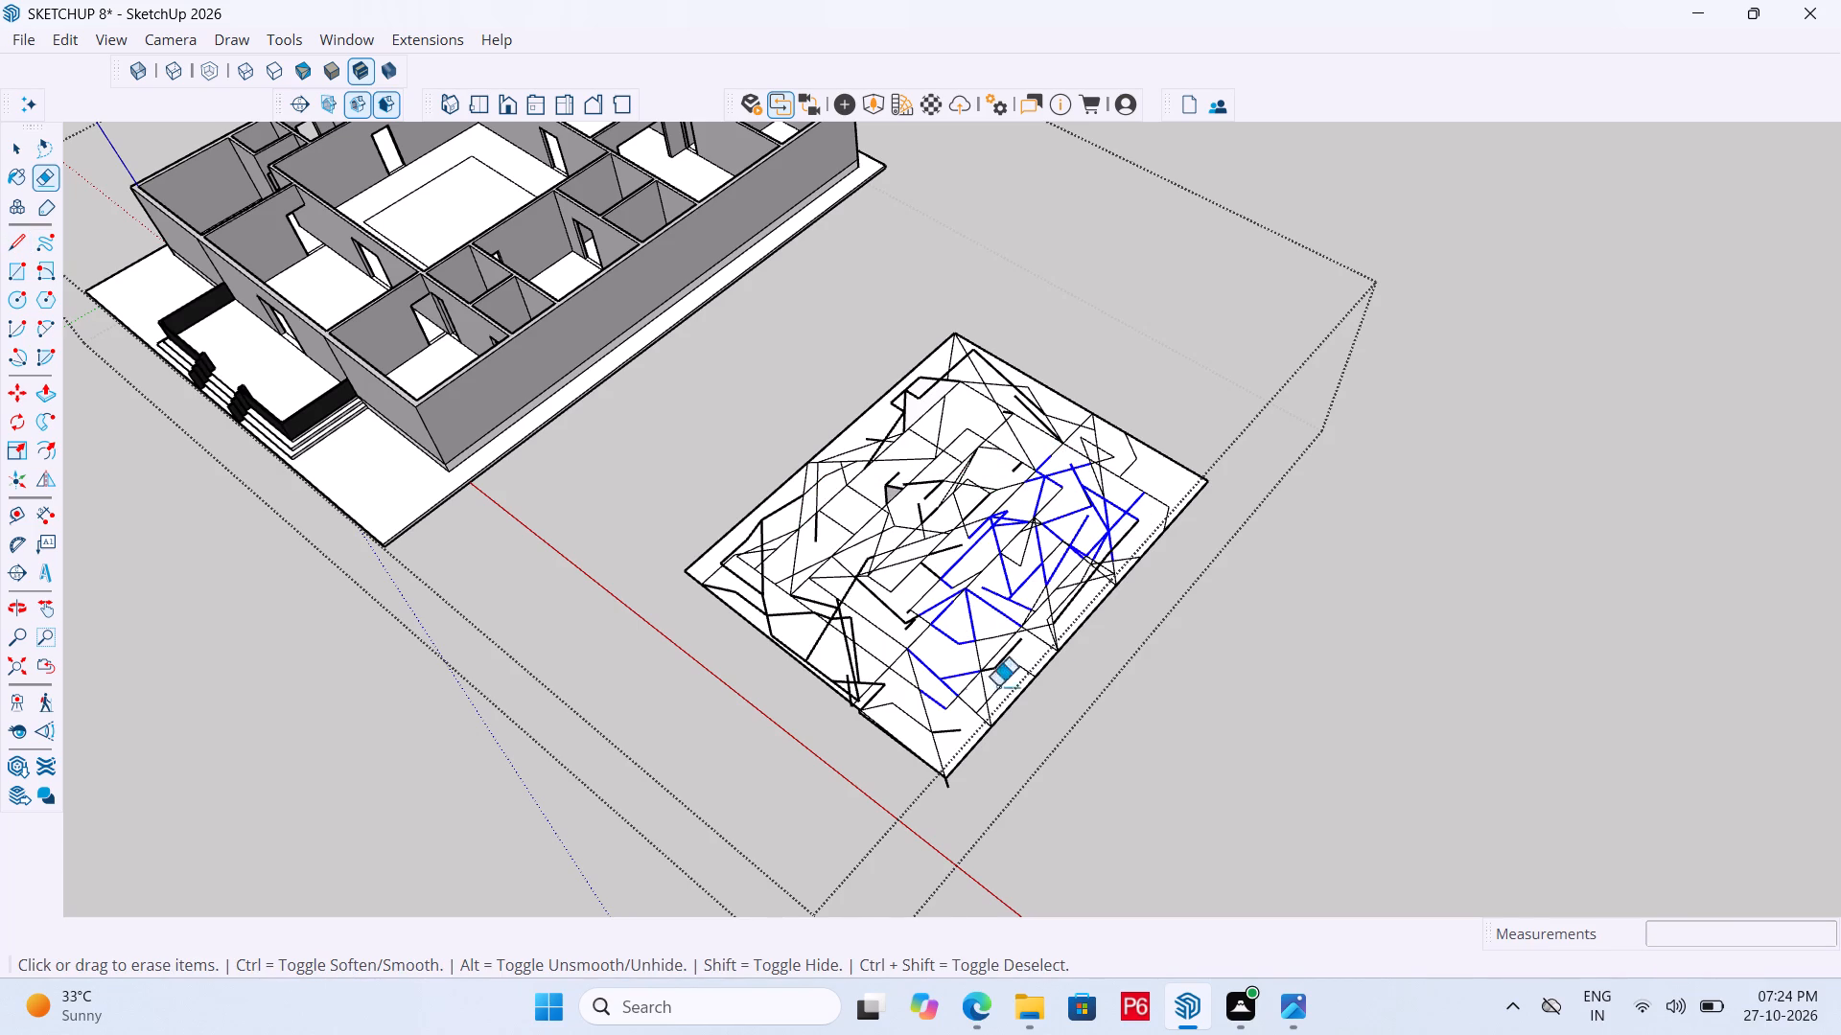
drag(997, 686, 1102, 507)
drag(1091, 492, 1084, 476)
drag(1056, 474, 966, 494)
drag(1060, 432, 1030, 433)
drag(994, 452, 940, 435)
drag(935, 426, 745, 545)
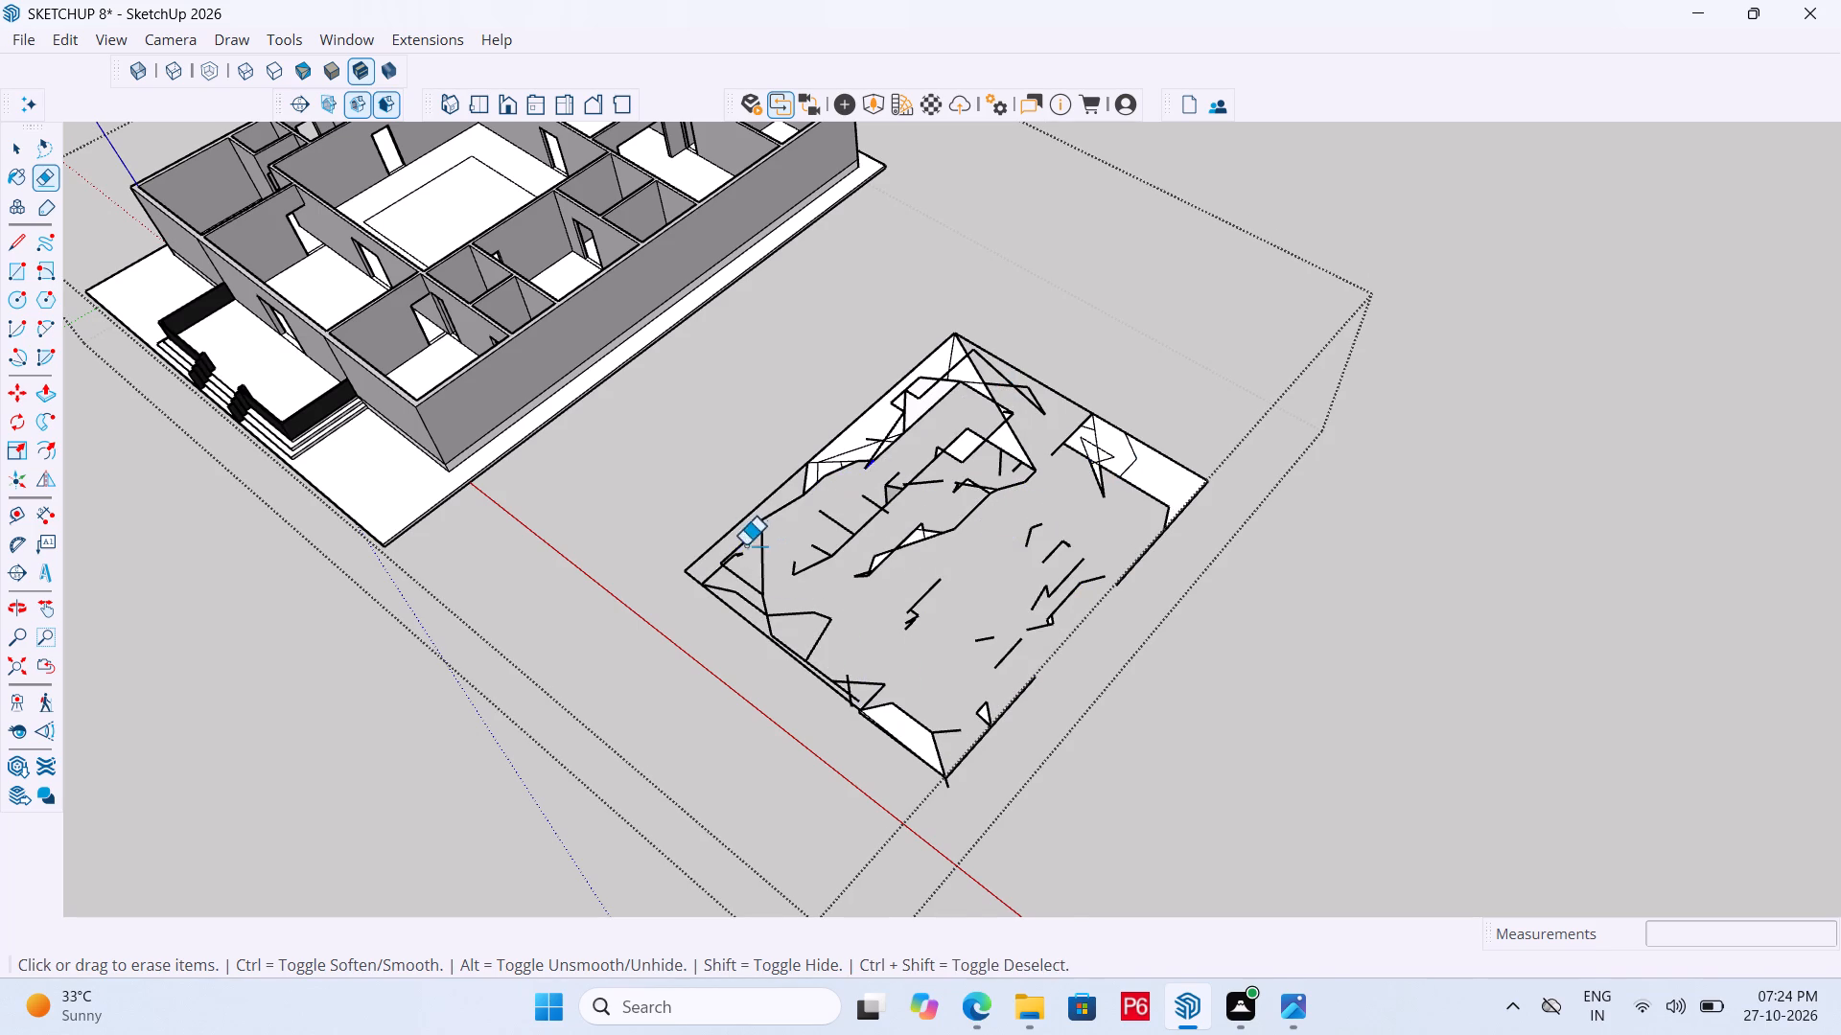
Erase the border and inner outline lines along the face's house-side edge and at its far corner.
drag(745, 545, 899, 407)
click(944, 360)
drag(917, 372, 893, 423)
drag(945, 375, 970, 341)
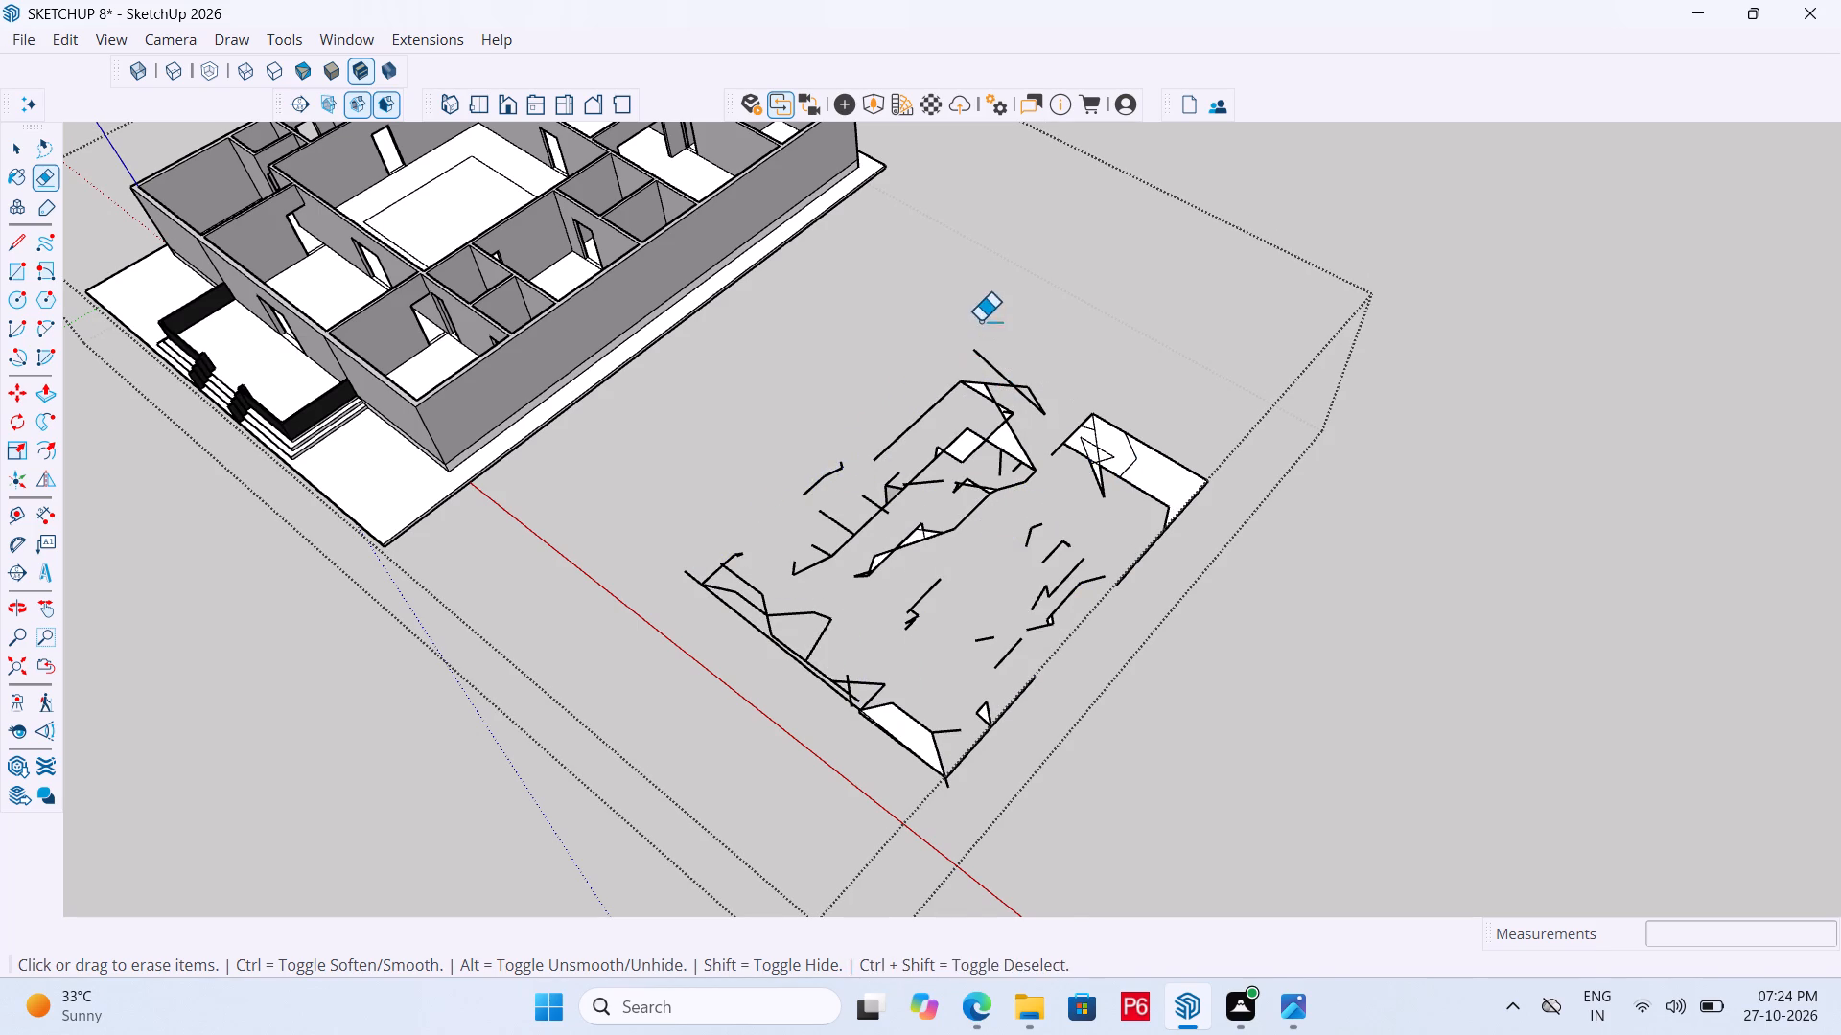
drag(981, 315, 1034, 350)
drag(1037, 350, 1072, 388)
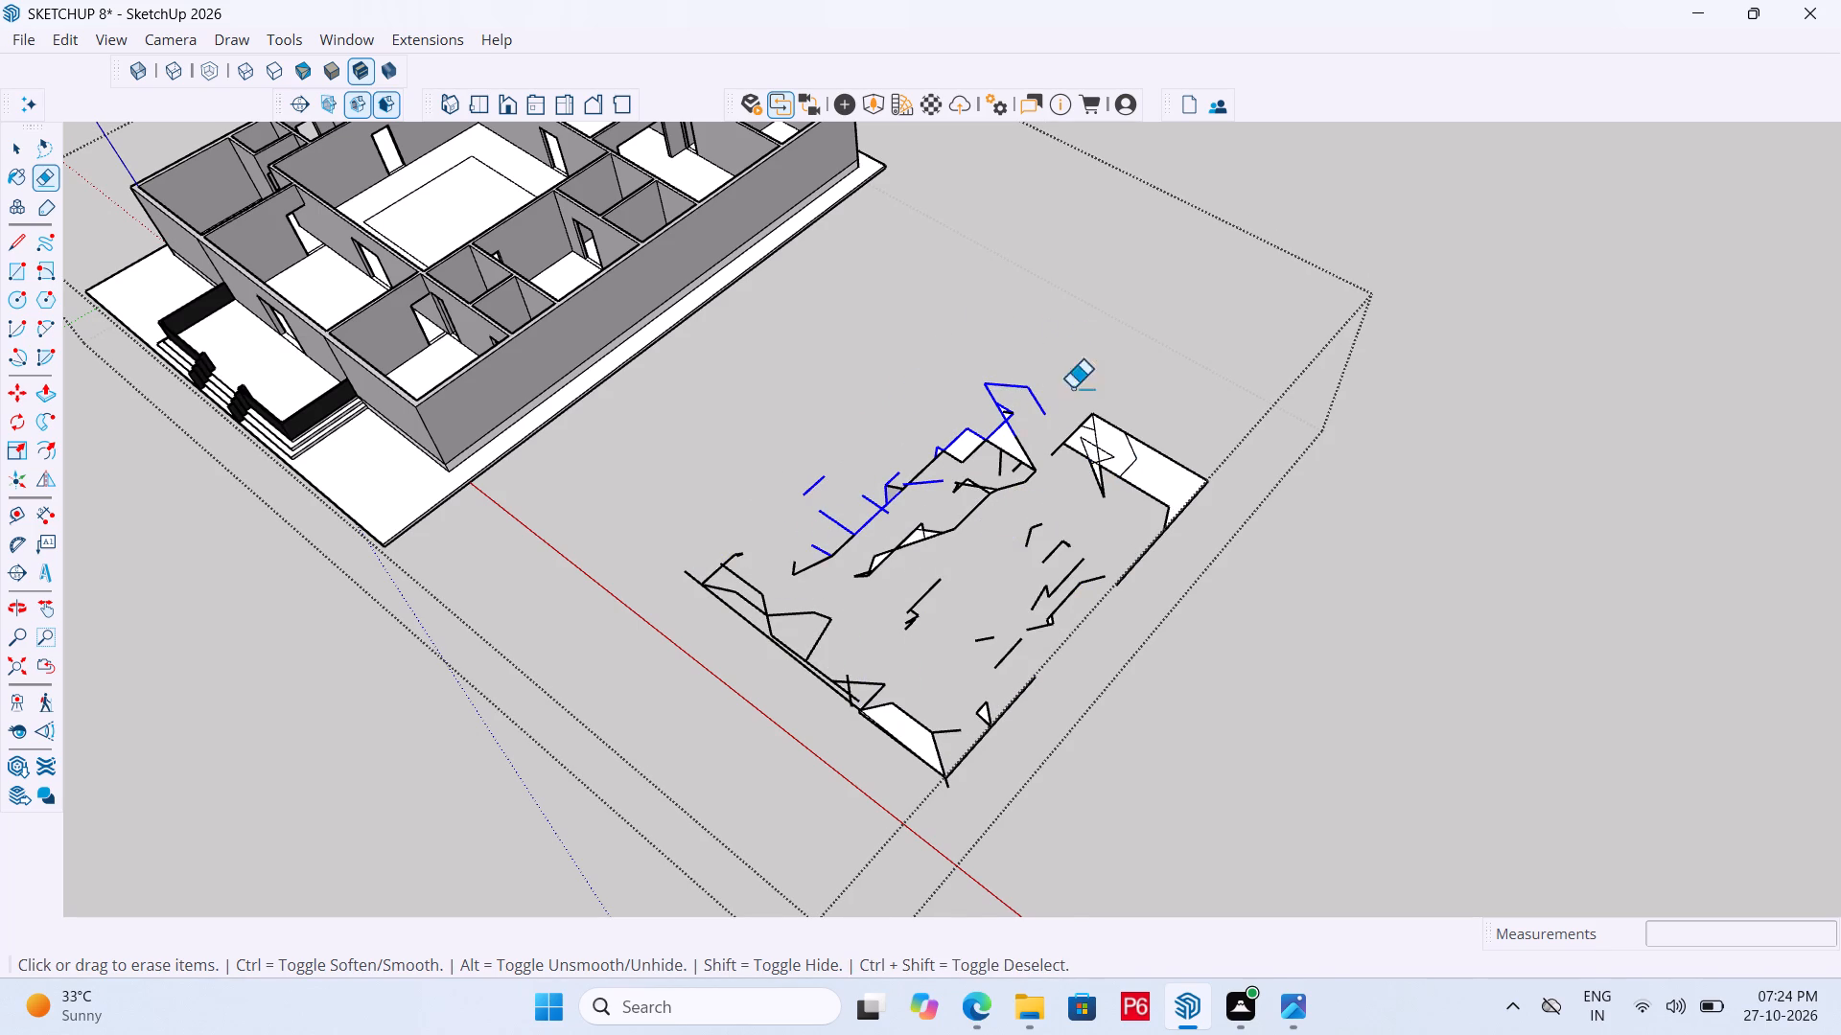
Erase the leftover lines between the face's far corner and its house-side corner.
drag(1072, 388, 932, 504)
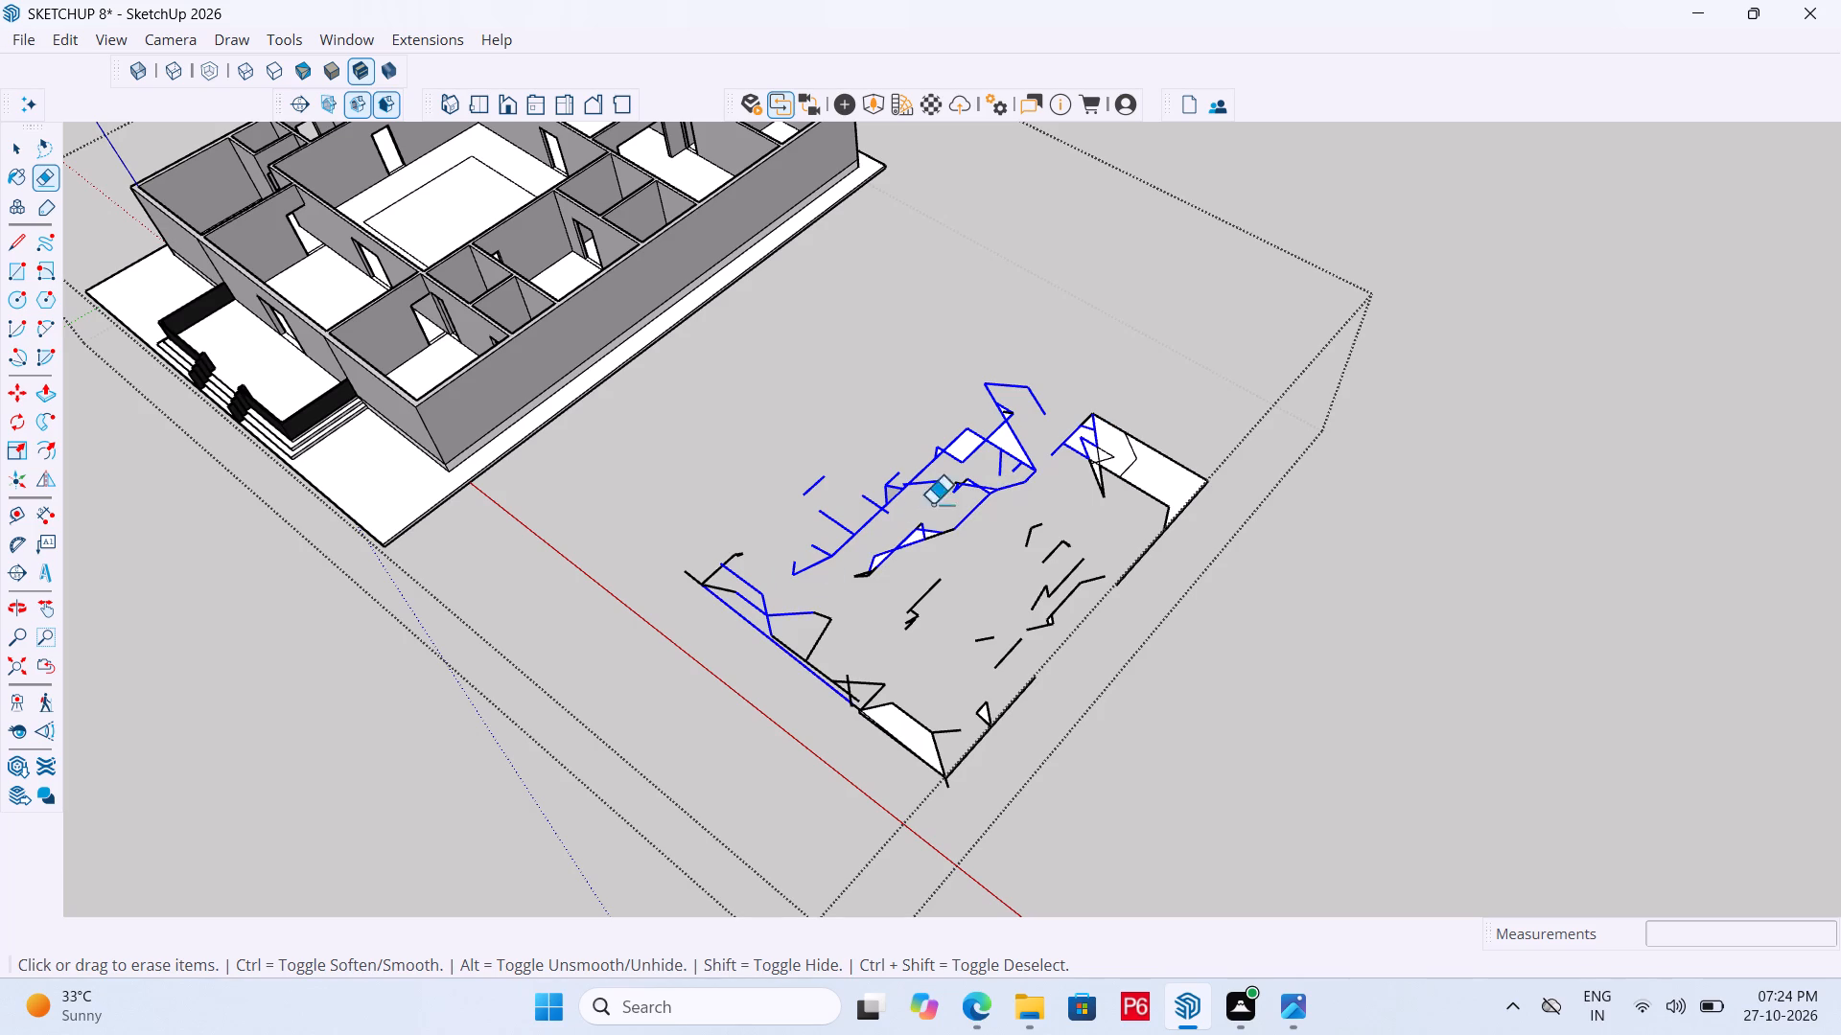
drag(932, 504, 1058, 461)
drag(1040, 471, 990, 462)
drag(1010, 415, 713, 610)
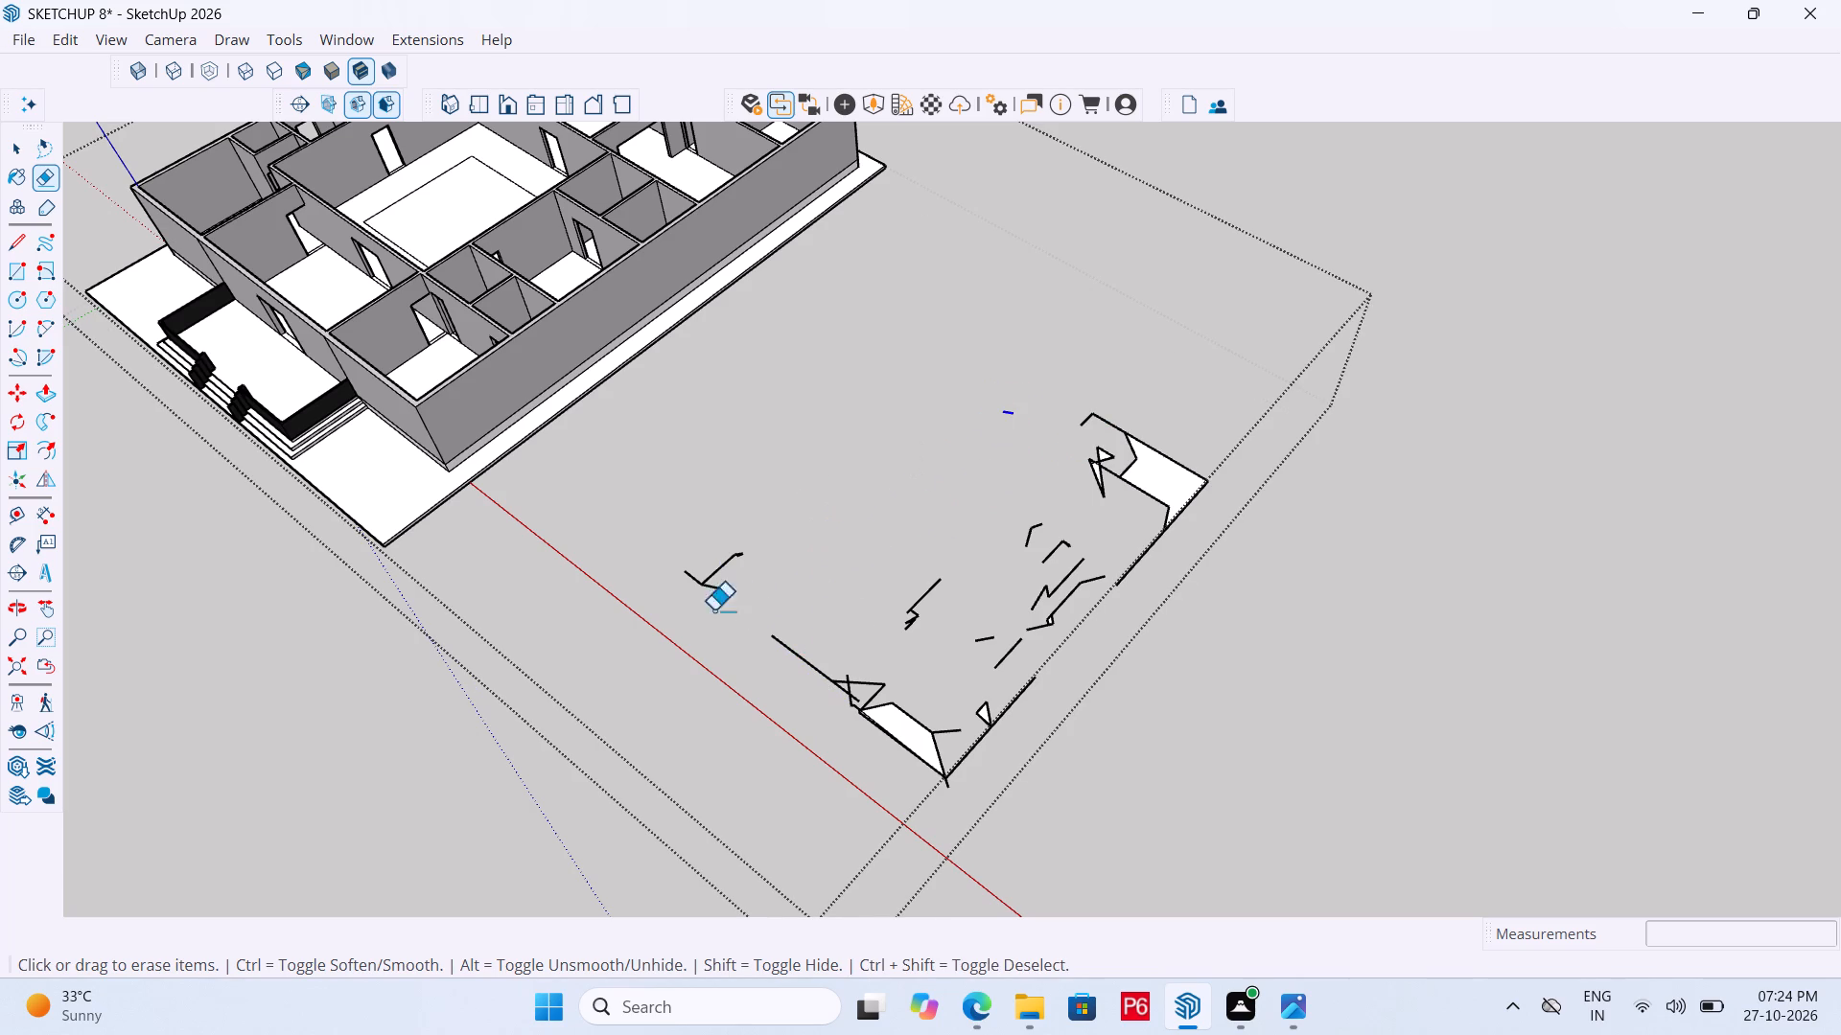
drag(713, 610, 778, 540)
drag(909, 451, 925, 442)
drag(928, 441, 960, 425)
Erase the remaining border and inner lines at the face's corner farthest from the house.
drag(1086, 395, 1110, 427)
drag(1120, 424, 1078, 487)
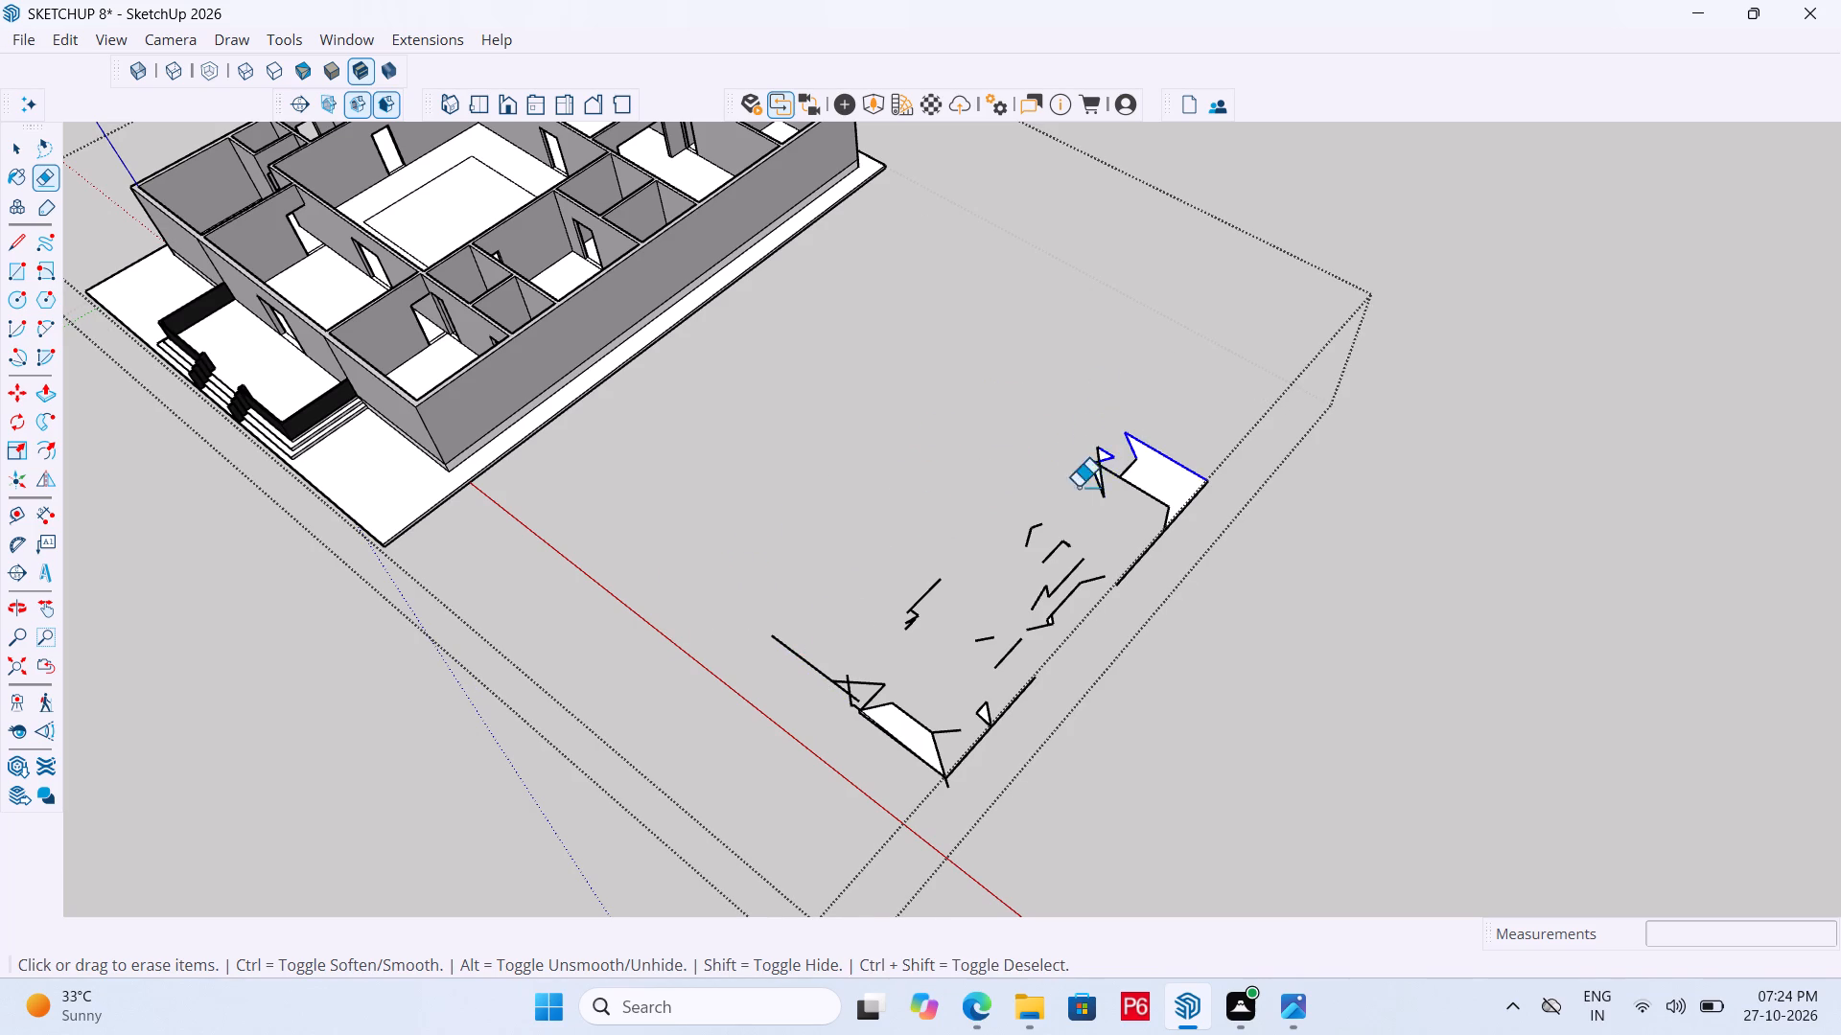
drag(1078, 487, 1155, 456)
drag(1172, 452, 1065, 475)
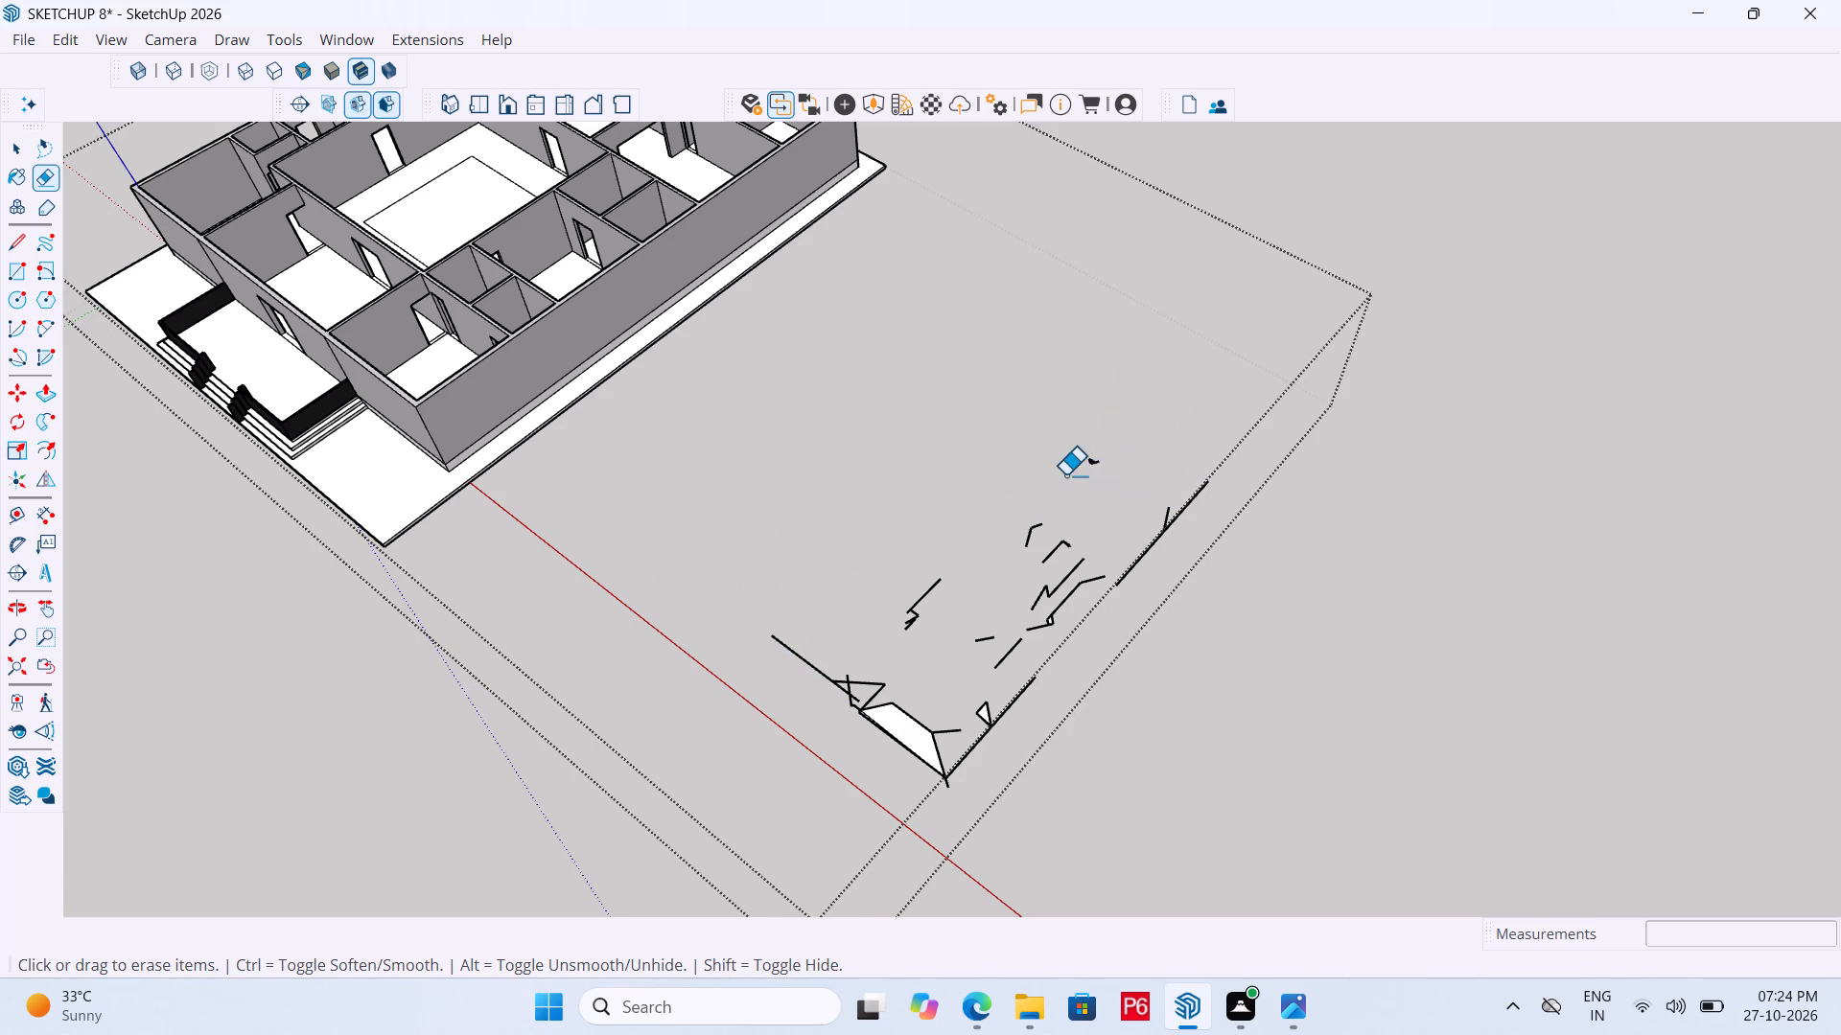
drag(1065, 475, 1071, 471)
drag(1124, 446, 1102, 458)
drag(1106, 457, 1218, 472)
drag(1218, 472, 1078, 546)
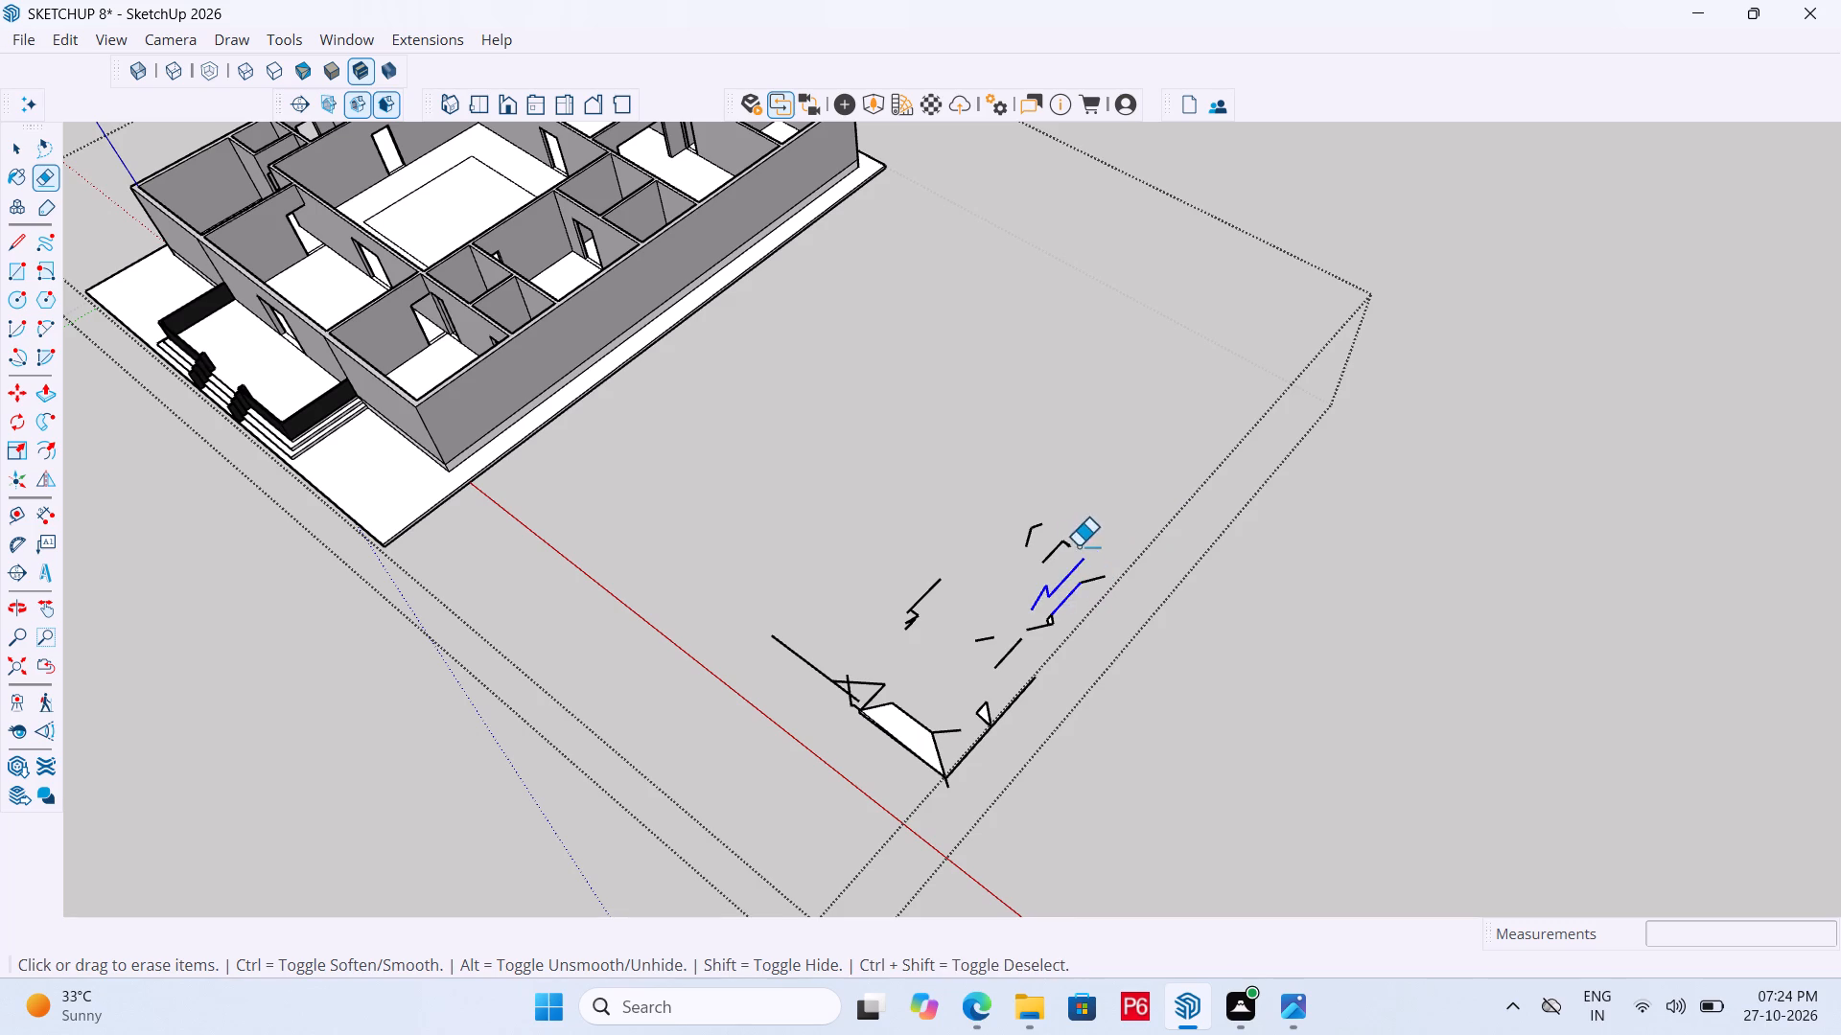
Erase the last scattered fragments, including the lines around the near corner, to clear the ground beside the house.
drag(1078, 546, 1071, 534)
click(1036, 532)
drag(1042, 530, 1037, 537)
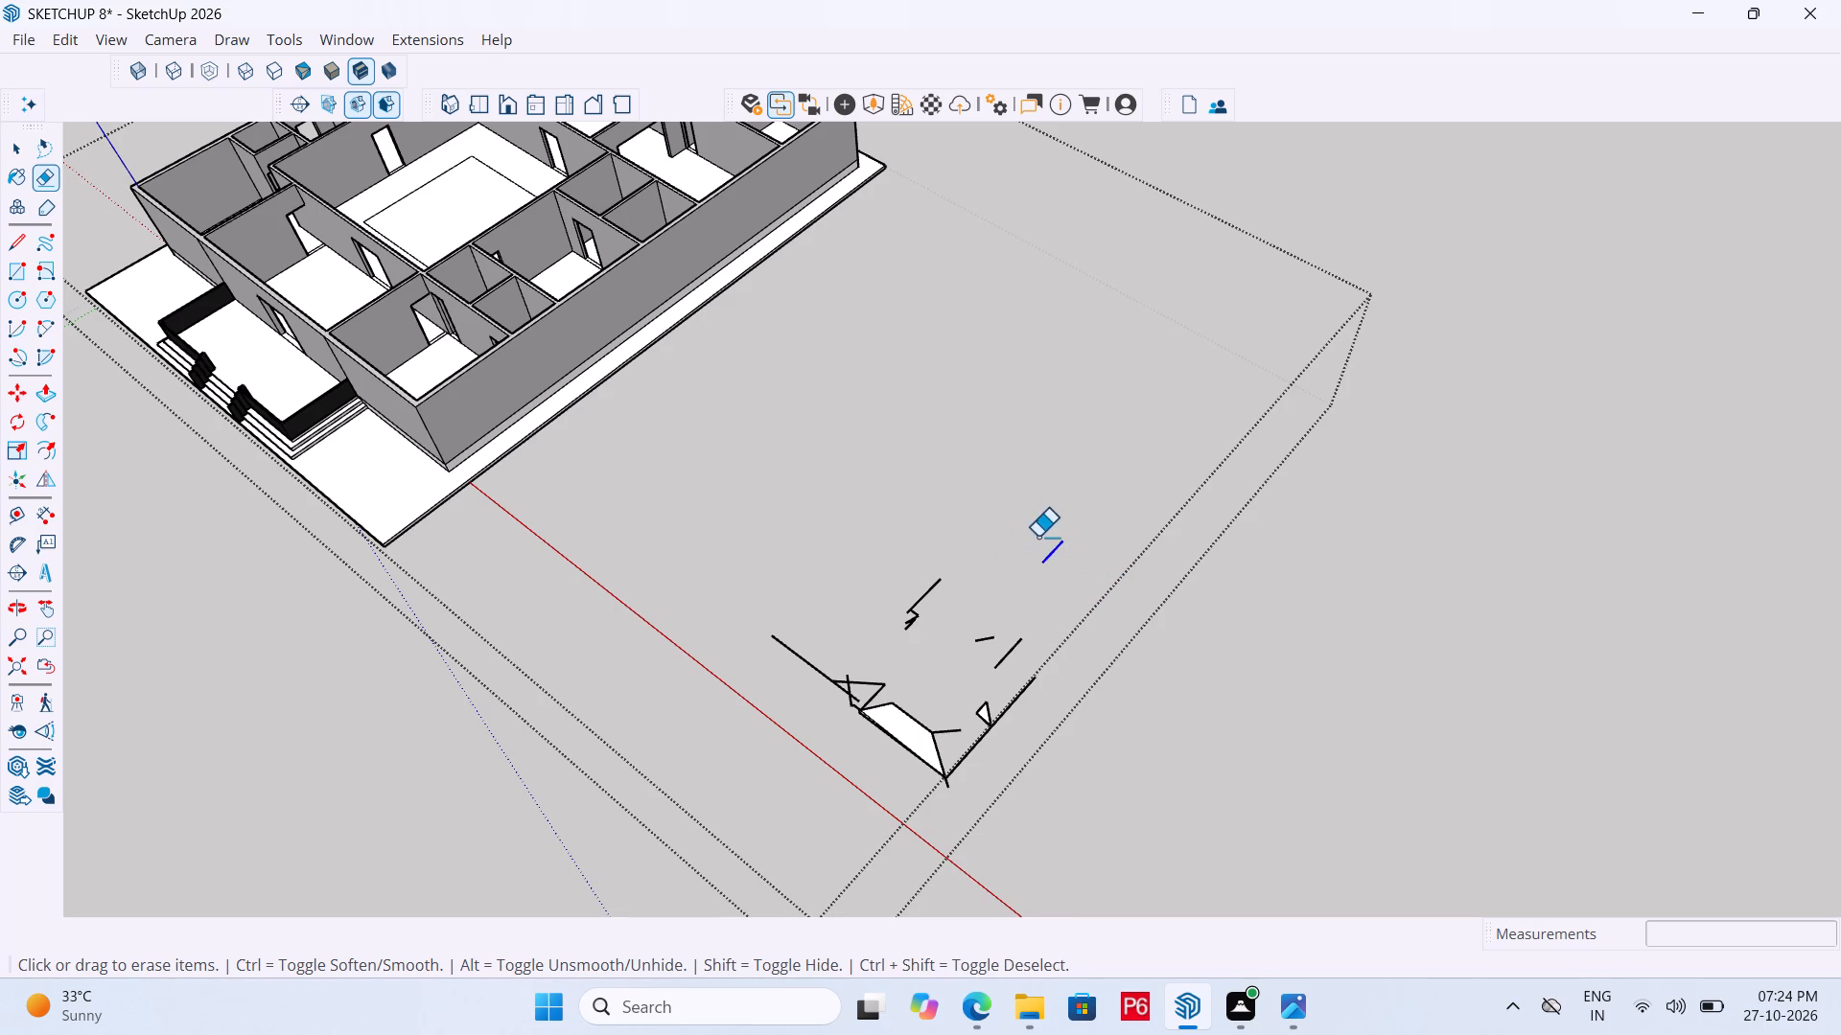
drag(1037, 537, 950, 778)
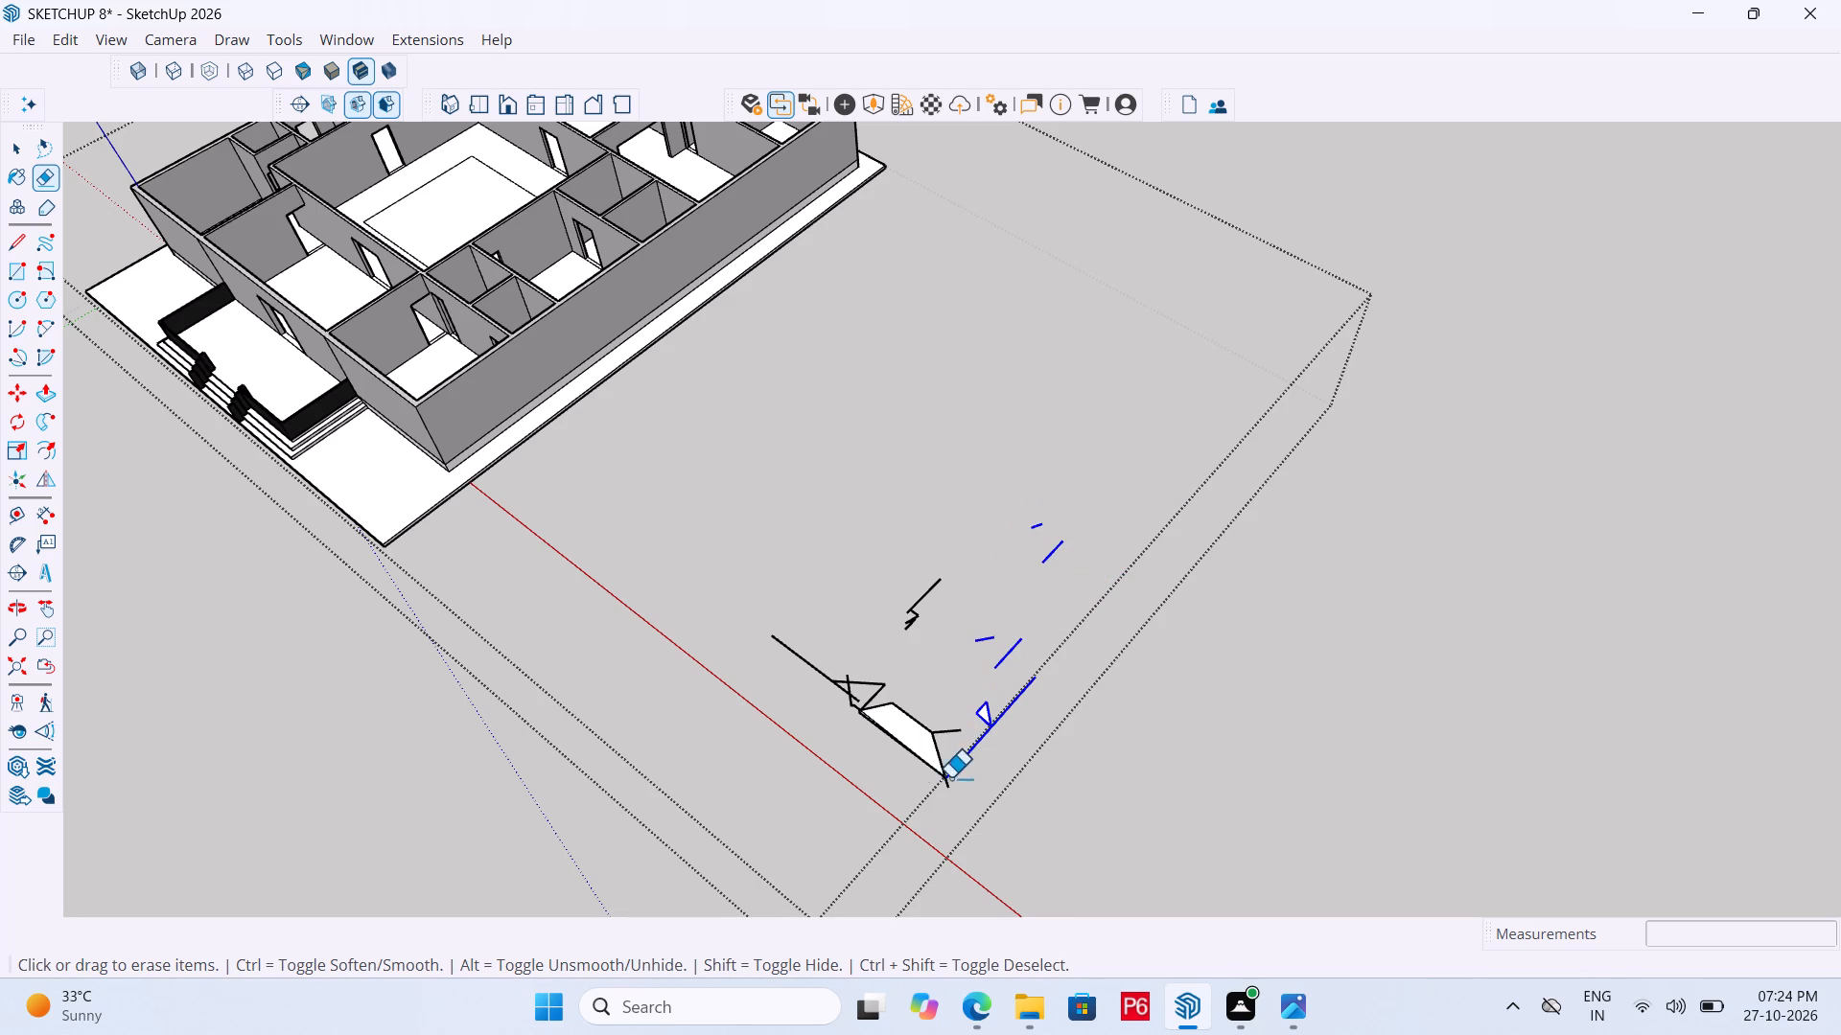
drag(950, 778, 871, 710)
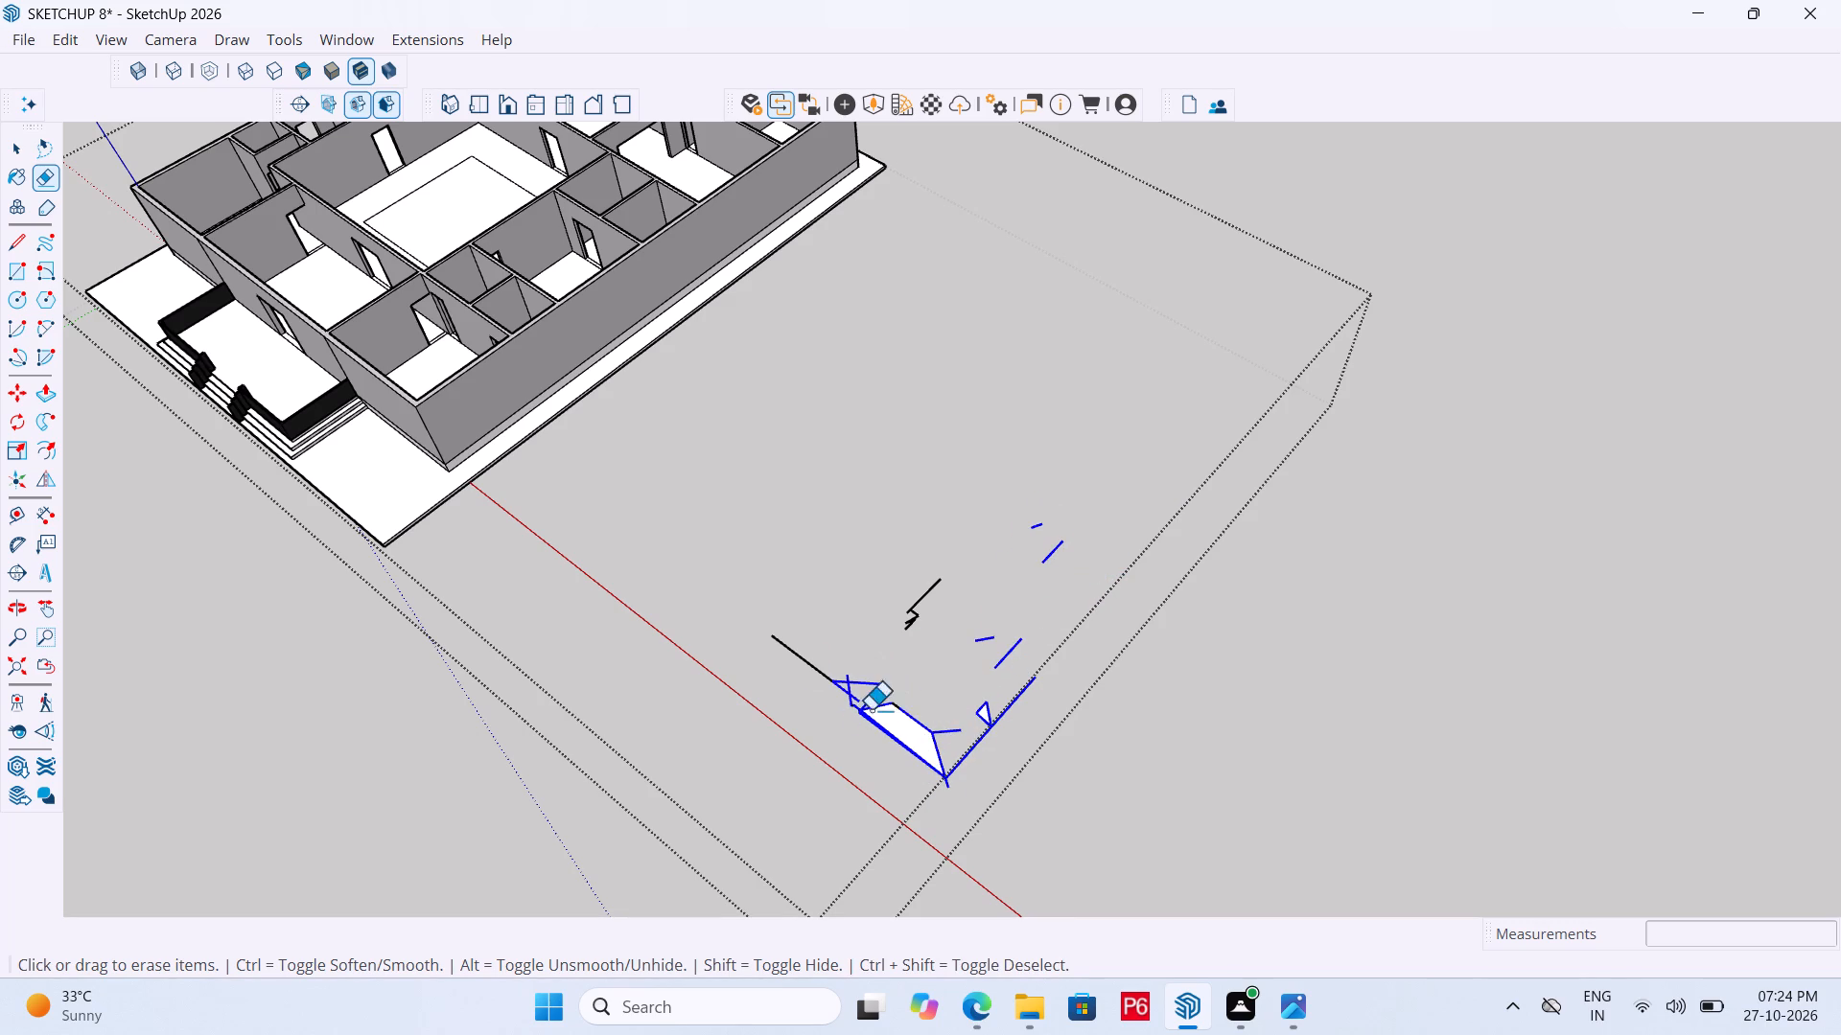
drag(871, 710, 820, 623)
drag(967, 592, 933, 585)
click(939, 577)
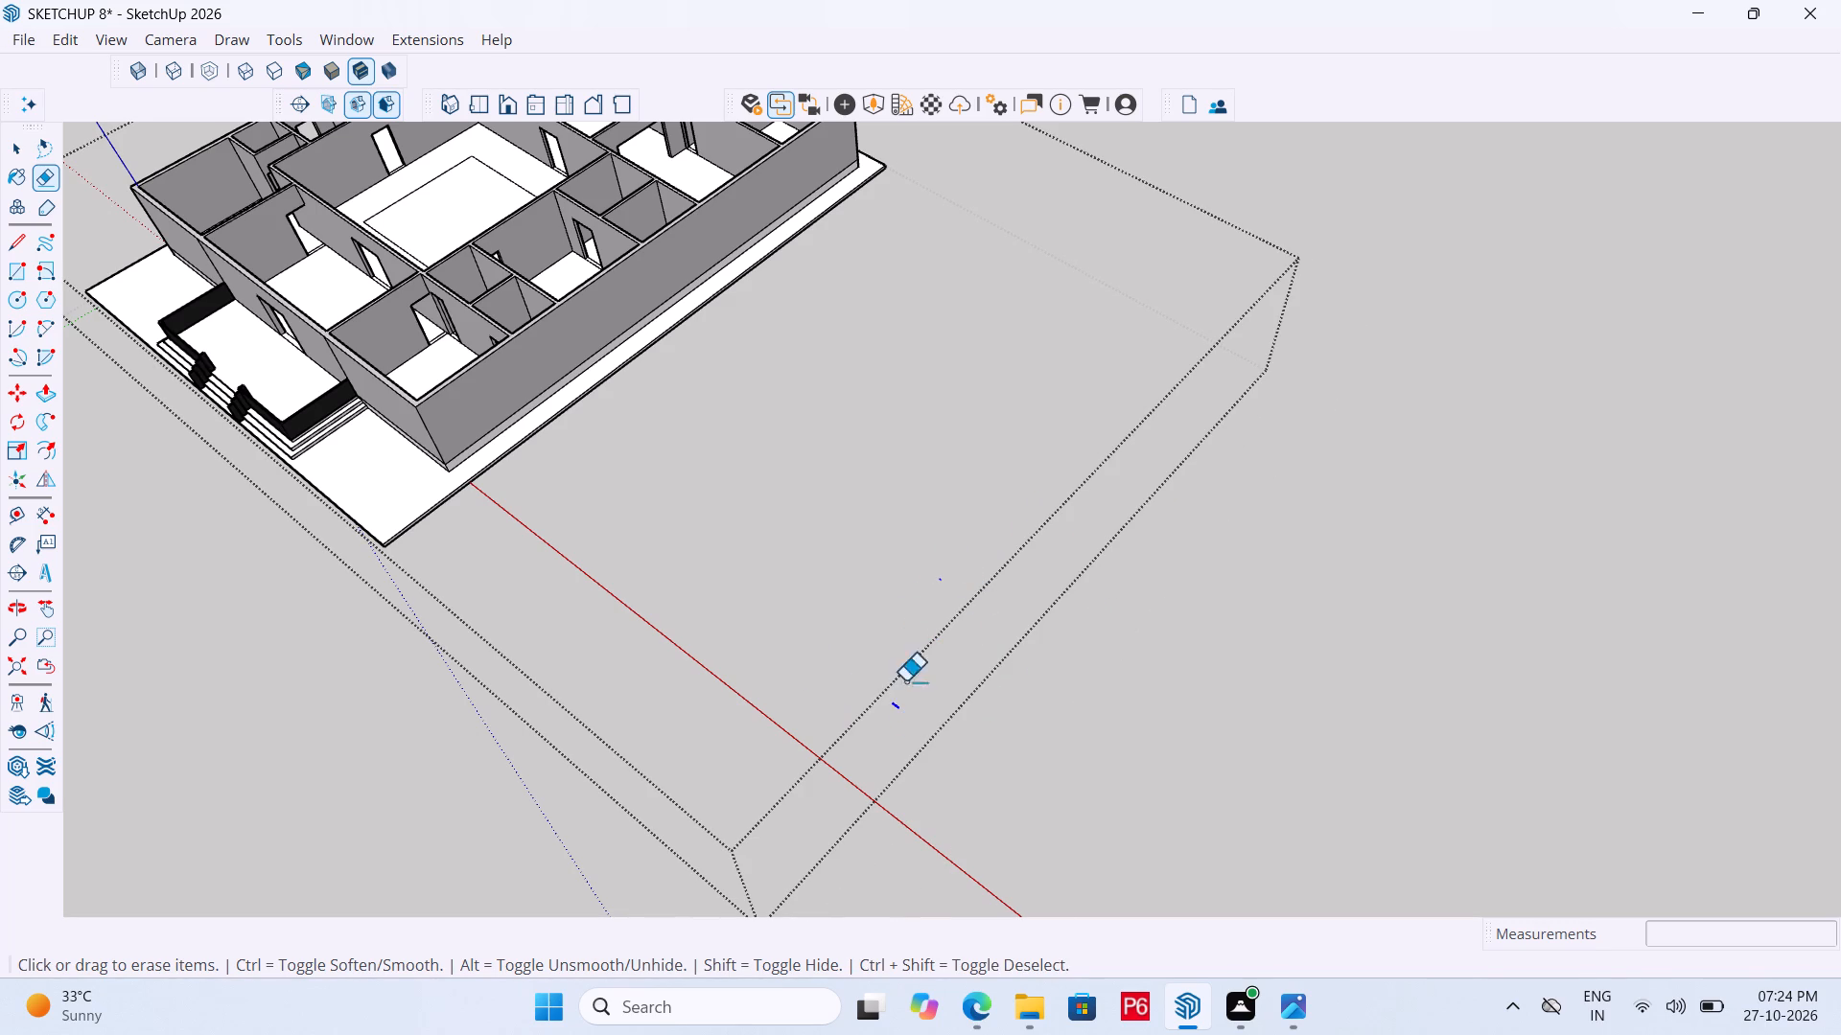
click(944, 568)
Draw a large triangular face beside the house with the Line tool, its closing side about 69' 11" long.
key(l)
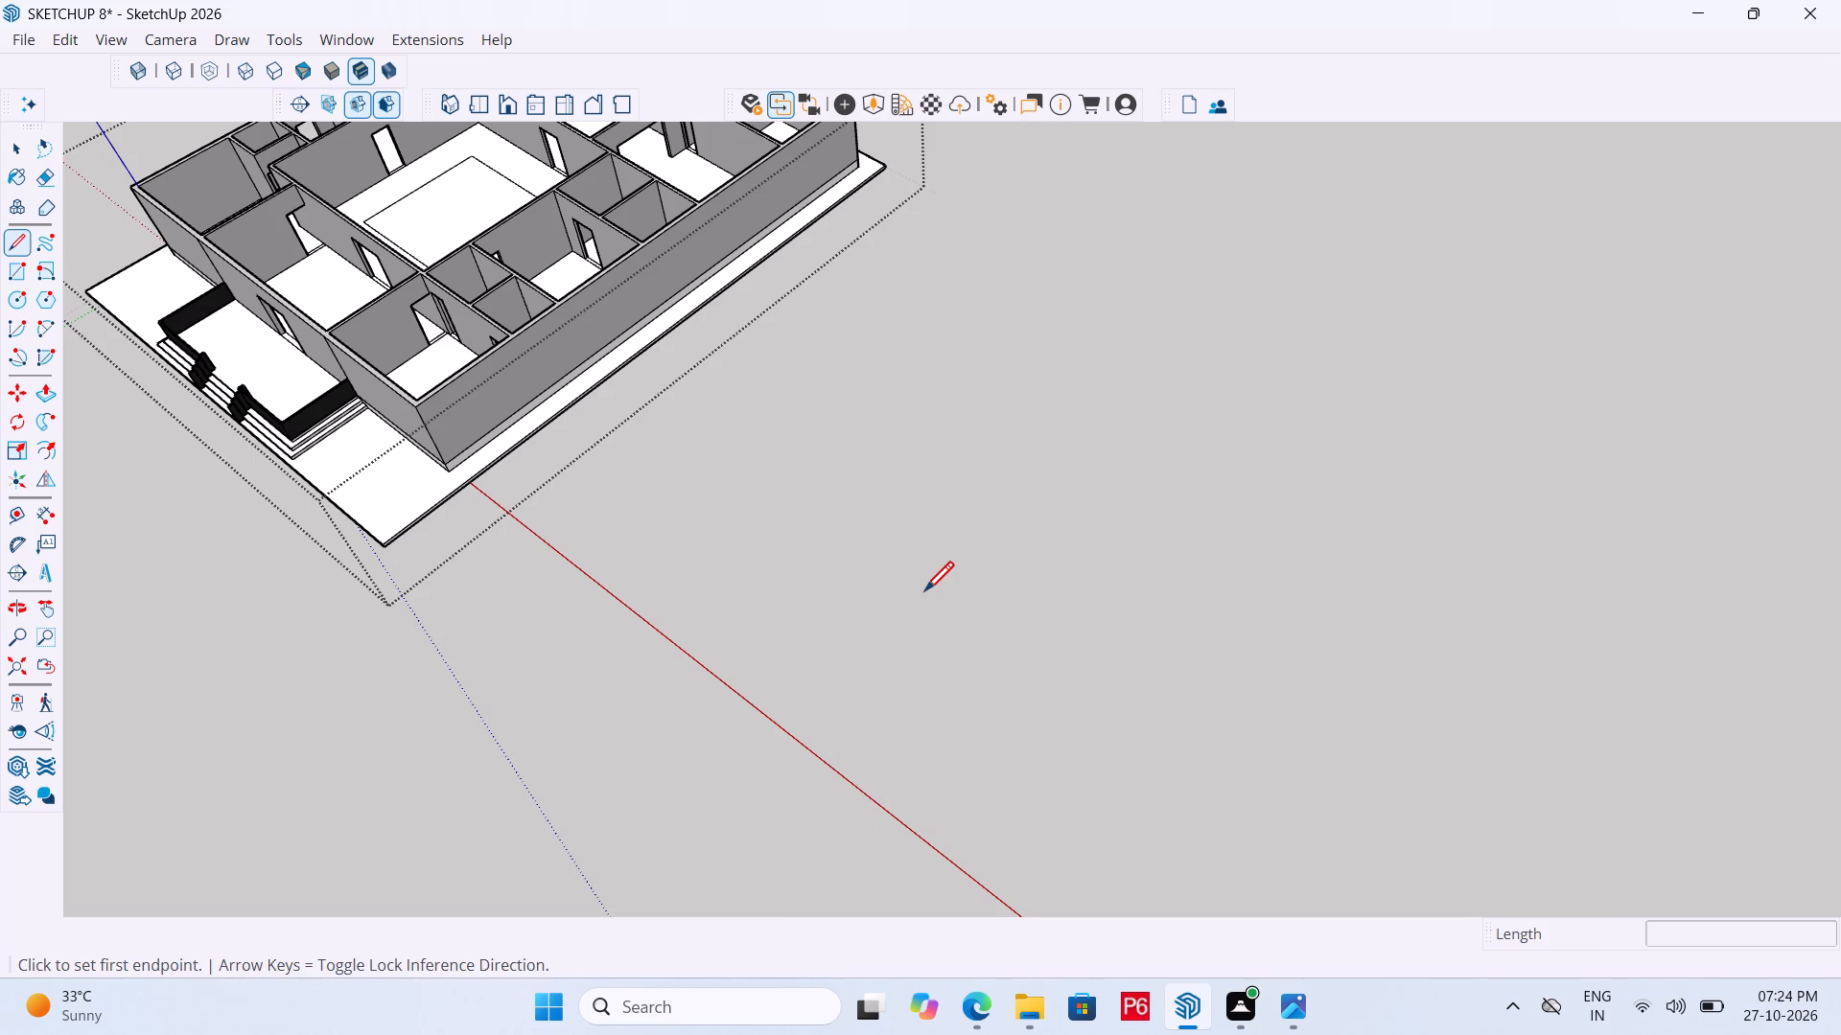
drag(657, 597, 676, 577)
drag(921, 368, 936, 369)
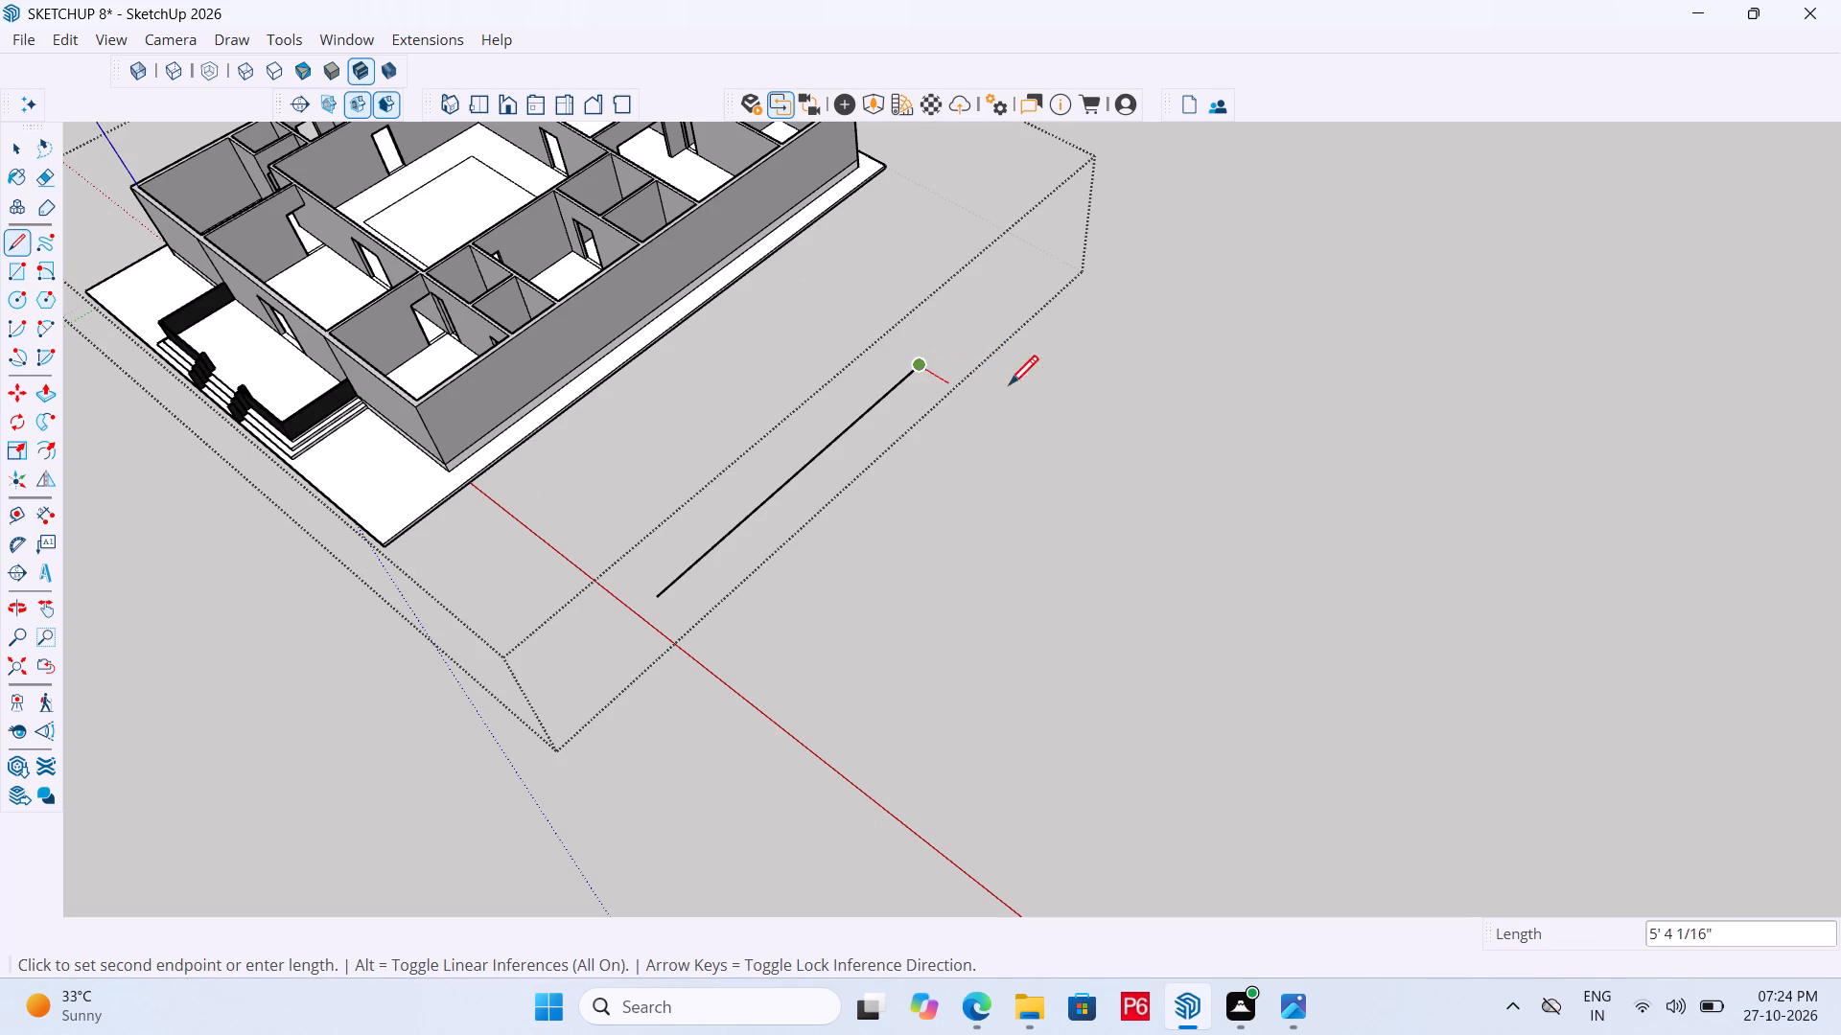
click(1220, 516)
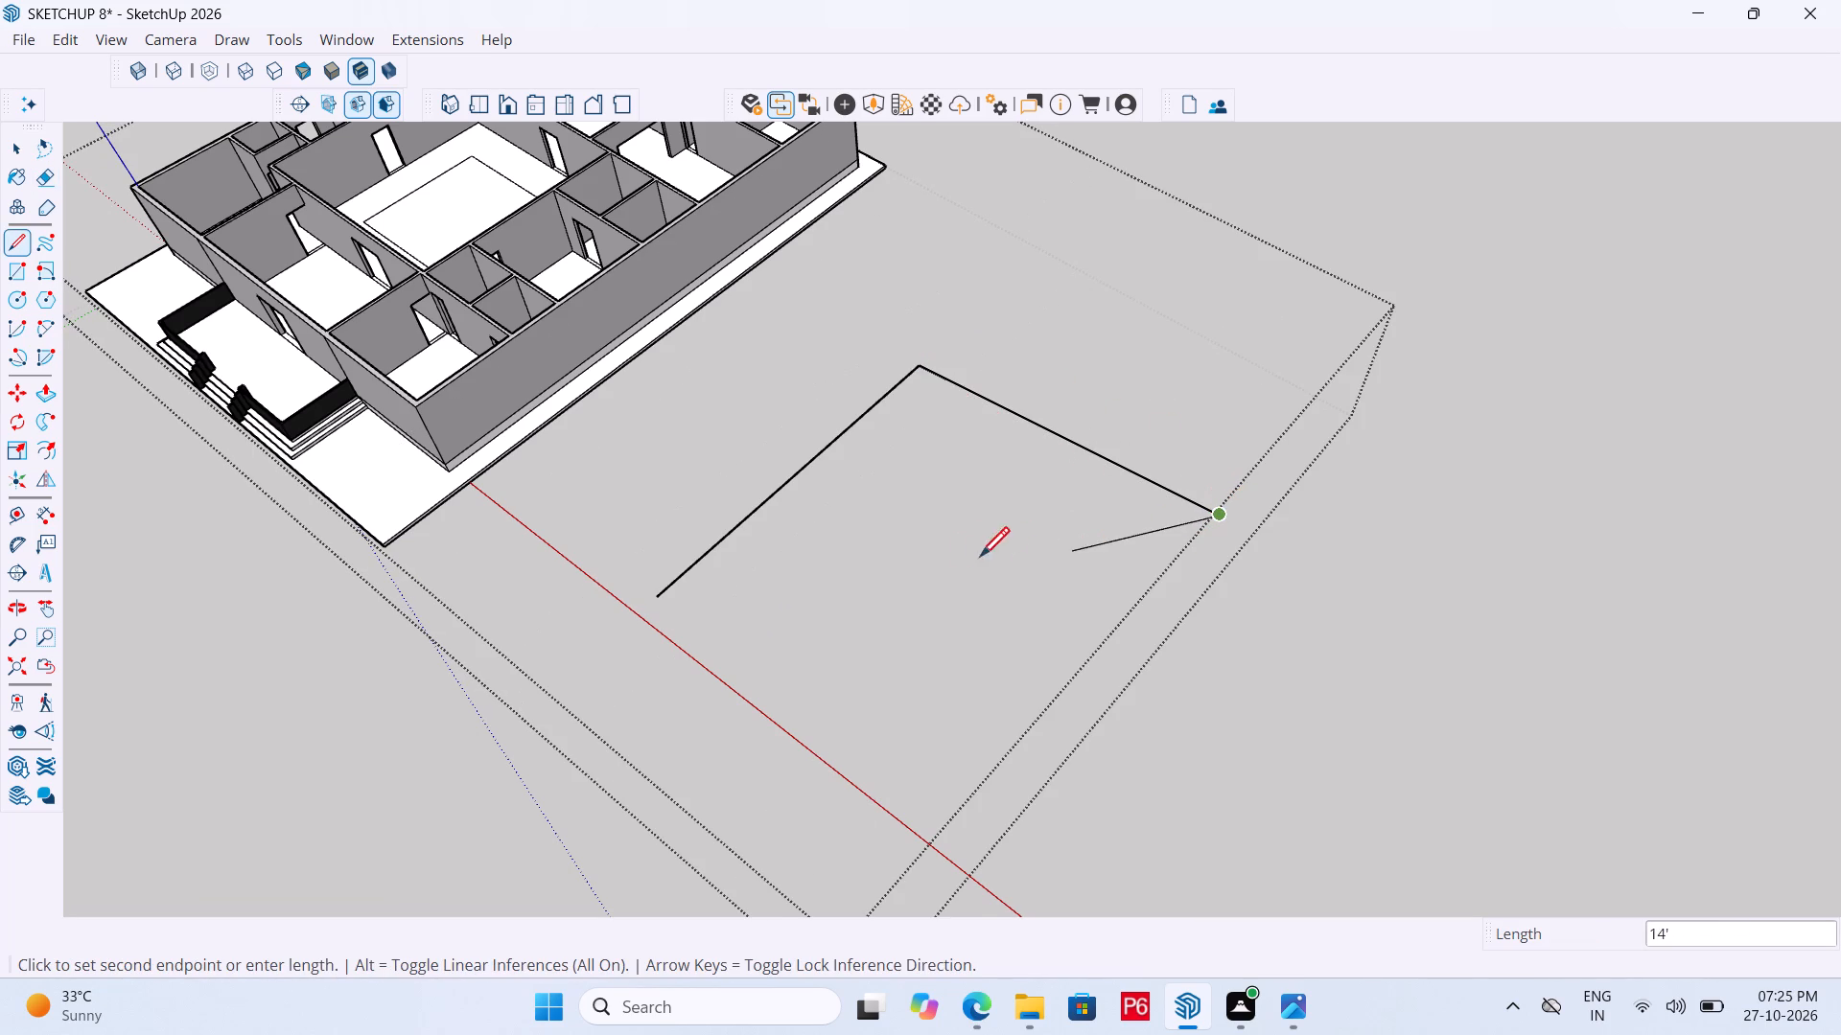
drag(647, 595, 657, 592)
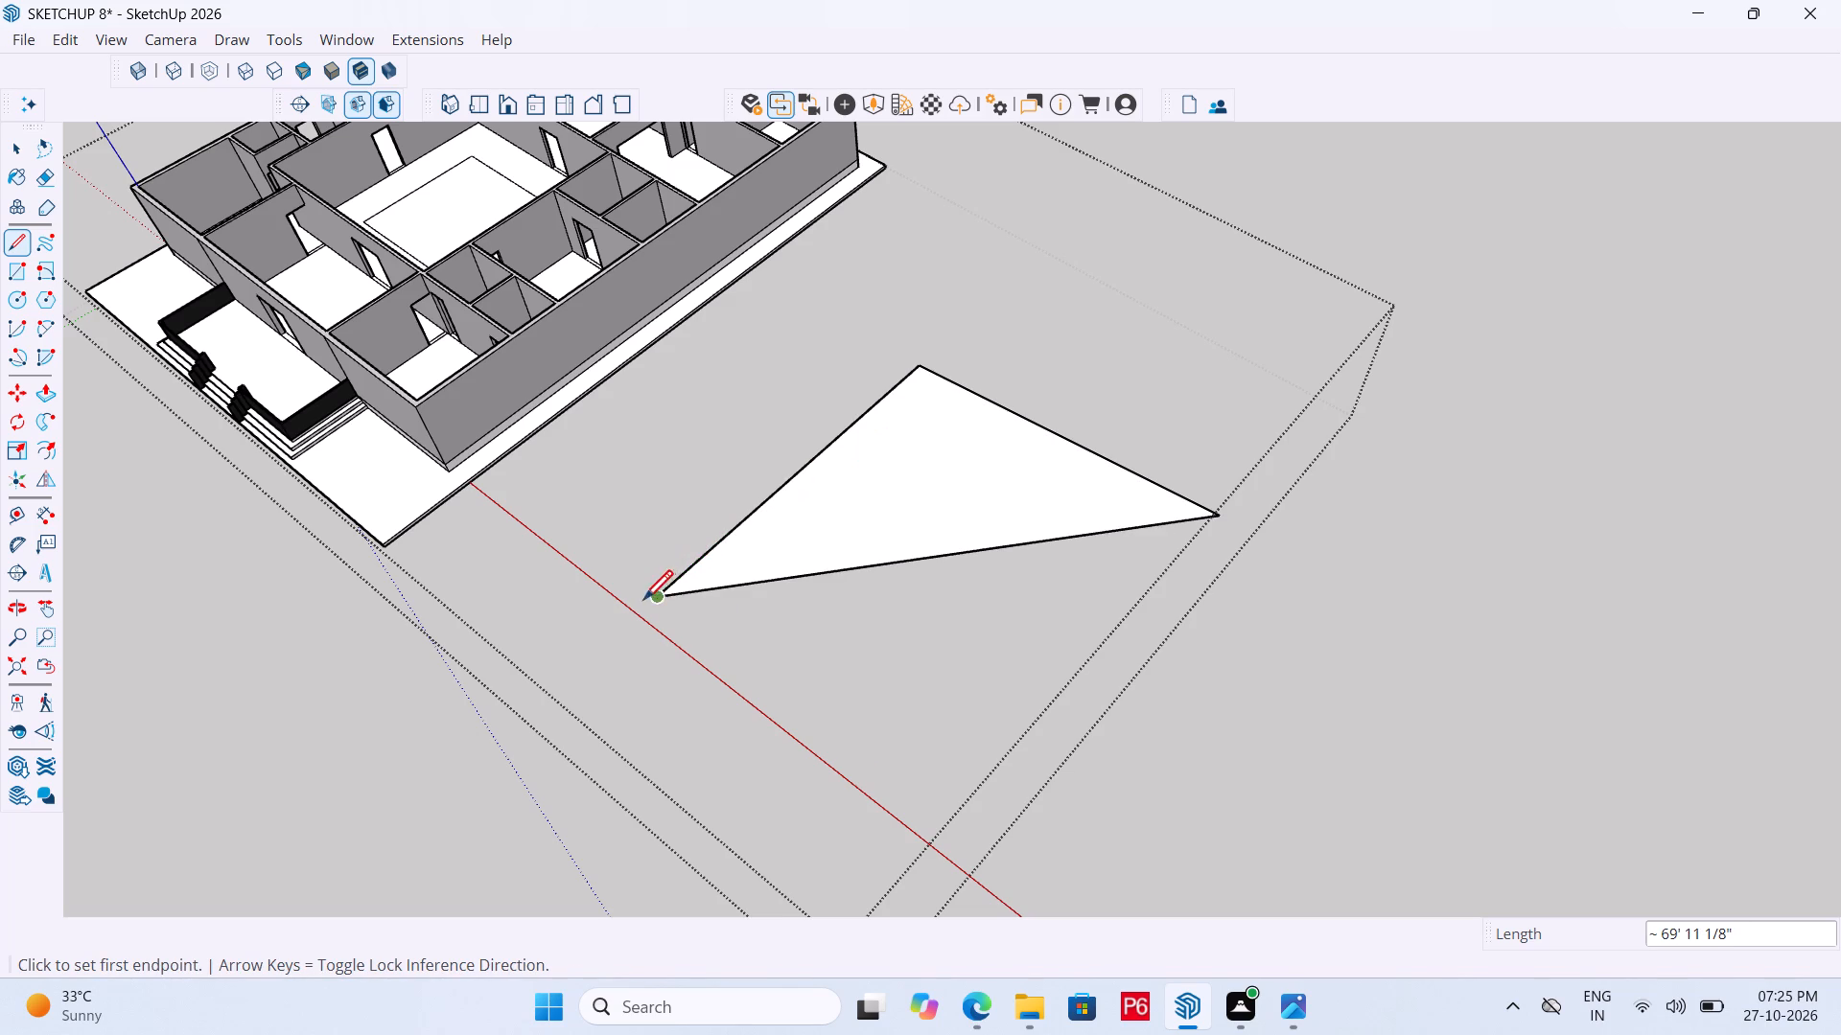
Draw three nested two-segment lines inside the triangle, each bent below its apex and joining the two ends of its long side.
drag(666, 591, 706, 563)
click(918, 403)
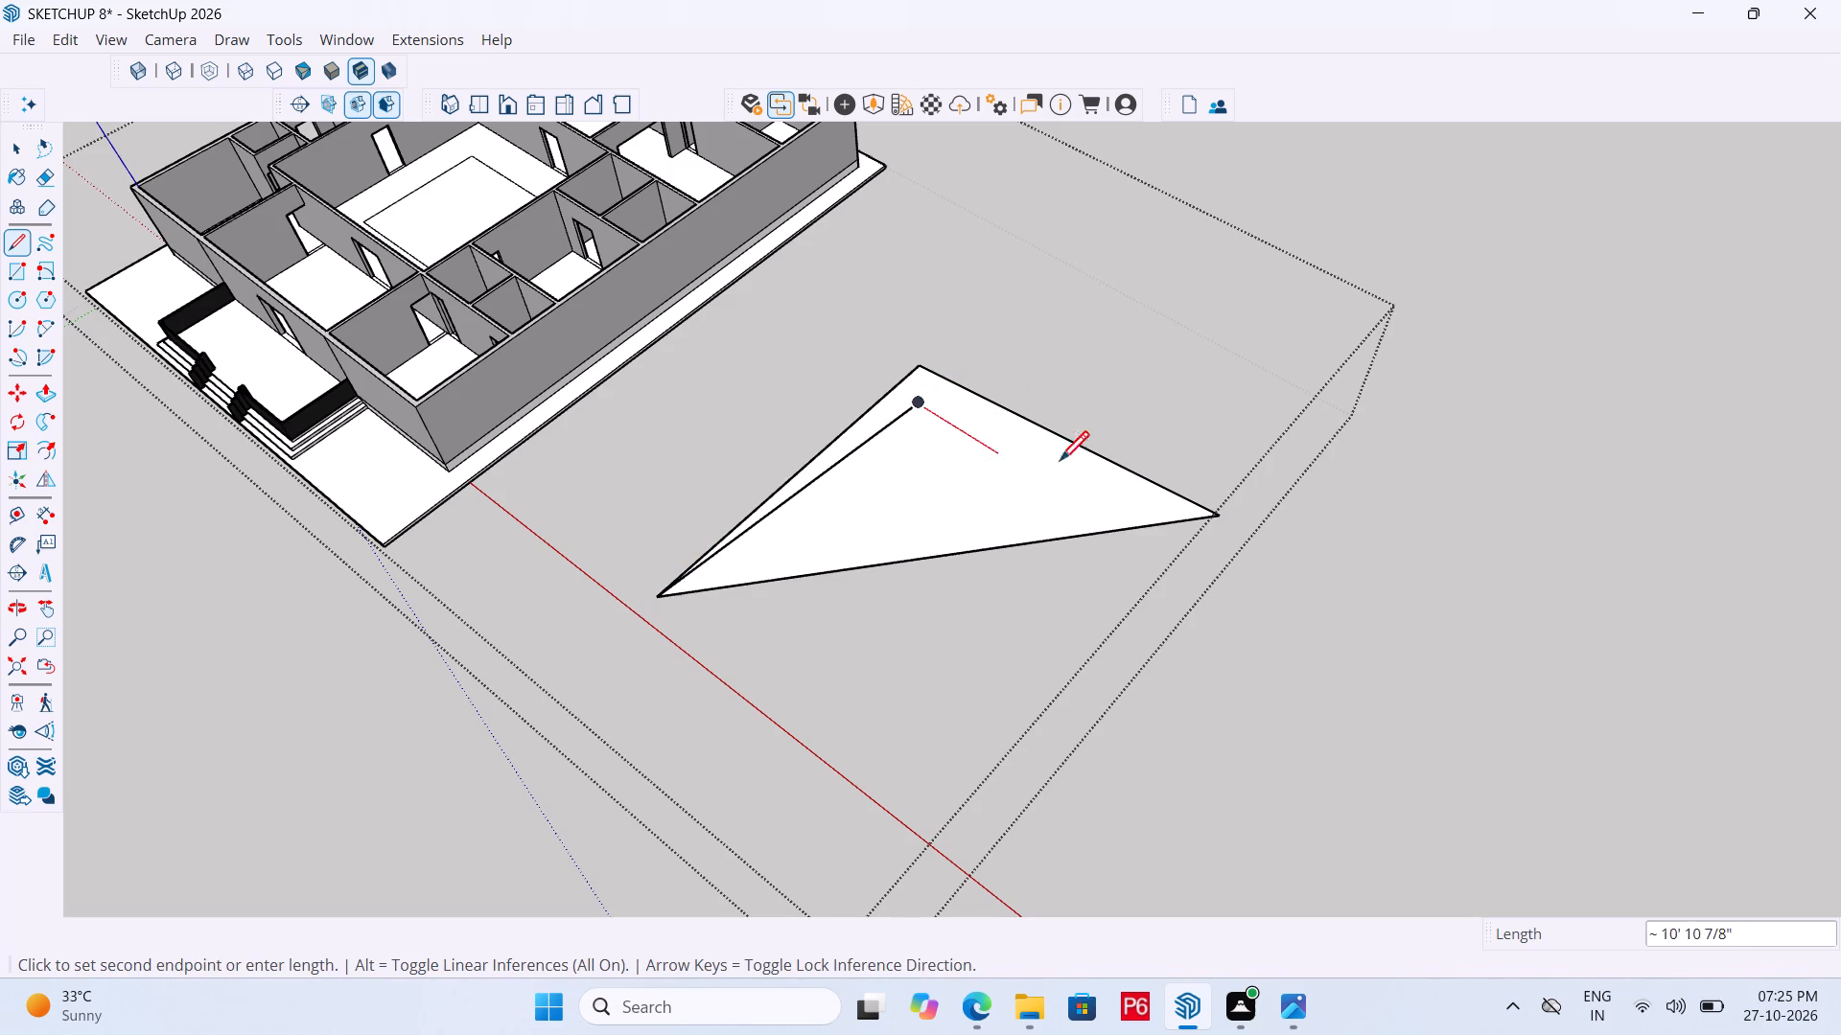
click(1210, 519)
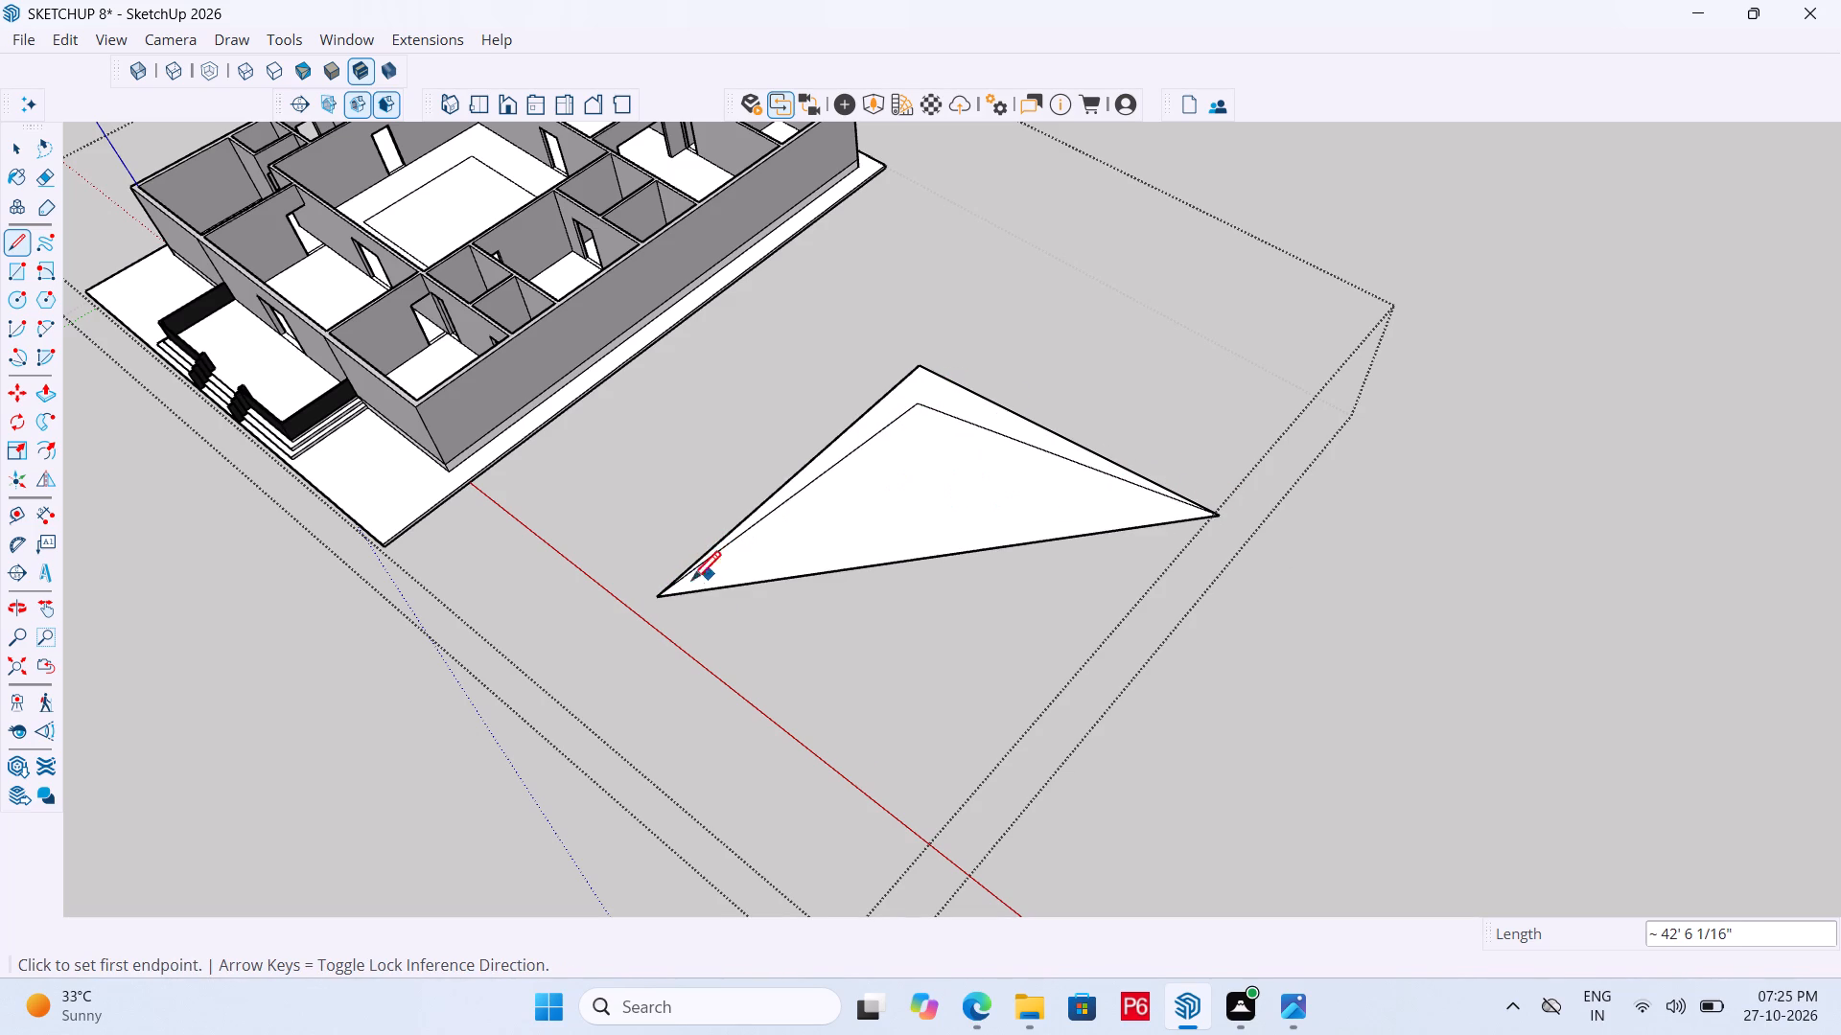
drag(661, 593, 697, 569)
double_click(920, 429)
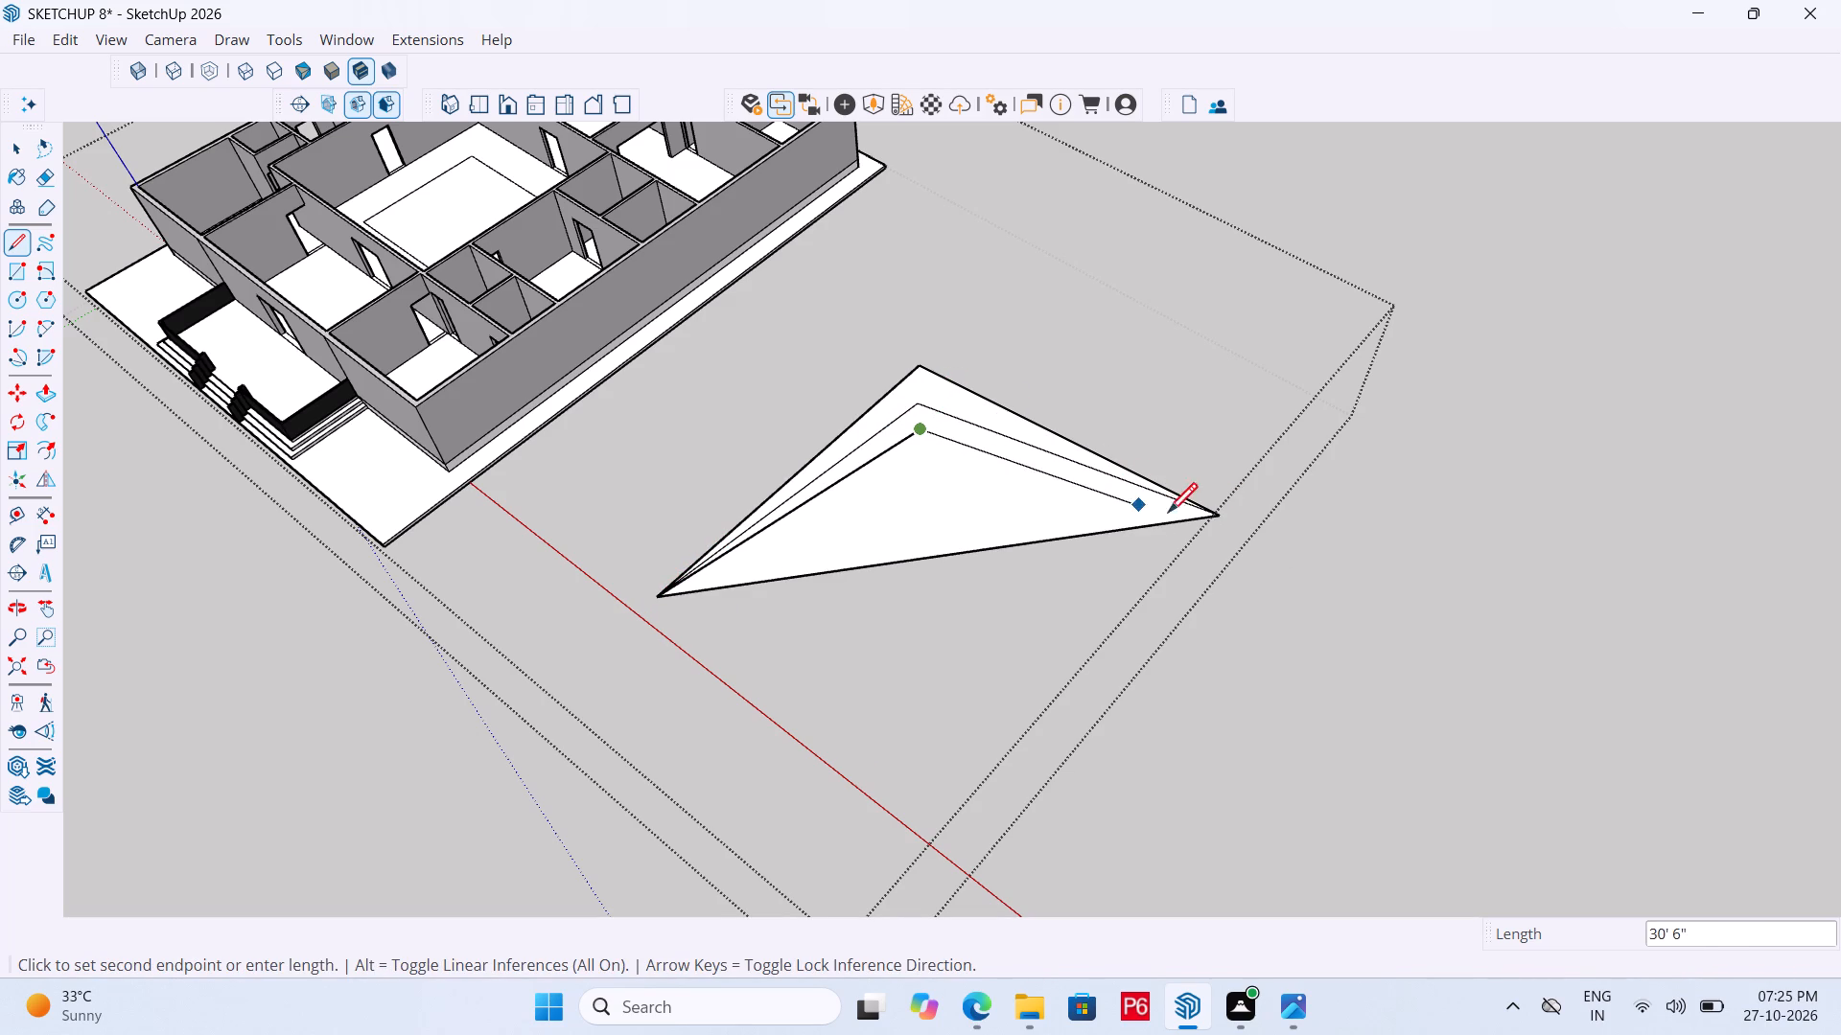
click(1224, 522)
drag(665, 603, 704, 591)
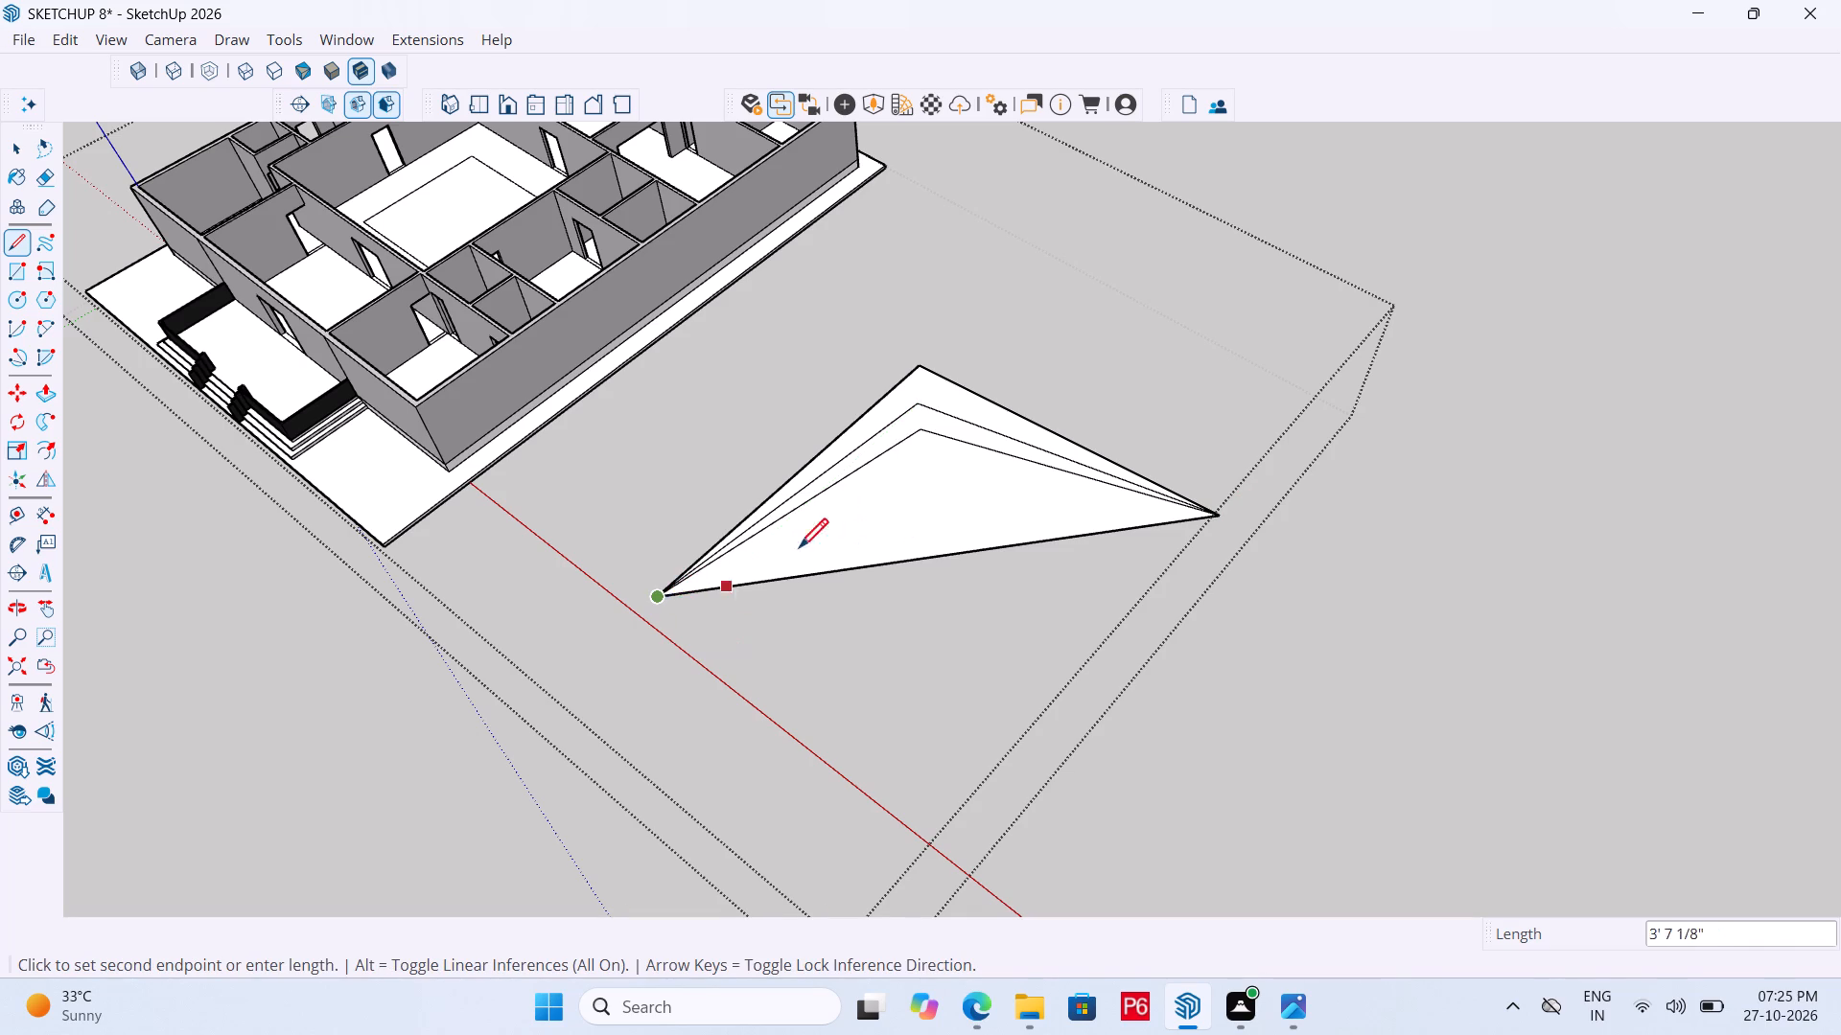
click(928, 462)
click(1214, 518)
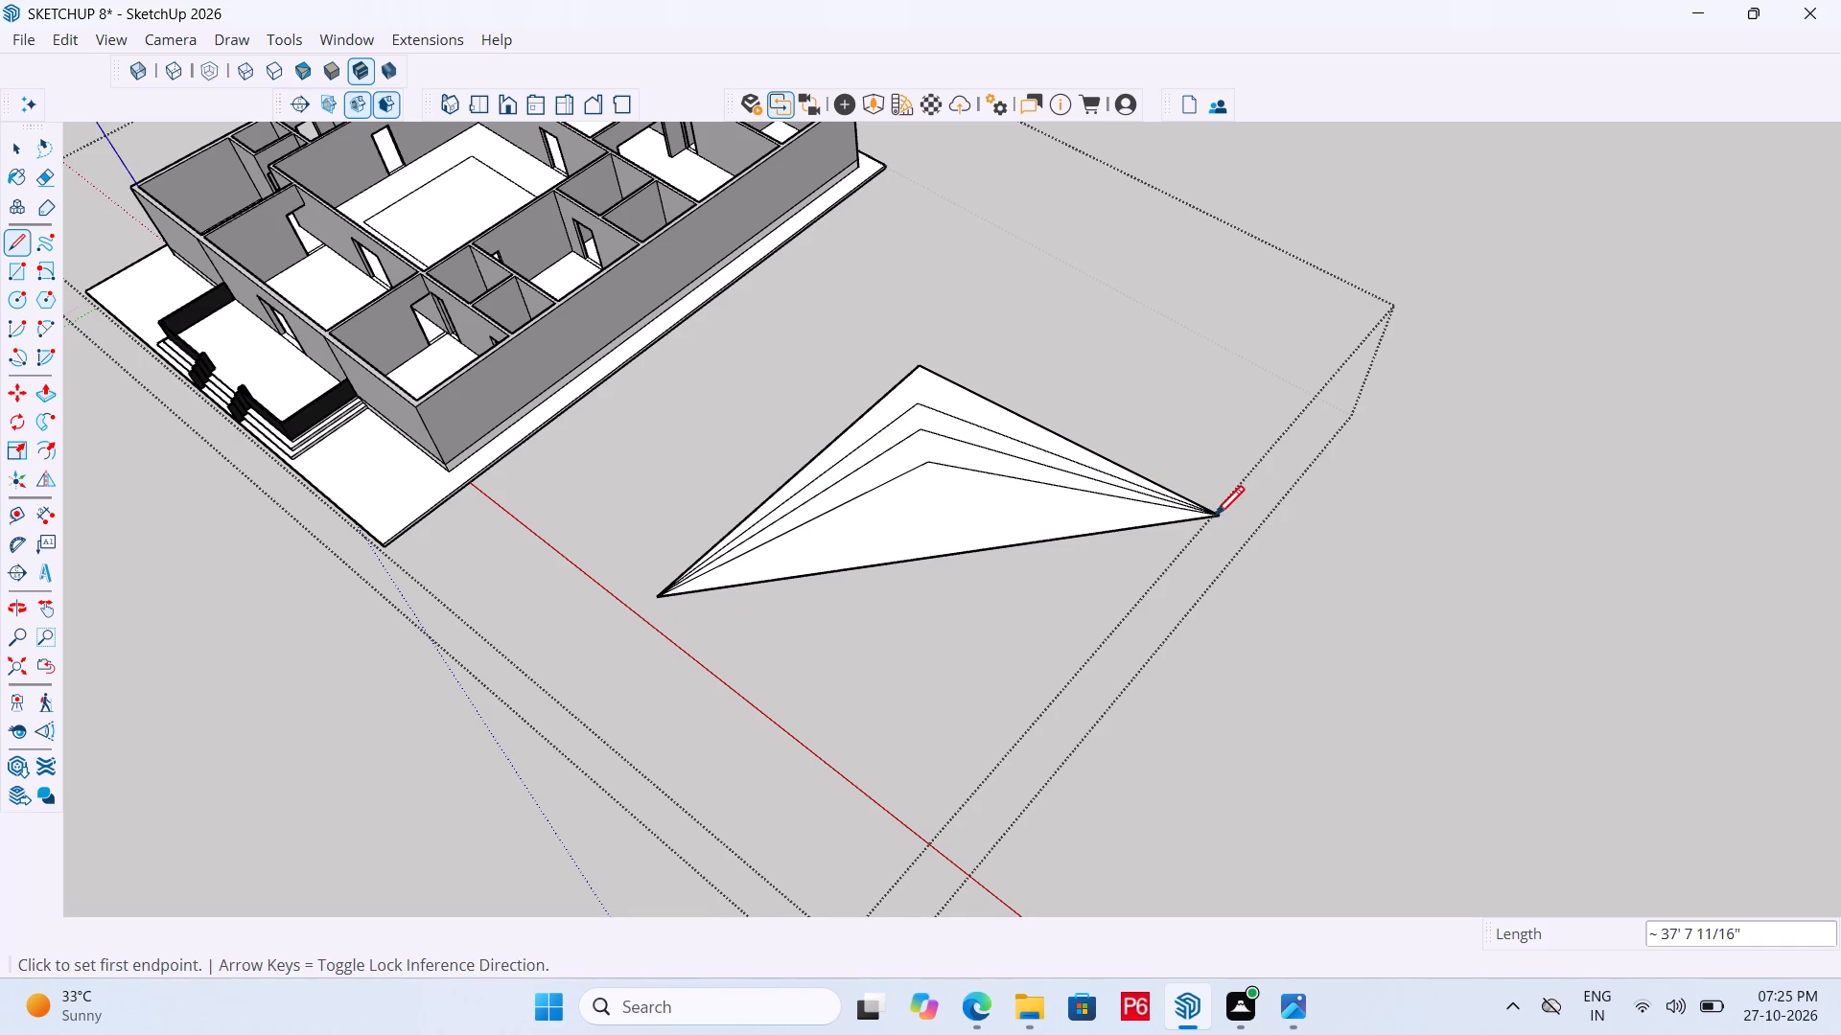
Add three more nested two-segment lines between the same end corners, stepping down toward the triangle's long side.
drag(668, 598, 746, 571)
click(942, 486)
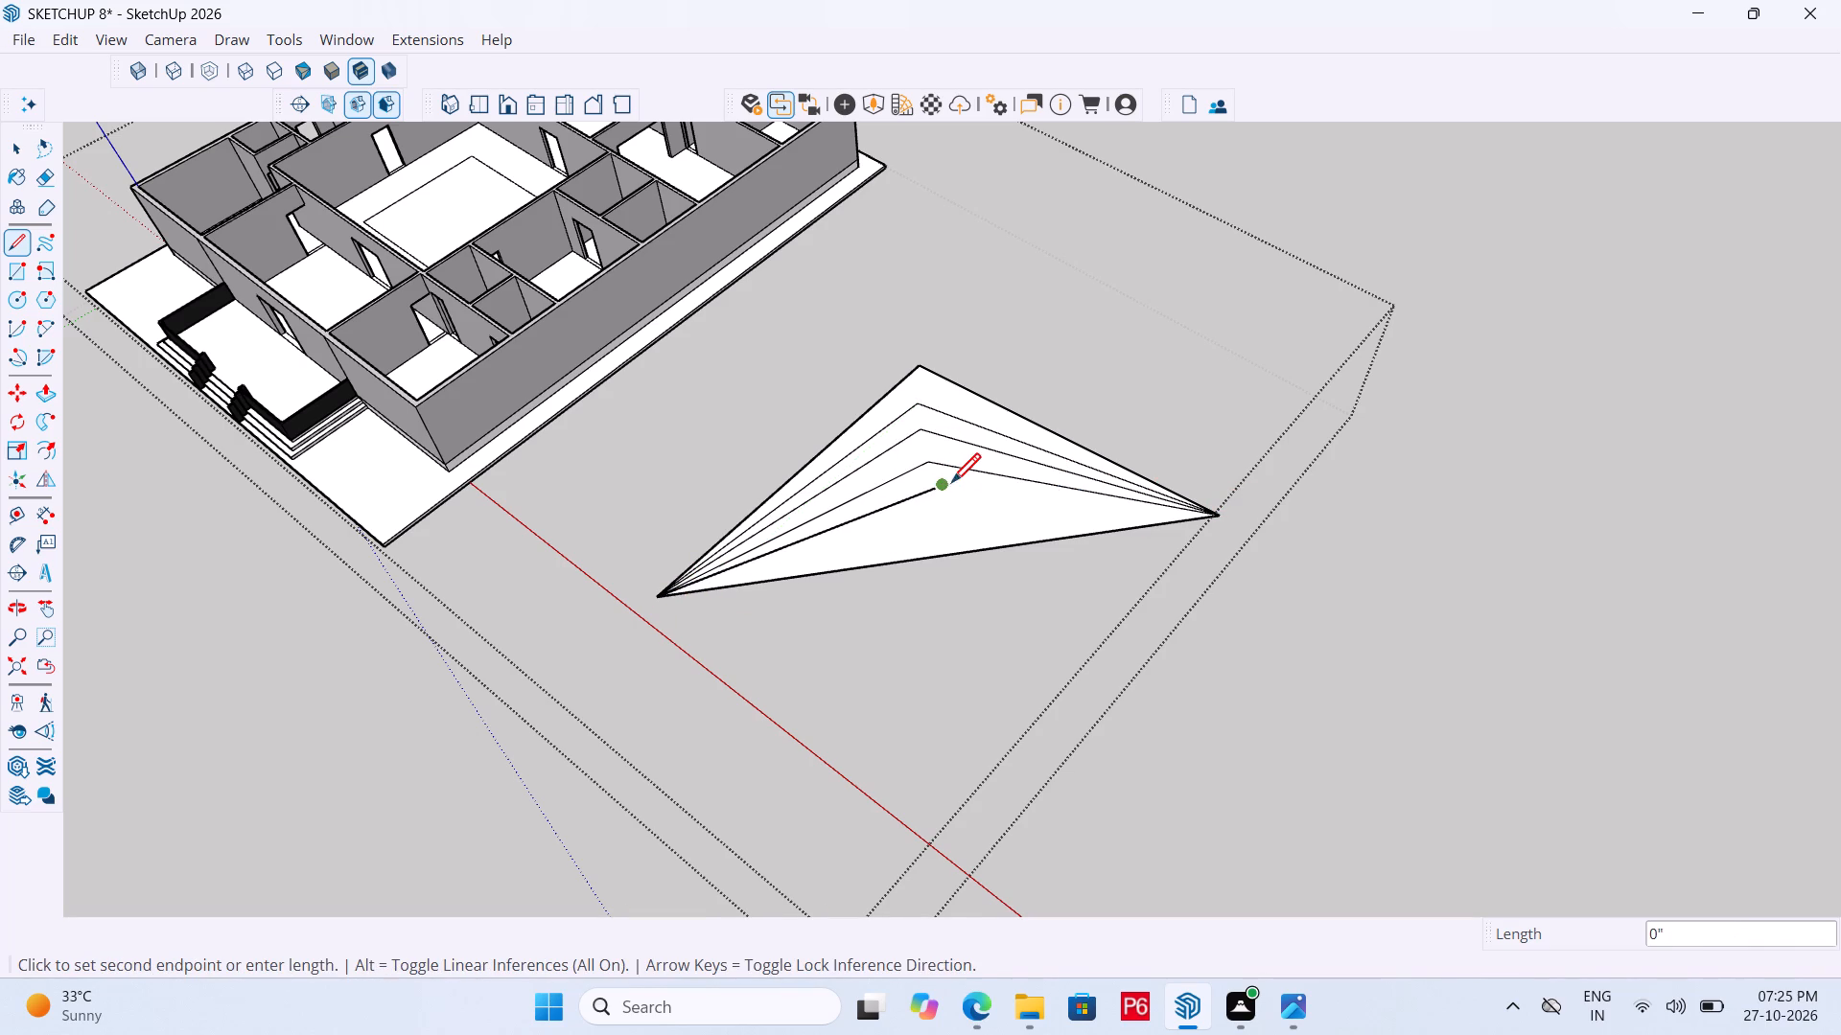
click(1210, 524)
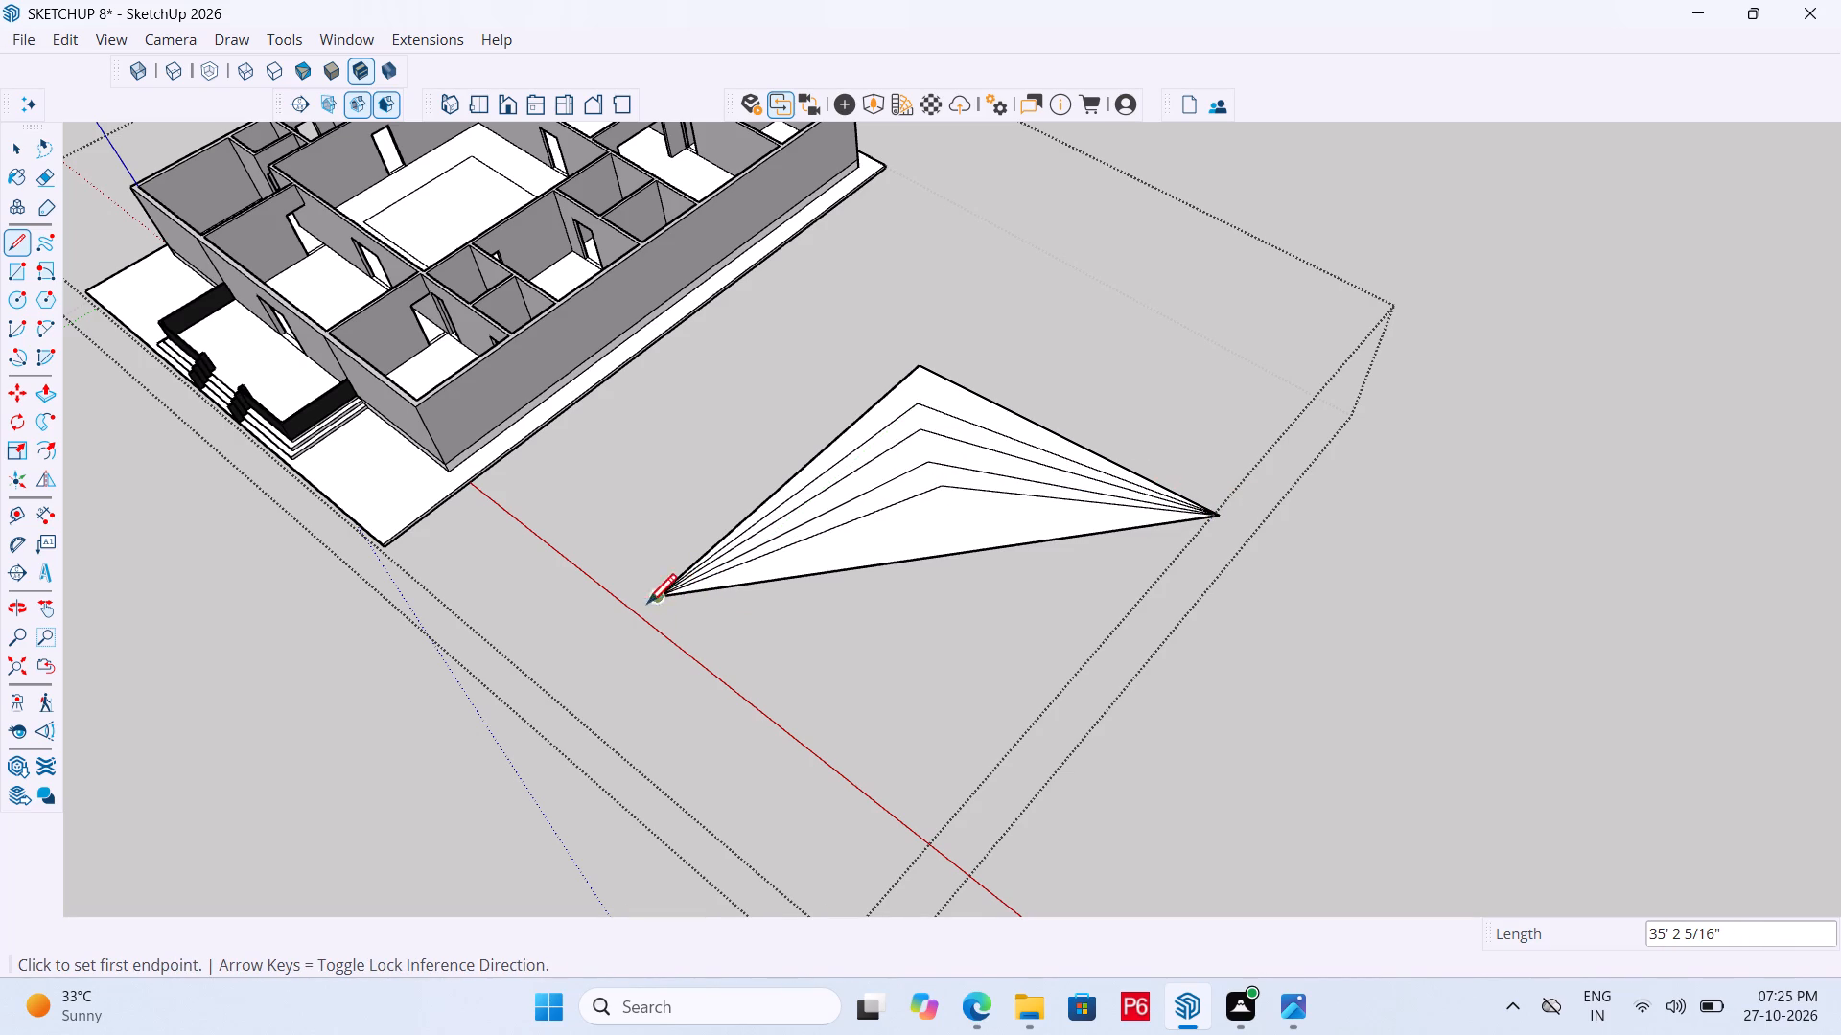
drag(664, 598, 693, 592)
drag(943, 513, 943, 512)
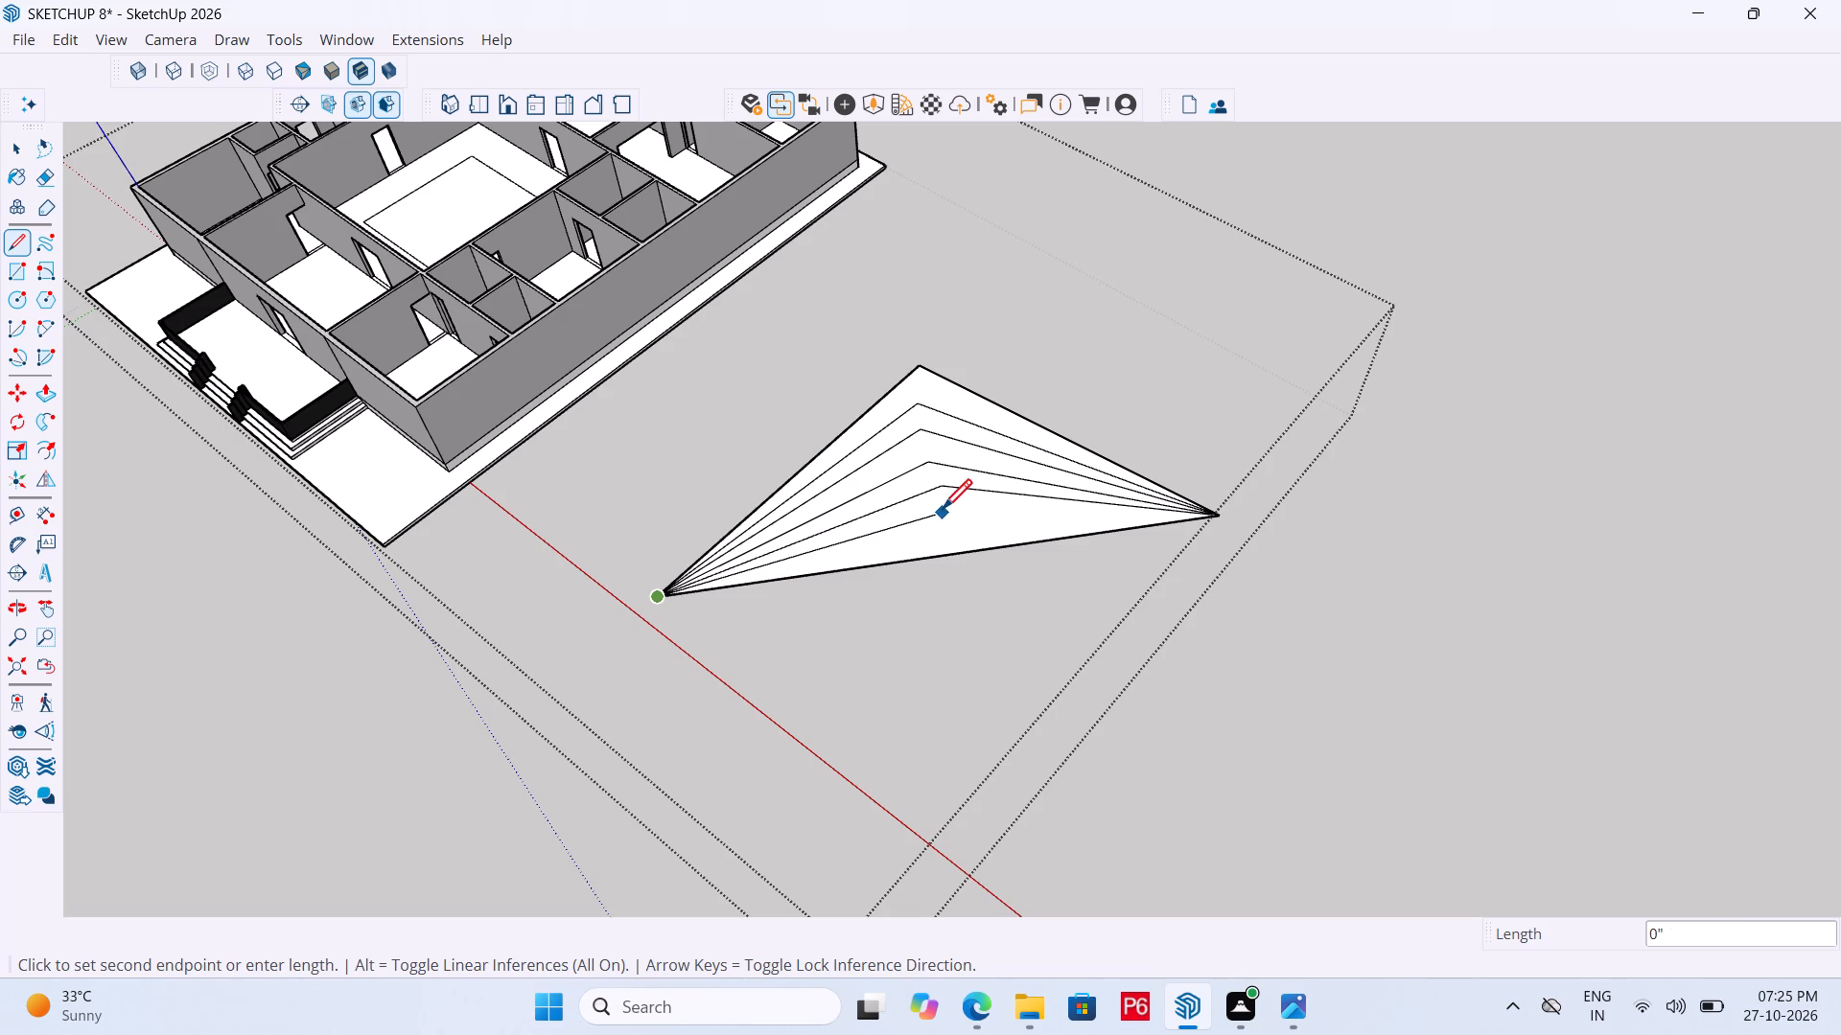
drag(943, 512, 953, 510)
click(1197, 524)
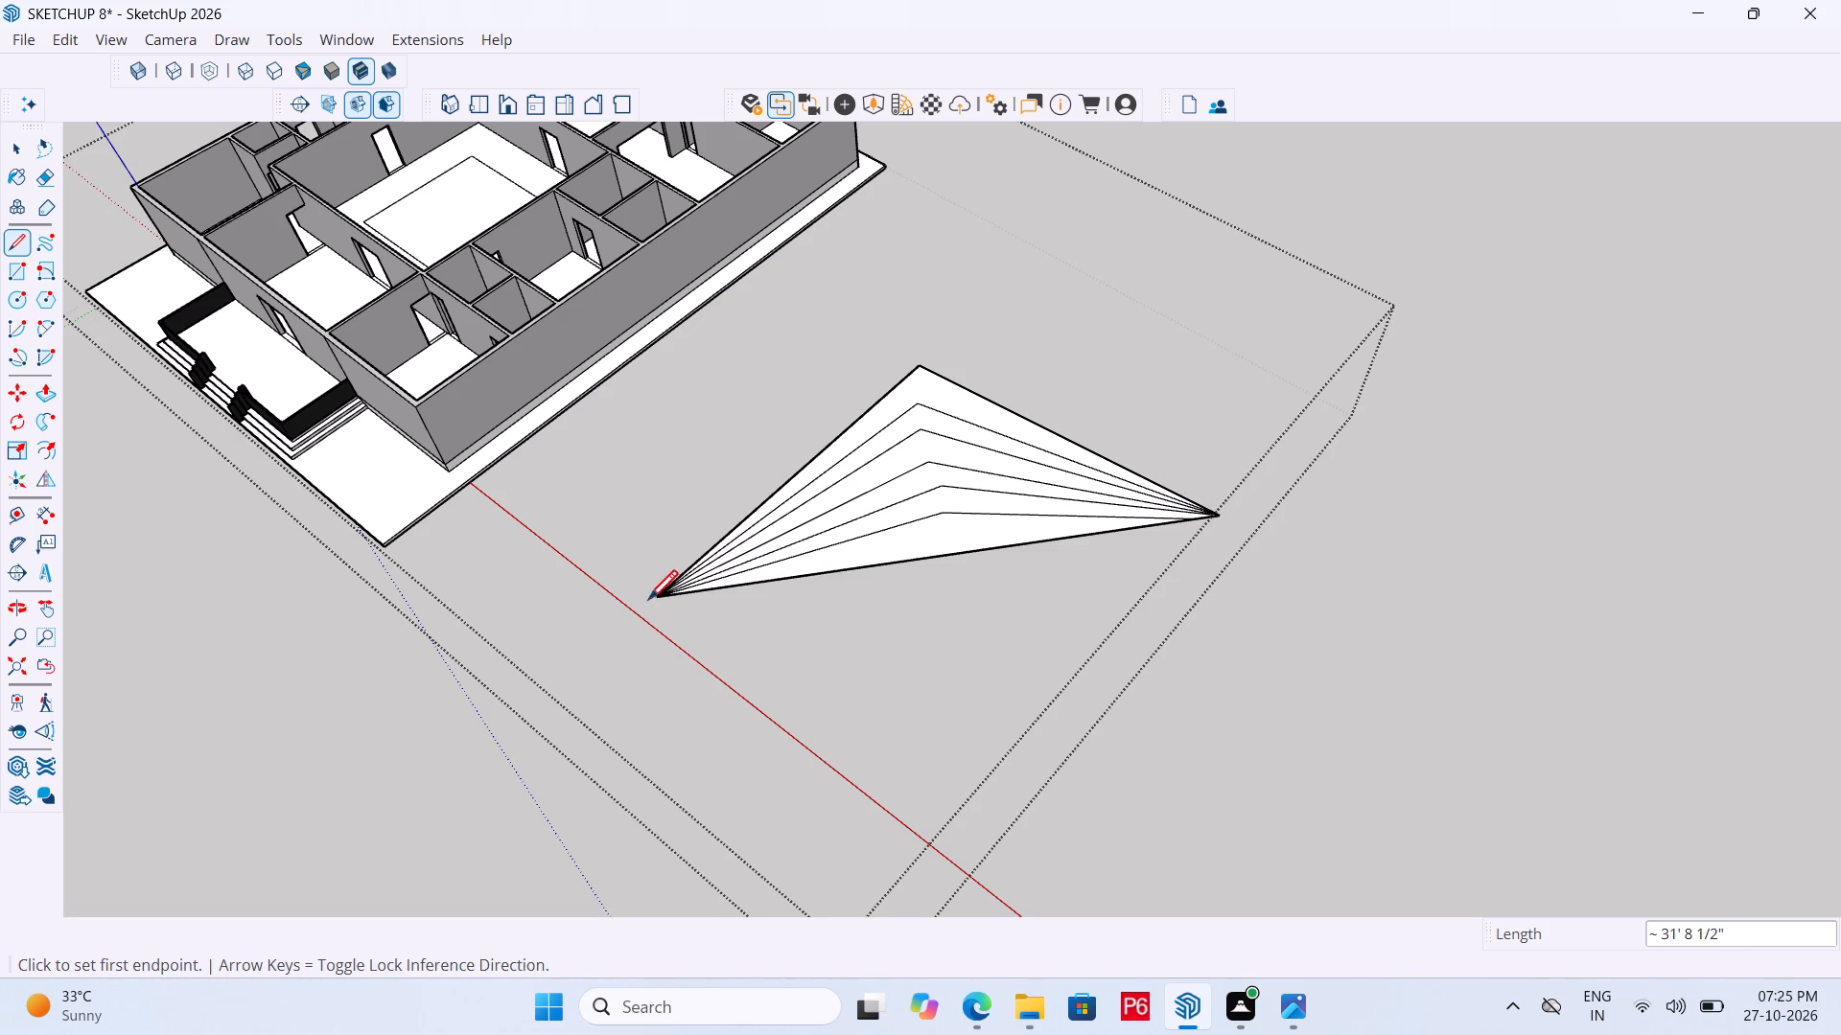
click(654, 595)
drag(654, 595, 664, 597)
double_click(940, 532)
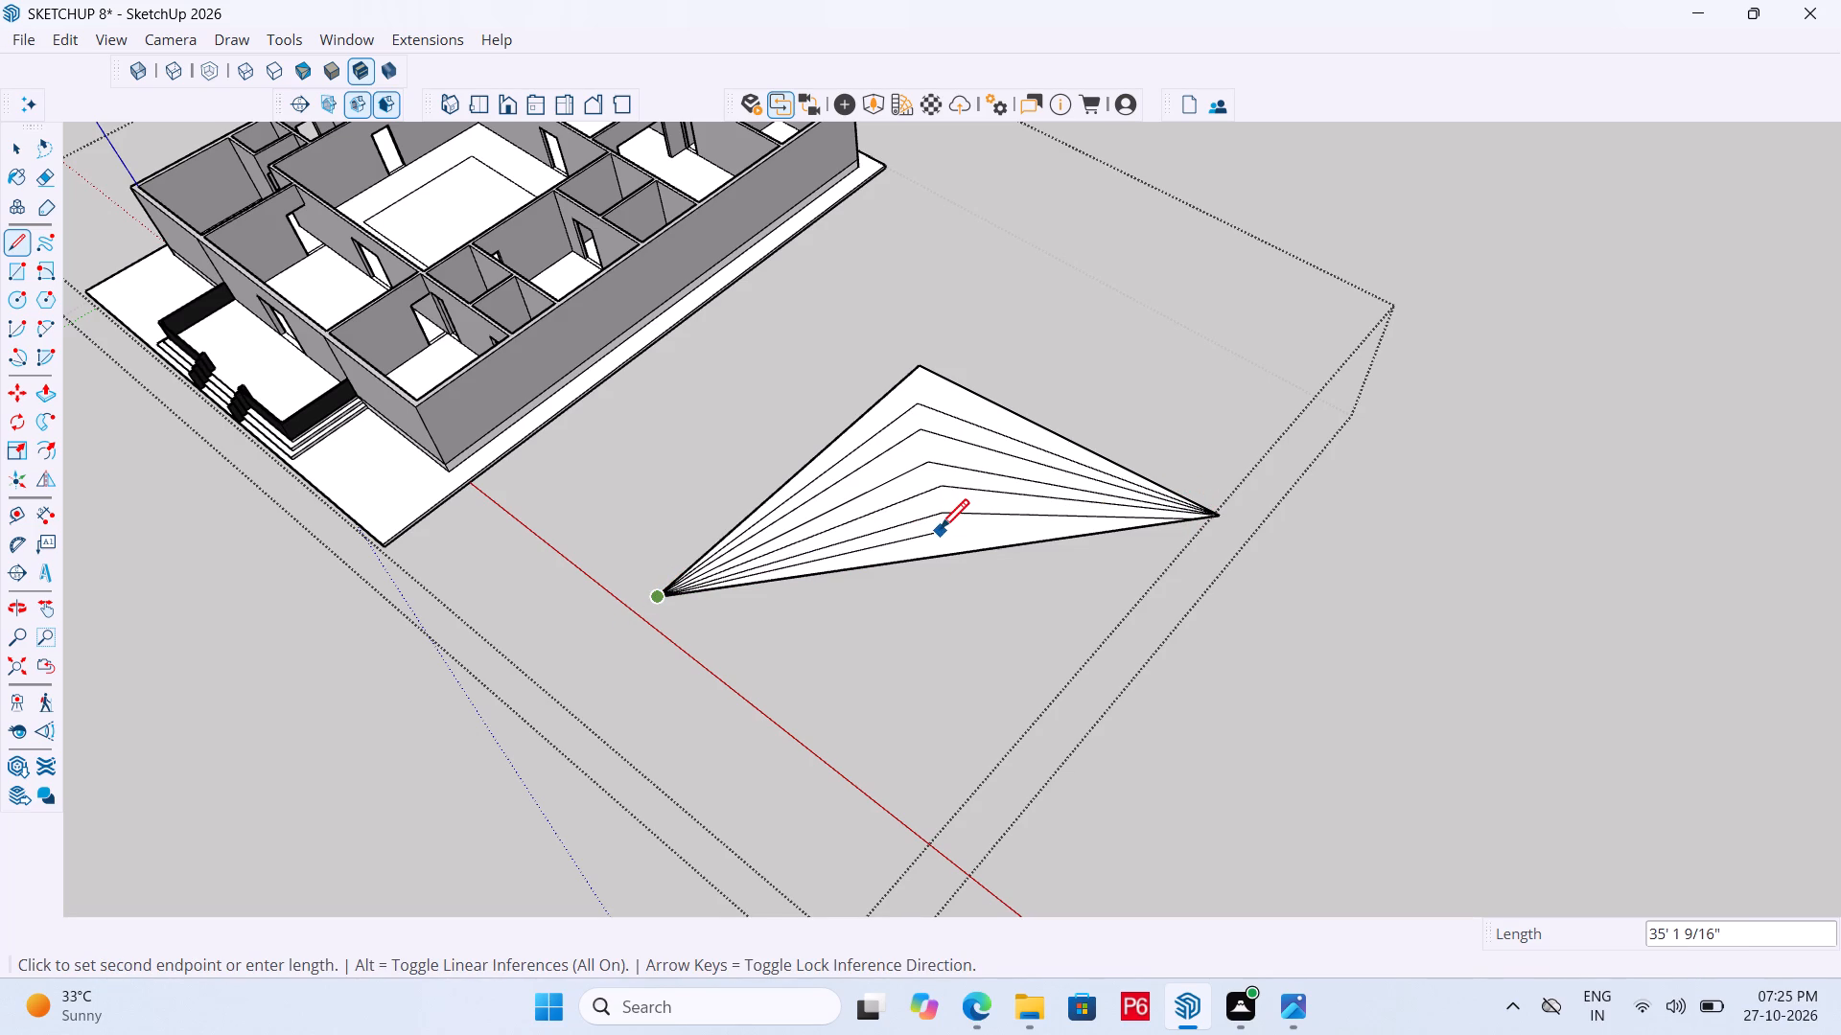
click(1184, 523)
Draw a closed three-sided outline that cuts through the striped triangle, from beyond its far side to past its long side.
click(999, 352)
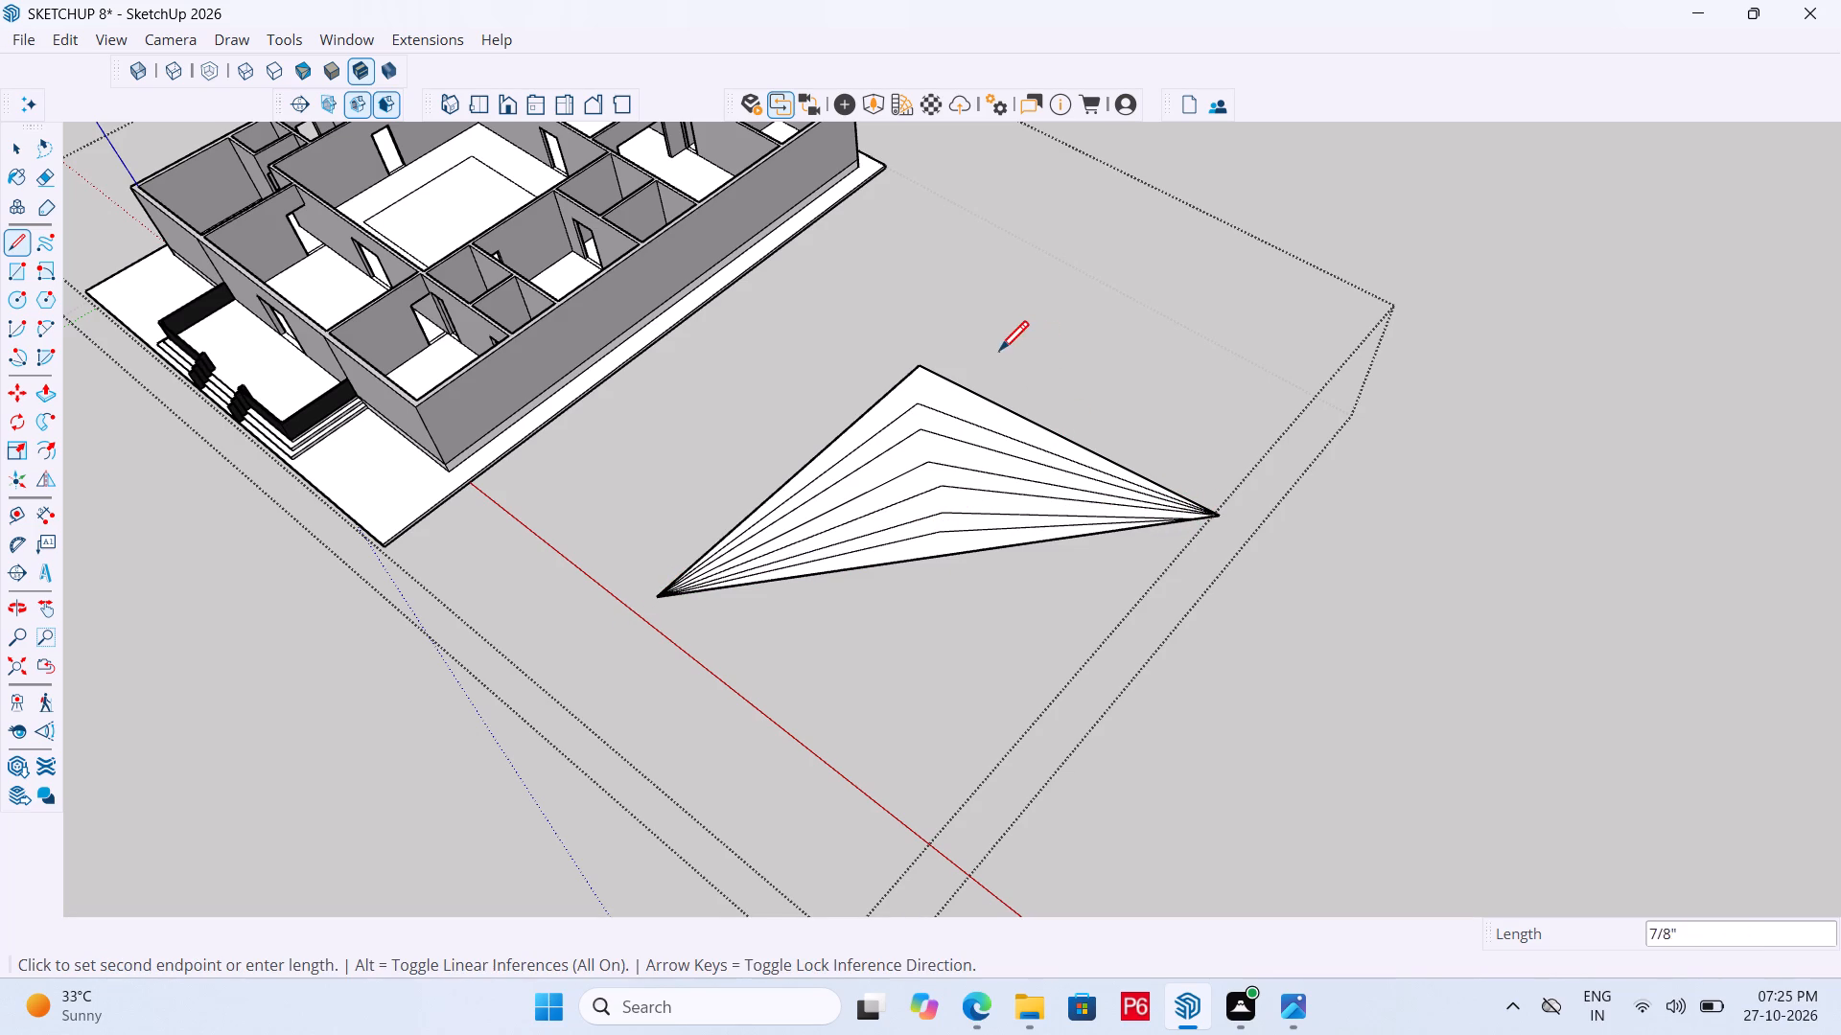
click(994, 579)
click(828, 412)
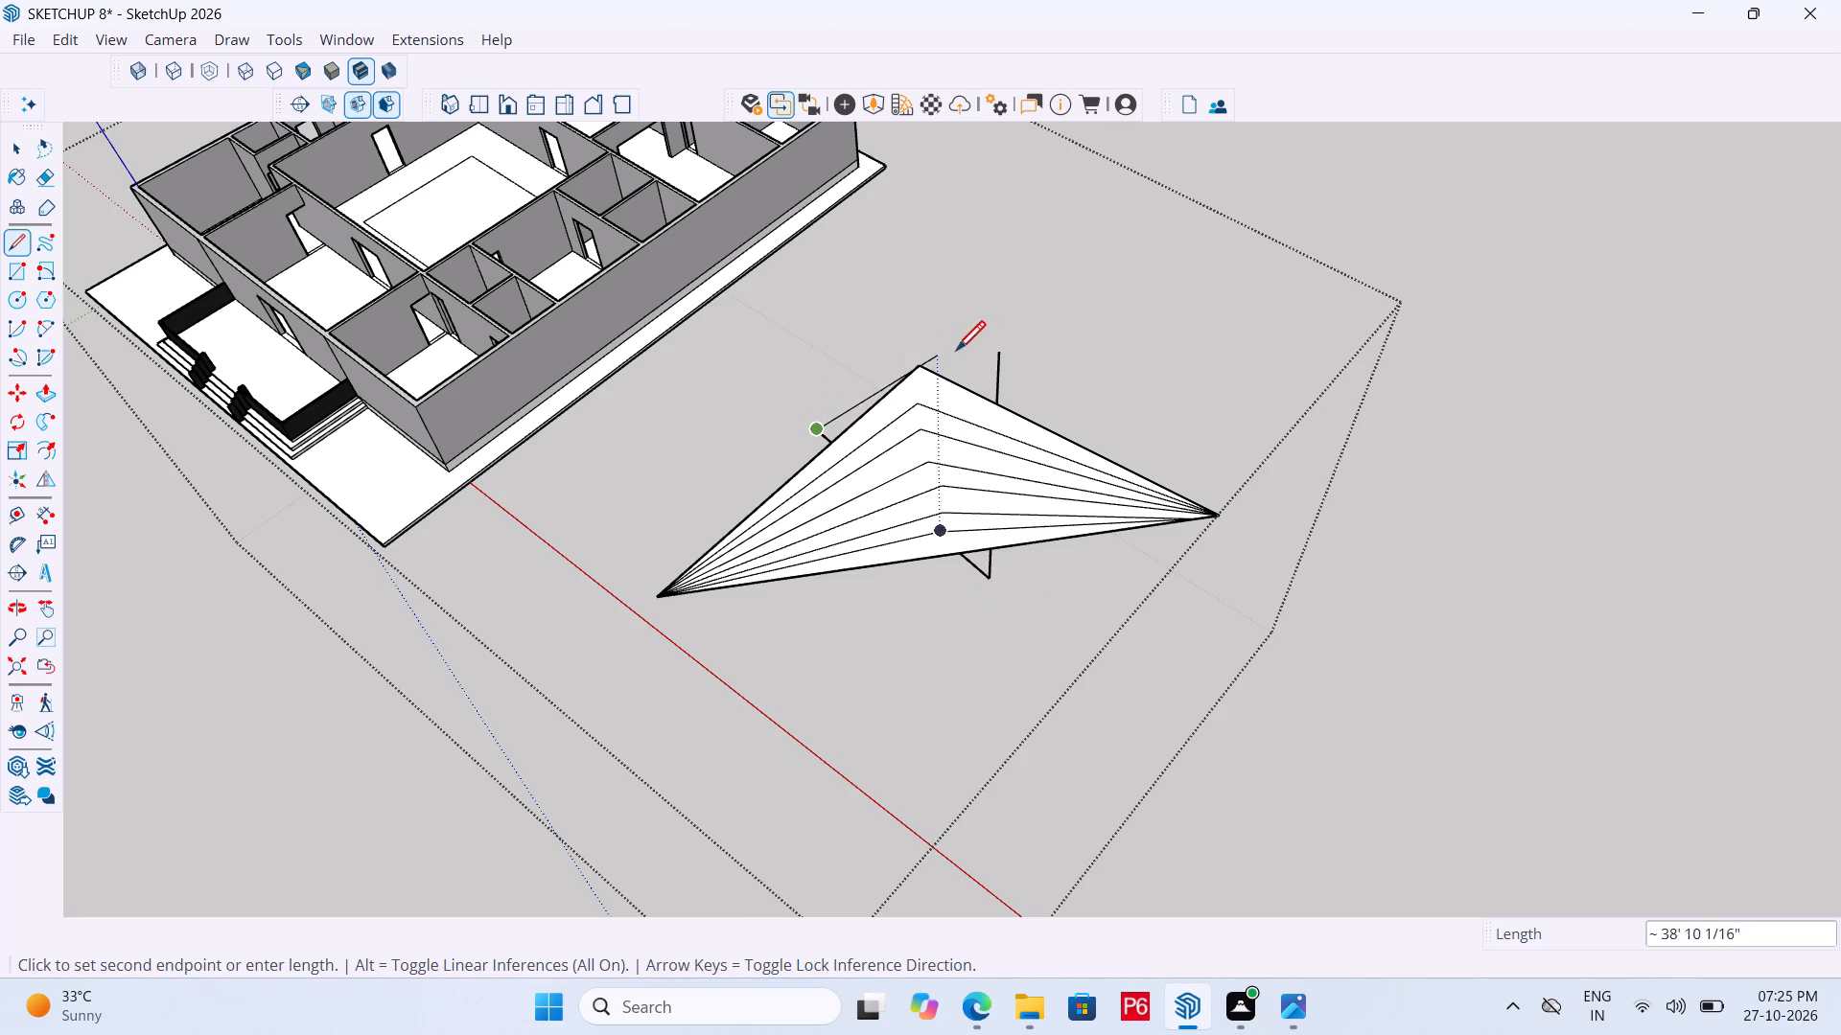
click(994, 352)
Draw another triangle on the far edge of the crossing one, with its apex toward the house, about 24' 6" on its last side.
drag(814, 429, 826, 389)
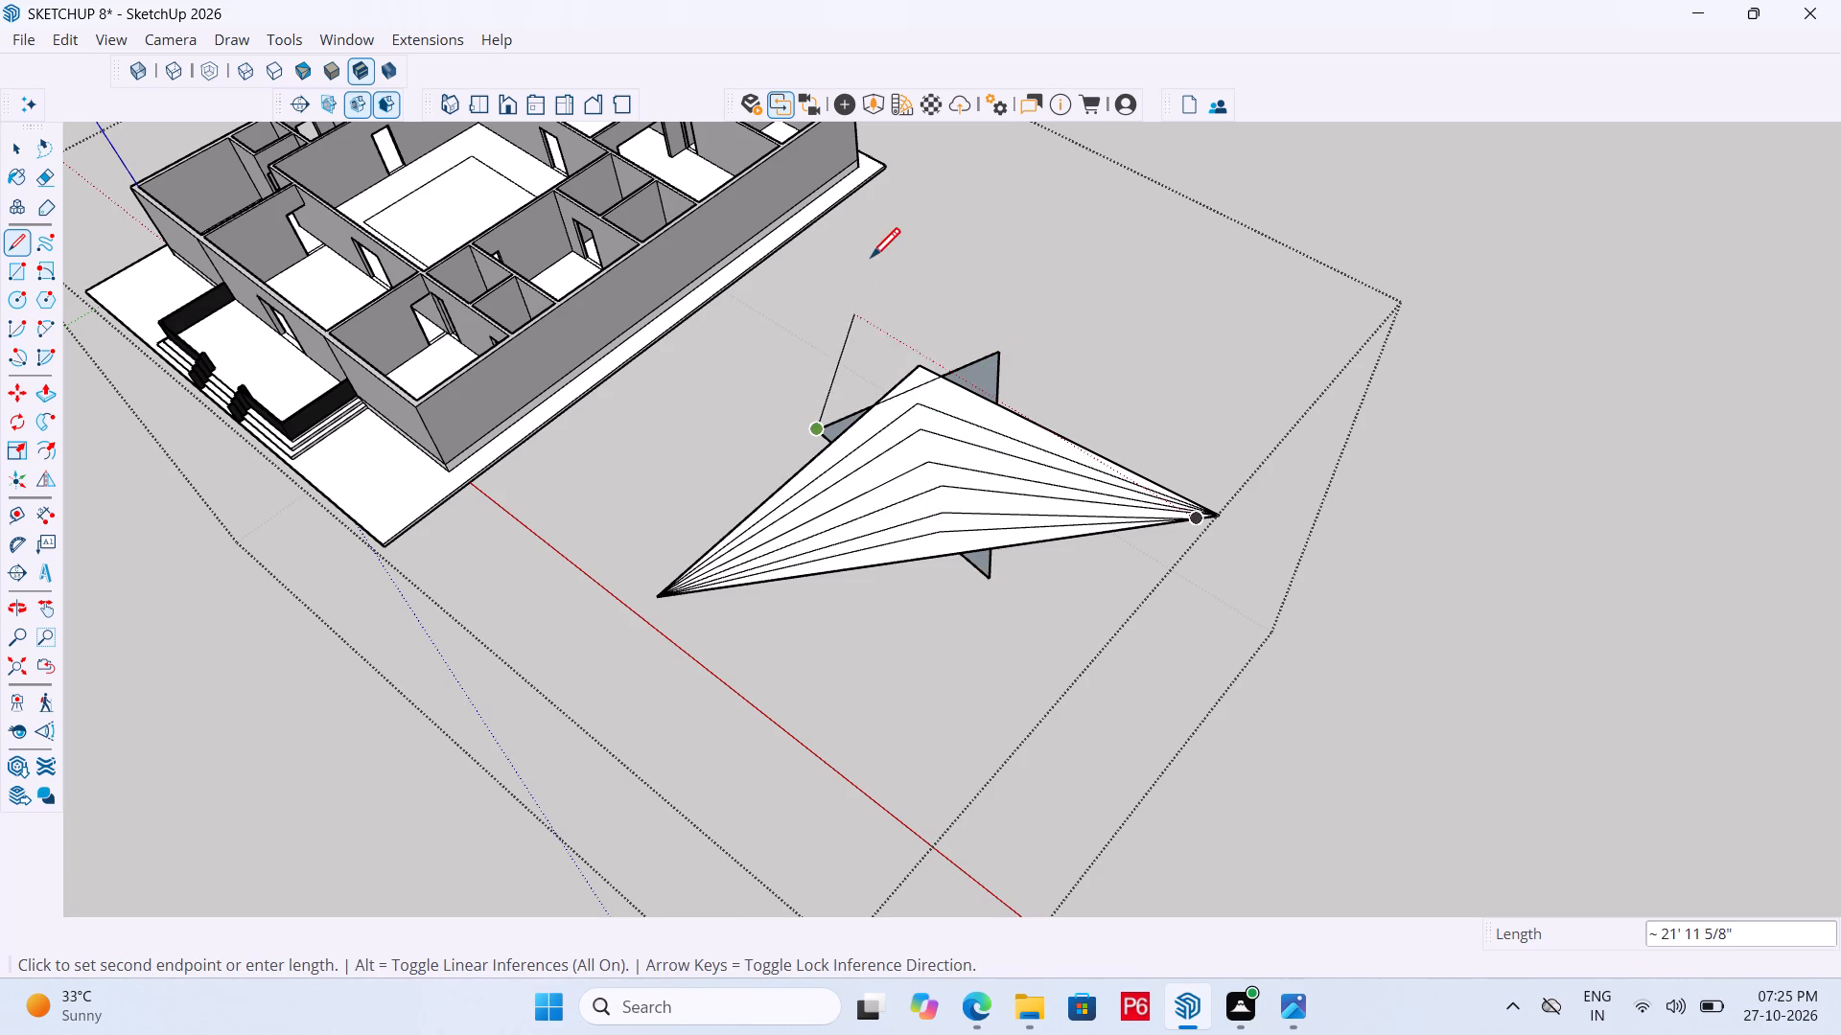
click(877, 255)
click(1002, 350)
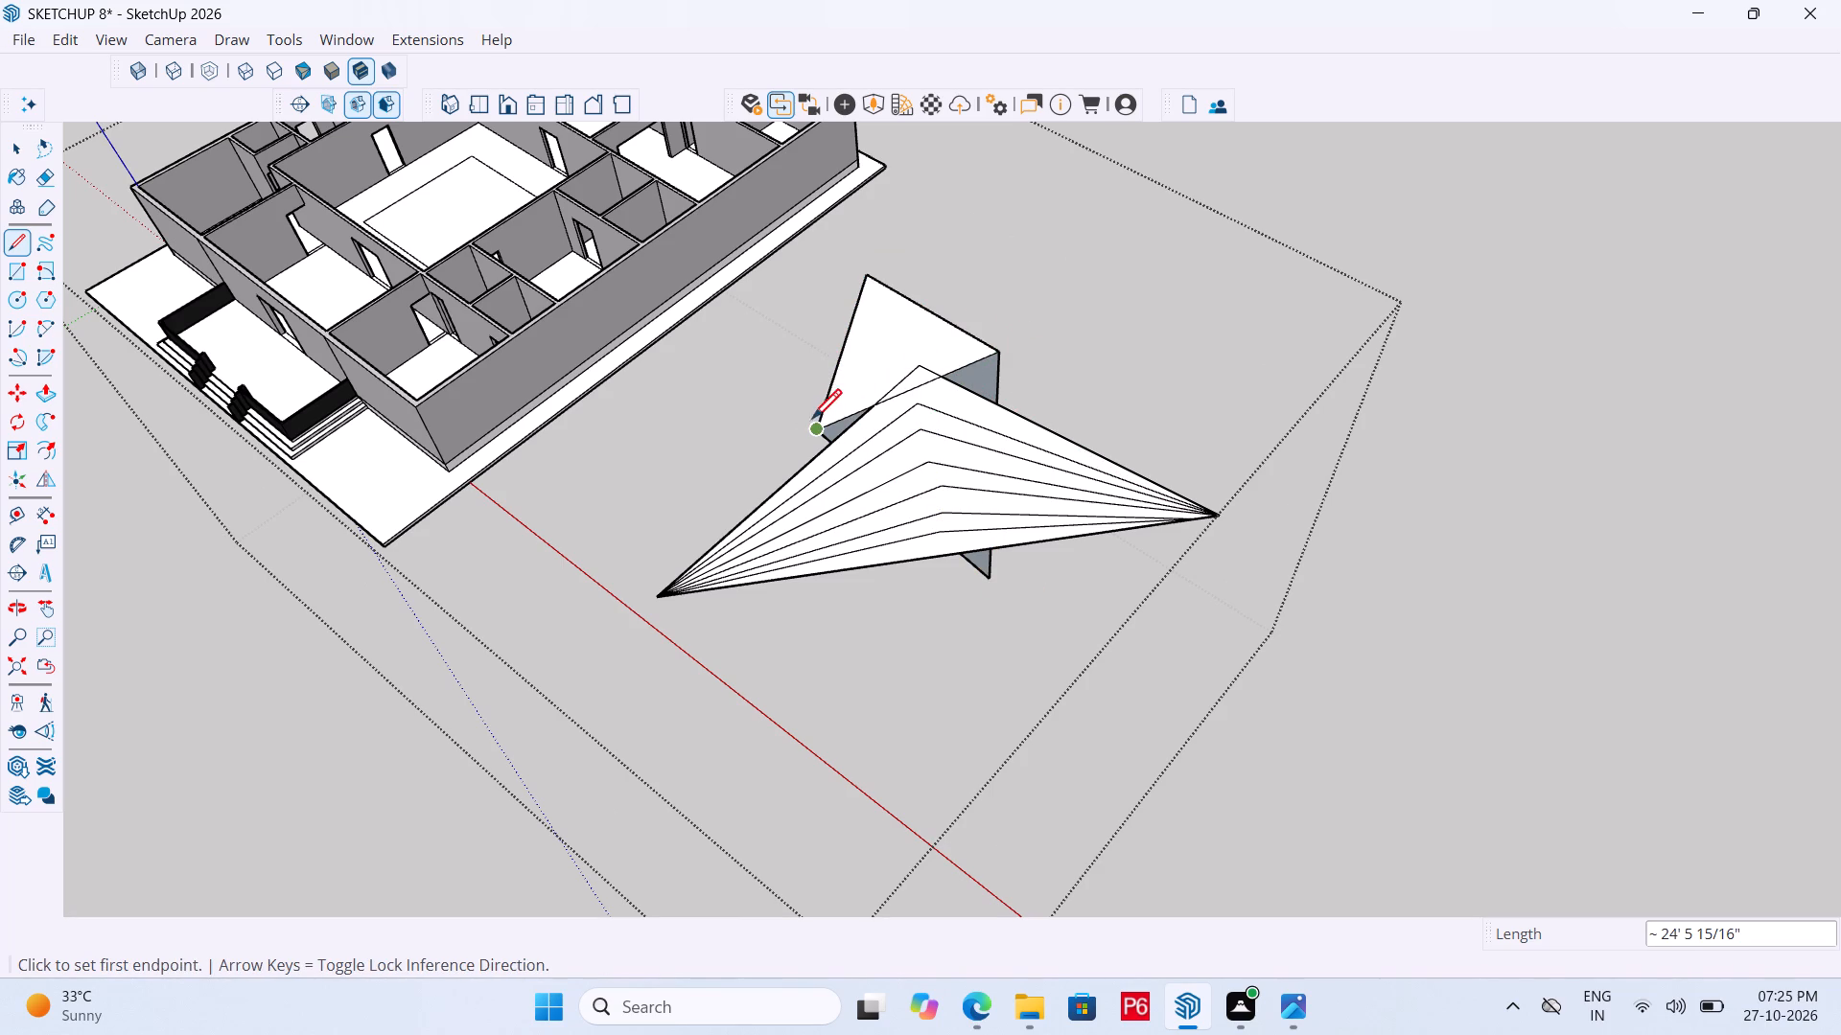
Draw lines joining the house-side triangle's three corners to the ends of the striped triangle's long side, about 31' 6", 39' 1" and 60' 5" long.
drag(812, 425, 799, 432)
drag(655, 592, 661, 584)
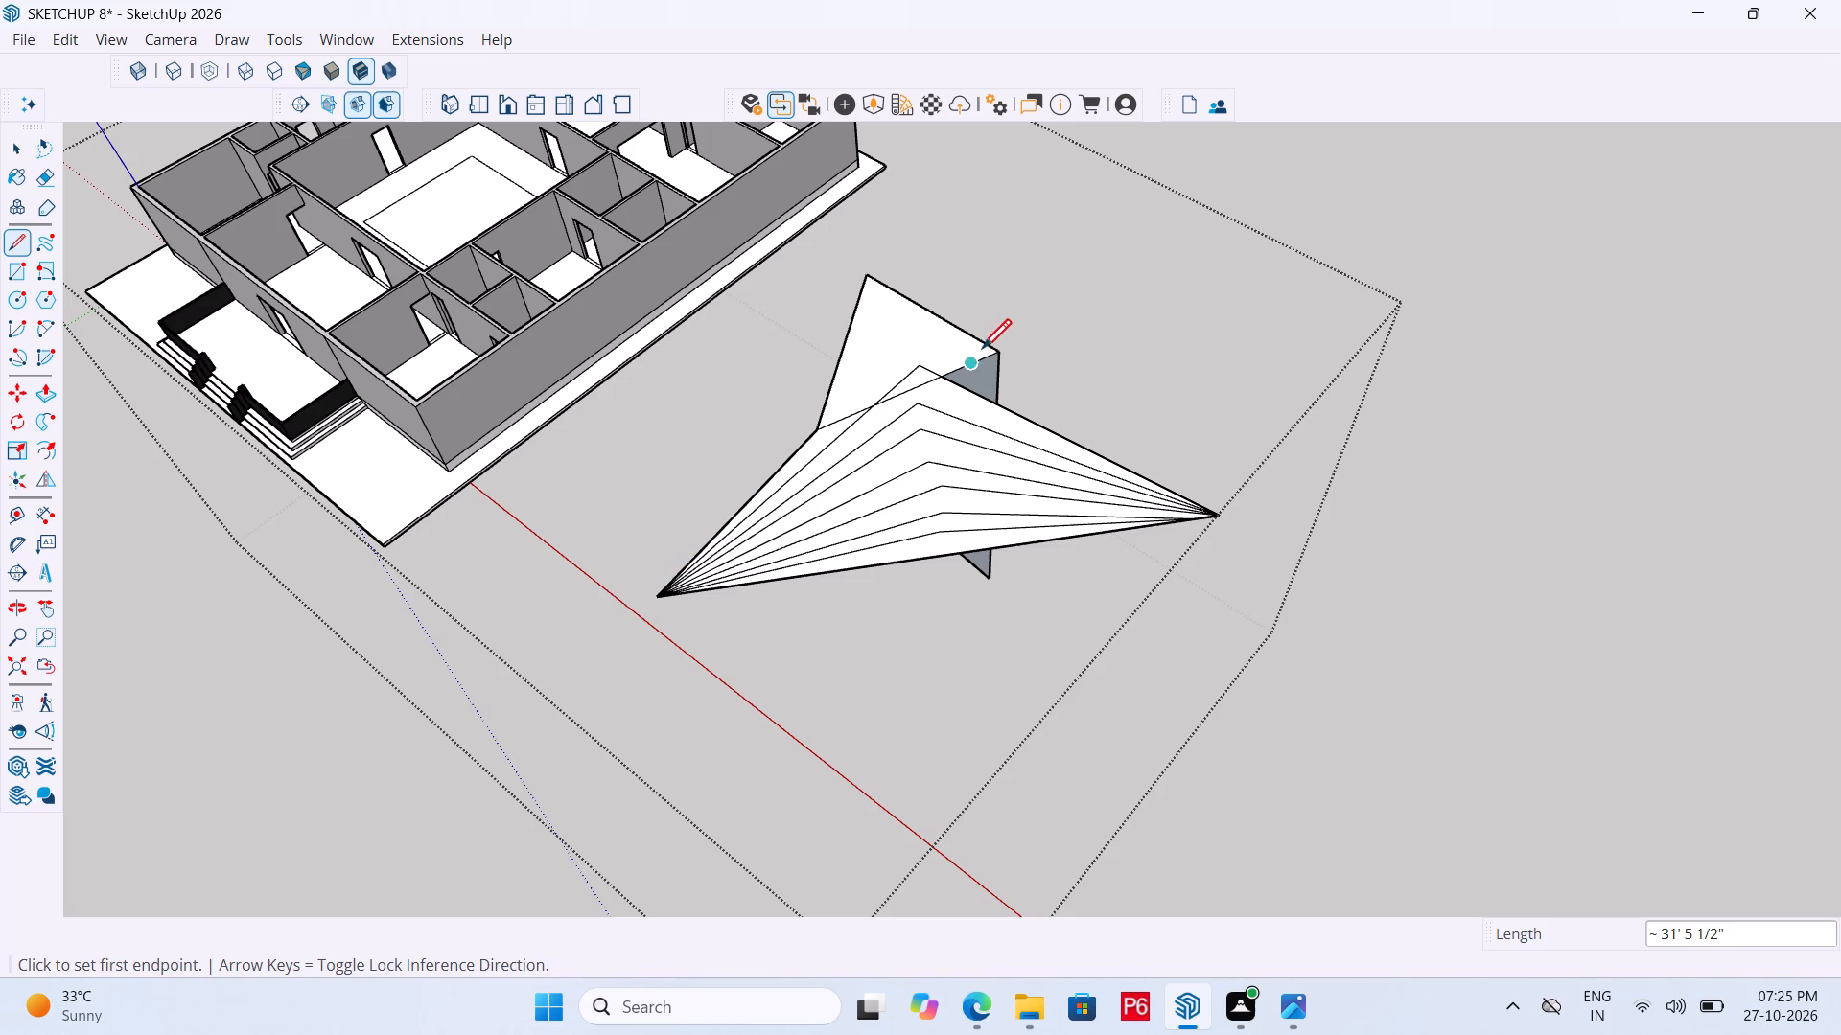
click(991, 353)
click(998, 353)
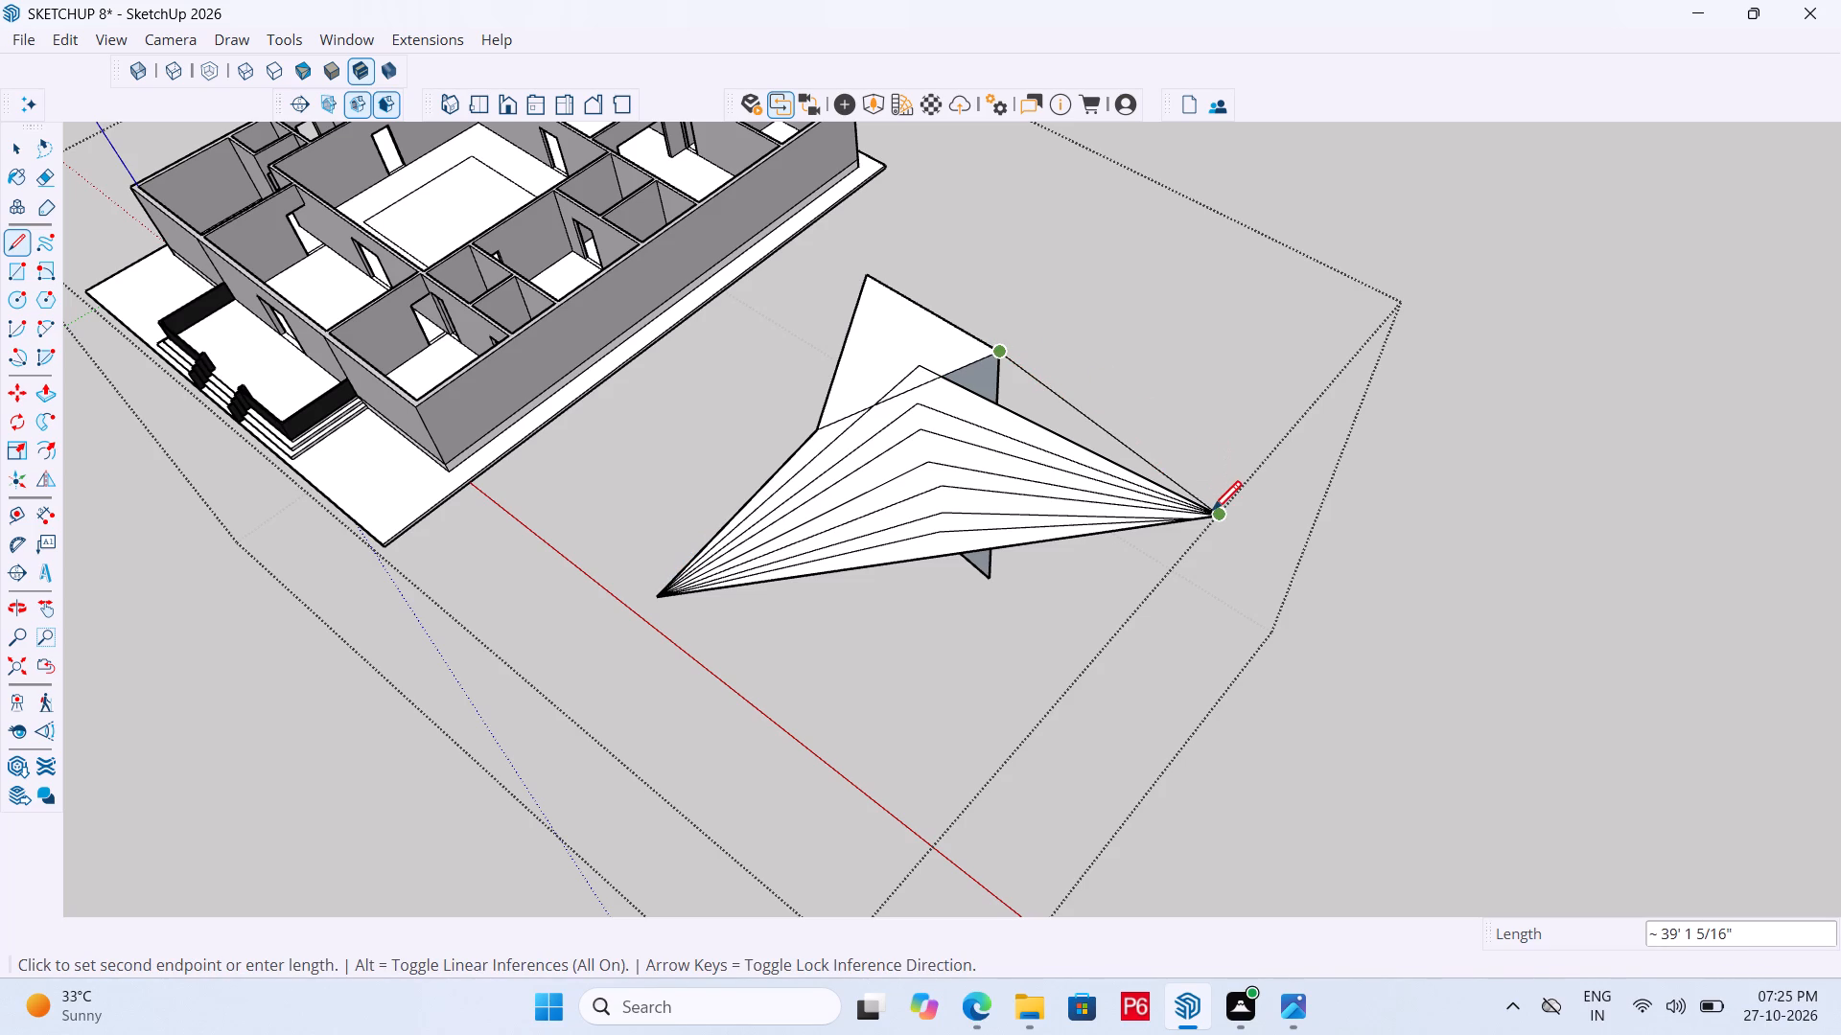
click(1212, 514)
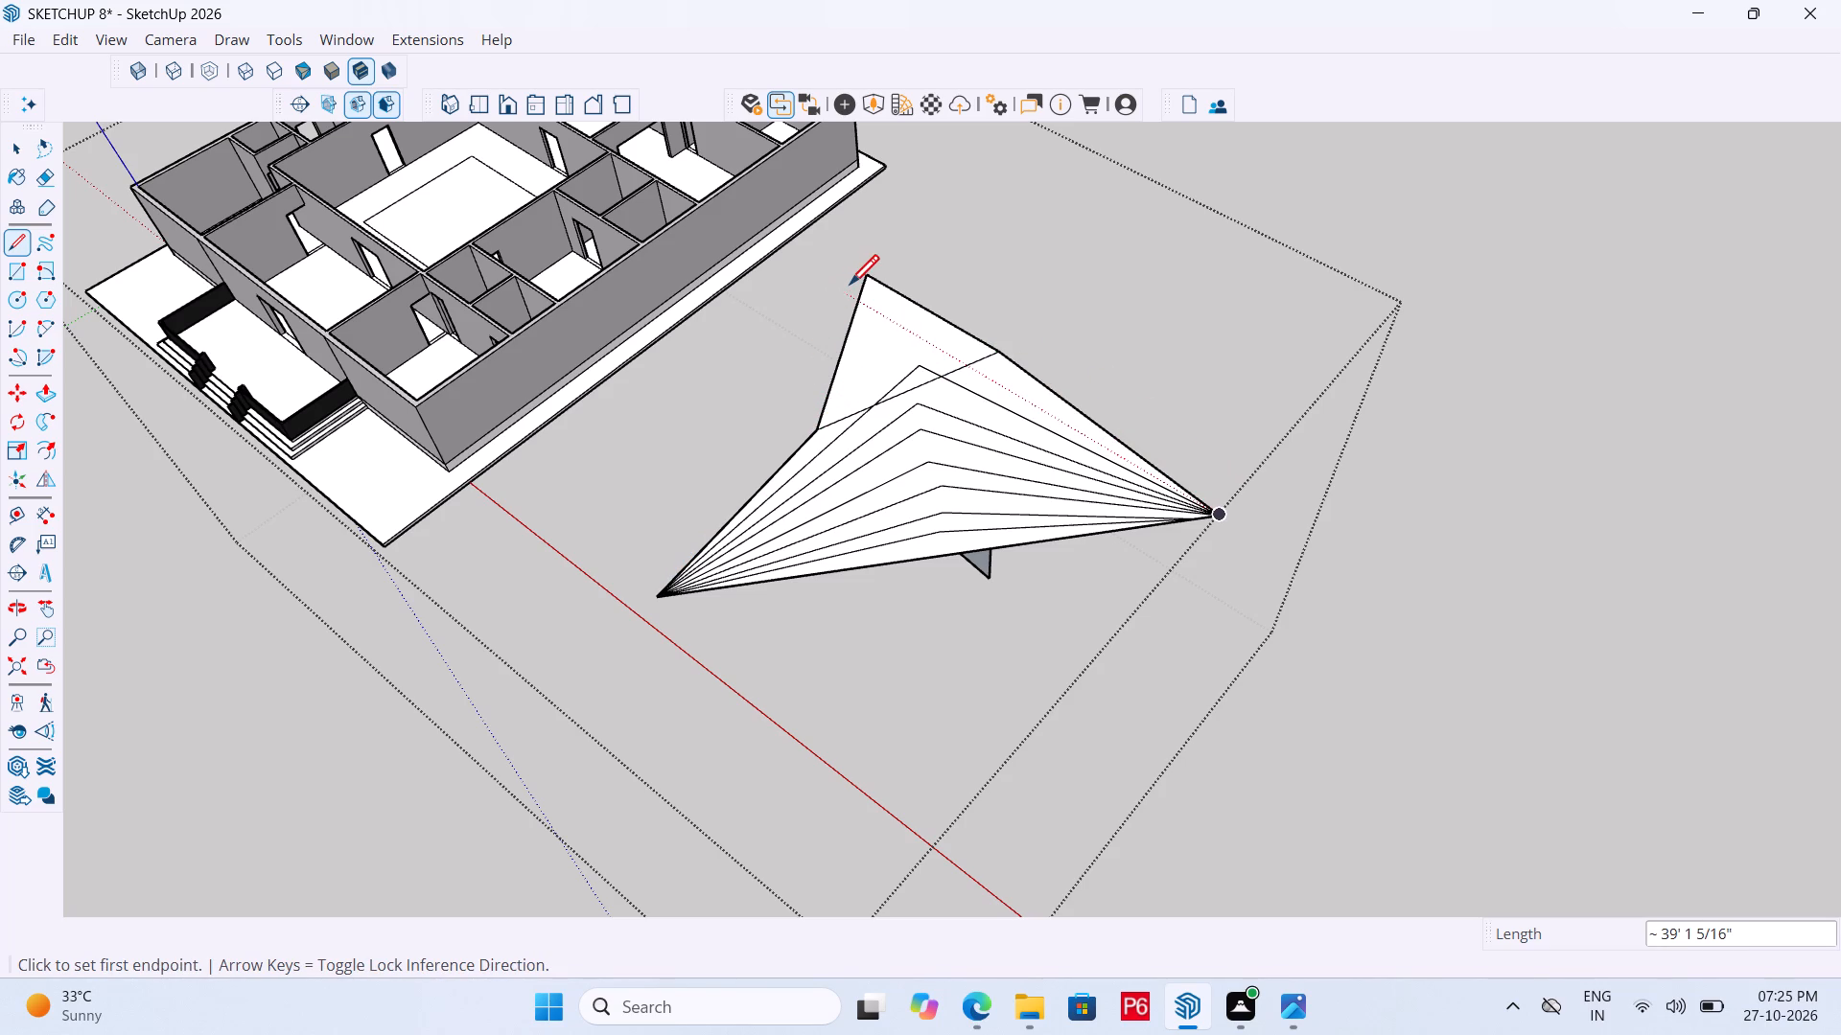
click(858, 285)
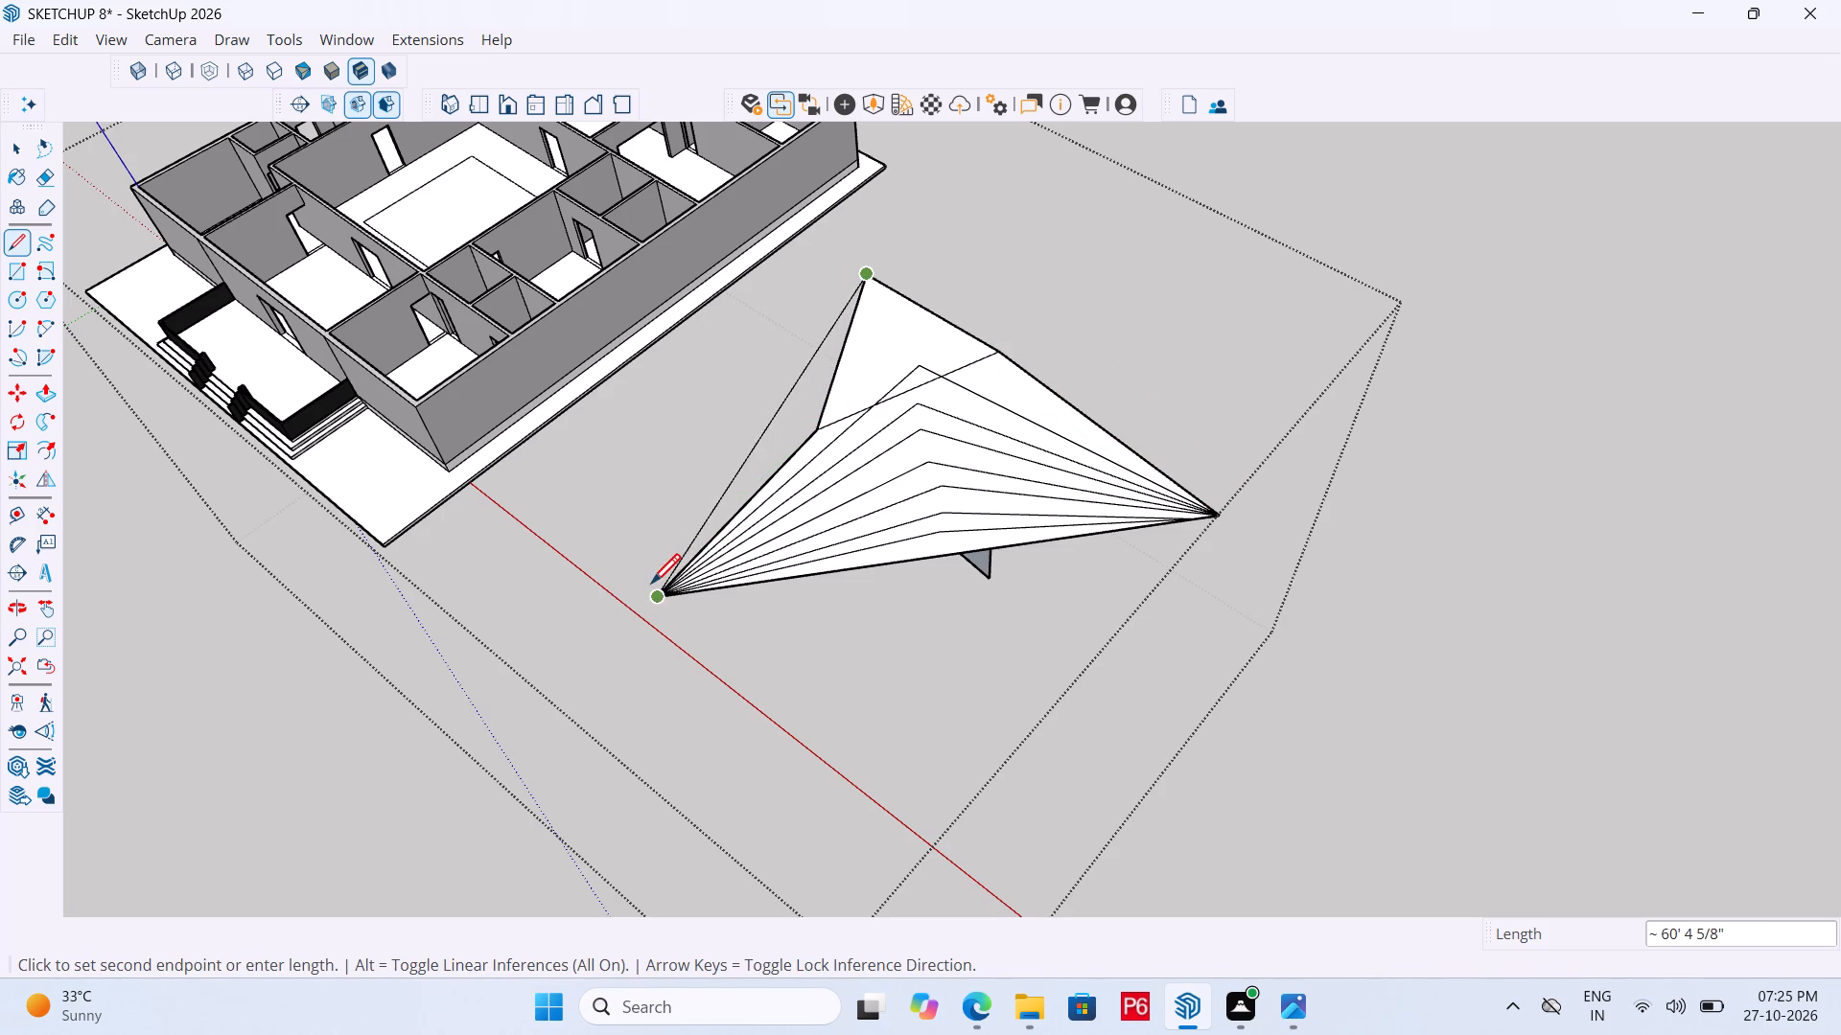
click(651, 586)
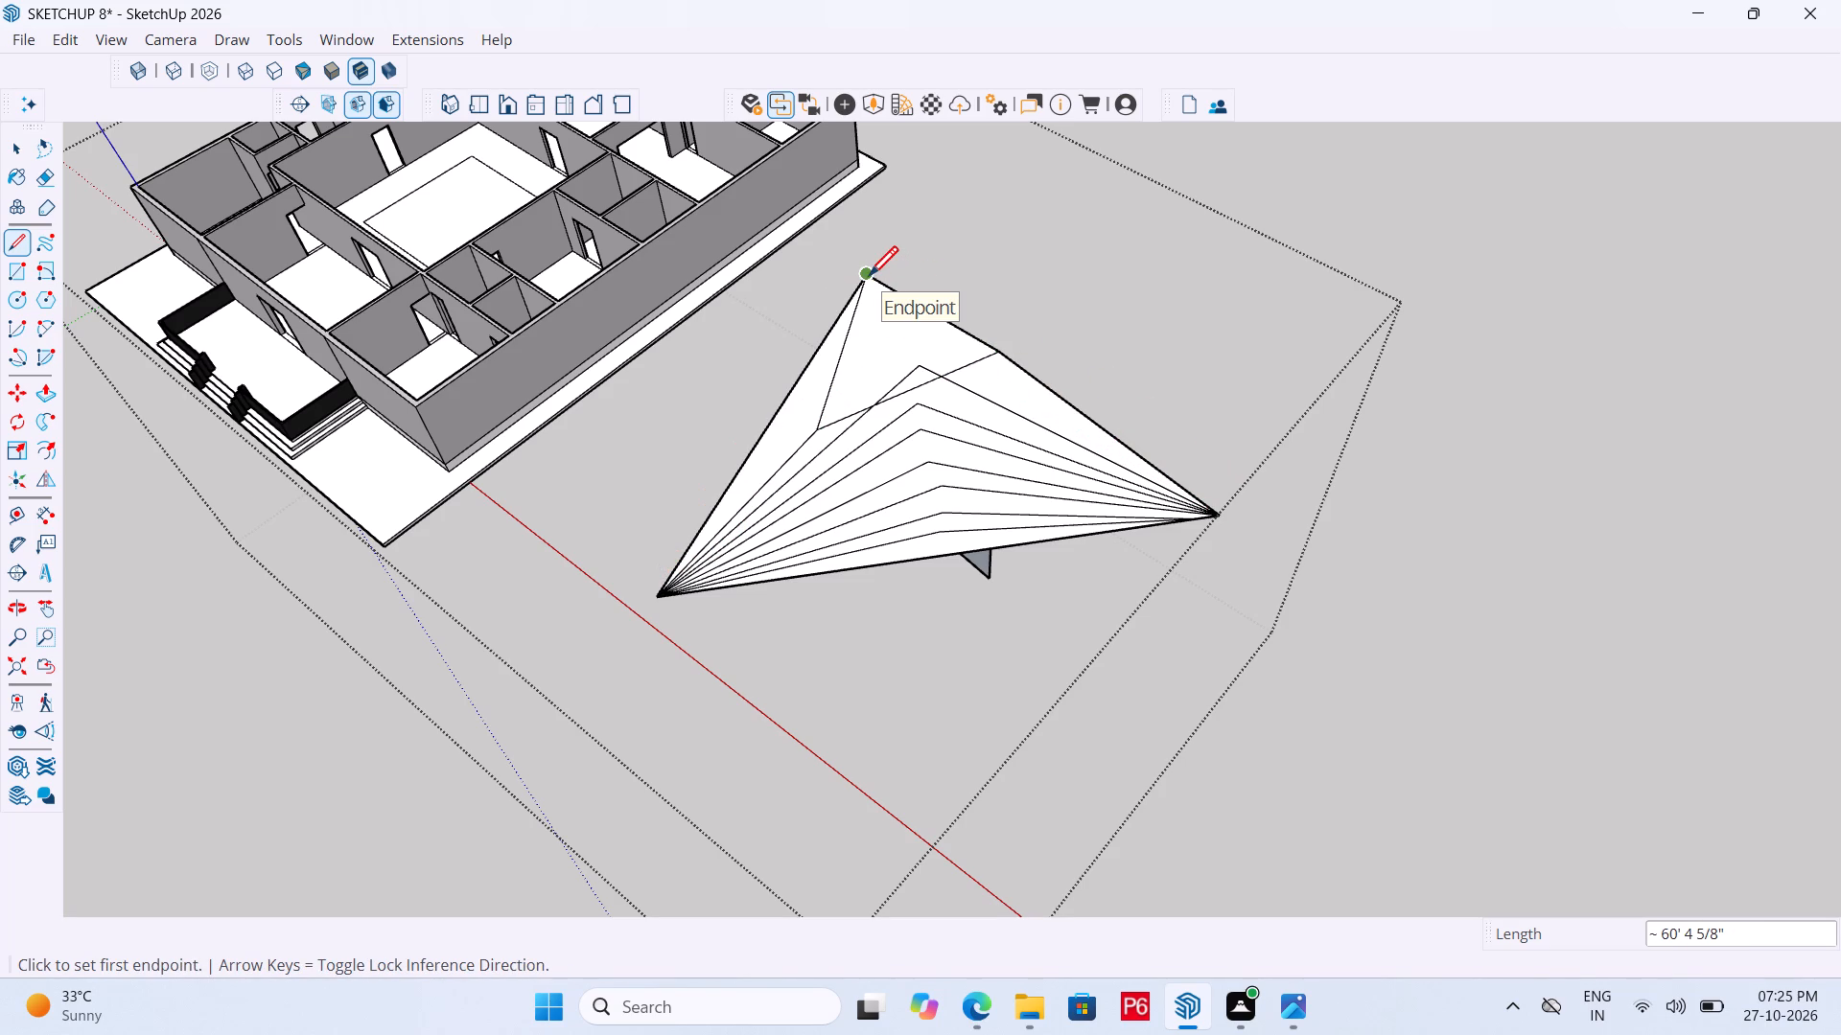
Draw edges to a new outer corner from both ends of the house-side triangle's outer edge and from the striped triangle's far end, the last about 40' 8".
double_click(869, 279)
double_click(1029, 315)
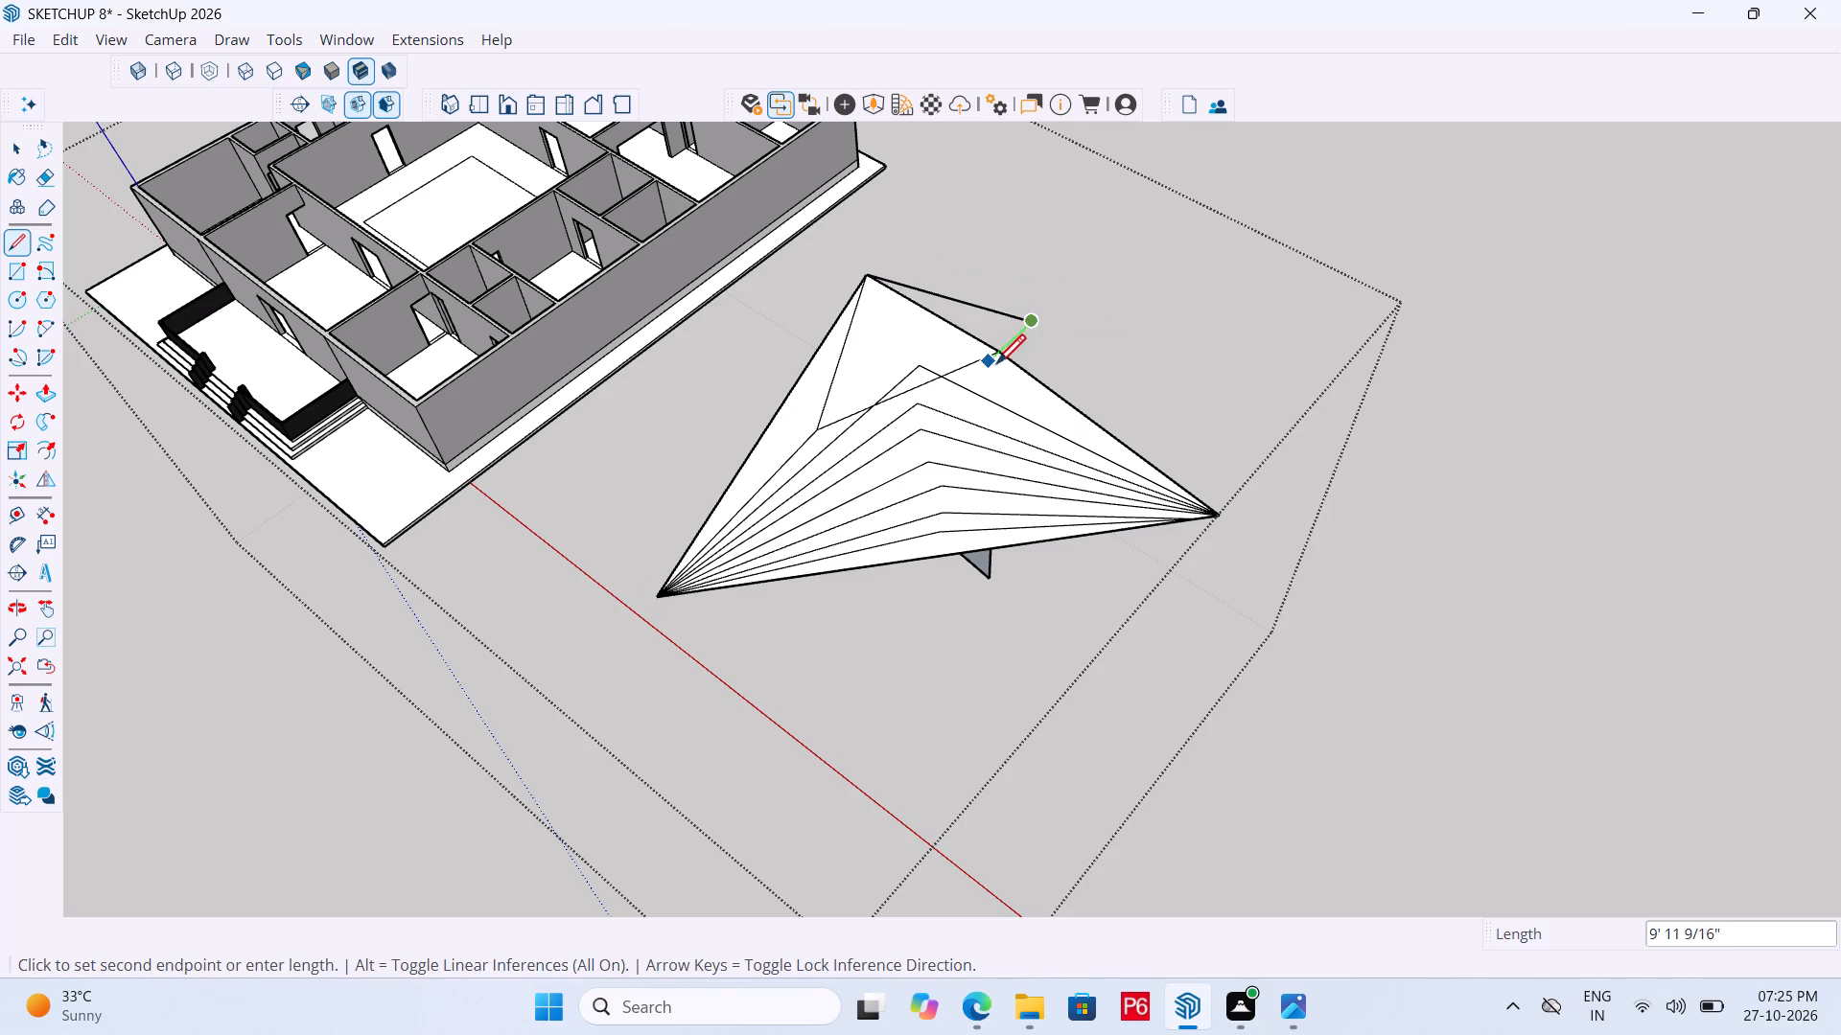
drag(998, 358, 1014, 335)
drag(1028, 327, 1043, 333)
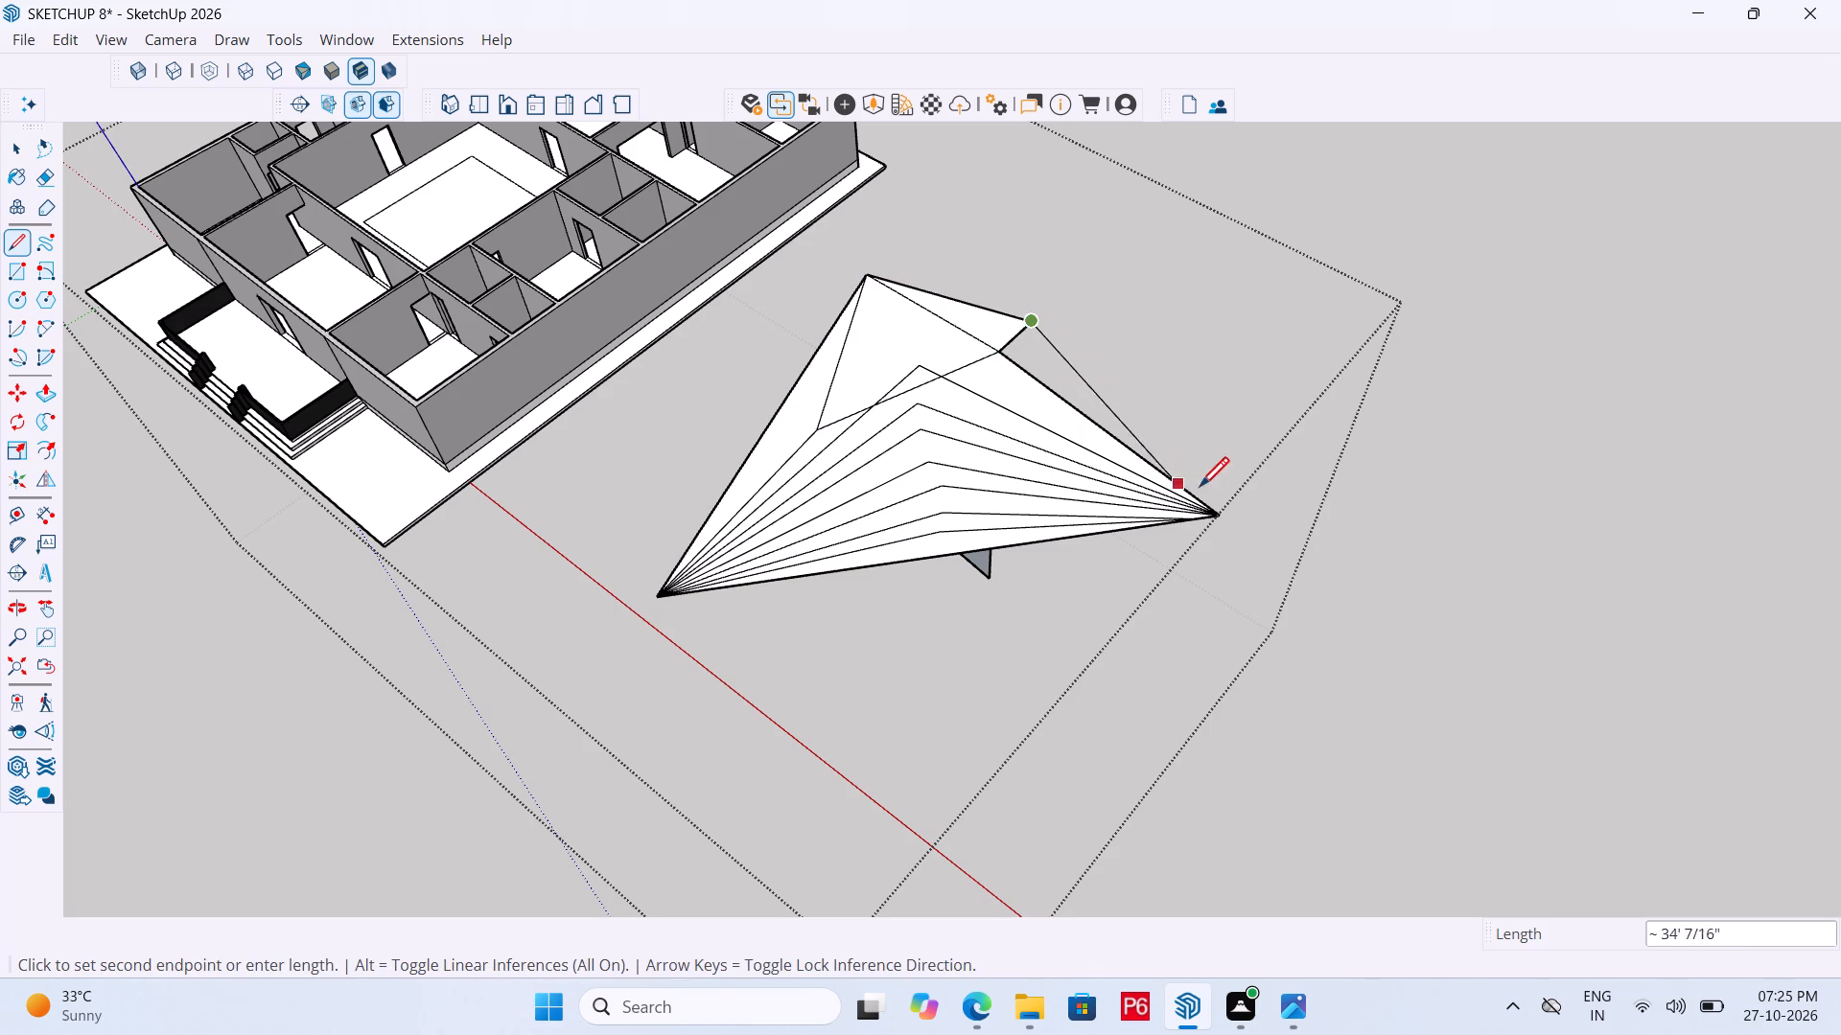
click(1218, 510)
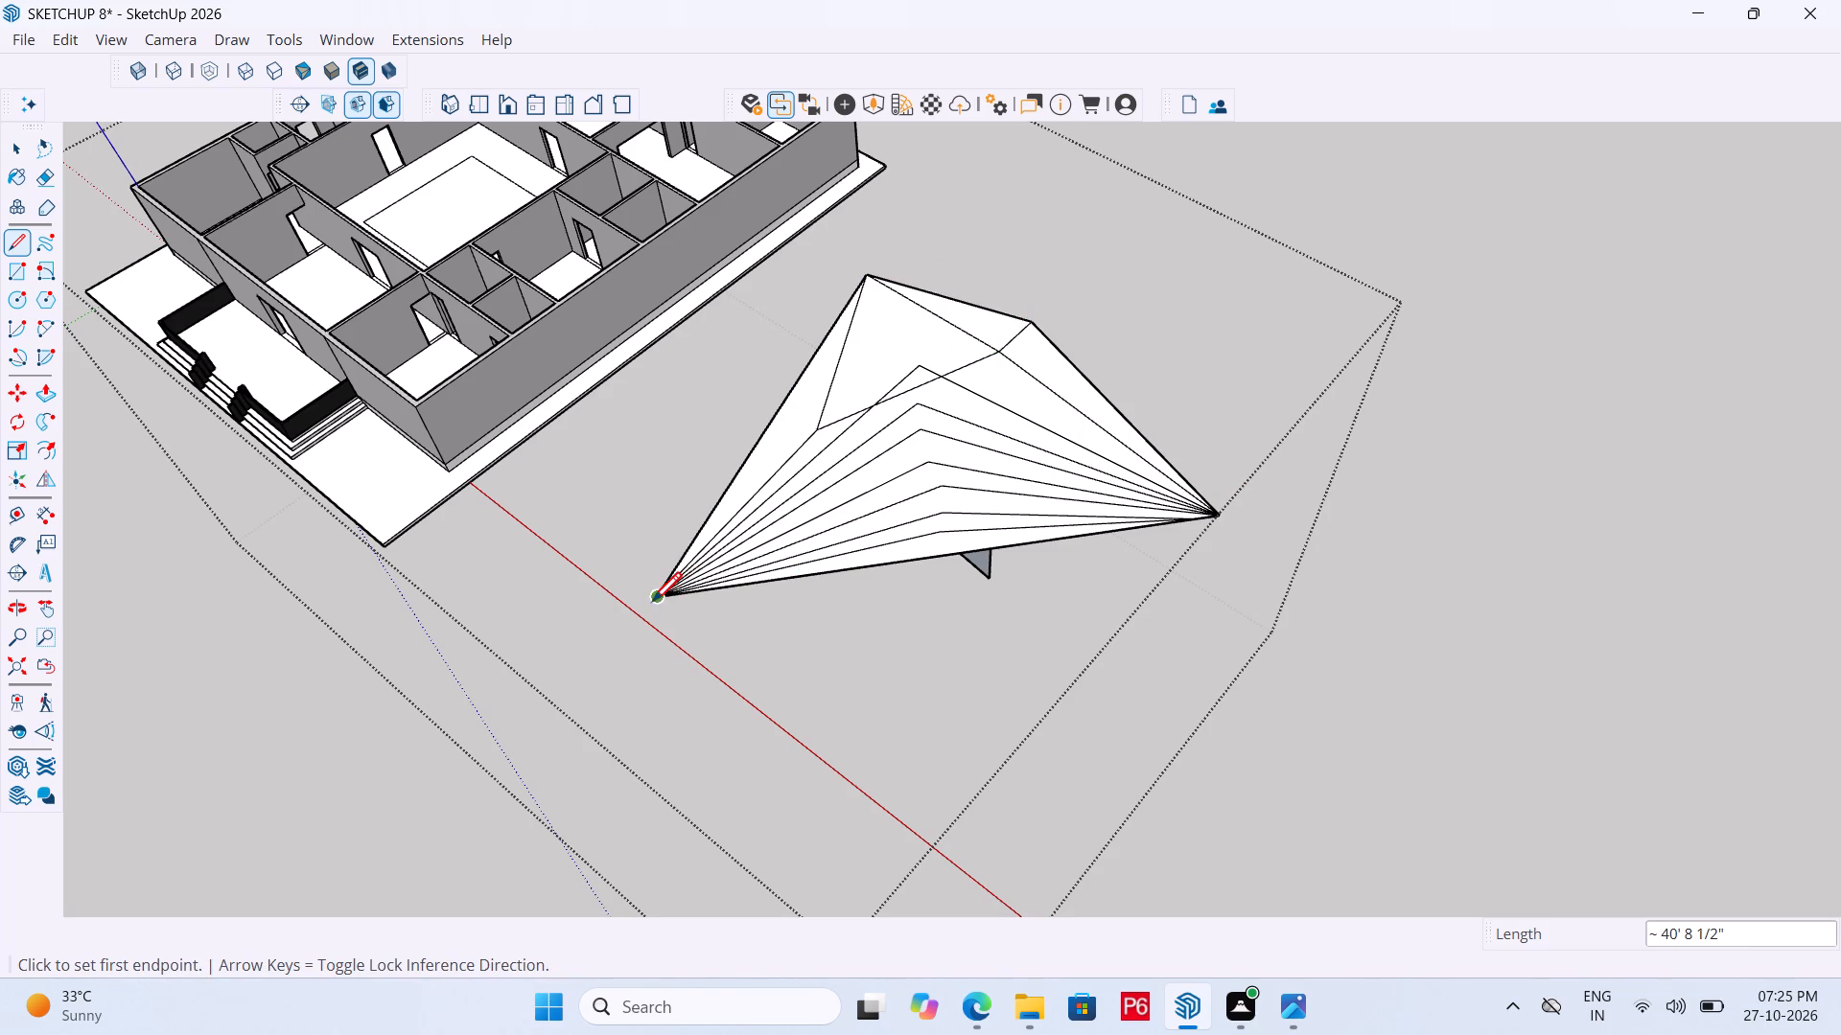
Draw lines from the low corner beyond the long side to both its ends and to the apex nearest the house, the last about 61' 10".
drag(652, 605, 689, 604)
click(994, 578)
drag(993, 583, 1033, 561)
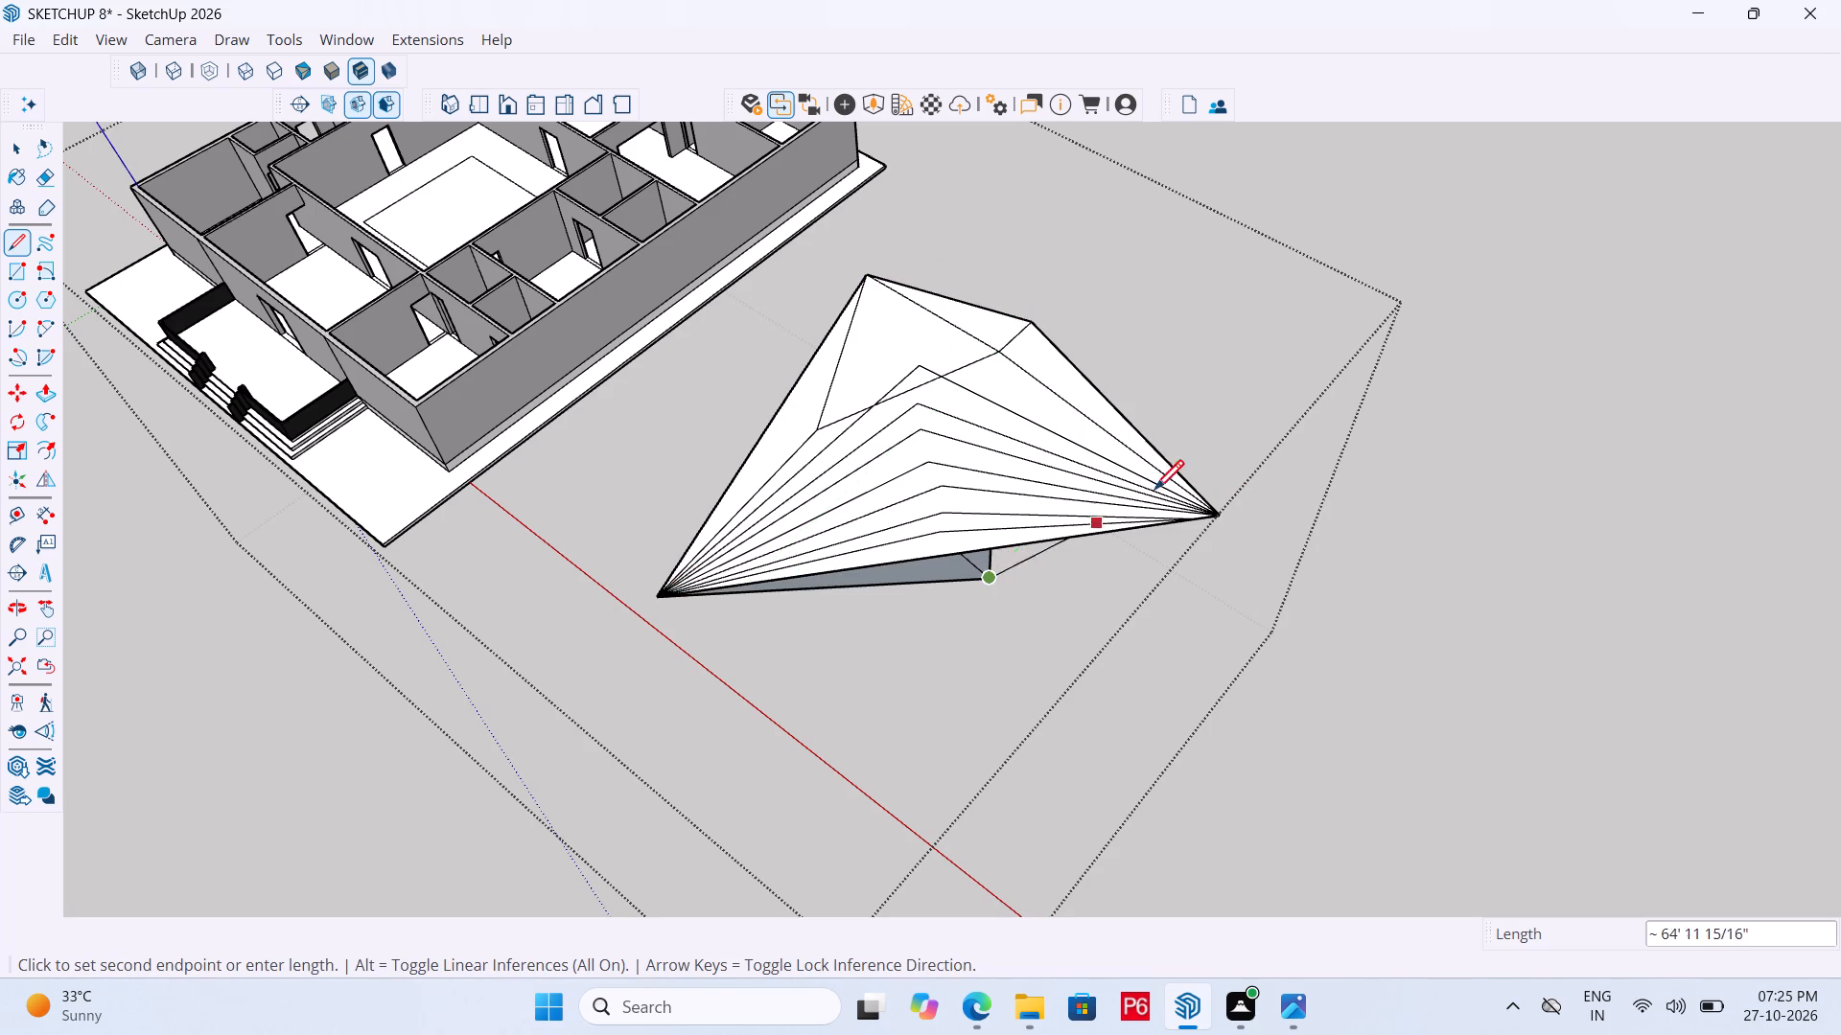
click(1222, 519)
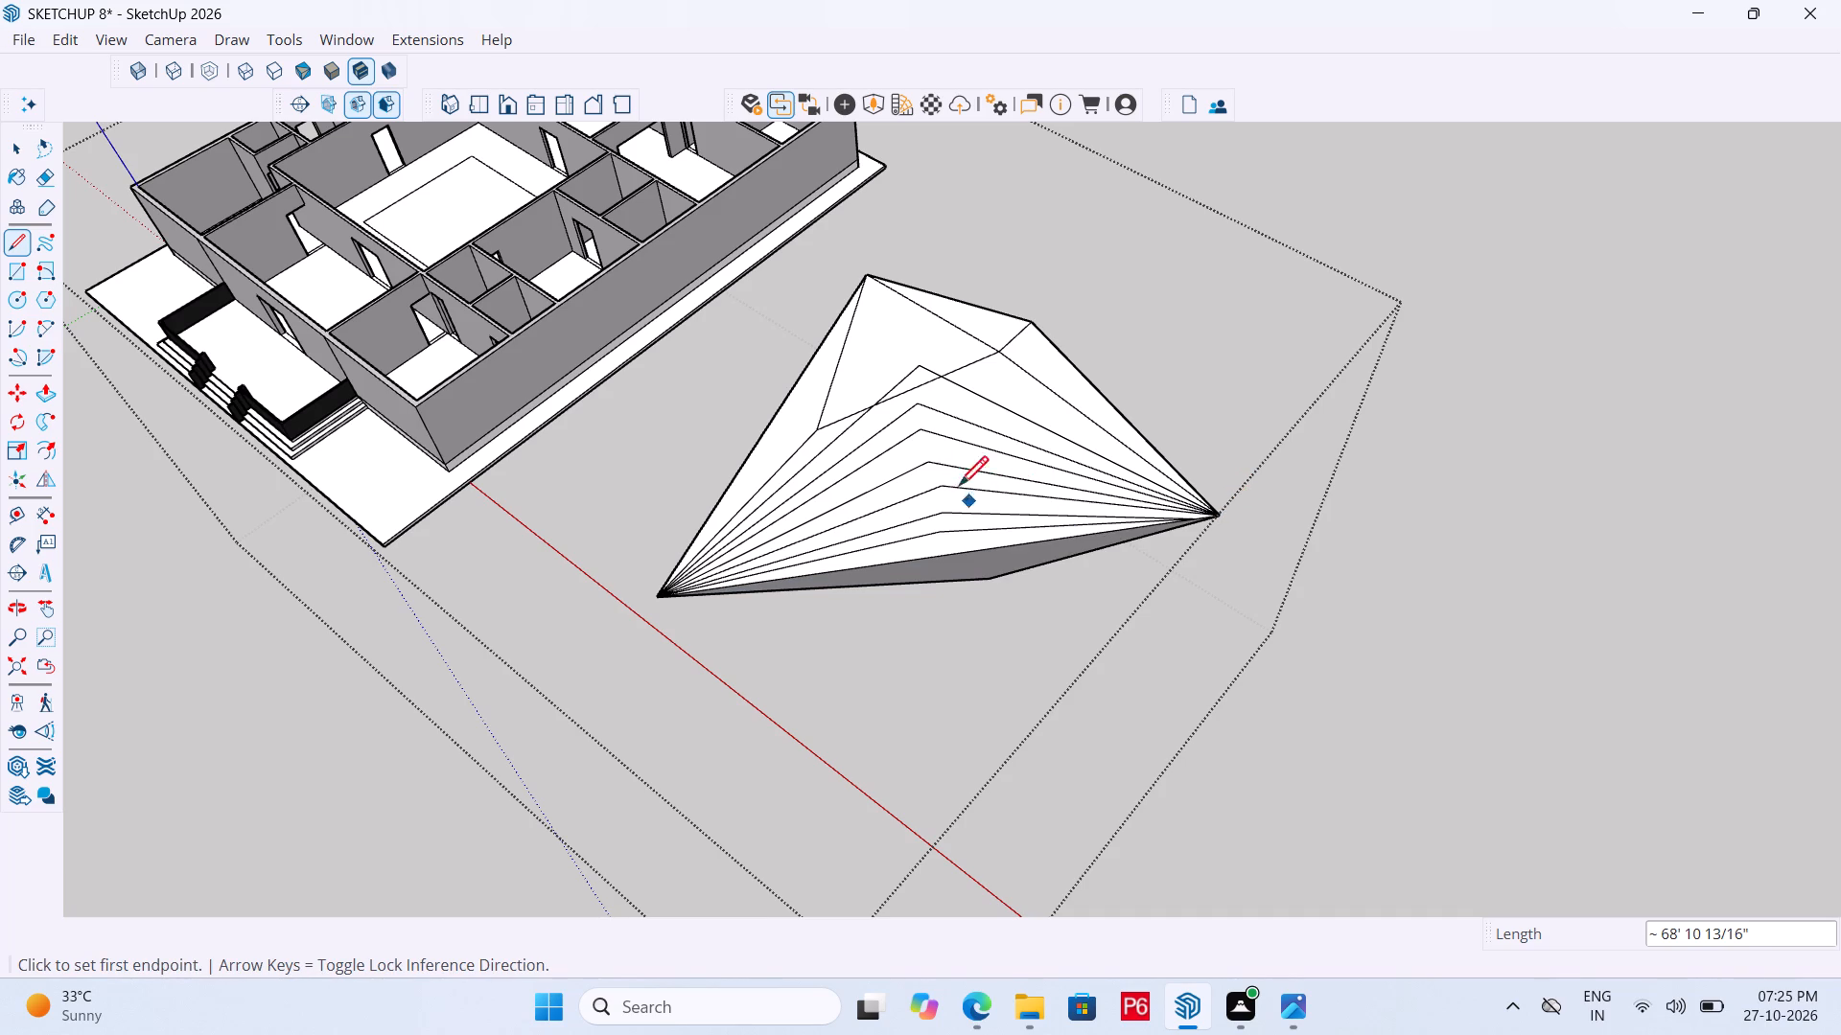
click(871, 285)
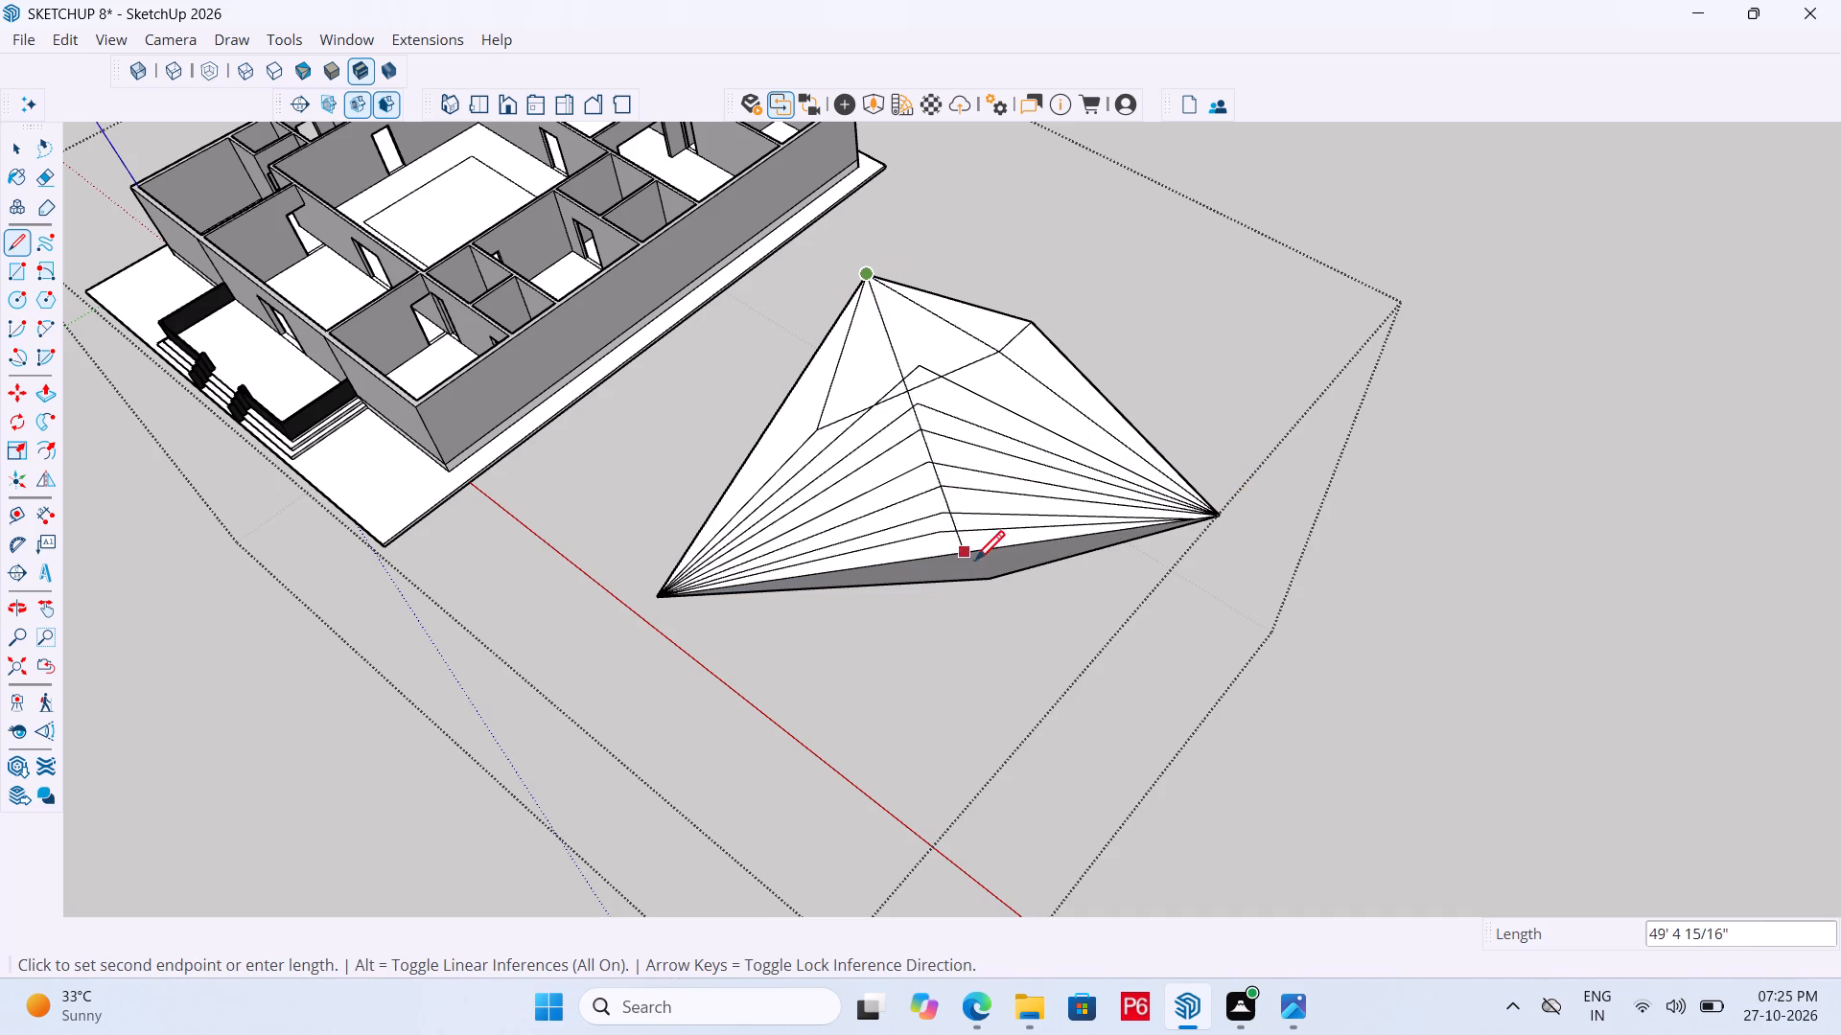
drag(989, 581, 989, 569)
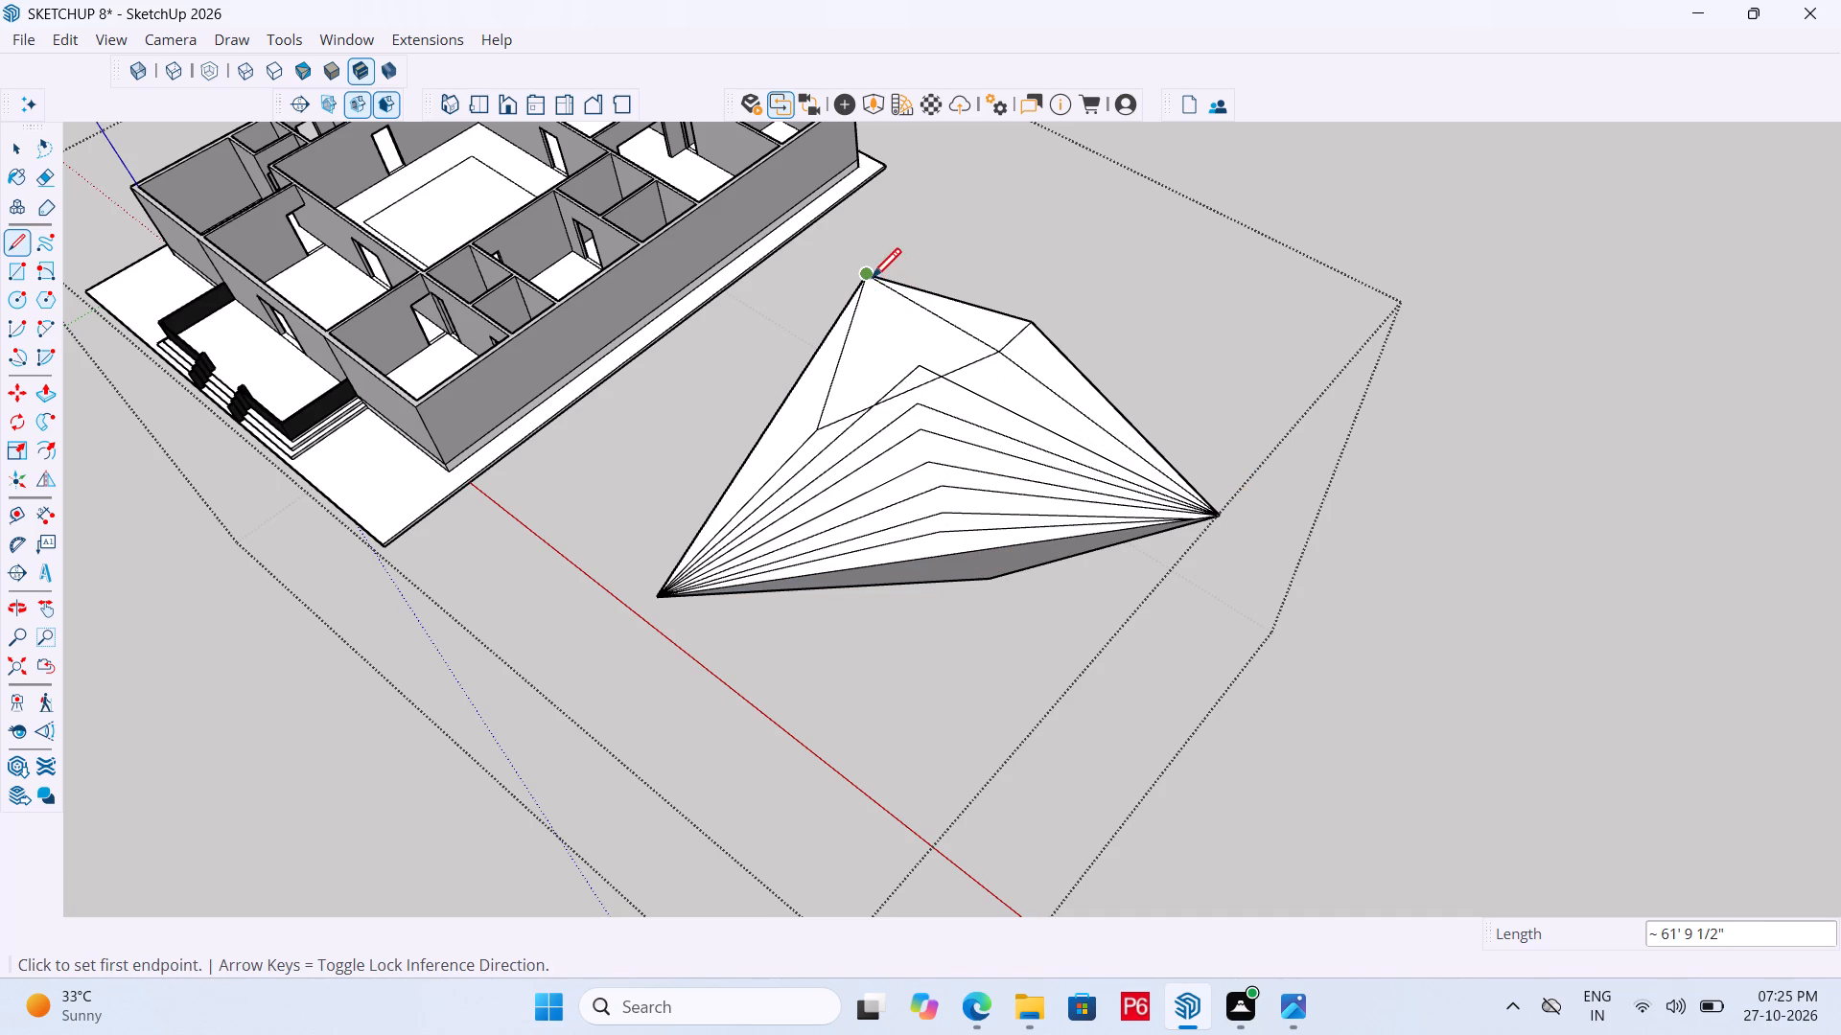
drag(872, 281, 880, 286)
click(992, 581)
Offset the large downward-pointing triangular side face inward twice, by about 9" and about 1' 5".
middle_drag(948, 522, 1336, 260)
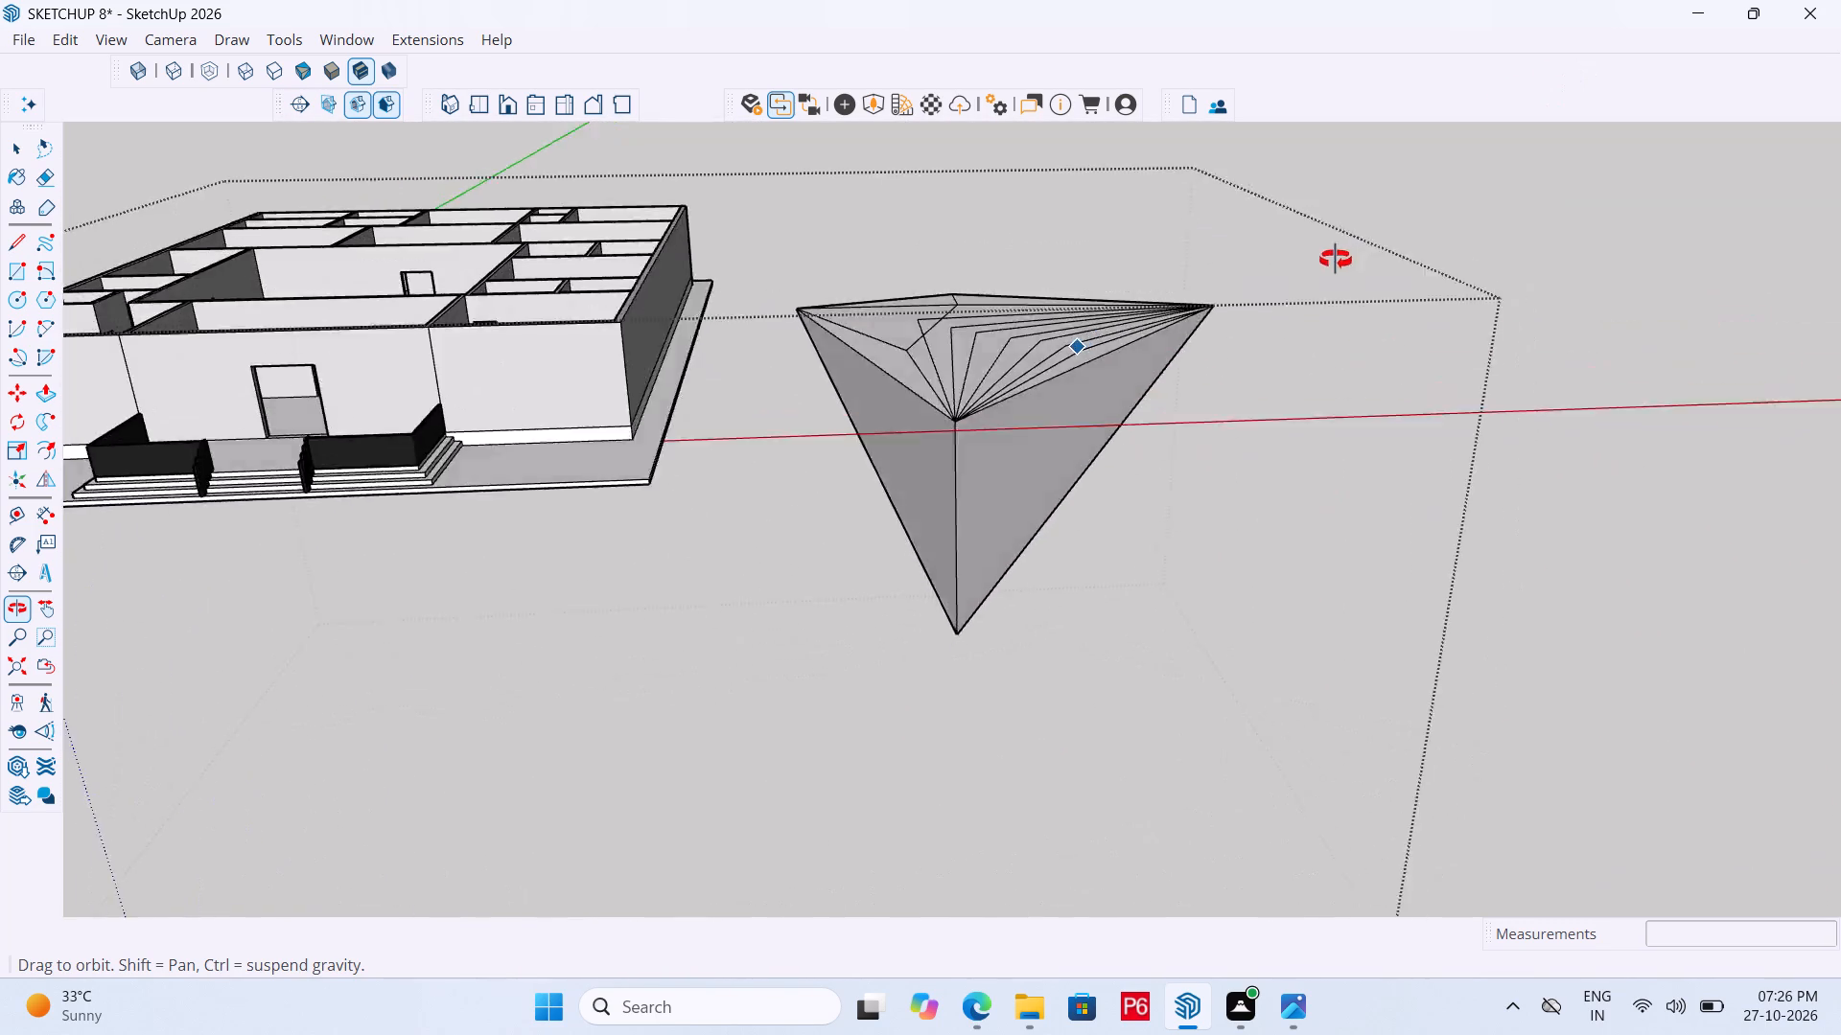
middle_drag(1336, 260, 1104, 239)
middle_drag(1095, 237, 1066, 221)
middle_drag(956, 469, 896, 379)
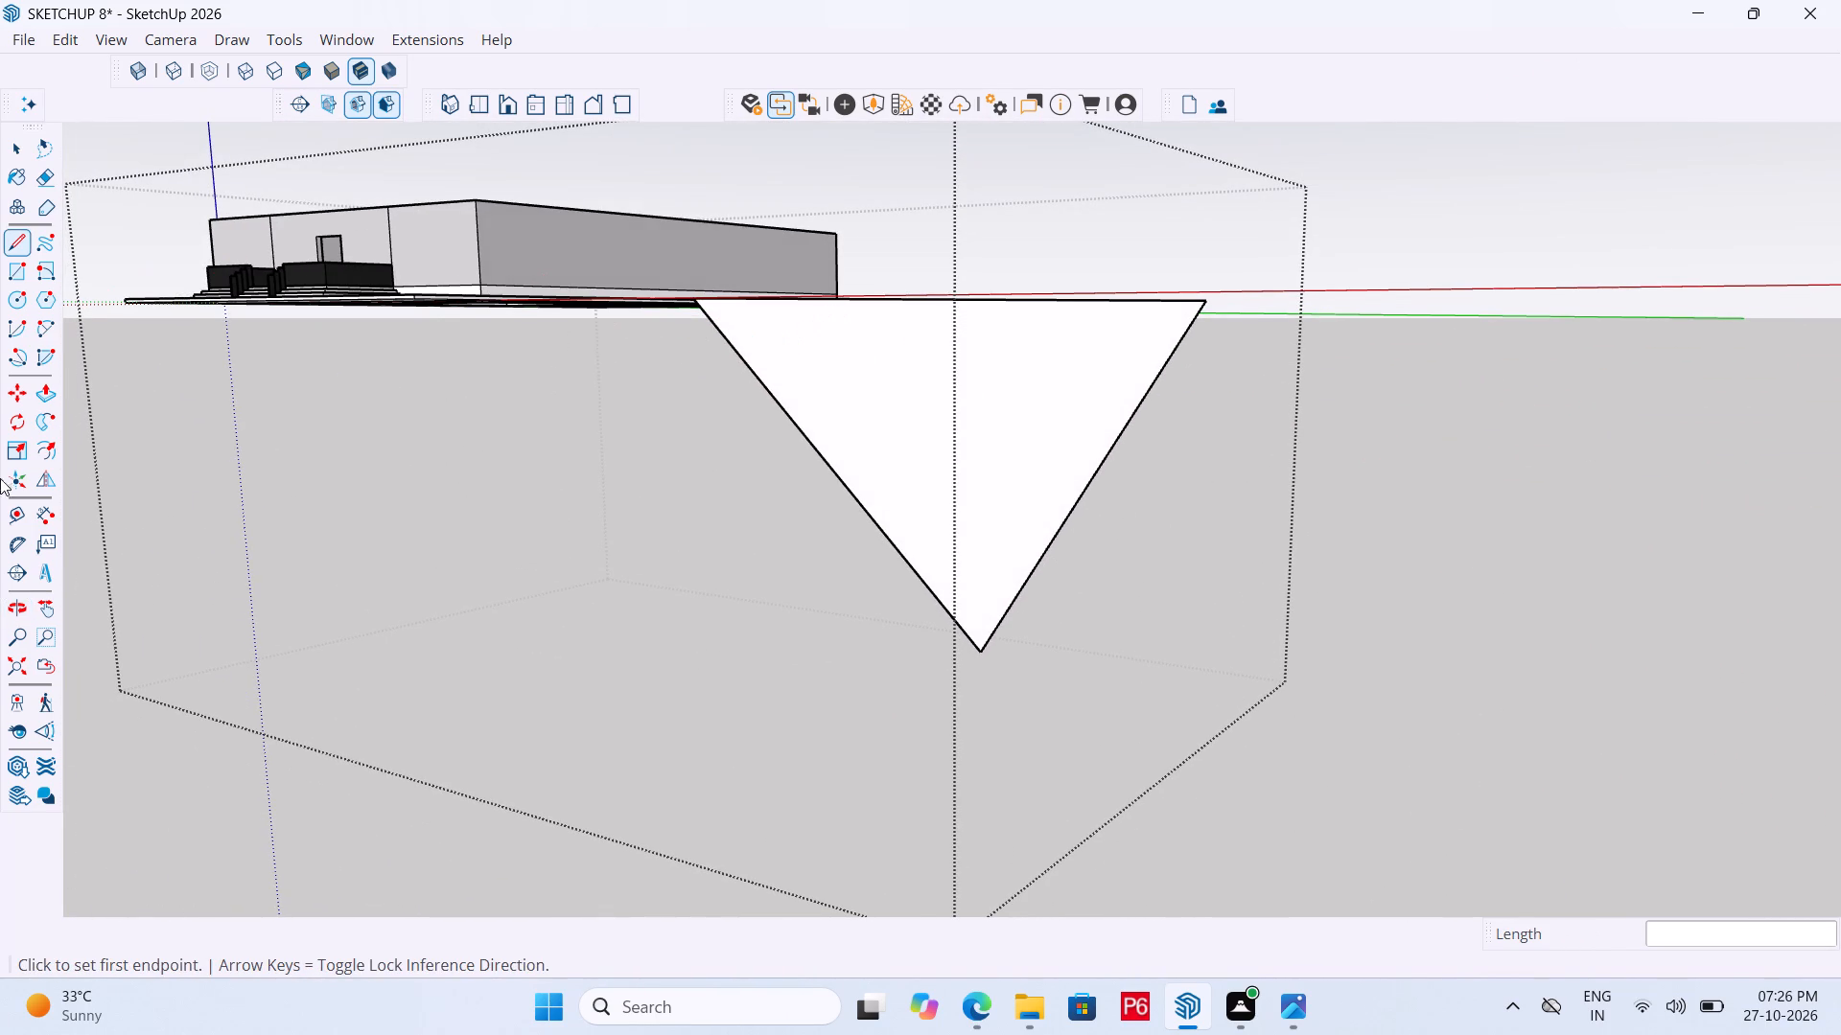
drag(36, 448, 53, 446)
click(884, 384)
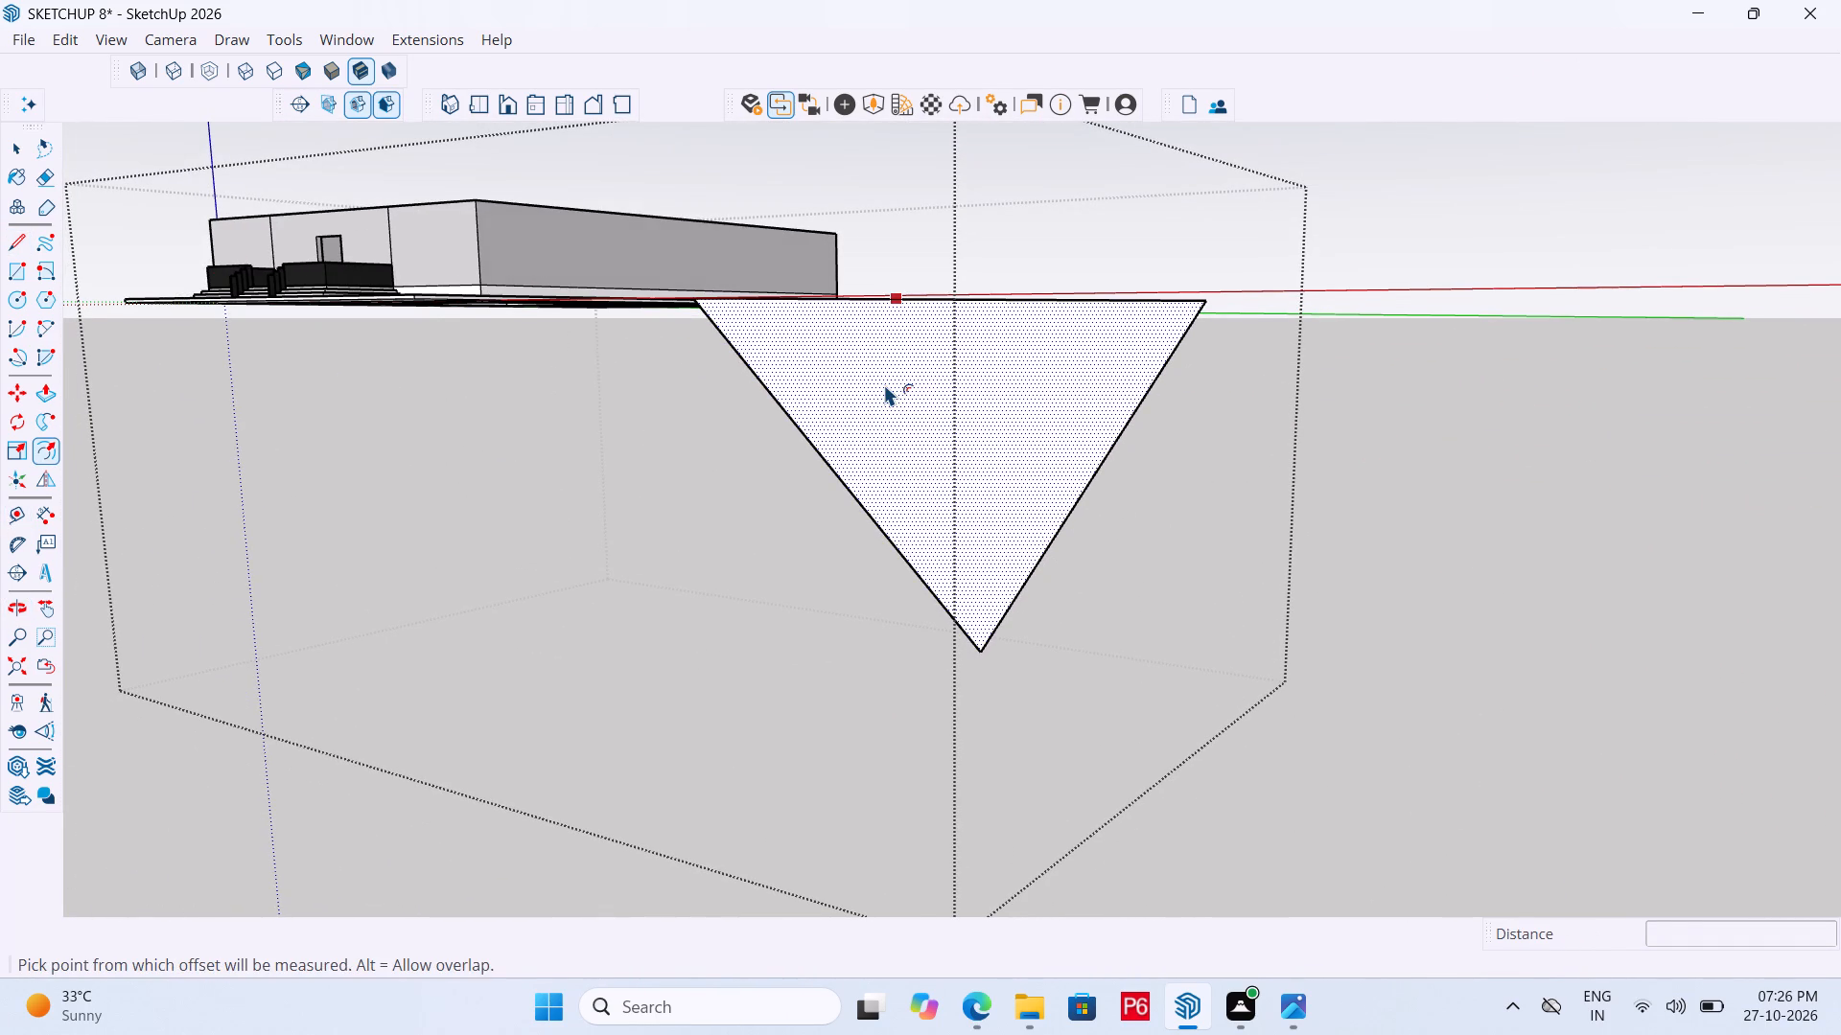
click(694, 304)
click(743, 319)
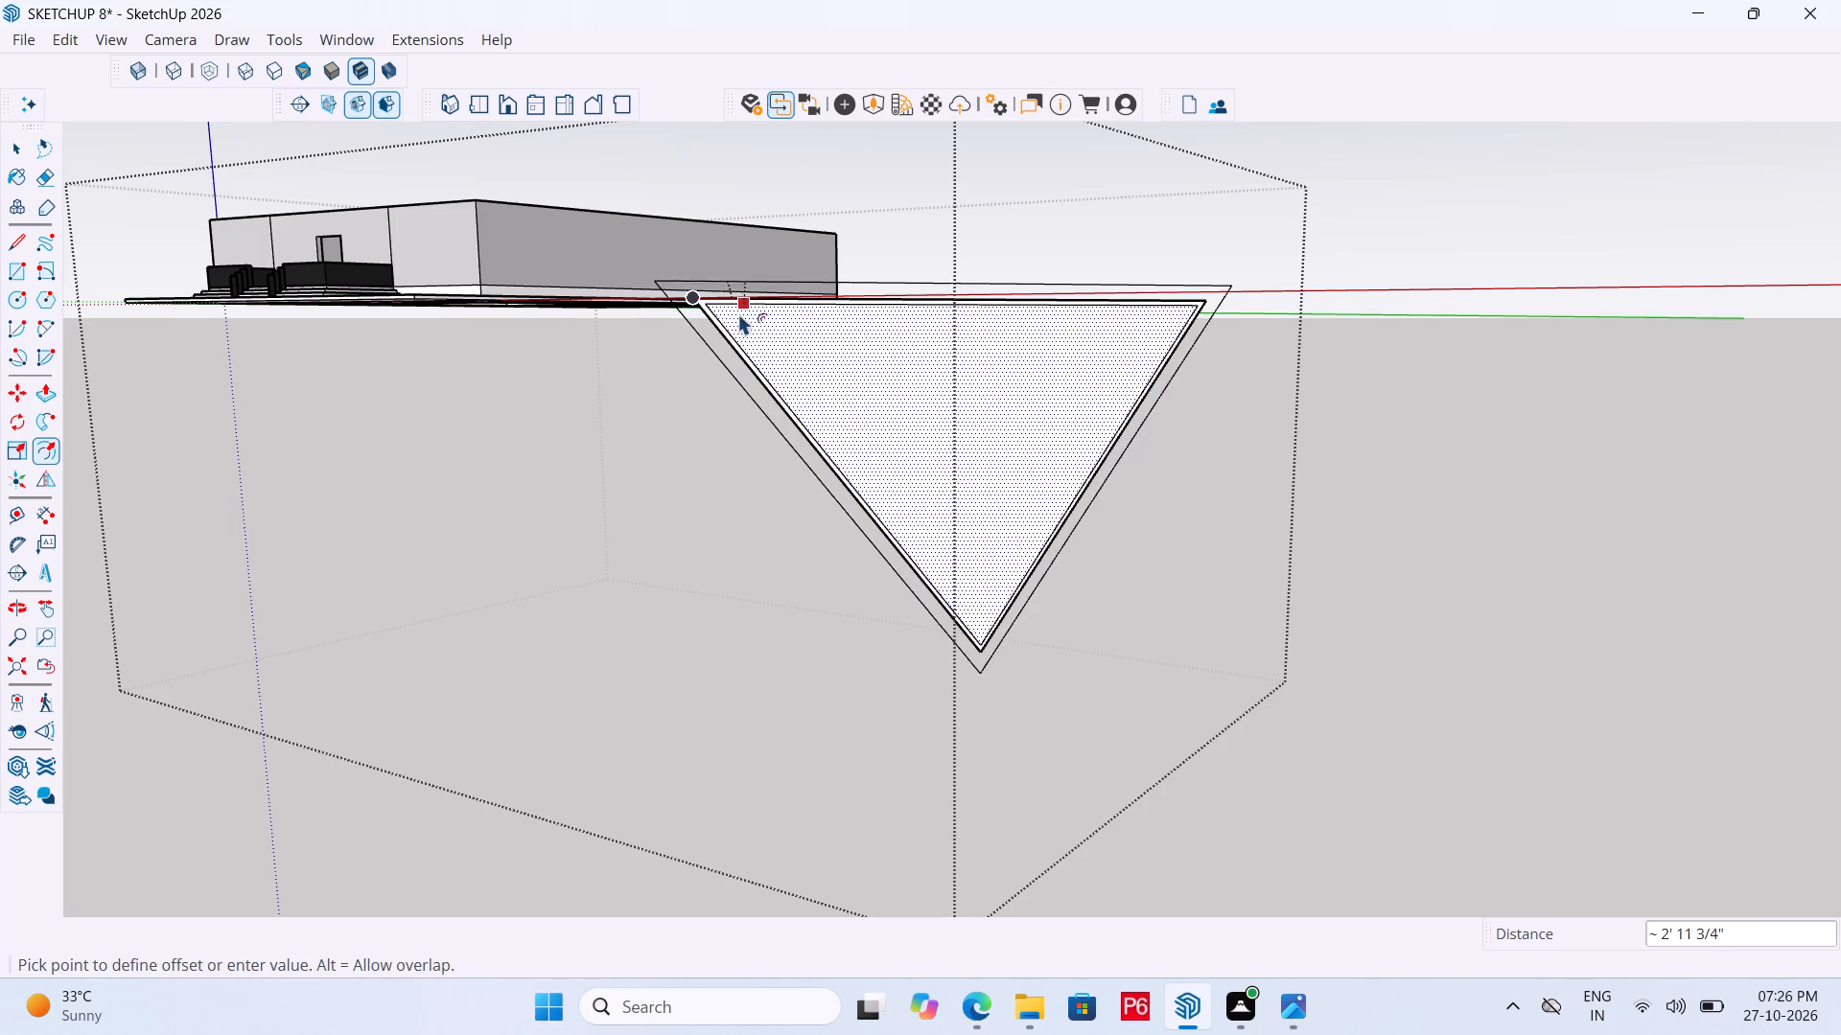
scroll(763, 325, up, 6)
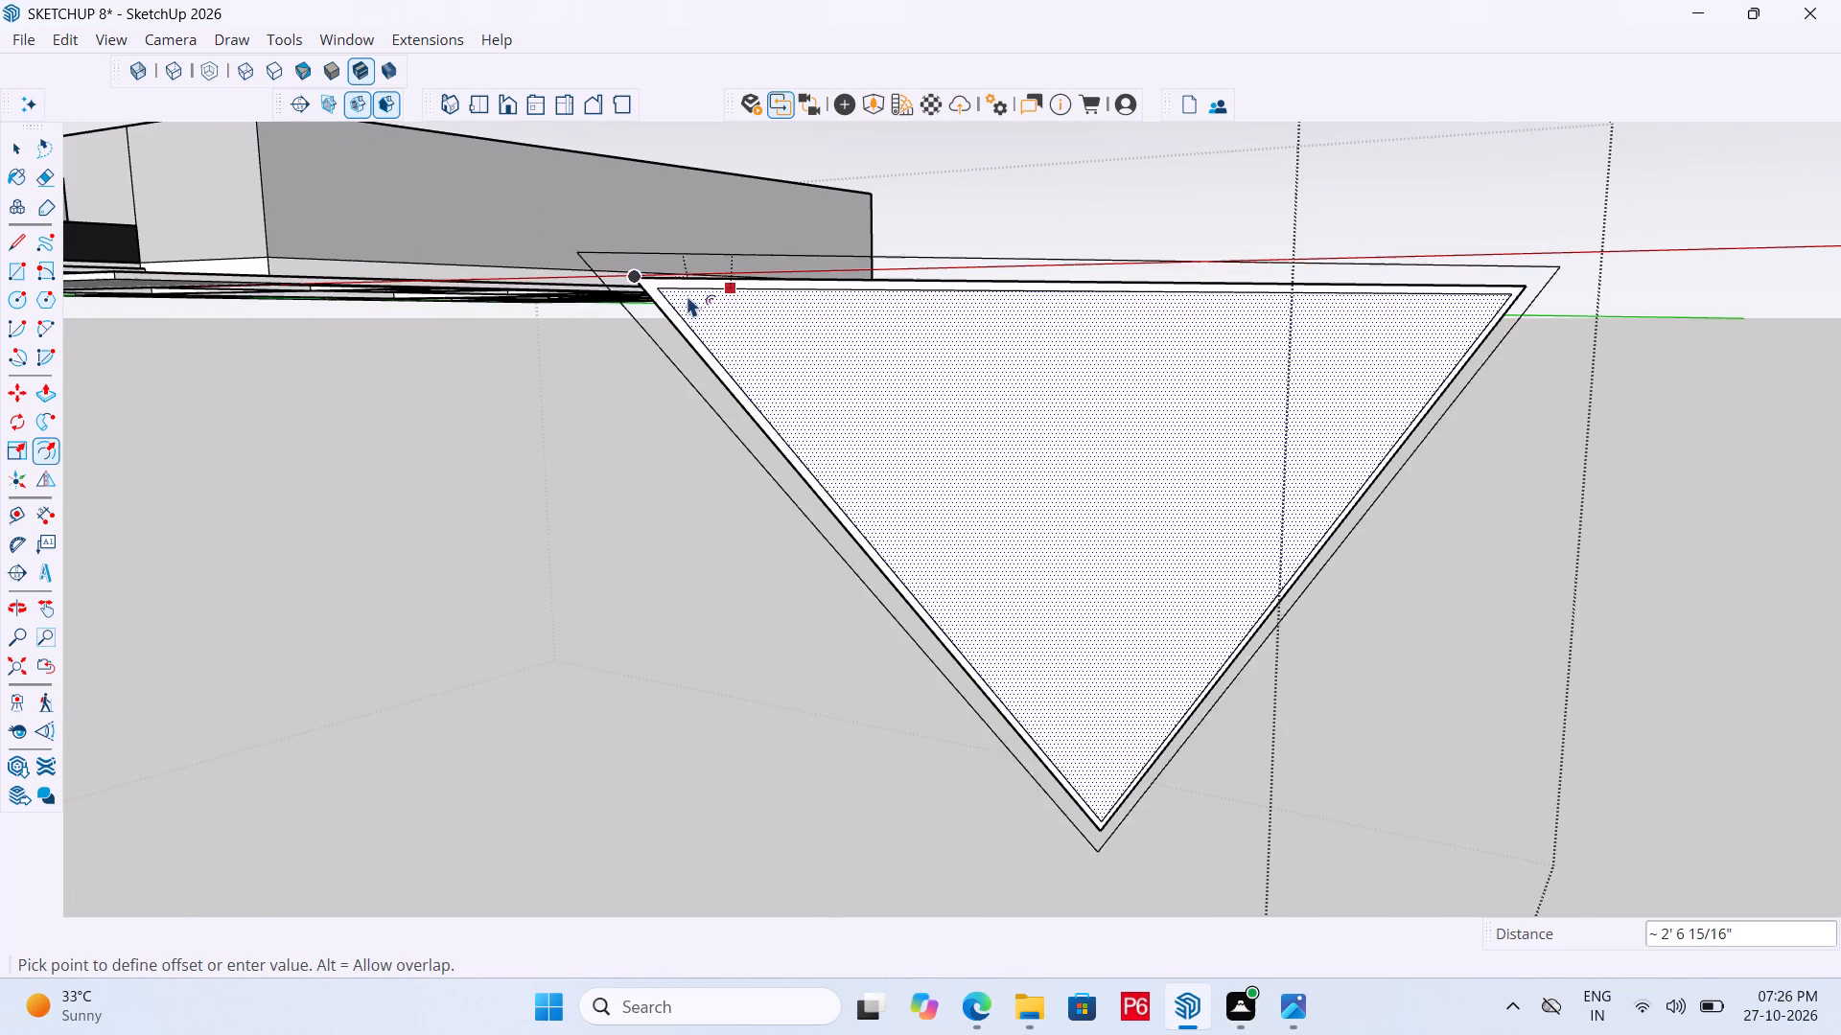
click(750, 308)
Offset the innermost triangle of that side face inward seven more times, spacing the outlines about 10" to 1' 3" apart.
click(830, 328)
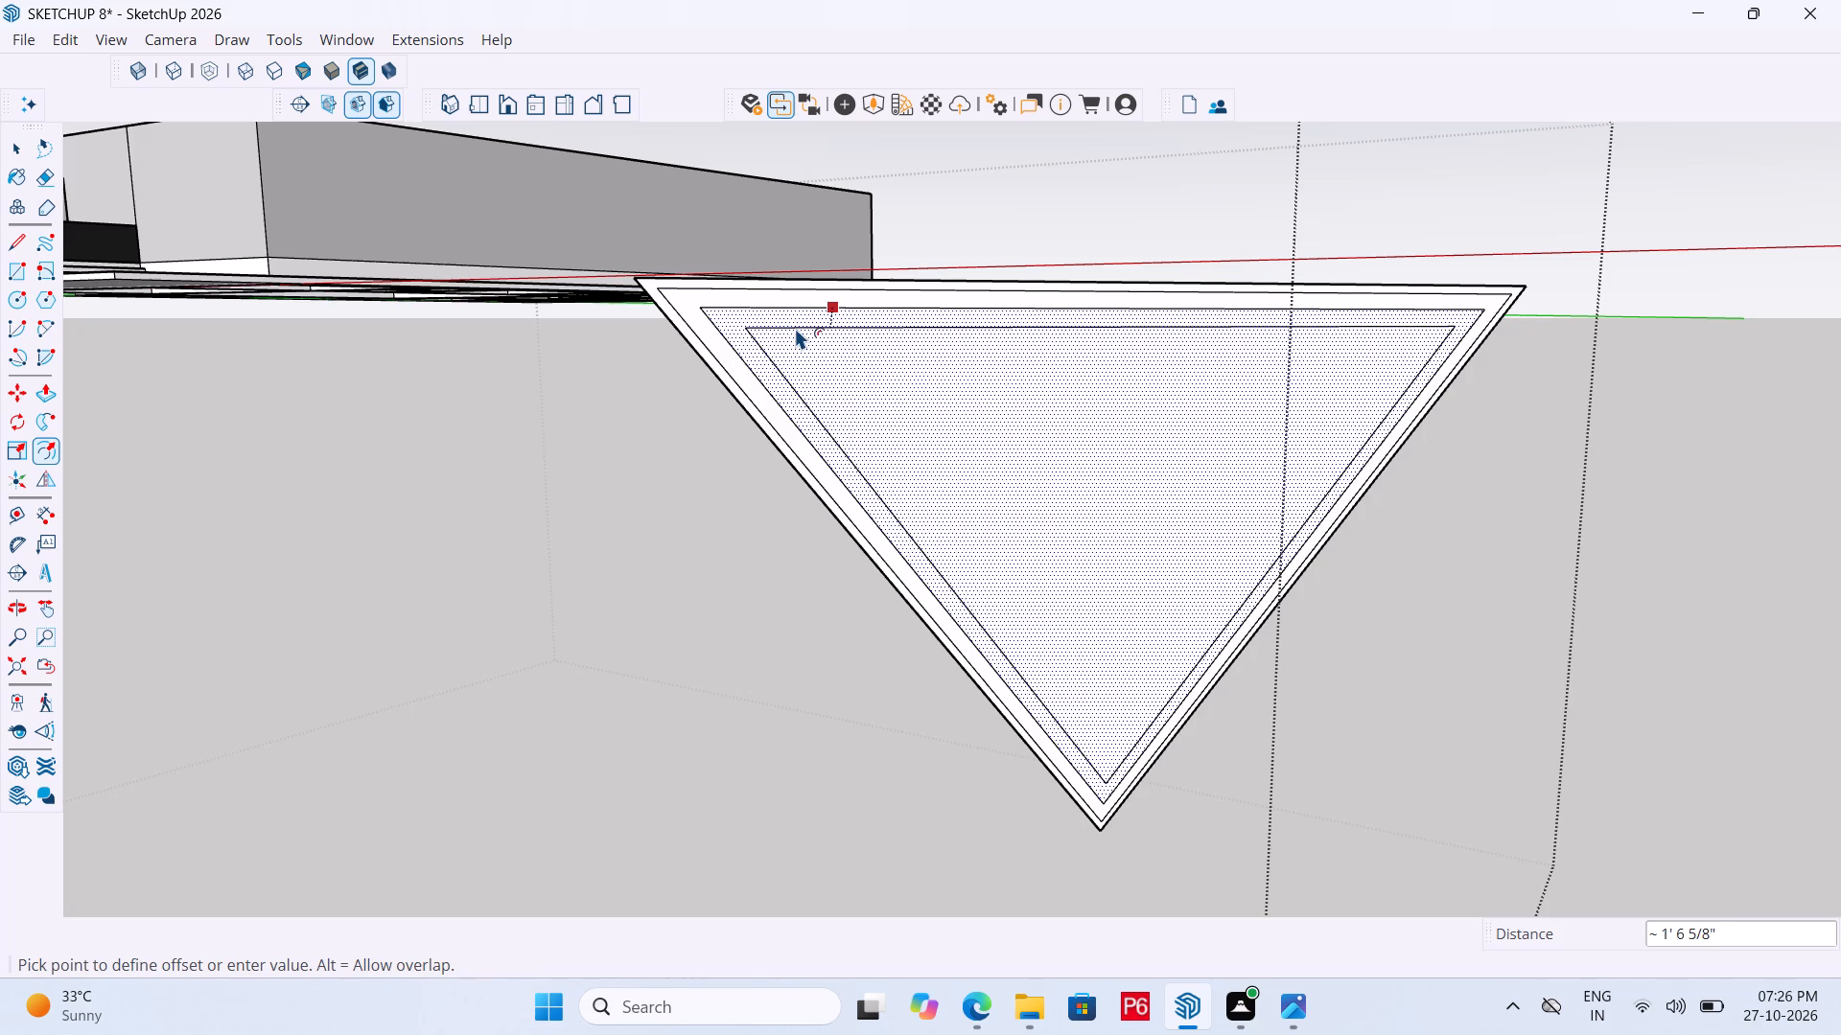
click(790, 323)
click(828, 345)
click(800, 335)
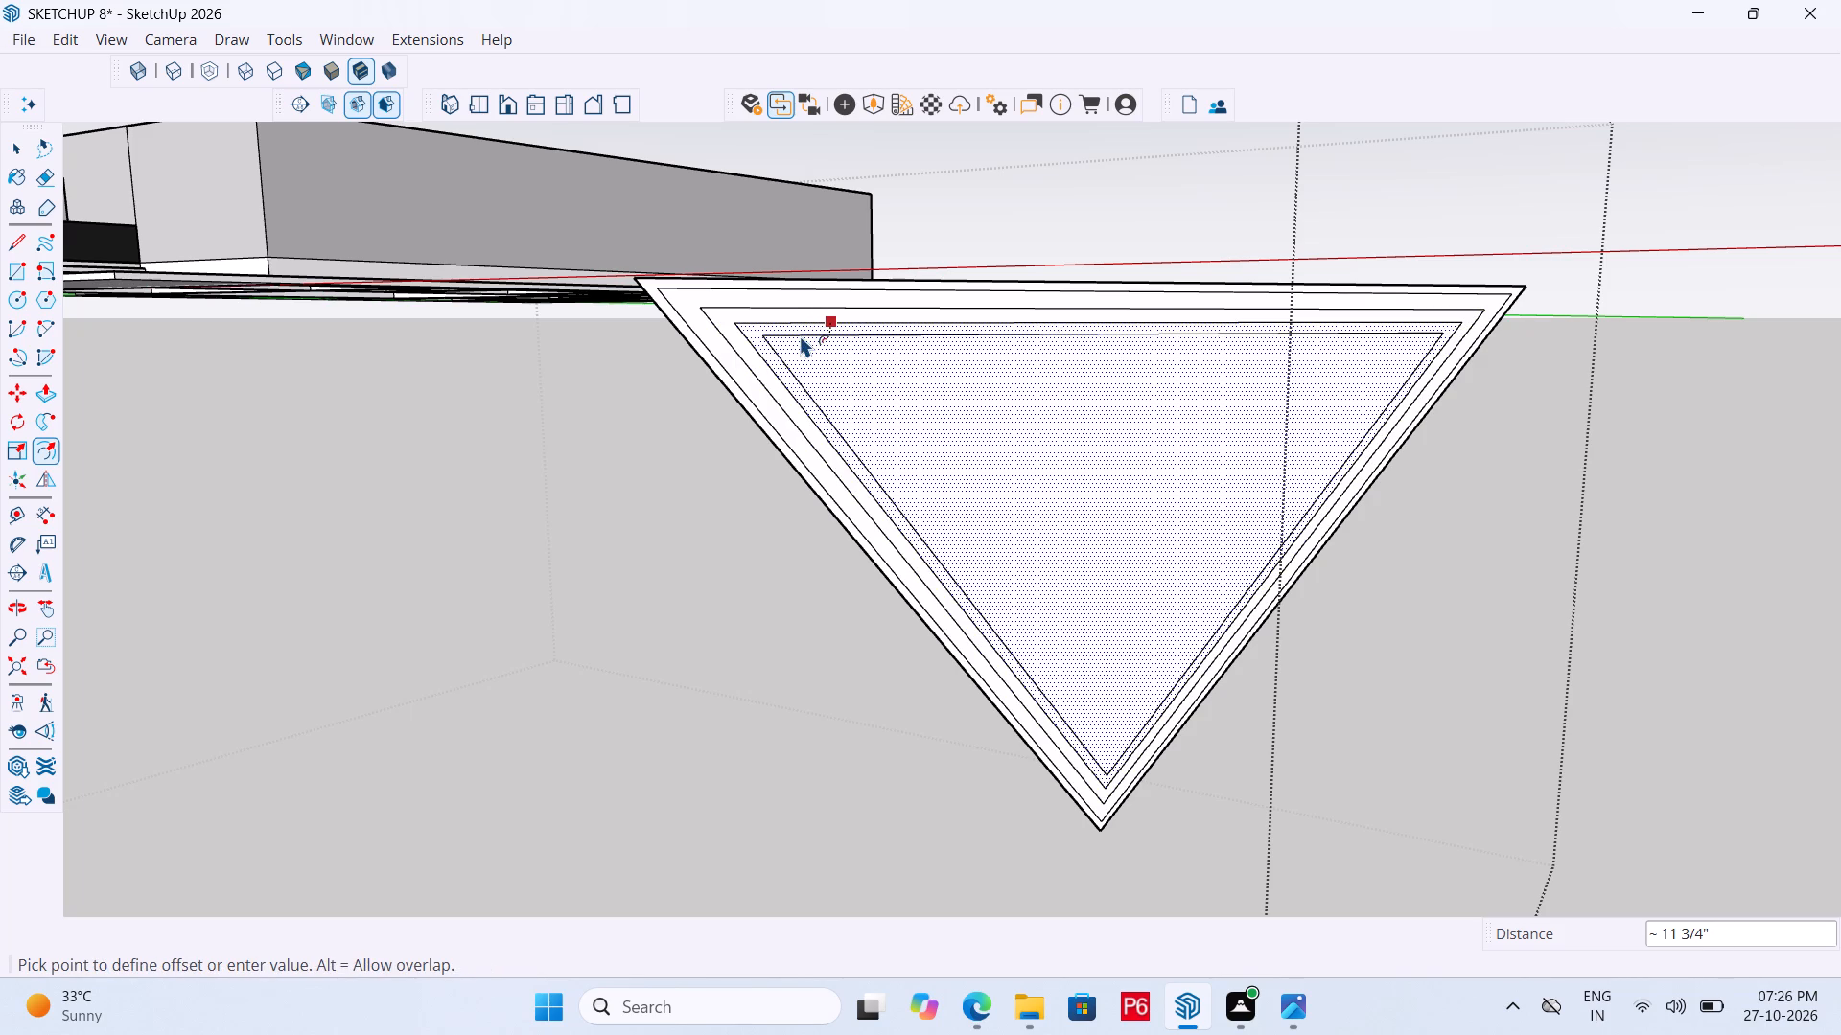
click(854, 348)
double_click(816, 346)
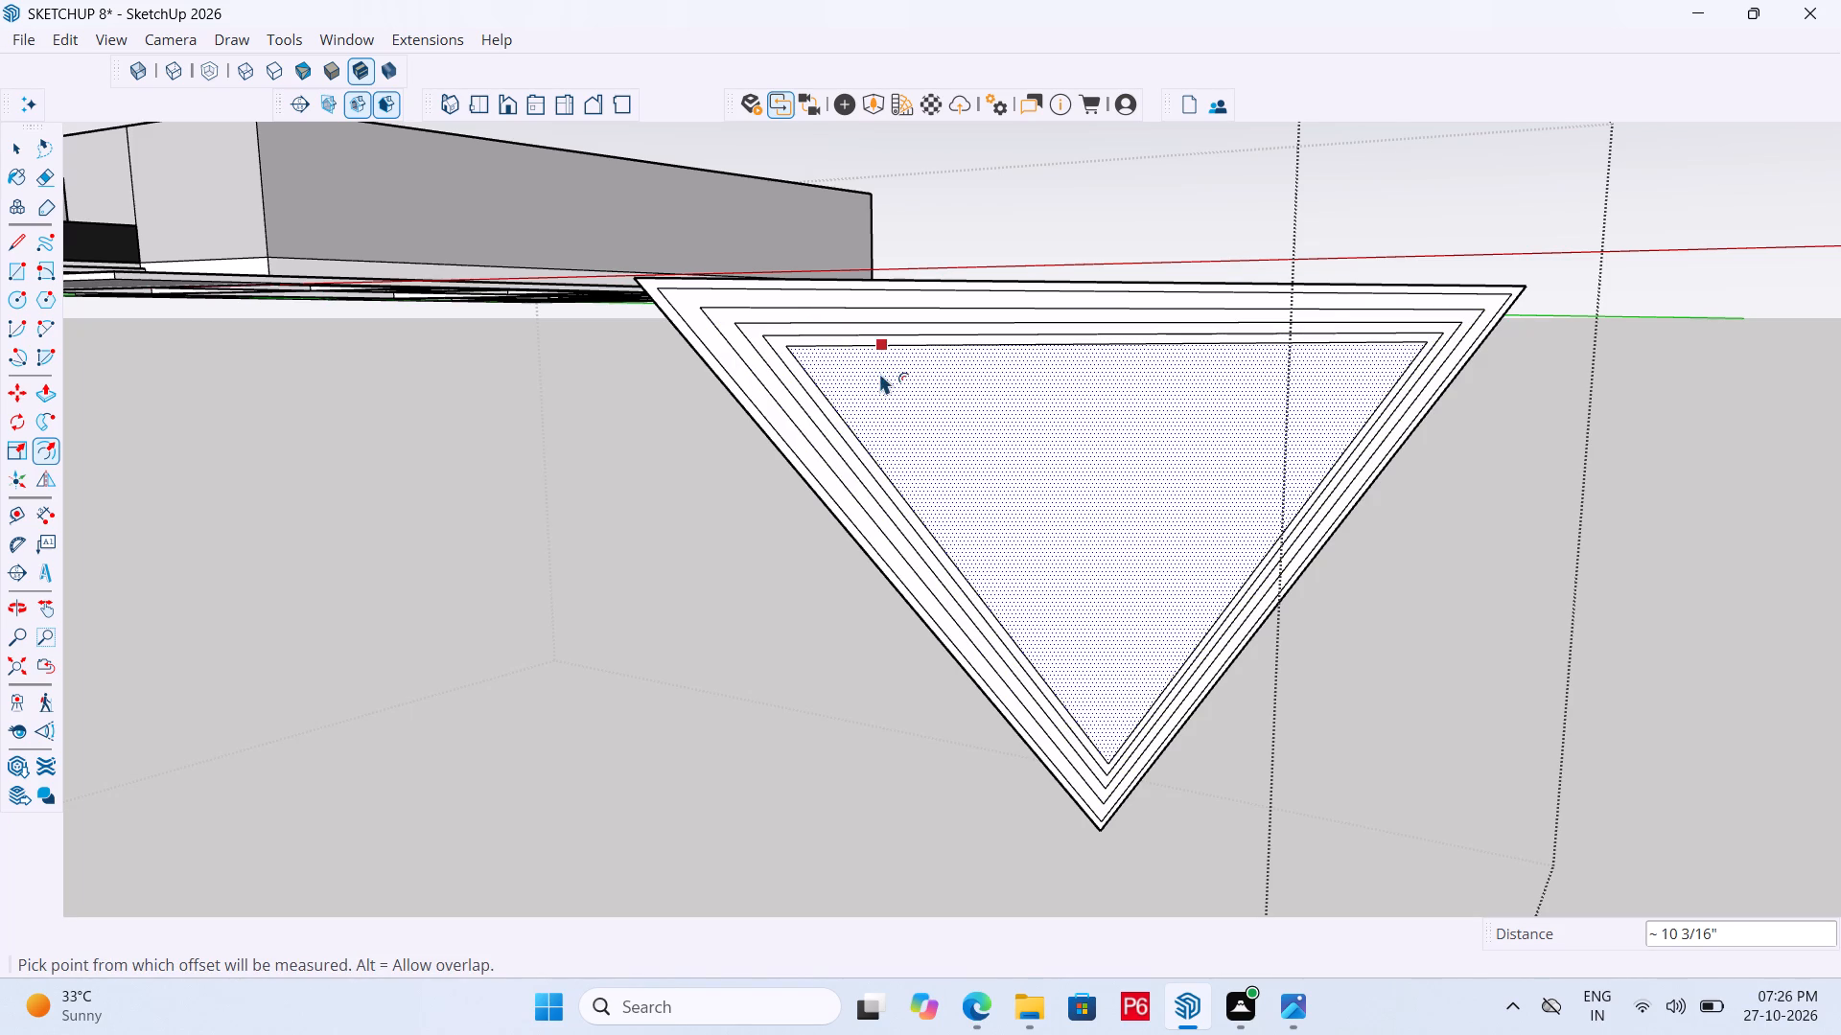
click(879, 373)
double_click(842, 361)
click(902, 375)
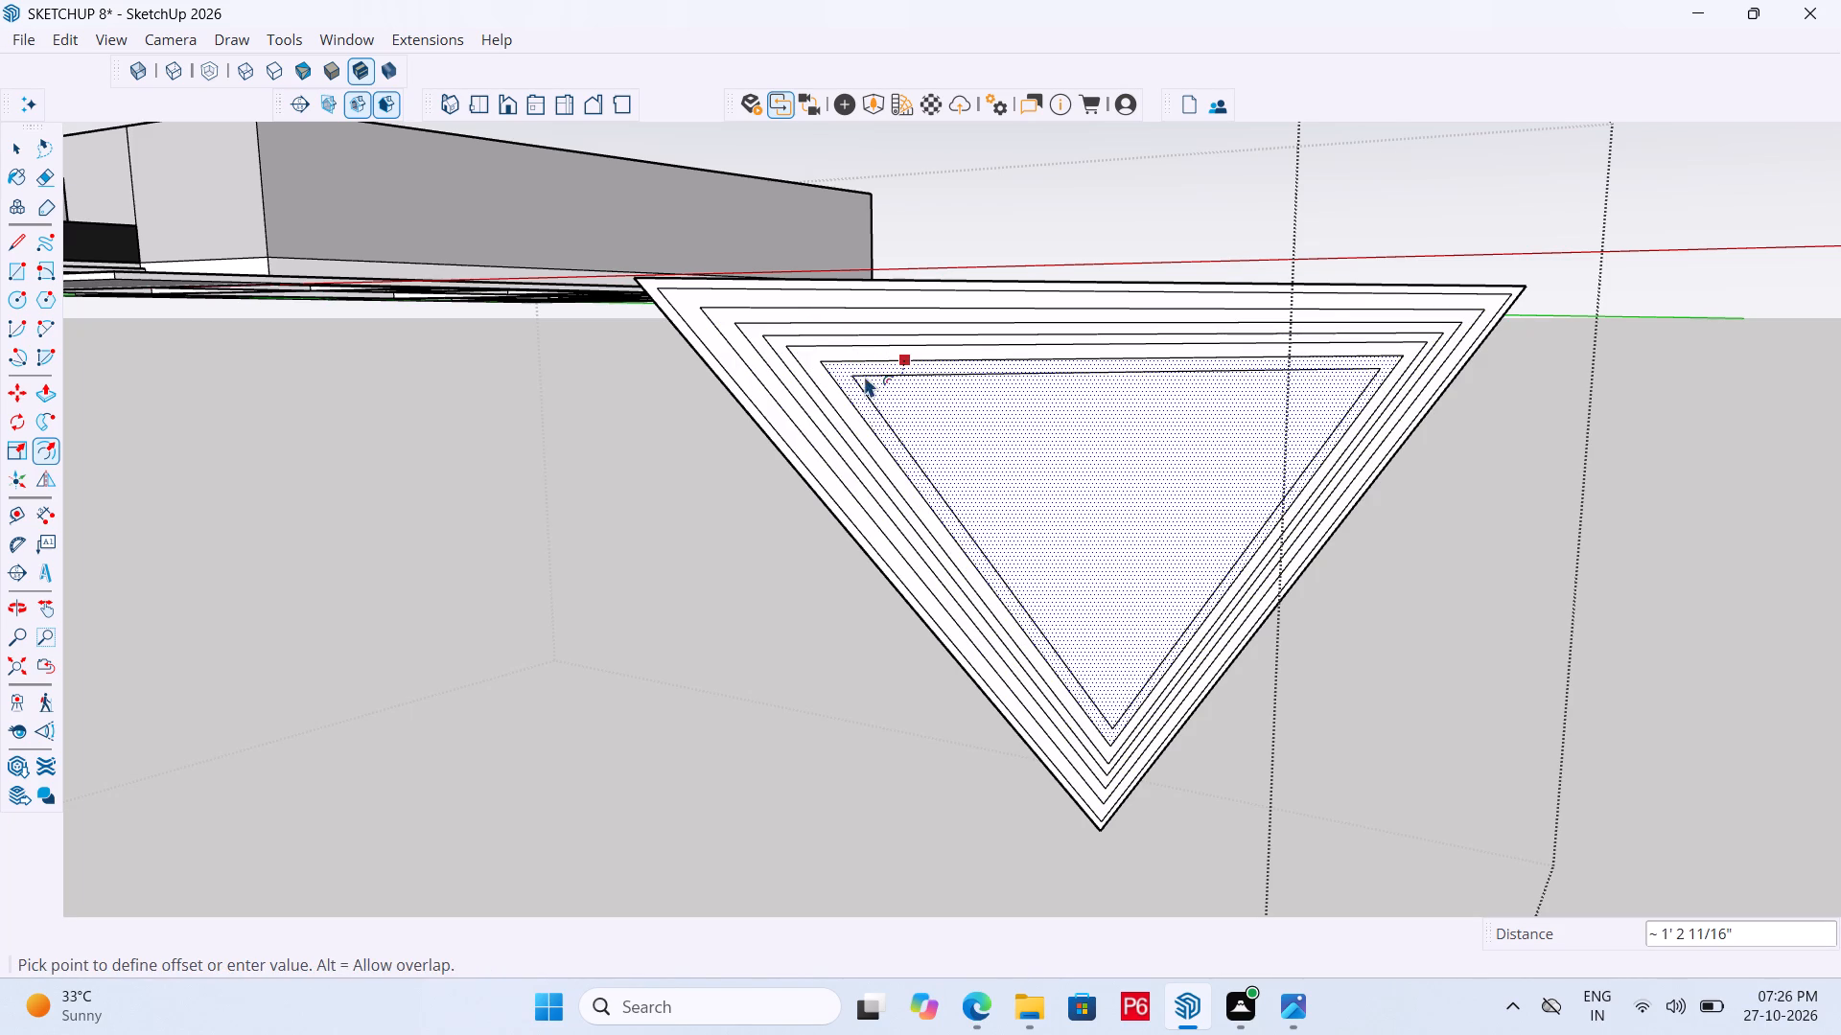
click(858, 375)
click(913, 390)
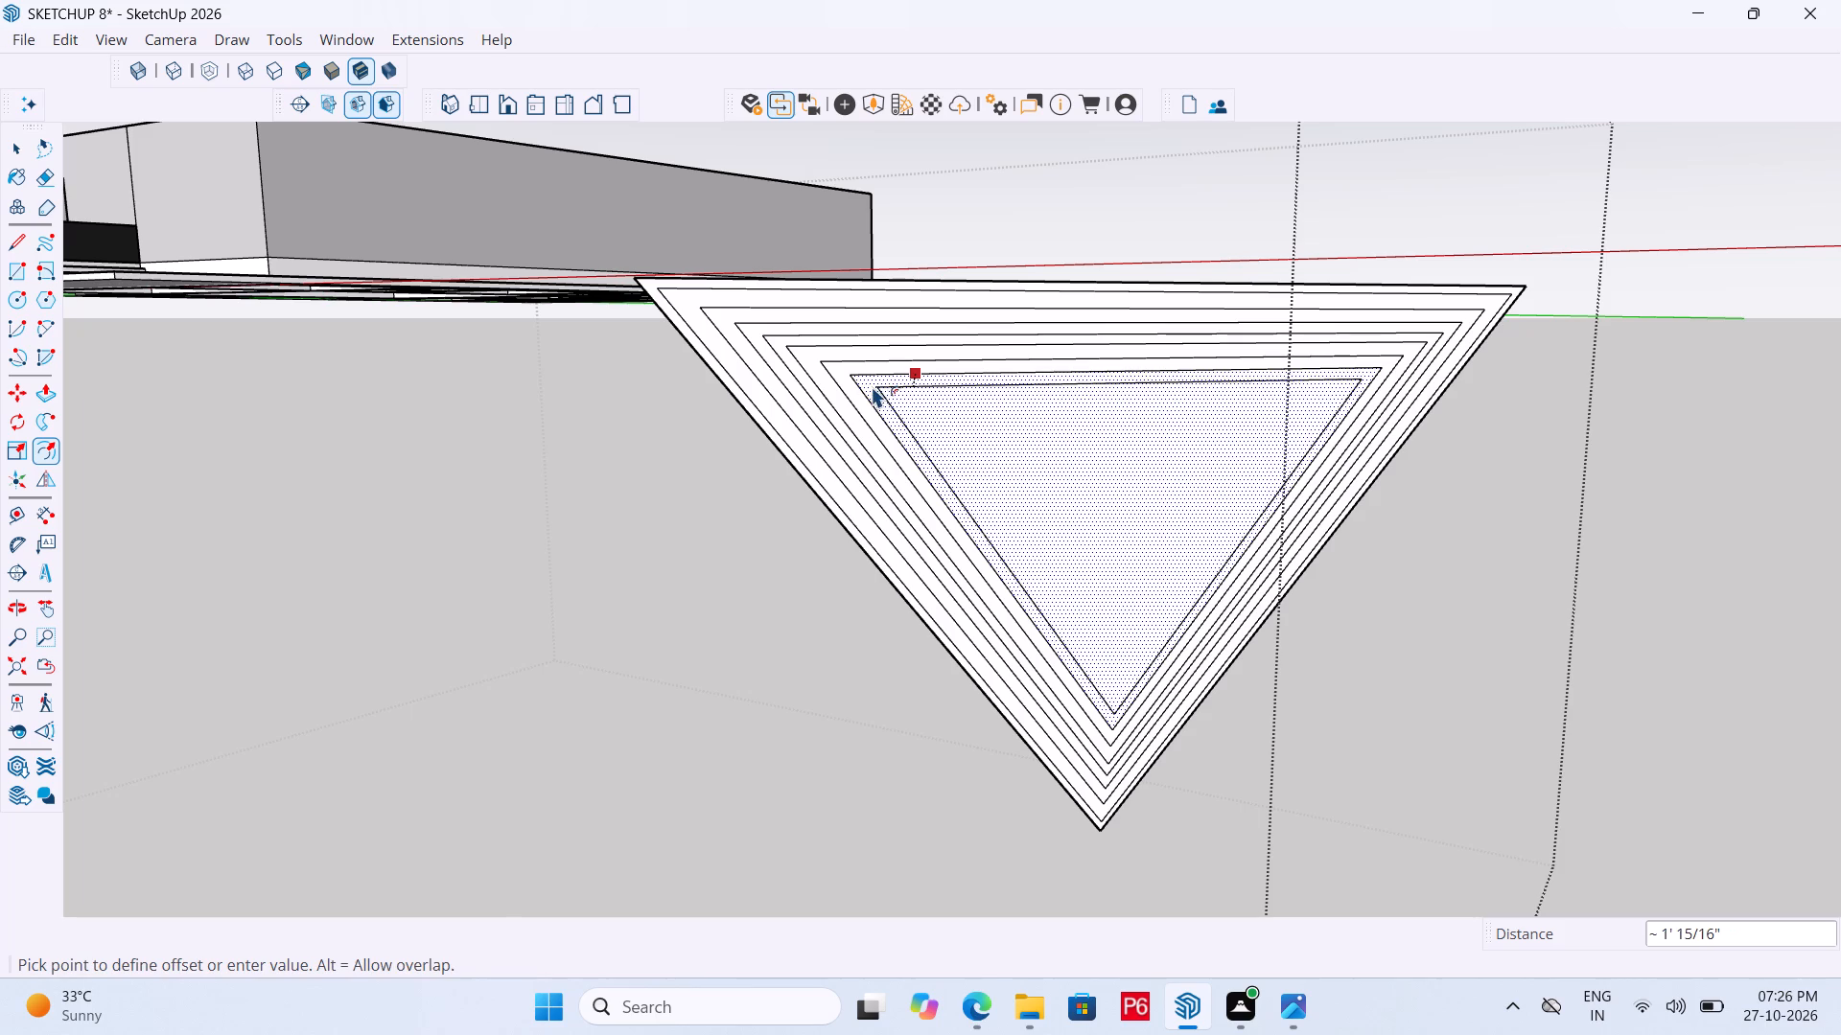
click(872, 386)
click(941, 405)
click(891, 396)
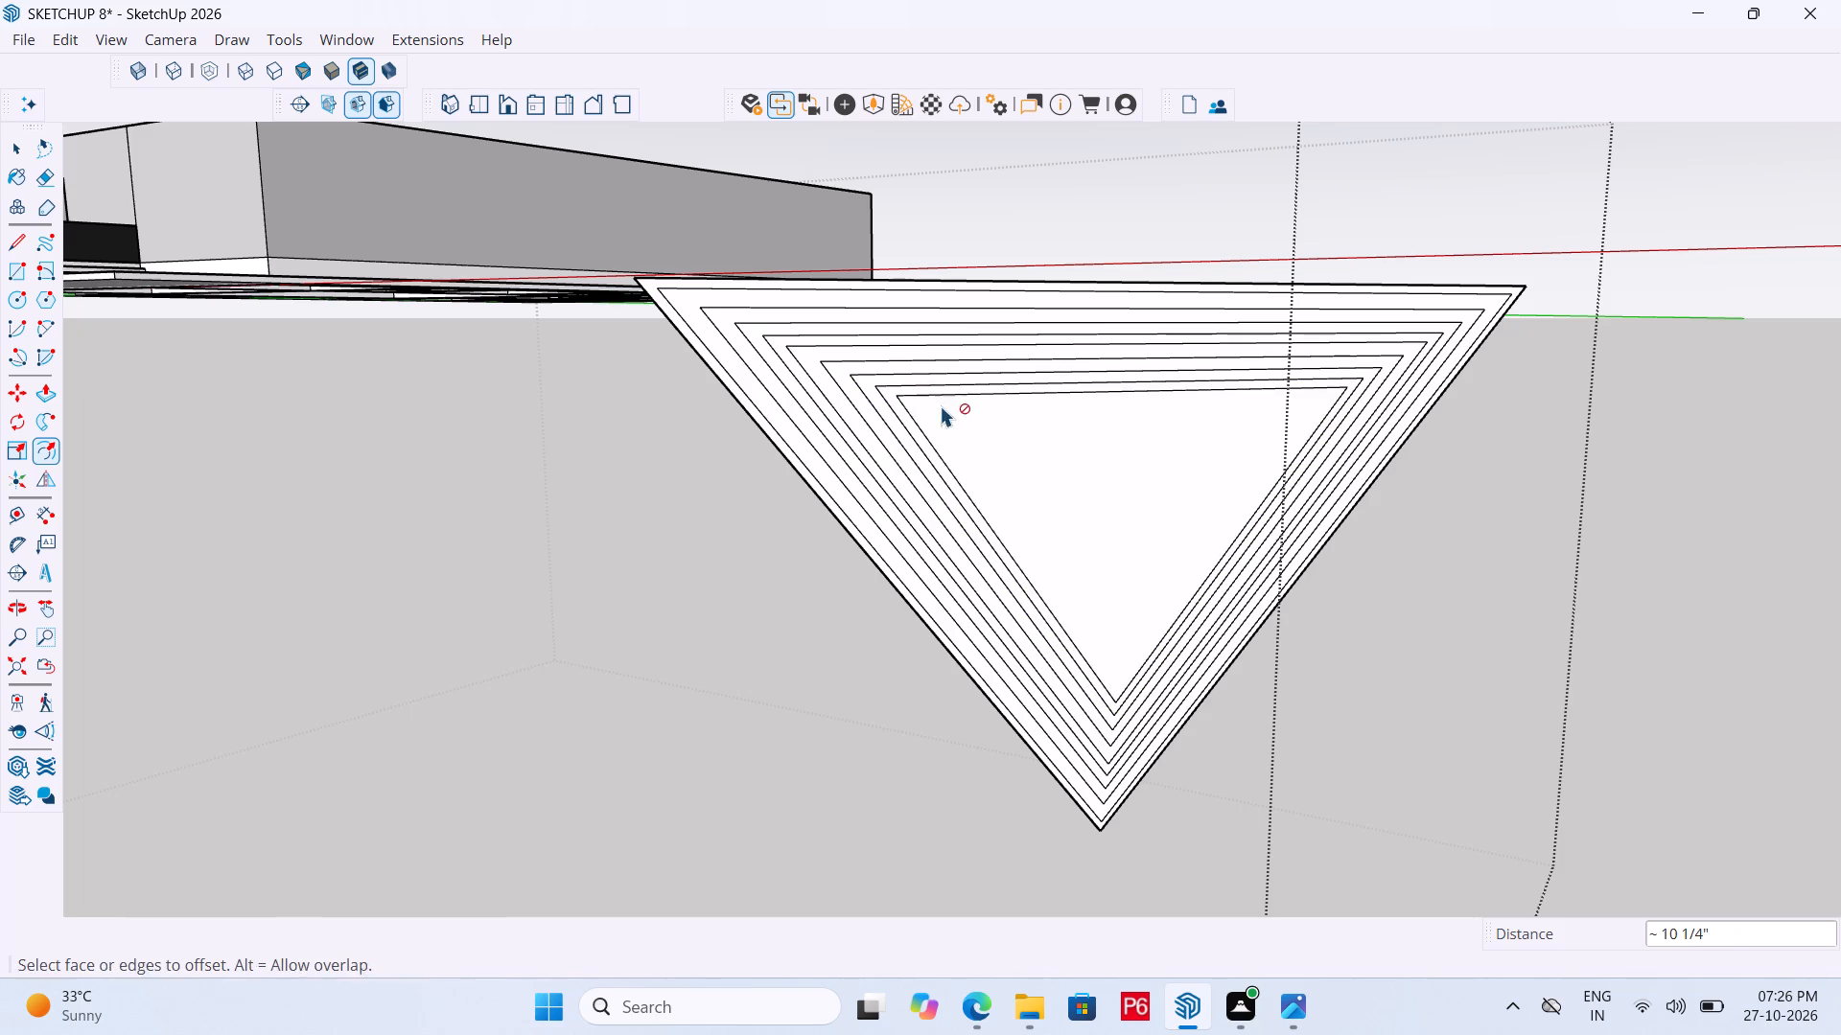
Repeat the roughly 10" inward offset on each new inner triangle, finishing with a small separate triangle at the centre.
double_click(953, 407)
double_click(974, 421)
triple_click(999, 425)
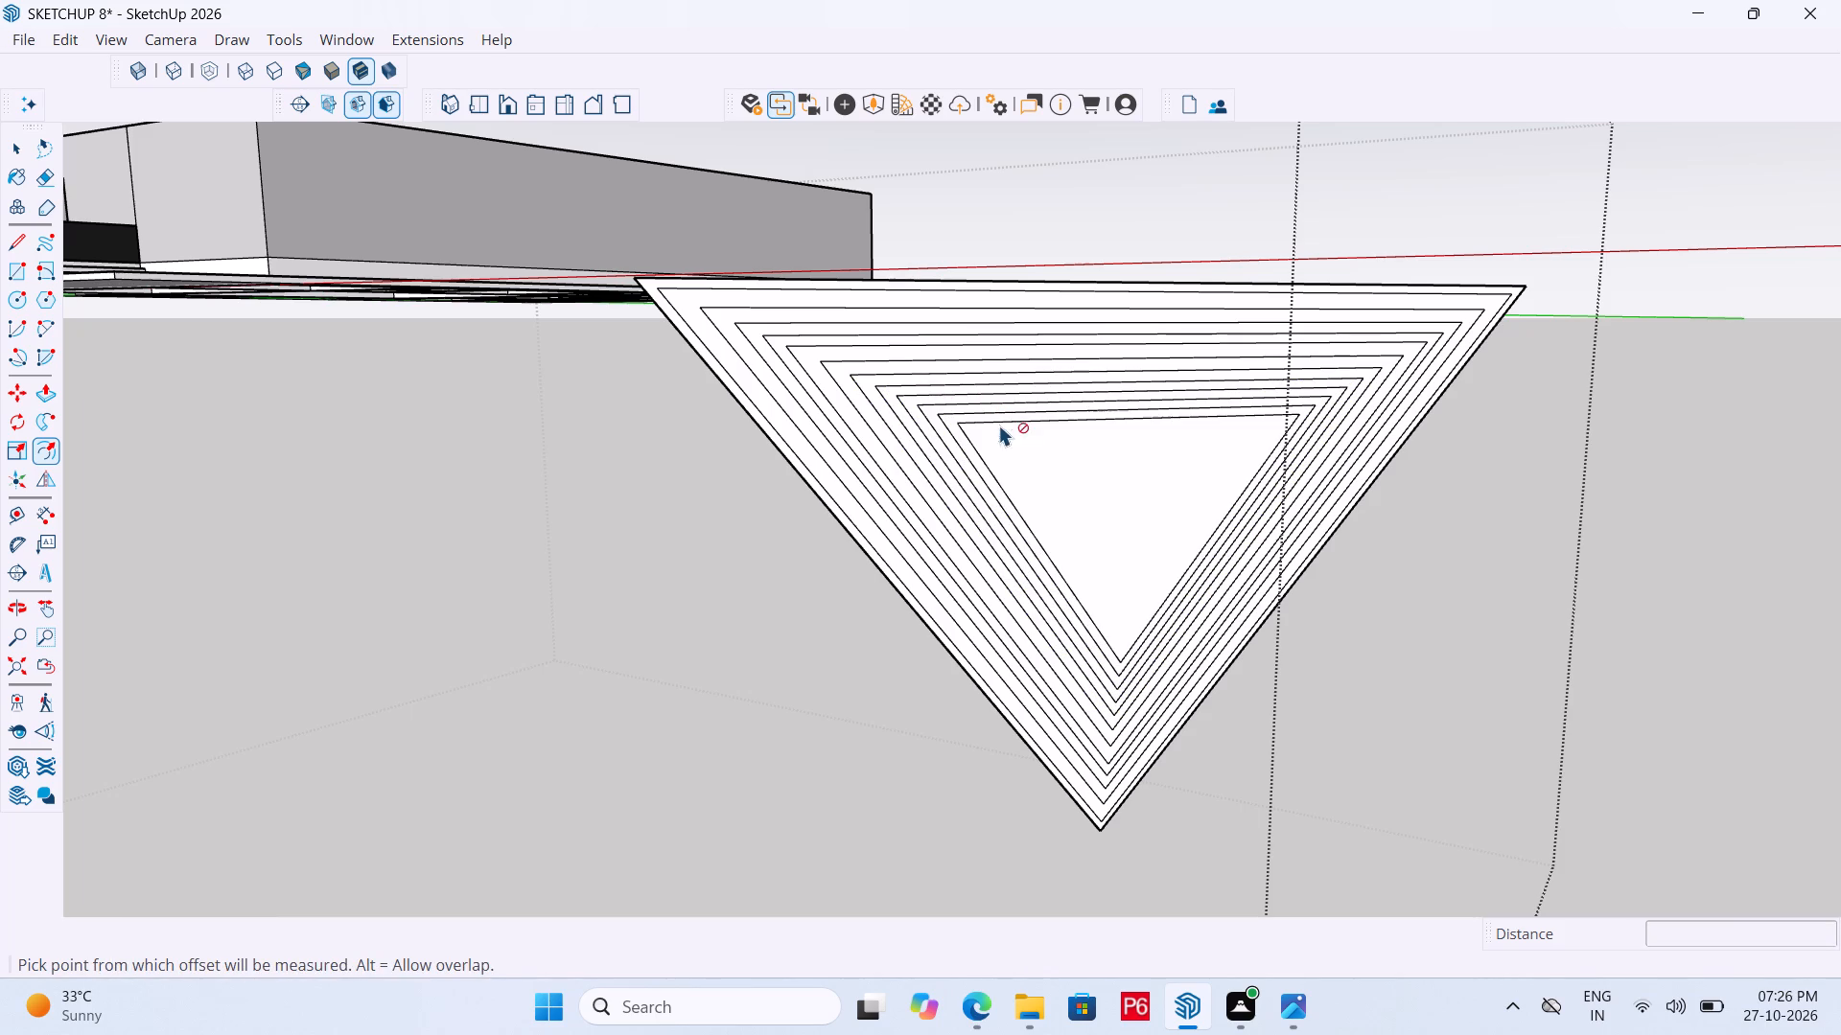
double_click(1019, 438)
triple_click(1059, 461)
triple_click(1082, 475)
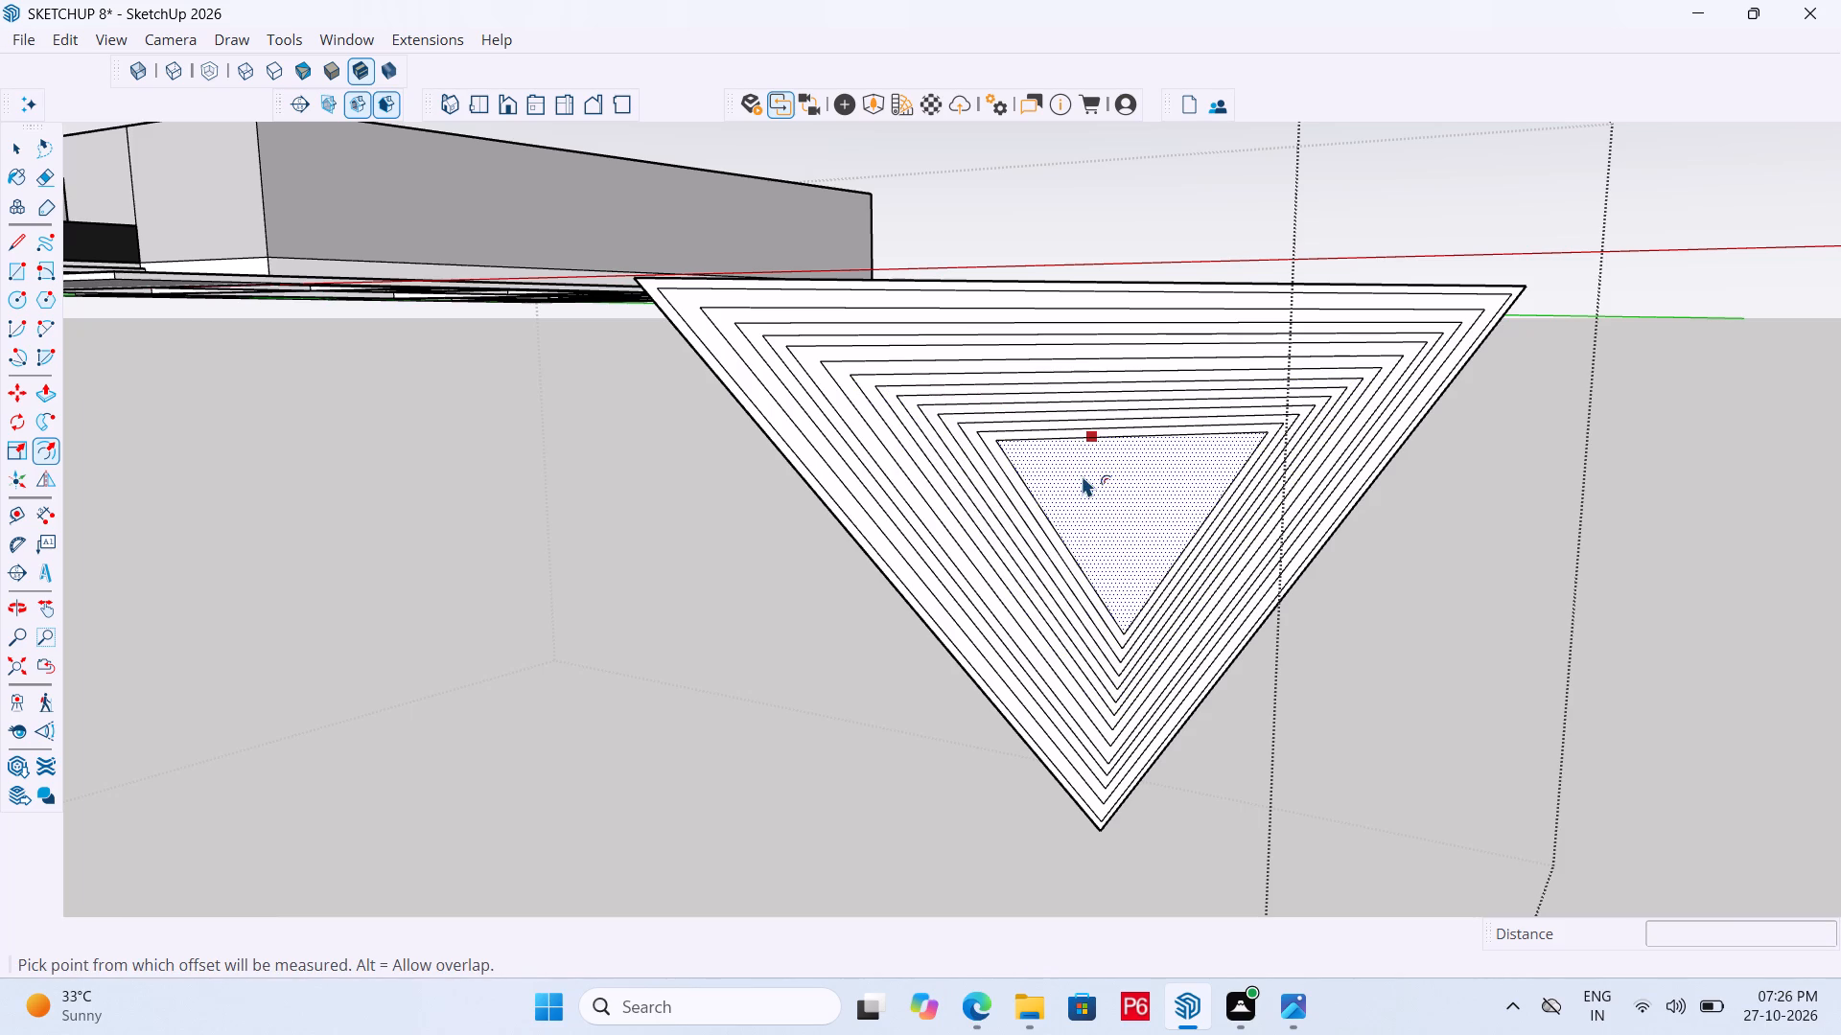
click(1090, 494)
click(1099, 494)
triple_click(1080, 486)
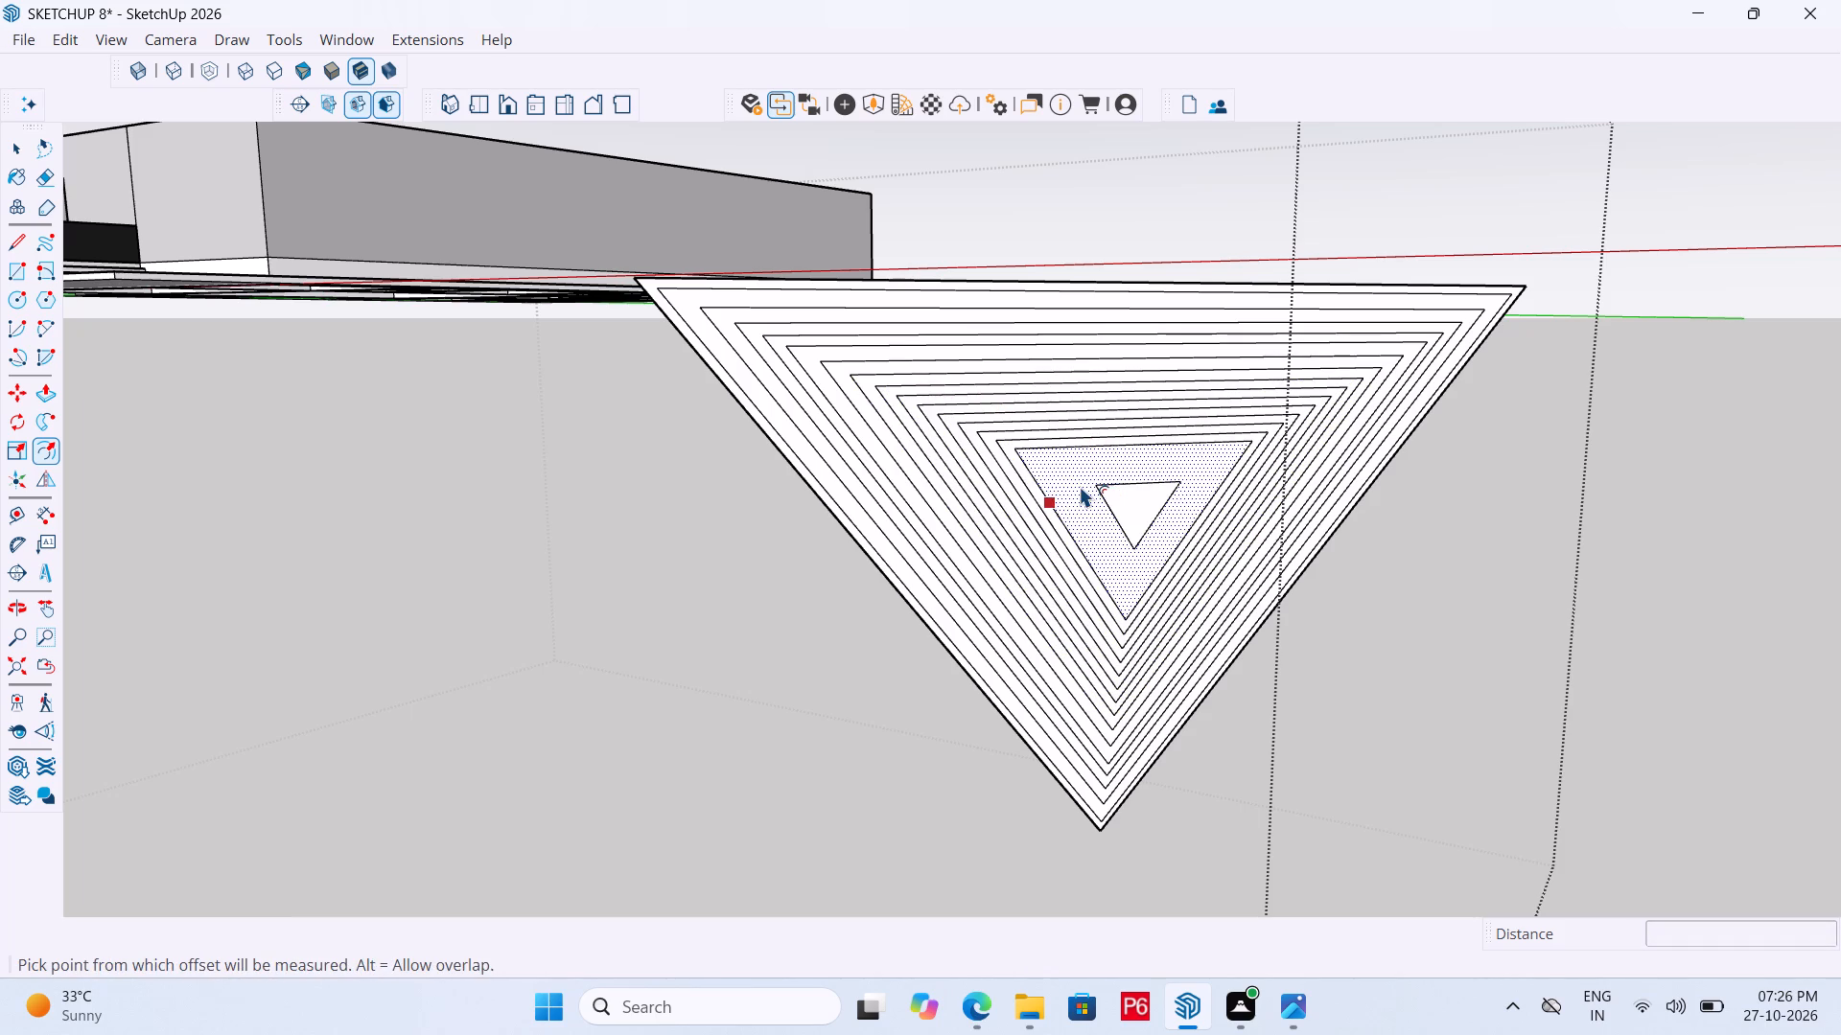
Fill the band around the small central triangle with successive inward offsets spaced about 6" apart.
click(1088, 500)
click(1056, 501)
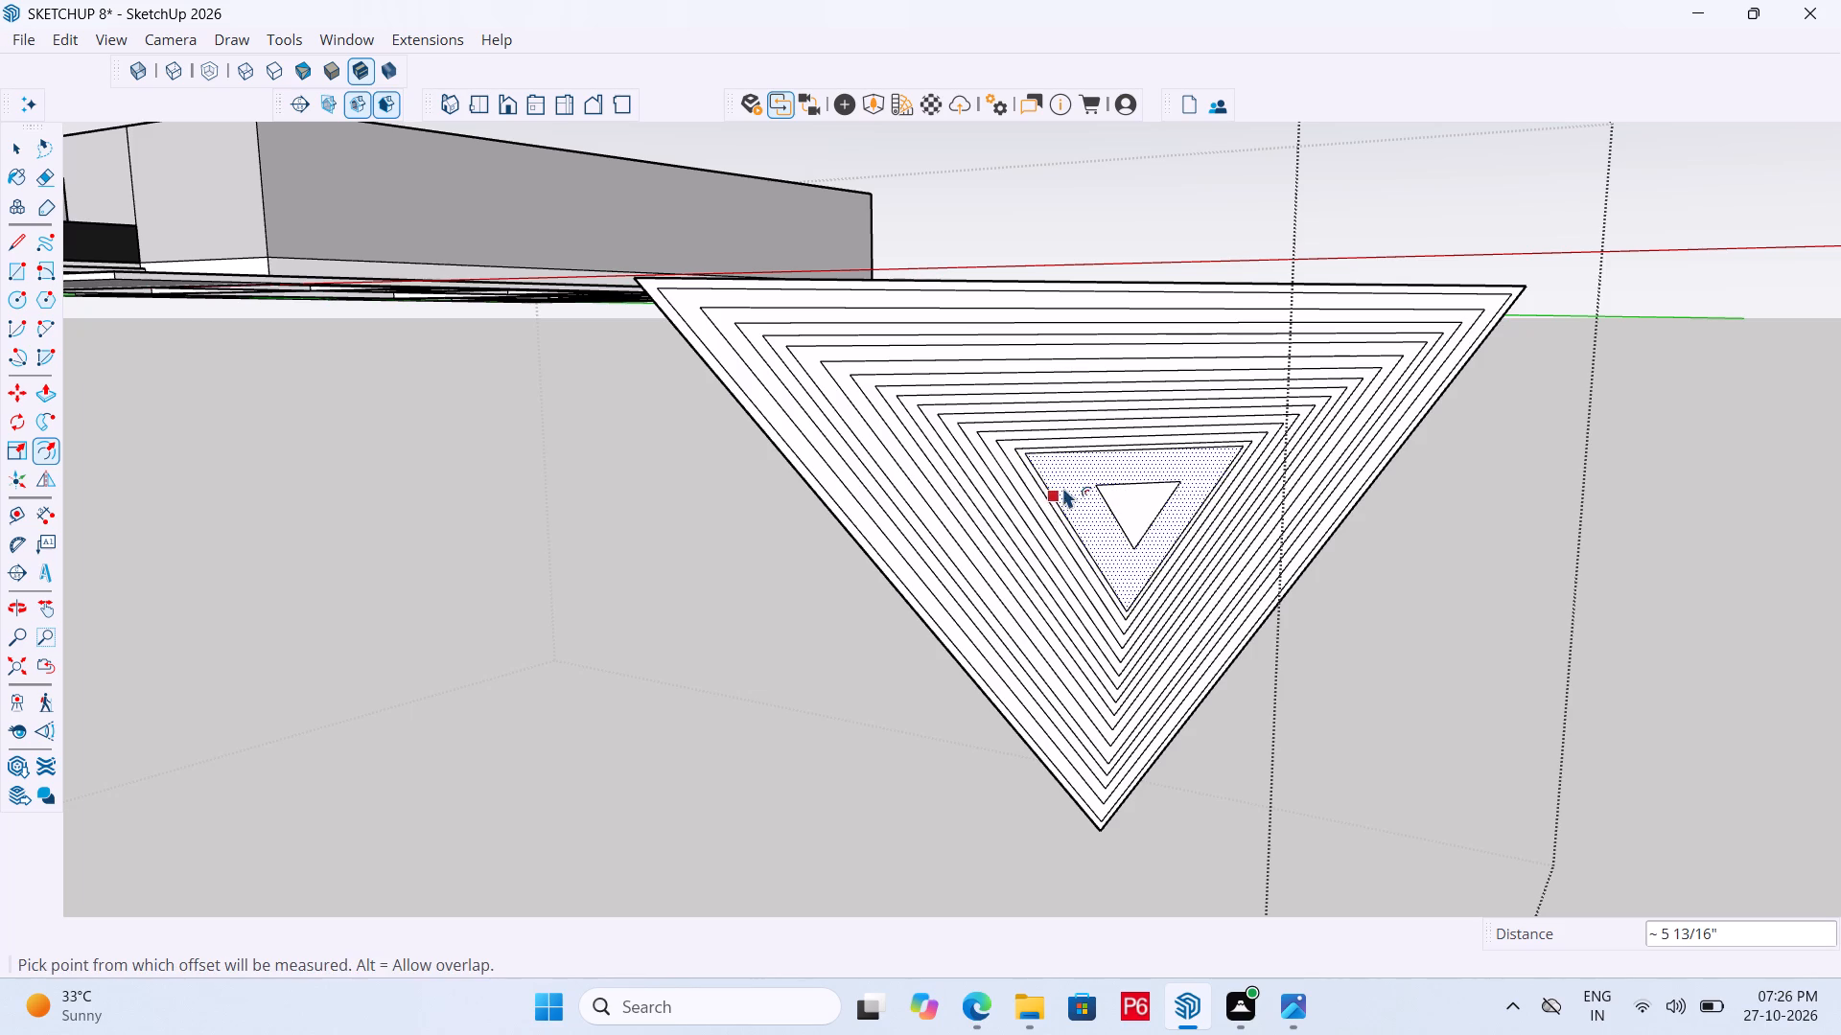
double_click(1066, 475)
double_click(1071, 474)
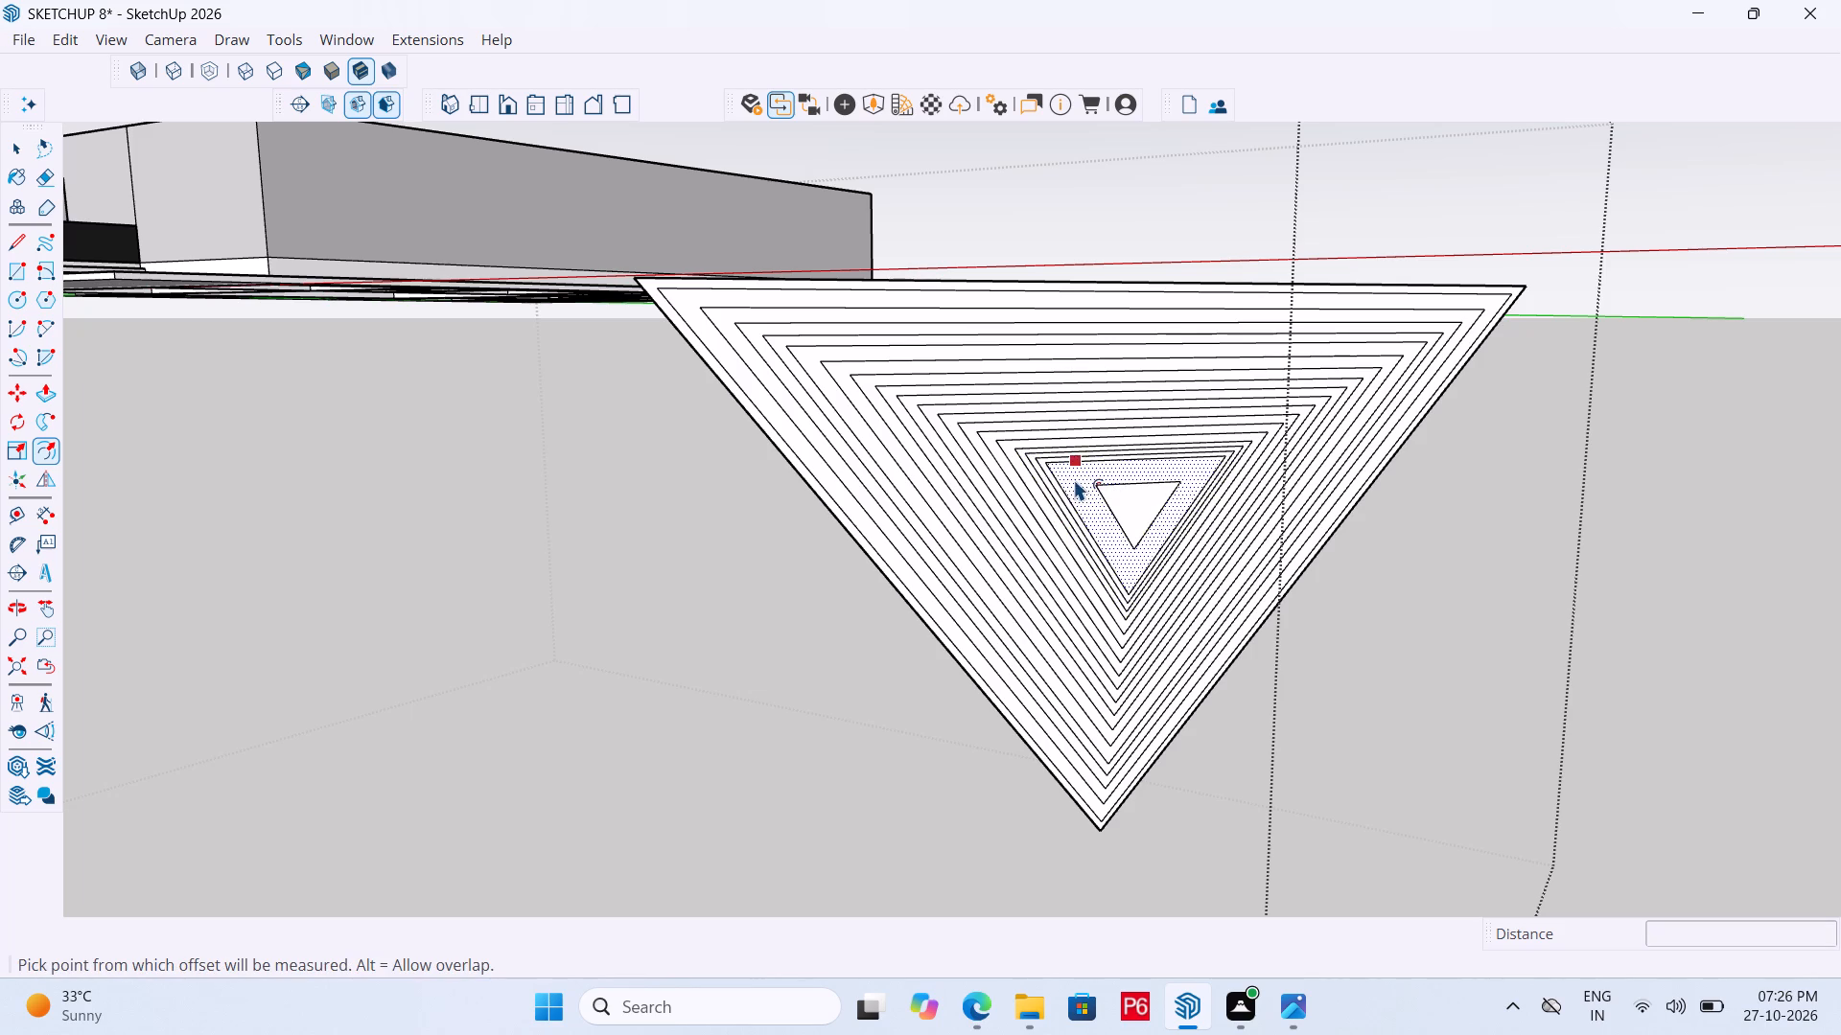
double_click(1079, 492)
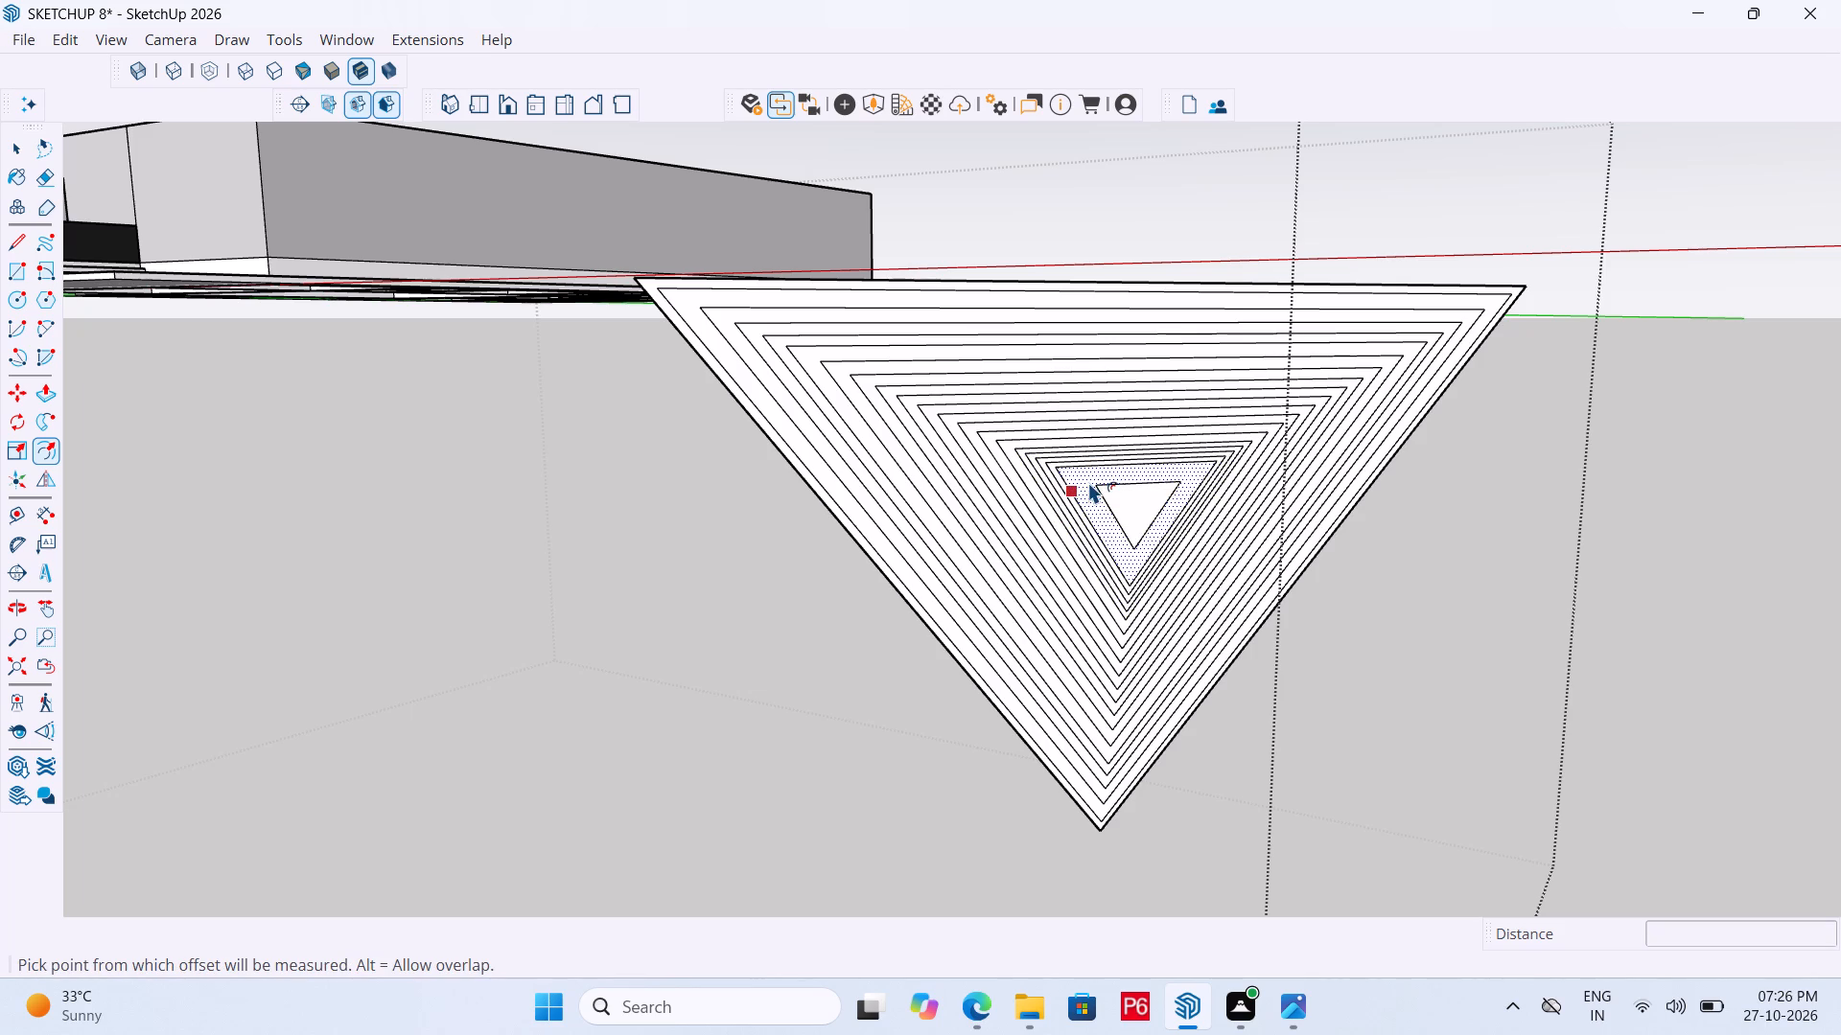
double_click(1088, 482)
double_click(1096, 493)
scroll(1174, 511, up, 1)
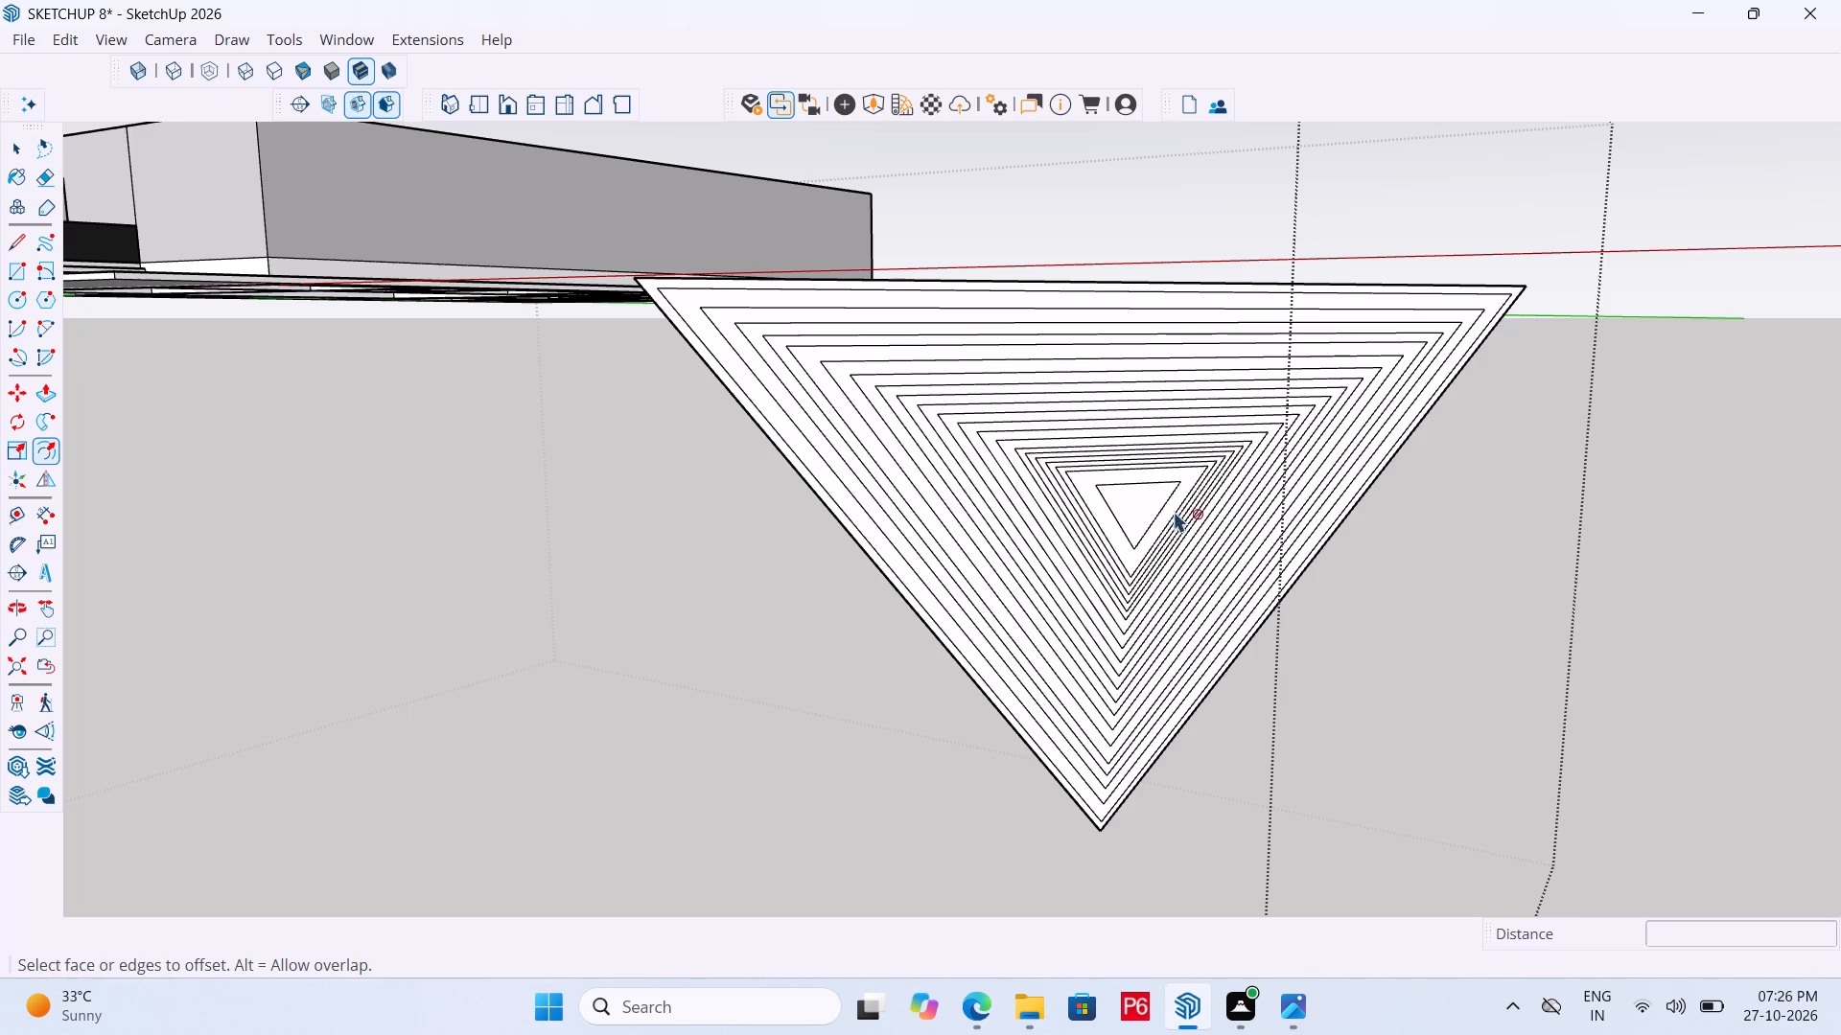
scroll(1174, 511, up, 8)
double_click(1054, 510)
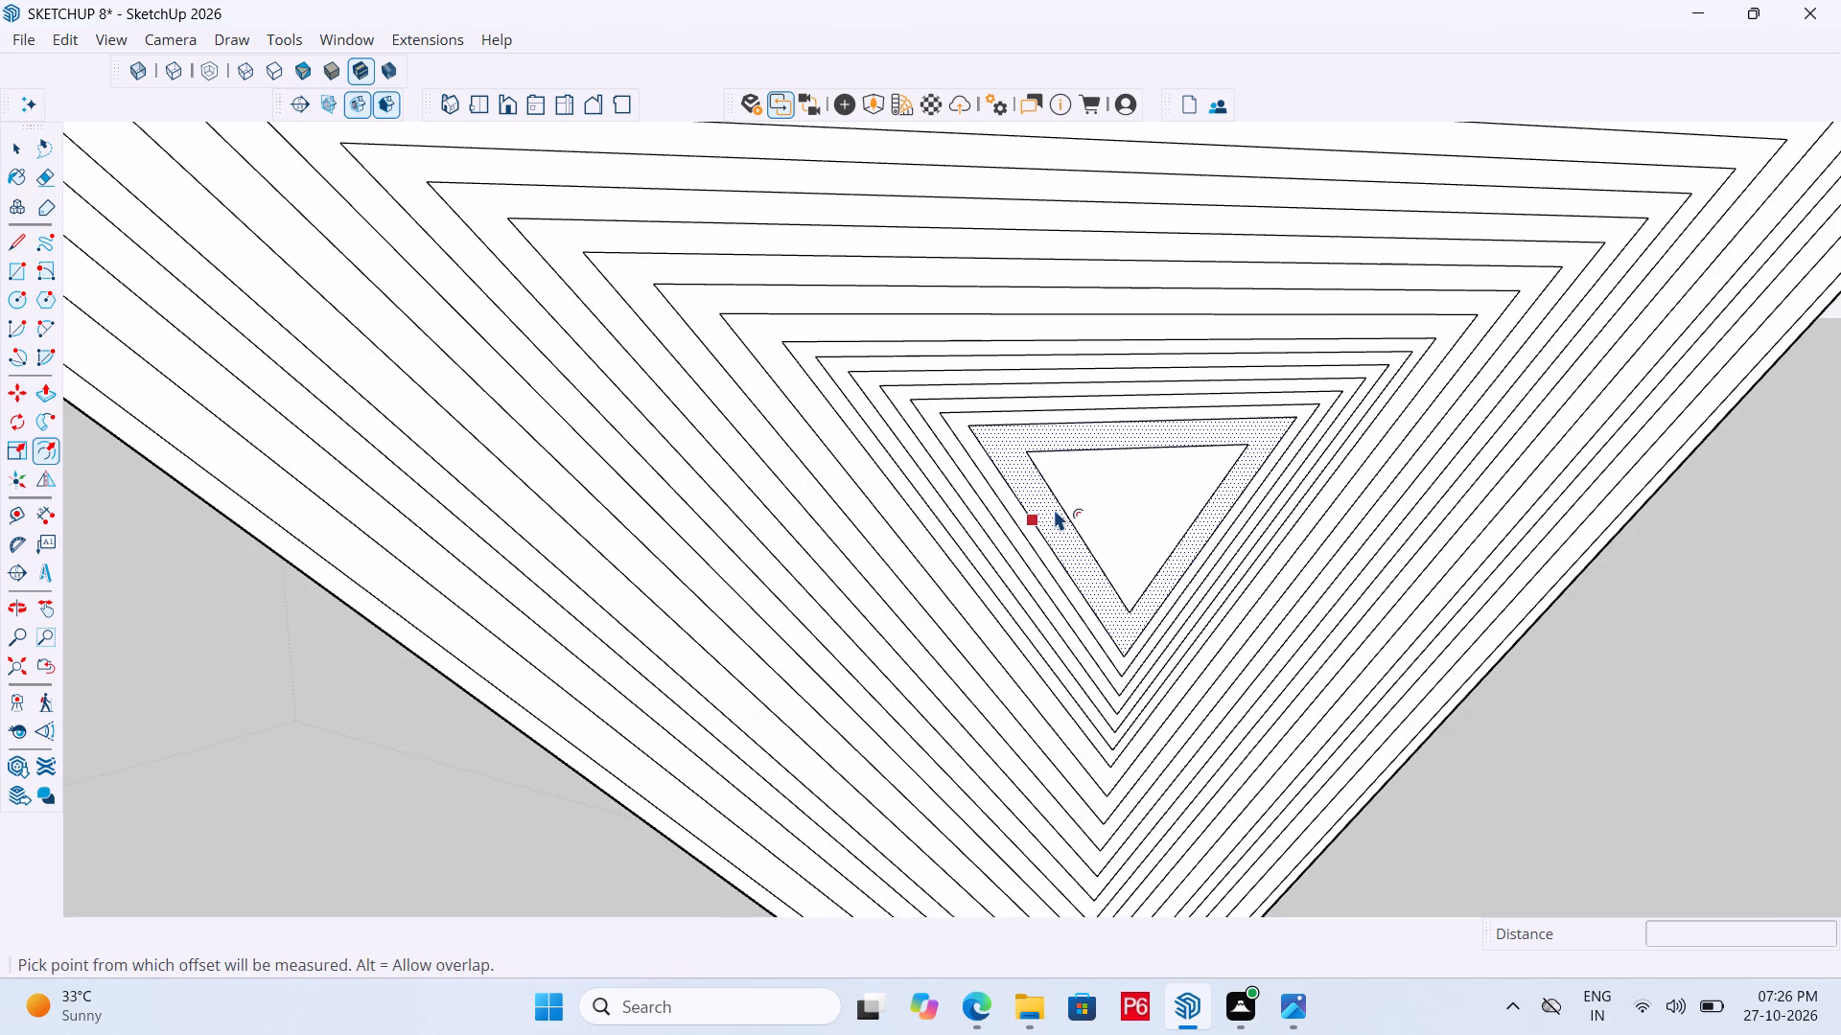
scroll(1051, 501, up, 5)
double_click(1044, 499)
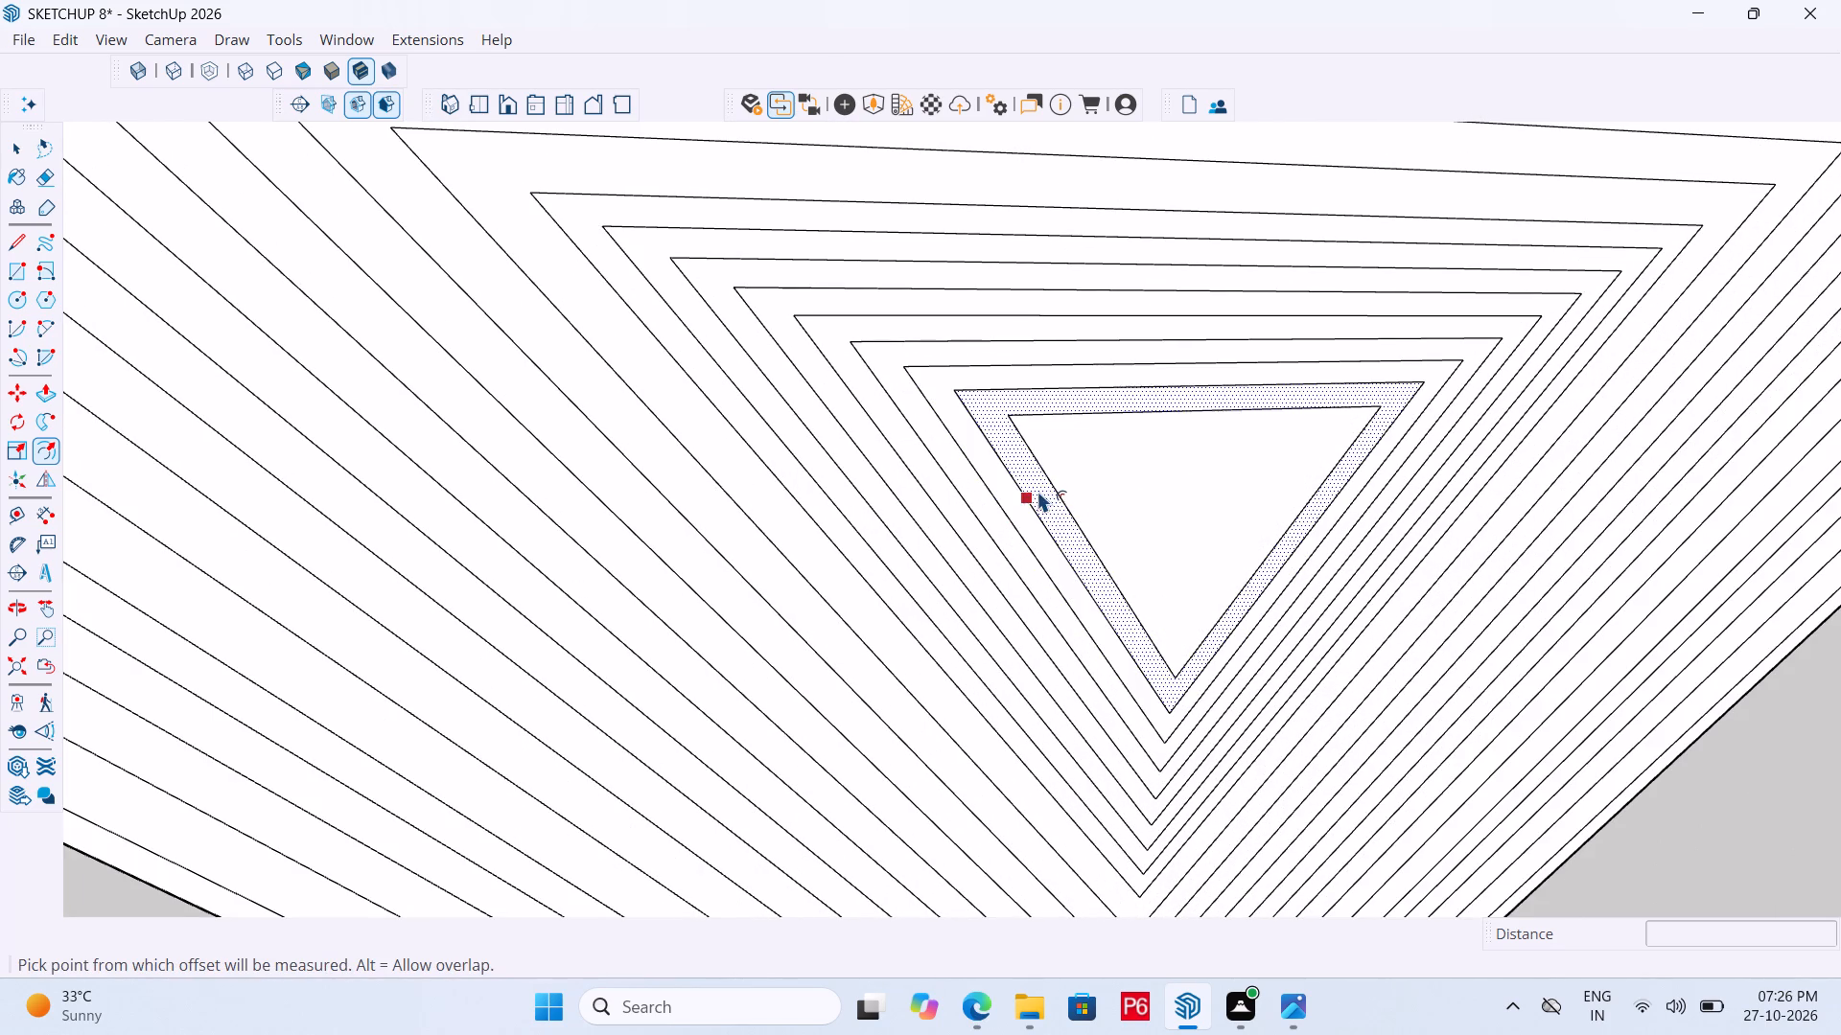
Offset the small central triangle inward repeatedly with the same spacing to nest smaller triangles inside it.
double_click(1107, 455)
double_click(1134, 474)
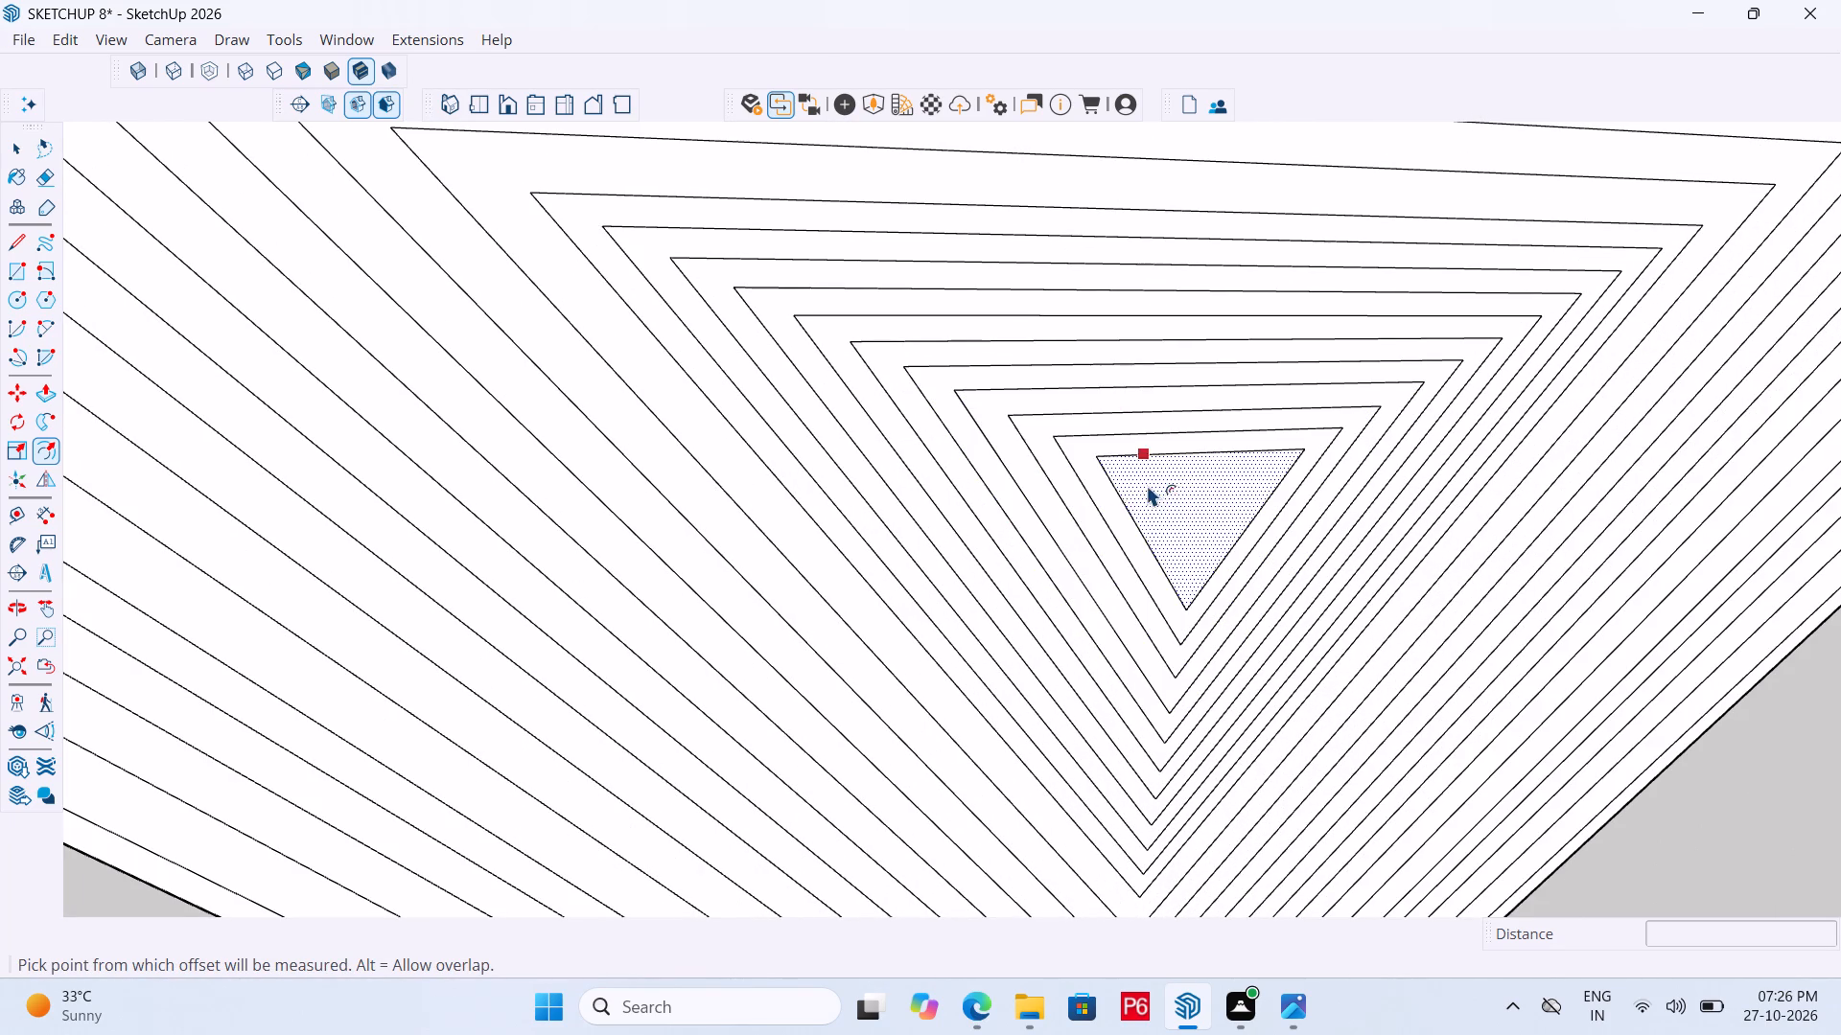
double_click(1156, 491)
triple_click(1189, 497)
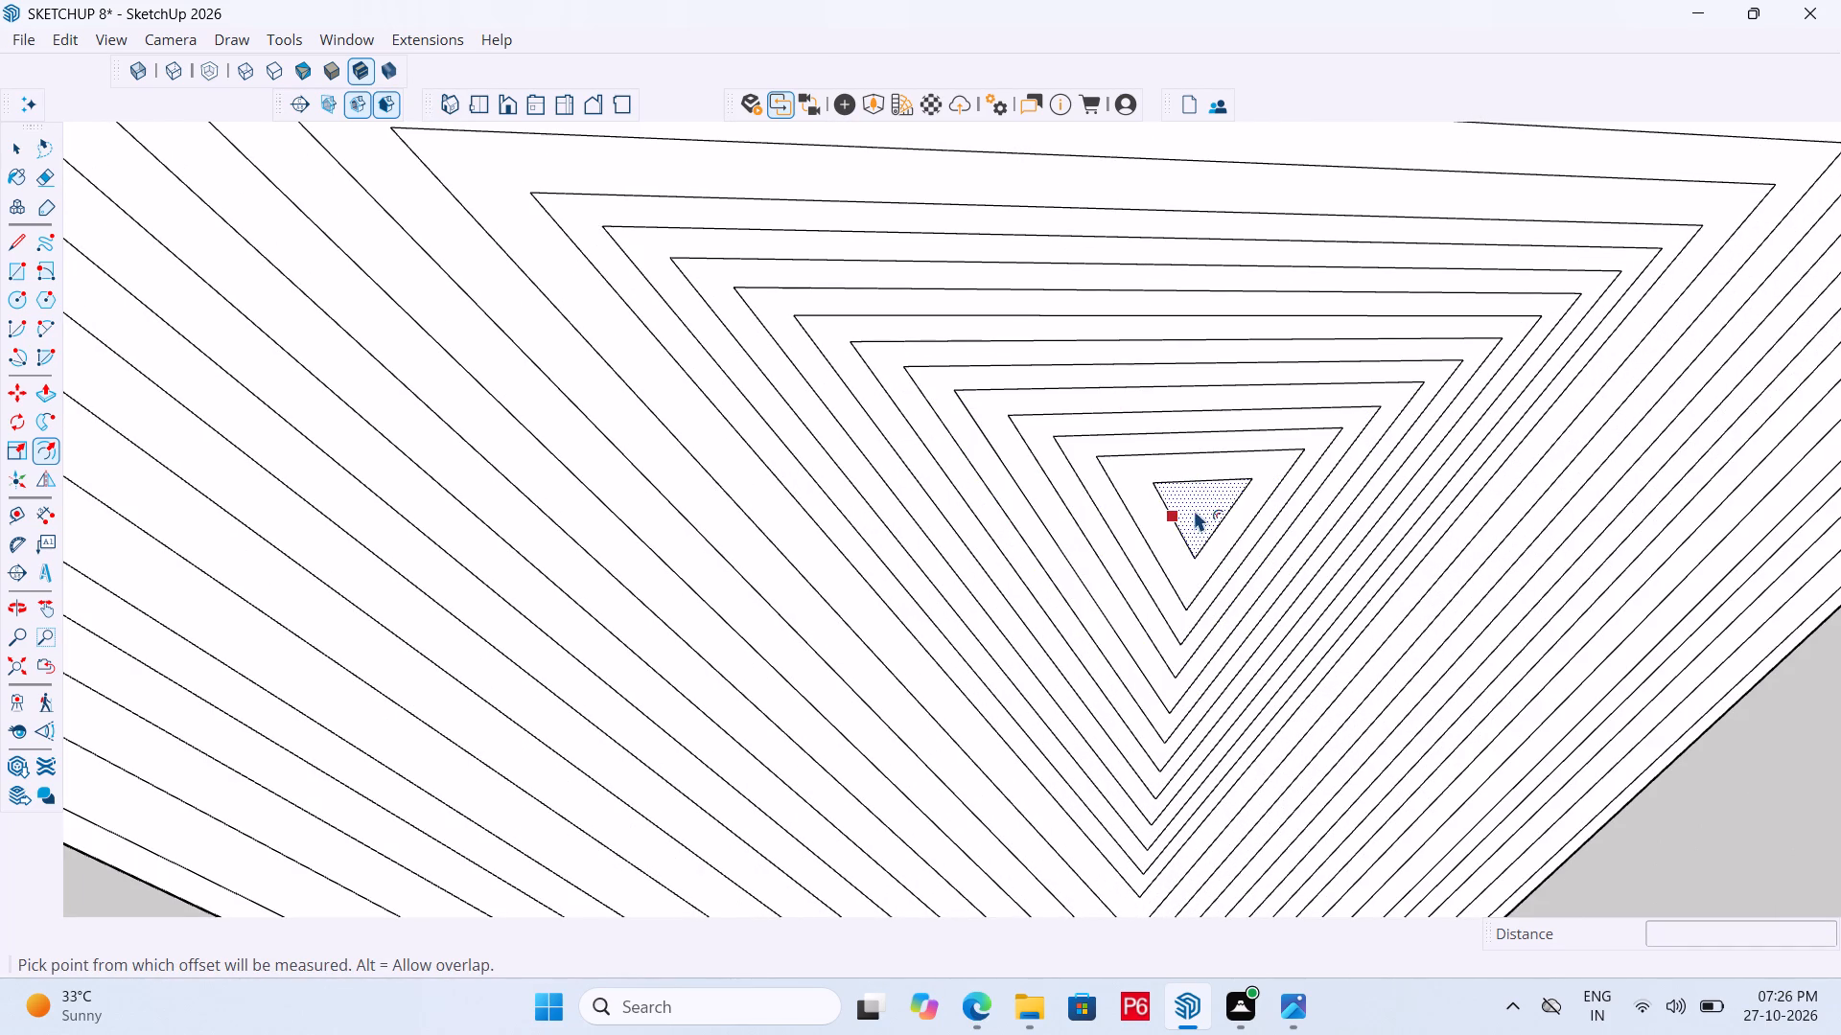
Split the four bands nearest the small central triangle with inward offsets of about 3" to 4".
scroll(1301, 510, up, 6)
double_click(1138, 511)
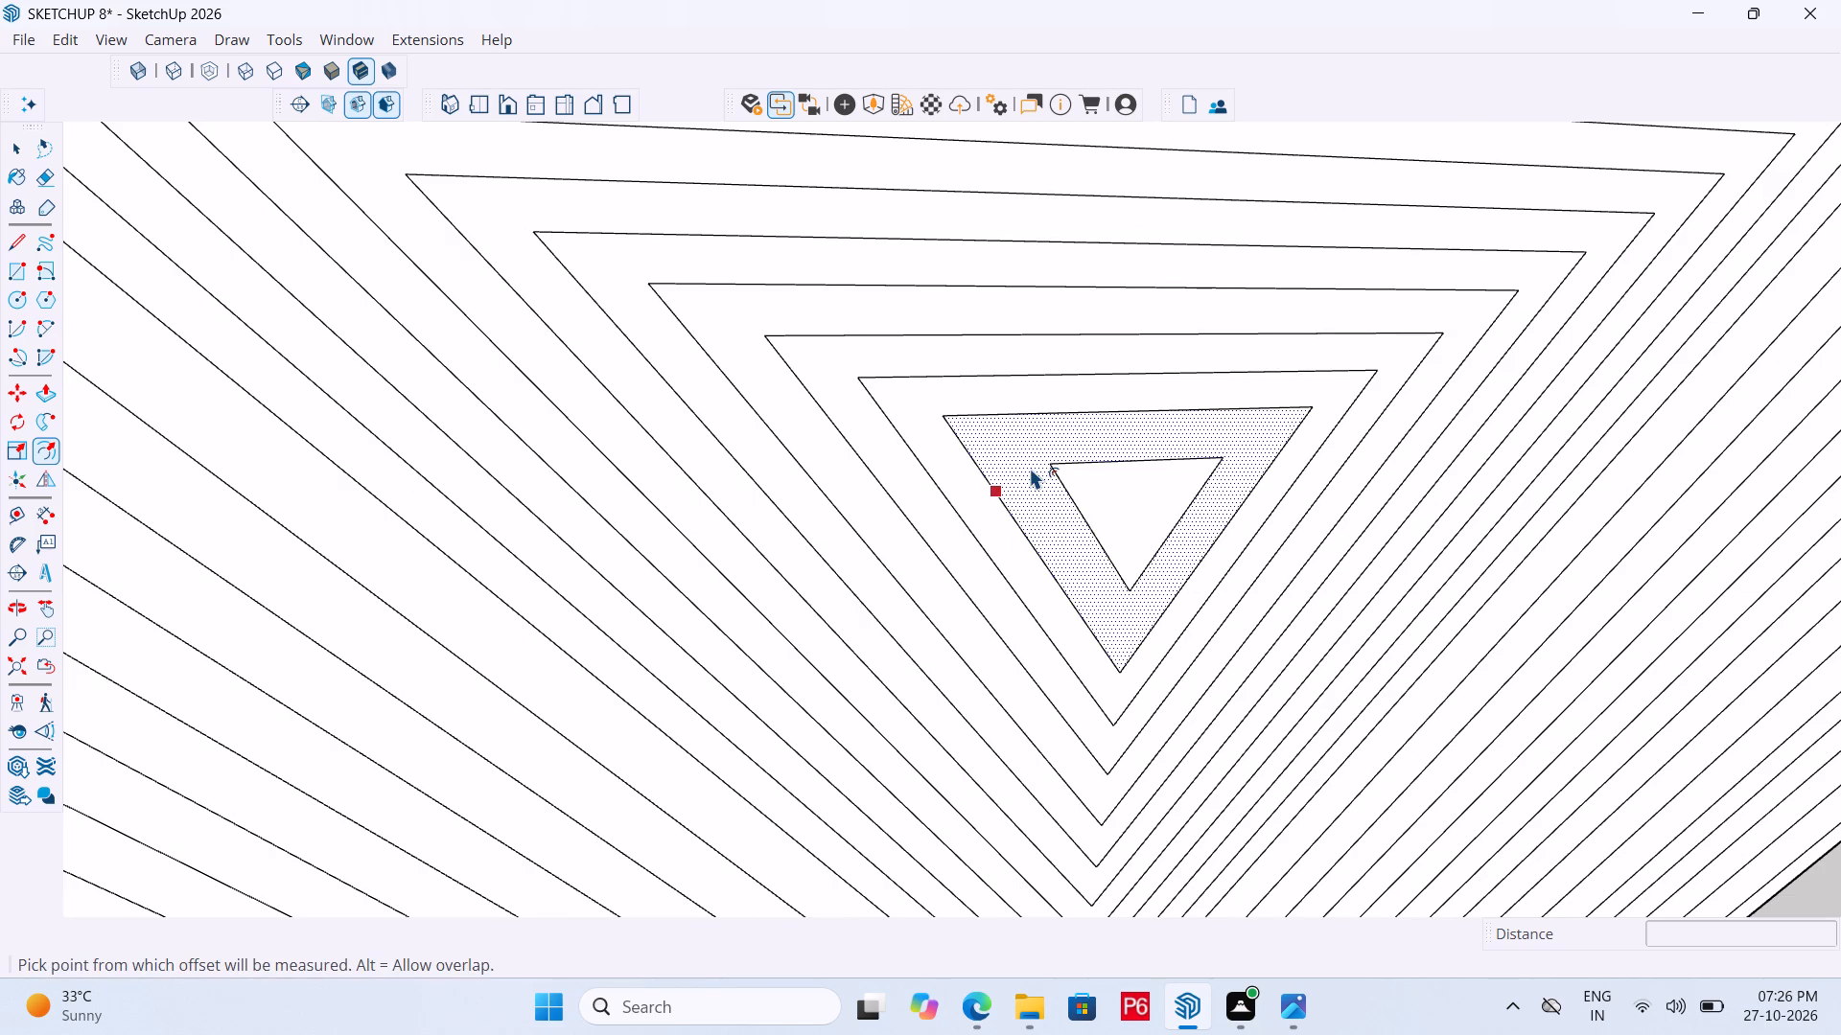
click(1030, 468)
click(1028, 498)
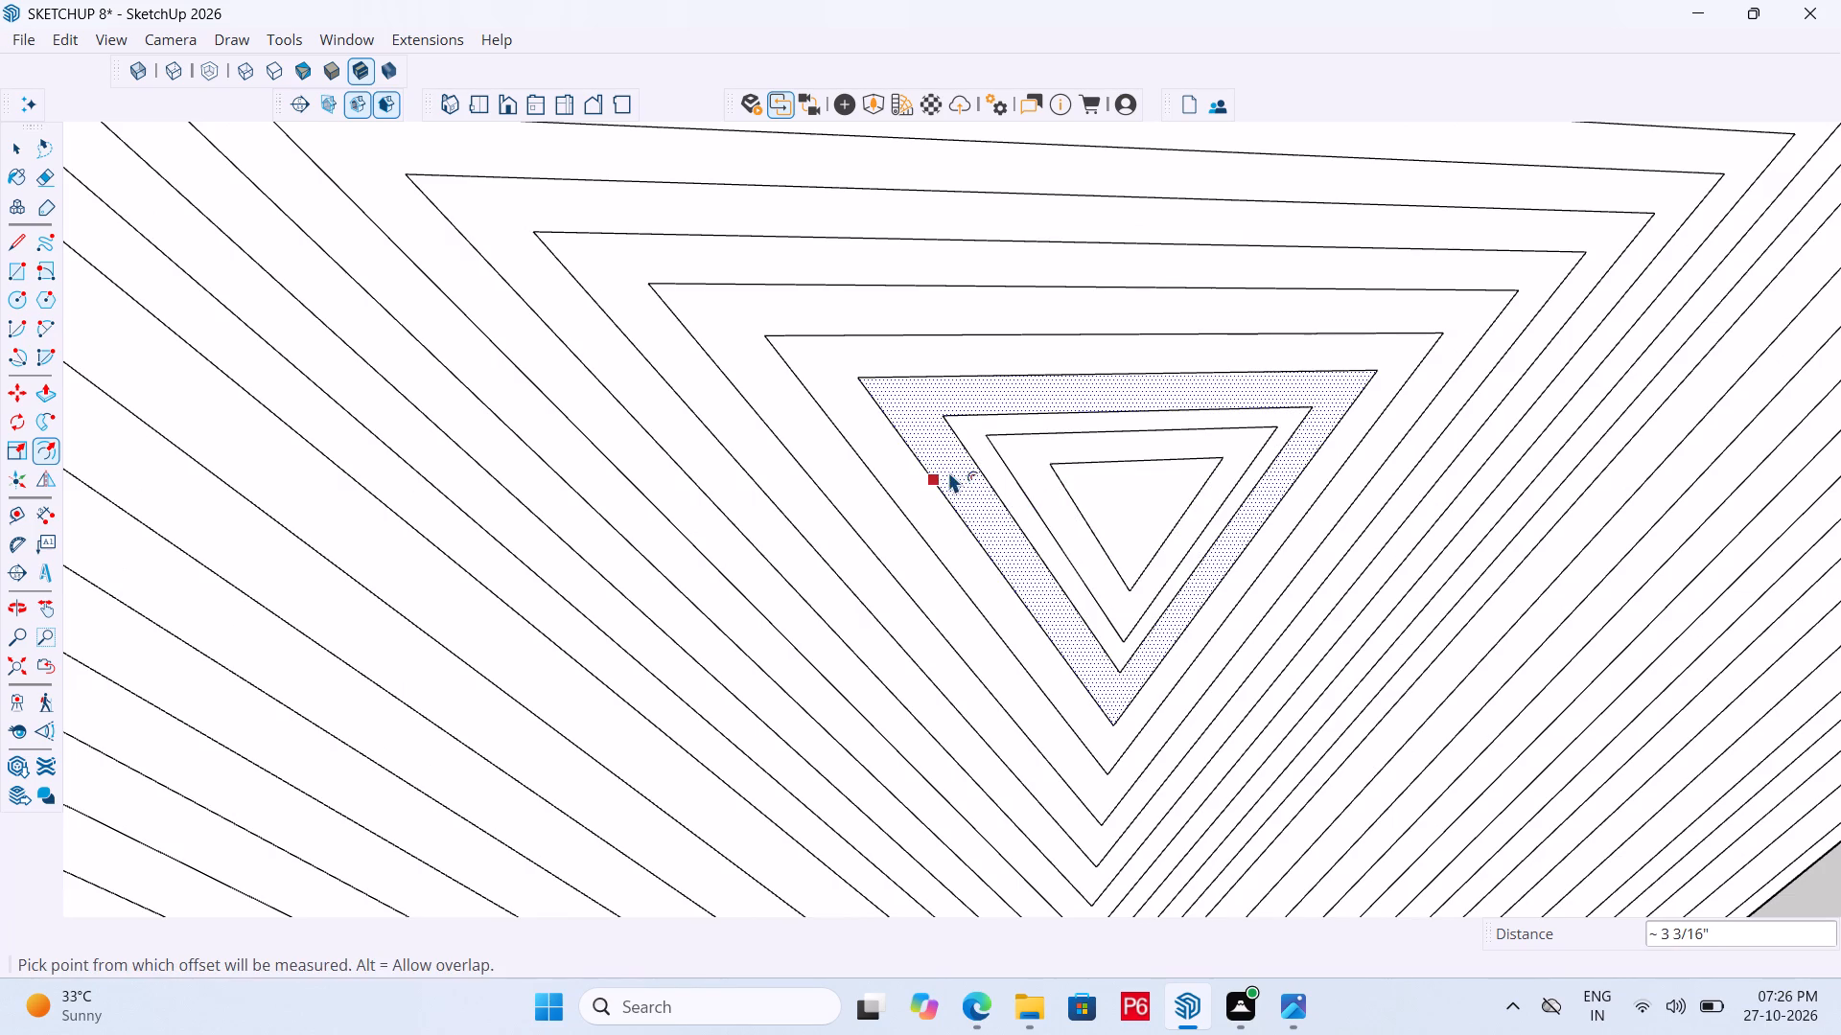
click(949, 470)
click(957, 477)
click(899, 461)
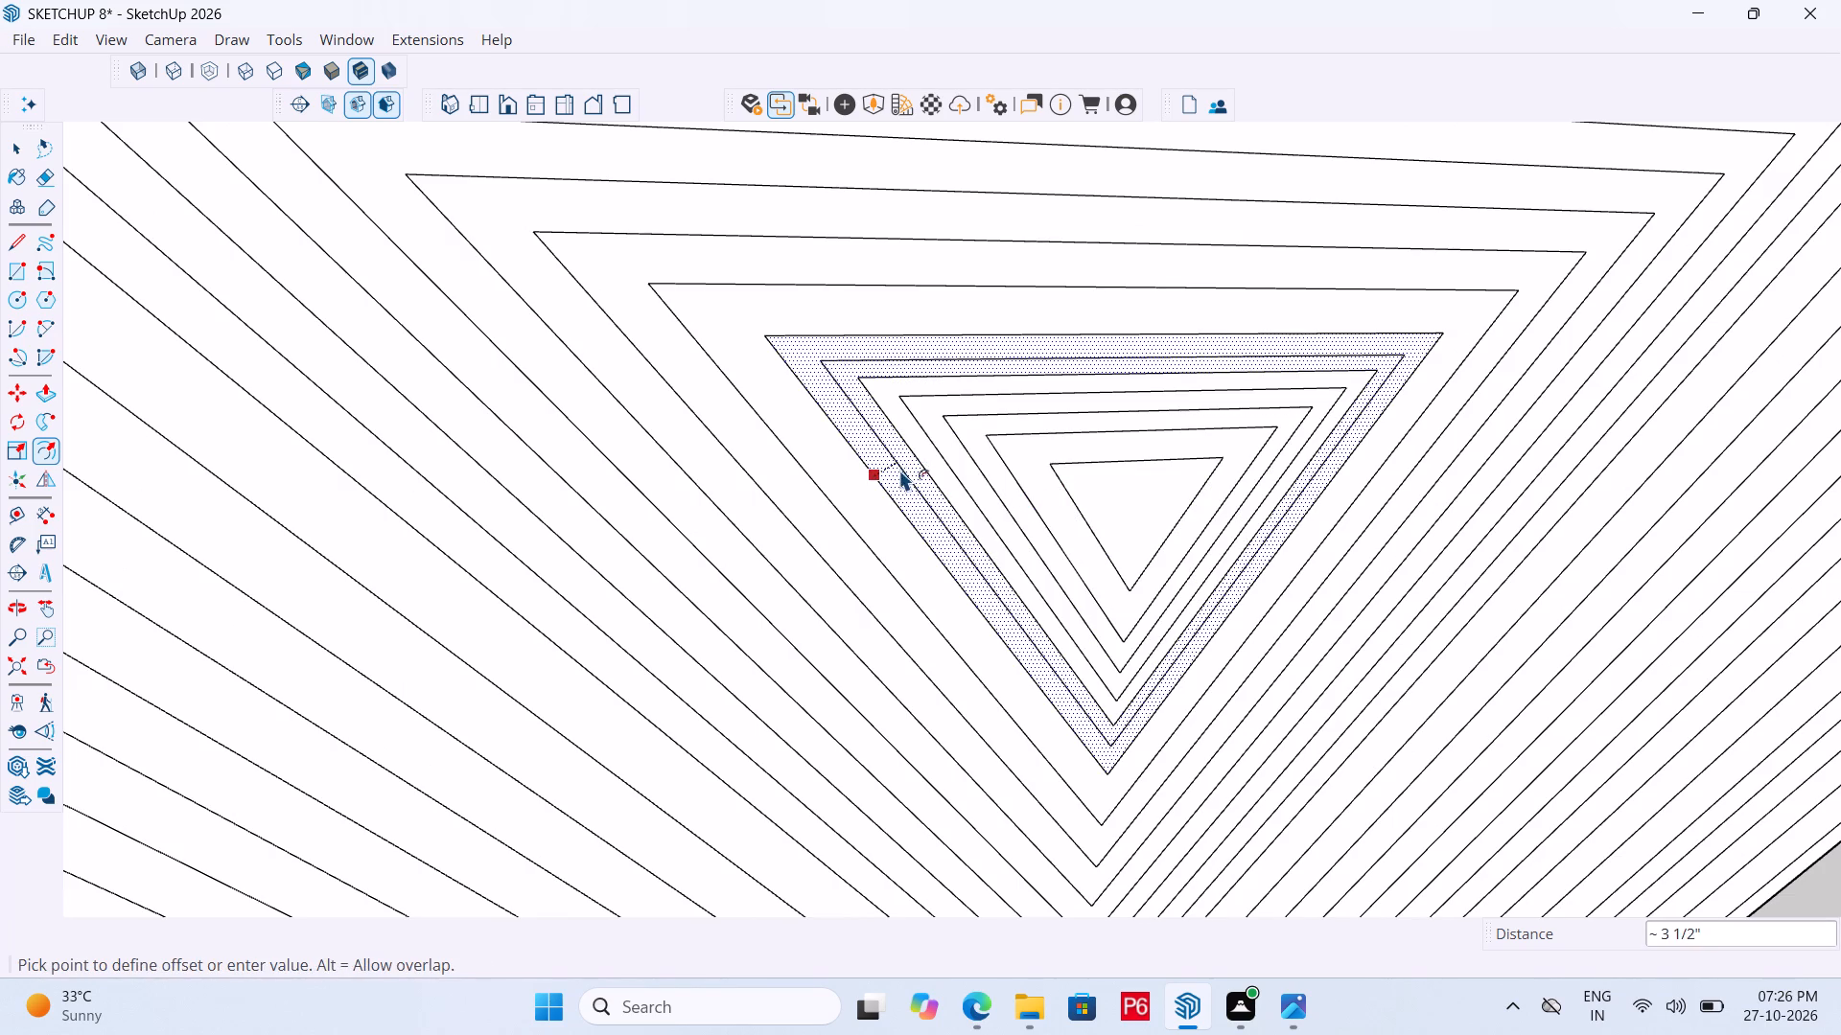
click(901, 474)
click(853, 474)
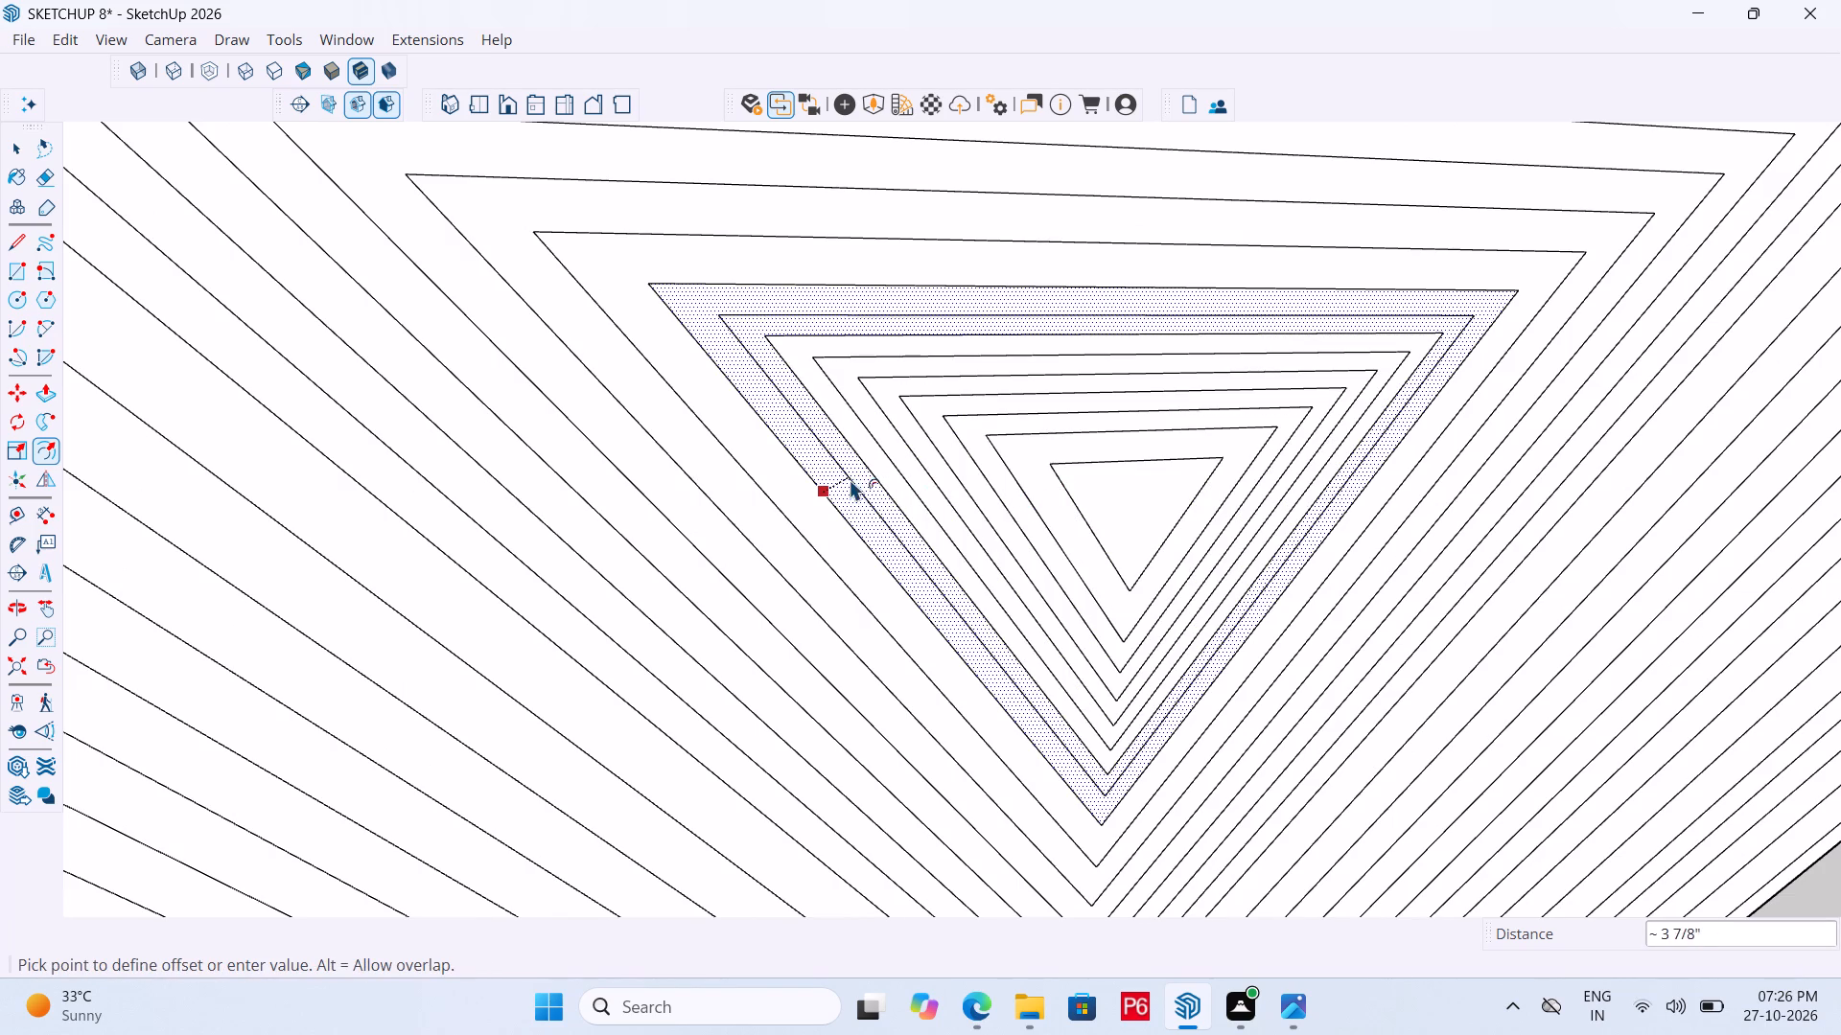
drag(850, 482, 854, 471)
scroll(896, 339, down, 2)
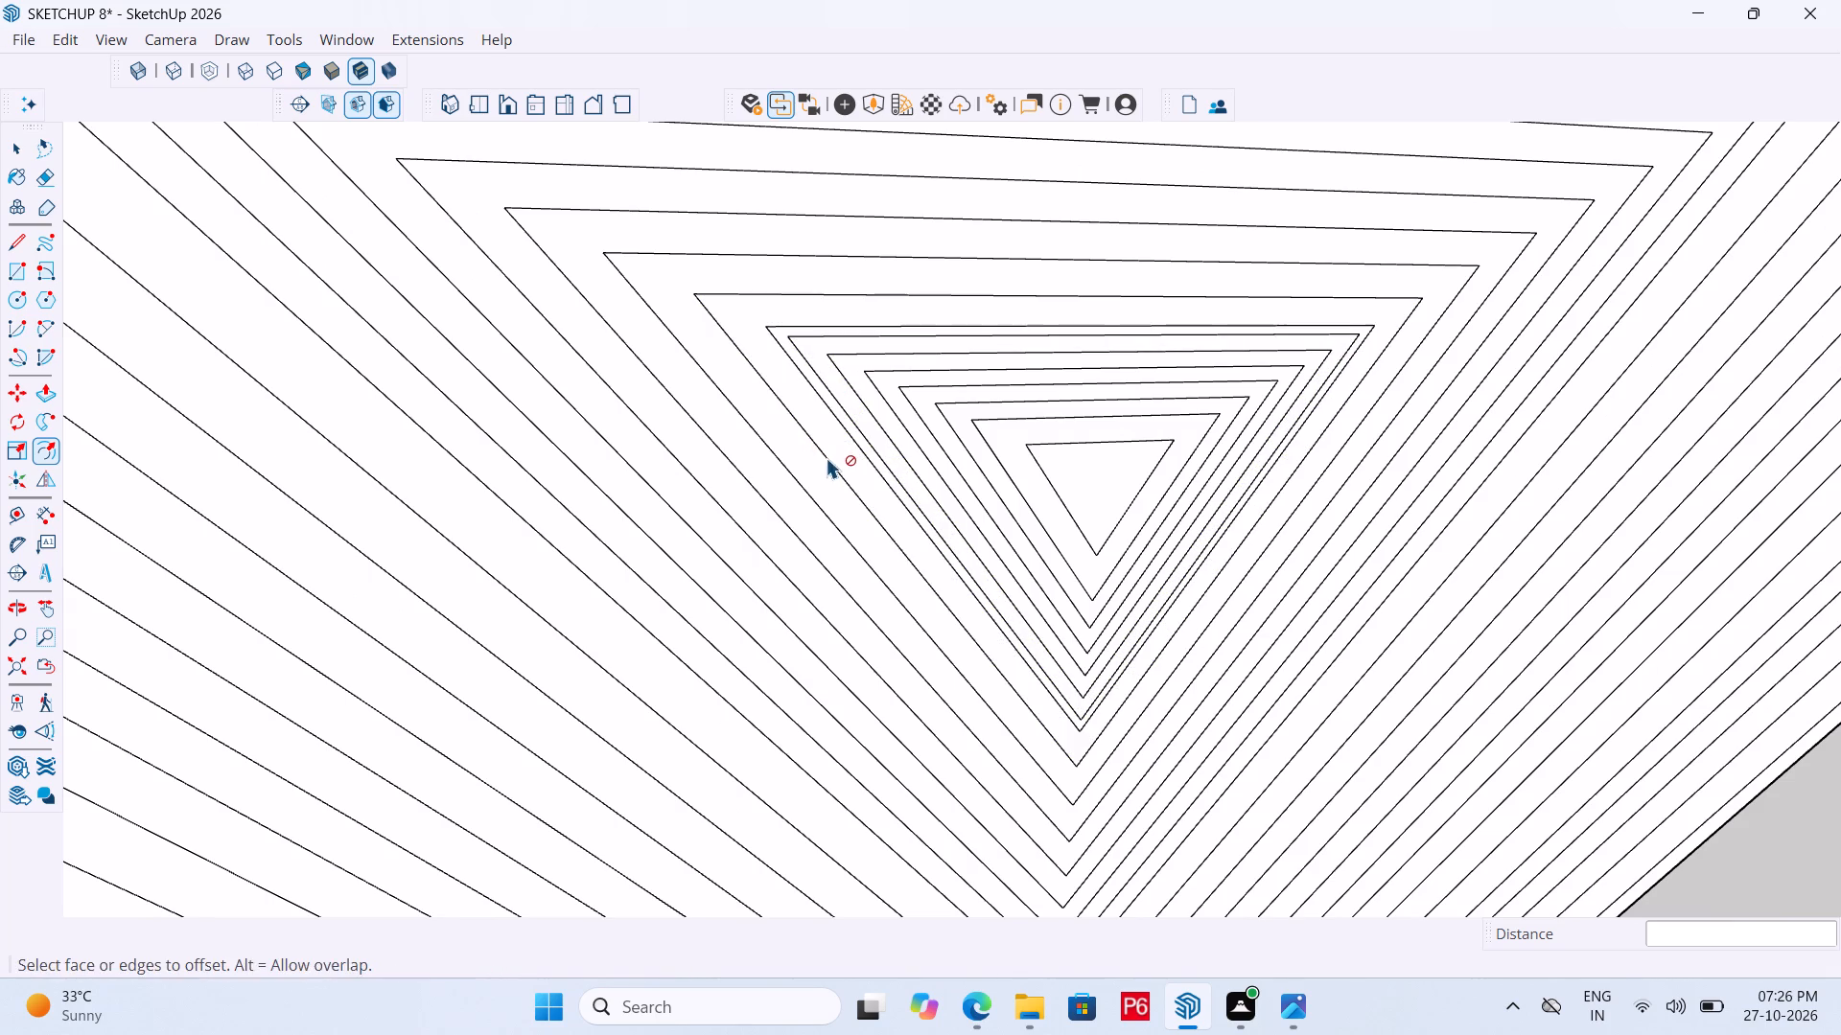
Split the next five bands outward on the side face with inward offsets of about 3" each.
click(839, 451)
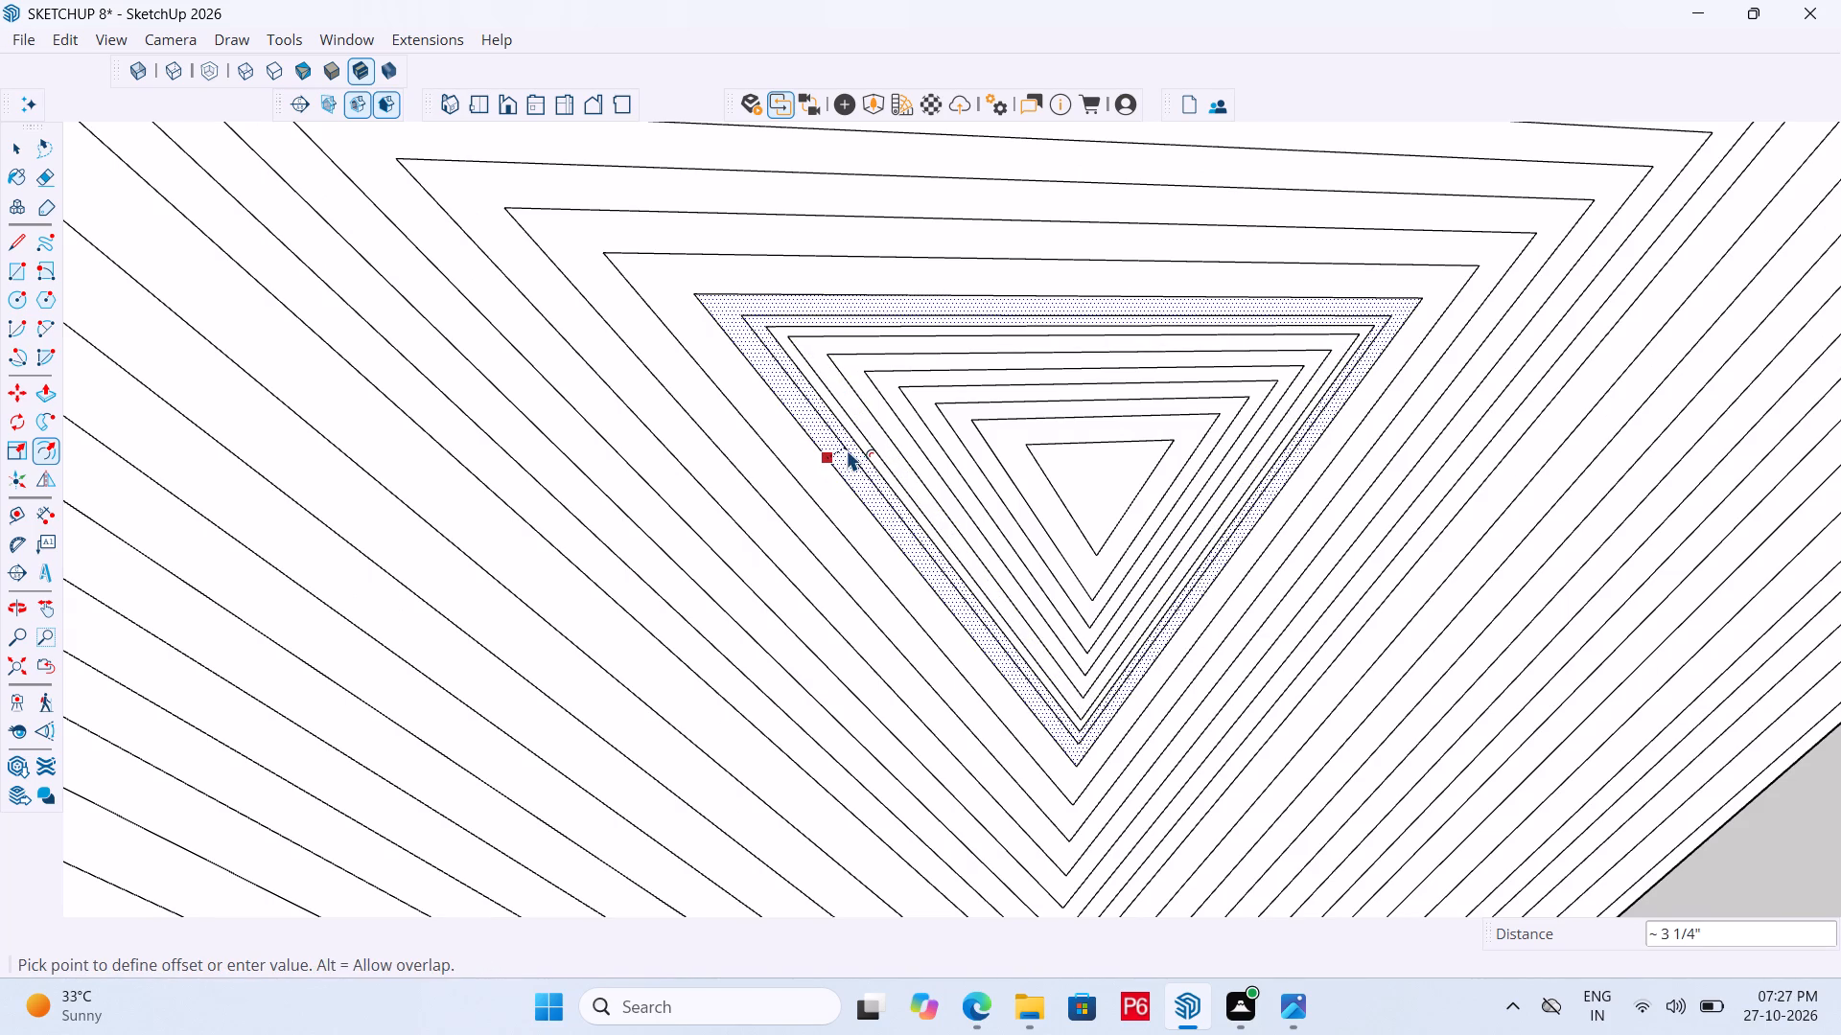
click(847, 449)
click(821, 463)
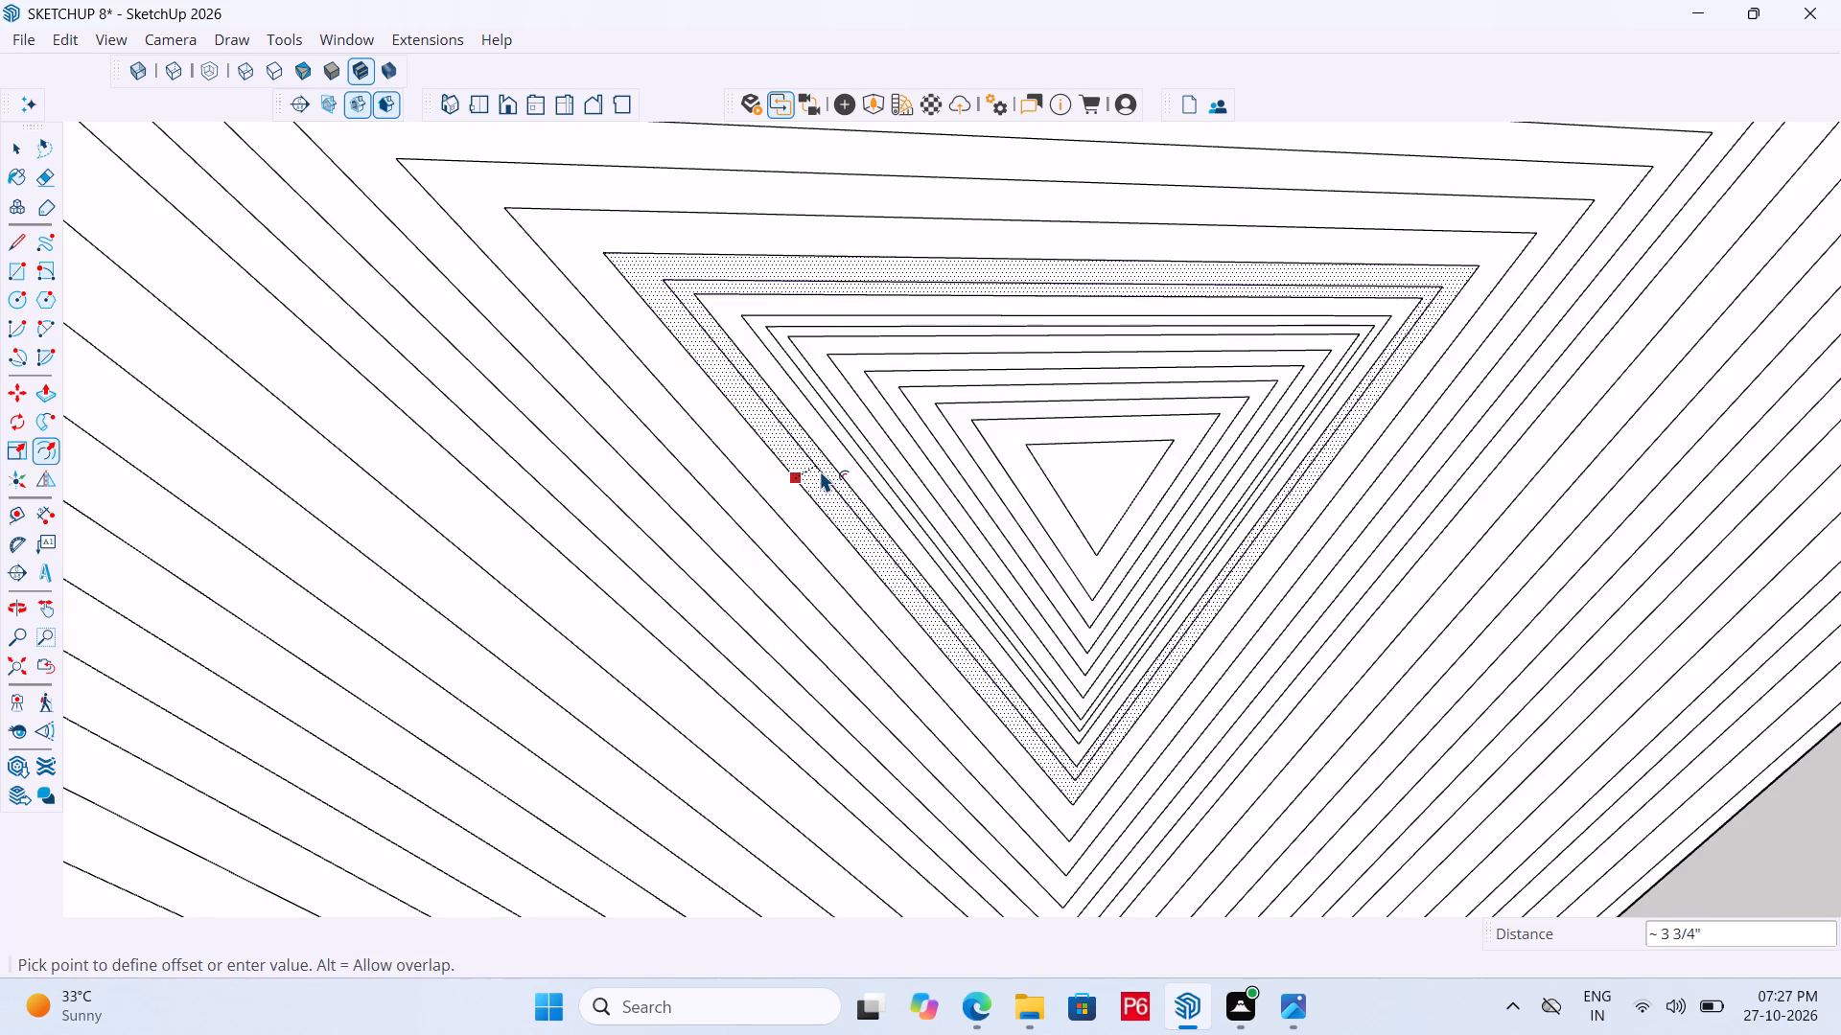
click(817, 475)
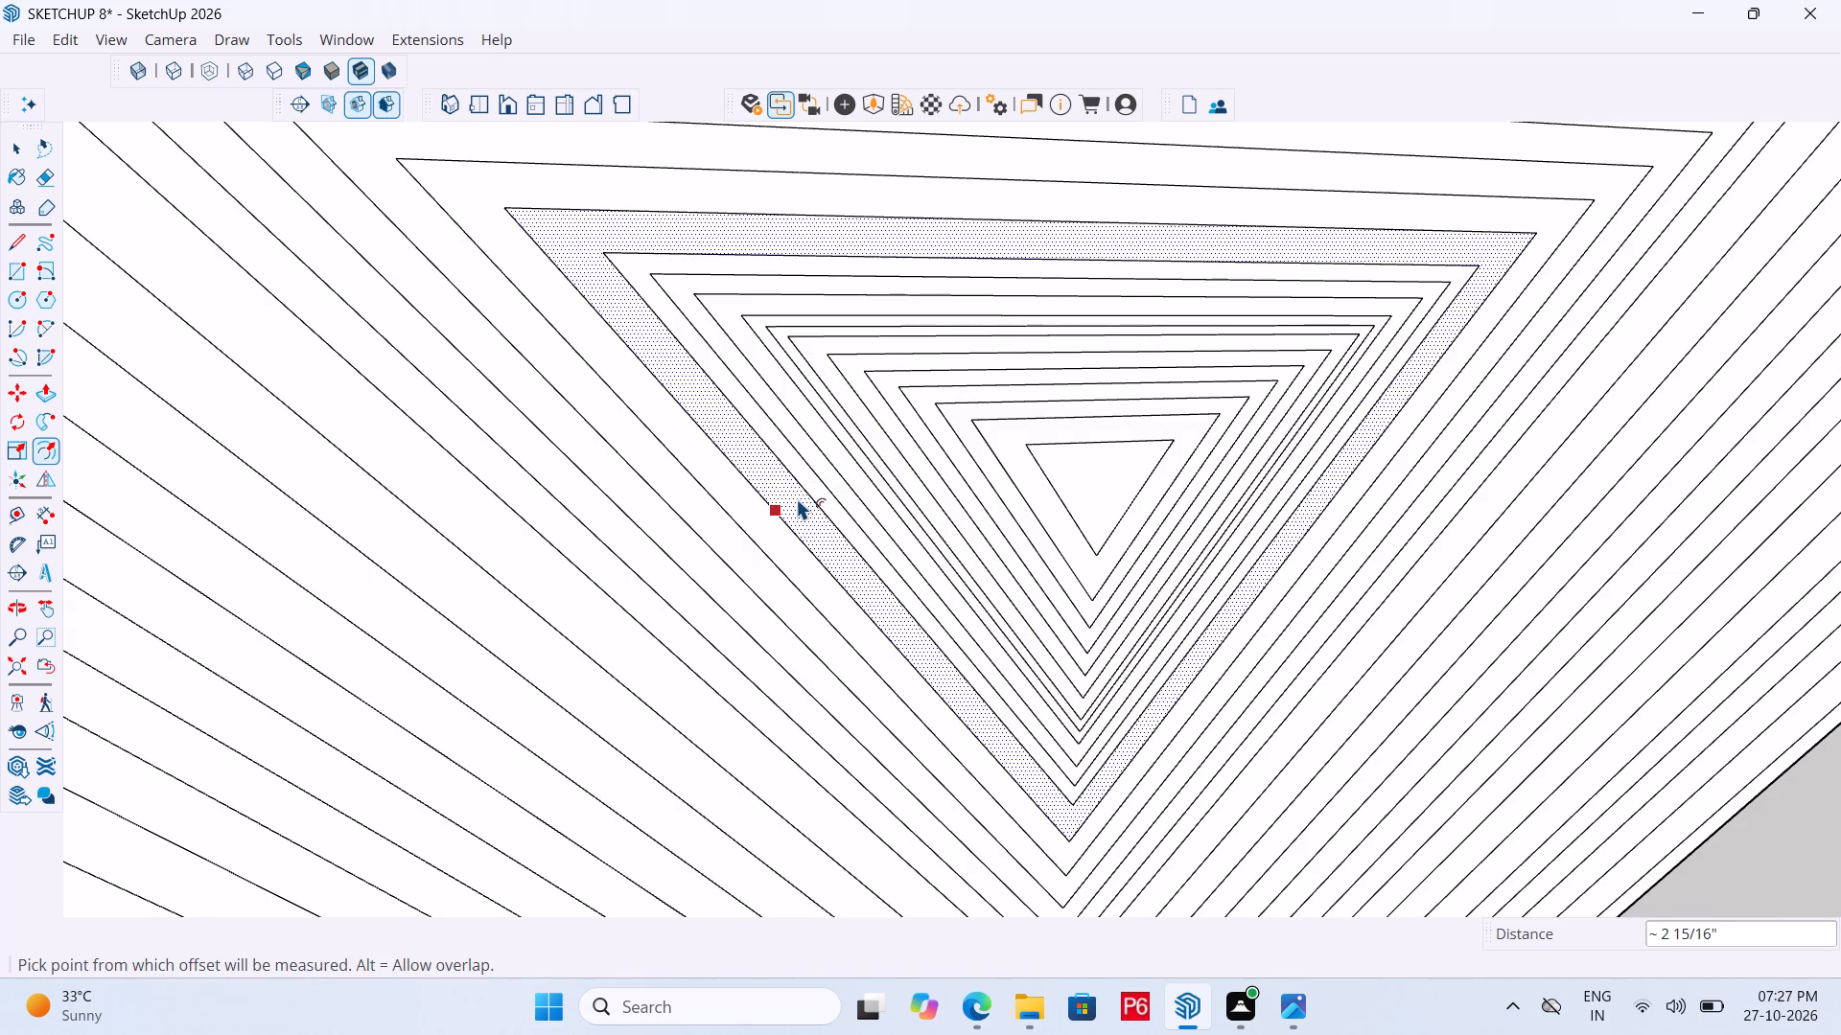
click(797, 498)
click(793, 501)
scroll(797, 310, down, 3)
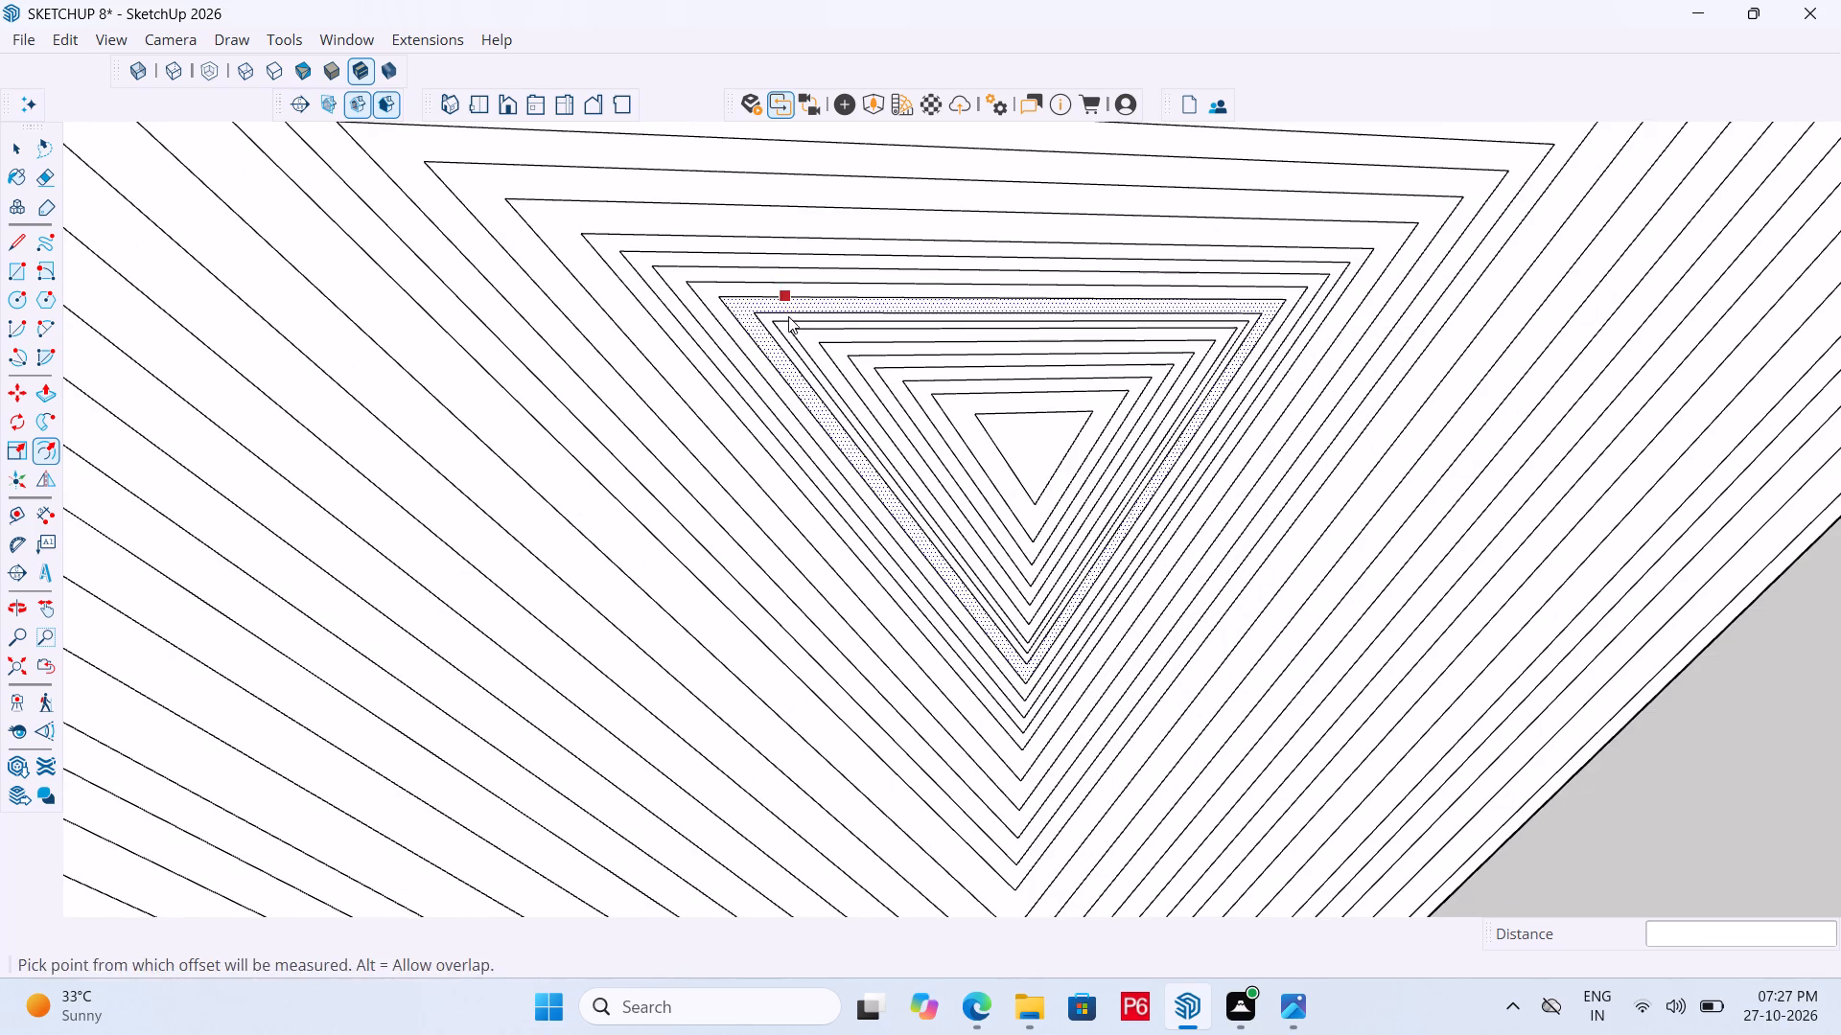
click(748, 438)
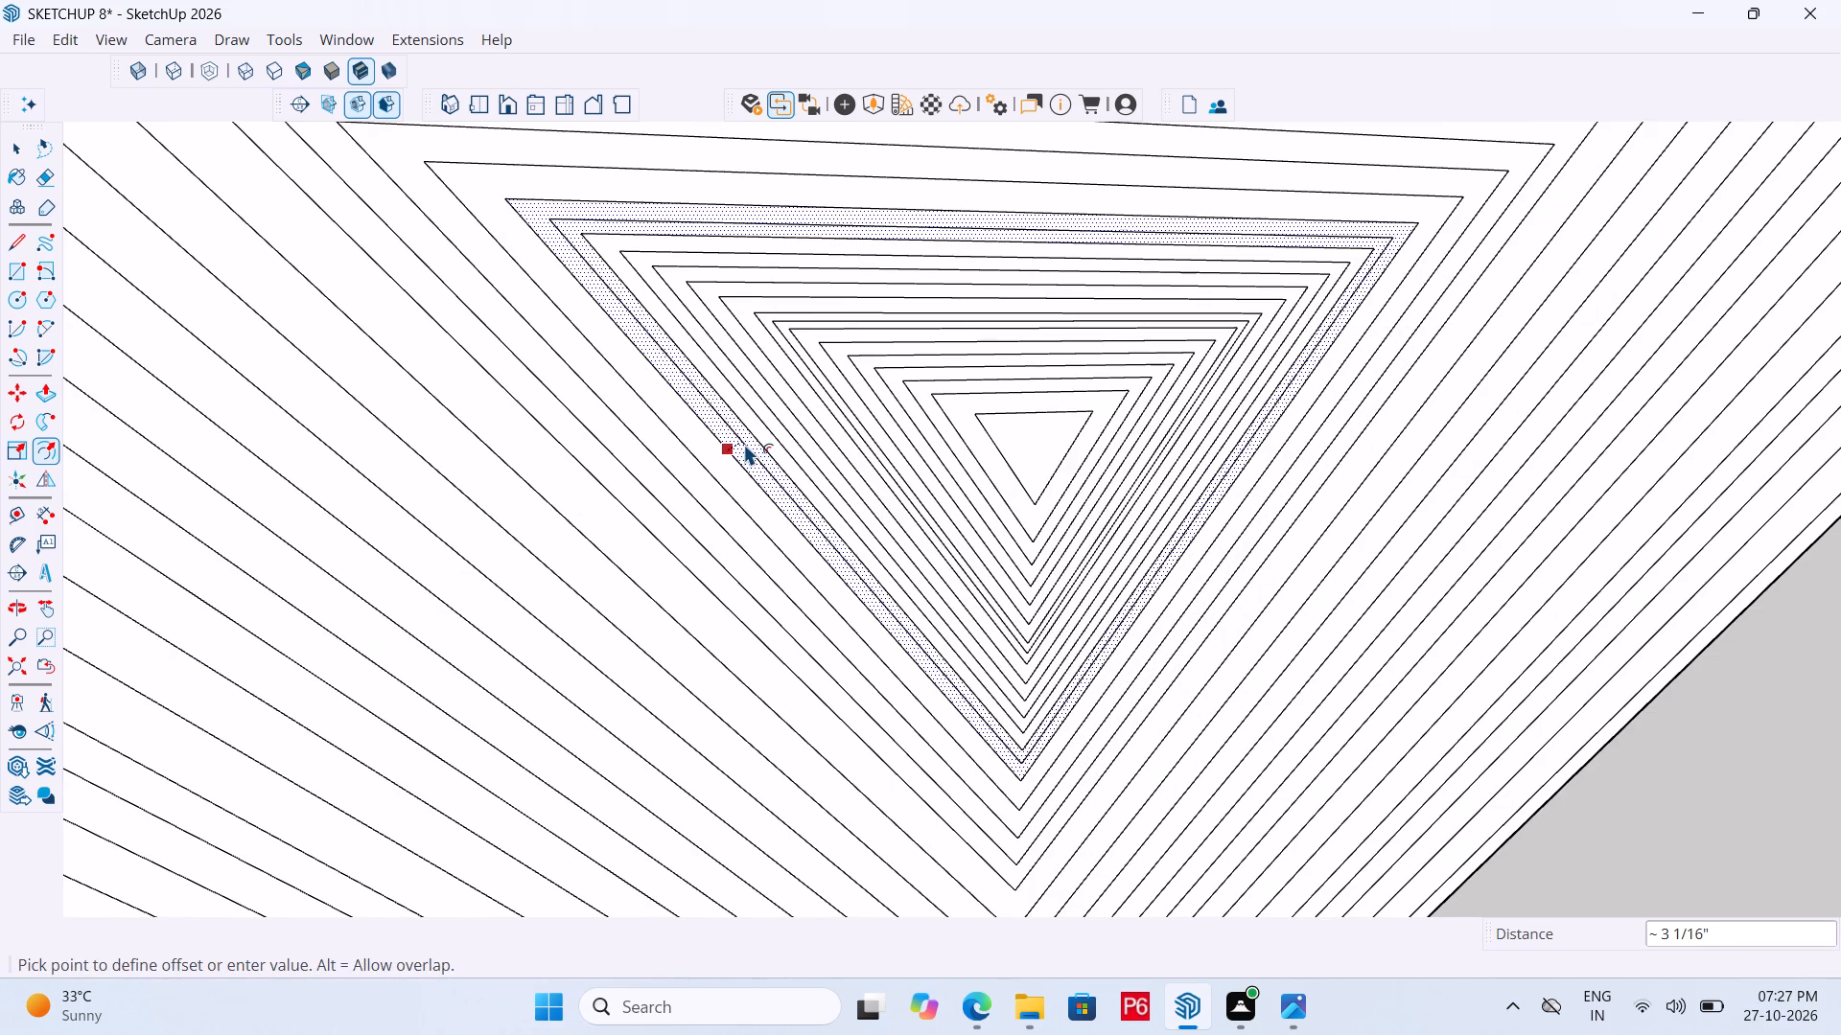
click(744, 444)
click(713, 435)
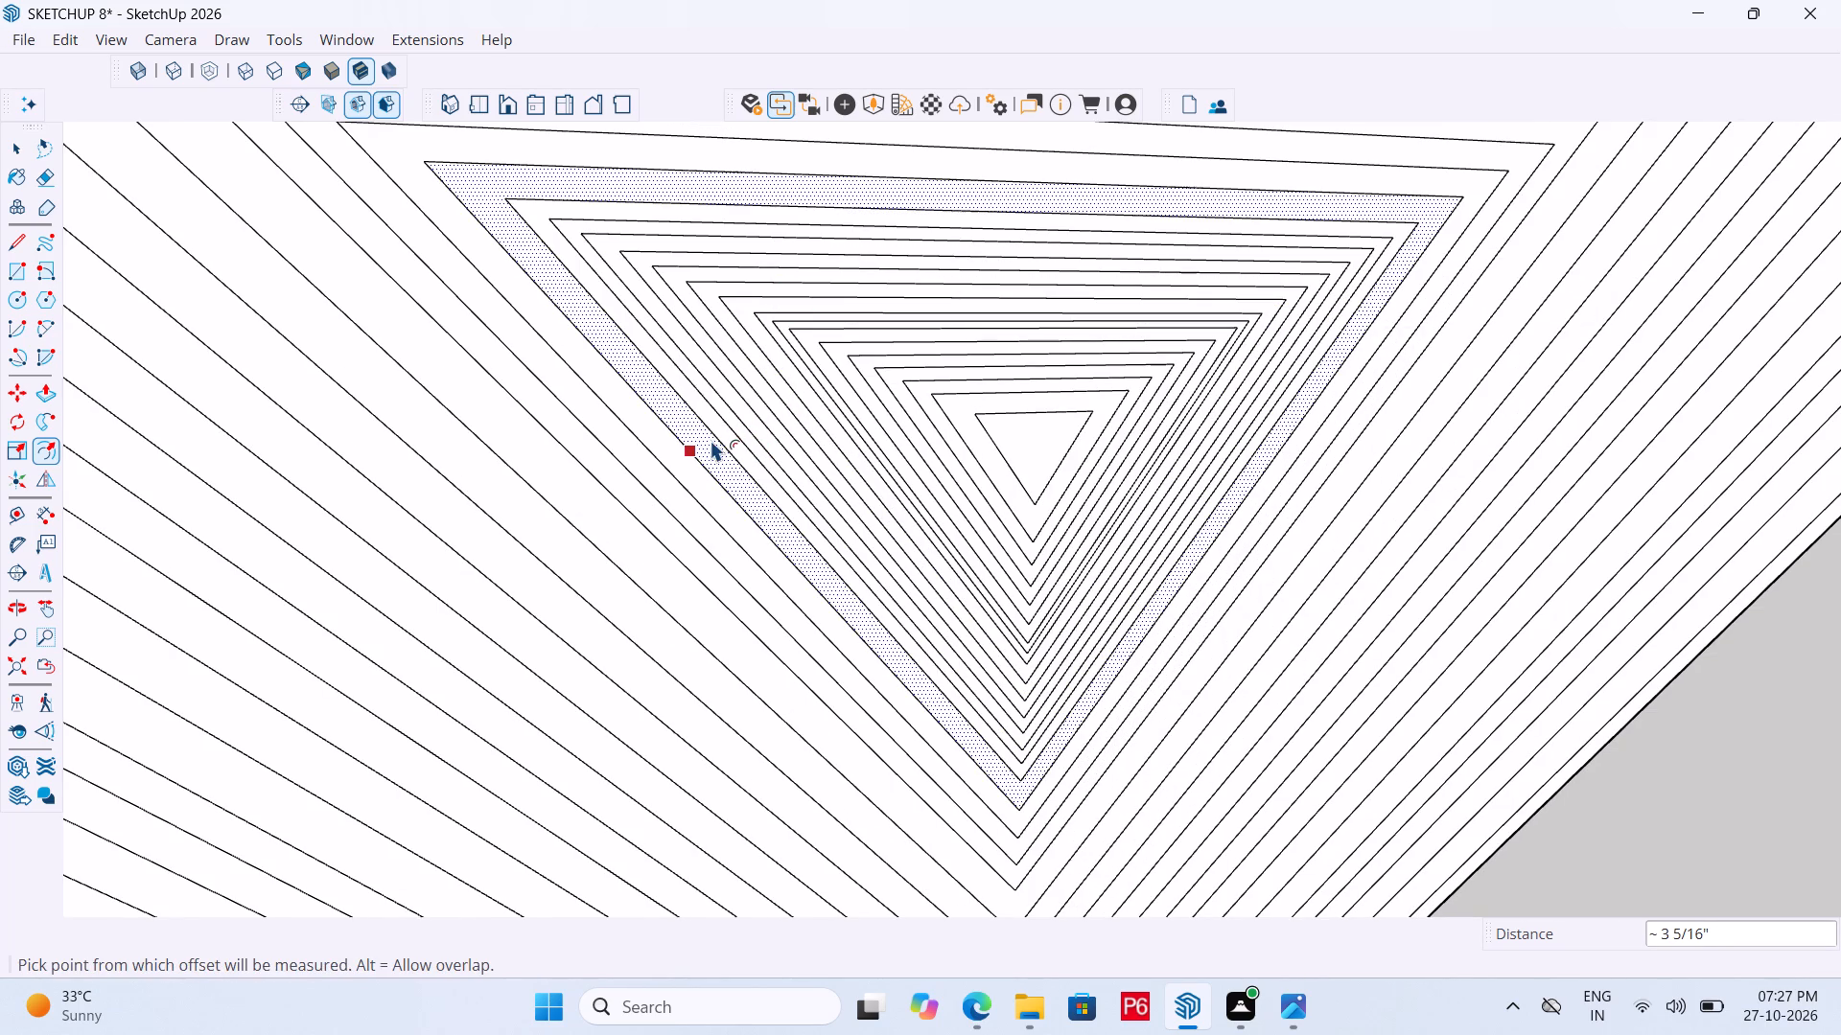
click(711, 440)
click(707, 447)
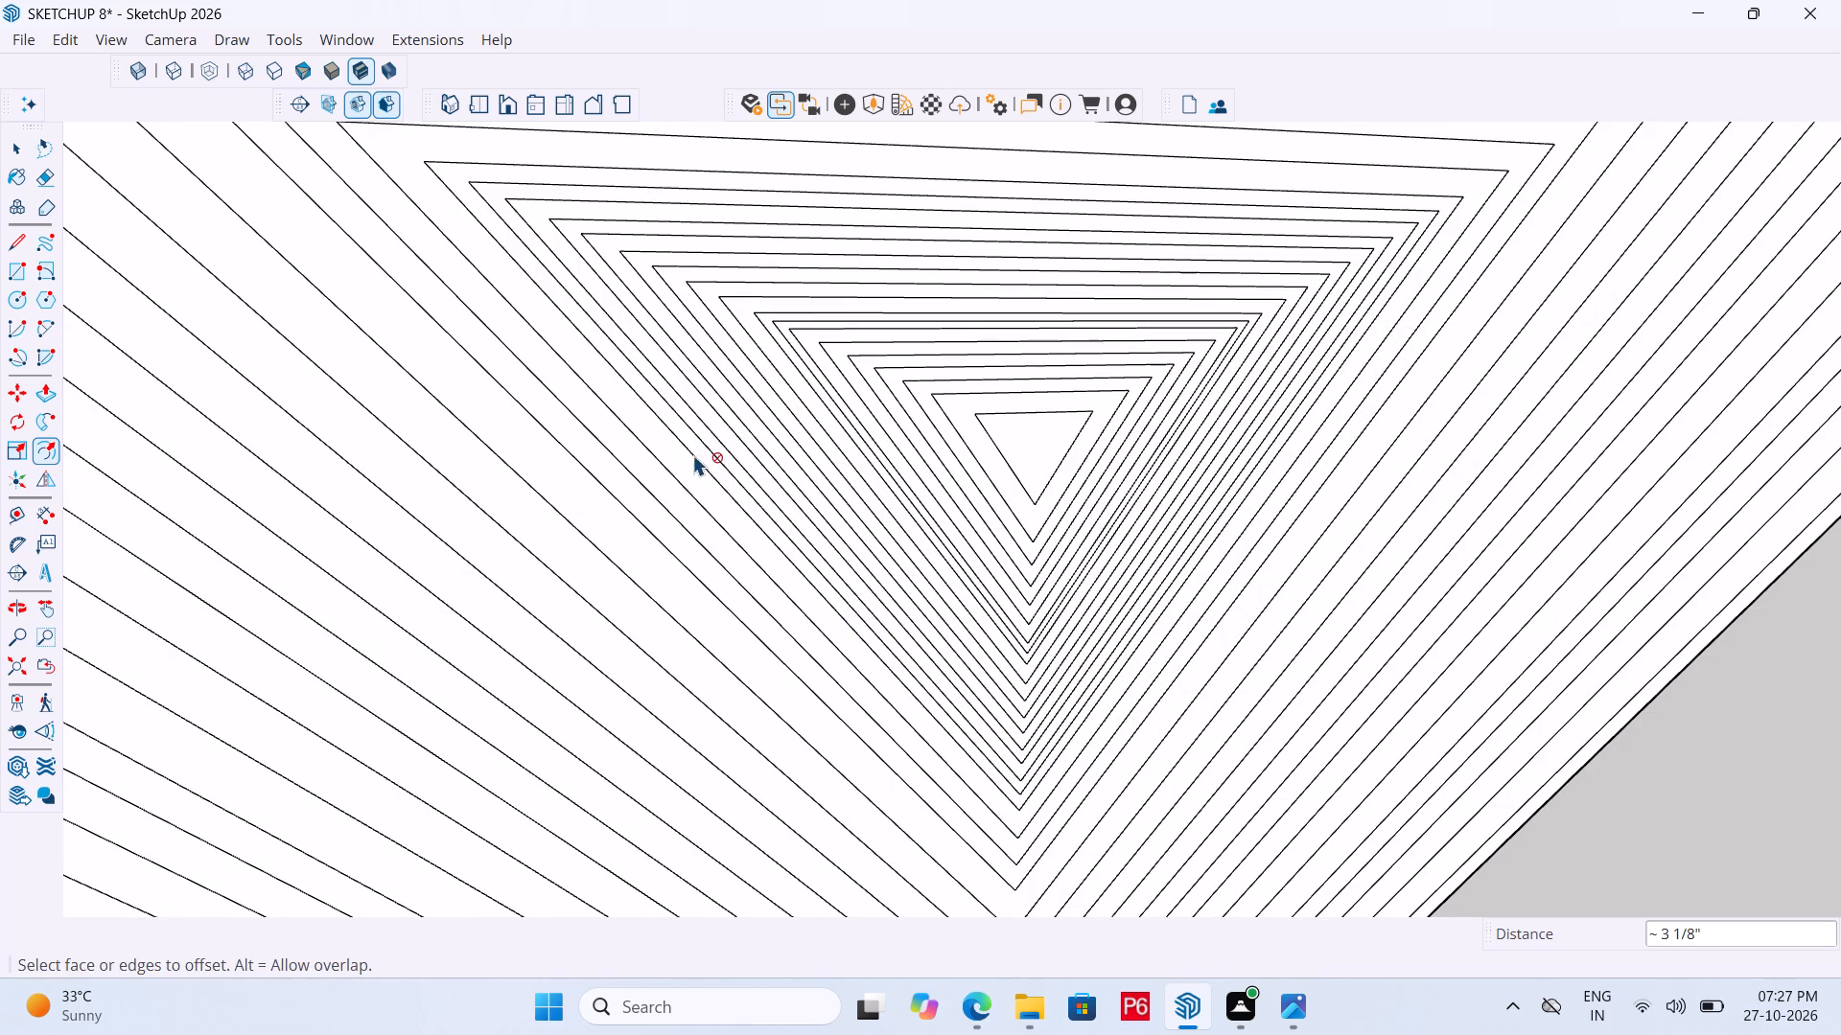
click(680, 455)
click(675, 460)
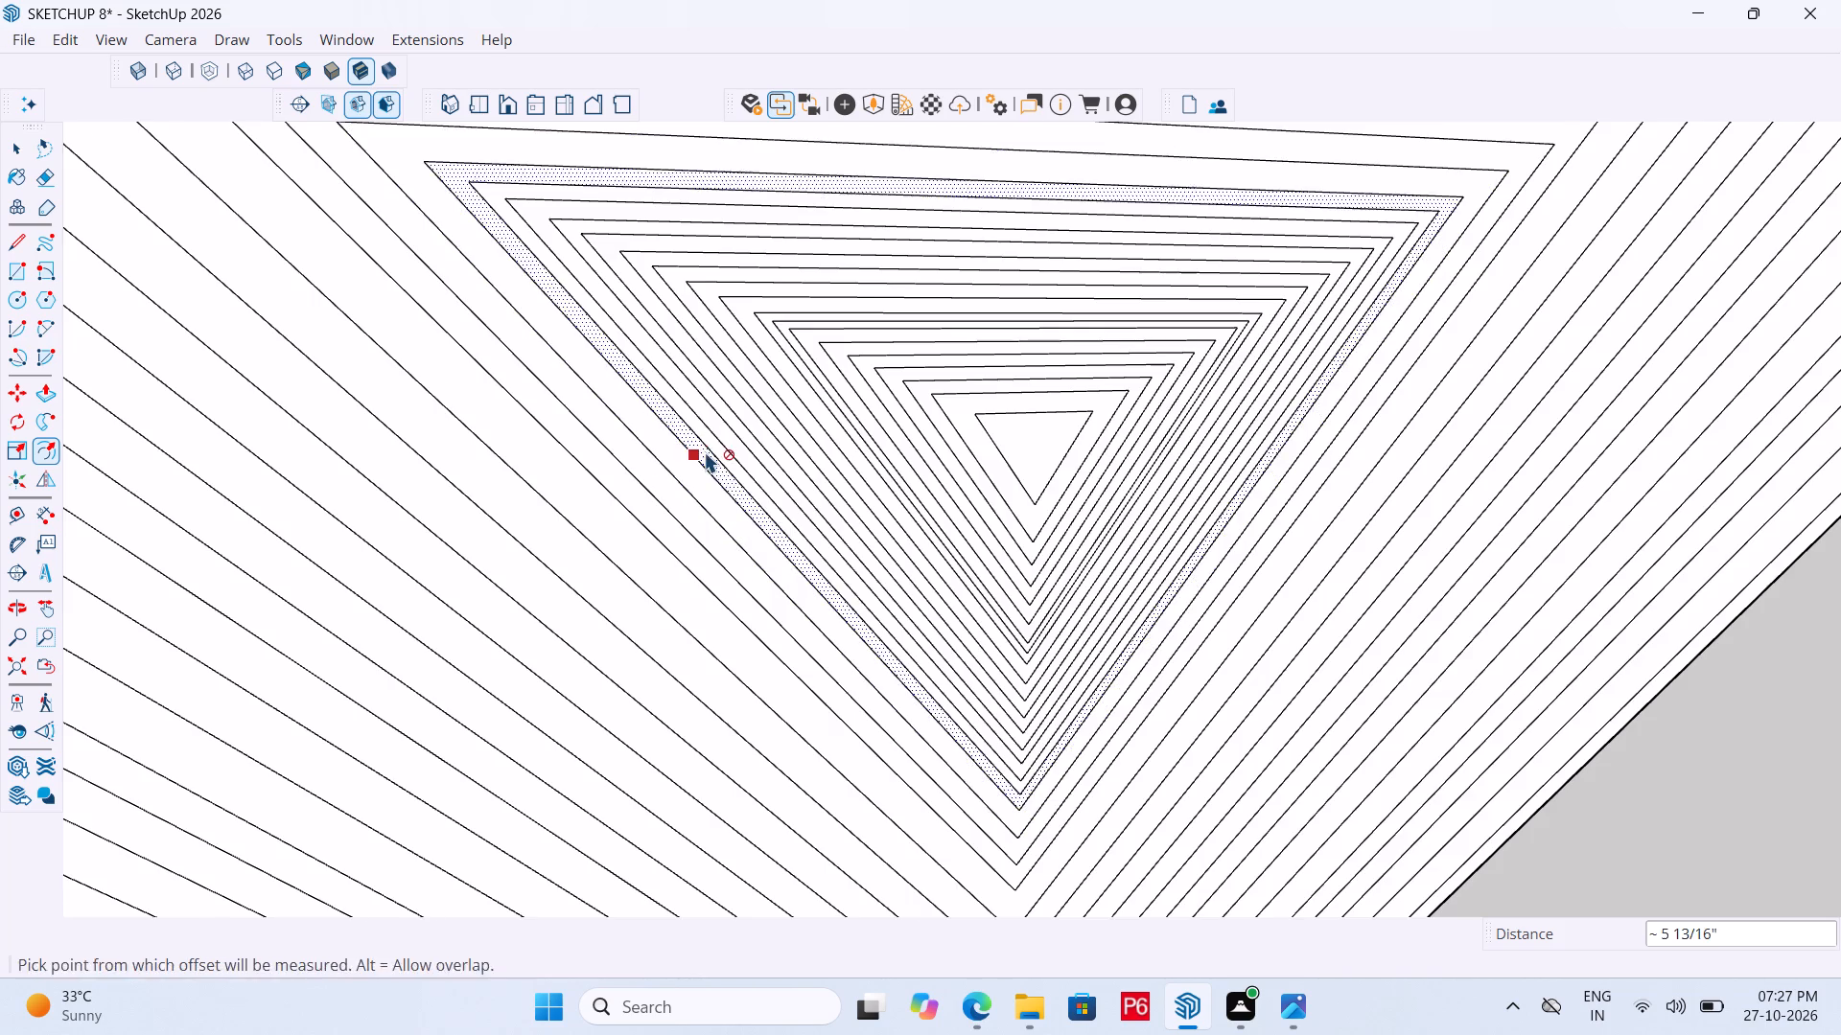
Continue outward on the side face, adding triangular outlines inside the next bands with inward offsets of about 2" to 6".
scroll(705, 451, down, 3)
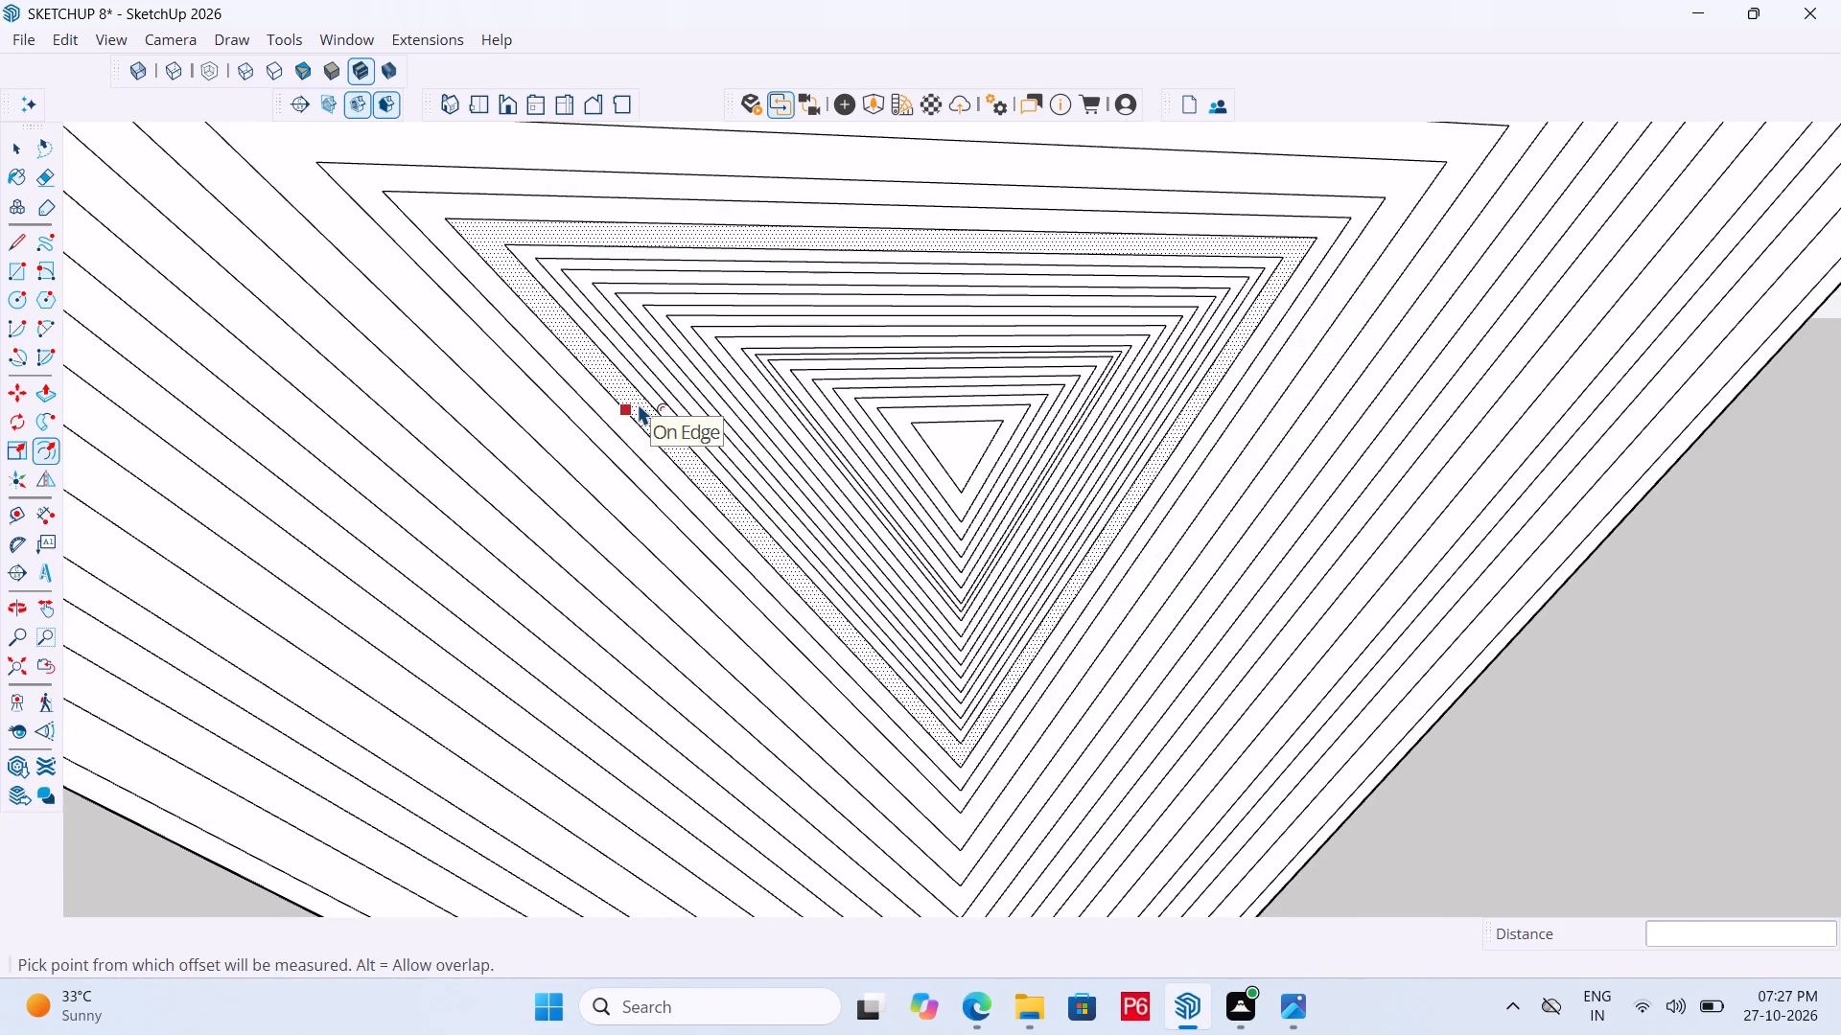
click(638, 403)
click(636, 404)
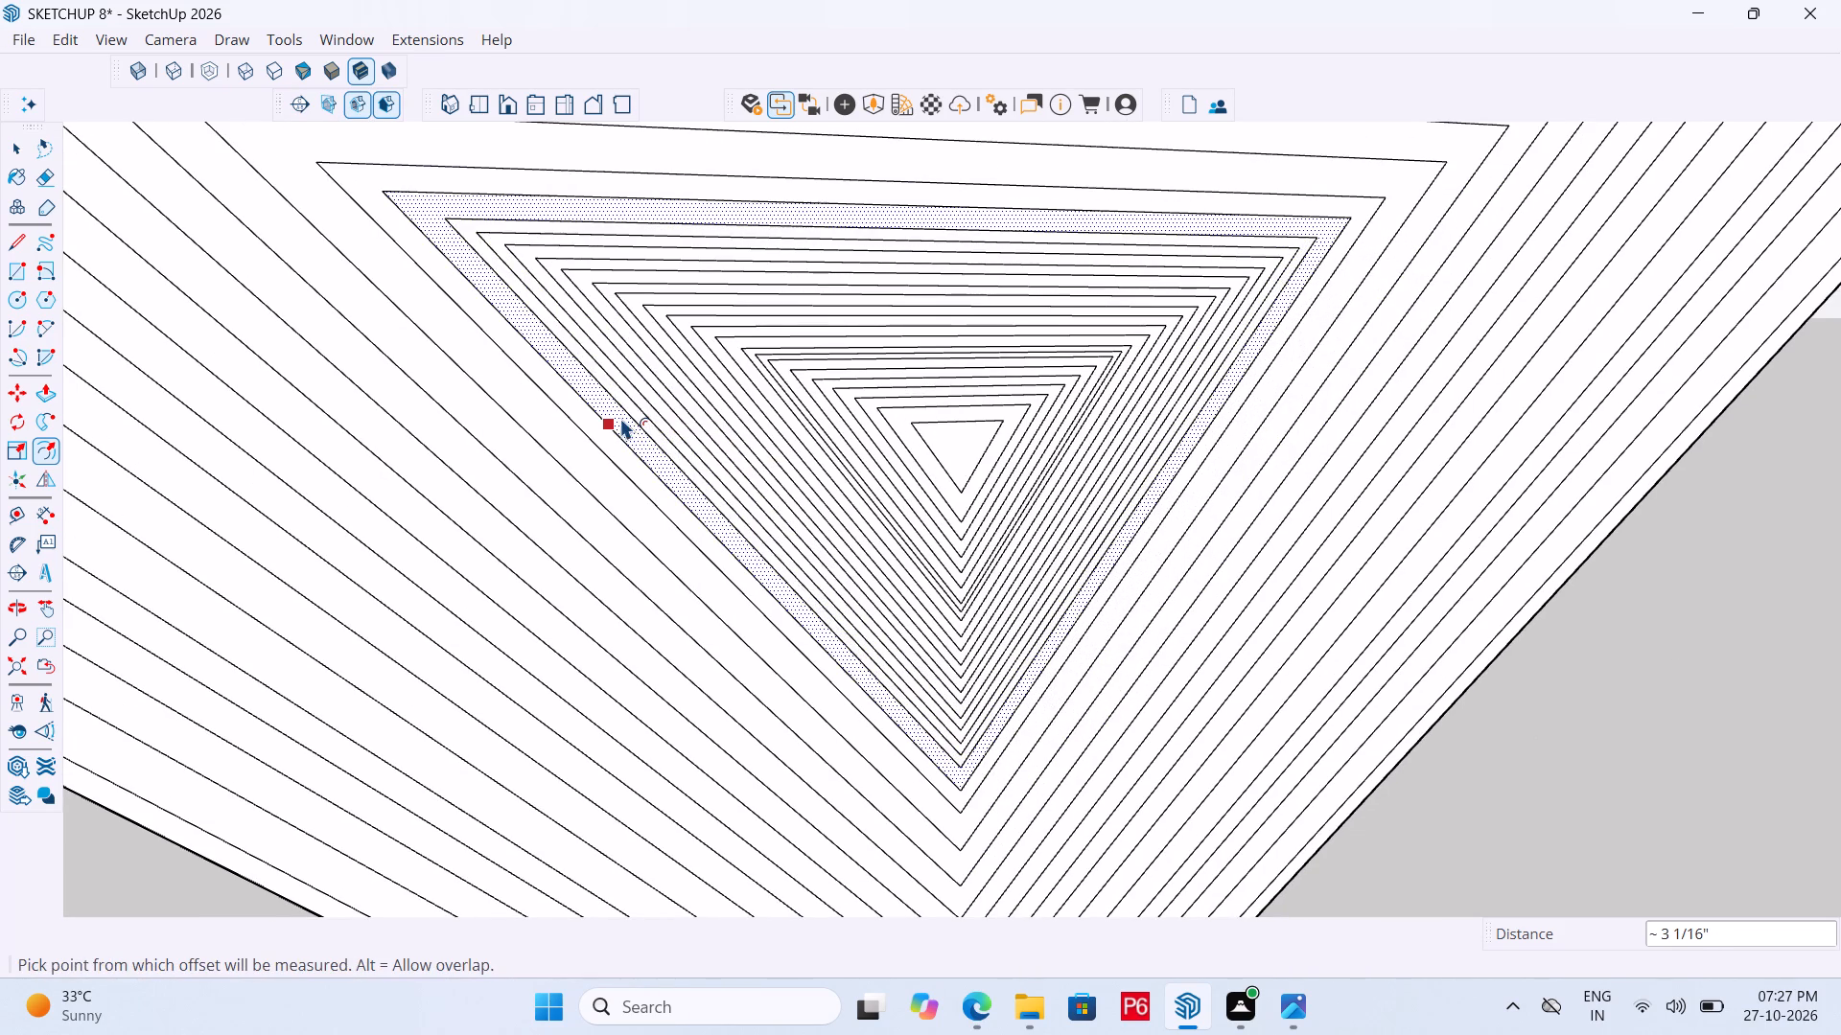
click(620, 416)
click(617, 422)
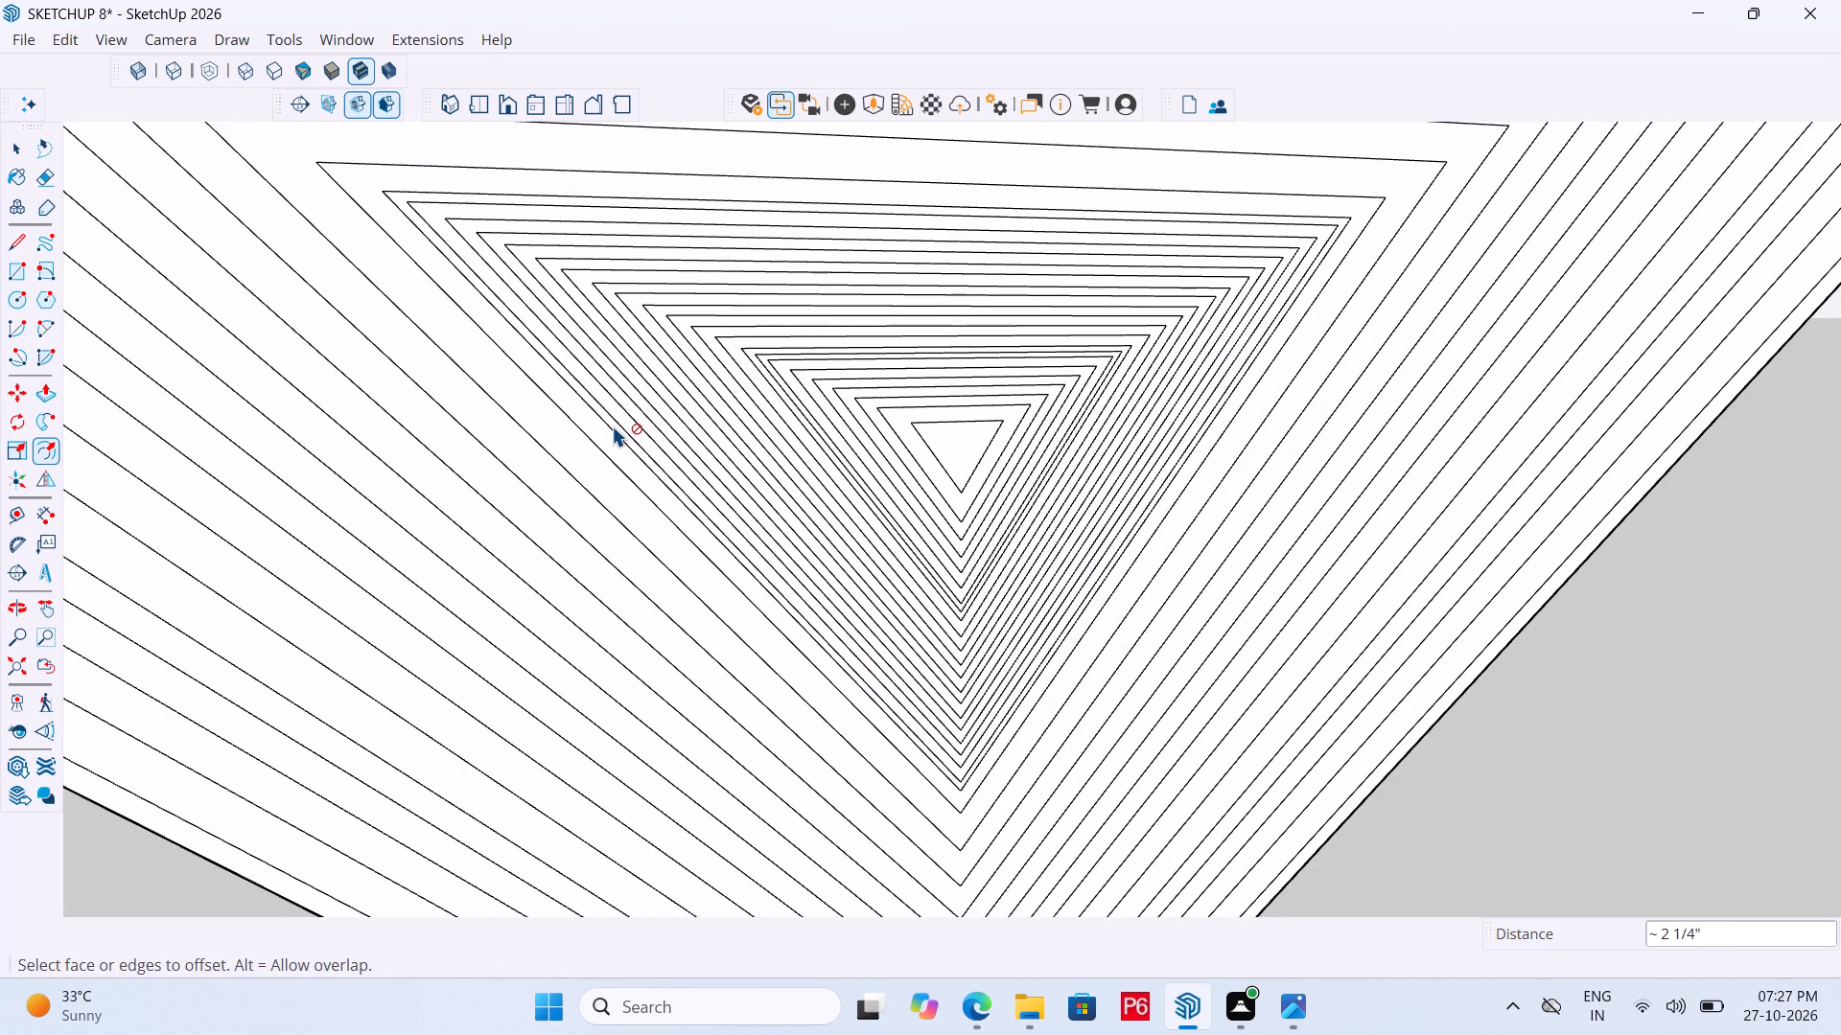
click(610, 436)
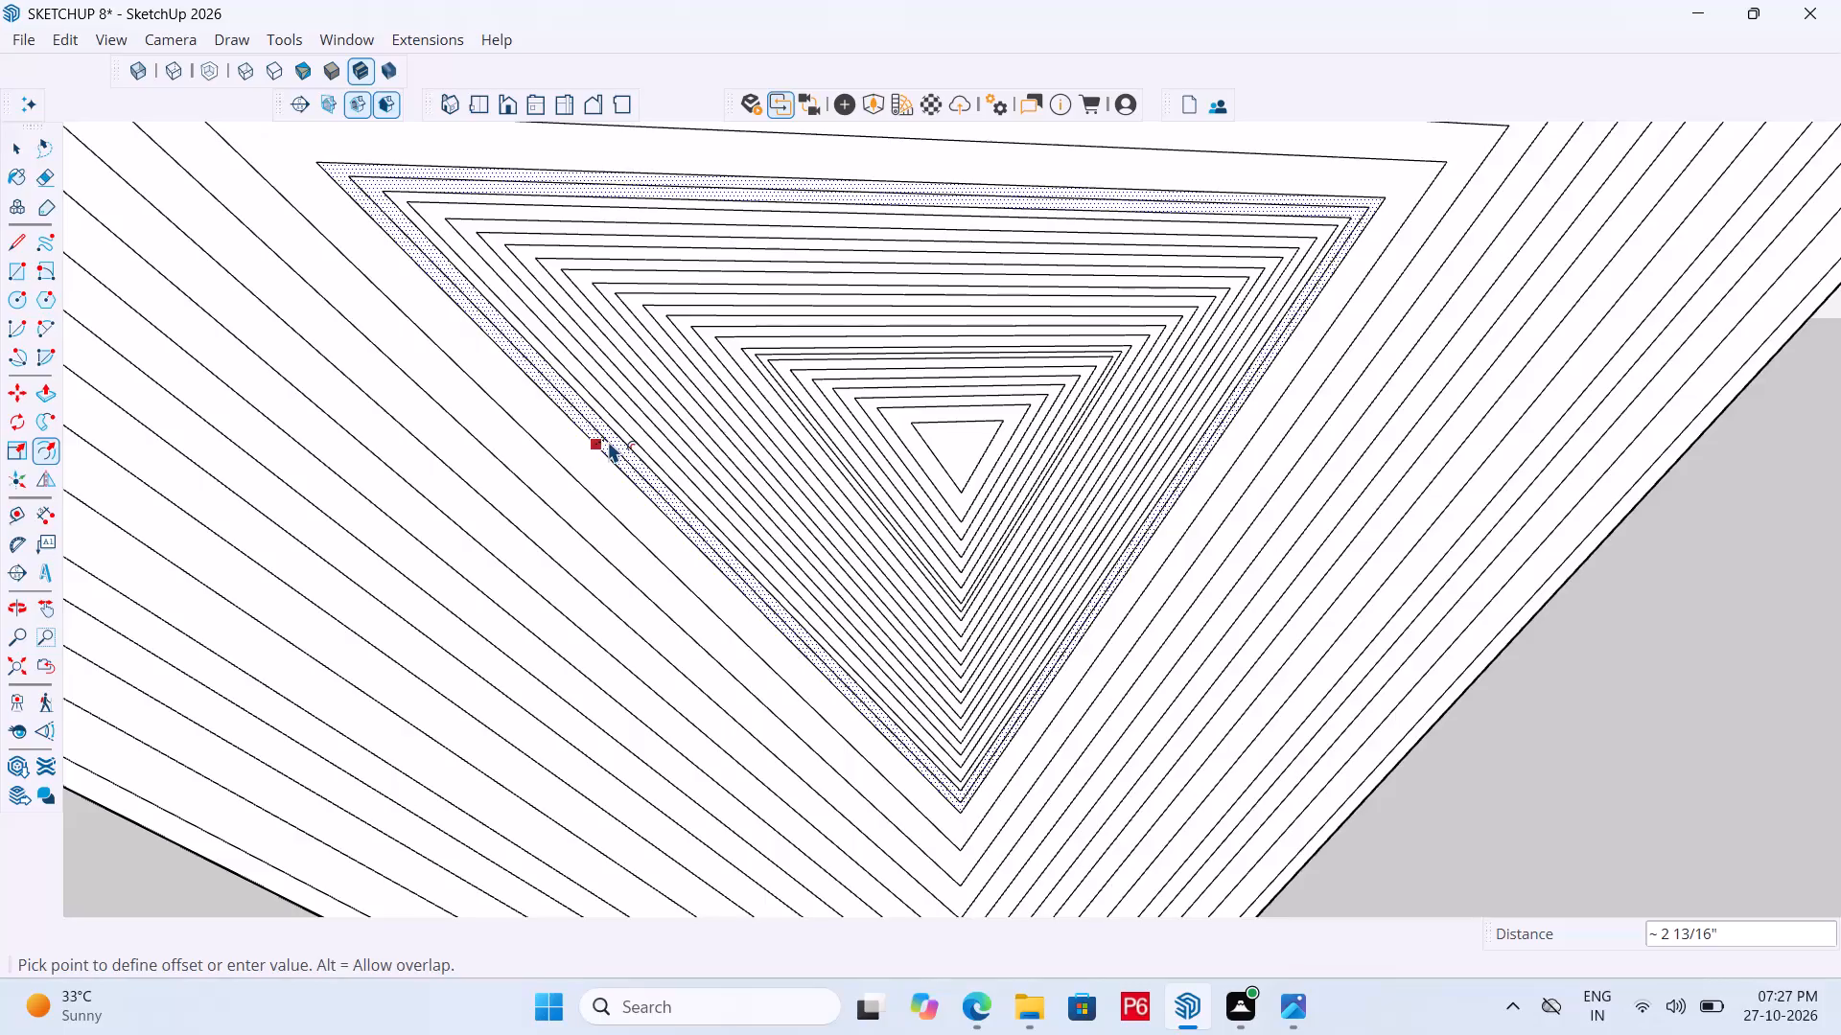
click(608, 441)
click(598, 456)
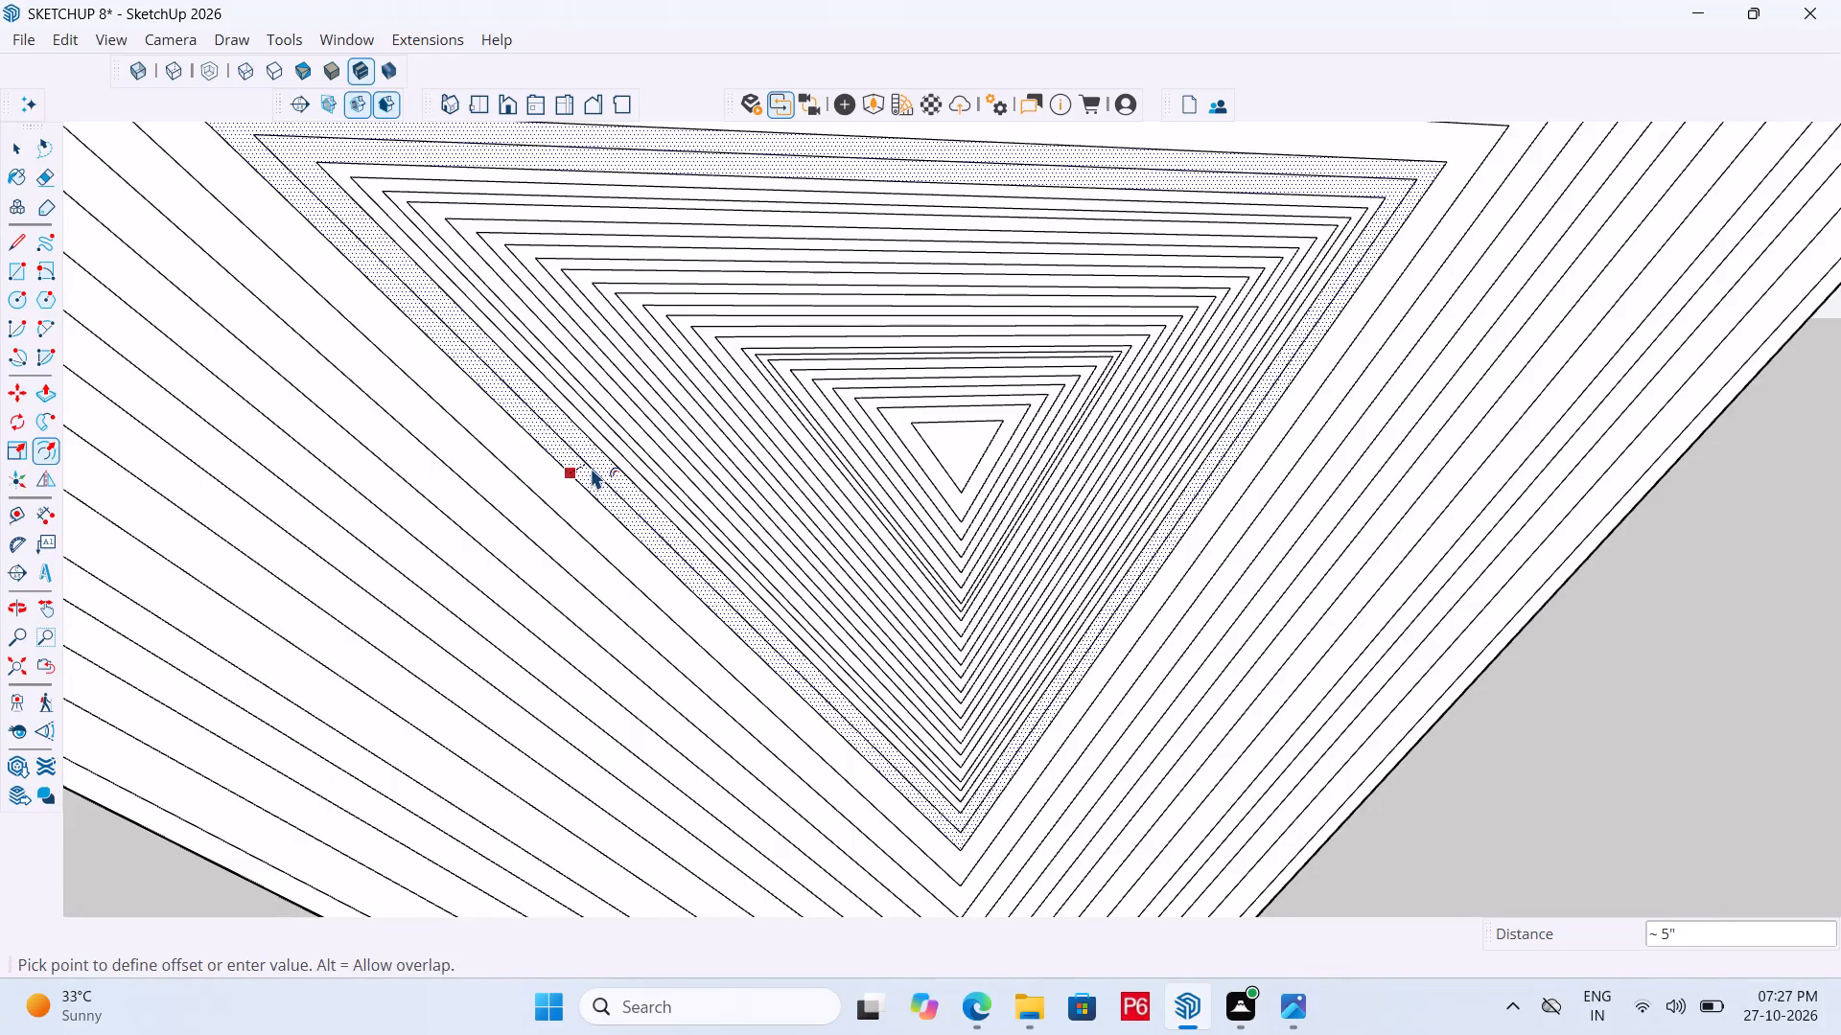
click(591, 468)
scroll(657, 489, down, 3)
click(568, 465)
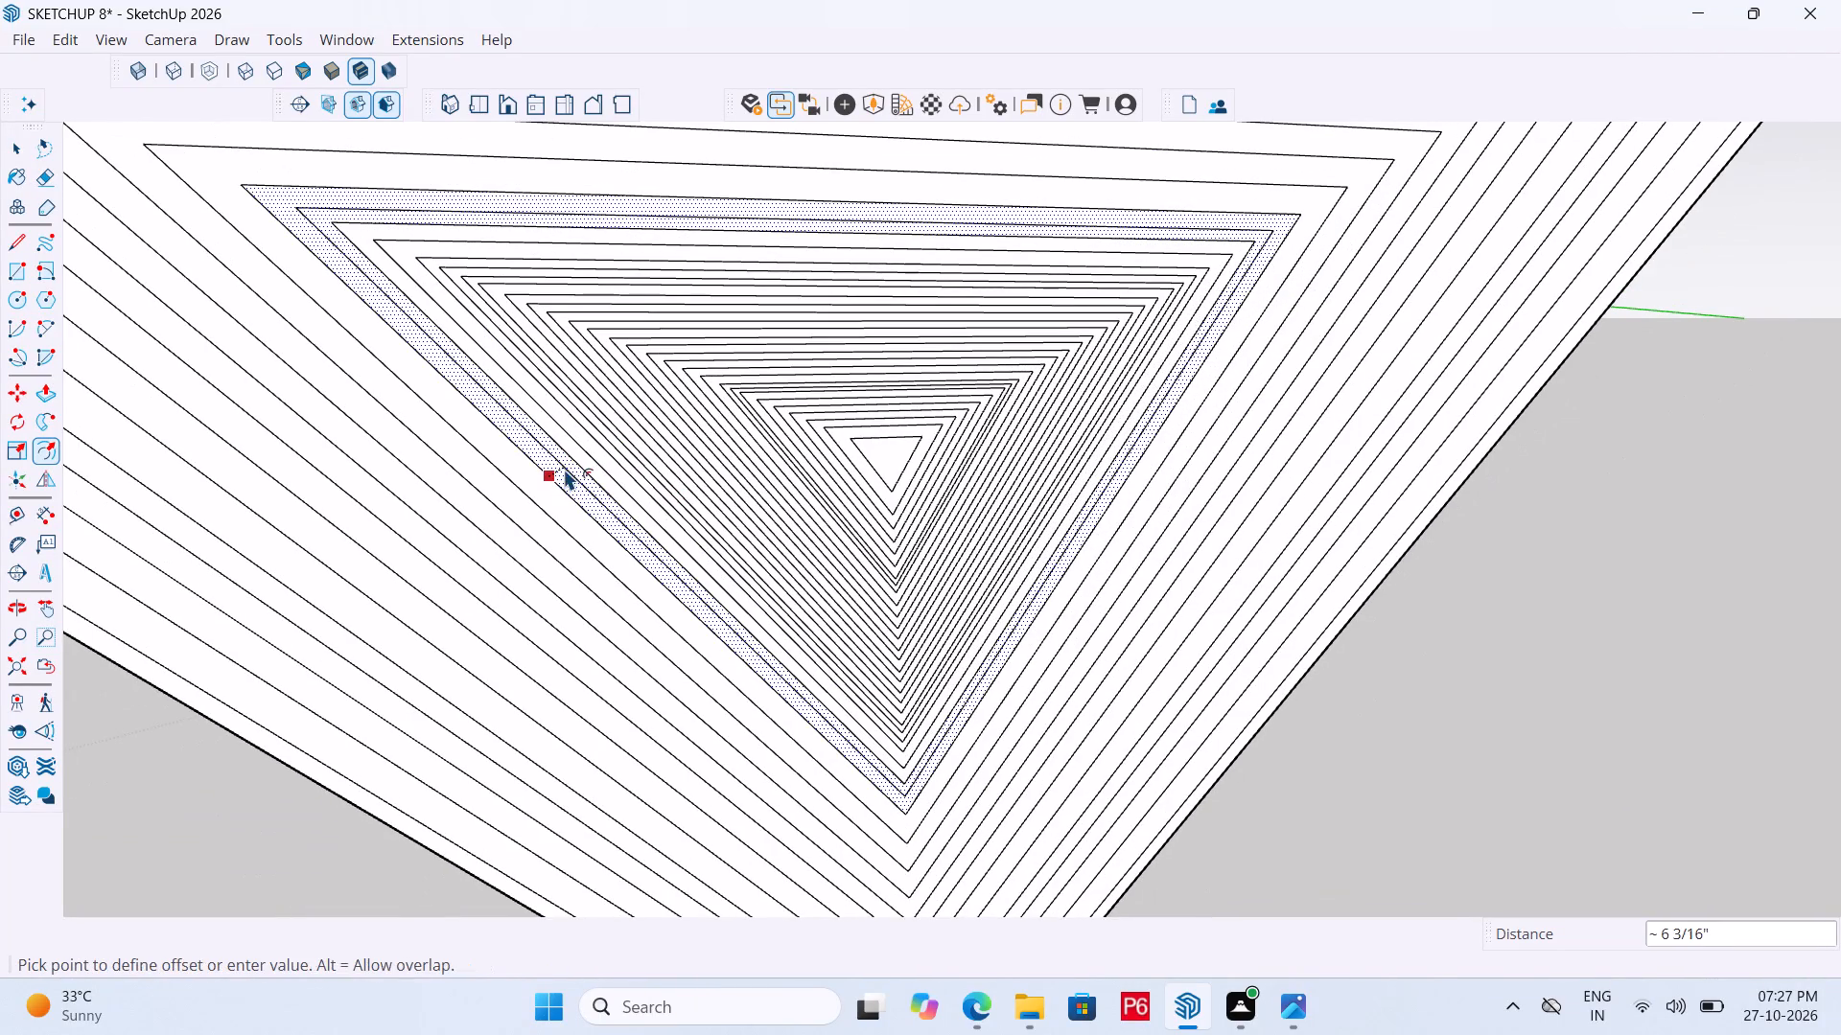
click(564, 469)
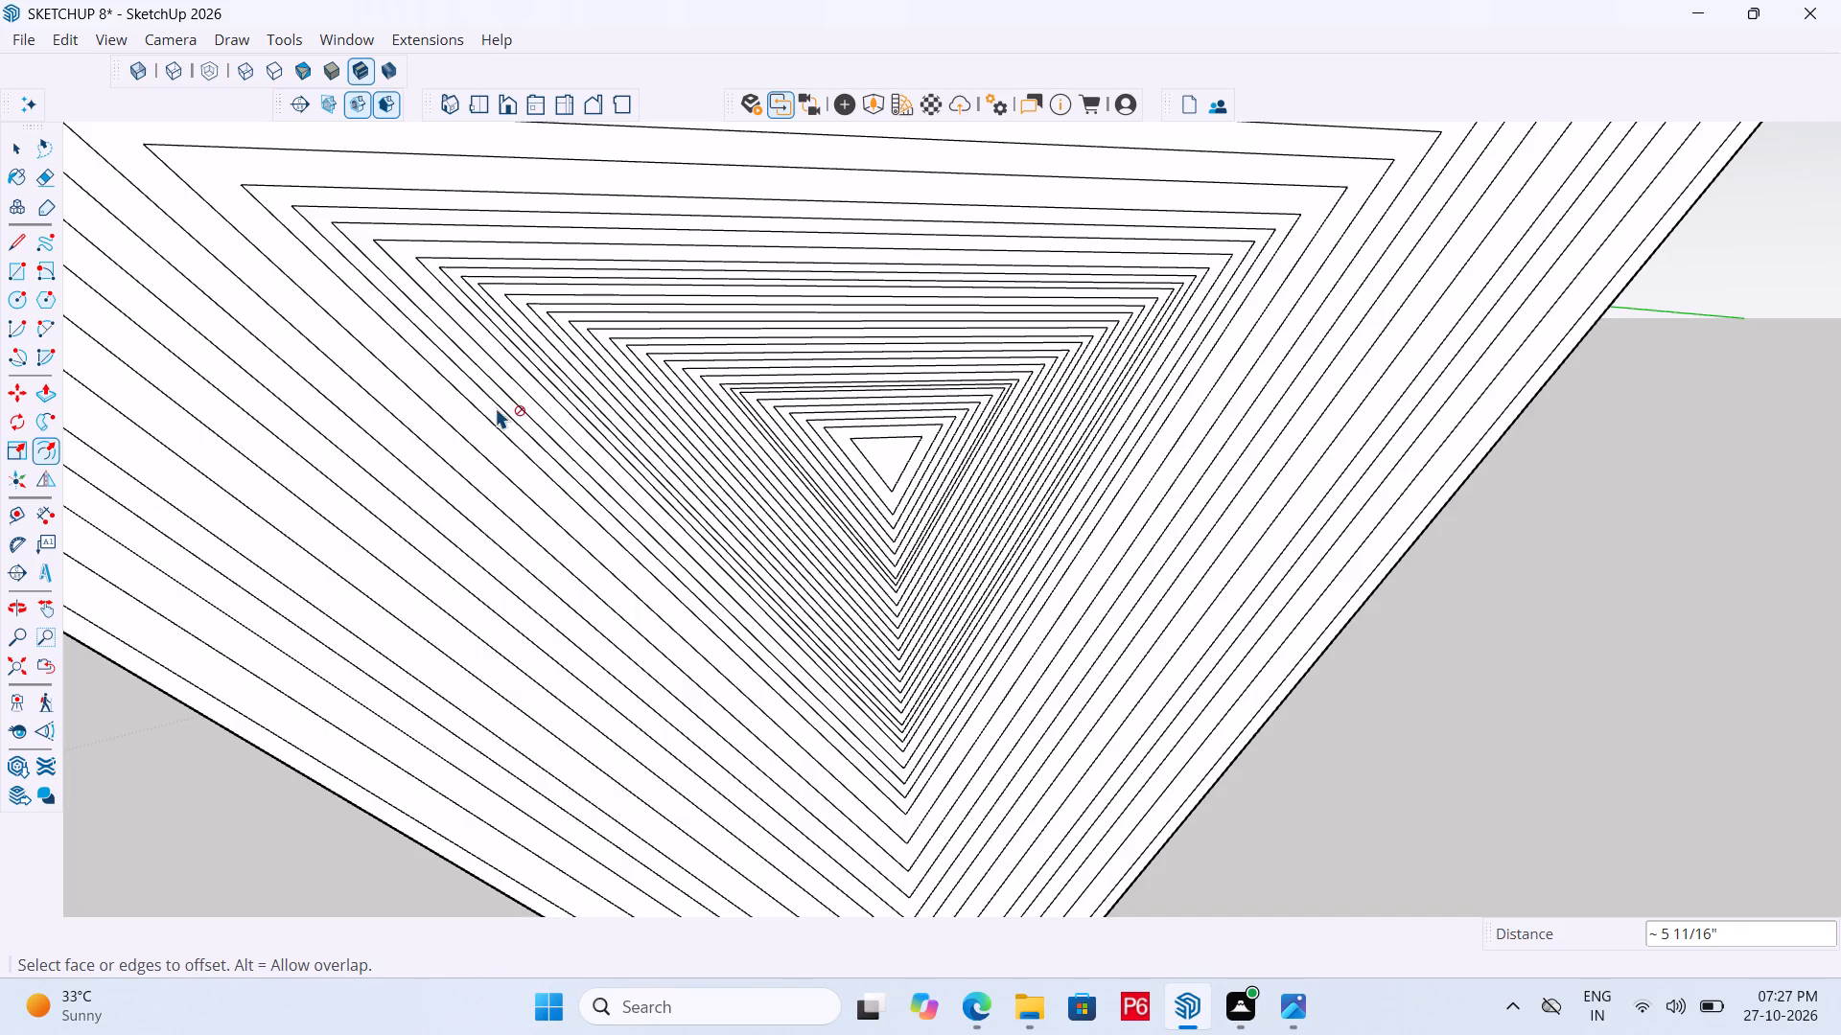
Subdivide the wider bands further out with closely spaced inward offsets, about 3" to 4" apart.
click(419, 379)
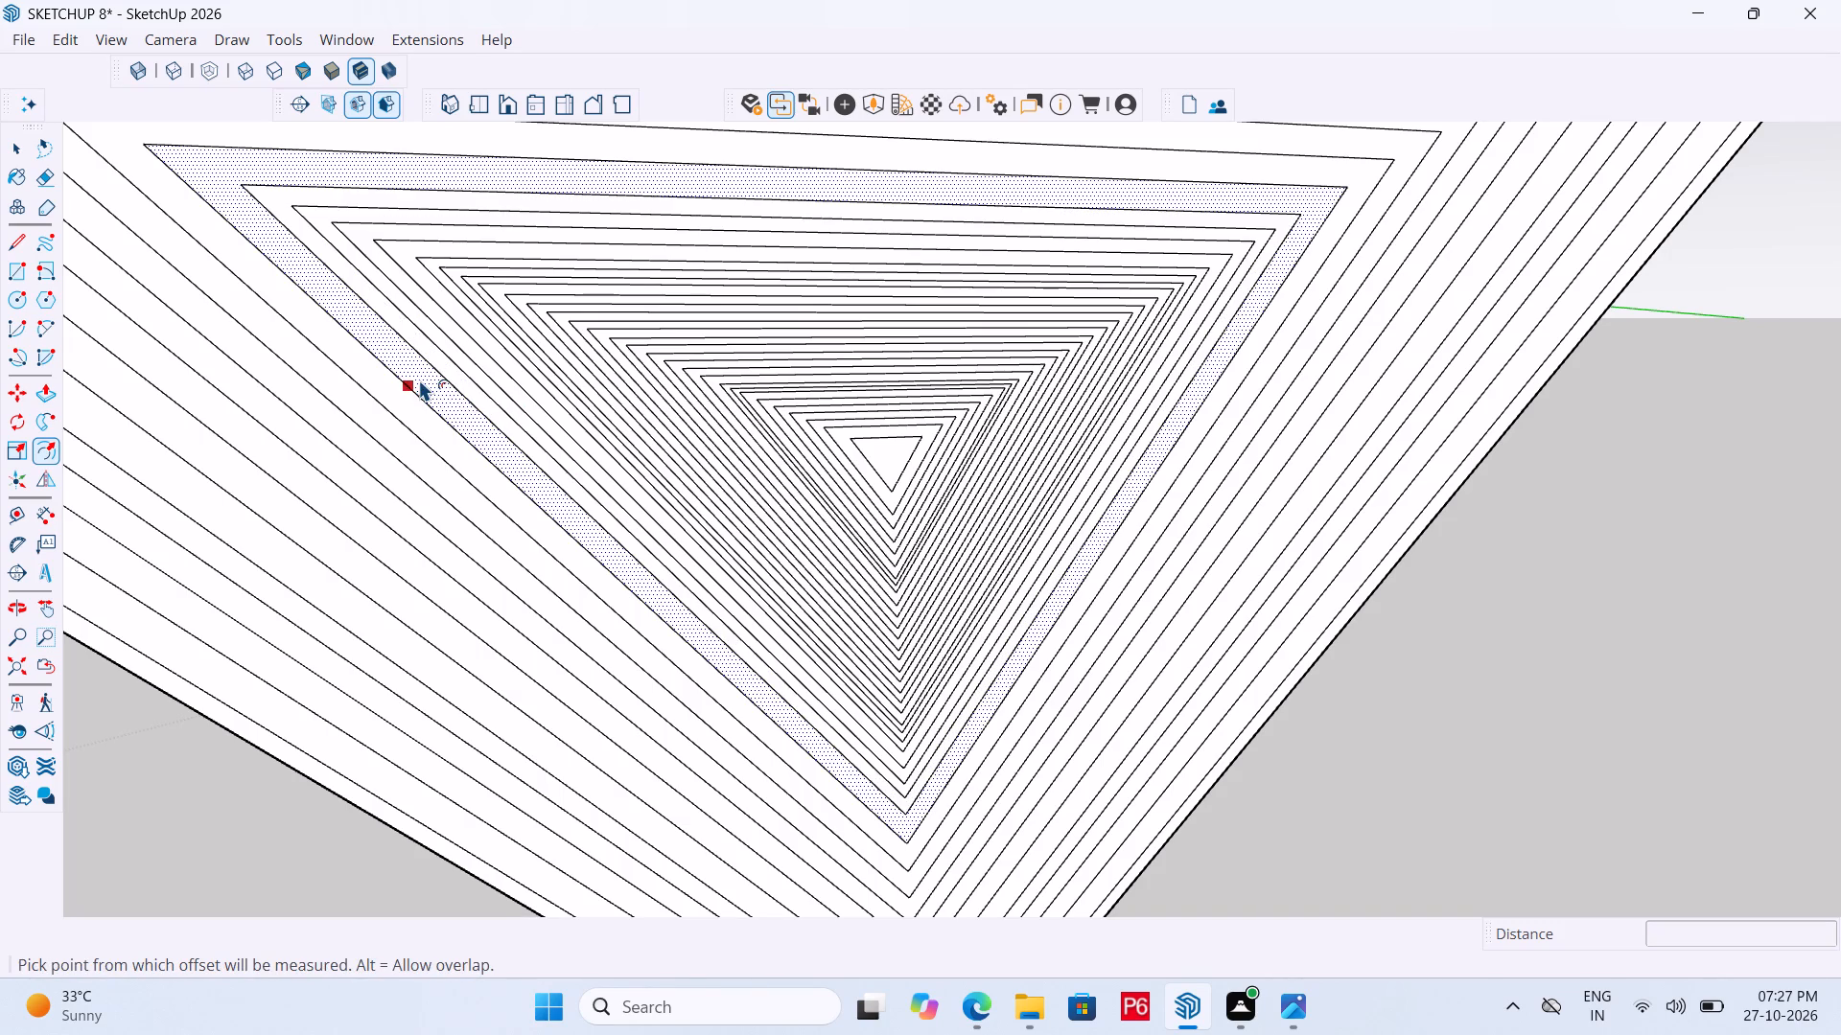
click(419, 381)
click(434, 371)
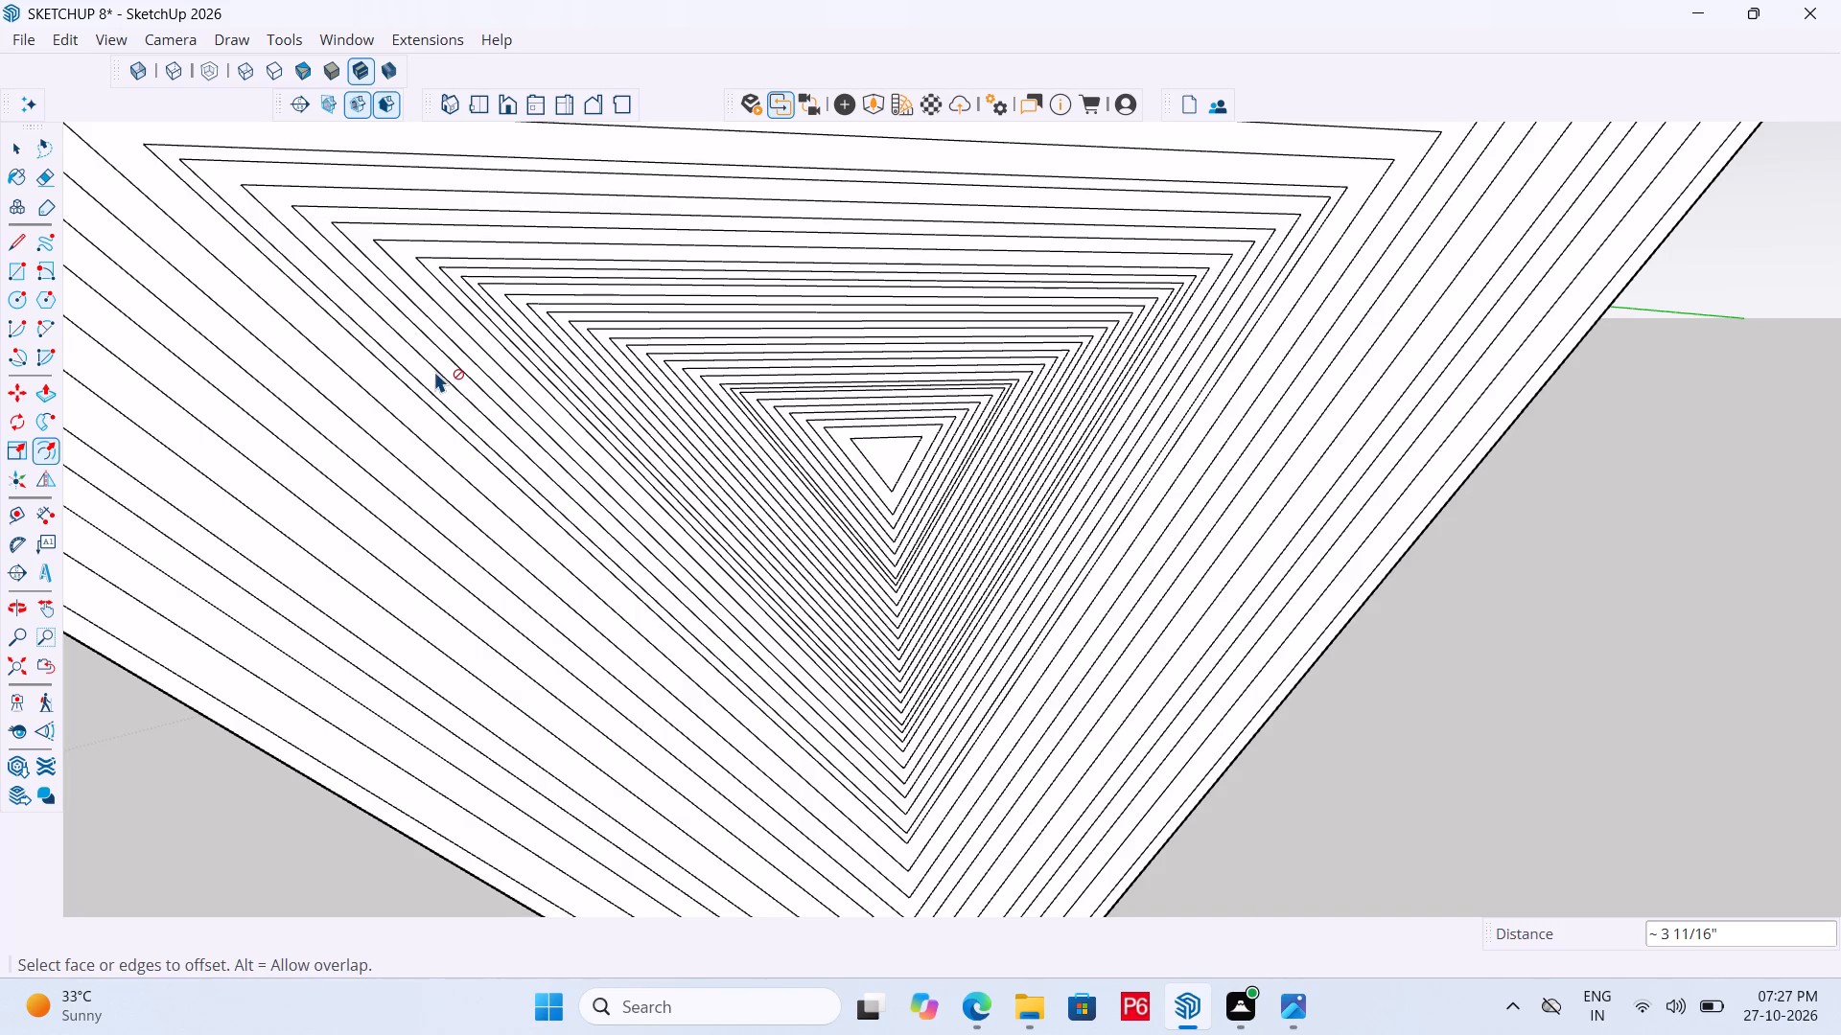
click(433, 376)
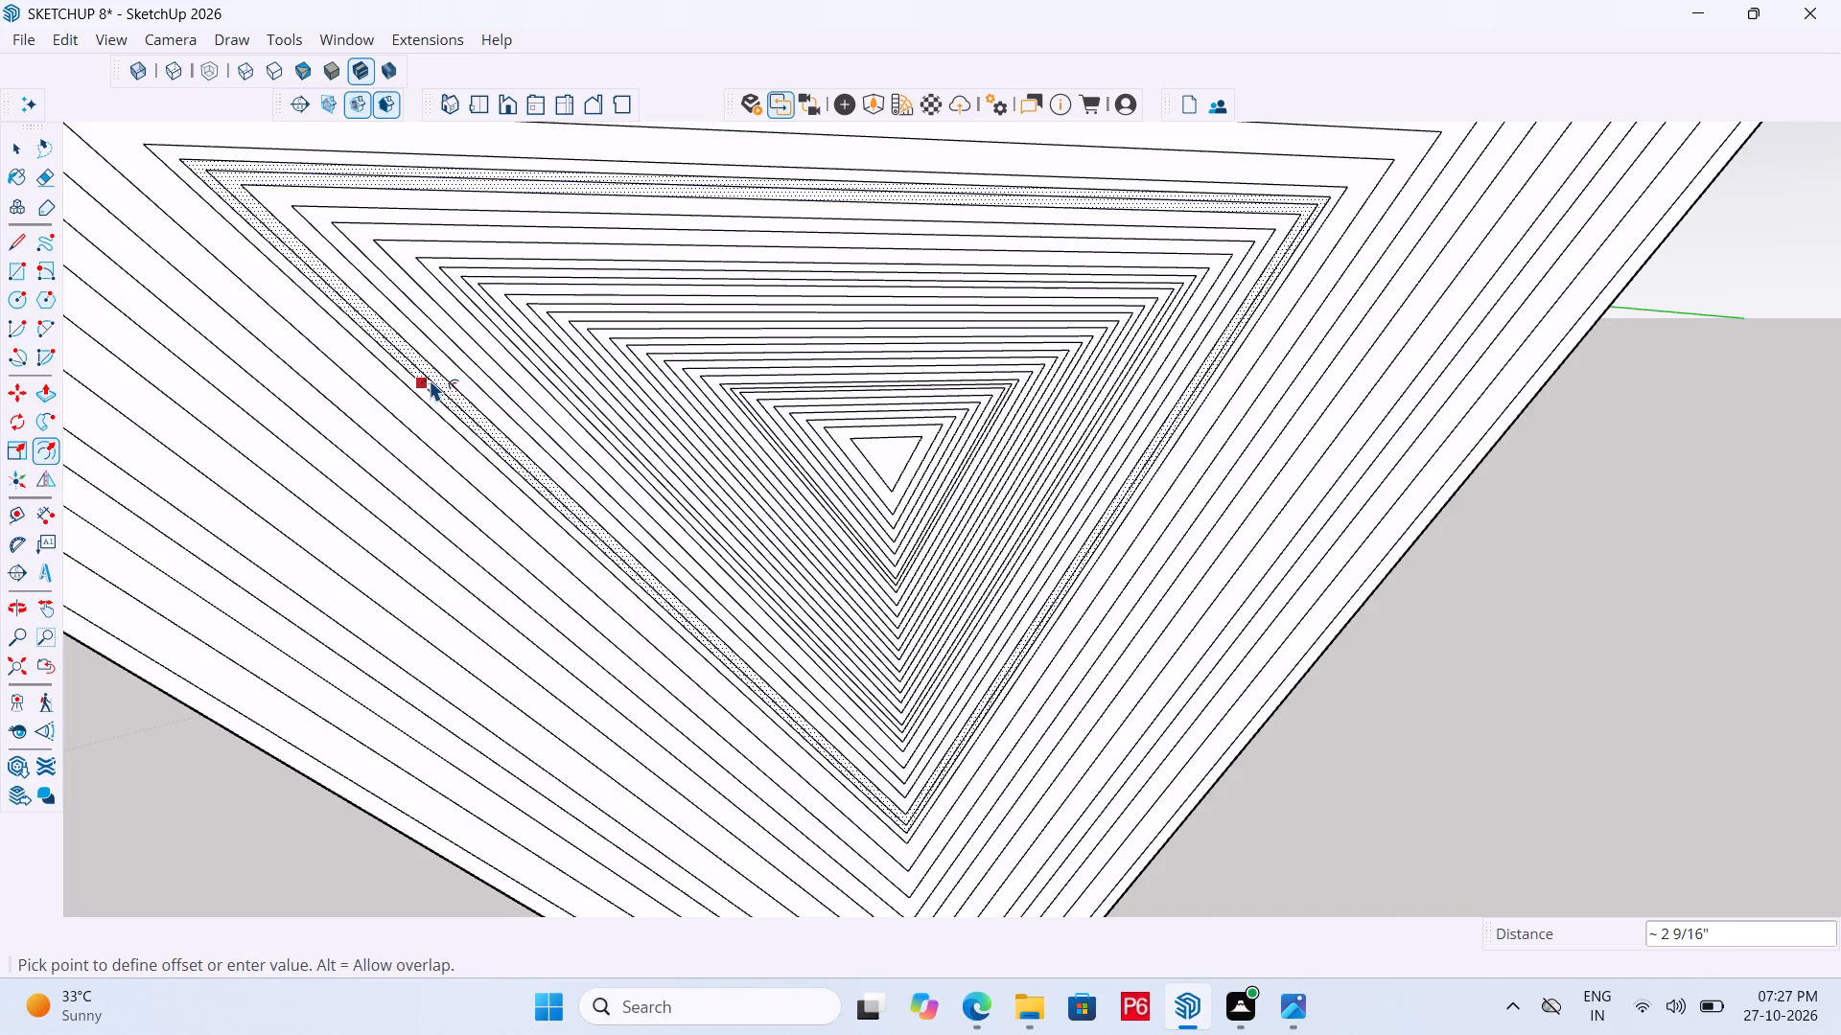
click(430, 379)
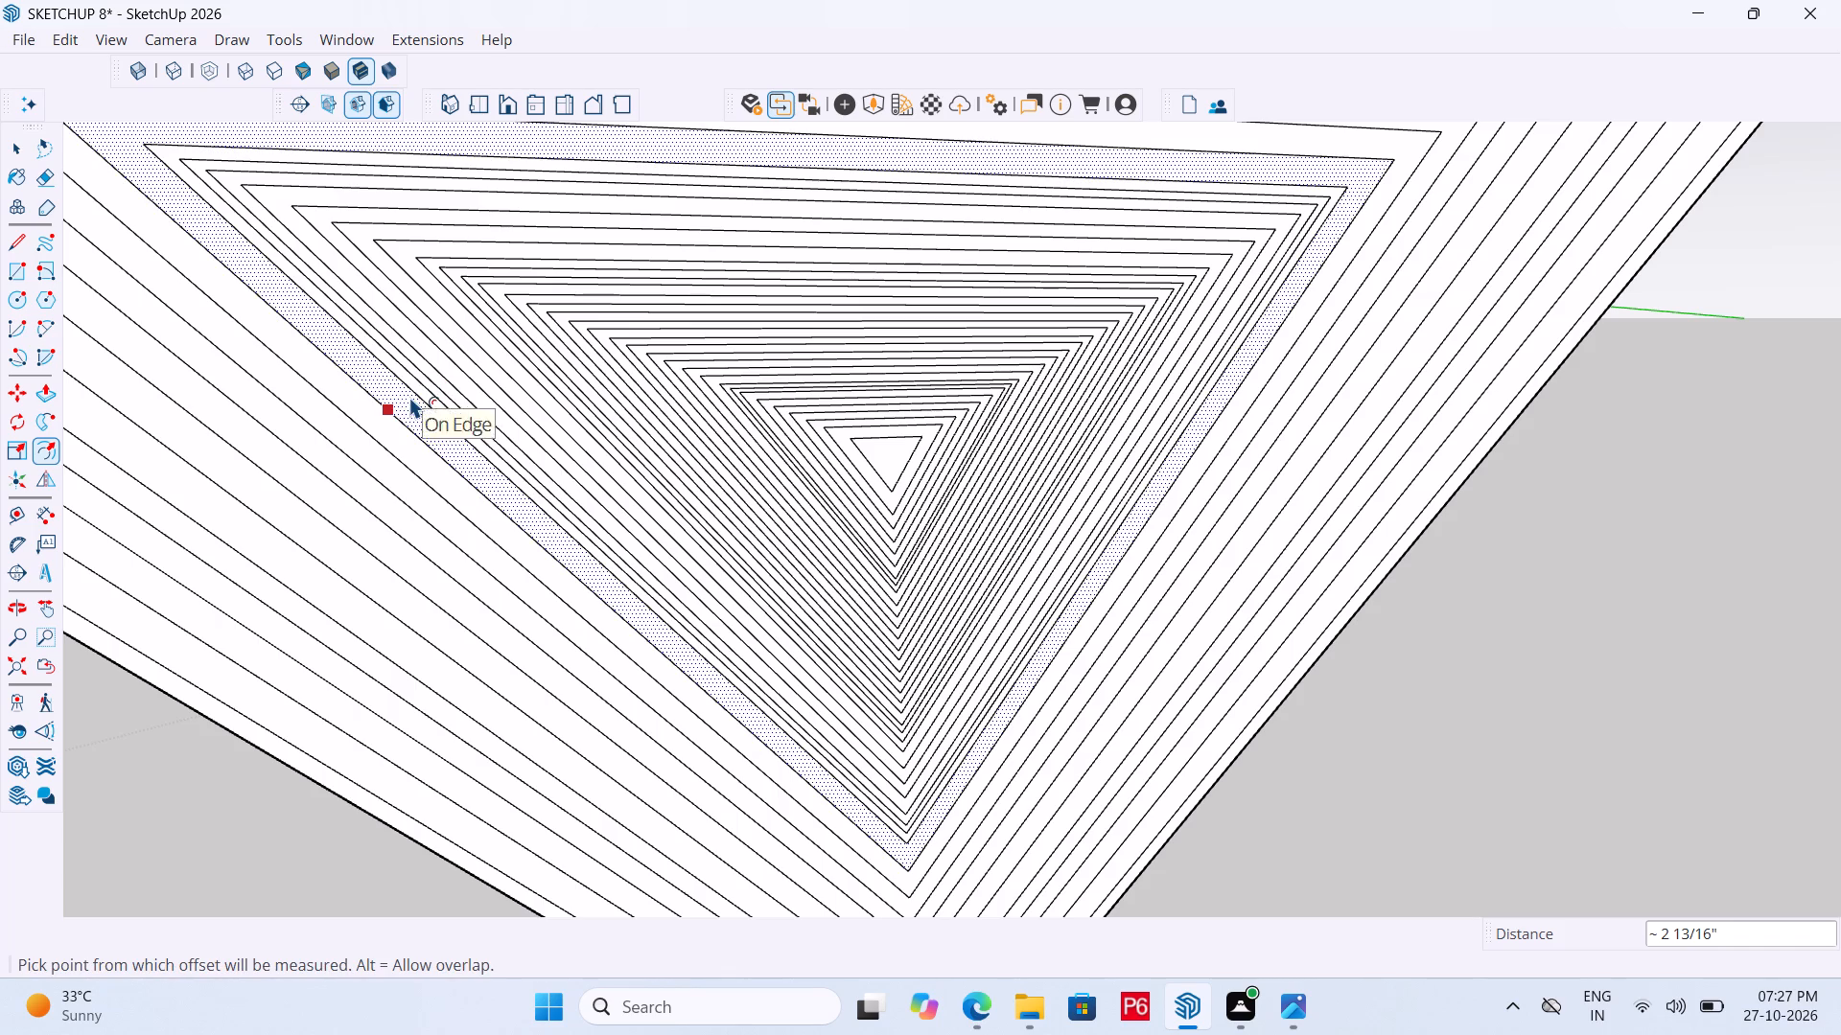
click(409, 397)
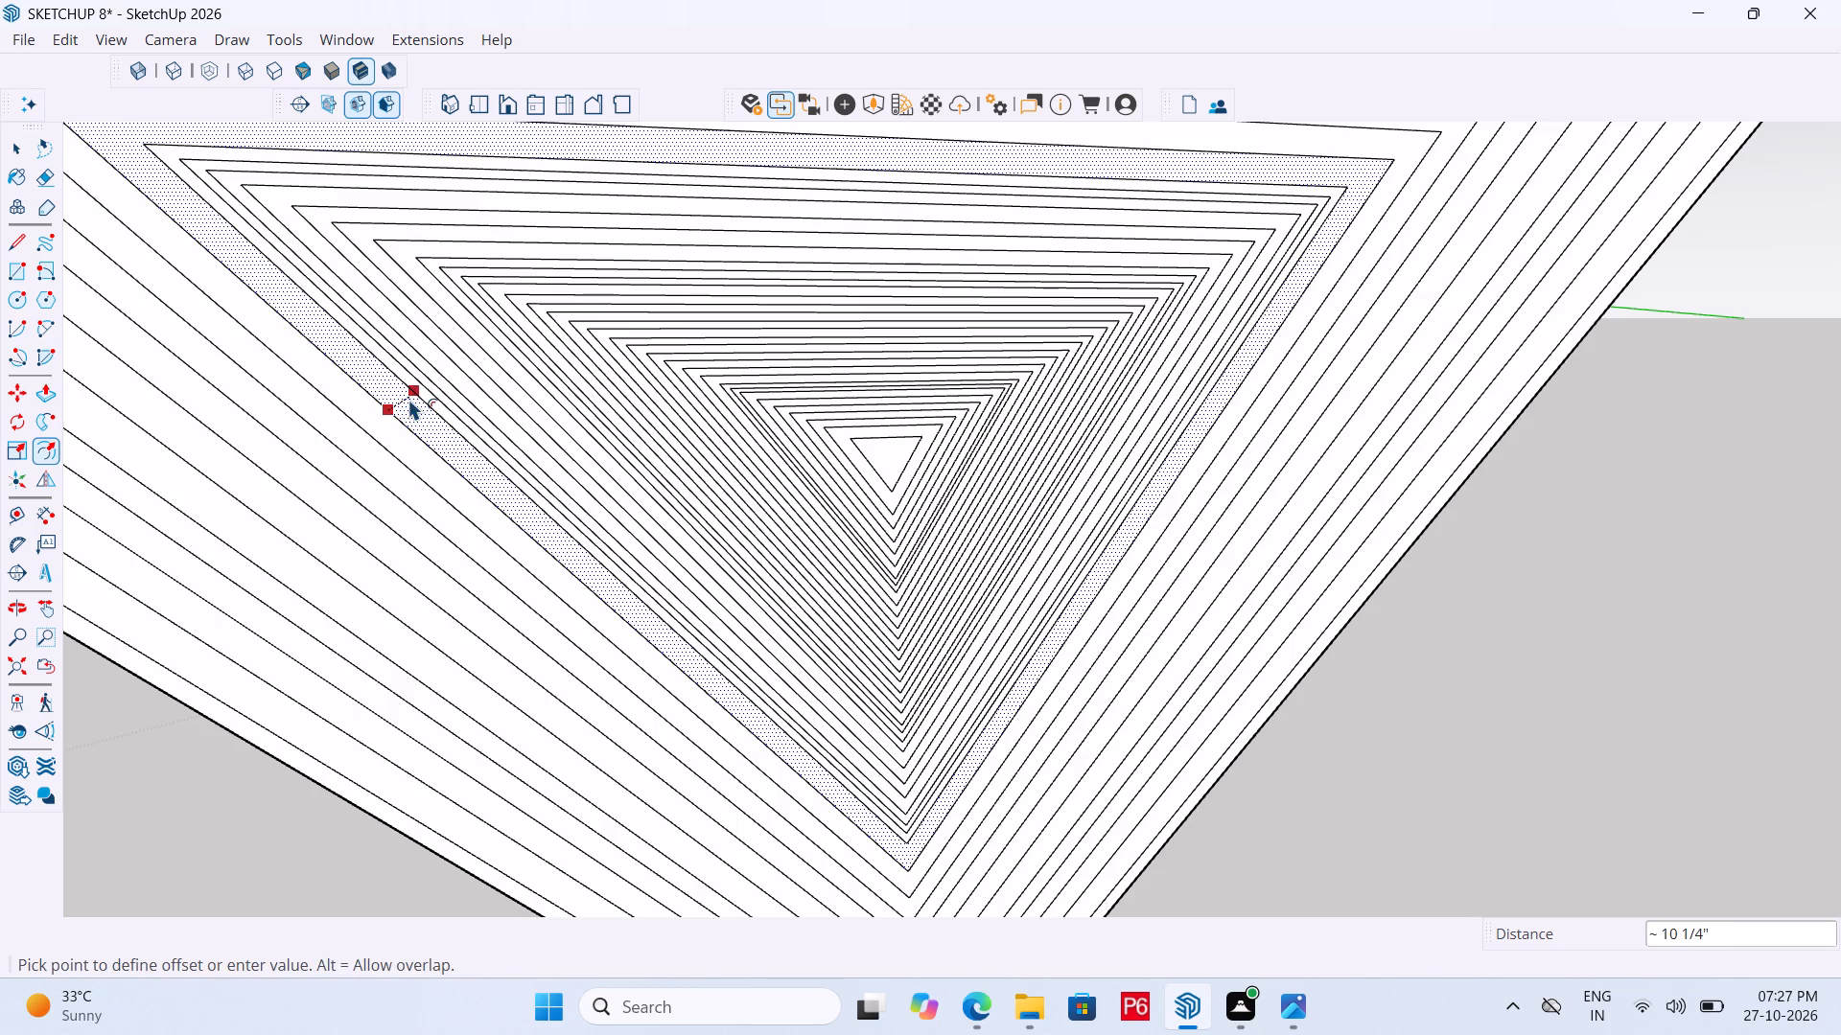
double_click(407, 401)
scroll(432, 450, up, 4)
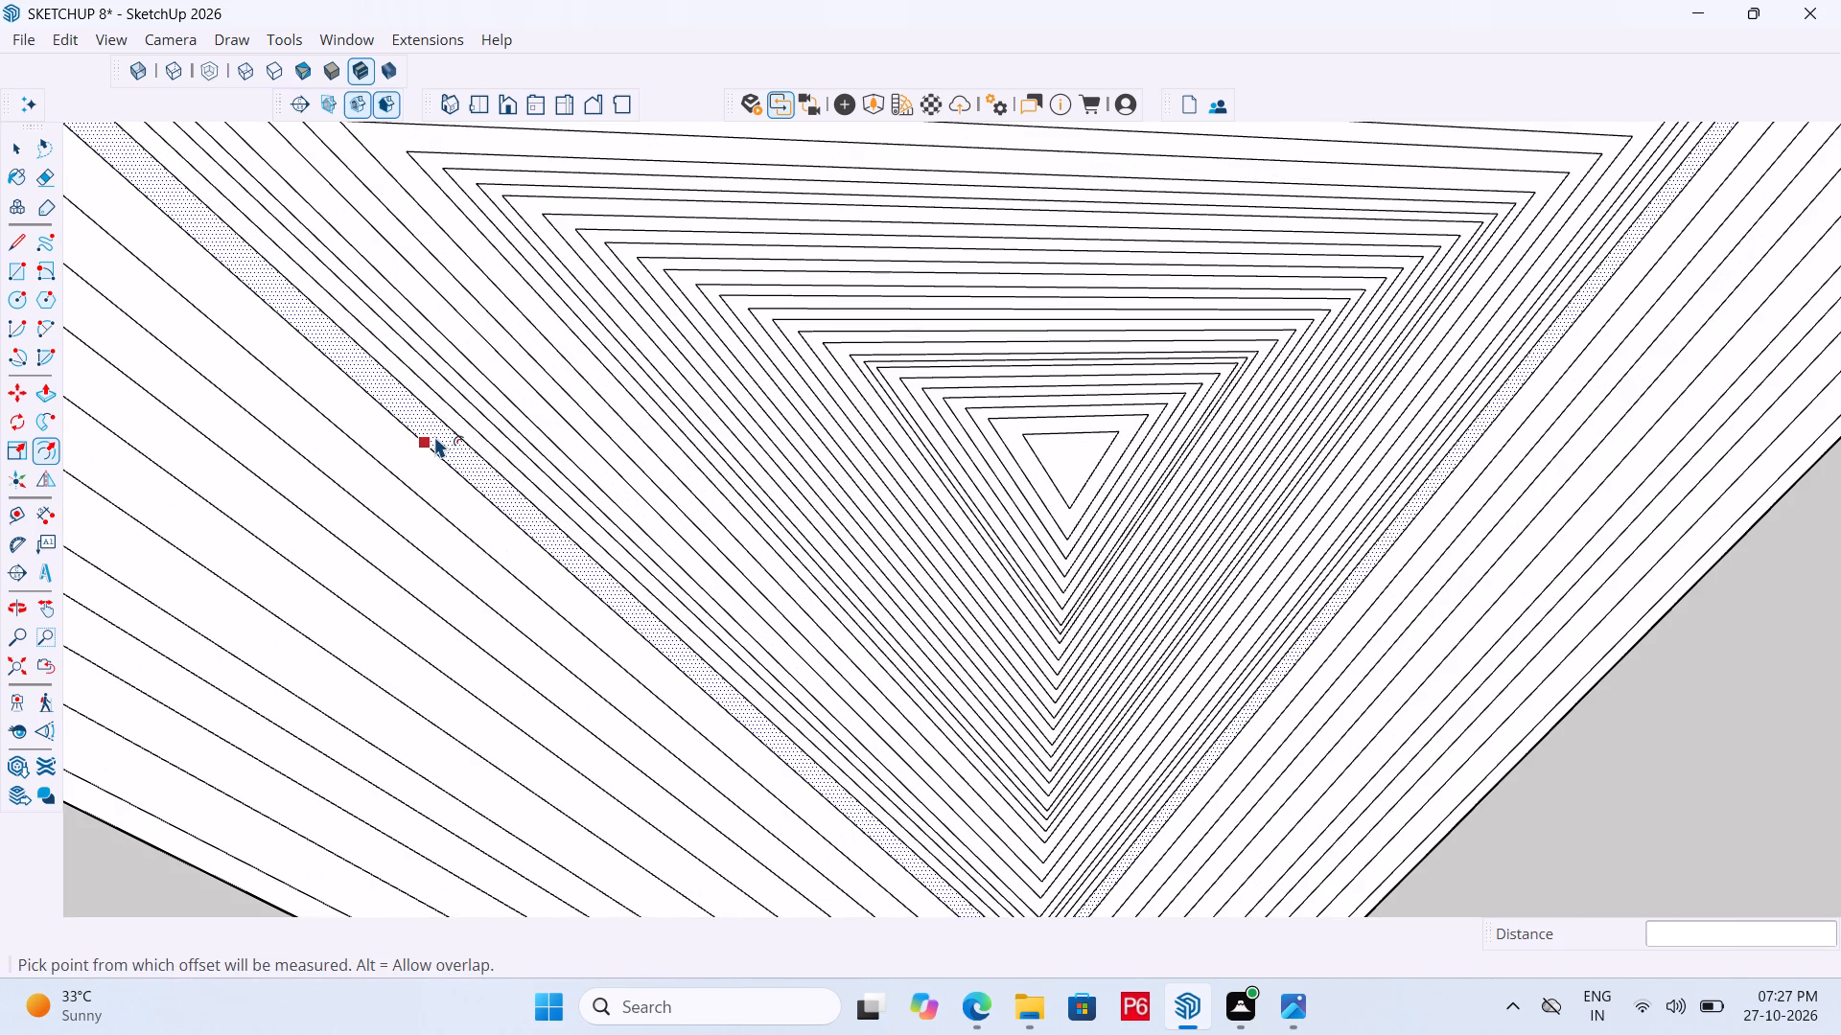
click(434, 436)
click(437, 433)
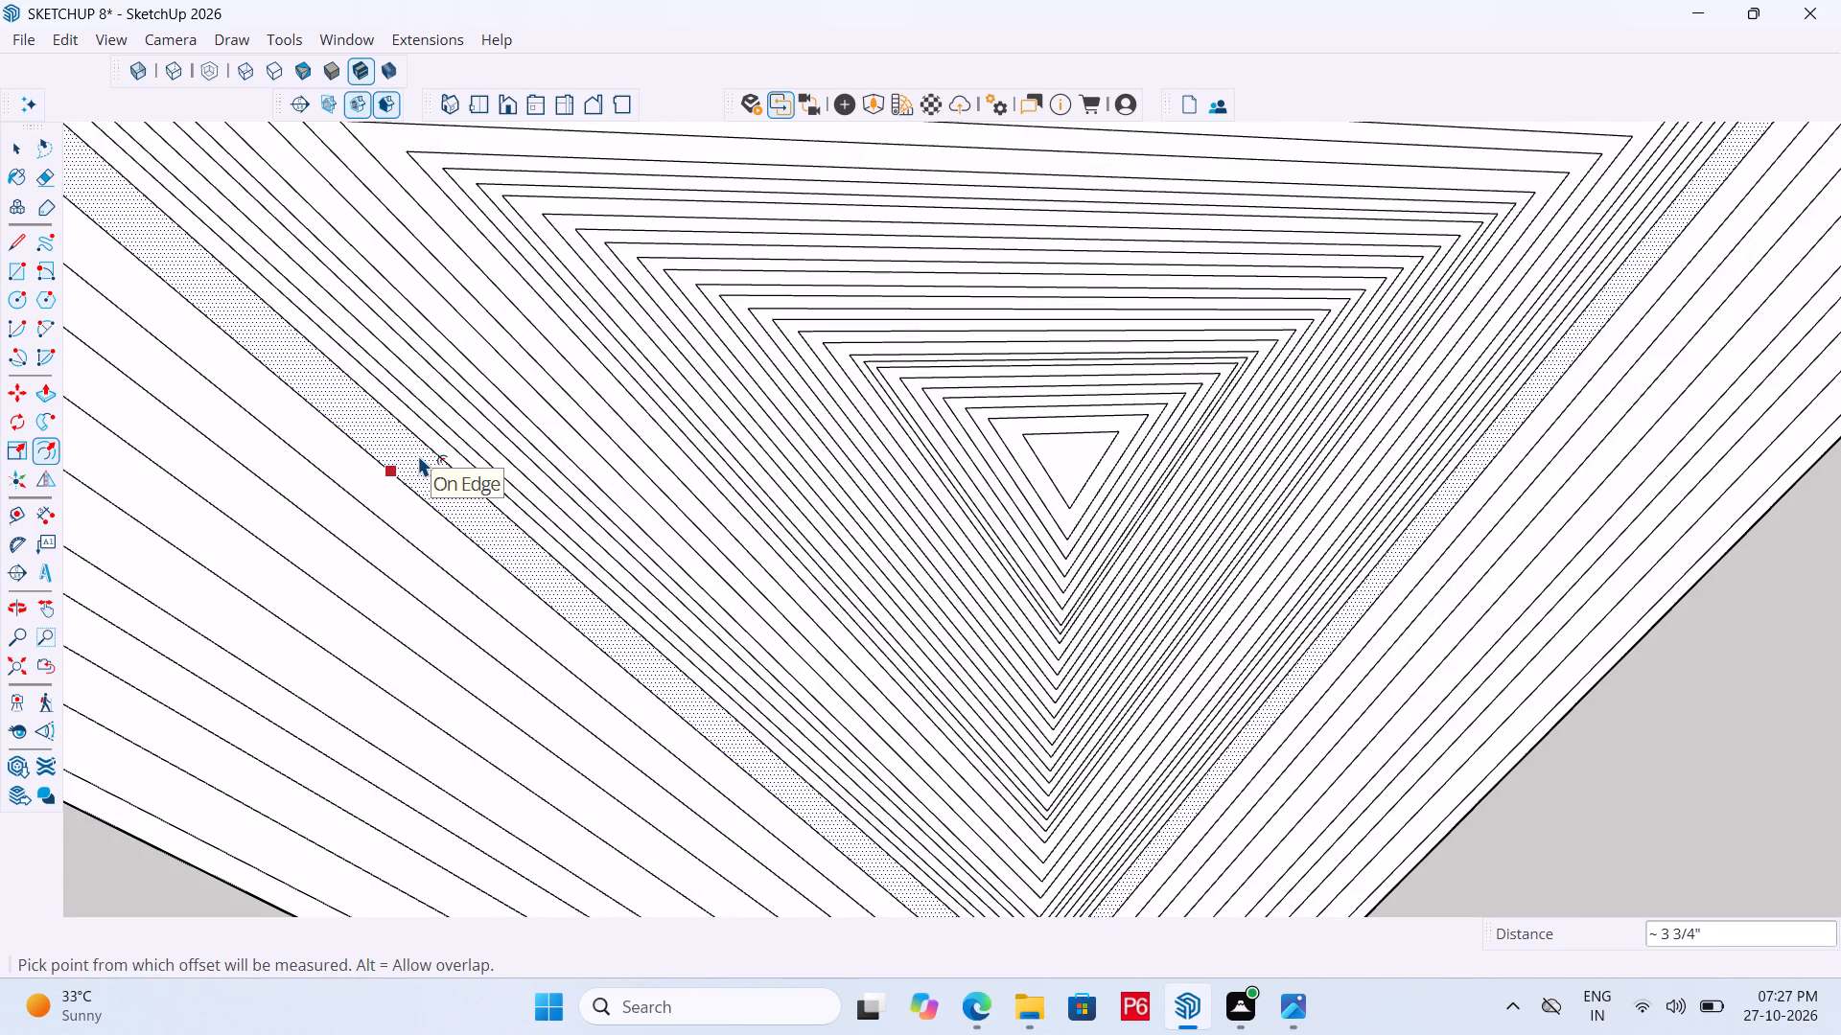
Offset the next outer bands of the nested triangles inward by about 4" to 8" to fill their gaps.
click(418, 455)
click(418, 451)
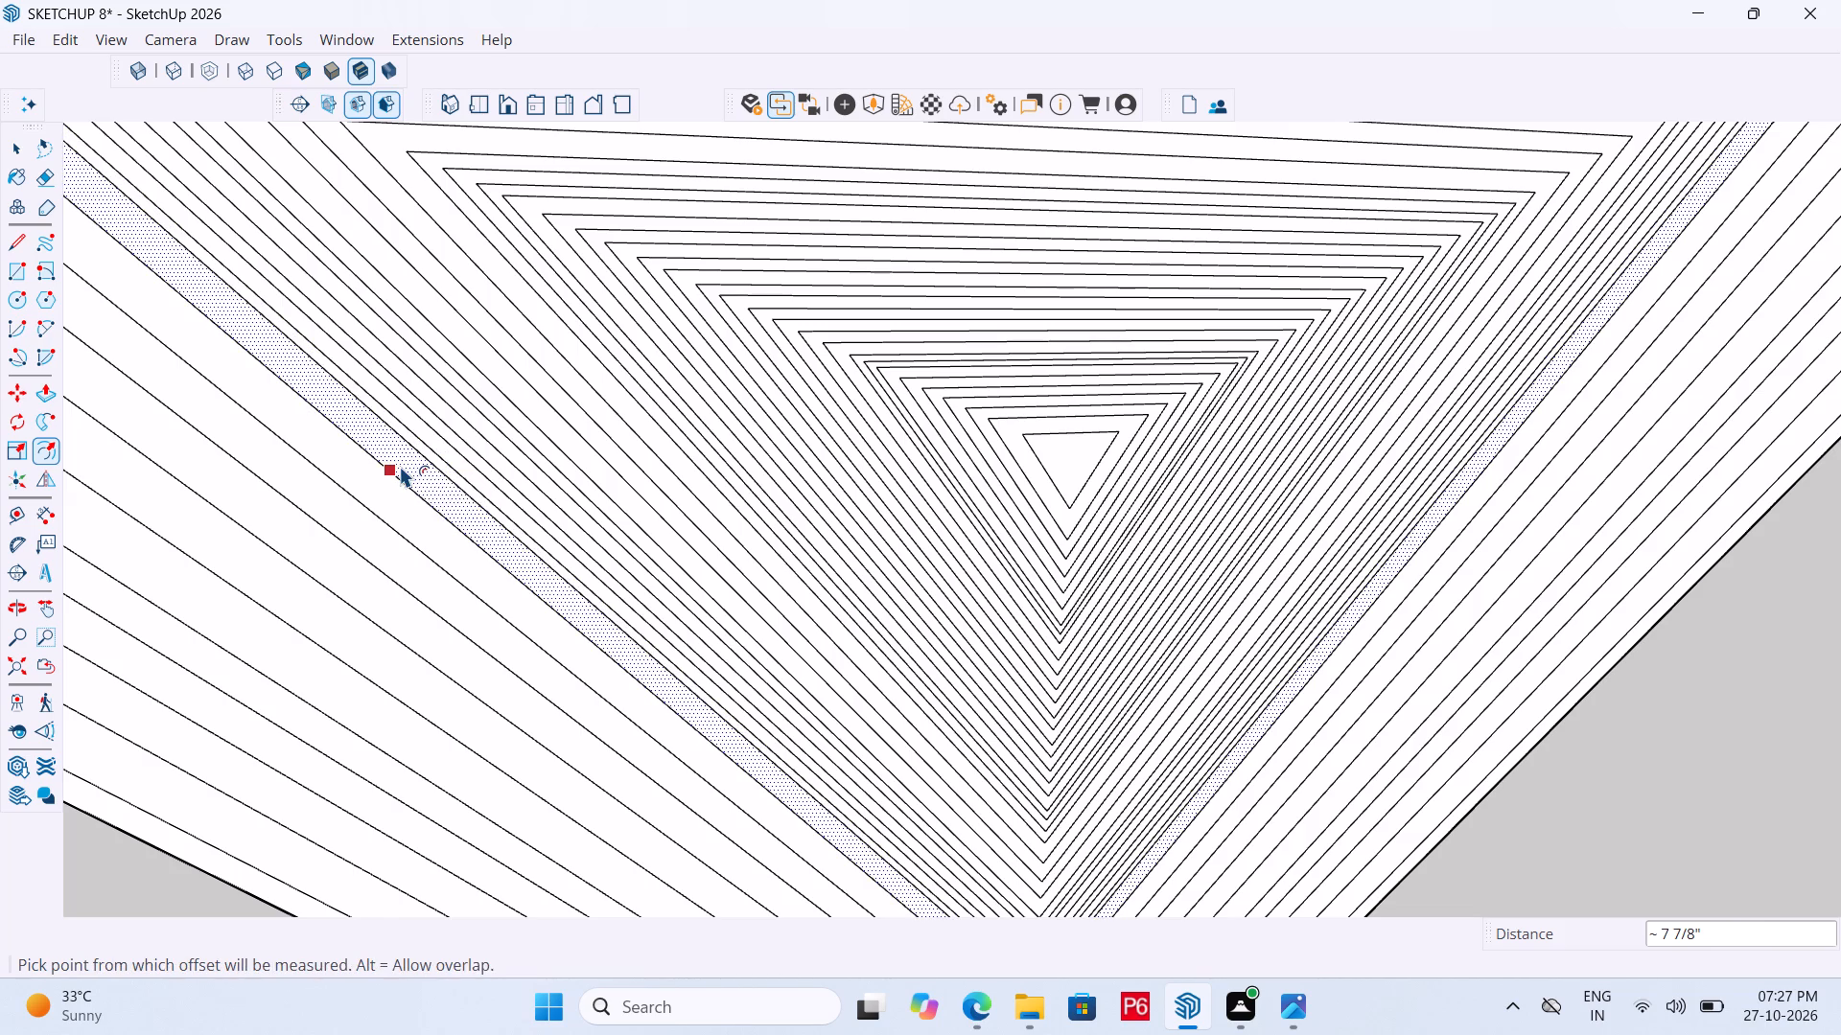
click(400, 466)
click(402, 458)
click(382, 491)
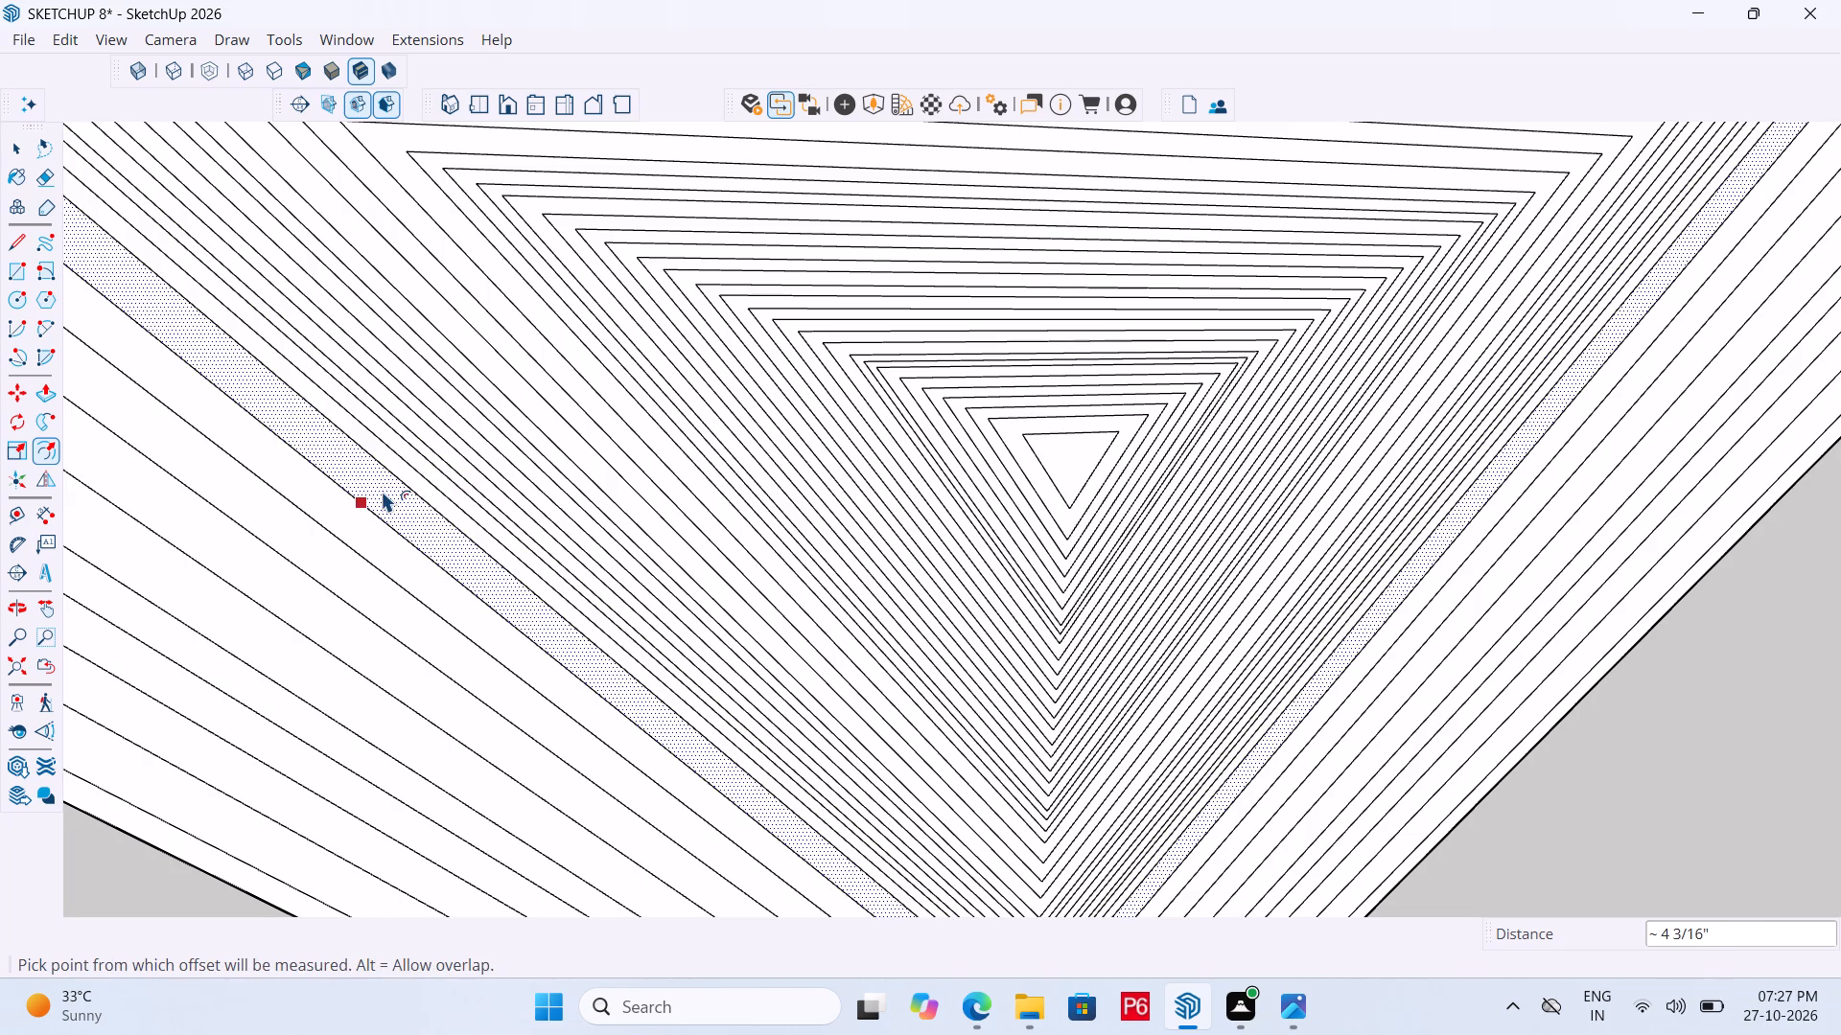
click(385, 483)
double_click(368, 504)
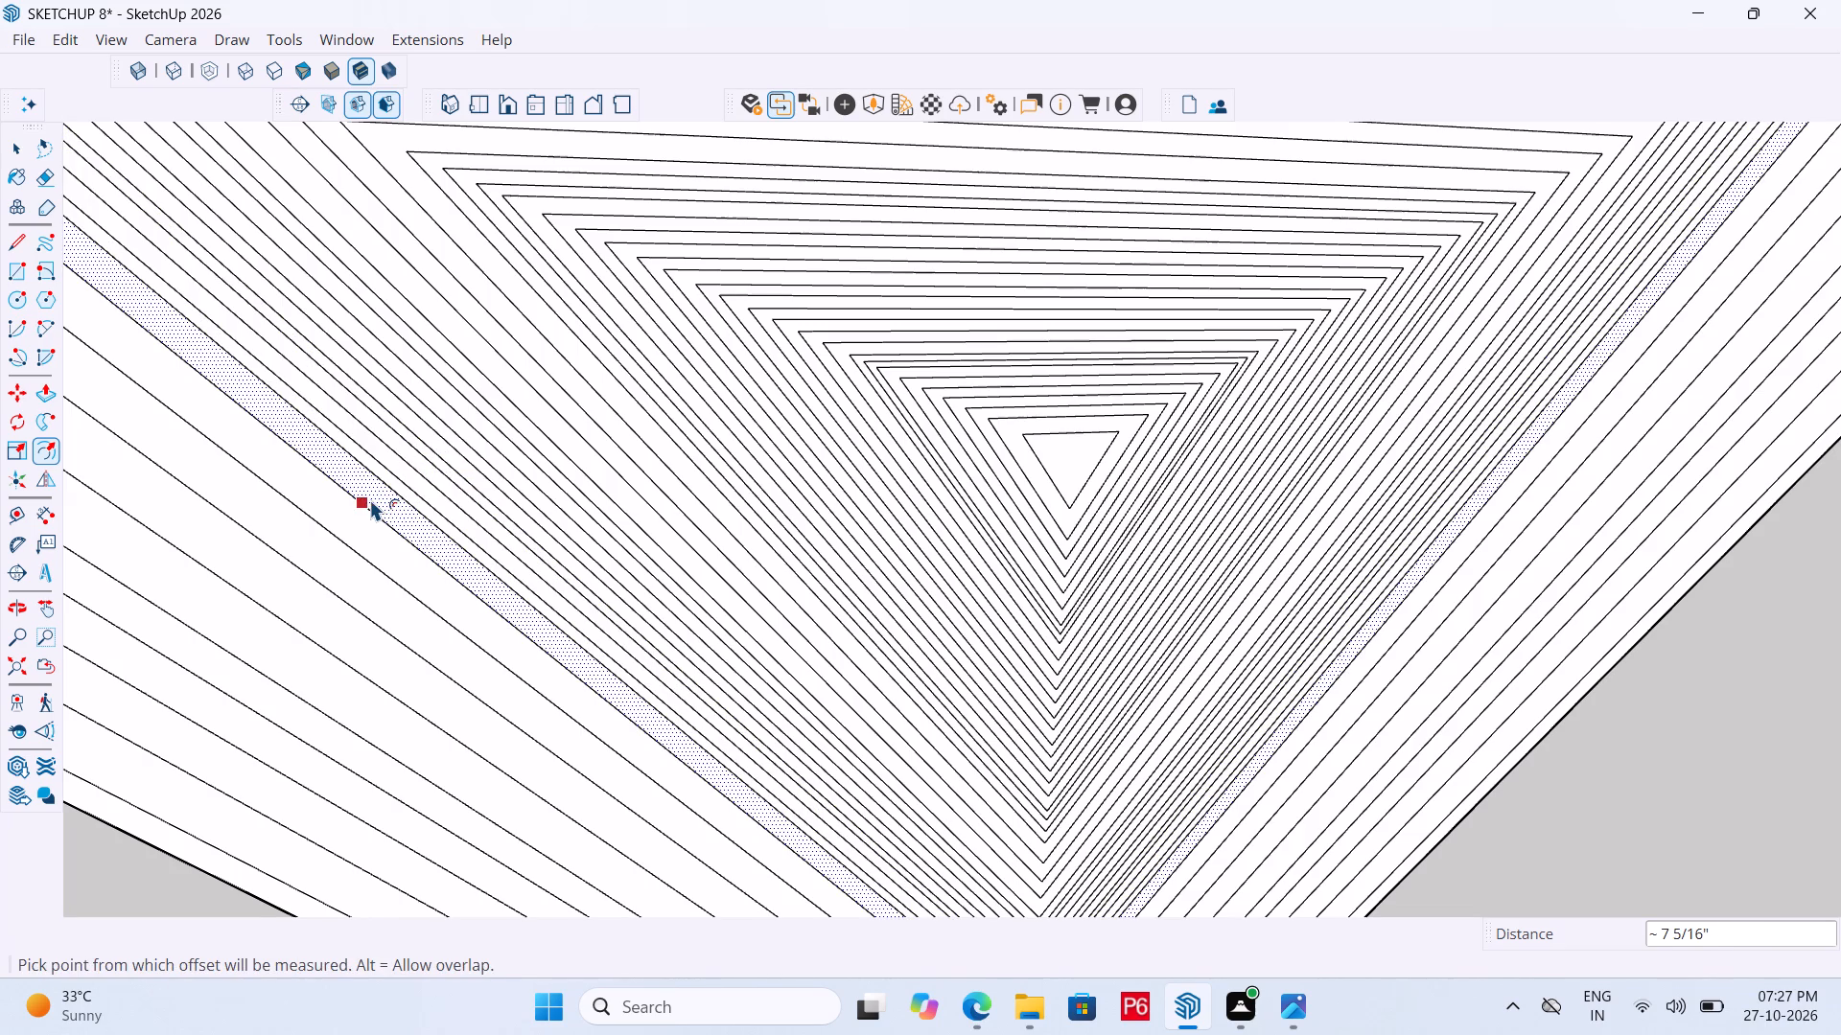
click(370, 499)
click(371, 494)
click(357, 514)
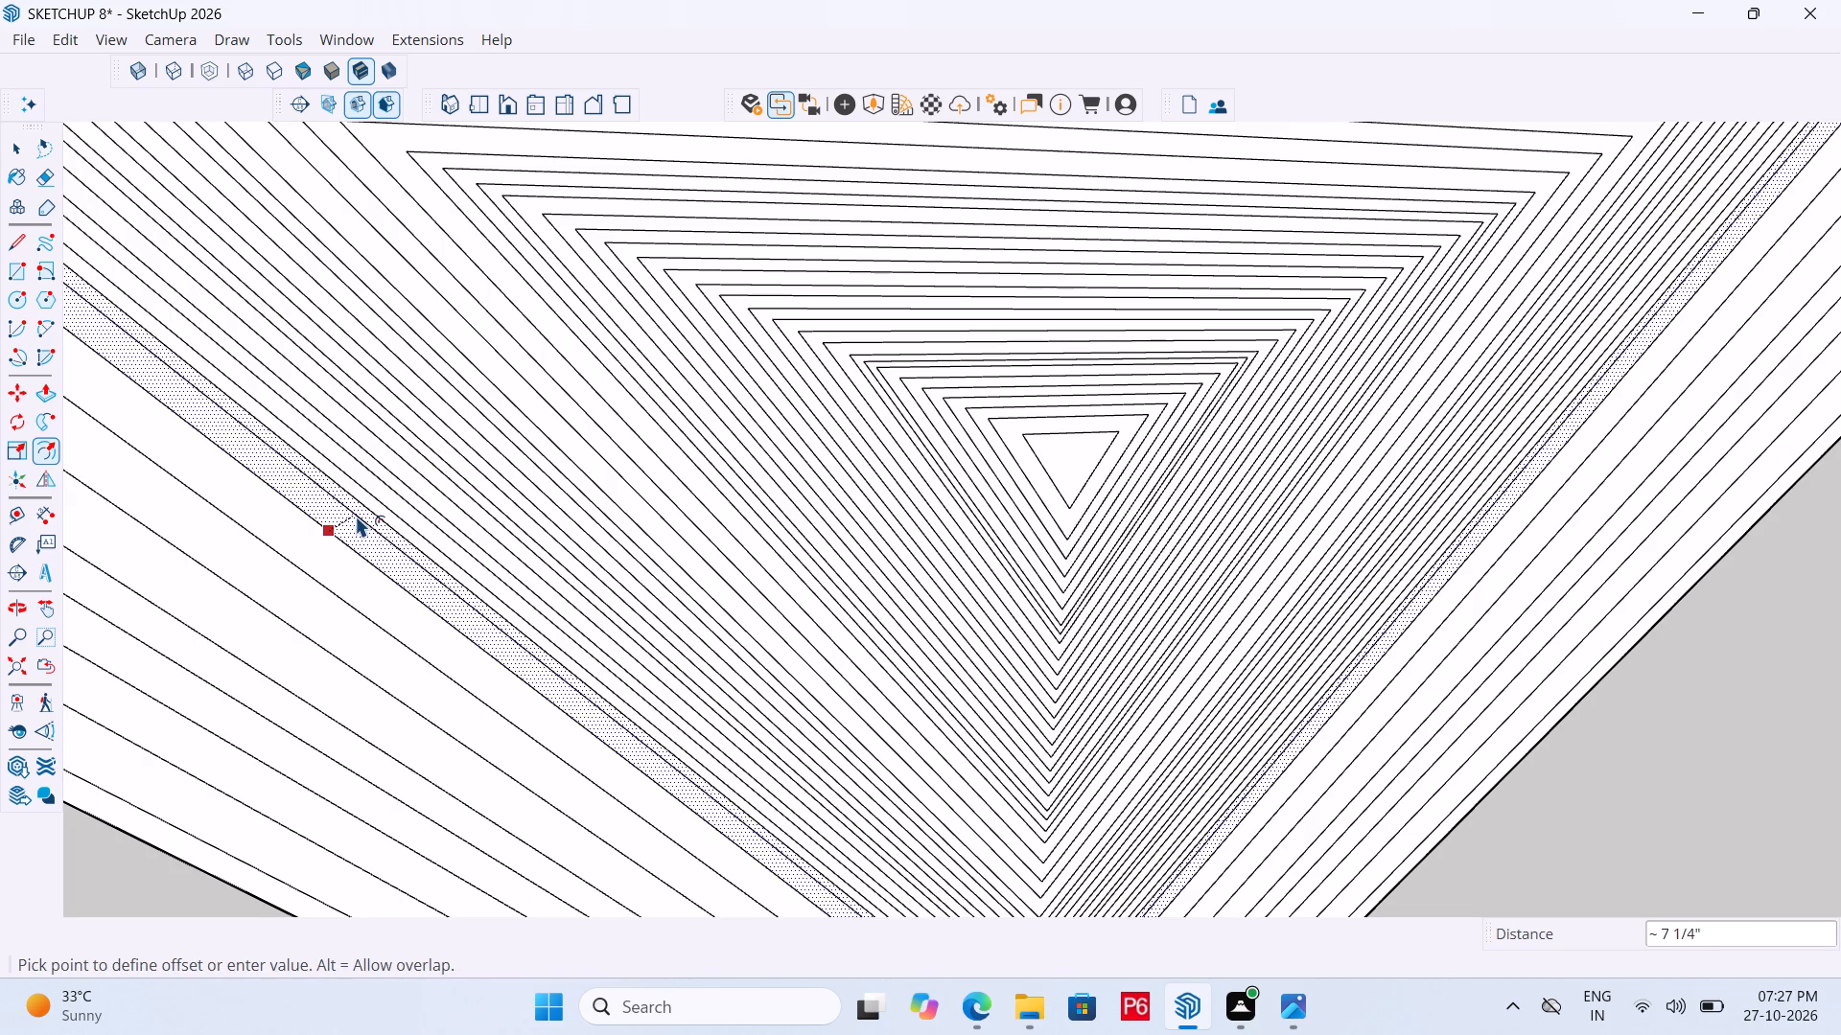
click(355, 517)
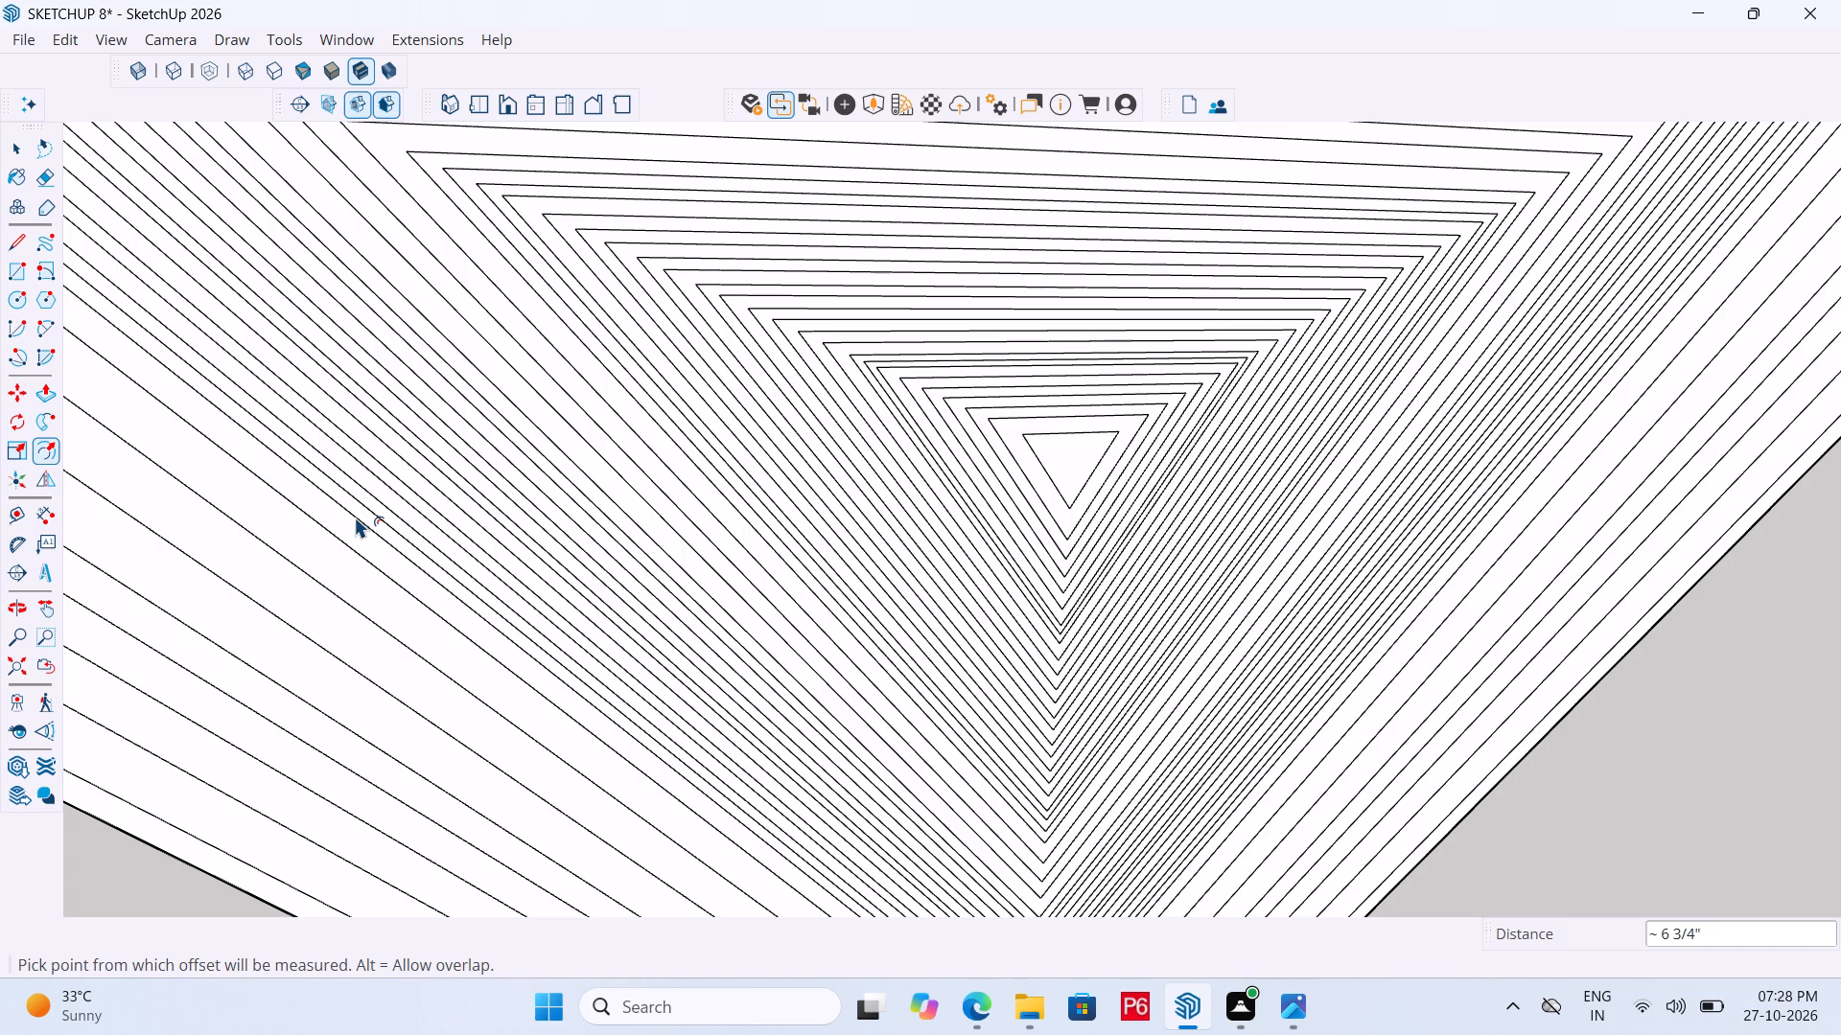
Fill the next outer bands of the side face's nested triangles with inward offsets of about 1" to 9".
click(316, 497)
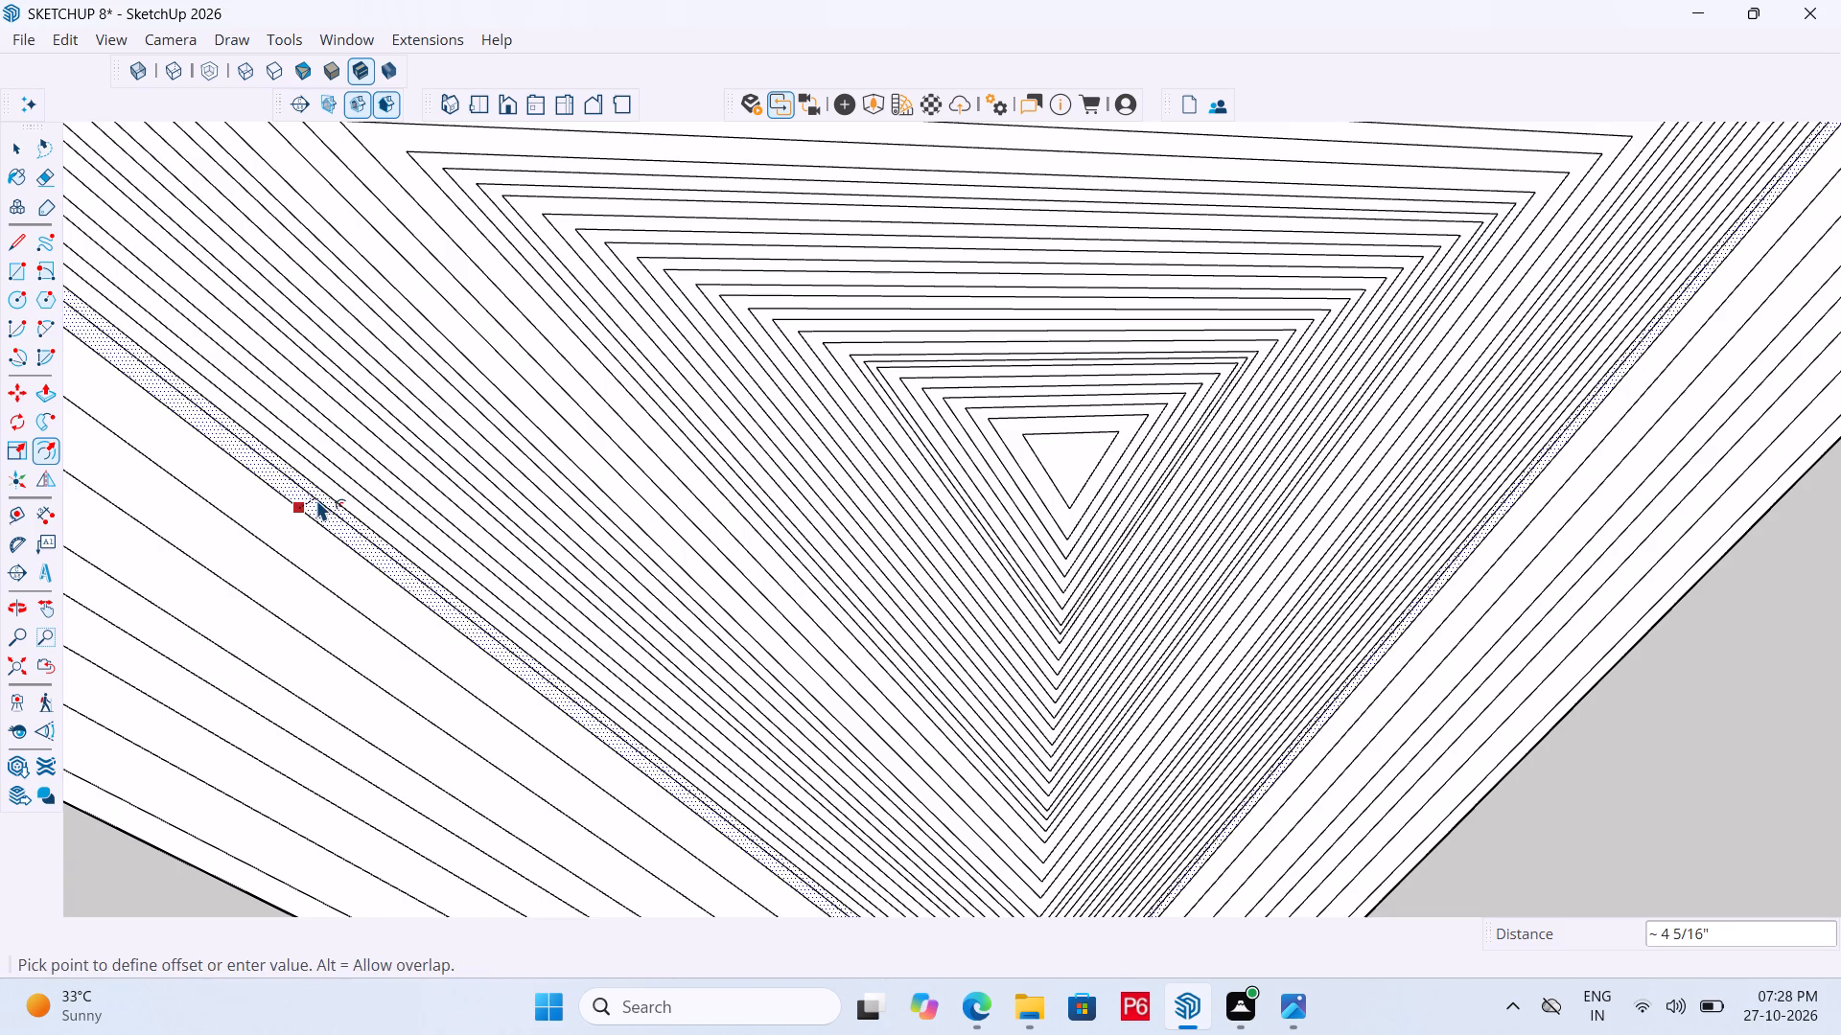
click(317, 499)
click(315, 507)
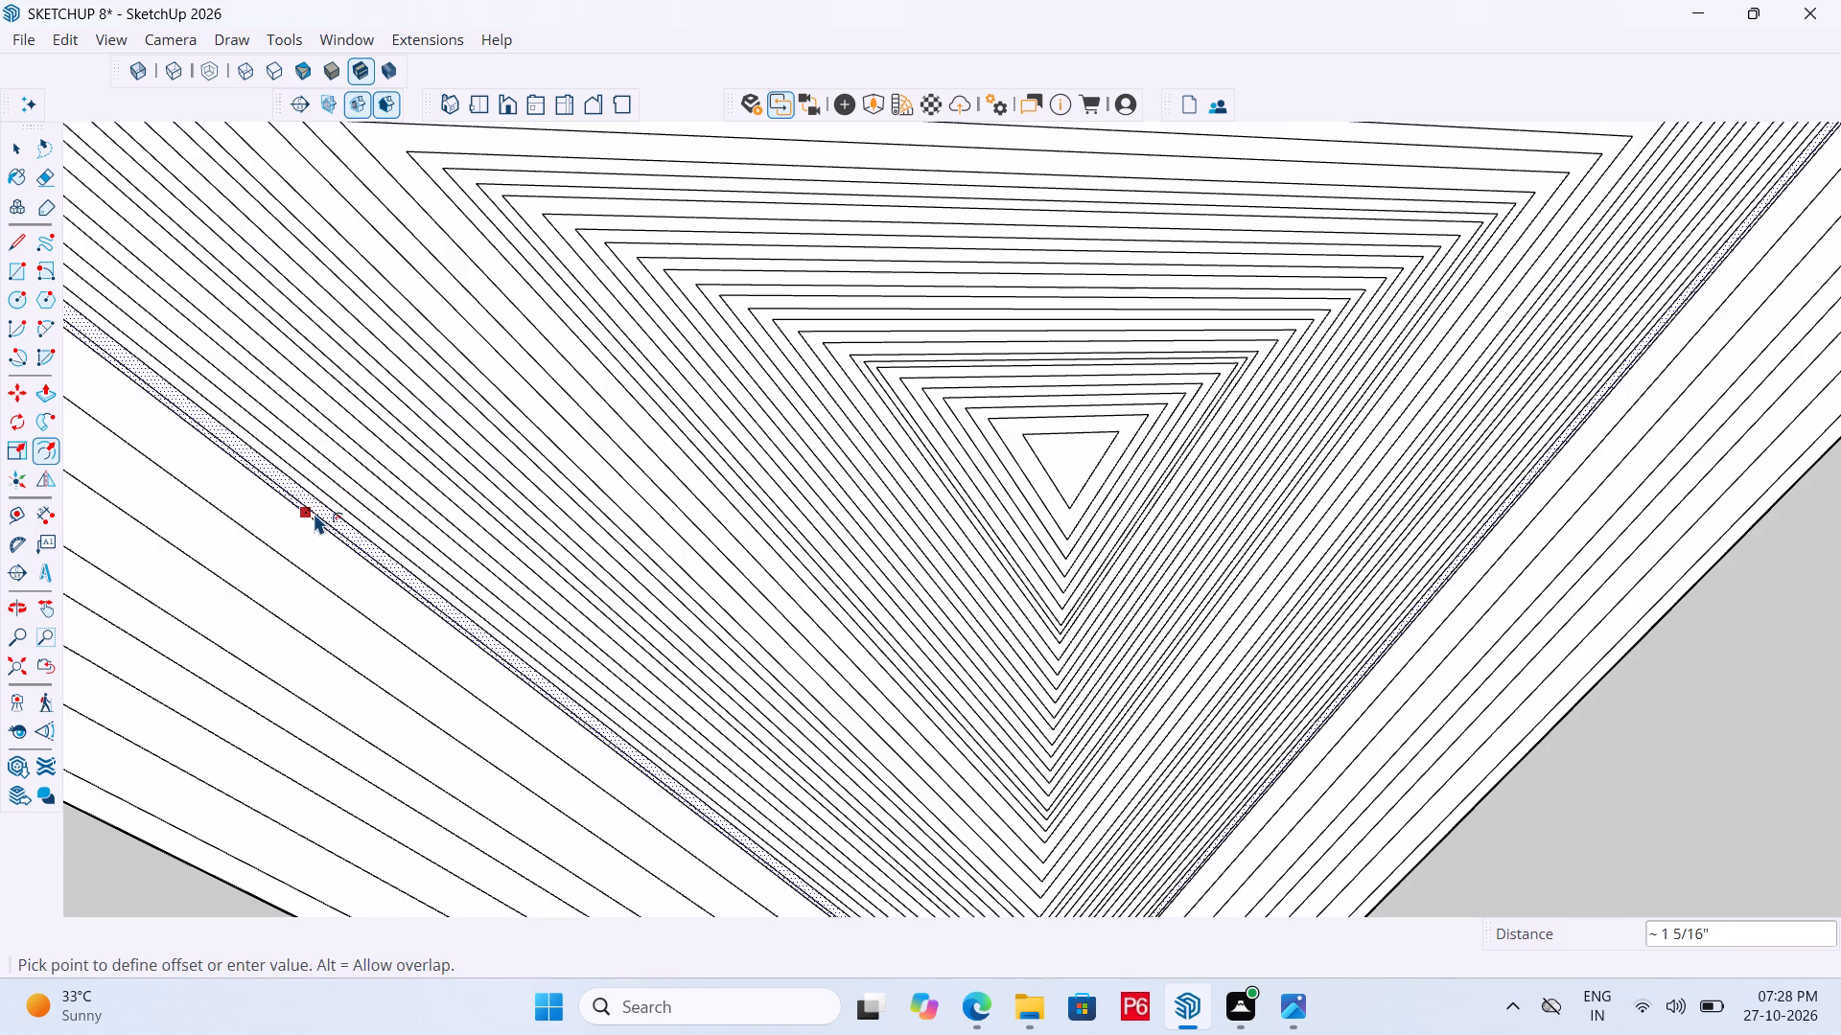
click(315, 511)
click(311, 528)
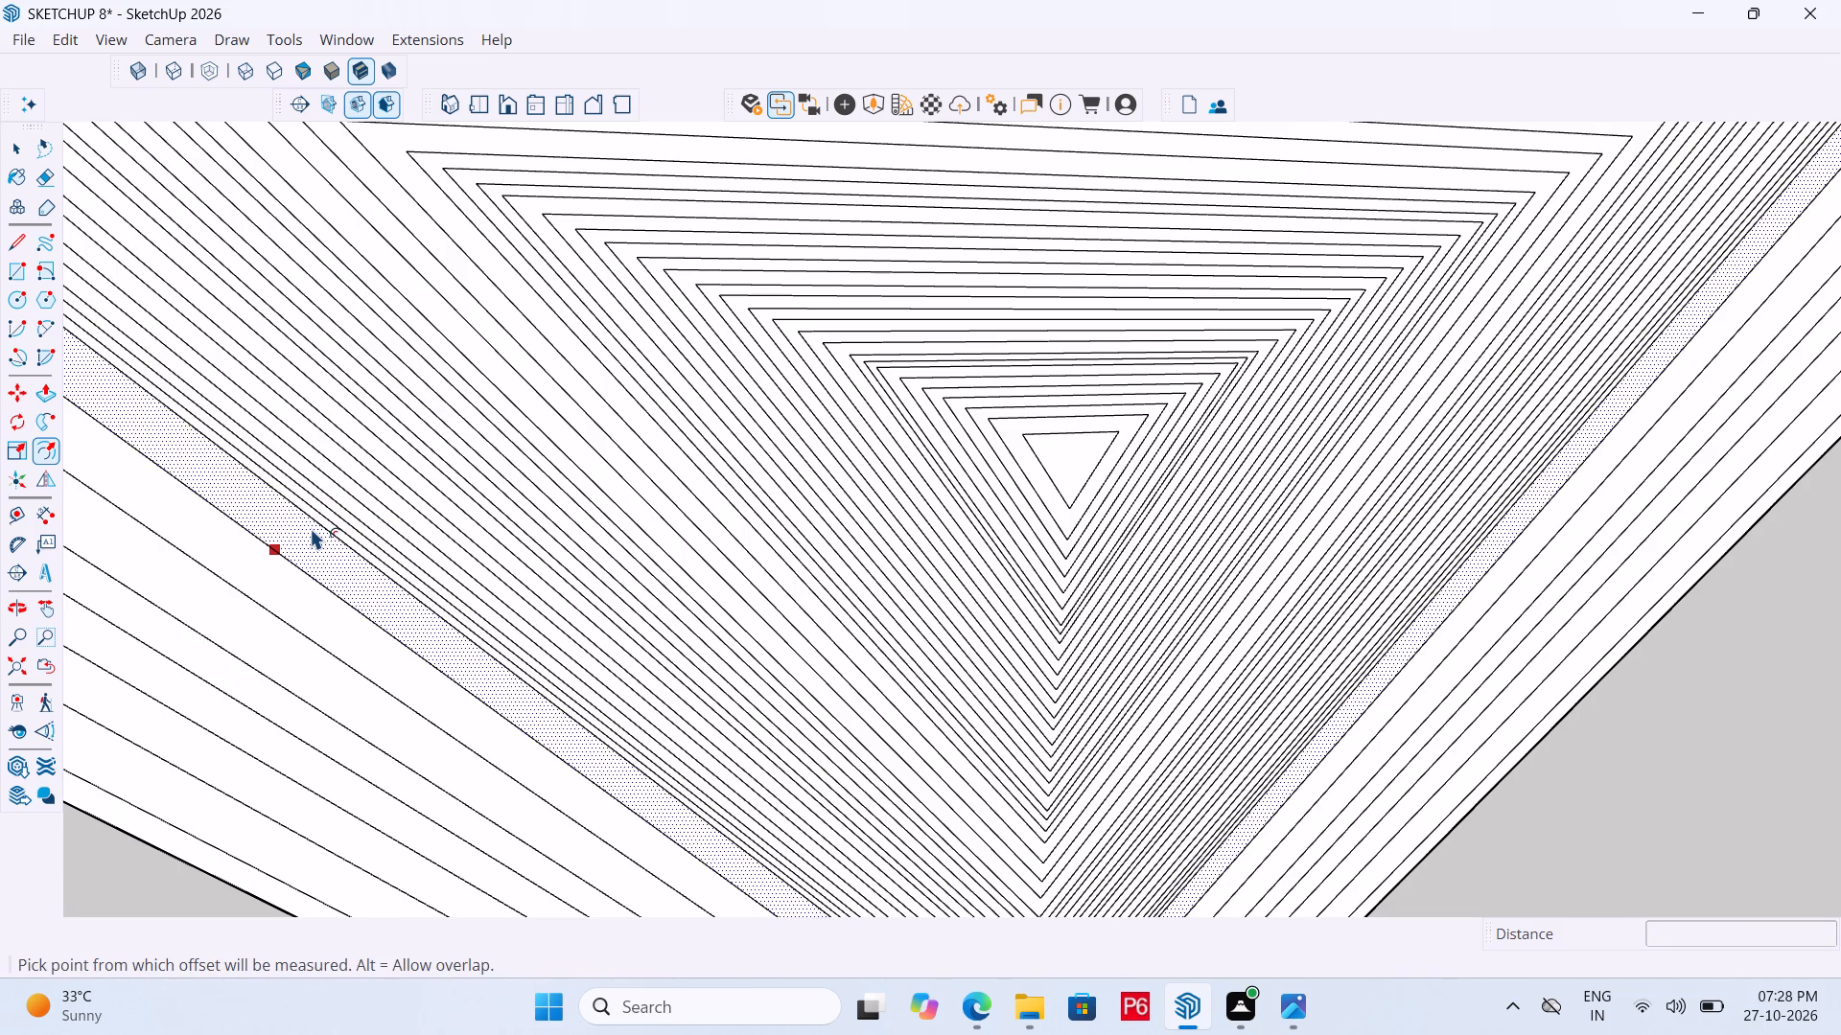
click(314, 537)
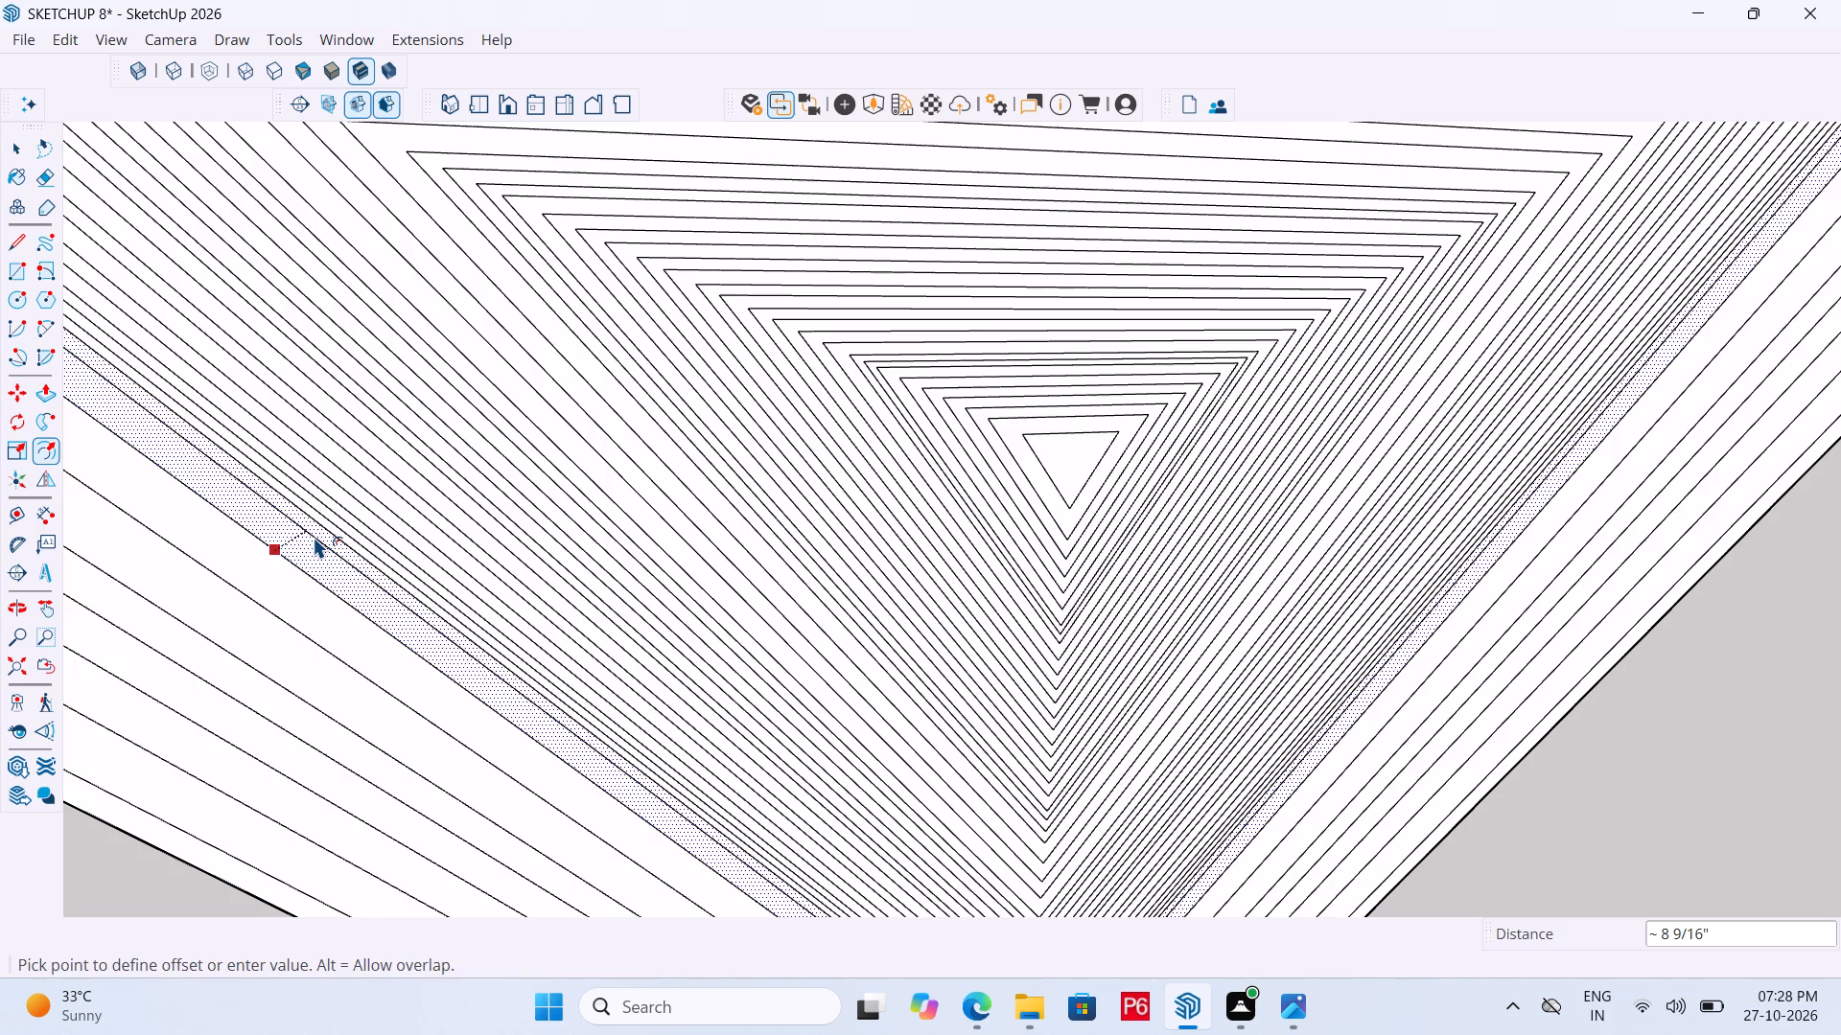
click(313, 541)
click(311, 547)
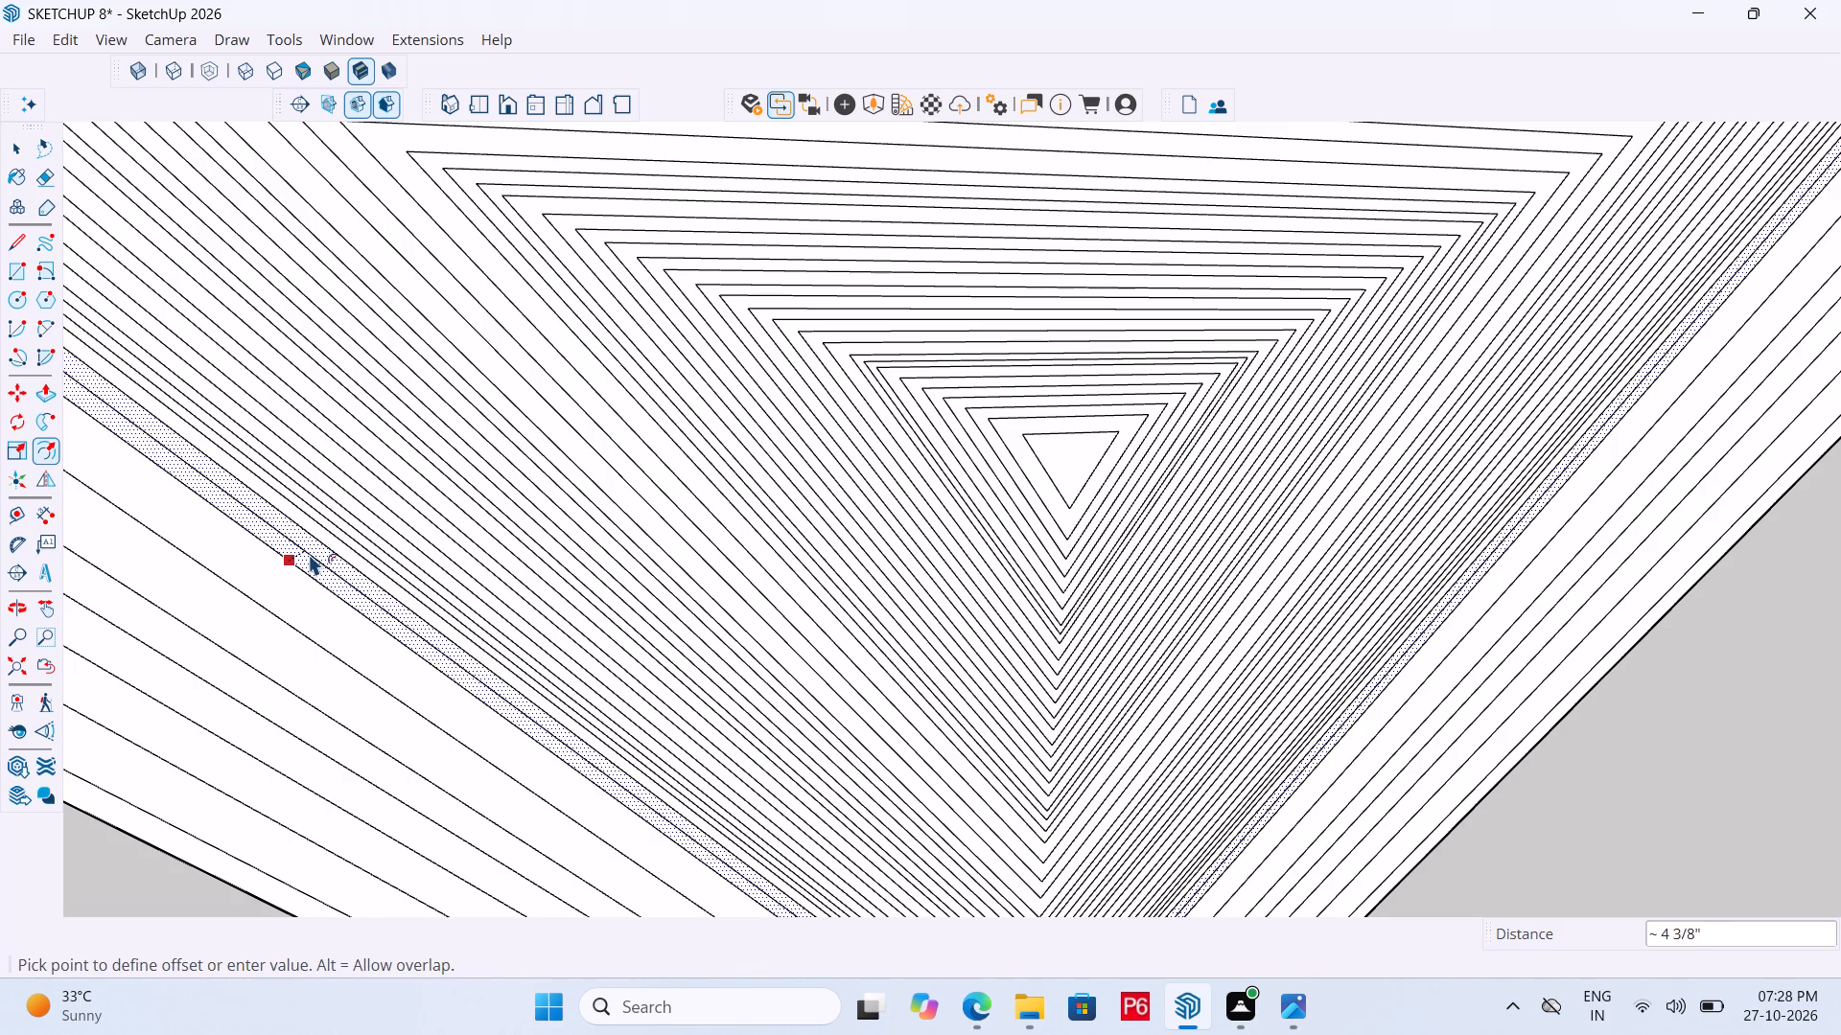
click(312, 551)
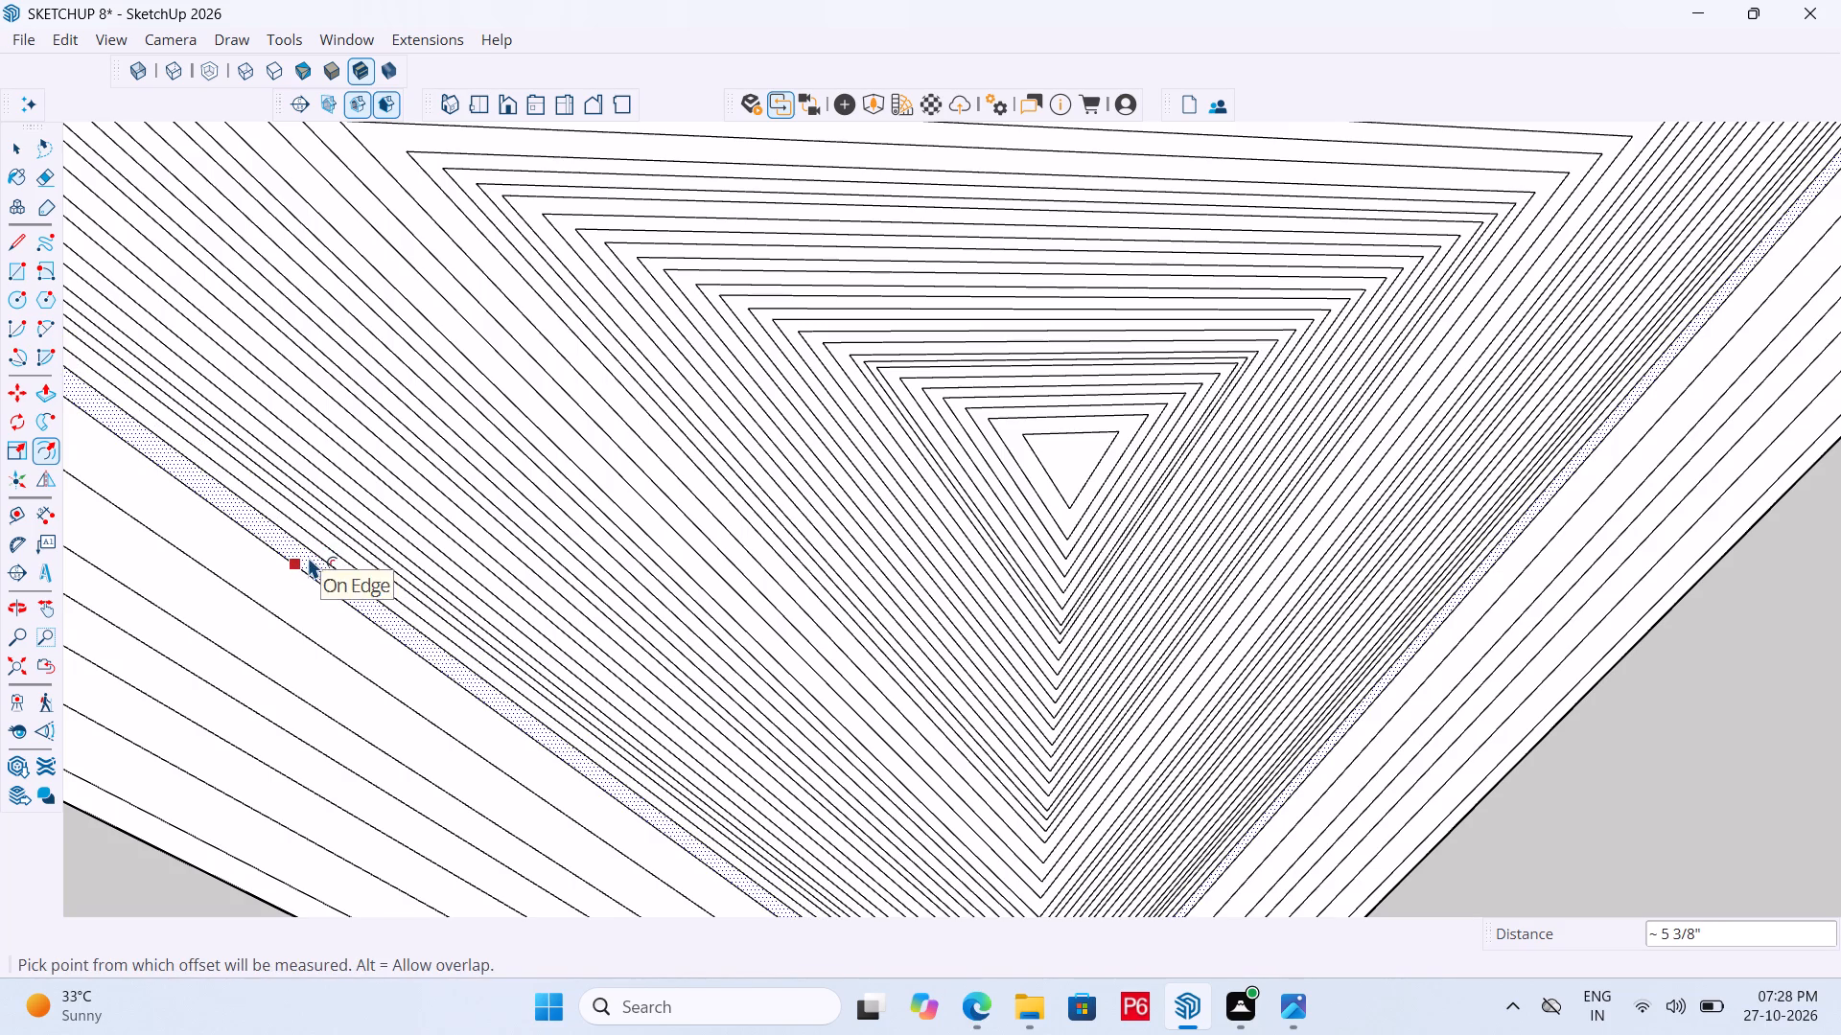
click(308, 557)
click(308, 562)
Fill the next wide band outward with successive inward offsets, starting at about 11 1/2".
scroll(352, 322, down, 3)
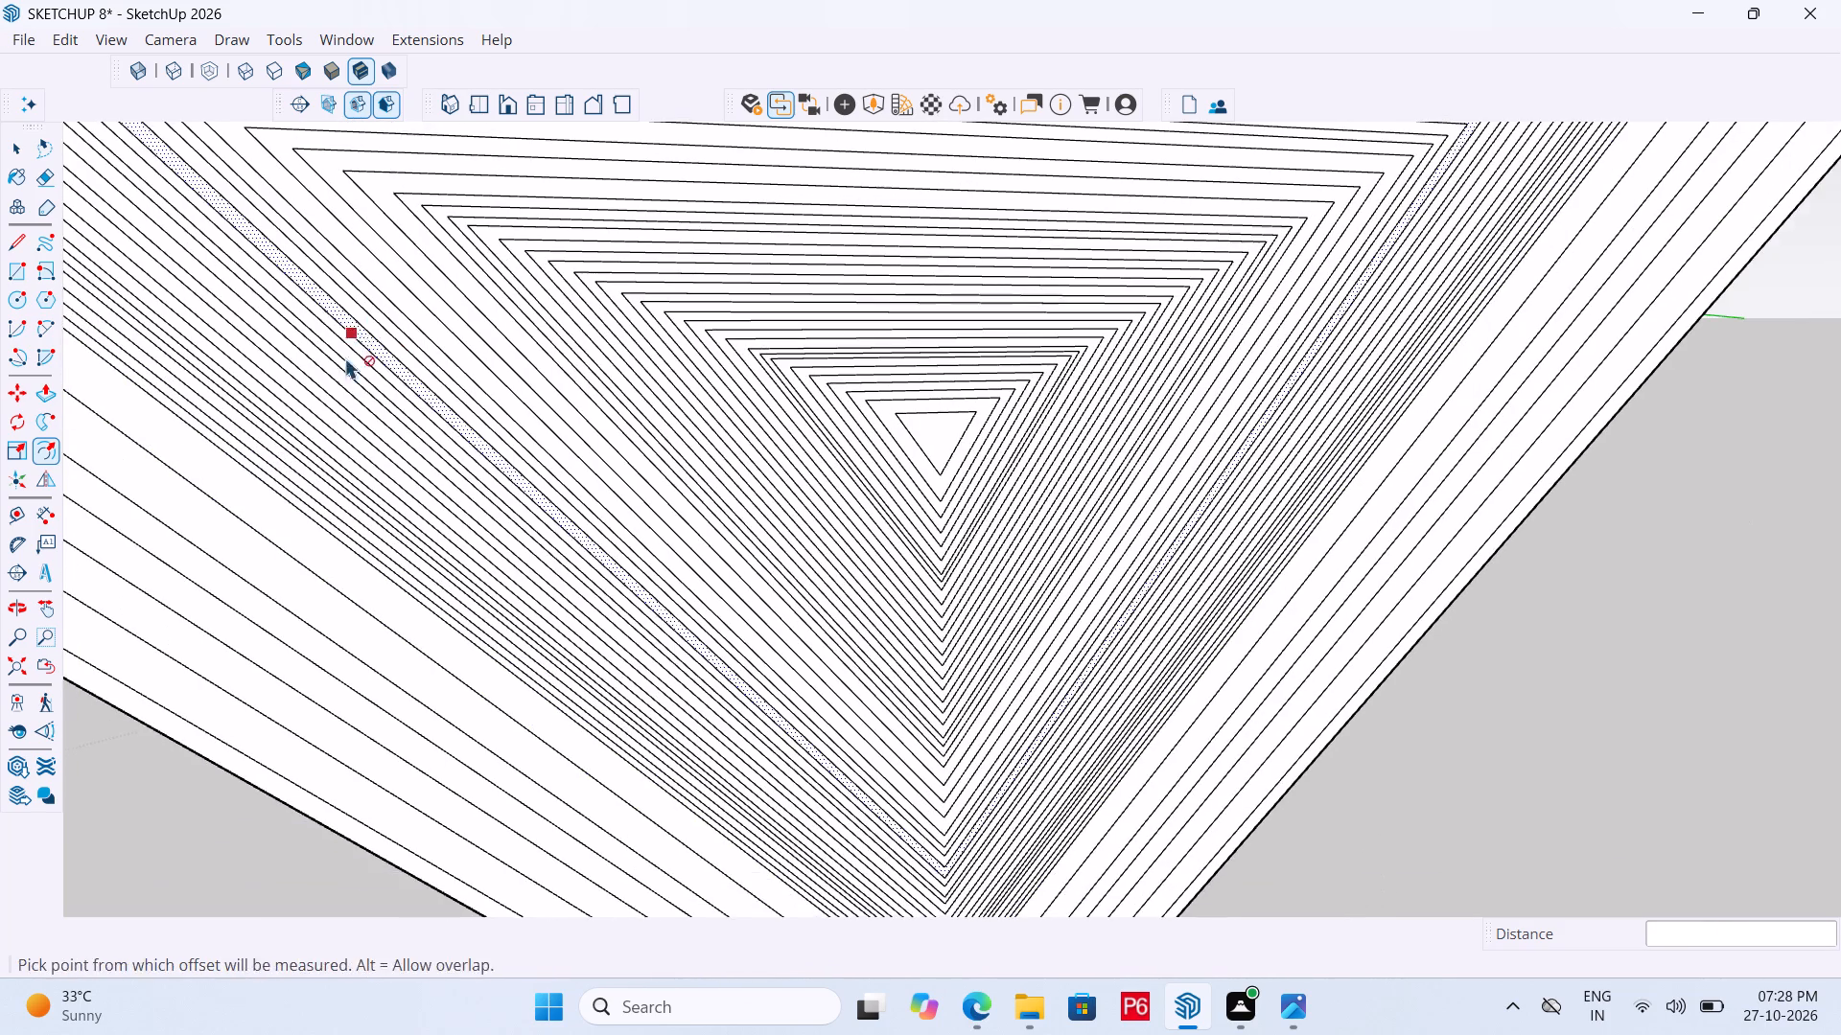
scroll(294, 581, up, 9)
click(382, 528)
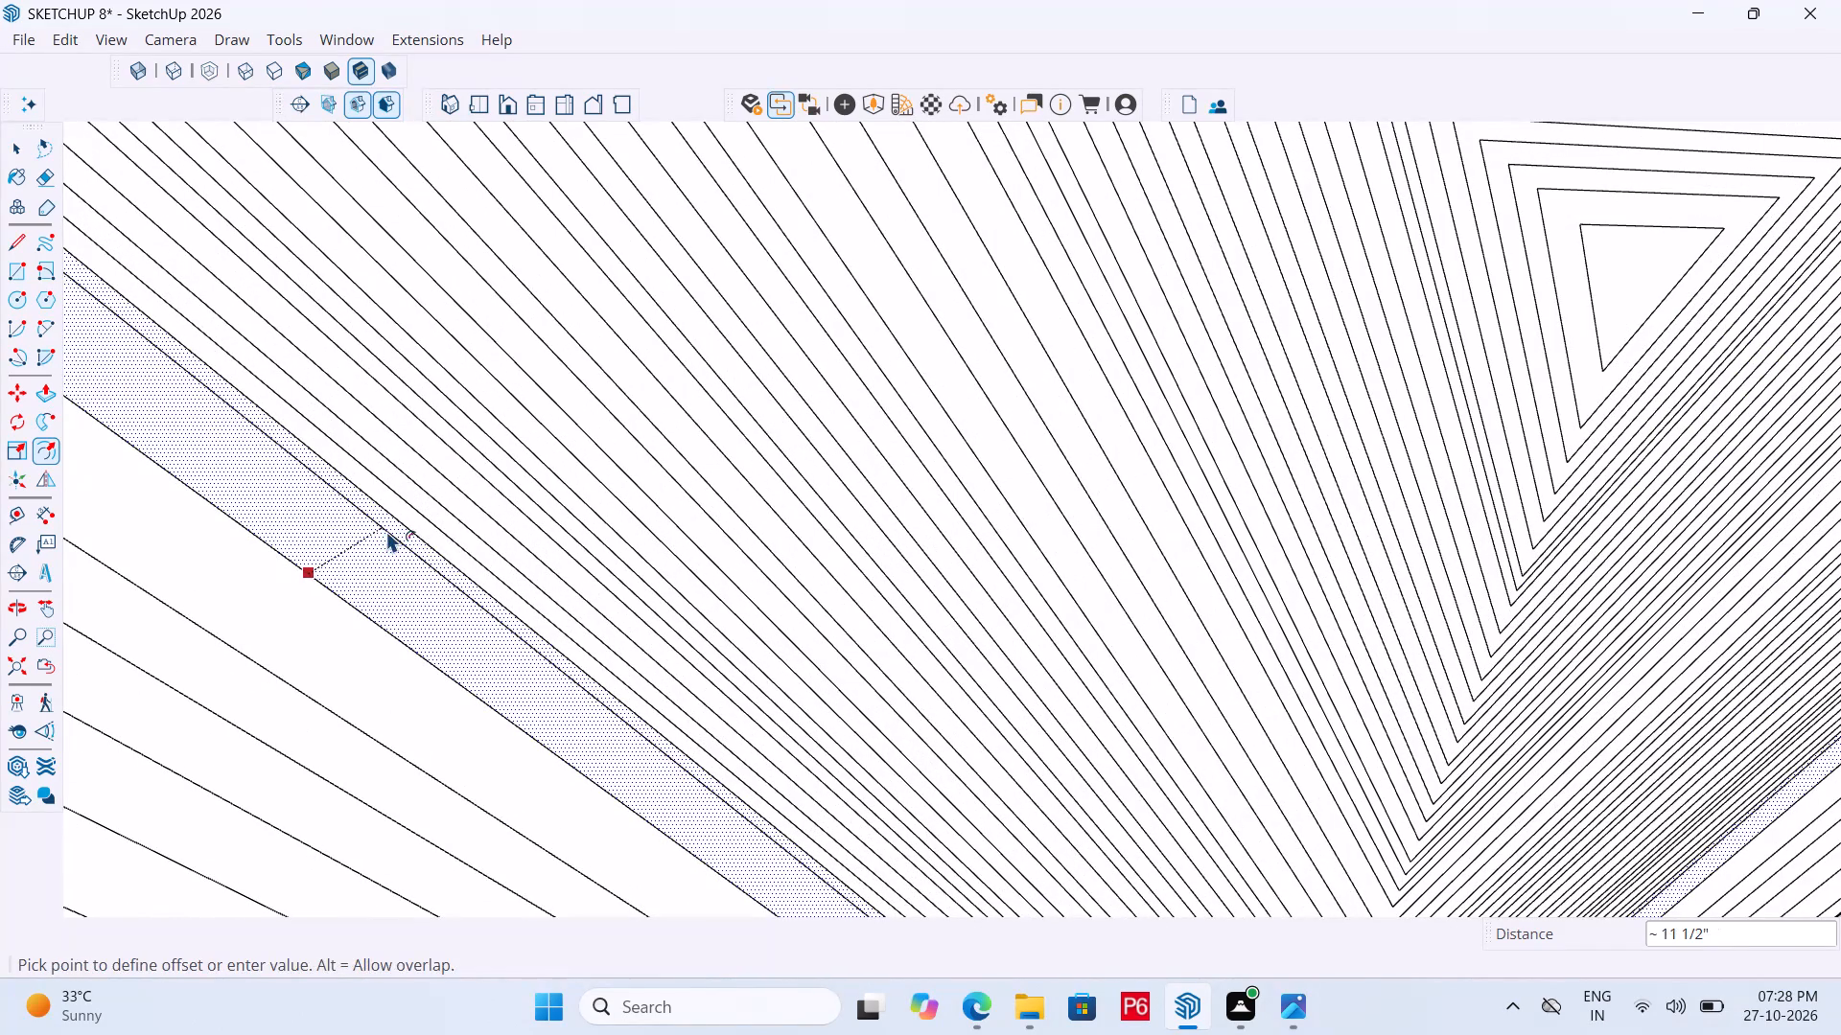
click(386, 531)
click(375, 537)
click(372, 544)
click(366, 549)
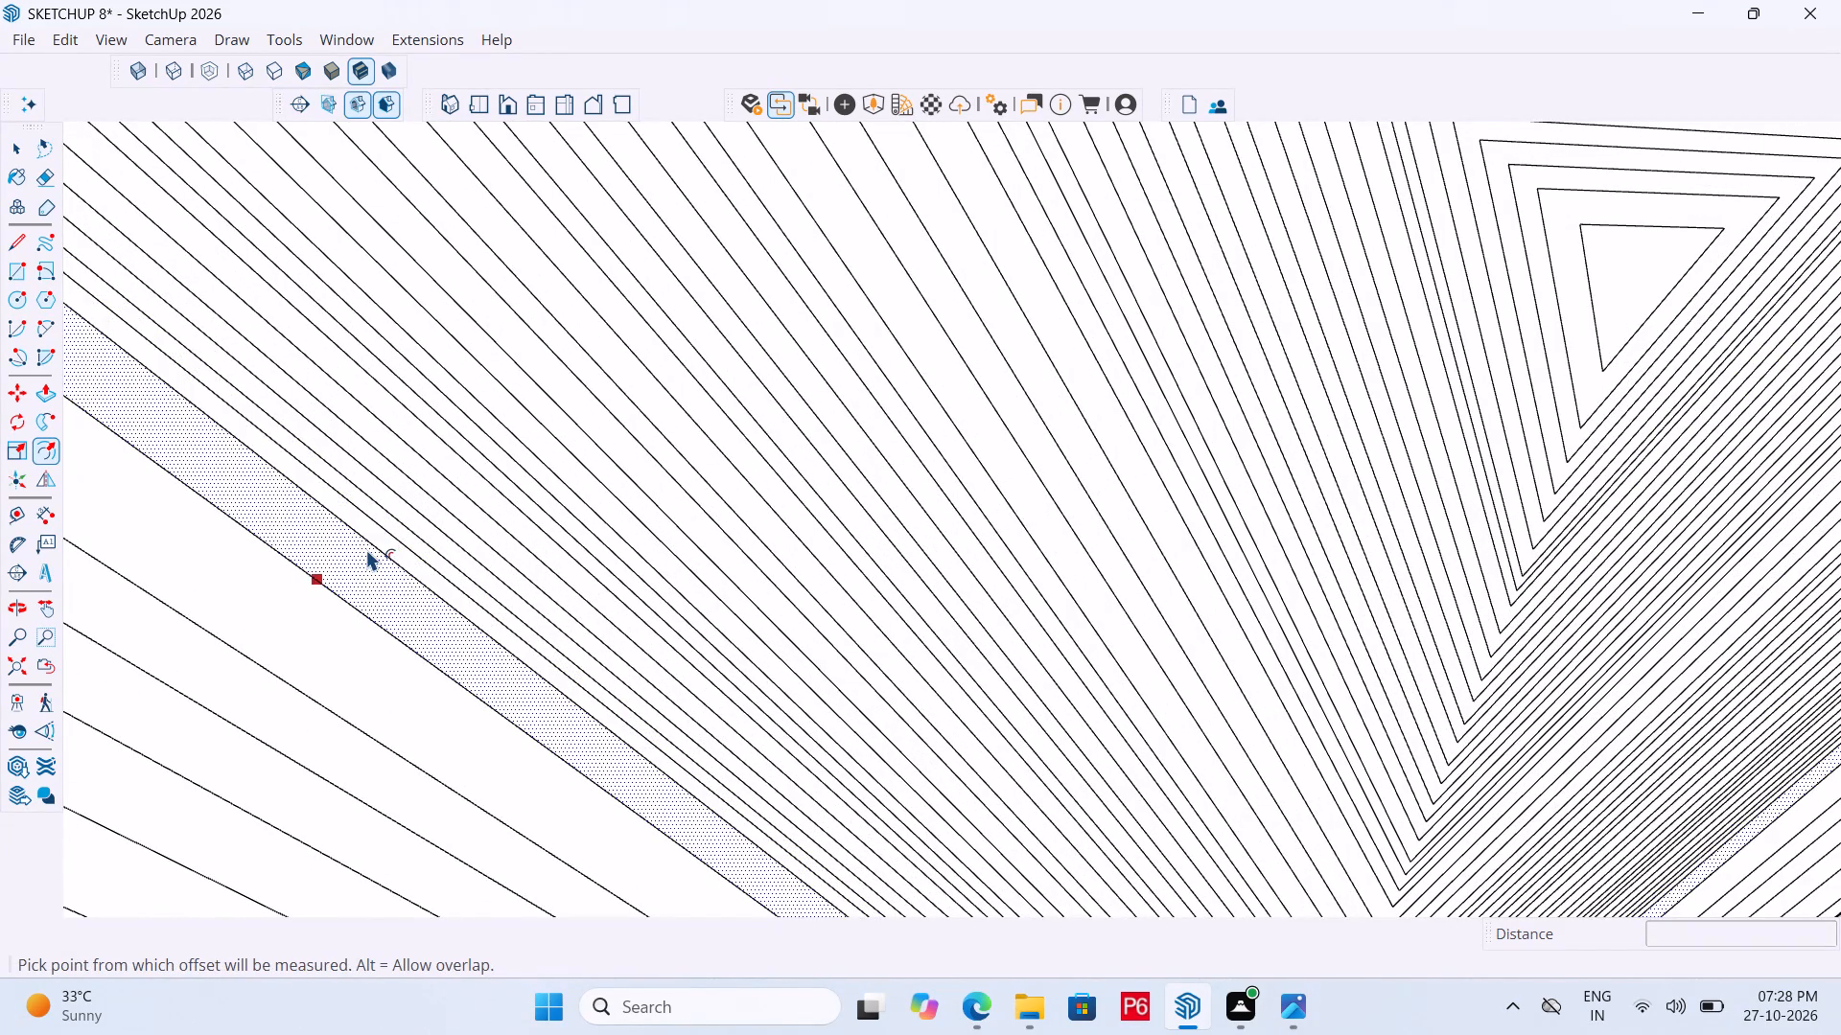
click(361, 553)
click(357, 560)
click(341, 563)
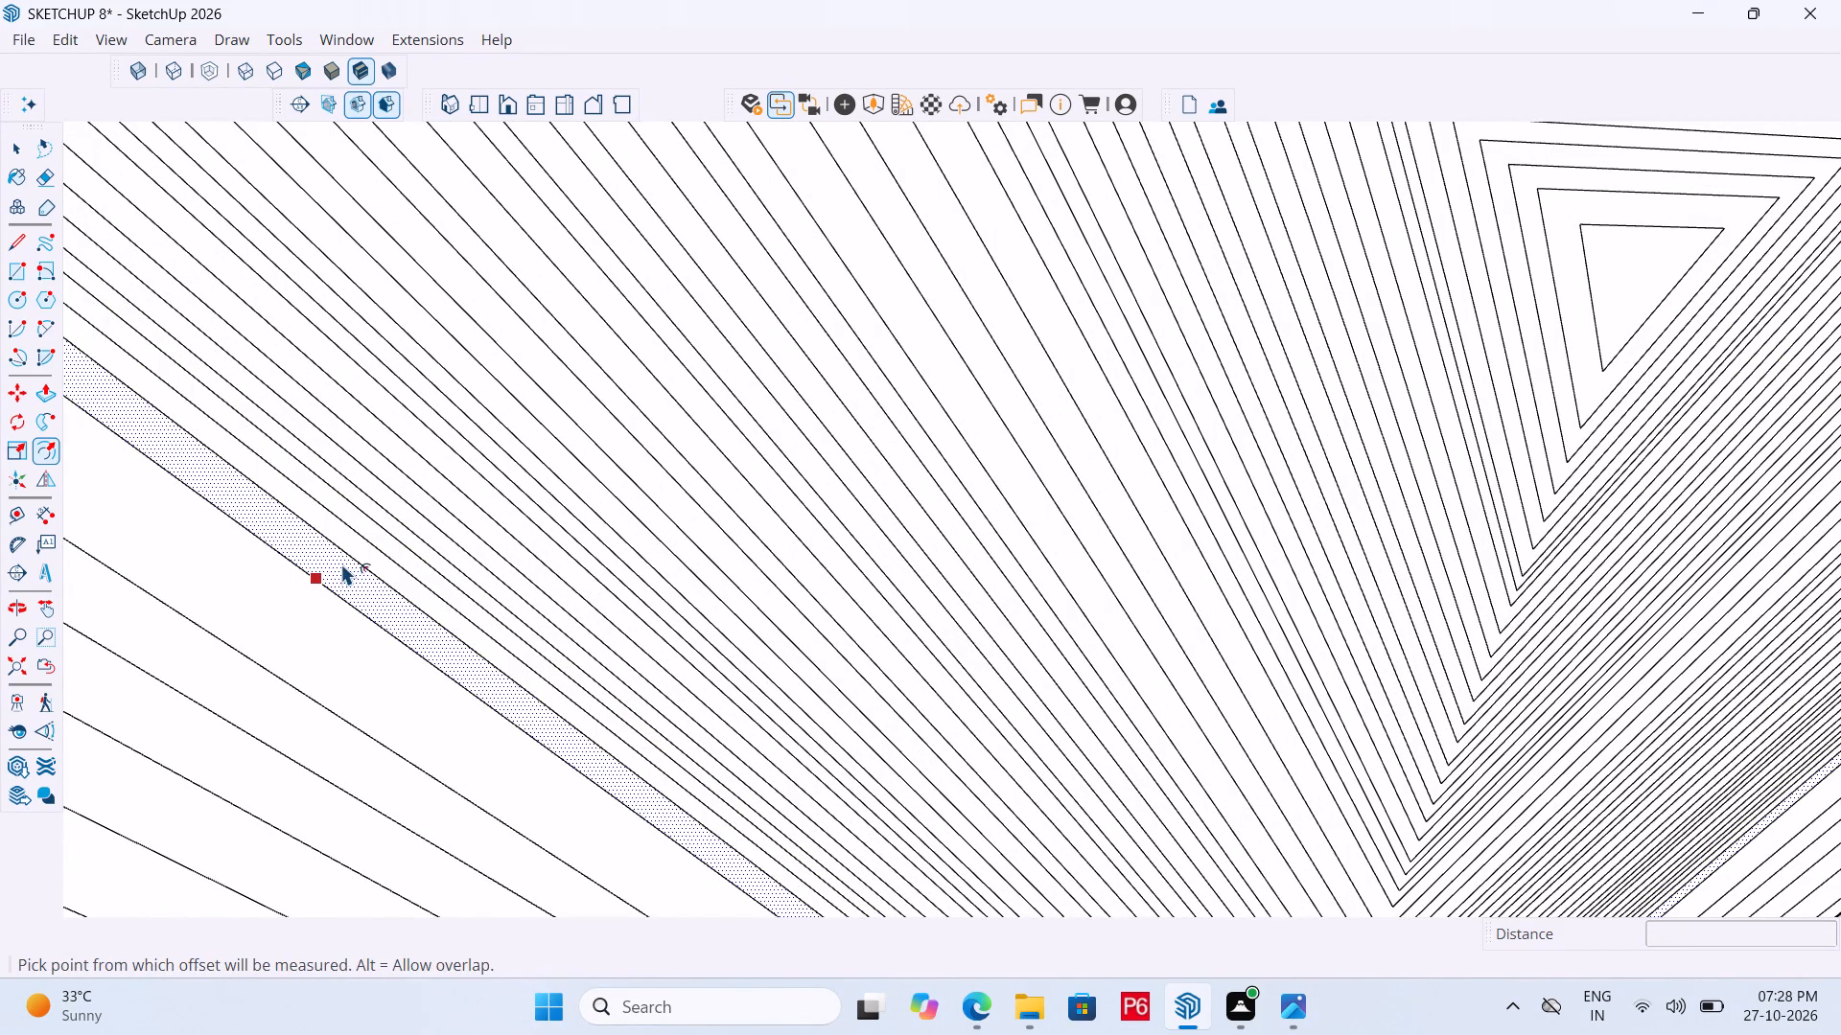
click(338, 573)
Subdivide the following wide band outward with progressively smaller inward offsets, from about 10 5/8" down to about 3".
scroll(444, 402, down, 6)
scroll(319, 541, up, 7)
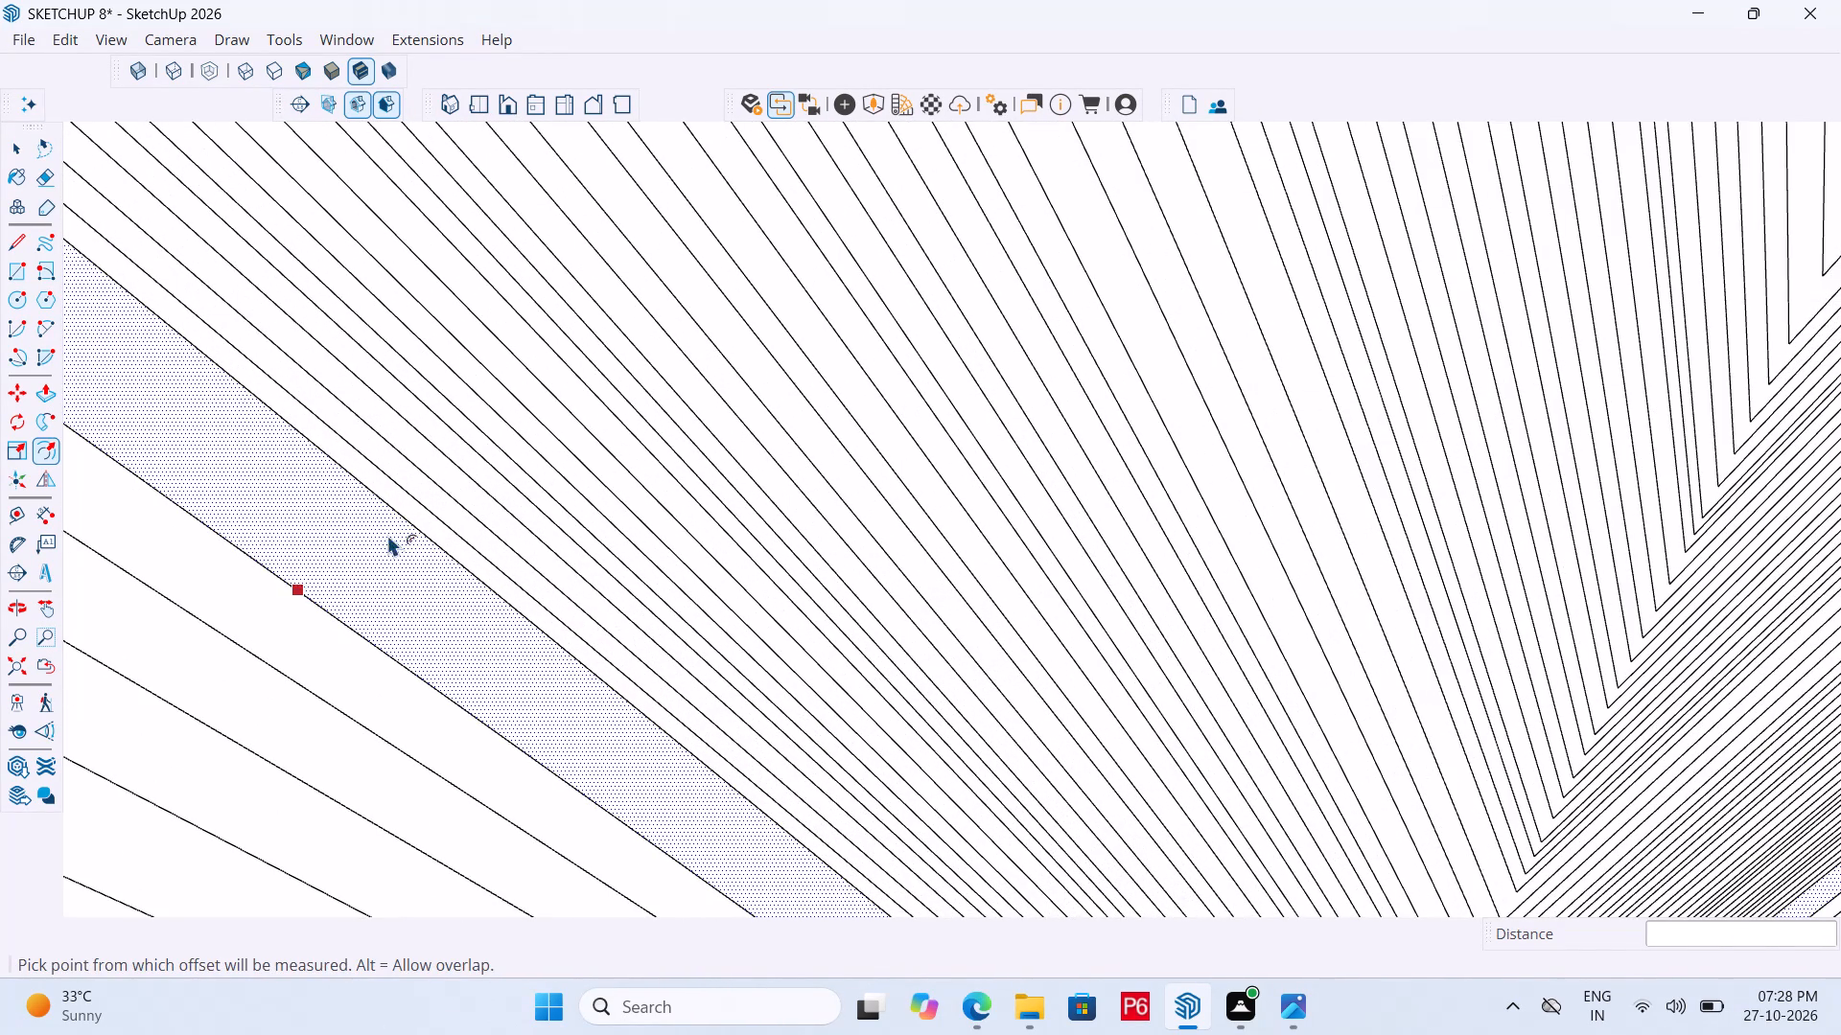
click(398, 525)
click(394, 534)
click(386, 538)
click(380, 546)
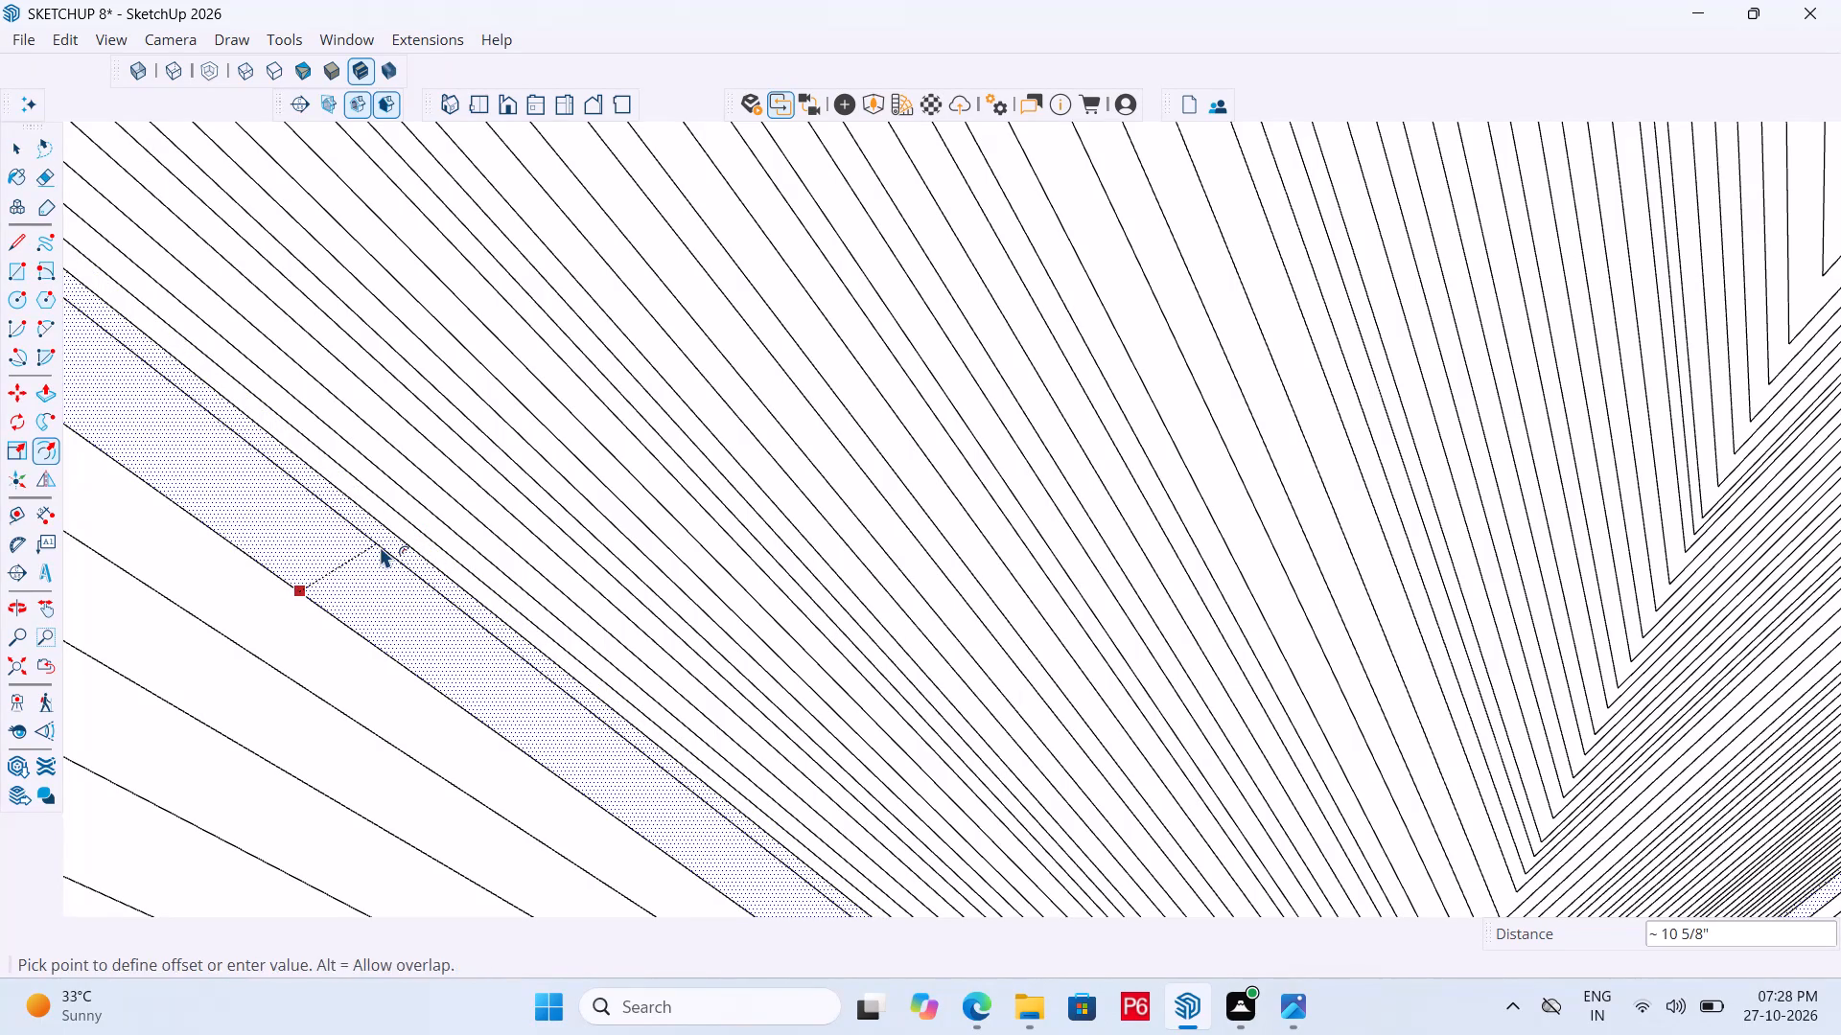
click(367, 553)
click(358, 563)
click(346, 568)
click(324, 573)
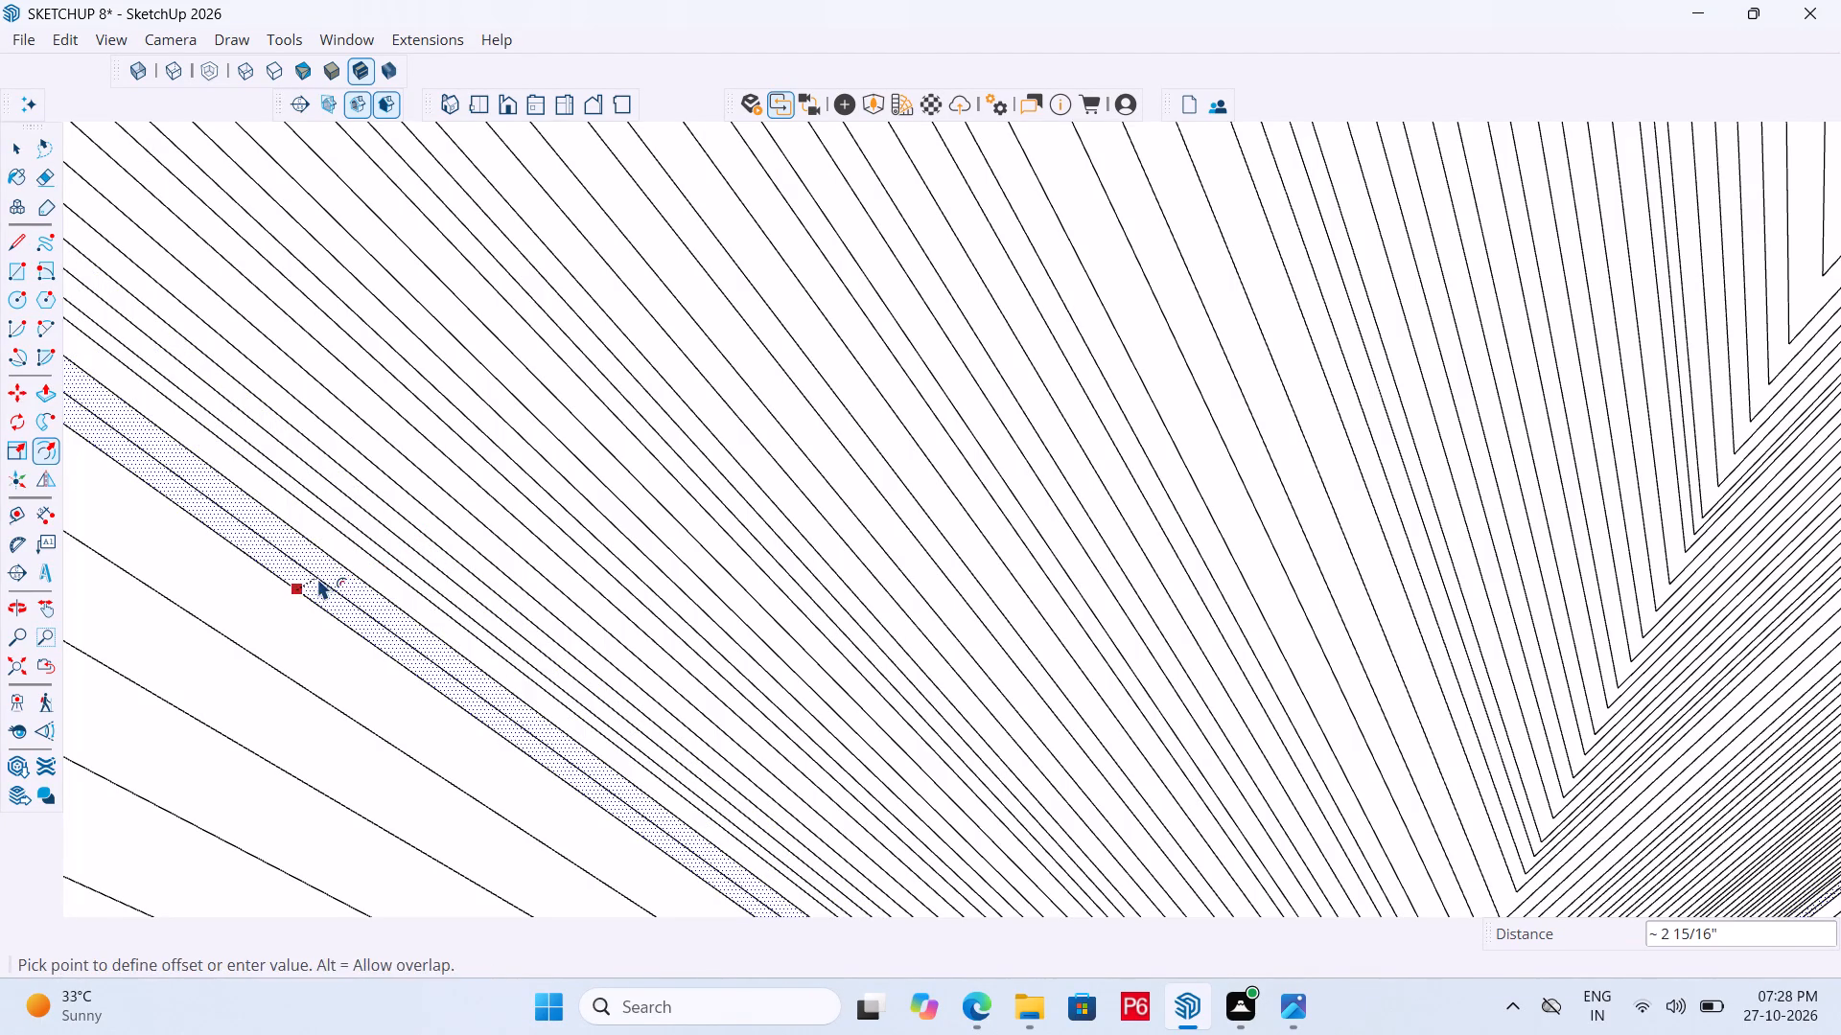
Subdivide the next wide band outward with inward offsets that narrow to about 13/16" at its outer edge.
scroll(456, 406, down, 6)
scroll(888, 51, down, 5)
scroll(755, 303, down, 3)
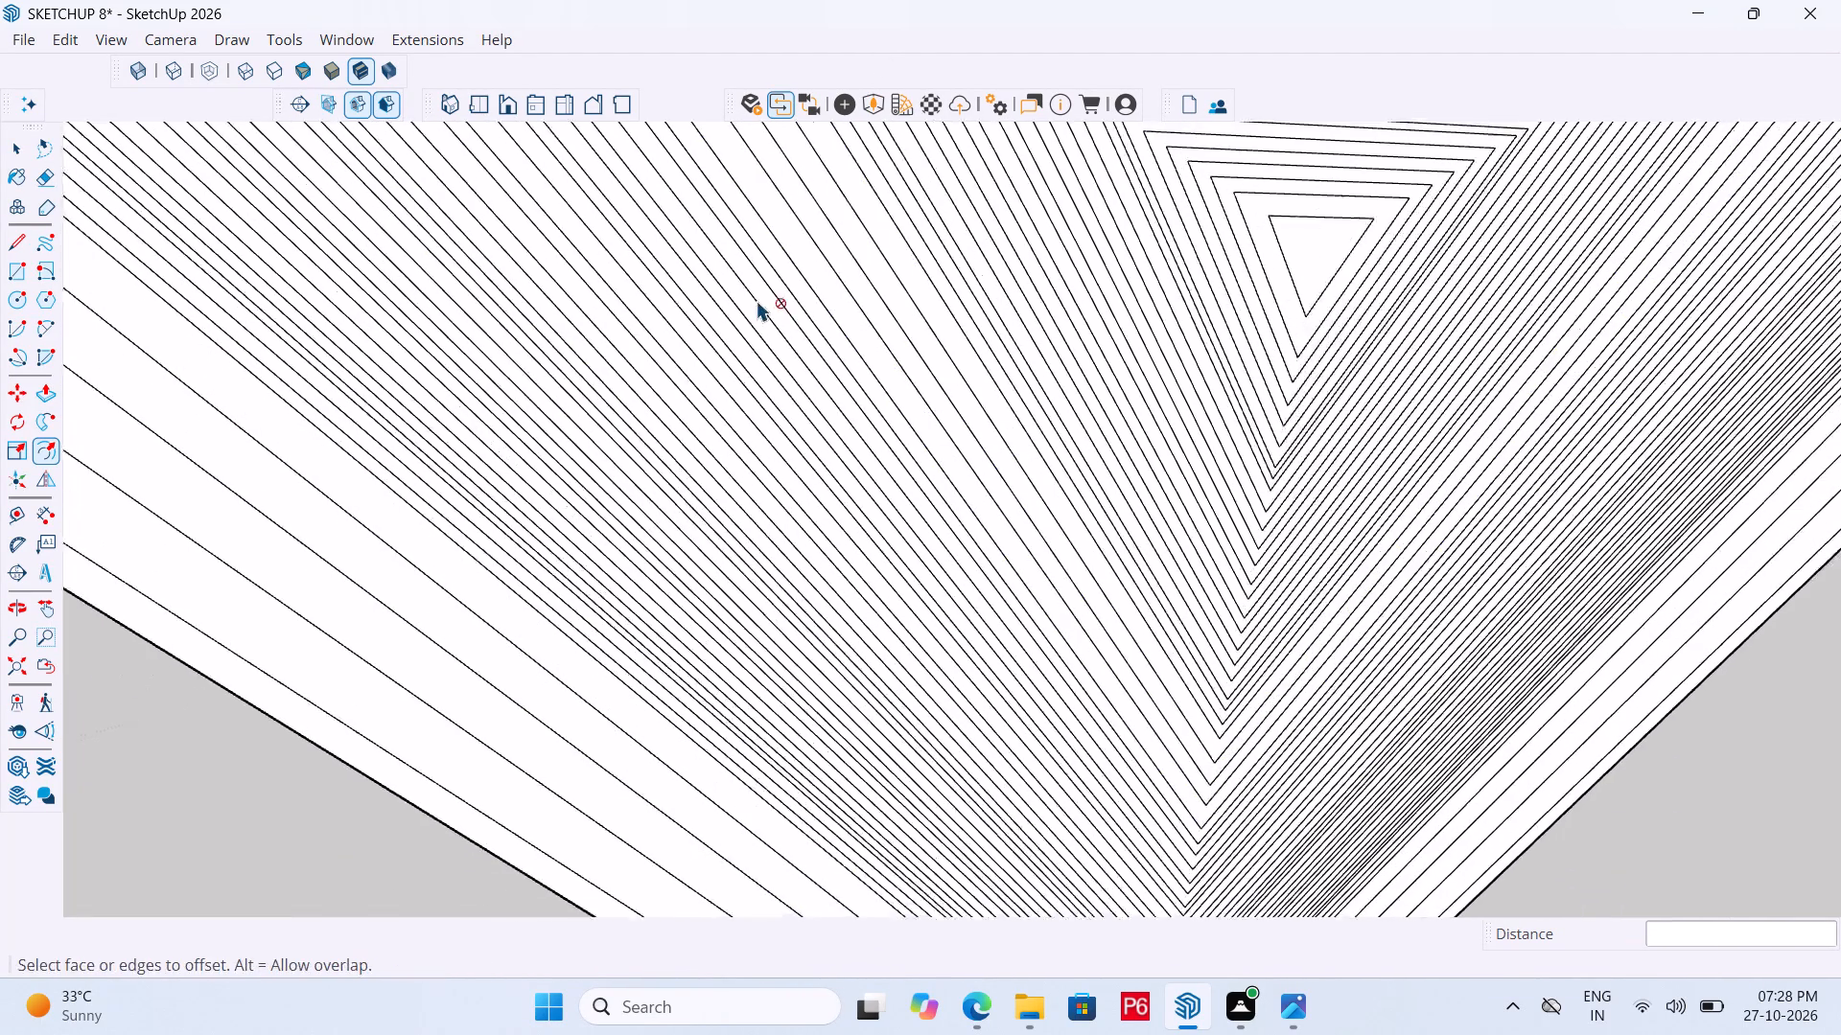
scroll(757, 300, down, 4)
scroll(595, 500, up, 17)
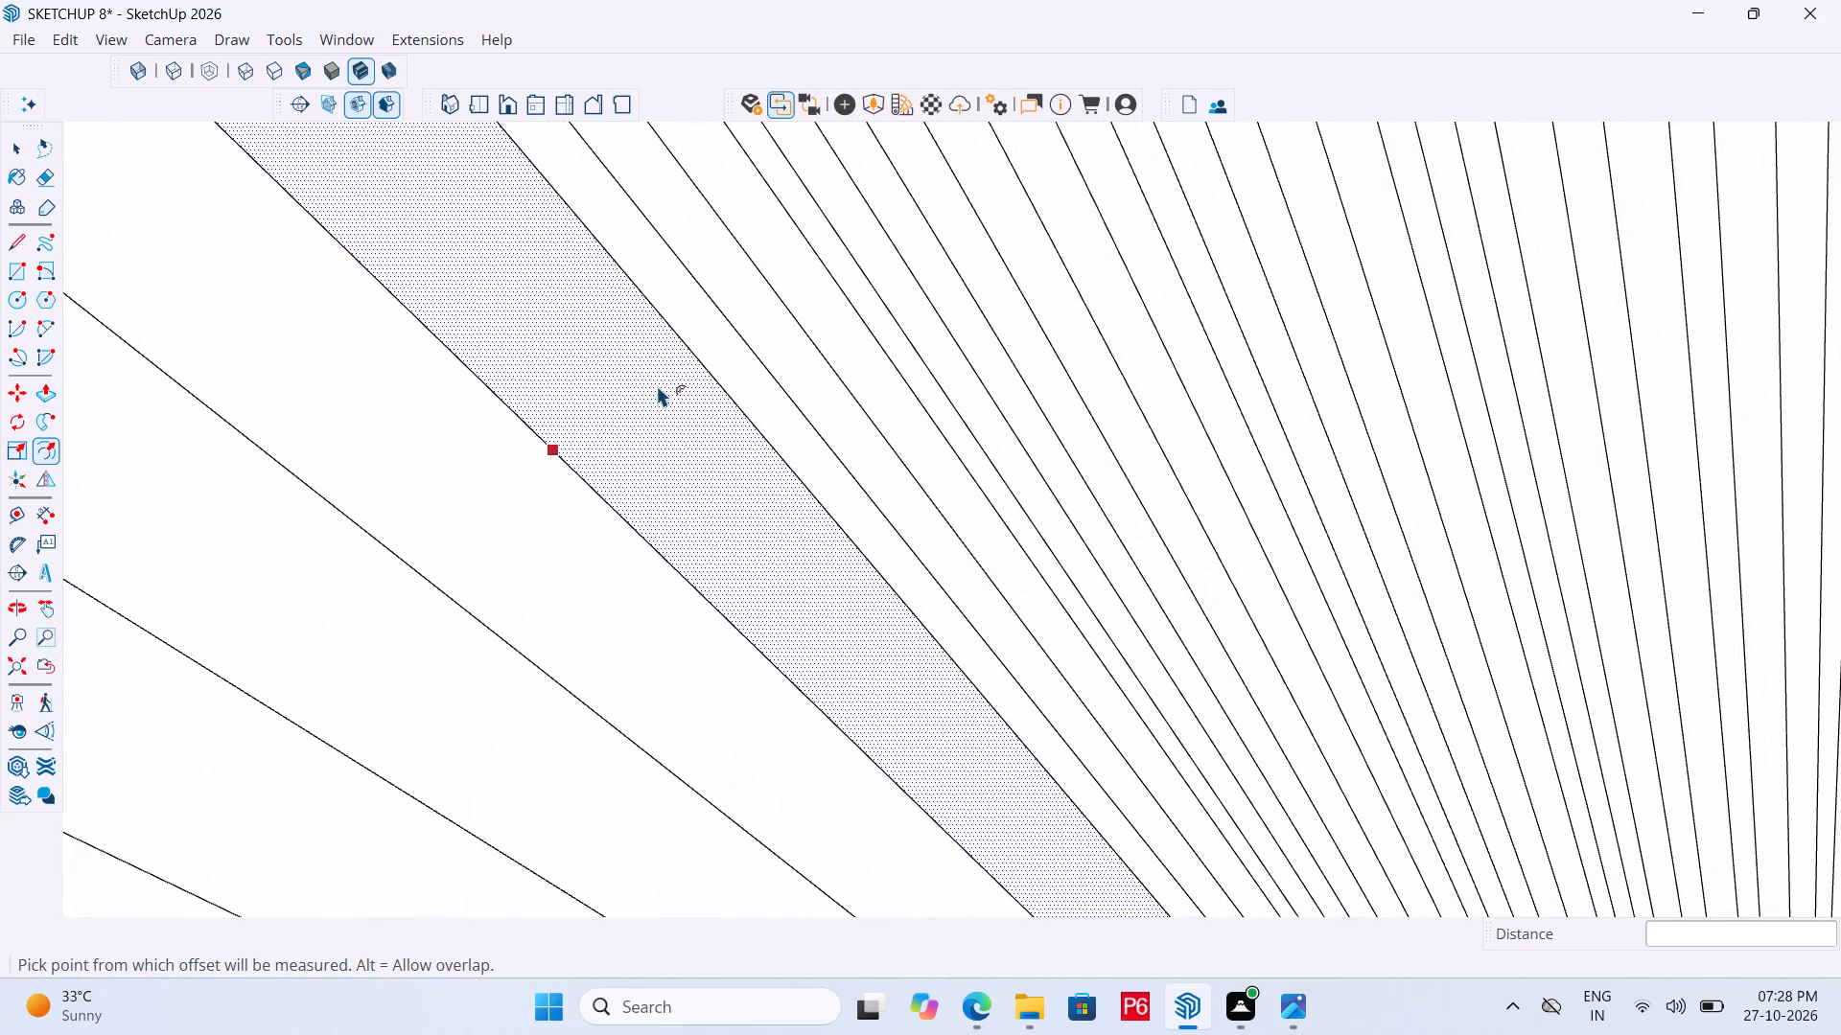
click(657, 385)
click(651, 387)
drag(634, 395, 603, 416)
click(586, 419)
click(551, 425)
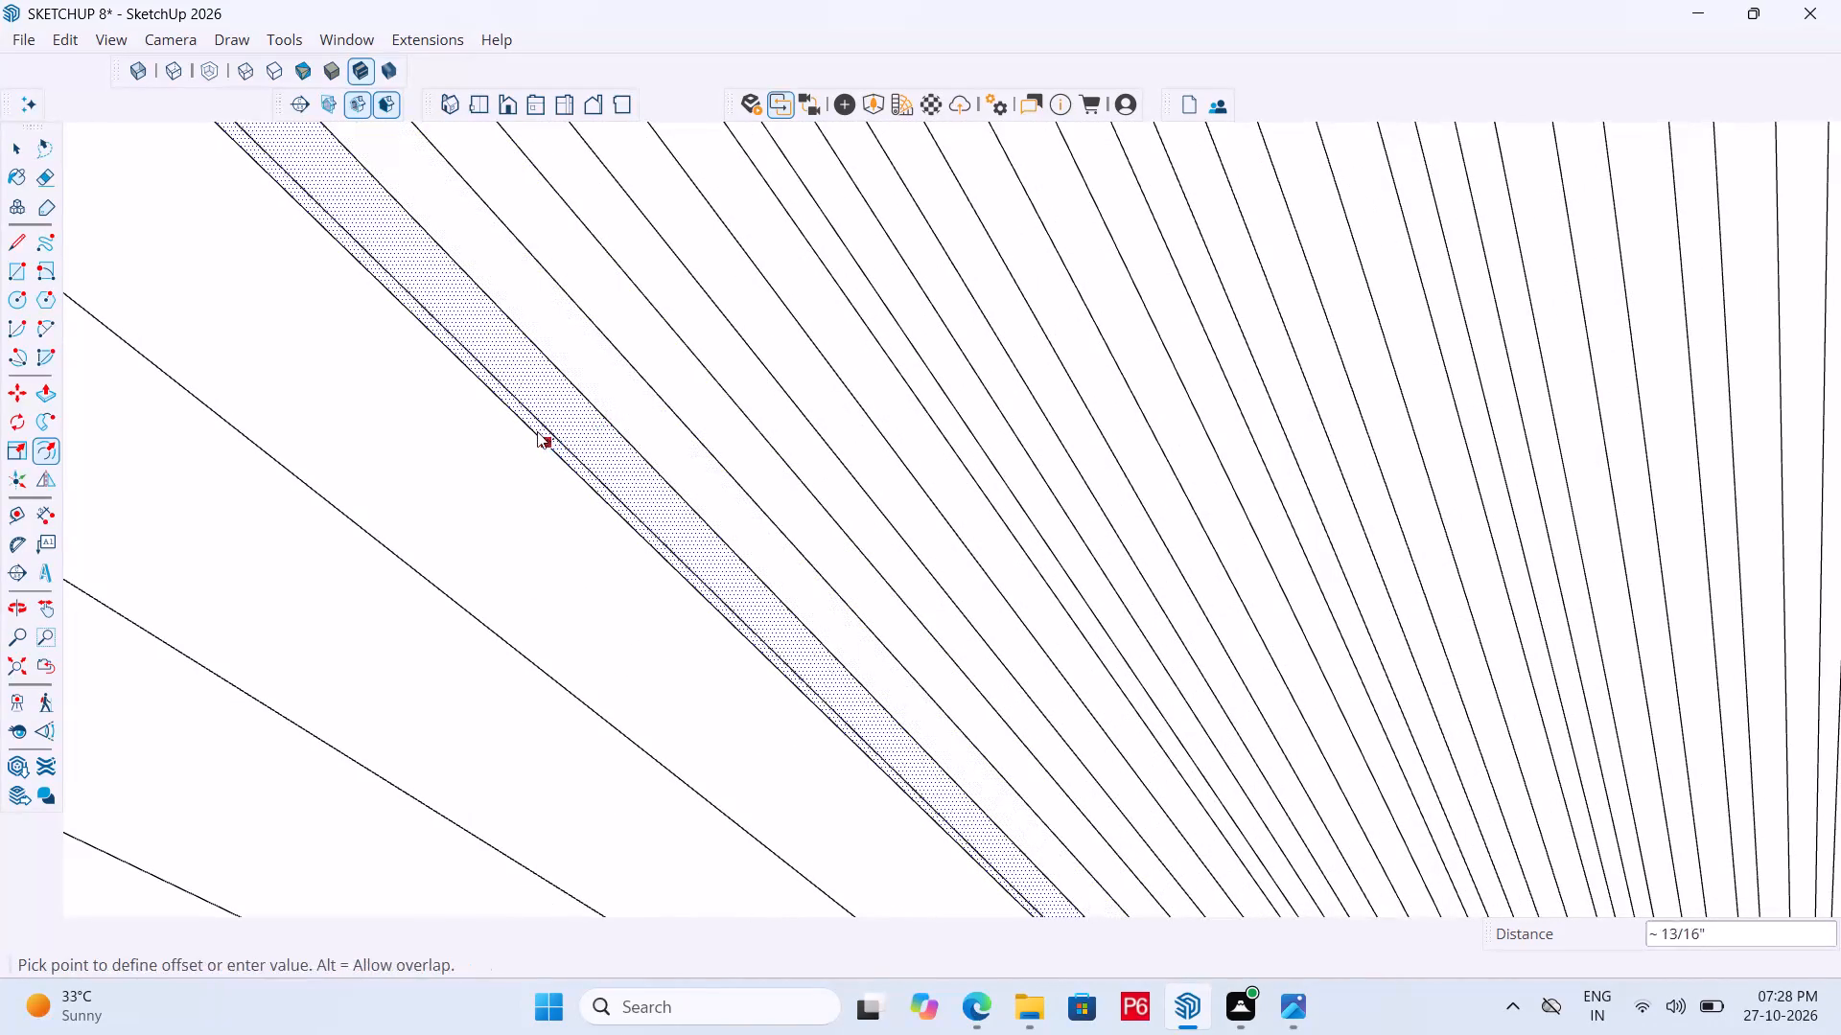
Subdivide the adjacent outer band with successive inward offsets, from about 7" down to about 5/8".
click(466, 447)
click(487, 422)
click(453, 447)
click(422, 469)
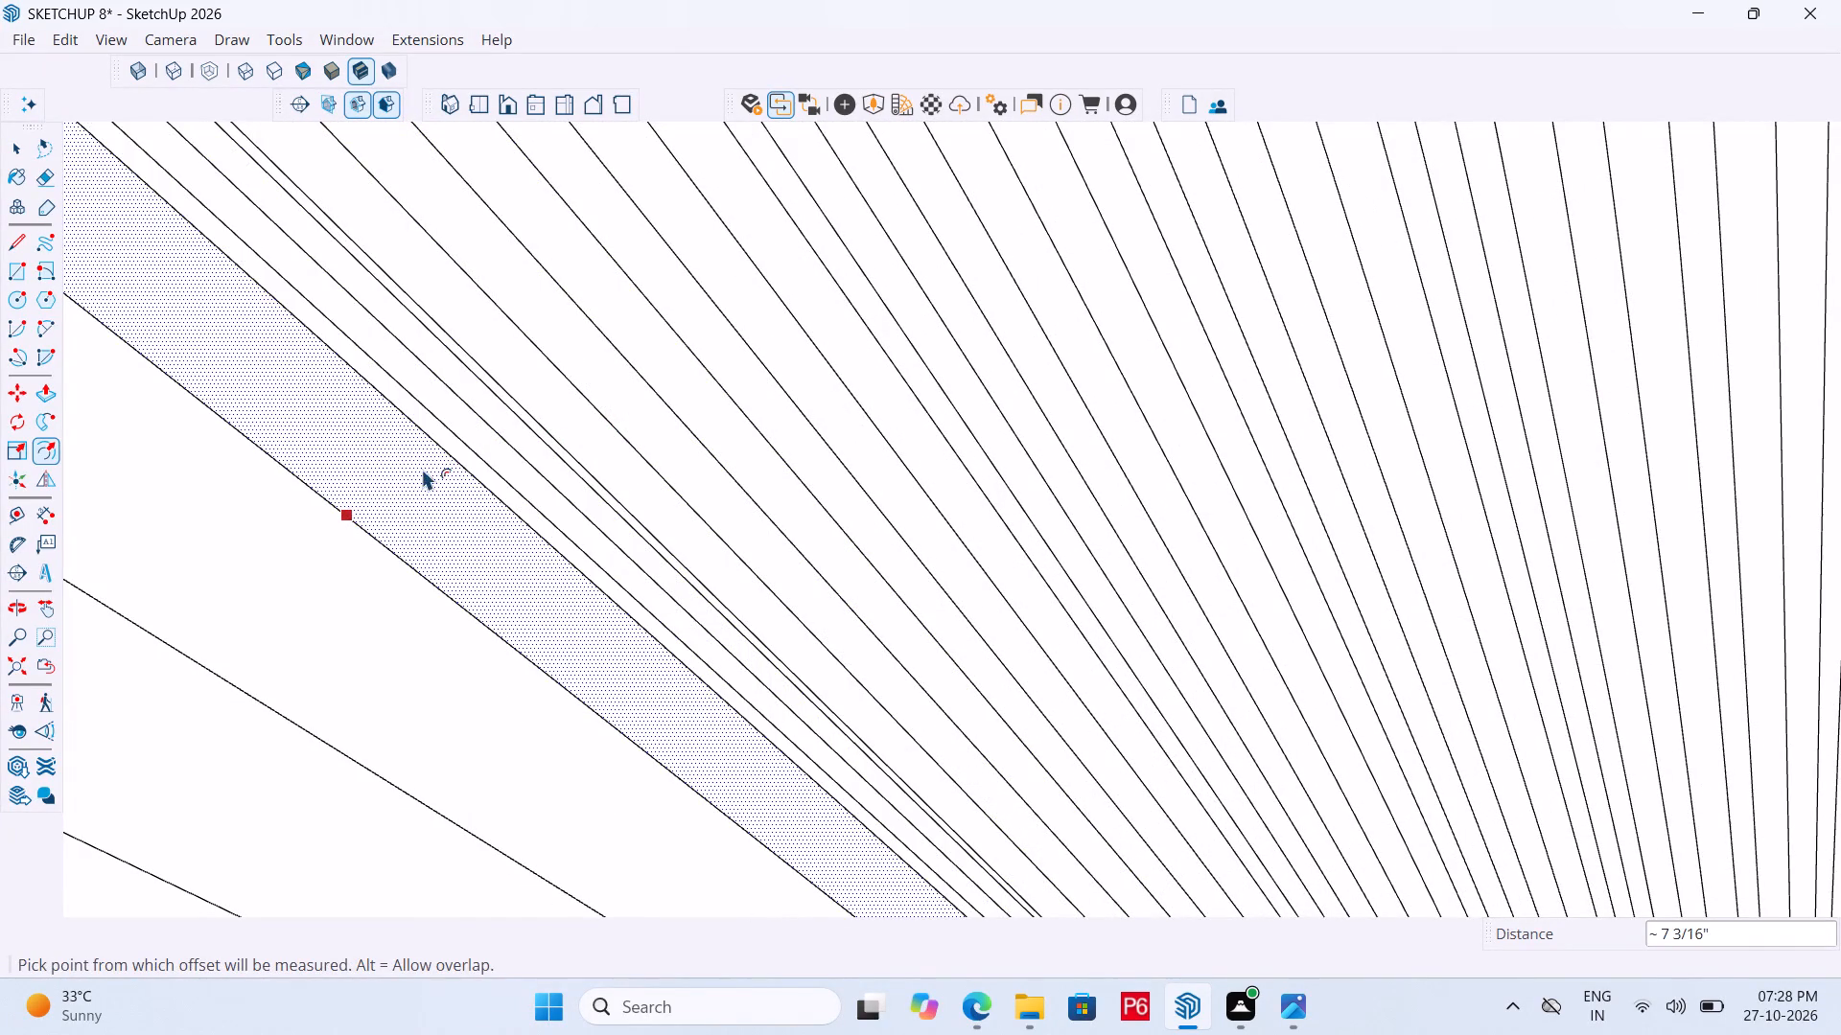
click(409, 479)
drag(408, 481, 396, 488)
click(385, 493)
drag(358, 503, 348, 505)
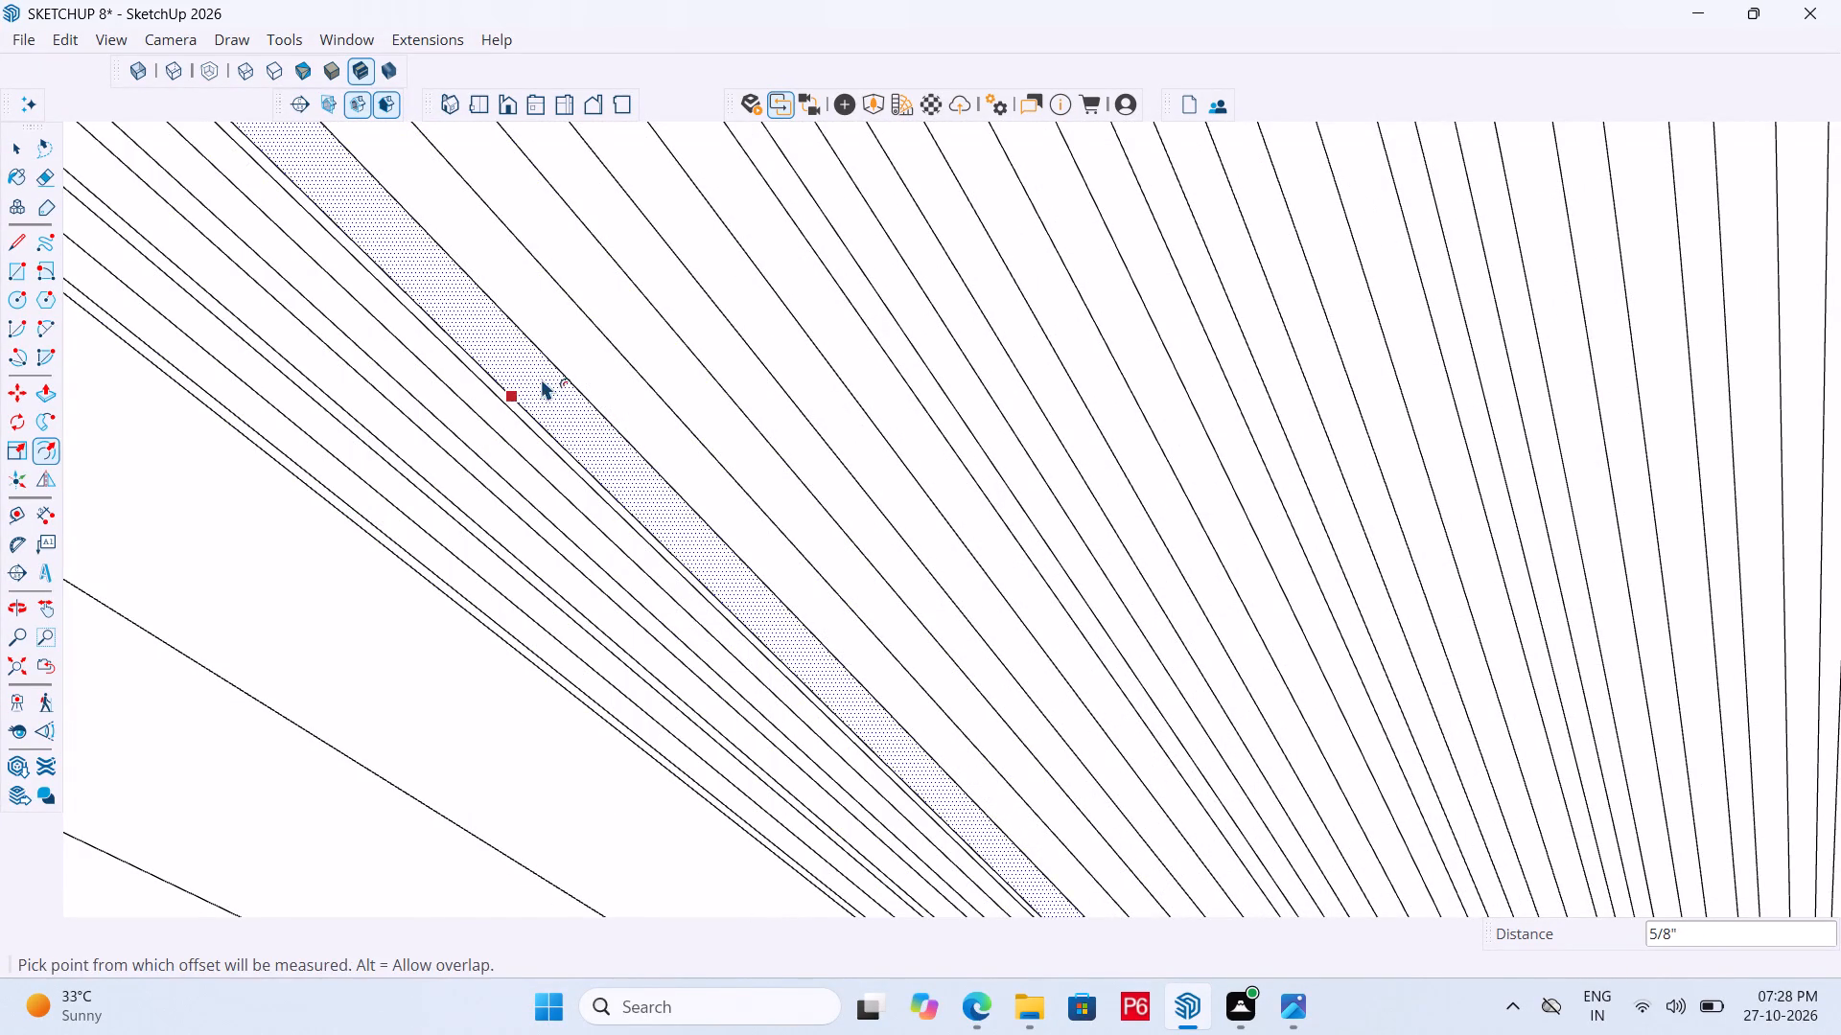
Working back toward the centre, split the remaining gaps in the two neighbouring bands with inward offsets of about 1".
click(552, 369)
click(544, 380)
click(540, 386)
click(528, 396)
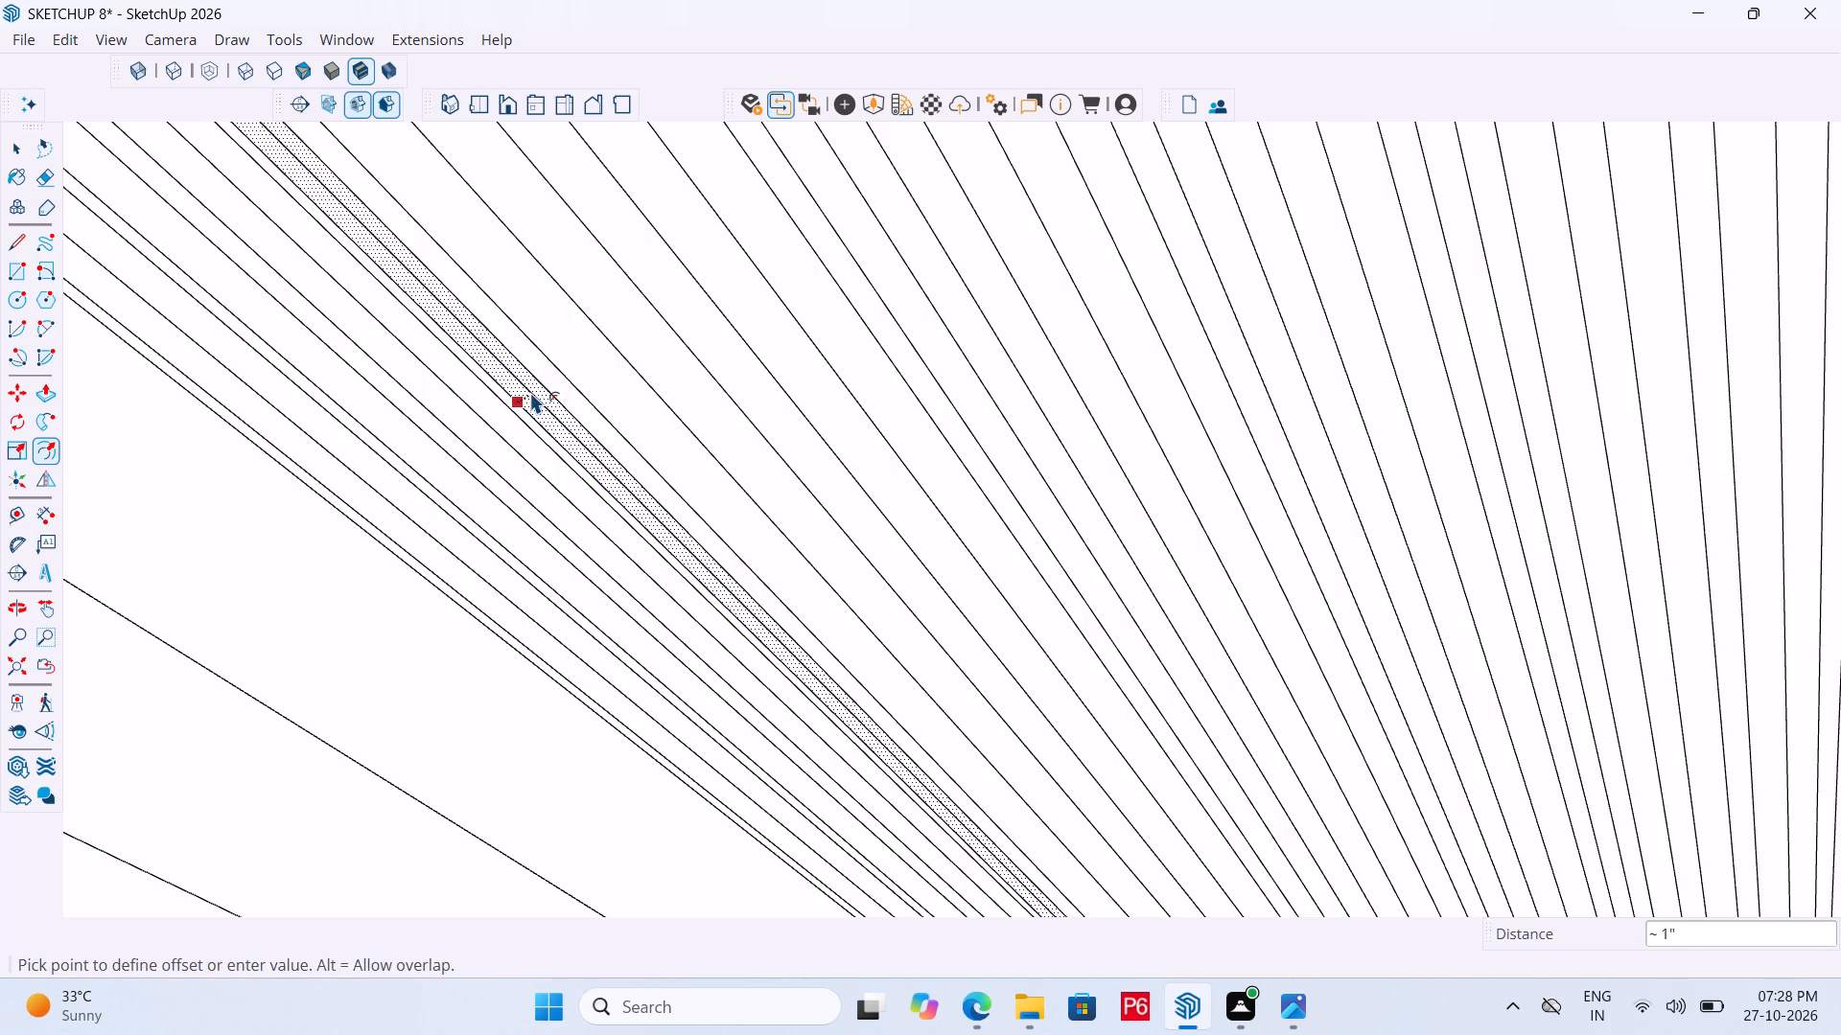
click(530, 392)
click(592, 346)
click(588, 356)
click(625, 311)
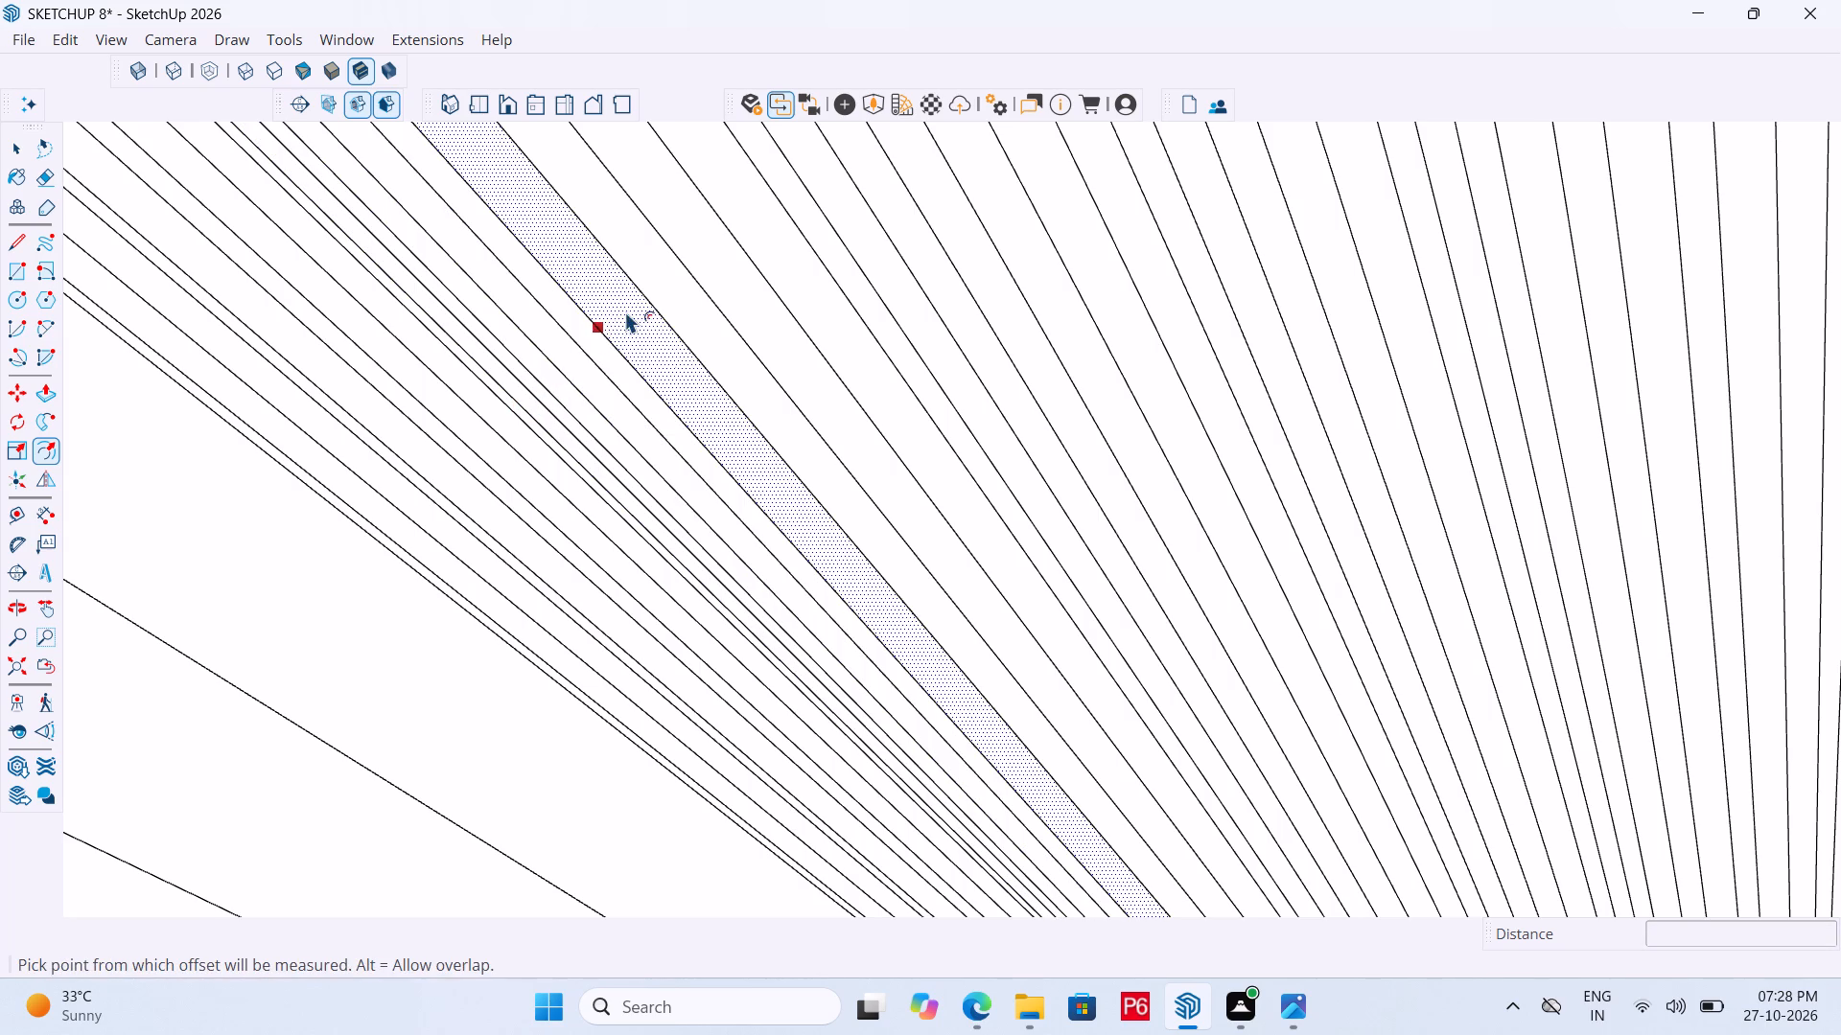
click(617, 324)
click(633, 316)
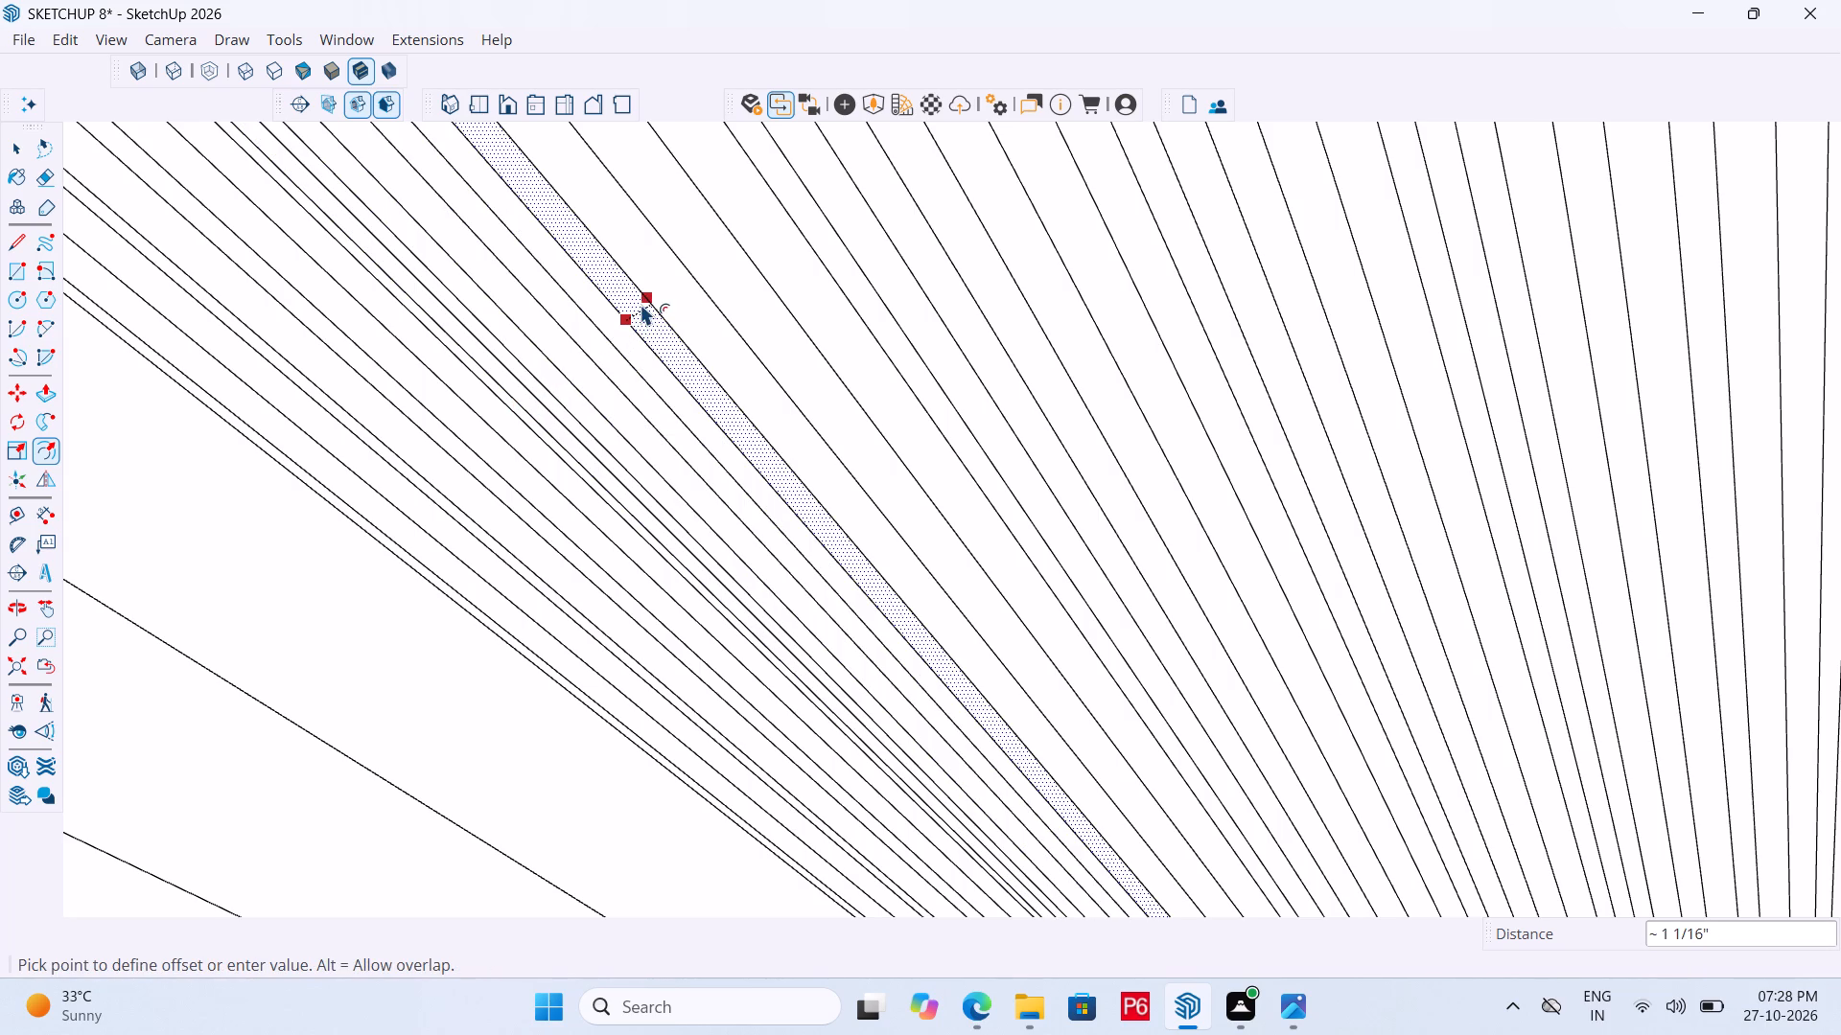
click(640, 310)
Split the next narrow bands toward the centre with fine inward offsets of about 1" each.
click(687, 287)
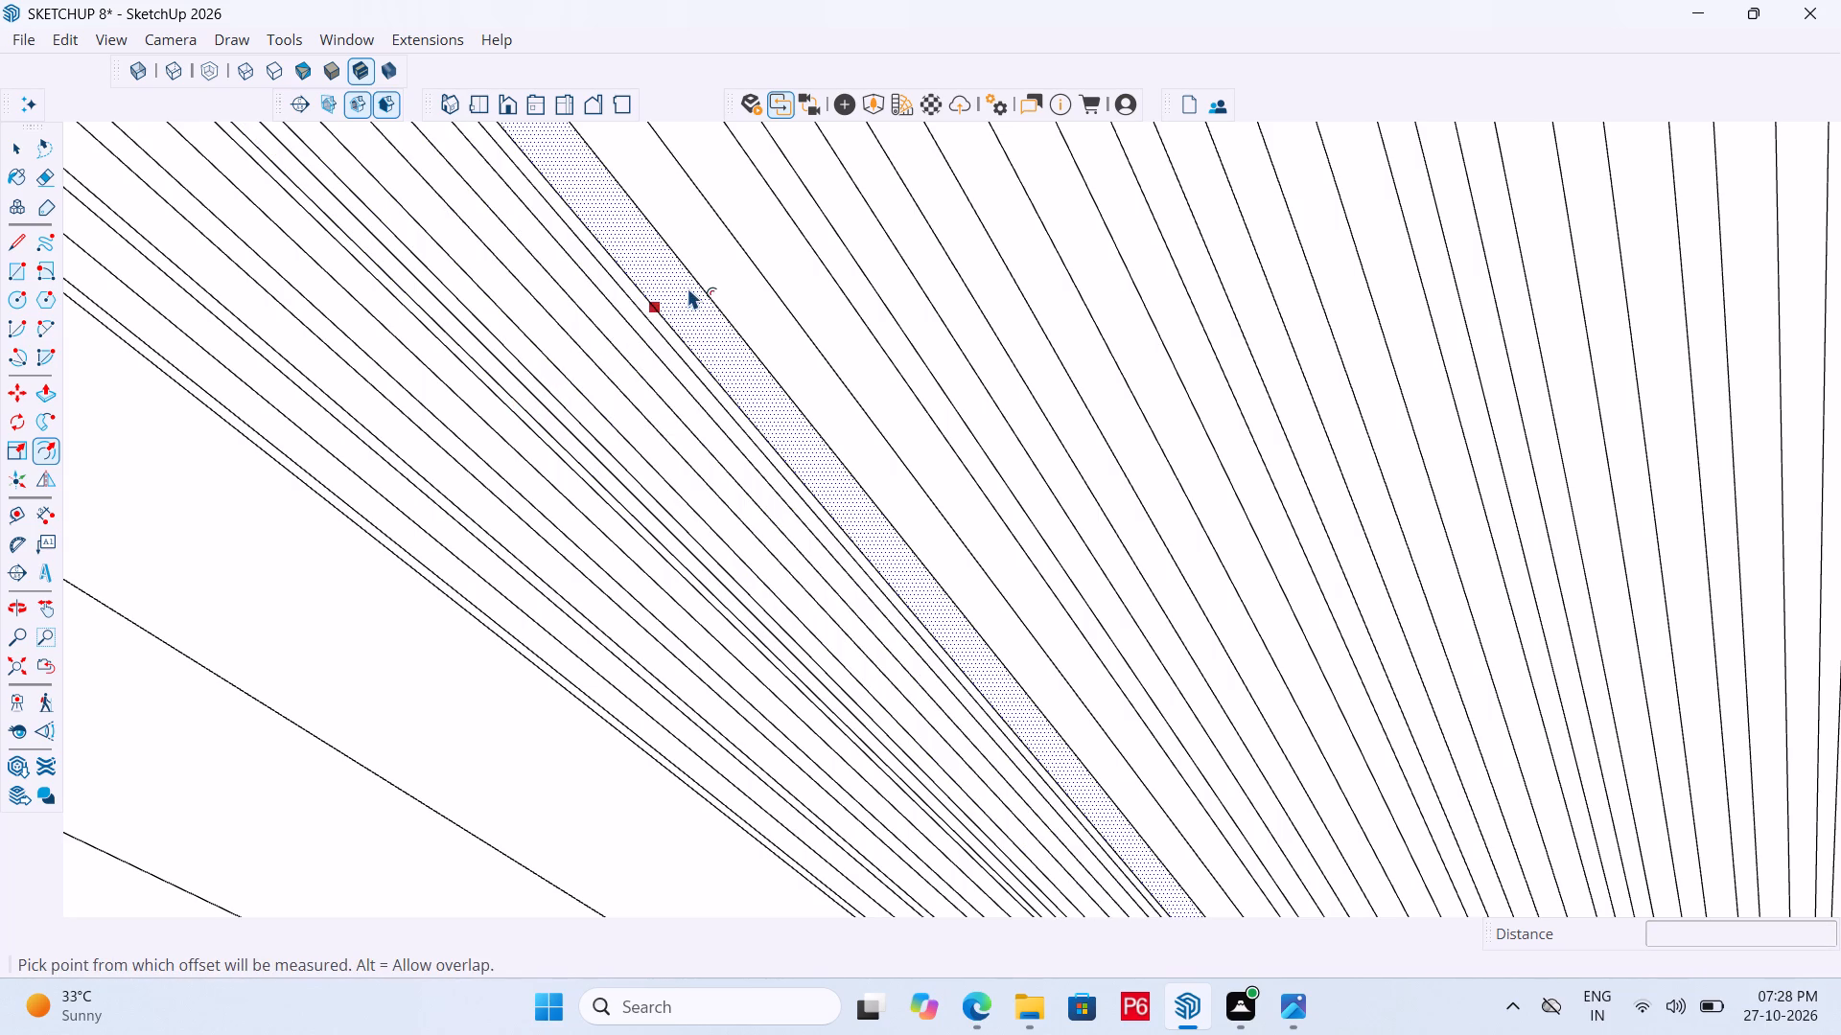
click(687, 291)
double_click(682, 301)
double_click(675, 307)
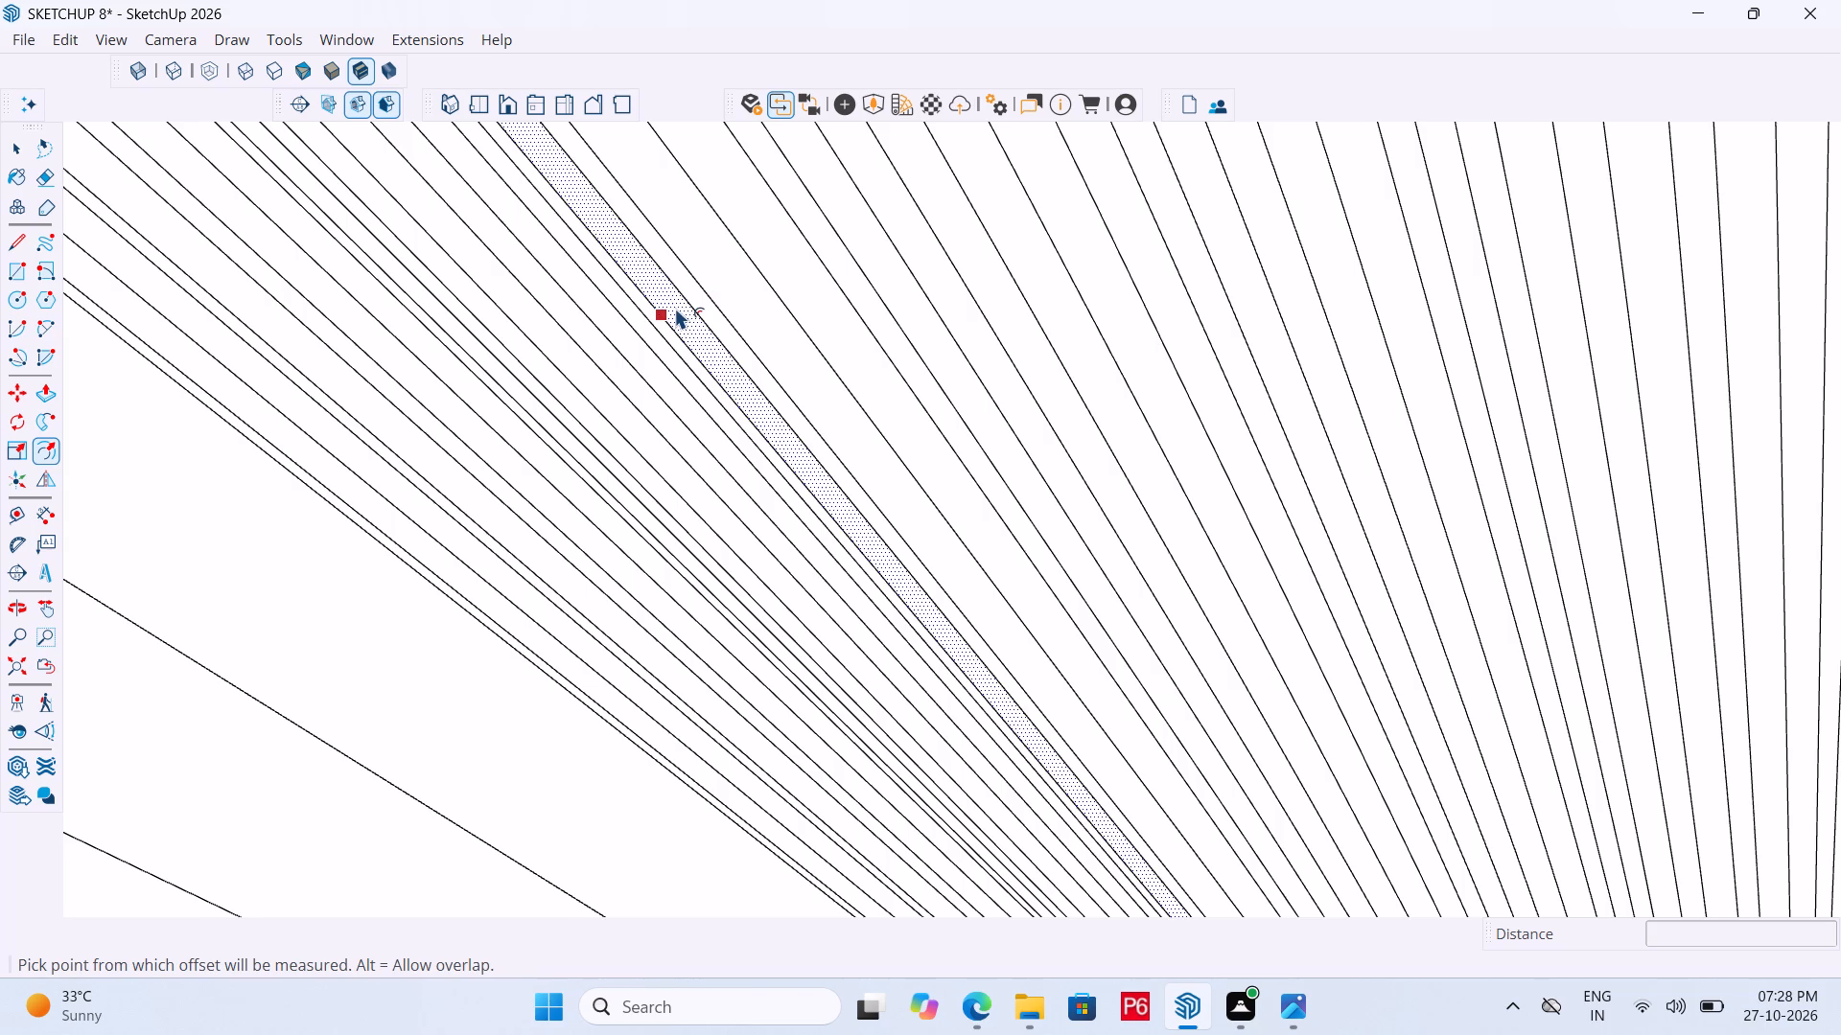
click(693, 338)
click(704, 334)
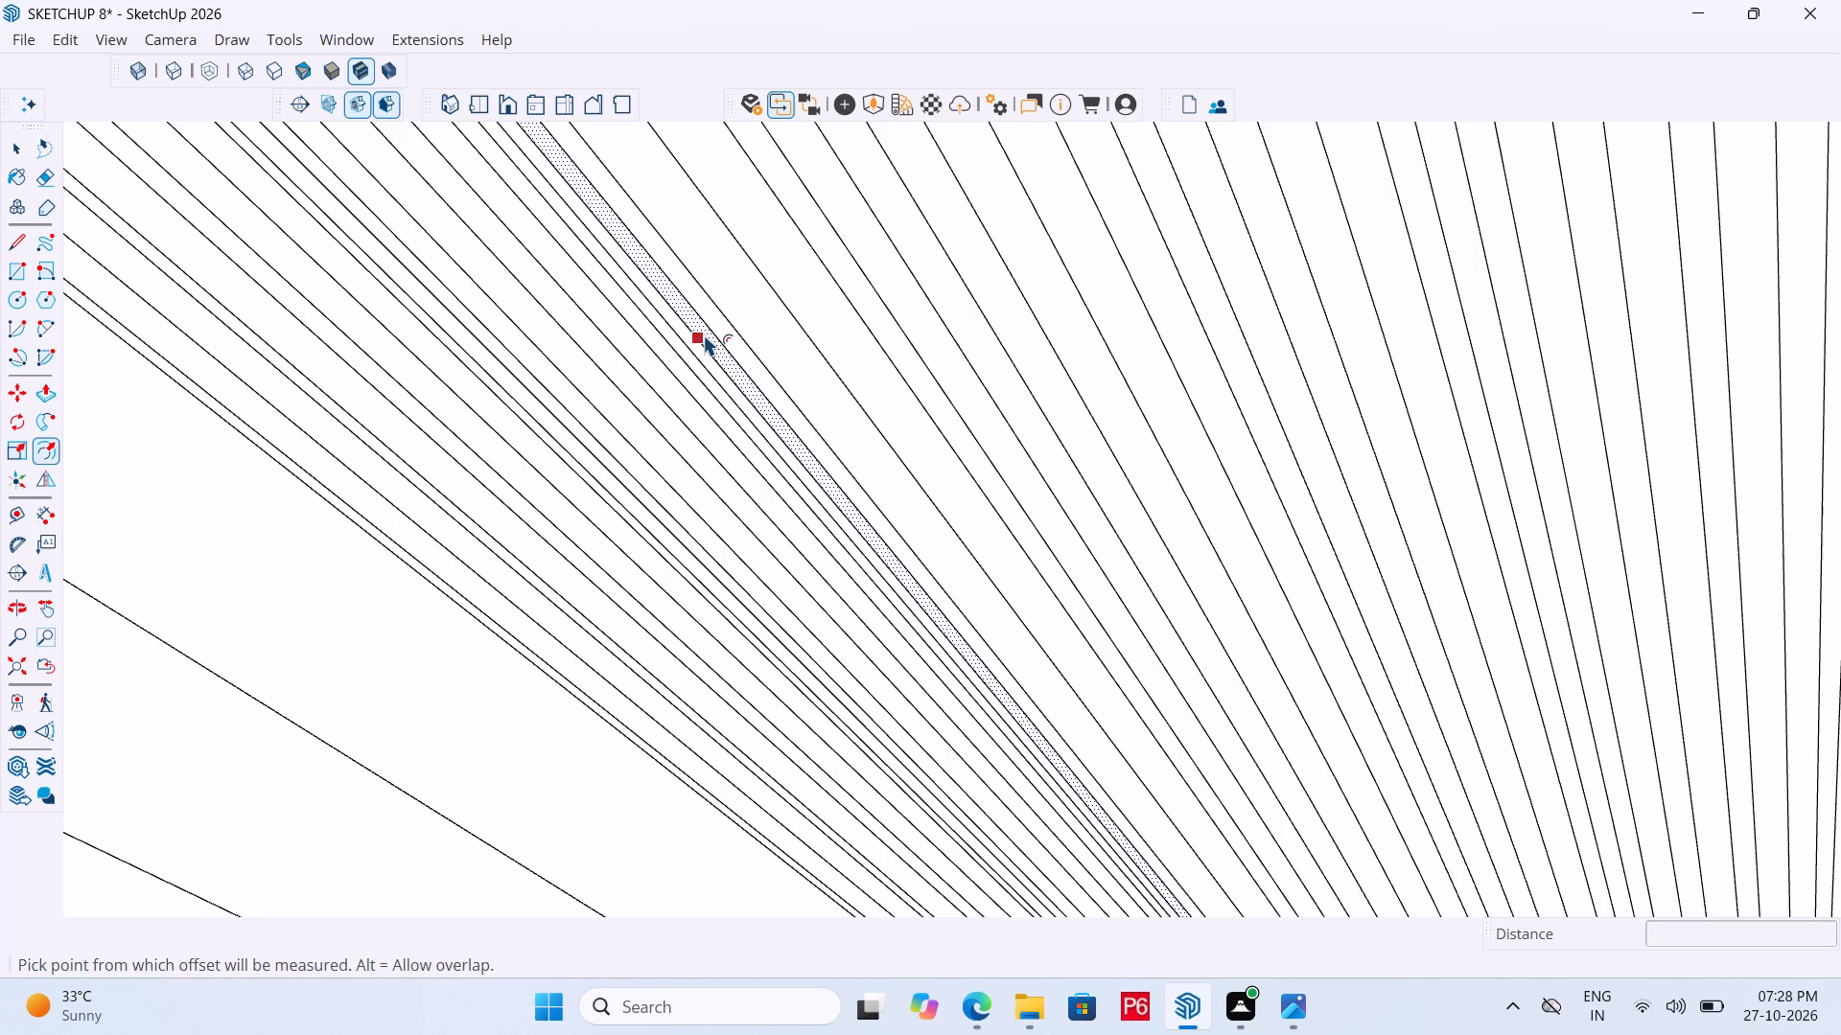
click(754, 298)
click(746, 306)
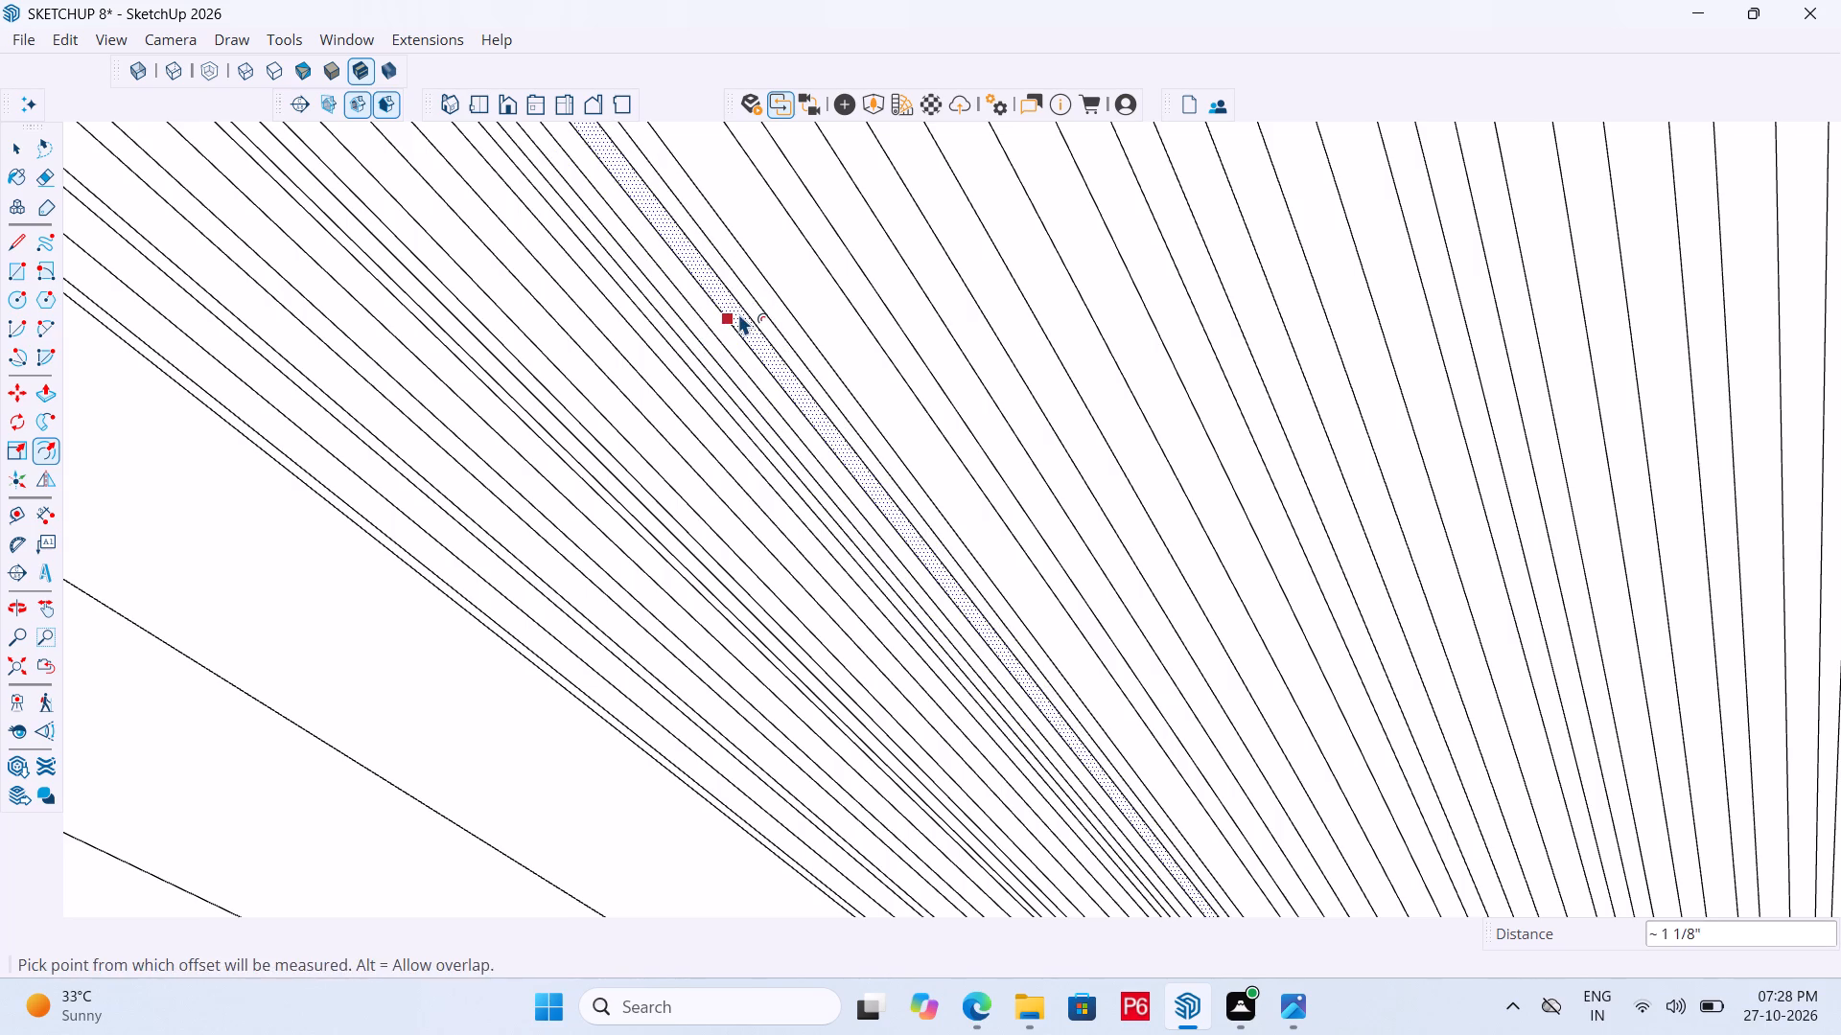
click(738, 313)
click(823, 278)
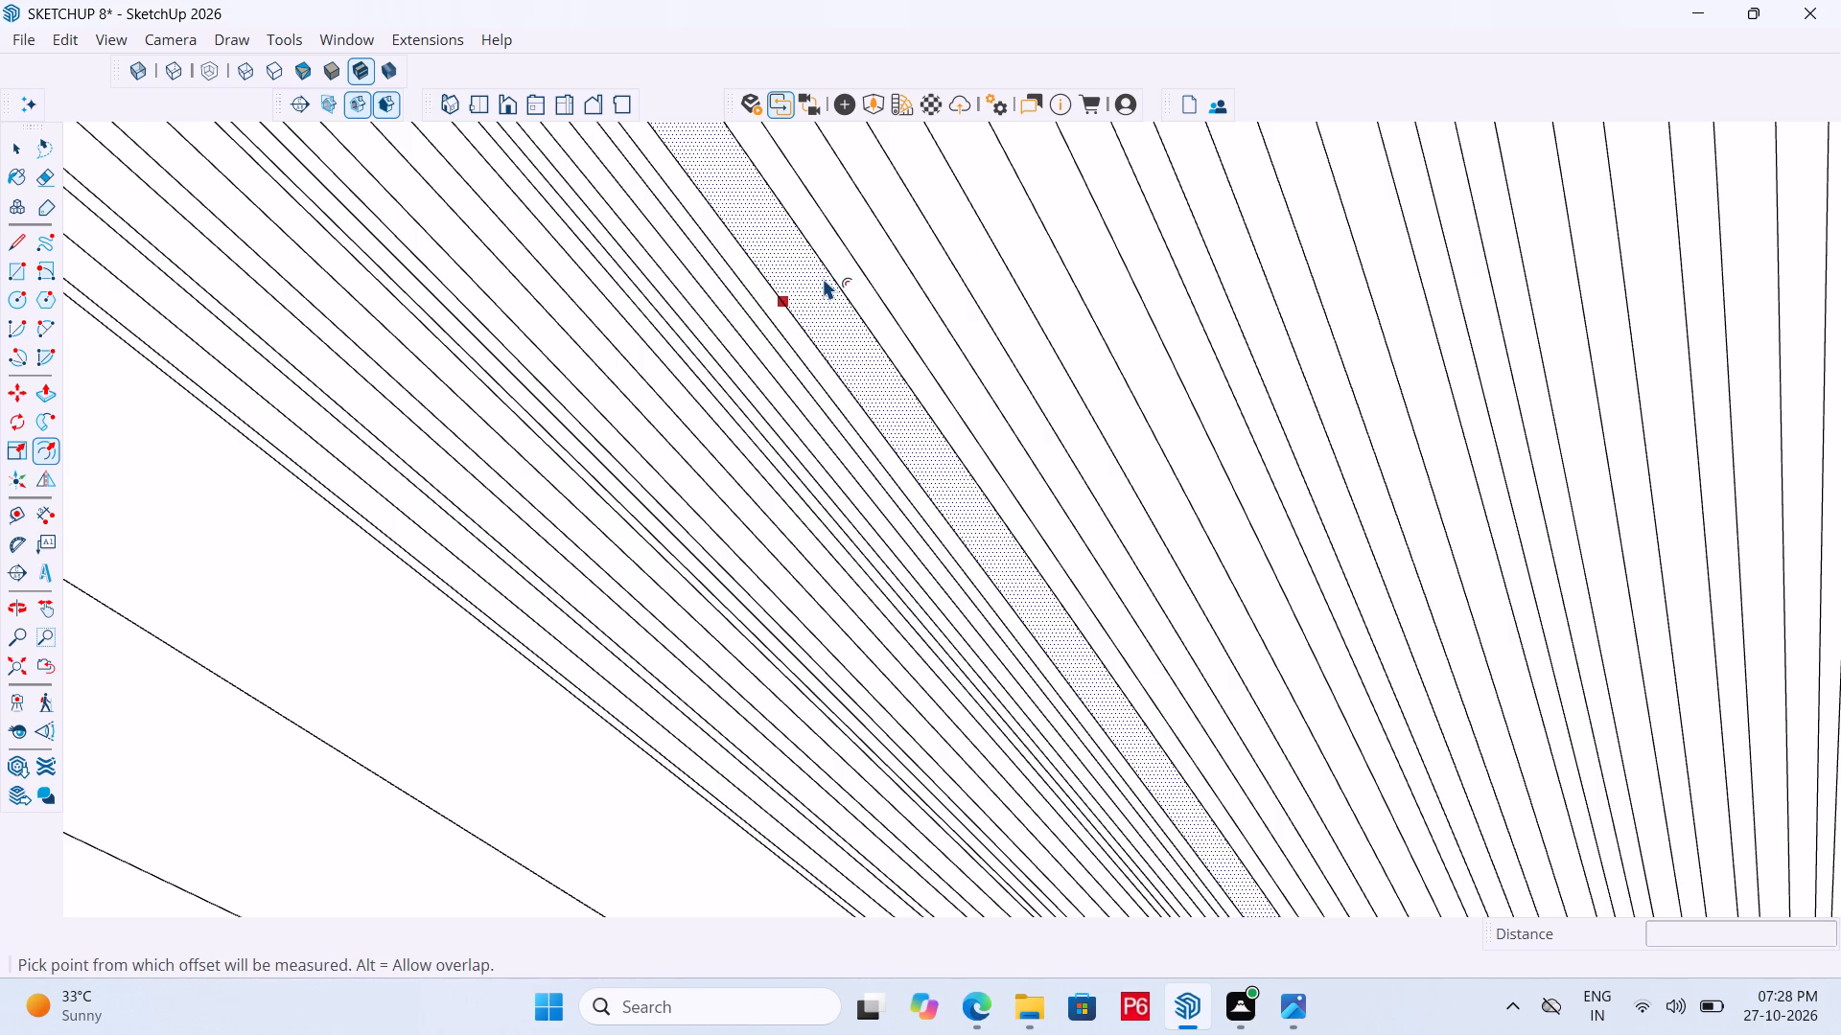
double_click(822, 280)
click(813, 291)
click(804, 297)
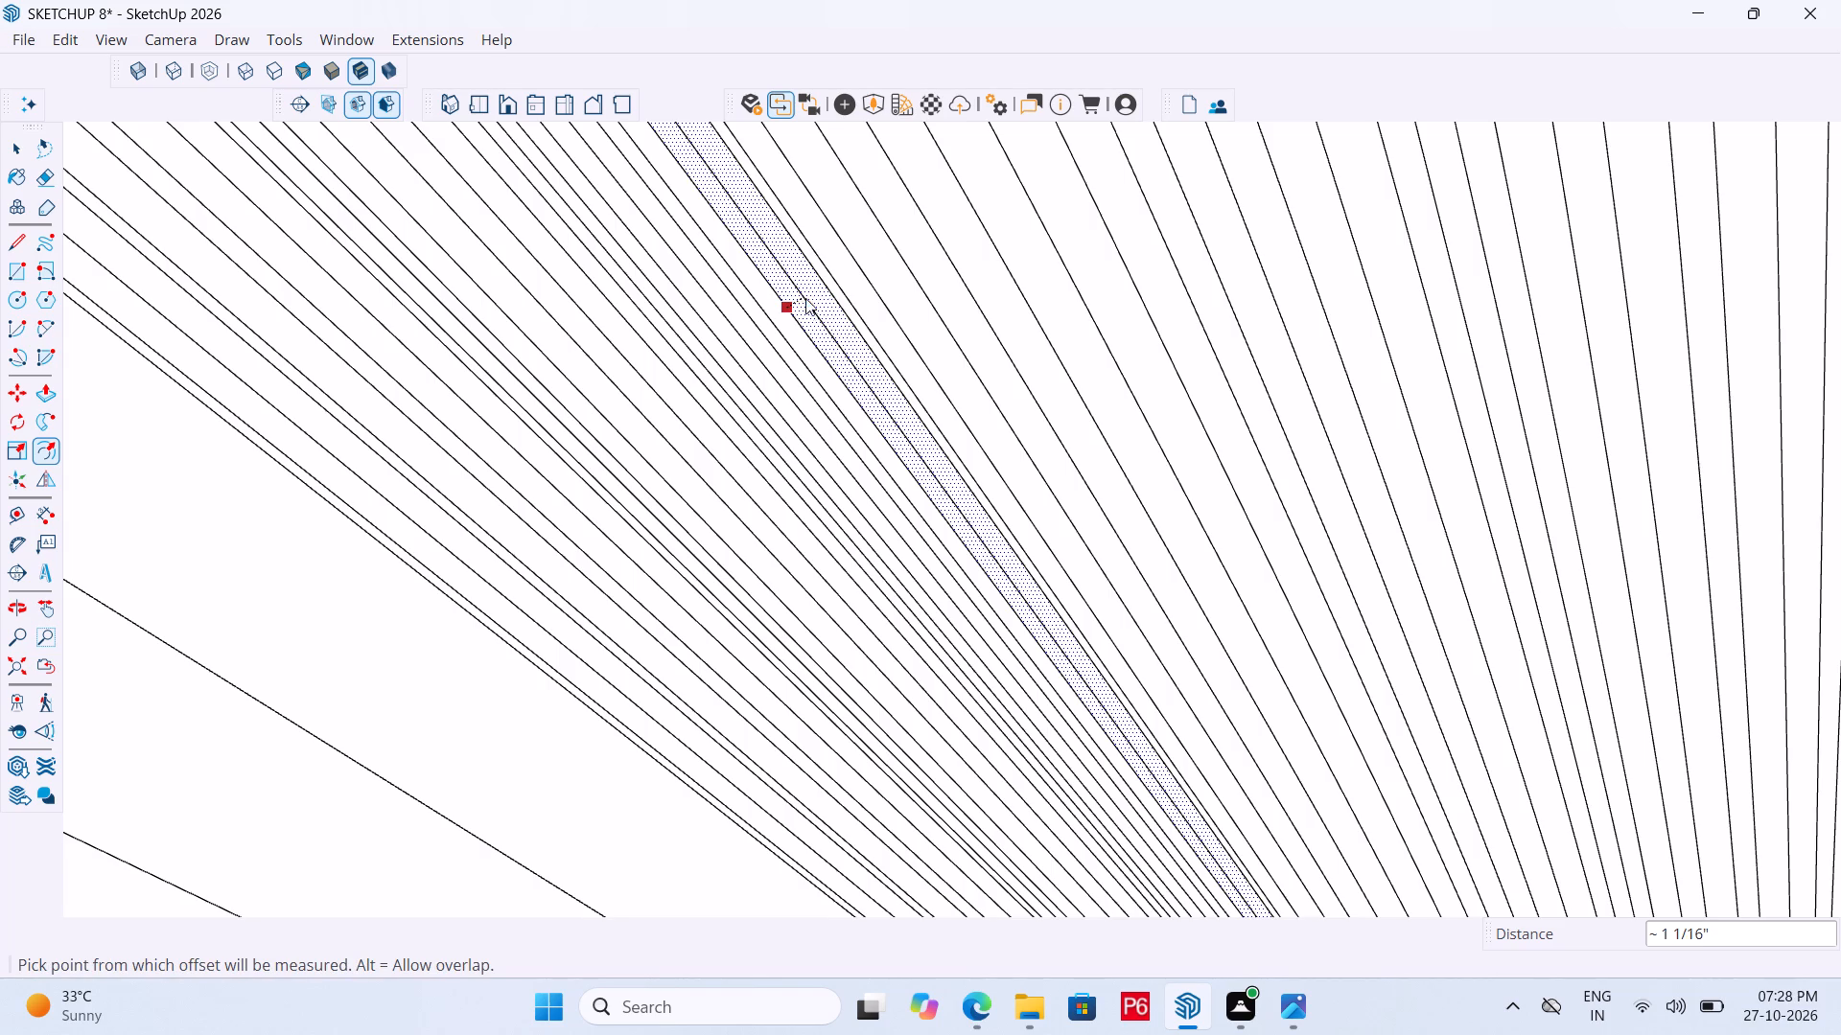
Continue toward the centre, splitting the next three narrow bands with inward offsets of about 1" to 1 3/4".
click(892, 254)
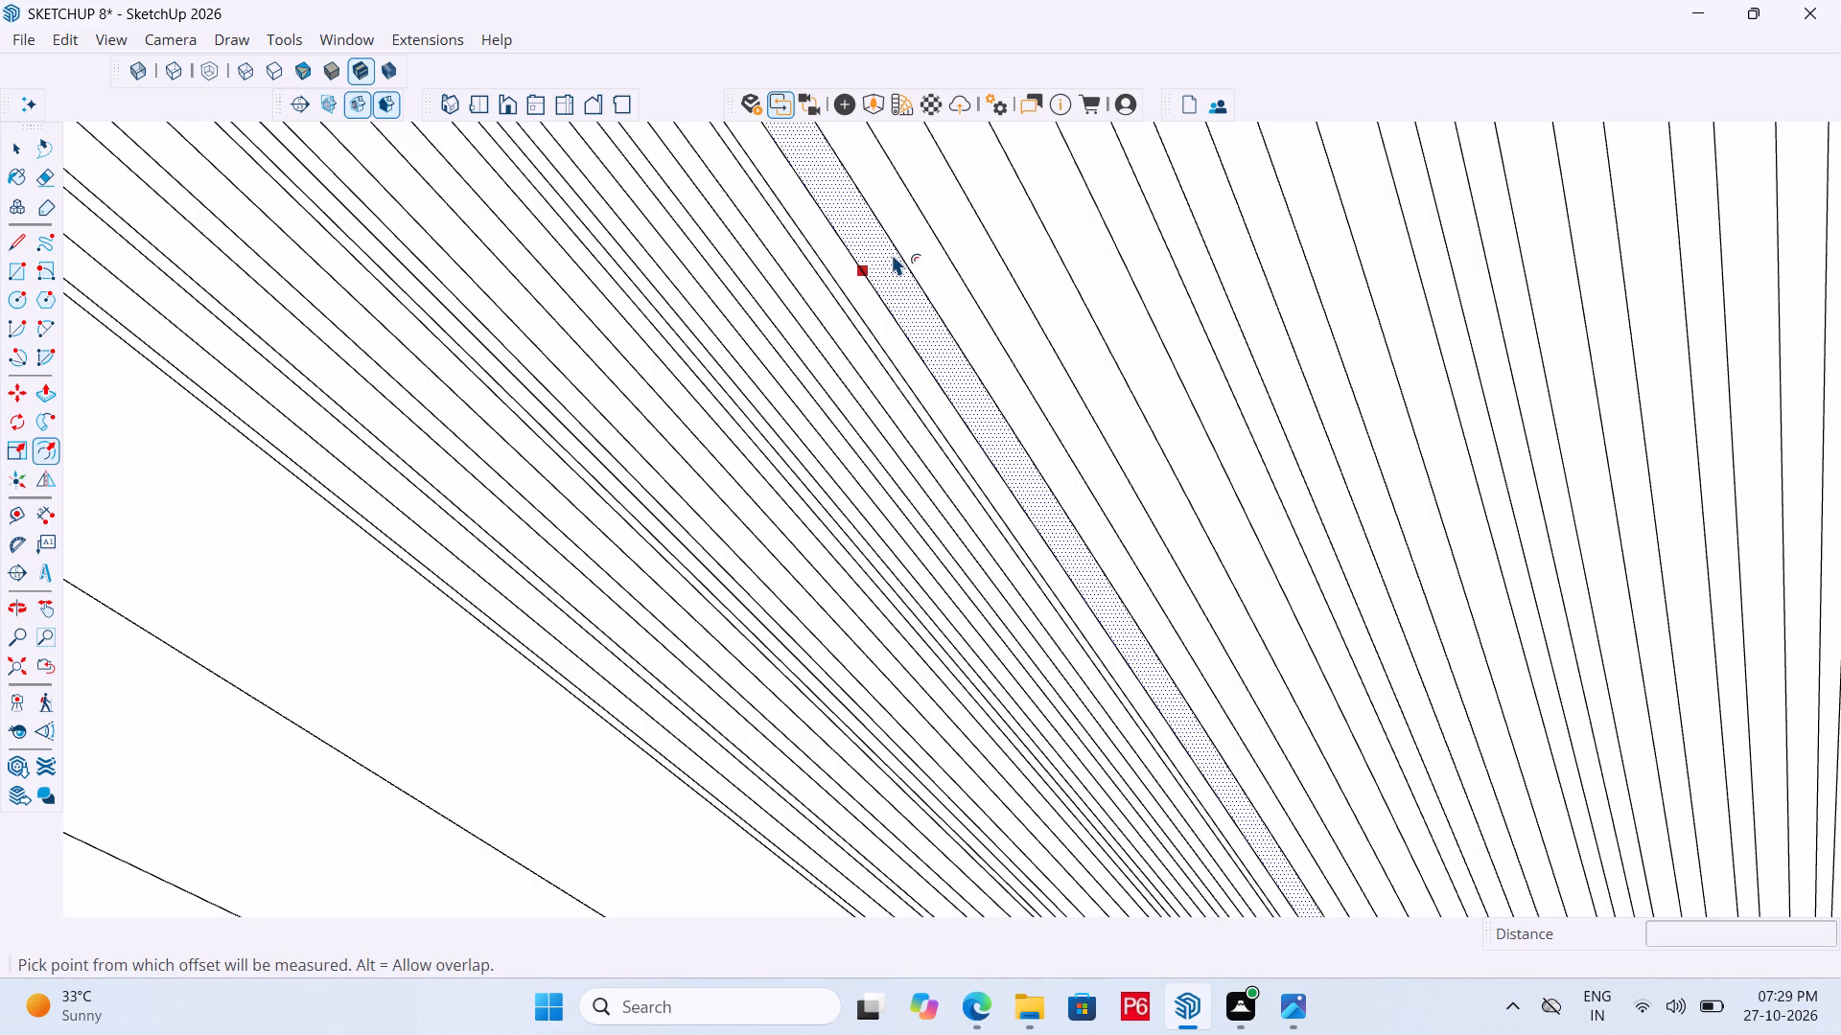
click(892, 260)
click(890, 264)
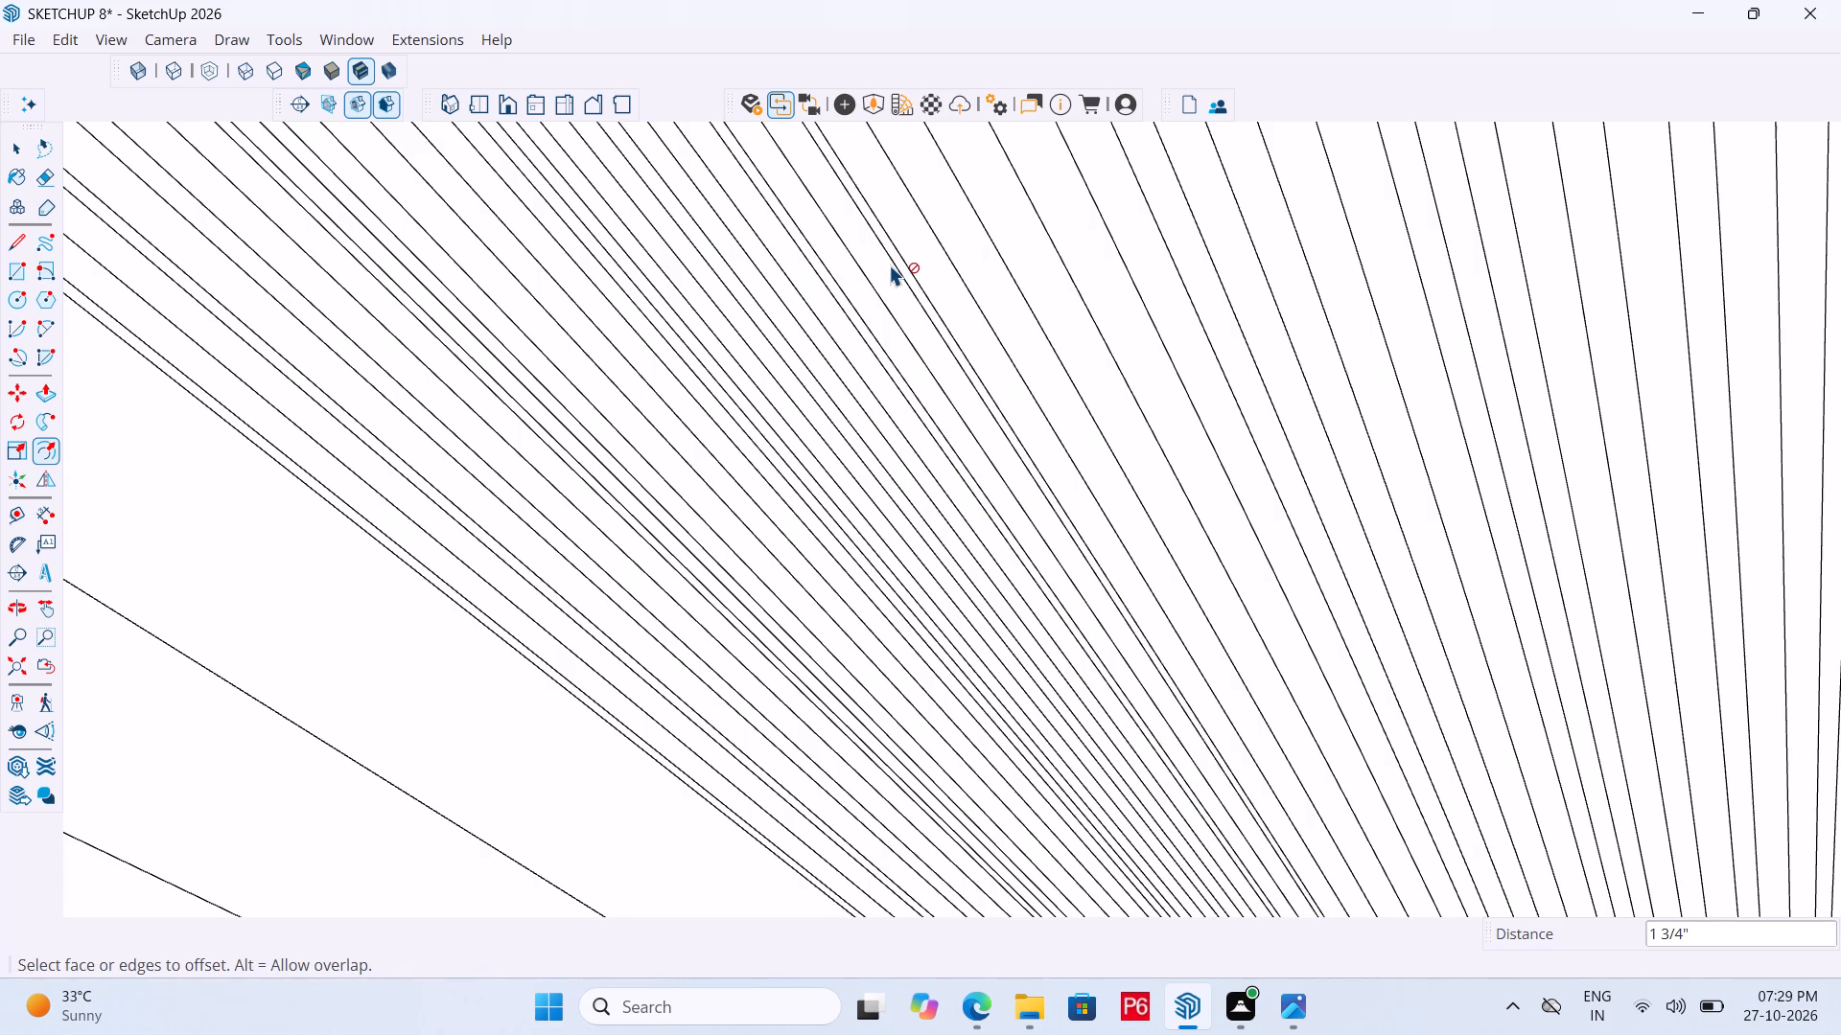
click(889, 271)
click(887, 276)
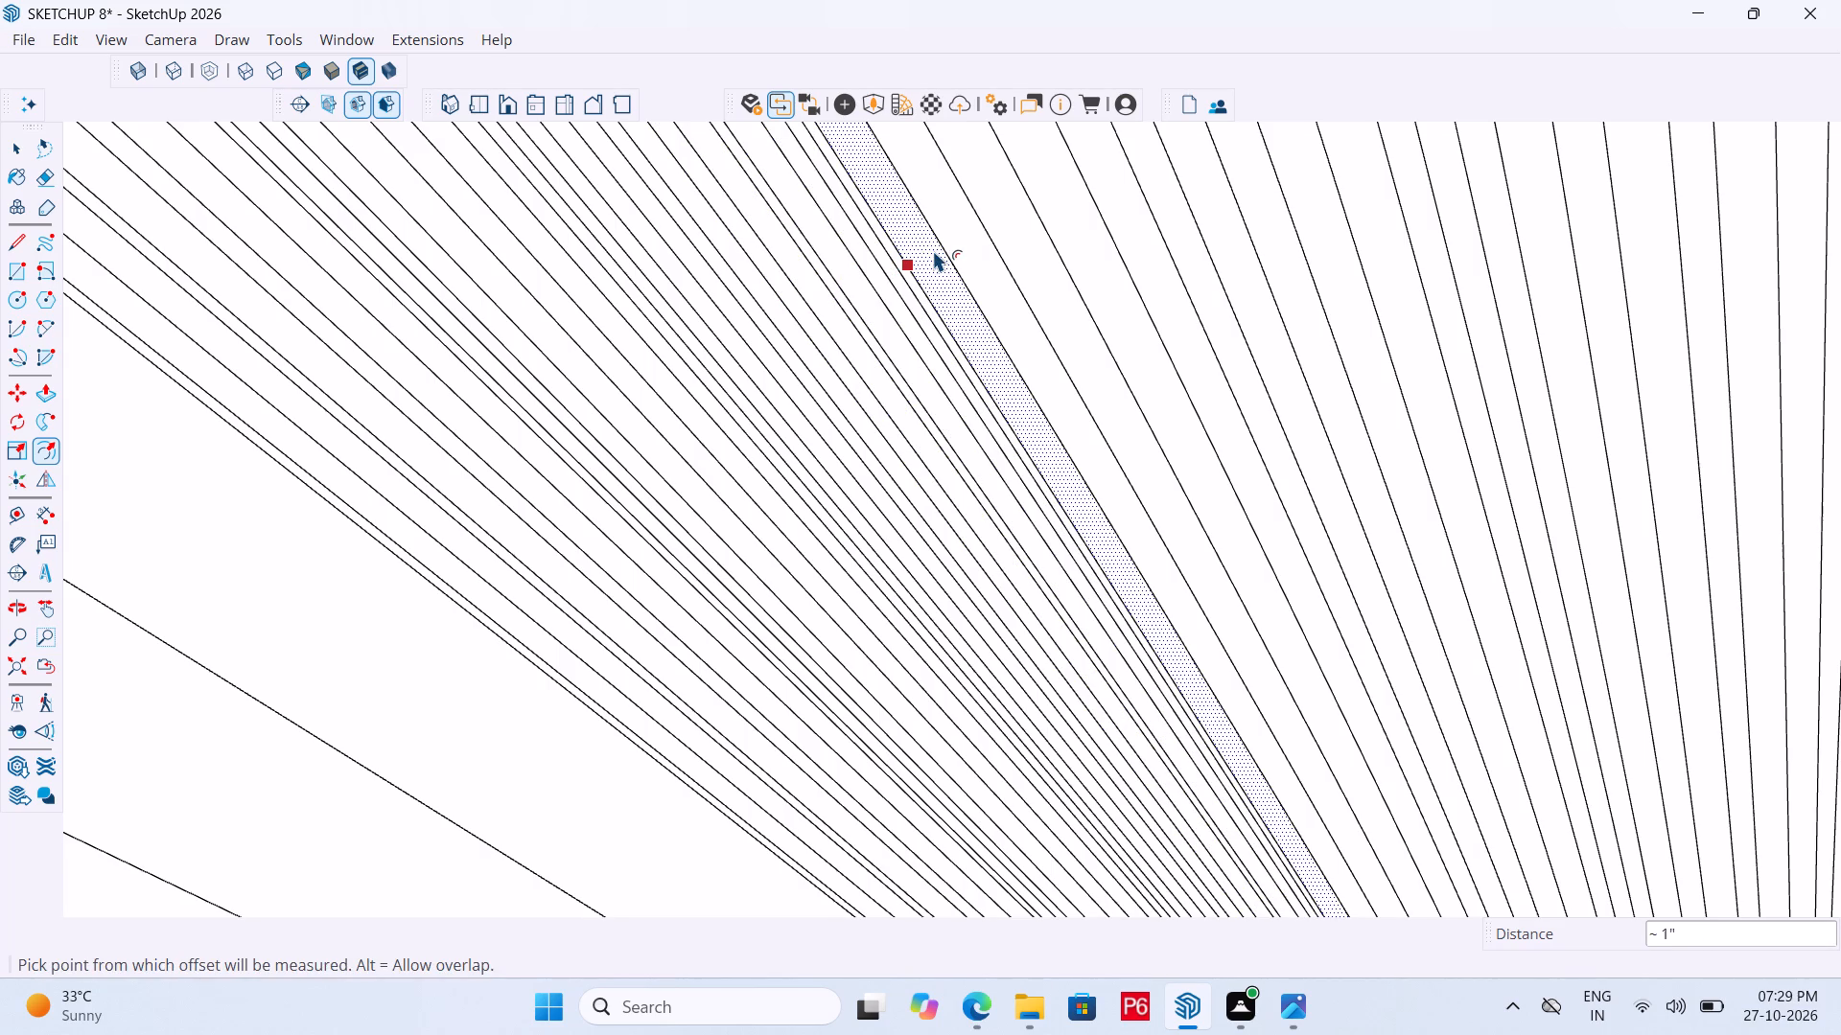
click(933, 250)
click(932, 256)
click(977, 227)
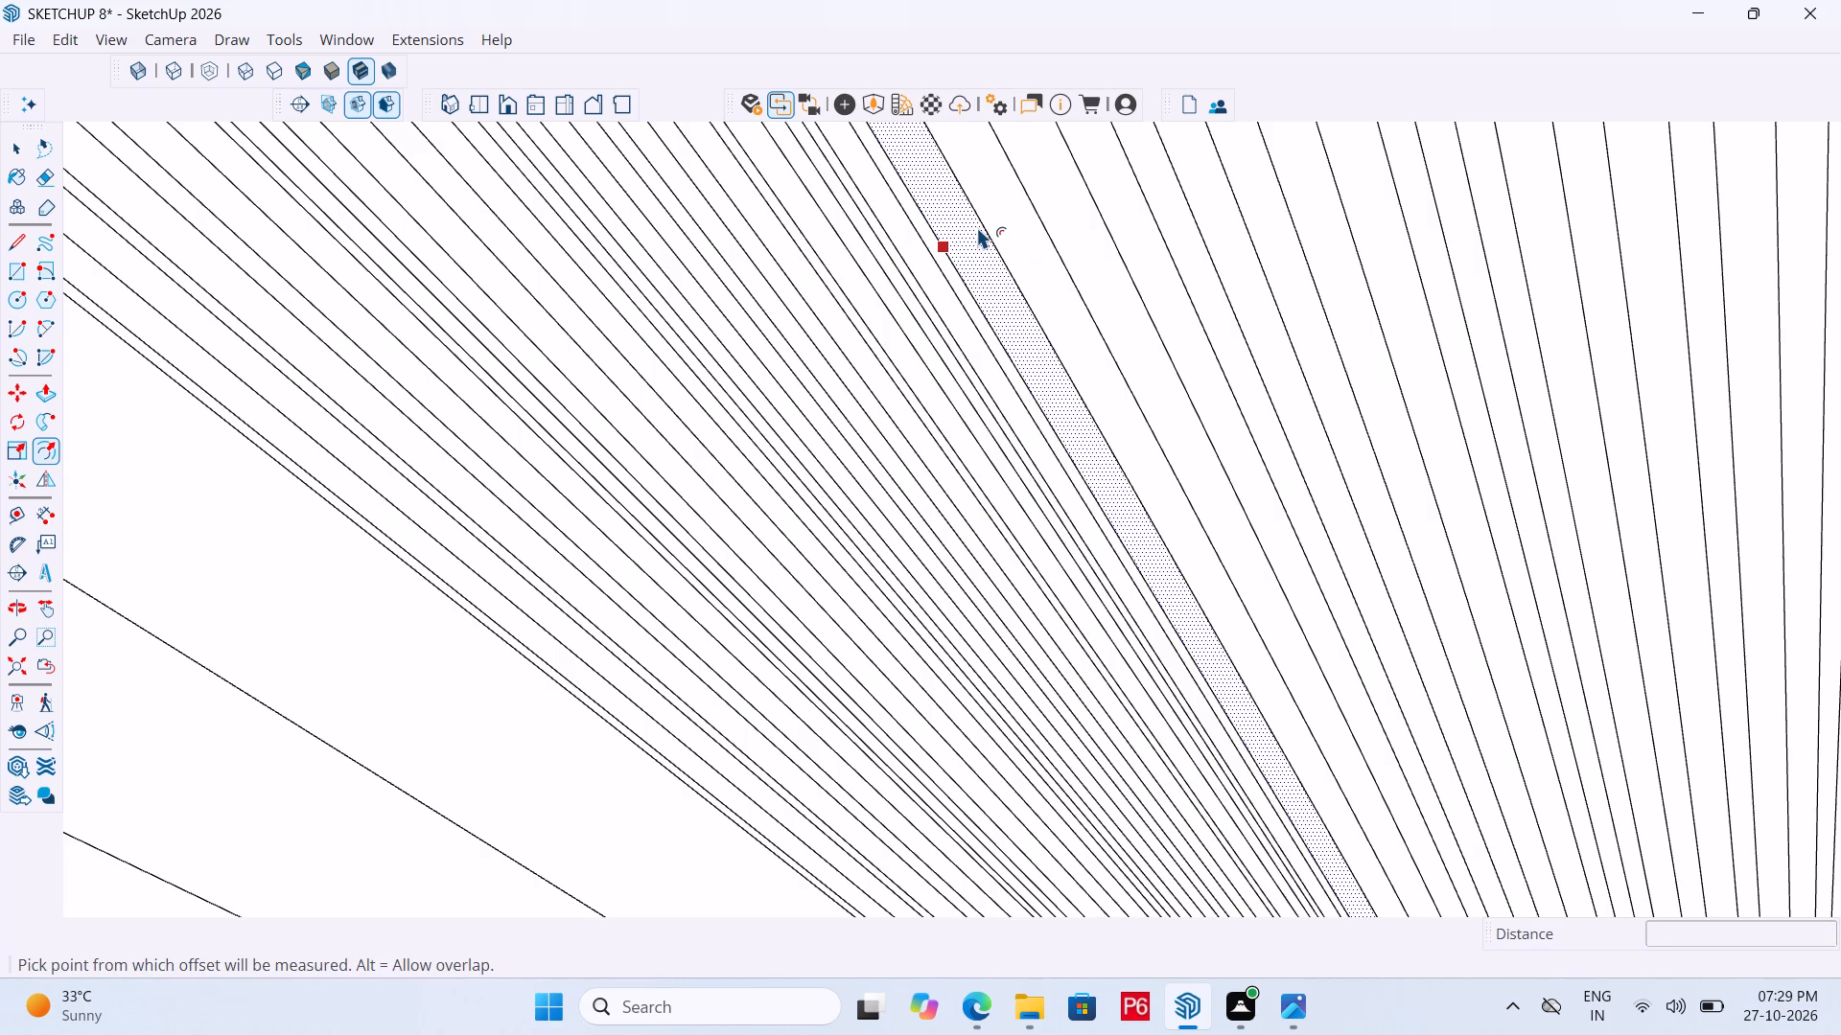
click(978, 232)
click(972, 240)
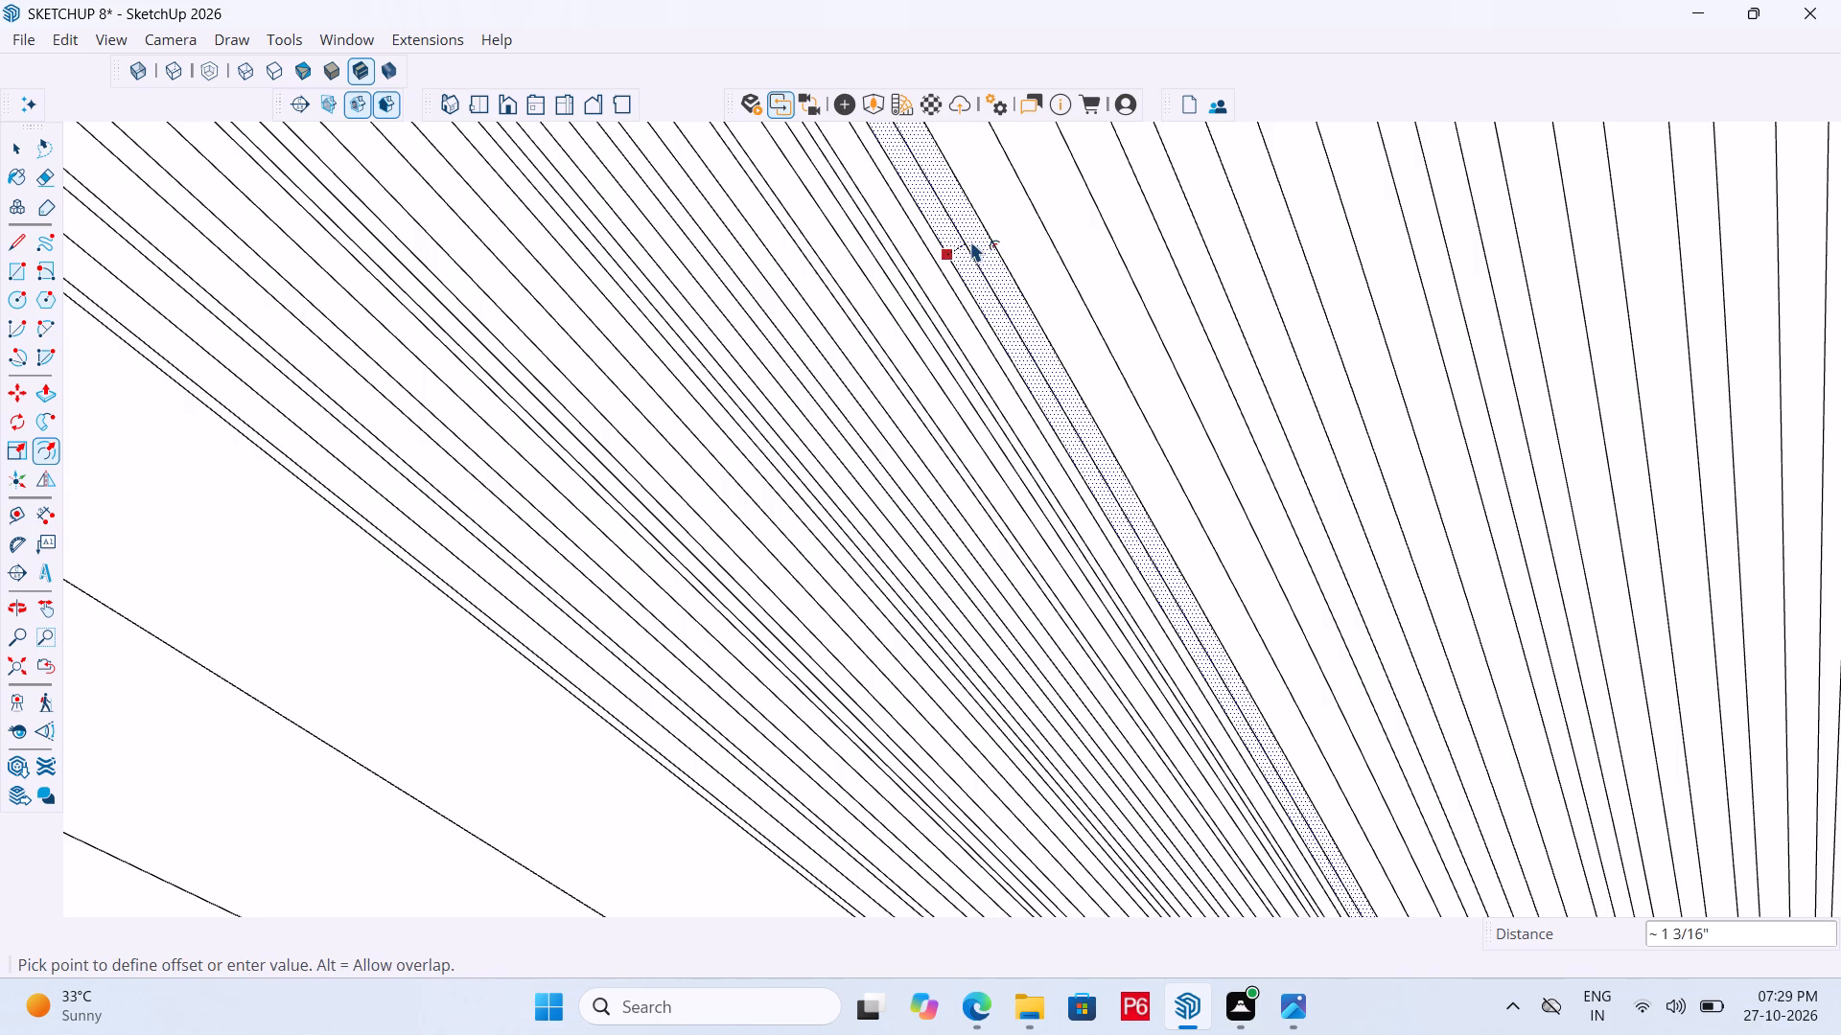
click(975, 236)
click(968, 244)
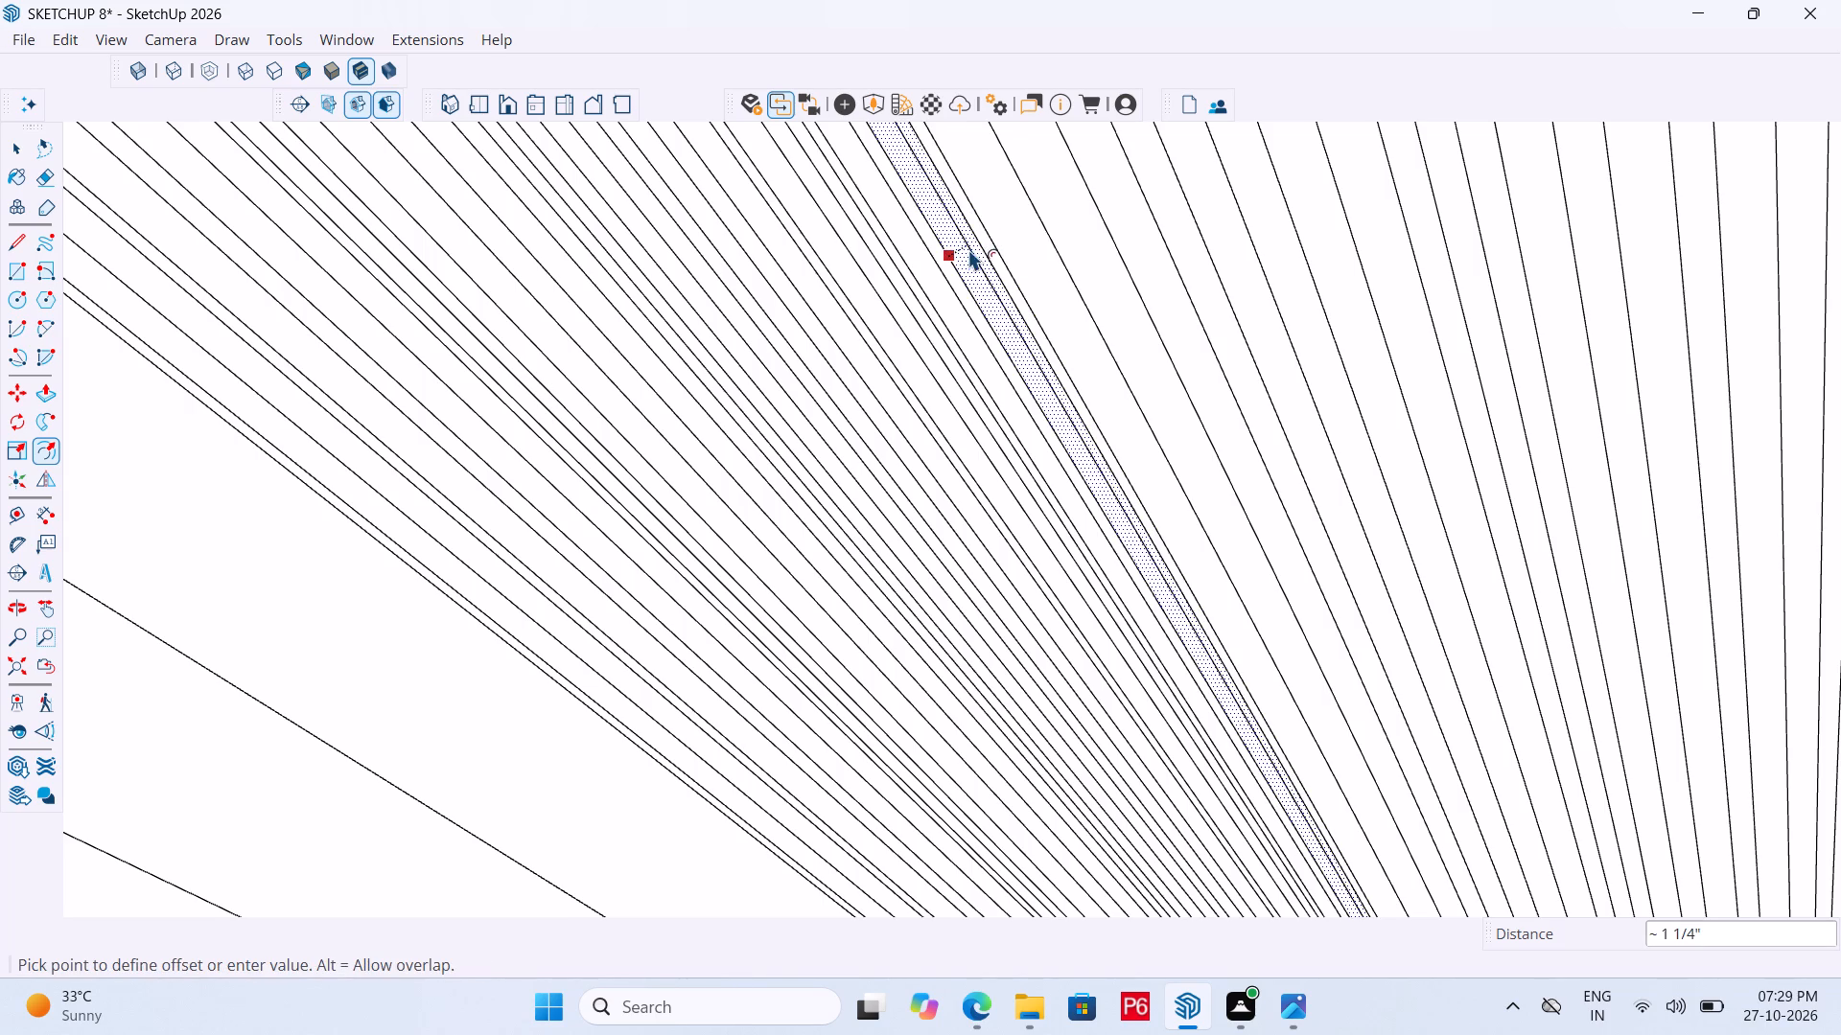
click(966, 249)
Erase the nested offset lines running along one slanted edge of the triangular side face.
scroll(740, 284, down, 13)
scroll(629, 268, down, 14)
scroll(581, 321, down, 7)
scroll(700, 360, down, 5)
scroll(753, 323, up, 6)
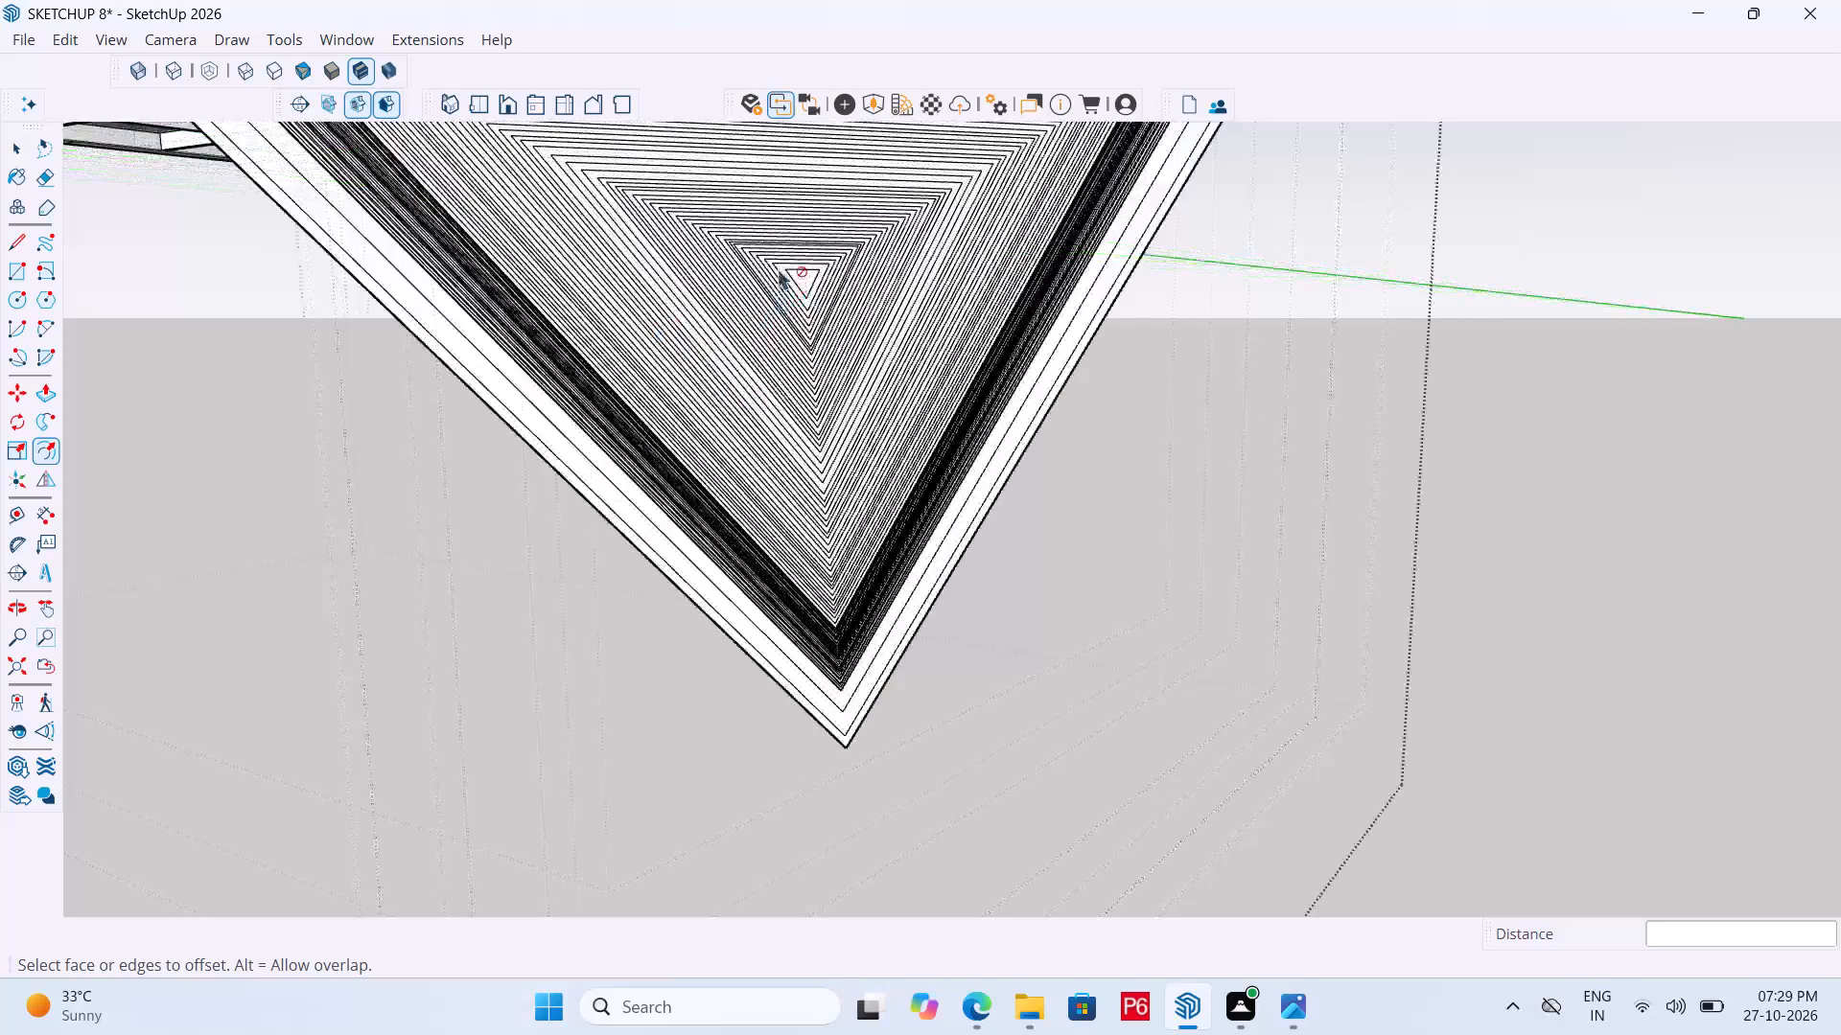
scroll(787, 236, up, 6)
key(e)
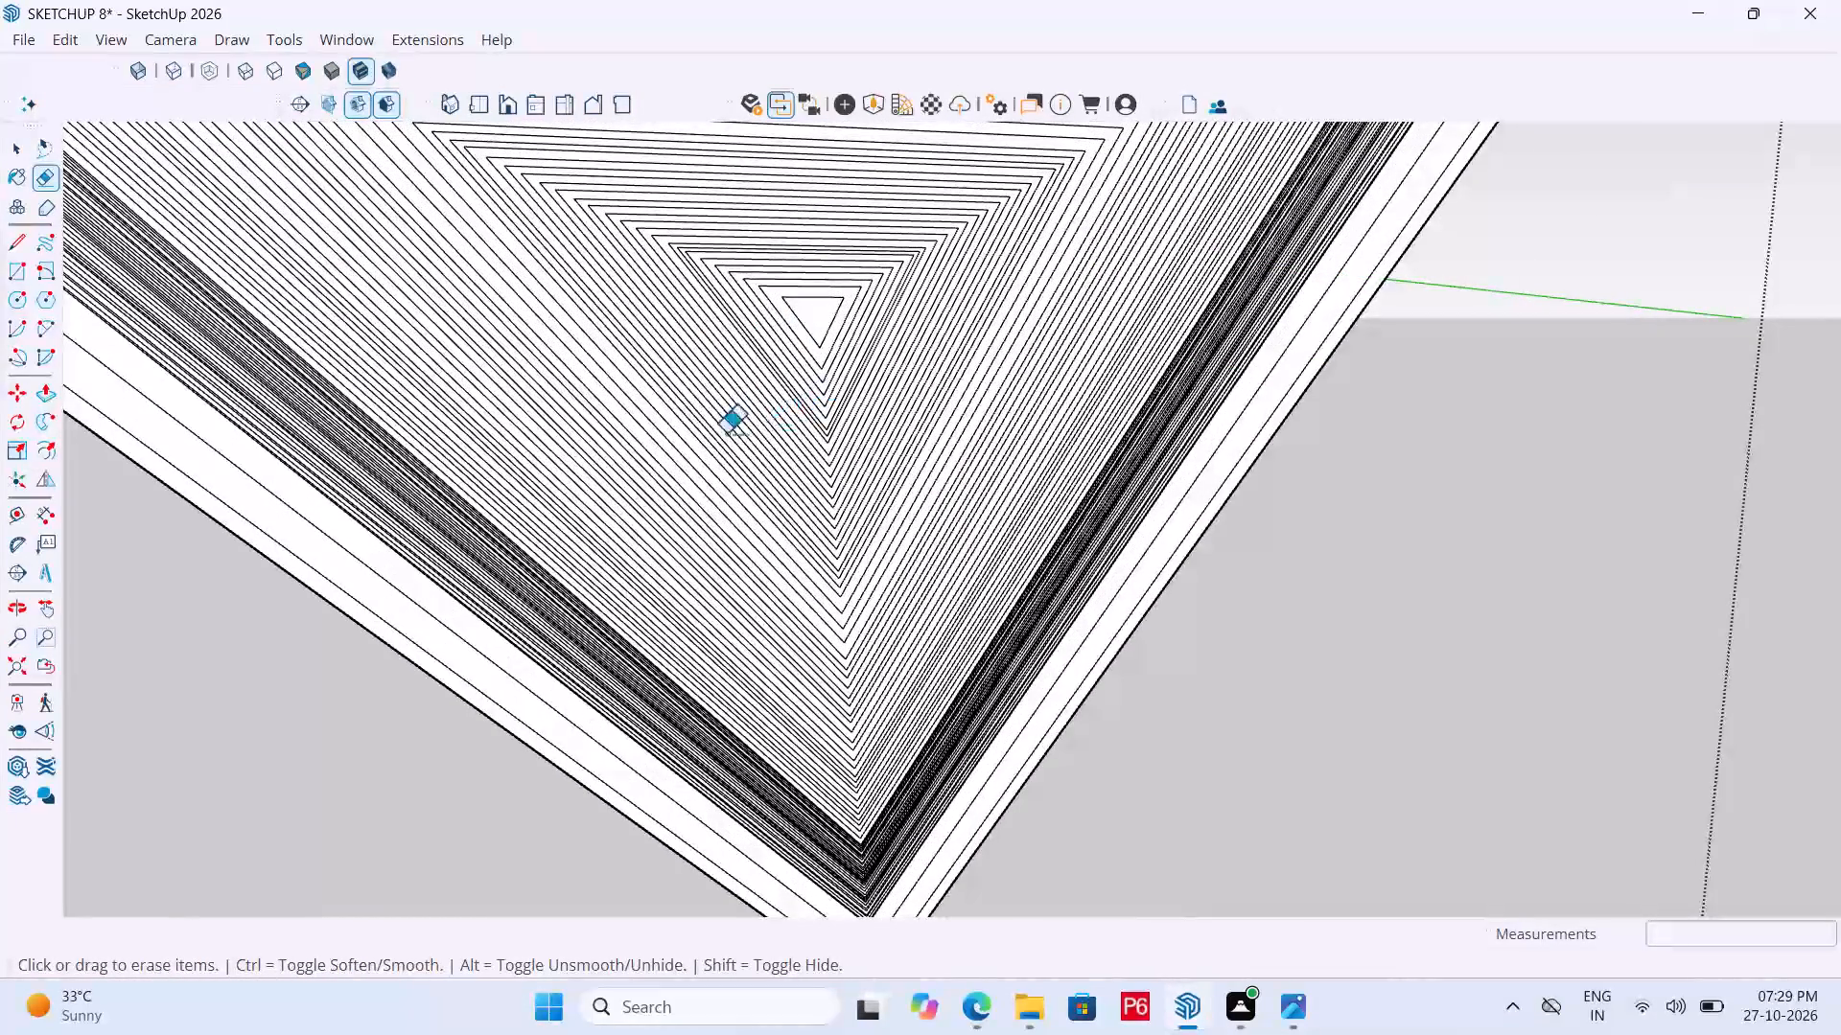
drag(812, 326, 418, 513)
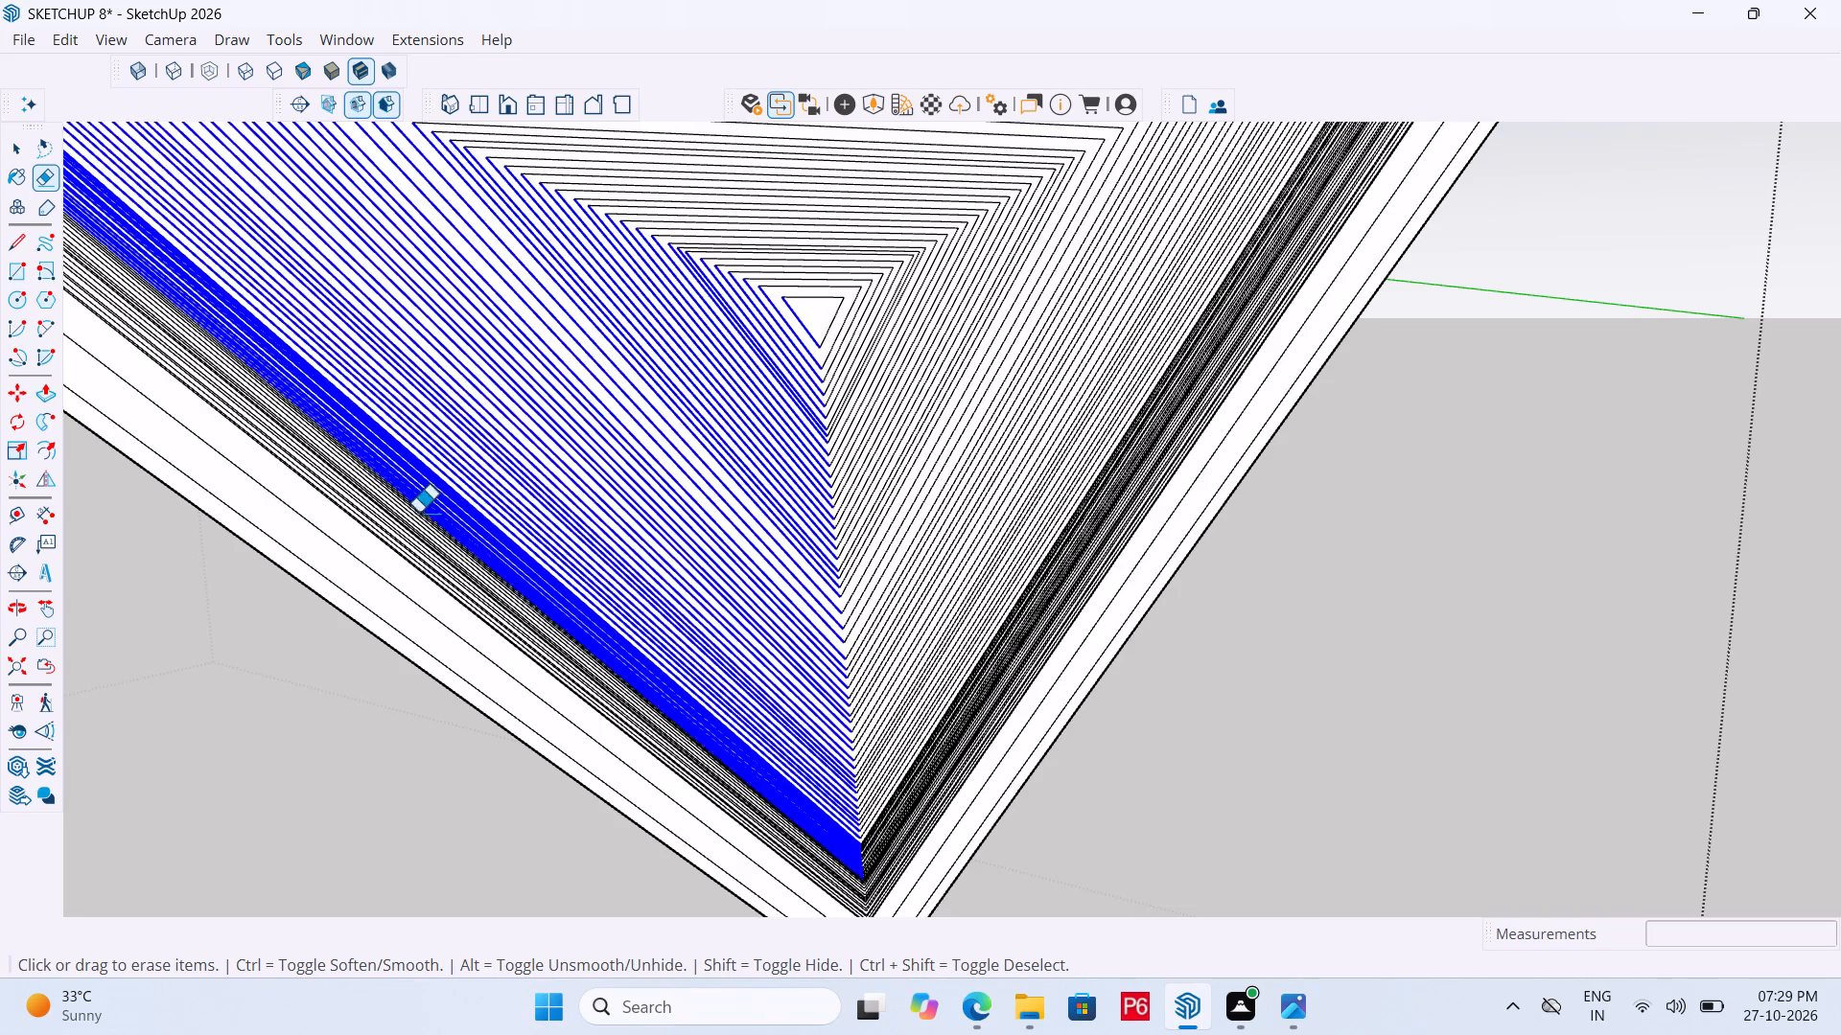
drag(418, 513, 324, 587)
drag(323, 587, 330, 578)
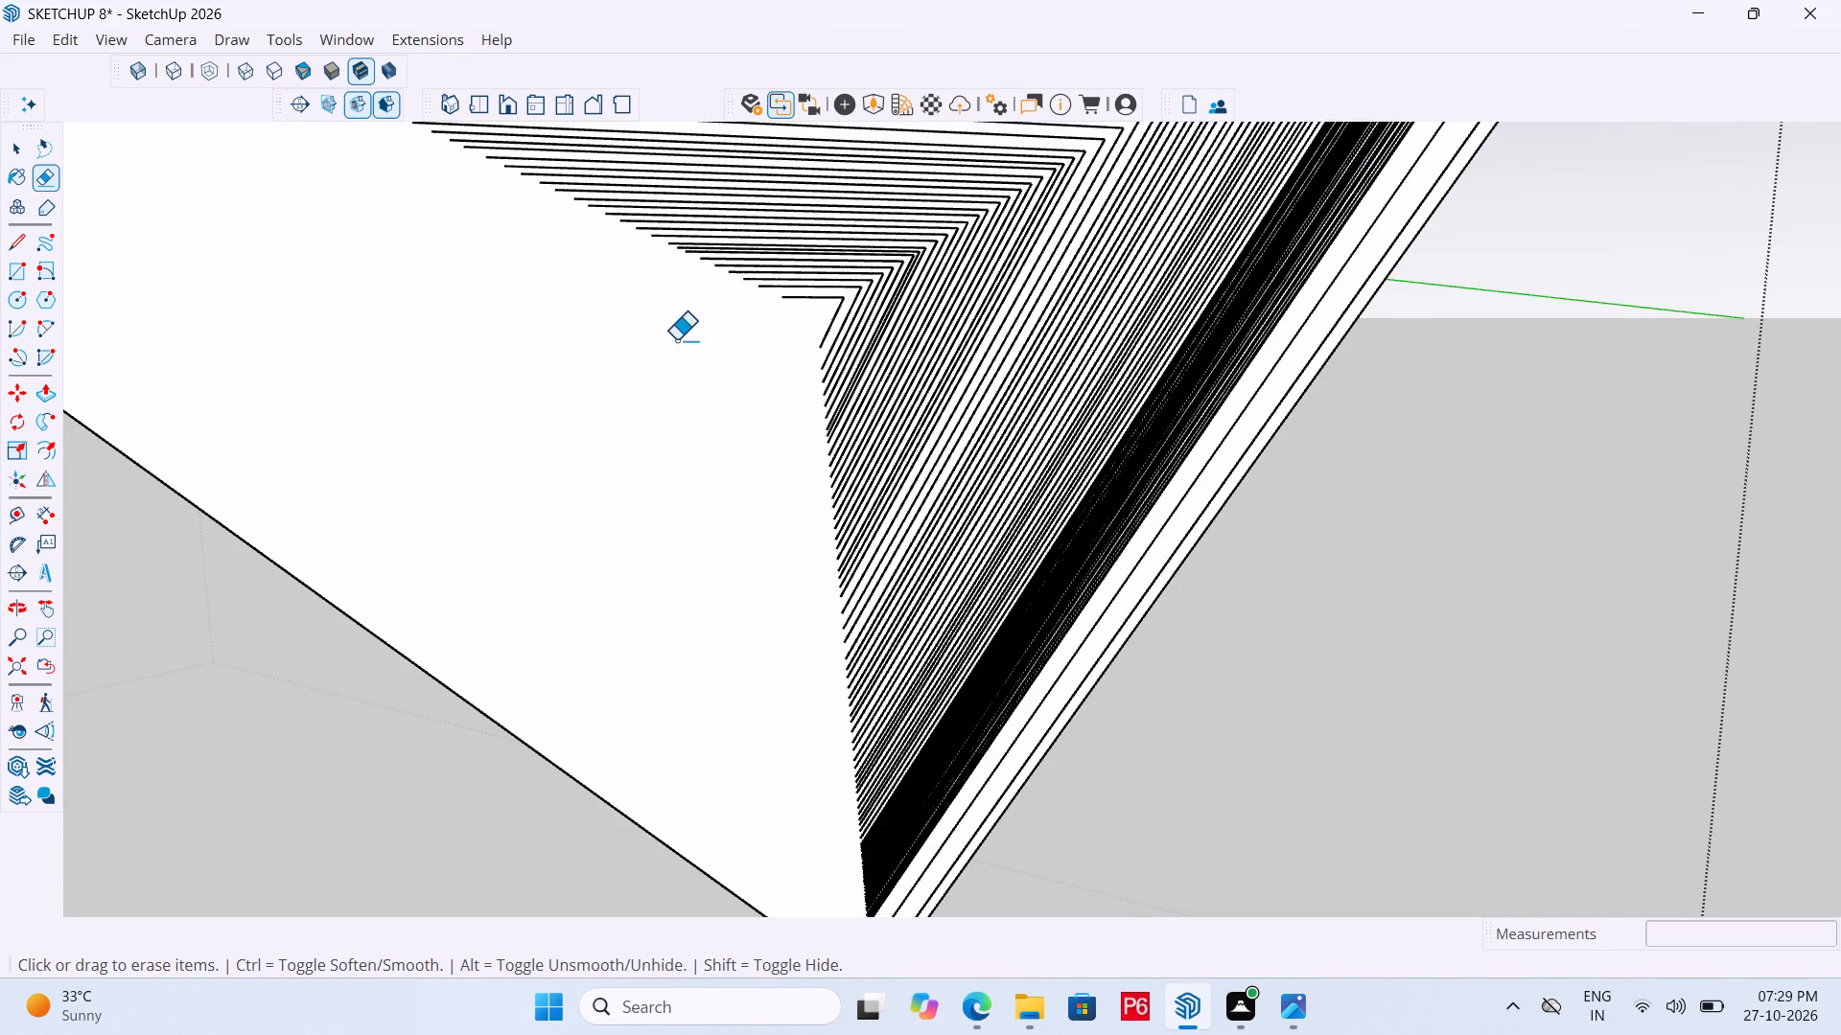
Erase the remaining nested offset lines along the side face's other slanted edge and its upper edge.
scroll(676, 336, down, 7)
scroll(582, 409, down, 6)
scroll(669, 329, up, 17)
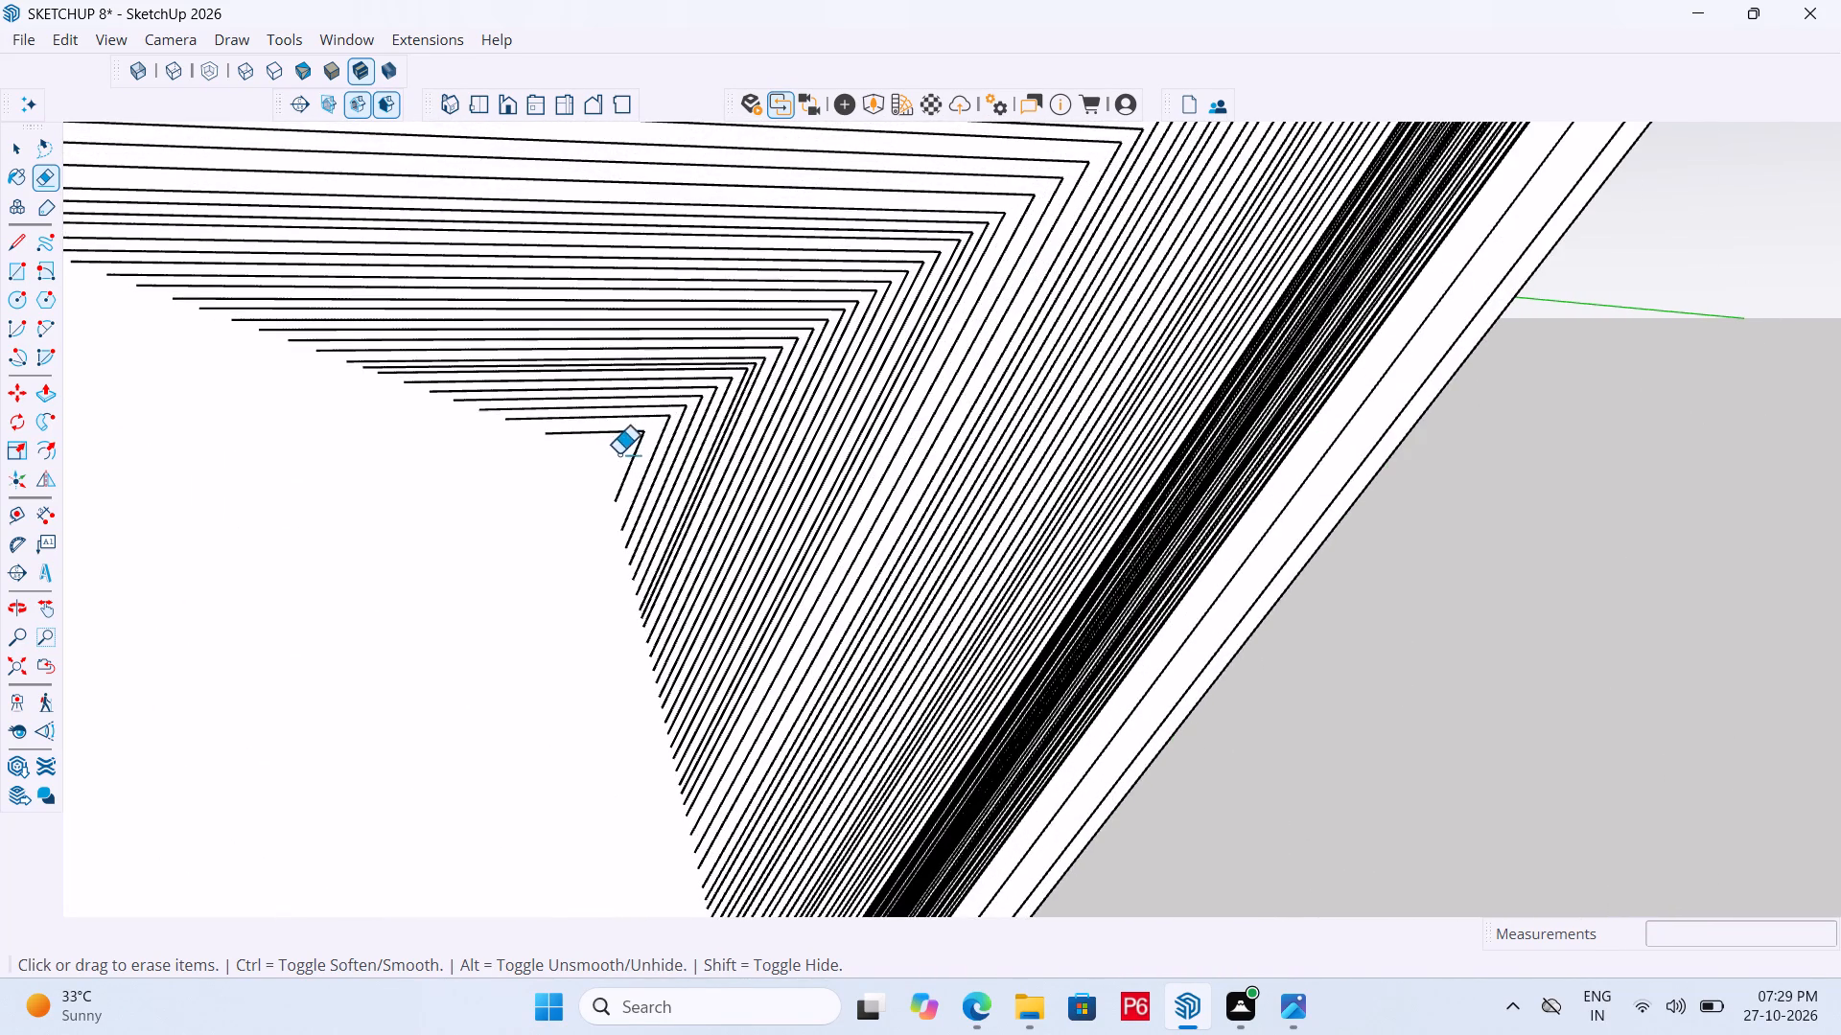
drag(618, 454, 1287, 534)
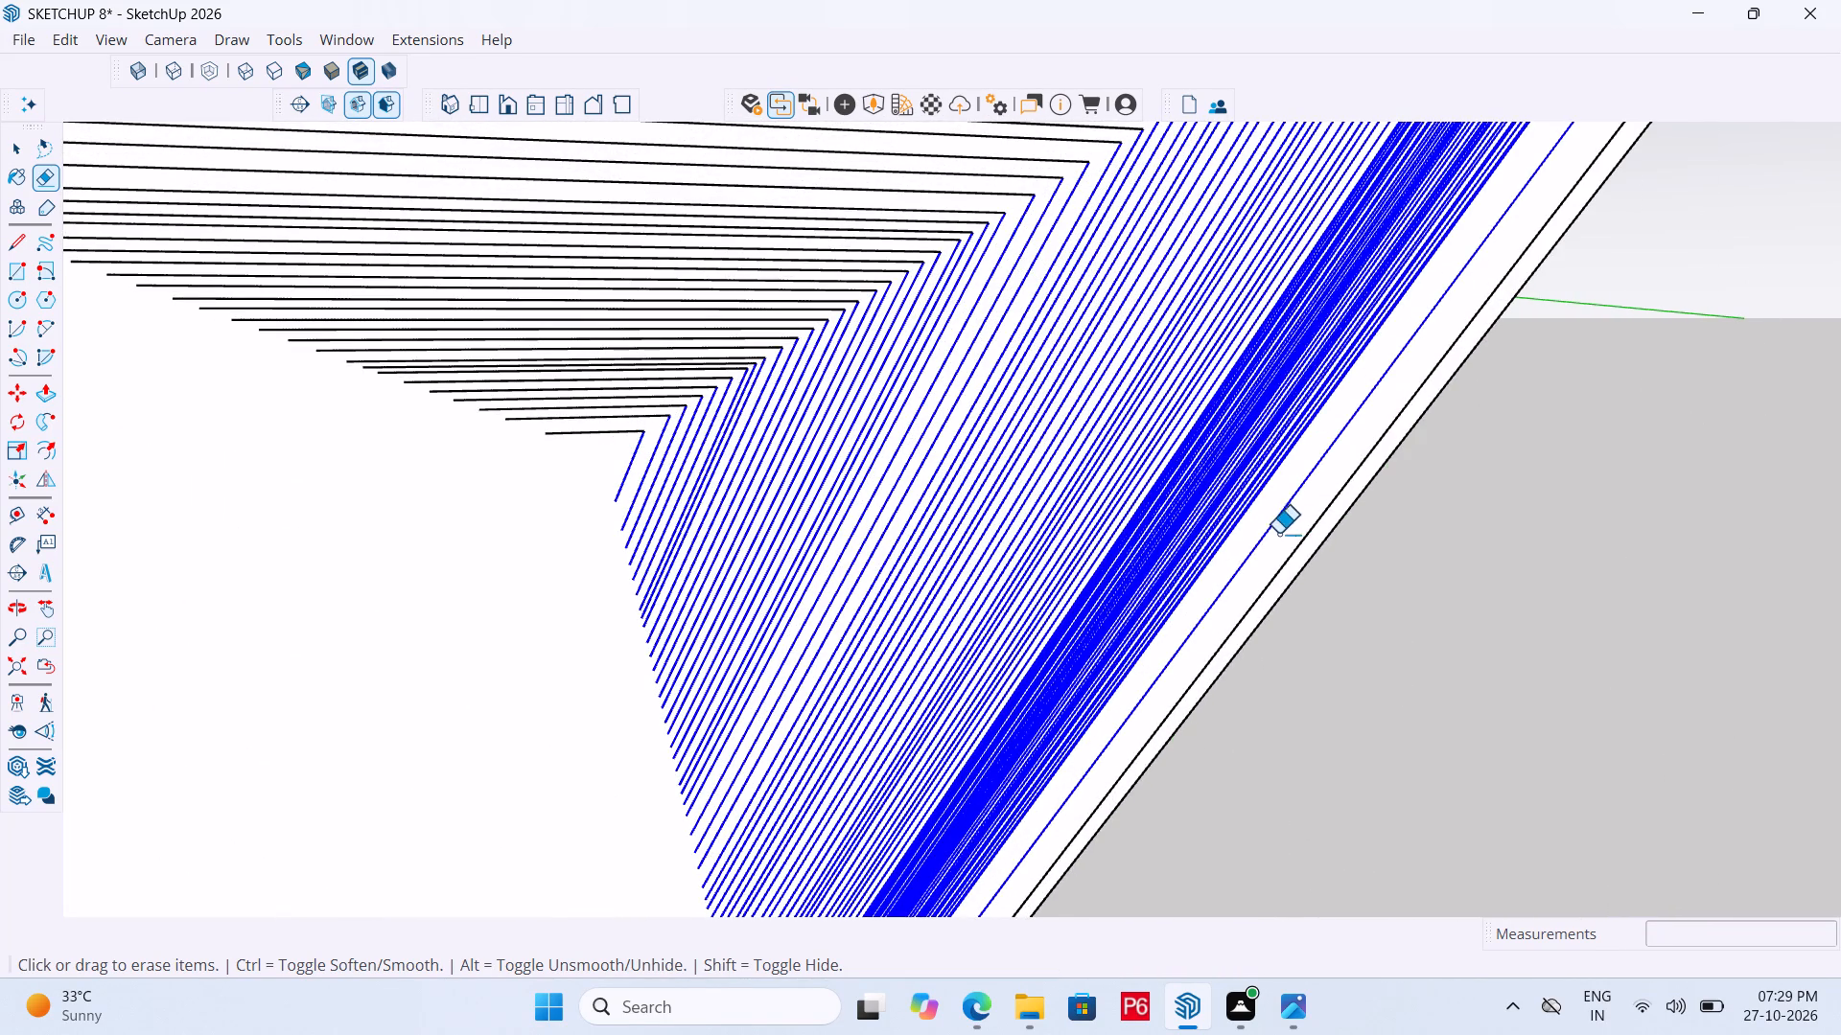
scroll(1106, 555, down, 7)
drag(1223, 560, 1240, 558)
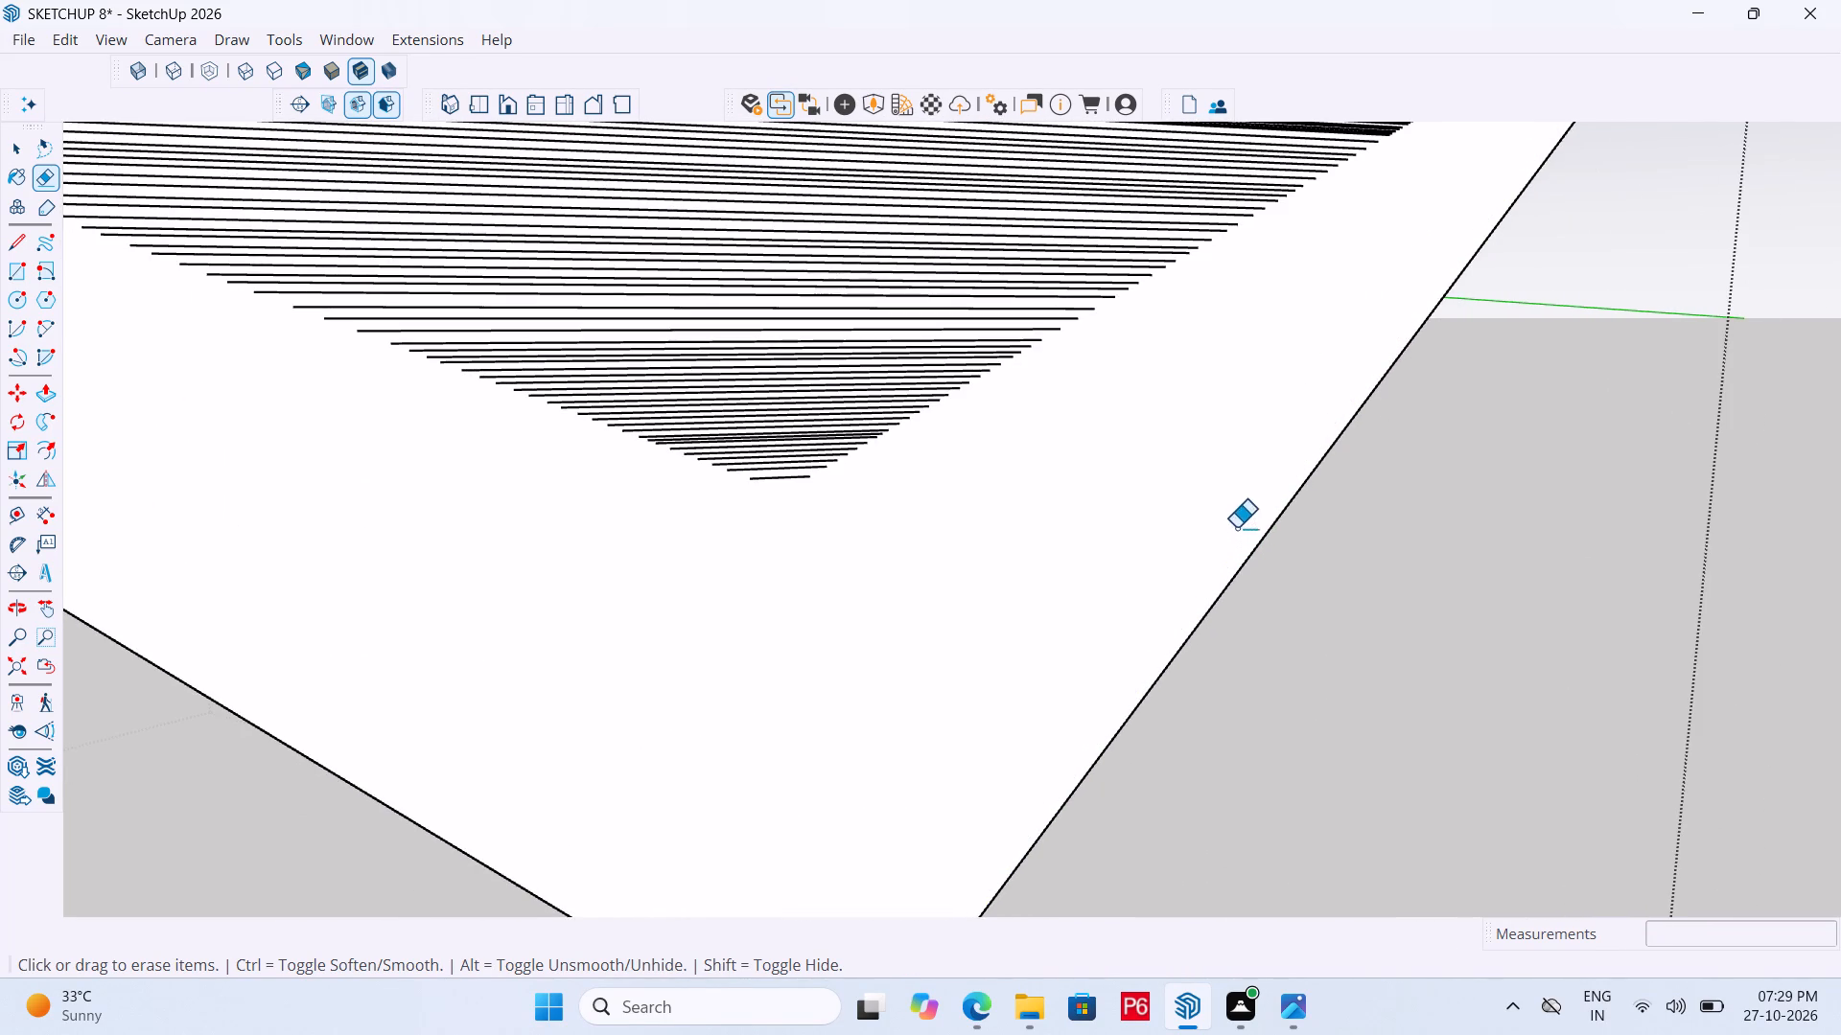
scroll(1236, 527, down, 7)
drag(965, 508, 968, 484)
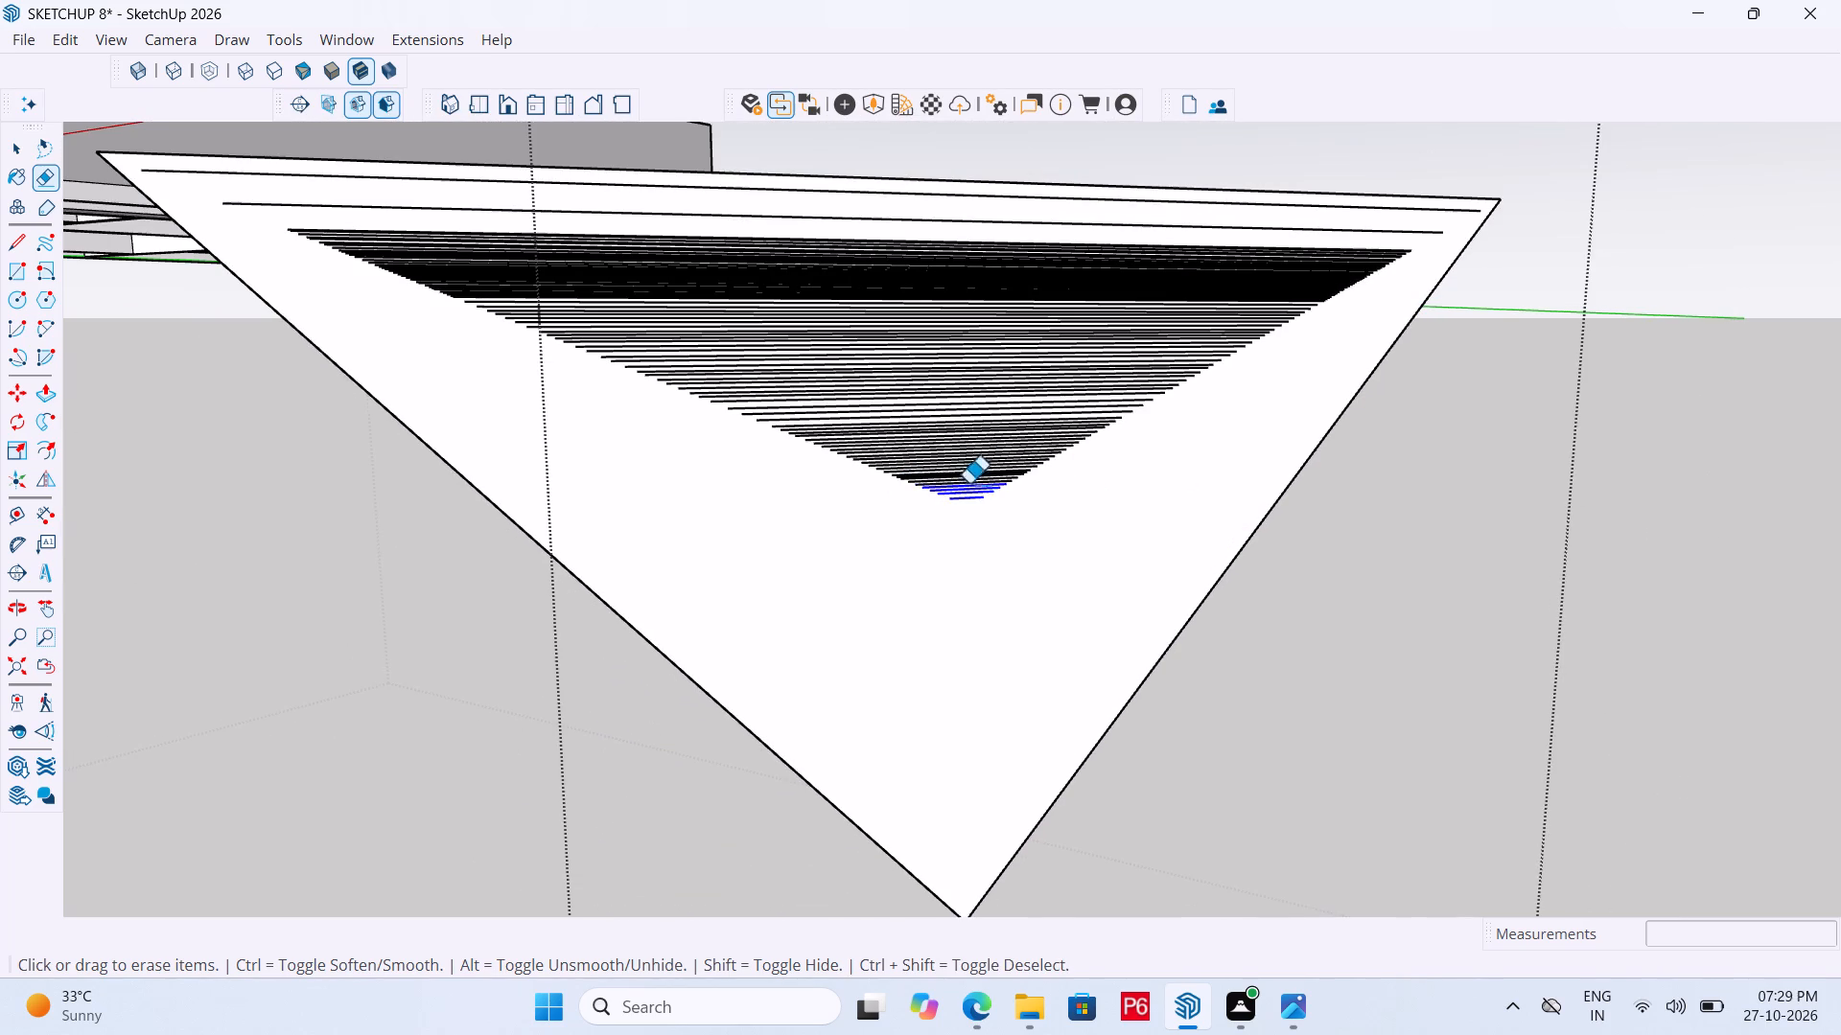
drag(968, 484, 939, 415)
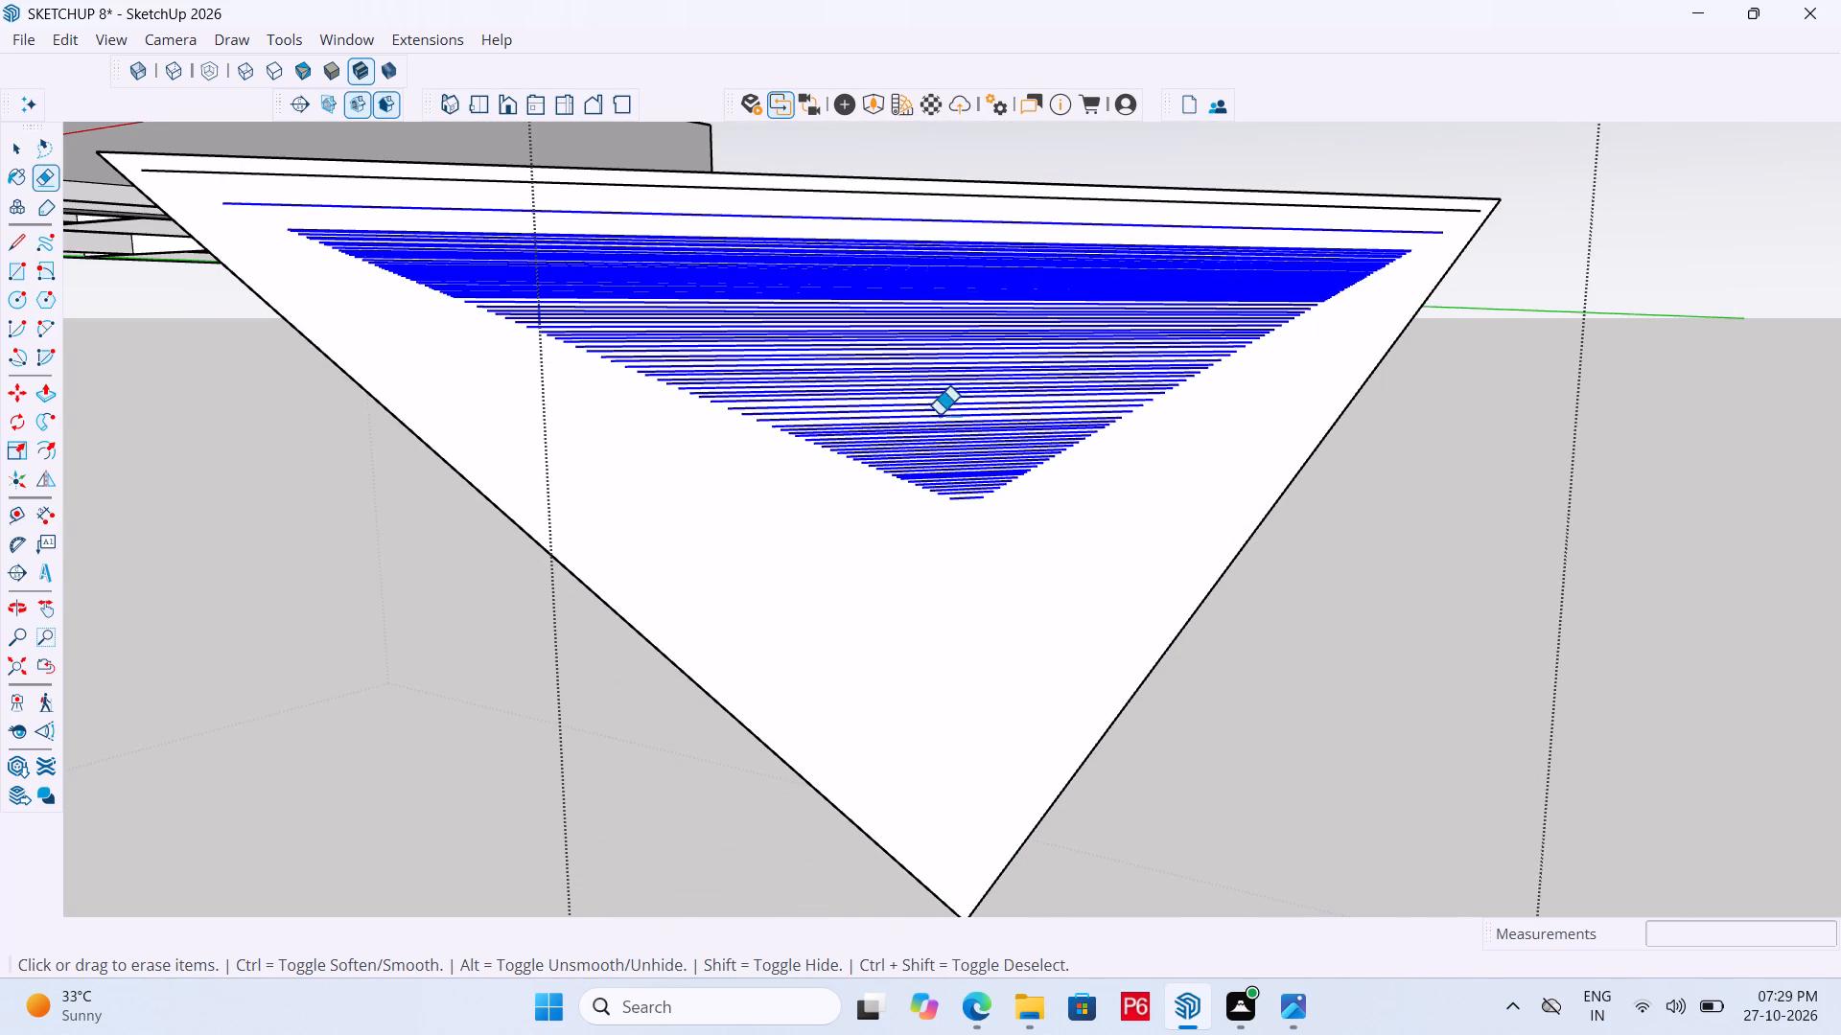
drag(939, 415, 964, 613)
Erase the leftover offset line beneath the side face's upper edge and the small fragments at its corner.
scroll(845, 620, down, 6)
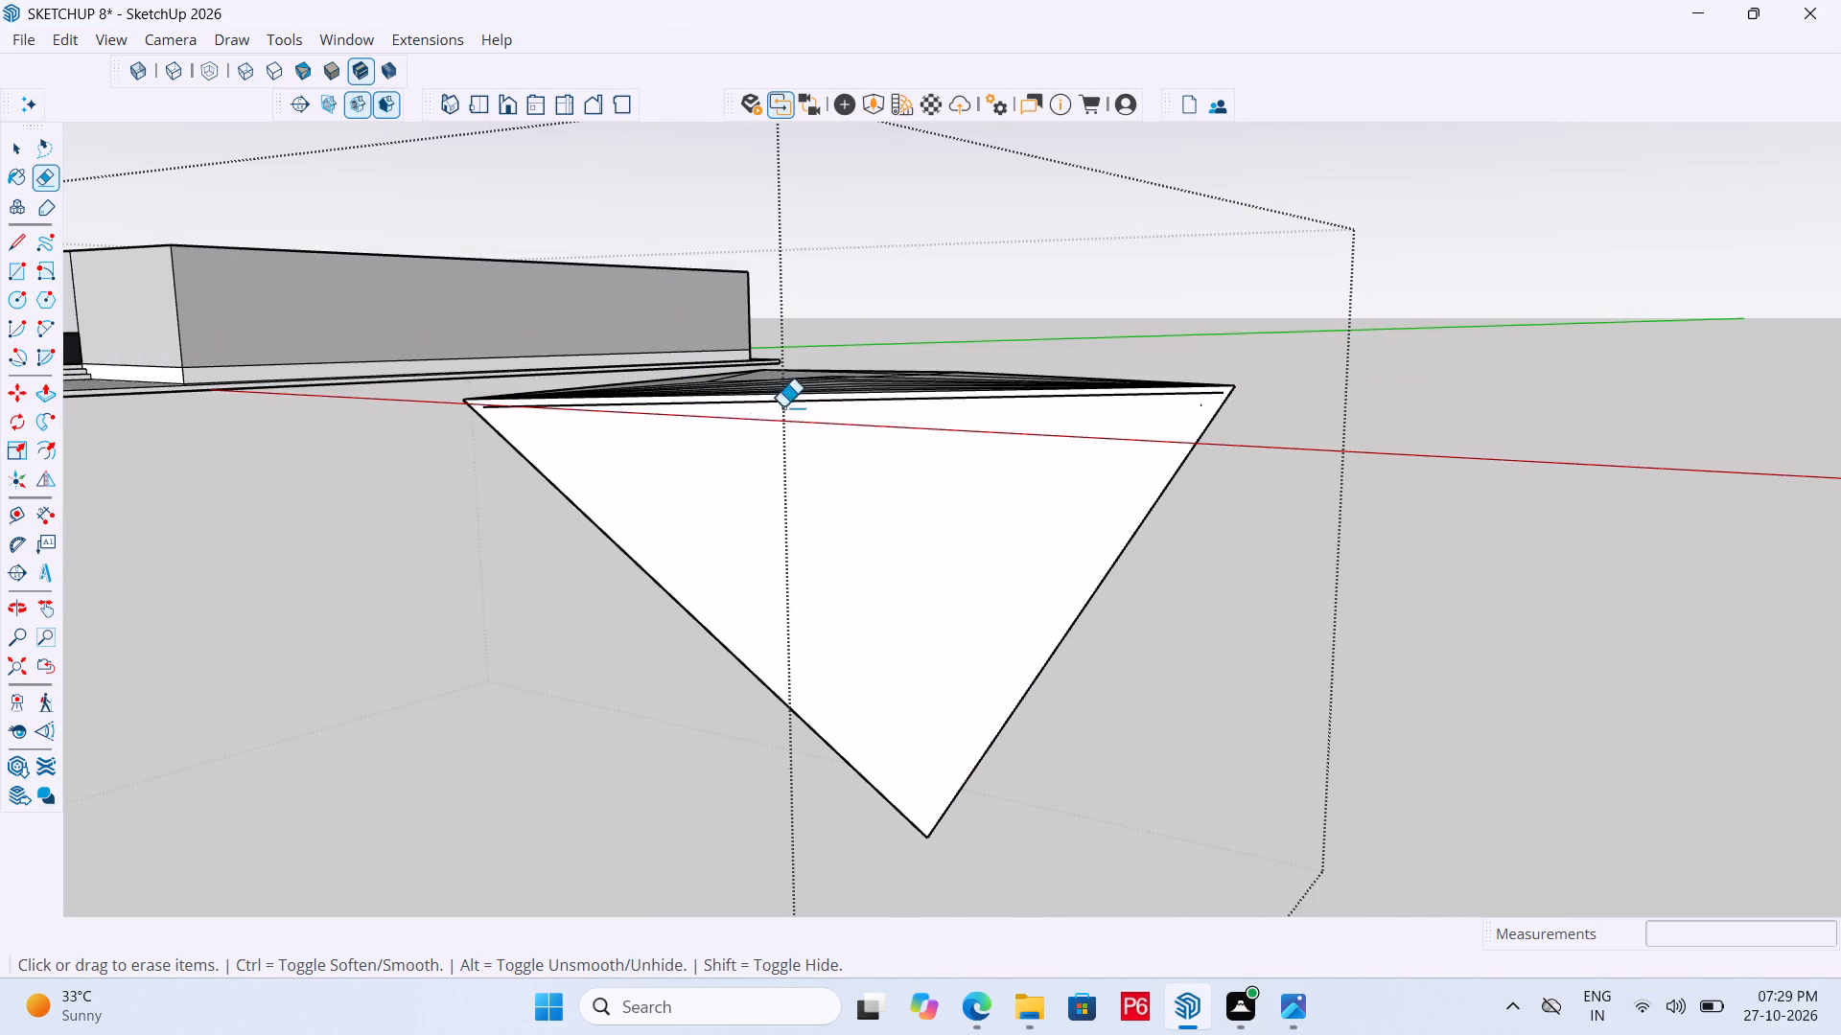
middle_drag(764, 420, 937, 389)
scroll(934, 389, up, 4)
click(941, 379)
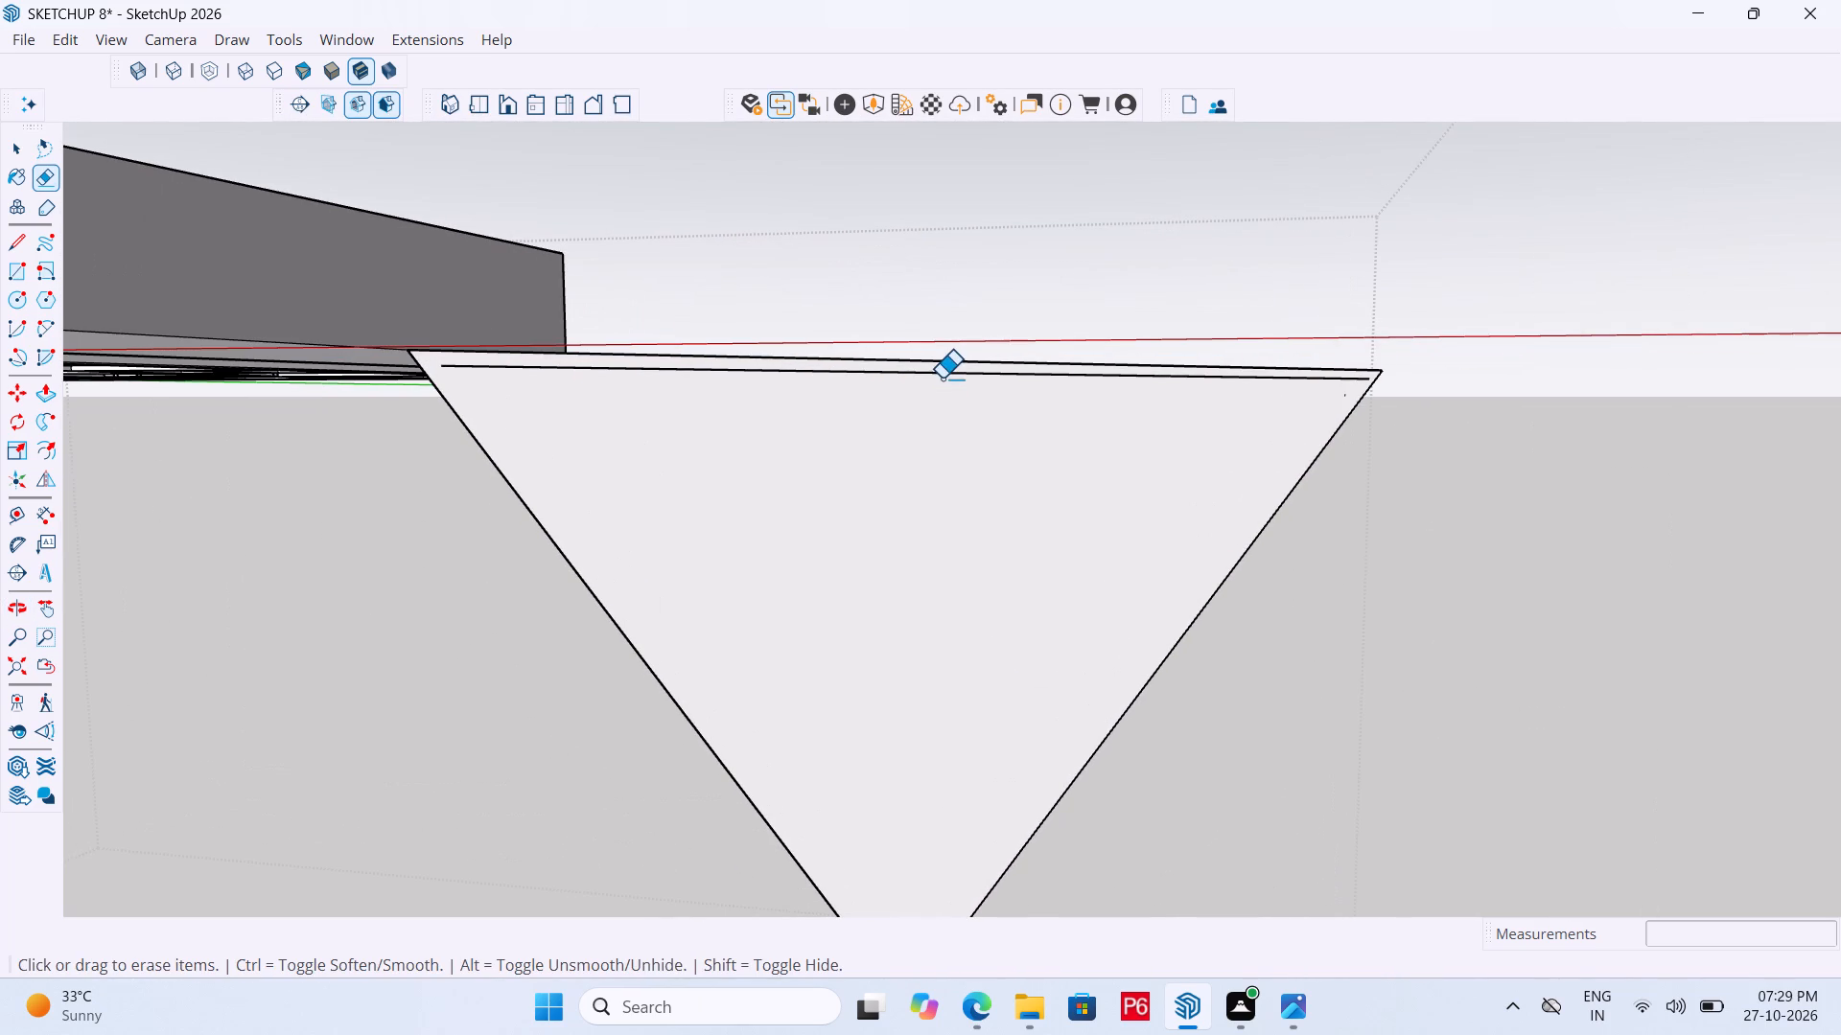
click(942, 379)
click(944, 375)
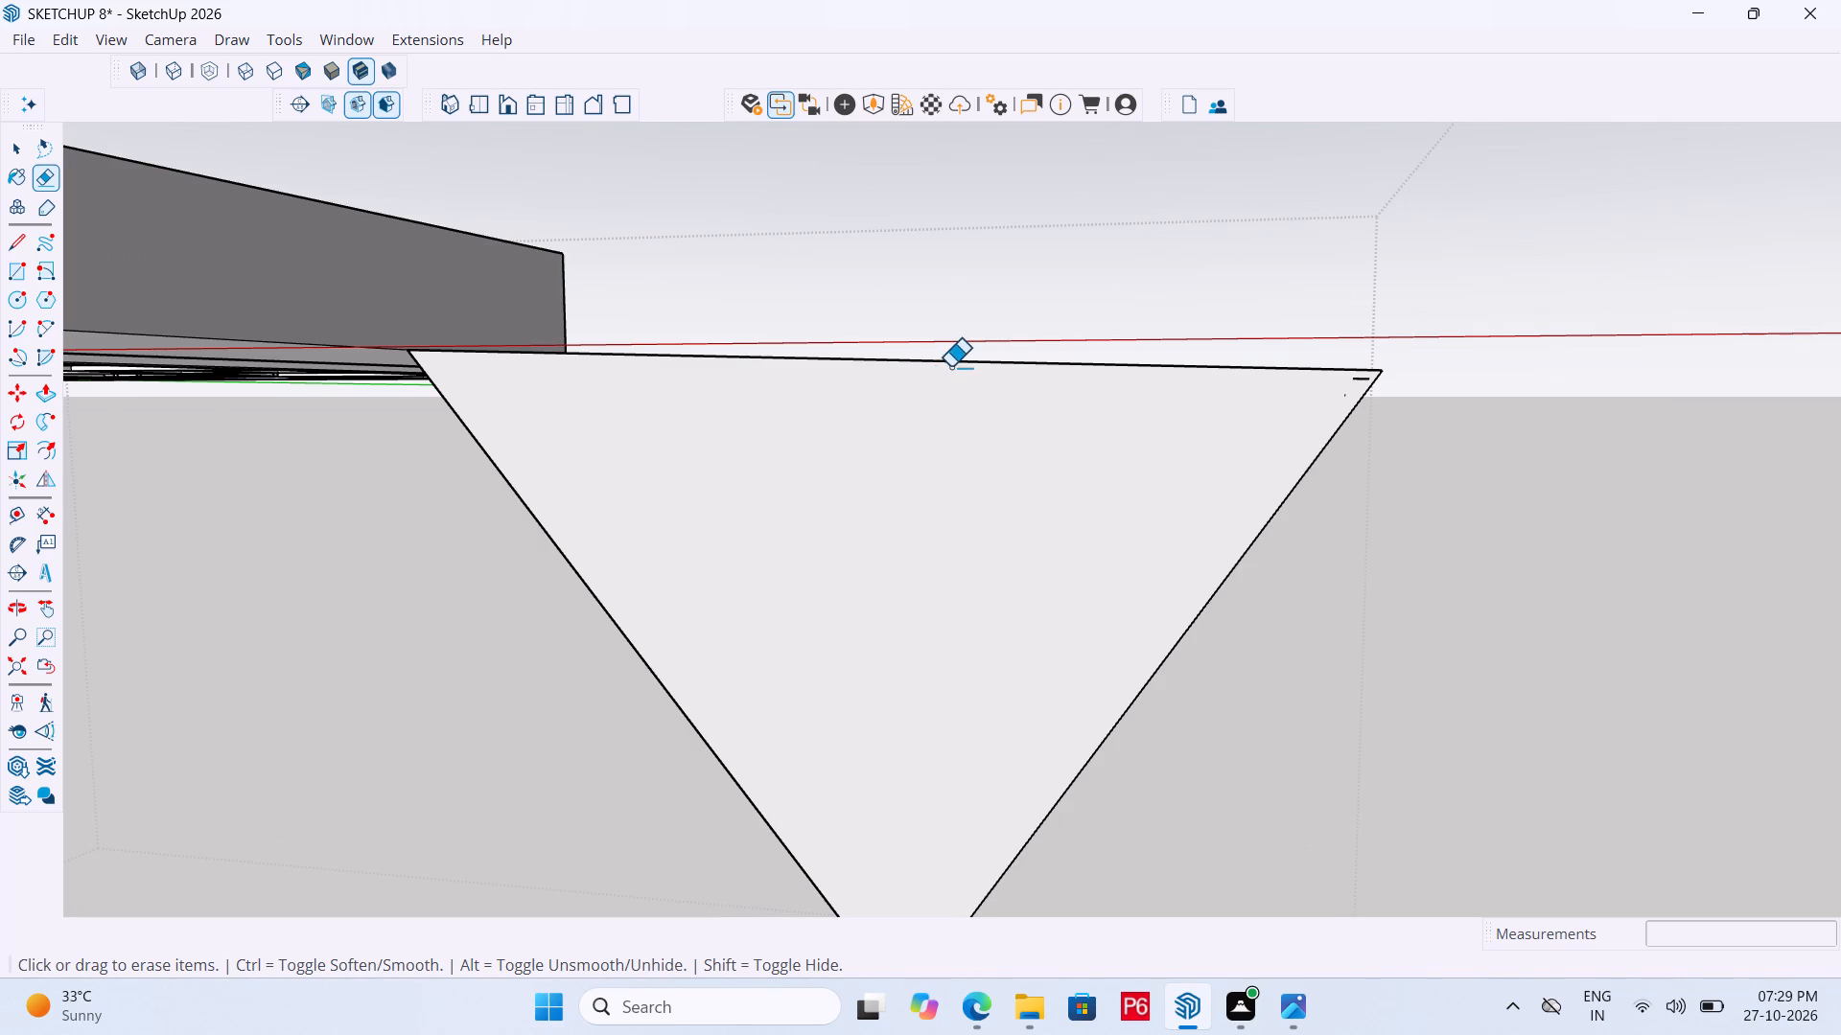
drag(1361, 383, 1345, 391)
click(1362, 382)
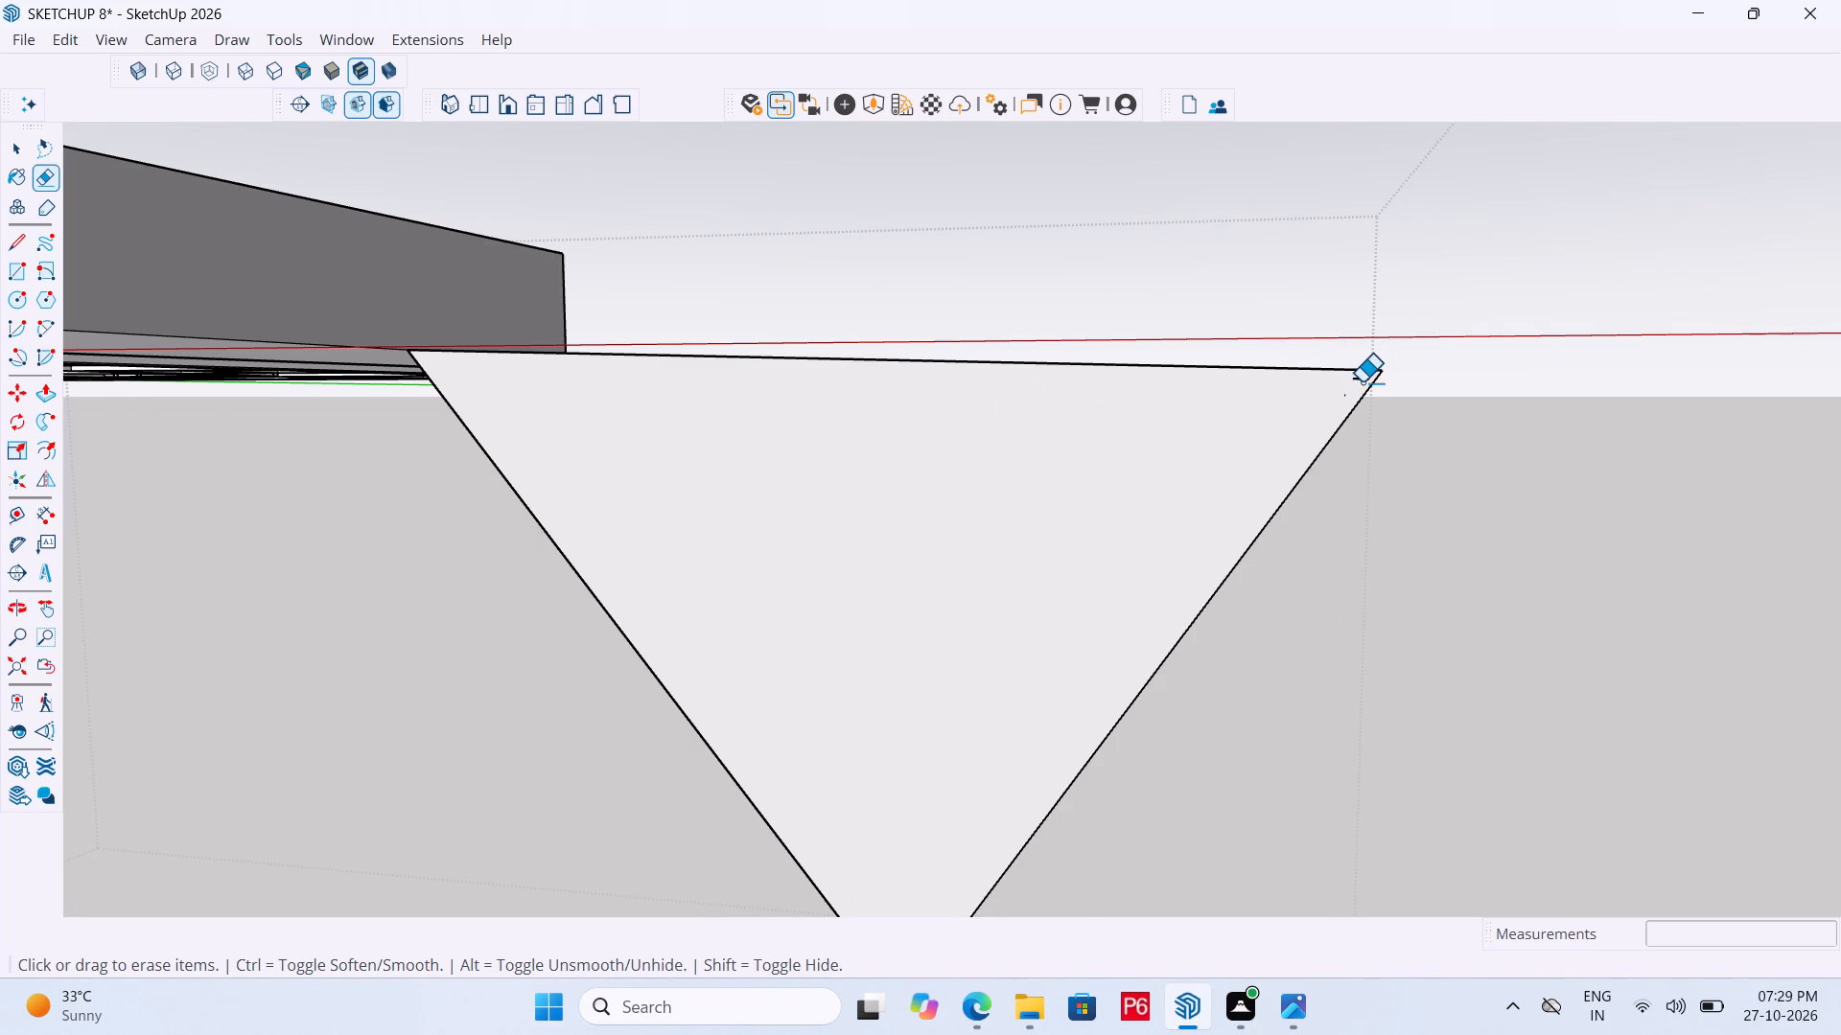
drag(1363, 379, 1353, 382)
drag(1348, 387, 1340, 398)
click(1350, 393)
scroll(1107, 438, down, 5)
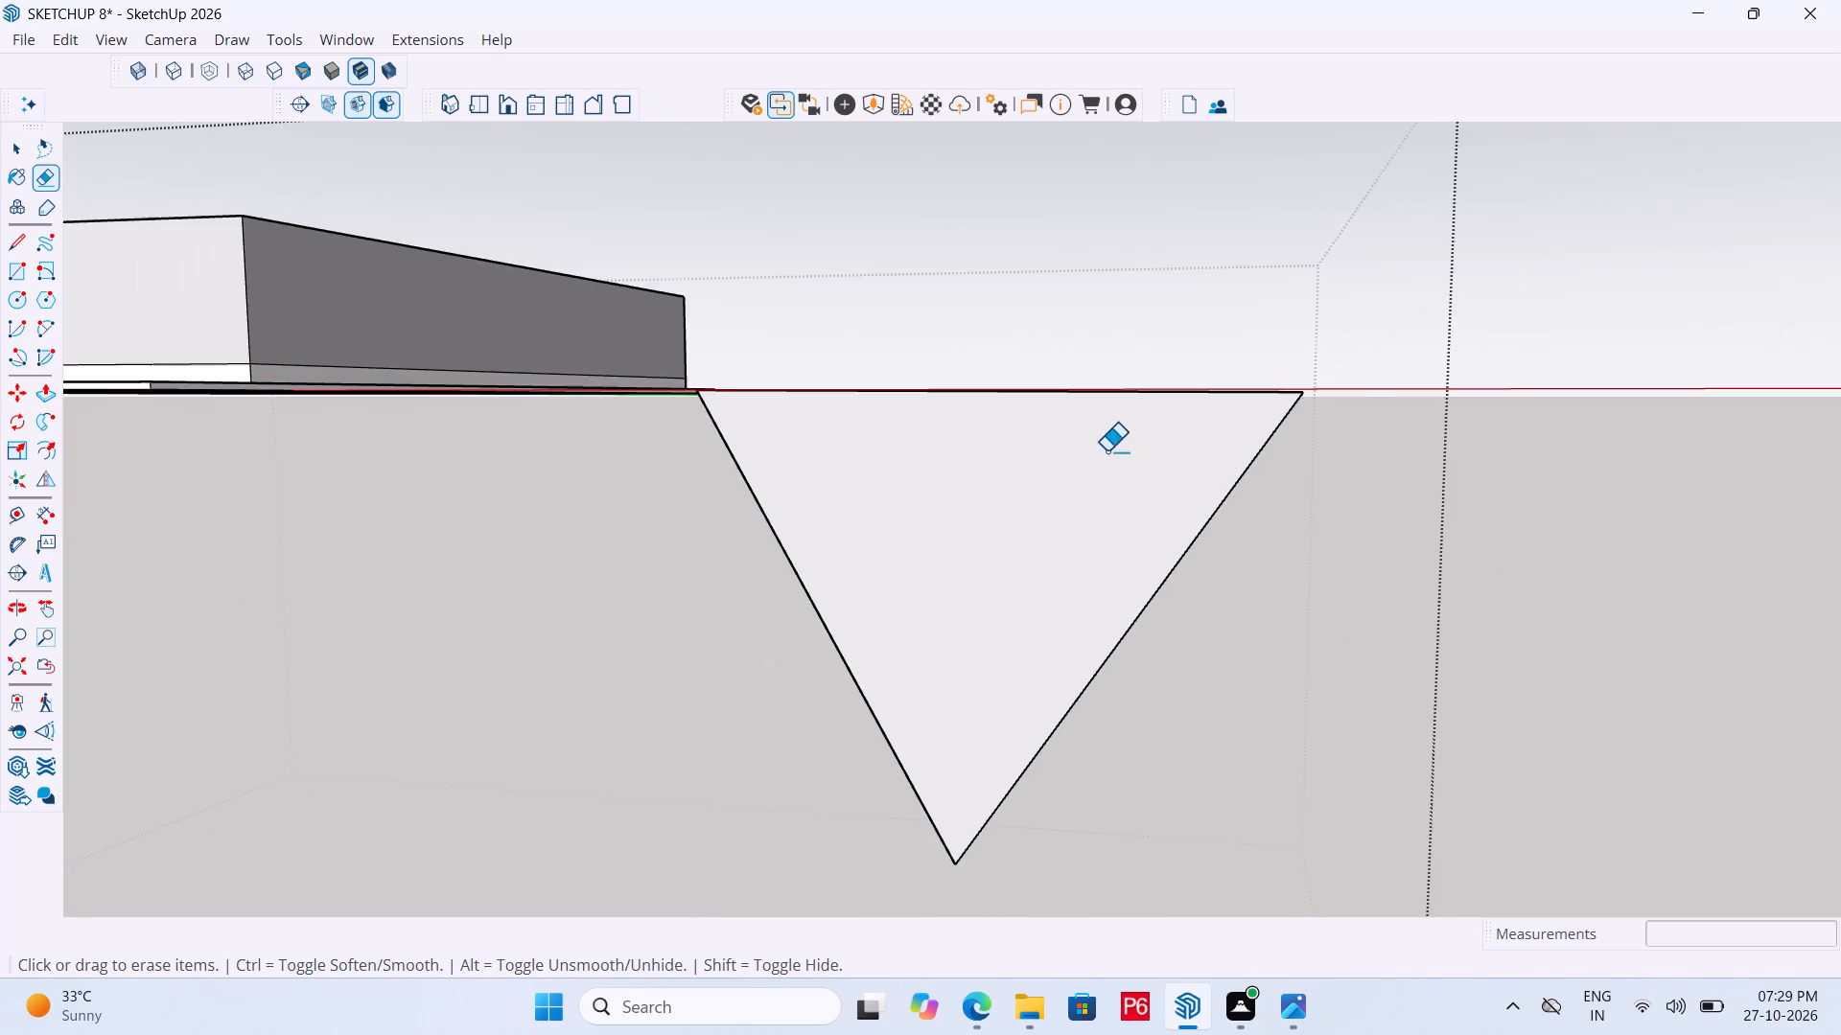
Erase the striped triangle lines and the inner edges on the upper faces of the faceted solid.
middle_drag(1137, 411, 906, 725)
scroll(1101, 458, down, 5)
middle_drag(1073, 495, 1012, 546)
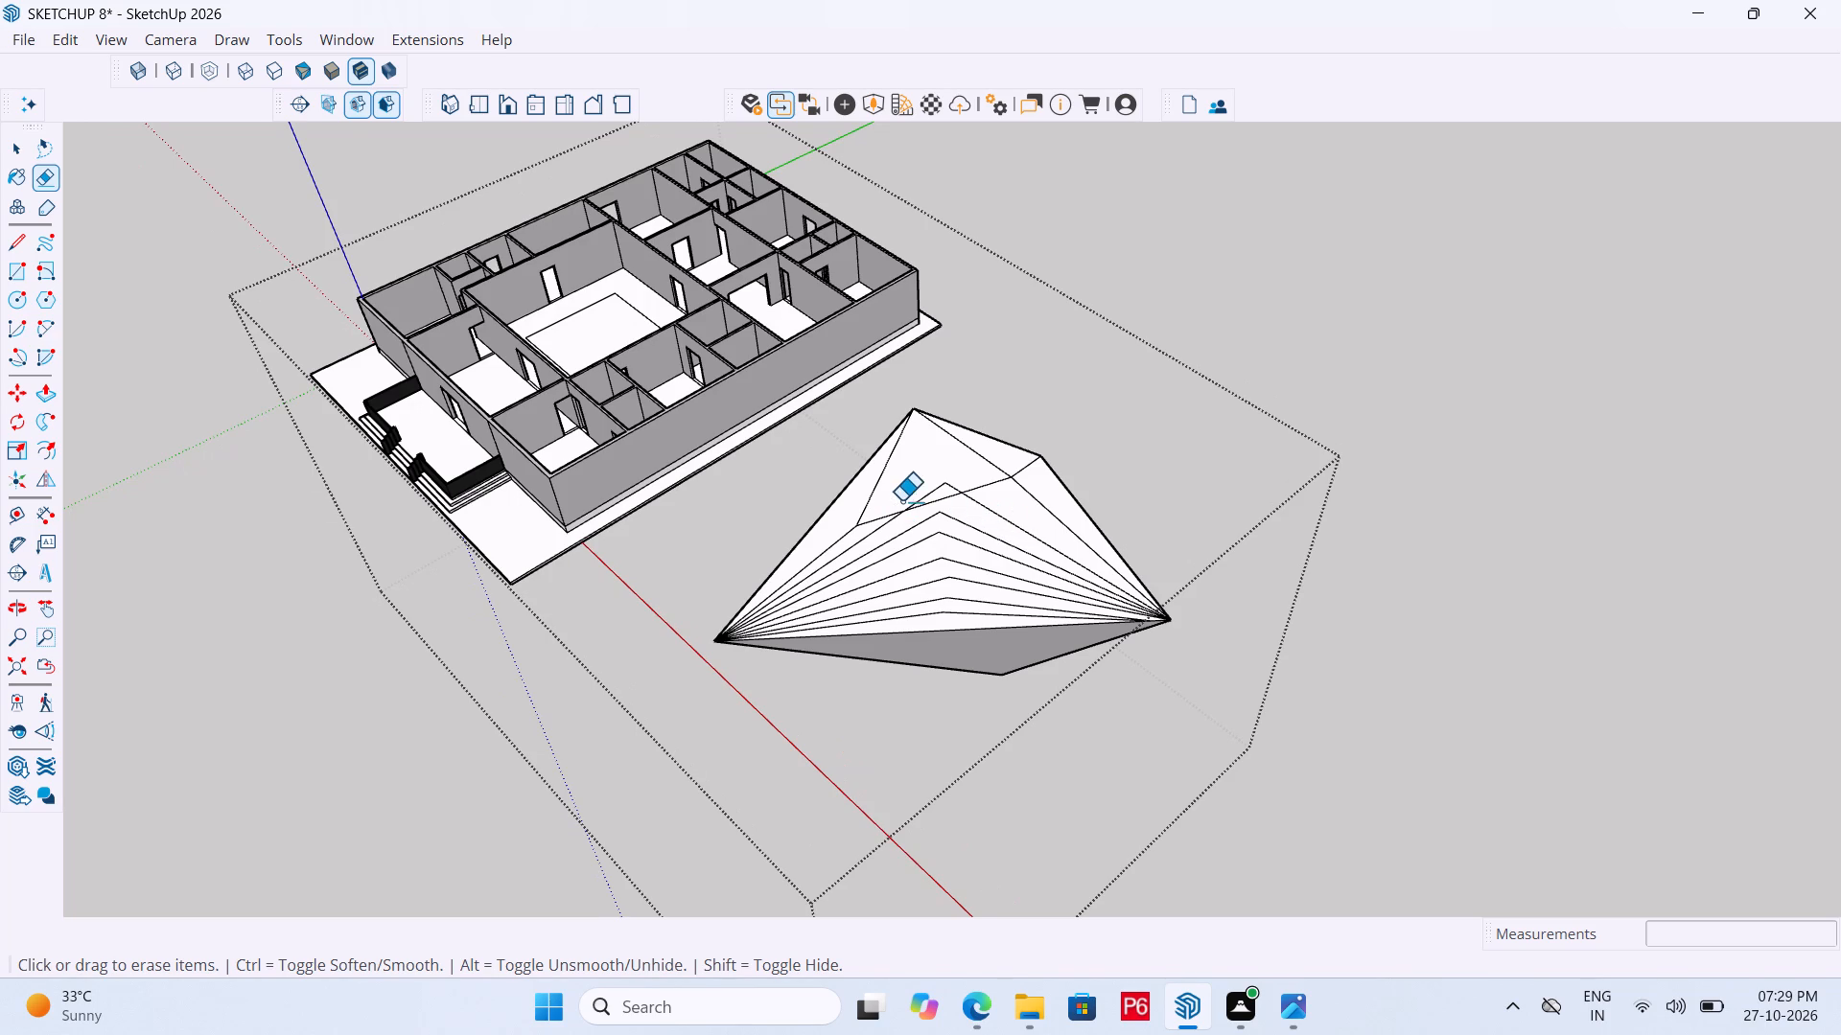
drag(881, 485, 863, 520)
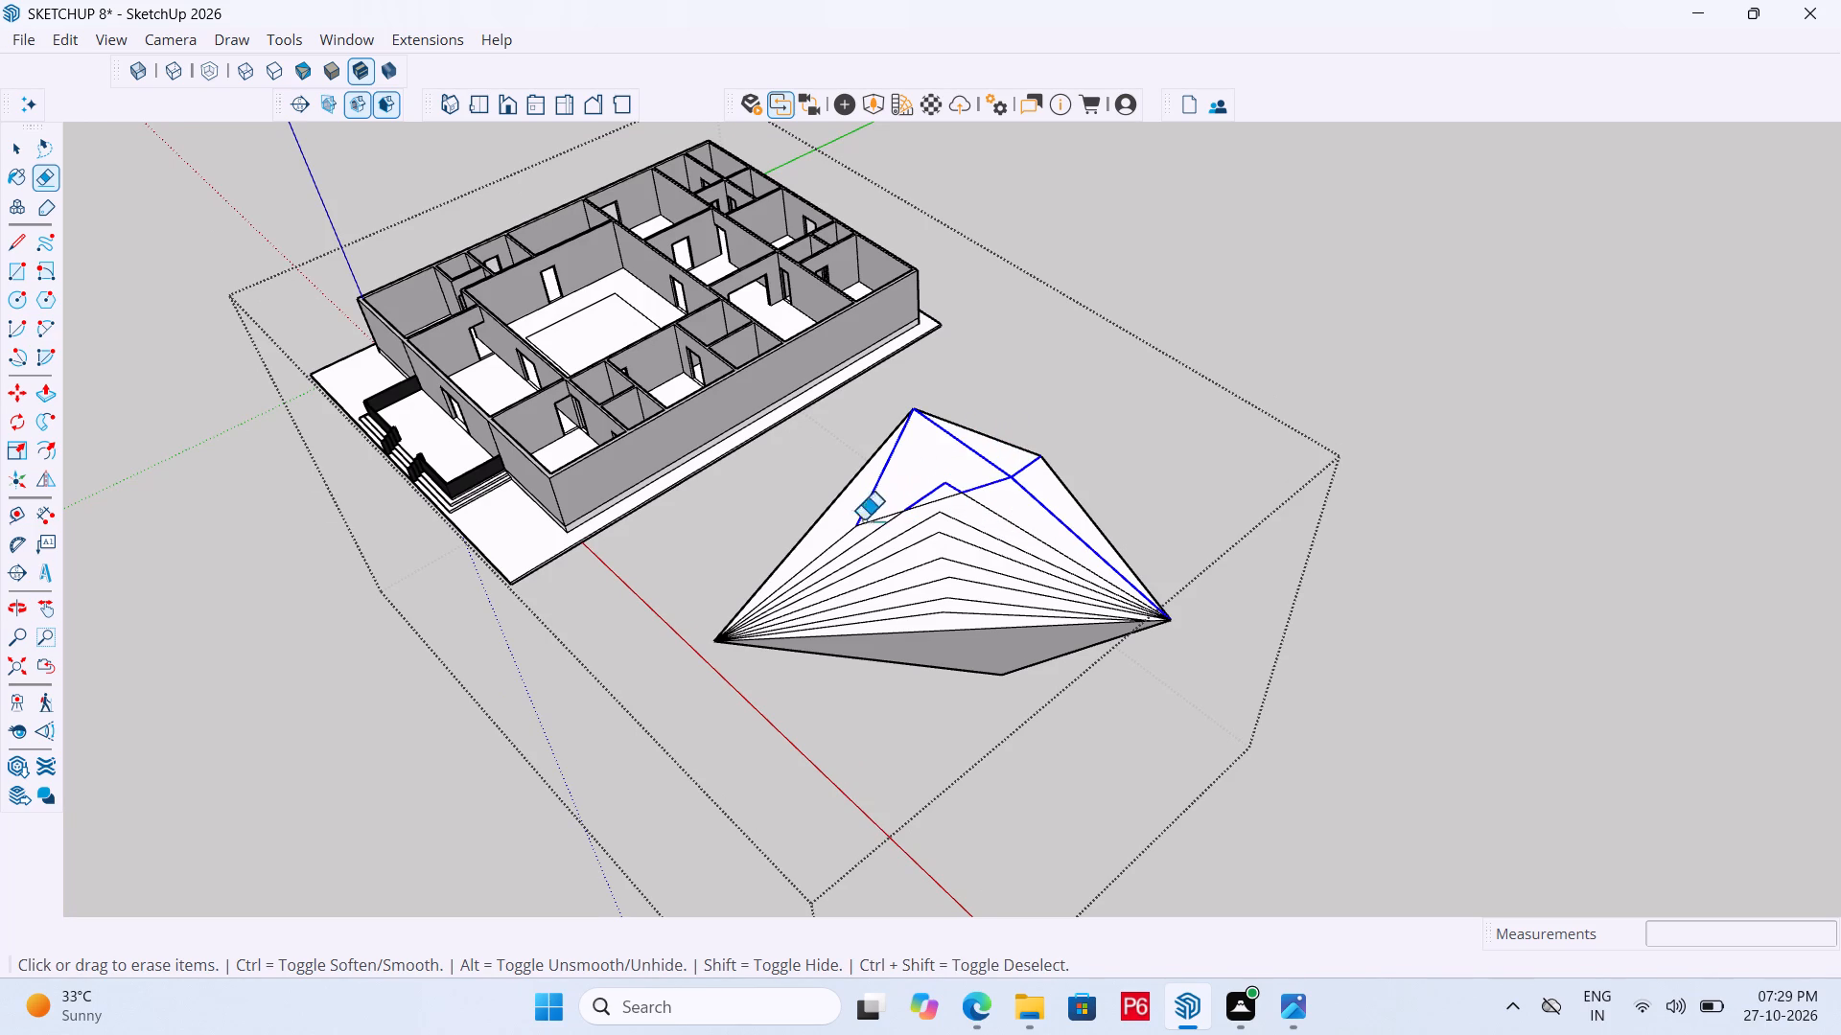
drag(863, 520, 868, 621)
click(859, 626)
drag(862, 622, 992, 570)
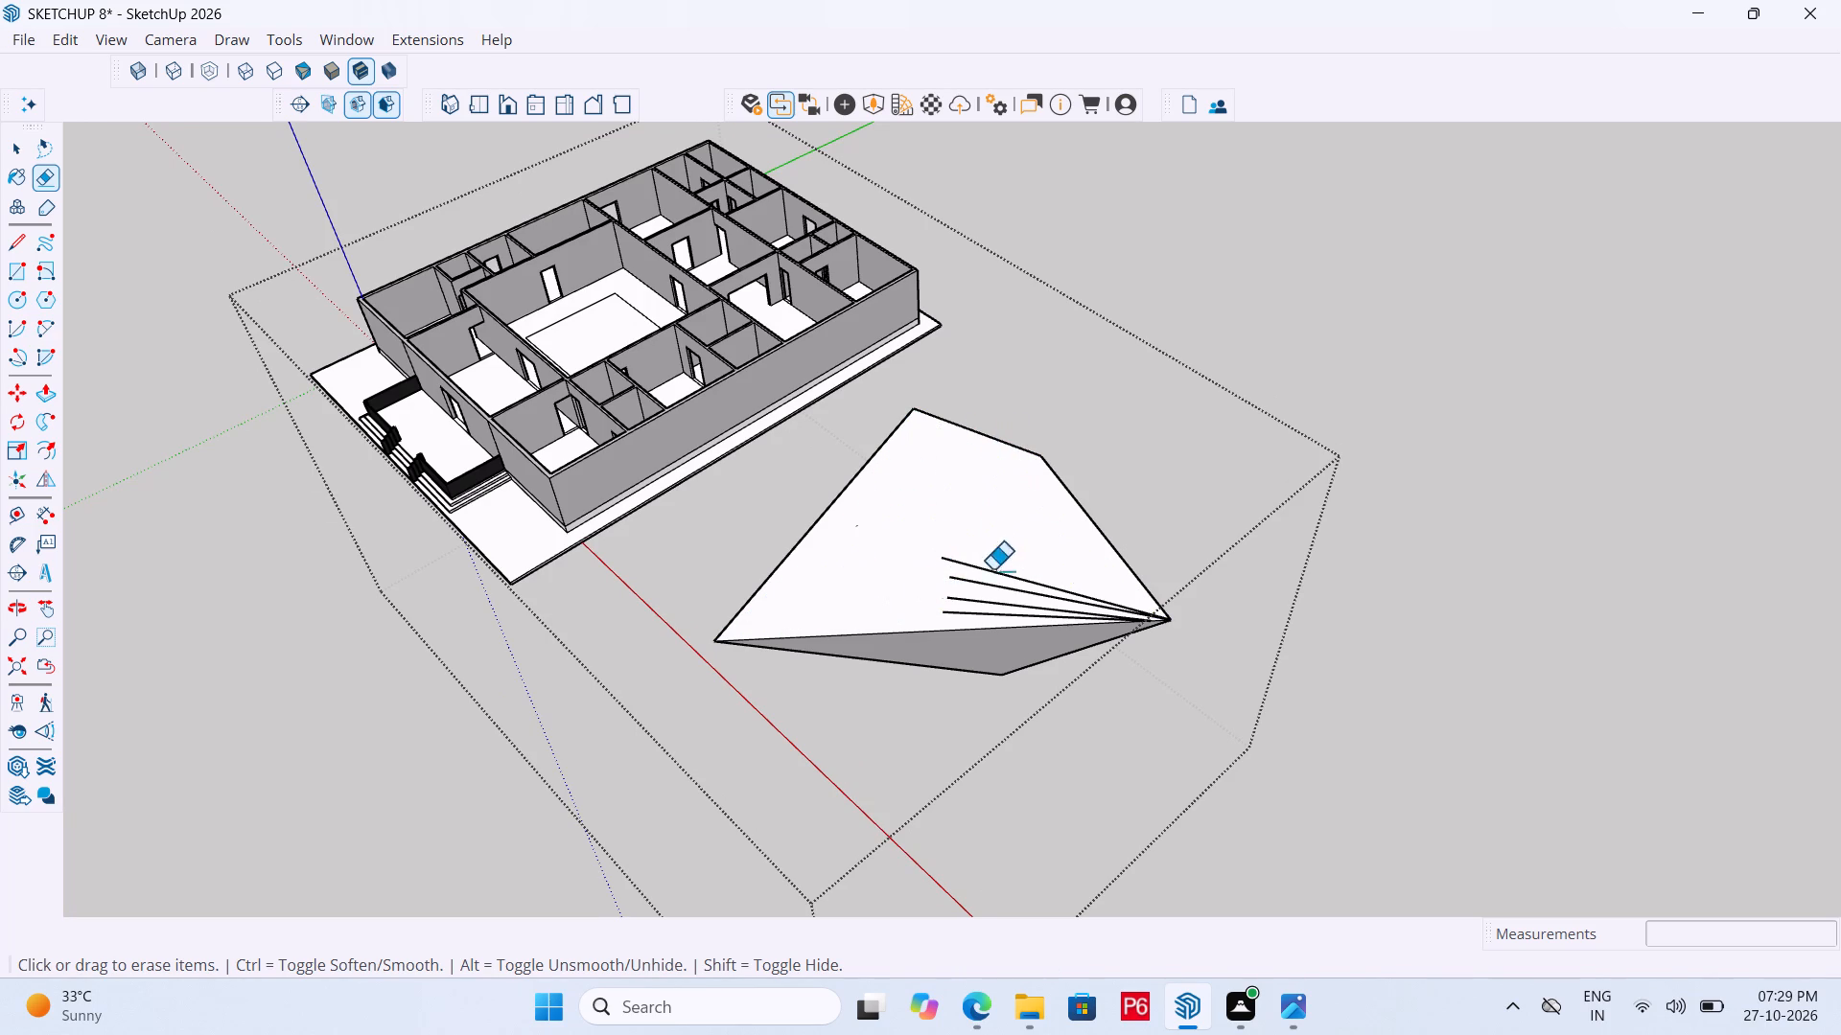
drag(992, 570, 980, 585)
drag(990, 568, 971, 611)
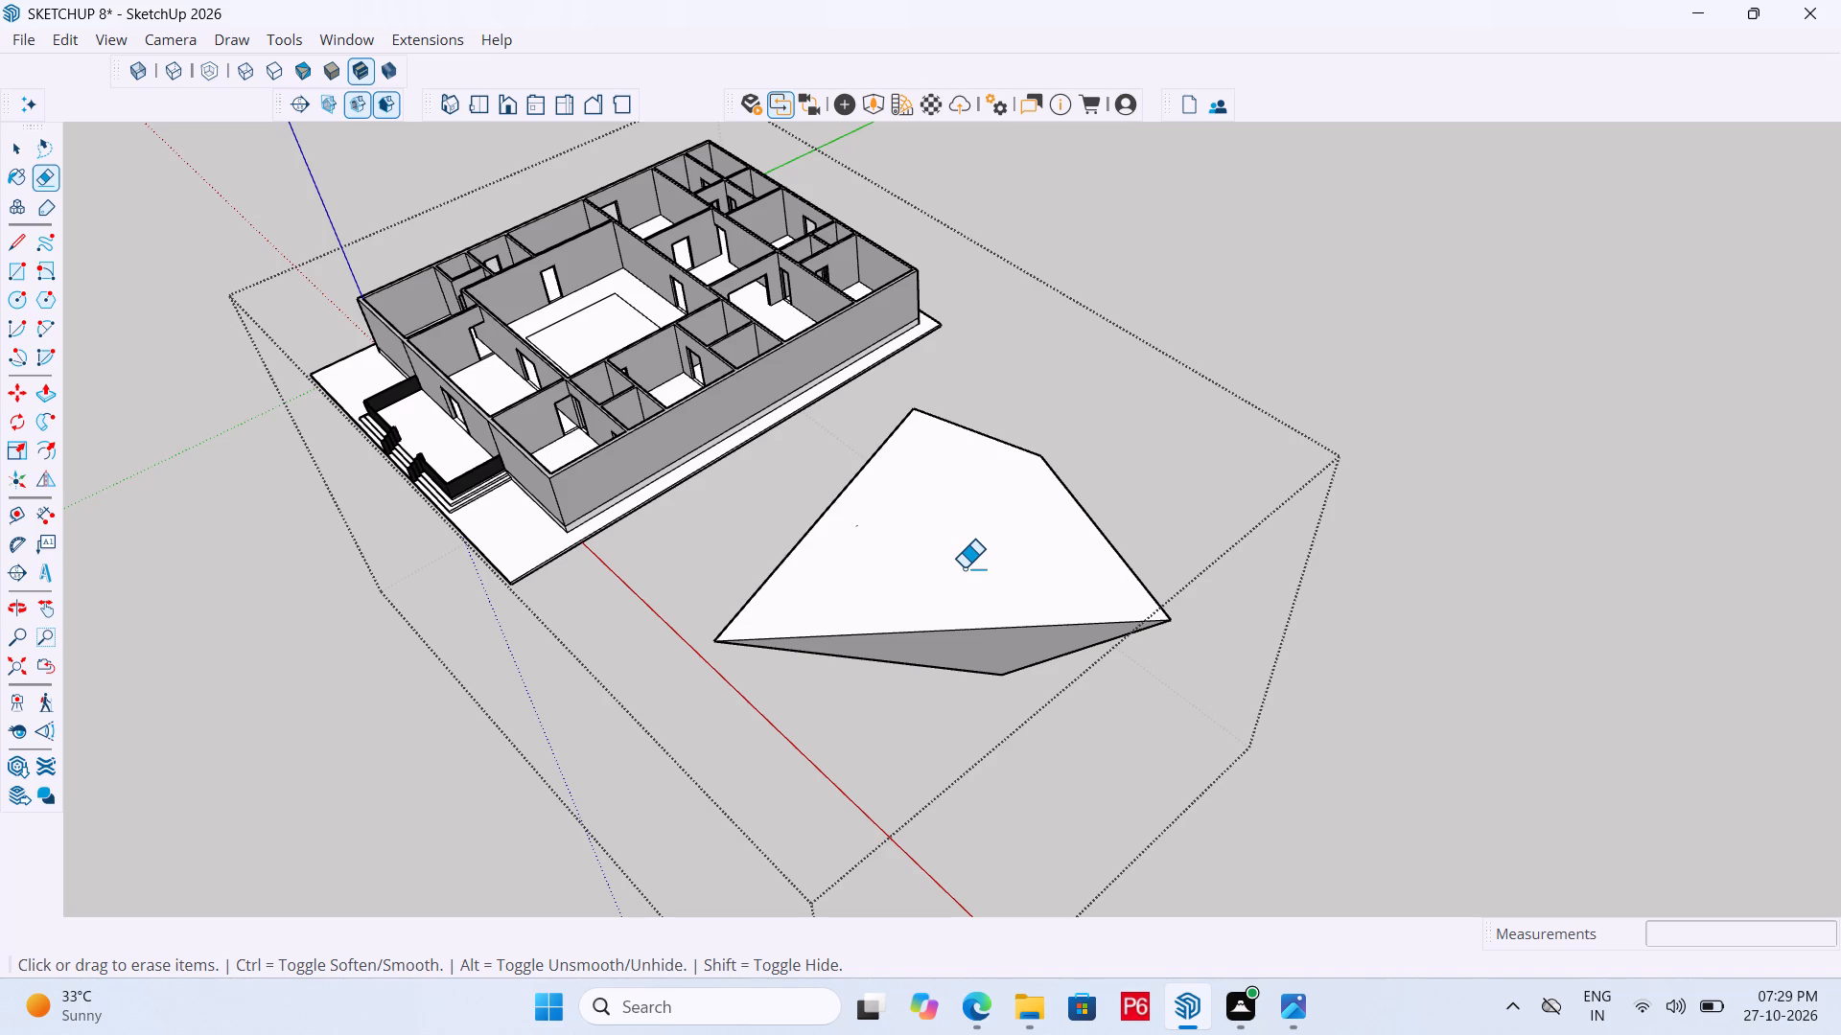
Erase the outer and remaining edges of the faceted solid, clearing it from beside the house.
drag(813, 527, 851, 483)
drag(942, 428, 971, 420)
drag(1061, 470, 1044, 489)
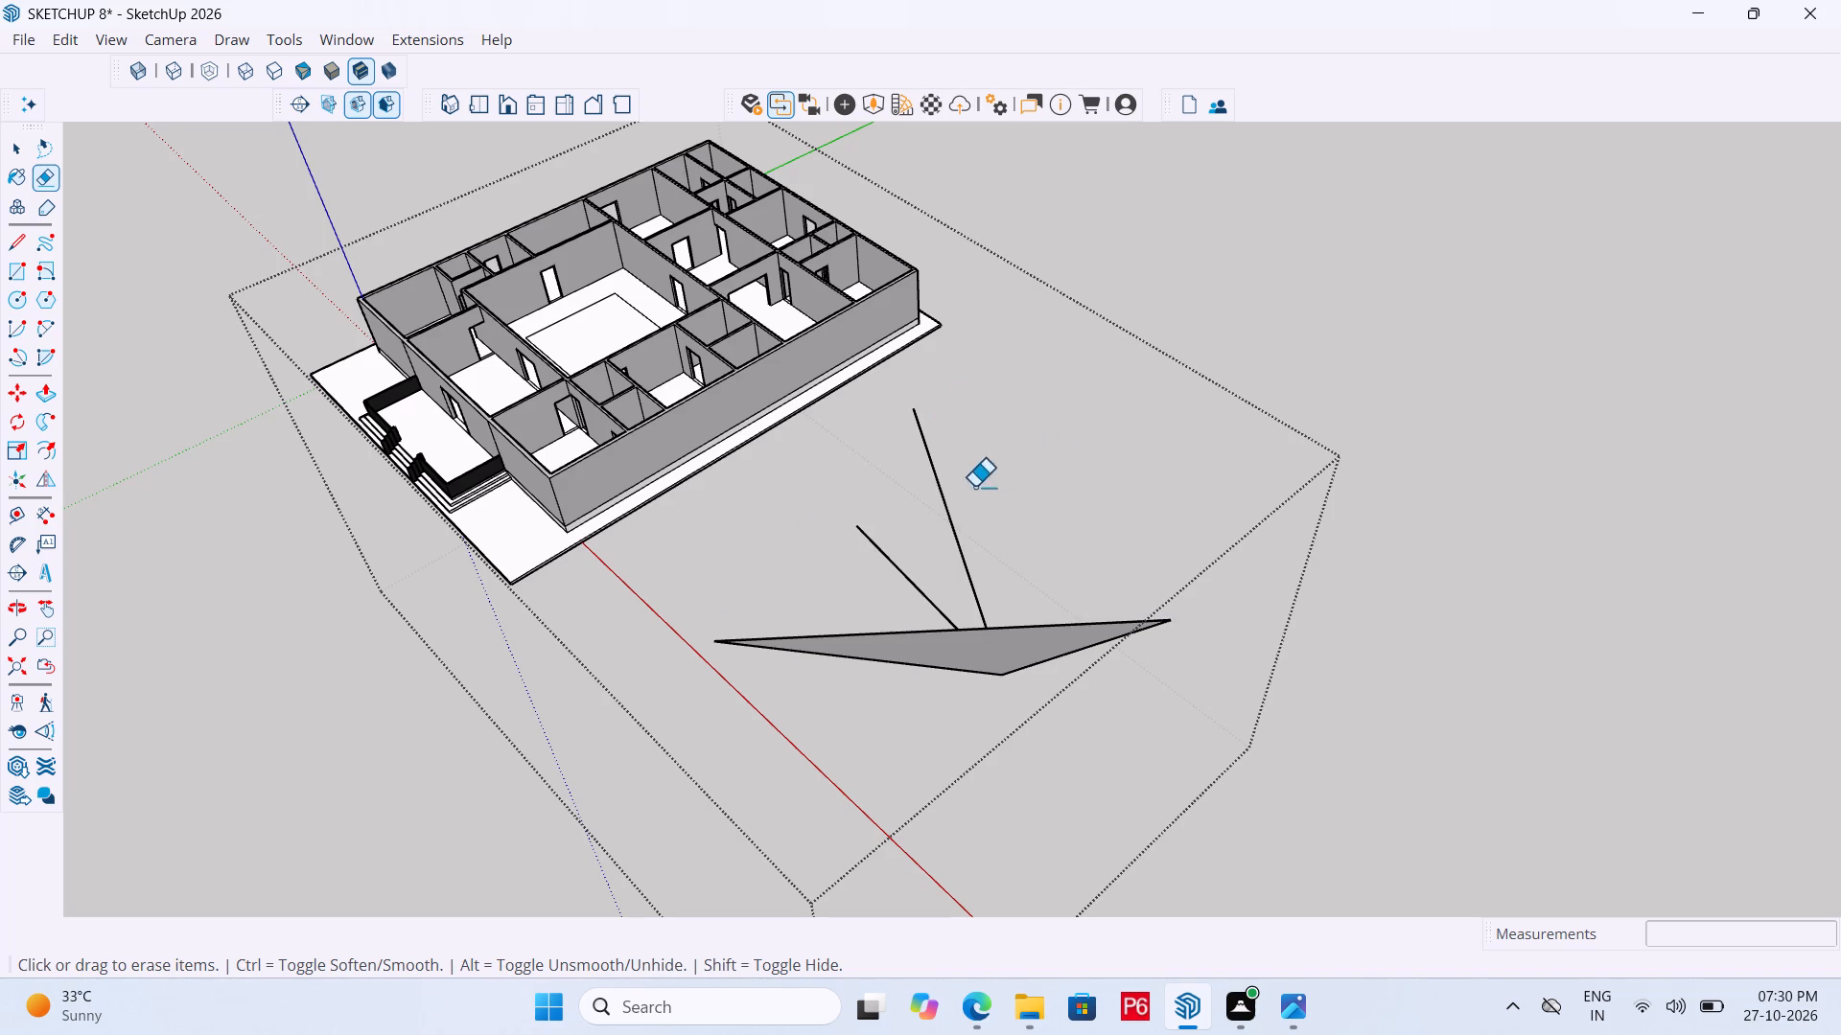
drag(960, 491, 874, 551)
drag(971, 632, 1014, 613)
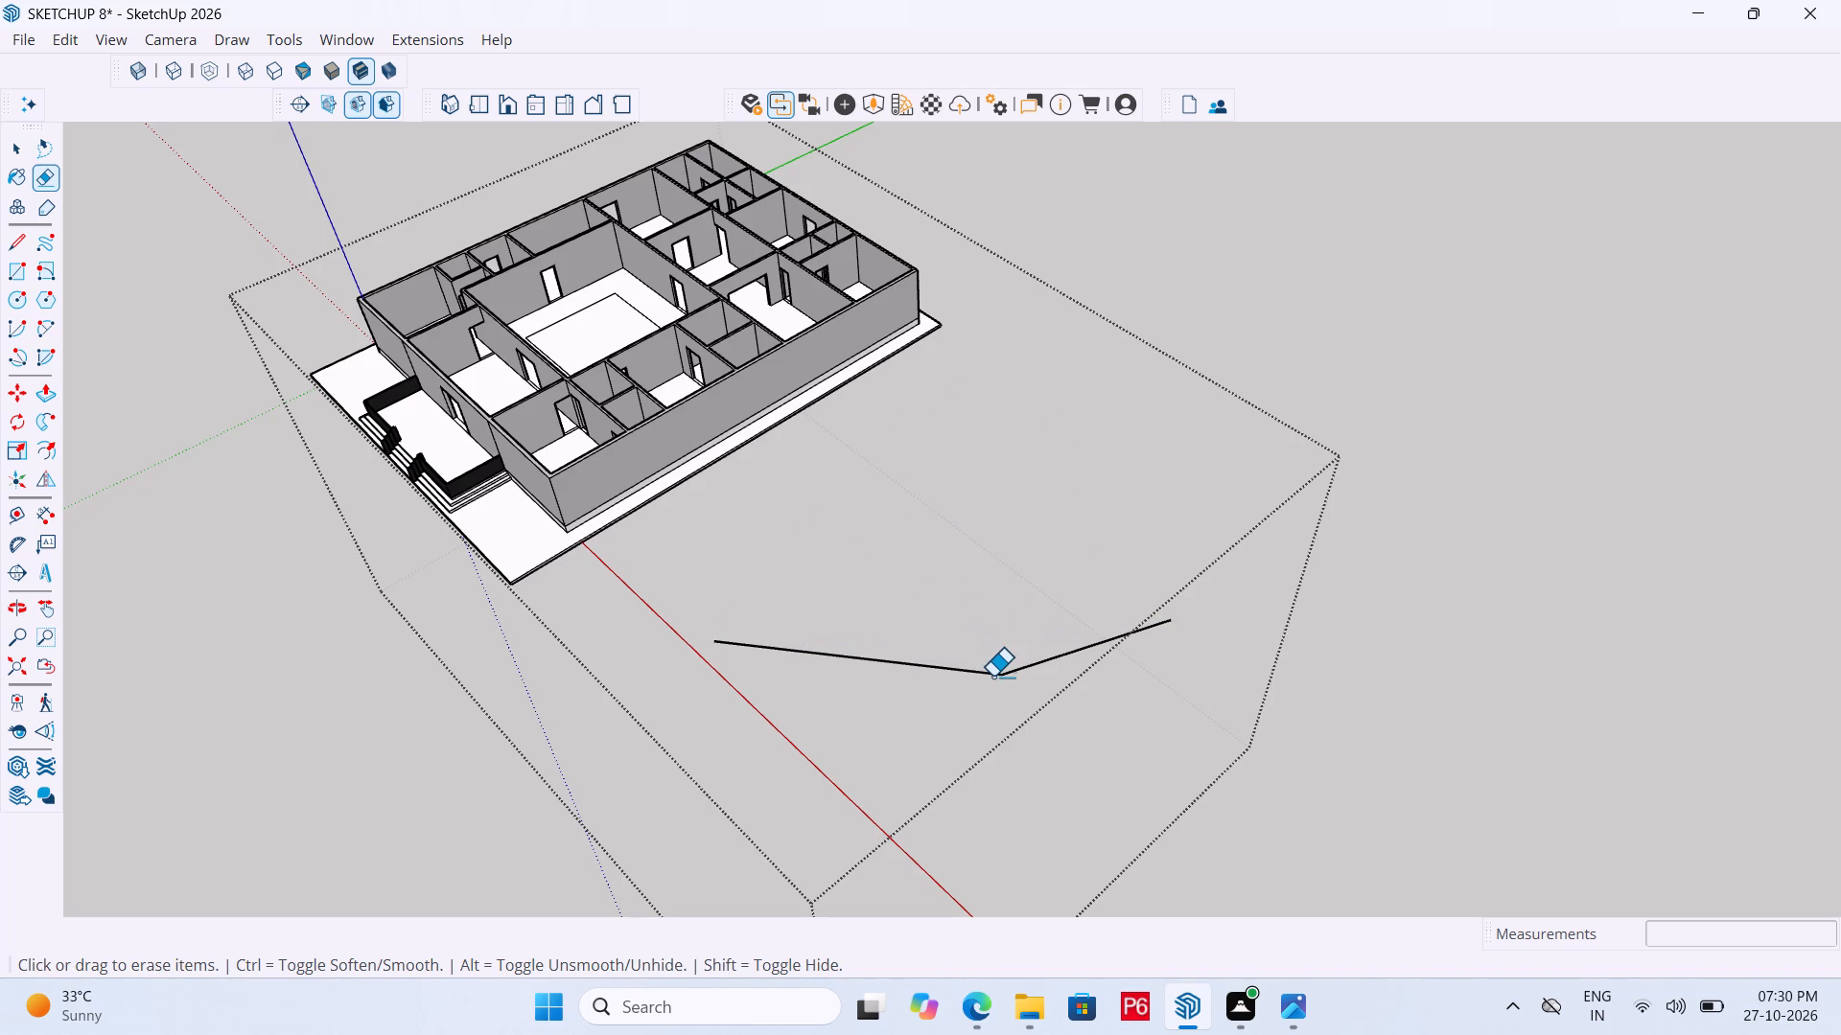
drag(992, 677, 980, 673)
drag(1015, 671, 1052, 671)
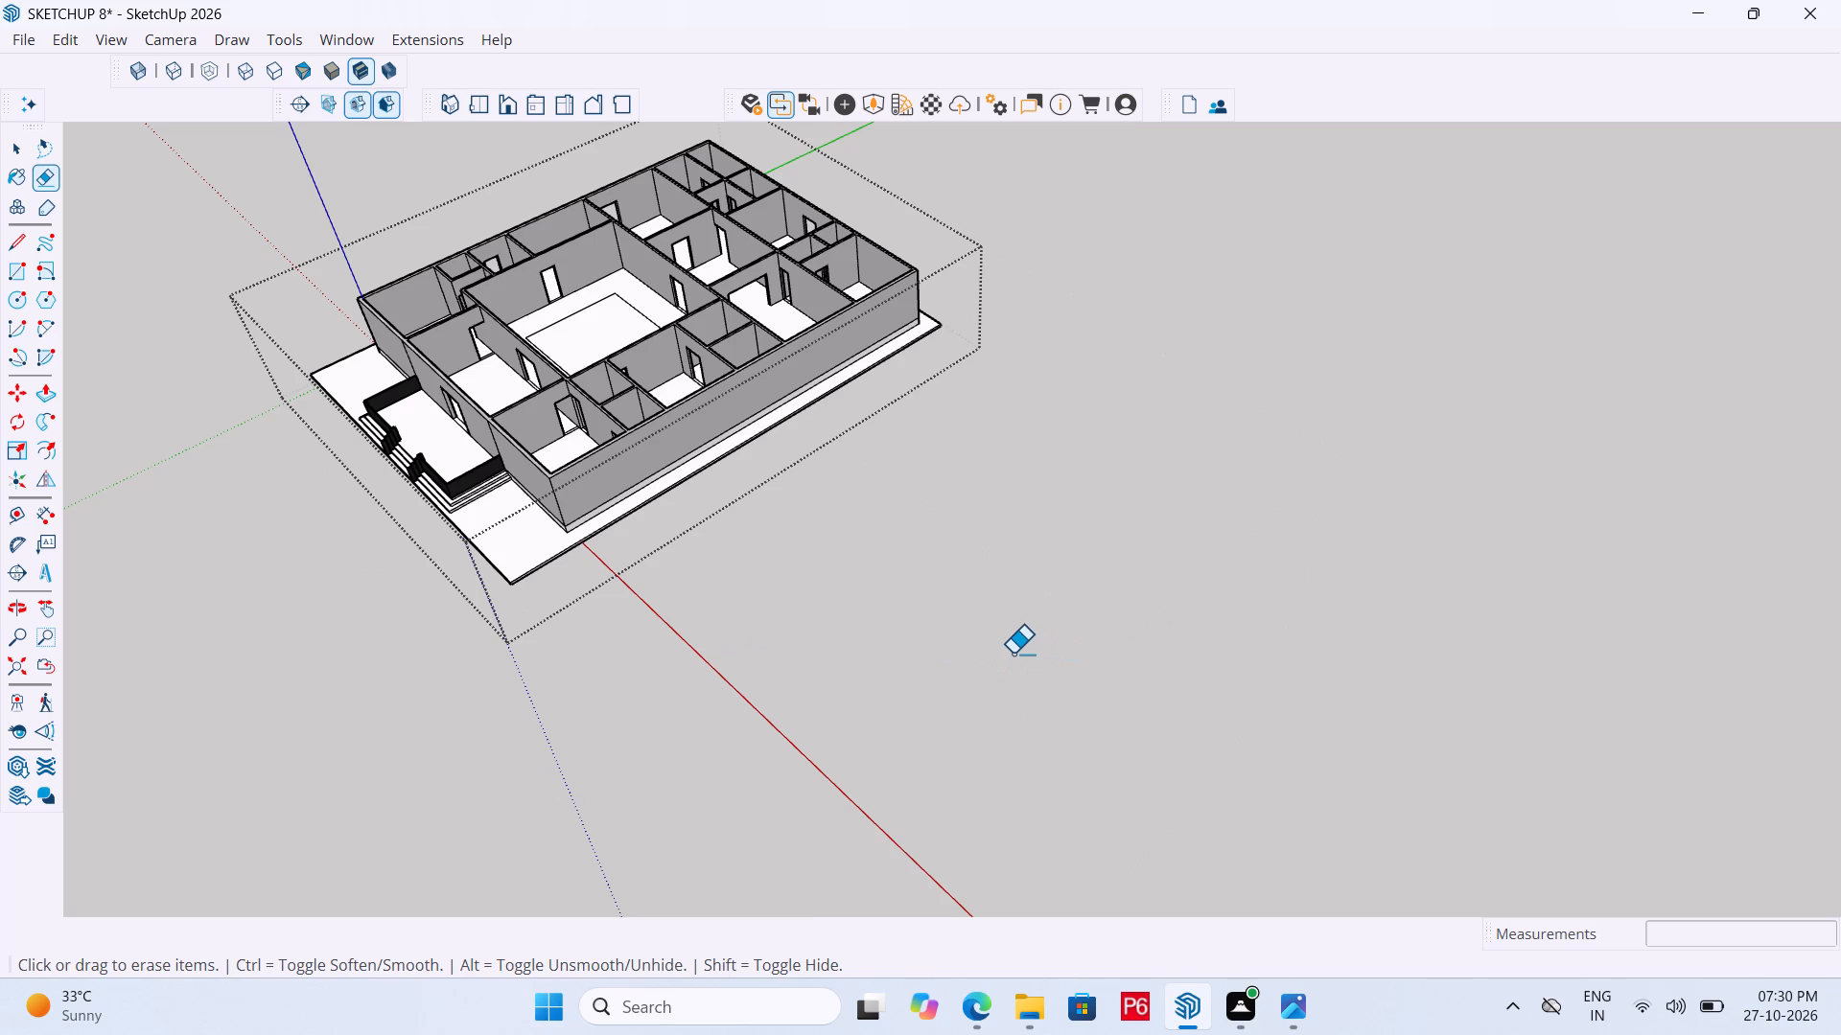
Draw a closed four-sided face beside the house with the Line tool, its long sides about 66' and 68'.
key(l)
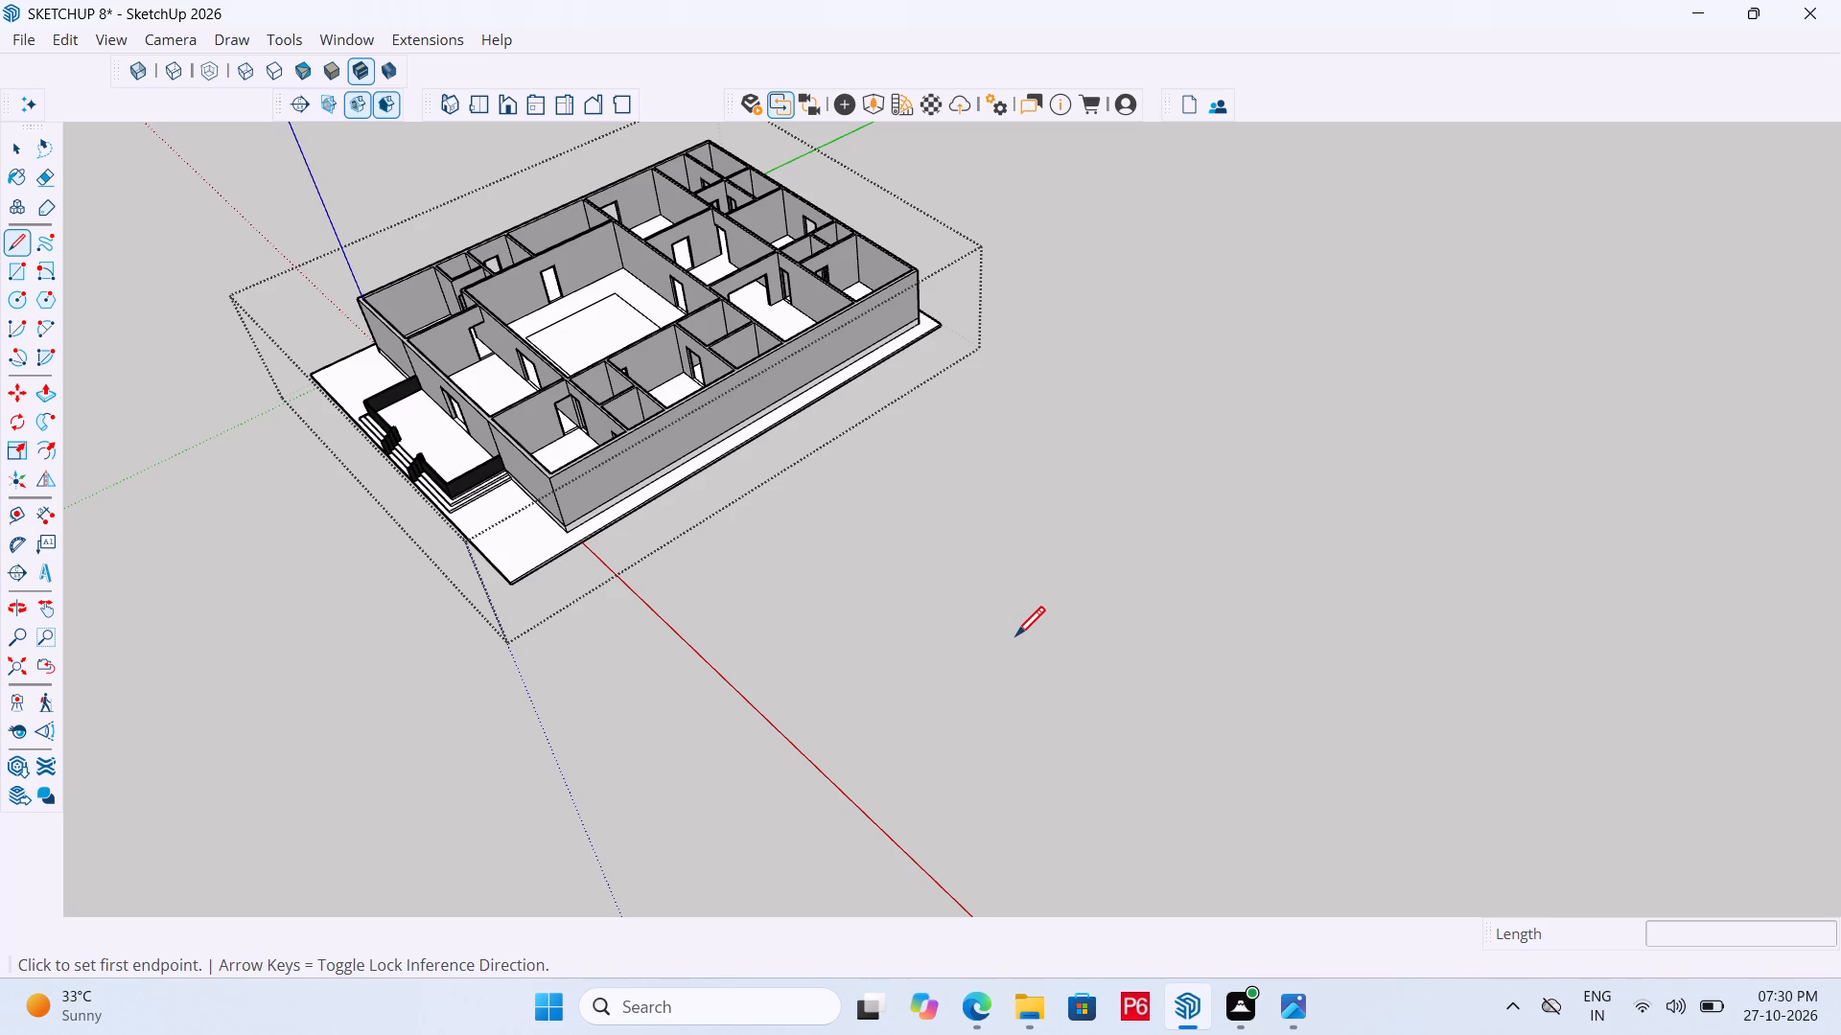
drag(743, 640, 752, 632)
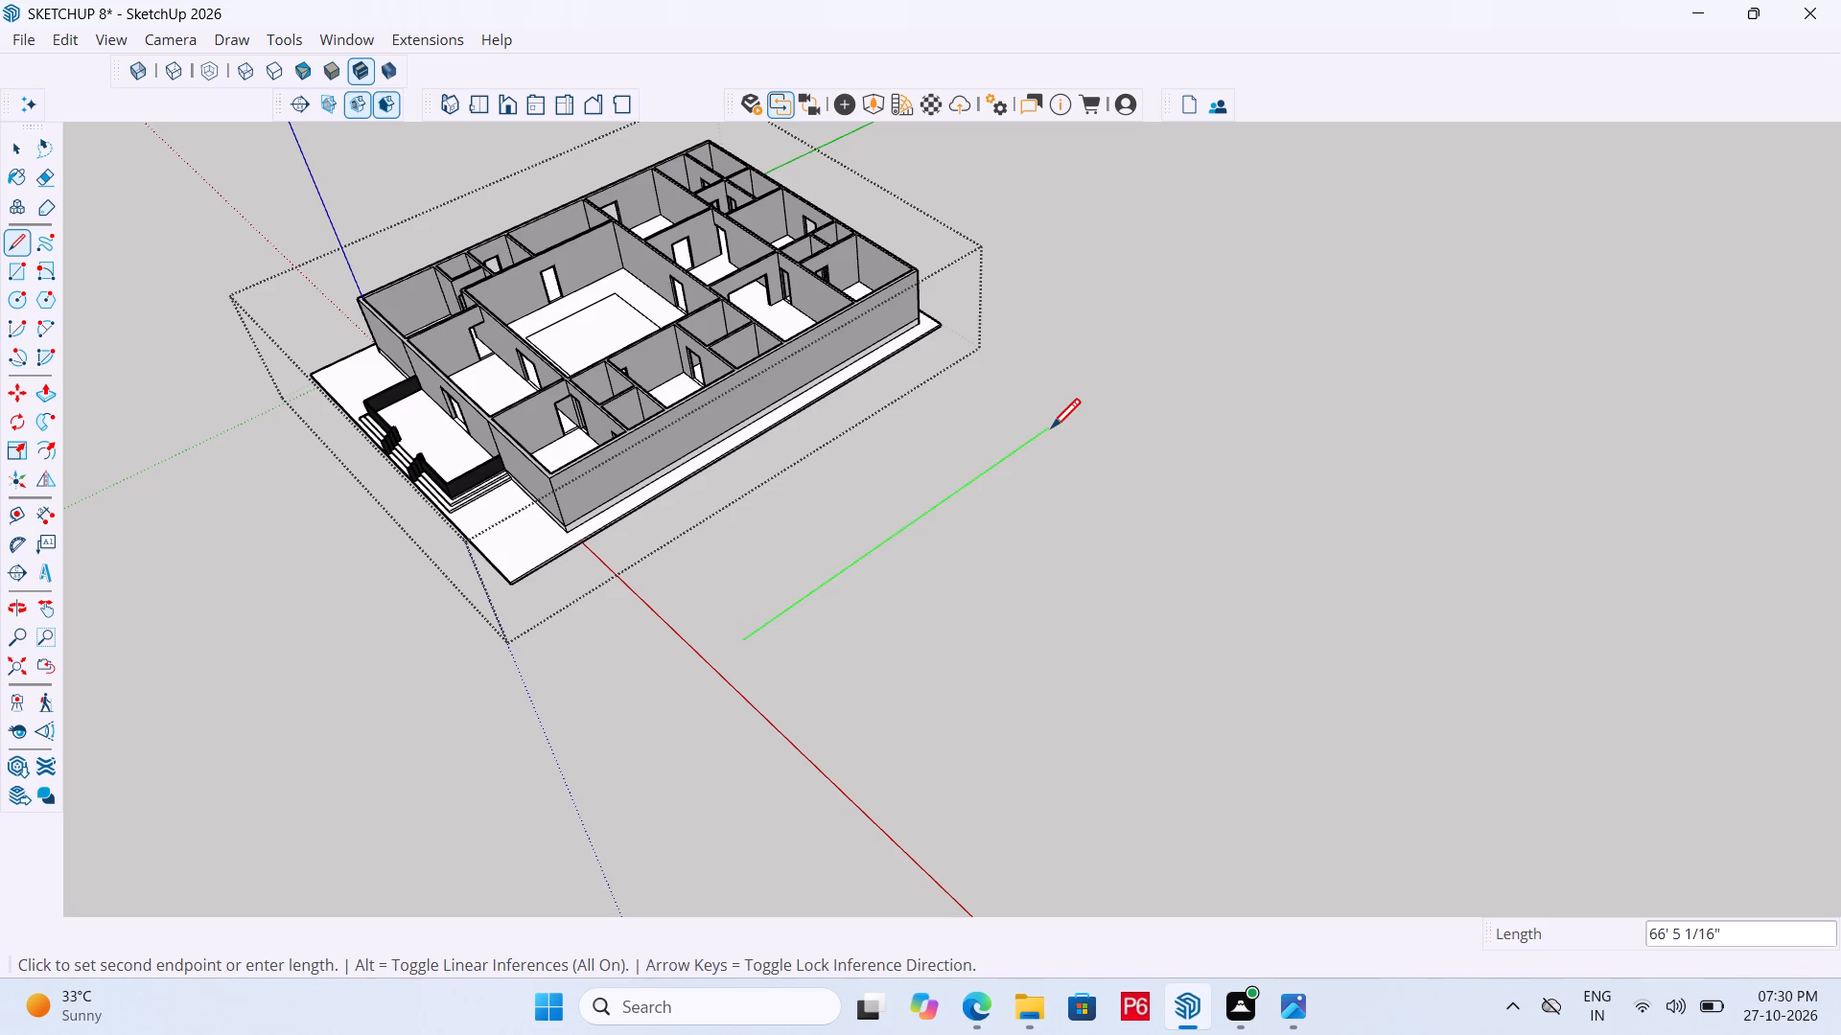
click(1051, 431)
click(1300, 585)
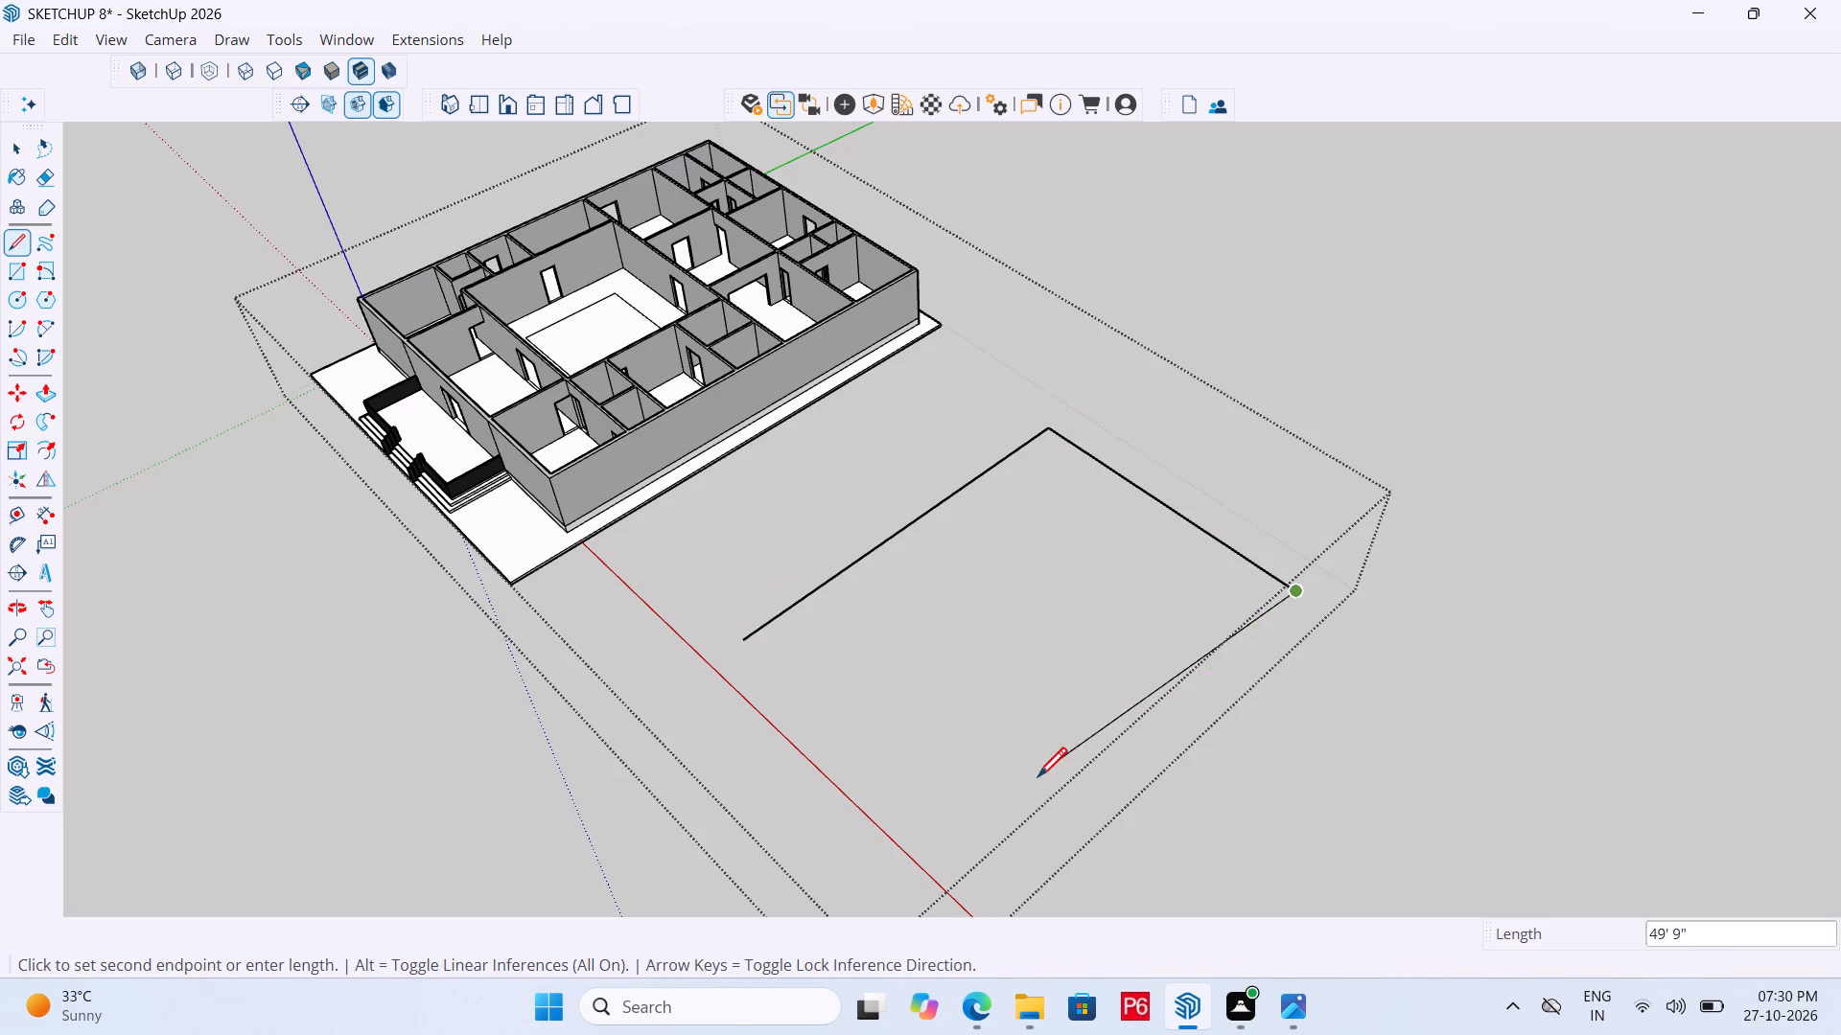
click(999, 872)
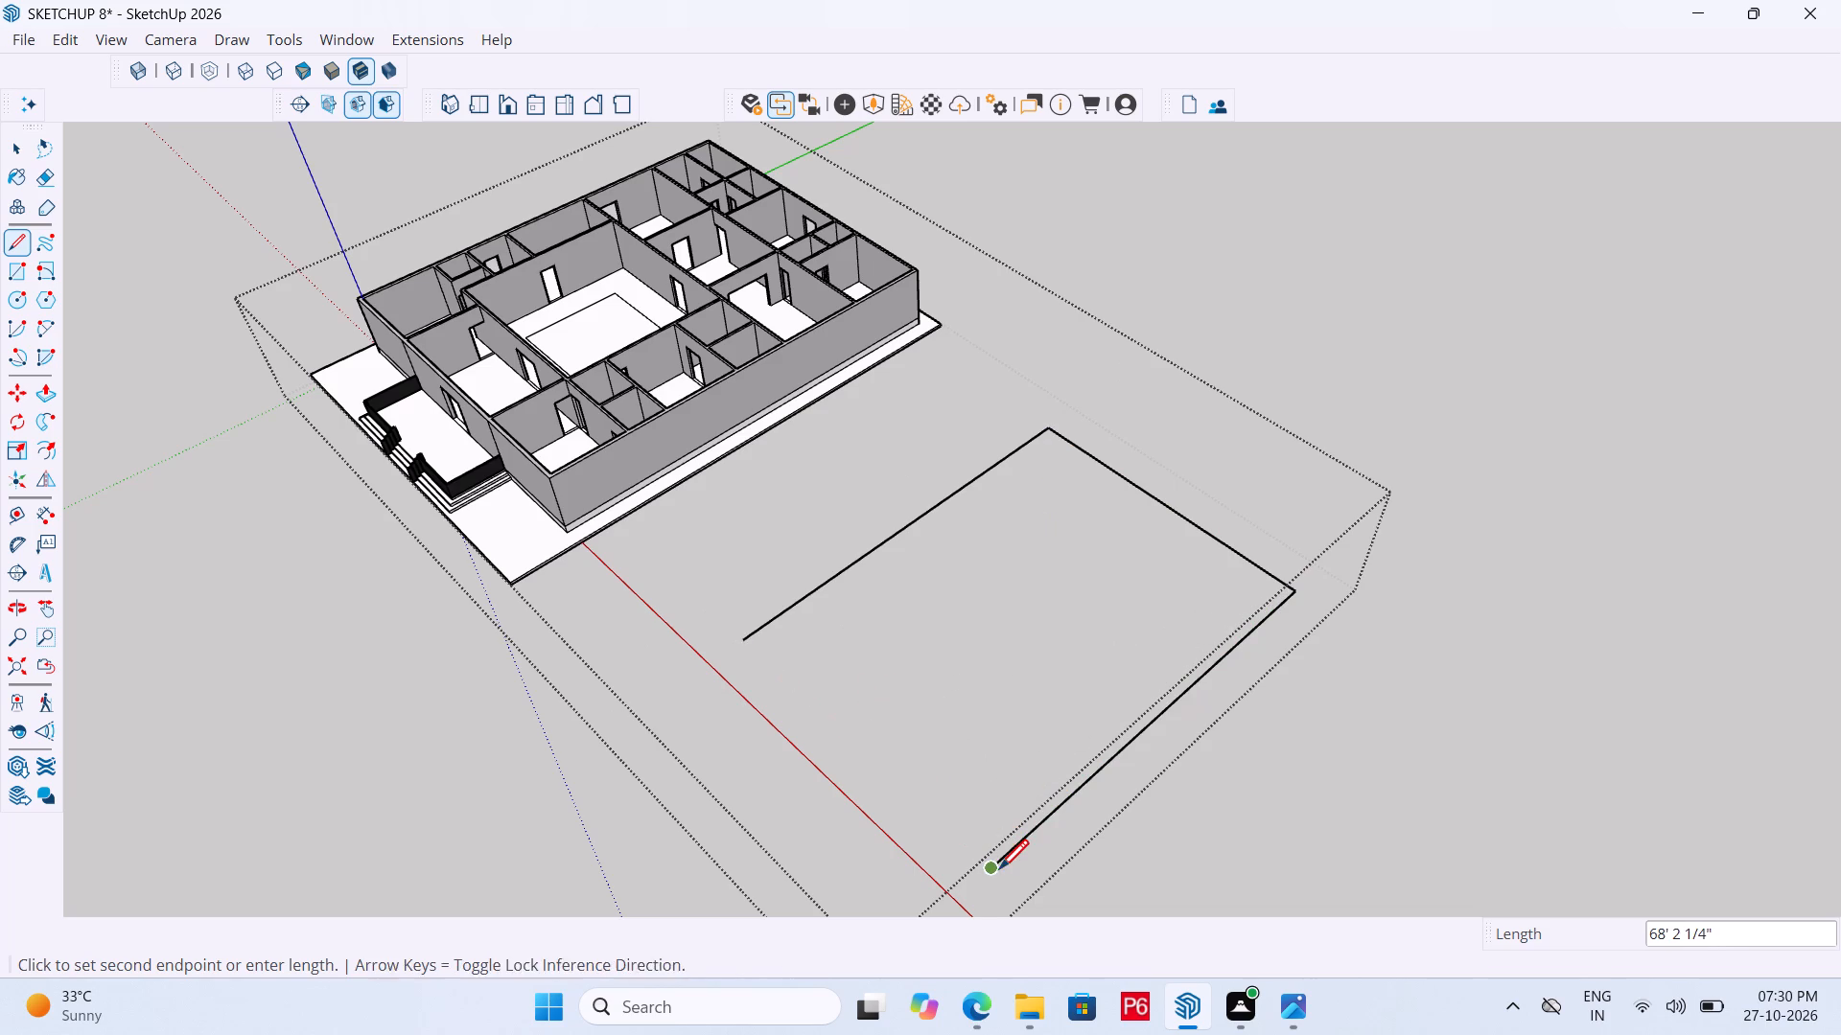
click(749, 638)
Draw an irregular run of connected lines on the new face, starting at its corner nearest the house's front.
drag(748, 648, 758, 648)
click(980, 552)
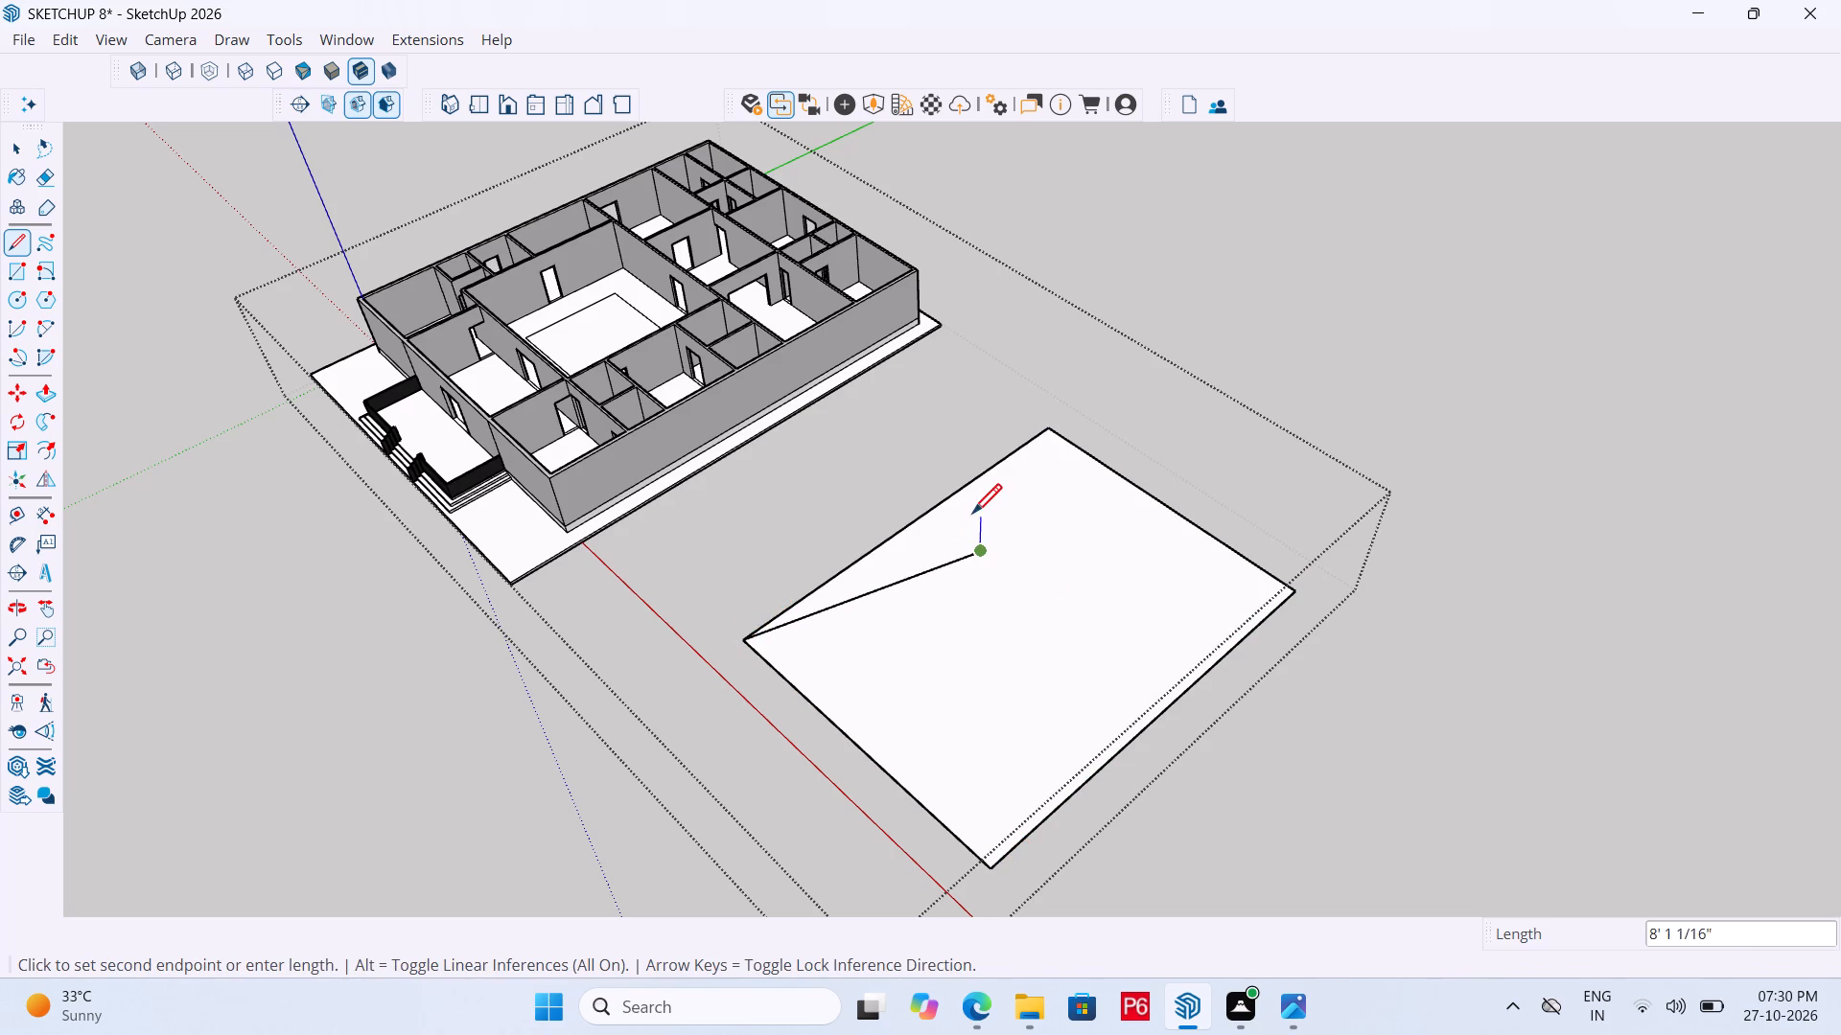
click(972, 517)
click(1026, 509)
click(1060, 556)
click(1014, 602)
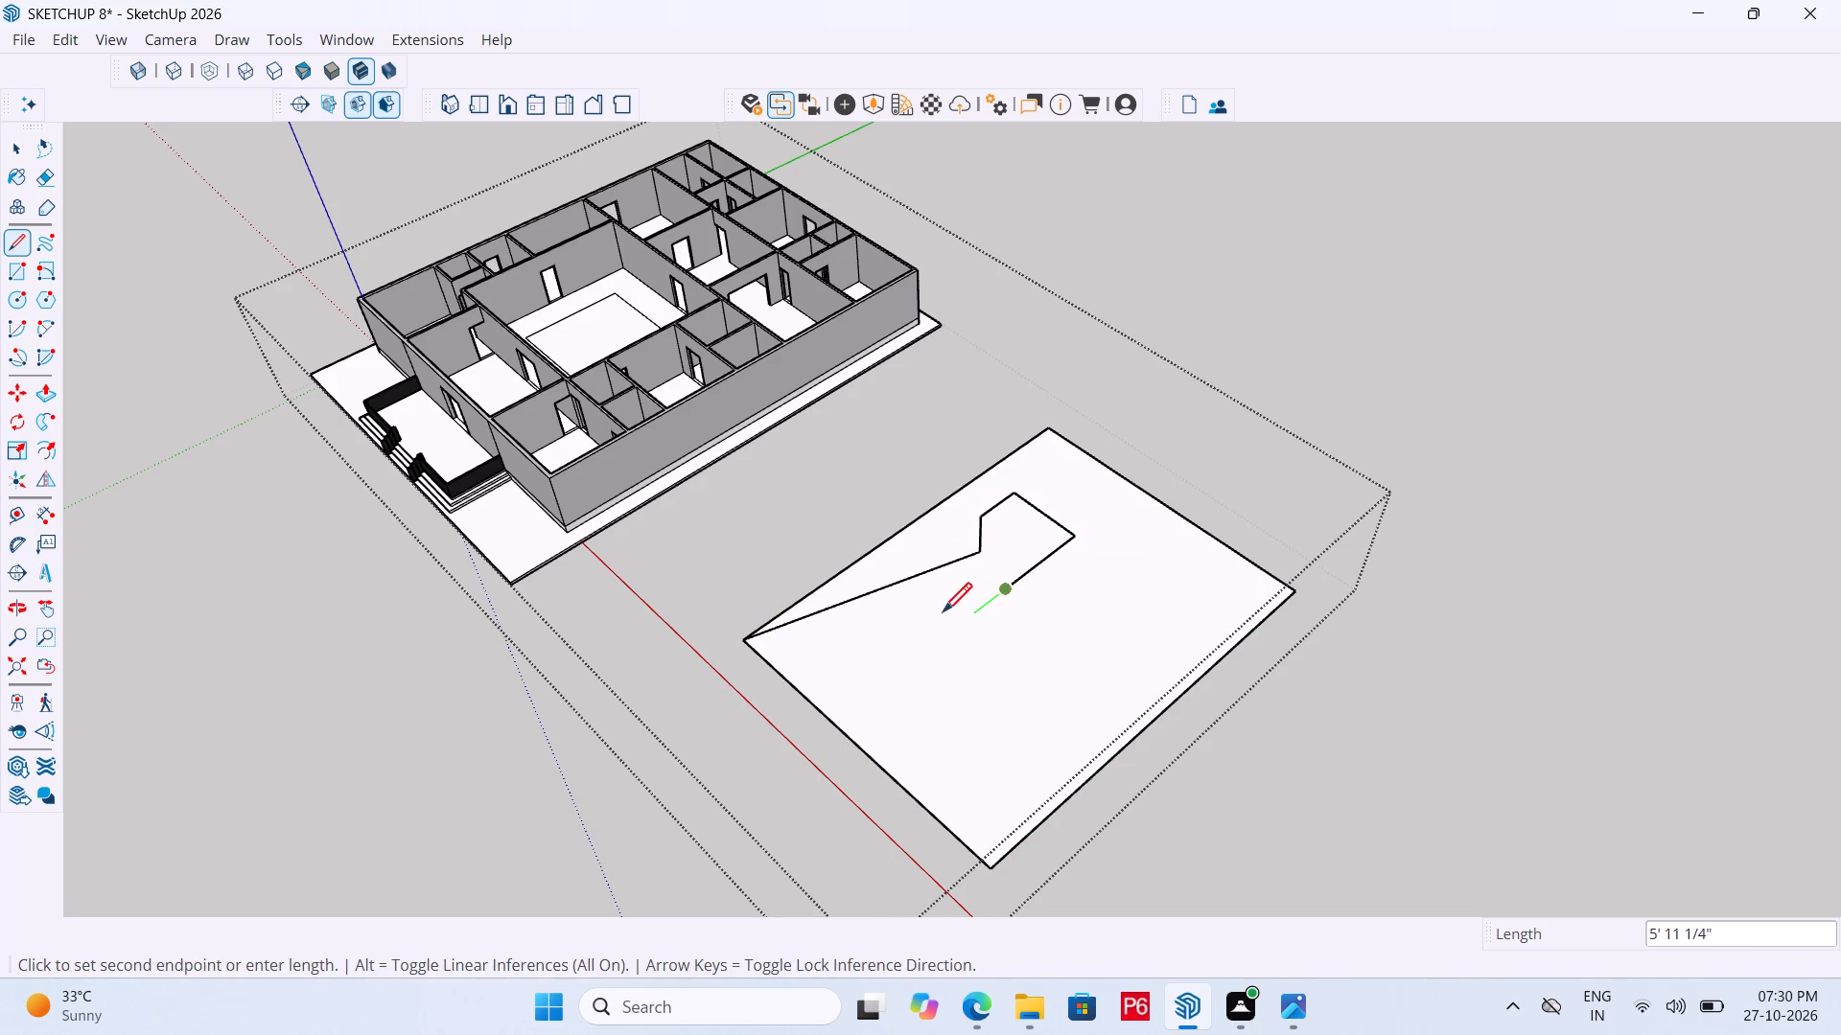
click(923, 617)
click(873, 617)
click(865, 655)
double_click(901, 674)
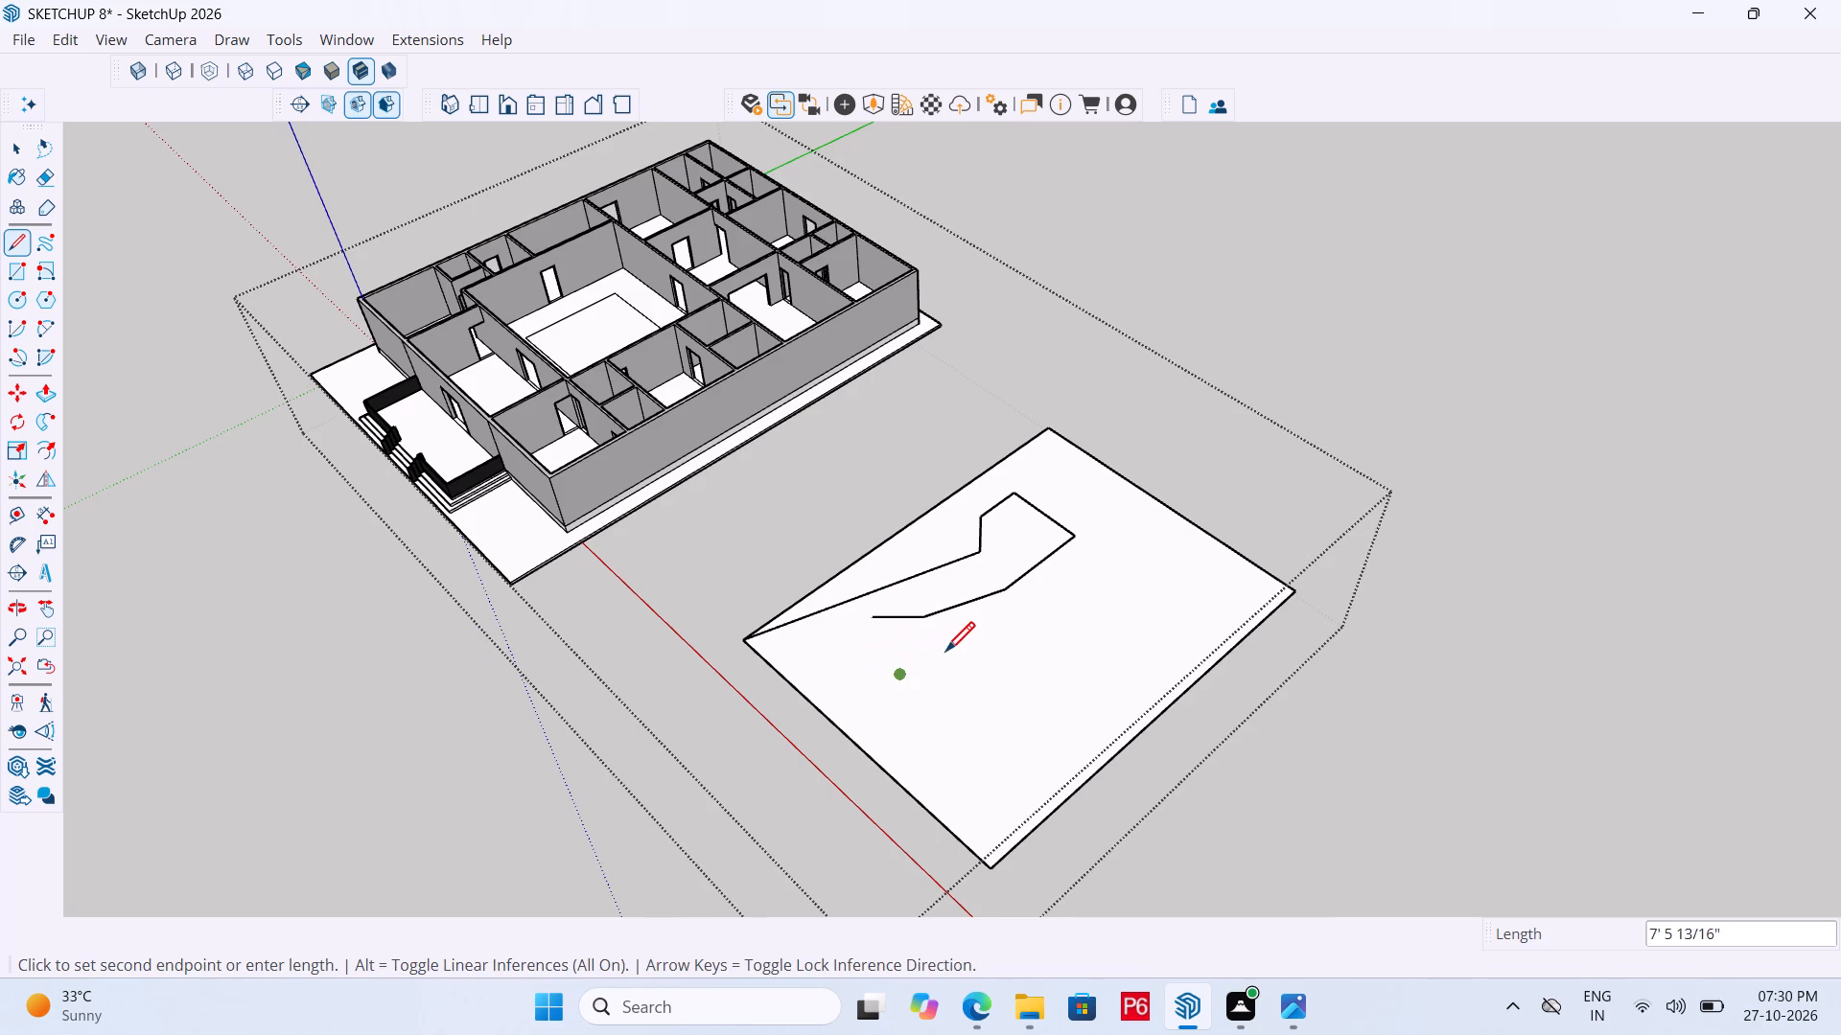
Draw crossing lines over the middle of the face and bring the run back to the first slanted line.
click(945, 655)
drag(1008, 602, 1027, 595)
click(1131, 571)
click(1109, 632)
click(1064, 655)
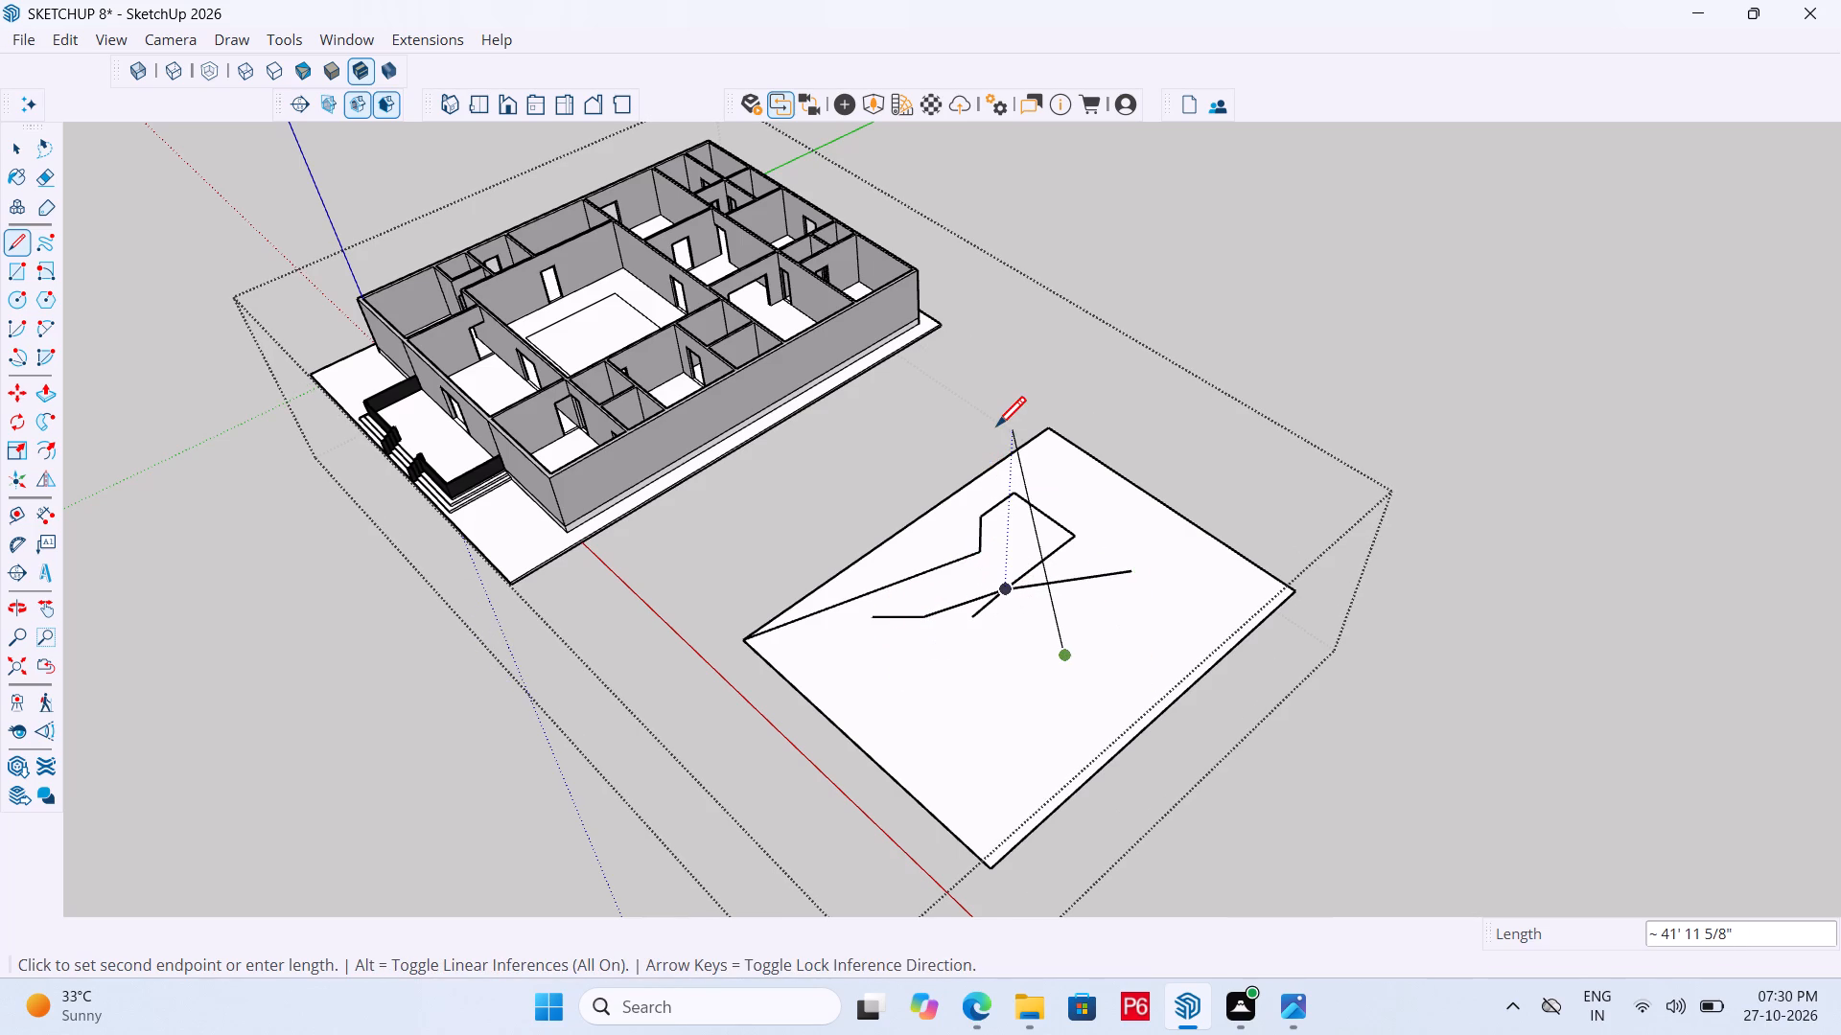
click(1089, 527)
click(1175, 576)
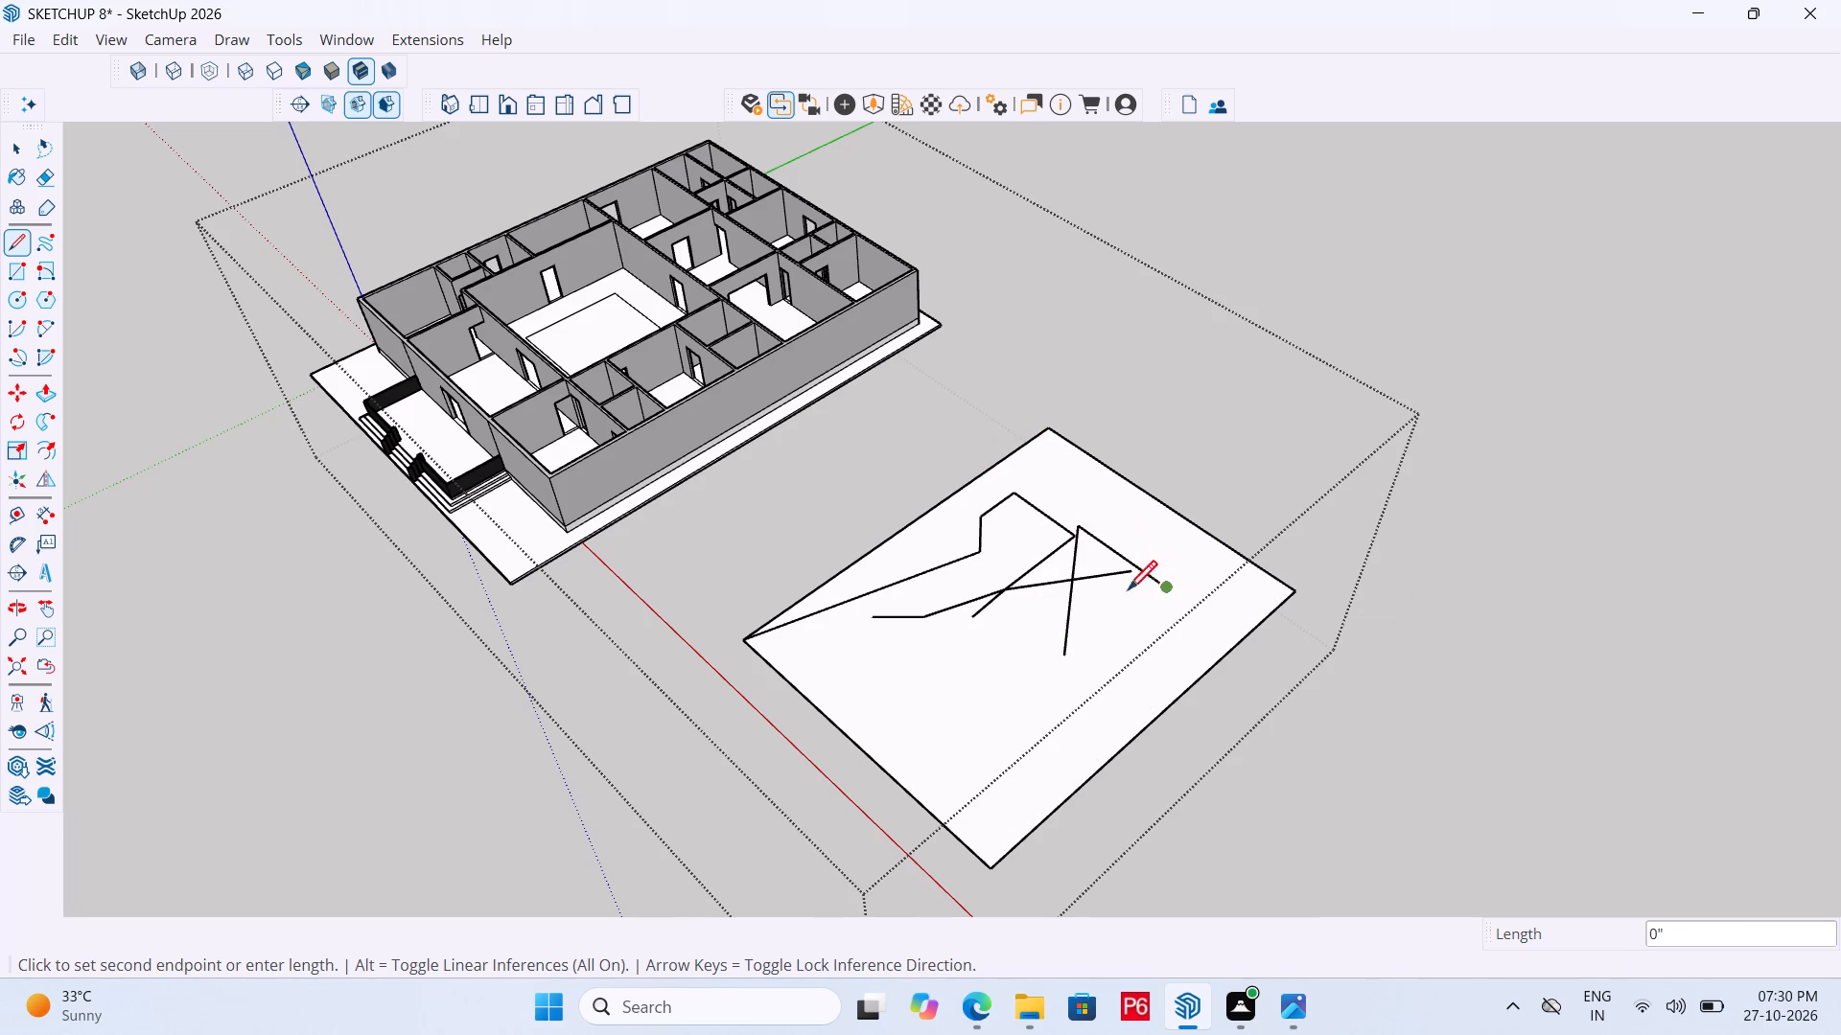
double_click(1034, 648)
click(914, 647)
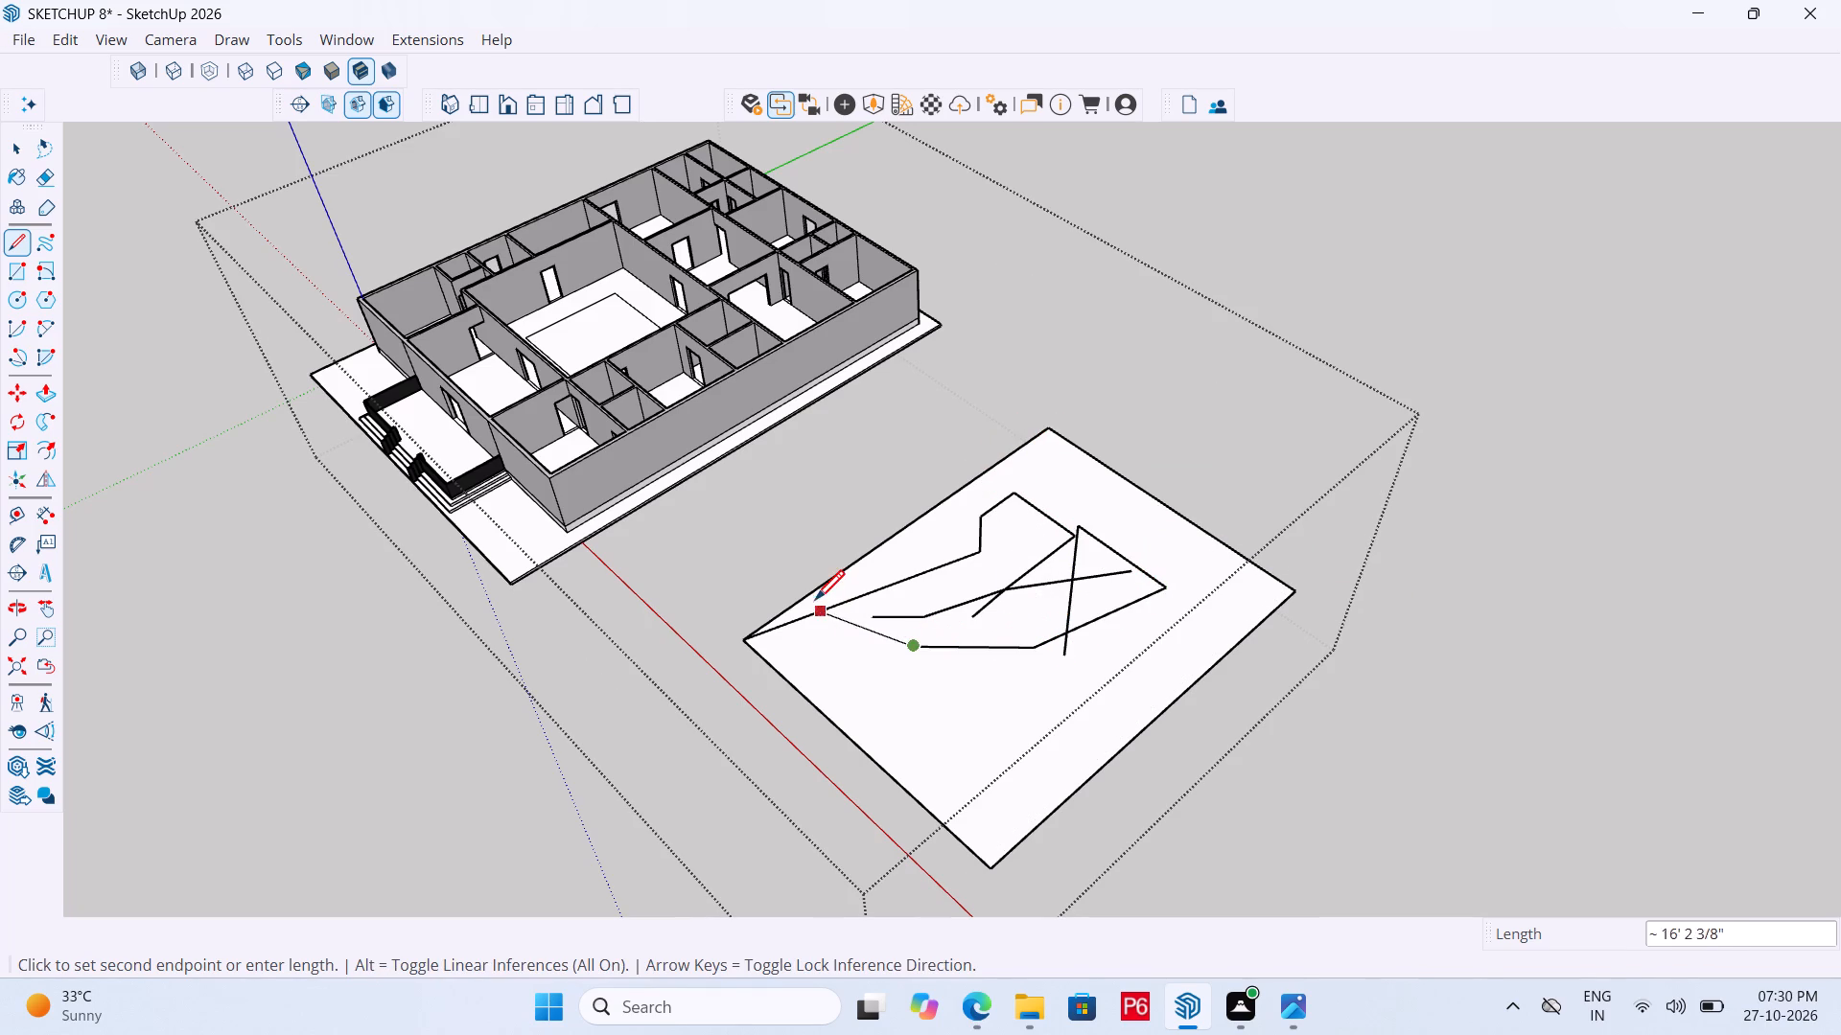
click(814, 603)
Continue with short lines from near the starting corner toward the middle of the face.
click(776, 642)
click(863, 654)
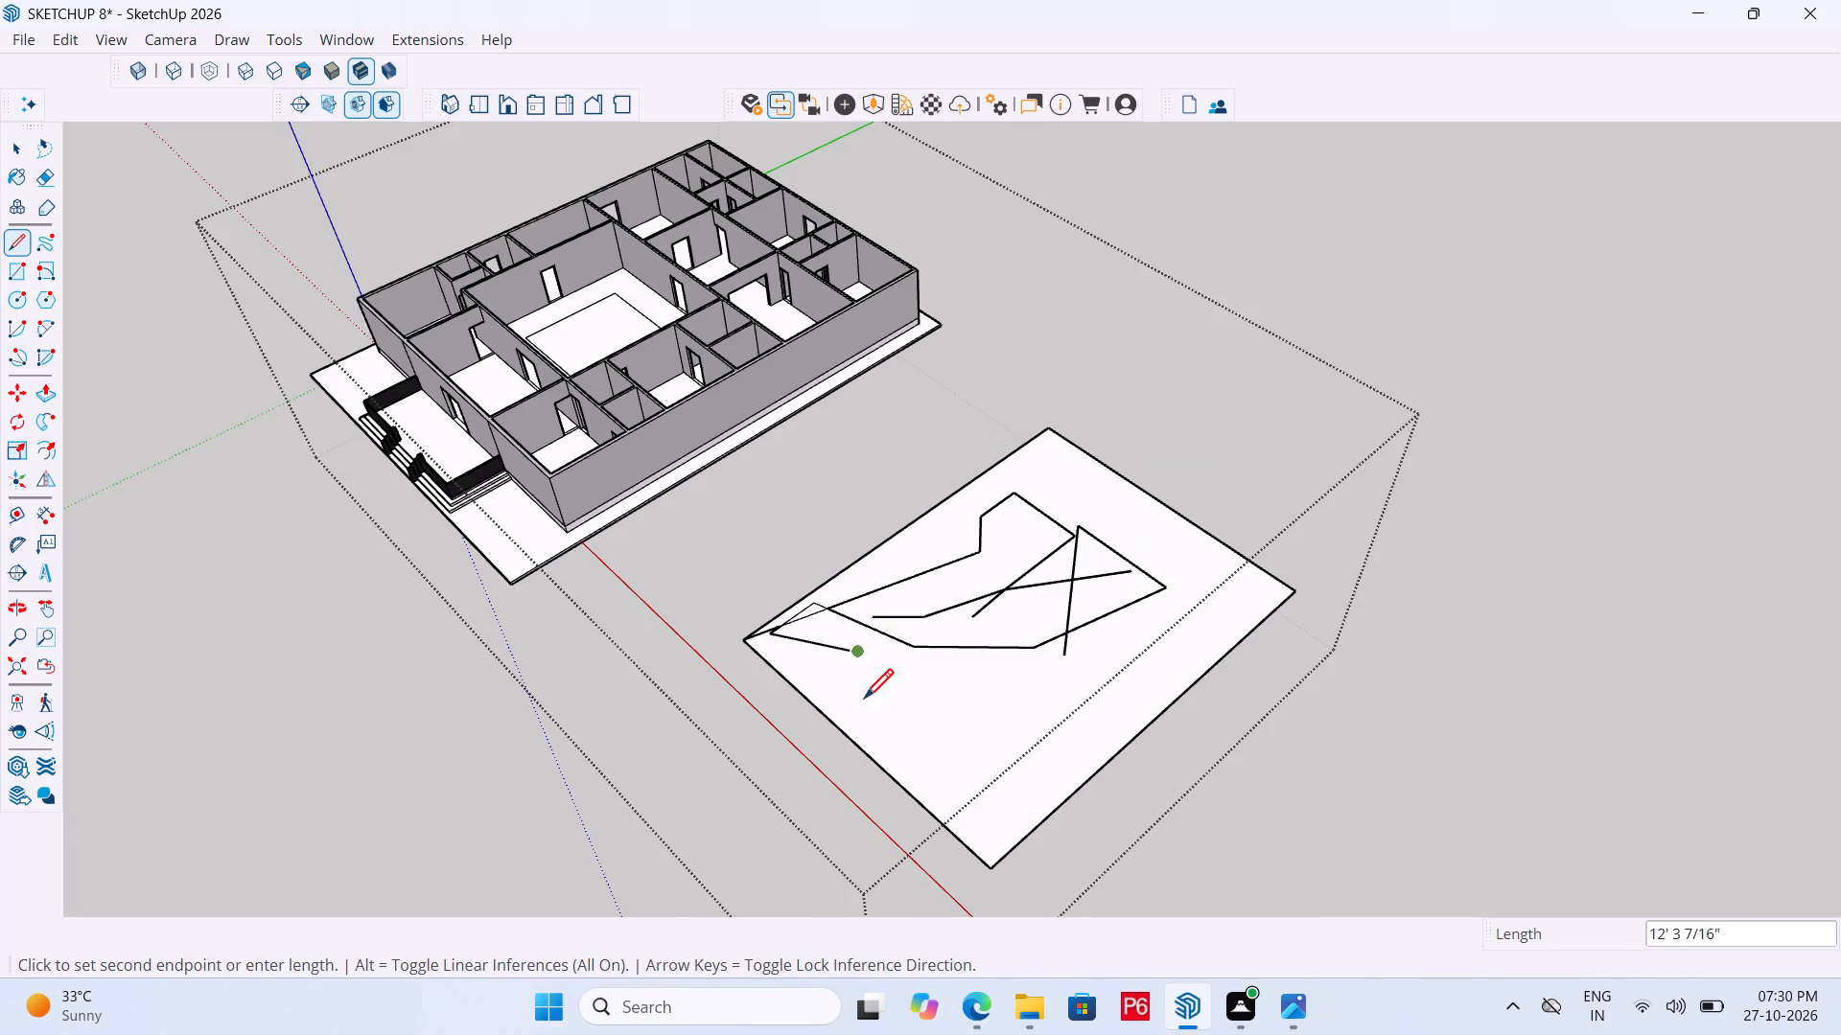
click(864, 701)
double_click(956, 690)
click(852, 658)
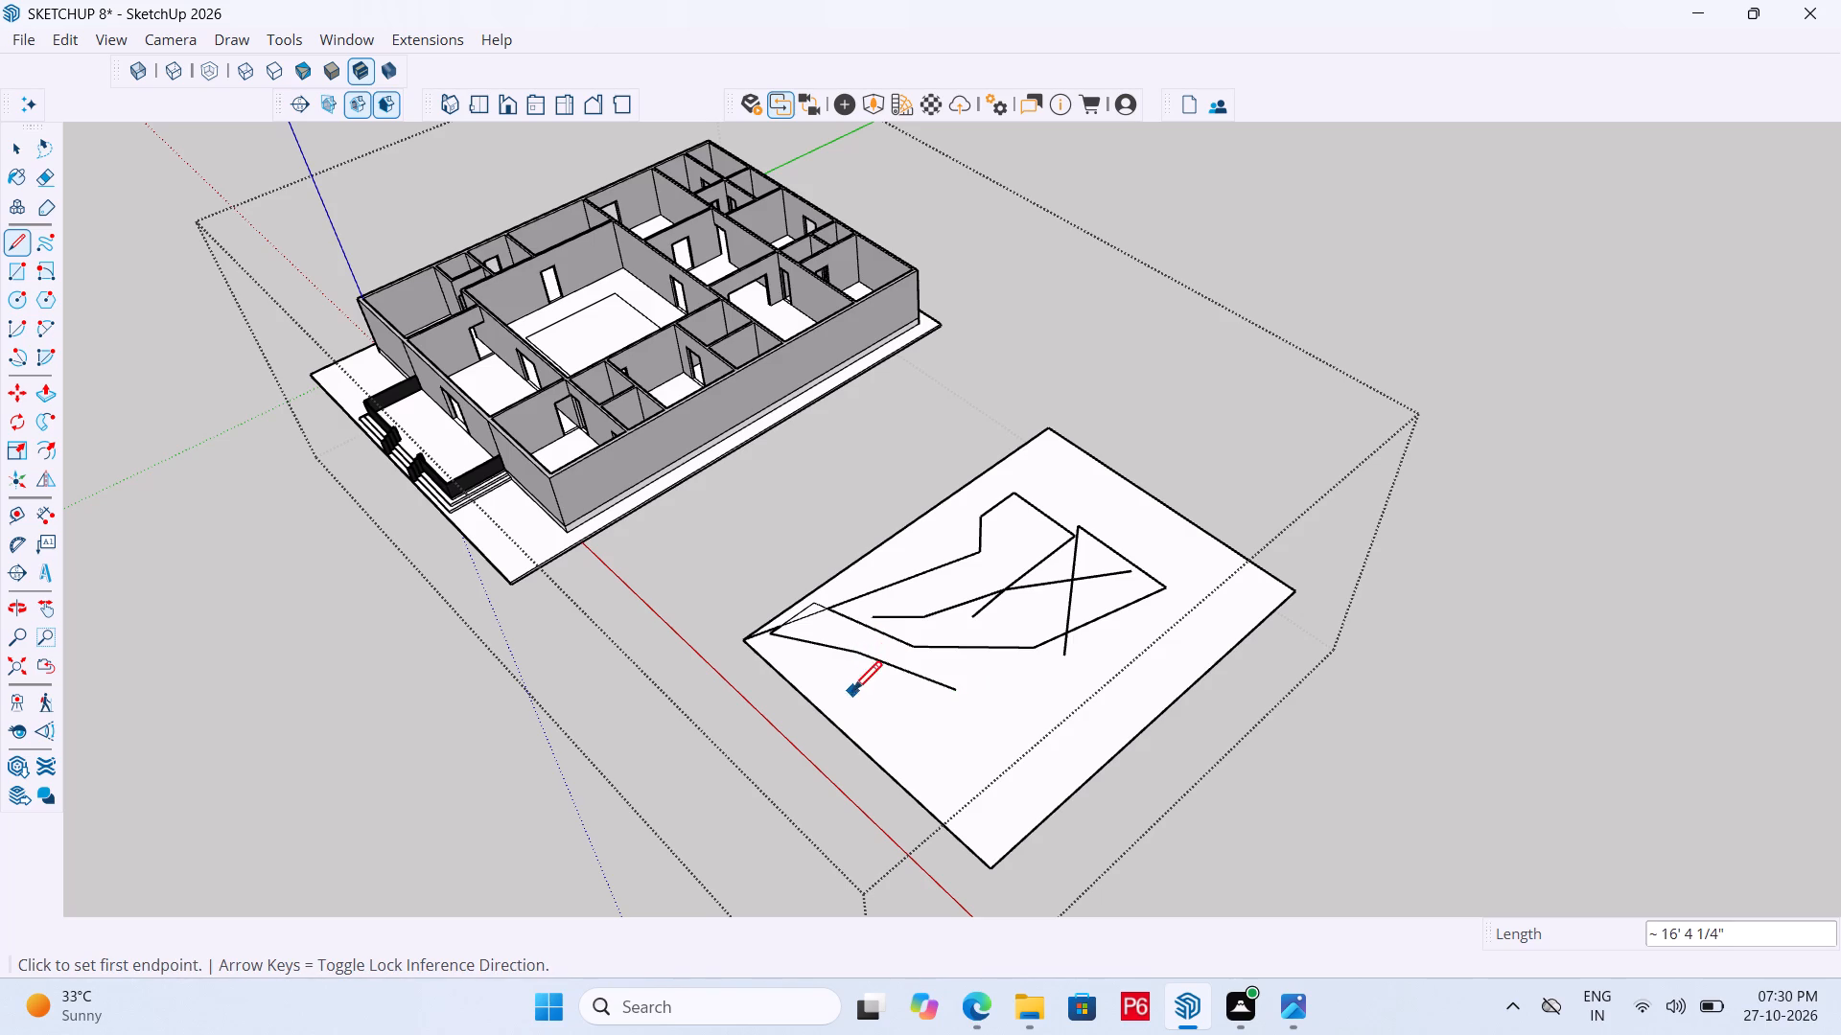
drag(858, 666, 860, 681)
drag(860, 705, 872, 704)
Draw a zigzag of lines across the face's lower middle, forming small triangles and a spike toward the far corner.
click(990, 701)
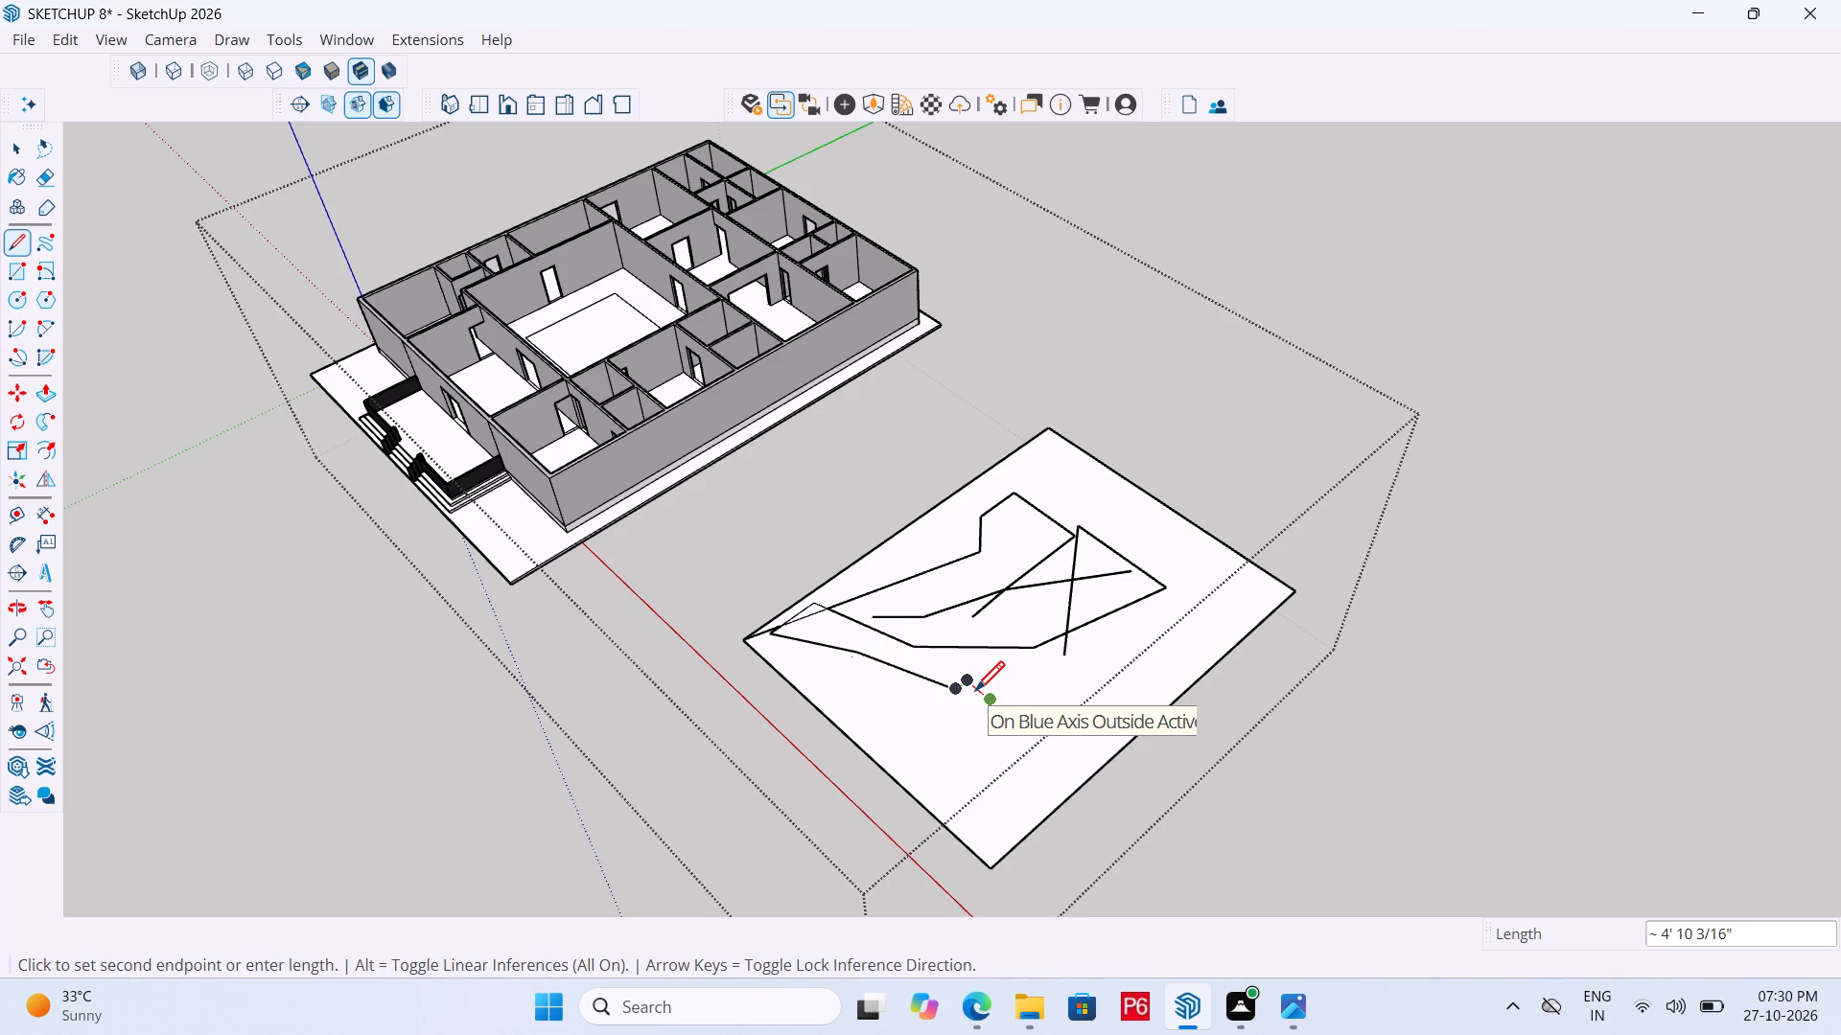
click(975, 694)
click(1083, 665)
click(1093, 706)
click(1065, 657)
click(1162, 651)
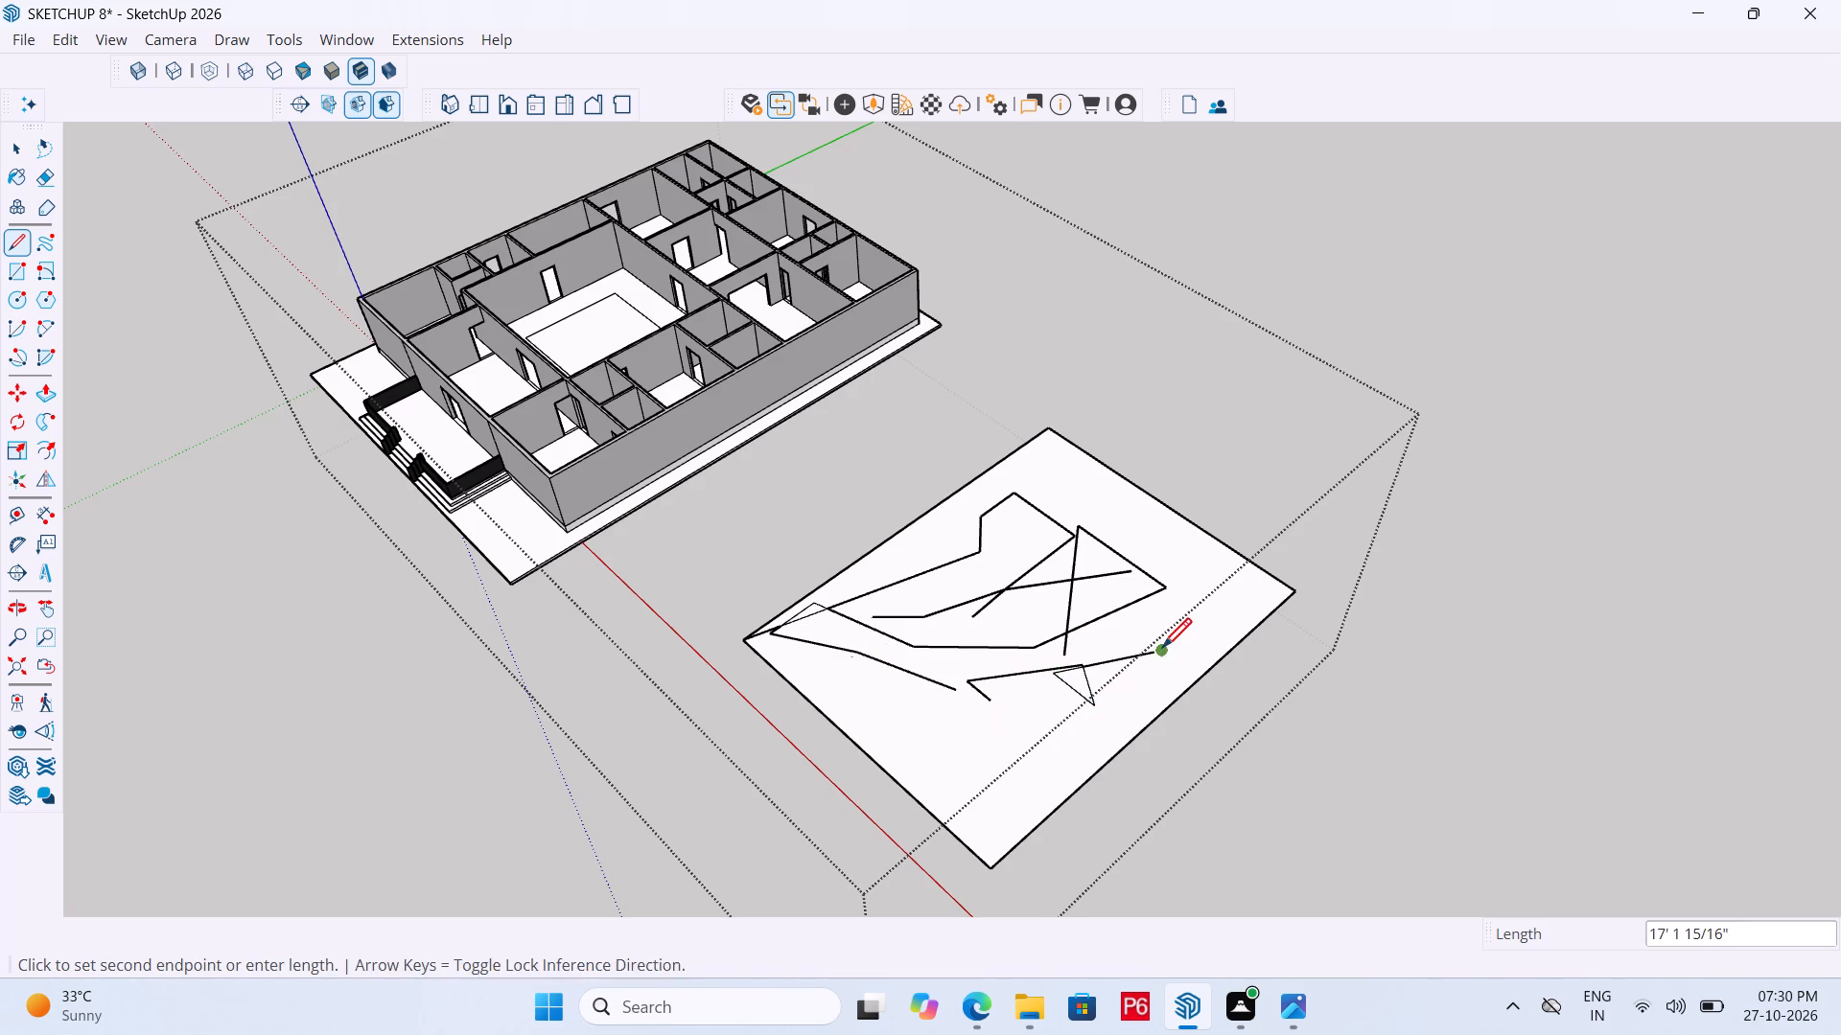
click(1127, 684)
drag(1123, 606, 1168, 582)
click(1187, 577)
click(1190, 606)
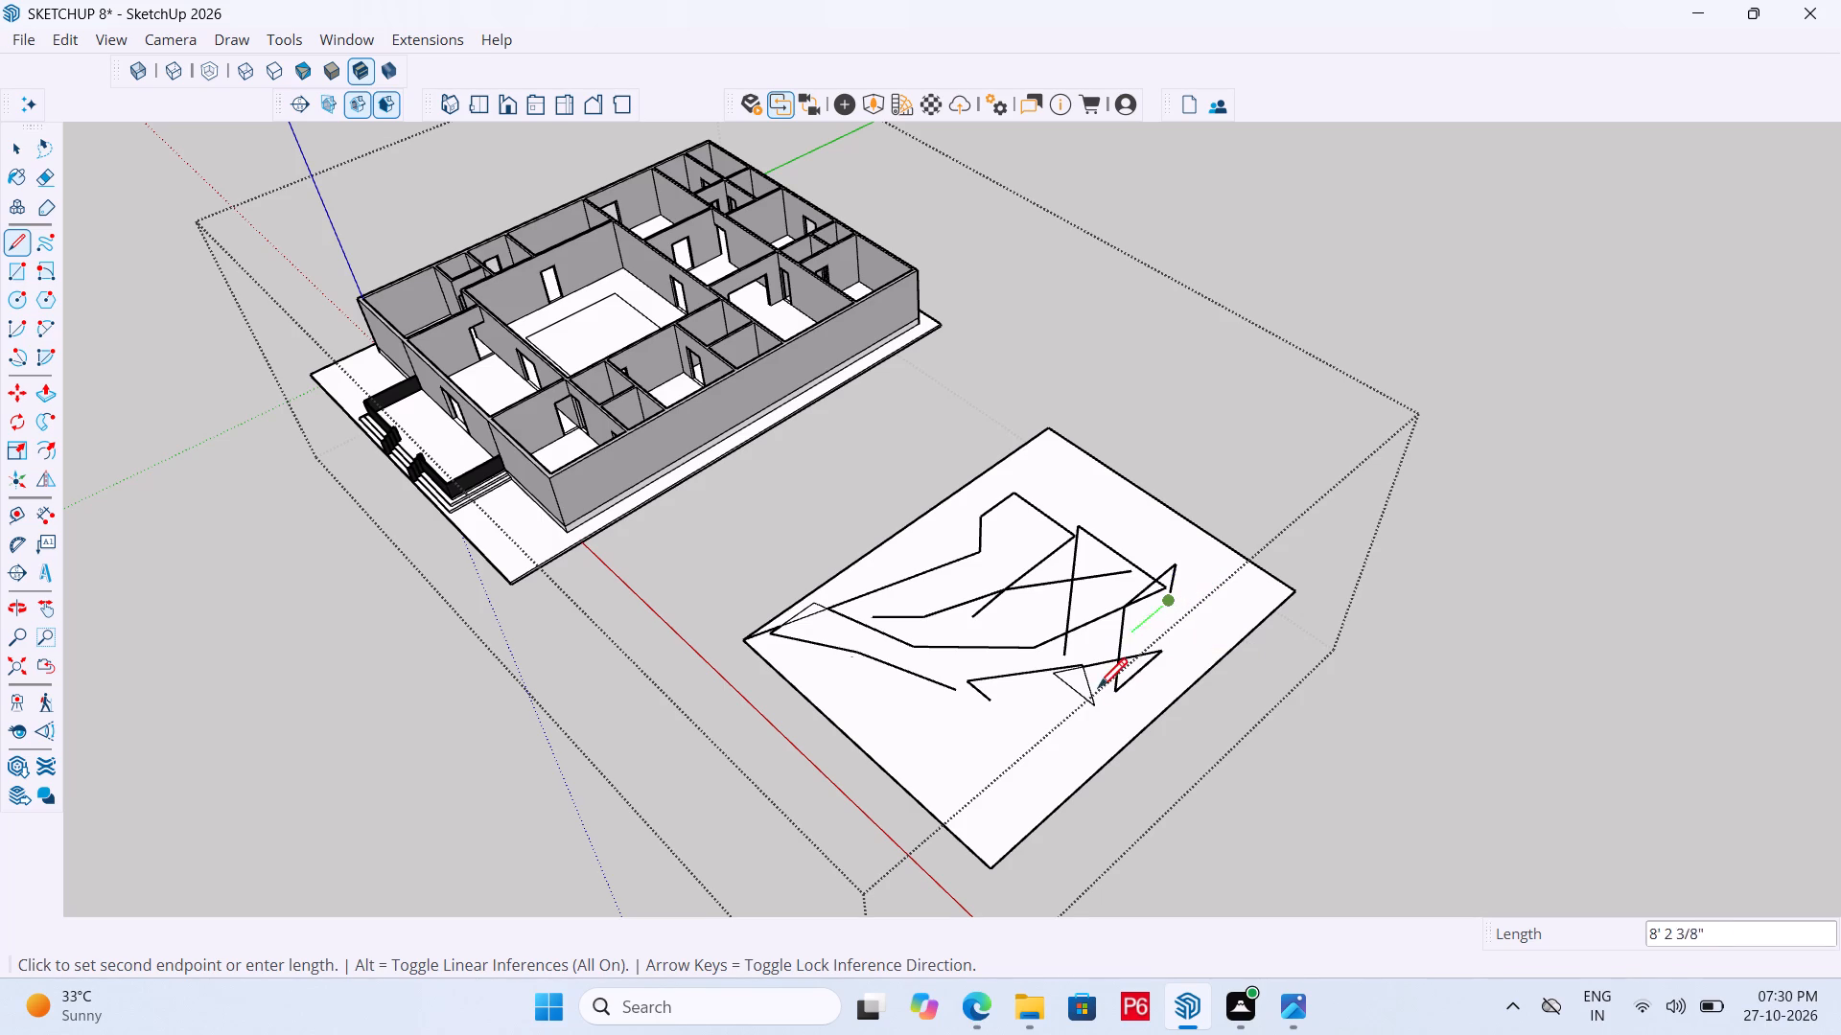
Add connected lines overlapping the zigzag, looping from the small triangles up to the spike and back.
click(1098, 691)
drag(1033, 656, 1033, 648)
drag(1117, 609, 1128, 608)
drag(1157, 612, 1162, 626)
click(1101, 683)
drag(1094, 681, 1054, 681)
drag(985, 681, 988, 667)
drag(1028, 608, 1083, 580)
drag(1123, 567, 1145, 570)
click(1162, 580)
drag(1174, 591, 1171, 612)
drag(1137, 669, 1102, 687)
Draw a wide angular loop of lines around the inner zigzag, ending among the crossing lines at the face's middle.
drag(1060, 705, 1039, 708)
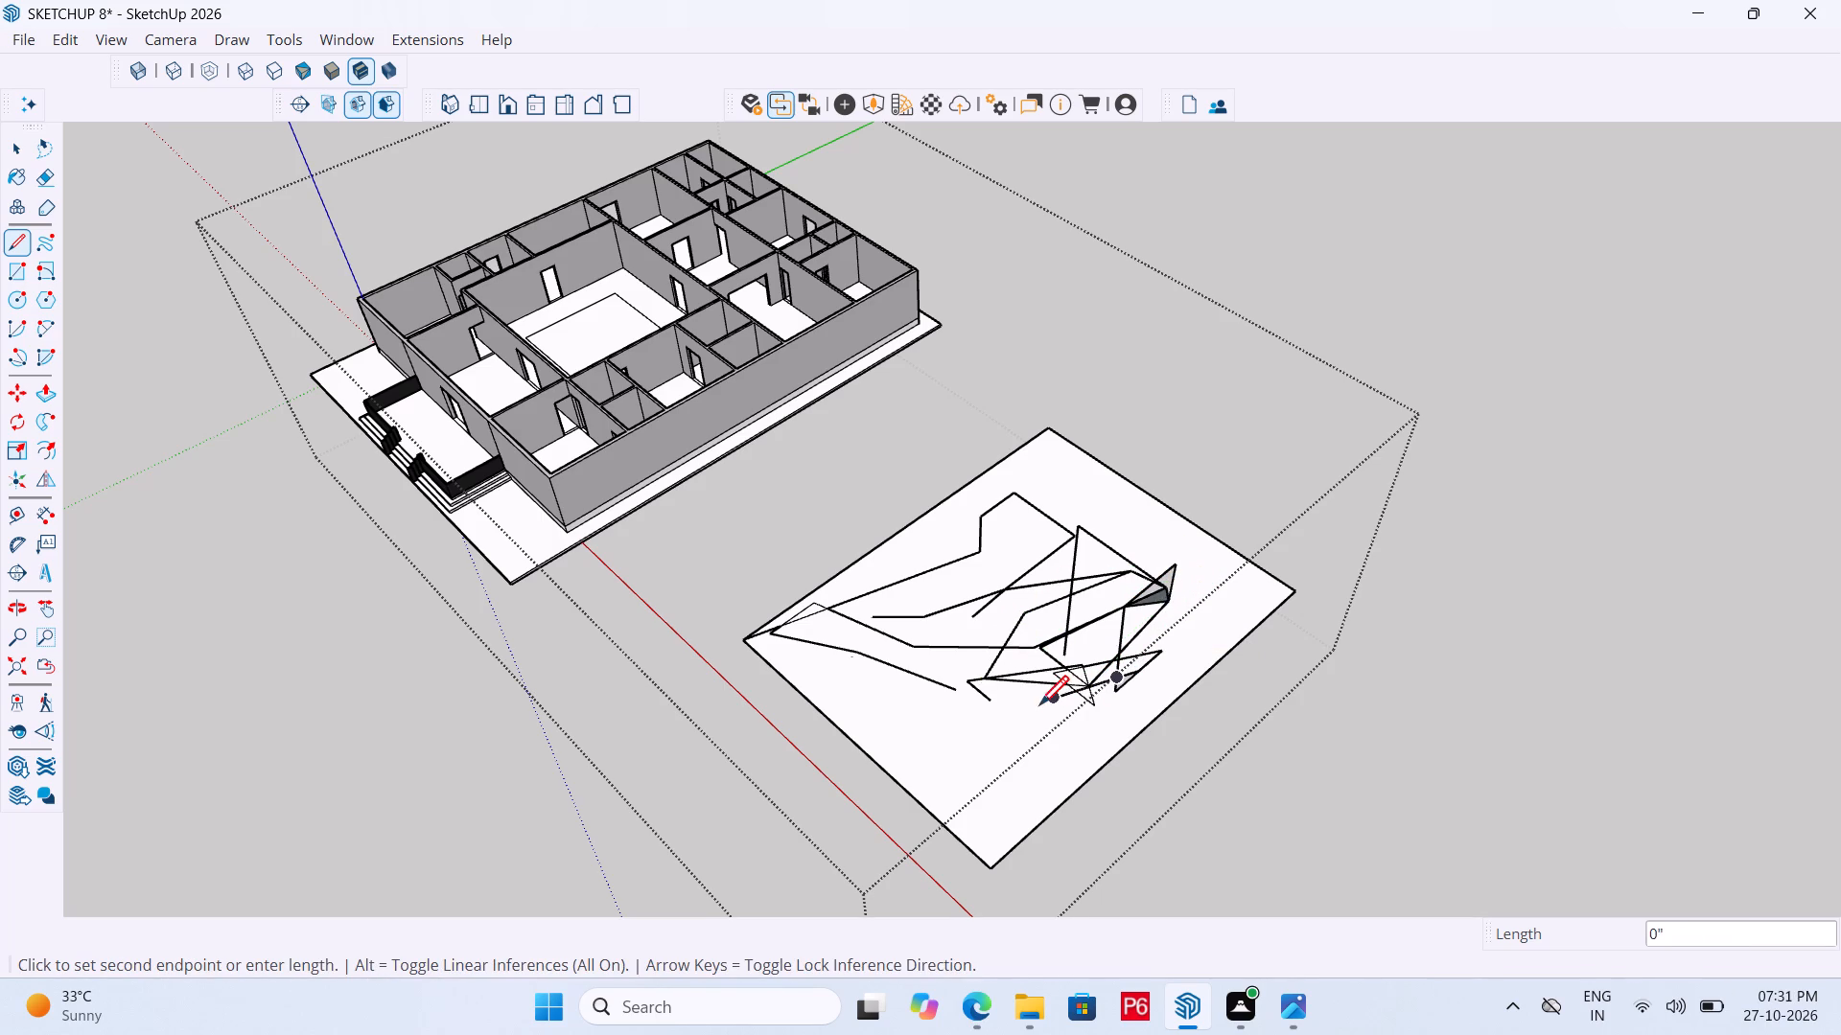
drag(1007, 708, 971, 708)
drag(932, 710, 930, 676)
drag(933, 639, 969, 603)
drag(1006, 577, 1042, 572)
click(1082, 569)
drag(1092, 594, 1093, 609)
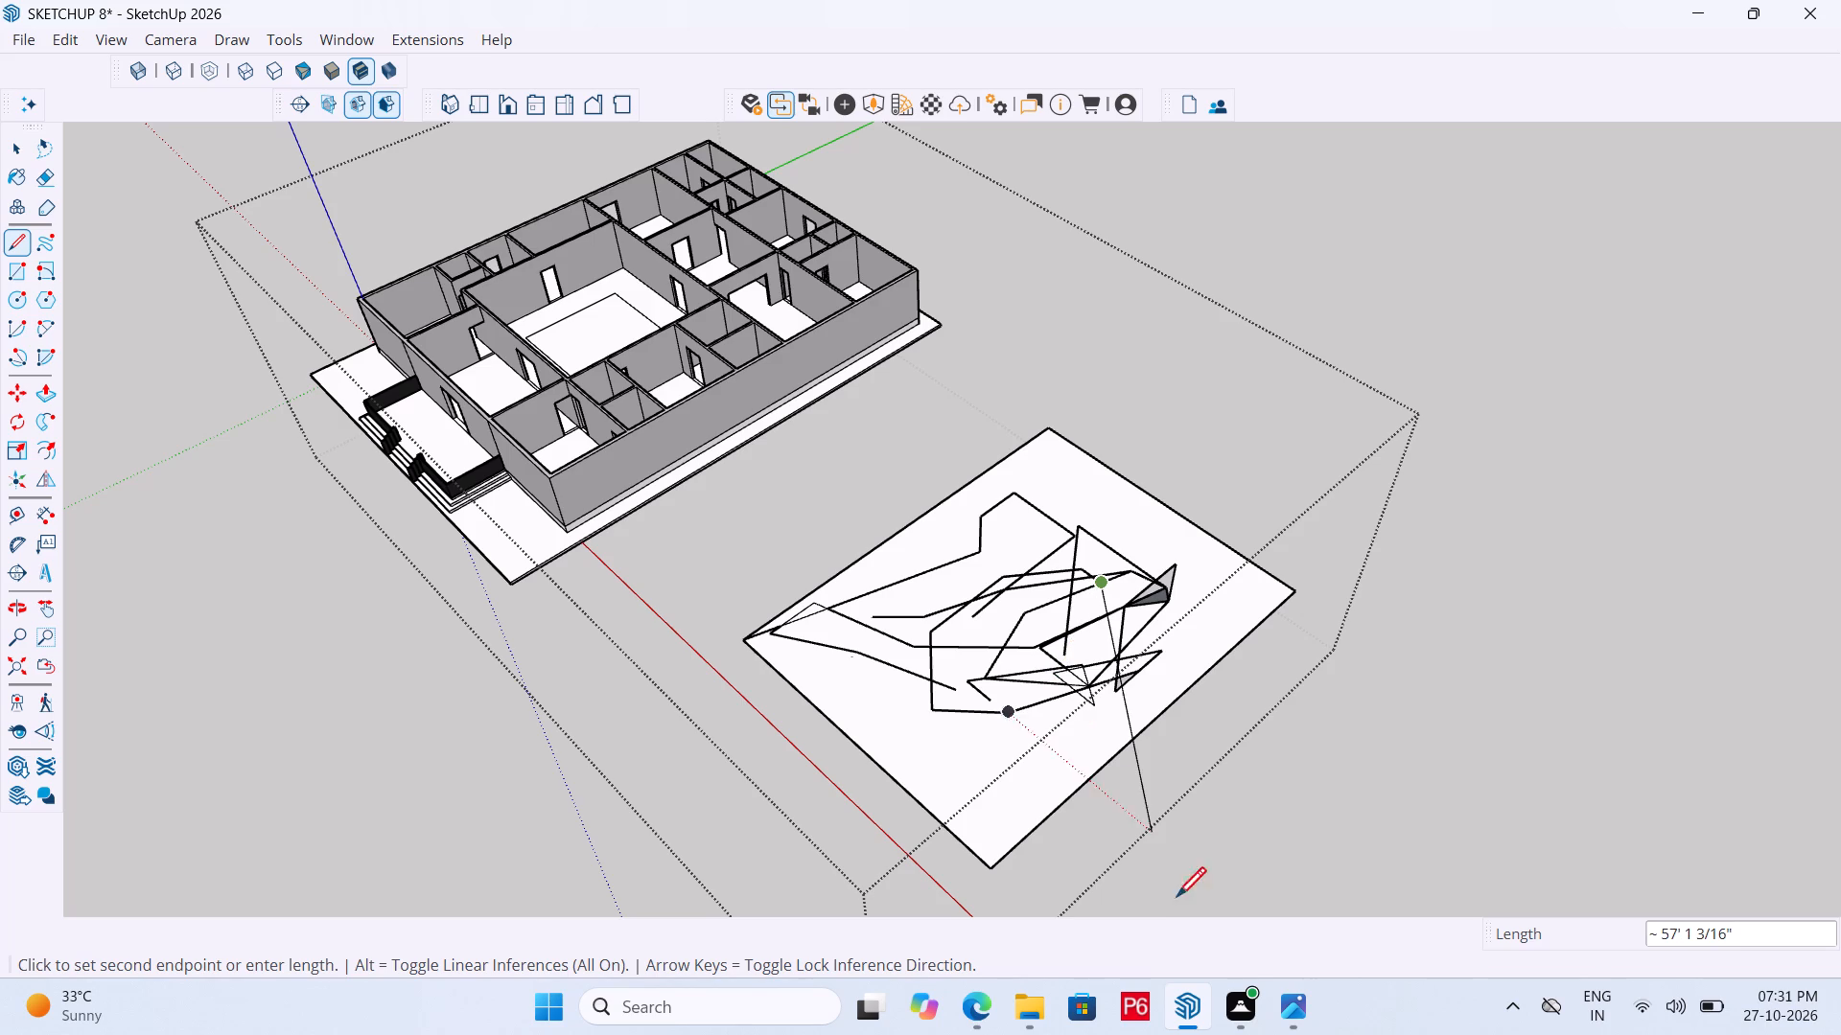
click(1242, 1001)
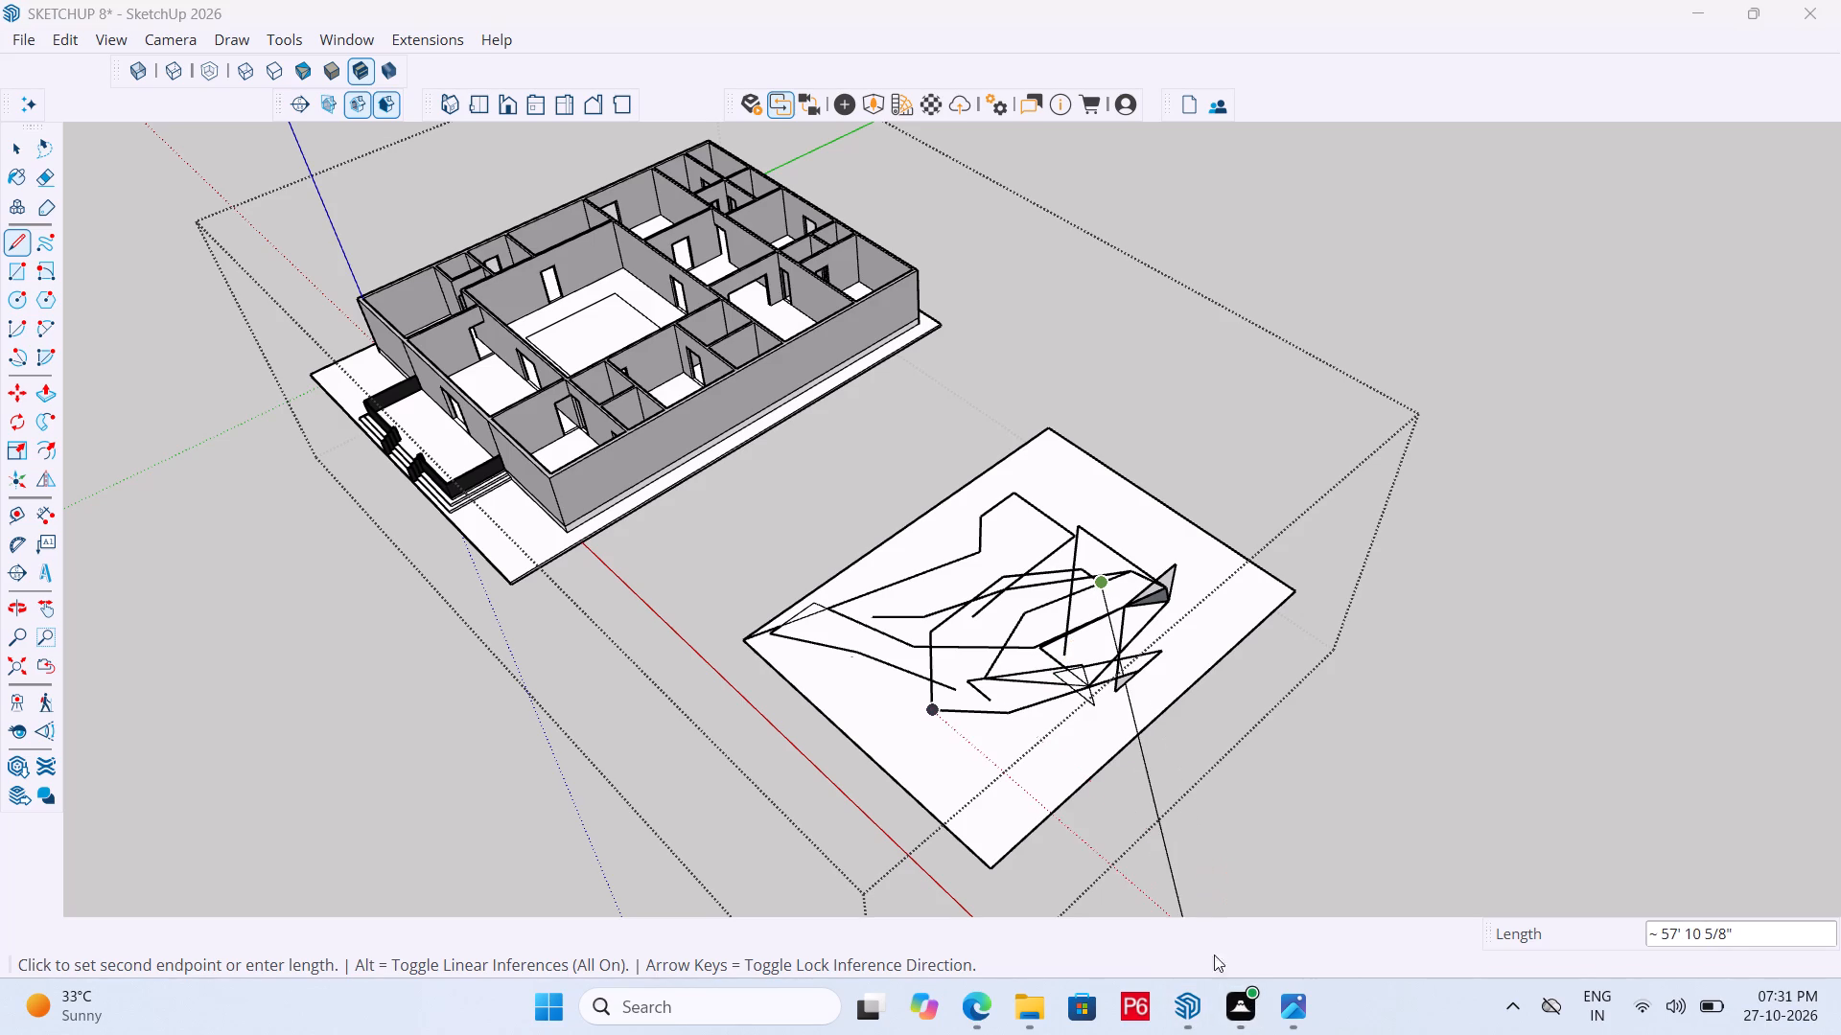
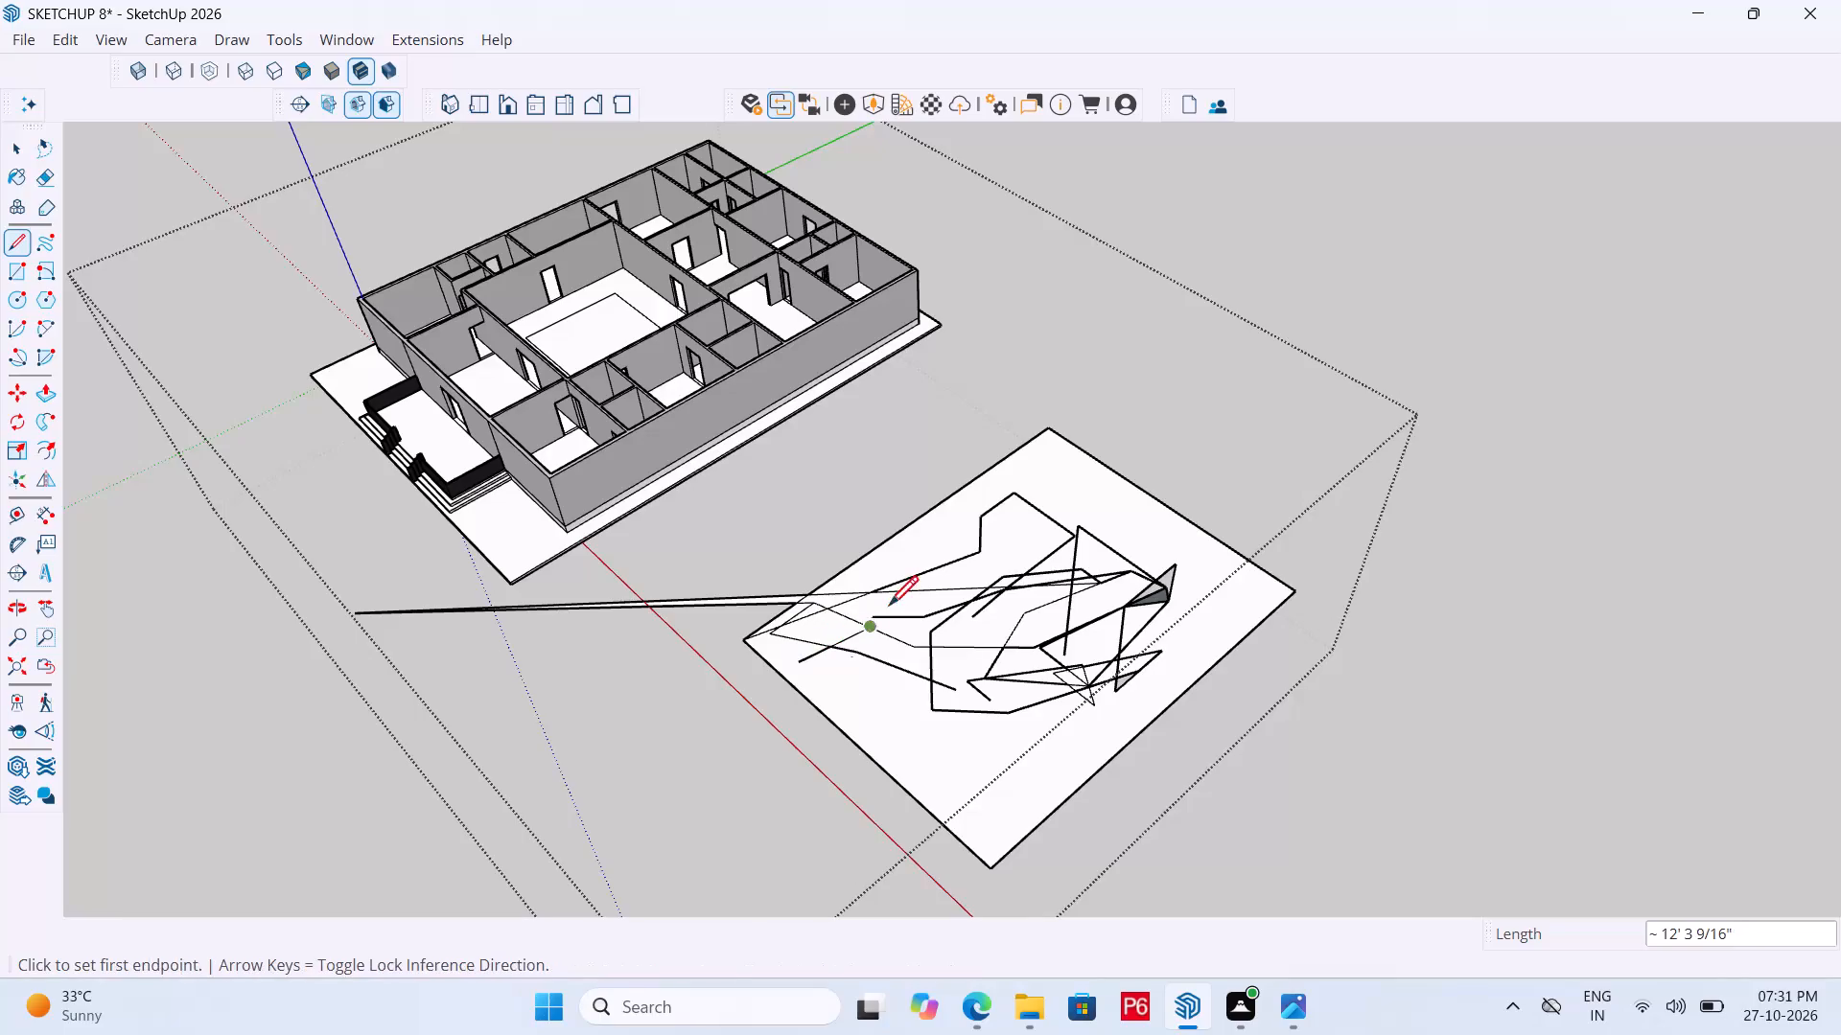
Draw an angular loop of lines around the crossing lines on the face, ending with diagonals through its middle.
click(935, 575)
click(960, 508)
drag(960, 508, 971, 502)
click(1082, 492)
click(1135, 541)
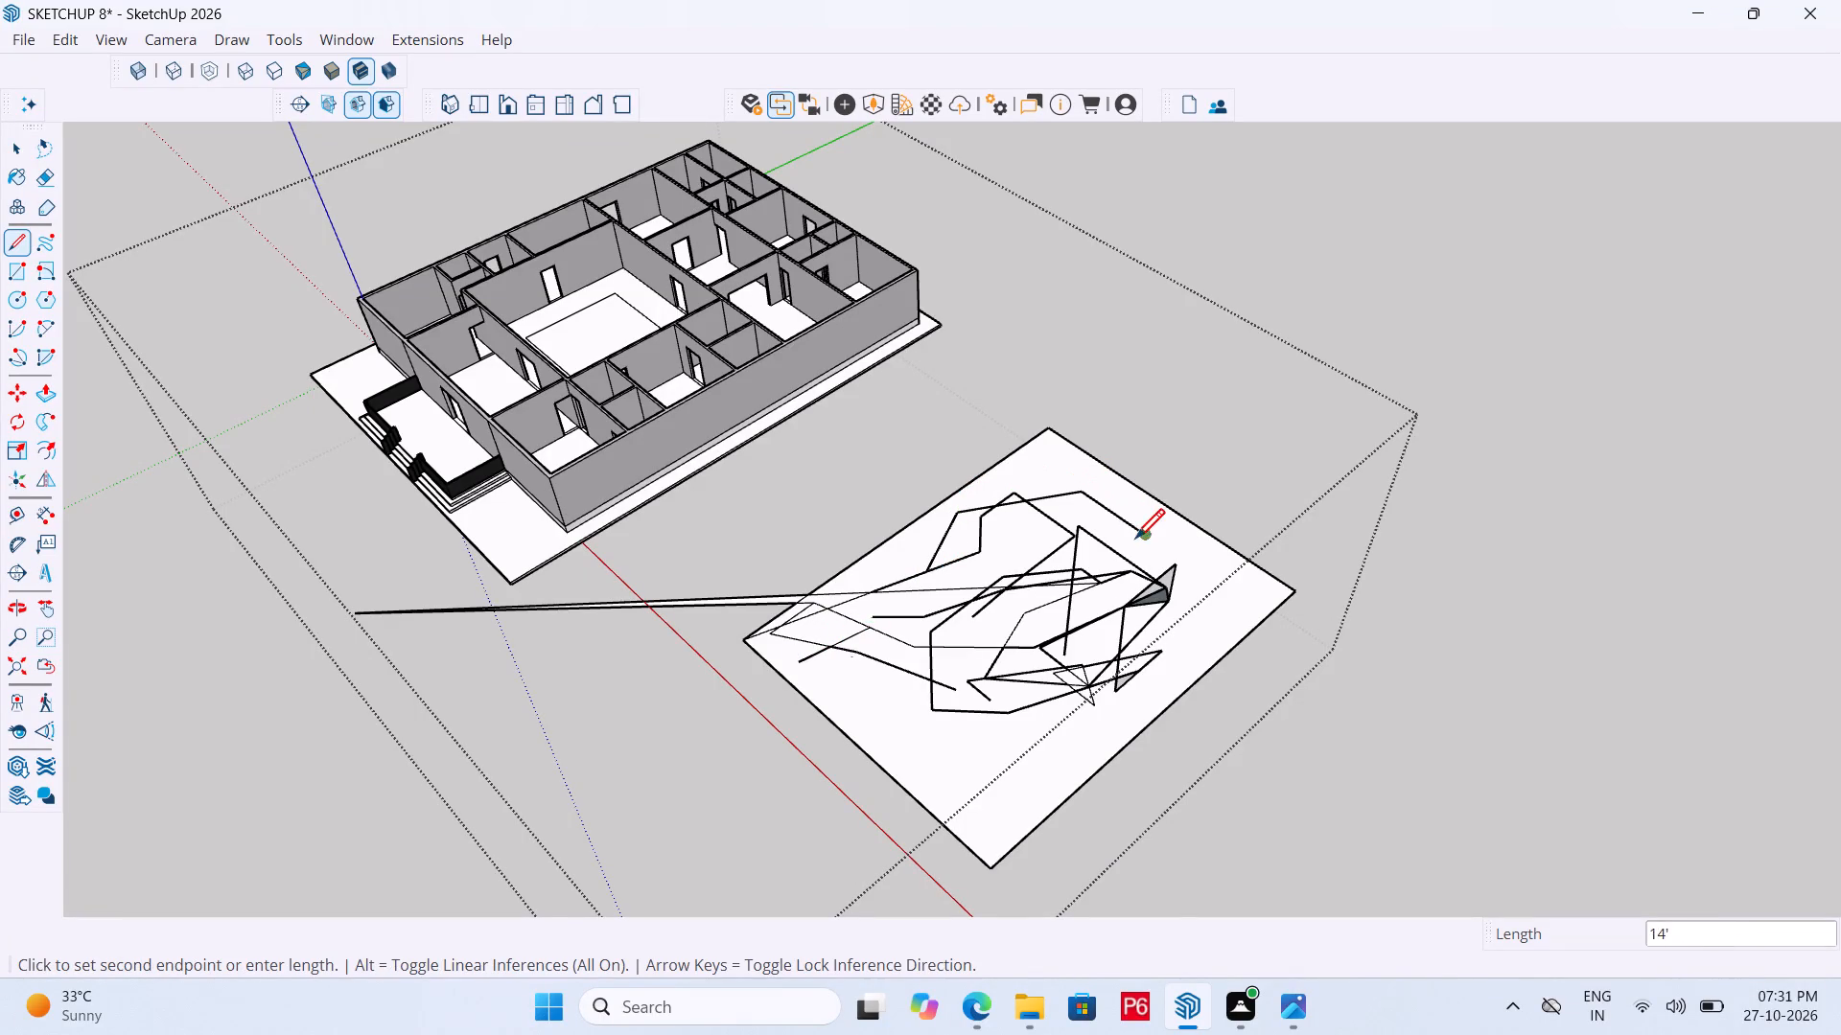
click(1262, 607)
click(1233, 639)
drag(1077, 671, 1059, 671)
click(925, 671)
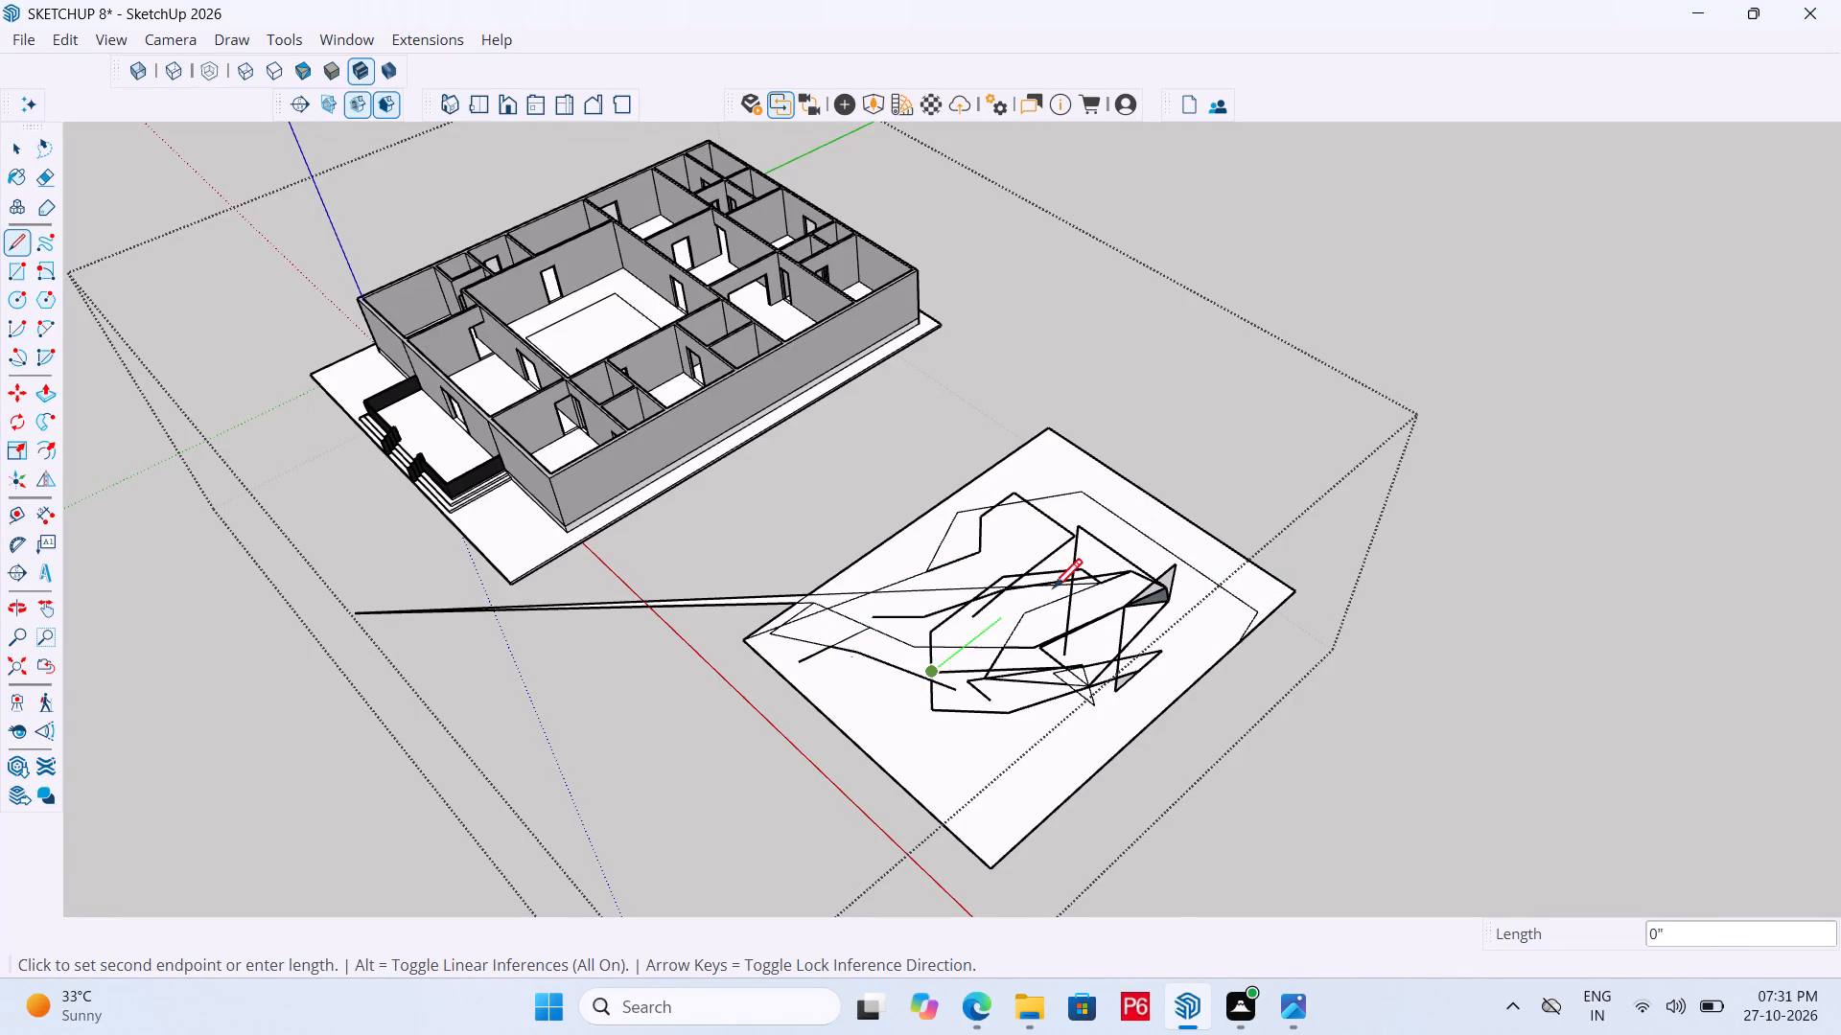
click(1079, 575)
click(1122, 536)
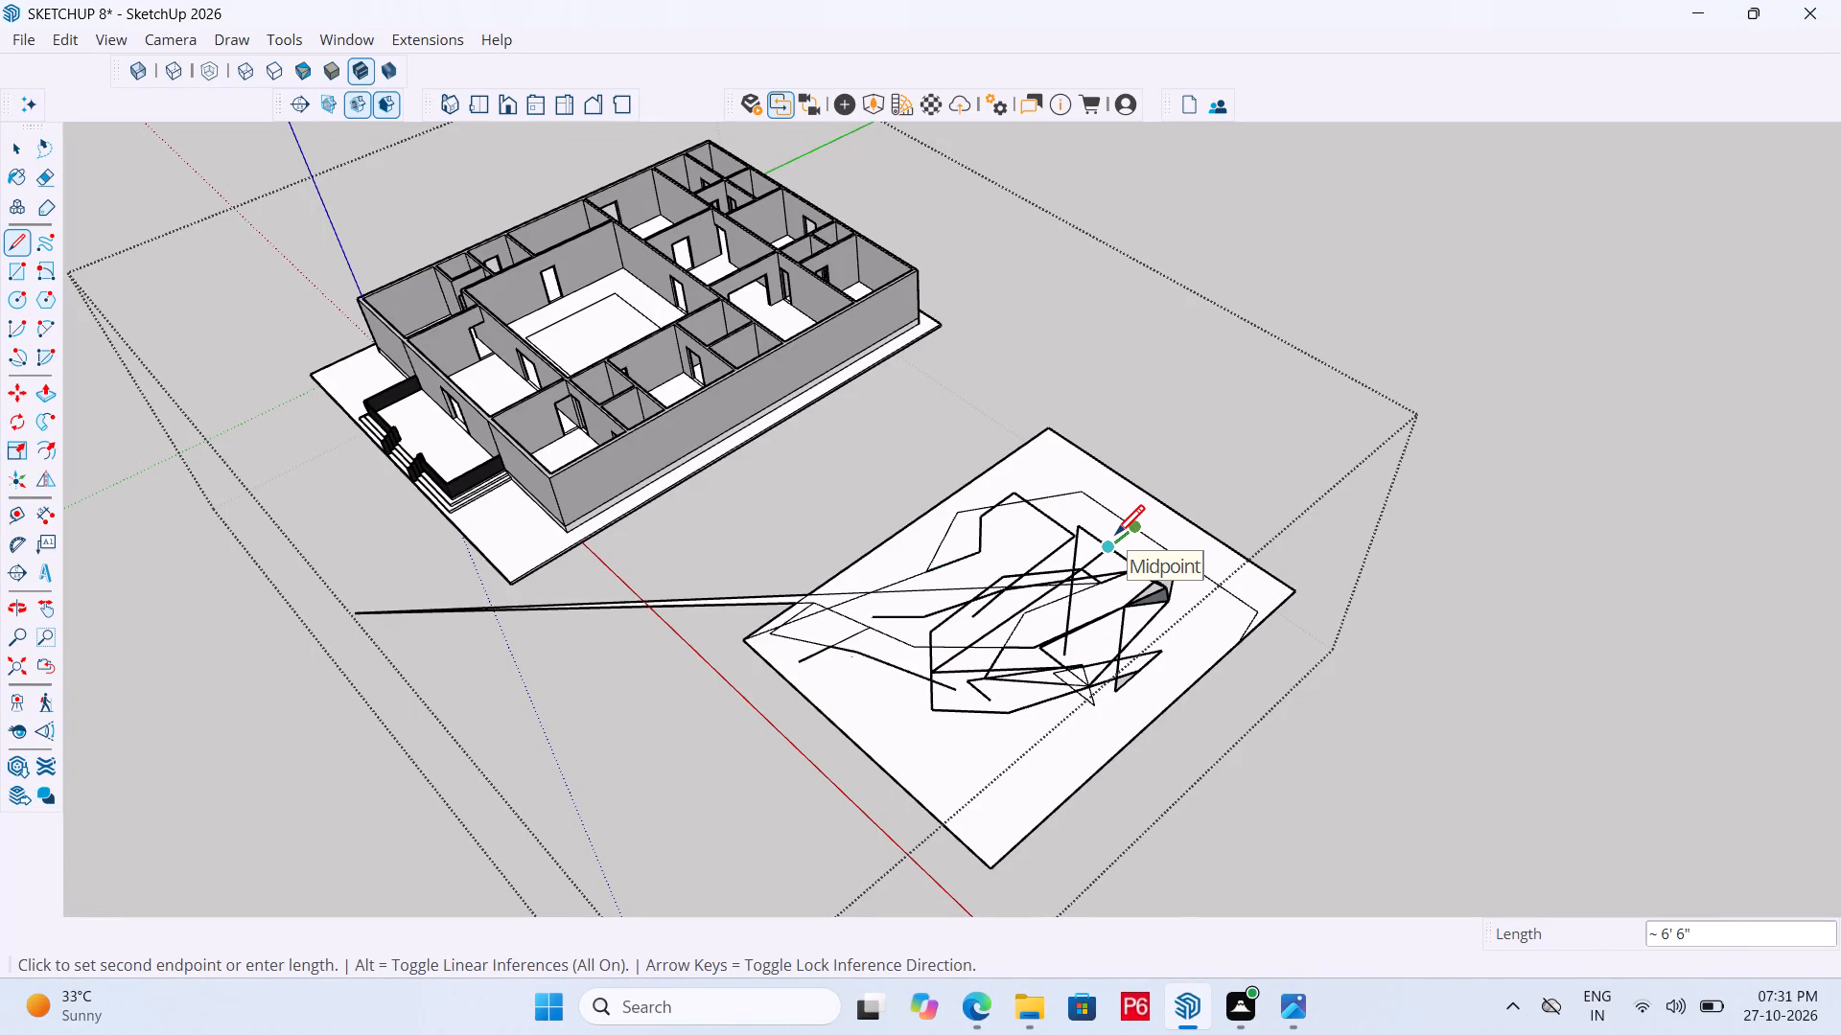
Erase the long thin spike of lines that extends beyond the four-sided face toward the house.
key(e)
drag(687, 611, 668, 629)
drag(611, 631, 636, 601)
drag(629, 604, 571, 630)
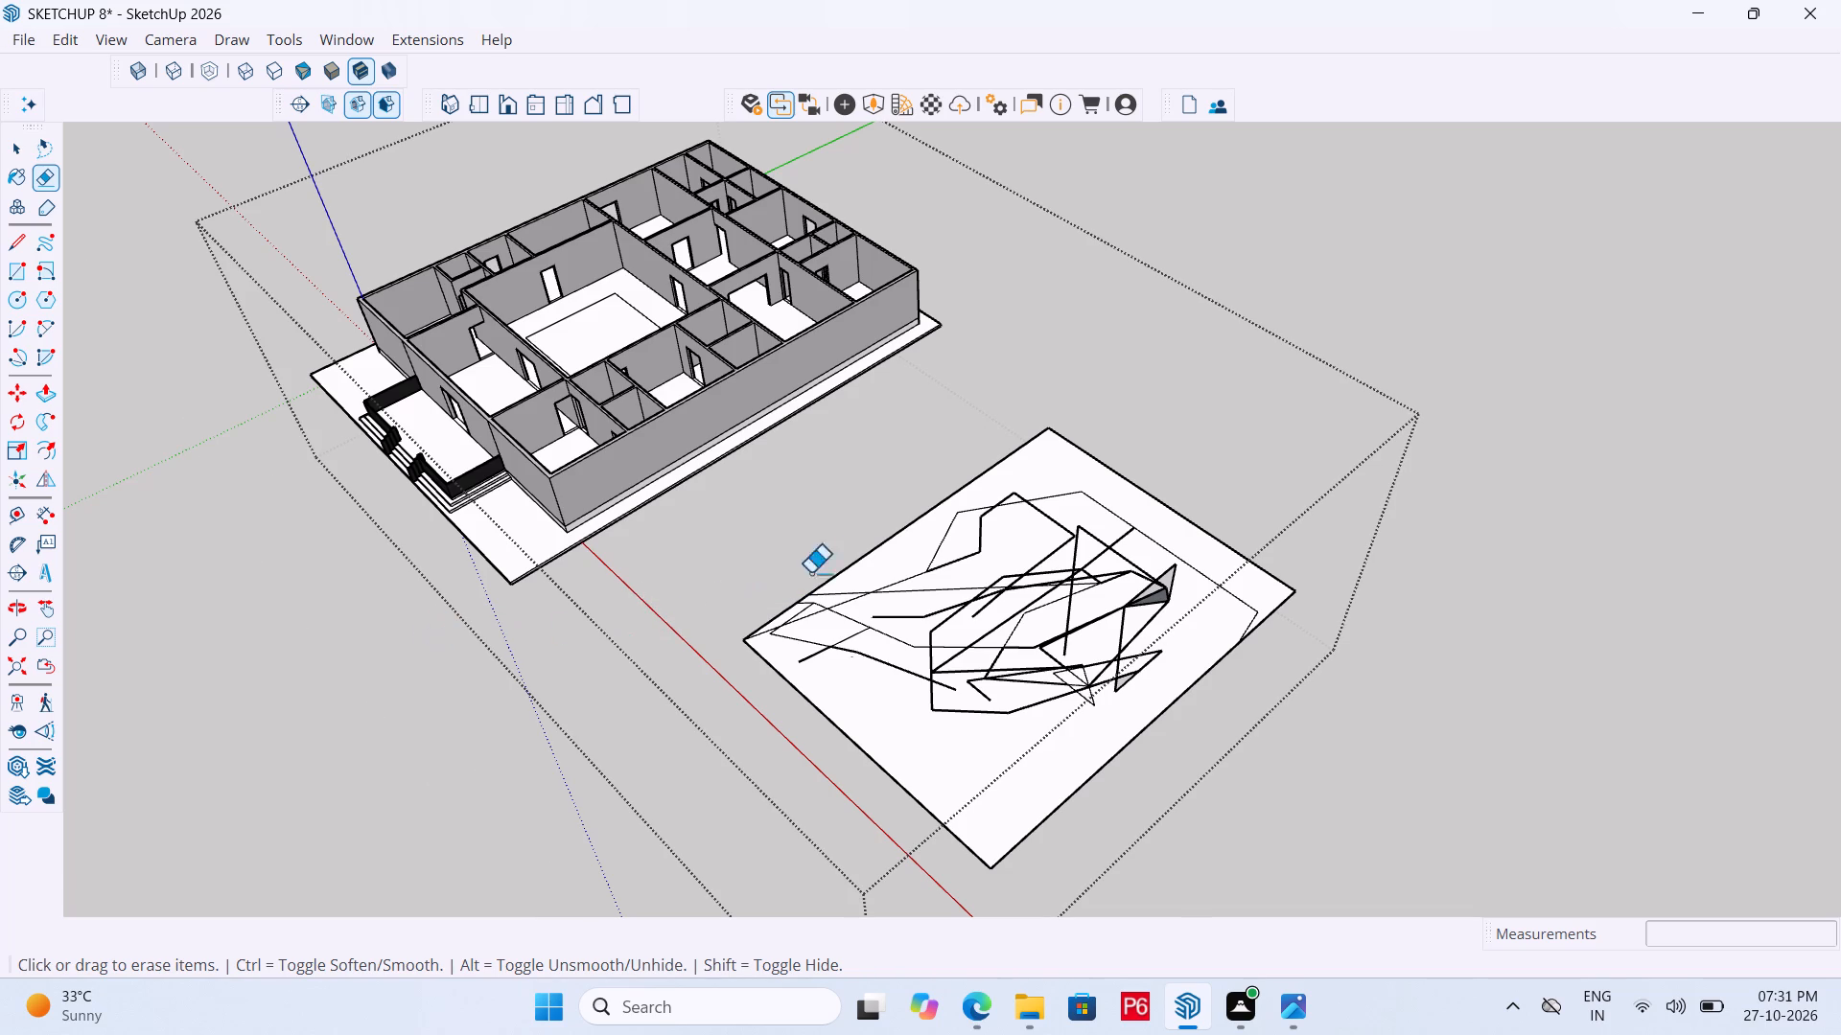
Erase the face's edge nearest the house together with the irregular lines along it.
drag(1048, 493, 887, 627)
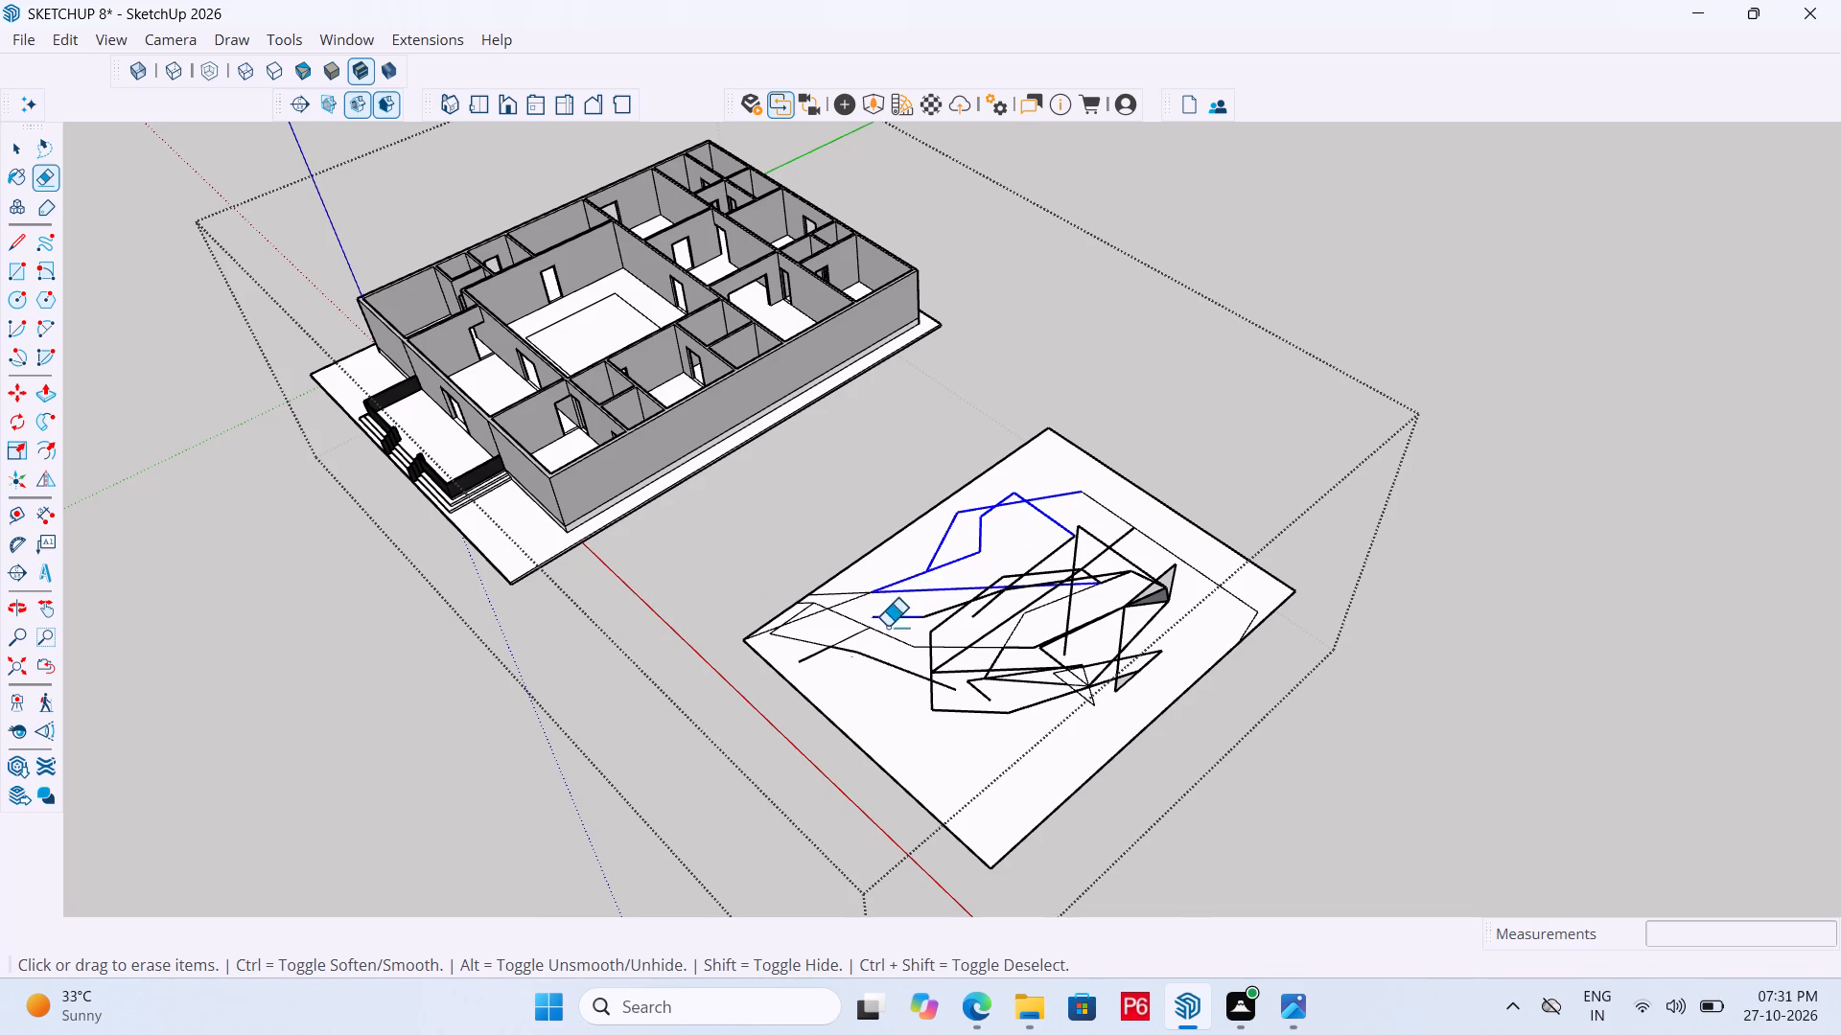
drag(887, 627, 871, 631)
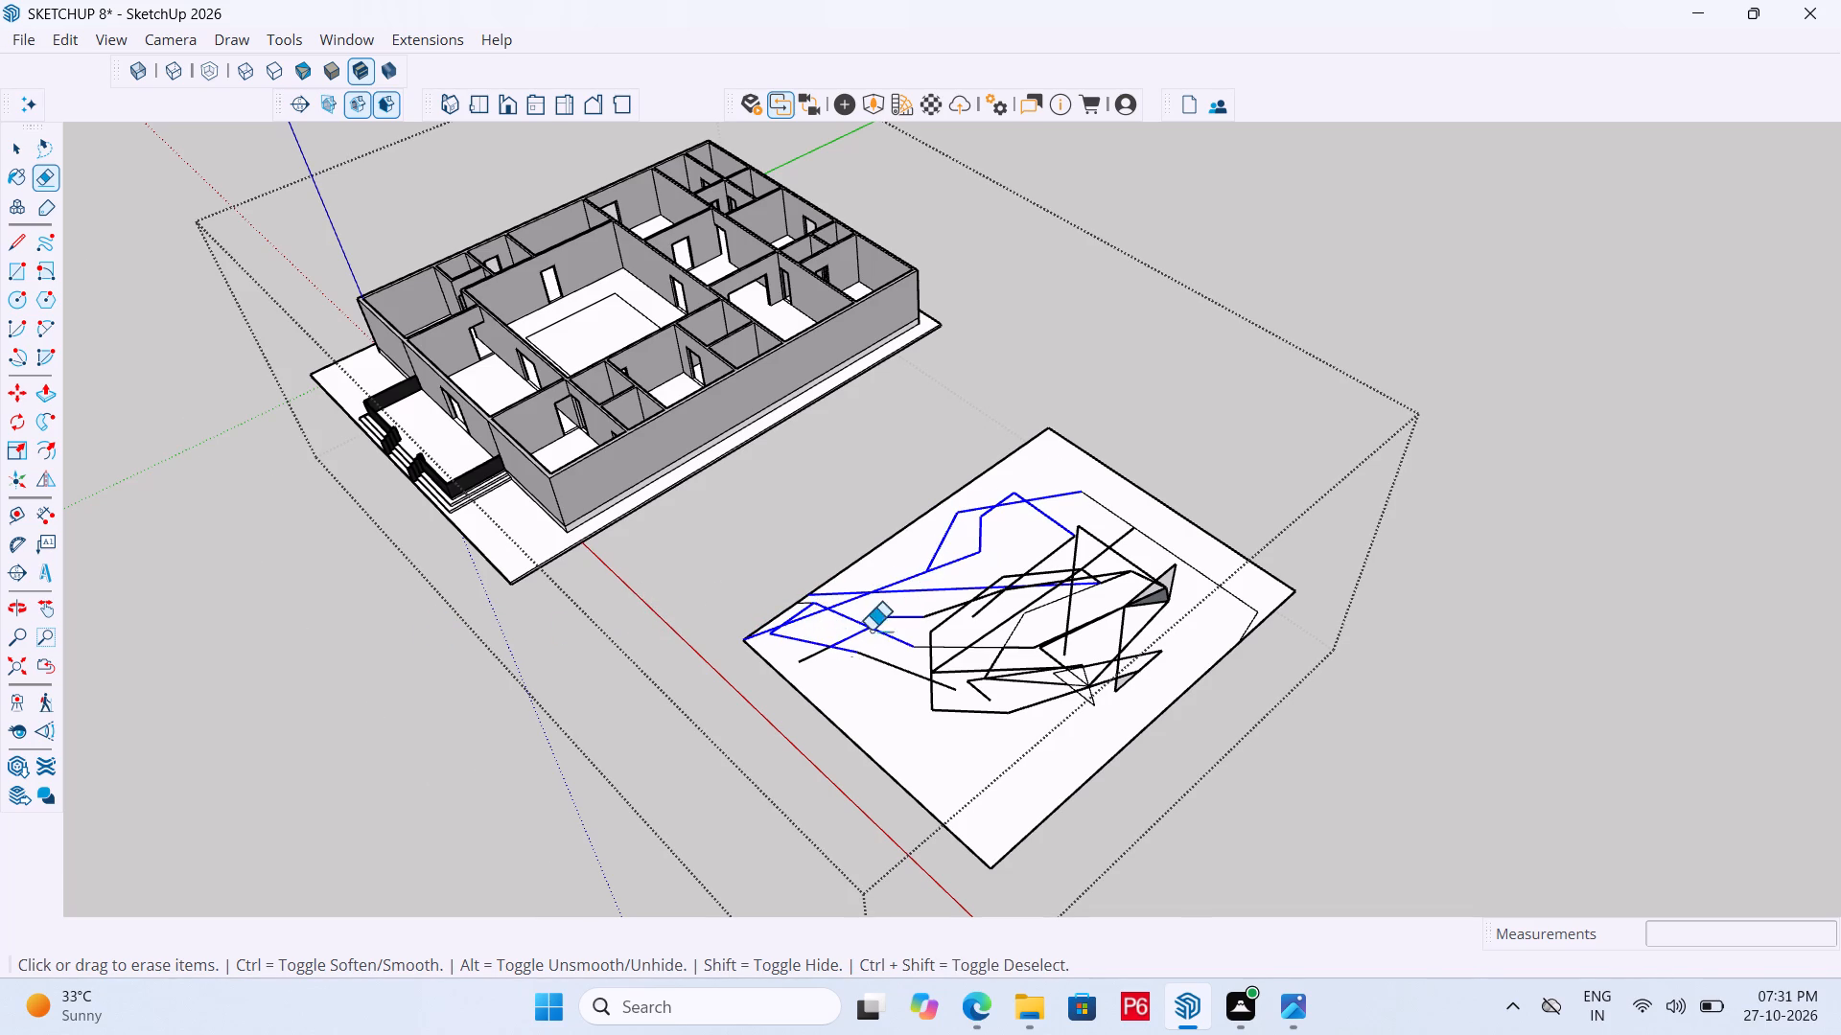
drag(871, 631, 827, 598)
drag(827, 598, 862, 599)
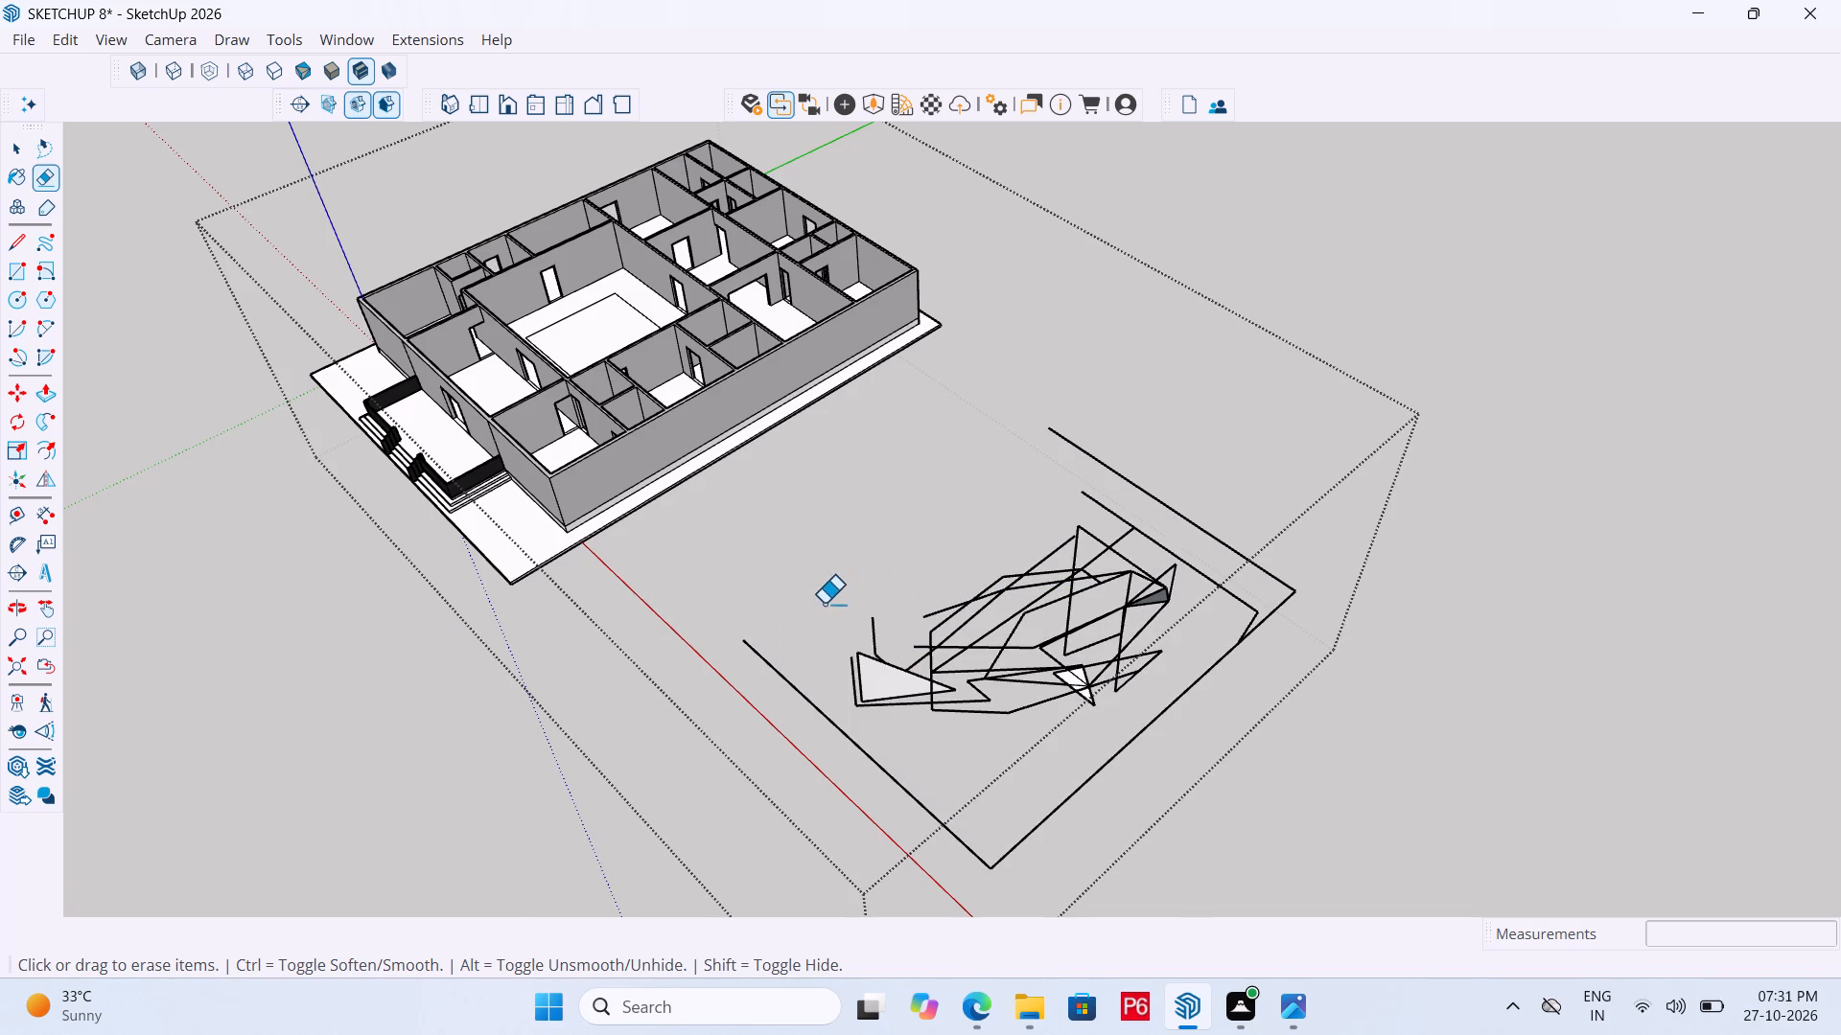
Erase the triangular shape near the face's starting corner and the adjoining loop lines toward the middle.
drag(814, 612, 898, 647)
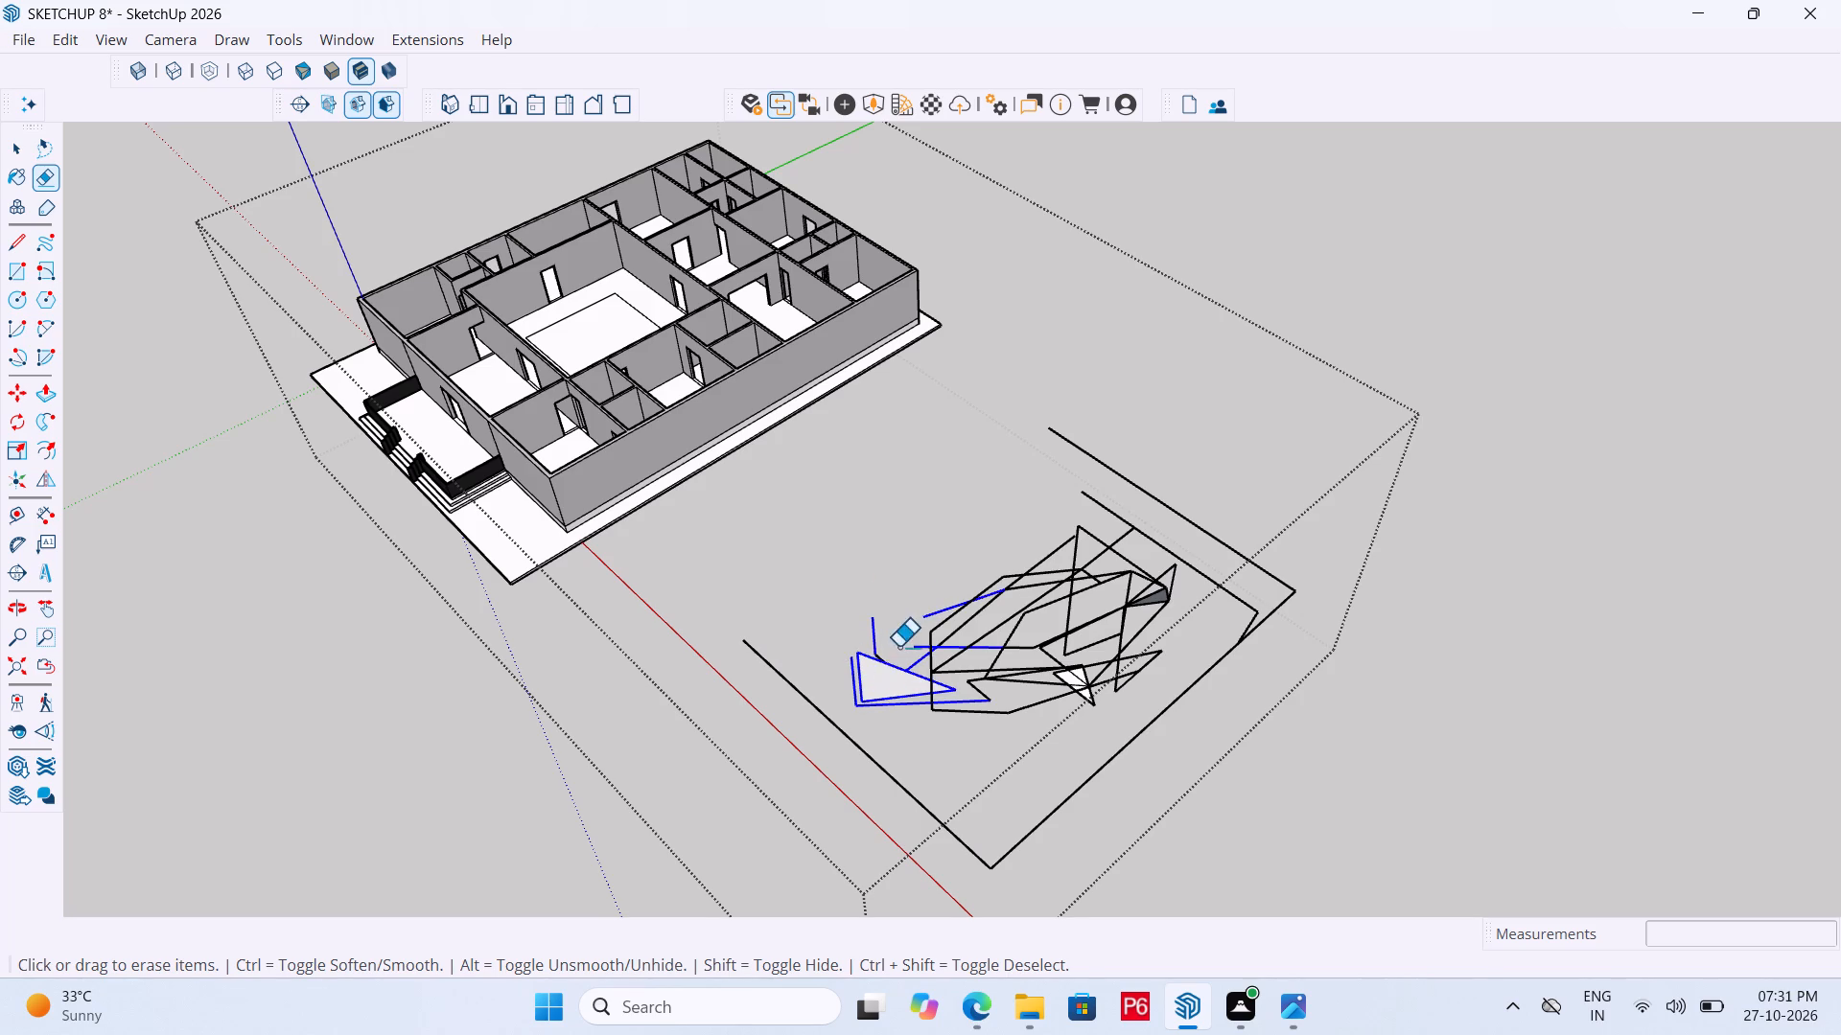
drag(898, 647, 901, 639)
drag(976, 573, 958, 631)
drag(1017, 563, 985, 620)
drag(941, 638, 934, 657)
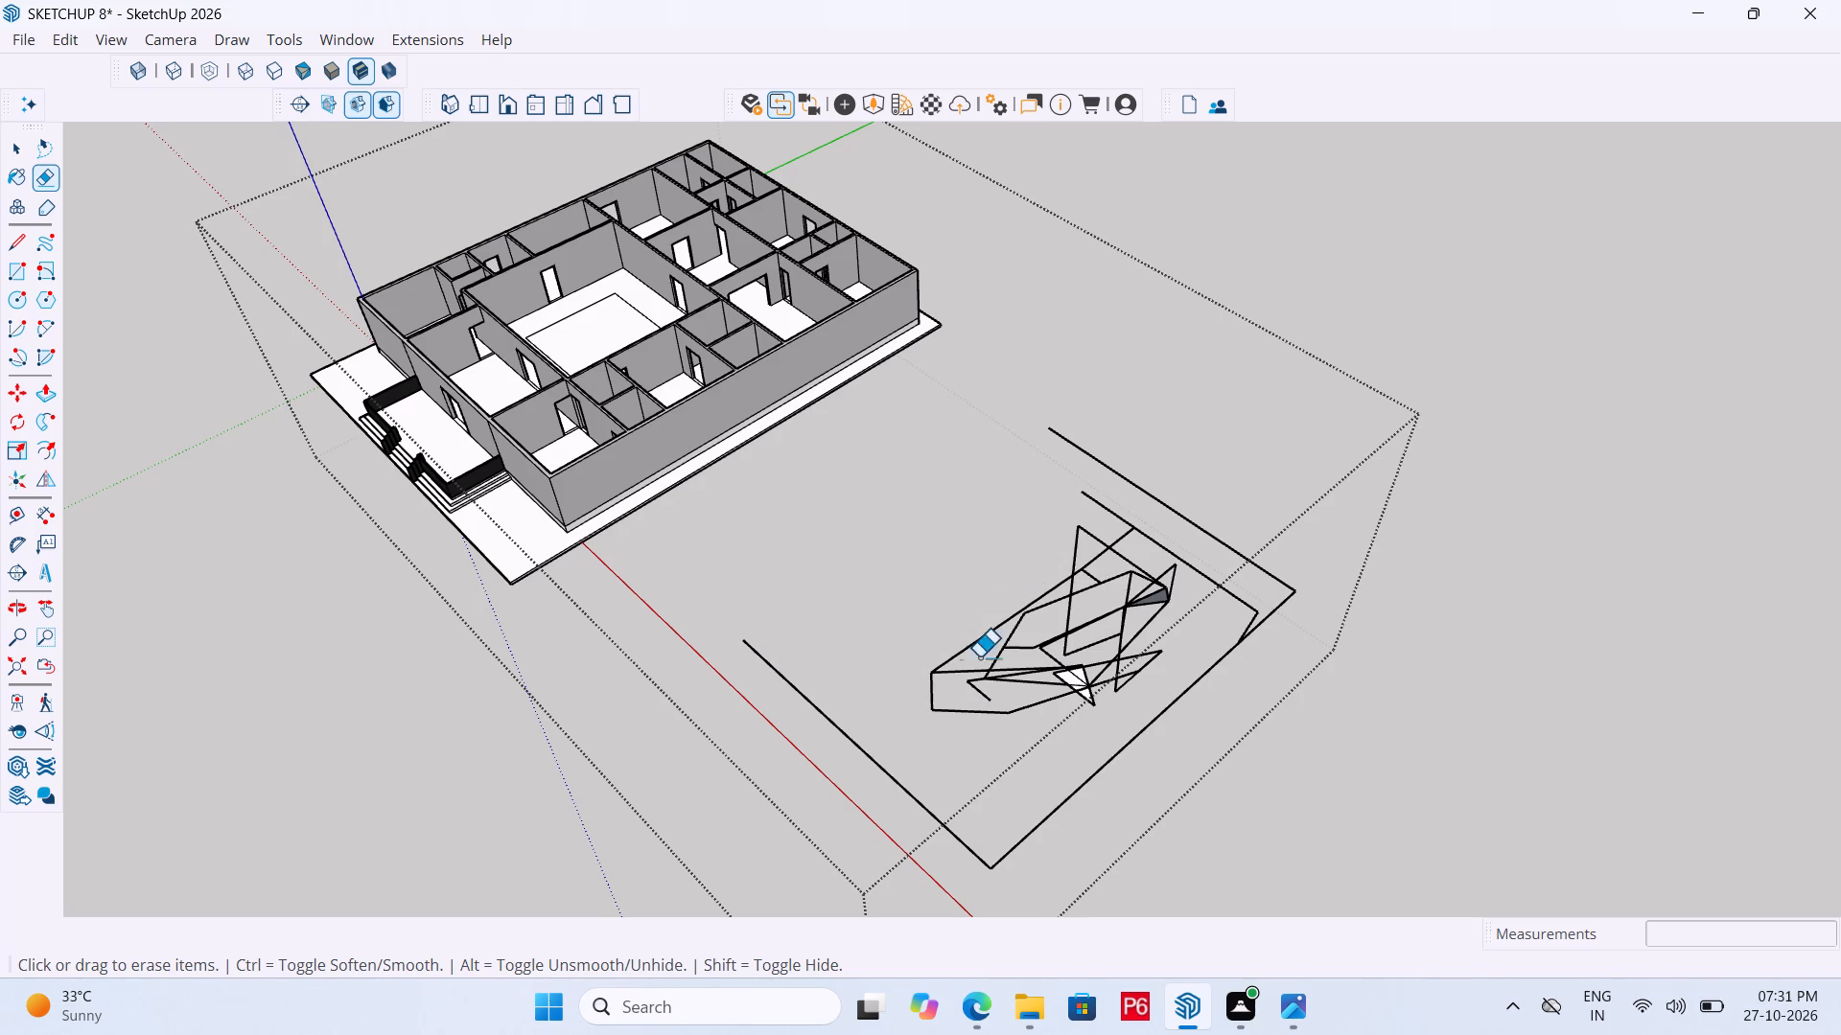
drag(979, 655, 983, 667)
drag(983, 635, 1002, 645)
drag(1038, 640, 1039, 665)
drag(1010, 669, 997, 686)
drag(932, 693, 938, 720)
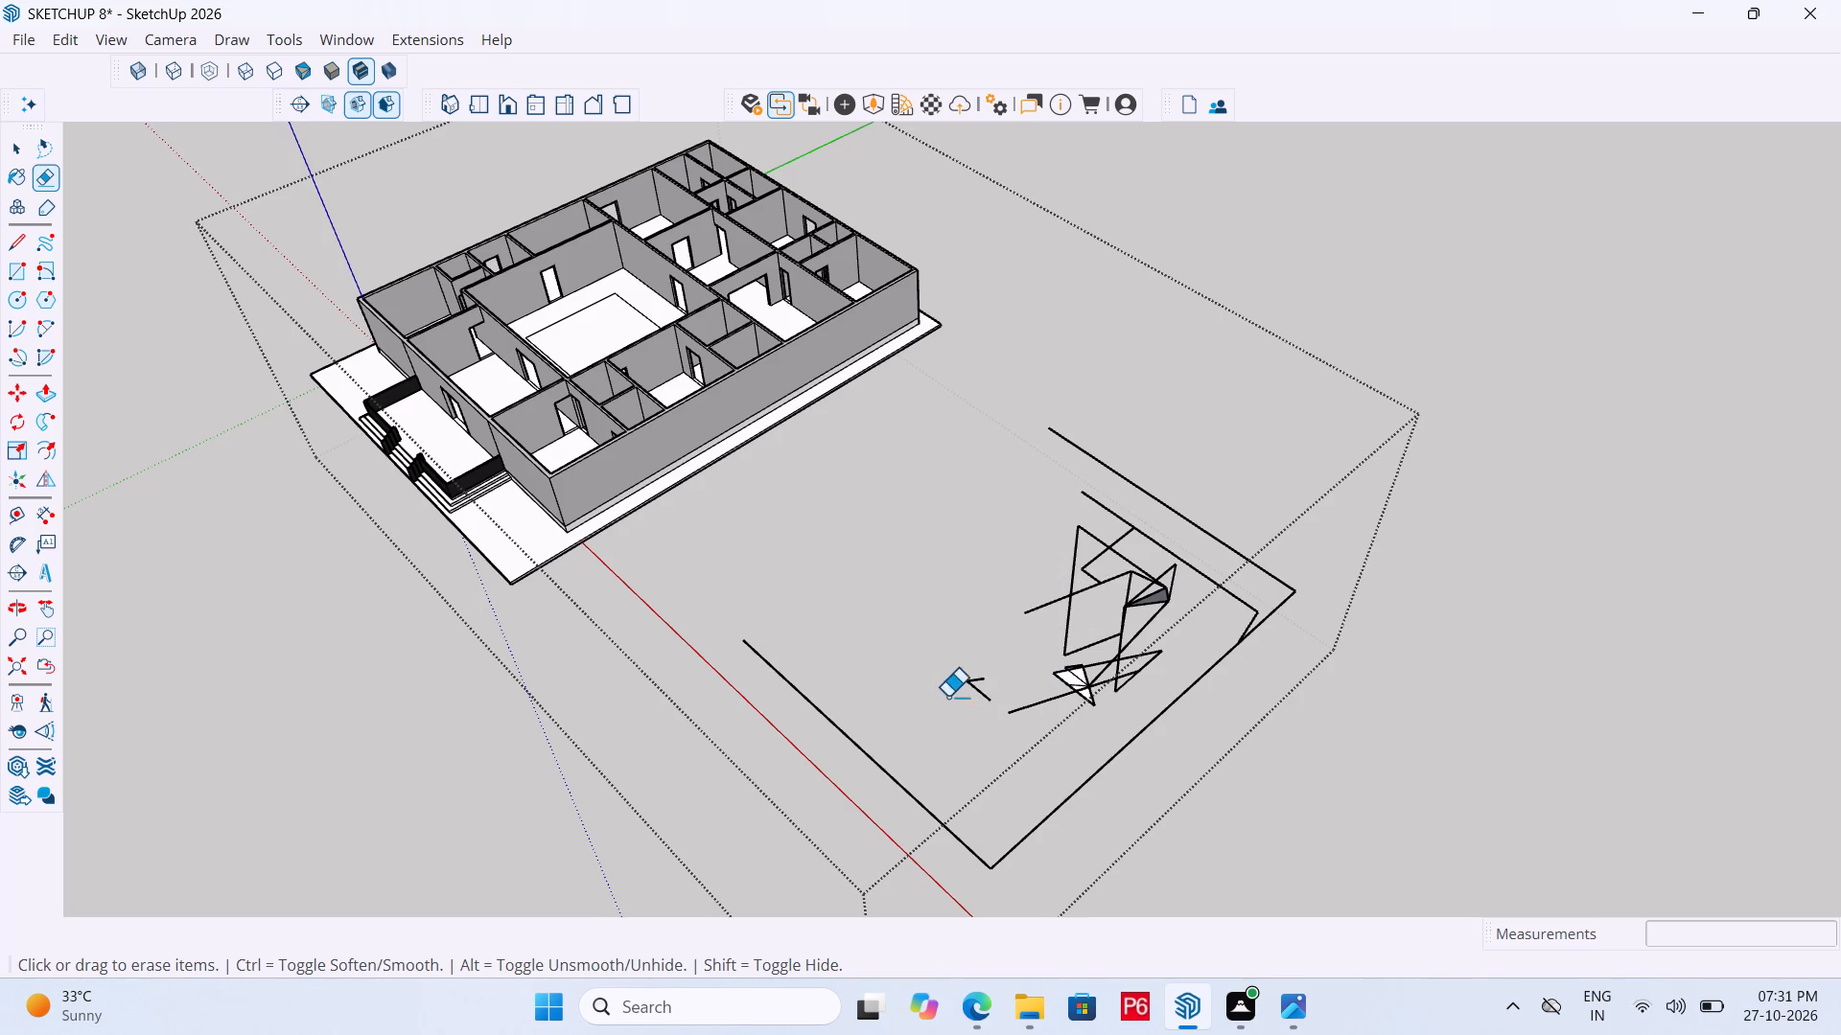
Erase the leftover zigzag pieces at the lower middle and the lines linking the small triangles.
drag(952, 691, 973, 696)
drag(978, 689, 987, 705)
drag(971, 682, 977, 697)
drag(1025, 692, 1048, 711)
drag(1087, 671, 1091, 679)
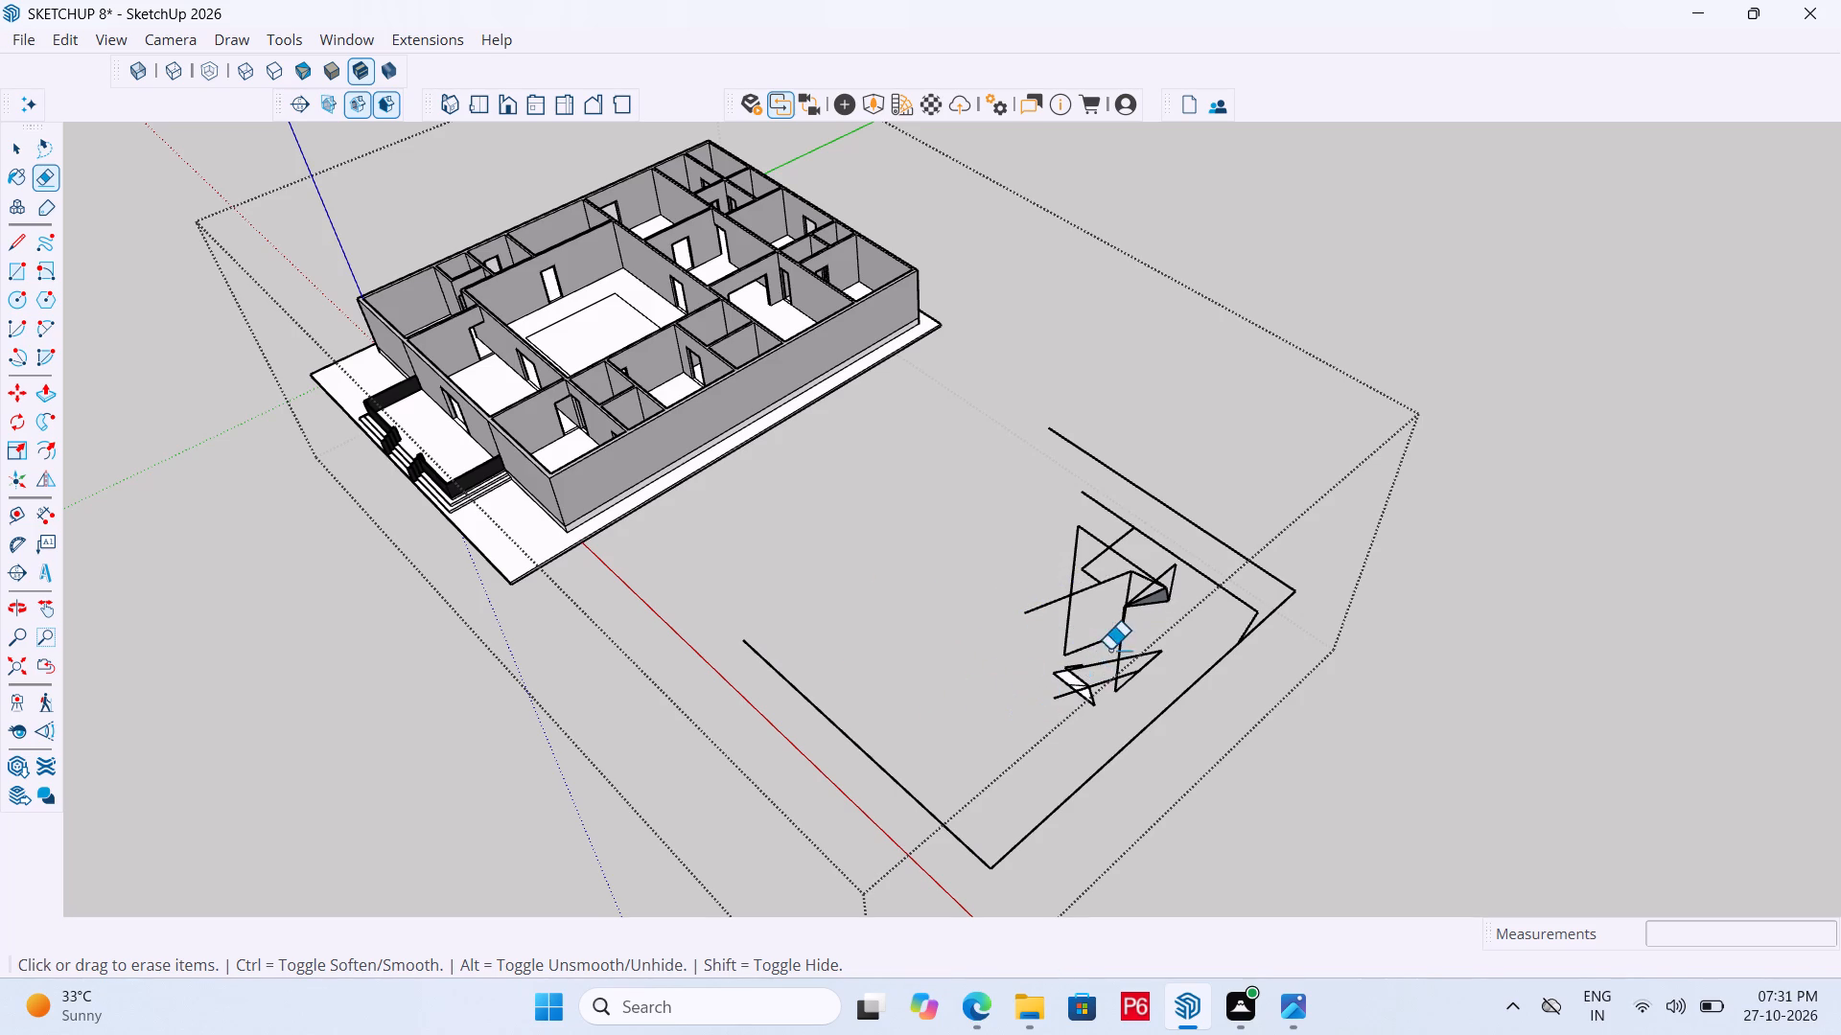
drag(1091, 663, 1085, 674)
click(1060, 685)
click(1109, 680)
click(1138, 667)
click(1169, 624)
drag(1113, 606, 1128, 599)
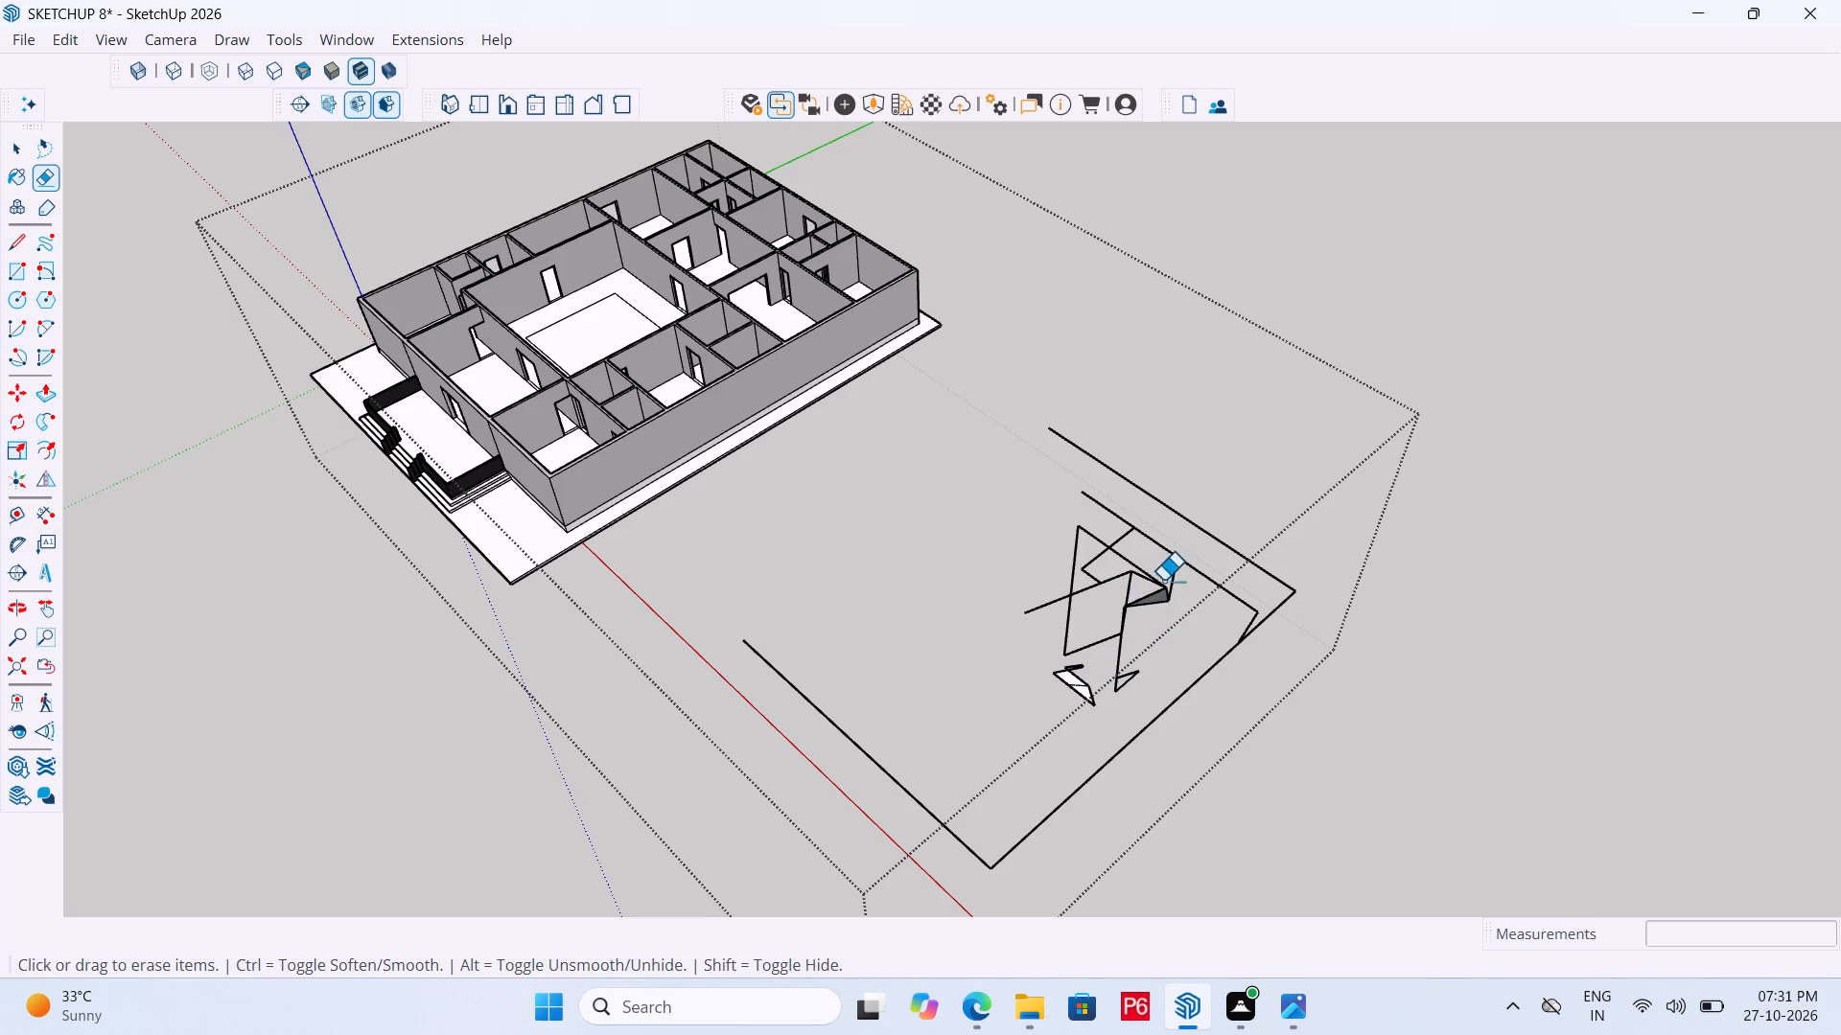
click(1165, 585)
Erase the remaining triangle, spike and short line fragments inside the outline.
drag(1062, 600, 1069, 615)
drag(1119, 607, 1103, 617)
drag(1037, 671, 1060, 674)
drag(1084, 664, 1062, 696)
drag(1046, 710, 1055, 697)
drag(1071, 663, 1103, 618)
click(1115, 589)
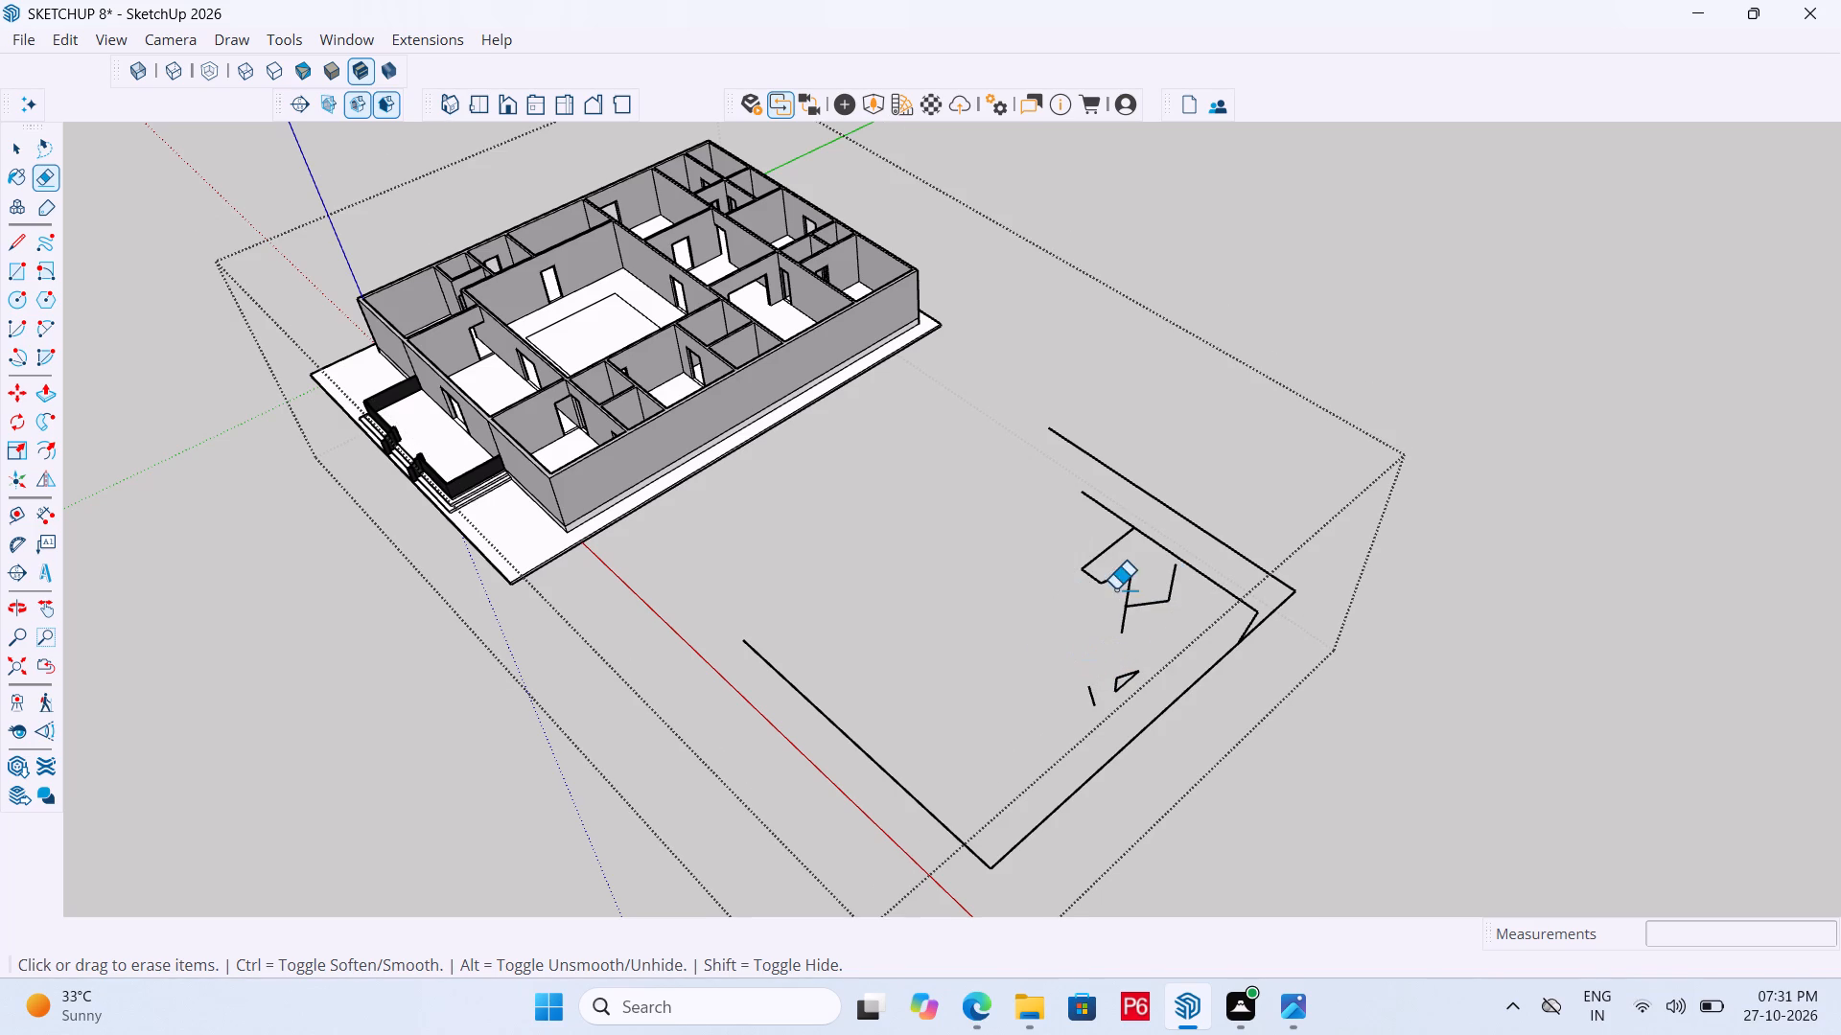
drag(1102, 555, 1114, 581)
drag(1099, 586, 1140, 571)
drag(1146, 572, 1112, 586)
drag(1172, 589, 1138, 614)
drag(1128, 634, 1119, 675)
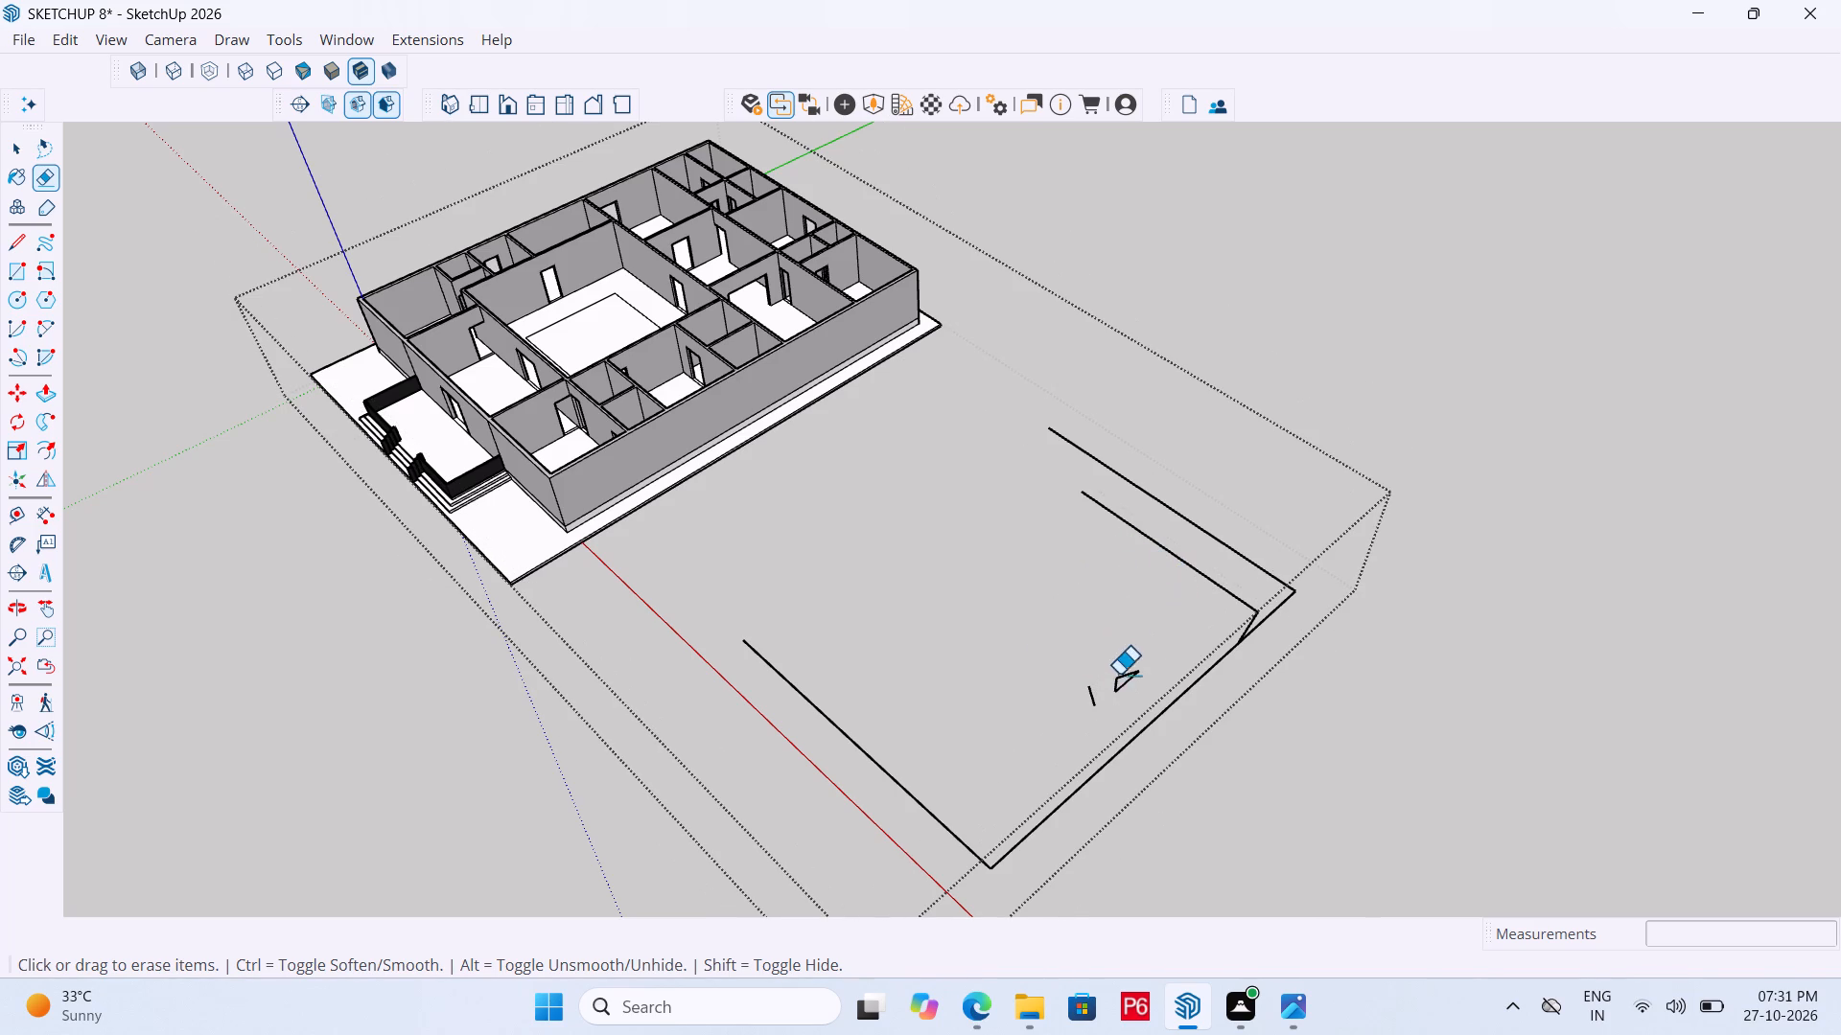
drag(1119, 675, 1101, 706)
Erase the inner parallel line and the remaining outline edges, leaving only the house model.
drag(1160, 545, 1179, 549)
drag(1260, 636, 1244, 616)
drag(1270, 582, 1257, 600)
drag(1270, 553, 1175, 620)
drag(814, 822, 897, 742)
click(902, 740)
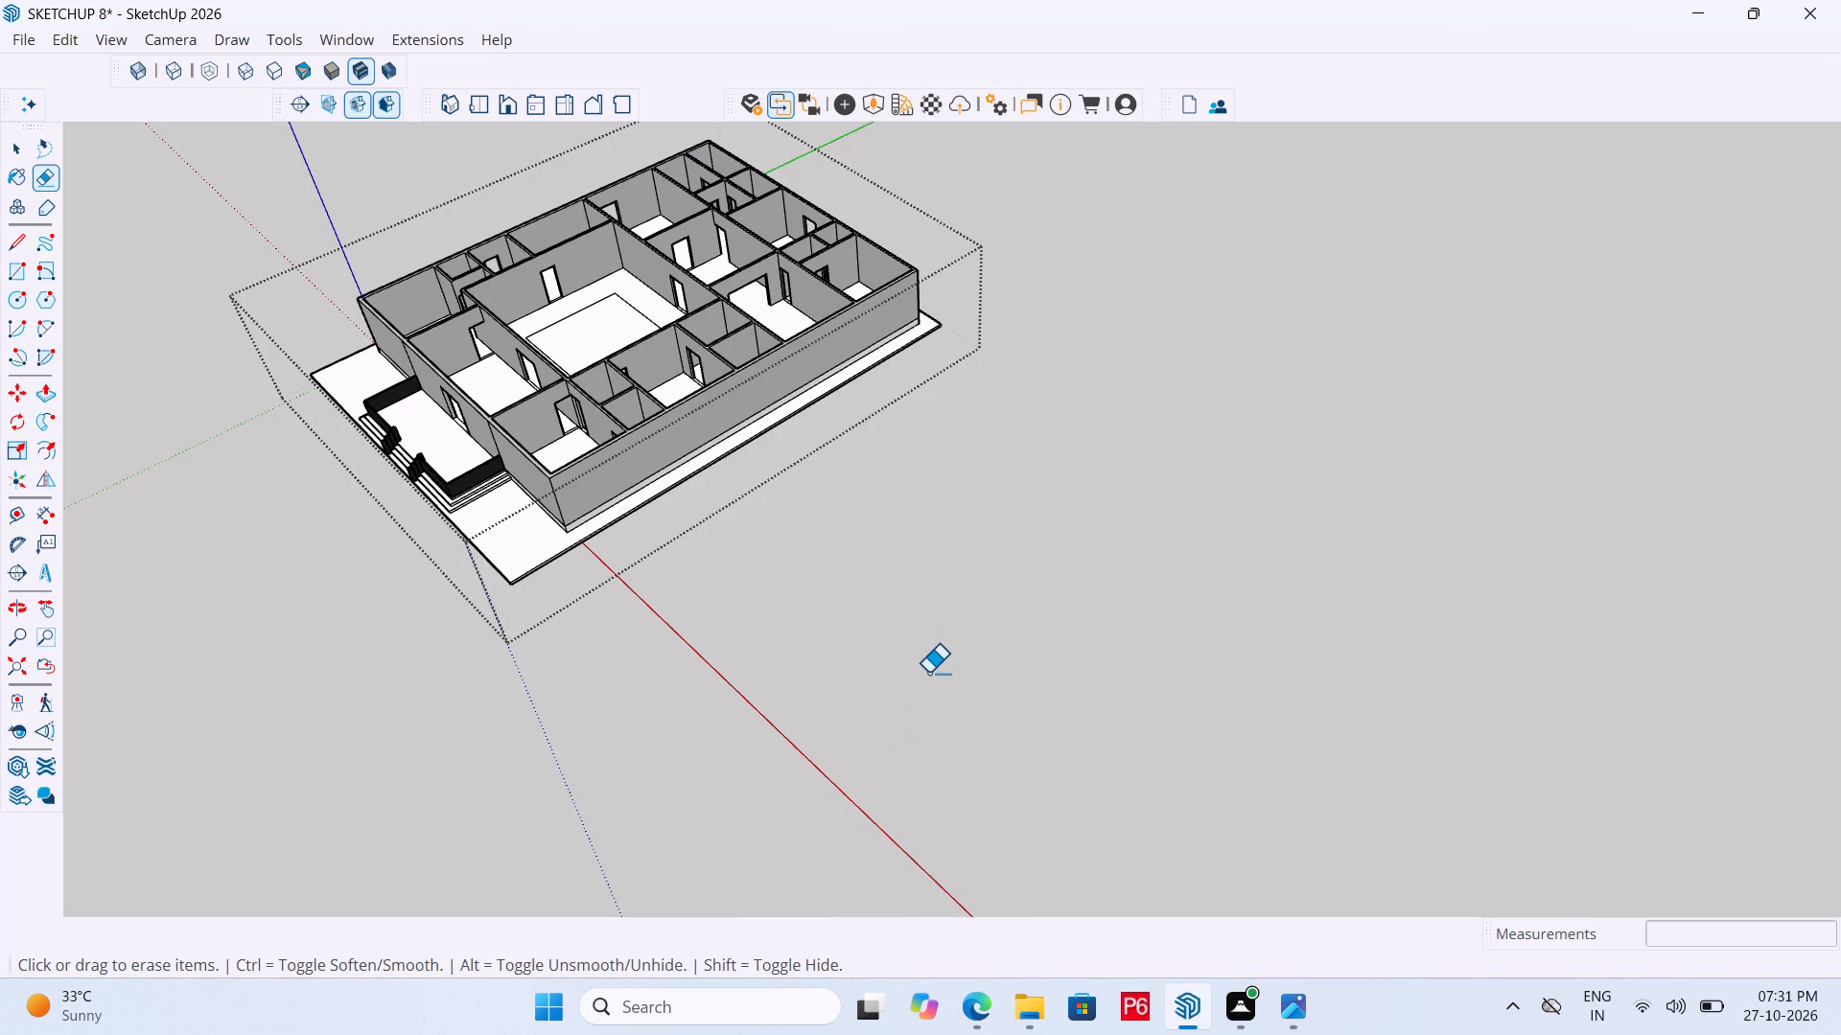
Draw a flat triangular face beside the house with three connected lines, the closing edge about 64' 8" long.
key(l)
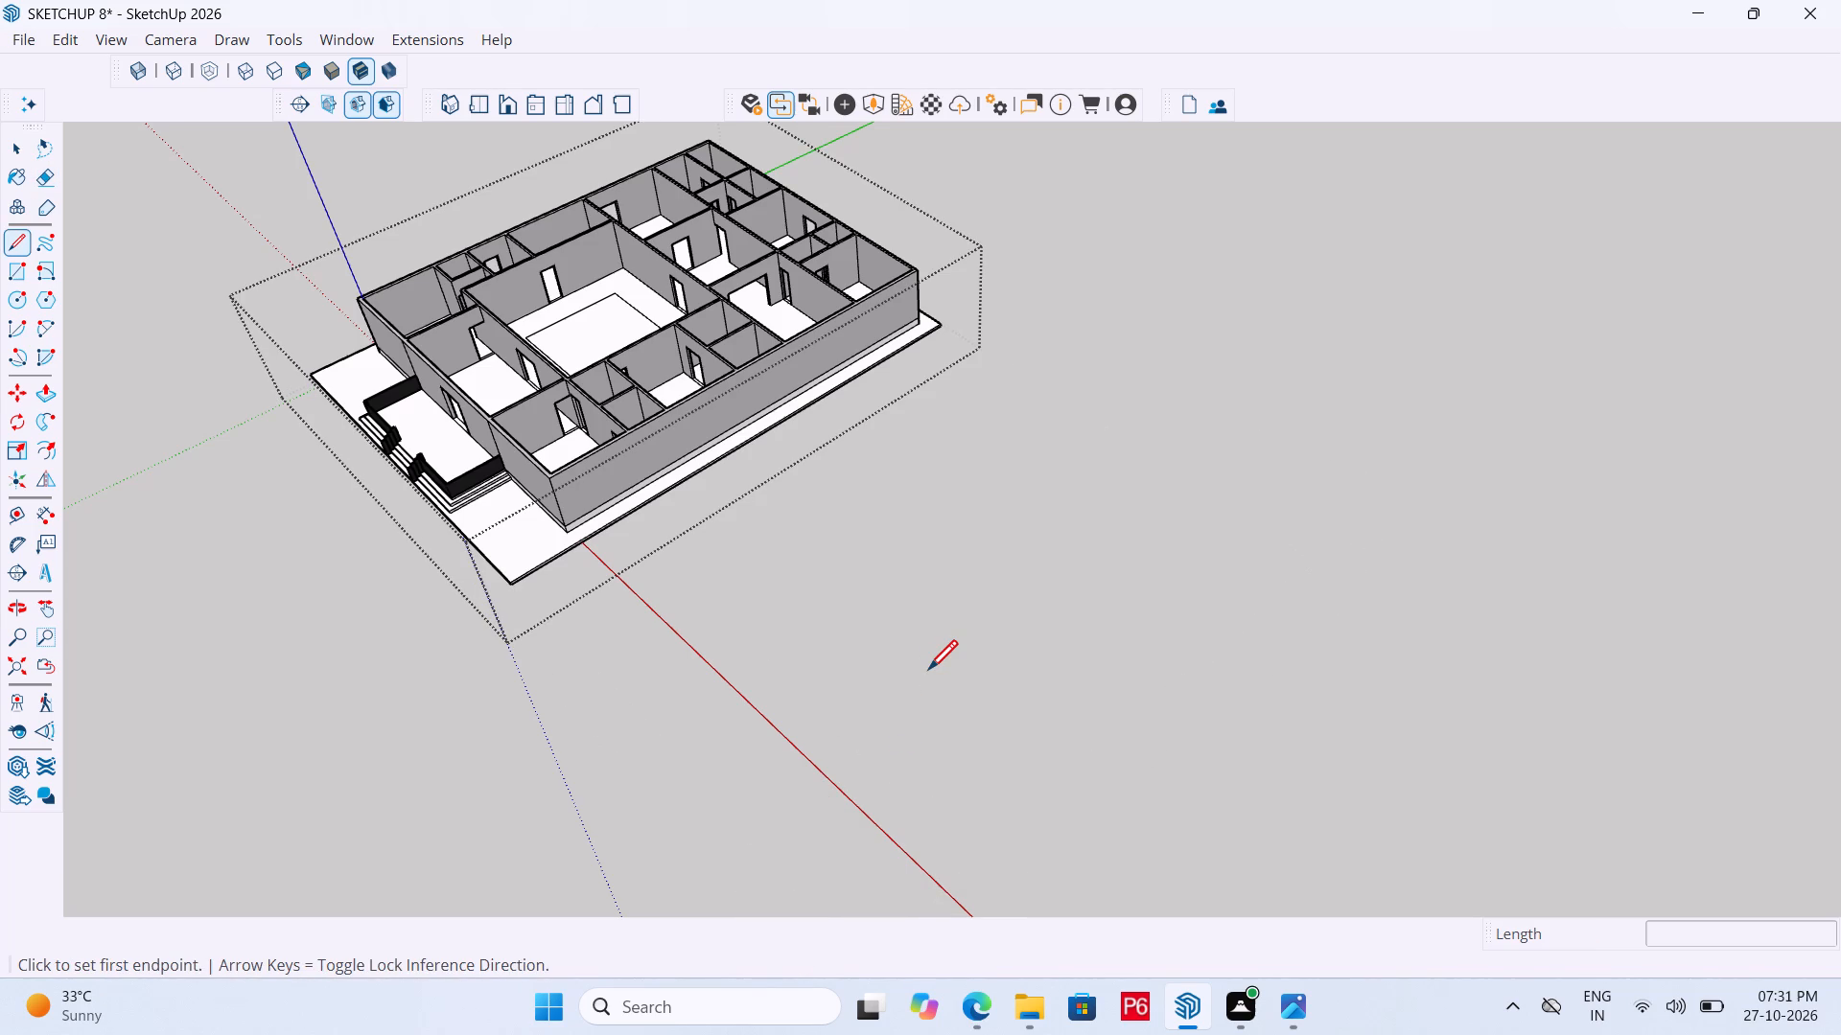
click(755, 640)
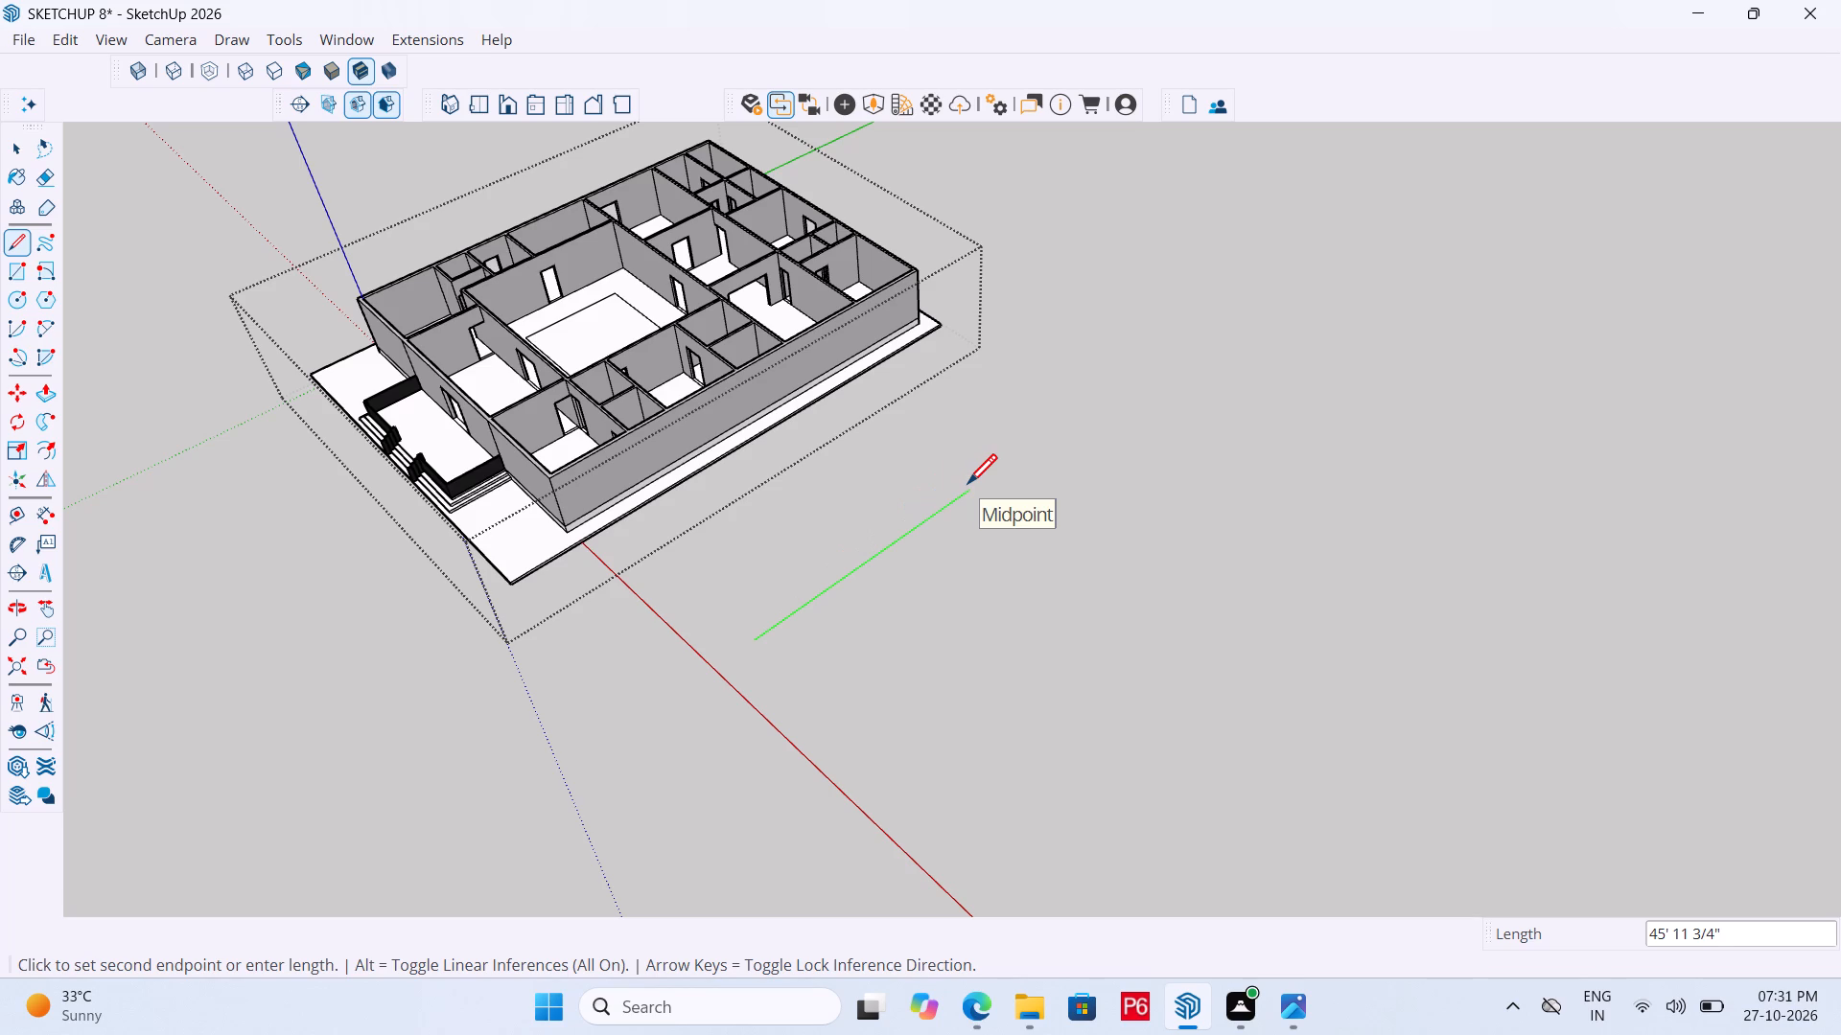
click(989, 478)
click(1183, 663)
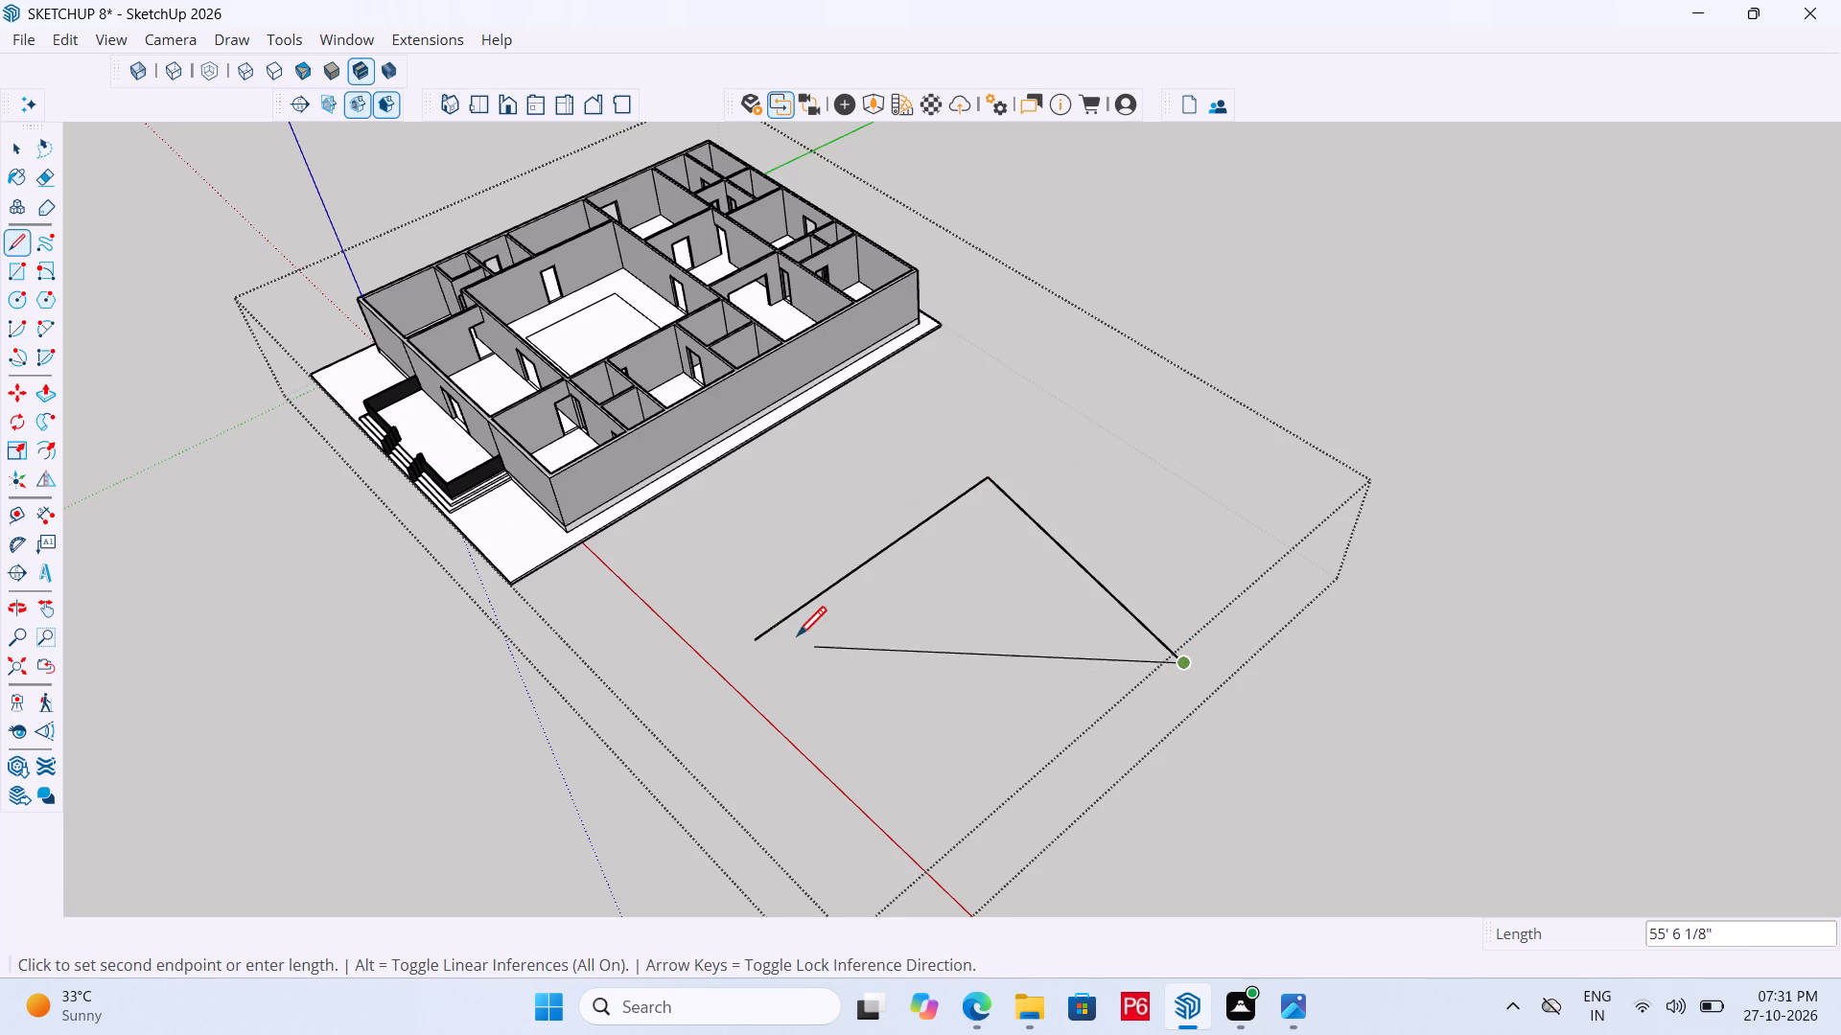
click(757, 647)
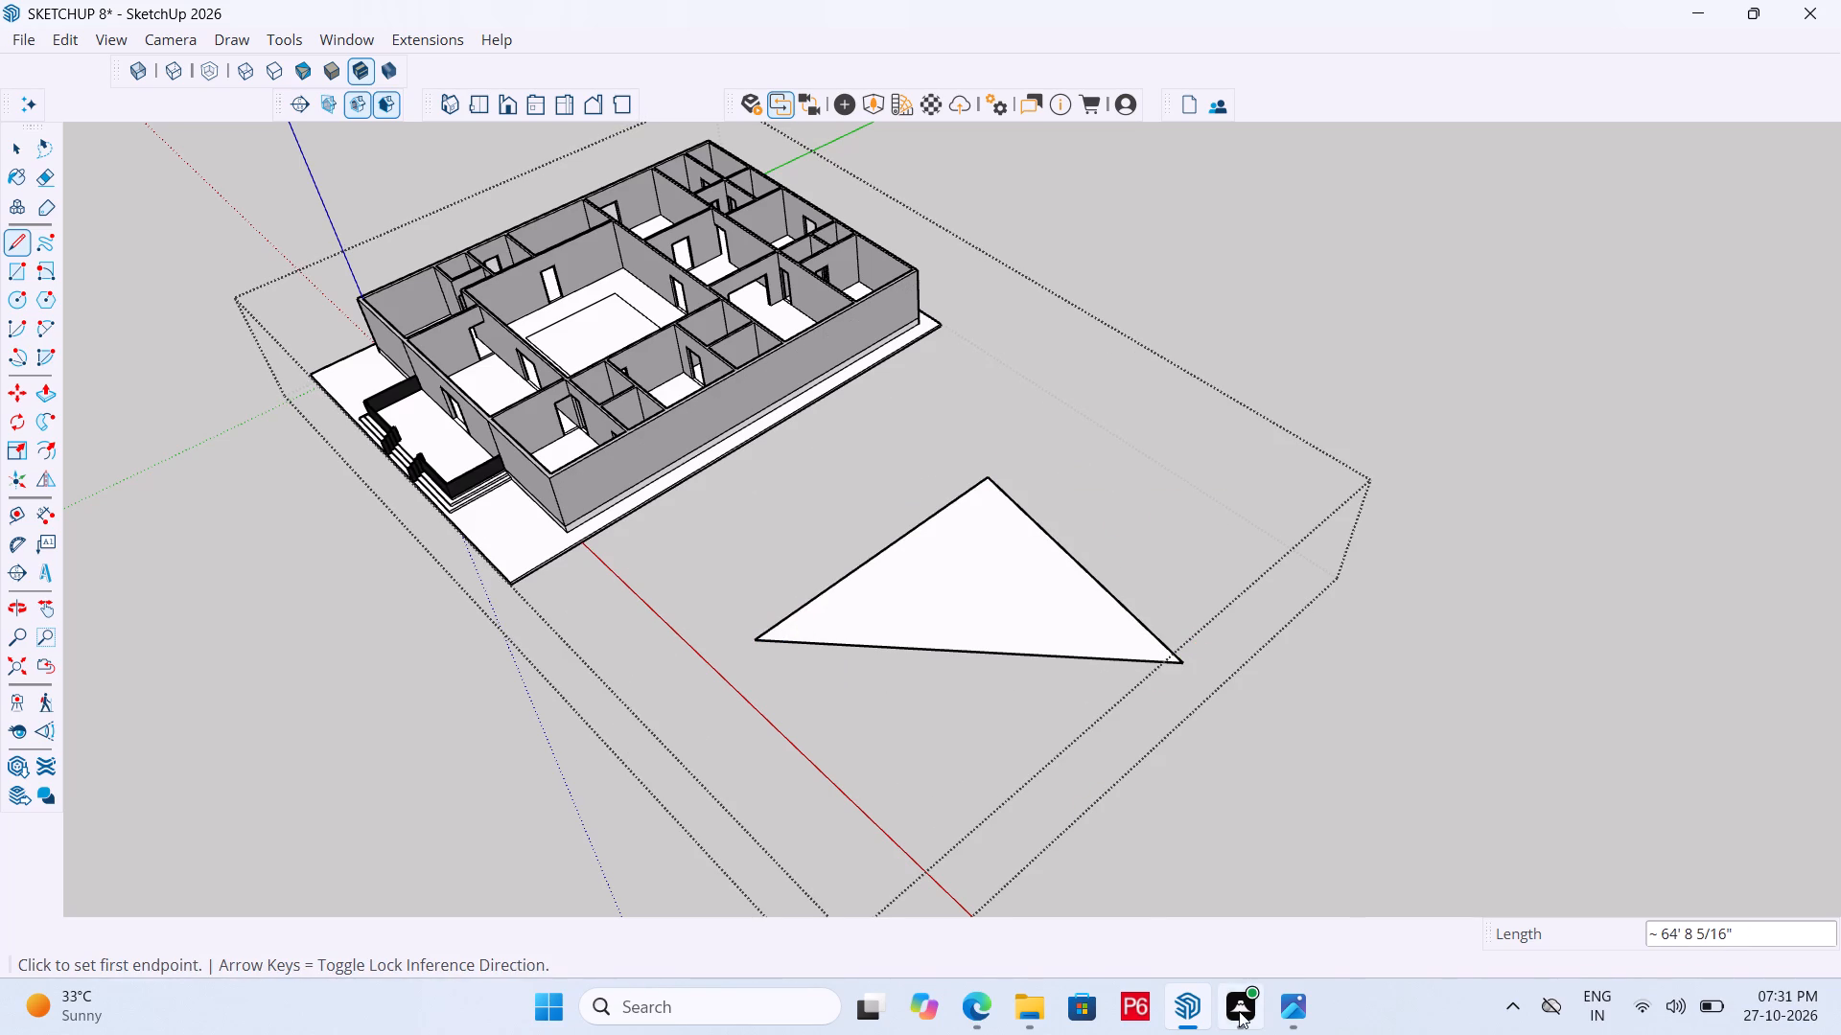
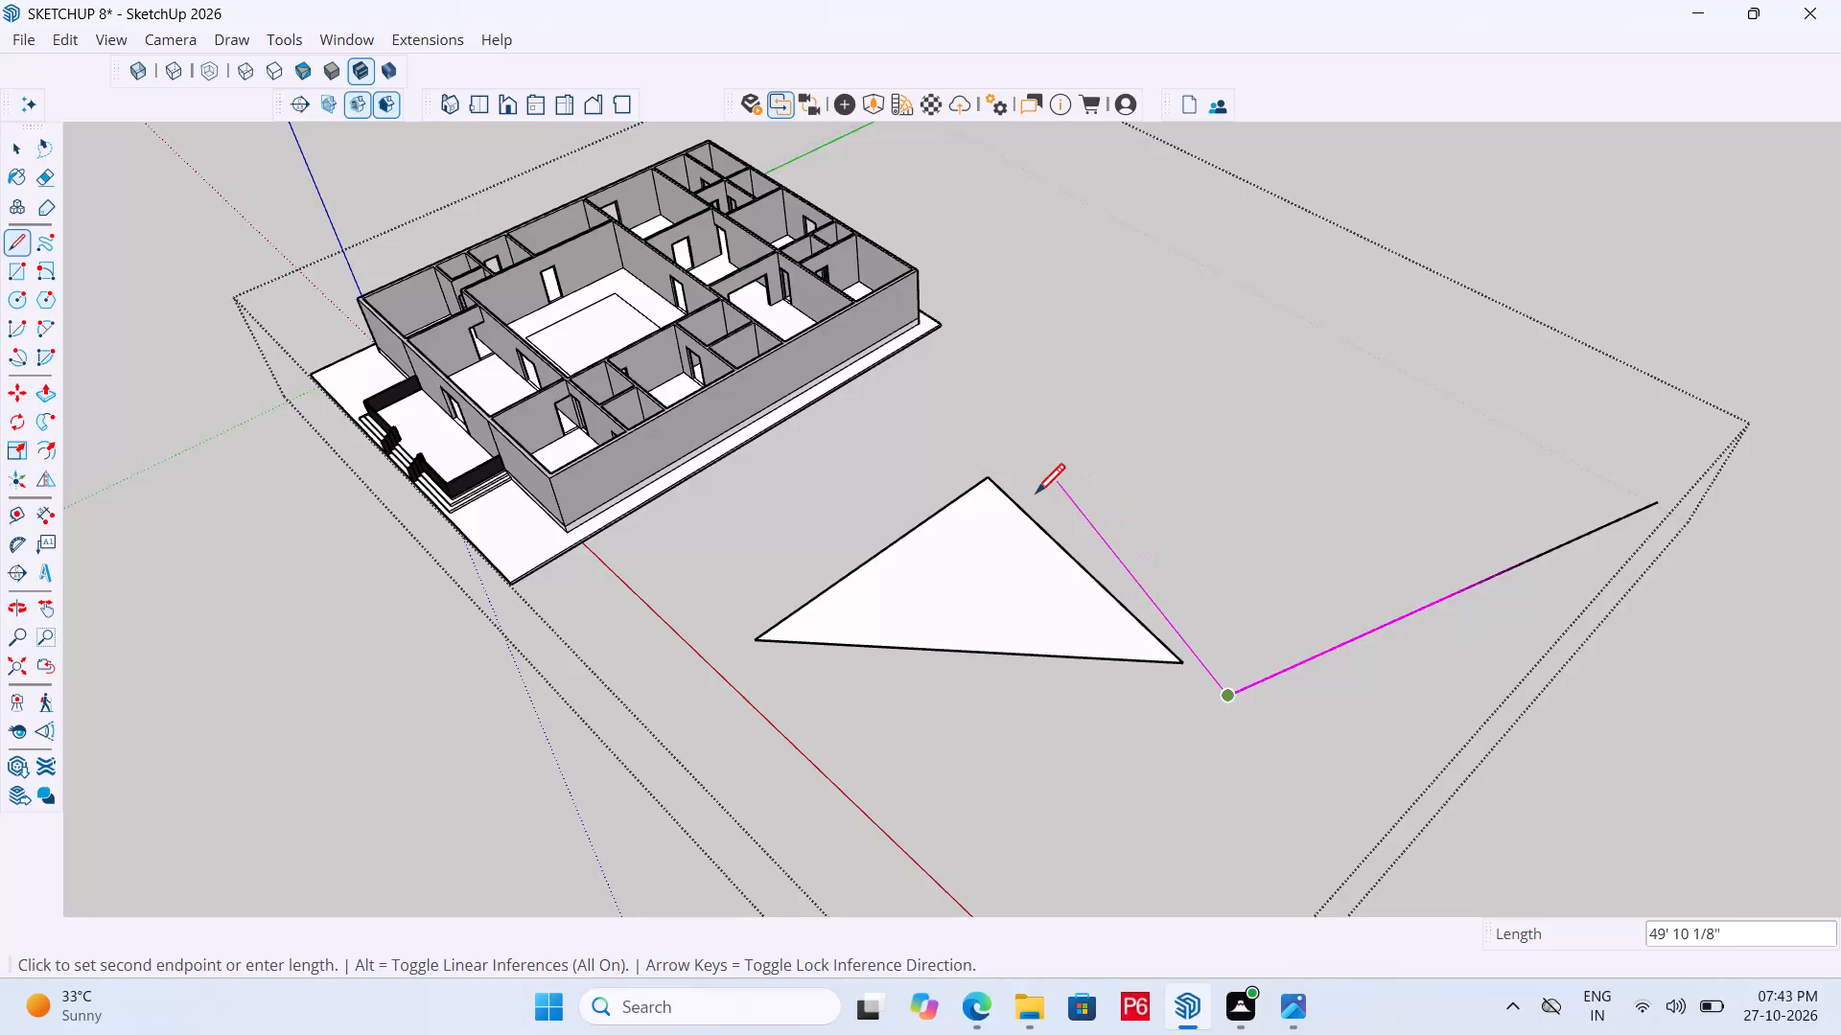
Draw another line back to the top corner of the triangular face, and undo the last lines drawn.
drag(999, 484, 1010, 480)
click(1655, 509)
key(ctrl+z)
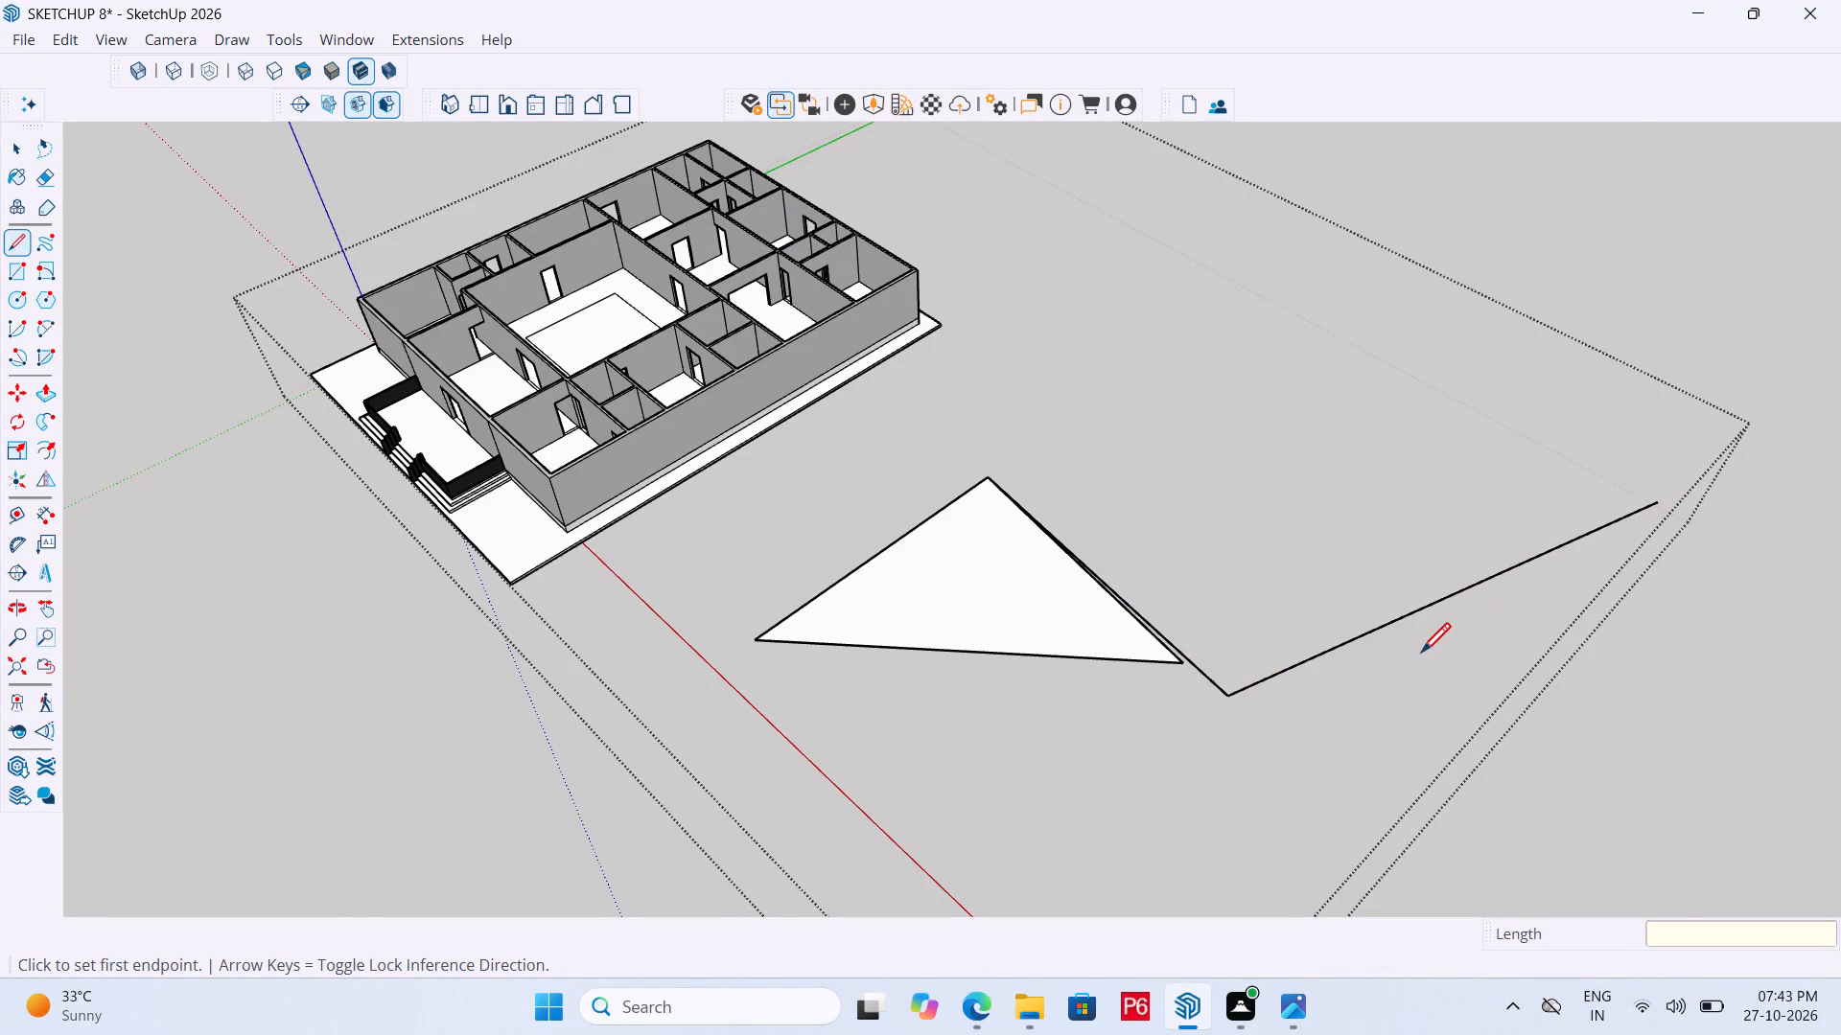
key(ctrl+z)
Erase the triangular face and the remaining loose lines beside the house, leaving only the house model.
key(e)
drag(1300, 642, 1313, 645)
click(1313, 645)
drag(1313, 645, 1341, 675)
drag(1364, 681, 1255, 640)
drag(1099, 625, 1086, 636)
drag(1139, 582, 1049, 656)
drag(1049, 656, 958, 537)
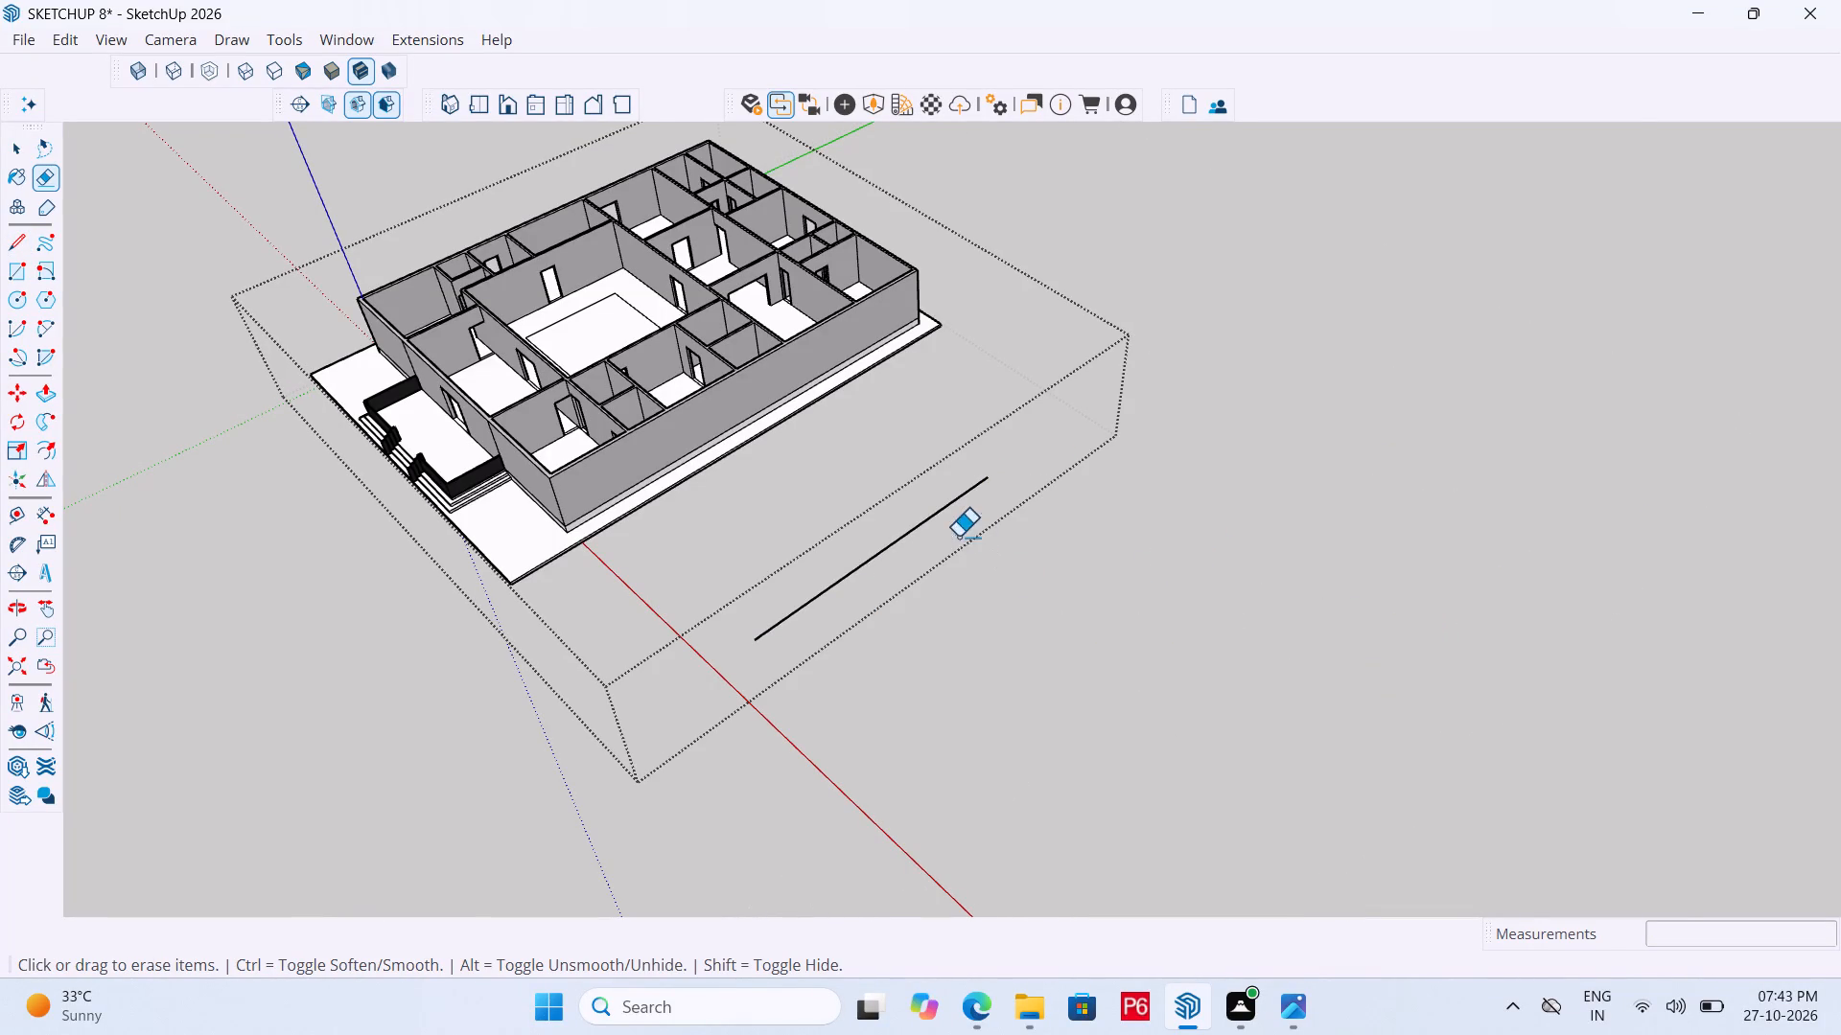
drag(958, 537, 952, 529)
drag(934, 506, 960, 525)
Save the house model.
scroll(1503, 826, down, 6)
scroll(706, 533, up, 5)
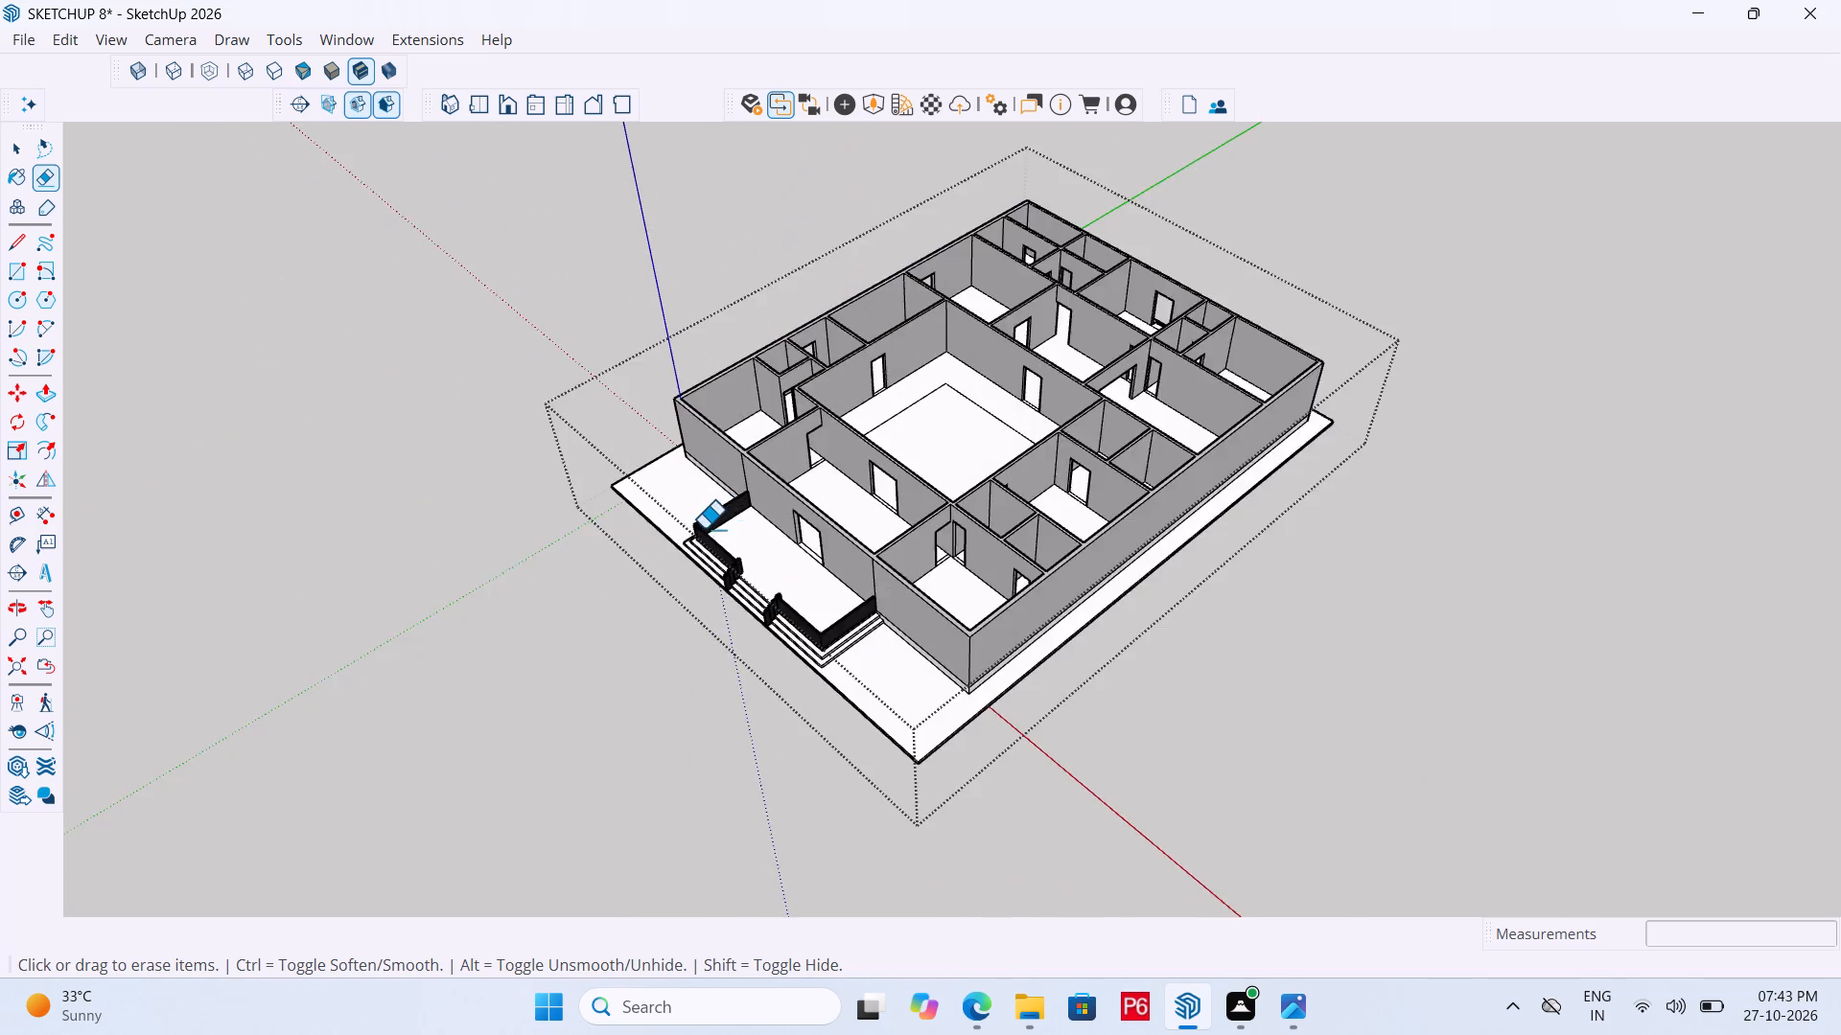
scroll(704, 529, up, 7)
scroll(723, 605, down, 5)
middle_drag(1159, 440, 564, 360)
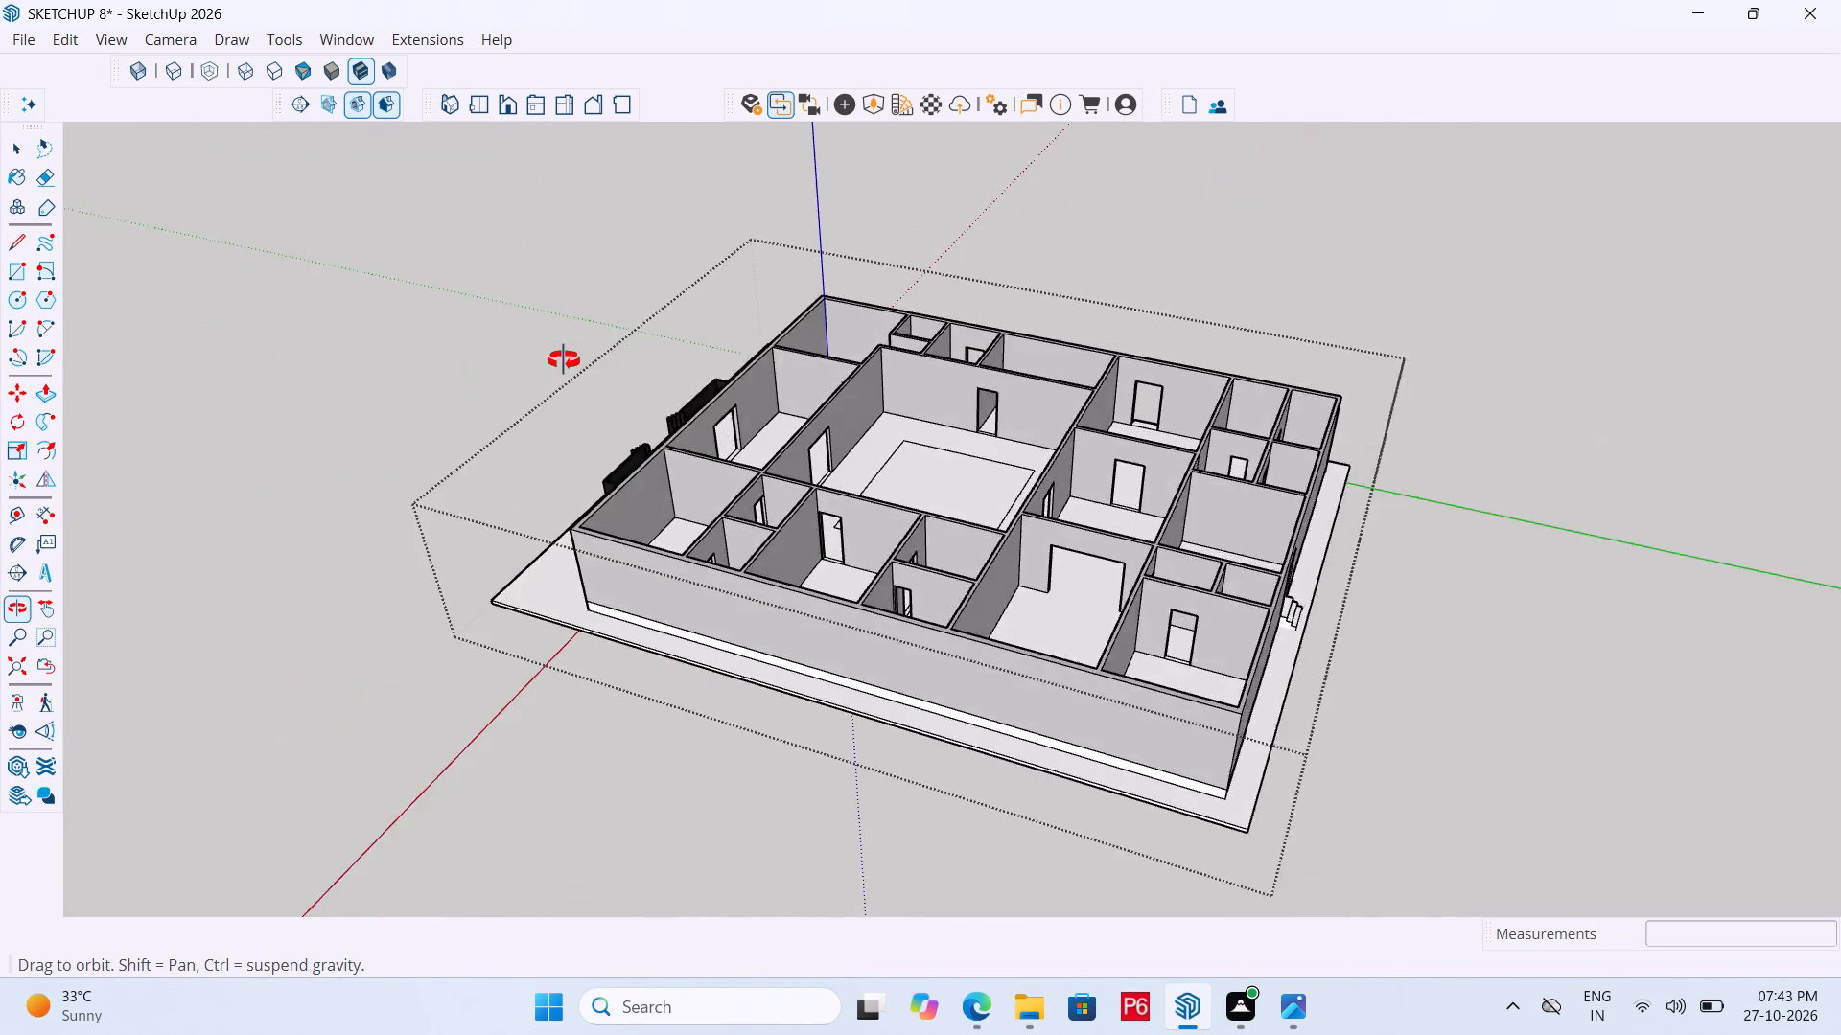
middle_drag(564, 360, 1486, 589)
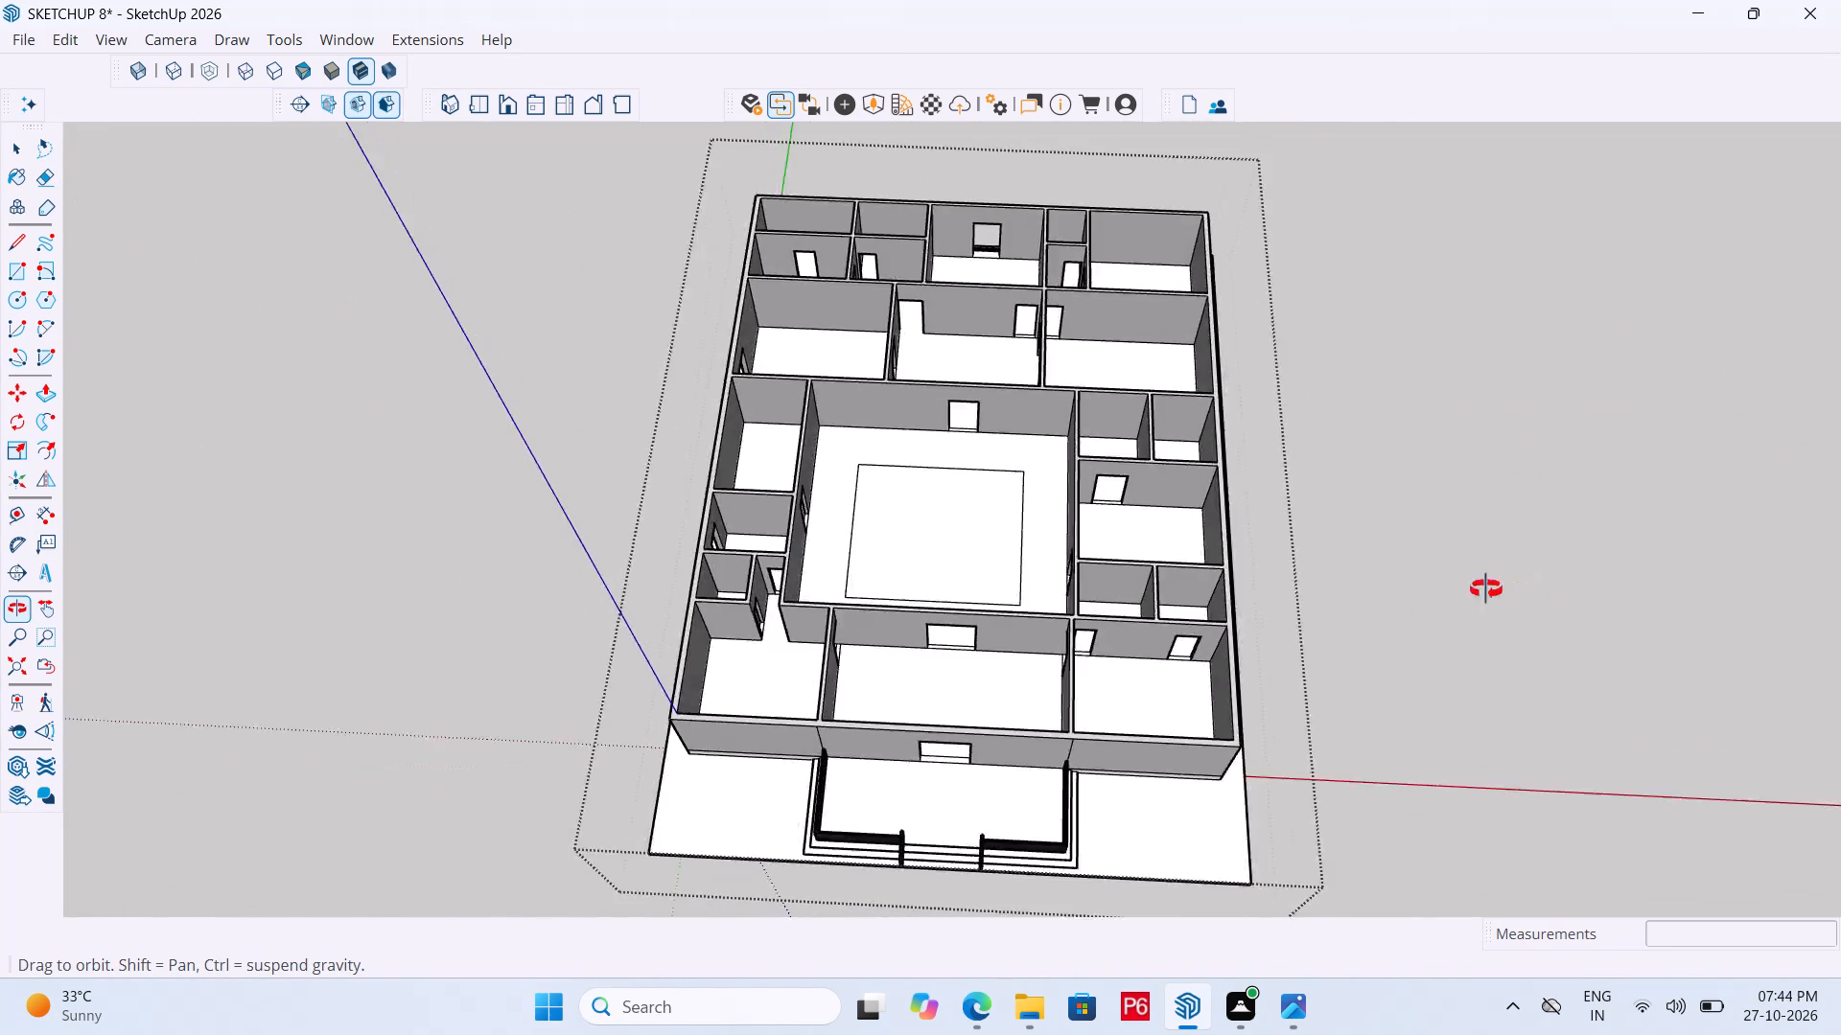
middle_drag(1486, 589, 1240, 405)
key(ctrl+s)
key(ctrl+s)
key(ctrl+s)
key(ctrl+s)
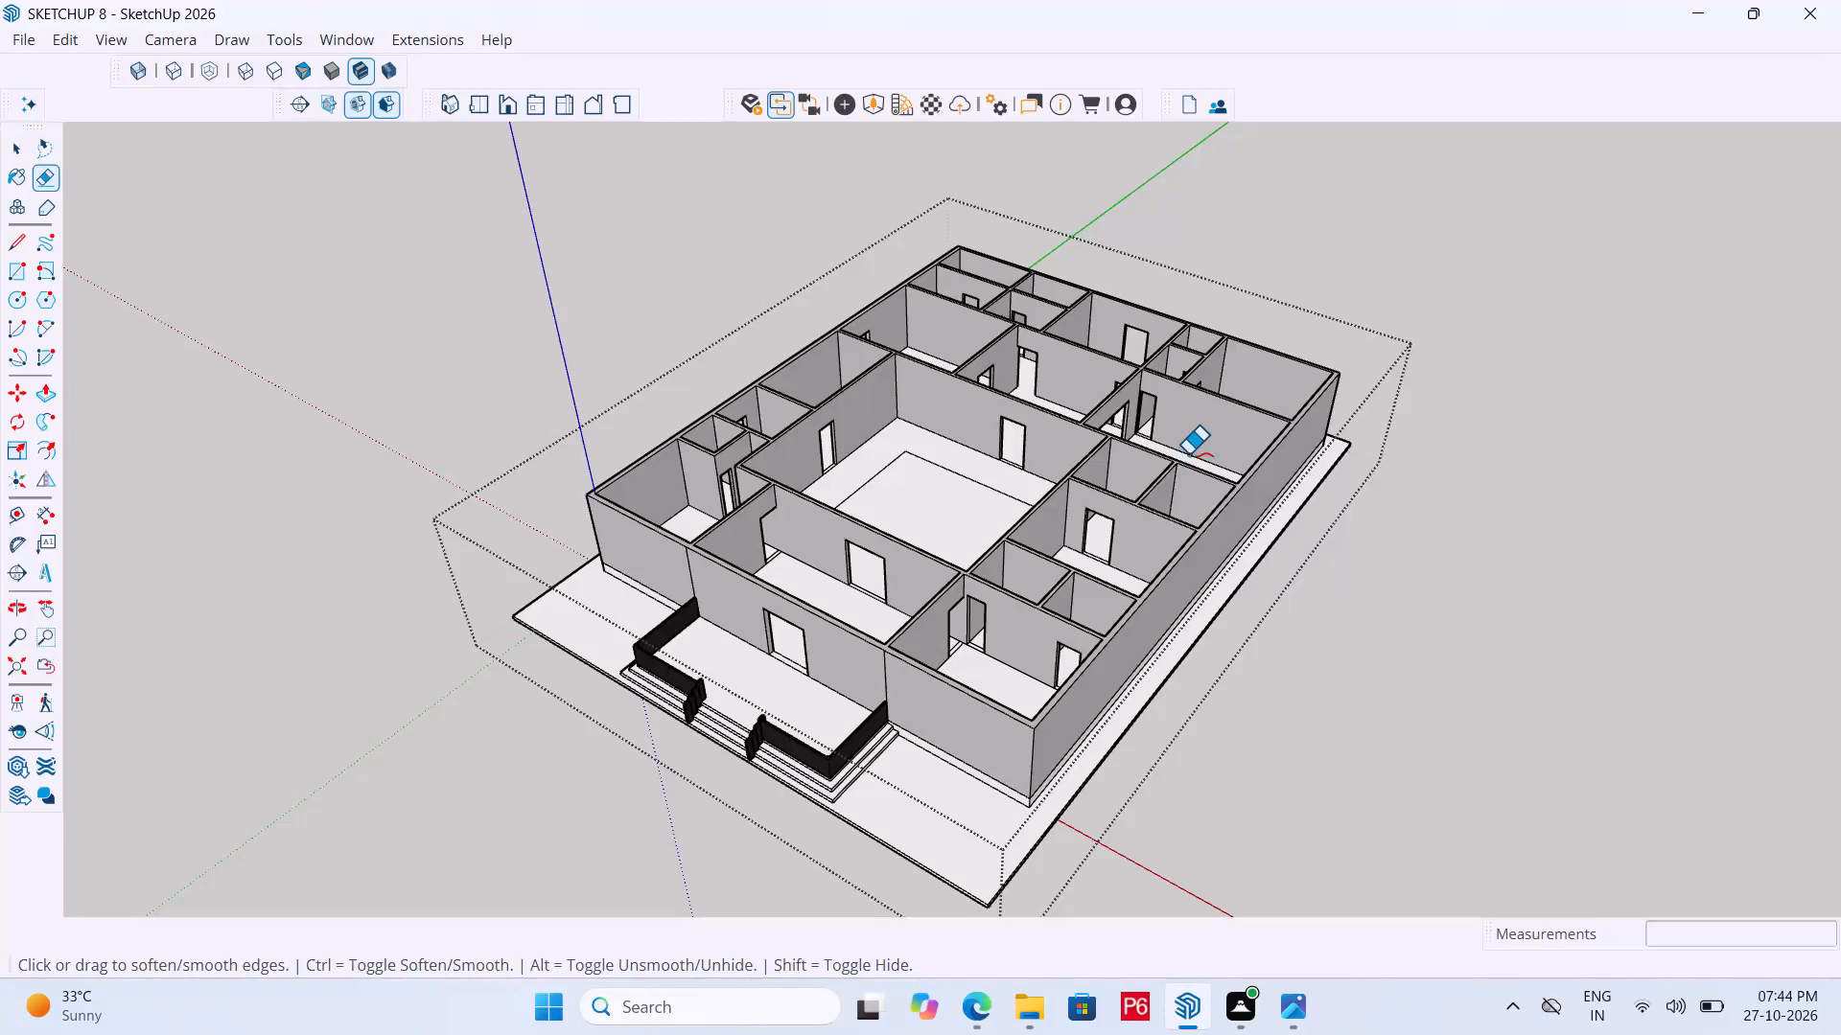
key(ctrl+s)
key(ctrl+s)
key(ctrl+s)
key(ctrl+s)
key(ctrl+s)
key(ctrl+s)
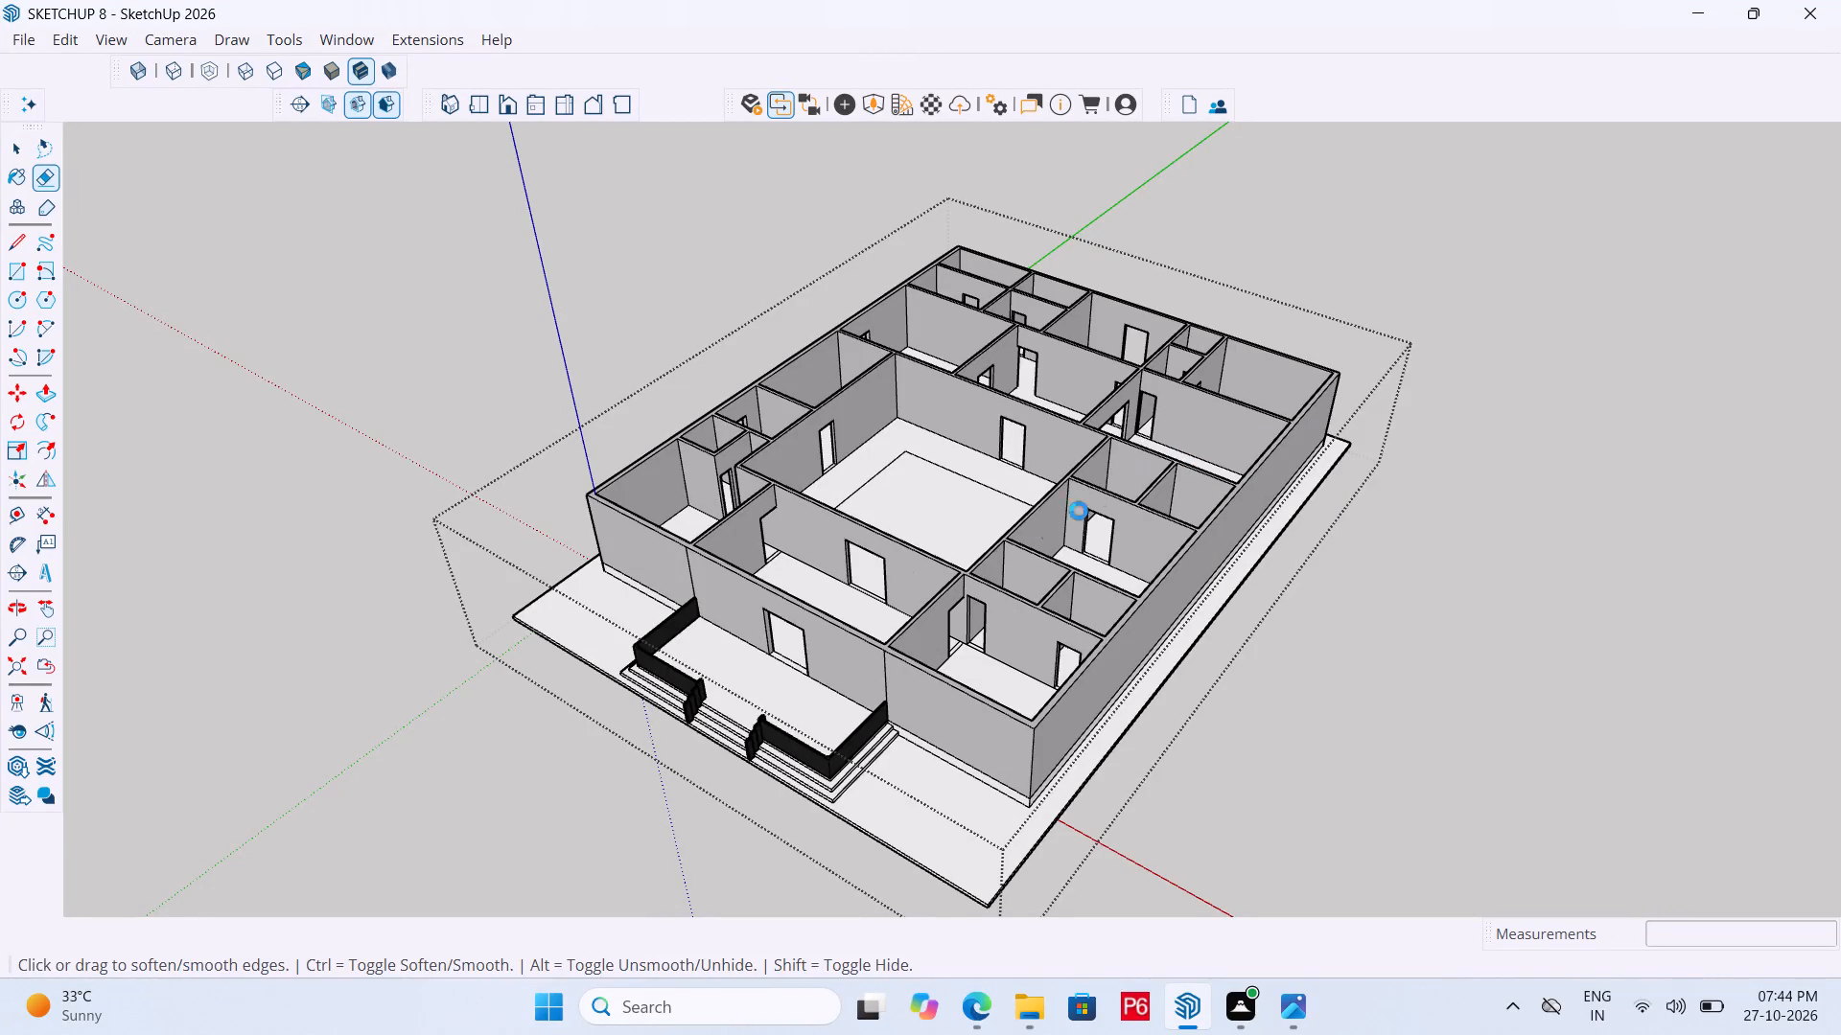
Examine the house's front entrance, rooms and wall tops from several angles.
scroll(884, 605, down, 6)
middle_drag(891, 617, 828, 554)
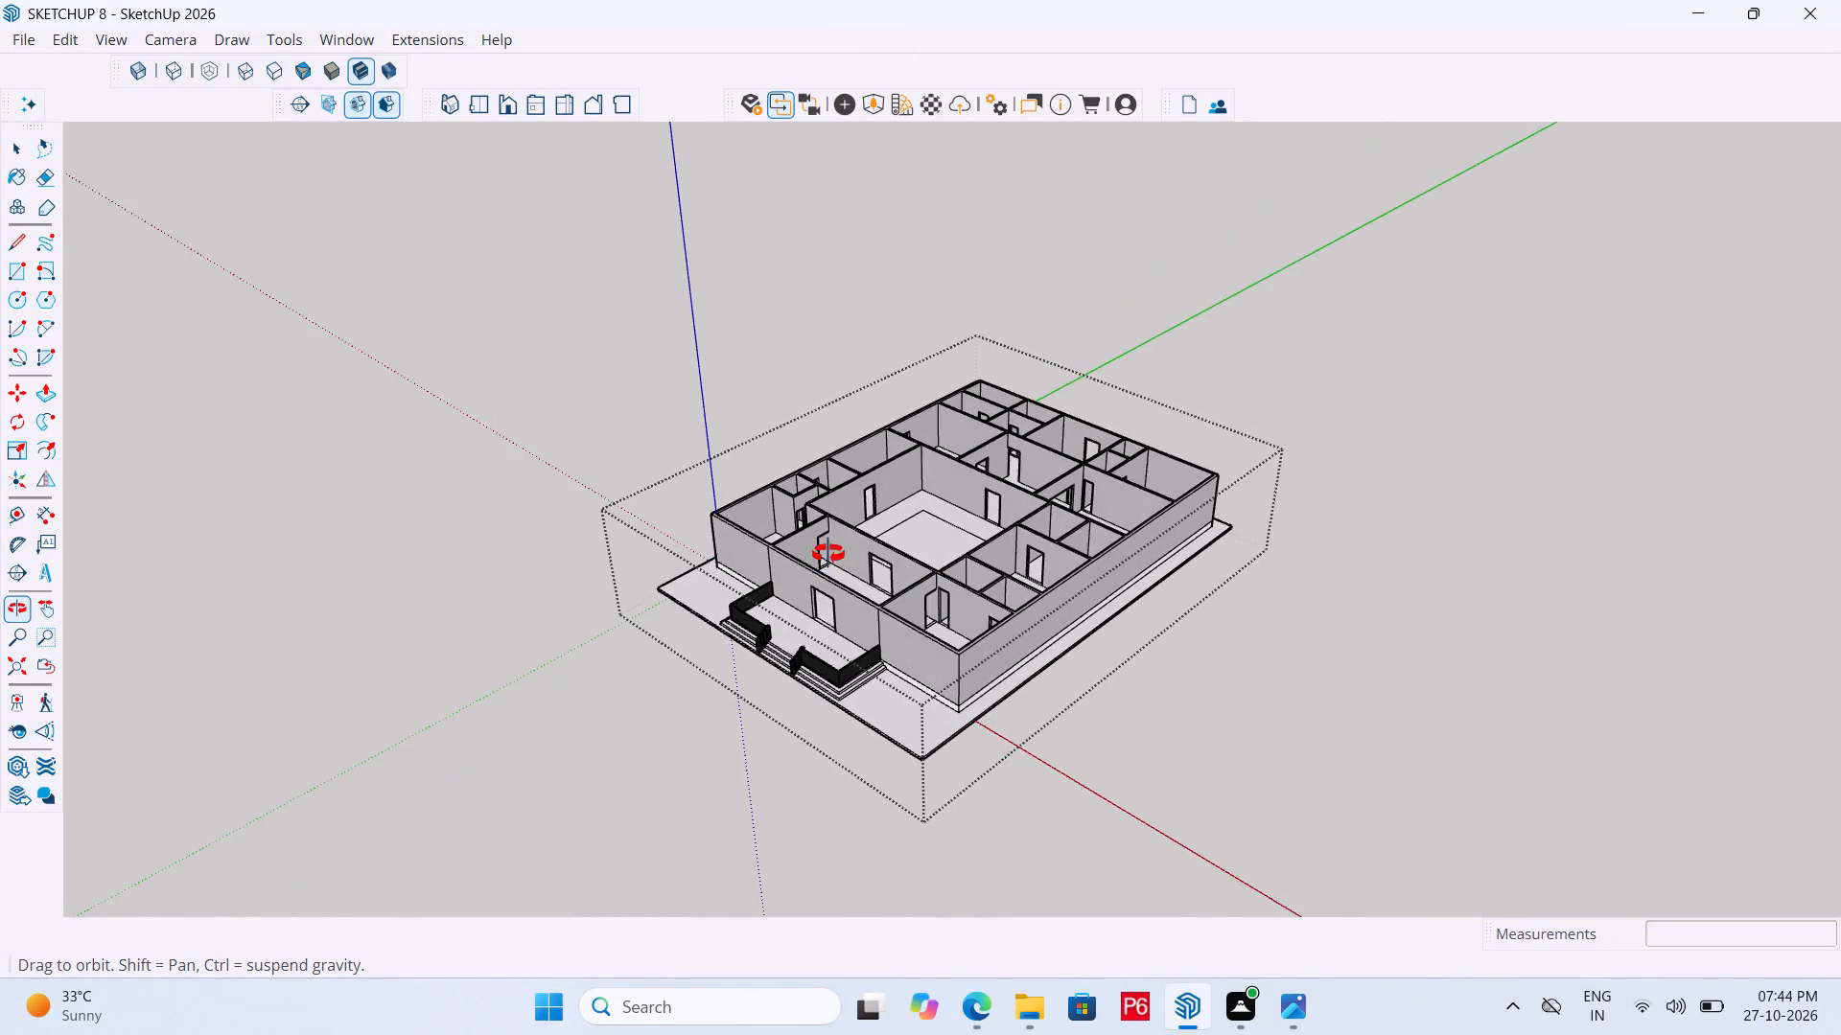
middle_drag(828, 554, 864, 547)
scroll(864, 547, up, 10)
scroll(969, 487, down, 6)
middle_drag(763, 558, 1239, 675)
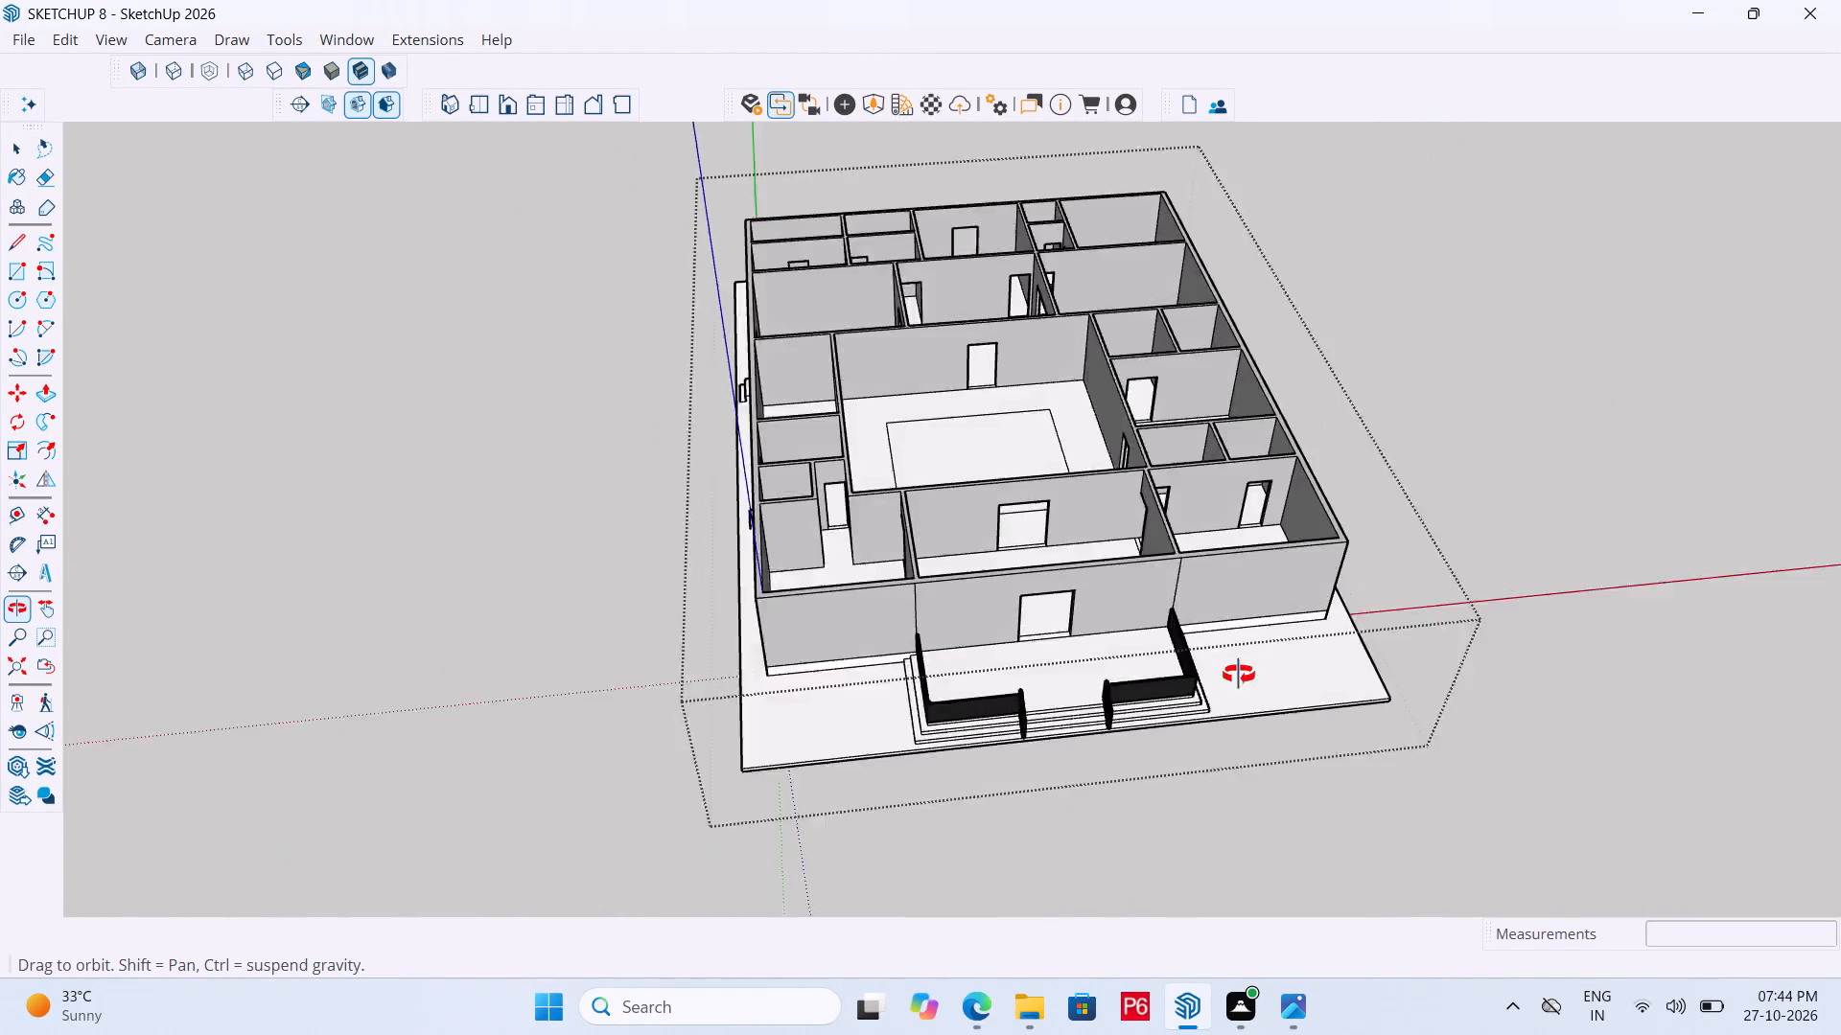
middle_drag(1239, 675, 1226, 647)
scroll(1224, 645, up, 5)
middle_drag(1171, 604, 962, 617)
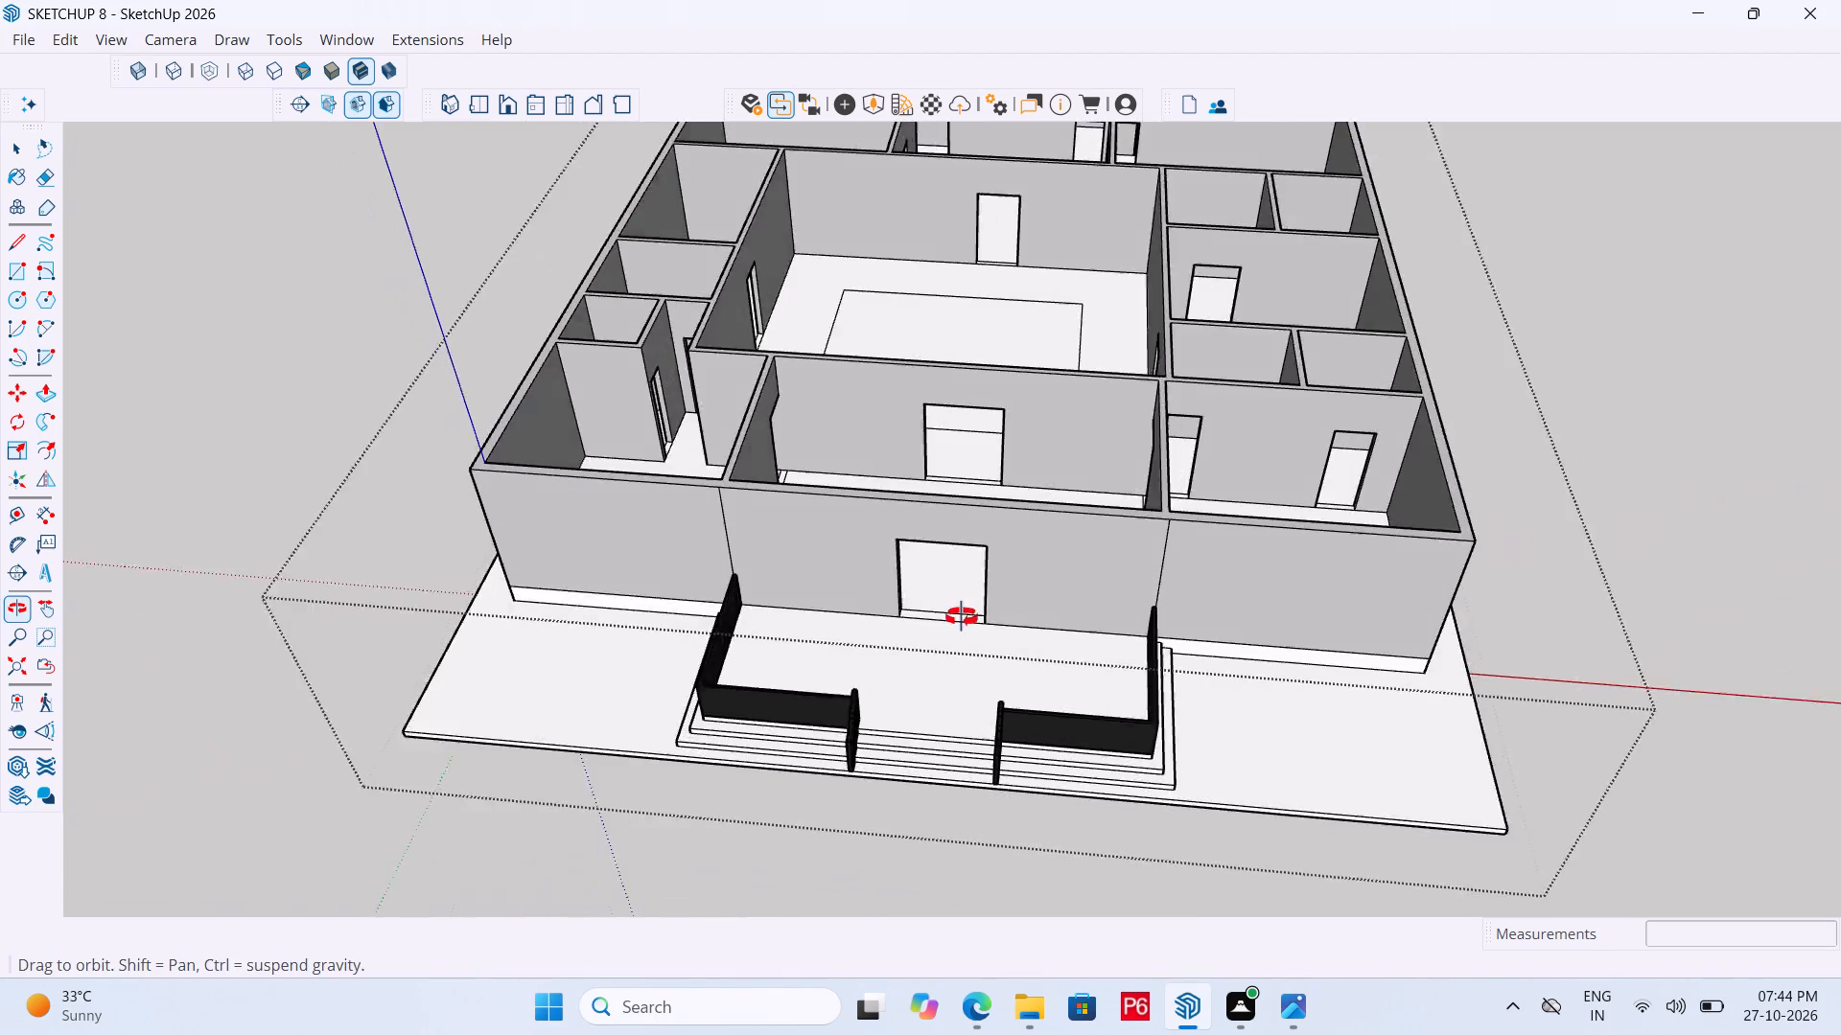
middle_drag(962, 617, 1153, 533)
middle_drag(1148, 556, 1037, 595)
scroll(1340, 696, down, 4)
middle_drag(1081, 644, 710, 747)
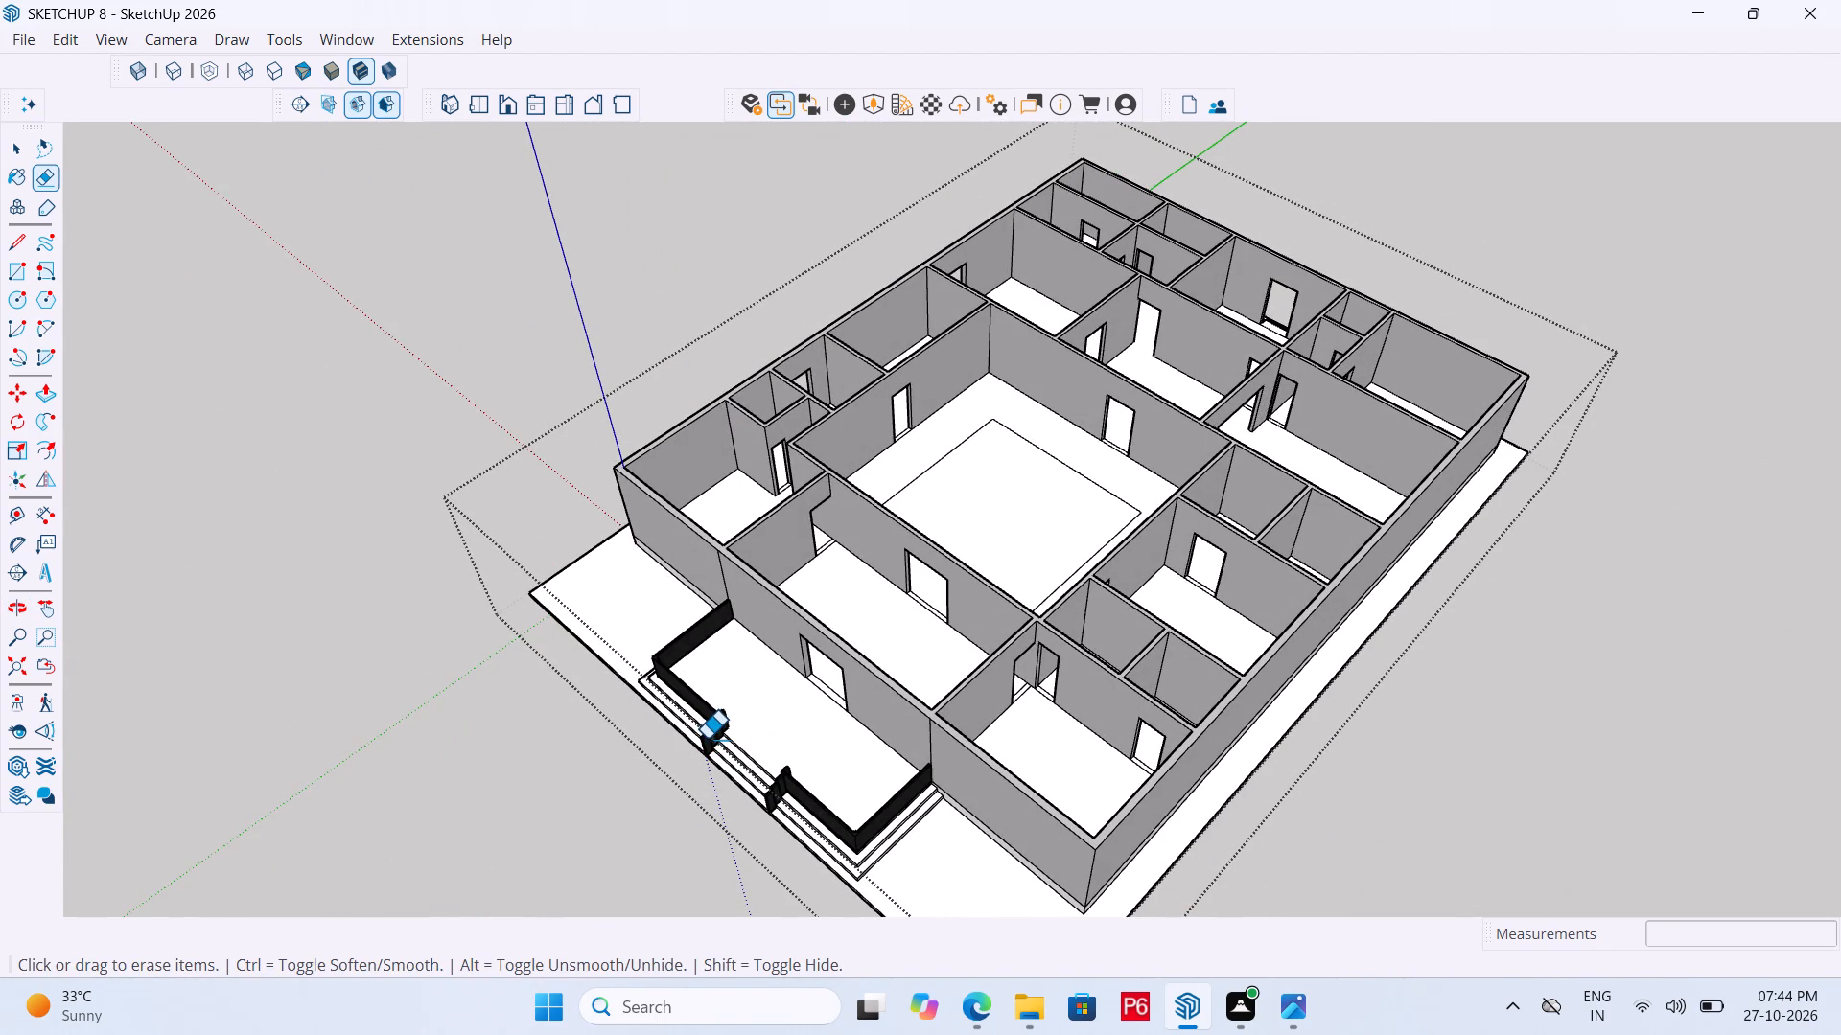
scroll(826, 657, down, 4)
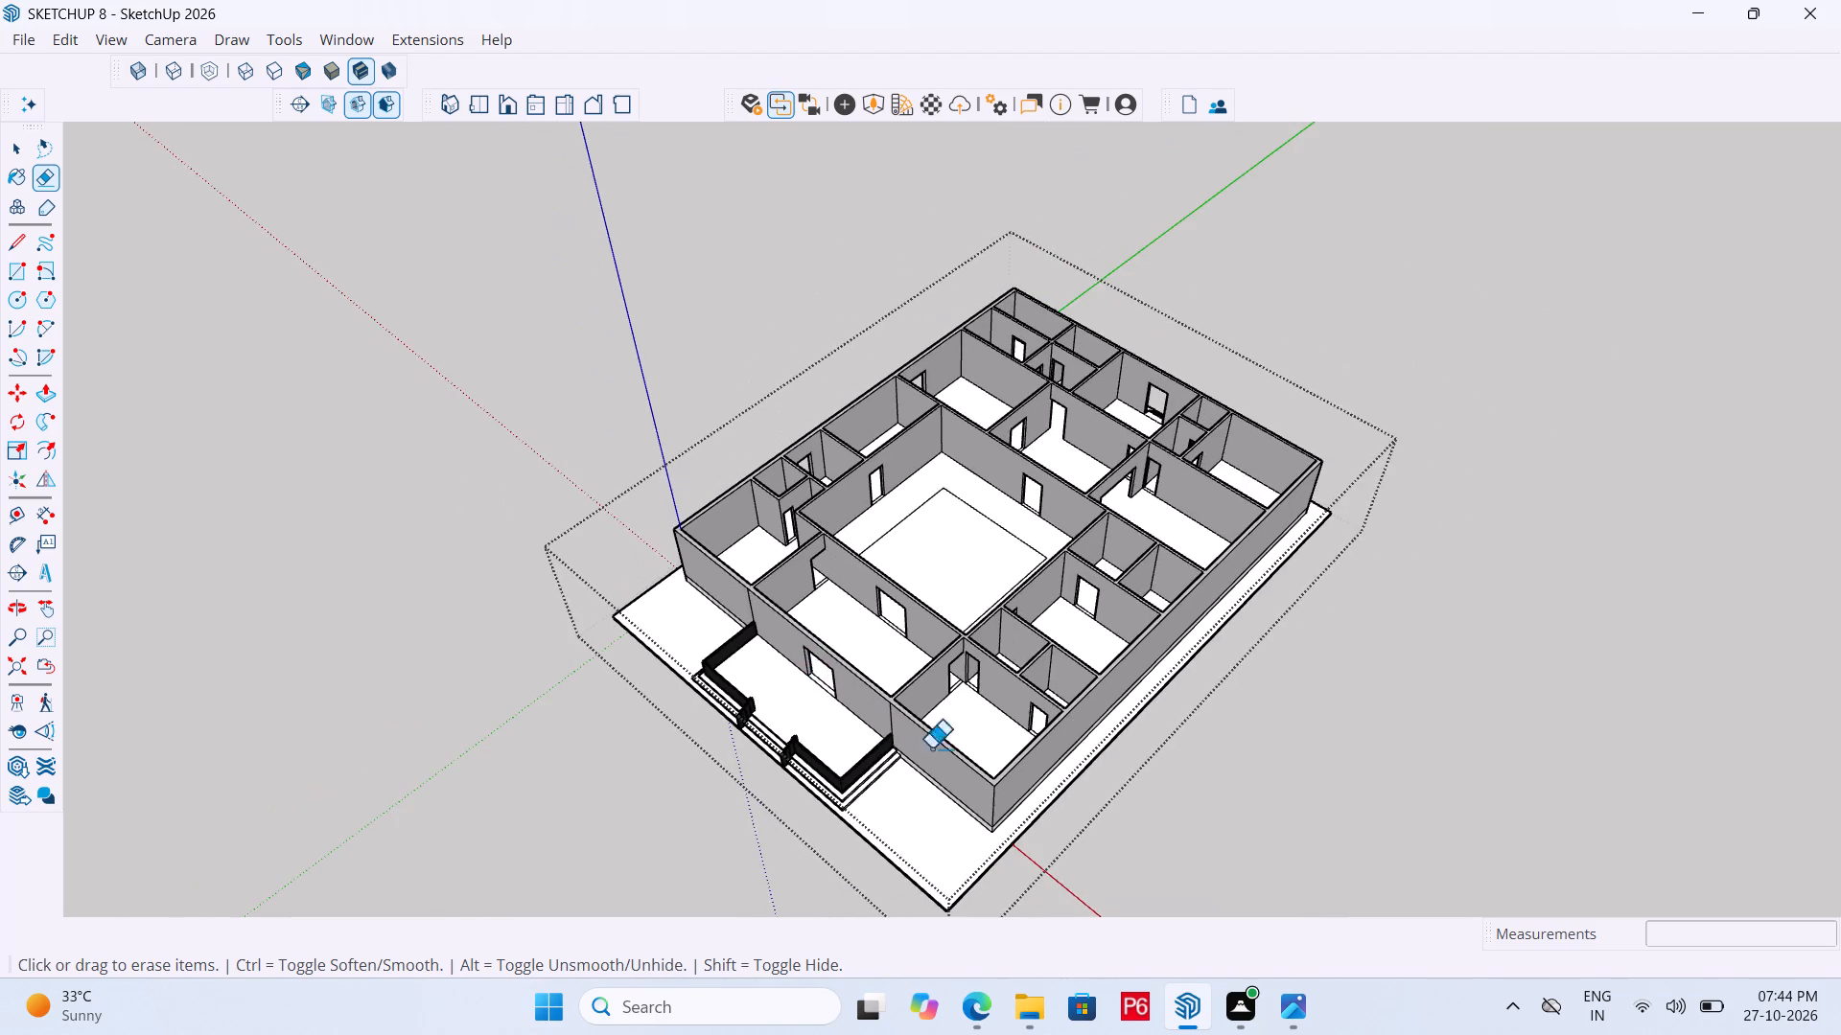
scroll(1072, 783, up, 6)
Close the house group and draw an 18' 9" by 14' 9" rectangle across the wall tops of the front corner room.
key(r)
scroll(969, 816, up, 3)
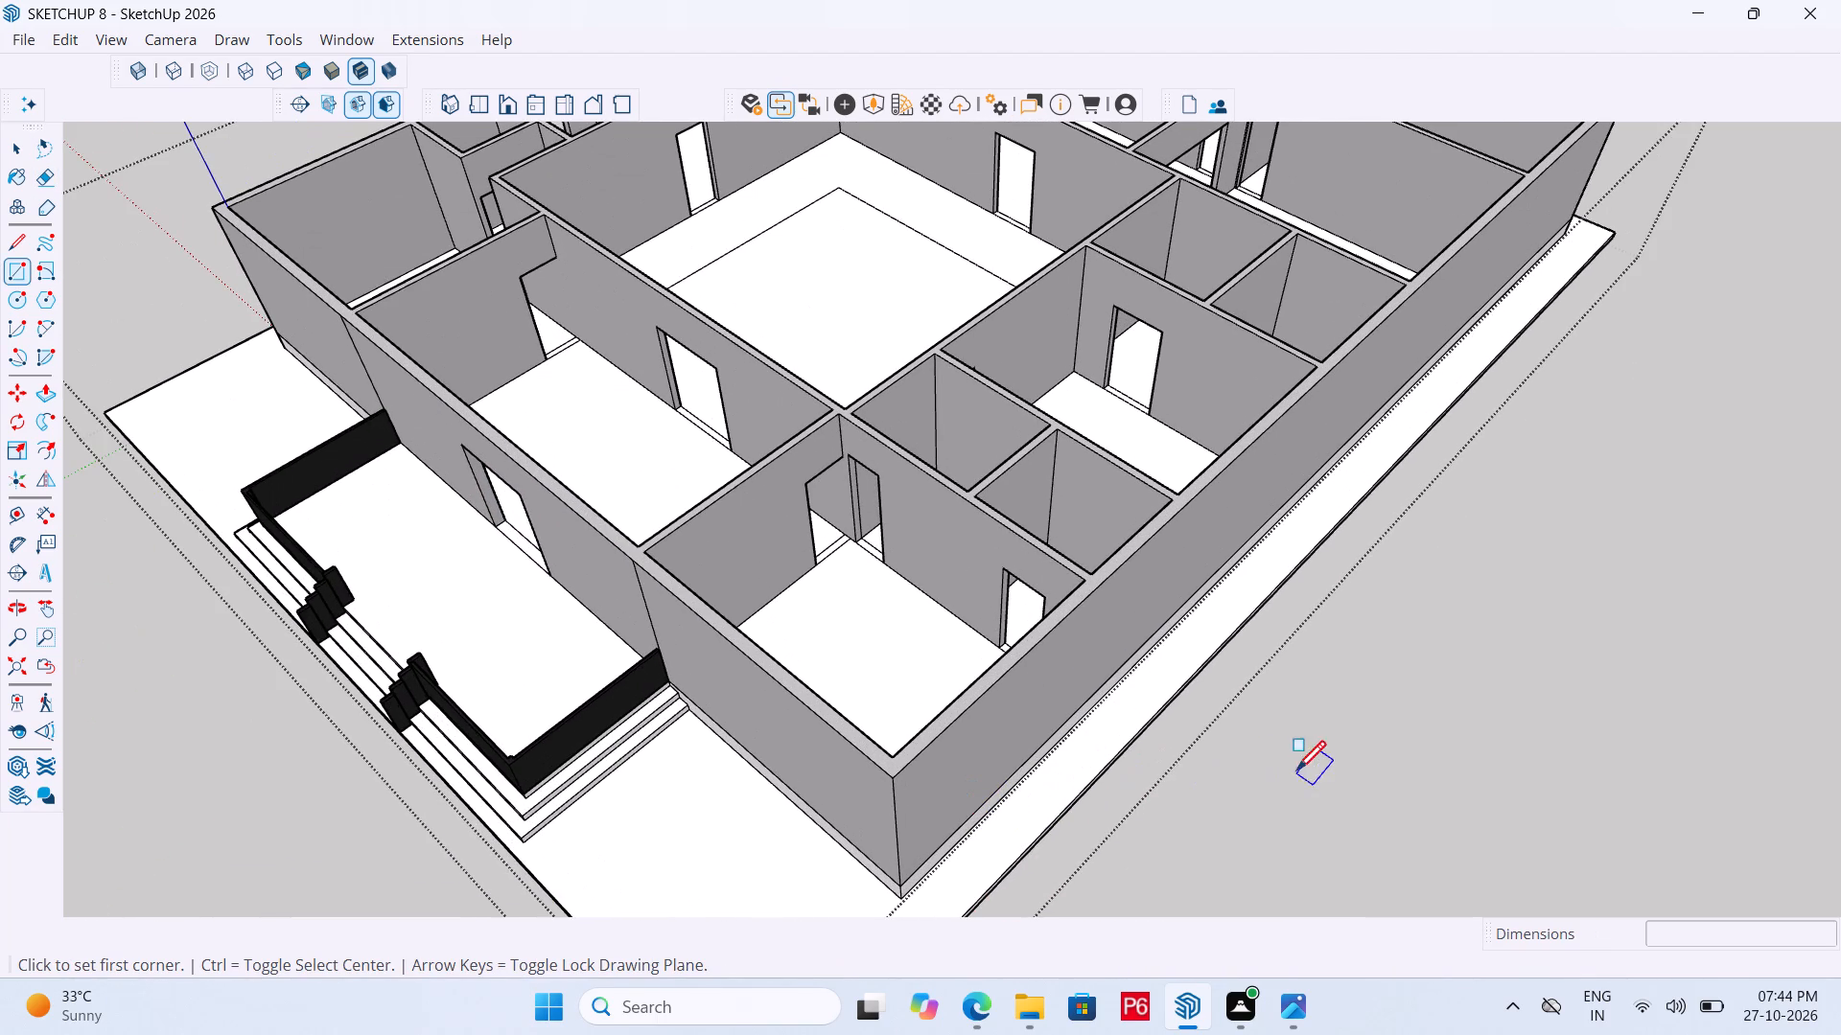
key(space)
double_click(1298, 772)
double_click(1379, 720)
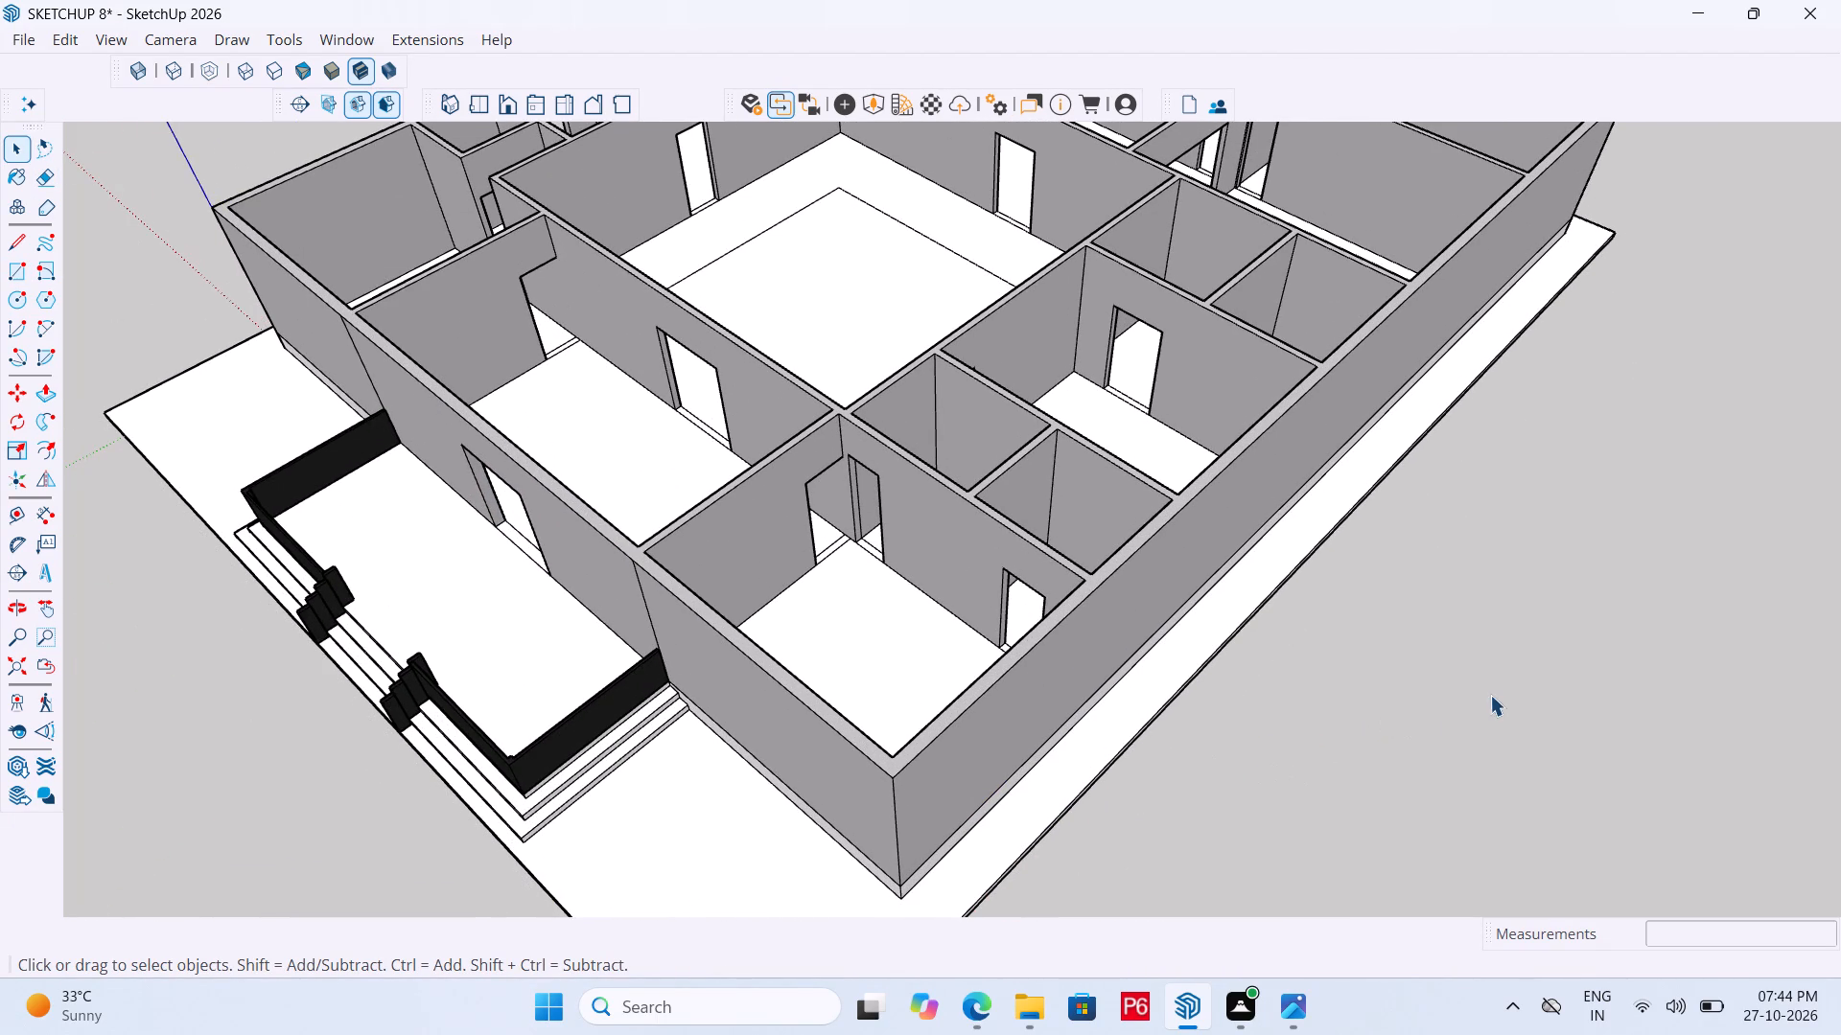
click(1490, 694)
scroll(1418, 715, down, 6)
scroll(1239, 718, up, 5)
scroll(1126, 722, up, 2)
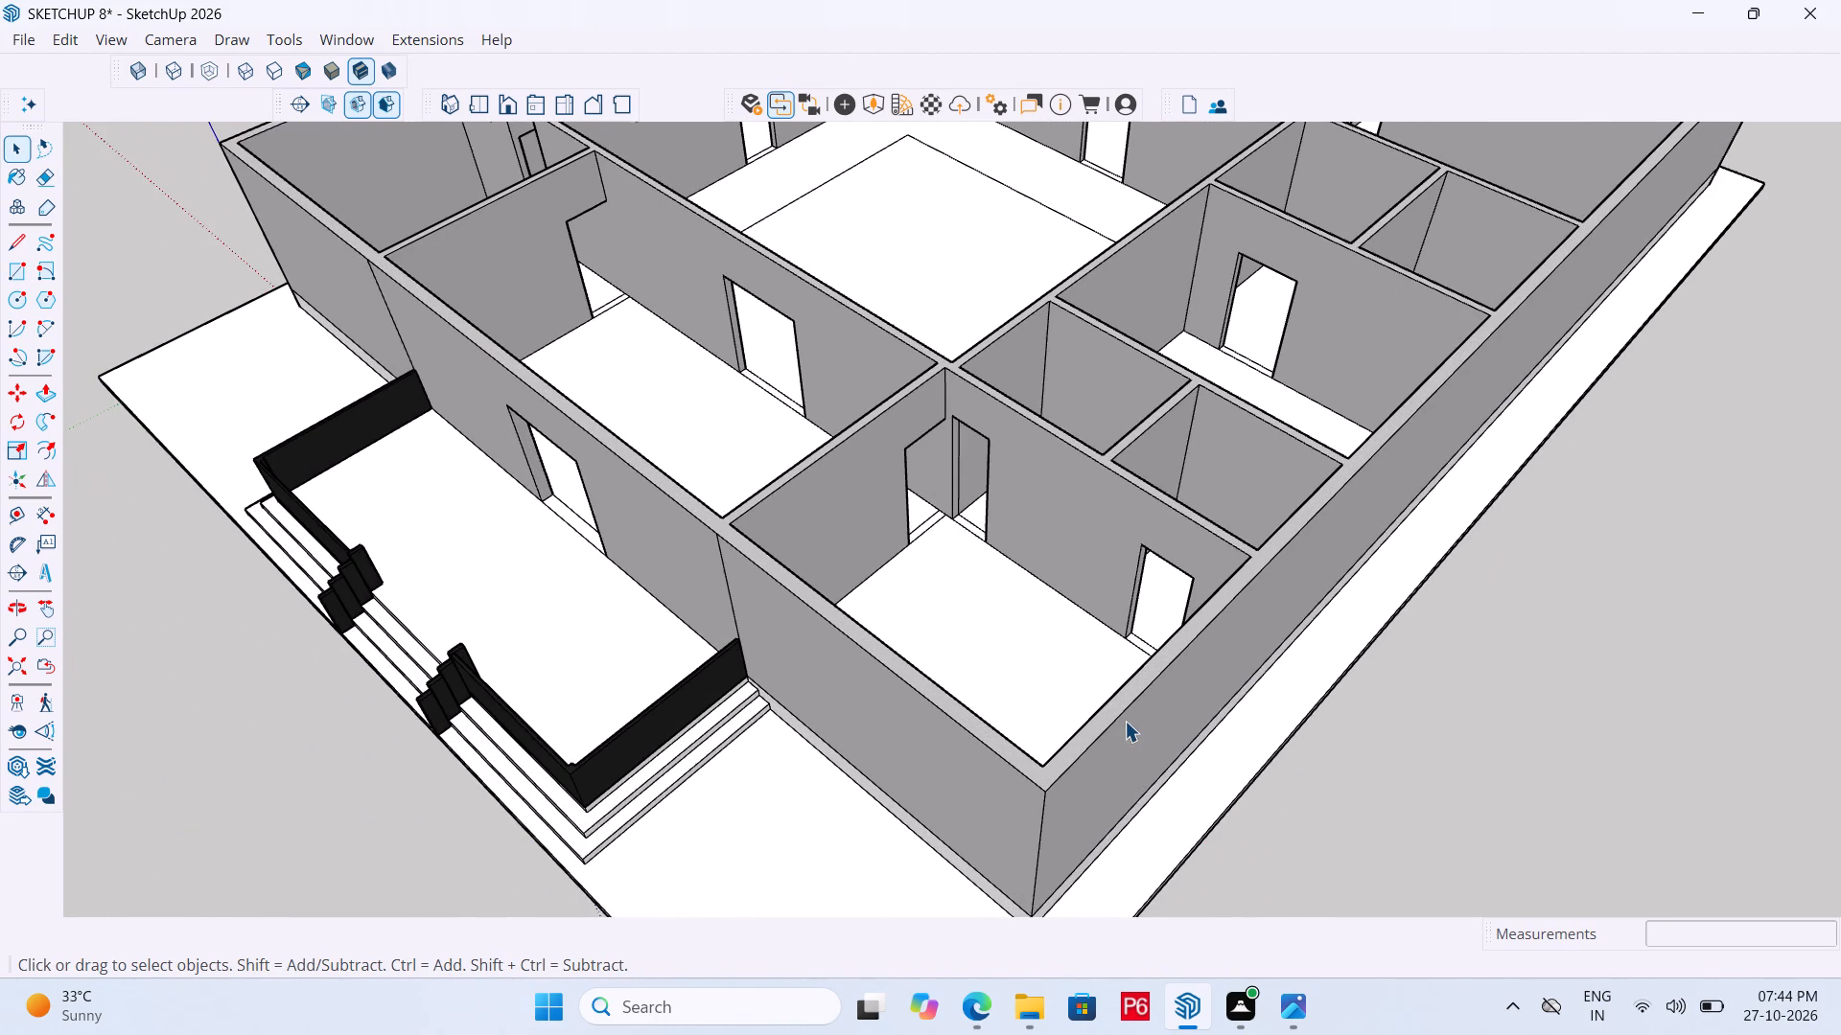
key(r)
drag(1042, 784, 1047, 770)
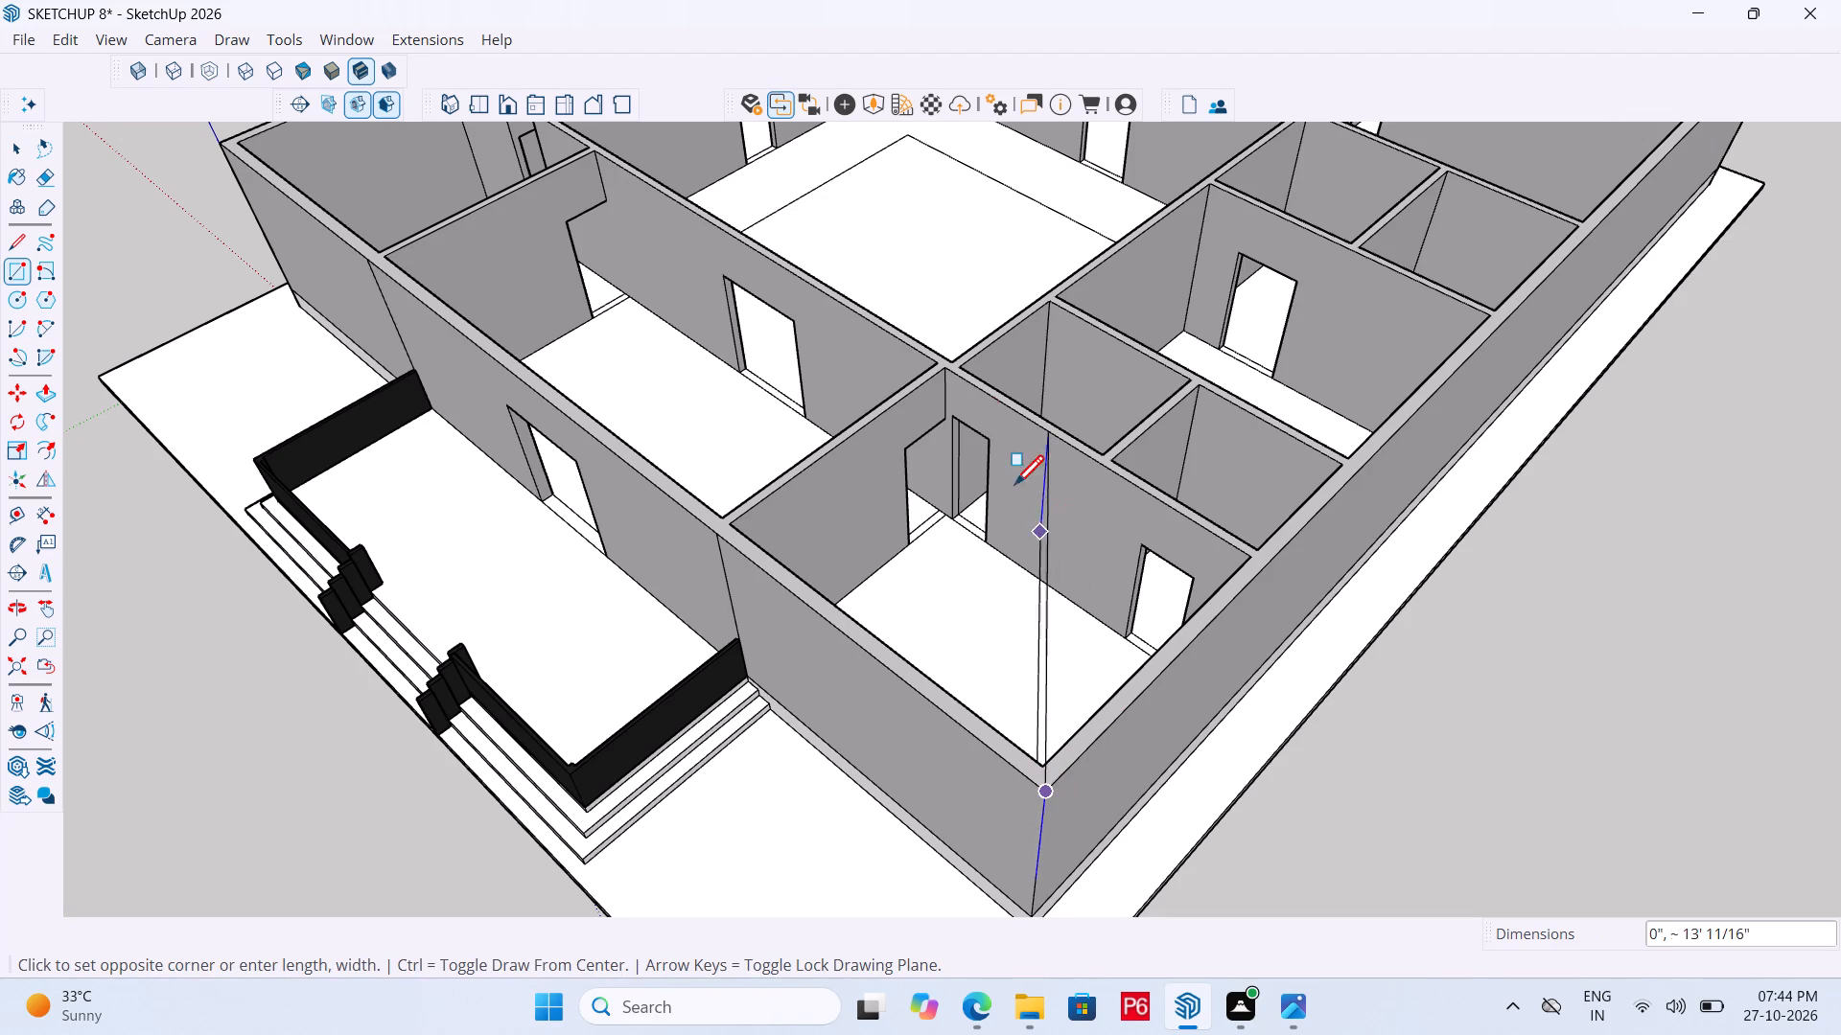
click(942, 367)
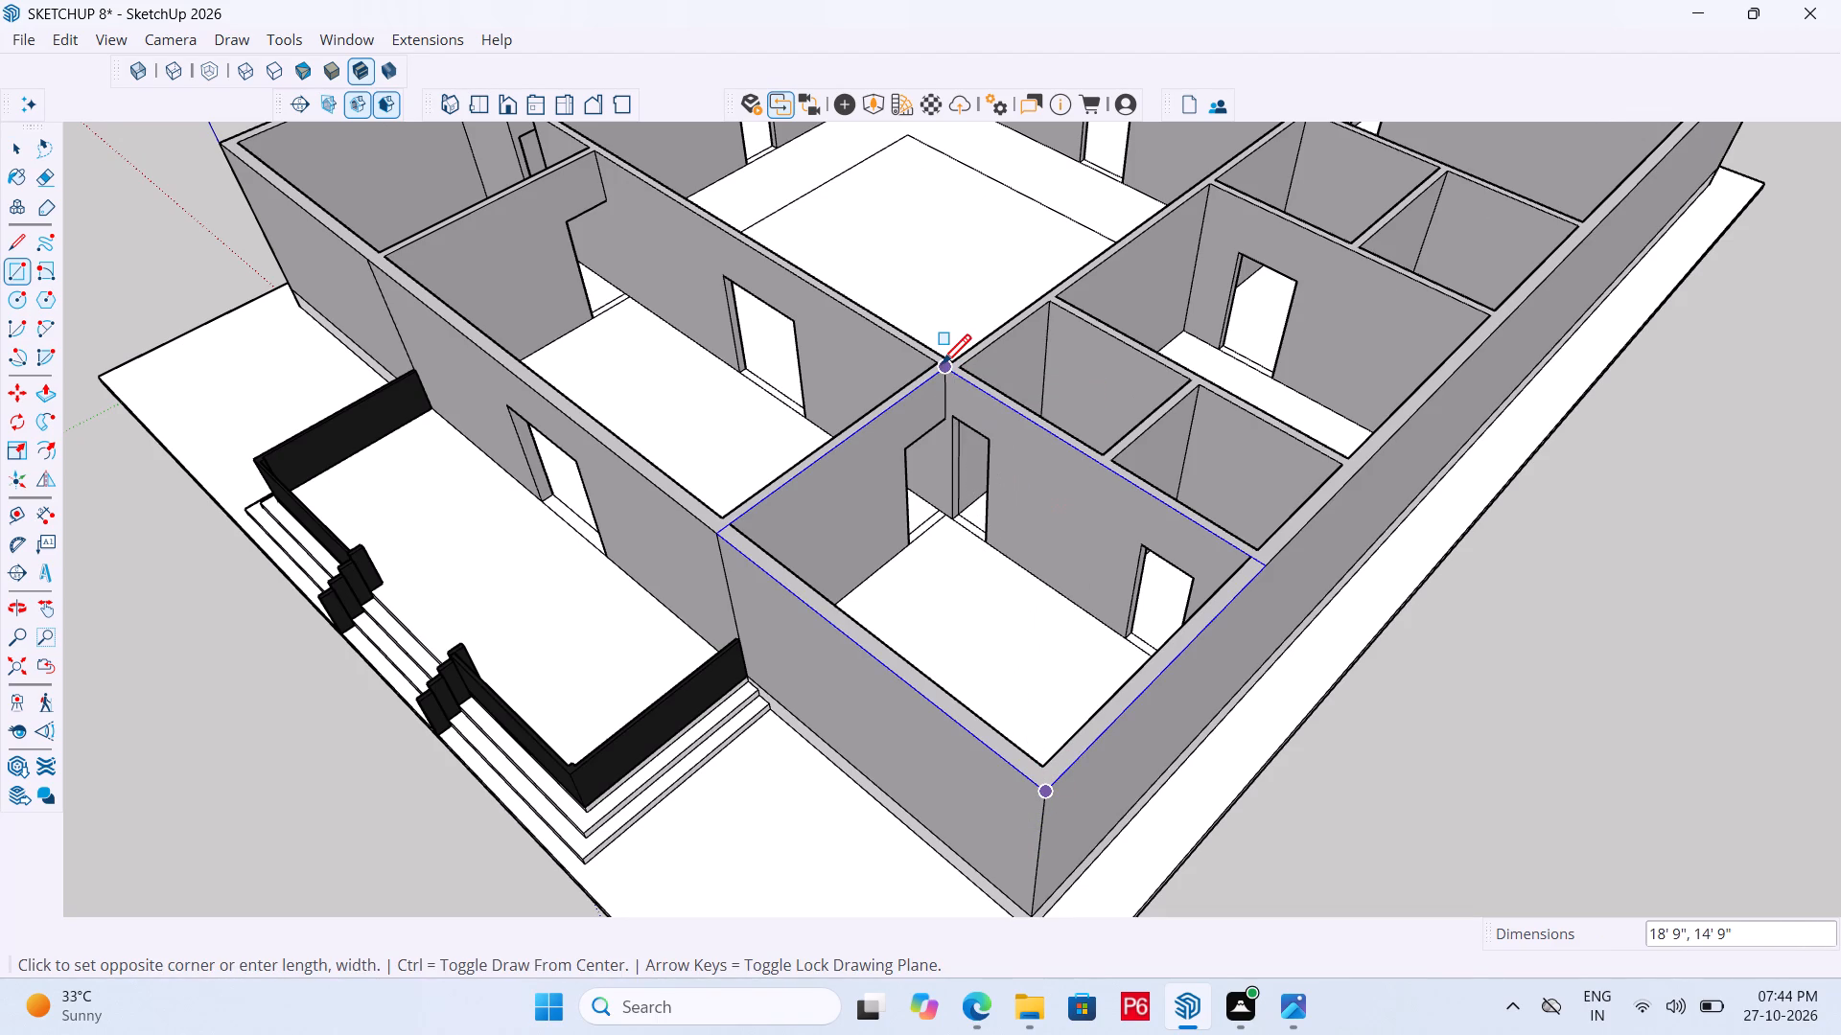
Make the rectangular face and its edges over the front corner room into a group.
key(space)
double_click(929, 513)
right_click(929, 513)
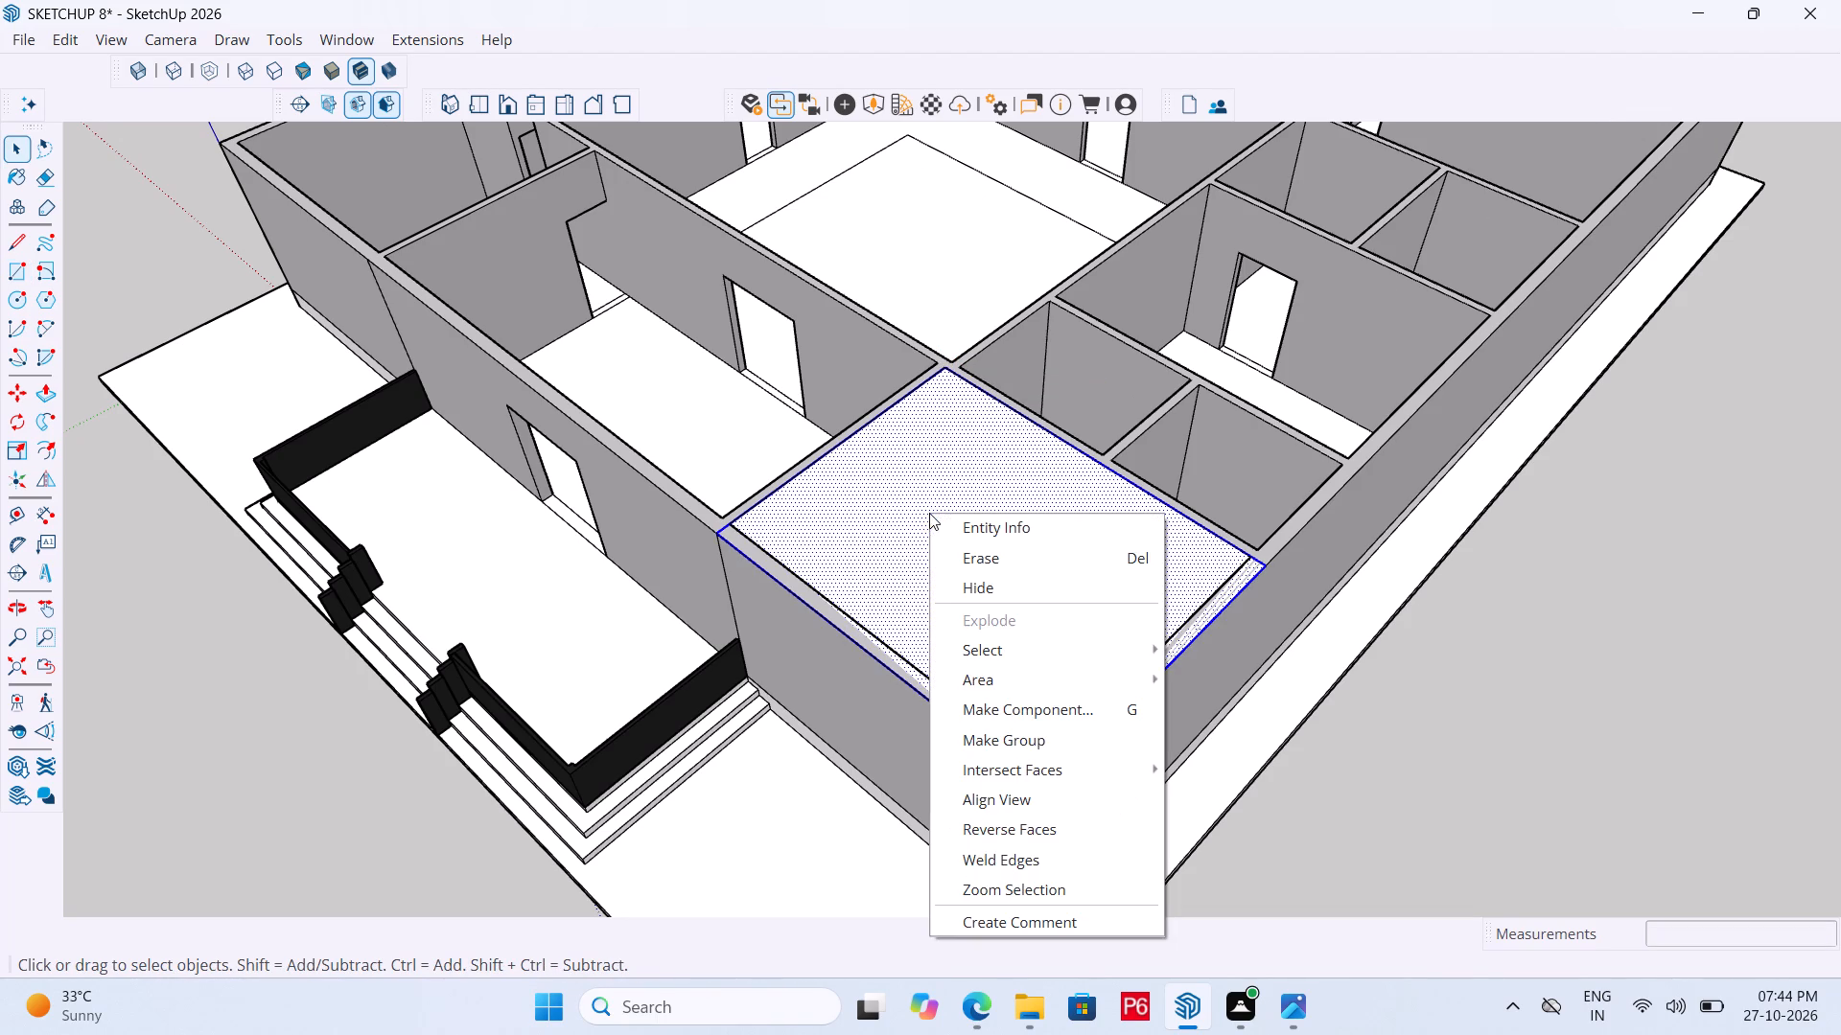
click(1055, 738)
Open the new group and push the rectangular face down 6" into a slab.
double_click(975, 567)
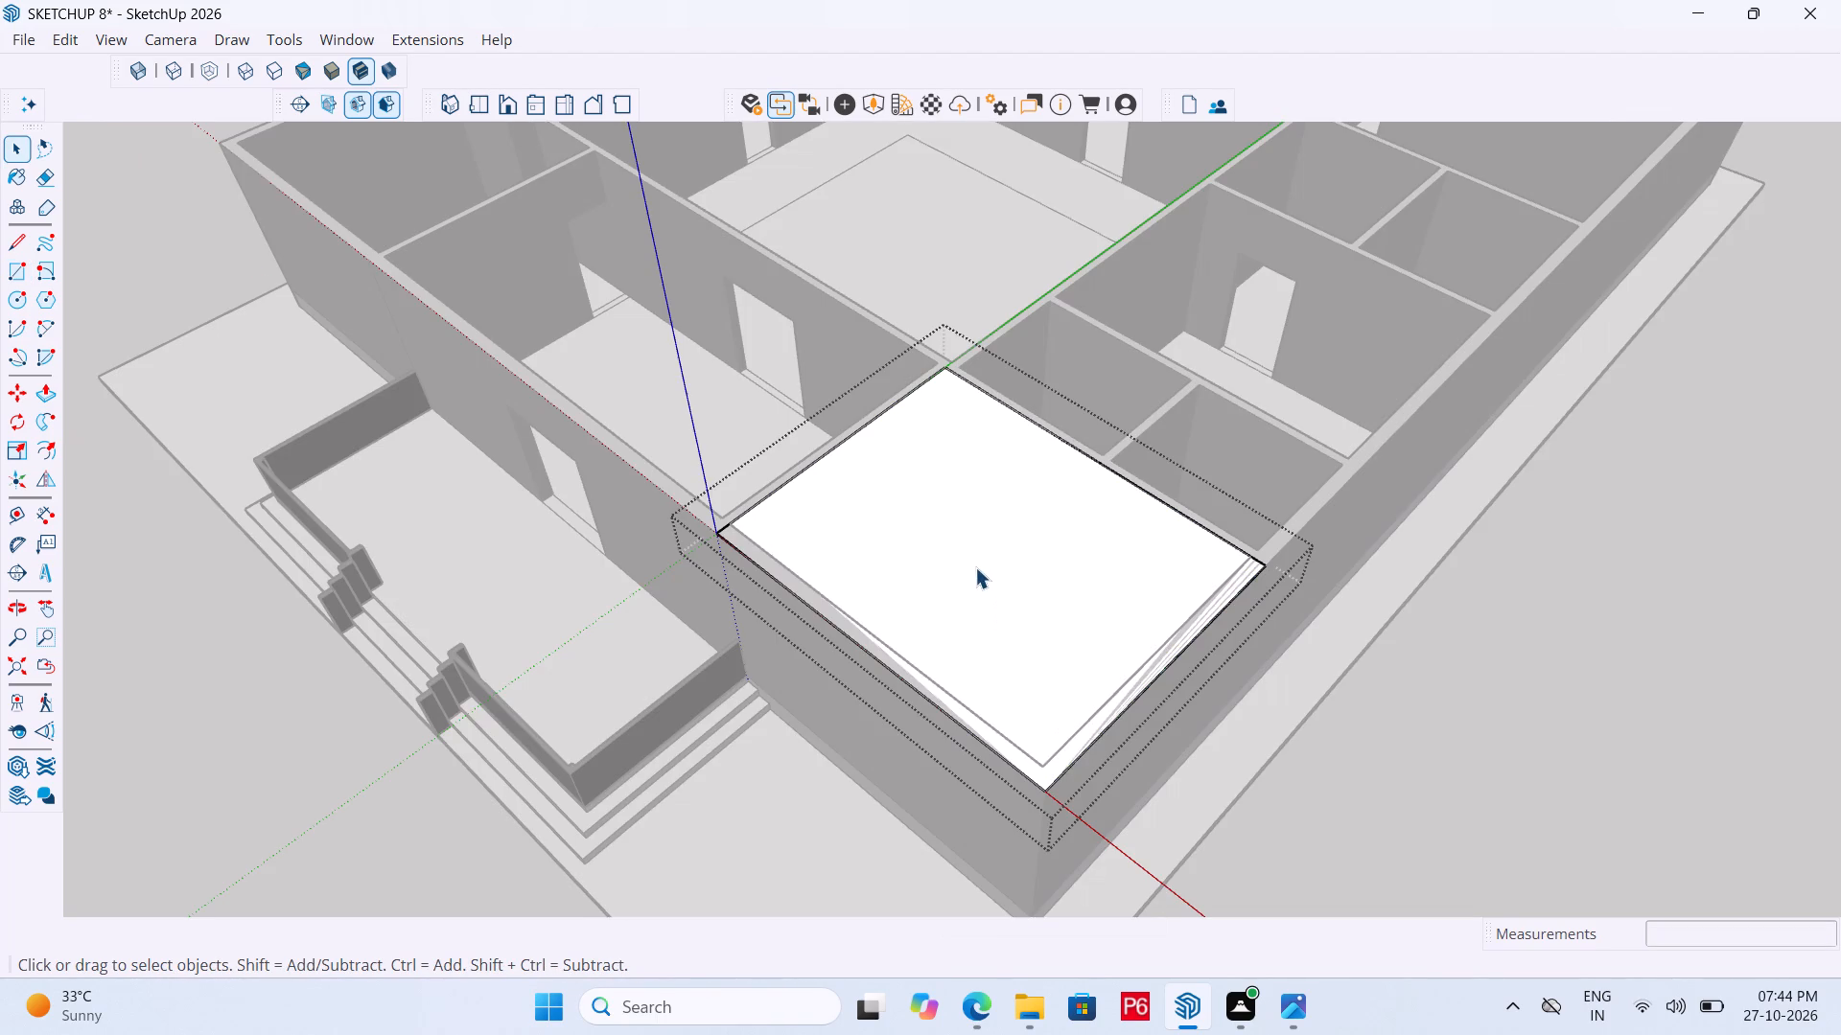
click(970, 557)
key(p)
click(970, 557)
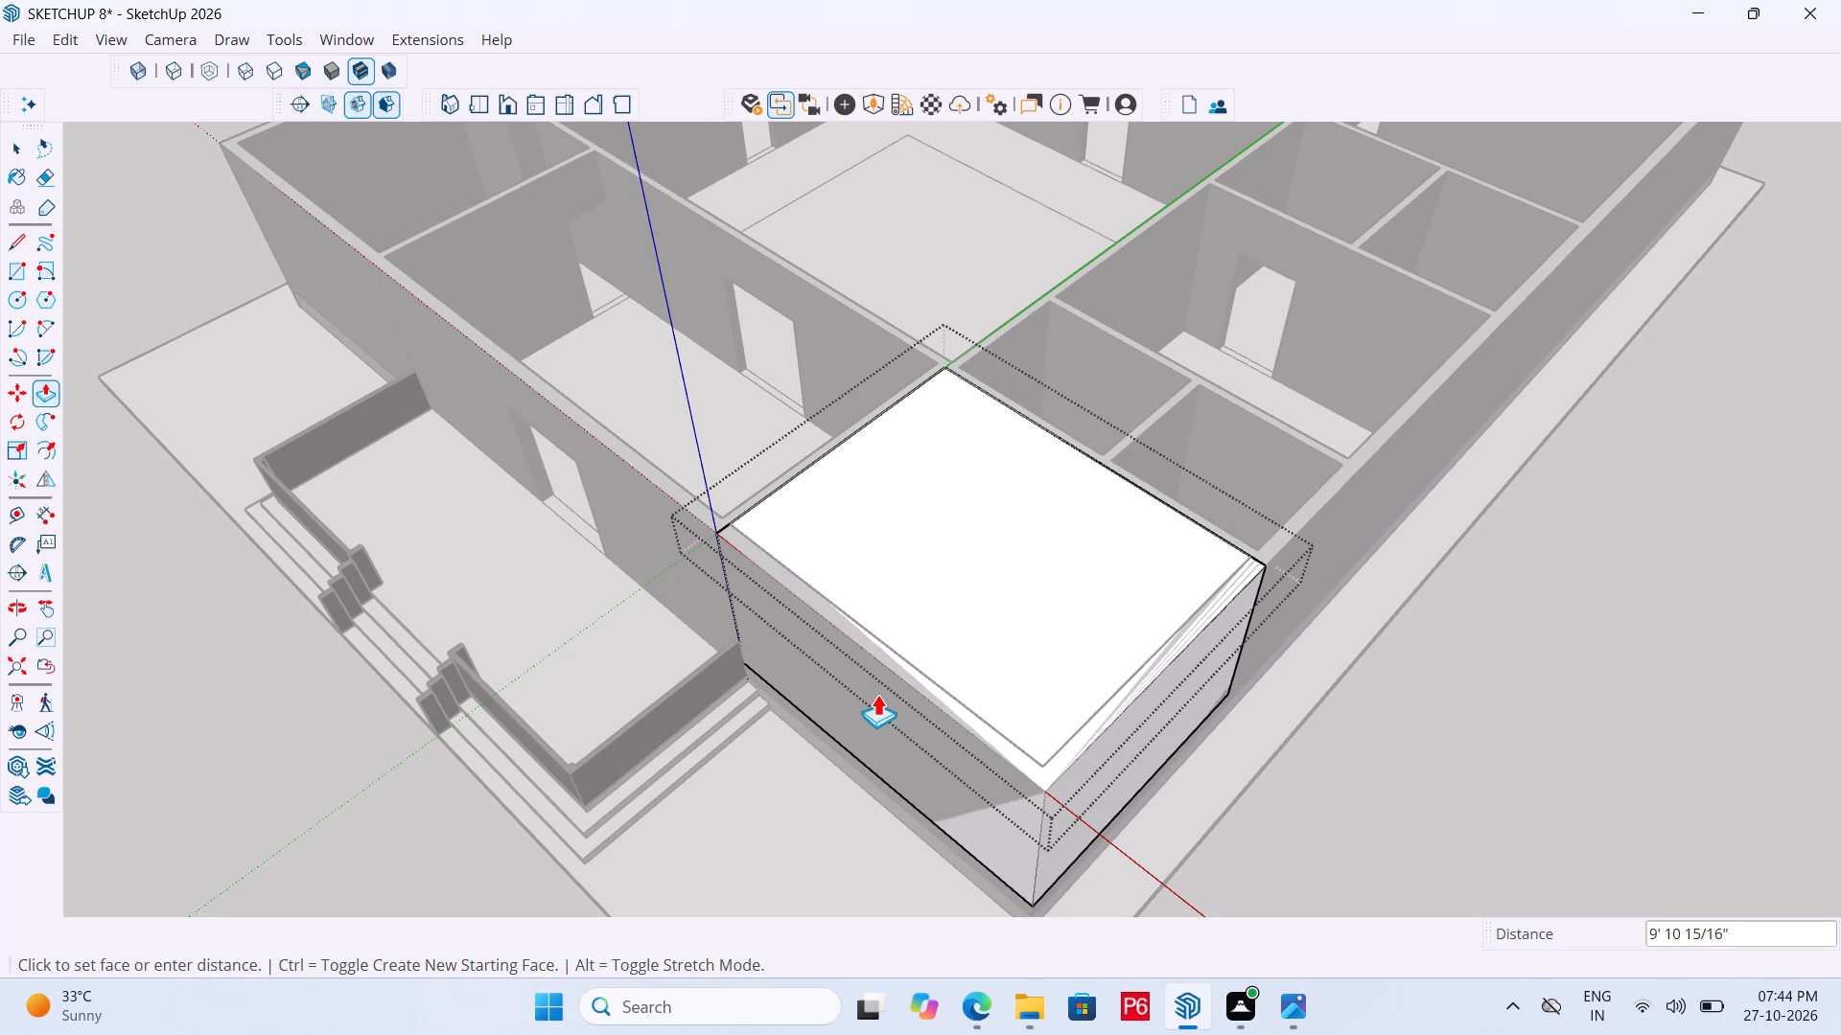
text(6")
key(Return)
Push the slab's thin face on the front wall inward 9" to the wall's inner side.
middle_drag(788, 697, 959, 697)
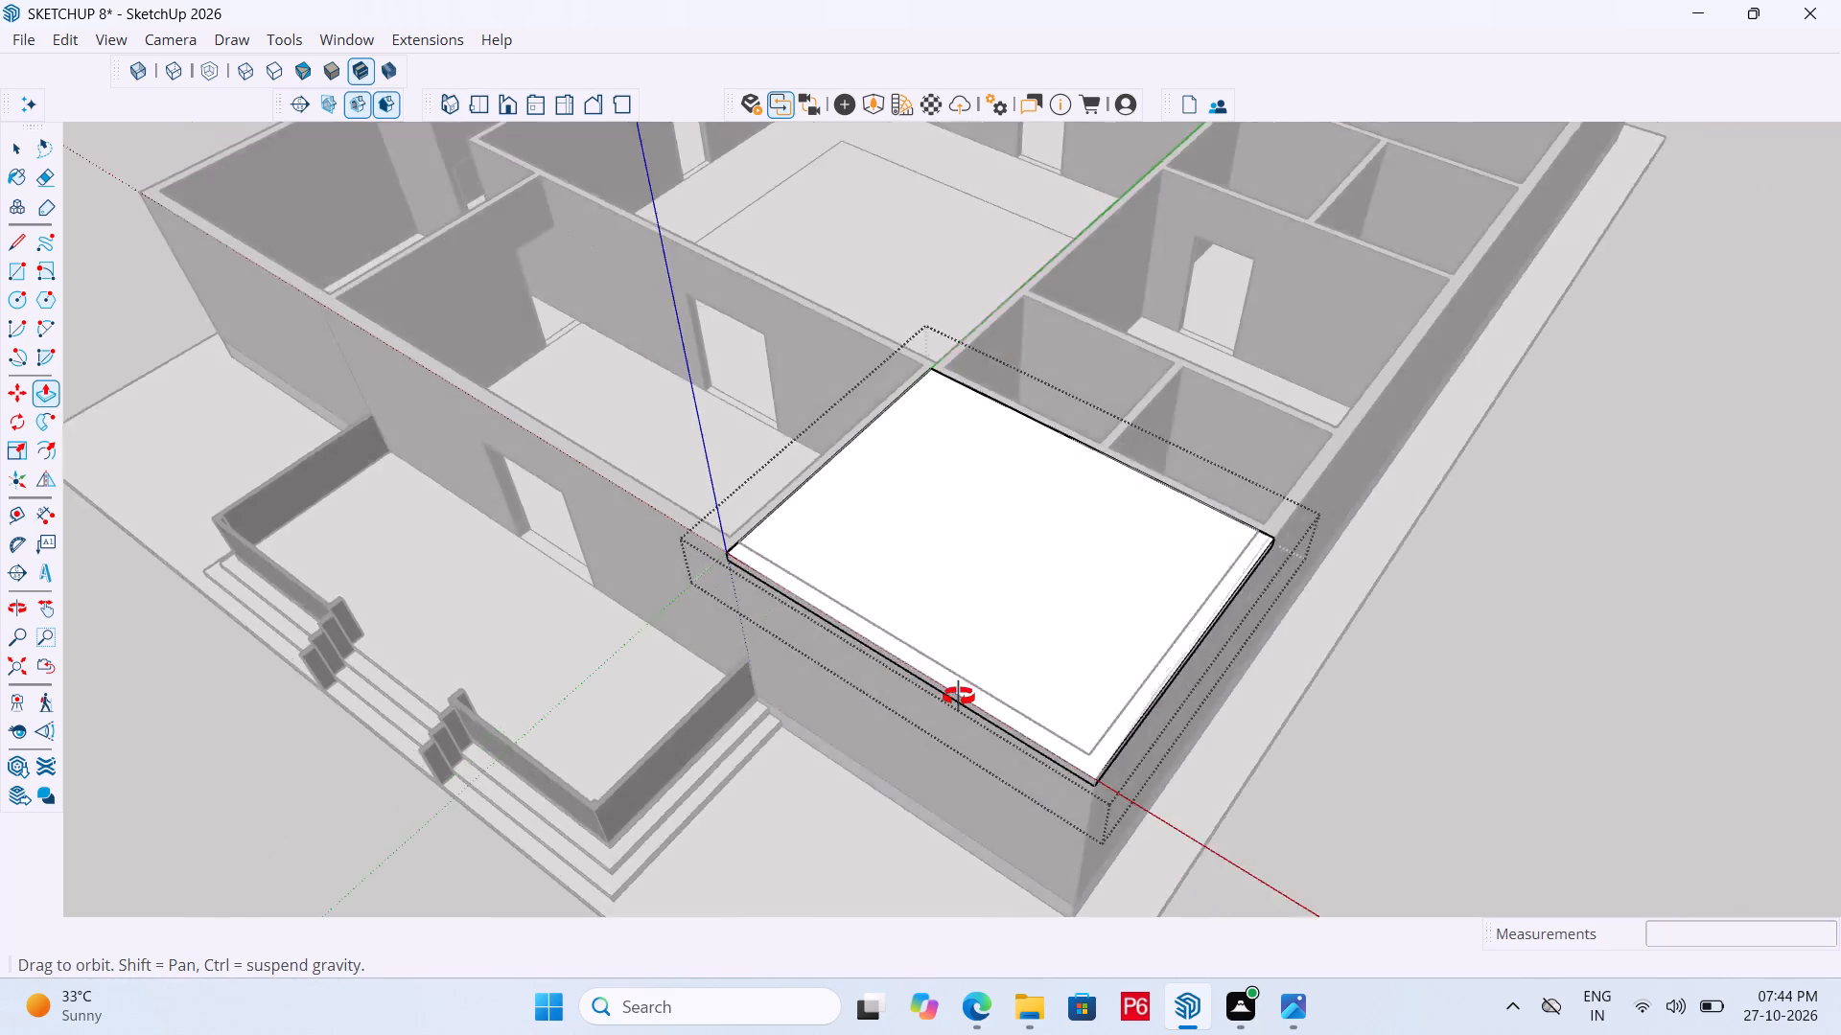
middle_drag(959, 697, 1572, 578)
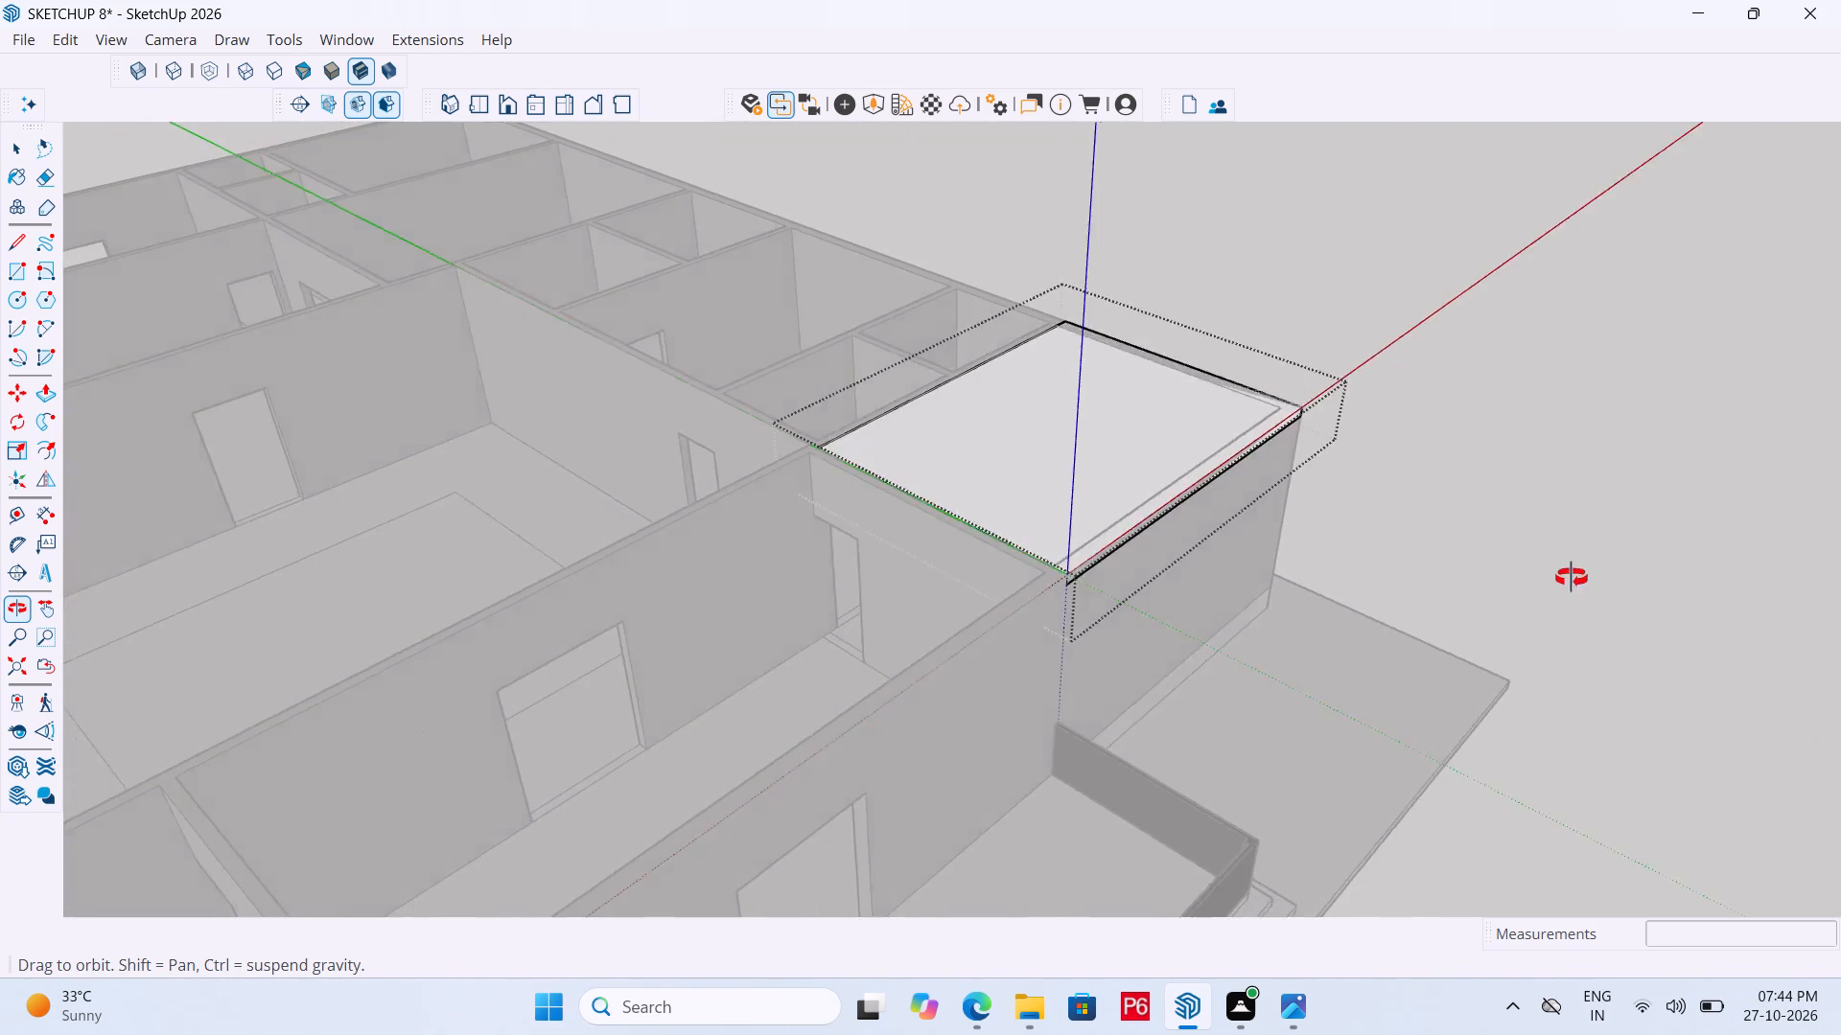
middle_drag(1572, 578, 1568, 577)
scroll(1077, 631, up, 5)
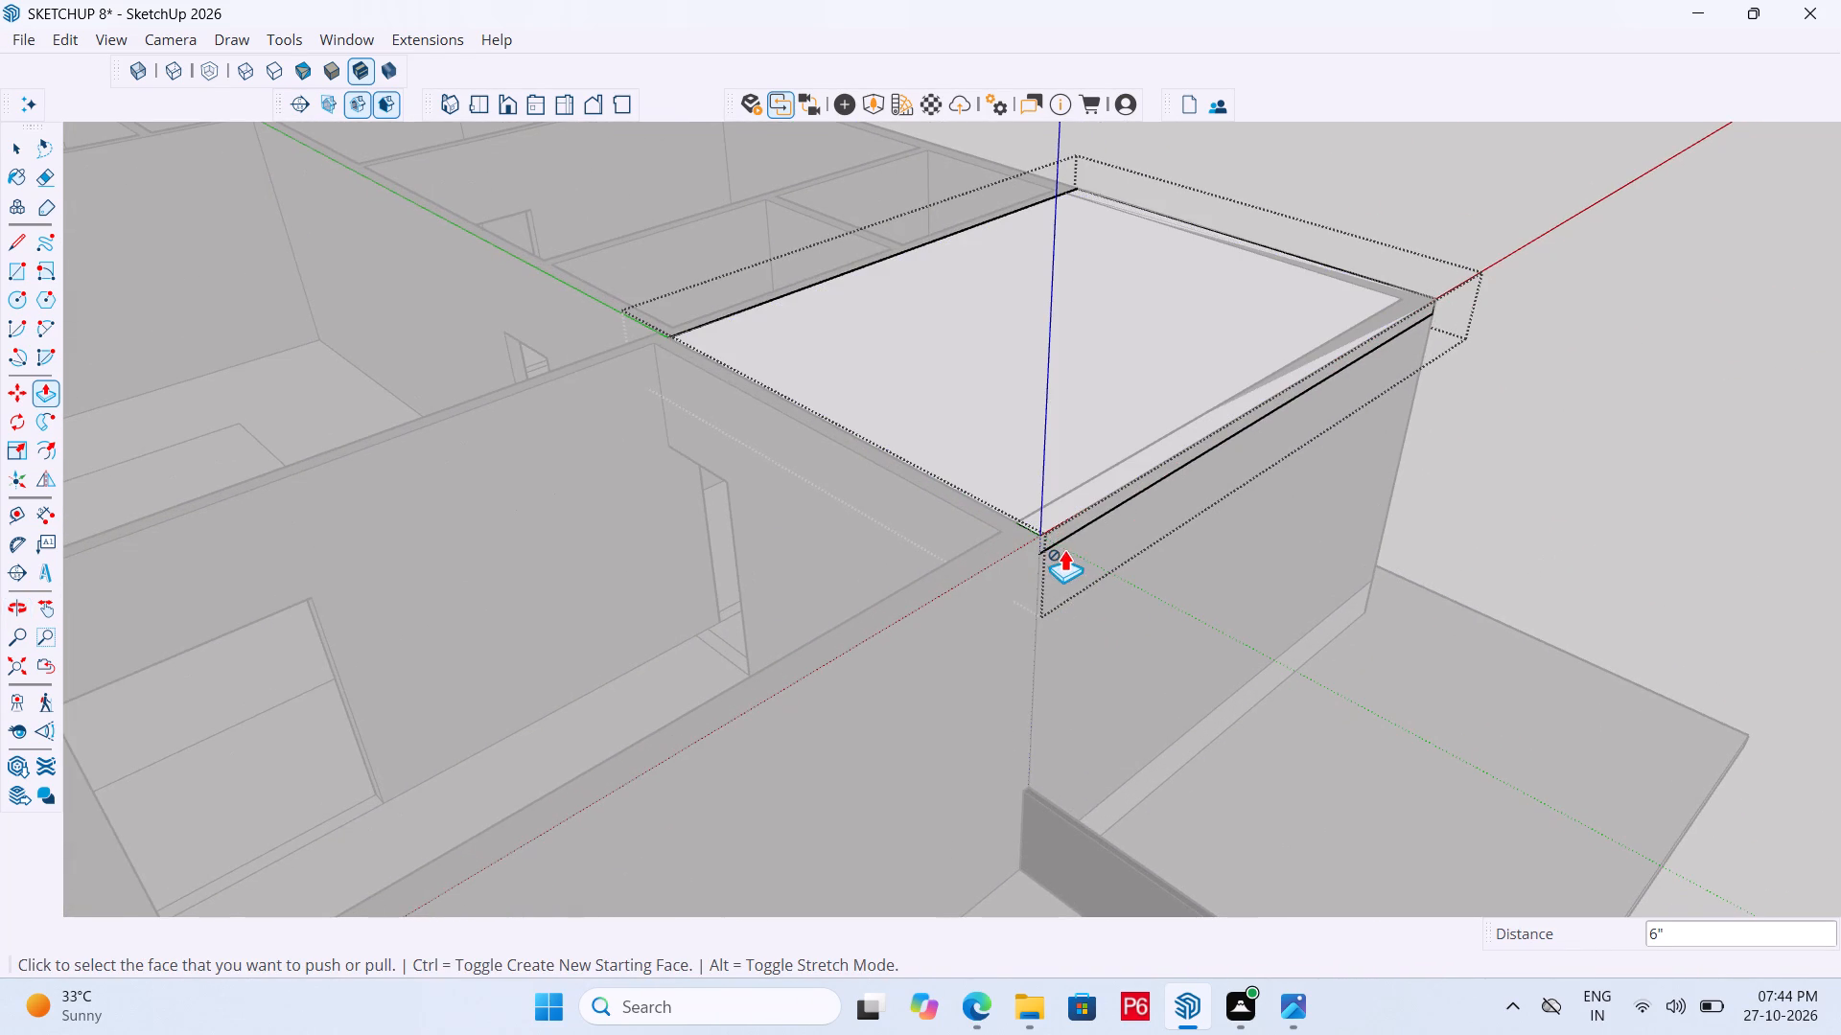
key(space)
click(1078, 525)
click(1078, 520)
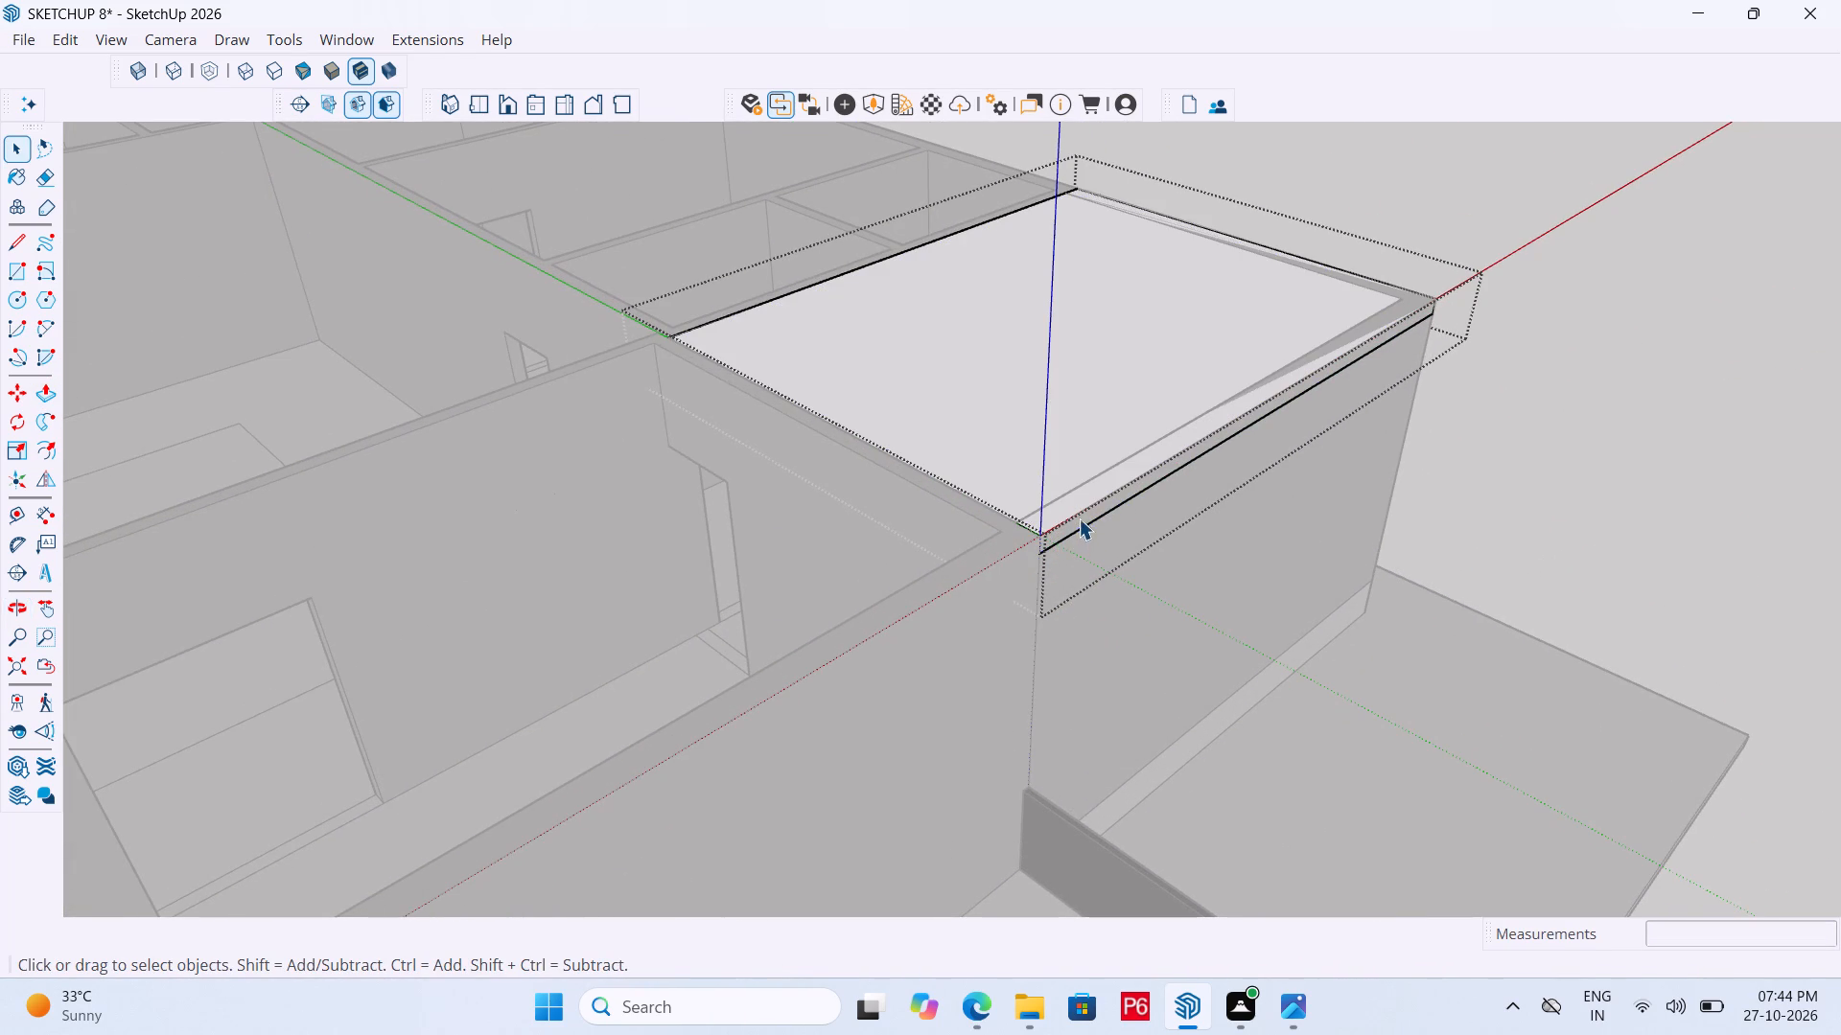
click(1095, 515)
scroll(1128, 513, up, 8)
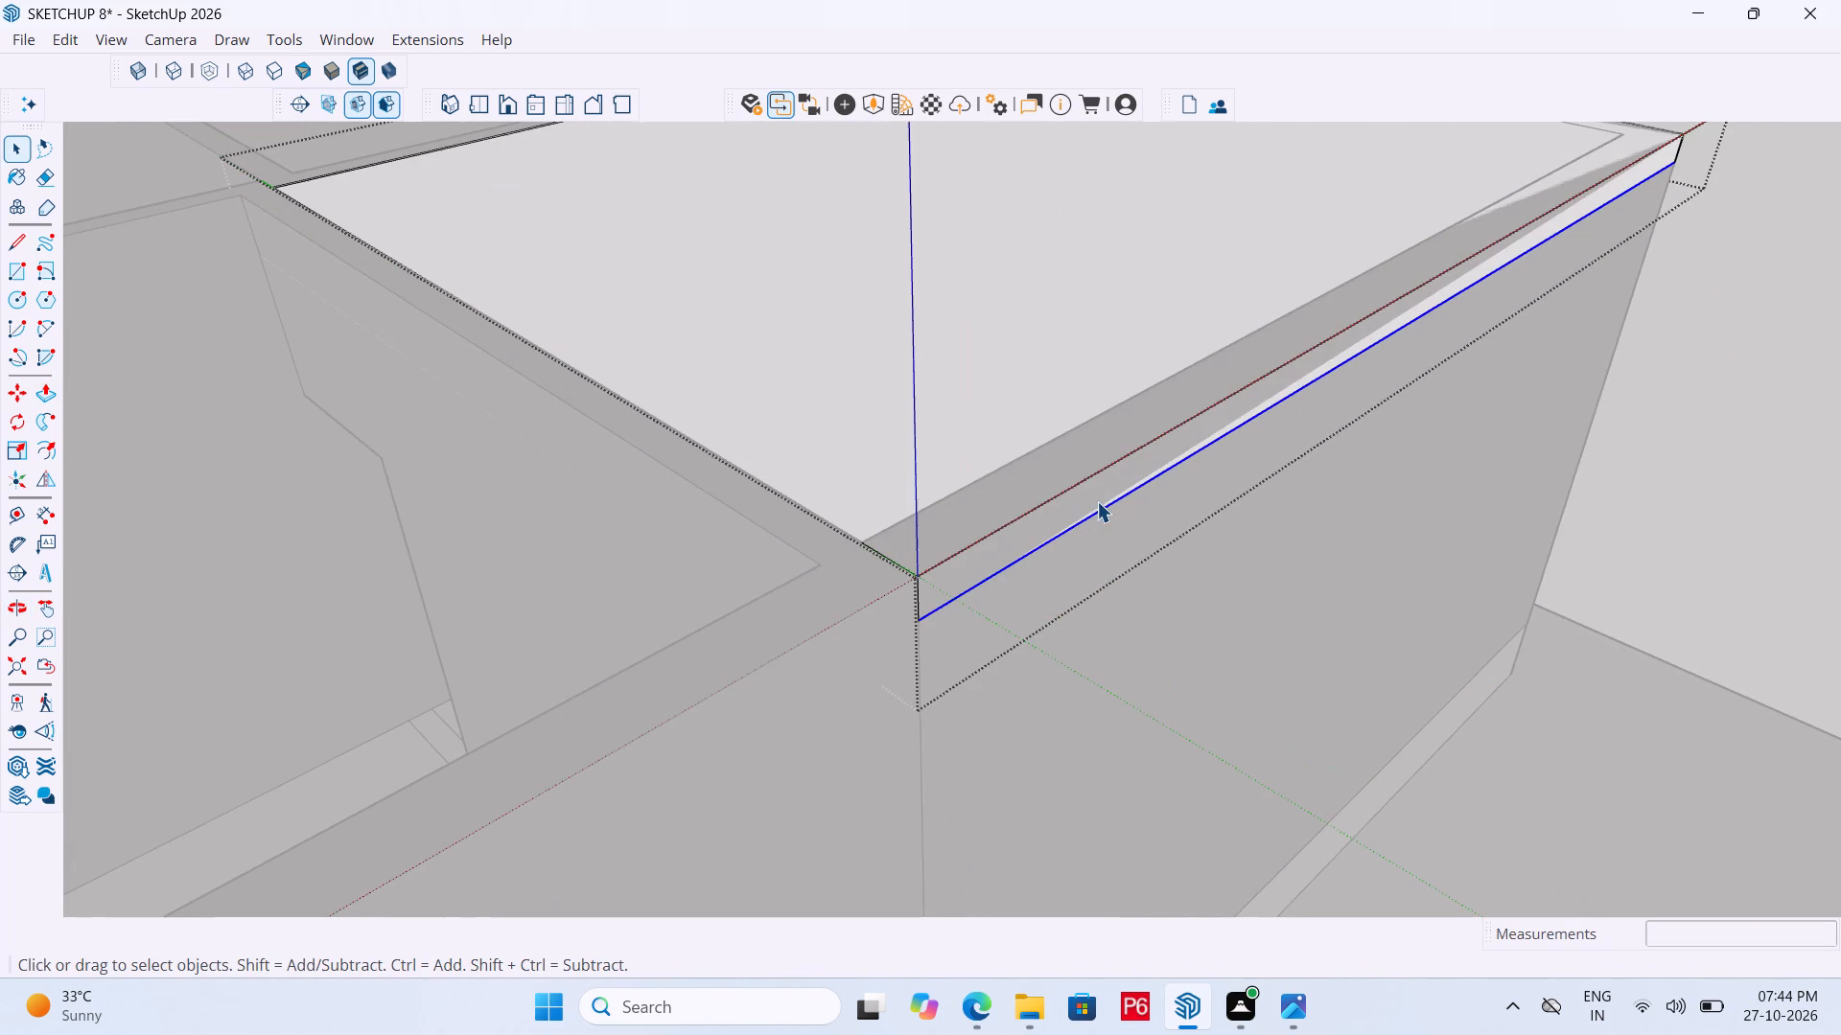
click(1096, 497)
key(p)
click(1096, 493)
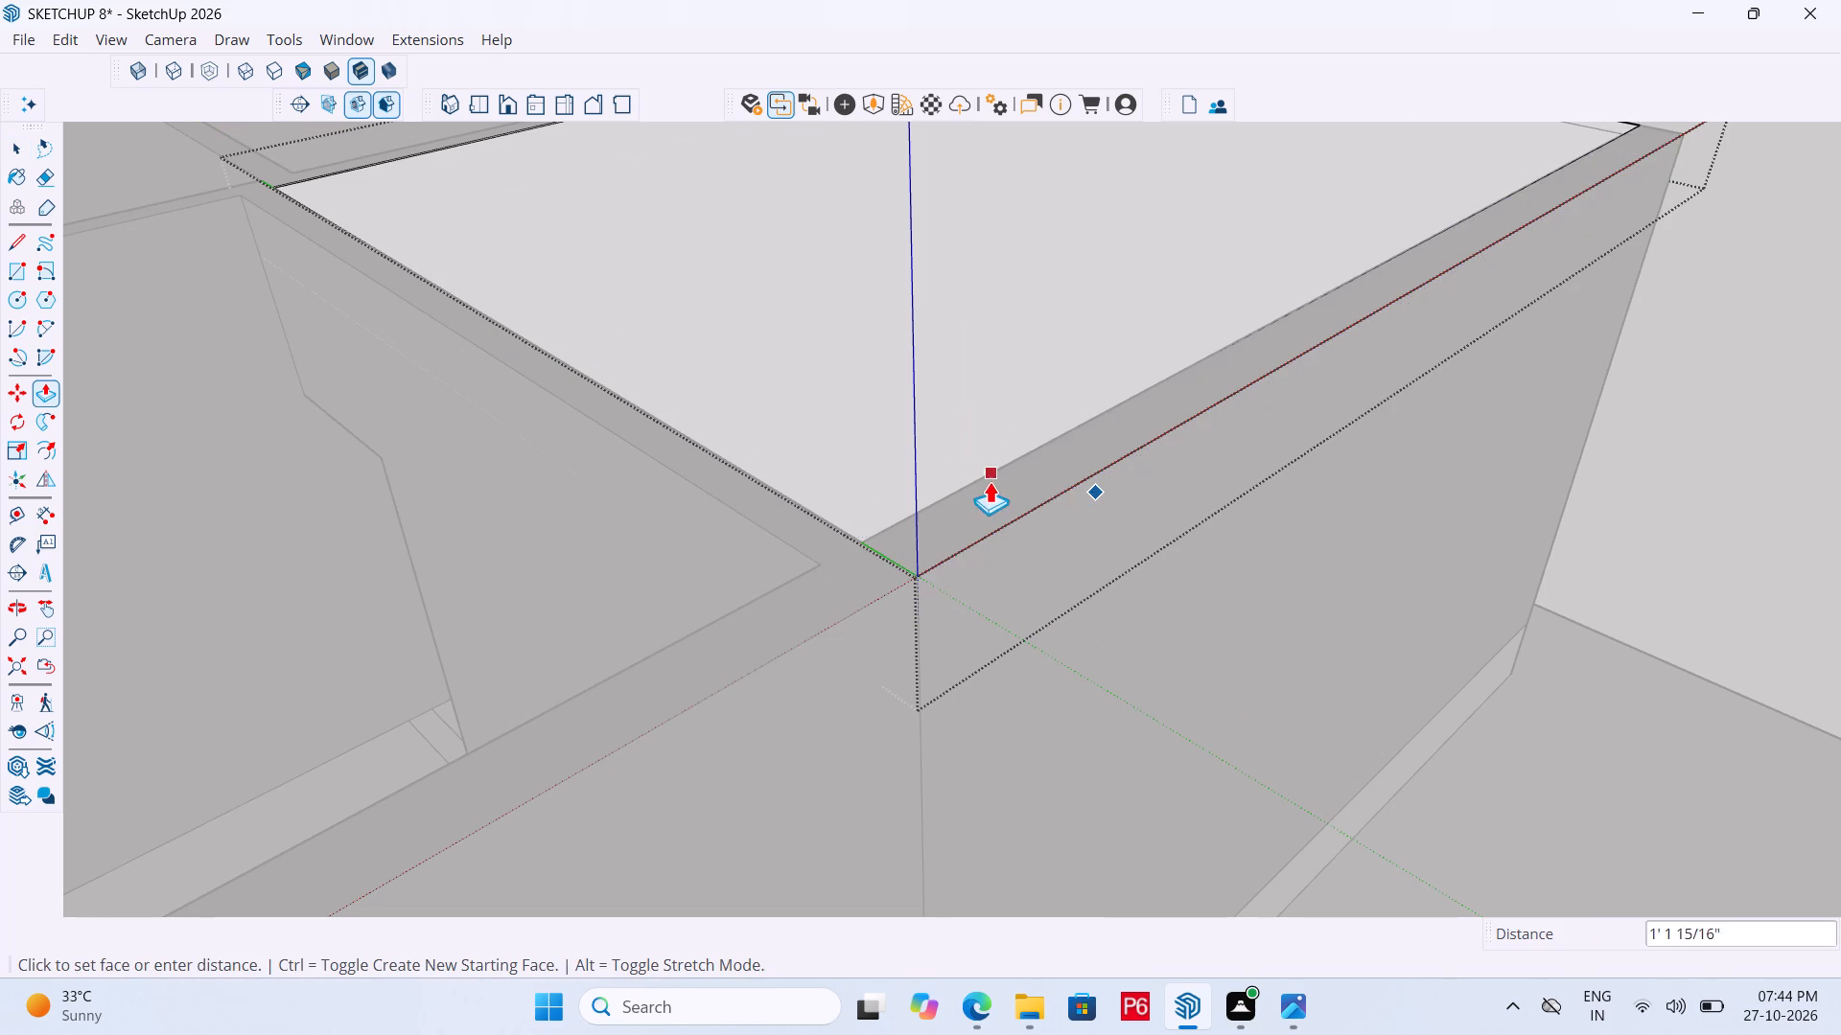
middle_drag(907, 551, 1245, 617)
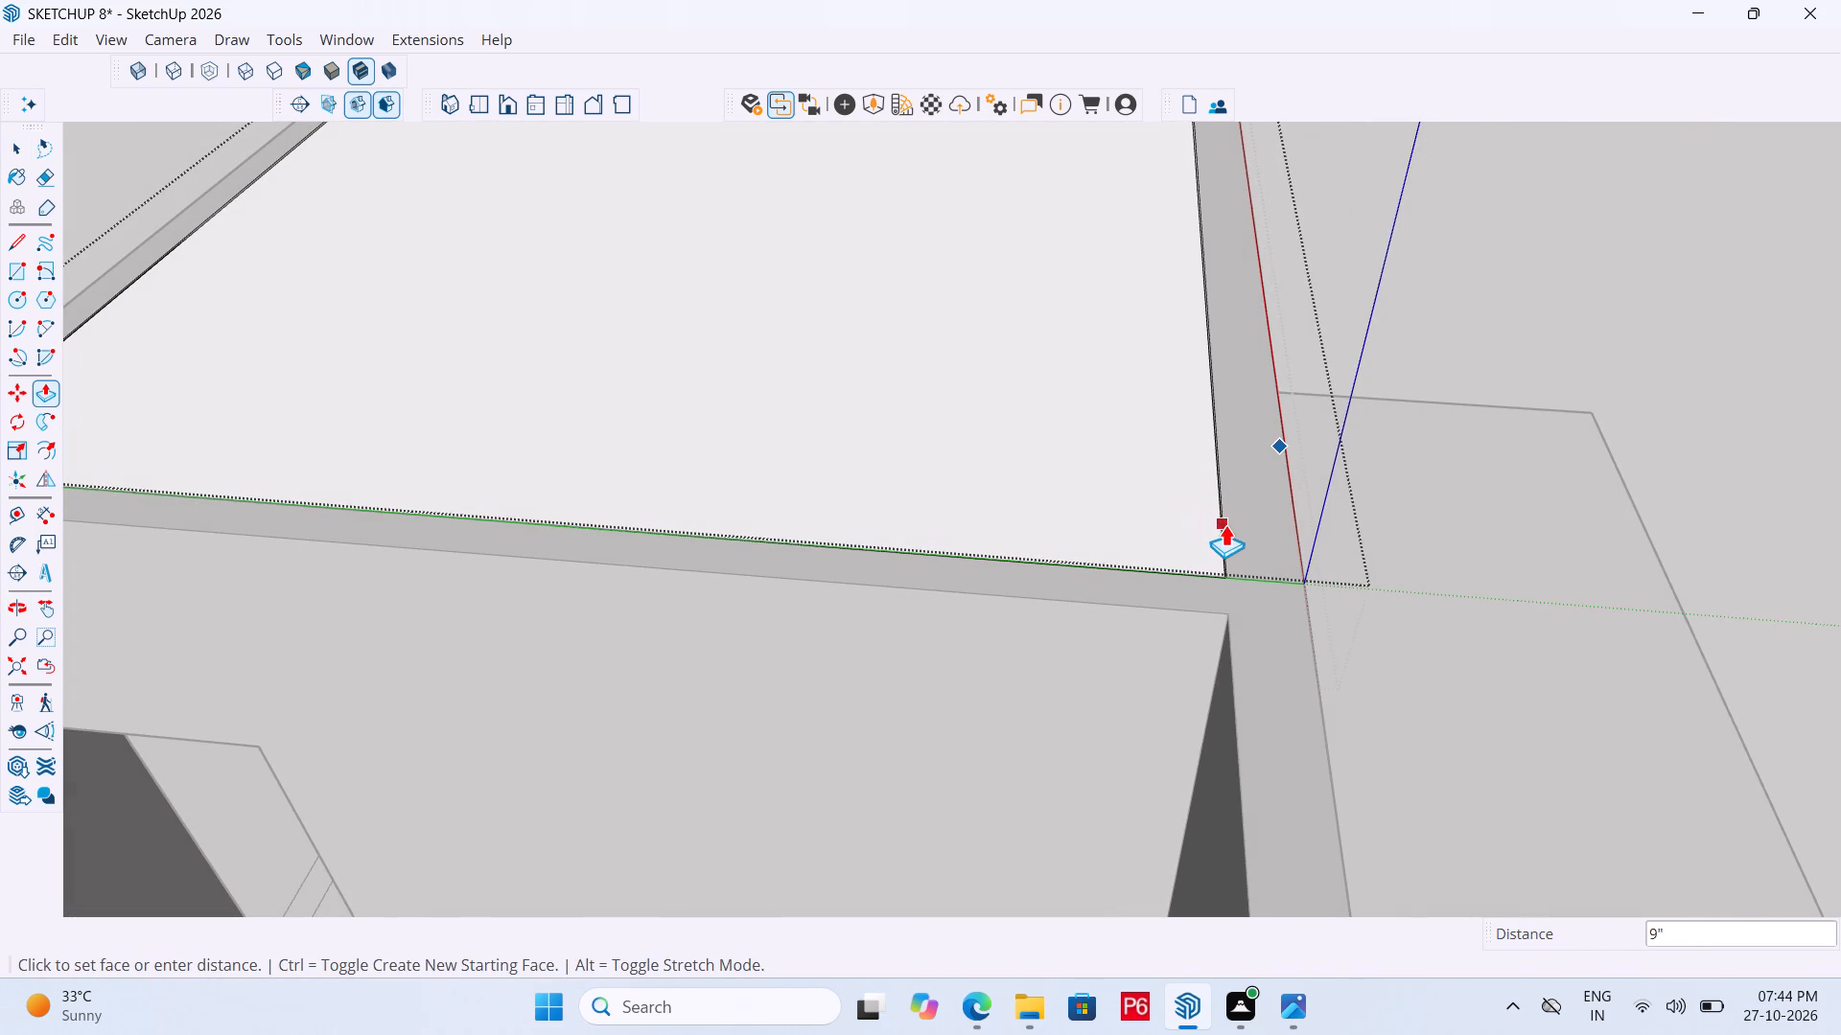
click(1225, 524)
Push the slab's thin face on the outer side wall inward 9" to the wall's inner side.
scroll(975, 786, down, 12)
middle_drag(1379, 647, 1041, 652)
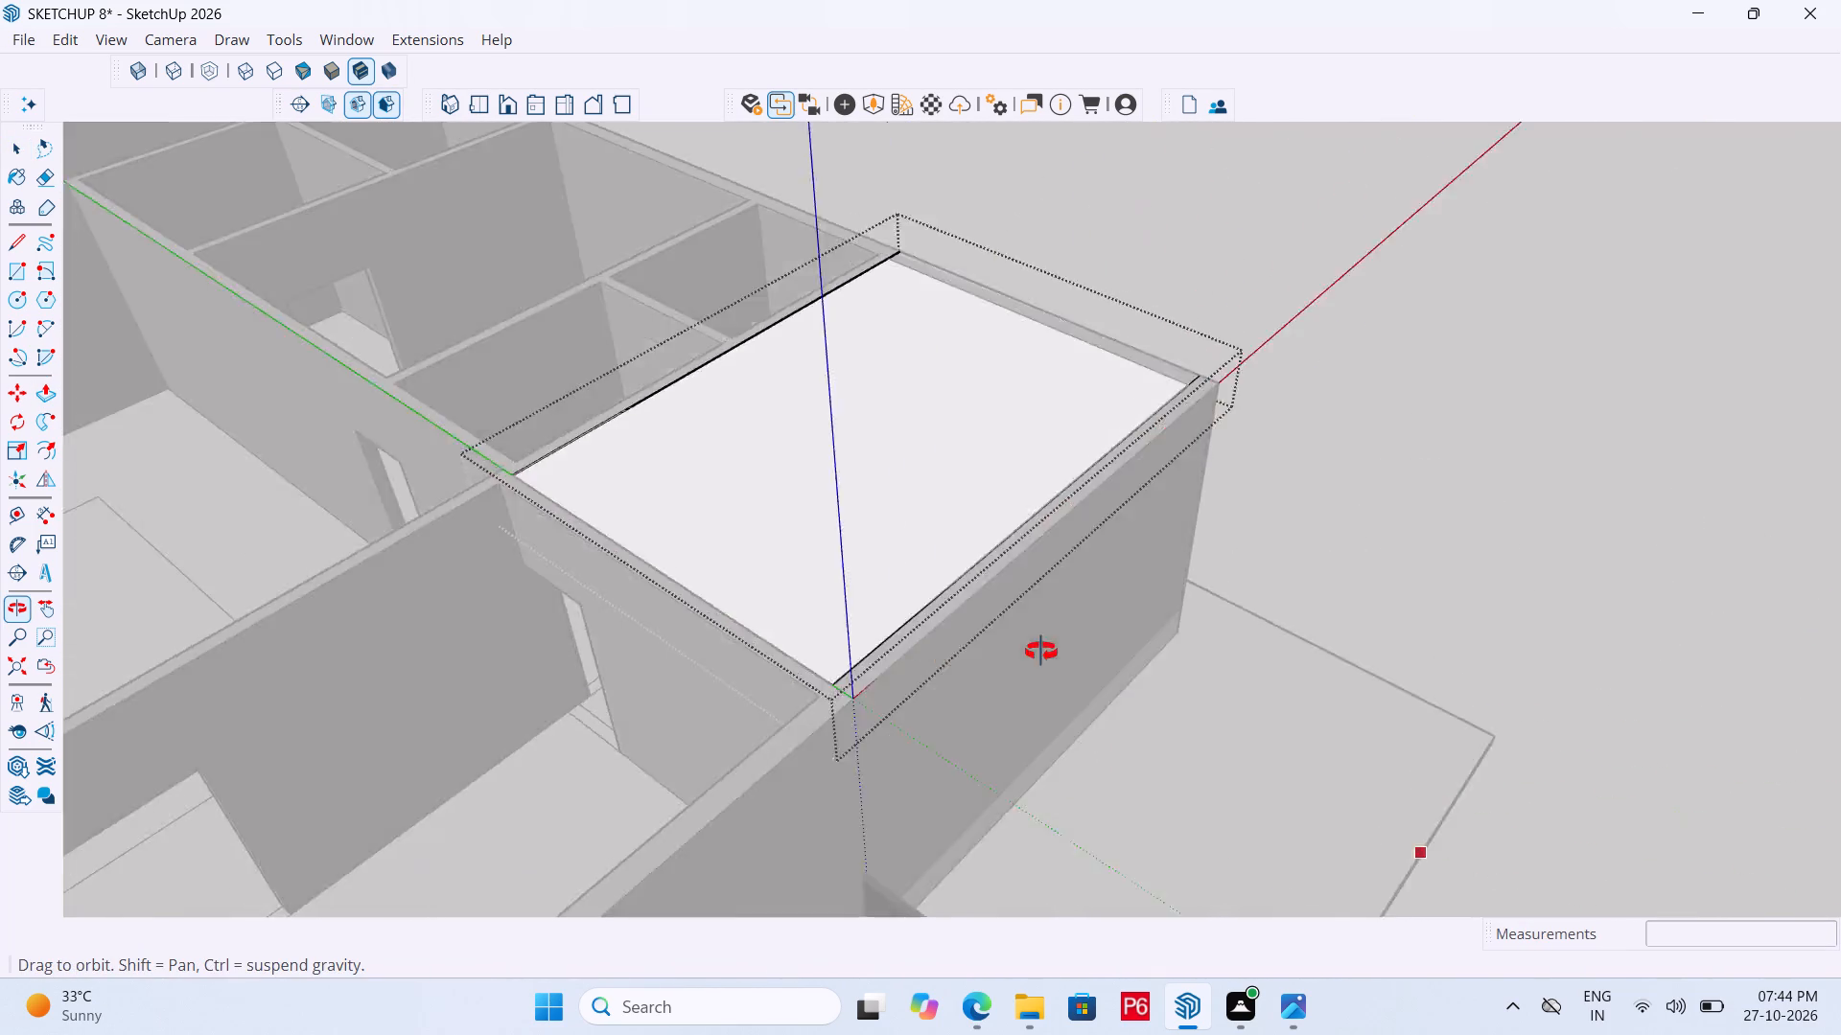
middle_drag(1041, 652, 156, 607)
scroll(1127, 597, up, 10)
key(space)
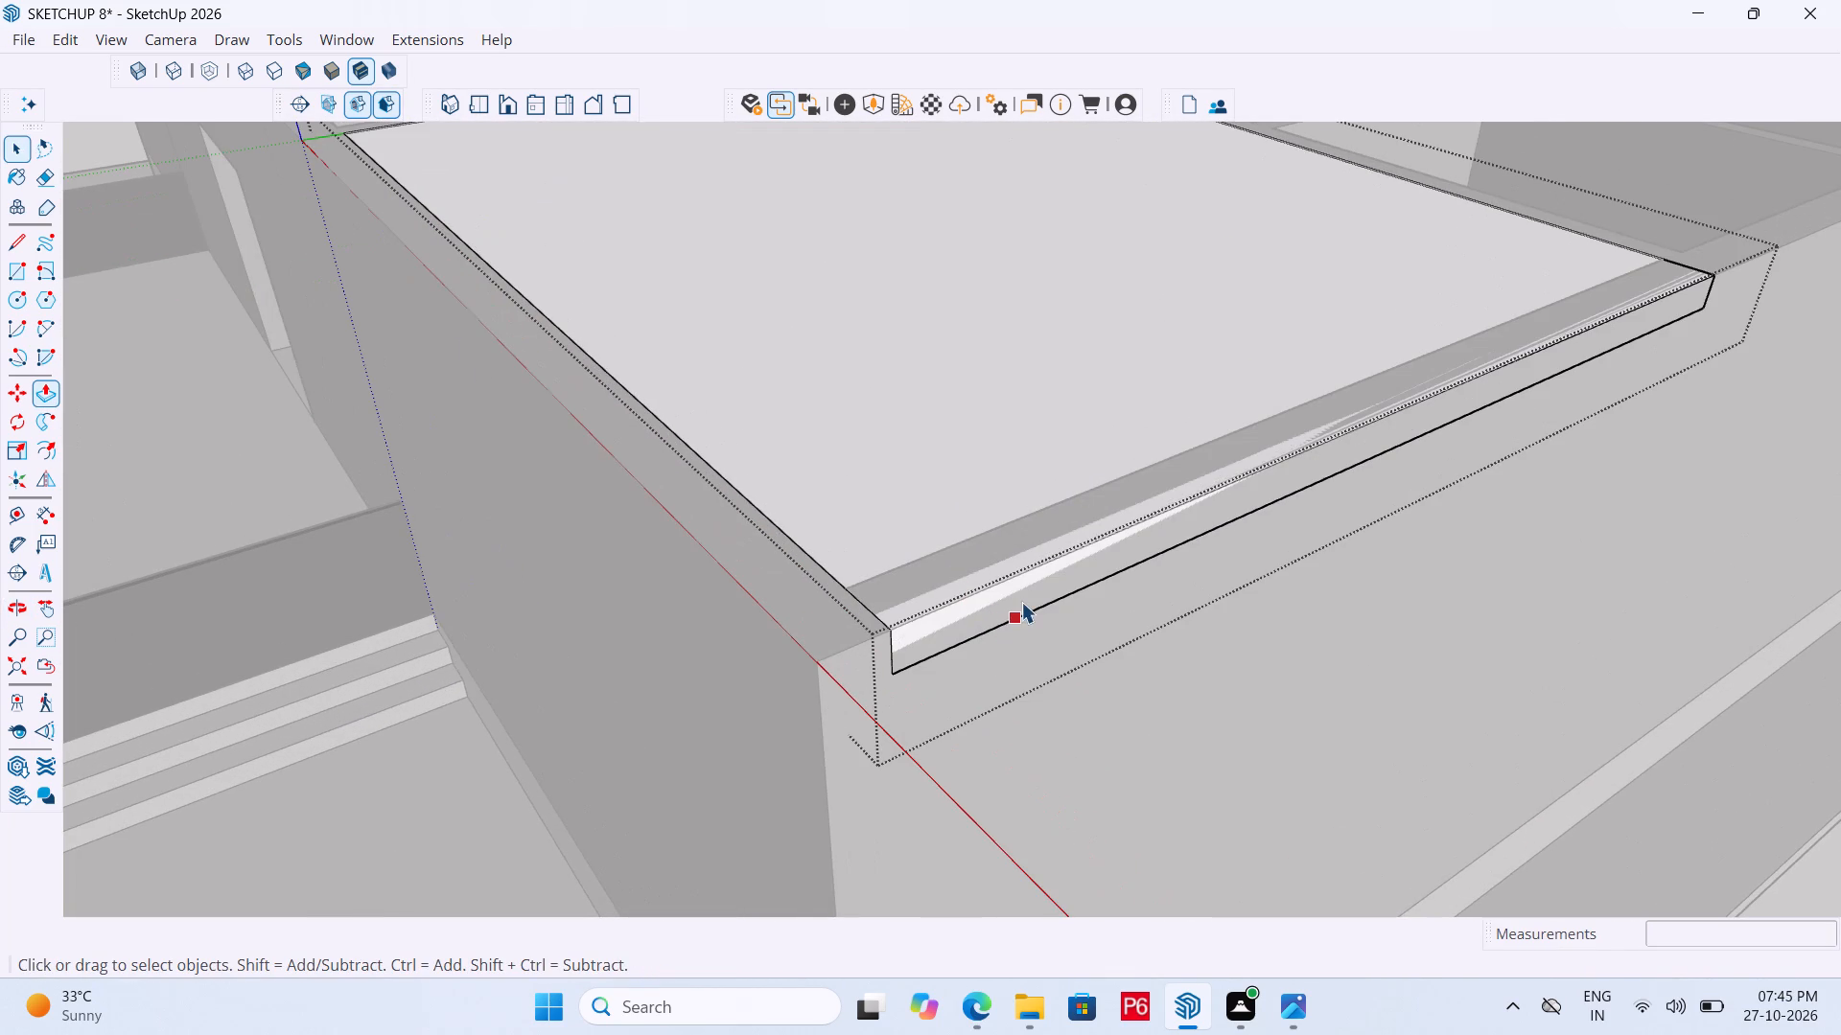
click(1021, 602)
key(p)
click(996, 601)
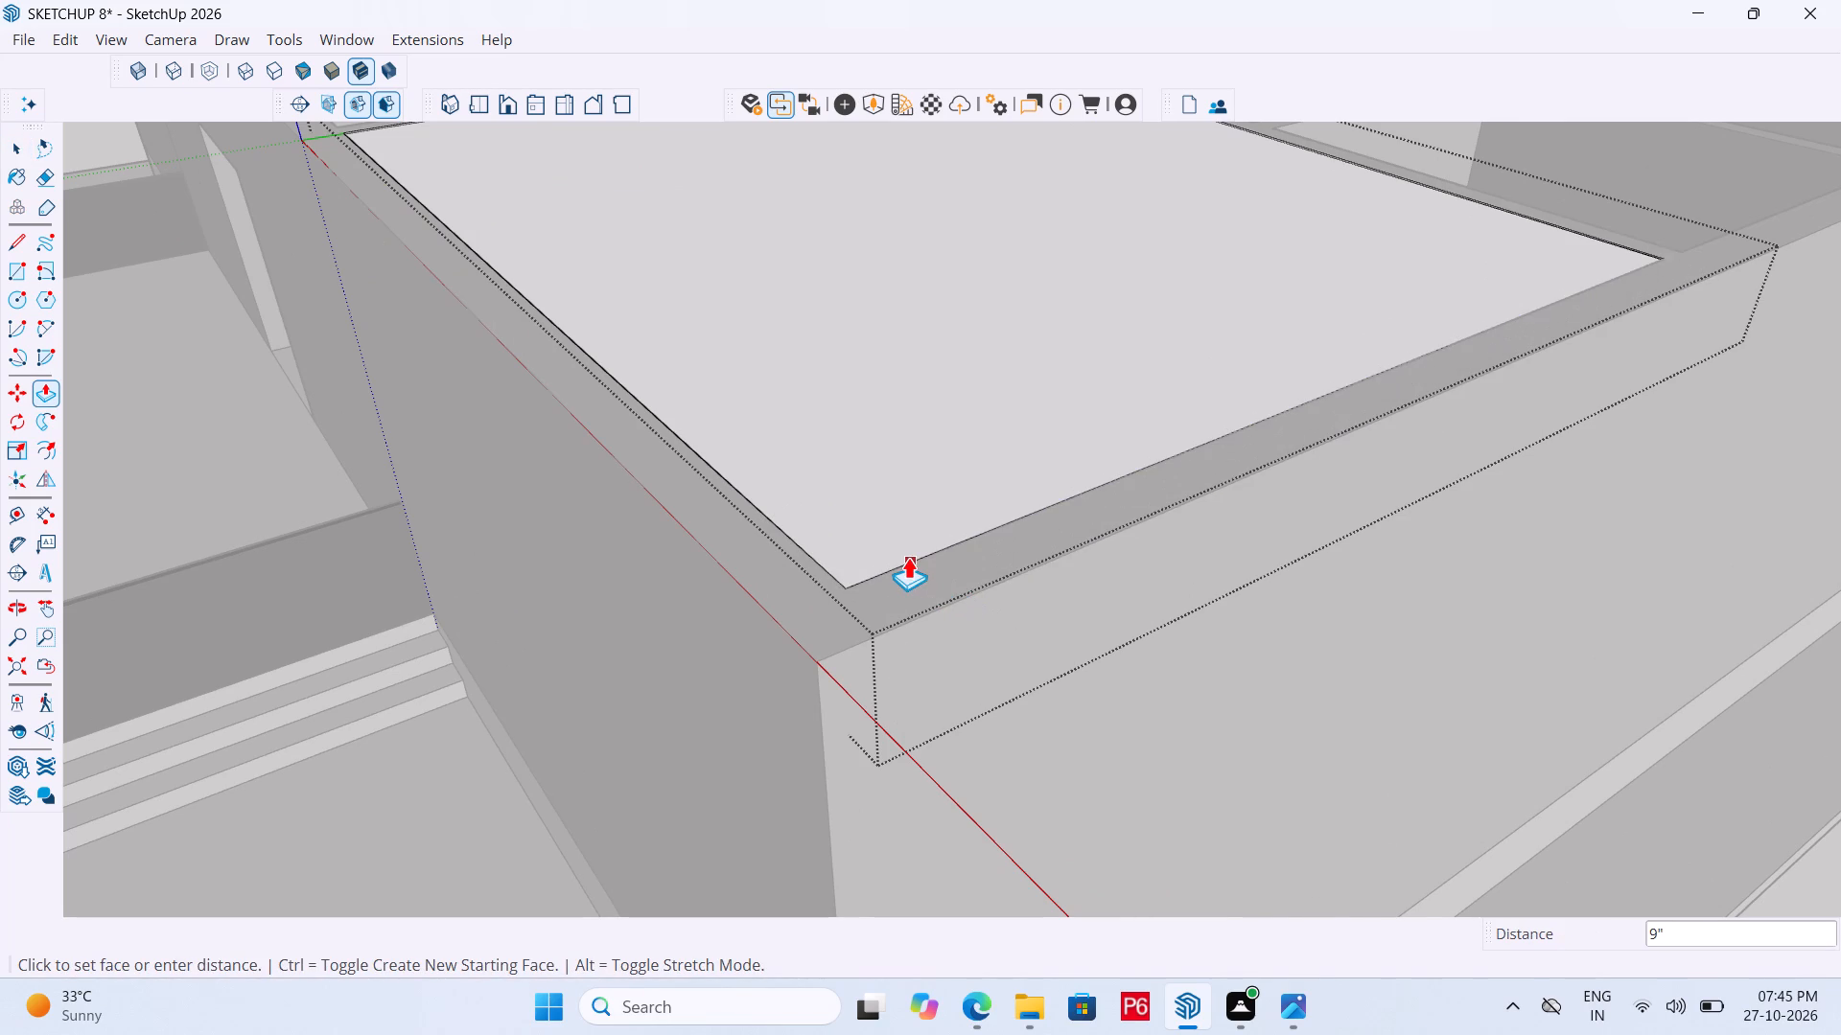
click(906, 557)
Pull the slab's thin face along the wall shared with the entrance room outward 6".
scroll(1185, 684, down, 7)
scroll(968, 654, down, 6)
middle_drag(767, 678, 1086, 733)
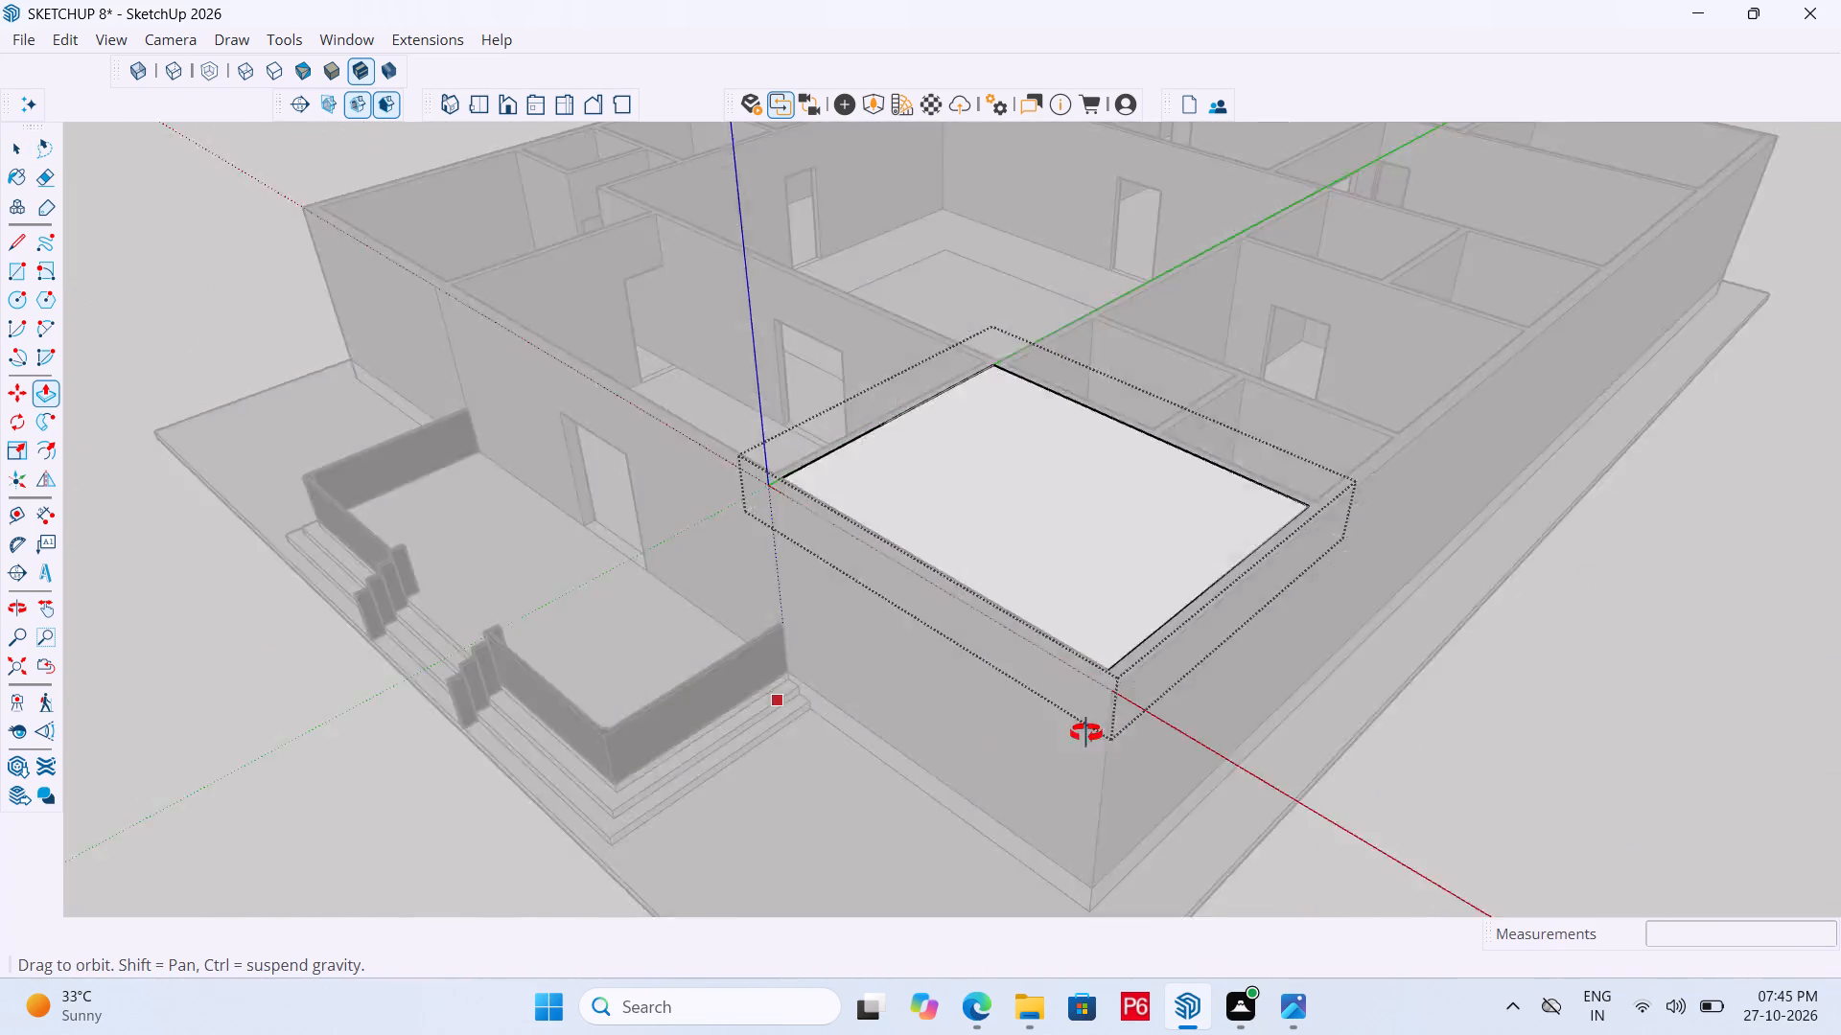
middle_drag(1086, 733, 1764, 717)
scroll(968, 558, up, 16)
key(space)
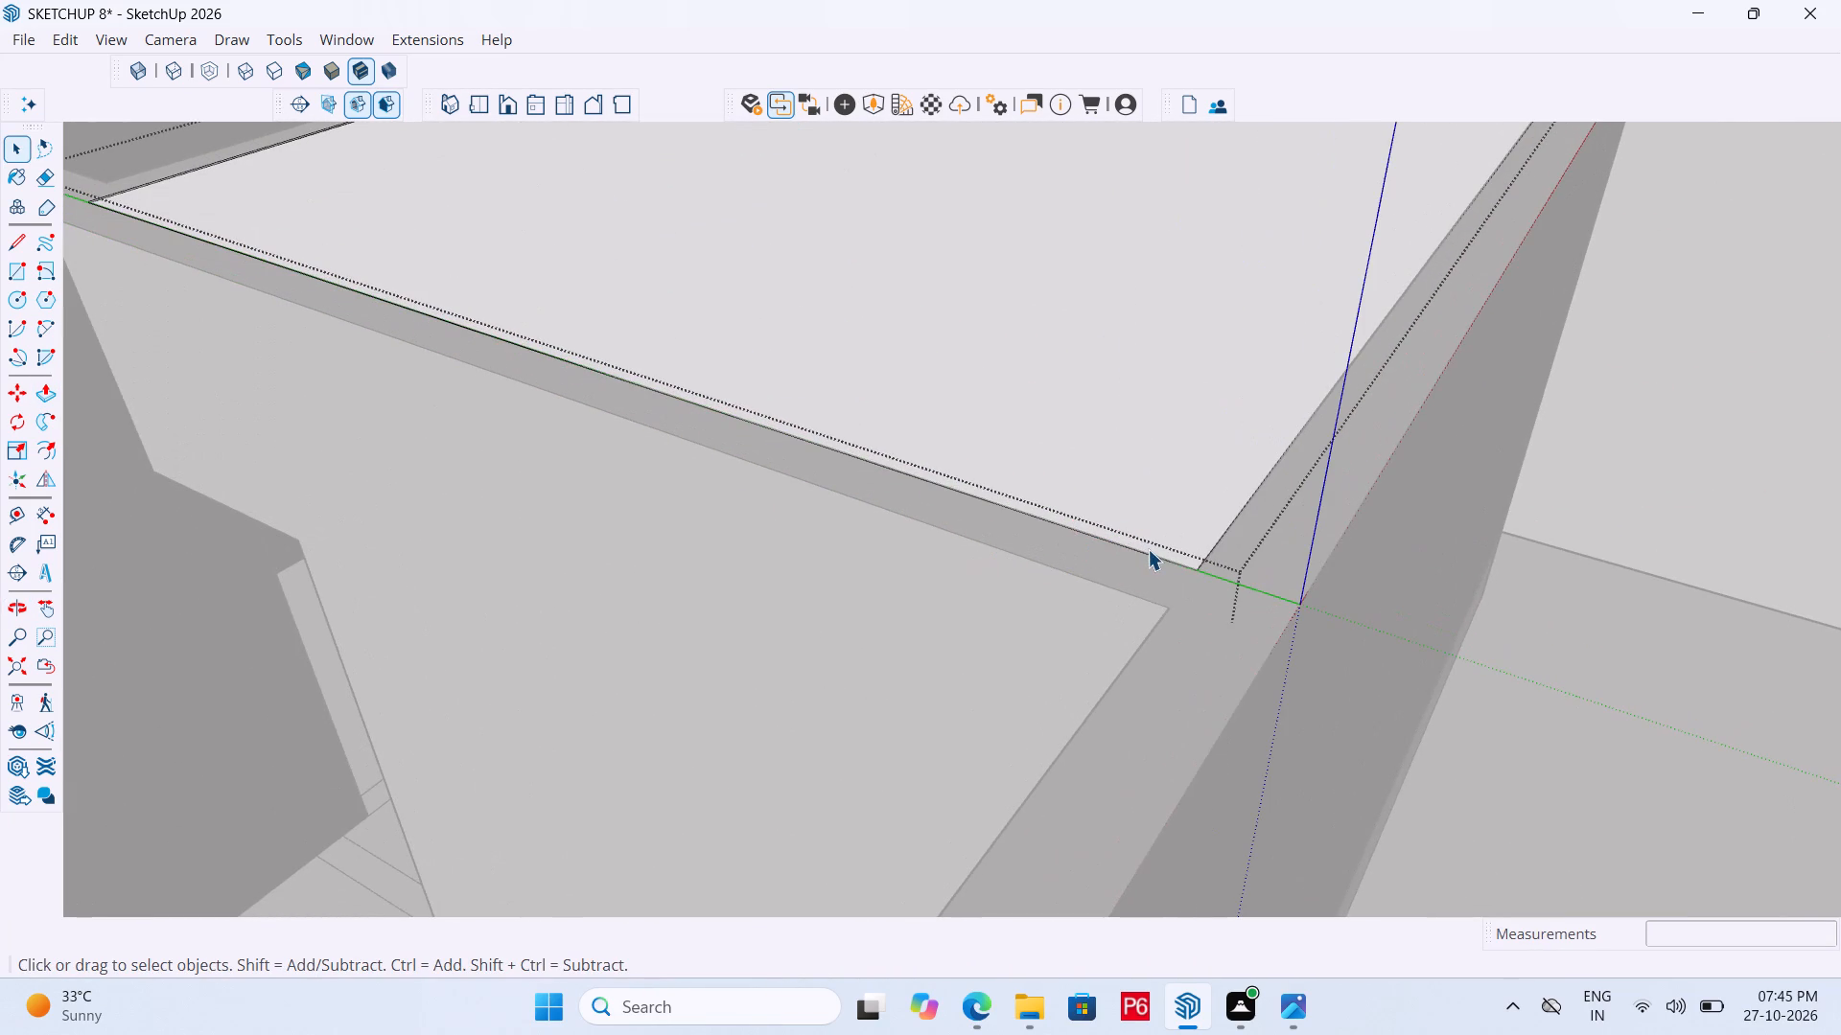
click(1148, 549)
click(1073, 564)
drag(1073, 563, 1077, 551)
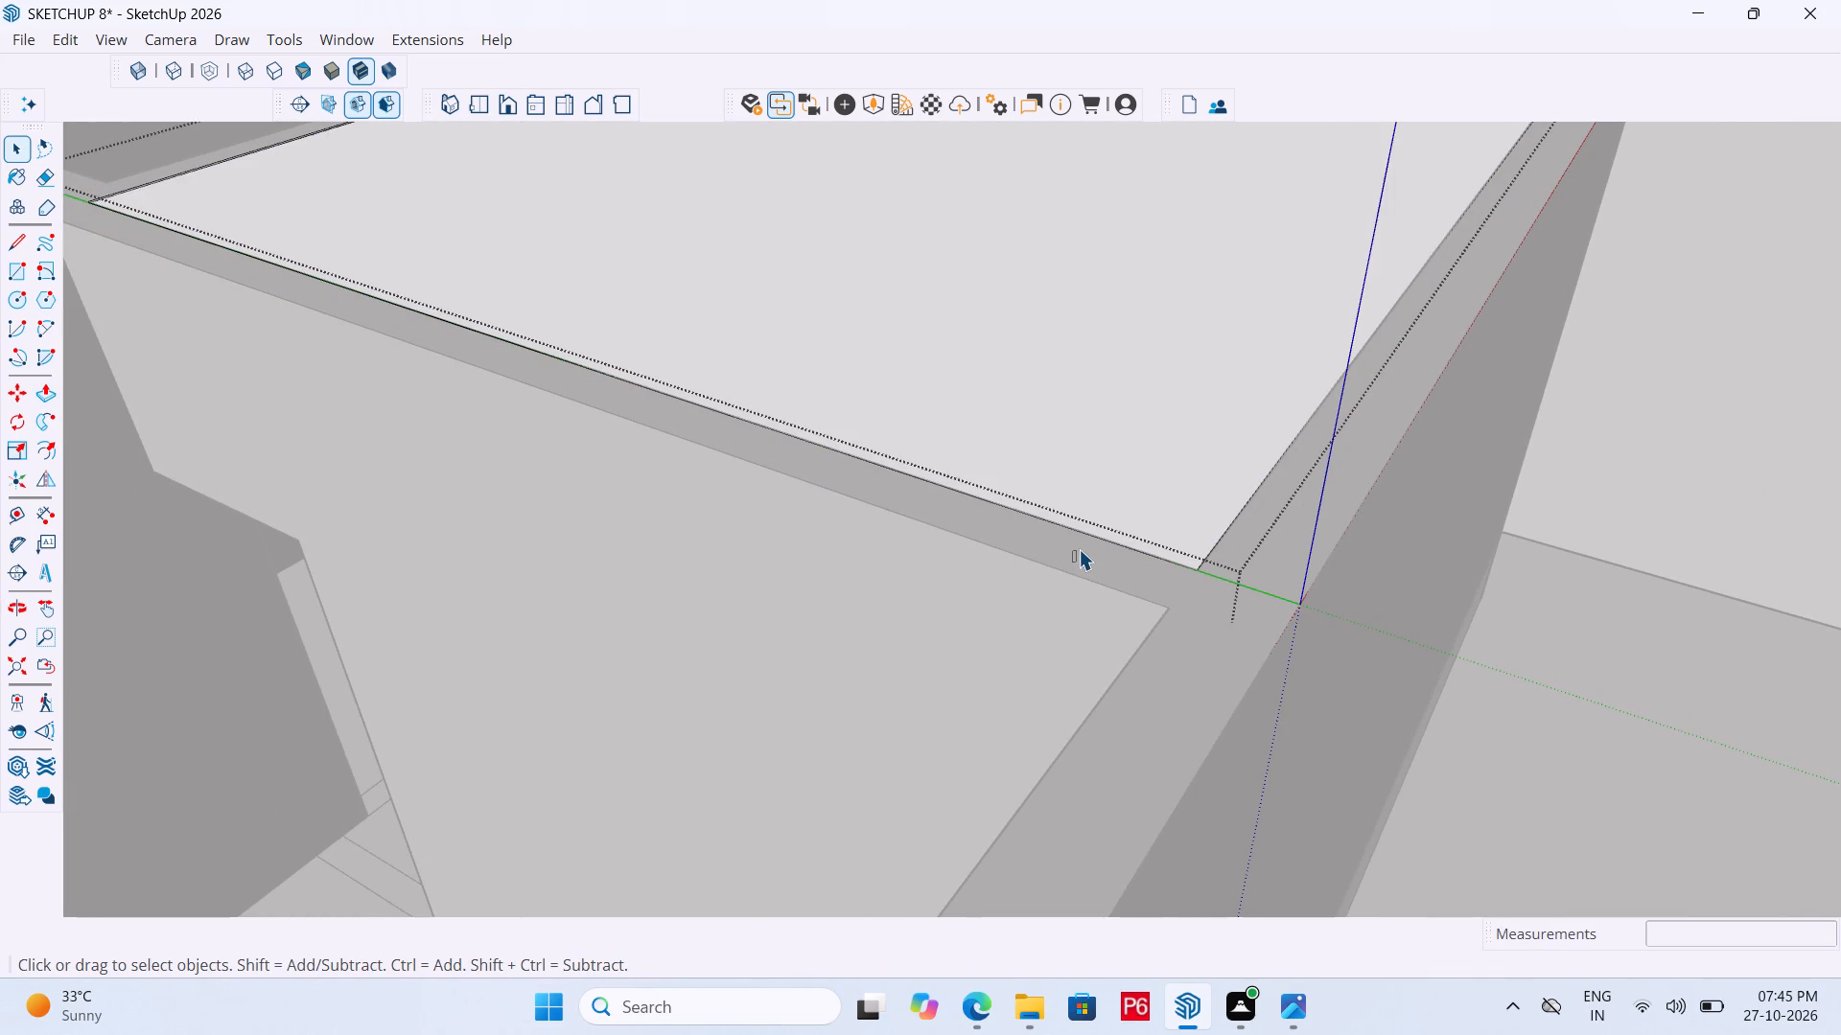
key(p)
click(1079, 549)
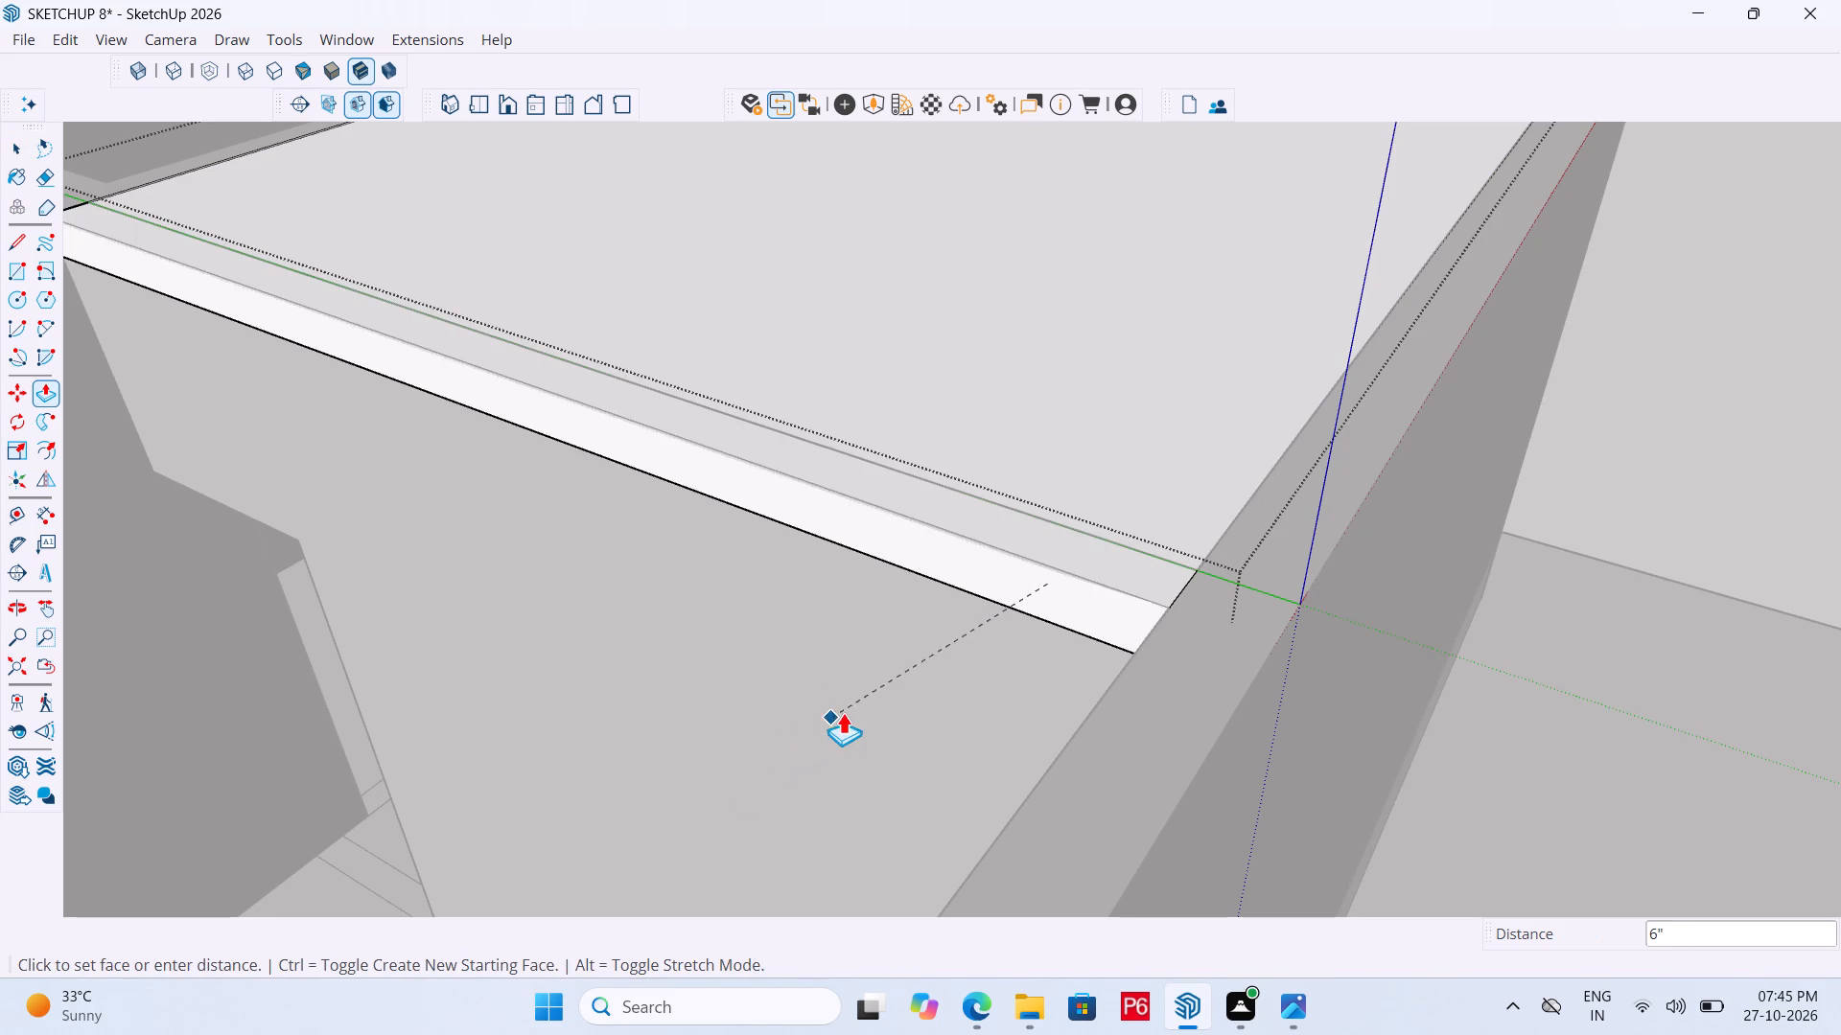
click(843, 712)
Pull the slab's end face 44' 6" along the front rooms to the inner side of the far side wall.
click(969, 572)
scroll(925, 521, down, 9)
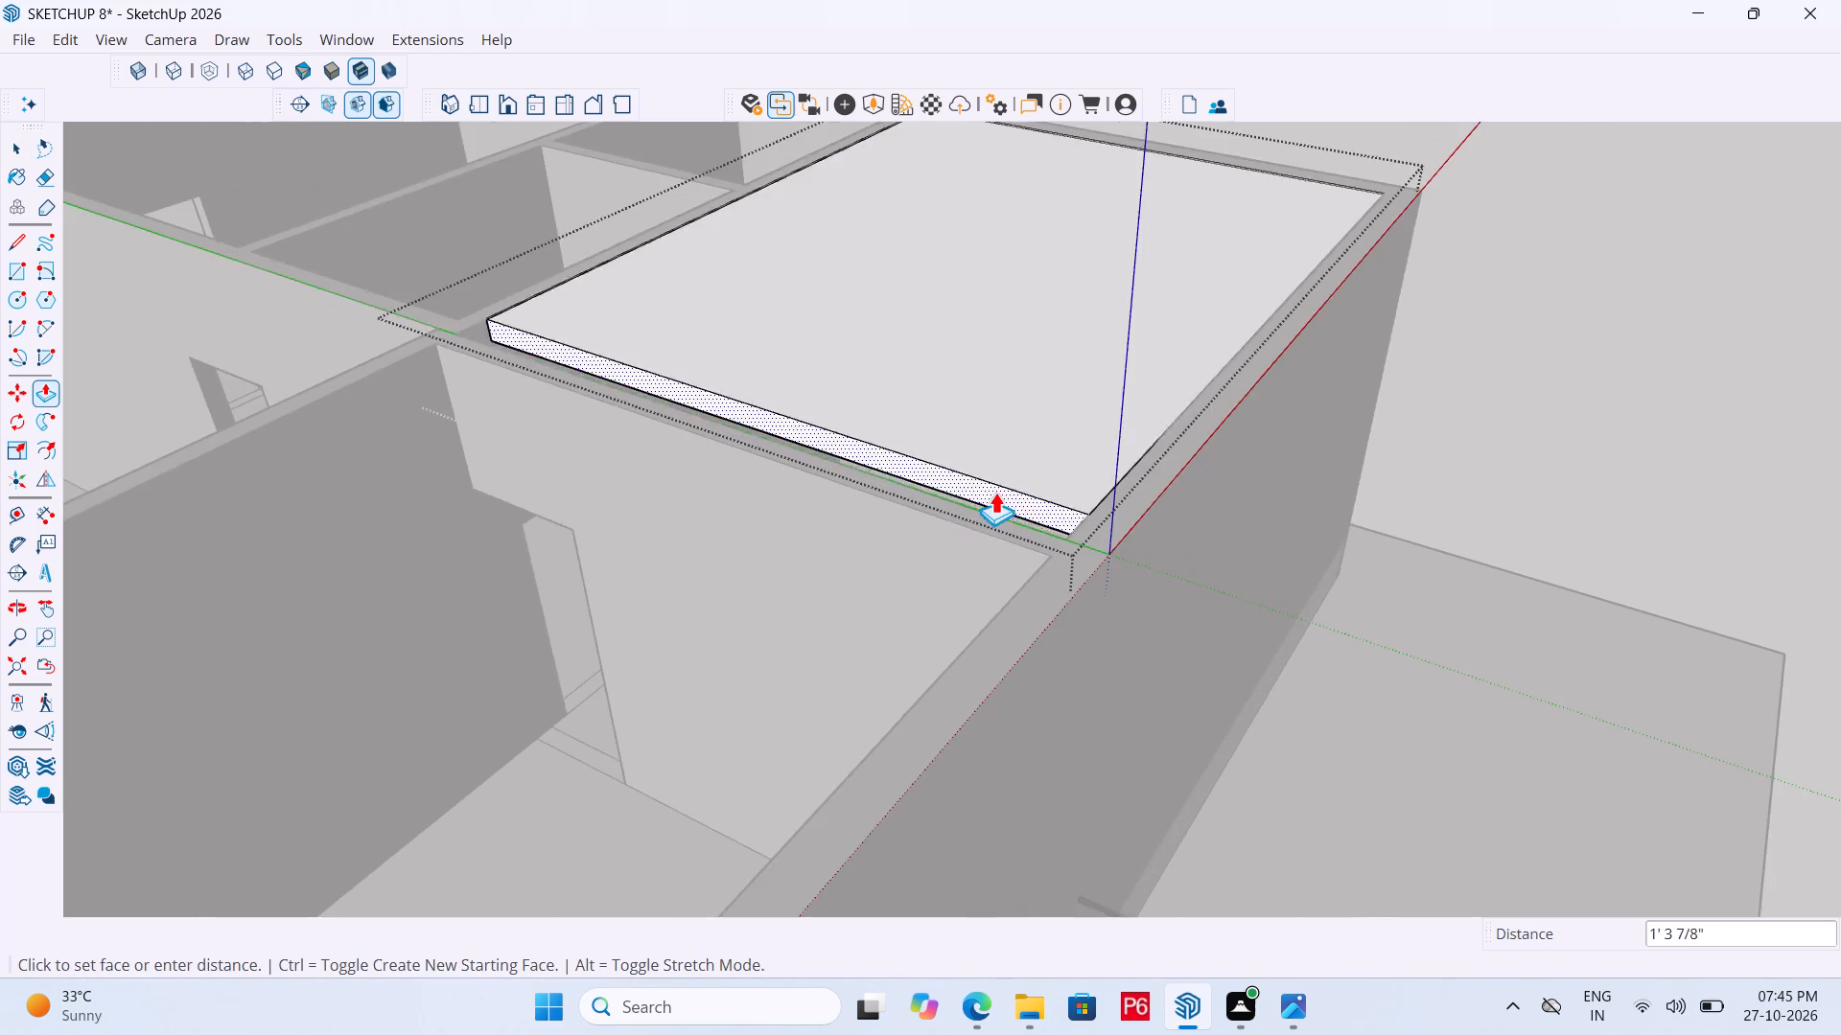
scroll(995, 492, down, 20)
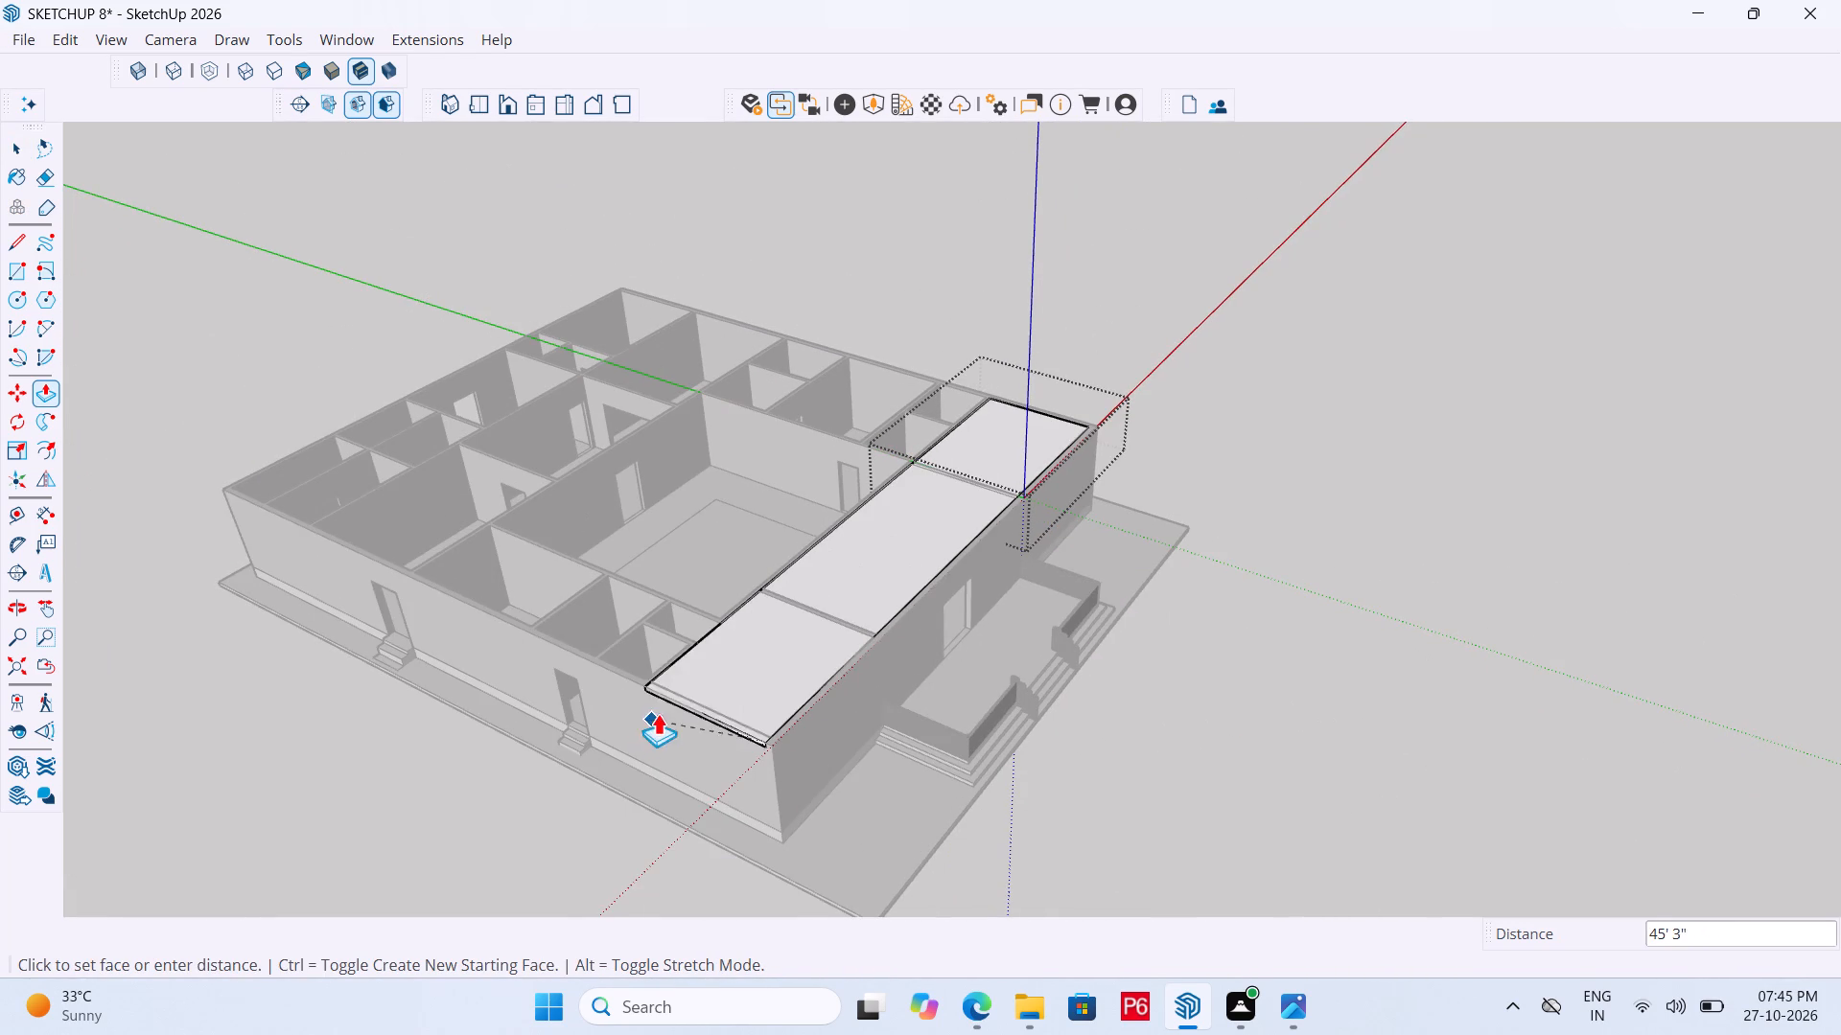
scroll(717, 724, up, 19)
middle_drag(823, 708, 658, 698)
click(831, 699)
Draw a vertical line across the slab's inward-facing thin face at the central hall's front wall corner to split it.
middle_drag(619, 632, 715, 683)
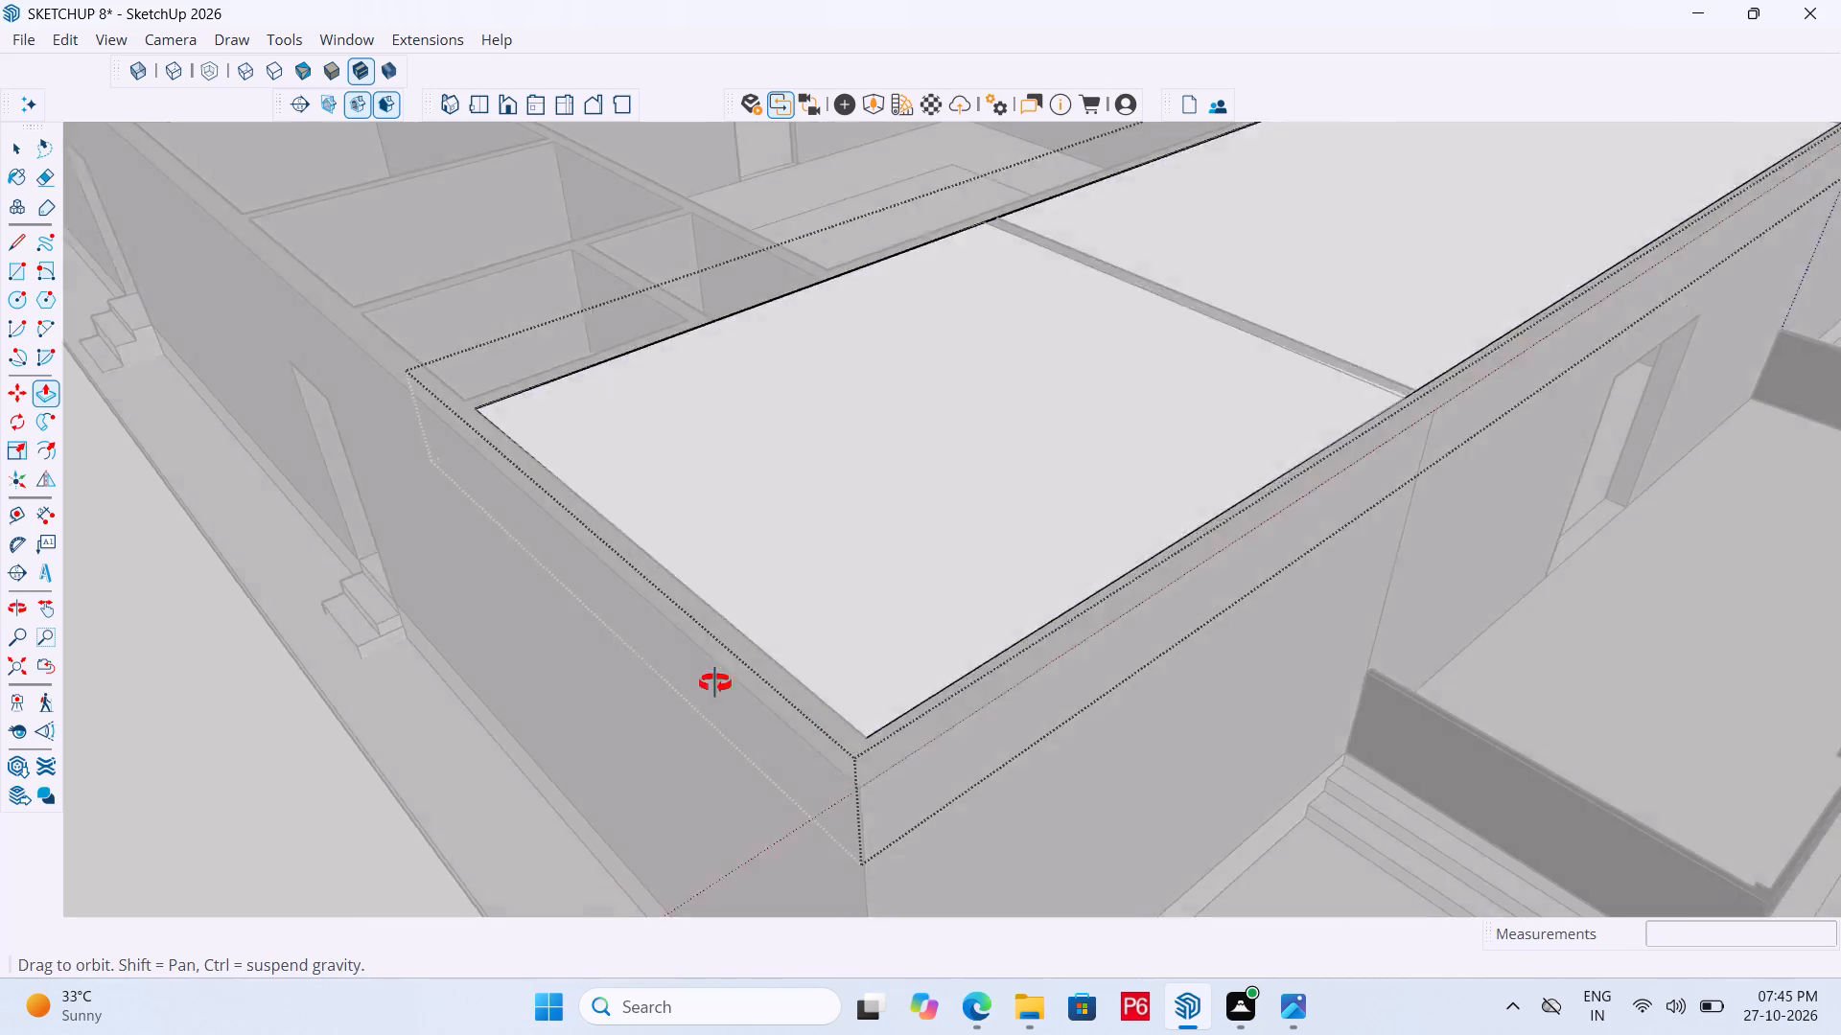
middle_drag(715, 683, 1425, 639)
scroll(1337, 537, down, 7)
middle_drag(834, 620, 965, 601)
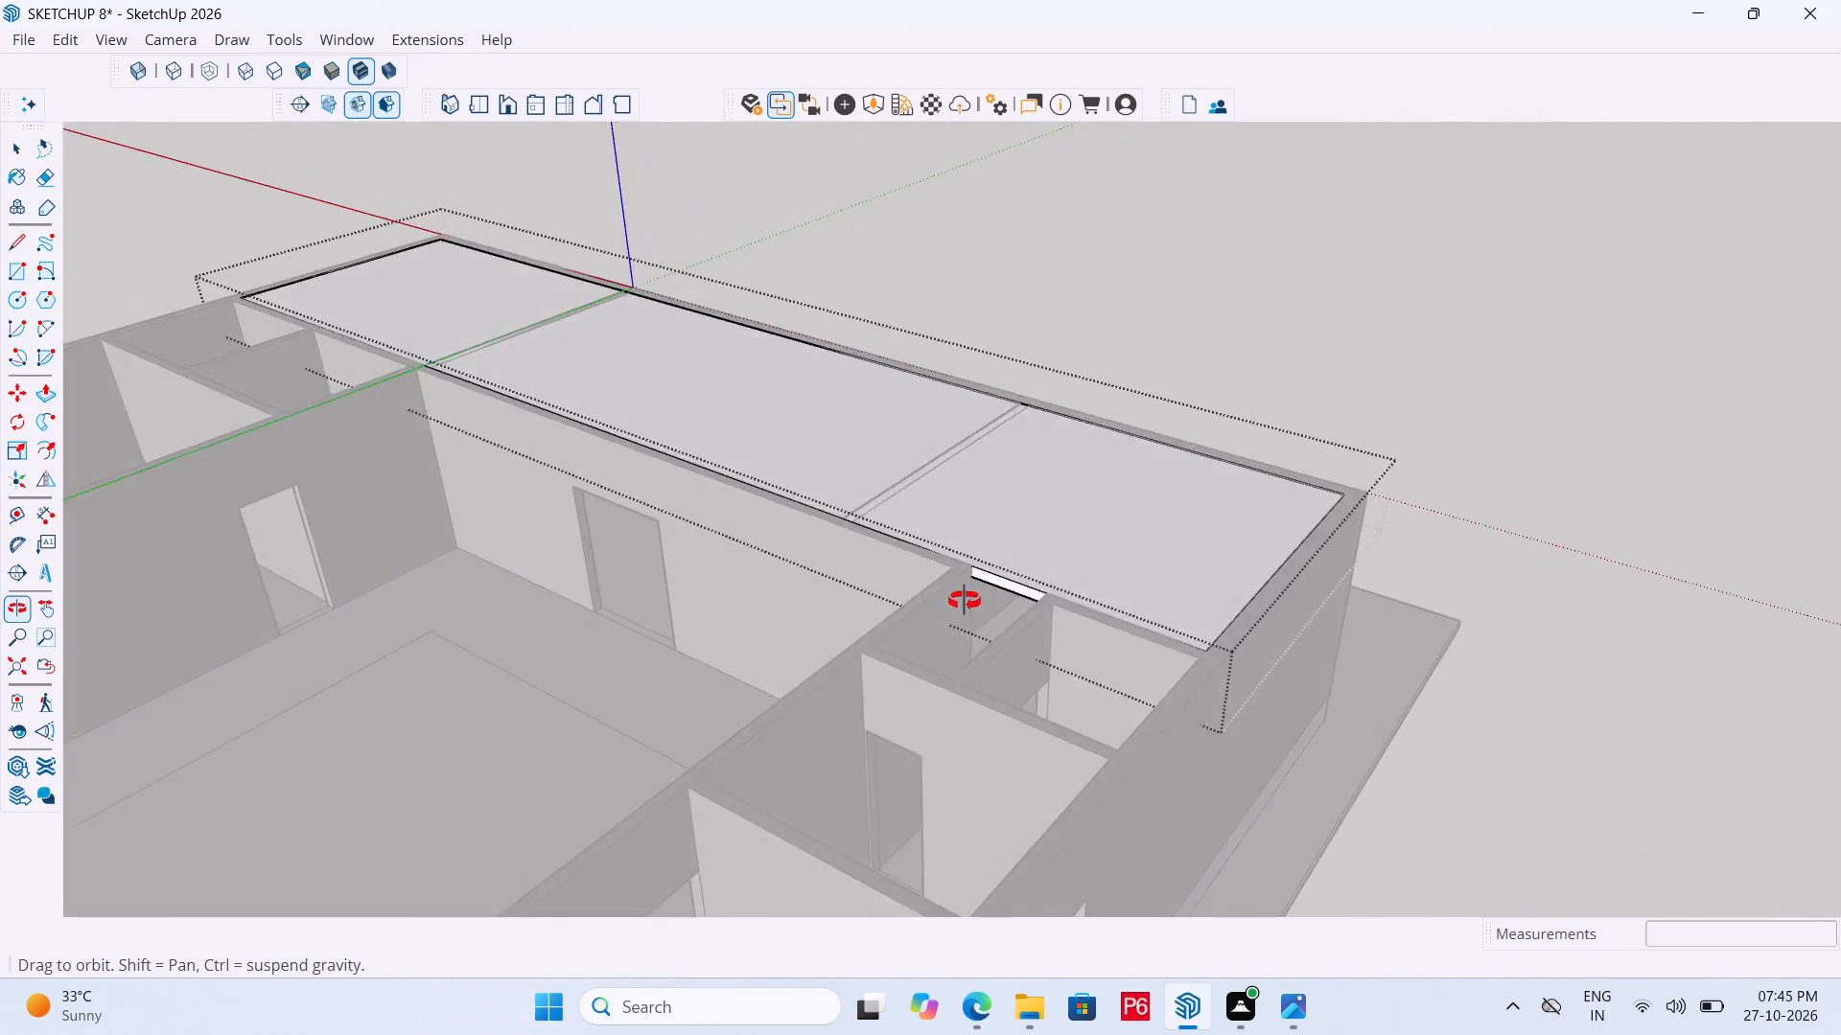
middle_drag(965, 601, 1044, 552)
scroll(1042, 553, up, 11)
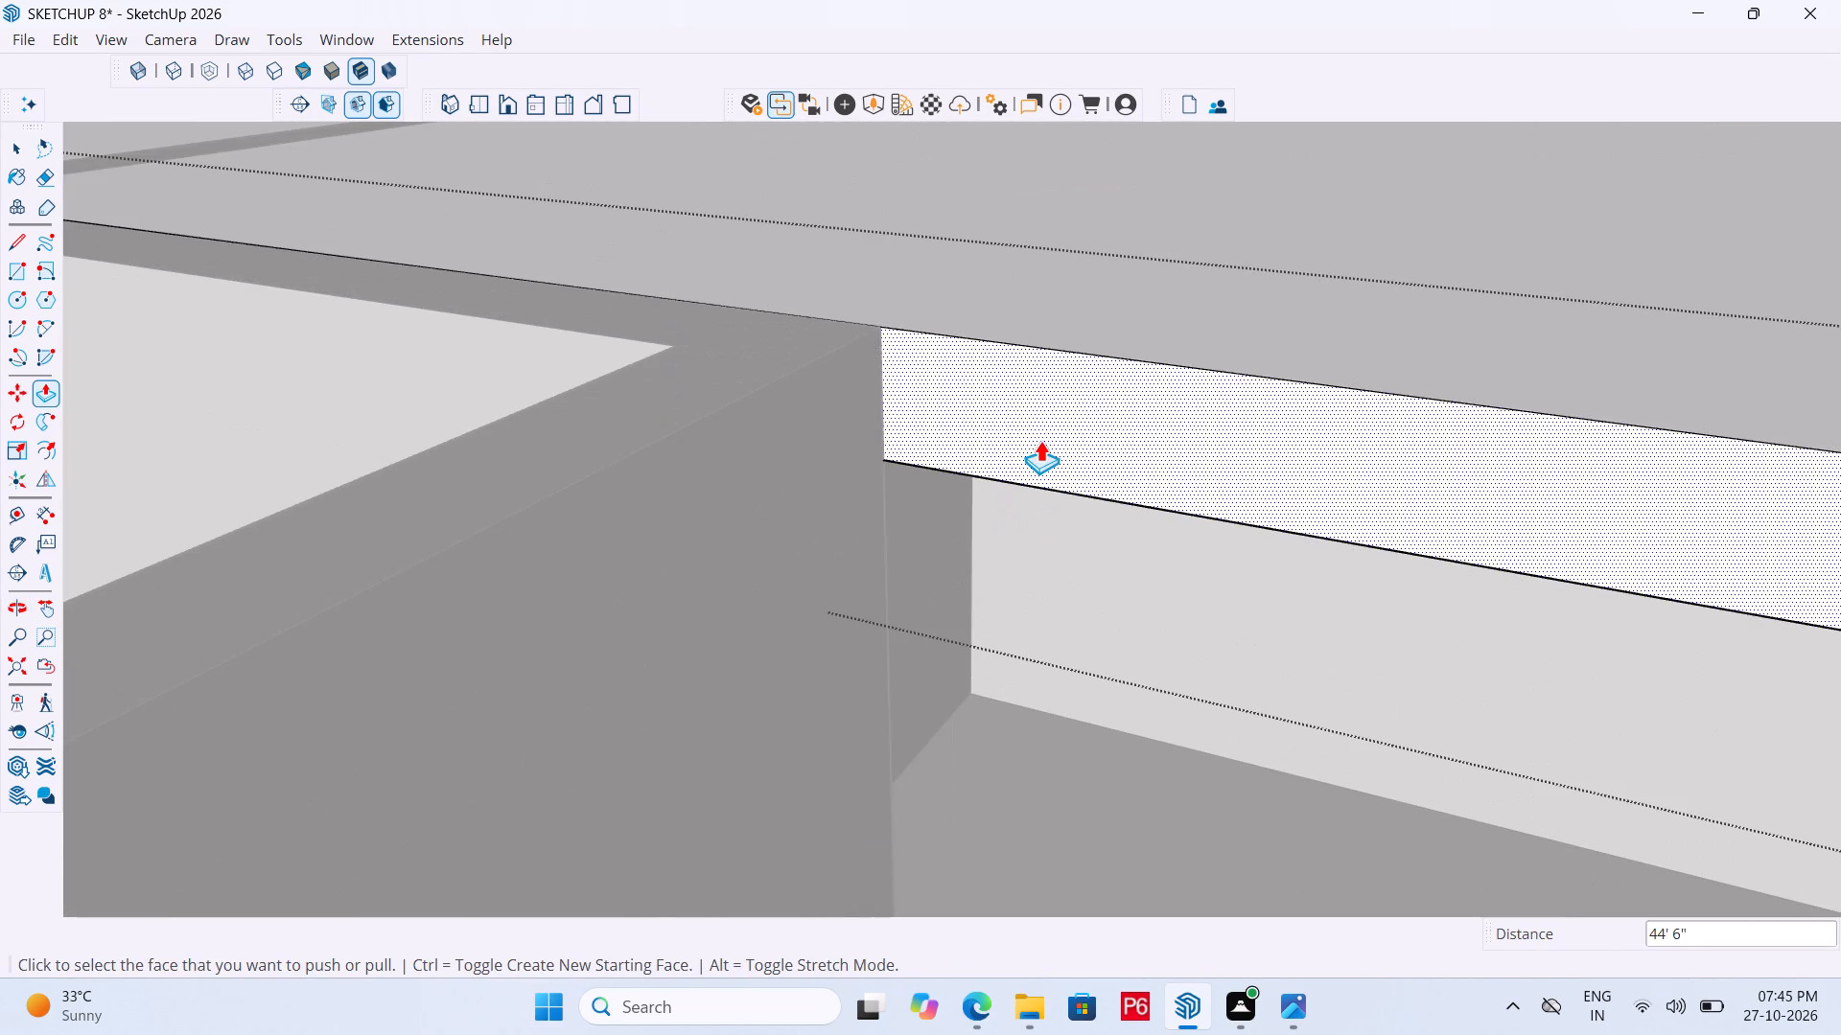
key(l)
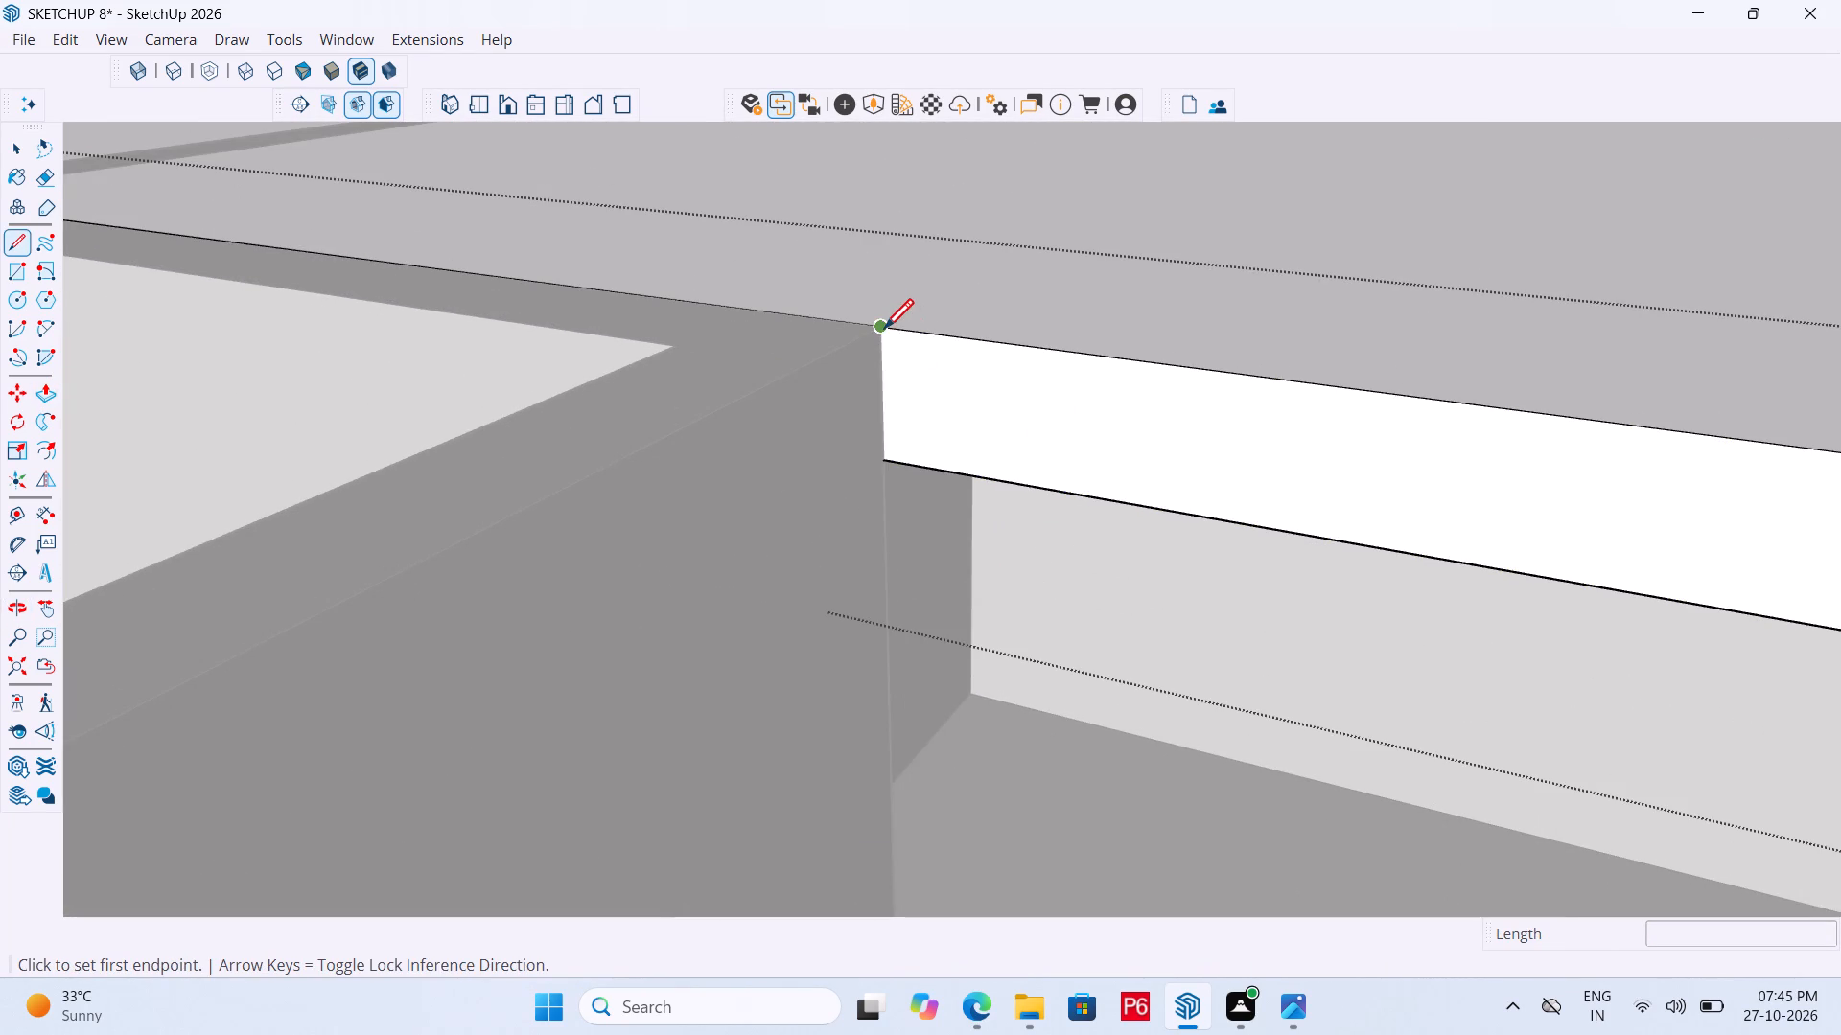
drag(884, 332, 891, 346)
click(896, 460)
key(space)
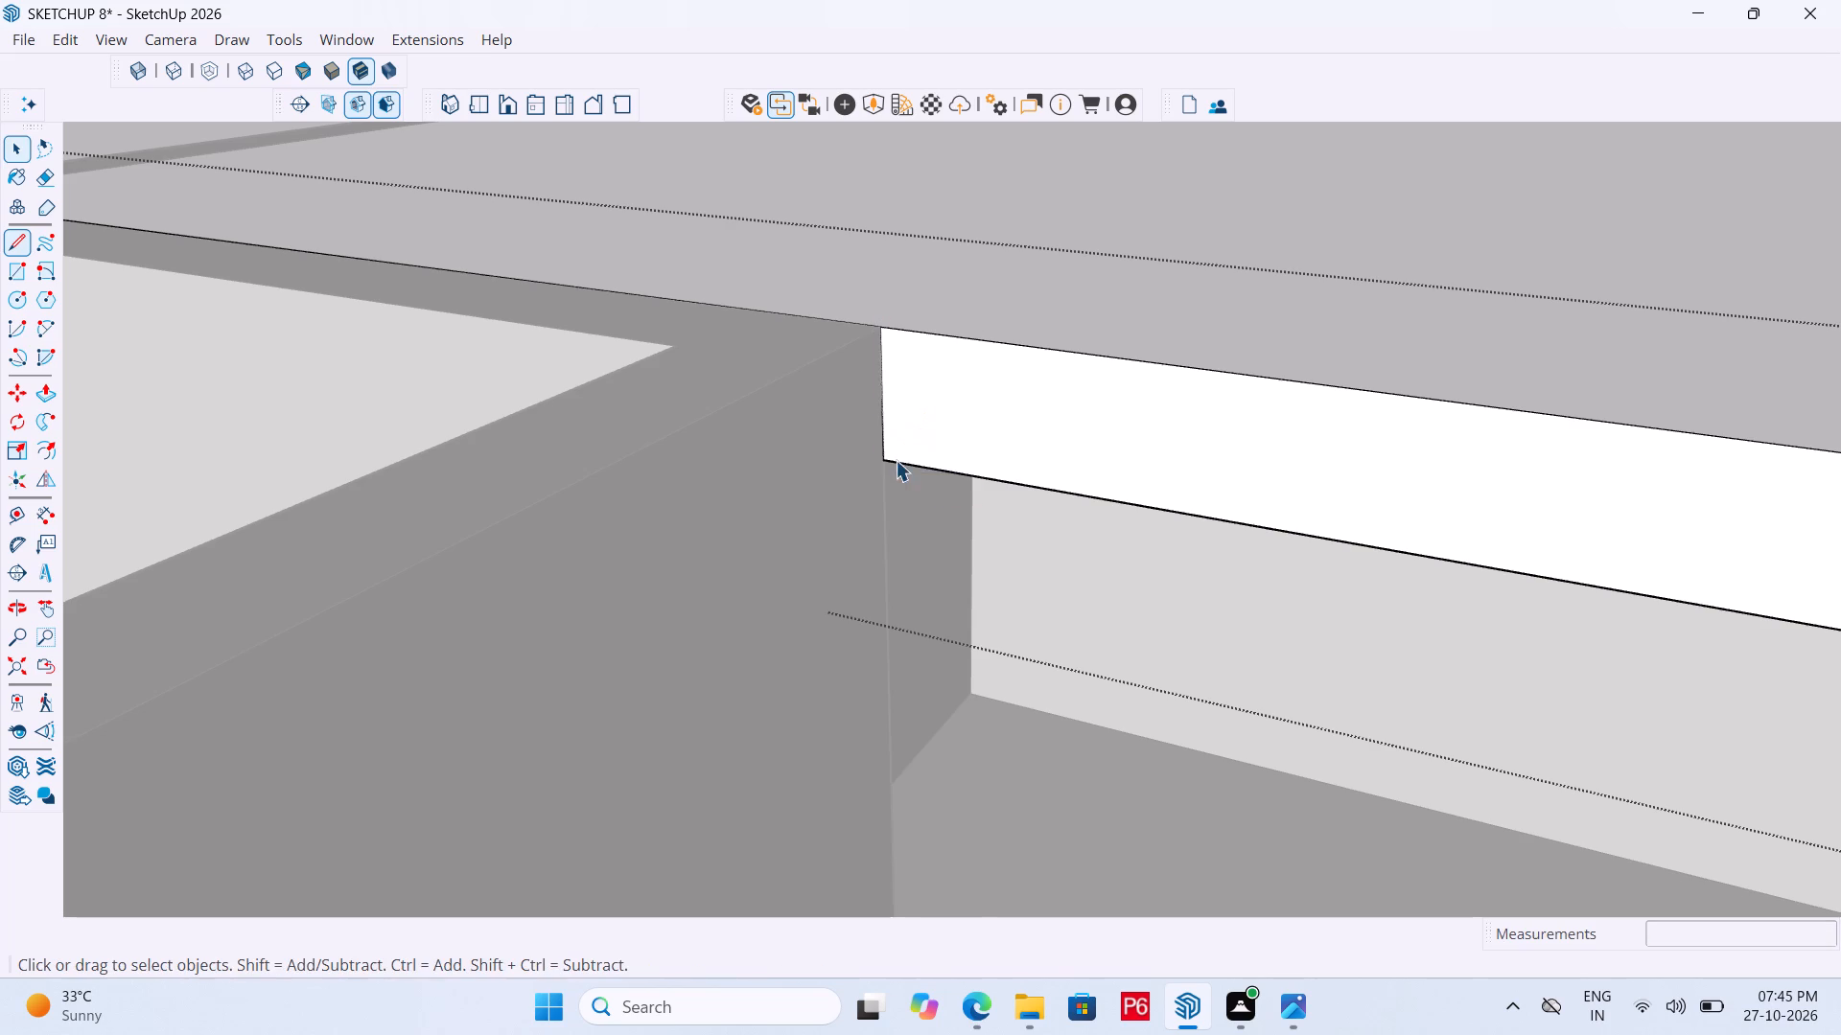
Pull the split-off thin face 63' 6" over the far side rooms to the inner side of the rear wall.
key(p)
click(1147, 471)
scroll(845, 636, down, 8)
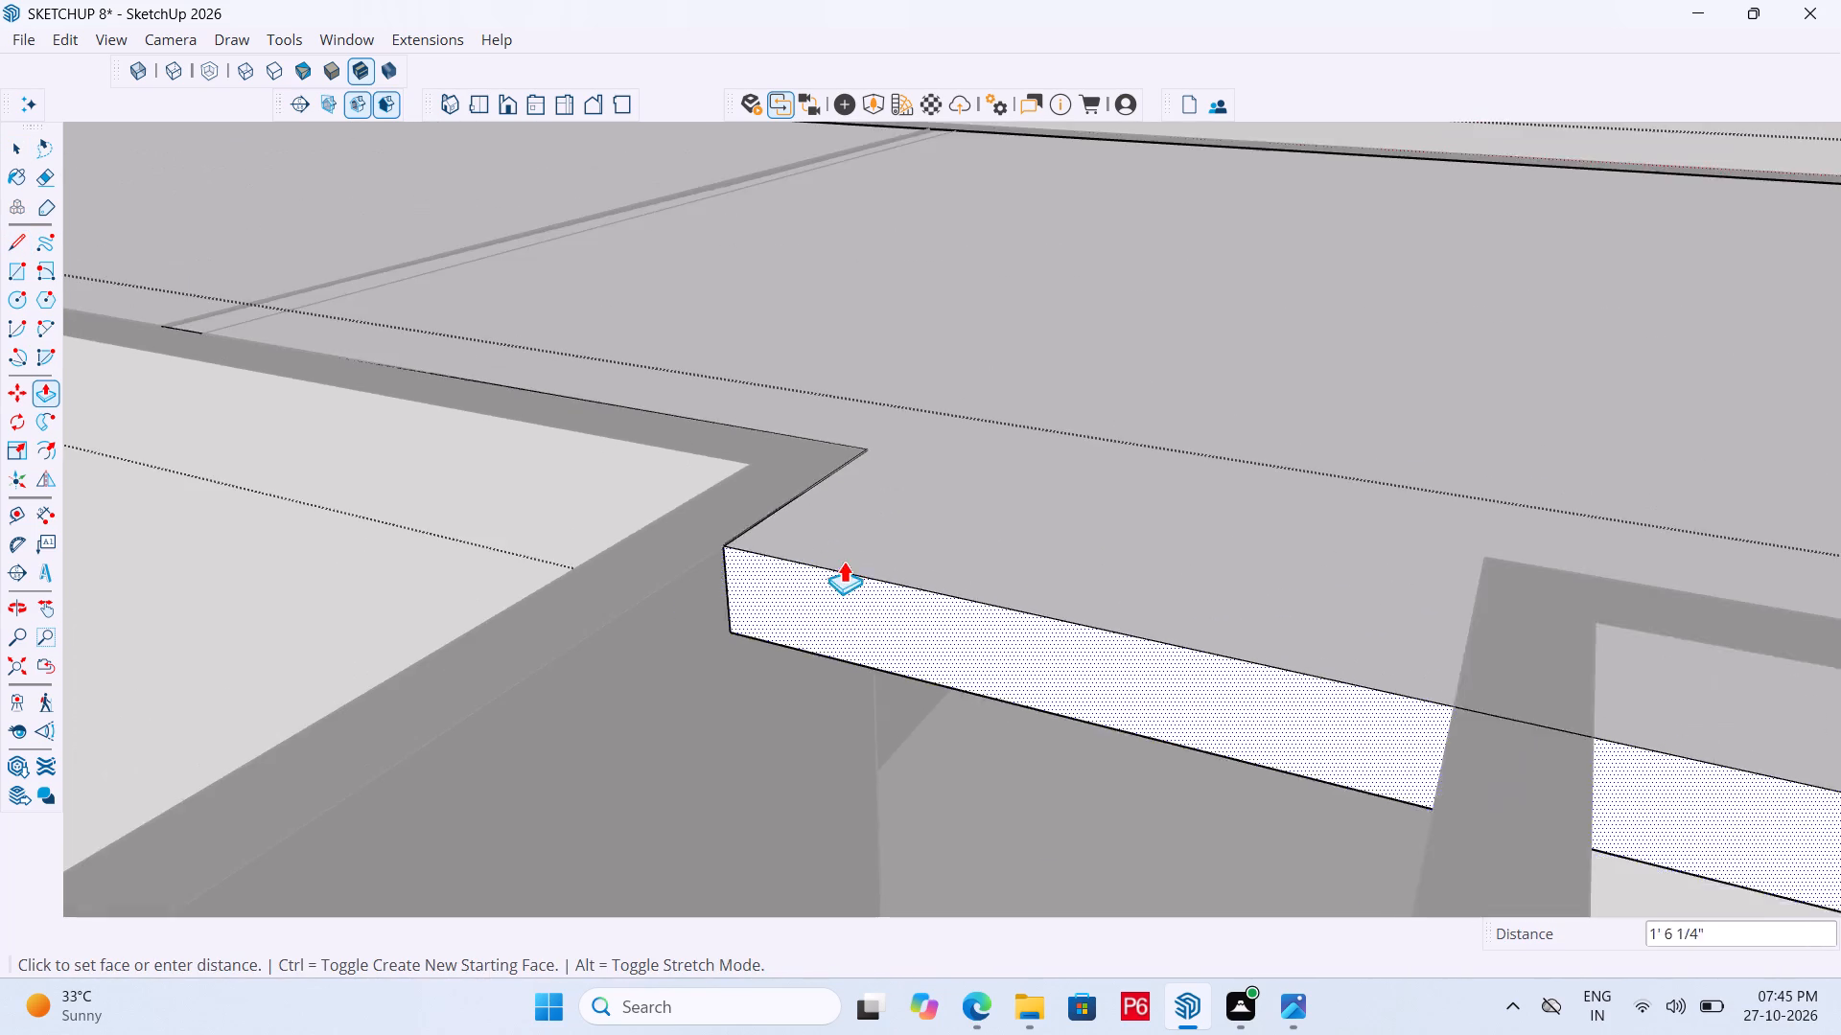
scroll(903, 516, down, 14)
scroll(1016, 497, down, 12)
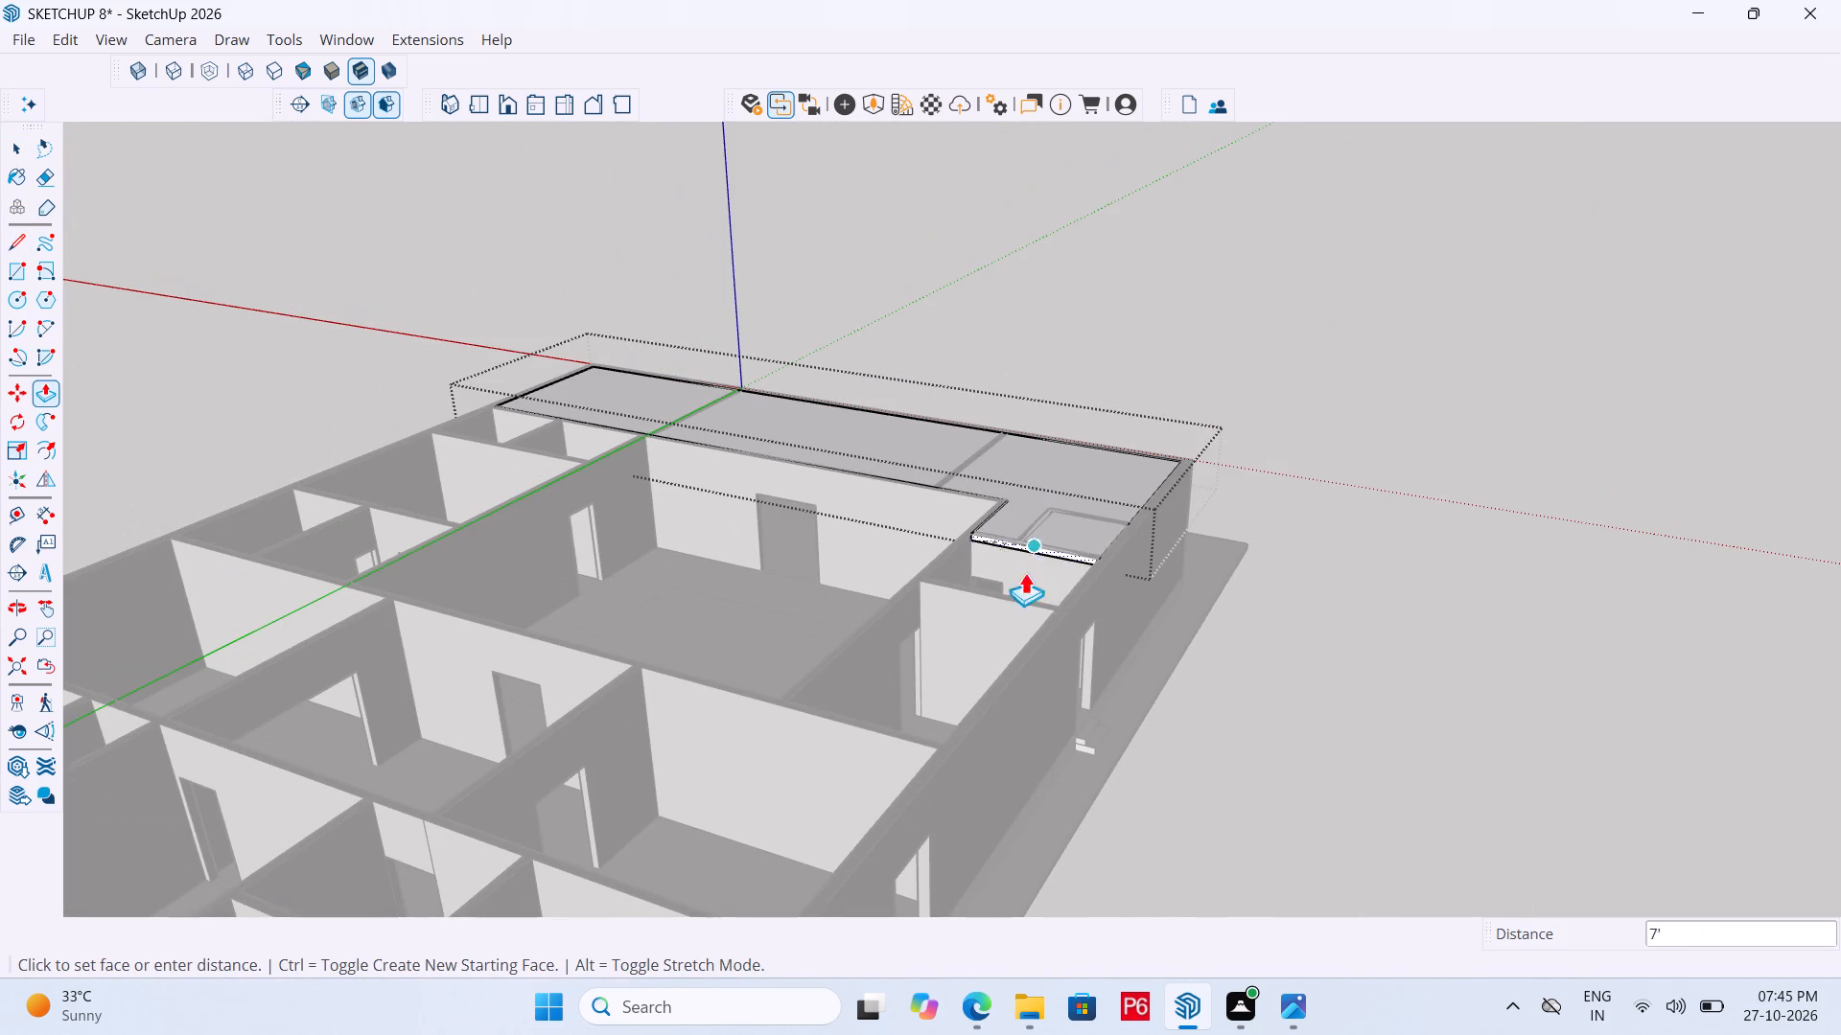
scroll(916, 629, down, 3)
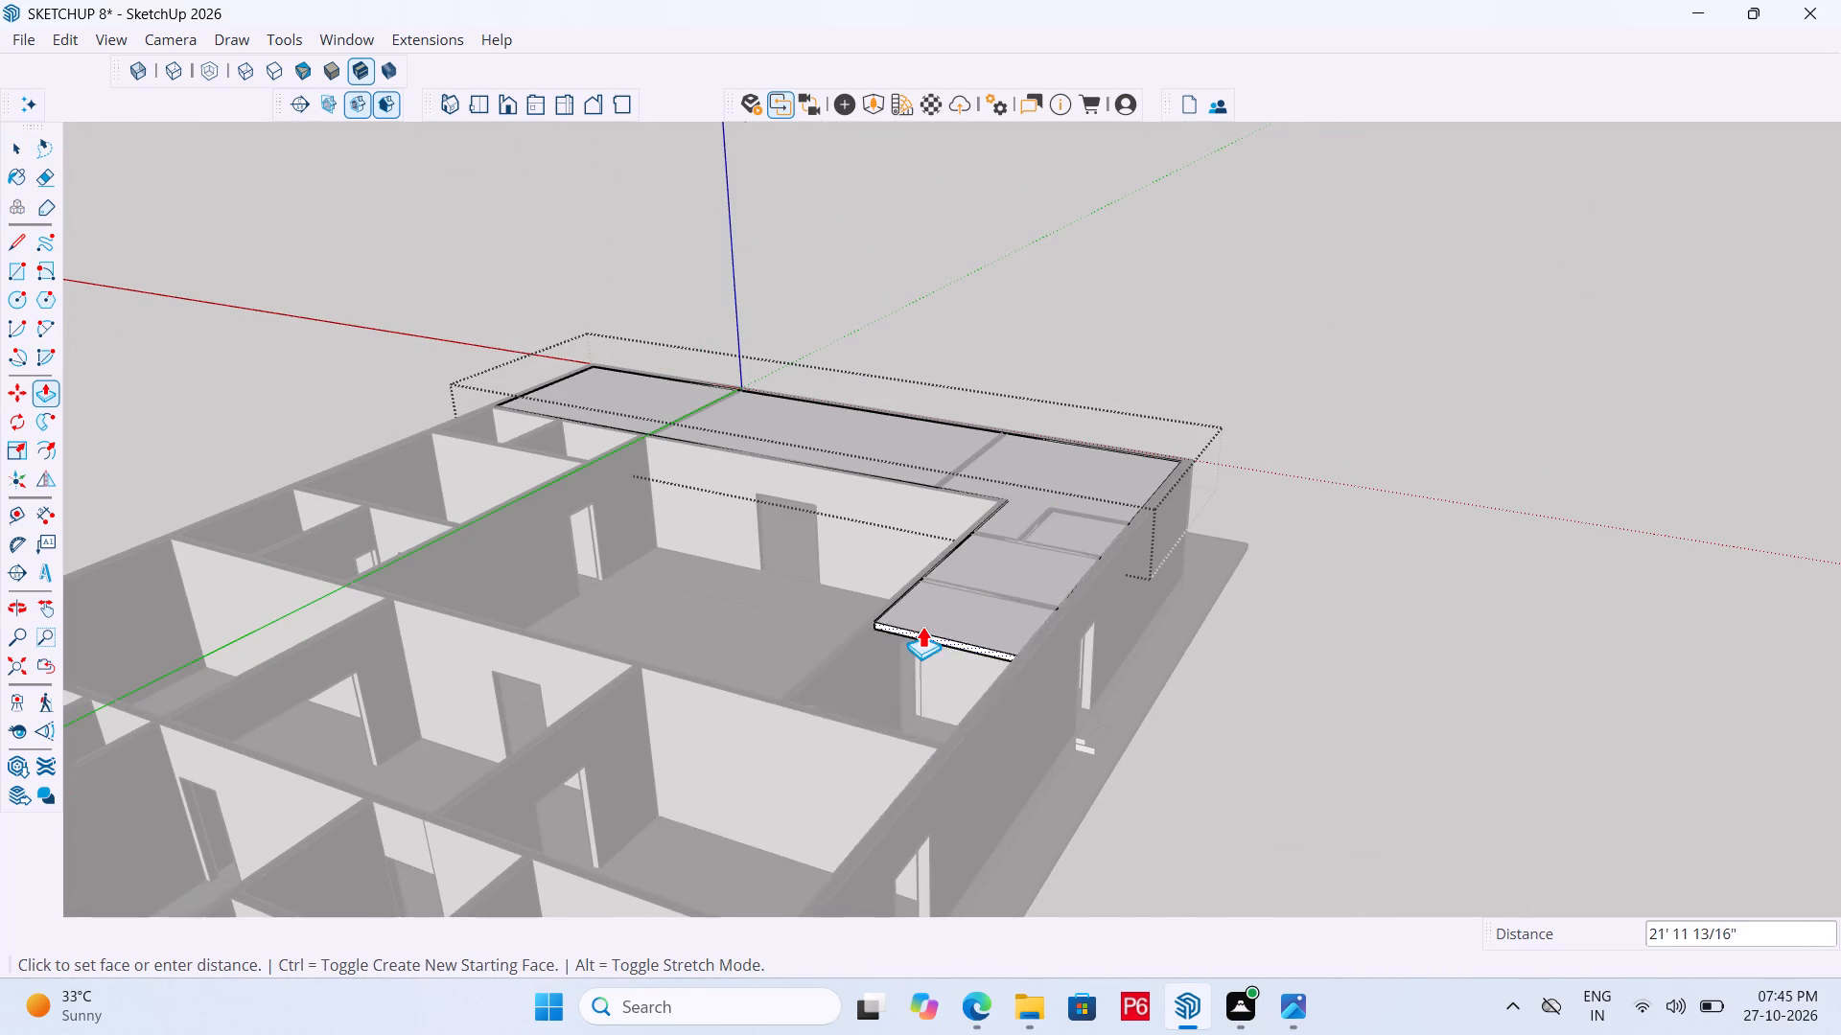
scroll(922, 626, down, 6)
scroll(795, 763, up, 4)
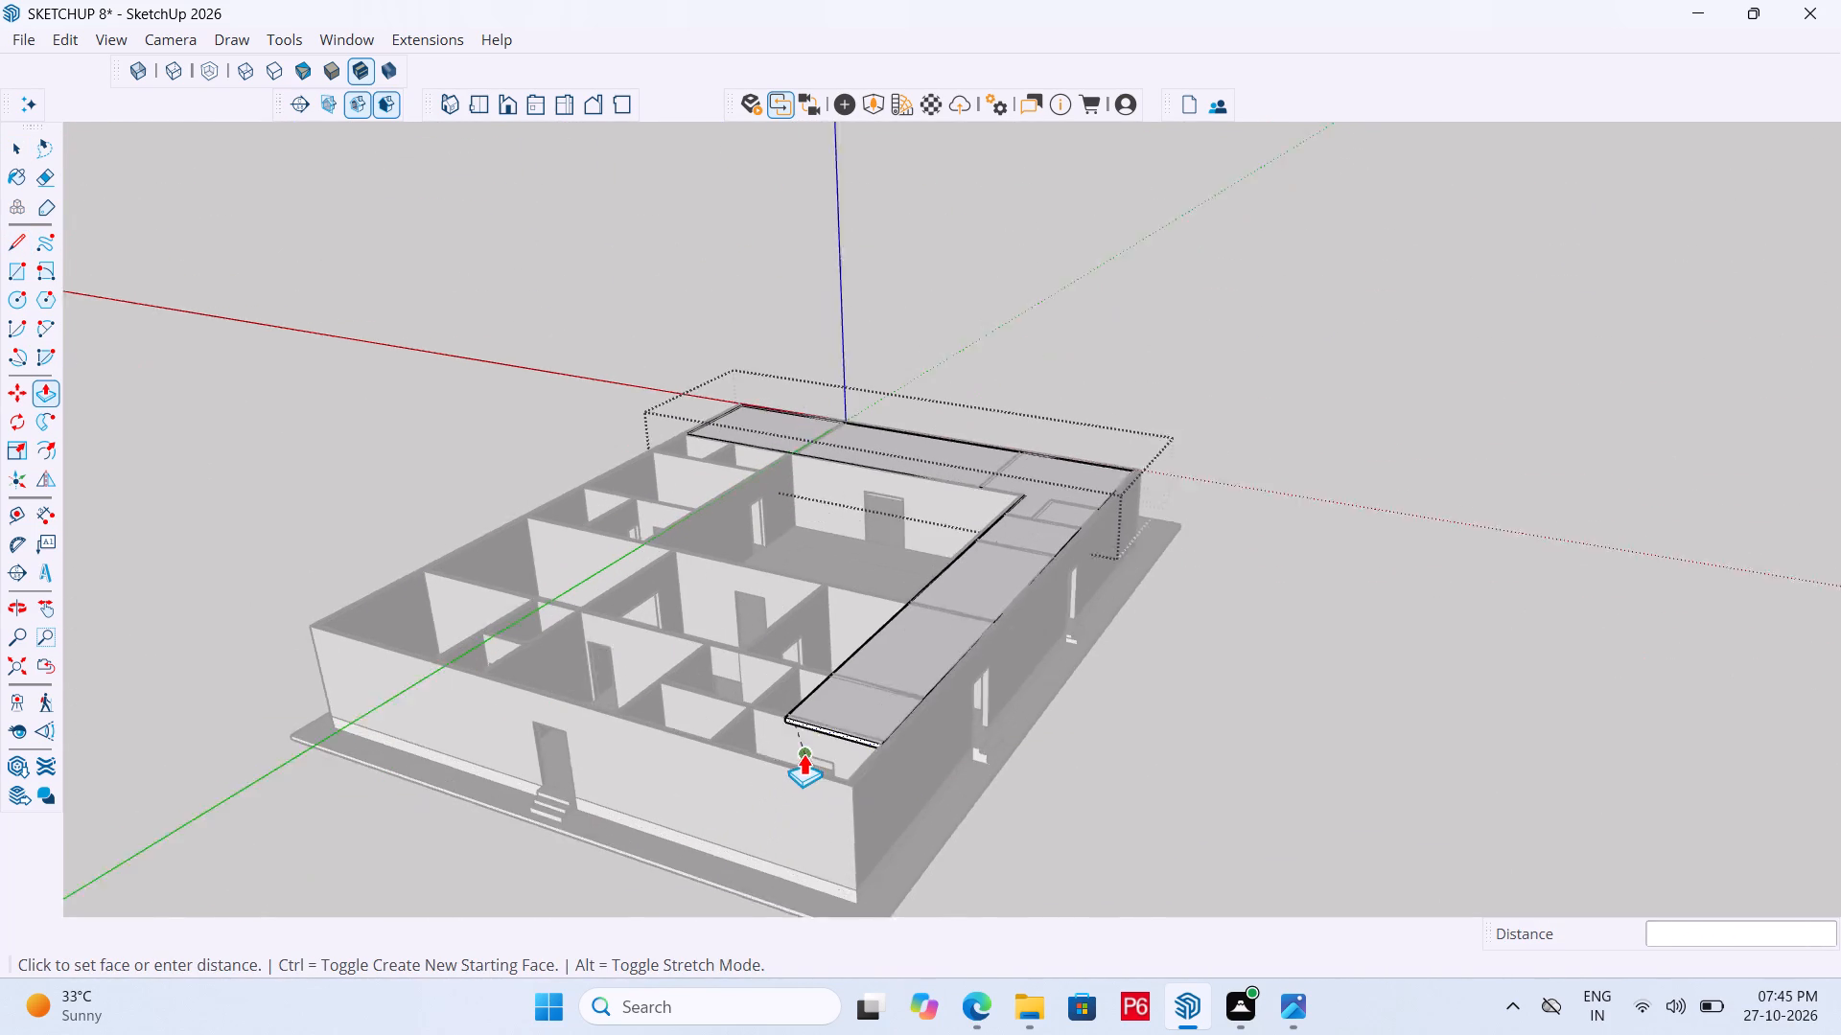
scroll(804, 753, up, 8)
scroll(732, 781, up, 2)
click(732, 781)
Draw a vertical line across the side wing's inward-facing thin face at the central hall's rear wall corner to split it.
scroll(1077, 658, down, 3)
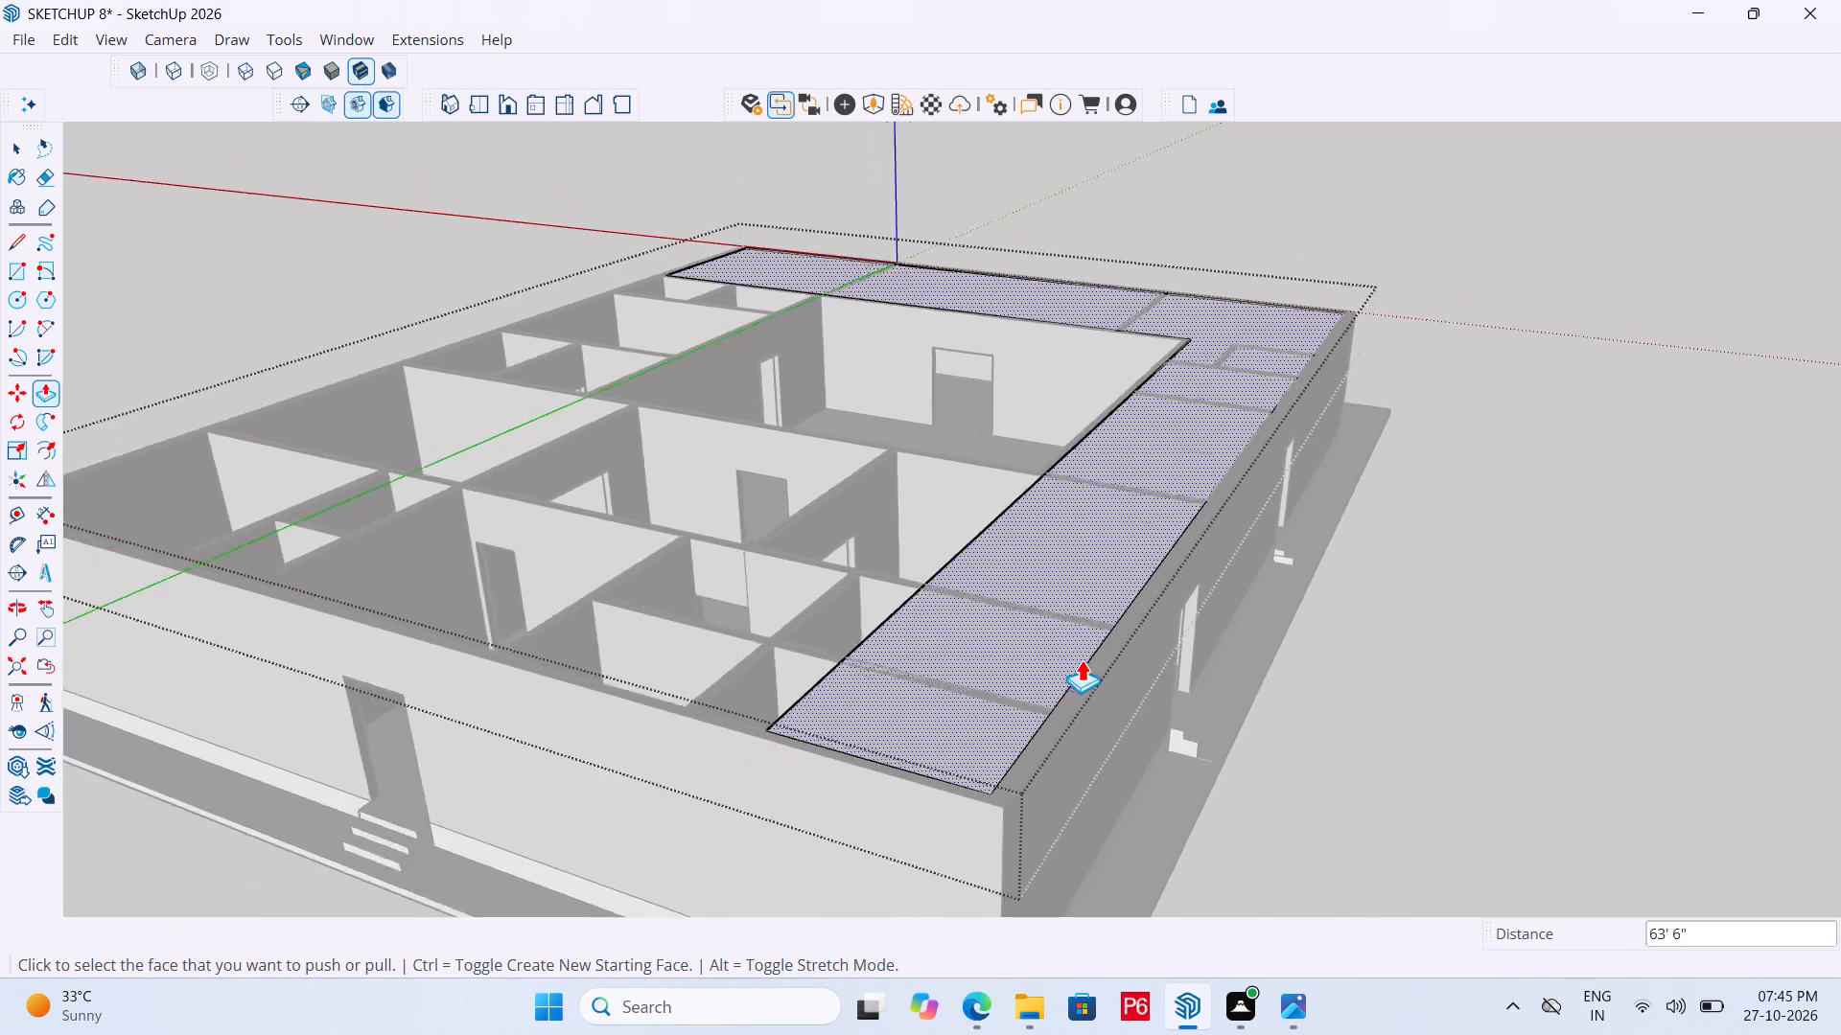
scroll(1082, 659, down, 3)
middle_drag(773, 691, 1538, 712)
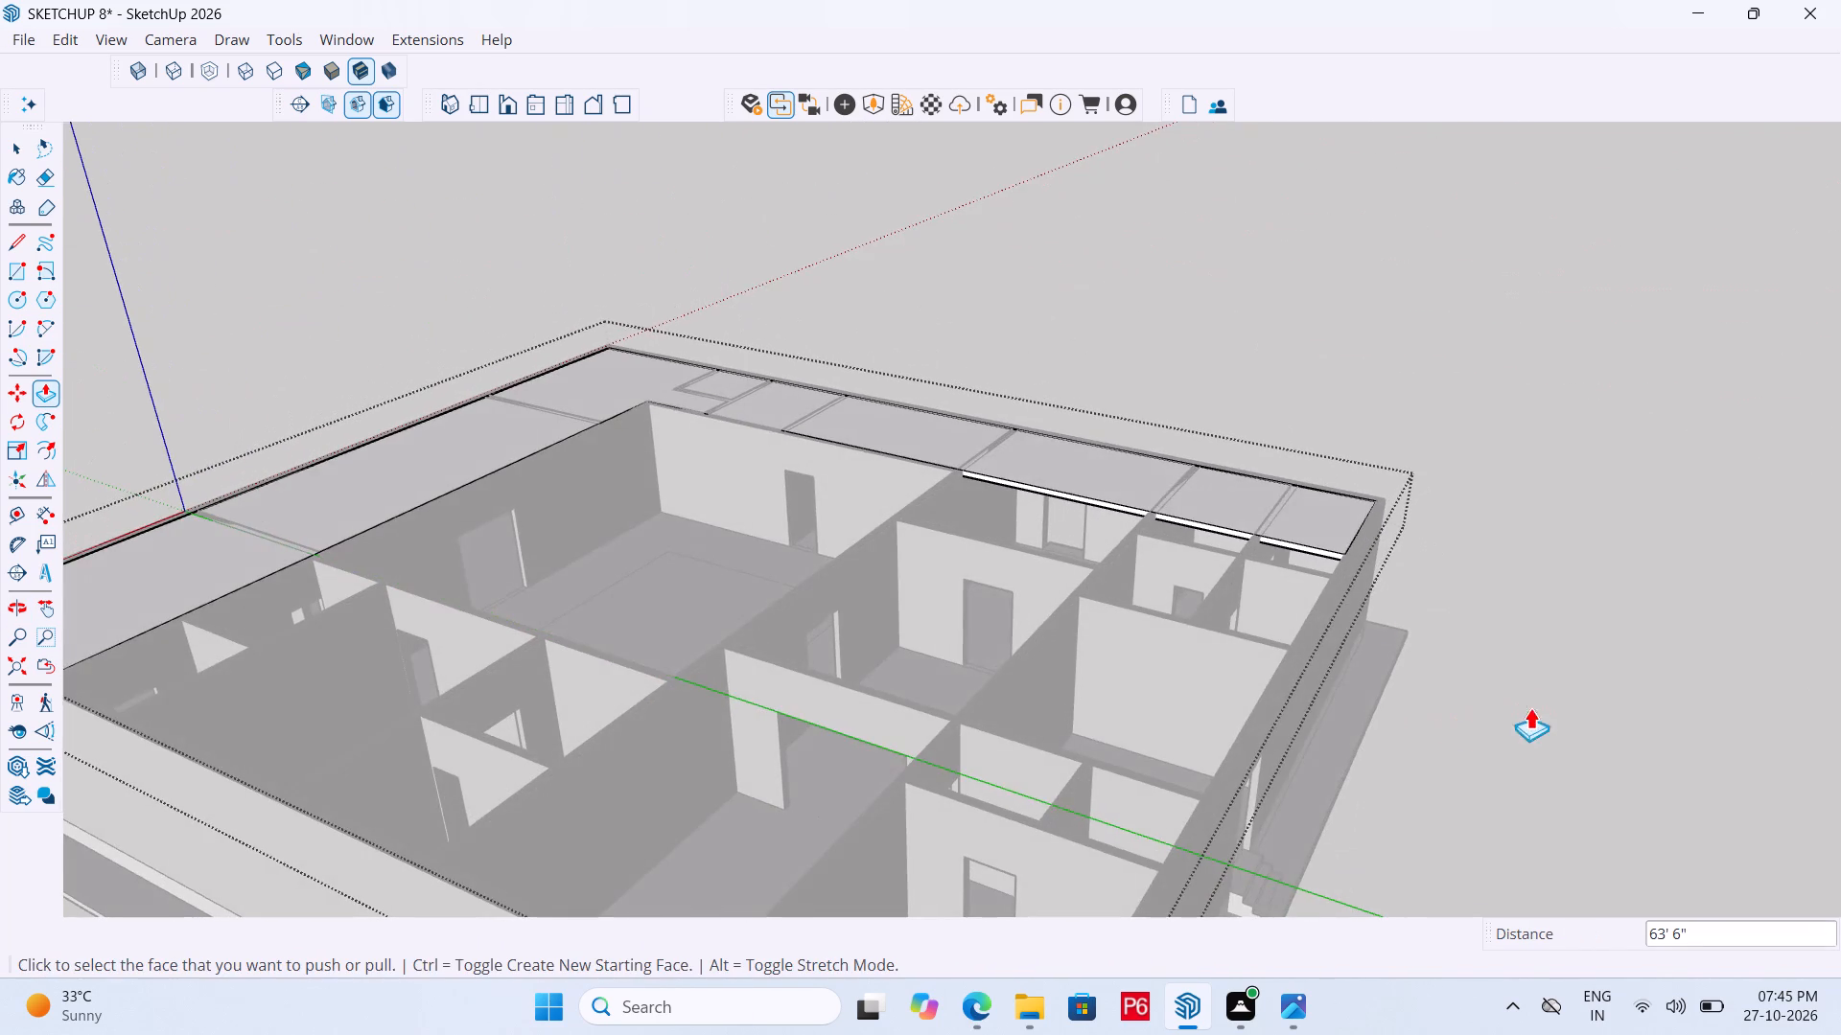
scroll(1083, 405, up, 20)
scroll(1083, 405, up, 9)
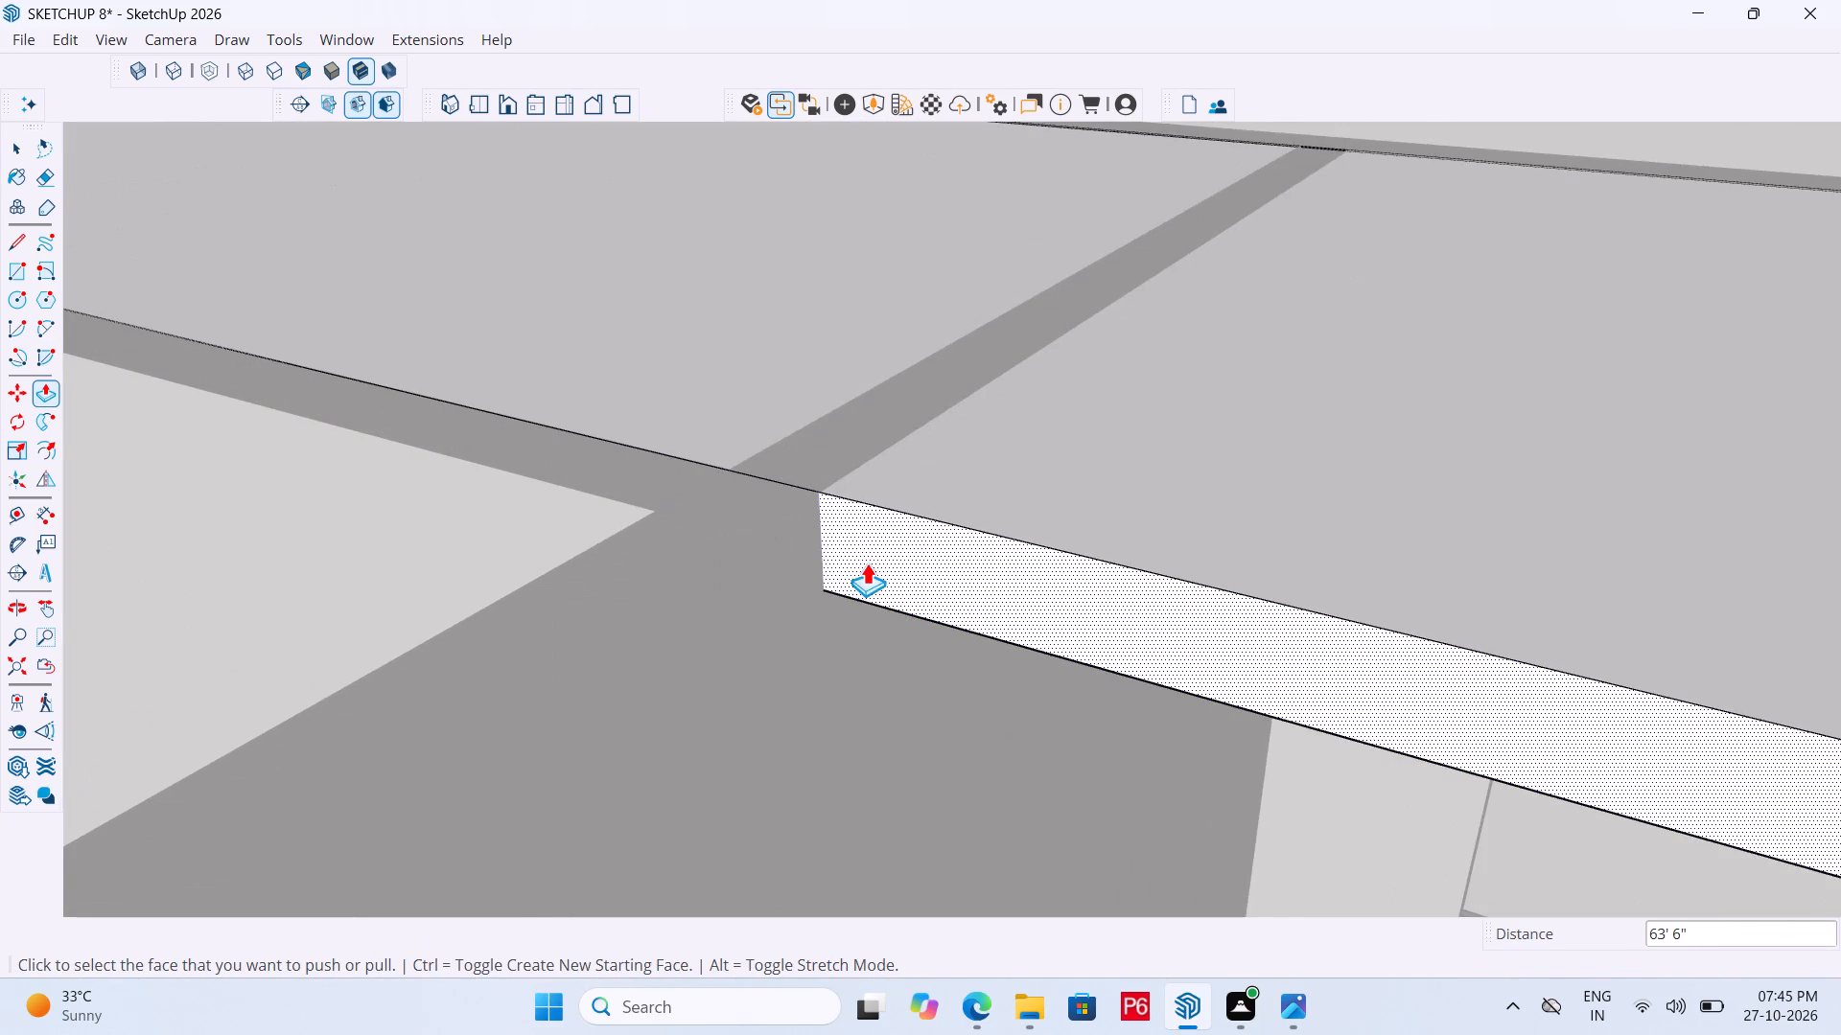
key(l)
click(814, 486)
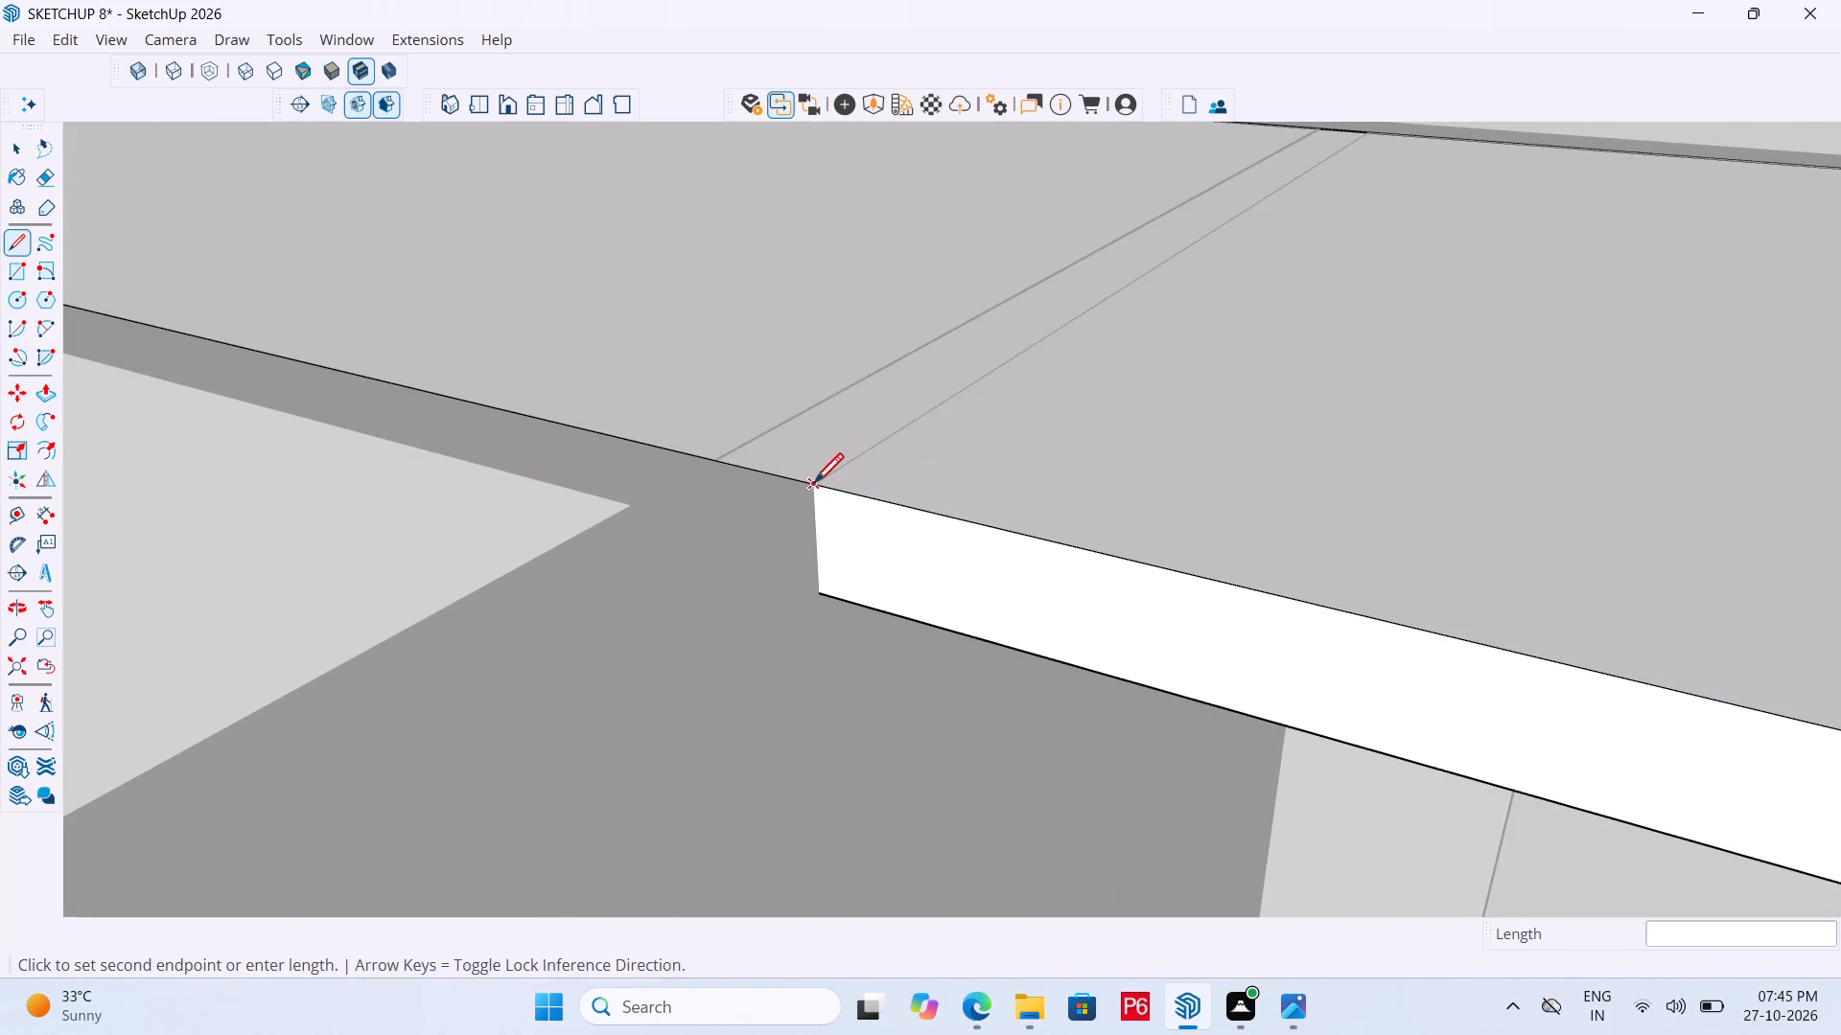
click(828, 595)
scroll(816, 392, down, 12)
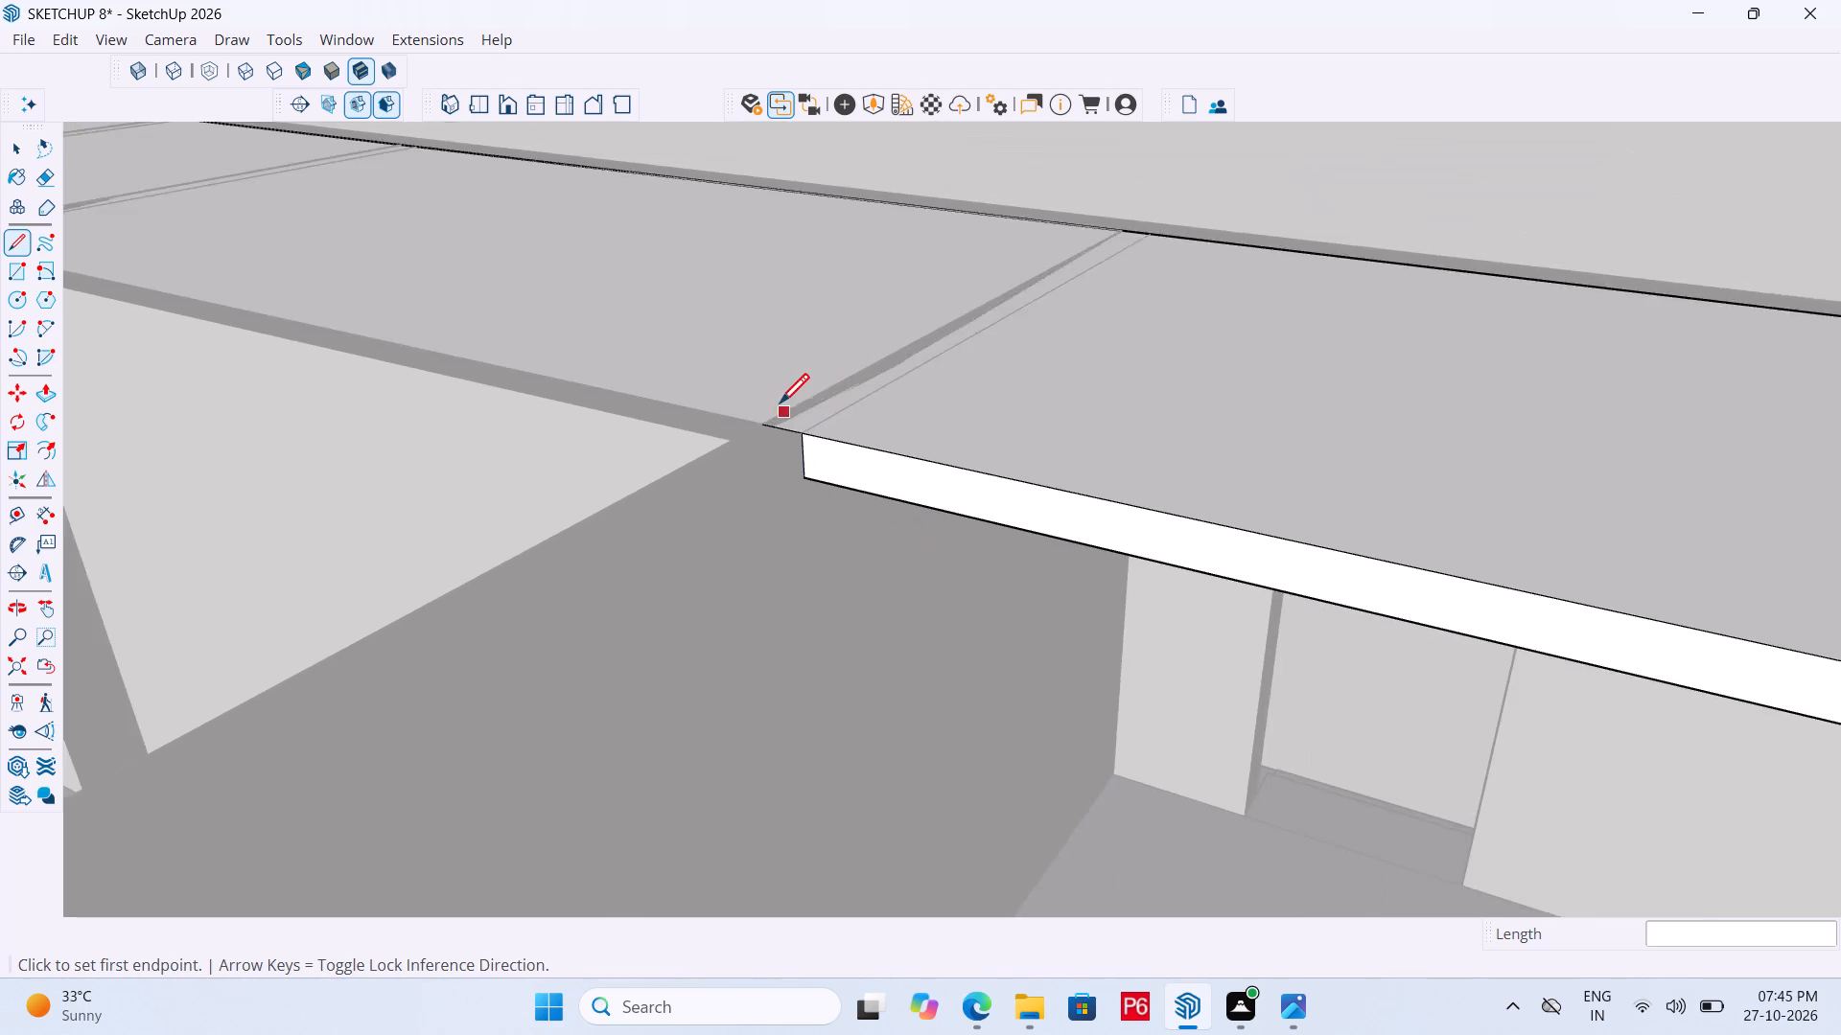
scroll(802, 400, down, 12)
Pull the split-off thin face 53' over the rear rooms to the inner side of the opposite side wall.
key(p)
click(1133, 489)
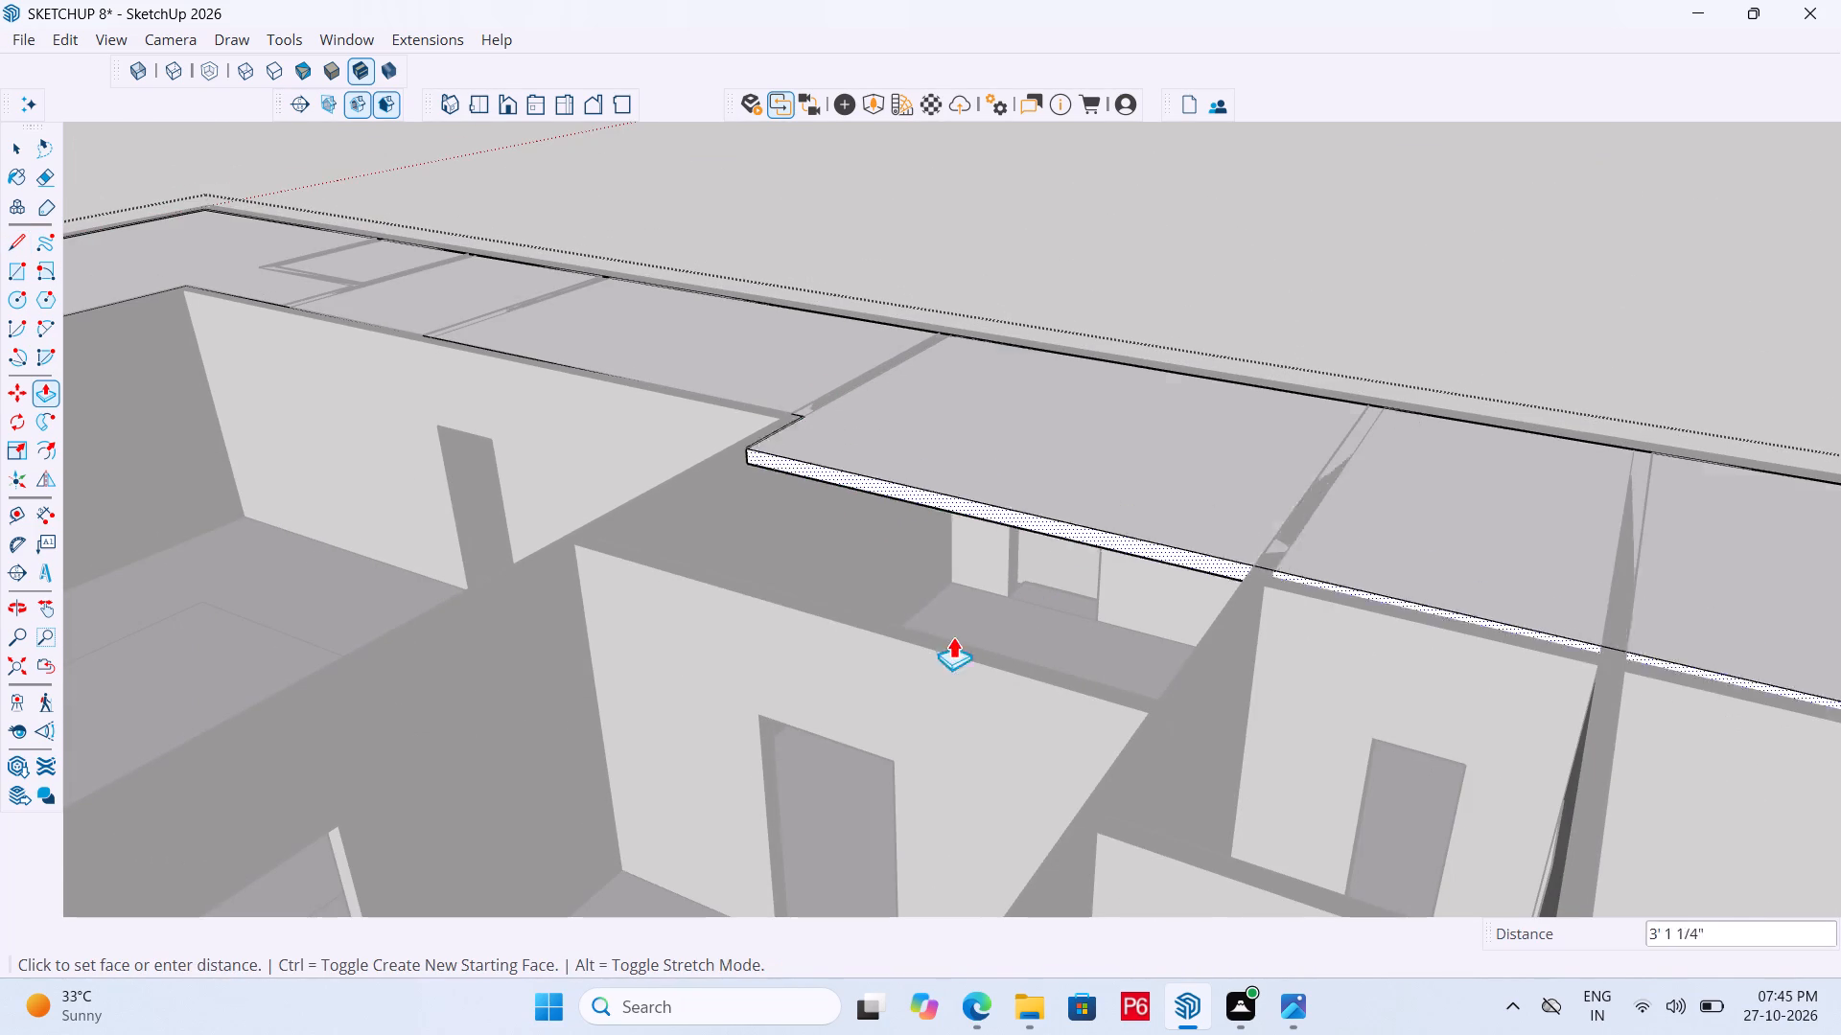
scroll(954, 583, down, 20)
scroll(954, 583, down, 1)
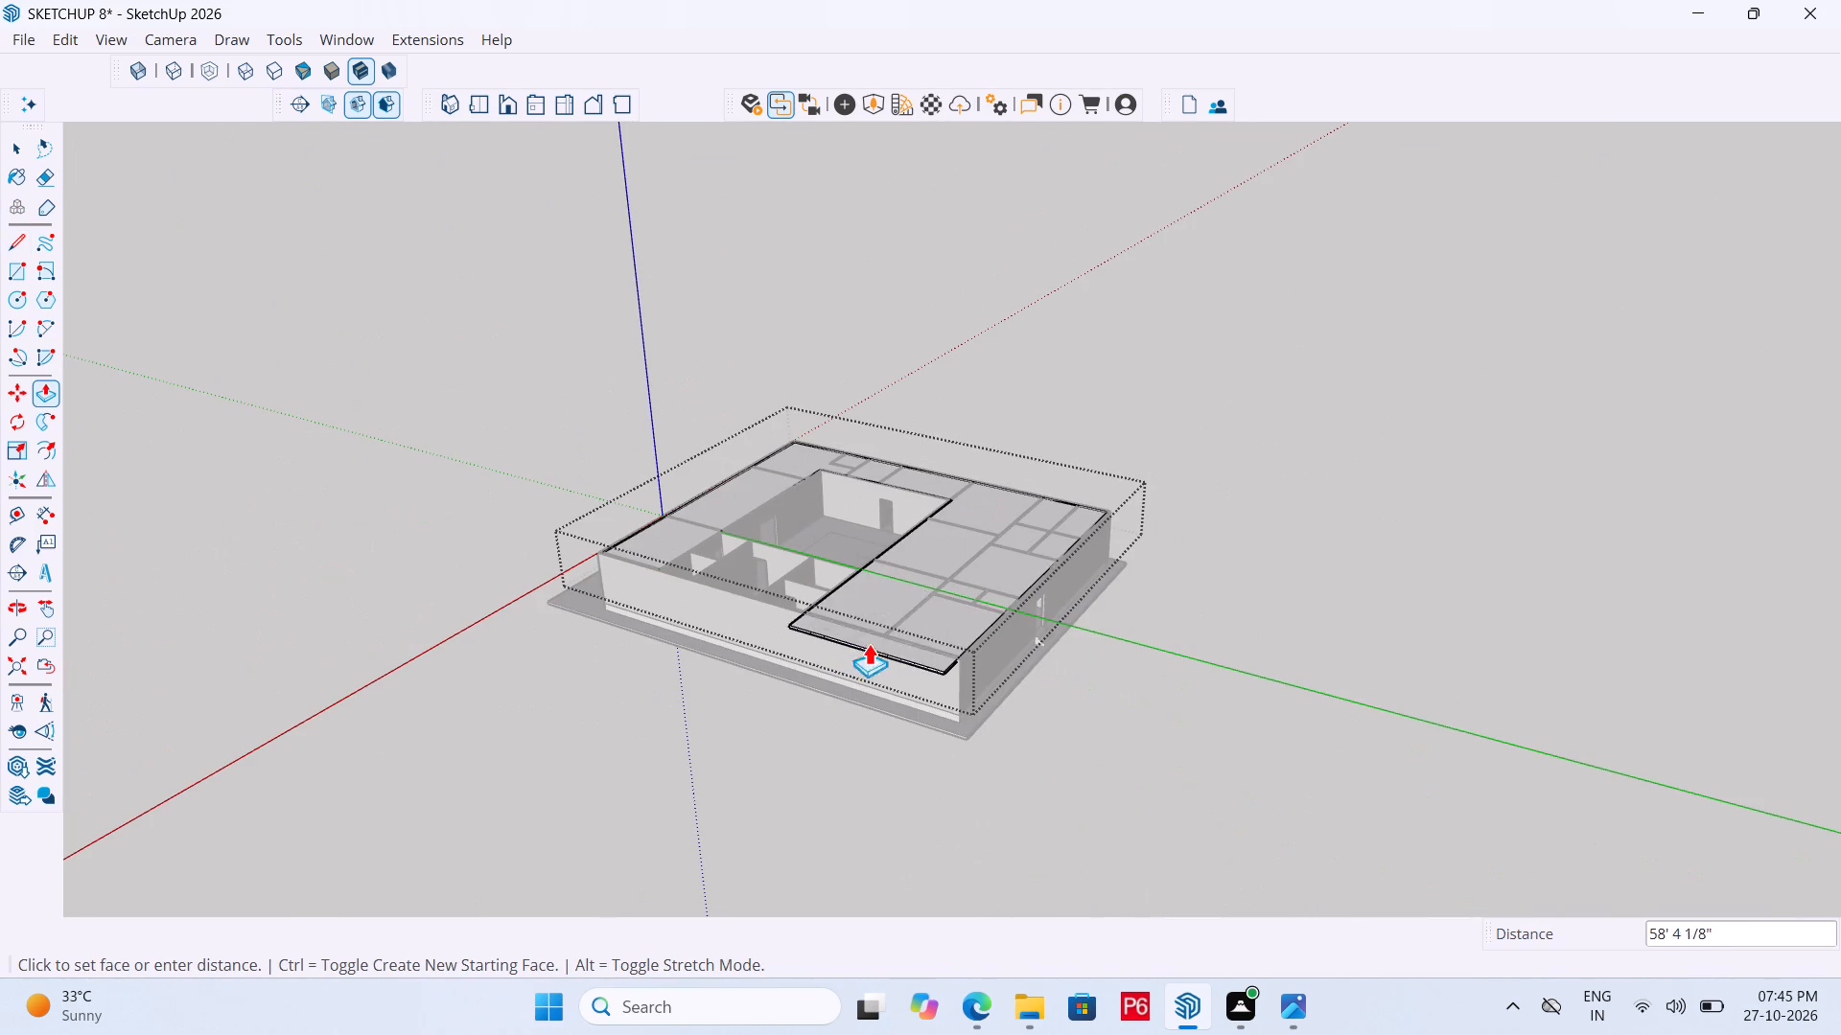
scroll(938, 667, up, 19)
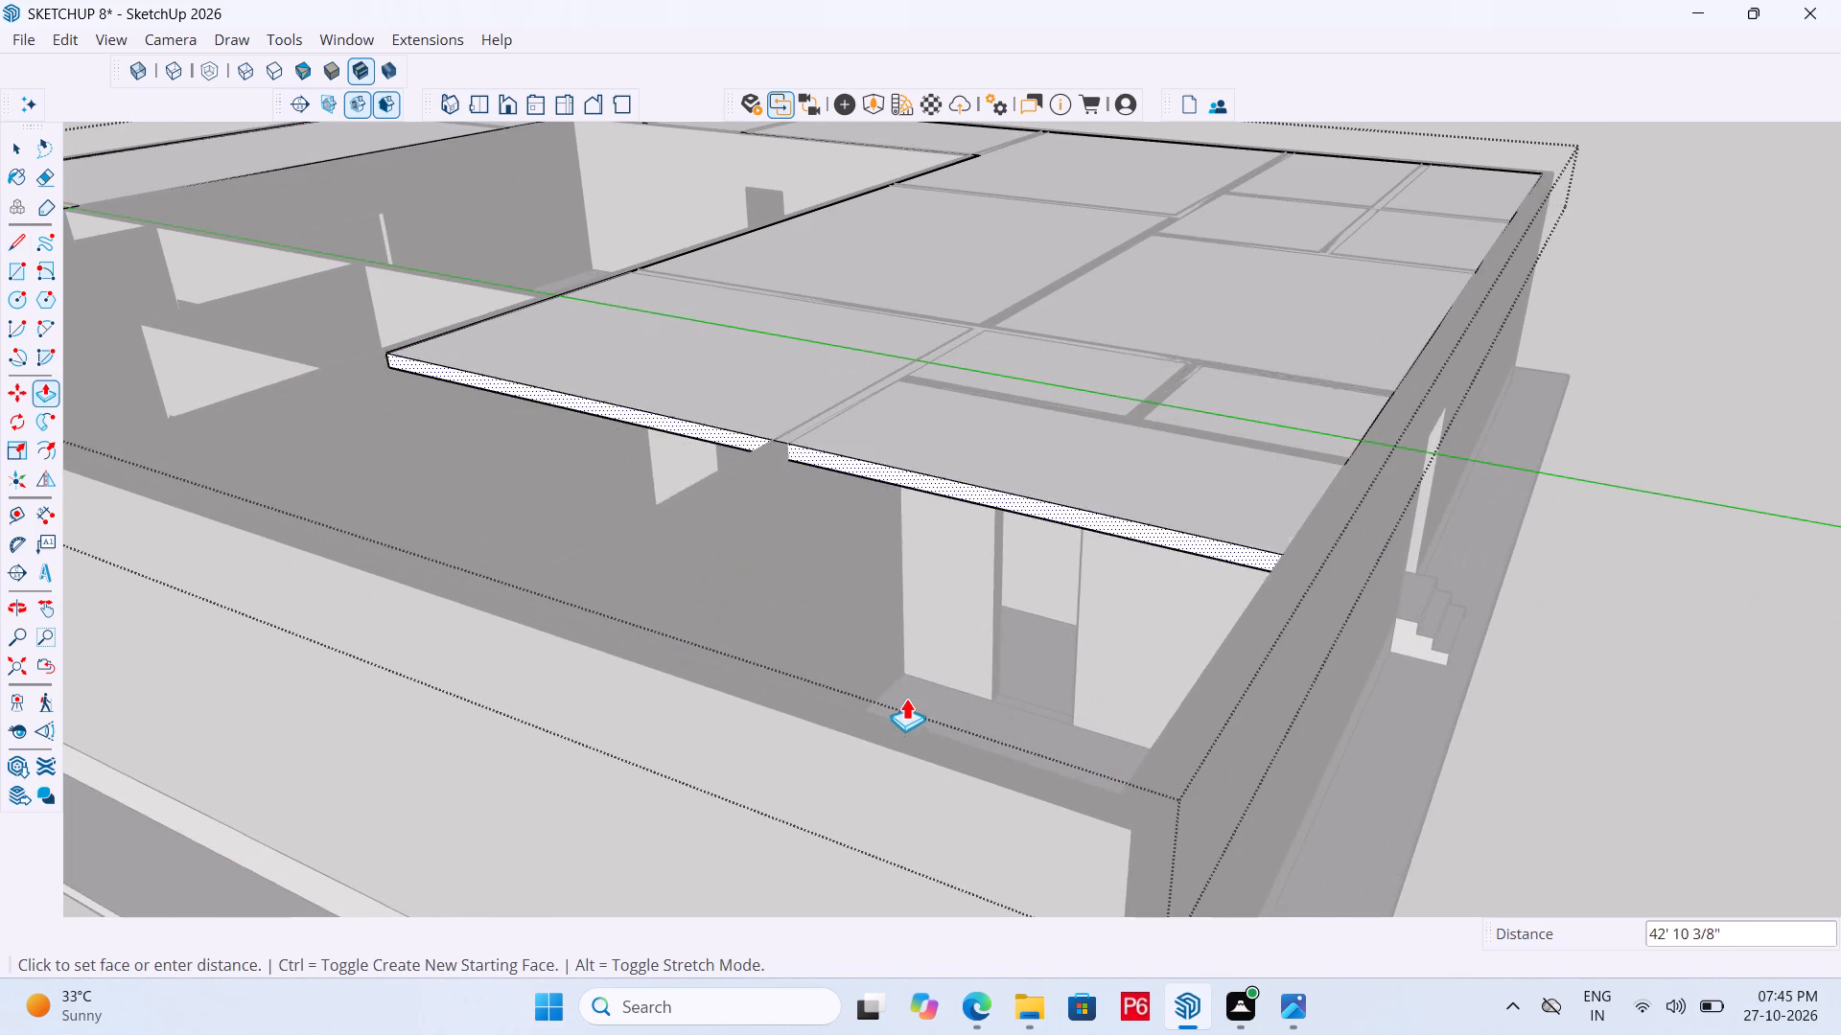
click(918, 726)
Examine the extended slab around the central hall and the rooms still left uncovered.
scroll(1177, 605, down, 7)
middle_drag(517, 581, 1052, 603)
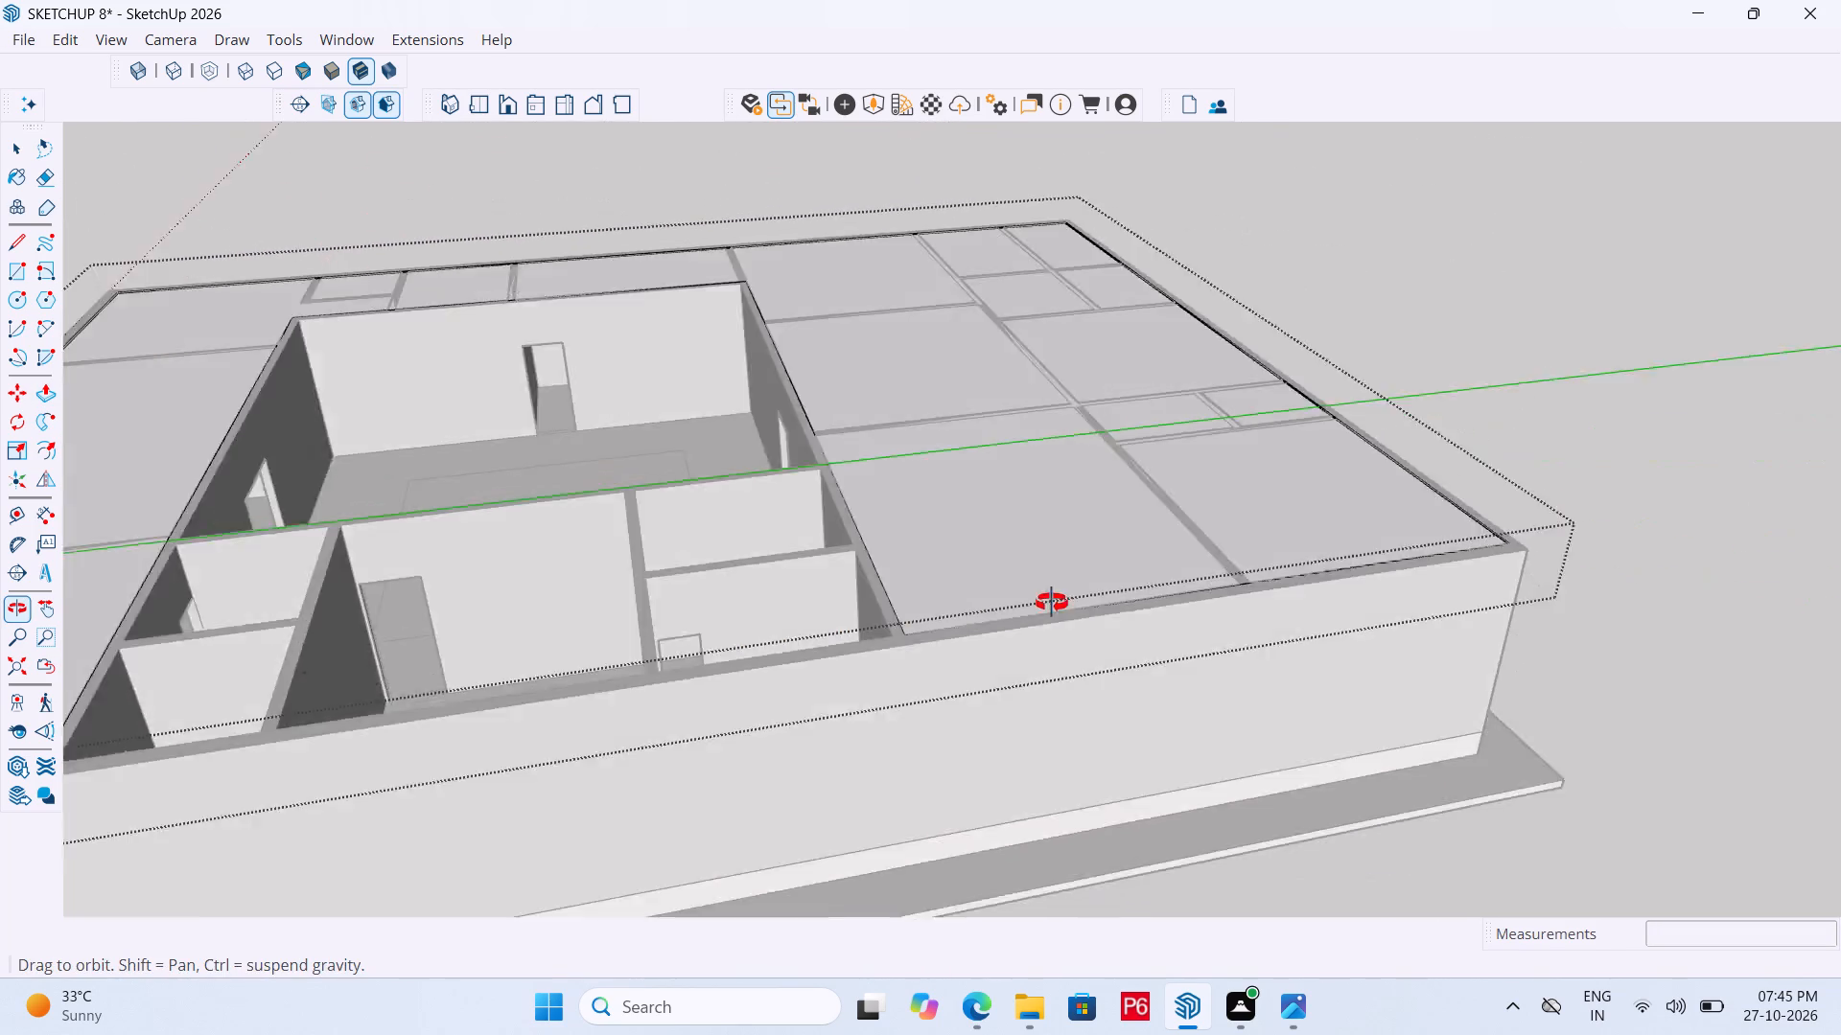
middle_drag(1052, 603, 1331, 588)
scroll(899, 499, up, 13)
middle_drag(874, 498, 862, 409)
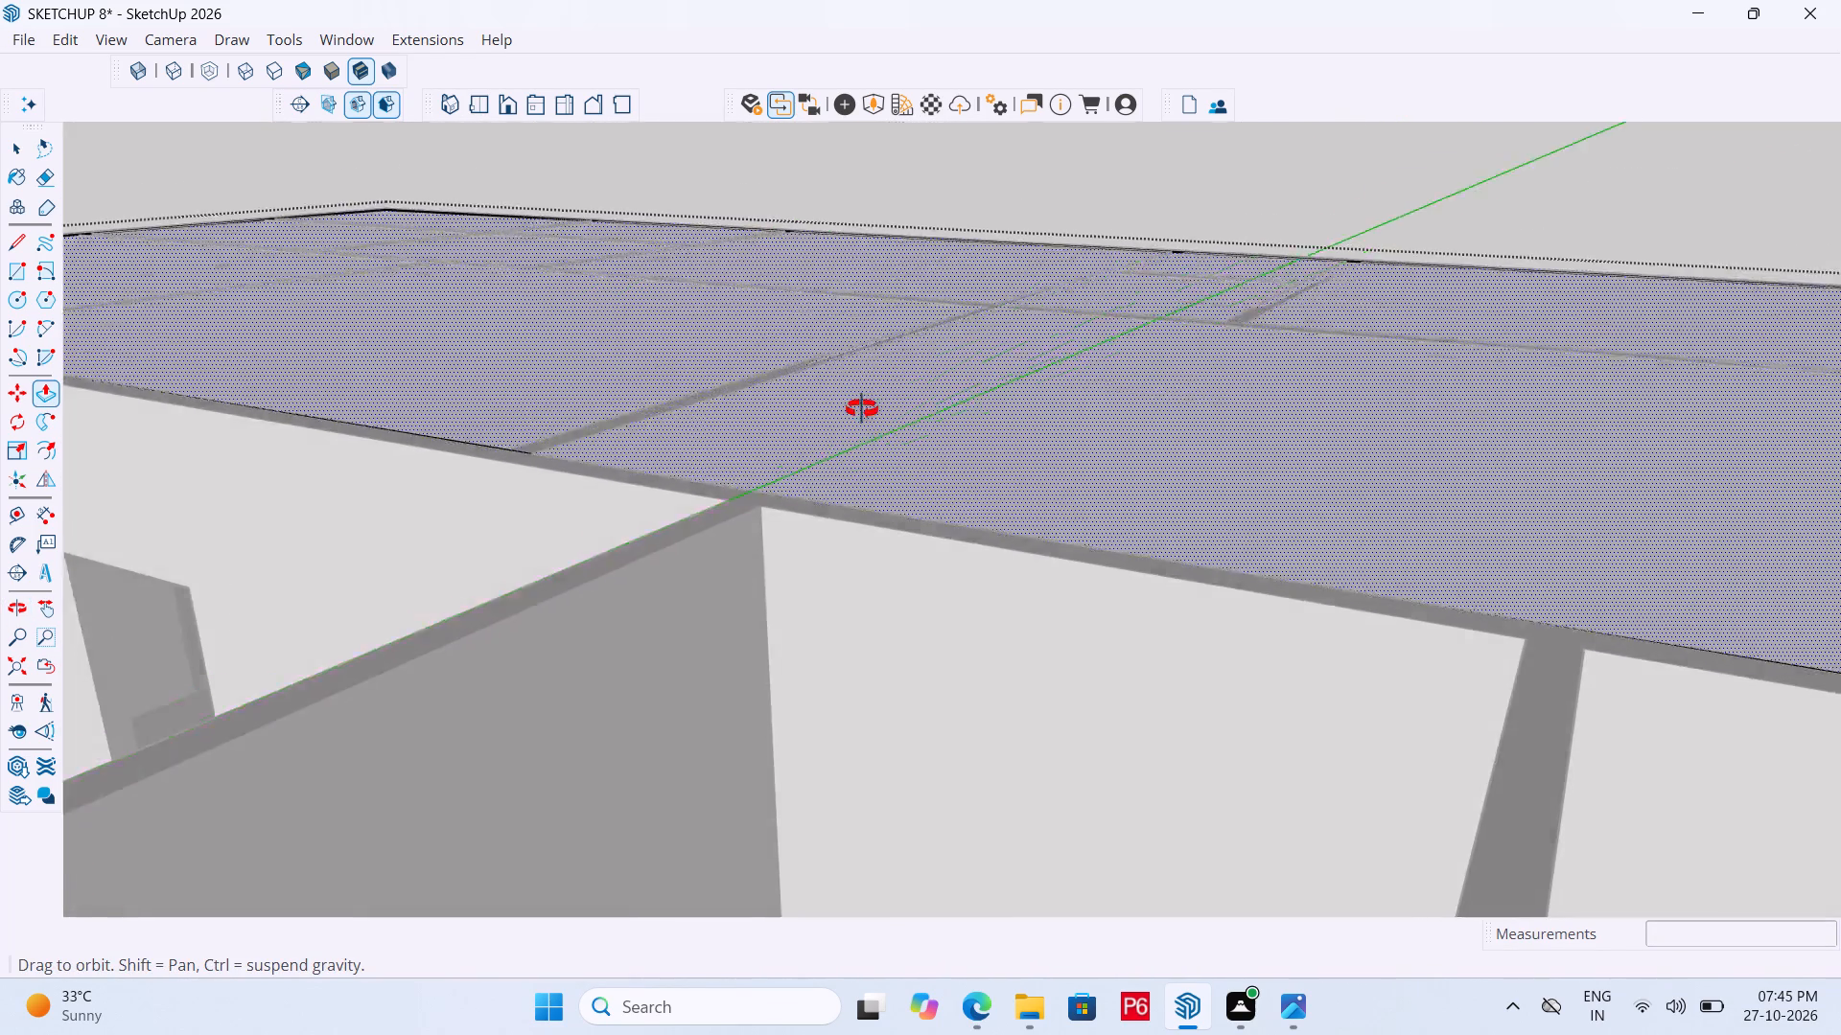
middle_drag(862, 409, 850, 497)
scroll(830, 424, down, 10)
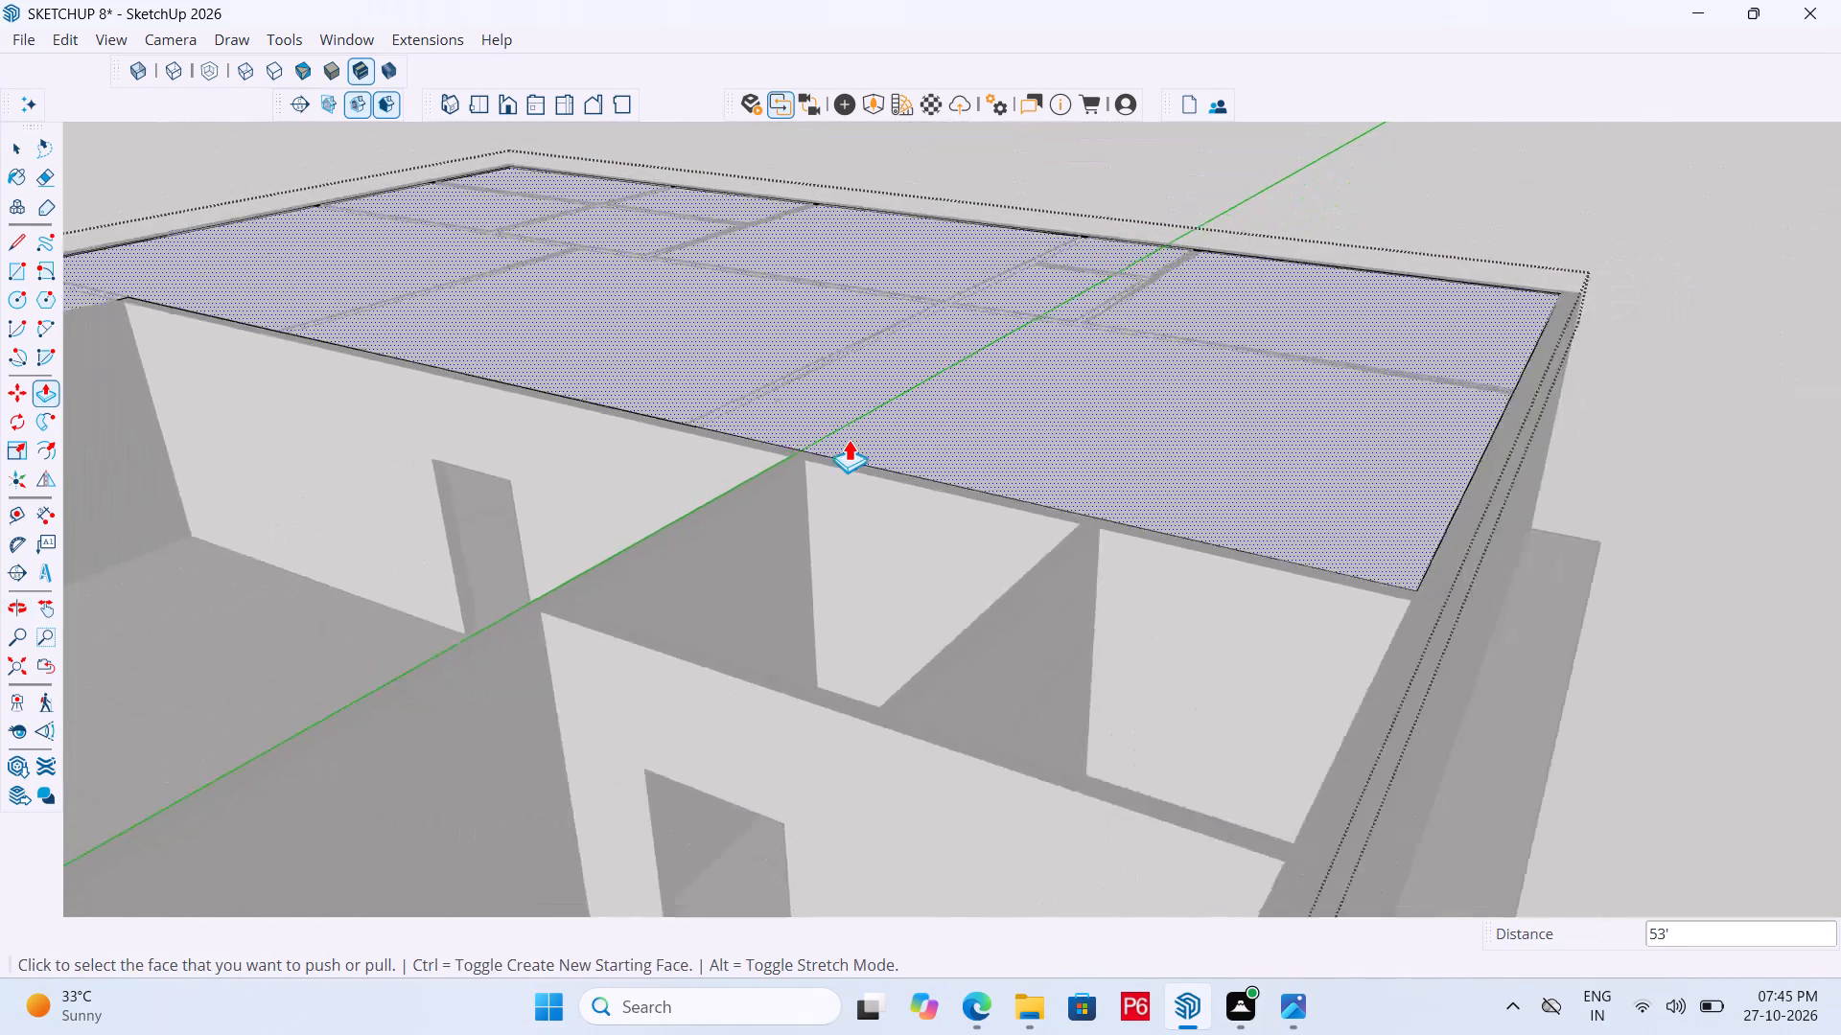
scroll(849, 439, down, 6)
middle_drag(888, 496, 1236, 490)
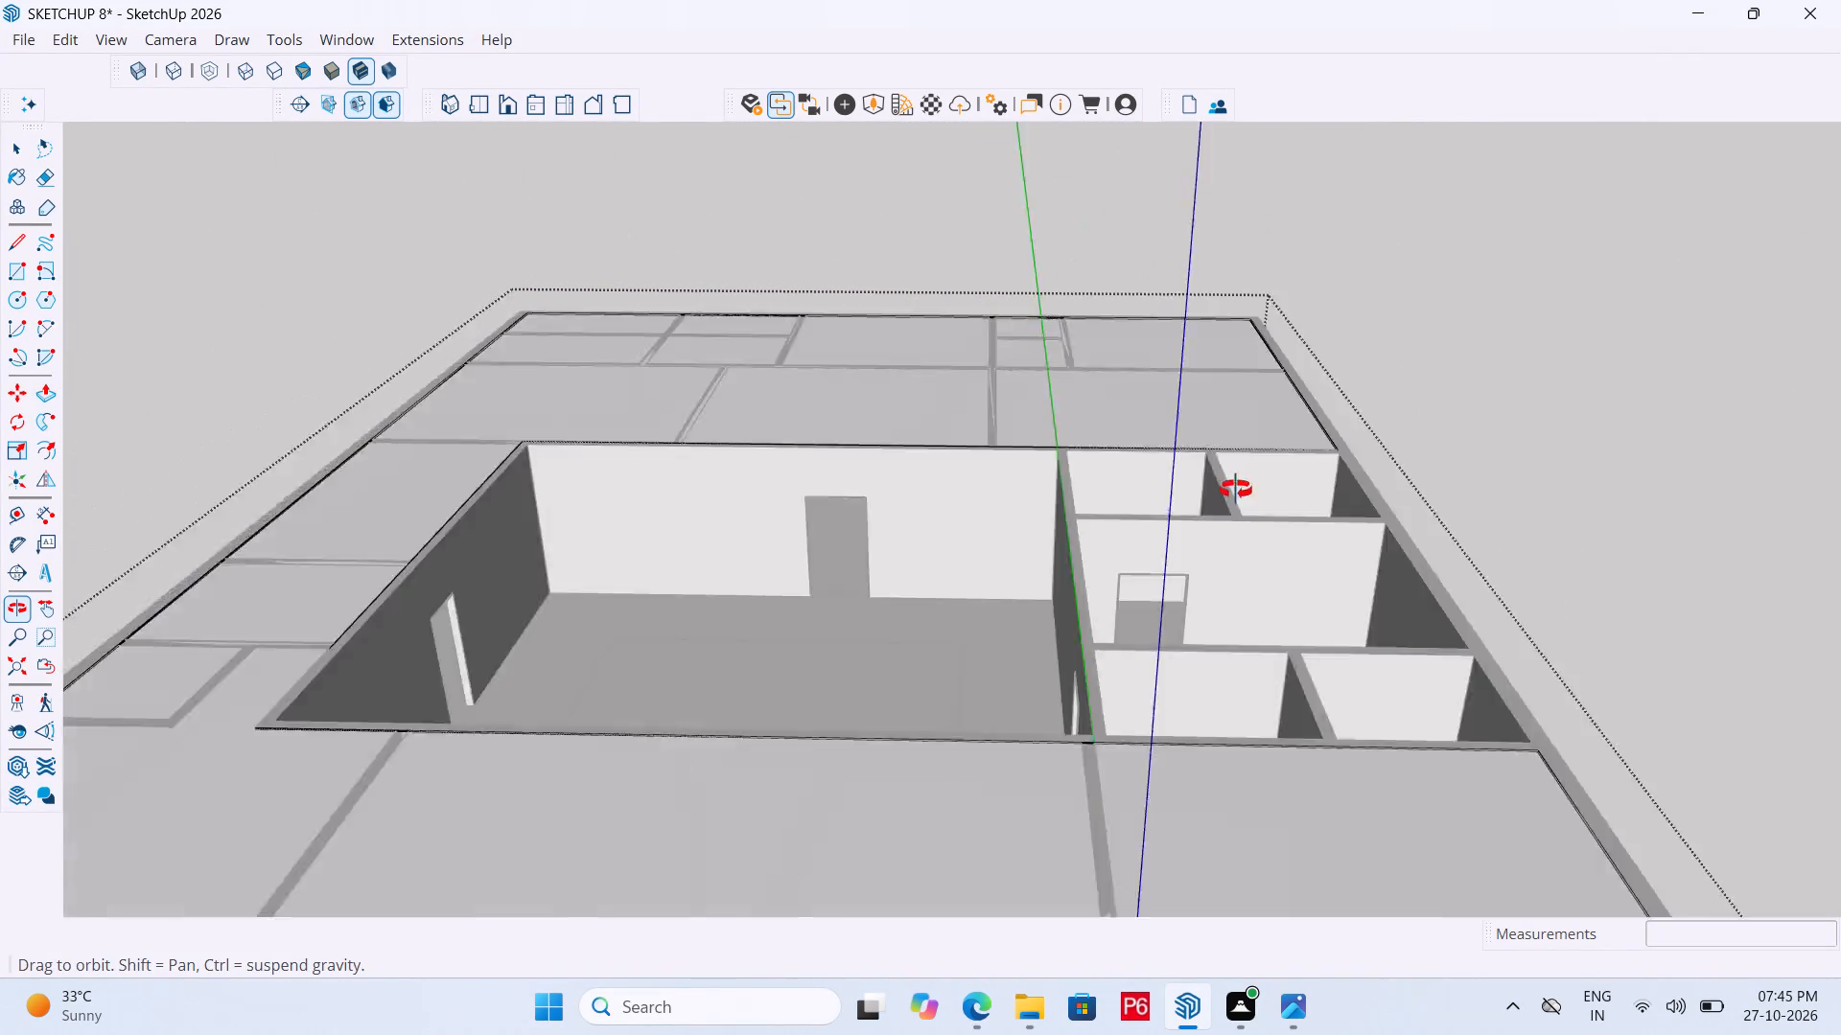
middle_drag(1236, 490, 865, 644)
scroll(1424, 551, down, 4)
middle_drag(1422, 615, 741, 571)
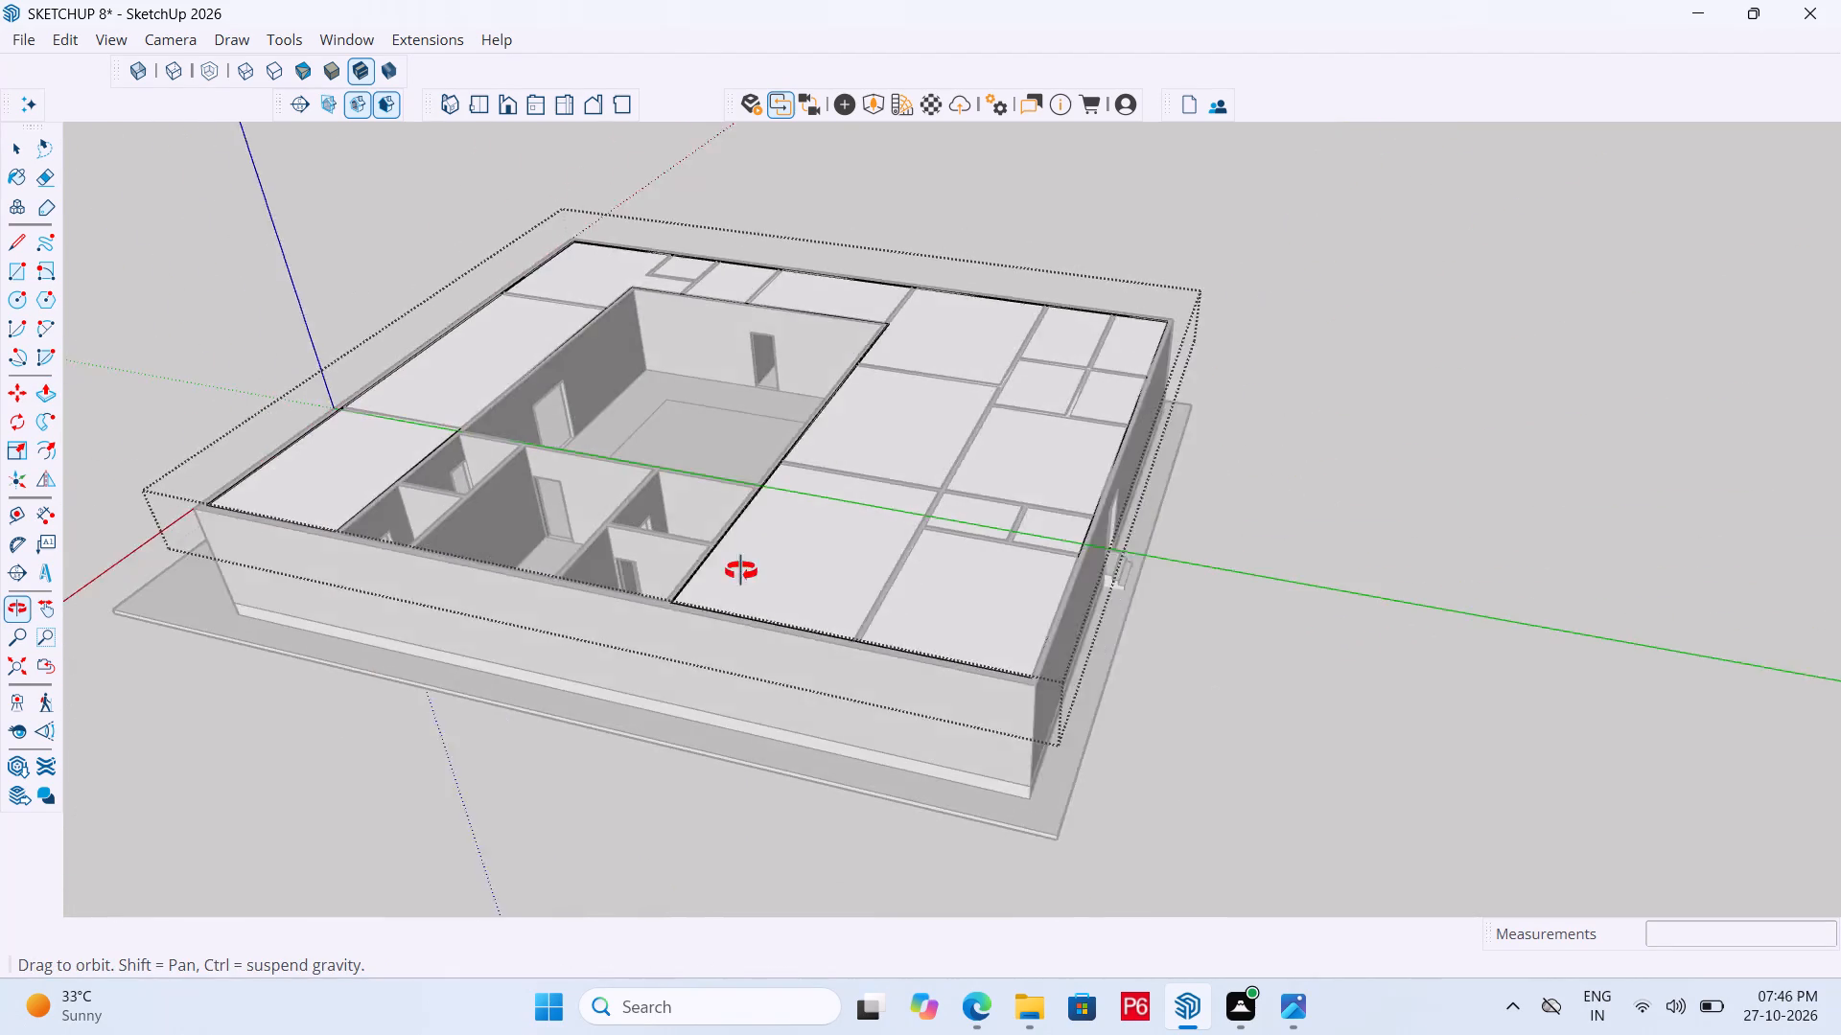
middle_drag(741, 571, 731, 540)
scroll(769, 285, up, 17)
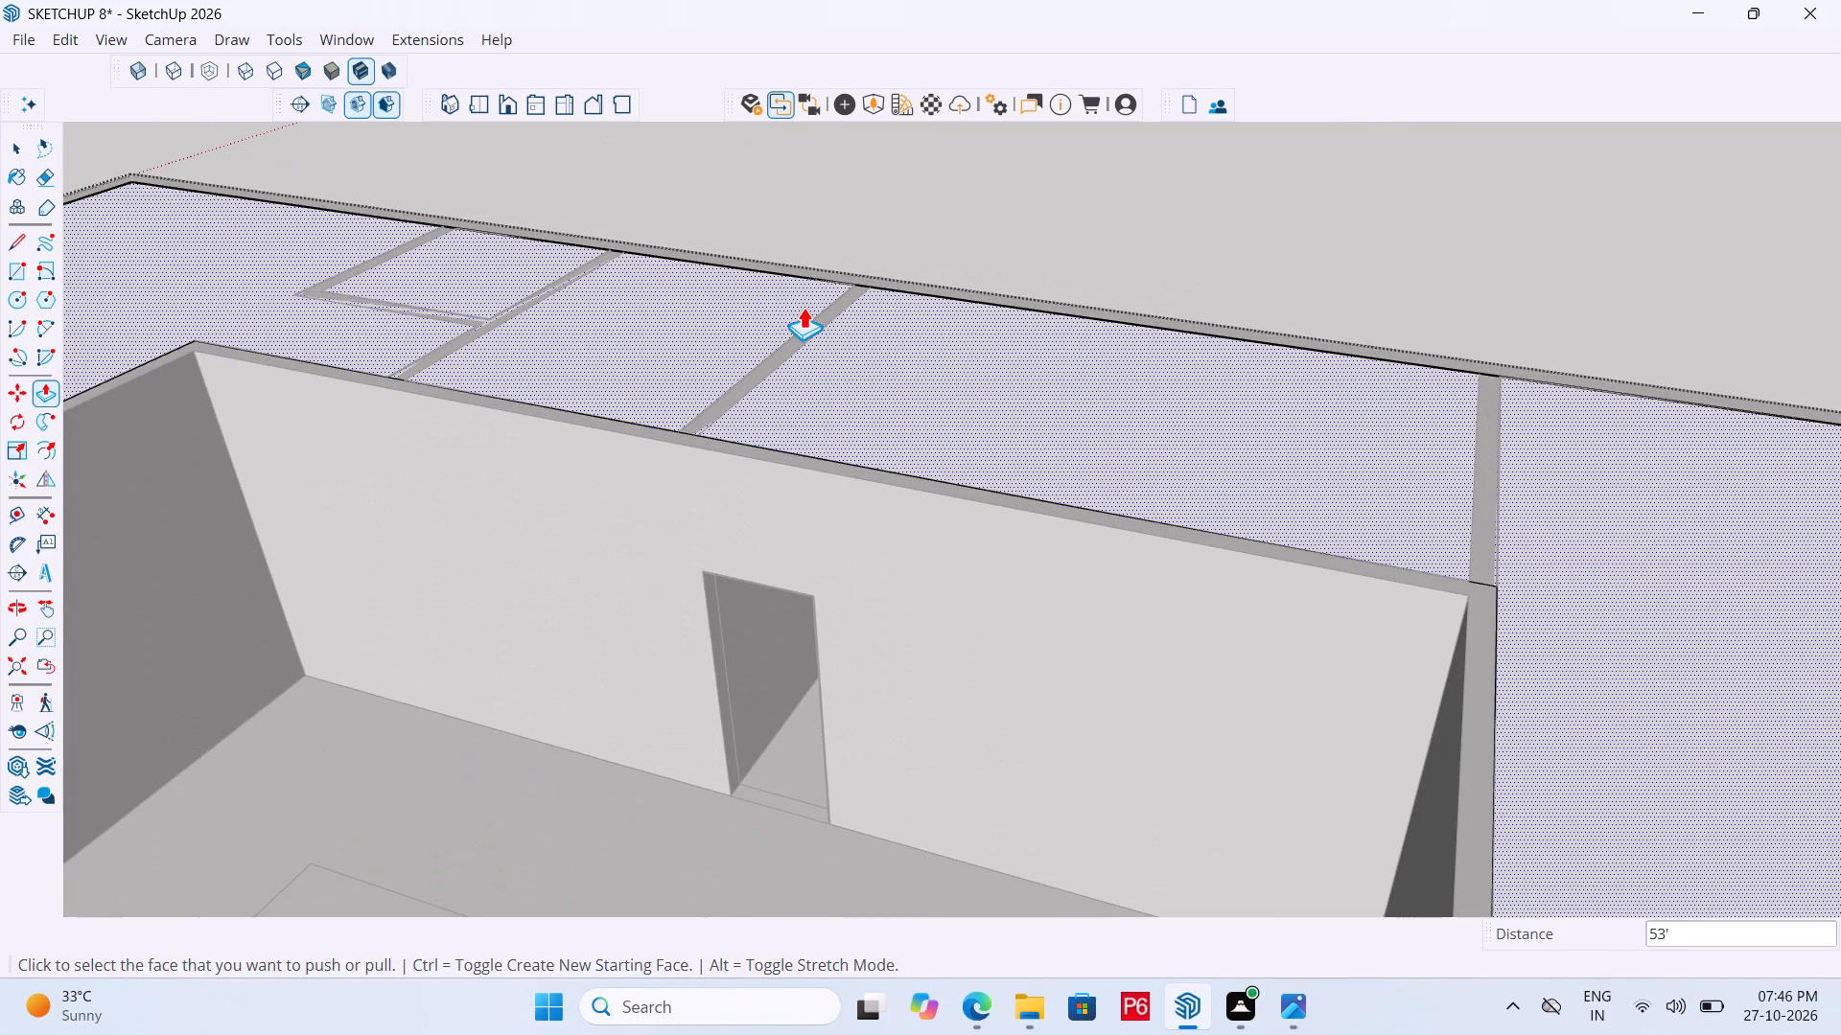
middle_drag(412, 368, 757, 466)
scroll(470, 415, down, 5)
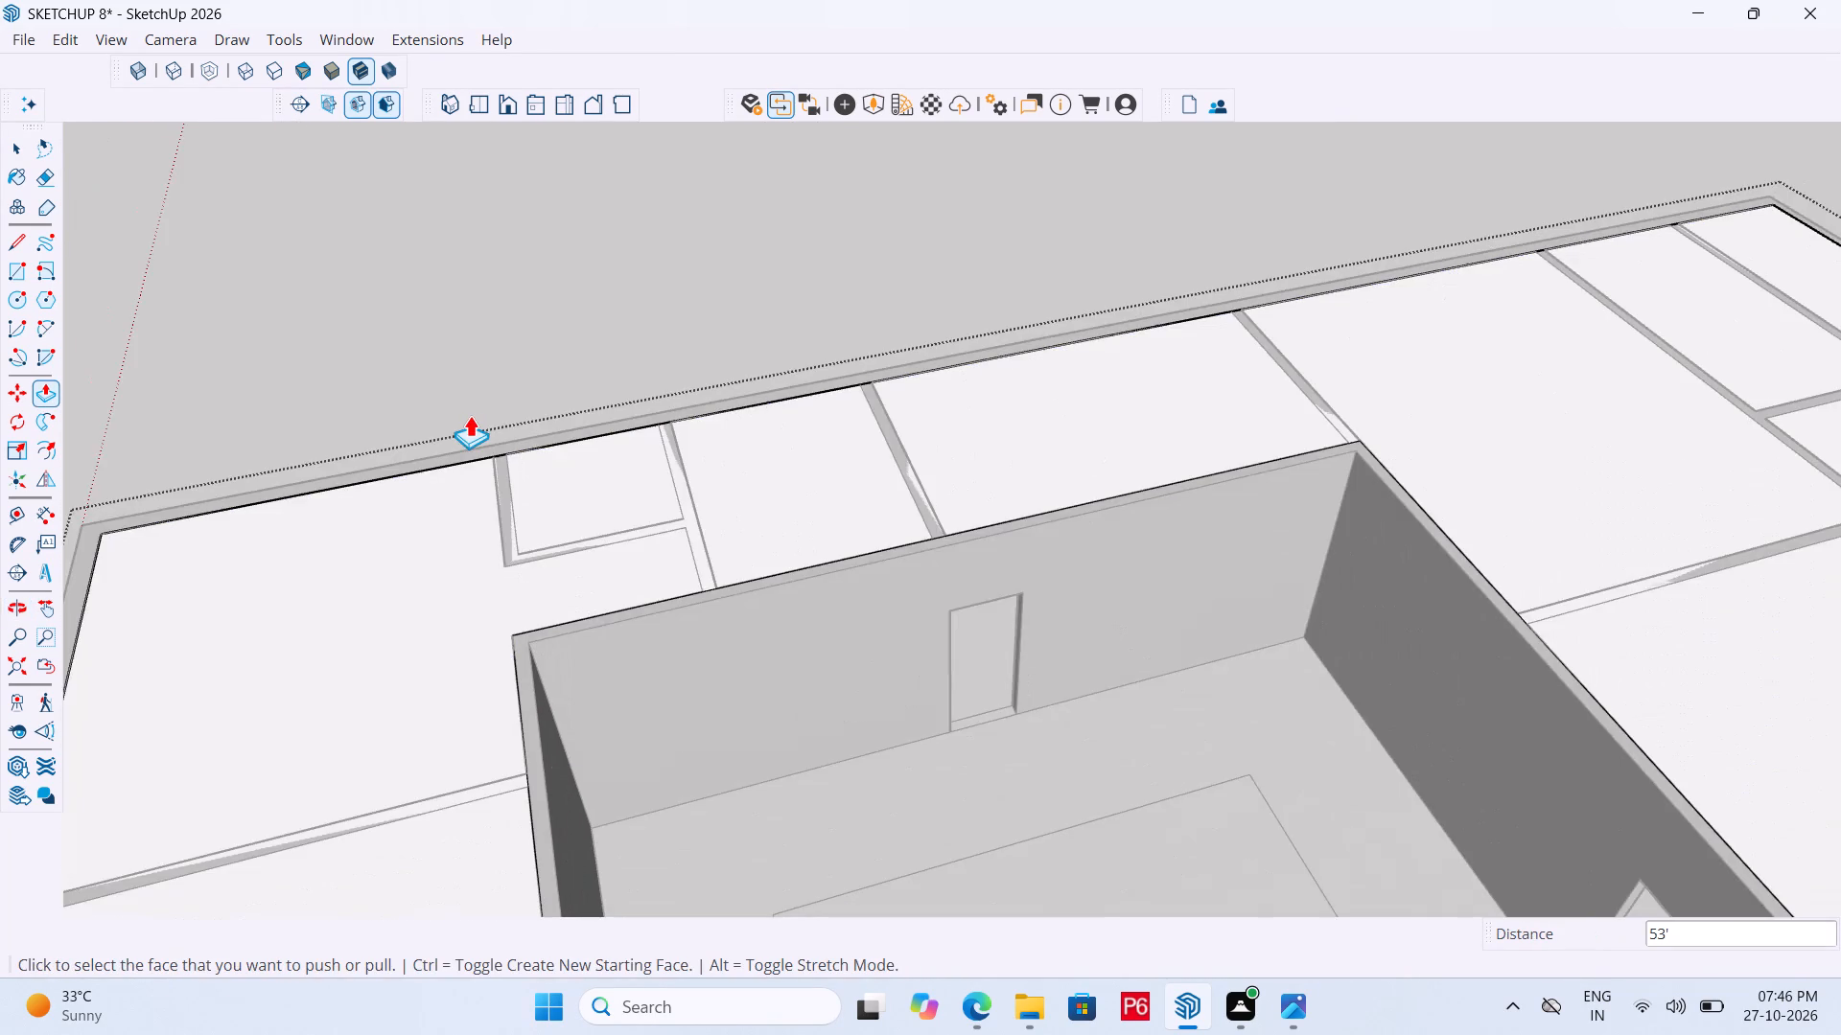
scroll(470, 415, down, 19)
middle_drag(666, 588, 888, 567)
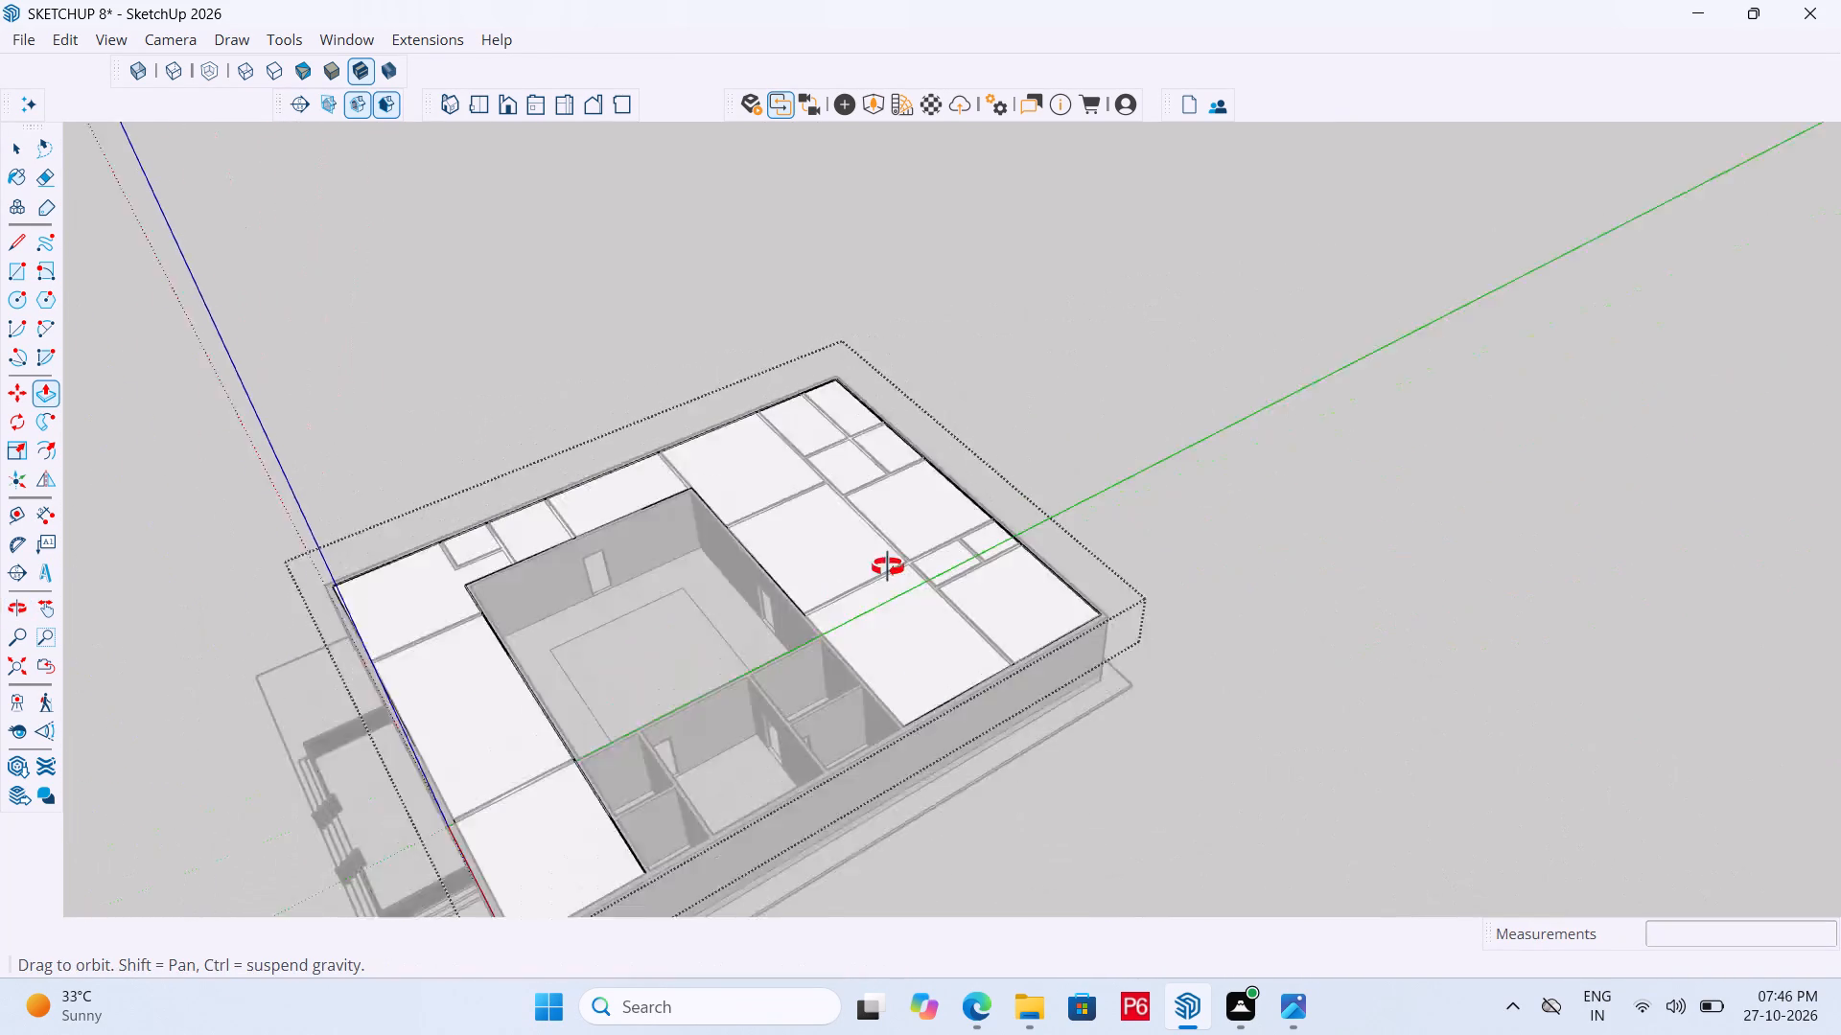
middle_drag(888, 567, 1074, 461)
scroll(807, 829, up, 11)
middle_drag(859, 828, 961, 782)
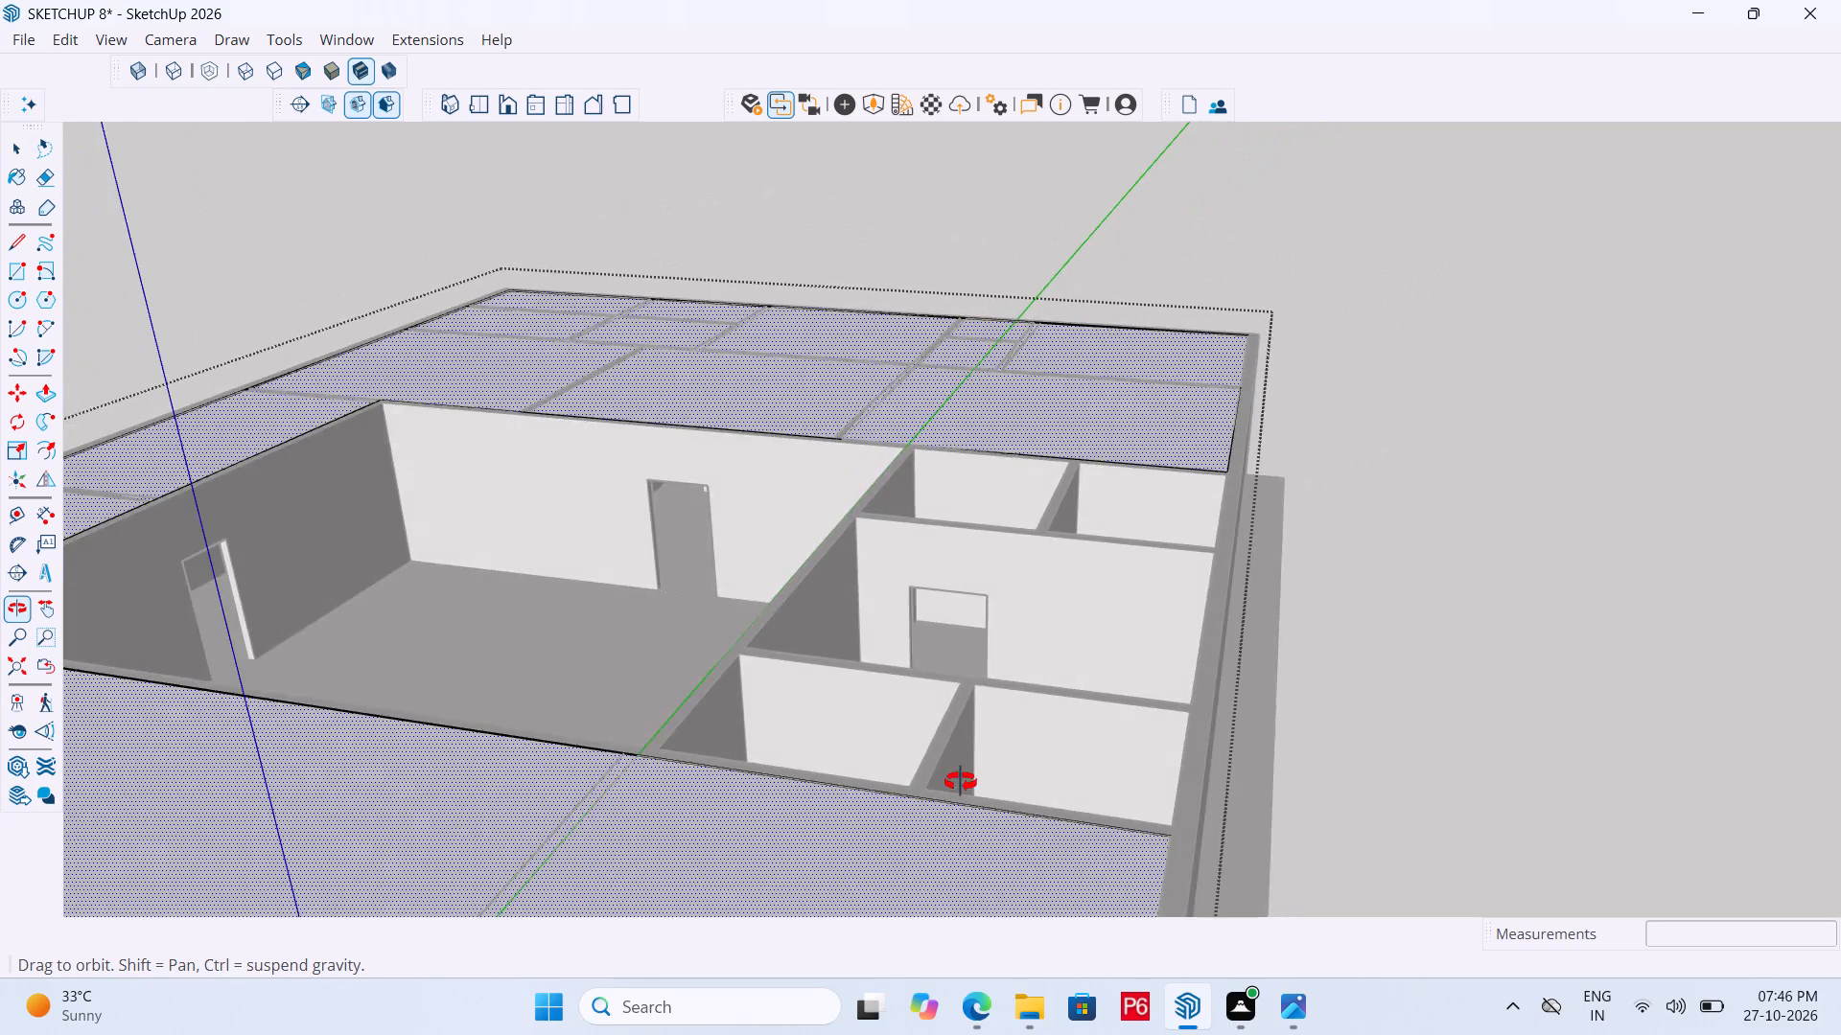
middle_drag(961, 782, 931, 768)
scroll(1217, 487, up, 4)
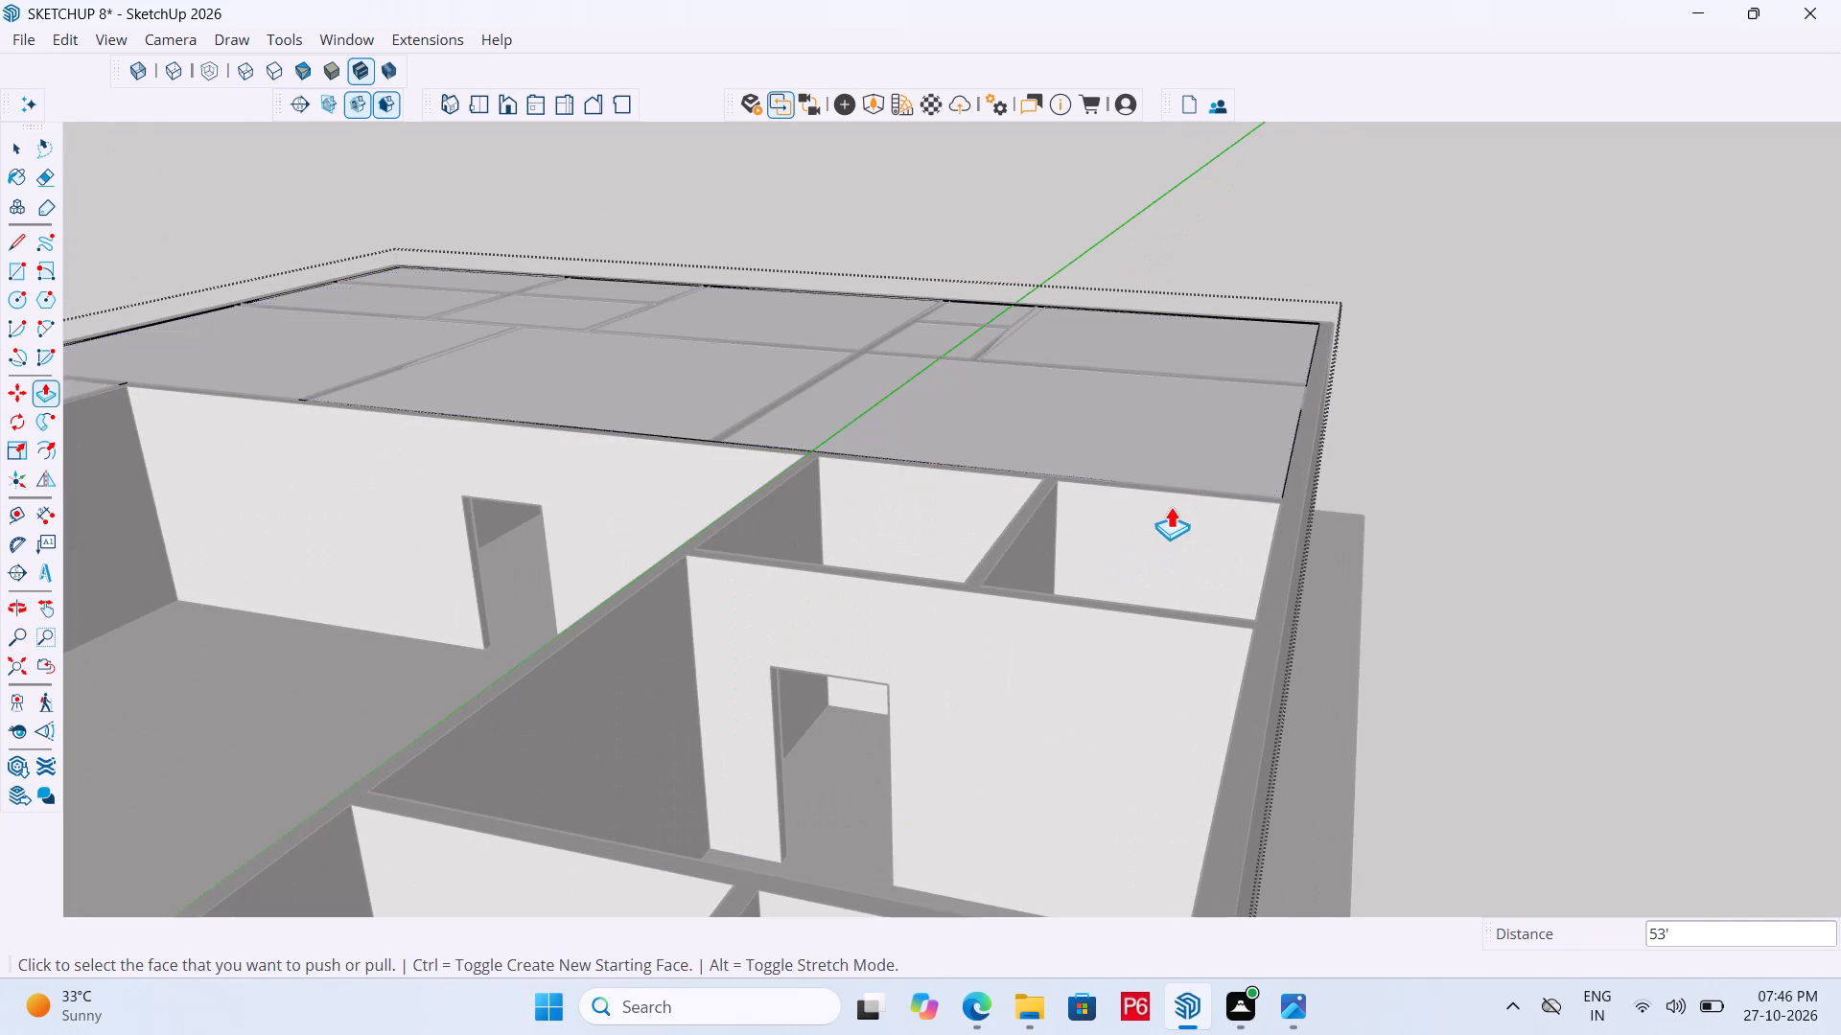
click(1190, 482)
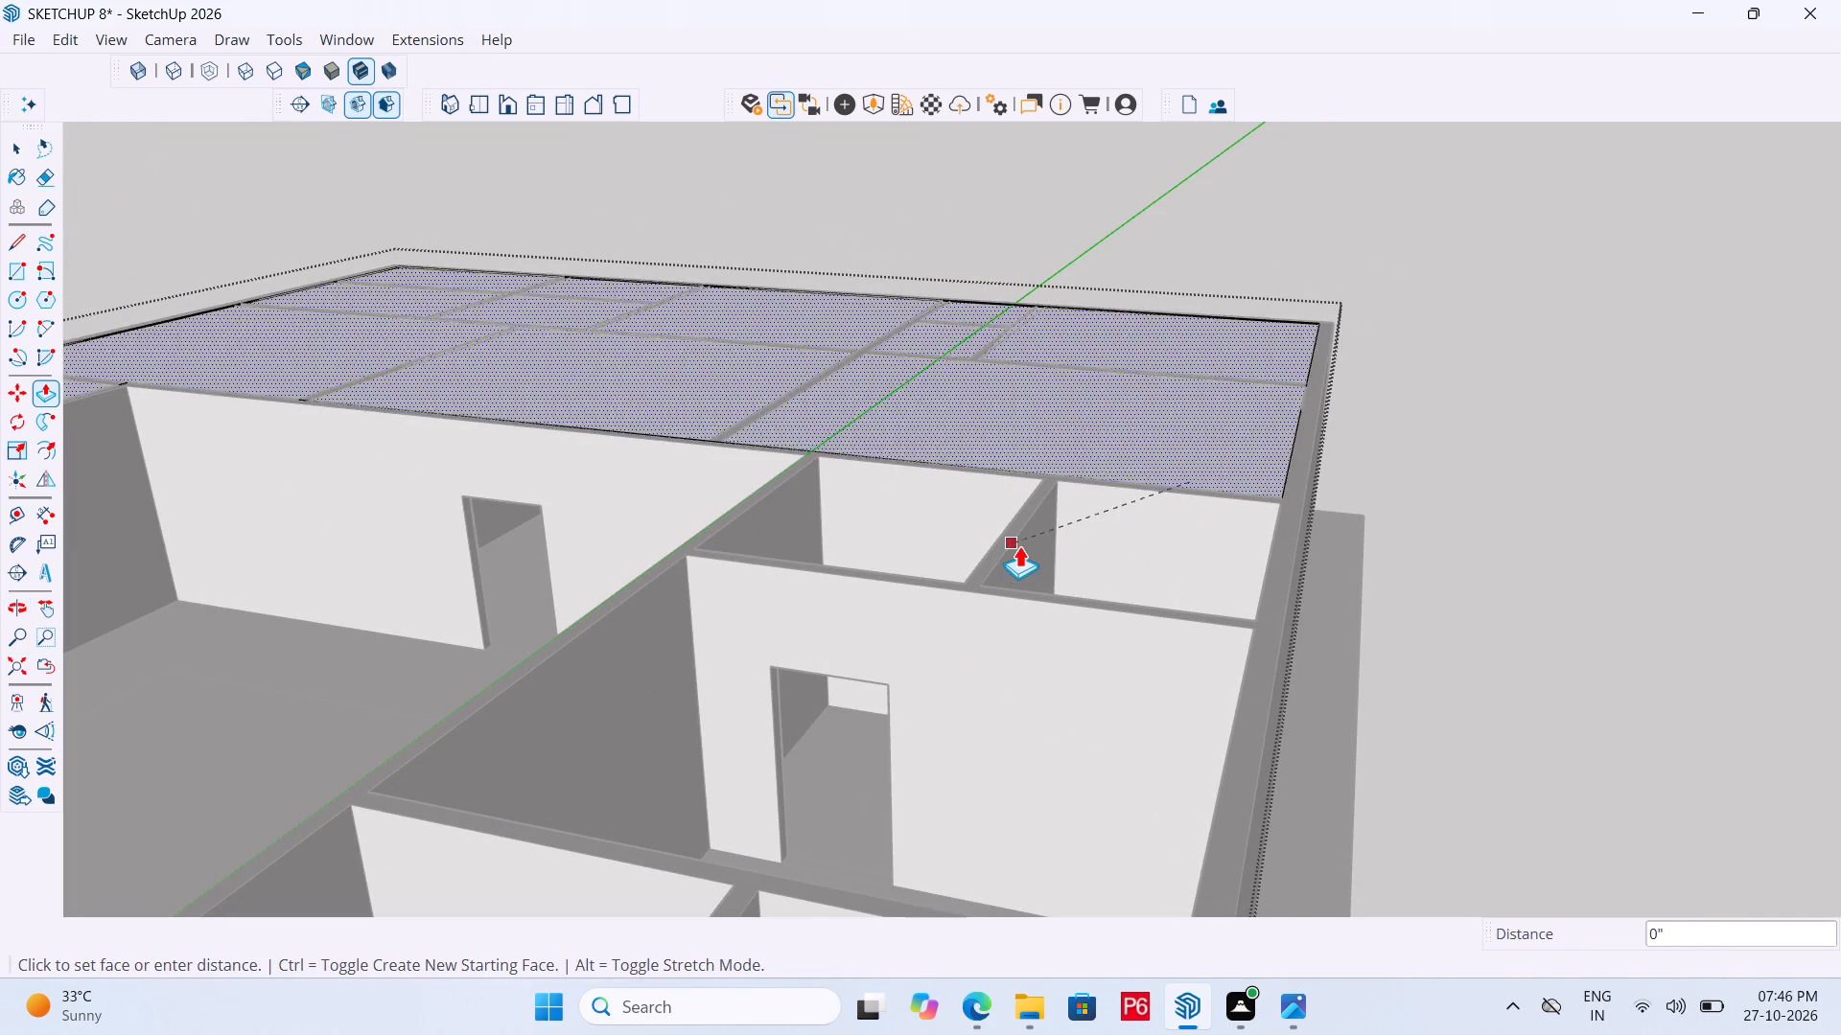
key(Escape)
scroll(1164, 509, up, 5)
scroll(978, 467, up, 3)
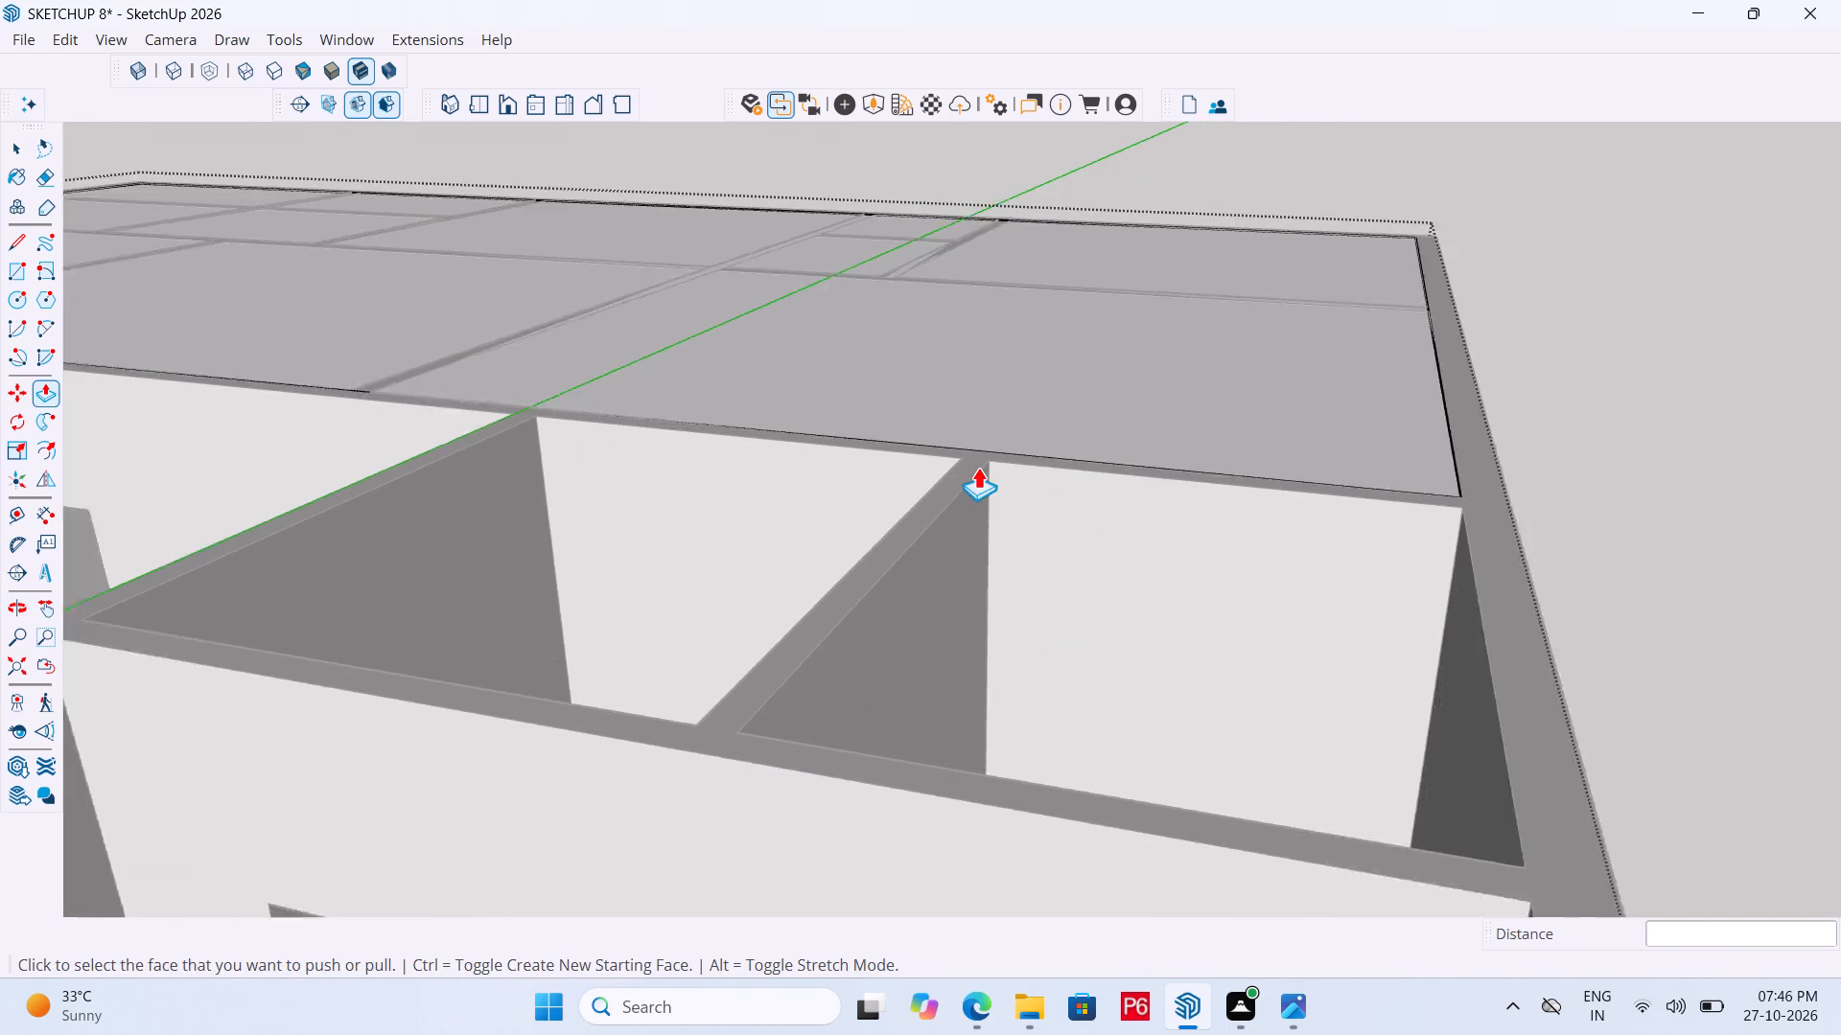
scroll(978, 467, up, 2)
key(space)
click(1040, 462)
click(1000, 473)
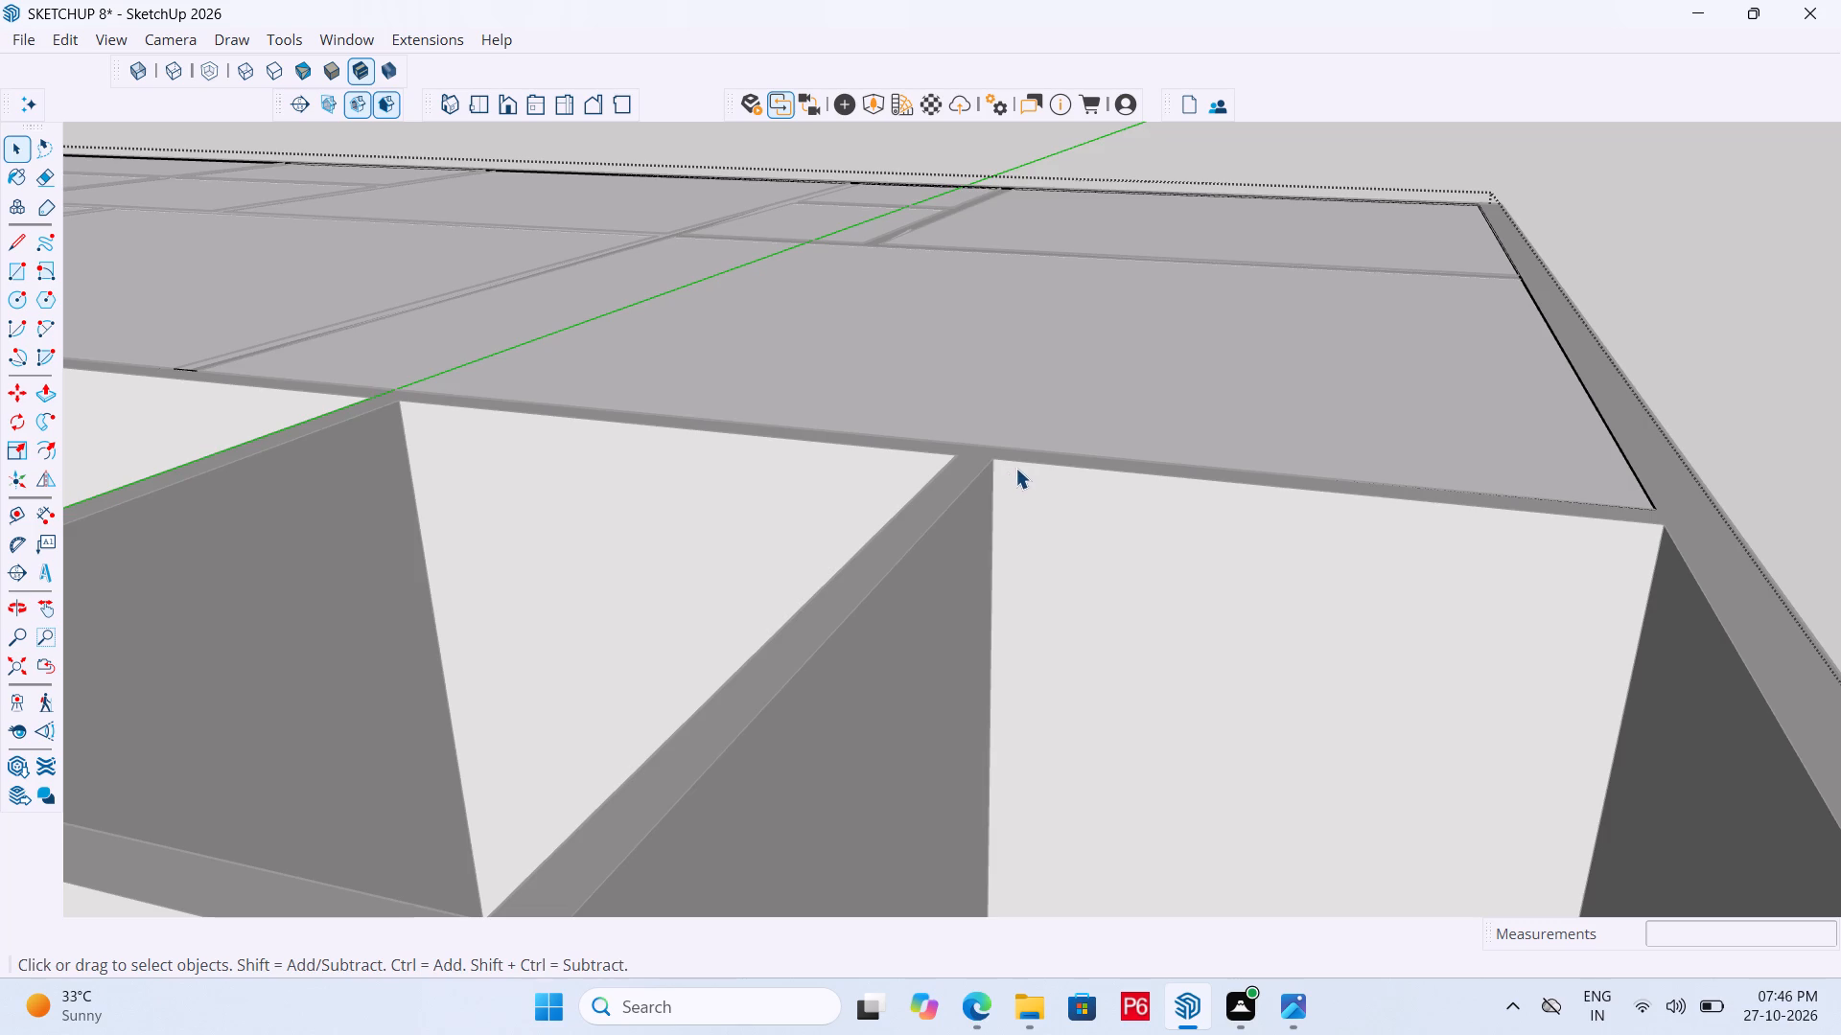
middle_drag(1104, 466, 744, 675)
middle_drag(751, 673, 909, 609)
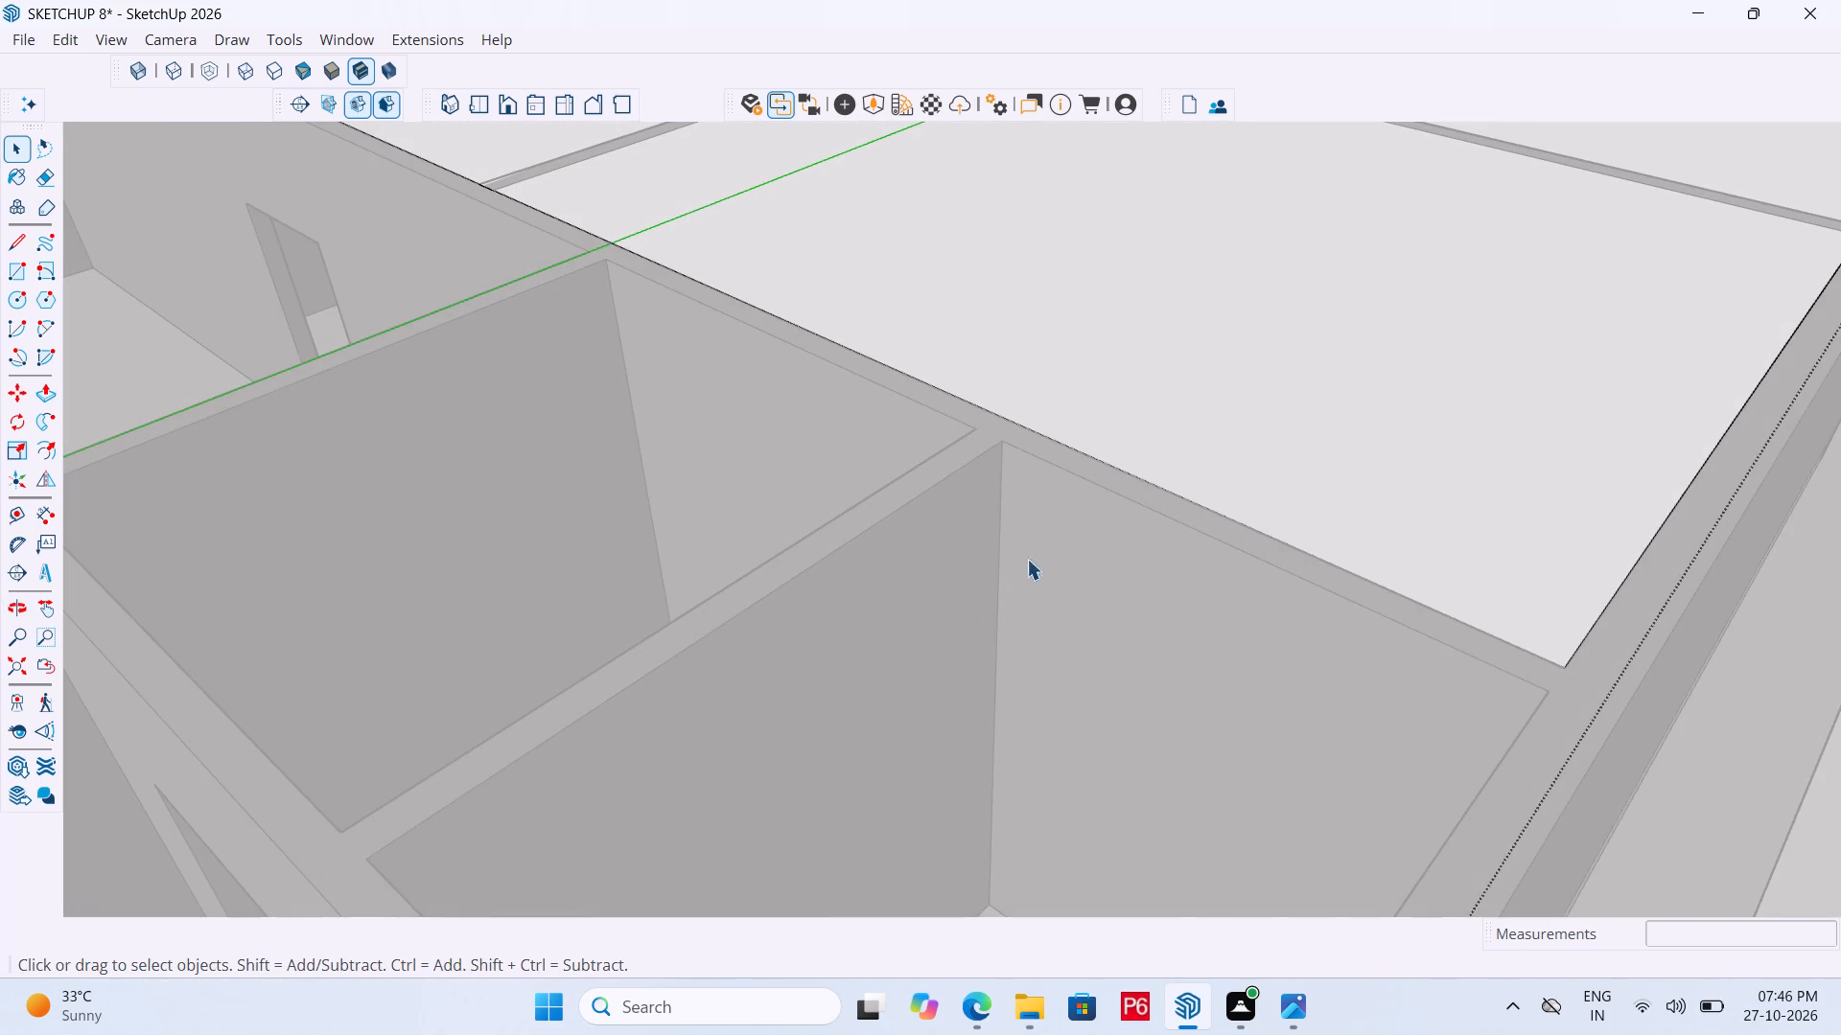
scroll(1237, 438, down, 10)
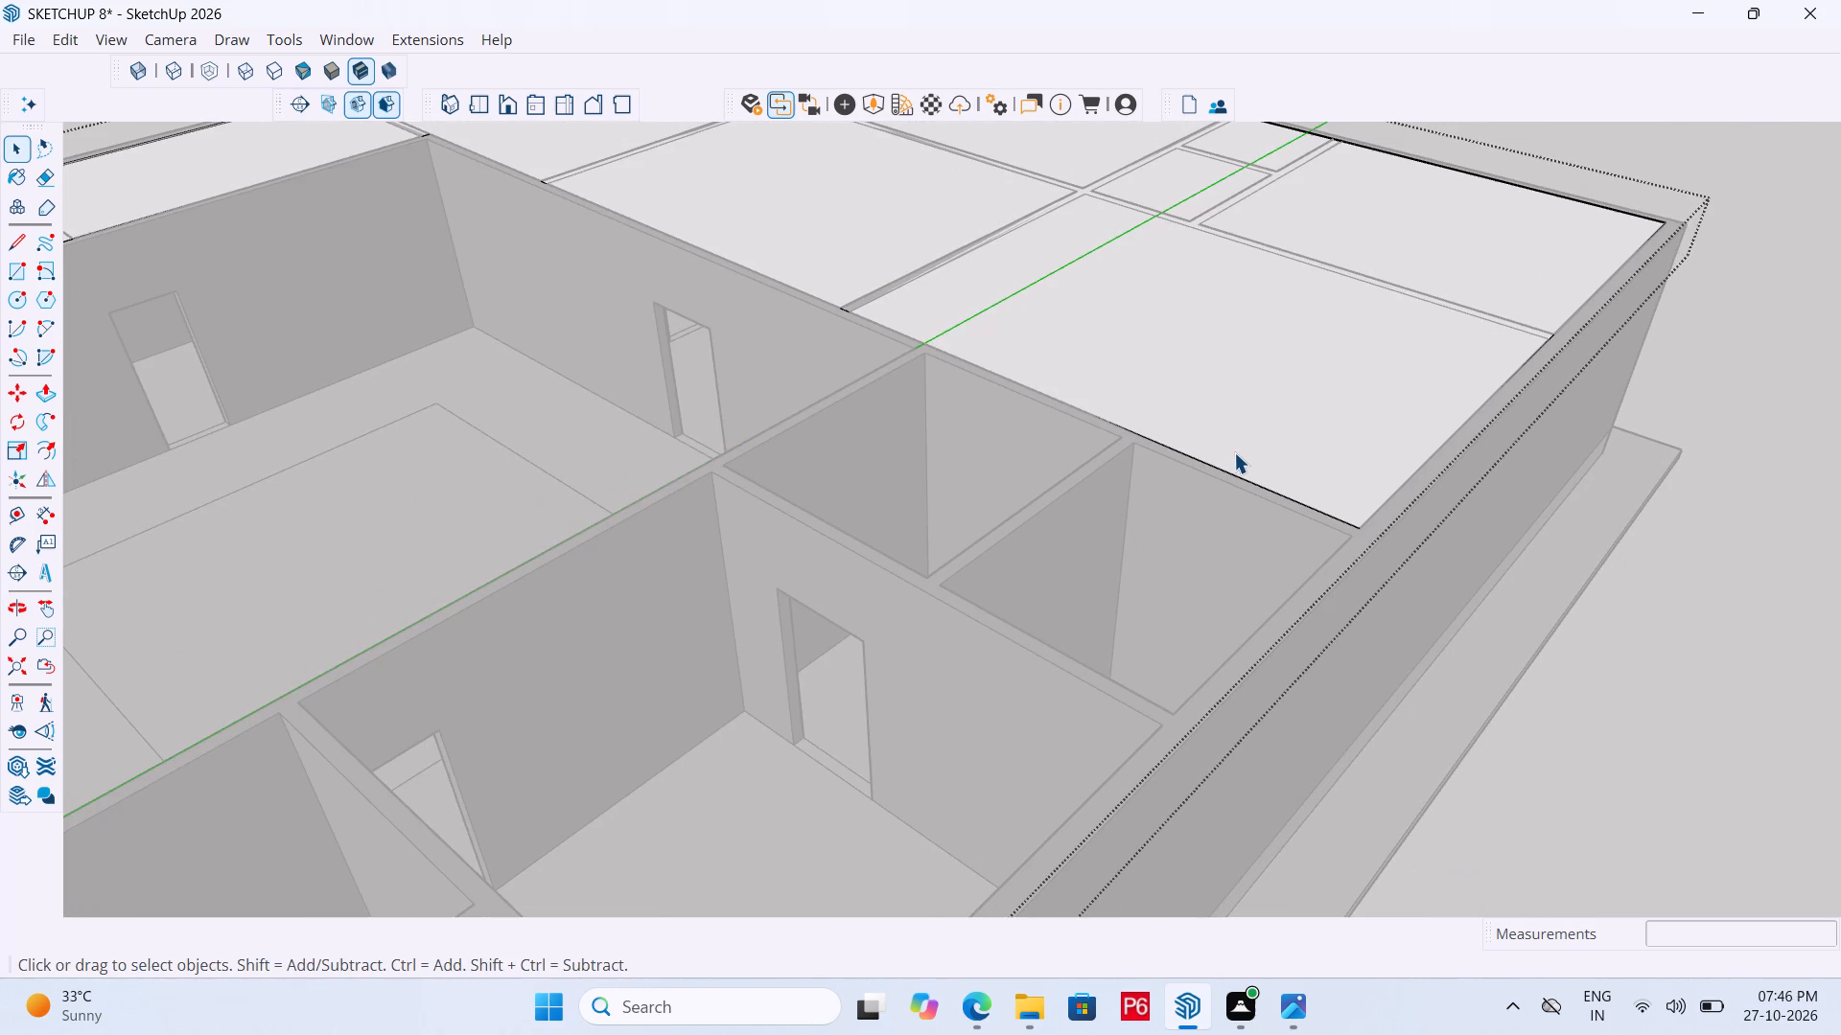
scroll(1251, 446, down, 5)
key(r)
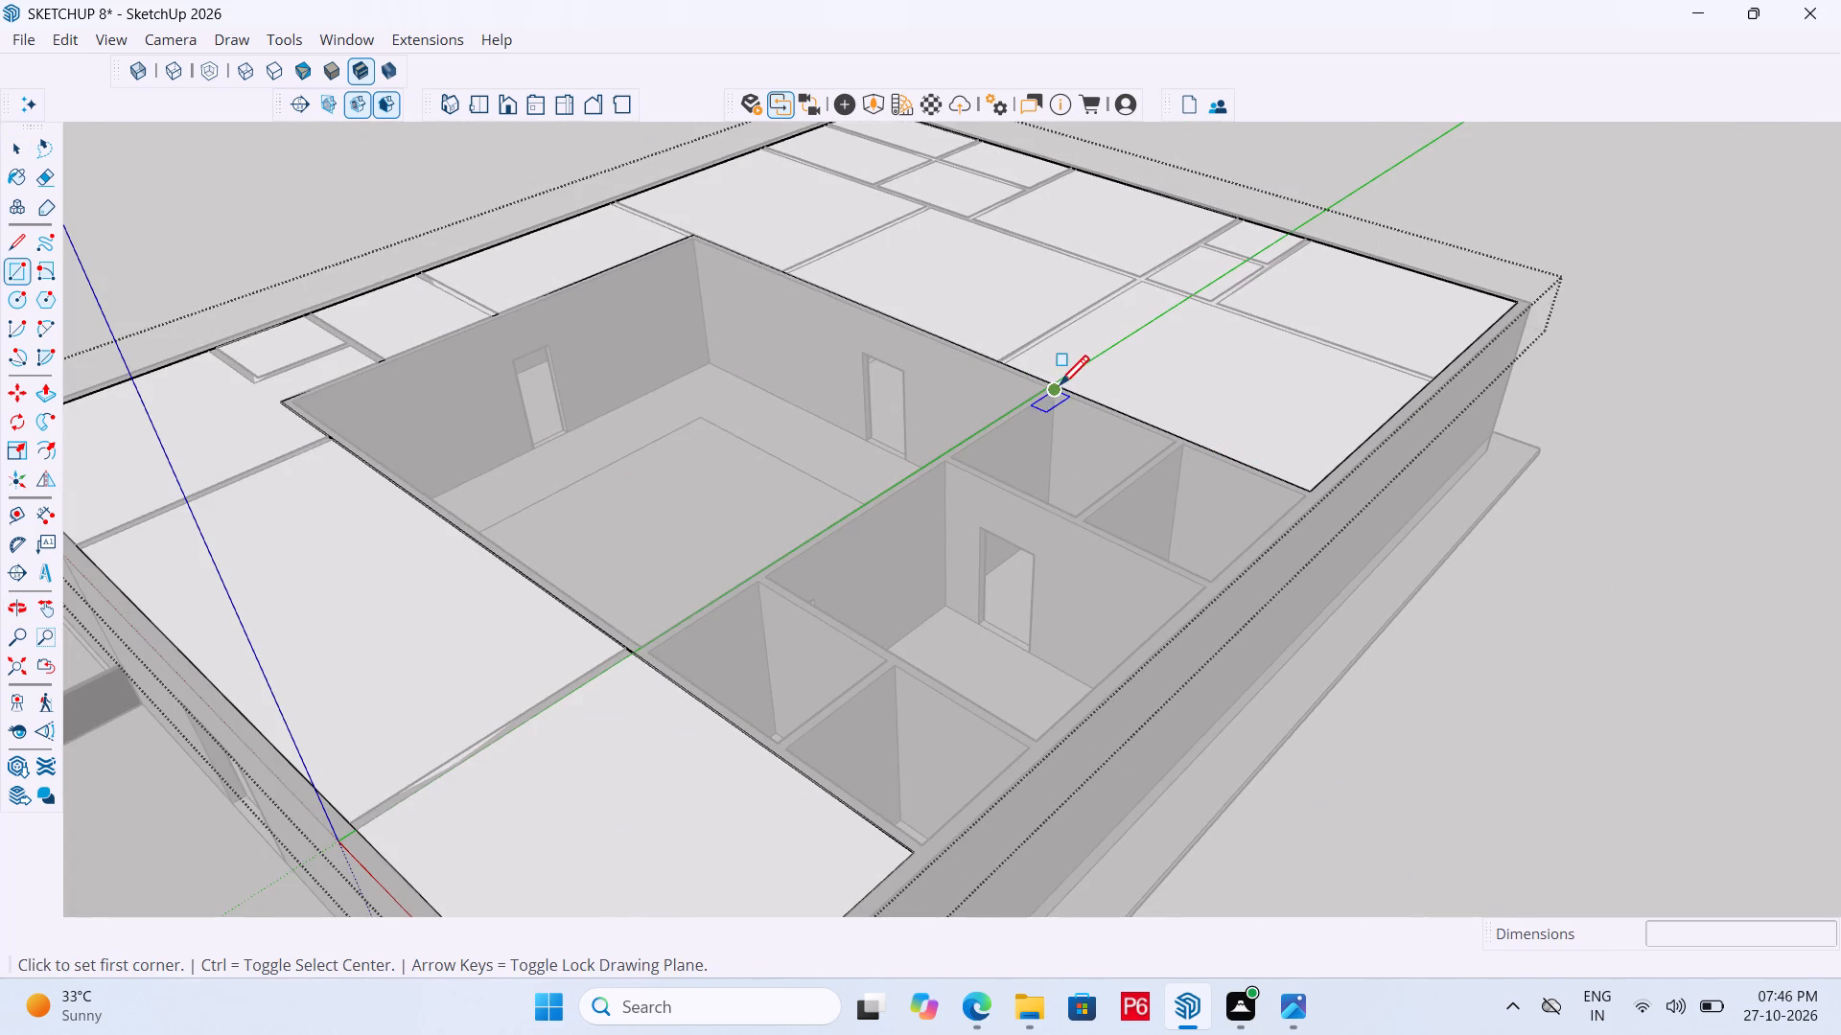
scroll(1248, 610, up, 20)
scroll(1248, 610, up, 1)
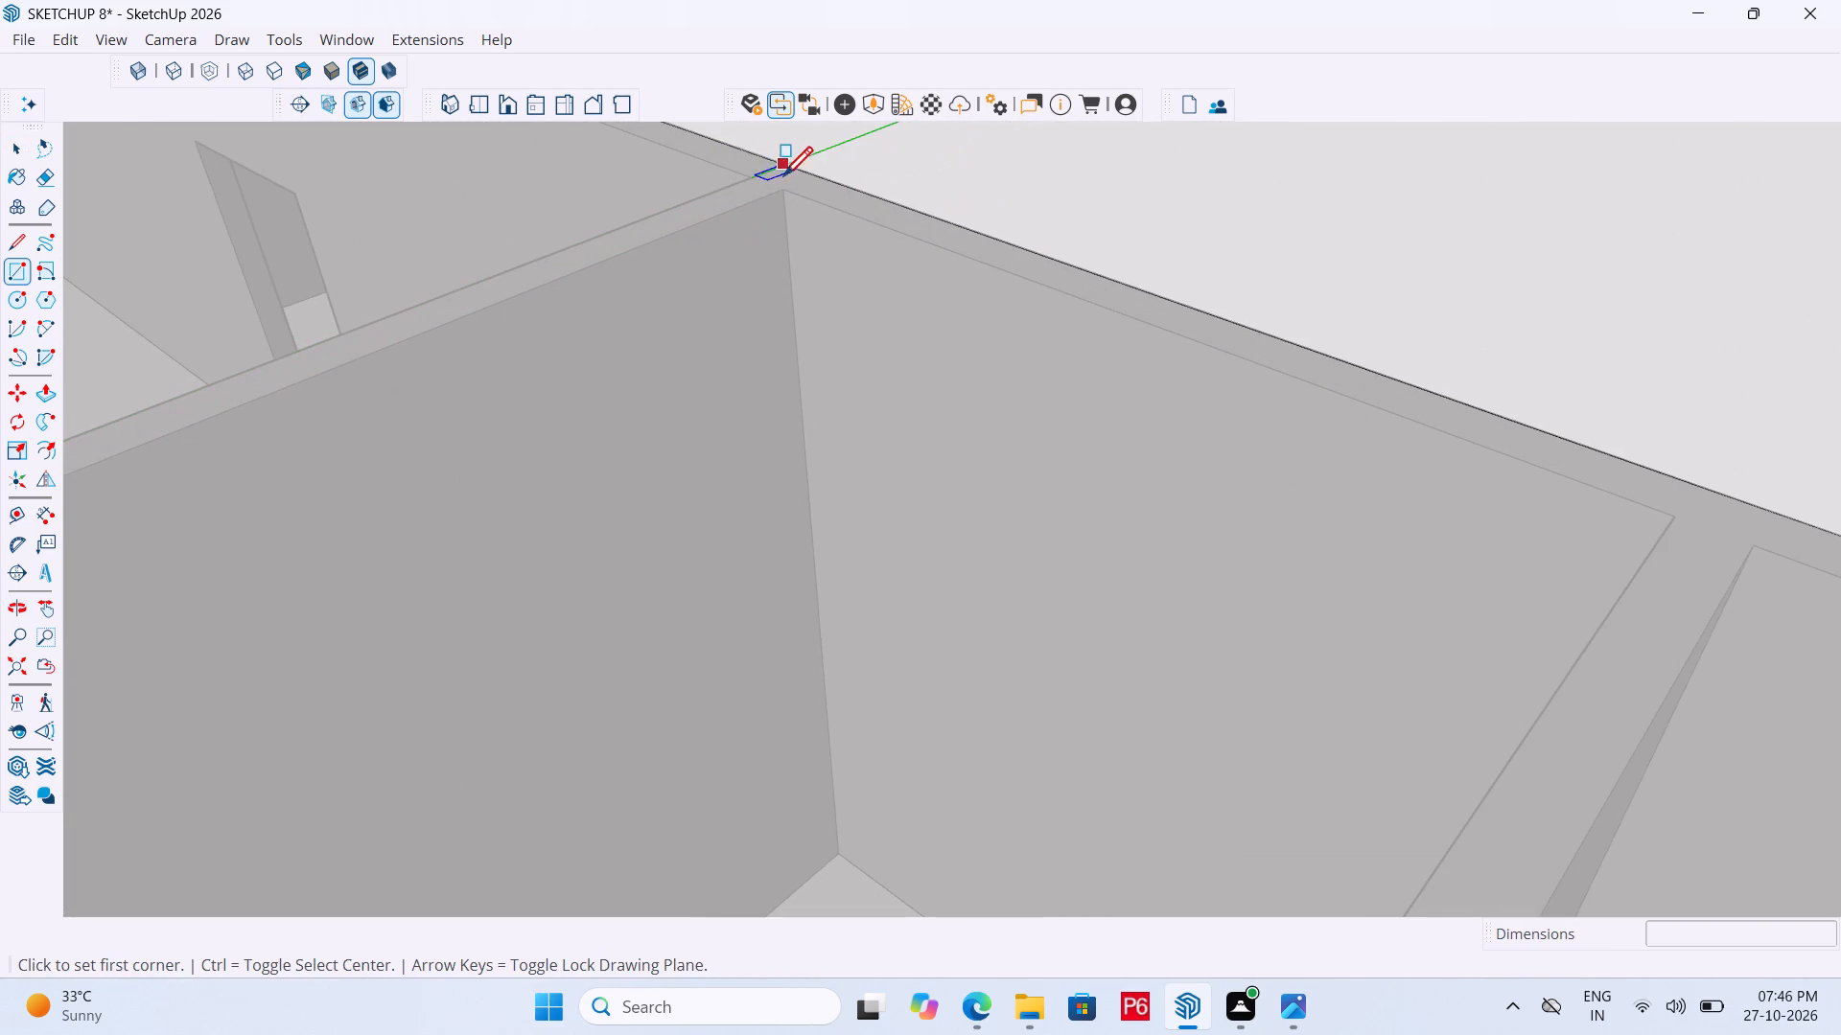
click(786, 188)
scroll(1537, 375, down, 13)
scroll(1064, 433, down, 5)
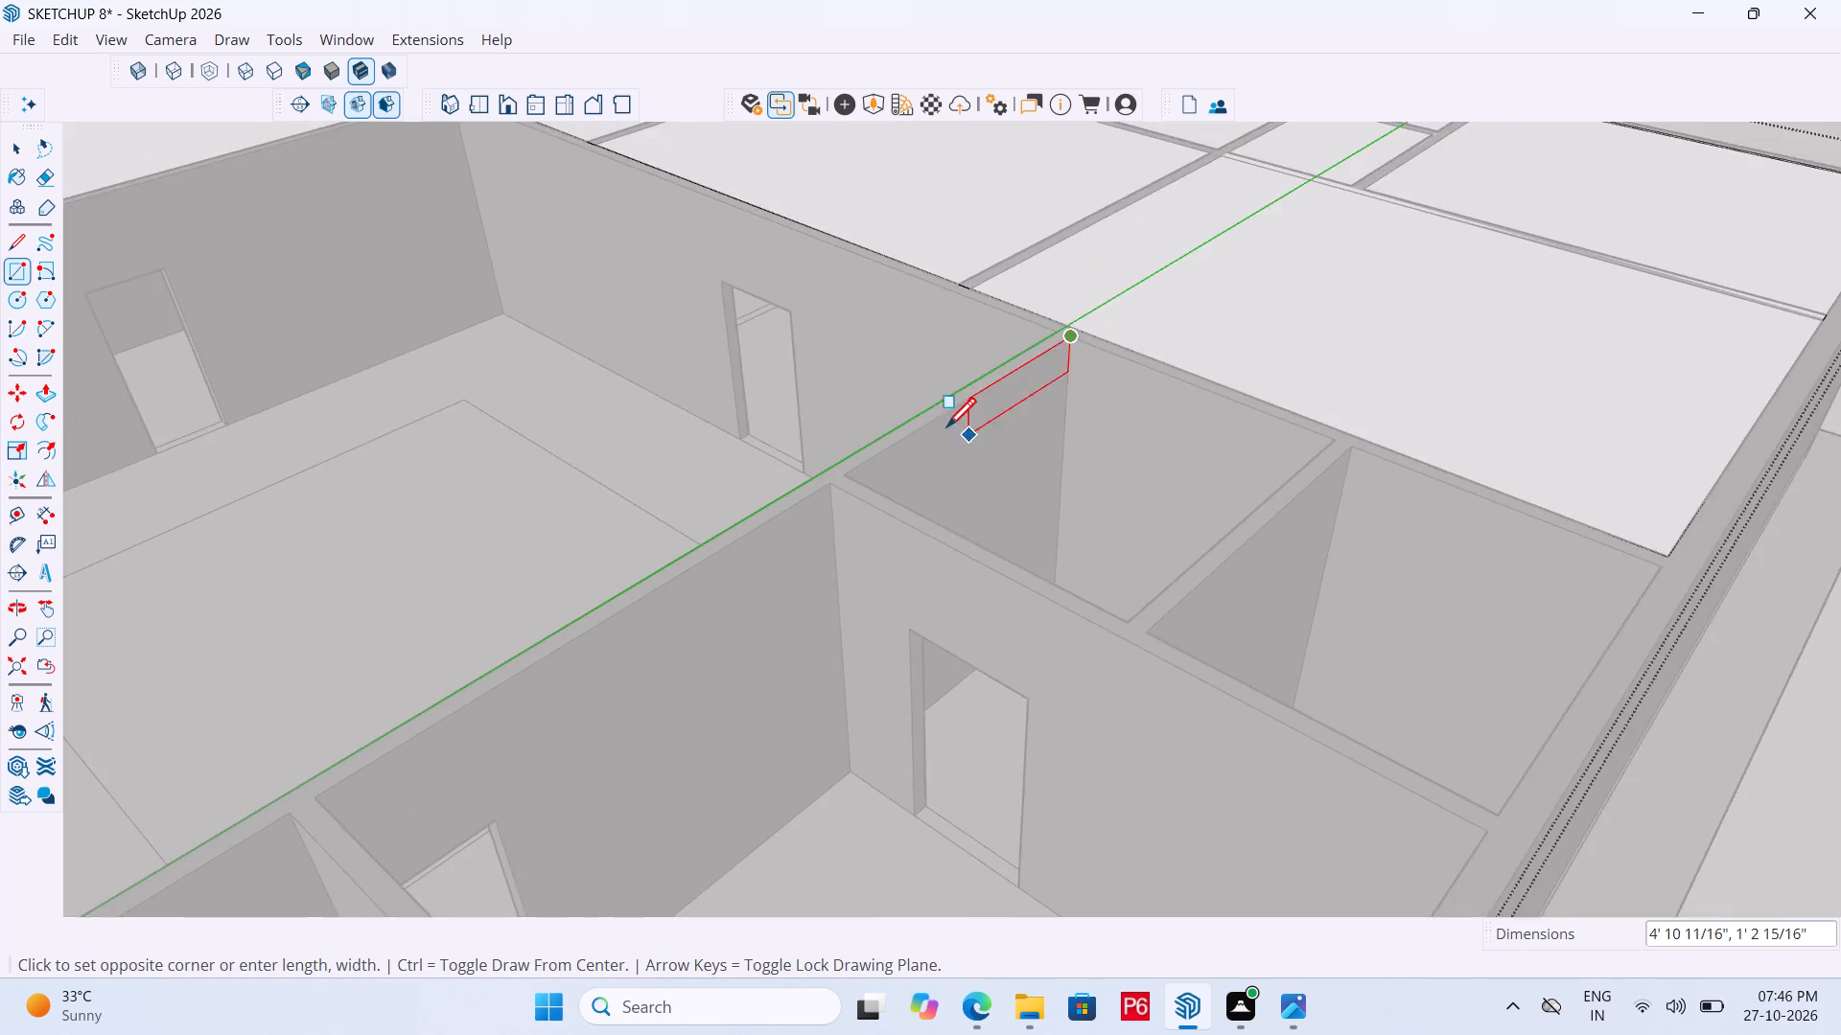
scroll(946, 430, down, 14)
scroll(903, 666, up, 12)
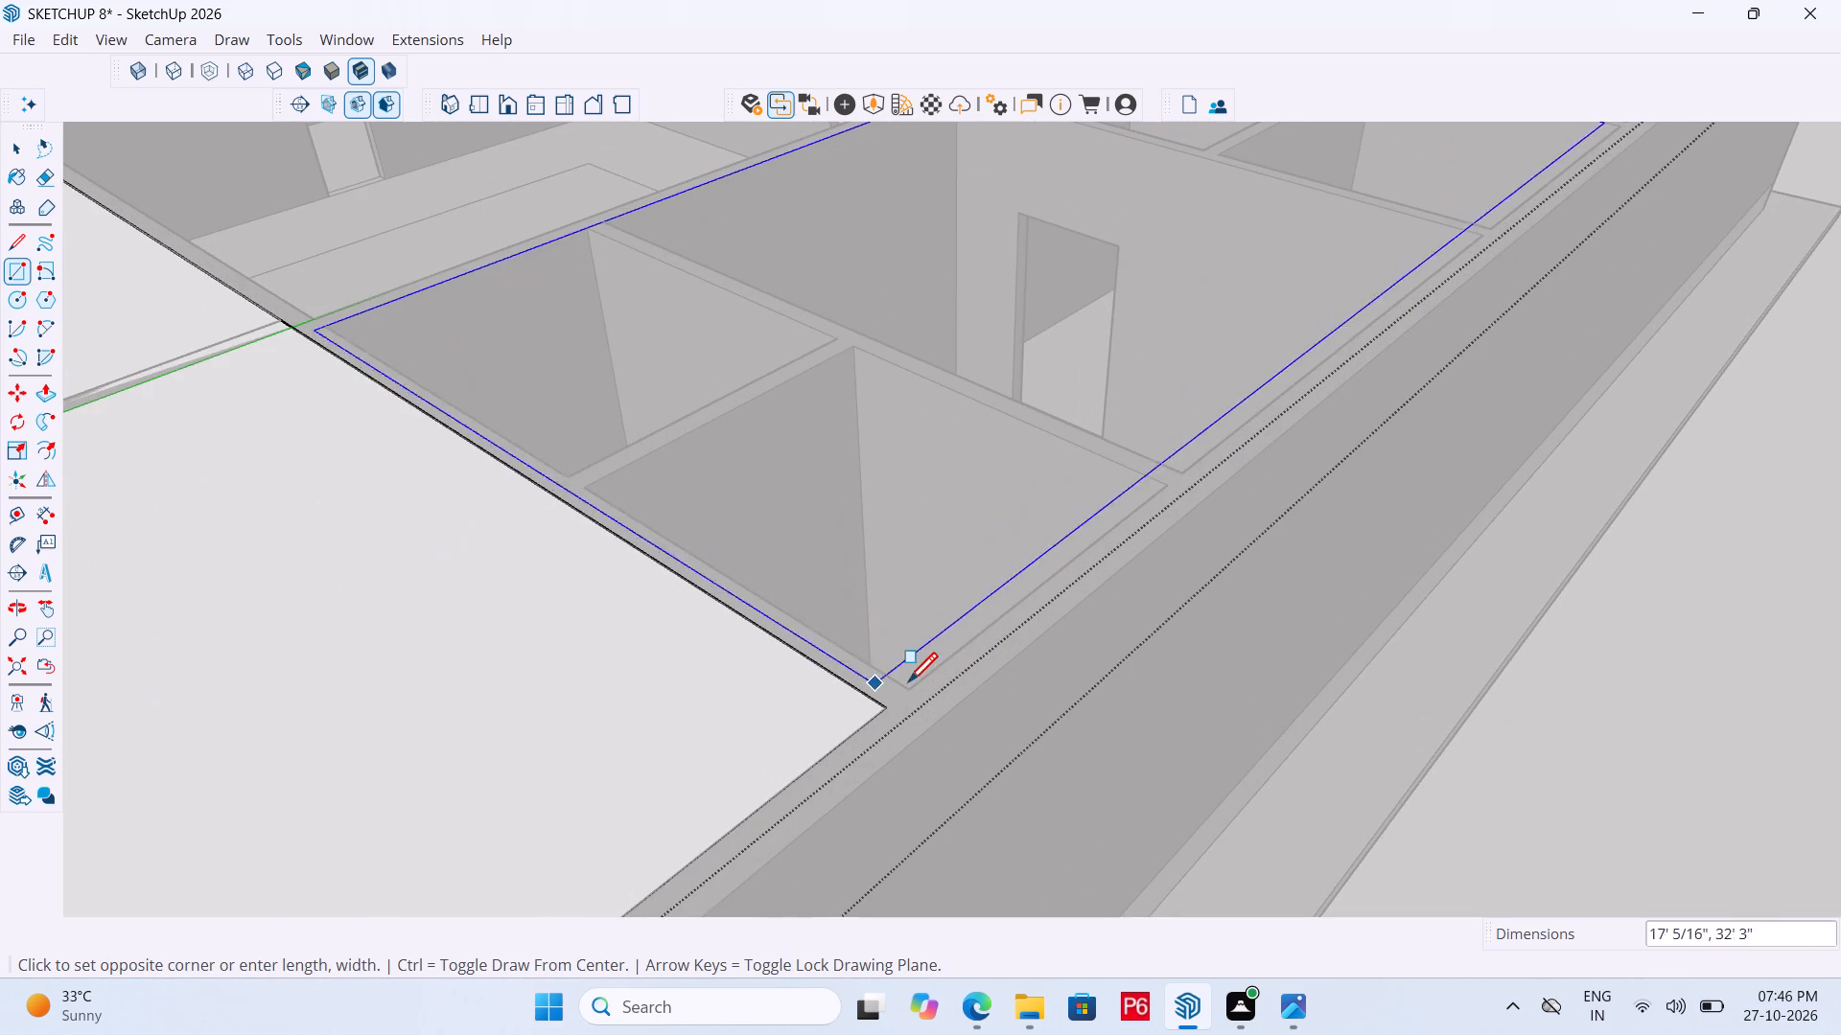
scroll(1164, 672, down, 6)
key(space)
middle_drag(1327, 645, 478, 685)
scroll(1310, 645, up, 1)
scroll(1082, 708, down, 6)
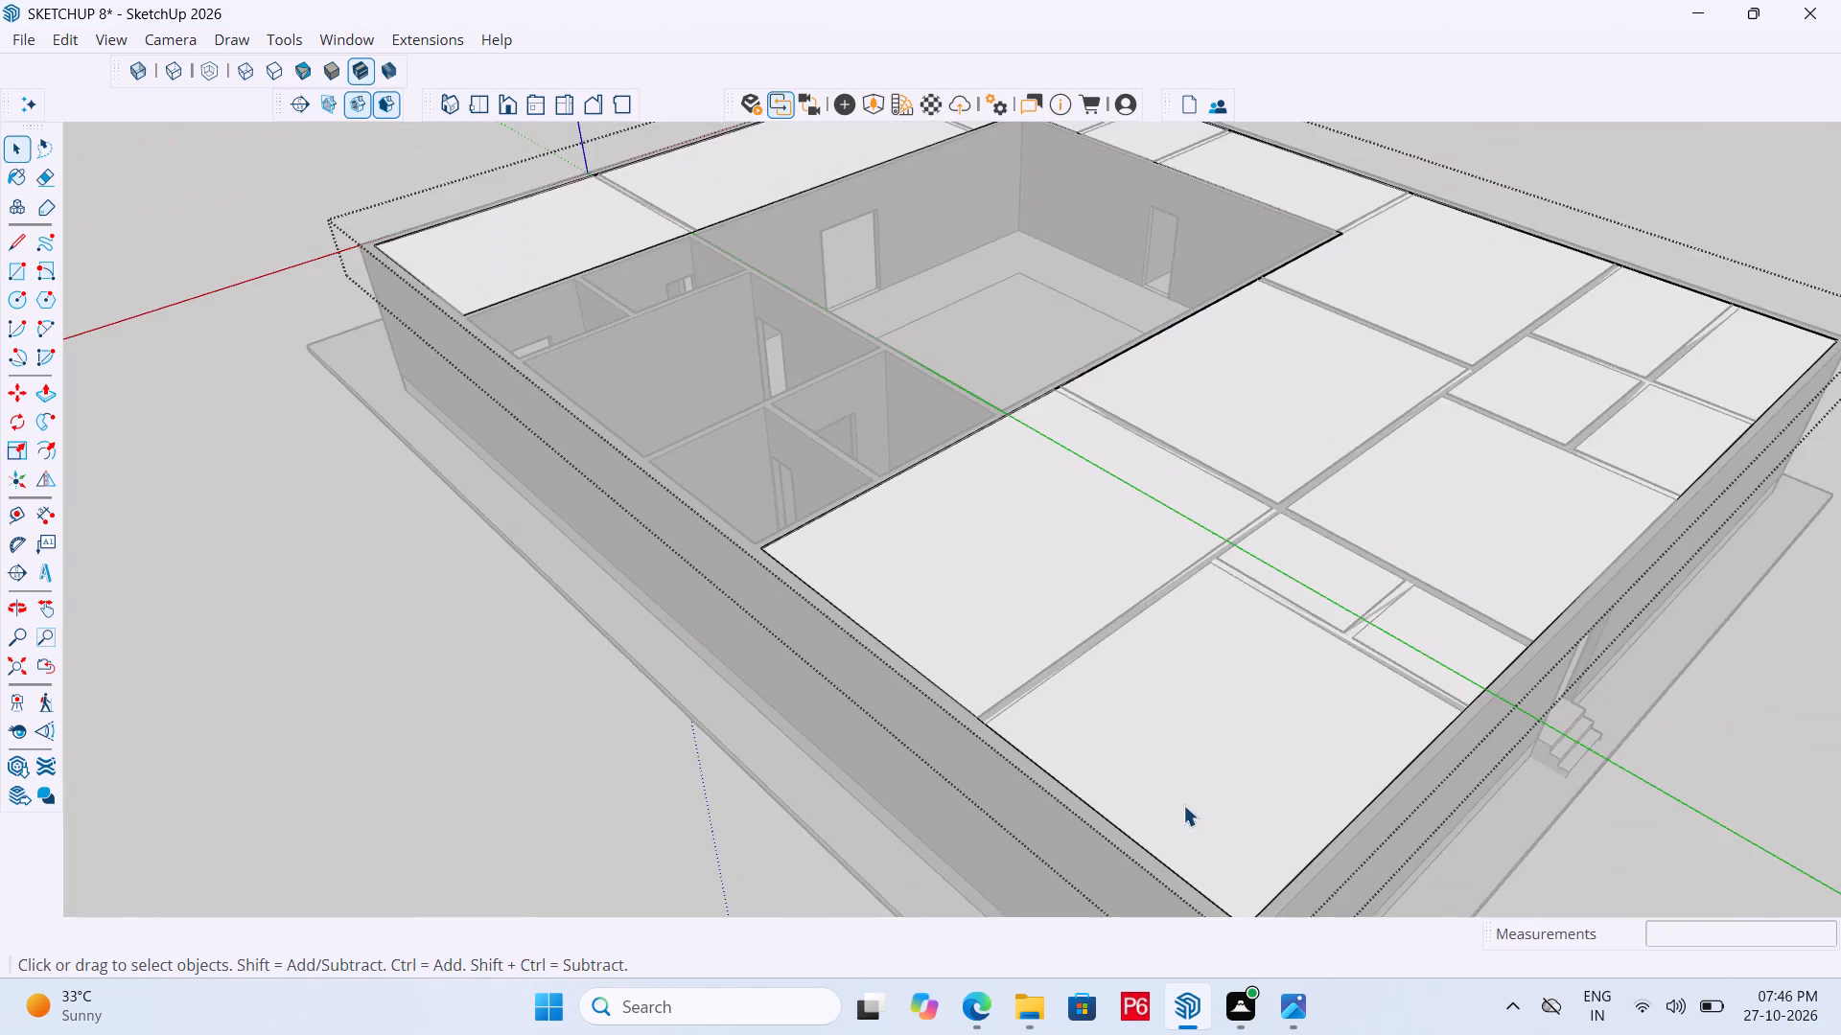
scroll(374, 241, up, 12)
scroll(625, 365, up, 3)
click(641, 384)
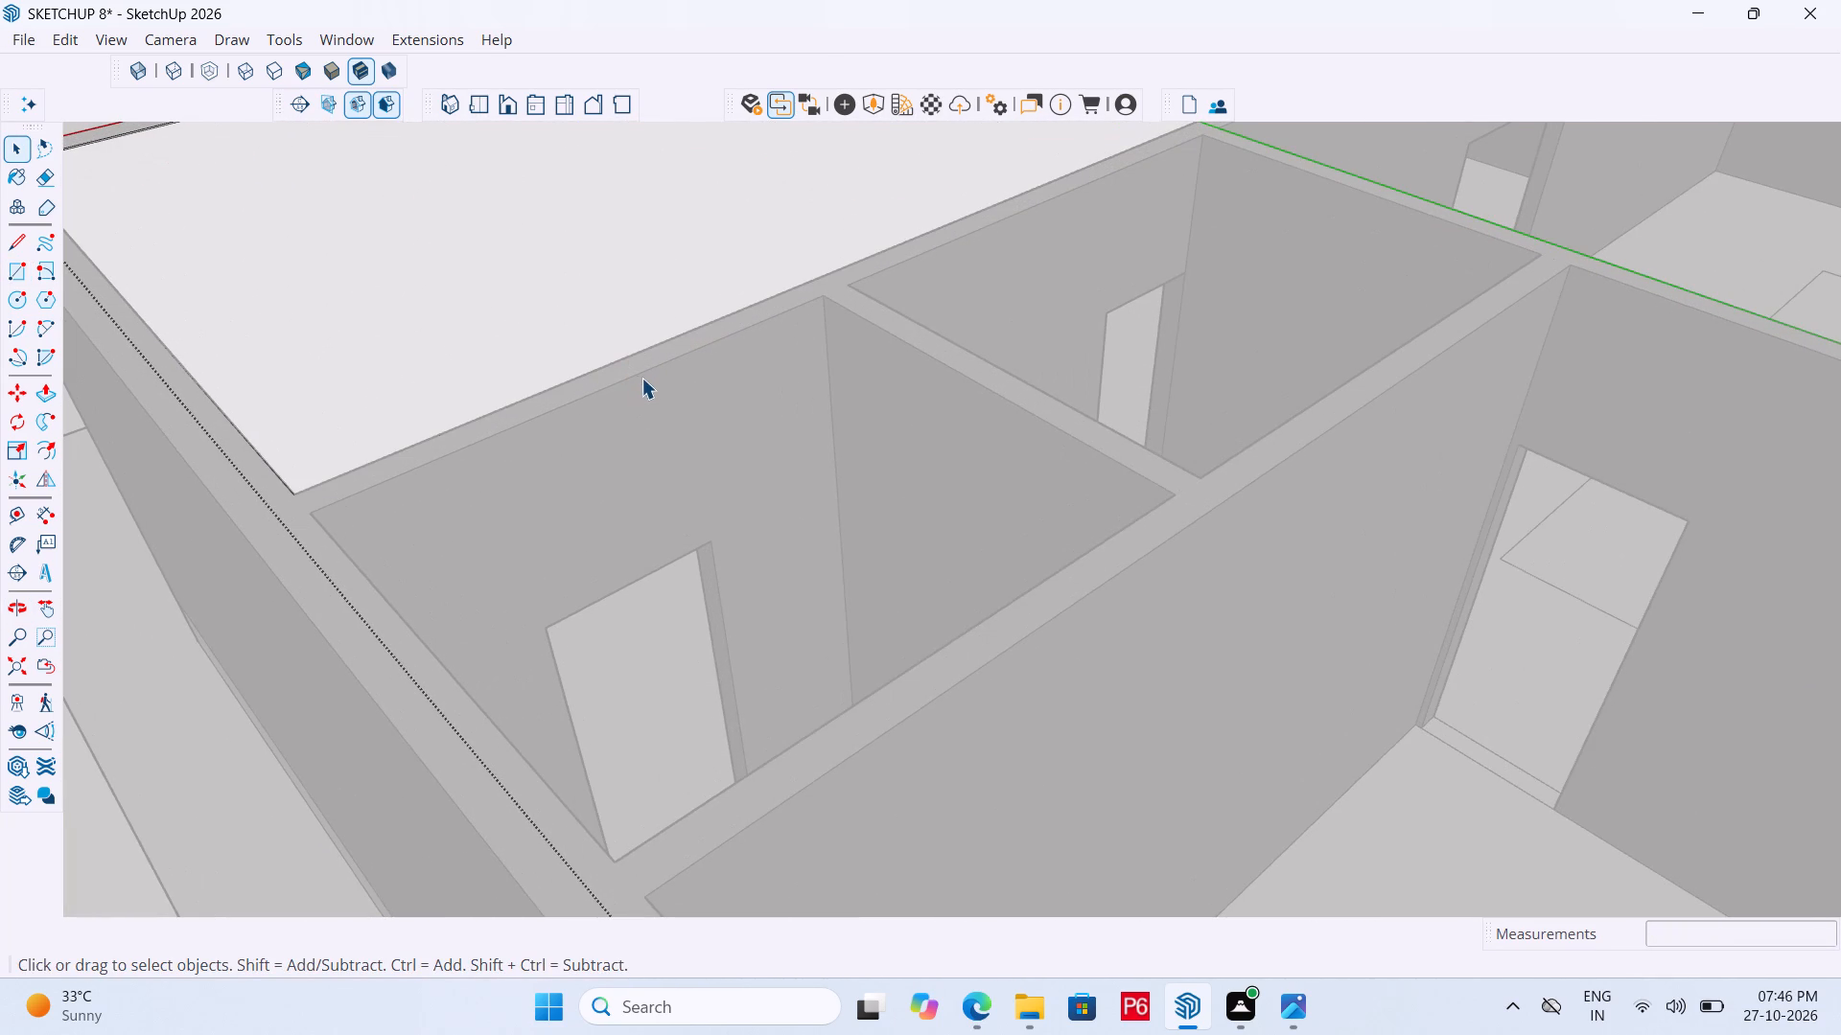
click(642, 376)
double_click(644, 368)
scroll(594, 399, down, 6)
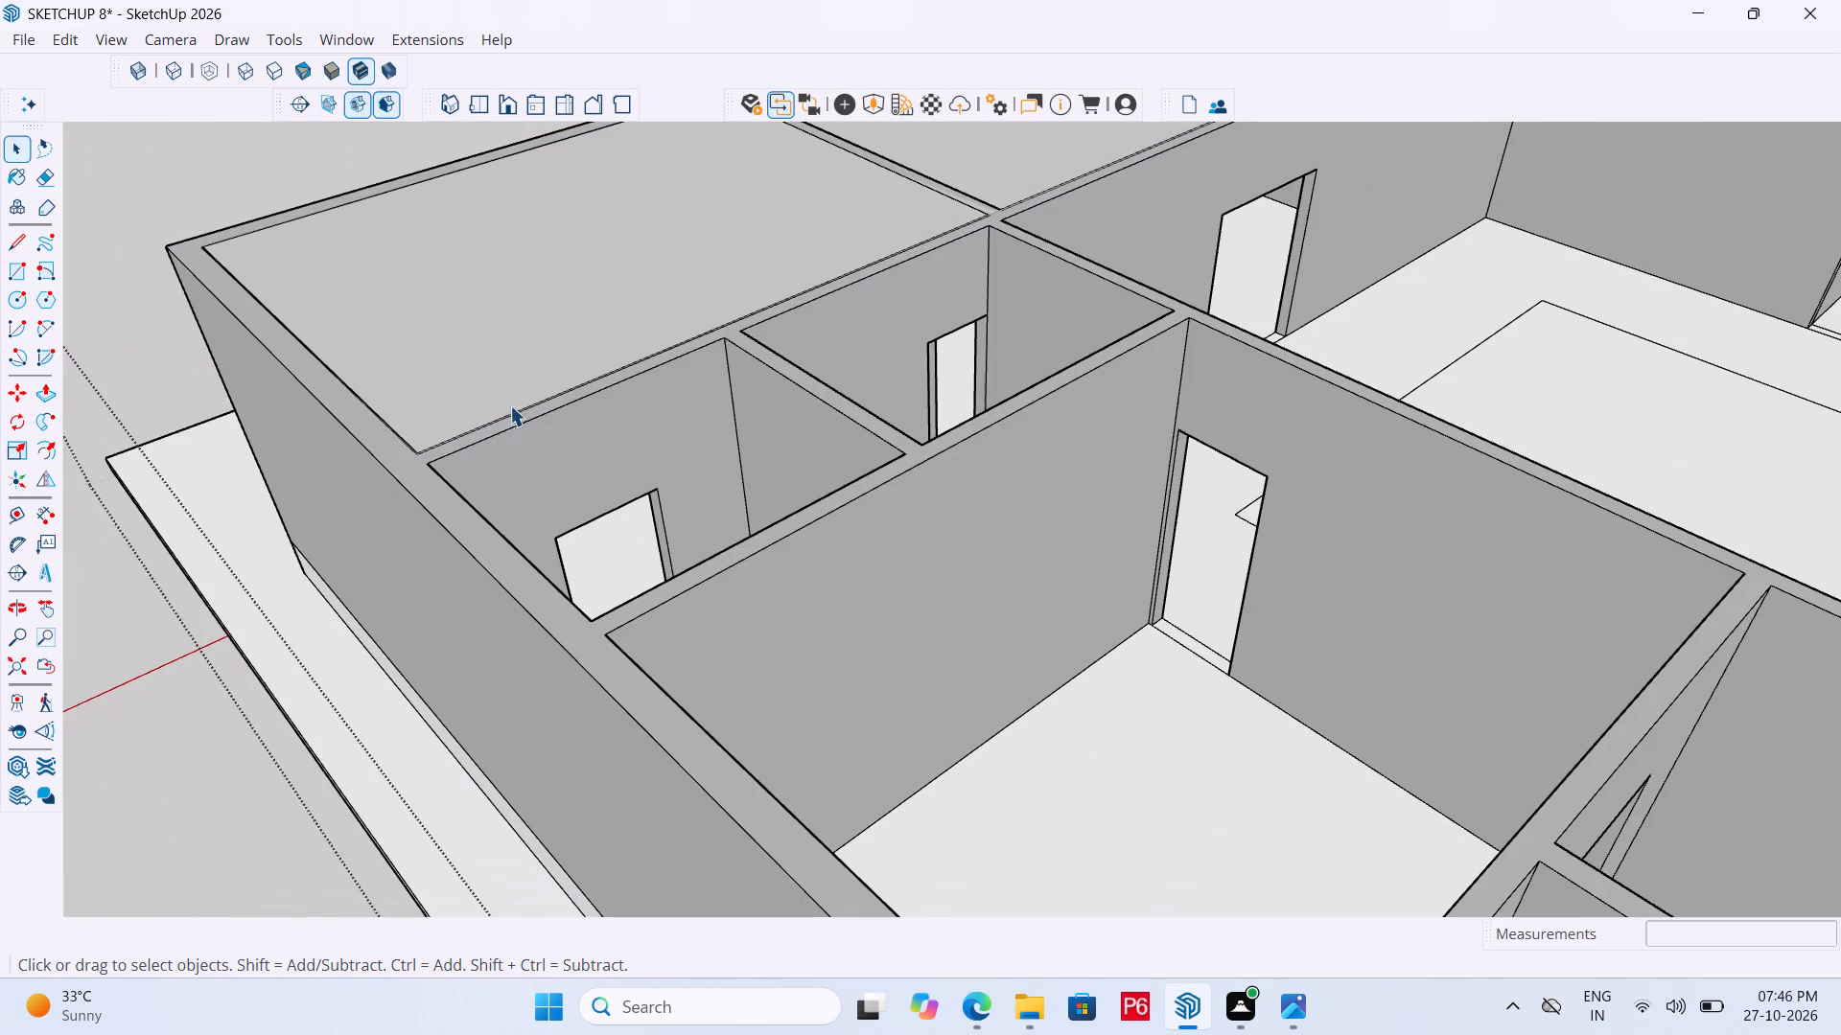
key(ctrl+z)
Pull the porch-side slab strip's inward-facing thin face about 5' 5" out over the adjoining small rooms and the central hall's edge.
click(365, 320)
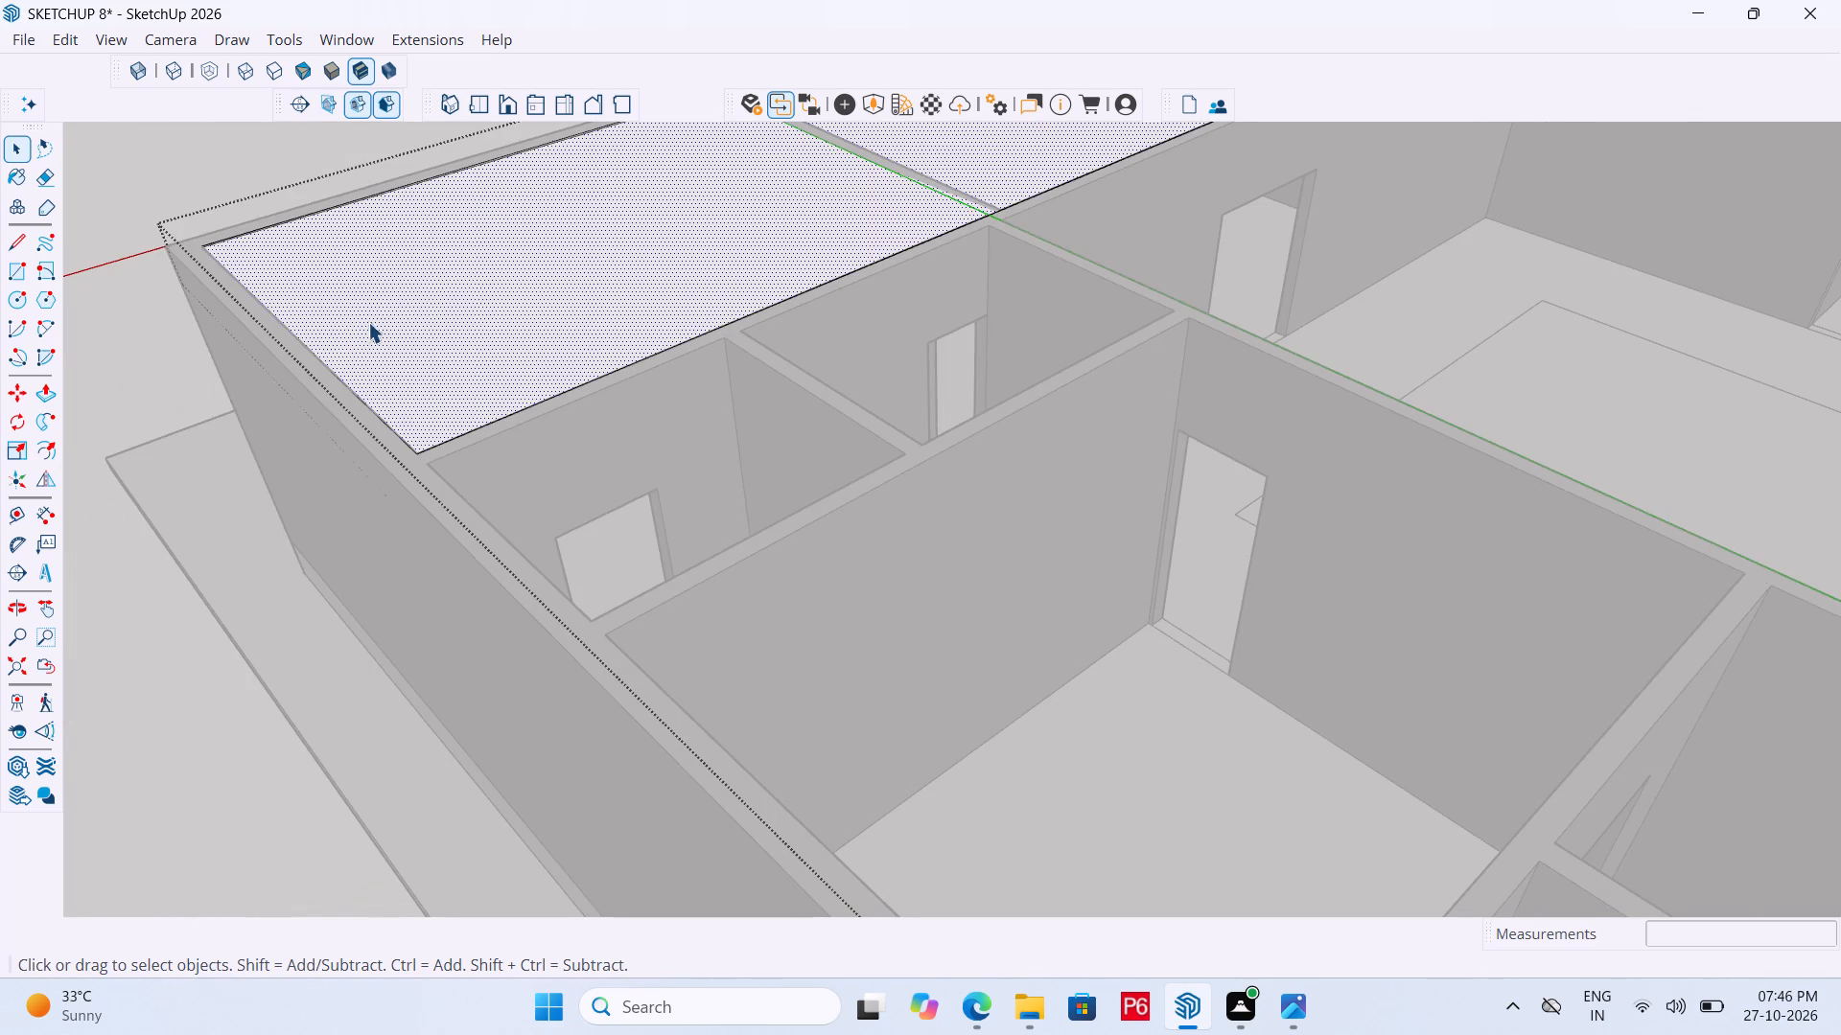
scroll(528, 387, up, 6)
click(531, 434)
key(p)
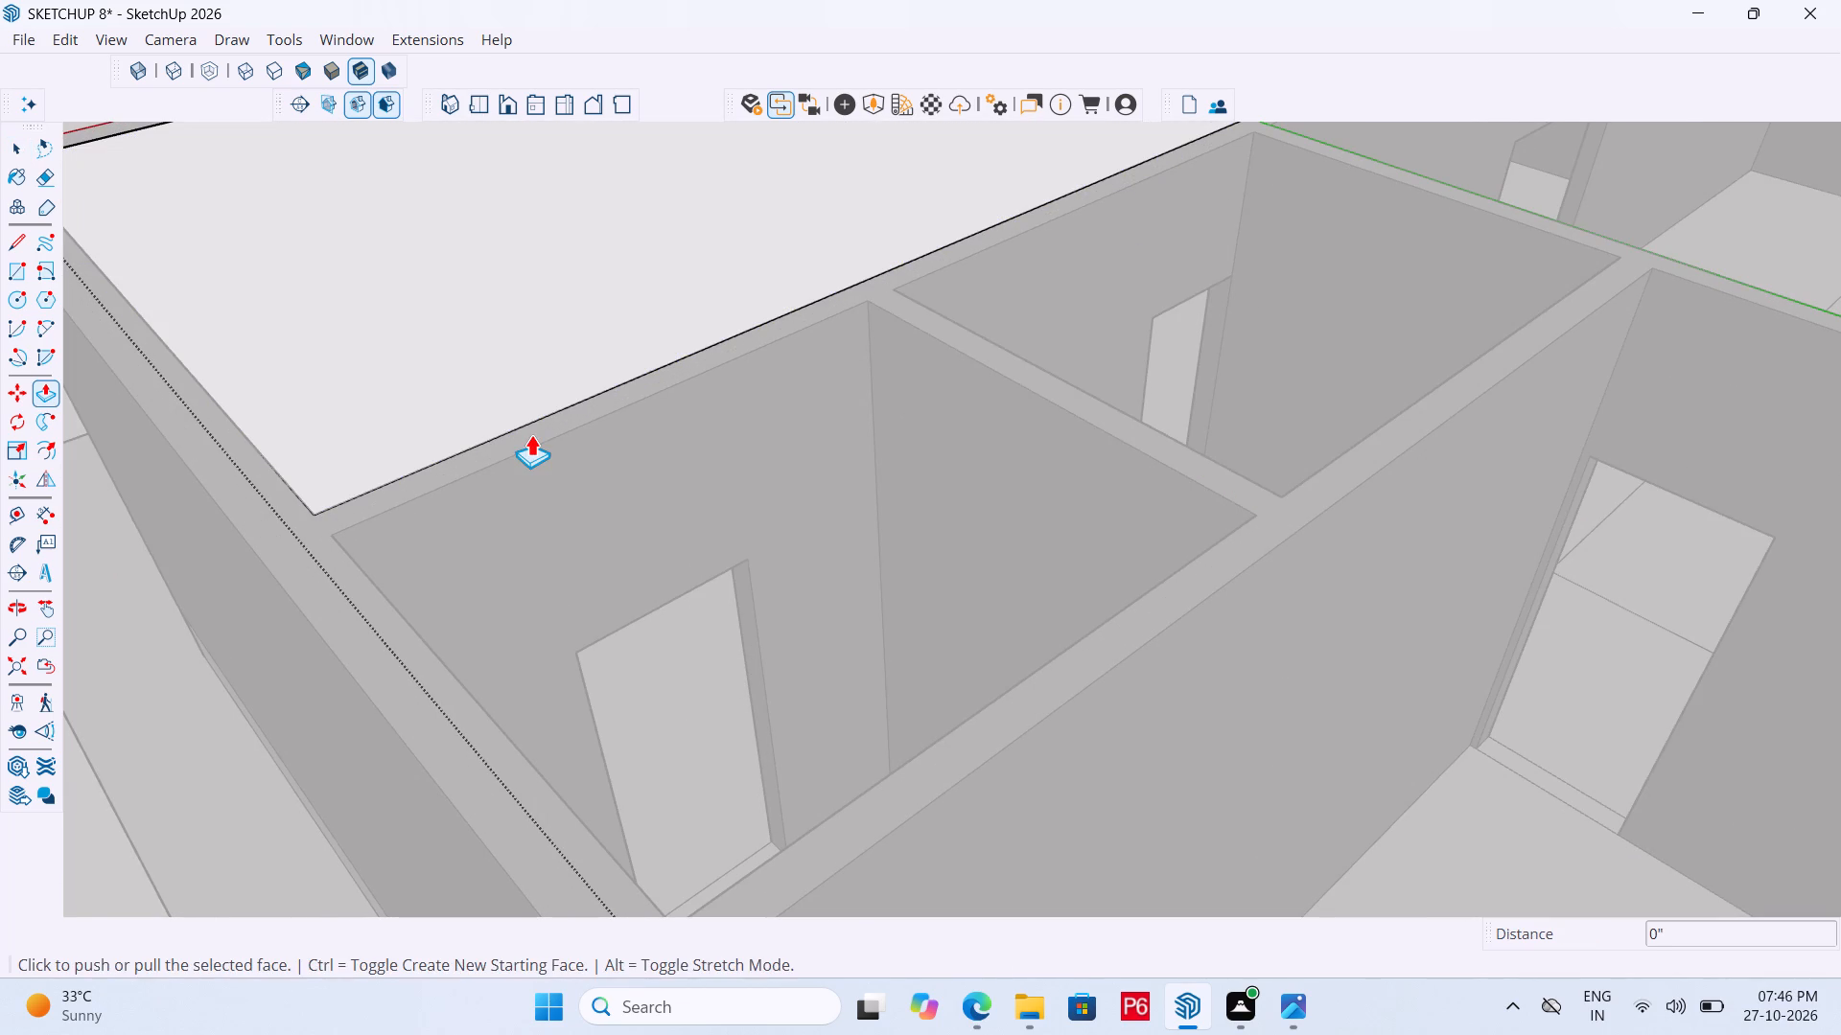
click(531, 434)
scroll(867, 554, down, 6)
scroll(546, 438, down, 7)
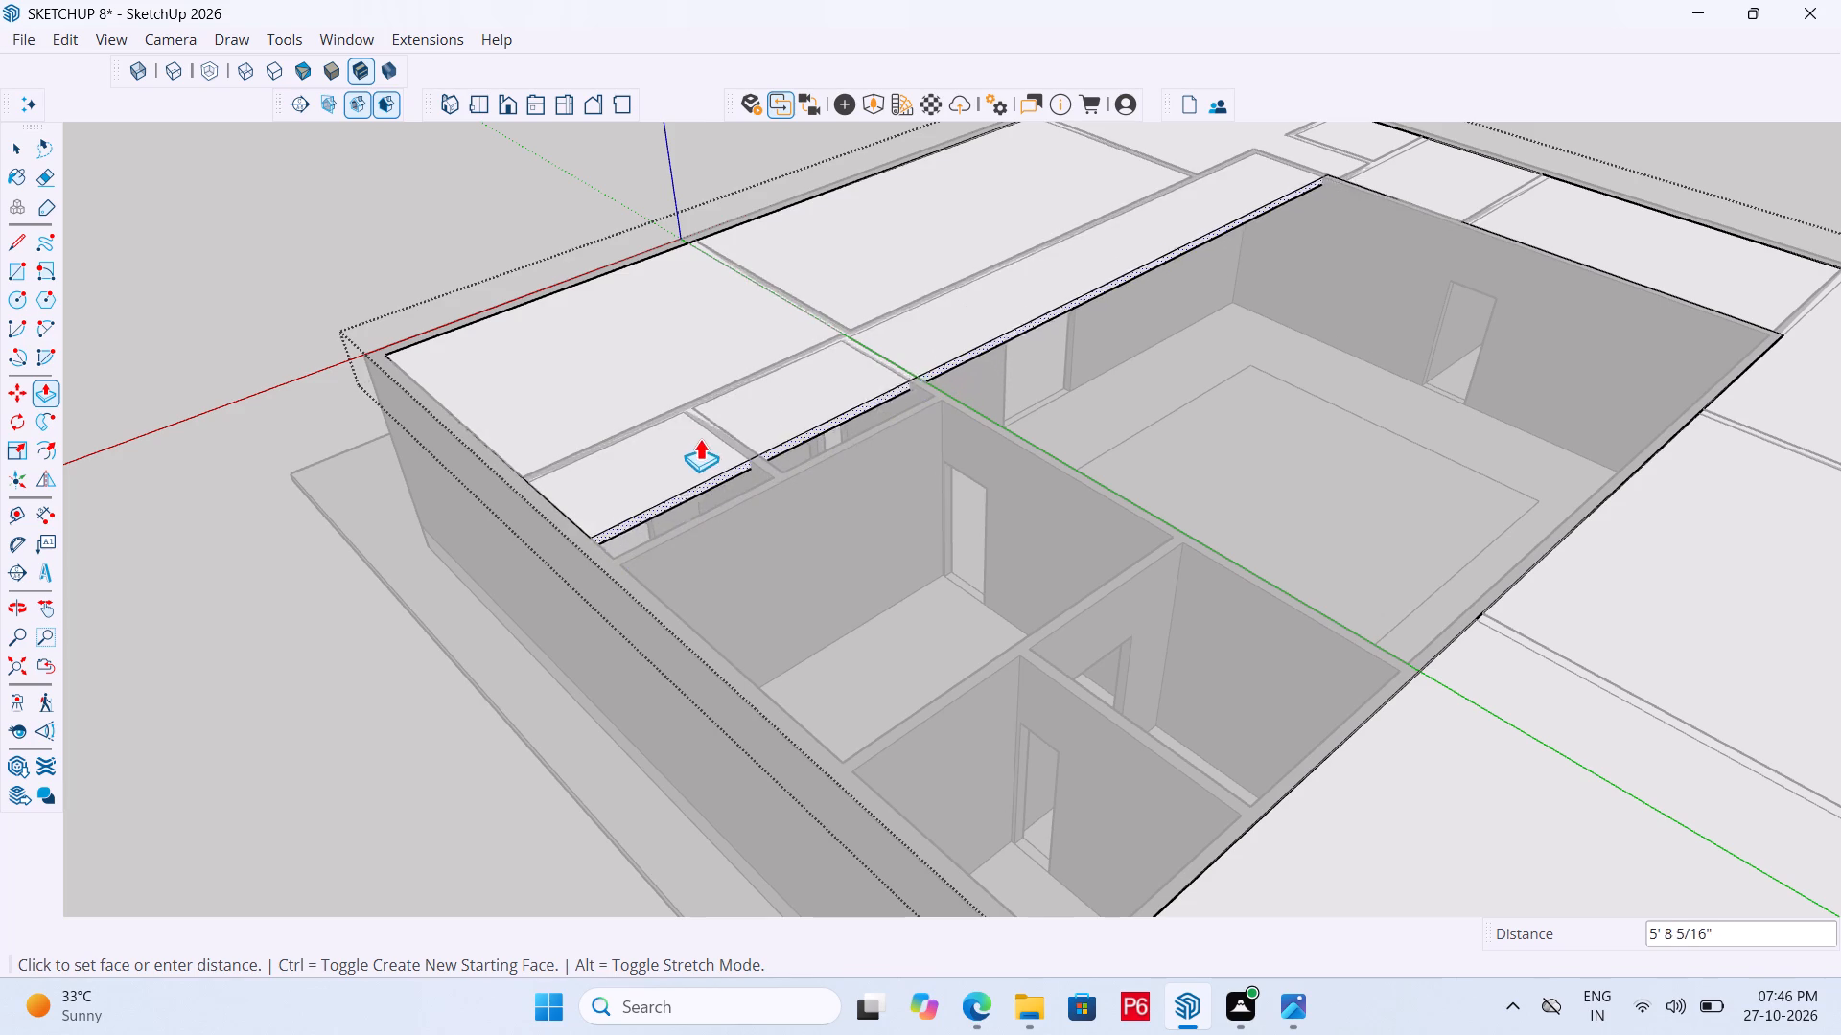
click(701, 436)
key(Escape)
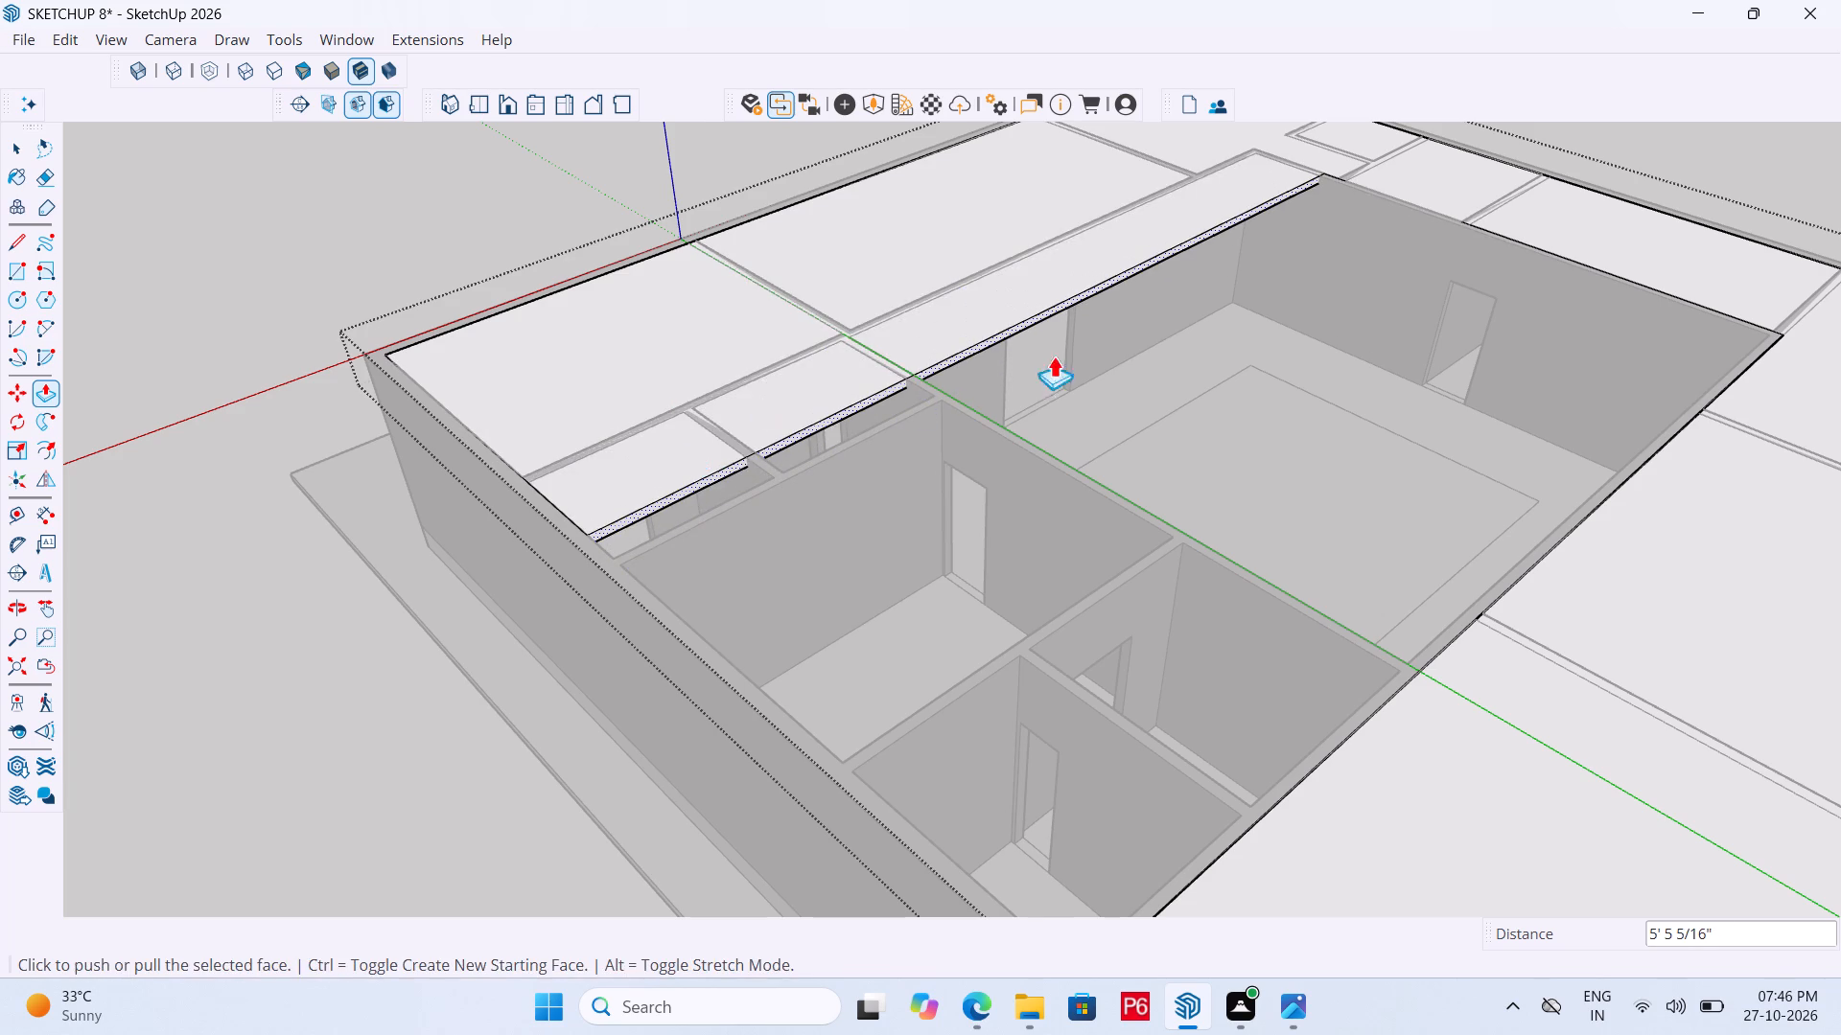
Draw a 6" vertical line across the pulled thin face where it crosses the wall between the rooms and the central hall.
scroll(1108, 332, up, 11)
scroll(568, 546, up, 5)
key(l)
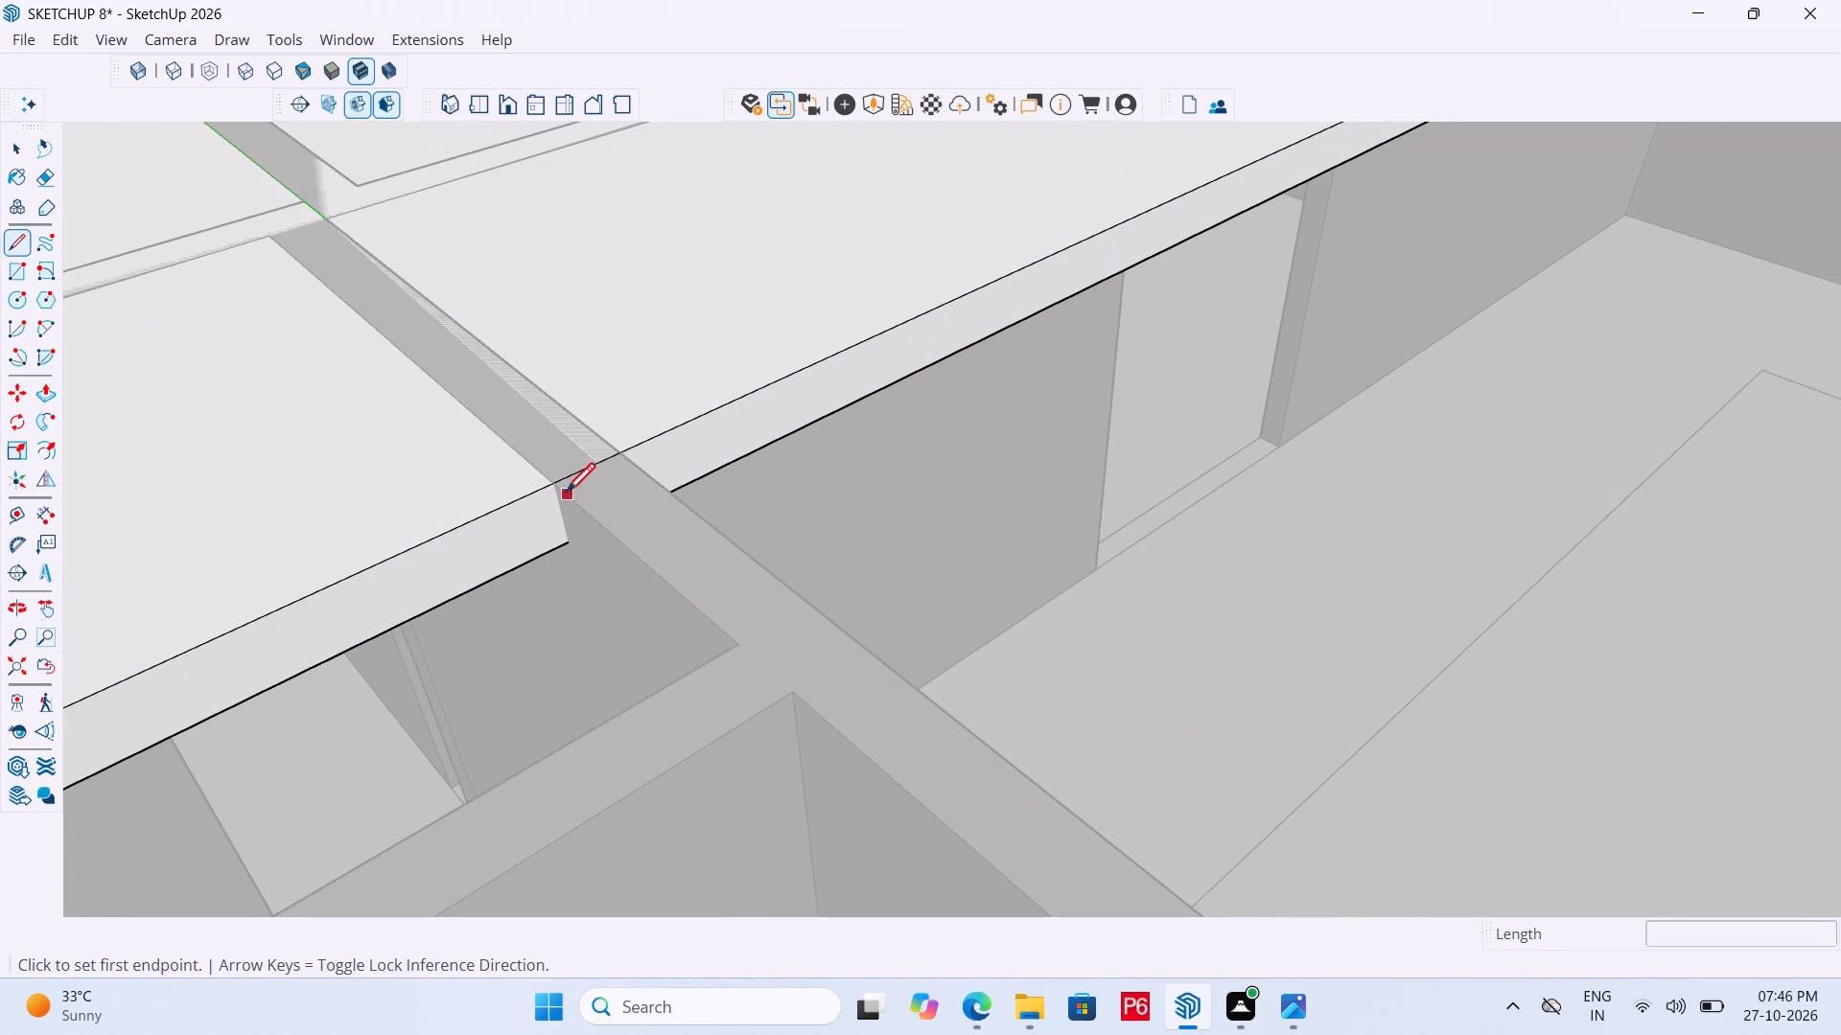
click(555, 485)
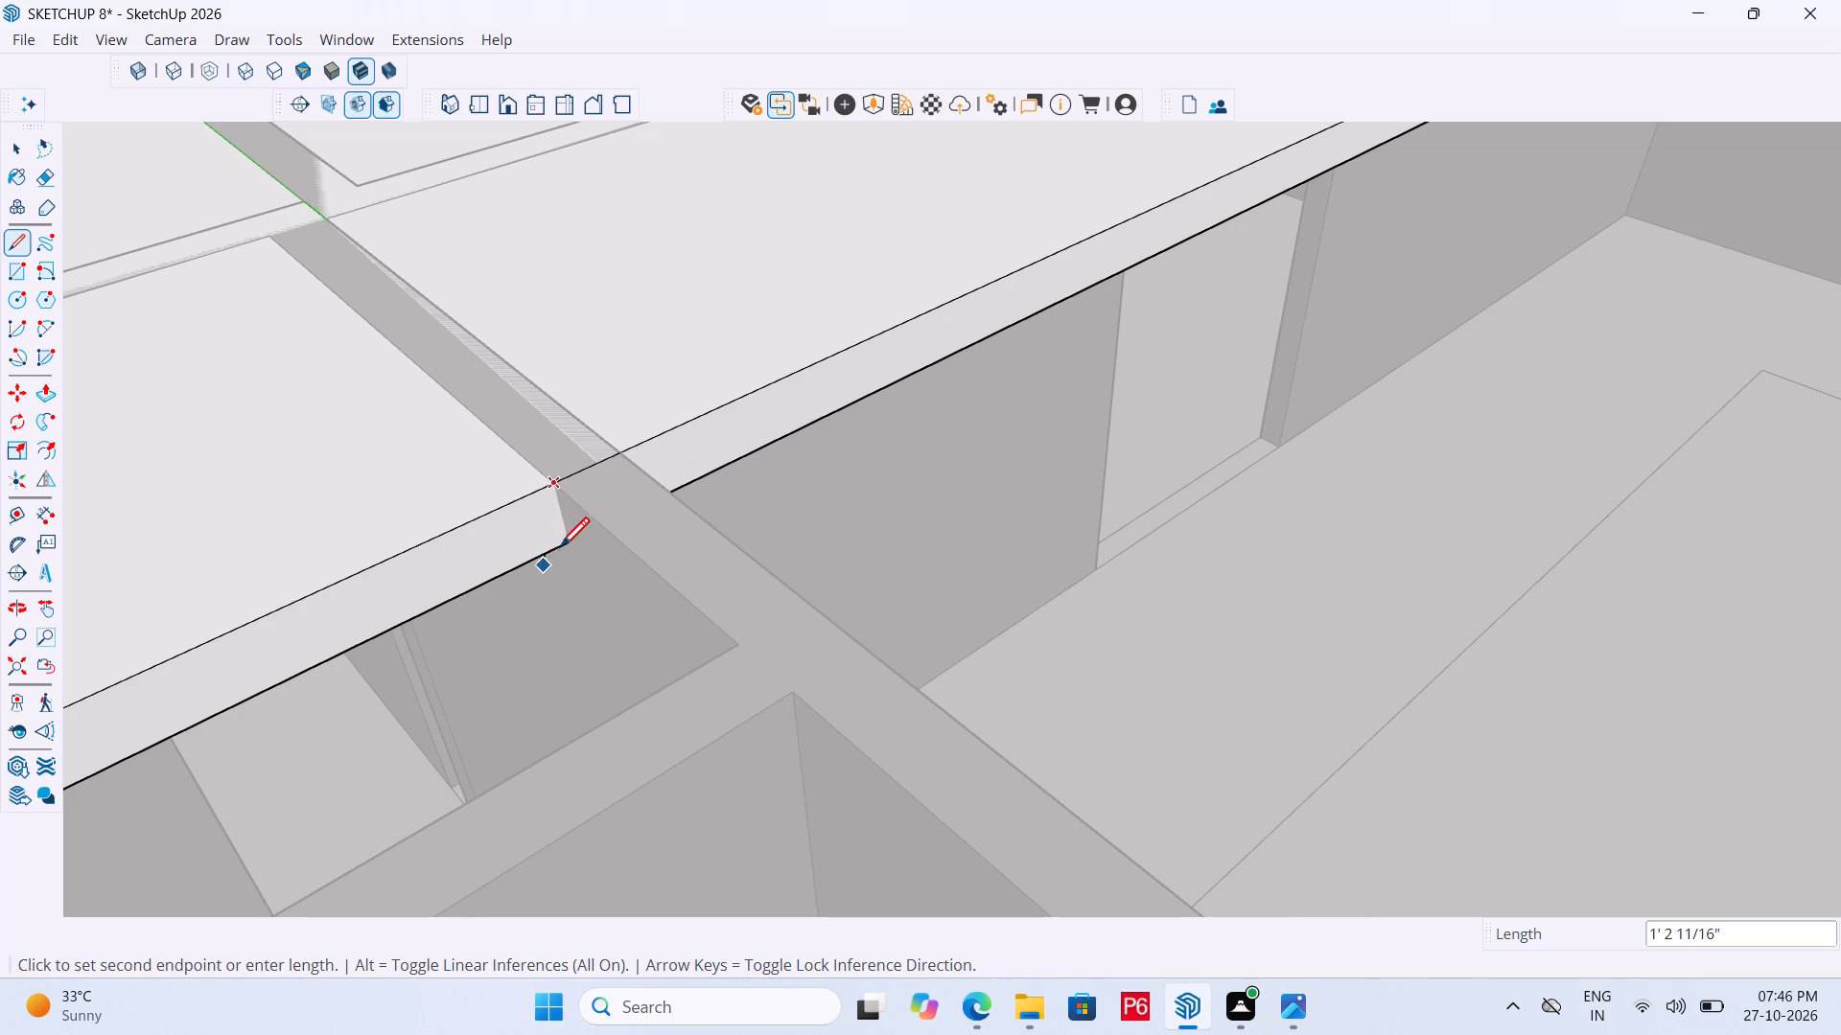
scroll(567, 564, up, 13)
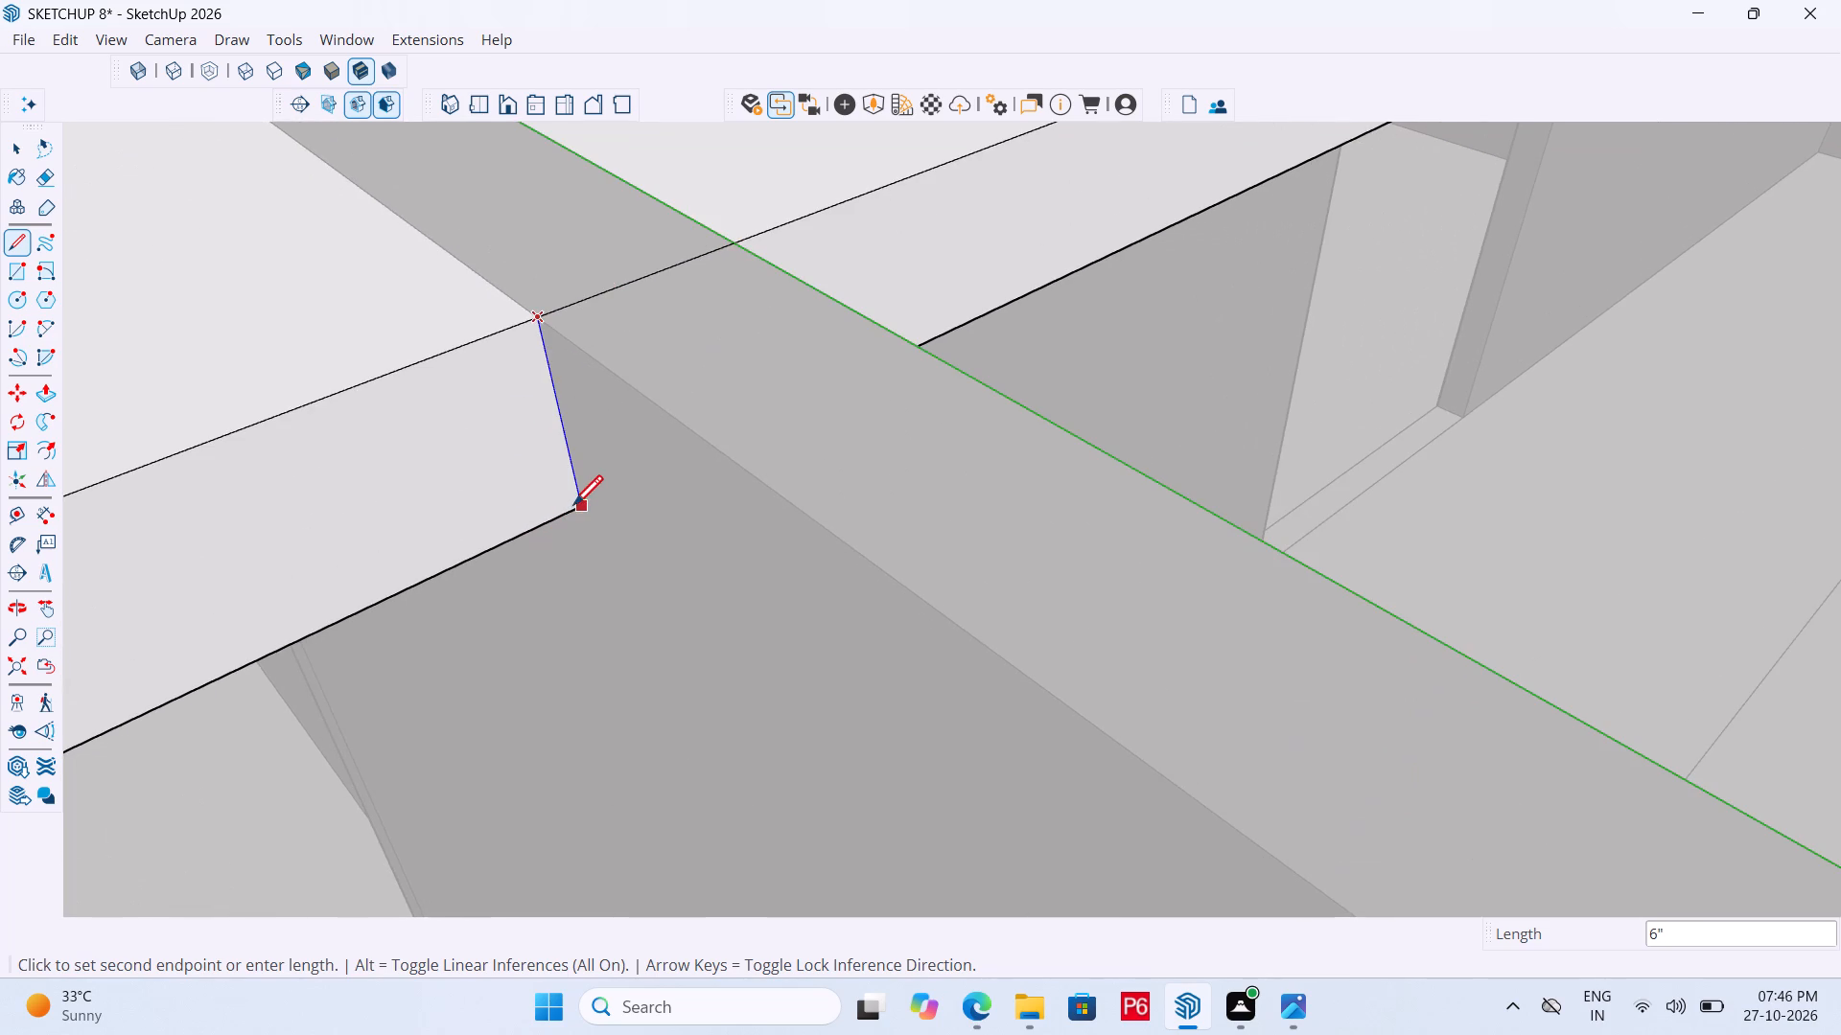
middle_drag(524, 466, 722, 448)
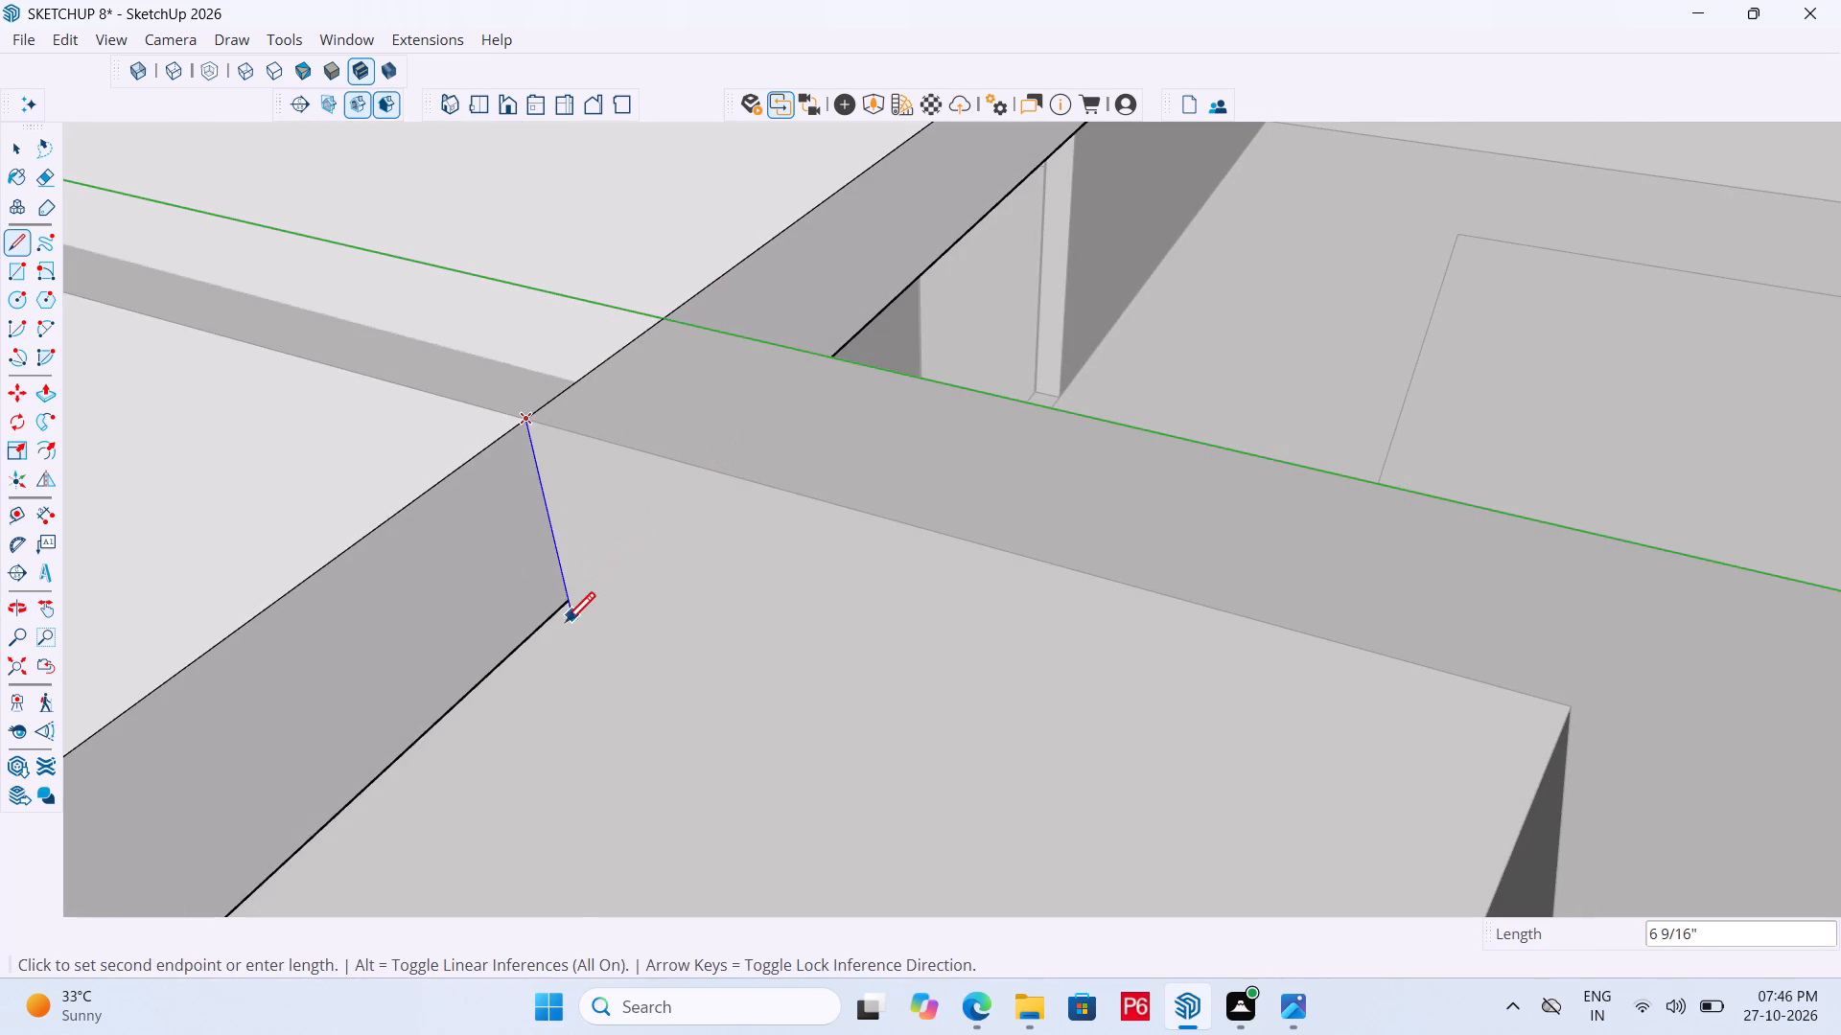
scroll(575, 676, up, 6)
scroll(532, 592, up, 2)
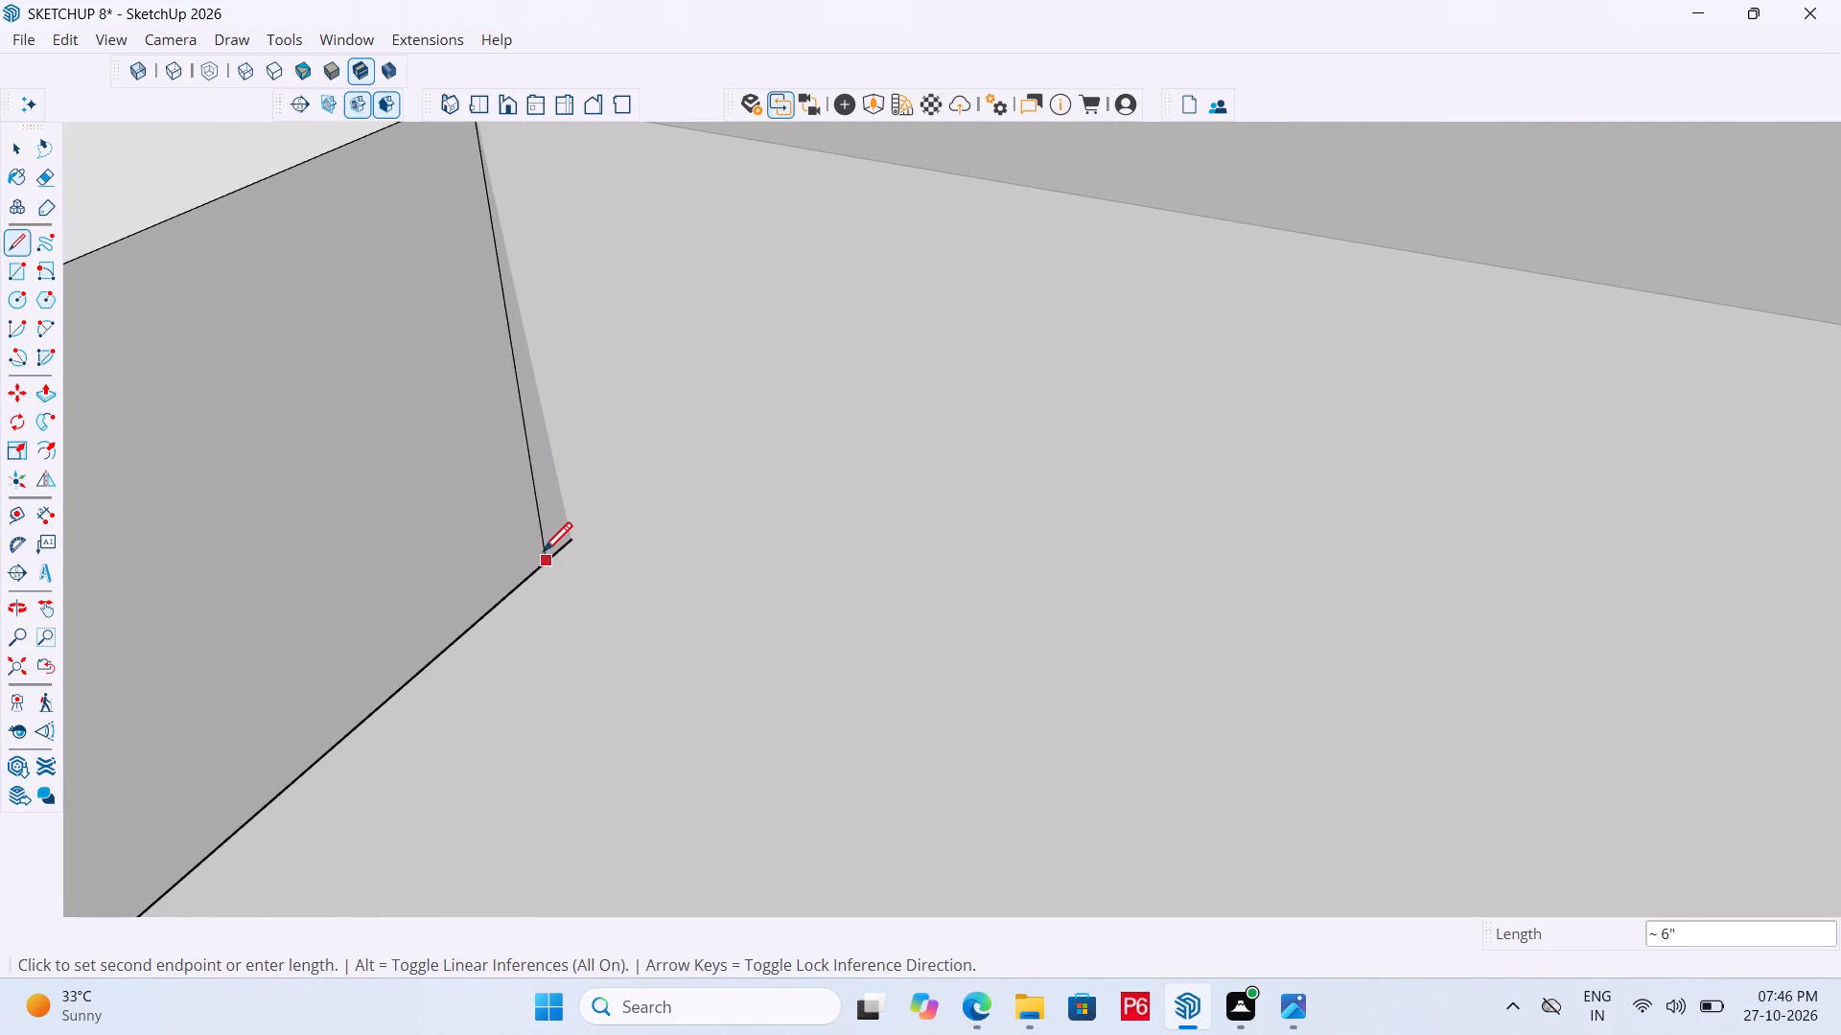
click(566, 541)
Pull the split-off thin face 27' 6 11/16" over the remaining uncovered rooms to meet the opposite slab edge.
scroll(337, 611, down, 7)
scroll(404, 571, down, 13)
scroll(520, 529, down, 6)
key(p)
click(357, 640)
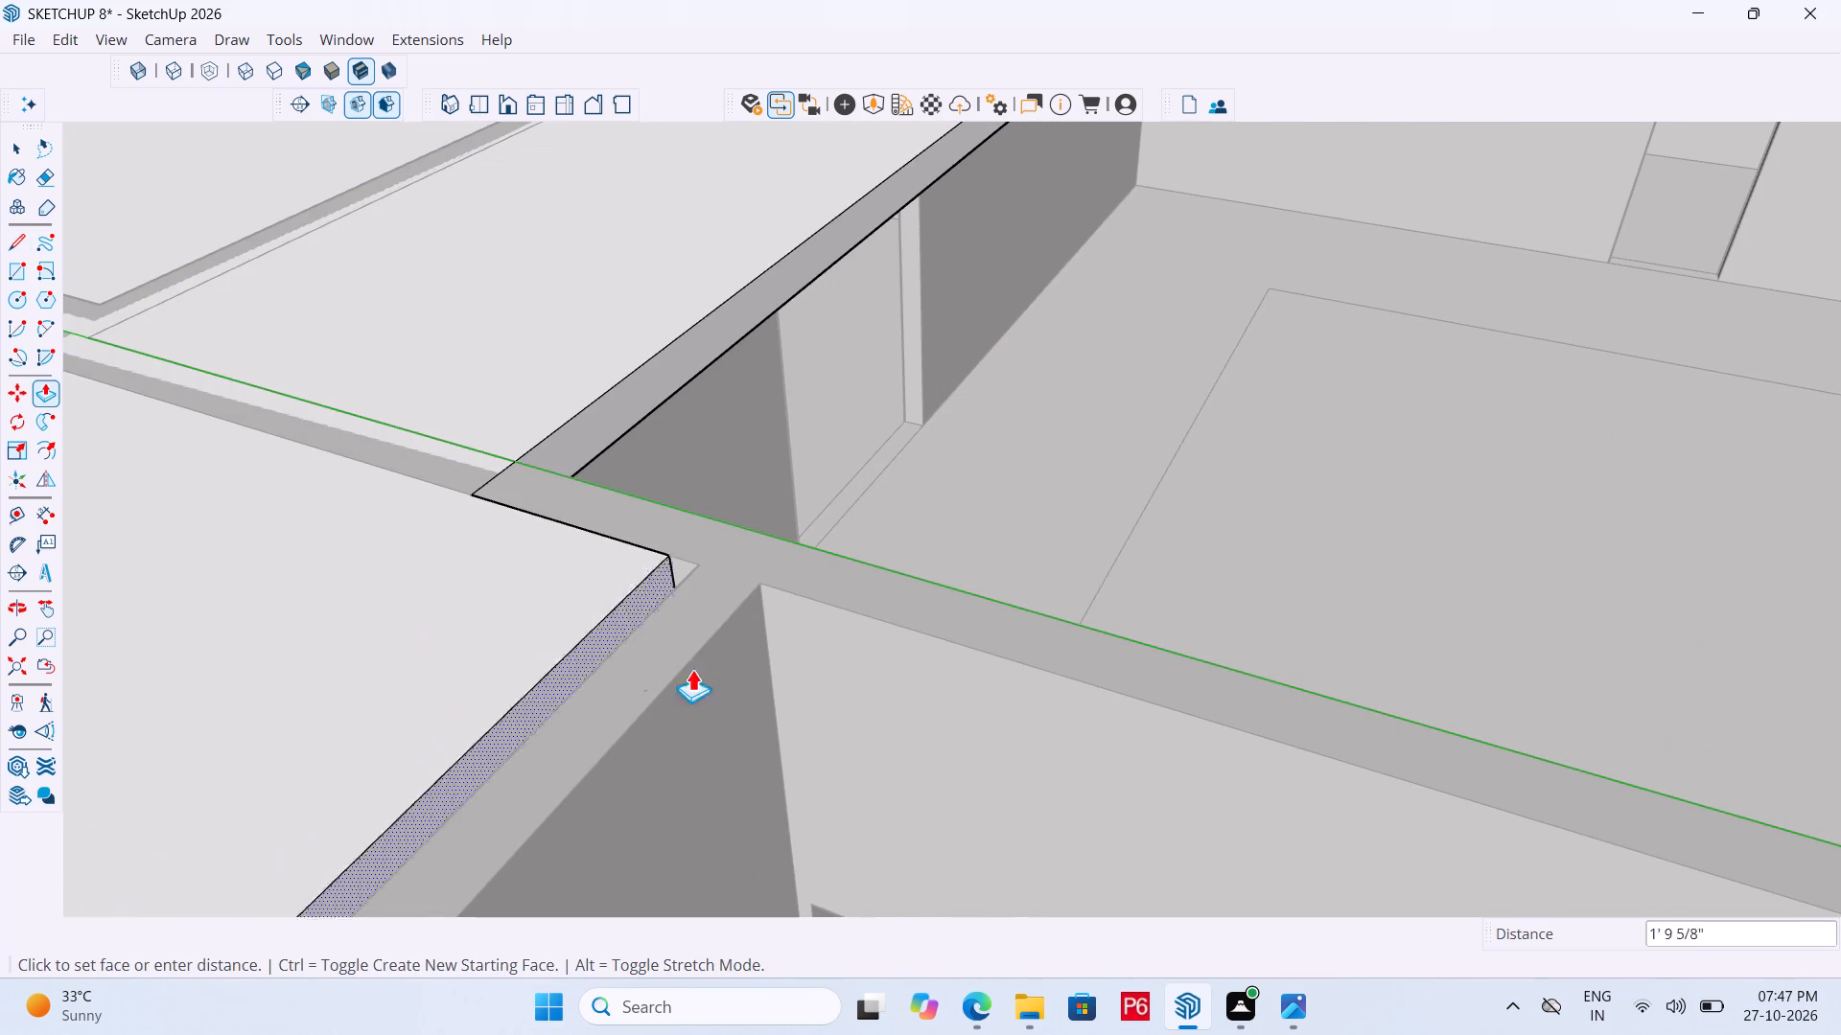
scroll(522, 560, down, 20)
scroll(522, 560, down, 4)
middle_drag(601, 738, 795, 738)
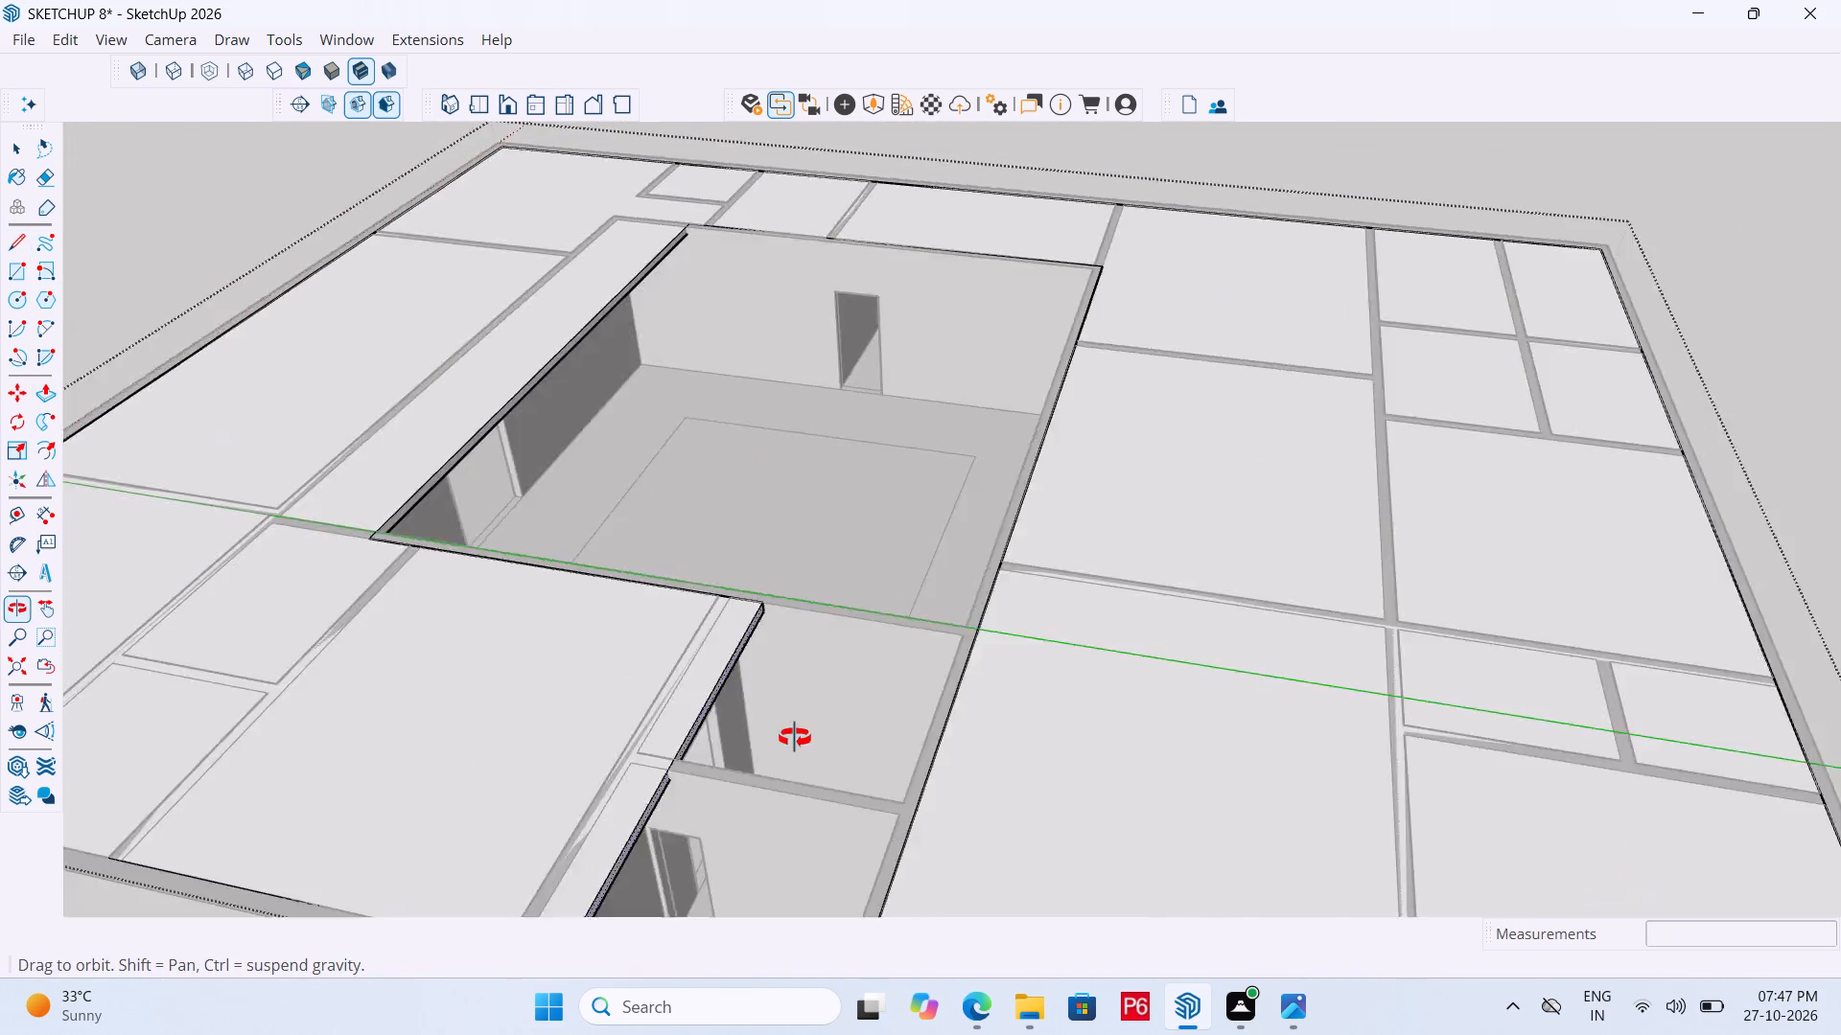
middle_drag(795, 738, 1084, 723)
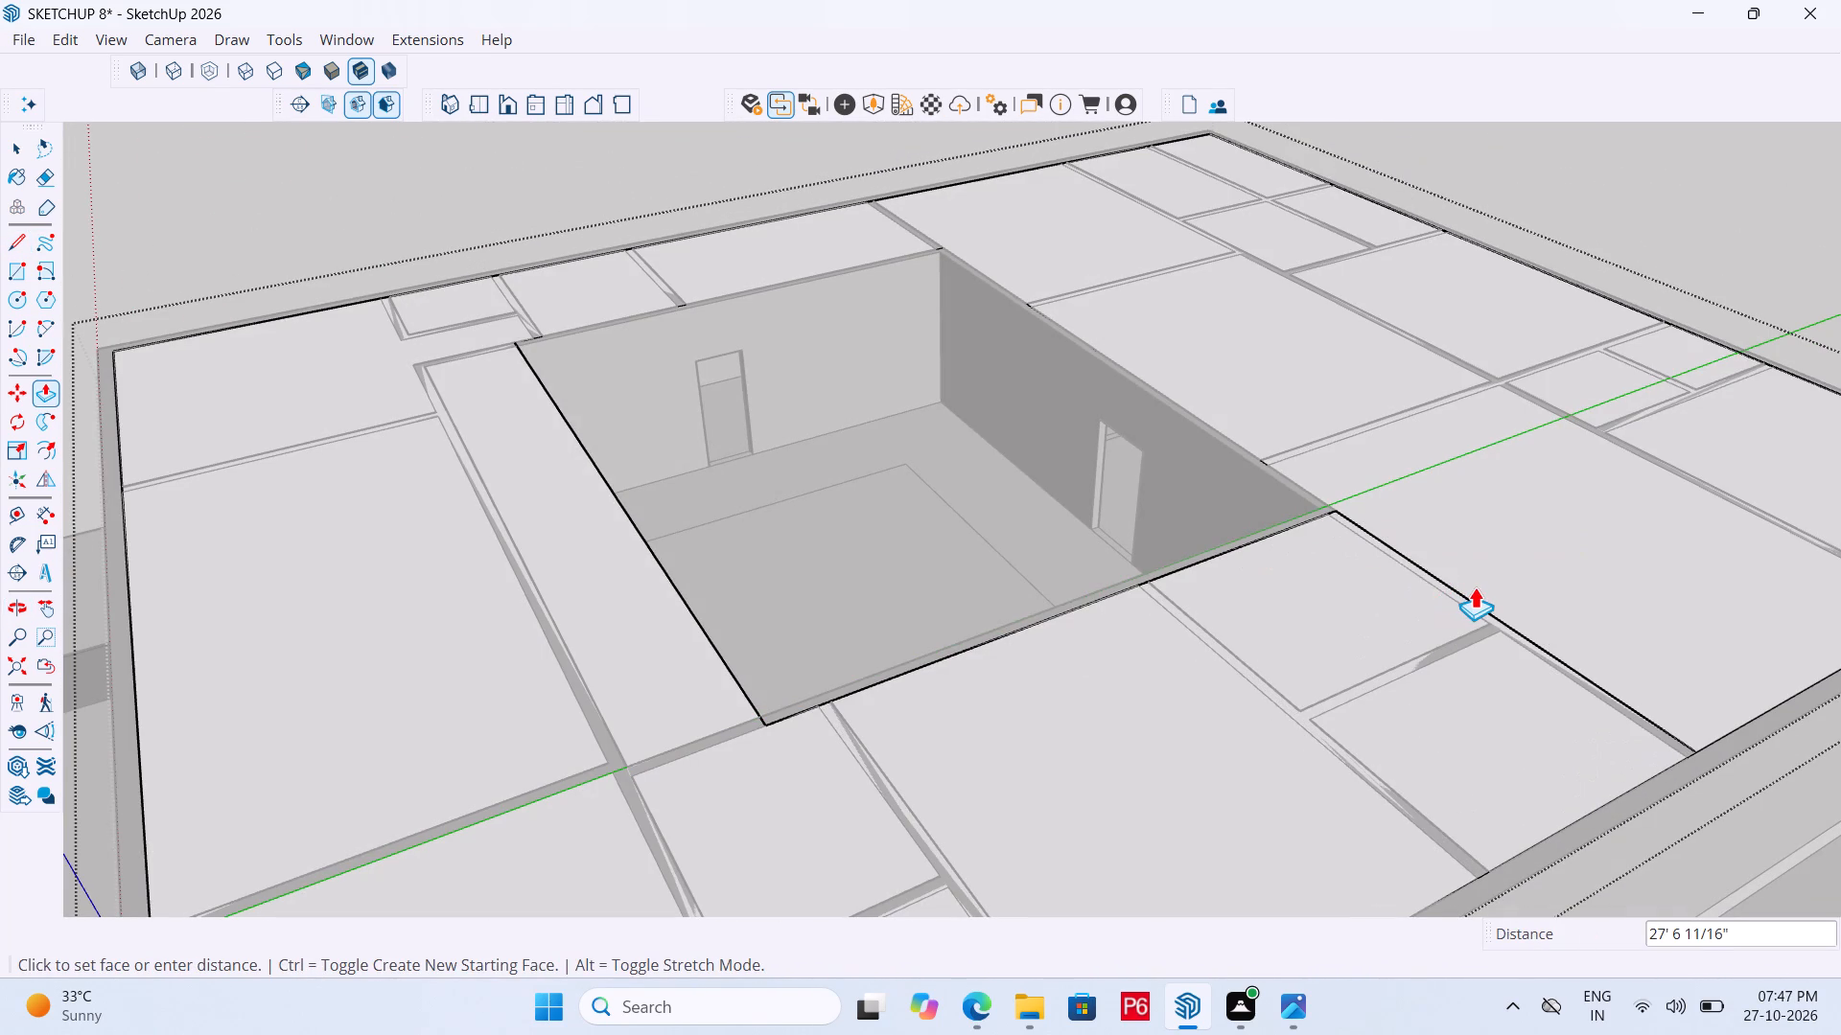
click(1475, 586)
Push the remaining thin face overhanging the central hall back 4' 11 5/16" to the hall's wall.
middle_drag(1037, 606, 552, 660)
scroll(1066, 721, down, 6)
scroll(575, 471, up, 3)
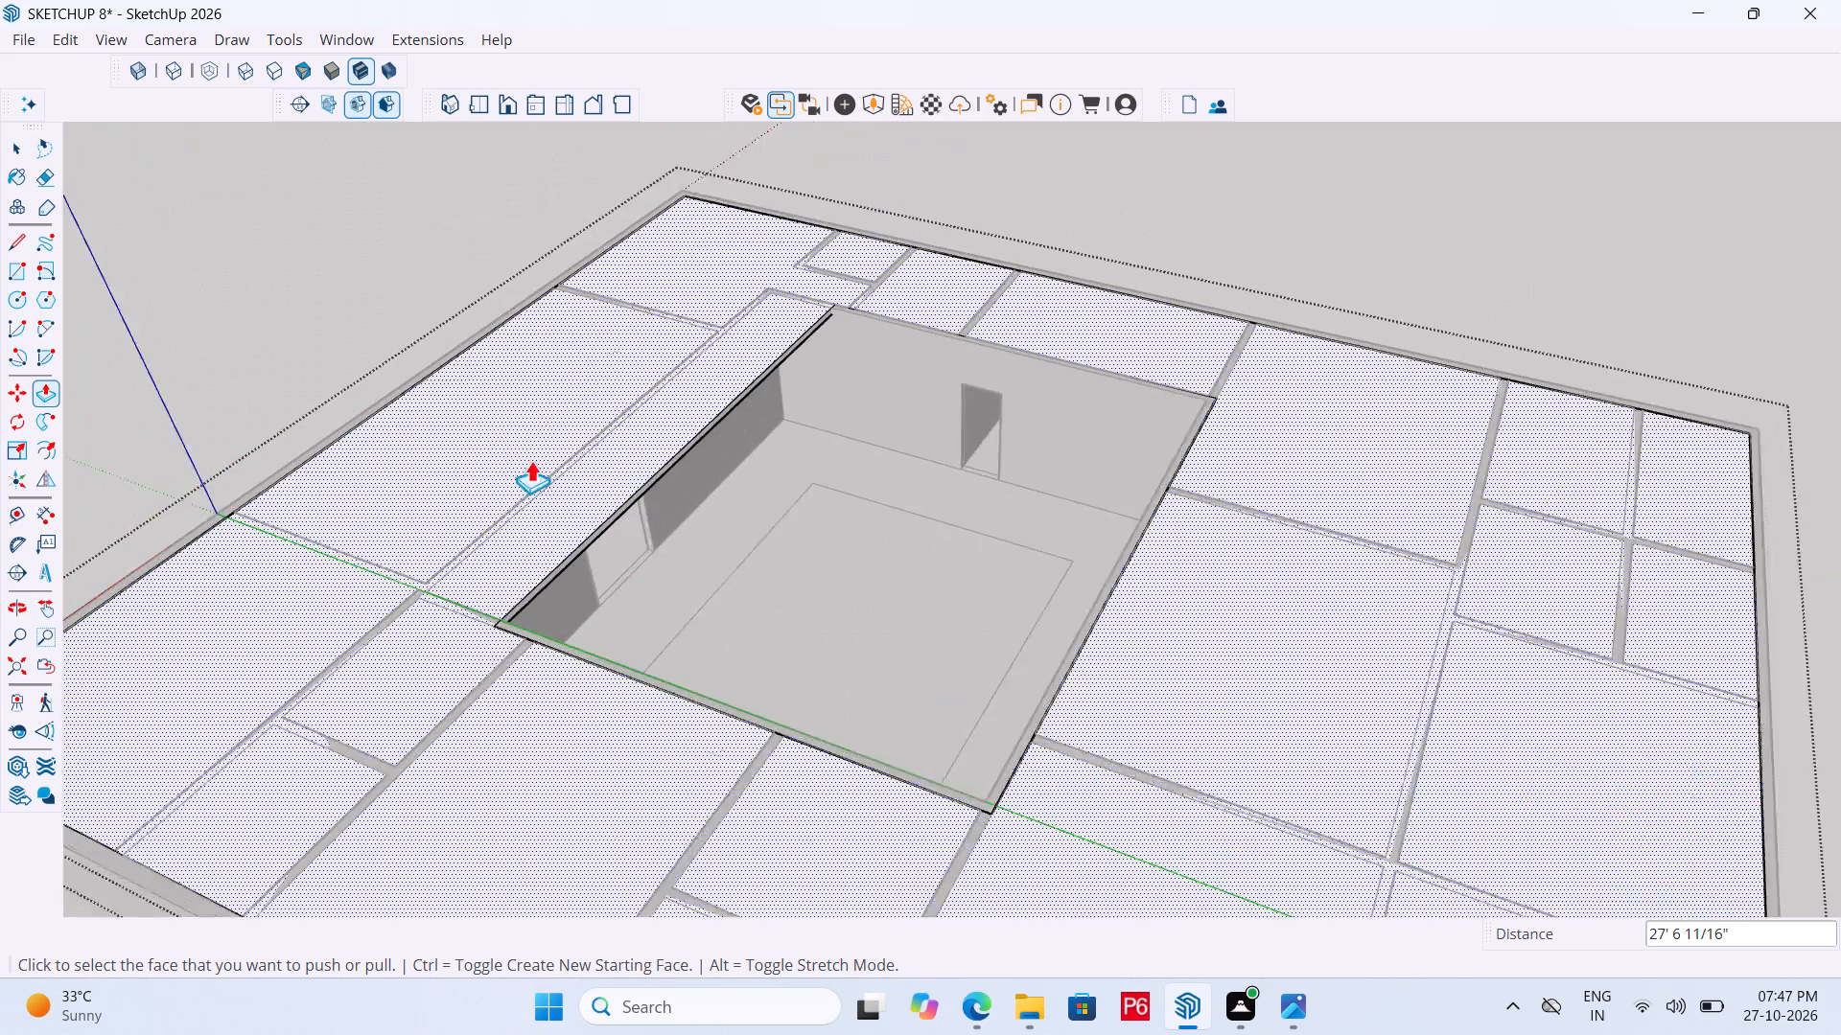
scroll(531, 460, up, 9)
click(603, 593)
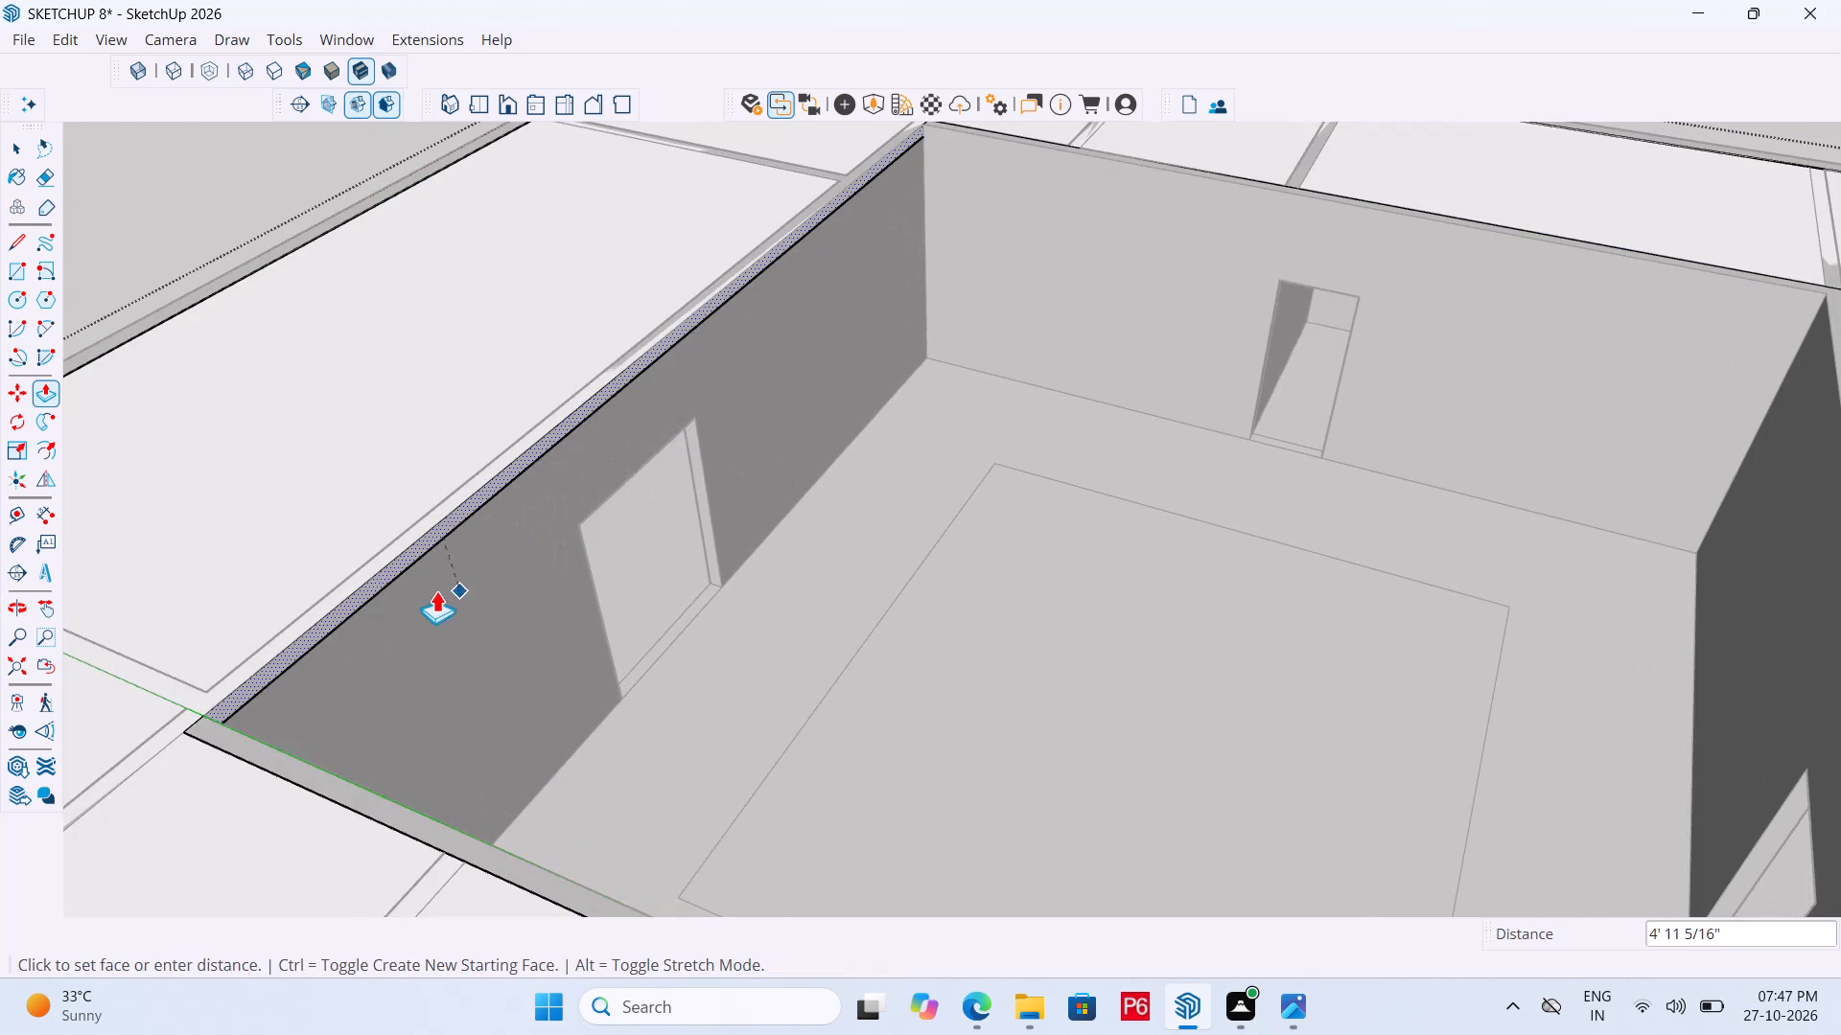
click(373, 593)
Examine the slab edge above the hall wall from inside the central hall.
scroll(545, 431, down, 7)
middle_drag(643, 410, 456, 315)
scroll(407, 279, up, 18)
middle_drag(504, 280, 504, 0)
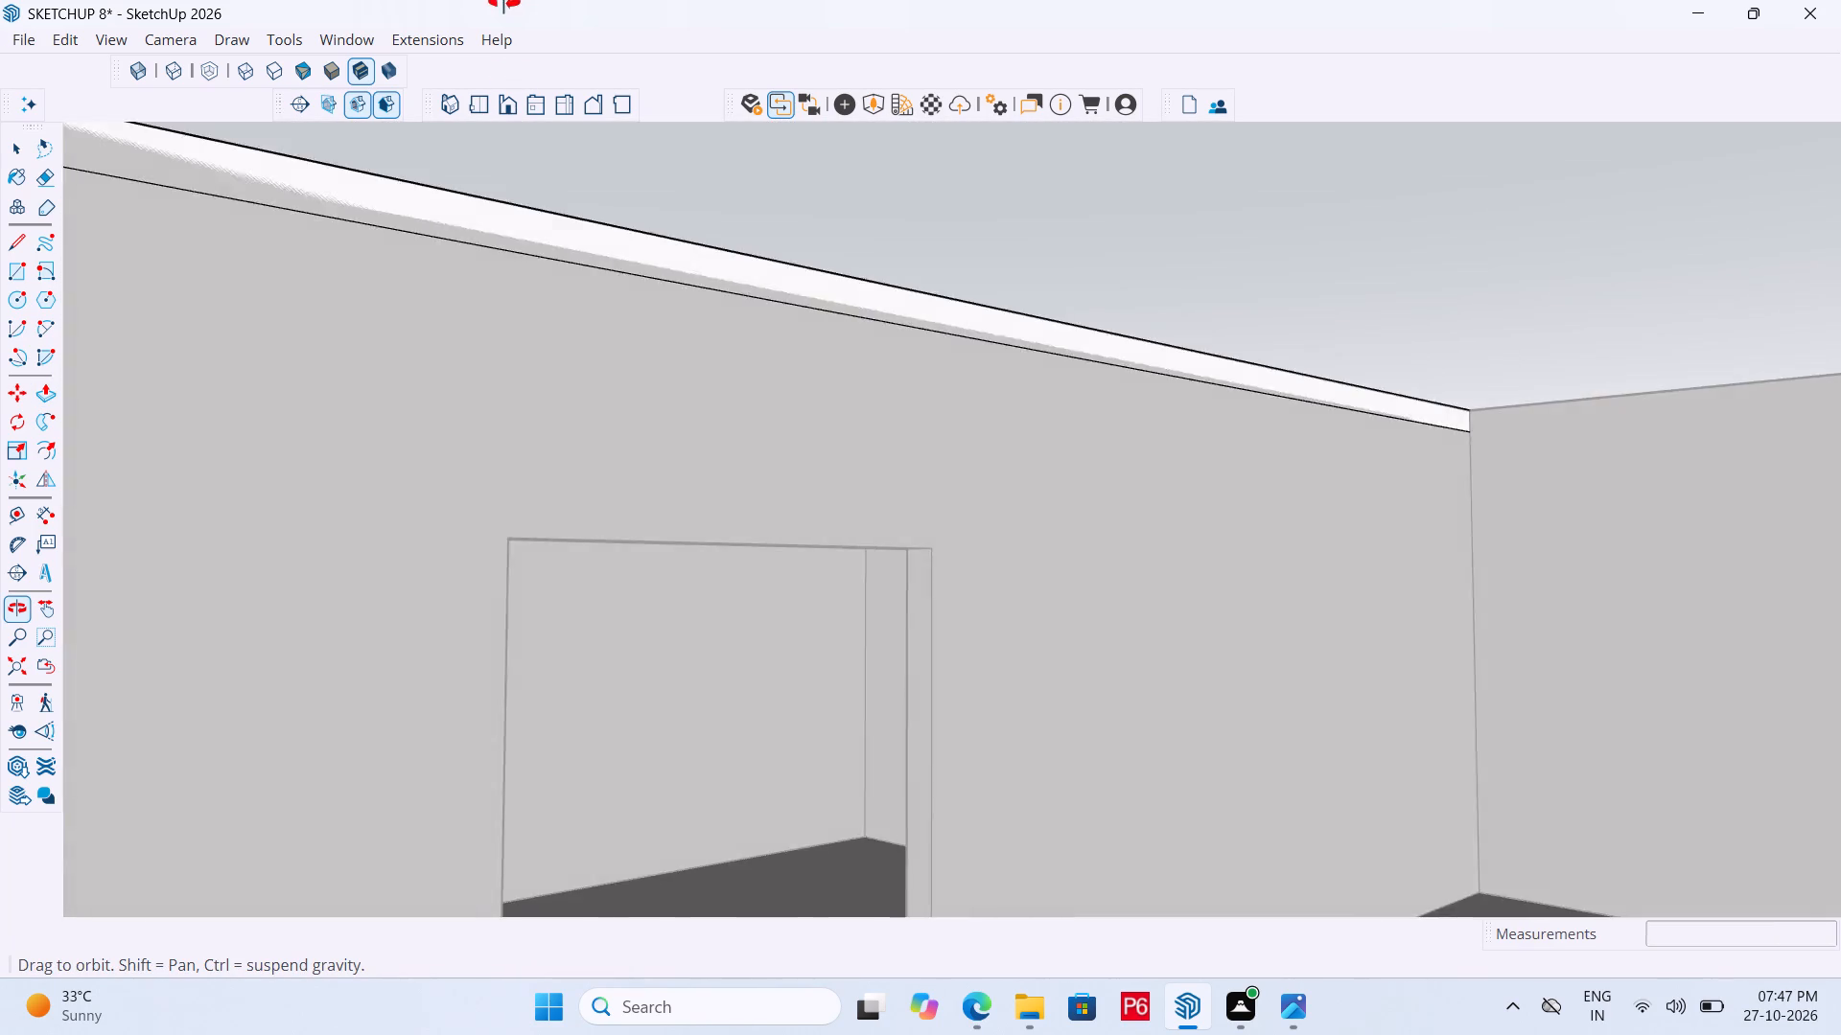
middle_drag(504, 0, 572, 456)
scroll(527, 380, down, 7)
scroll(608, 420, down, 6)
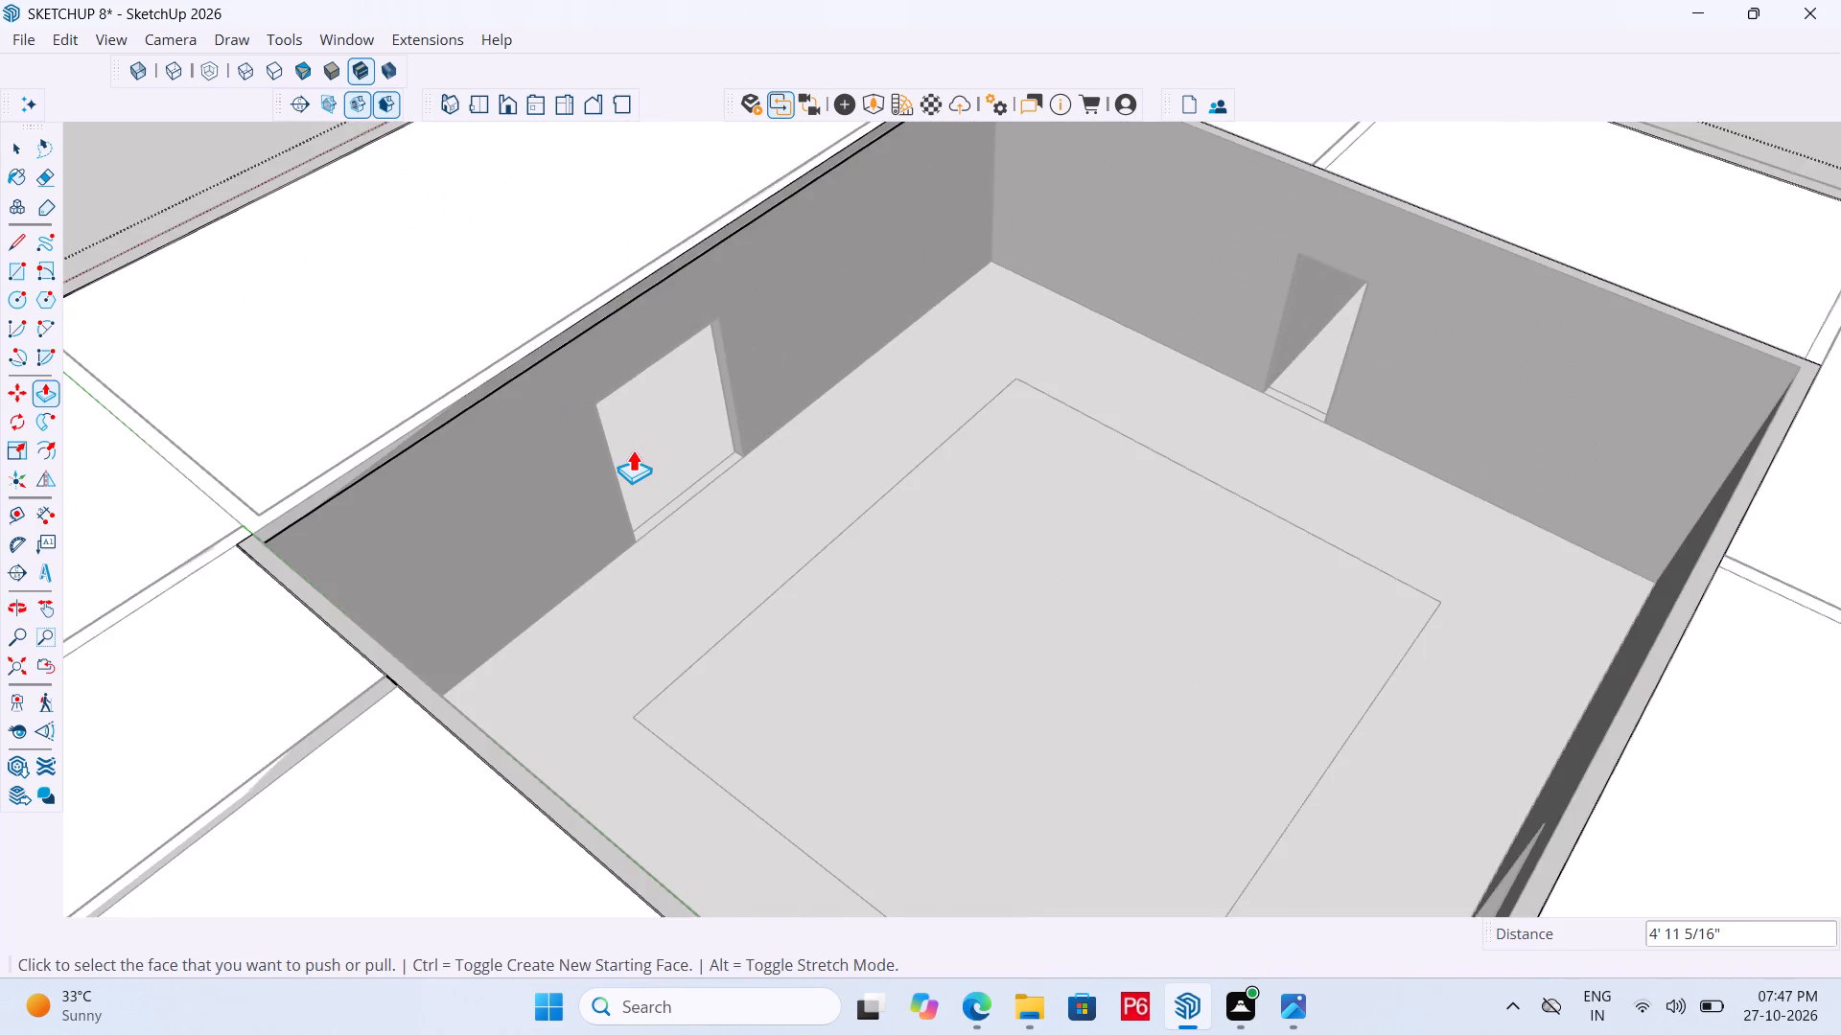
scroll(634, 449, down, 5)
Save the house model.
key(ctrl+s)
key(ctrl+s)
key(ctrl+s)
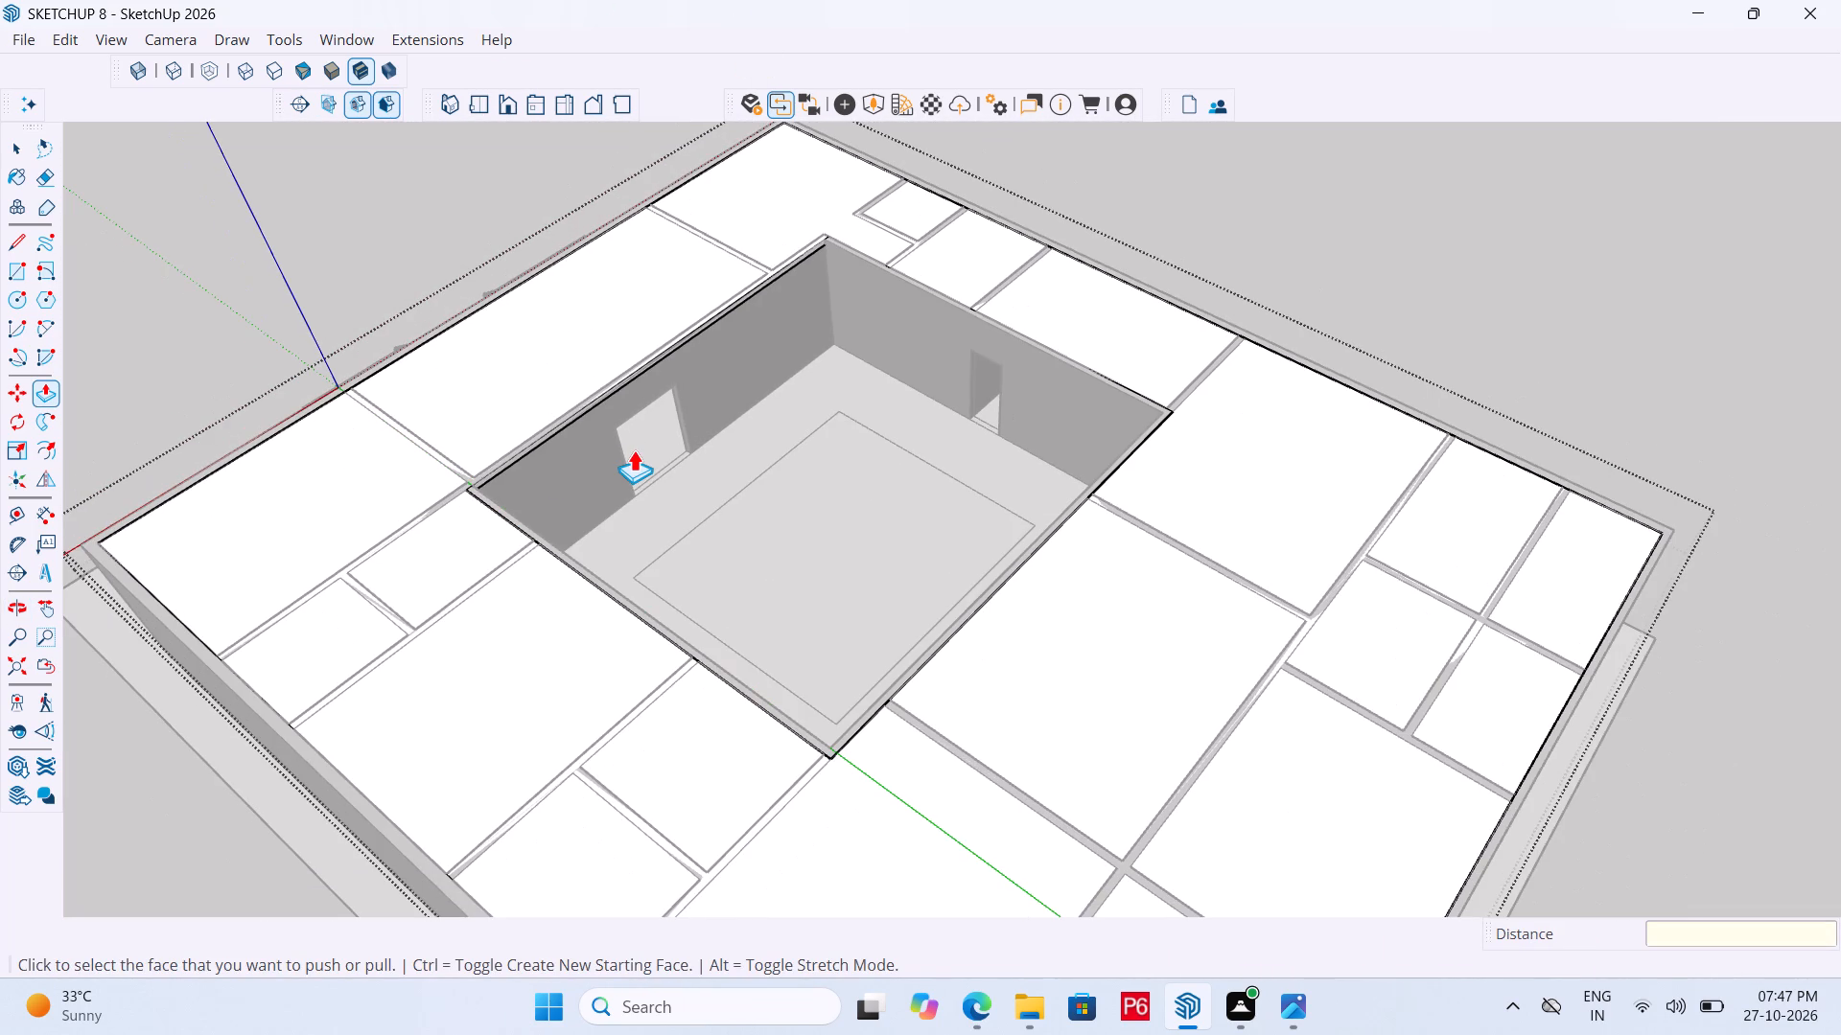
key(ctrl+s)
key(ctrl+s)
key(ctrl+s)
key(ctrl+s)
key(ctrl+s)
key(ctrl+s)
key(ctrl+s)
key(ctrl+s)
key(ctrl+s)
key(ctrl+s)
key(ctrl+s)
key(ctrl+s)
key(ctrl+s)
Pull the roof slab's top face up 2" and close the group.
scroll(762, 391, down, 5)
key(space)
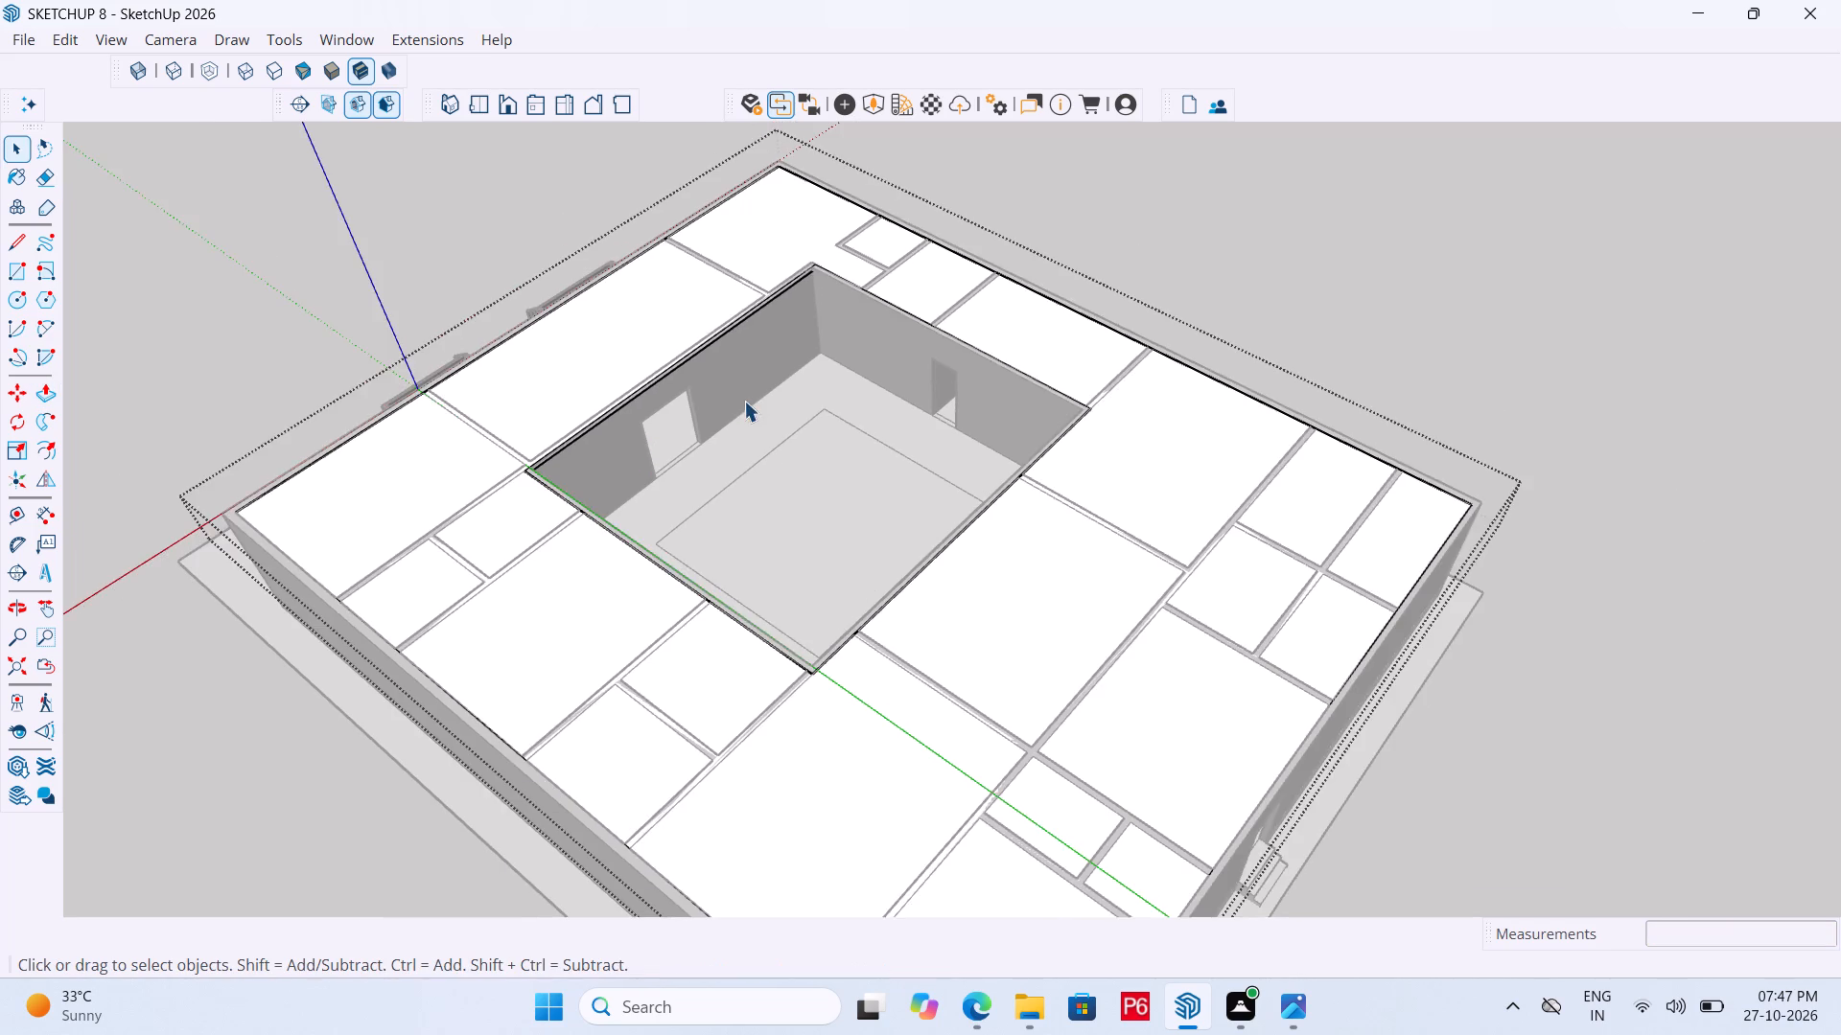
scroll(739, 403, down, 4)
middle_drag(570, 572, 1133, 466)
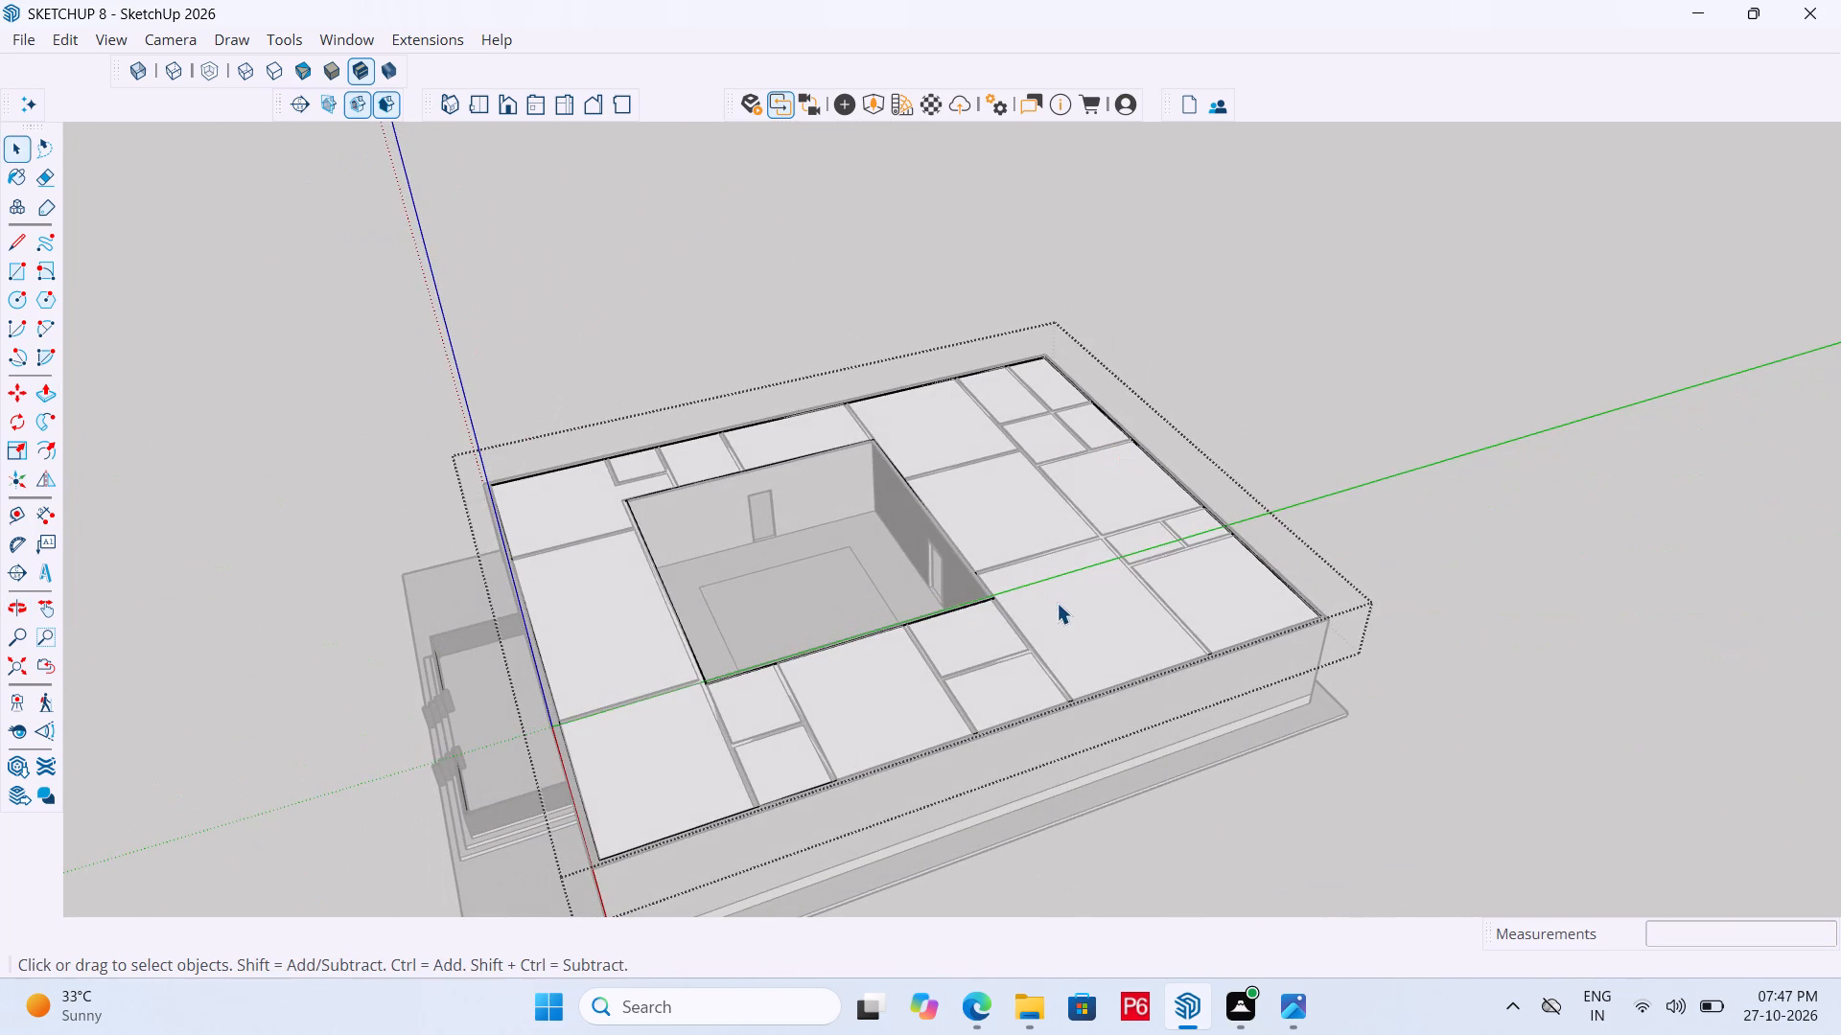
click(1057, 603)
key(p)
click(1066, 592)
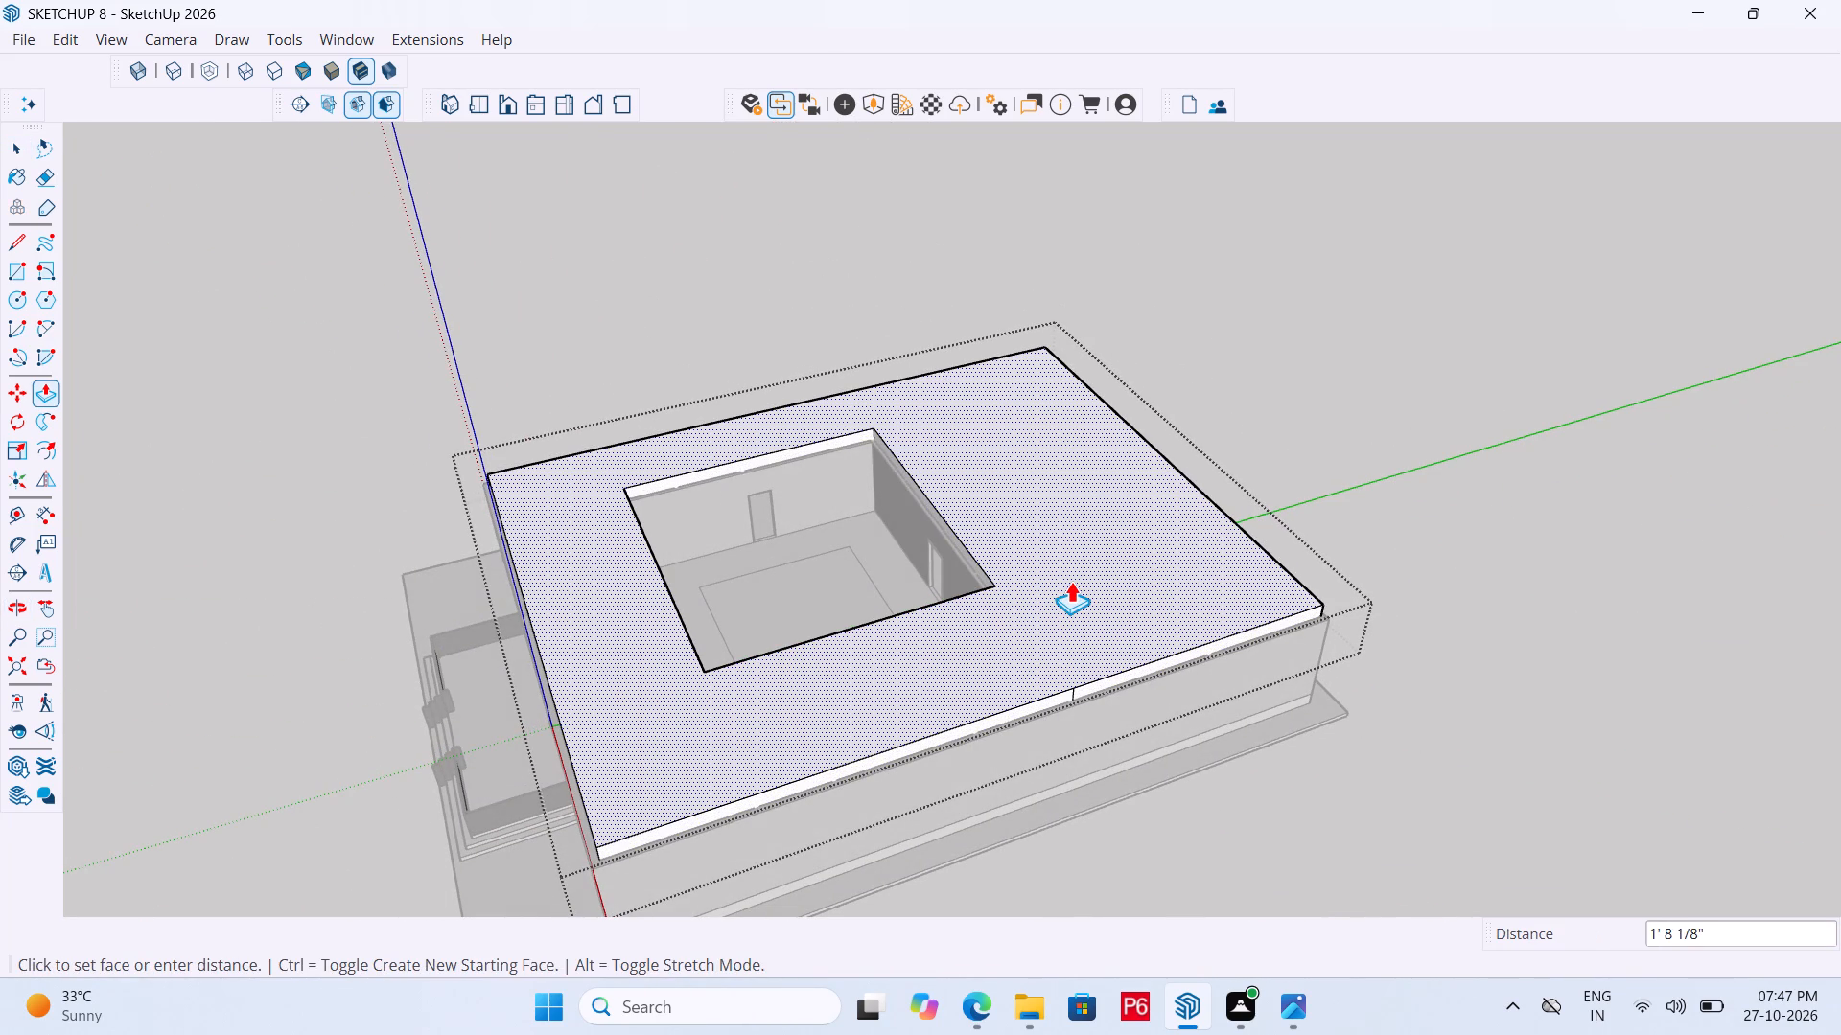
text(2")
key(Return)
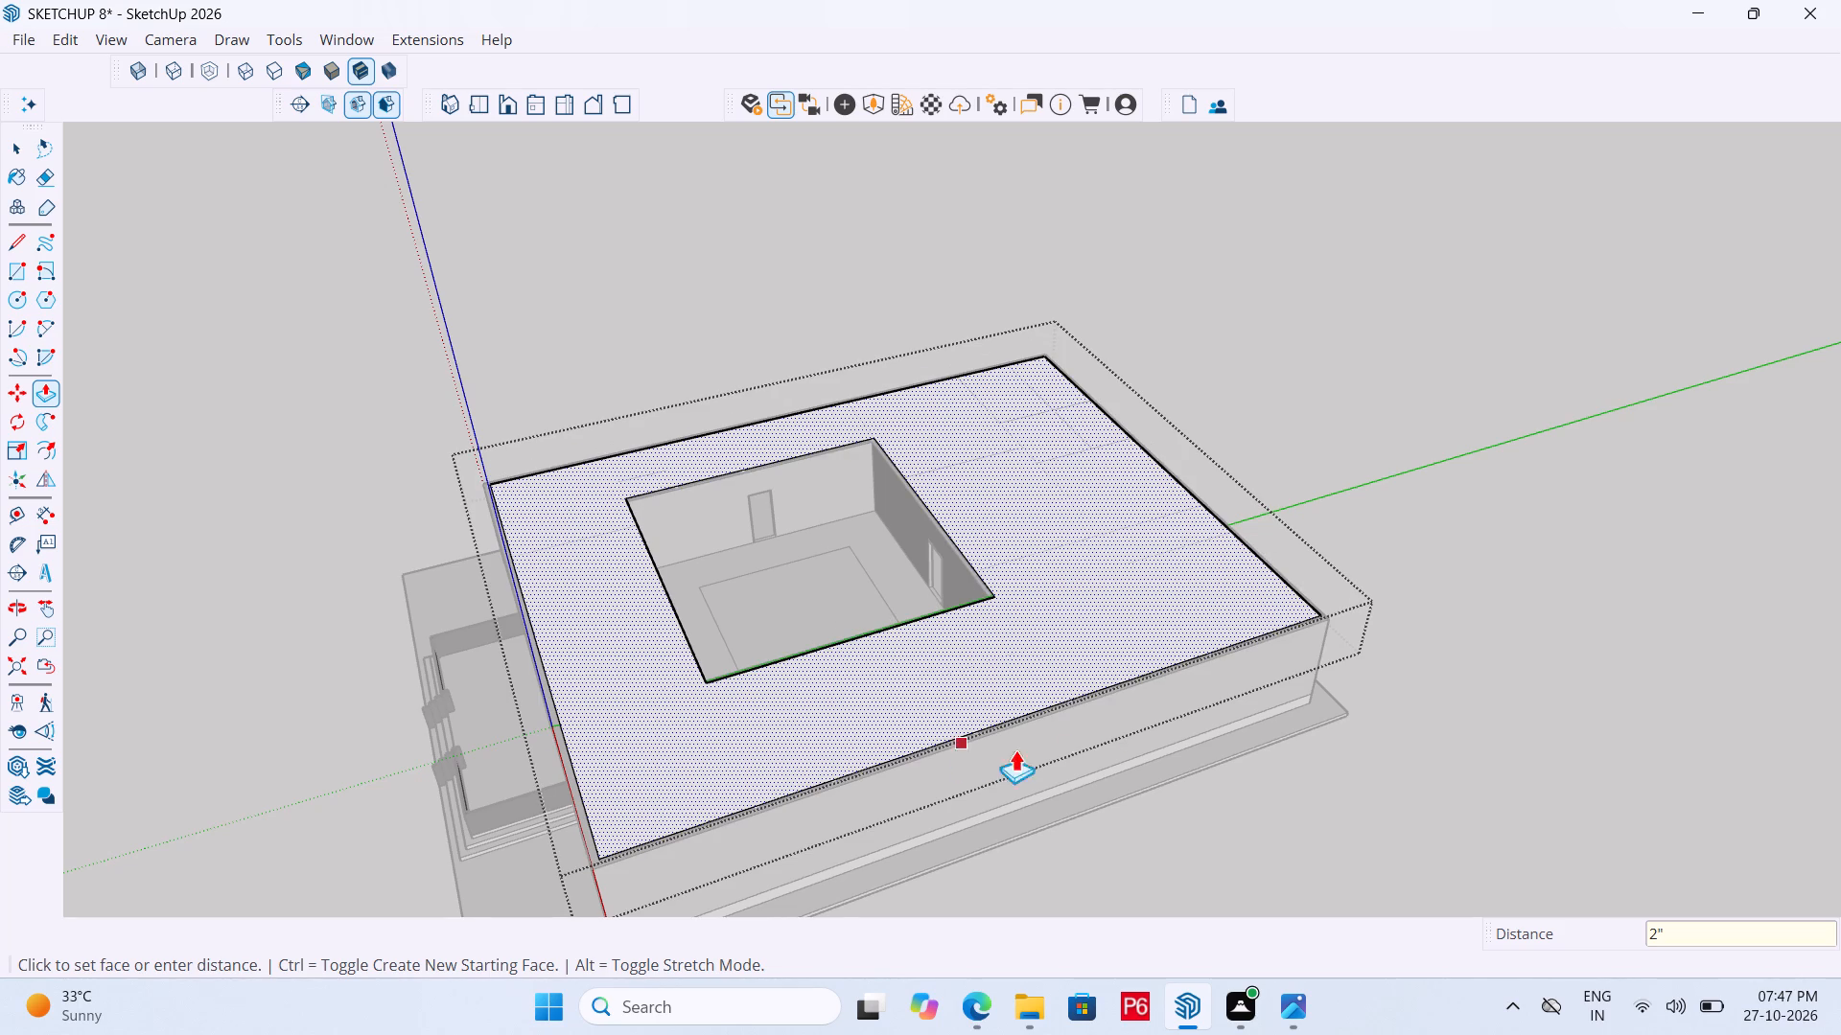
key(space)
click(1390, 750)
Examine the slab's outer edge where it meets the top of the porch-side wall.
middle_drag(757, 584, 1127, 608)
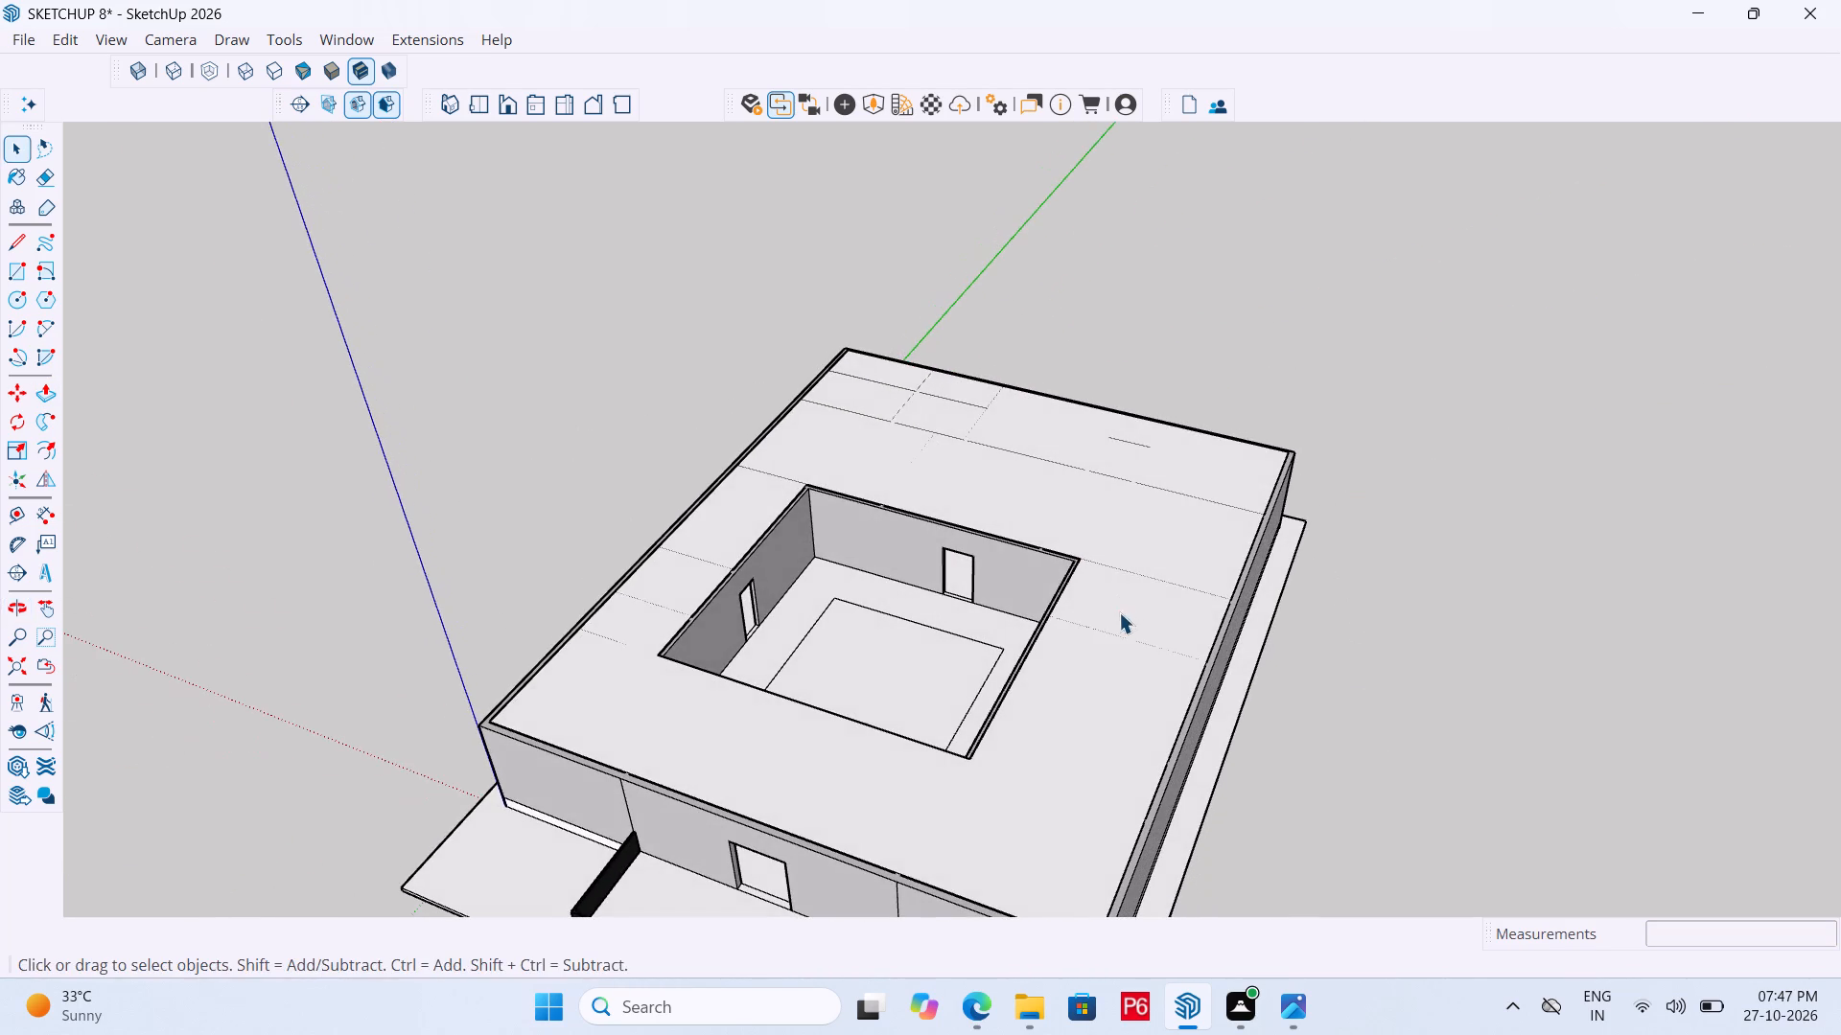
middle_drag(896, 689, 1007, 495)
scroll(981, 630, up, 13)
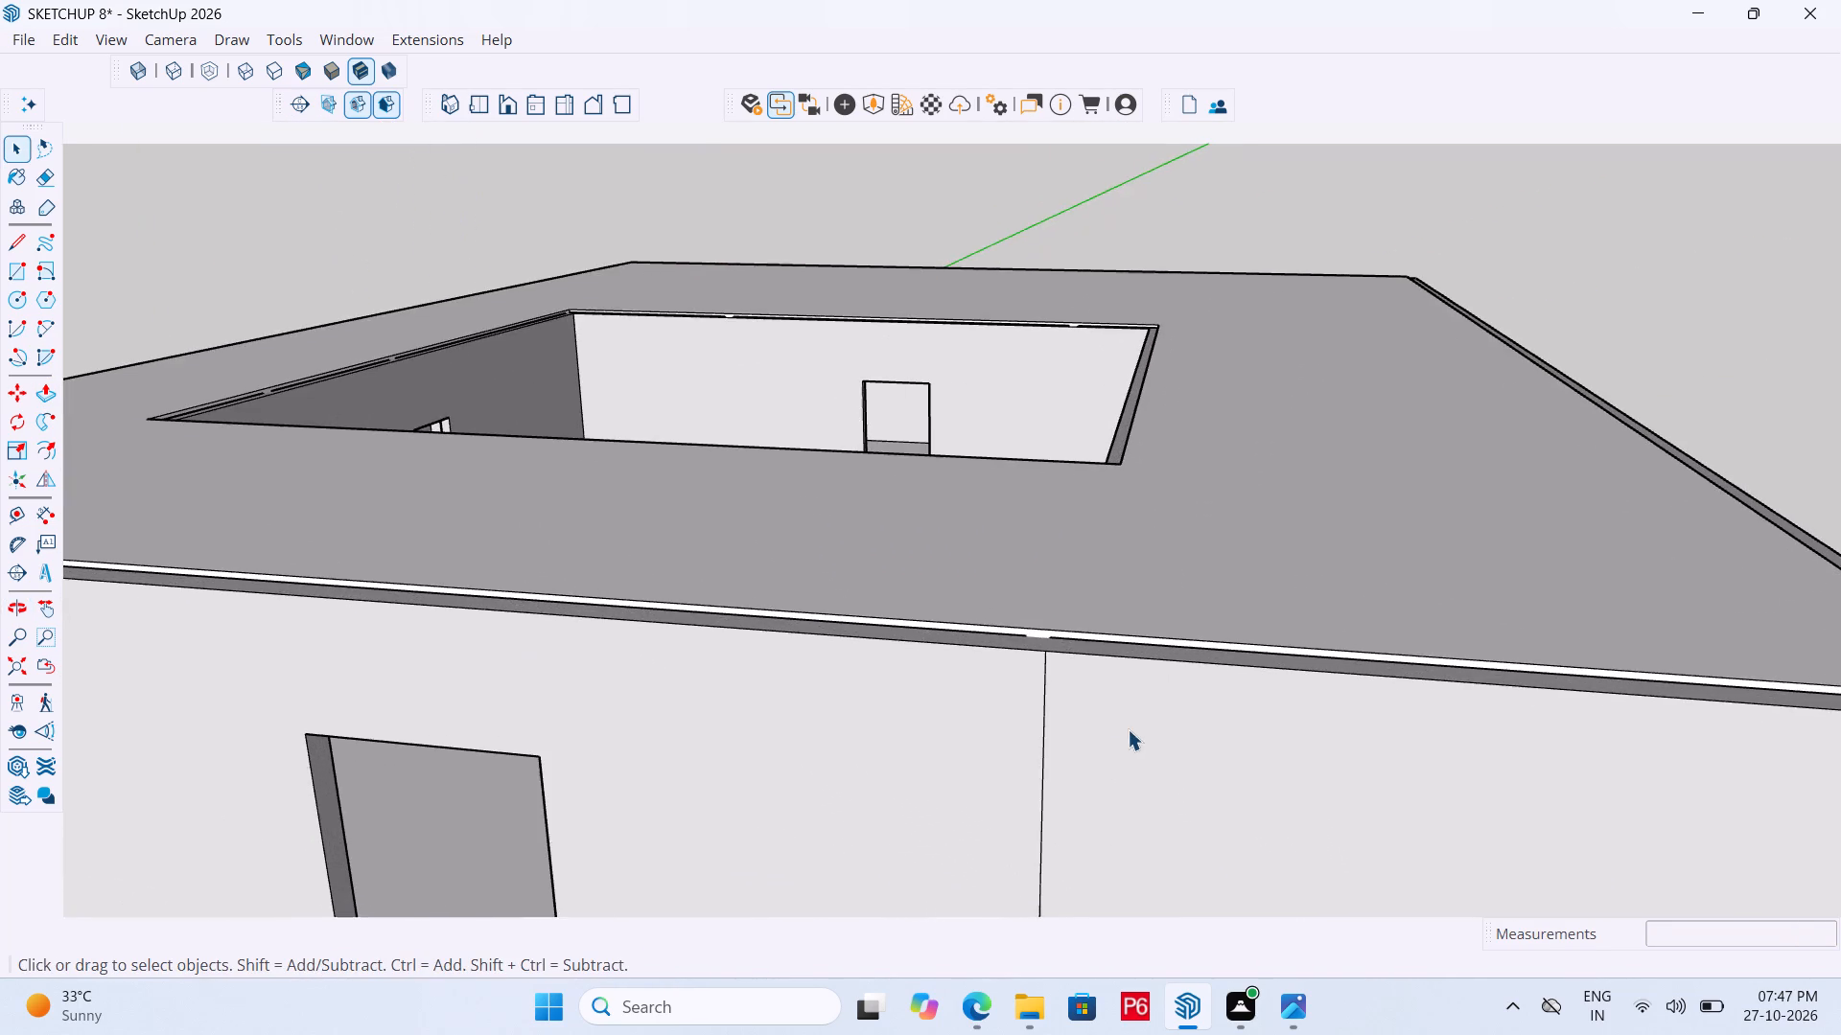
middle_drag(1035, 642, 712, 733)
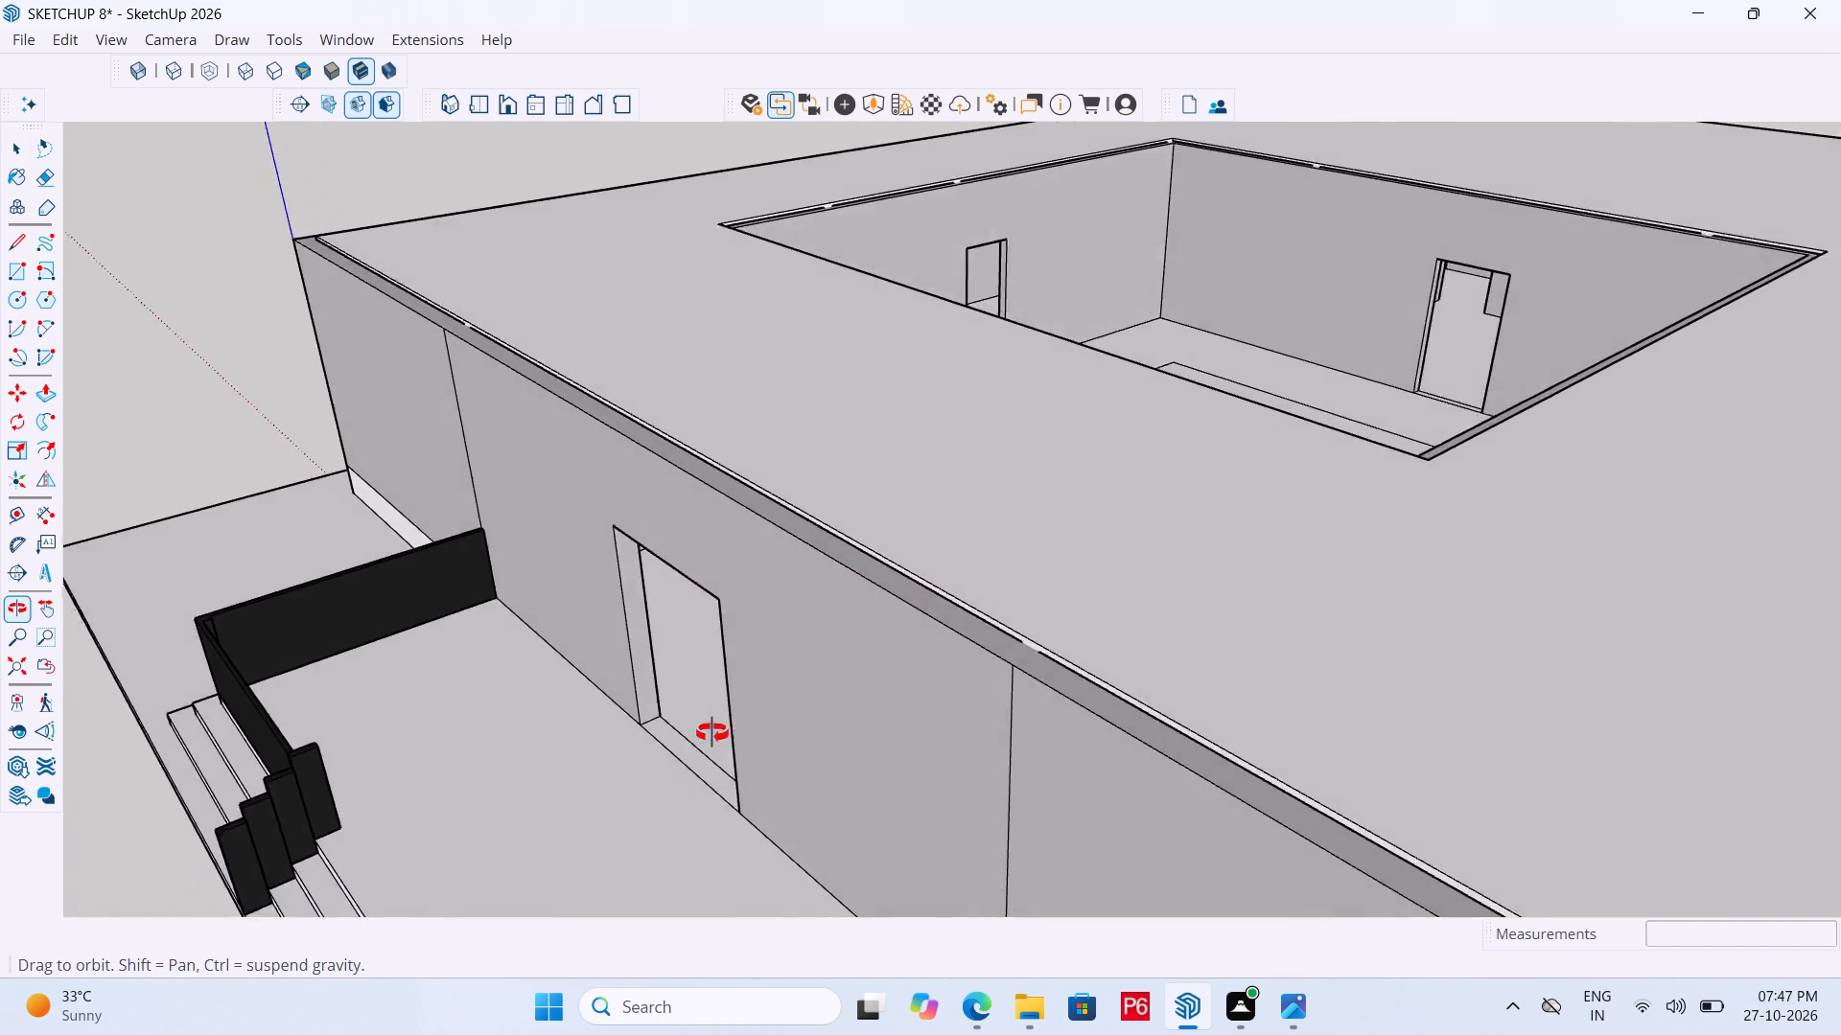
middle_drag(712, 733, 851, 735)
scroll(1026, 690, up, 11)
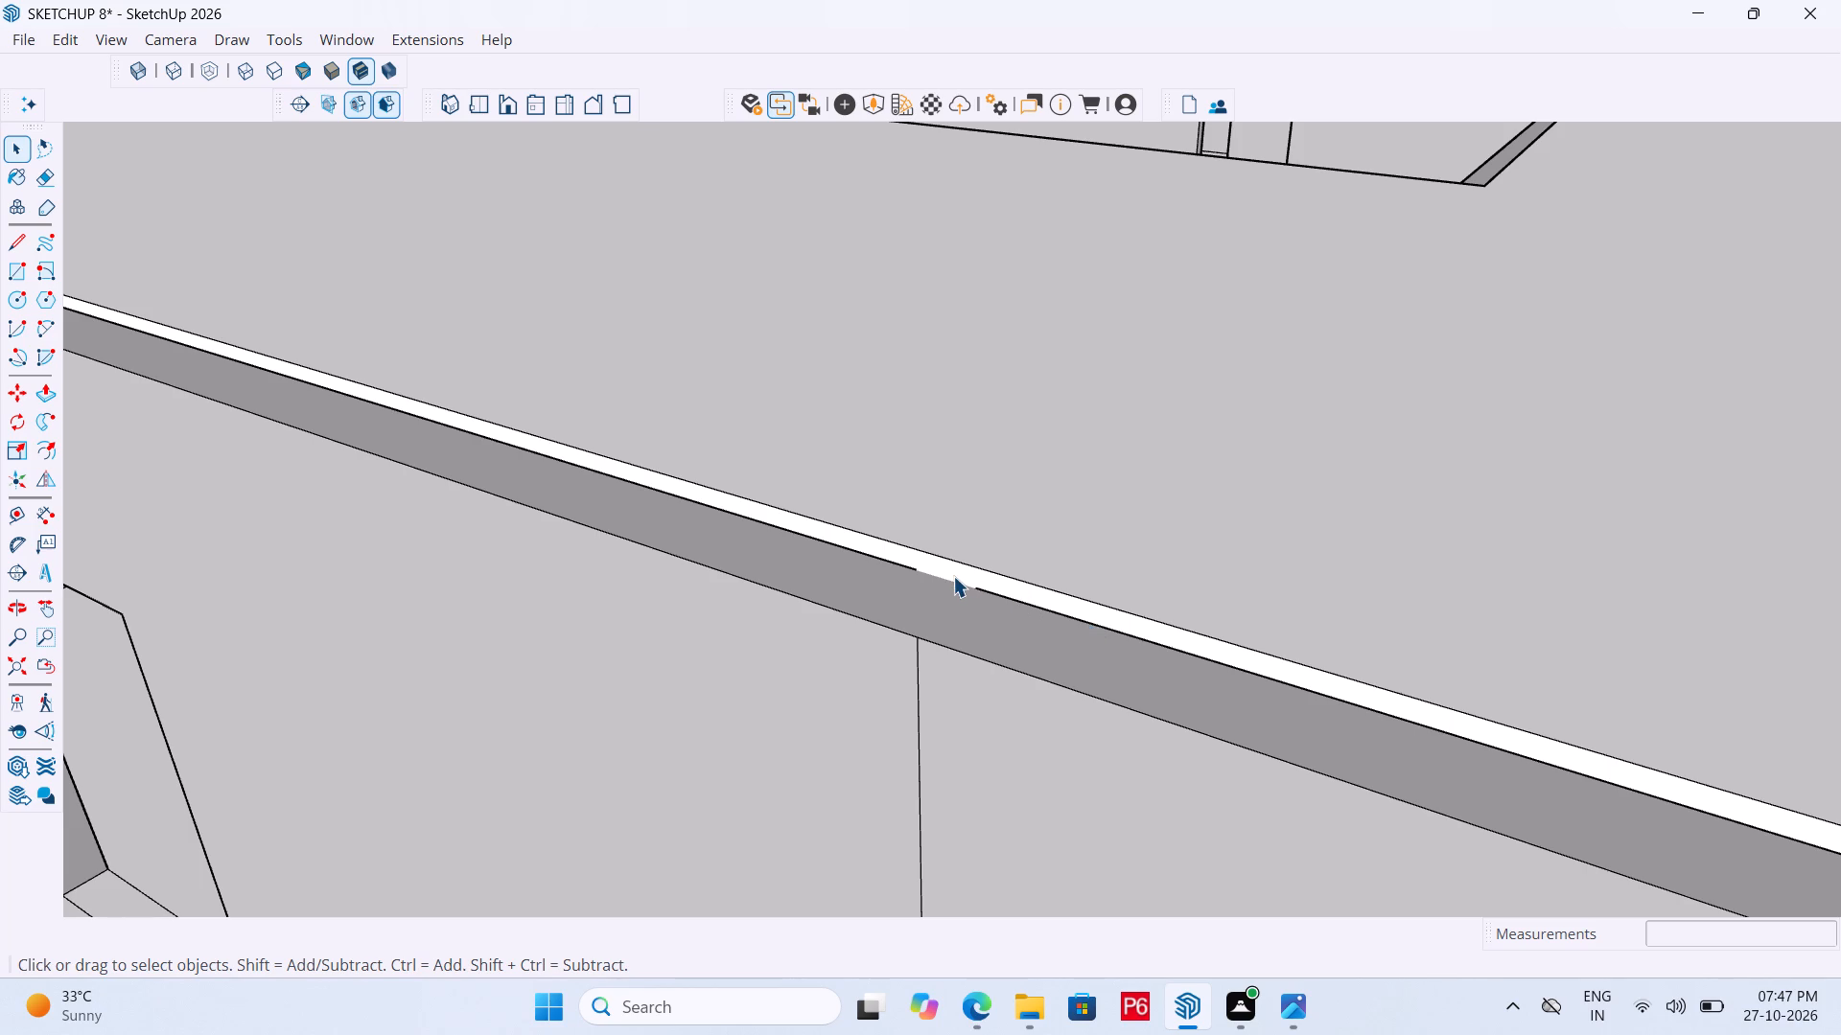
Undo the roof slab's thickening and pull its top face up 2" again.
key(ctrl+z)
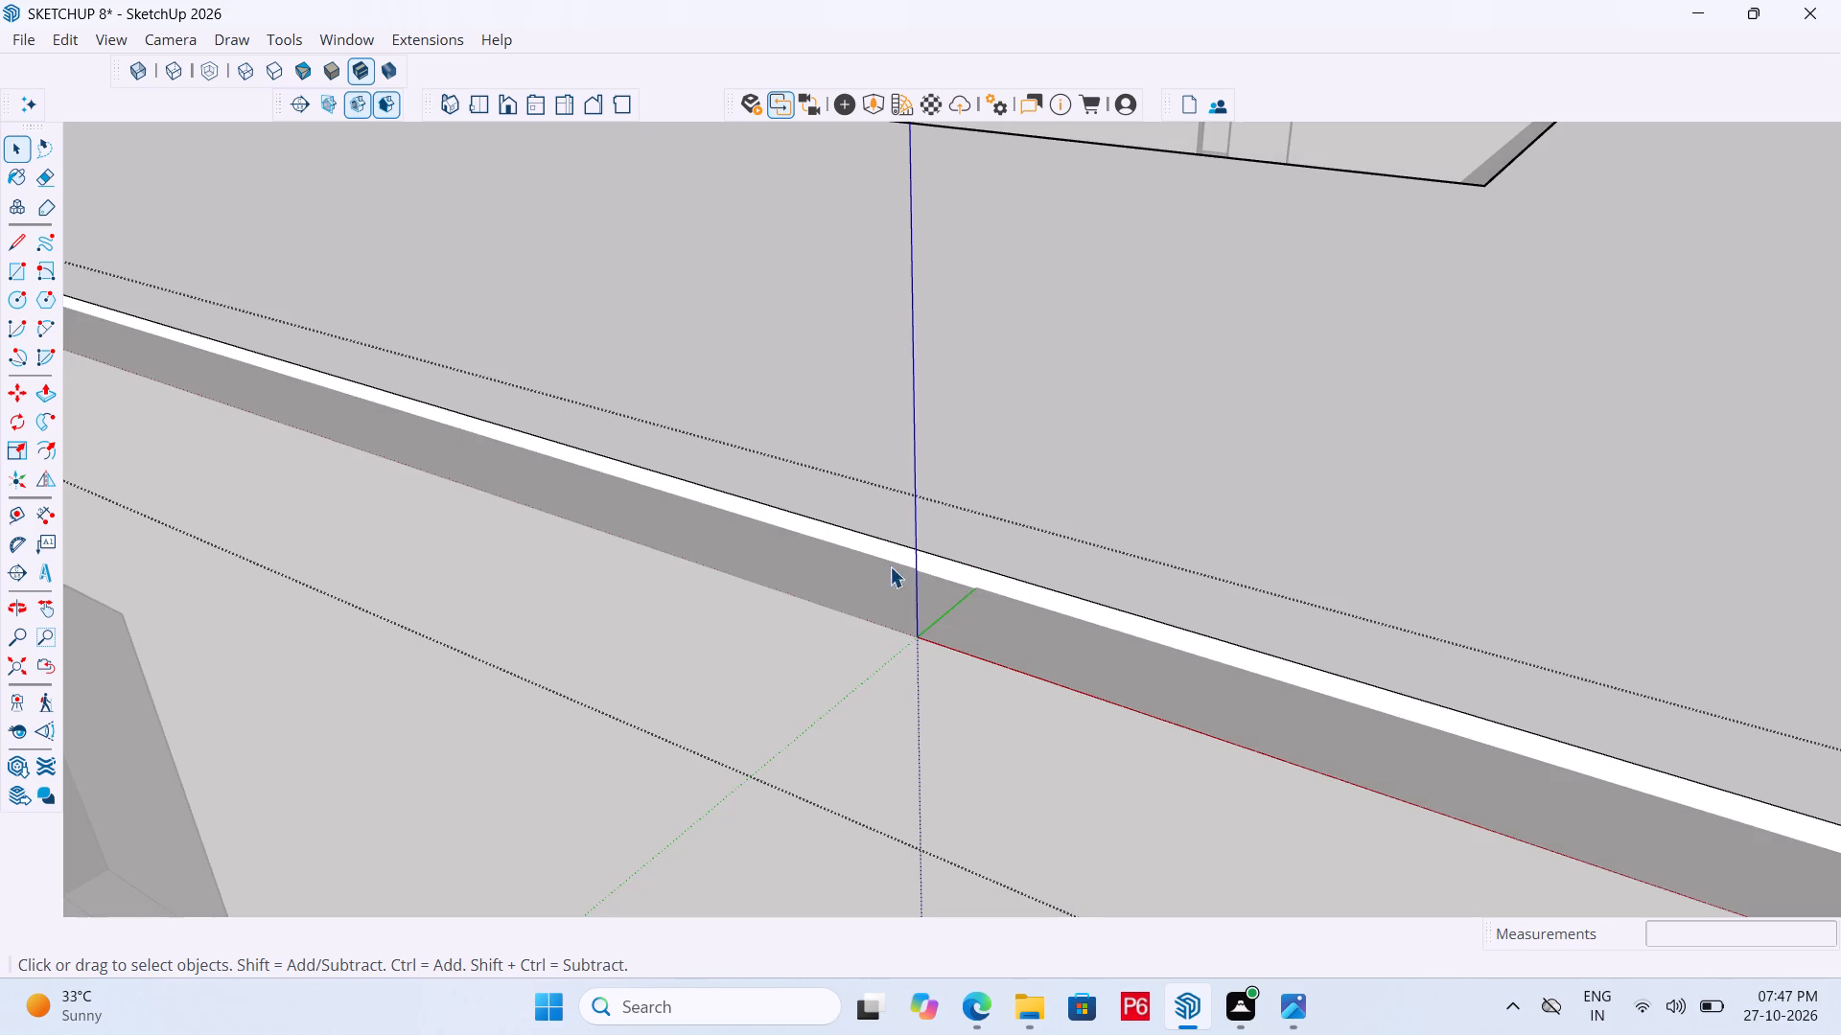
key(ctrl+z)
scroll(830, 615, down, 2)
double_click(916, 425)
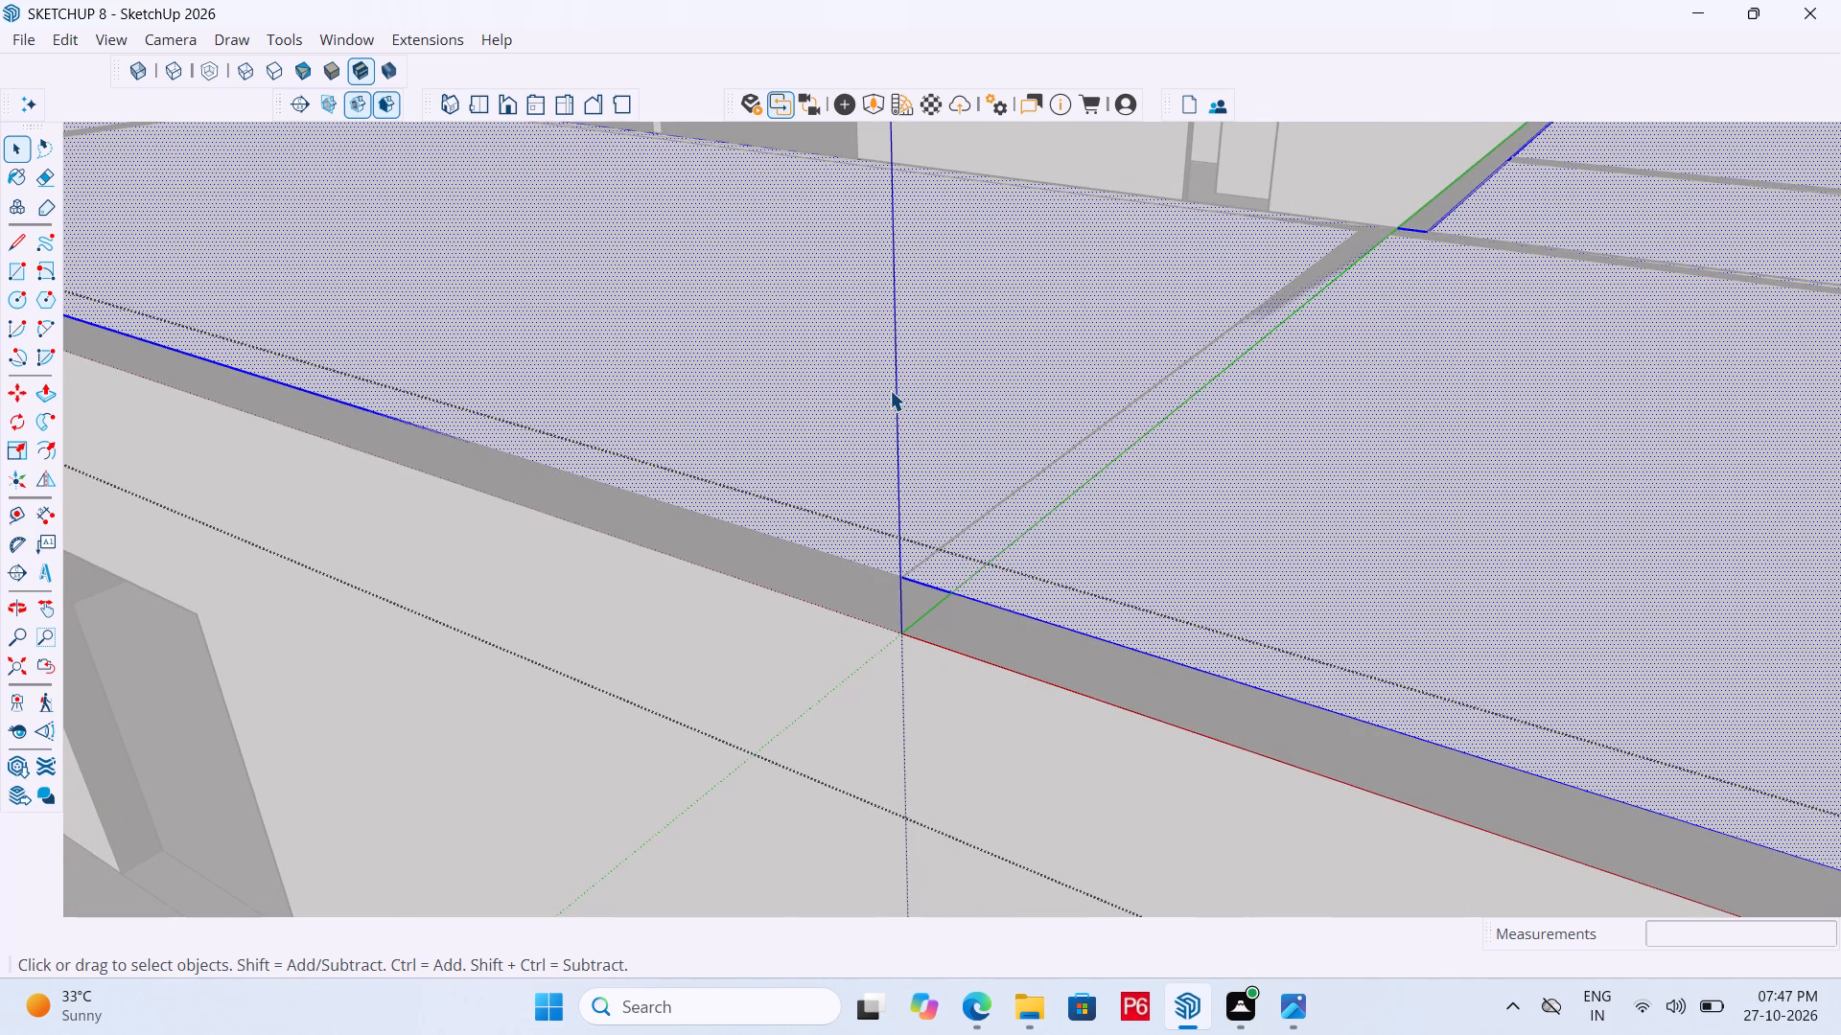
key(p)
click(890, 390)
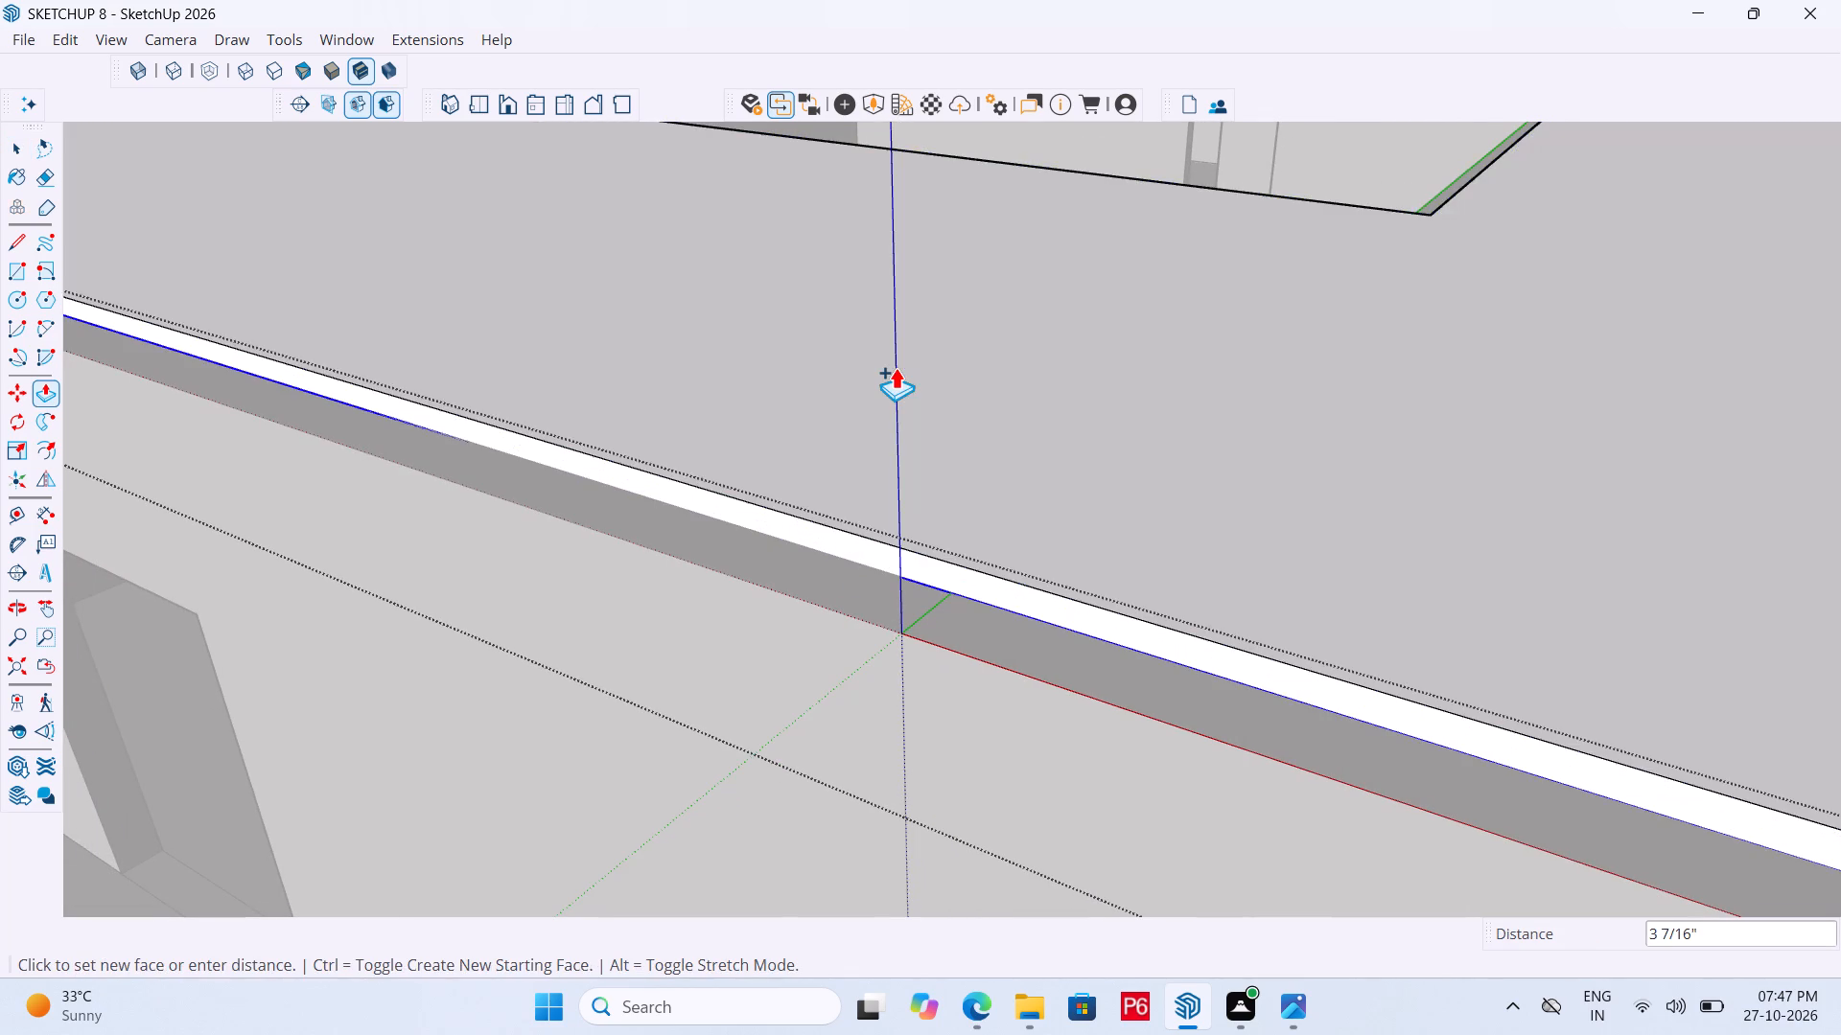
text(2")
key(Return)
Pull the slab's porch-side edge face out 9" so it sits flush with the front wall's outer face.
scroll(948, 587, up, 6)
key(space)
click(976, 591)
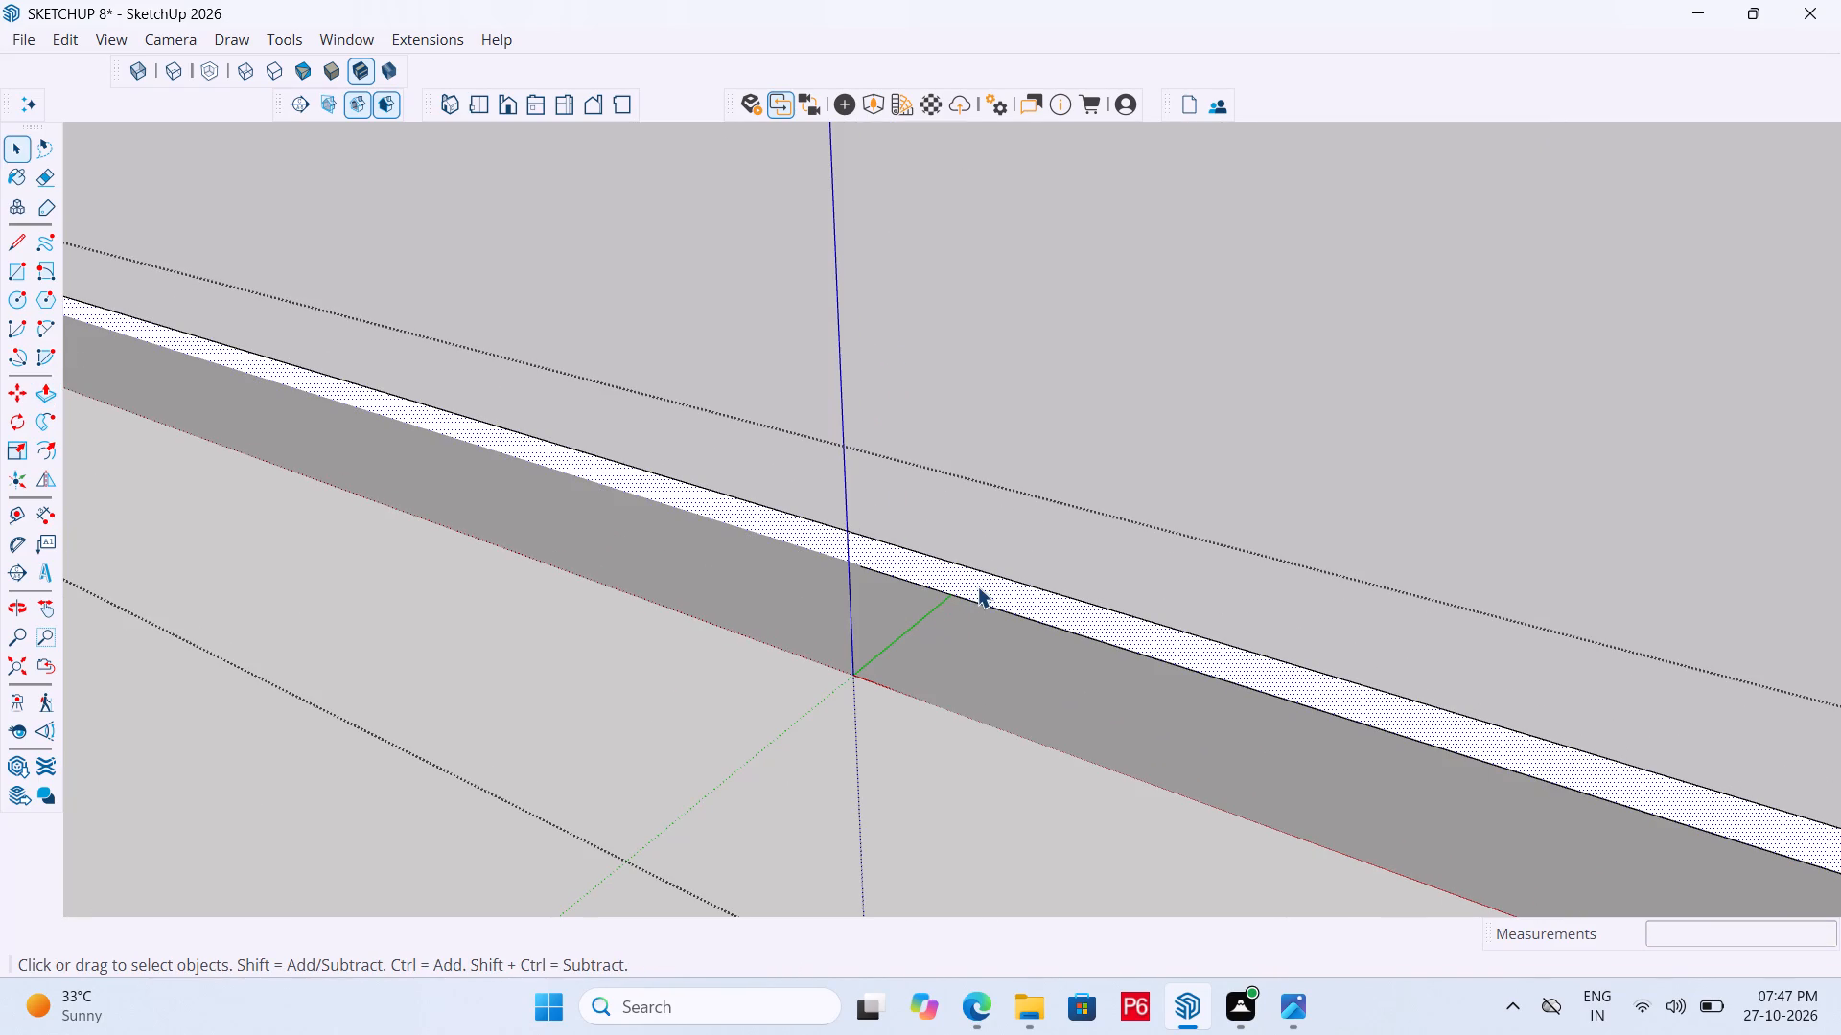
key(p)
click(977, 584)
scroll(822, 437, down, 10)
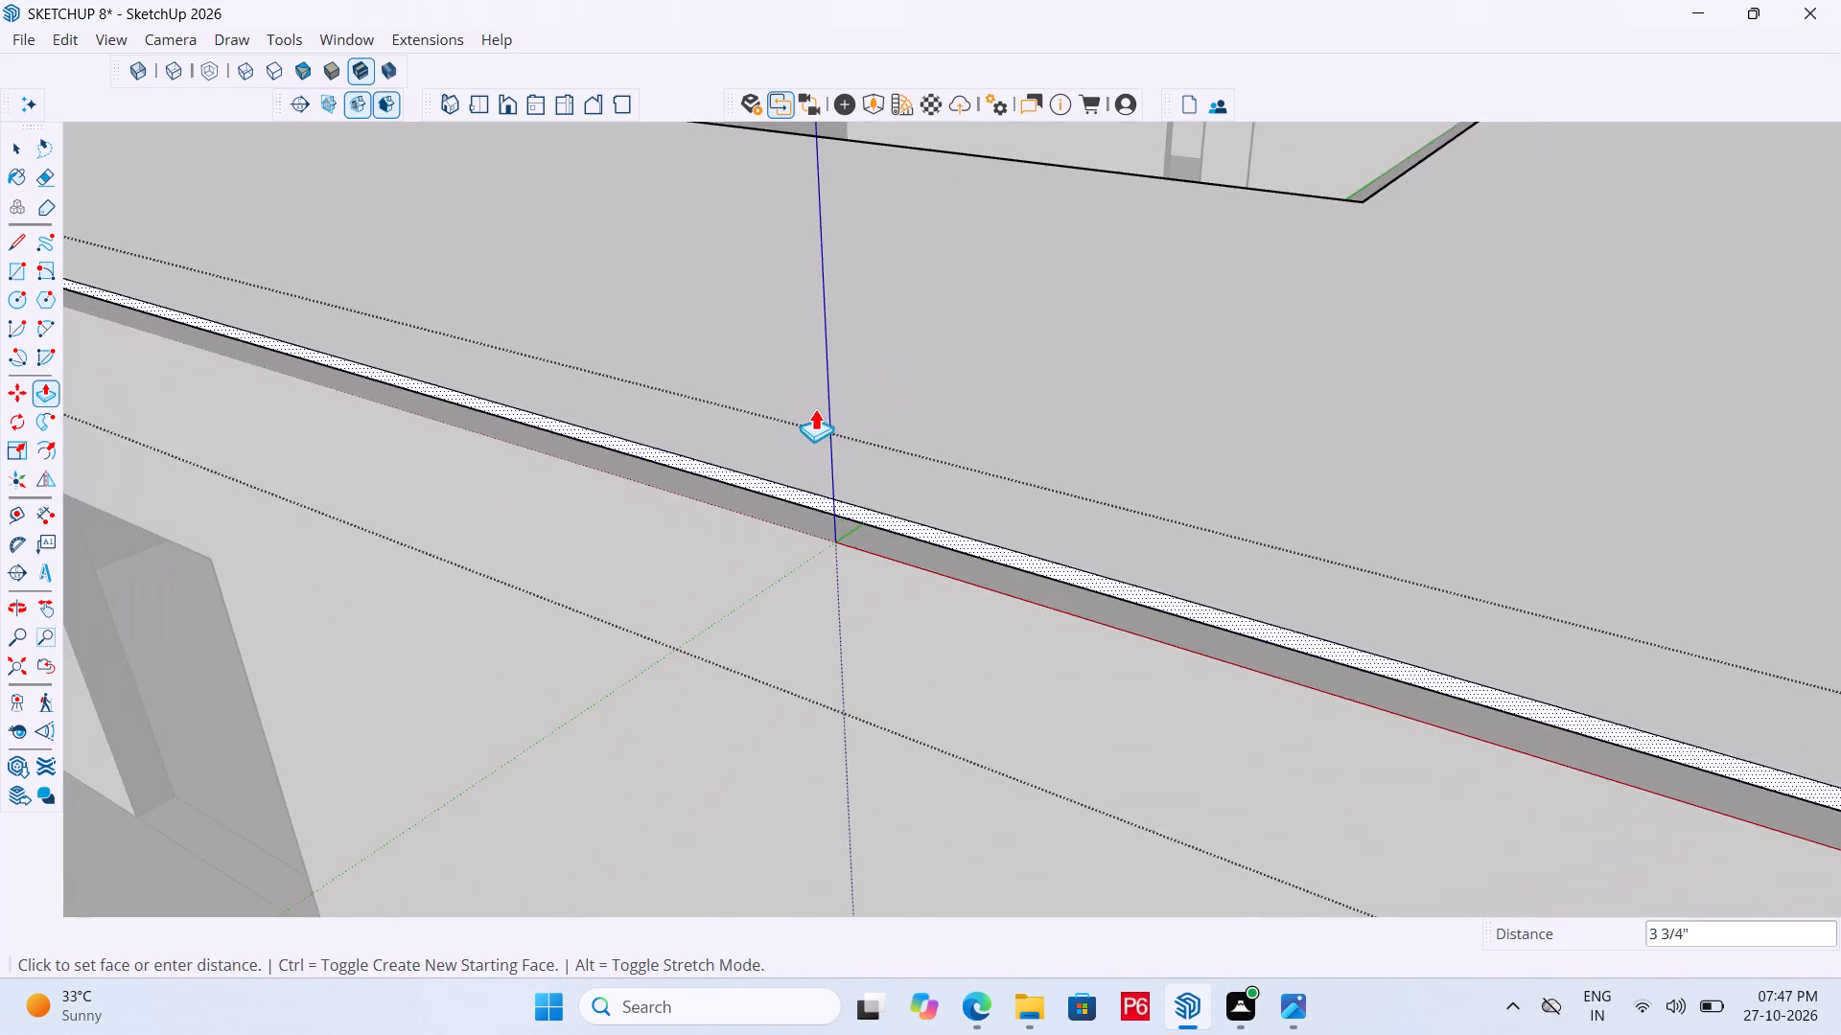
scroll(815, 408, down, 4)
click(1170, 671)
Pull the slab's edge face on the doorless side wall out 9" to the wall's outer face, starting at the porch-side corner.
scroll(873, 539, down, 6)
scroll(677, 512, down, 4)
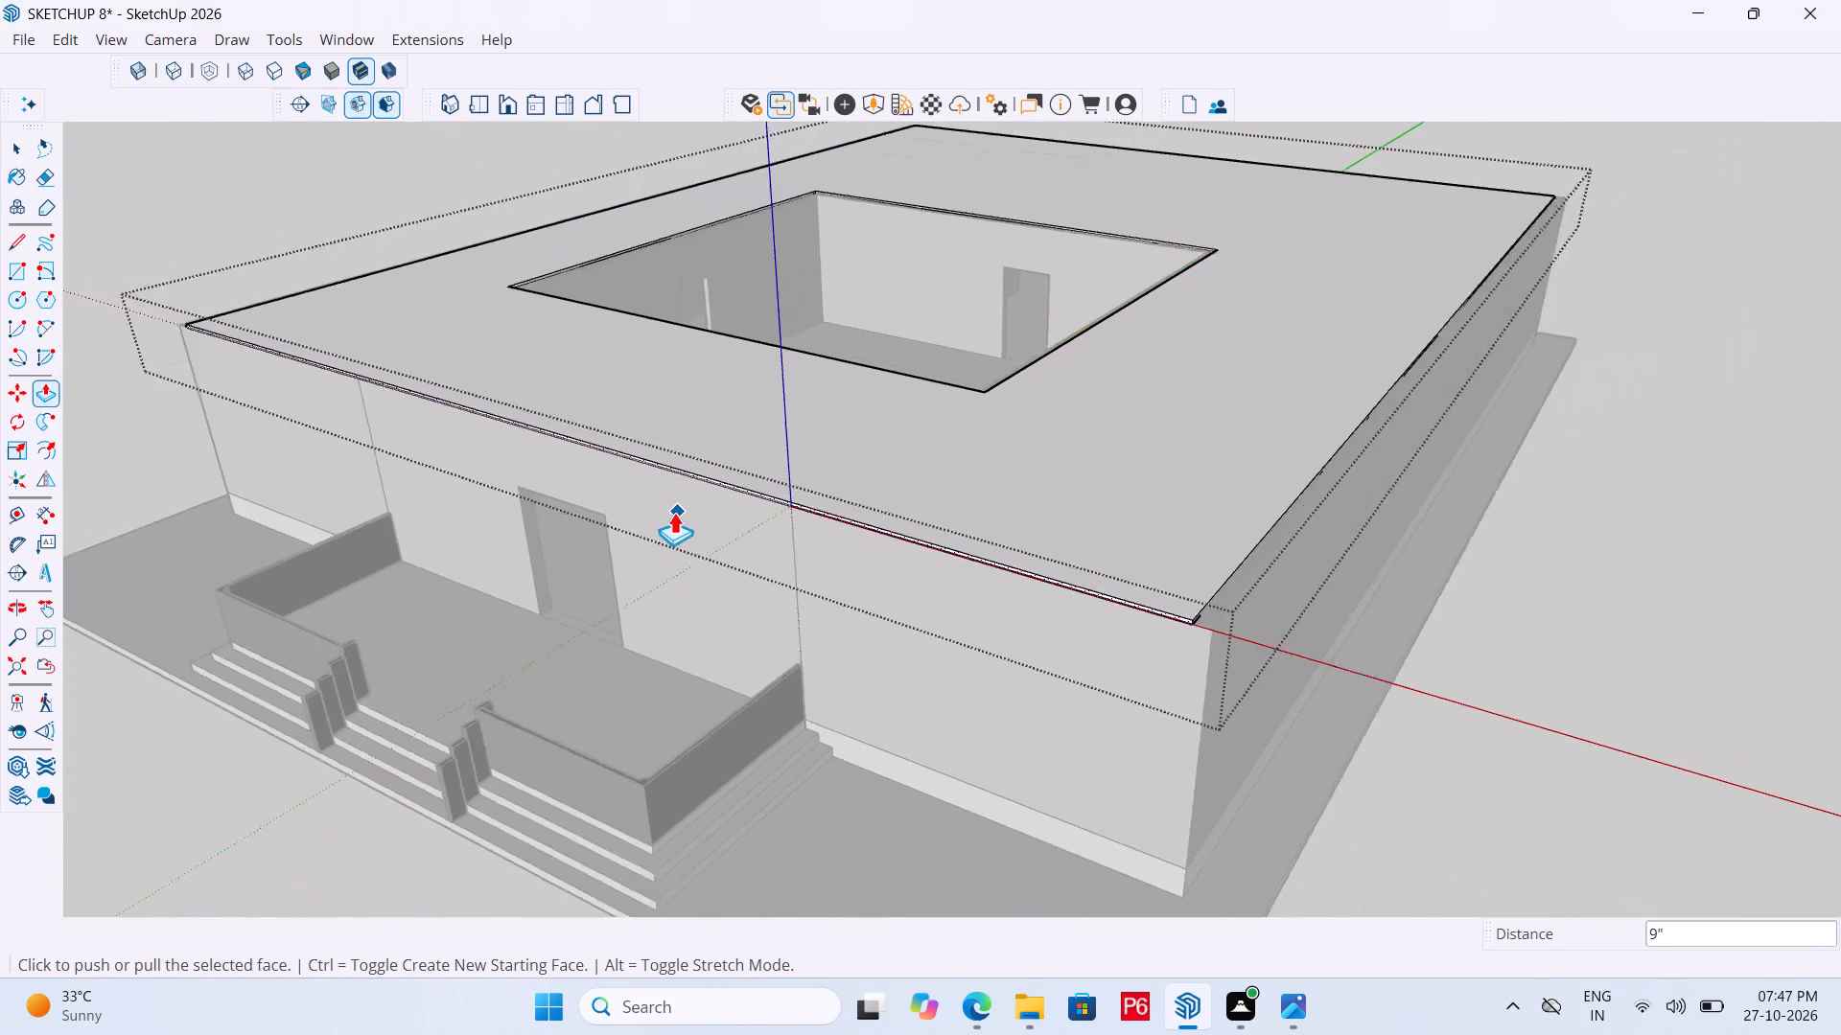
scroll(674, 512, down, 1)
scroll(1201, 658, up, 1)
middle_drag(1043, 632, 884, 540)
scroll(897, 543, up, 16)
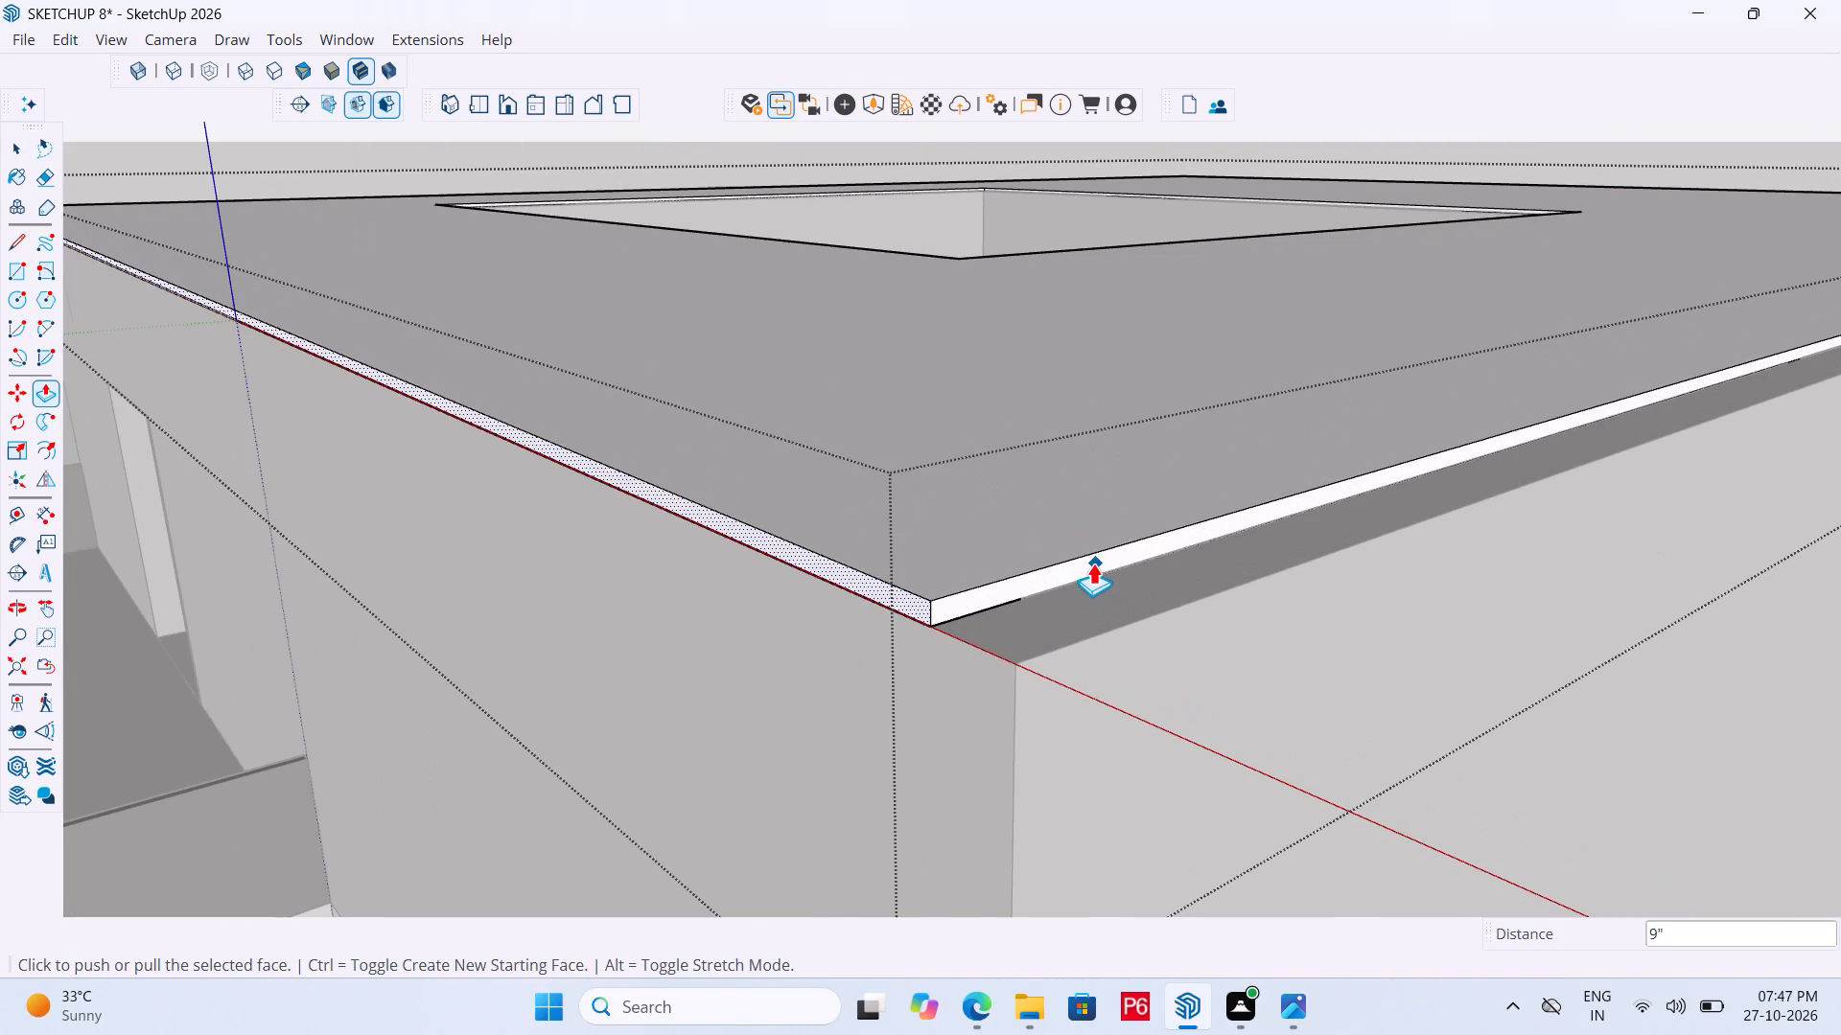
key(space)
key(p)
key(space)
click(1102, 561)
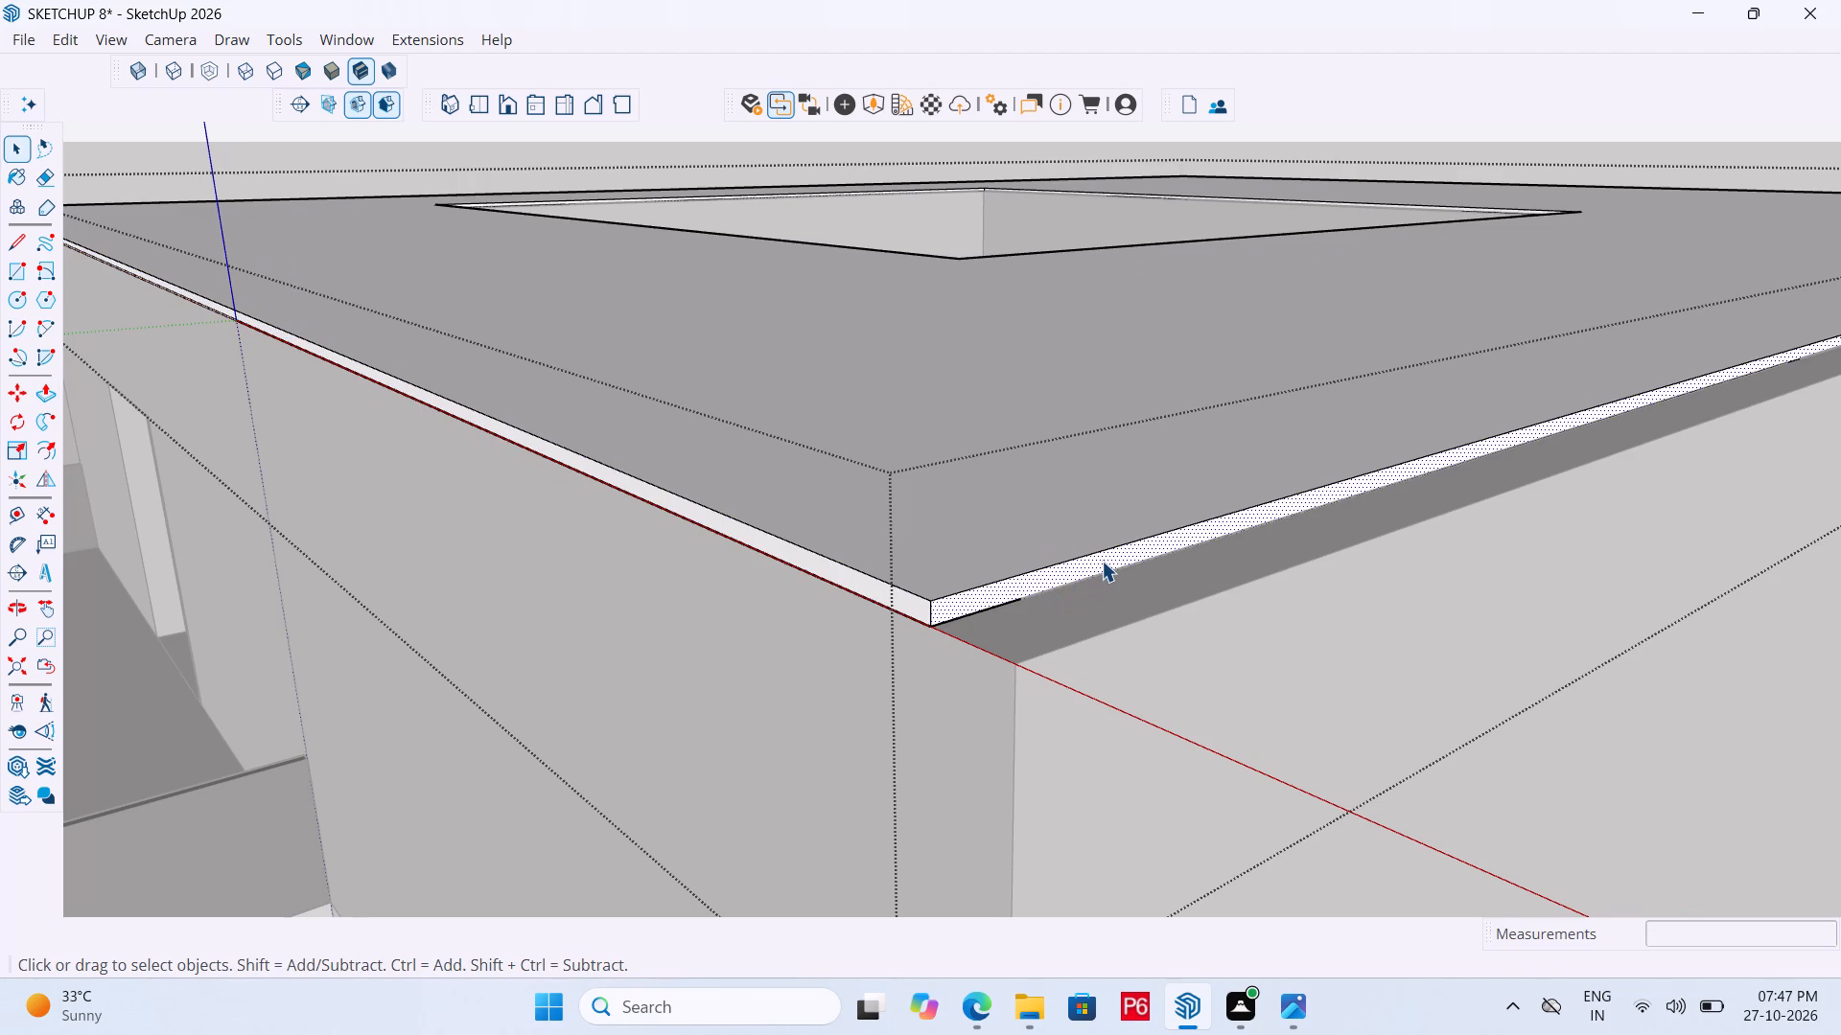
key(p)
click(1102, 558)
drag(1300, 666, 1292, 661)
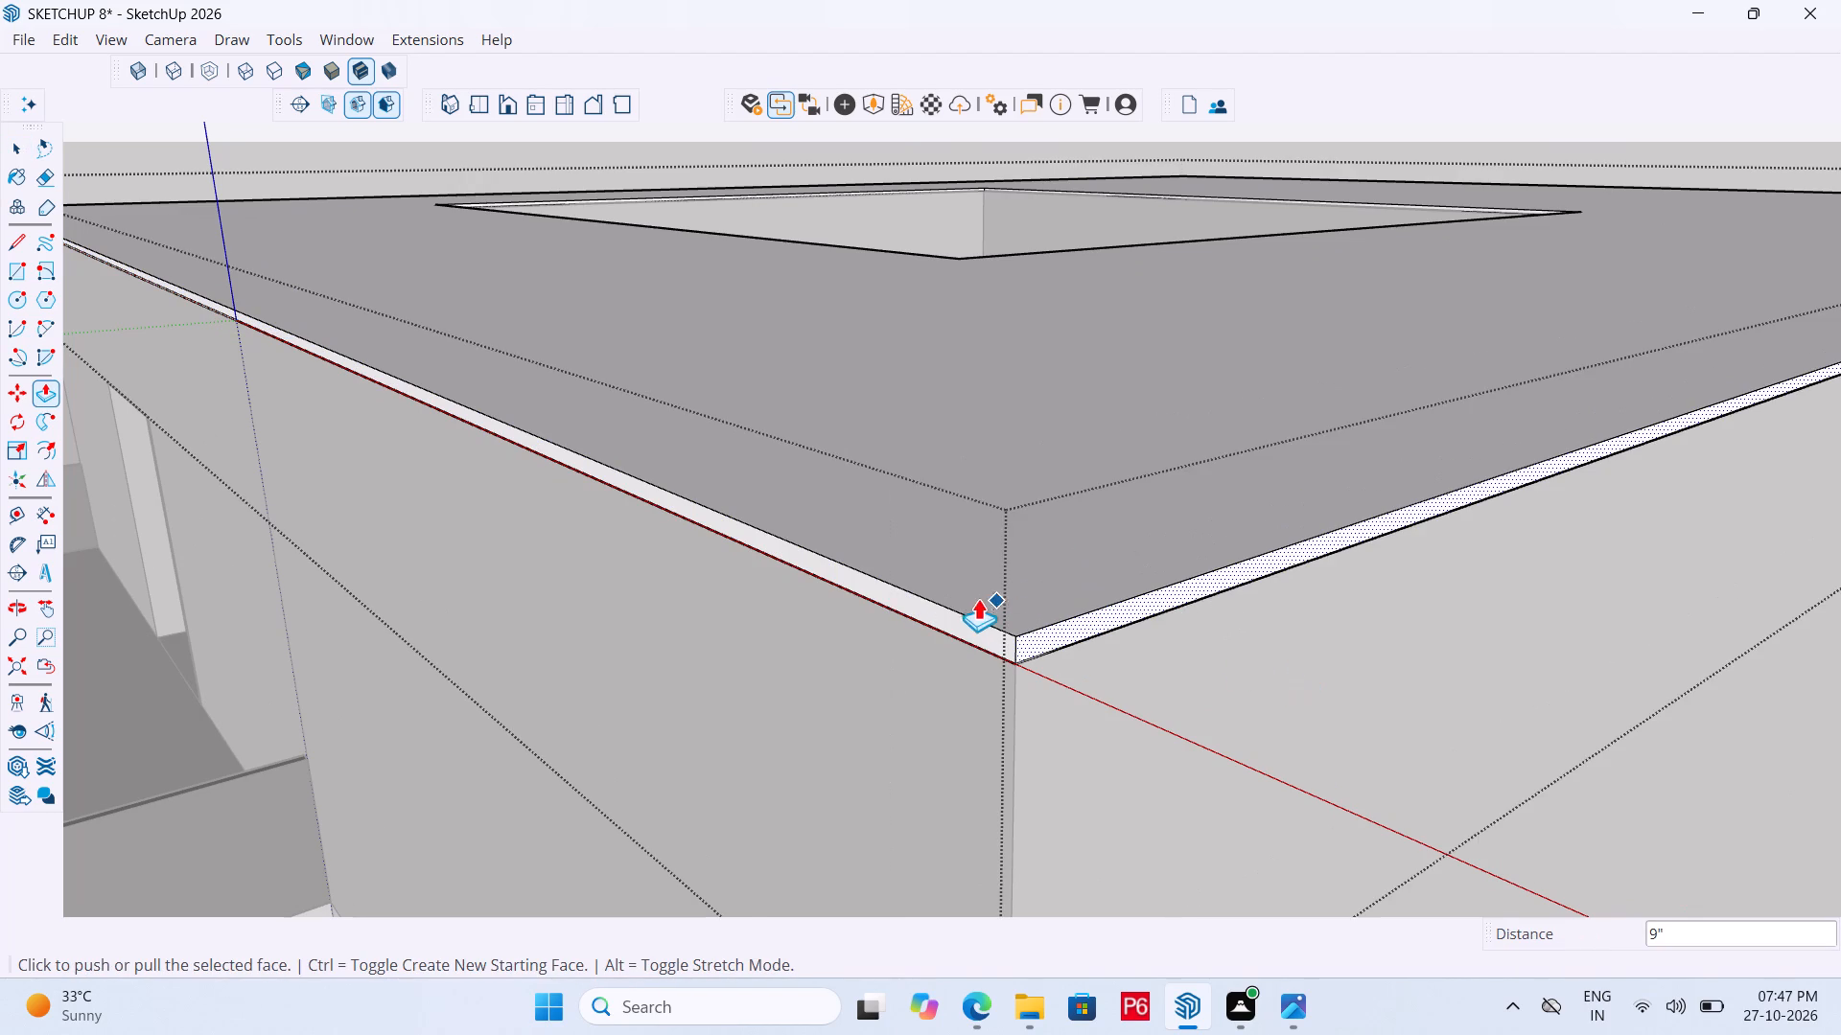
Pull the remaining inset slab edge near the rear corner of the doorless side wall out to the wall's outer face.
scroll(971, 598, down, 7)
scroll(804, 571, down, 7)
scroll(641, 569, down, 13)
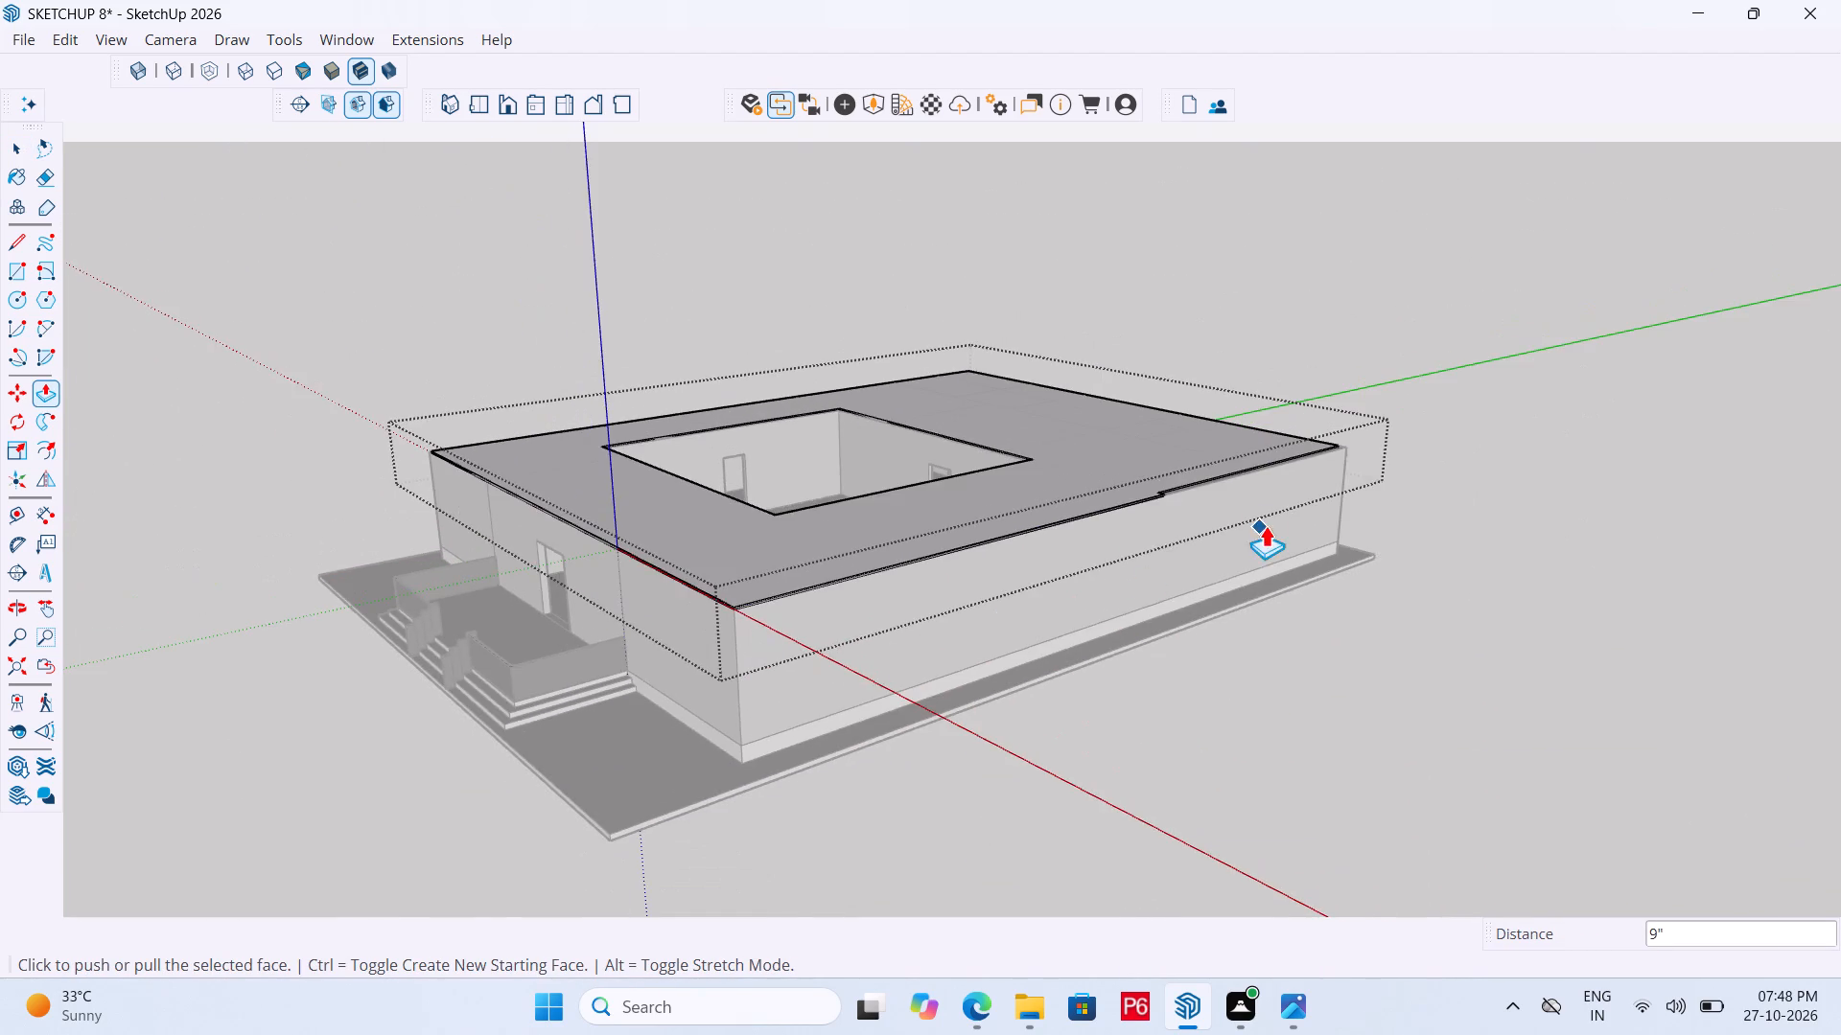
middle_drag(1266, 525, 664, 580)
scroll(1080, 588, up, 20)
scroll(1080, 588, up, 4)
middle_drag(1112, 578, 1133, 576)
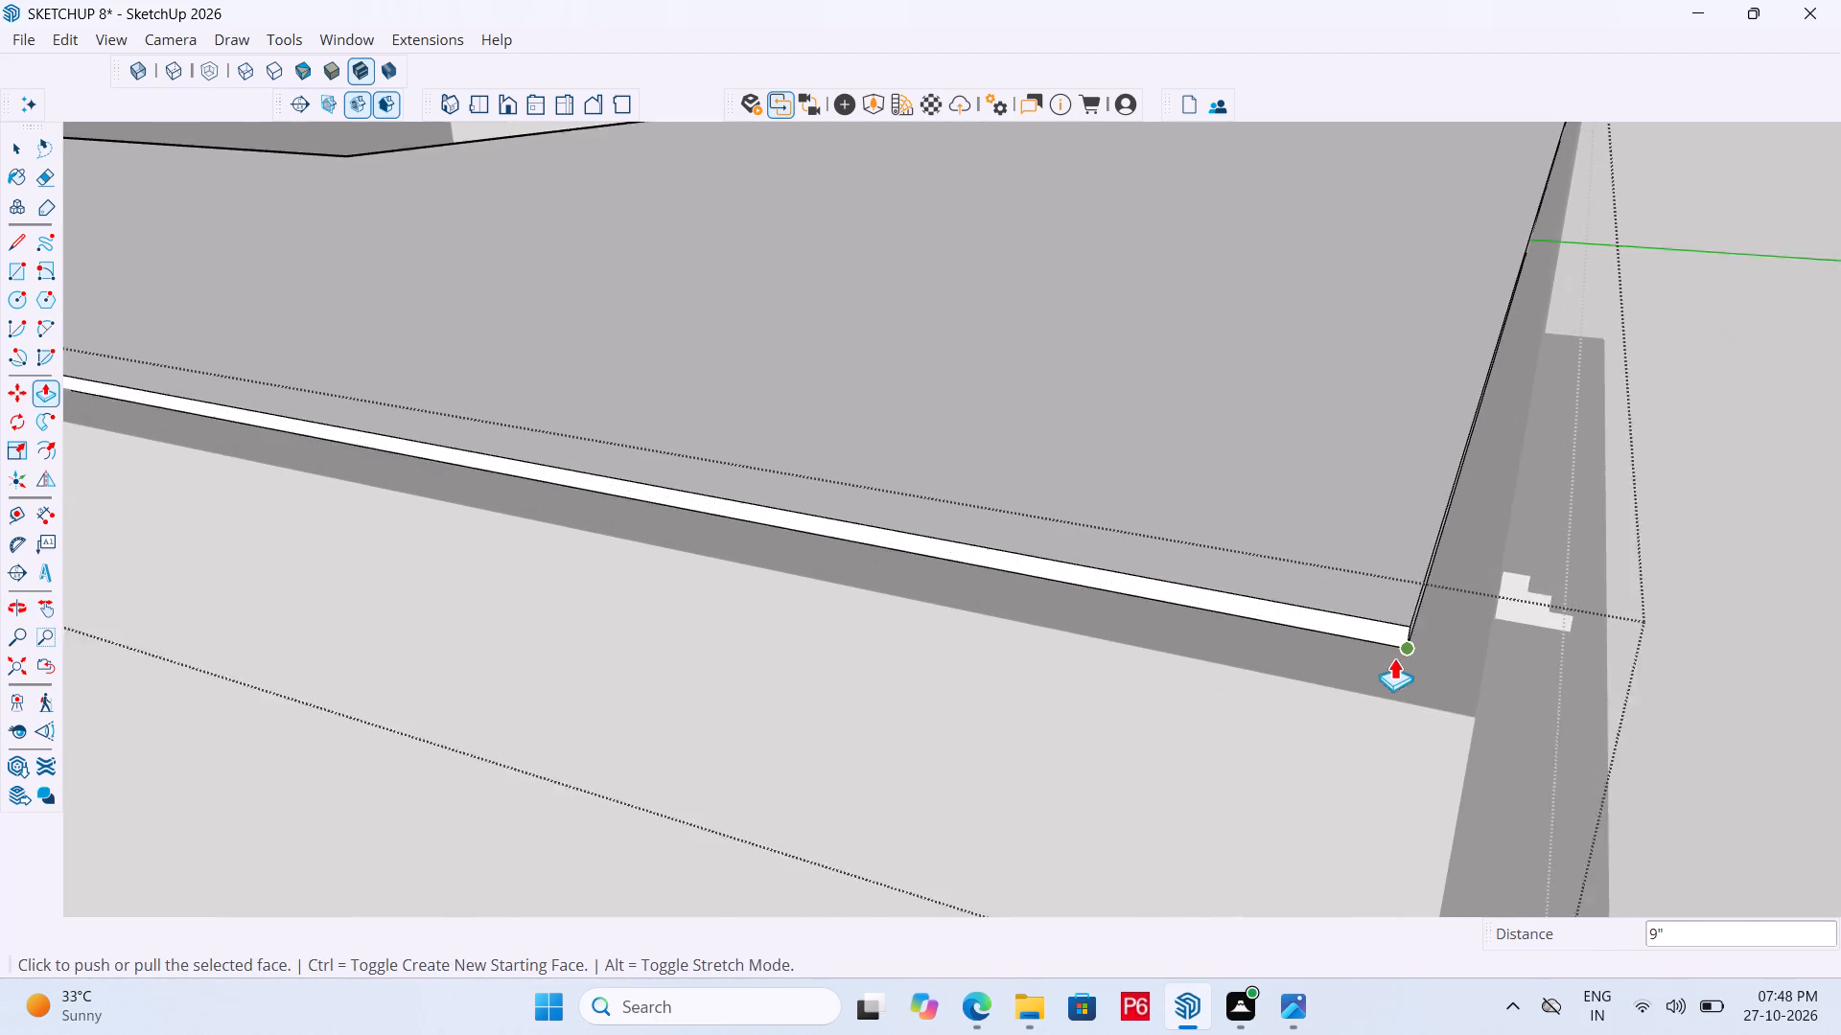
scroll(1394, 657, up, 2)
key(space)
click(1387, 632)
key(p)
click(1391, 626)
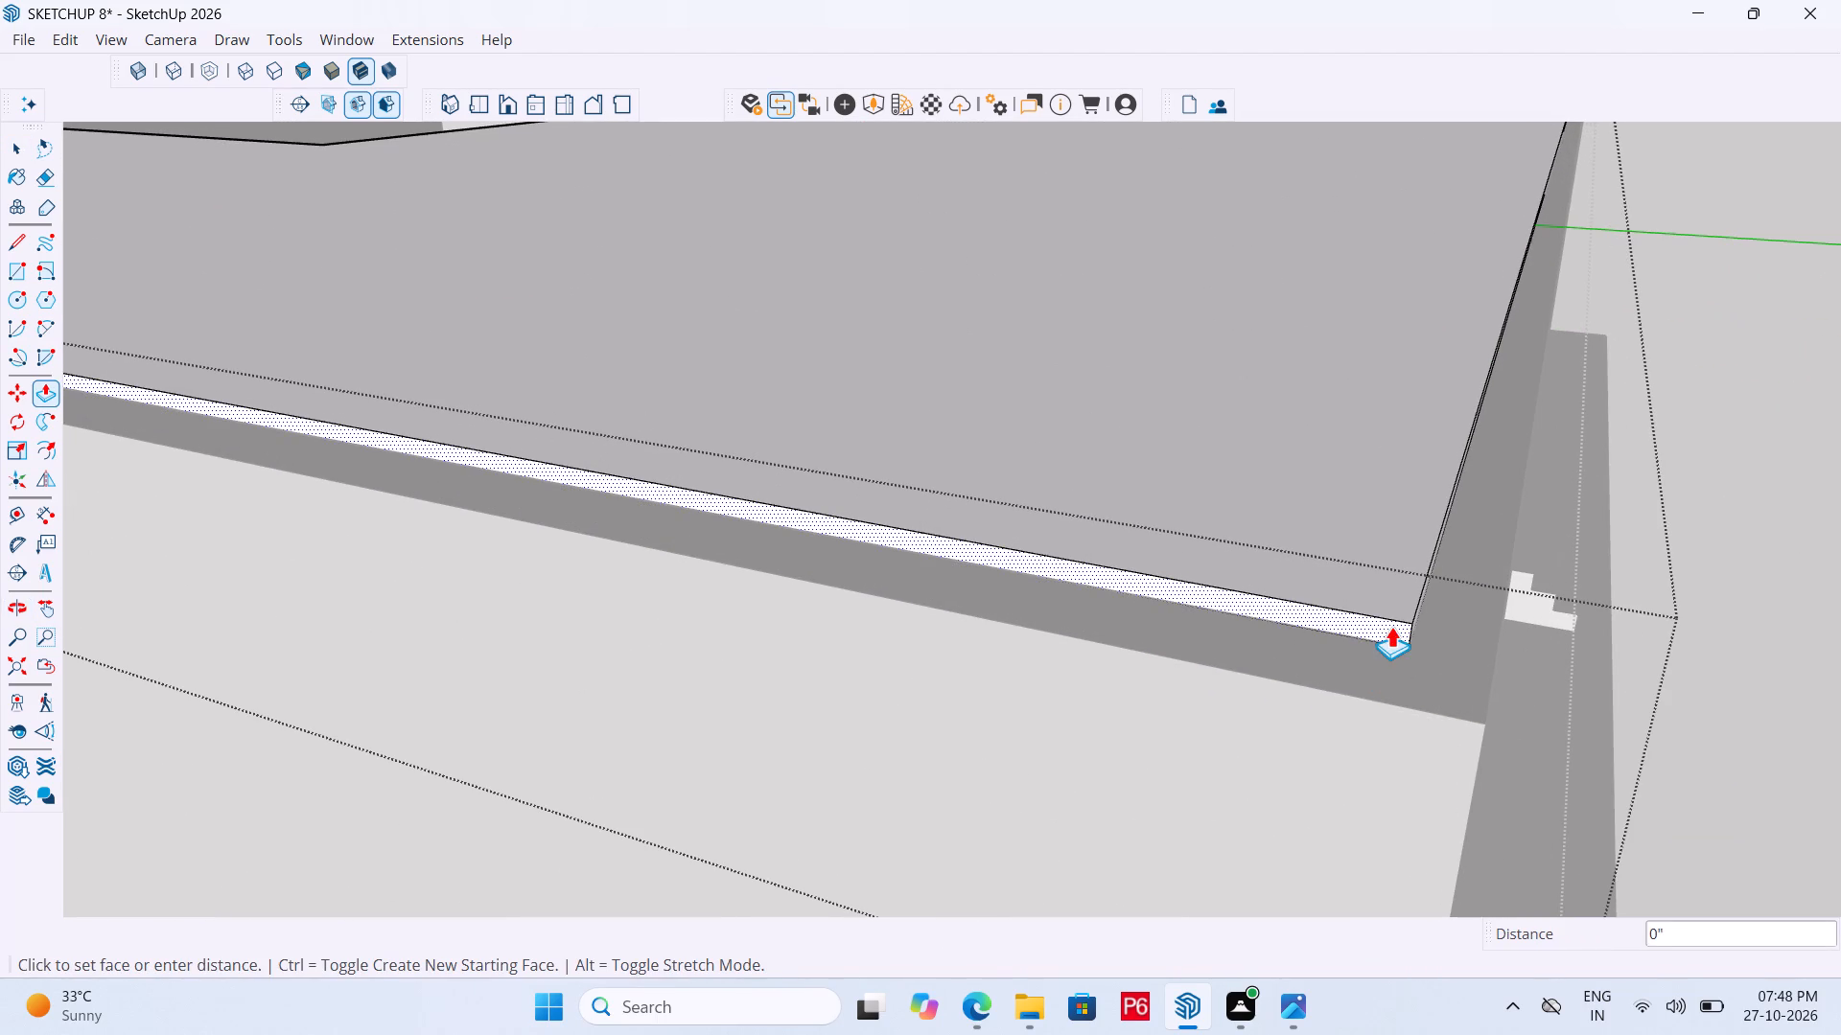
click(1323, 724)
Pull the slab's rear edge face out 6" to line up with the rear wall's outer face.
scroll(1318, 612, down, 7)
middle_drag(1446, 601, 1089, 600)
scroll(1439, 601, down, 1)
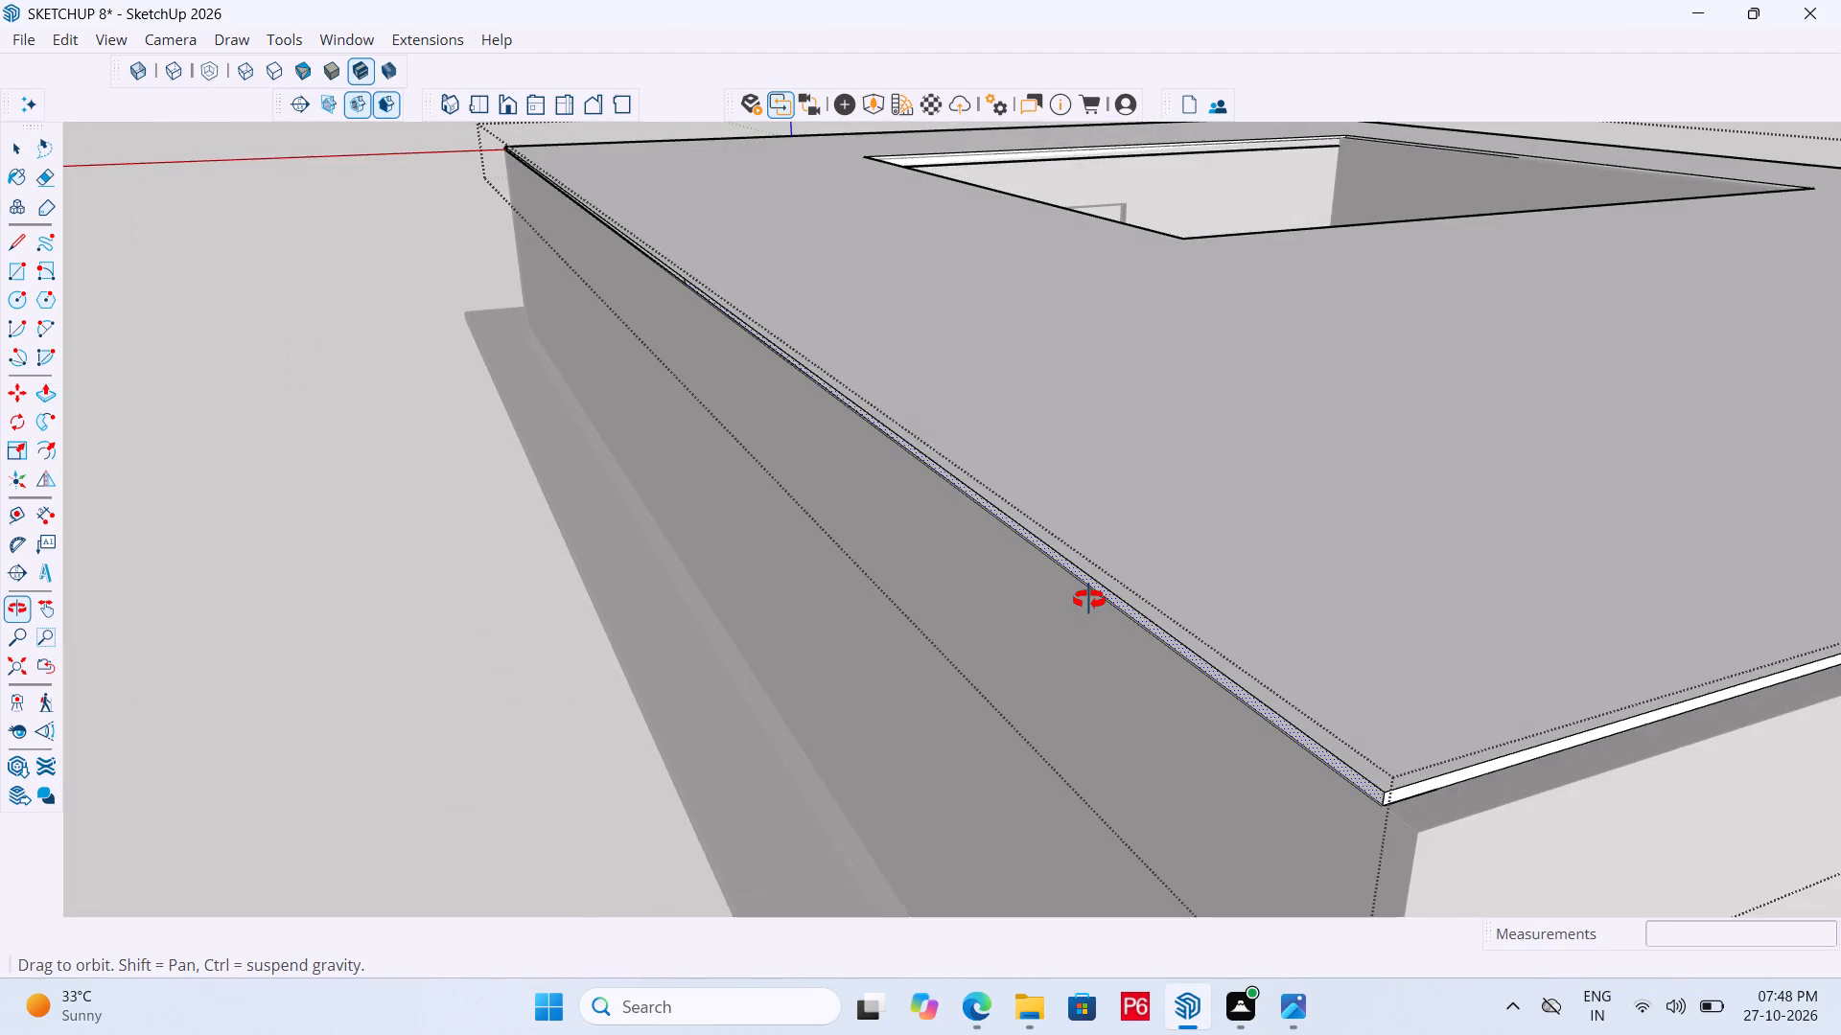
middle_drag(1089, 600, 1092, 600)
scroll(768, 601, down, 5)
scroll(1316, 675, up, 13)
key(space)
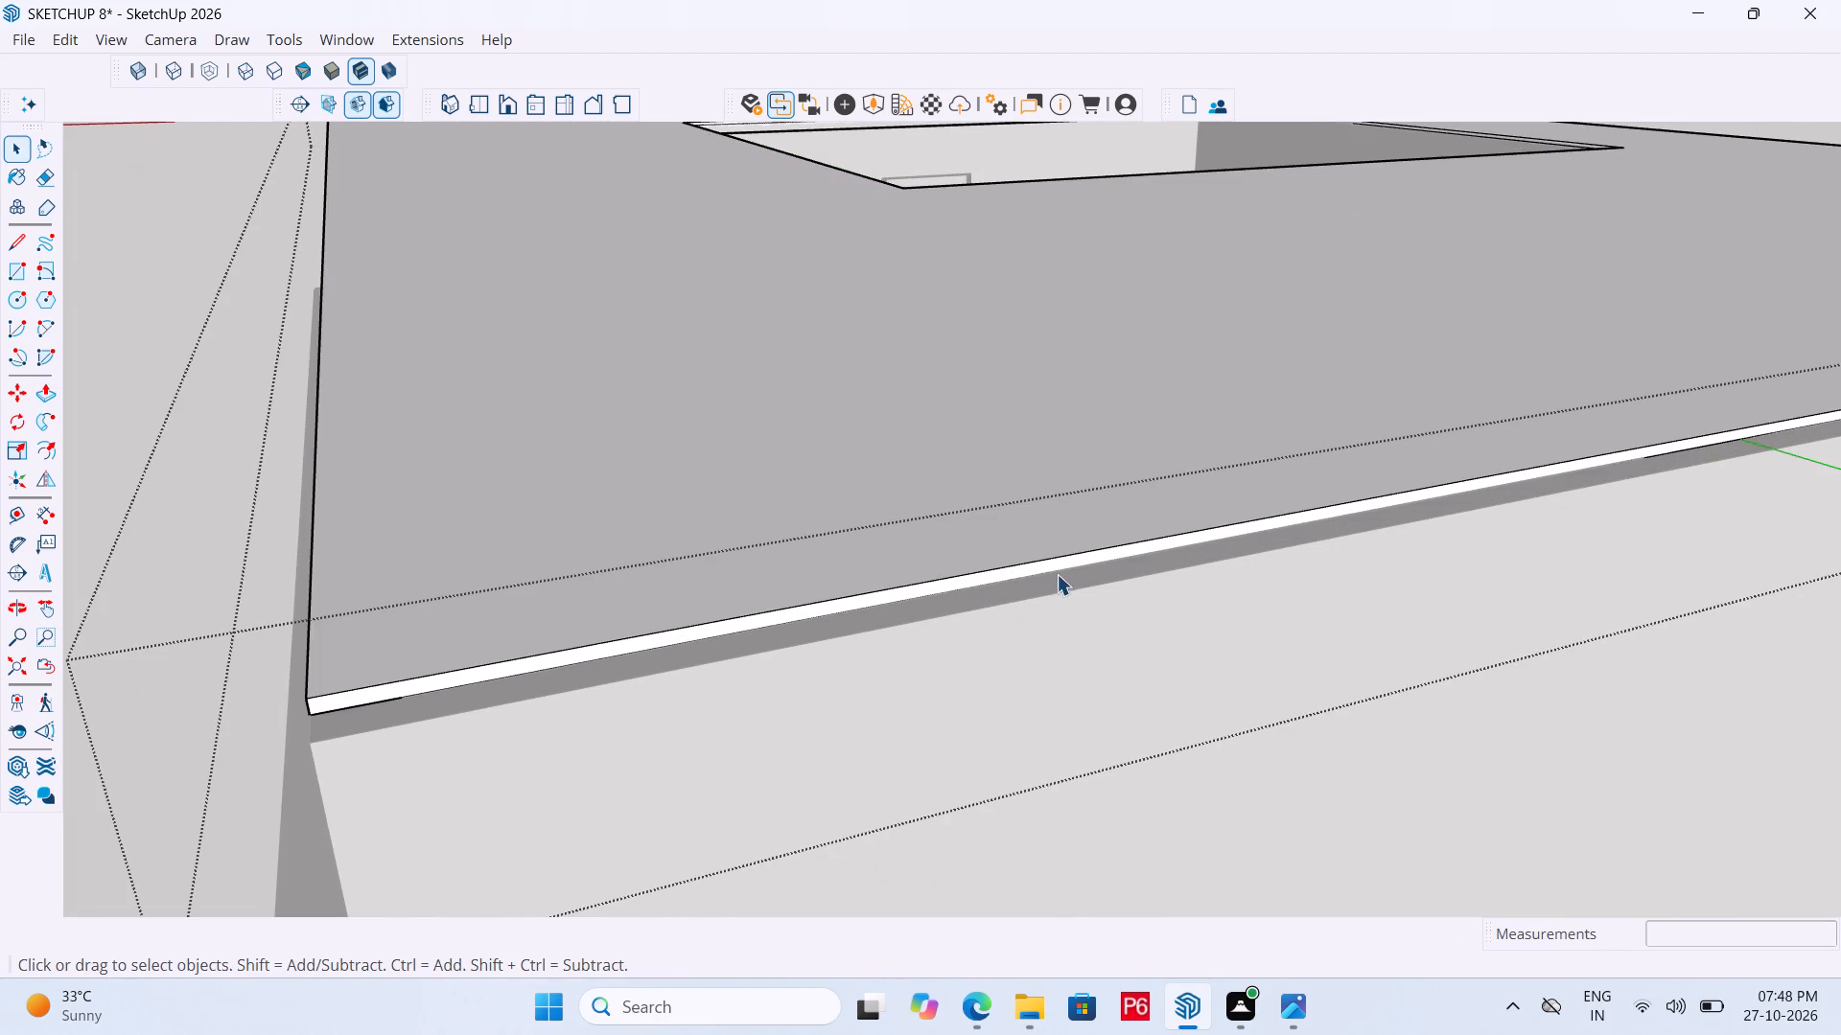
click(1061, 566)
click(1065, 562)
key(p)
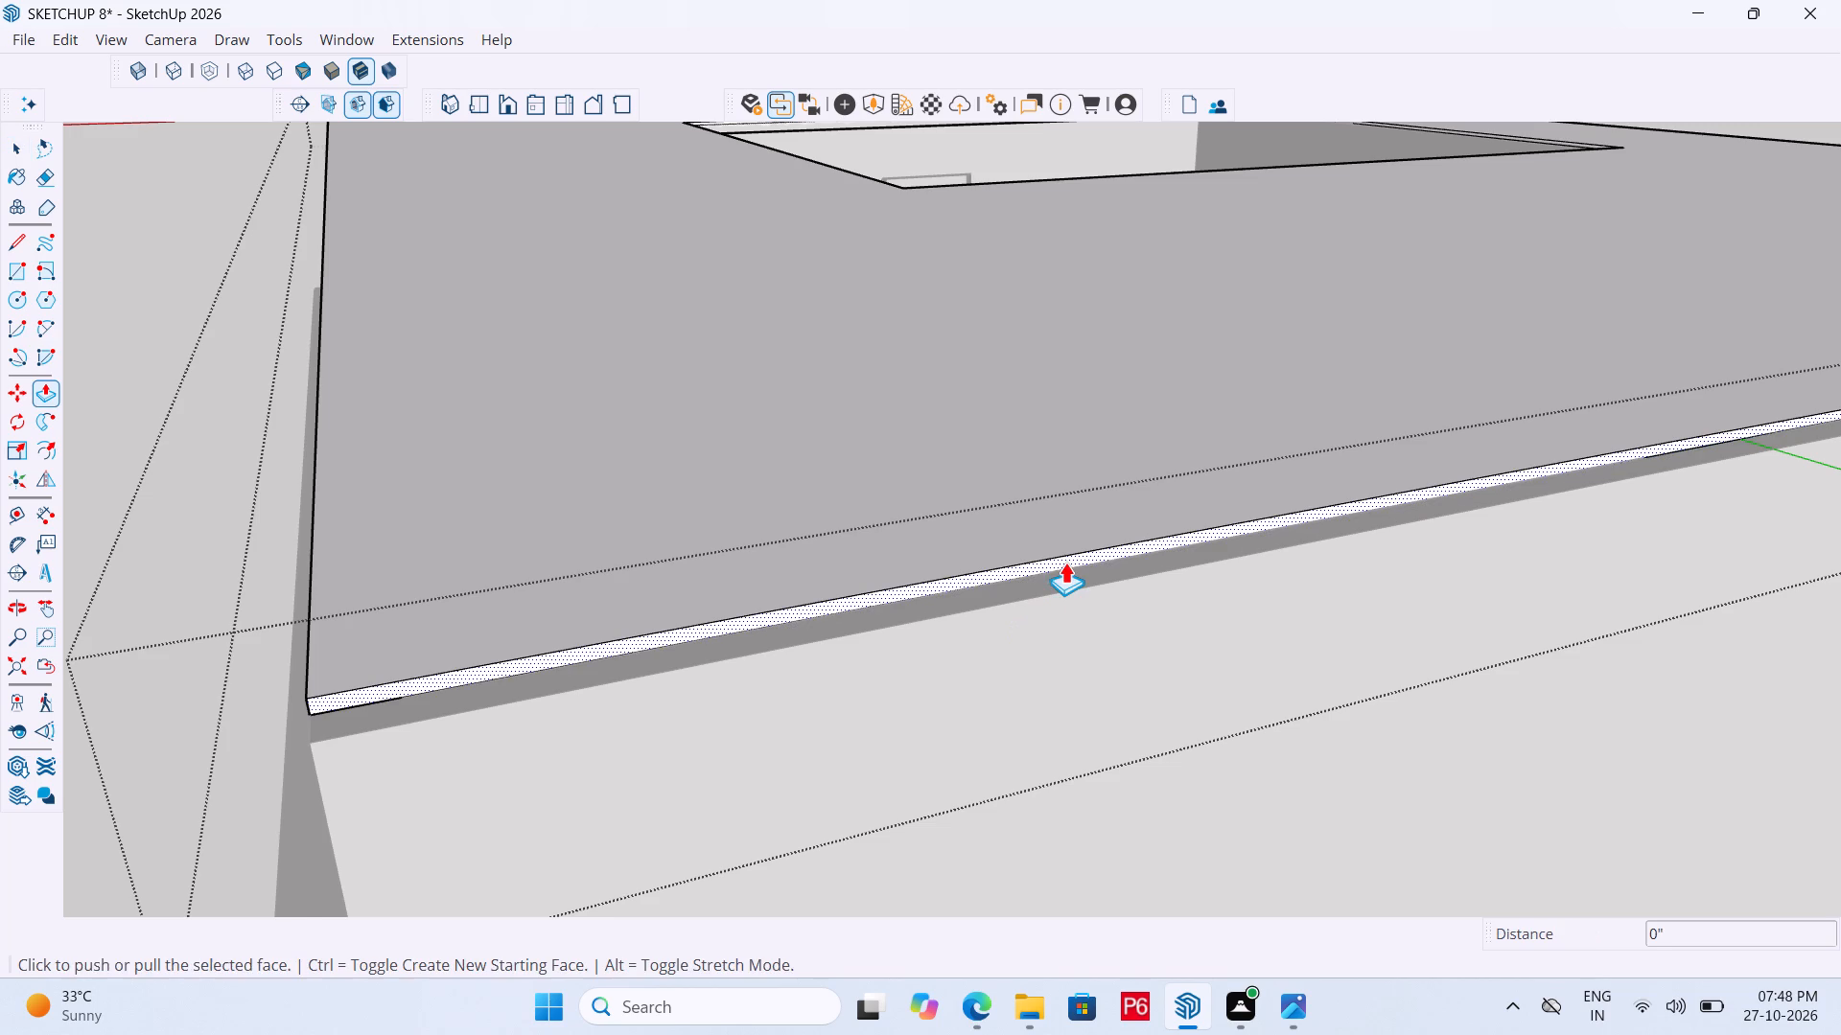
click(1065, 562)
click(1145, 640)
Pull the slab's edge face above the side wall with two doors out 9" to the wall's outer face.
scroll(513, 603, down, 10)
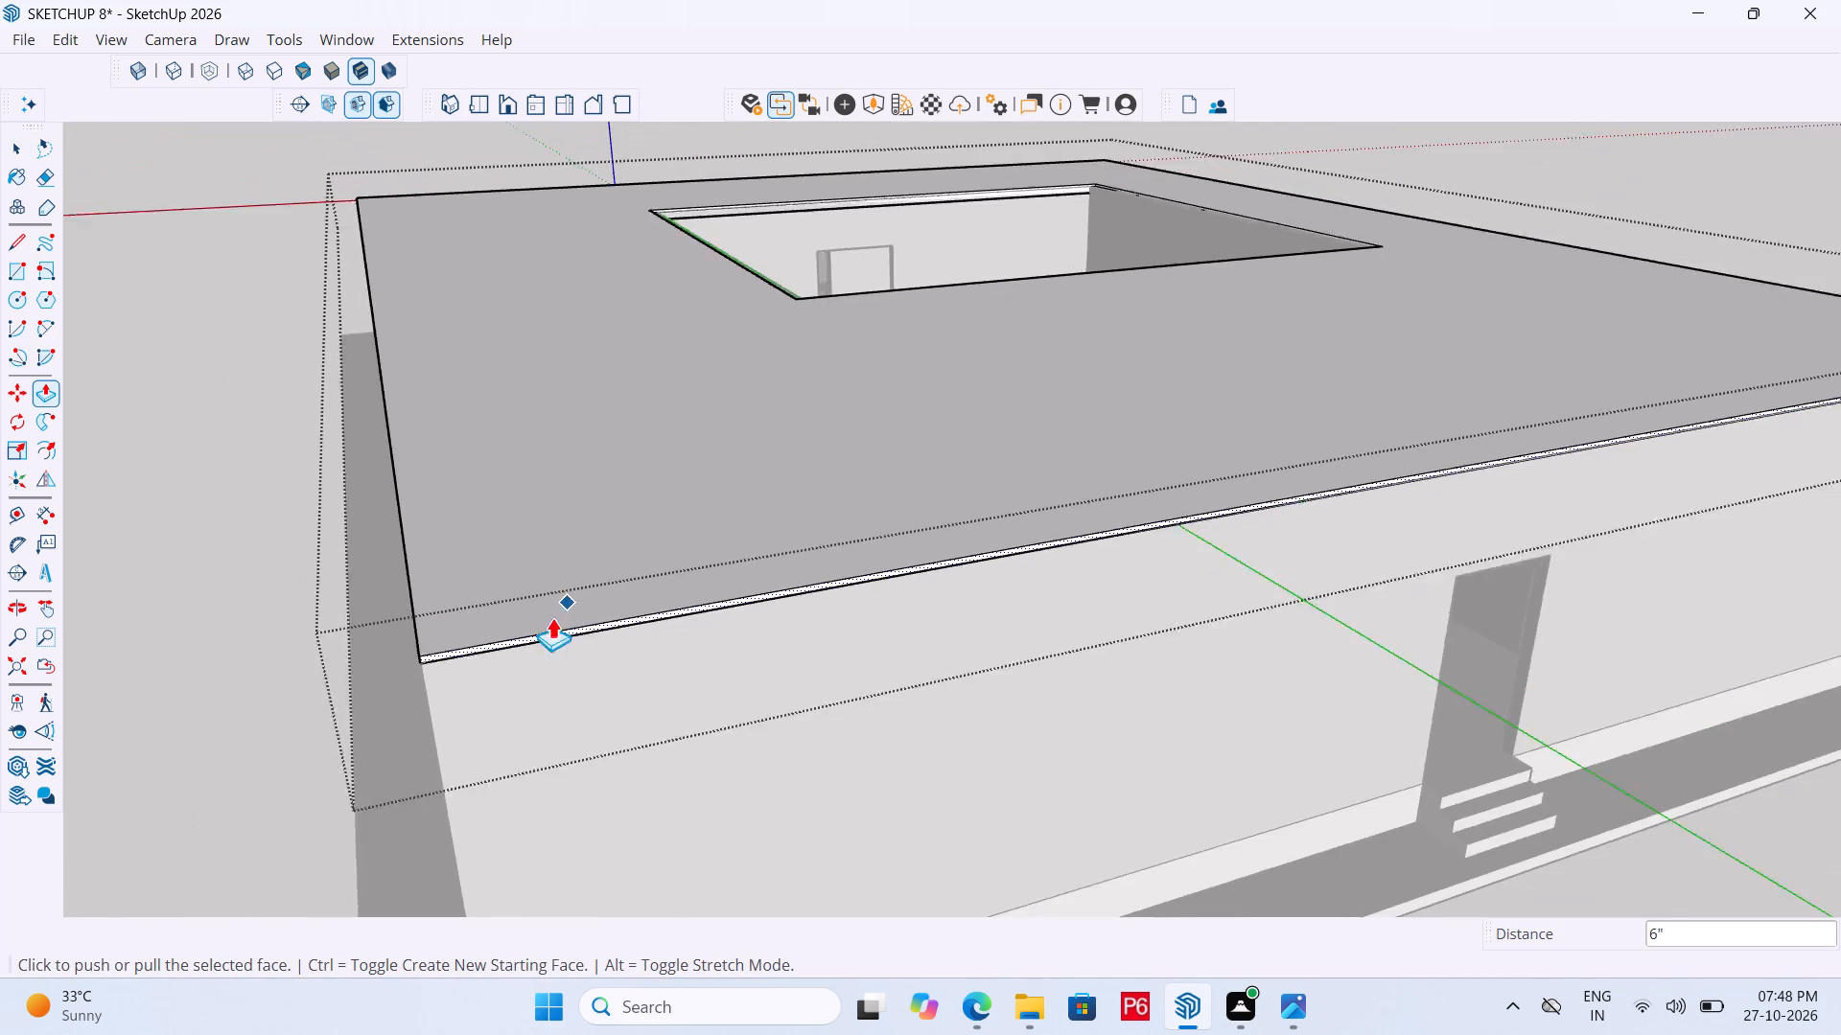
scroll(552, 617, down, 11)
middle_drag(1380, 498, 660, 577)
scroll(716, 574, up, 13)
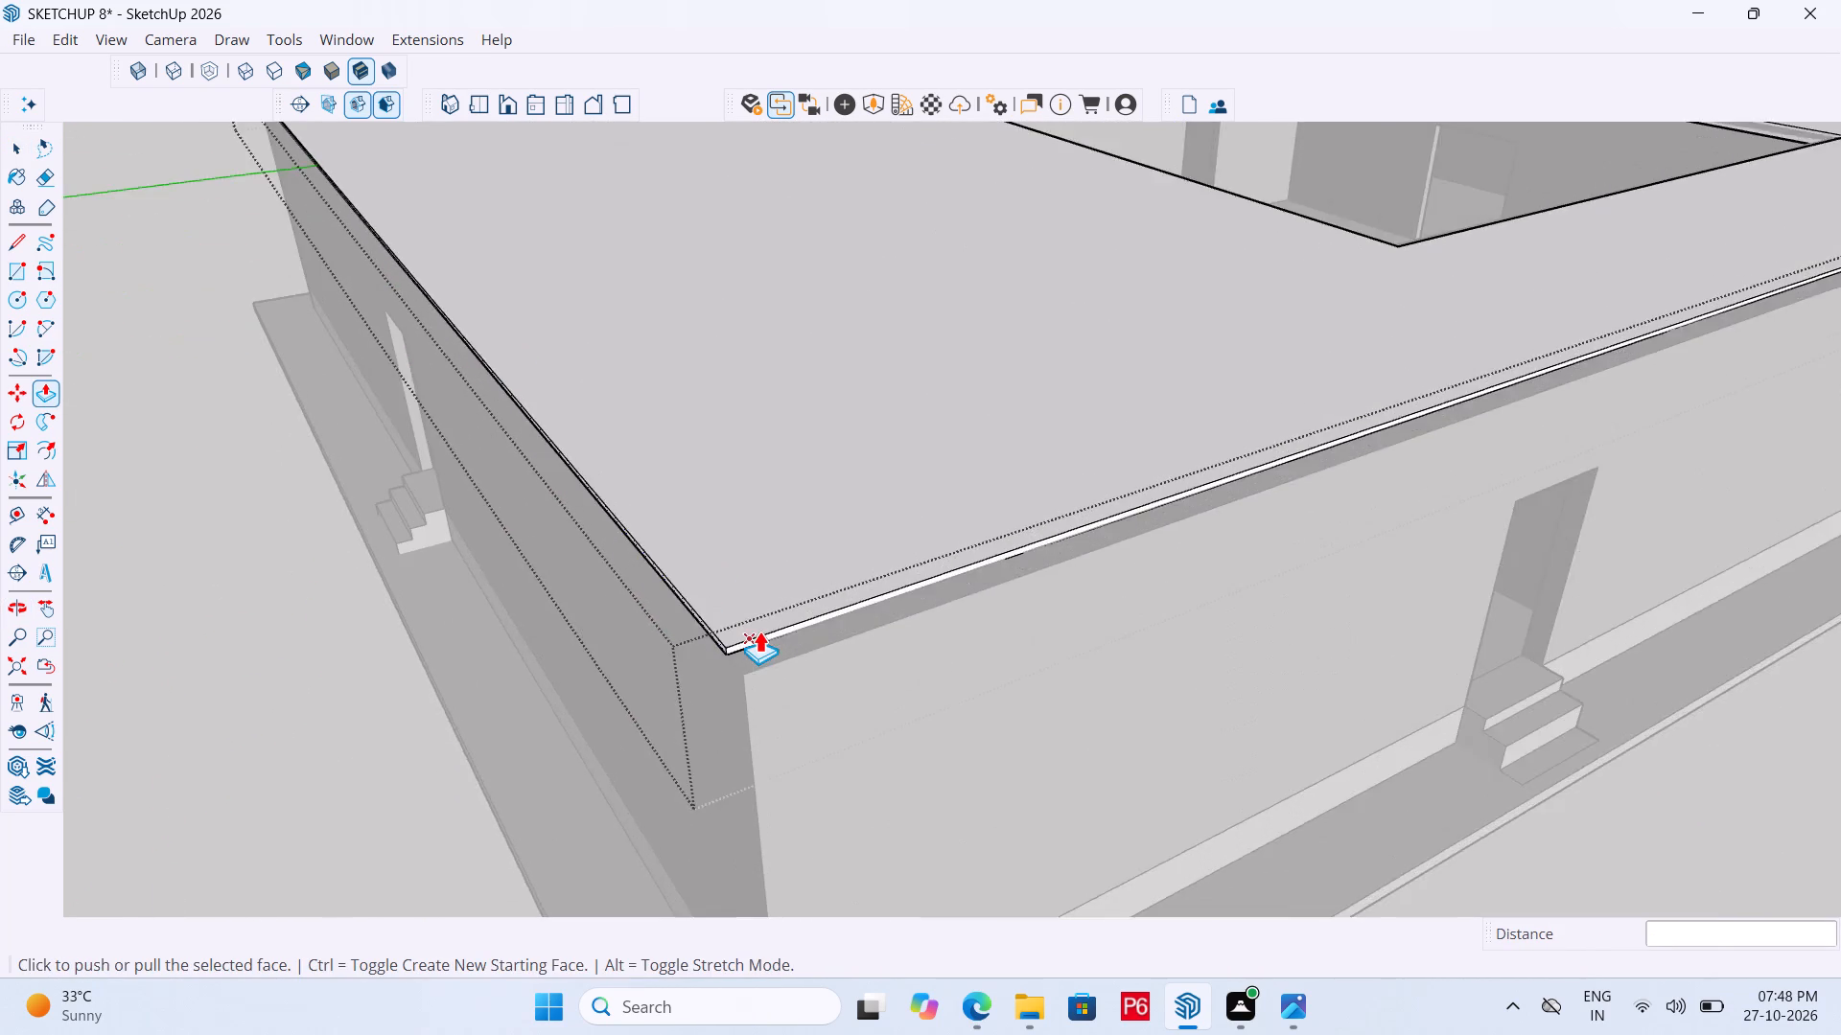
scroll(759, 631, up, 9)
key(space)
click(810, 628)
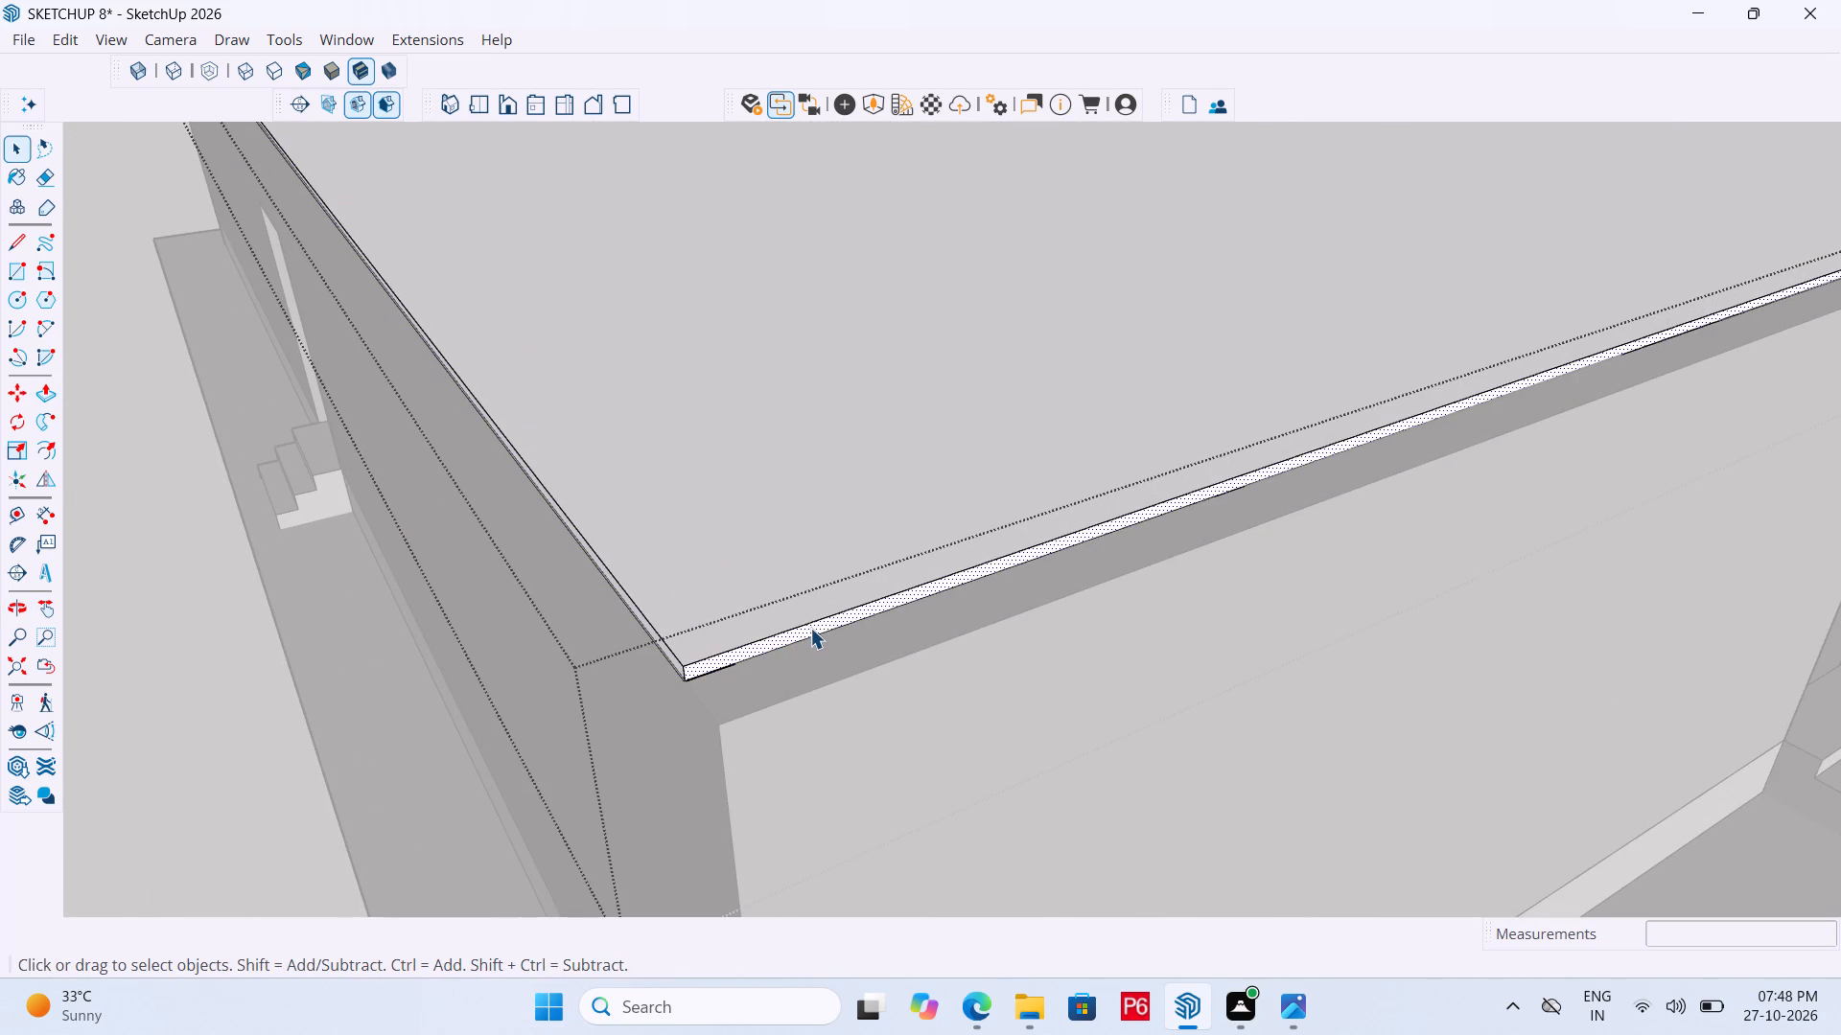
key(p)
click(832, 613)
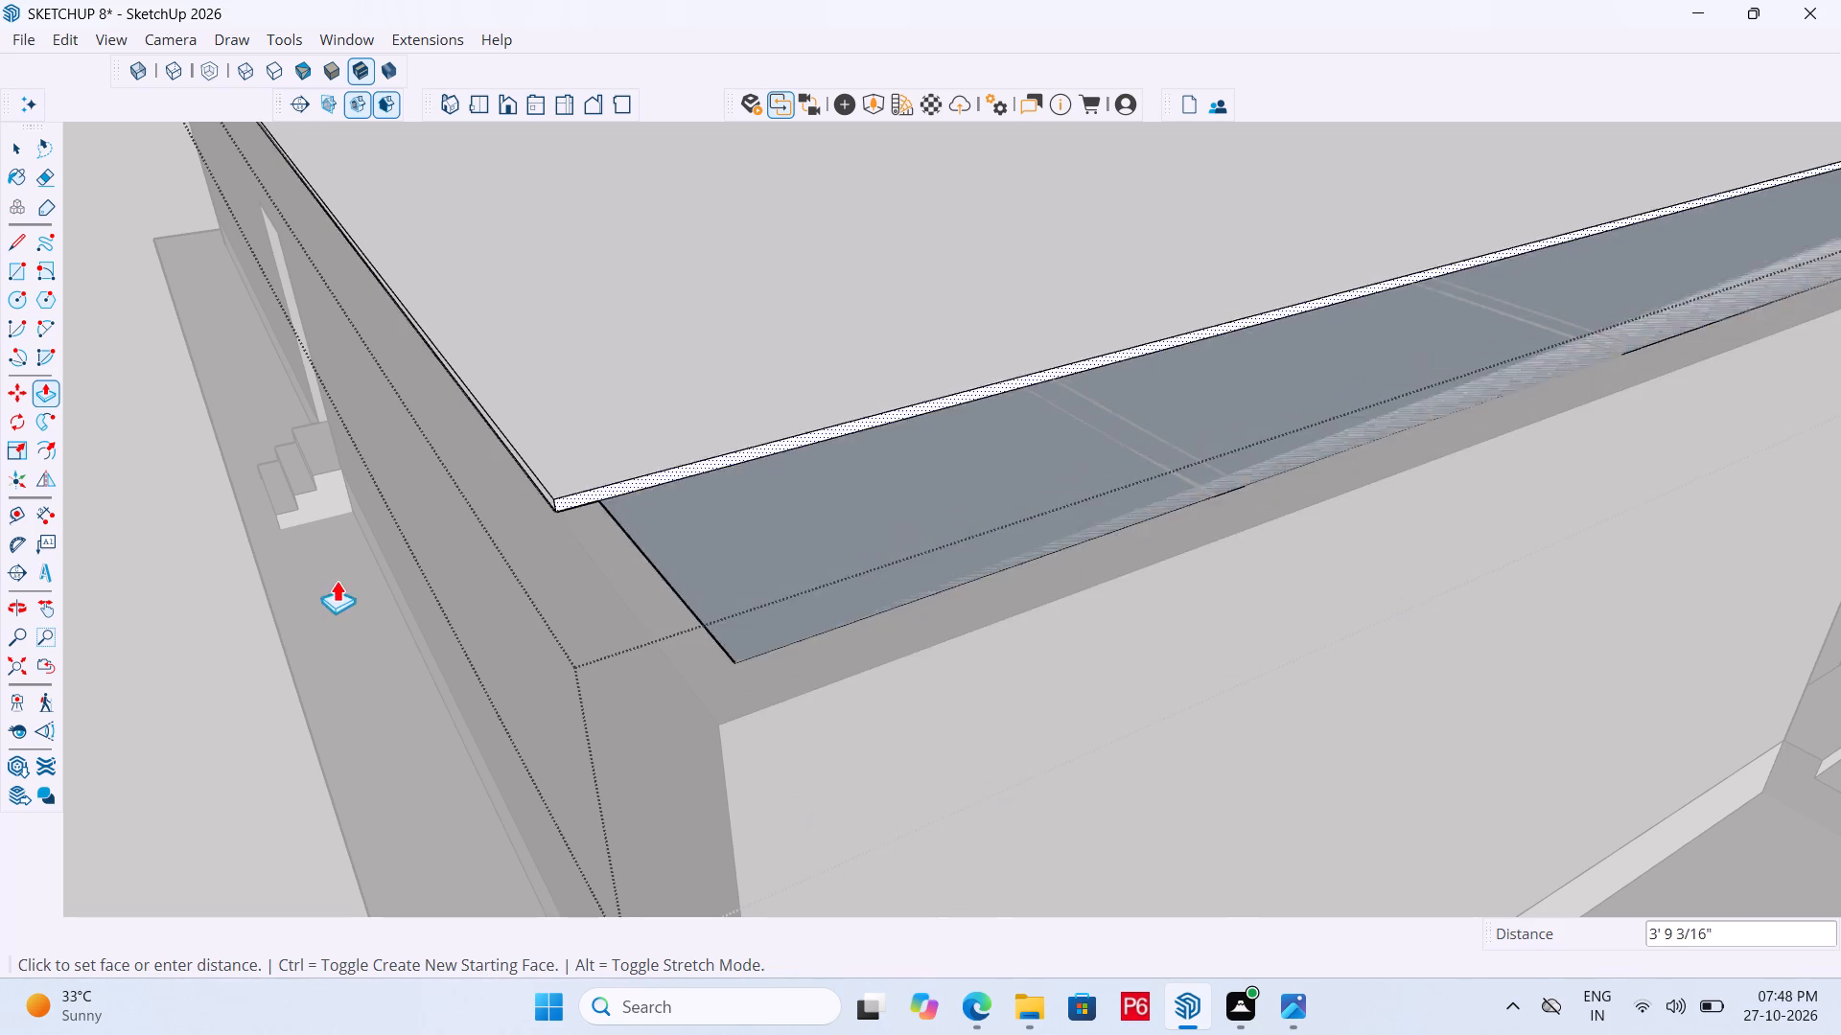
scroll(424, 580, down, 8)
click(681, 627)
Save the house model.
scroll(534, 635, down, 7)
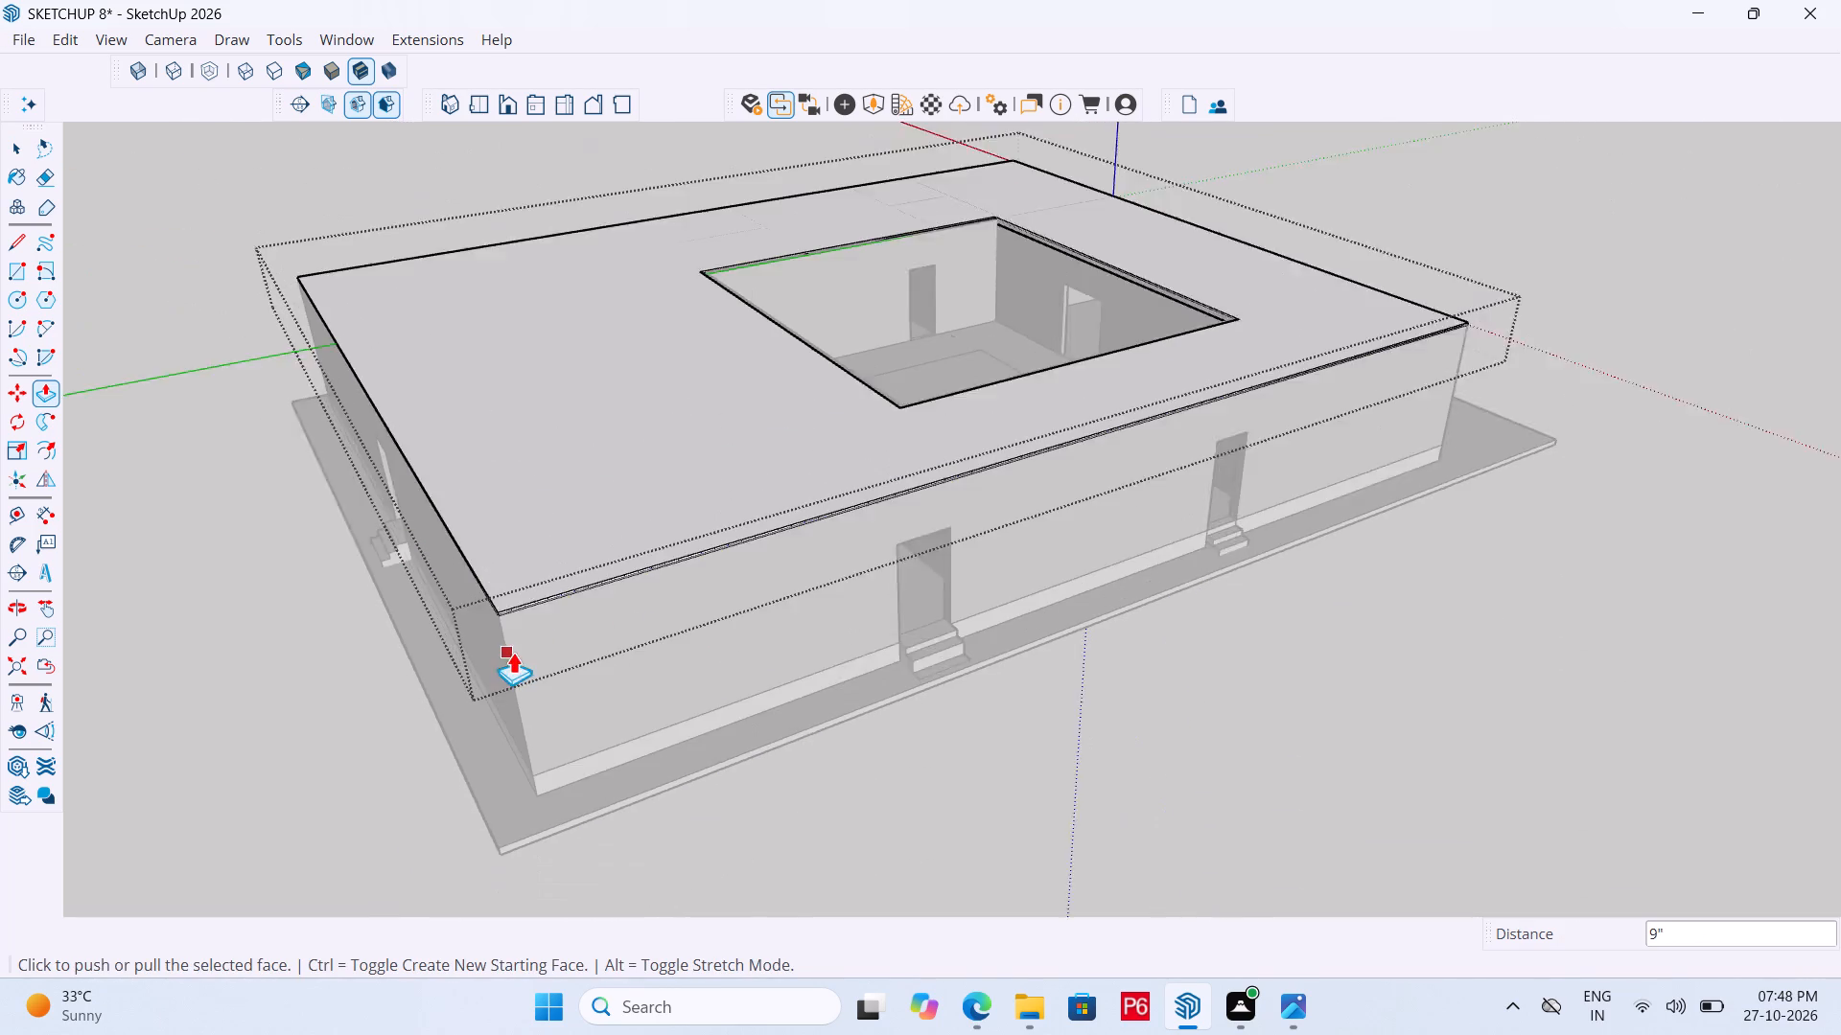
middle_drag(1183, 446, 364, 476)
middle_drag(1002, 502, 1108, 275)
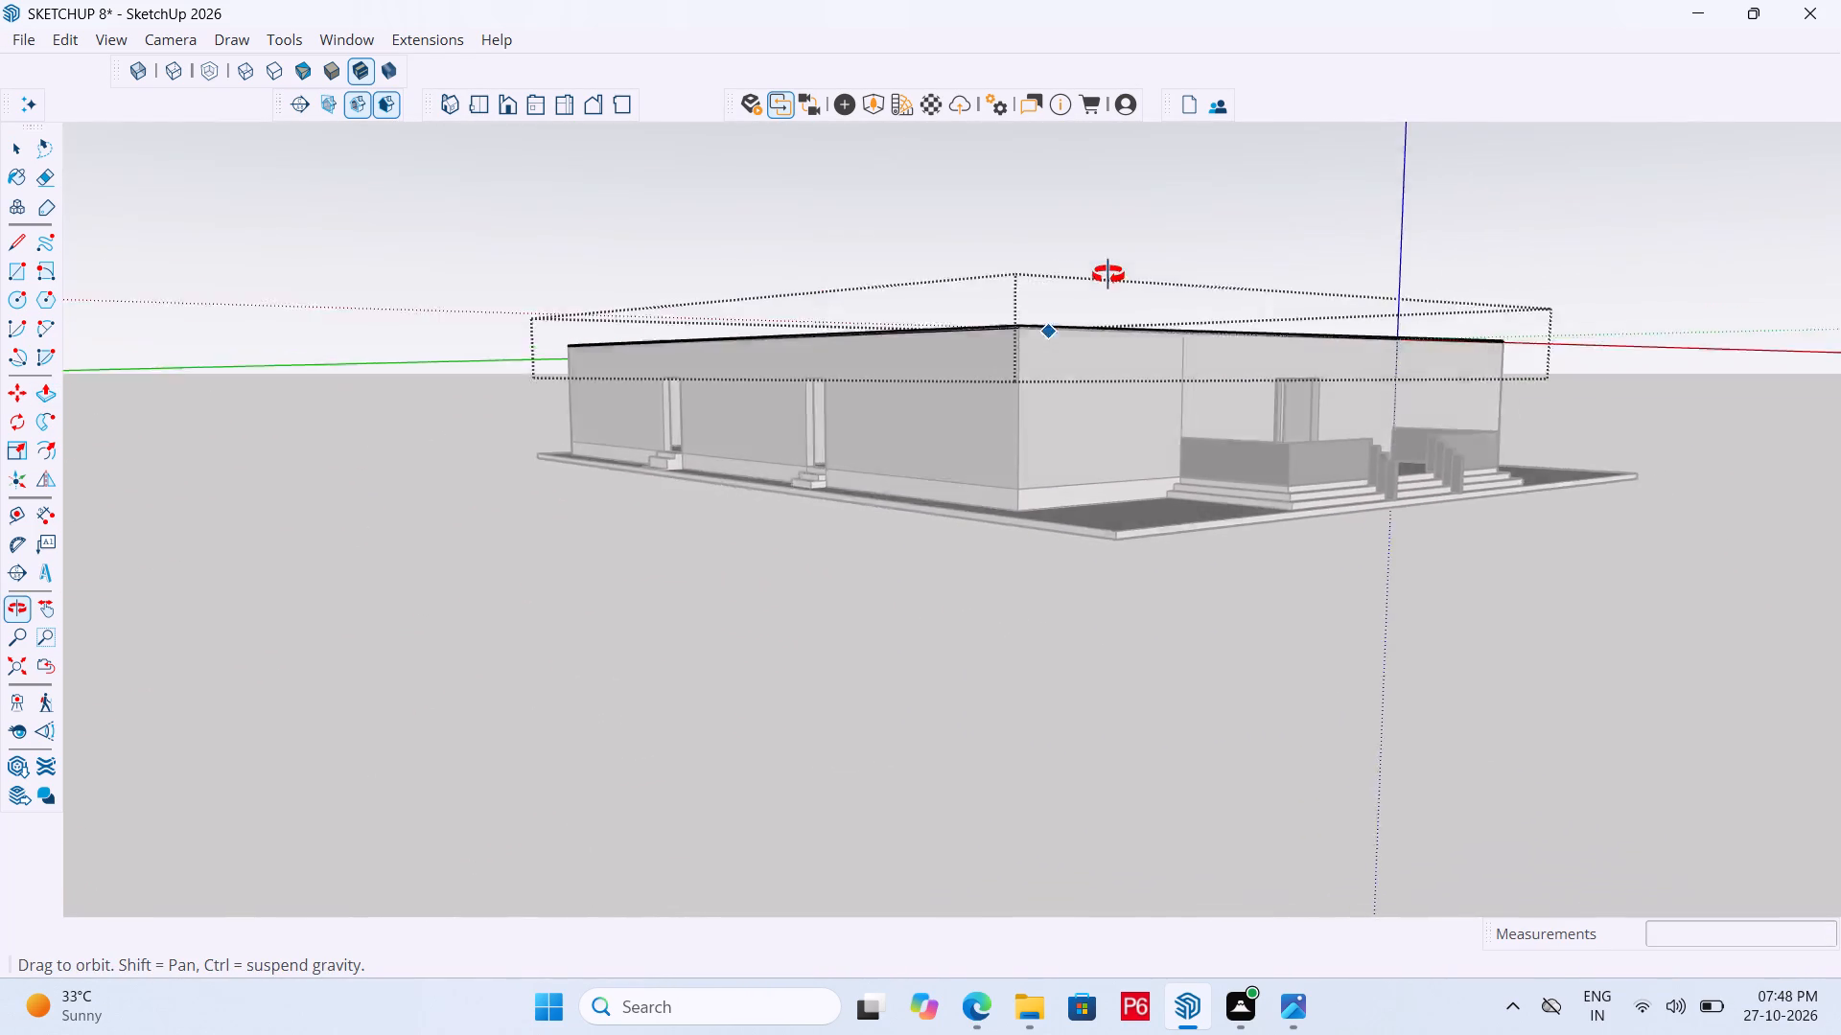
middle_drag(1108, 275, 857, 747)
scroll(877, 642, up, 4)
scroll(805, 747, down, 6)
middle_drag(935, 684, 857, 490)
key(ctrl+s)
key(ctrl+s)
key(ctrl+s)
key(ctrl+s)
key(ctrl+s)
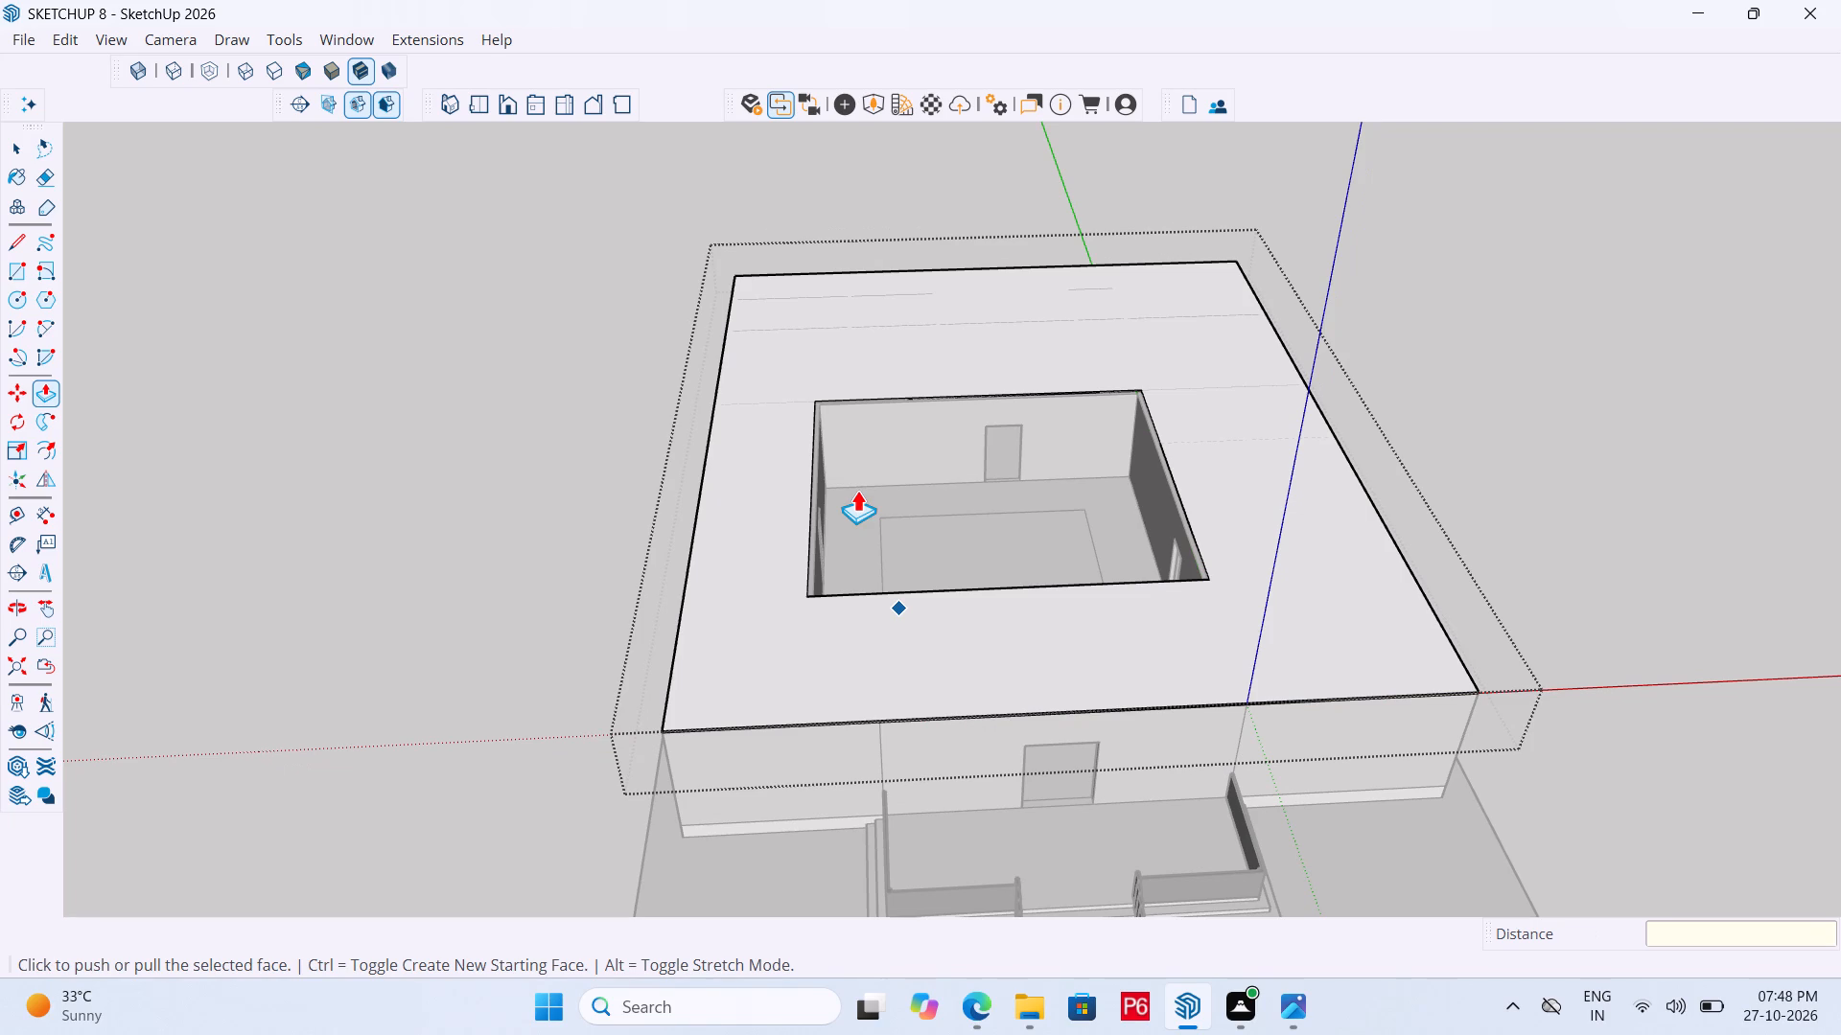
key(ctrl+s)
key(ctrl+s)
key(ctrl+s)
key(ctrl+s)
key(ctrl+s)
key(ctrl+s)
Close the roof slab group.
middle_drag(803, 572, 1378, 381)
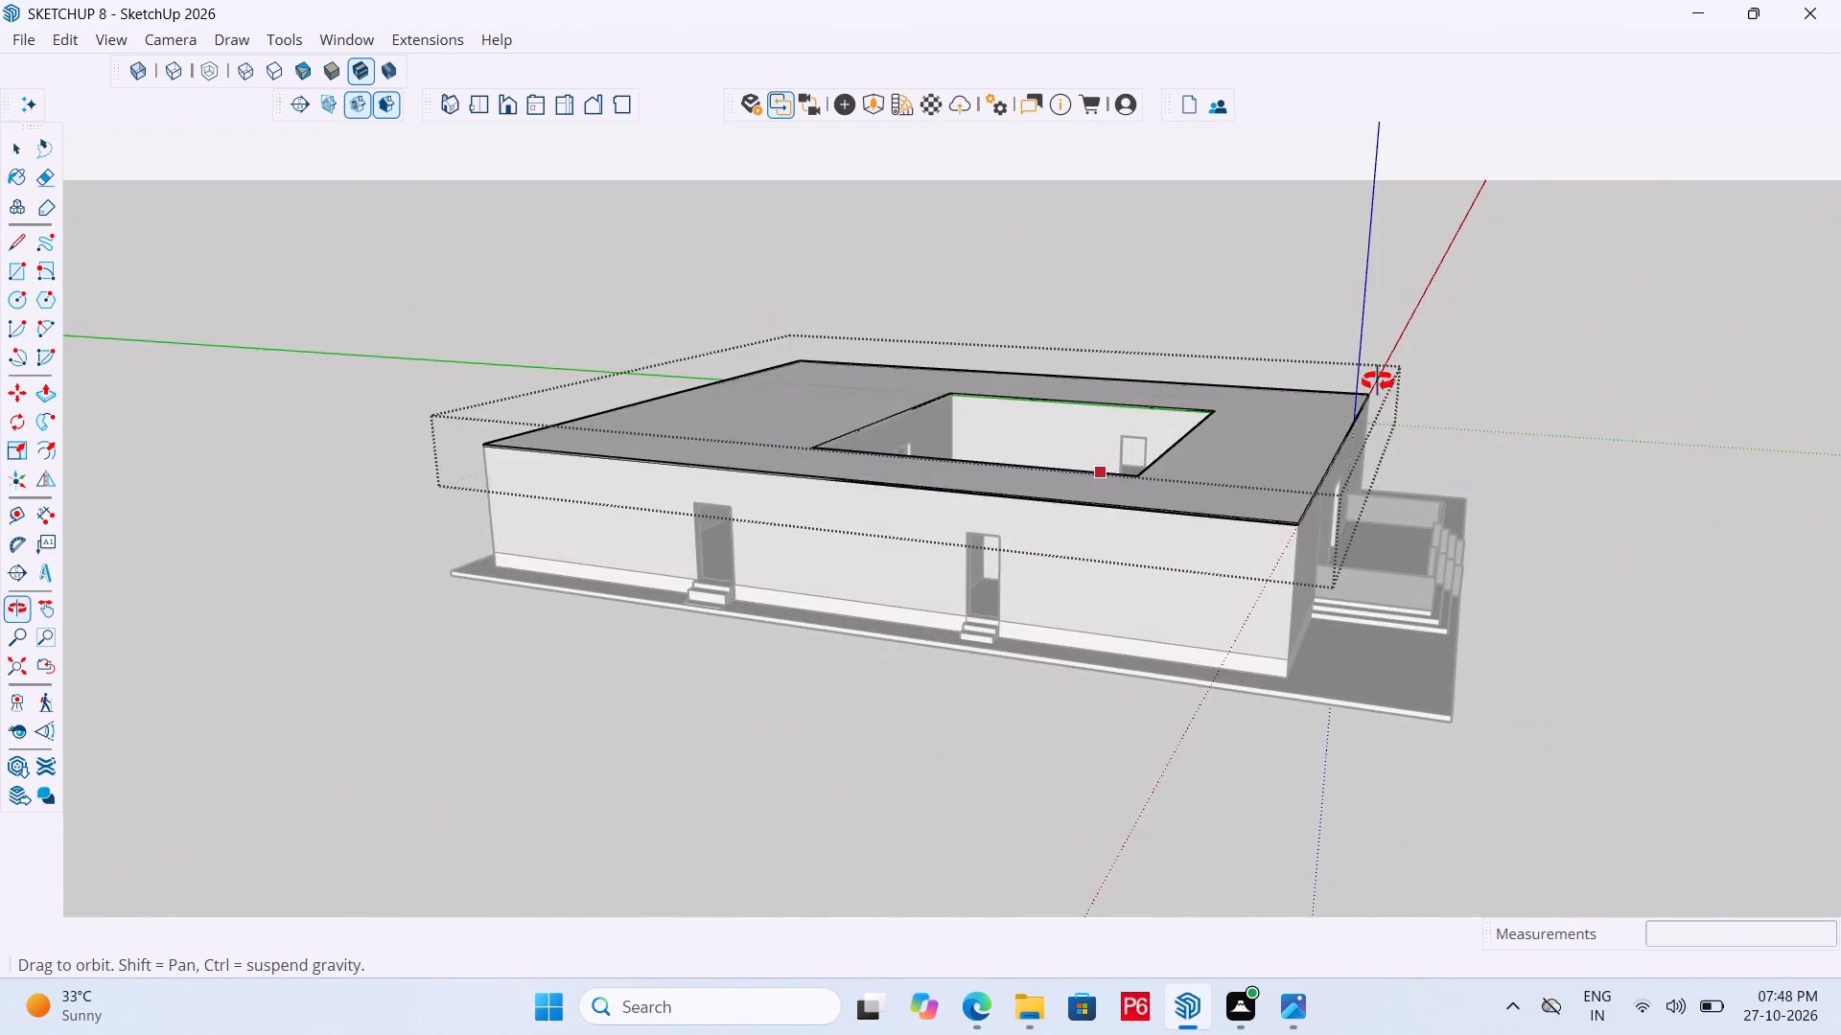
middle_drag(1378, 381, 1026, 384)
key(space)
click(652, 574)
Open the house group and erase the two vertical seam lines on the porch-side wall, one on each side of the entrance.
middle_drag(1123, 550, 890, 490)
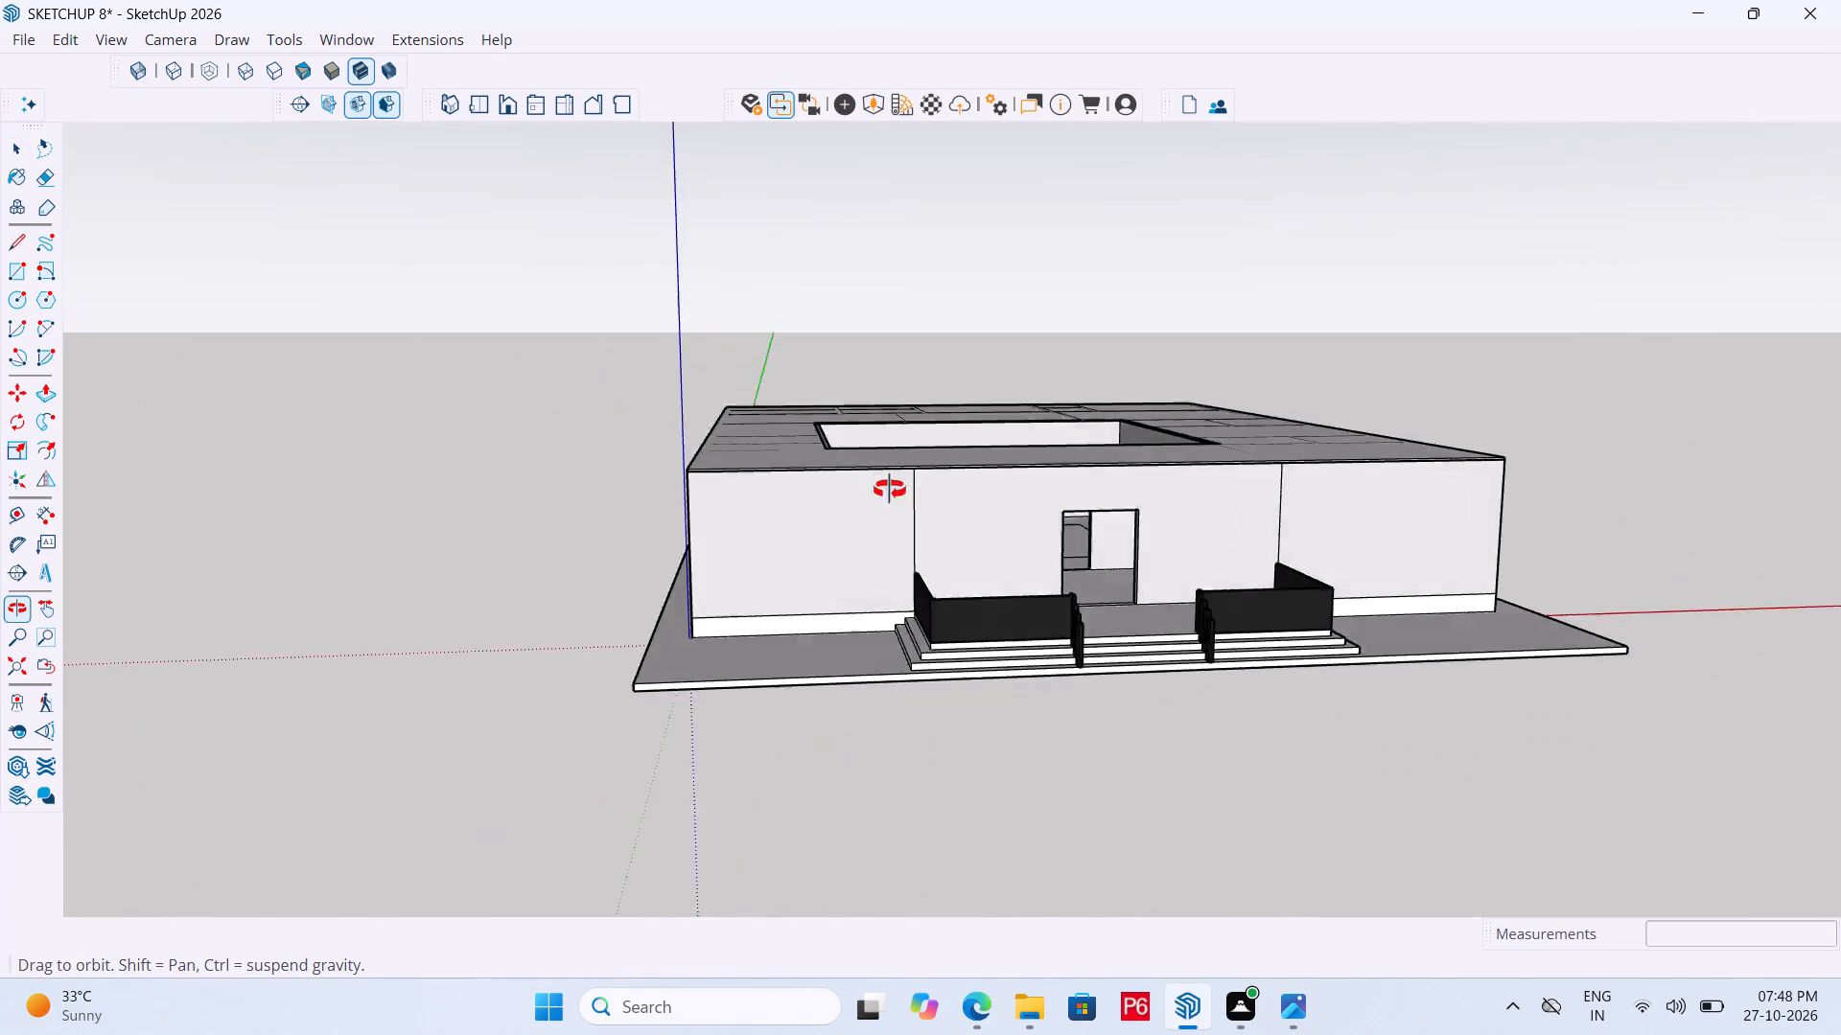
middle_drag(890, 490, 638, 534)
scroll(1159, 480, up, 2)
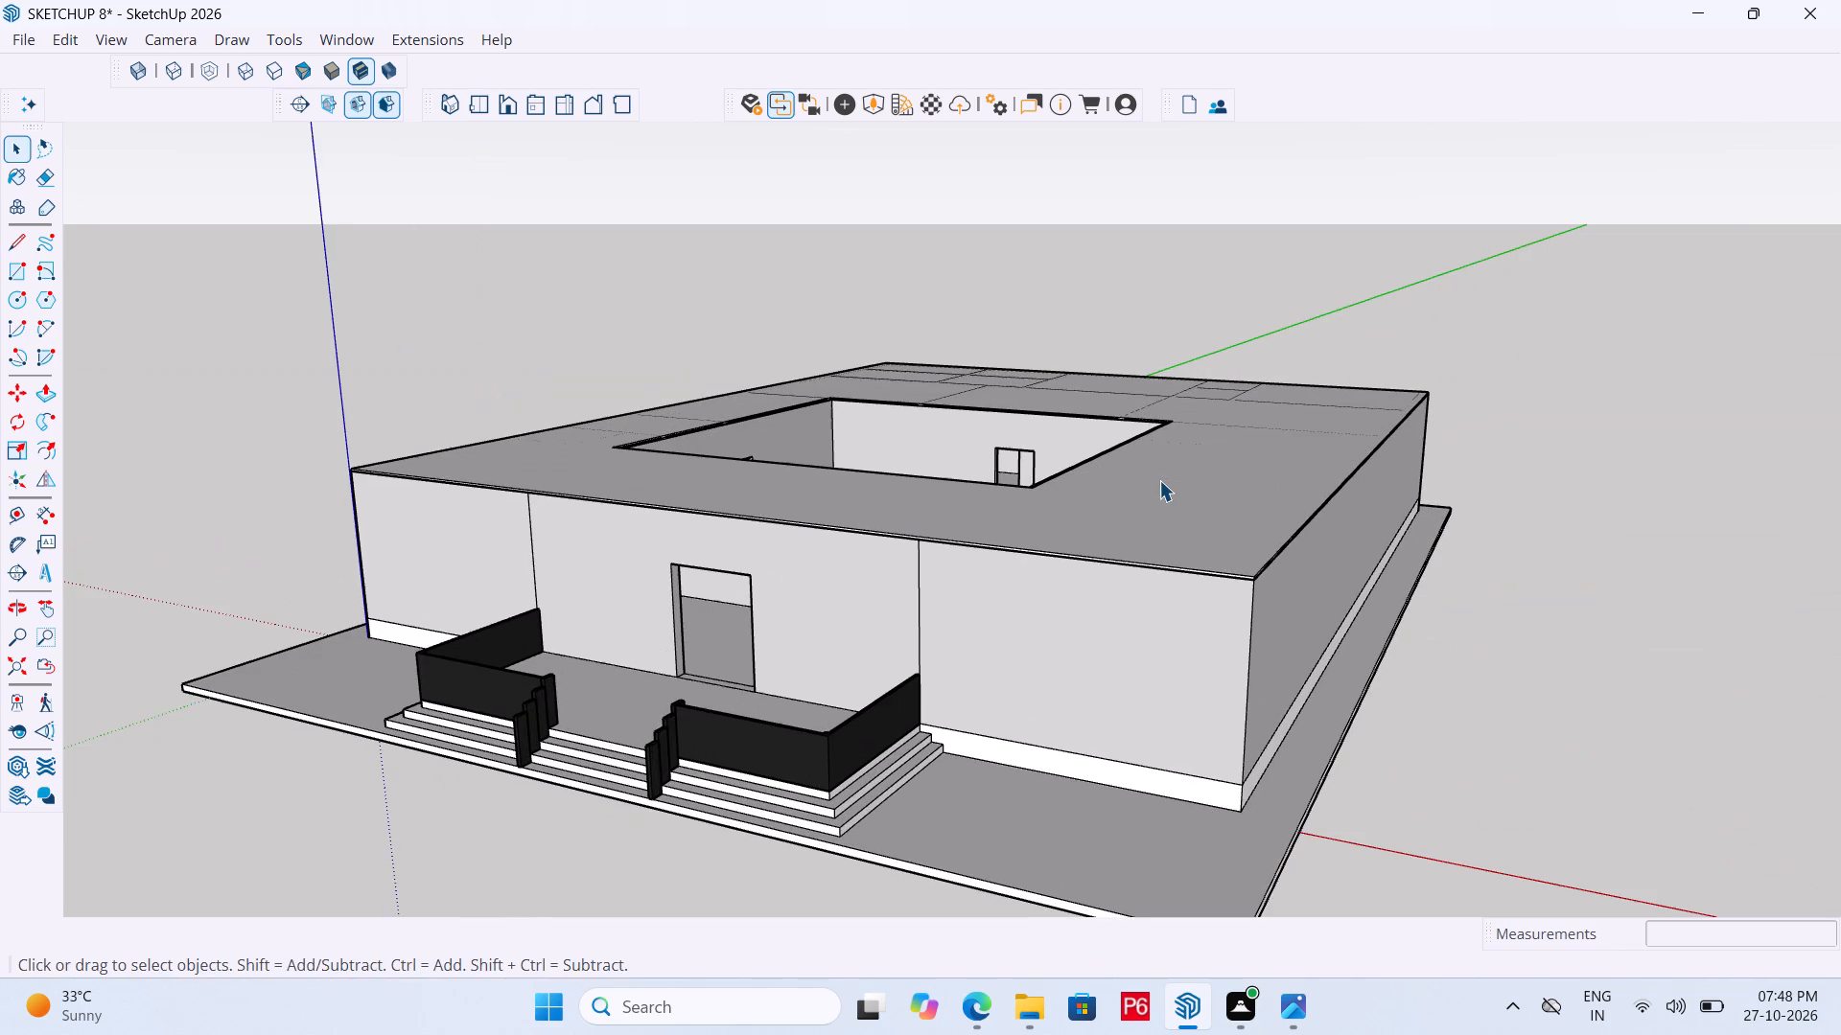
scroll(650, 535, up, 11)
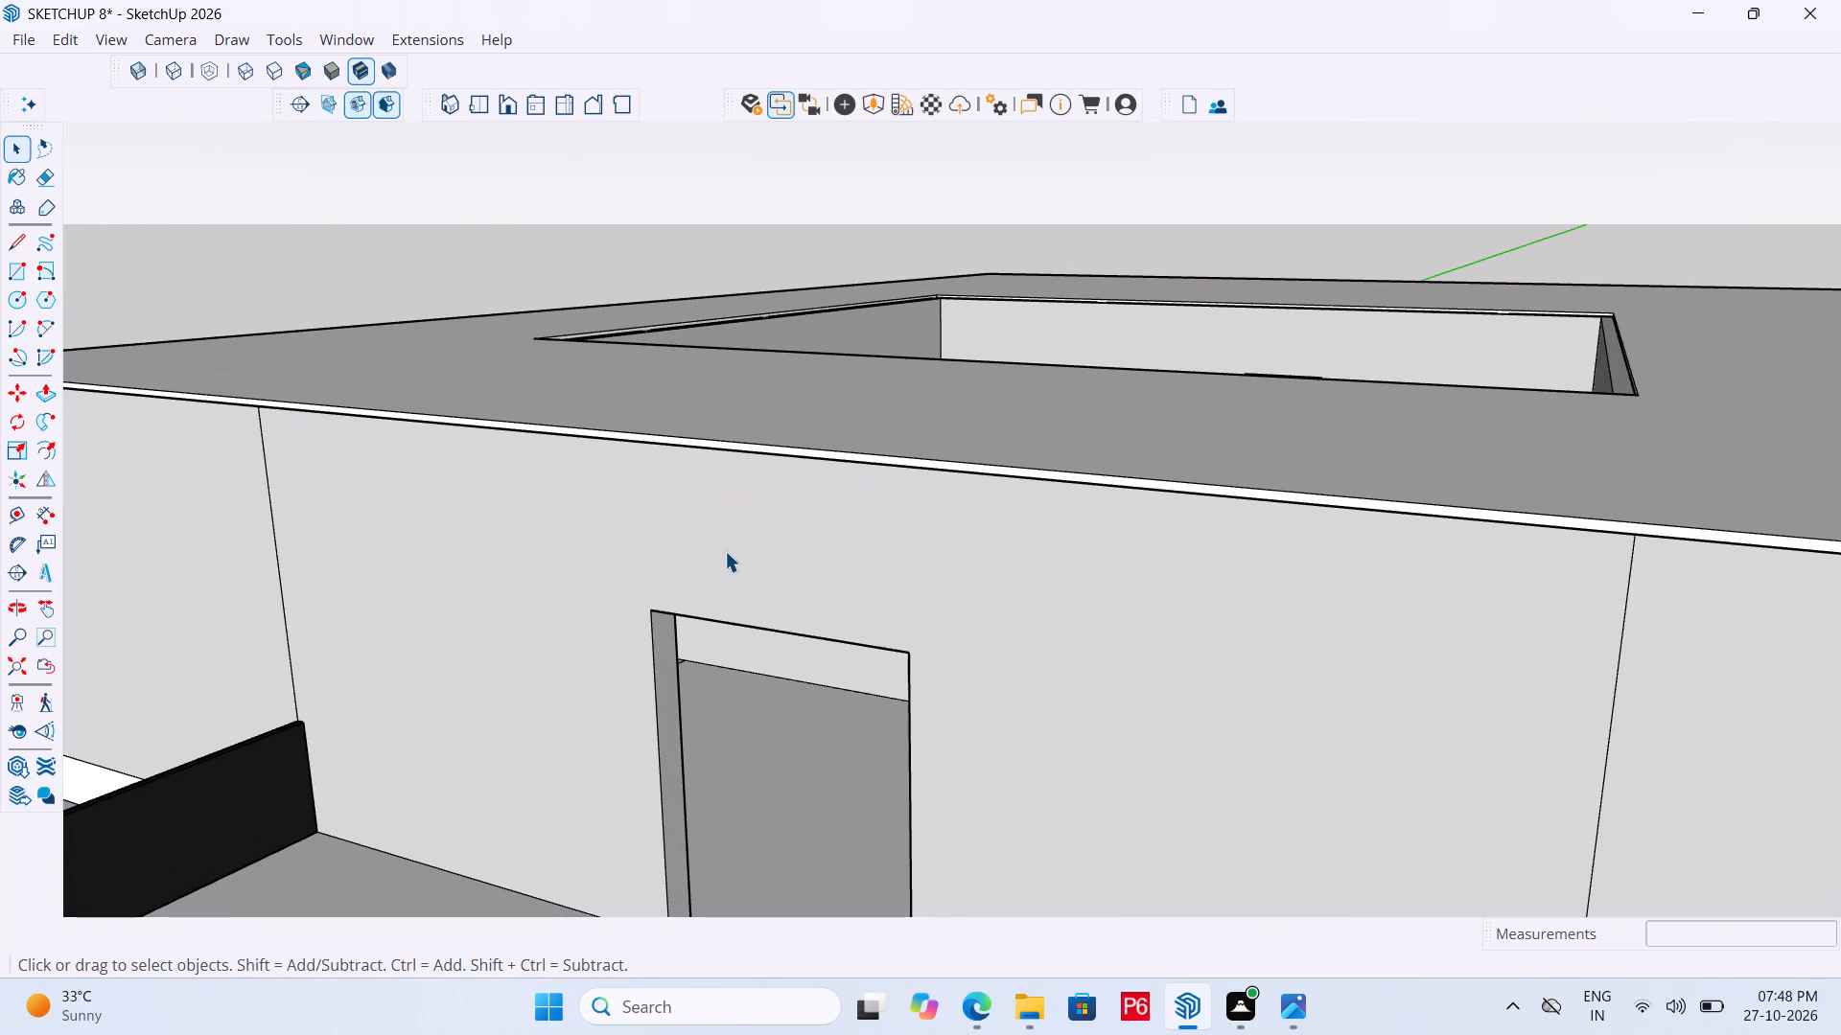
scroll(741, 609, down, 7)
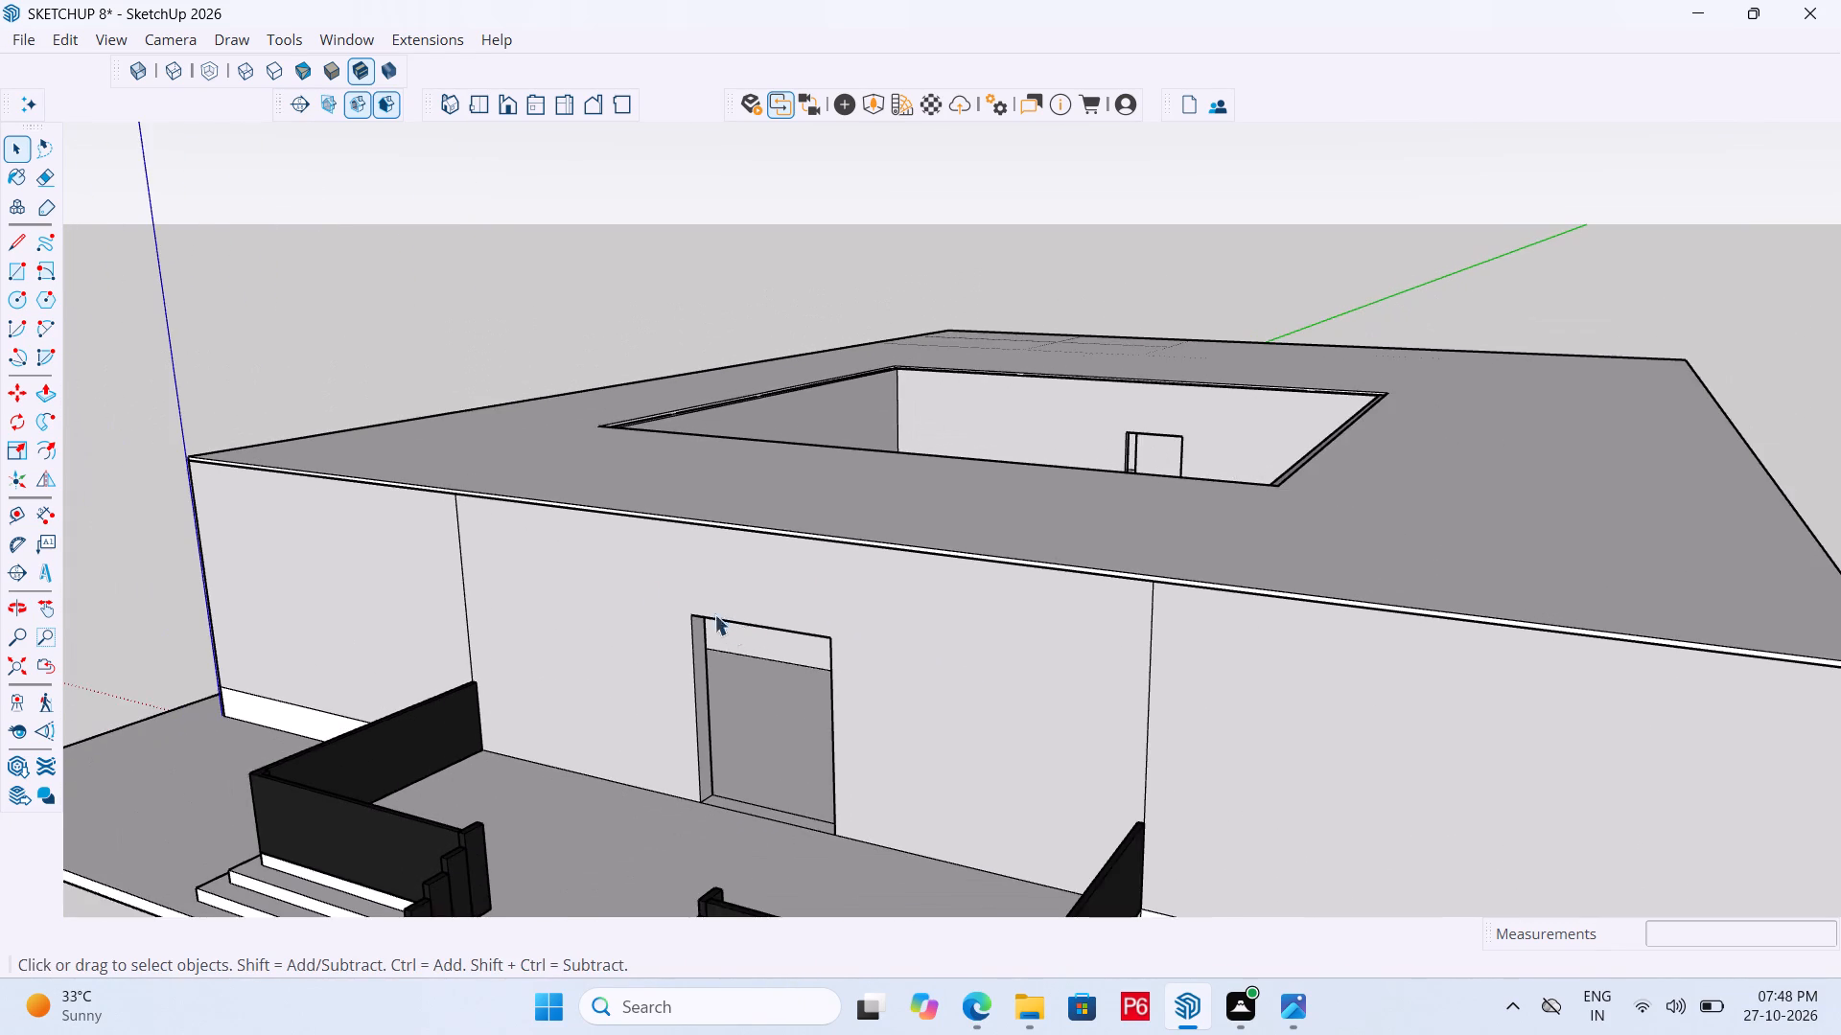
middle_drag(629, 583, 727, 568)
double_click(601, 563)
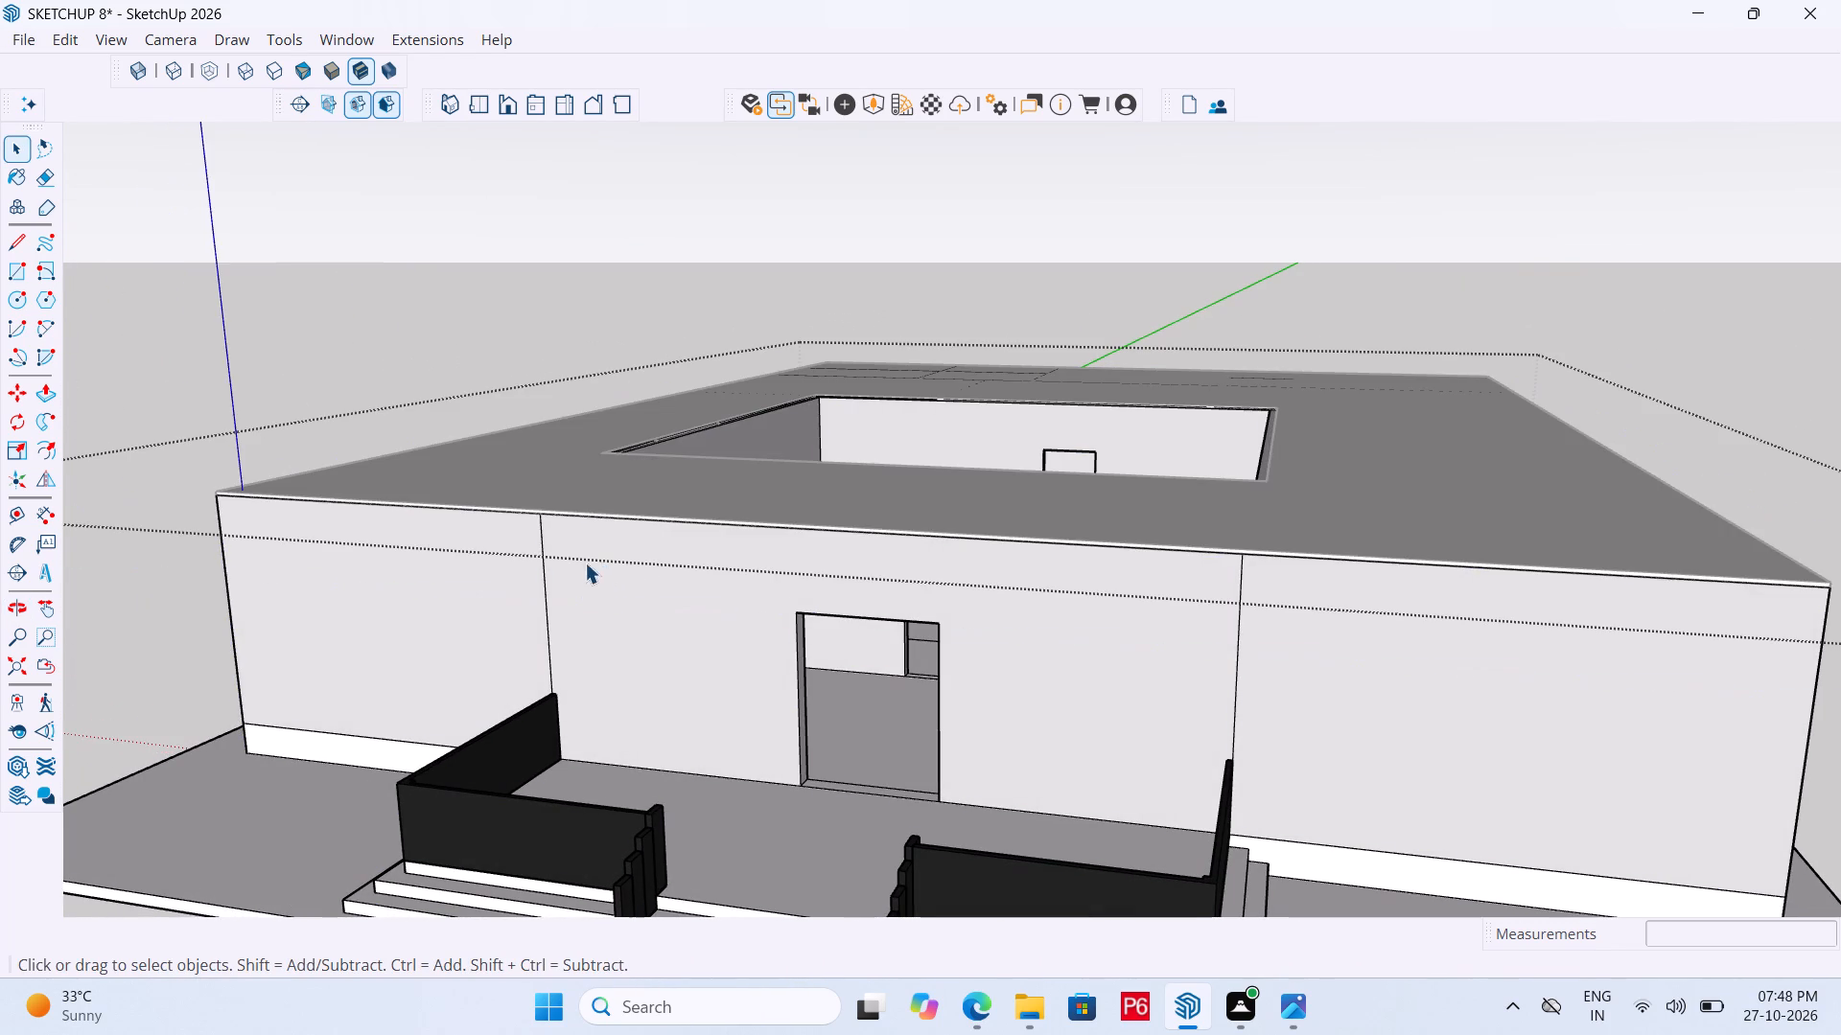
click(575, 563)
double_click(535, 569)
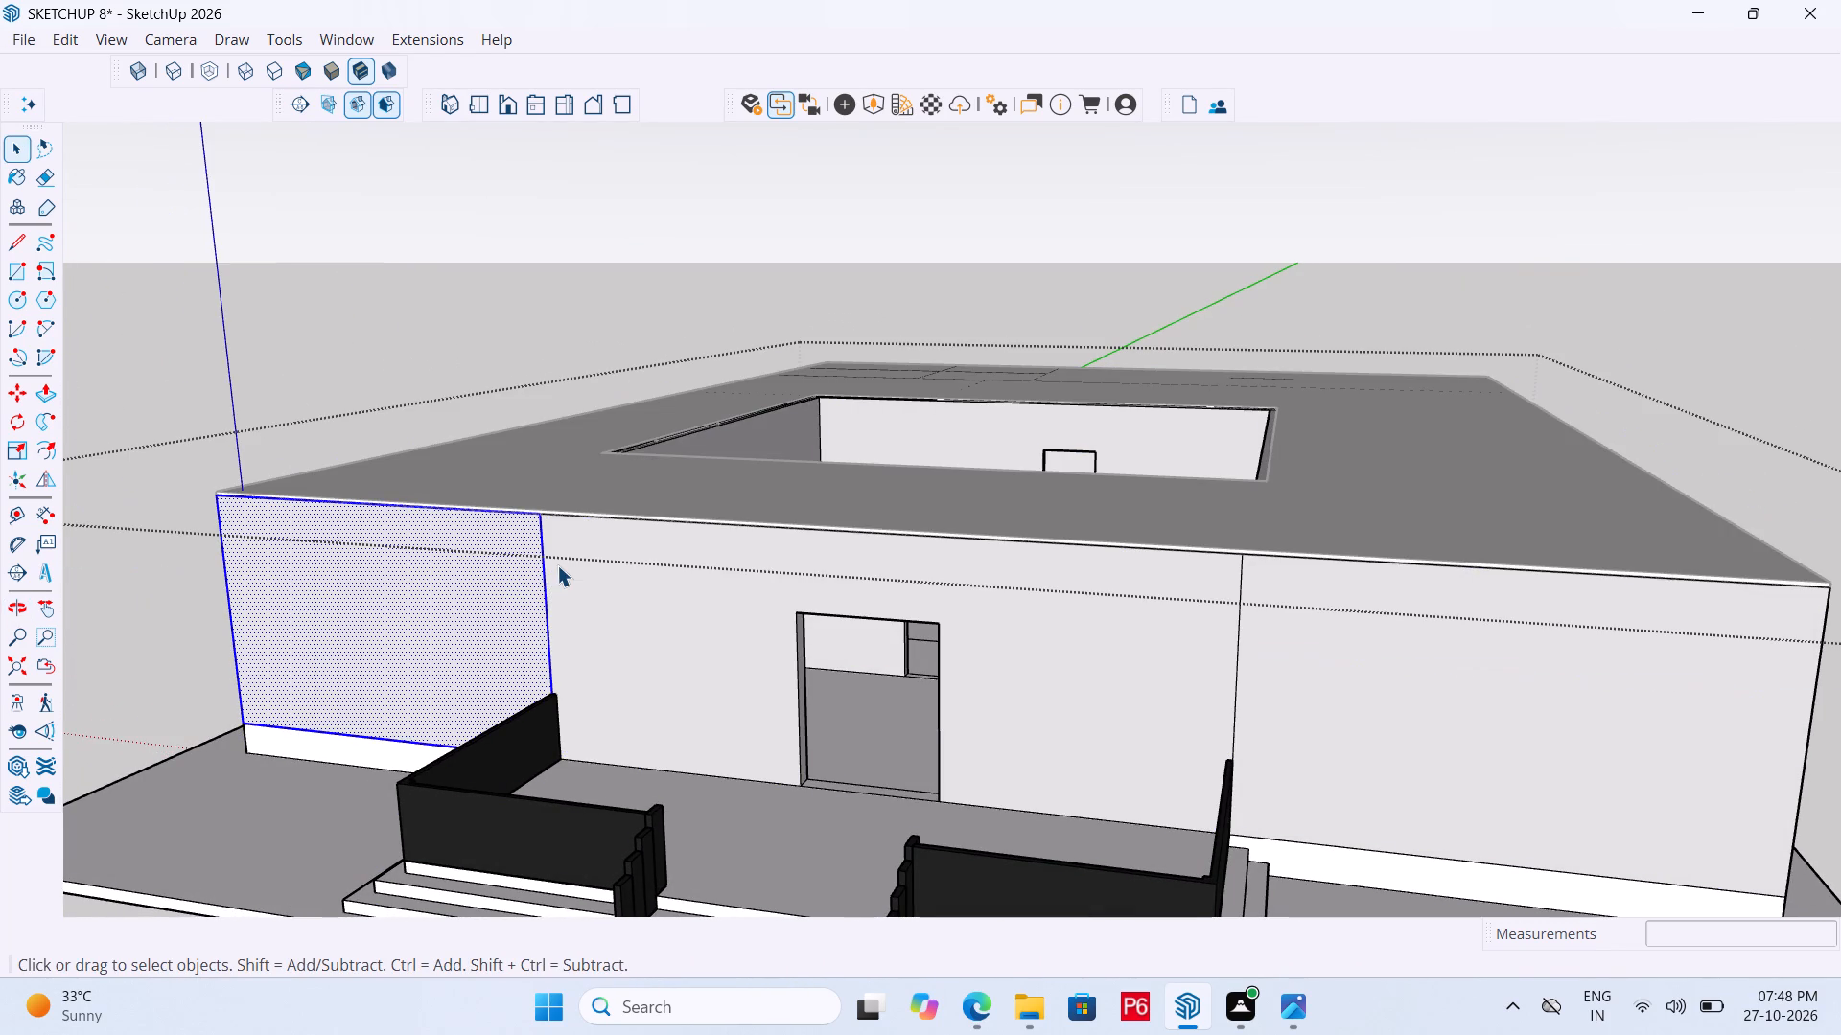
key(e)
drag(557, 565, 534, 561)
click(534, 561)
drag(1244, 624, 1205, 624)
drag(1200, 624, 1171, 623)
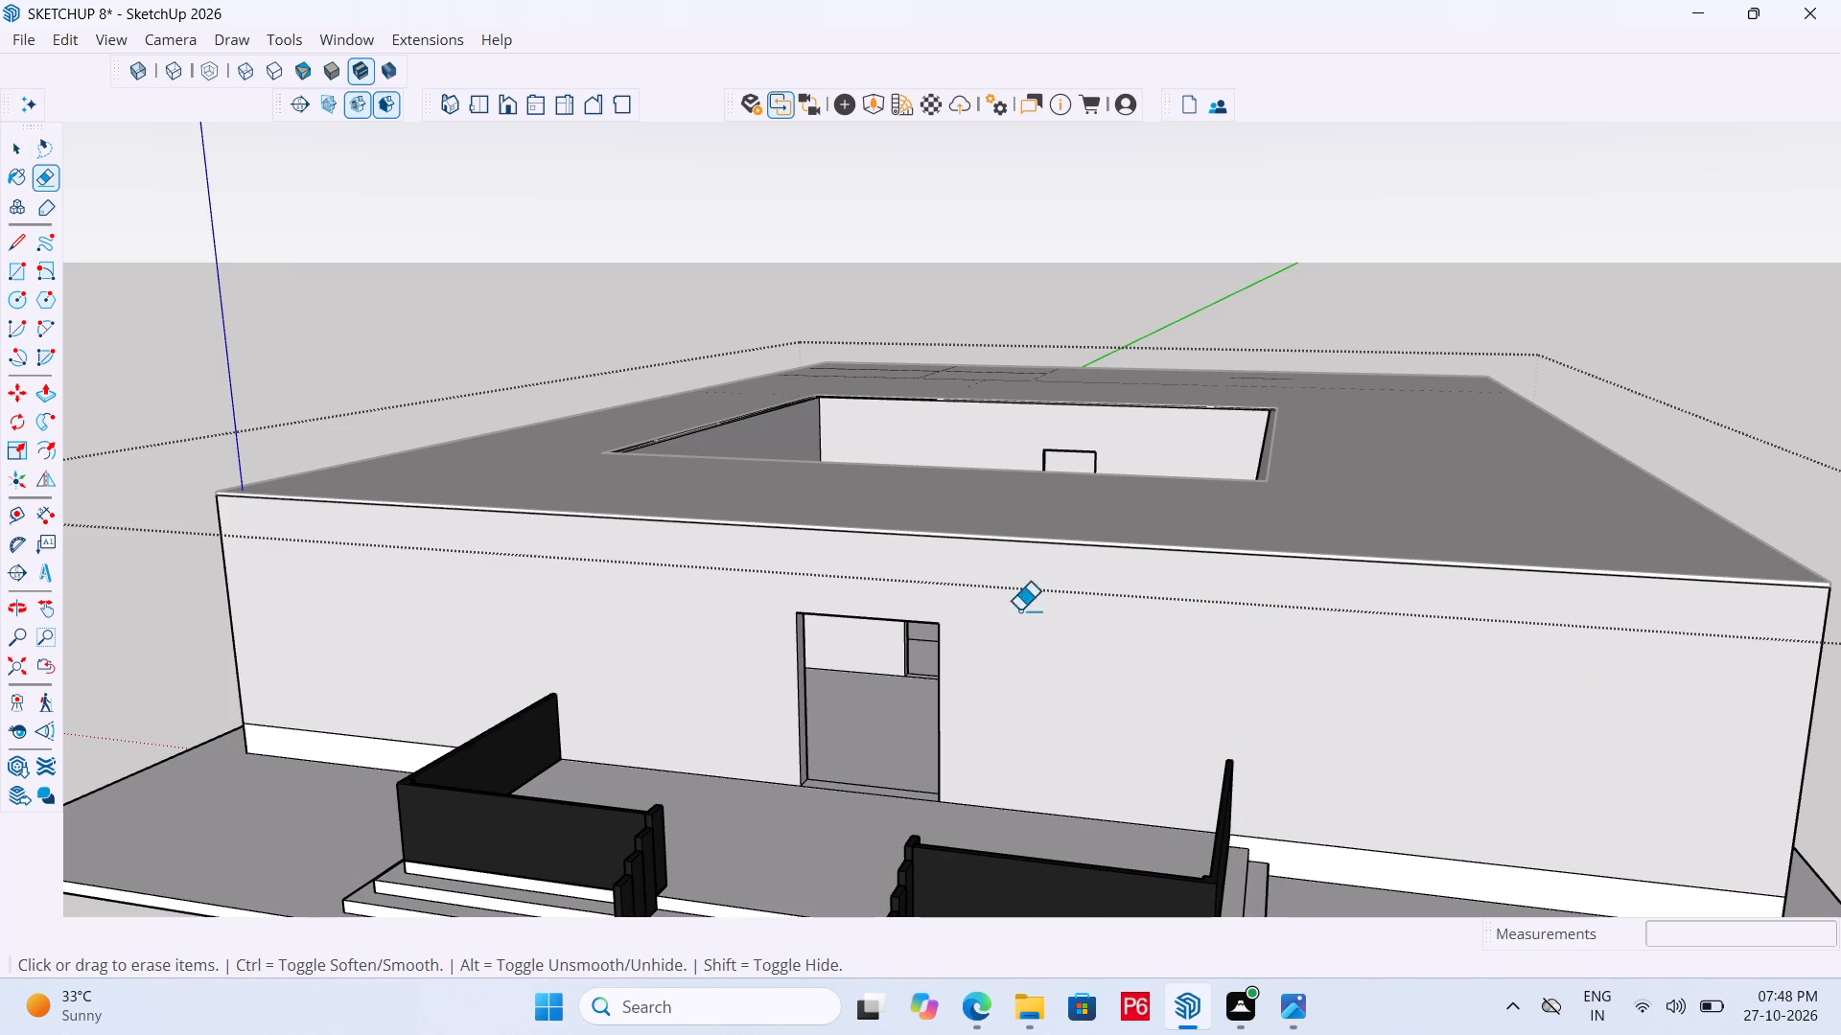
Examine the house's outer walls and roof from all sides for remaining stray seam lines.
scroll(705, 600, down, 6)
scroll(623, 648, down, 4)
middle_drag(1086, 670, 350, 632)
middle_drag(1484, 617, 1237, 595)
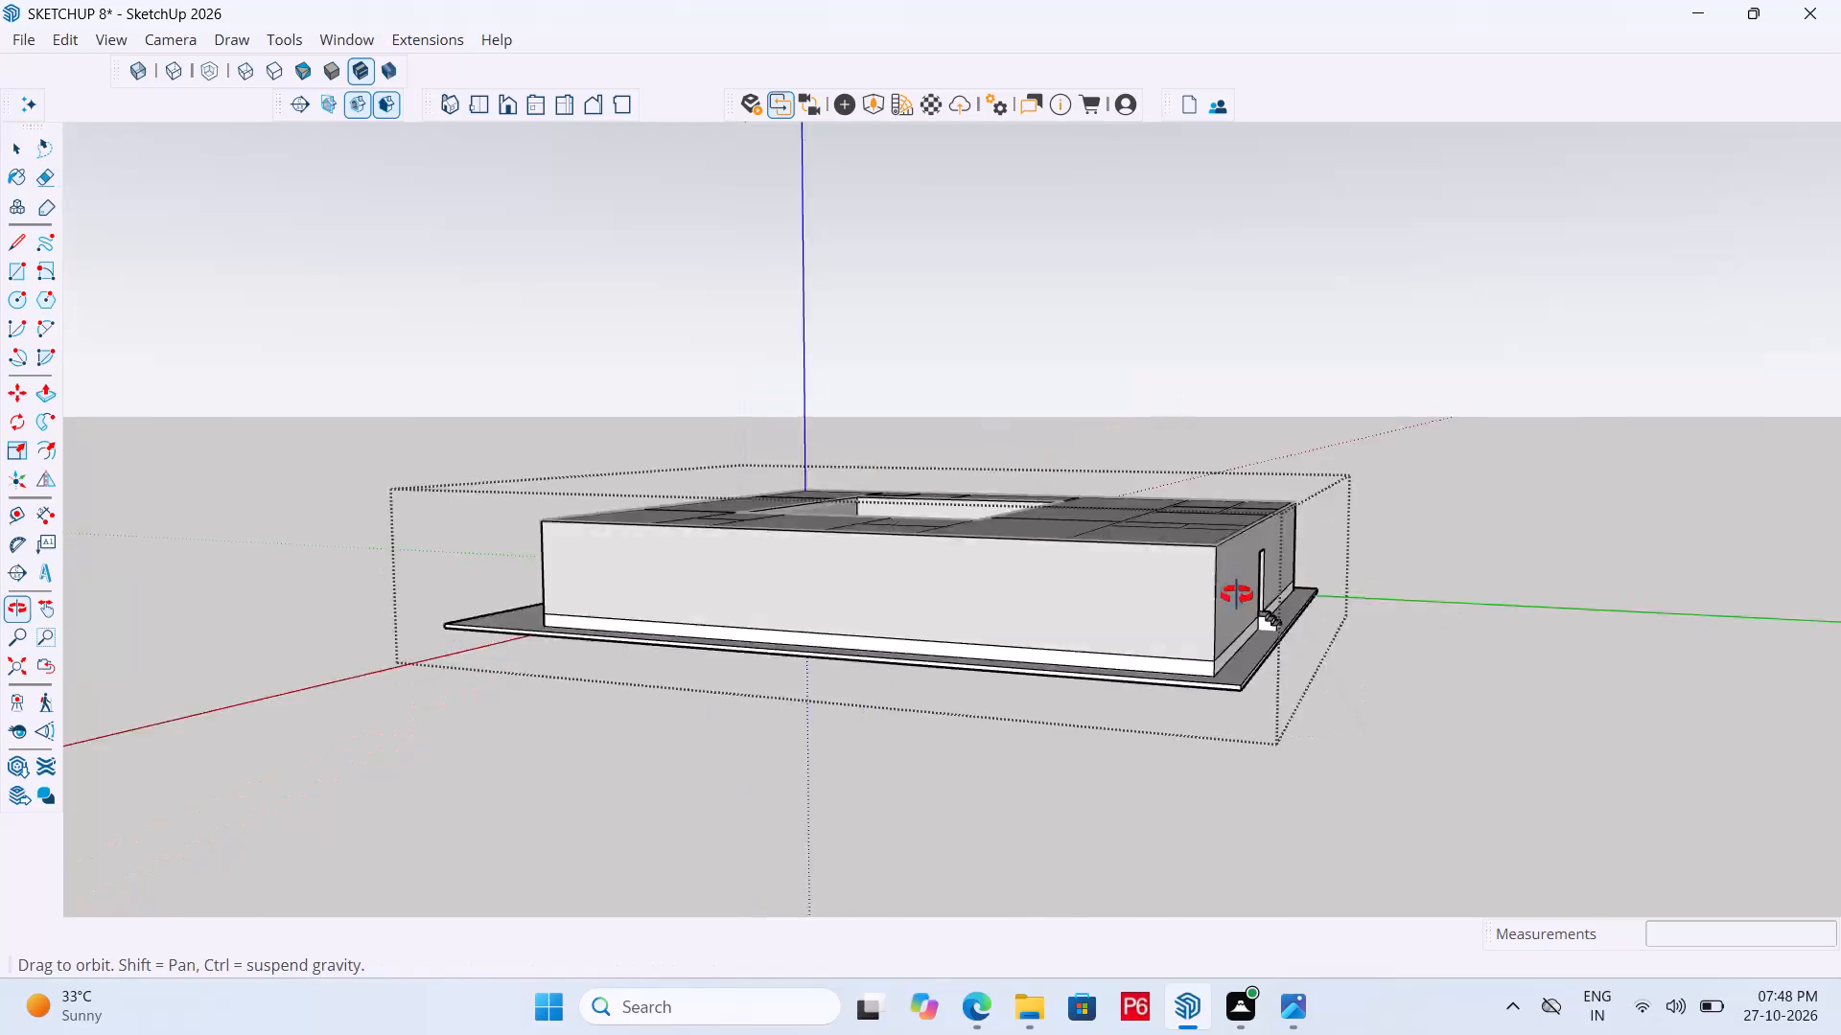
middle_drag(1237, 595, 47, 621)
middle_drag(1643, 598, 847, 762)
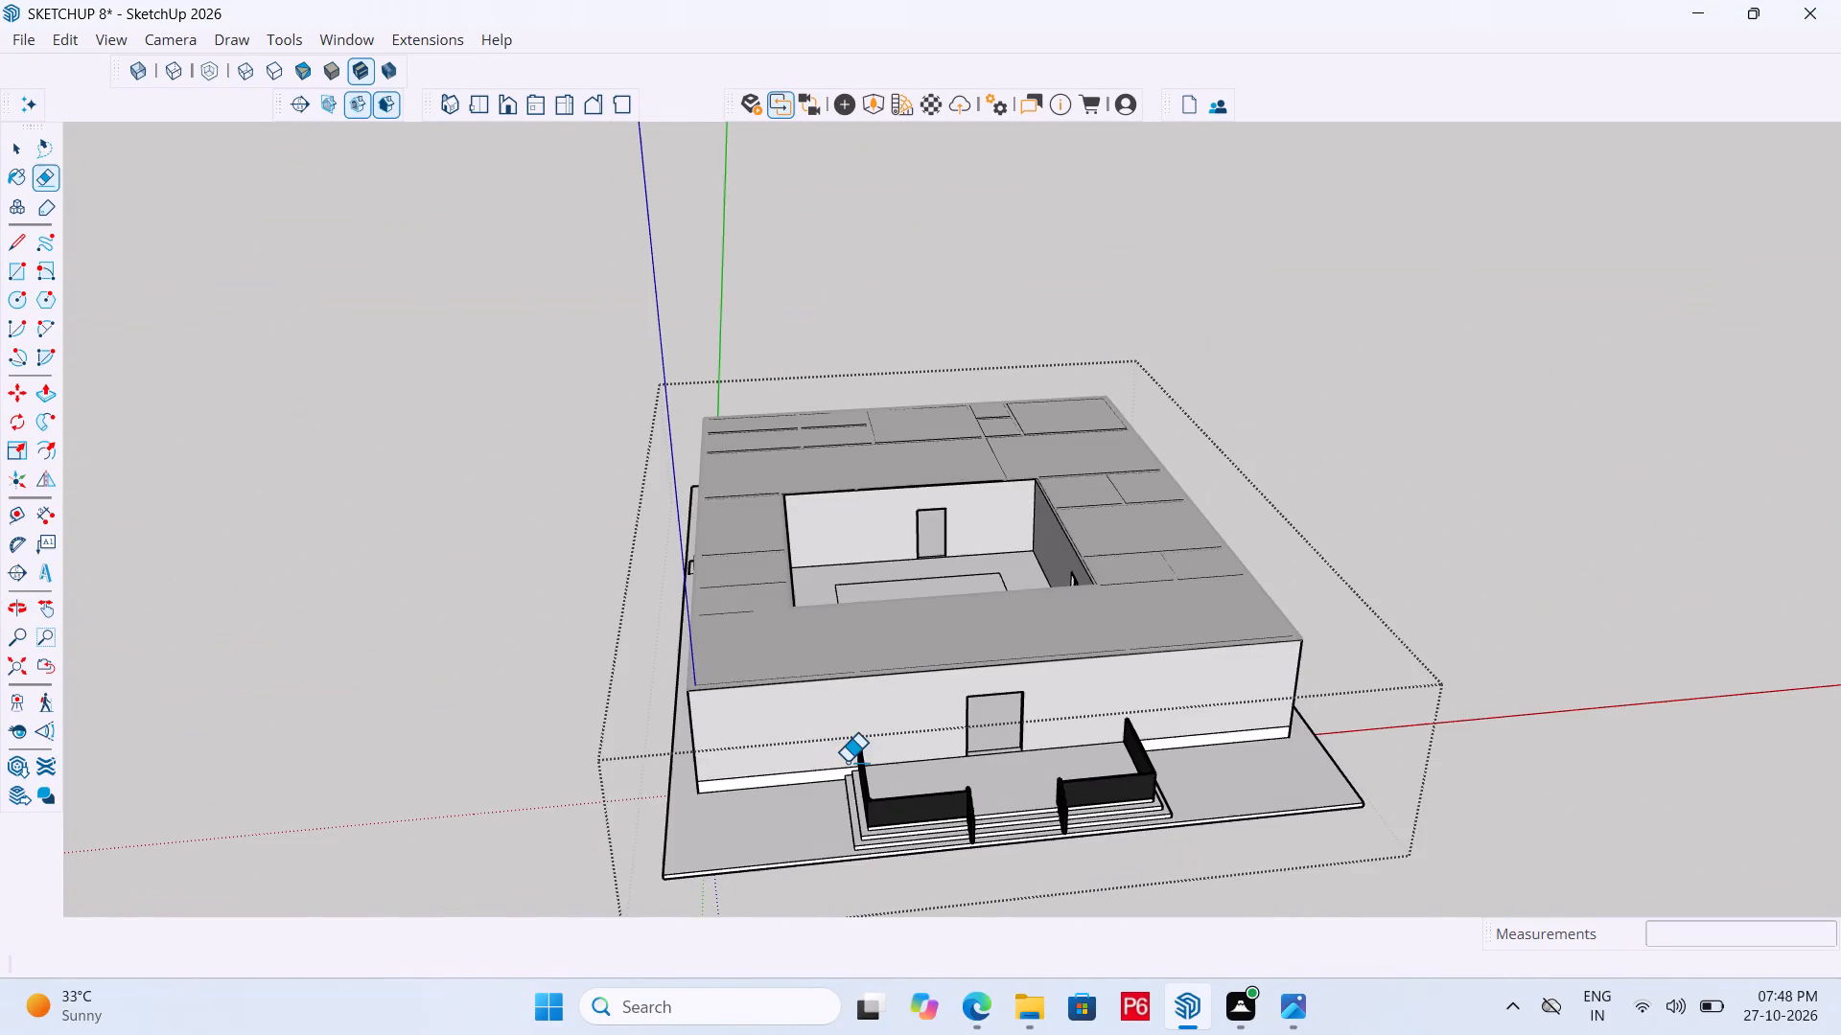
middle_drag(1101, 571, 64, 672)
middle_drag(1288, 549, 385, 589)
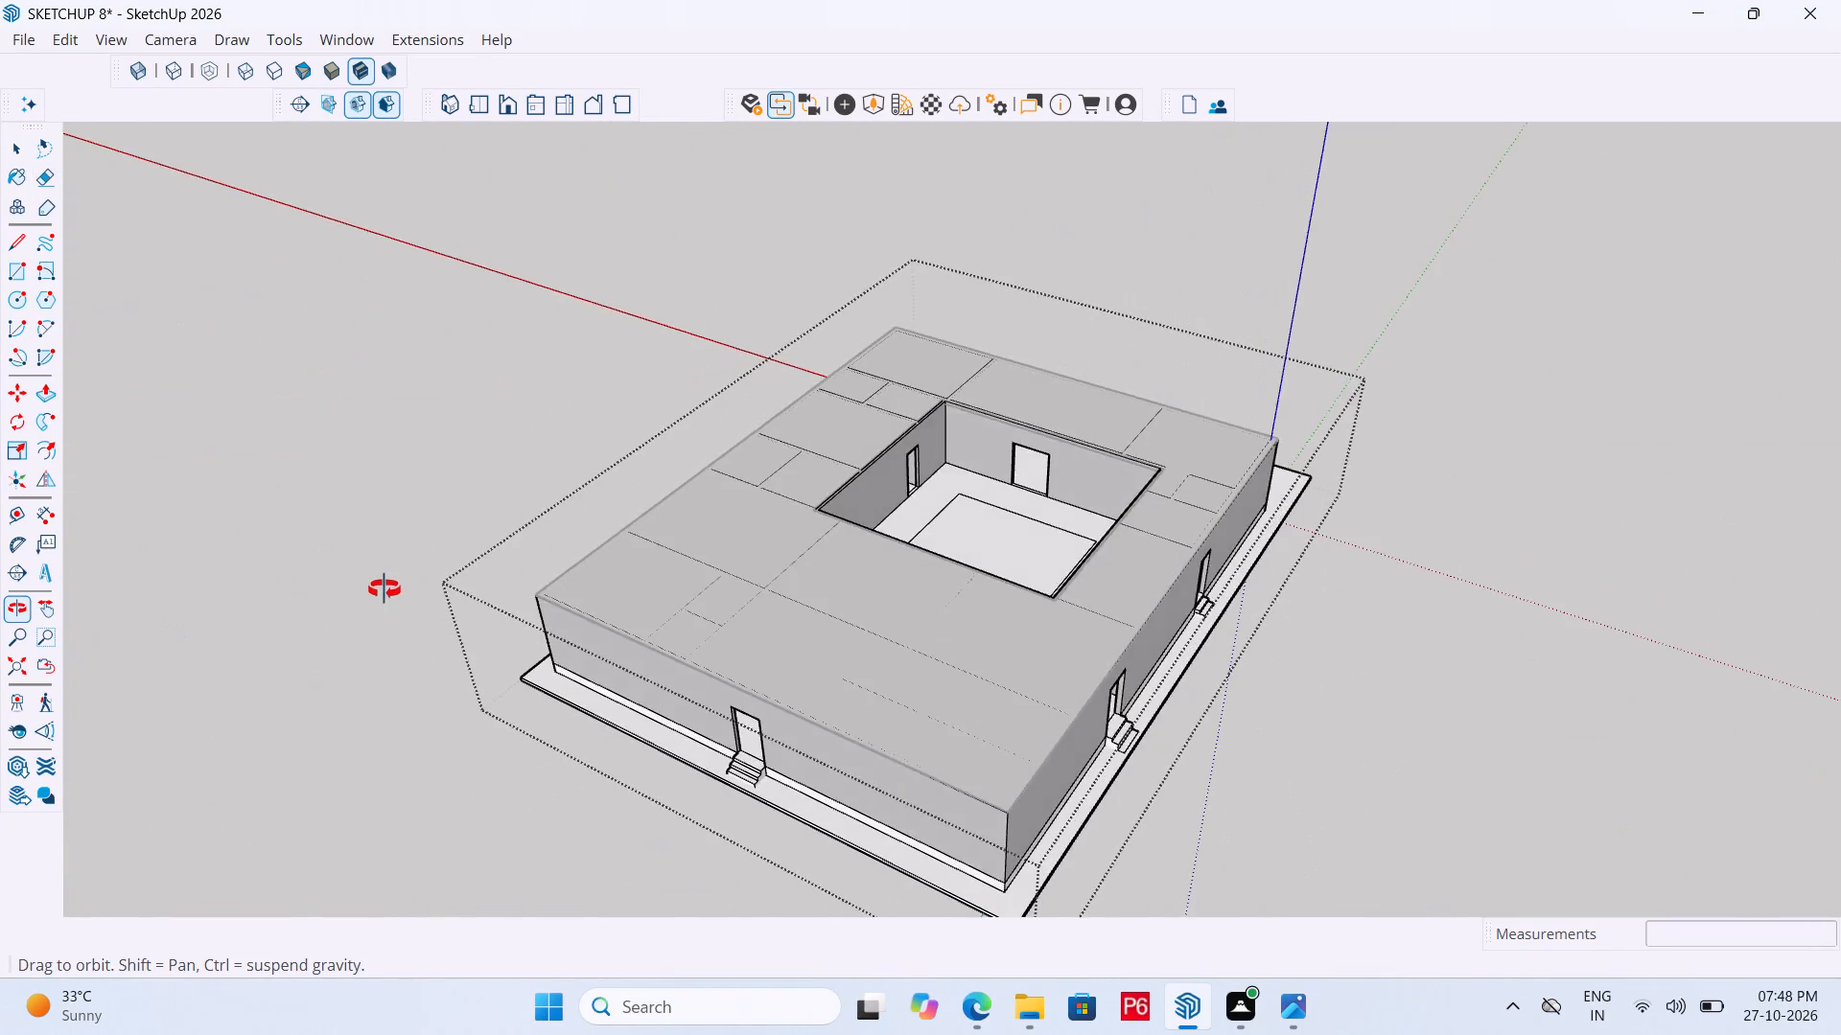
middle_drag(385, 589, 1840, 510)
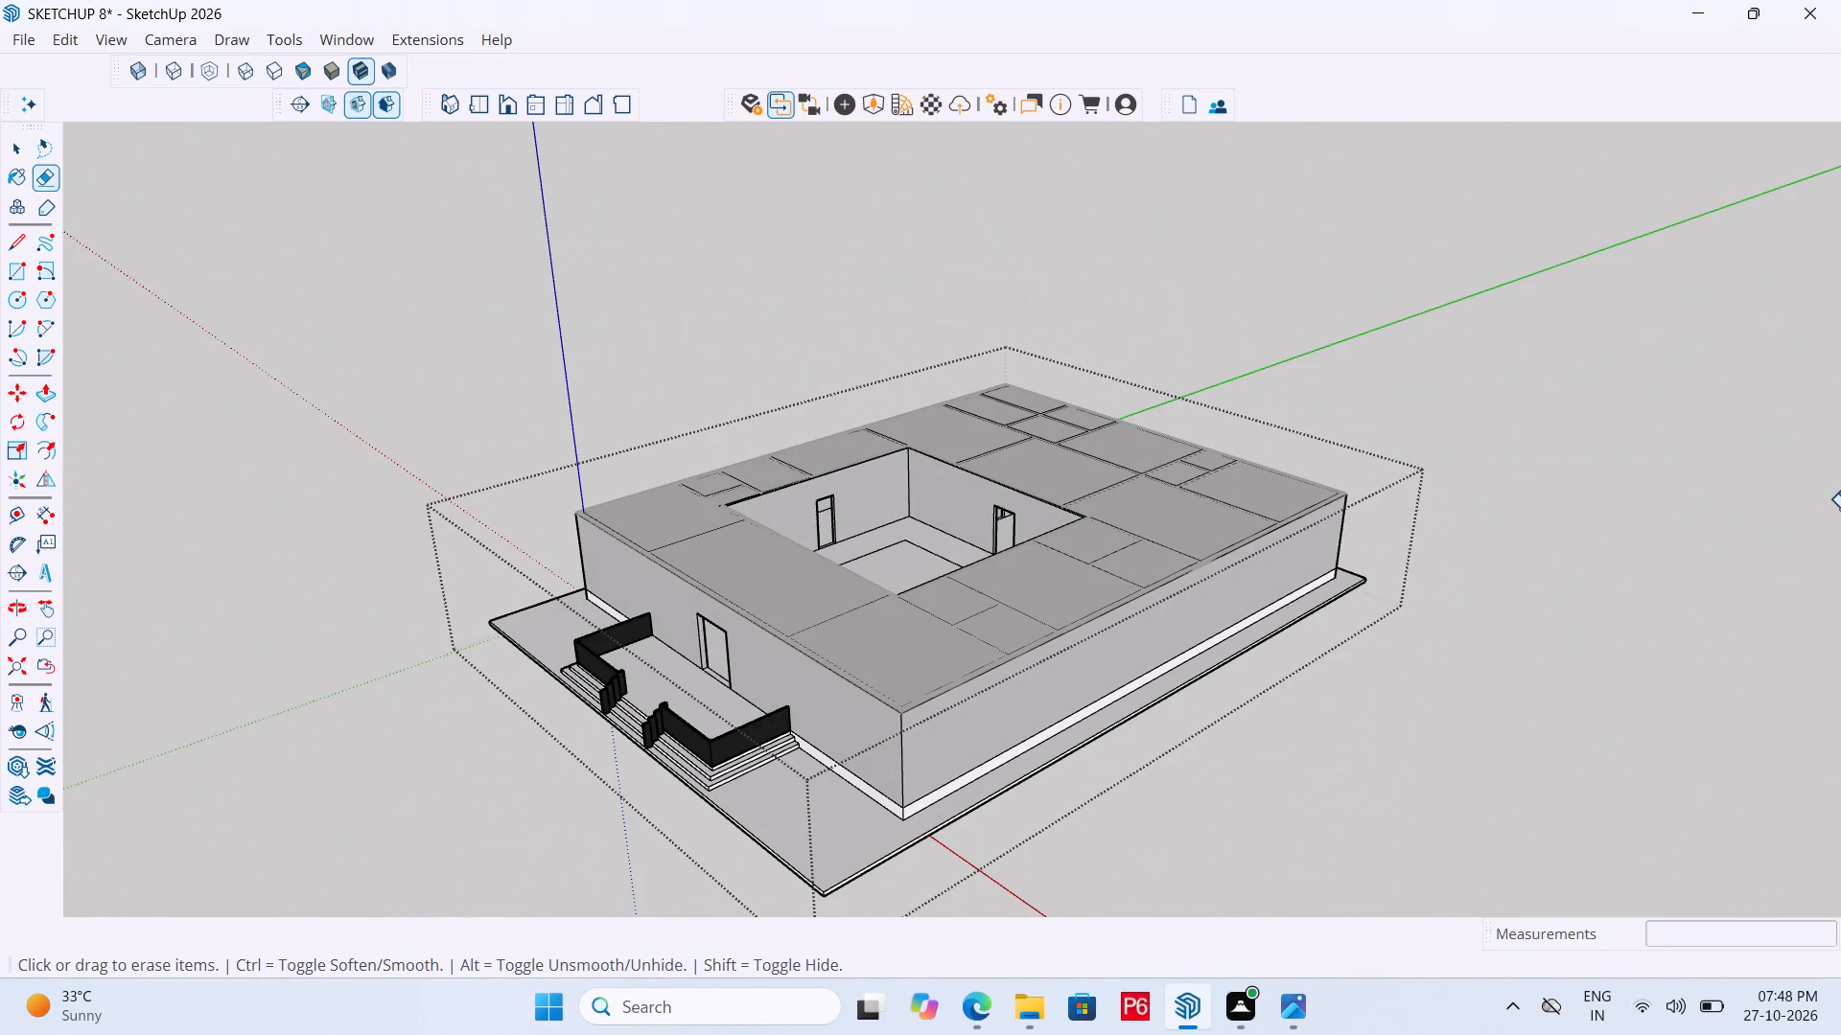
middle_drag(1011, 591, 1208, 521)
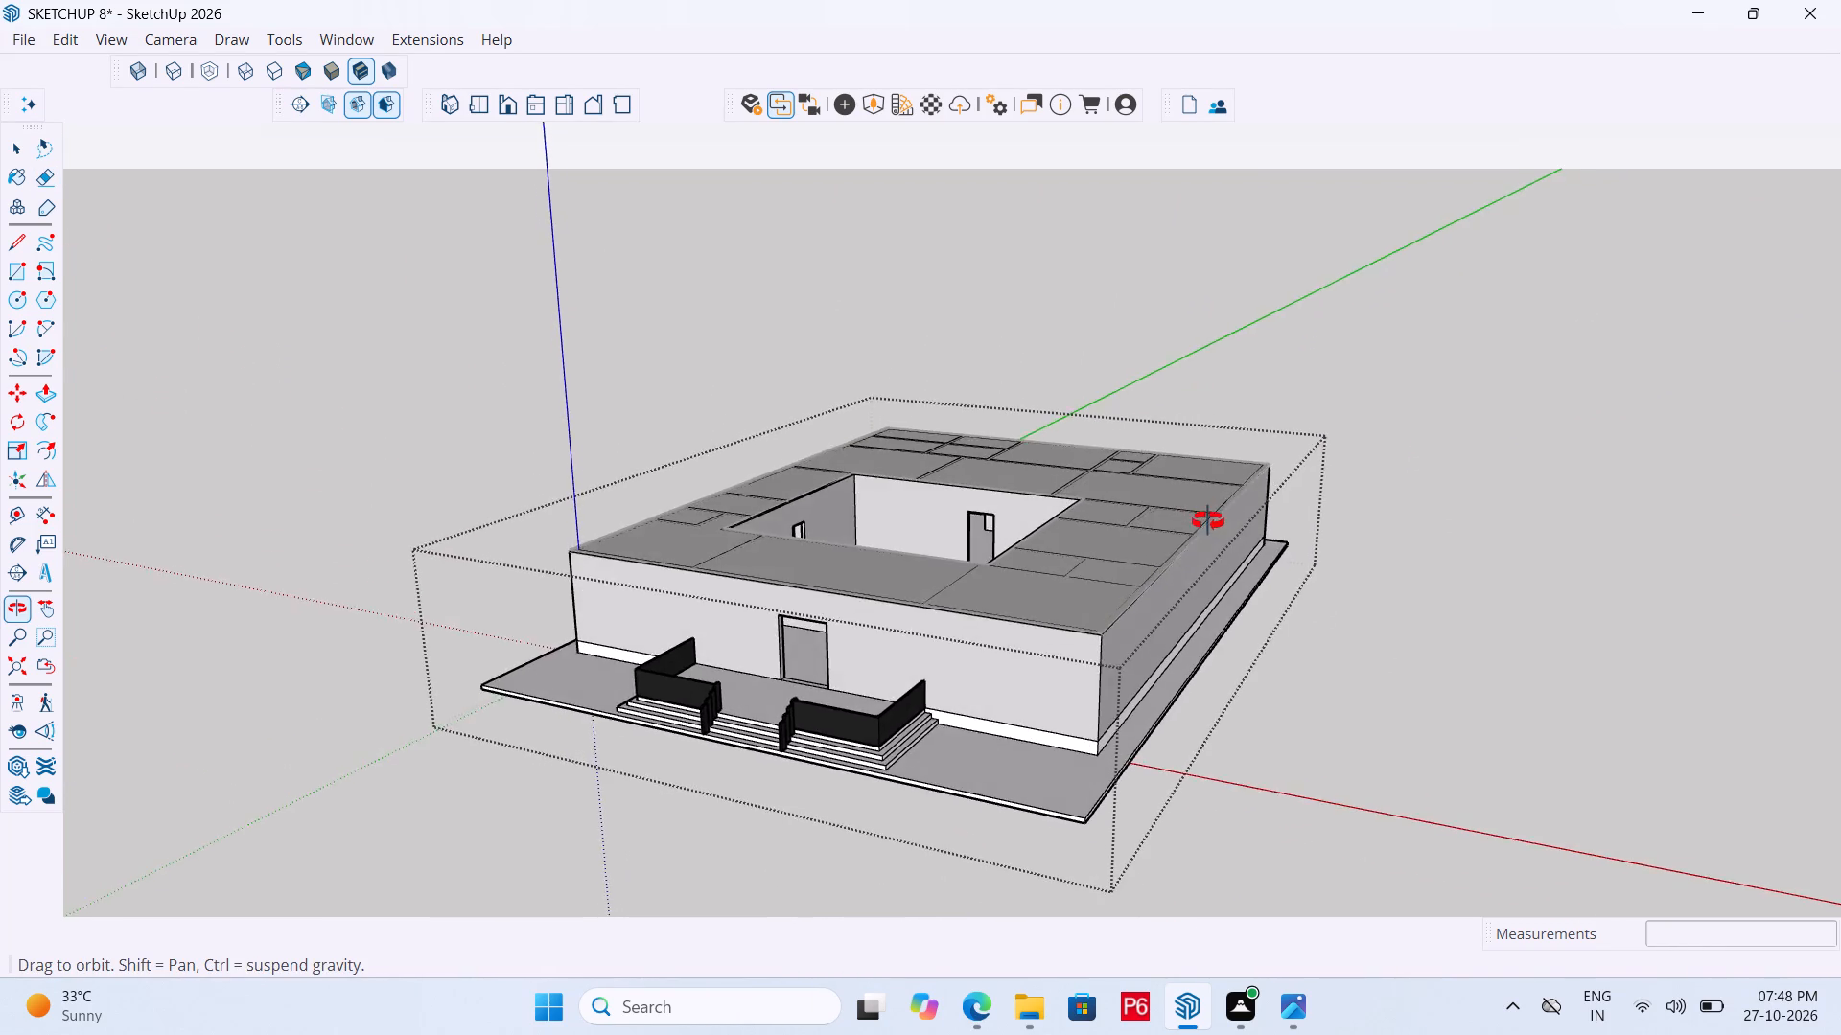
middle_drag(1208, 521, 1156, 652)
Close the house group.
key(space)
click(1639, 658)
Save the house model.
middle_drag(852, 562, 864, 550)
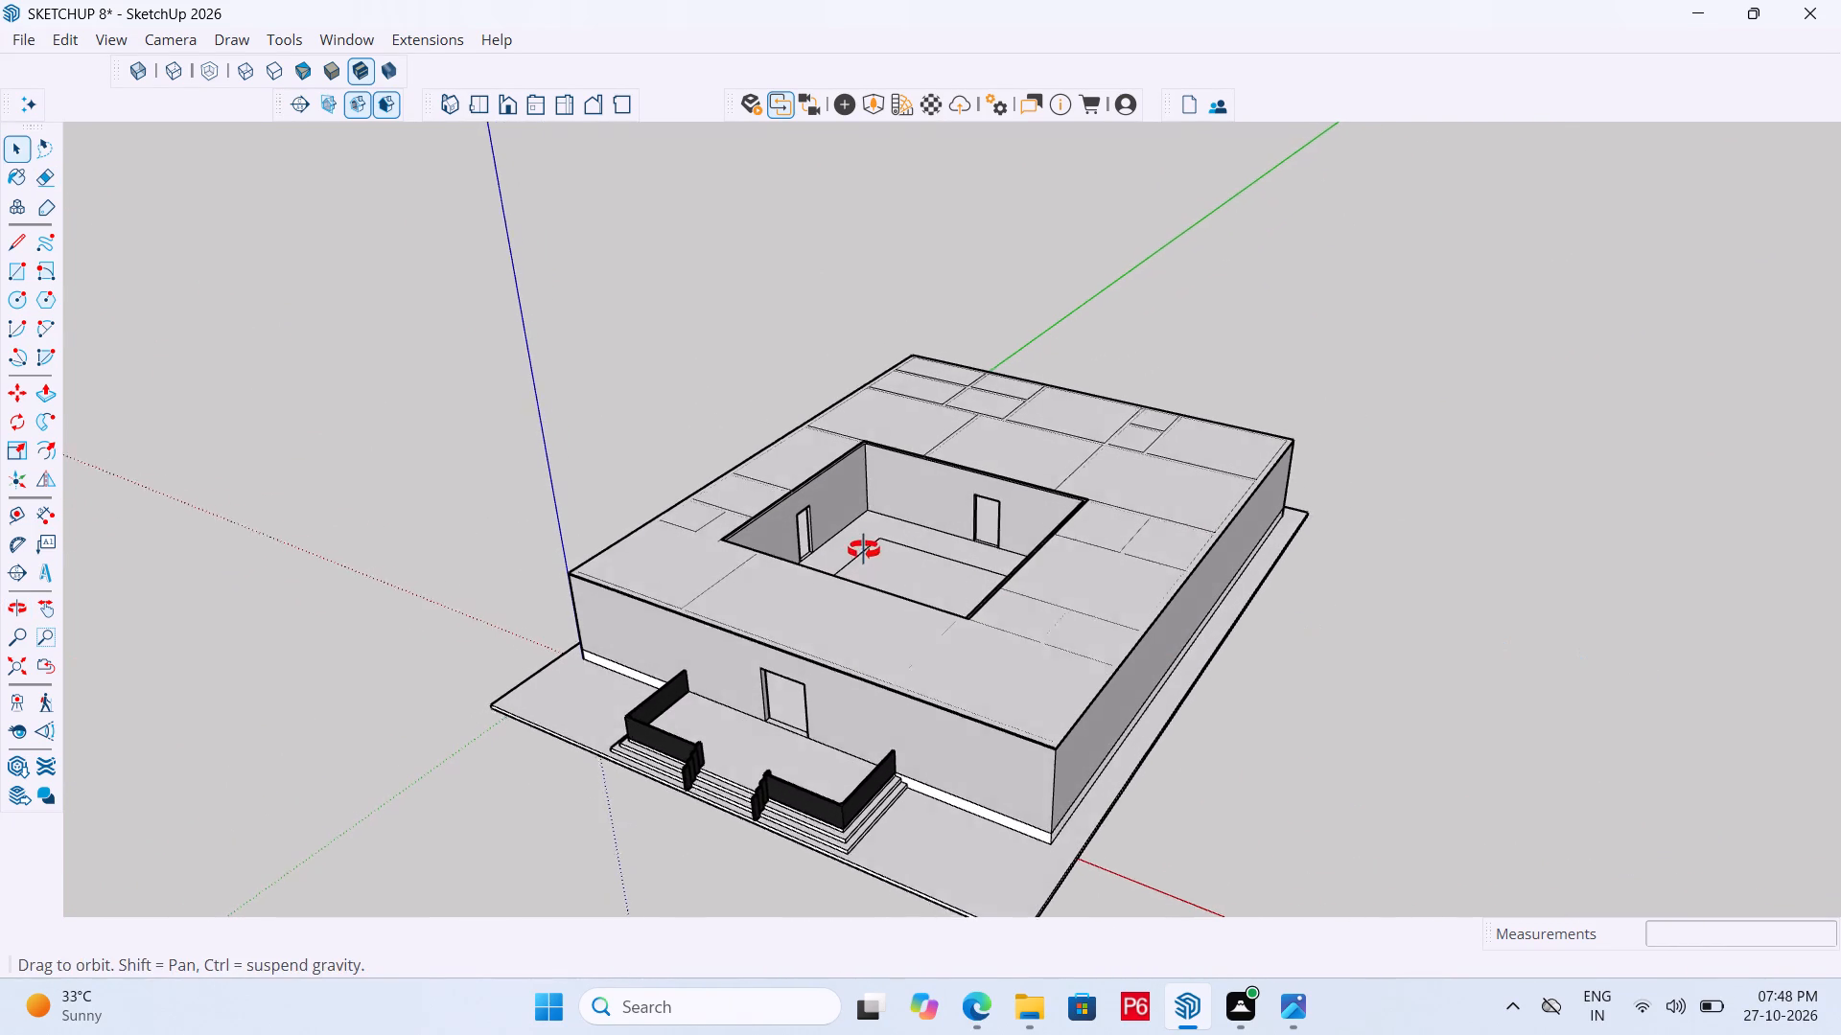
middle_drag(864, 550, 866, 546)
key(ctrl+s)
key(ctrl+s)
key(ctrl+s)
key(ctrl+s)
key(ctrl+s)
key(ctrl+s)
key(ctrl+s)
Examine the roof slab's outer corner and how its opening edges meet the central hall's walls.
ctrl+scroll(1020, 750, up, 2)
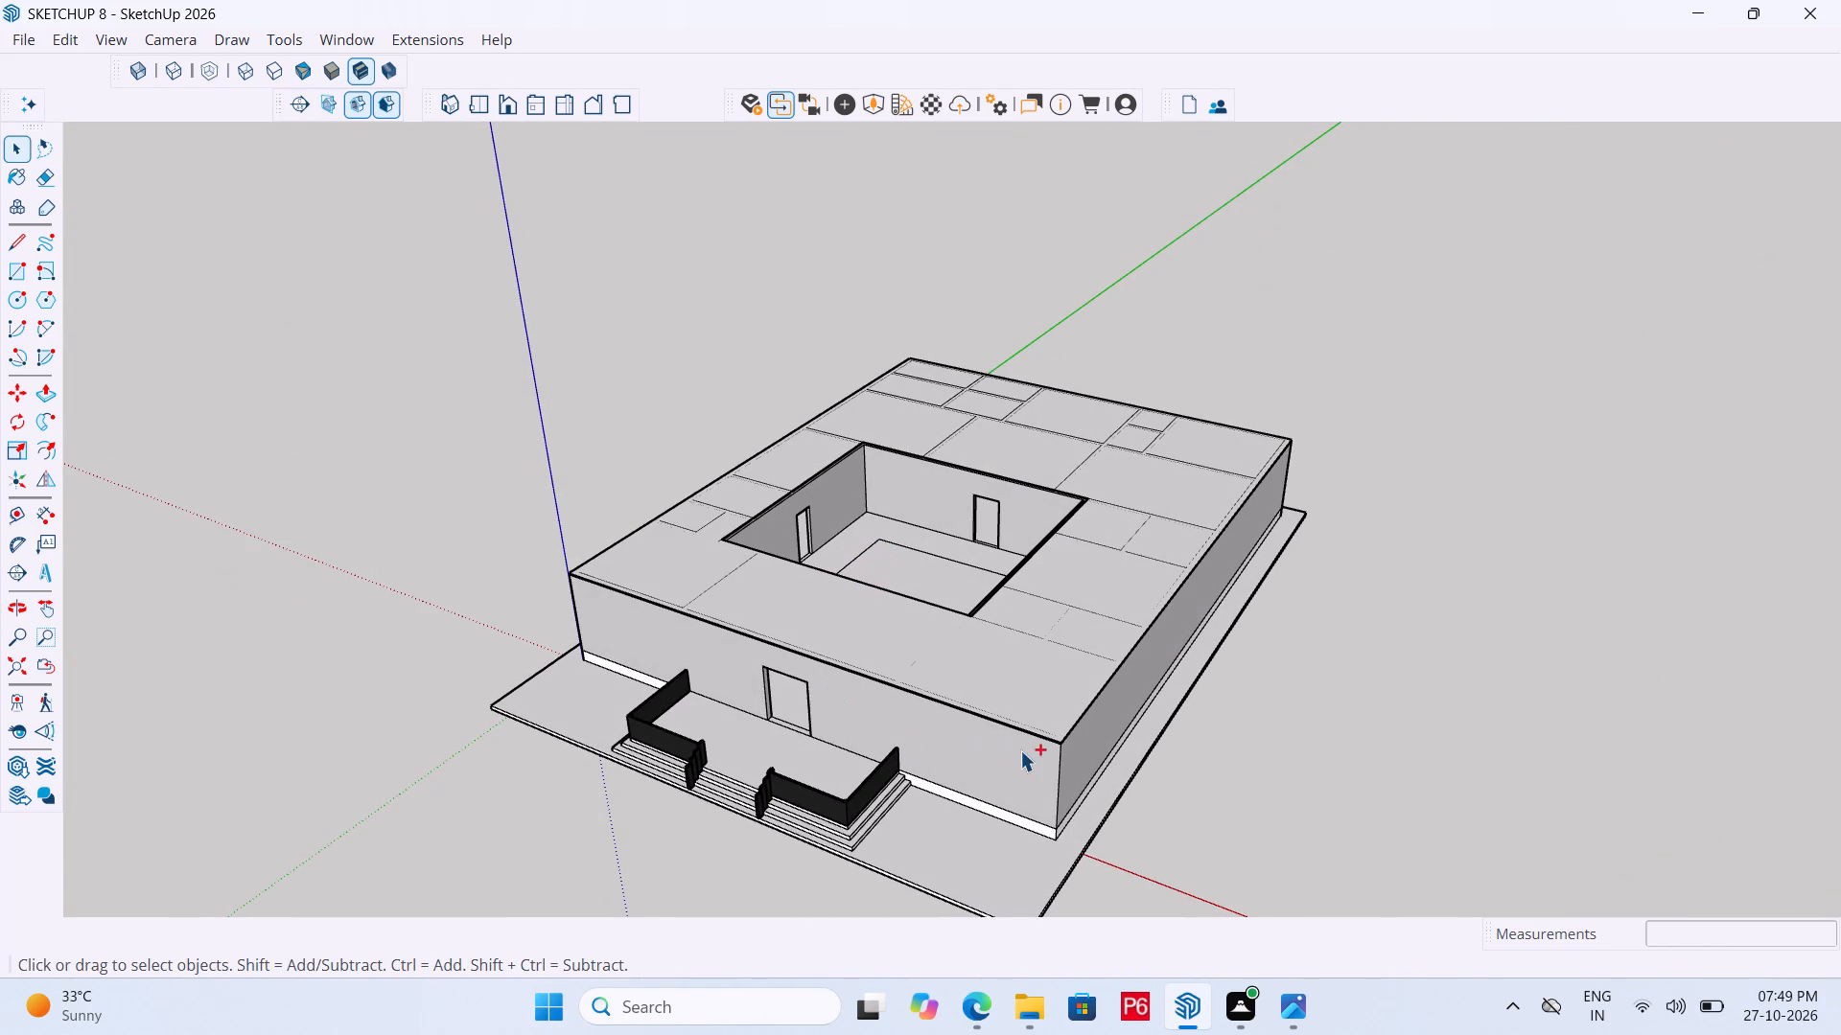
ctrl+scroll(1020, 750, up, 10)
scroll(1046, 741, up, 6)
middle_drag(1049, 660, 1032, 554)
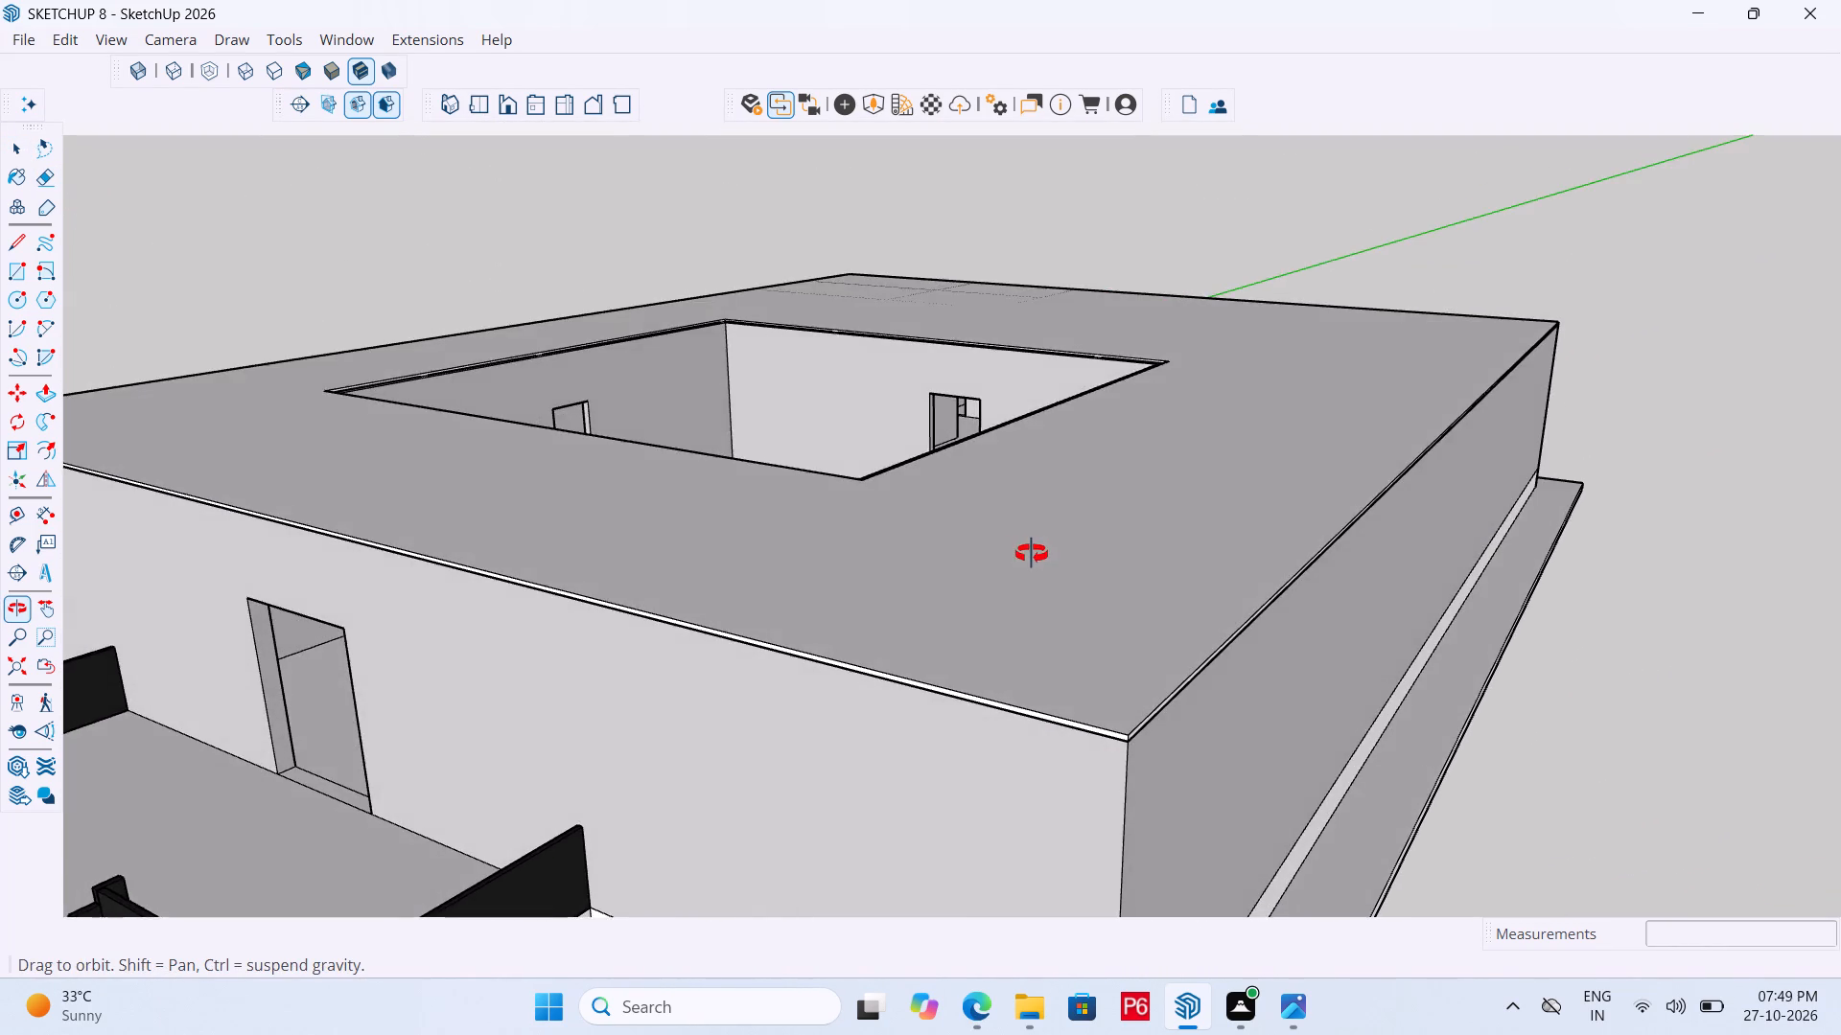
middle_drag(1032, 554, 945, 697)
scroll(1062, 662, down, 13)
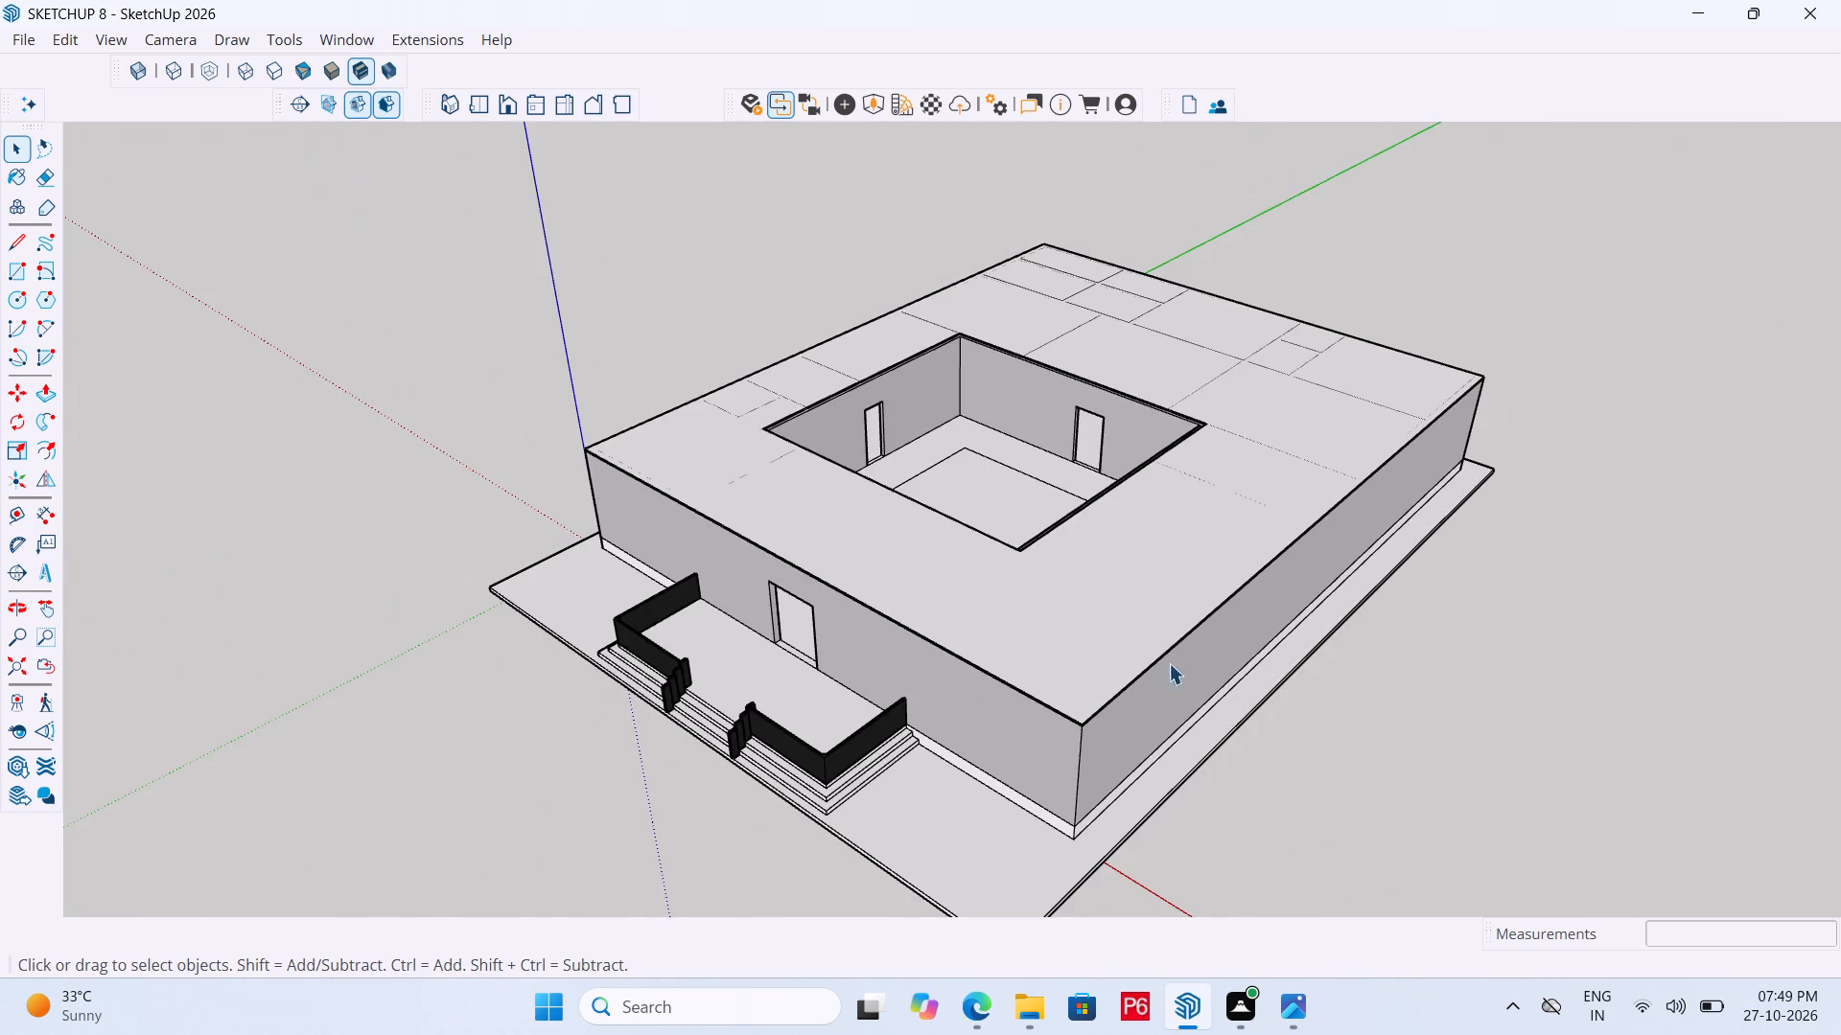
middle_drag(1355, 673, 1840, 613)
scroll(648, 200, up, 20)
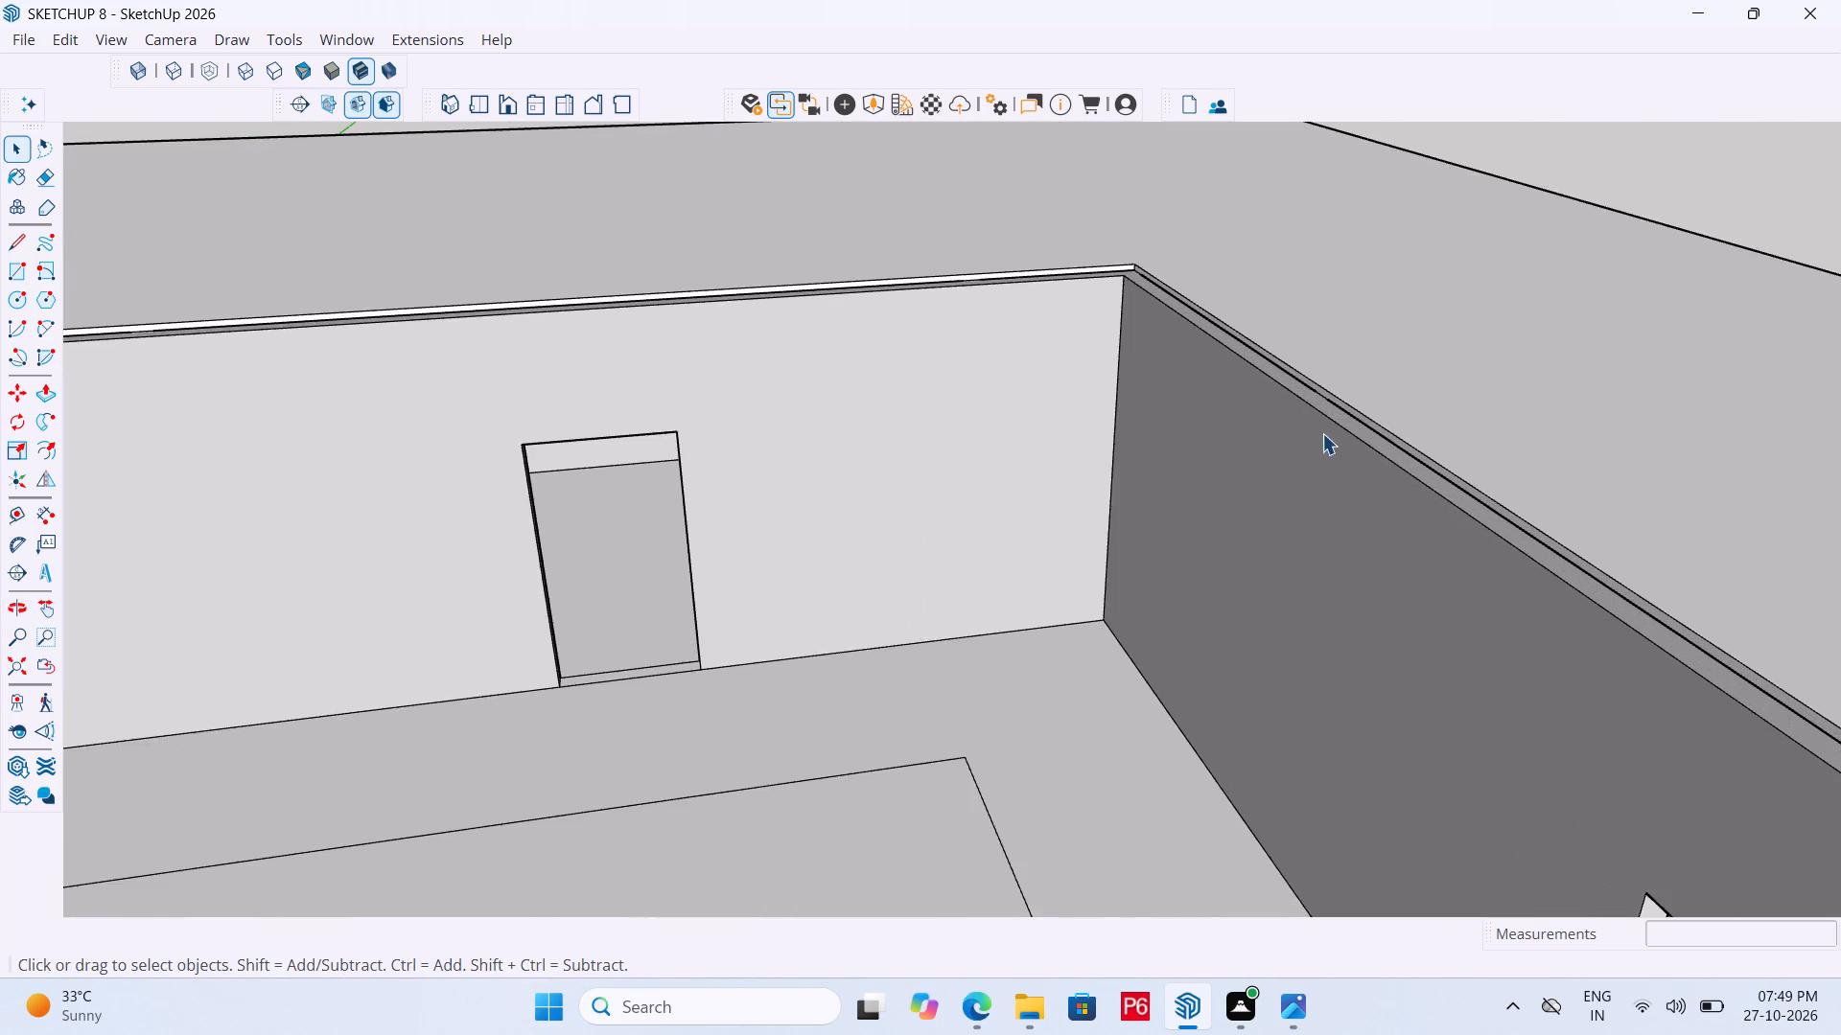
scroll(1322, 431, up, 1)
middle_drag(1322, 429, 1323, 342)
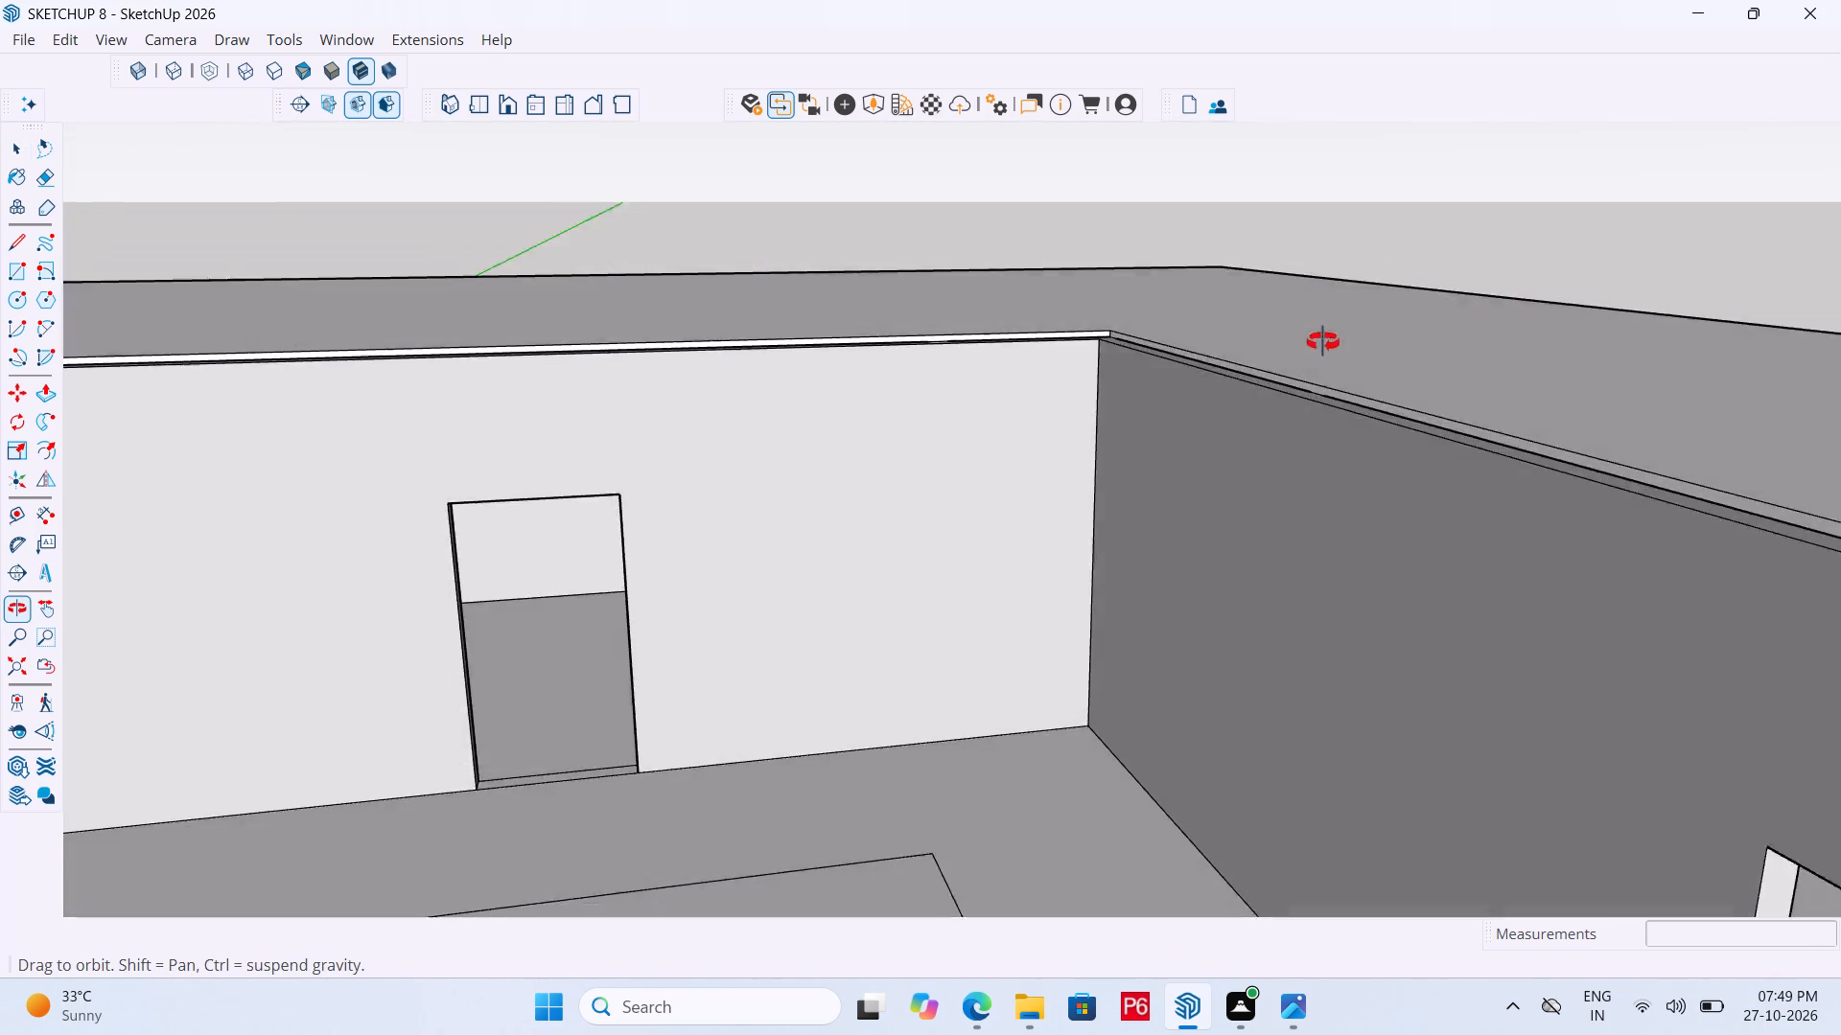
middle_drag(1323, 342, 1321, 385)
scroll(1388, 479, up, 14)
middle_drag(1444, 427, 1170, 500)
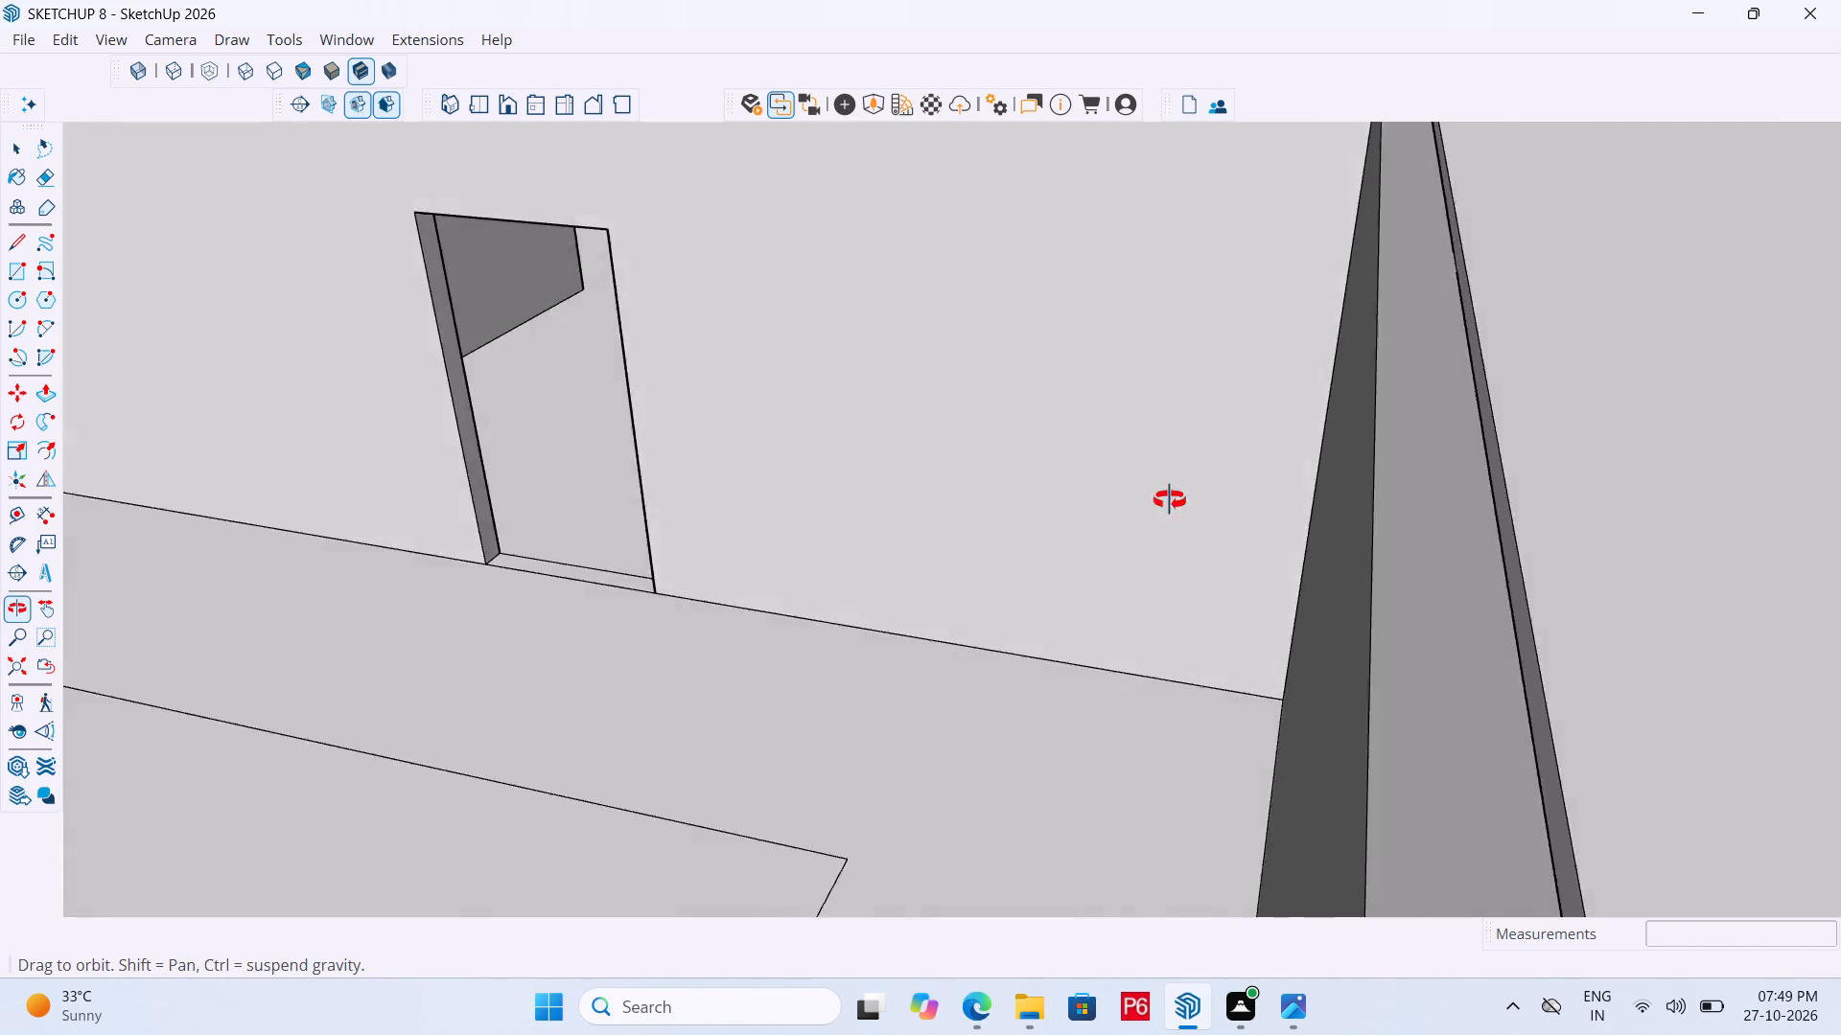
middle_drag(1170, 500, 1116, 502)
scroll(1235, 464, down, 6)
scroll(1285, 236, up, 12)
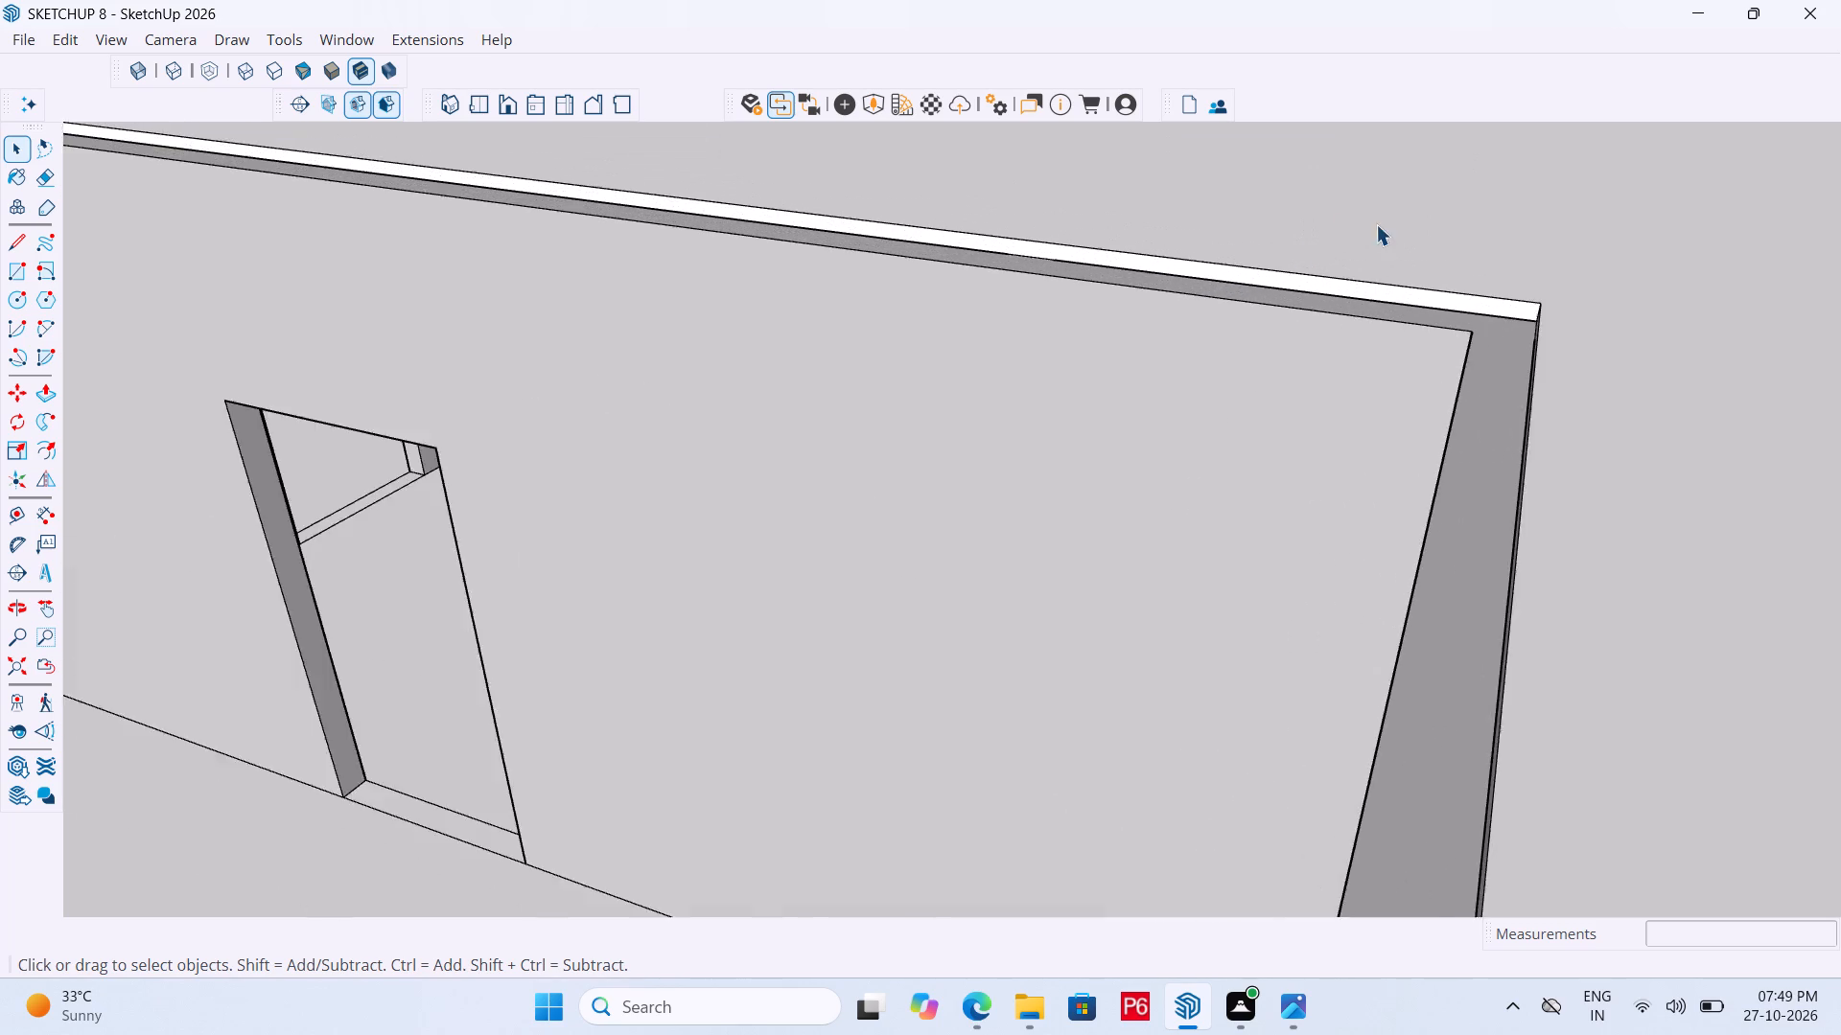
scroll(1376, 224, up, 5)
Open the roof slab group and pull the opening's edge face opposite the porch flush with the hall wall's face.
click(1438, 329)
double_click(1441, 319)
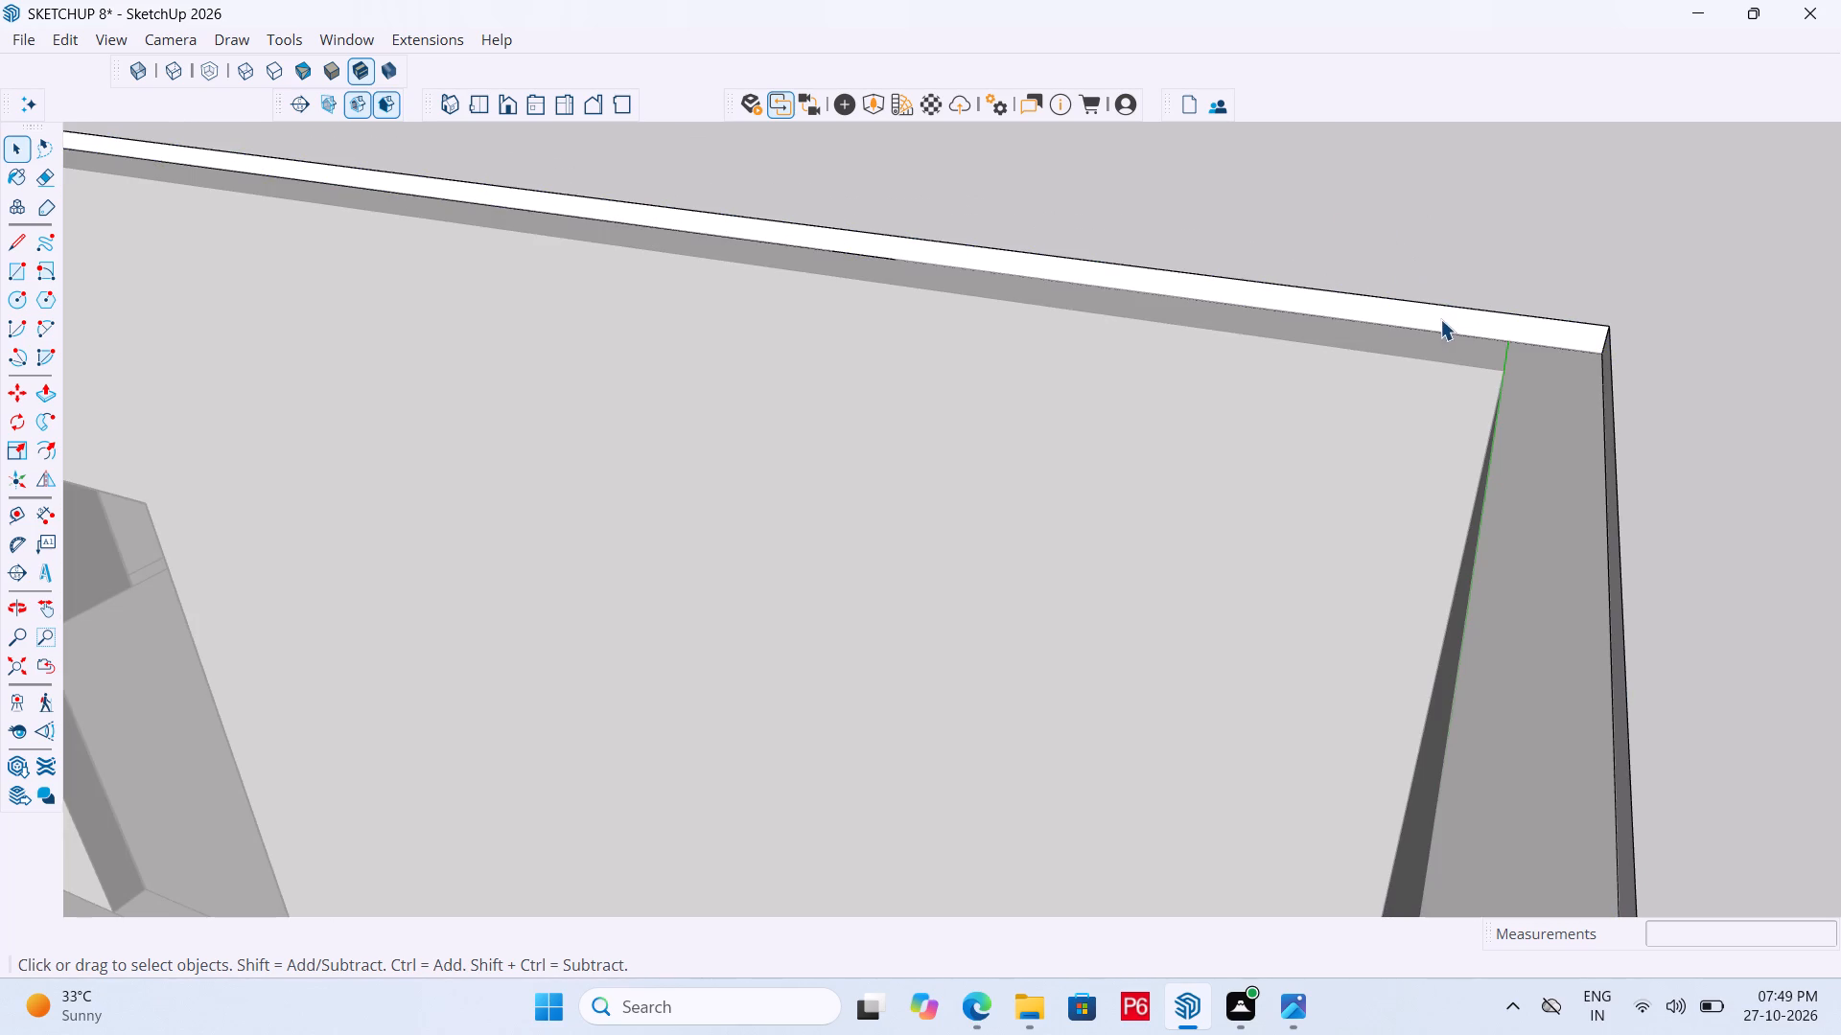
click(1406, 316)
key(p)
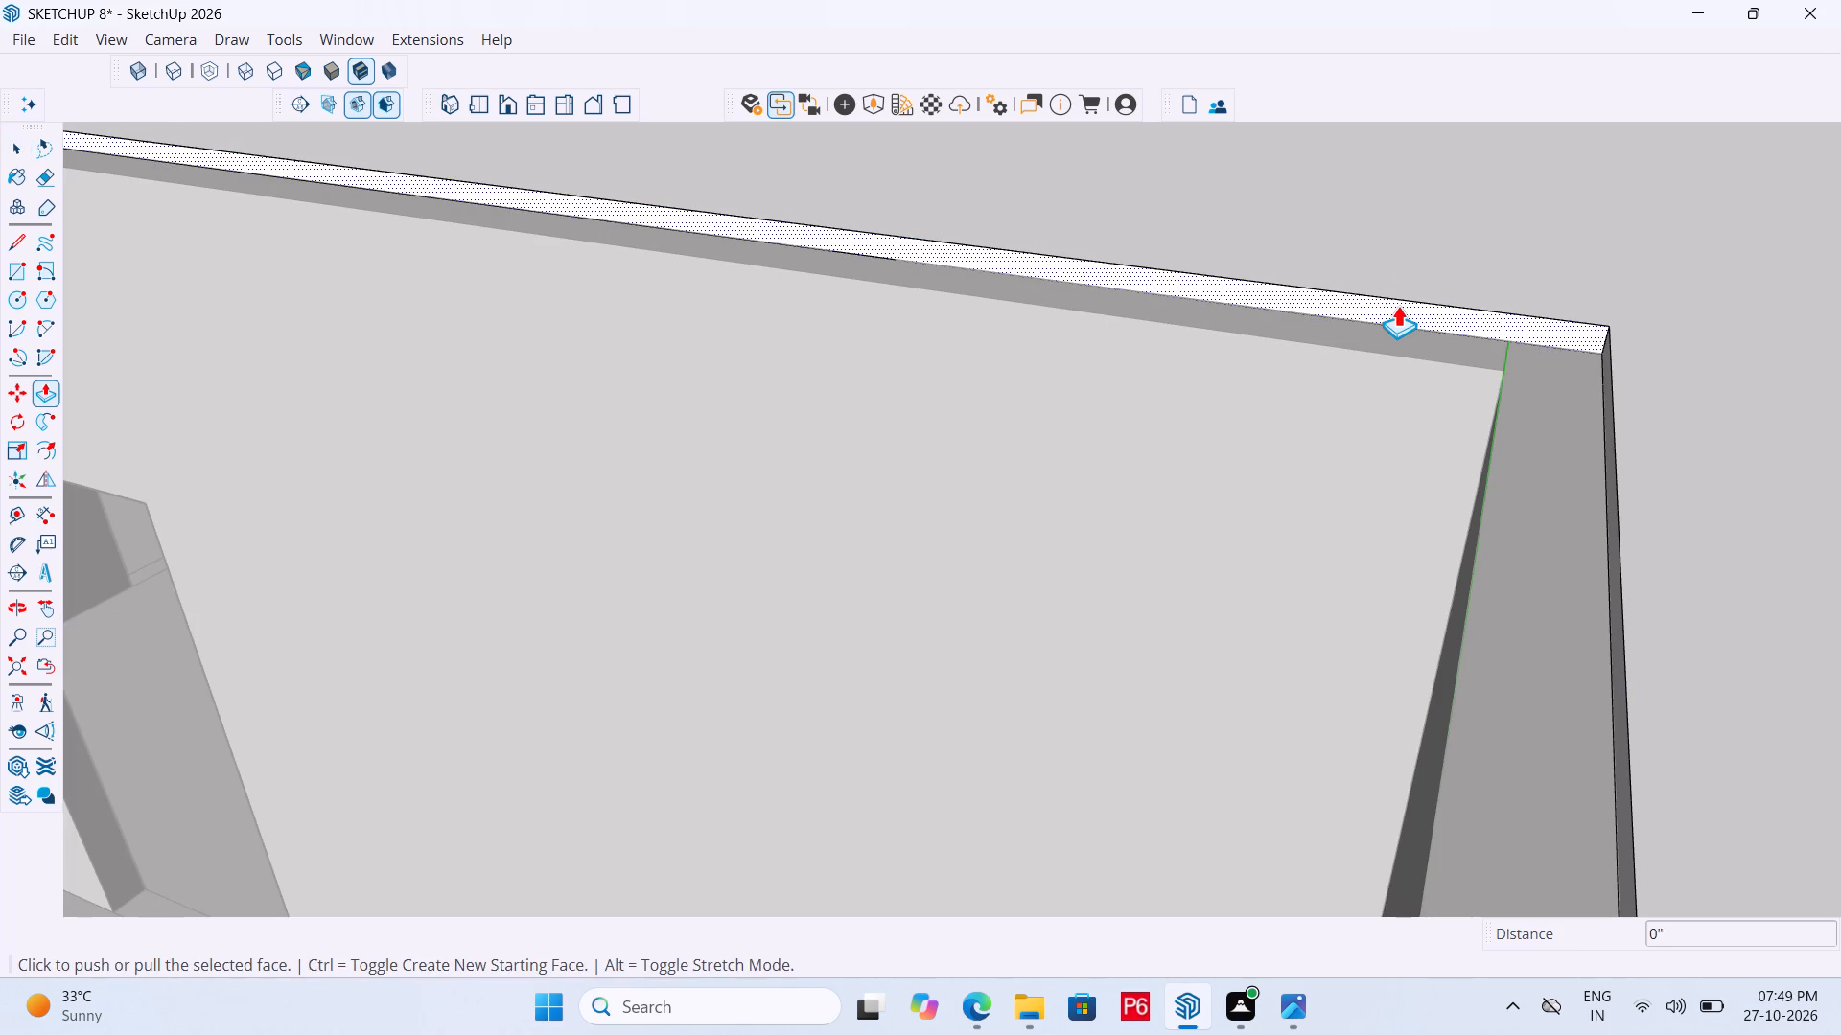
click(1398, 305)
scroll(1108, 196, down, 7)
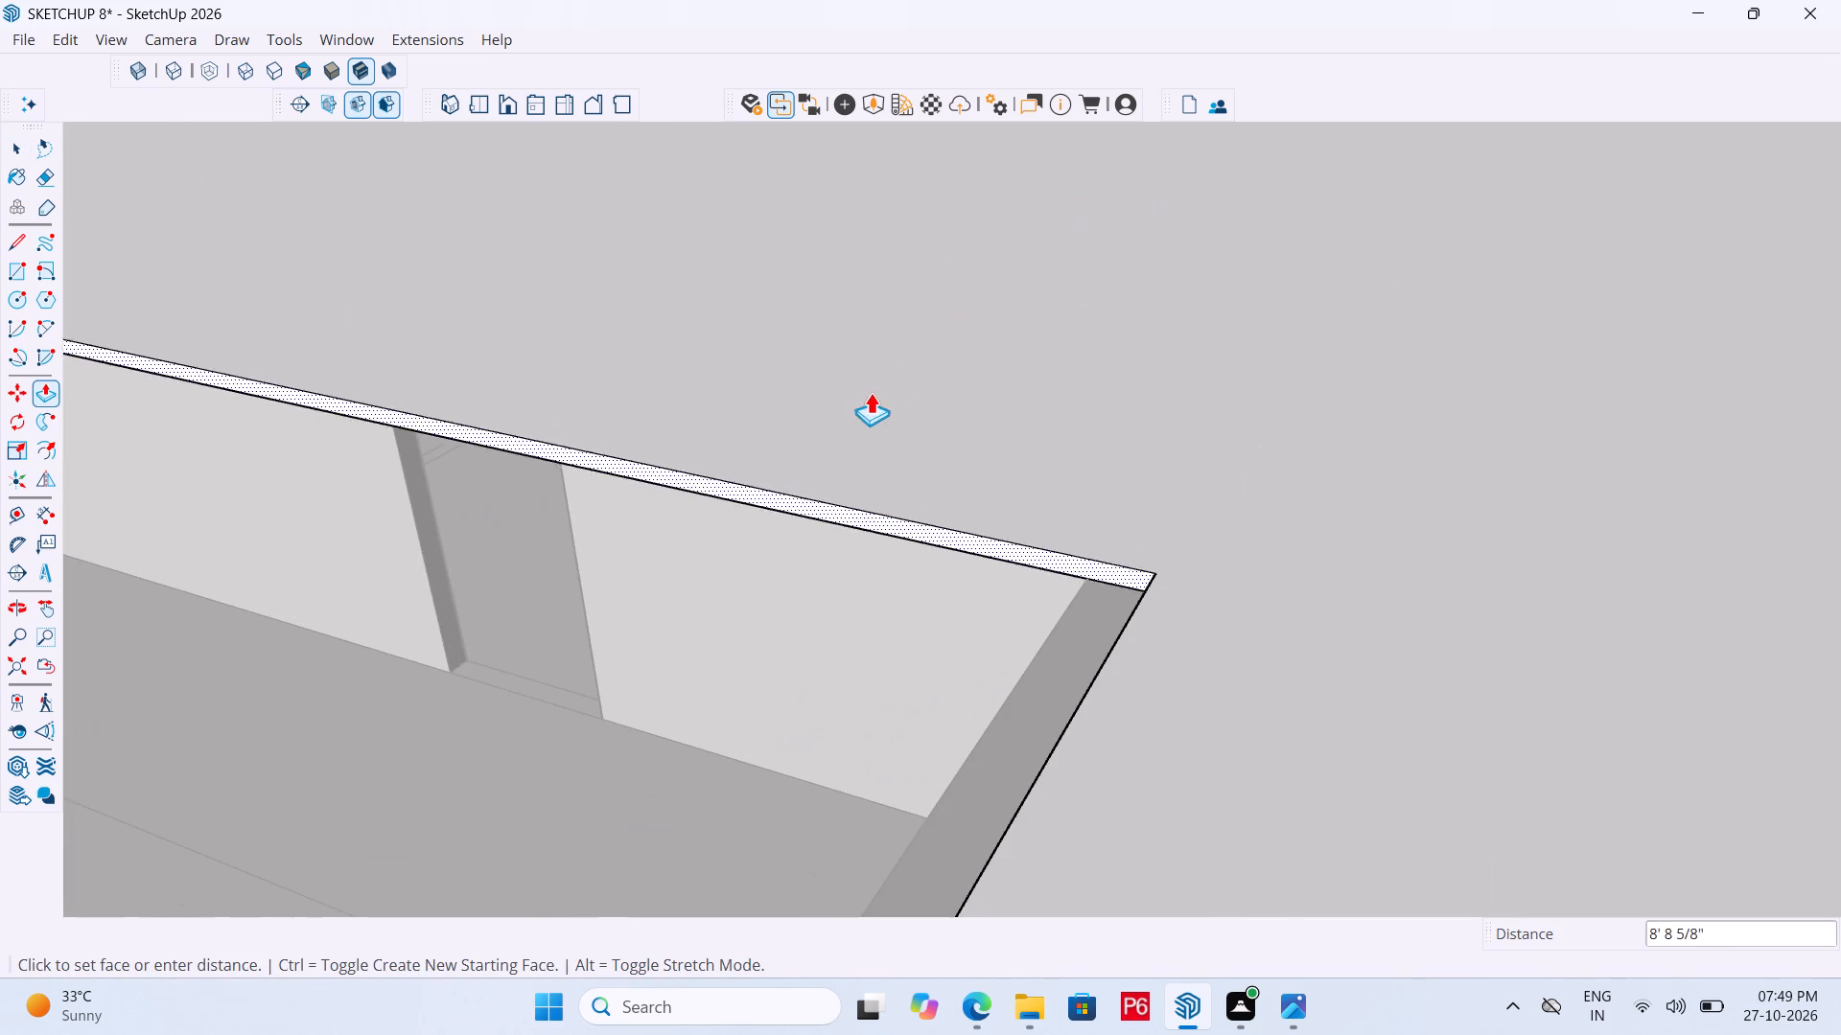
scroll(1224, 321, down, 3)
click(1070, 405)
Push/pull the opening's edge face on the doorless outer wall's side until it is flush with the hall wall's face.
middle_drag(1063, 405, 1102, 423)
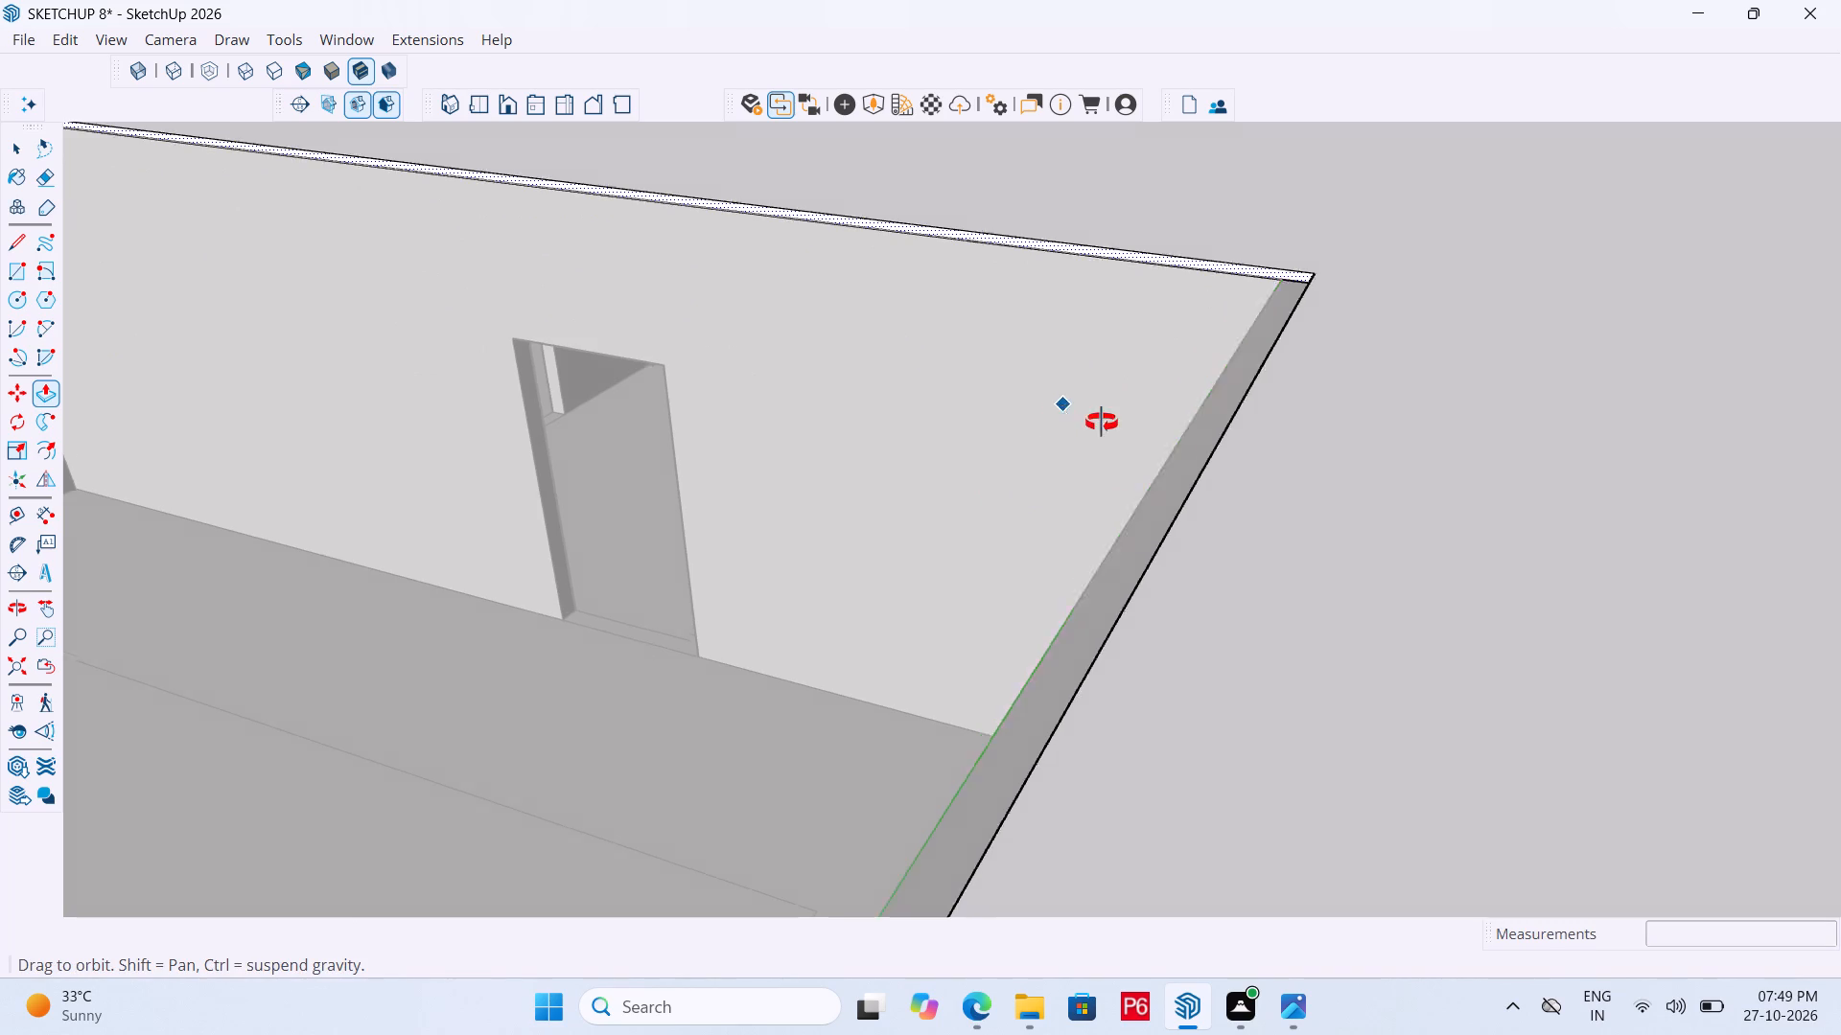
middle_drag(1102, 423, 1706, 530)
scroll(1645, 293, up, 4)
key(space)
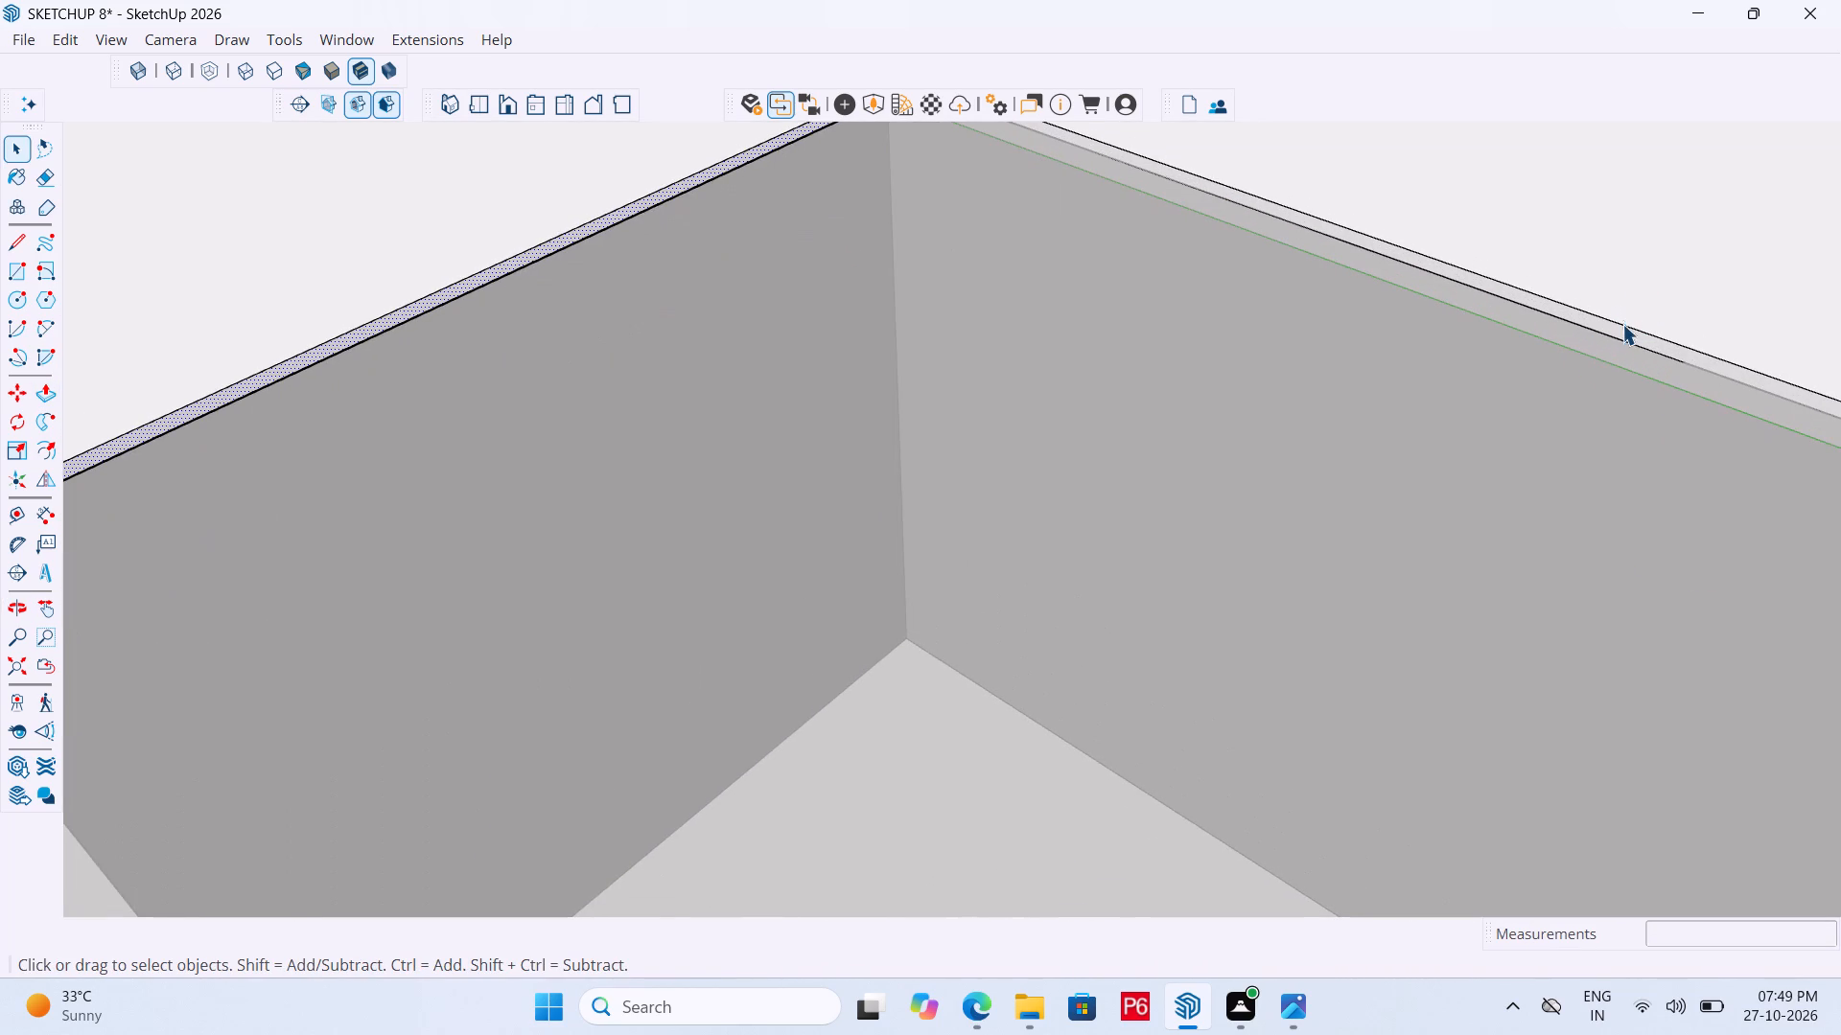
click(1621, 332)
key(p)
click(1620, 331)
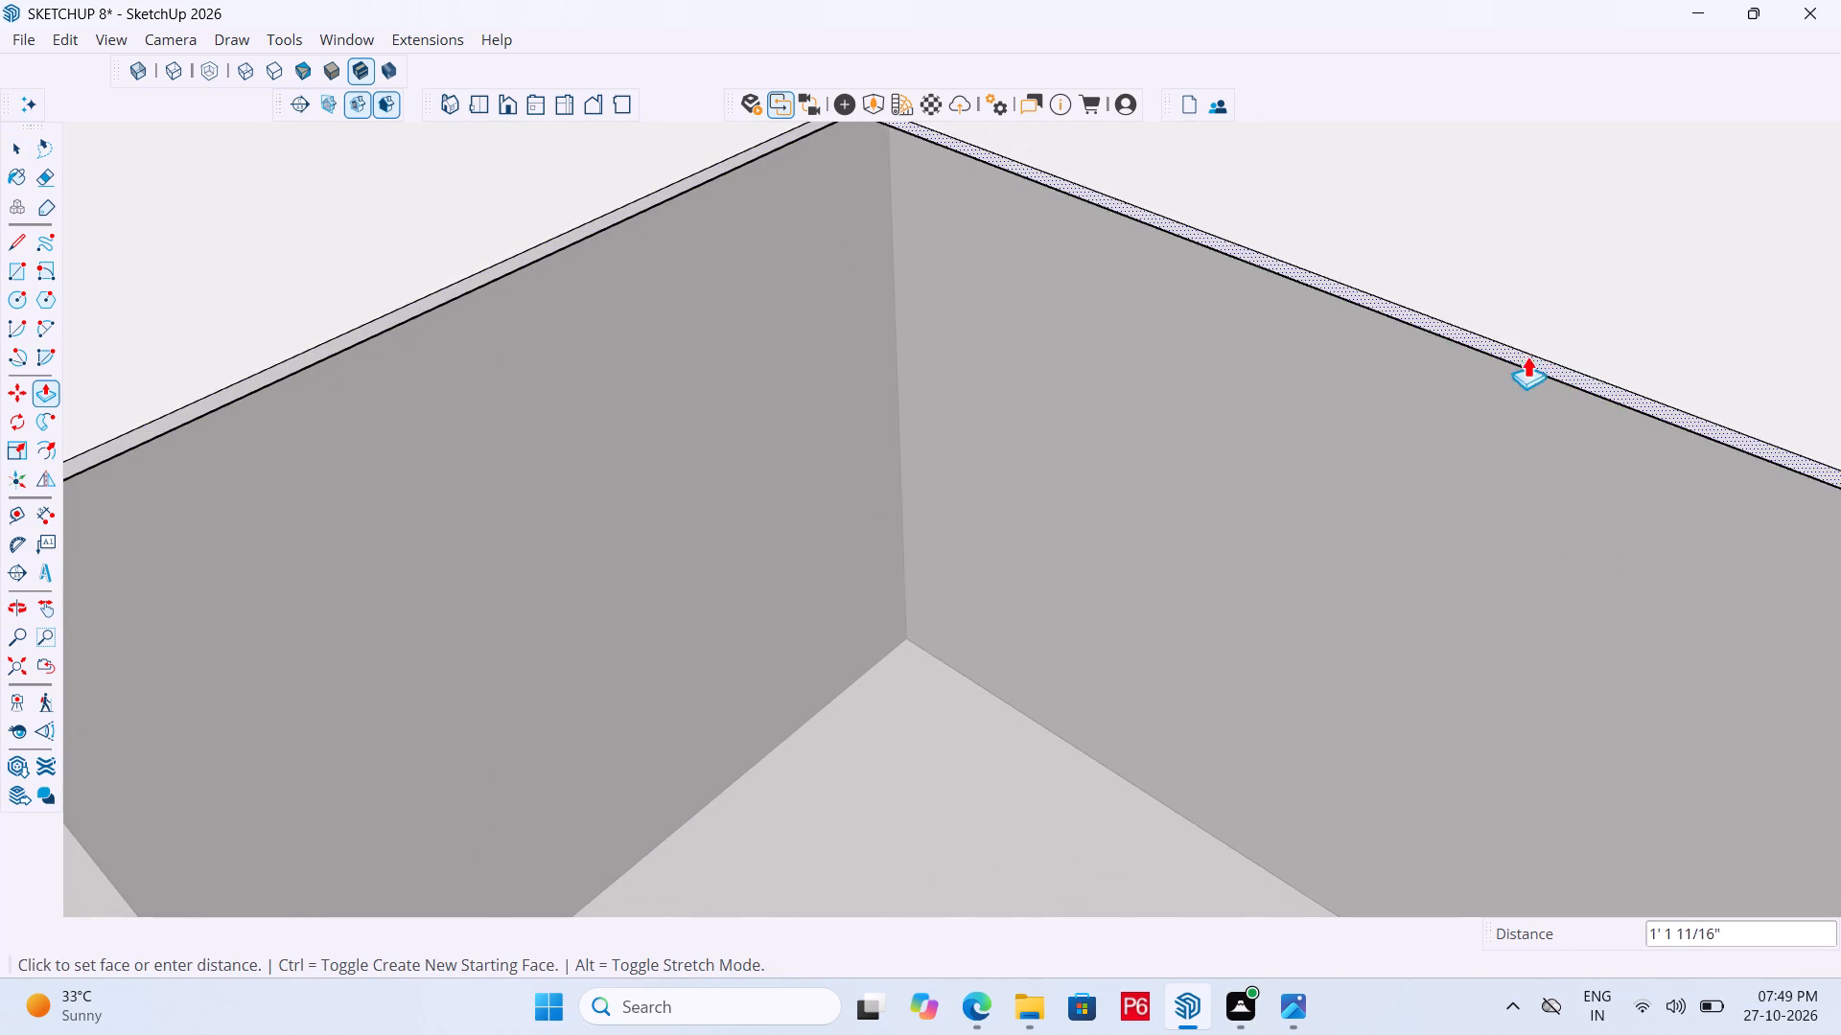
scroll(1499, 339, down, 7)
drag(1432, 461, 1420, 461)
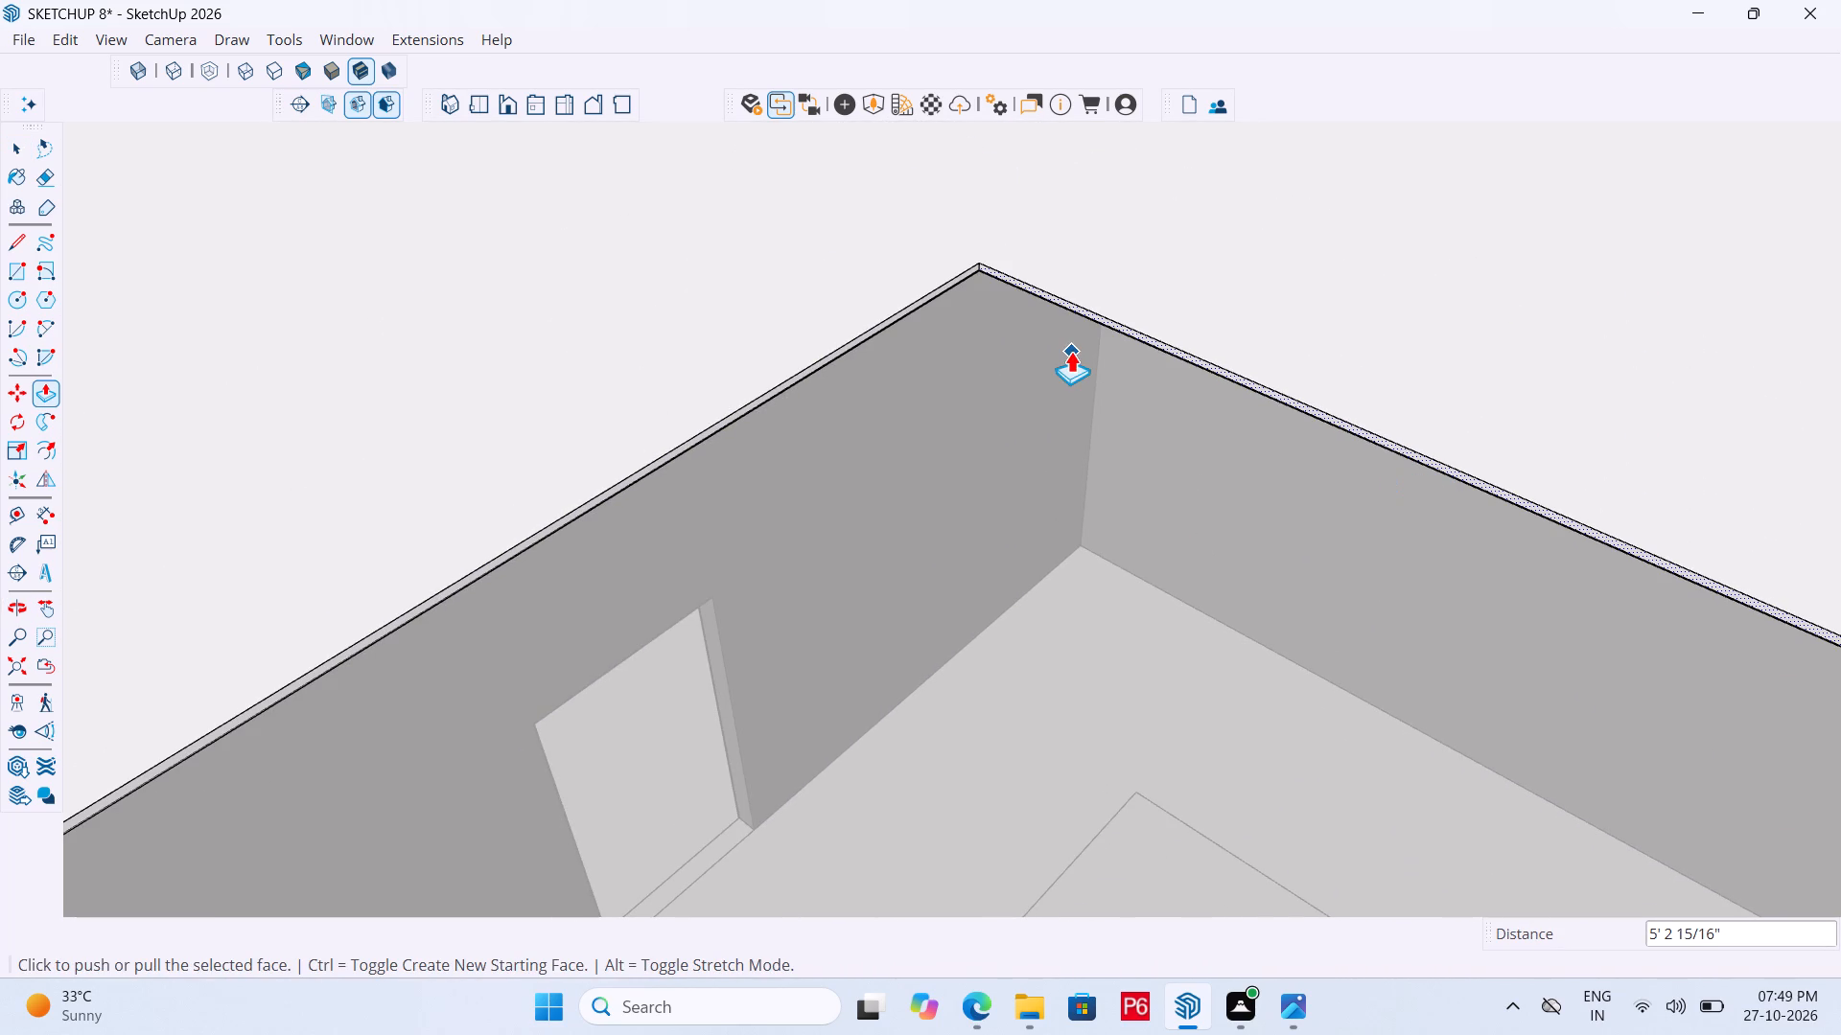
scroll(1504, 487, up, 4)
click(1526, 510)
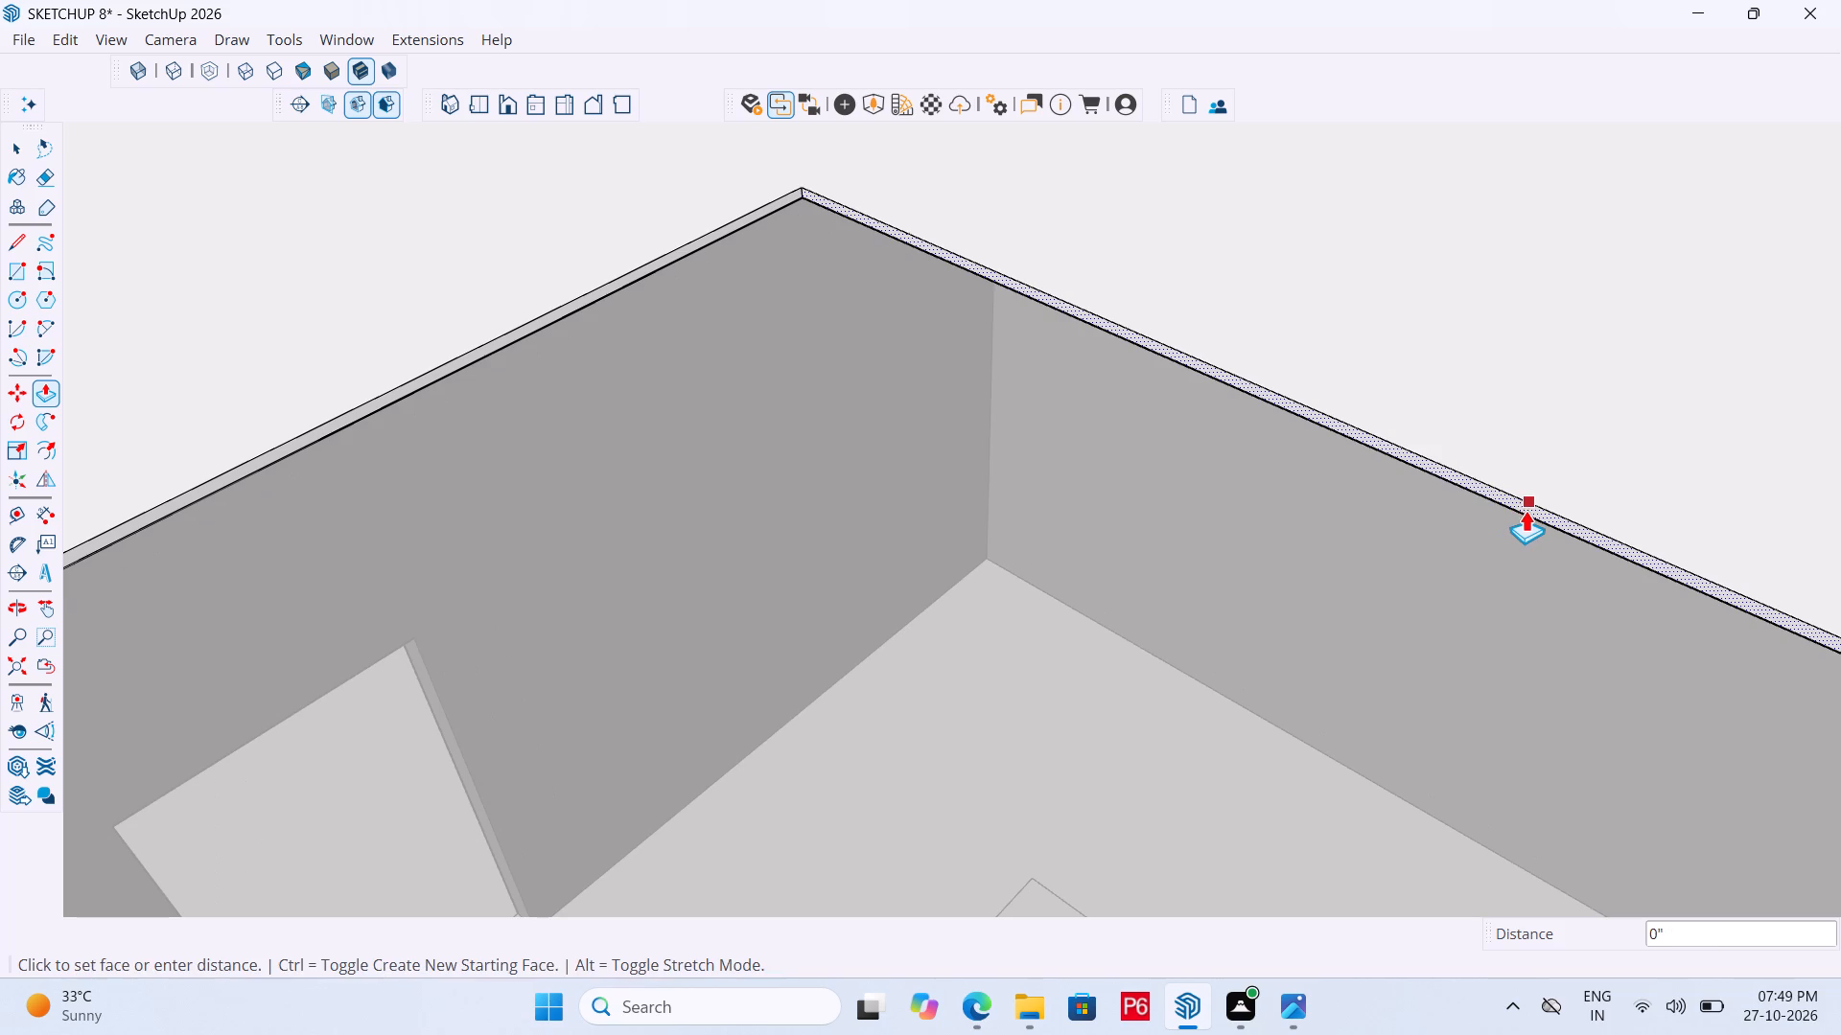
click(1501, 427)
Examine the opening's remaining slab edges against the hall walls, including the porch-side edge and its corners.
scroll(1226, 367, down, 6)
scroll(813, 351, down, 6)
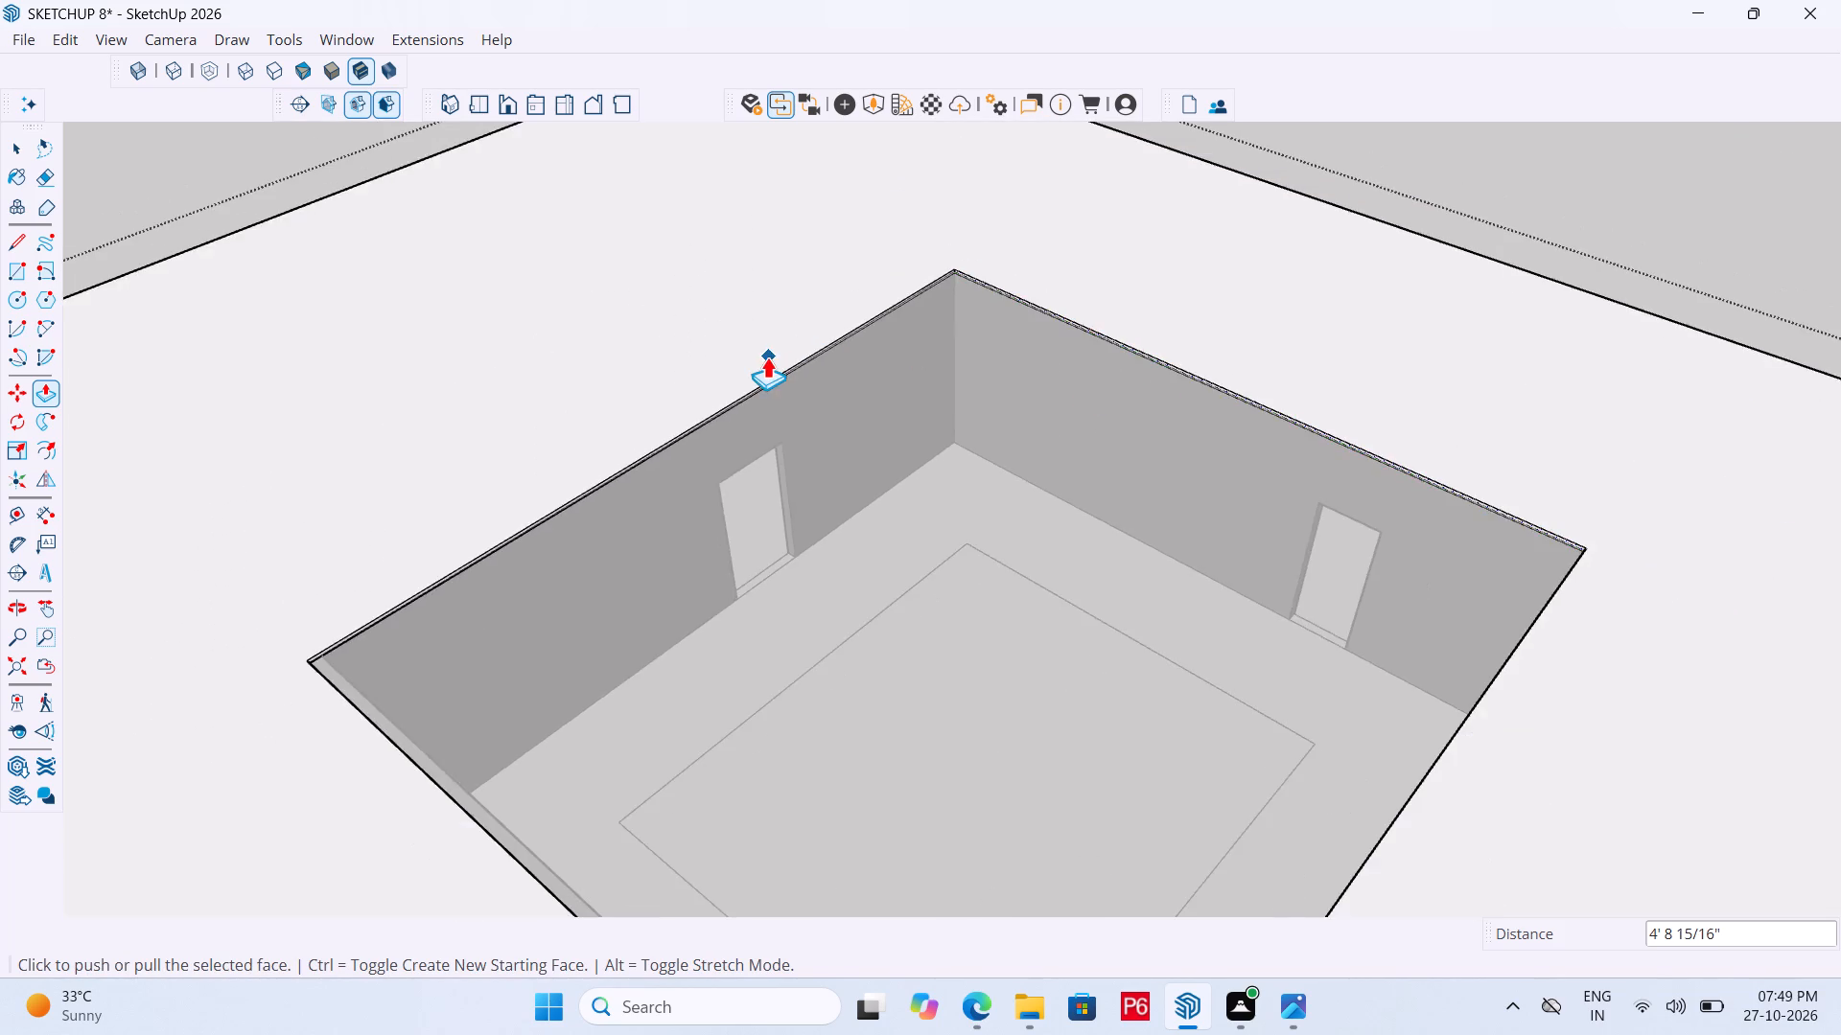
scroll(762, 383, down, 6)
middle_drag(972, 523, 1644, 461)
scroll(1413, 390, up, 7)
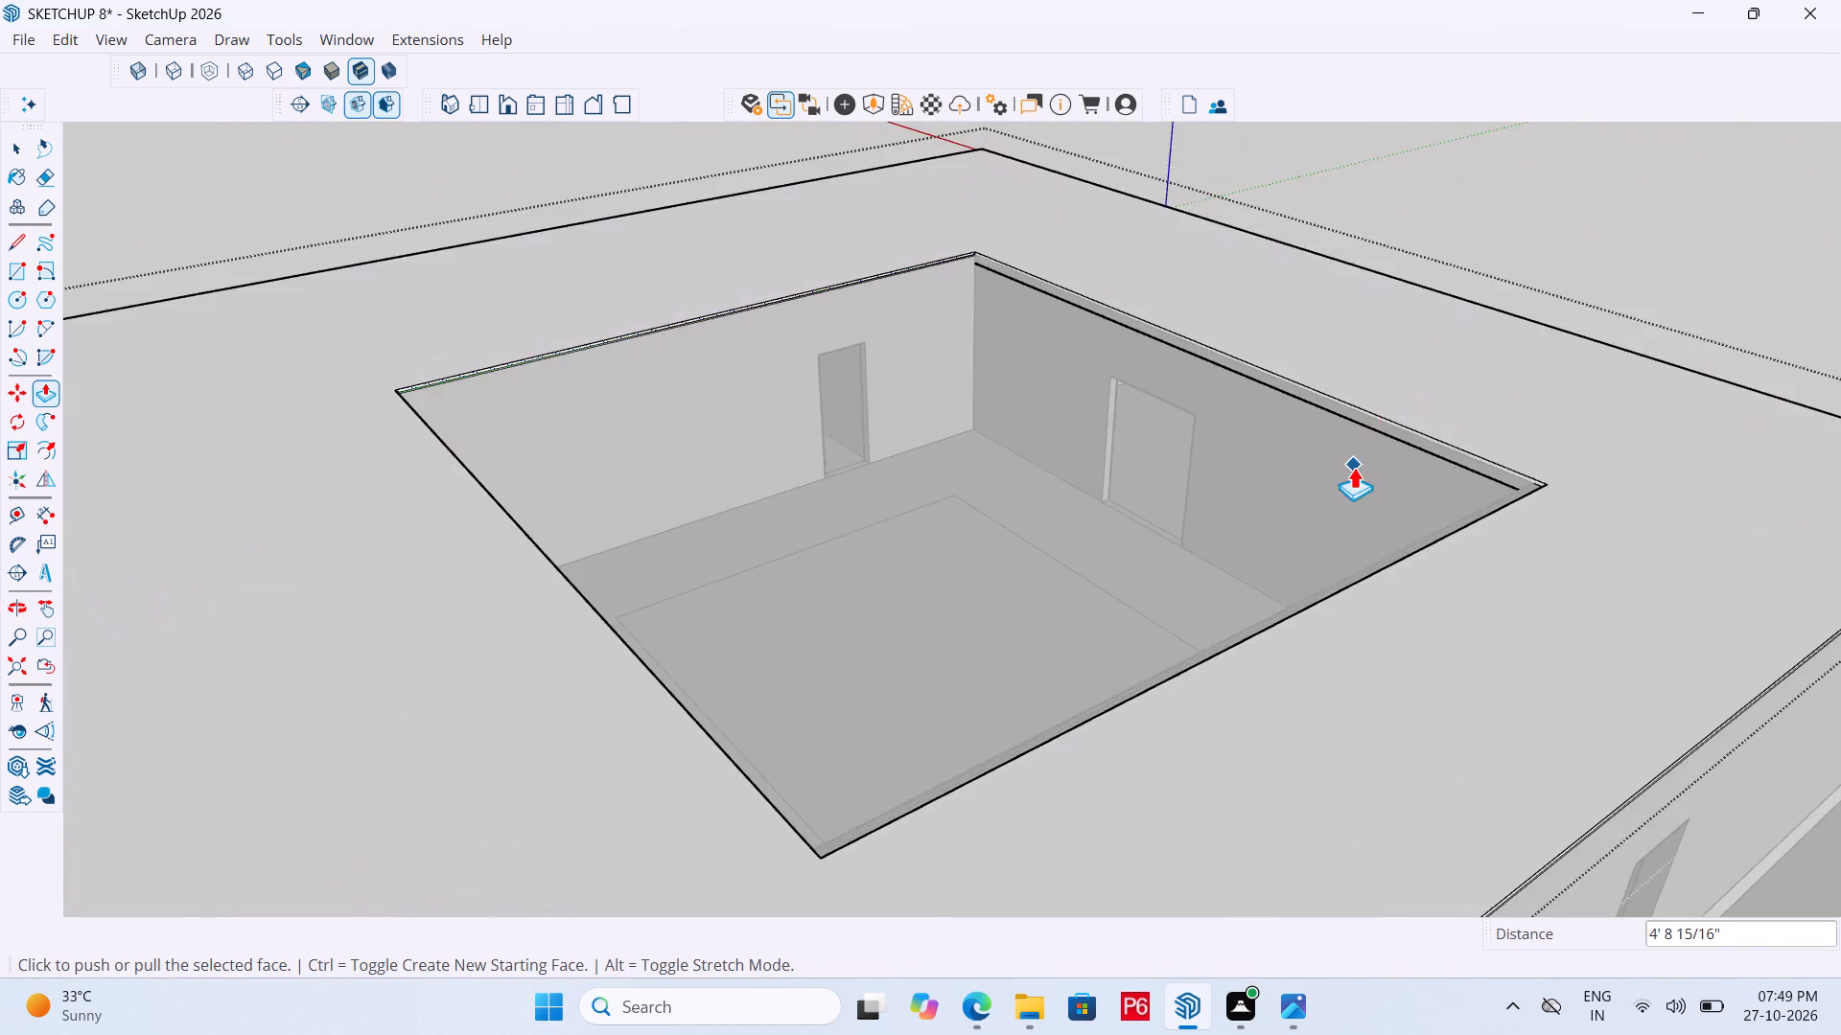
scroll(1354, 467, up, 4)
scroll(1466, 401, up, 13)
middle_drag(1195, 425, 980, 448)
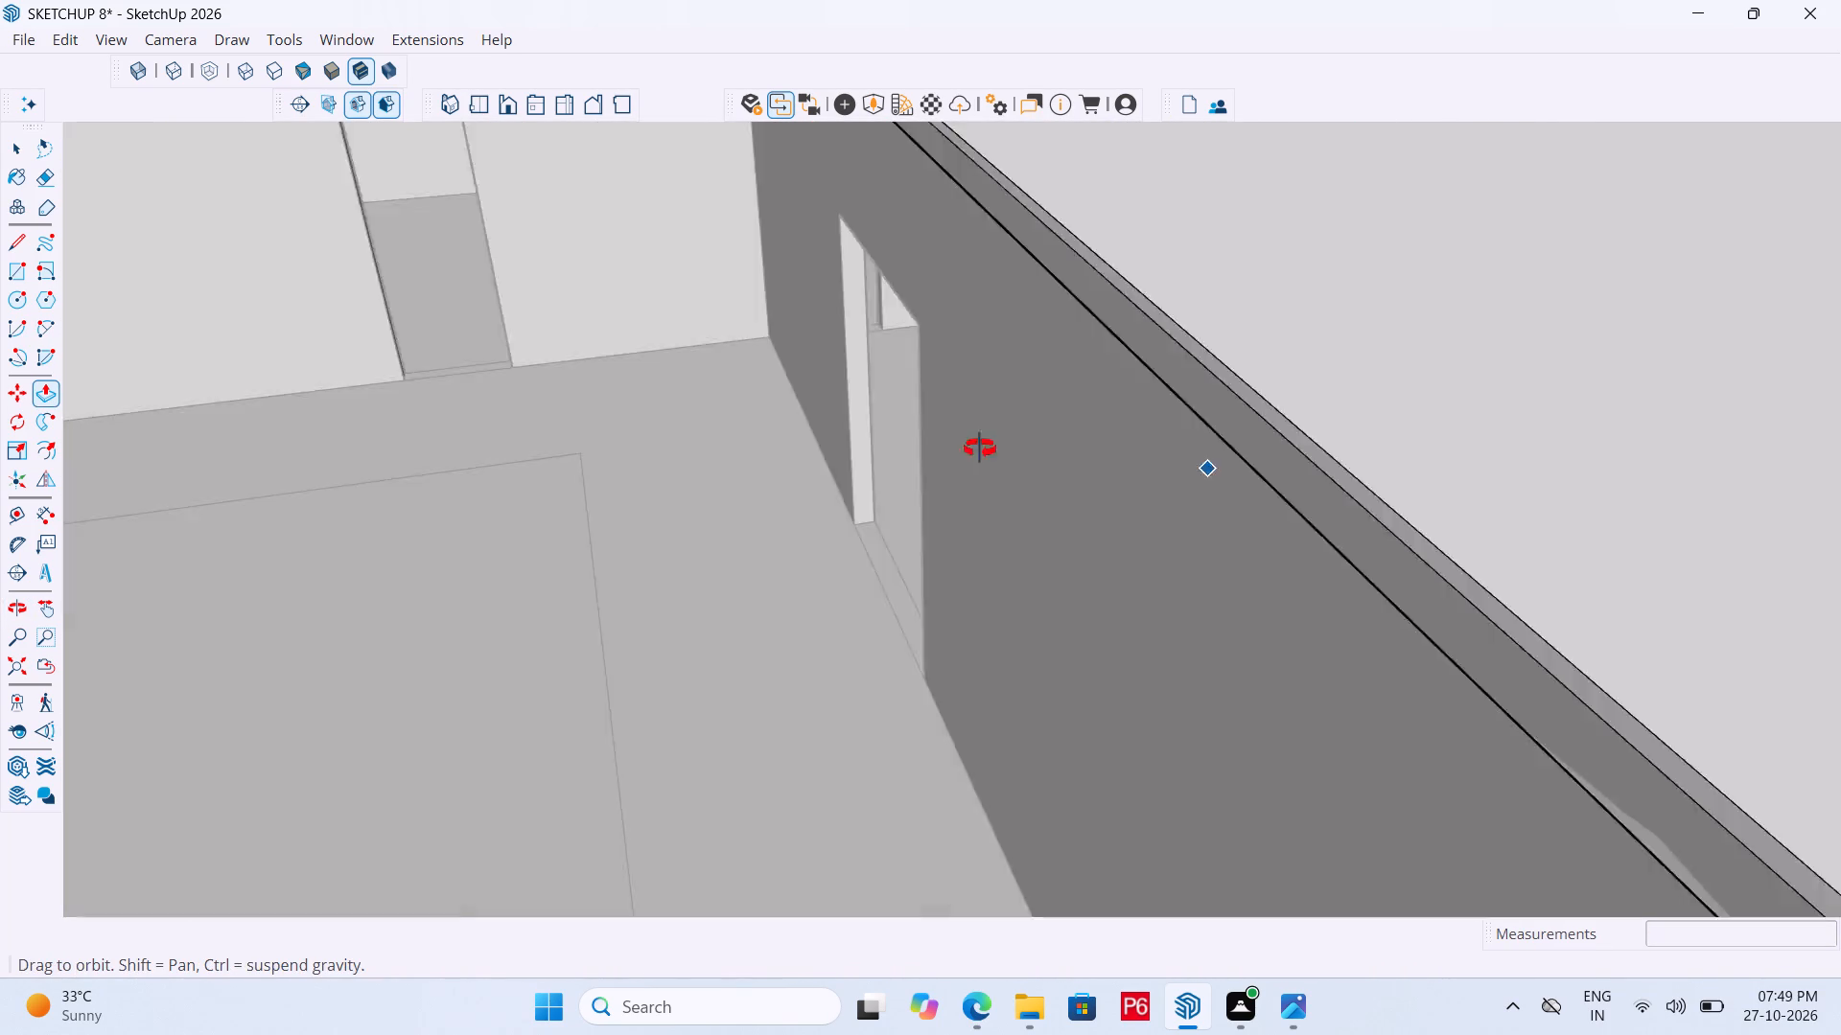
middle_drag(980, 448, 1185, 427)
middle_drag(1215, 423, 1827, 355)
scroll(1484, 386, down, 6)
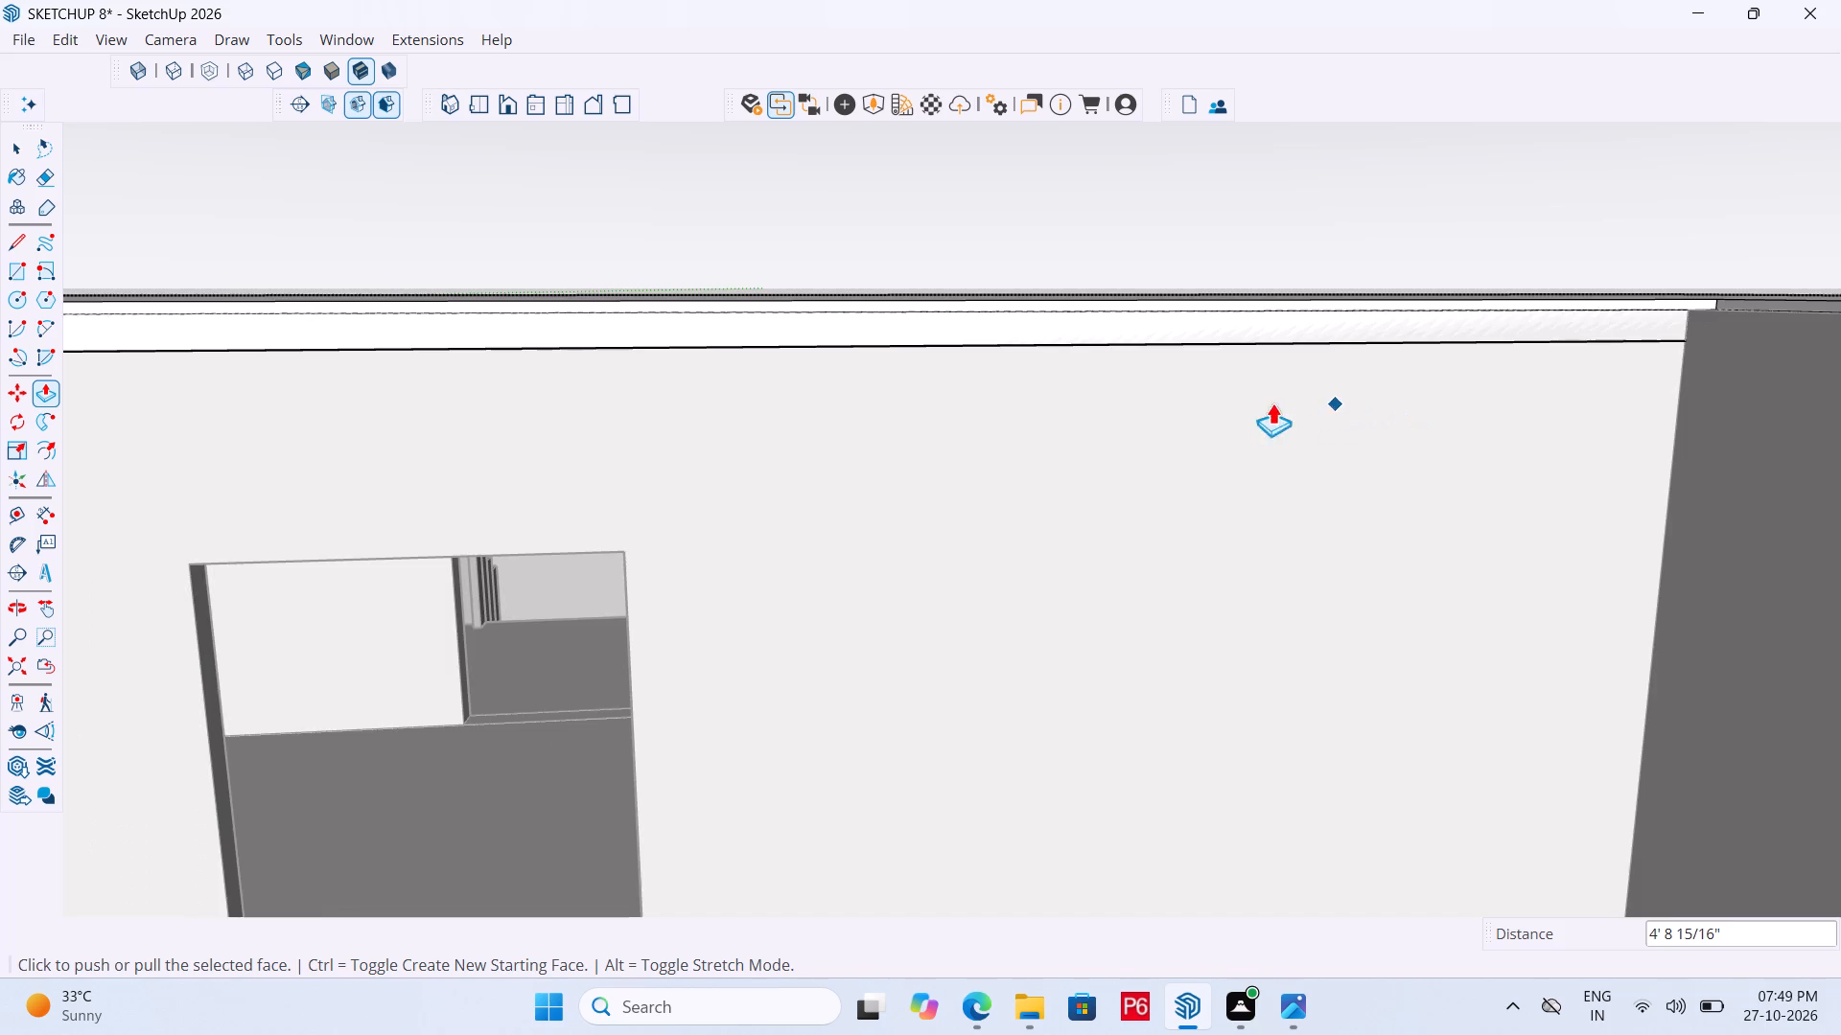
scroll(1229, 402, down, 6)
middle_drag(1562, 300, 1278, 367)
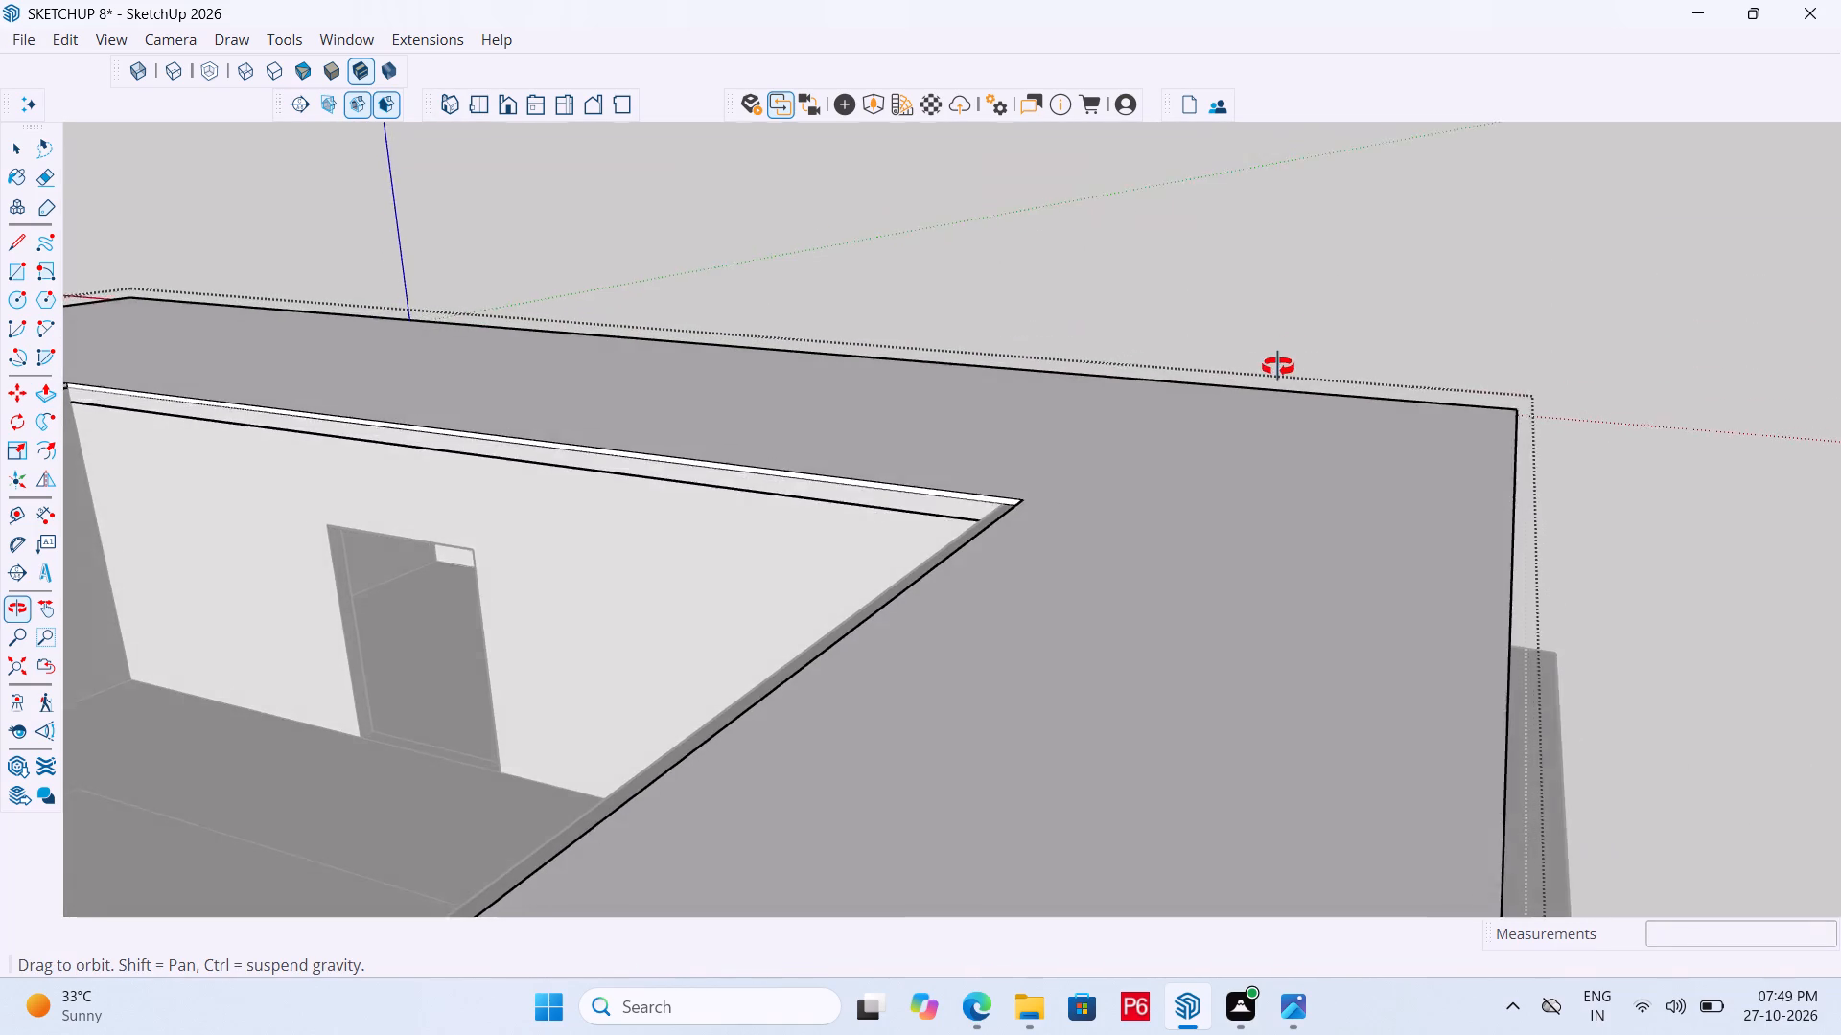
middle_drag(1278, 367, 1276, 370)
scroll(784, 517, up, 6)
scroll(1058, 486, up, 6)
middle_drag(1058, 486, 1169, 443)
scroll(1058, 486, up, 1)
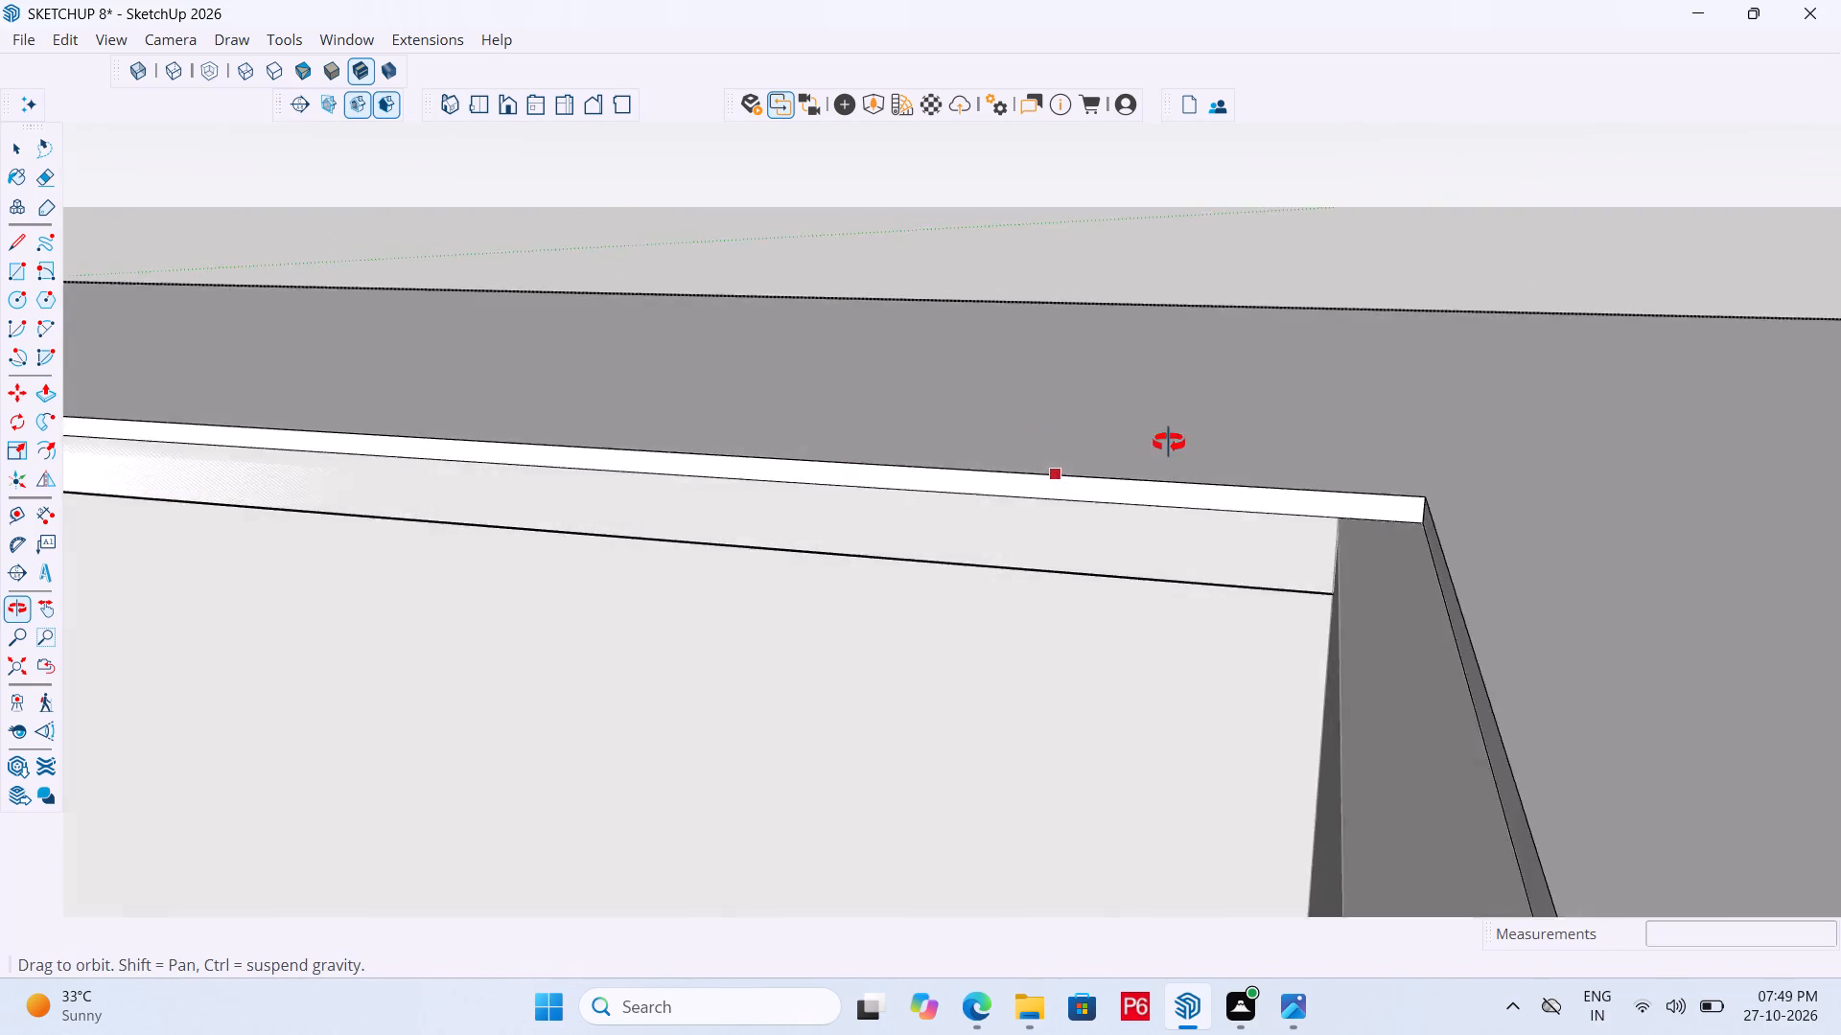
middle_drag(1169, 443, 1348, 520)
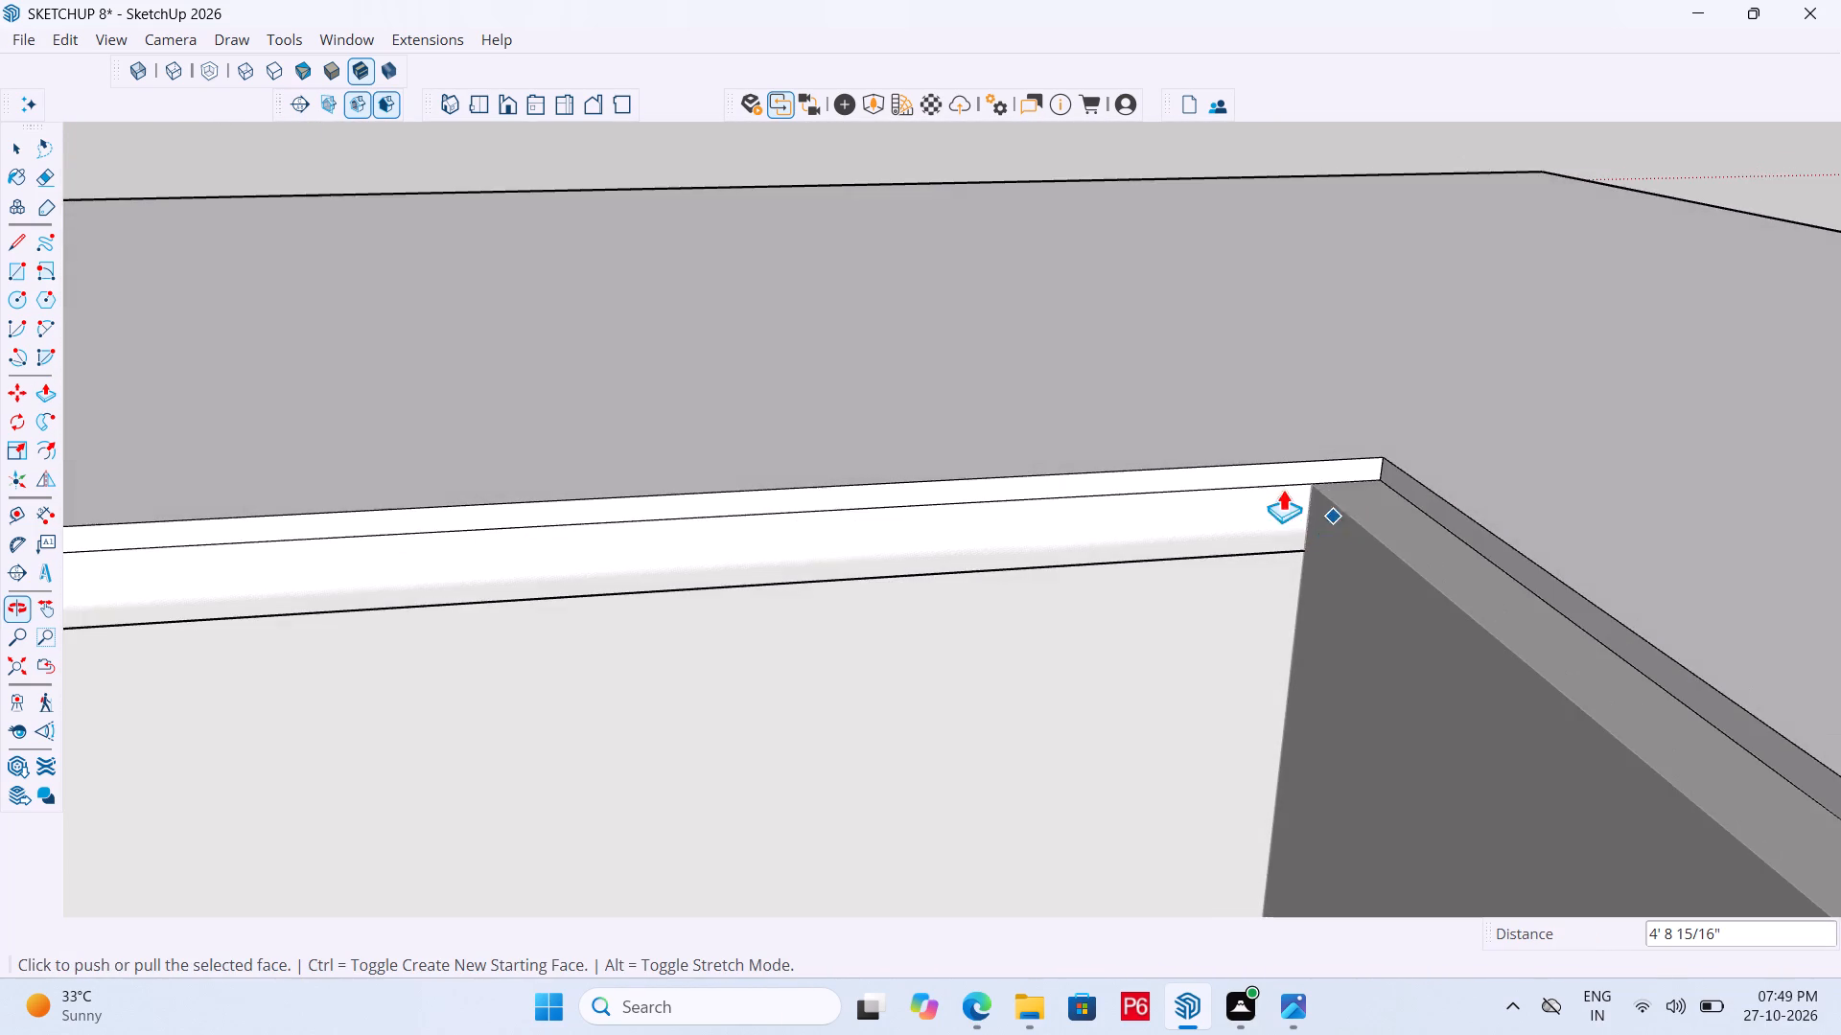
scroll(952, 418, down, 6)
scroll(846, 416, down, 14)
scroll(1067, 384, down, 4)
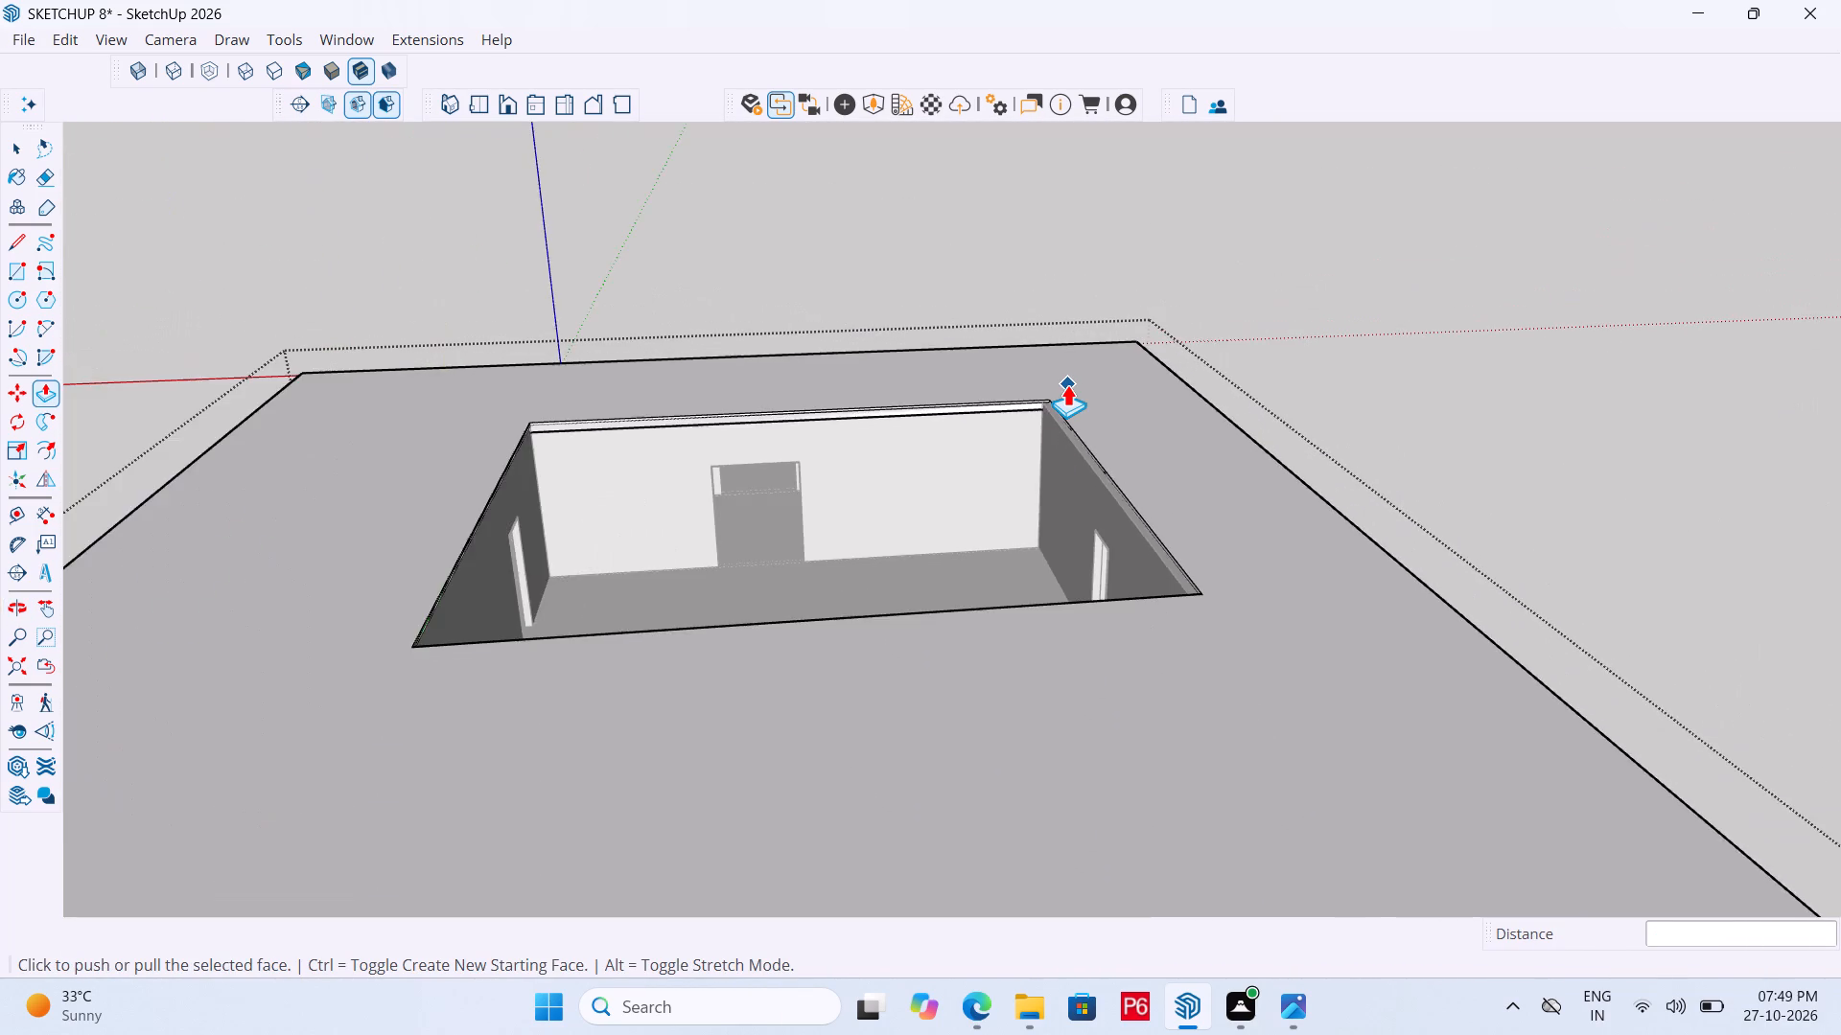
Pull the opening's edge face on the two-door outer wall's side 6" to the hall wall's face.
middle_drag(1052, 456, 1147, 510)
scroll(1256, 563, up, 20)
scroll(1256, 563, up, 1)
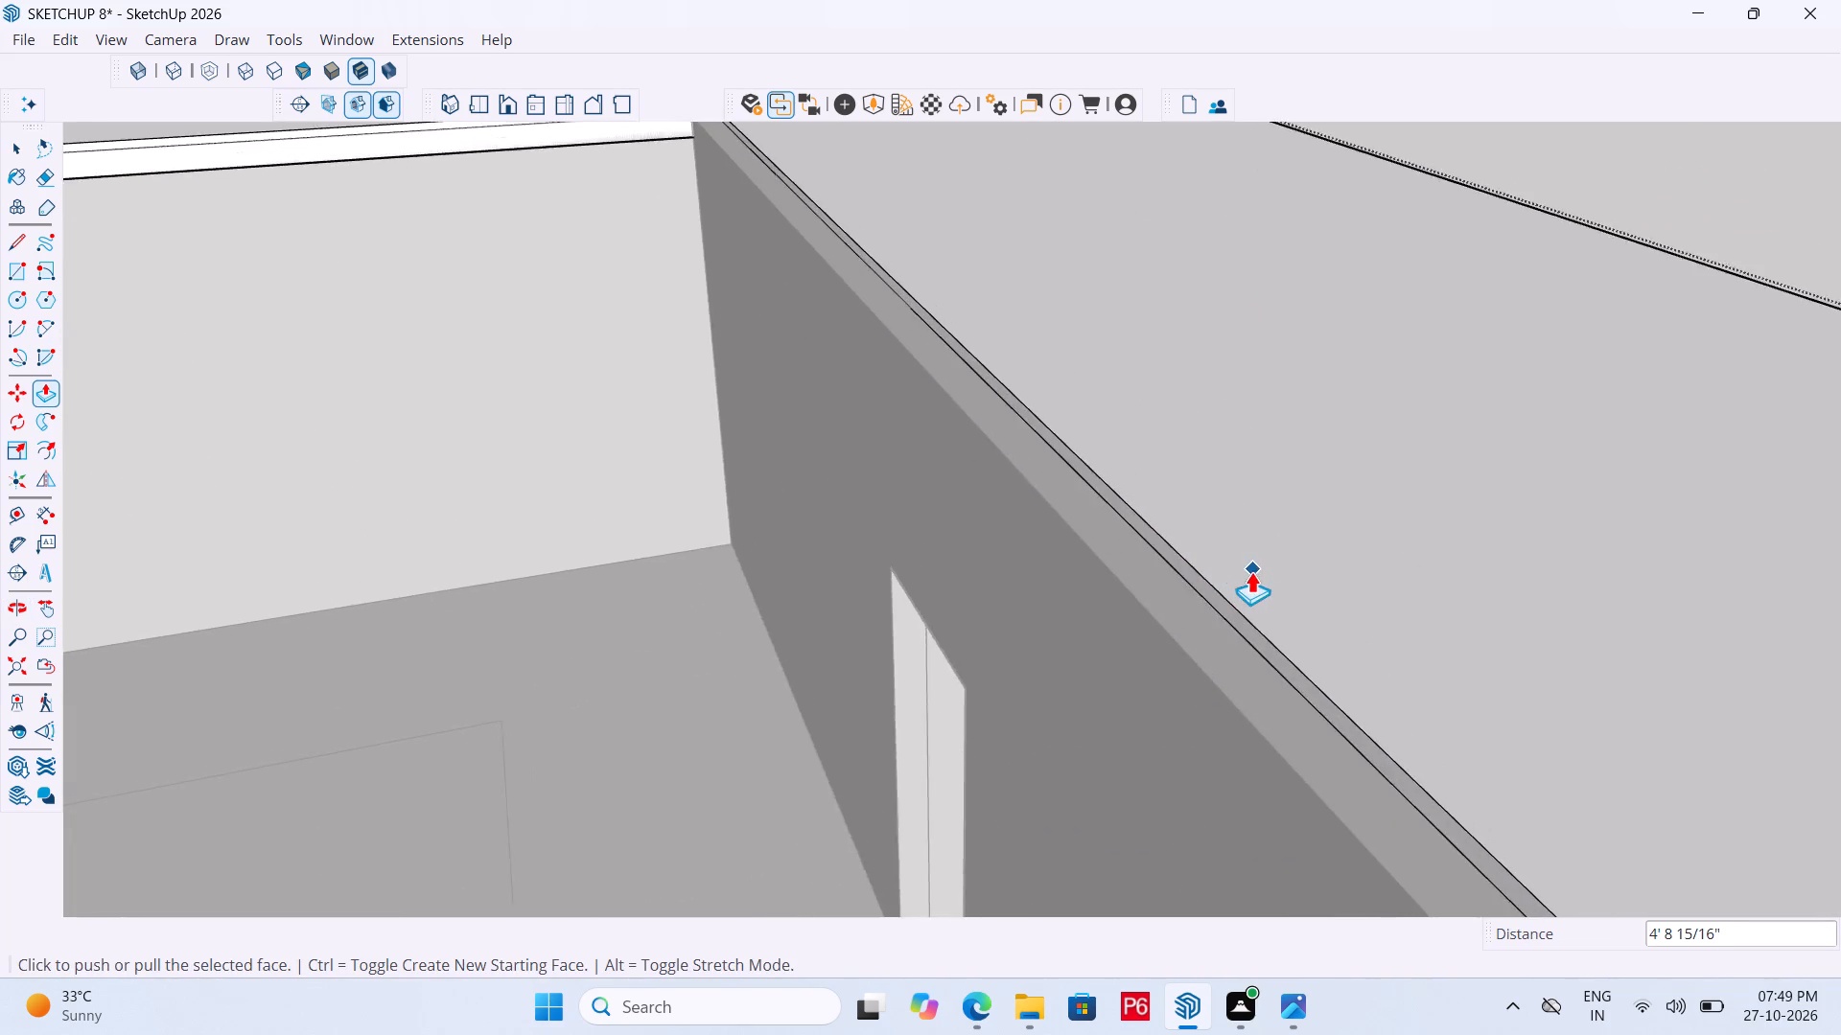
scroll(1251, 571, up, 4)
key(space)
click(1213, 634)
key(p)
click(1213, 634)
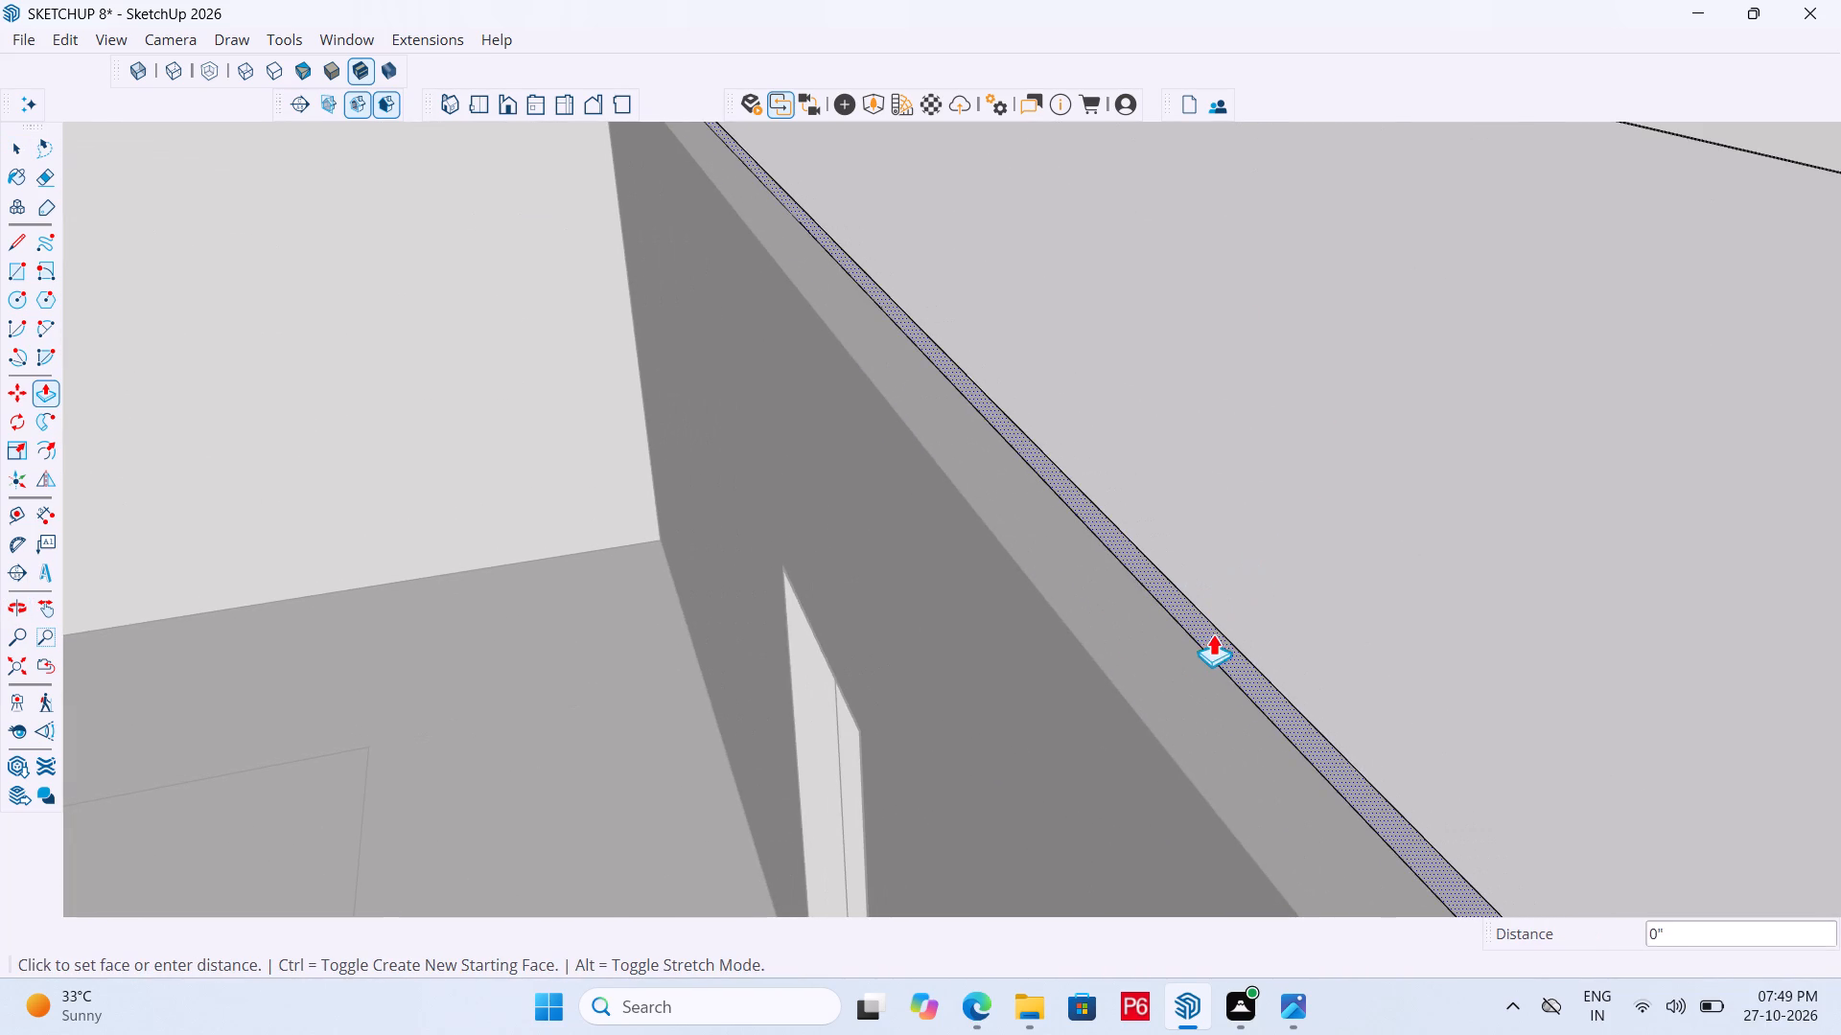
scroll(1059, 532, down, 8)
scroll(1379, 290, down, 7)
middle_drag(1349, 312, 1702, 207)
click(1376, 337)
middle_drag(1575, 230, 1449, 428)
scroll(1645, 329, up, 17)
scroll(1232, 359, down, 7)
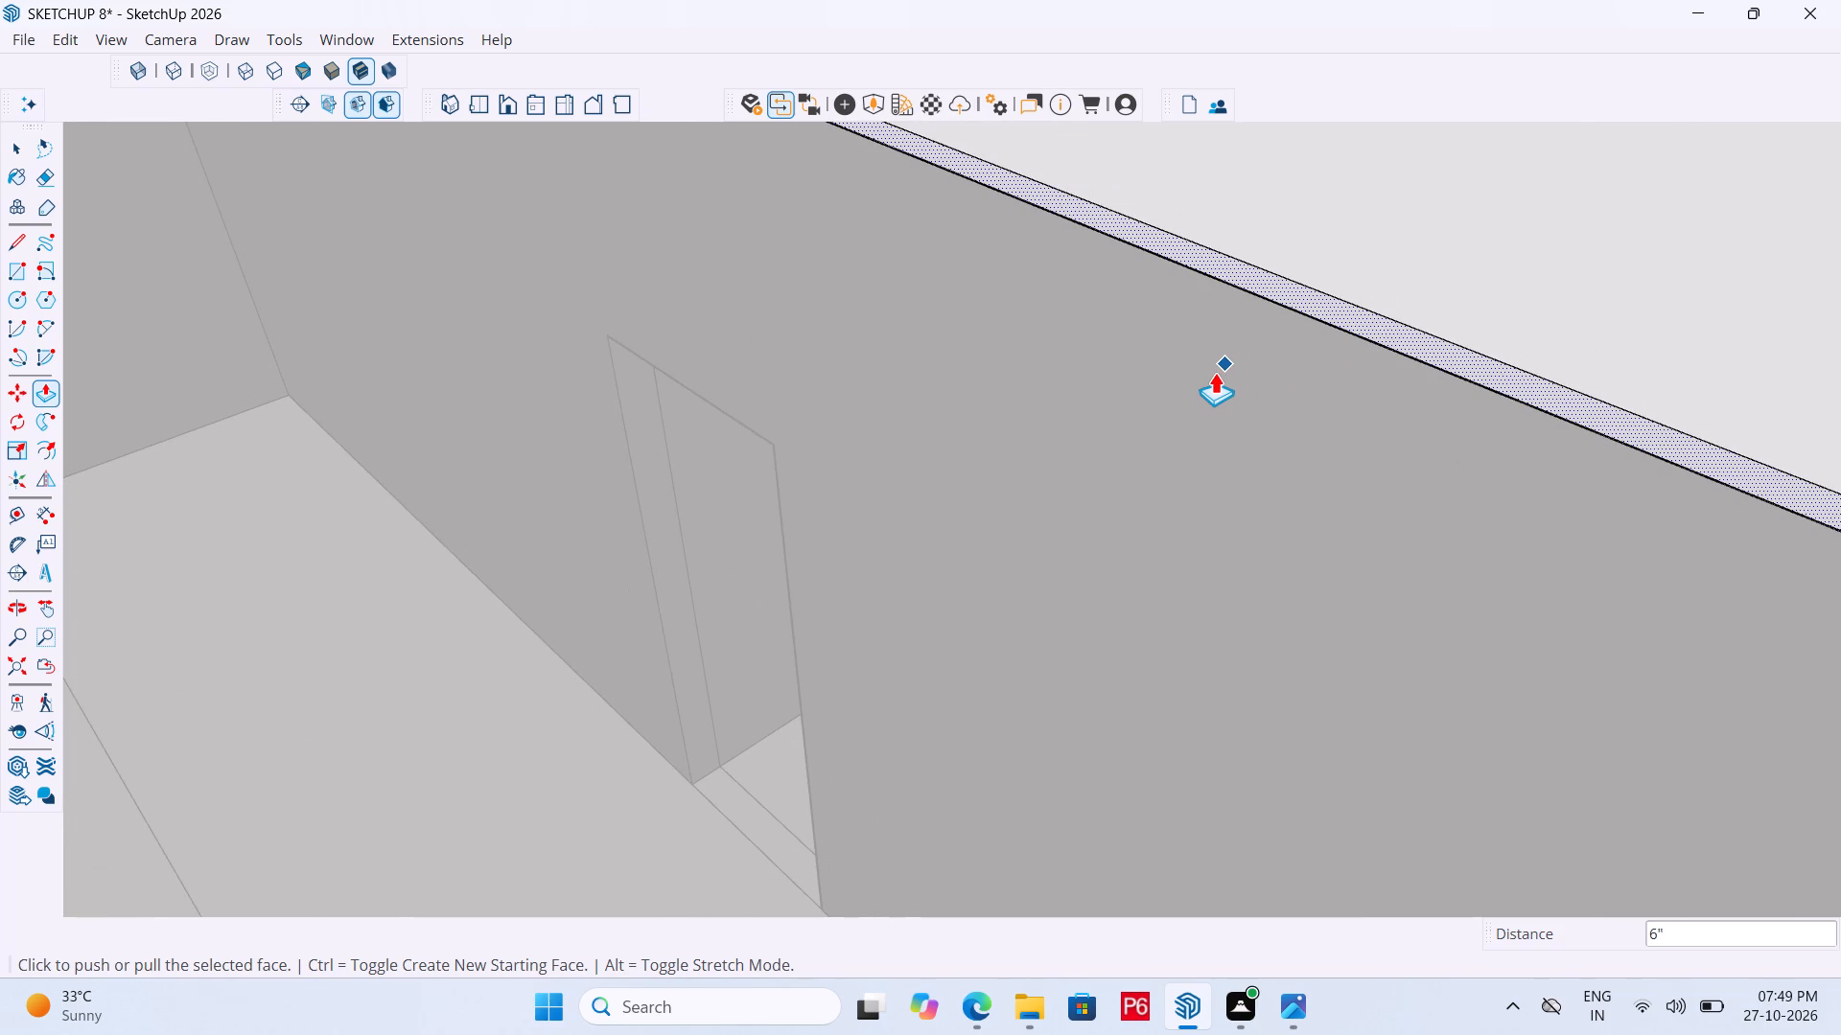
Save the house model.
key(ctrl+s)
key(ctrl+s)
key(ctrl+s)
key(ctrl+s)
key(ctrl+s)
key(ctrl+s)
key(ctrl+s)
key(ctrl+s)
key(ctrl+s)
key(ctrl+s)
key(ctrl+s)
key(ctrl+s)
scroll(1096, 405, down, 14)
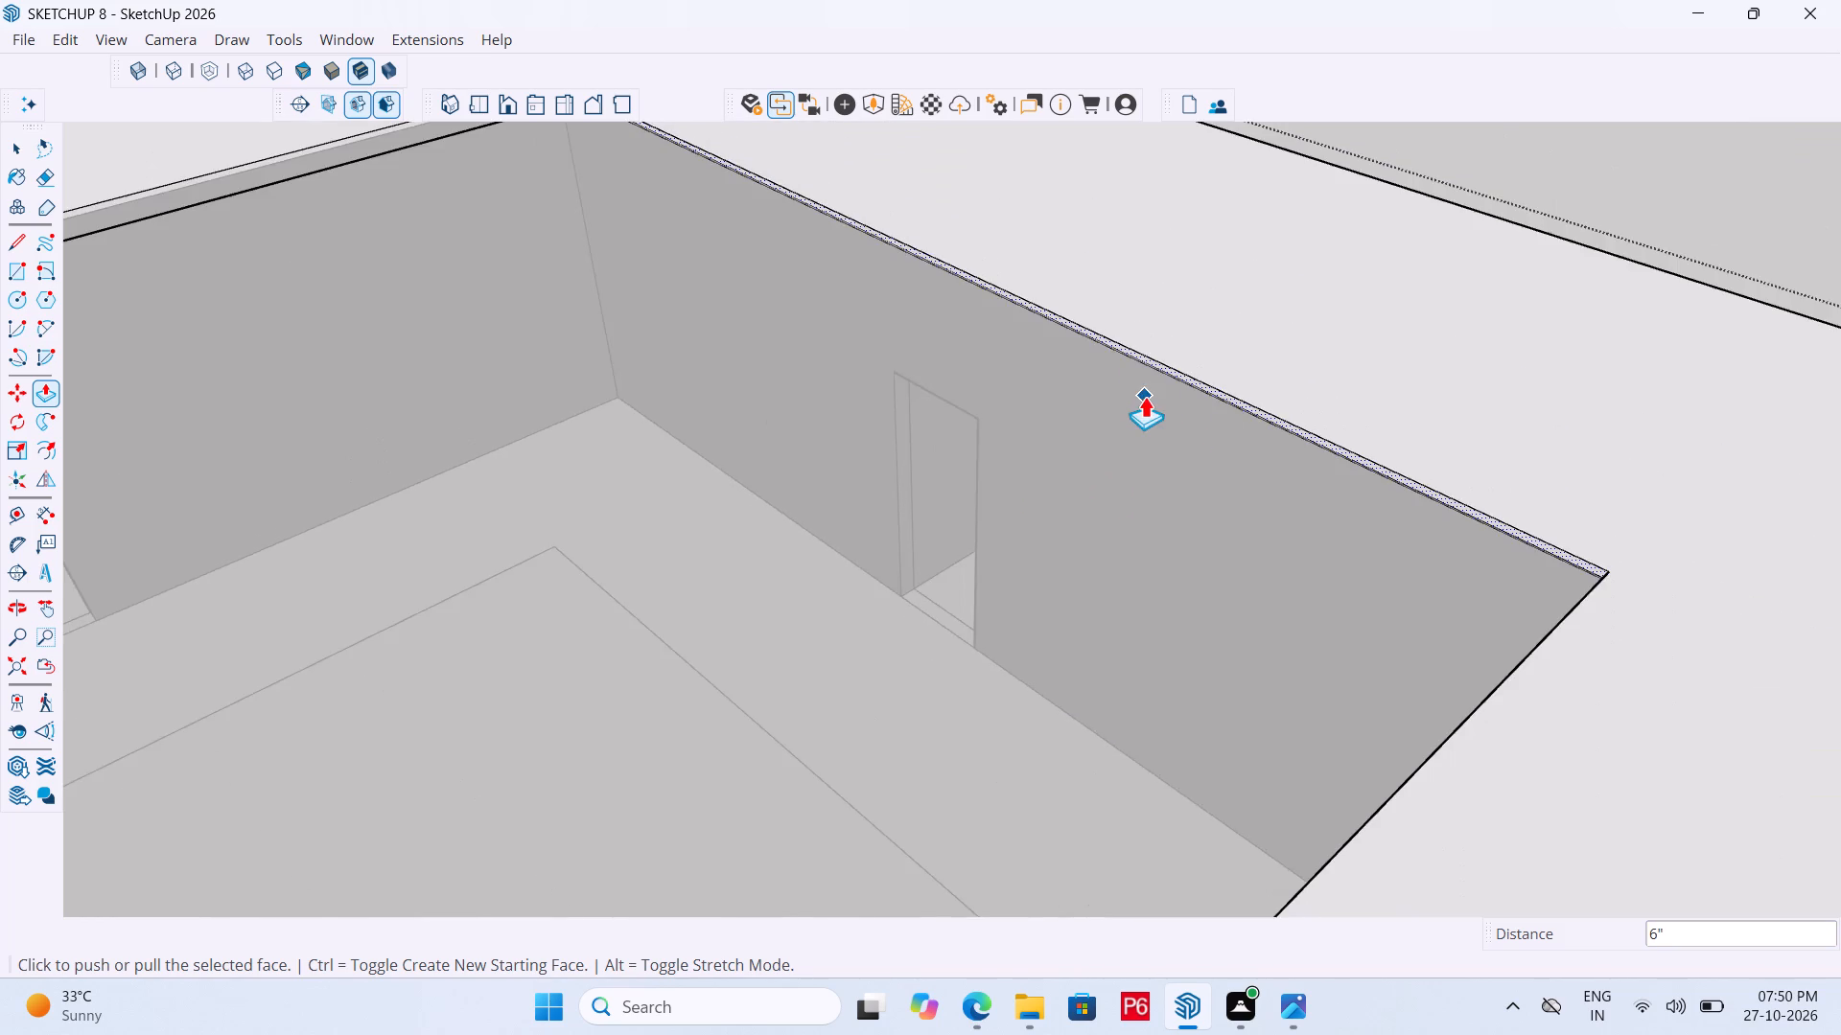
Examine the roof slab and the central hall opening from all sides of the house.
scroll(1212, 415, down, 7)
scroll(1504, 454, down, 6)
scroll(1119, 489, down, 5)
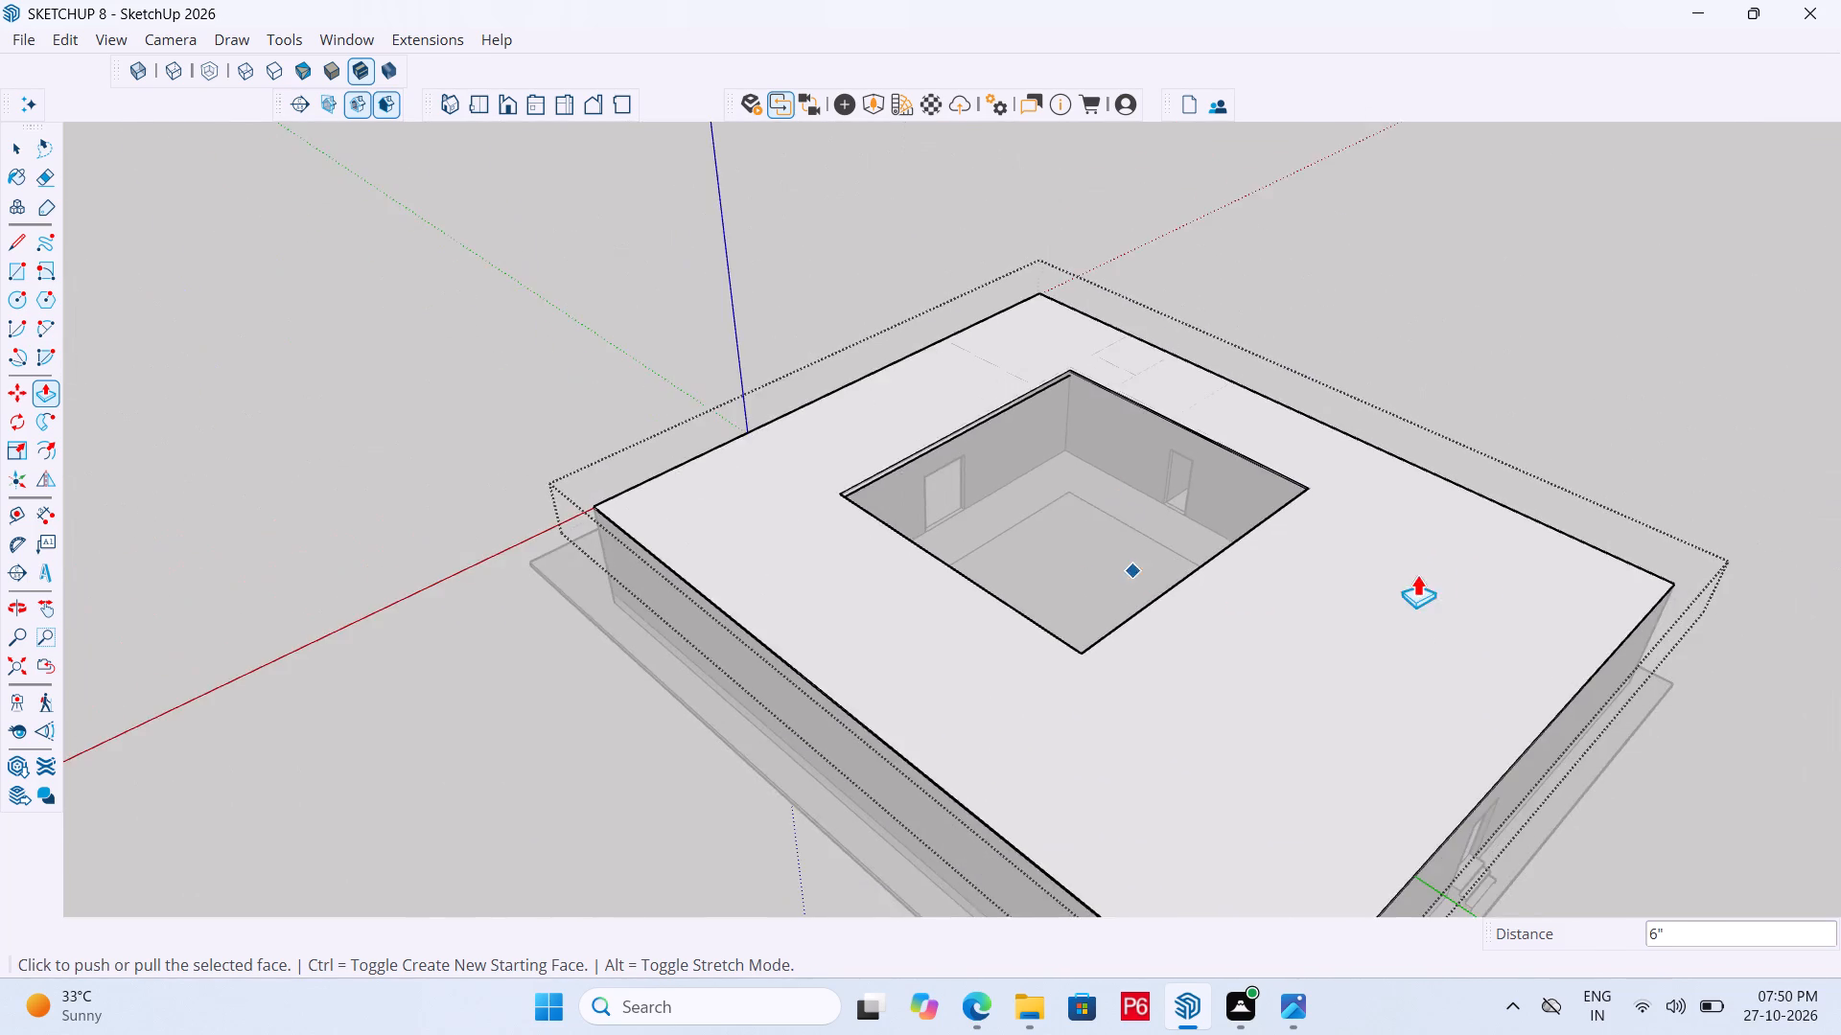
middle_drag(1480, 575, 878, 483)
scroll(1323, 441, down, 1)
middle_drag(1325, 448, 849, 544)
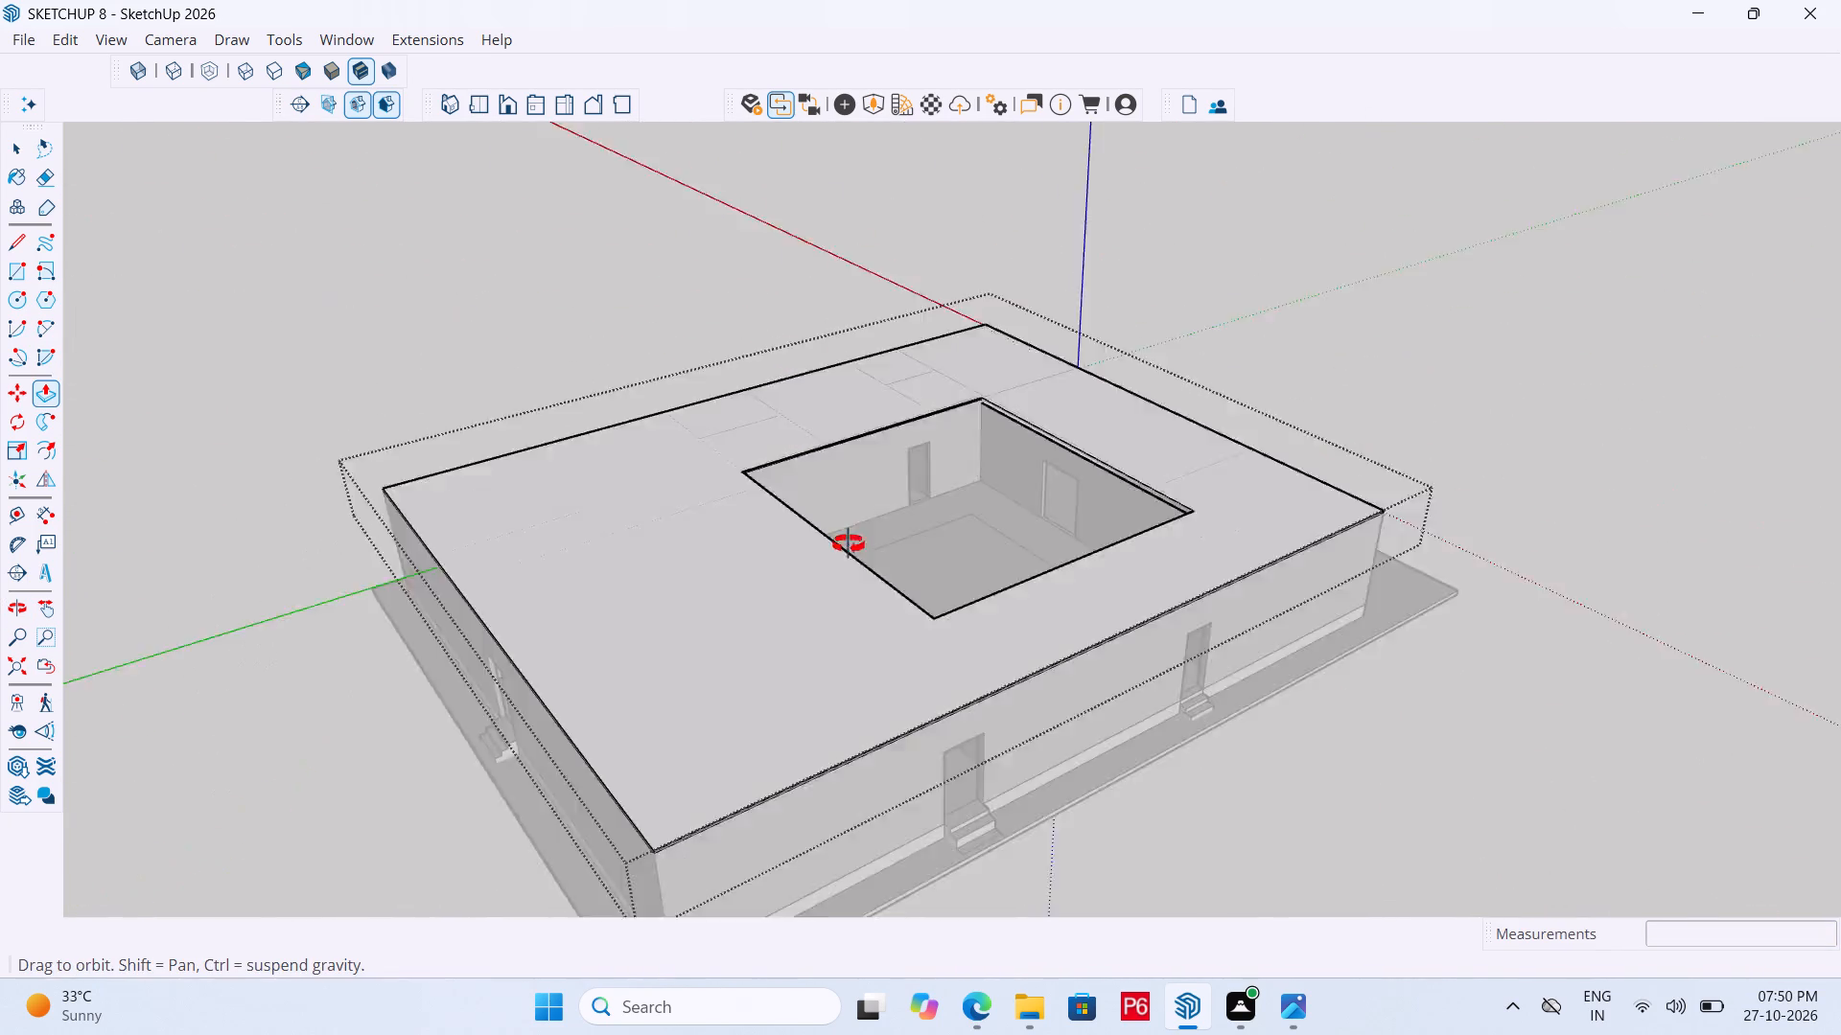
middle_drag(849, 544, 180, 569)
scroll(571, 491, down, 4)
middle_drag(935, 496, 799, 496)
Save the house model and leave the roof slab's group editing.
key(ctrl+s)
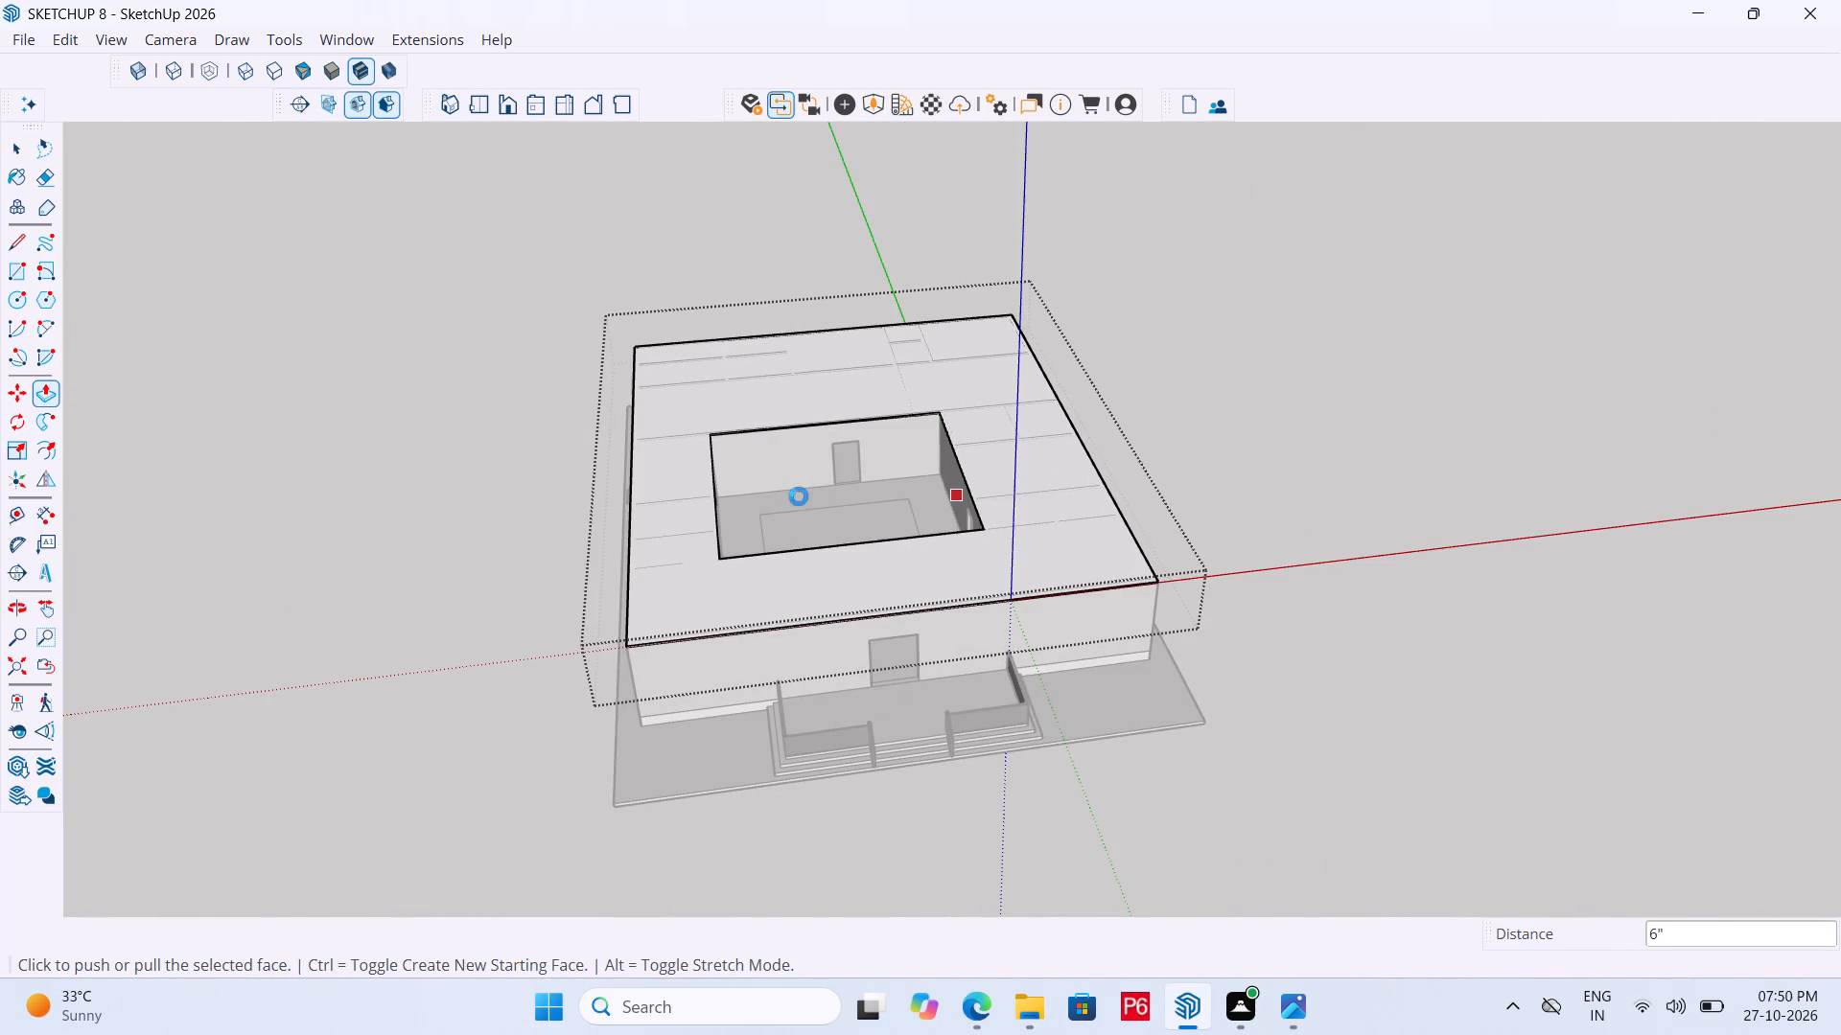
key(ctrl+s)
key(ctrl+s)
key(ctrl+s)
key(ctrl+s)
key(ctrl+s)
key(ctrl+s)
middle_drag(790, 499, 890, 471)
key(space)
click(1325, 464)
Examine the slab edges around the central hall opening from the porch side.
scroll(725, 535, up, 4)
middle_drag(719, 504, 503, 529)
scroll(719, 503, up, 1)
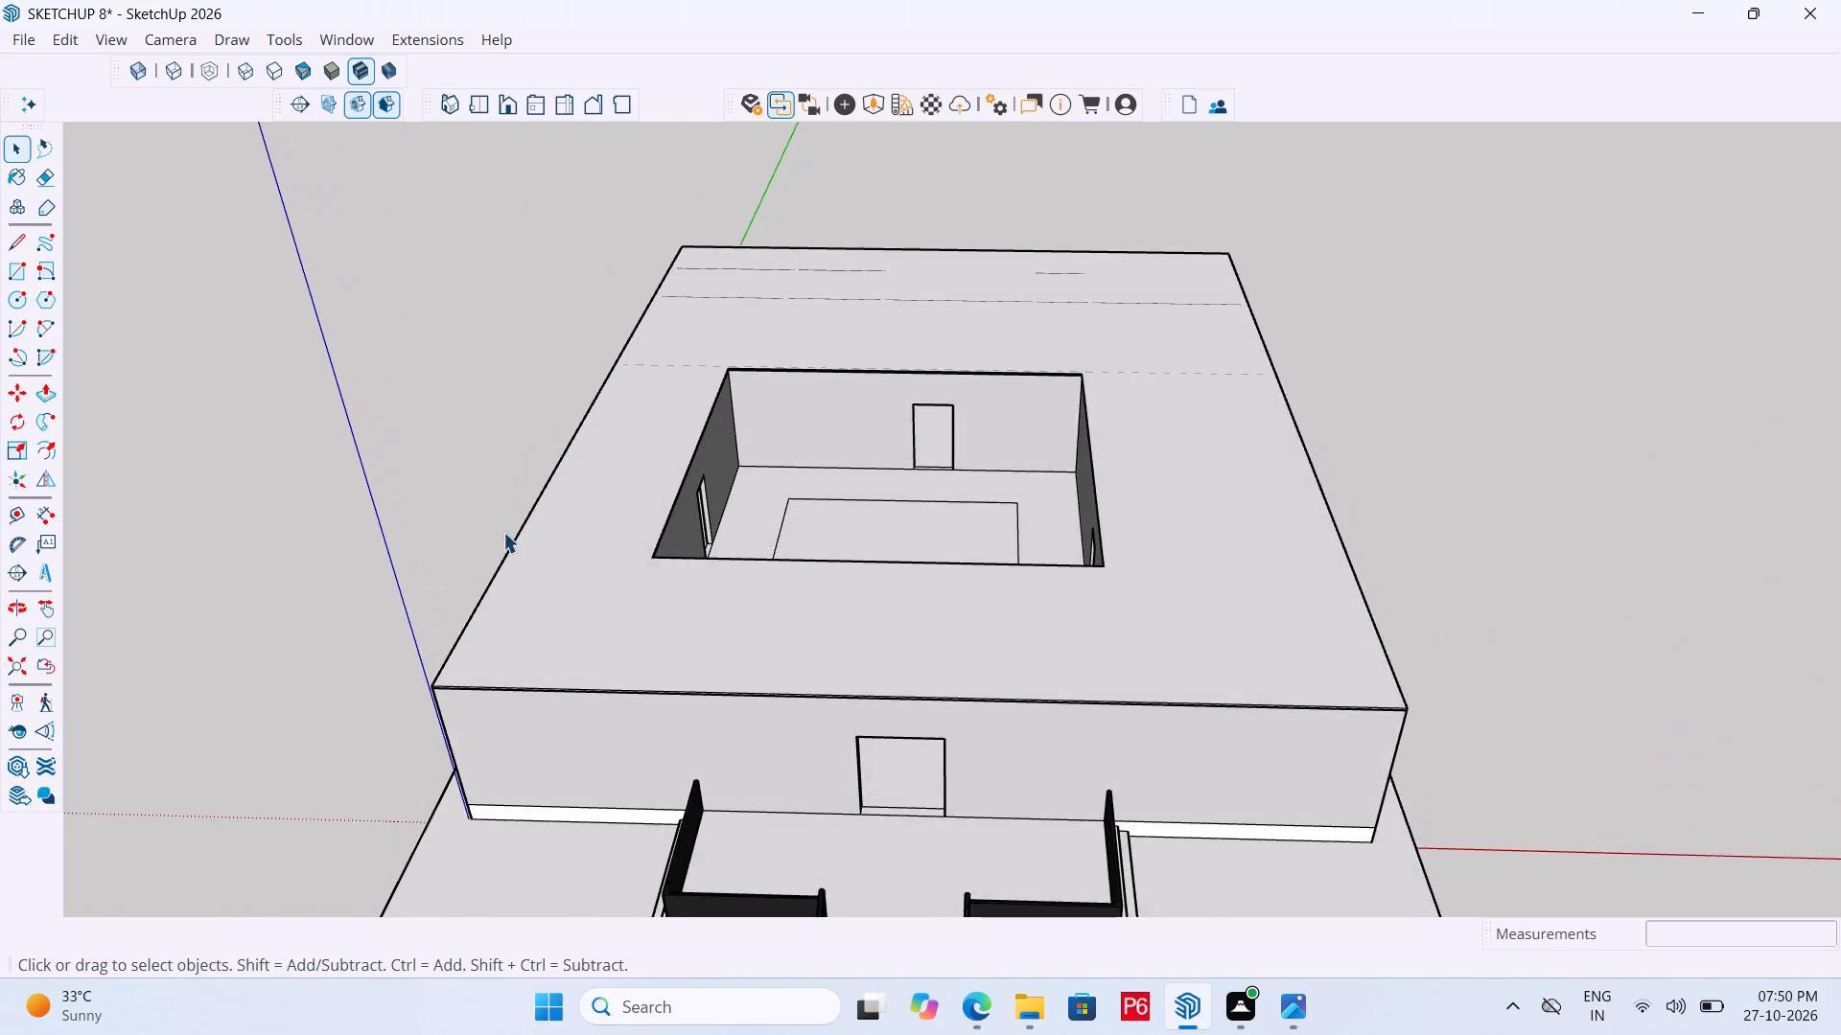
scroll(510, 536, up, 1)
middle_drag(1208, 527, 1120, 545)
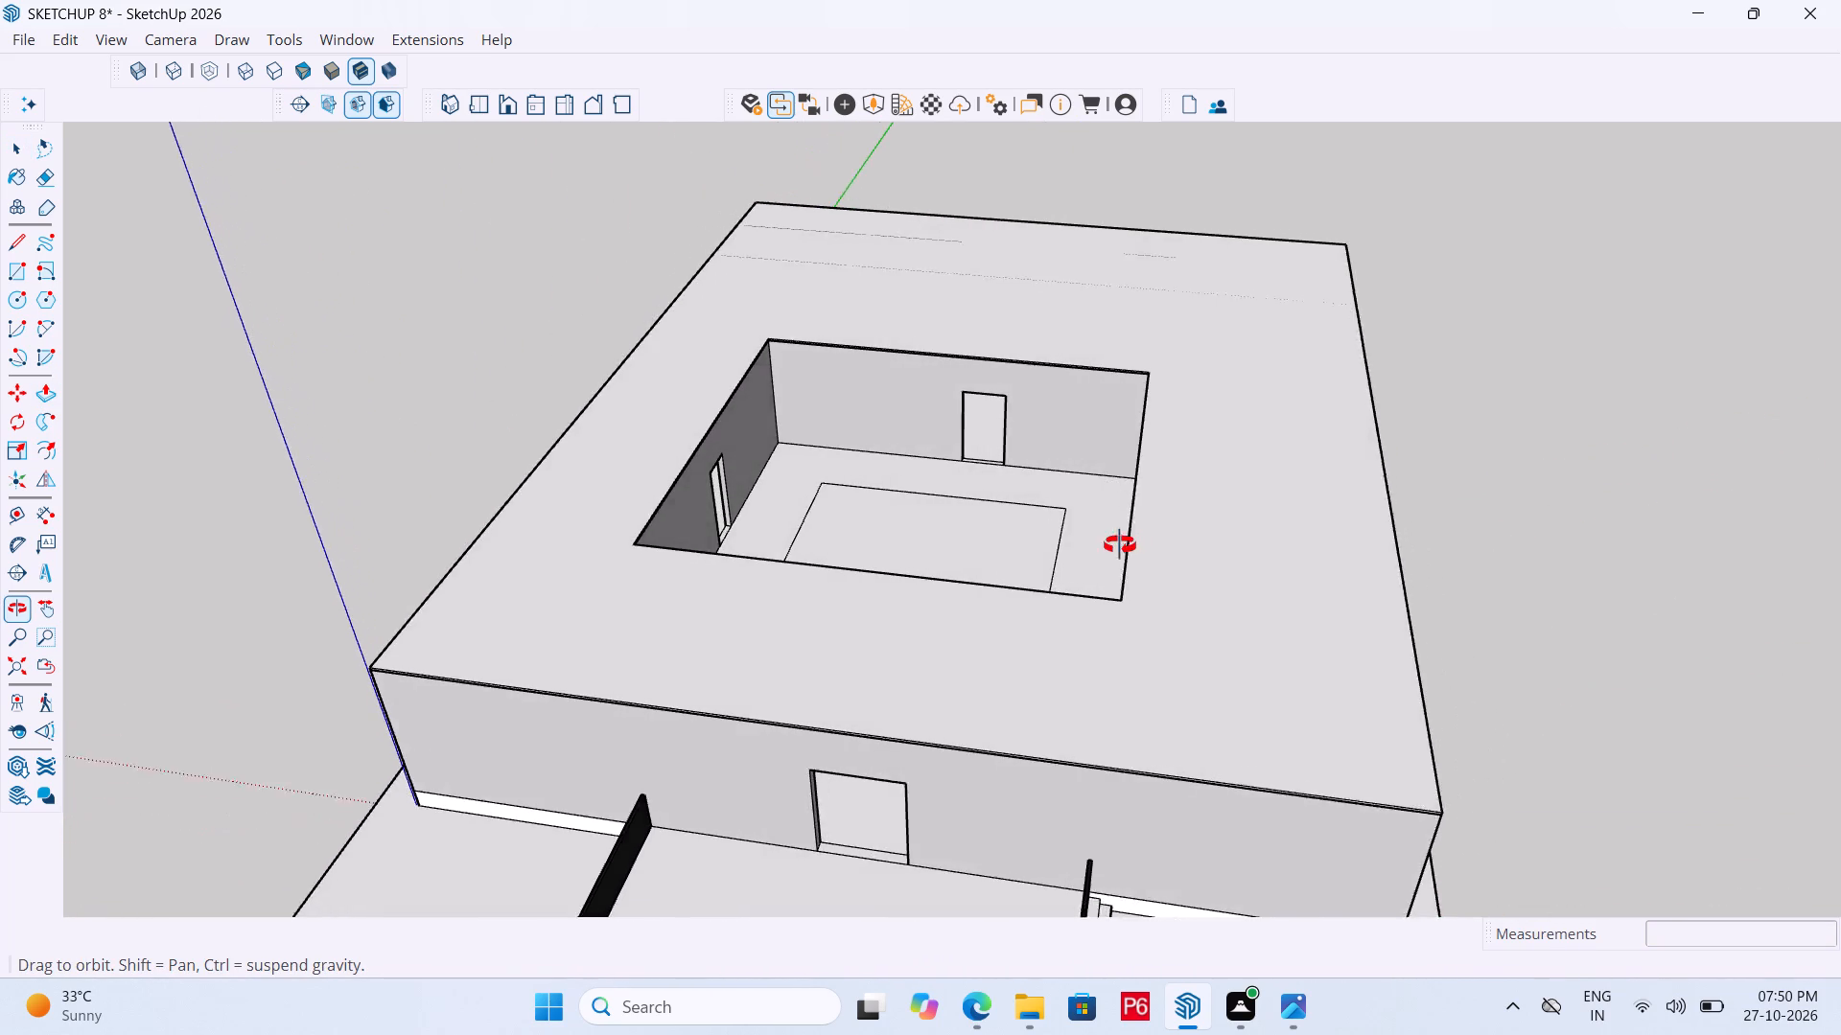
middle_drag(1120, 545, 1096, 546)
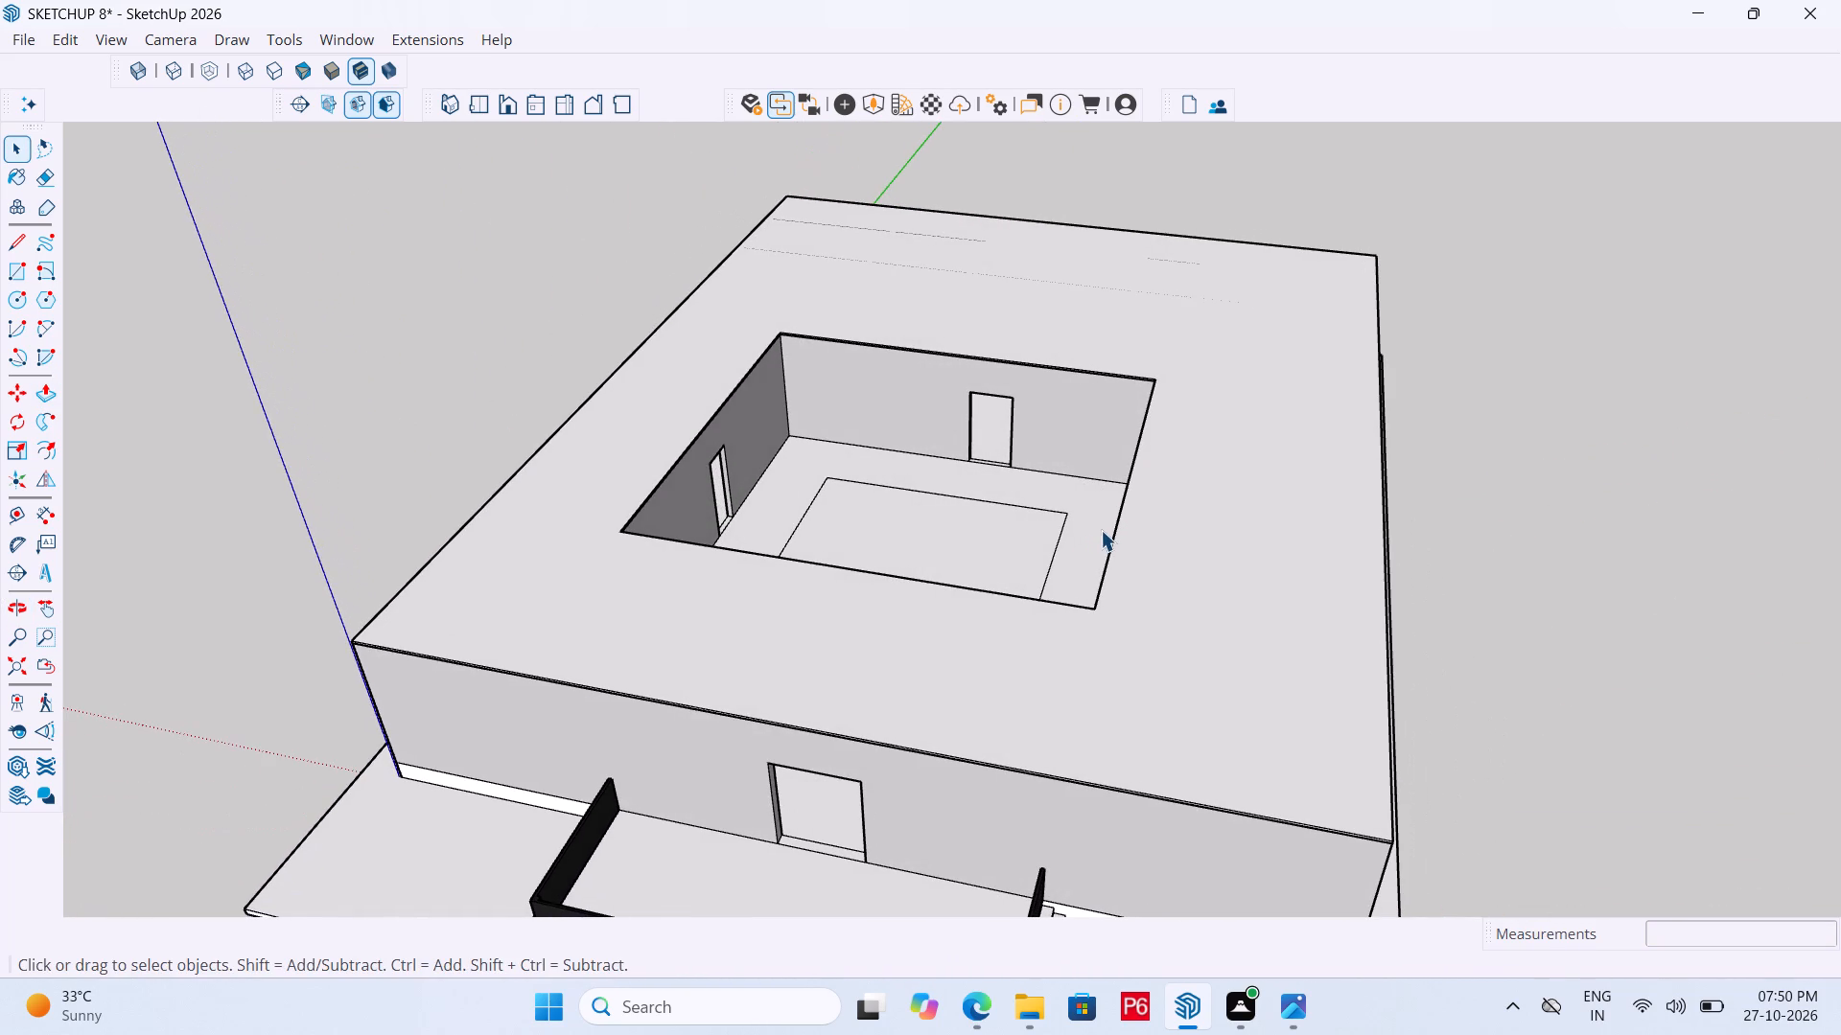
middle_drag(643, 504, 772, 513)
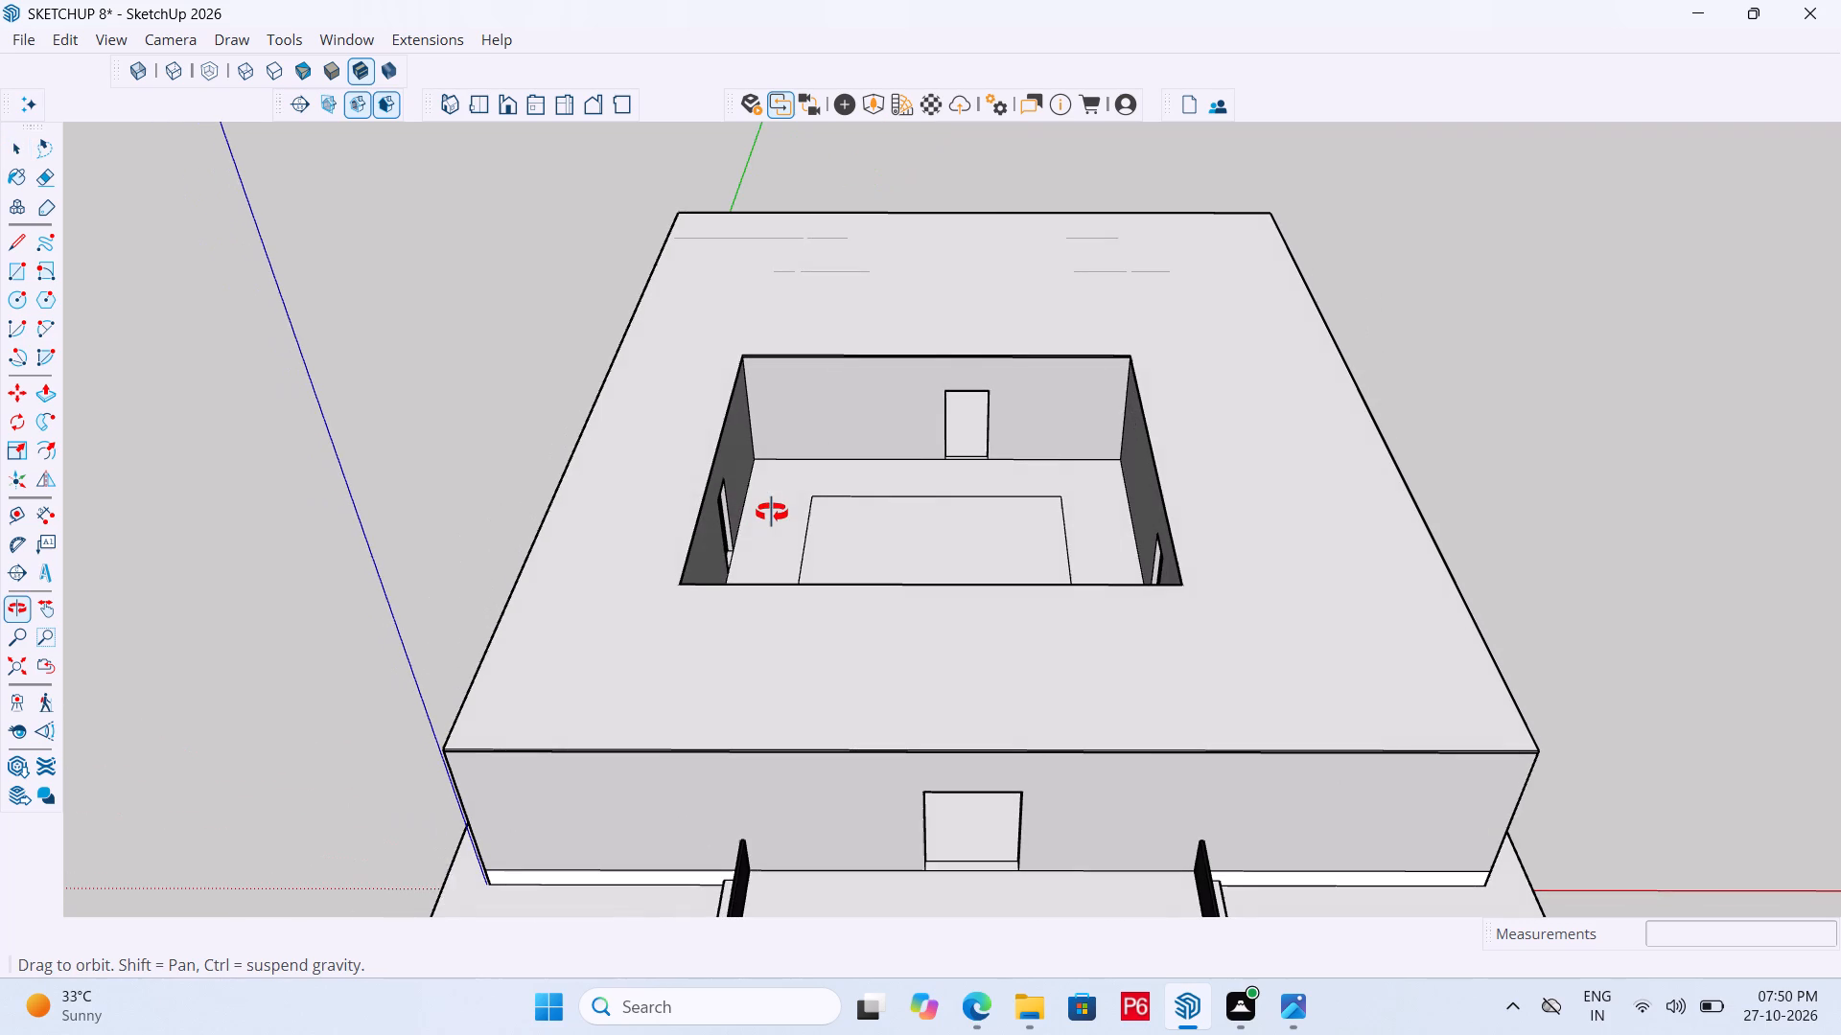
middle_drag(772, 513, 705, 533)
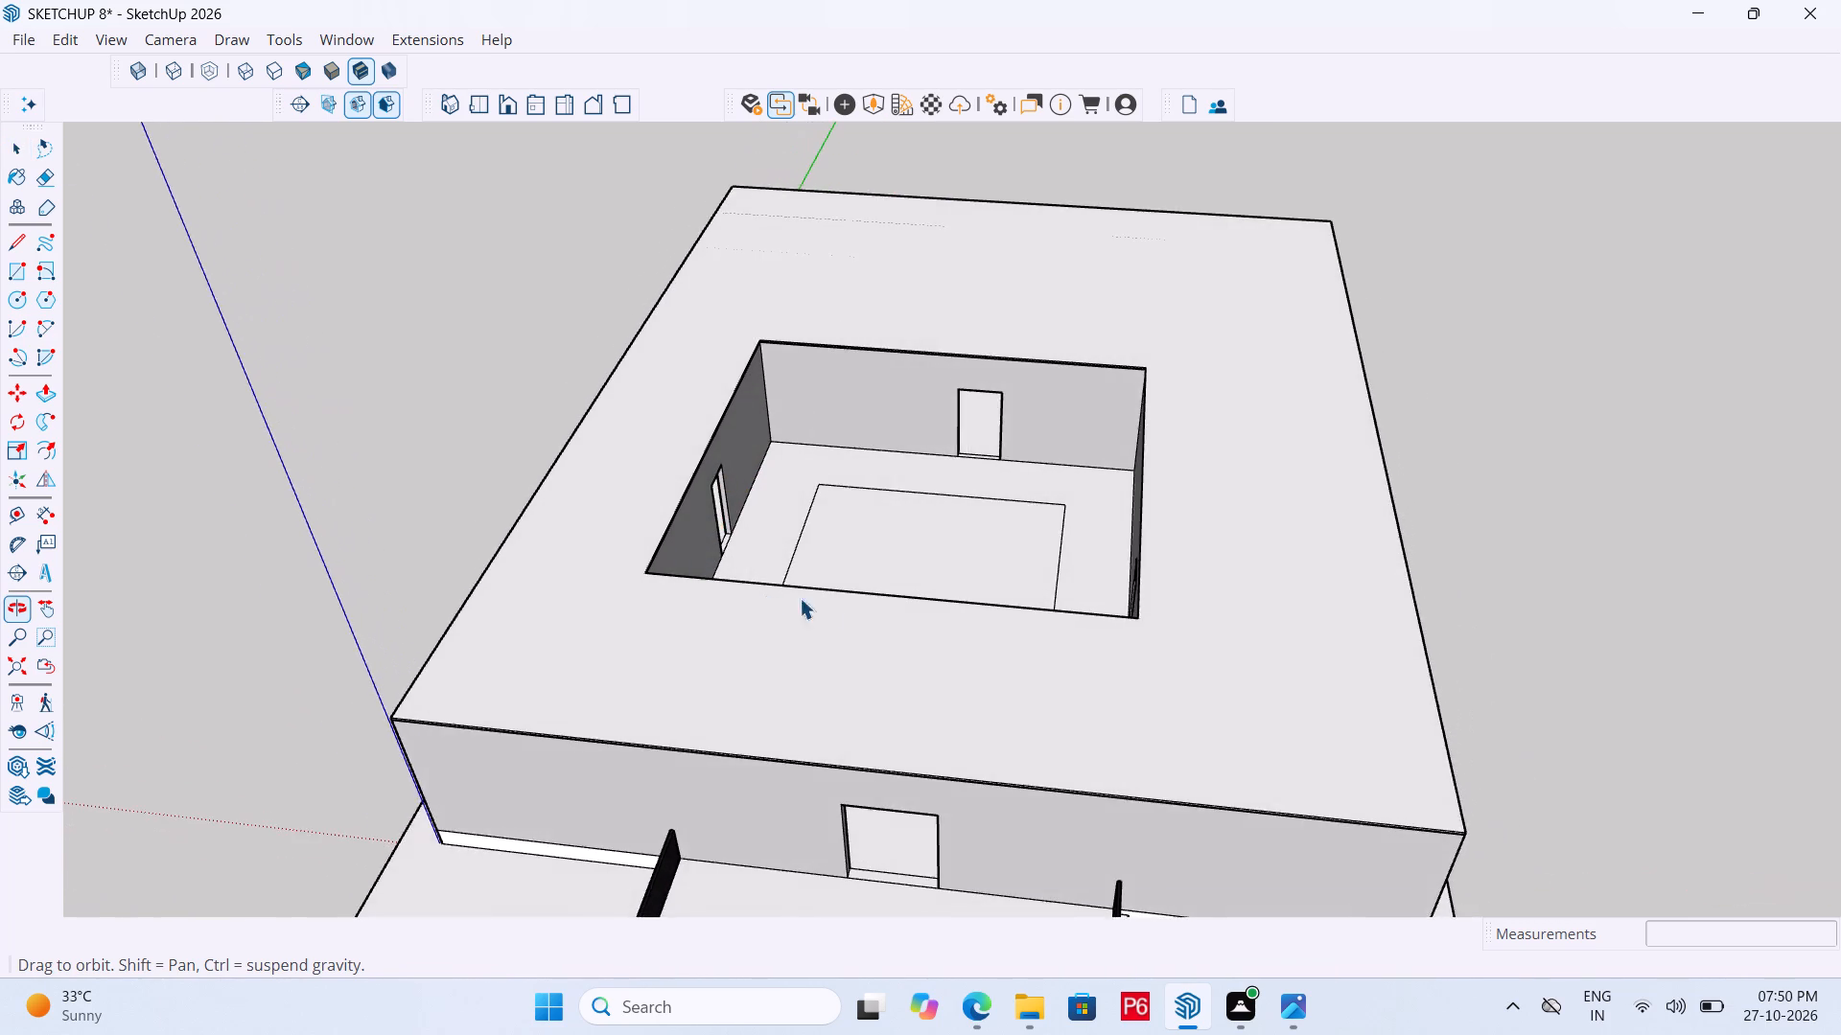
Open the roof slab group for editing.
scroll(833, 598, up, 4)
click(1004, 660)
double_click(762, 637)
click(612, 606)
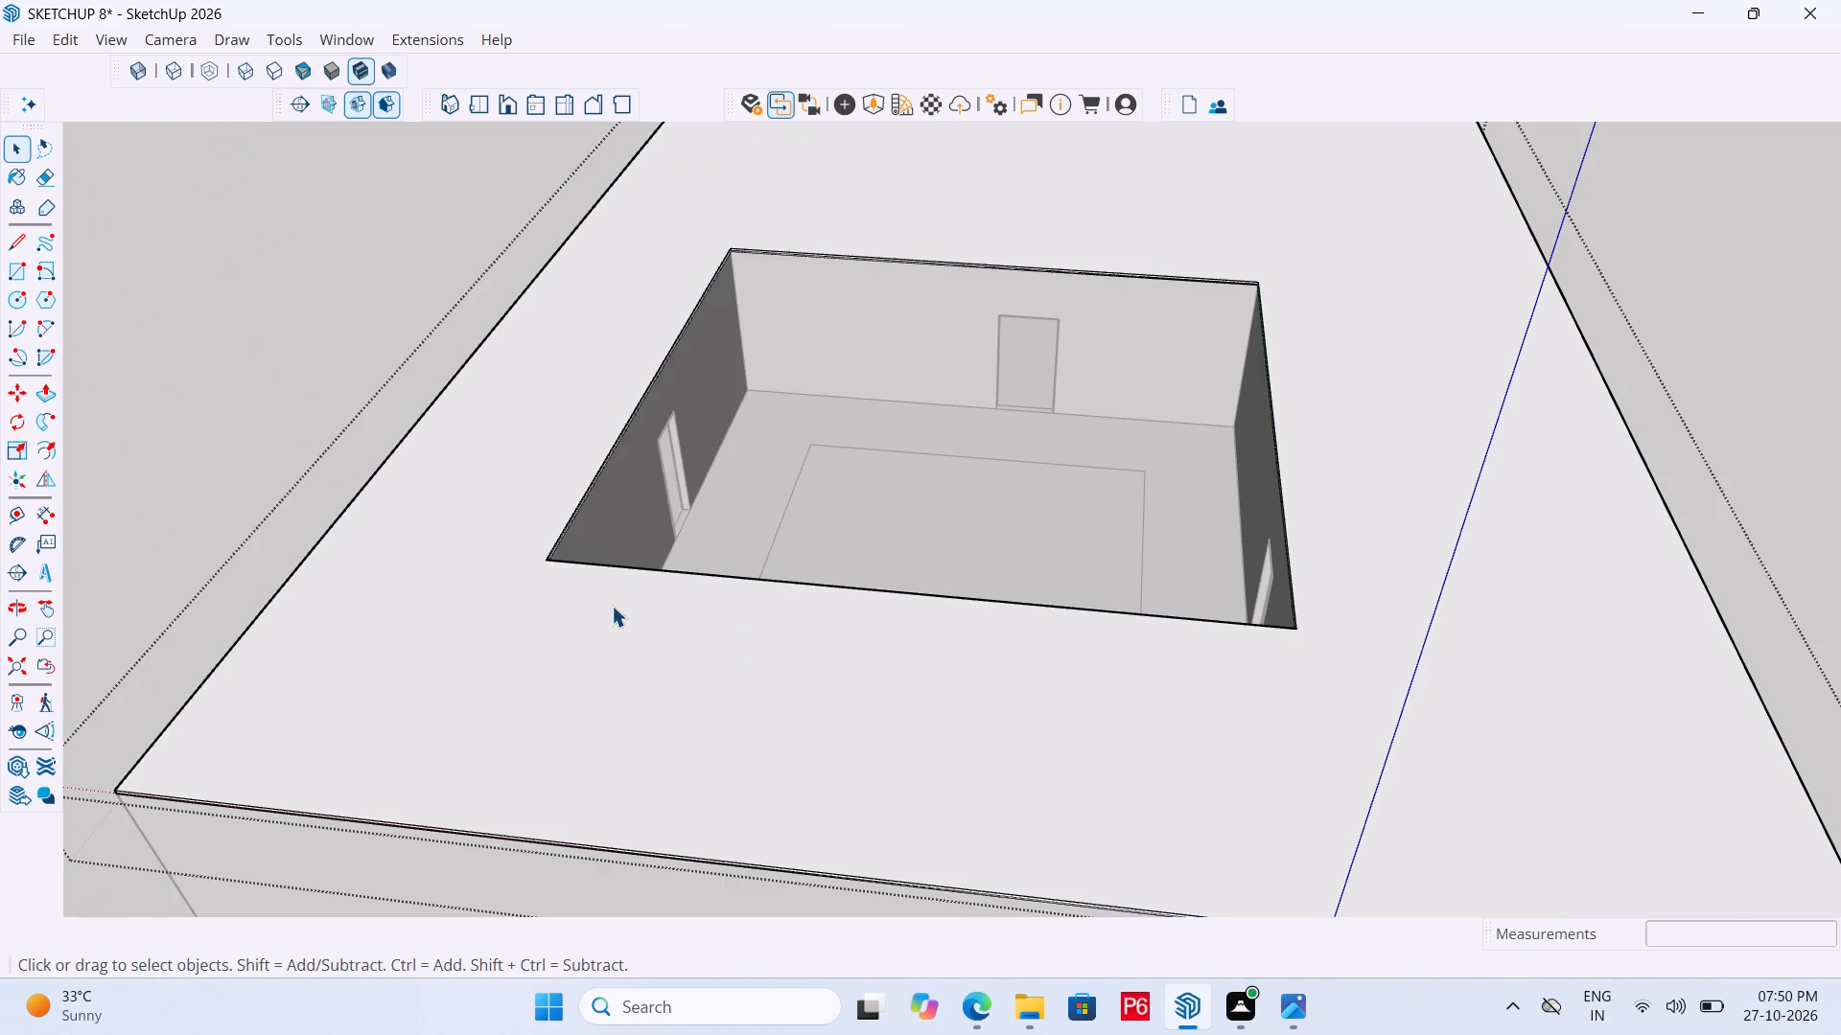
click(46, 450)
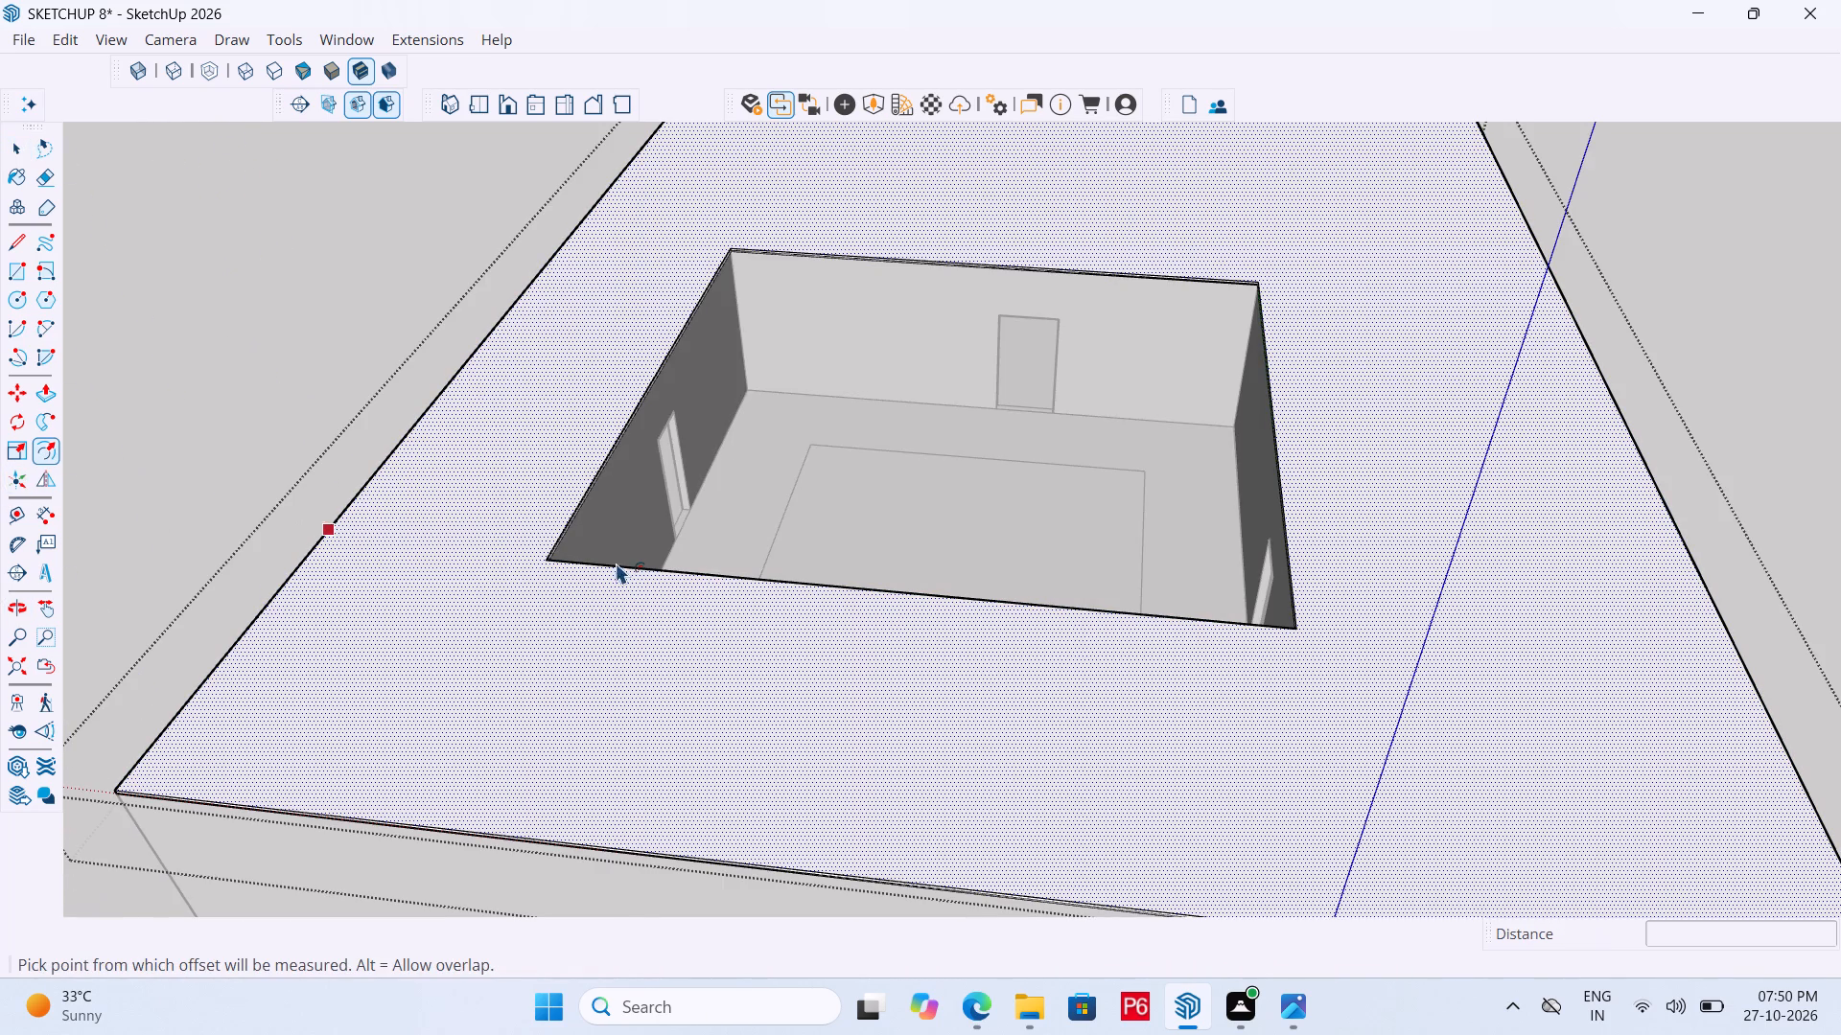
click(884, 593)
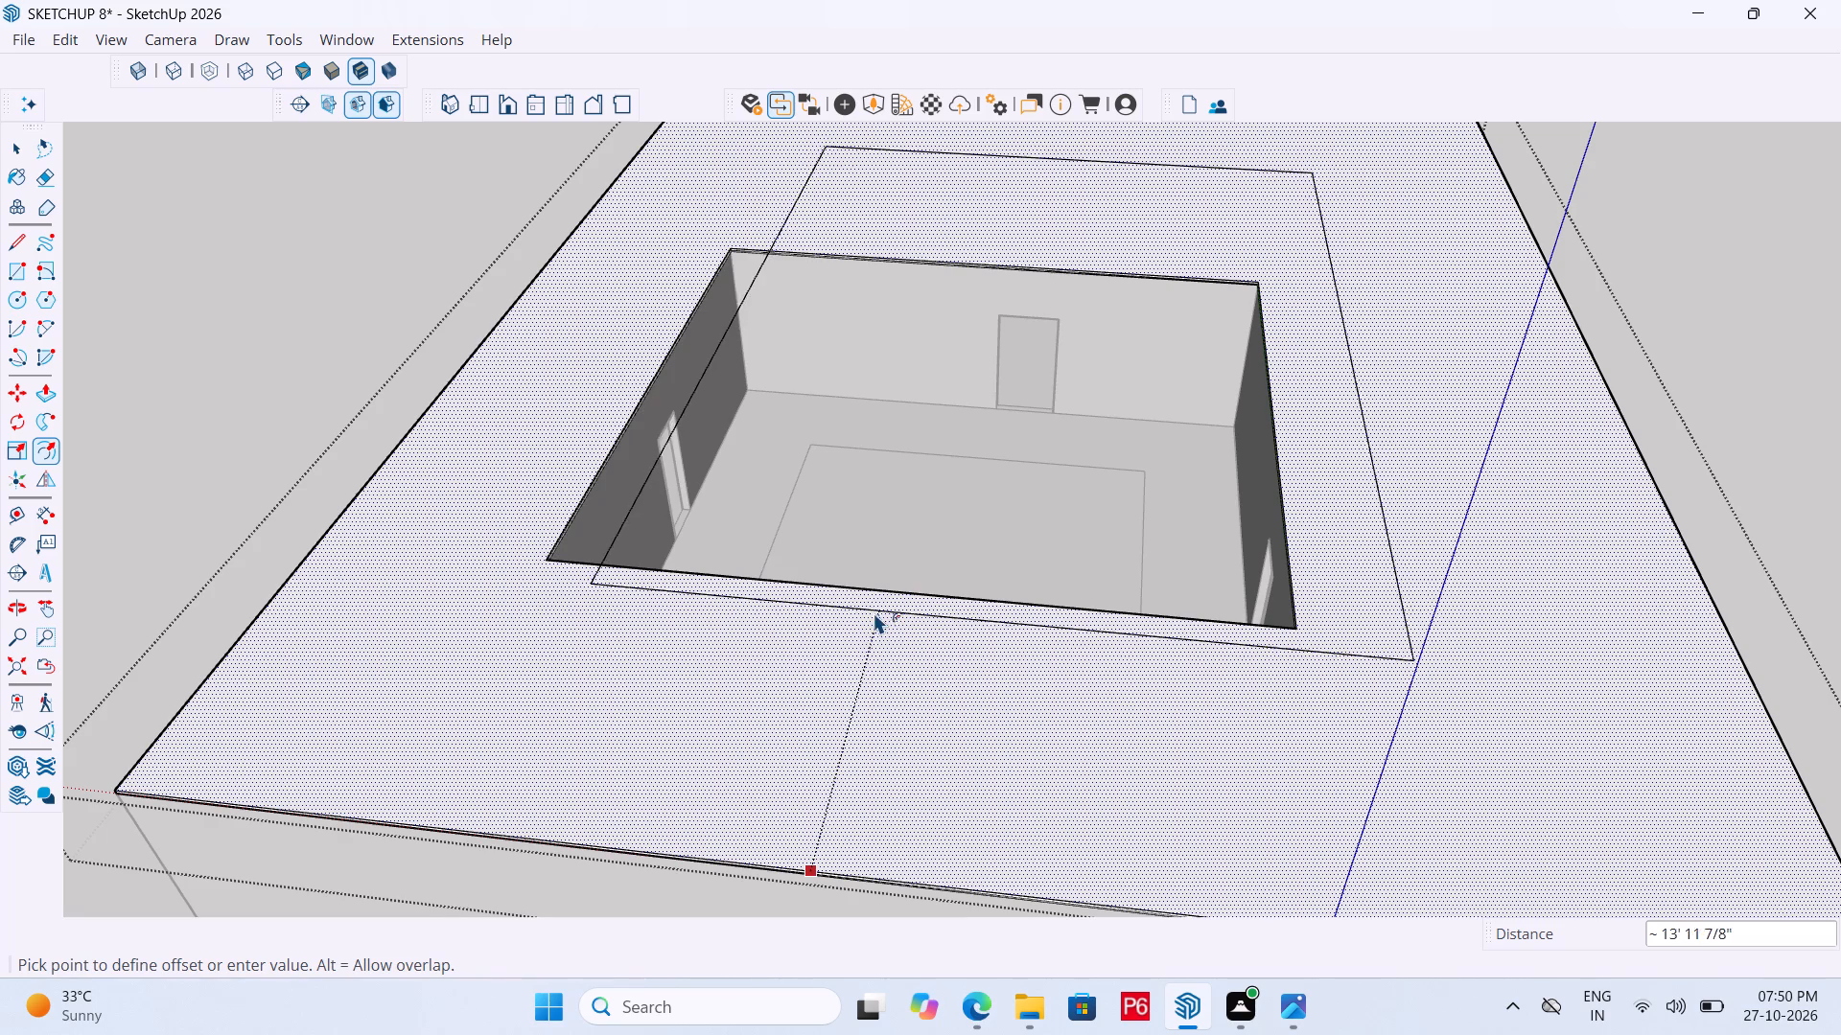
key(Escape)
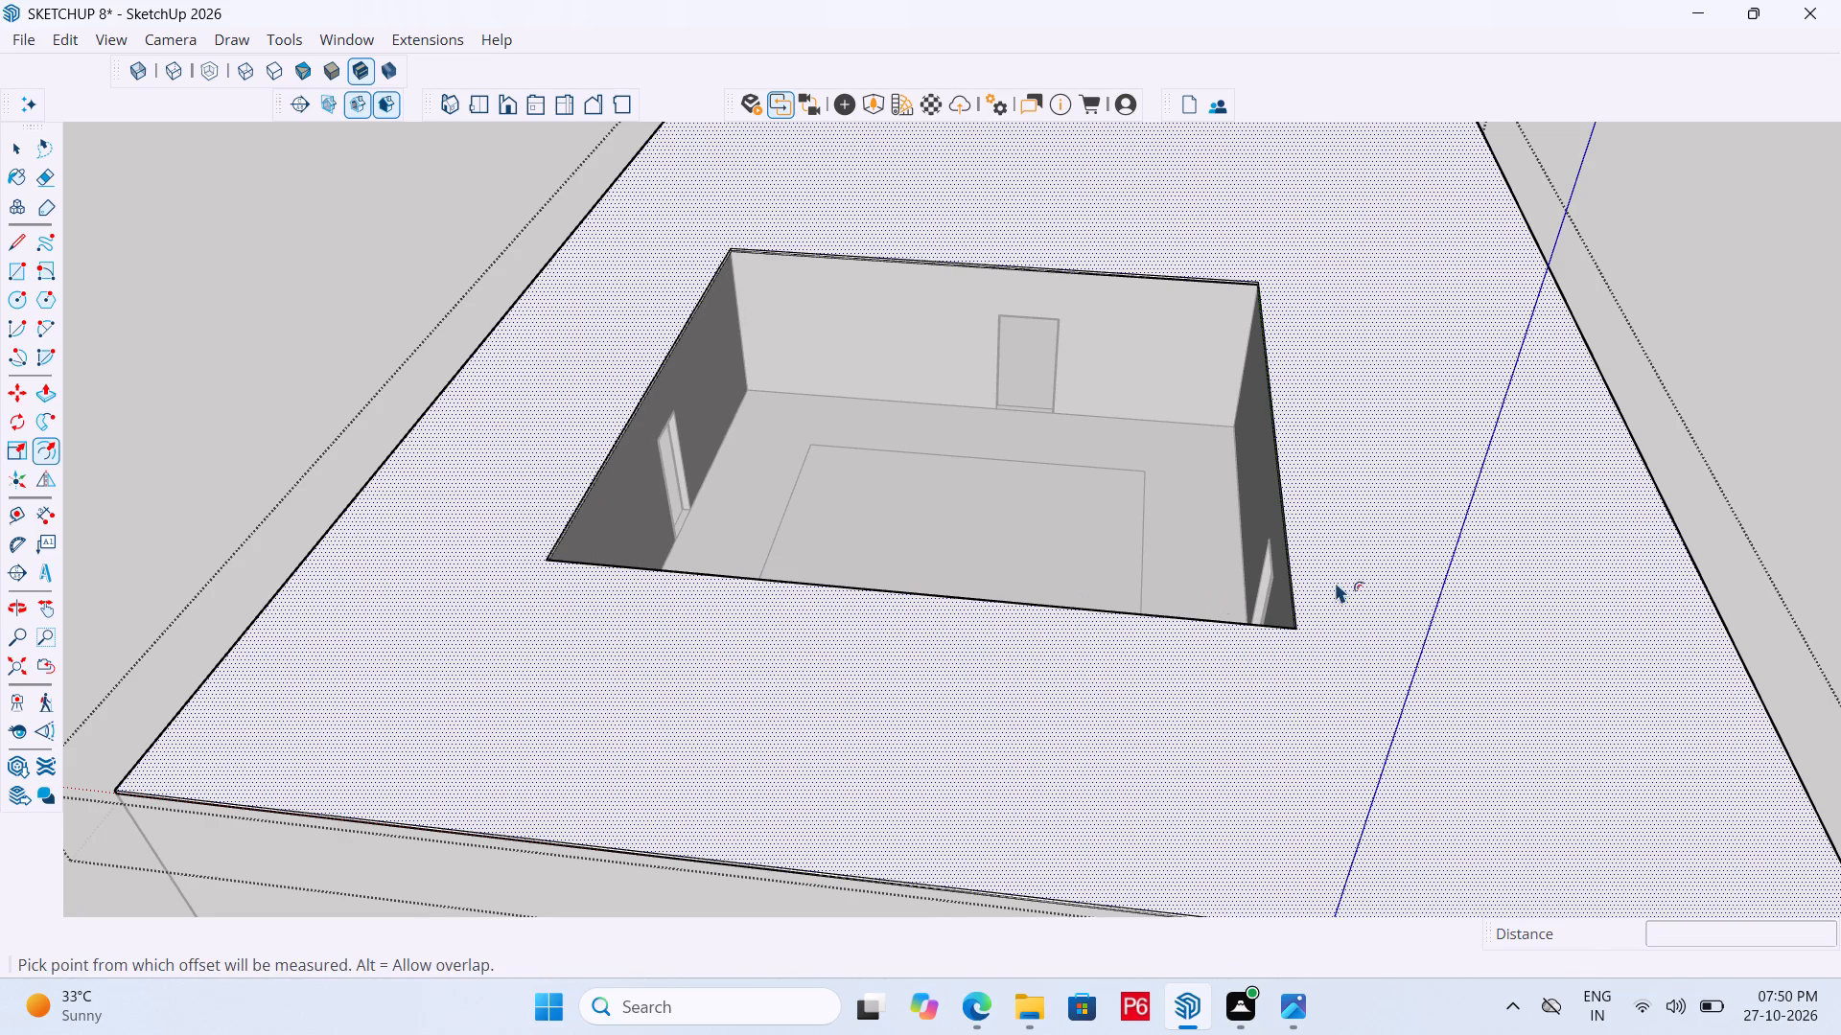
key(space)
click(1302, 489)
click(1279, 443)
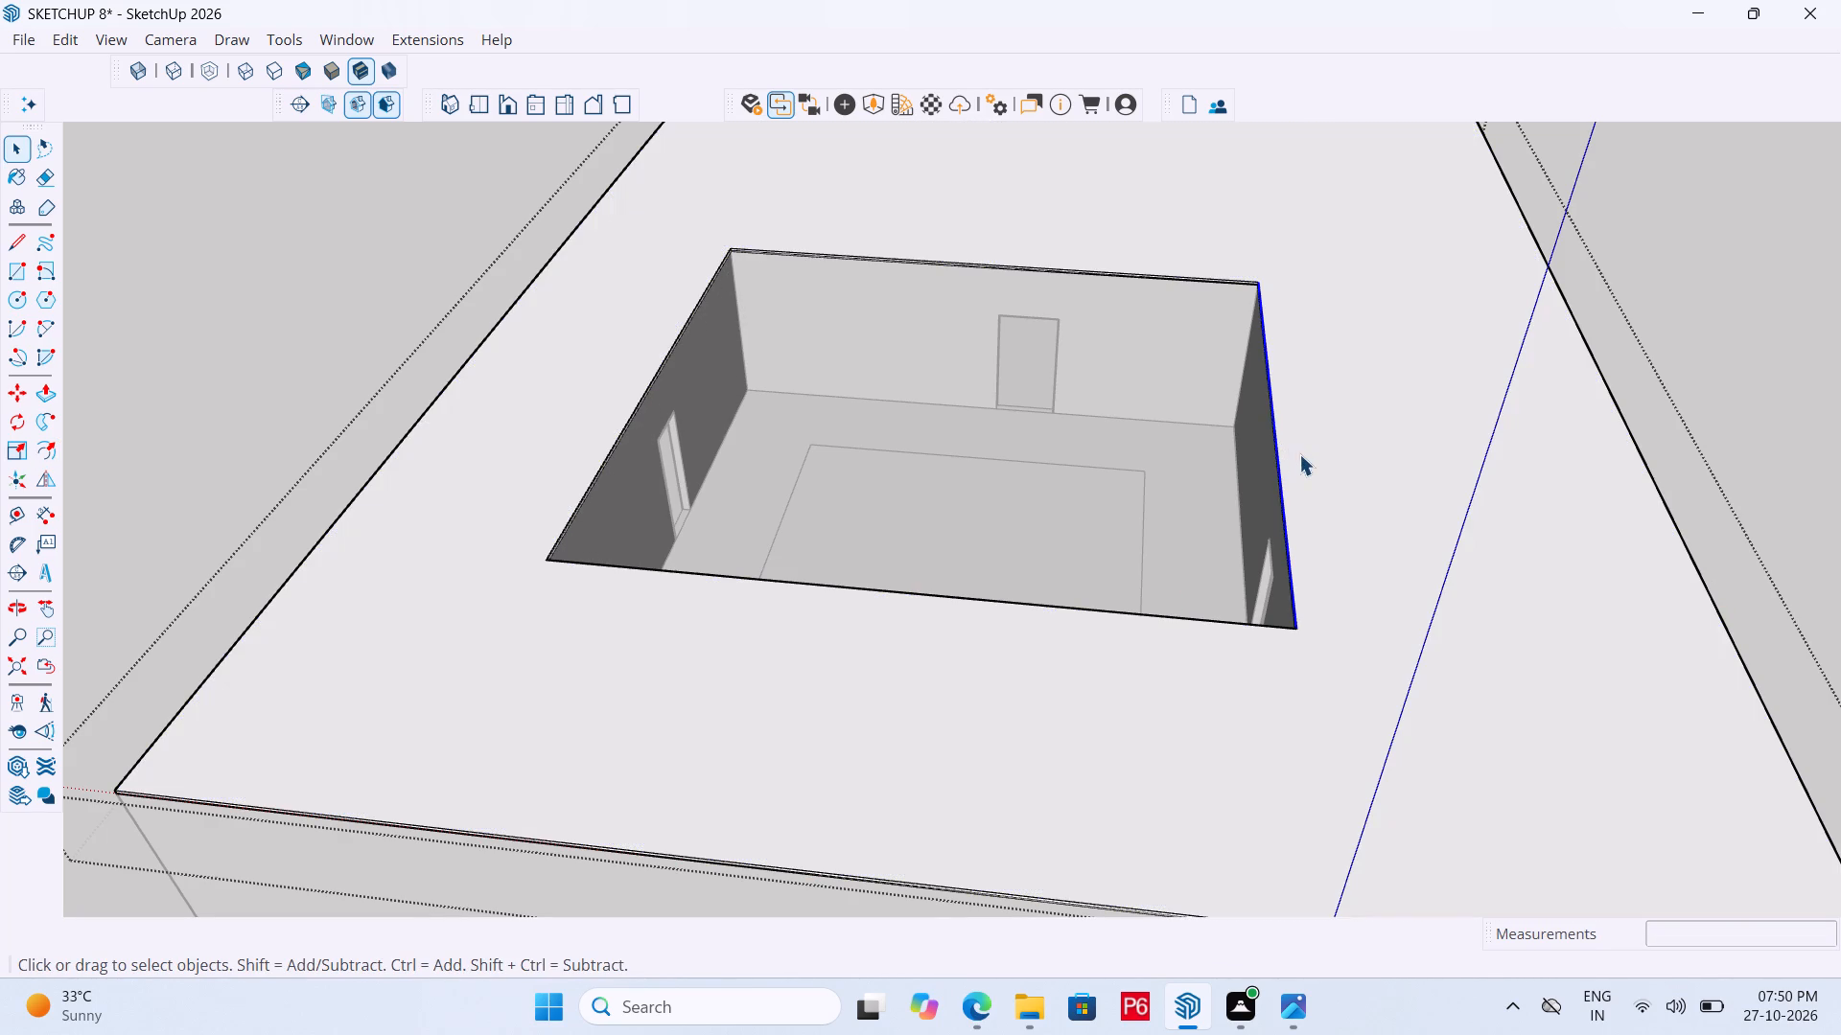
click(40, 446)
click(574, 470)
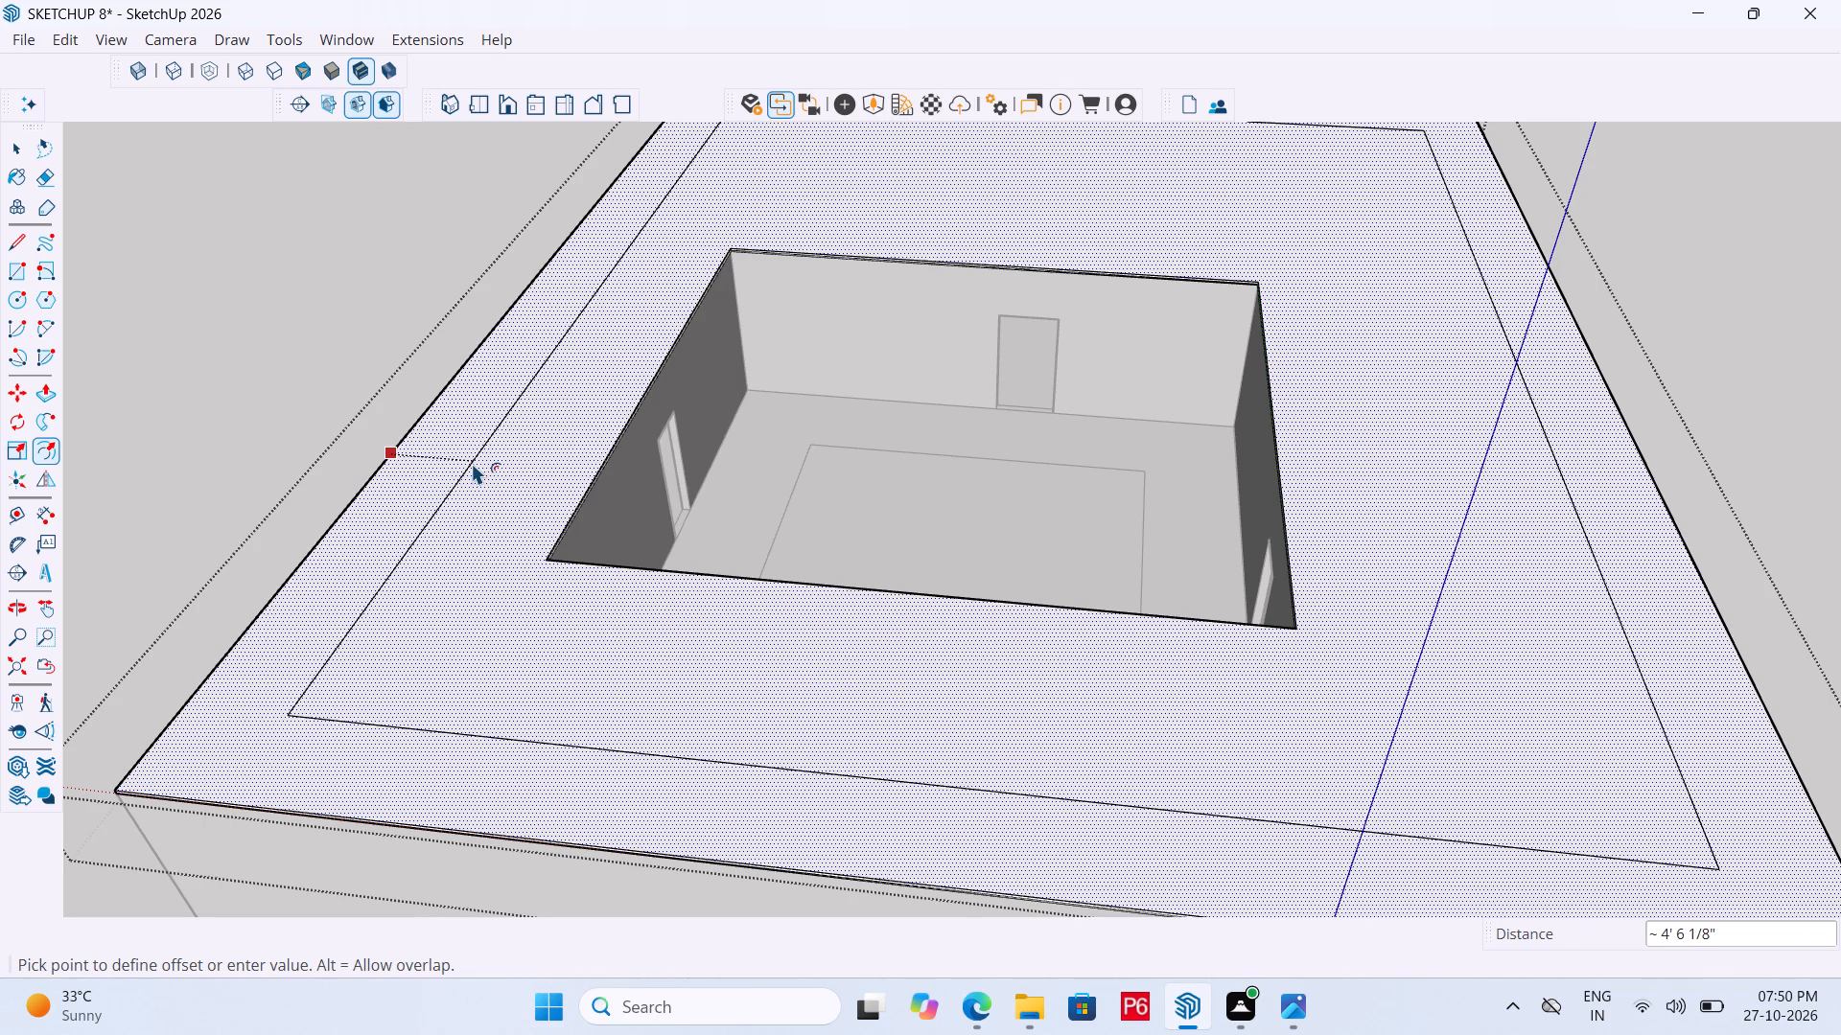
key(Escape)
Save the house model.
key(ctrl+s)
key(ctrl+s)
key(ctrl+s)
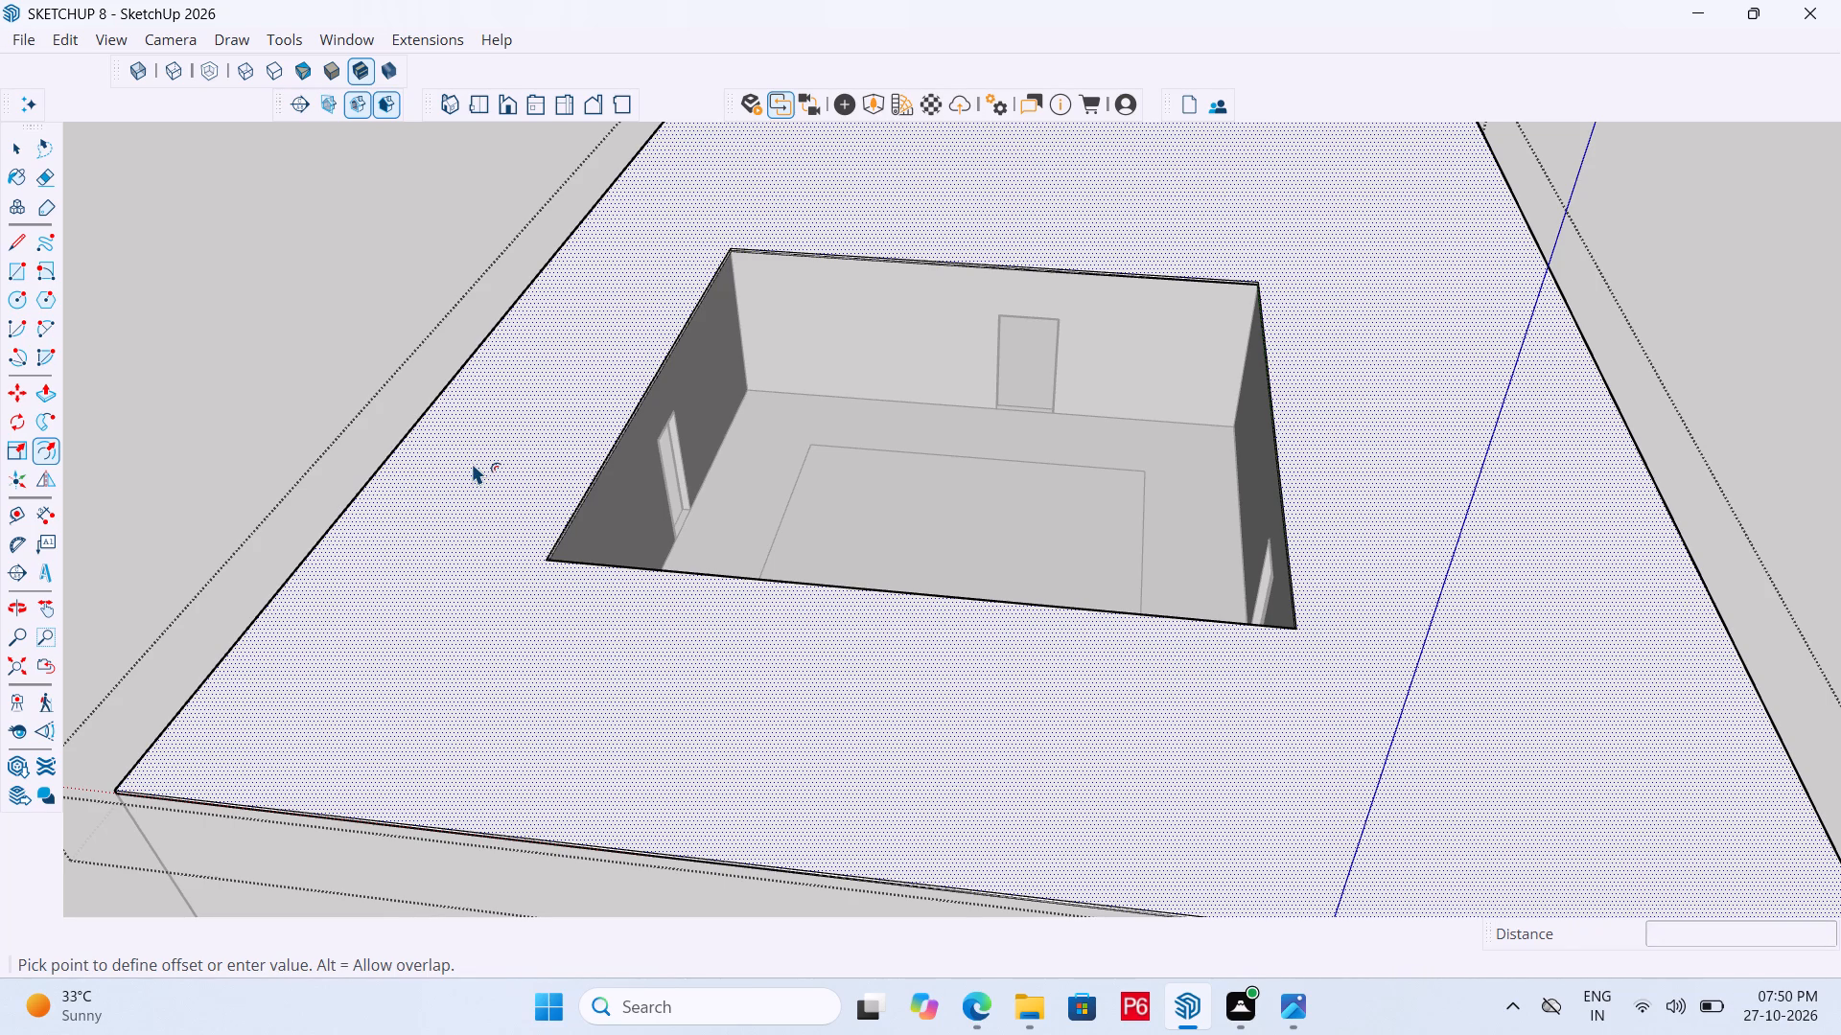
key(ctrl+s)
key(ctrl+s)
Place a guide line on the slab 6" outside the hall opening's porch-side edge.
scroll(682, 668, down, 5)
middle_drag(1004, 594, 527, 756)
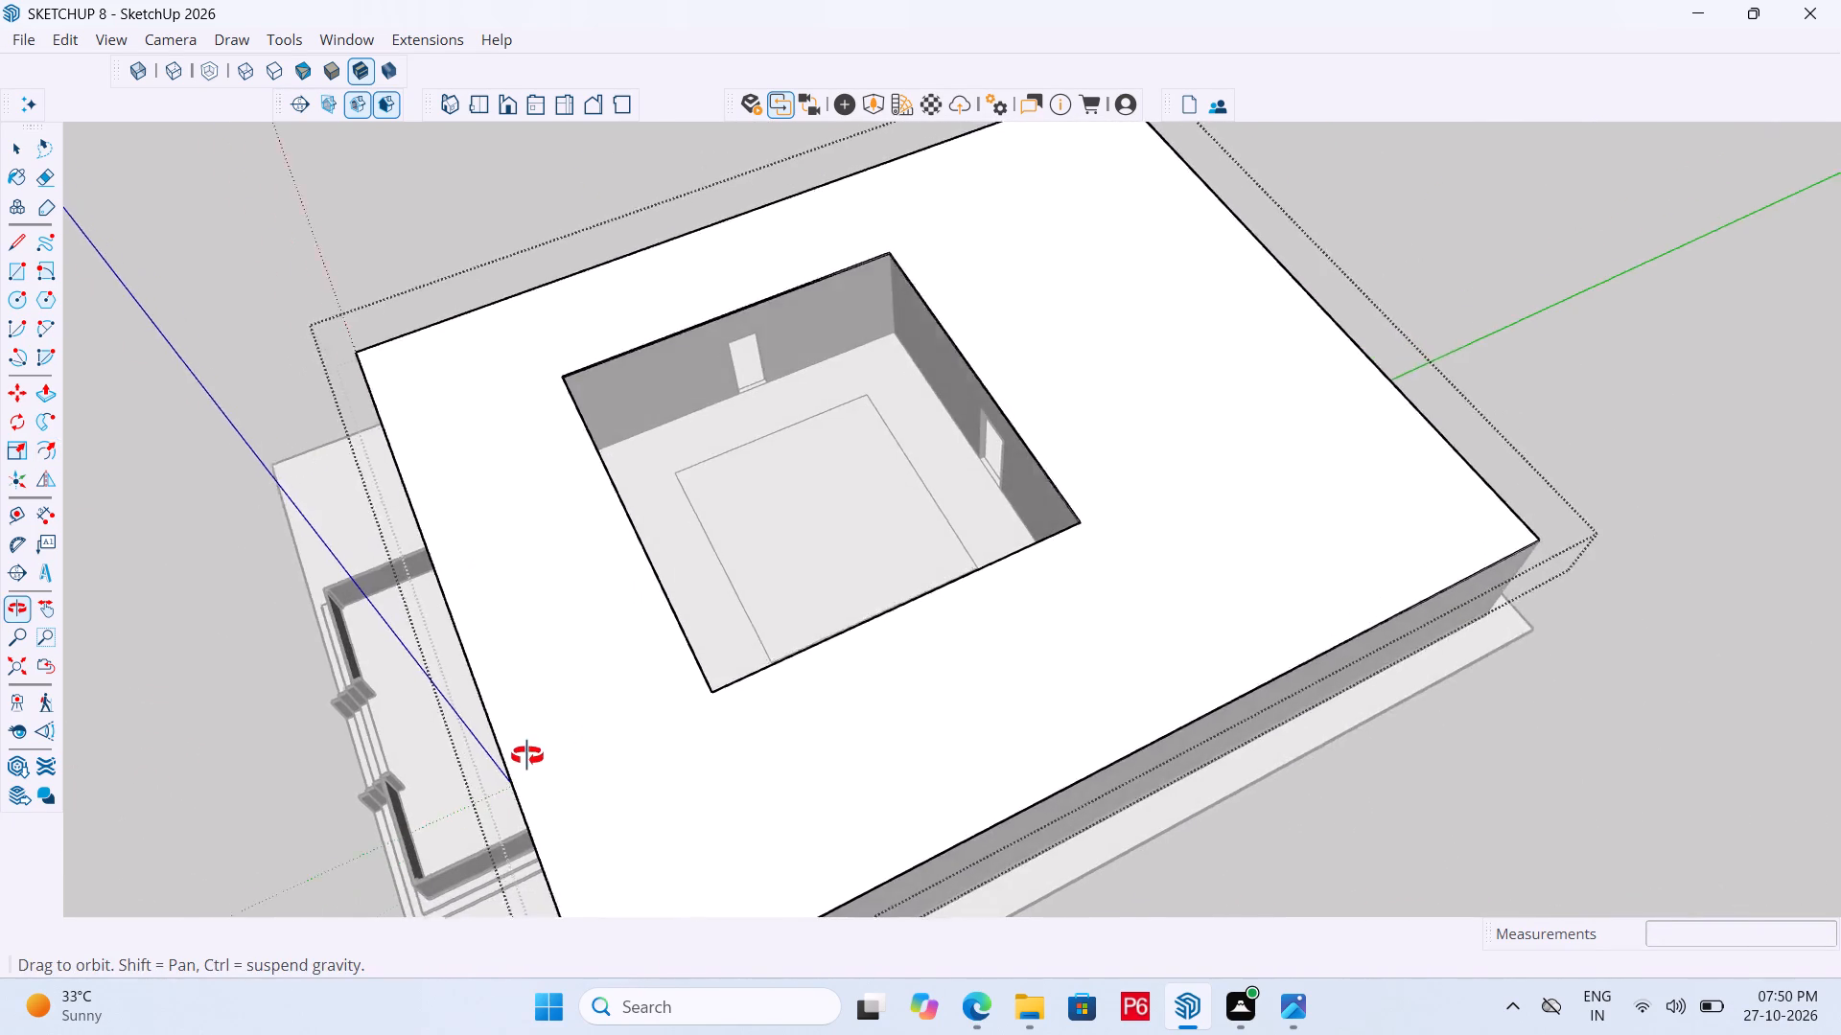
middle_drag(527, 756, 525, 756)
scroll(672, 593, up, 11)
key(t)
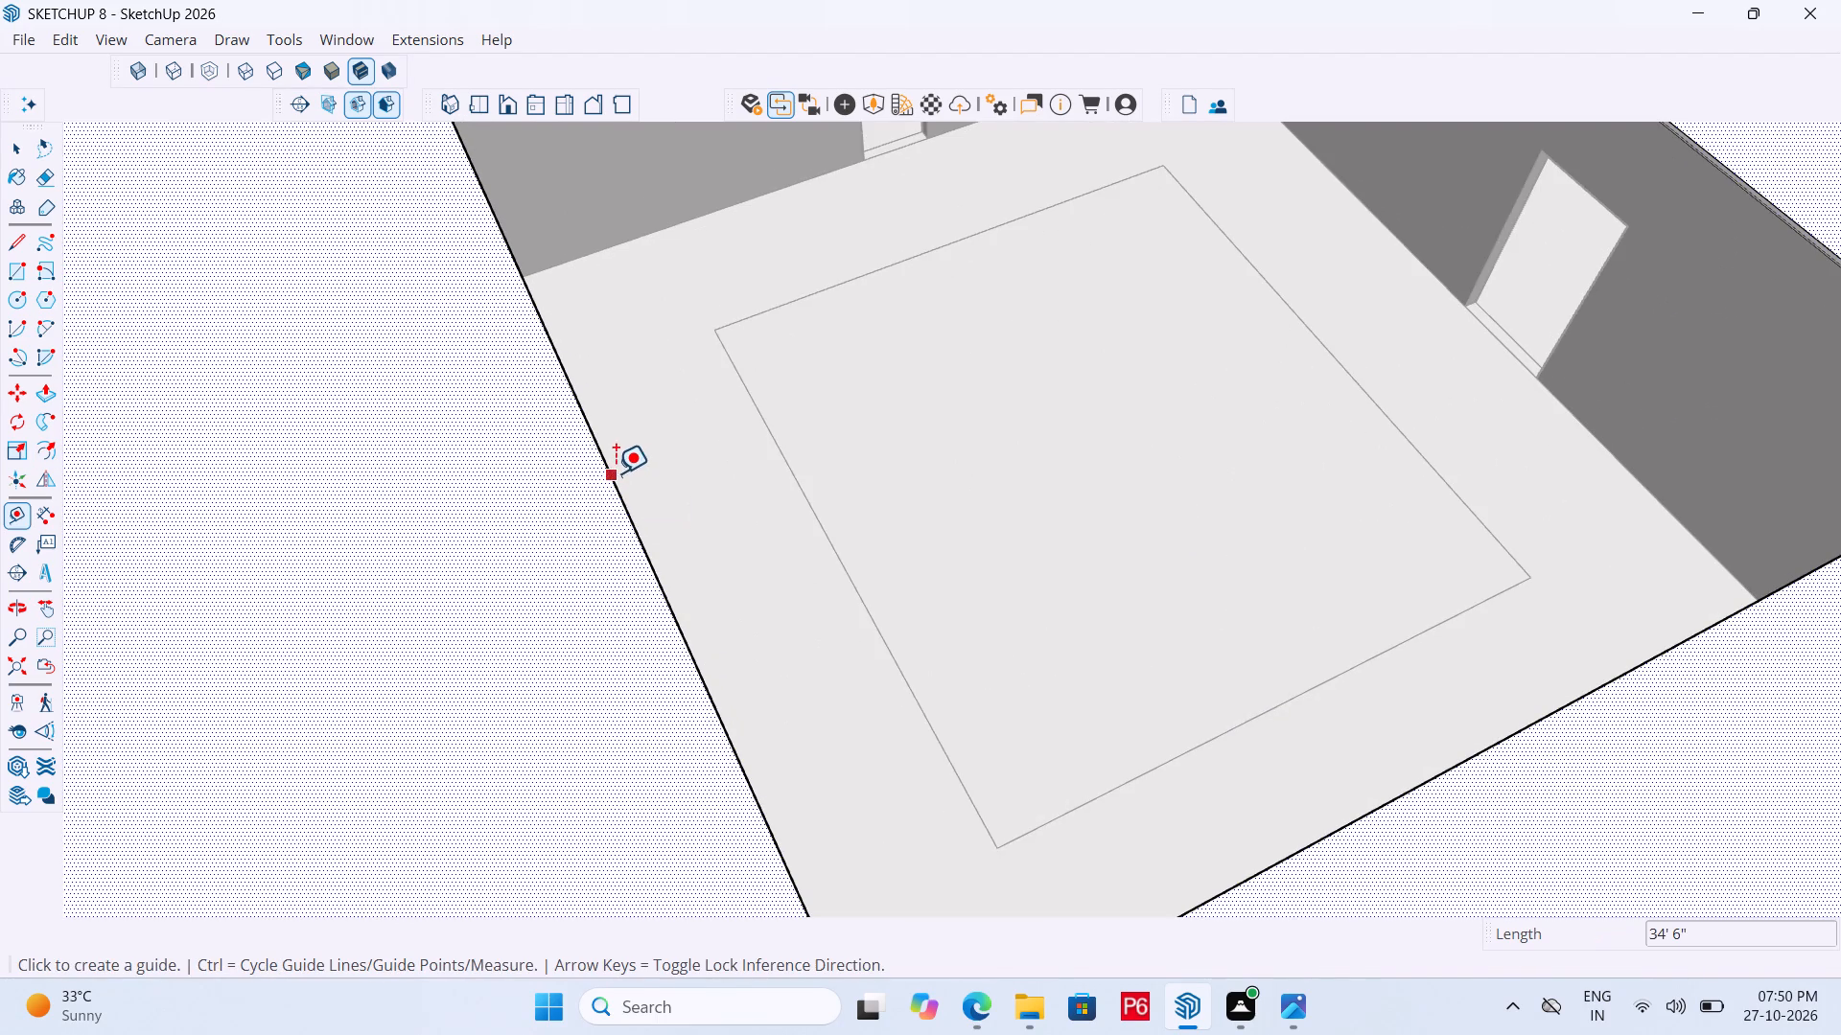
click(617, 475)
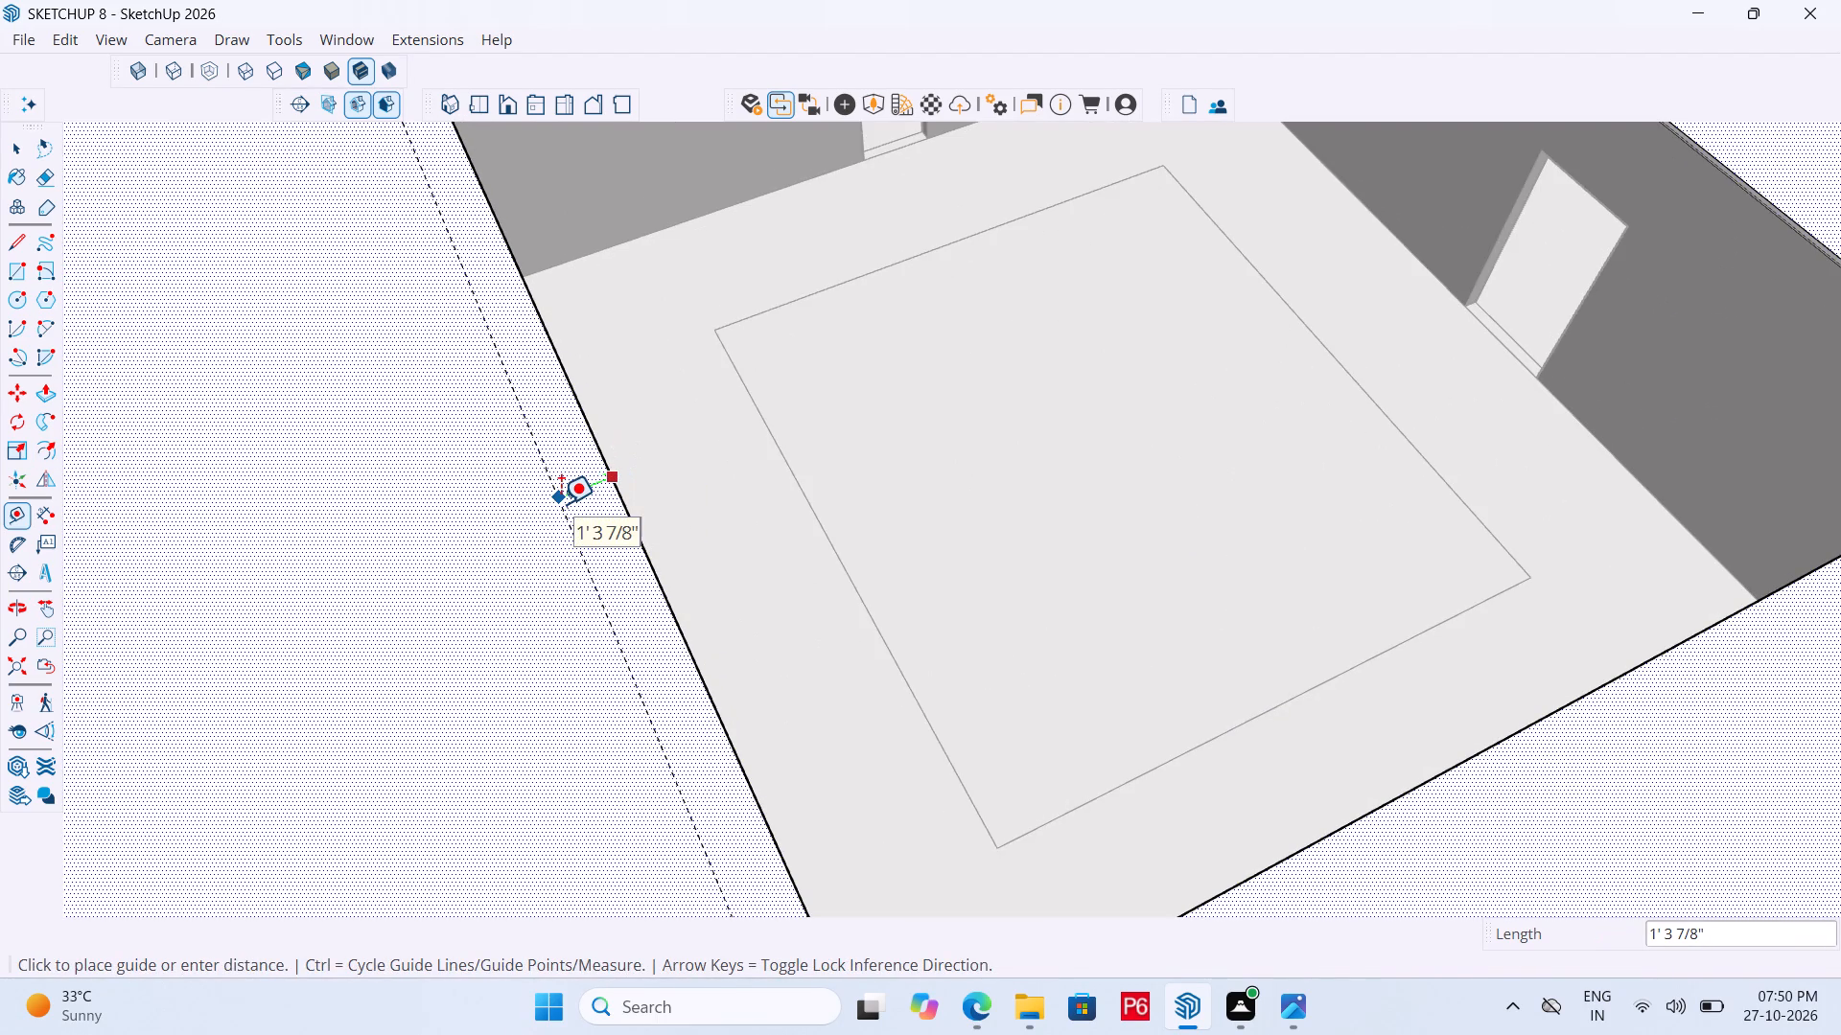
text(6")
key(Return)
Place a guide line 6" outside the opening's edge on the doorless outer wall's side.
scroll(515, 434, down, 6)
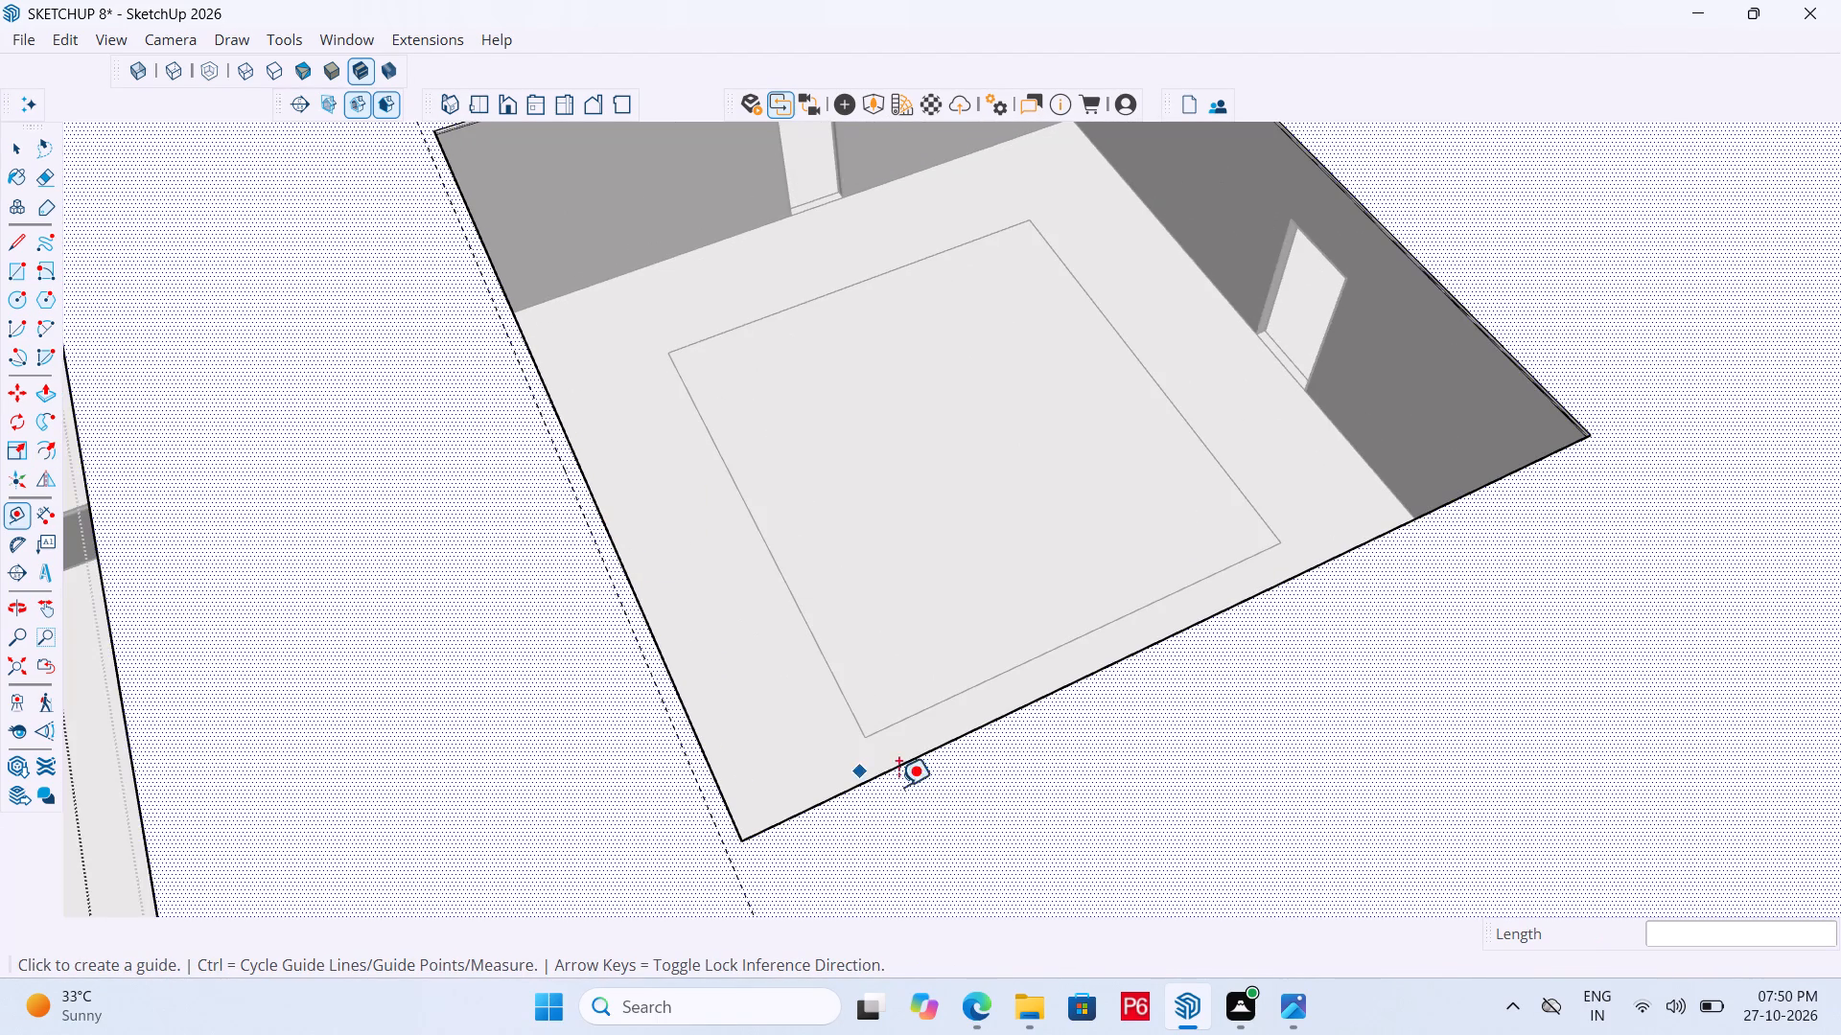
scroll(920, 793, up, 4)
click(954, 723)
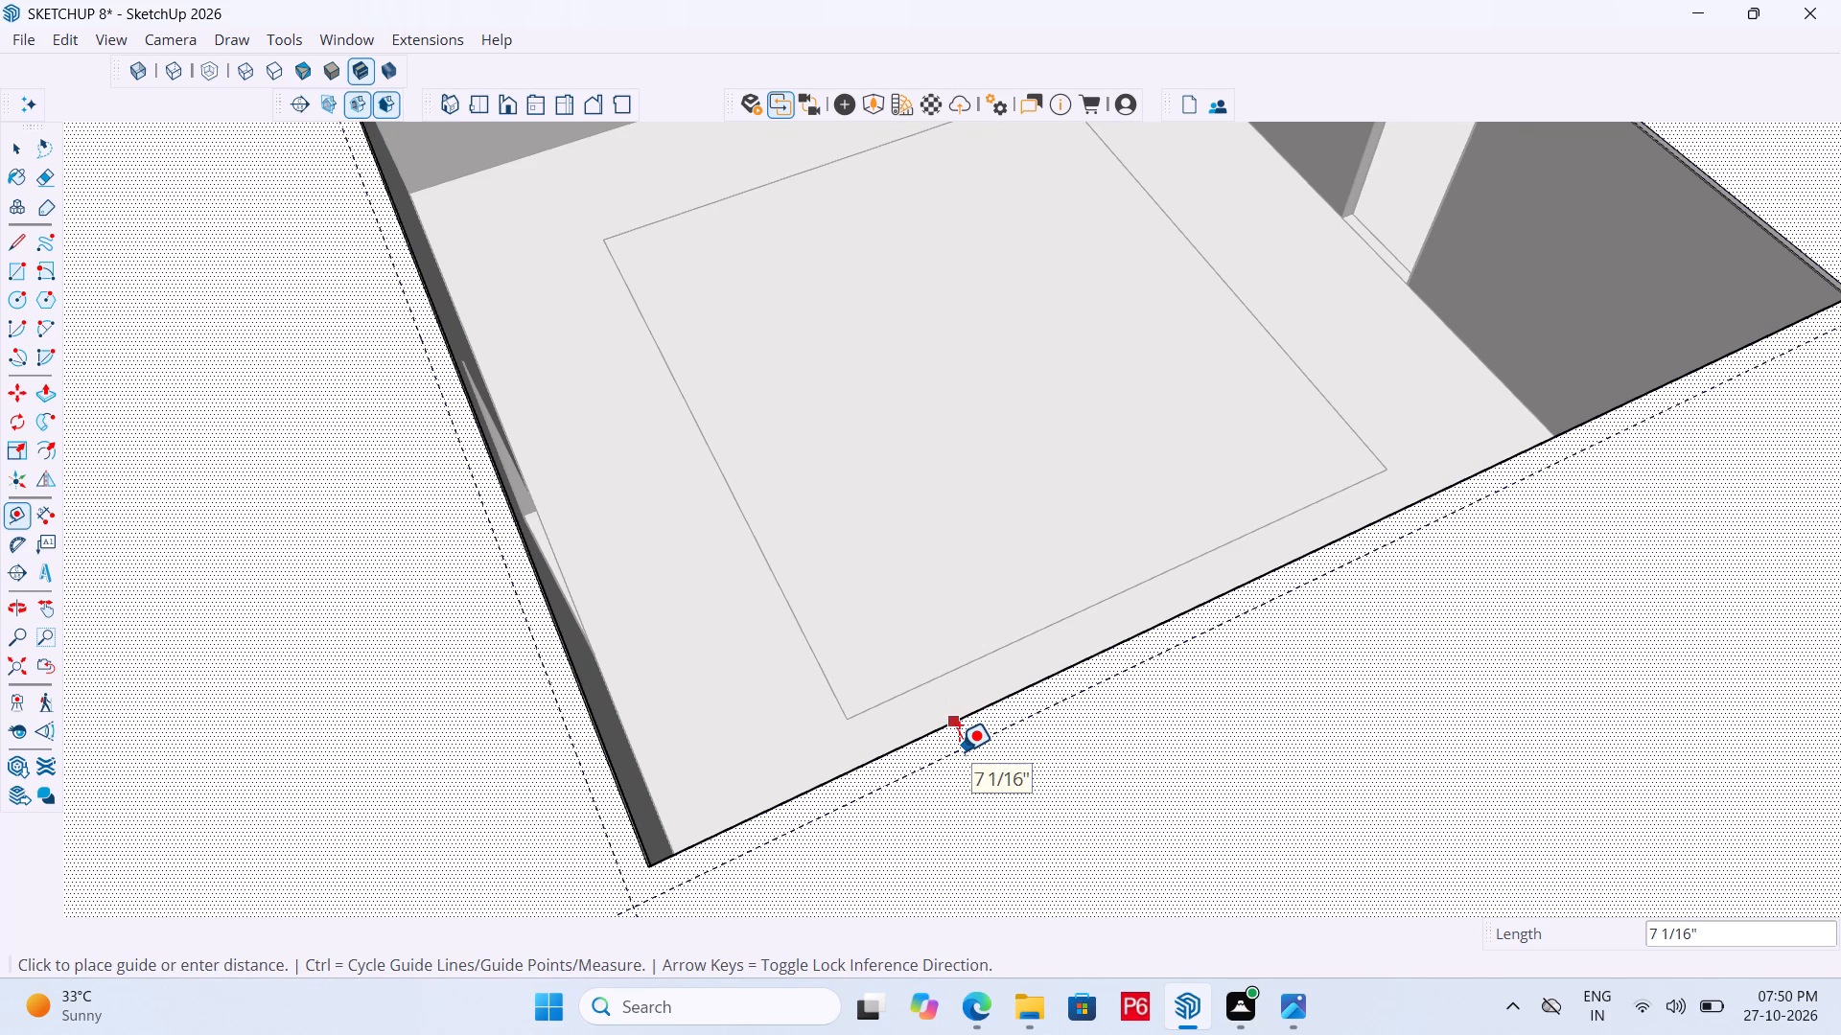
key(6)
key(shift+quotedbl)
key(Return)
Place a guide line 6" outside the opening's edge opposite the porch.
scroll(709, 868, down, 5)
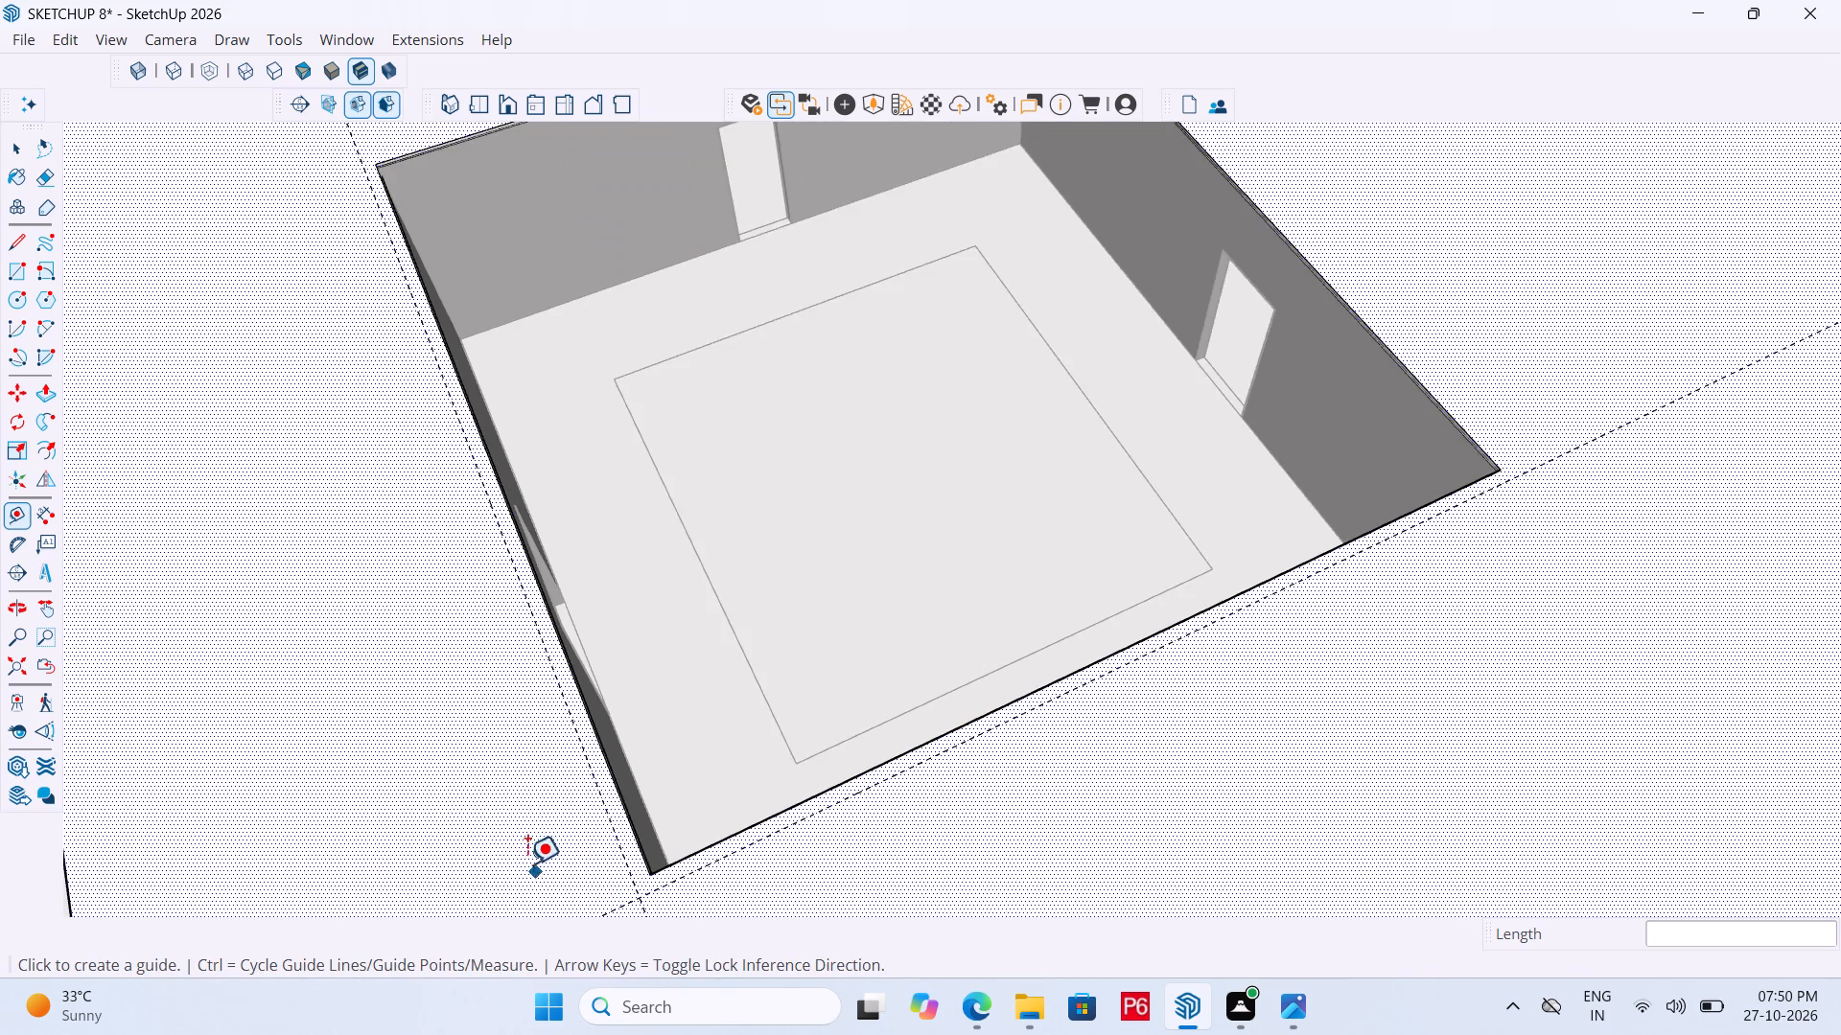
scroll(522, 864, down, 7)
scroll(1101, 563, up, 11)
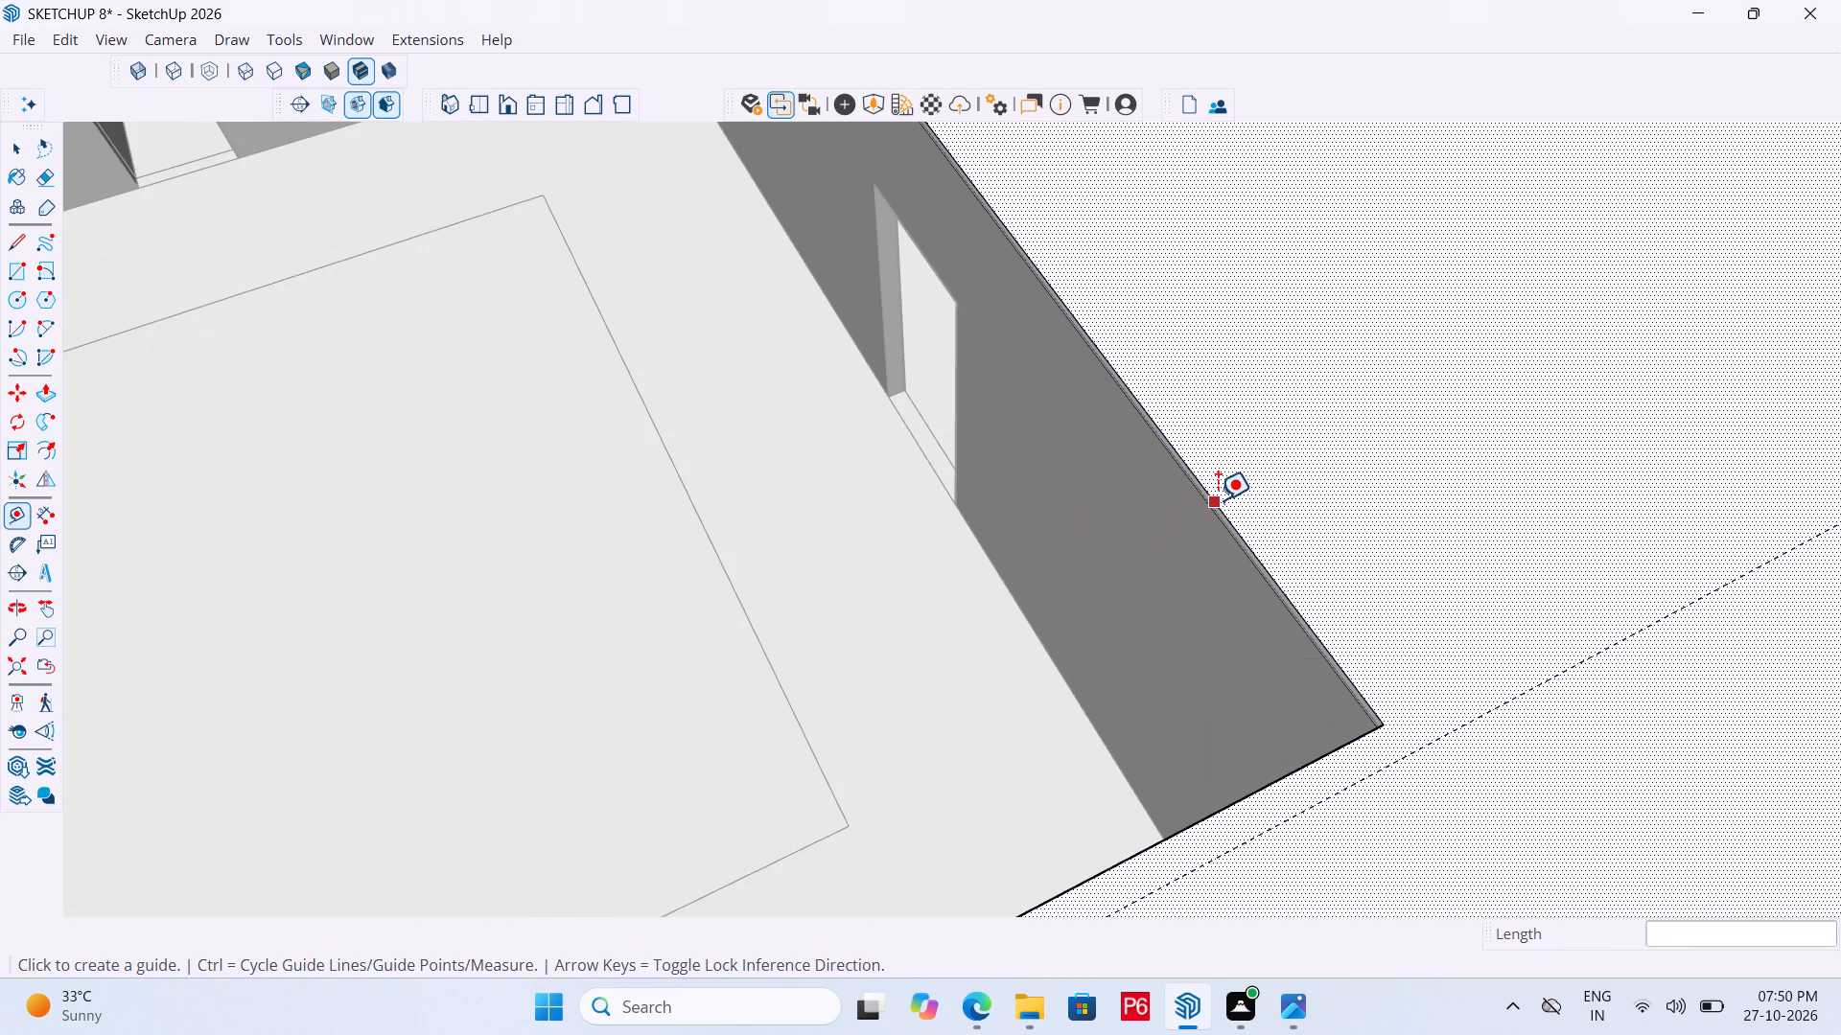
click(1219, 501)
key(6)
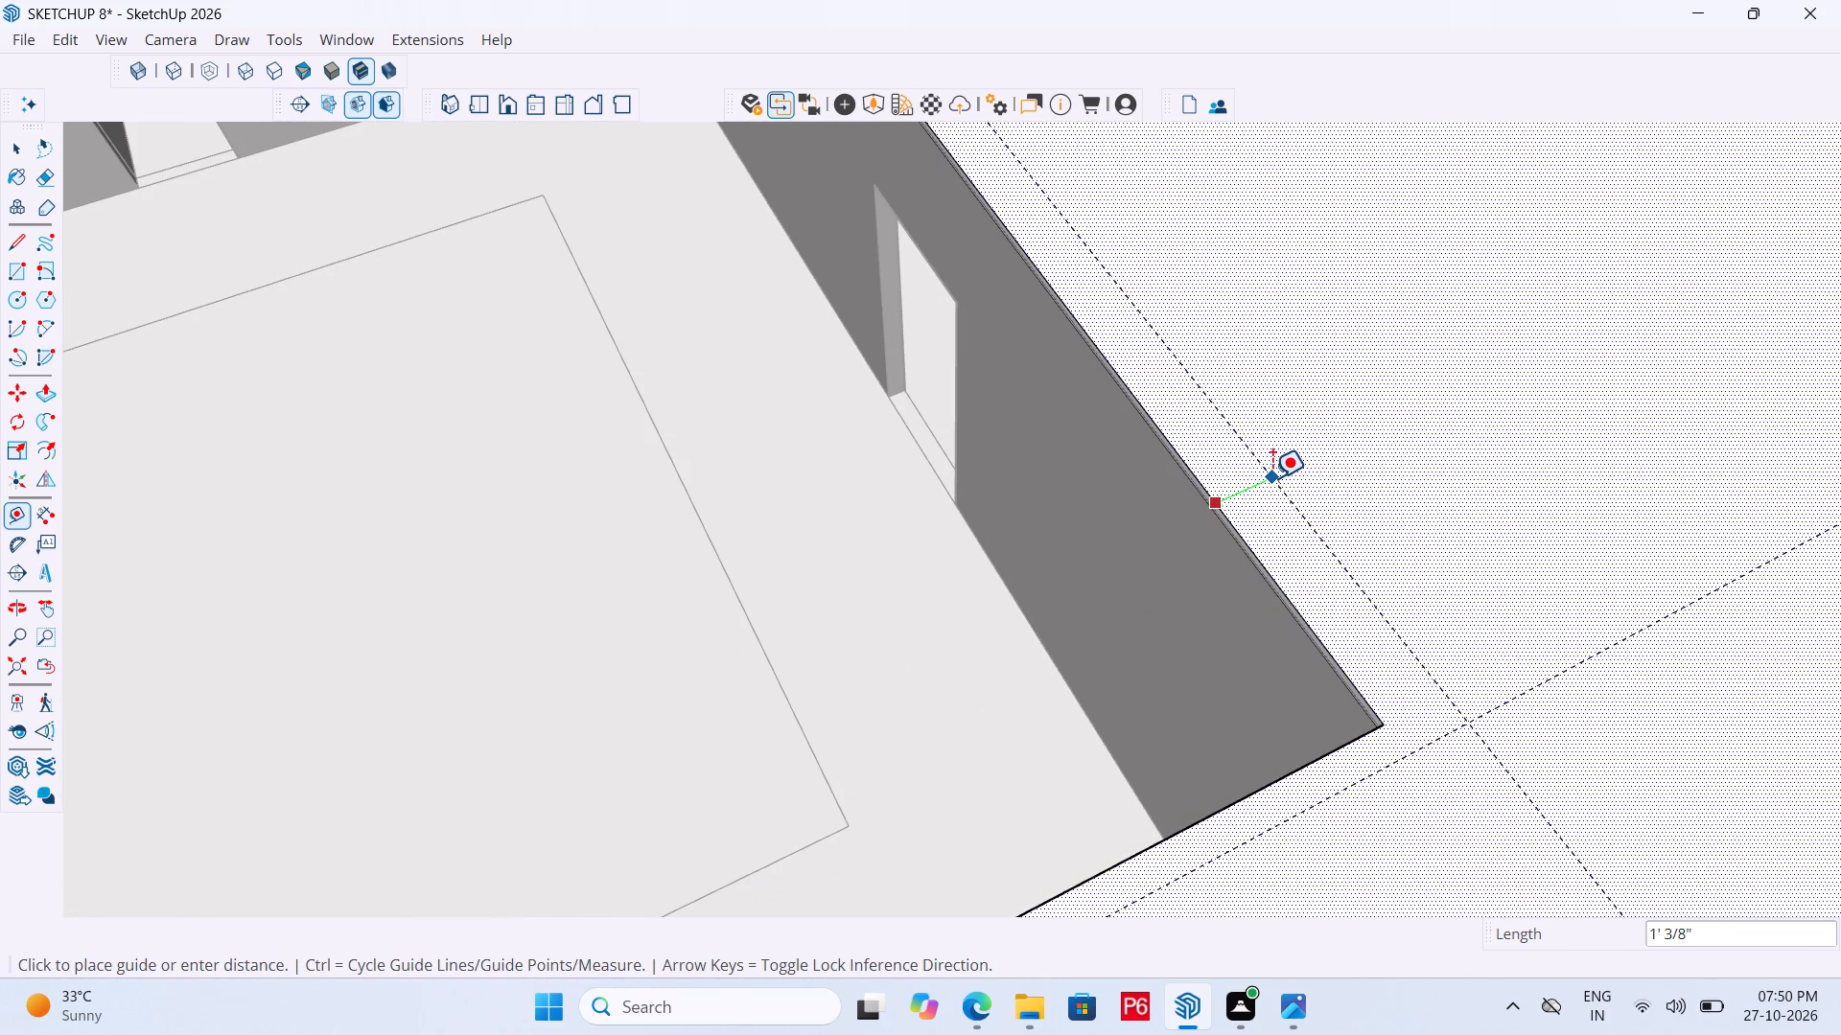
key(shift+quotedbl)
key(Return)
Place a guide line 6" outside the opening's edge on the two-door outer wall's side.
scroll(1356, 541, down, 6)
scroll(1560, 649, down, 6)
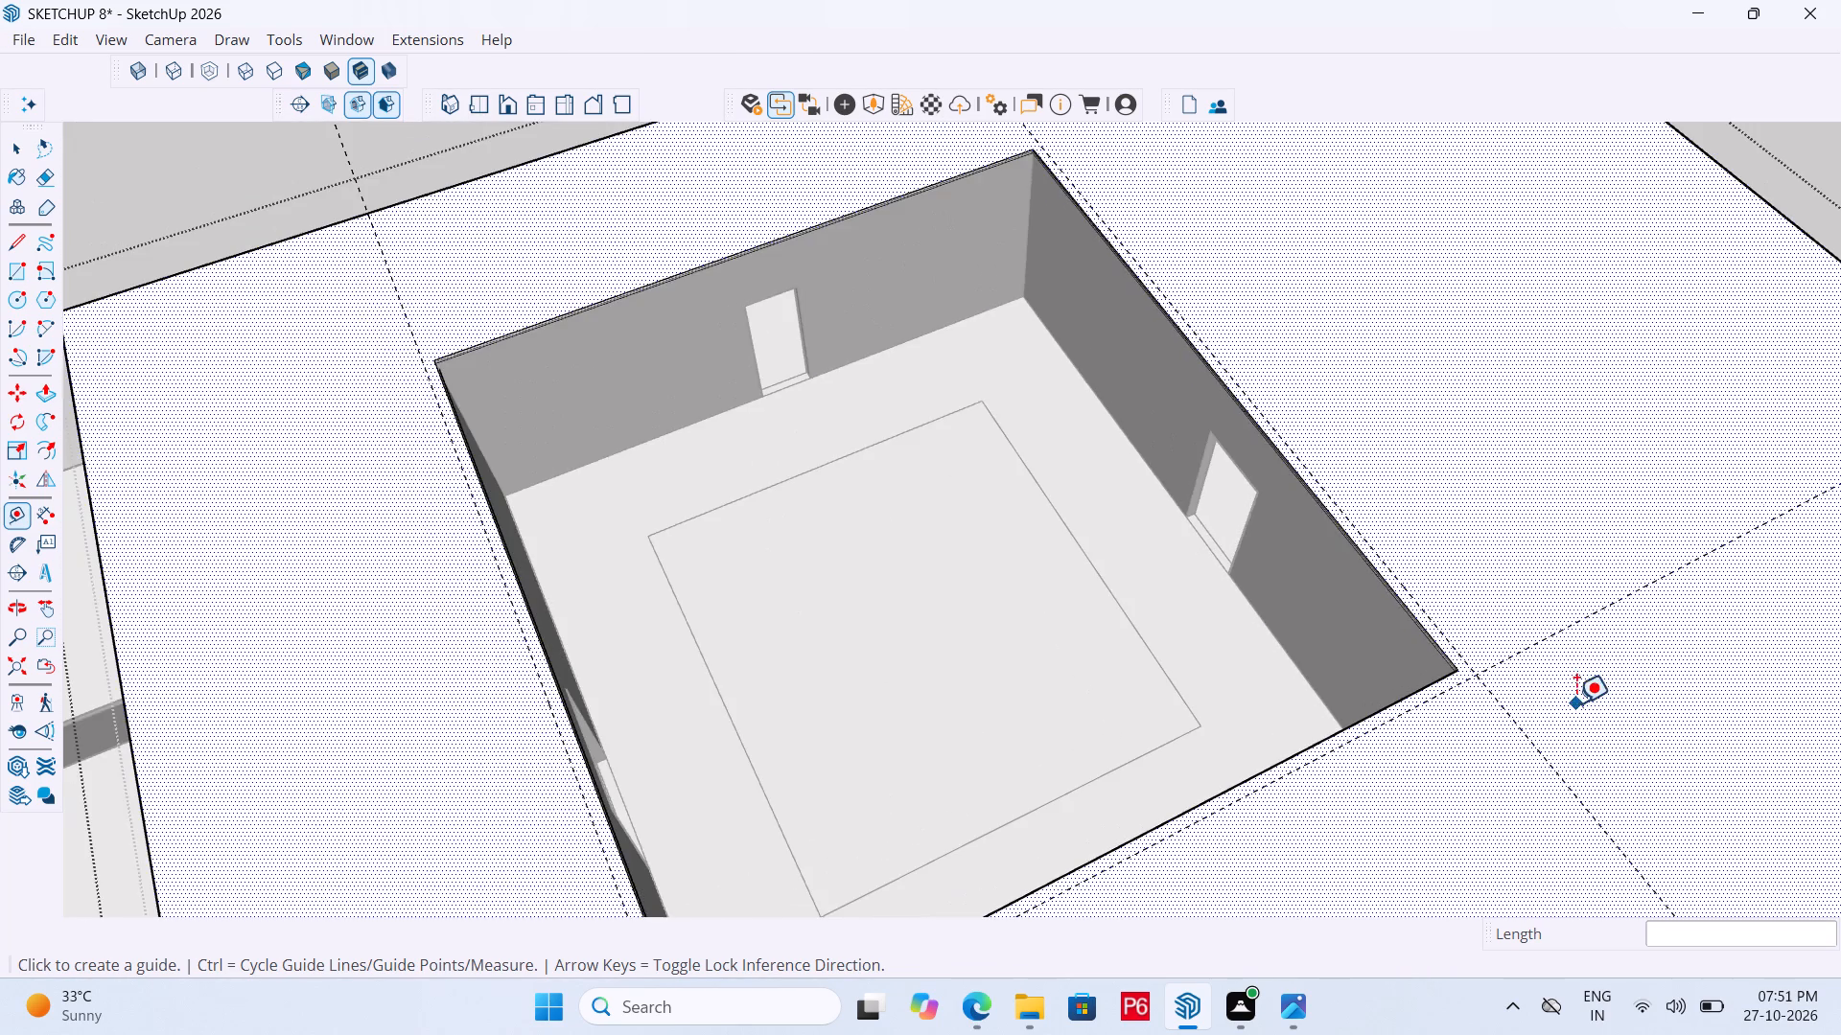
scroll(581, 245, up, 11)
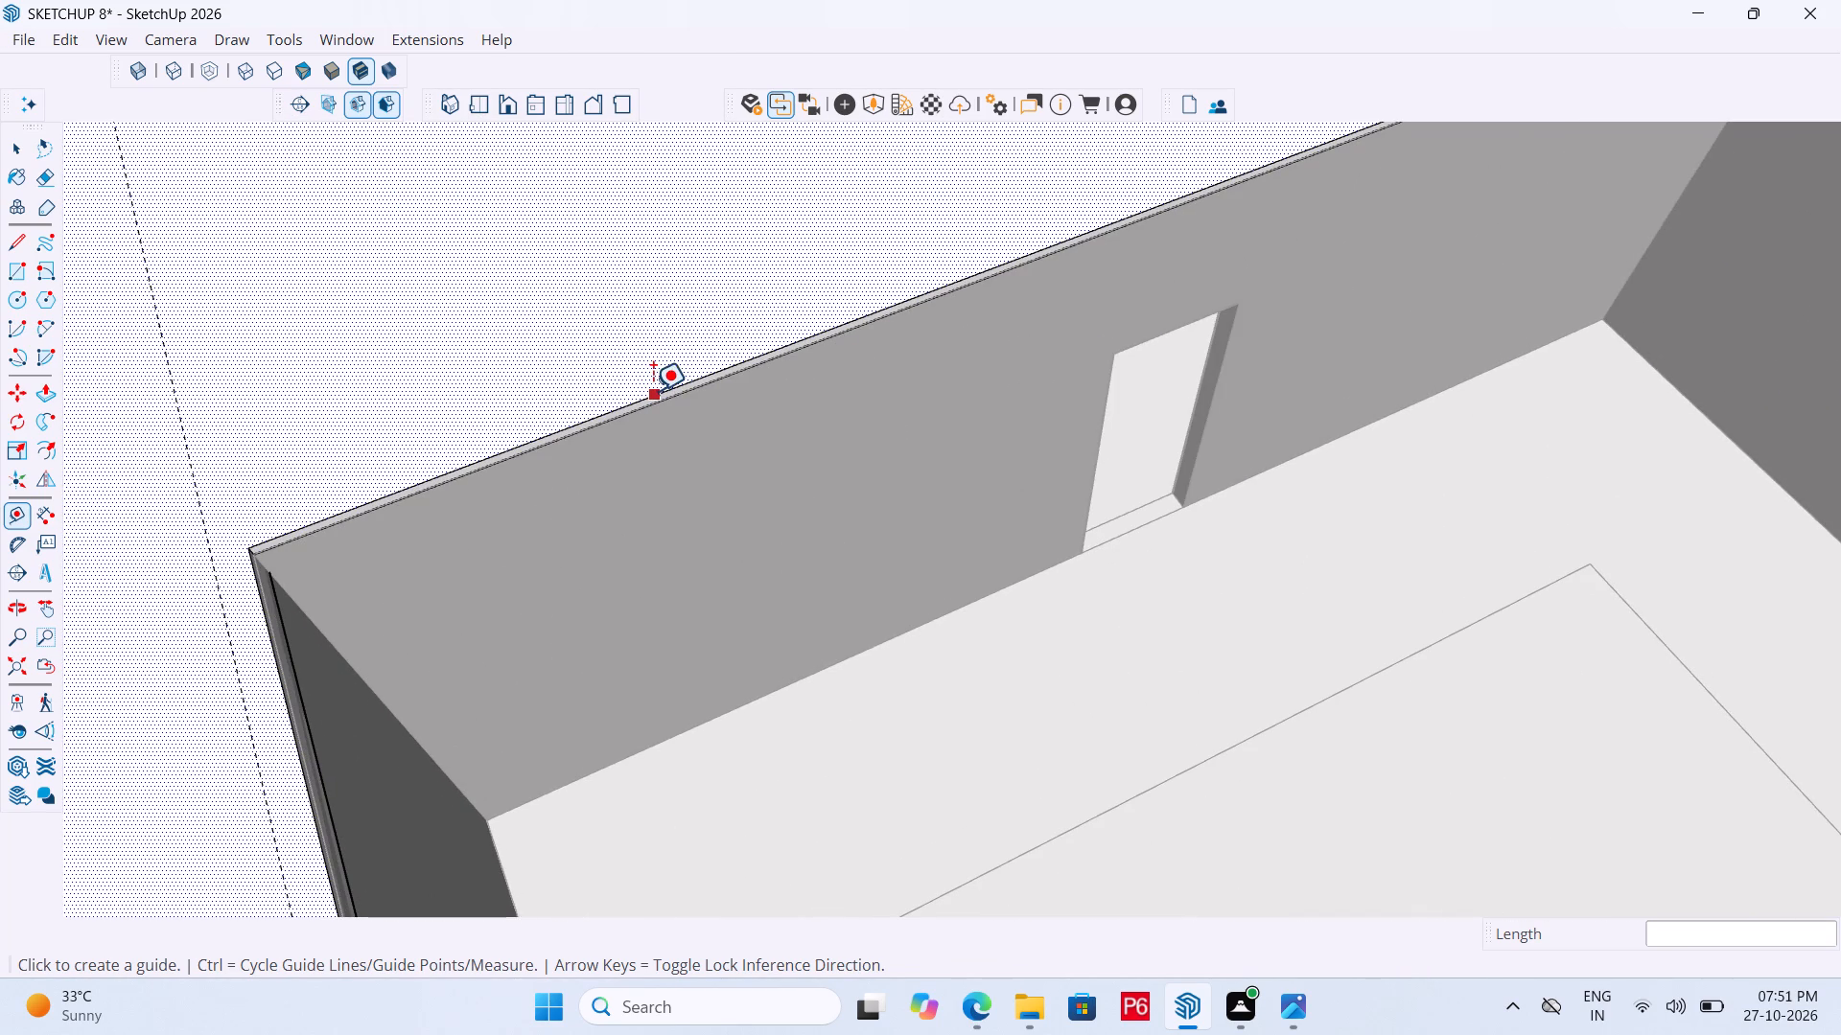
click(653, 391)
text(6")
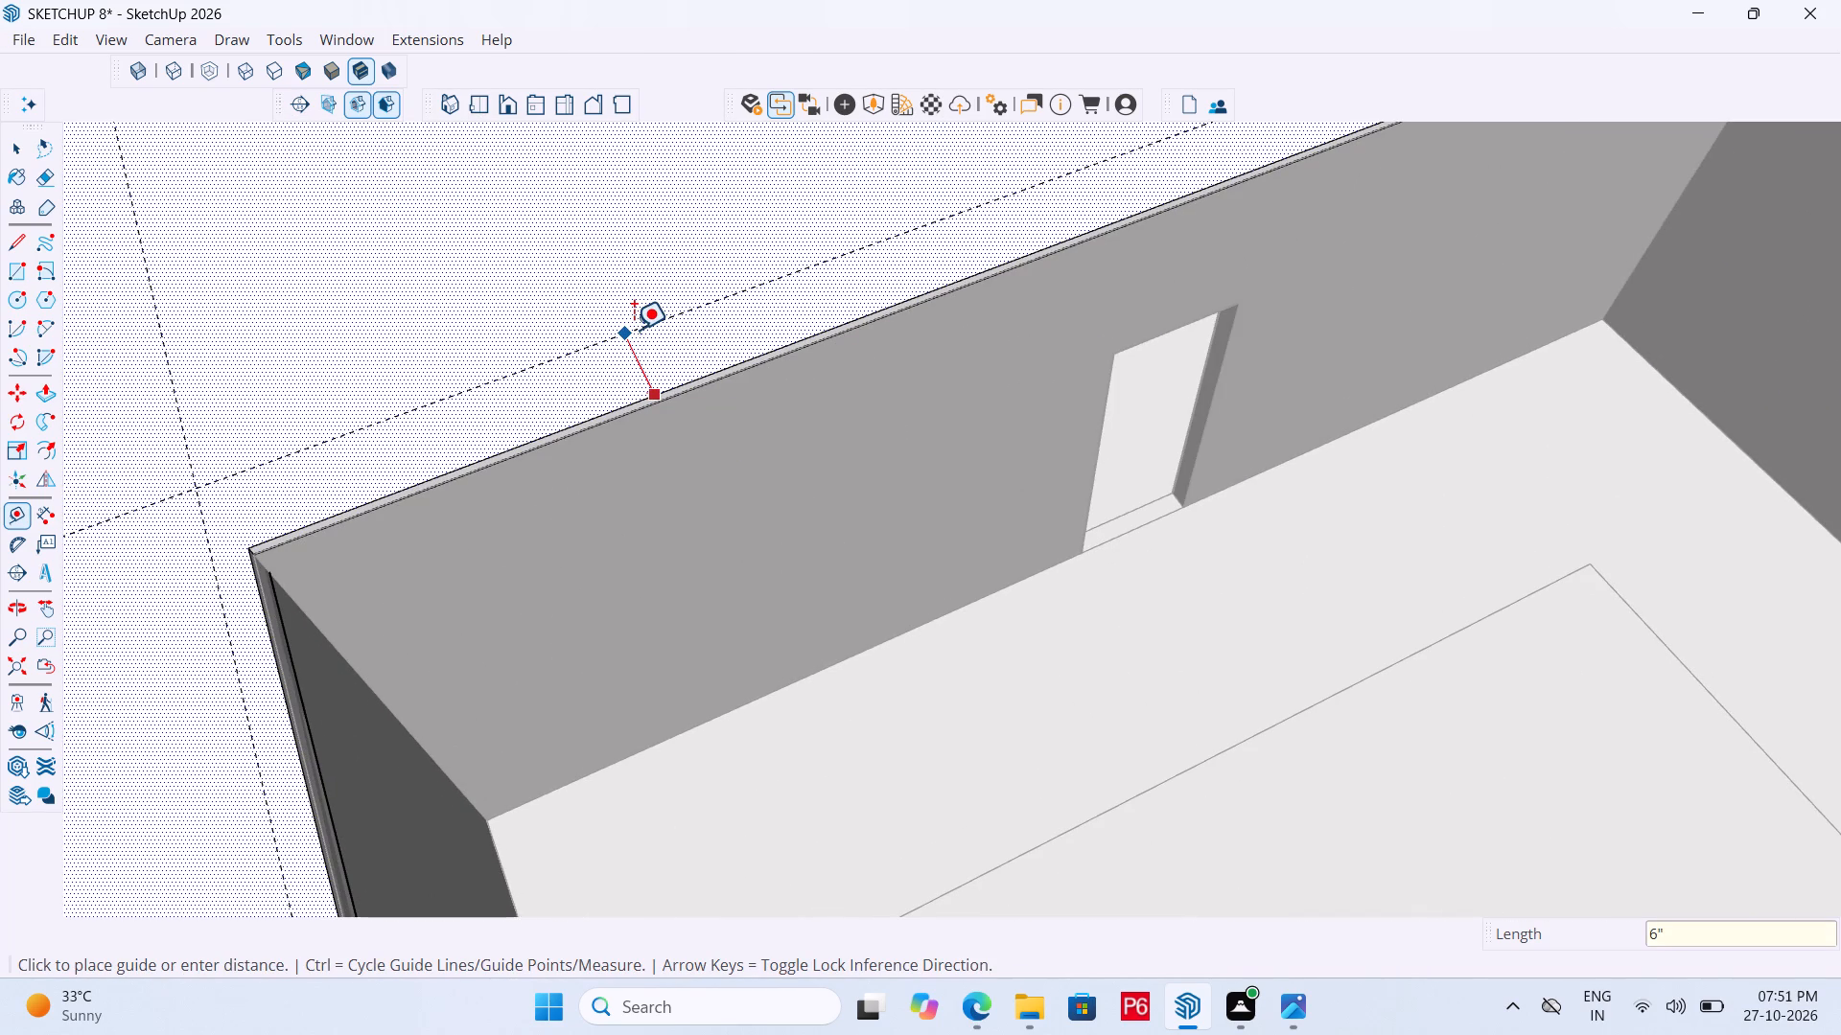
key(Return)
Draw a 35' by 6" rectangle along the opening's porch-side edge, starting at the guide intersection on the two-door wall's side.
scroll(562, 314, down, 6)
scroll(427, 302, down, 4)
key(r)
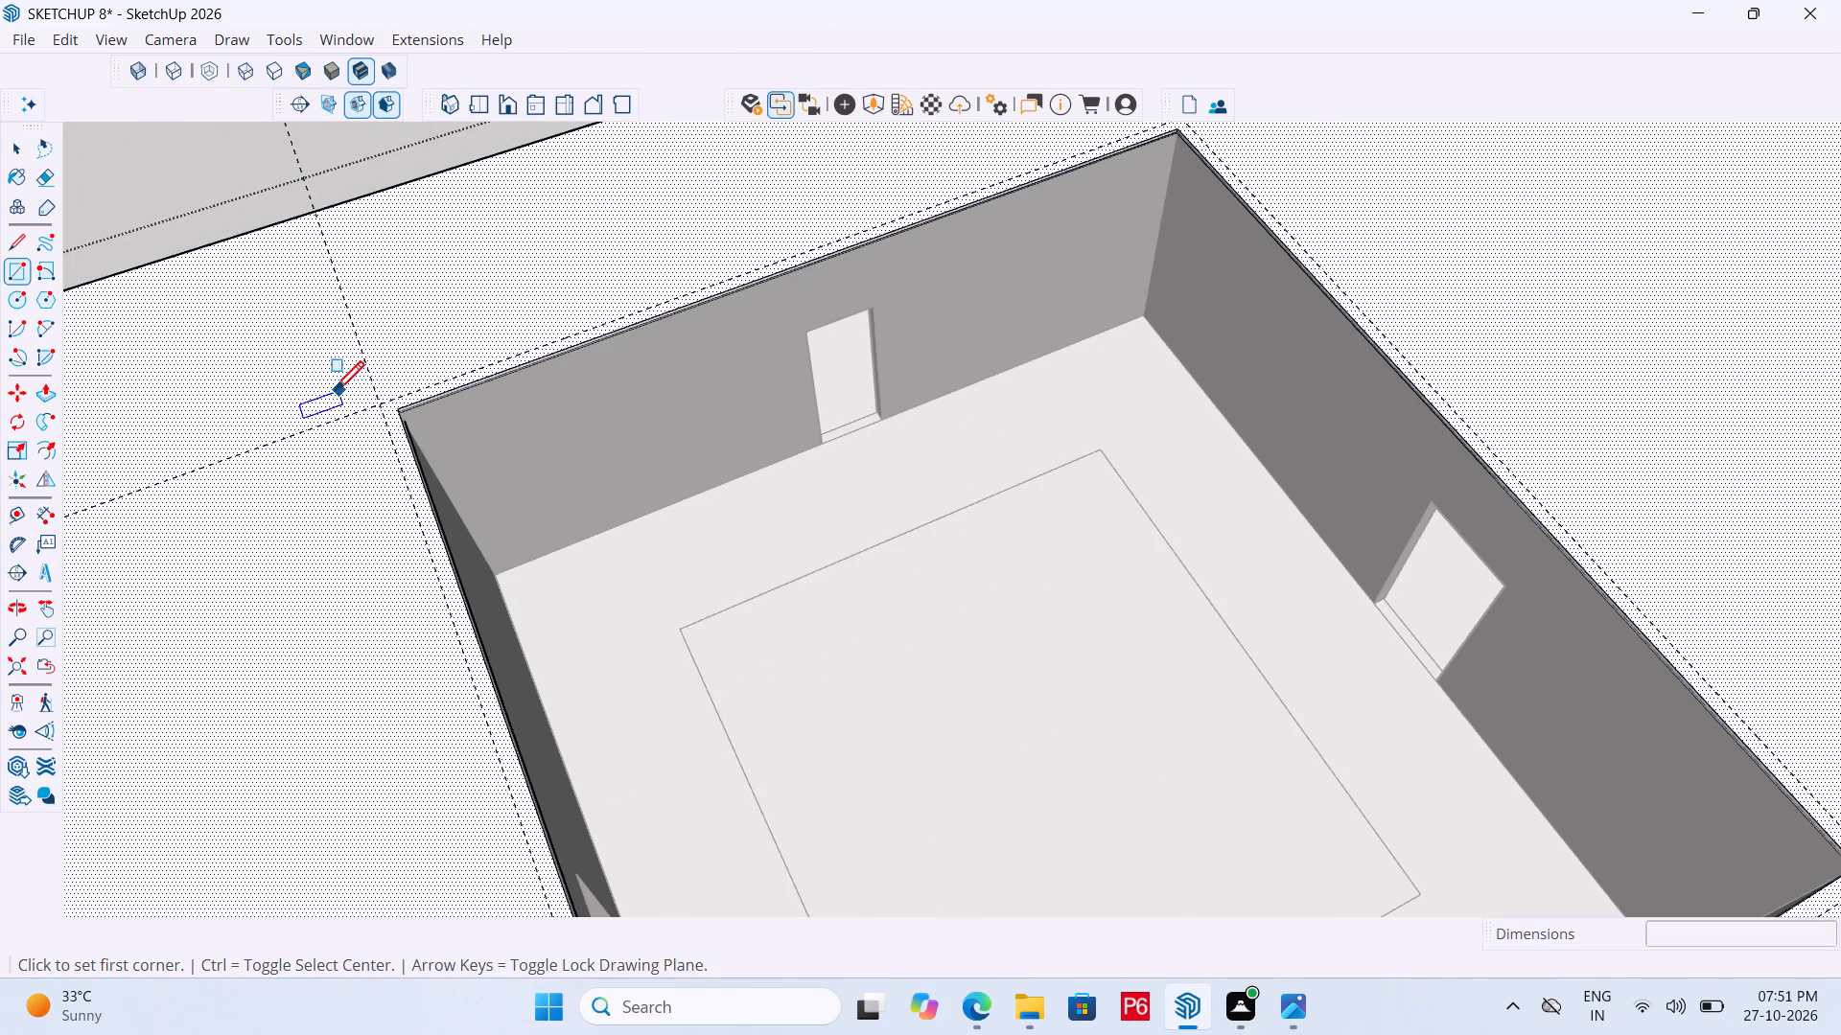
scroll(379, 387, up, 5)
click(382, 409)
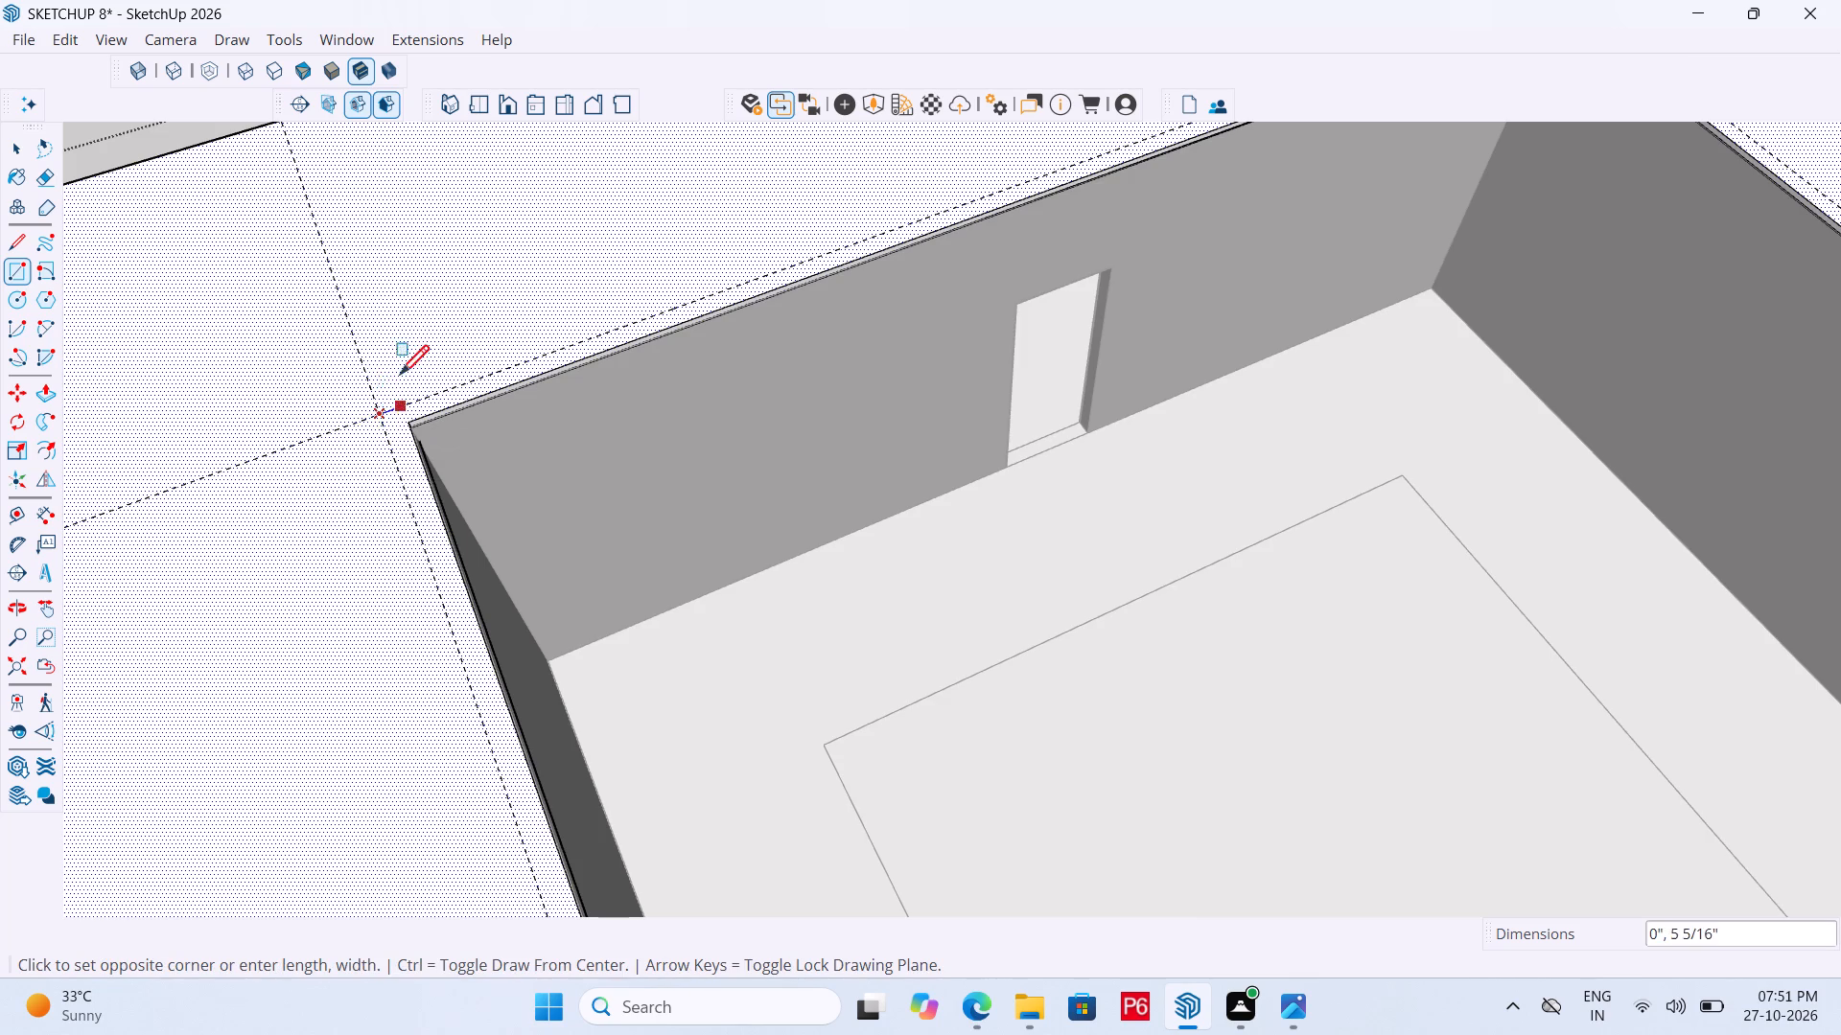
scroll(357, 291, down, 17)
scroll(405, 539, up, 12)
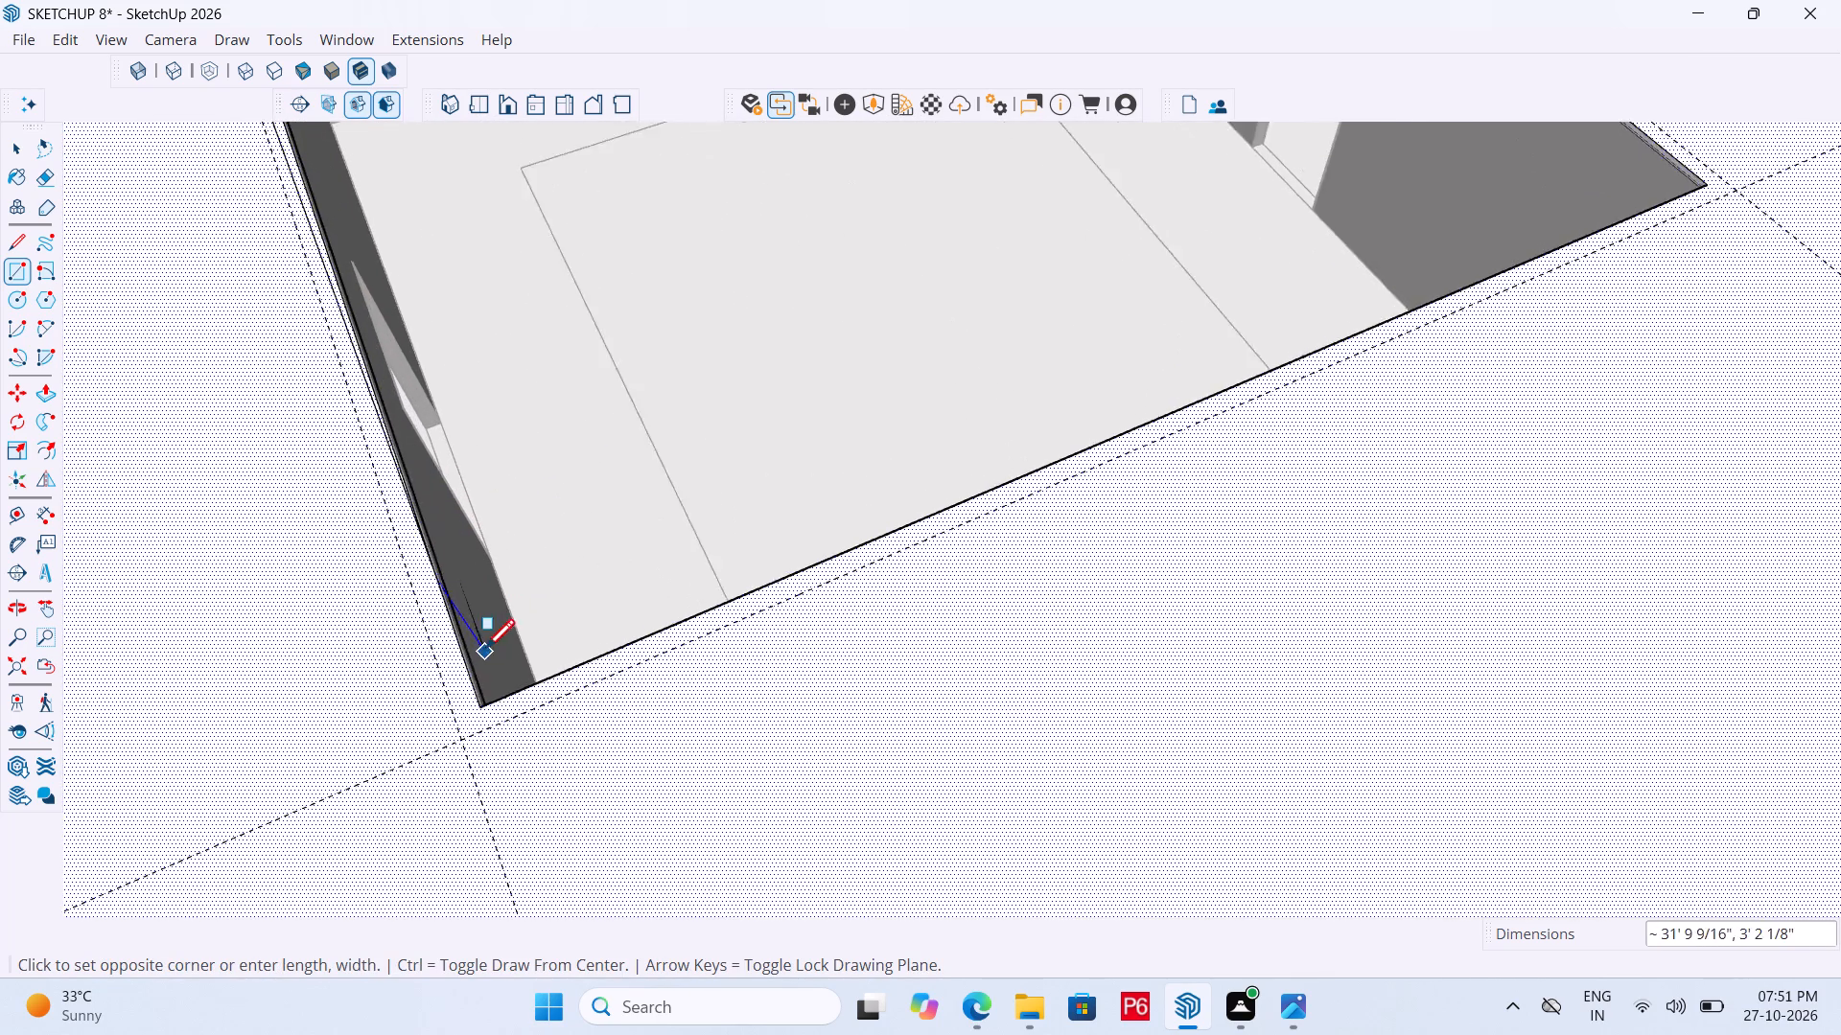
scroll(485, 652, up, 8)
click(486, 710)
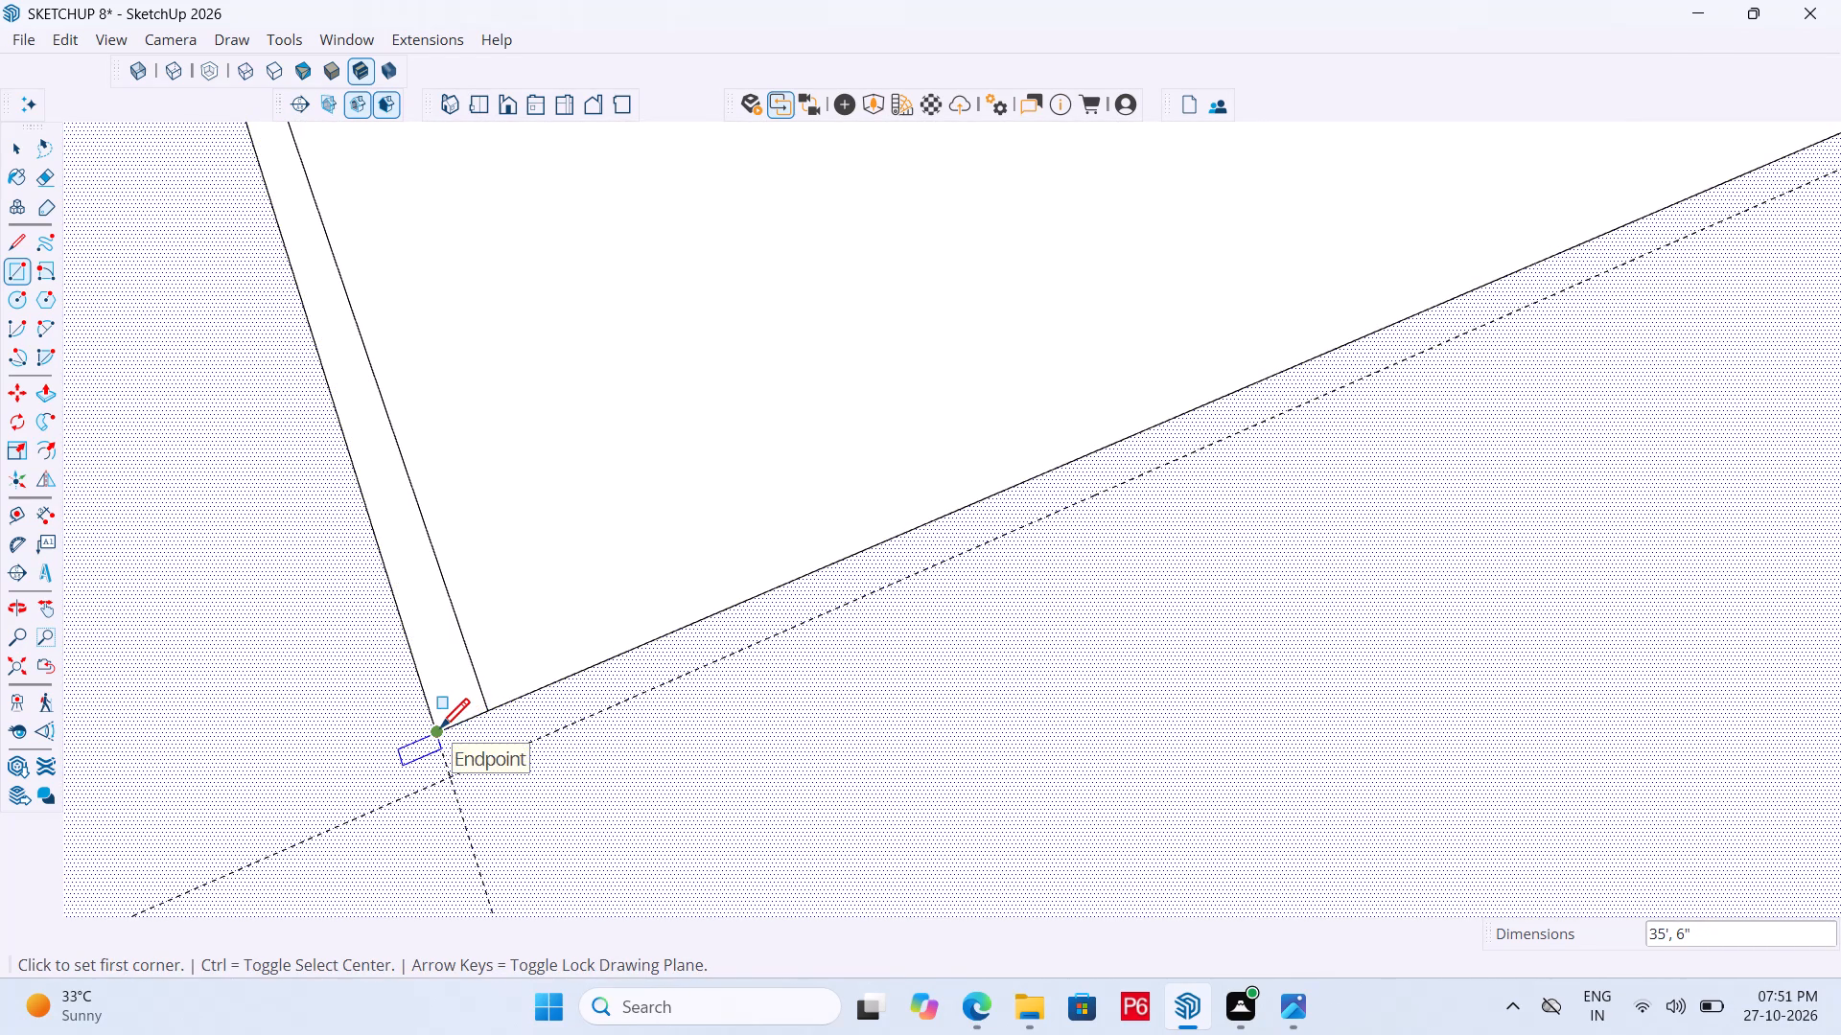
Draw a 6" by 33' rectangle between the opening's doorless-wall-side edge and its guide.
click(440, 731)
scroll(590, 697, down, 7)
scroll(373, 817, down, 15)
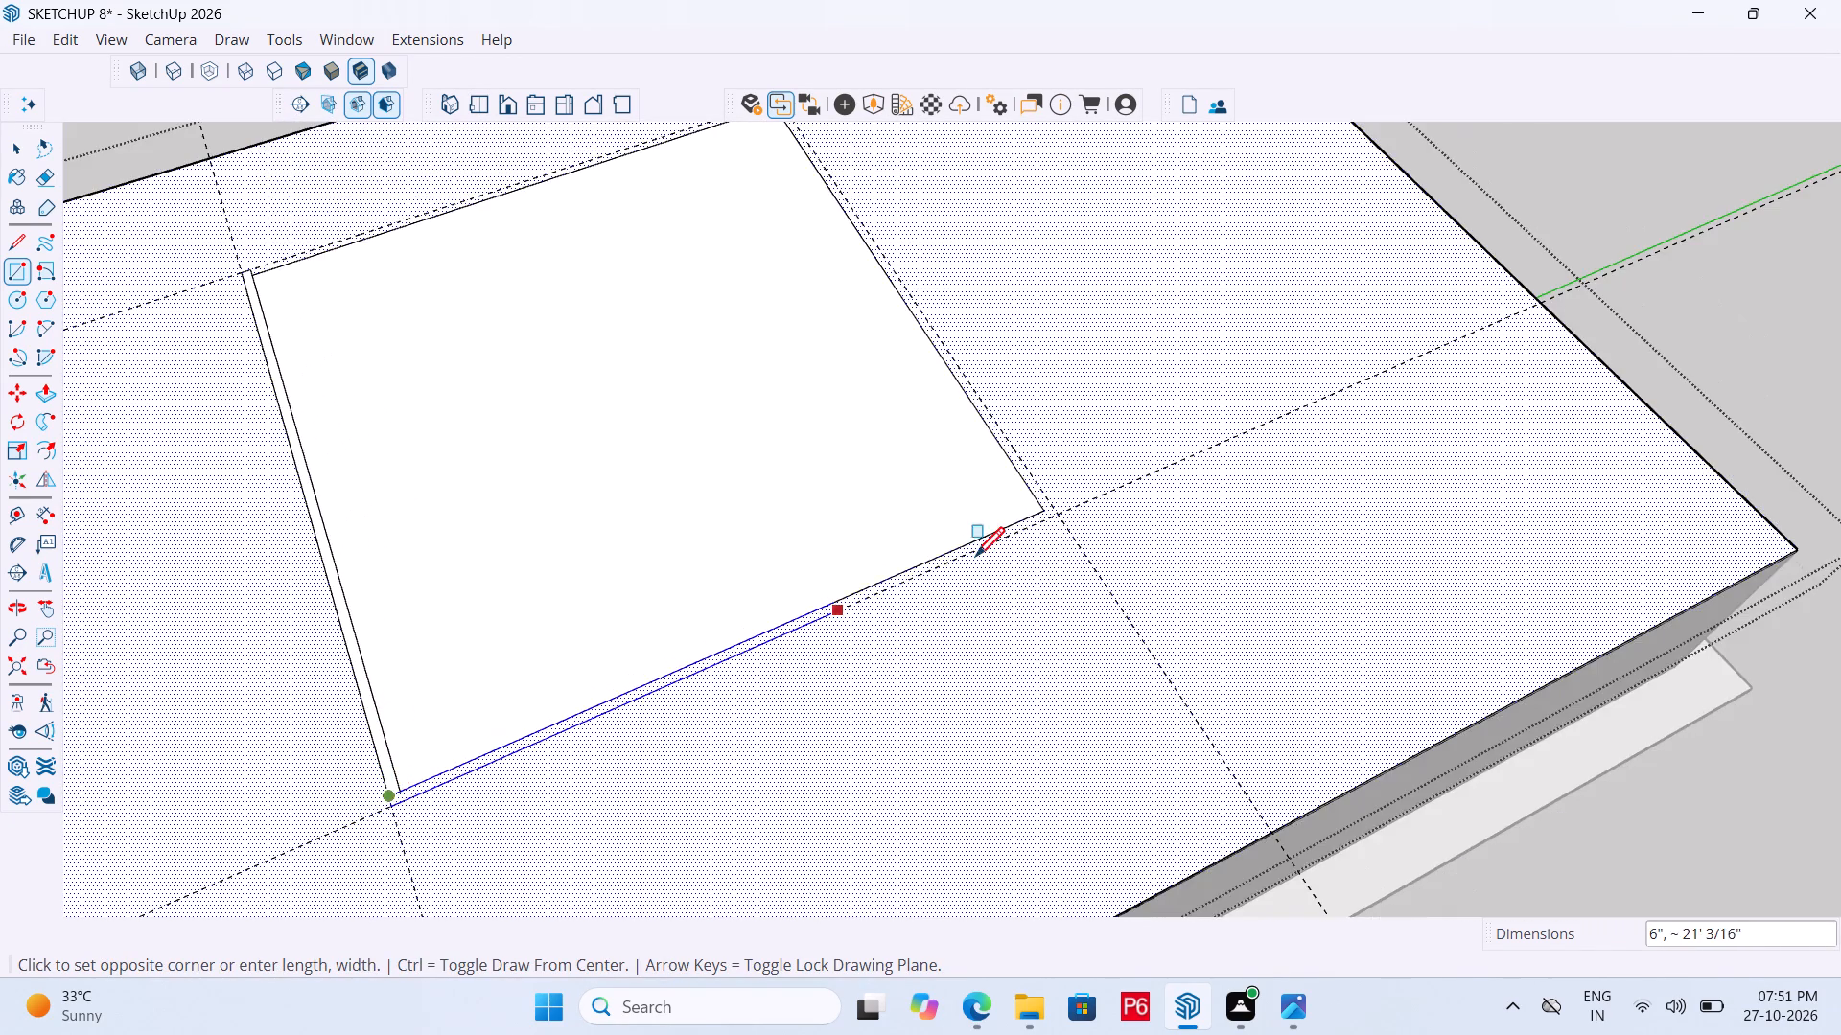
scroll(1073, 514, up, 11)
click(1025, 517)
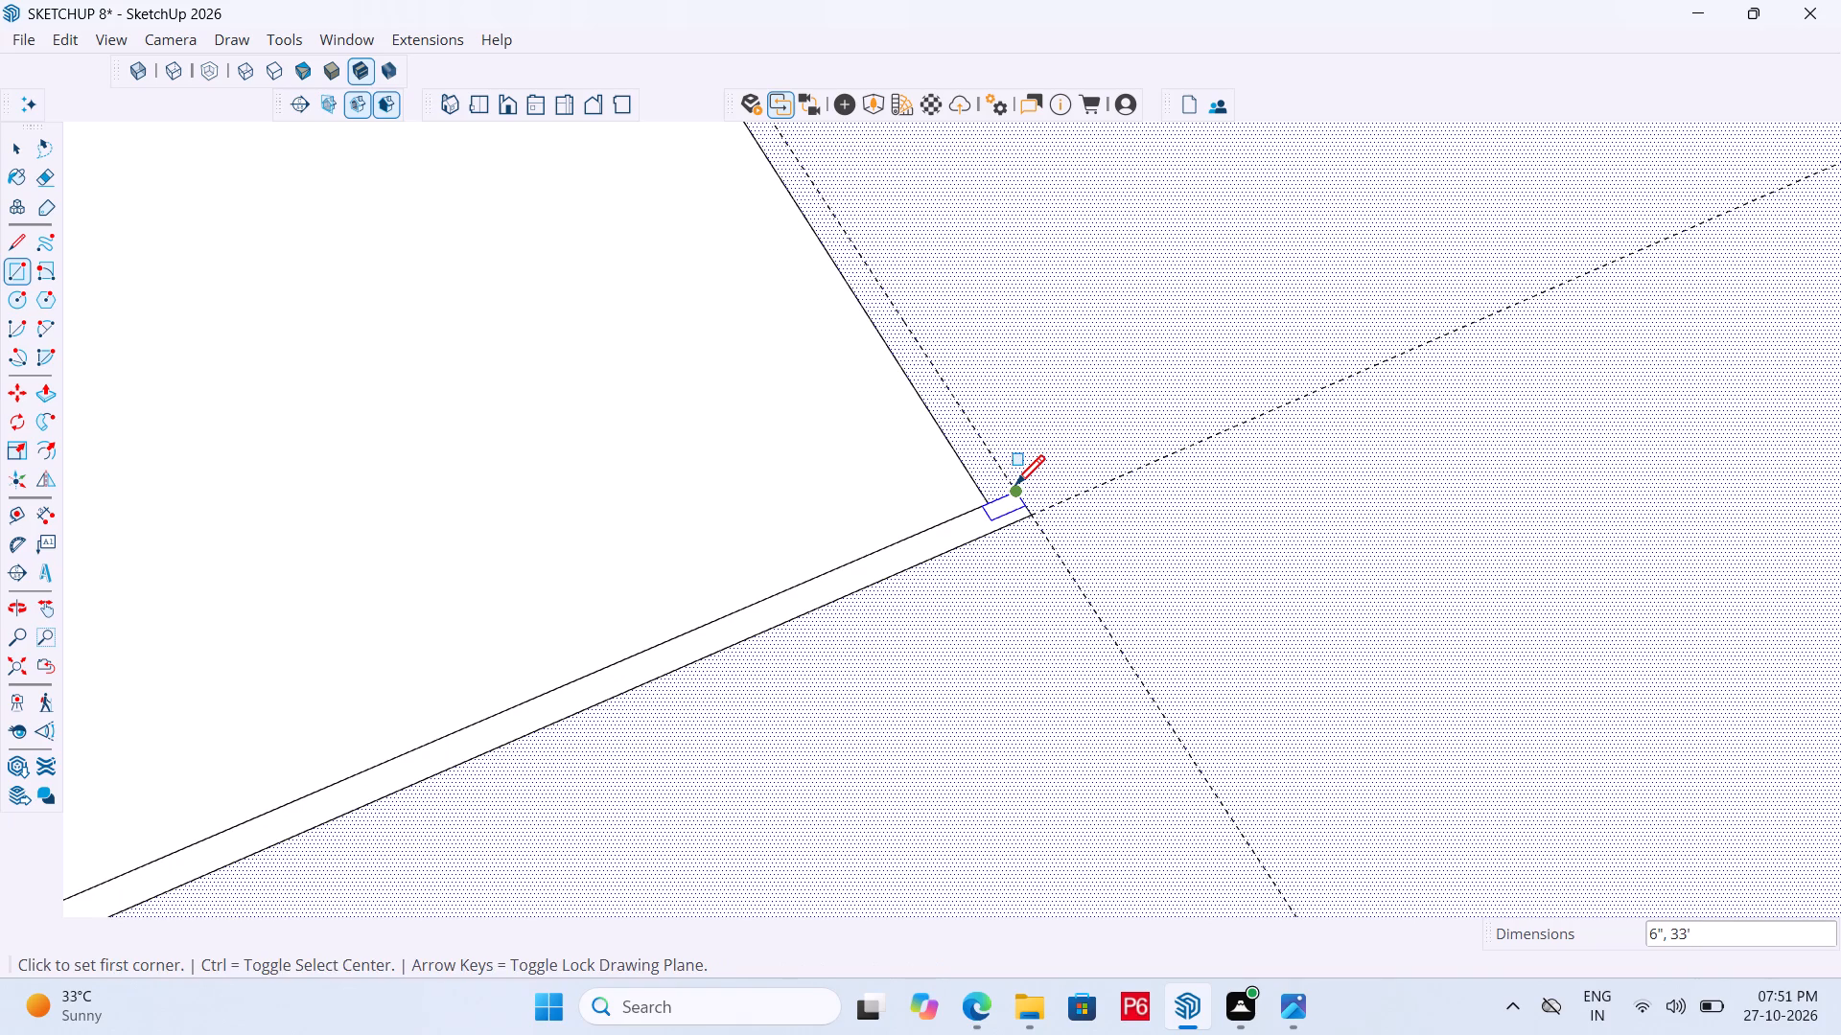
Draw a 6" wide rectangle along the opening's edge opposite the porch, ending level with the opening's corner on the two-door wall's side.
click(1015, 488)
scroll(937, 511, down, 14)
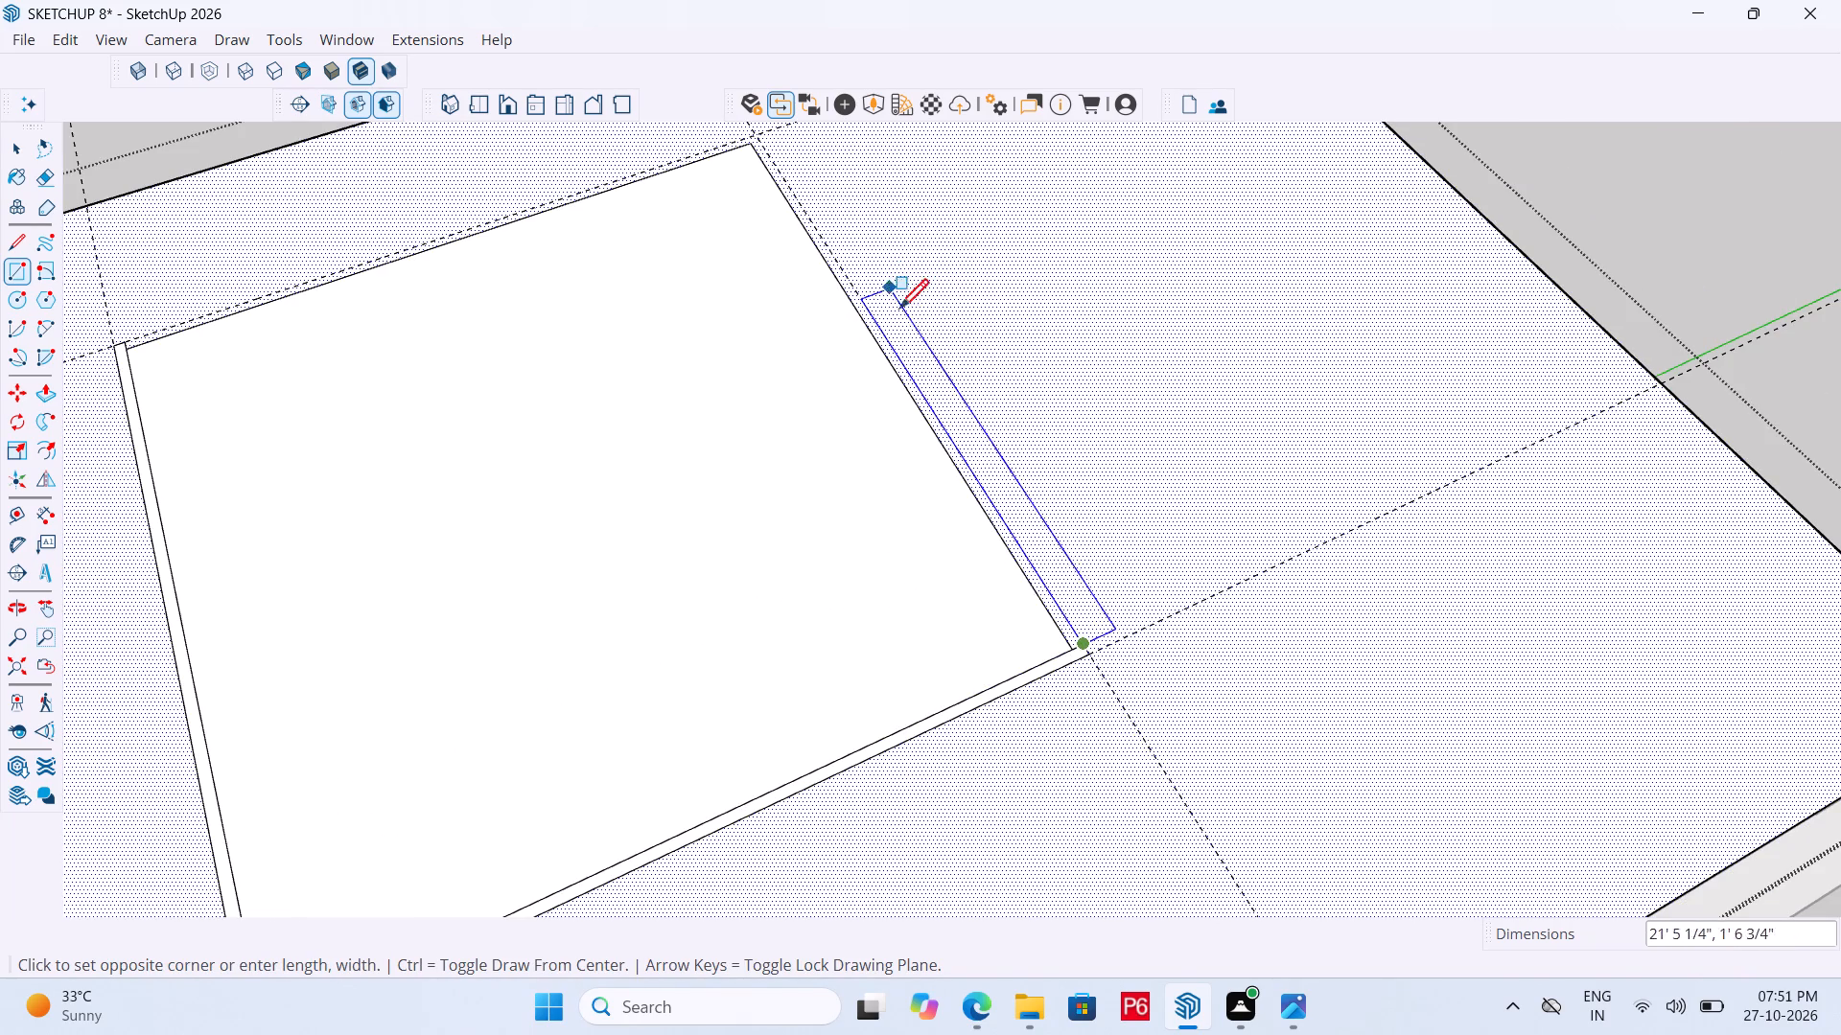
scroll(935, 377, down, 6)
scroll(899, 264, up, 18)
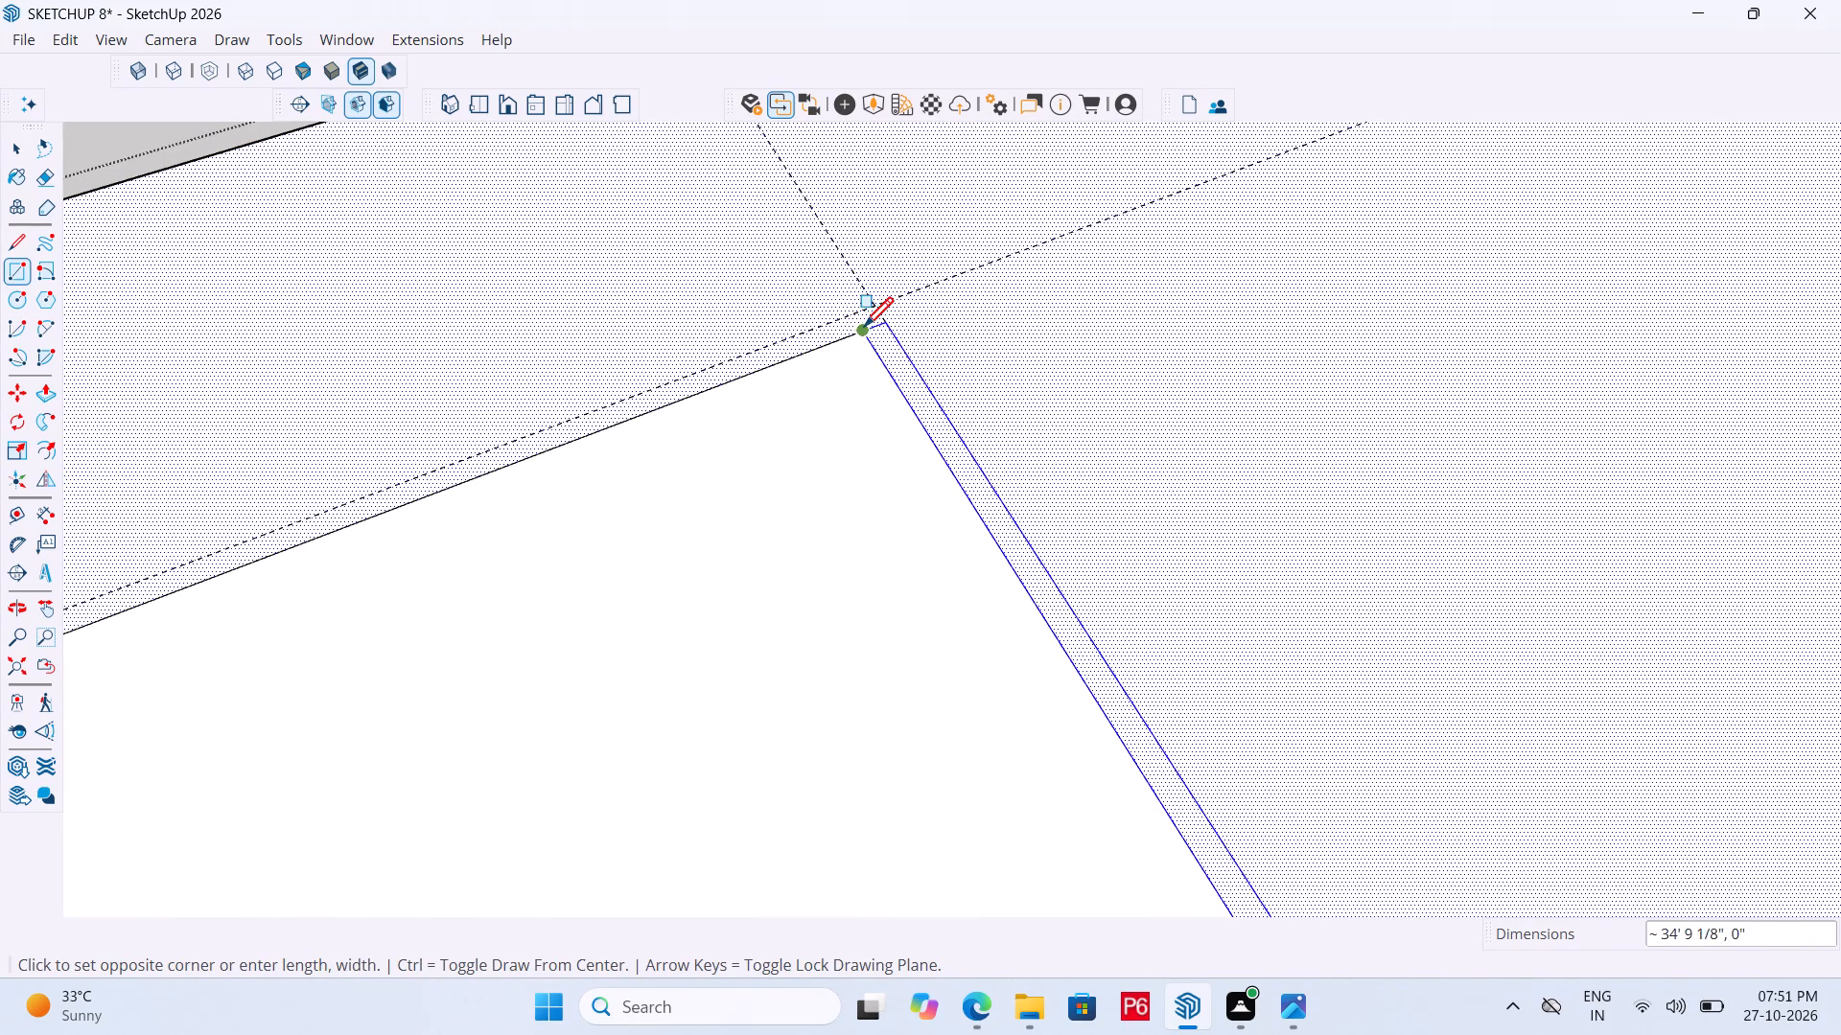
click(864, 330)
Draw a 6" by 32' 6" rectangle along the opening's two-door-wall-side edge, from the guide intersection to the opening's porch-side corner.
click(874, 307)
scroll(1247, 300, down, 10)
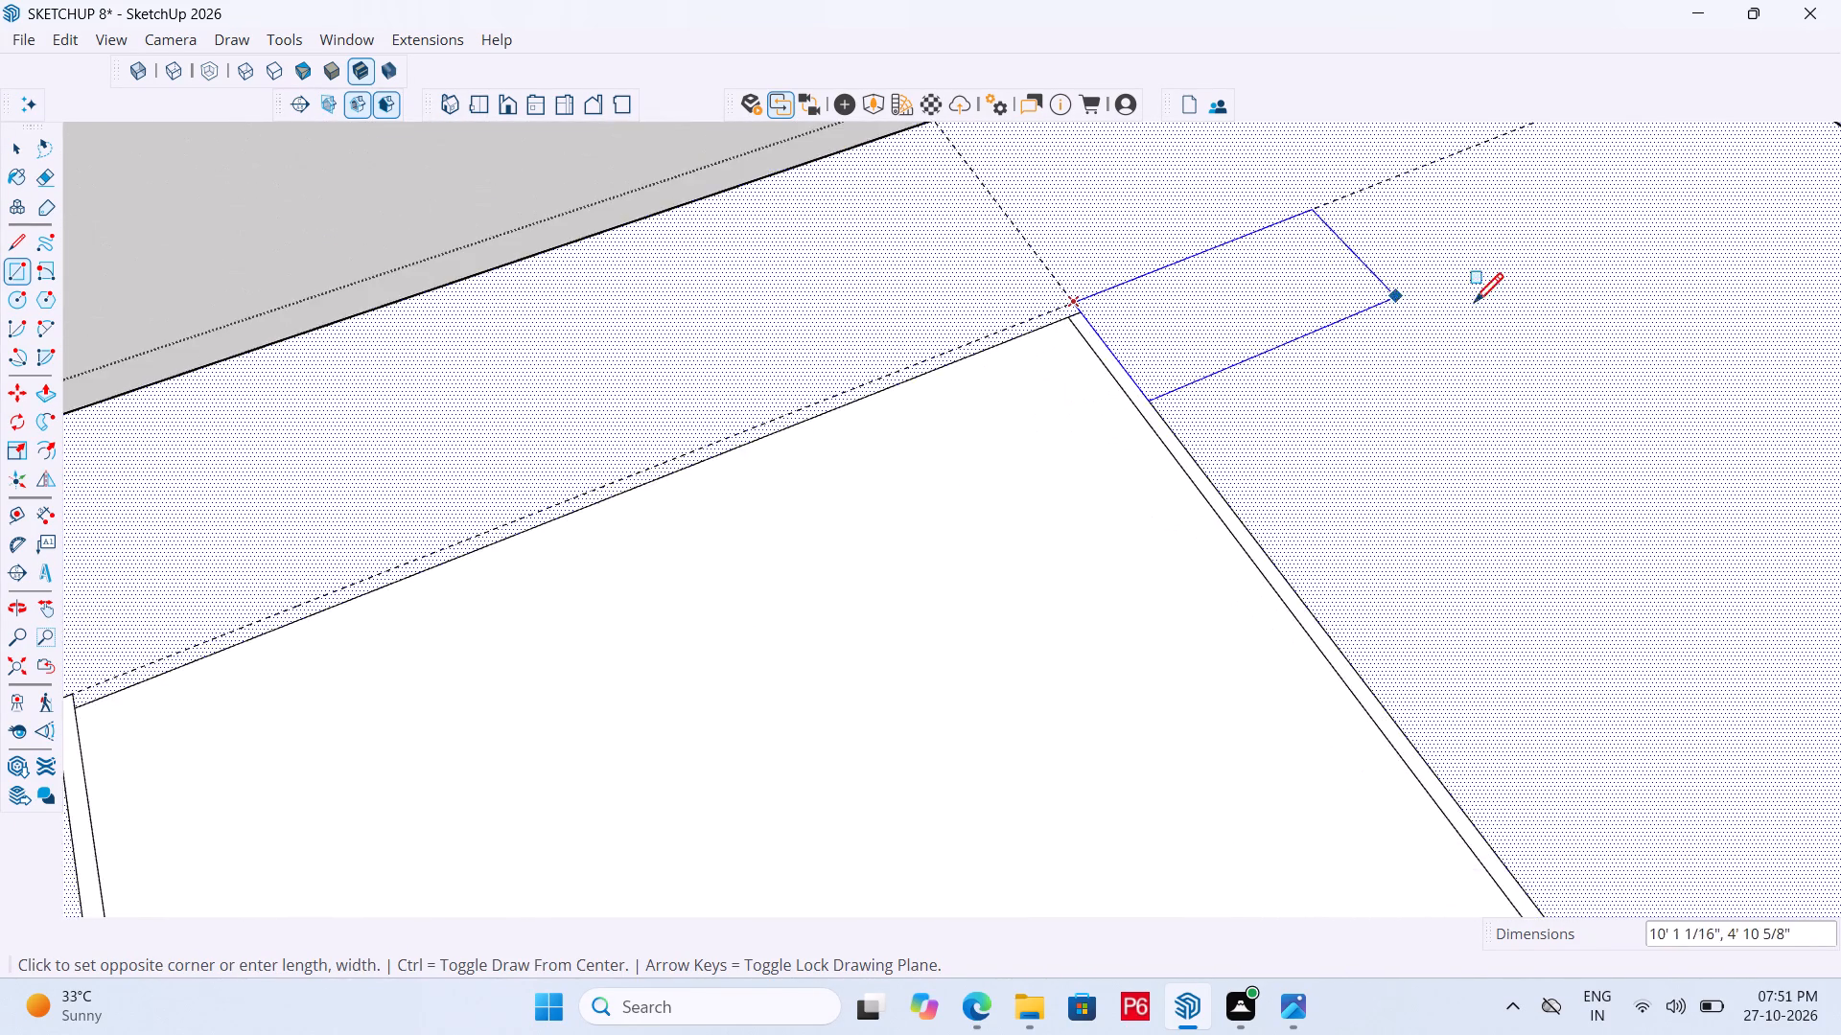
scroll(1474, 306, down, 4)
scroll(555, 605, up, 12)
click(540, 564)
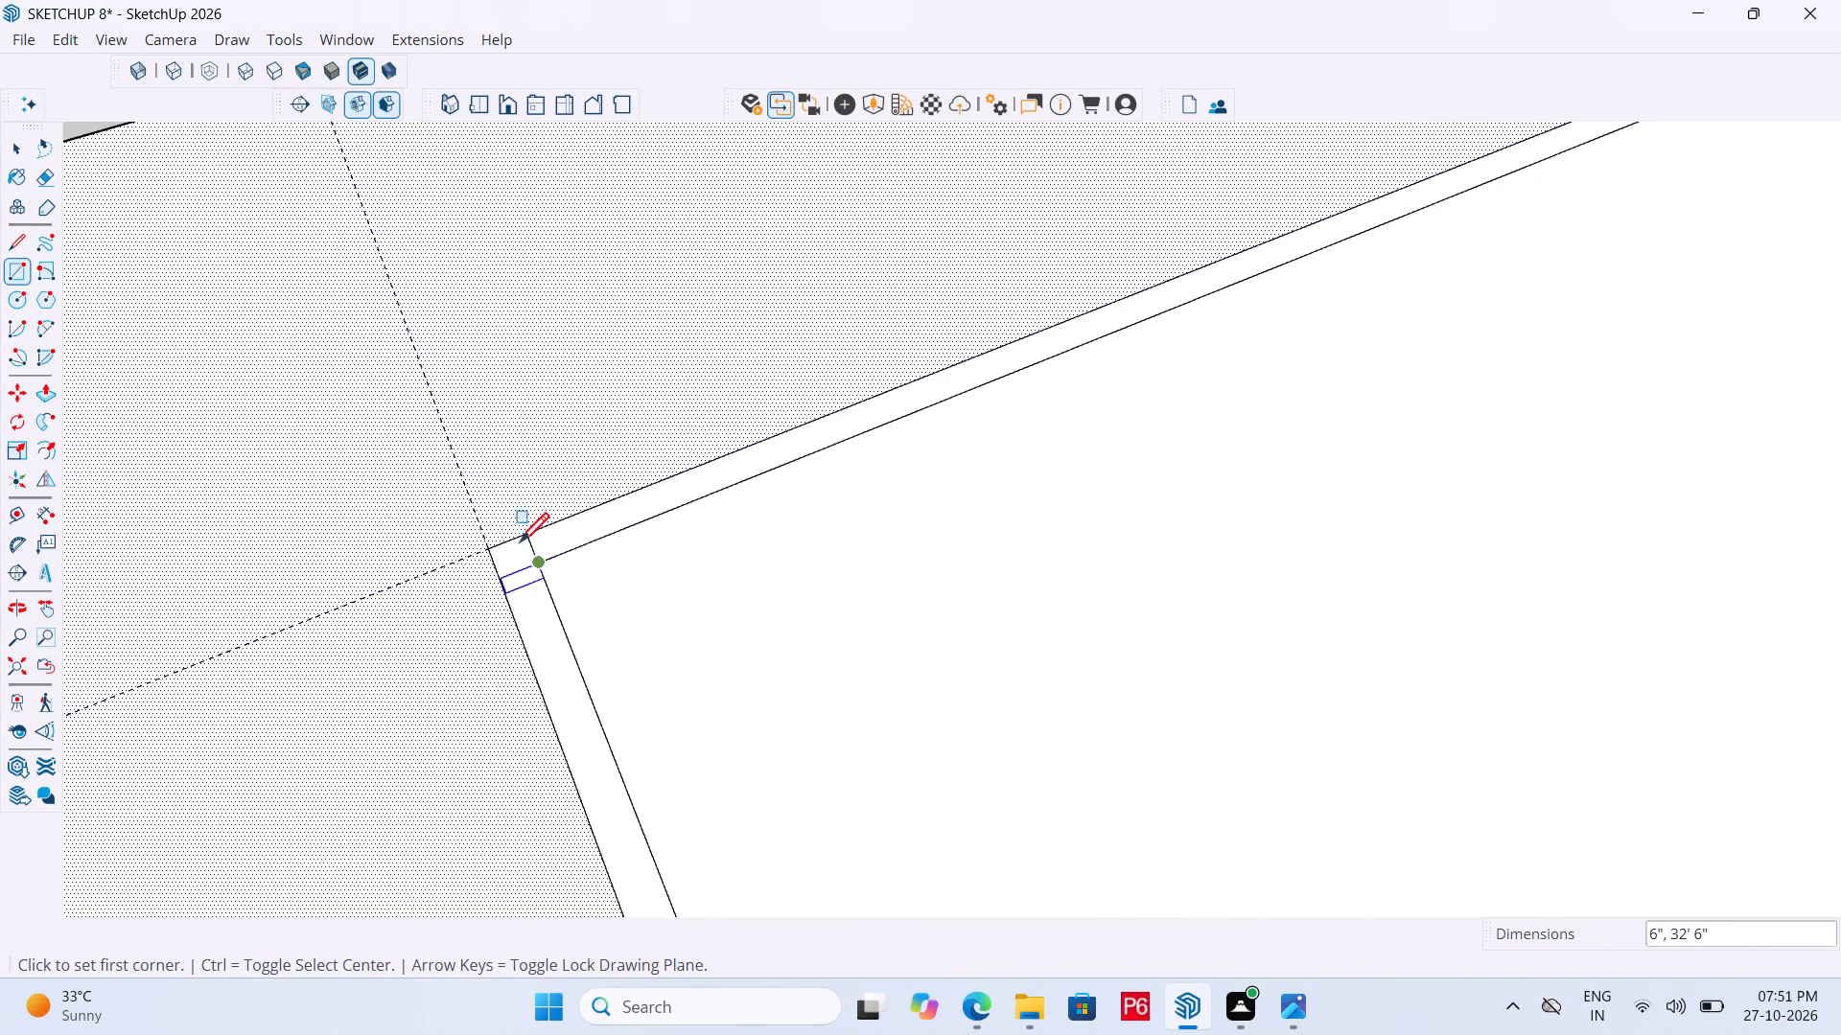
Delete the face covering the central hall opening inside the border.
scroll(439, 481, down, 10)
key(space)
click(787, 529)
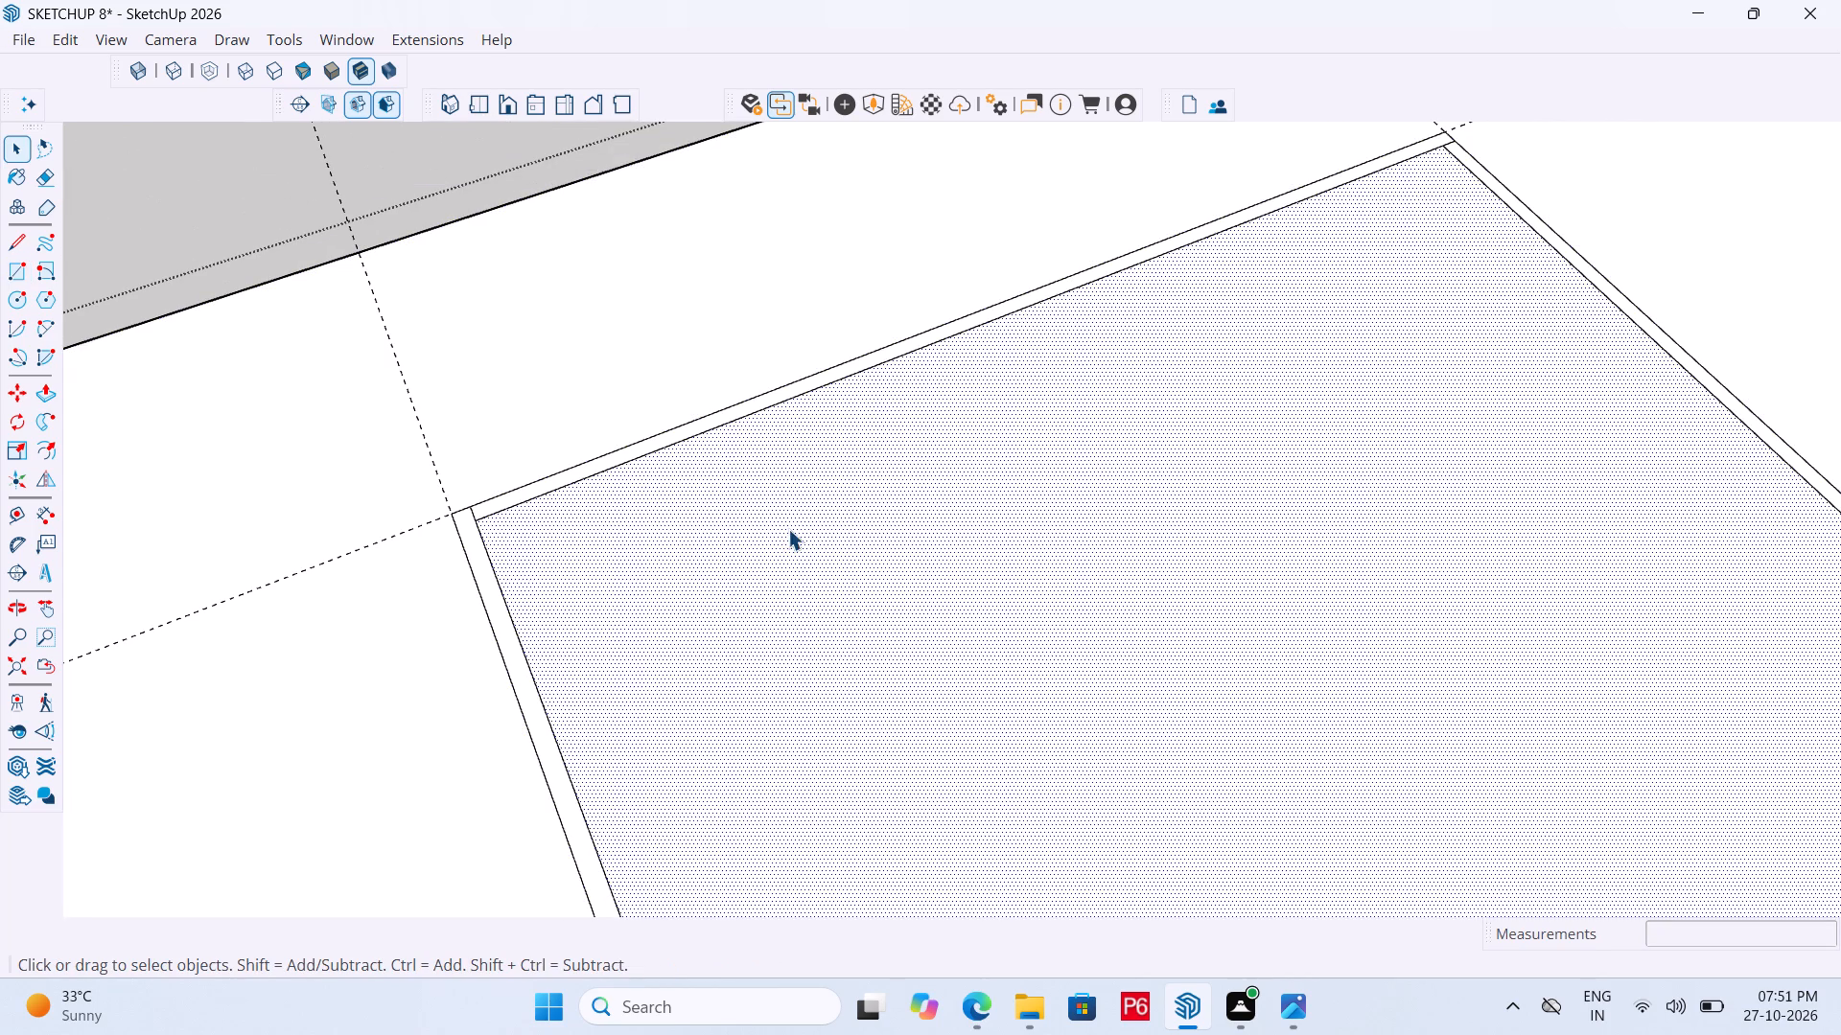
key(Delete)
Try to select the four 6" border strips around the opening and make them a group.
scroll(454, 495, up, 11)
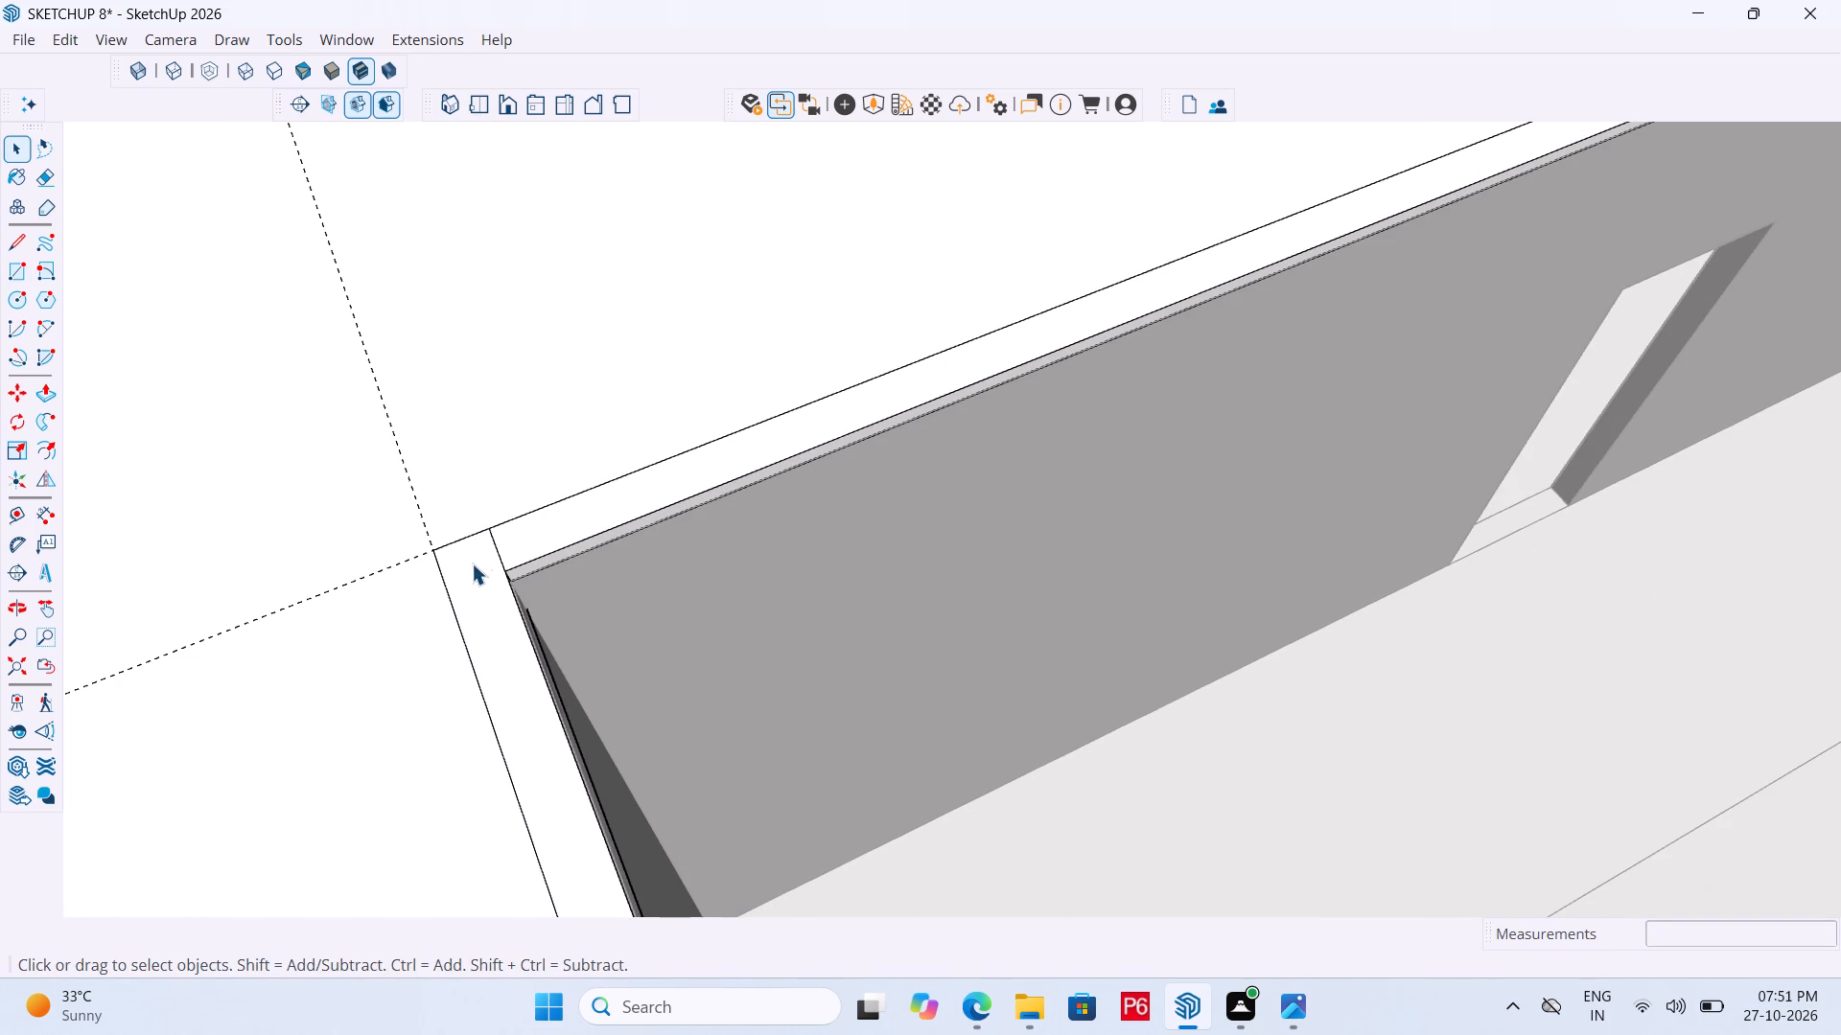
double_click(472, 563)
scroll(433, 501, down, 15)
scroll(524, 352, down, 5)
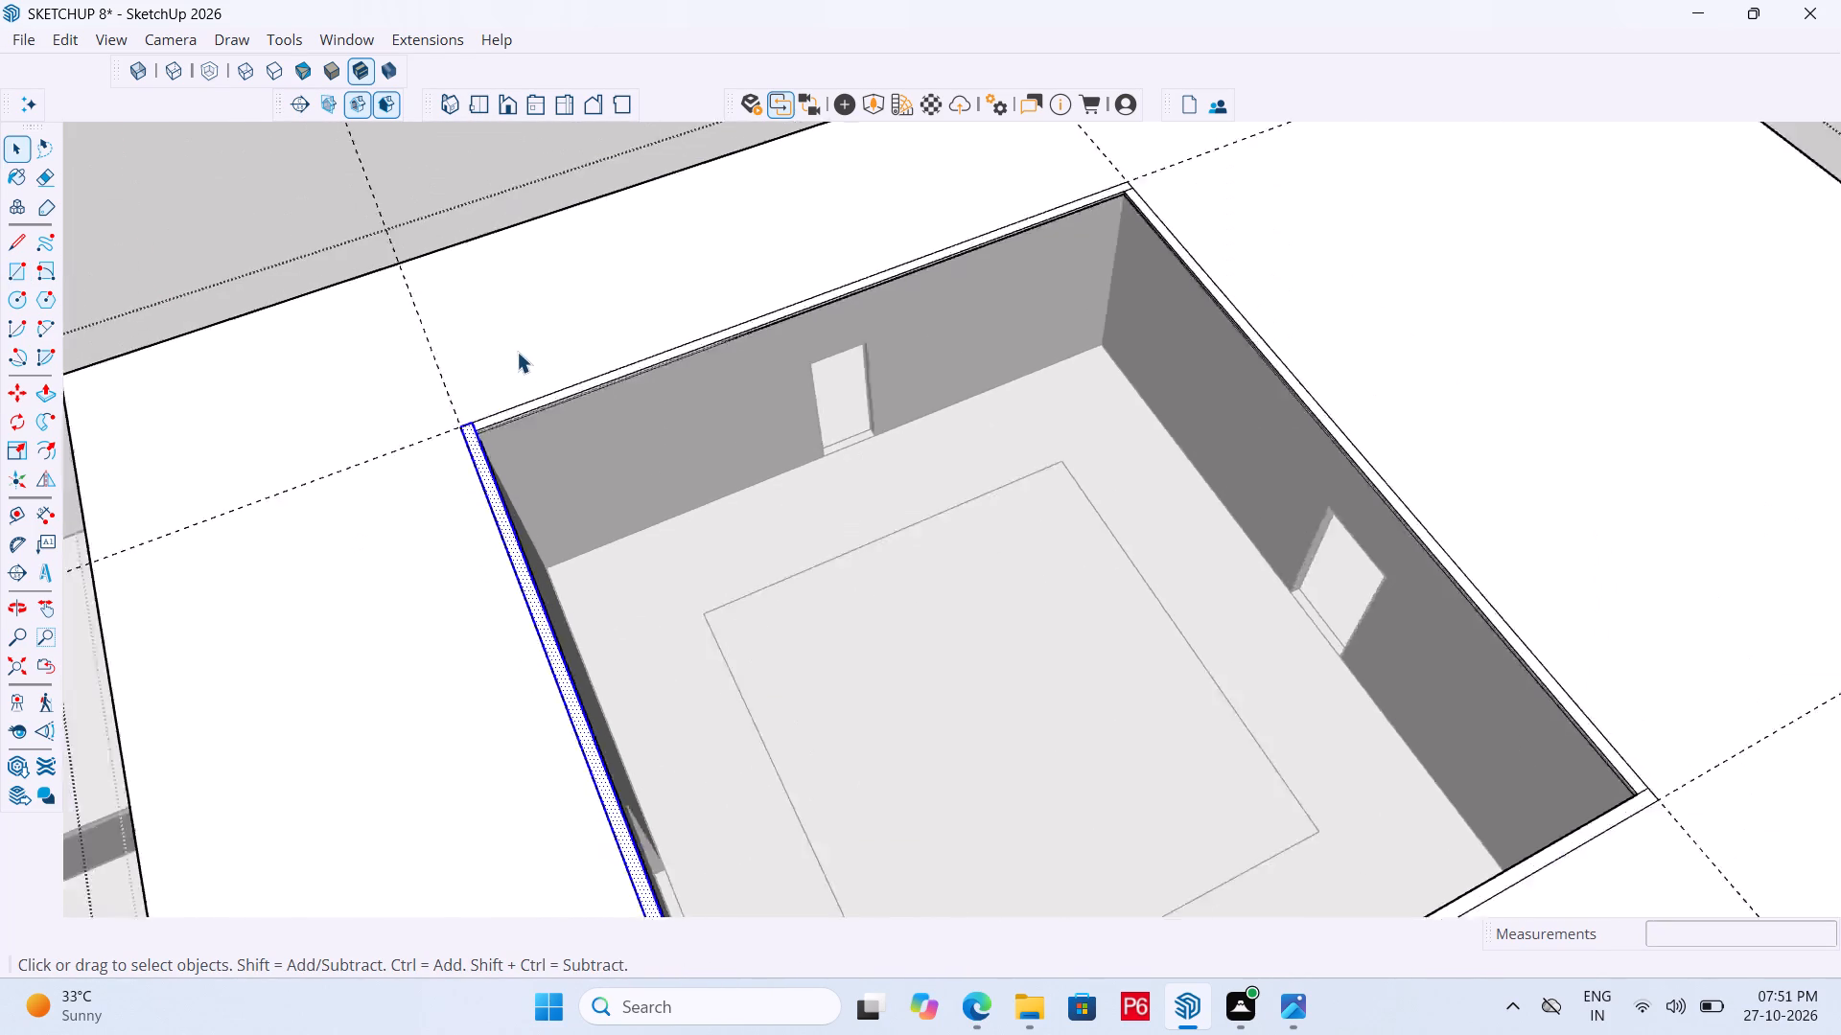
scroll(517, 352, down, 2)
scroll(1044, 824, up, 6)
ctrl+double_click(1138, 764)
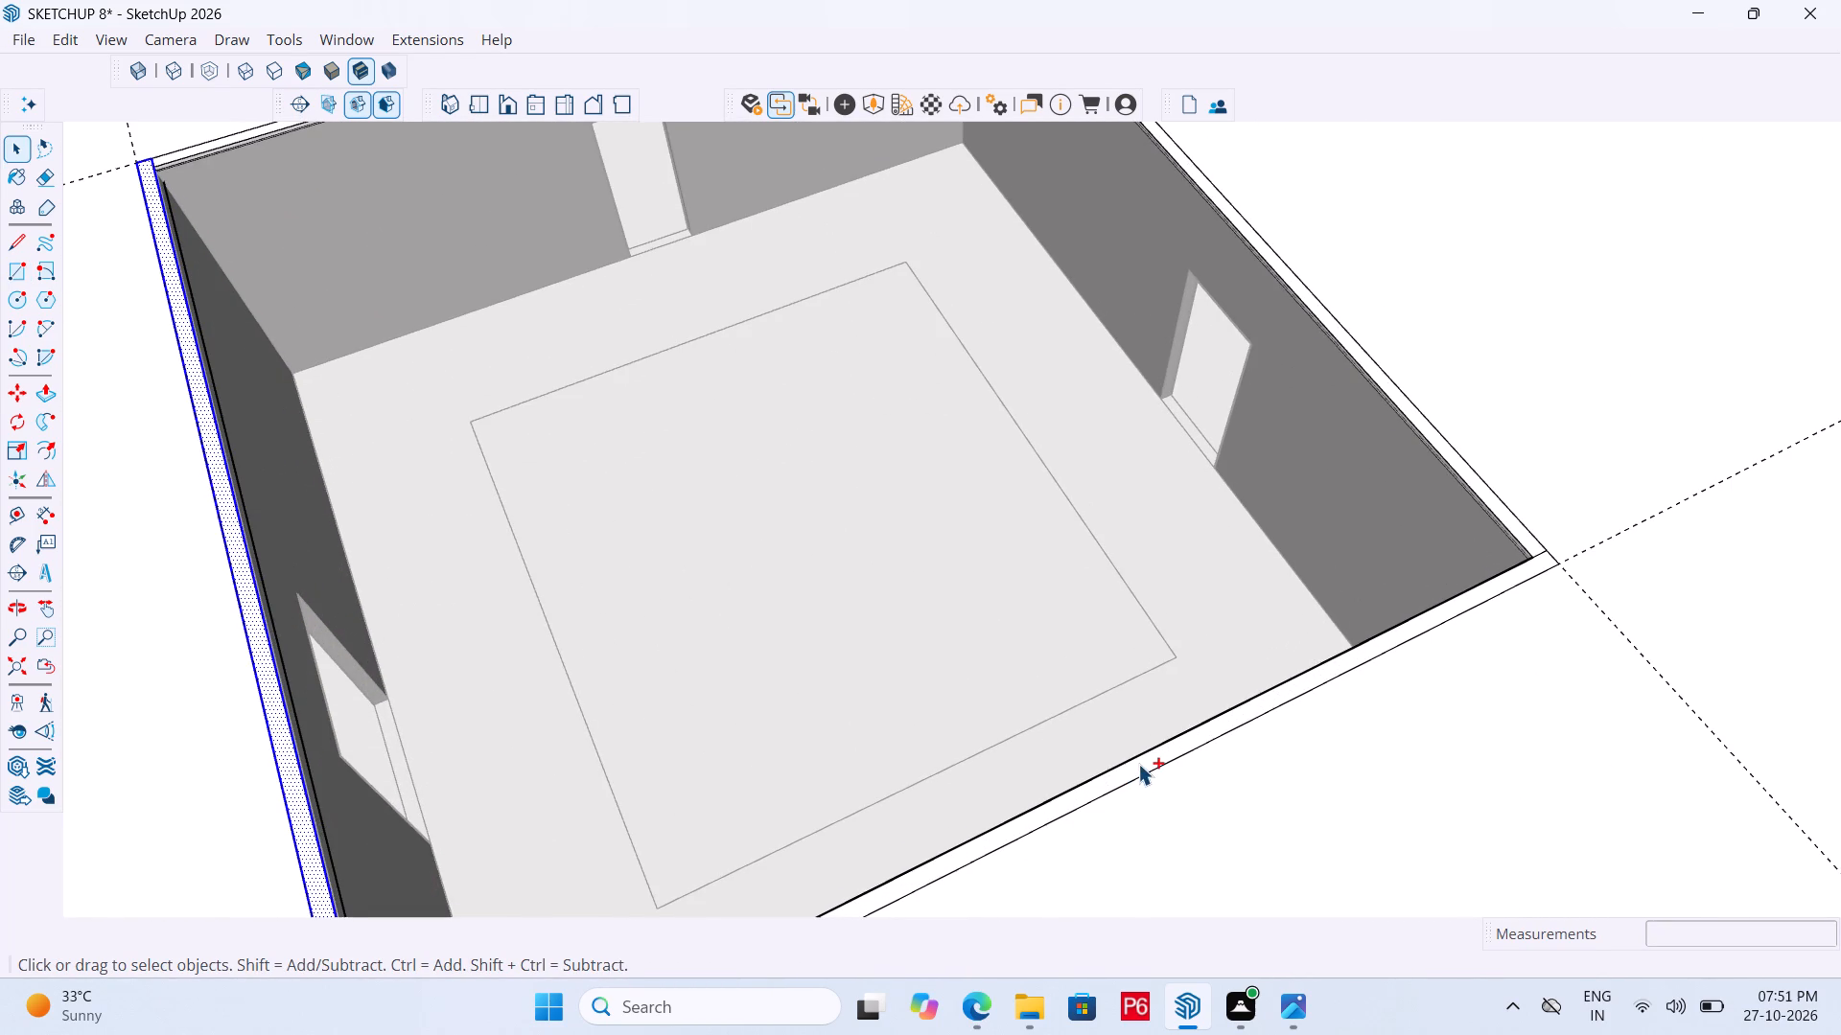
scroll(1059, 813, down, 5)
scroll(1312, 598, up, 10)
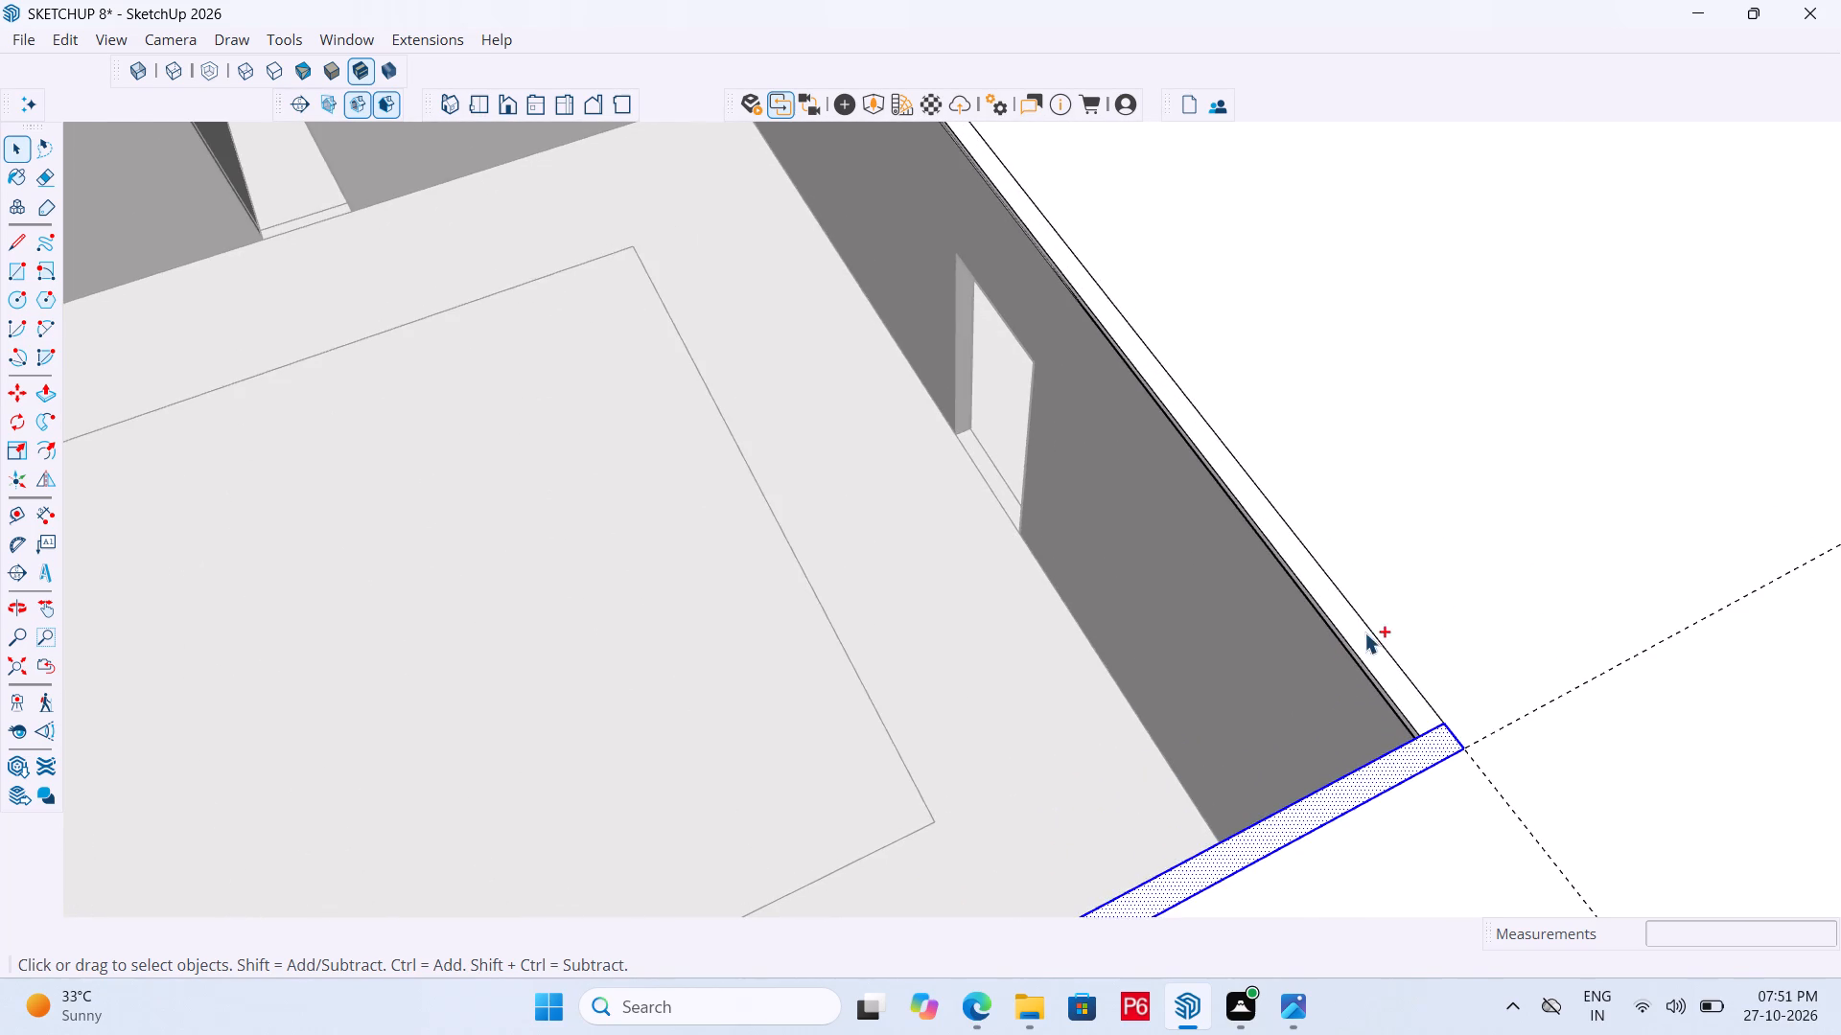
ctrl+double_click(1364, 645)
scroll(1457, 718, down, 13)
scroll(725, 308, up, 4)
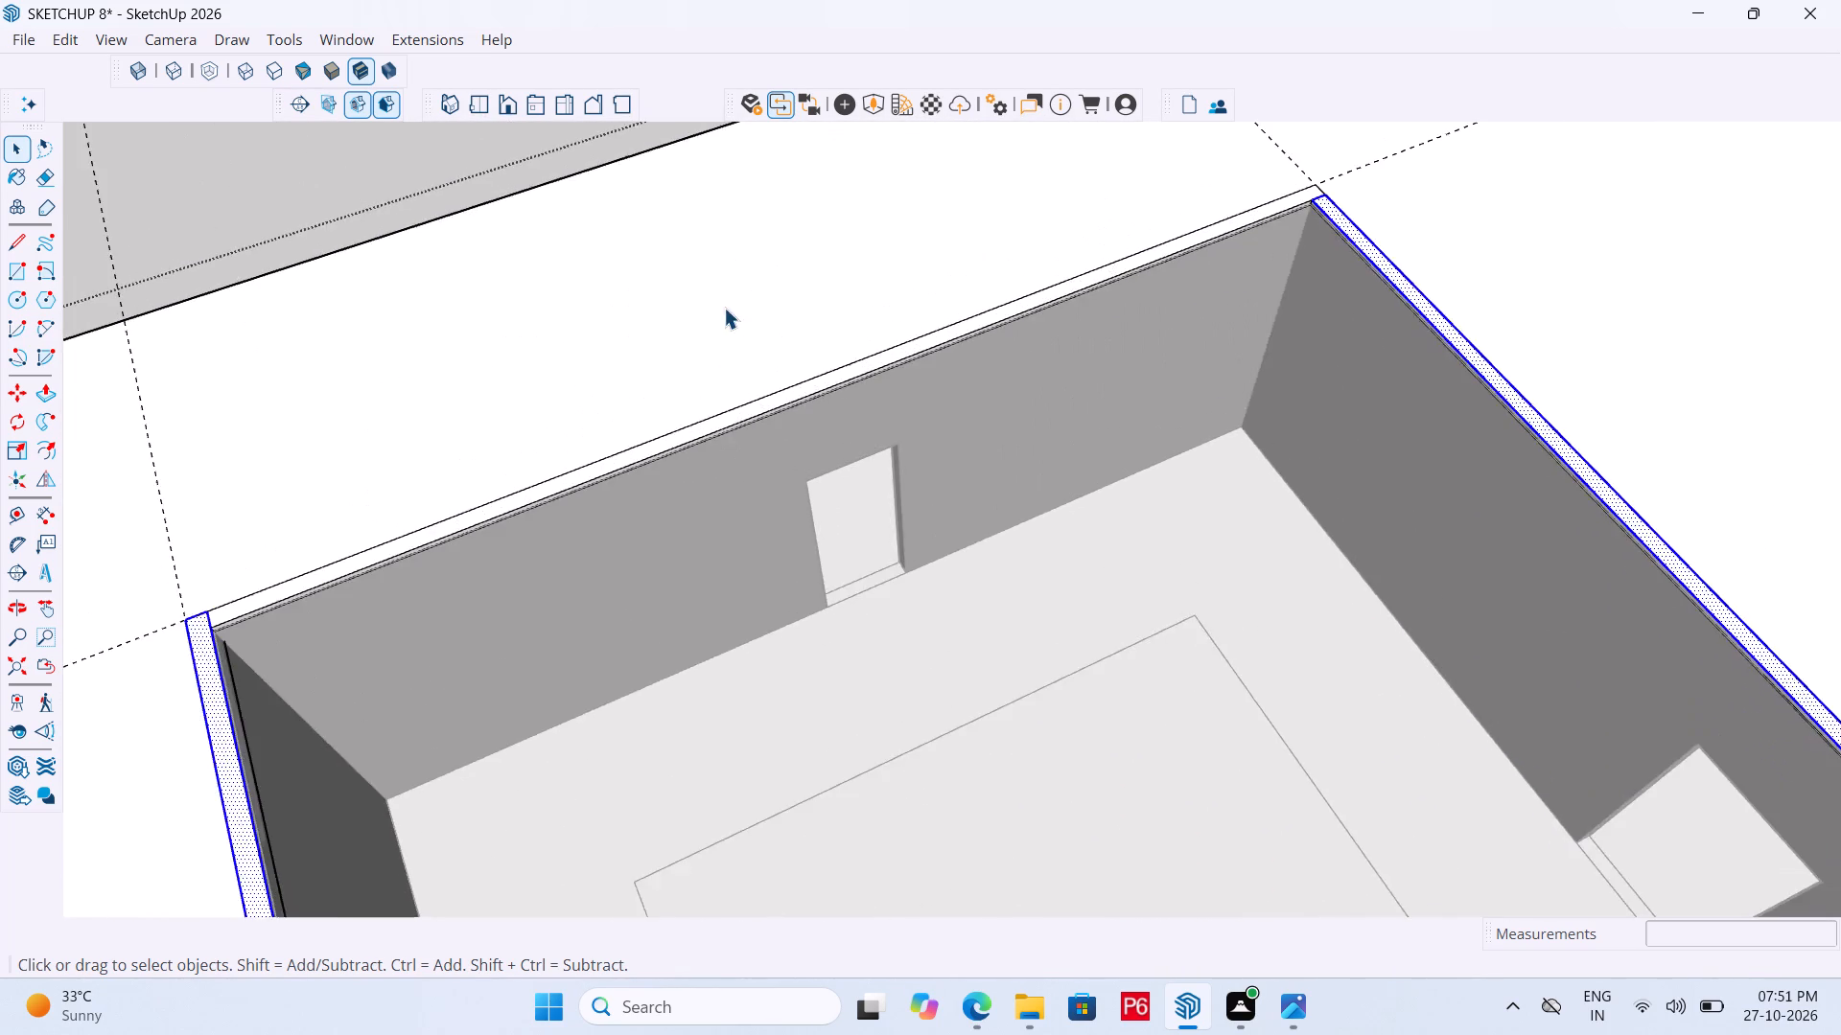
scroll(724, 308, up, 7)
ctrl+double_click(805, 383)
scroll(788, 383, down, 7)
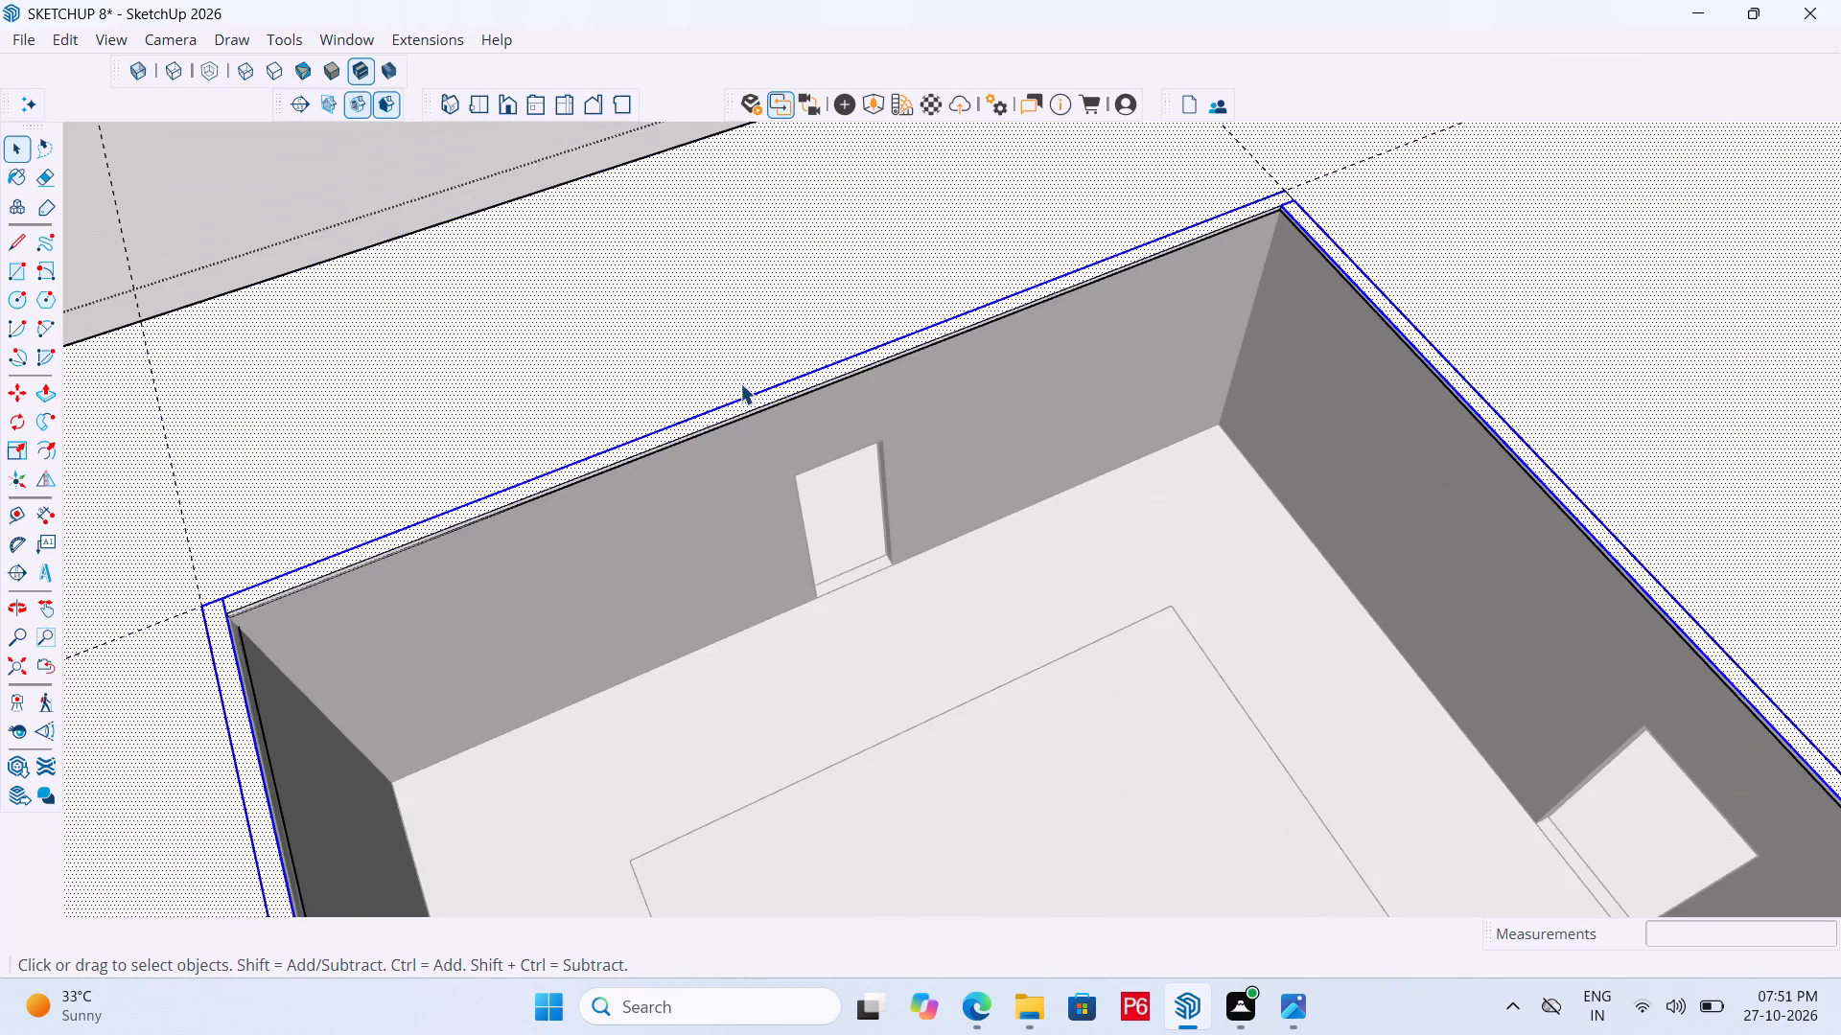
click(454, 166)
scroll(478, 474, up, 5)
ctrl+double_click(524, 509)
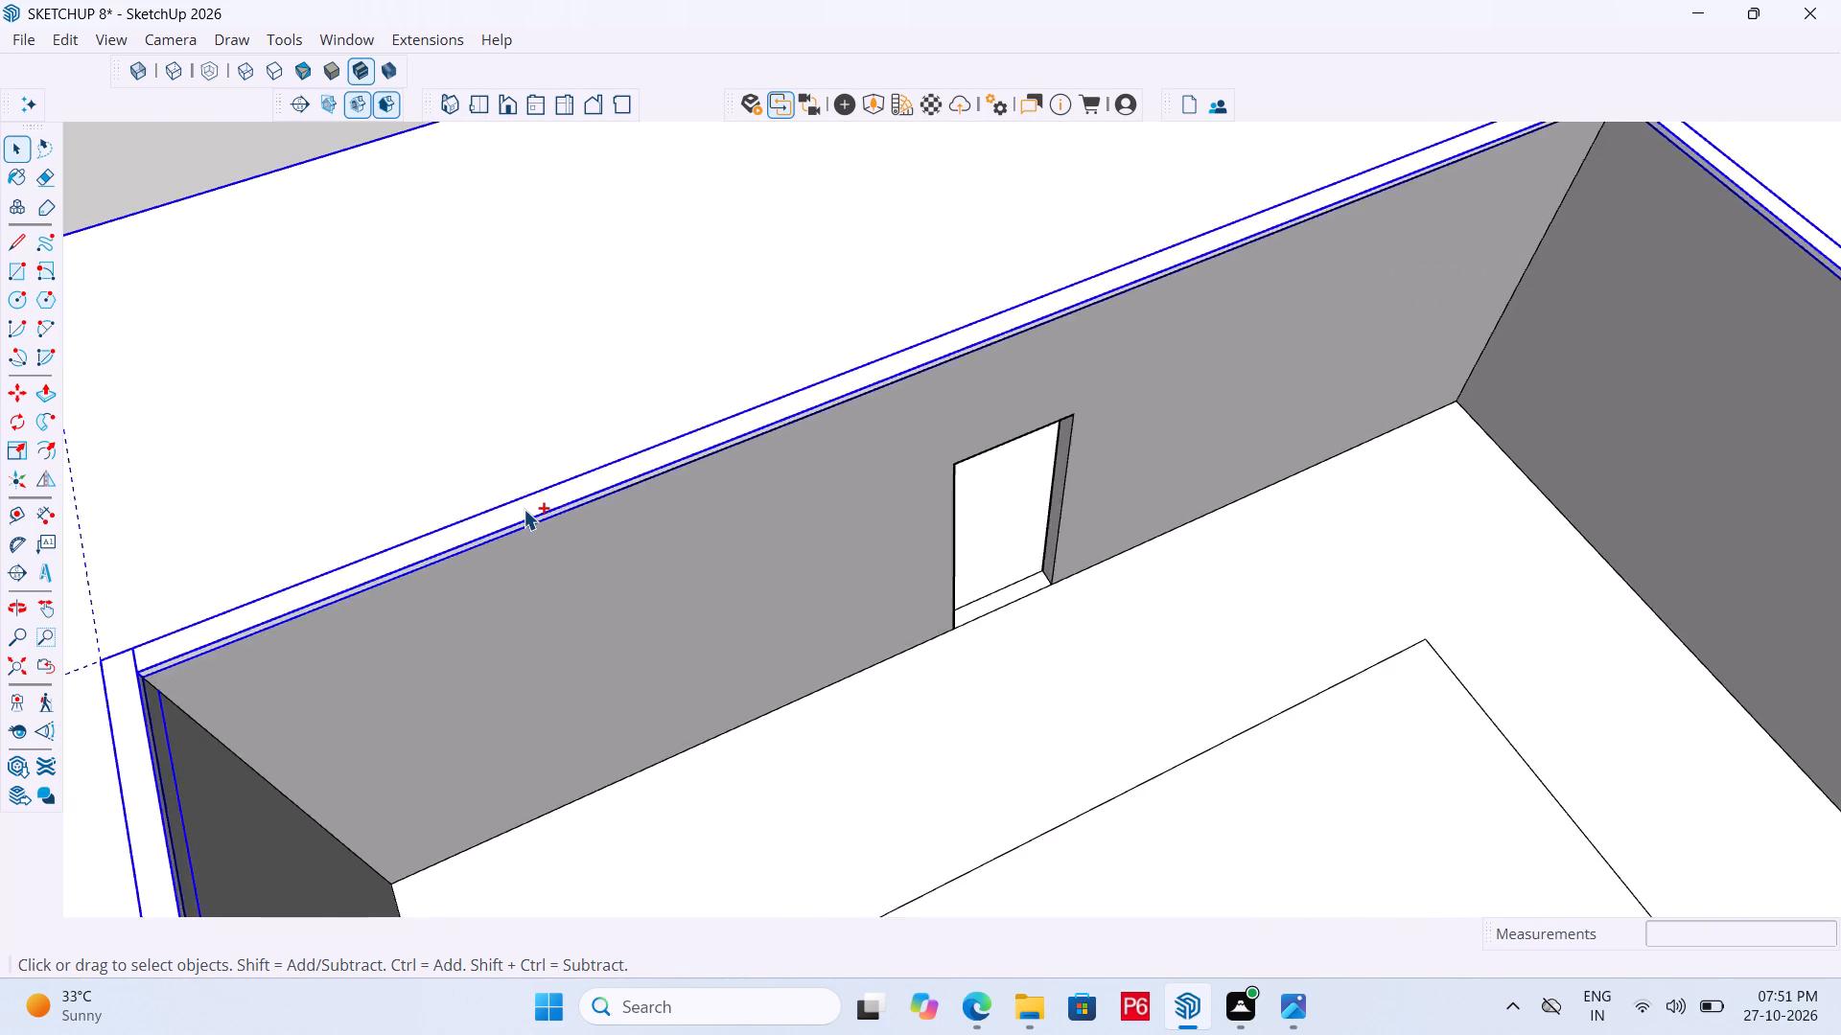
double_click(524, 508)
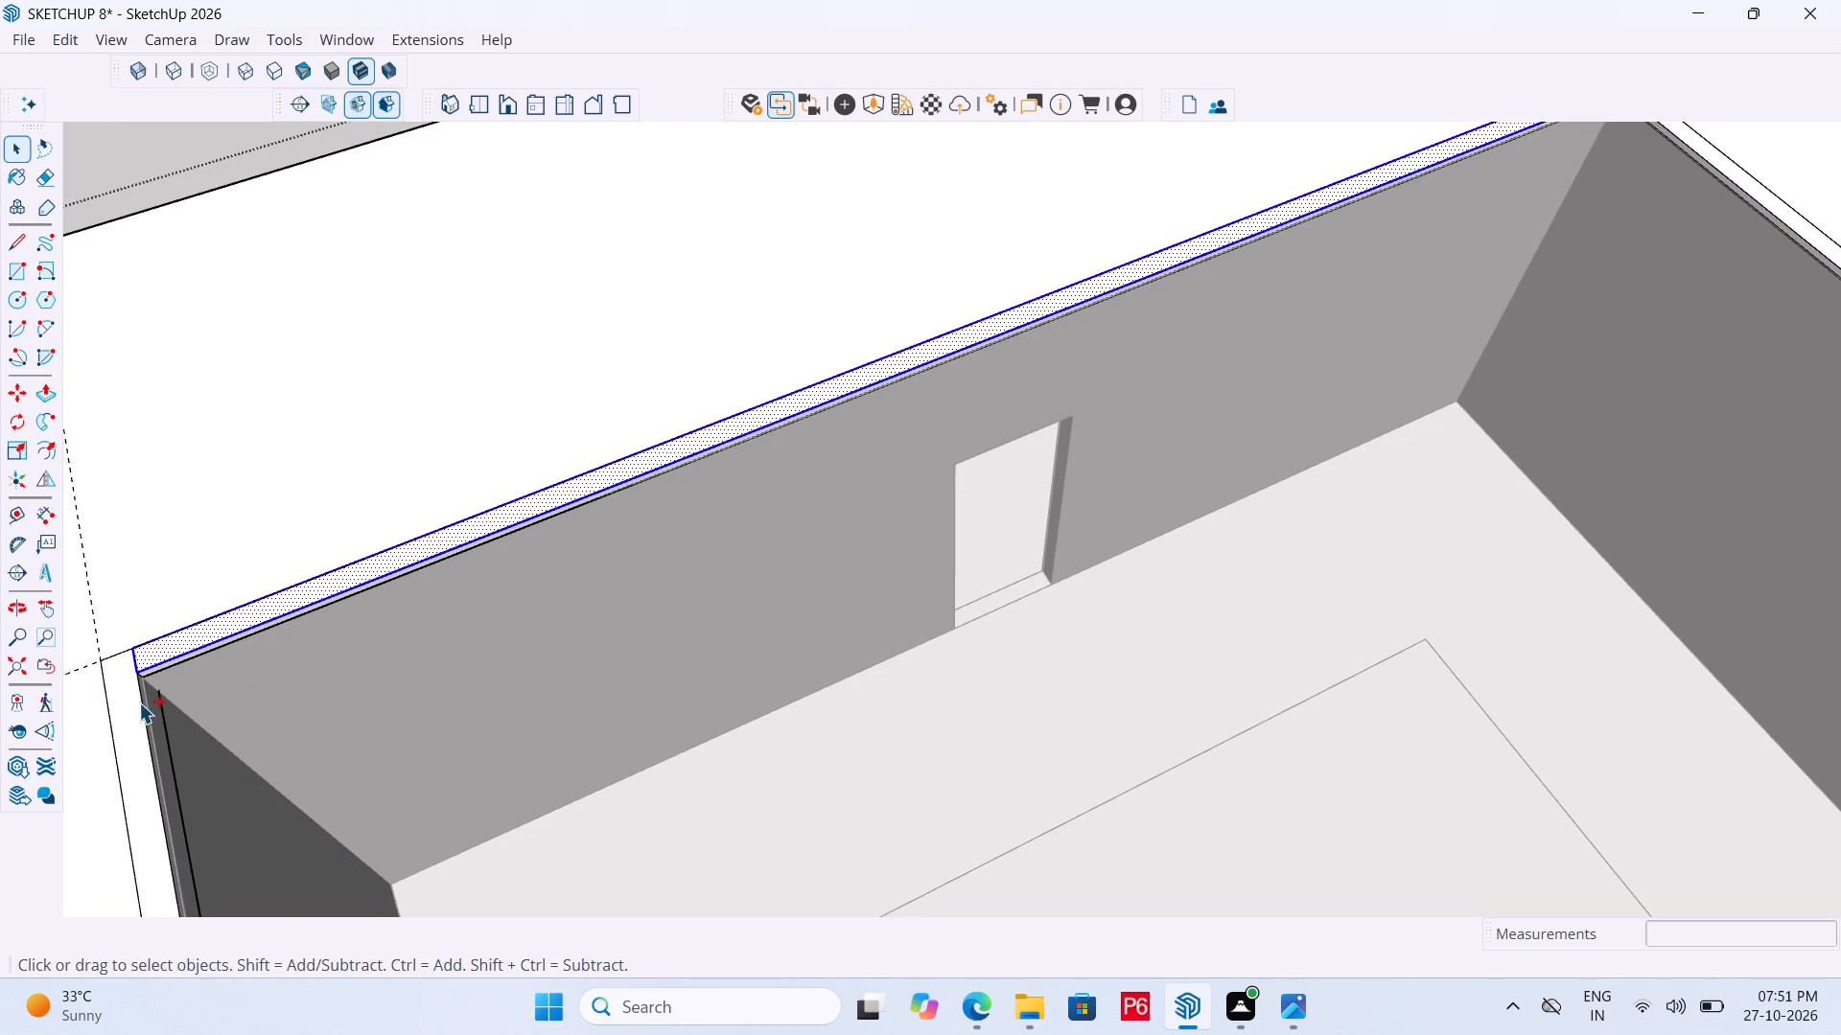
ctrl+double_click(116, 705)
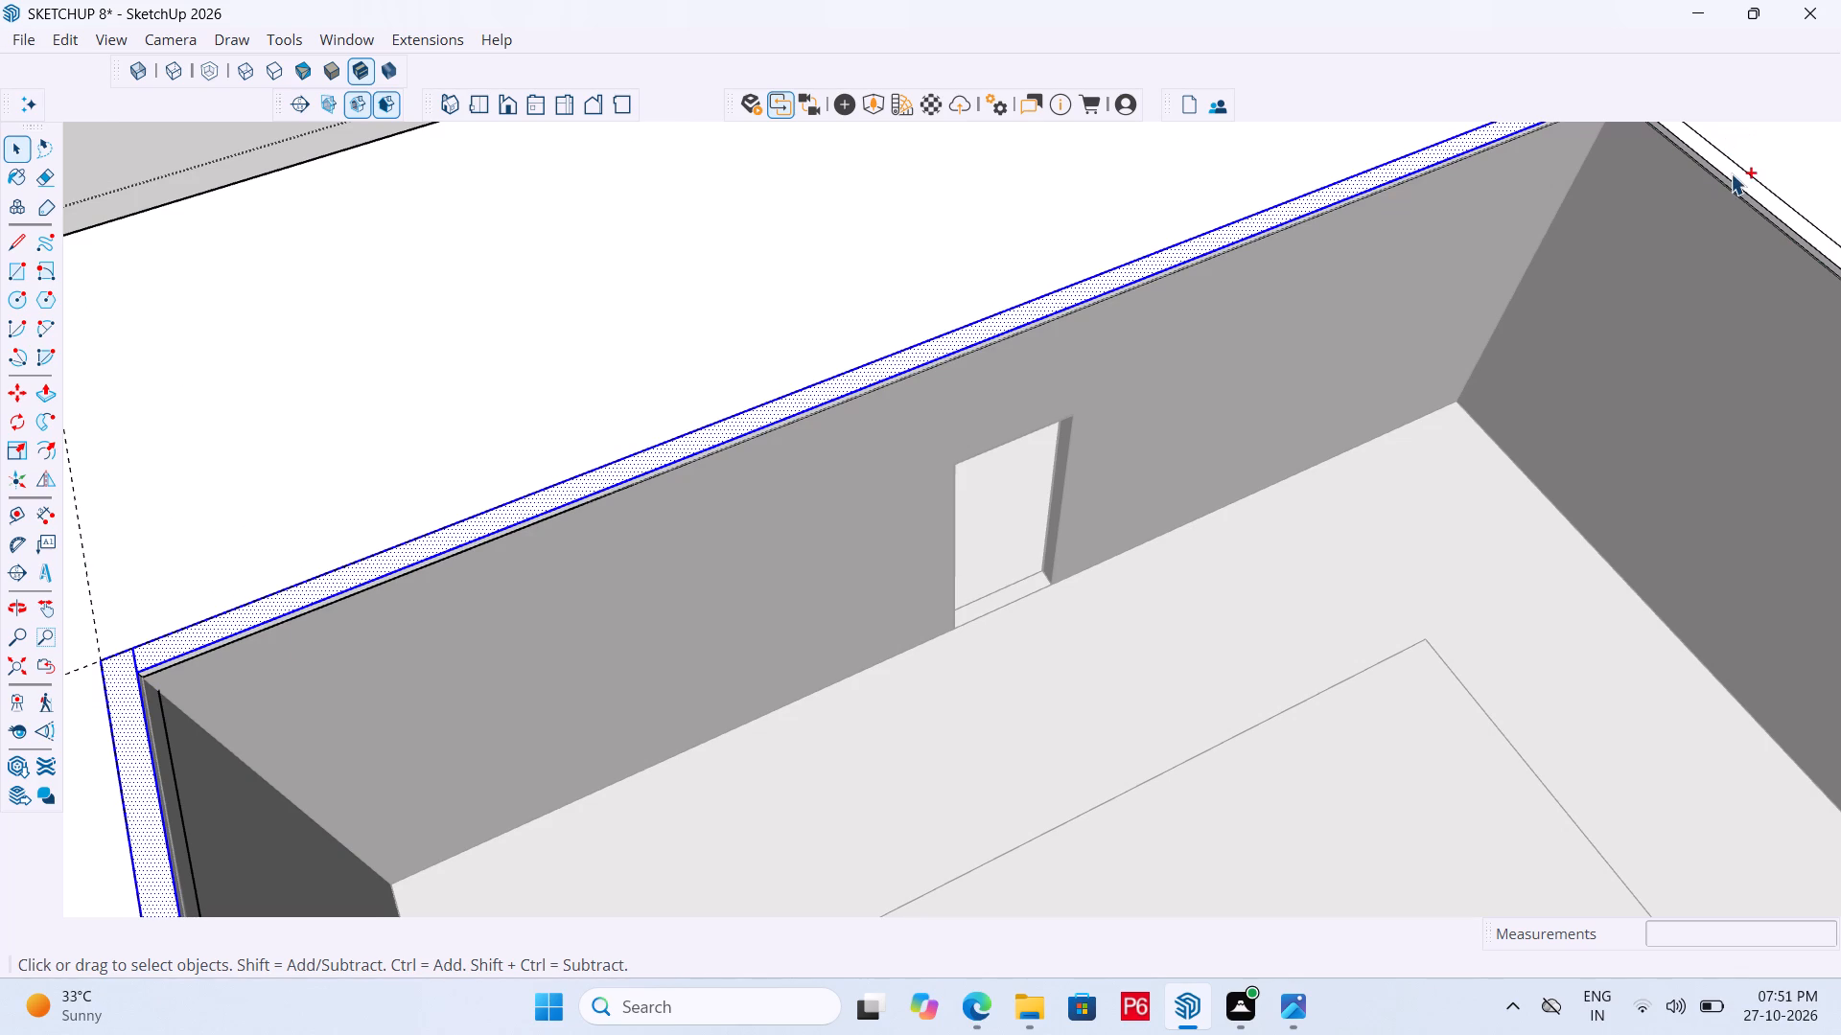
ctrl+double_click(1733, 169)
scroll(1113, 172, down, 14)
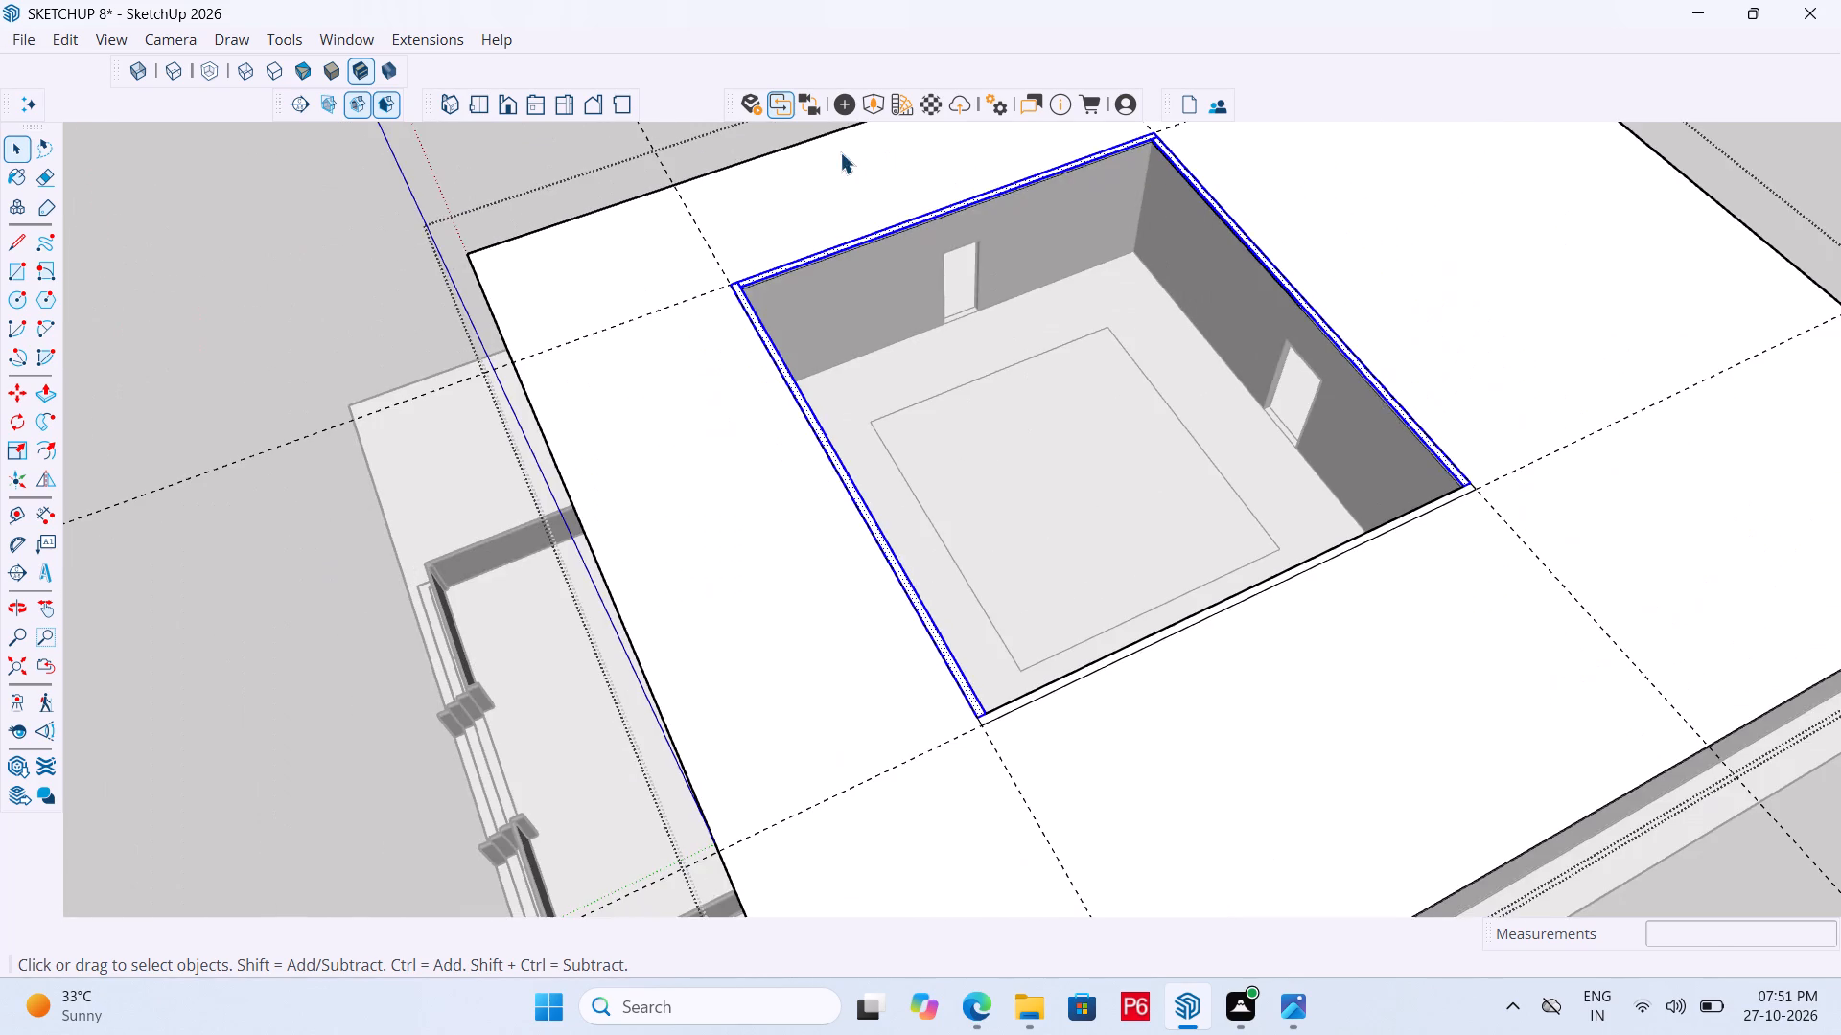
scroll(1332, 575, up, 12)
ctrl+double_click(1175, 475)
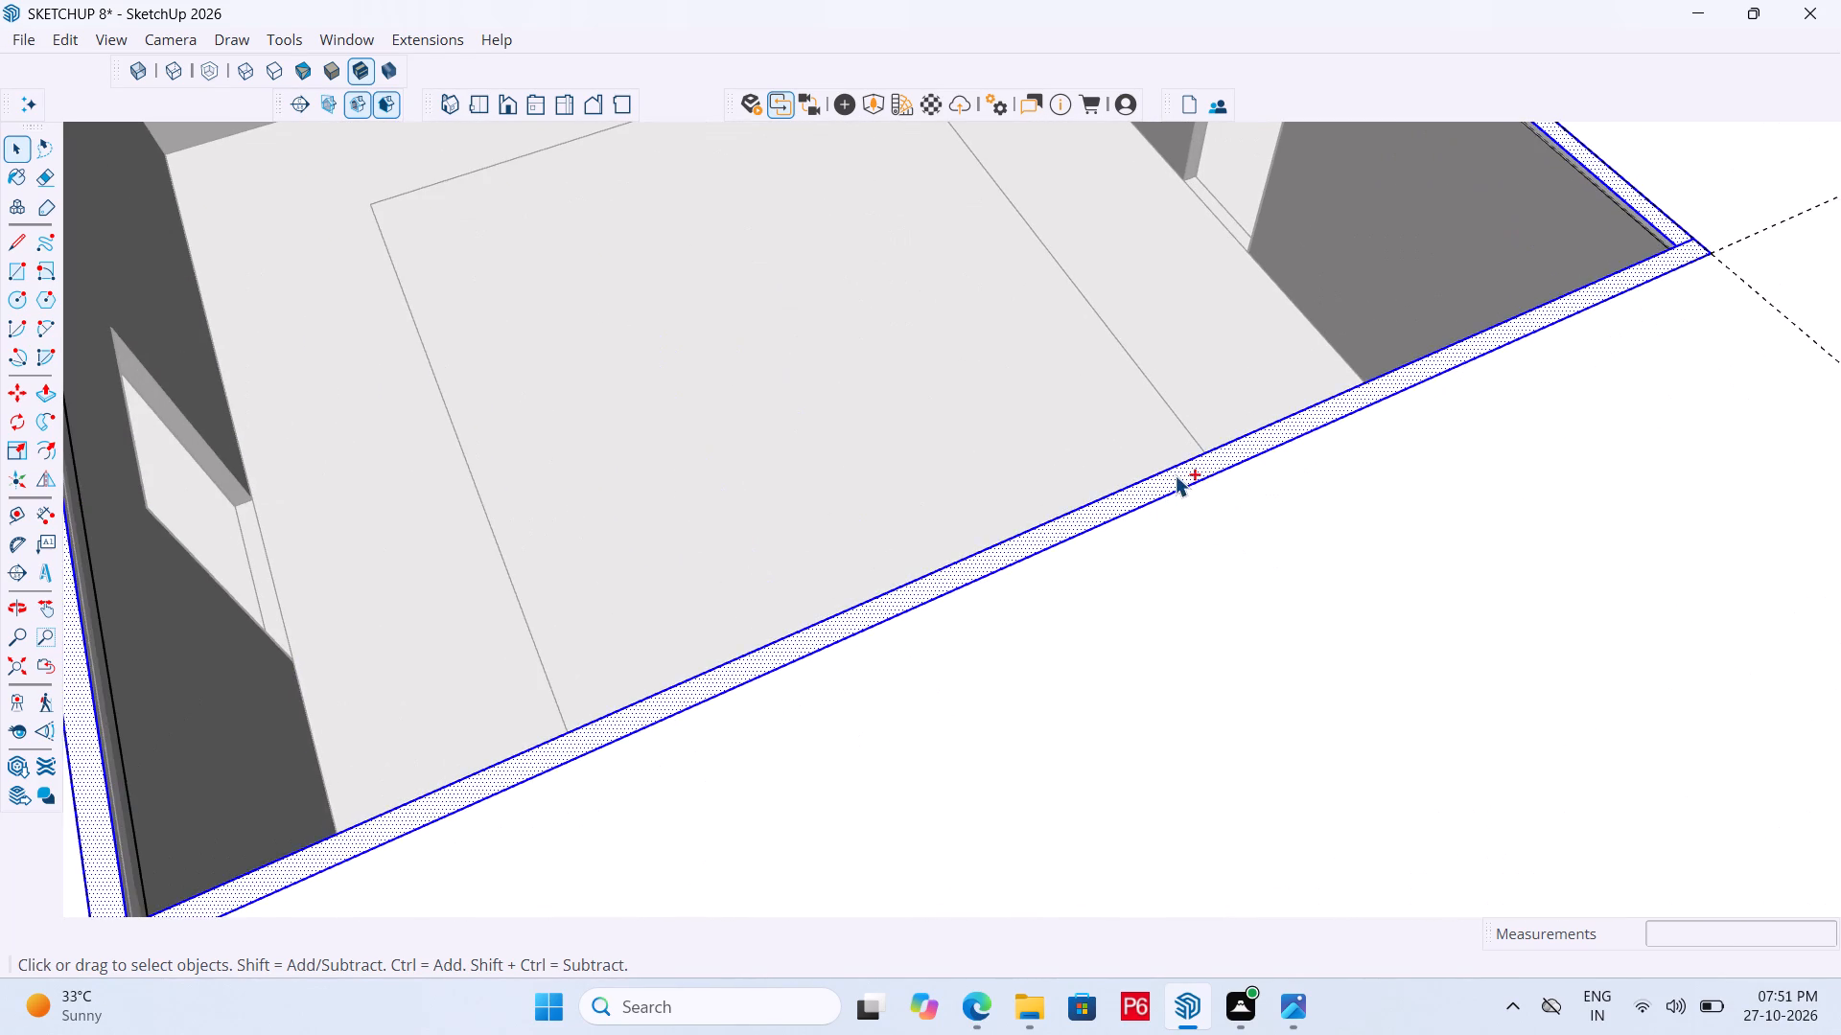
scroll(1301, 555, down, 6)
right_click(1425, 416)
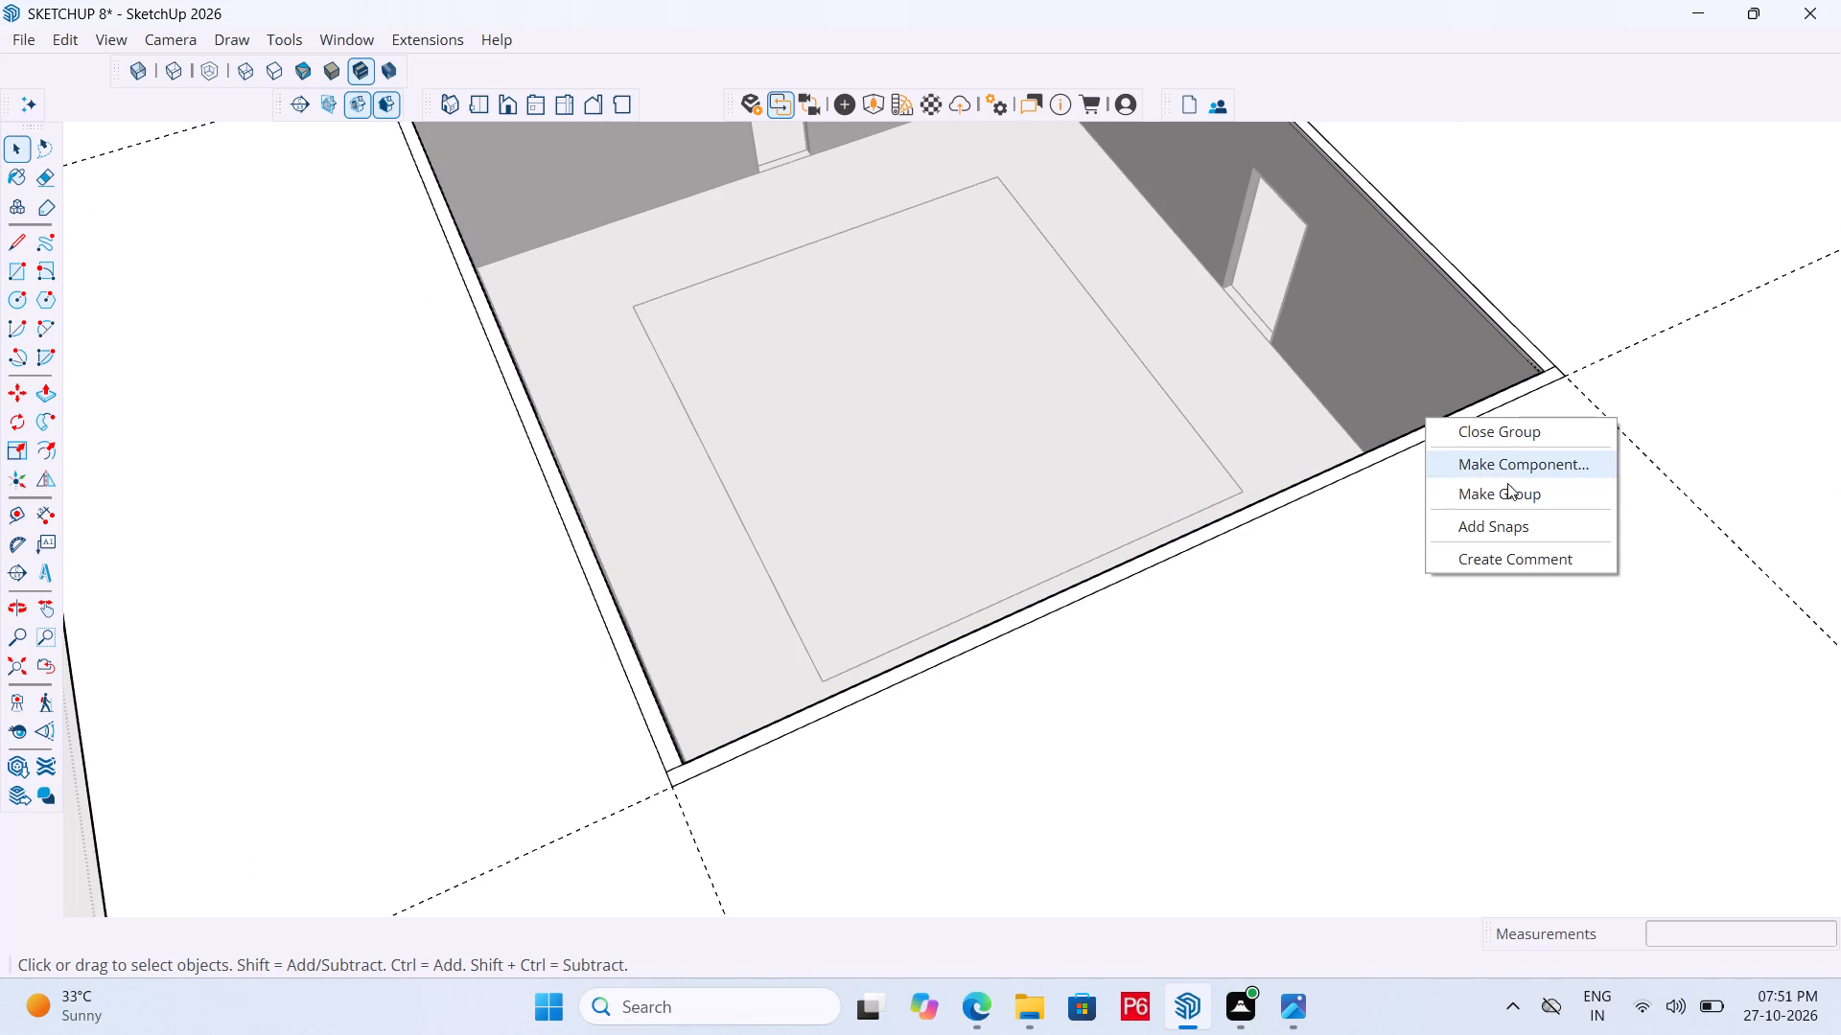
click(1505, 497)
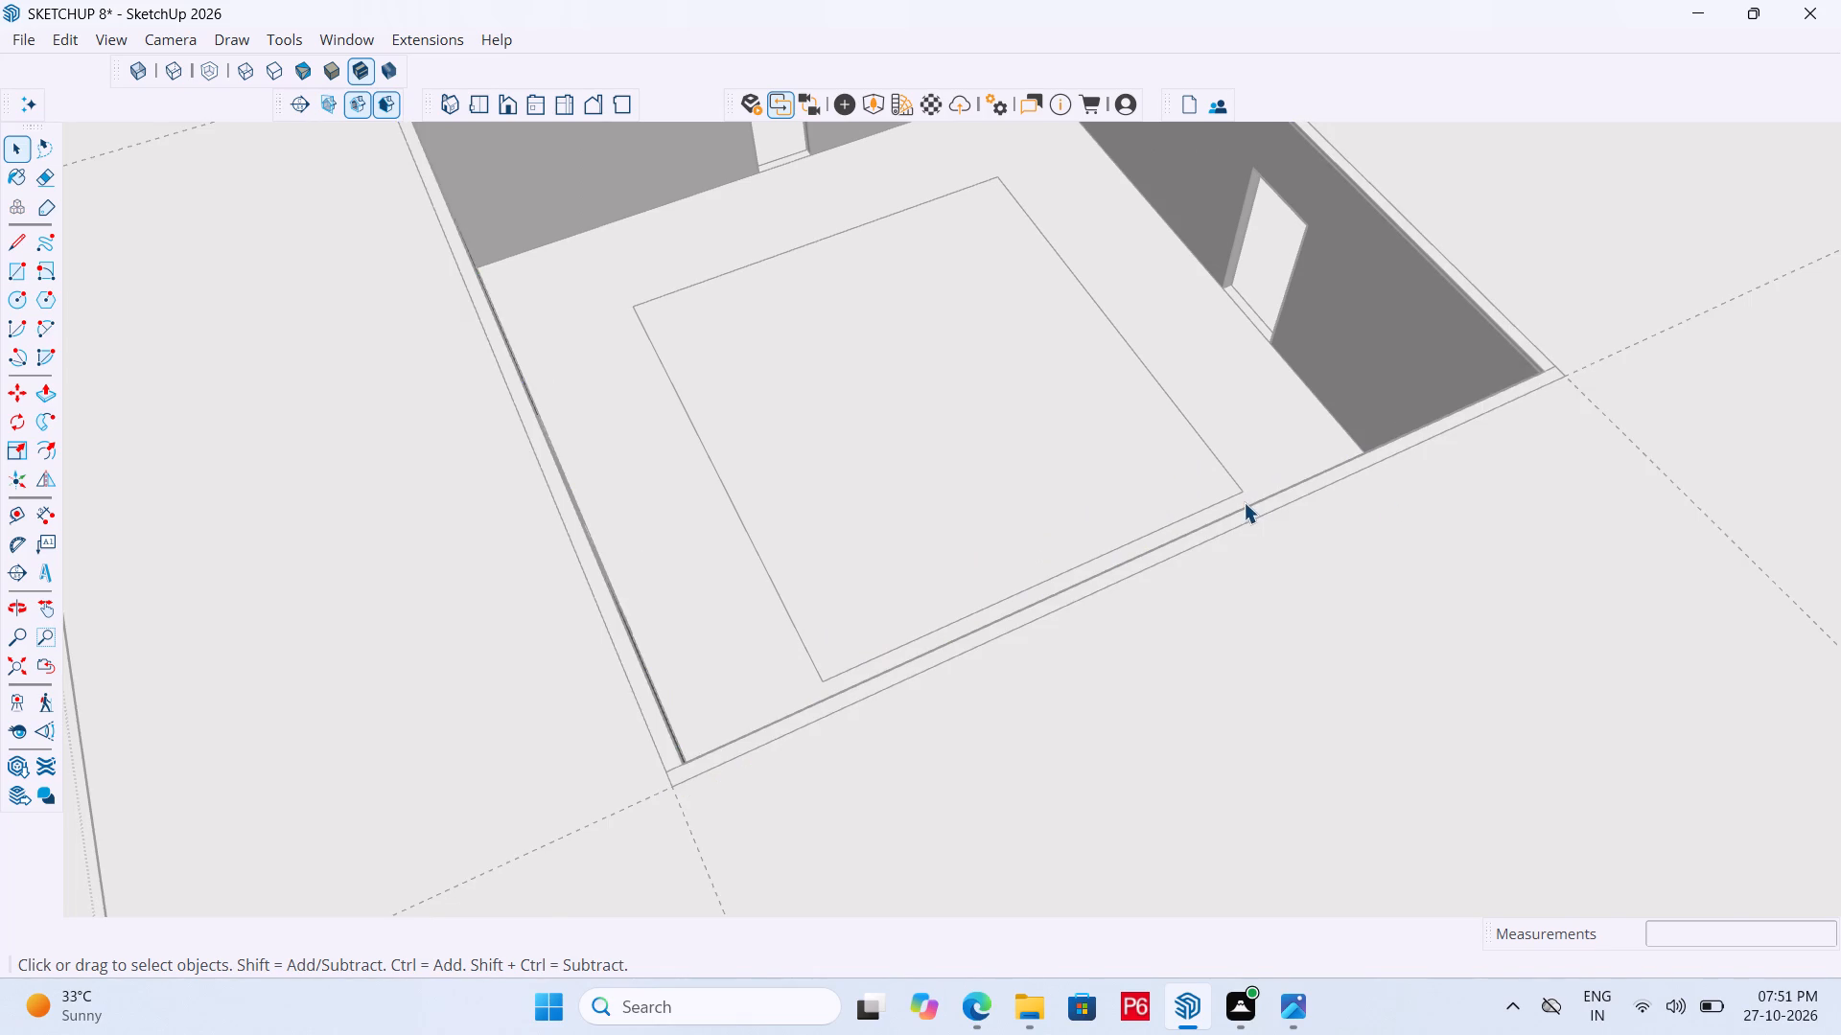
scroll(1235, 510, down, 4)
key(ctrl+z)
Select the four 6" border strips around the opening with their edges and make them one group.
scroll(949, 667, up, 5)
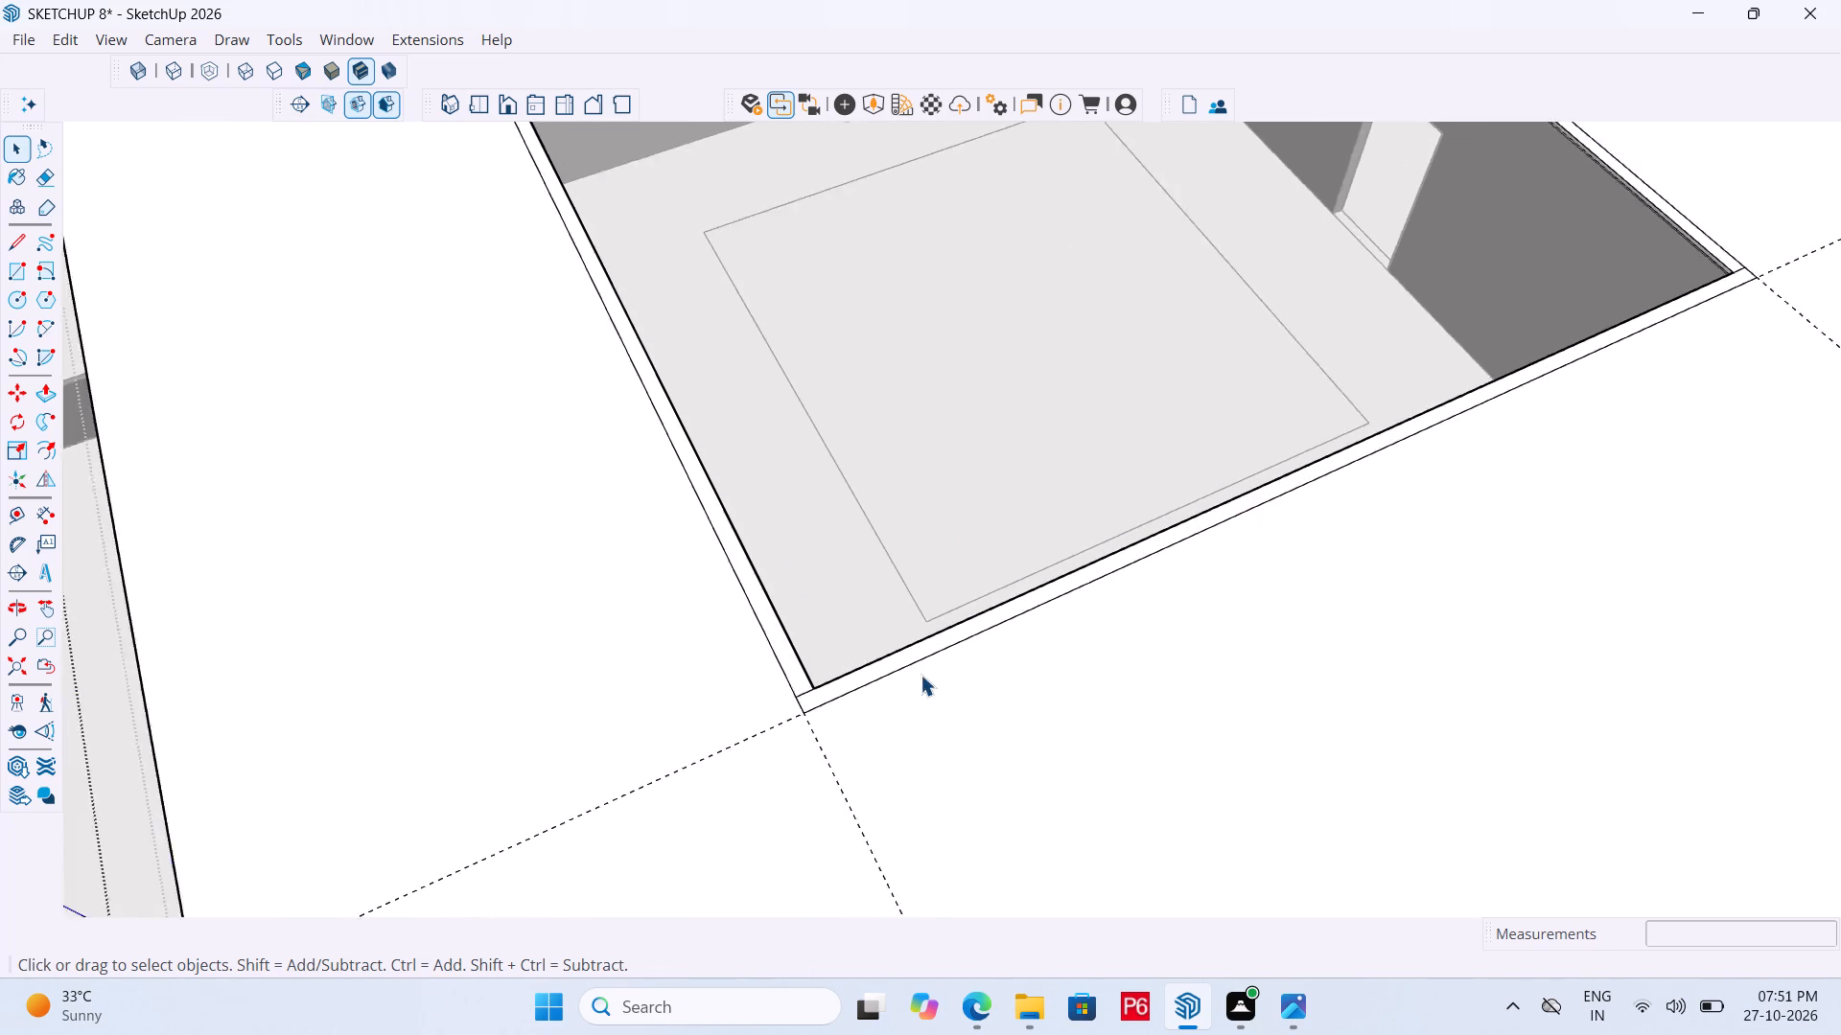
scroll(920, 675, up, 7)
key(space)
click(911, 625)
double_click(912, 628)
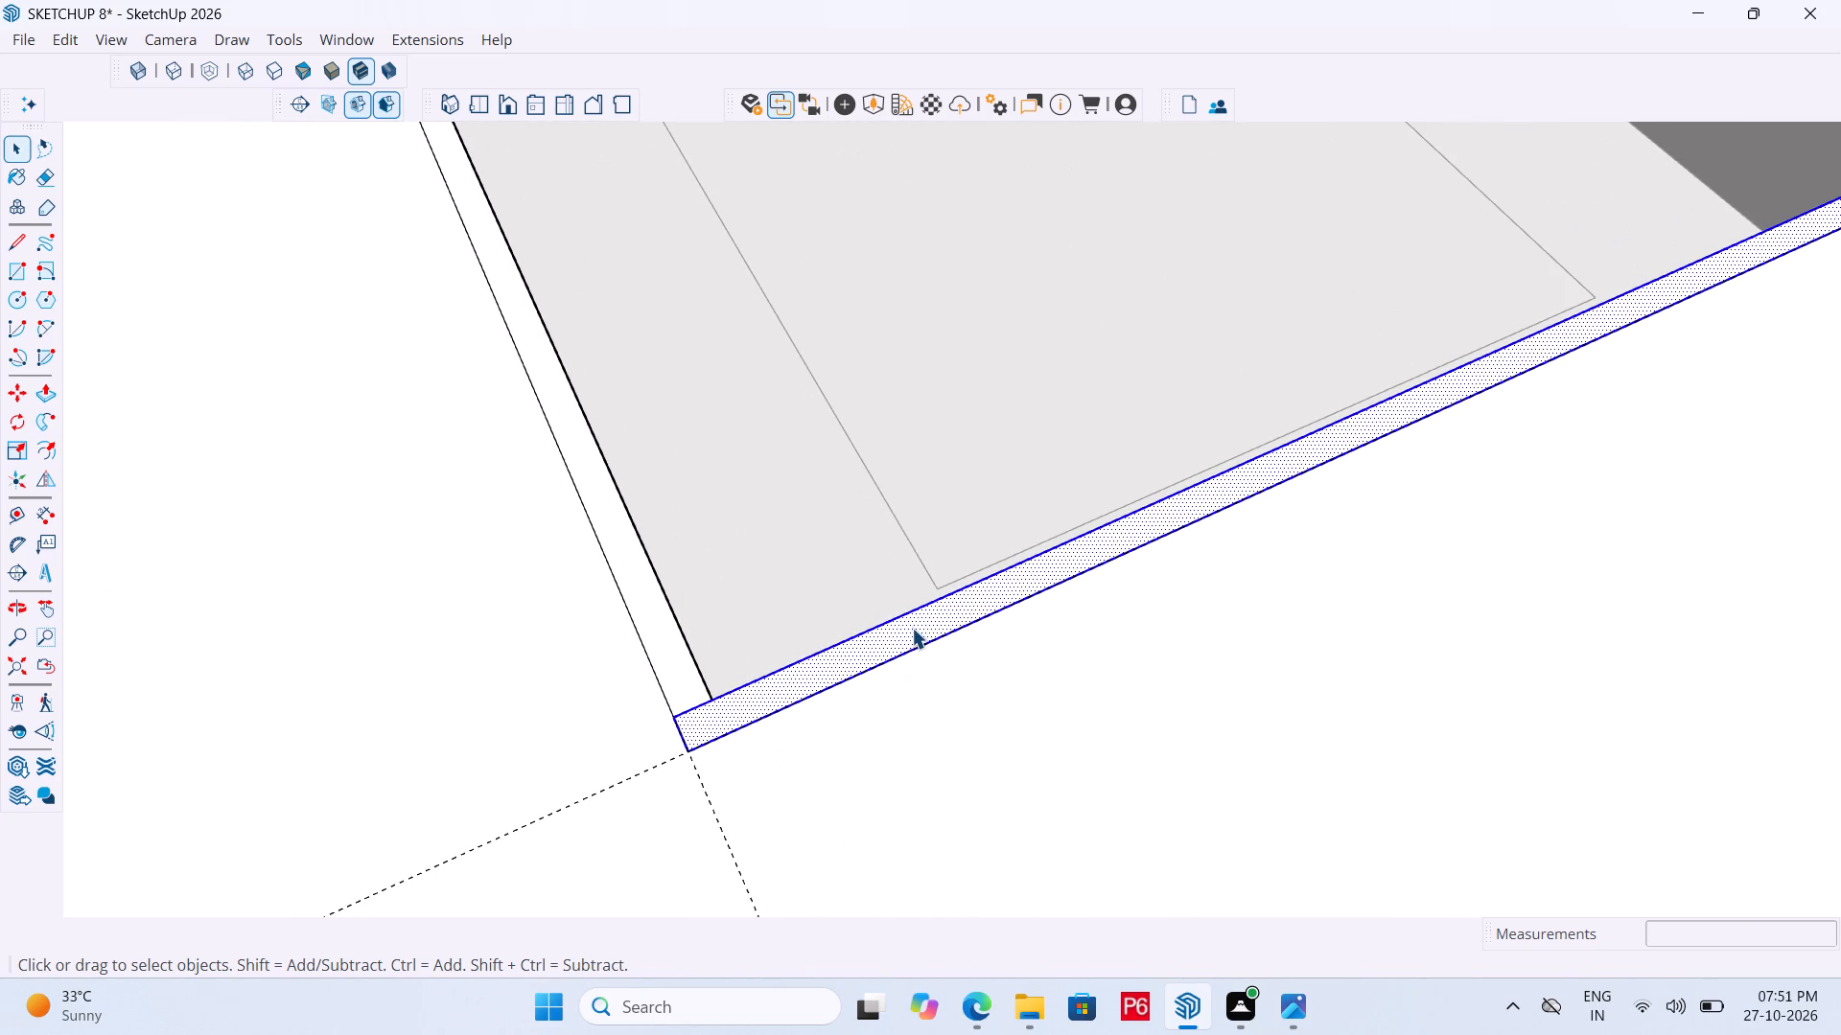
ctrl+double_click(665, 671)
scroll(540, 777, down, 11)
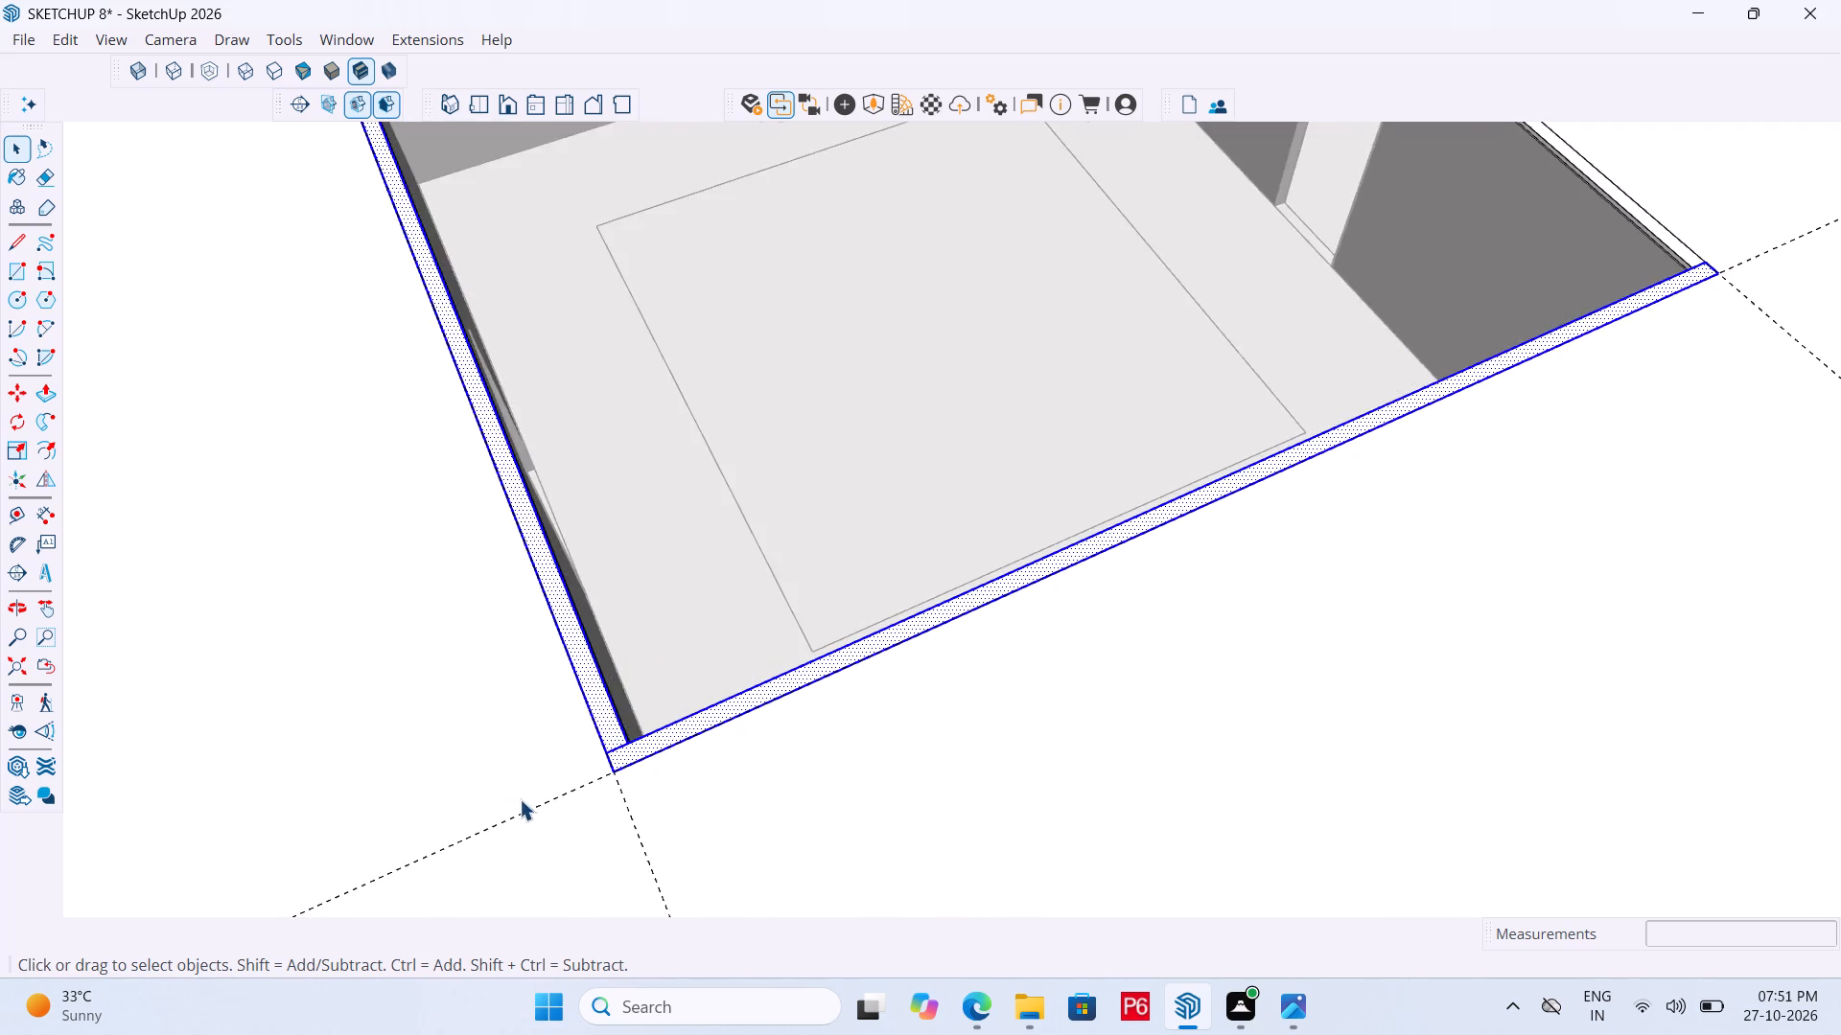
scroll(520, 799, down, 4)
scroll(1152, 487, up, 14)
ctrl+double_click(1193, 496)
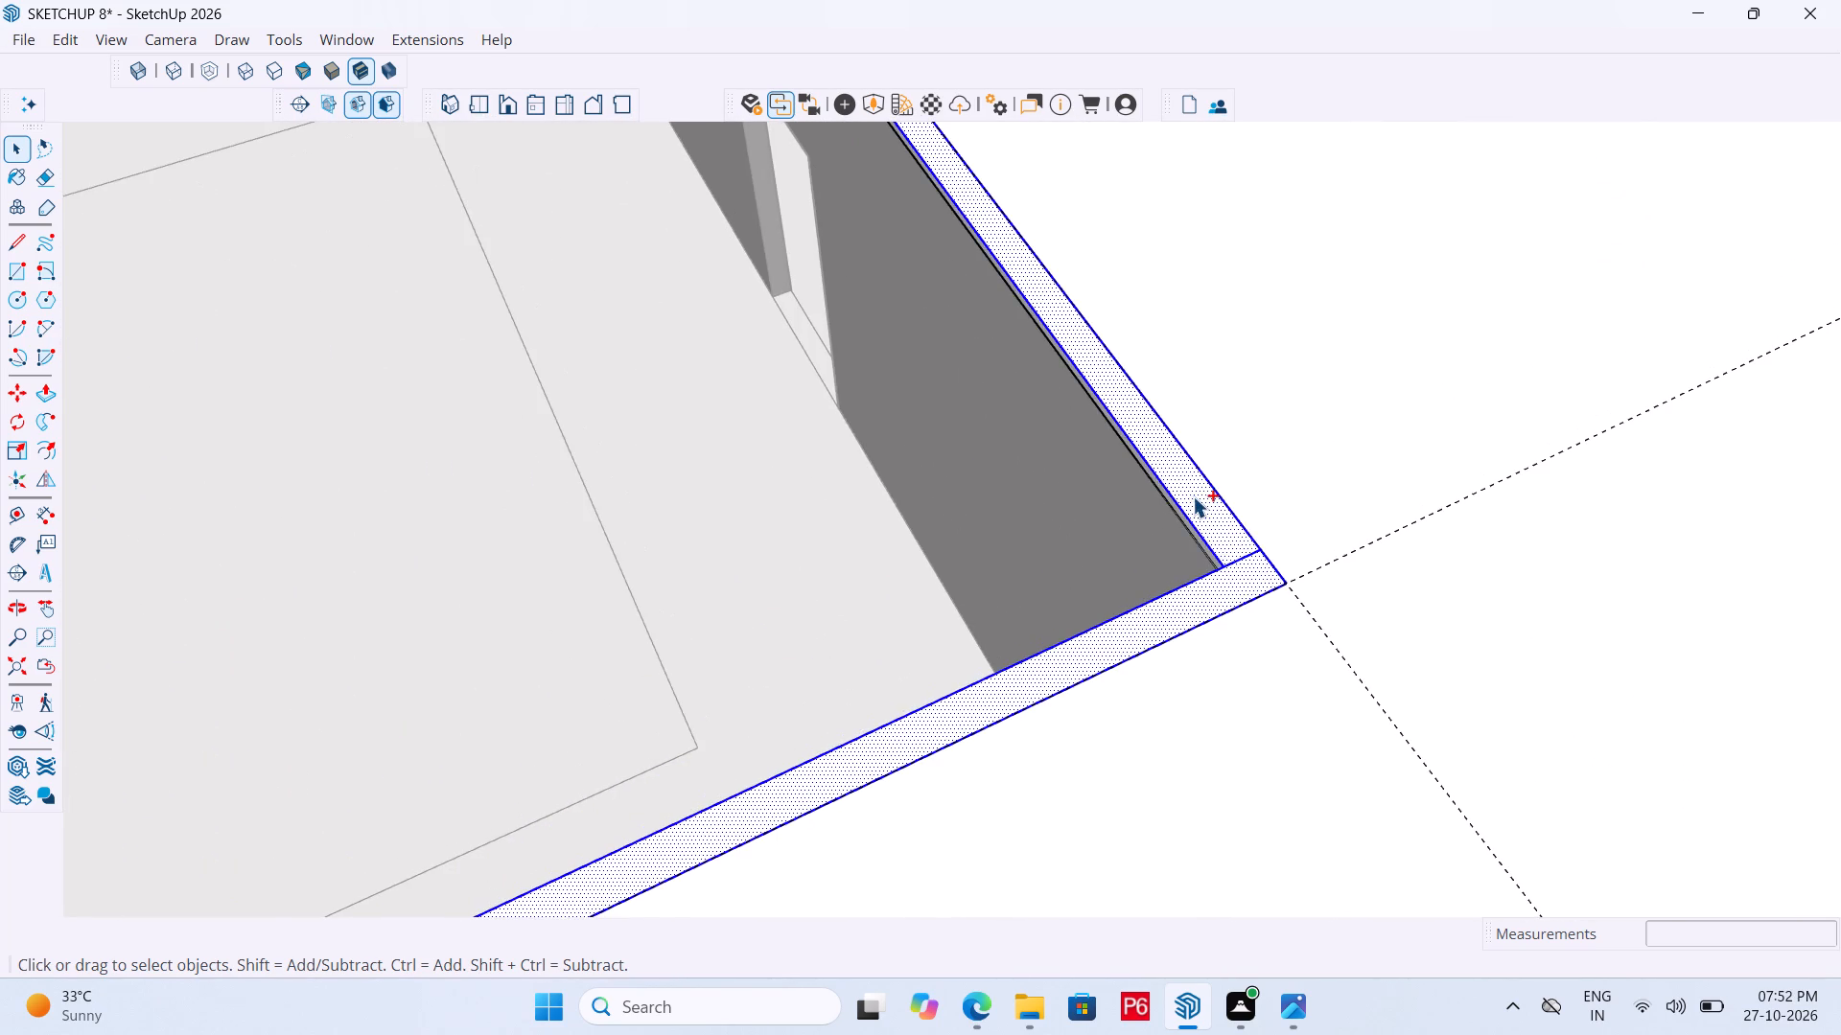
scroll(1312, 641, down, 15)
scroll(357, 117, up, 14)
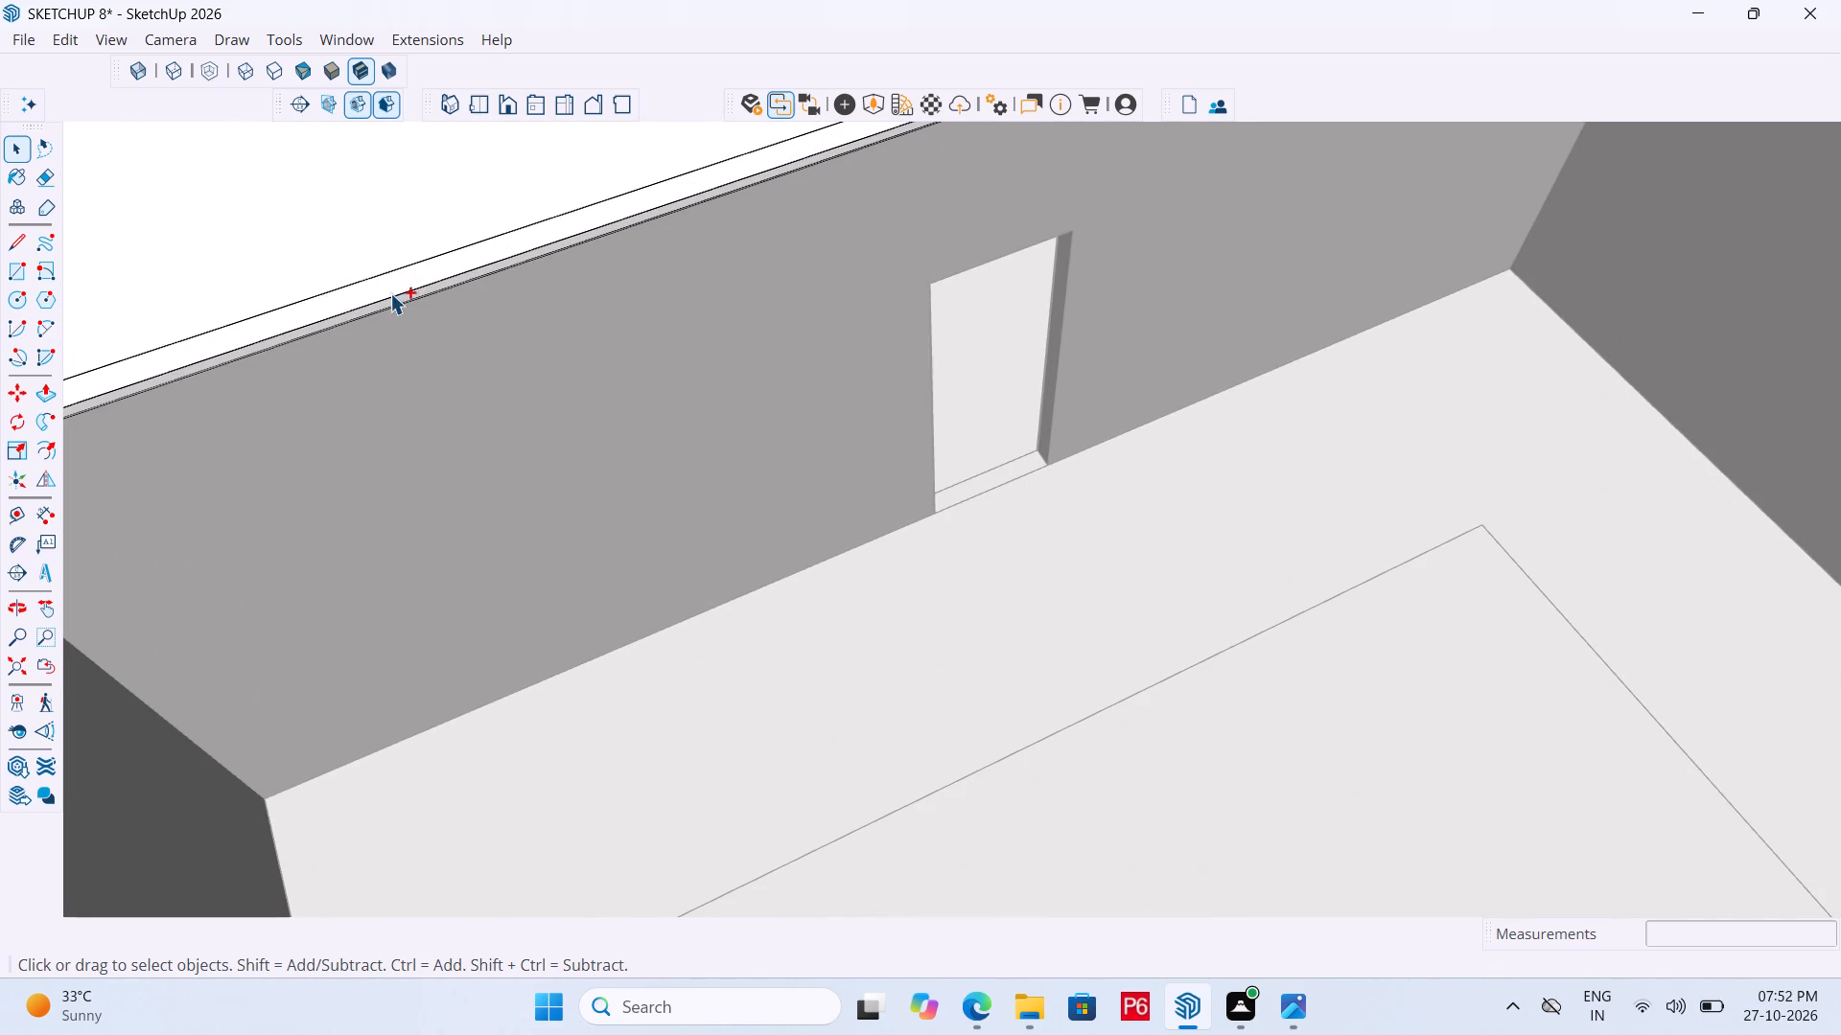
ctrl+double_click(401, 281)
right_click(401, 281)
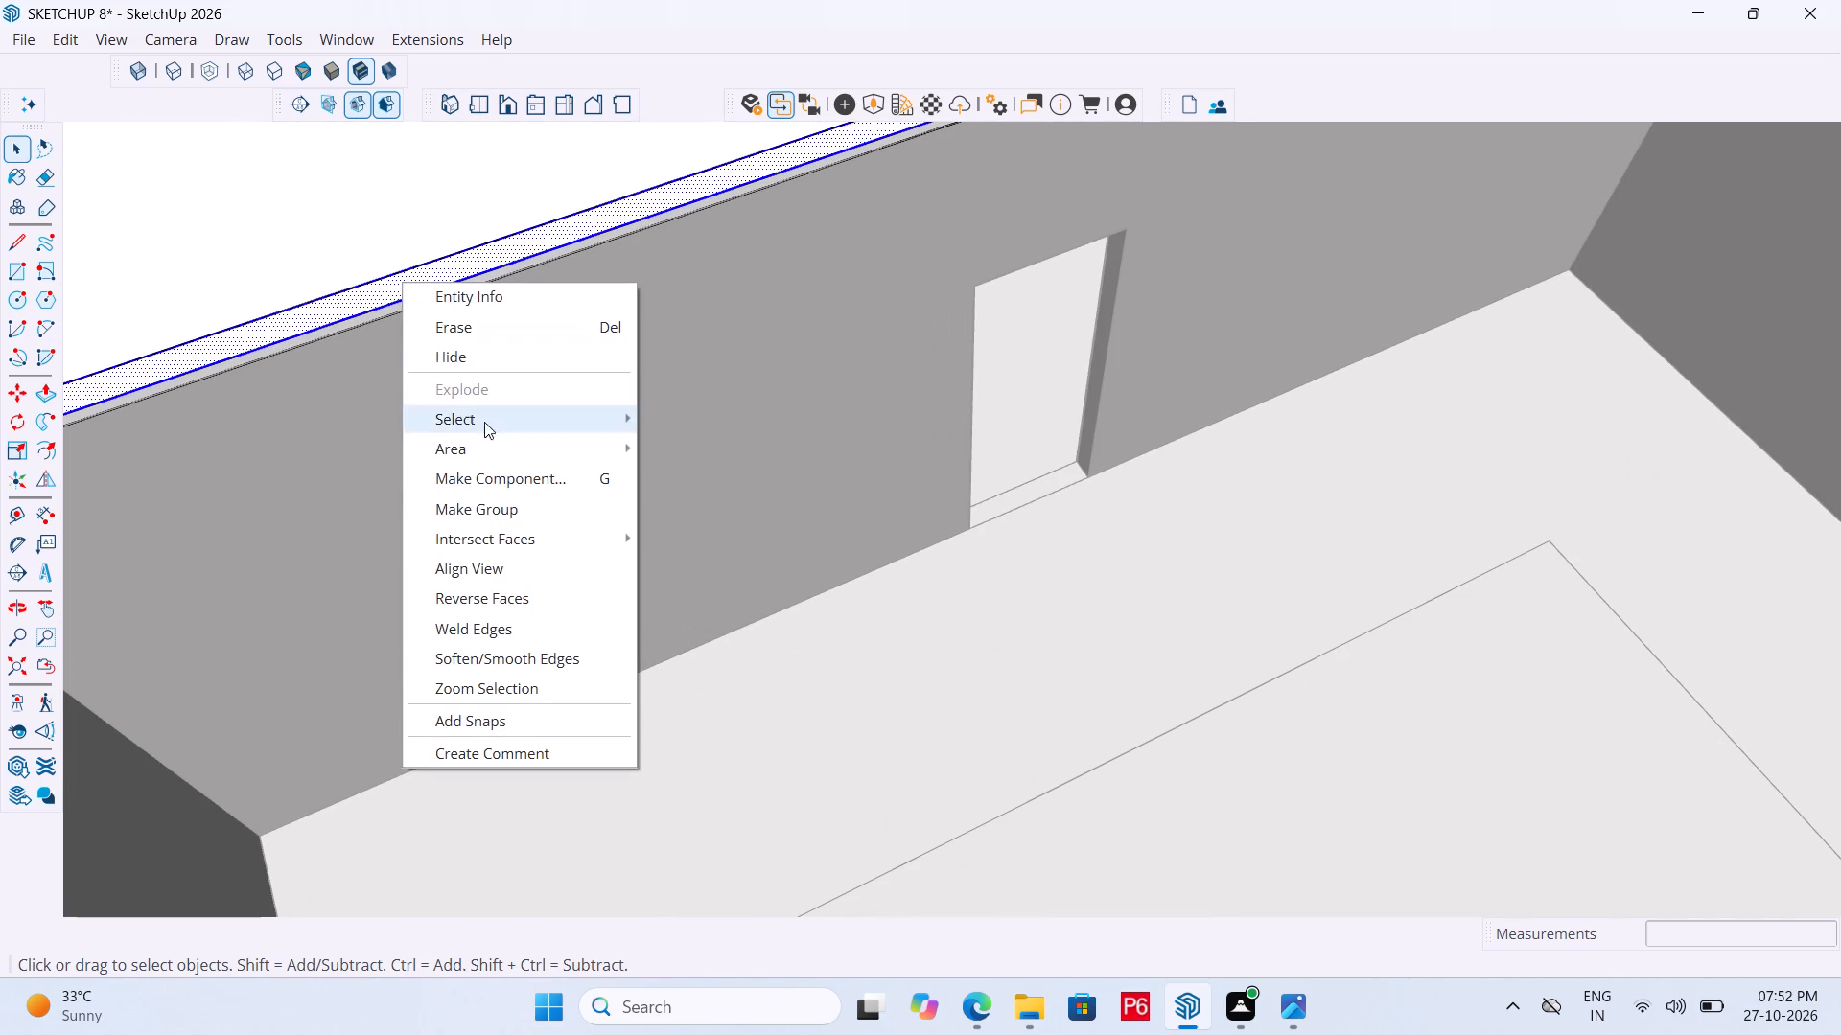
click(490, 514)
scroll(443, 334, down, 10)
scroll(496, 231, down, 7)
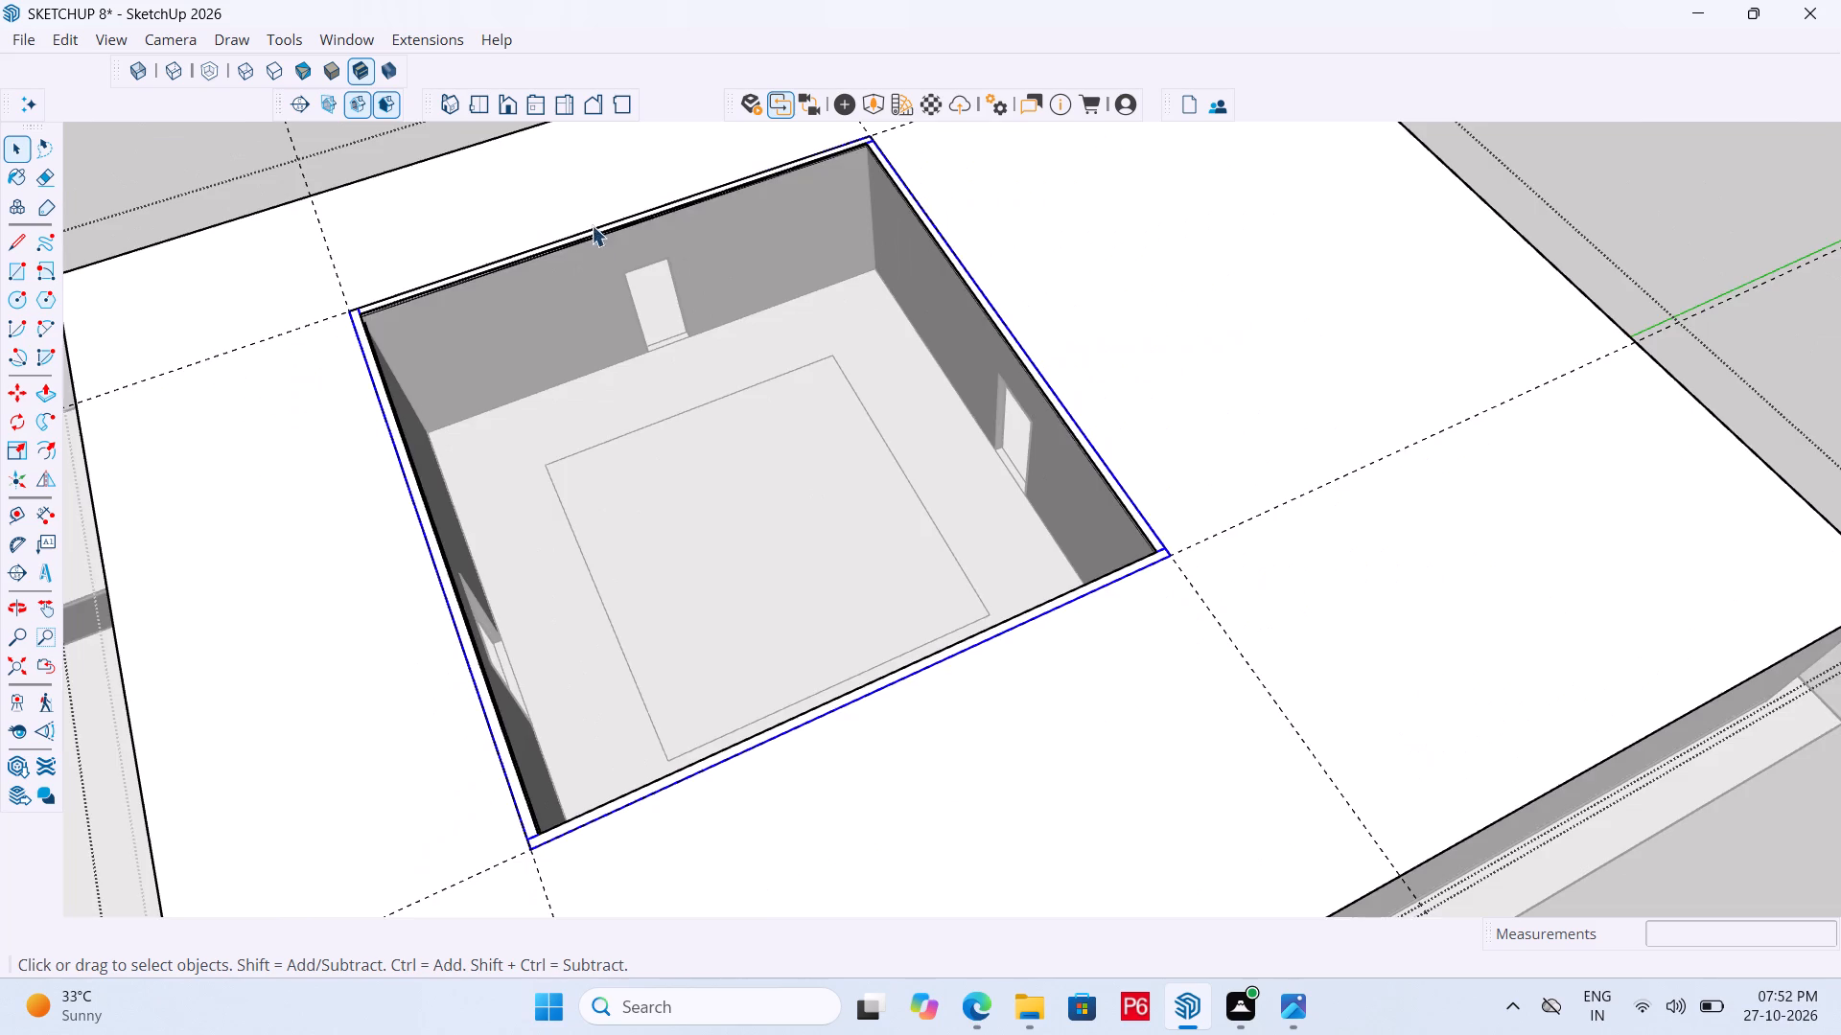
Erase the four guide lines crossing the roof slab around the hall opening.
scroll(592, 225, down, 6)
key(e)
click(448, 242)
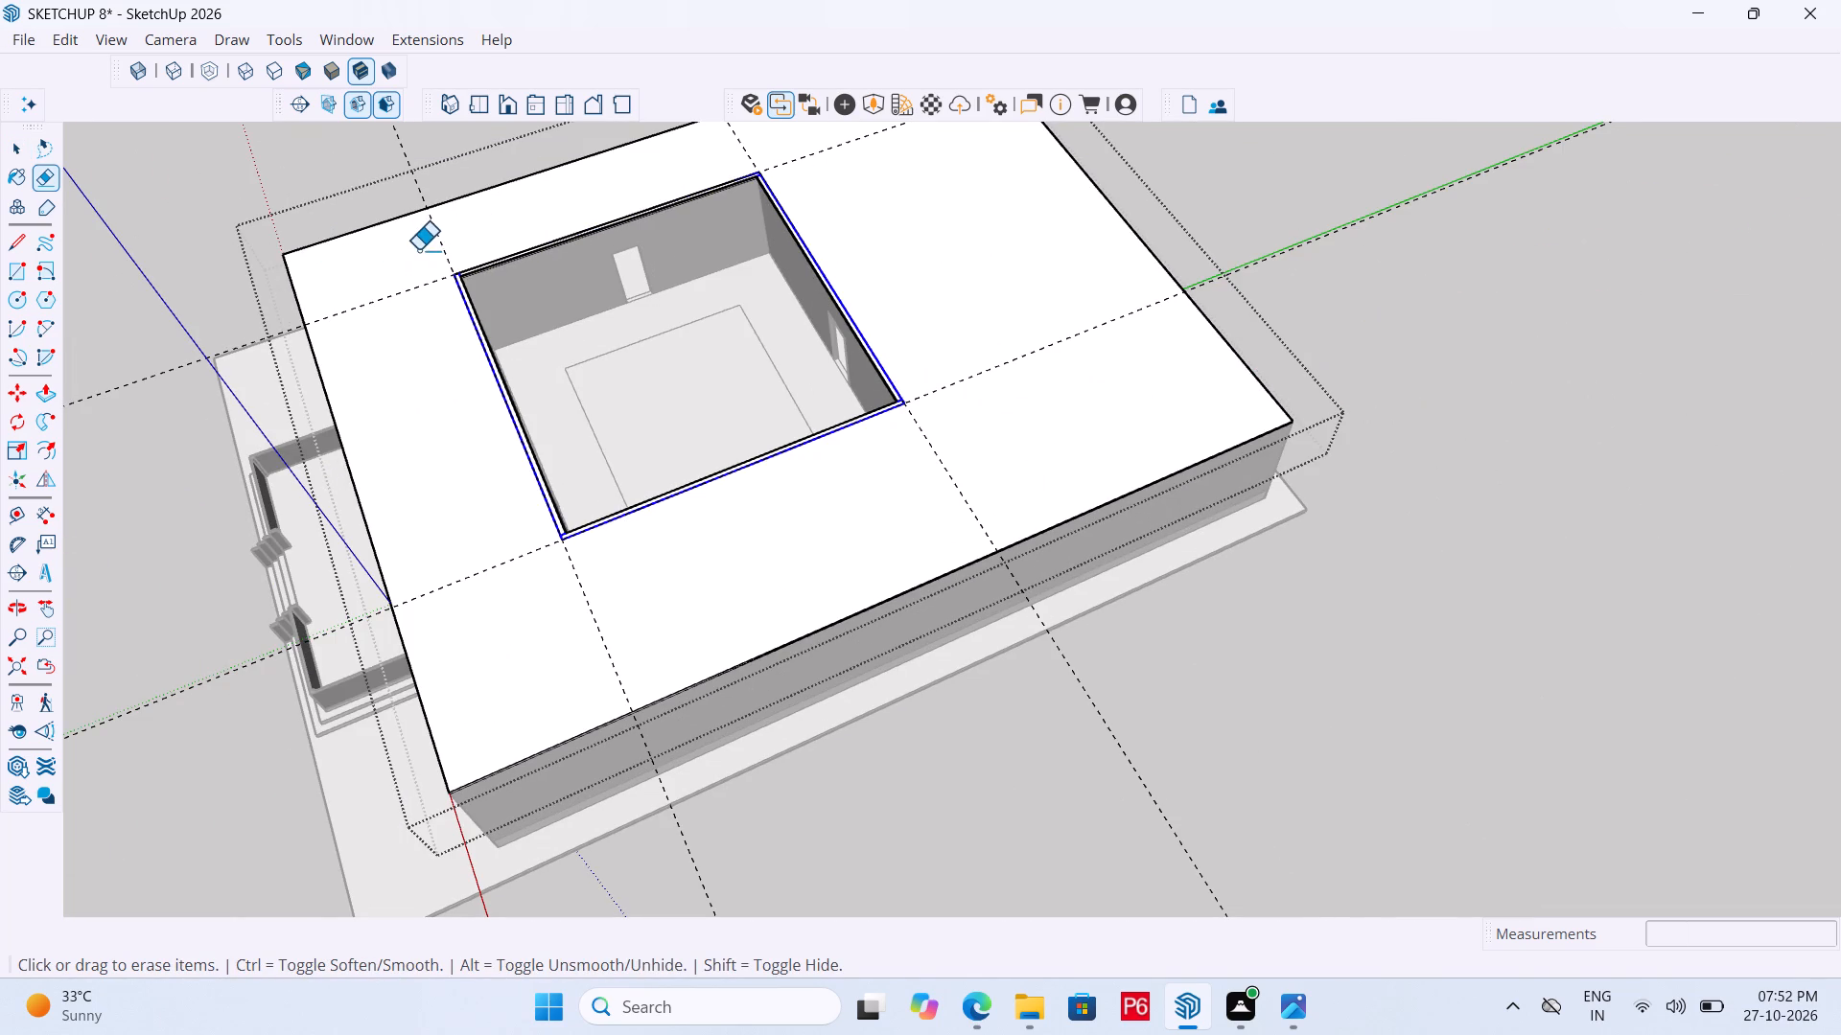
click(410, 272)
drag(453, 243, 395, 313)
key(space)
drag(509, 535, 519, 559)
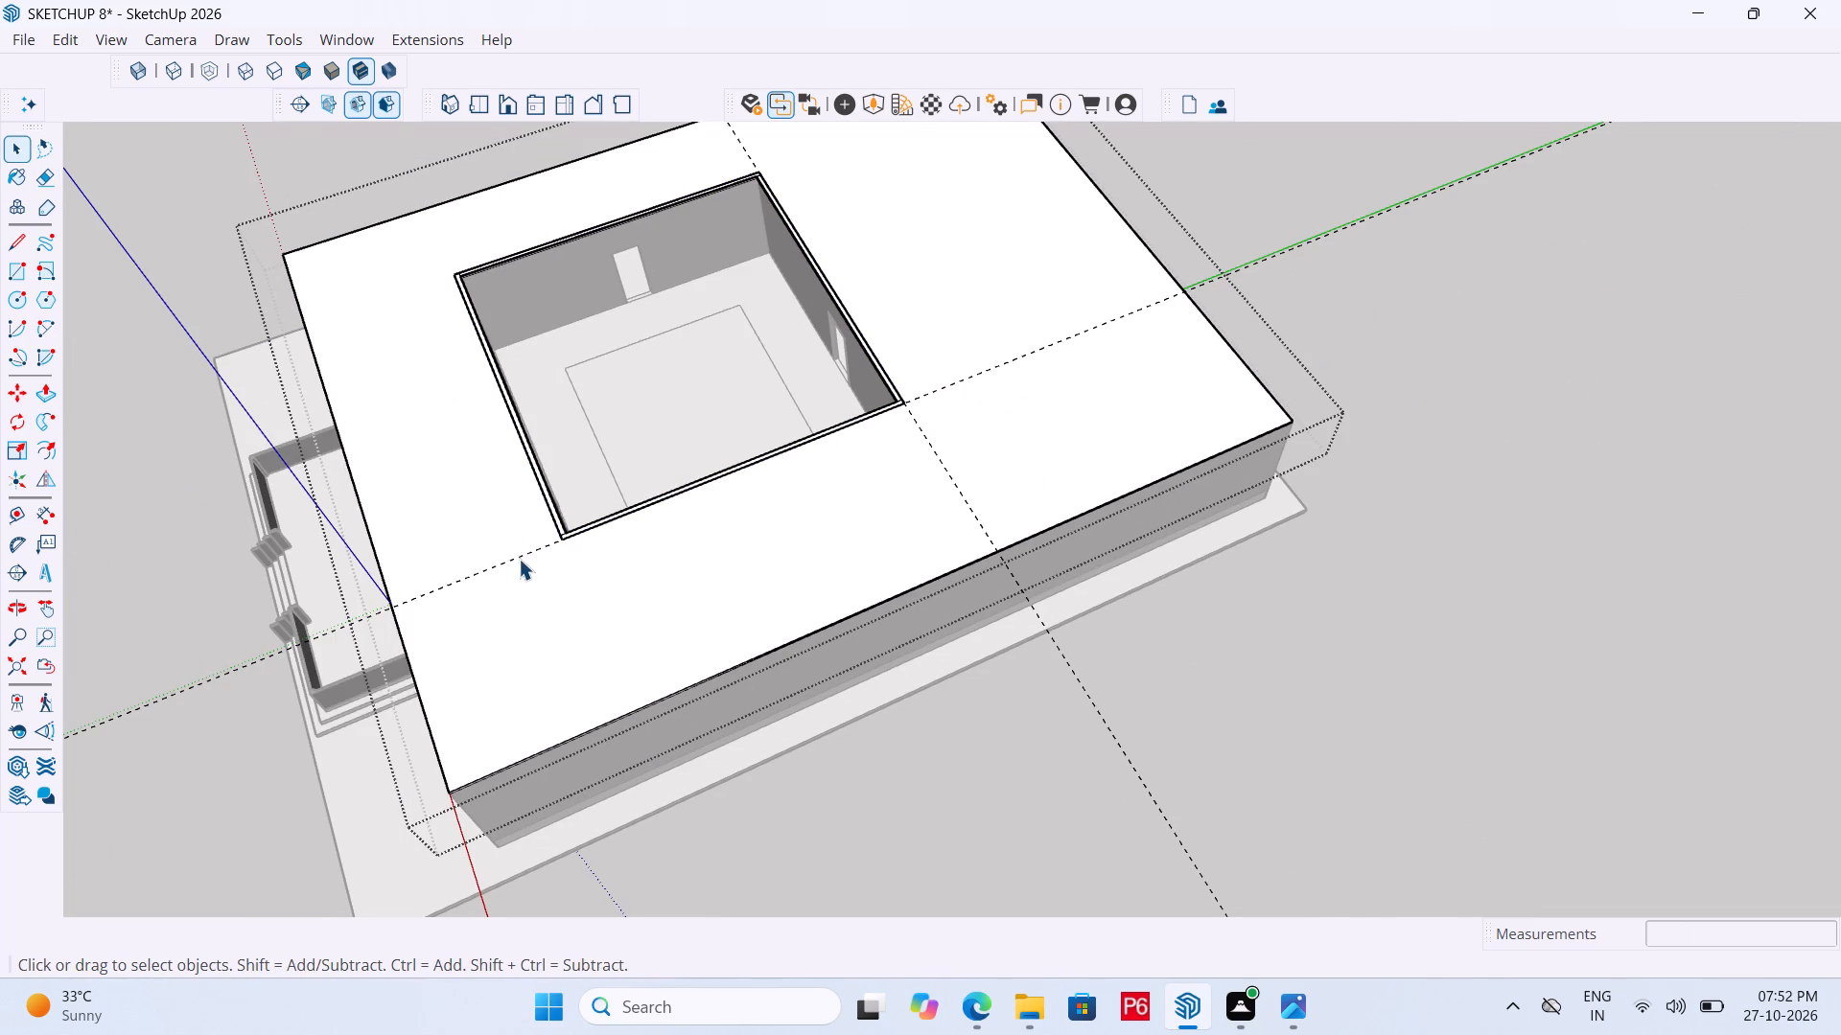
key(e)
drag(505, 523, 519, 580)
drag(994, 466, 942, 494)
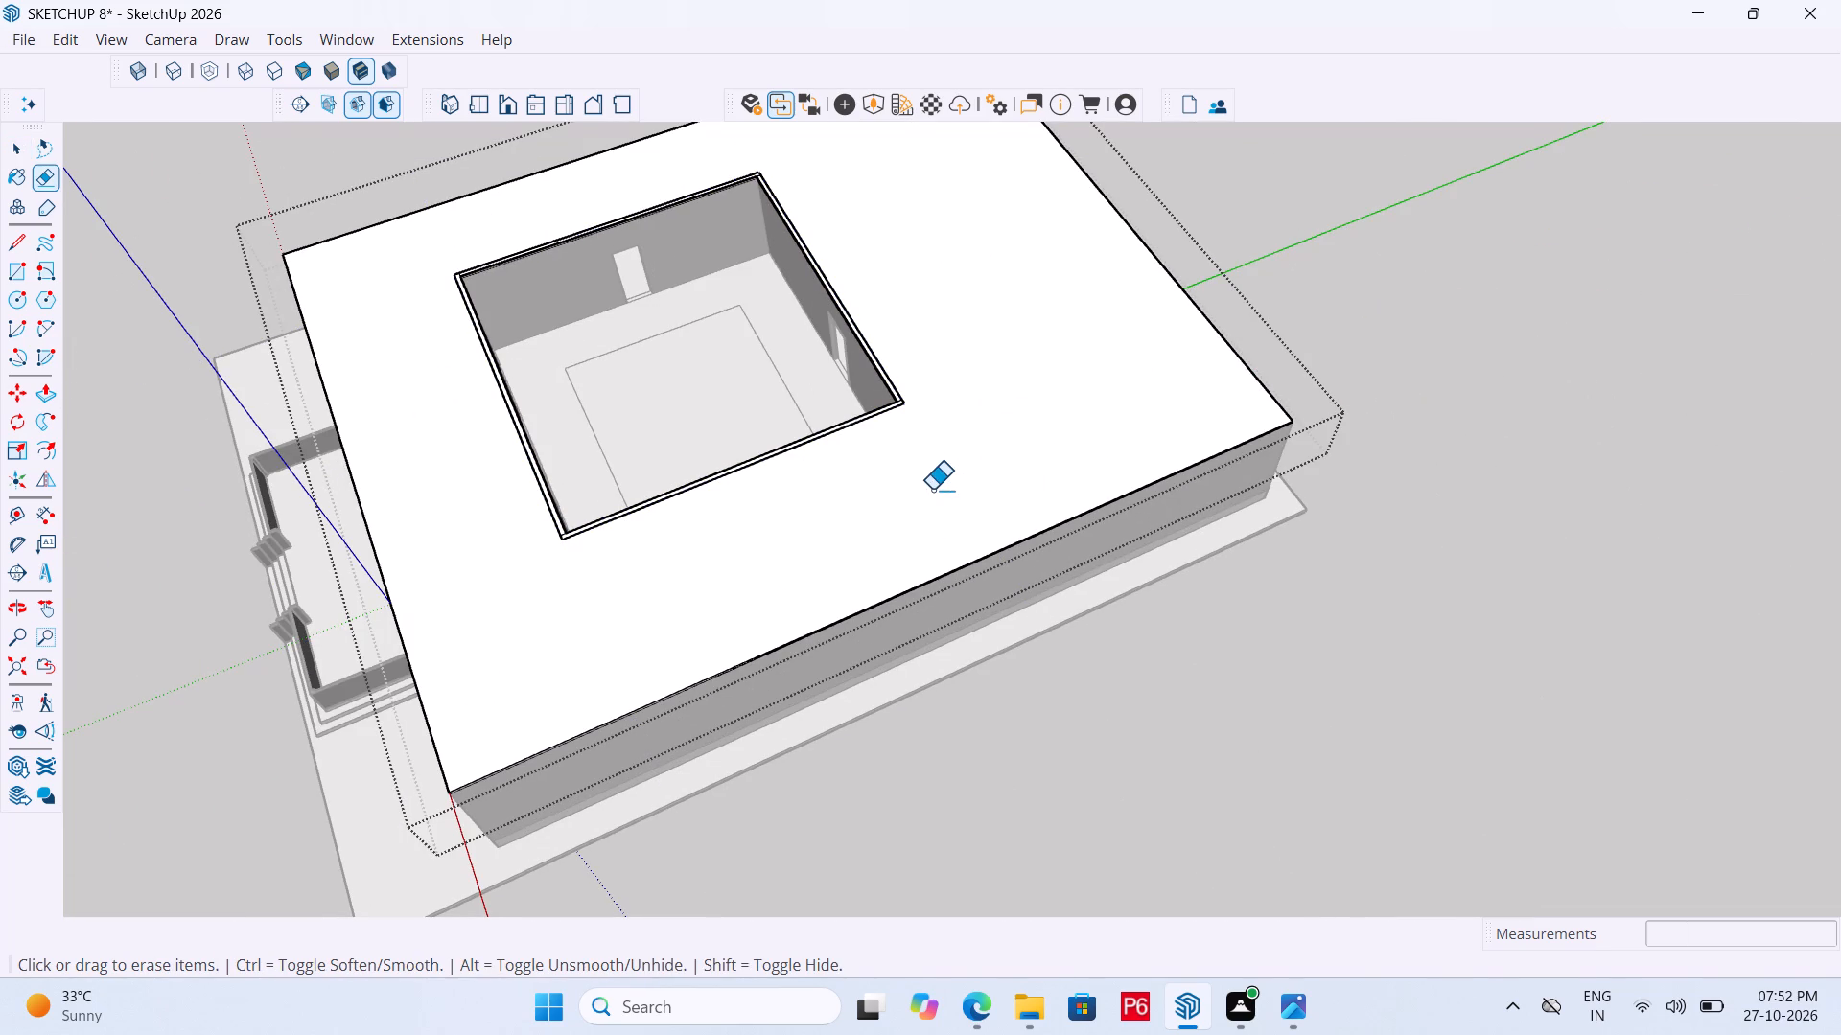
Save the model.
key(ctrl+s)
key(ctrl+s)
key(ctrl+s)
key(ctrl+s)
key(ctrl+s)
ctrl+scroll(571, 533, up, 6)
key(ctrl+s)
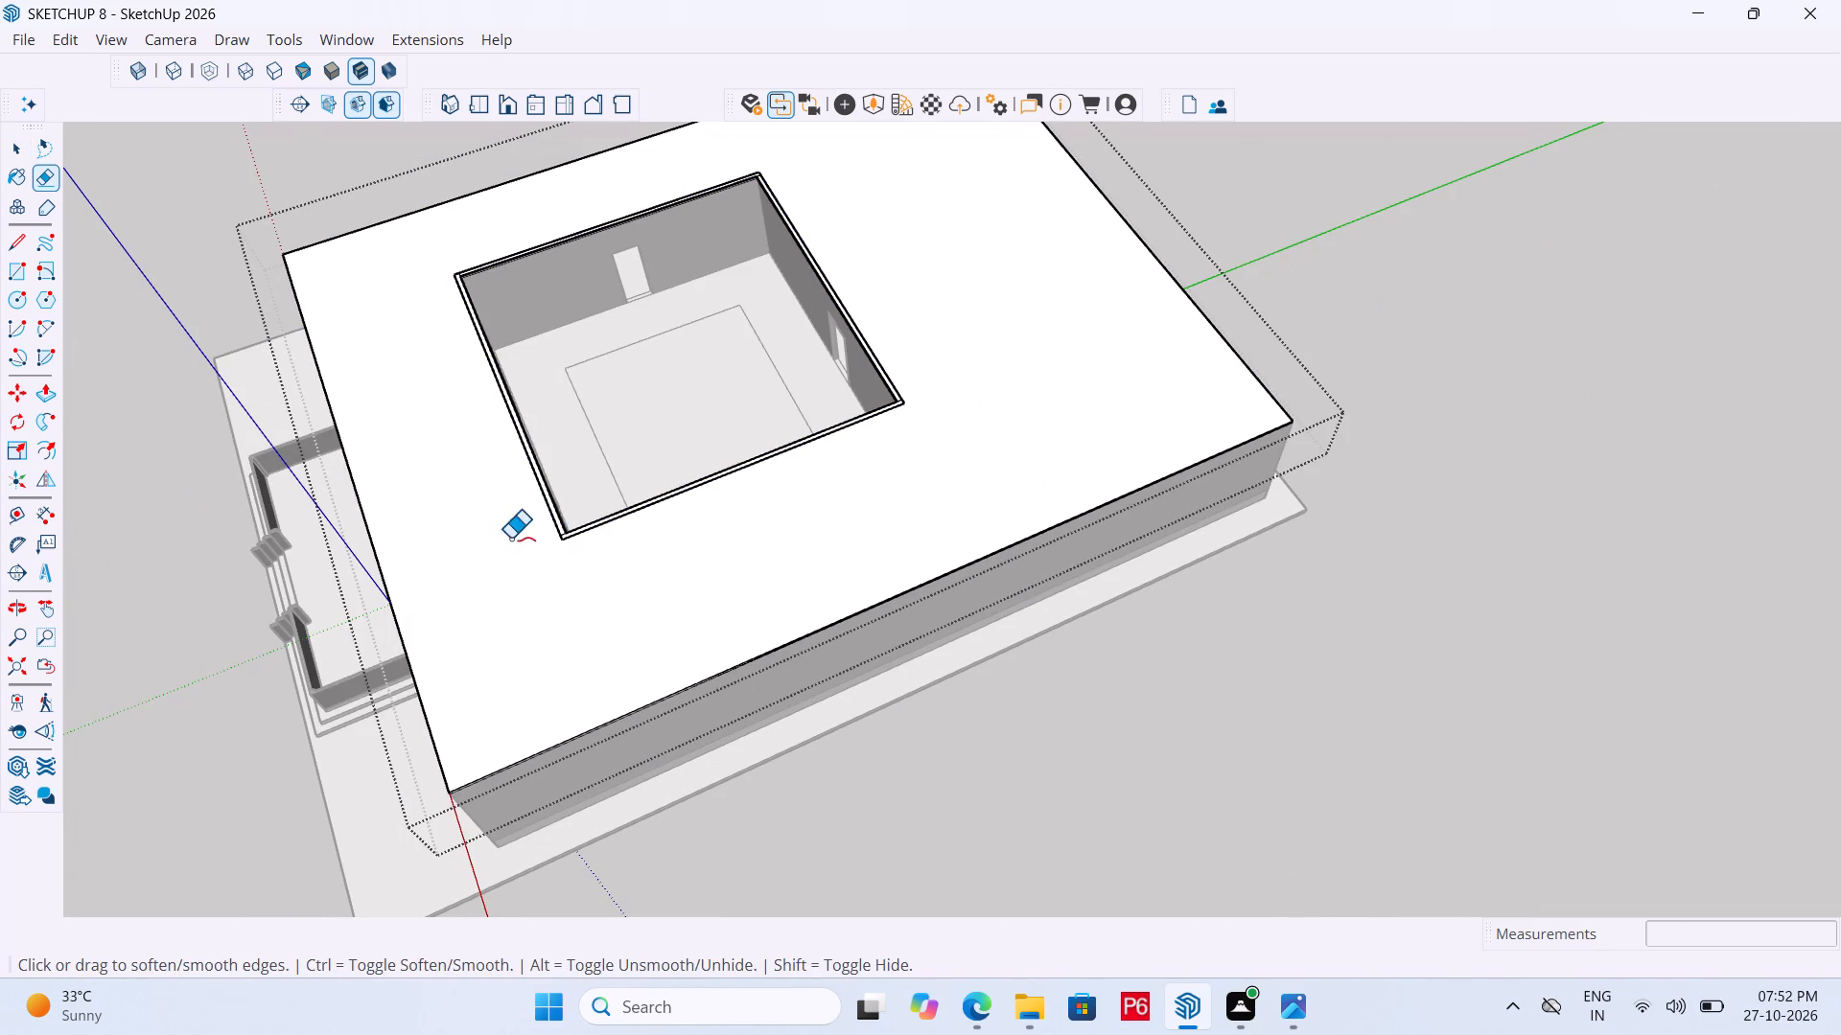
Open the border group for editing and erase the seam lines at its two corners on the doorless wall's side.
scroll(524, 531, up, 20)
scroll(524, 531, up, 2)
middle_drag(565, 526, 573, 526)
key(space)
double_click(552, 535)
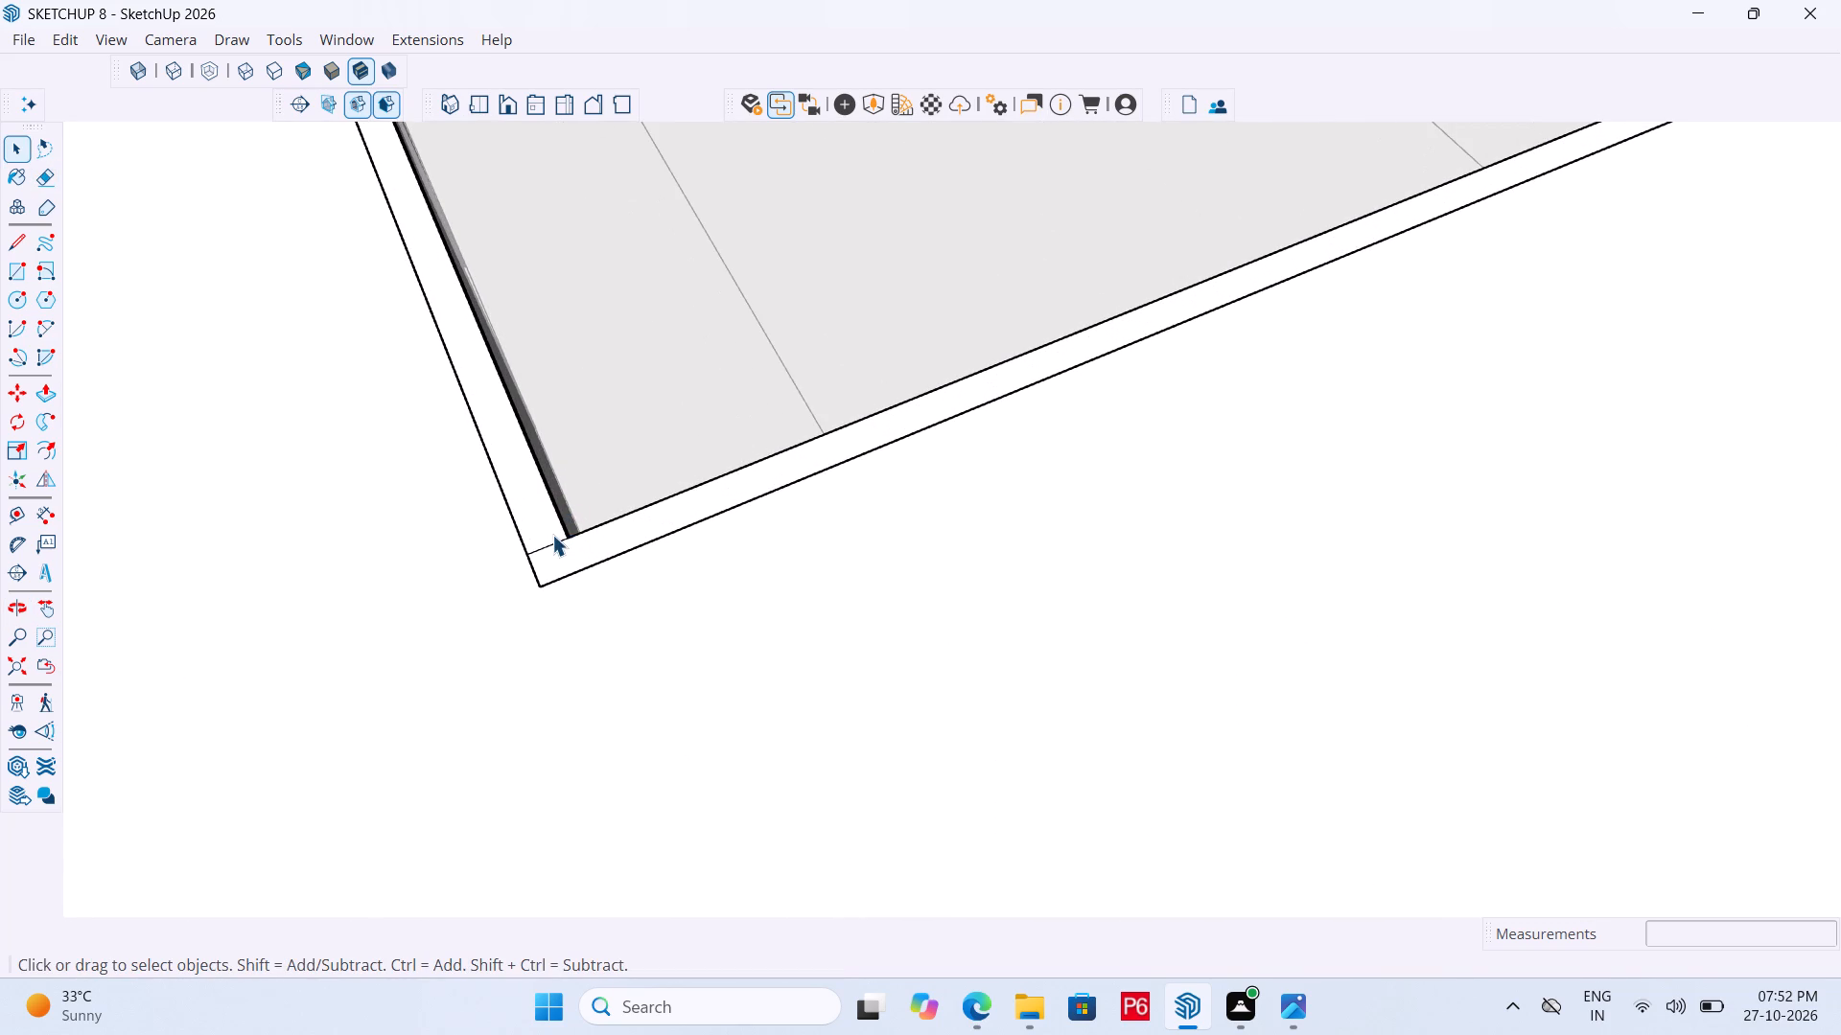
key(e)
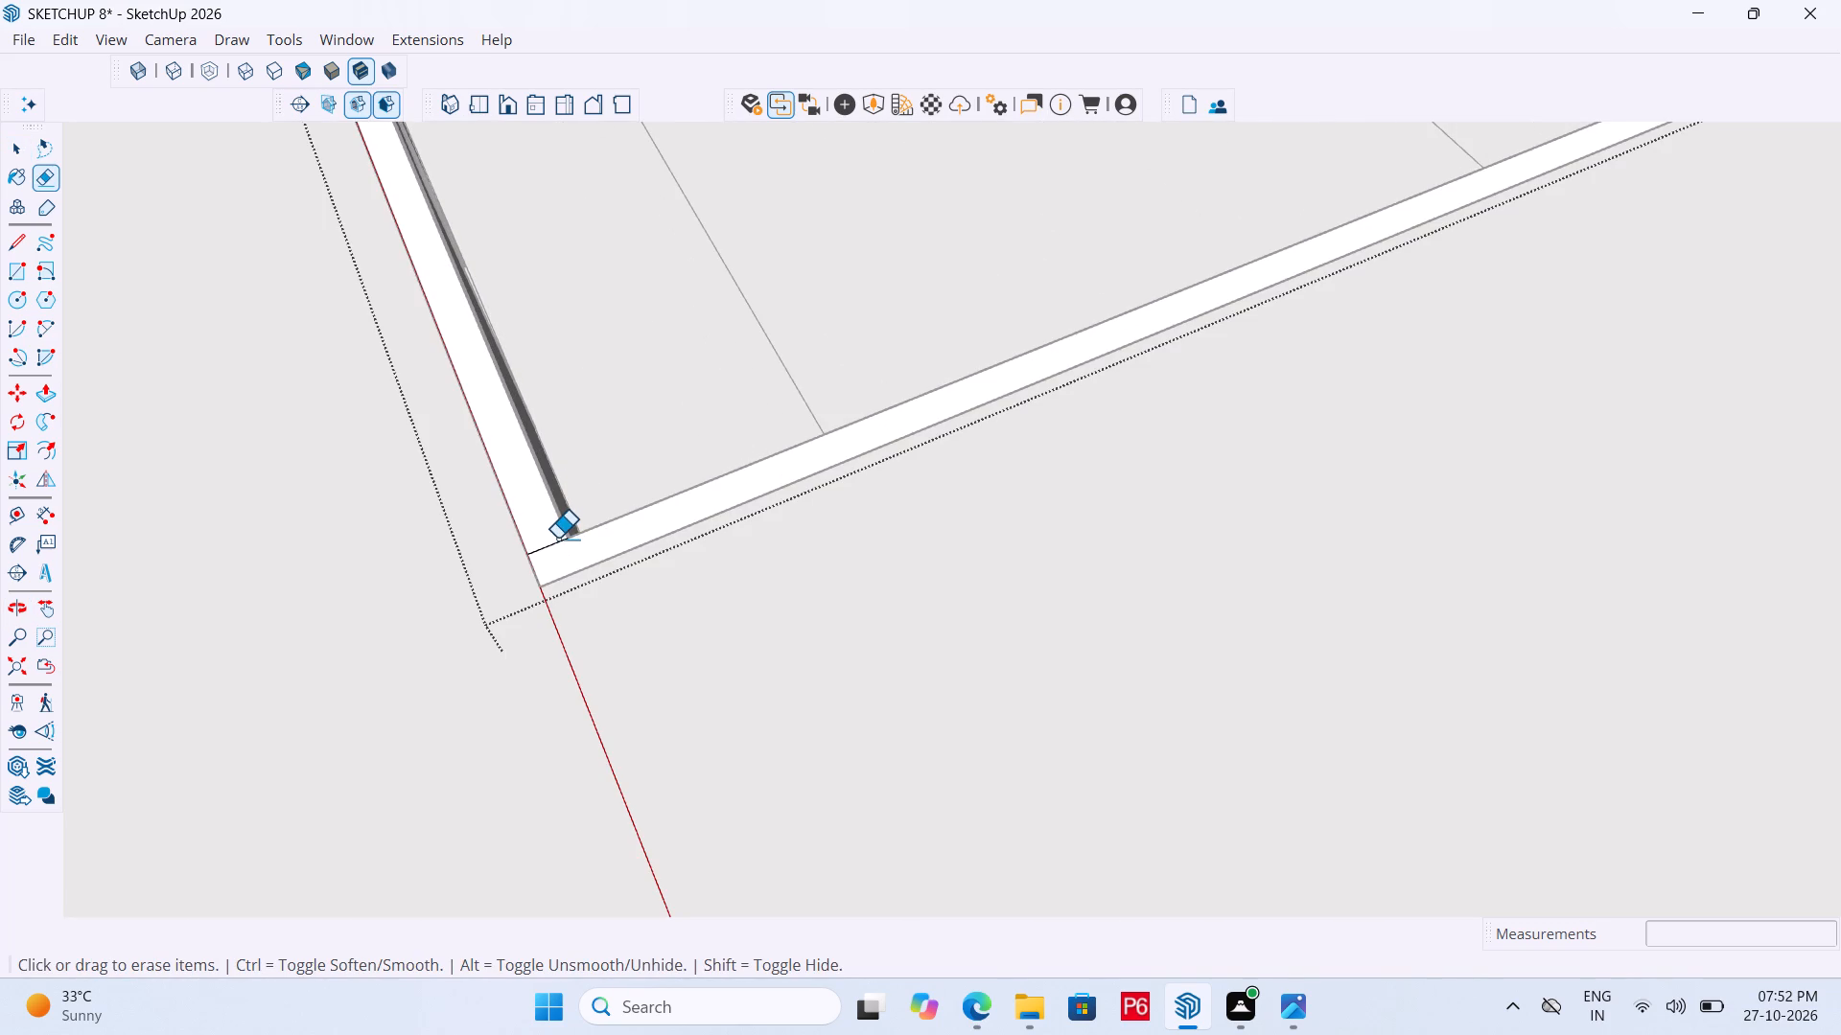
click(557, 539)
scroll(498, 544, down, 15)
scroll(1174, 311, up, 3)
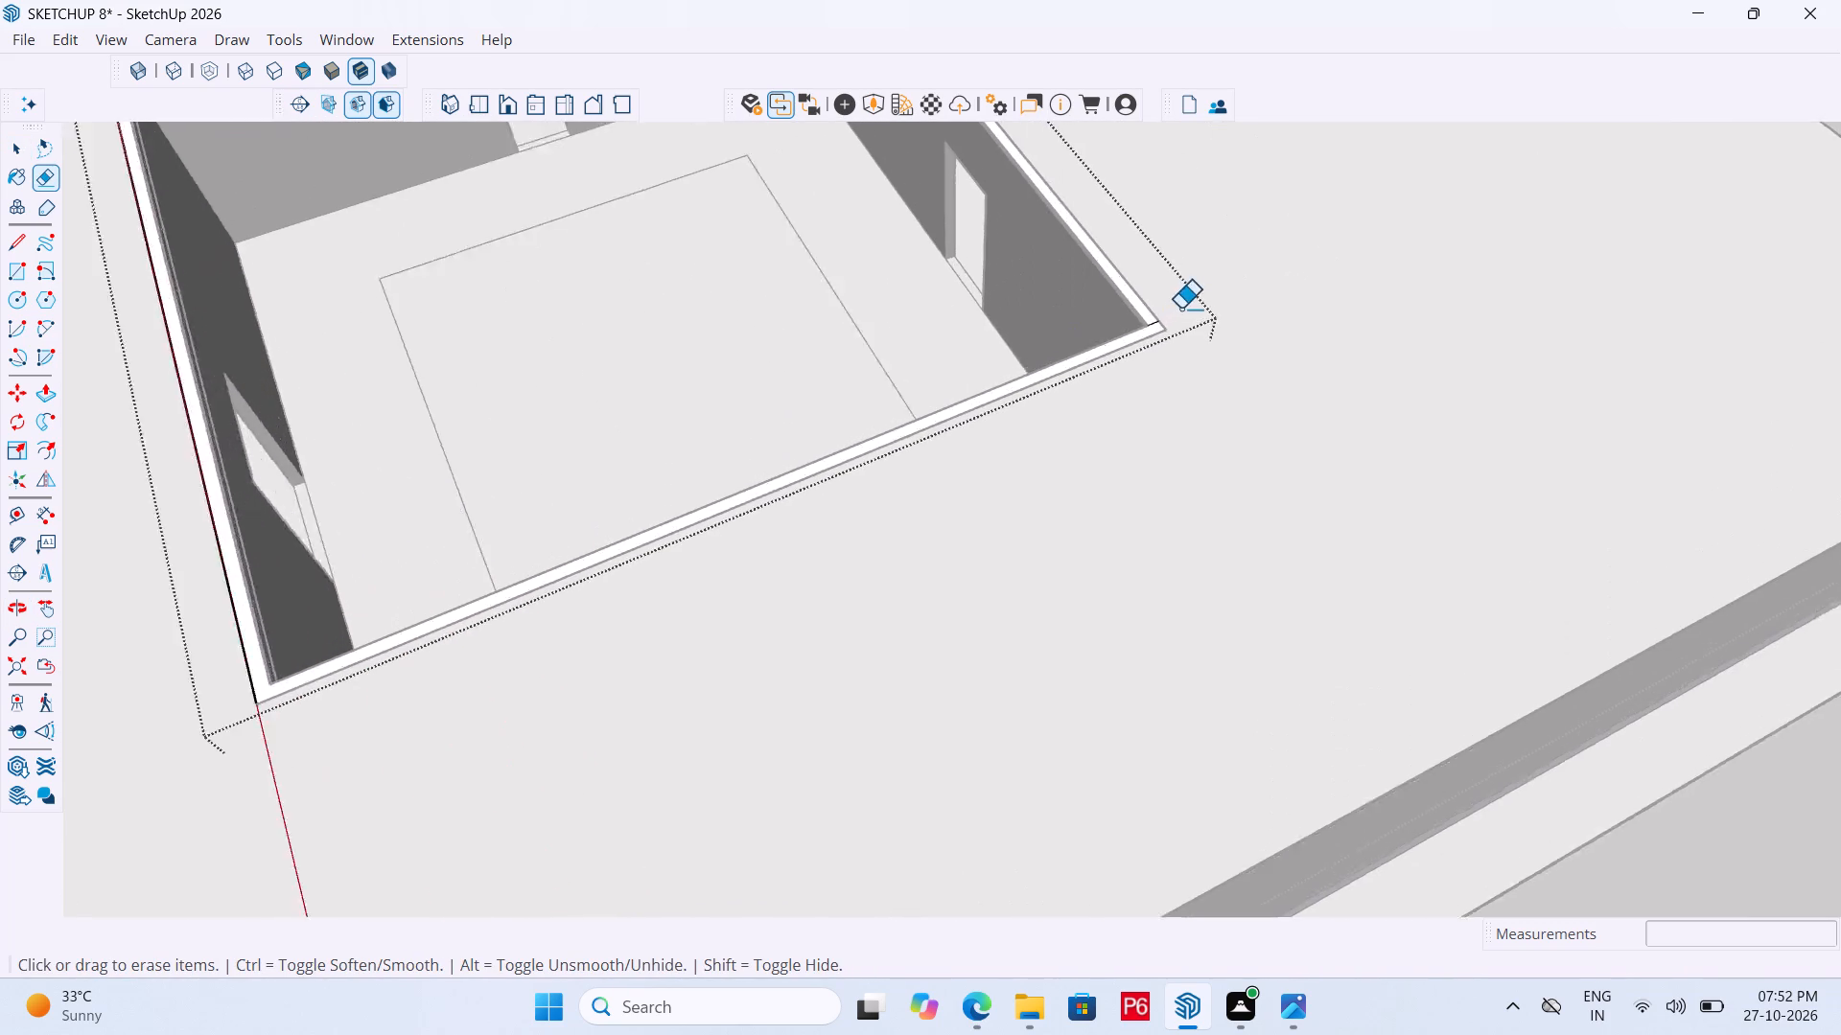
scroll(1180, 309, up, 16)
click(1098, 369)
scroll(1196, 482, down, 8)
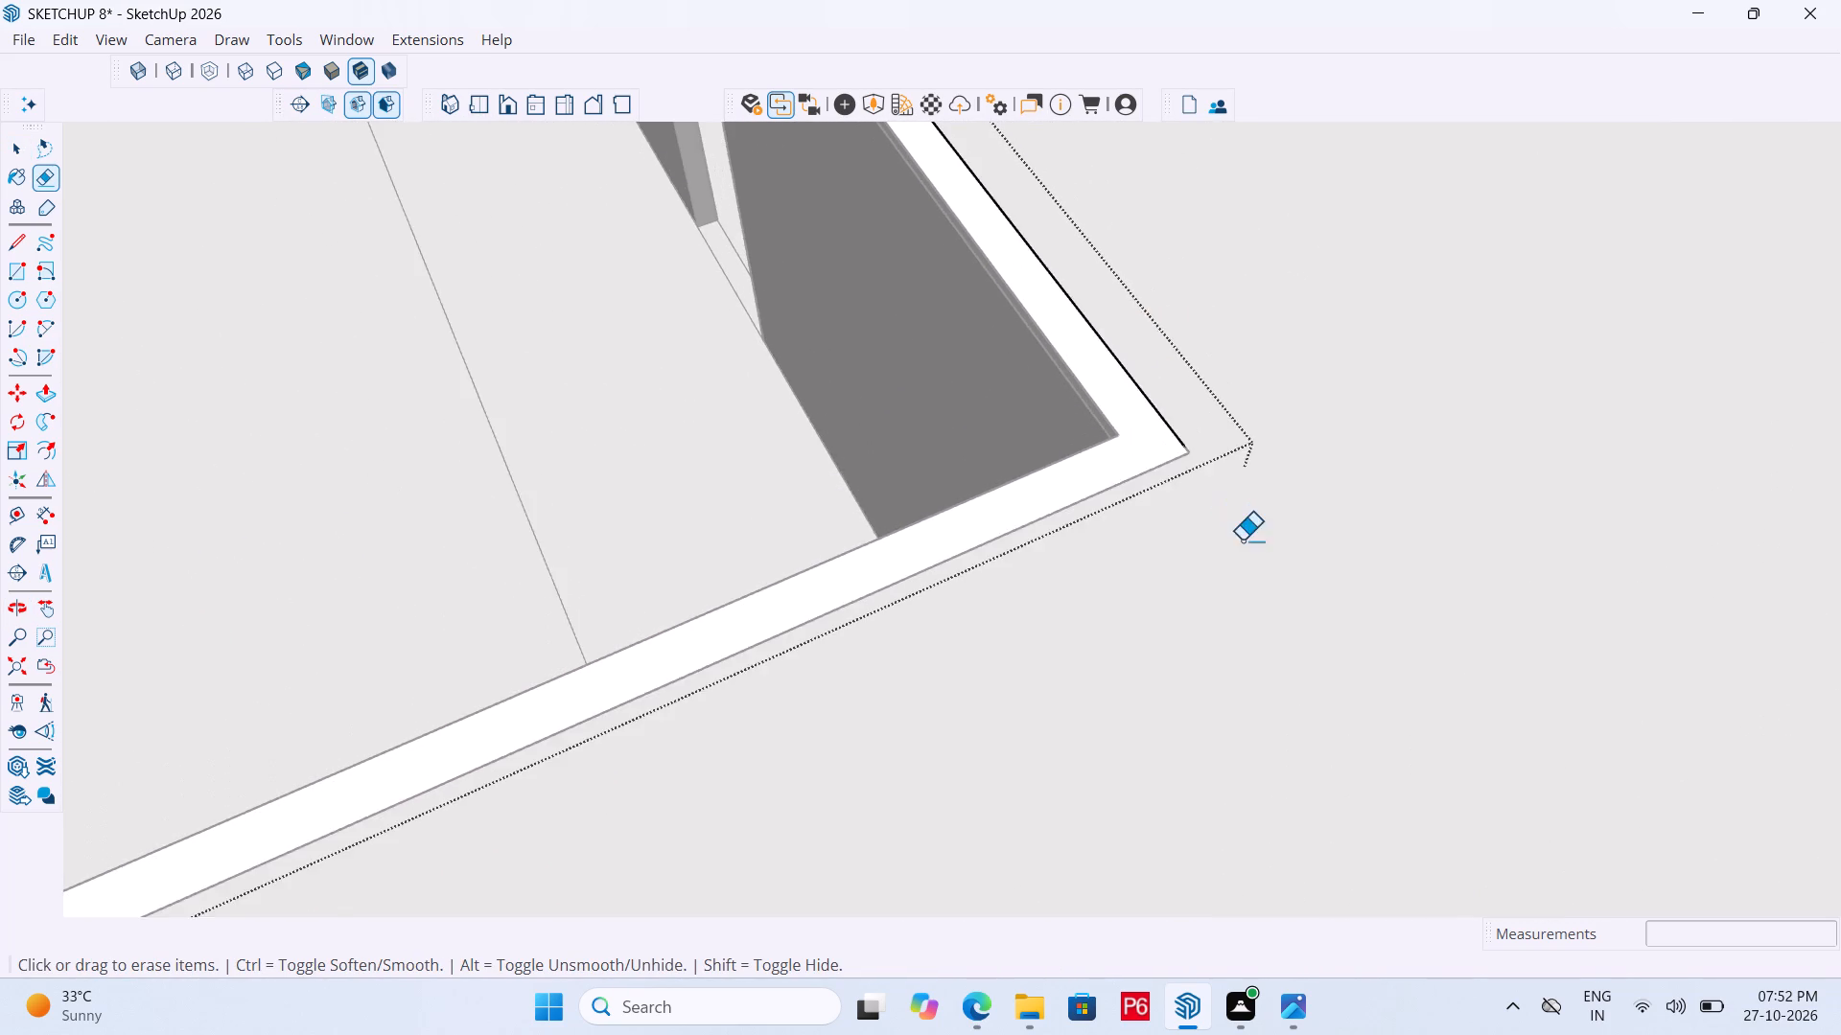
Erase the seam lines at the border's two corners on the two-door wall's side.
scroll(1242, 540, down, 17)
scroll(1173, 510, down, 8)
scroll(440, 309, up, 5)
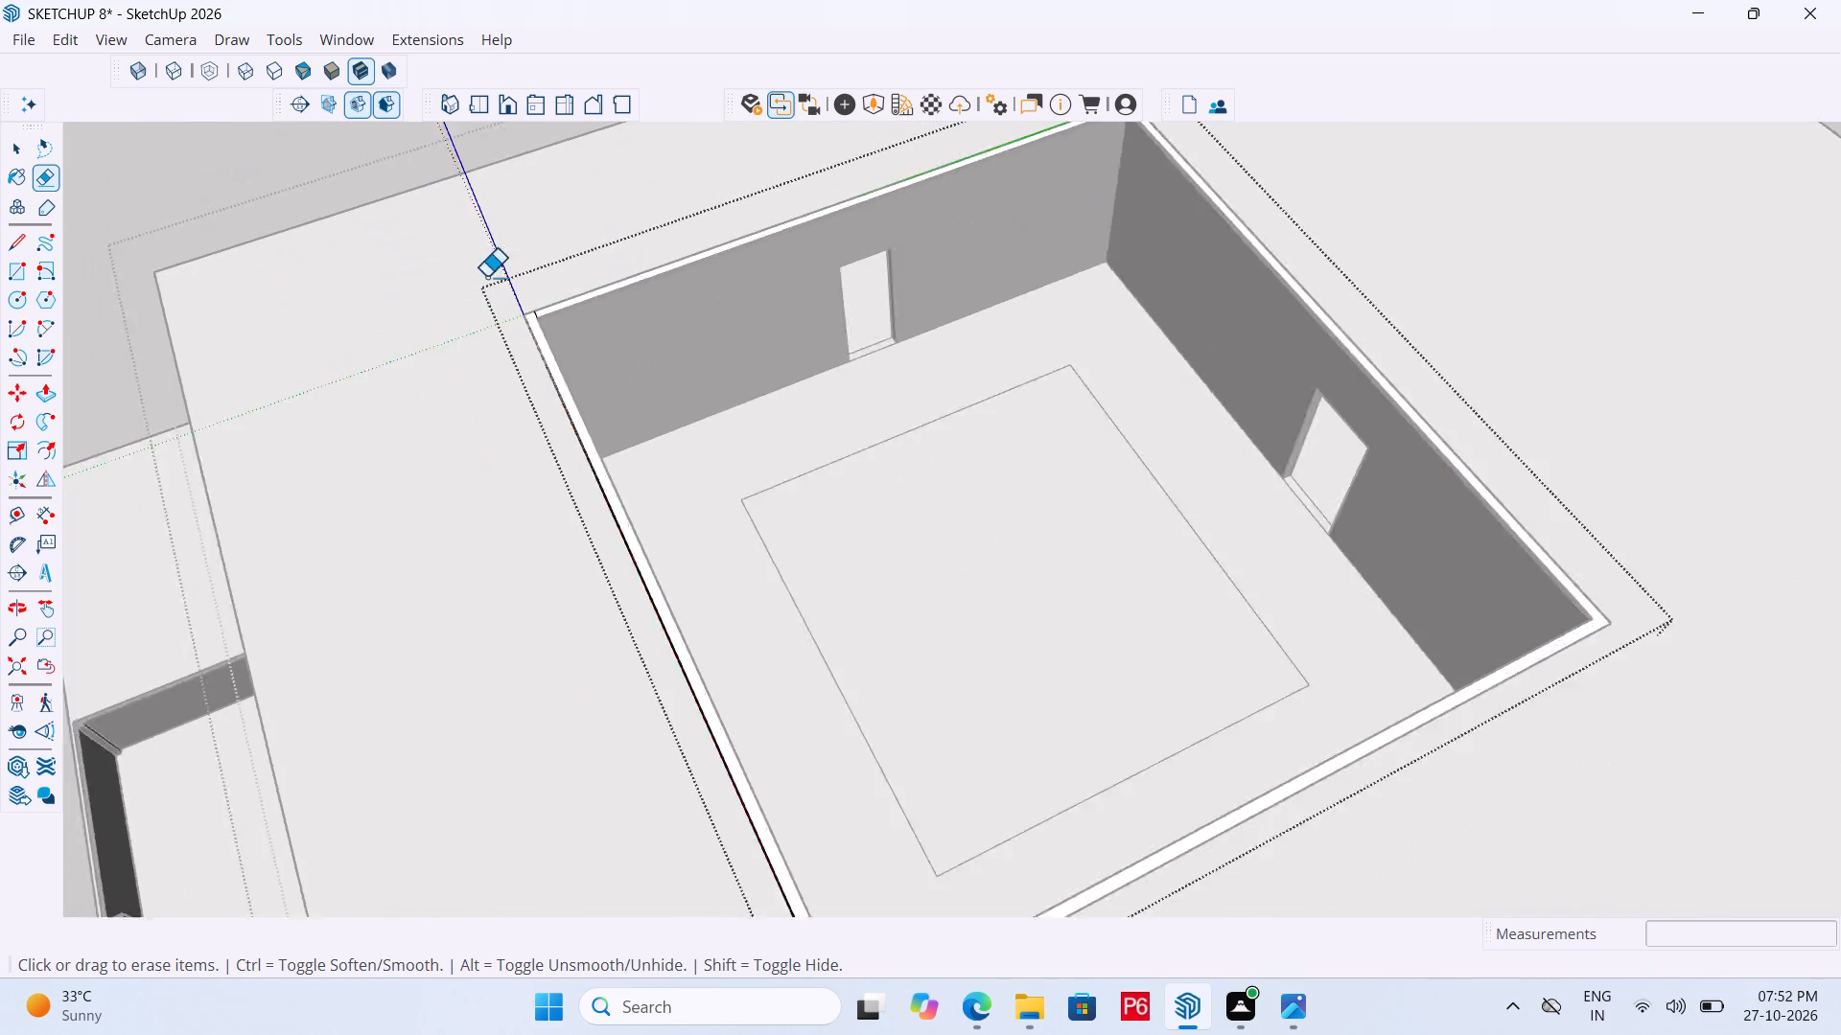
scroll(486, 277, up, 16)
drag(557, 376, 548, 377)
scroll(247, 439, down, 6)
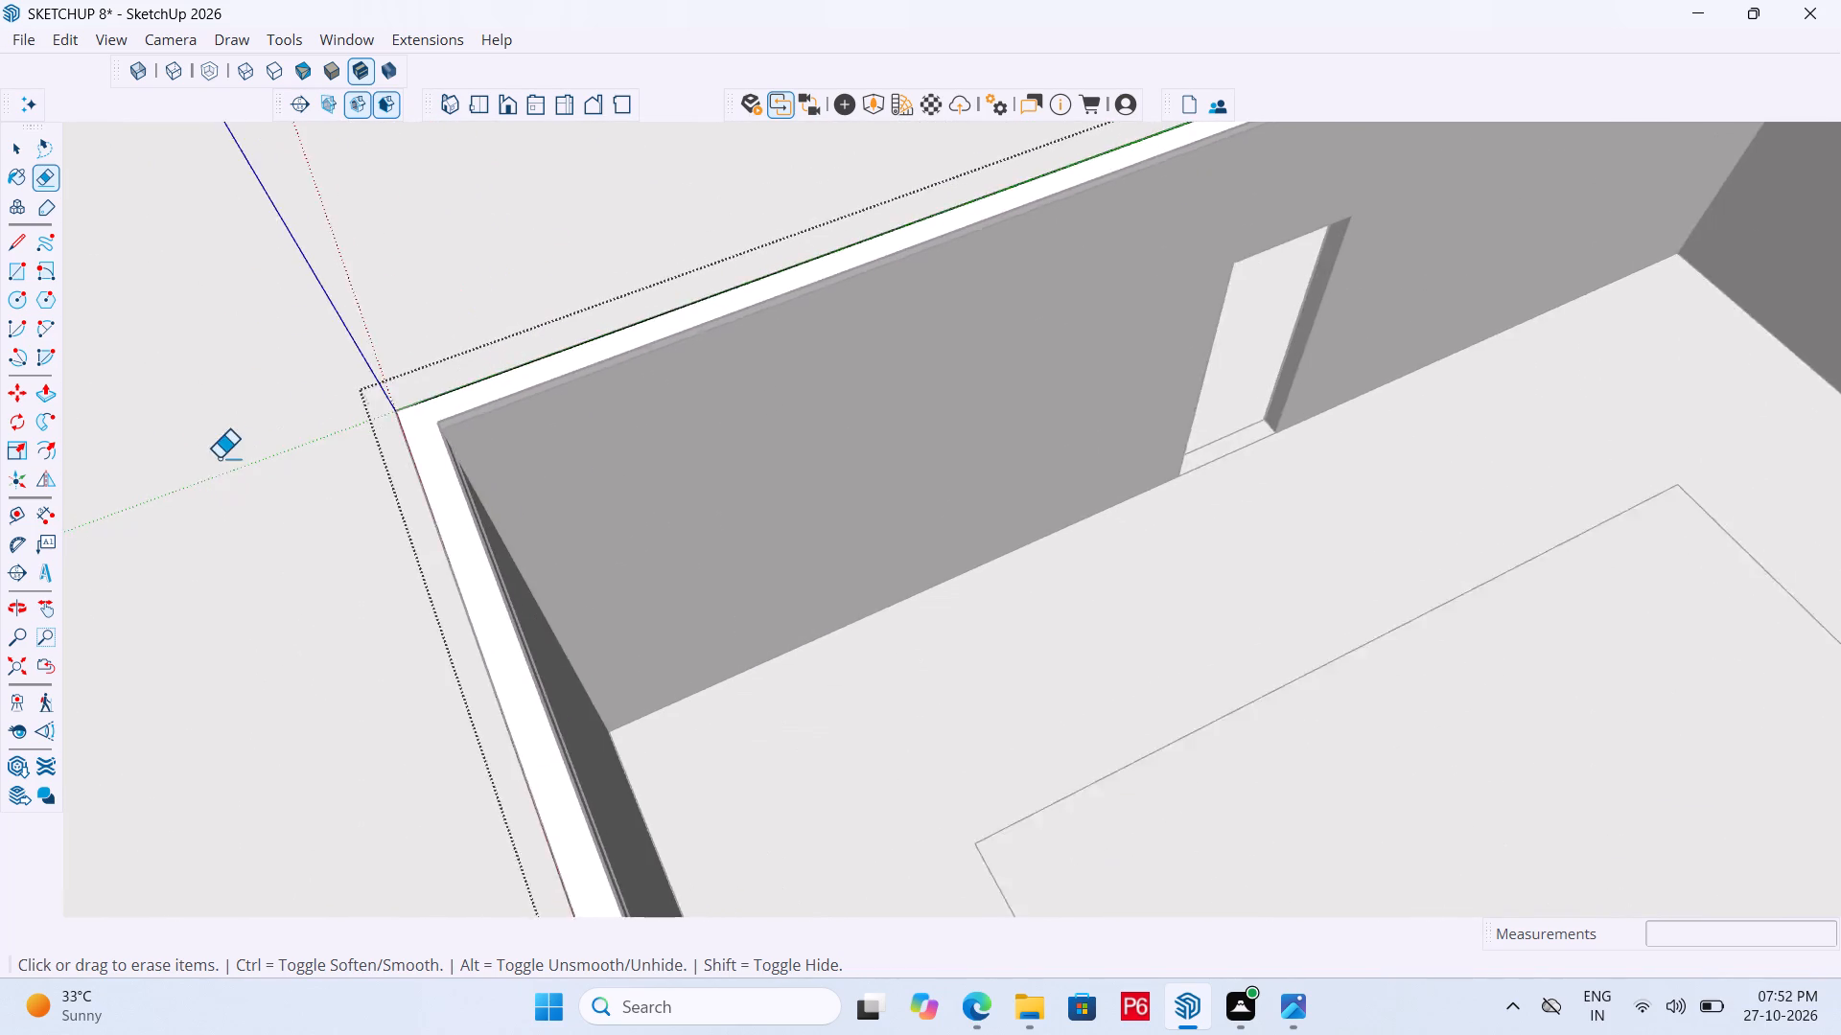
scroll(219, 458, down, 15)
scroll(1000, 134, up, 19)
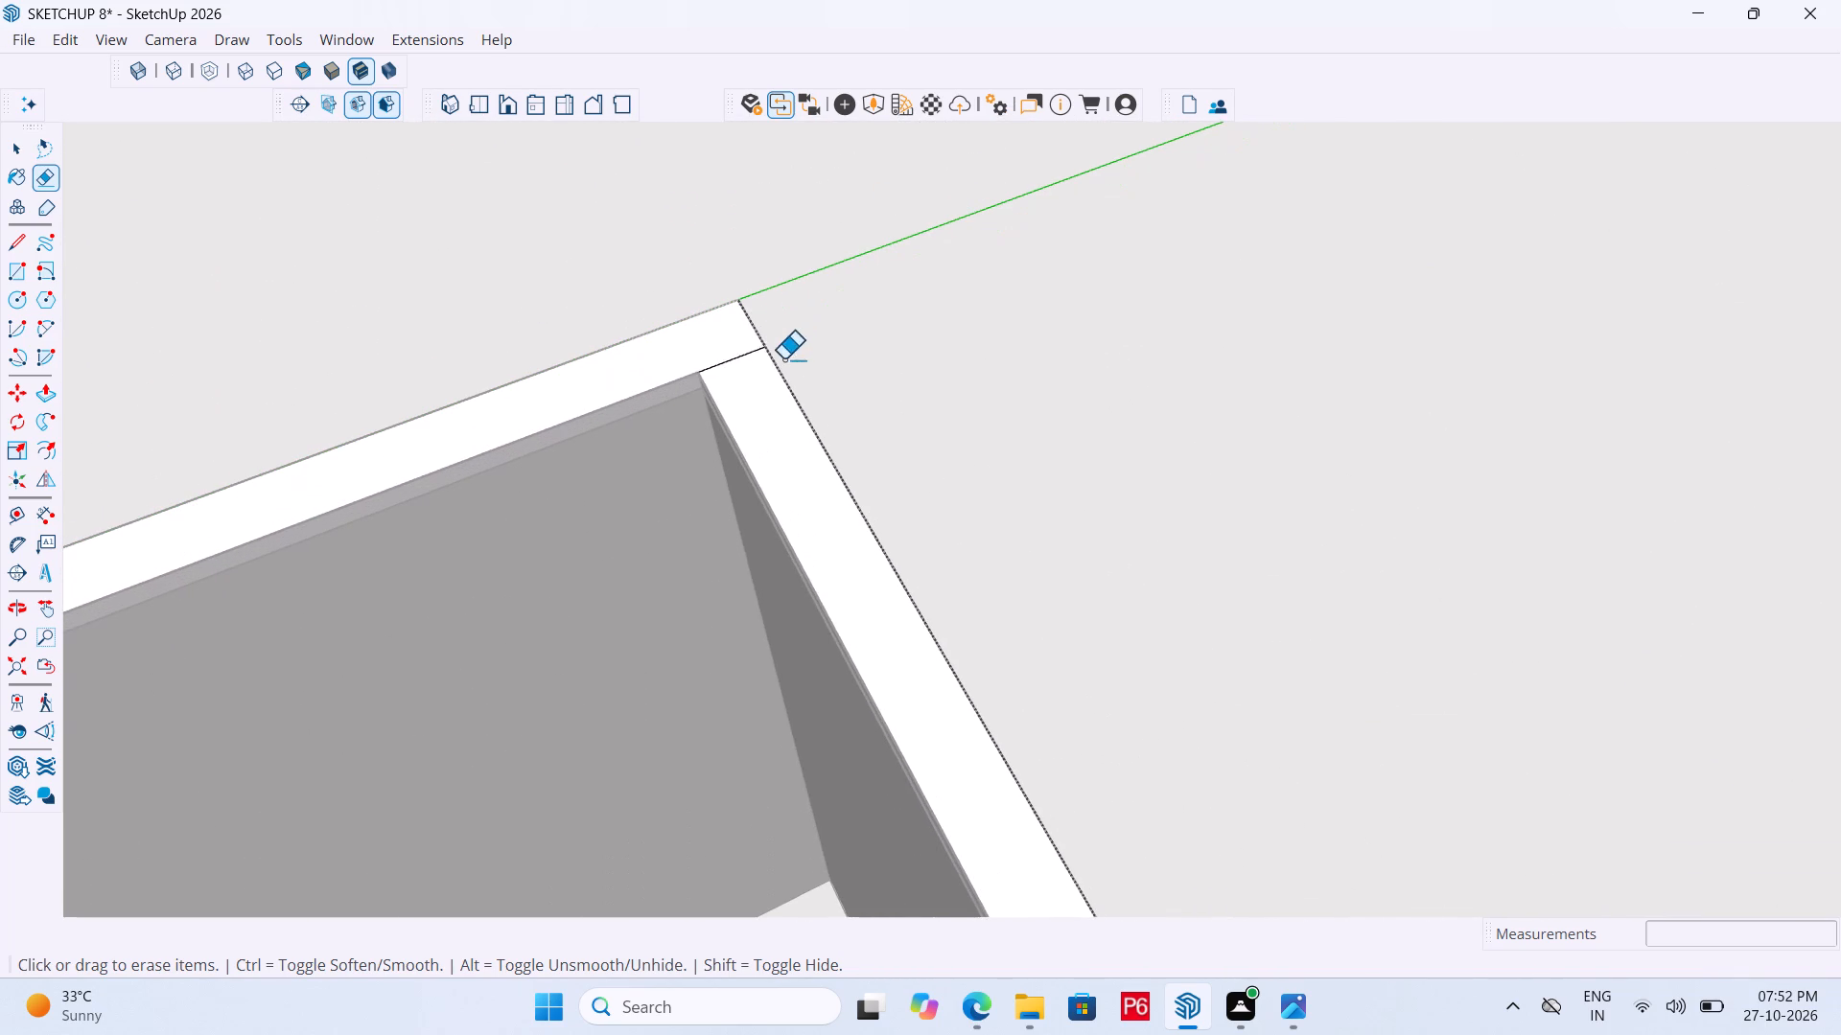
click(736, 356)
scroll(924, 221, down, 20)
scroll(924, 221, down, 5)
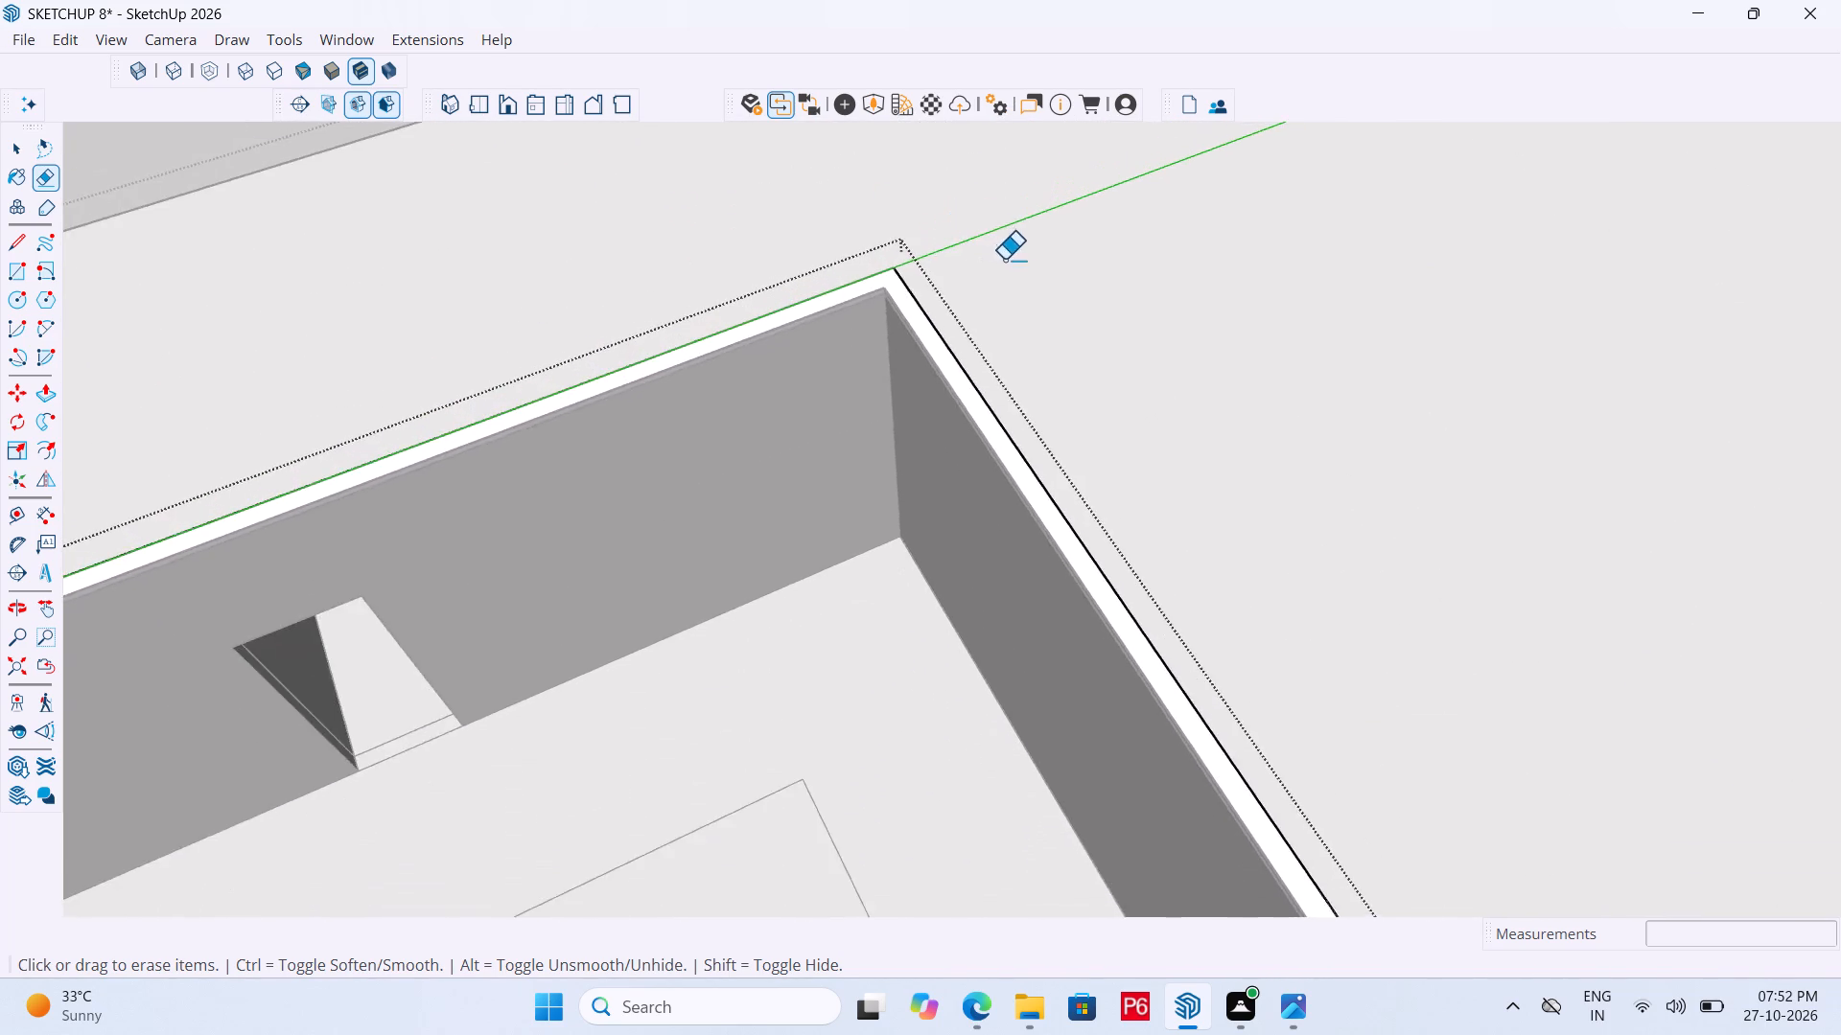
Extrude the 6" wide border around the hall opening 4' upward with Push/Pull.
scroll(1018, 275, down, 8)
scroll(1105, 369, down, 7)
middle_drag(1104, 385, 1091, 253)
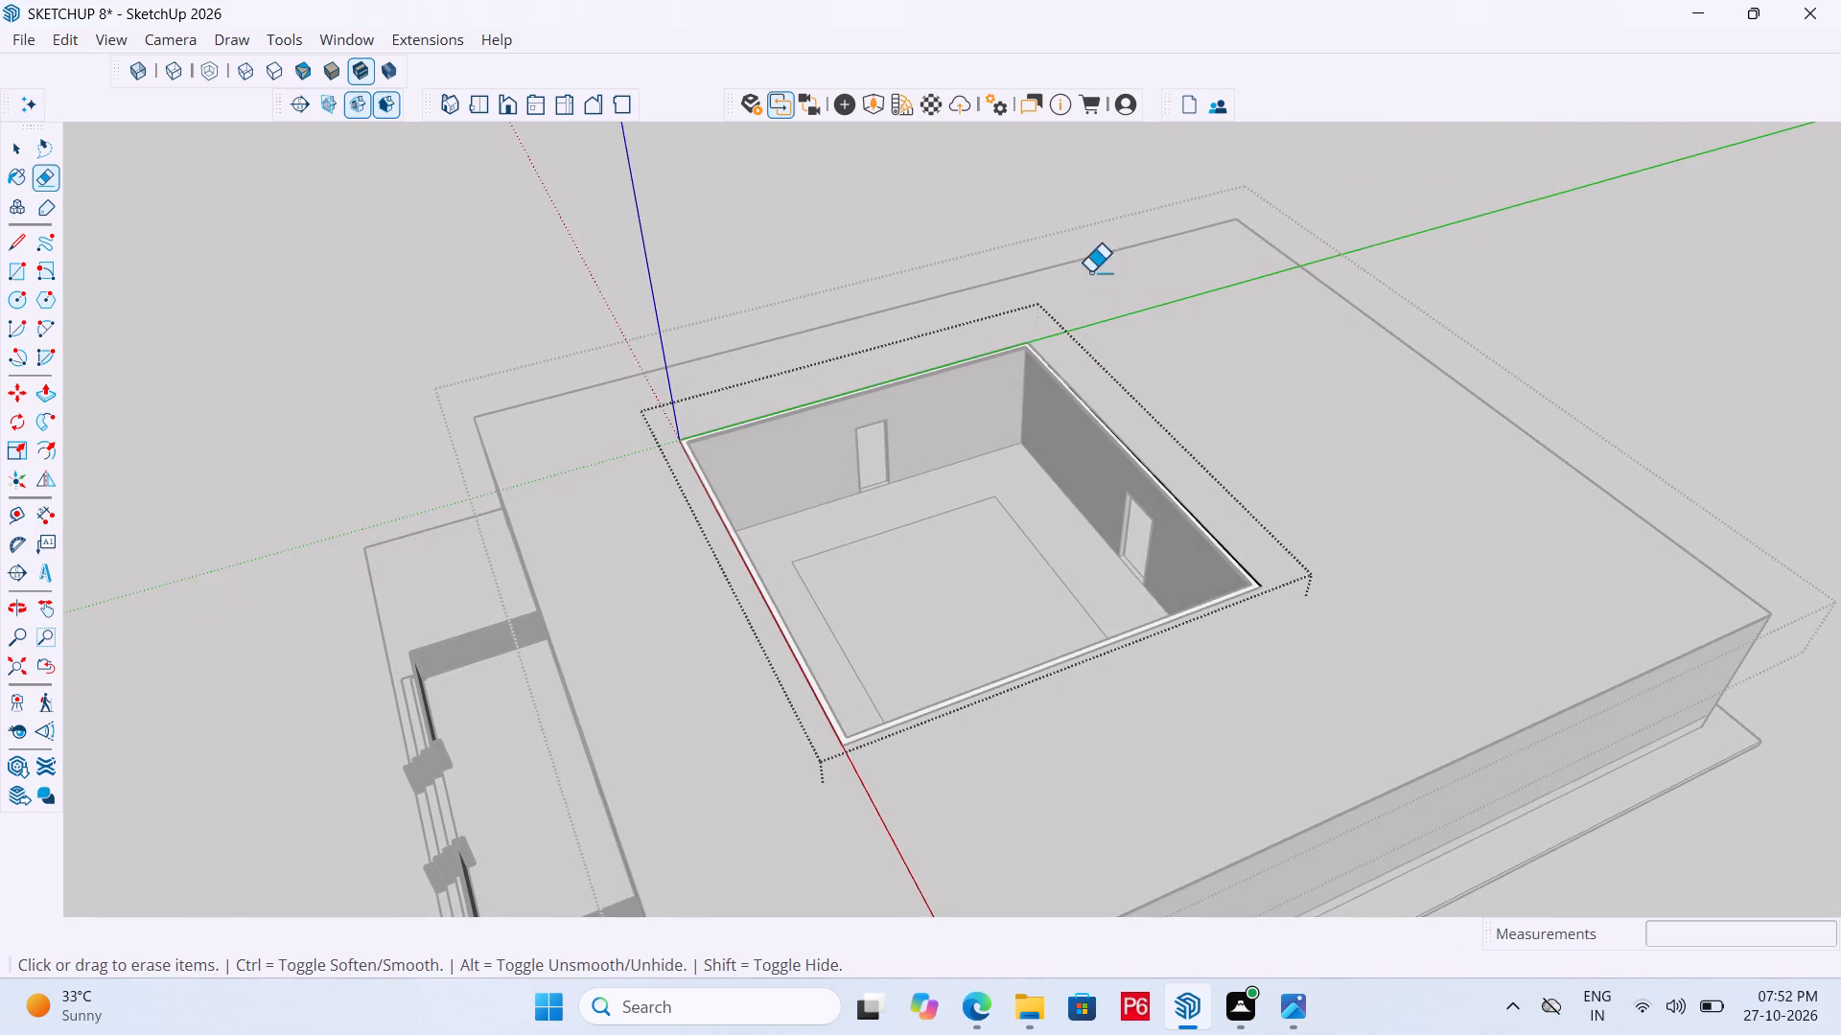
scroll(1014, 744, up, 7)
key(p)
scroll(942, 654, up, 5)
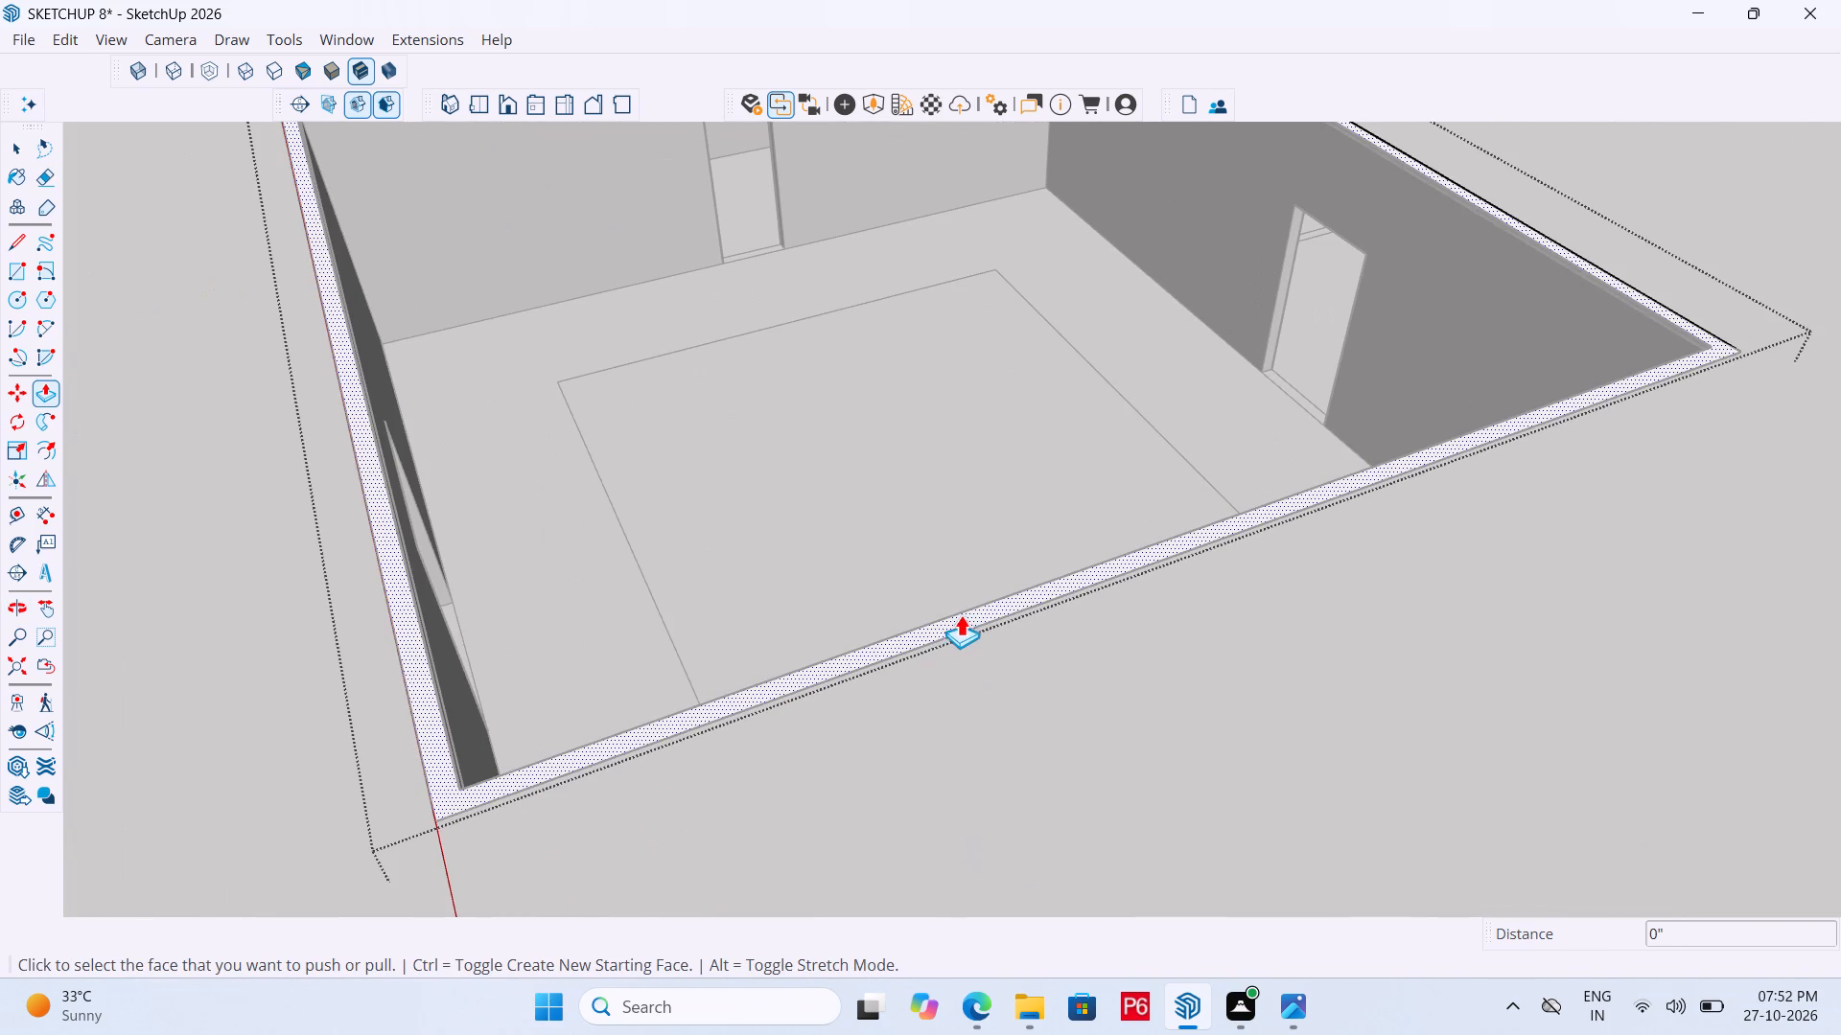
click(967, 612)
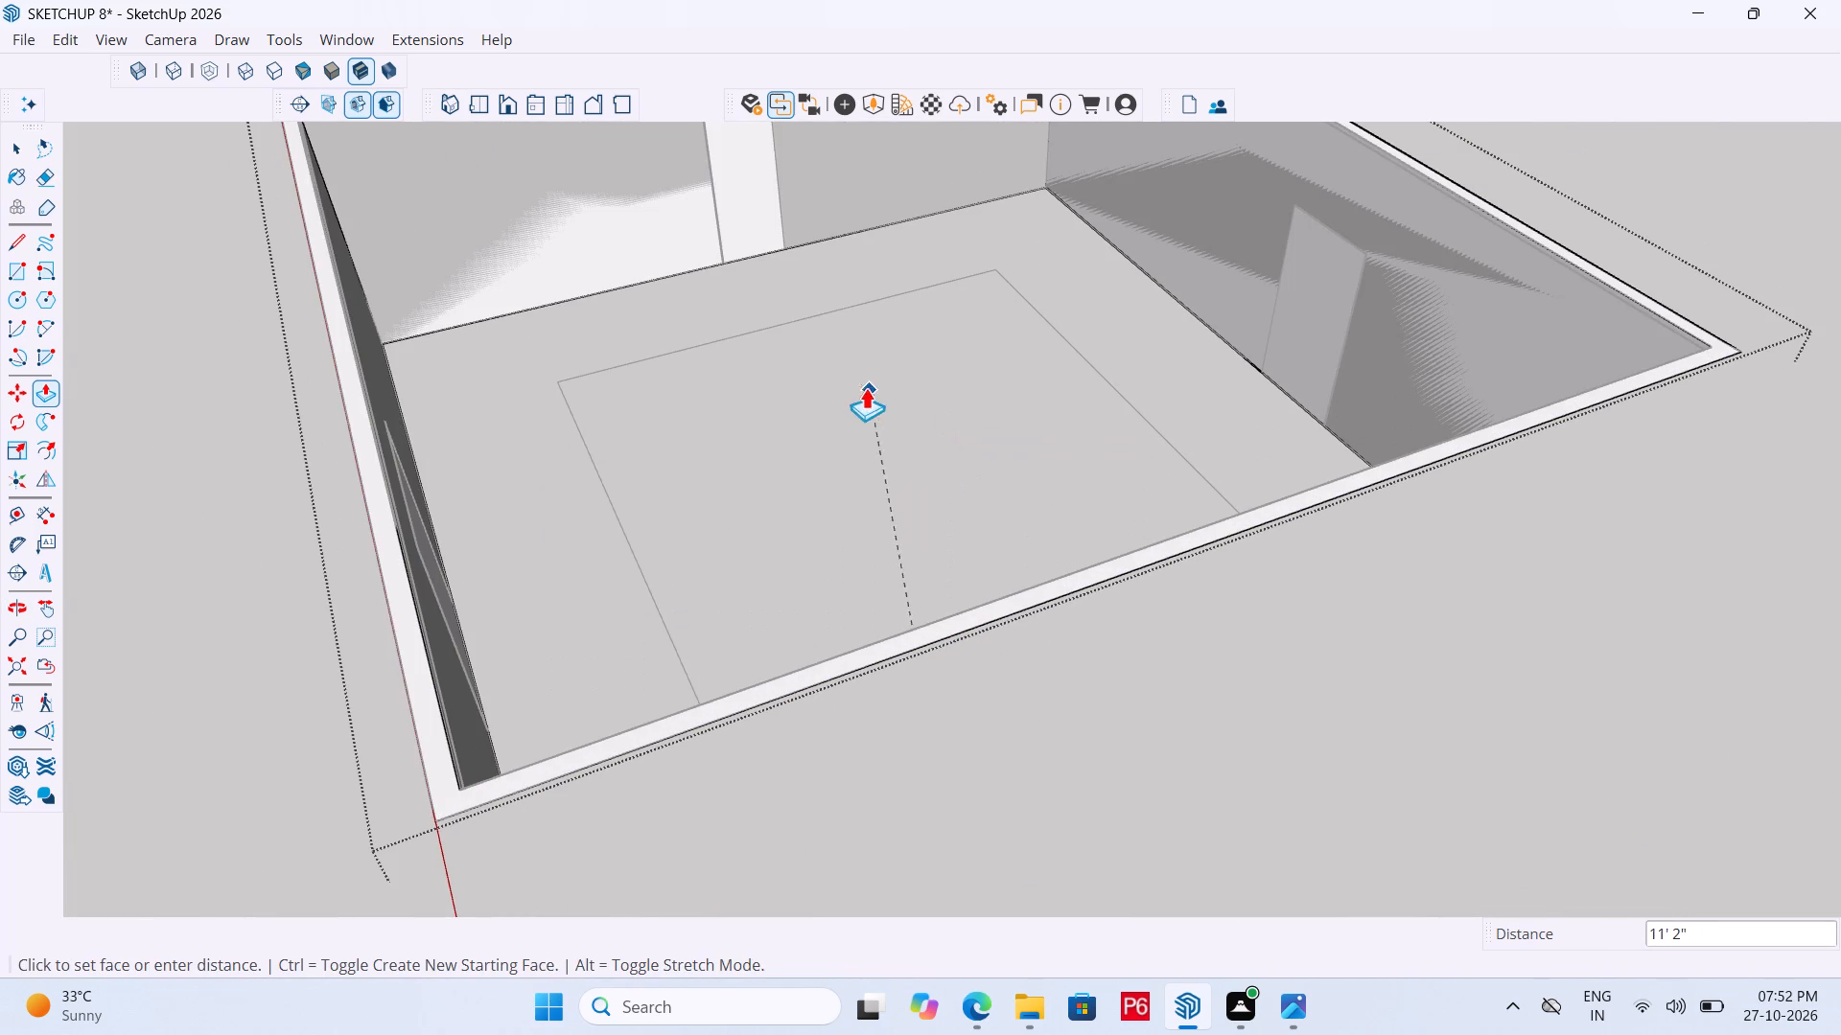
scroll(680, 540, down, 5)
middle_drag(1020, 680, 944, 517)
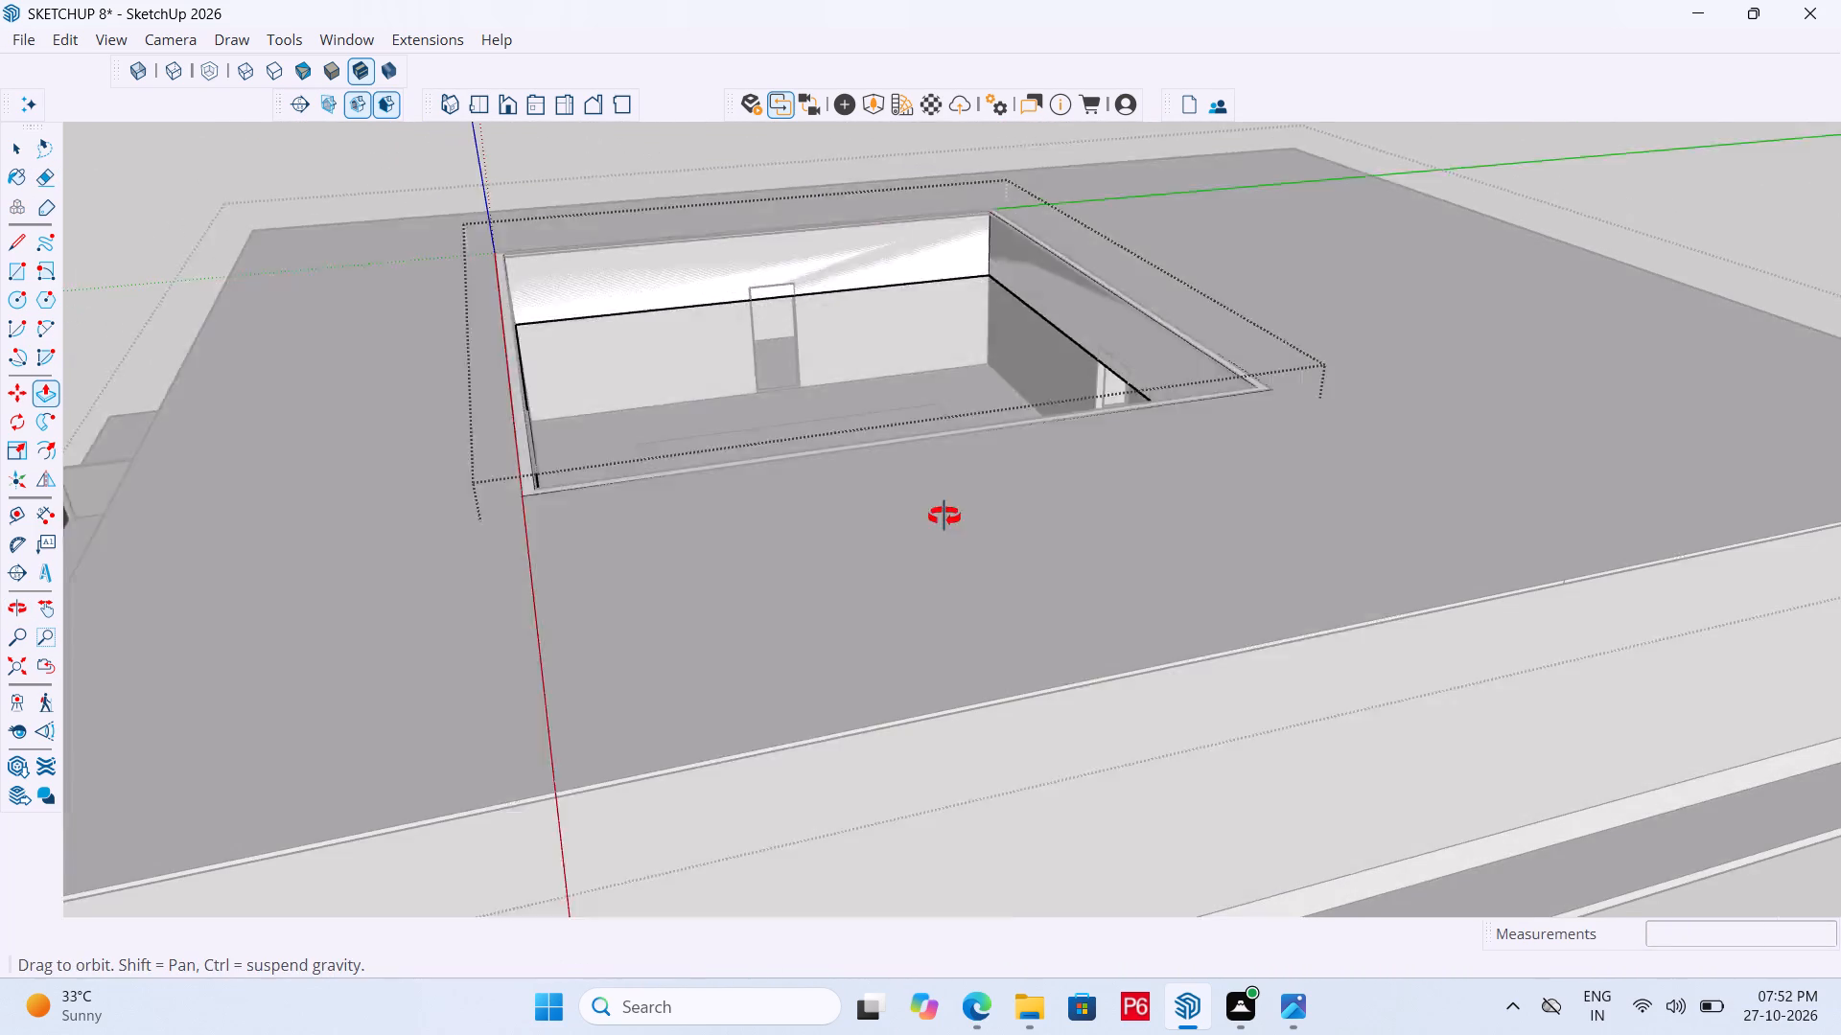
middle_drag(944, 517, 942, 509)
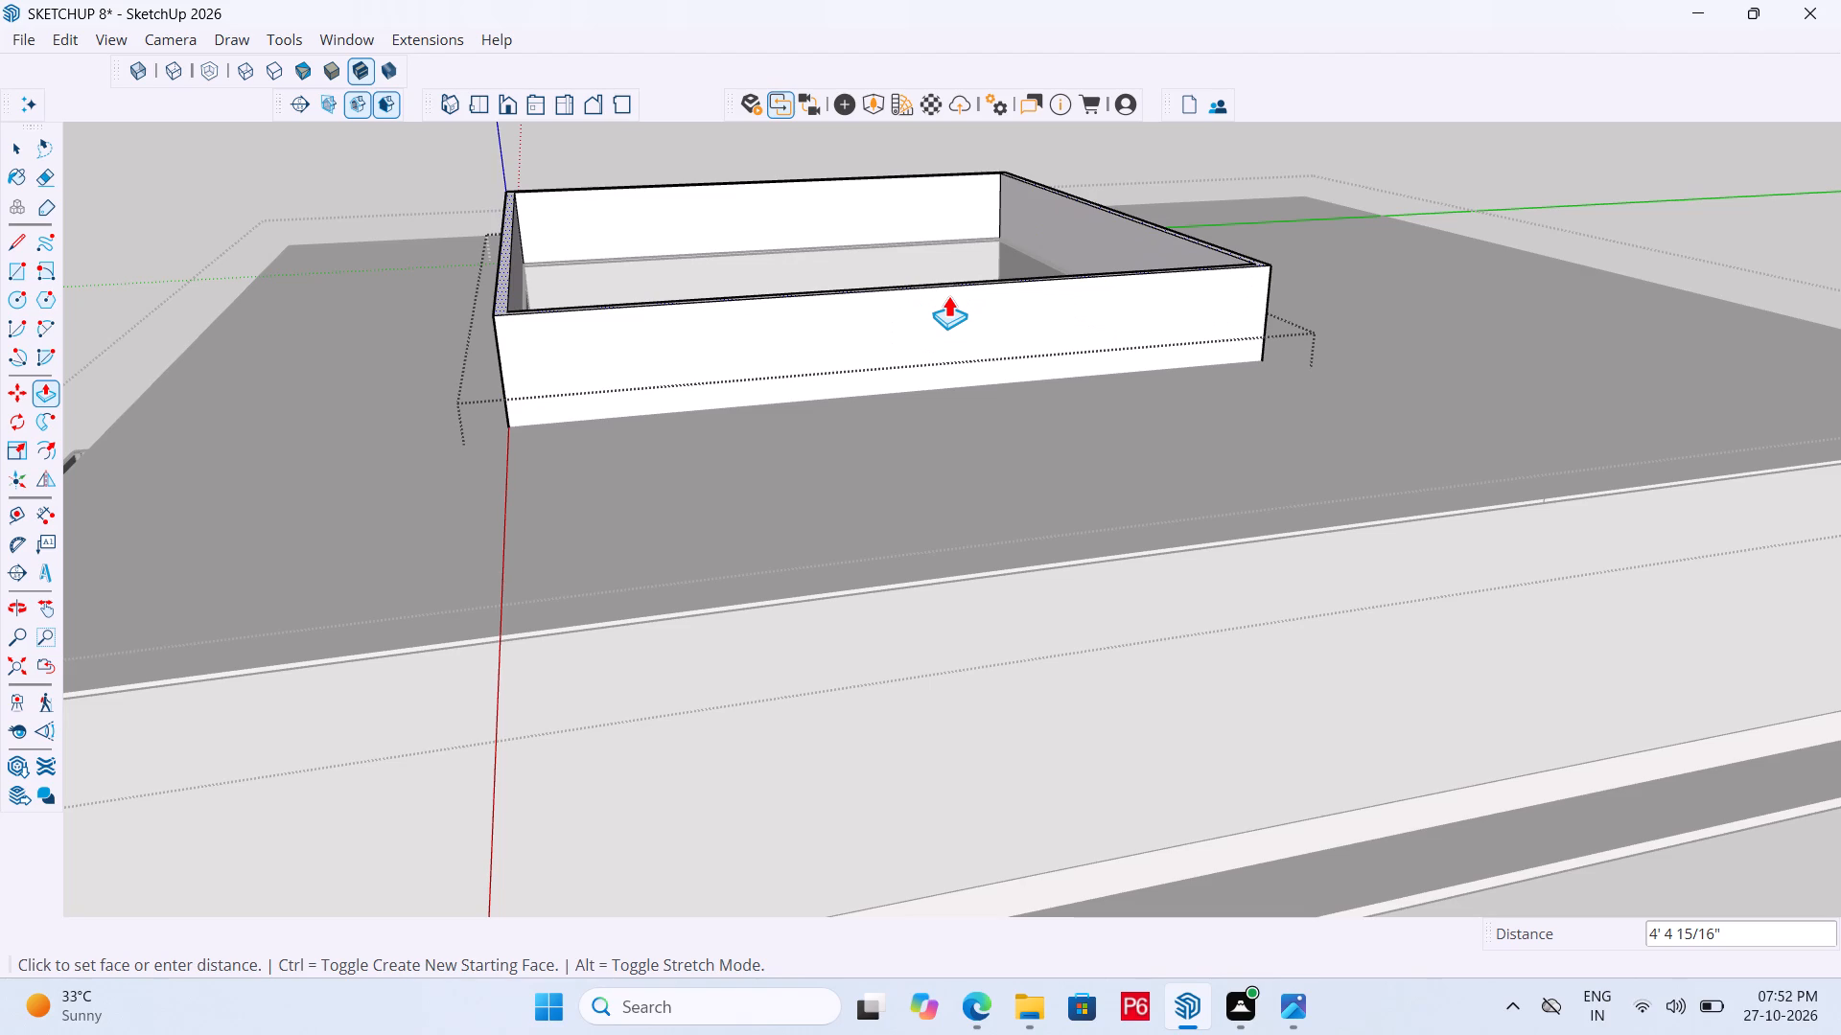
text(4')
key(Return)
Save the model.
middle_drag(1145, 333, 317, 419)
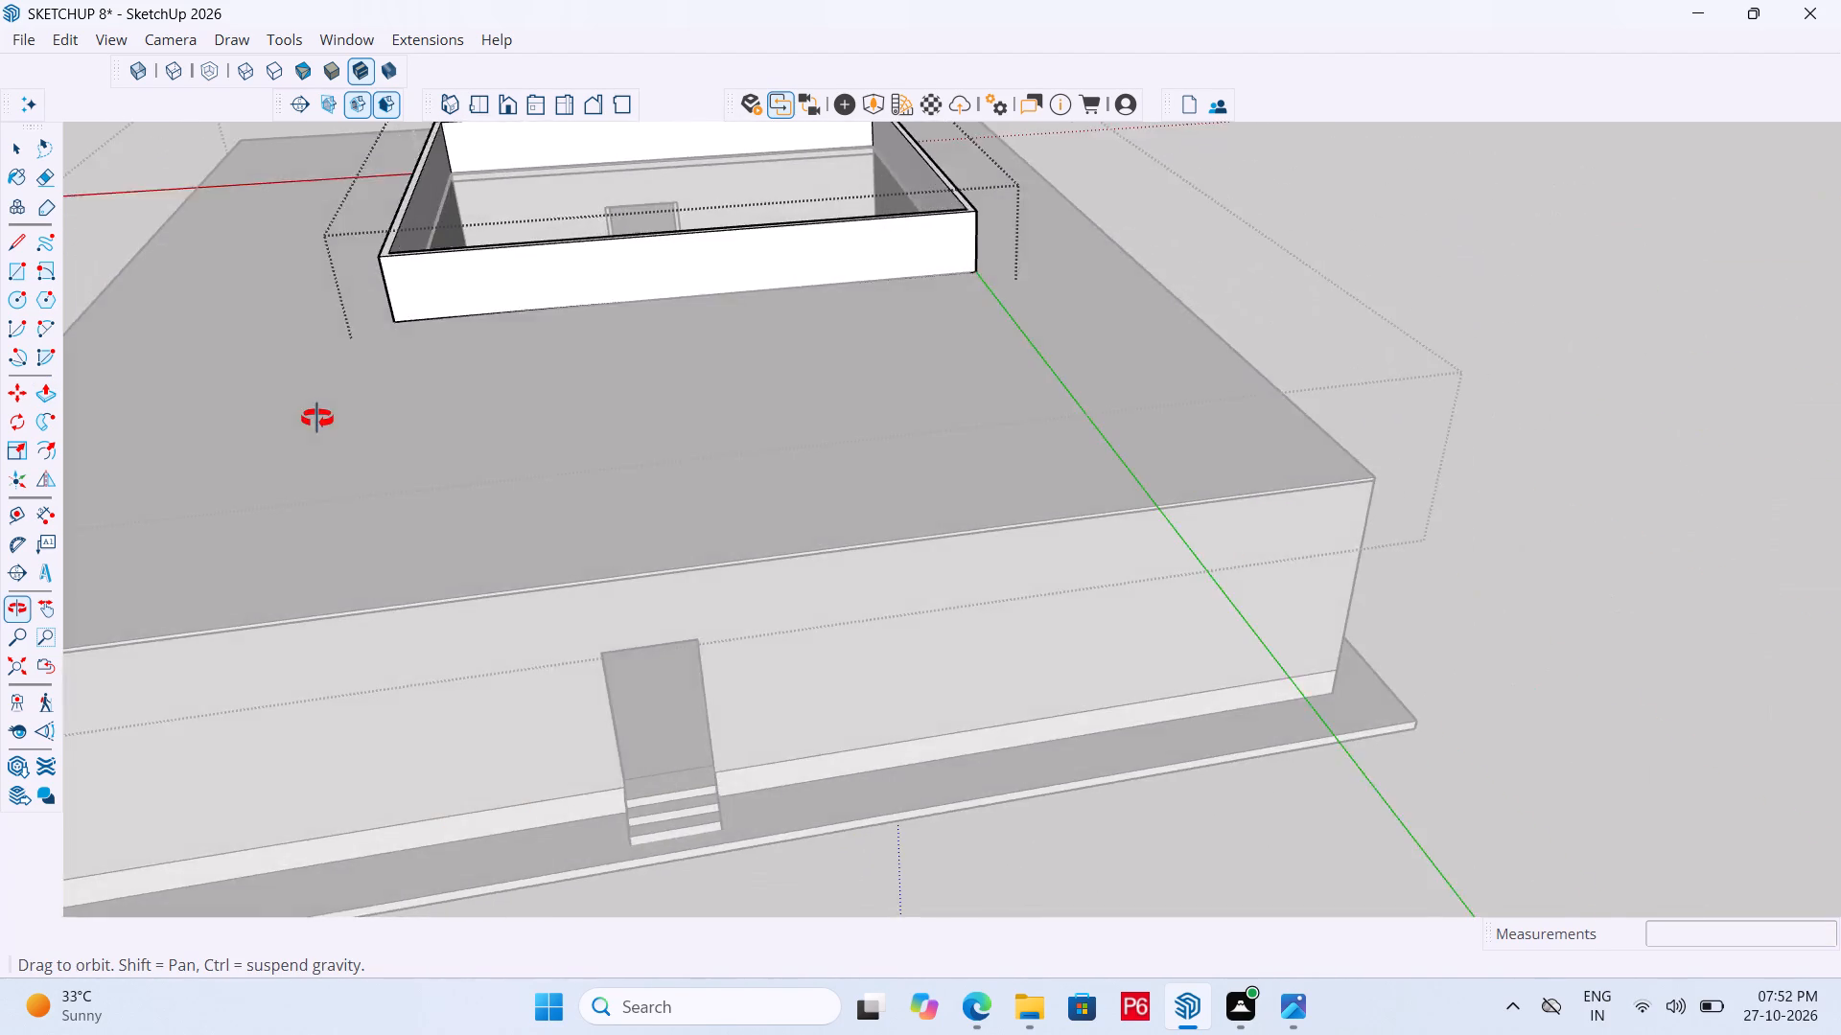
middle_drag(317, 419, 733, 490)
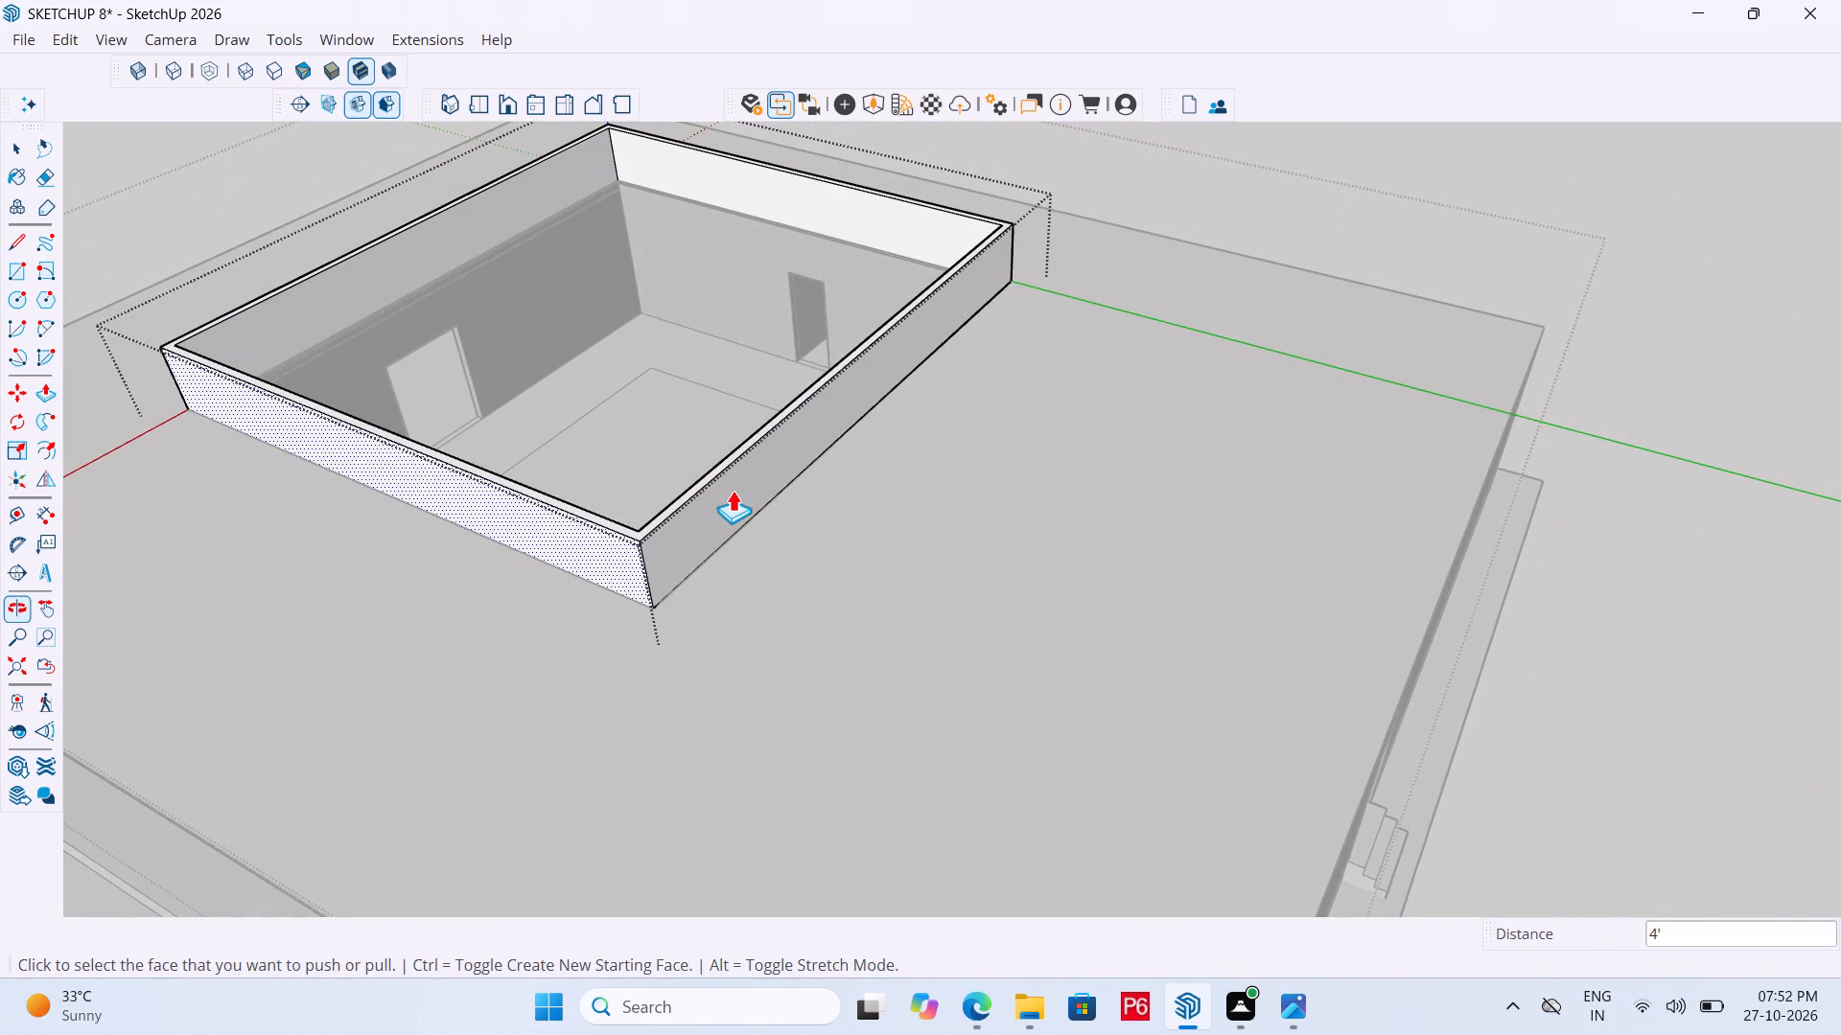
key(ctrl+s)
key(ctrl+s)
key(ctrl+s)
key(ctrl+s)
Open the roof slab group for editing and offset its top face's outer edges 6" inward.
scroll(1074, 283, down, 5)
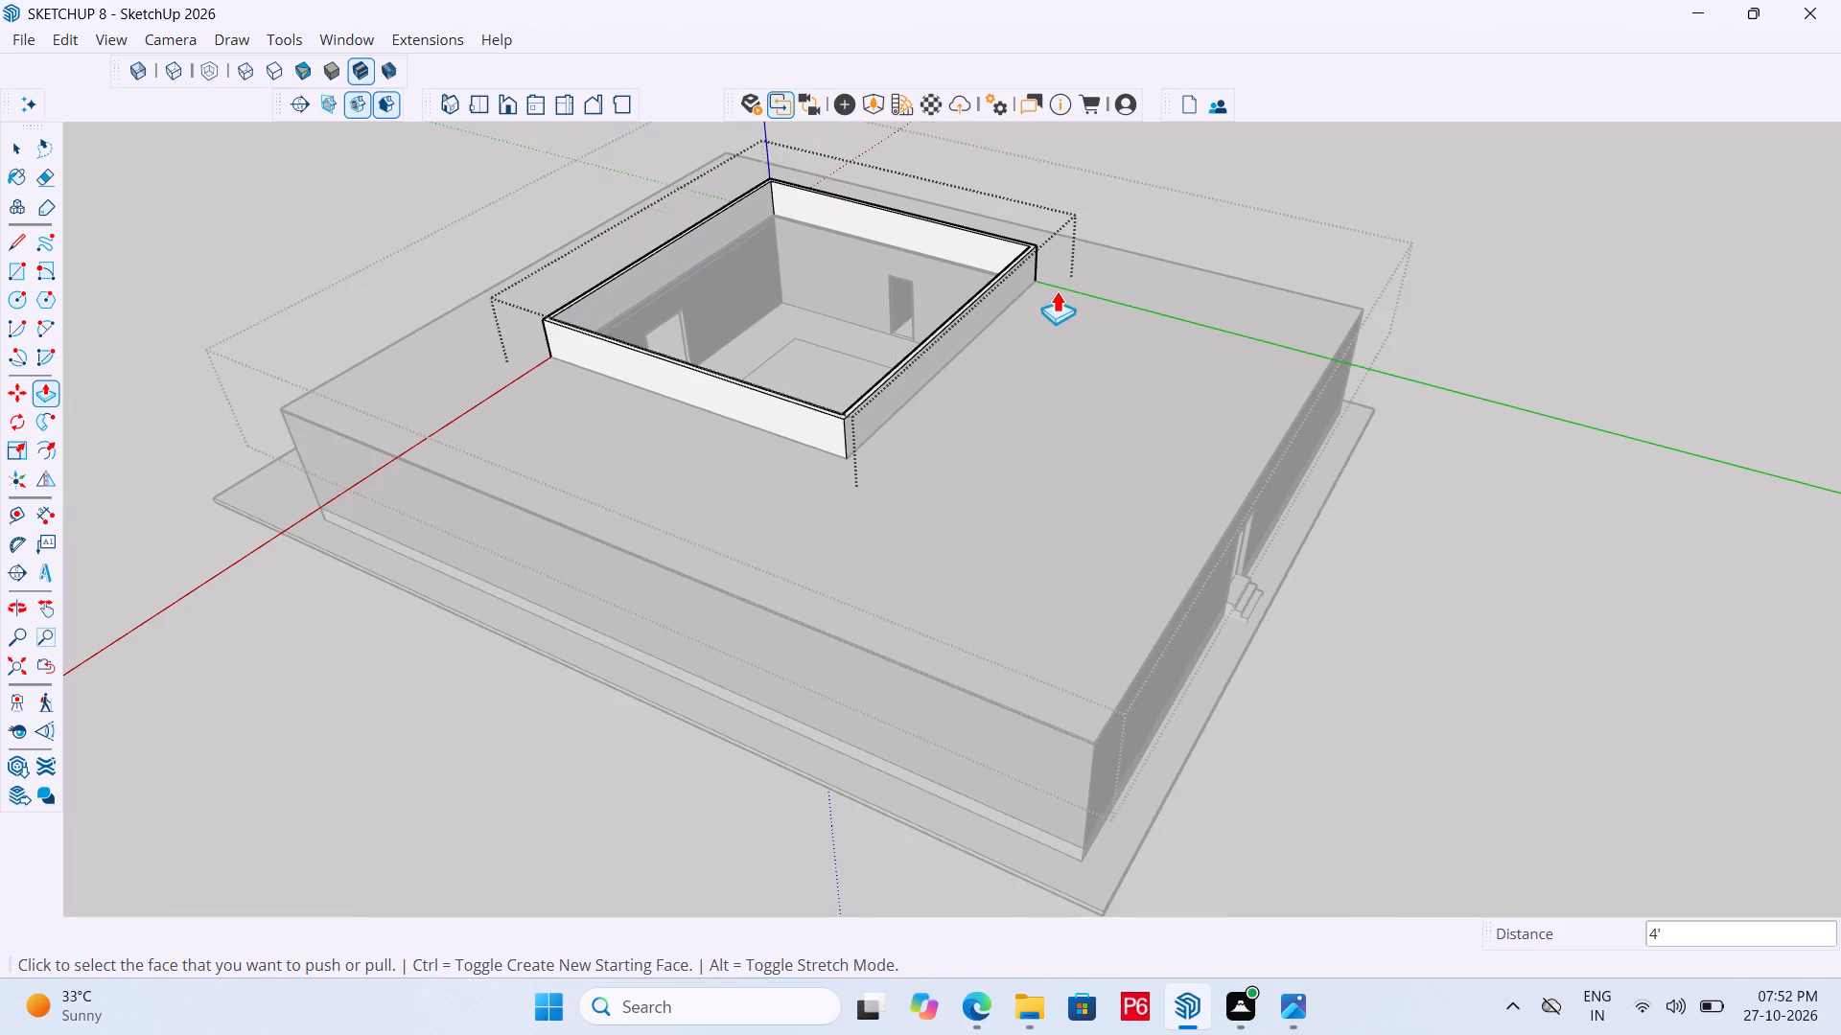
middle_drag(1073, 391, 762, 372)
scroll(794, 569, up, 2)
key(space)
click(764, 594)
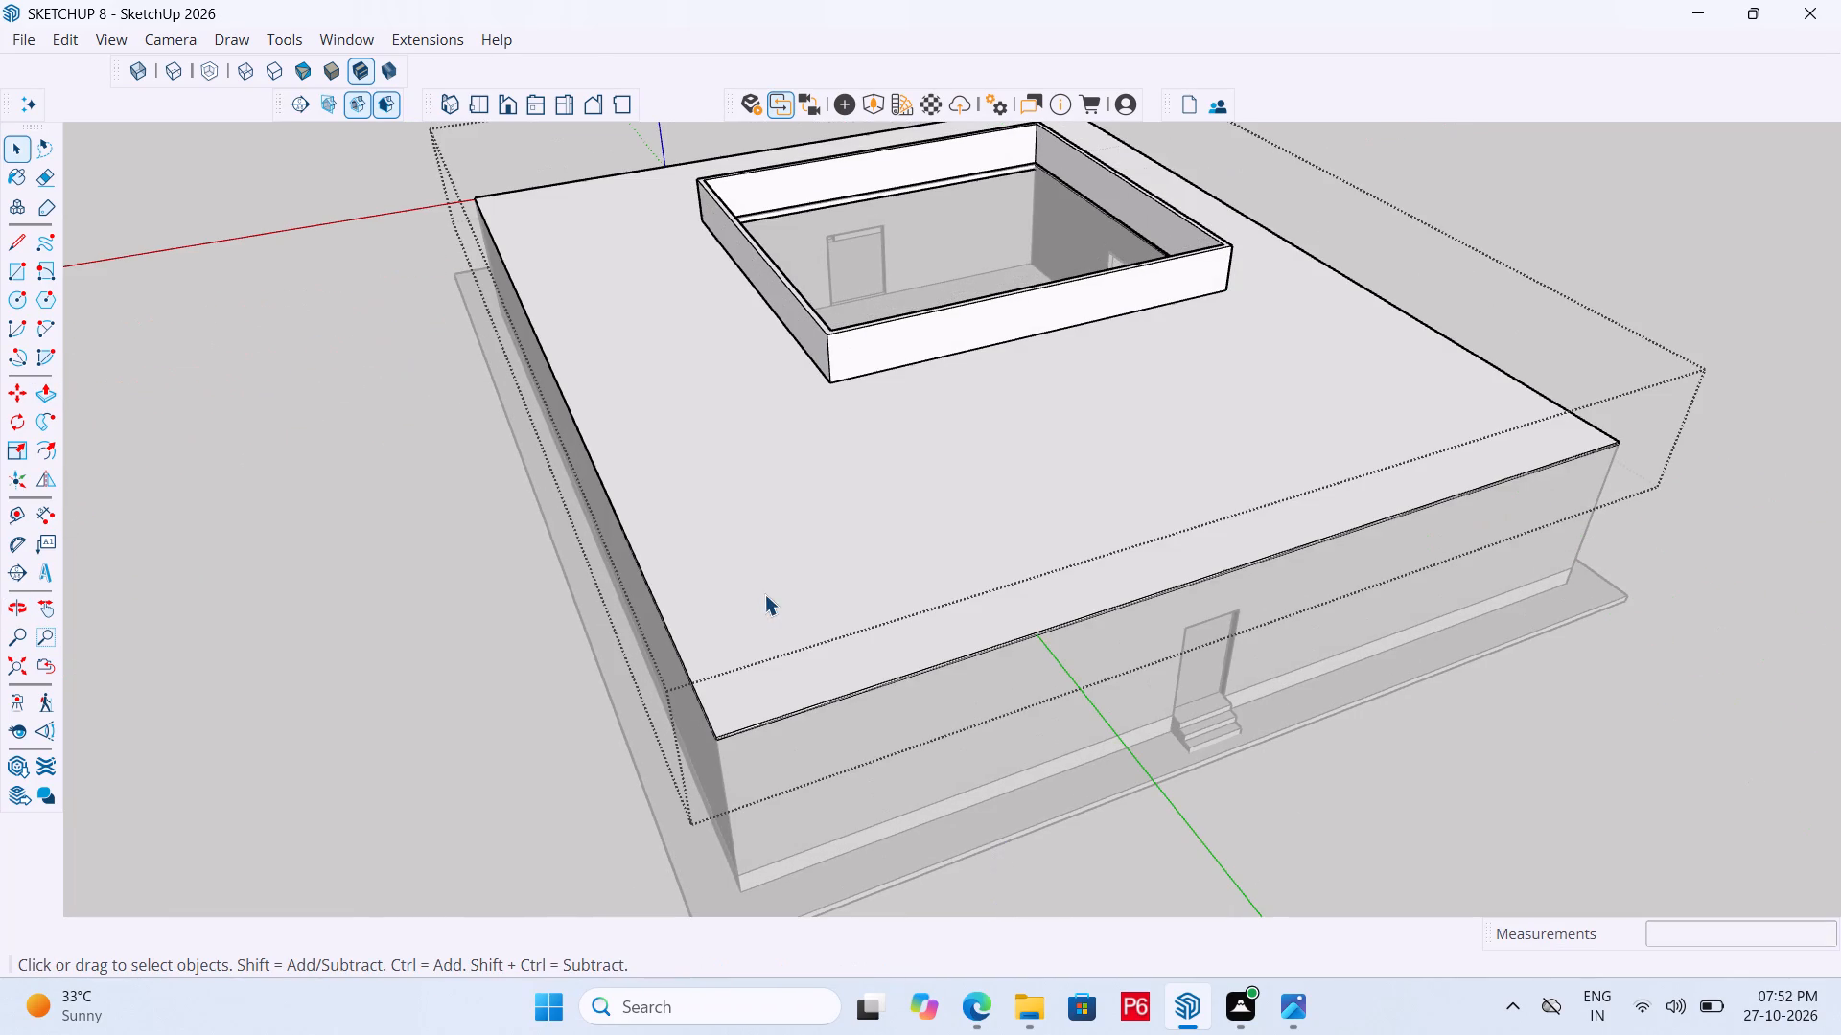
double_click(716, 523)
click(626, 492)
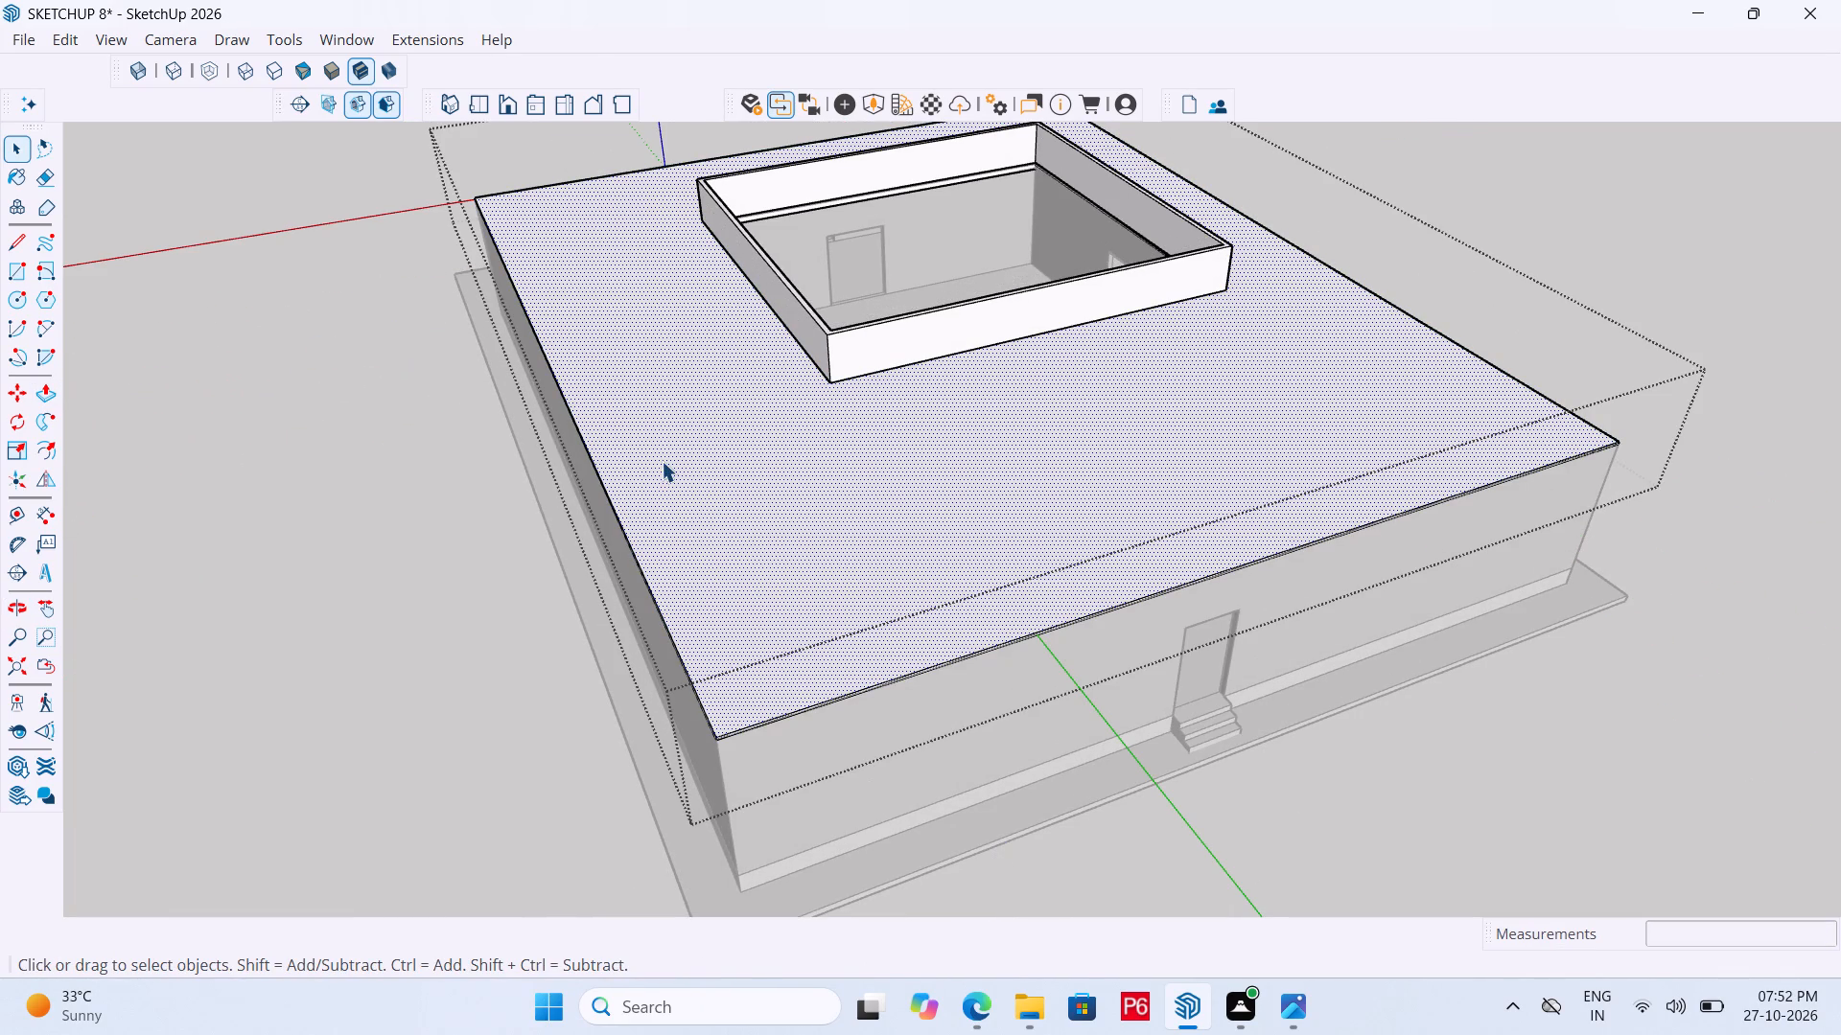
click(1666, 566)
double_click(1005, 482)
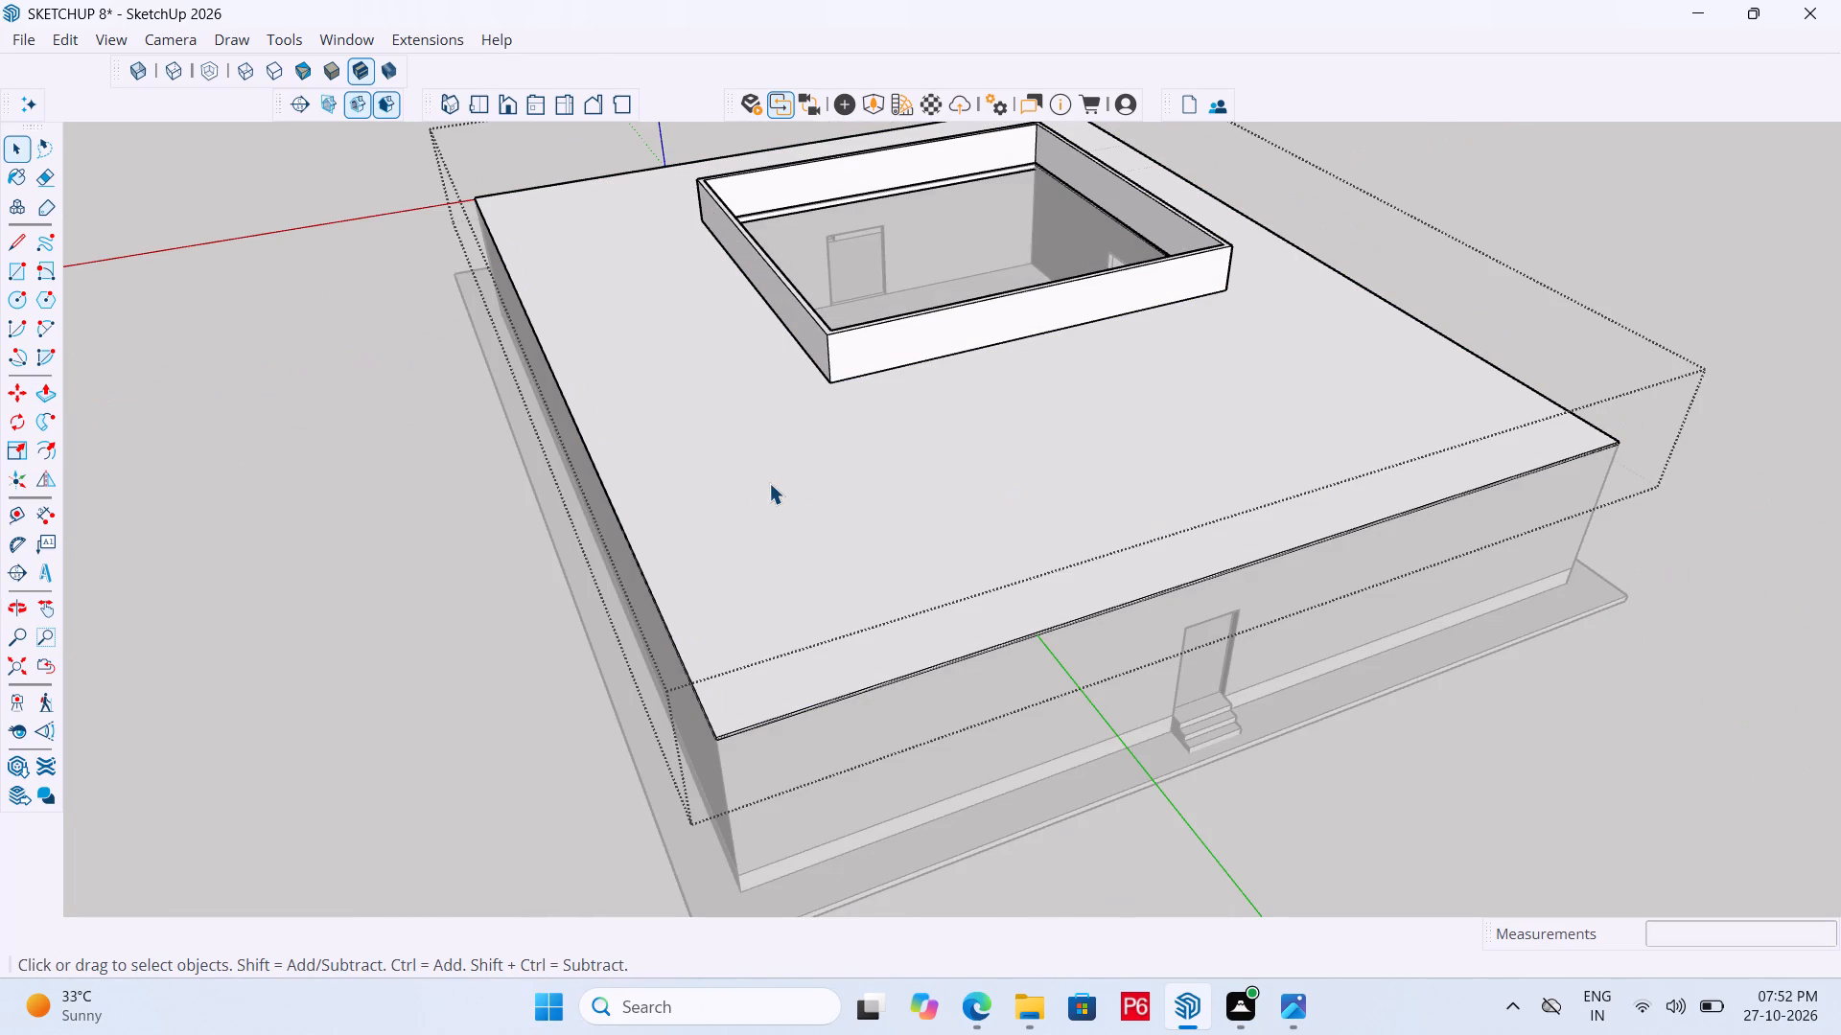
click(757, 485)
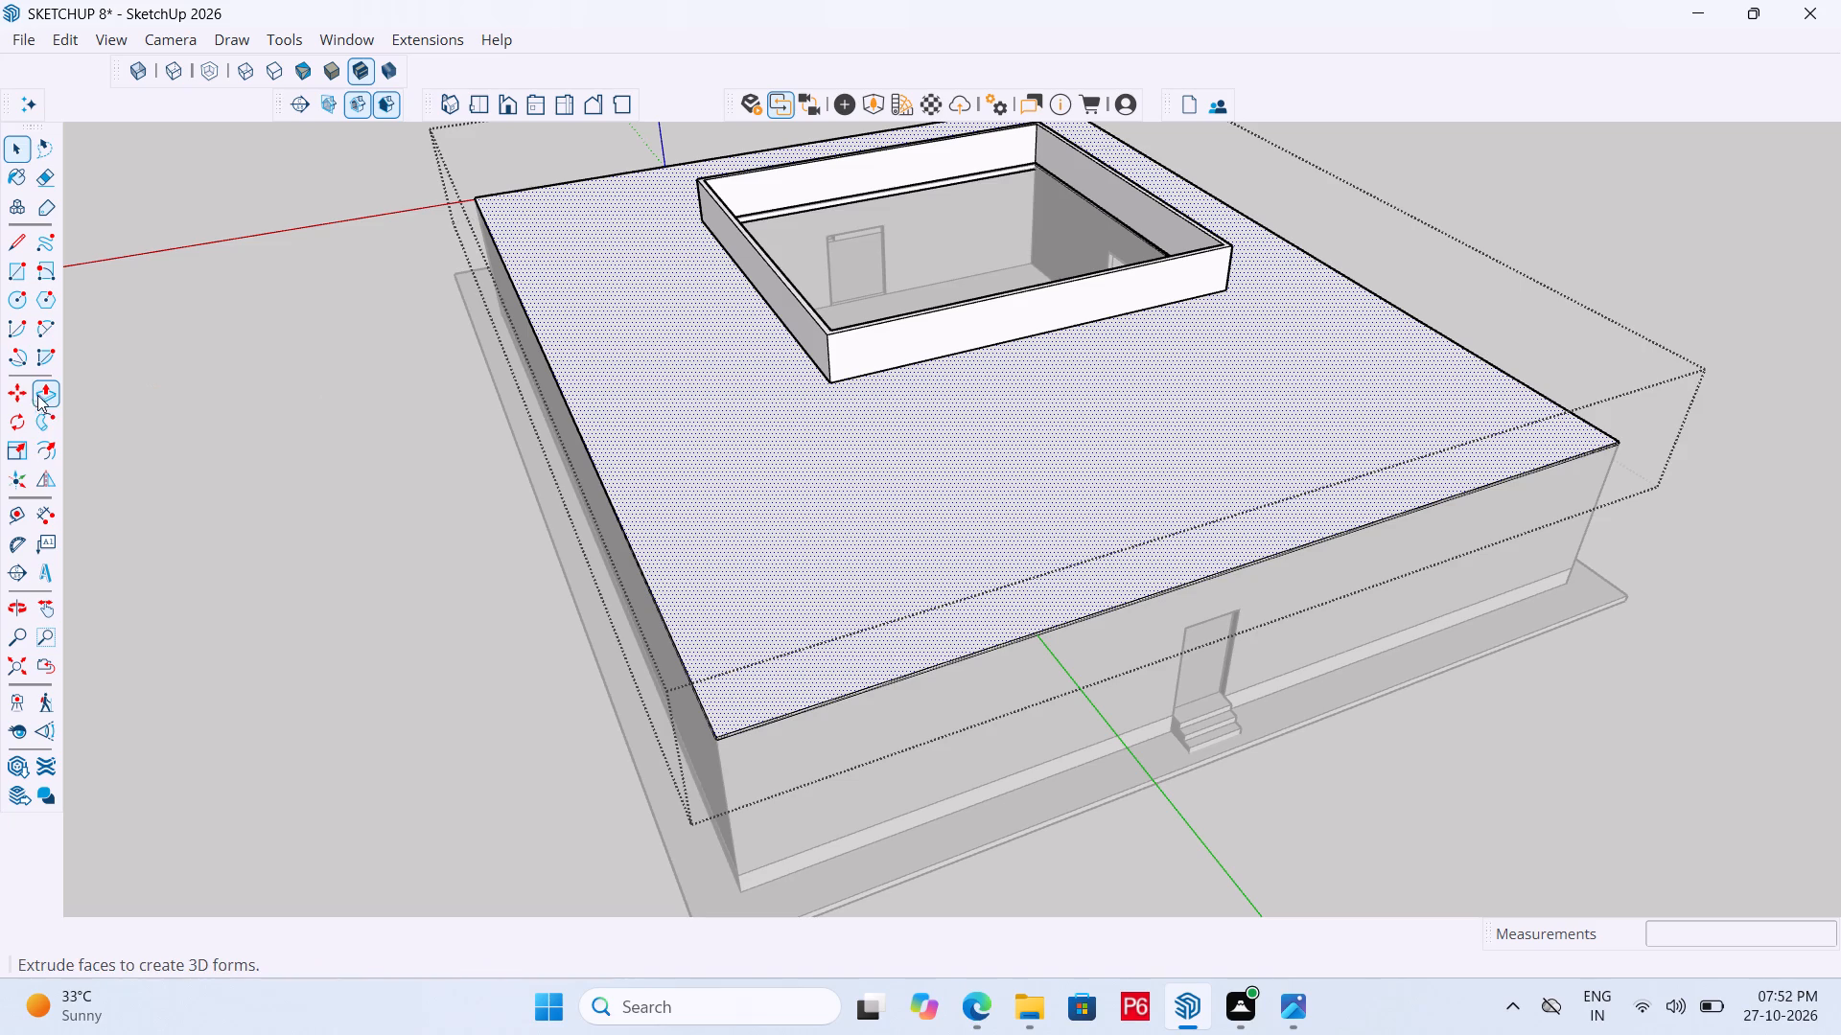
click(37, 449)
click(687, 379)
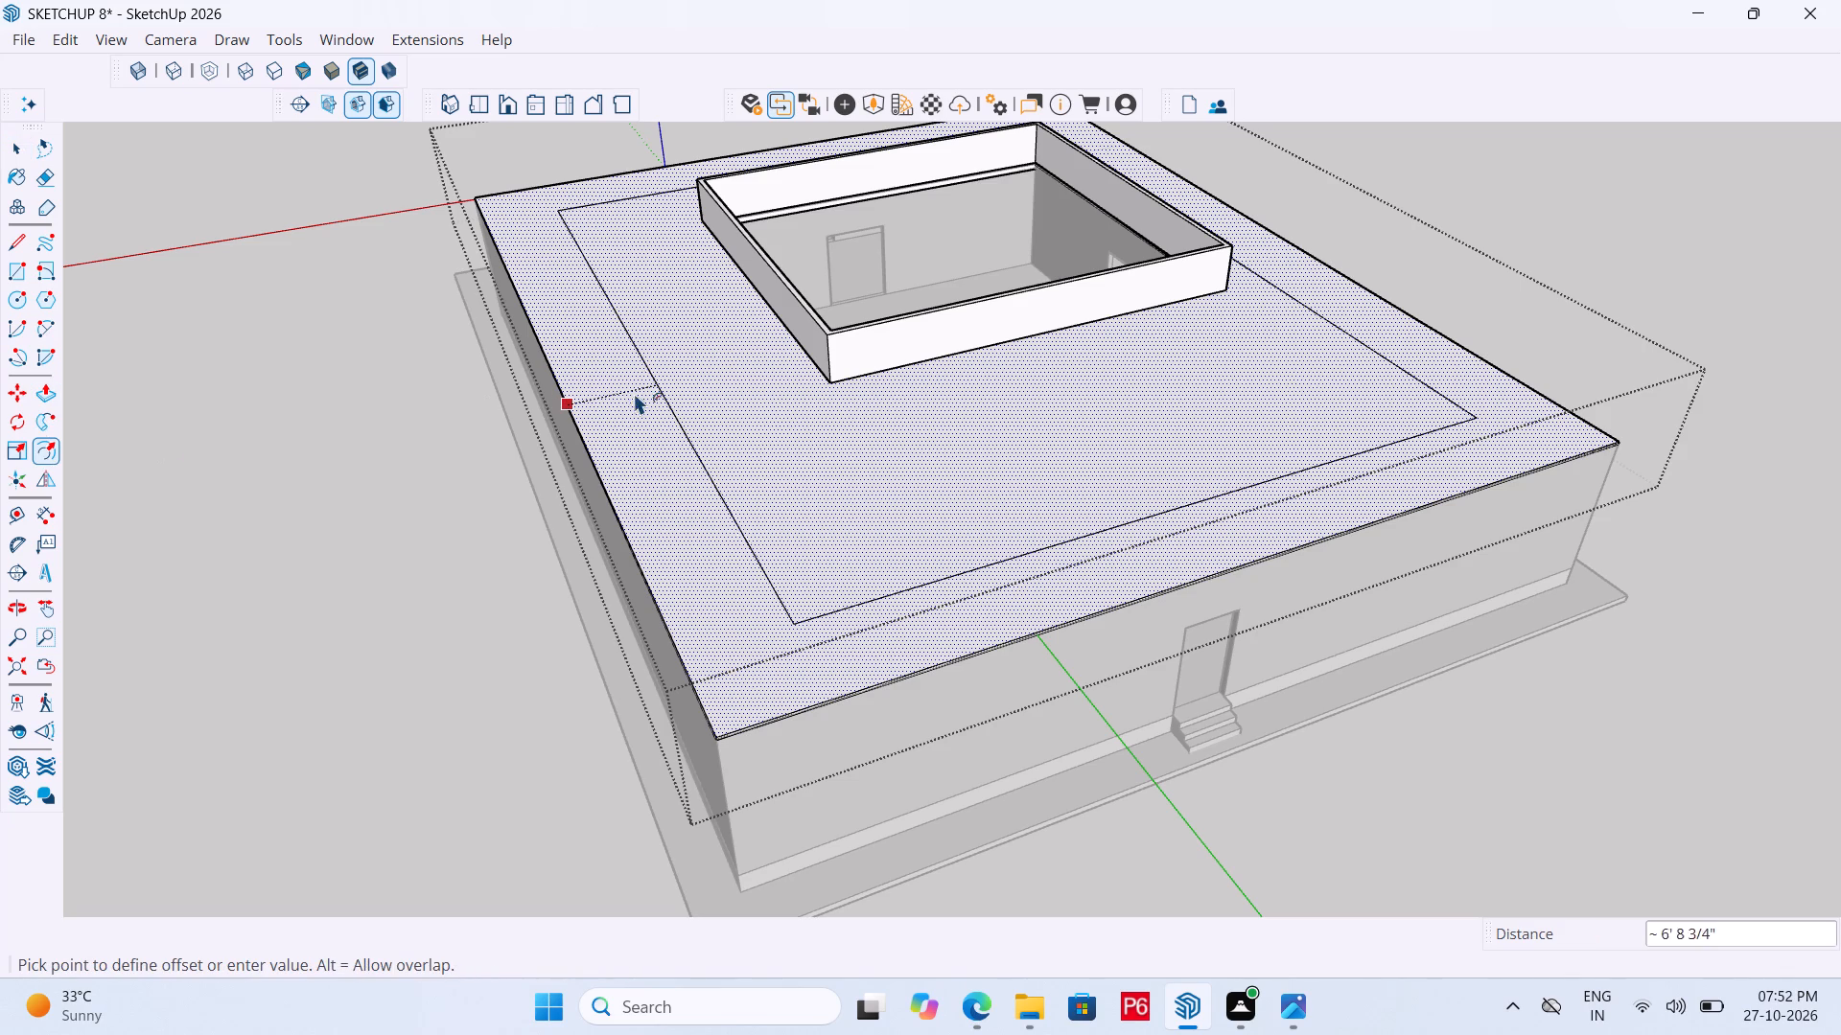
text(6")
key(Return)
Extrude the 6" strip along the roof slab's outer edge 4' upward as a parapet.
scroll(840, 759, up, 12)
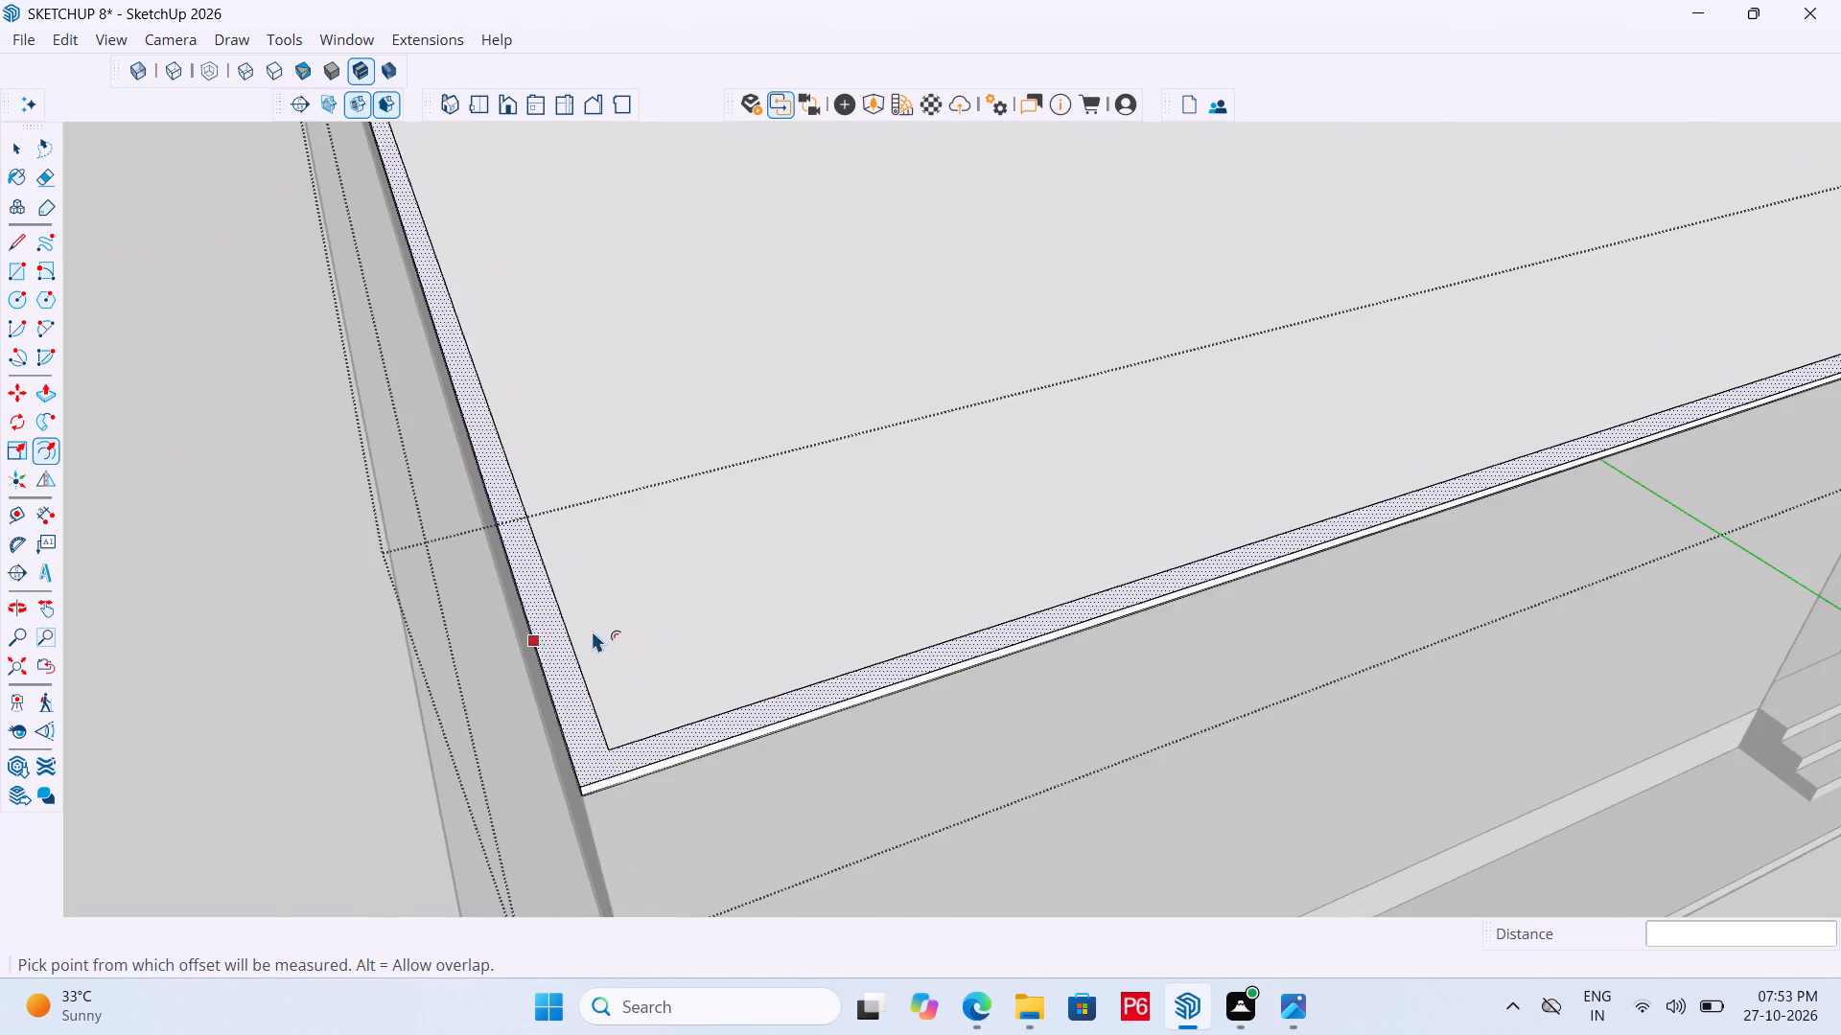
scroll(634, 764, up, 9)
key(p)
click(551, 737)
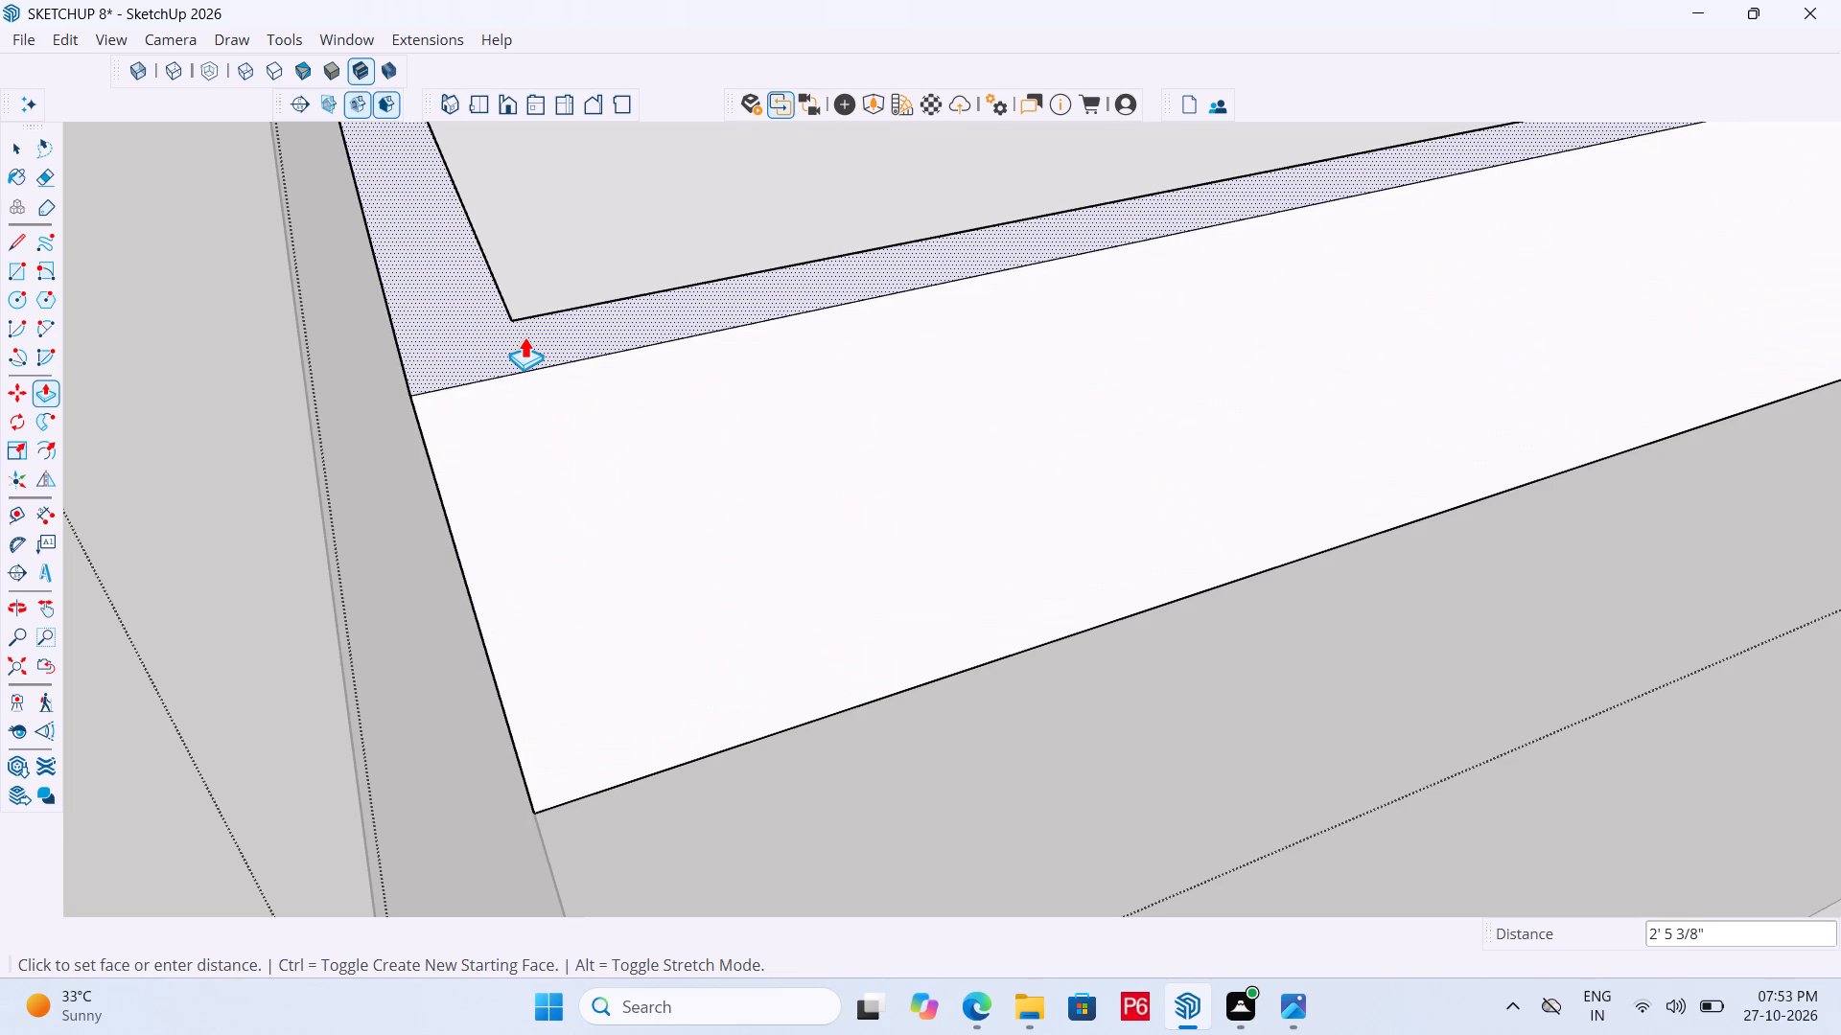
text(4')
key(Return)
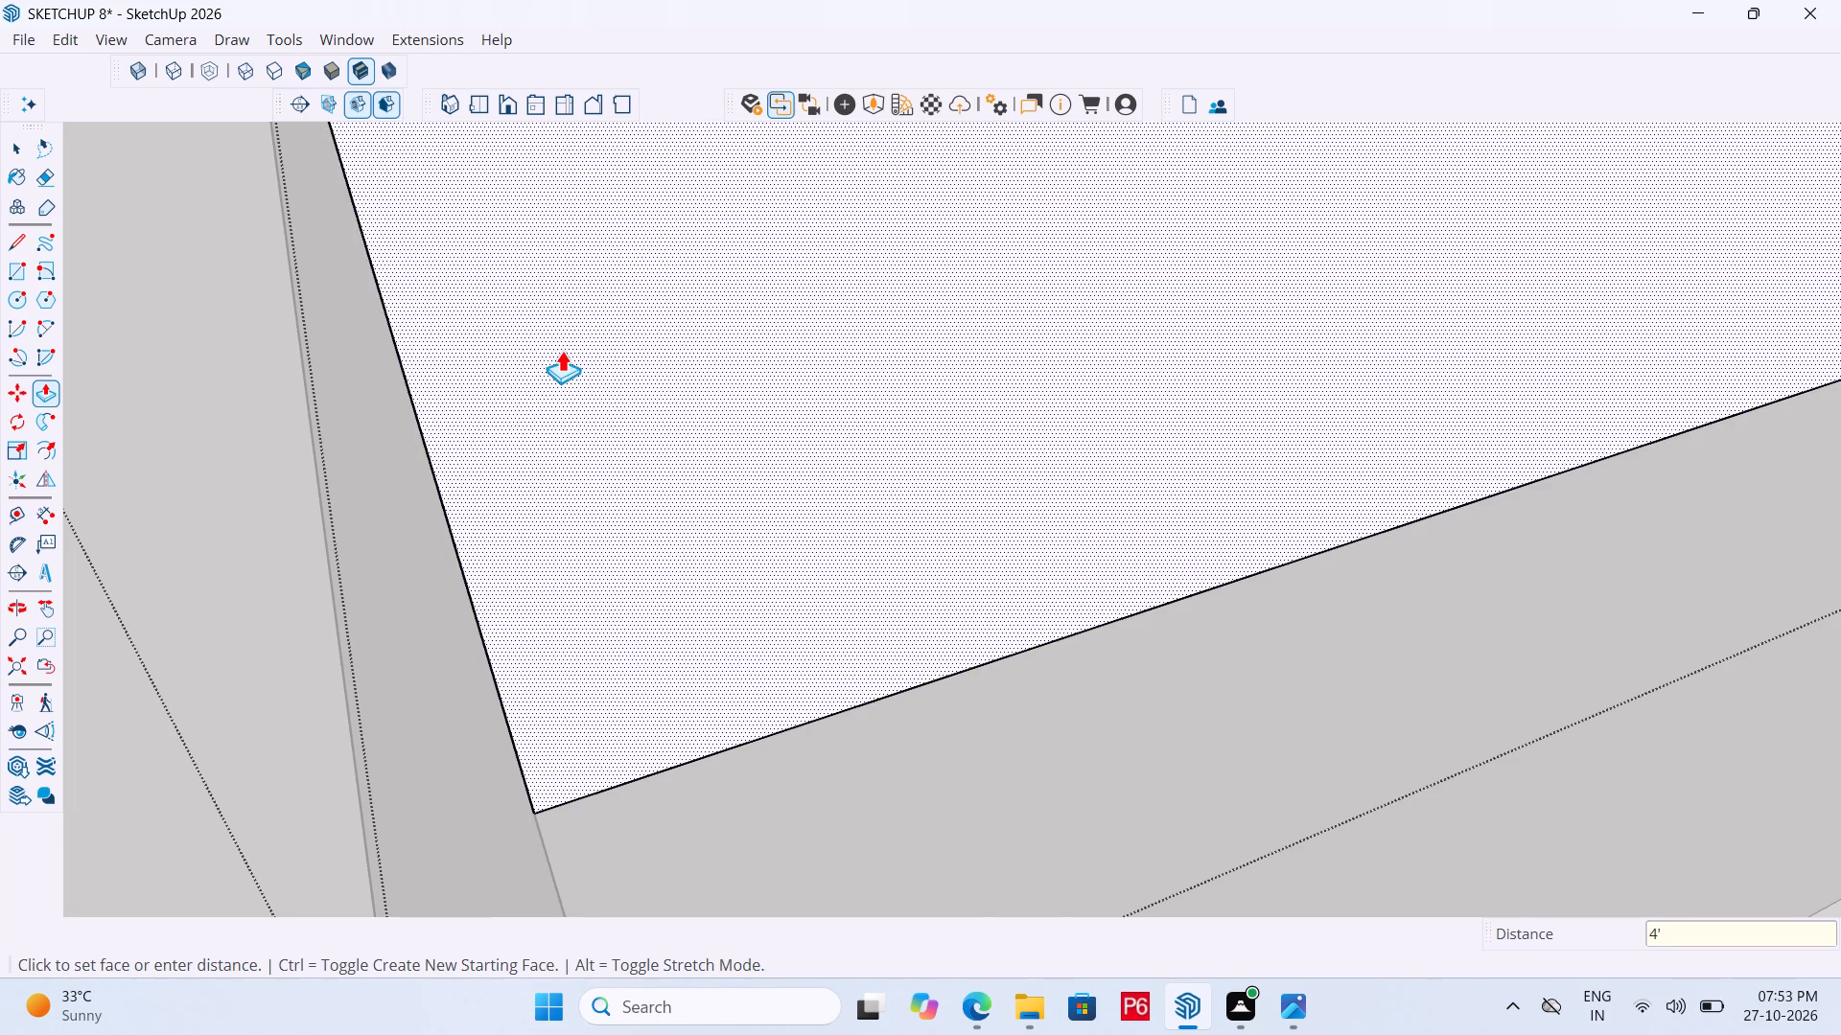
Save the model and close the roof slab group.
scroll(615, 449, down, 20)
scroll(615, 449, down, 4)
scroll(518, 516, down, 4)
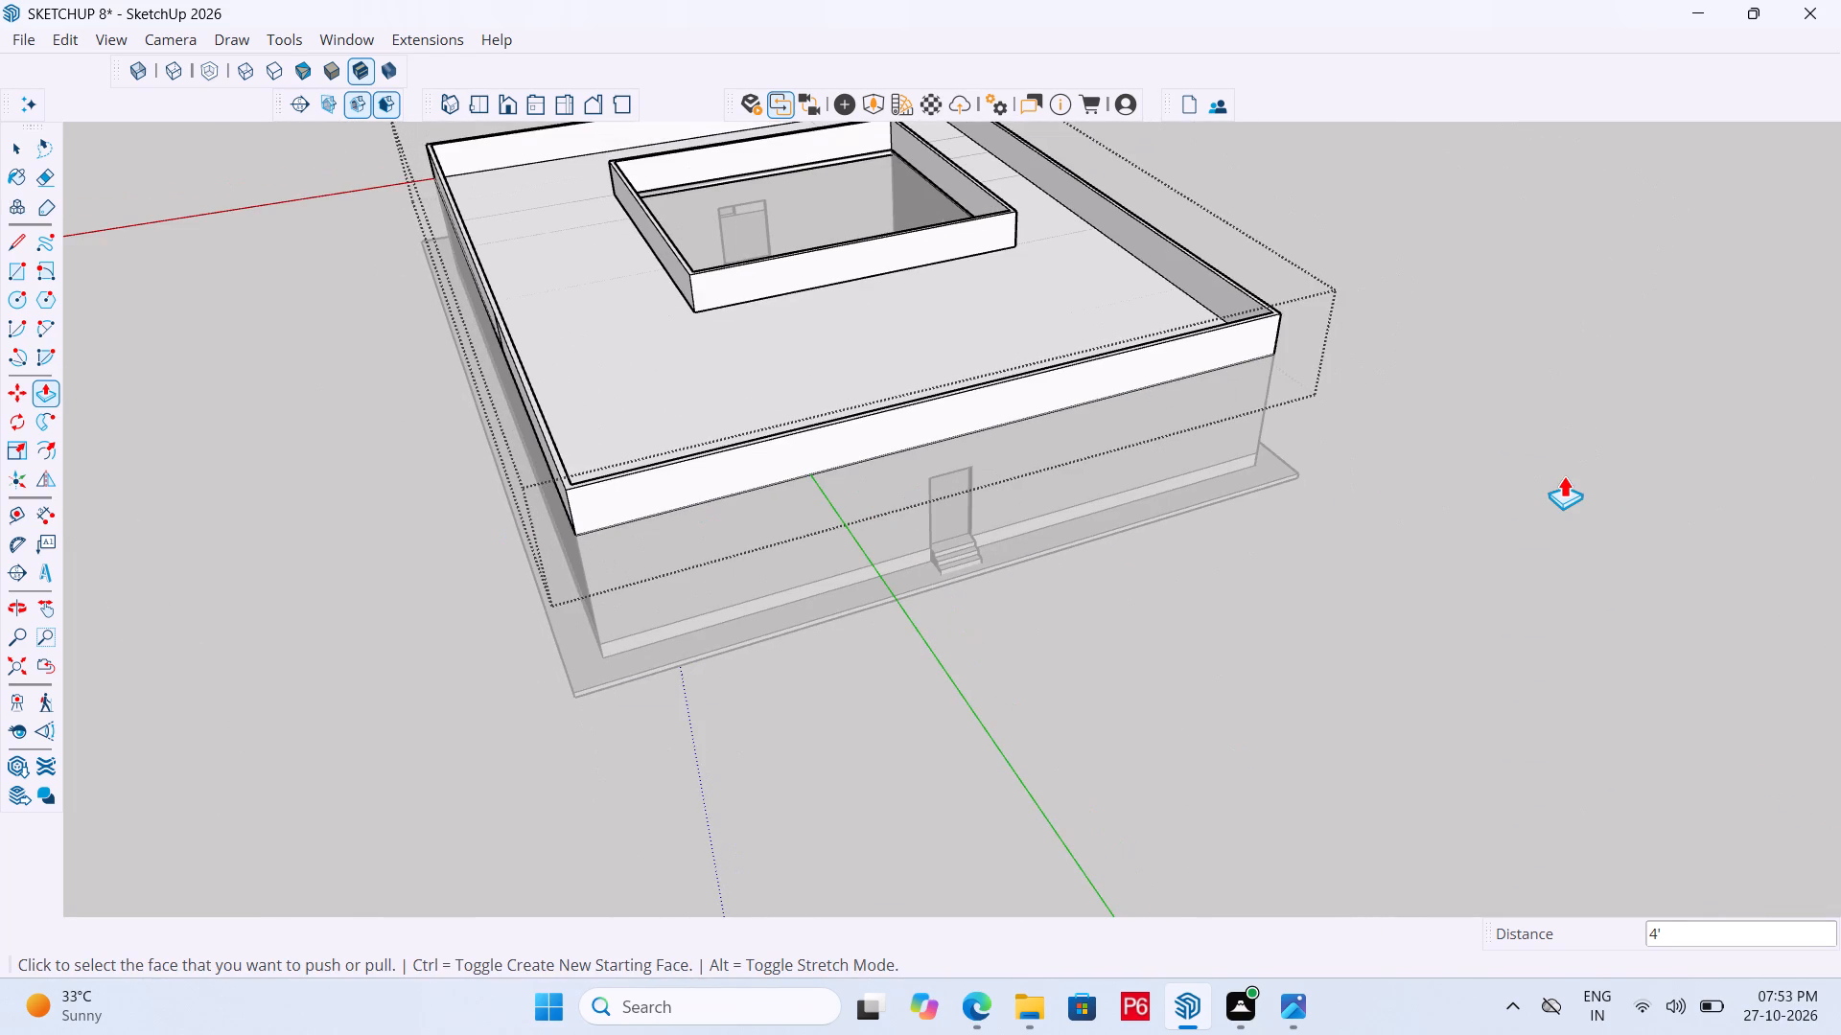
key(ctrl+s)
key(ctrl+s)
key(ctrl+s)
key(ctrl+s)
key(ctrl+s)
key(ctrl+s)
key(space)
click(1515, 449)
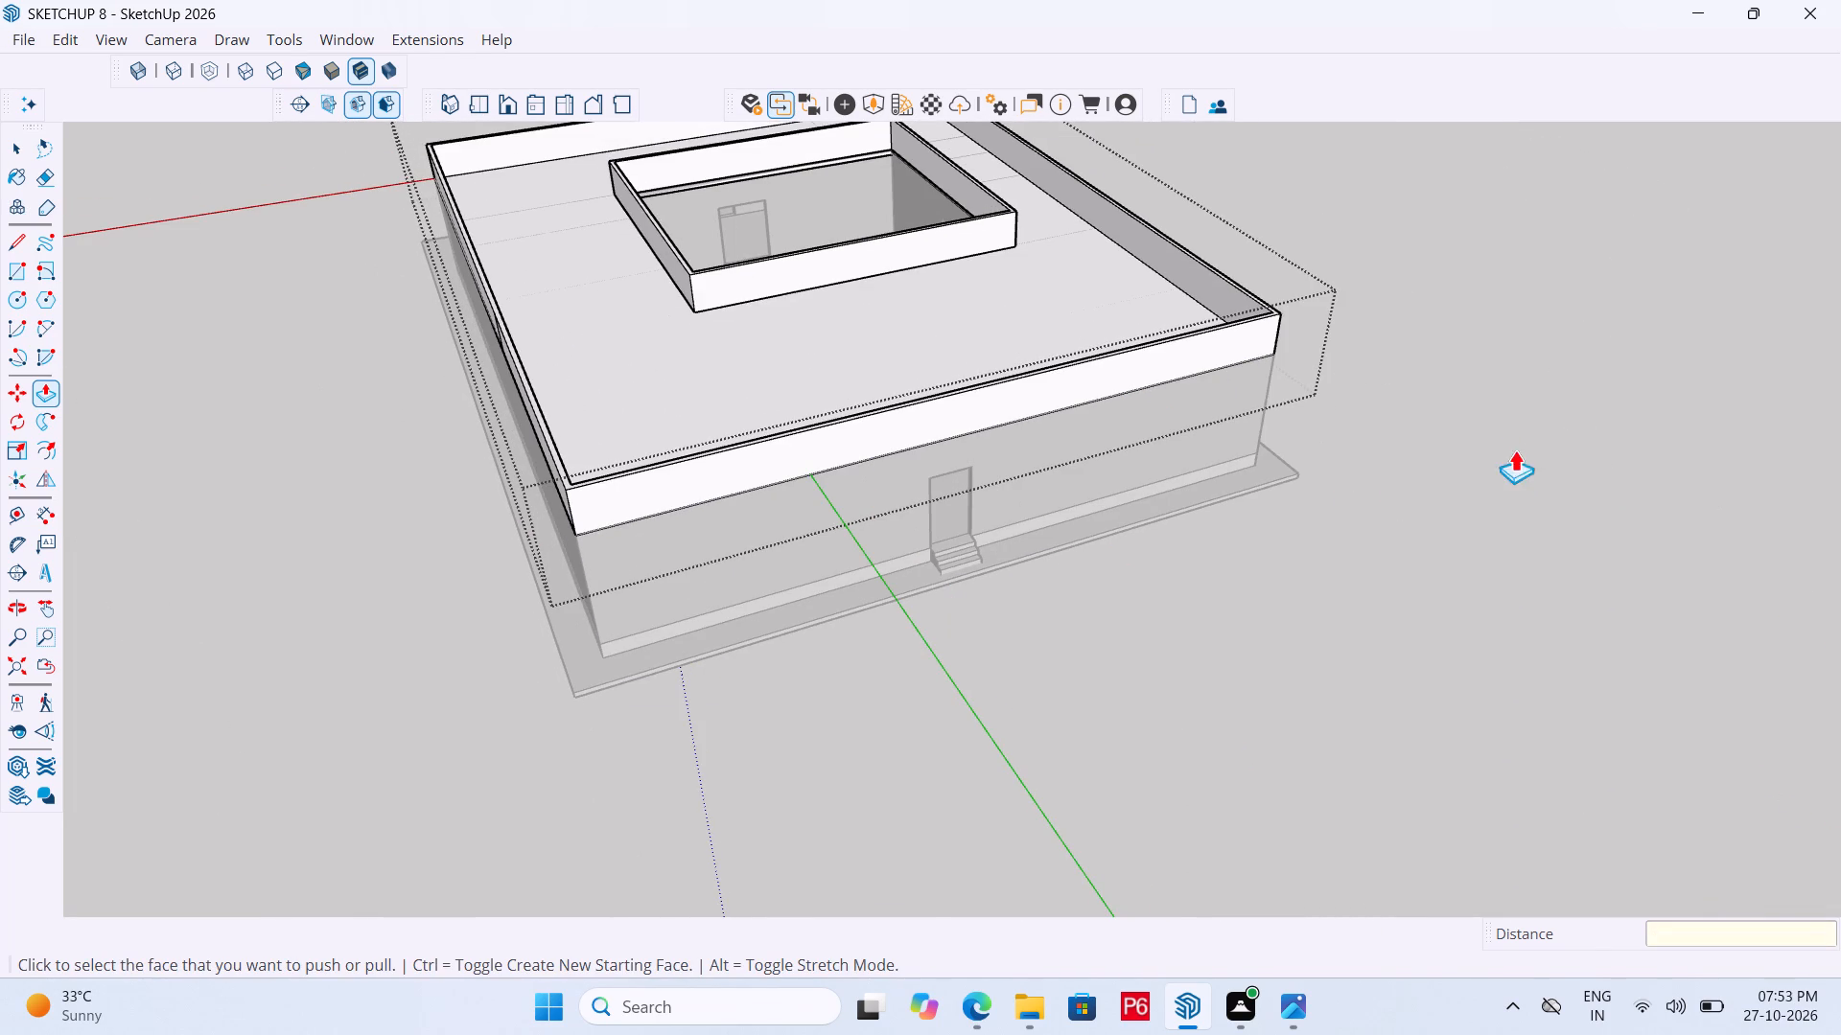
click(1511, 440)
Examine the outer roof parapet and the raised wall around the hall opening from several angles.
scroll(1540, 412, down, 6)
middle_drag(1177, 286, 762, 257)
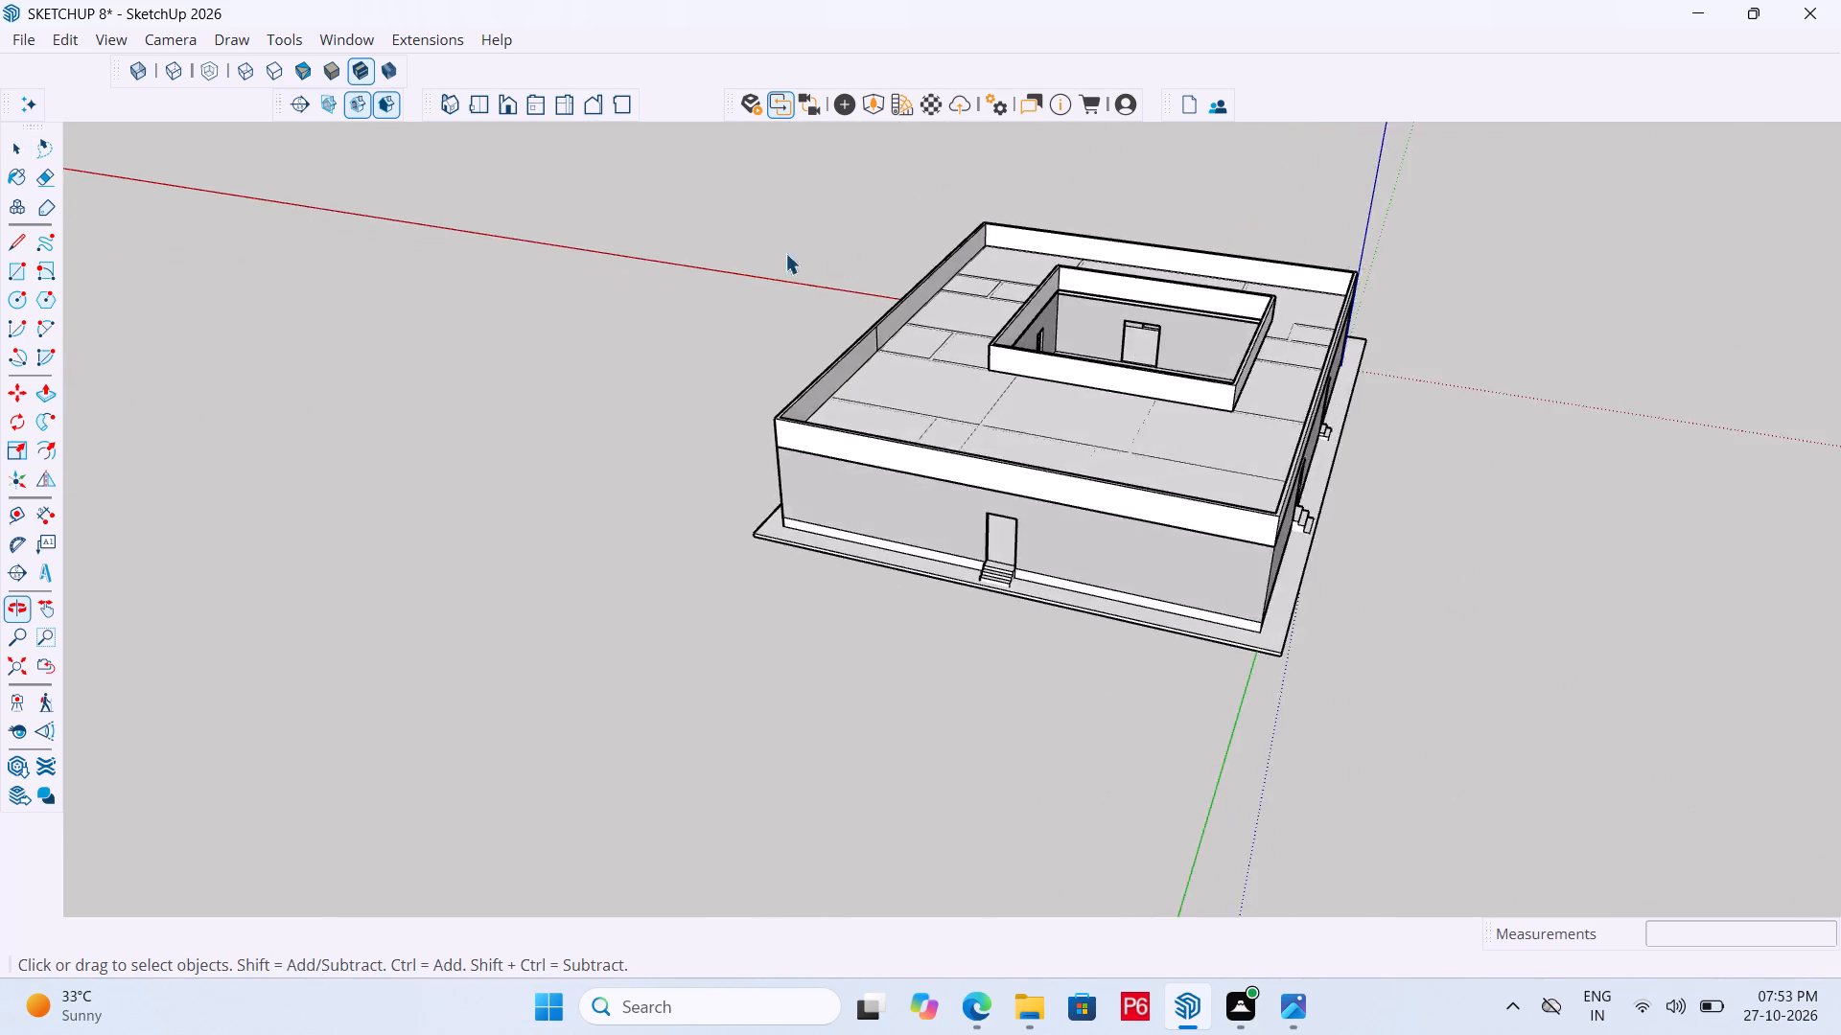
scroll(971, 251, up, 7)
middle_drag(1237, 344, 1254, 327)
scroll(152, 425, down, 7)
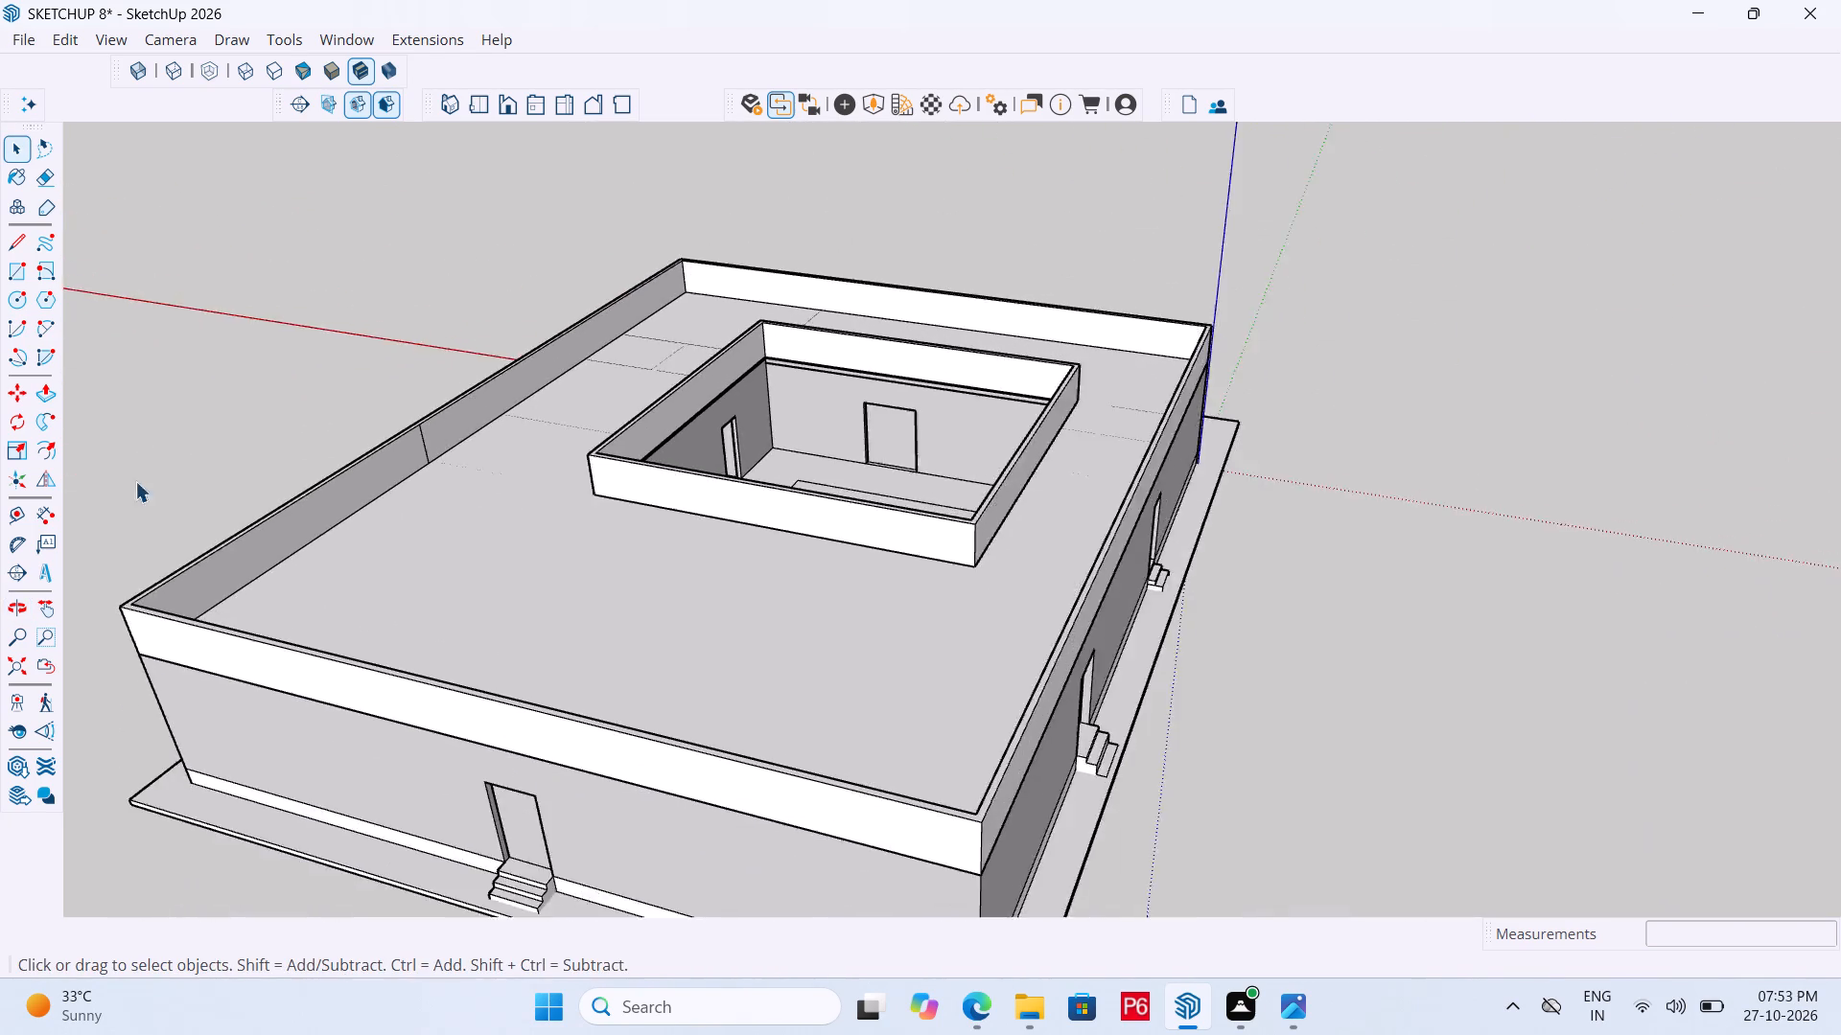
scroll(408, 499, up, 1)
middle_drag(548, 534, 731, 550)
scroll(939, 317, up, 3)
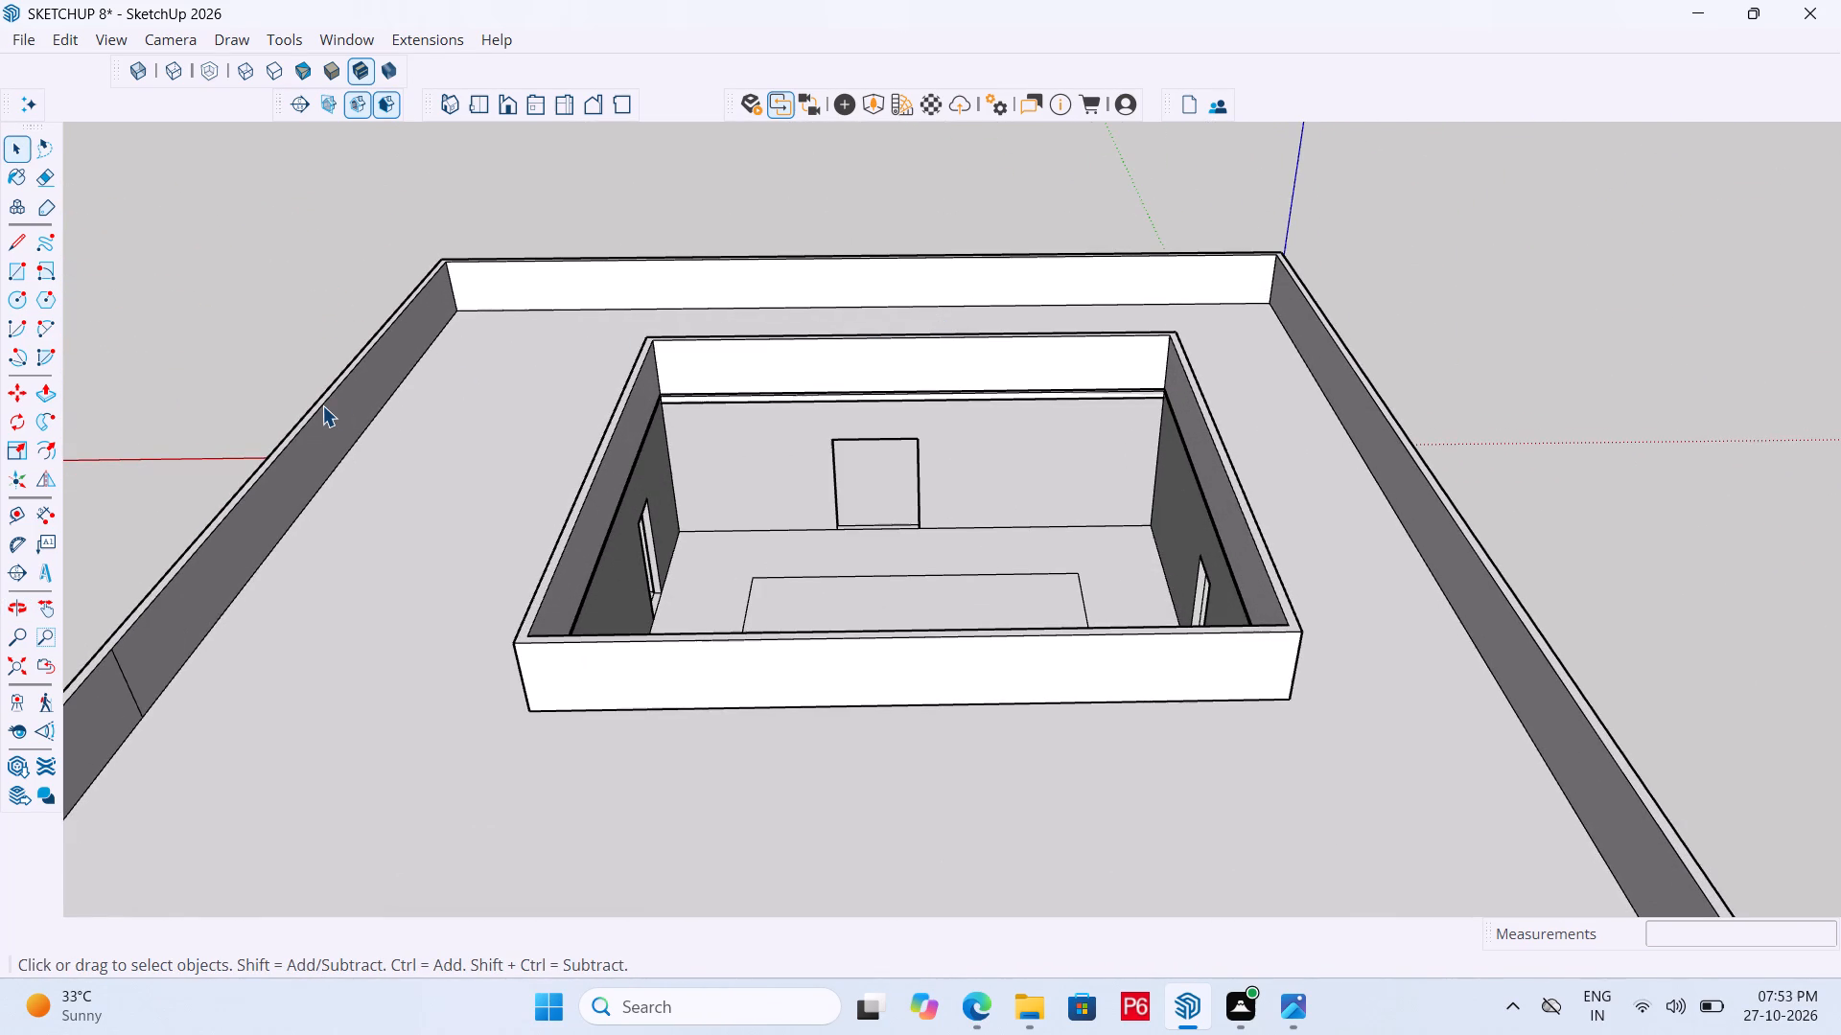
scroll(607, 408, down, 6)
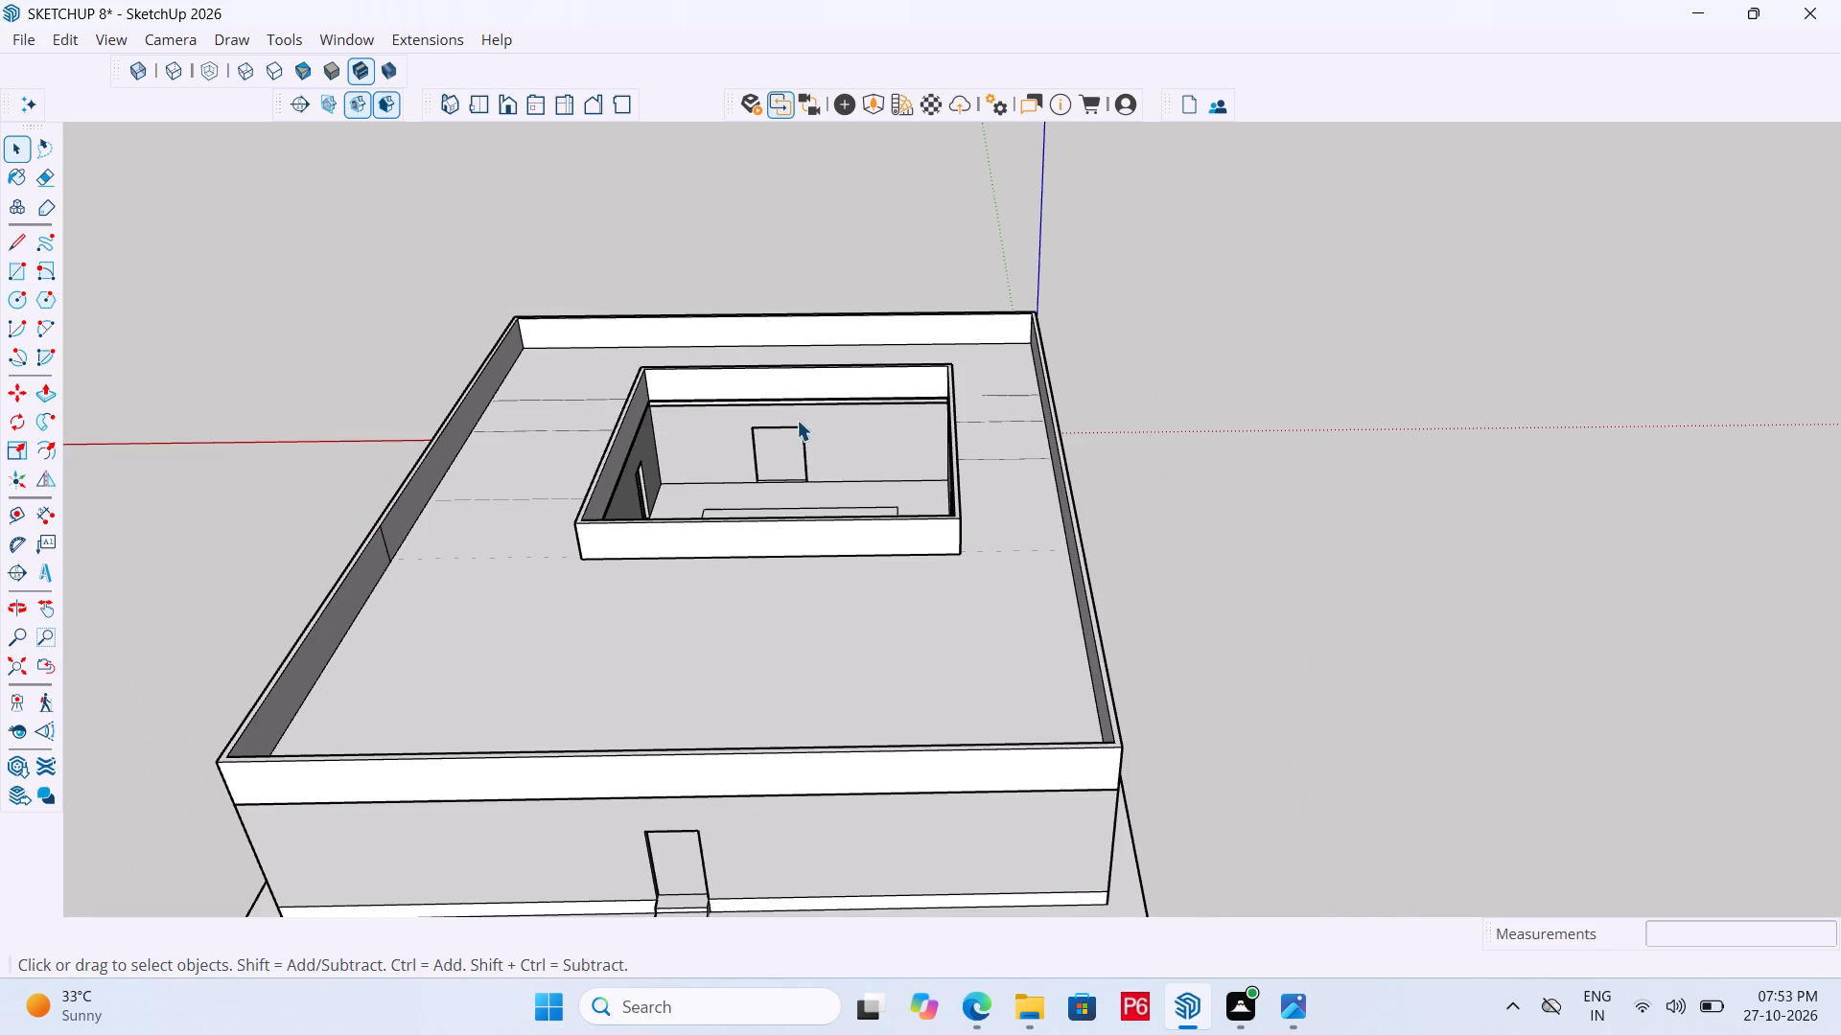
scroll(804, 423, up, 4)
middle_drag(803, 488, 787, 595)
scroll(598, 456, down, 4)
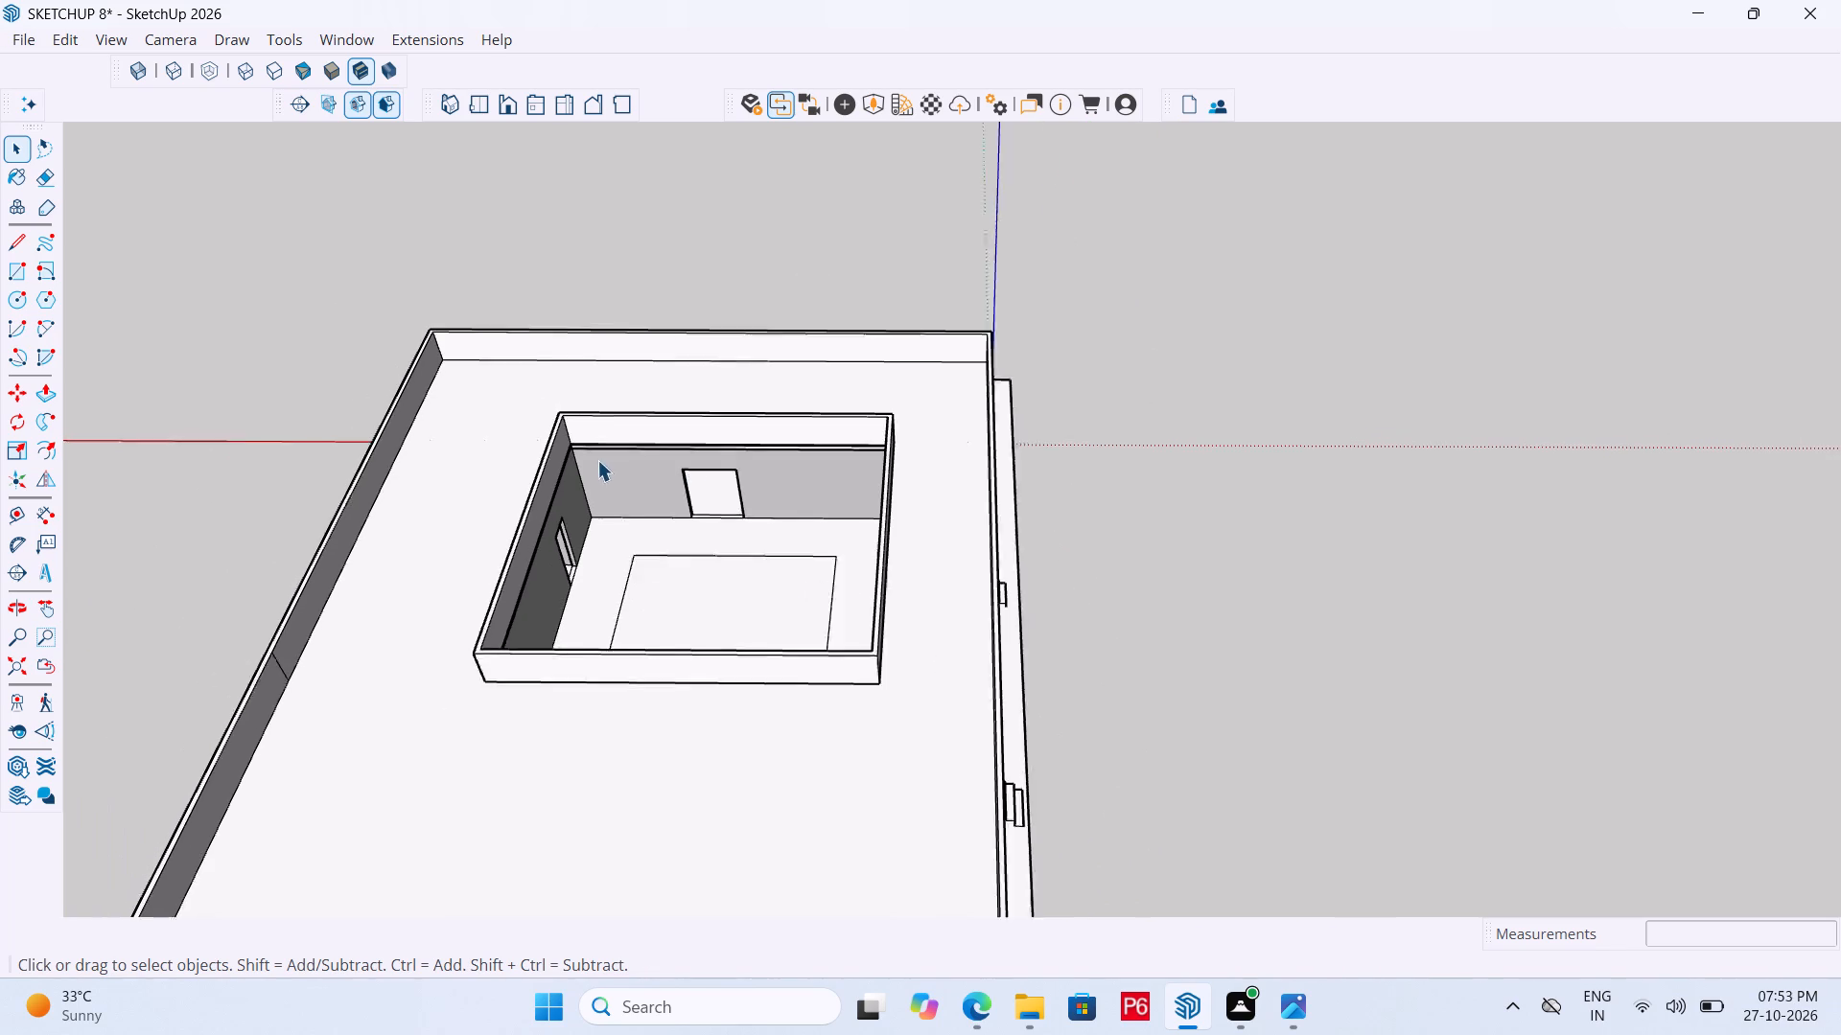
scroll(597, 460, down, 1)
middle_drag(638, 541, 643, 609)
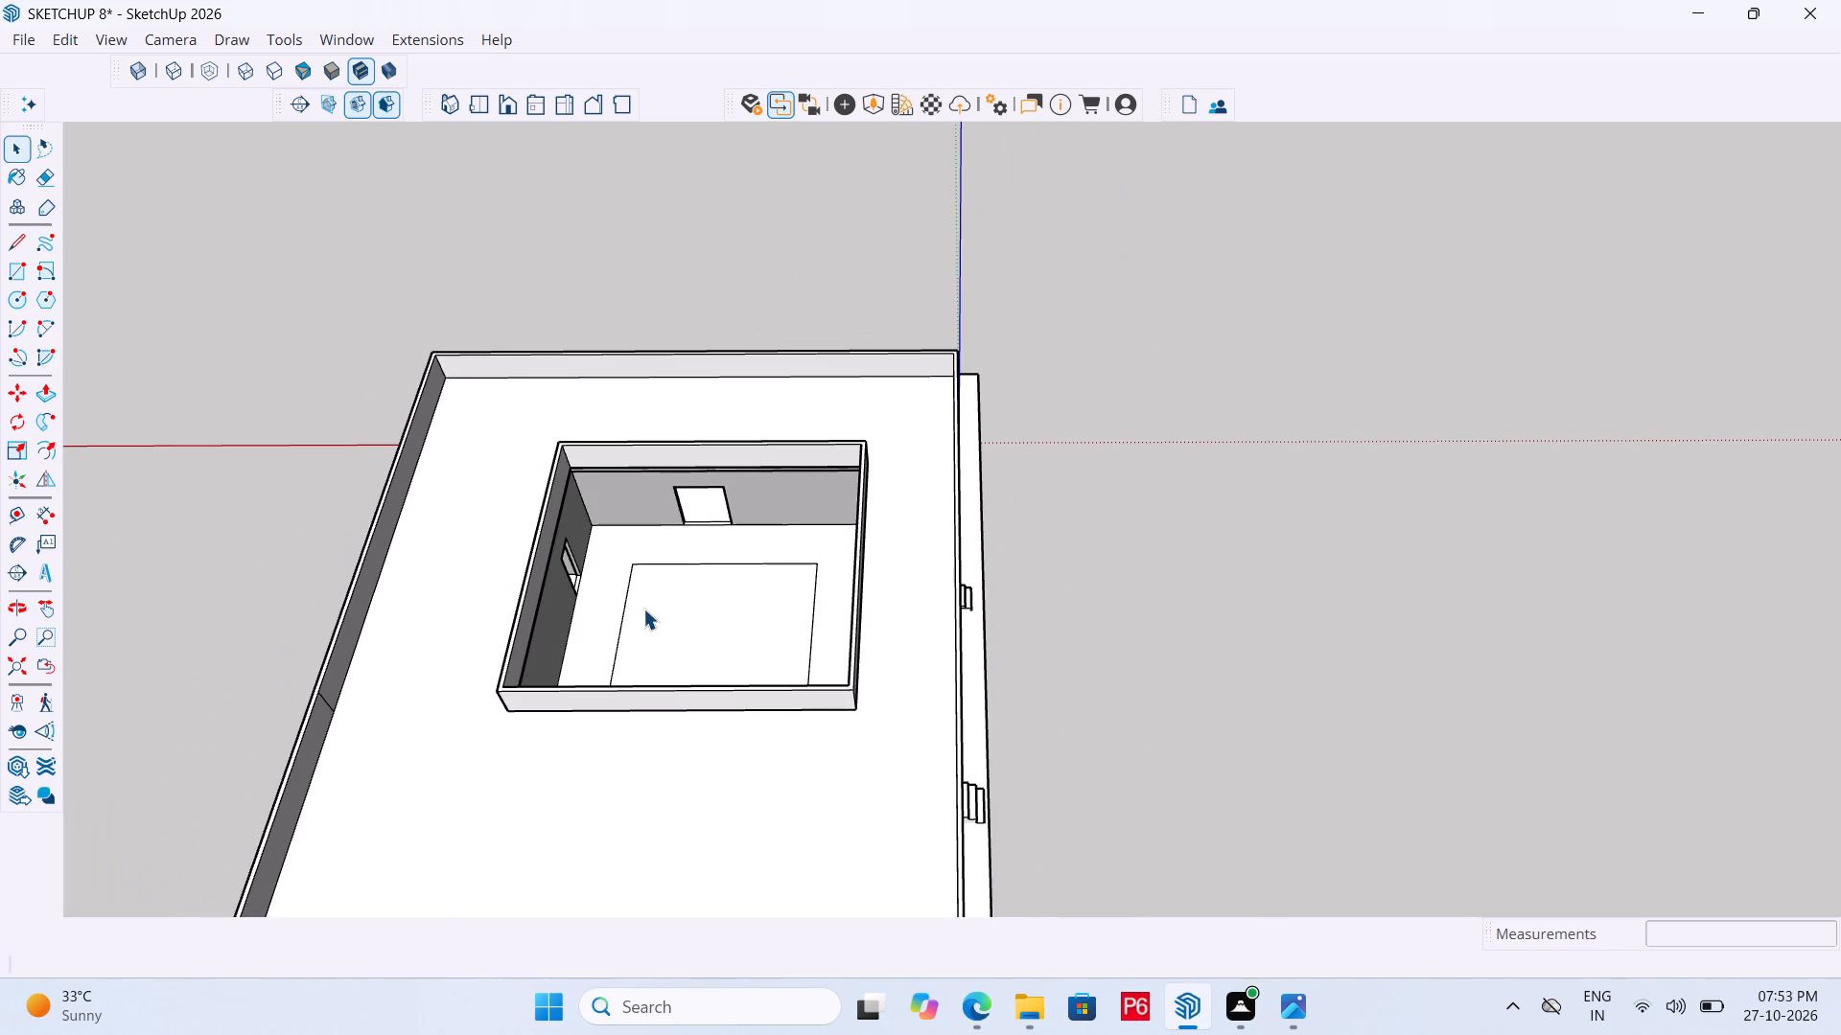
Draw a rectangle across the hall opening between opposite inner top corners of its raised wall.
key(r)
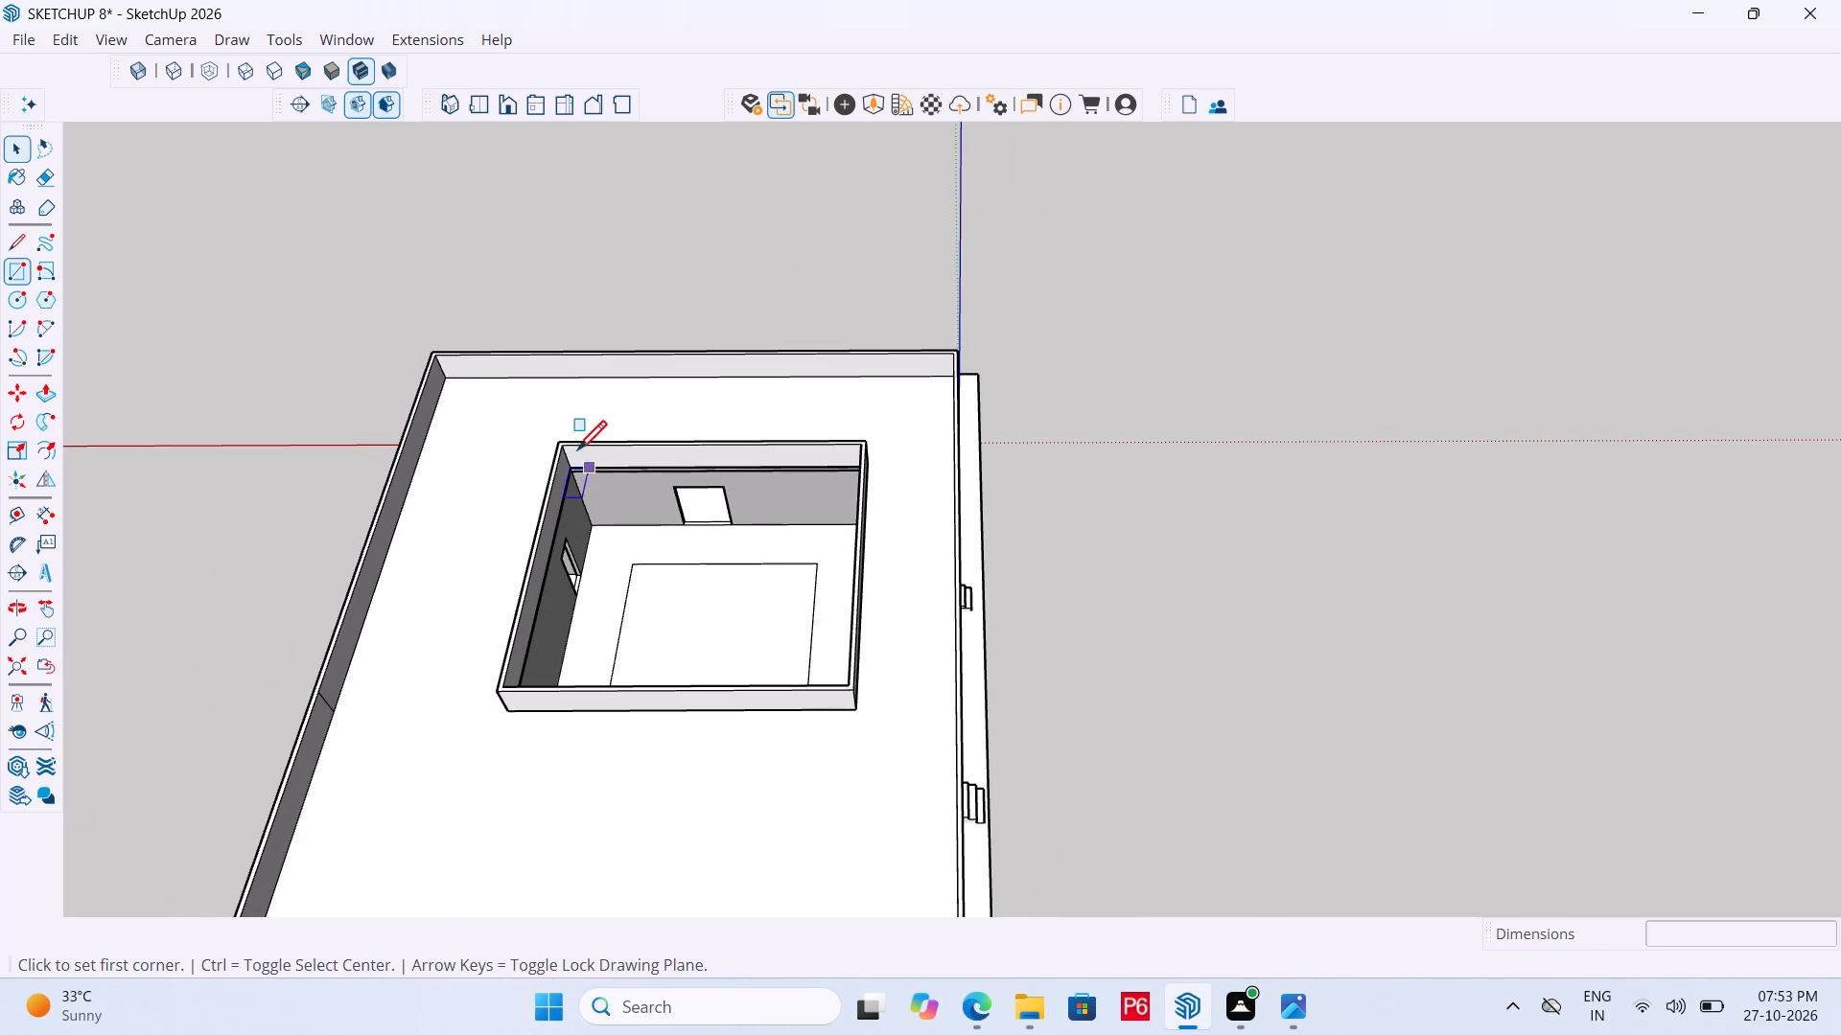
scroll(572, 450, up, 16)
click(546, 492)
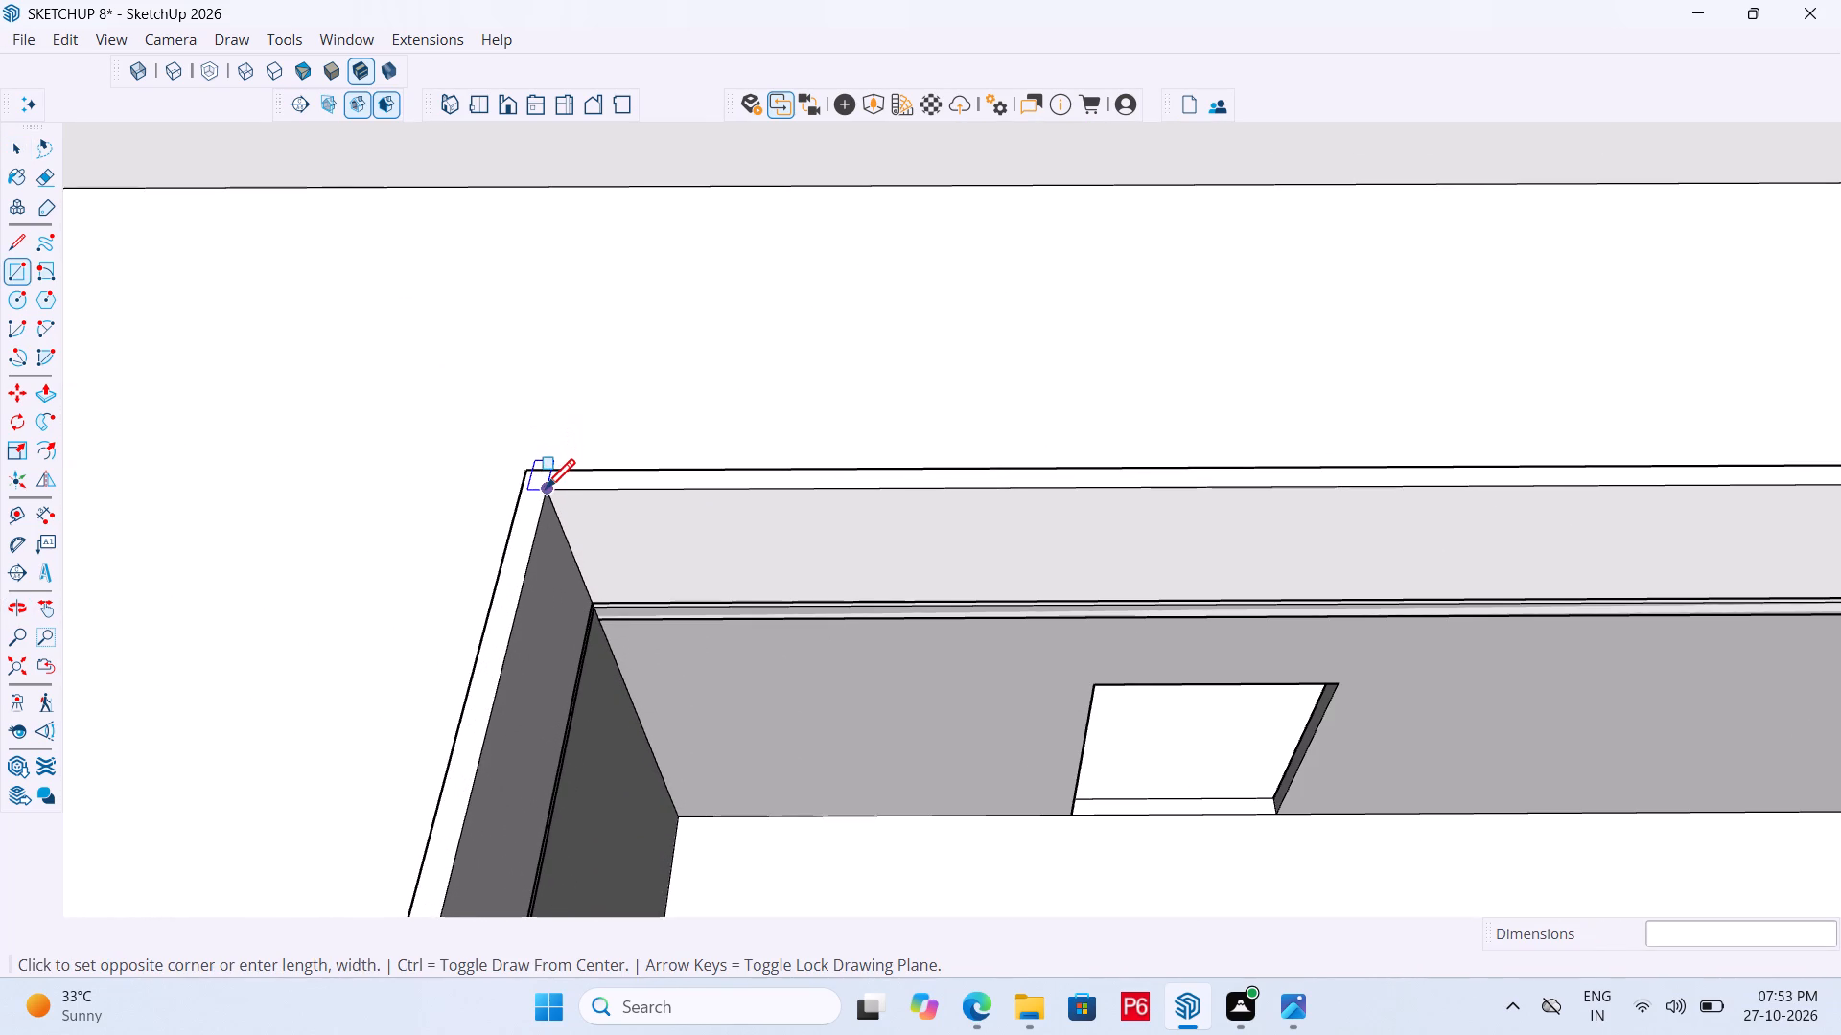
scroll(557, 355, down, 17)
scroll(839, 609, up, 6)
scroll(945, 713, up, 5)
click(1000, 752)
scroll(1193, 745, down, 3)
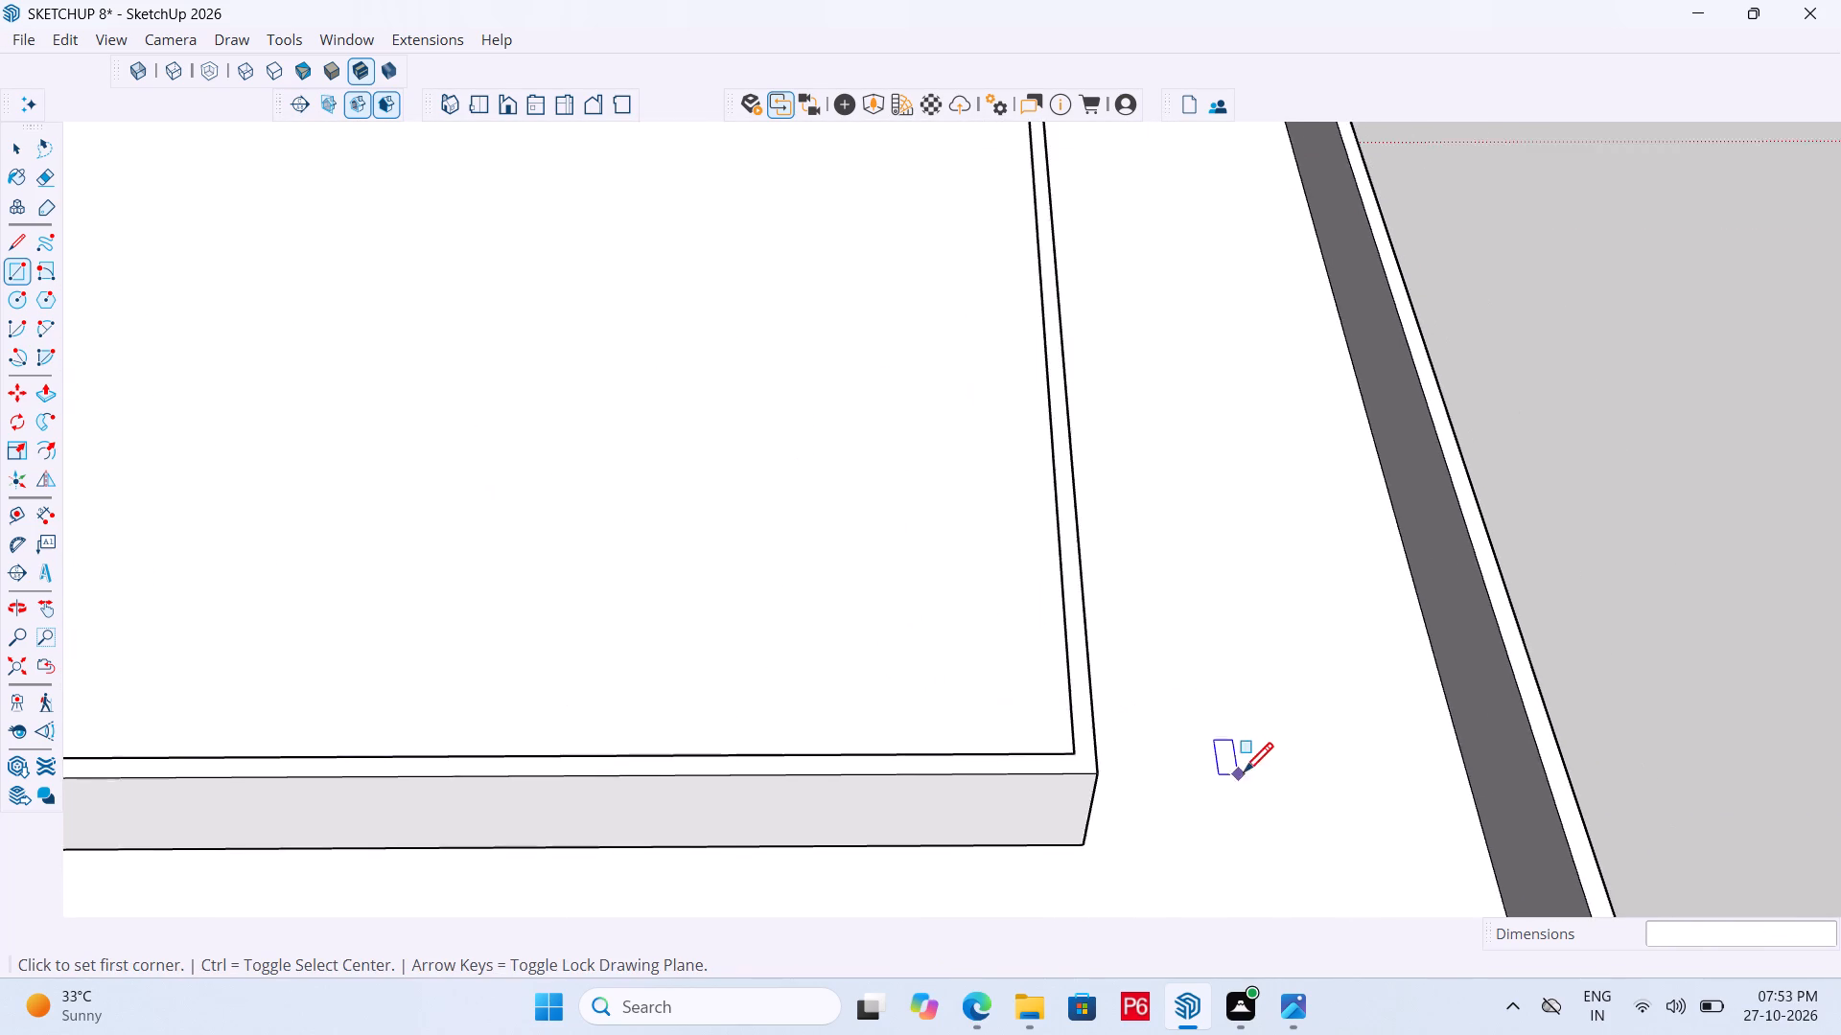
scroll(1244, 775, down, 3)
Select the new rectangle's face and edges, and place a guide 6' inside its green-axis-parallel edge farthest from the origin.
key(space)
click(709, 440)
scroll(1130, 547, down, 4)
double_click(731, 438)
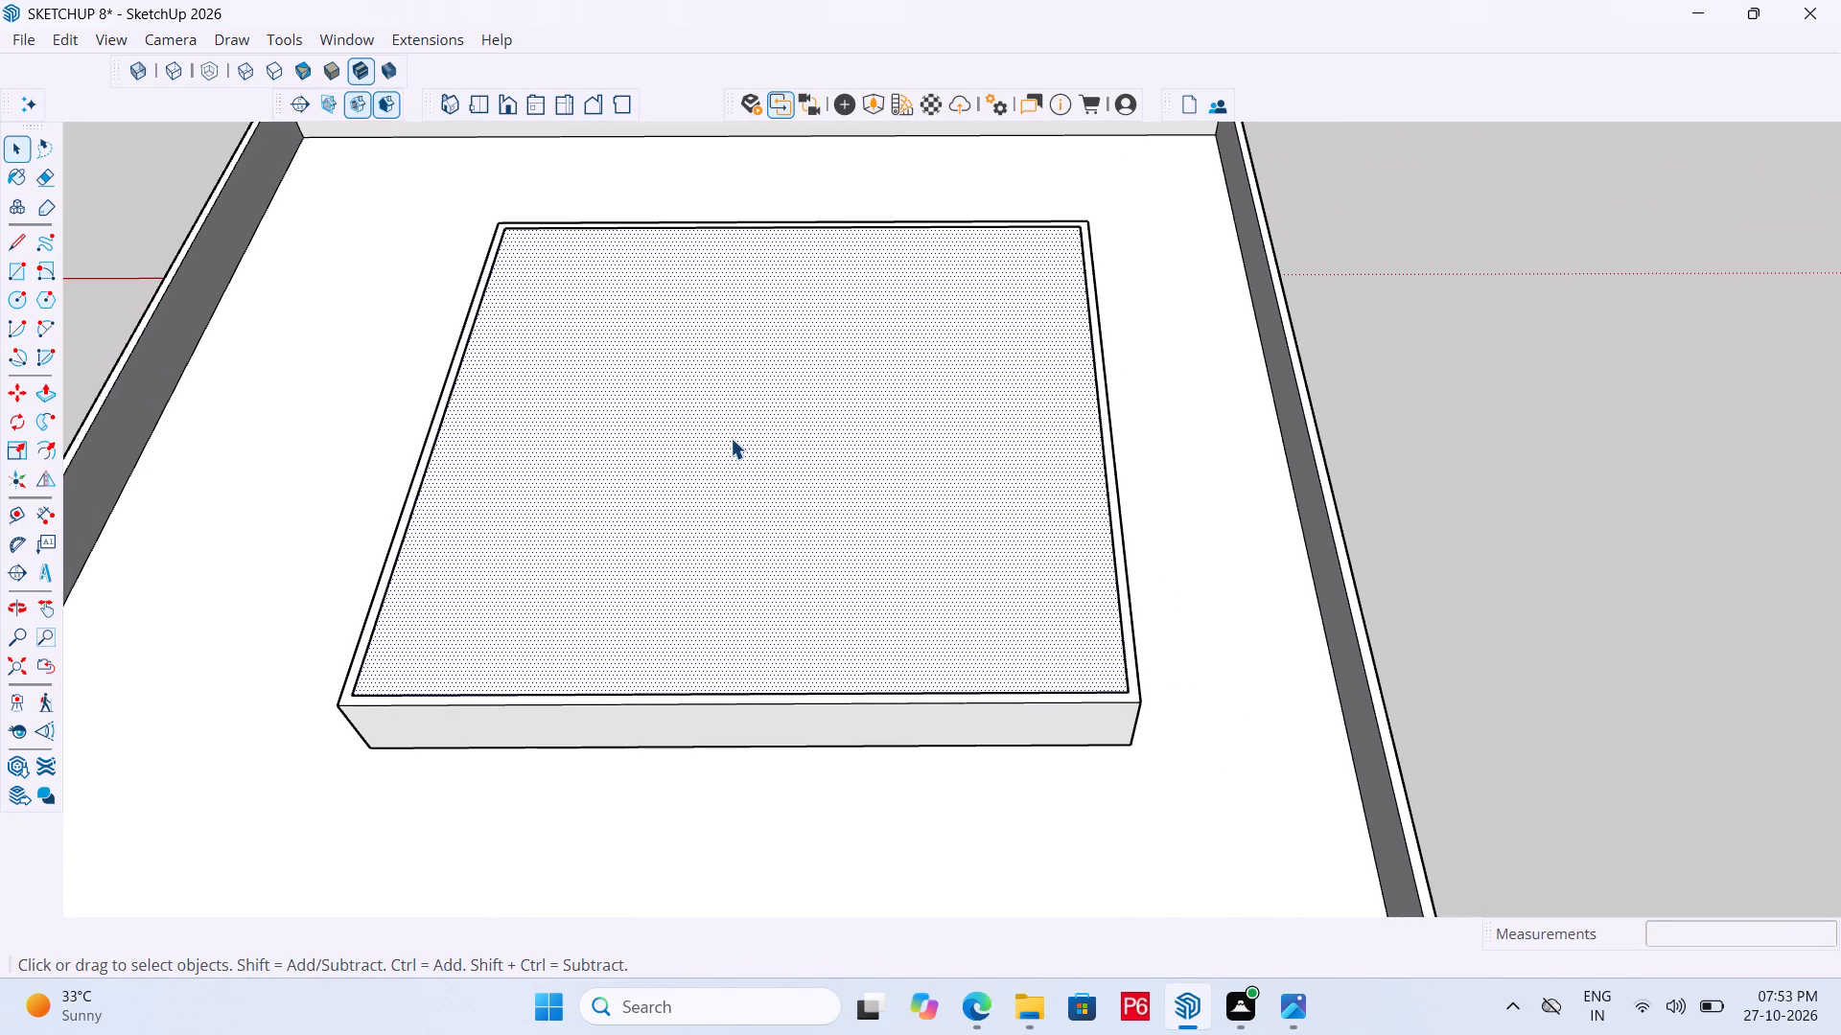
scroll(780, 446, up, 6)
scroll(860, 474, down, 2)
key(t)
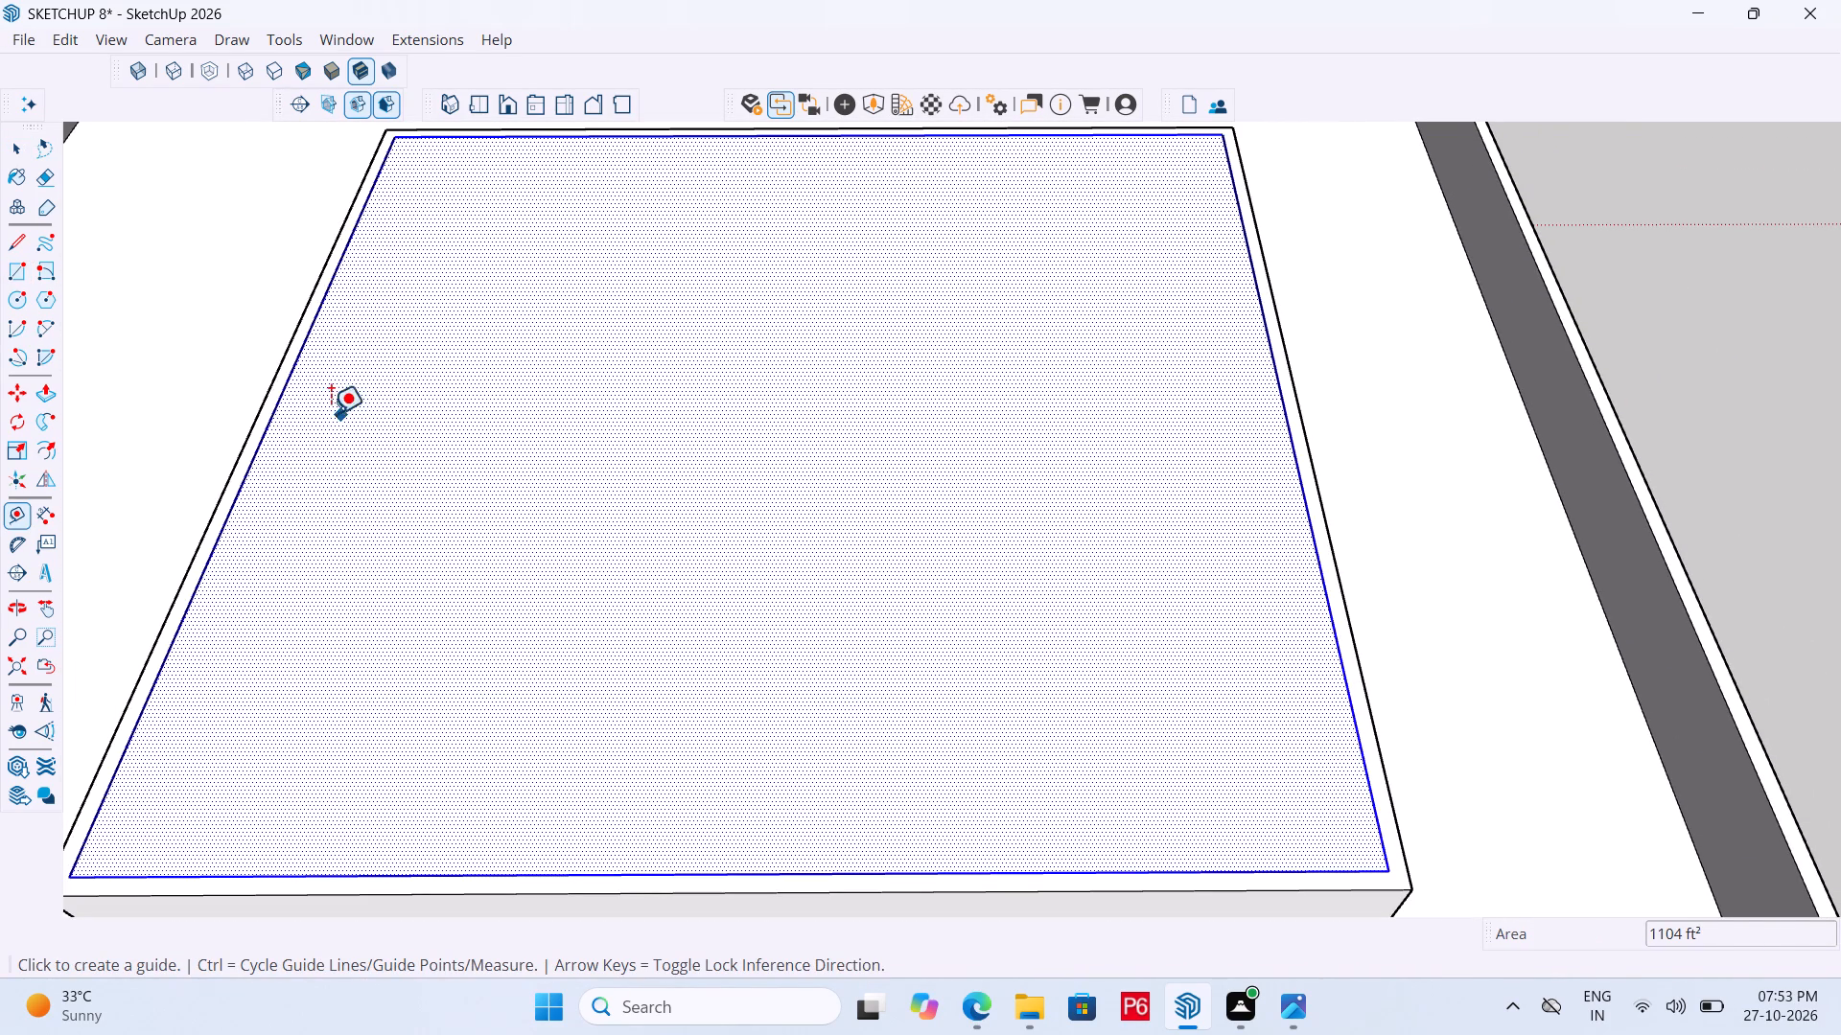
click(276, 412)
text(6')
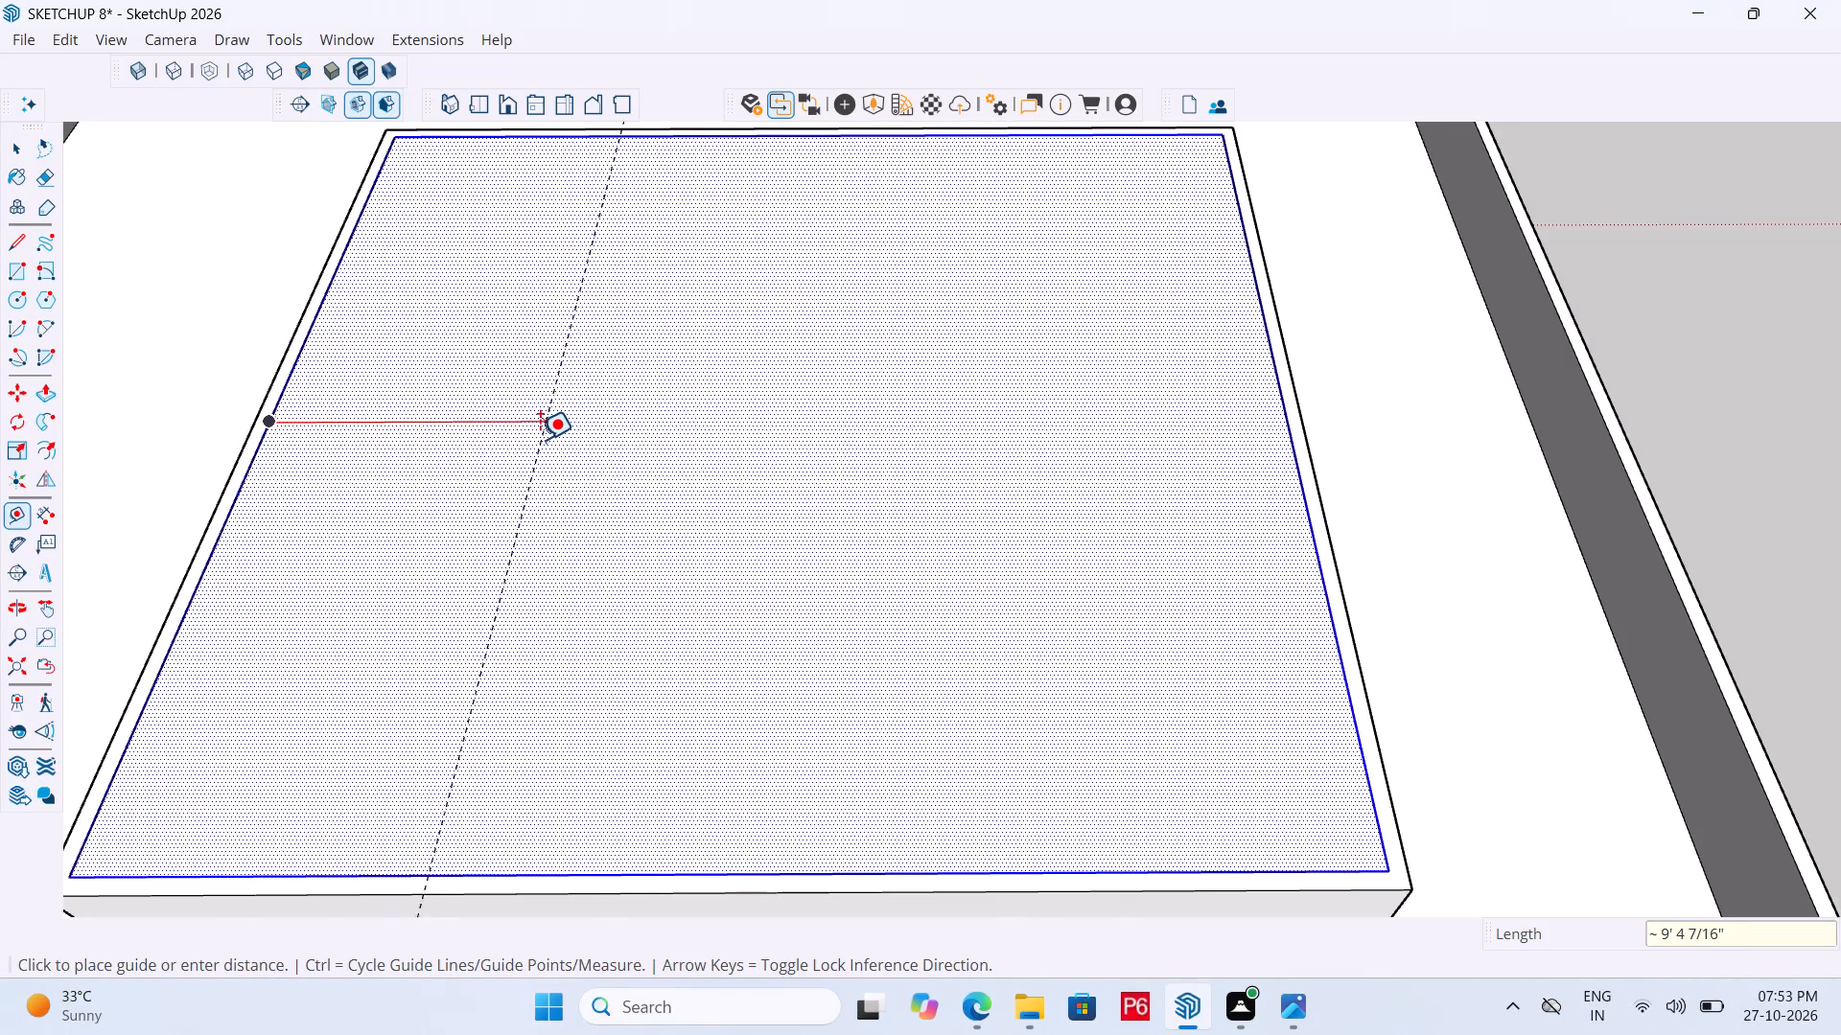
key(6)
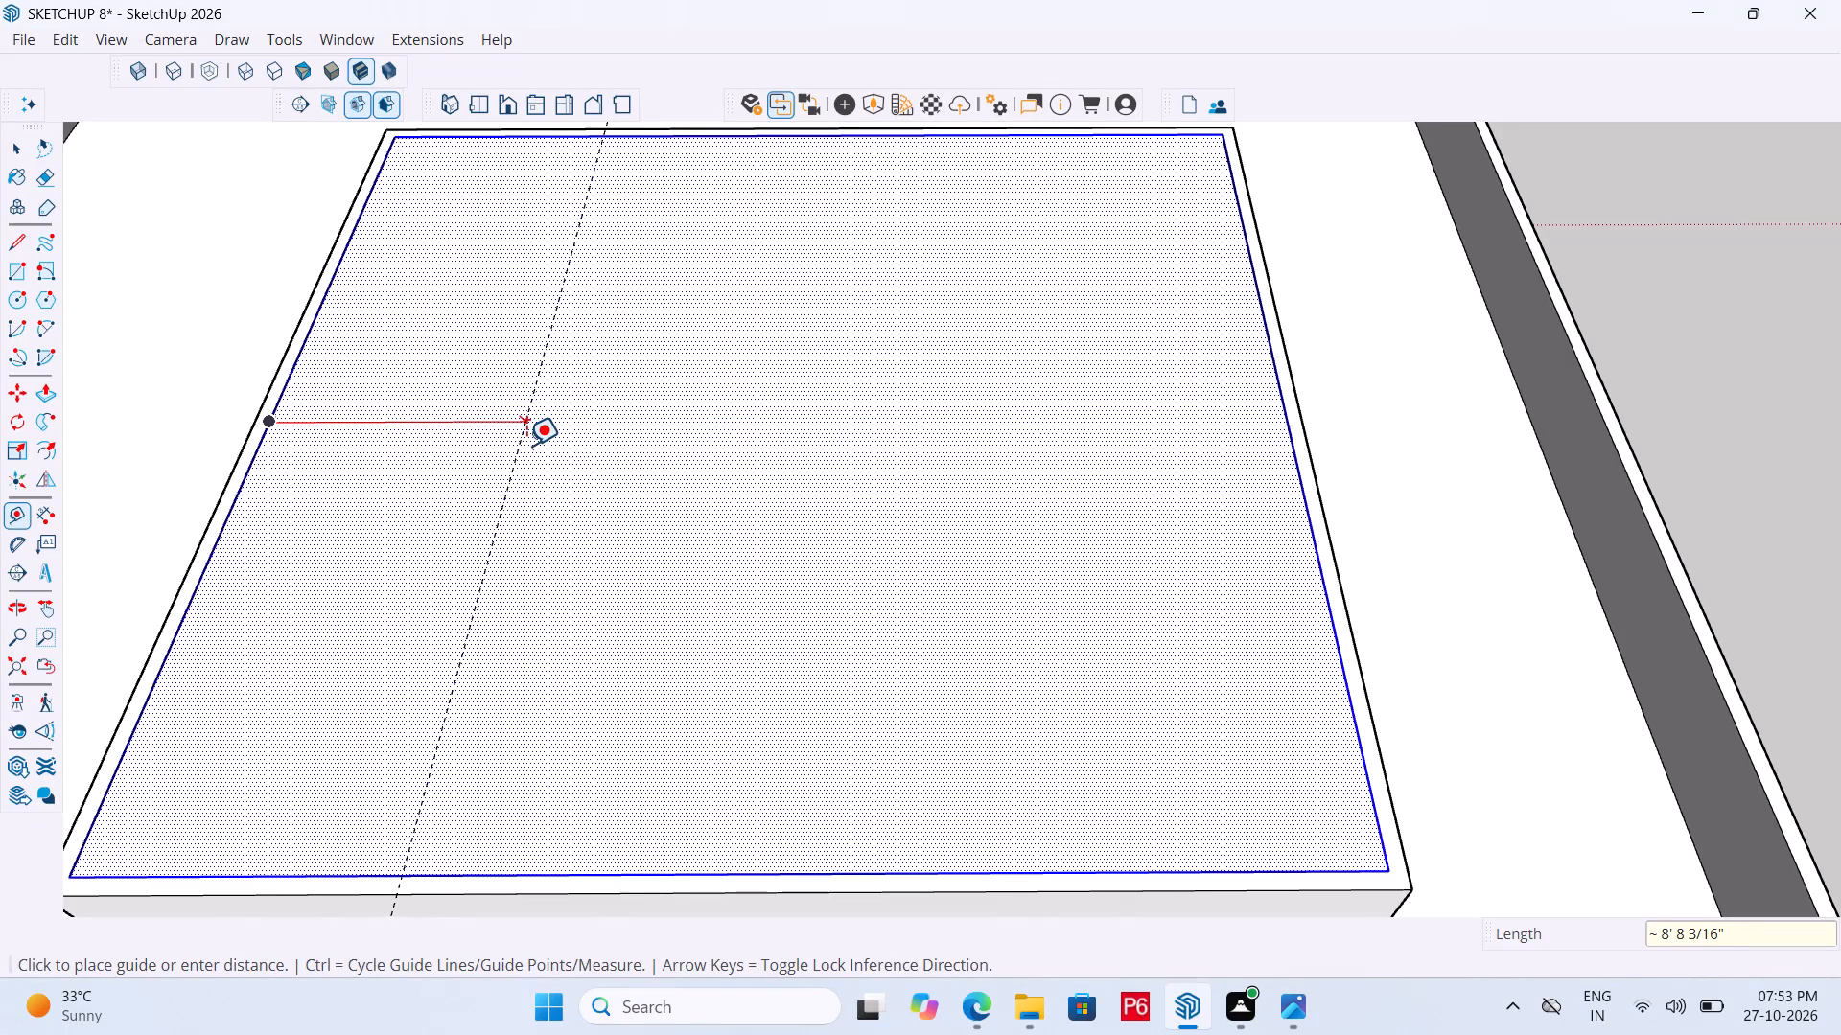
key(apostrophe)
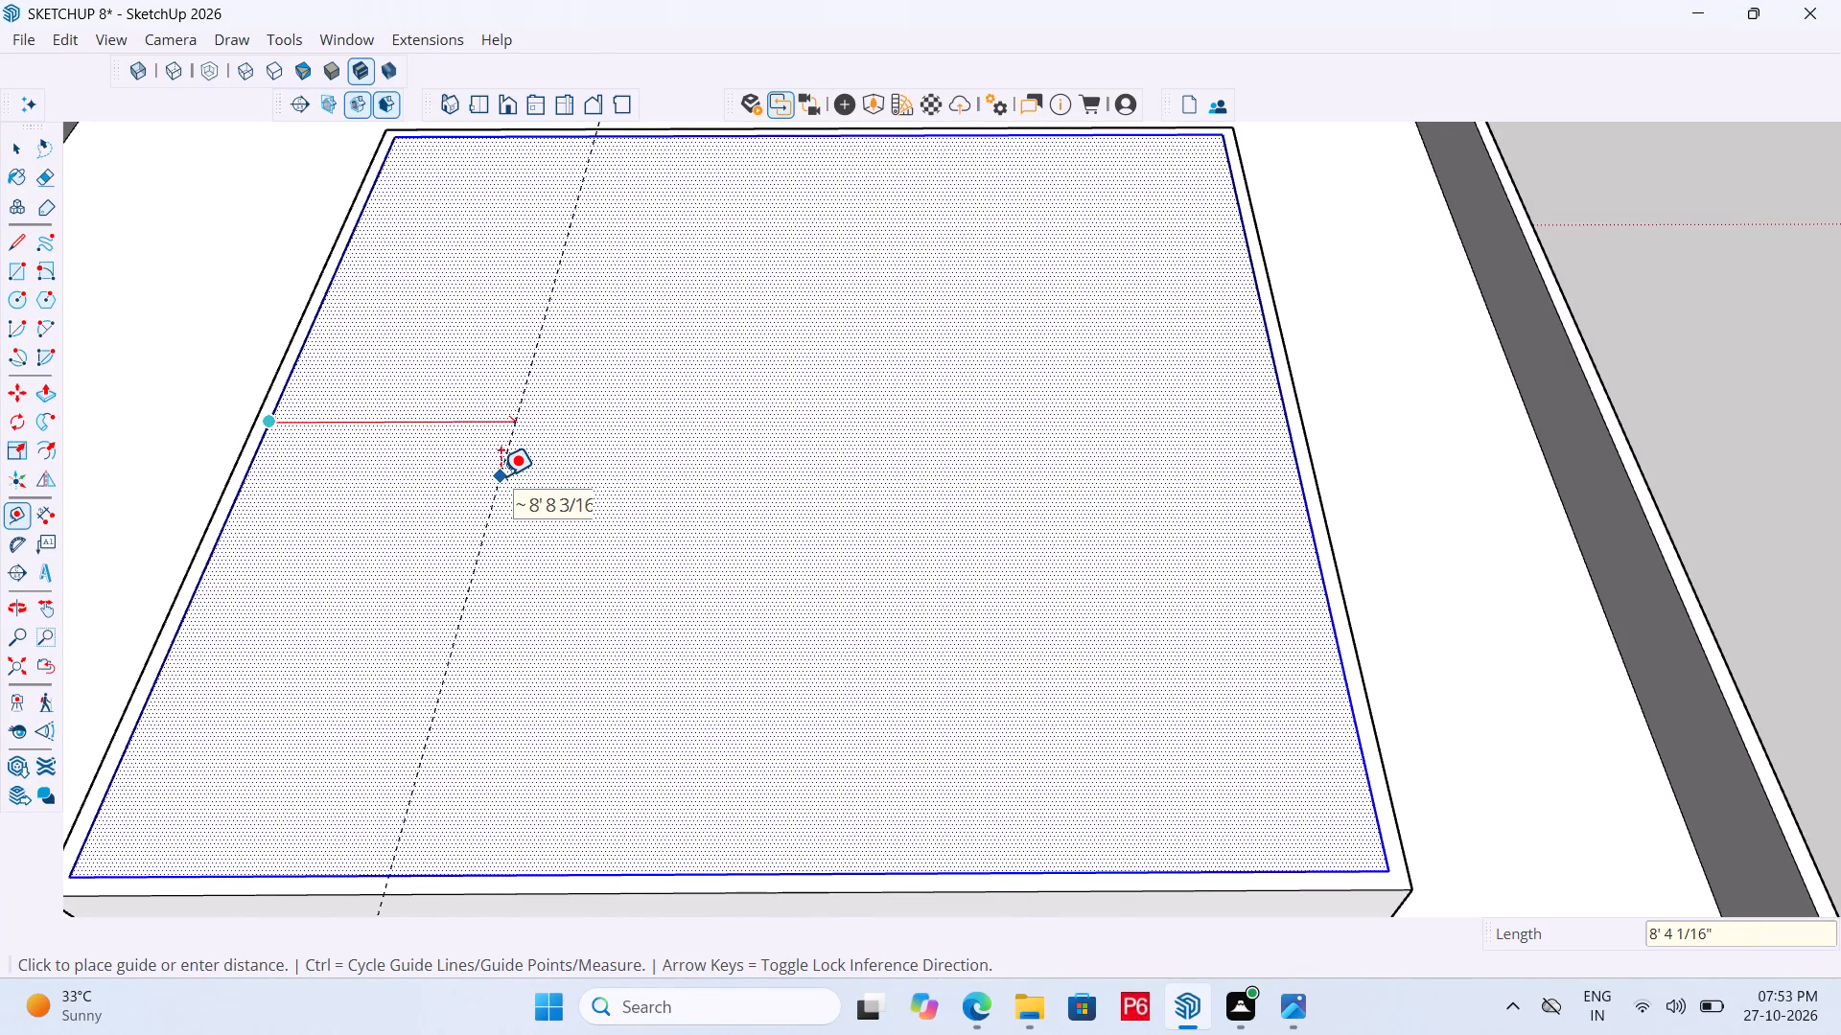
text(6')
key(Return)
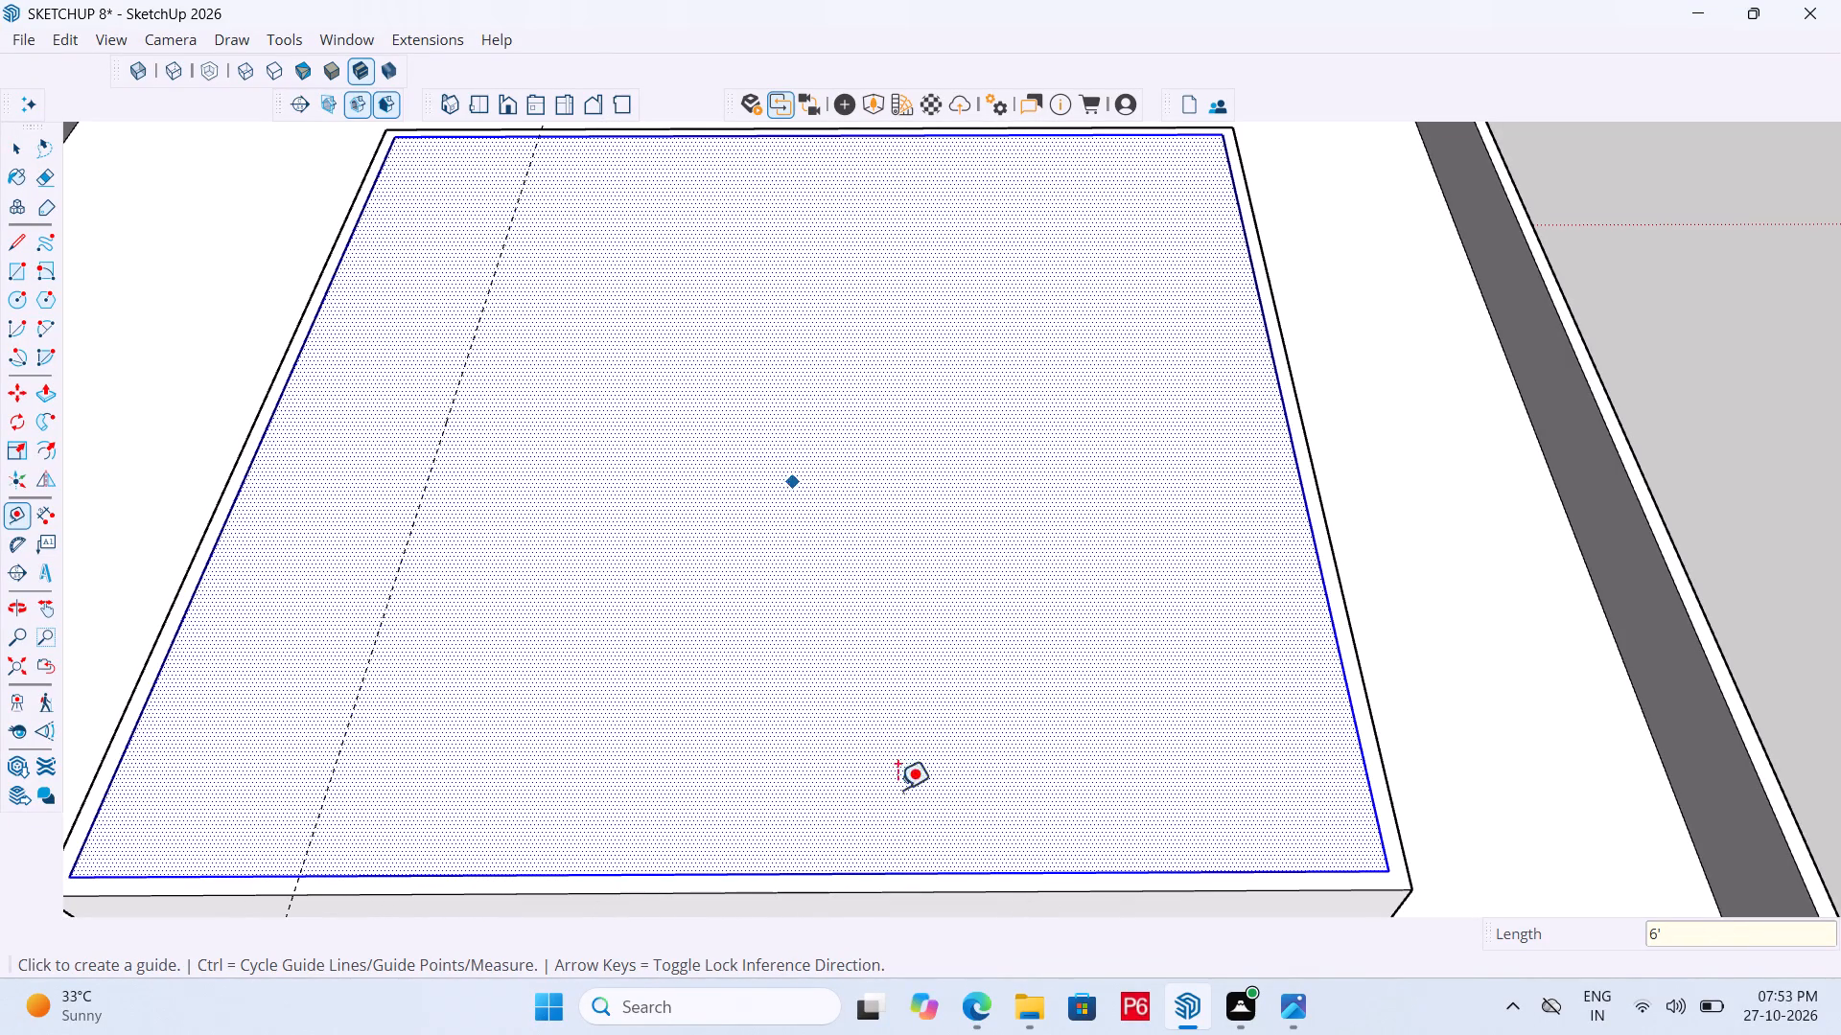
Place a guide 6' inside the rectangle's red-axis-parallel edge farthest from the origin.
click(964, 874)
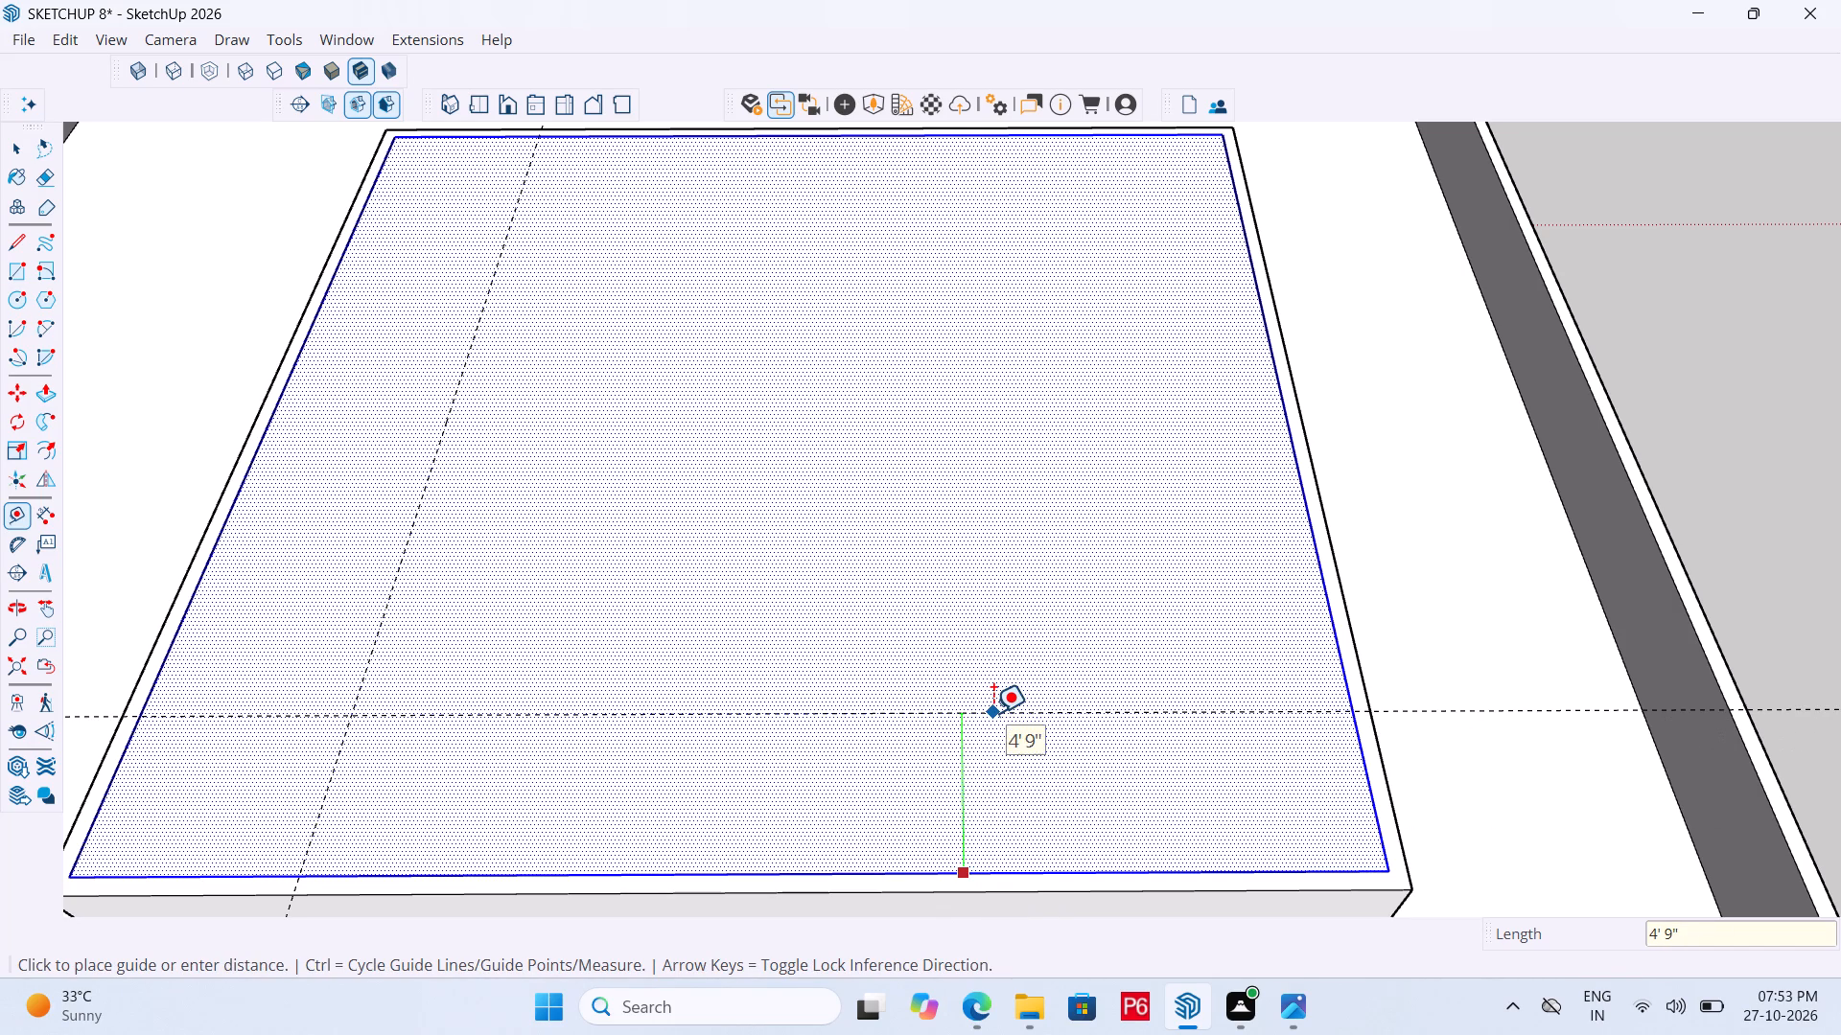
text(6')
key(Return)
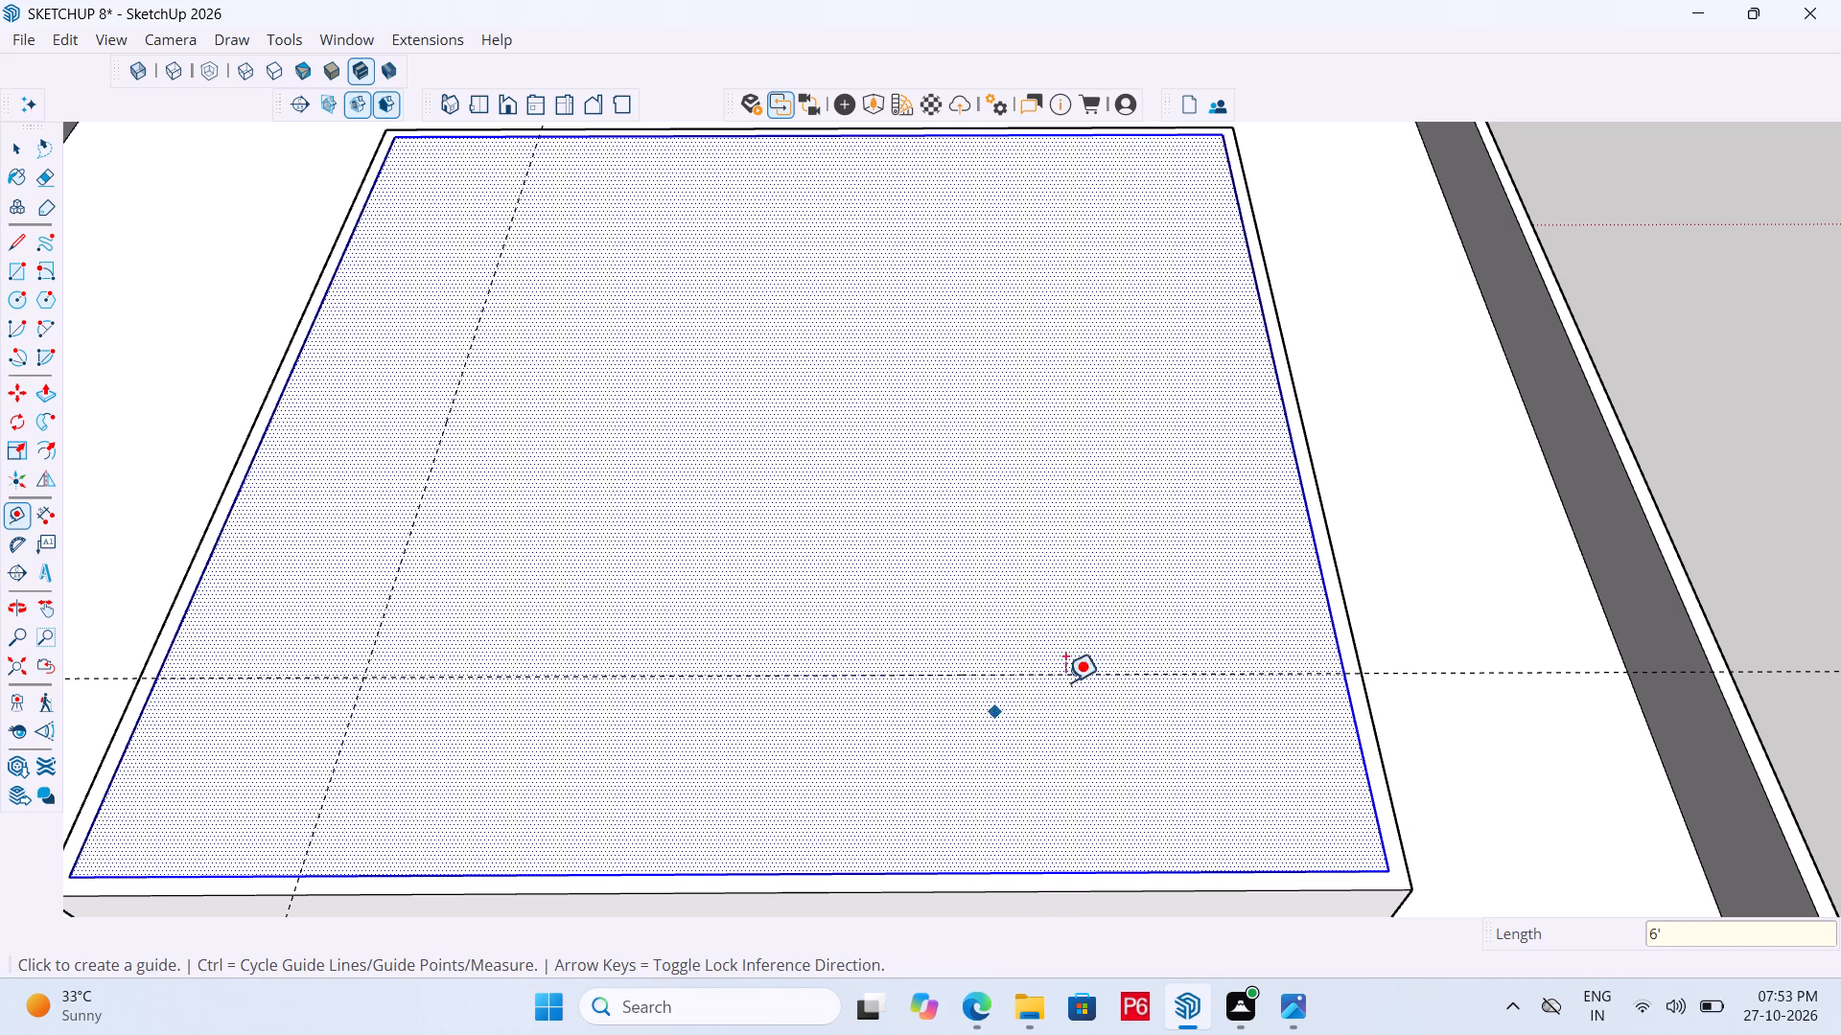
Place guides 6' inside the rectangle's green-axis-parallel and red-axis-parallel edges nearest the origin.
click(1308, 547)
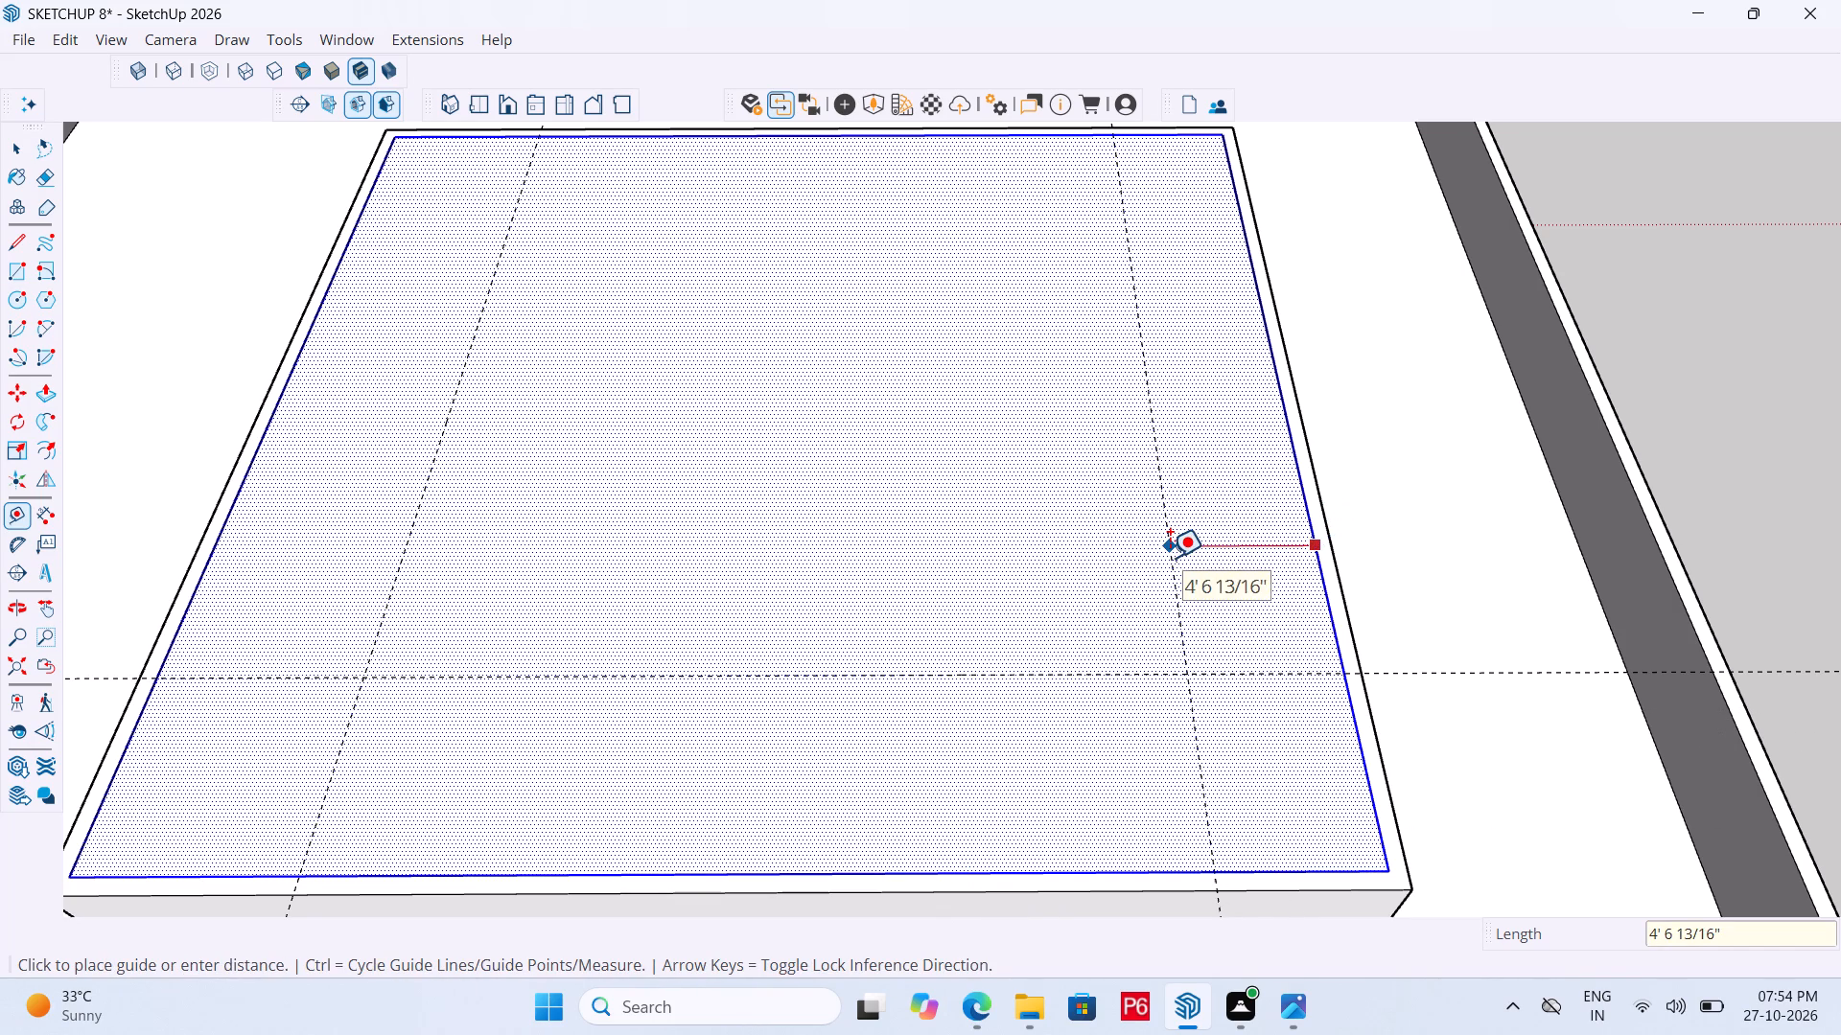
text(6')
key(Return)
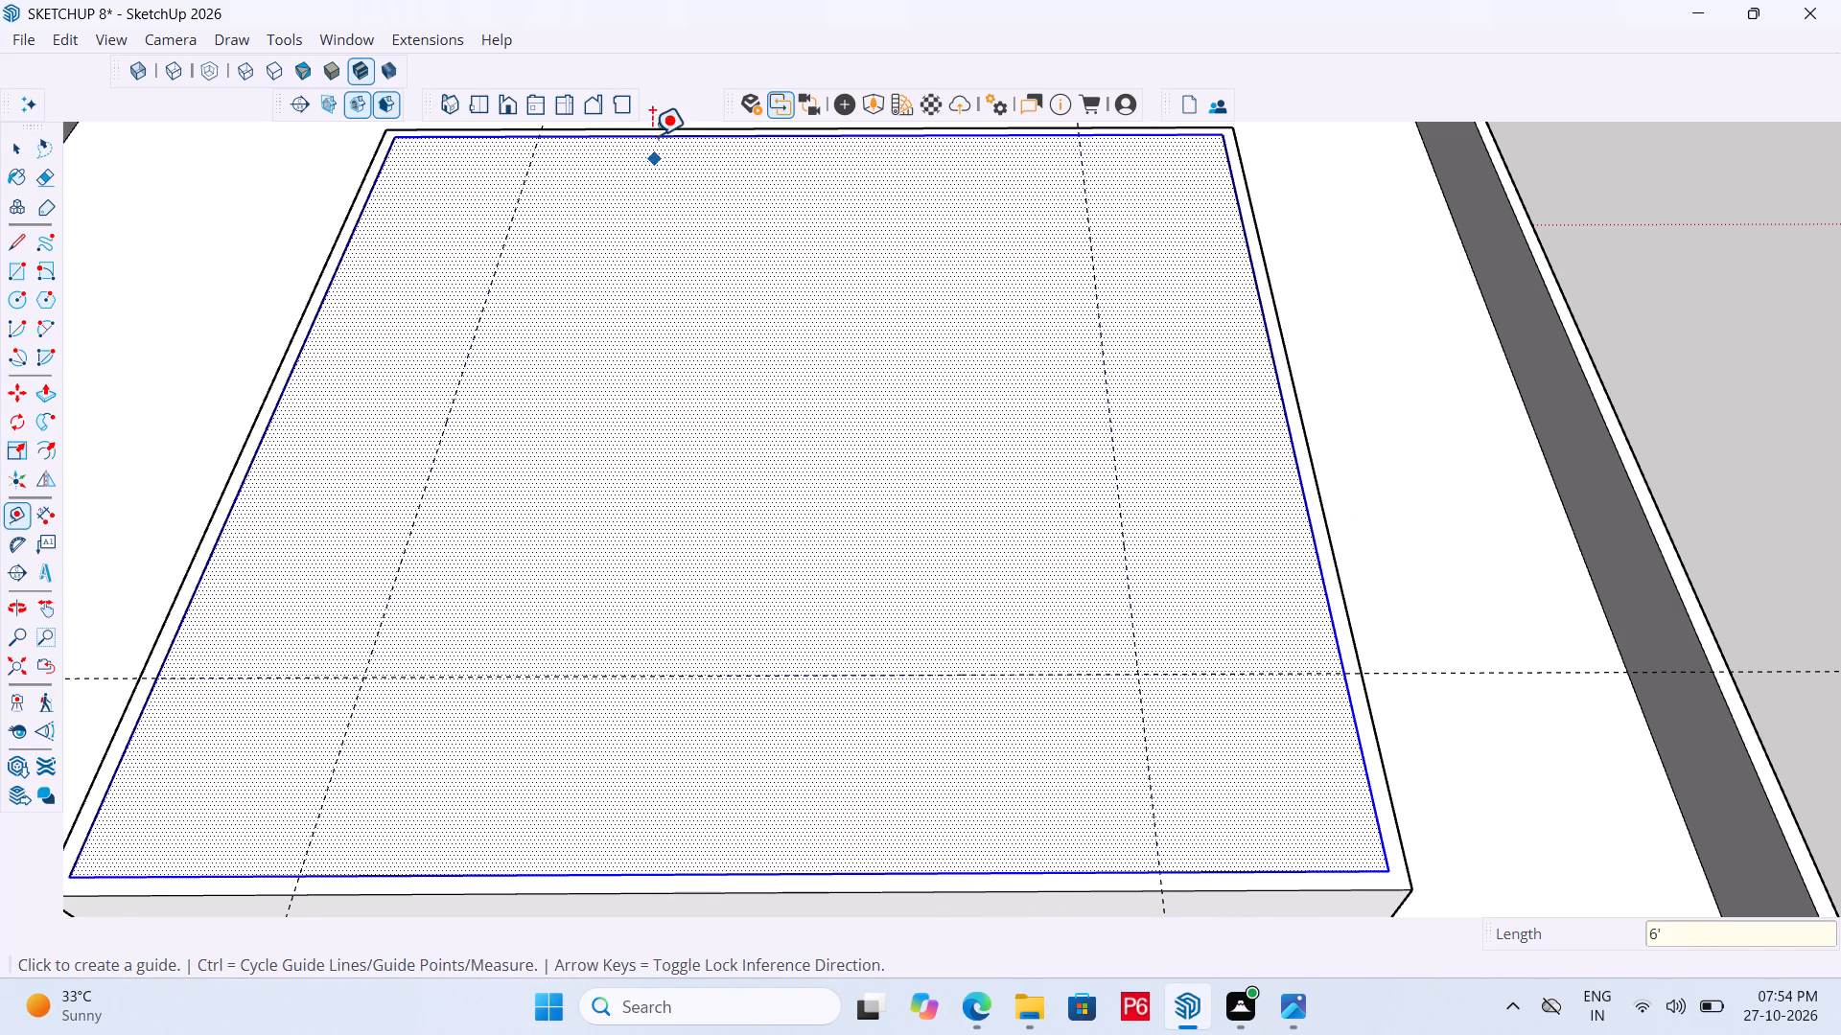
scroll(577, 524, down, 5)
scroll(794, 201, up, 9)
click(804, 350)
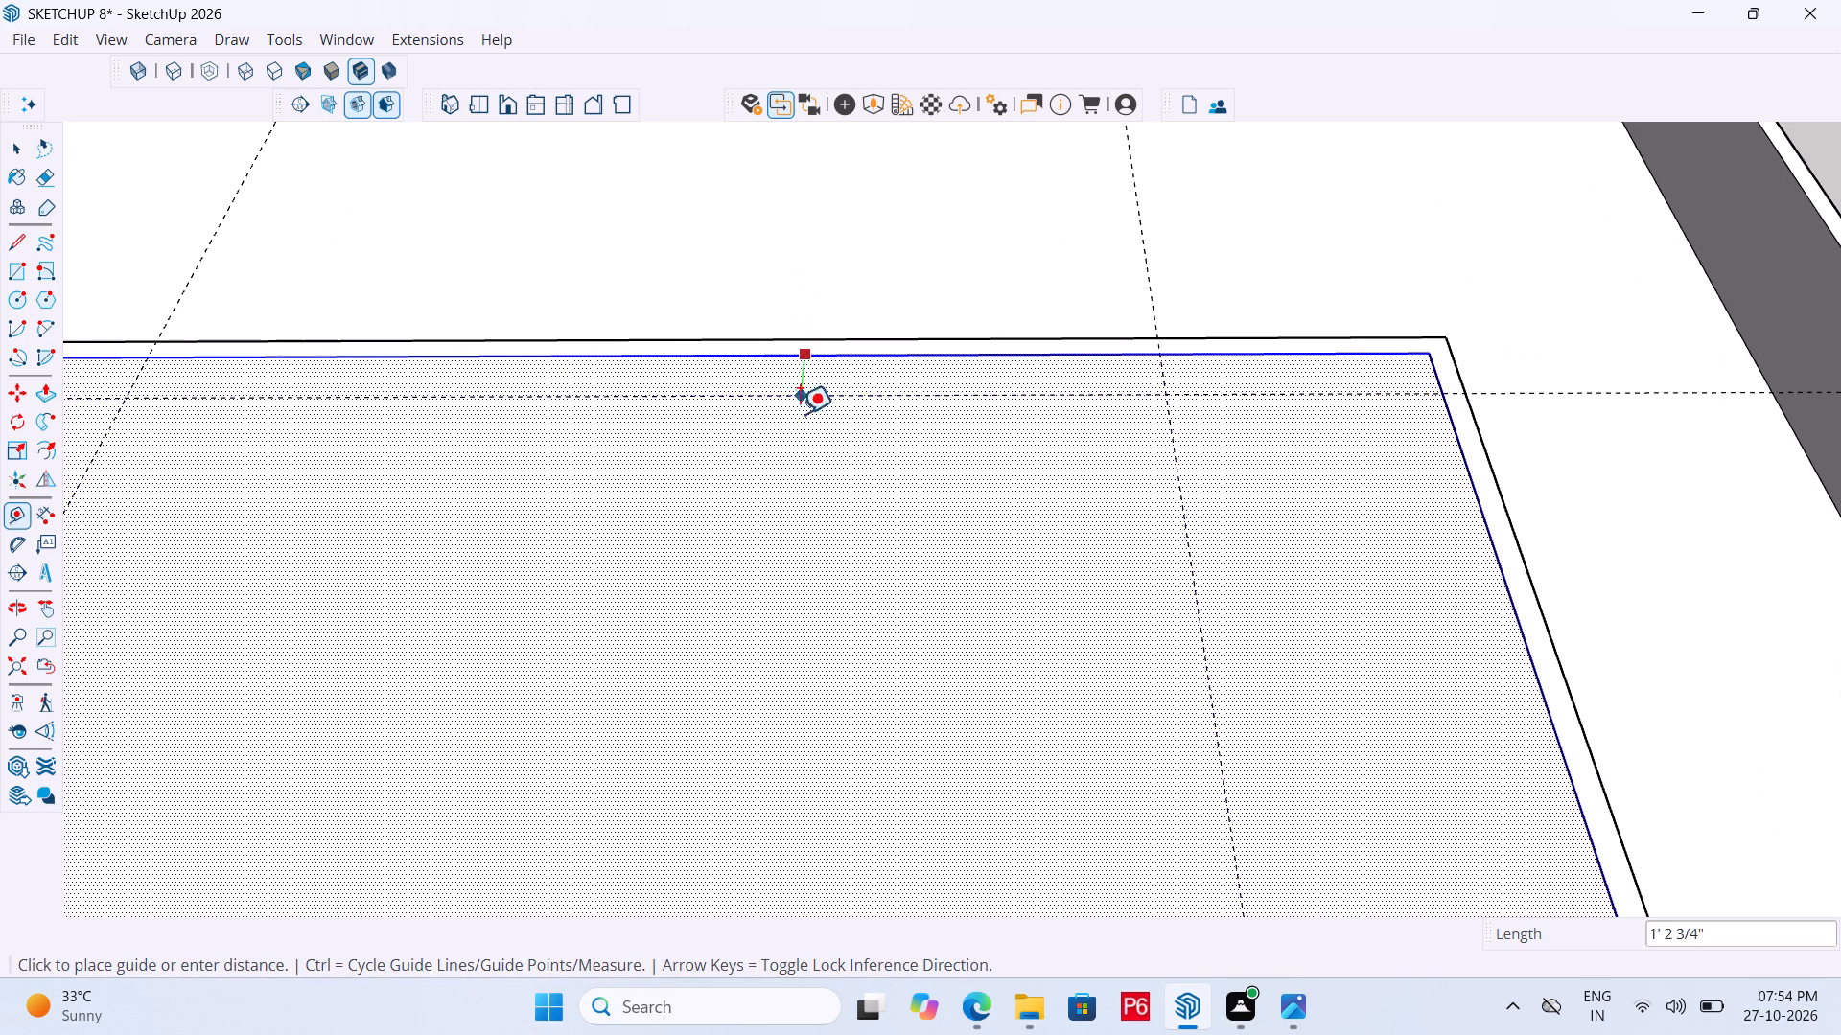
text(6')
key(Return)
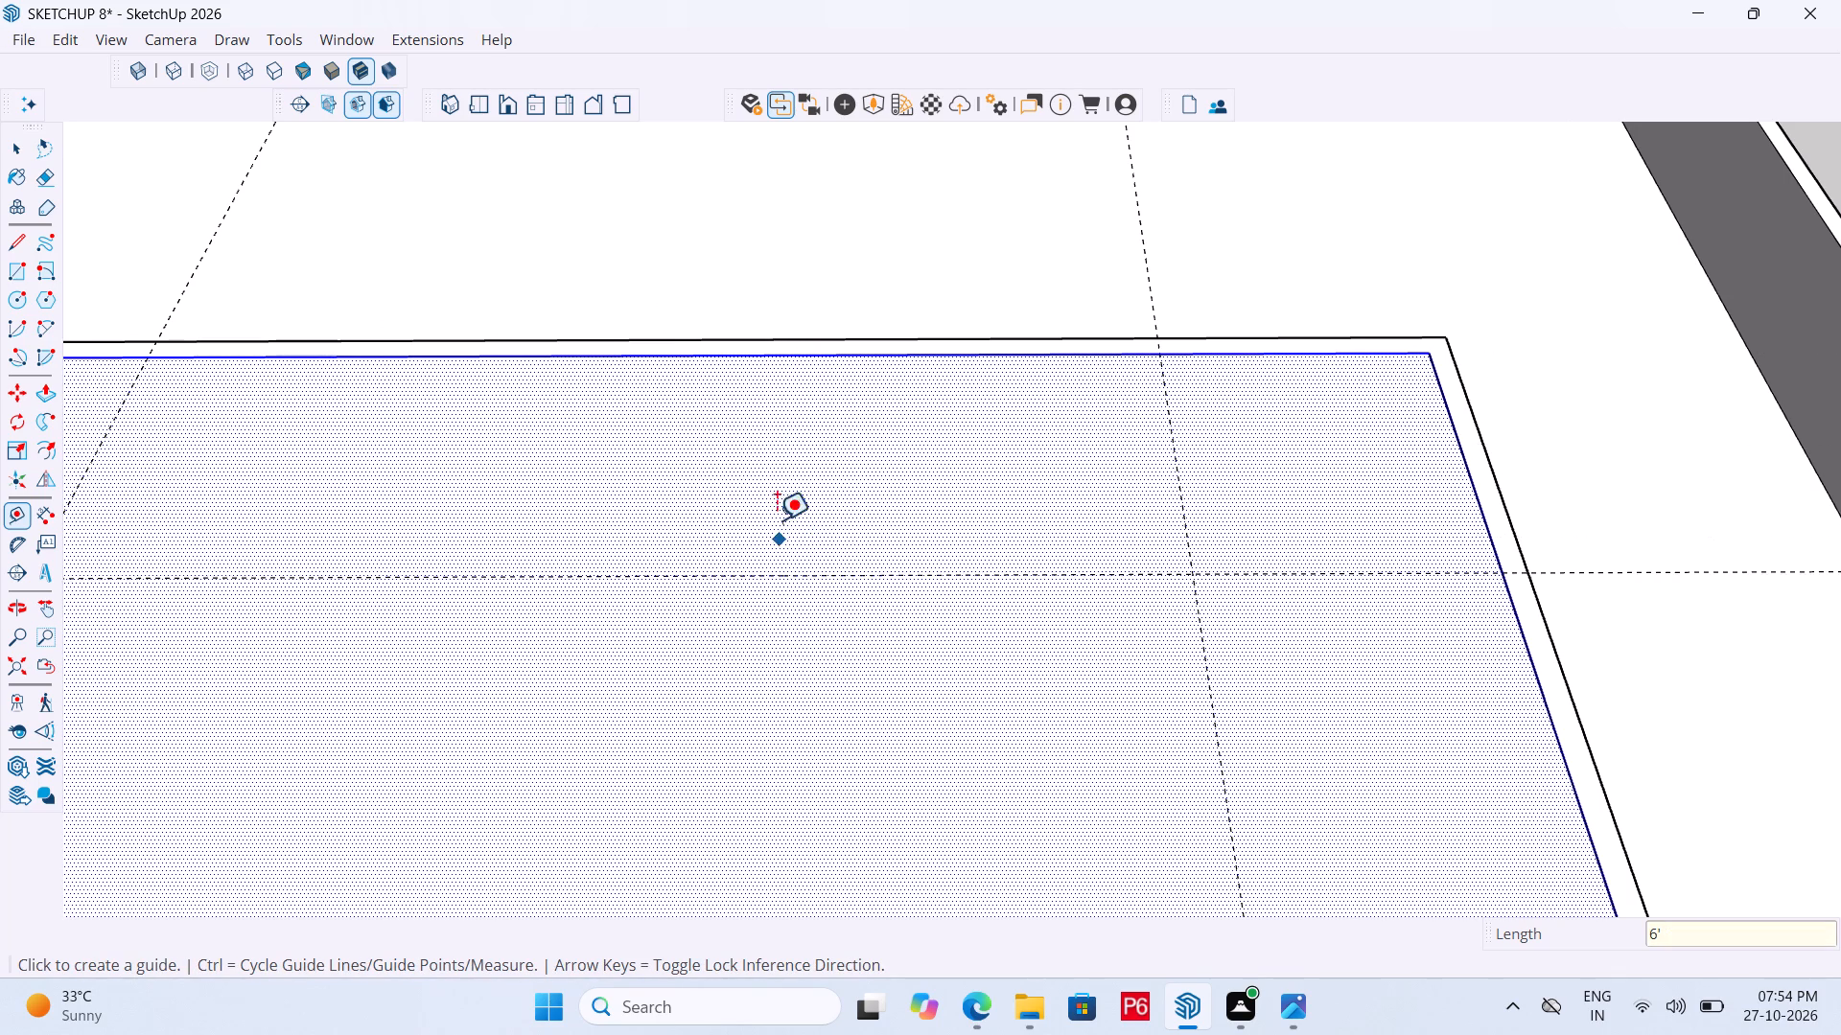
Draw an inner rectangle between opposite intersections of the four guides over the hall opening.
scroll(797, 467, down, 6)
scroll(893, 409, down, 4)
key(r)
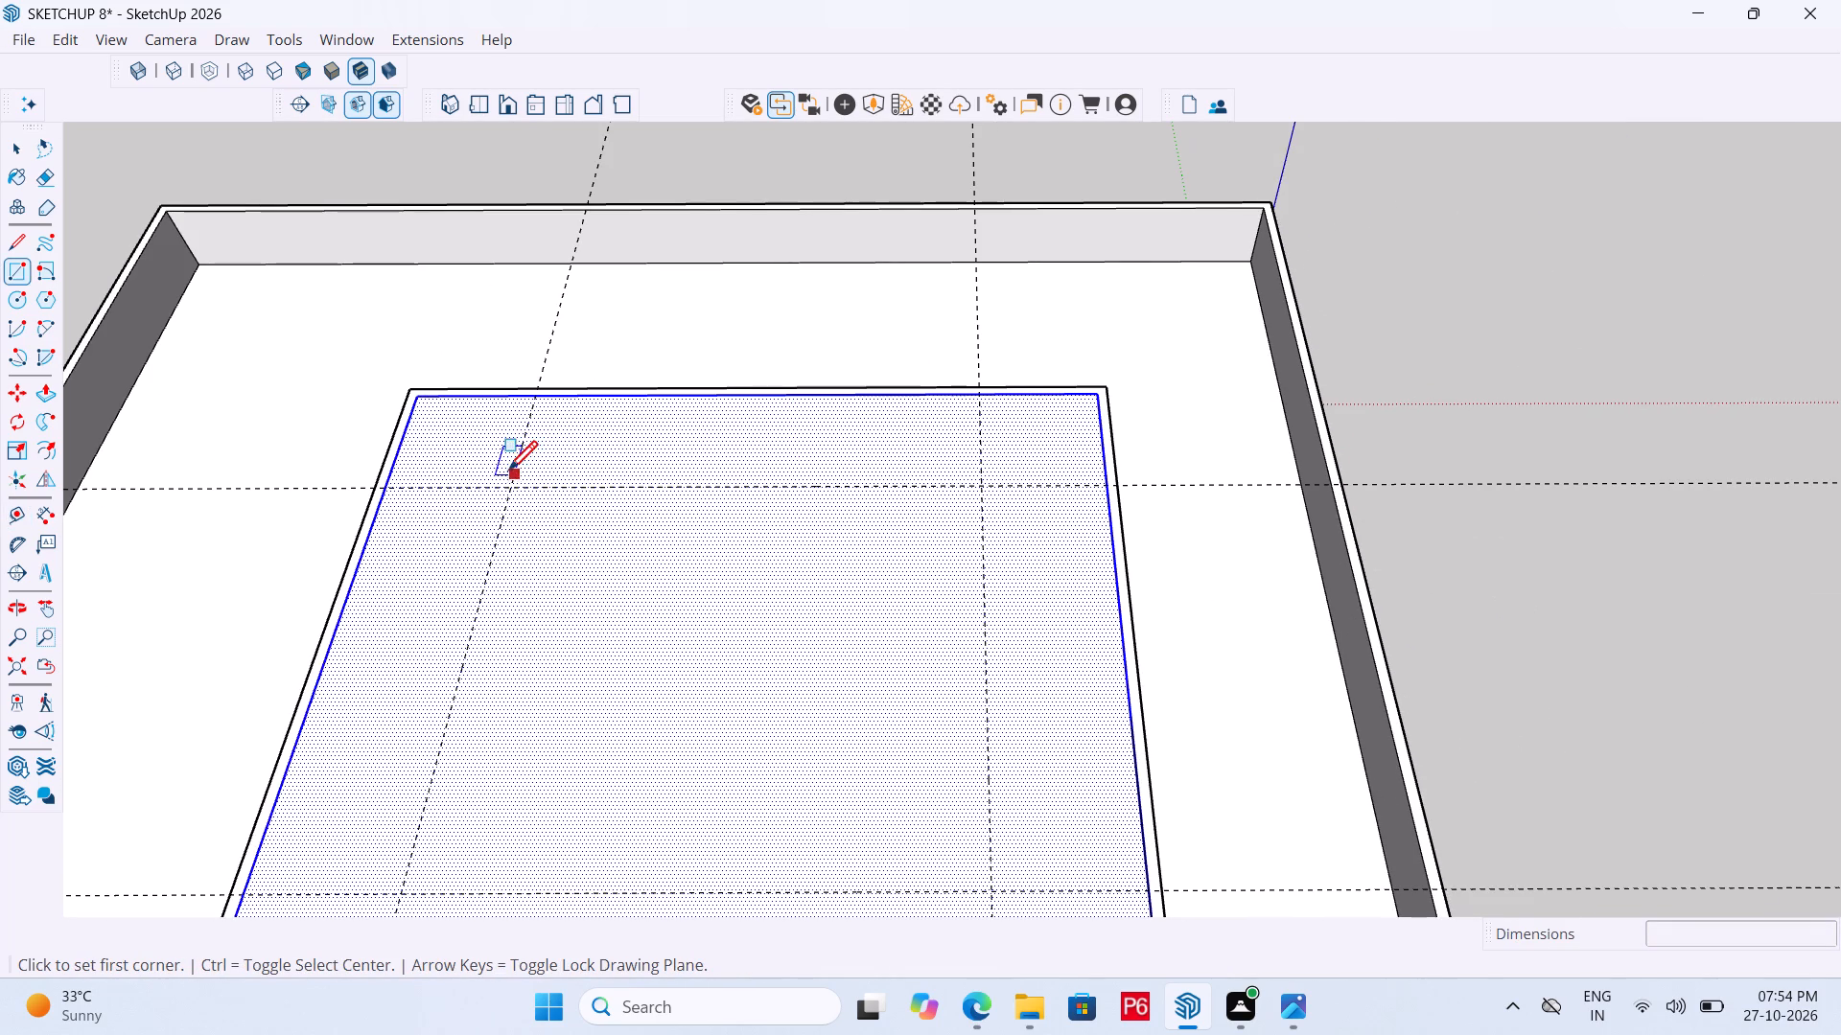
click(513, 489)
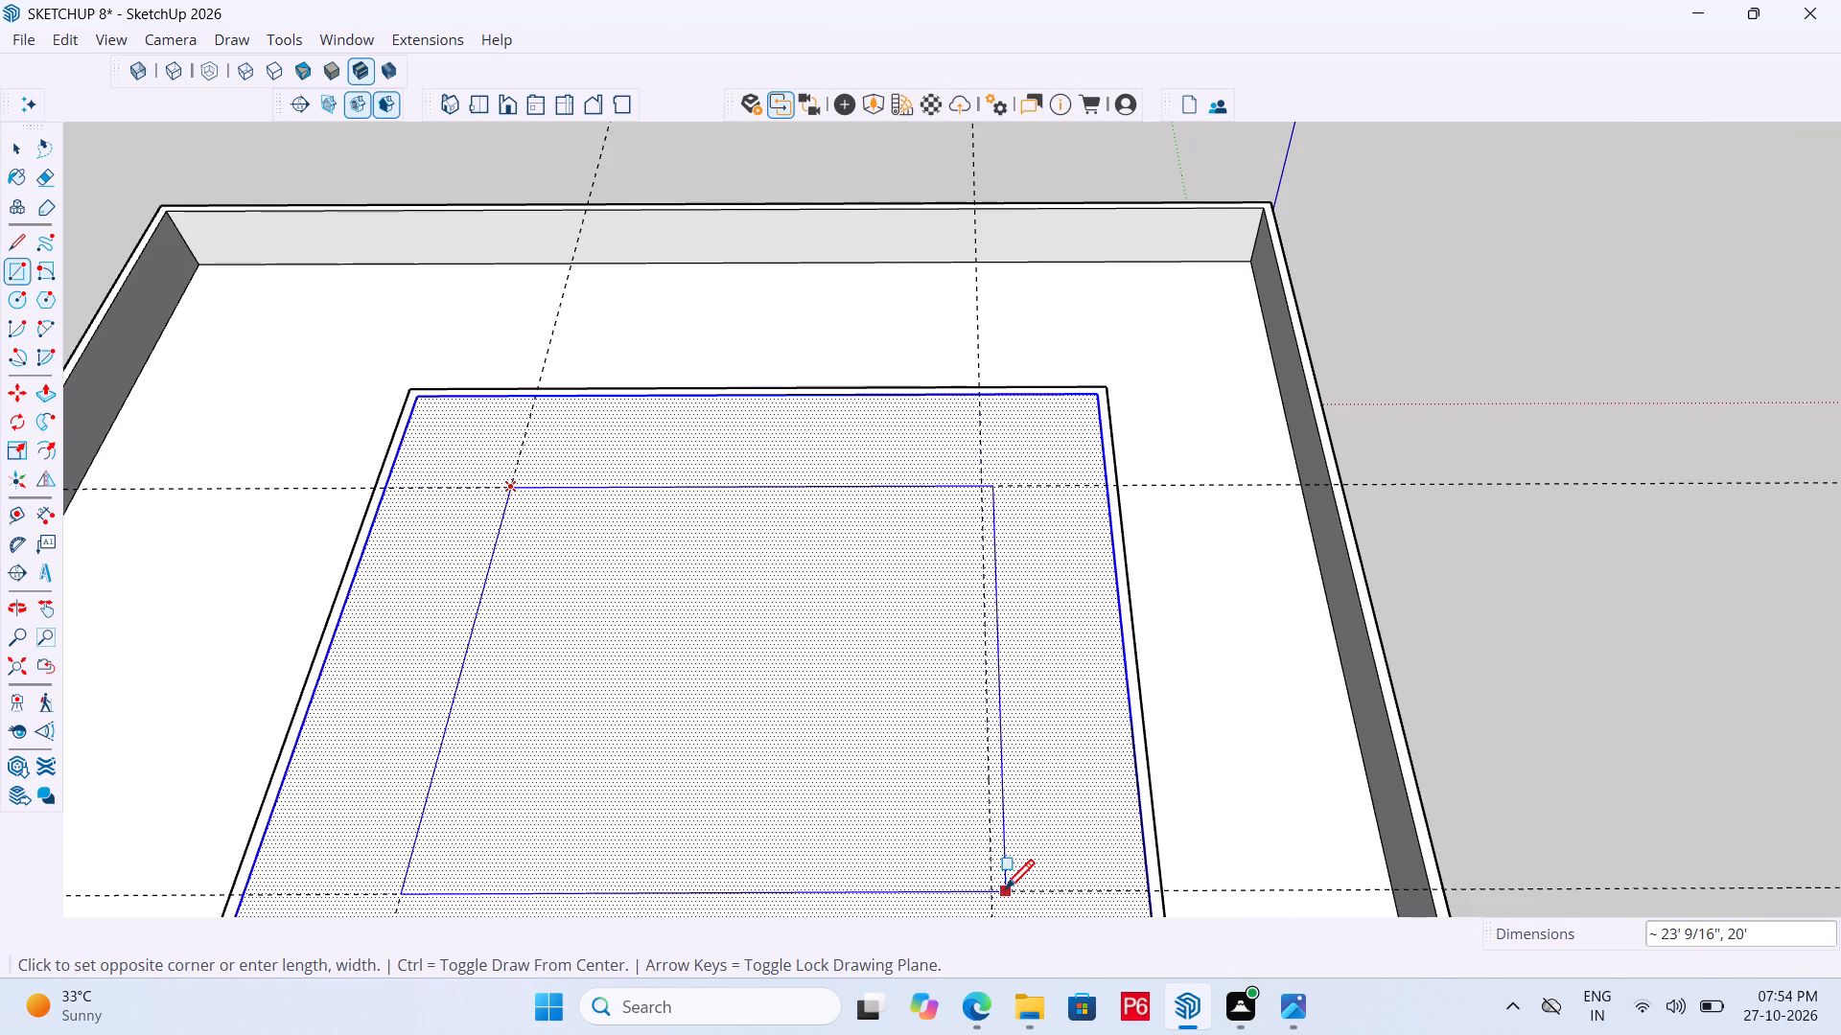
click(990, 892)
scroll(778, 681, down, 4)
Erase the four guide lines around the inner rectangle.
key(space)
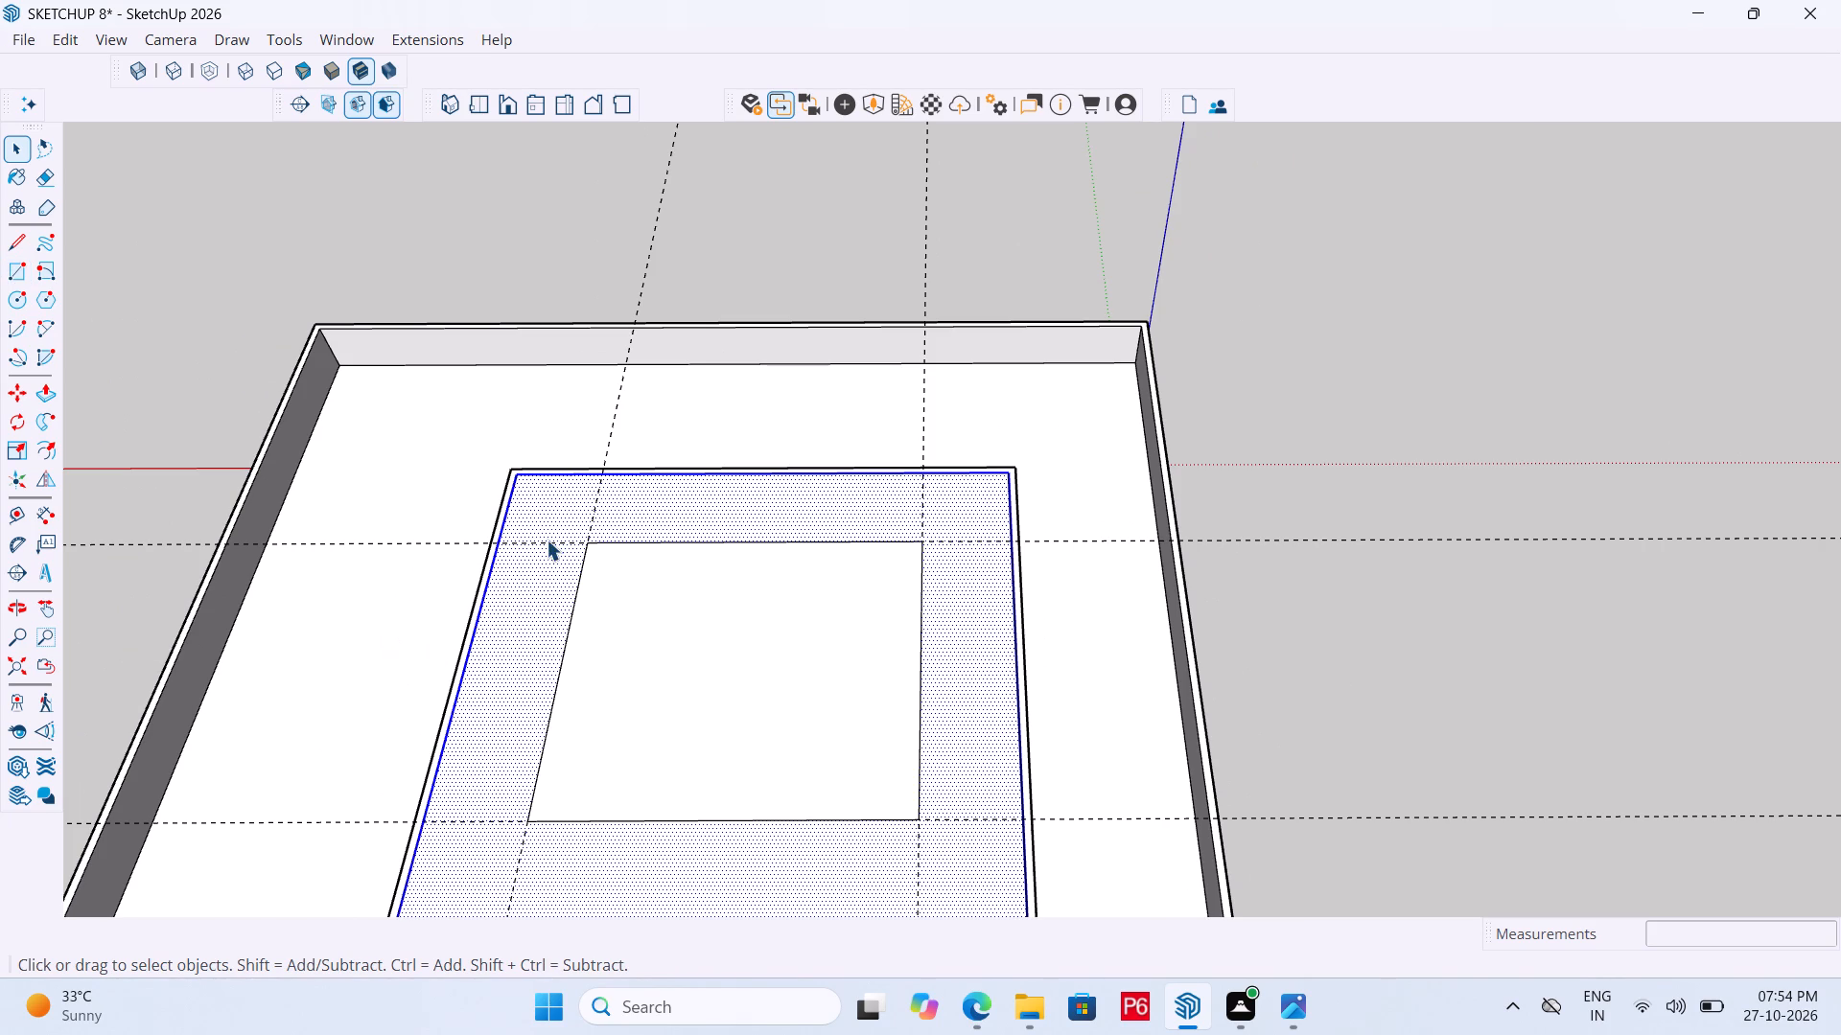
key(e)
click(598, 496)
drag(559, 532, 562, 522)
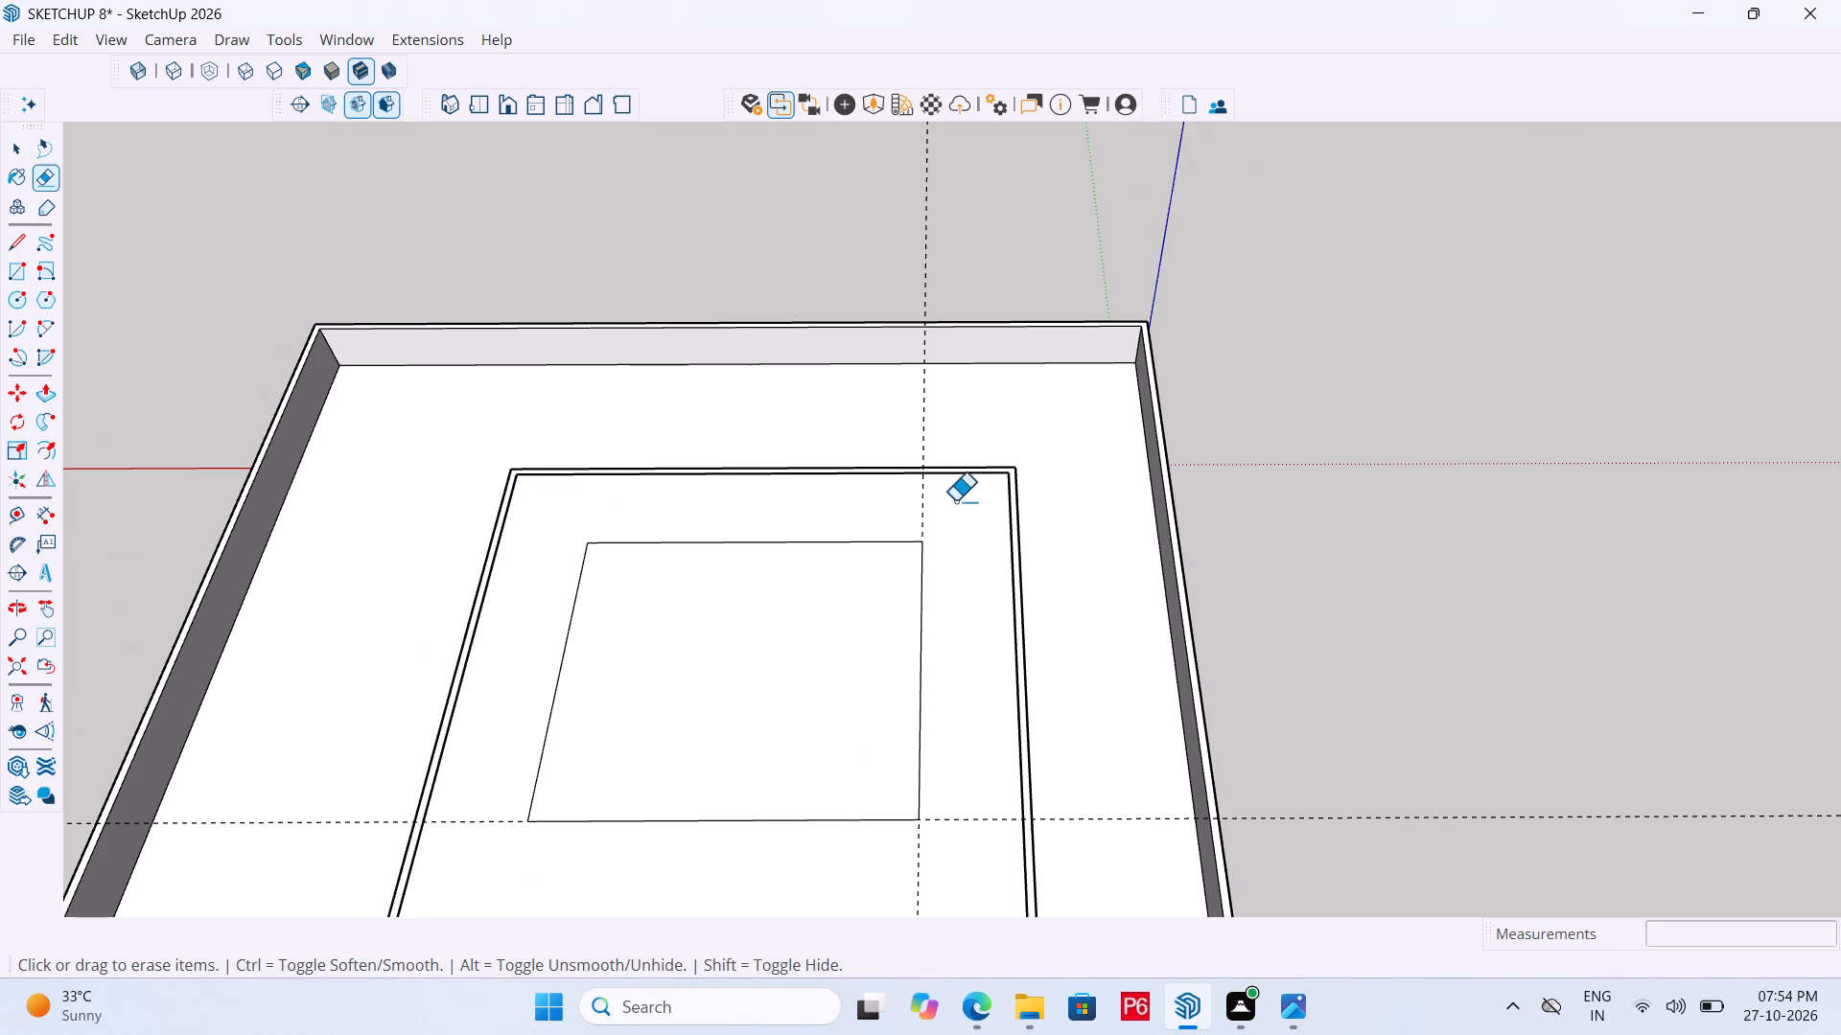
drag(899, 501, 945, 502)
scroll(788, 428, down, 3)
click(923, 693)
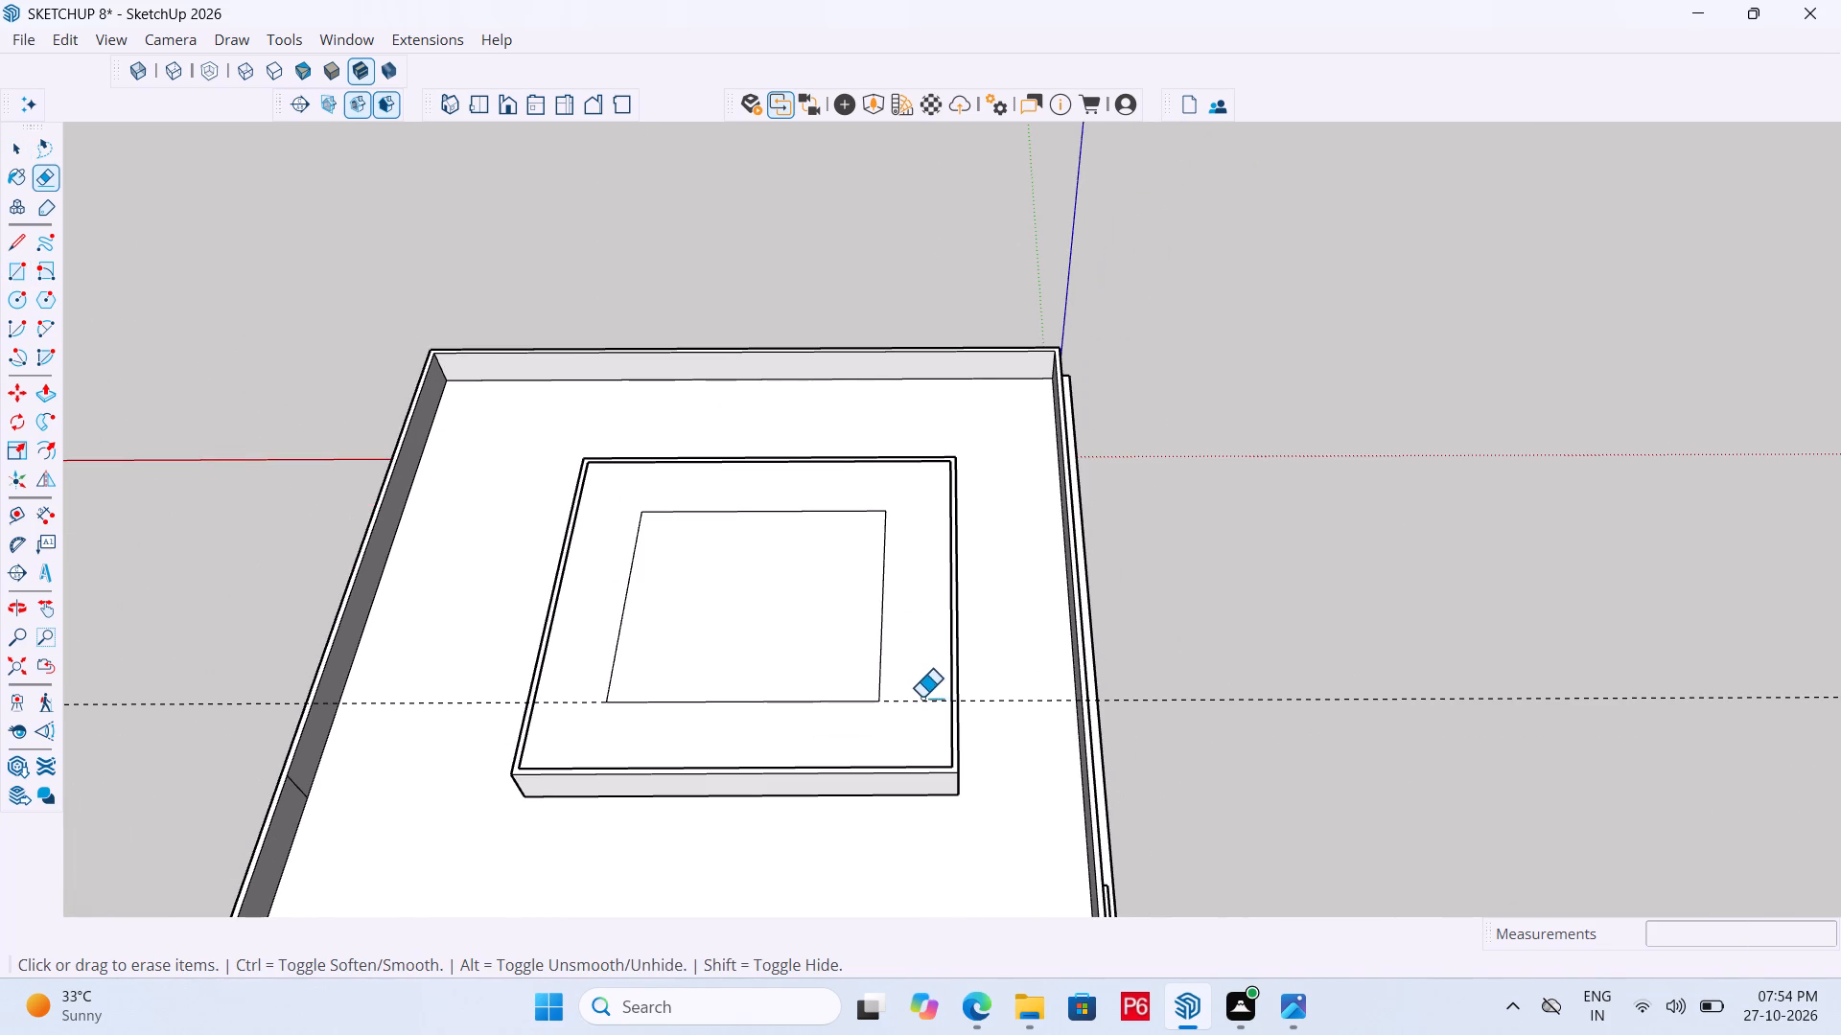
drag(921, 708, 921, 717)
drag(921, 717, 920, 707)
drag(919, 690, 912, 705)
Delete the ring-shaped face between the inner rectangle and the raised wall.
key(space)
click(920, 678)
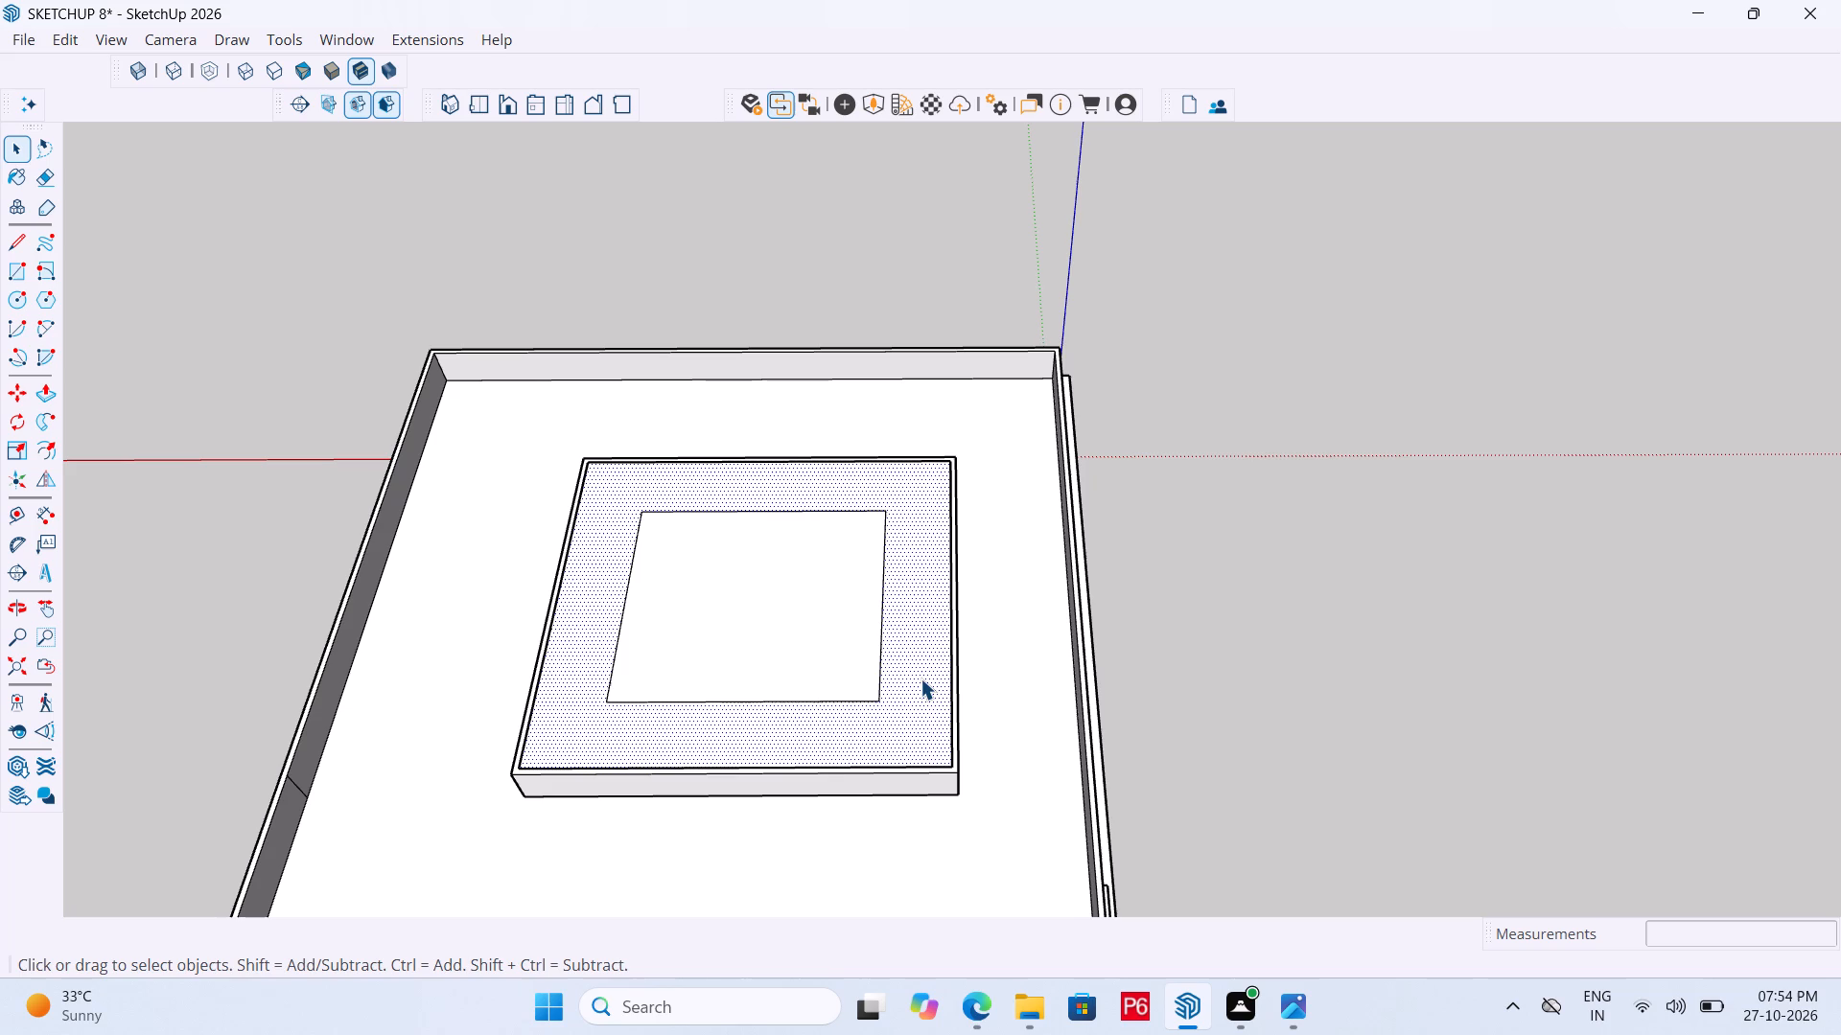
key(Delete)
Save the model.
middle_drag(890, 695, 1042, 507)
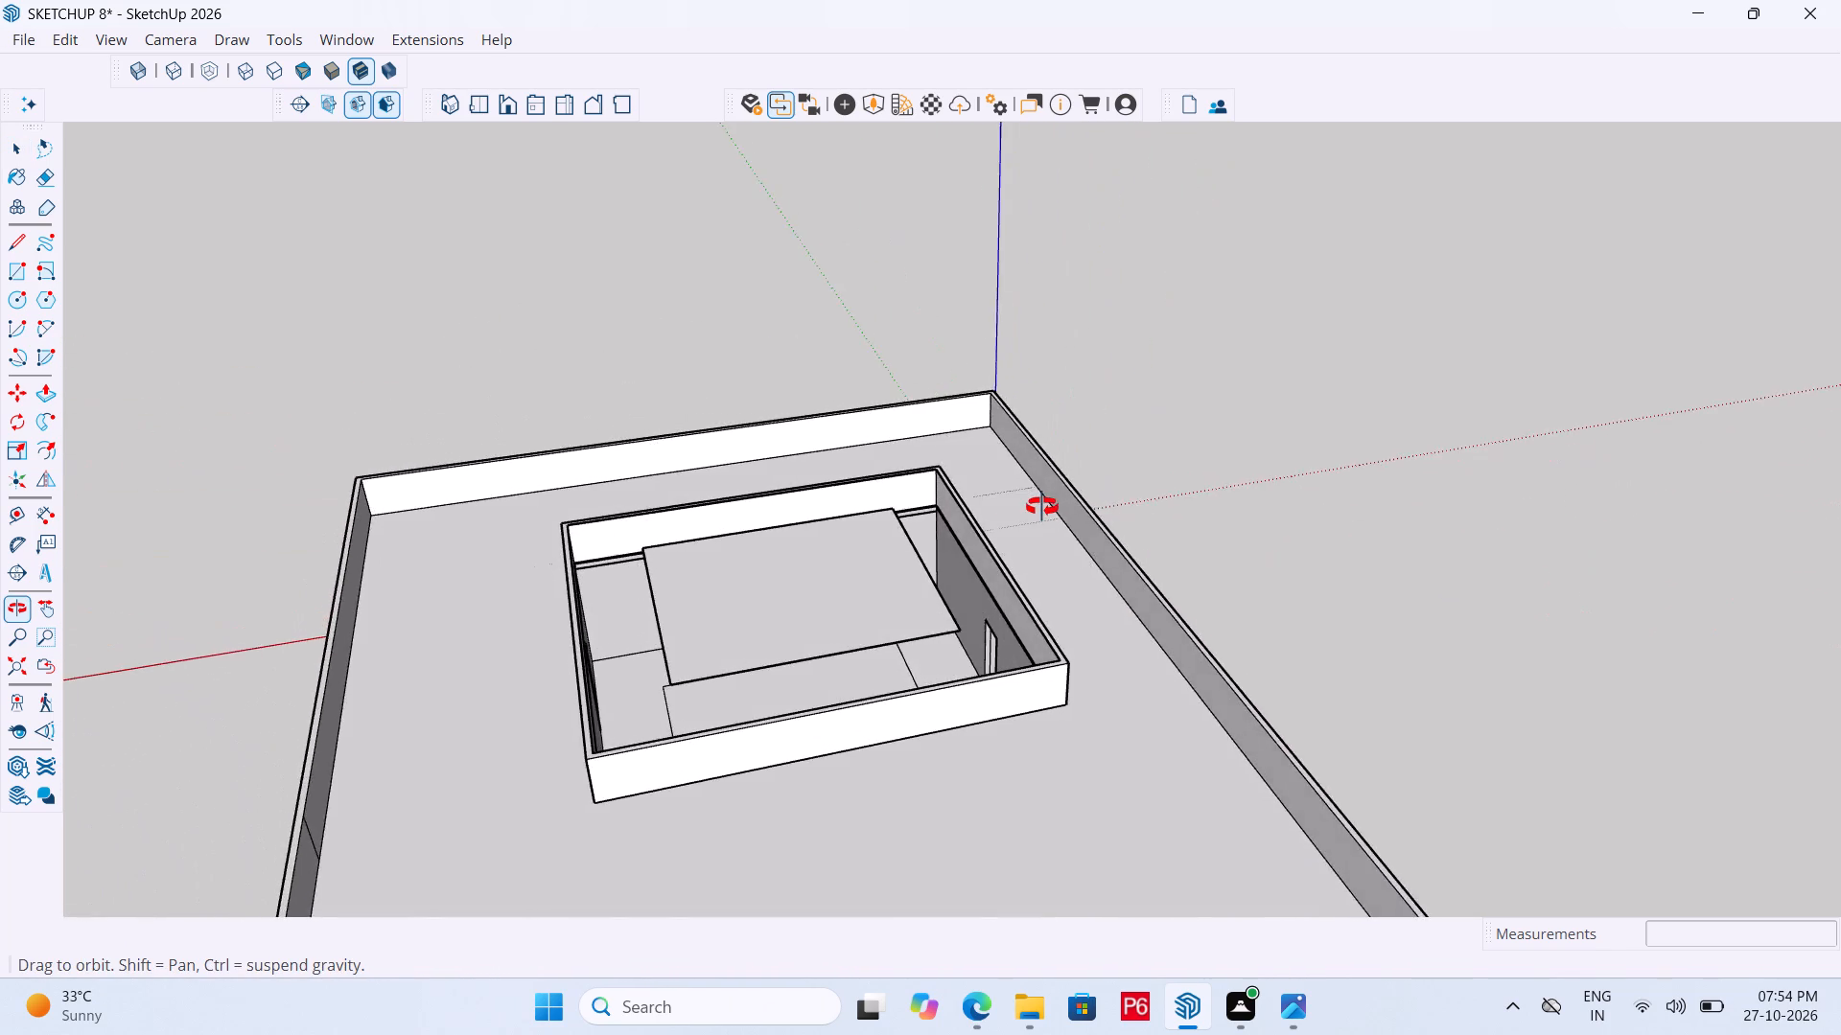
middle_drag(1042, 507, 936, 518)
key(ctrl+s)
key(ctrl+s)
key(ctrl+s)
key(ctrl+s)
key(ctrl+s)
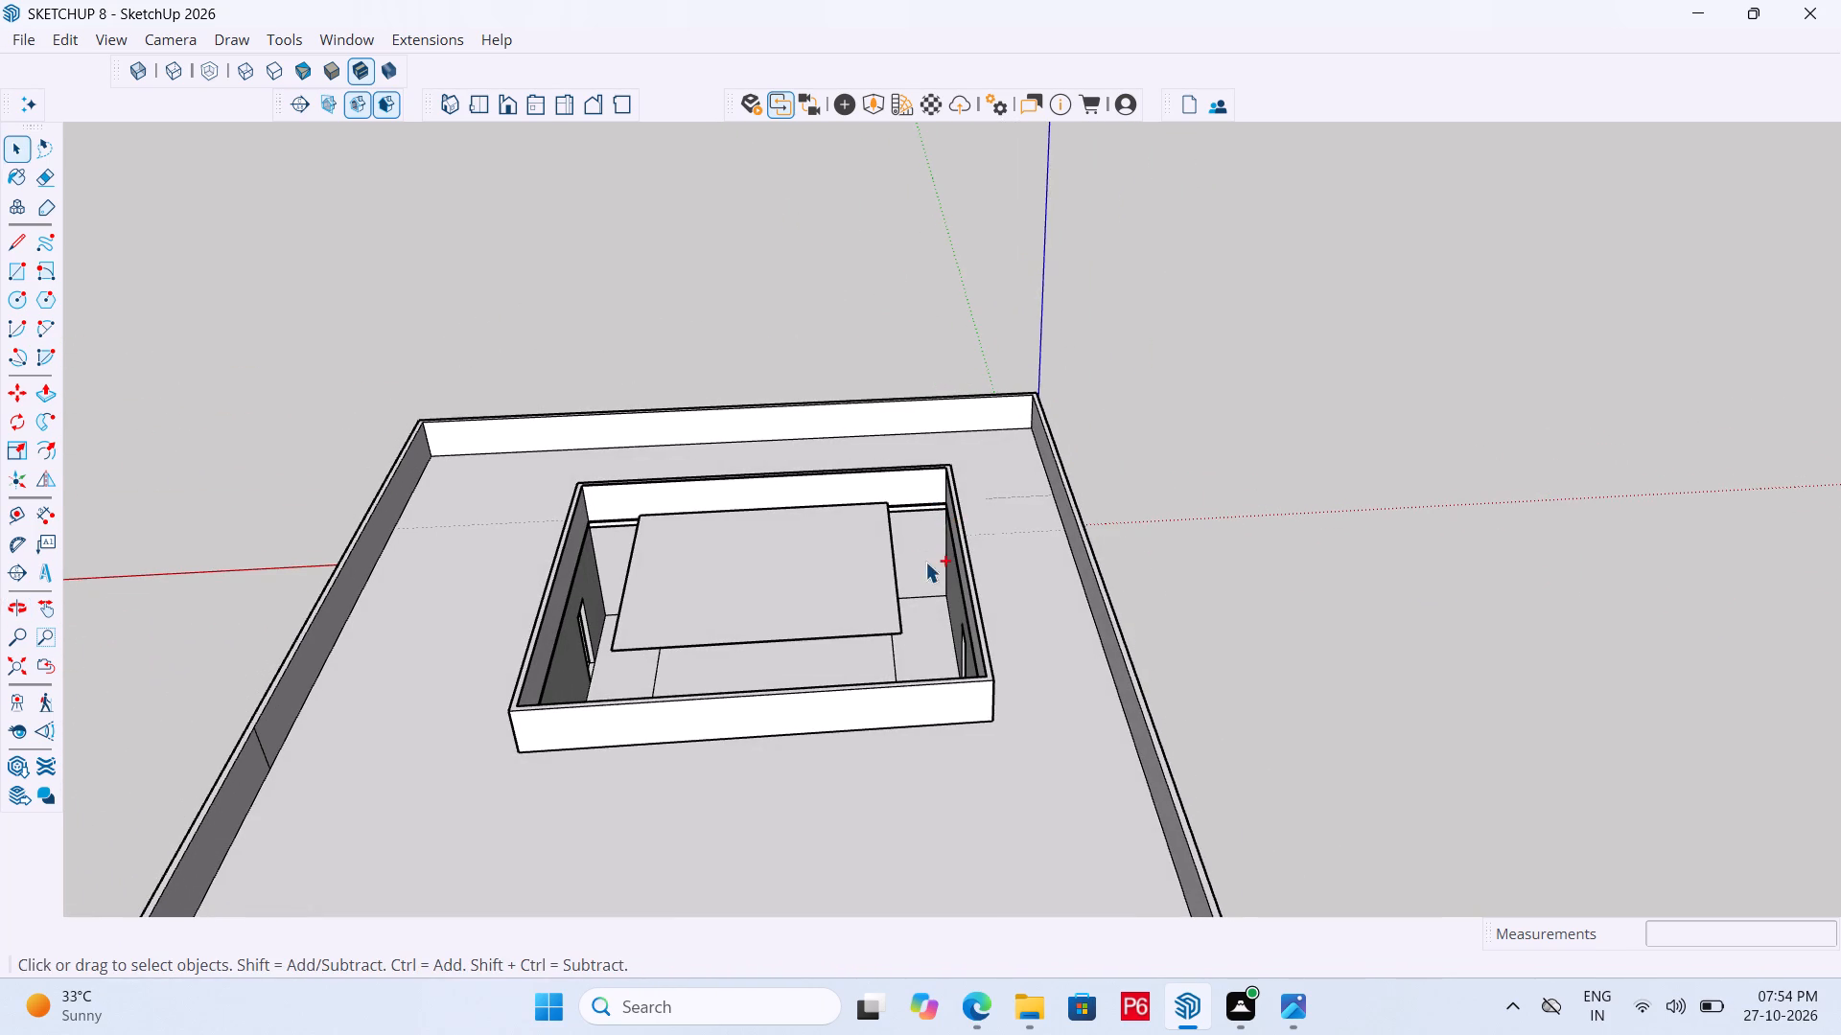
key(ctrl+s)
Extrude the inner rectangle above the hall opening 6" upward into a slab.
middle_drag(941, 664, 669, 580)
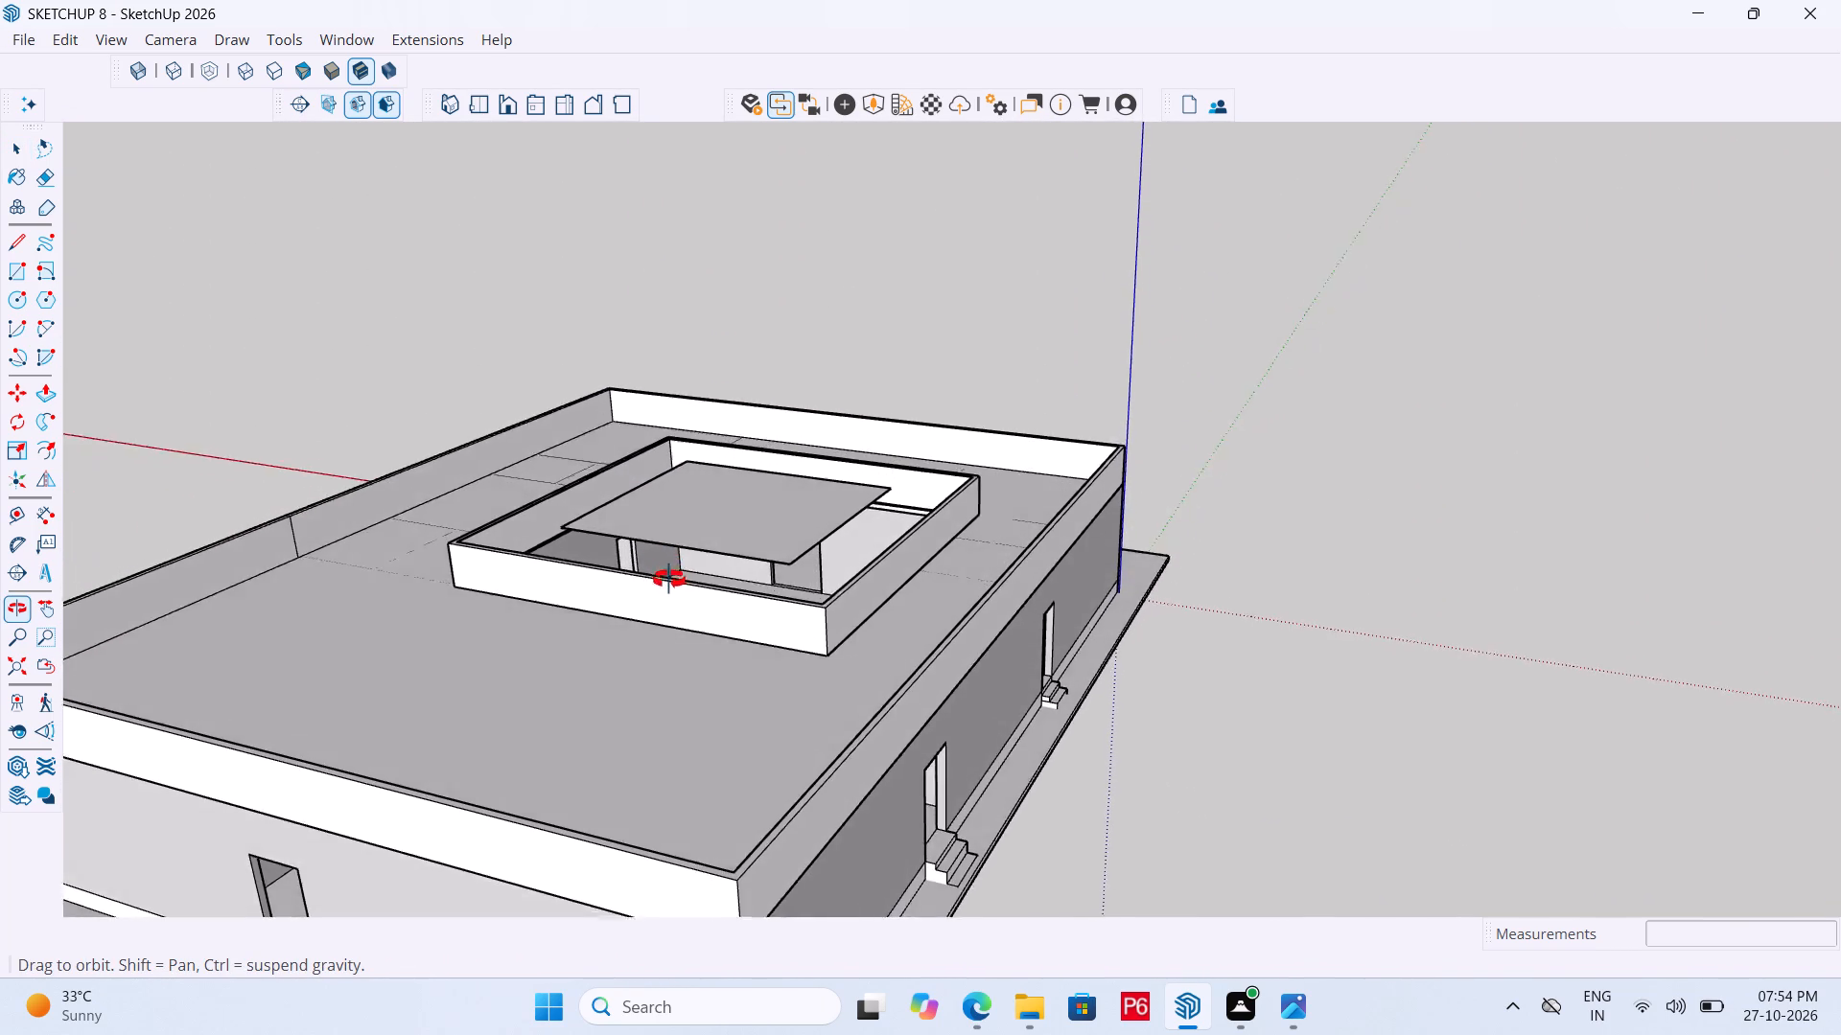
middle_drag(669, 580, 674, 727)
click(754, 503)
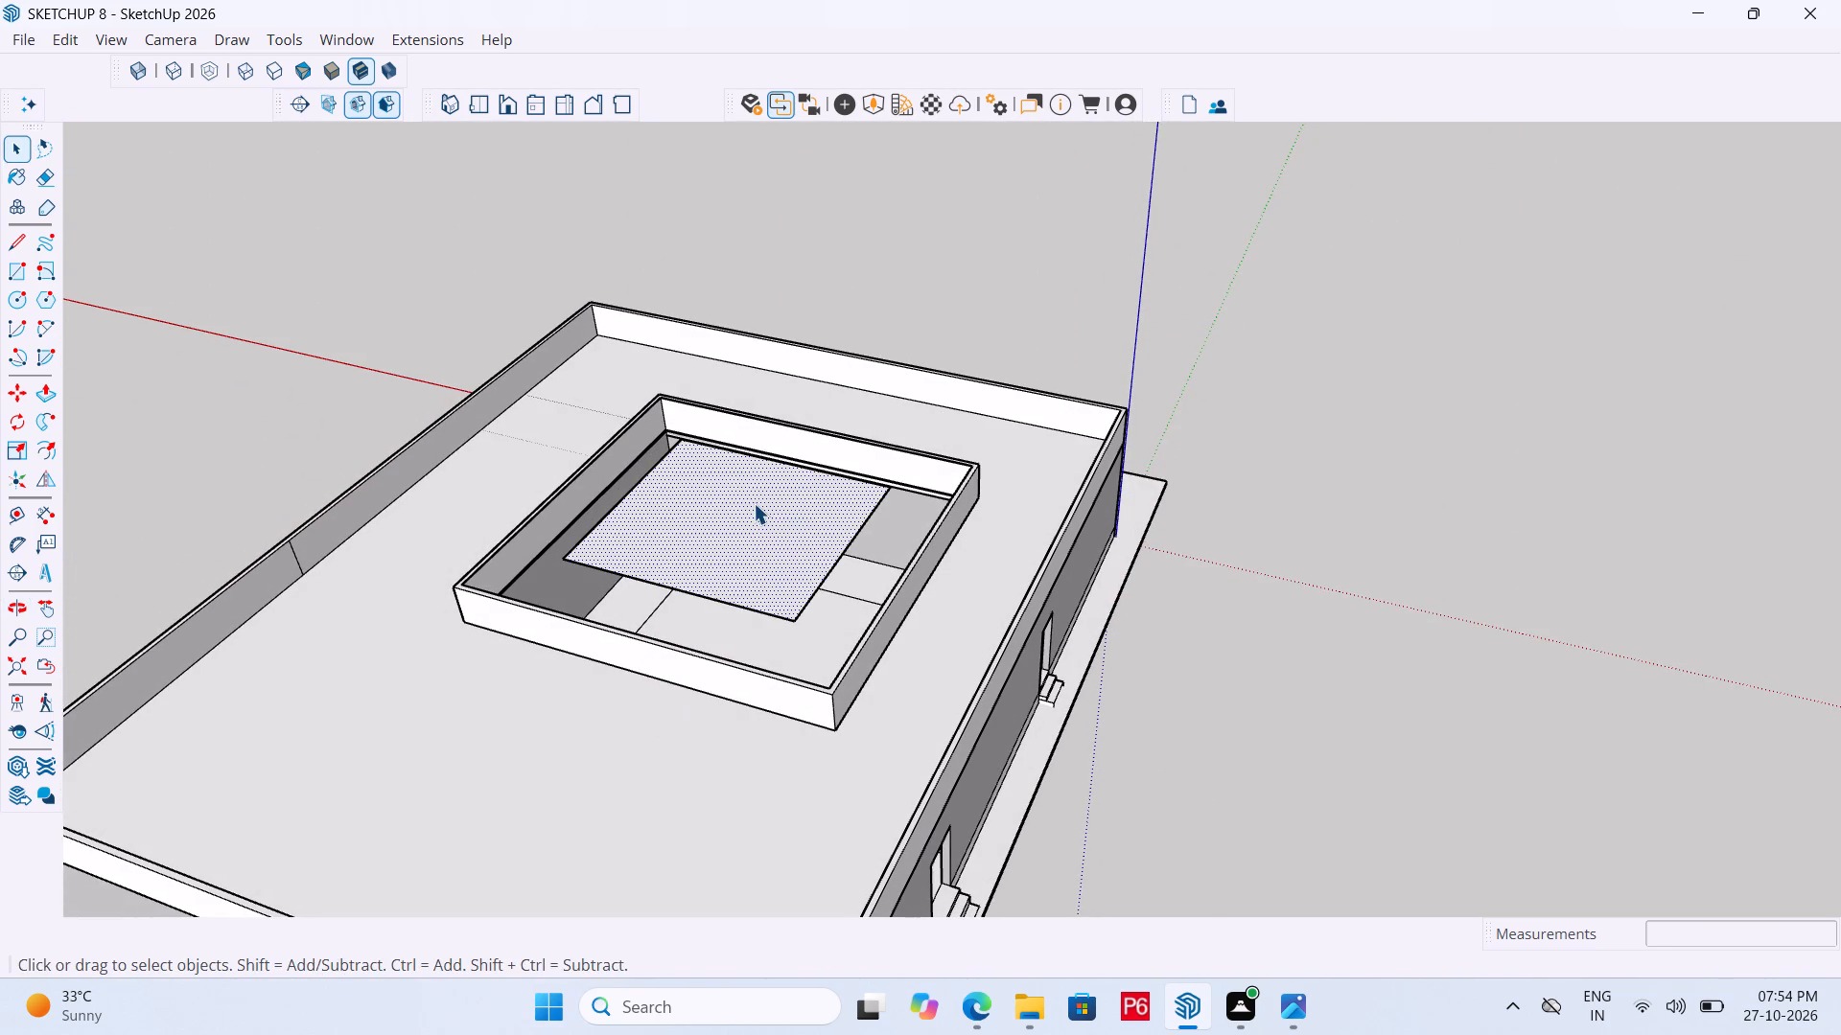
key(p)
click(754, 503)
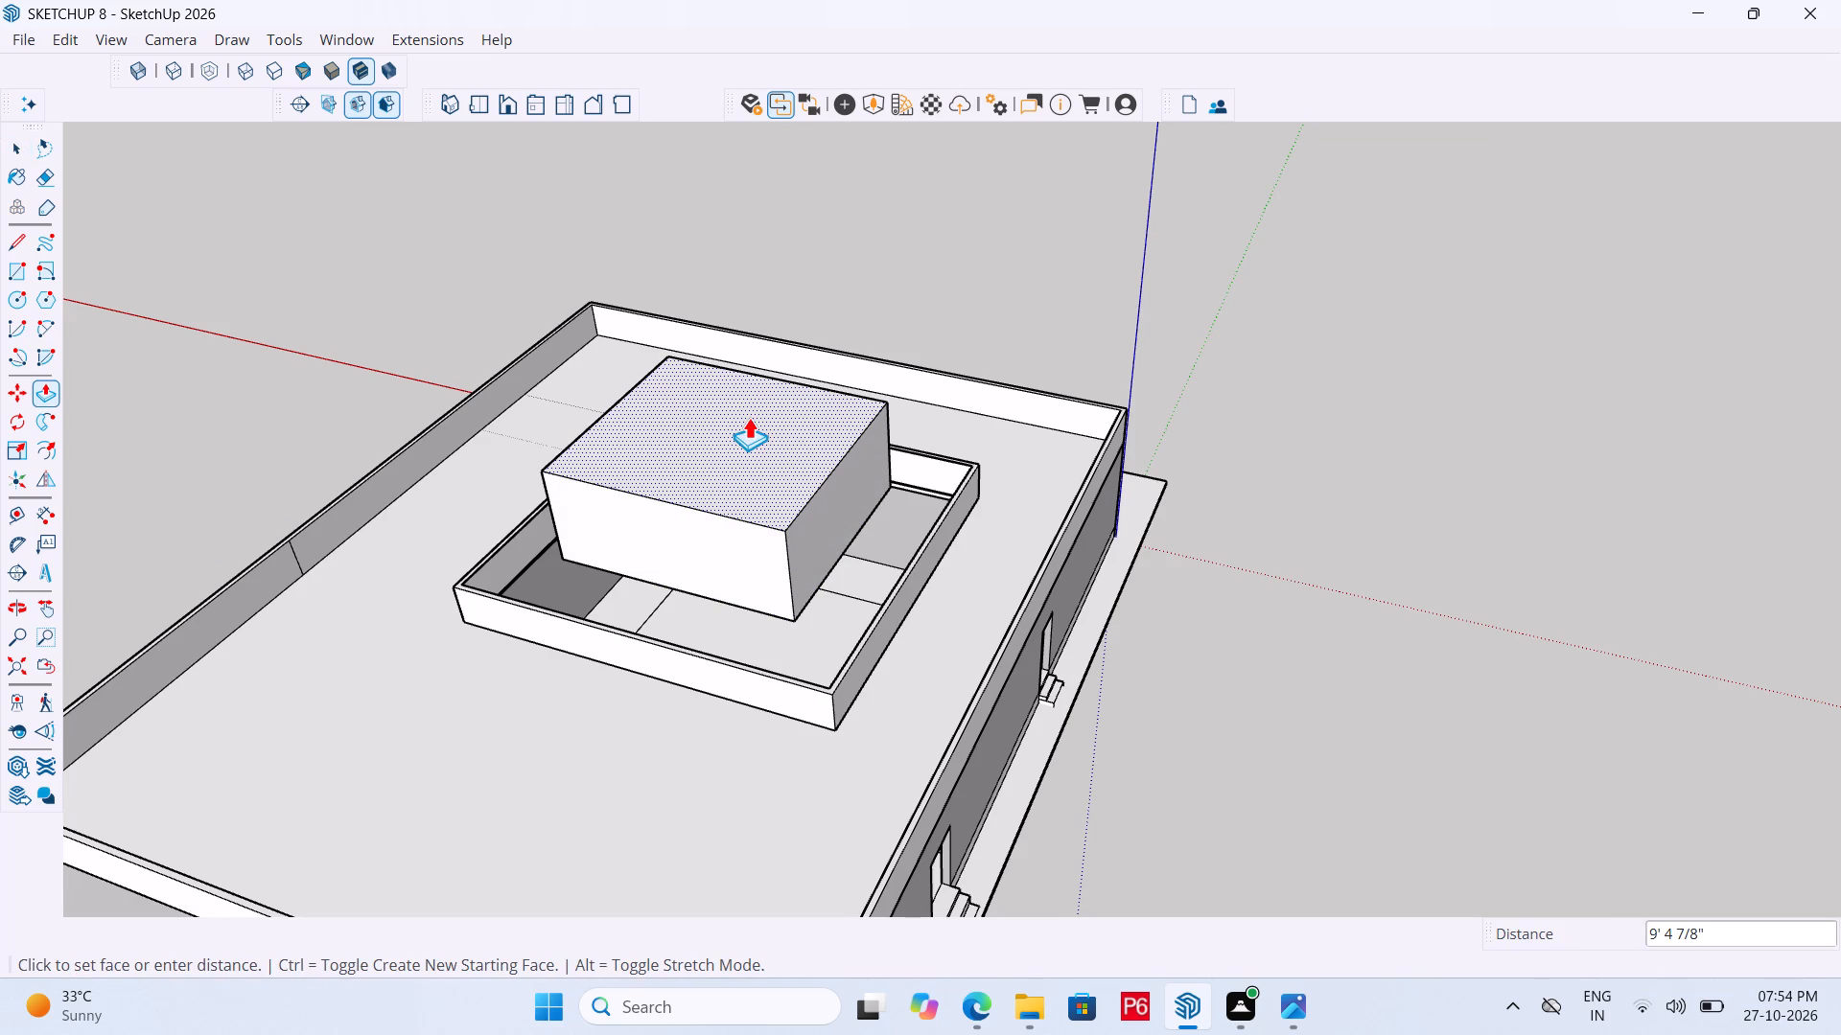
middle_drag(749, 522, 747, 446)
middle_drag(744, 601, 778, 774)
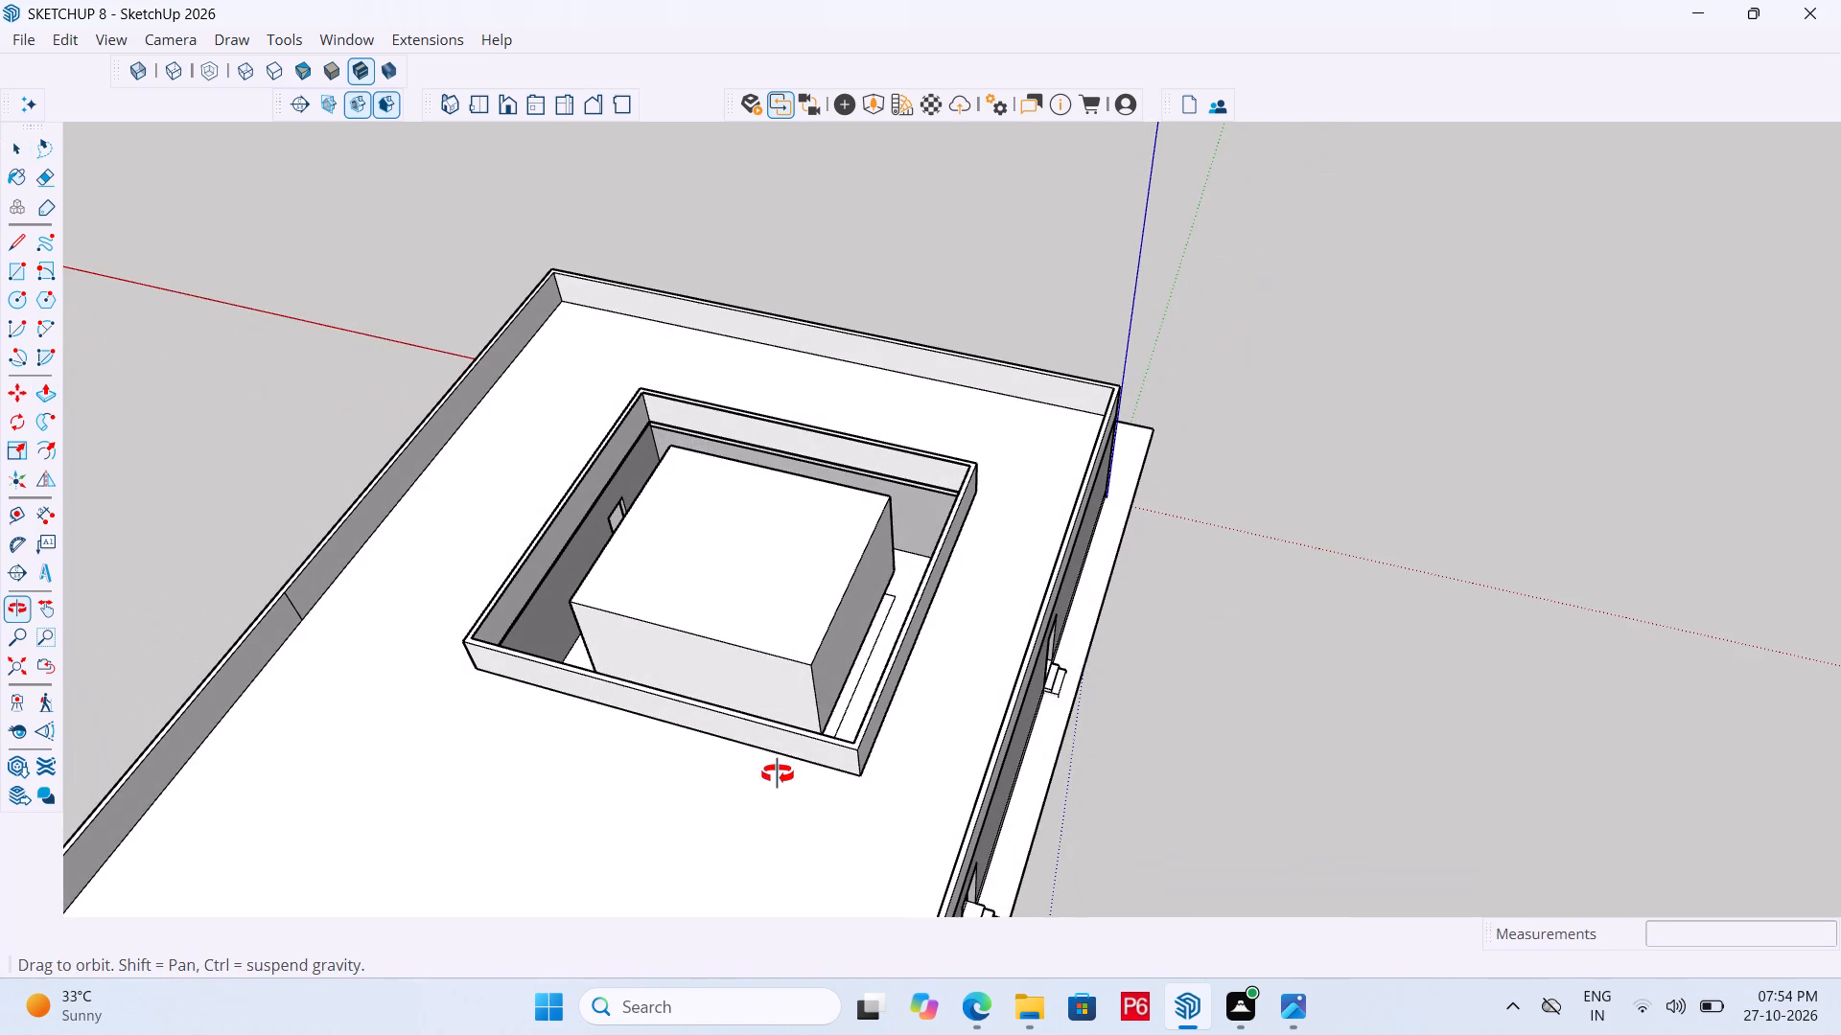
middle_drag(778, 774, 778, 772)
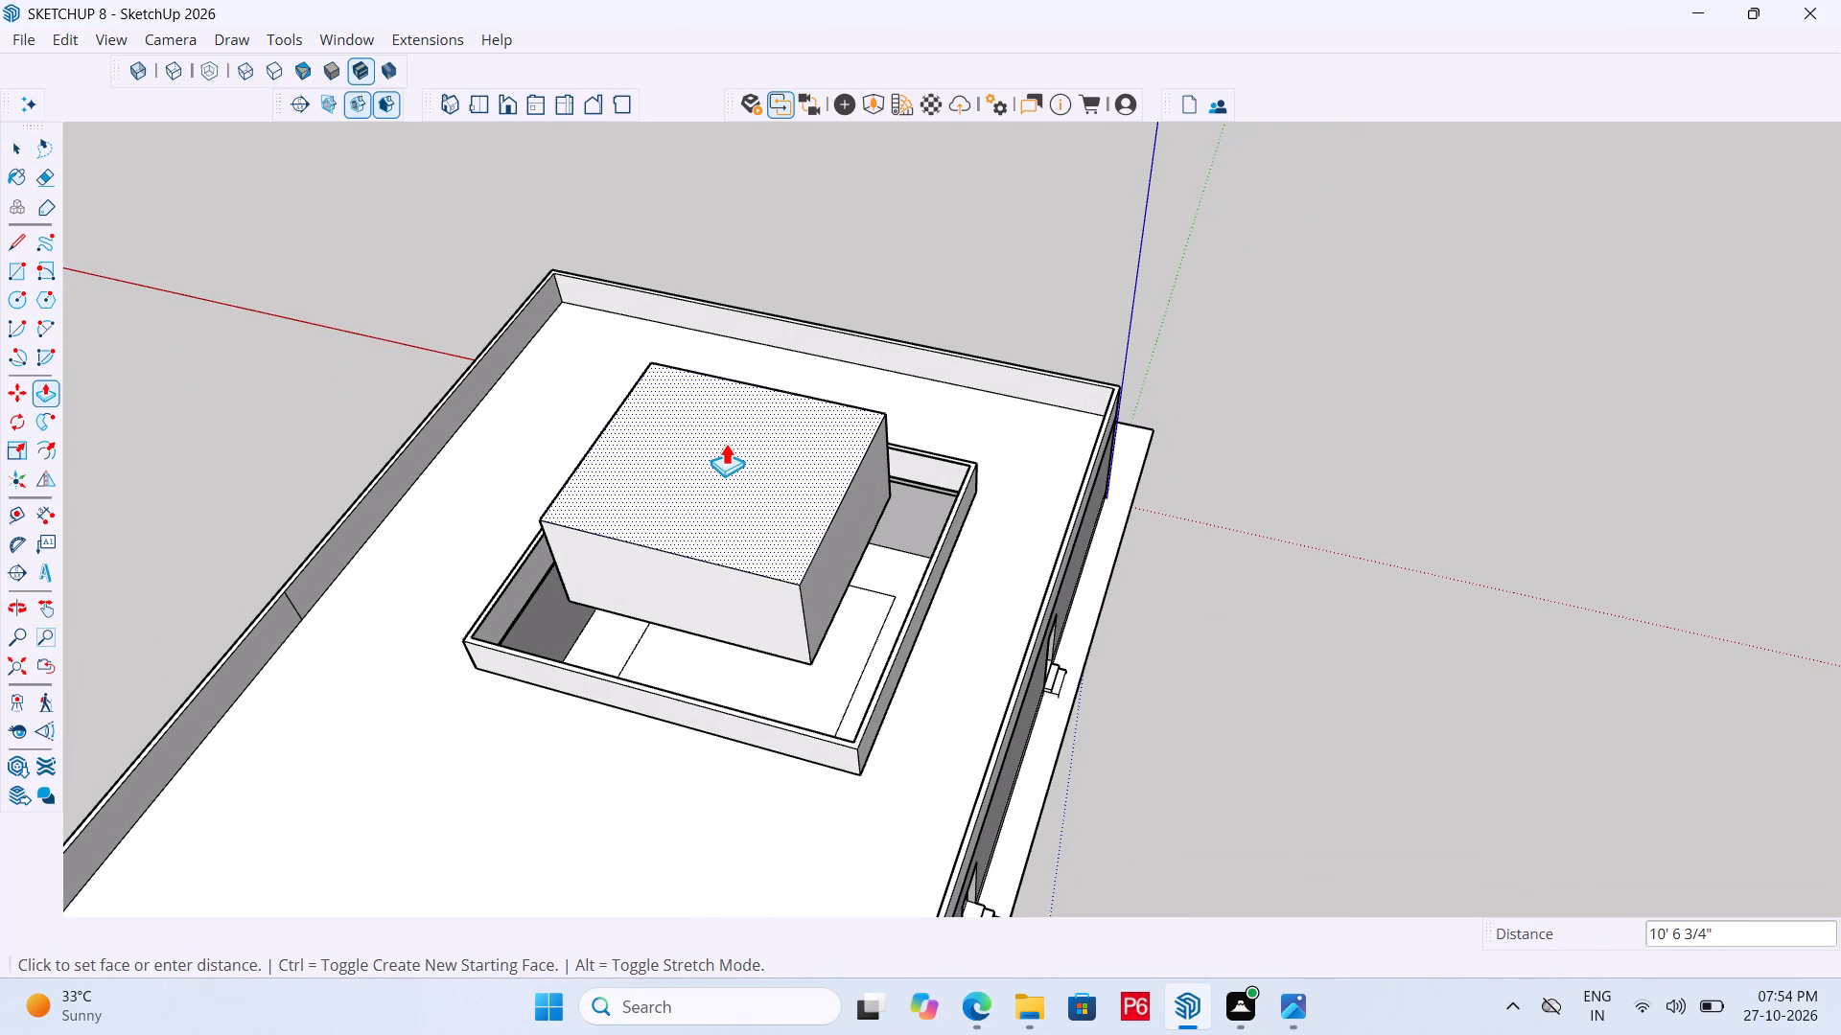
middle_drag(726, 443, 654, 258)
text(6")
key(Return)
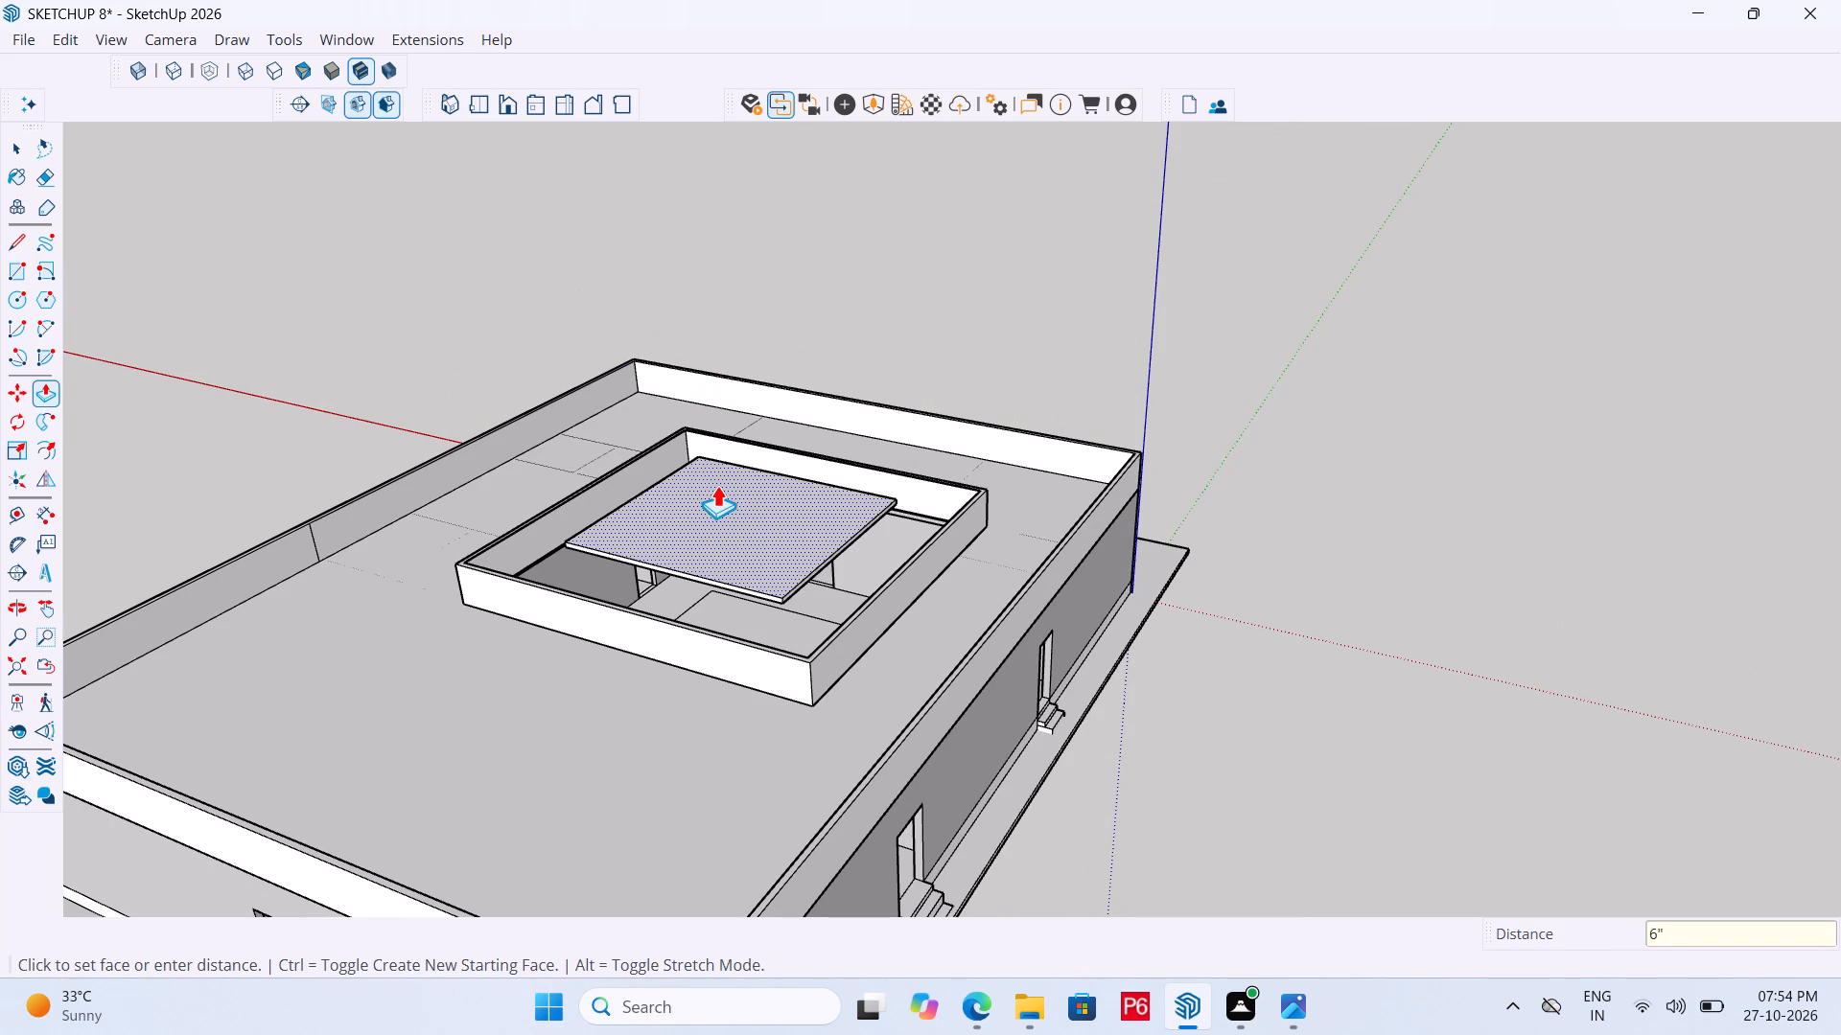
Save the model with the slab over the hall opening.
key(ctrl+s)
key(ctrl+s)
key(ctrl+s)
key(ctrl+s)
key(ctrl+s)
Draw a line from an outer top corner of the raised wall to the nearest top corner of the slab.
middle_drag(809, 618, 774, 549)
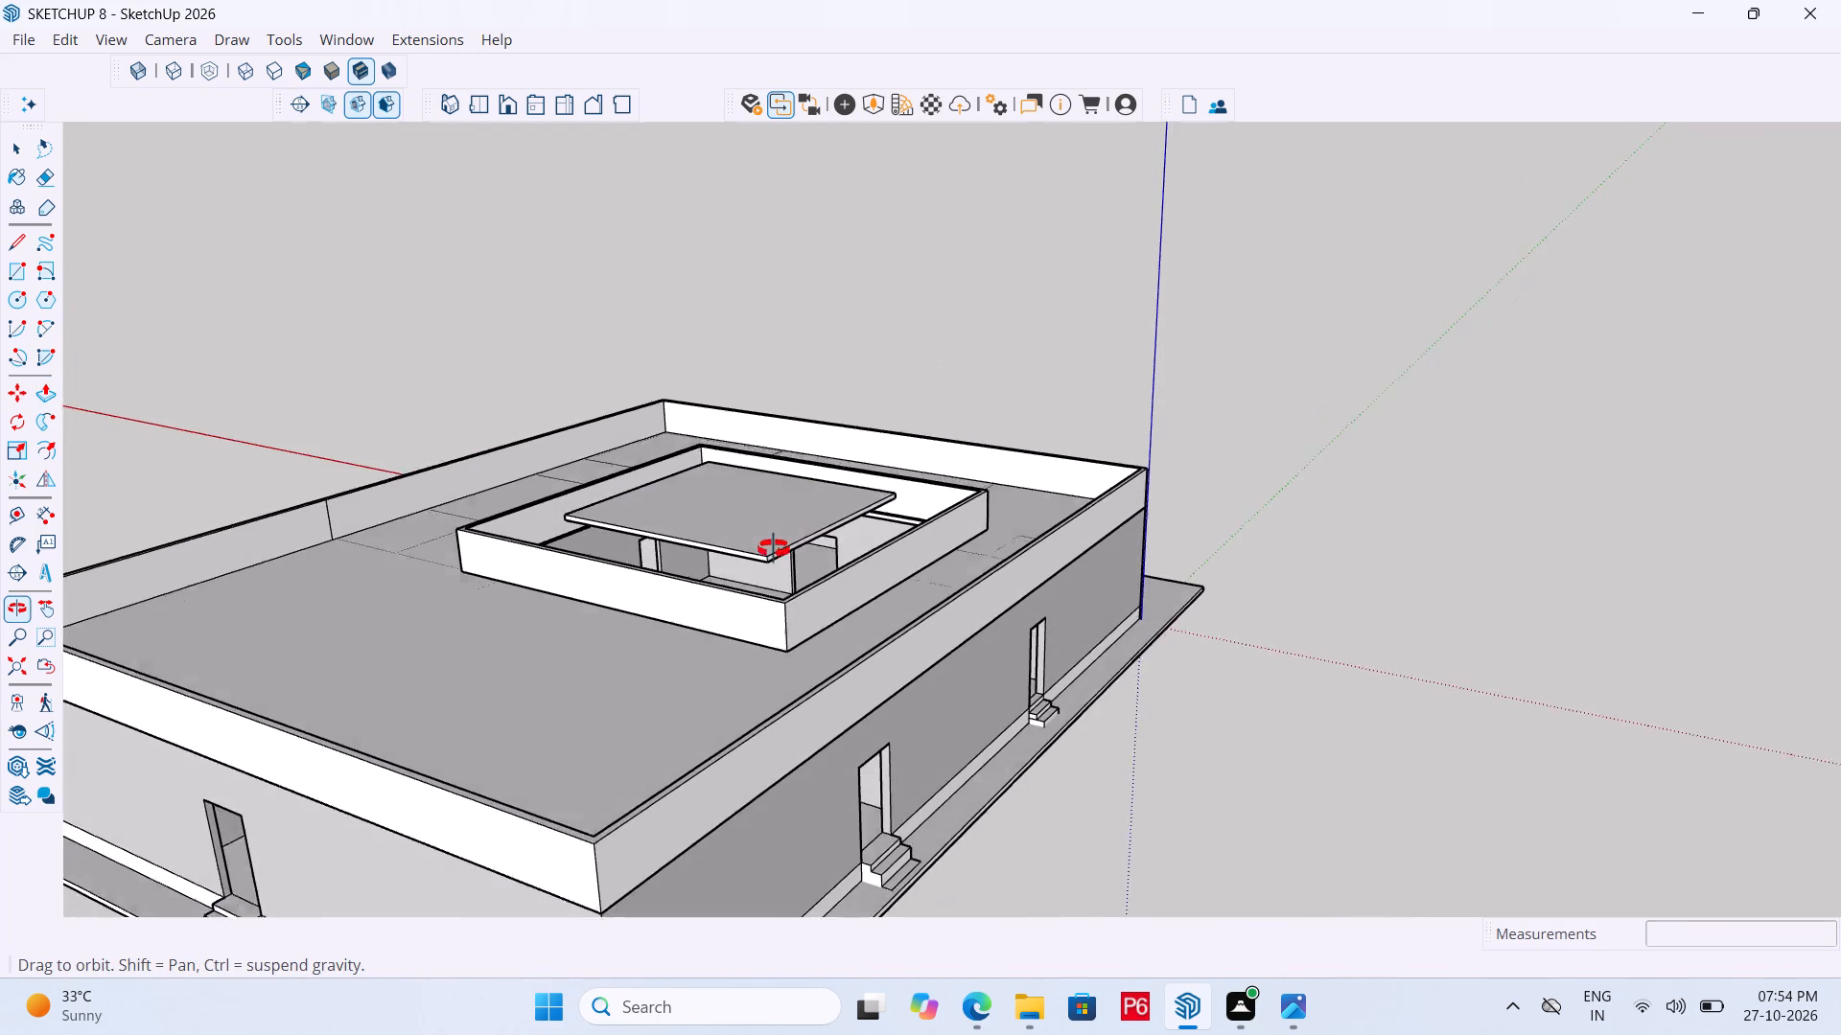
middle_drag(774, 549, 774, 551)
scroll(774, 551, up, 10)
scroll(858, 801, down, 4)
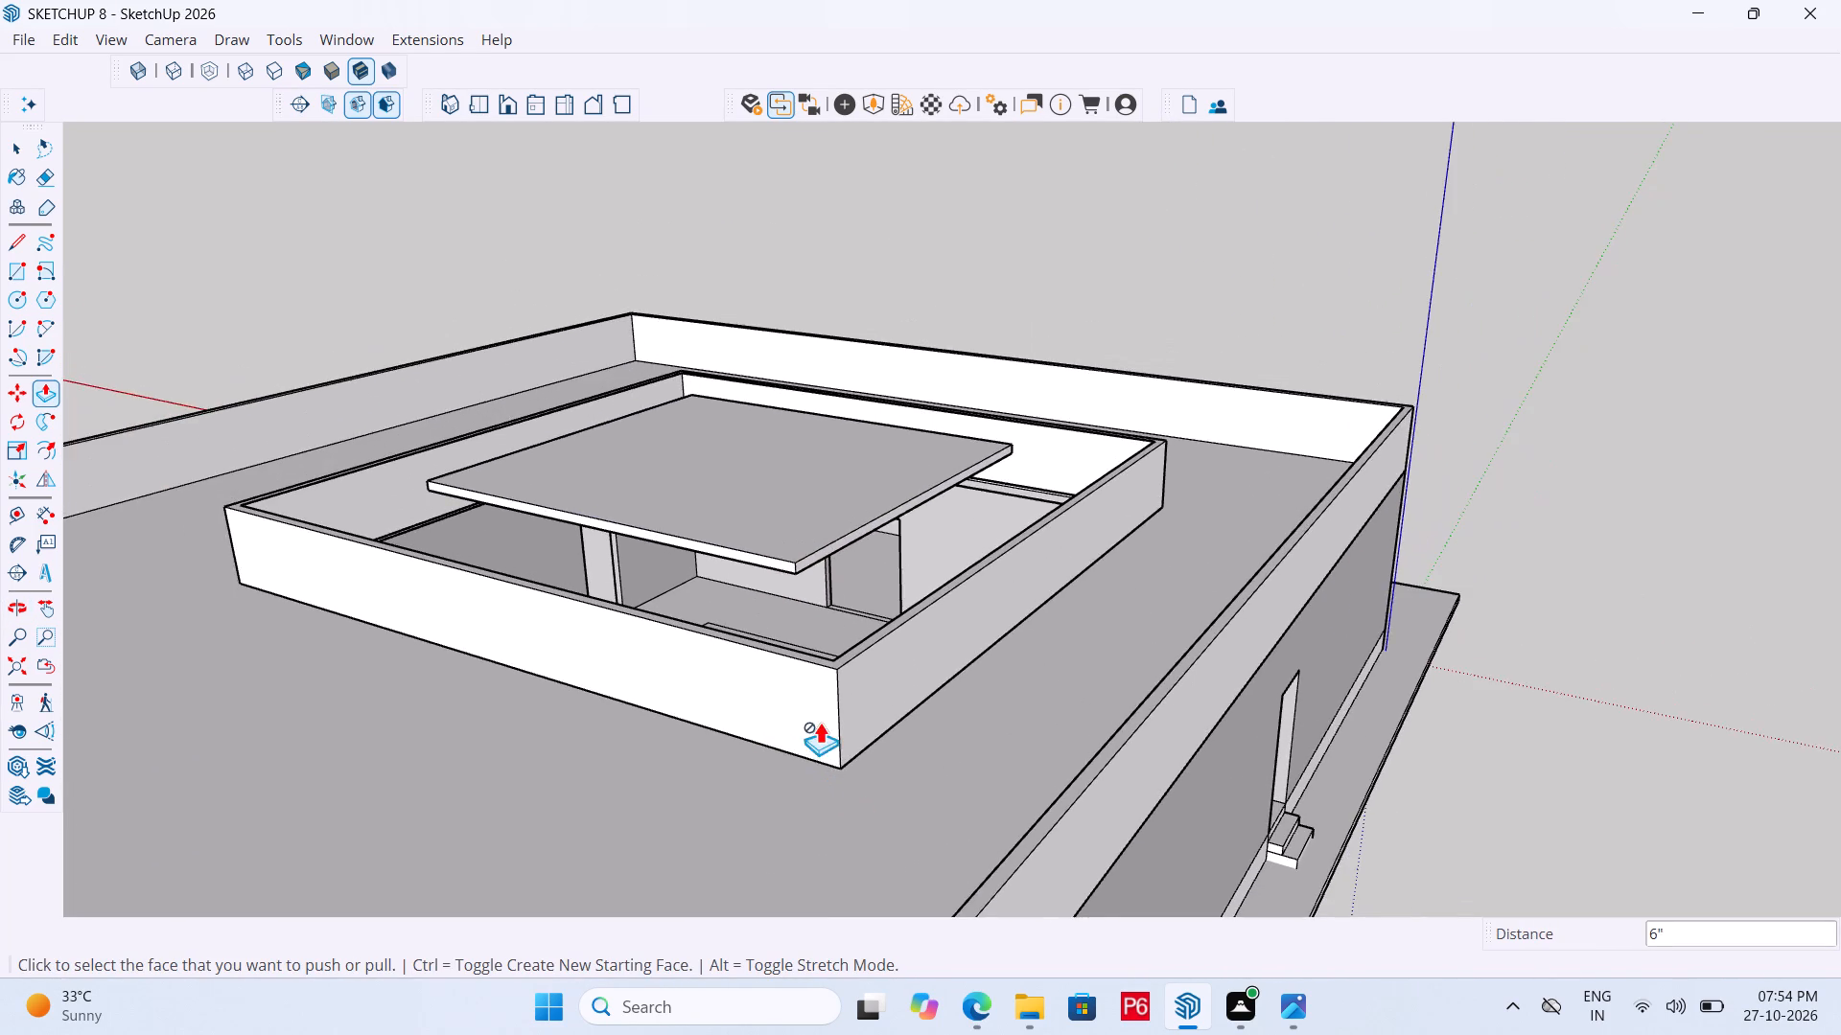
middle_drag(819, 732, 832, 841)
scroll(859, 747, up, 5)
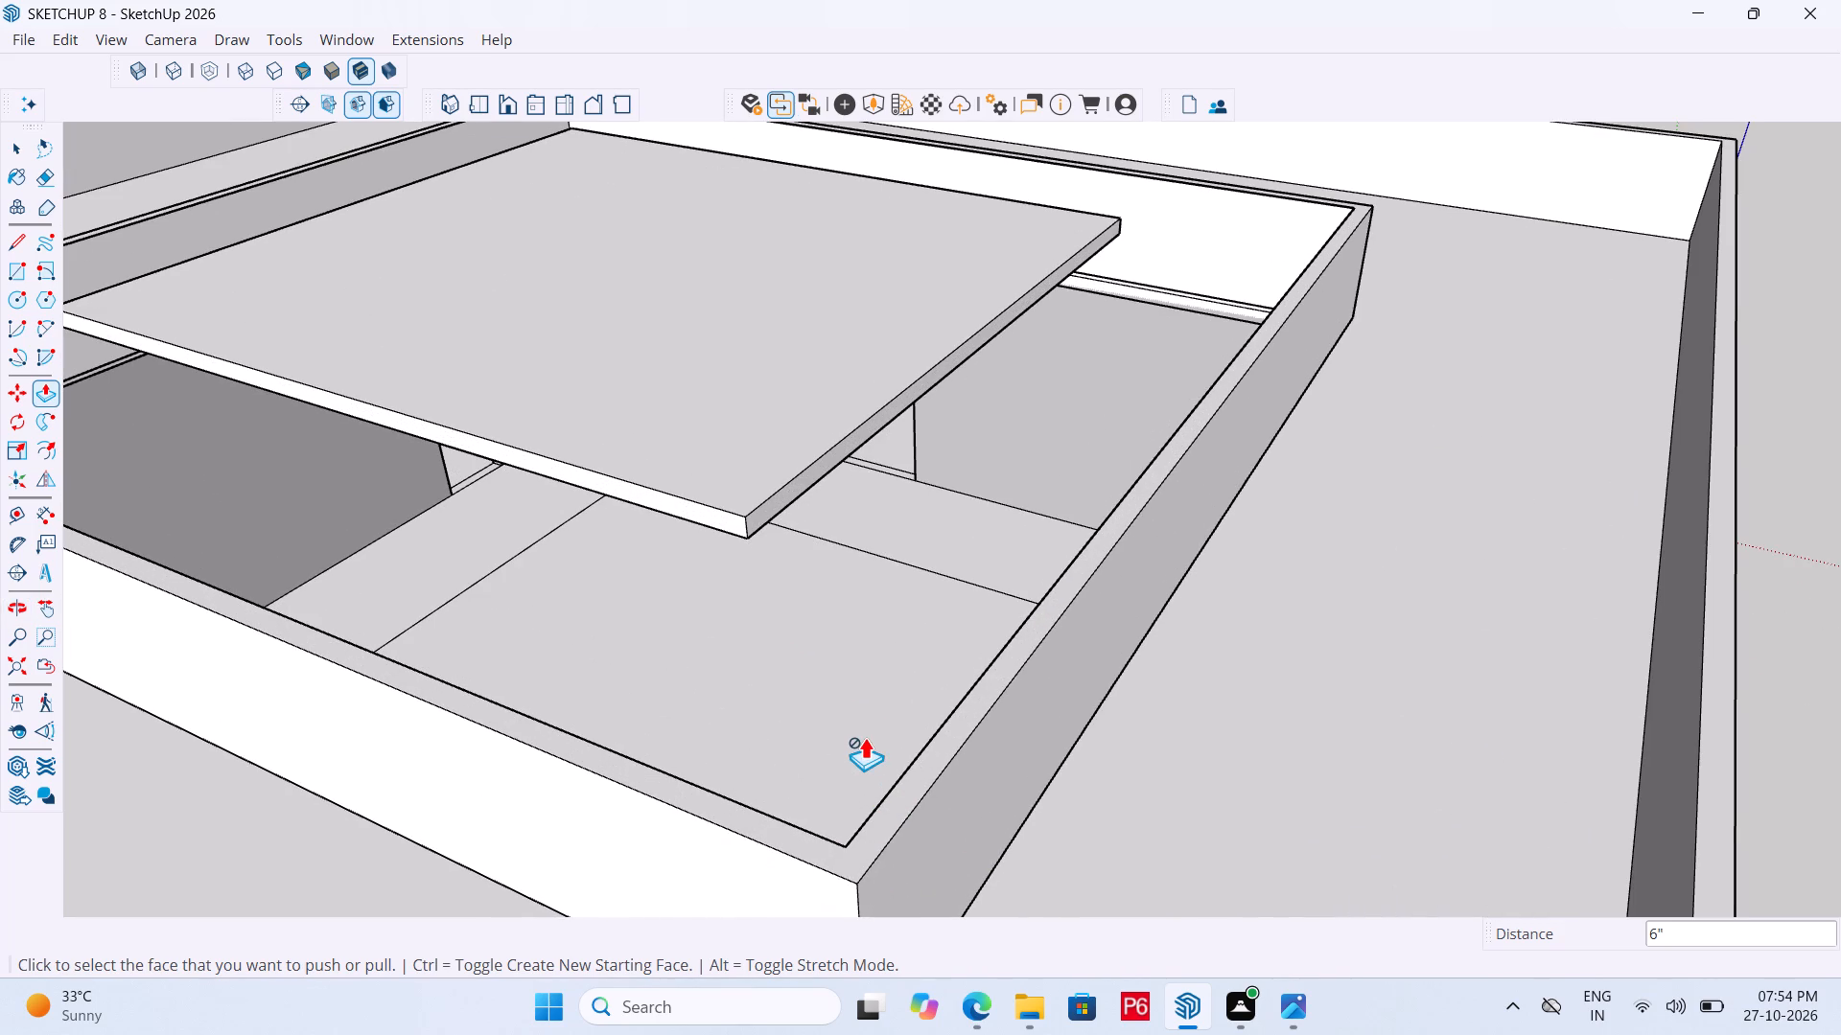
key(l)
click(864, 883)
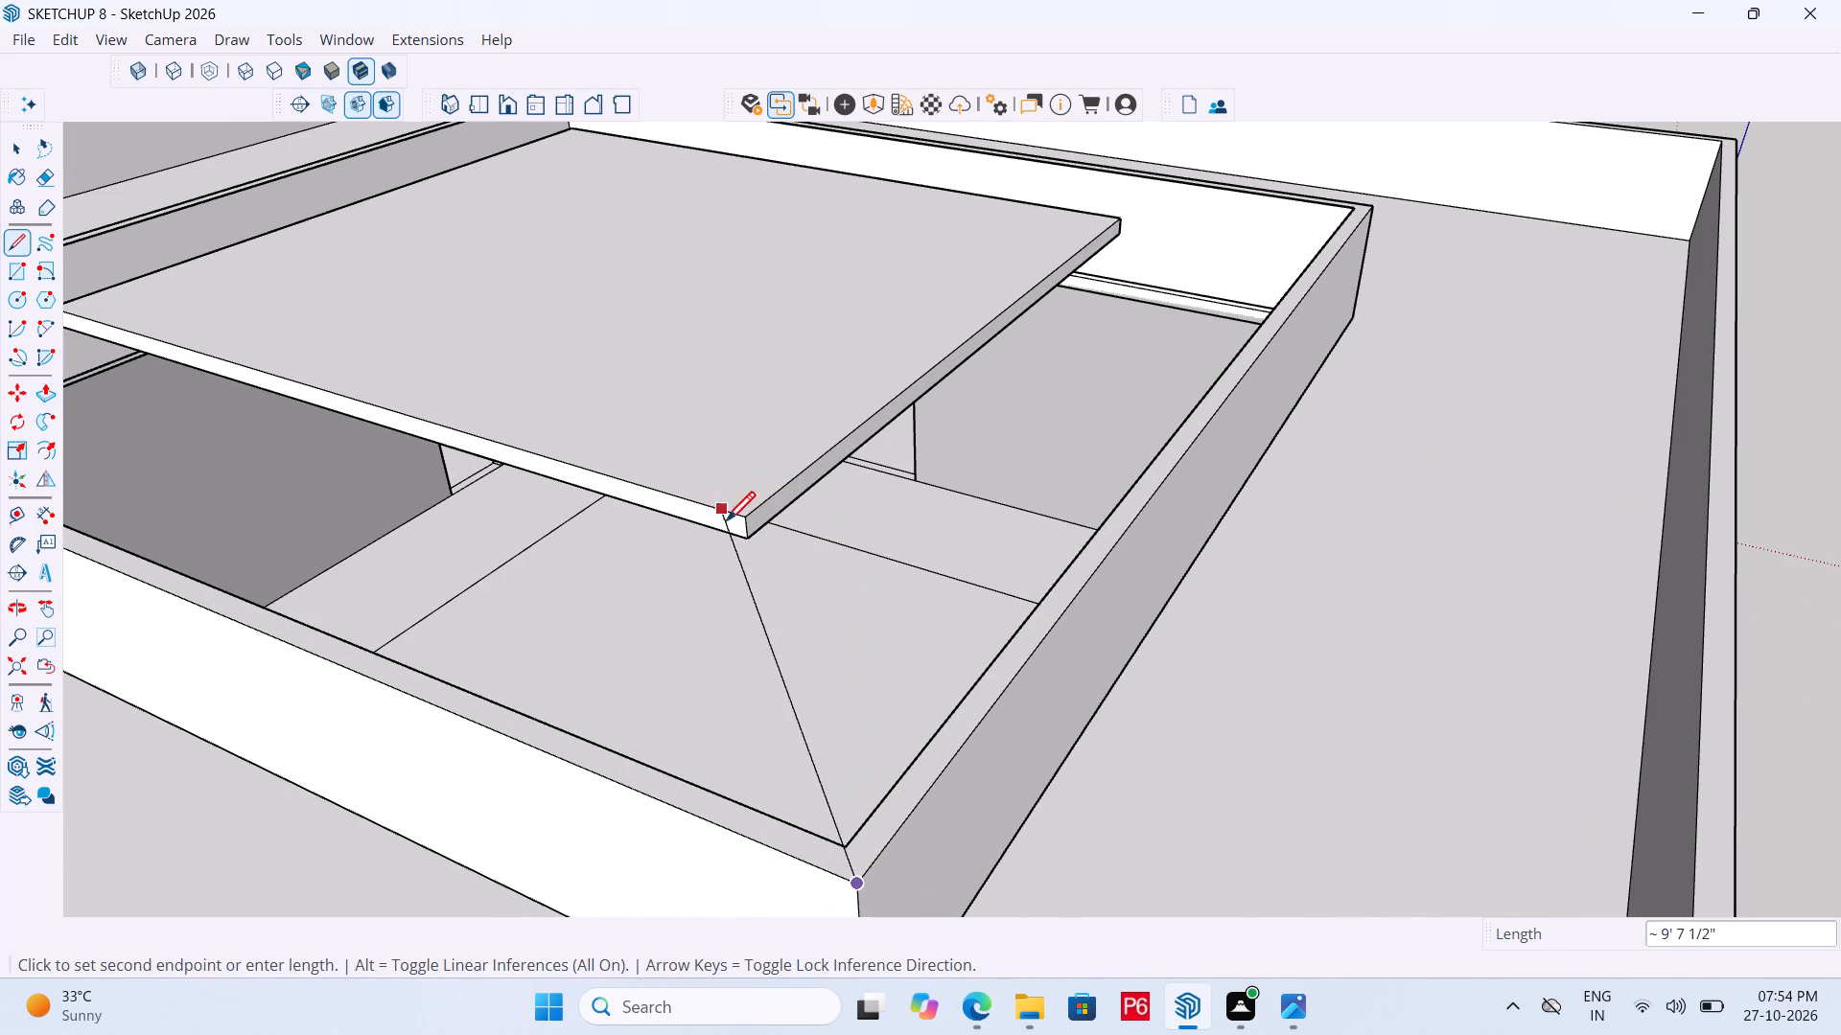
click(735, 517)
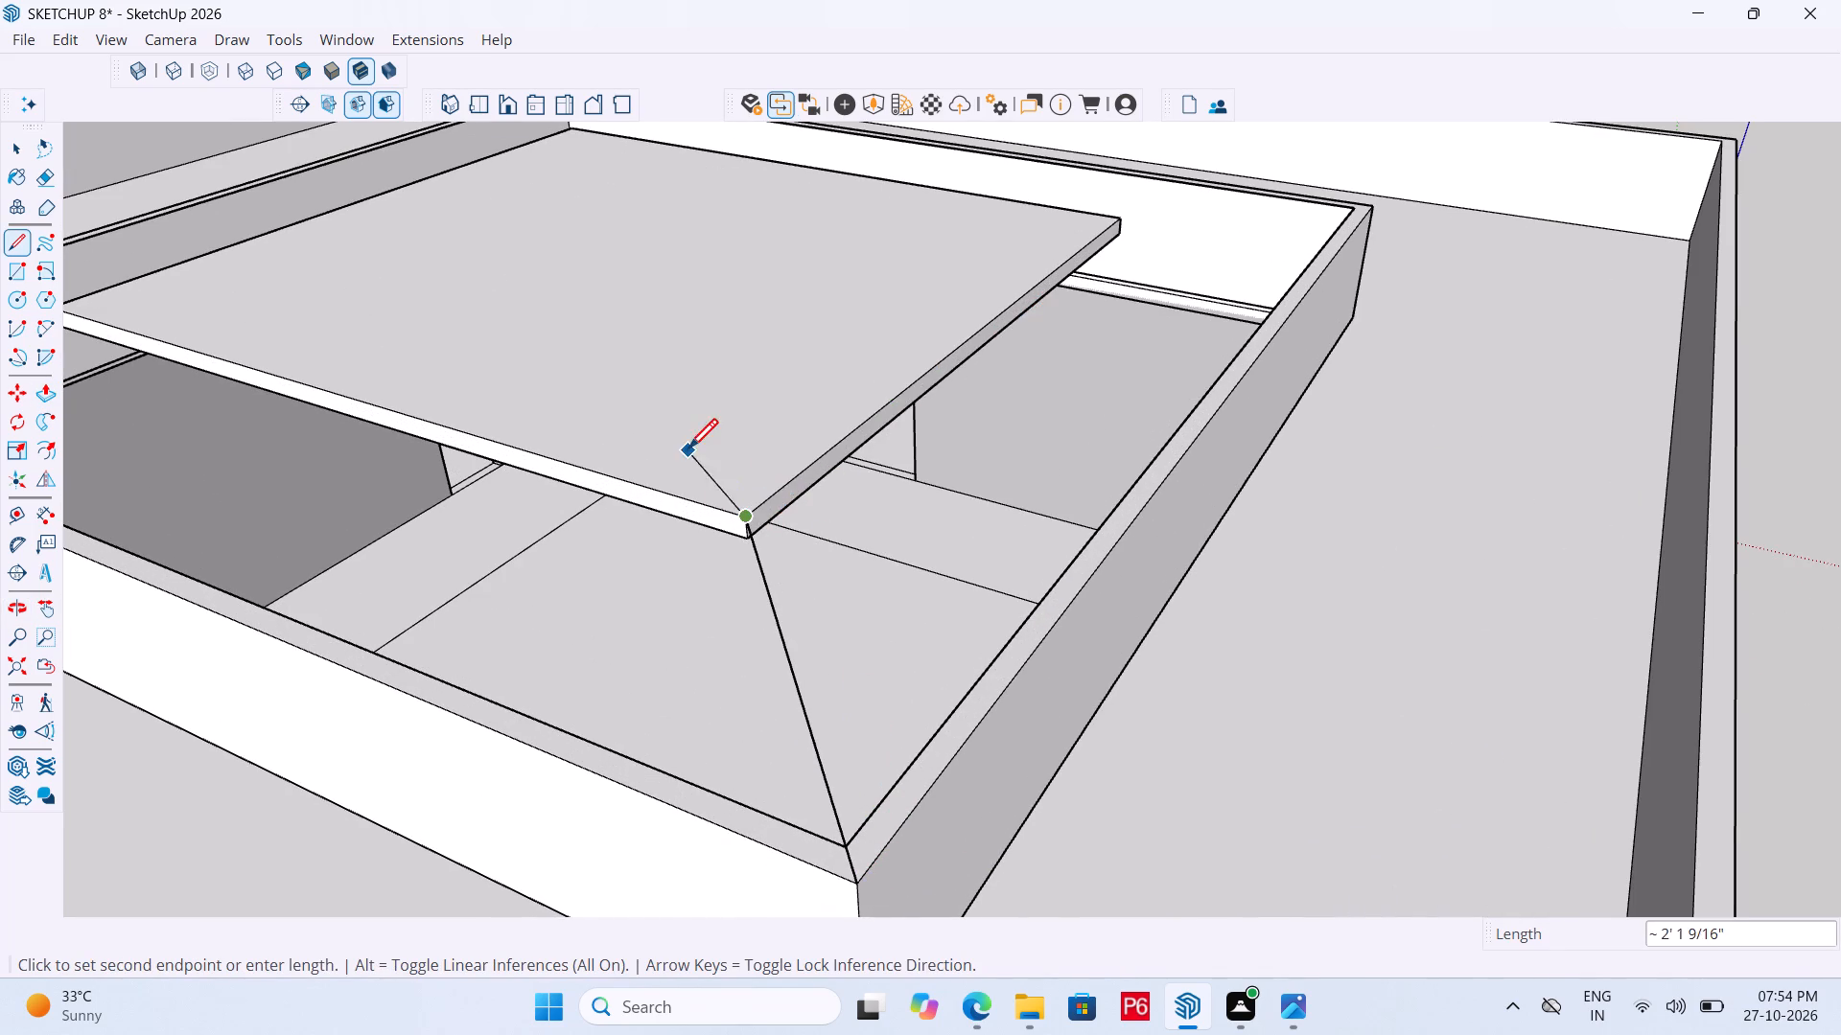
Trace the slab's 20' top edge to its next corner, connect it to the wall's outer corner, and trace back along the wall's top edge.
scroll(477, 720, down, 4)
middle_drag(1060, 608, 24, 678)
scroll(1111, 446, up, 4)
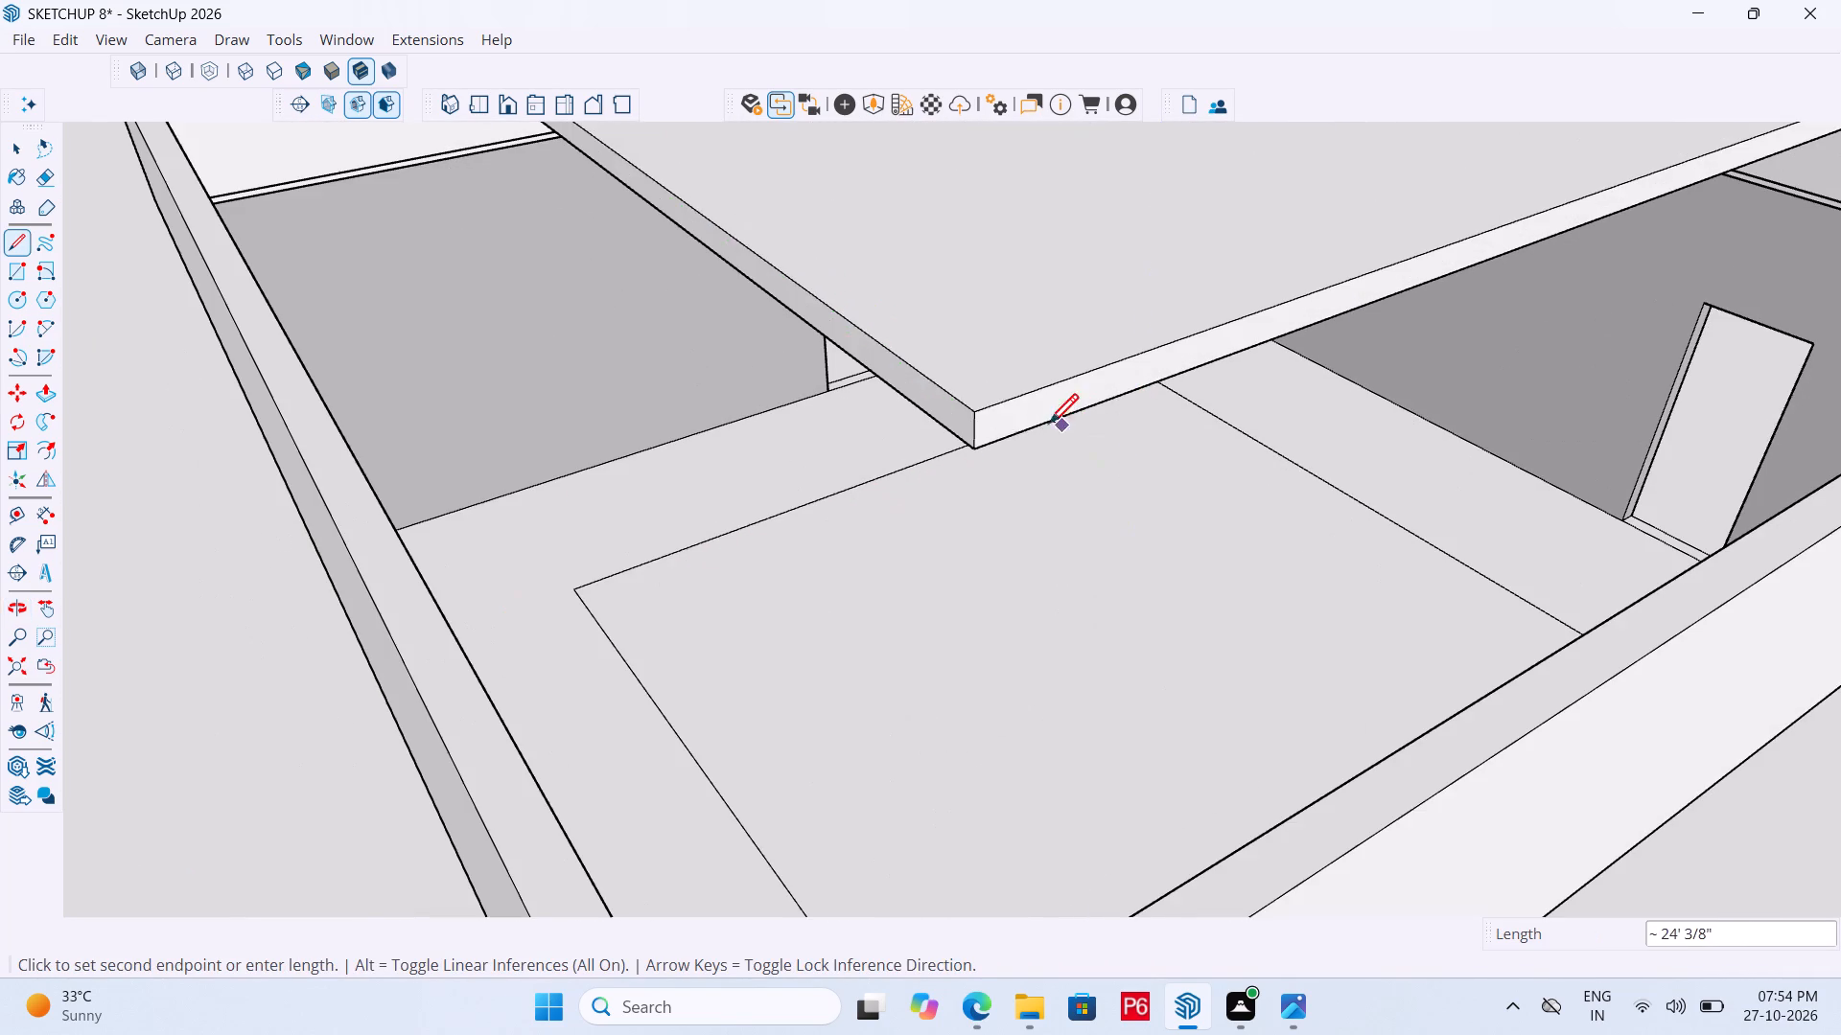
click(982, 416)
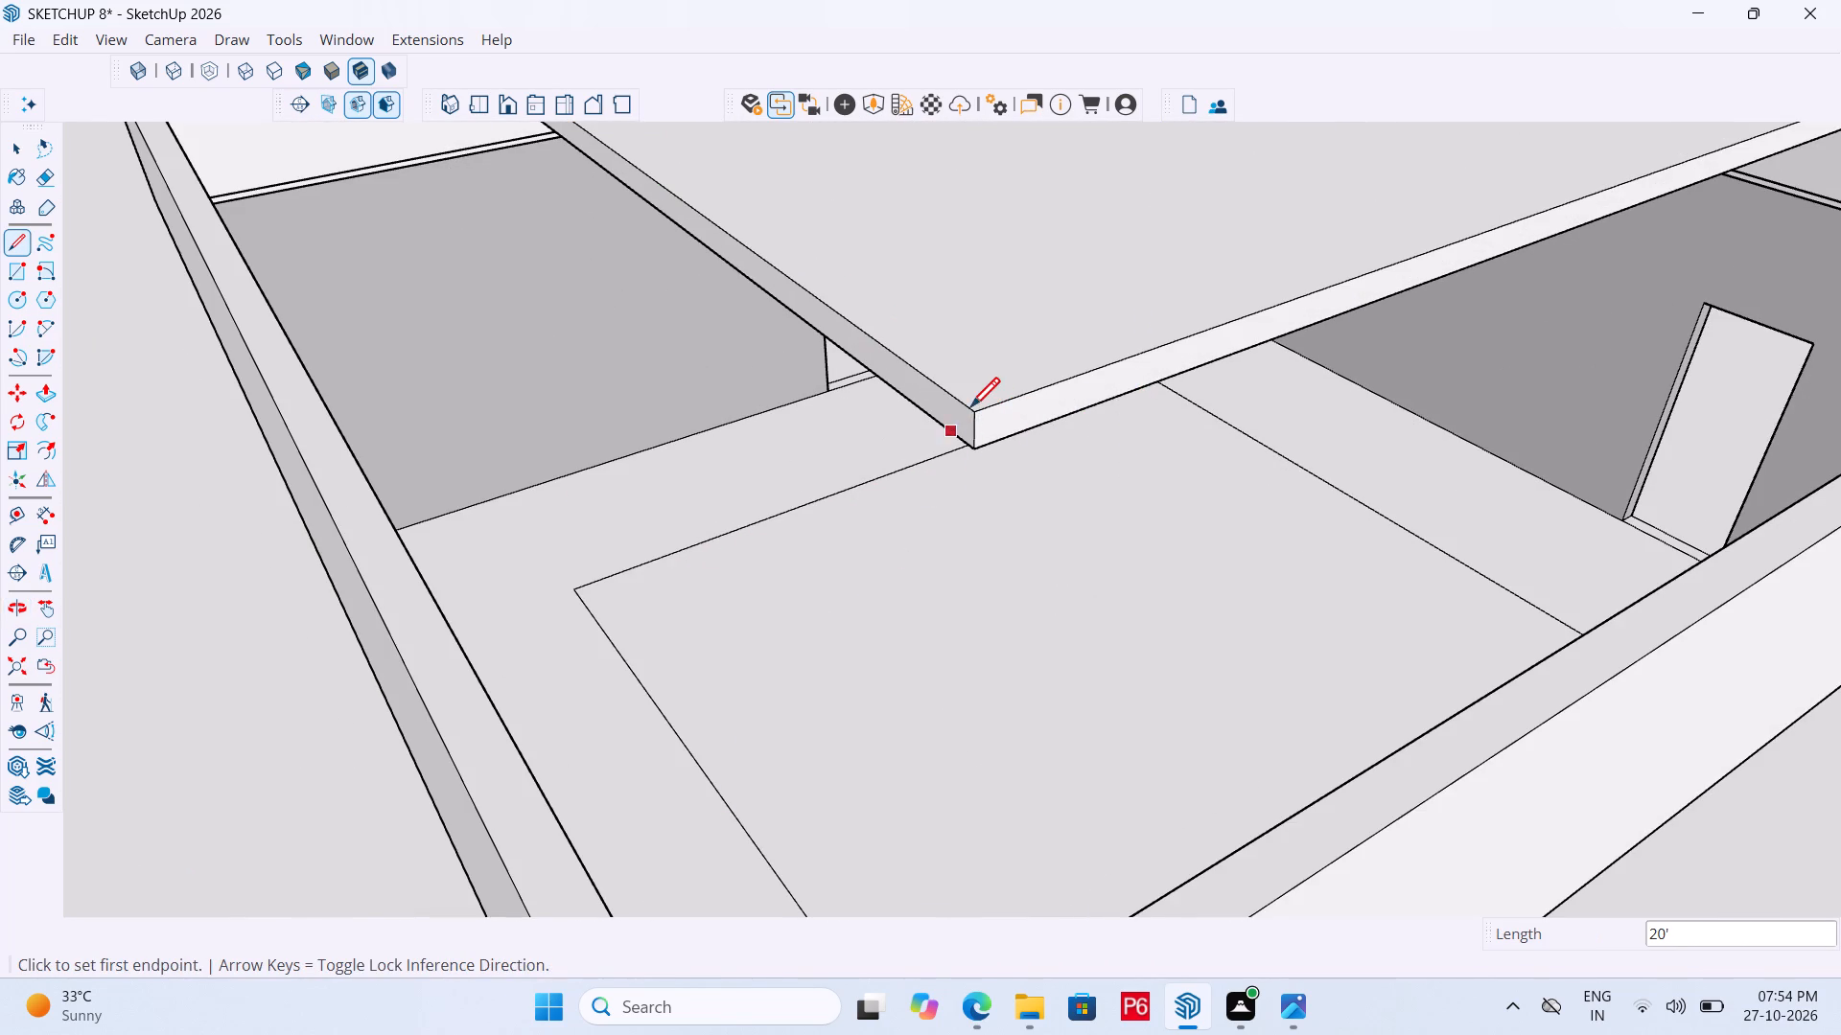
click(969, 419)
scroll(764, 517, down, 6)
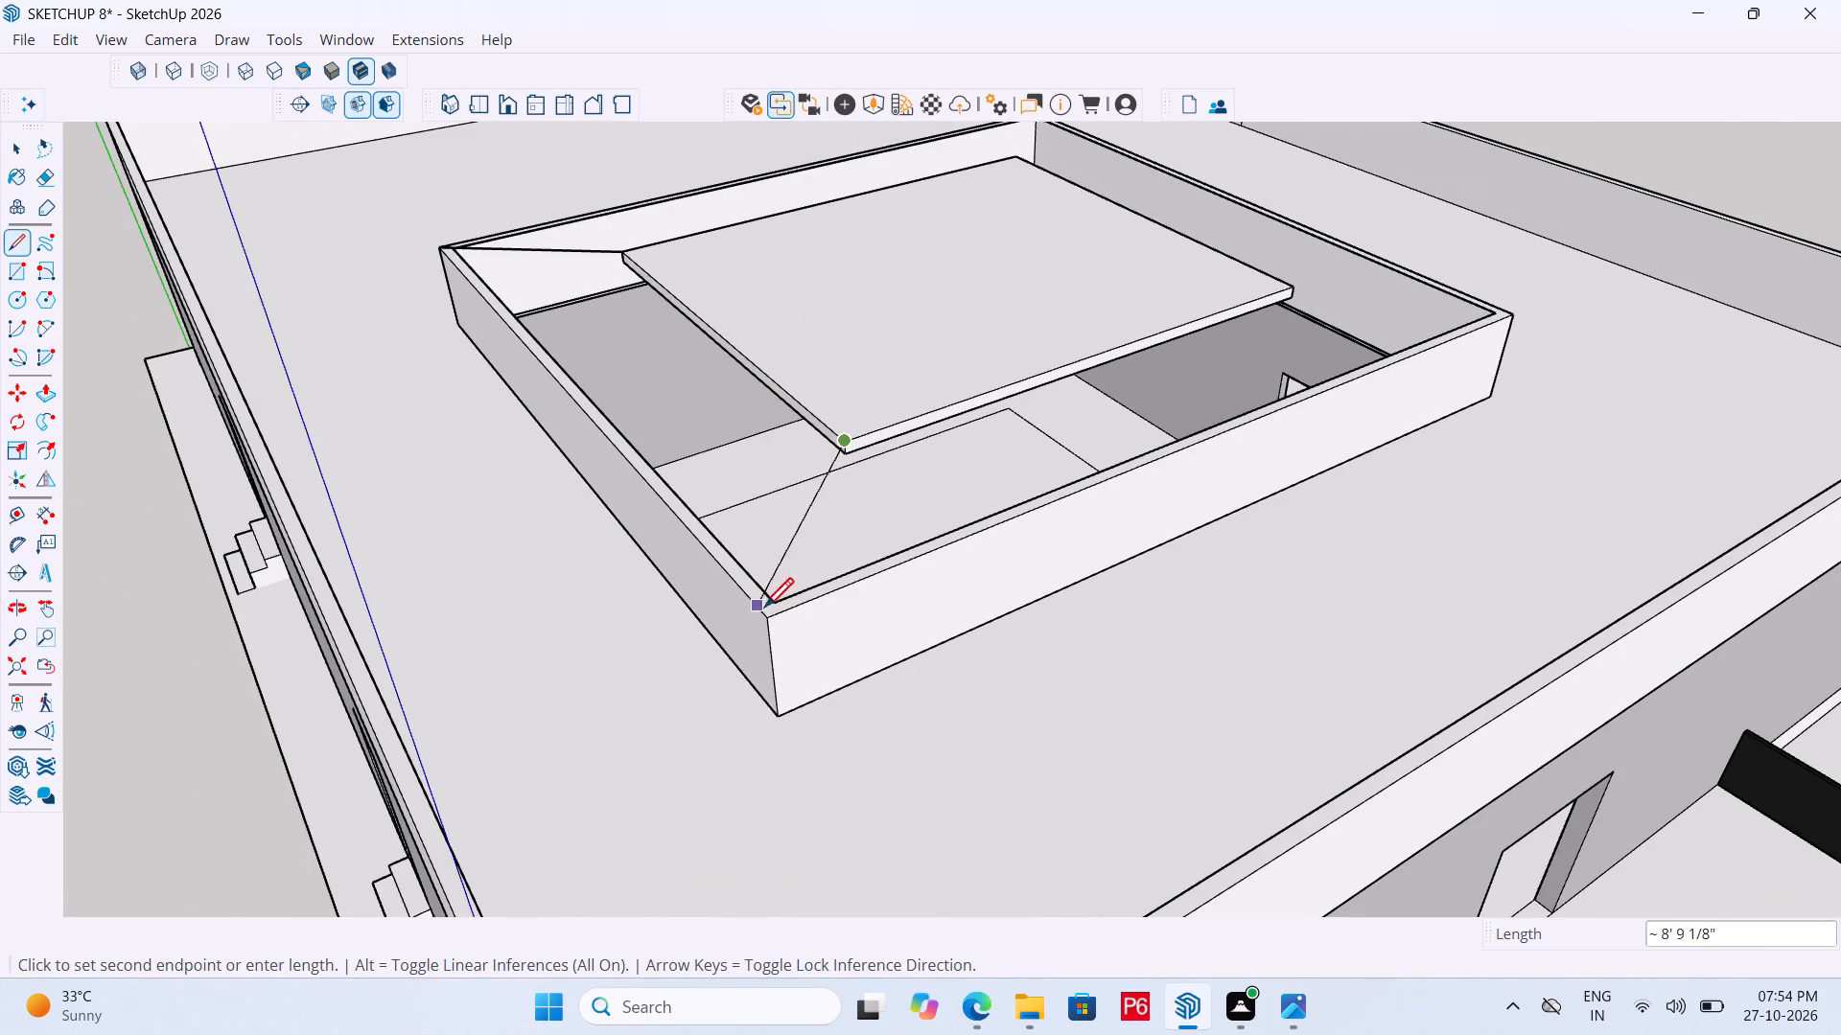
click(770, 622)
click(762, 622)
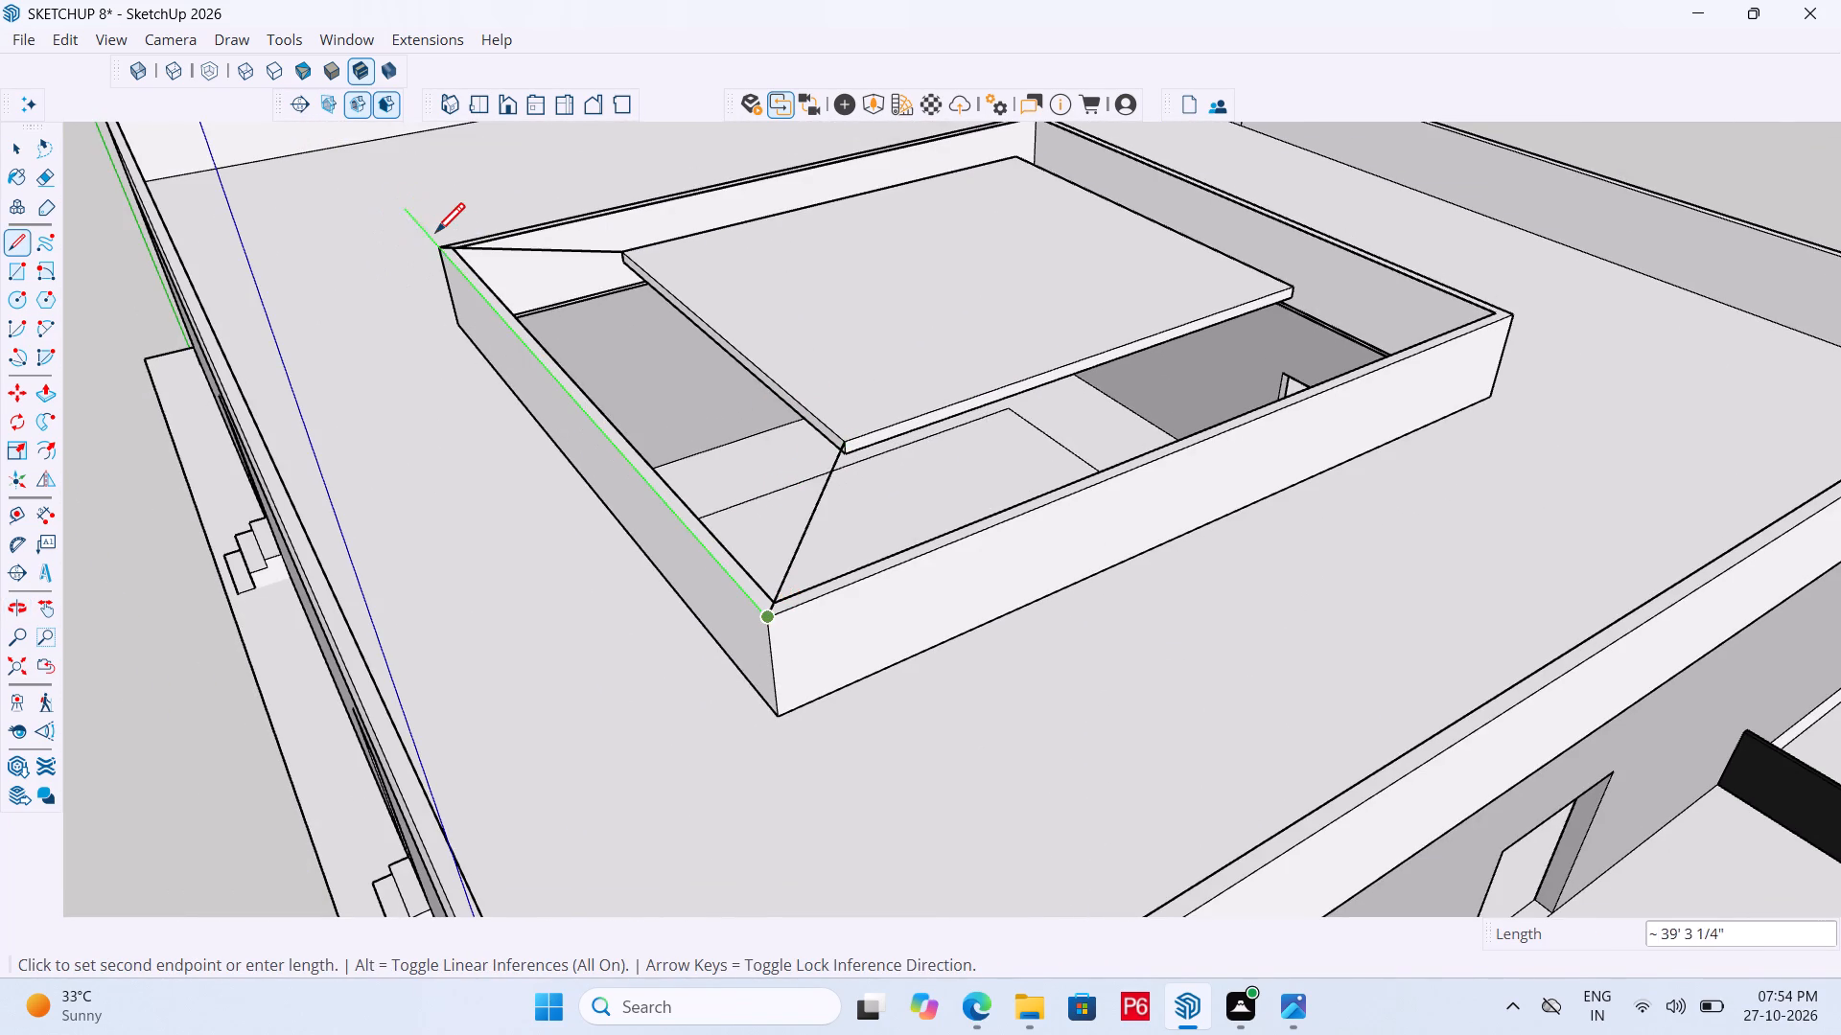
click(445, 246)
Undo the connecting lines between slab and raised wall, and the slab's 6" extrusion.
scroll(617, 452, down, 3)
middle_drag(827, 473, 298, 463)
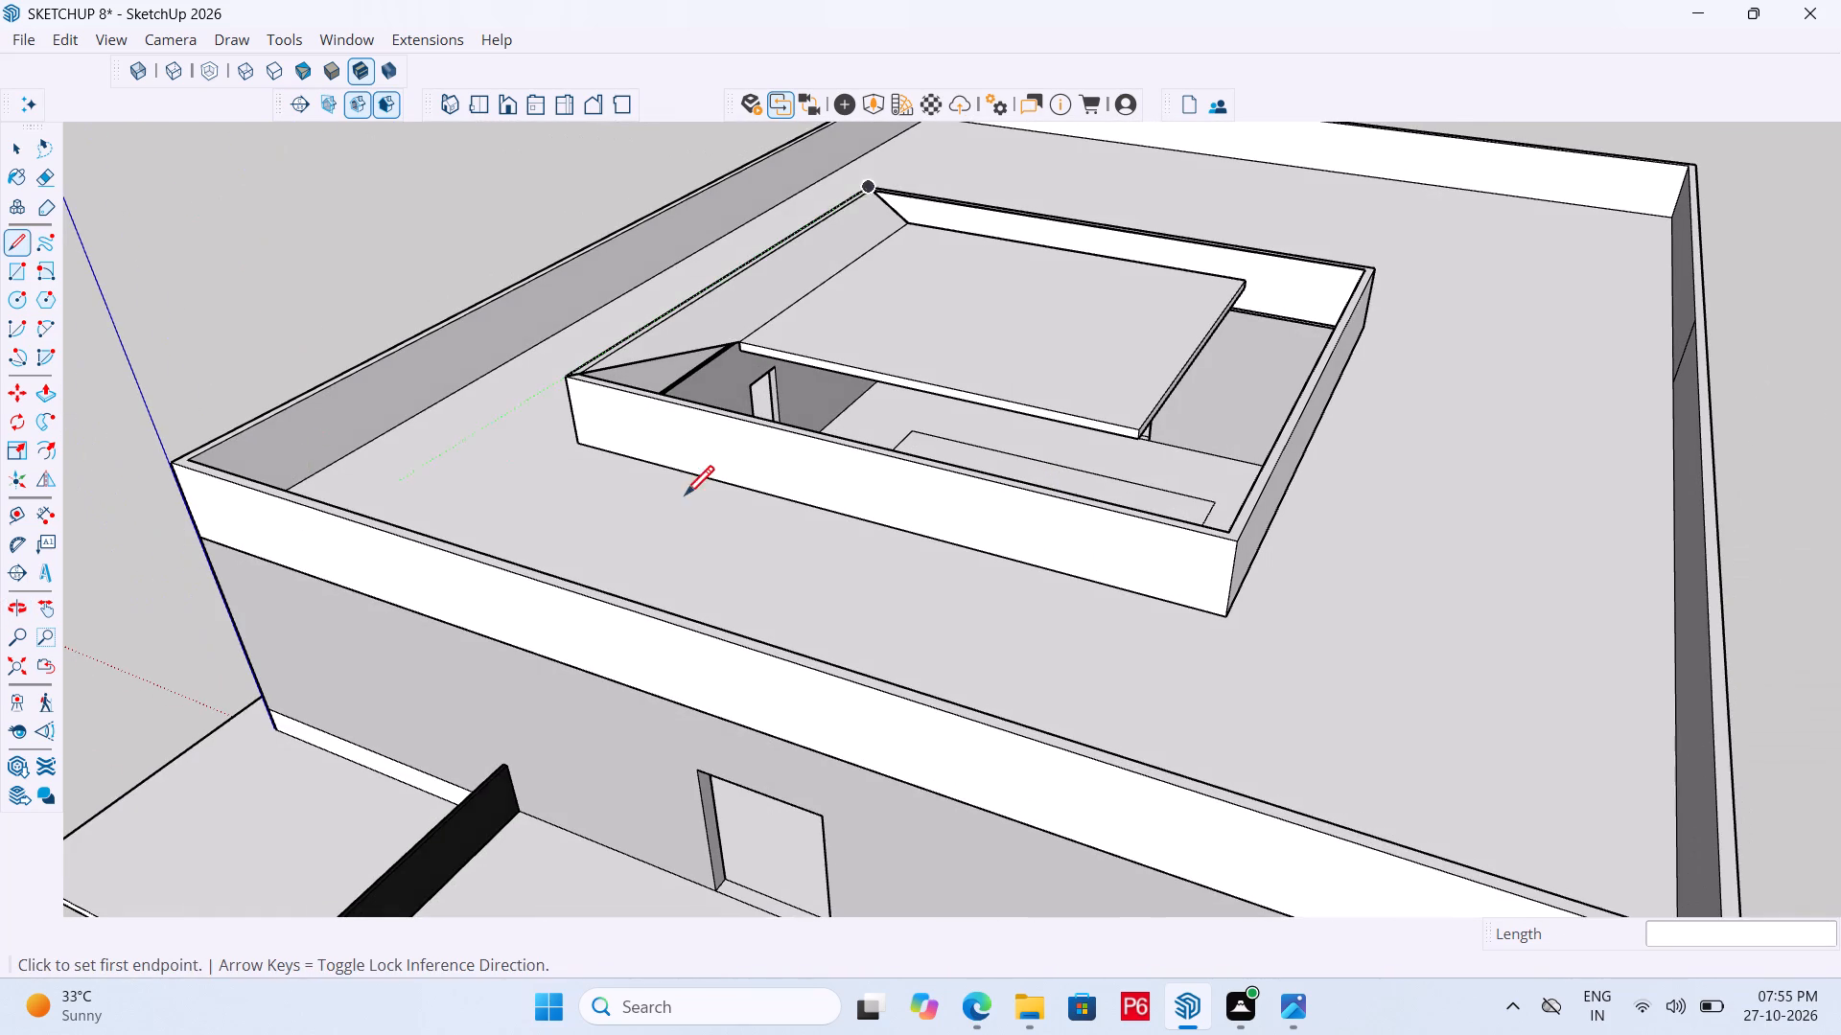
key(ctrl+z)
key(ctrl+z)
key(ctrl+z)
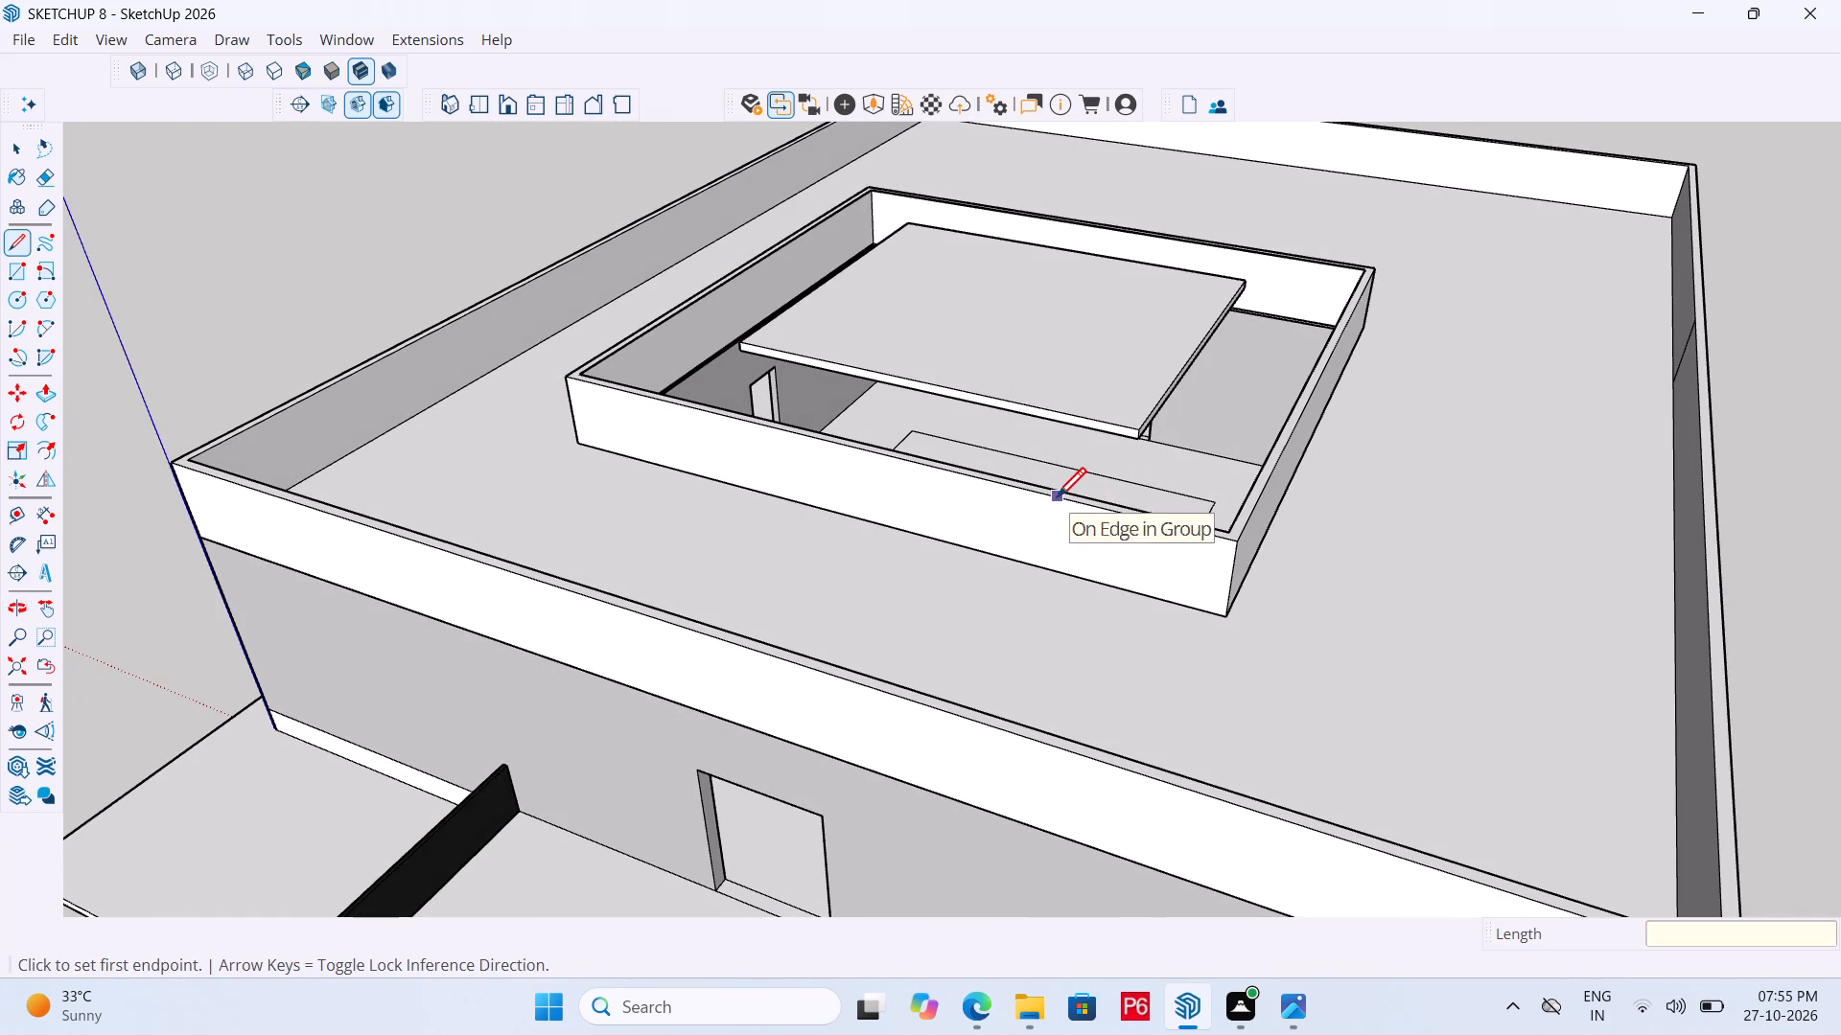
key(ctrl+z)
Extrude the inner rectangle above the hall opening by 3'.
middle_drag(735, 553, 902, 571)
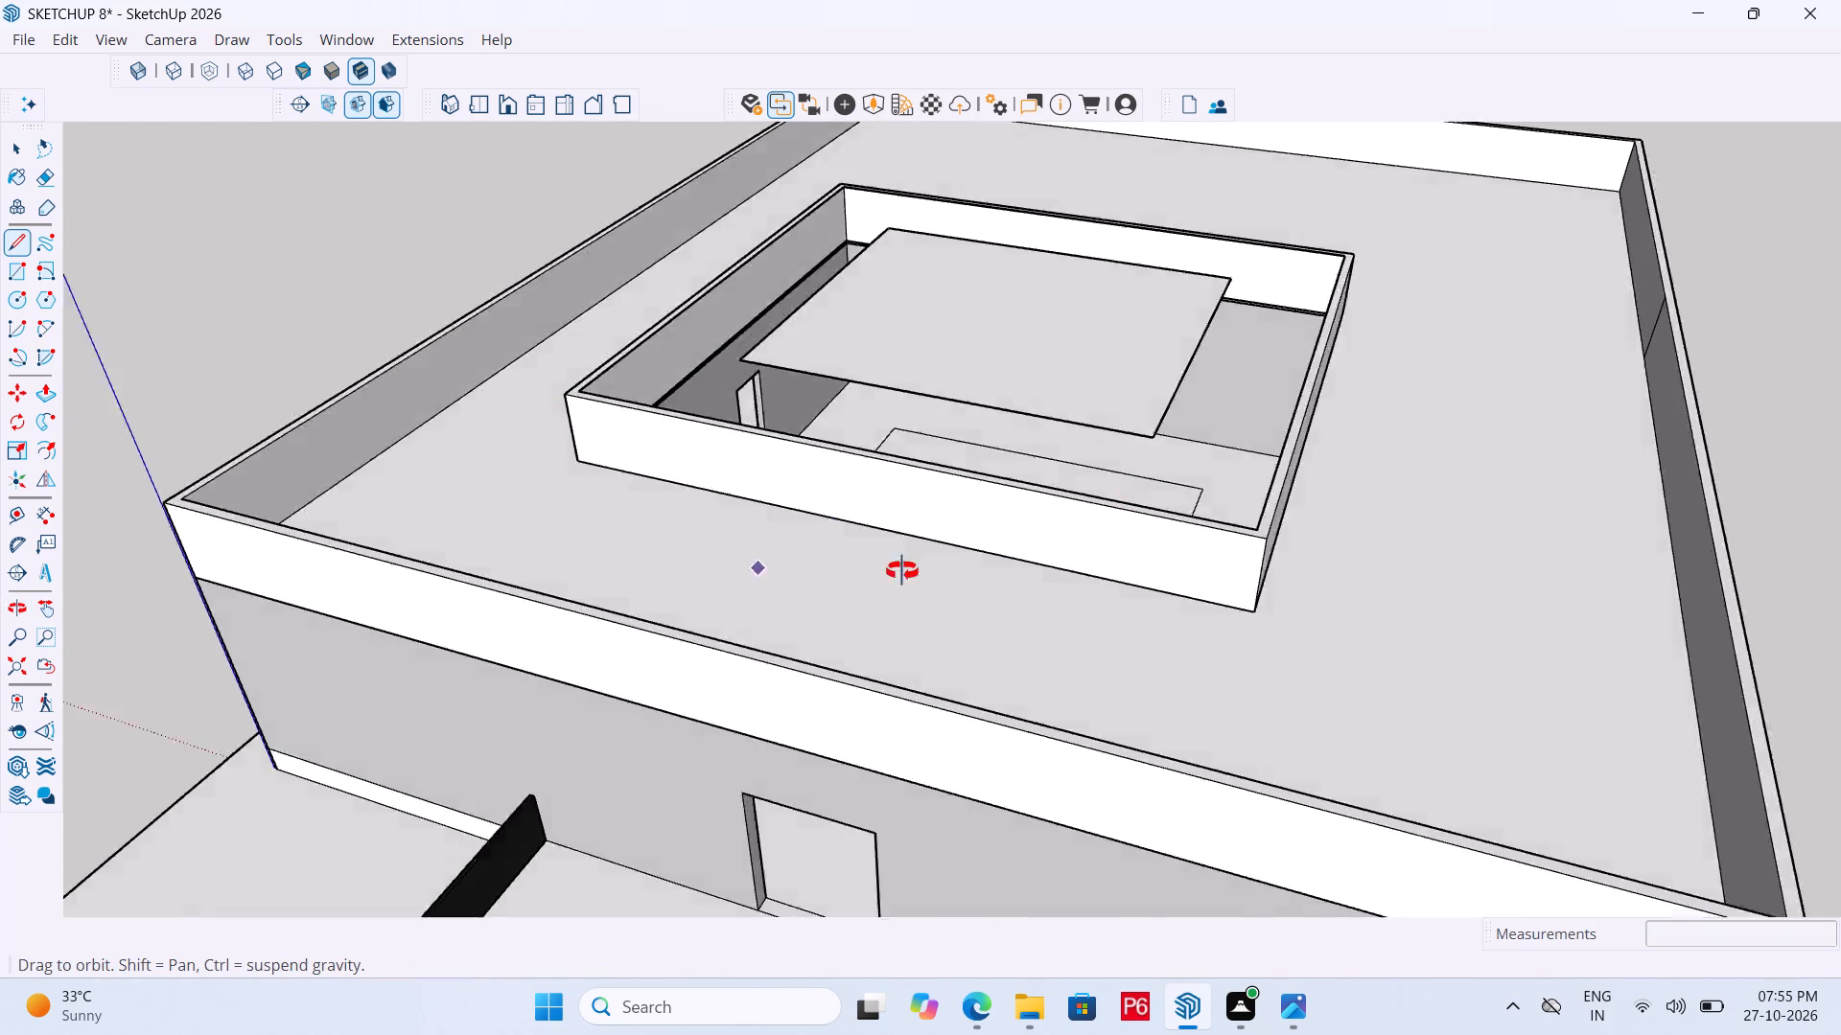
middle_drag(902, 571, 1671, 571)
key(p)
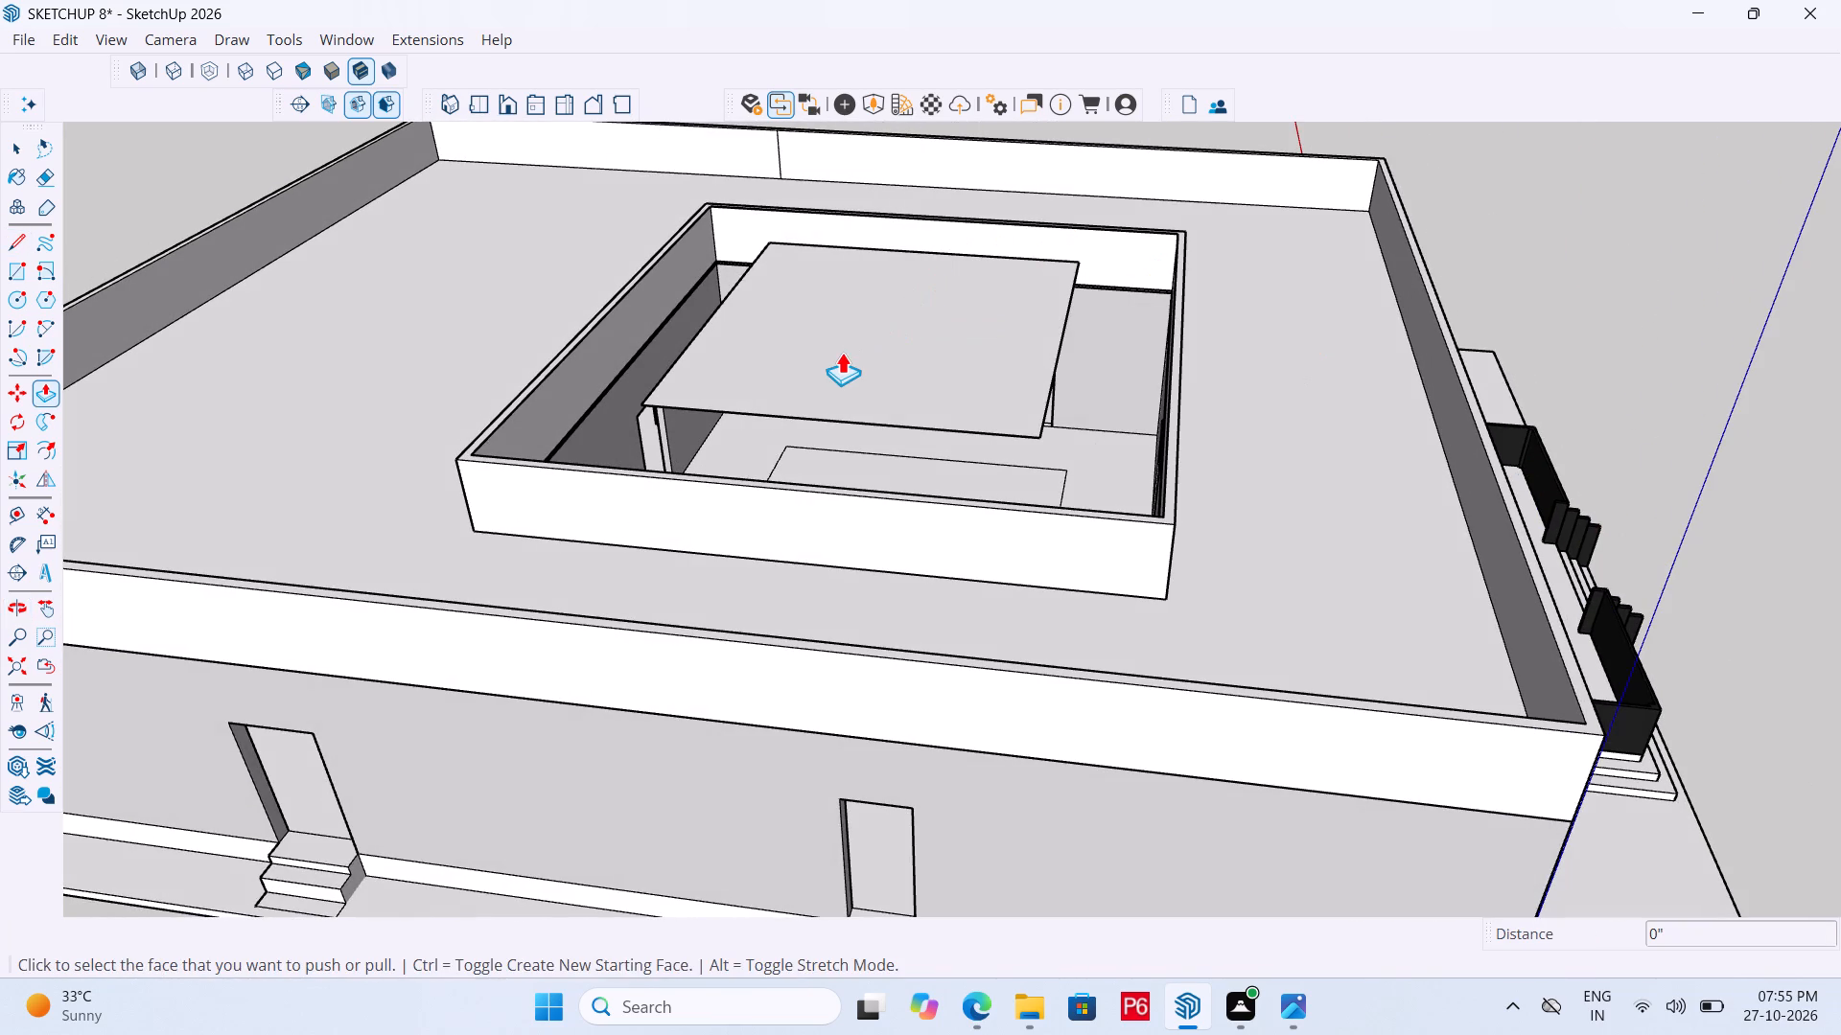
click(842, 352)
text(3')
key(Return)
Push/Pull the underside of the block above the hall opening by 3'.
middle_drag(1079, 363, 865, 348)
scroll(962, 376, up, 4)
middle_drag(947, 417, 929, 295)
scroll(927, 380, up, 19)
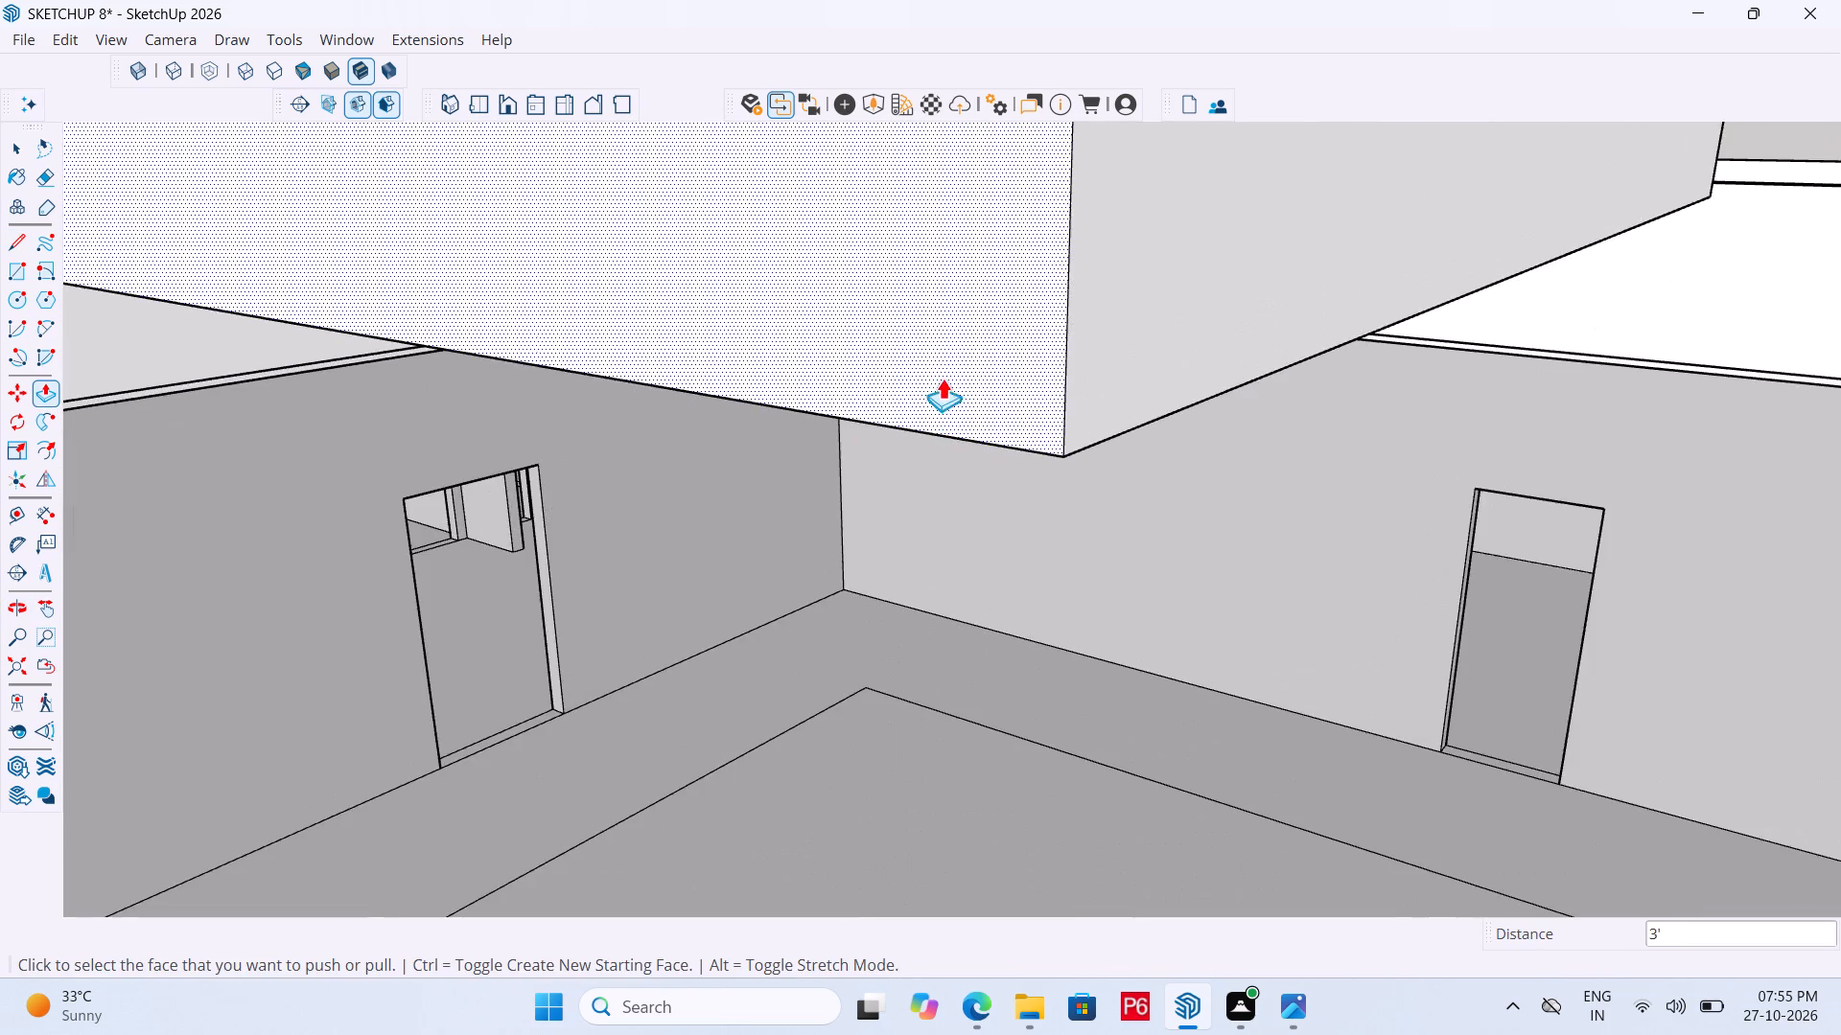
scroll(952, 475, up, 5)
scroll(944, 546, down, 6)
scroll(876, 585, down, 14)
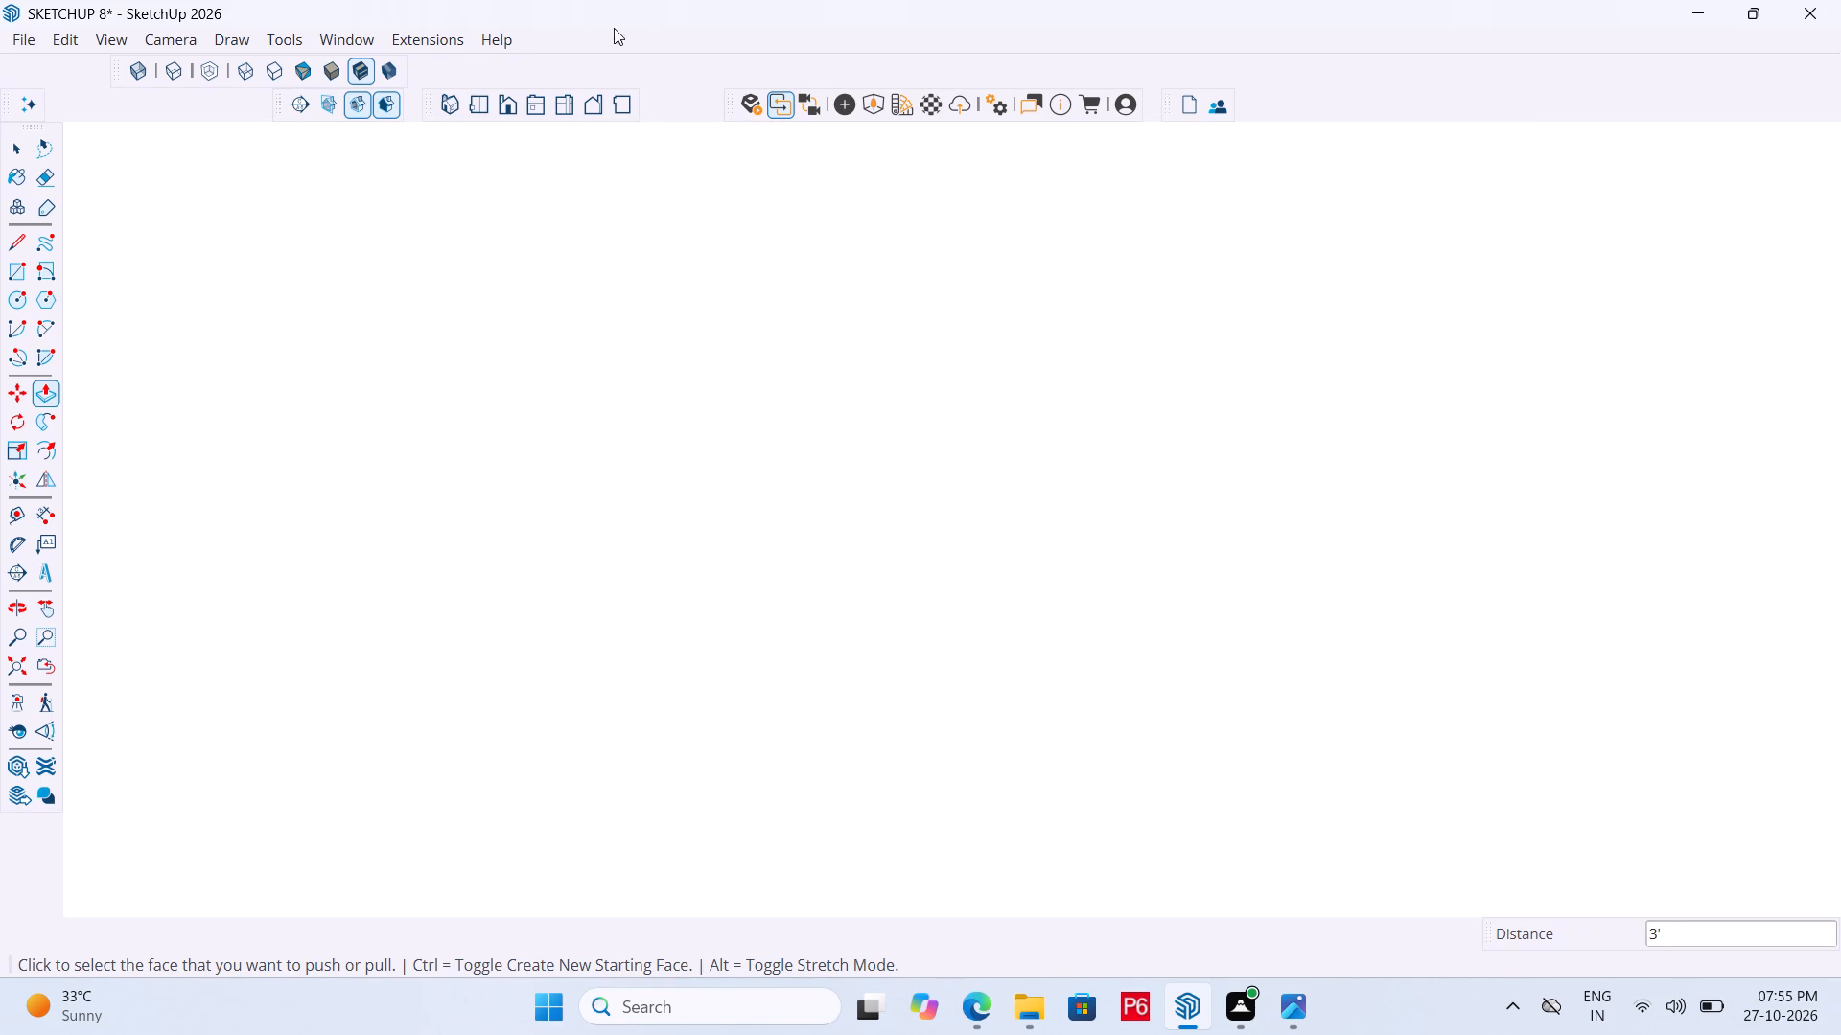
click(477, 98)
scroll(899, 439, down, 13)
middle_drag(846, 609, 564, 264)
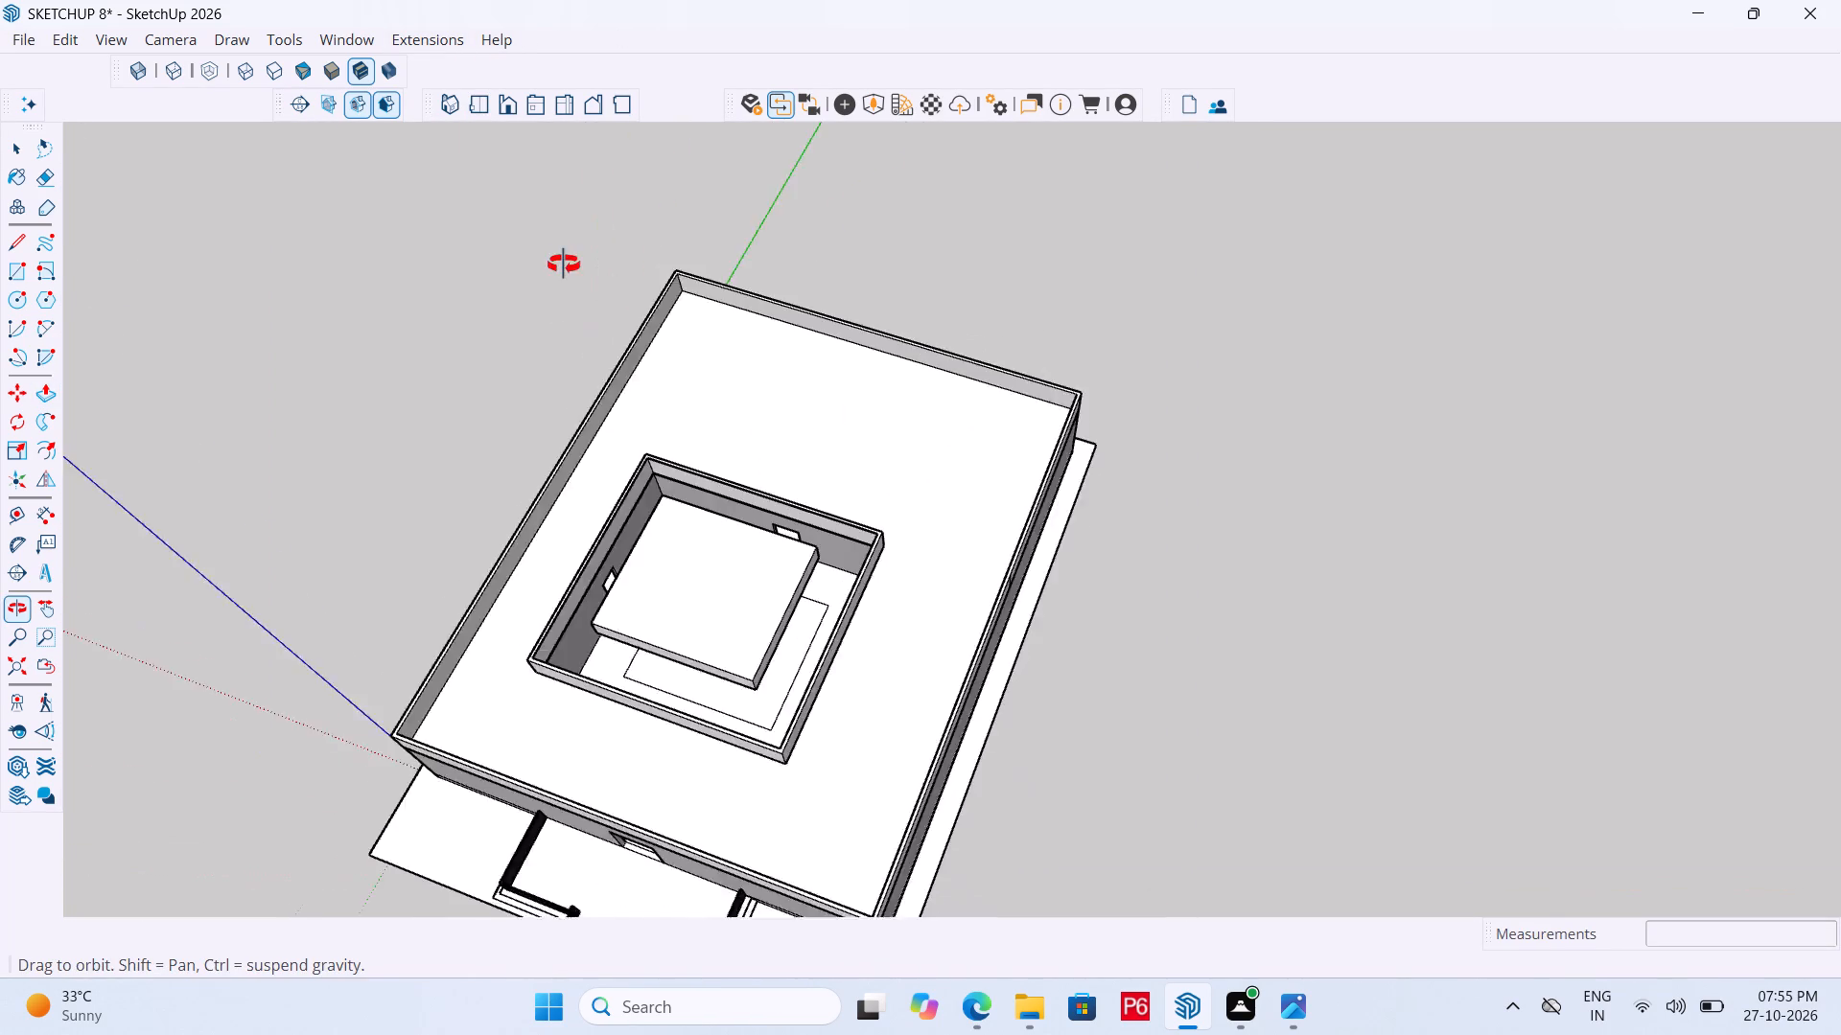
middle_drag(564, 264, 562, 259)
scroll(690, 538, up, 20)
scroll(690, 538, up, 2)
scroll(749, 726, up, 2)
middle_drag(734, 705, 708, 482)
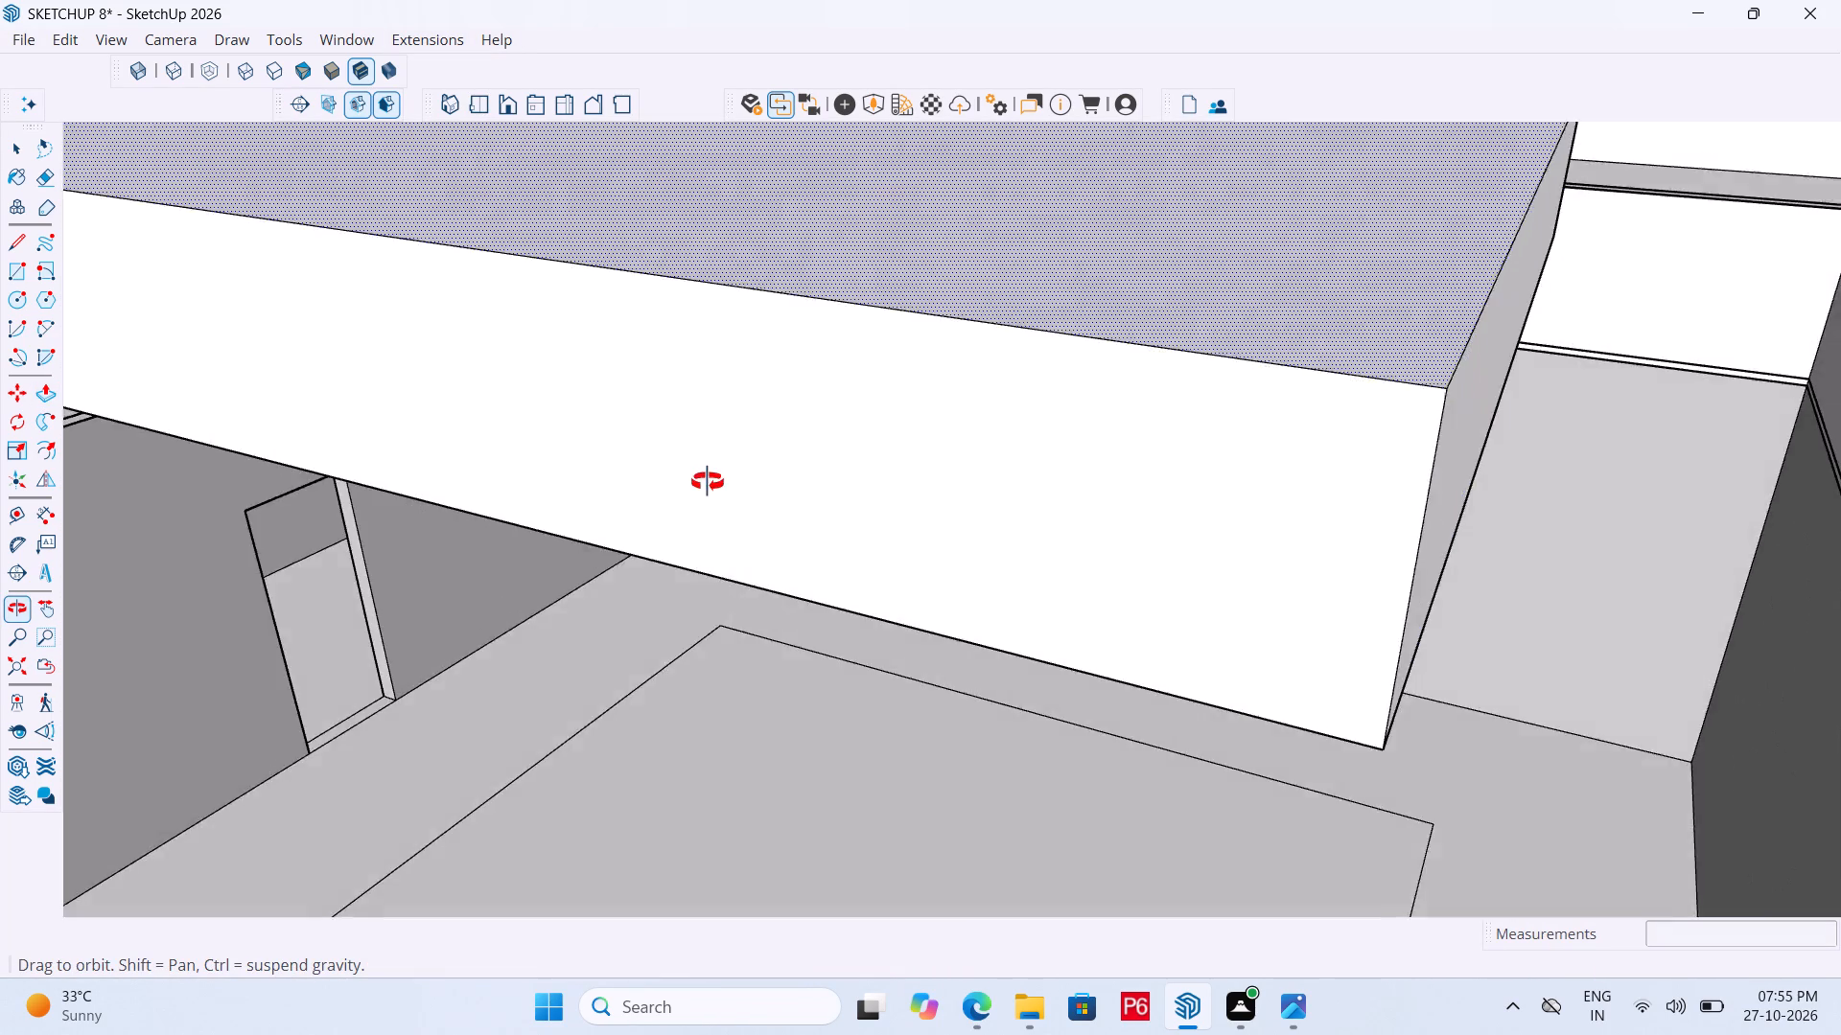
middle_drag(708, 482, 621, 407)
scroll(791, 472, up, 5)
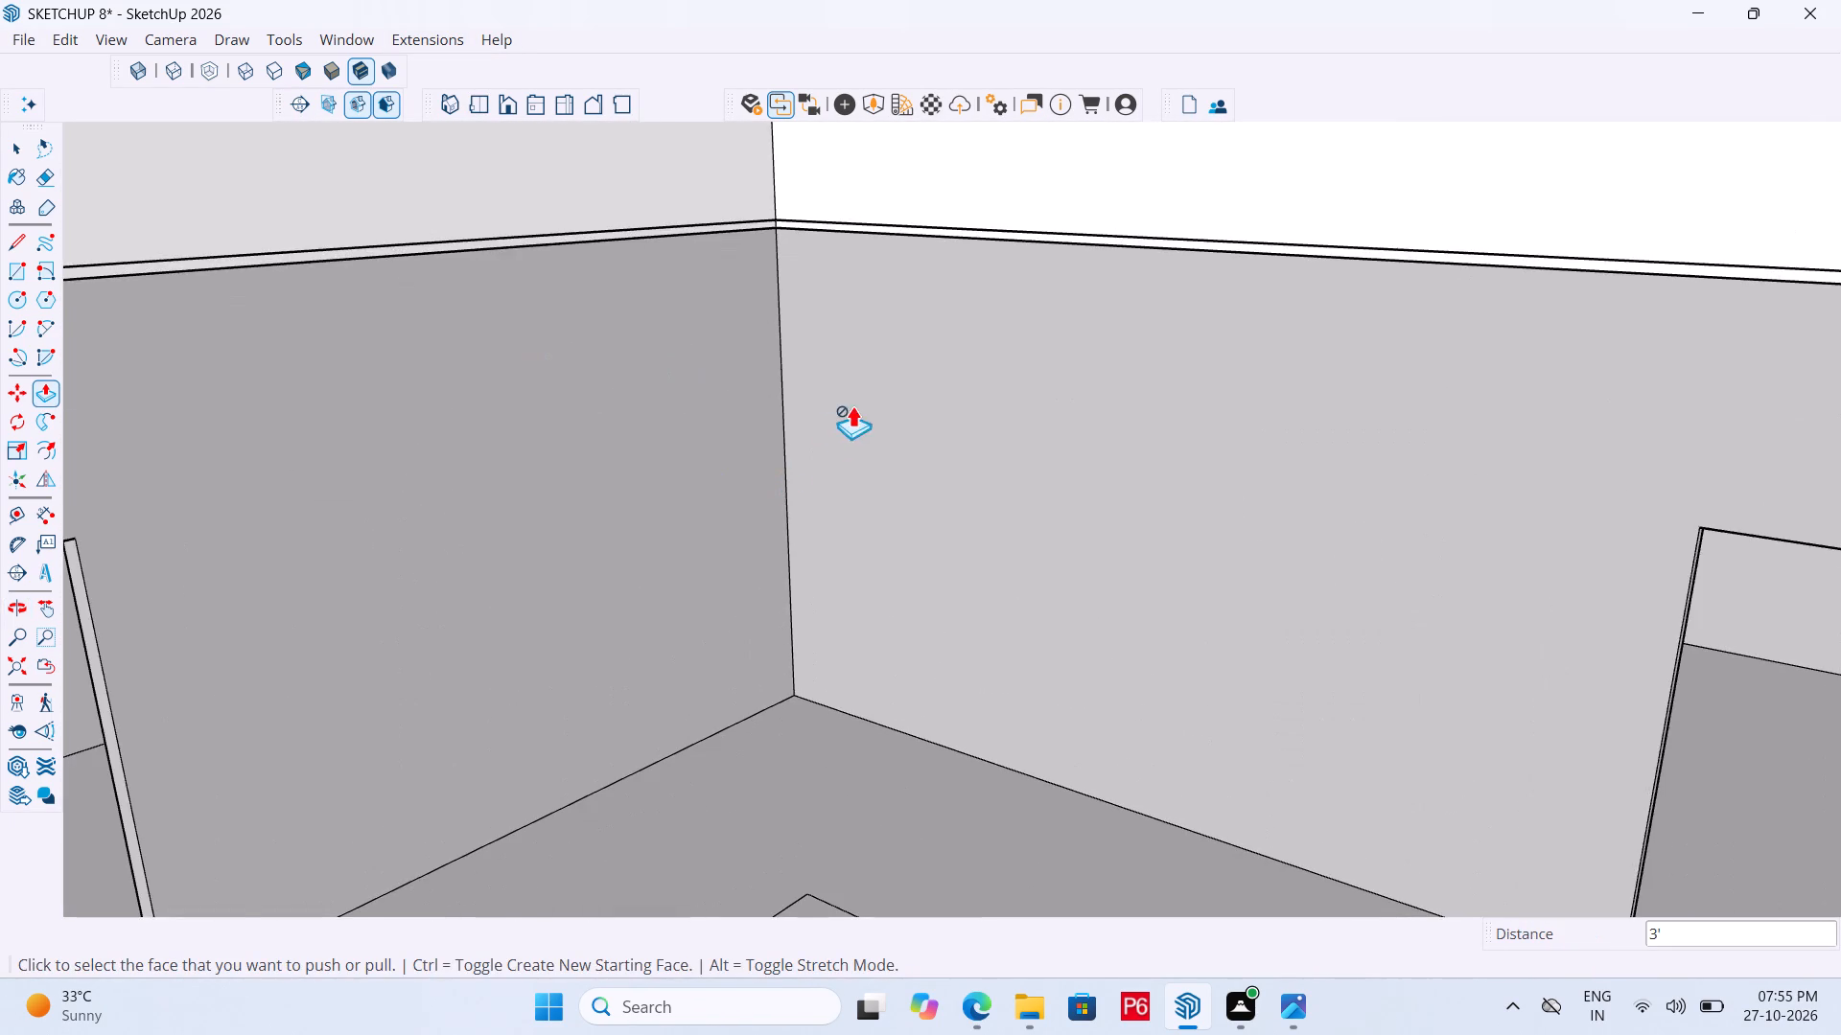
scroll(813, 520, down, 3)
middle_drag(766, 440, 687, 153)
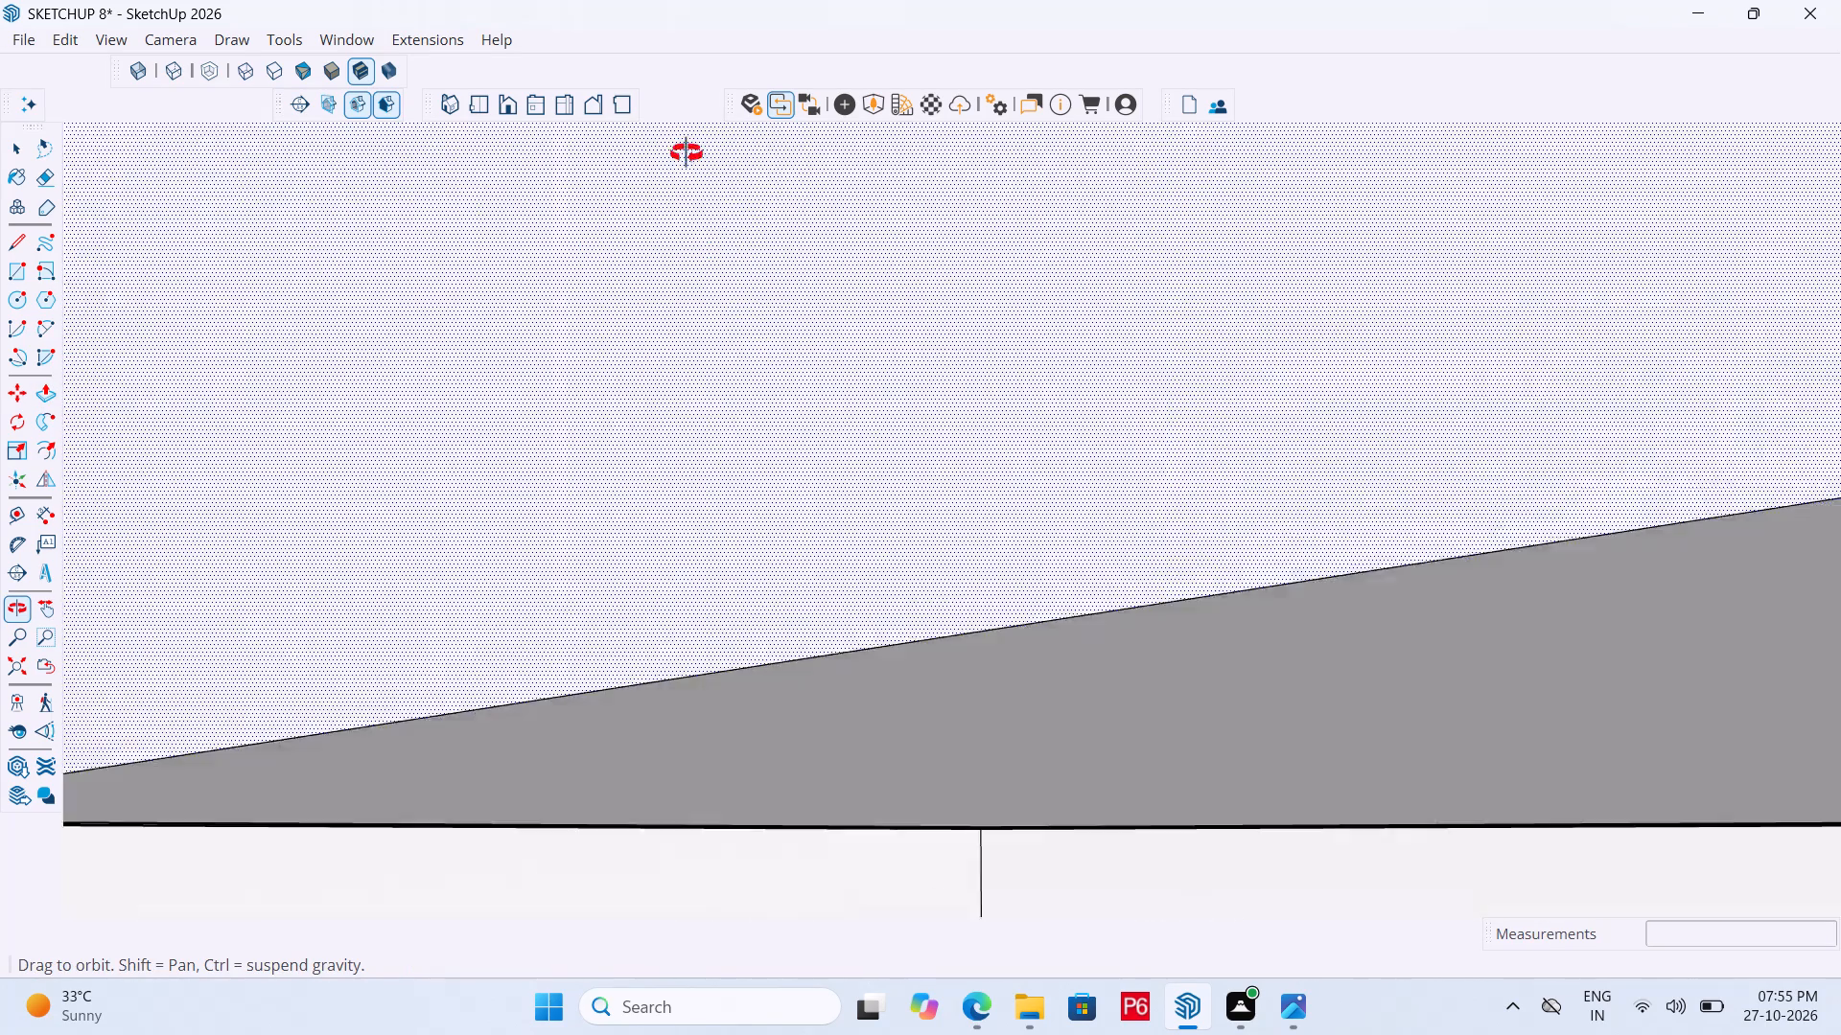
middle_drag(687, 153, 683, 162)
click(867, 692)
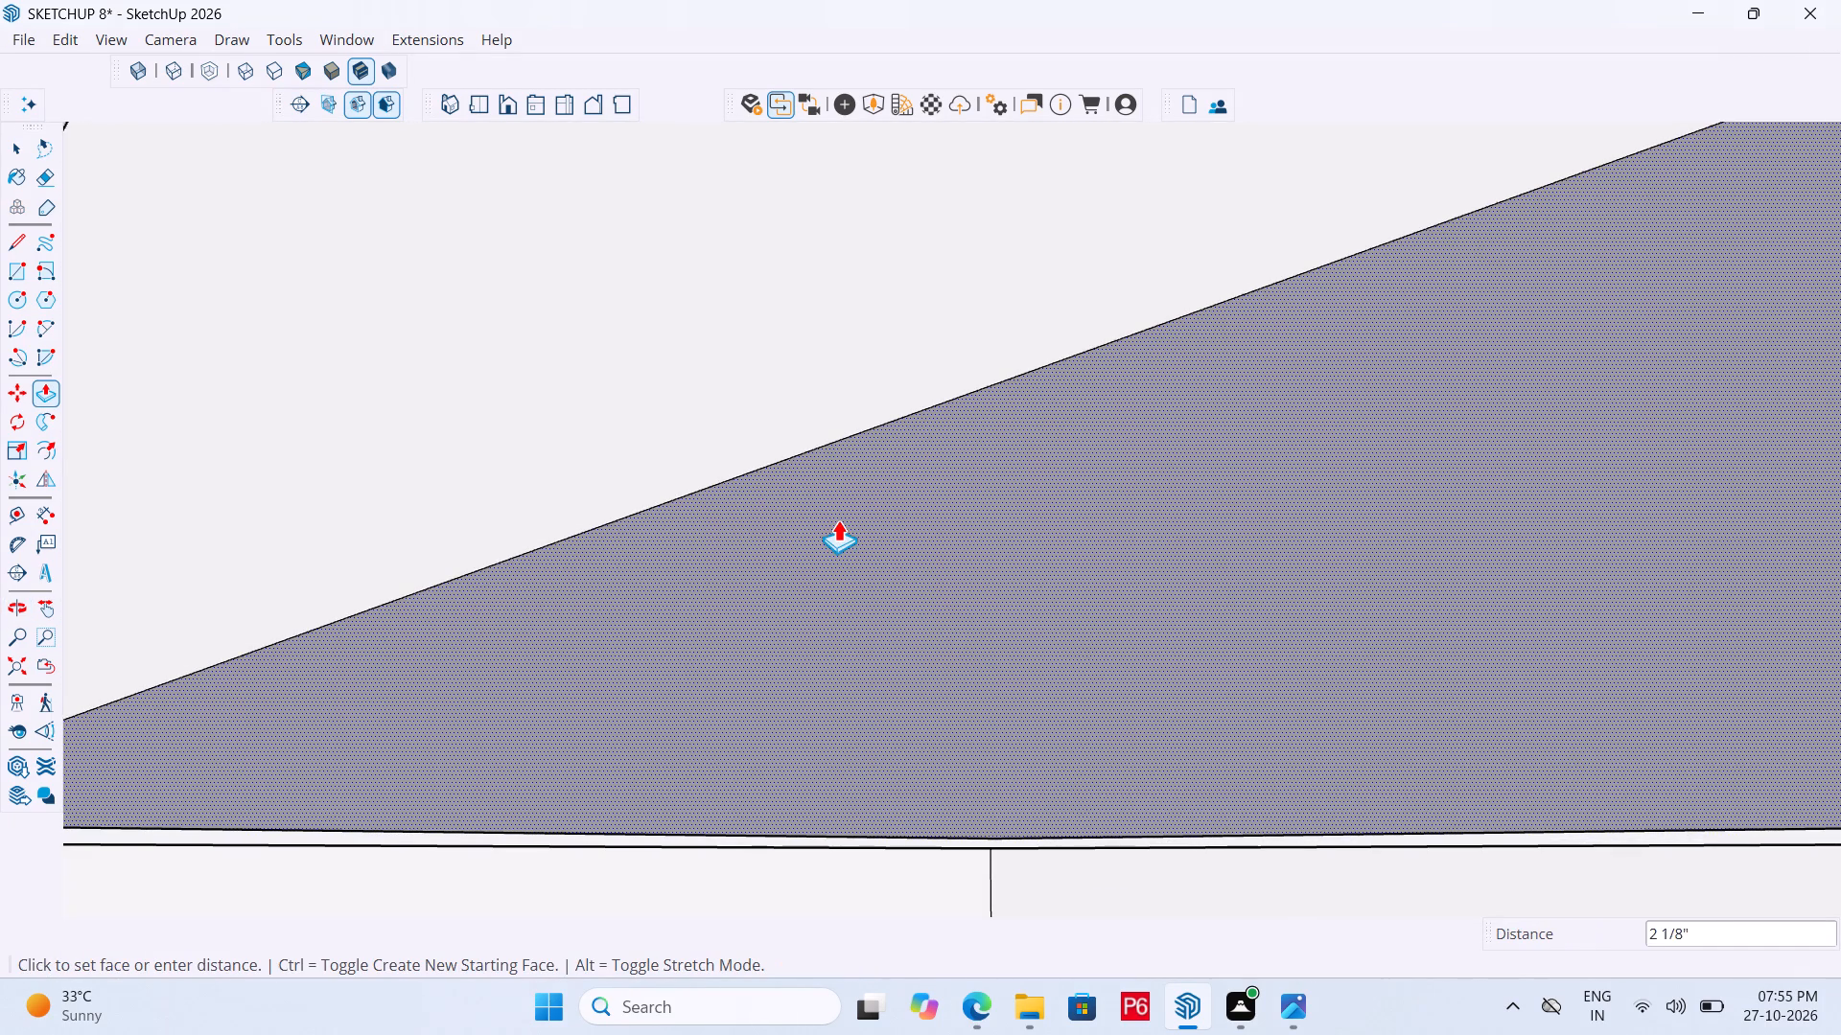
text(3')
key(Return)
scroll(846, 701, down, 2)
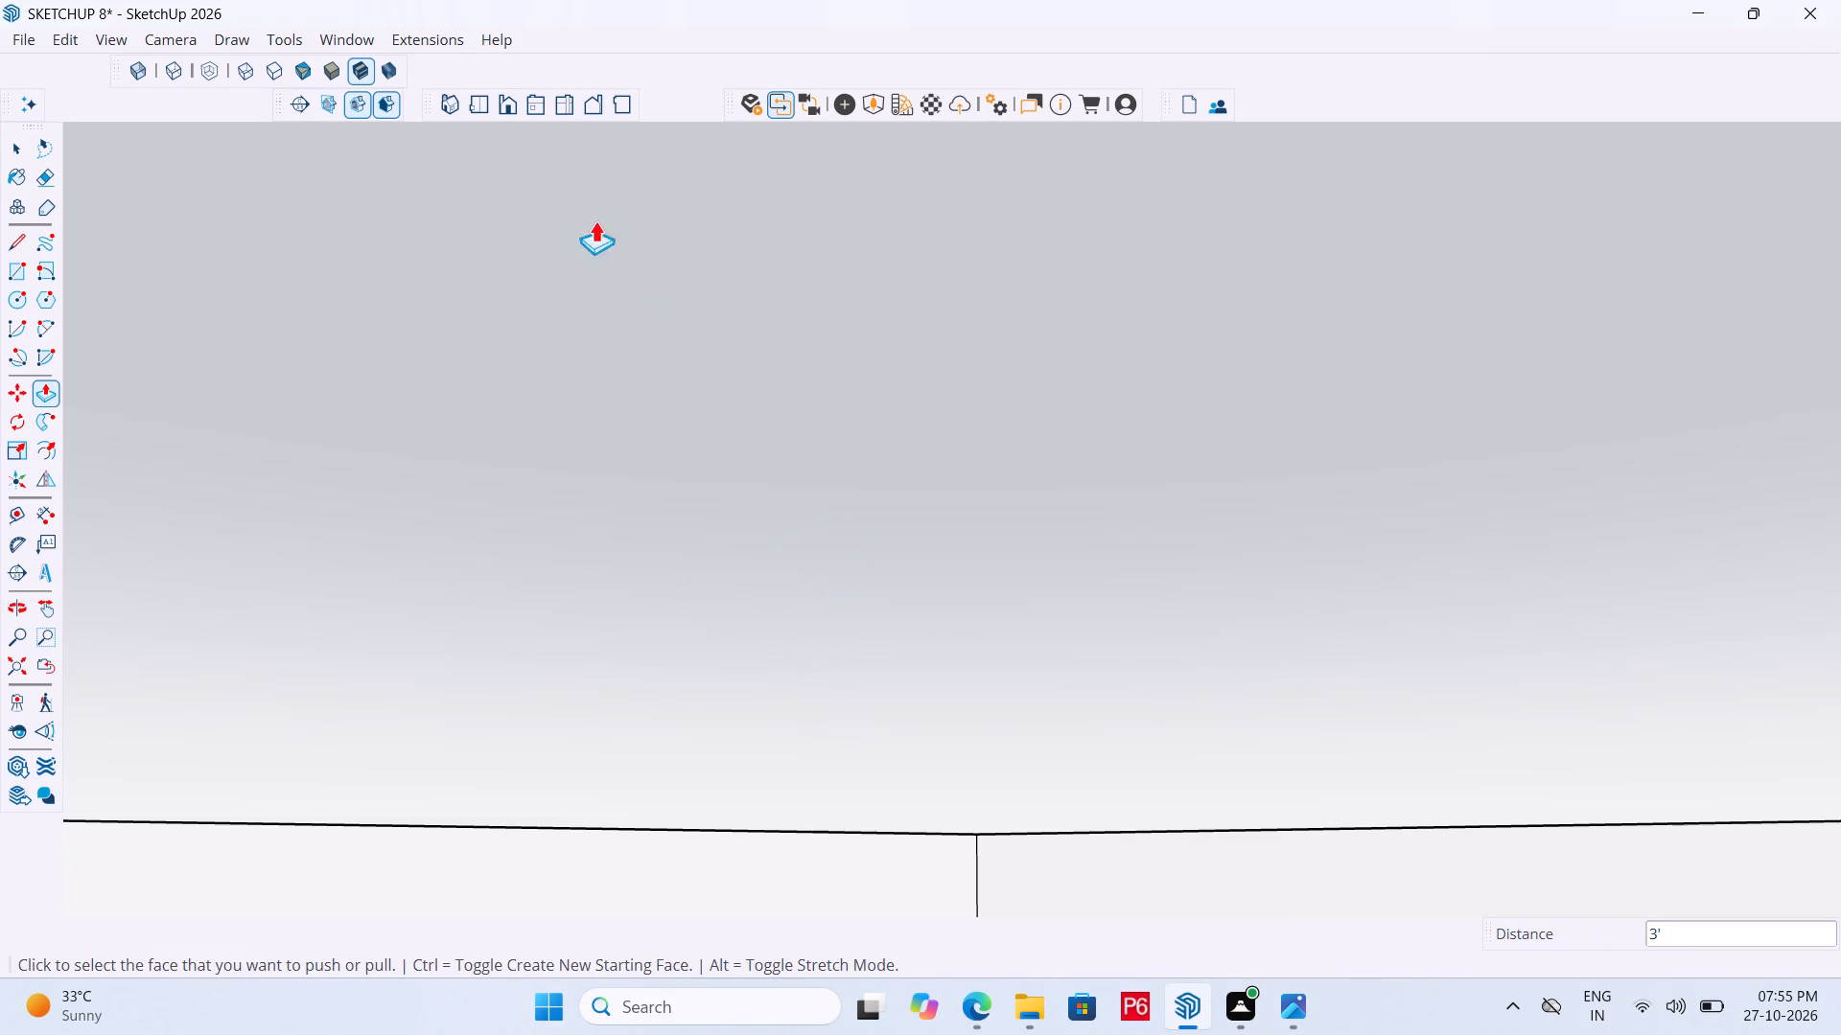
Save the model.
click(481, 104)
scroll(840, 622, down, 12)
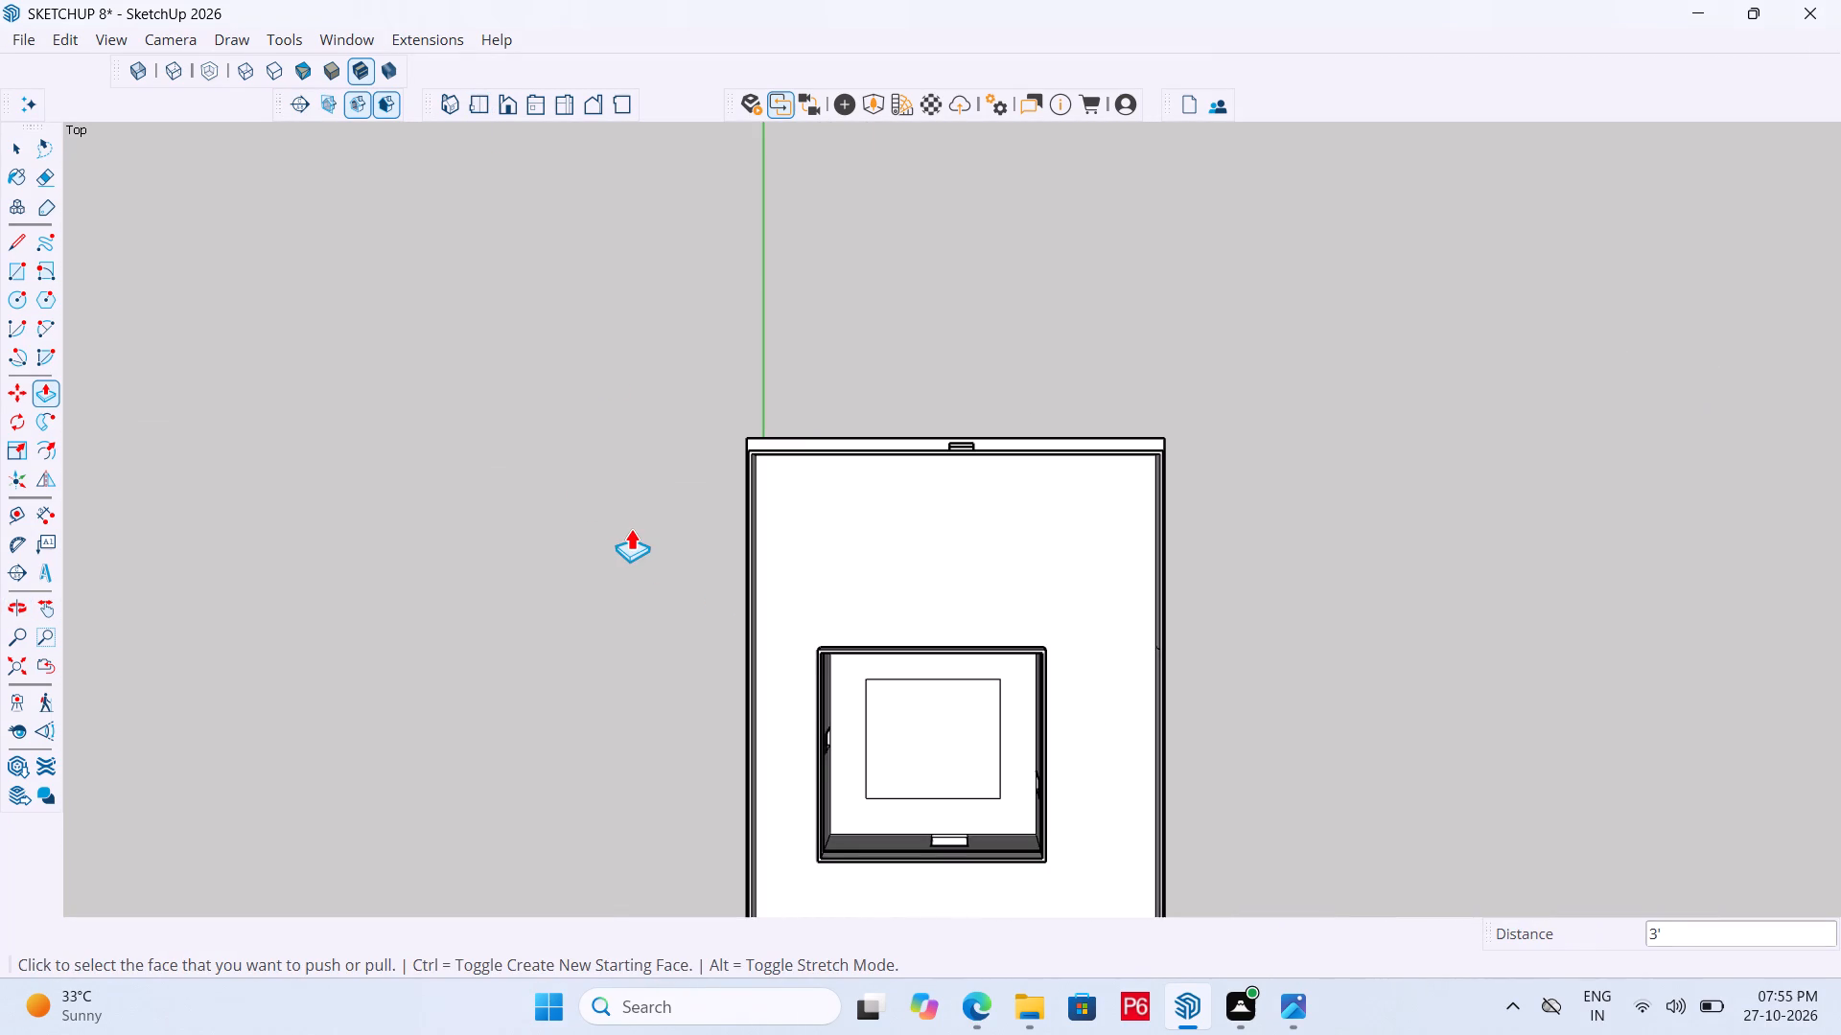
key(ctrl+s)
key(ctrl+s)
key(ctrl+s)
key(ctrl+s)
key(ctrl+s)
ctrl+middle_drag(1011, 768, 623, 370)
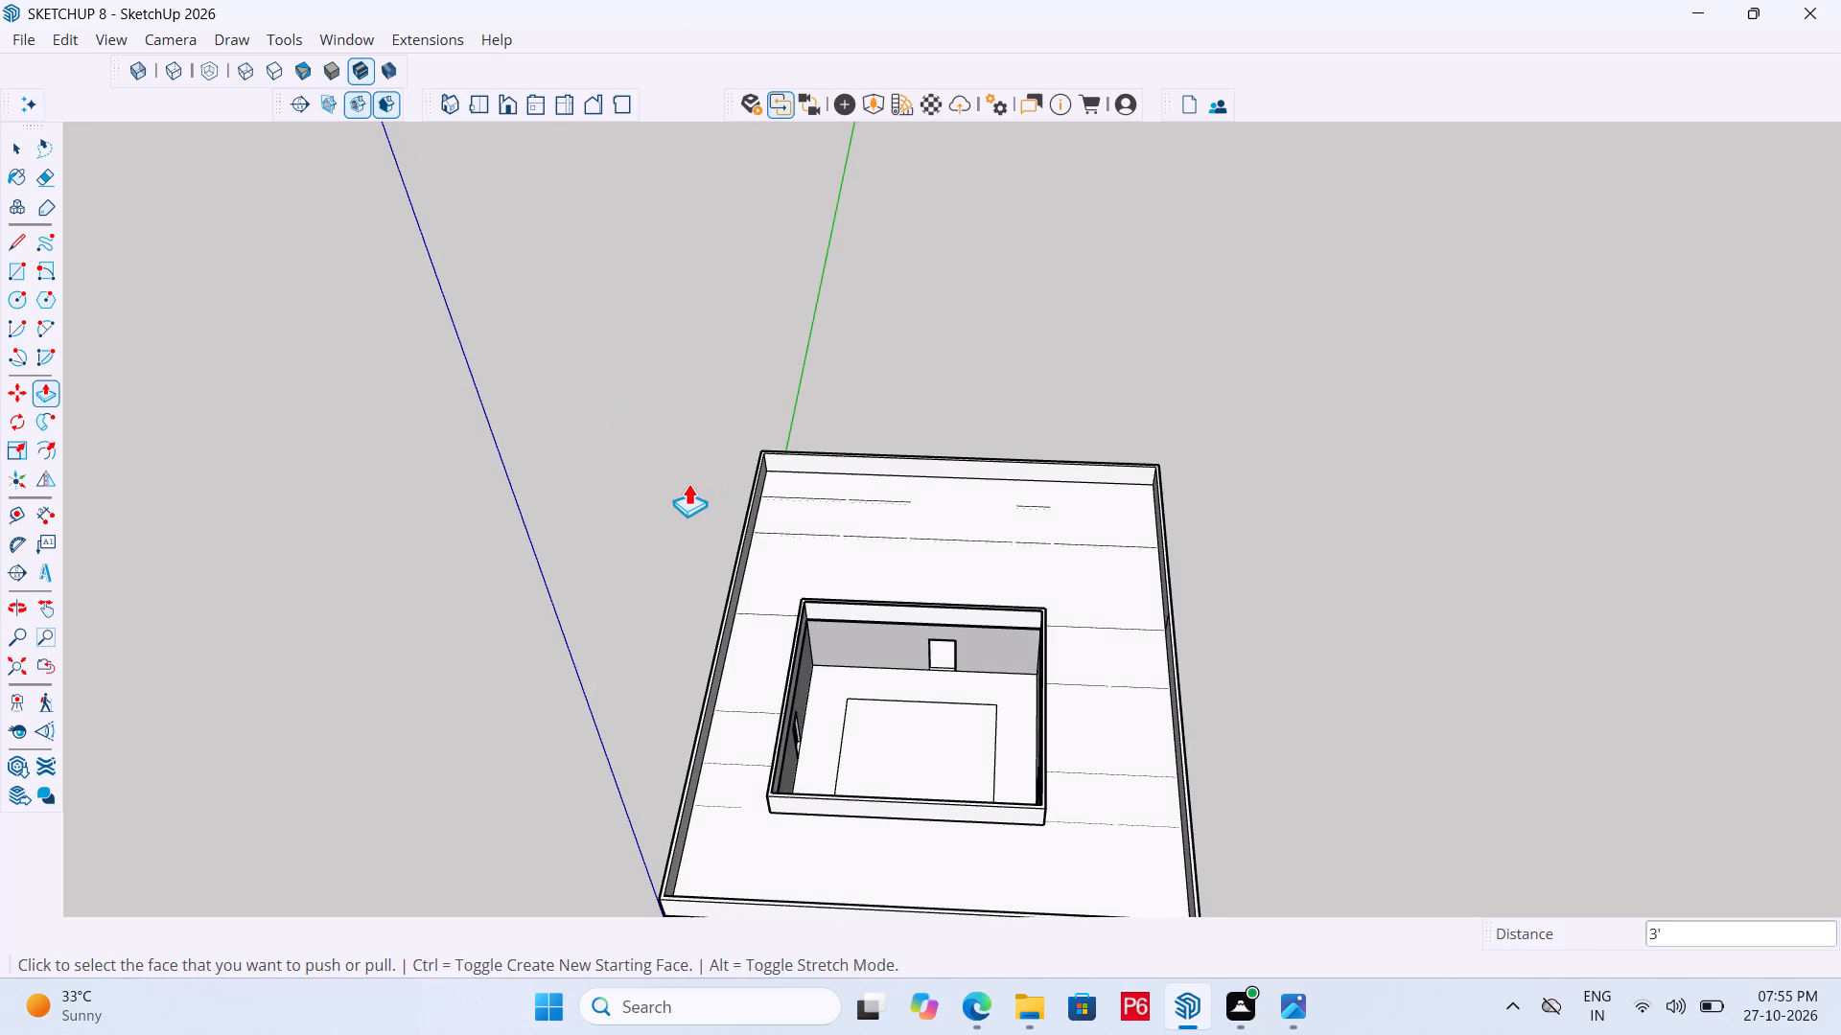
key(ctrl+s)
key(ctrl+s)
key(ctrl+s)
key(ctrl+s)
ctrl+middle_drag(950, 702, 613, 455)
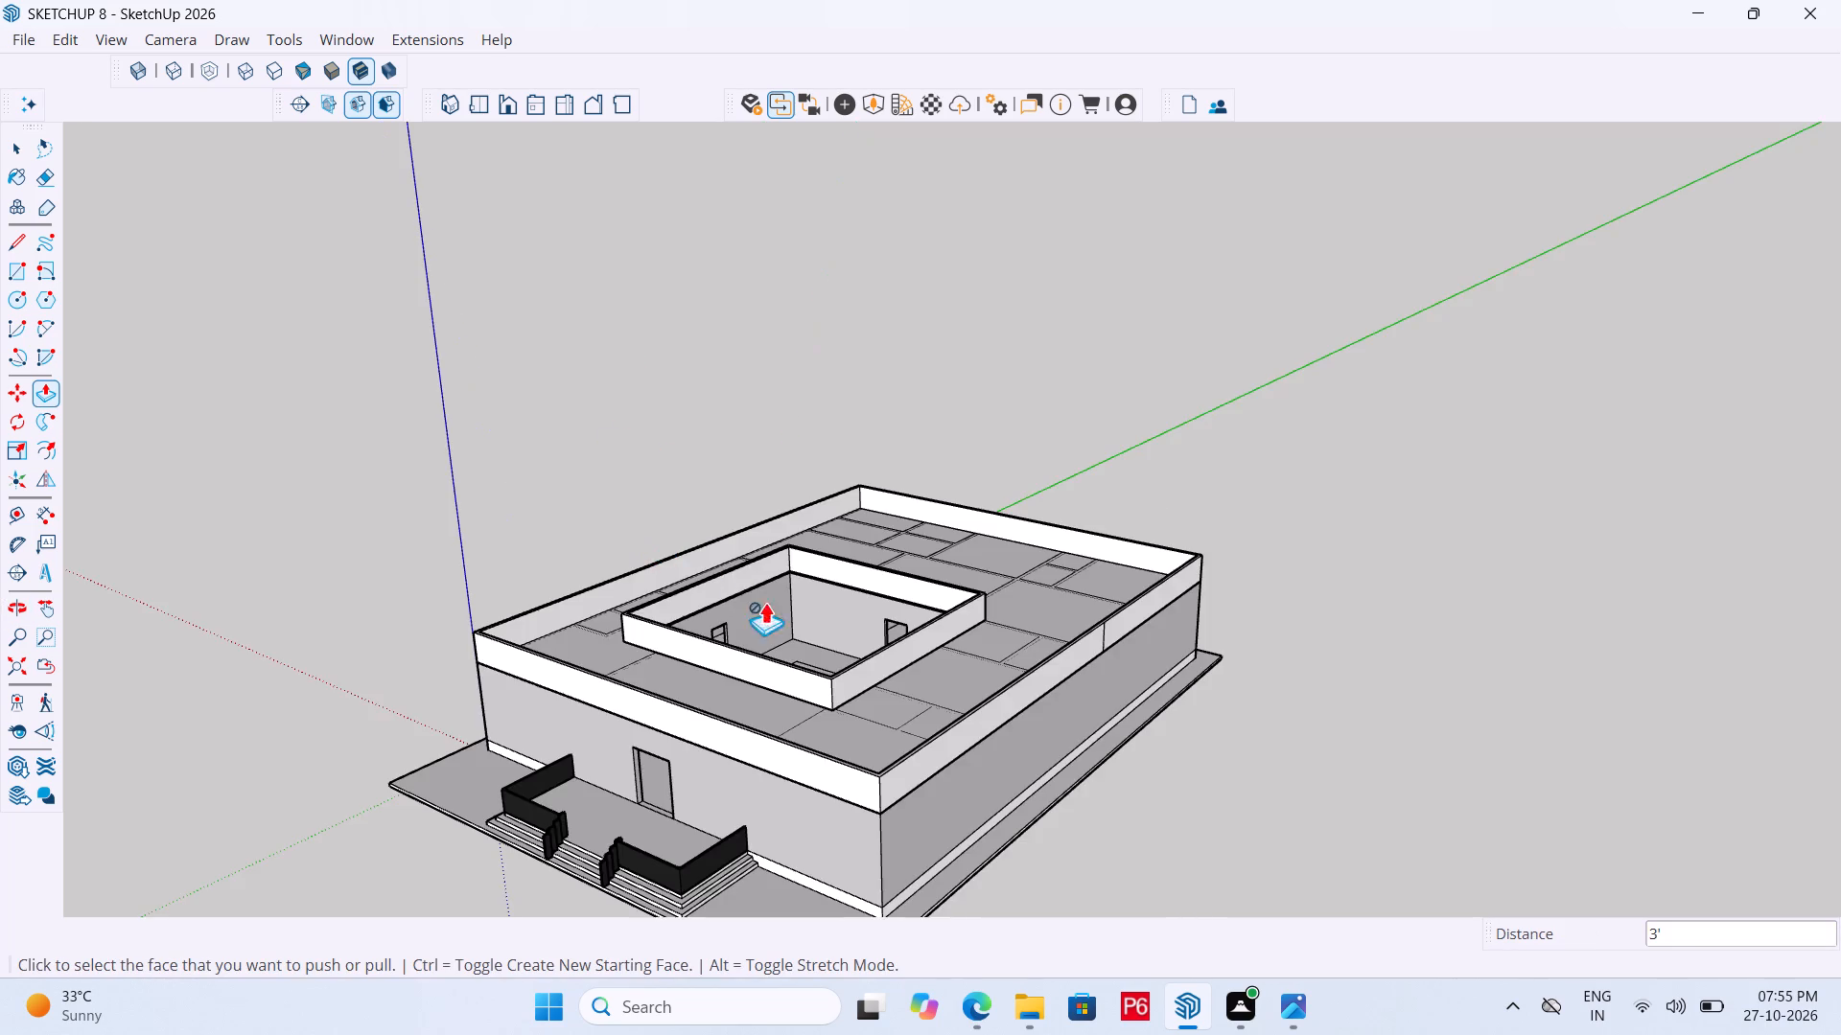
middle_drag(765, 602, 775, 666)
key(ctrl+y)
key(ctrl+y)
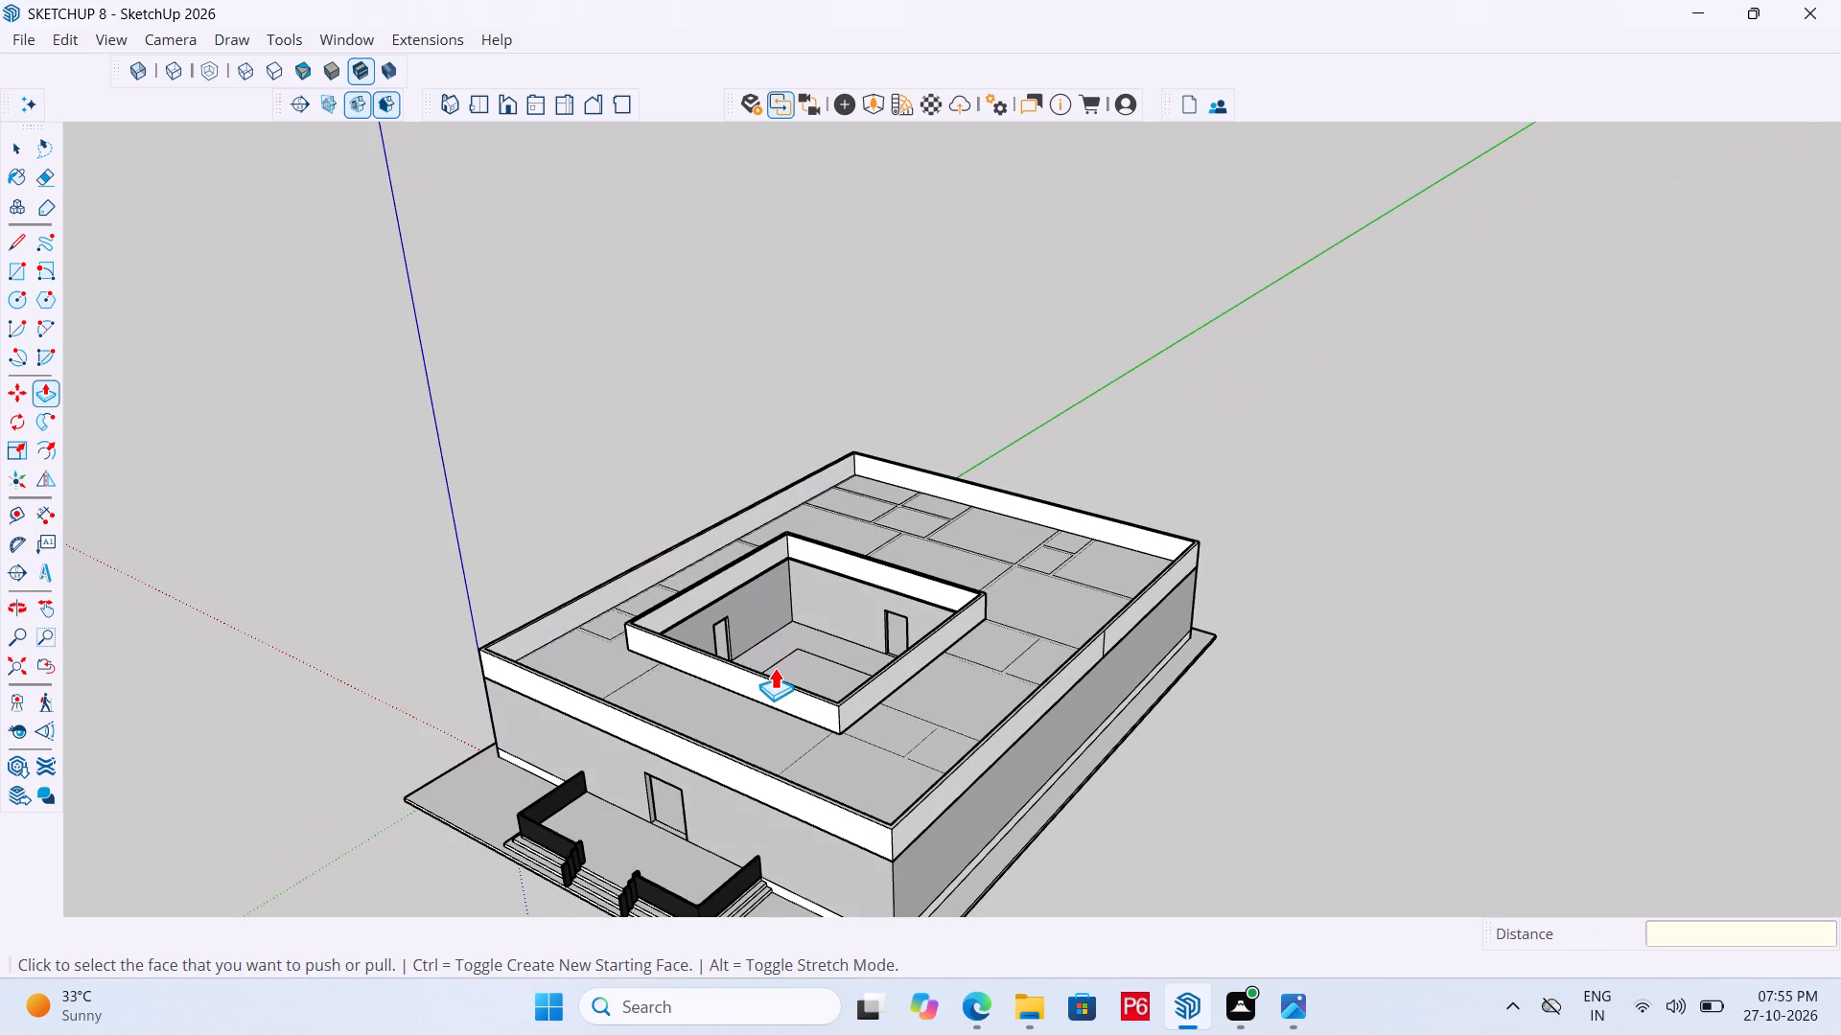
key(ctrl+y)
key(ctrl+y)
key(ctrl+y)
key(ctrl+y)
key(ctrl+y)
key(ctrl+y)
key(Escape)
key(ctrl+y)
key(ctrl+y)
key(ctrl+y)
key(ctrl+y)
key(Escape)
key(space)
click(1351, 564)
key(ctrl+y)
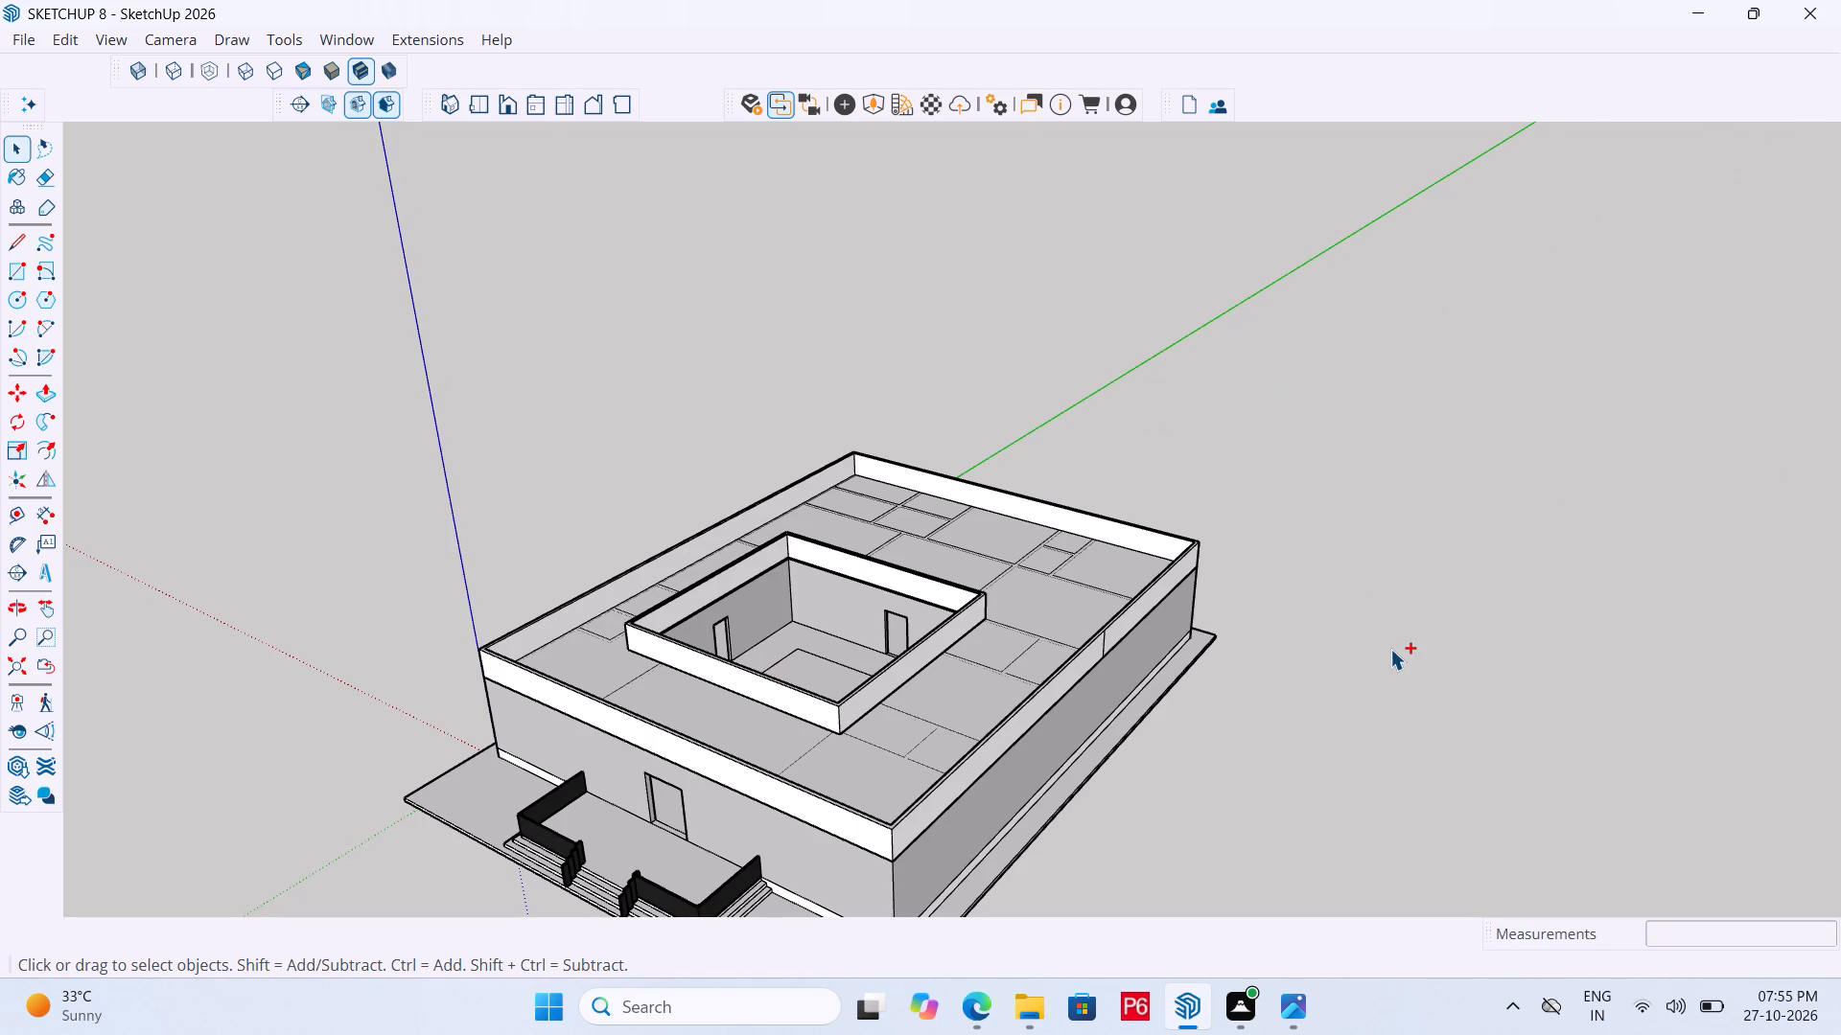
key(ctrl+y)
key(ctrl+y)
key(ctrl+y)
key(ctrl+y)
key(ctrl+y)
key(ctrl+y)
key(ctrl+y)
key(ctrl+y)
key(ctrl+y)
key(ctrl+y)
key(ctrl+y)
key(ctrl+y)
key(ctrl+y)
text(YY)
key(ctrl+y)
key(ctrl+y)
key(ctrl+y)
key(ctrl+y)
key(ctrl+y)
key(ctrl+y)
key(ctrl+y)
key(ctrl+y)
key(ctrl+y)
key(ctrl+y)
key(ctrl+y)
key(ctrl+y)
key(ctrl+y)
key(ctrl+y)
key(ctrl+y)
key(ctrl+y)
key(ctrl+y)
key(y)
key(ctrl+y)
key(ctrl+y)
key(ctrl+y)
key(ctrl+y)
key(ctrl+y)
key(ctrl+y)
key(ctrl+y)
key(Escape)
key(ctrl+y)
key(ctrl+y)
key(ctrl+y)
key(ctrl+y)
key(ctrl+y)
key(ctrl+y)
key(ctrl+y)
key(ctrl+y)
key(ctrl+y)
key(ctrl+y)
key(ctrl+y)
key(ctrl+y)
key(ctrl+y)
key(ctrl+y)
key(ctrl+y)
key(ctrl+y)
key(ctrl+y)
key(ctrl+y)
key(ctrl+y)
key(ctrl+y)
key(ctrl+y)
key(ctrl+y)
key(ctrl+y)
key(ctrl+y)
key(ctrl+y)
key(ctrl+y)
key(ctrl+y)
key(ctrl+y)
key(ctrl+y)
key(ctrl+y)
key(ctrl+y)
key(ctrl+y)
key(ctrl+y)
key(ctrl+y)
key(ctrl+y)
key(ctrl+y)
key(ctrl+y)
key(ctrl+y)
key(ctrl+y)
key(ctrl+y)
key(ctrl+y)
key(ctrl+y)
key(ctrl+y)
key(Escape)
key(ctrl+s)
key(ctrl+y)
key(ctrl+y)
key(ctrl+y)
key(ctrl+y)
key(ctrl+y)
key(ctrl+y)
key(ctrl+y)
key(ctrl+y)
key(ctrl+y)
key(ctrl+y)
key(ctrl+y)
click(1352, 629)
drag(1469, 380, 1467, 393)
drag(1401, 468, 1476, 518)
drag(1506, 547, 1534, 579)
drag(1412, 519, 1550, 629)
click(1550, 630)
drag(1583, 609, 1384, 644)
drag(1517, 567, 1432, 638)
Save the model.
key(ctrl+s)
key(ctrl+s)
key(space)
Inside the roof parapet group, erase the vertical seam line on the outer face of the slab's side parapet.
scroll(1358, 619, down, 1)
middle_drag(1358, 619, 1317, 774)
scroll(696, 774, up, 6)
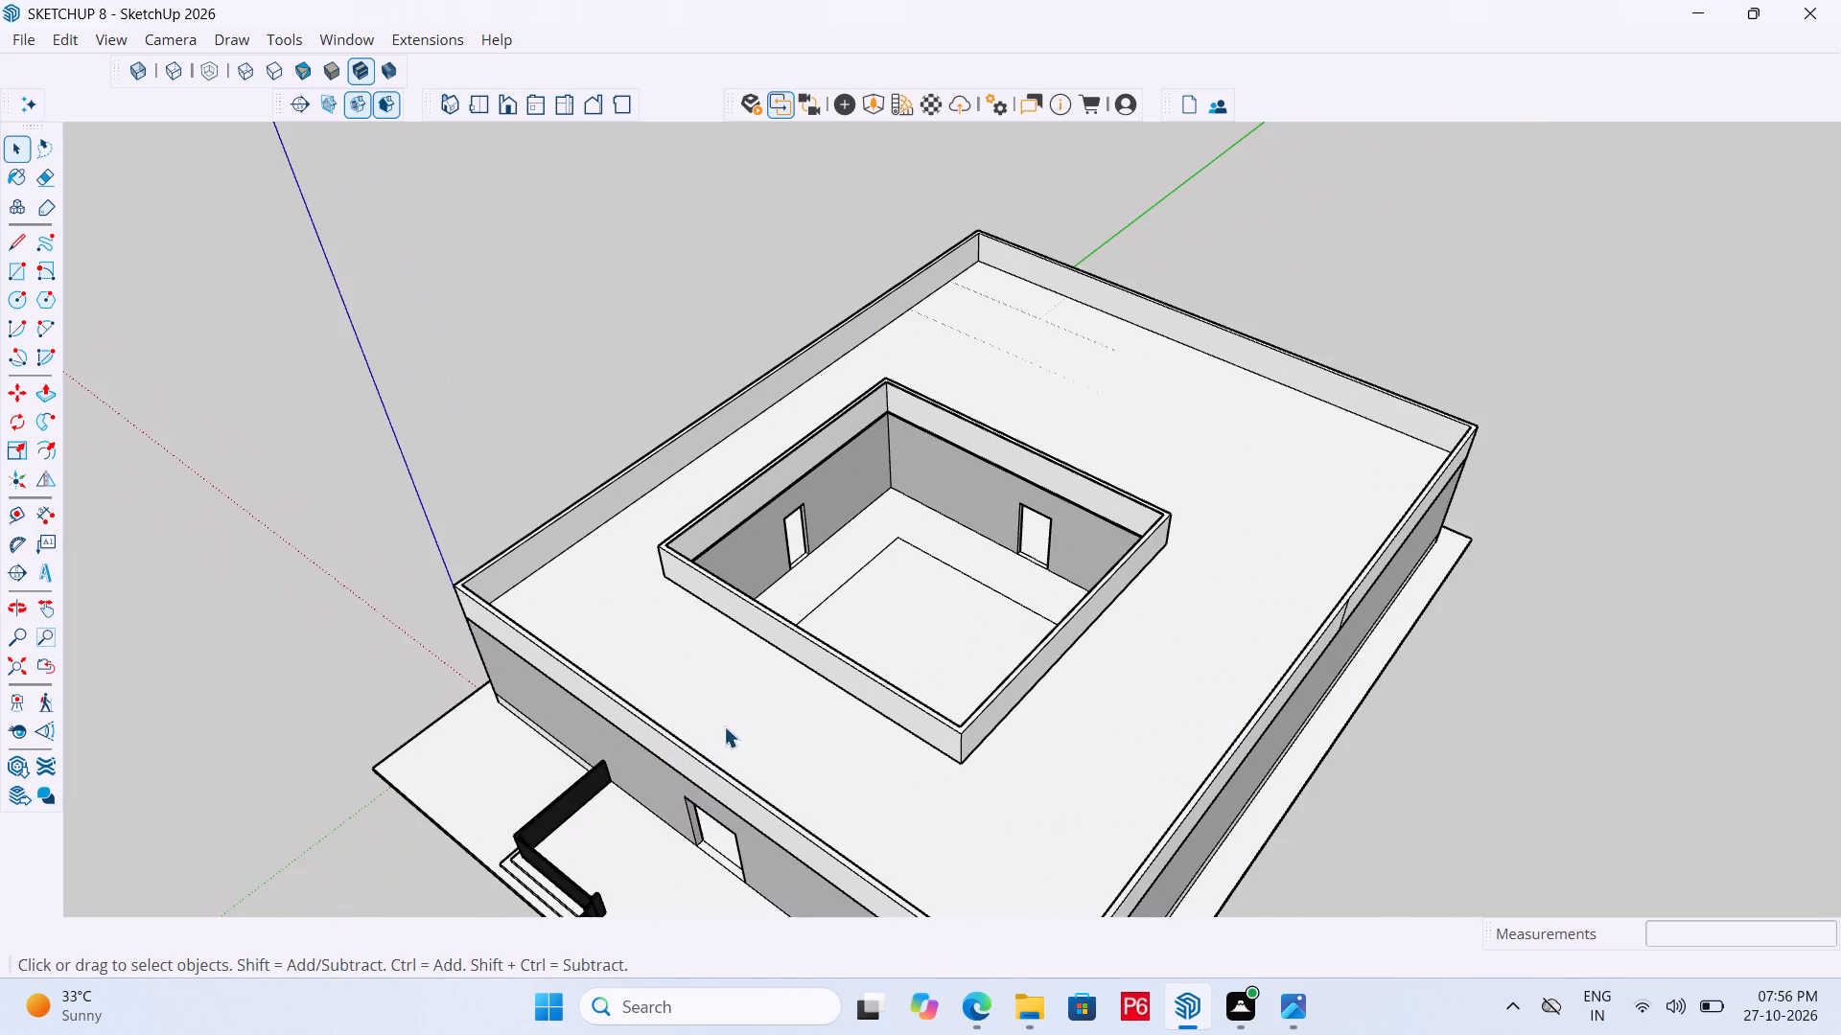
middle_drag(957, 677, 399, 655)
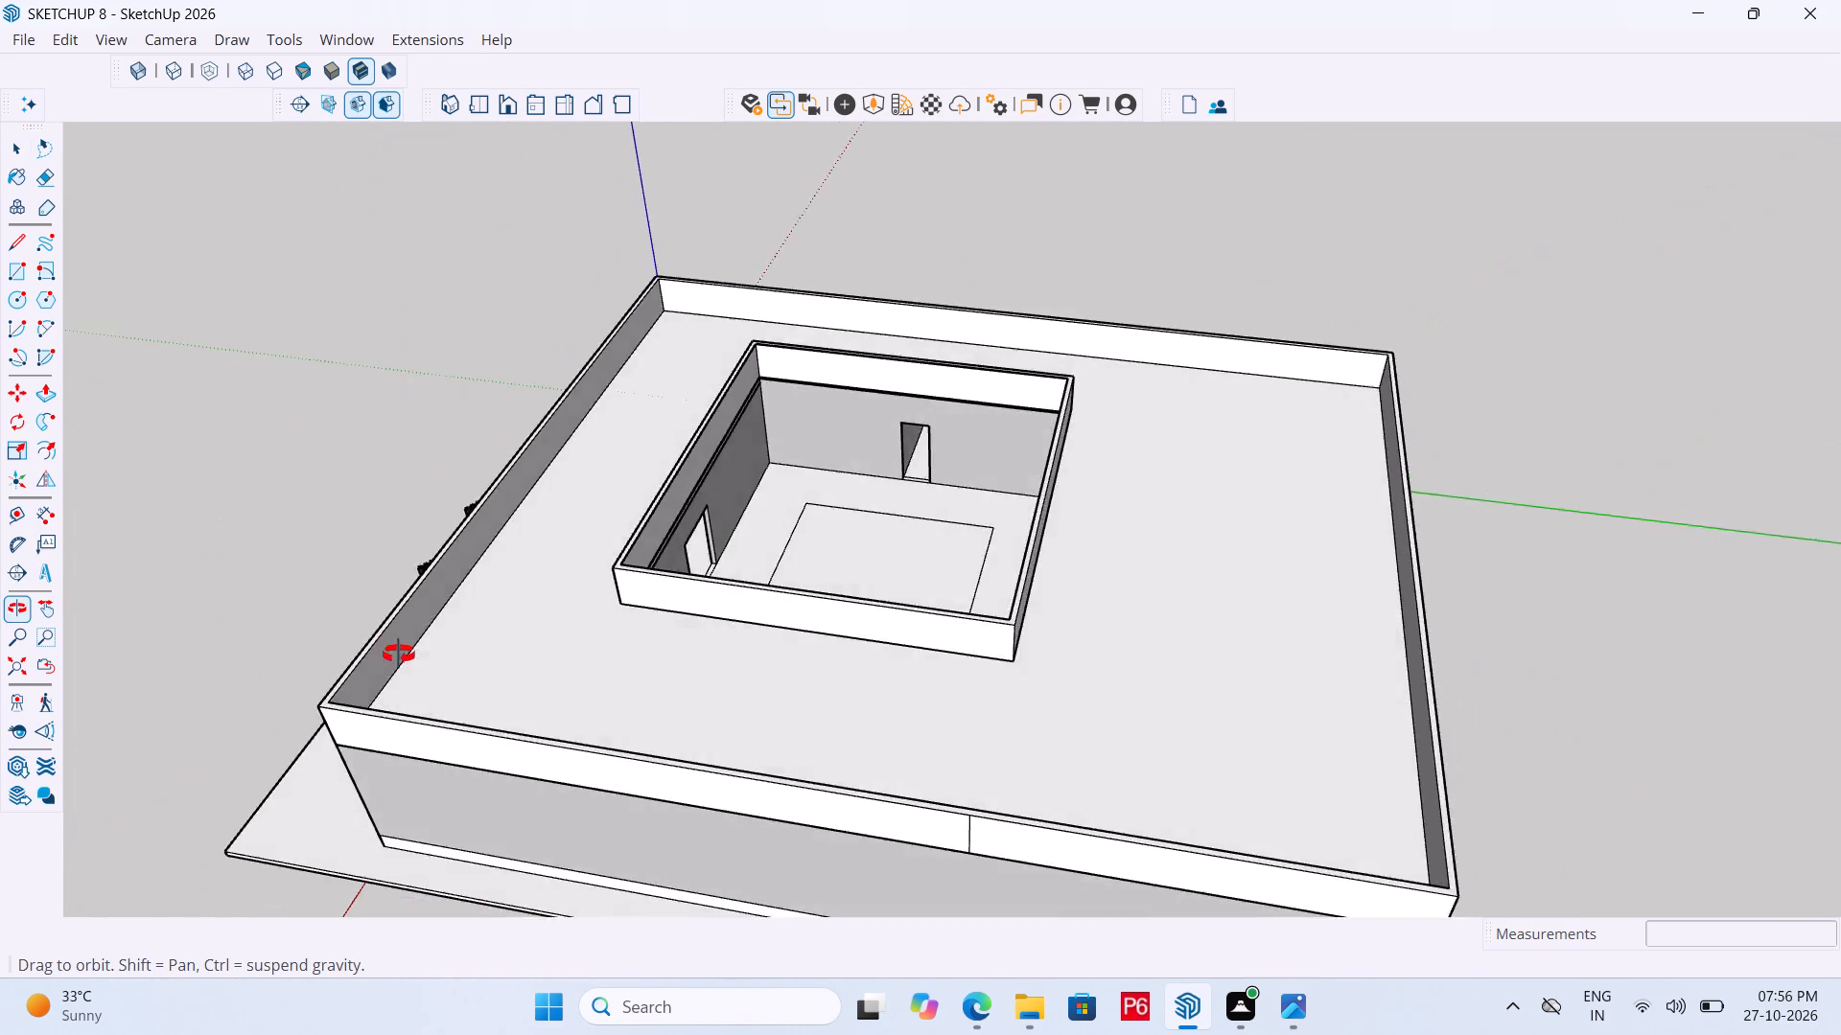
middle_drag(399, 655, 980, 618)
middle_drag(1490, 598, 1263, 494)
scroll(1286, 485, up, 7)
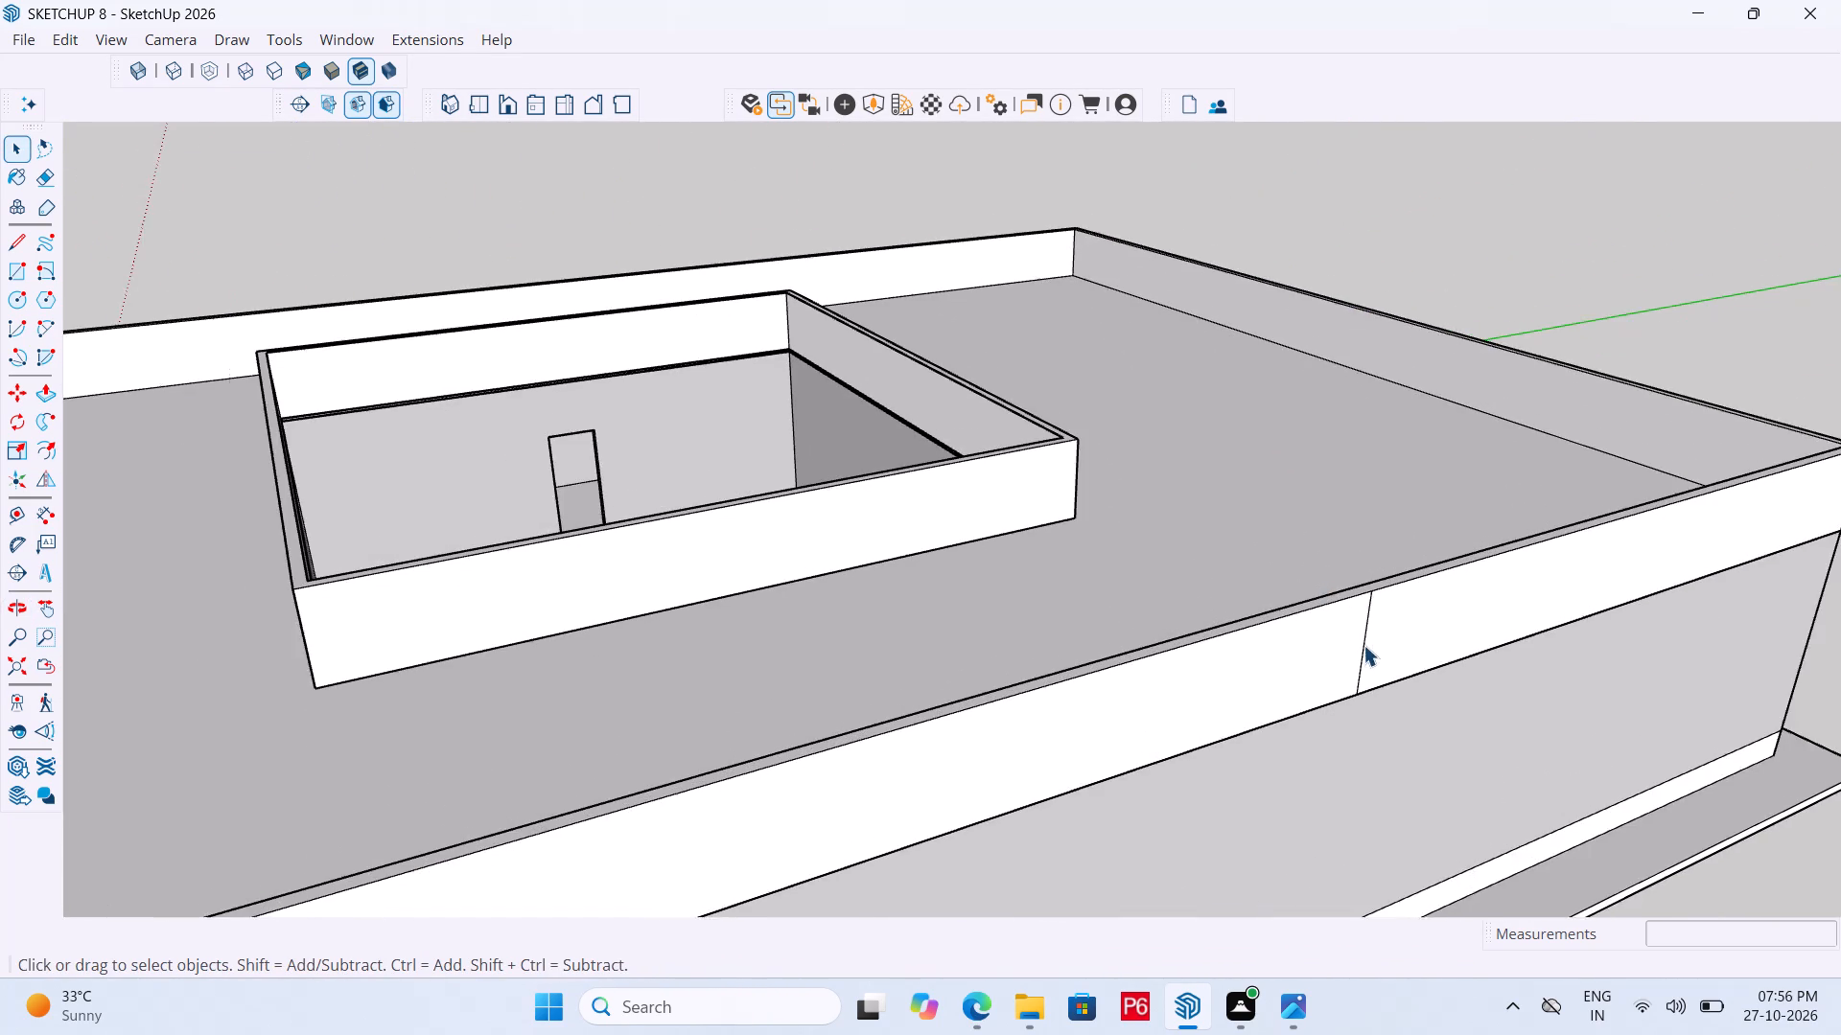
click(1363, 645)
double_click(1329, 641)
double_click(1361, 636)
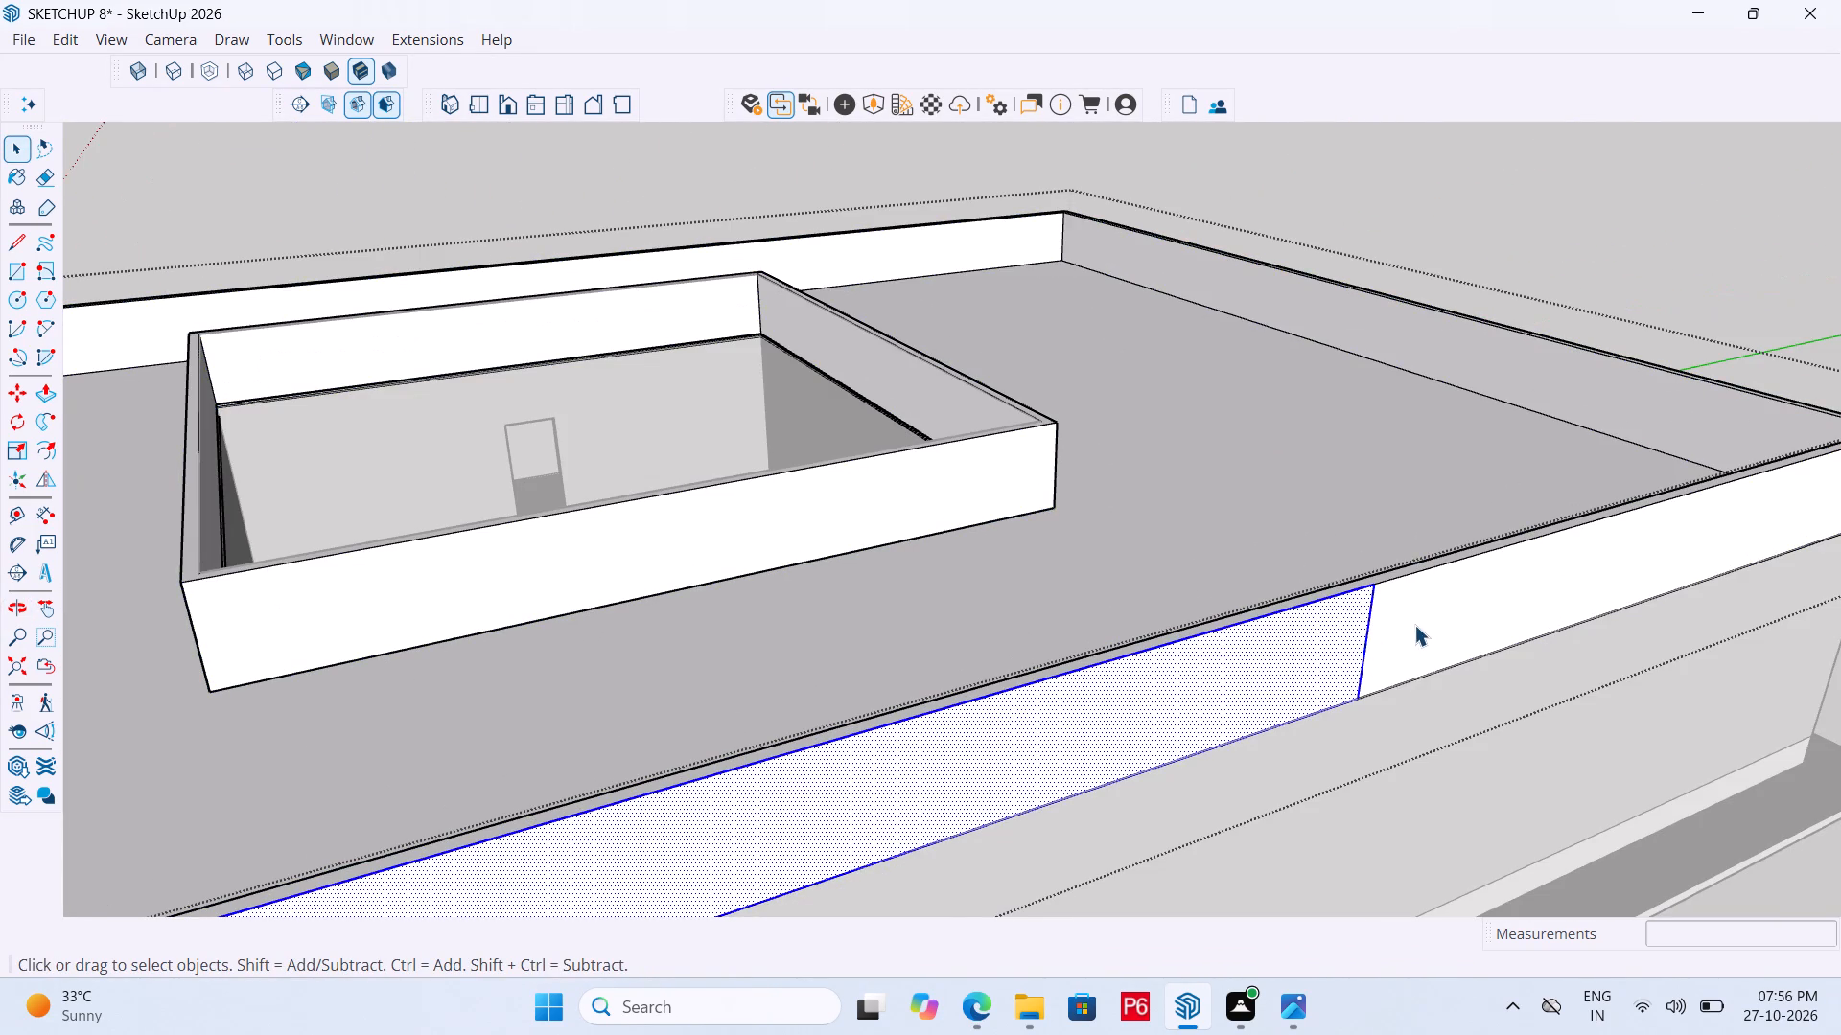
key(e)
drag(1410, 623, 1330, 632)
scroll(927, 807, down, 12)
Exit the parapet group and save the model.
middle_drag(1470, 632, 678, 623)
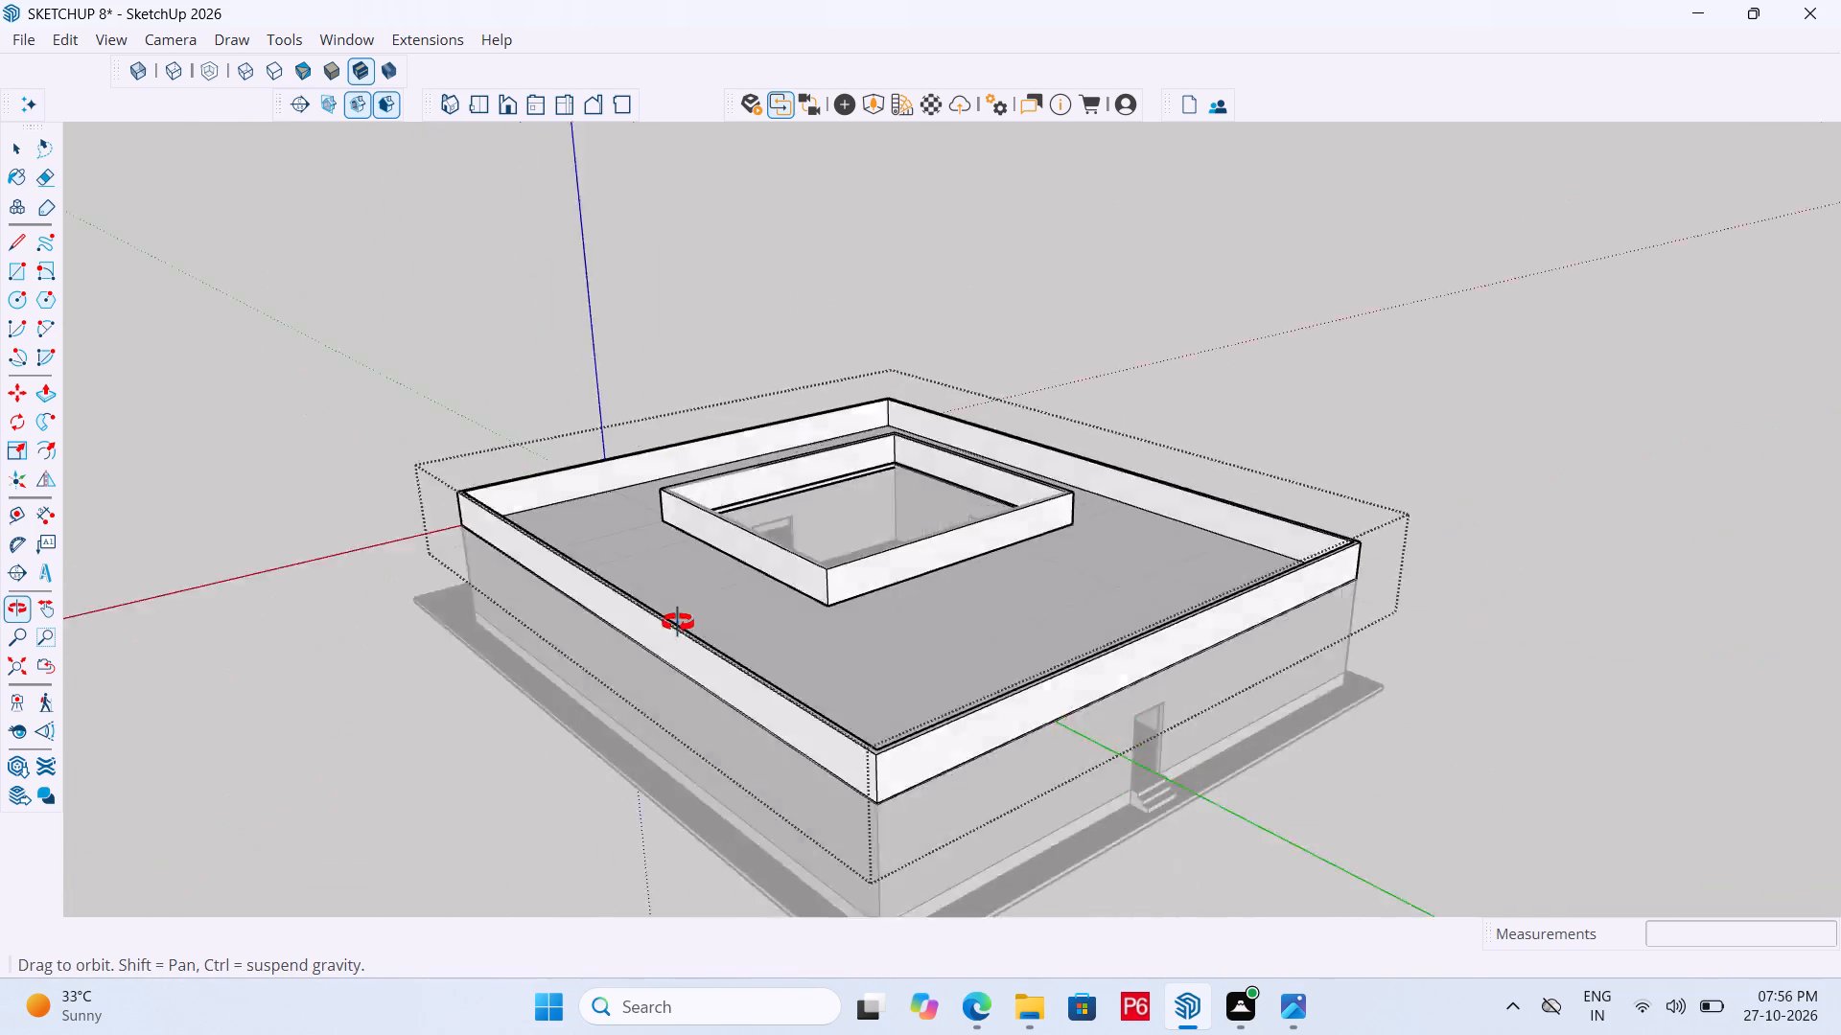
middle_drag(678, 623, 441, 623)
middle_drag(1293, 624, 139, 629)
middle_drag(1280, 626, 871, 647)
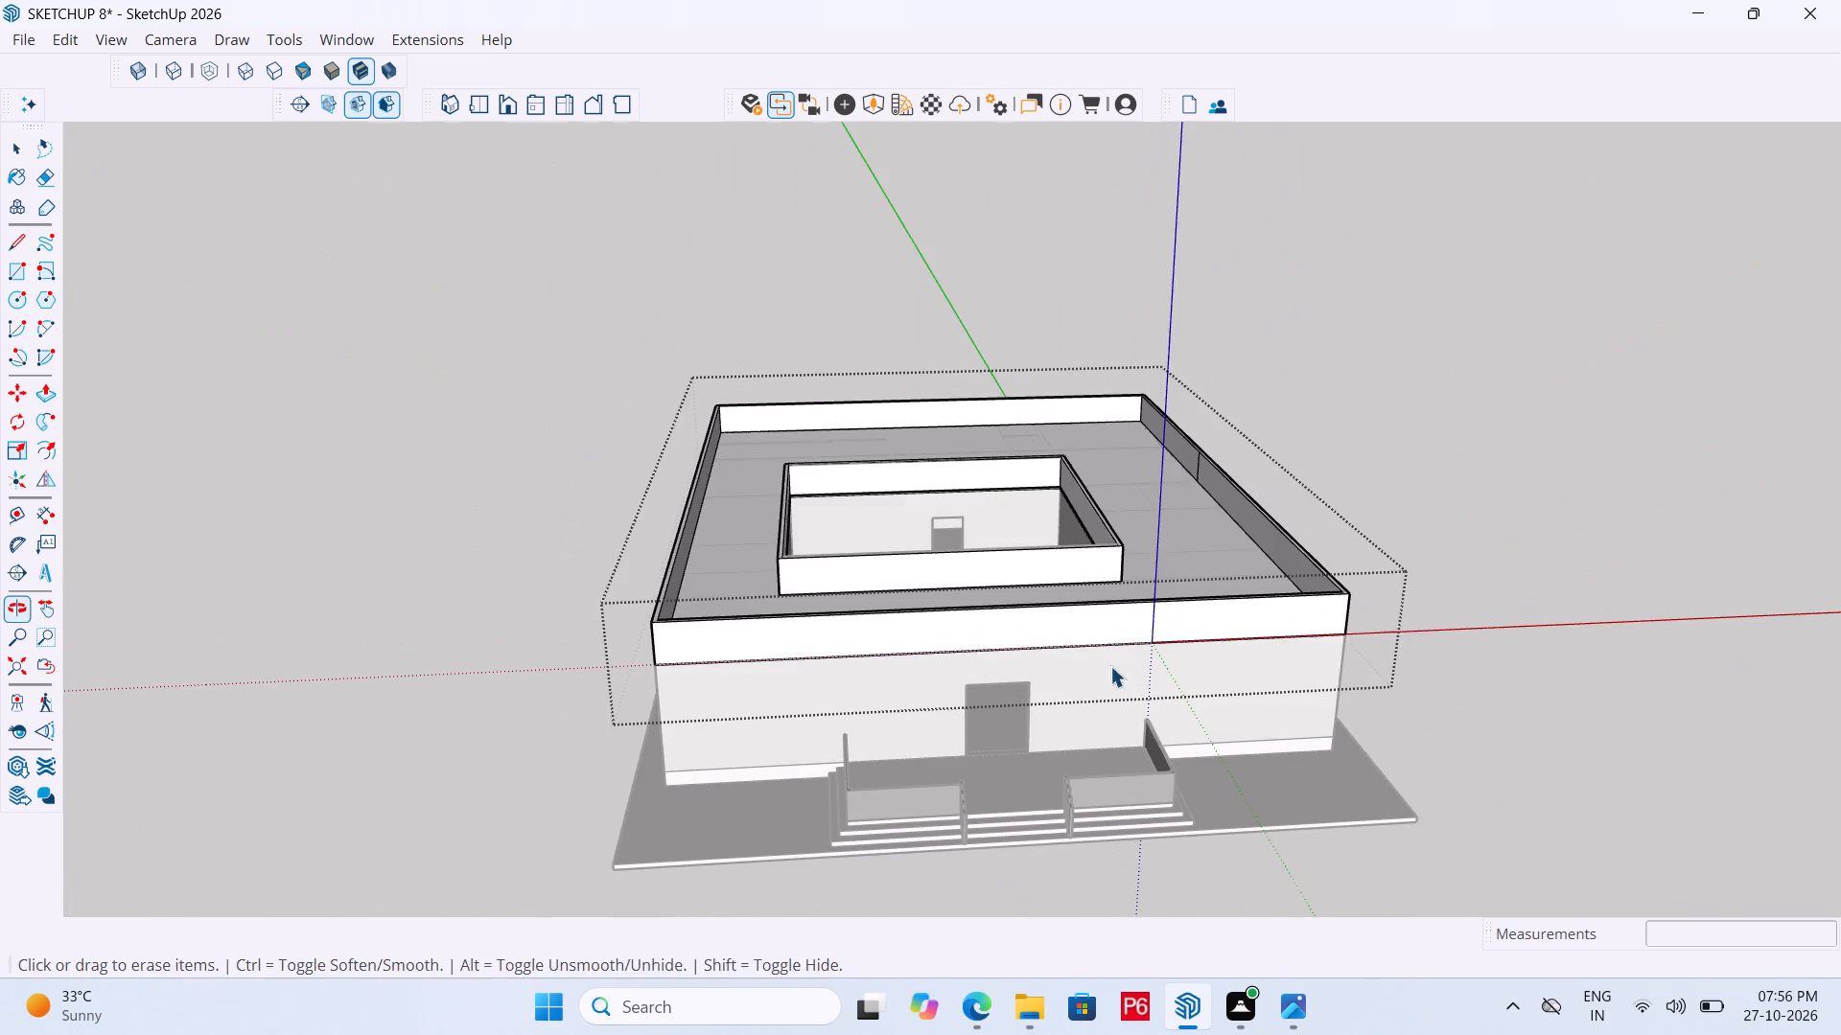
key(space)
click(1618, 523)
key(ctrl+s)
key(ctrl+s)
key(ctrl+s)
key(ctrl+s)
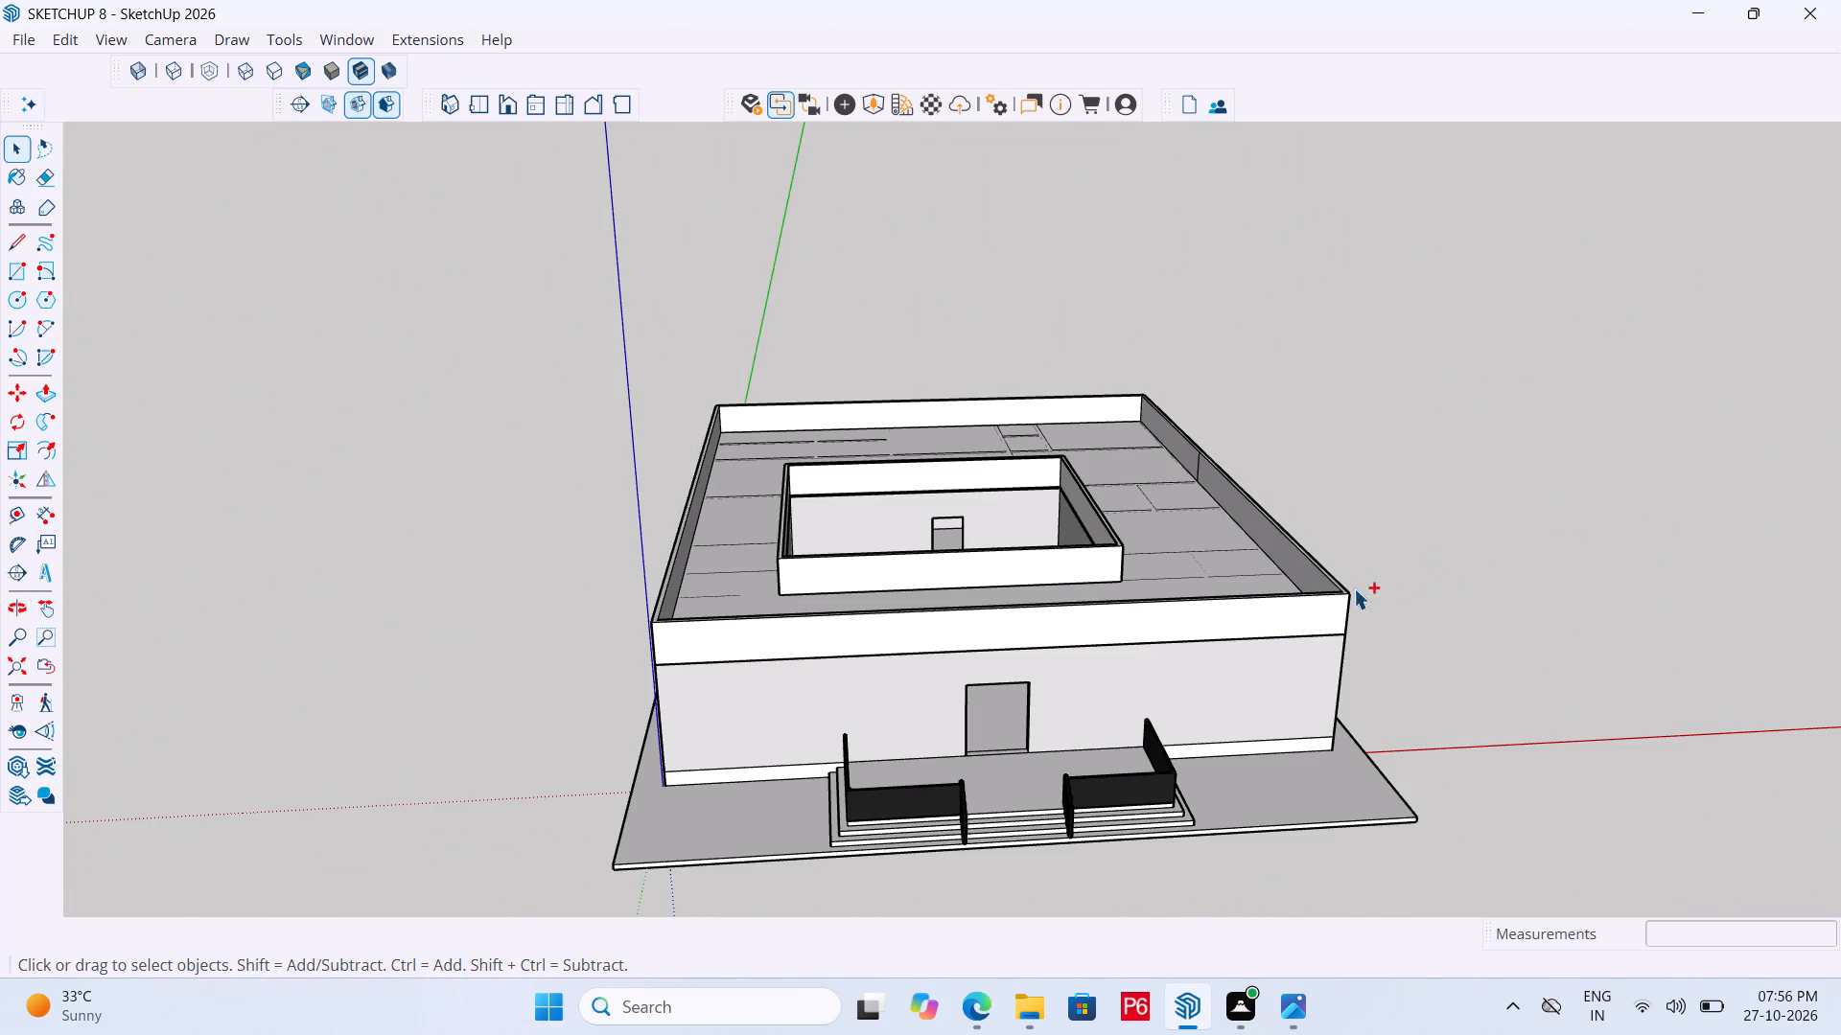
key(ctrl+s)
key(ctrl+s)
Reopen the roof parapet group and erase the vertical seam line on the inner face of the side parapet.
middle_drag(1260, 575, 1574, 661)
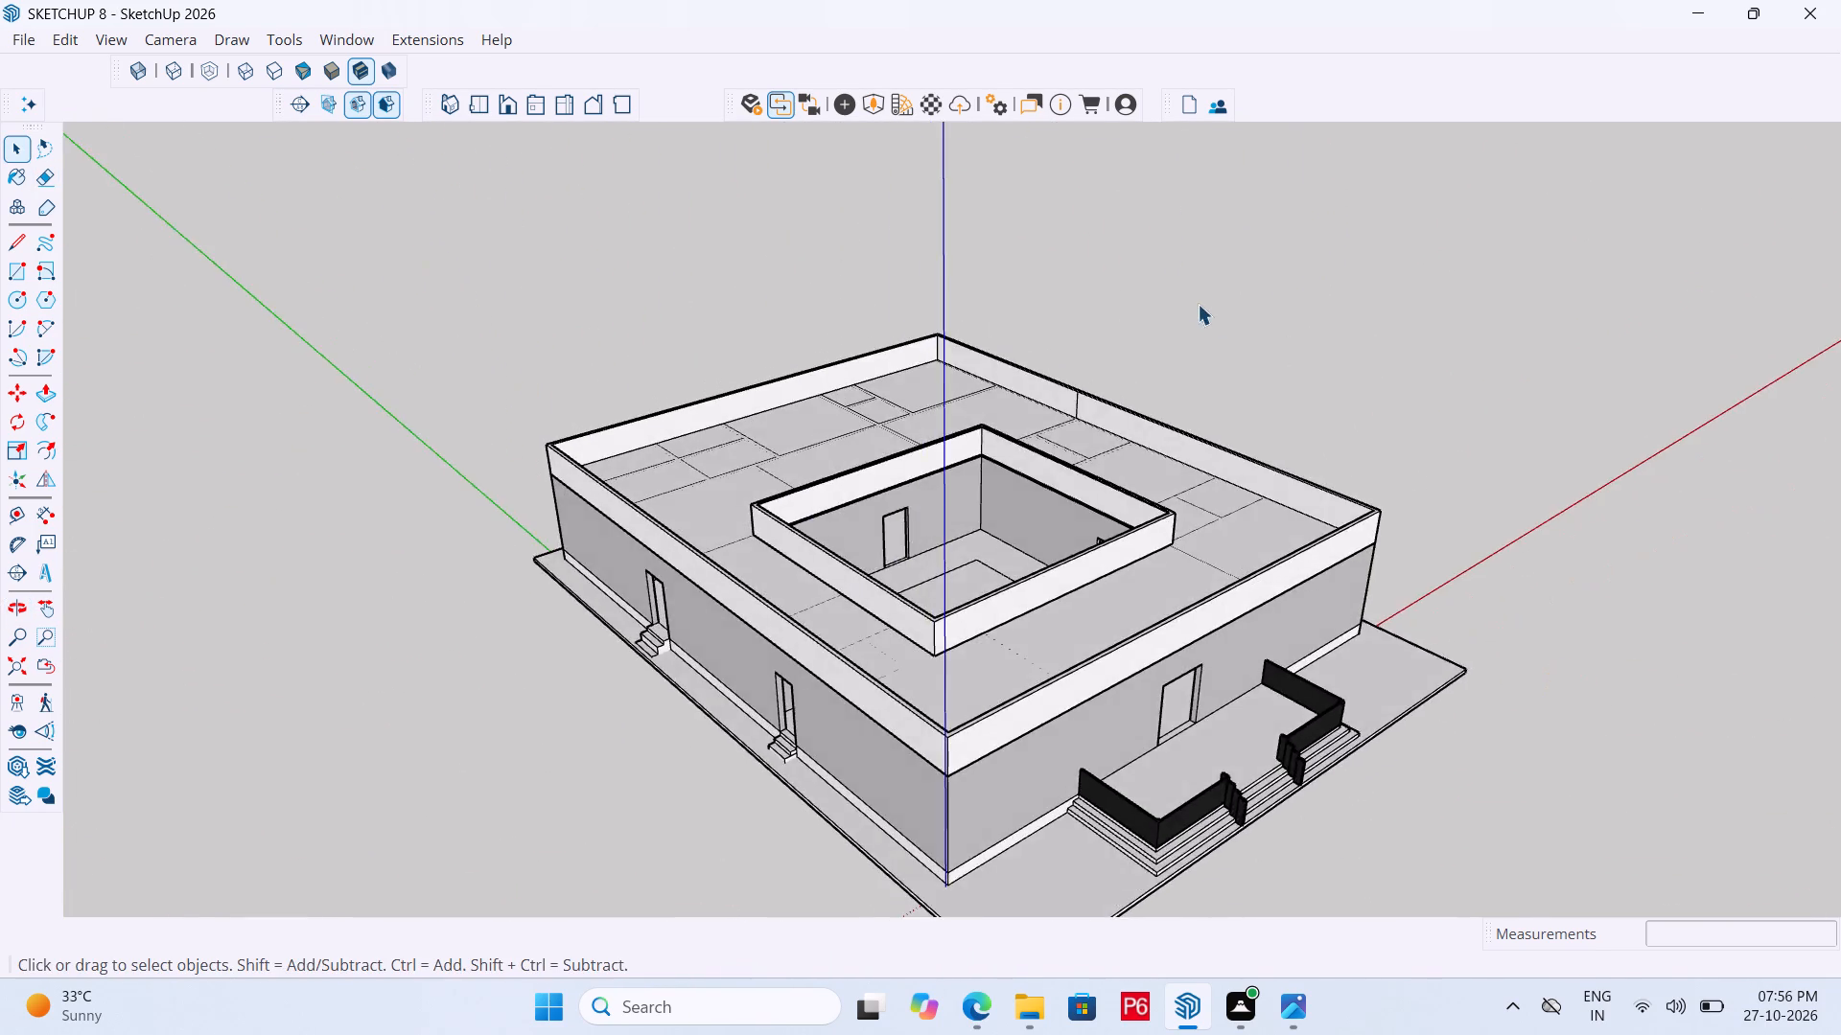
scroll(1188, 301, up, 12)
click(1110, 459)
double_click(1076, 450)
click(1049, 434)
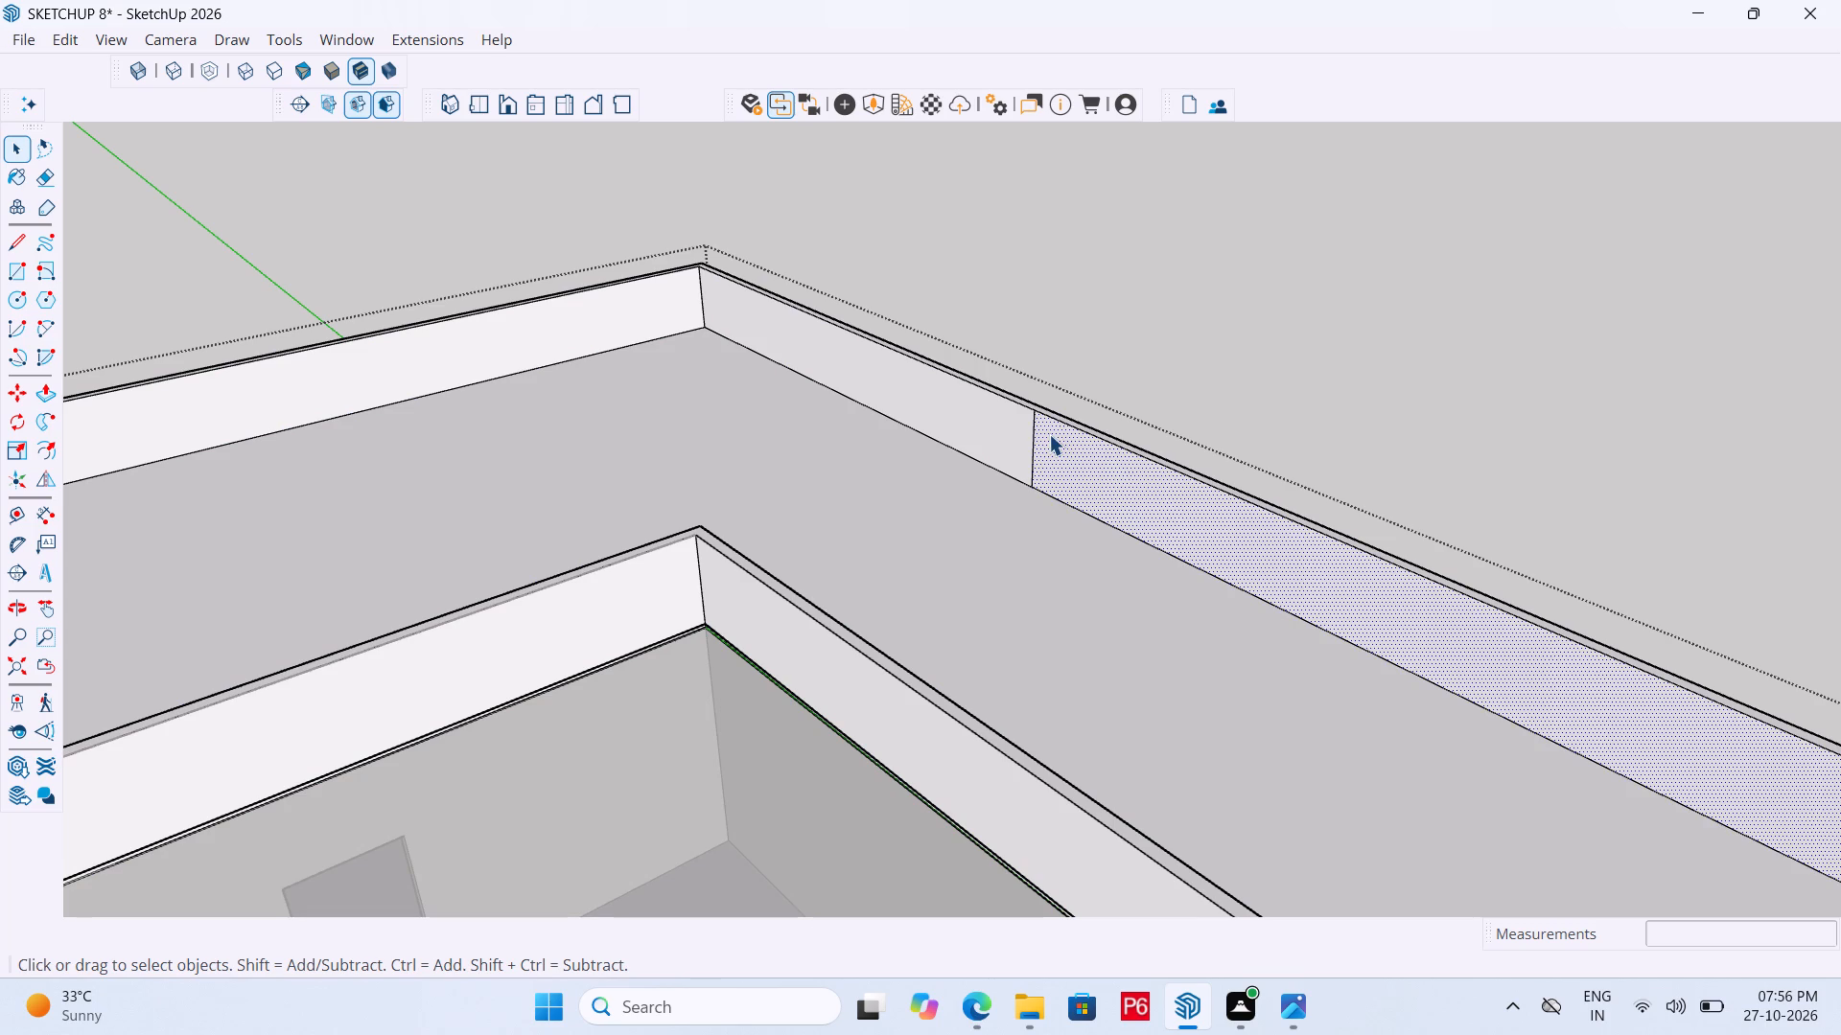
key(e)
double_click(1034, 426)
scroll(1254, 452, down, 14)
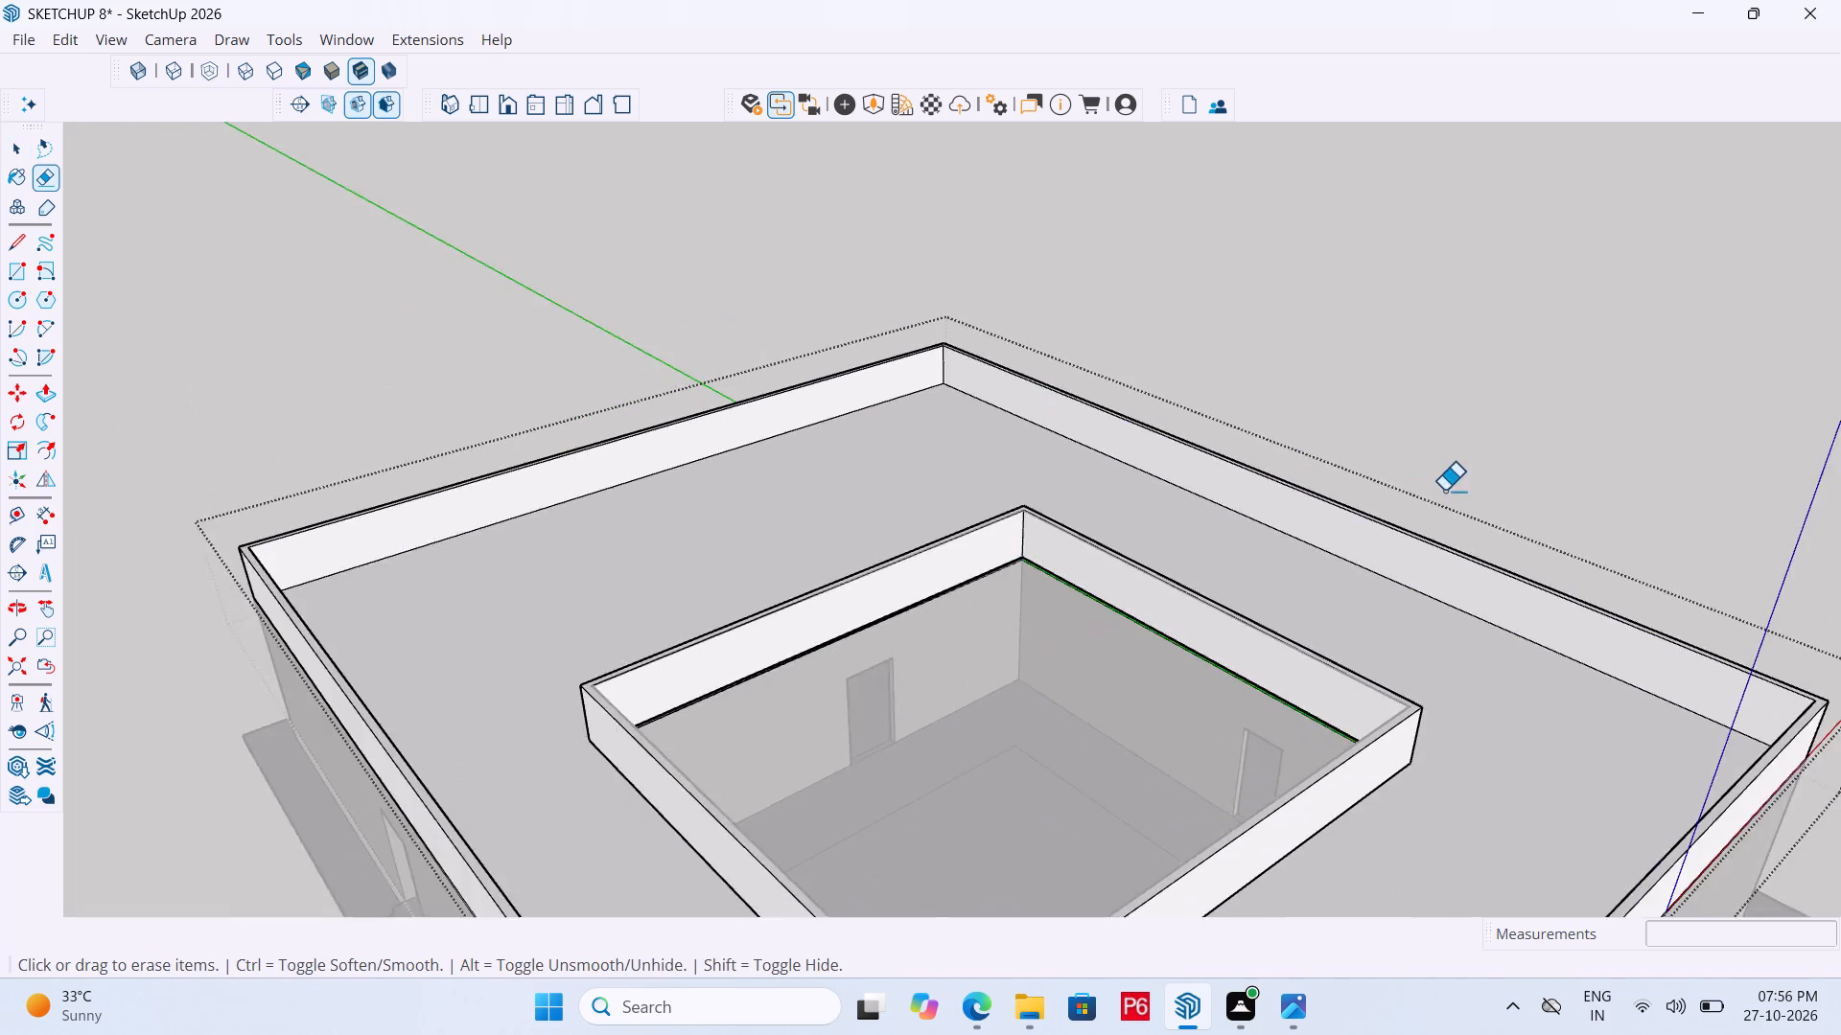
Close the parapet group and save the model.
scroll(1444, 491, down, 4)
middle_drag(1437, 524, 1008, 530)
scroll(822, 461, down, 5)
key(space)
double_click(1122, 563)
click(1232, 556)
key(ctrl+s)
key(ctrl+s)
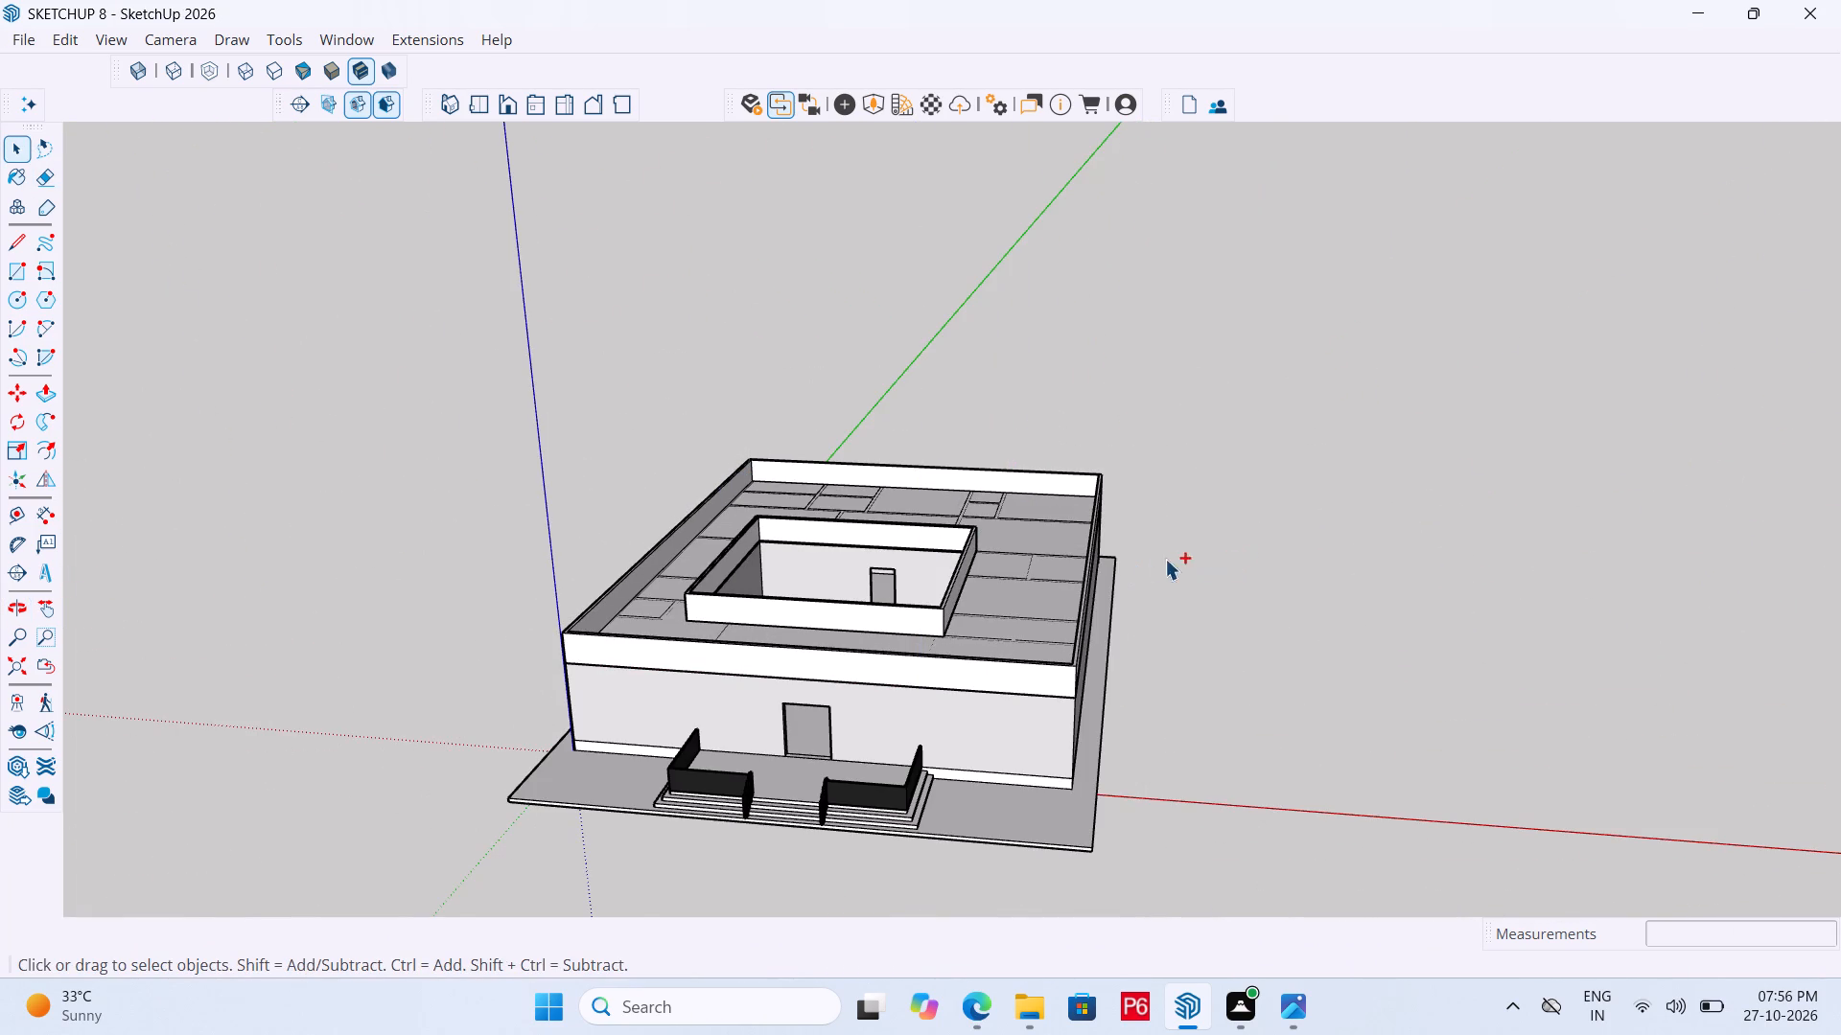
key(ctrl+s)
Draw a 34' 6" by 32' rectangle over the hall opening, between the inner top corners of its parapet.
middle_drag(944, 573, 805, 758)
scroll(806, 588, up, 5)
middle_drag(839, 548, 925, 482)
scroll(925, 482, up, 1)
middle_drag(885, 622, 947, 762)
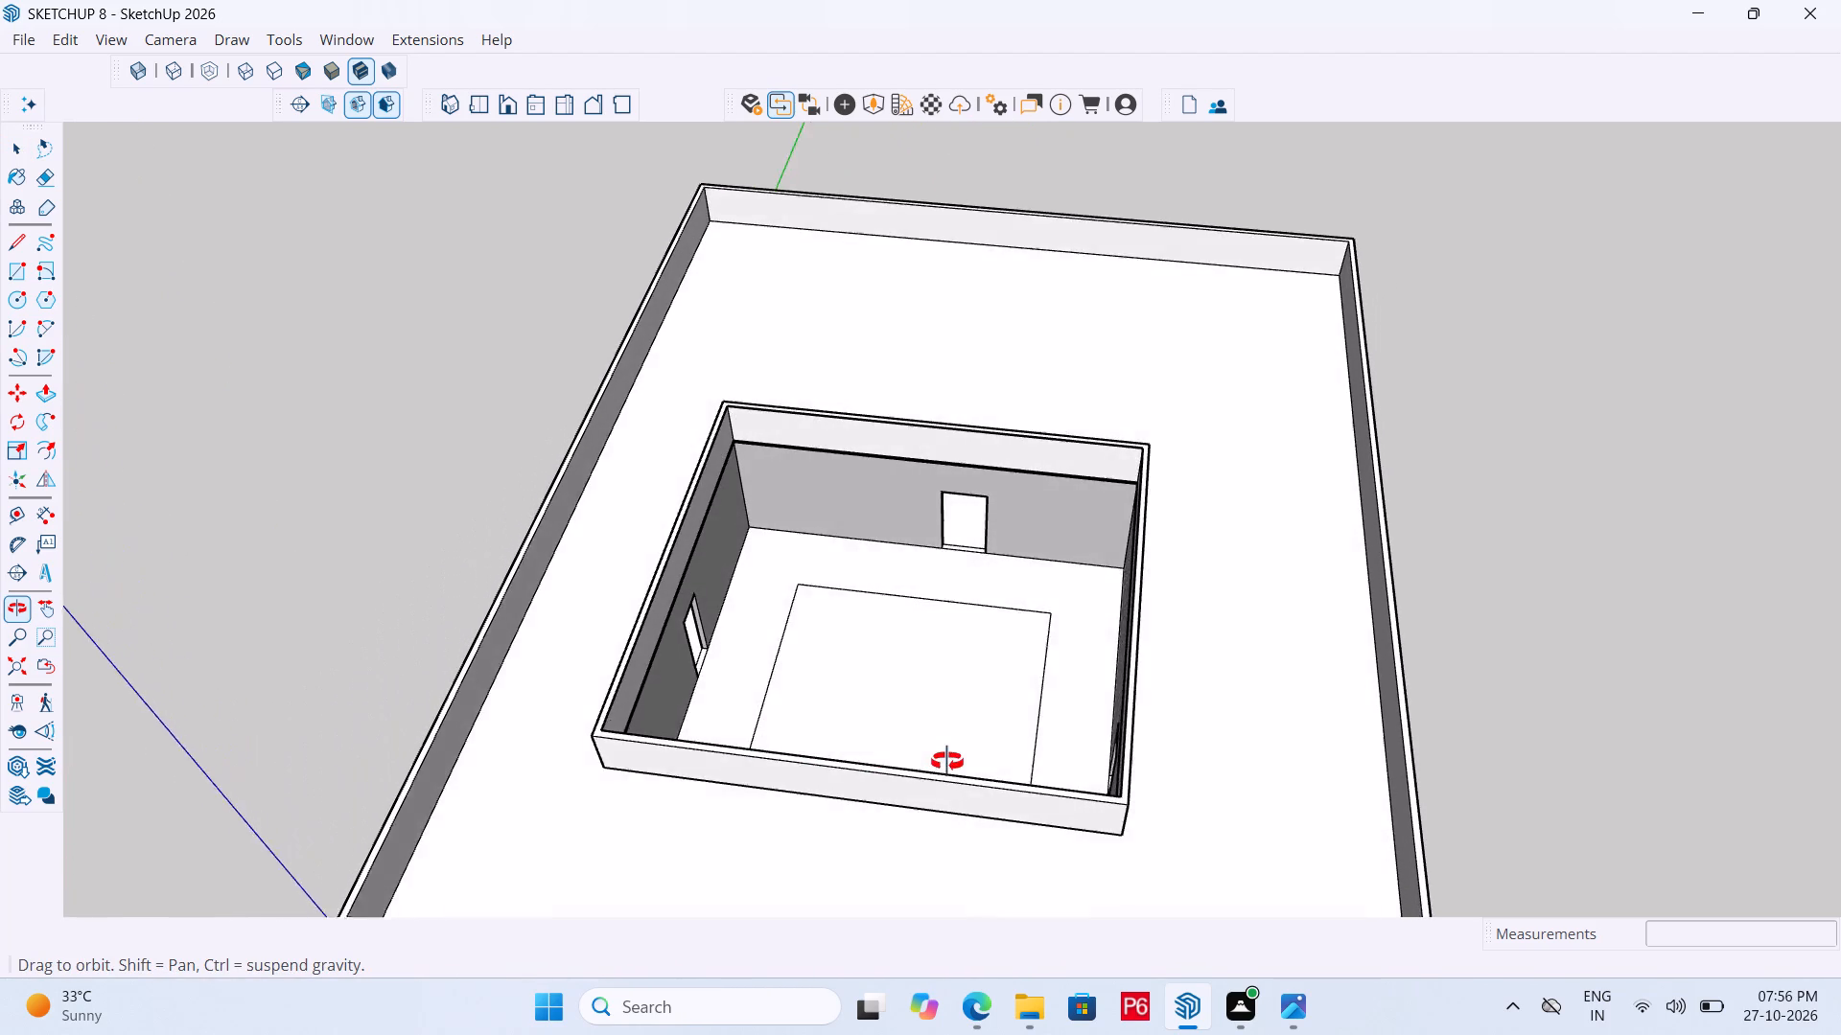
middle_drag(947, 762, 984, 828)
scroll(737, 392, down, 3)
scroll(961, 557, up, 3)
middle_drag(937, 529, 936, 457)
scroll(936, 457, up, 1)
key(r)
key(e)
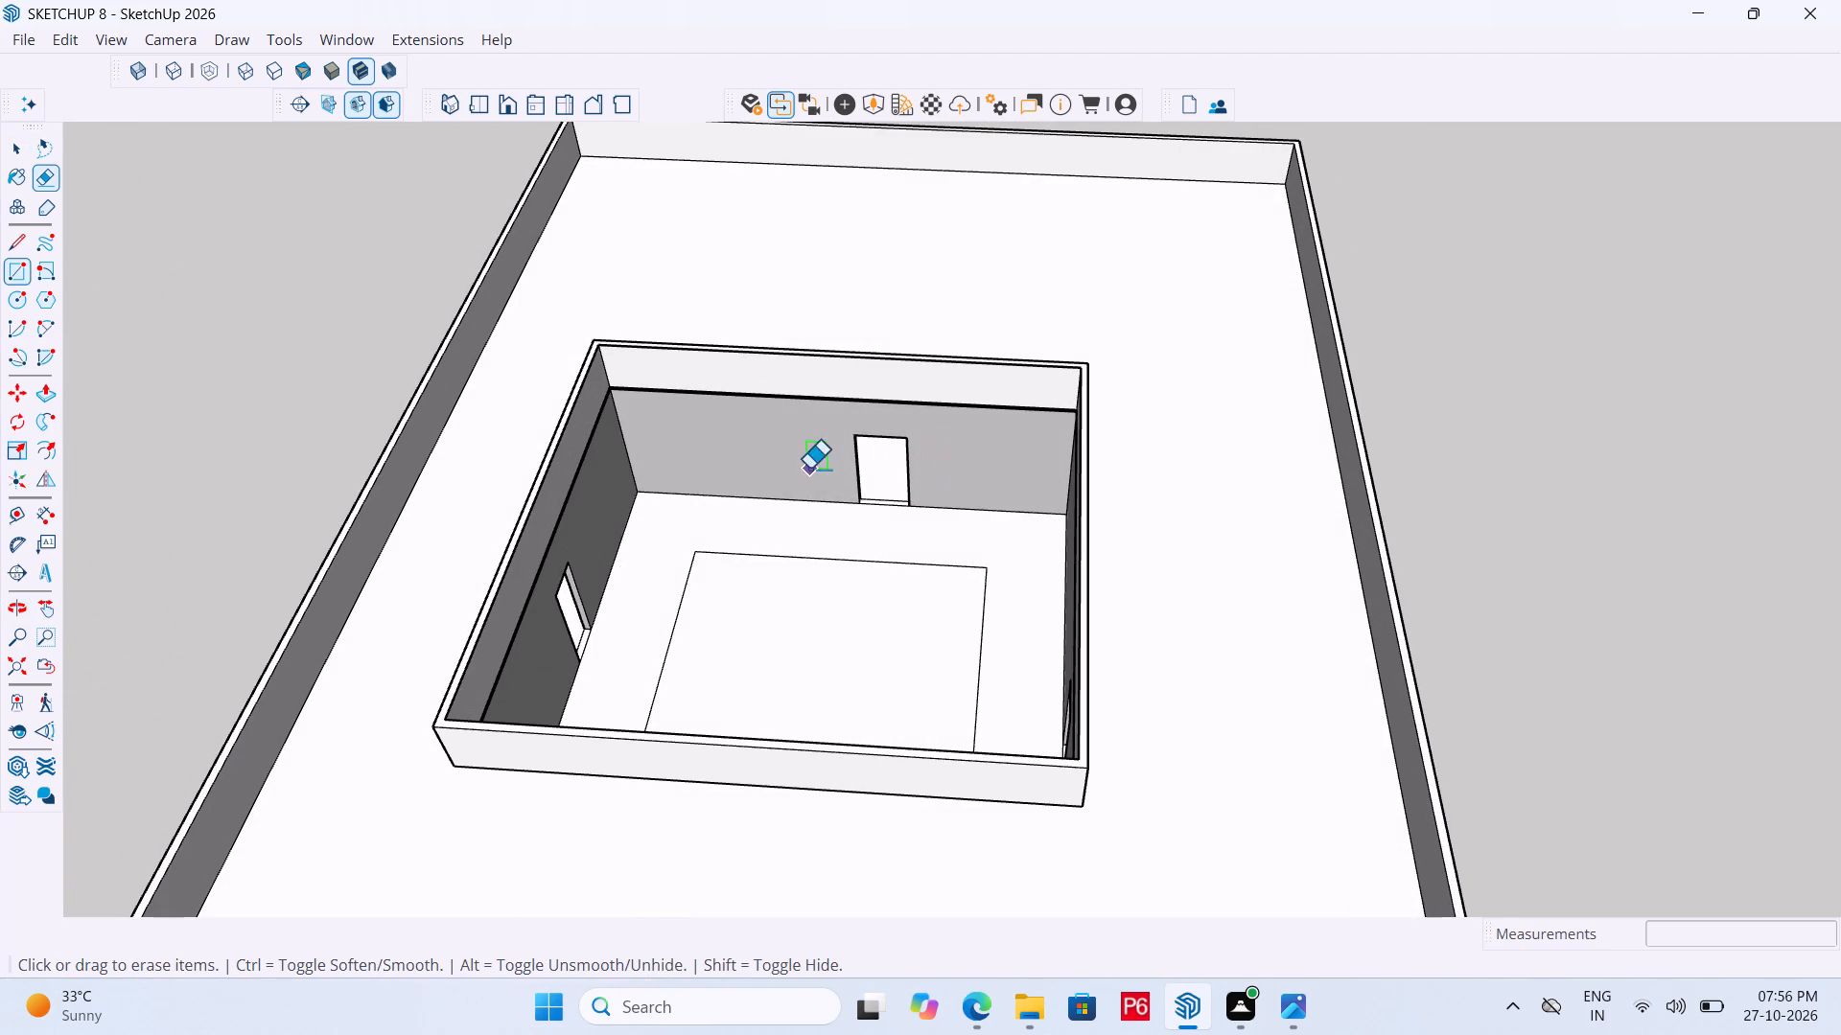
key(r)
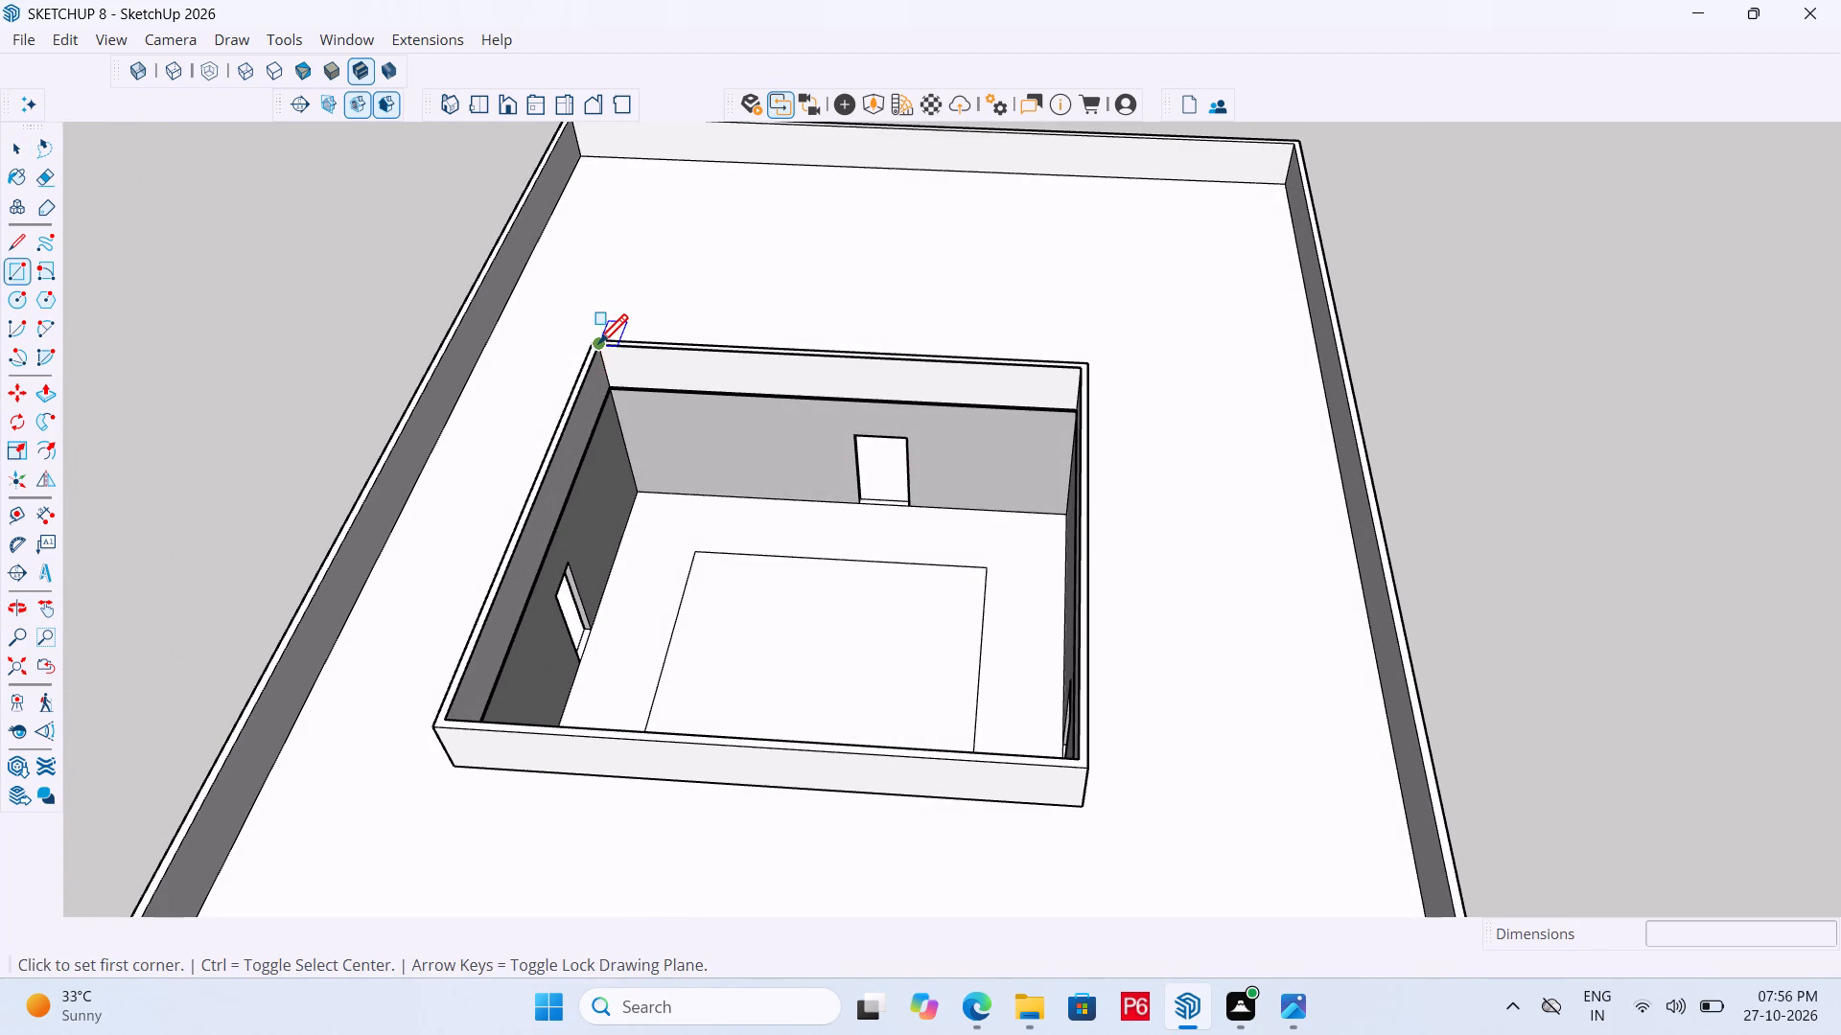
click(598, 347)
click(1066, 752)
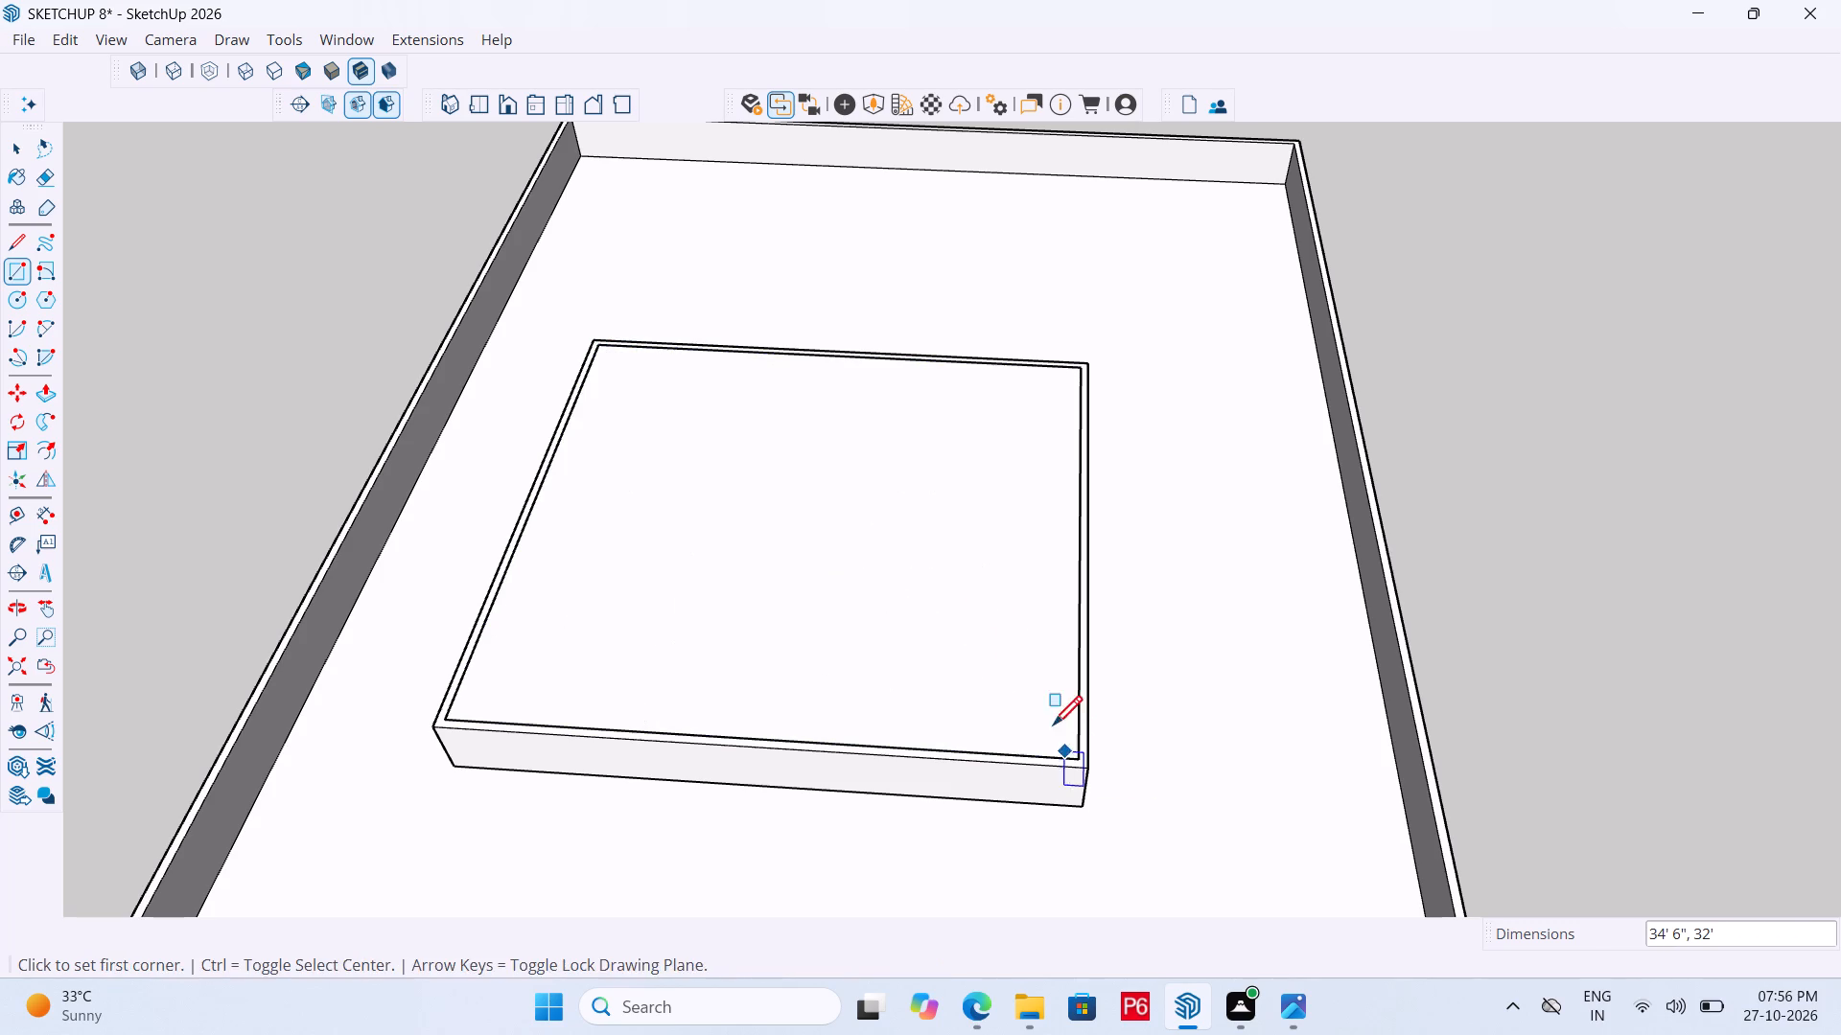
Make the new rectangle face over the hall opening, with its edges, a group.
key(space)
double_click(866, 522)
right_click(866, 522)
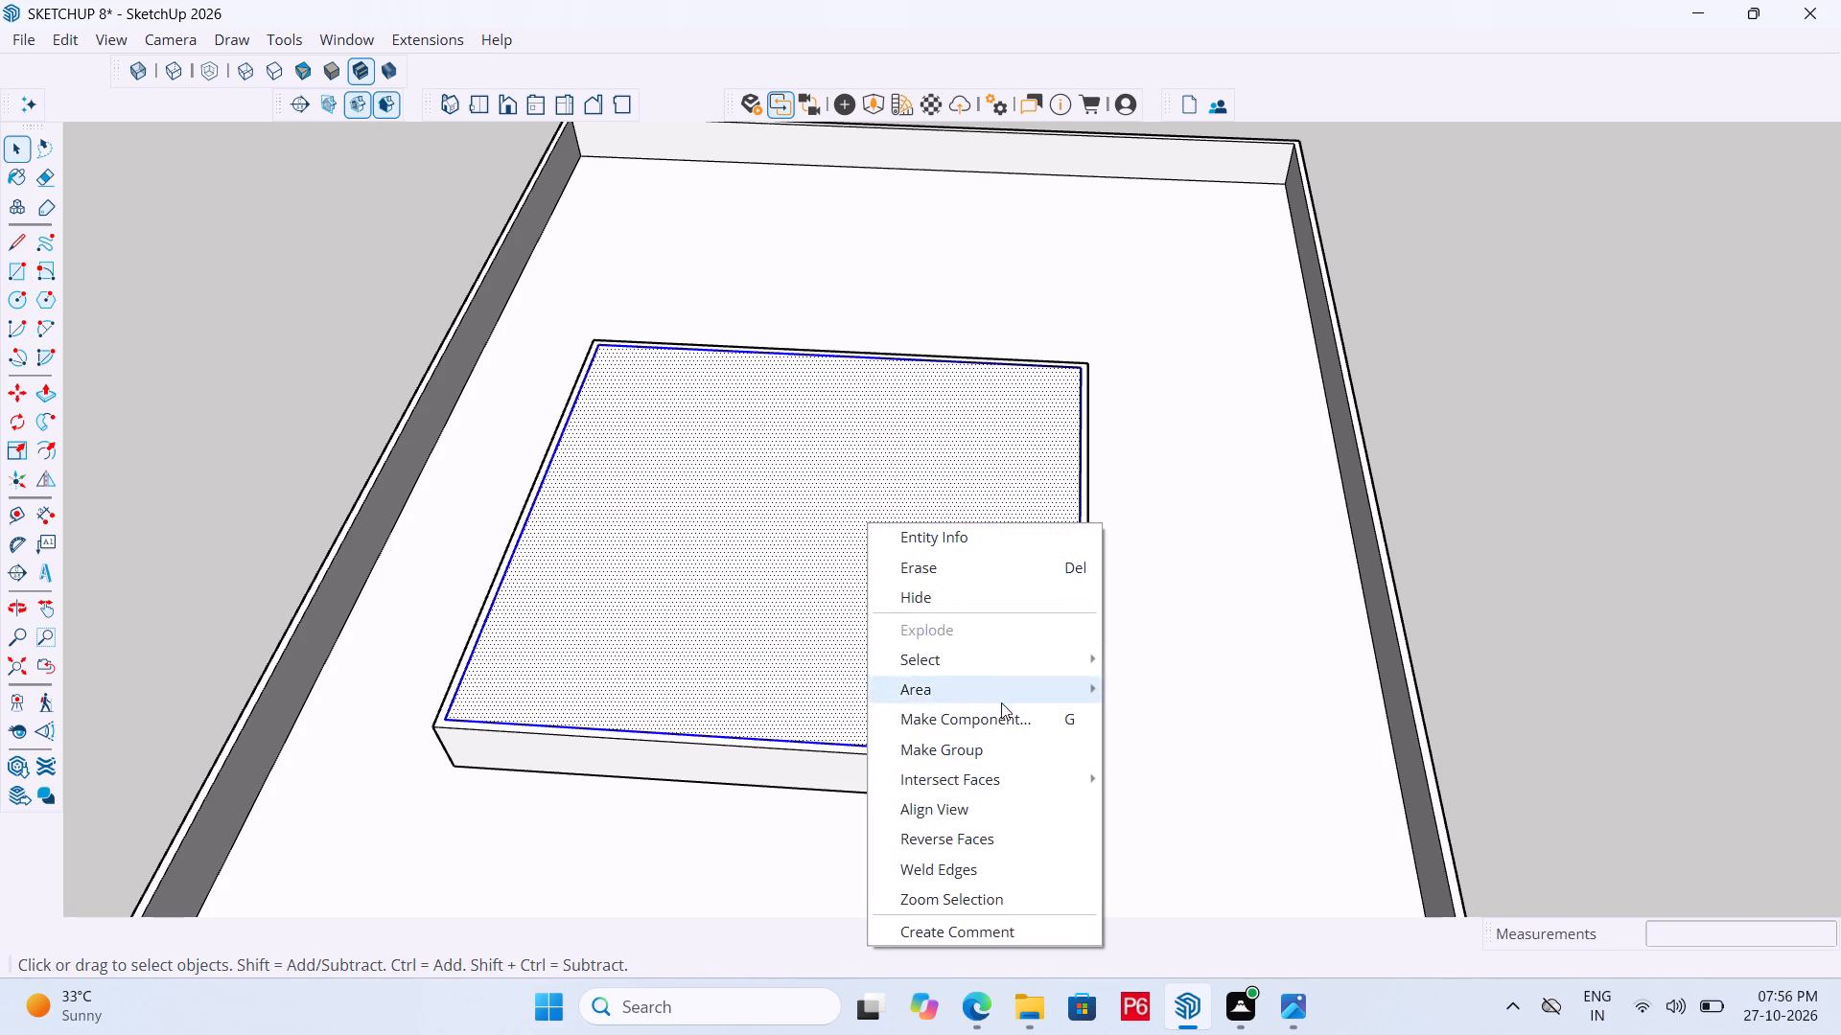
click(987, 742)
Inside the new group, place guide lines 6' inward from all four edges of the rectangle.
double_click(814, 545)
double_click(752, 532)
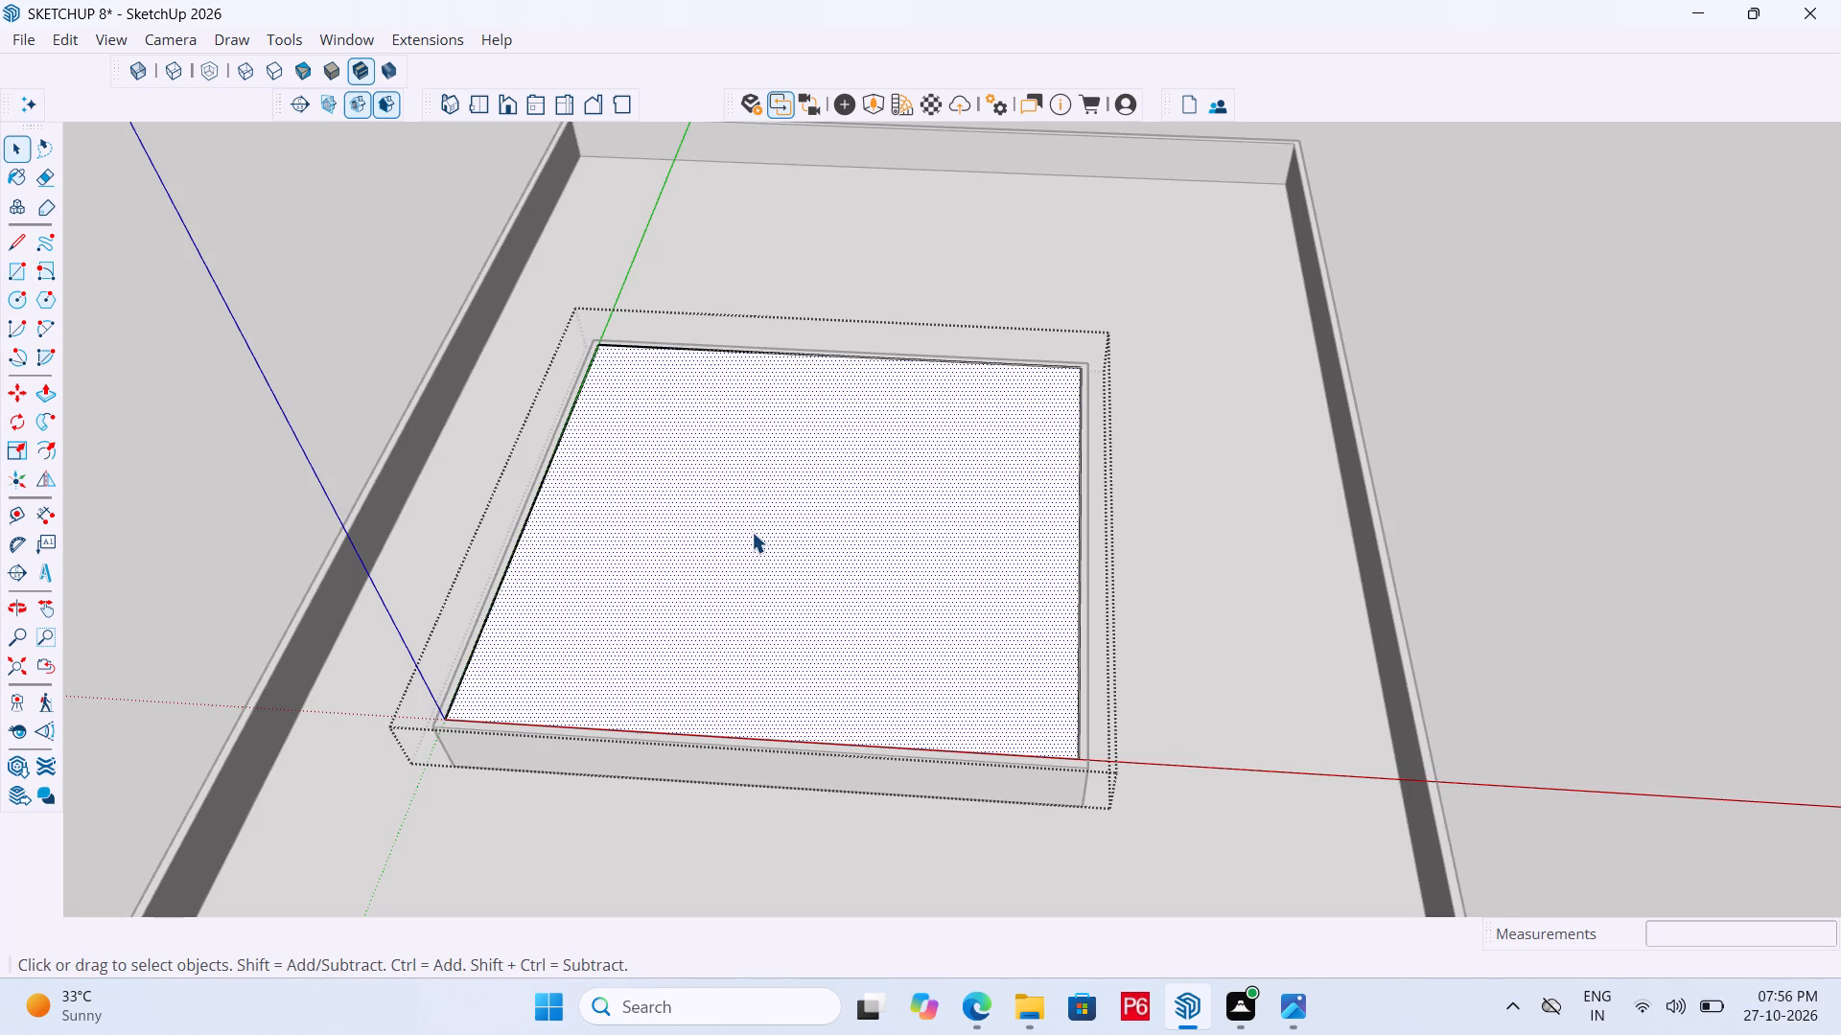
key(t)
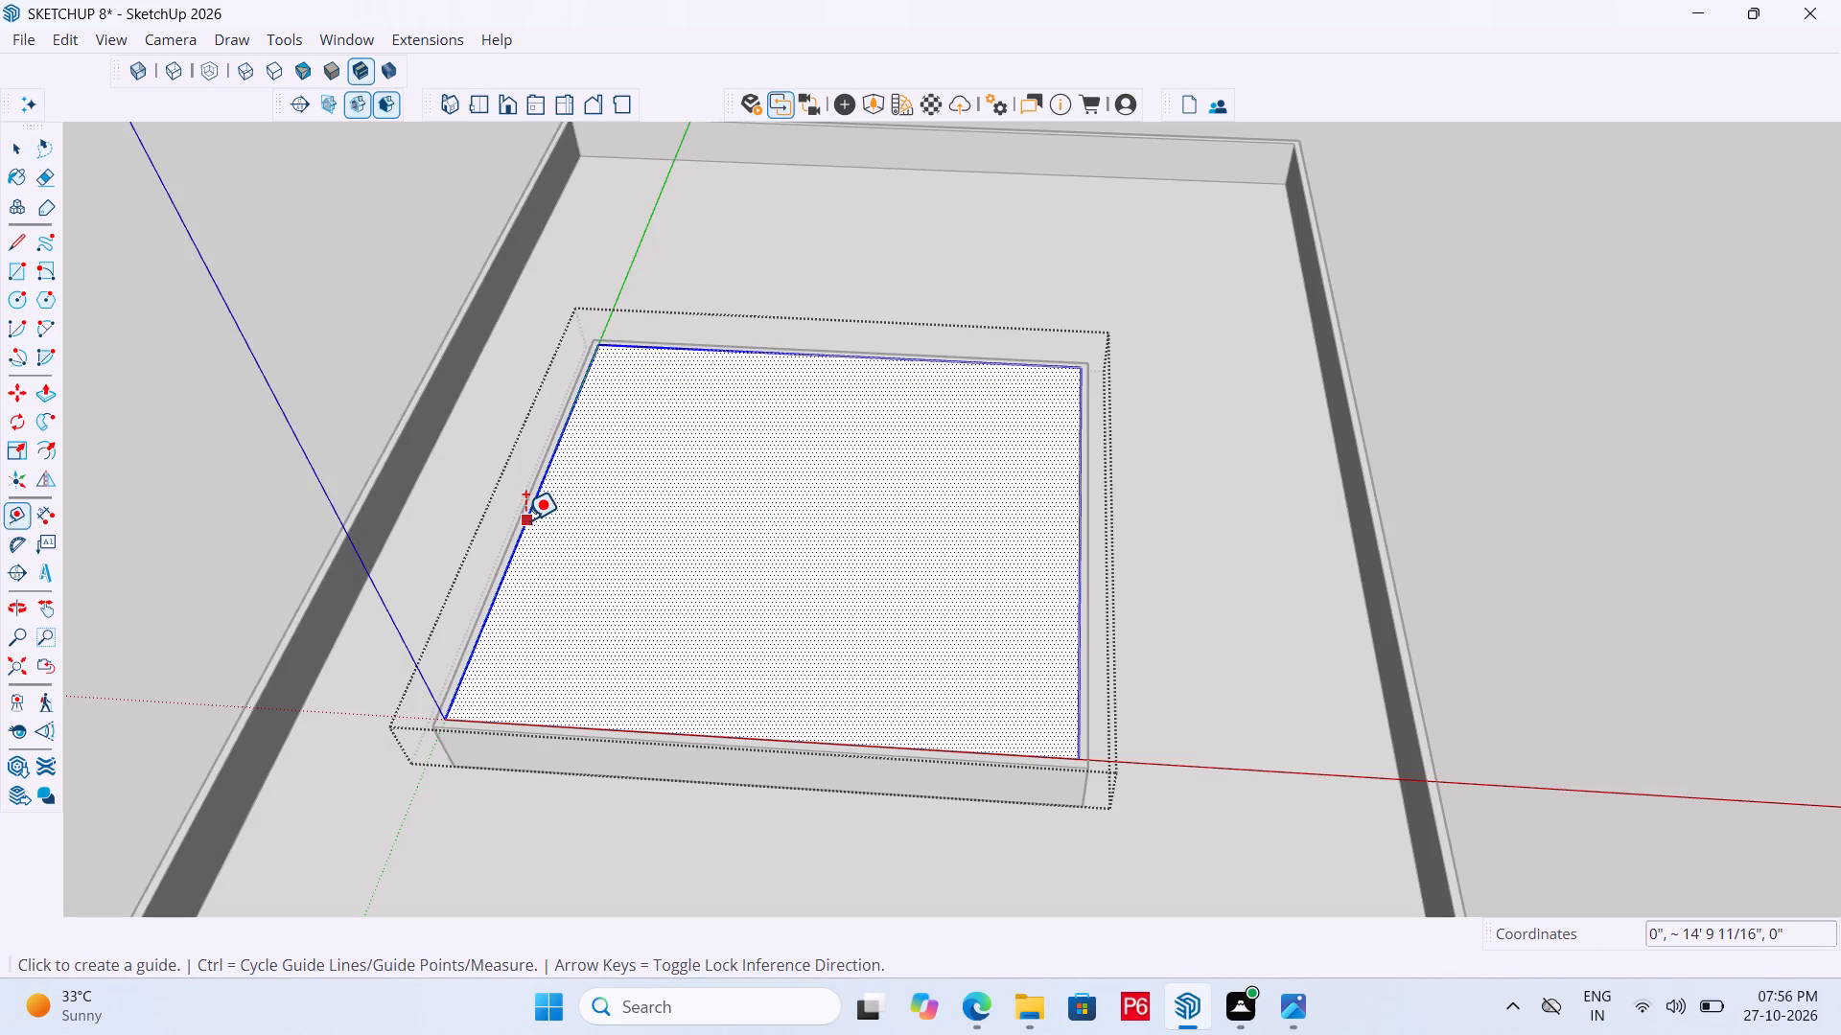
click(525, 520)
text(6')
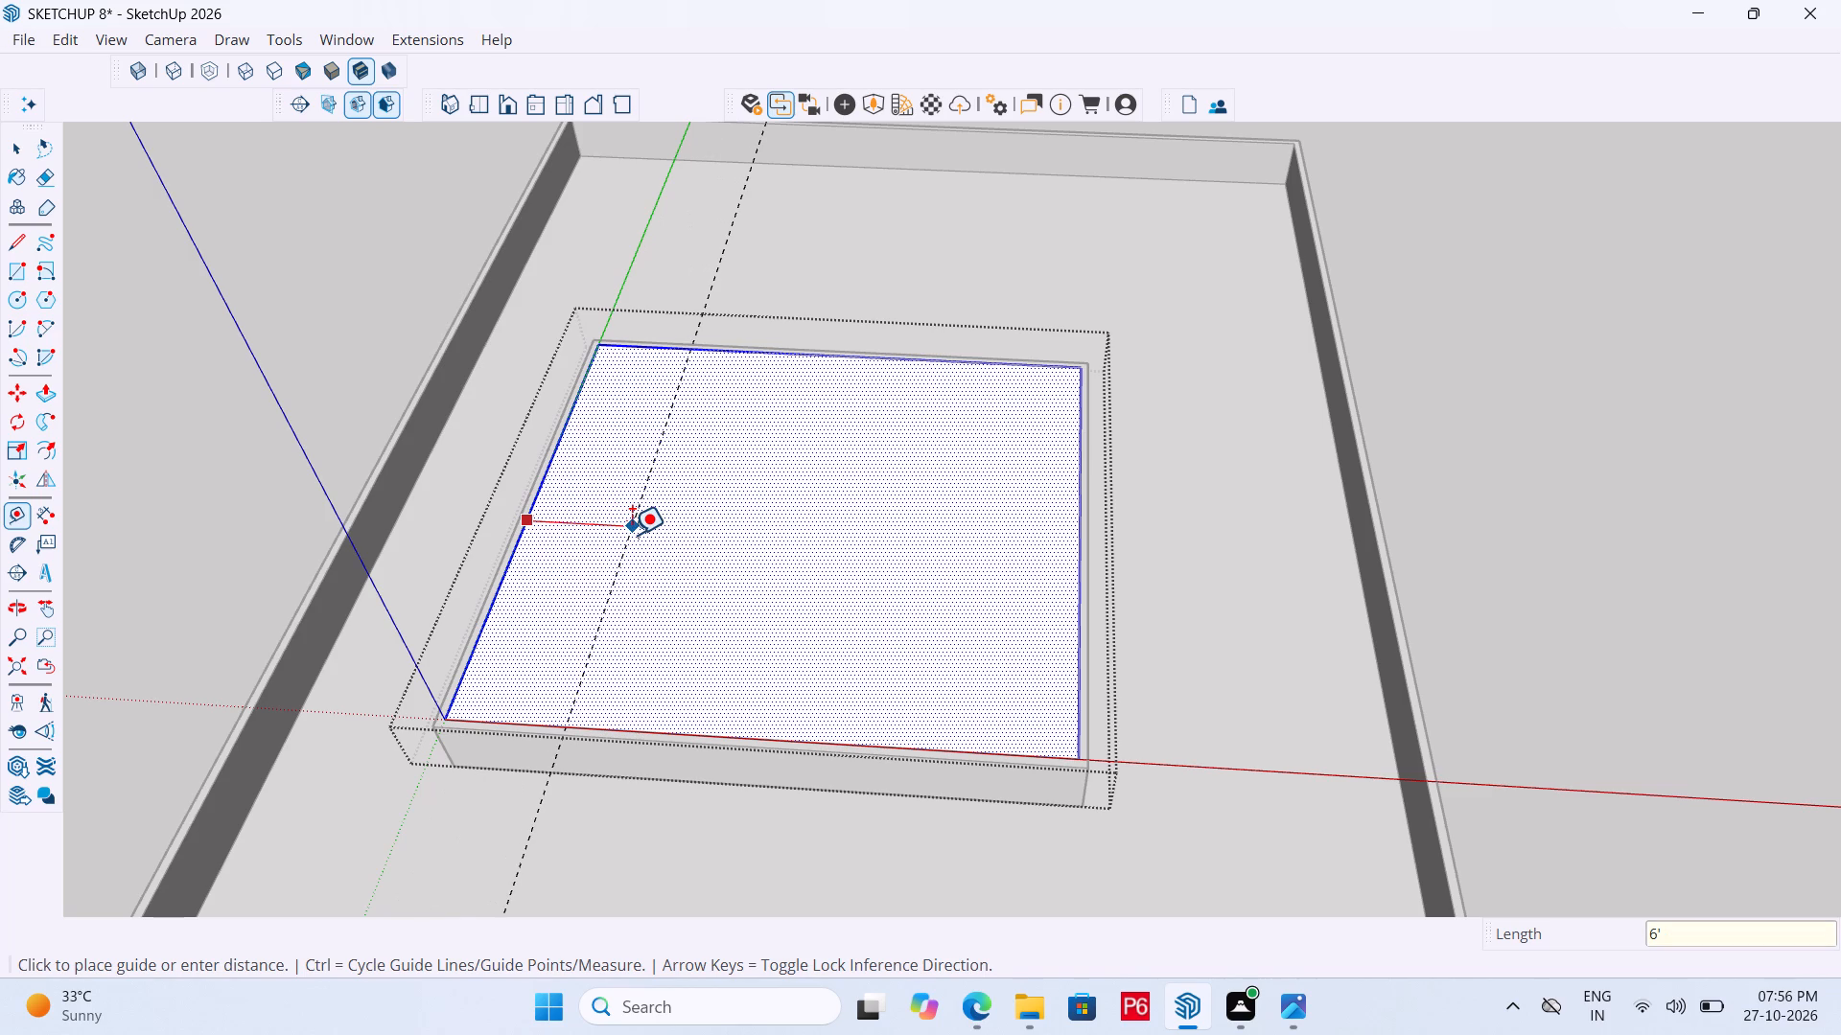
key(Return)
click(714, 730)
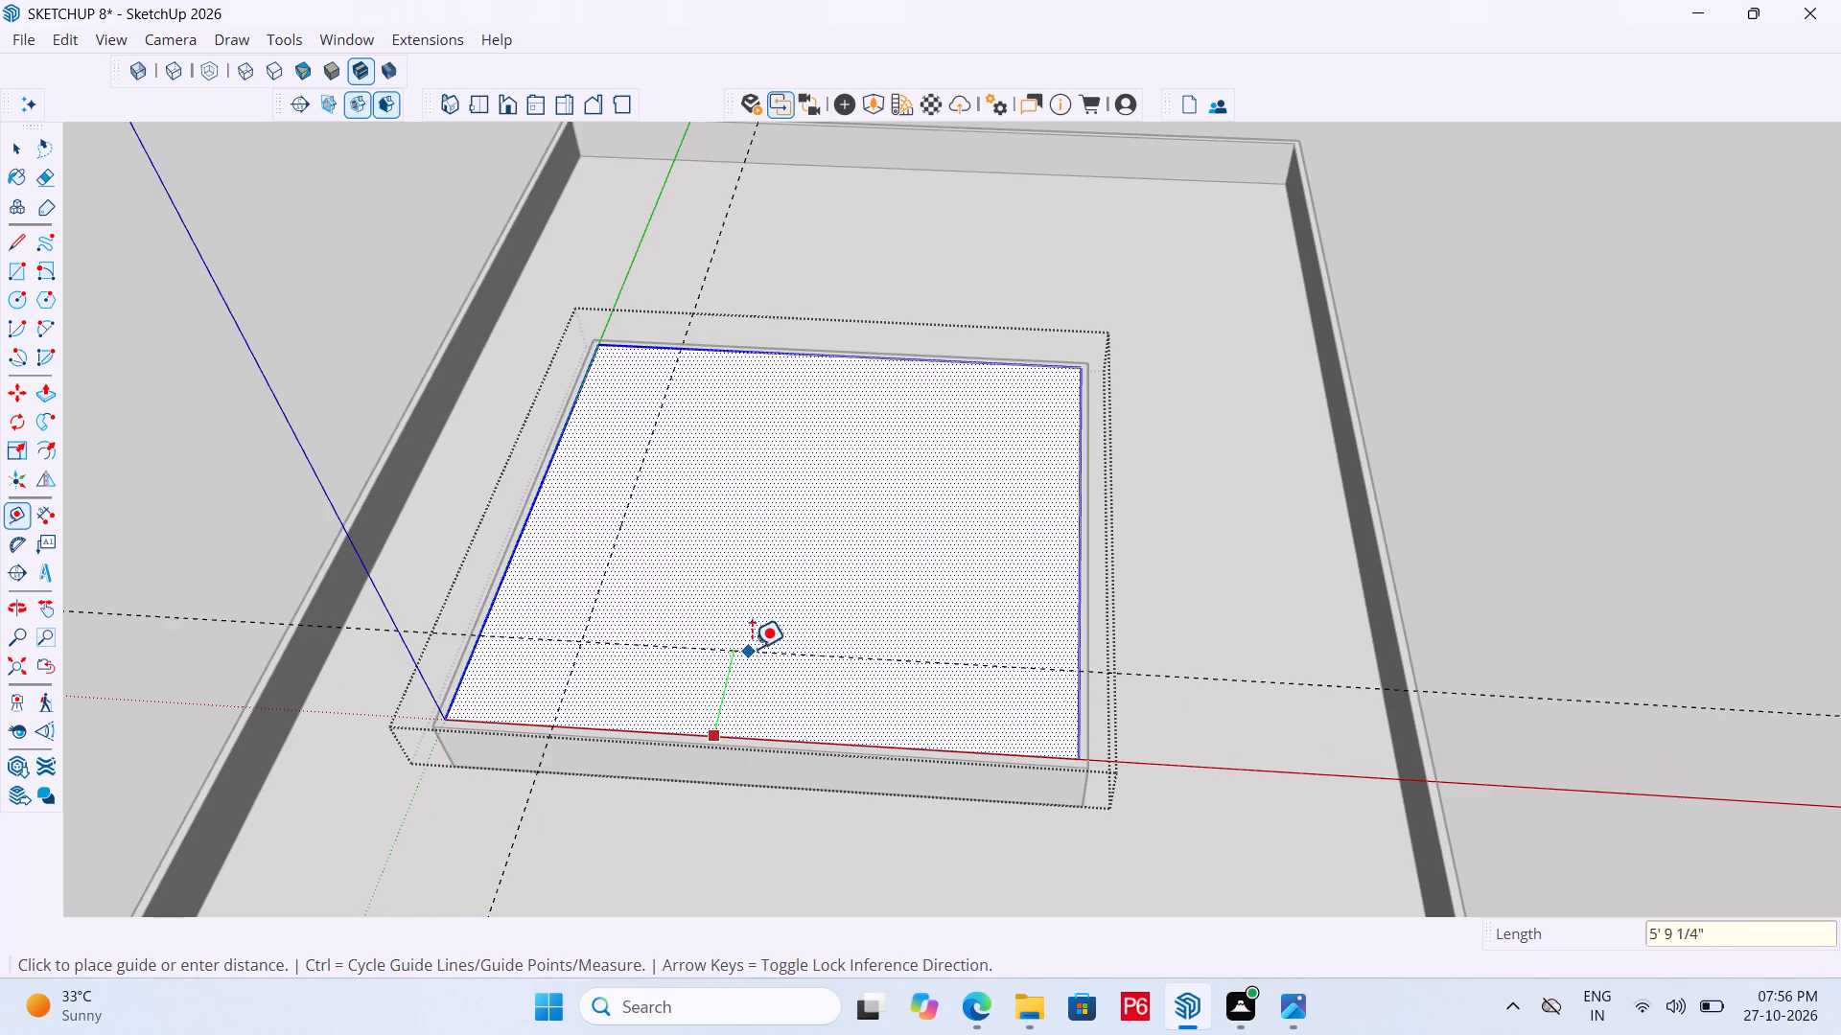
text(6')
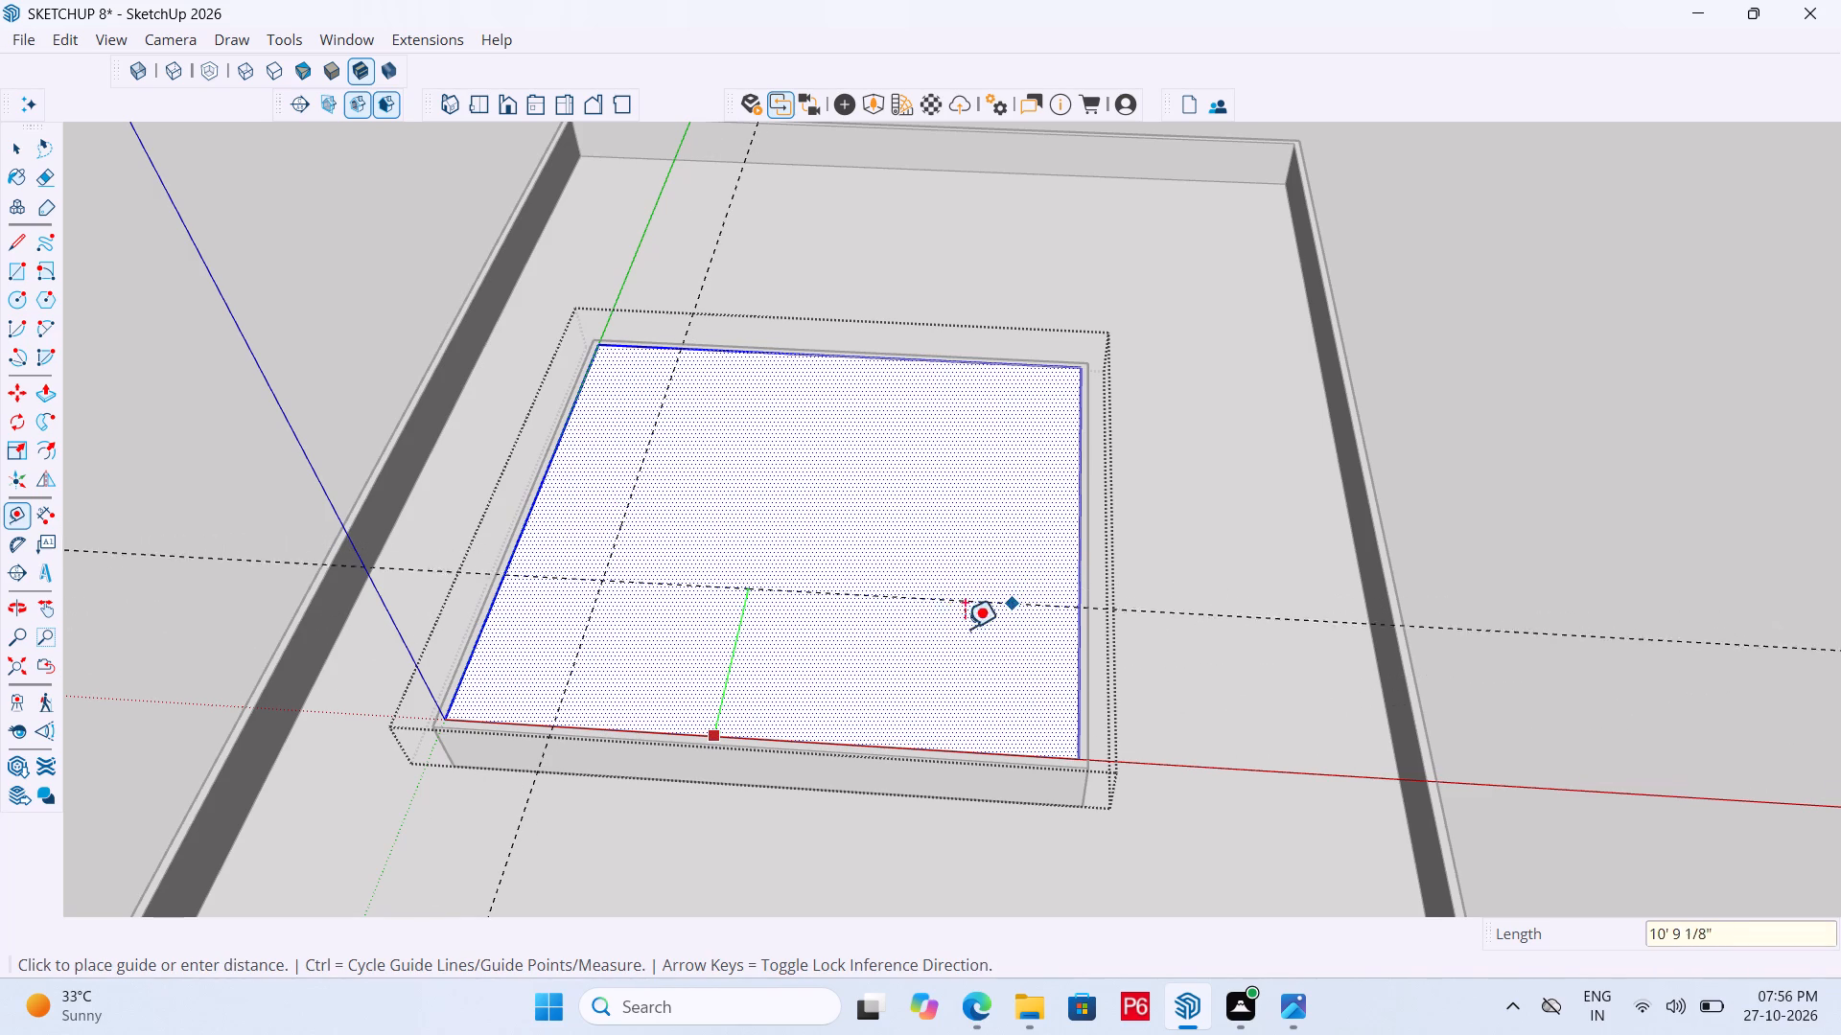
text(6')
key(Return)
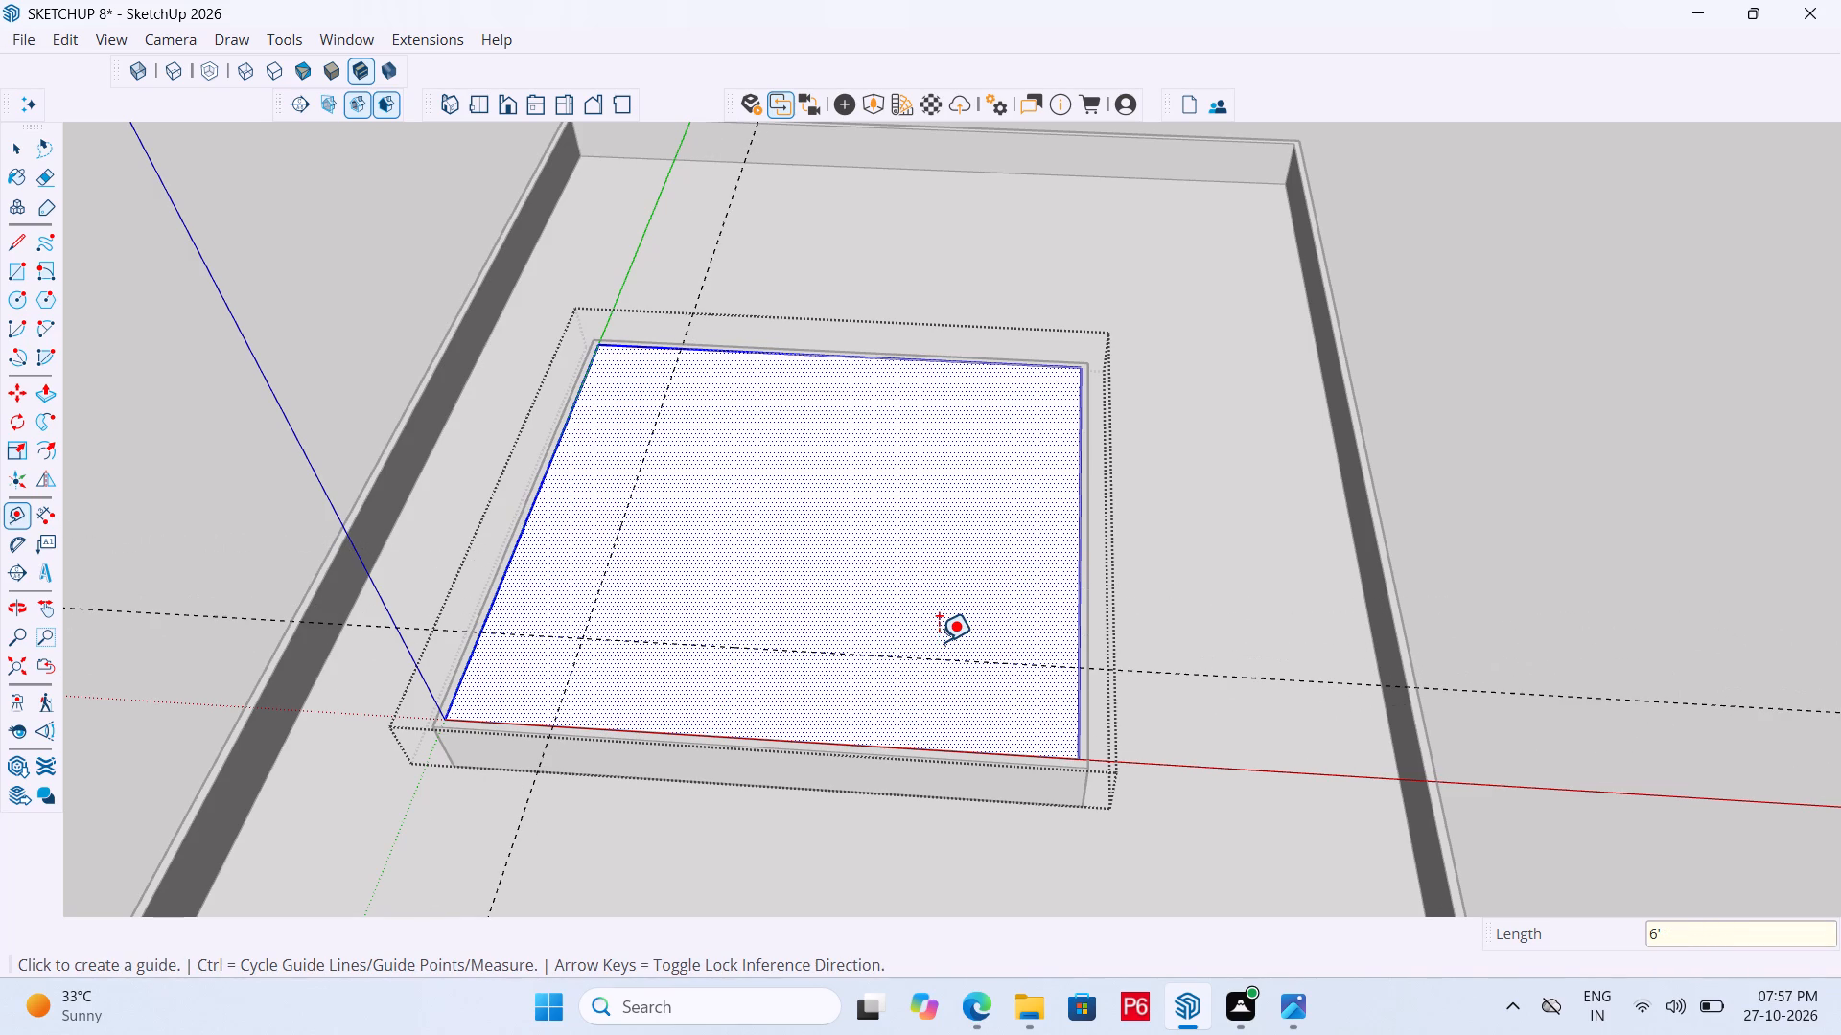
click(1079, 590)
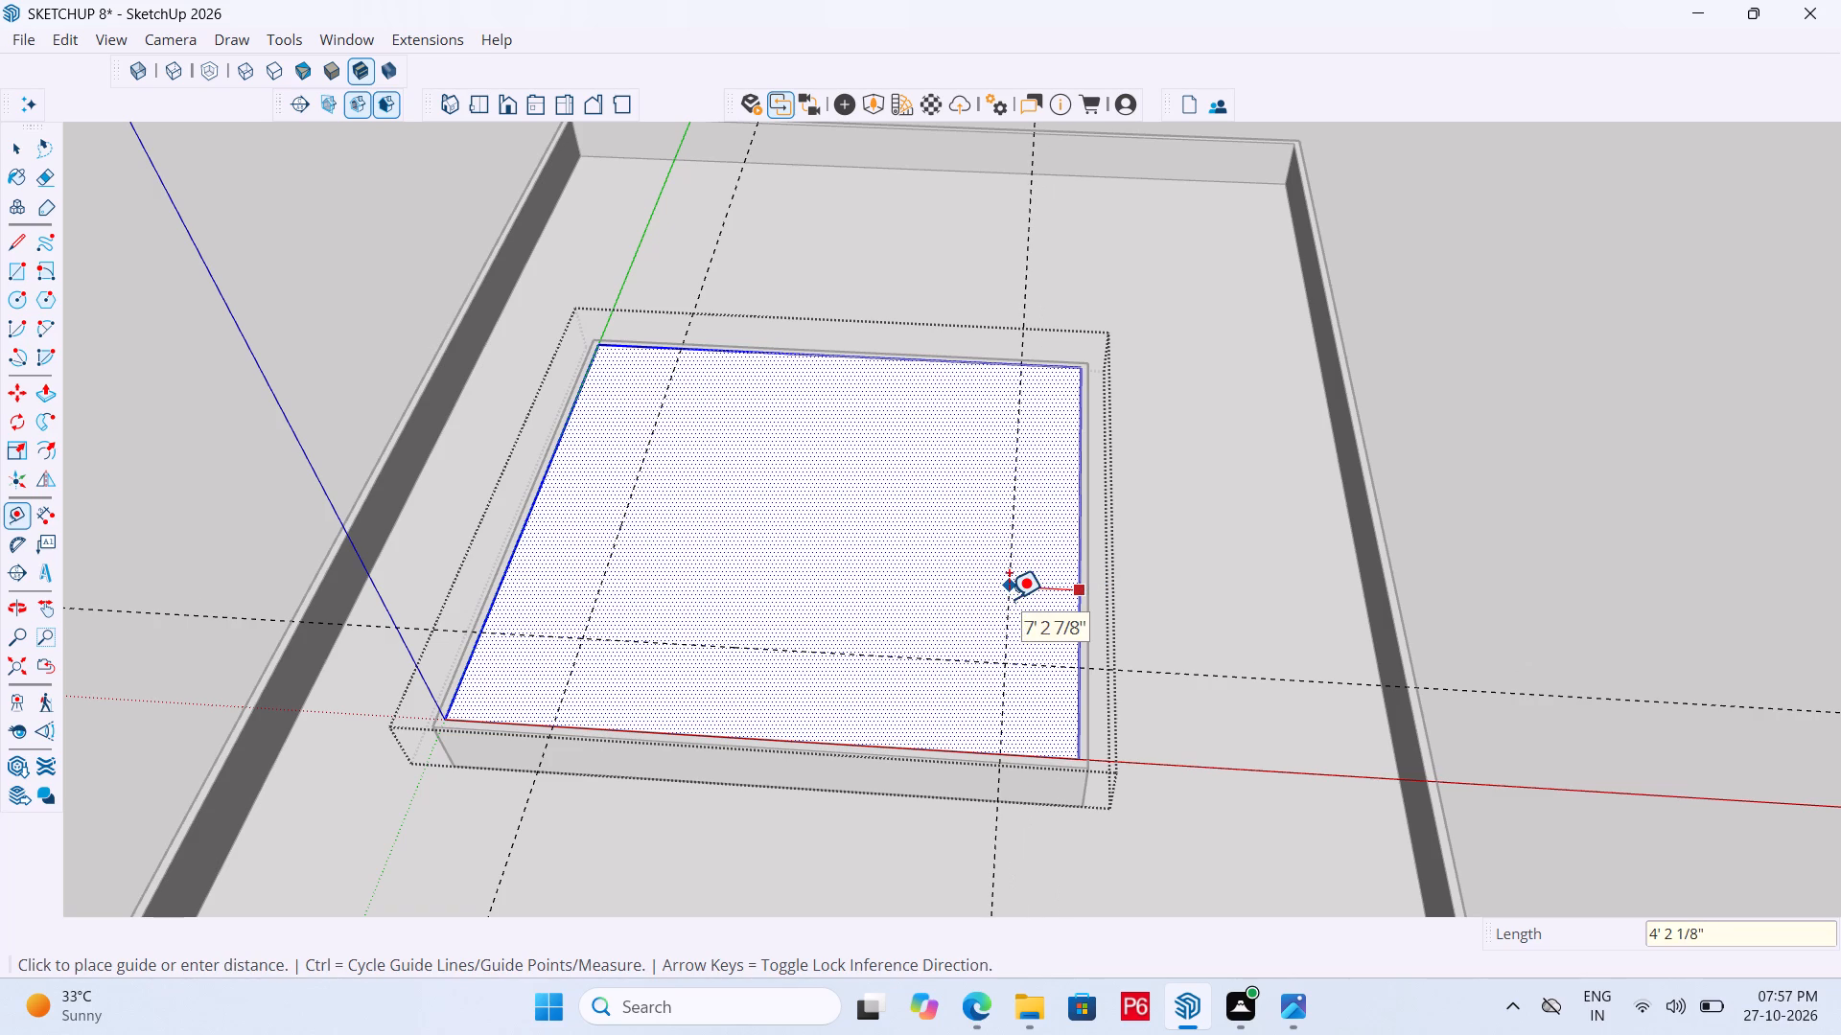
text(6')
key(Return)
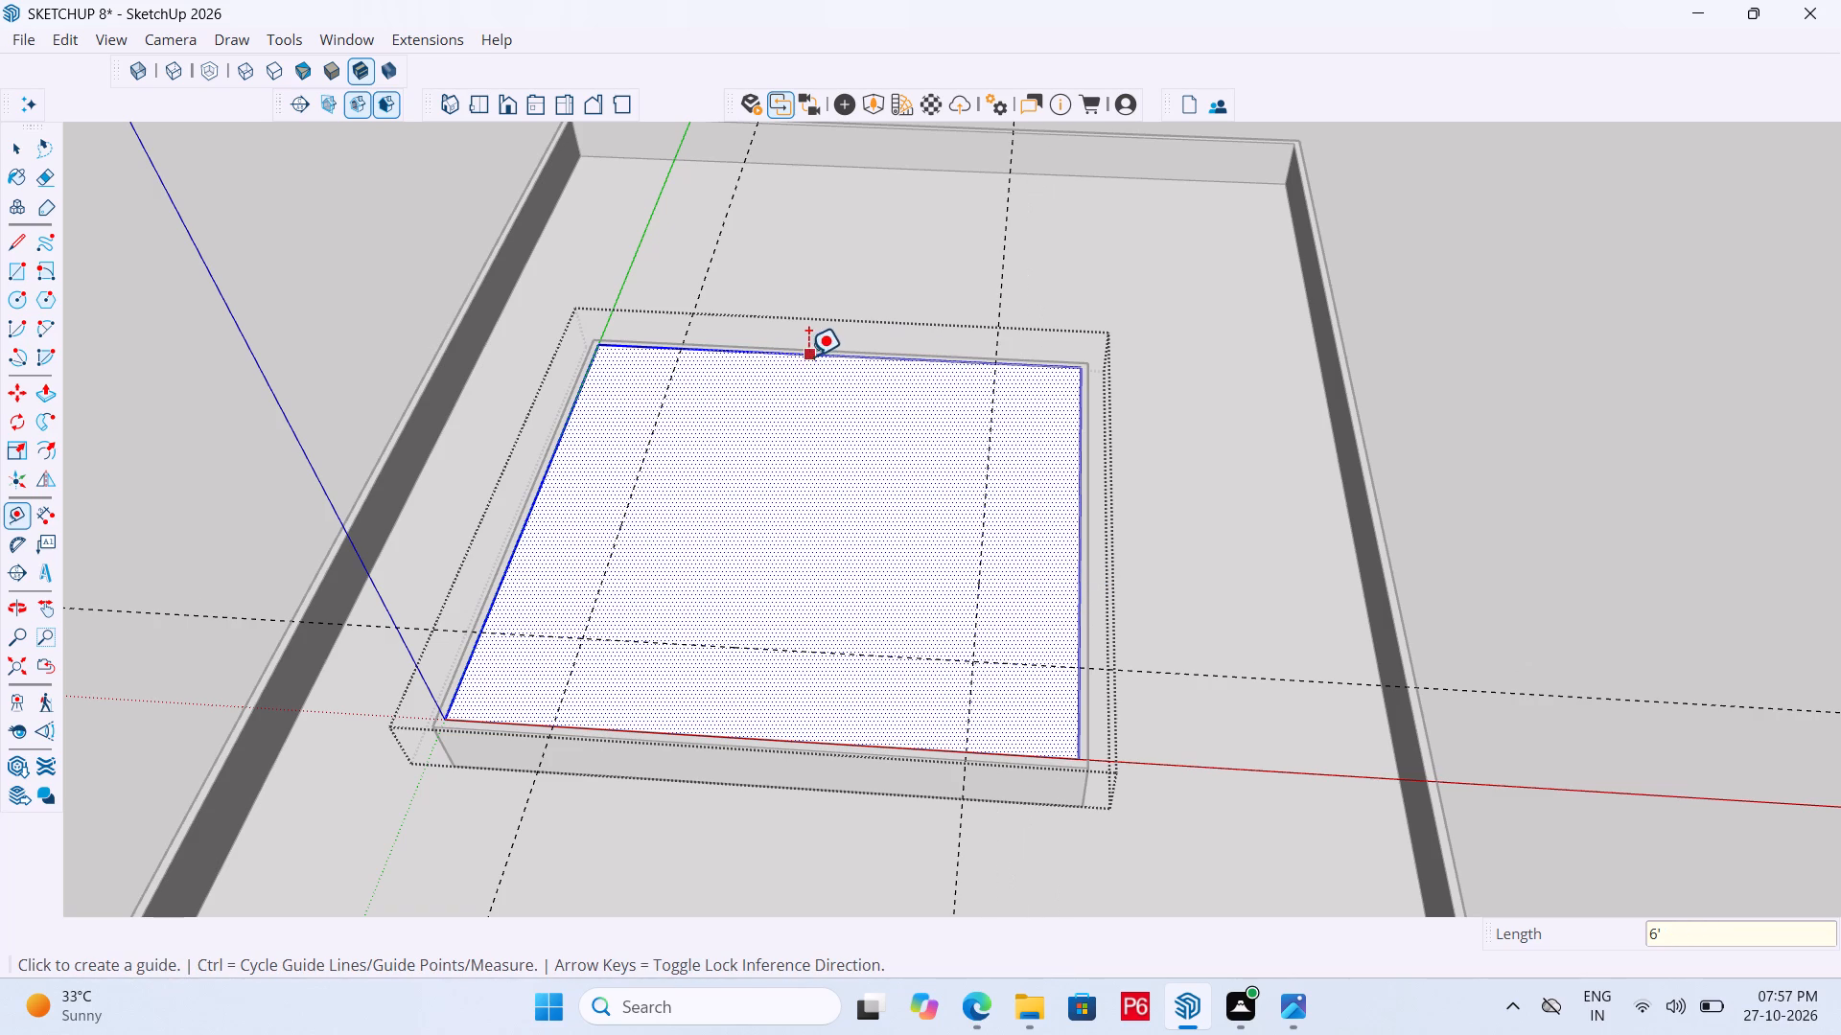
click(837, 359)
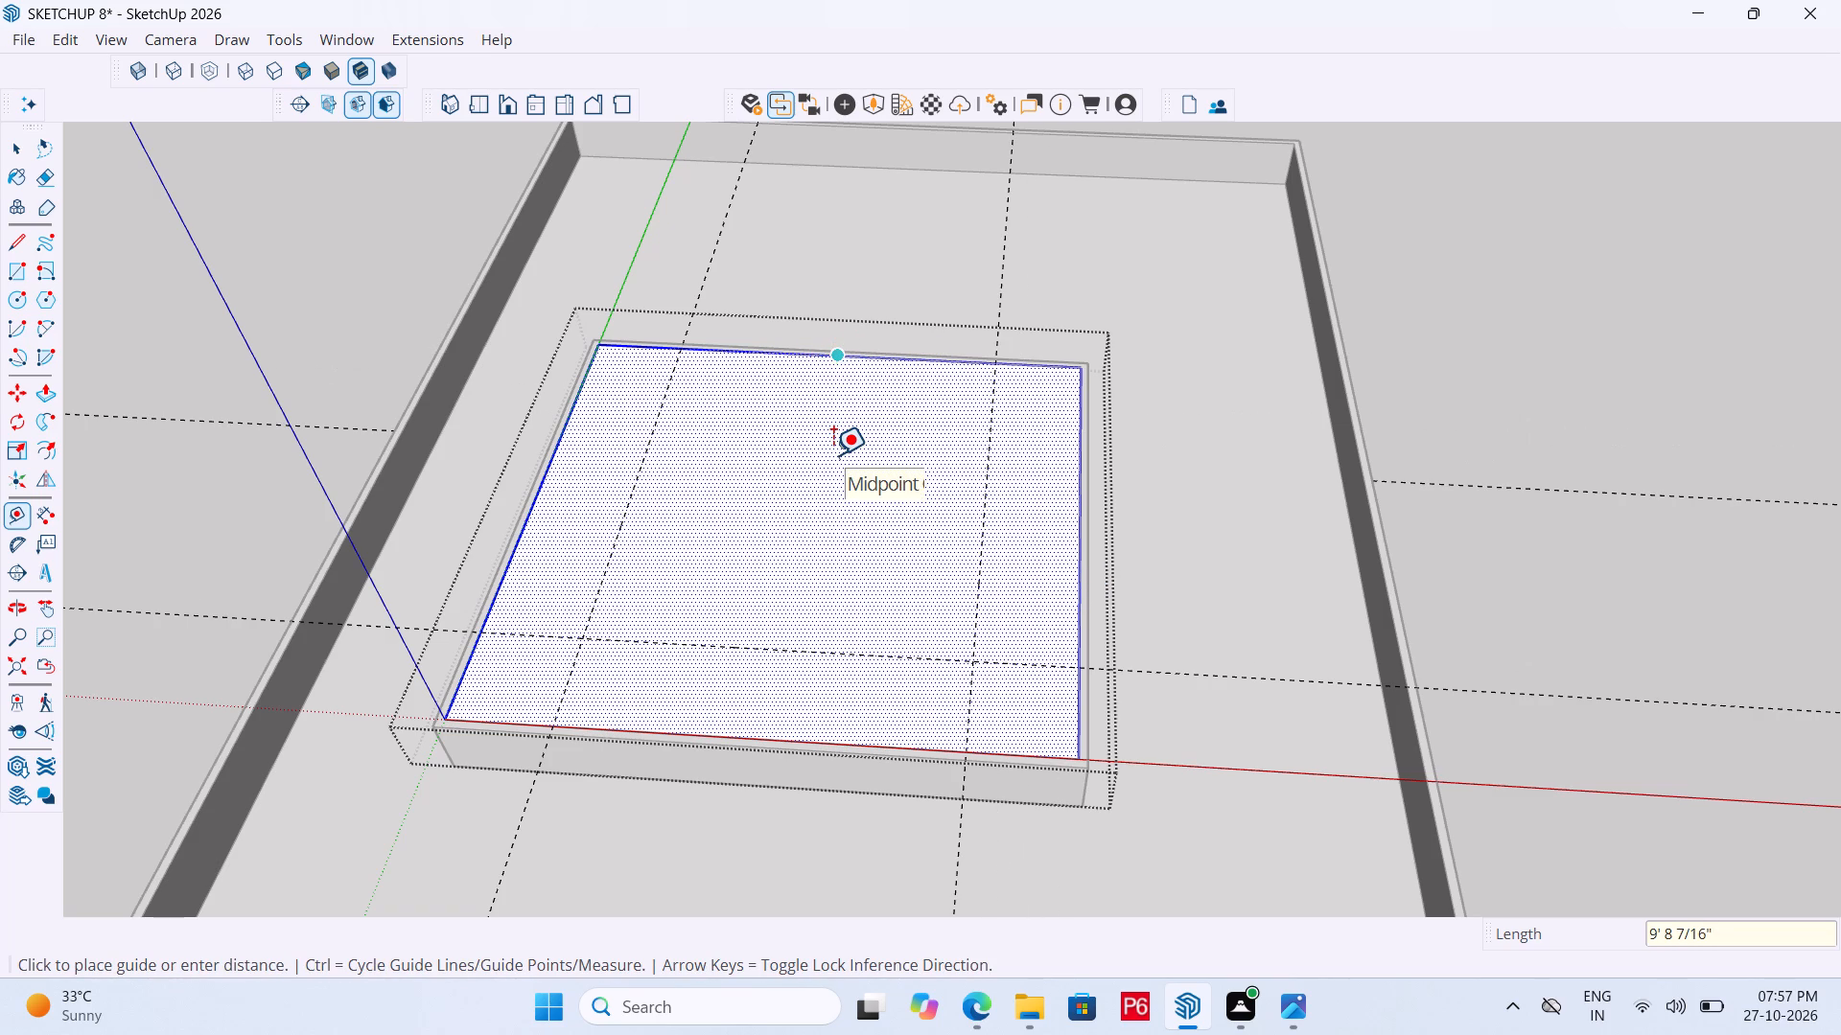
text(6')
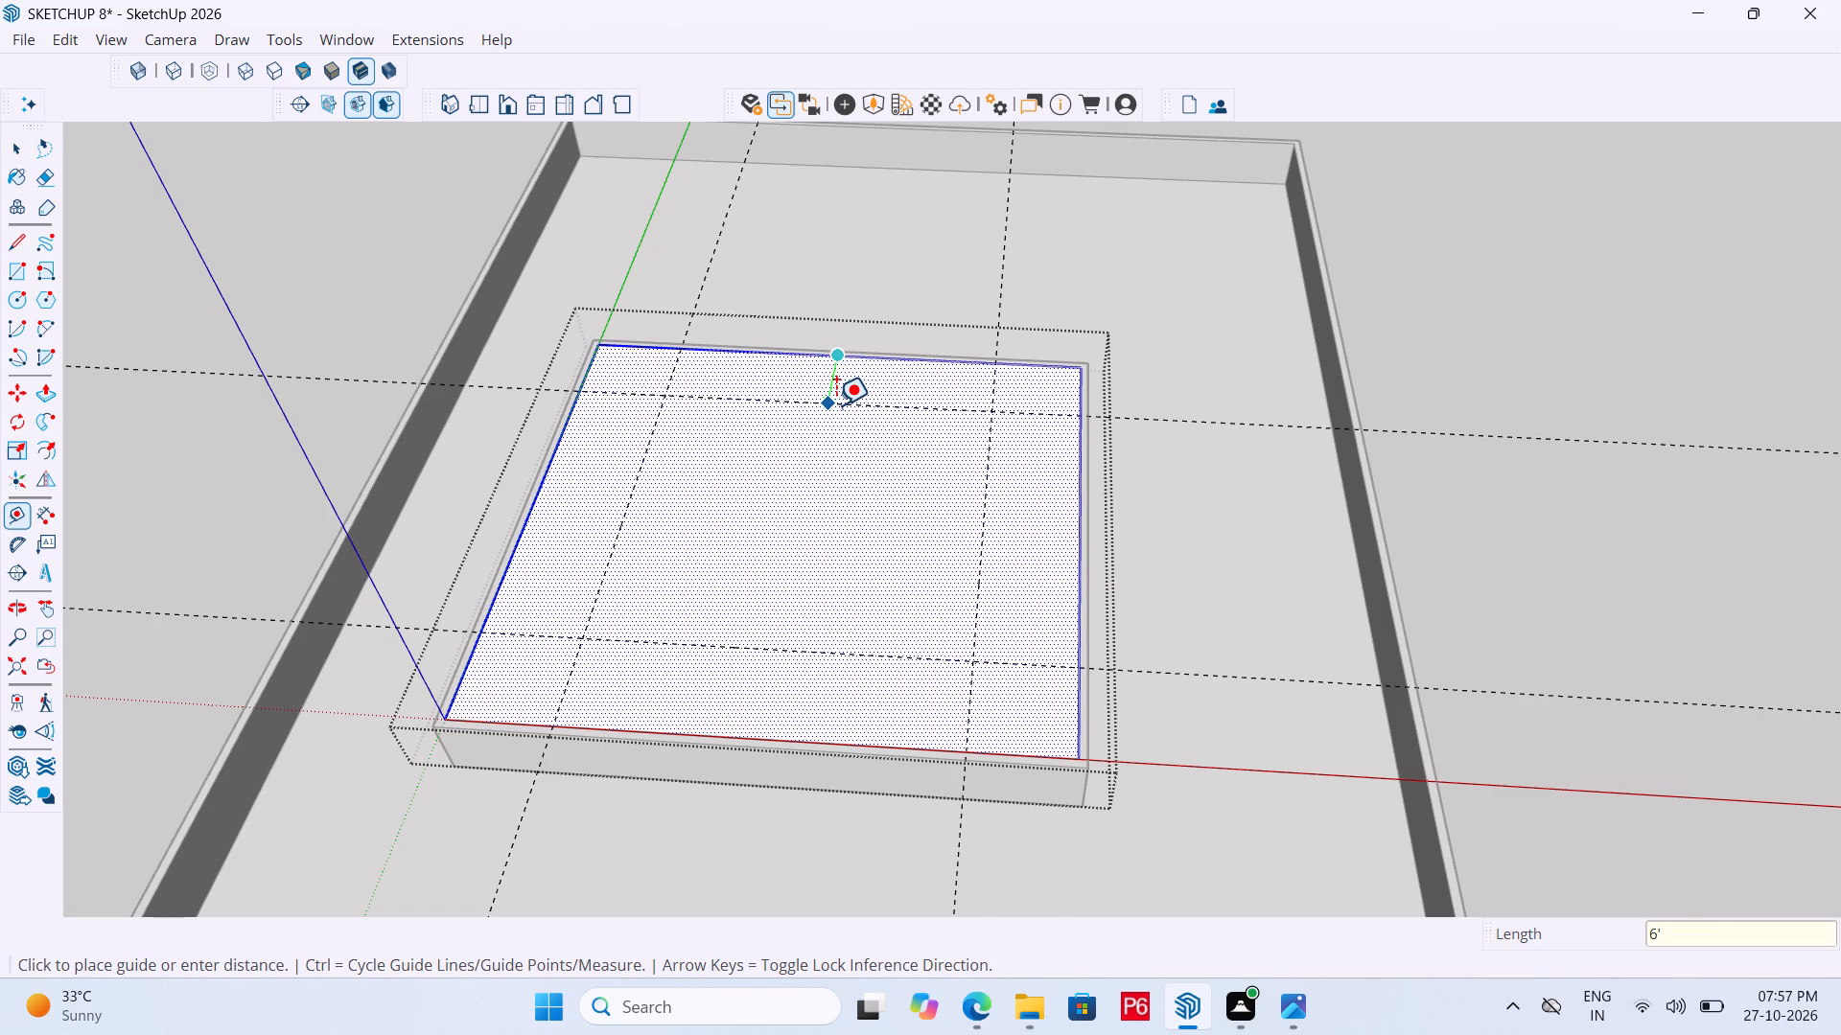
key(Return)
Draw a 22' 6" by 20' rectangle between the opposite guide intersections.
key(r)
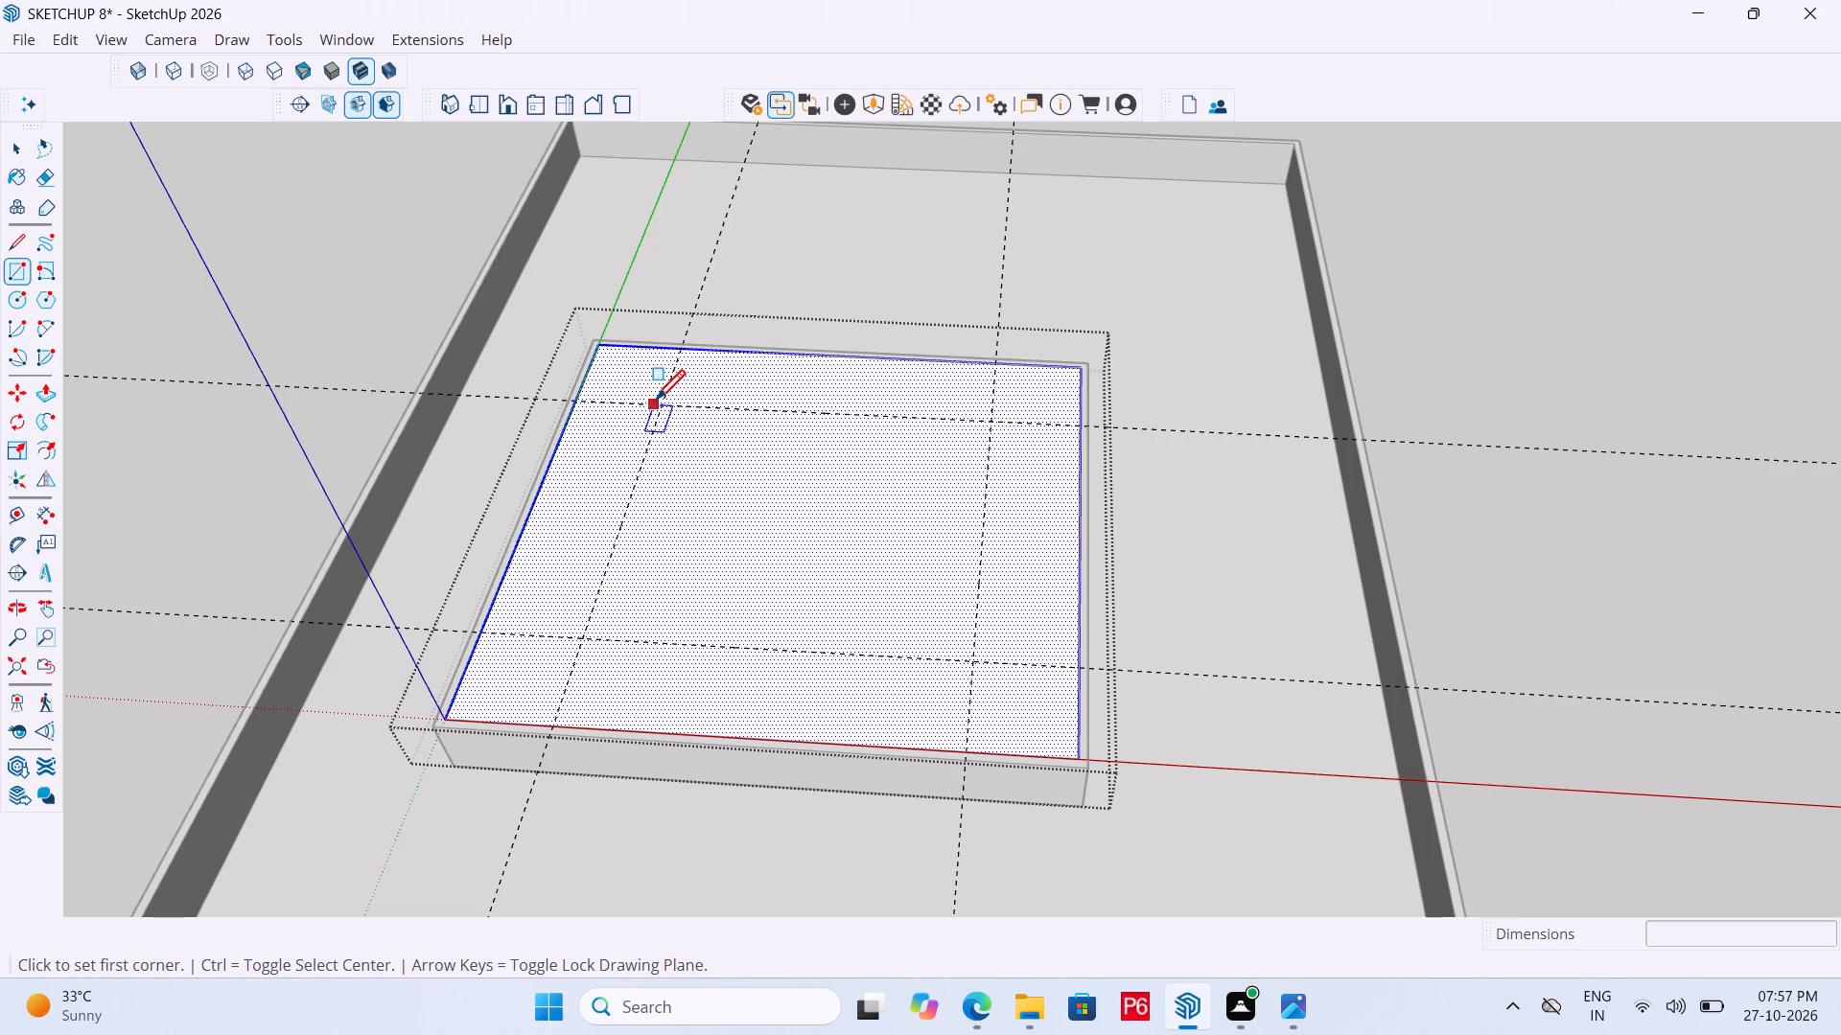
click(663, 408)
click(978, 663)
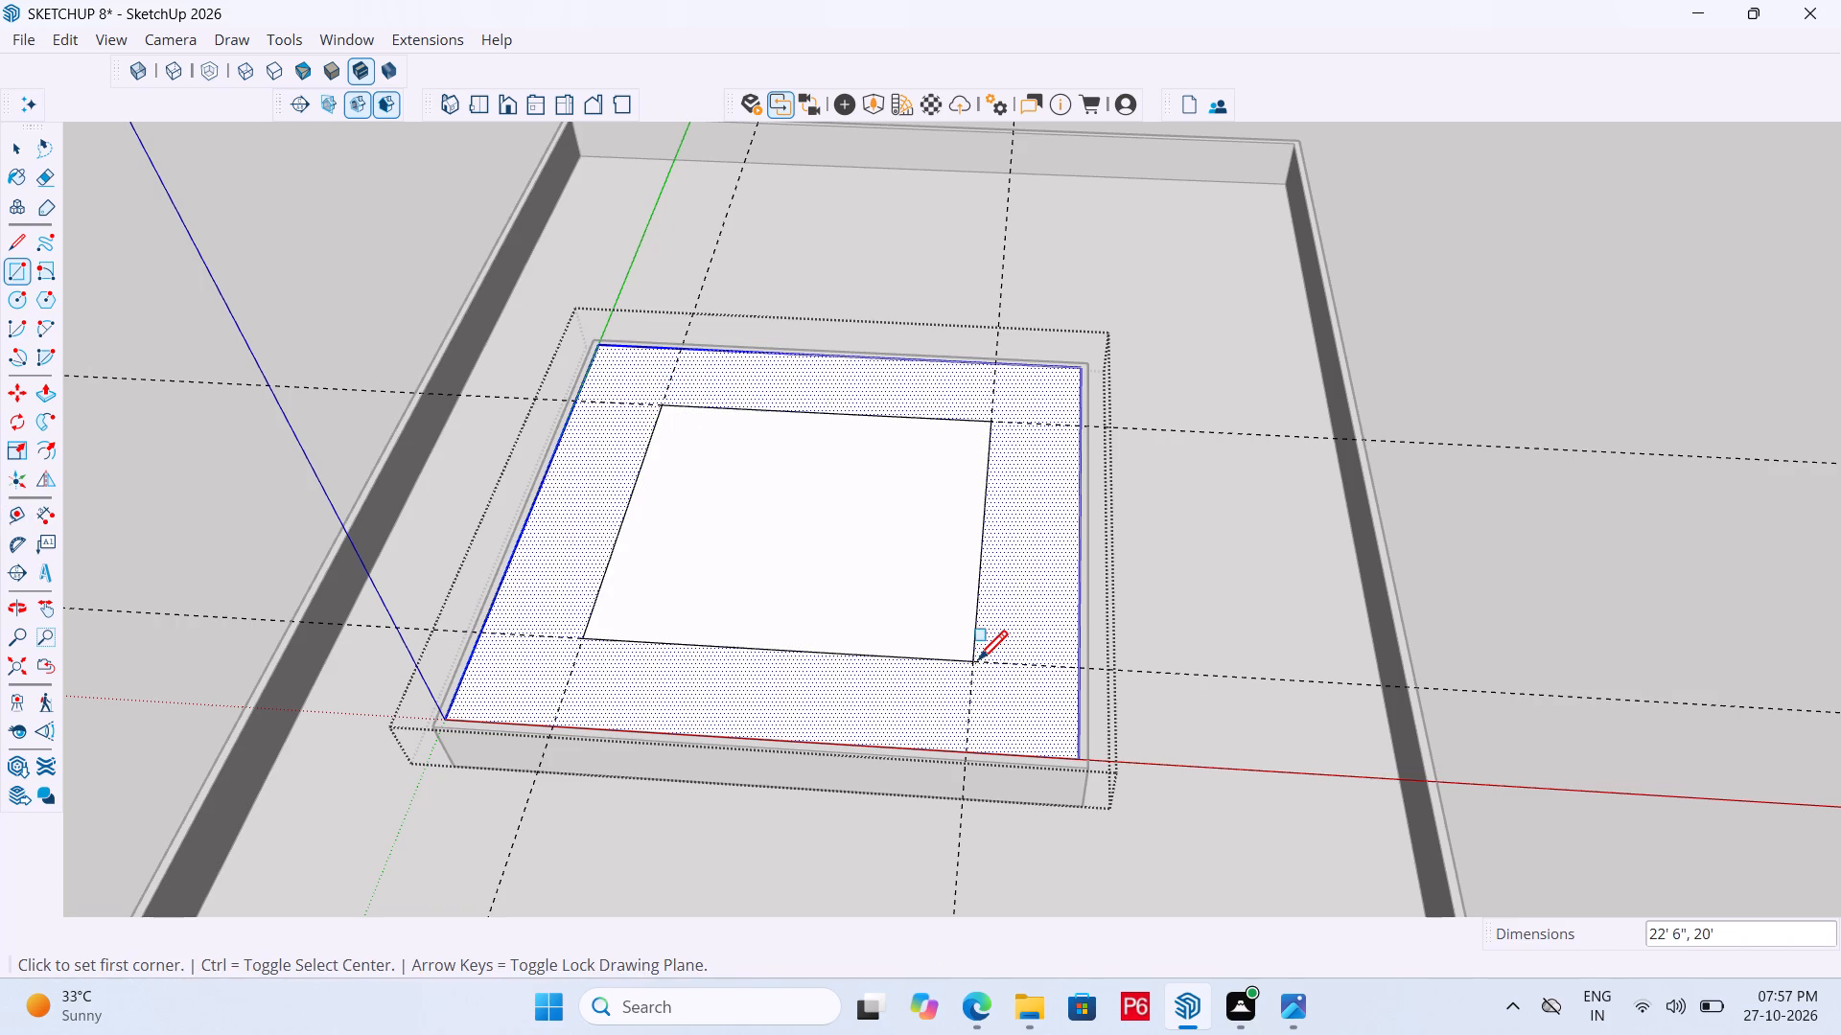
Delete the border face surrounding the inner rectangle.
key(space)
click(1019, 564)
key(Delete)
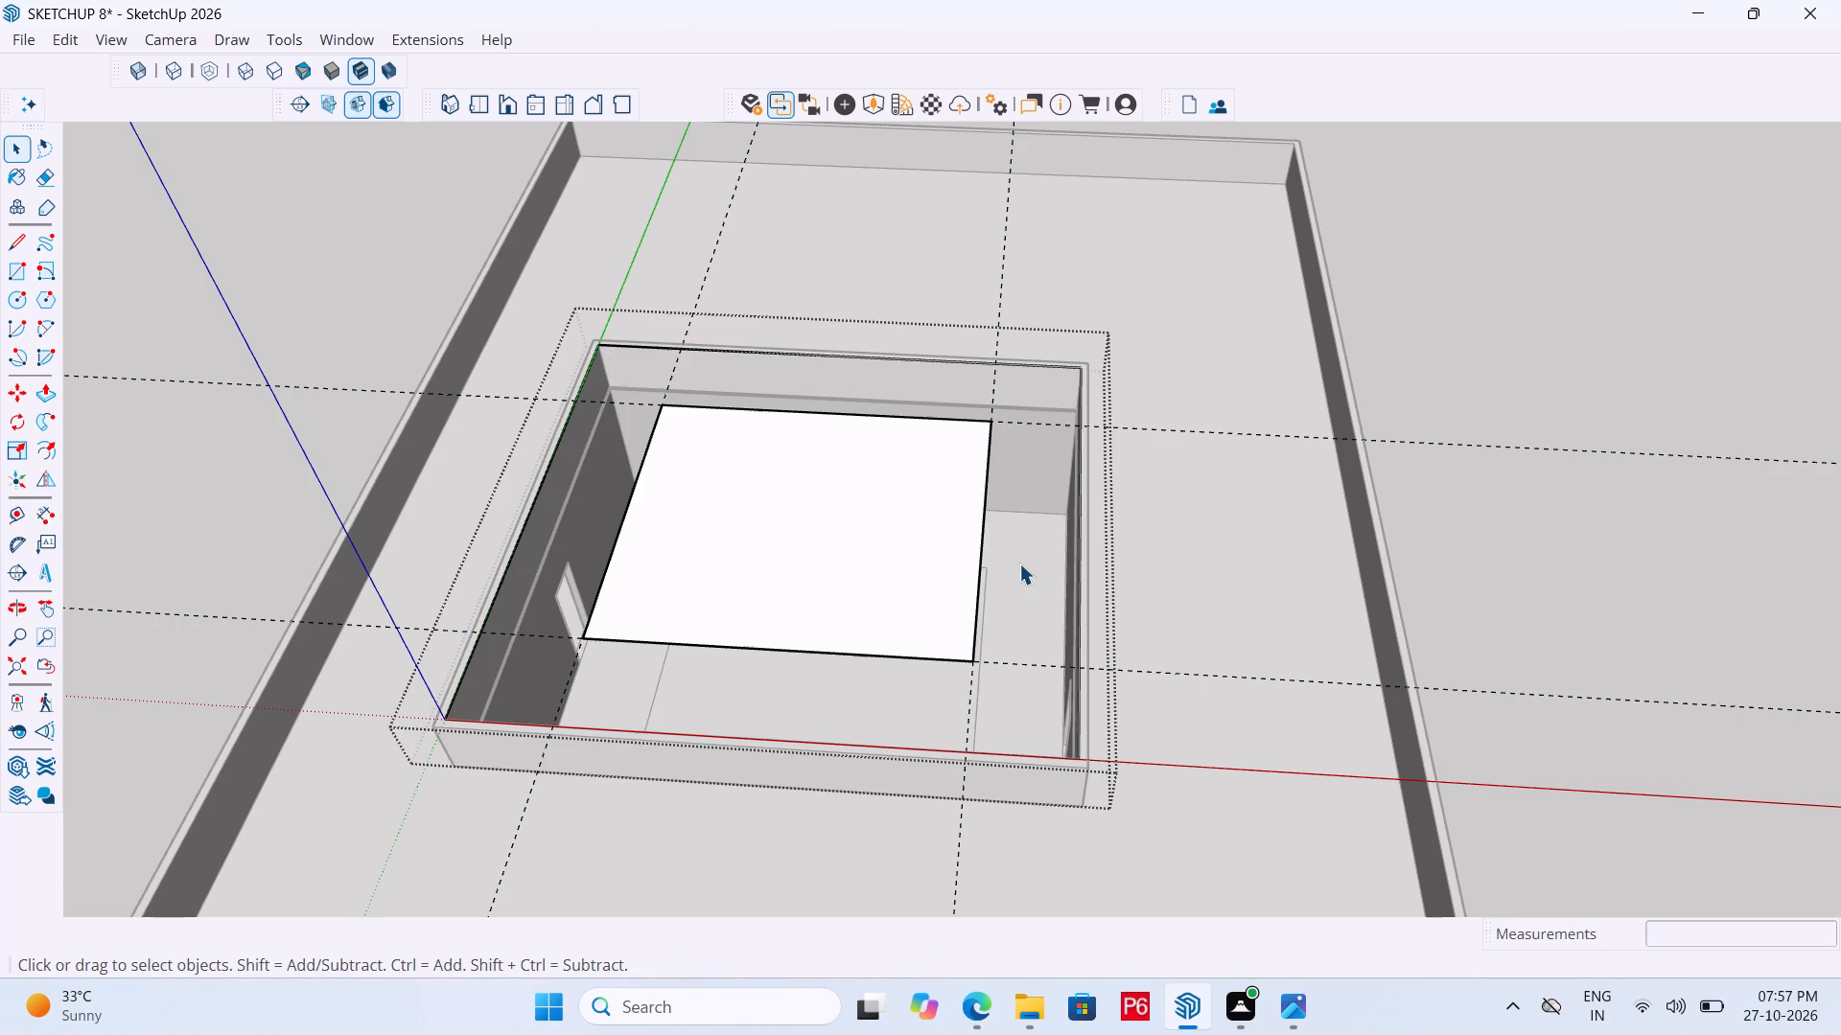
Erase the four guide lines around the inner rectangle.
key(e)
drag(1257, 414, 1259, 523)
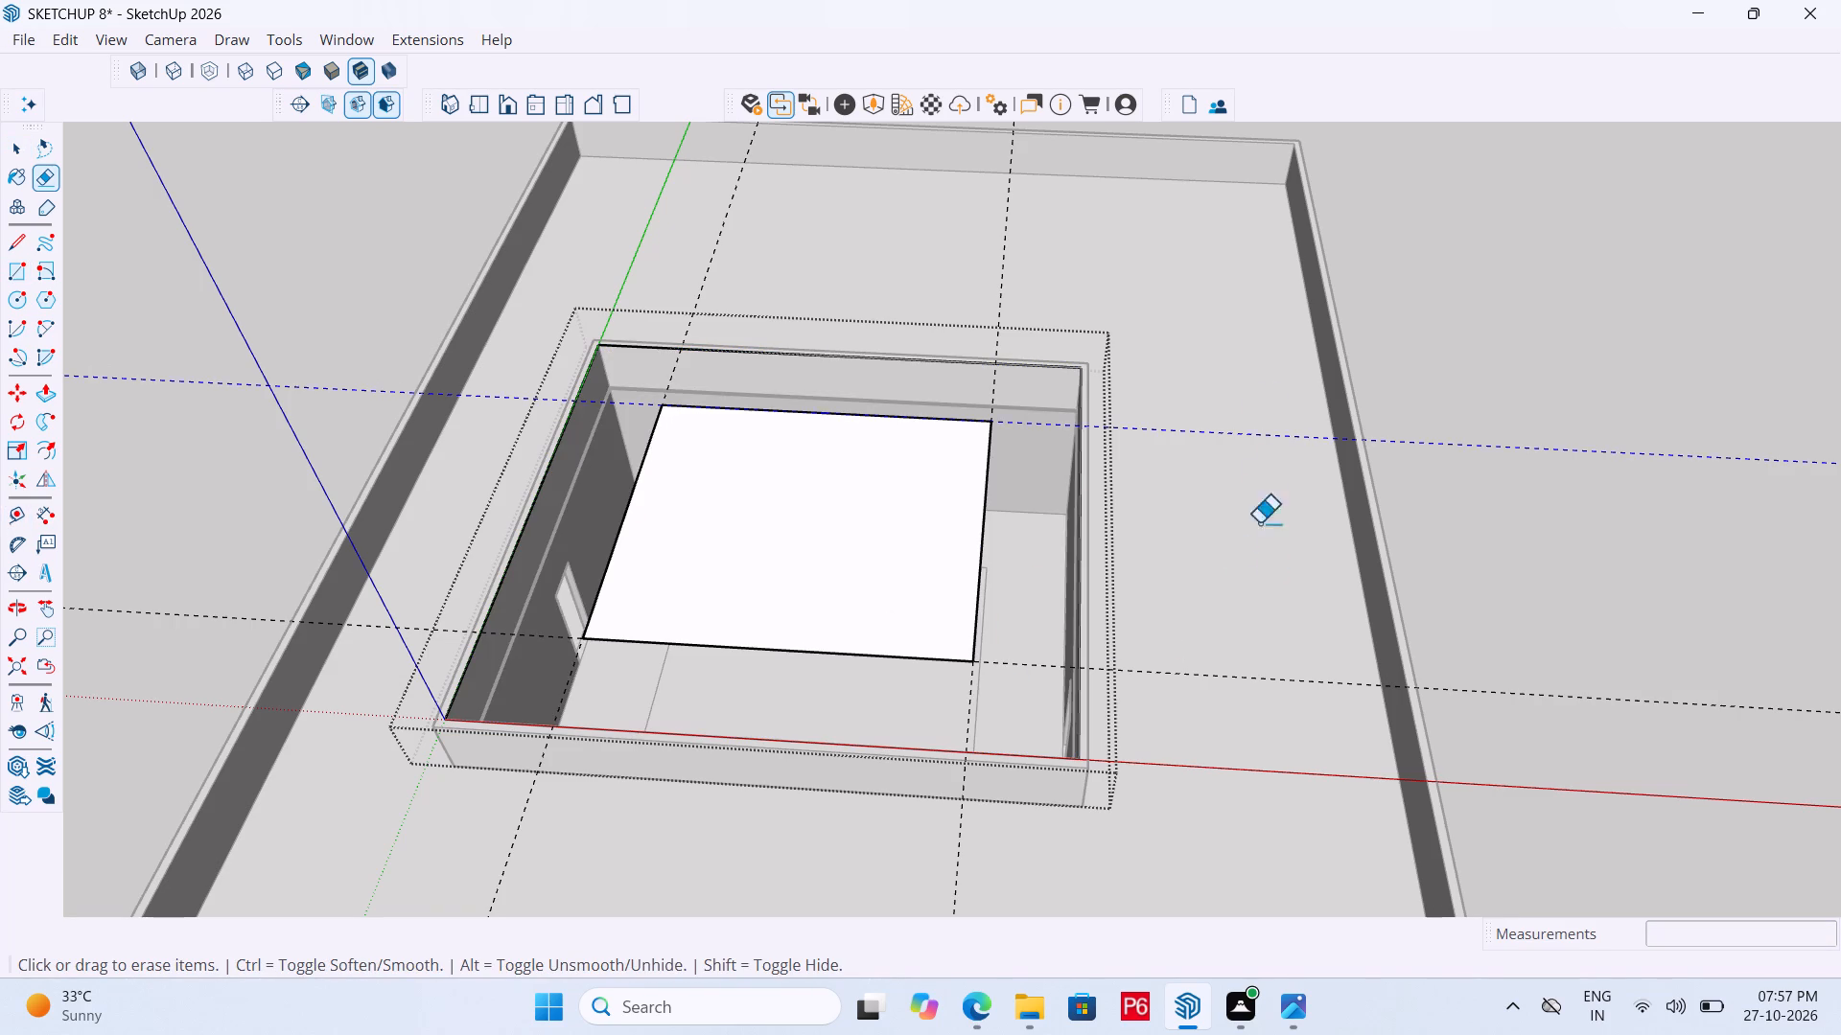
drag(1259, 523, 1262, 667)
drag(1056, 297, 702, 249)
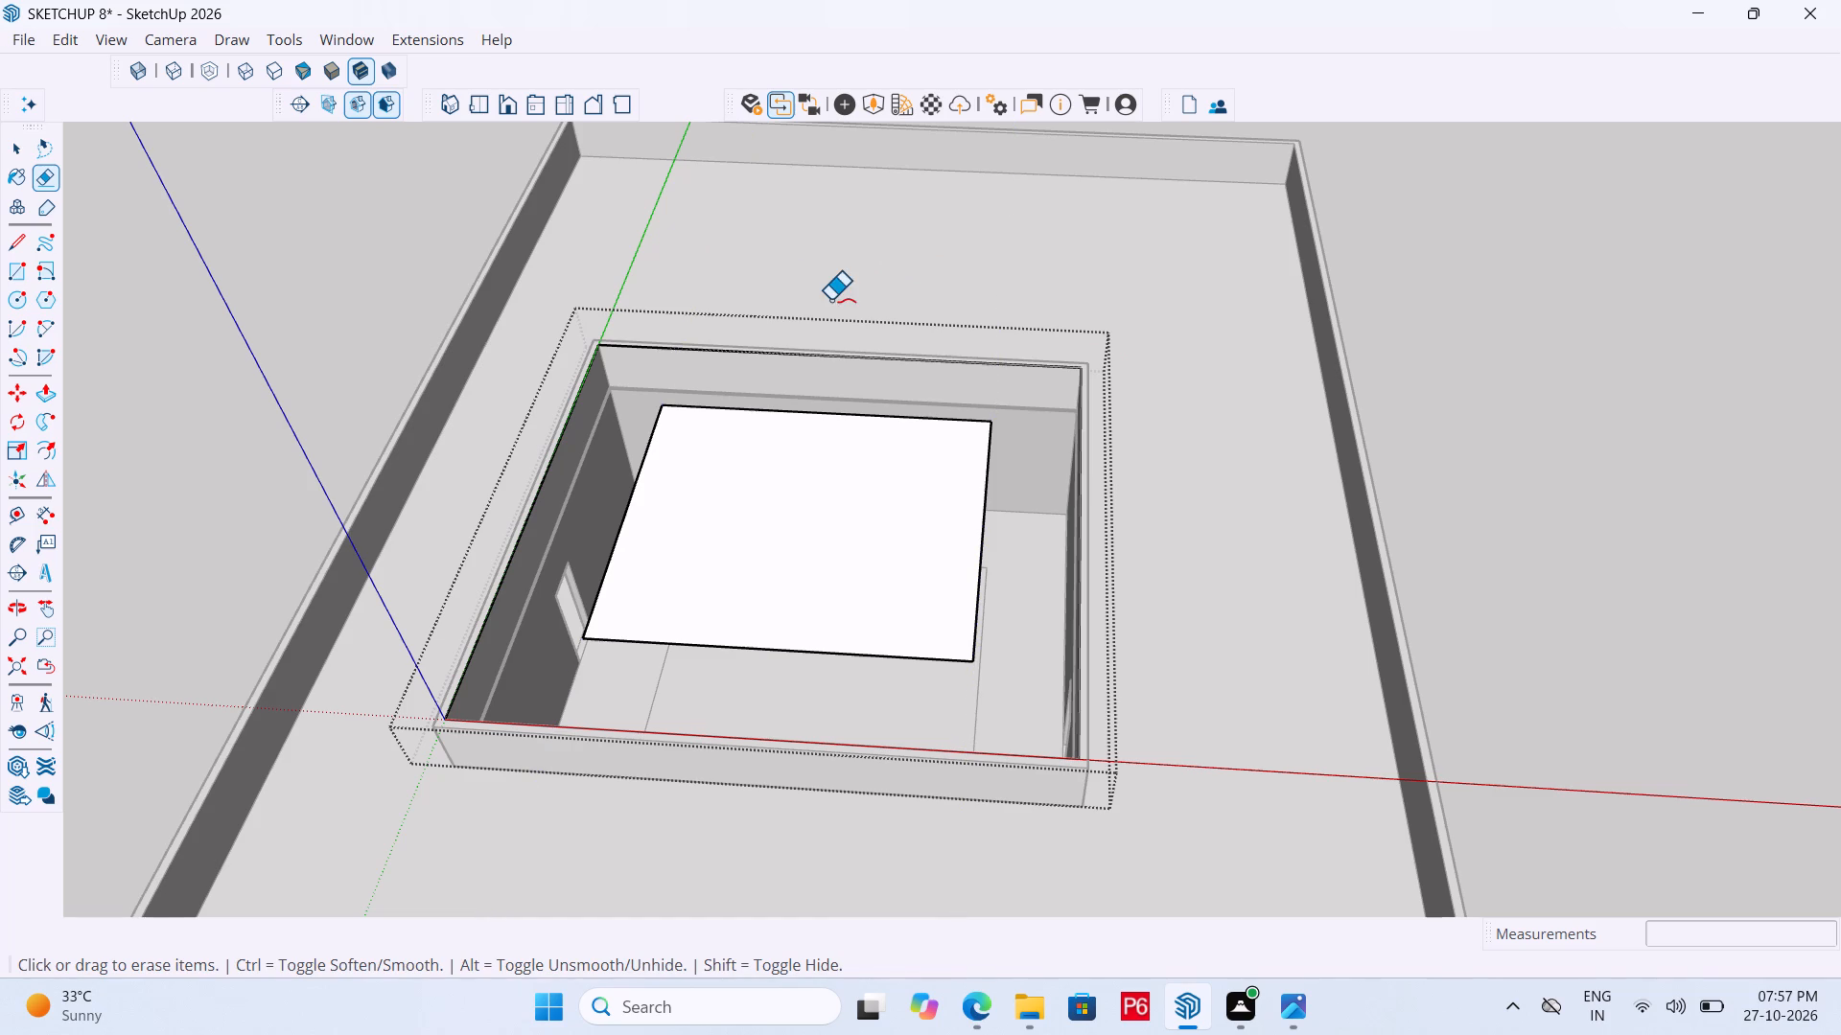
Save the model.
key(ctrl+s)
key(ctrl+s)
key(ctrl+s)
key(ctrl+s)
key(ctrl+s)
key(ctrl+s)
Push/Pull the inner rectangle over the hall opening upward by 4'.
ctrl+middle_drag(856, 580, 758, 408)
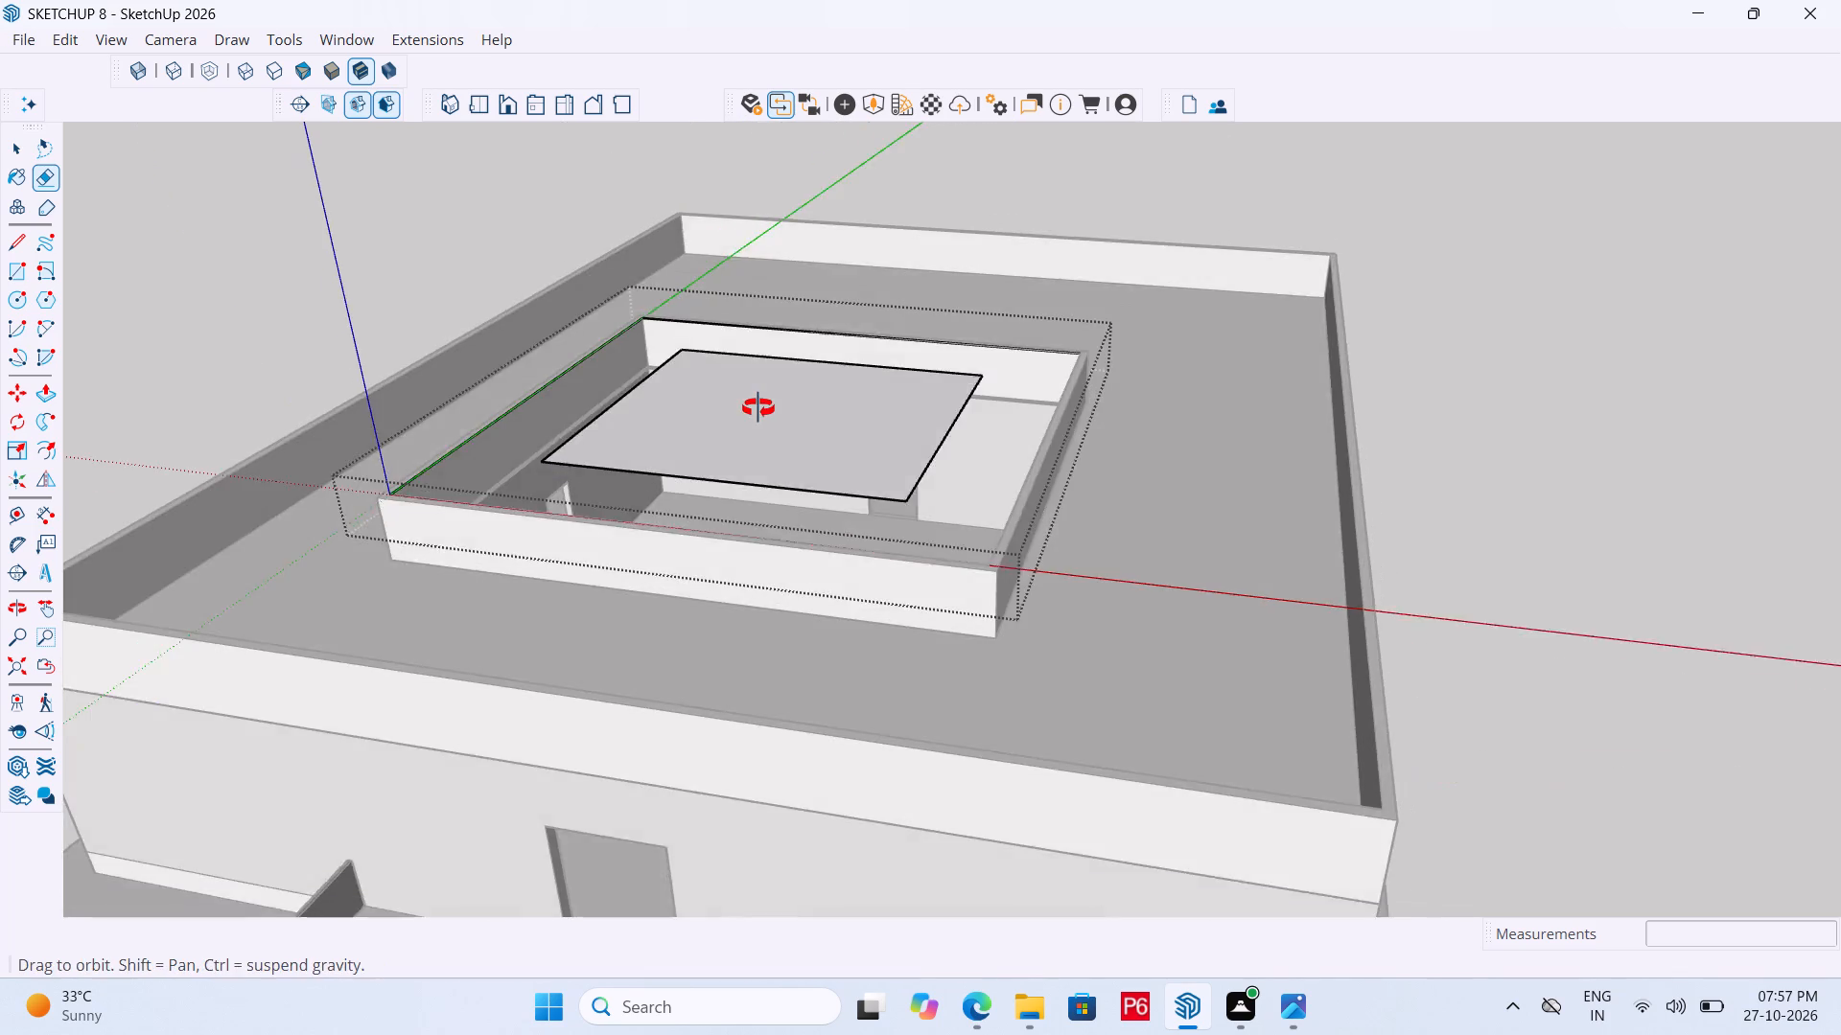
ctrl+middle_drag(758, 408, 769, 438)
middle_drag(875, 538, 799, 585)
key(p)
click(821, 448)
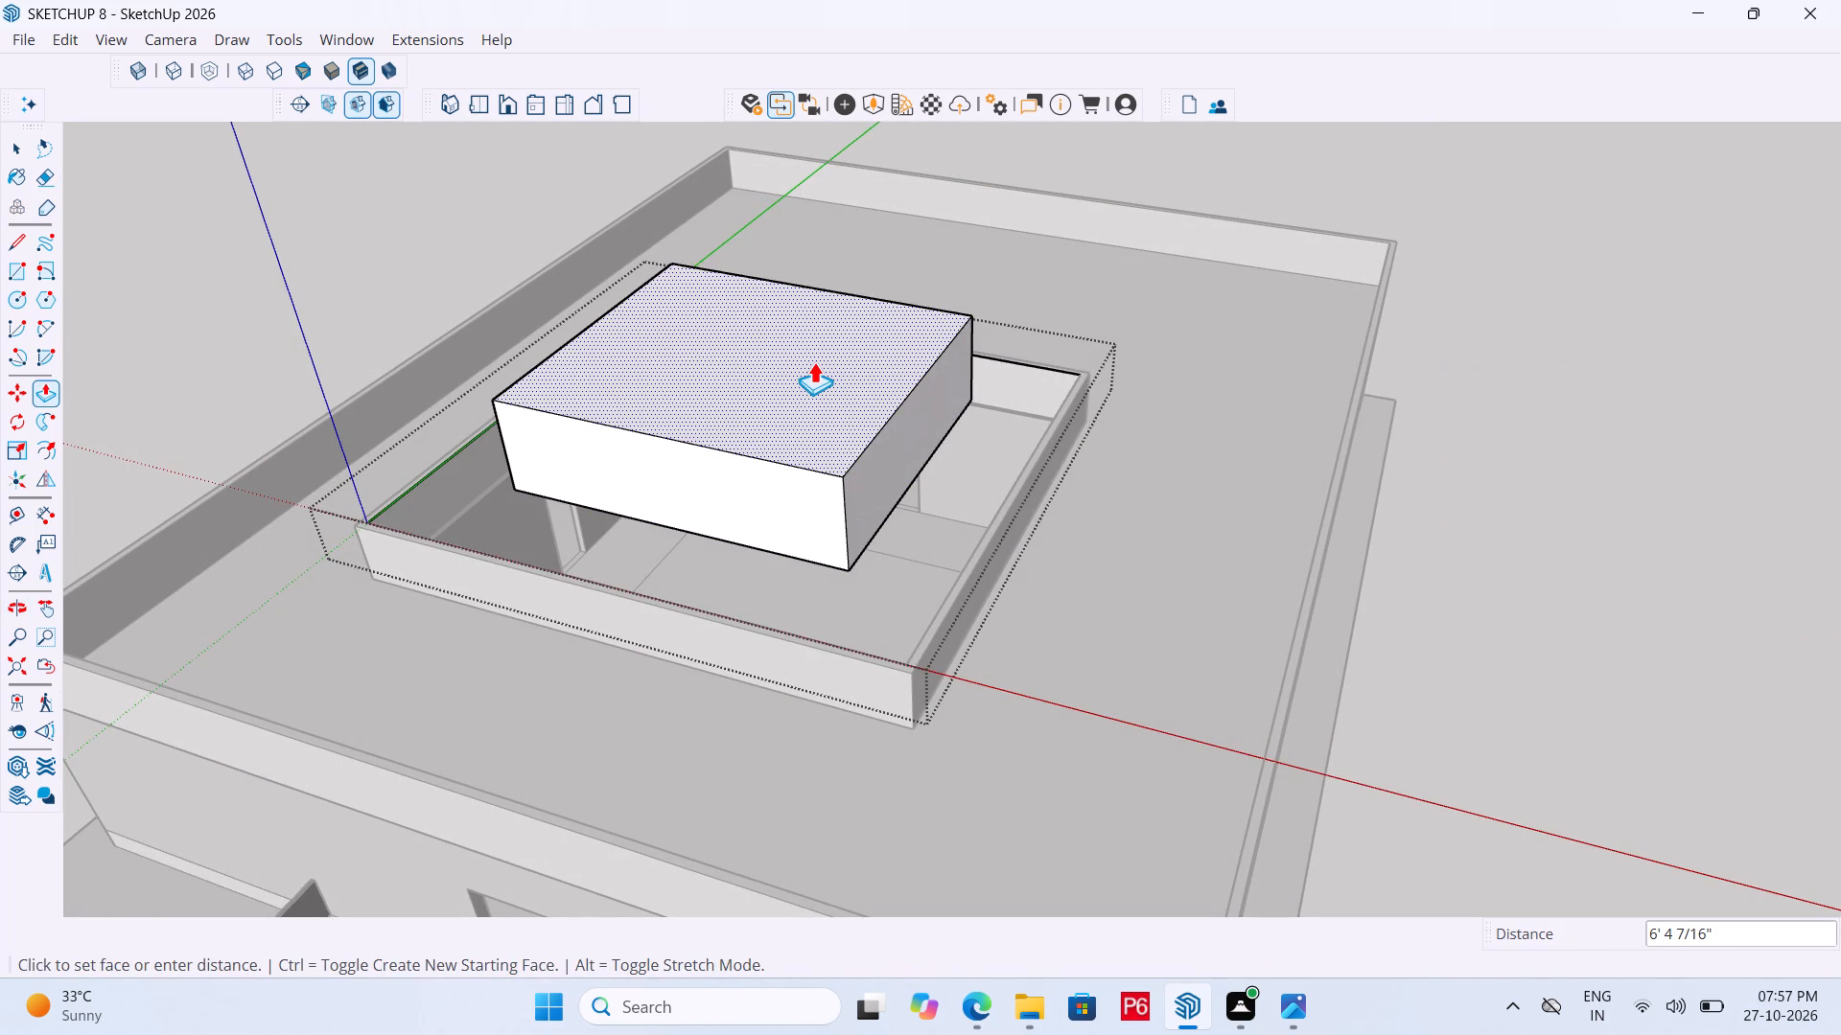
text(4')
key(Return)
Push/Pull the raised block's underside upward by 3' 9" to leave a thin cover slab.
middle_drag(745, 473, 724, 333)
scroll(727, 351, up, 17)
scroll(912, 488, up, 1)
middle_drag(906, 481, 862, 256)
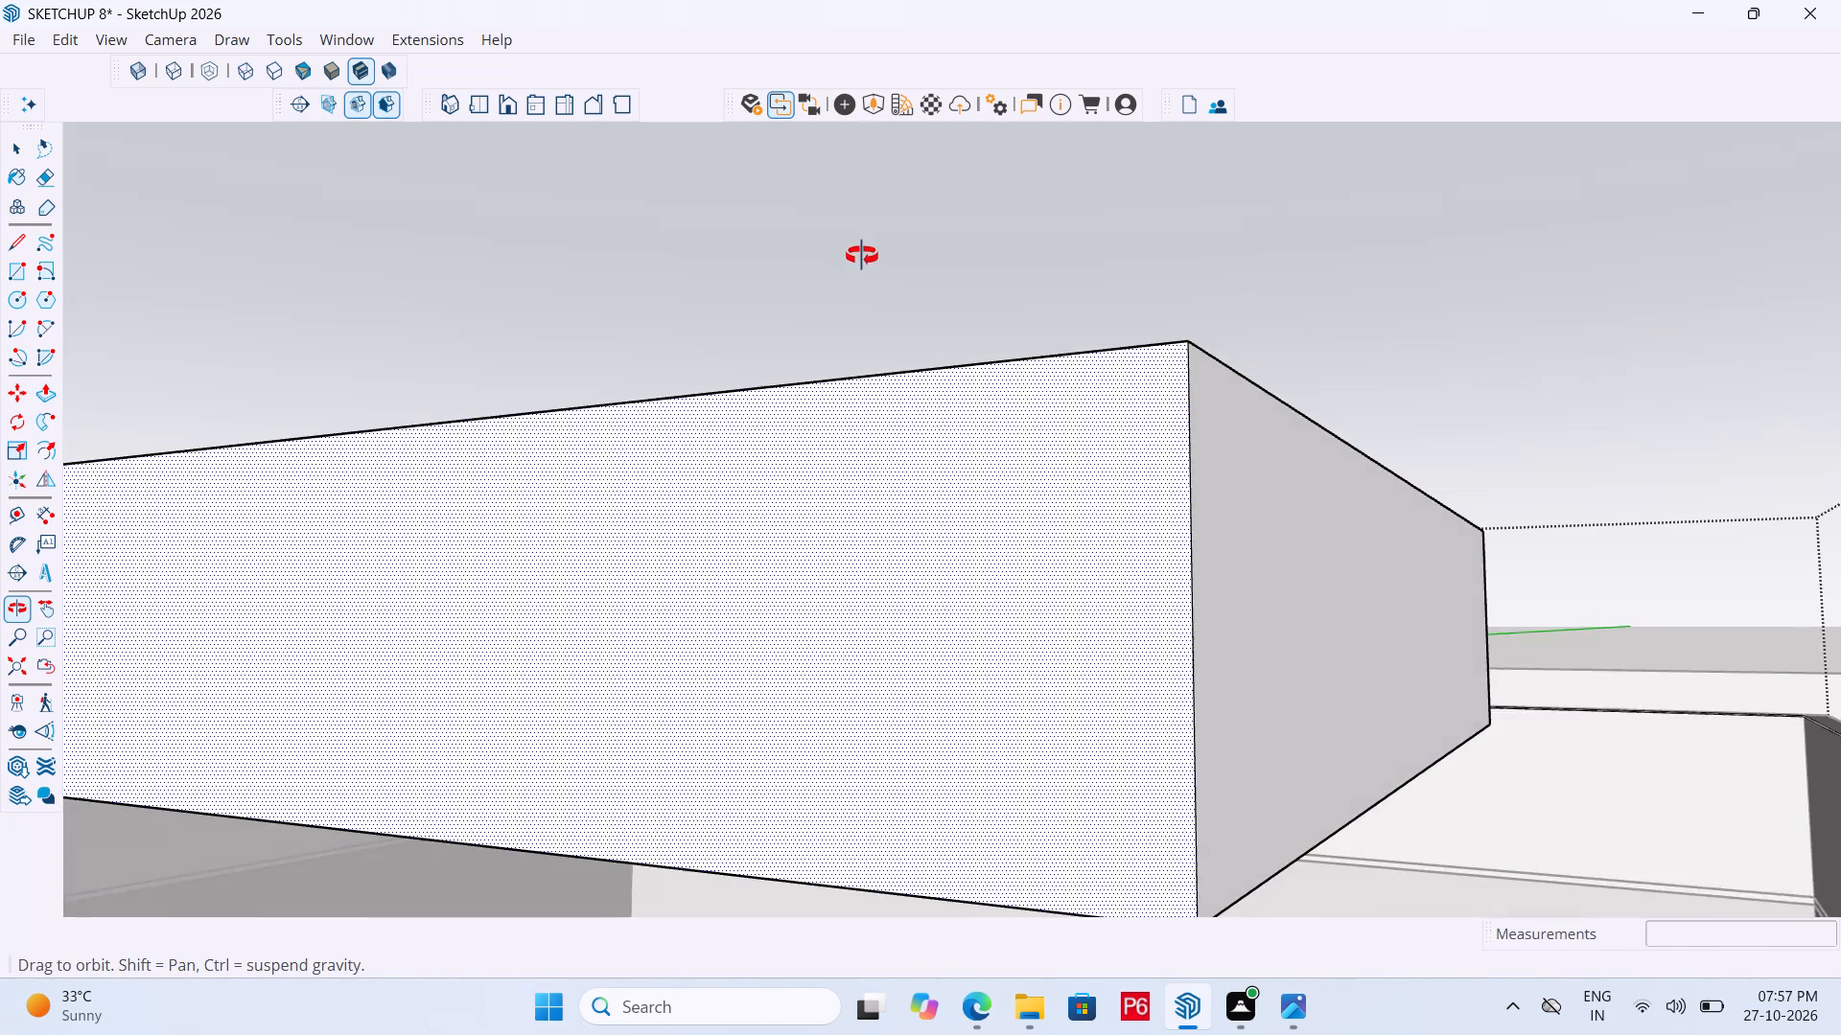
middle_drag(862, 256, 861, 258)
scroll(1059, 601, down, 4)
middle_drag(1044, 703, 1016, 665)
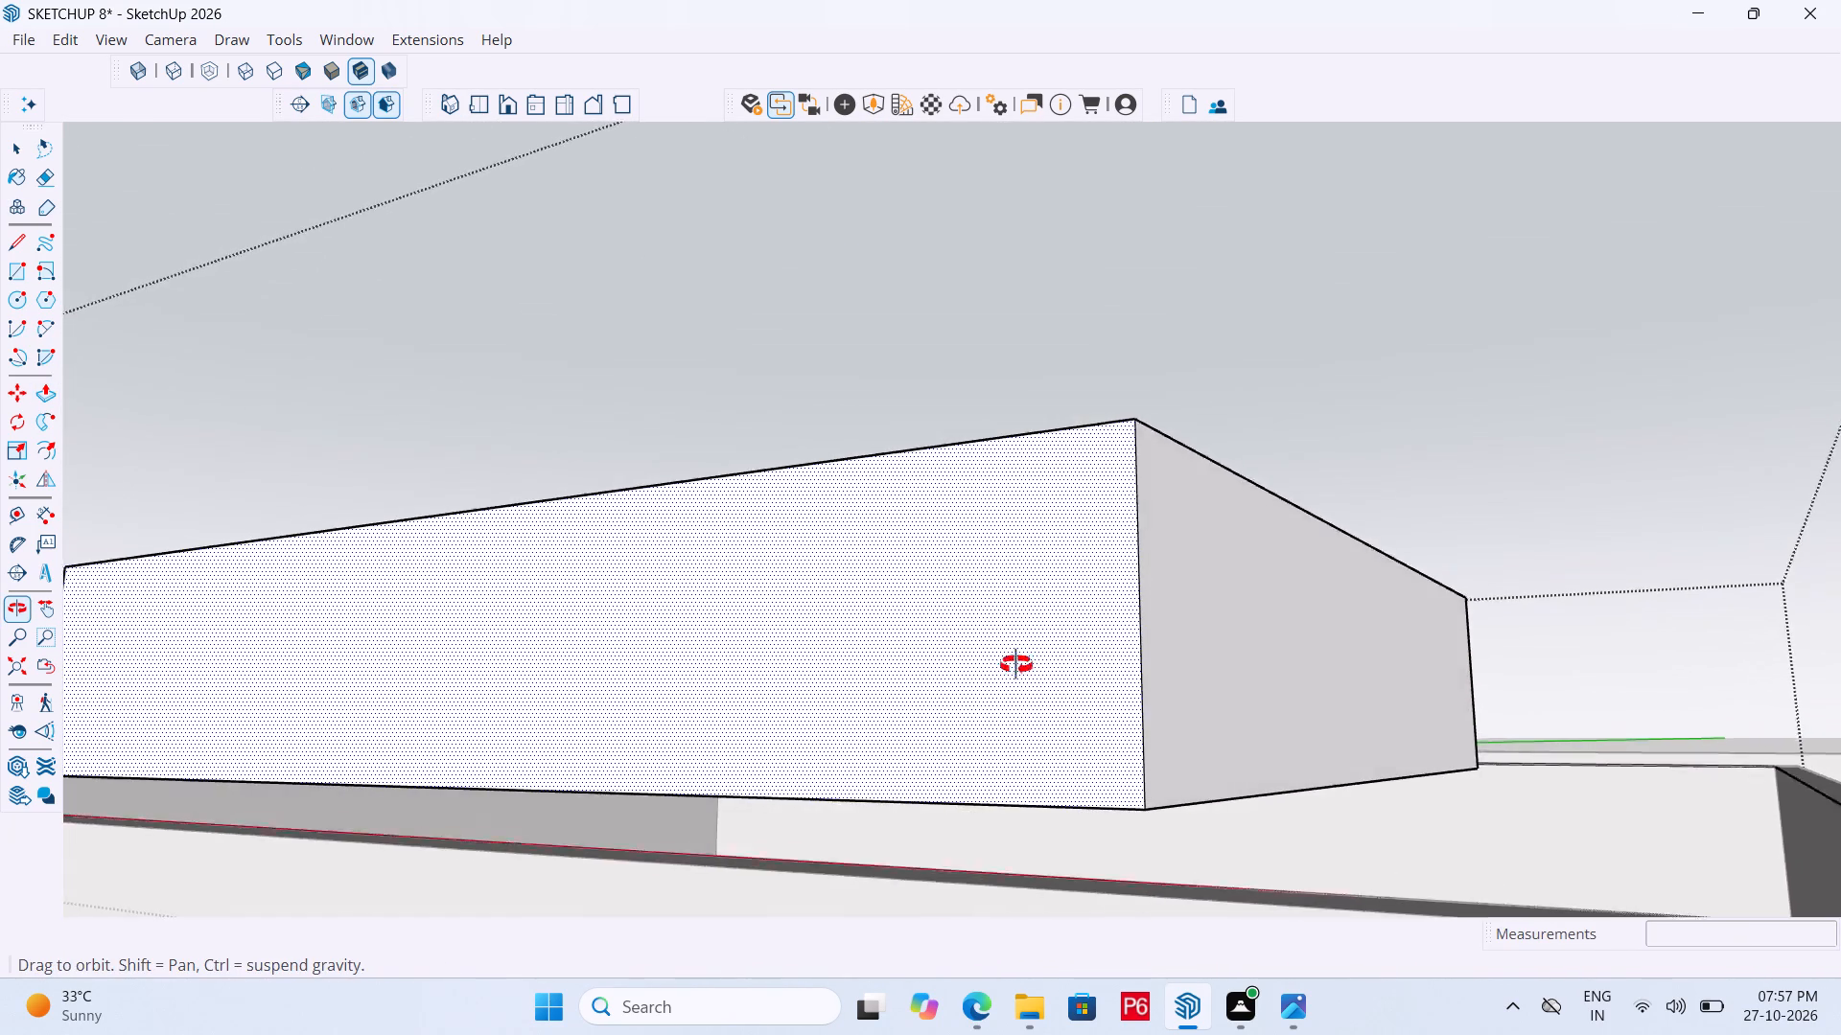
middle_drag(1016, 665, 1016, 668)
scroll(1186, 771, up, 7)
middle_drag(1146, 812, 1094, 713)
click(1104, 866)
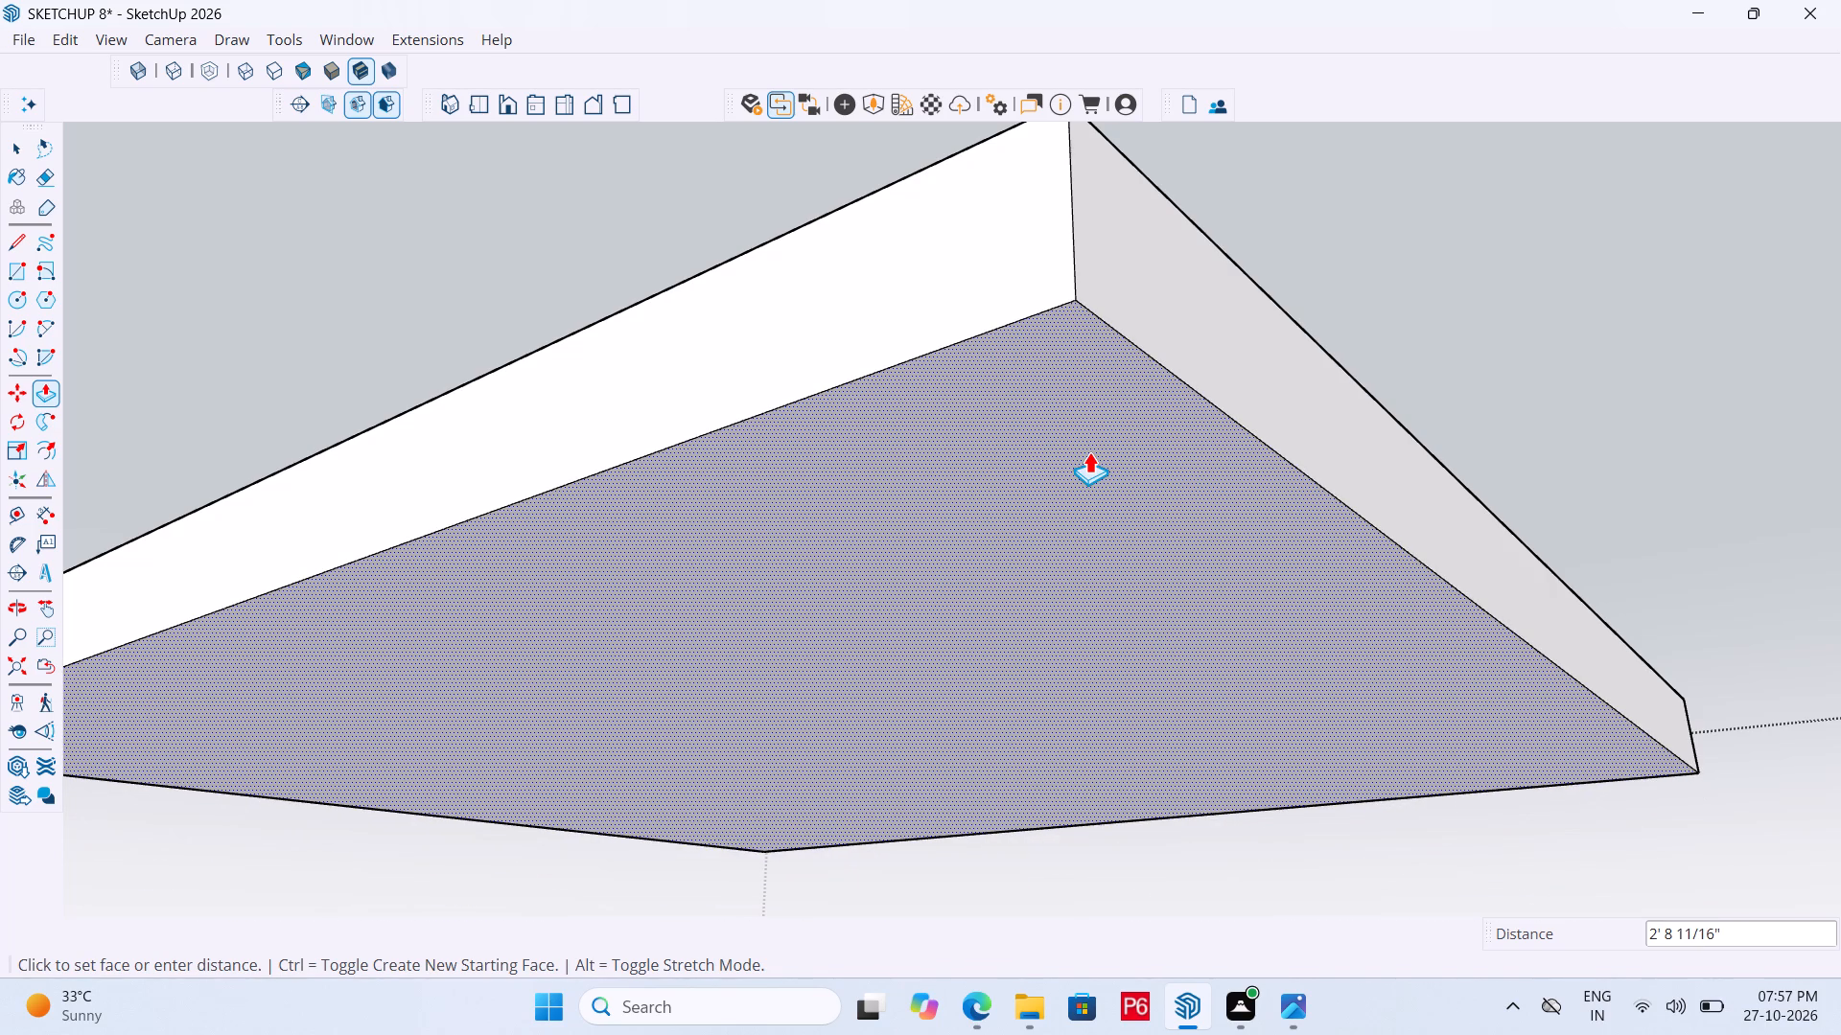
text(3'9")
key(Return)
scroll(975, 507, down, 3)
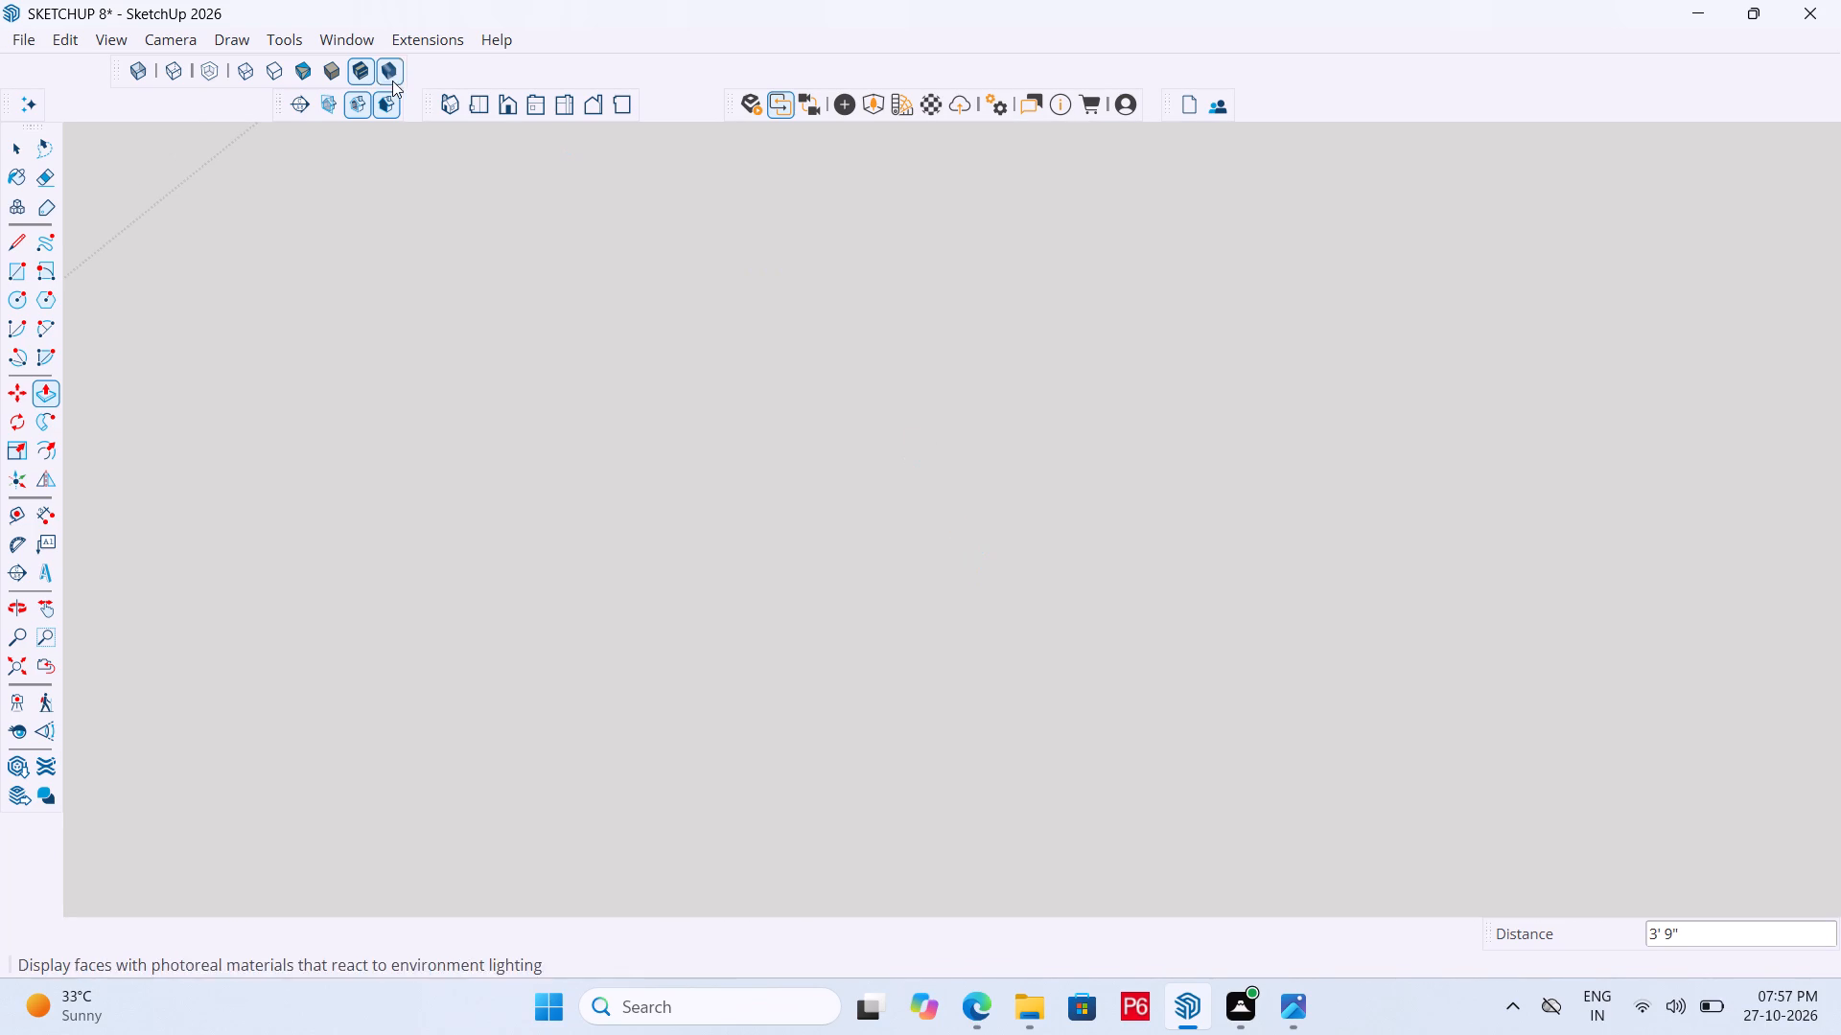
Save the model.
click(487, 103)
key(ctrl+s)
key(ctrl+s)
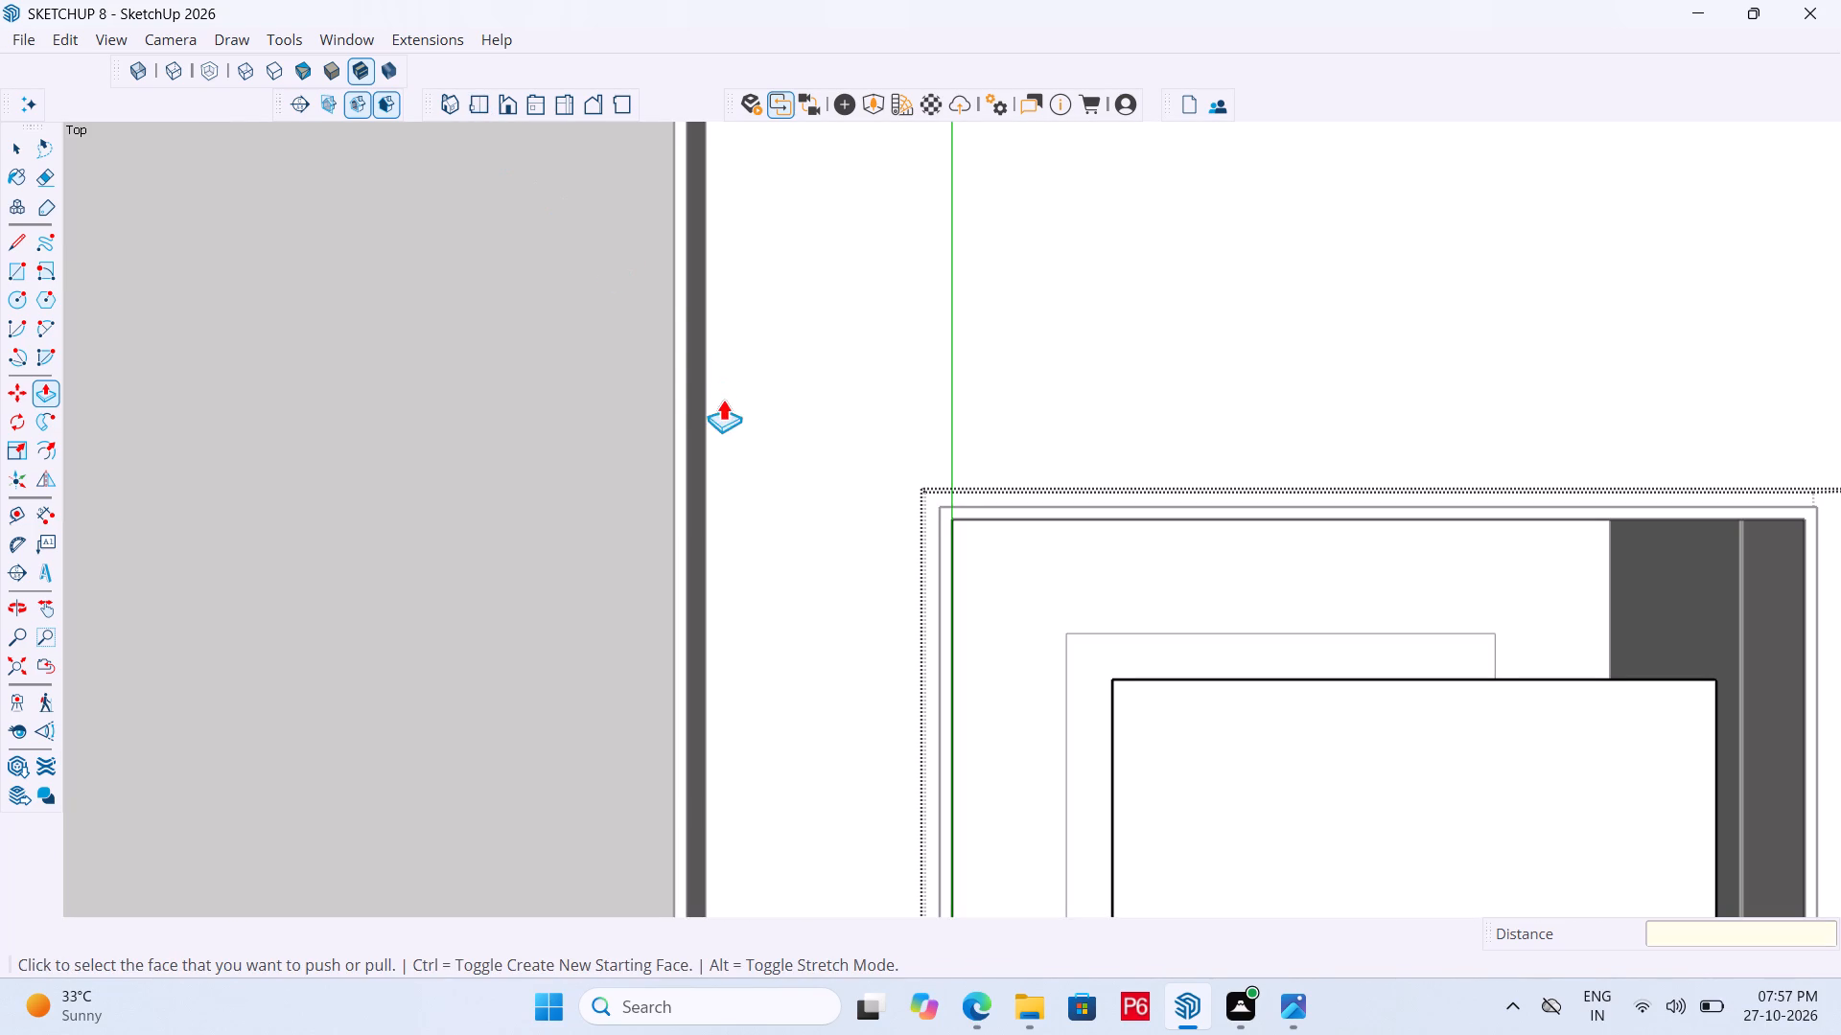
key(ctrl+s)
key(ctrl+s)
key(ctrl+s)
key(ctrl+s)
key(ctrl+s)
Draw a sloping line about 10' long from the cover slab's corner to the opening parapet's outer corner beside the red axis.
scroll(571, 356, down, 11)
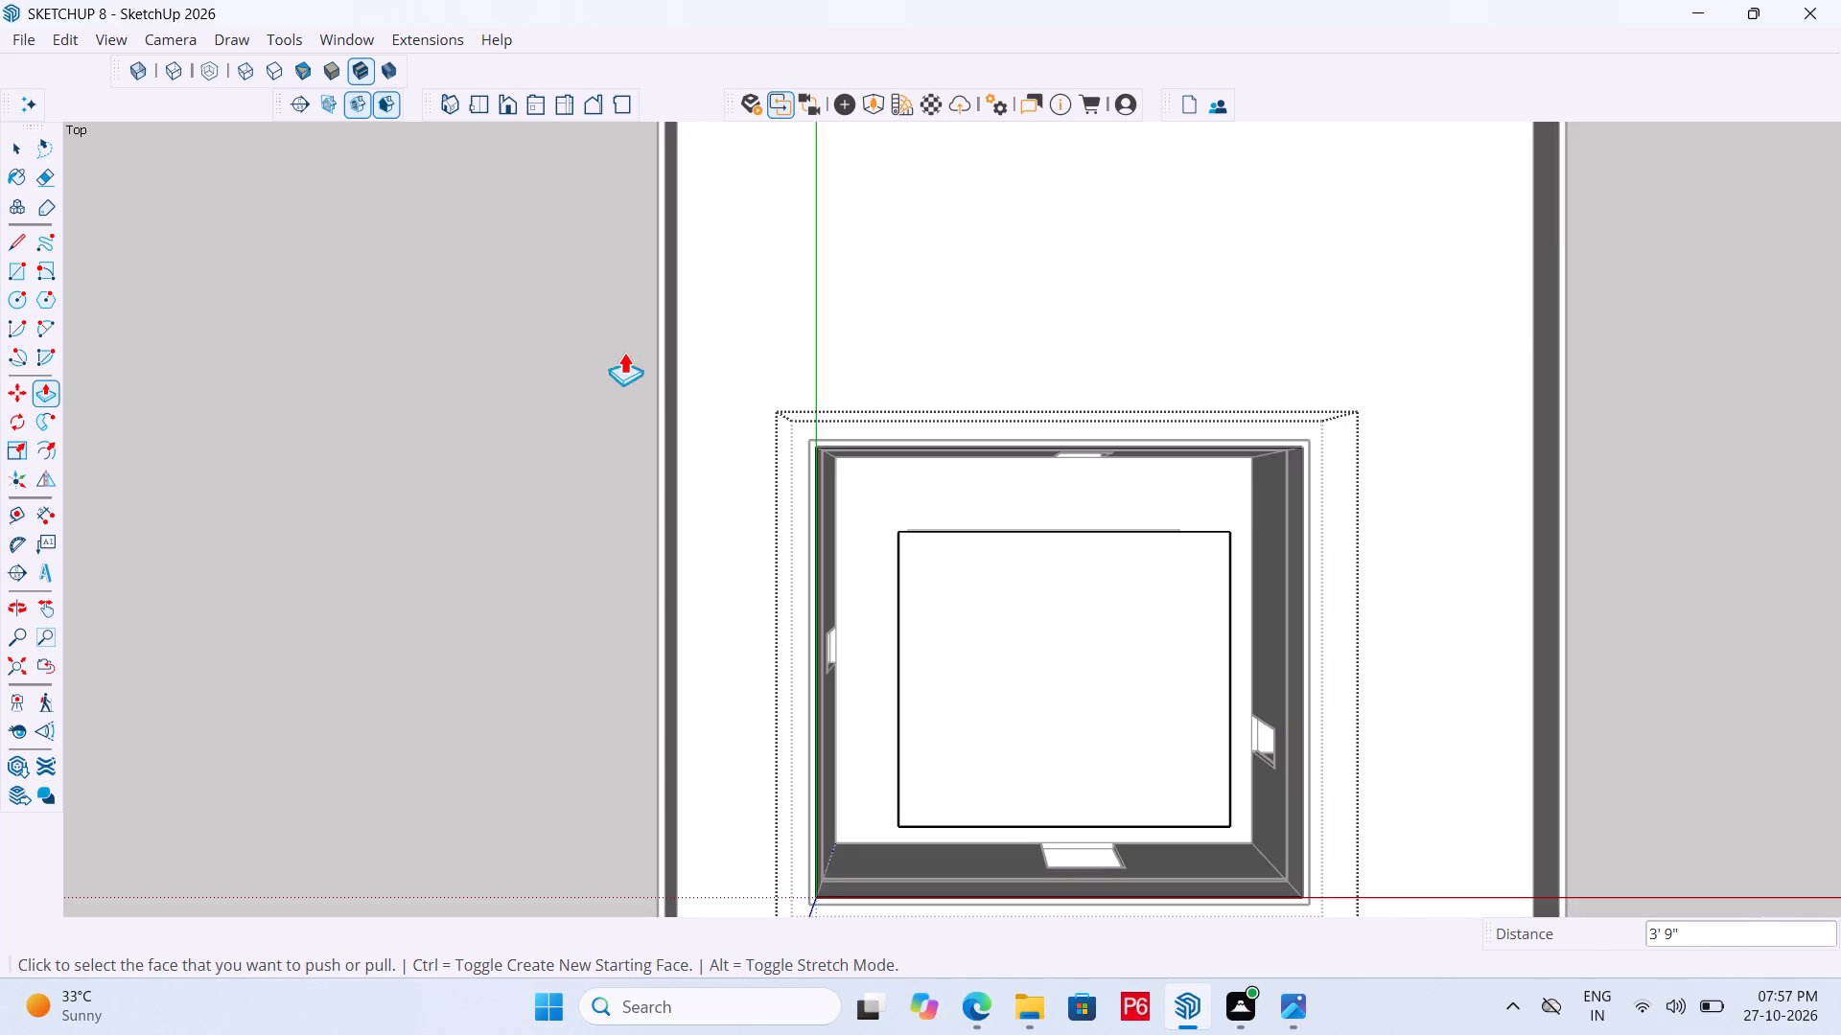
middle_drag(1147, 559, 789, 176)
middle_drag(991, 724, 967, 416)
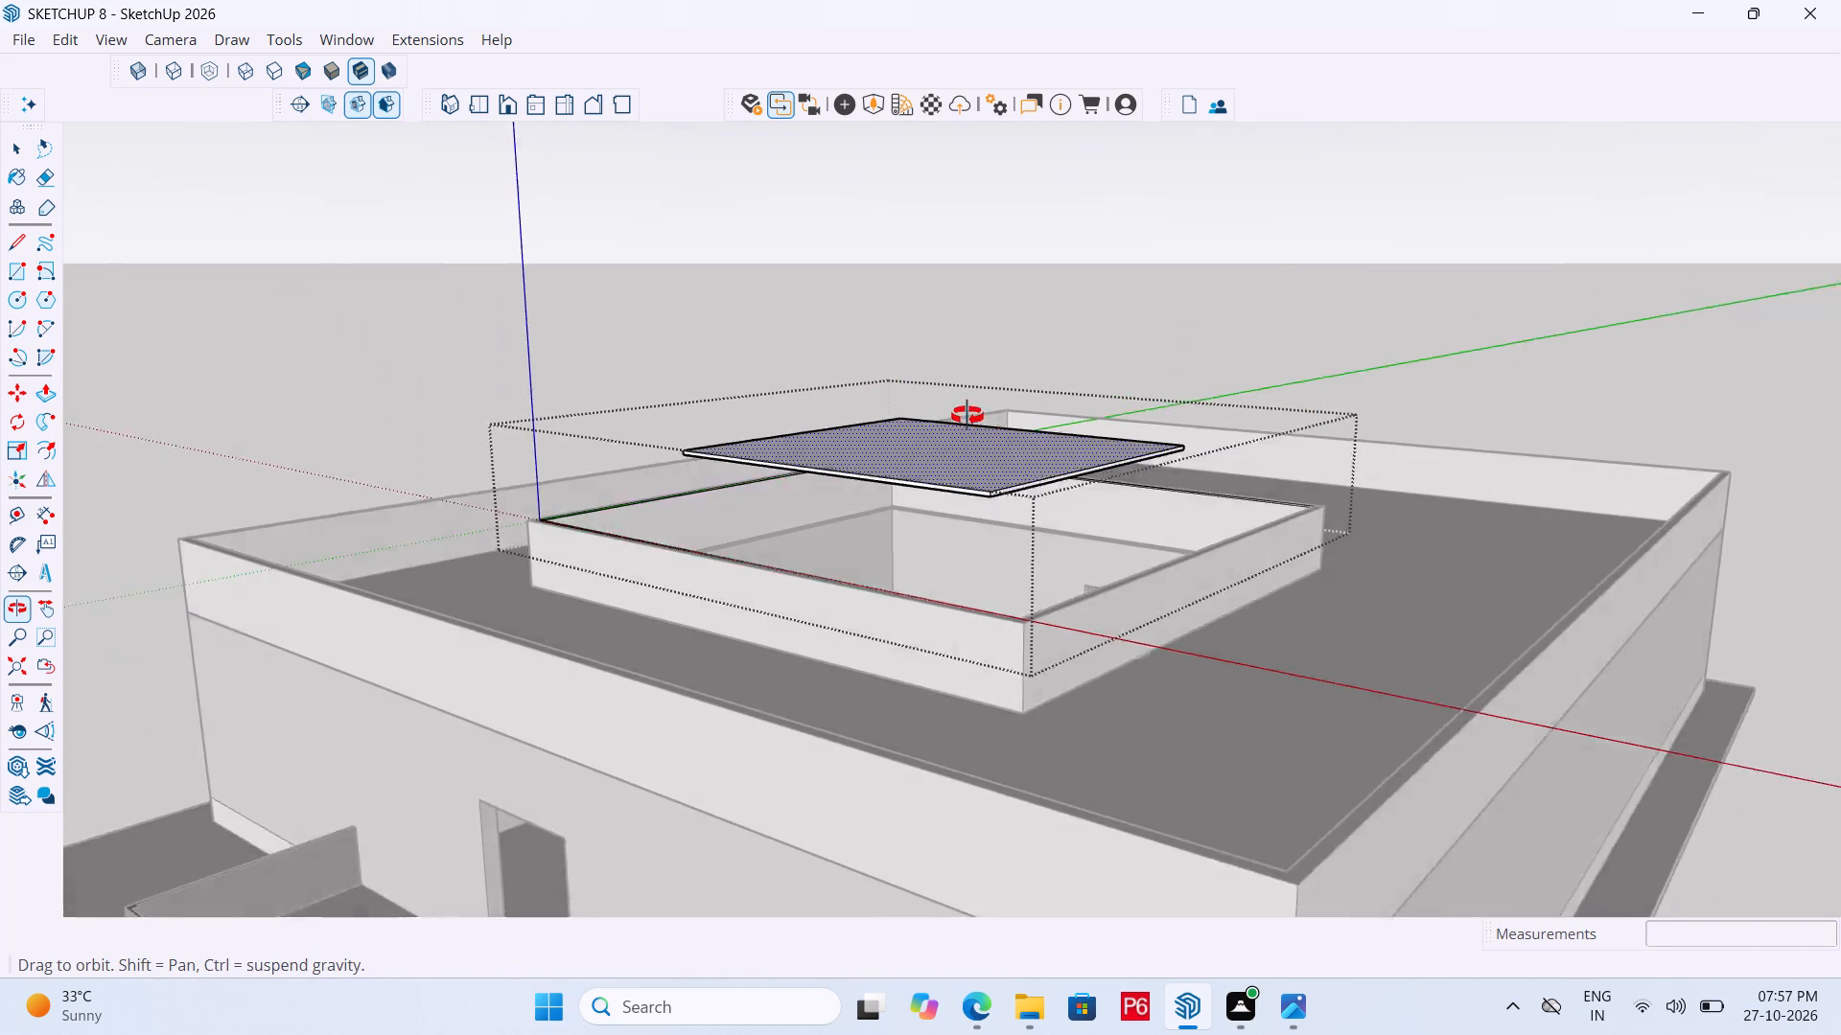
middle_drag(967, 416, 985, 437)
scroll(1048, 618, up, 6)
middle_drag(1053, 736, 1109, 770)
scroll(862, 395, down, 6)
middle_drag(1004, 455, 1023, 534)
key(l)
scroll(874, 420, down, 4)
scroll(1066, 619, up, 5)
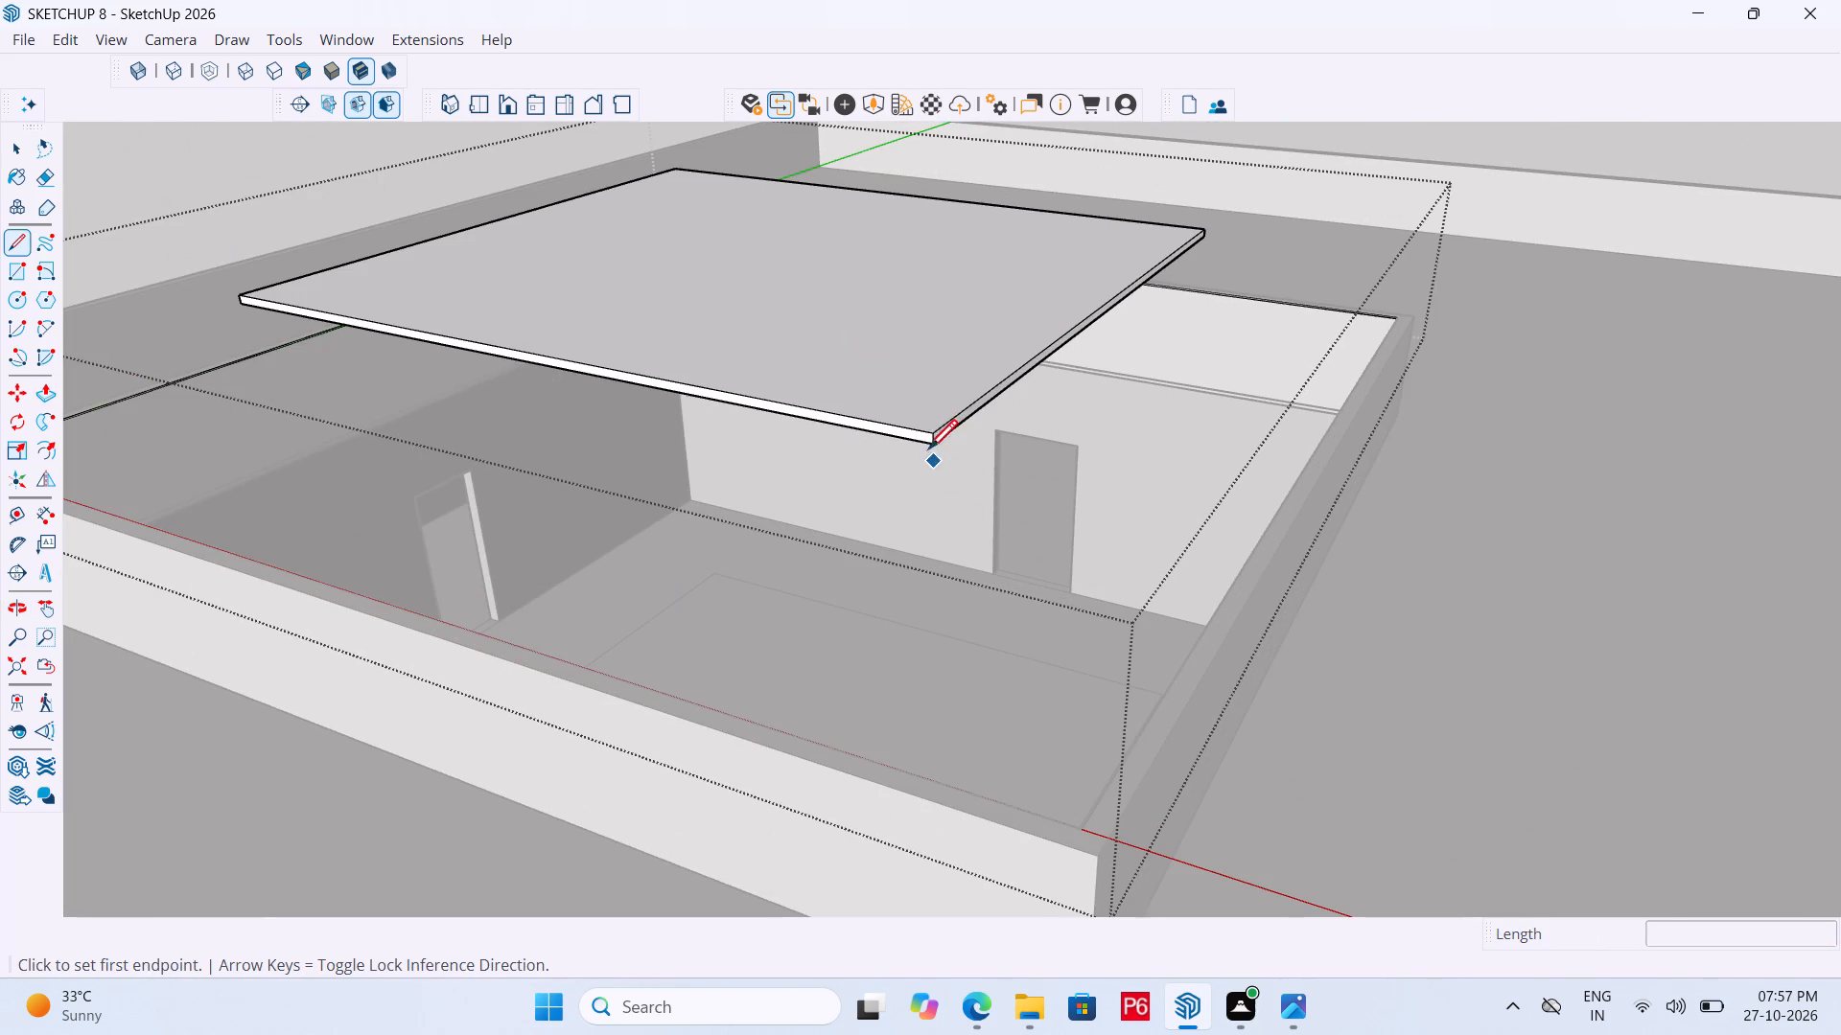
click(937, 429)
click(1103, 858)
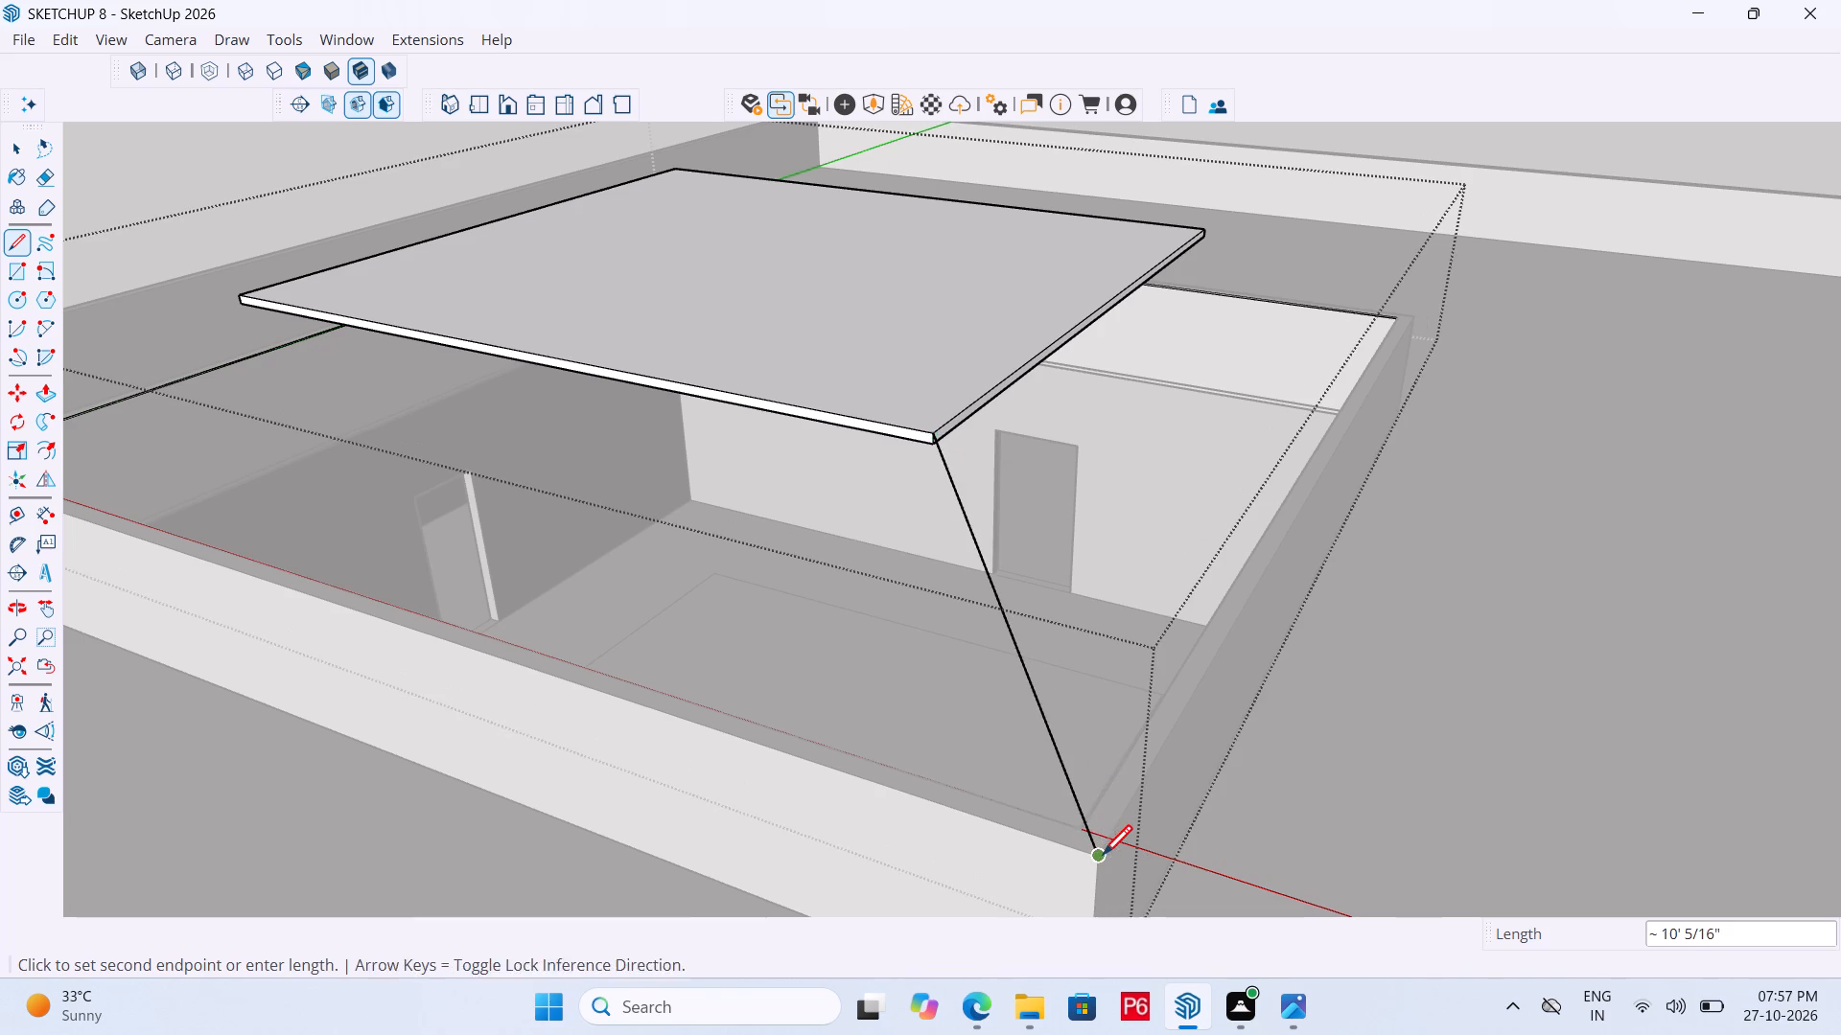
Continue the line along the parapet's outer top edge and up to the adjacent slab corner, closing the first sloped face.
scroll(1185, 686, down, 1)
middle_drag(1179, 680, 496, 635)
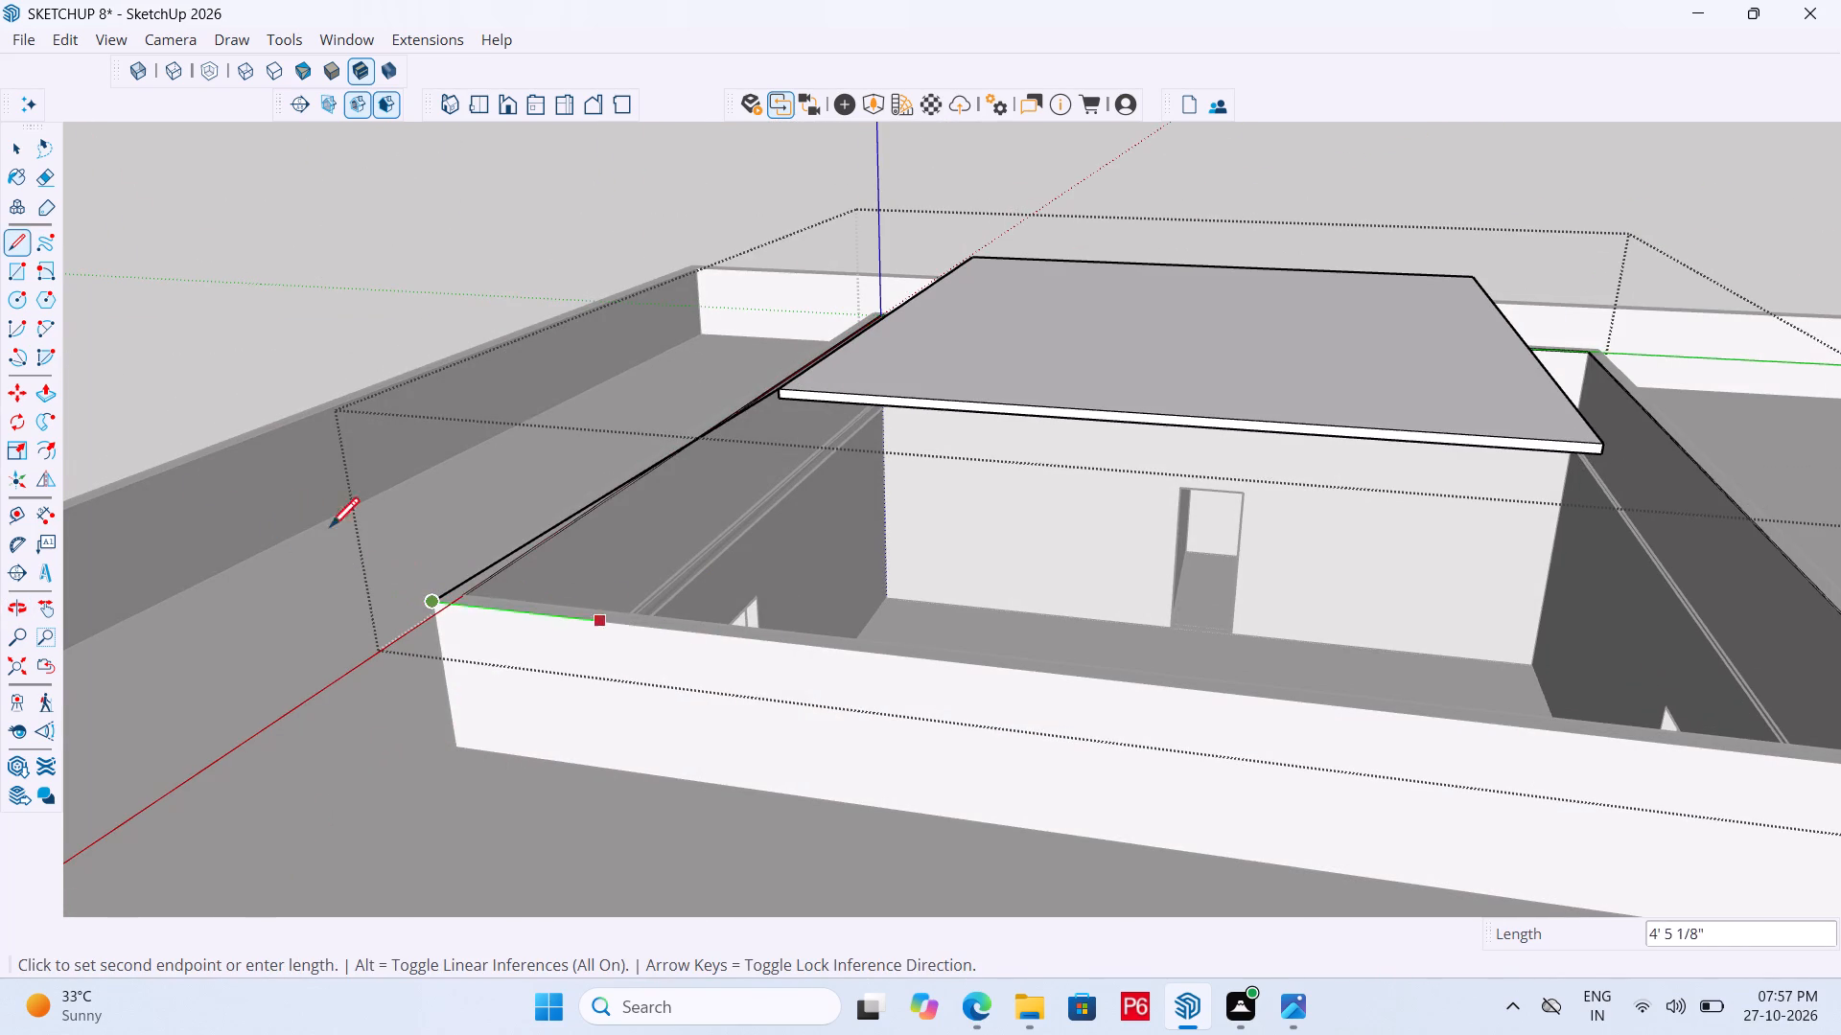
scroll(199, 500, down, 6)
scroll(976, 598, up, 10)
scroll(699, 473, down, 5)
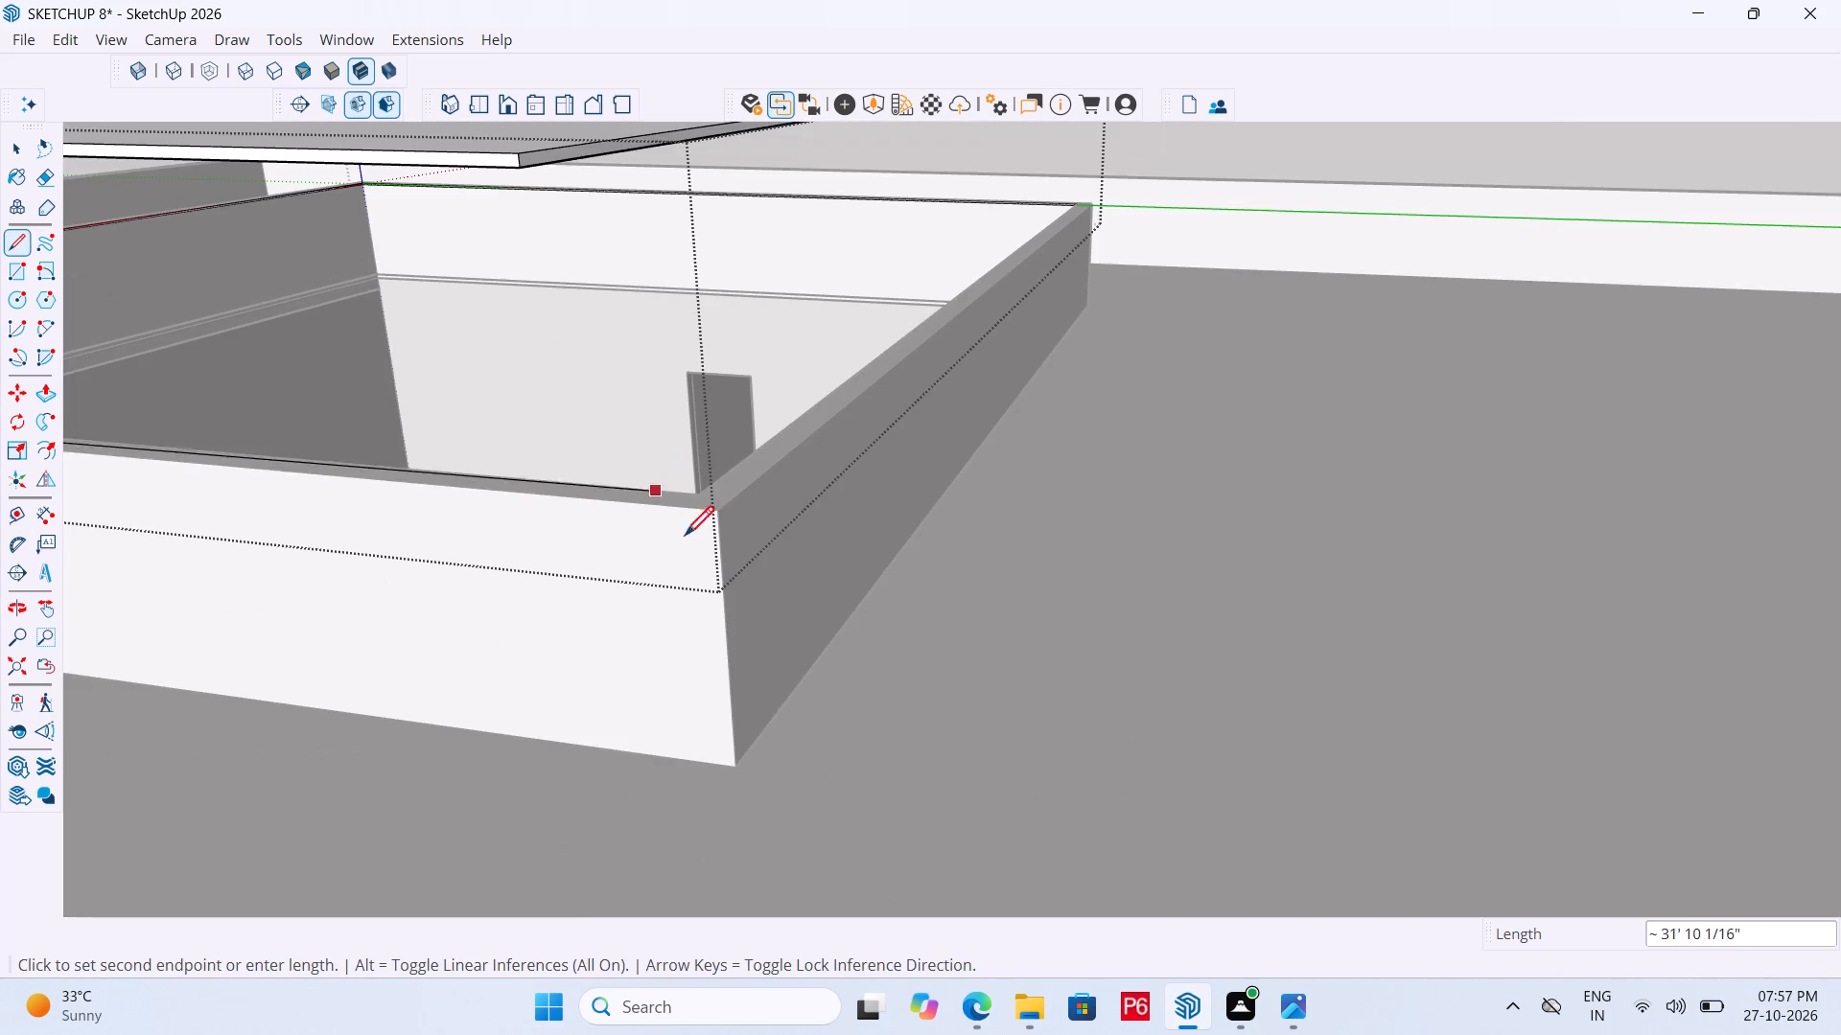
scroll(685, 536, up, 3)
click(731, 510)
scroll(935, 540, down, 2)
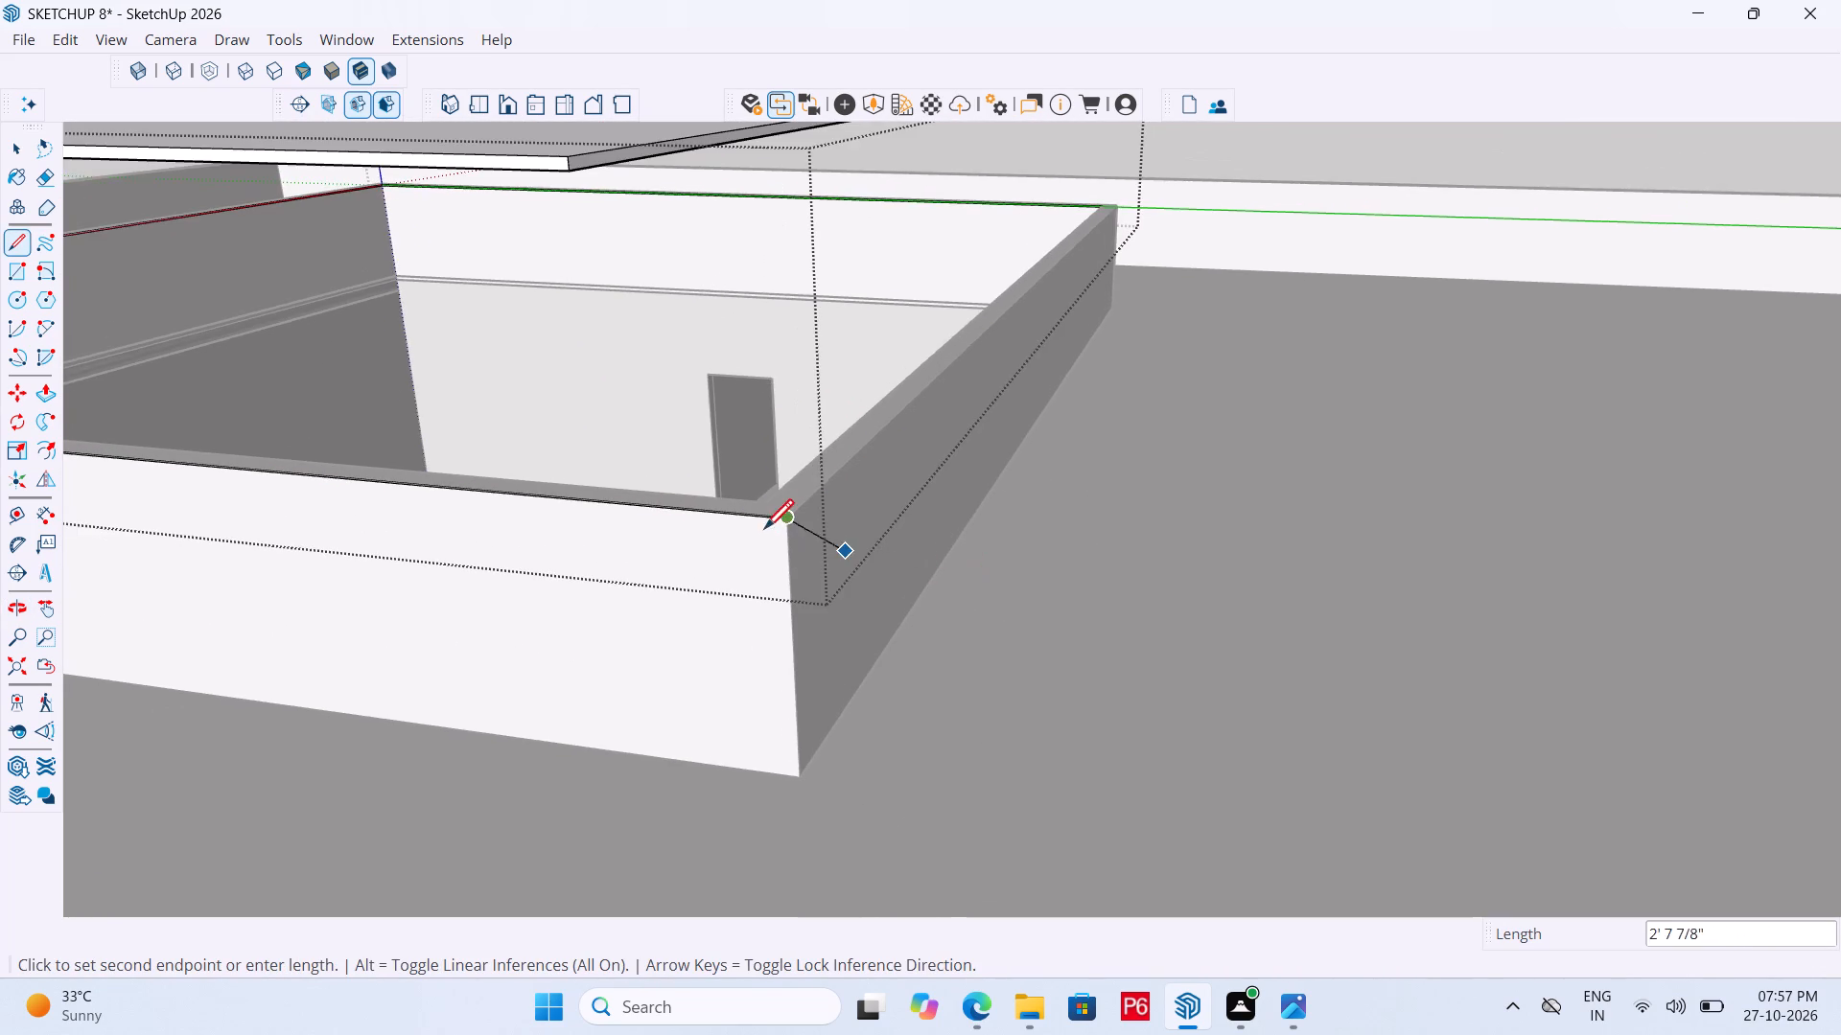
scroll(832, 505, down, 6)
scroll(616, 241, up, 8)
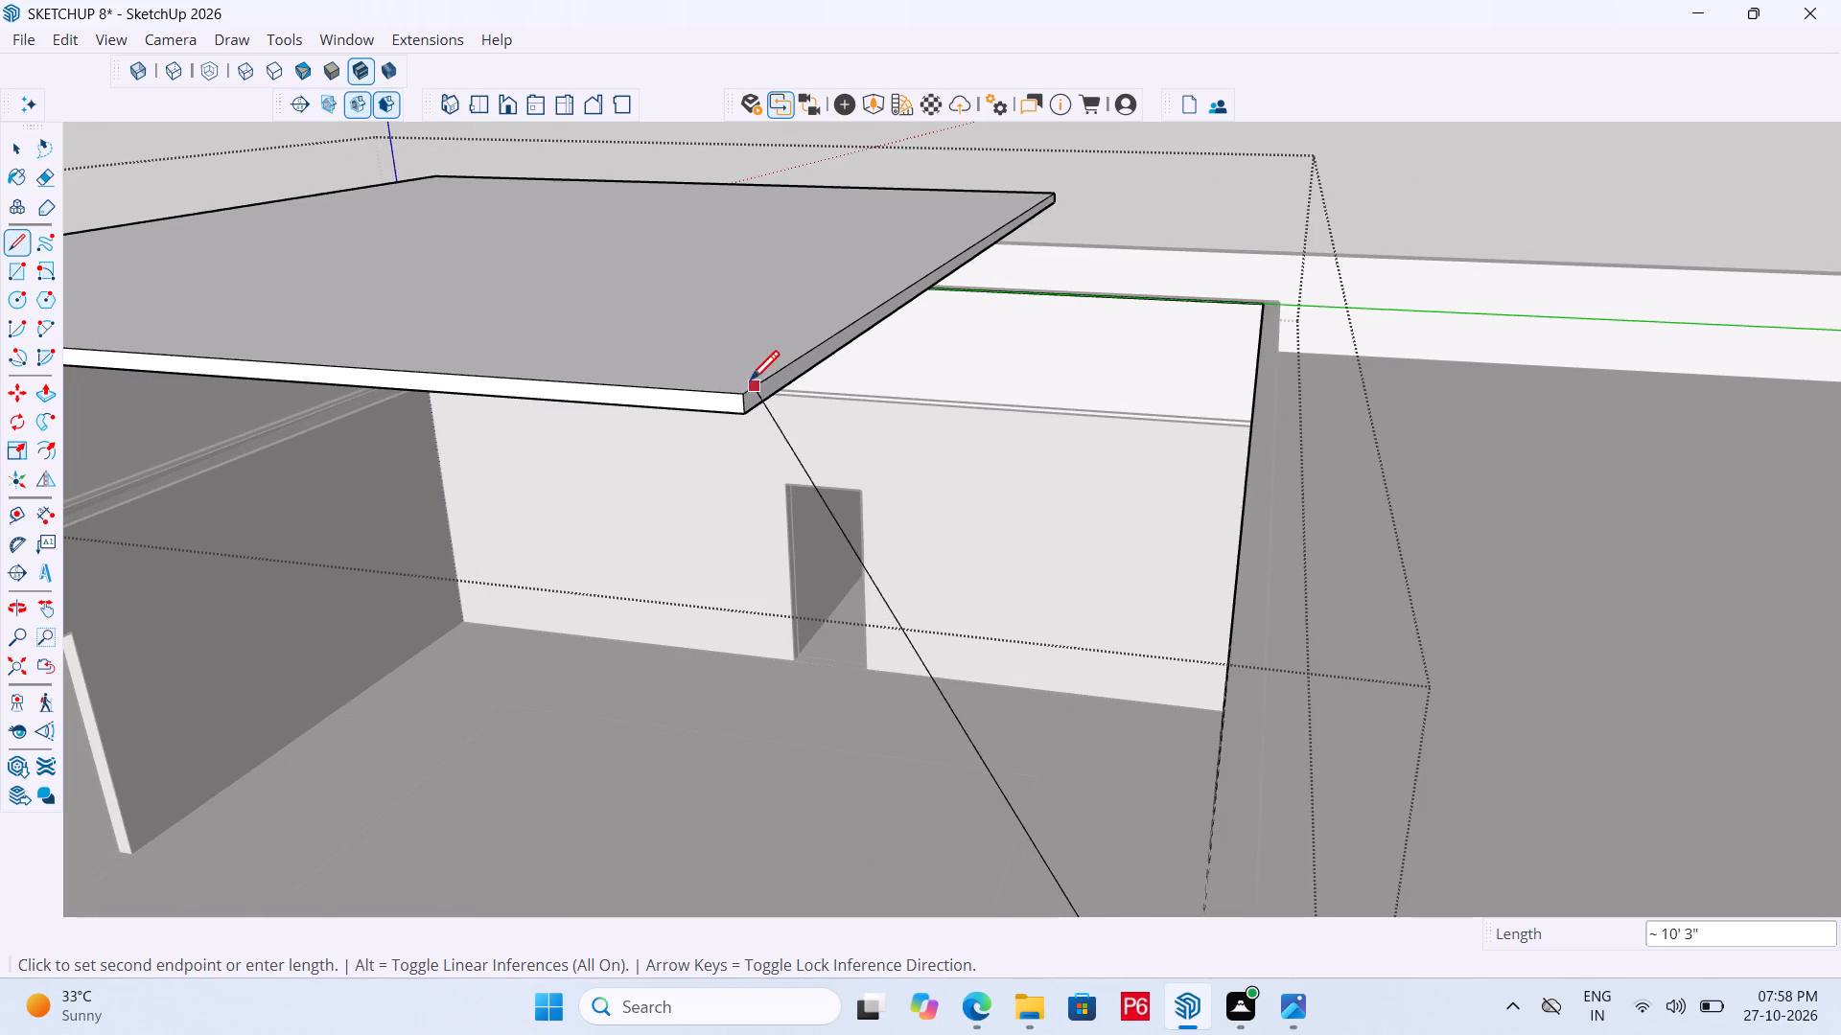
click(748, 391)
Draw lines along the parapet's rear outer edge and up to the slab corner to form the second sloped face.
scroll(1237, 341, down, 5)
scroll(888, 388, down, 2)
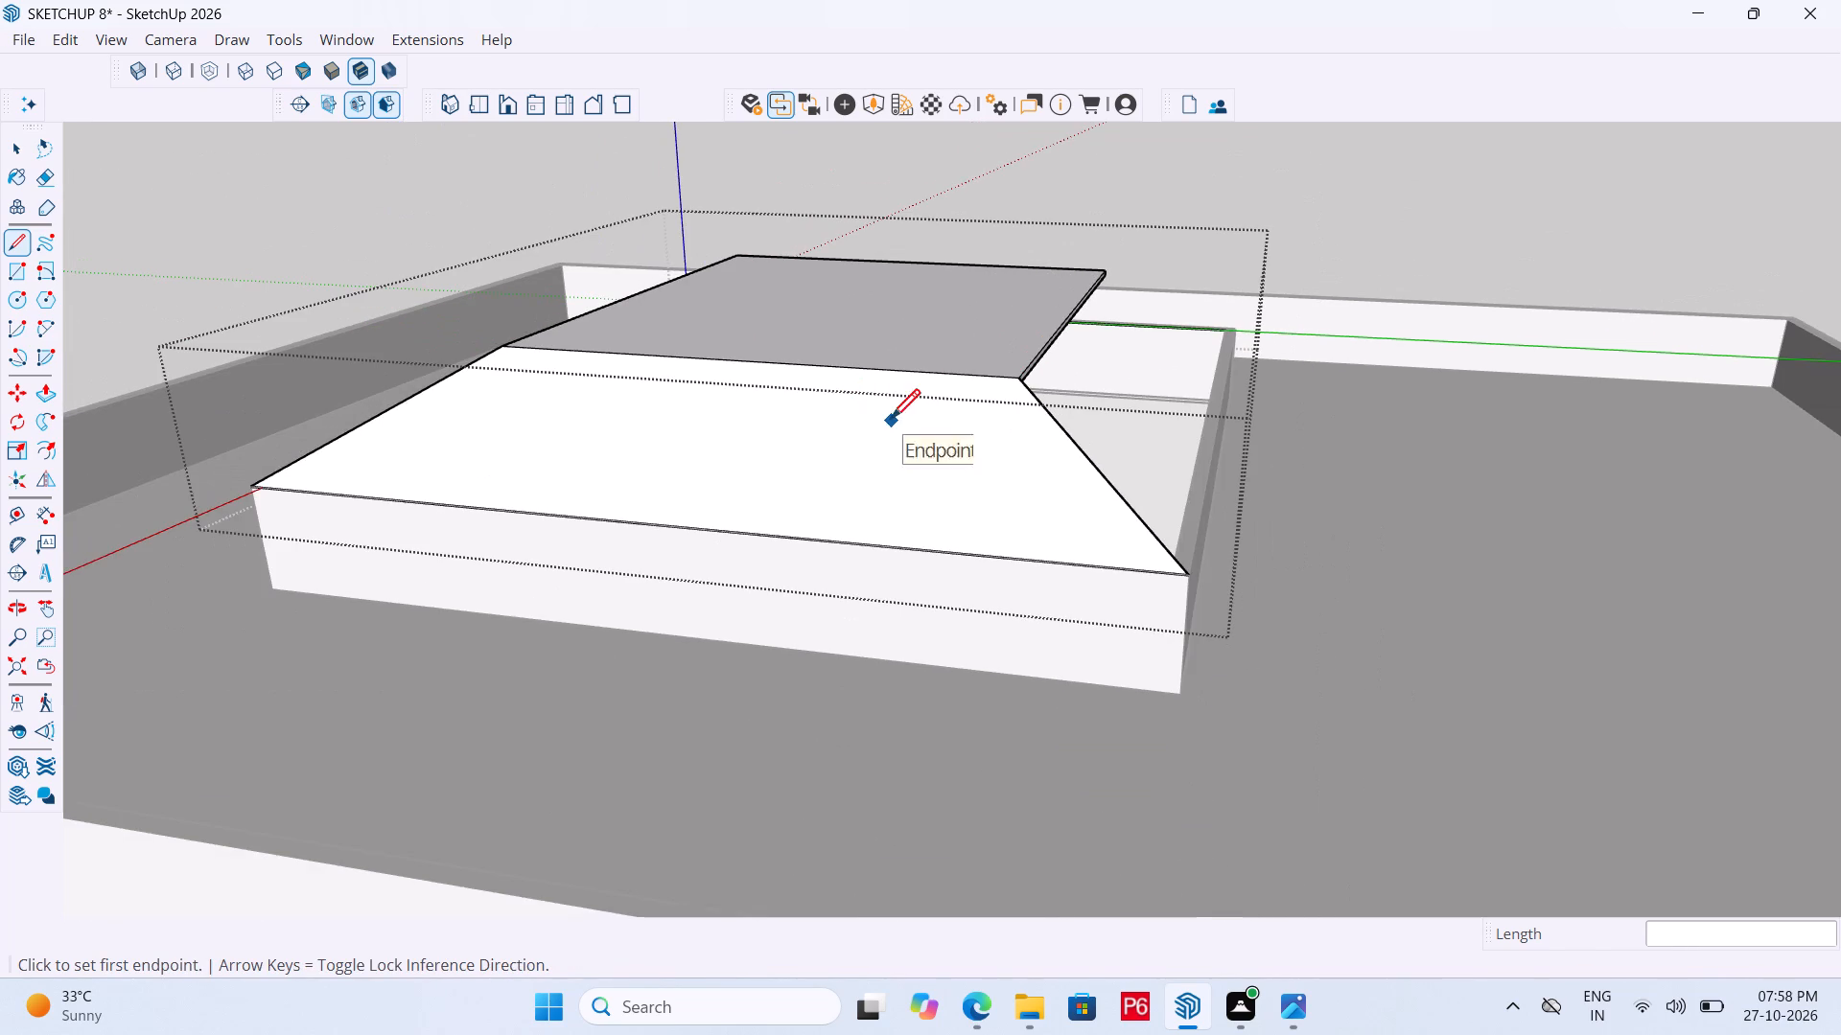
middle_drag(891, 422, 155, 448)
middle_drag(270, 404, 278, 403)
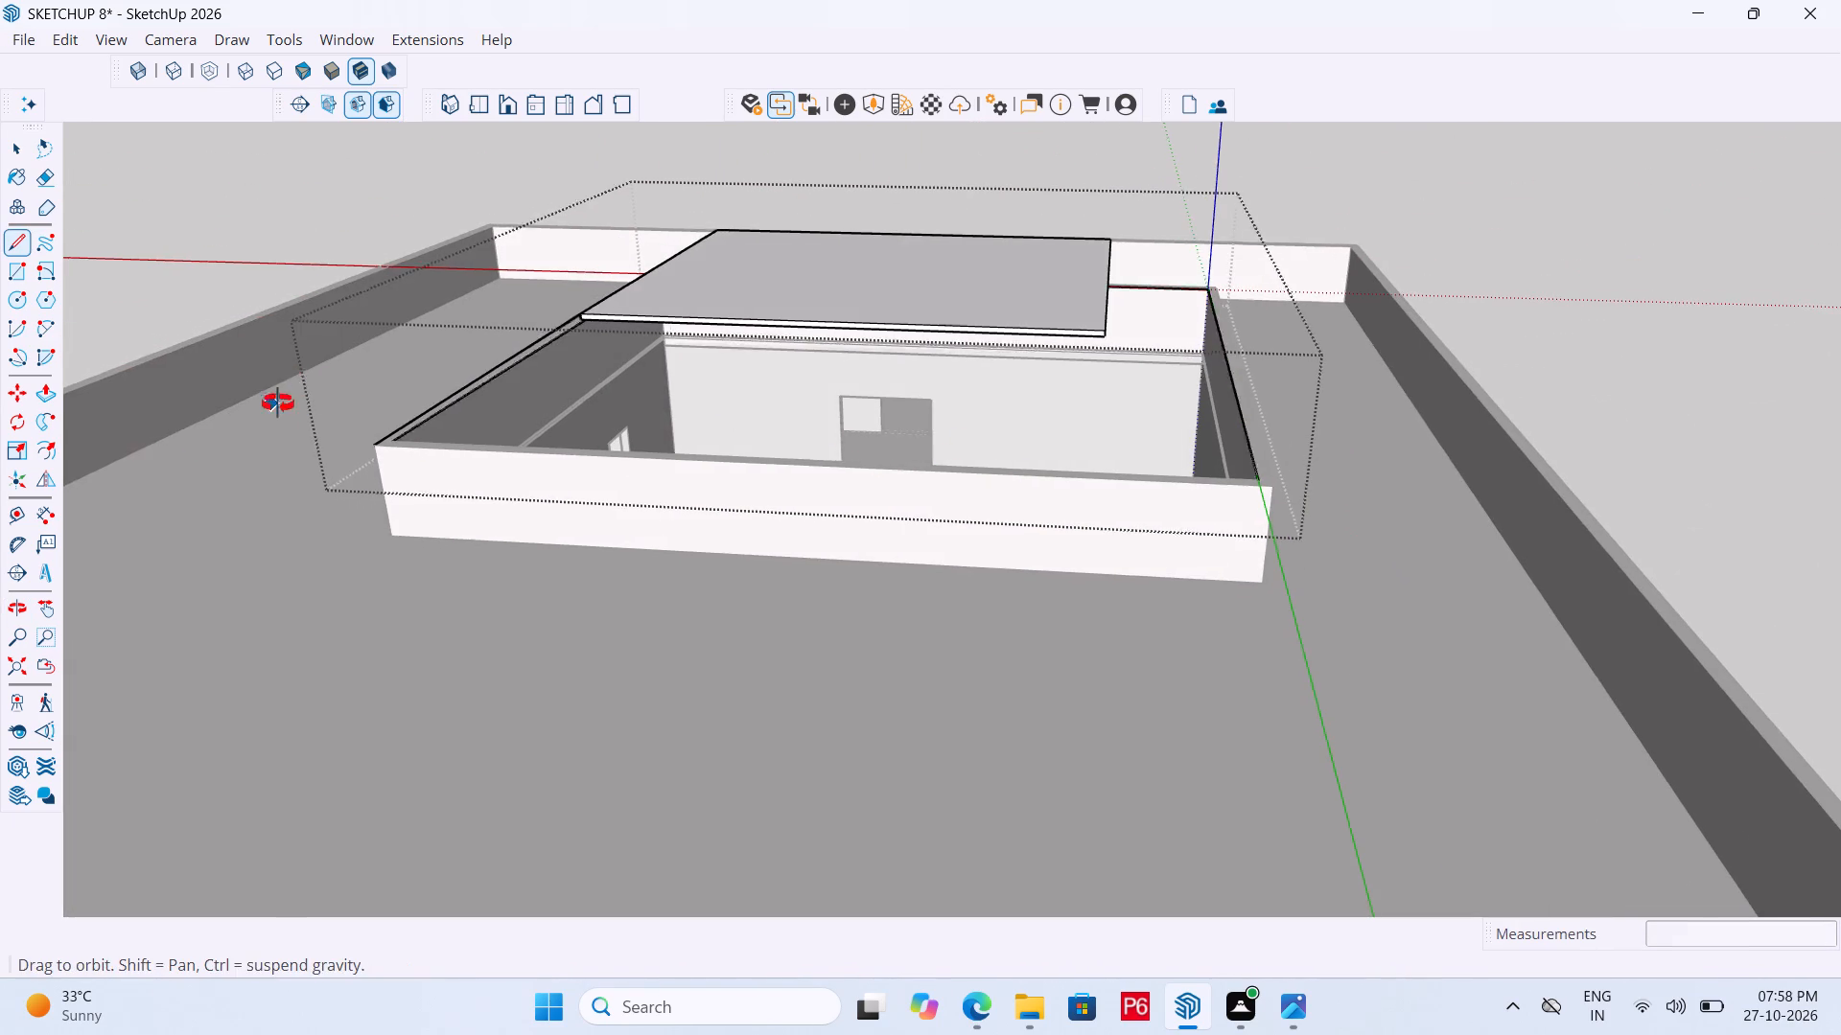
middle_drag(278, 403, 447, 451)
scroll(599, 599, up, 5)
click(604, 609)
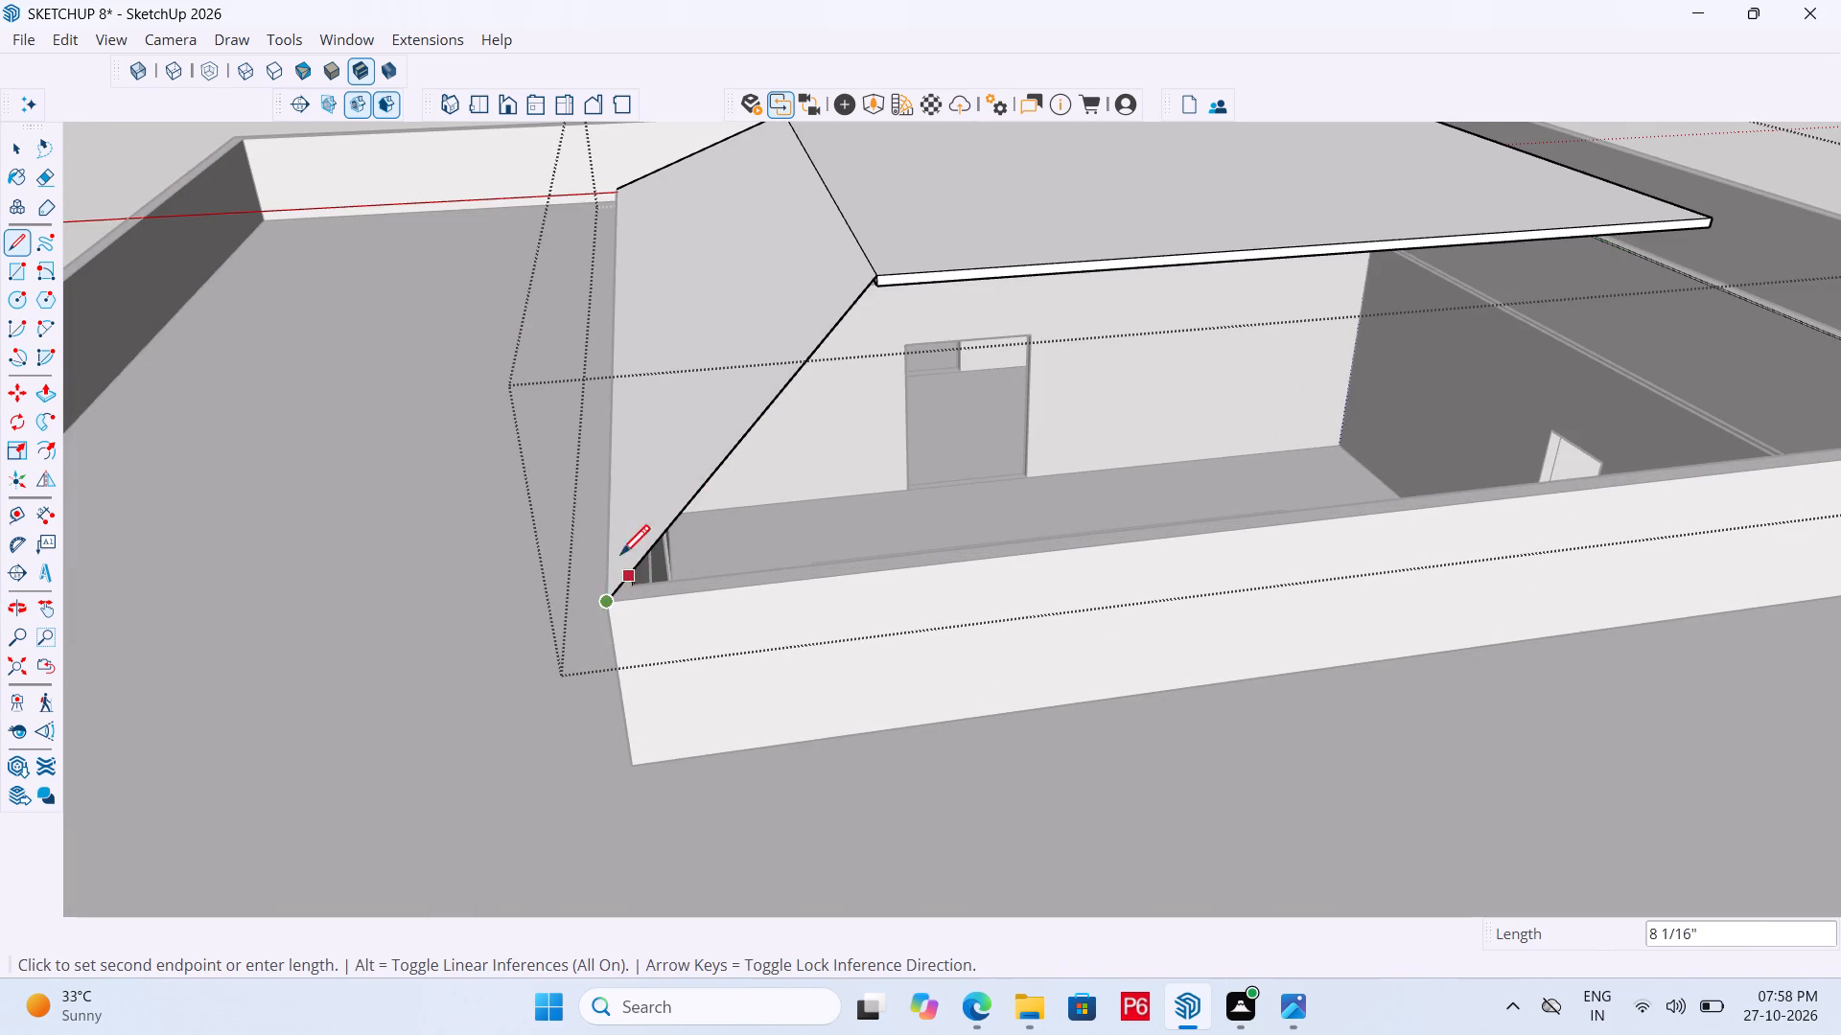
scroll(454, 583, down, 6)
scroll(308, 592, down, 3)
middle_drag(1313, 490, 790, 570)
scroll(678, 571, up, 5)
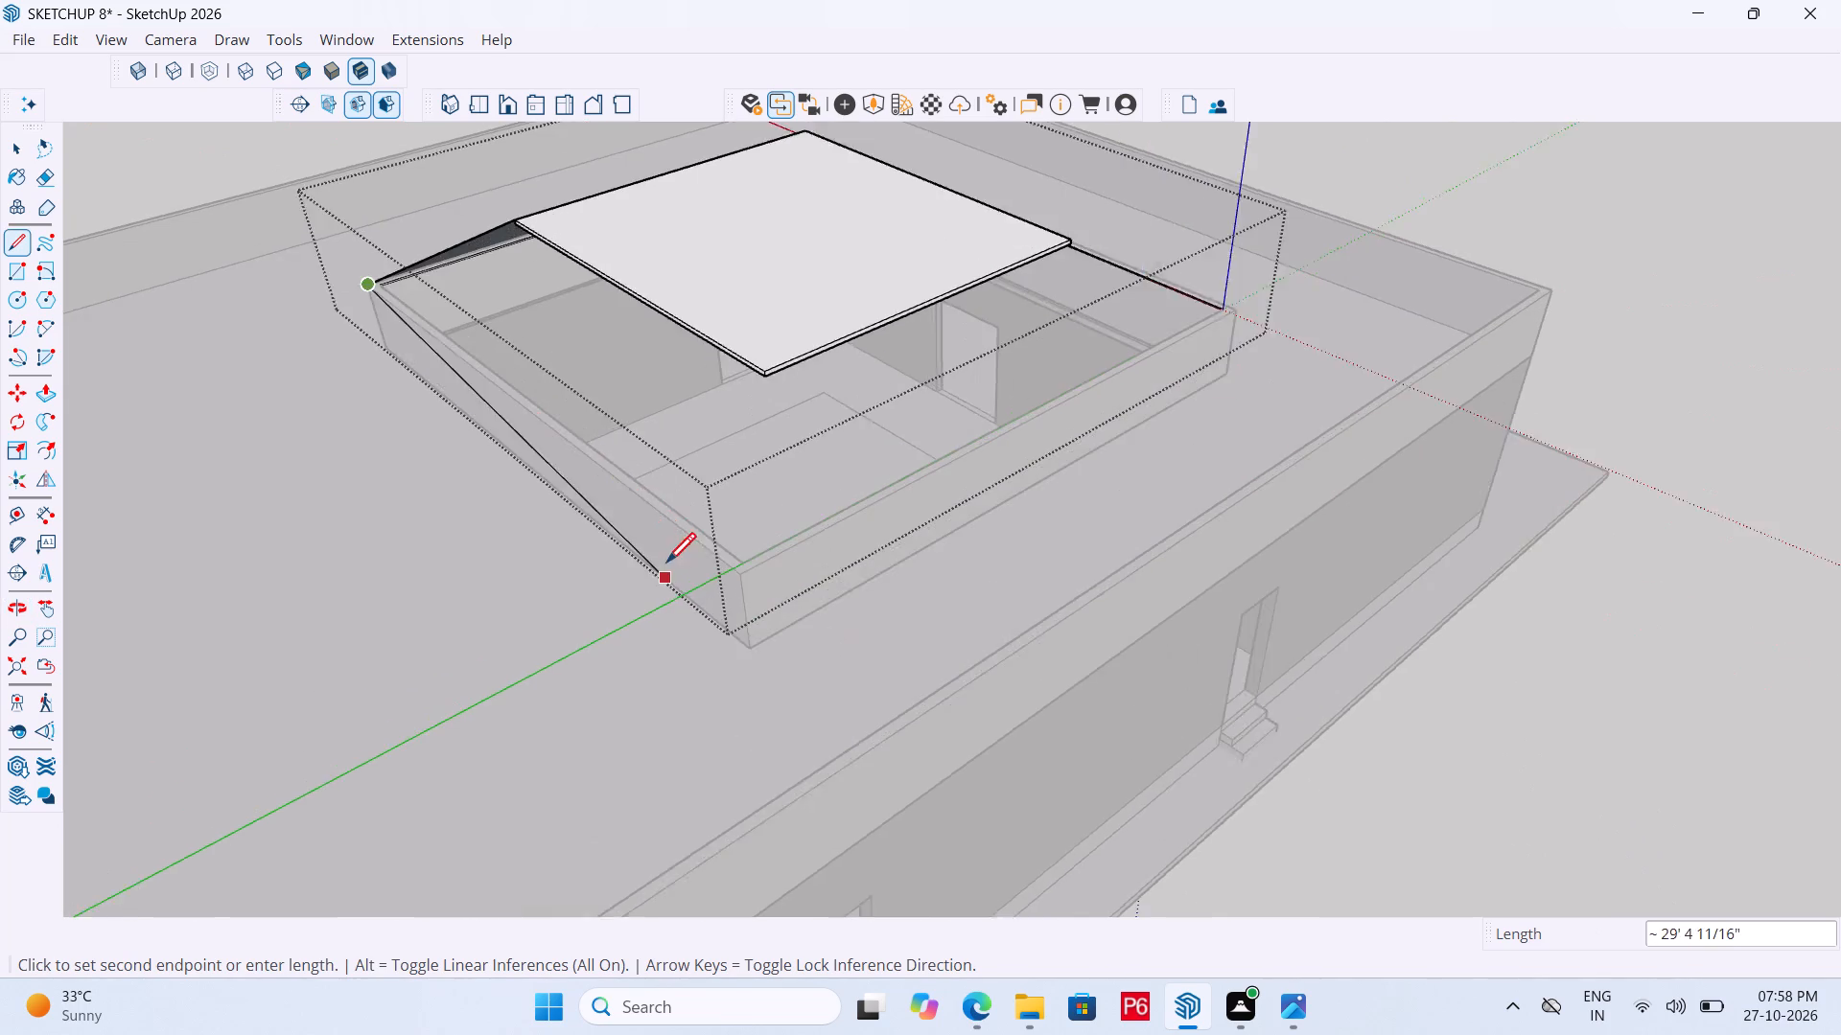
scroll(666, 565, up, 5)
drag(755, 592, 755, 583)
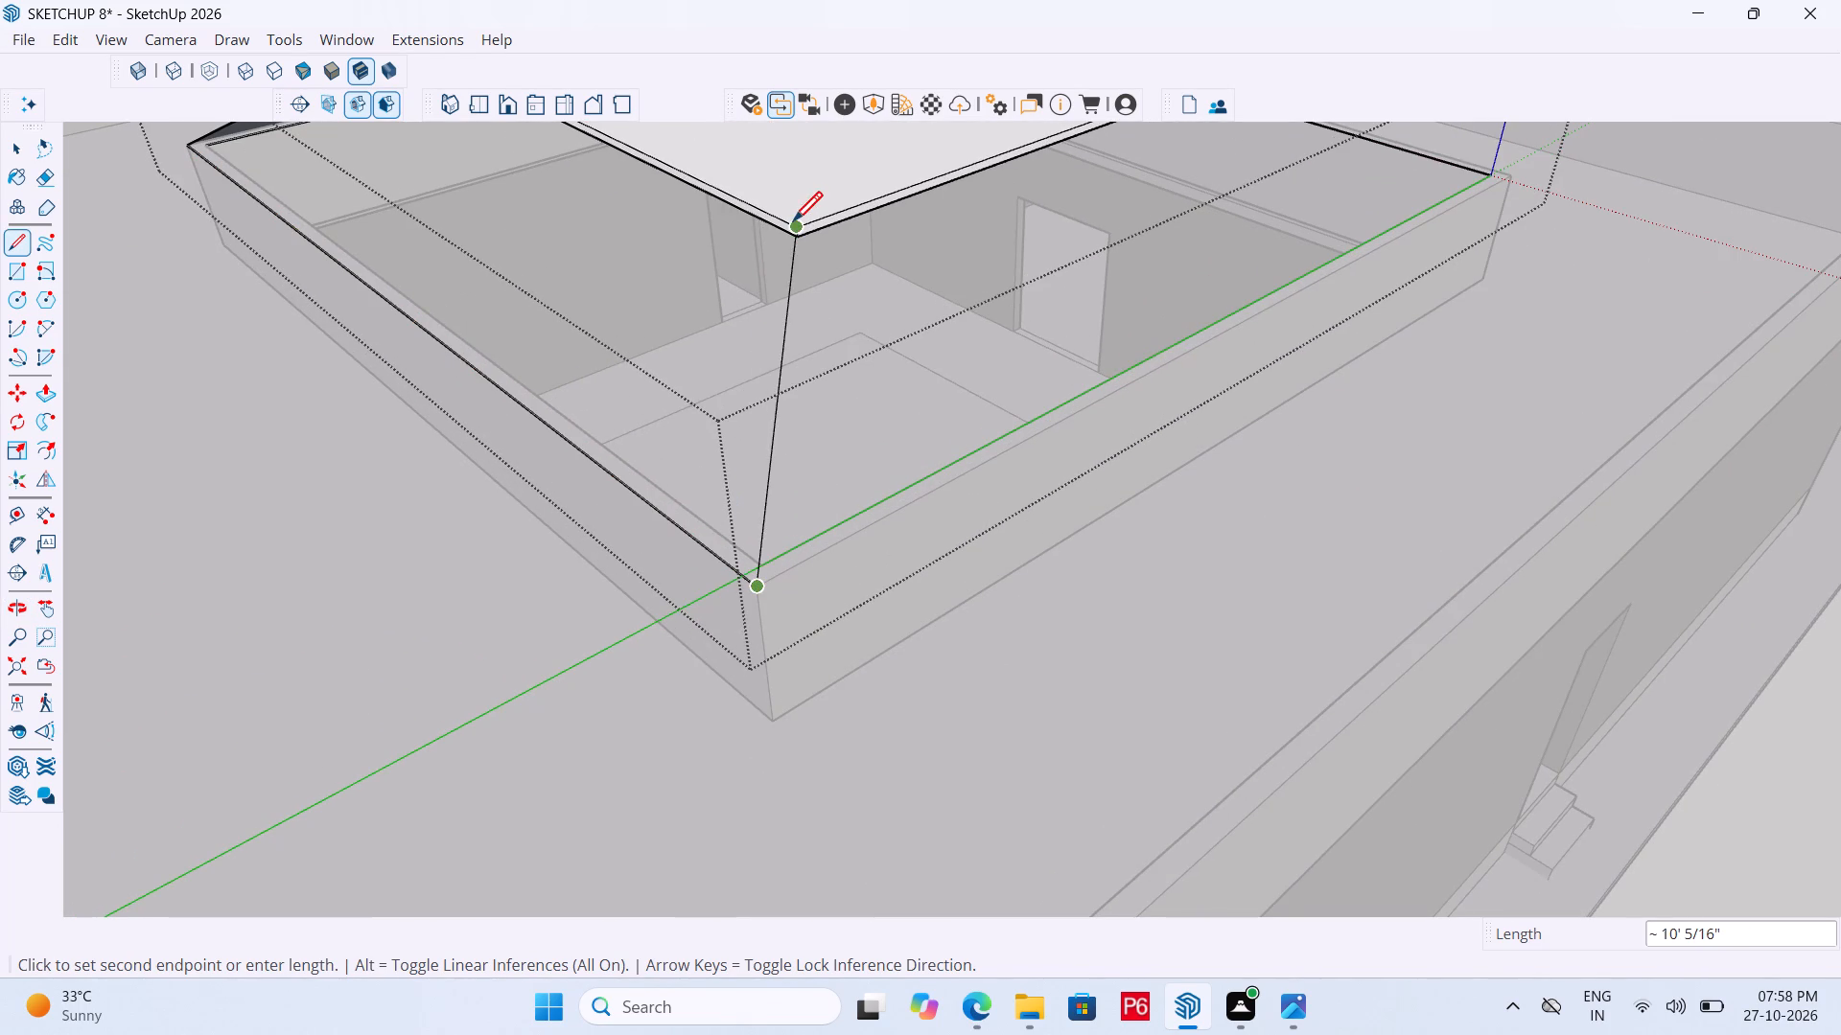
click(793, 224)
Draw lines along the parapet's outer edge beside the green axis and up to the slab corner, forming the third sloped face.
middle_drag(916, 515, 496, 522)
scroll(607, 456, up, 3)
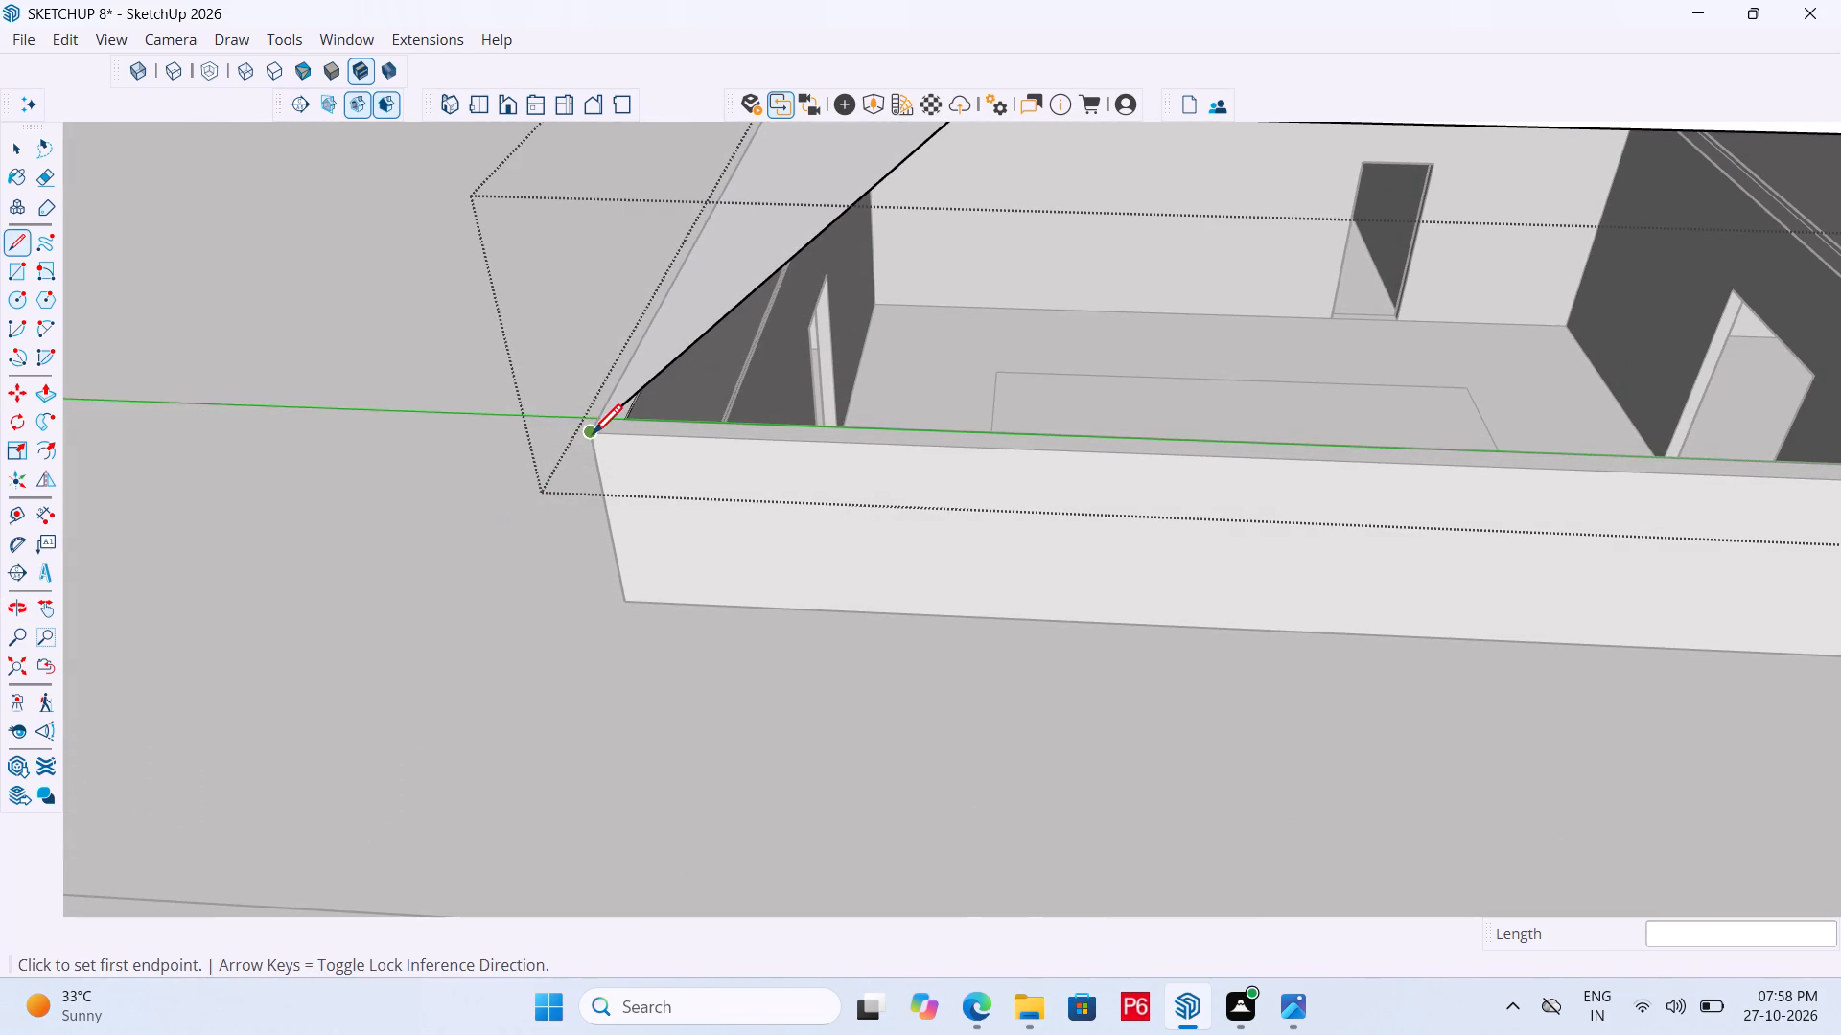
drag(593, 437, 602, 432)
scroll(556, 506, down, 12)
scroll(1211, 493, up, 8)
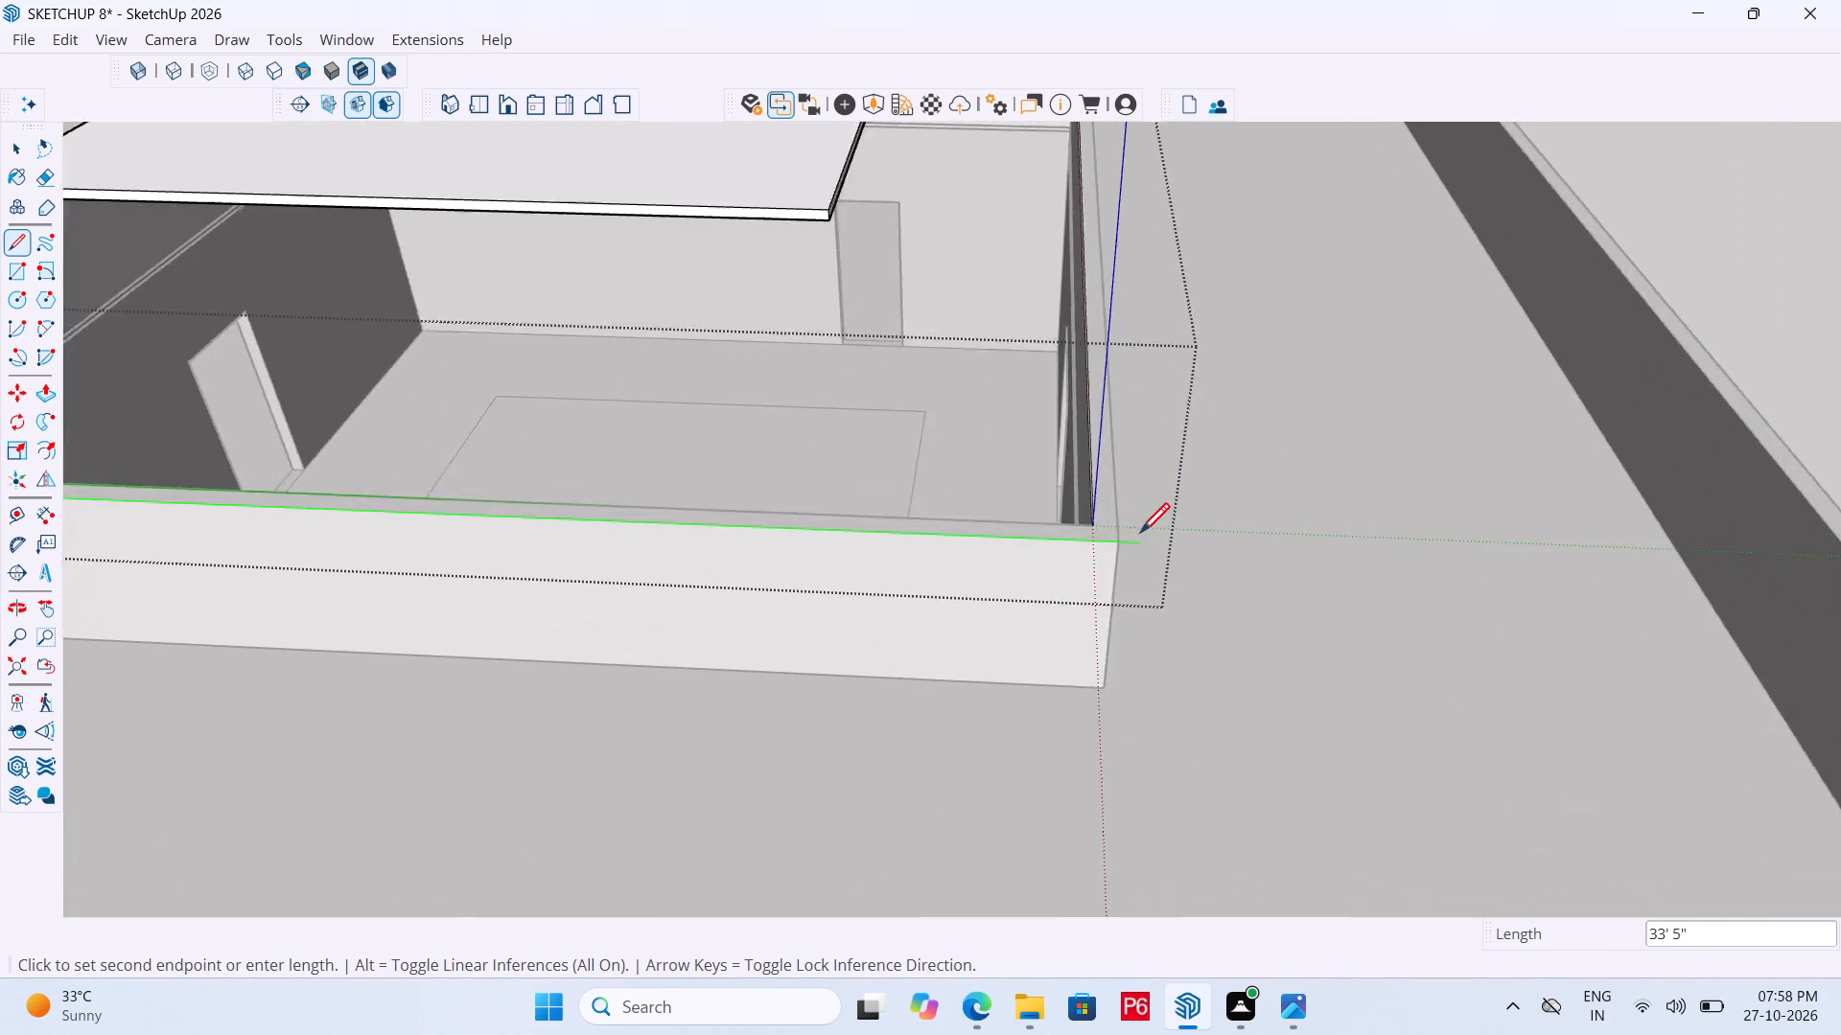
scroll(1140, 536, up, 2)
click(1107, 550)
scroll(949, 711, down, 5)
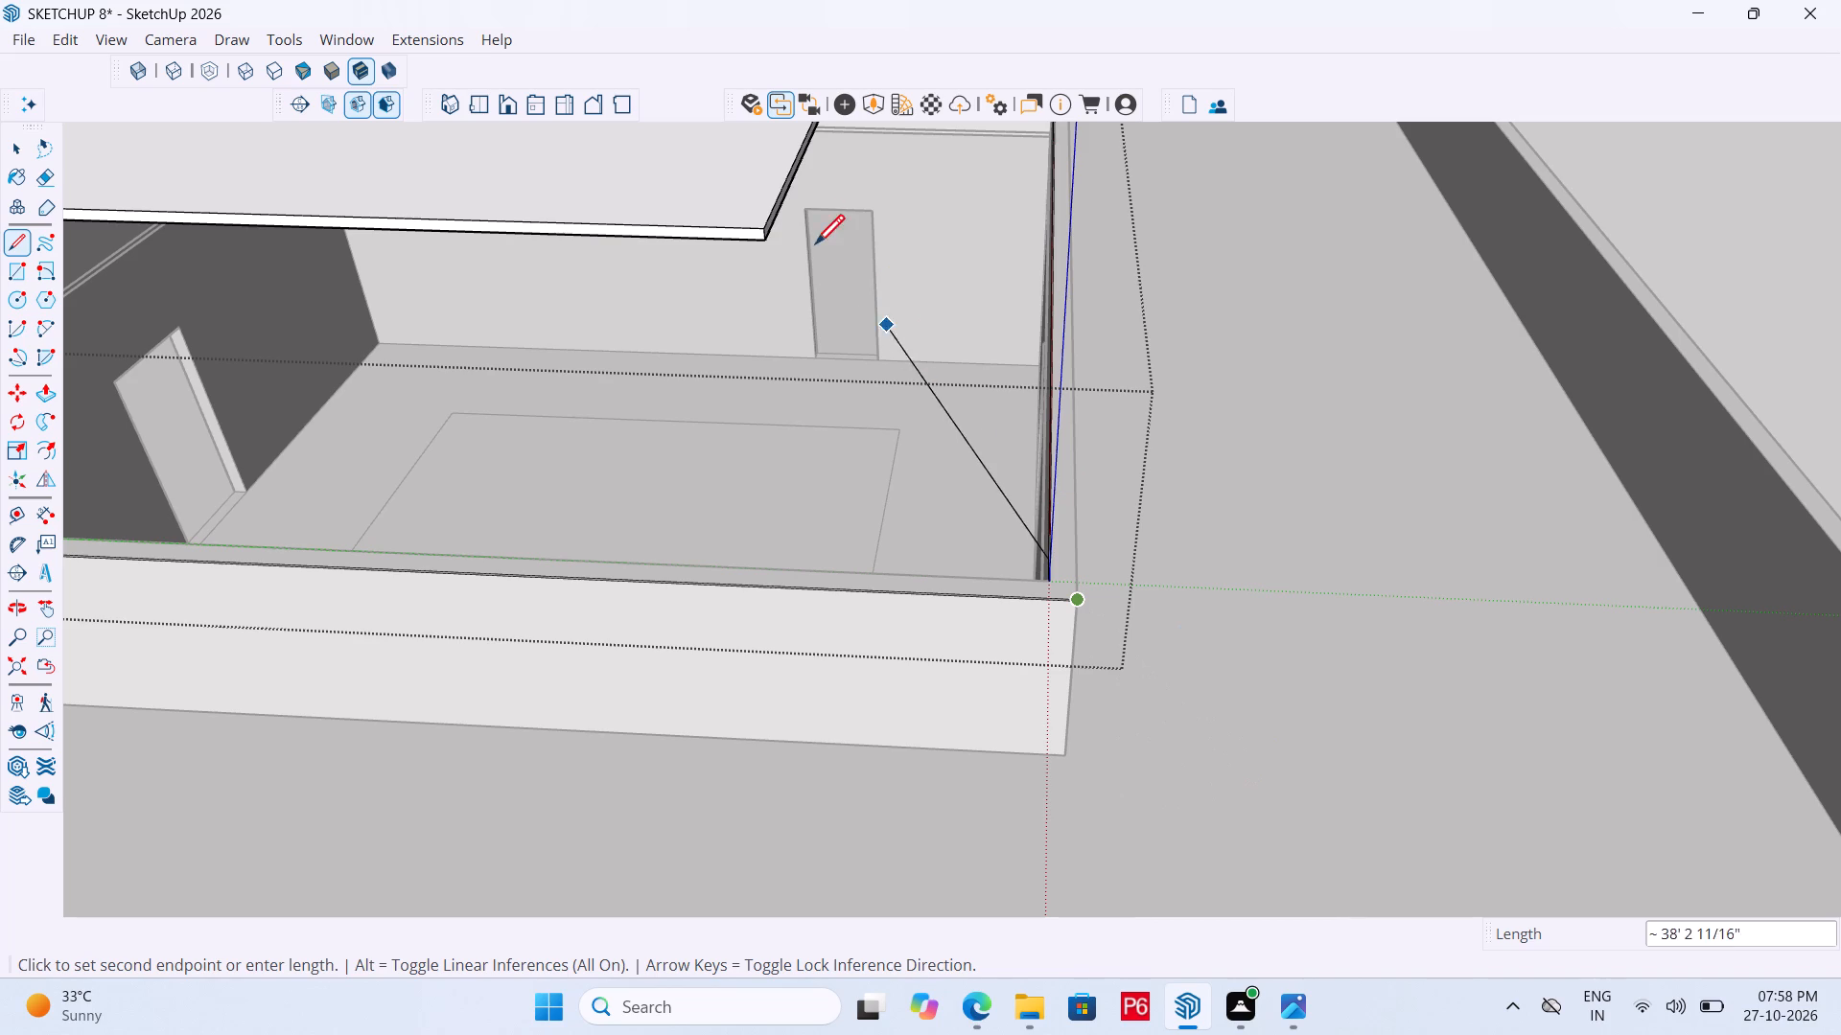
click(758, 232)
Draw a line along the parapet's outer top edge beside the red axis to close the fourth sloped face.
scroll(1154, 493, down, 6)
middle_drag(1124, 568, 155, 540)
scroll(670, 382, up, 11)
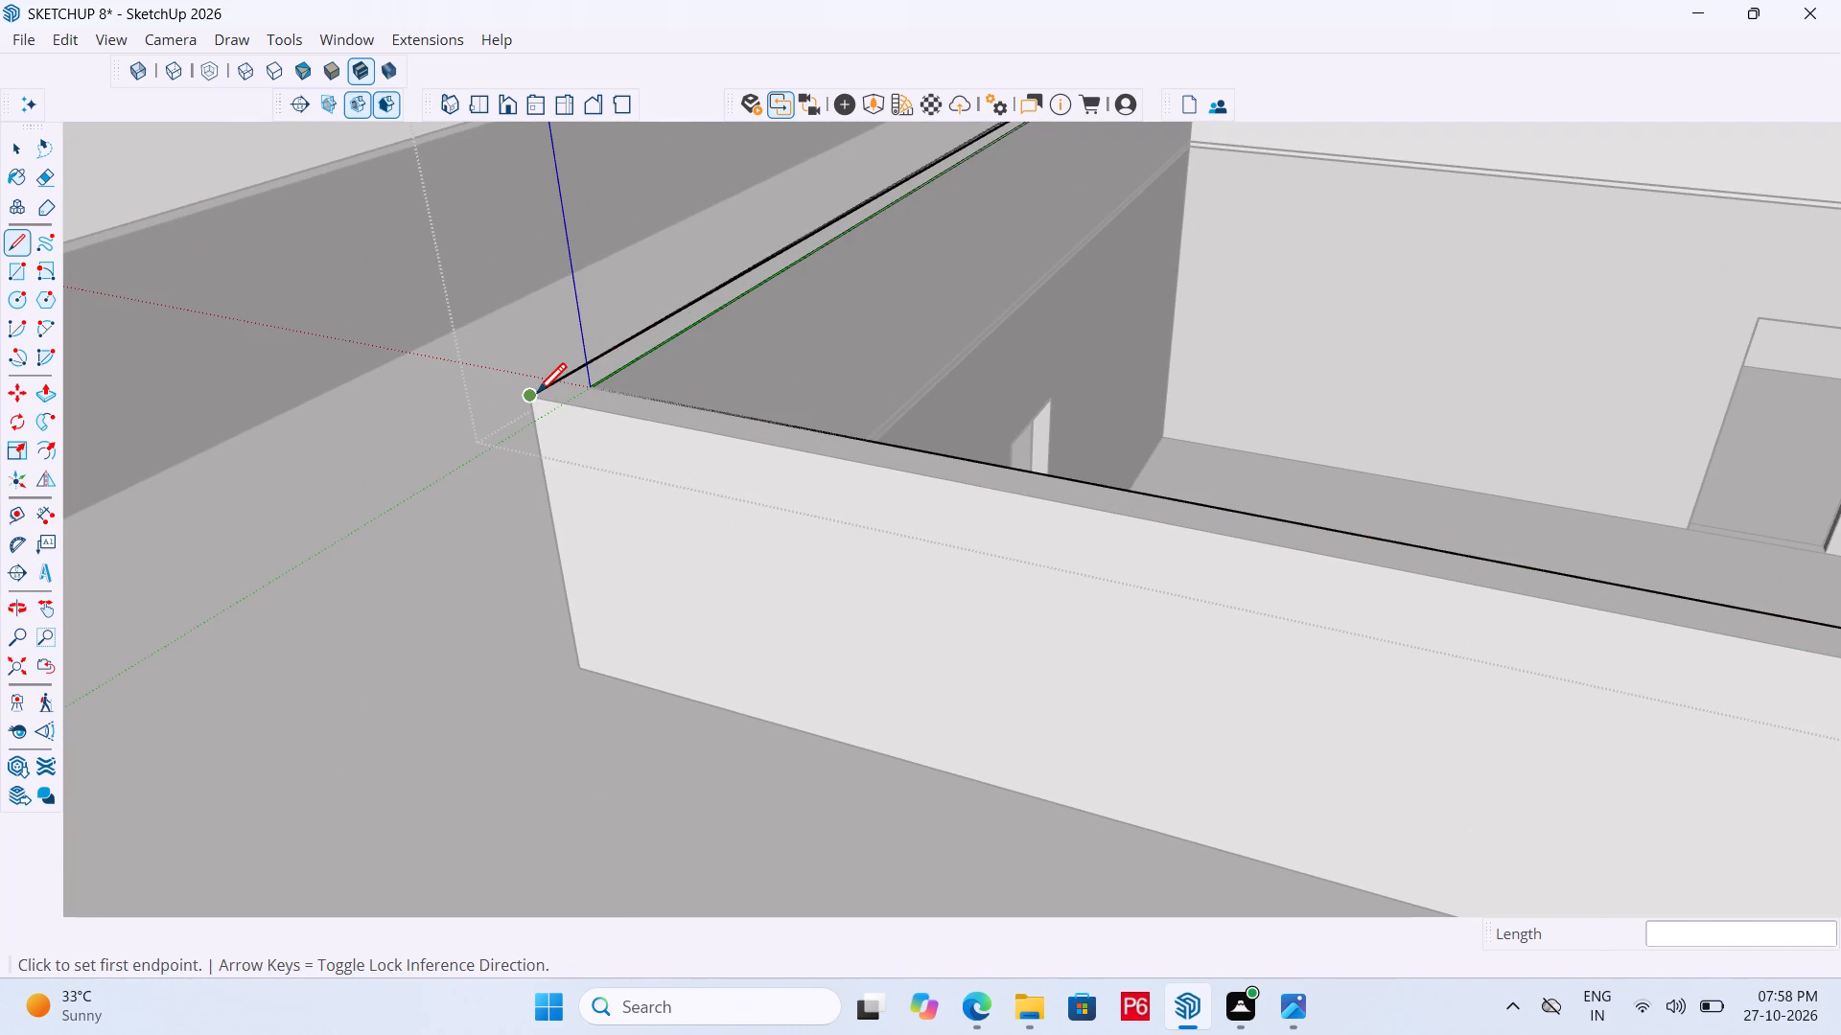
click(537, 396)
scroll(272, 282, down, 13)
scroll(845, 393, down, 4)
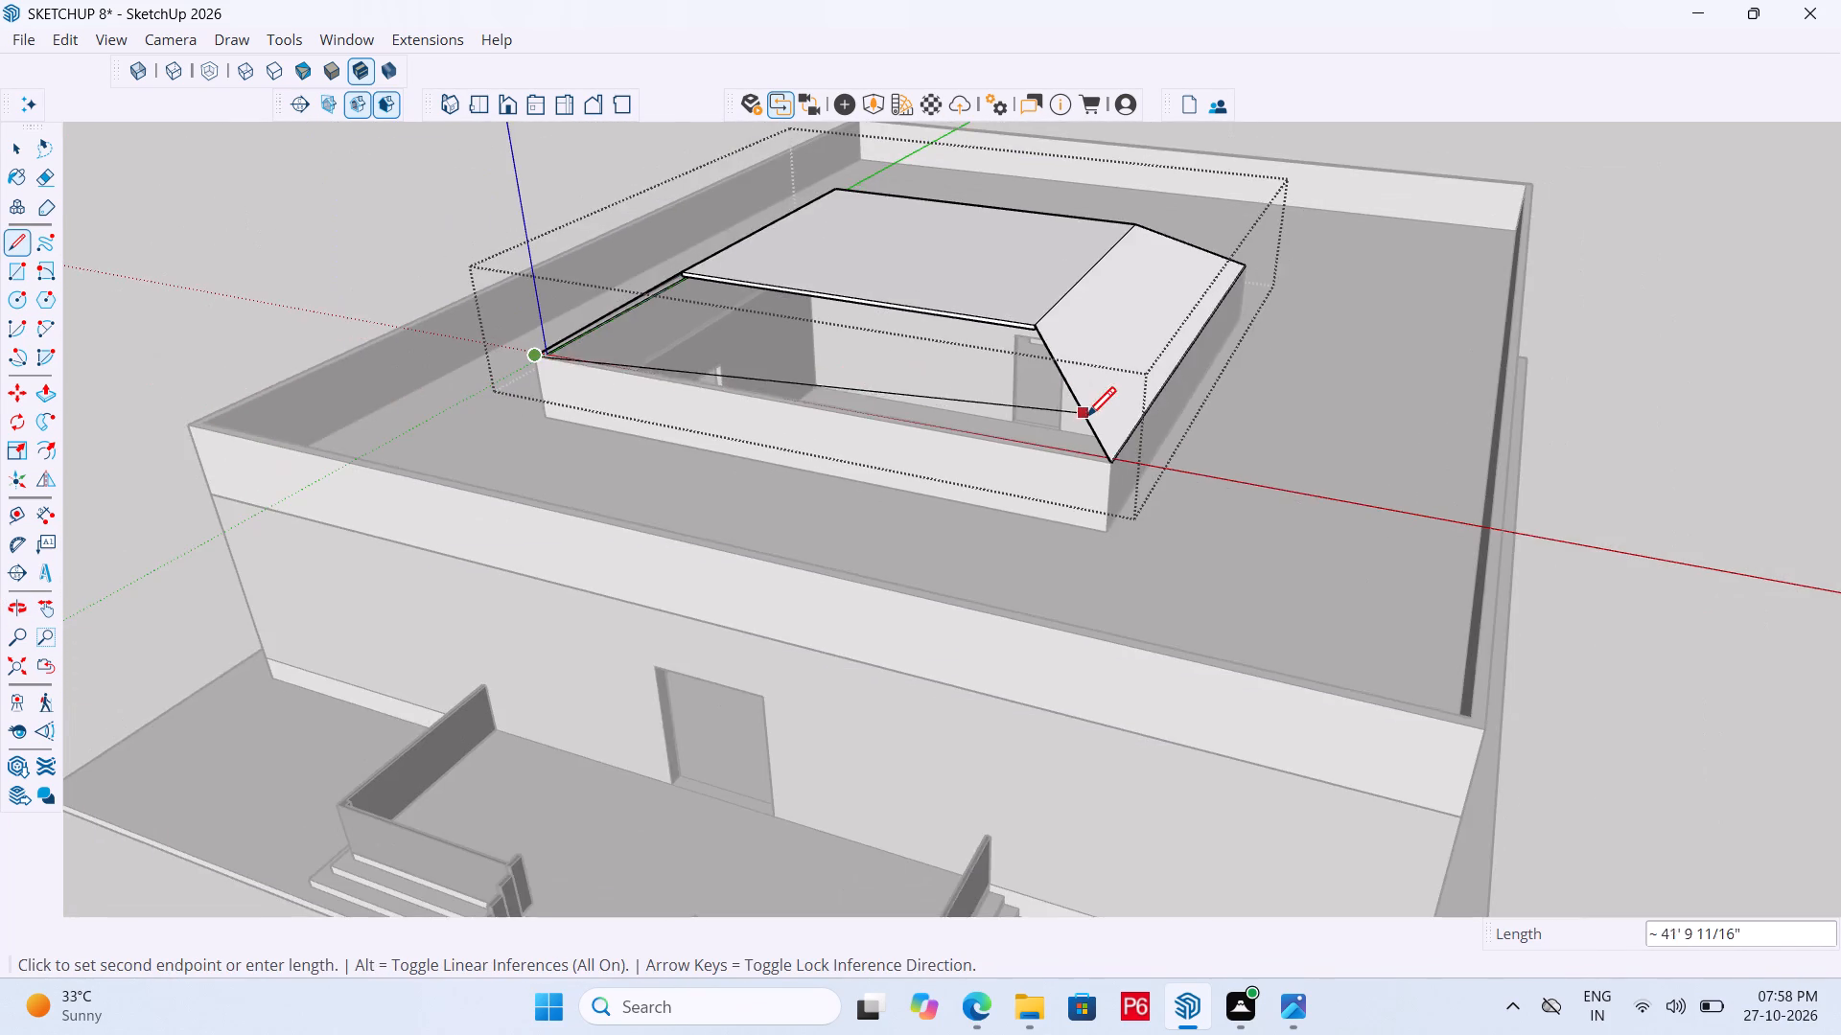
scroll(1086, 421, up, 11)
click(1142, 526)
scroll(1178, 549, down, 6)
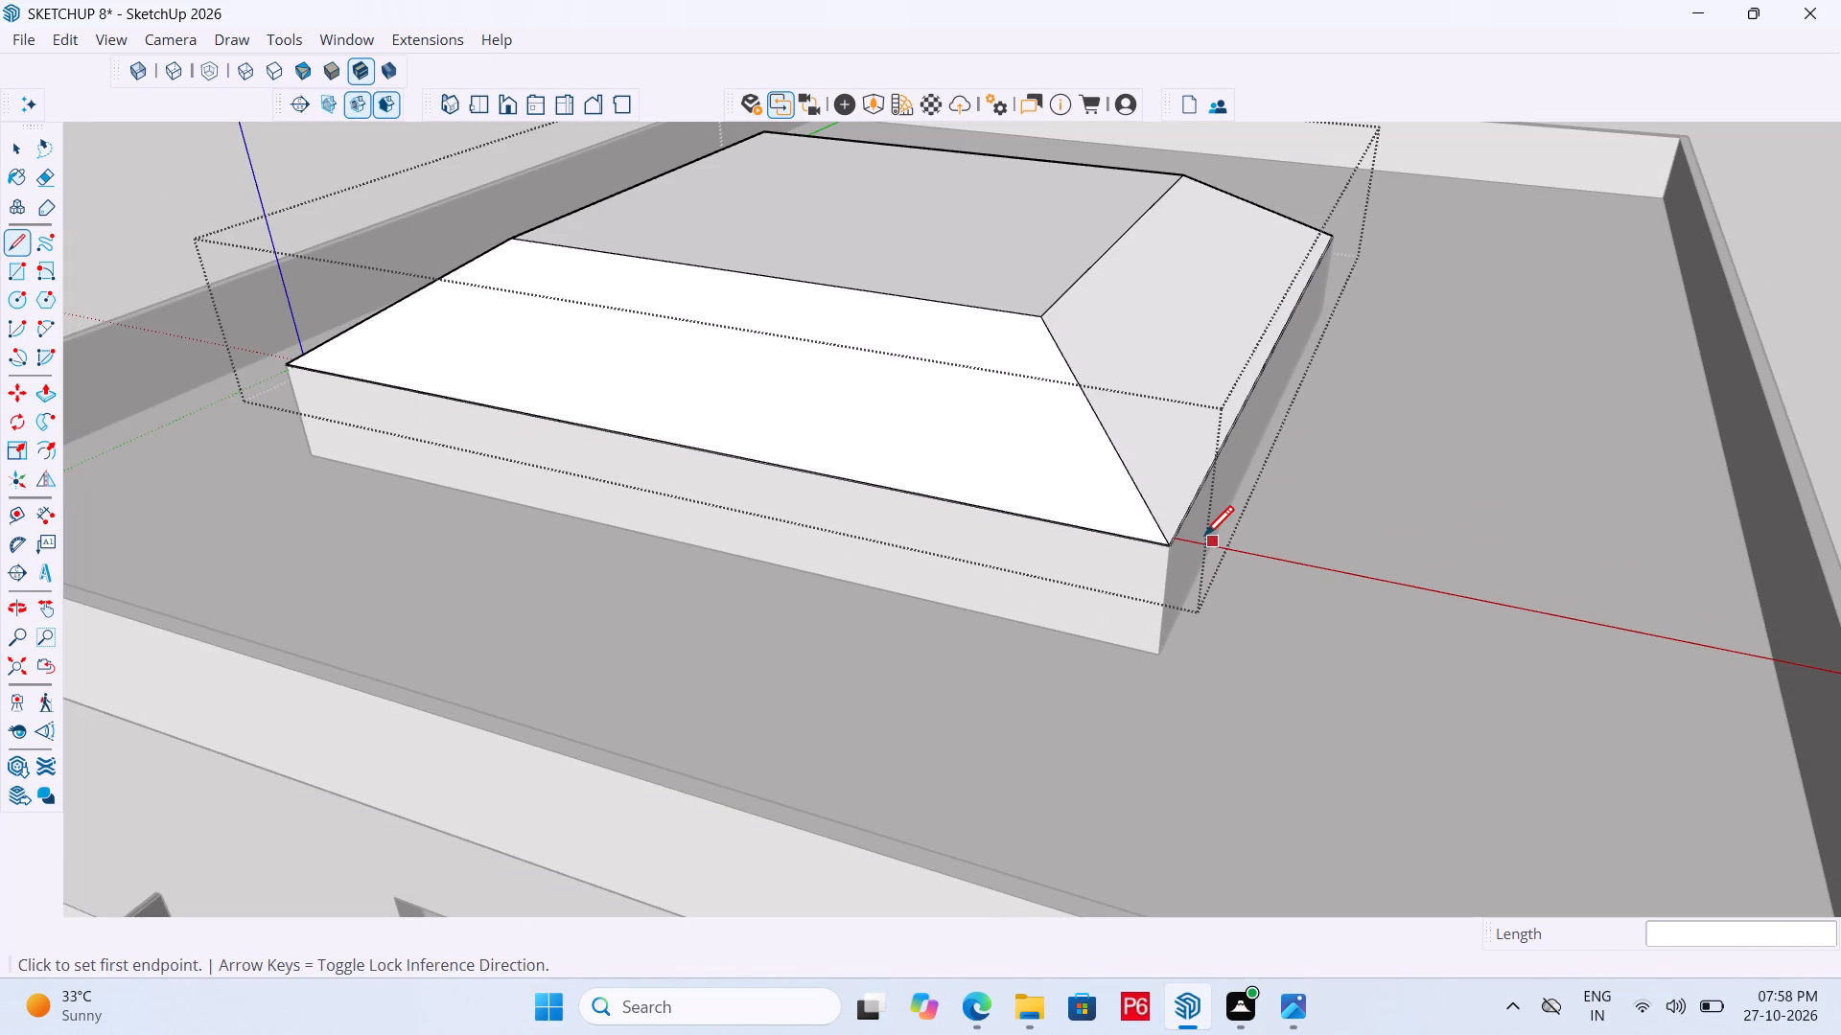
Save the model with the finished sloped cover.
key(ctrl+s)
key(ctrl+s)
key(ctrl+s)
key(ctrl+s)
key(ctrl+s)
key(ctrl+s)
key(ctrl+s)
key(ctrl+s)
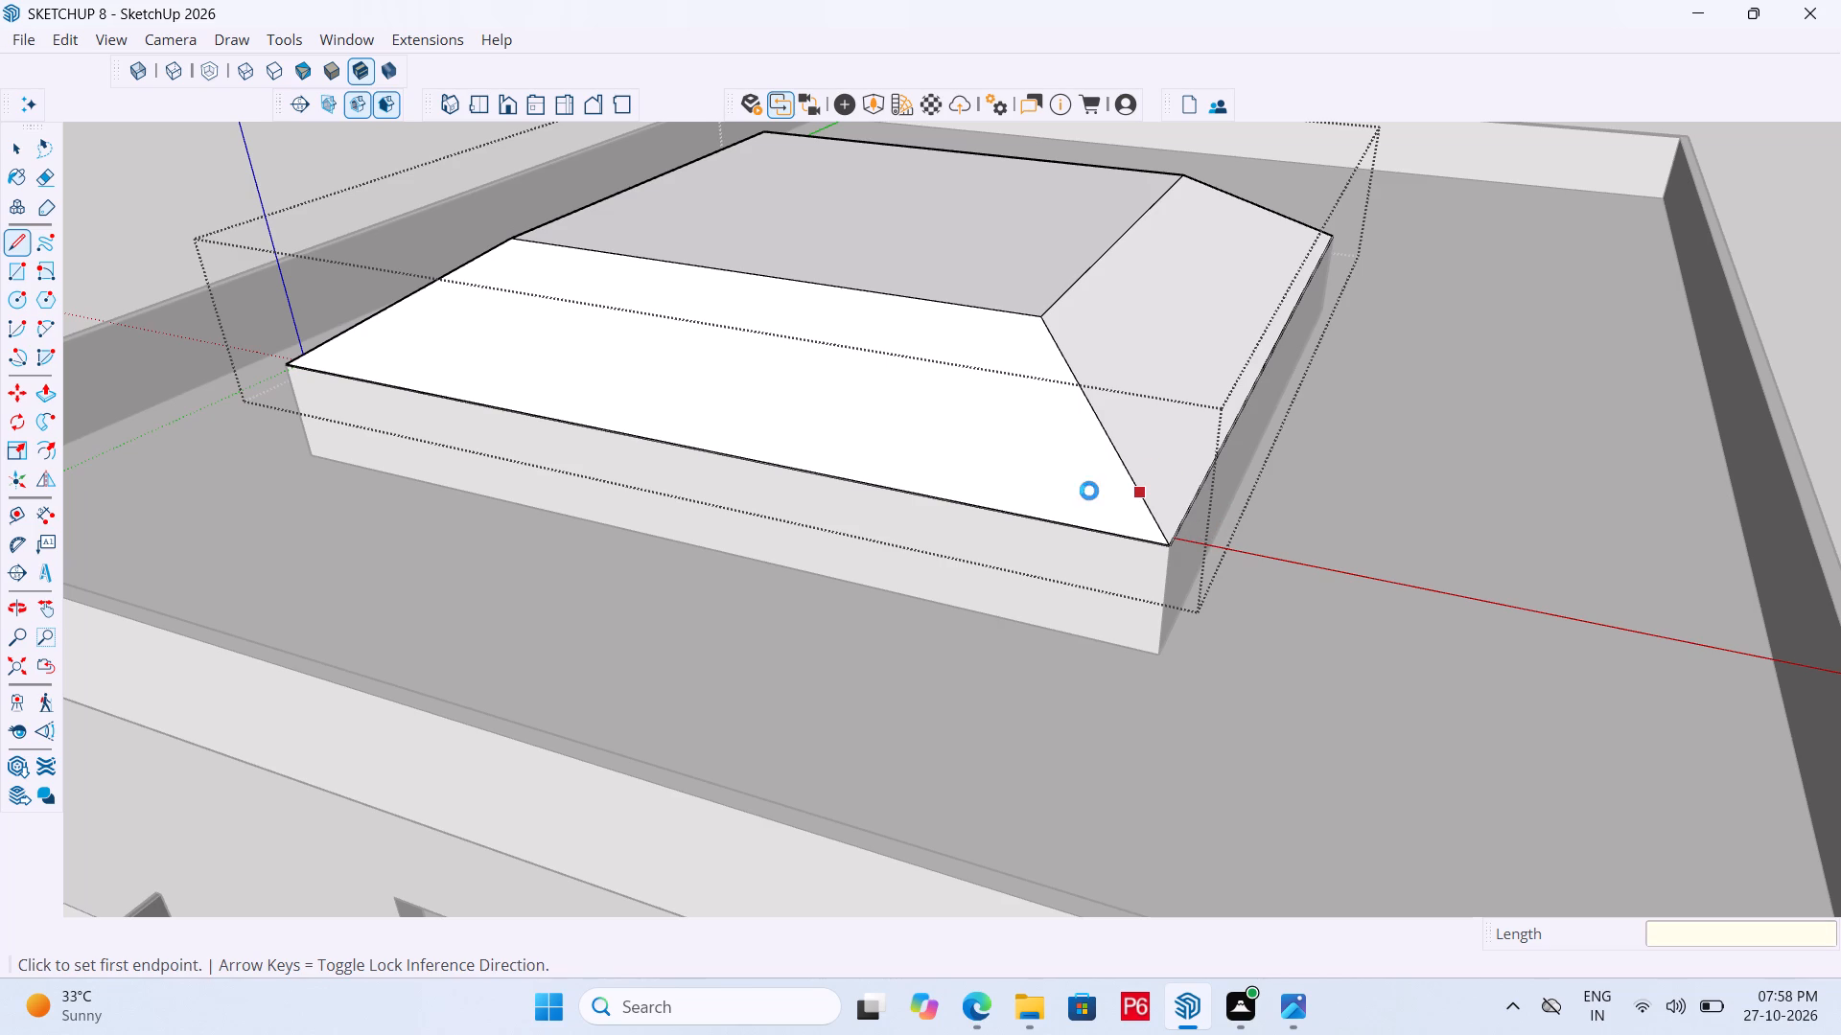
key(ctrl+s)
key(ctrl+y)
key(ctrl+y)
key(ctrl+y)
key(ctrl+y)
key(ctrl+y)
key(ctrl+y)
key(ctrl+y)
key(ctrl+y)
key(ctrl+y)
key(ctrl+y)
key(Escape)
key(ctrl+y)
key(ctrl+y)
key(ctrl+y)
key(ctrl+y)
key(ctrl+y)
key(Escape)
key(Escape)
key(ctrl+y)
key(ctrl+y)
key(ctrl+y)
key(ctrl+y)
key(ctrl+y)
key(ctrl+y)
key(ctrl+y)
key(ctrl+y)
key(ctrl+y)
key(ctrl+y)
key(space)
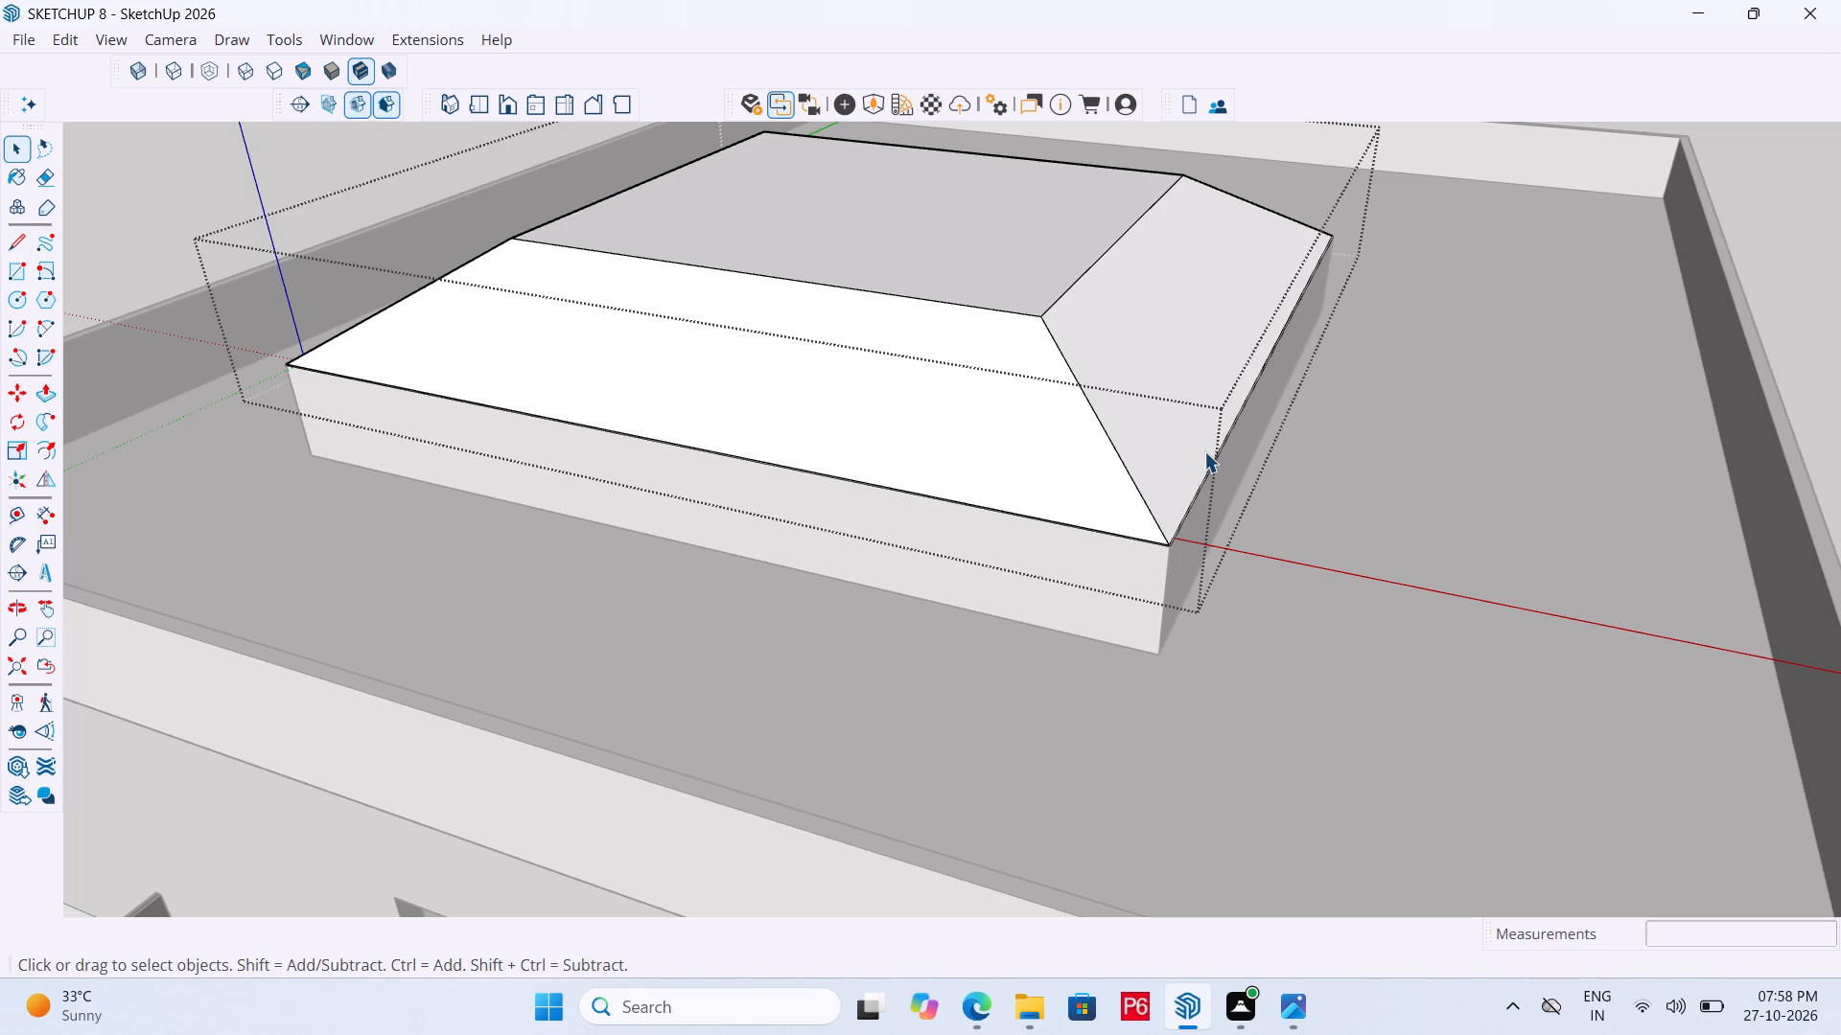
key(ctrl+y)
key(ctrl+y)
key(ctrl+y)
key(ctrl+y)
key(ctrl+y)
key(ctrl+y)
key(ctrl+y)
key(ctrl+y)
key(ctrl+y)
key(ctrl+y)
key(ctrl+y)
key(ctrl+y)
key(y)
Exit the group containing the hall opening's parapet and cover.
key(Escape)
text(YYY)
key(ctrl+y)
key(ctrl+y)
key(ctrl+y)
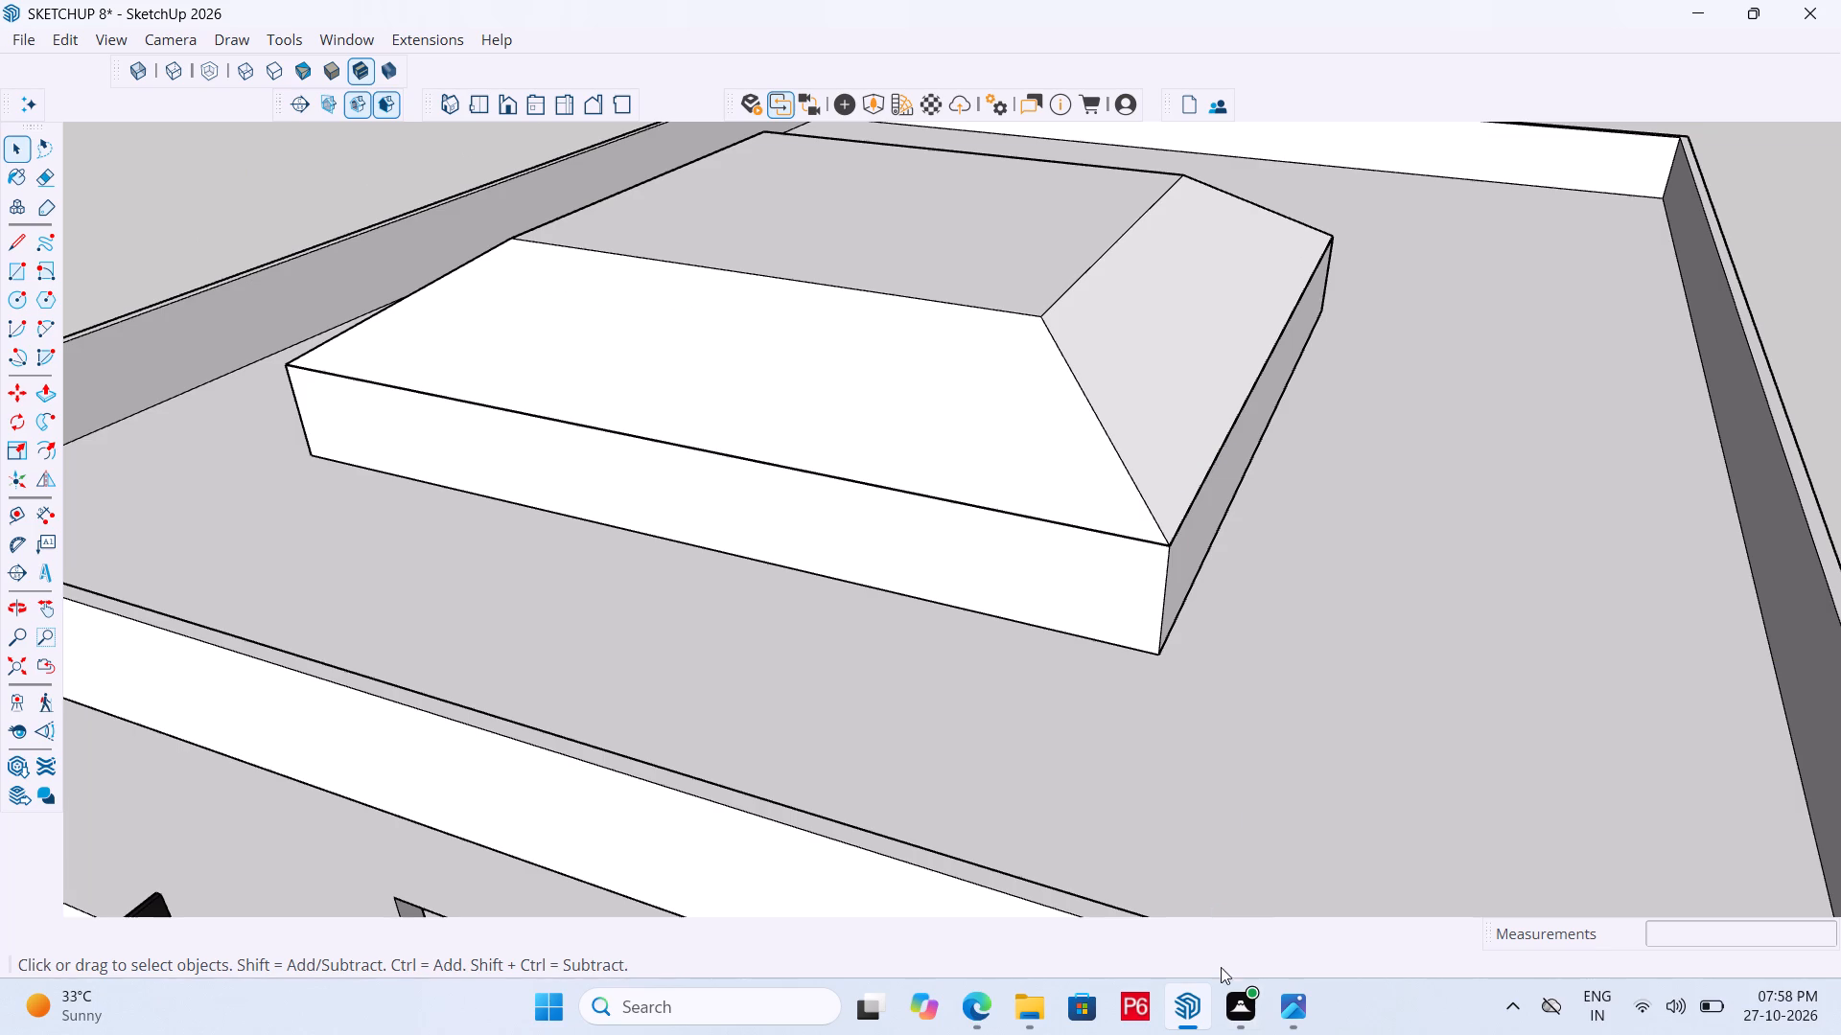
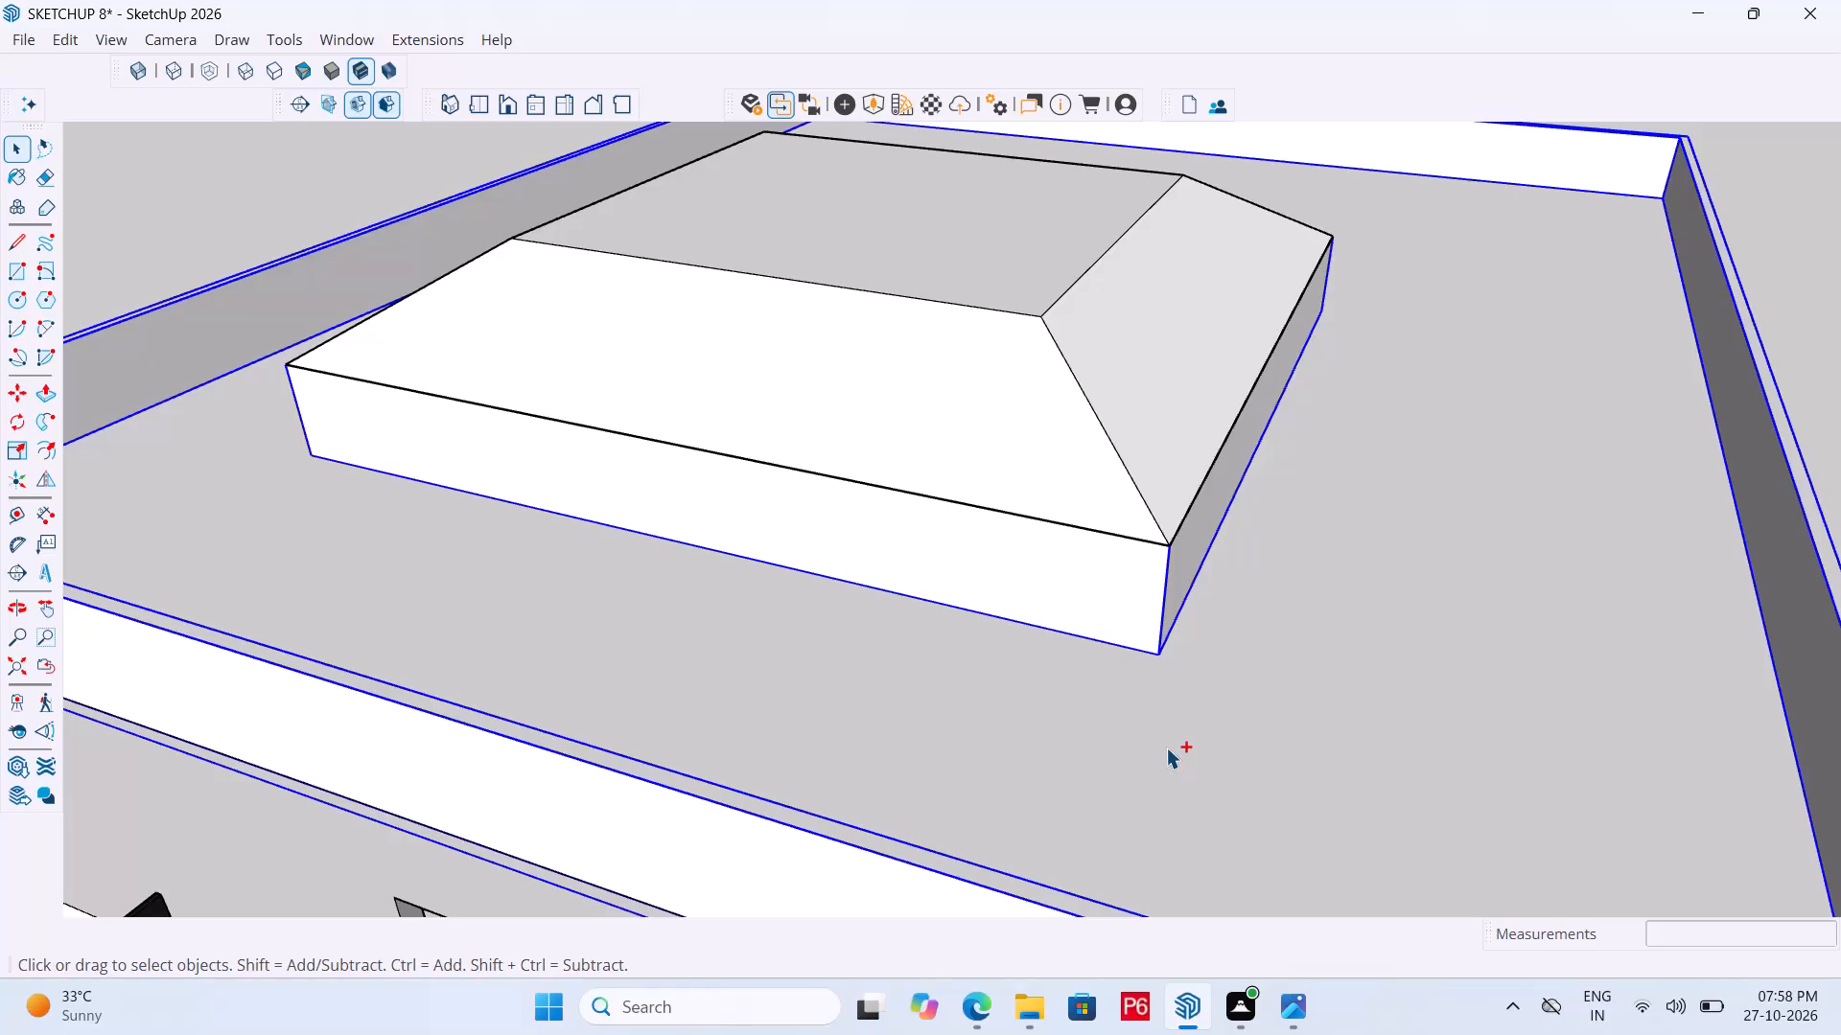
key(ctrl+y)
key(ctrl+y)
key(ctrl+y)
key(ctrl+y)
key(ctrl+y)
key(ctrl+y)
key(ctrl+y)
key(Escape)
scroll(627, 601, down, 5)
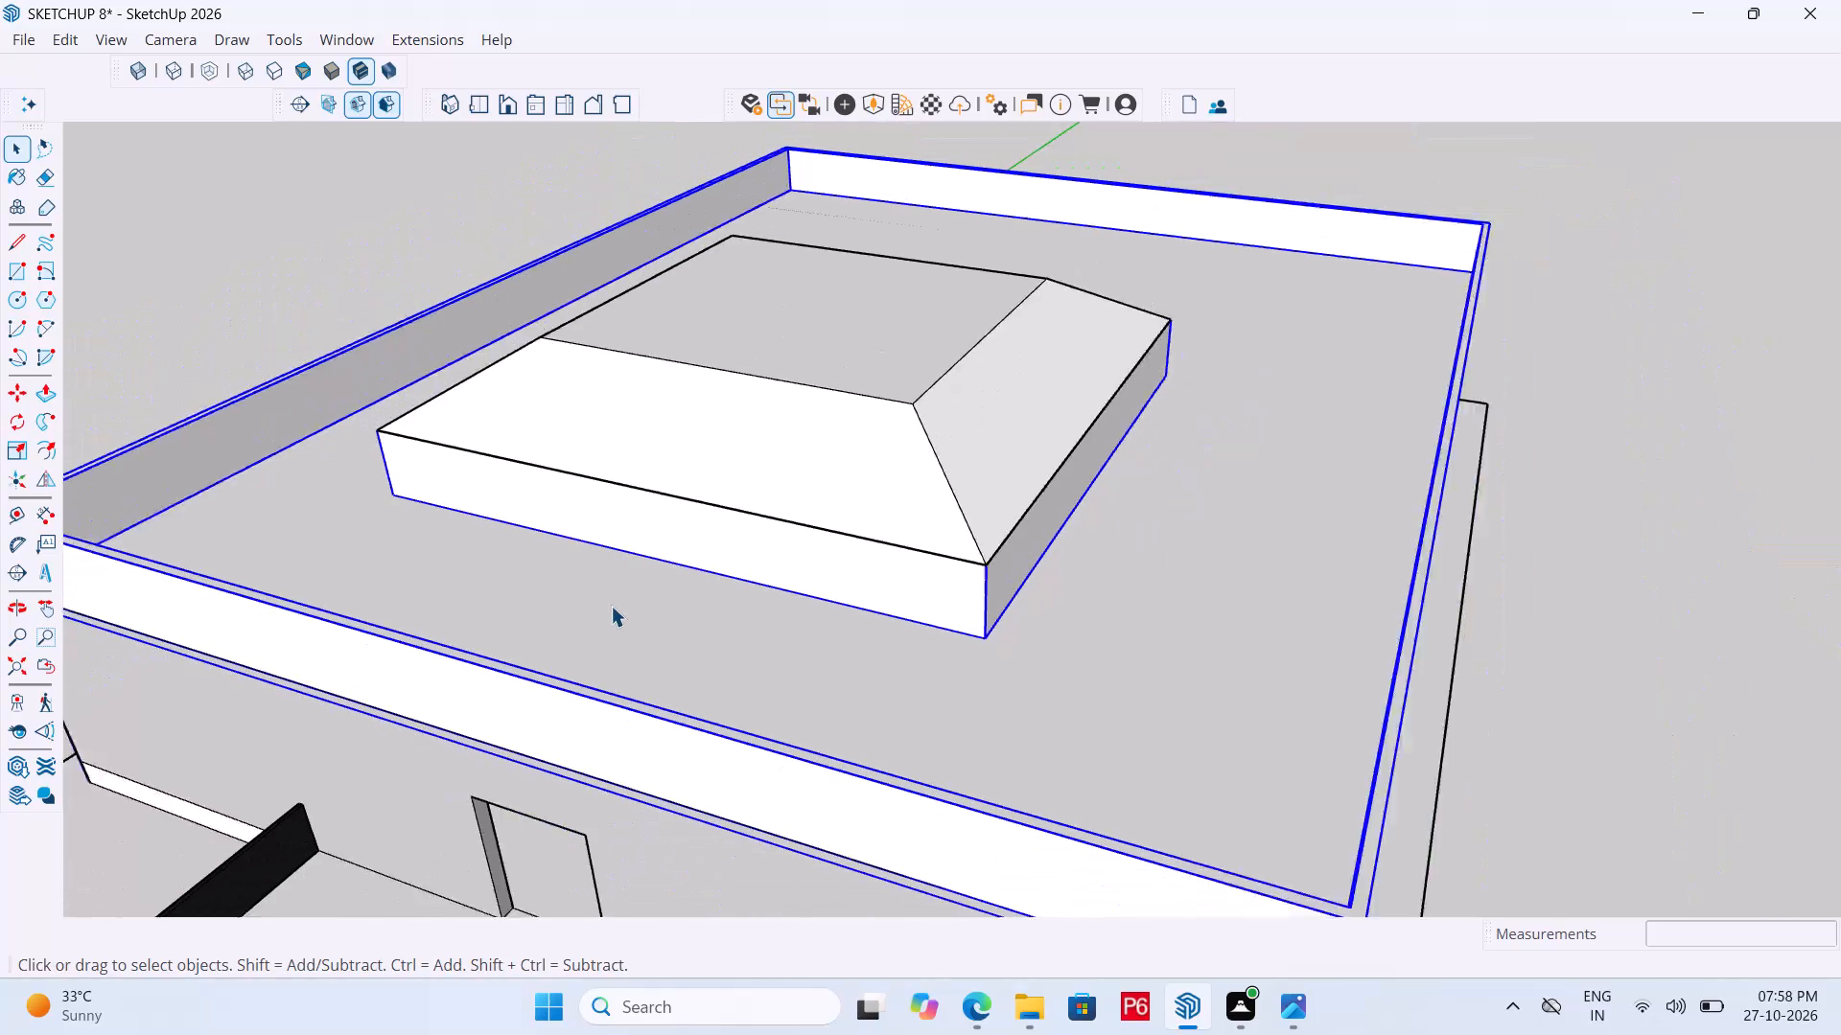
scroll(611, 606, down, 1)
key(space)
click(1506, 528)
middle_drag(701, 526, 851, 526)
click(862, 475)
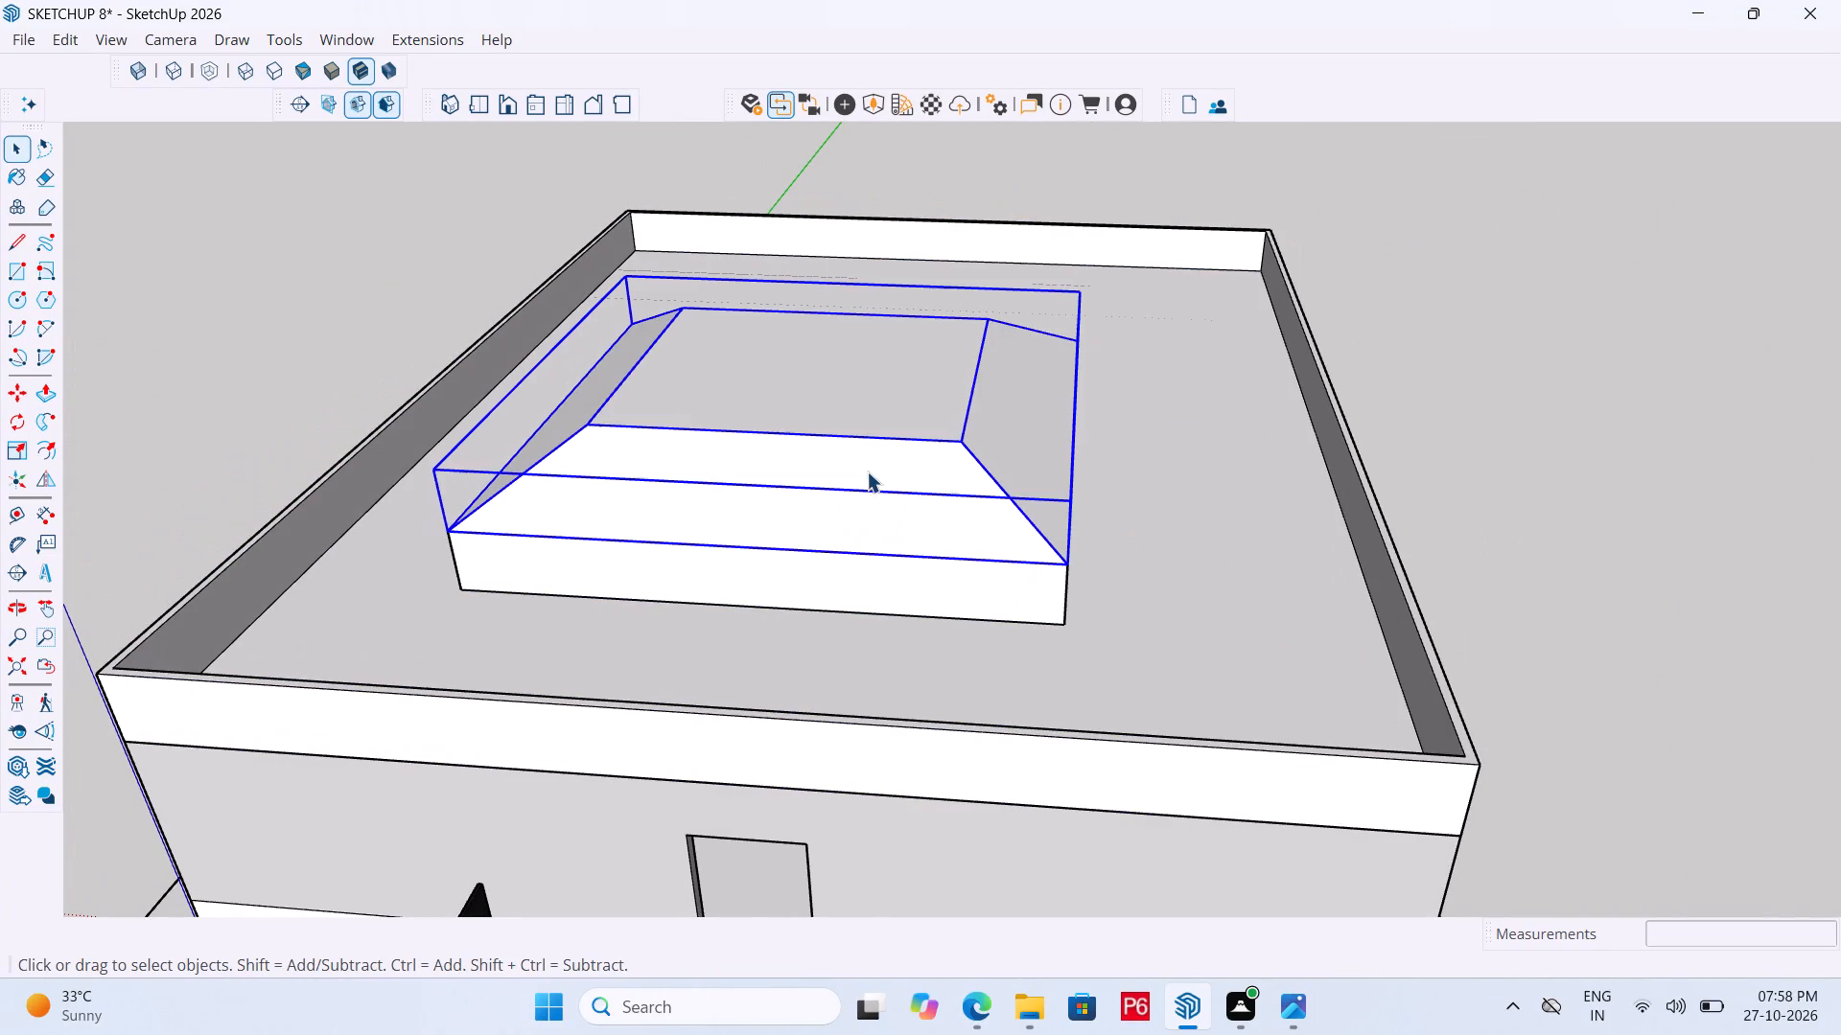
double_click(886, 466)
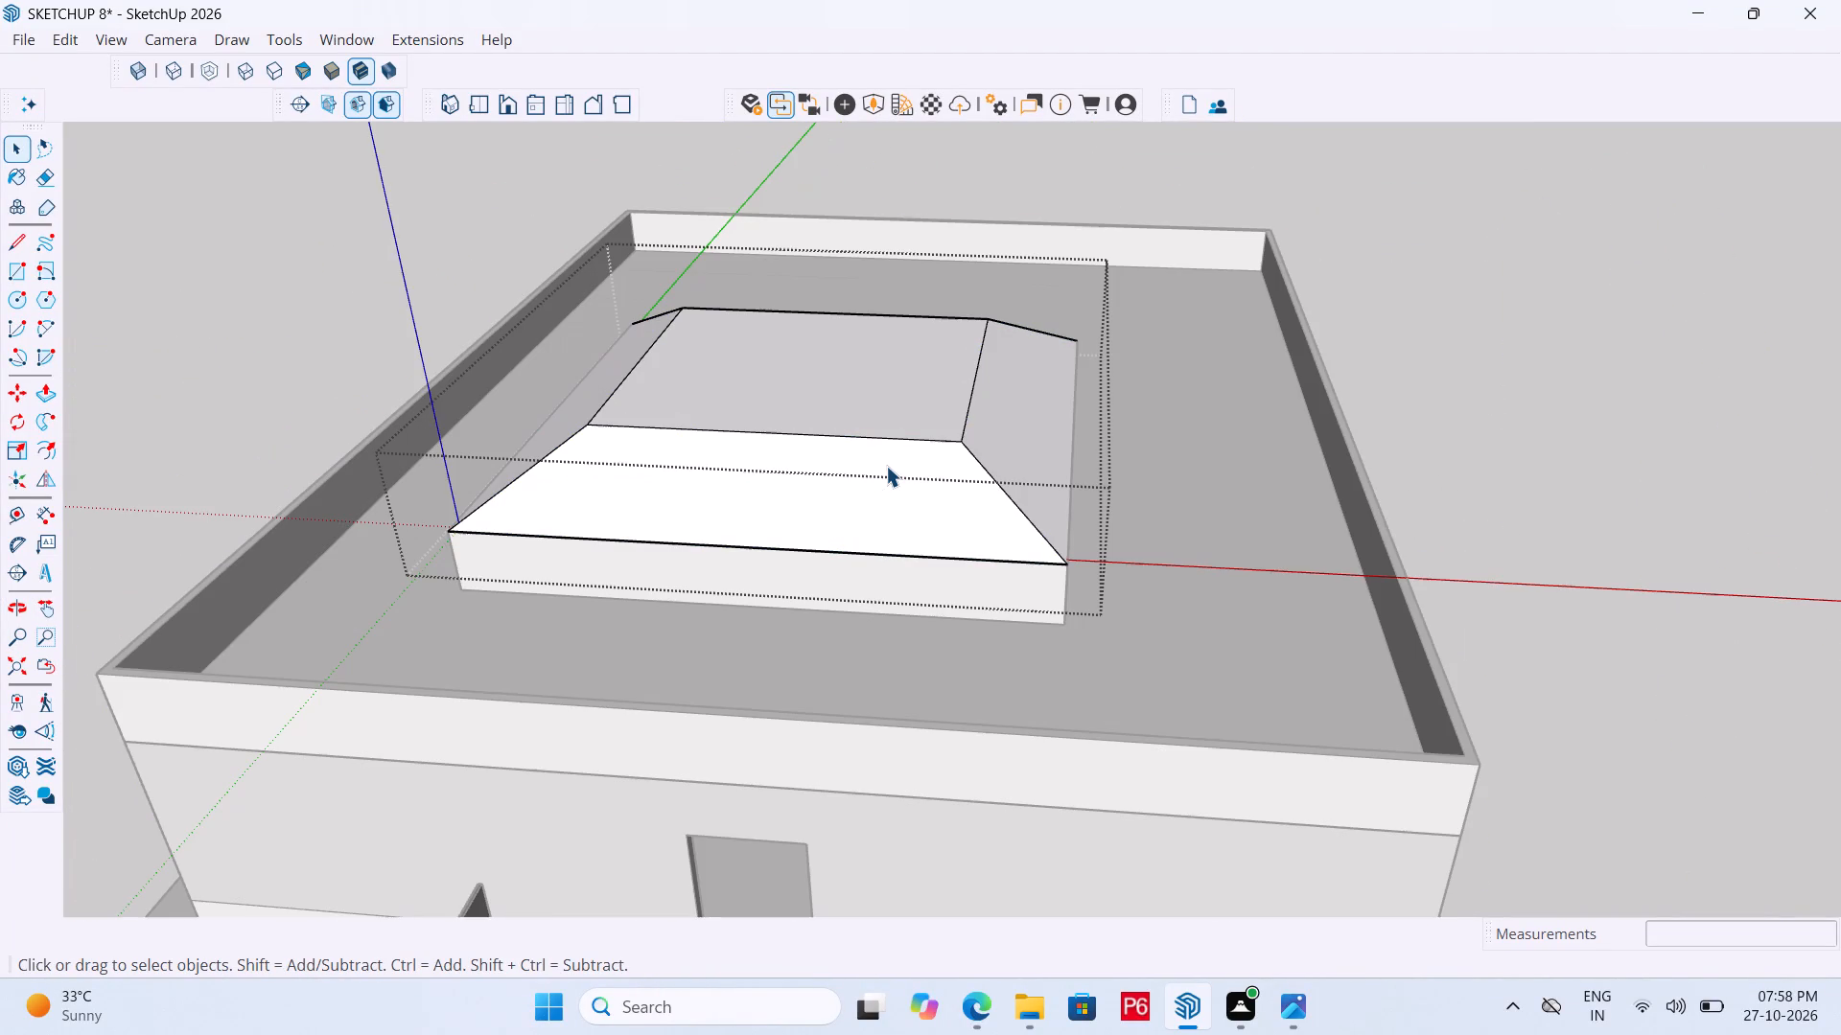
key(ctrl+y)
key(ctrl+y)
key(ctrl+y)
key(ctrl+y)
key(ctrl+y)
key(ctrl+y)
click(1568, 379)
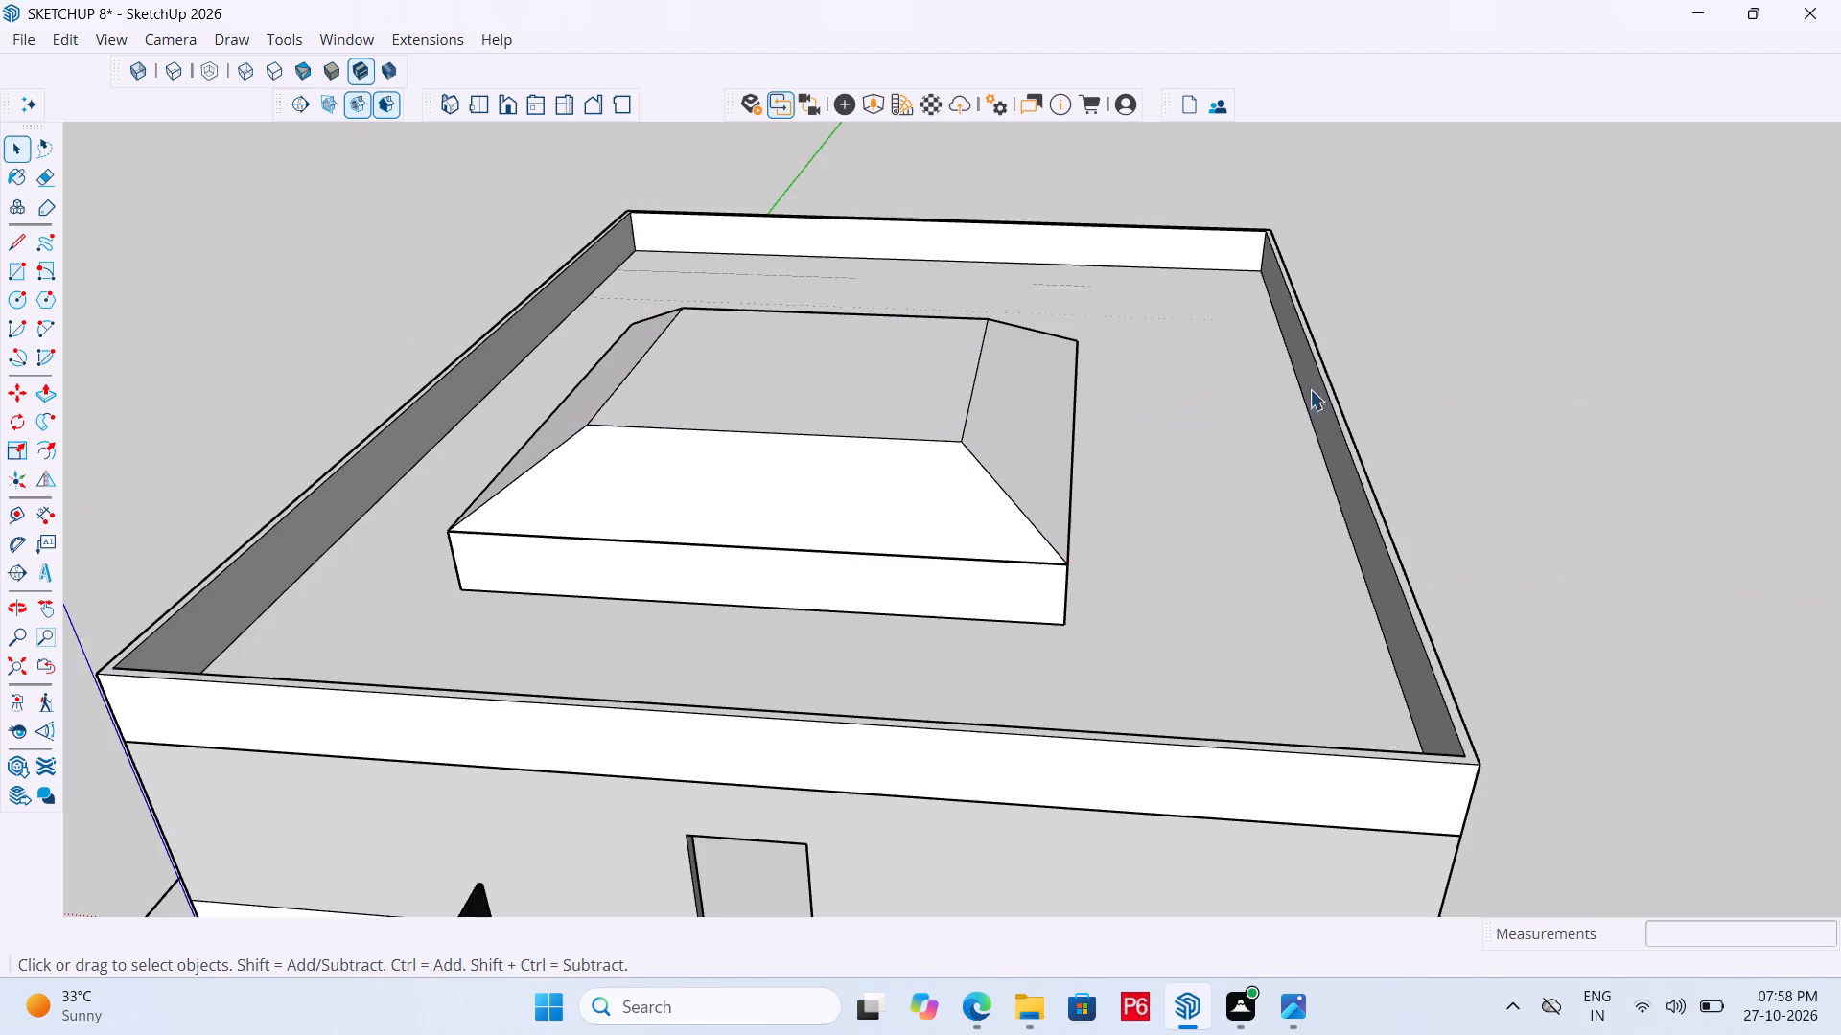
Open the hipped roof group inside the parapet for editing.
key(space)
click(892, 476)
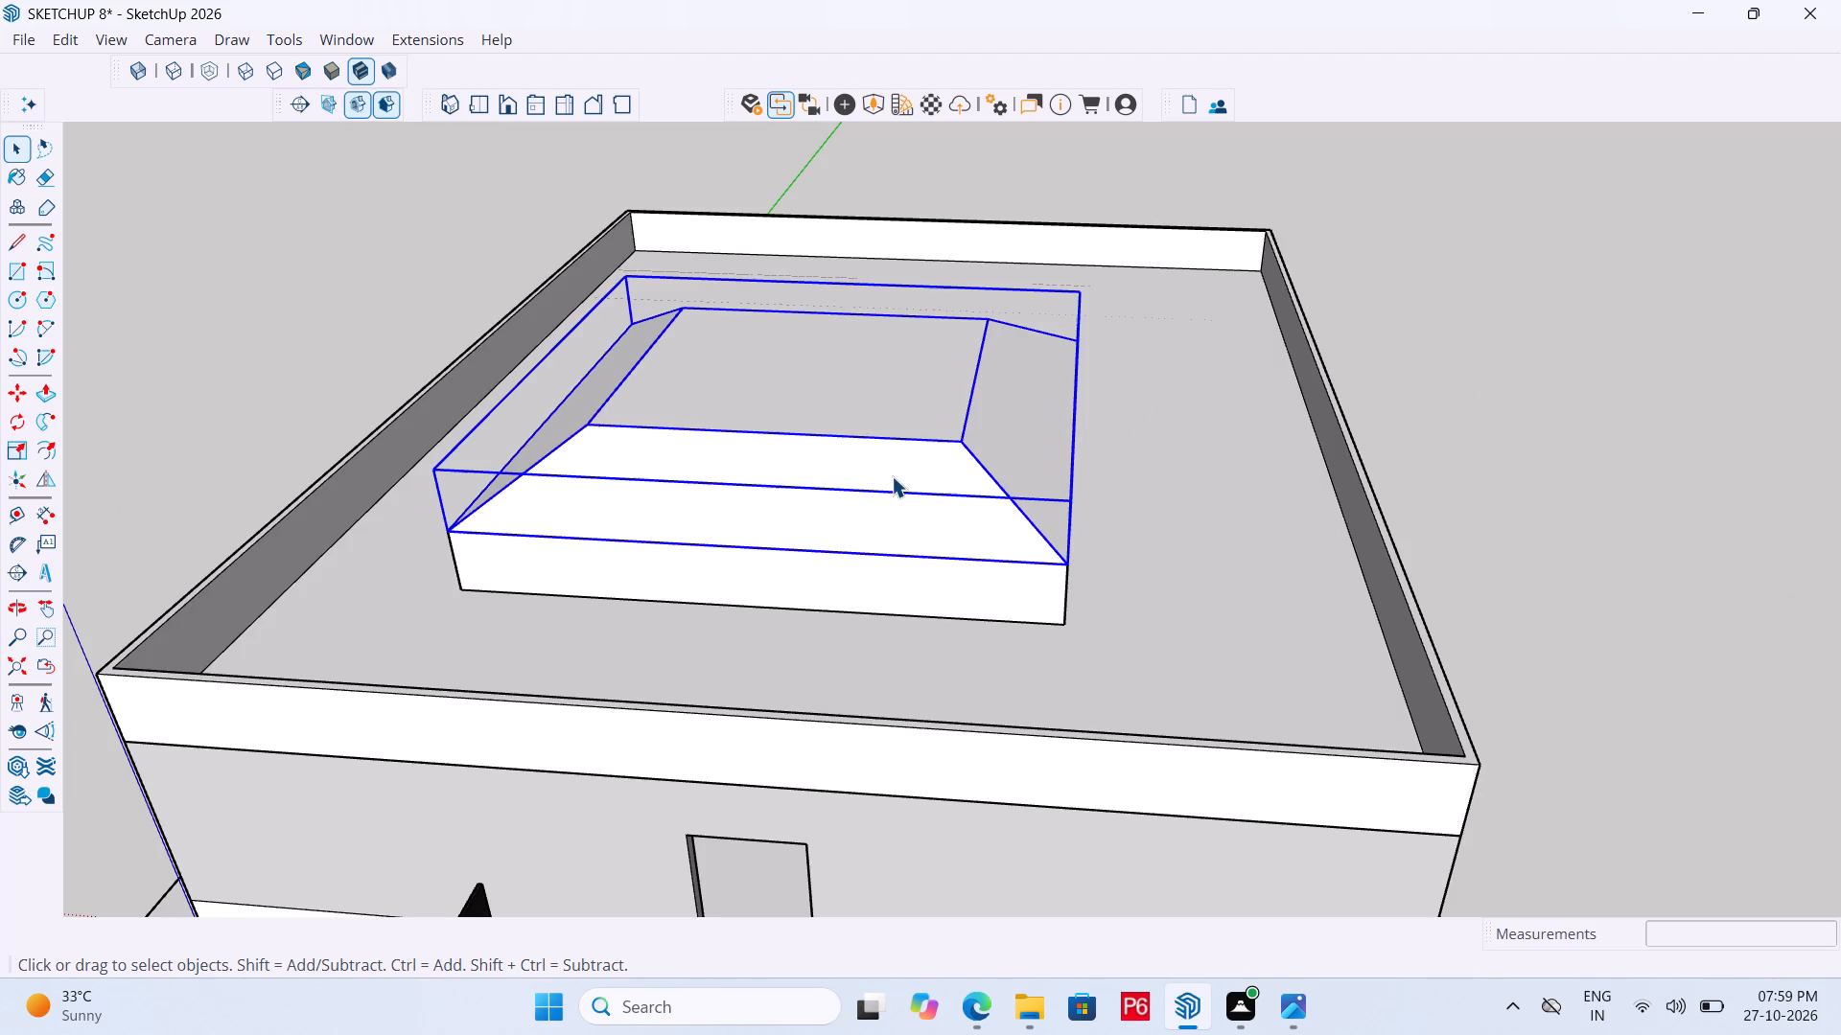
double_click(892, 476)
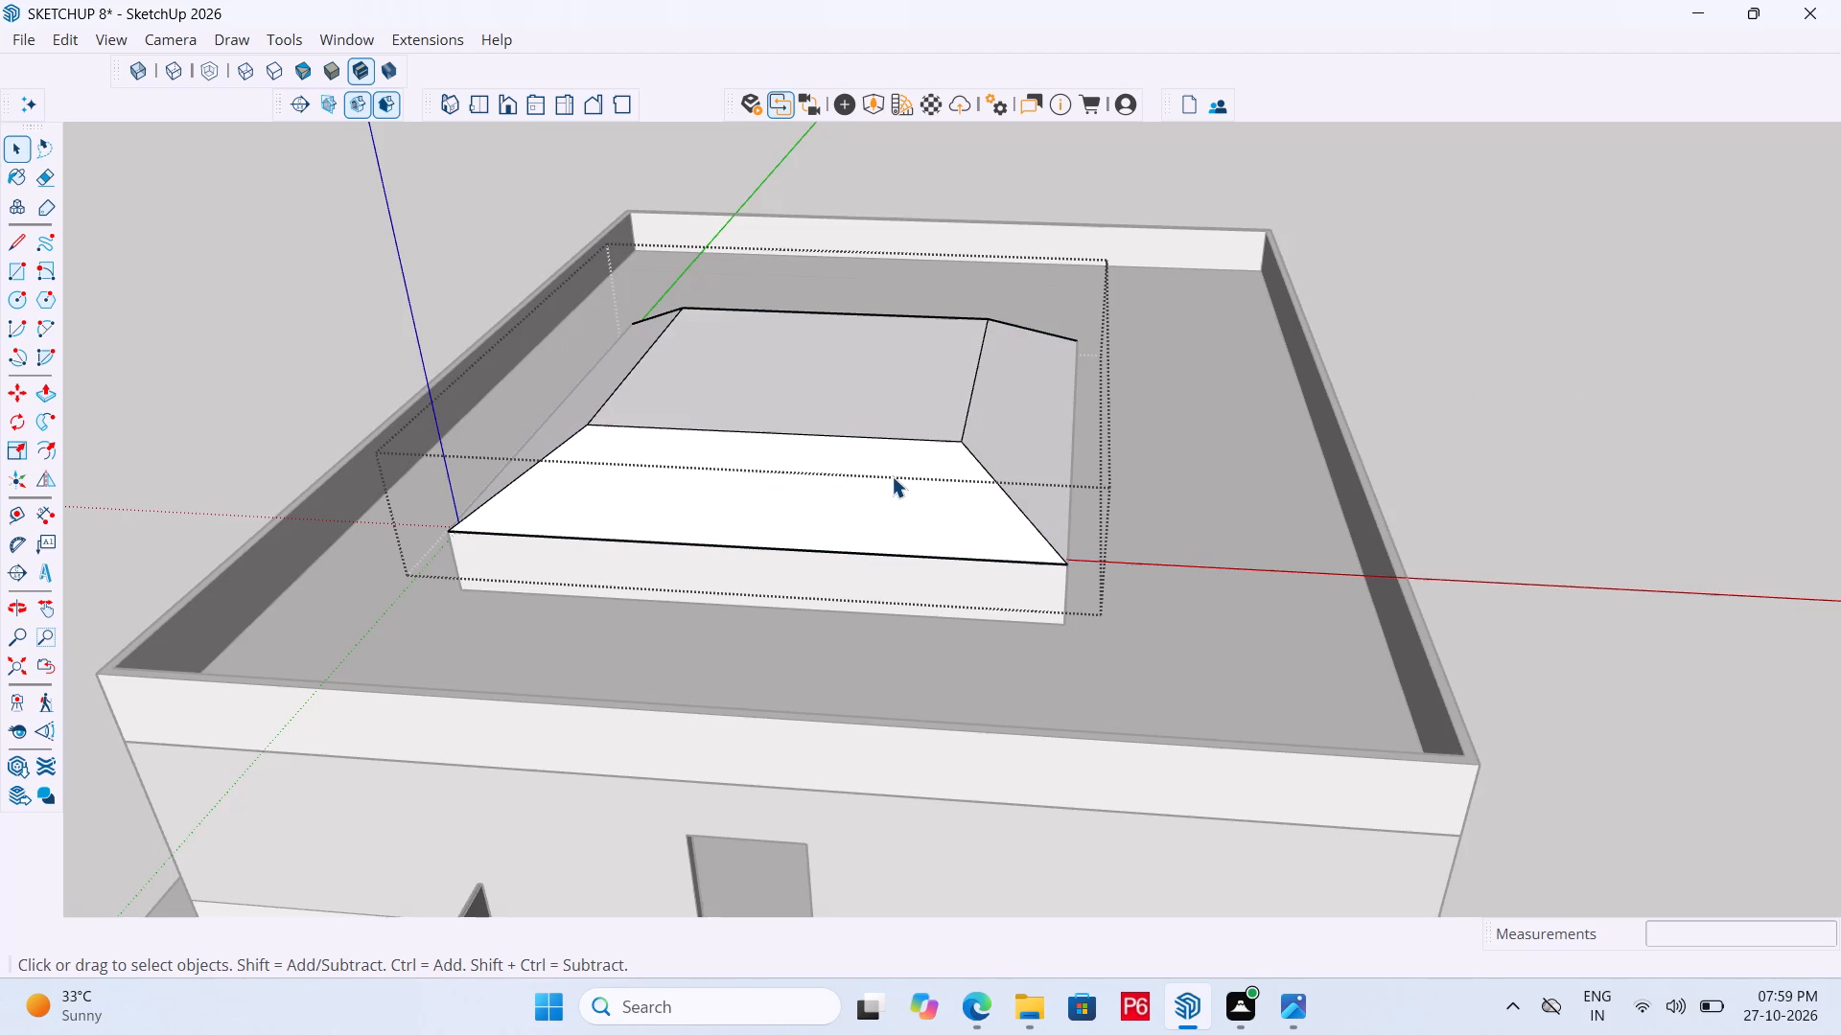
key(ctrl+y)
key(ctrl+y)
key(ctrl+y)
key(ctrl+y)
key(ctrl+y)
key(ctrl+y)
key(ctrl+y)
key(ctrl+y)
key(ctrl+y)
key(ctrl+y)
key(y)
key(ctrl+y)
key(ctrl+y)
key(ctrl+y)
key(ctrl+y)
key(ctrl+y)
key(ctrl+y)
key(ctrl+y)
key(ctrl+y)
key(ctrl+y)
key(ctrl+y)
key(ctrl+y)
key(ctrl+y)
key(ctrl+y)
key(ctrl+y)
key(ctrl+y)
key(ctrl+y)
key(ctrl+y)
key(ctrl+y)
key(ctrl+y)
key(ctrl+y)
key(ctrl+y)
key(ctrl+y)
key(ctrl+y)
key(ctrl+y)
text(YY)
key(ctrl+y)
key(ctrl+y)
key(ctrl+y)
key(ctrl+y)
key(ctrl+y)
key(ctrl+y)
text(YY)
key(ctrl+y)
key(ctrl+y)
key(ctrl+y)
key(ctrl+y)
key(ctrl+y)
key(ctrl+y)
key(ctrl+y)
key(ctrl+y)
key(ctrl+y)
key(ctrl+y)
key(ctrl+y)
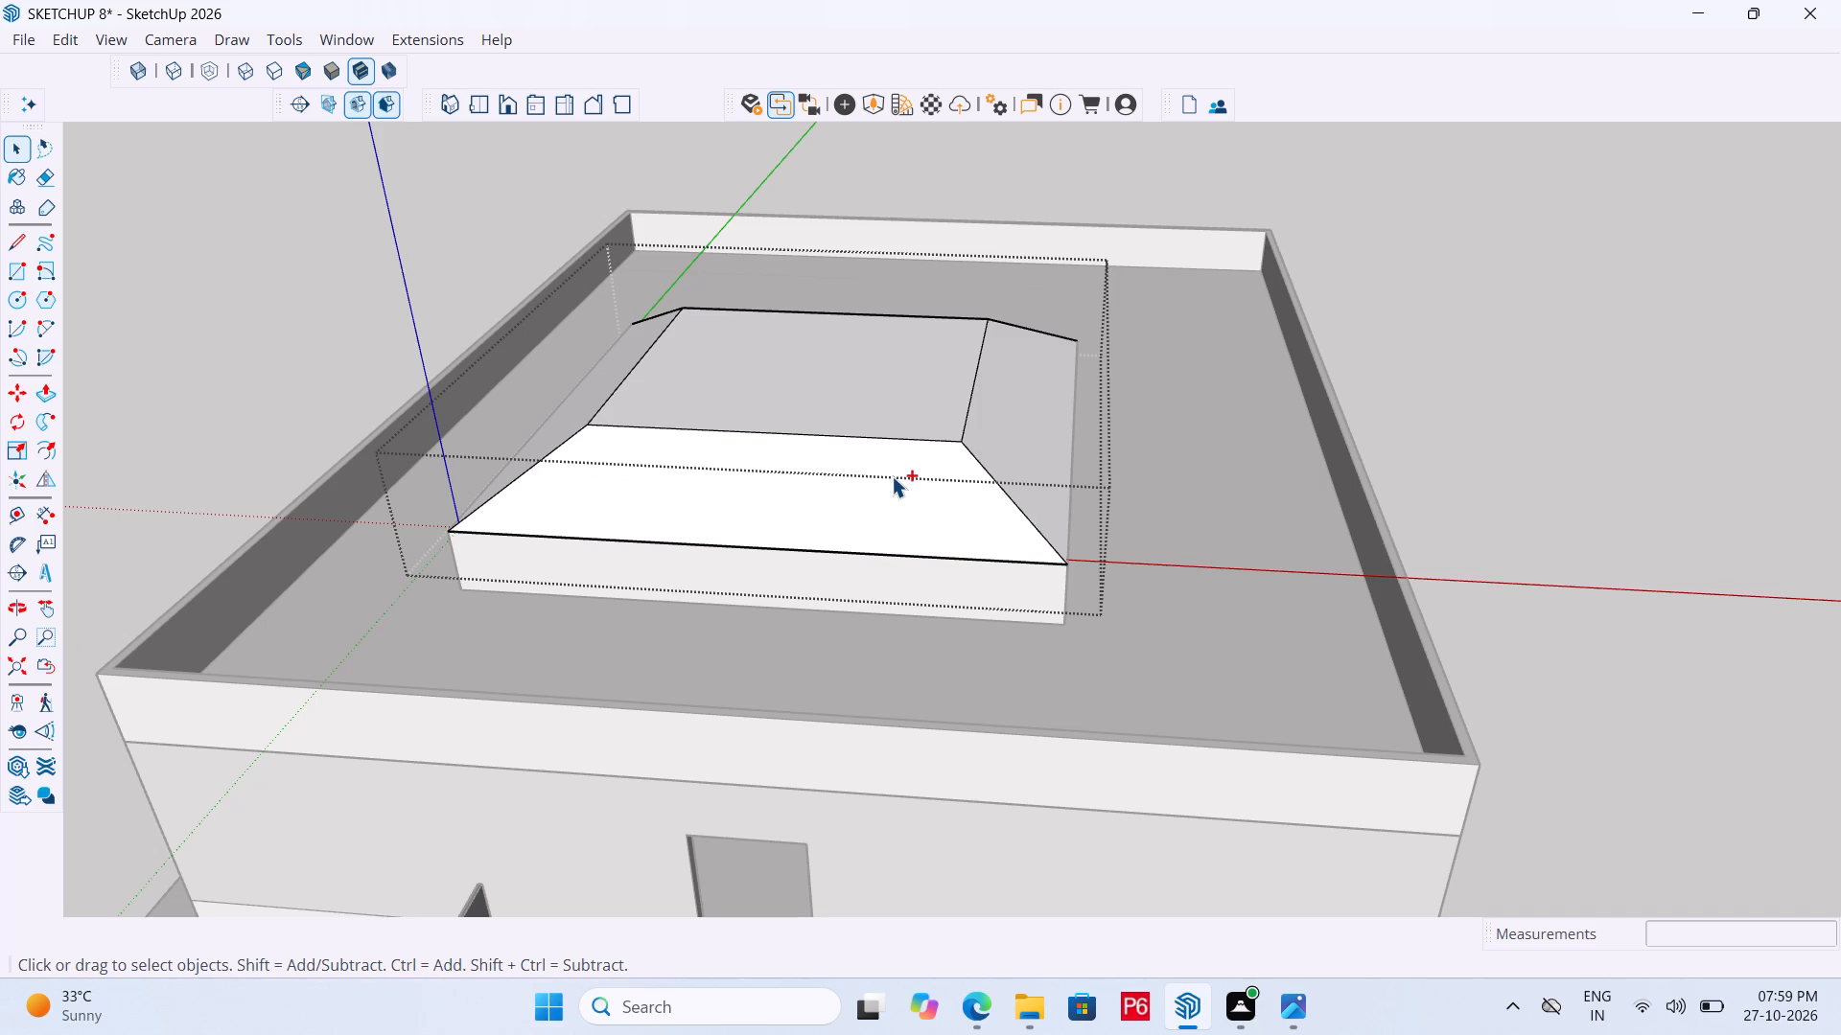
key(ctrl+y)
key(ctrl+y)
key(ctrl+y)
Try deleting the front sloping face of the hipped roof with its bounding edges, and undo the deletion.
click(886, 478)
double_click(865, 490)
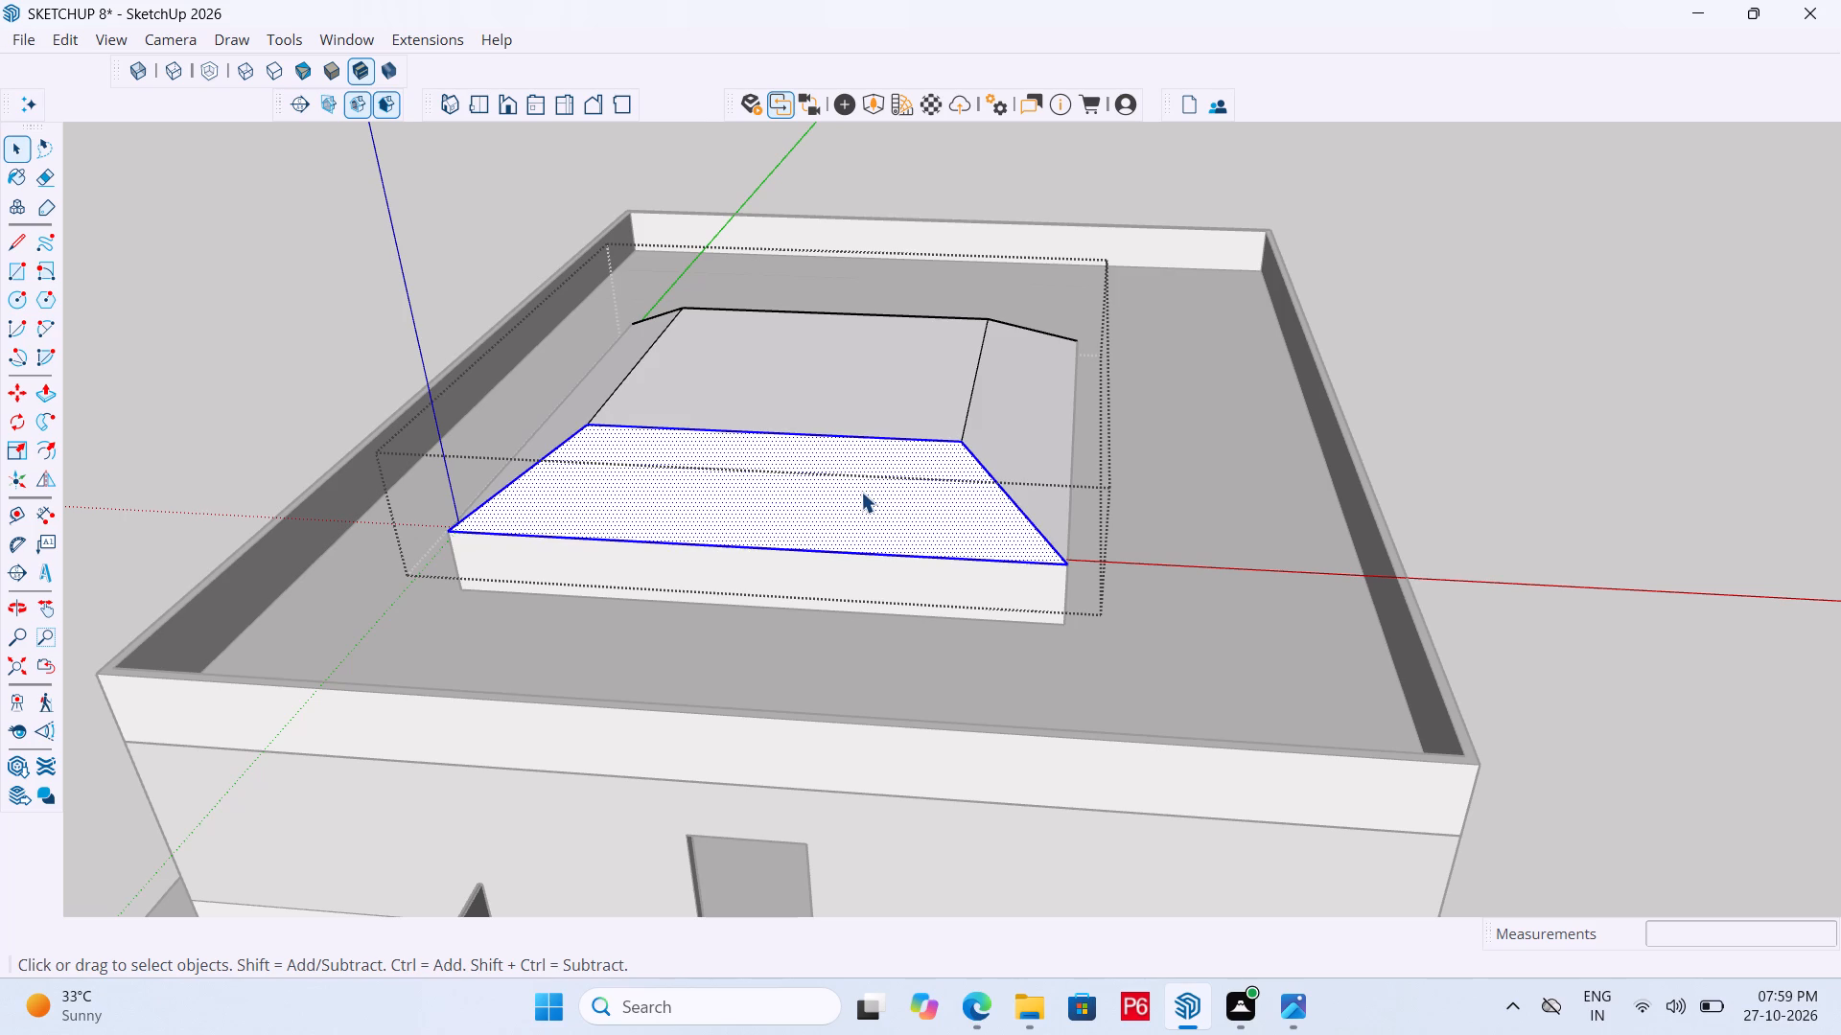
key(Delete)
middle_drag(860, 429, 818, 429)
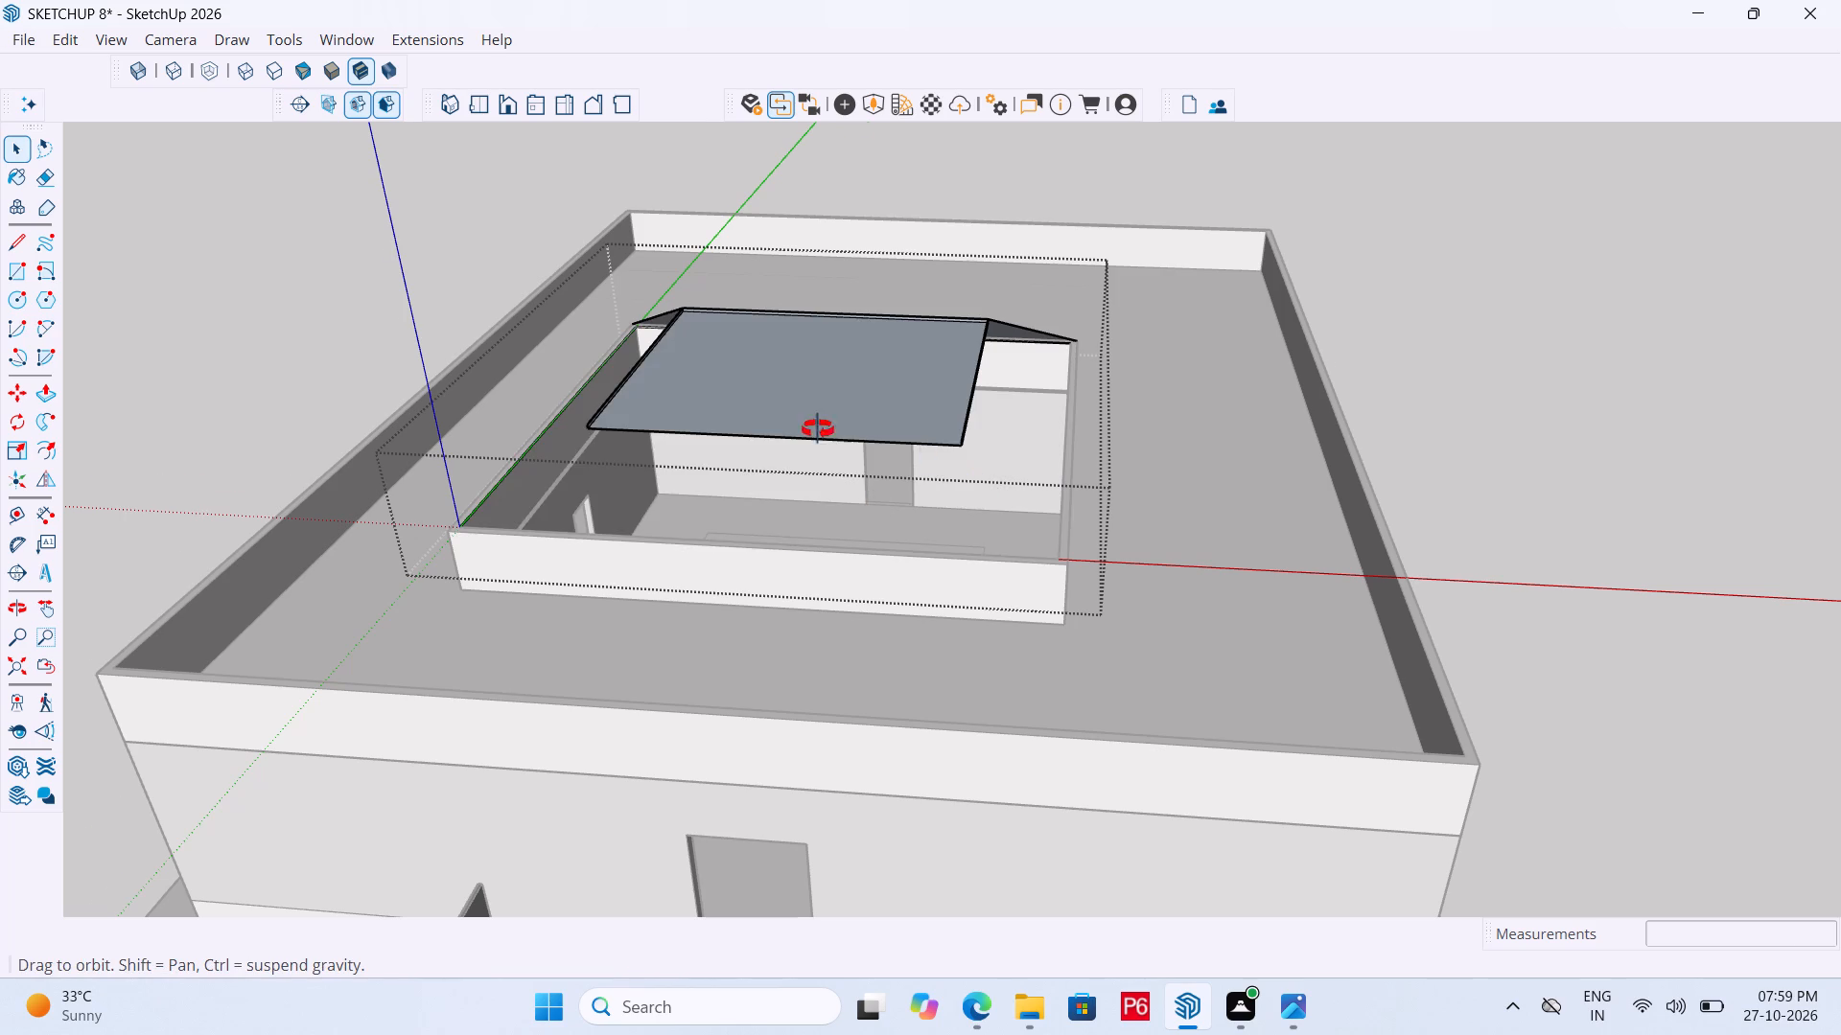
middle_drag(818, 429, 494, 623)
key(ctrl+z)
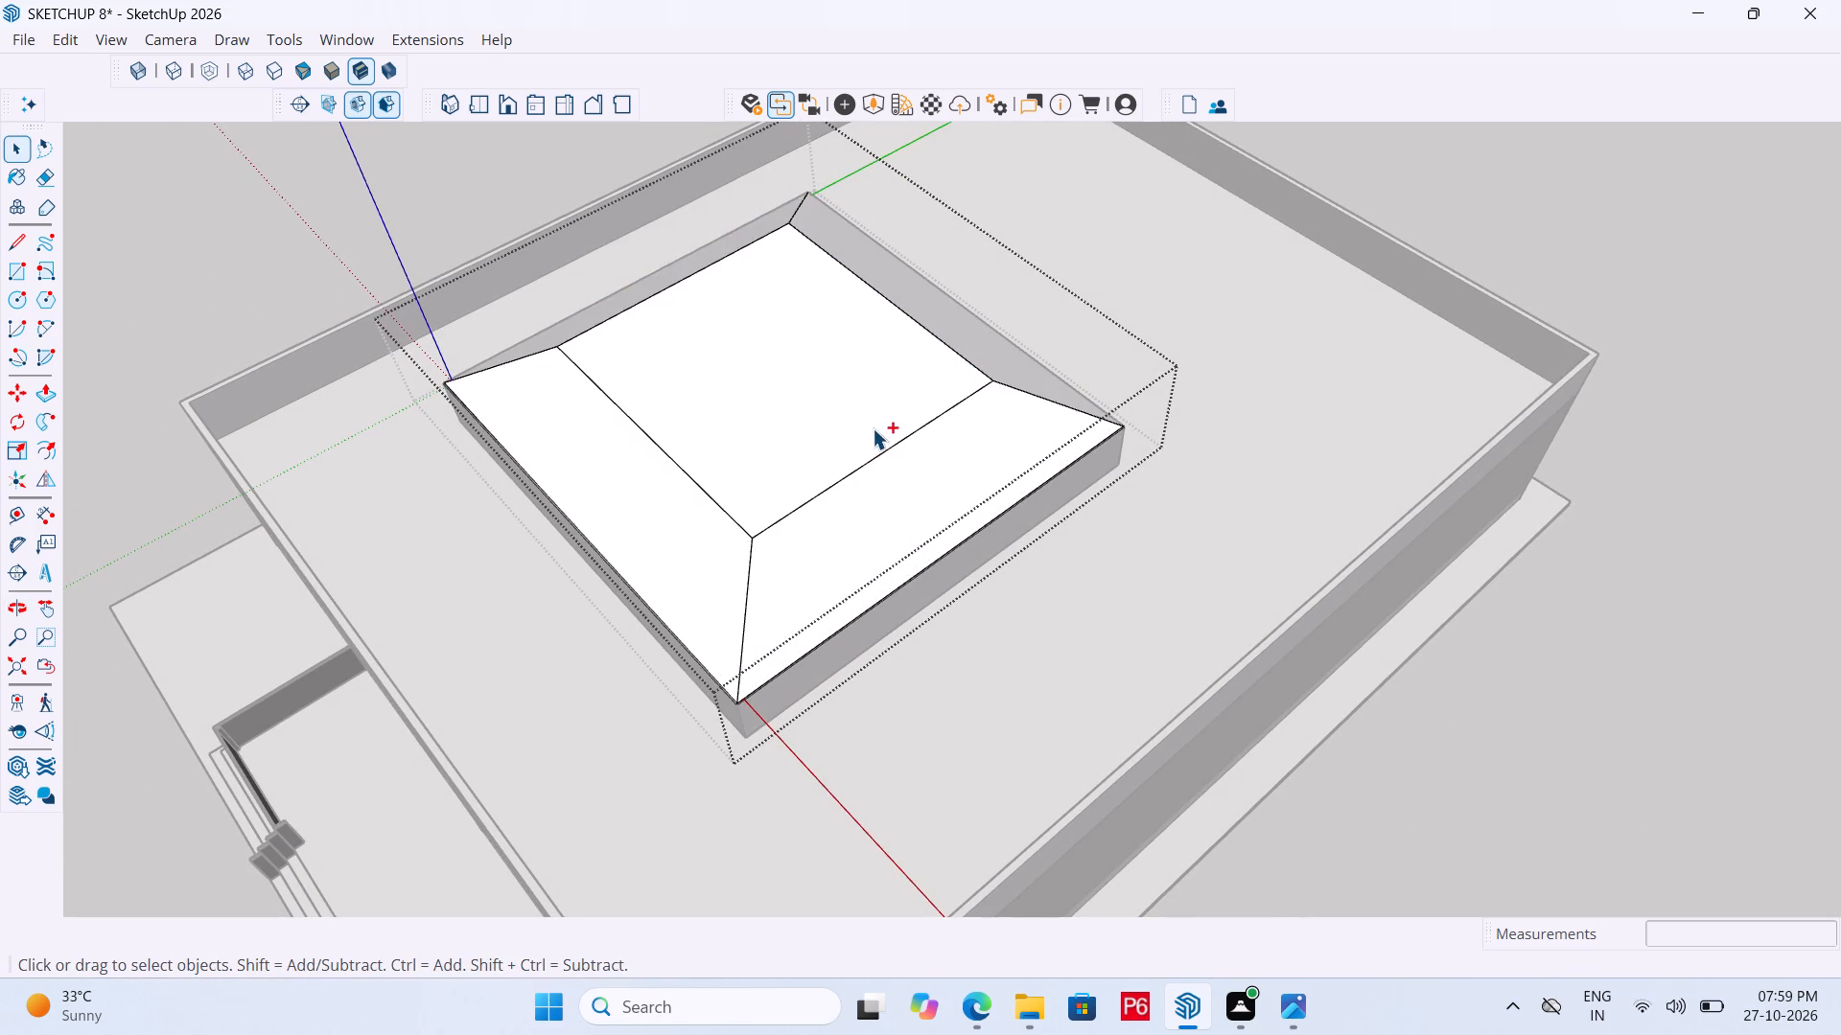
Select the front sloping face of the hipped roof together with its bounding edges.
middle_drag(803, 462, 839, 332)
scroll(801, 495, up, 4)
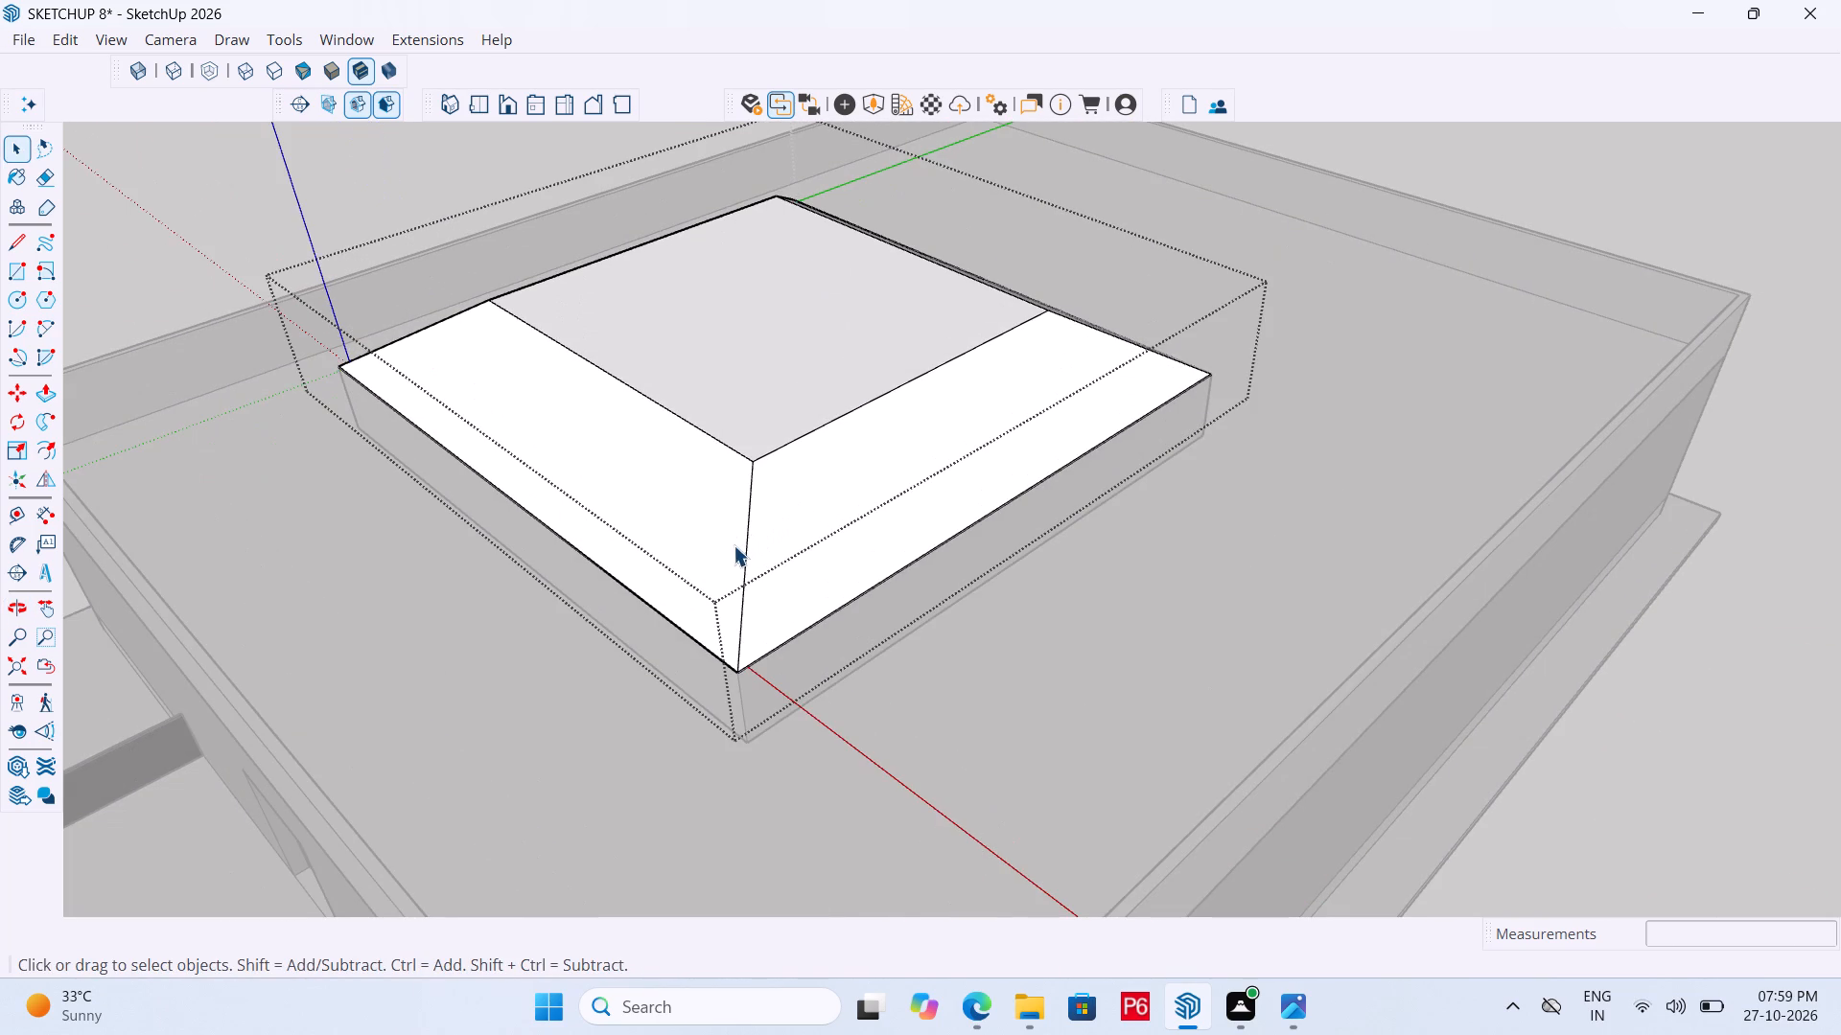
double_click(734, 537)
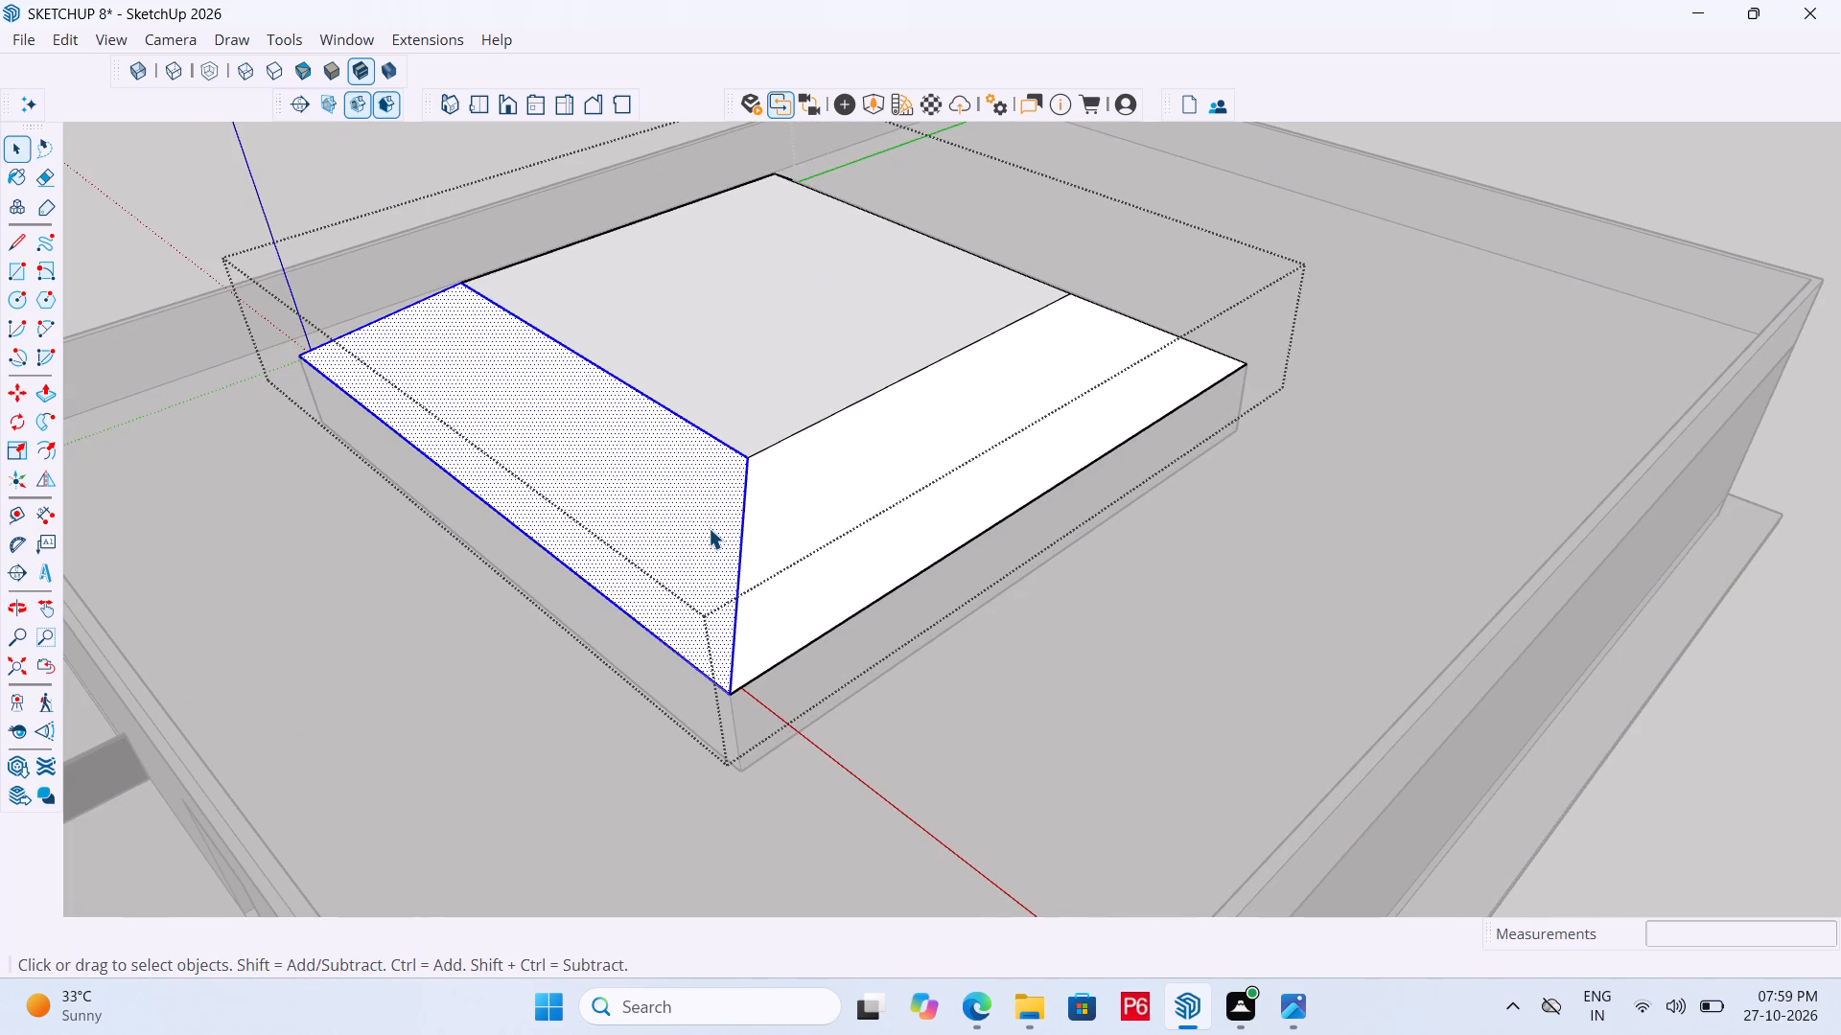
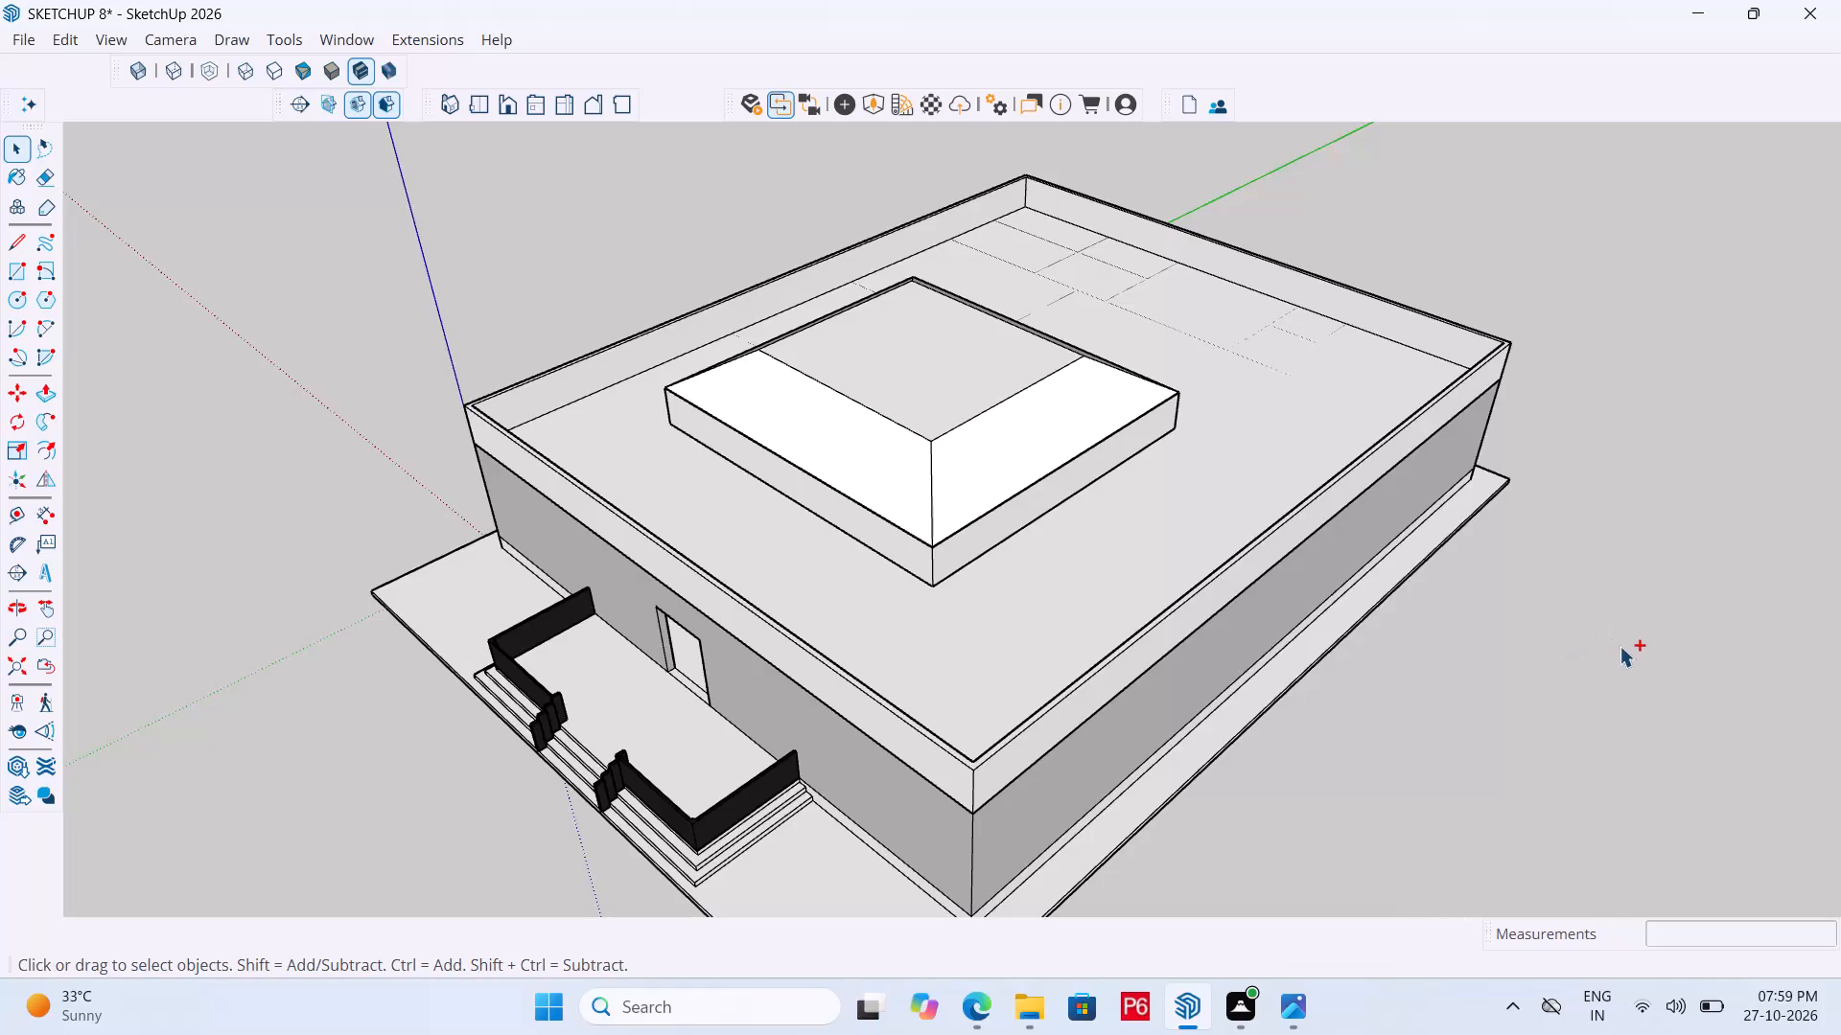
Save the model.
key(ctrl+s)
key(ctrl+s)
key(ctrl+s)
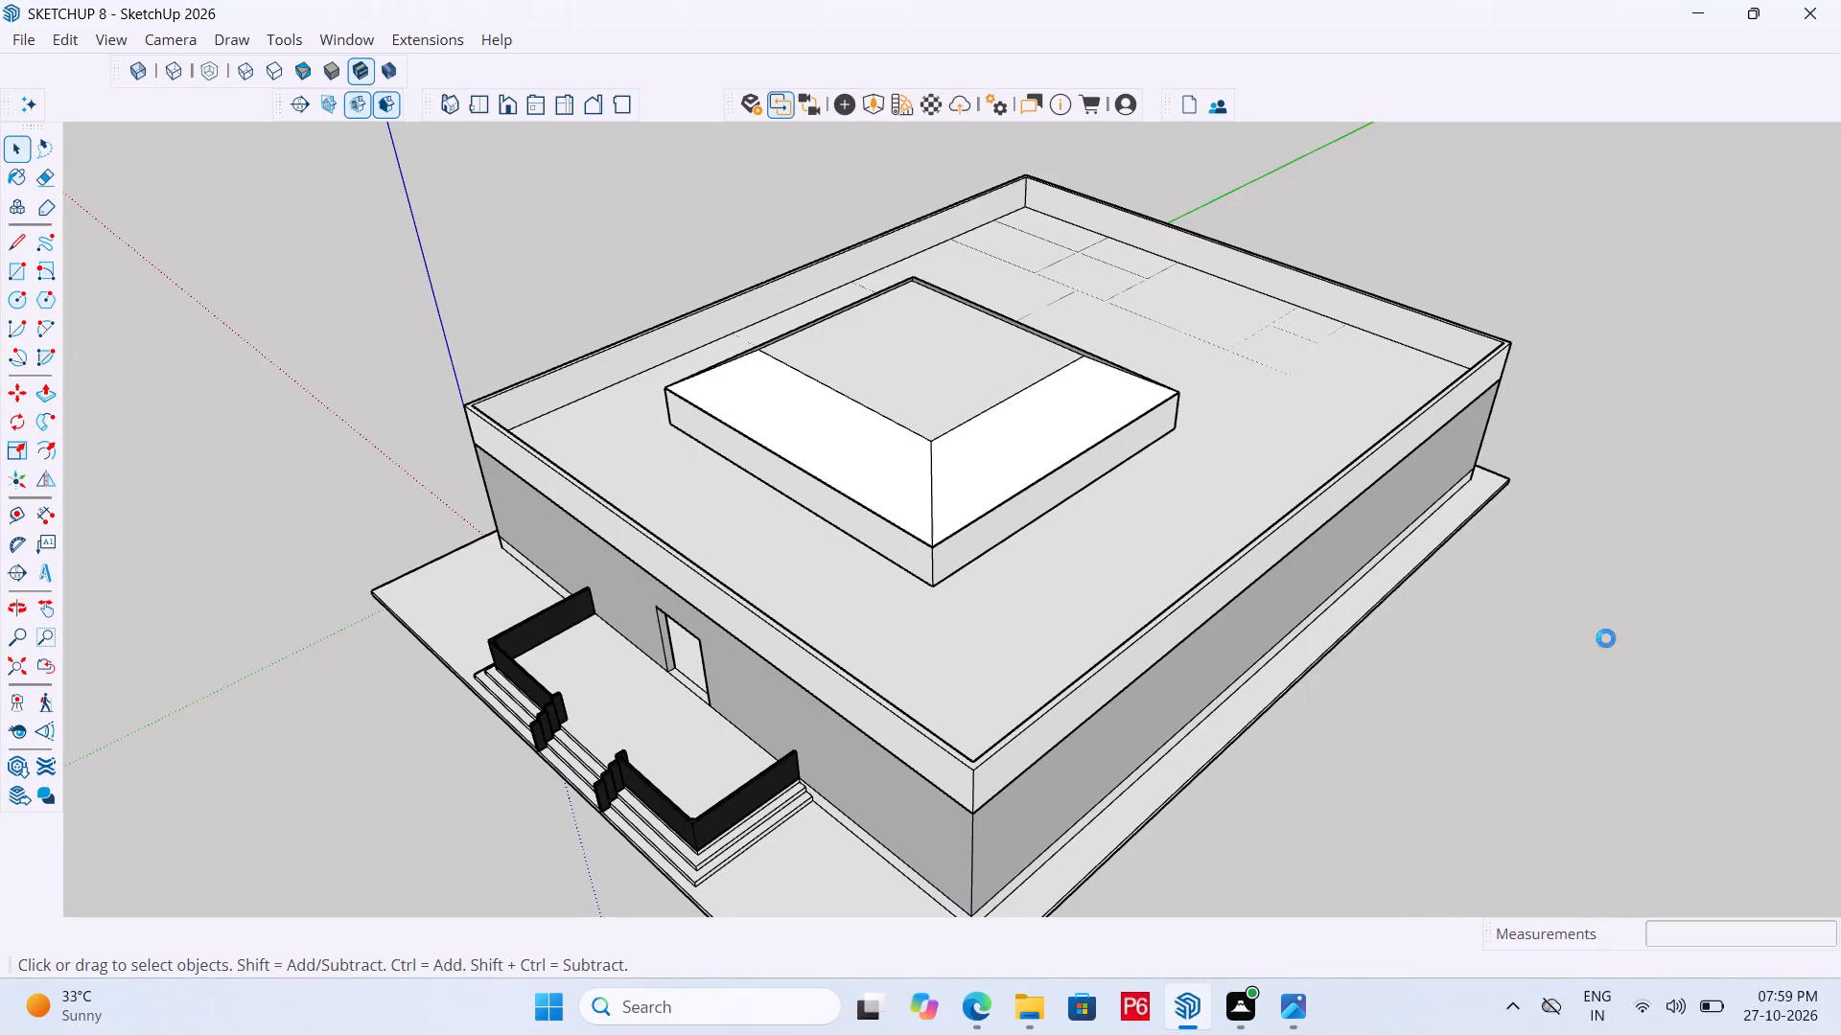
key(ctrl+s)
key(ctrl+s)
Open the hipped roof group and delete its four sloping faces, keeping the raised flat top slab.
scroll(1515, 667, down, 4)
middle_drag(1026, 579, 1038, 641)
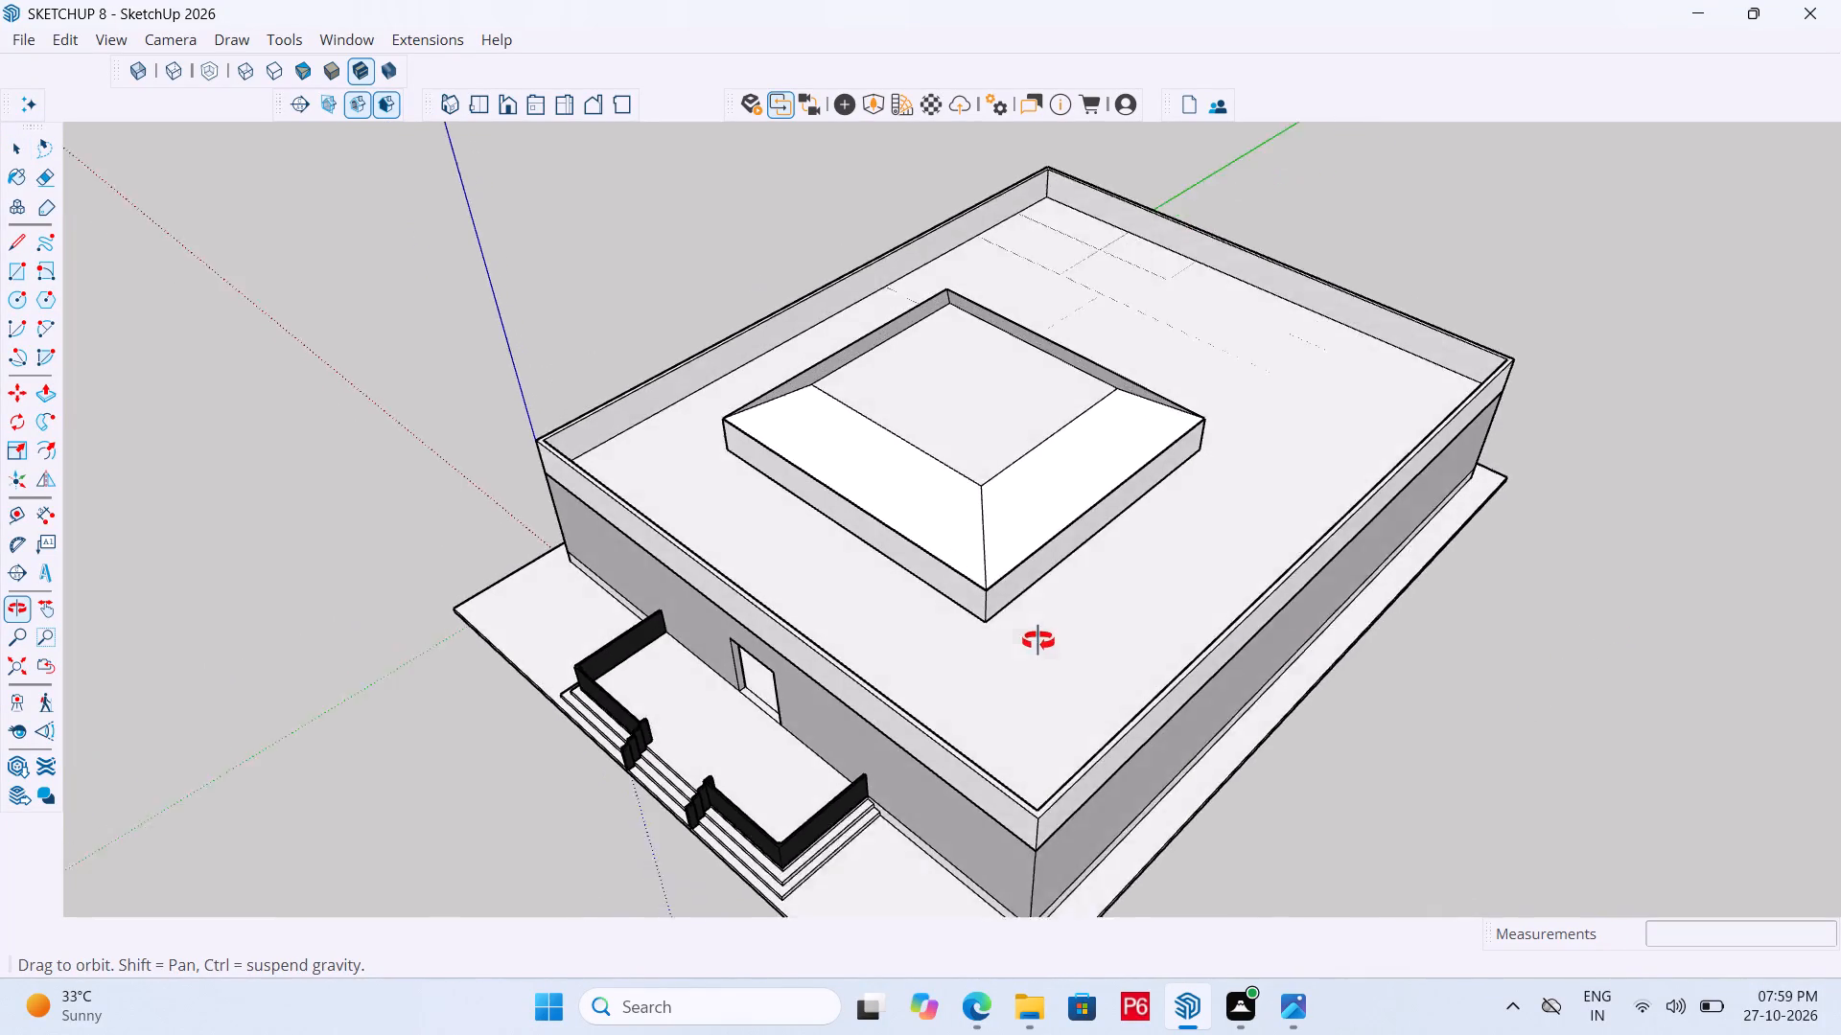
middle_drag(1038, 641, 1050, 682)
scroll(992, 413, up, 4)
click(992, 413)
double_click(982, 418)
click(967, 422)
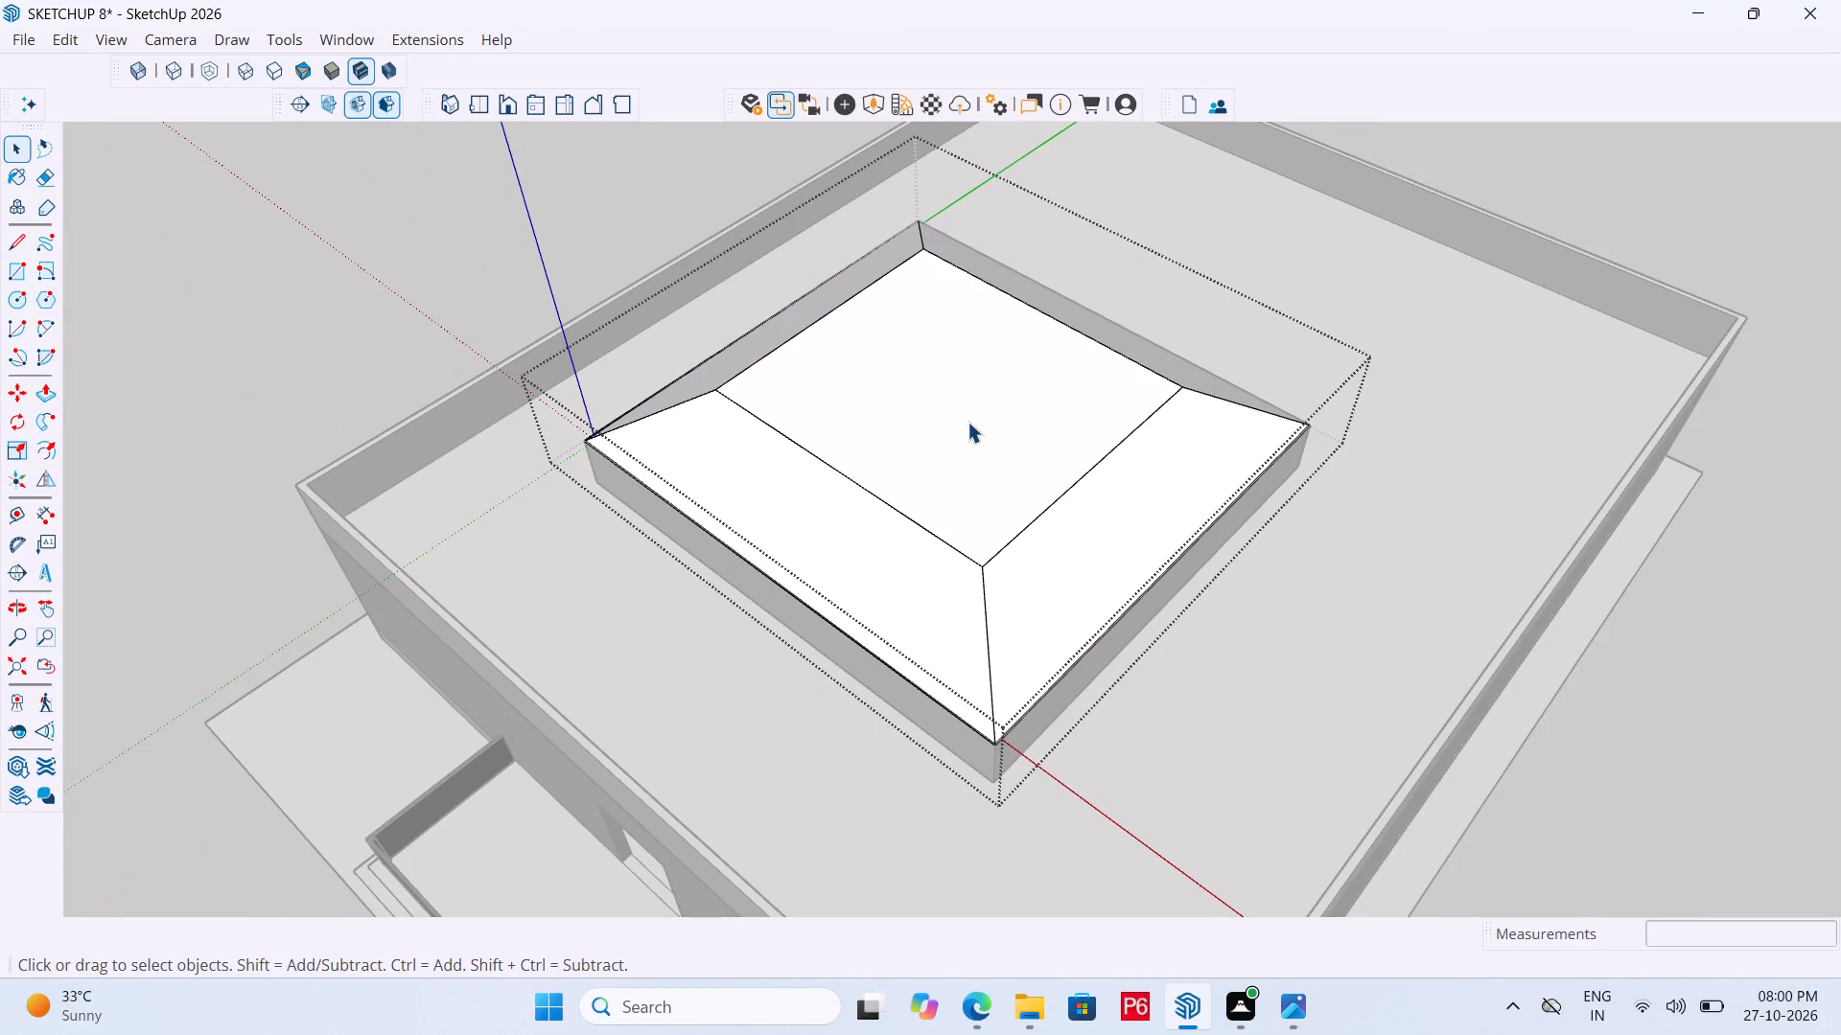
click(909, 539)
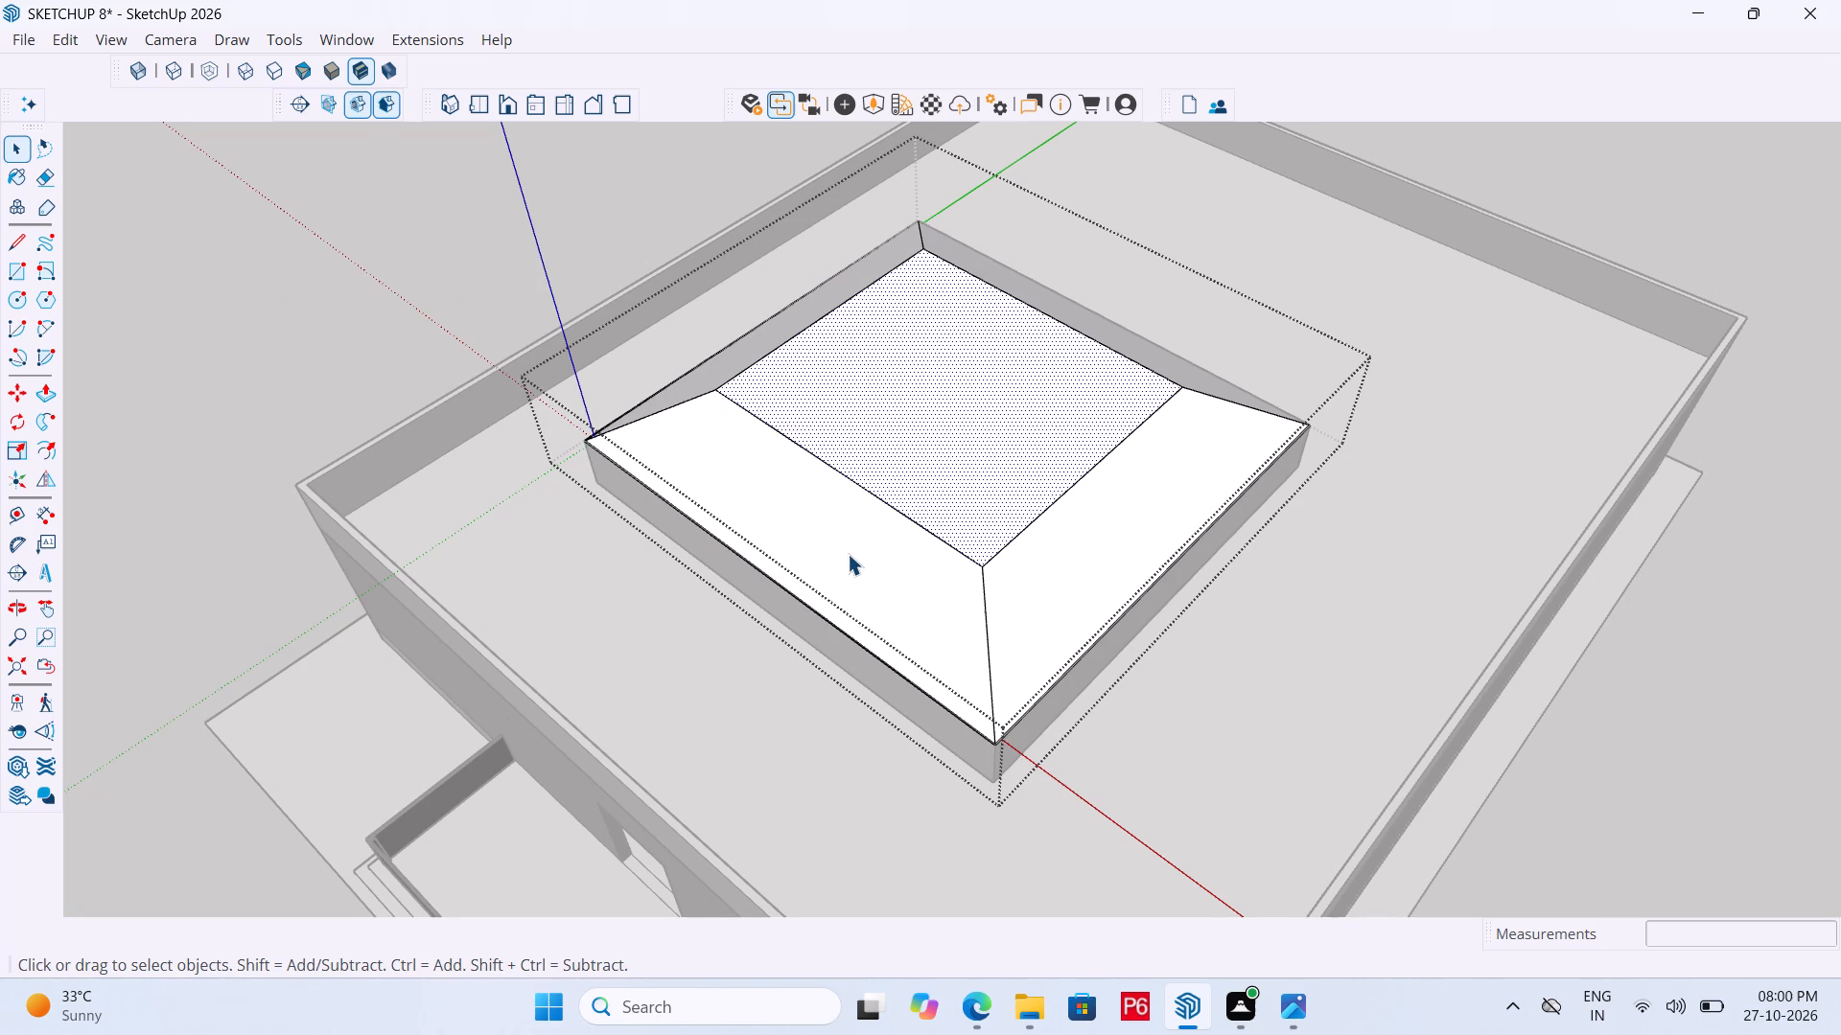
key(Delete)
click(1042, 552)
key(Delete)
click(733, 350)
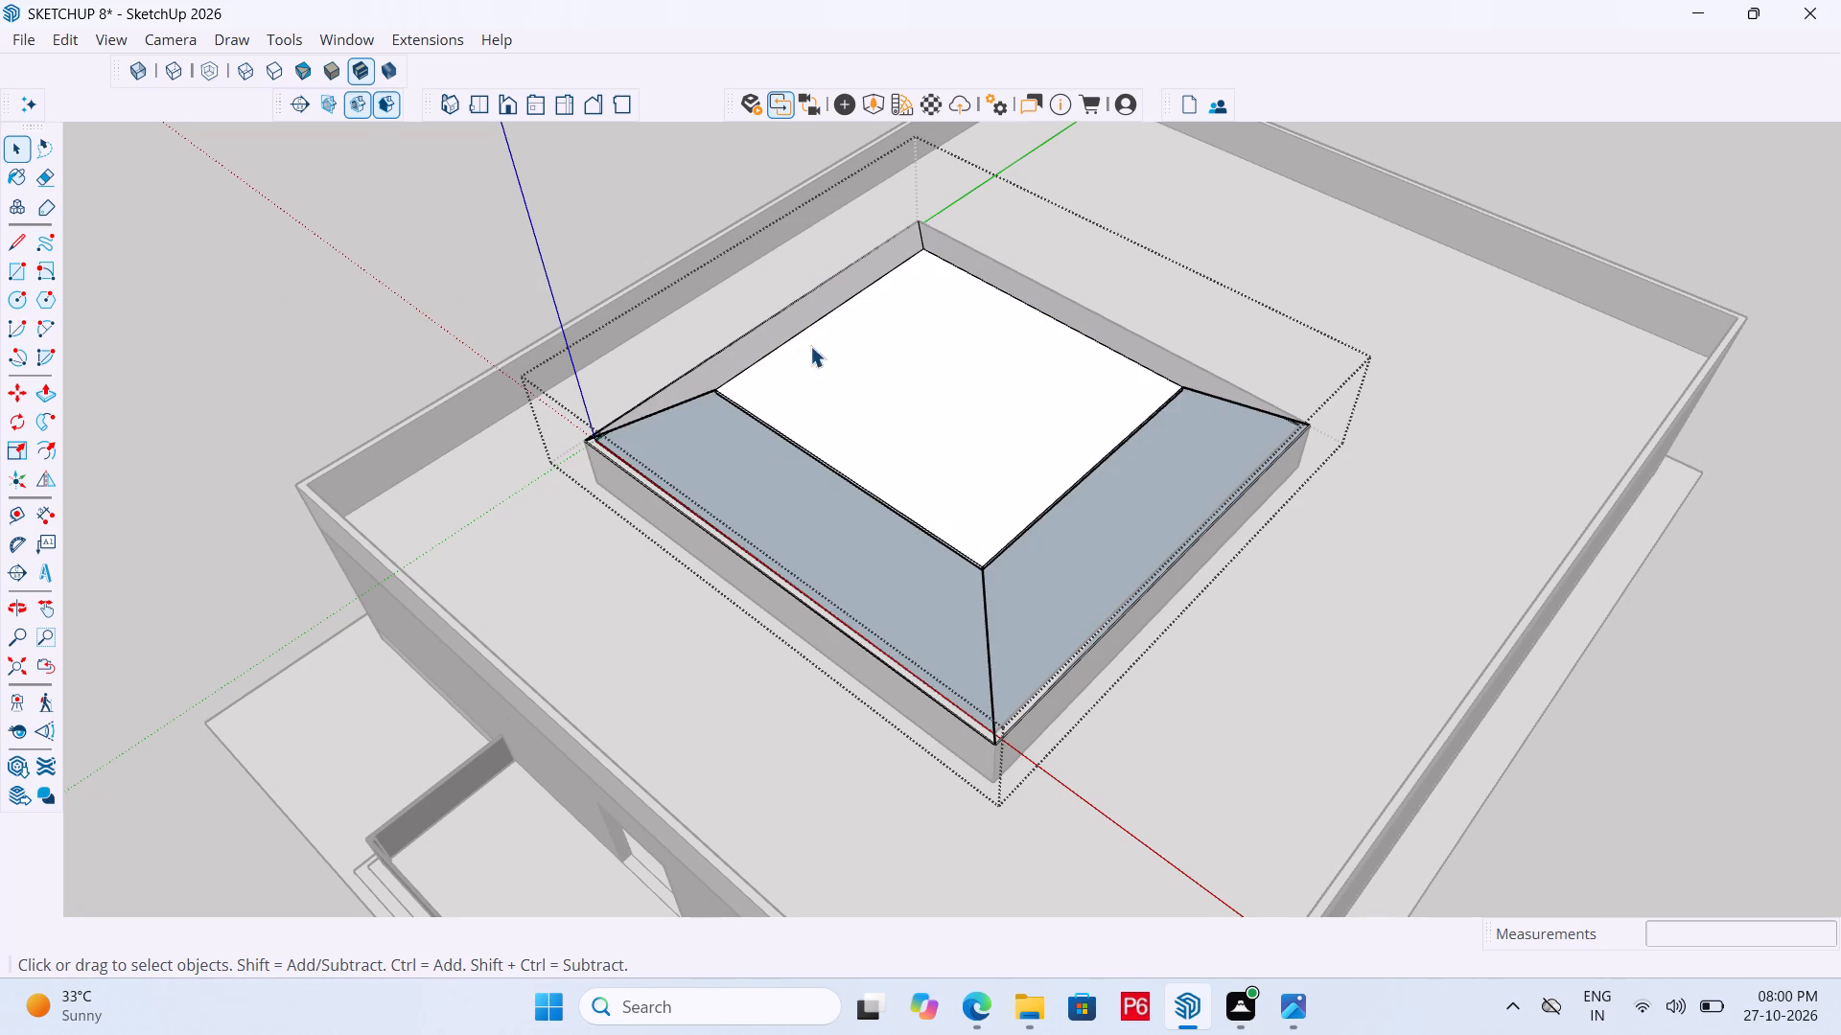
key(Delete)
click(1056, 307)
key(Delete)
Delete the horizontal face closing the roof group at eave level, beneath the raised top slab.
middle_drag(1192, 344, 671, 311)
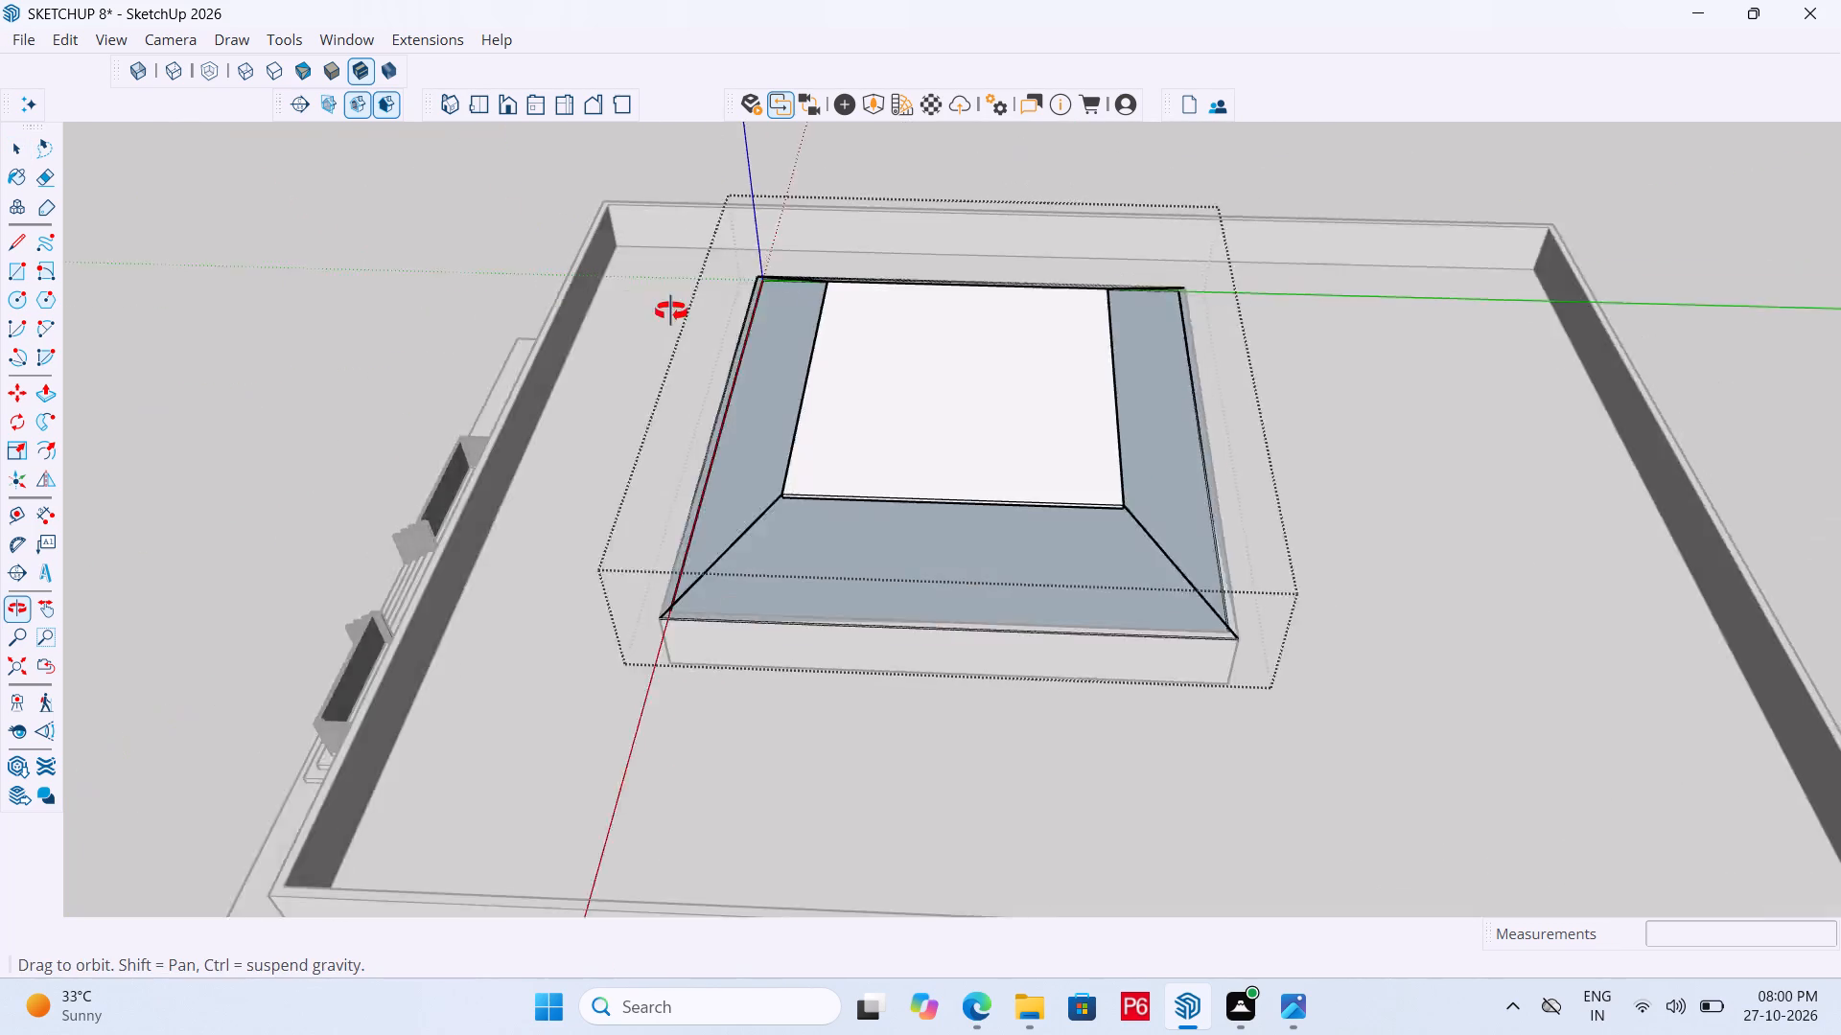
middle_drag(671, 311, 655, 311)
scroll(1194, 589, up, 4)
middle_drag(1025, 585, 1071, 377)
scroll(967, 313, up, 1)
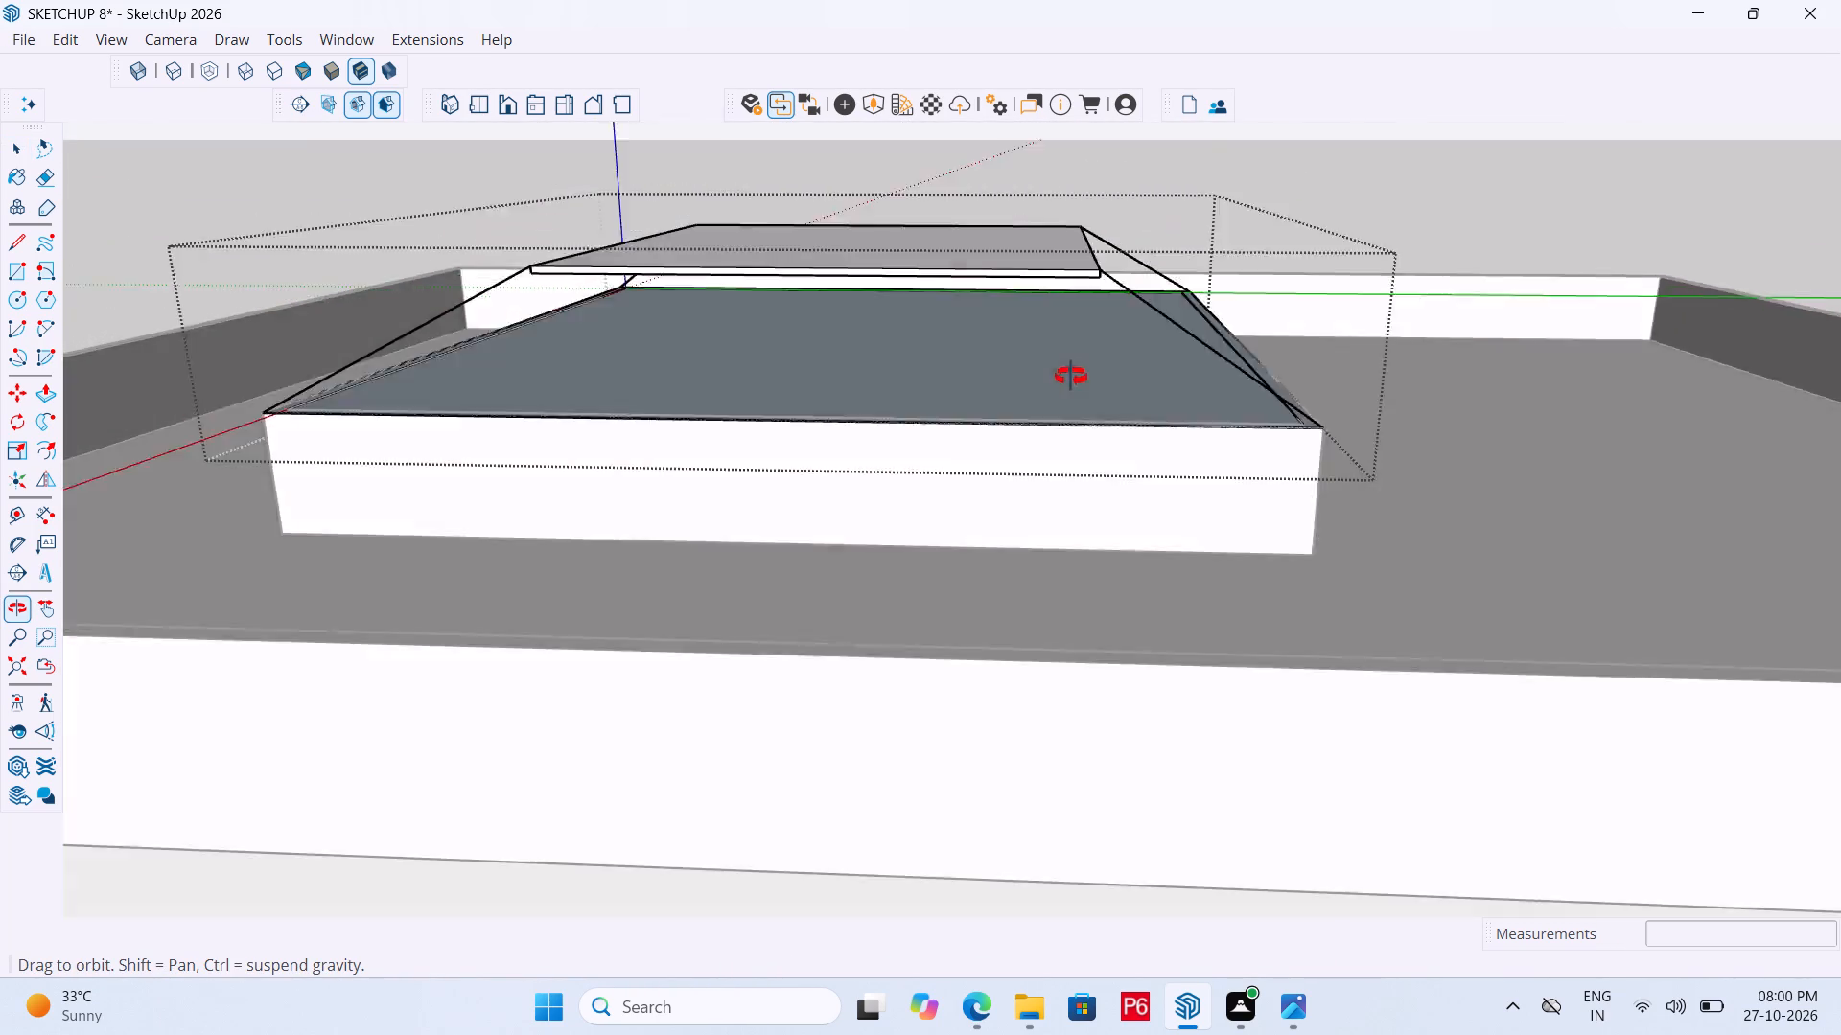
middle_drag(1071, 377, 997, 492)
key(r)
click(949, 535)
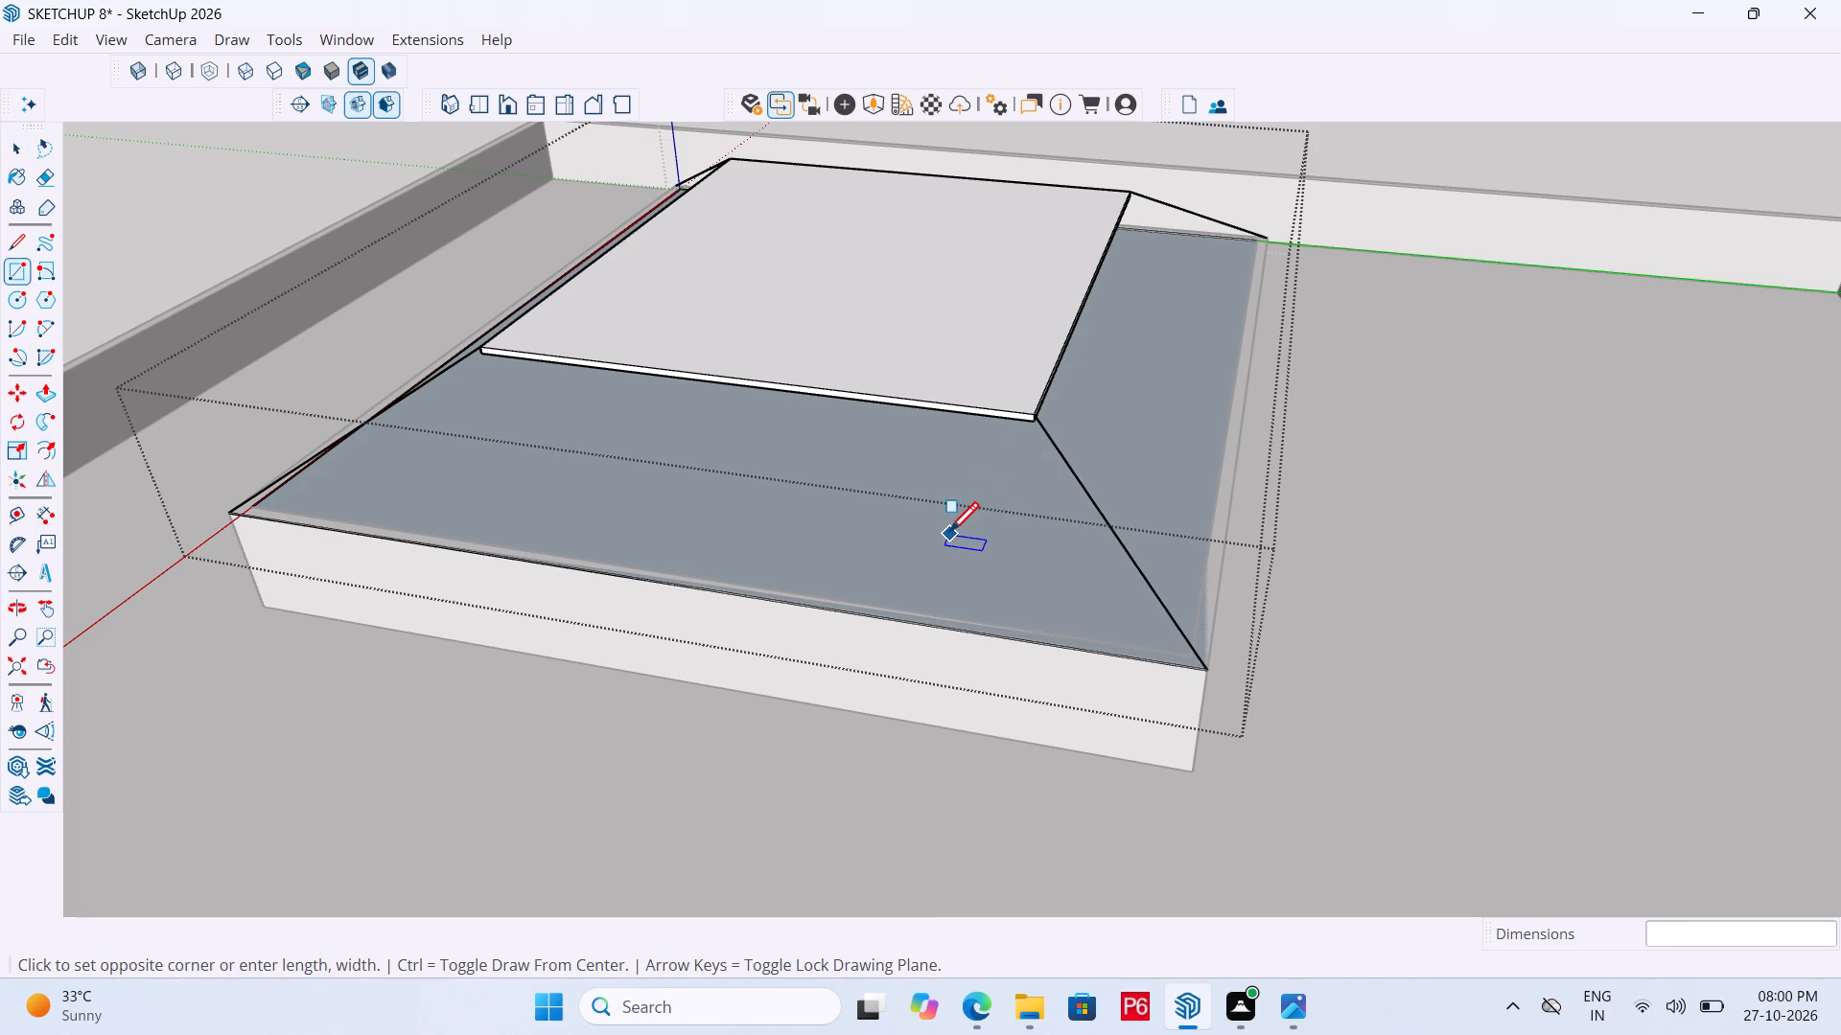
key(Escape)
key(space)
click(947, 534)
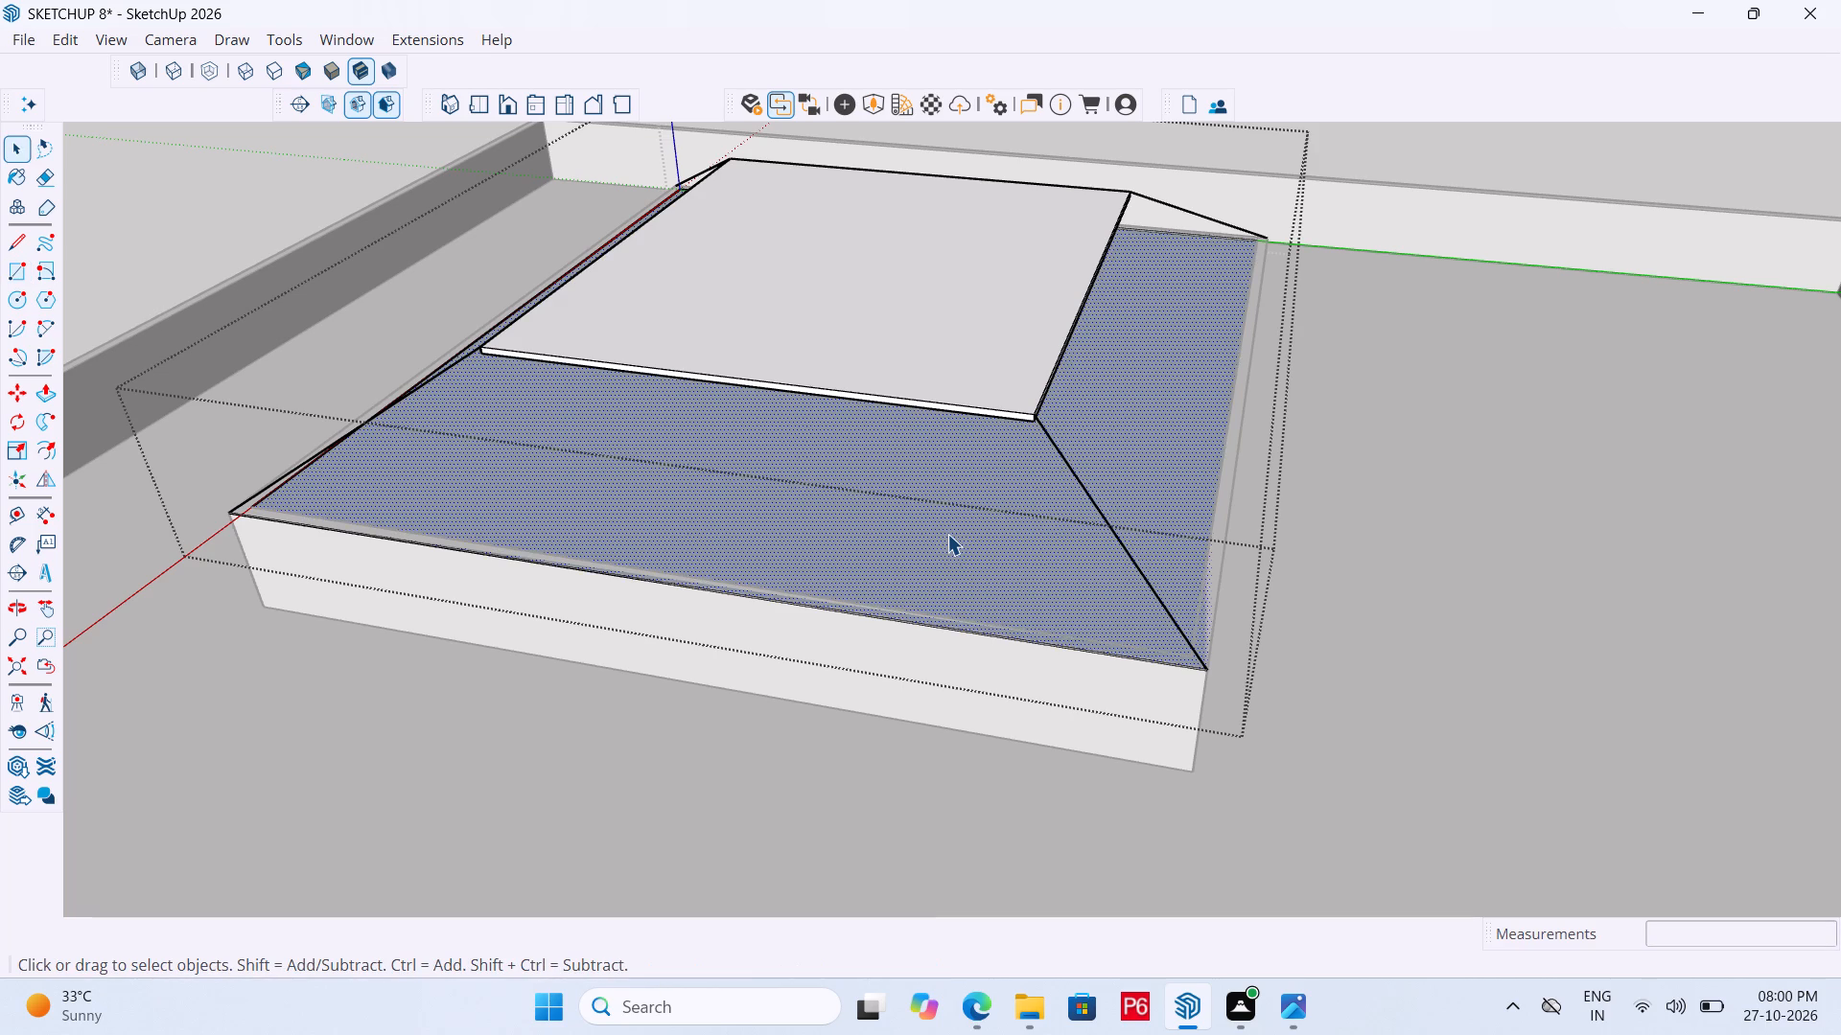
key(Delete)
Erase the four hip edges joining the corners of the top slab to the corners of the roof base.
middle_drag(1026, 503, 832, 661)
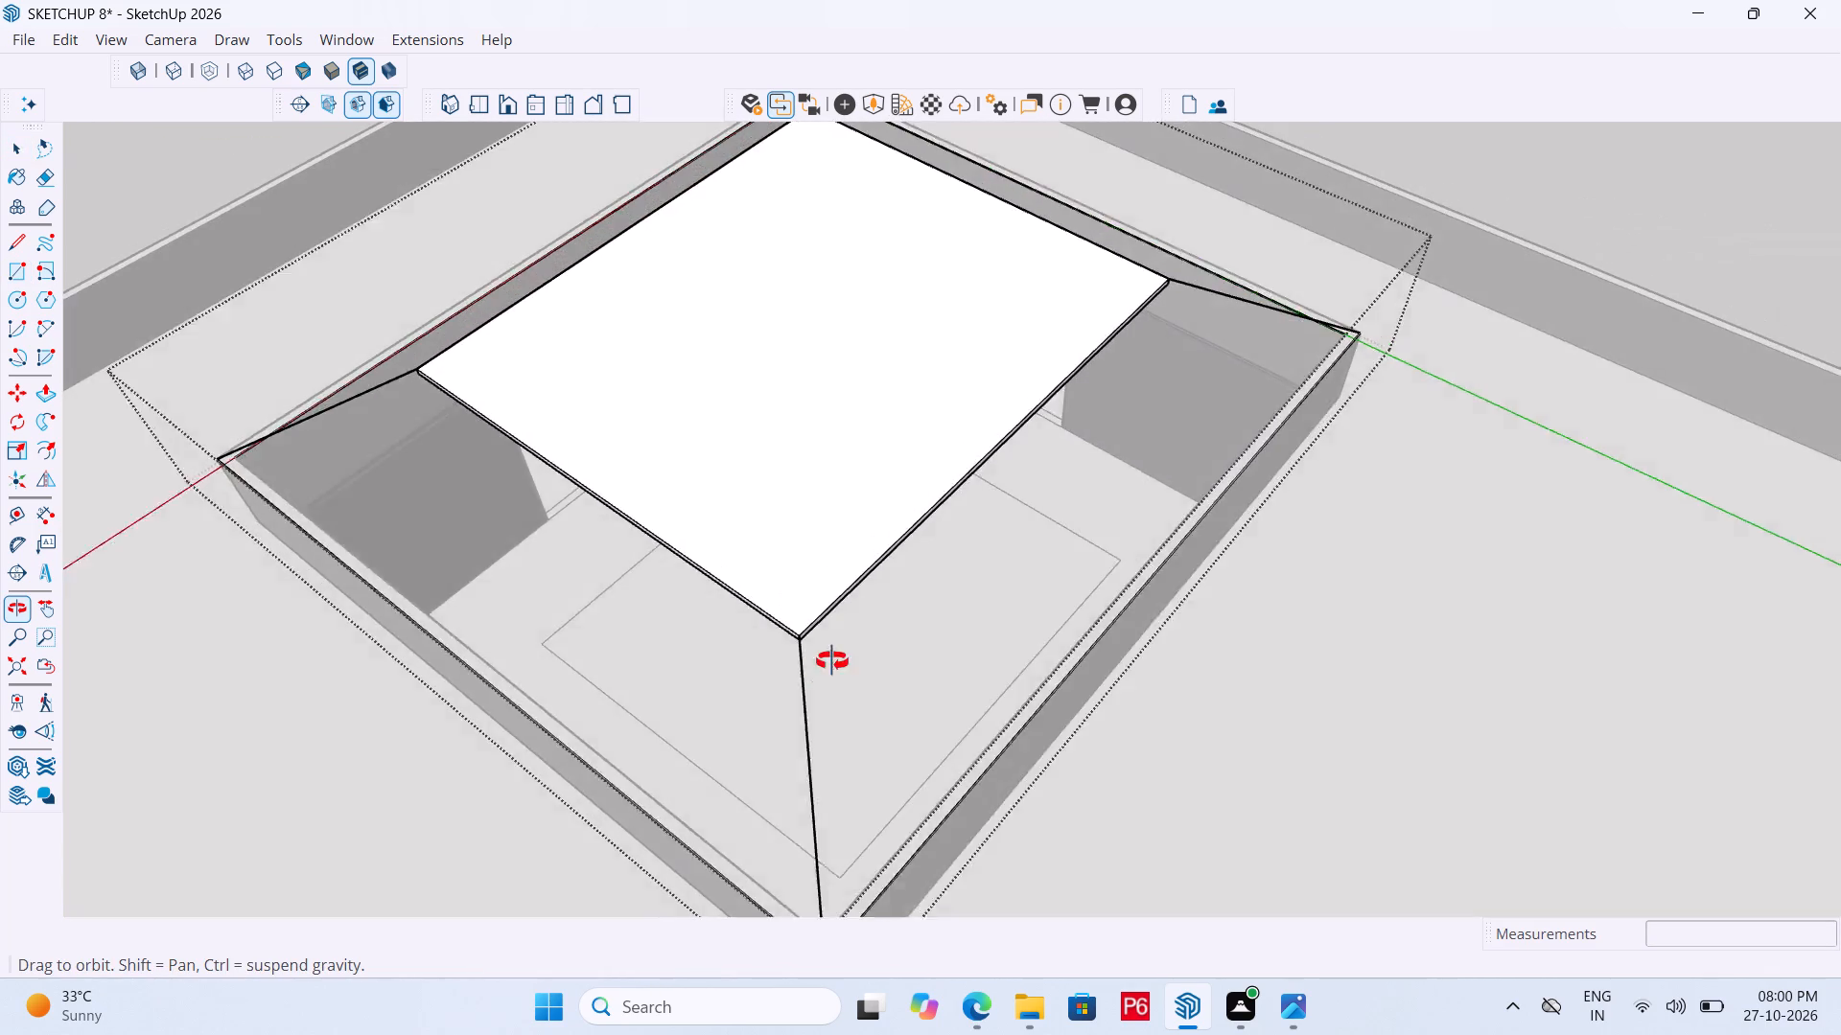
middle_drag(832, 661, 994, 621)
middle_drag(994, 621, 967, 621)
key(e)
click(999, 646)
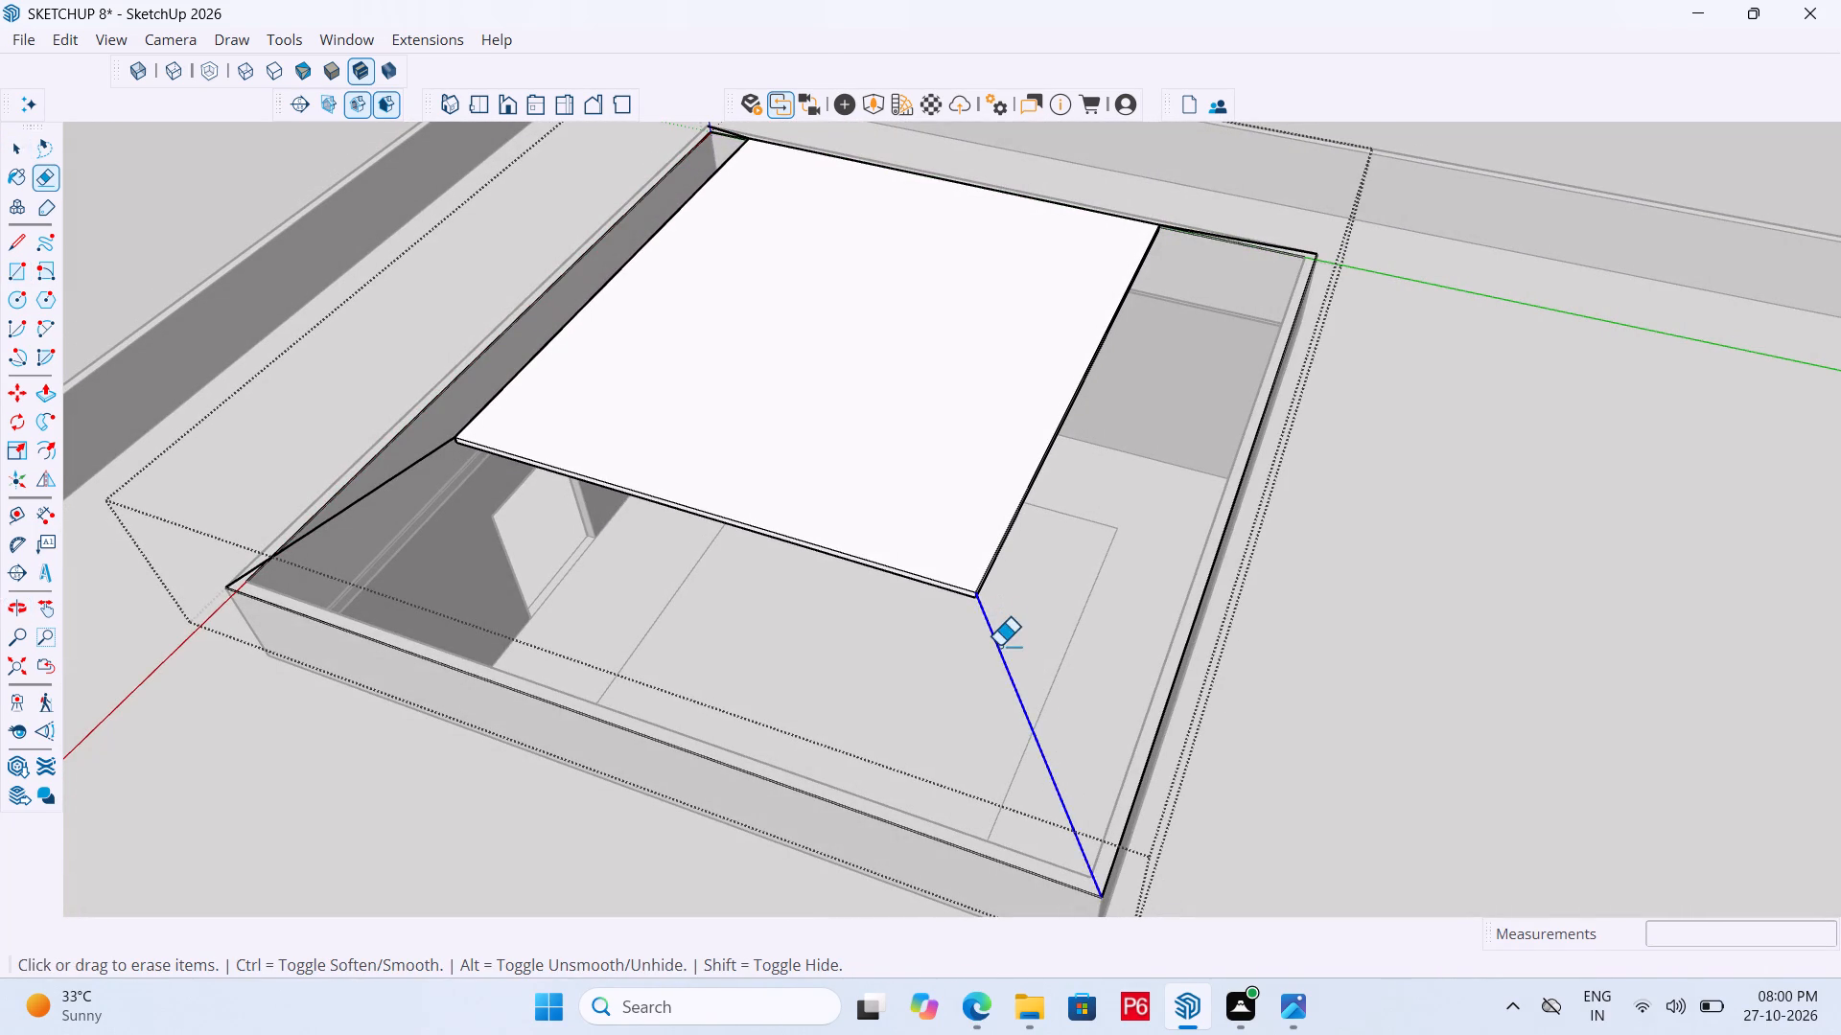
scroll(945, 586, down, 2)
middle_drag(920, 593, 585, 624)
middle_drag(1183, 462, 695, 453)
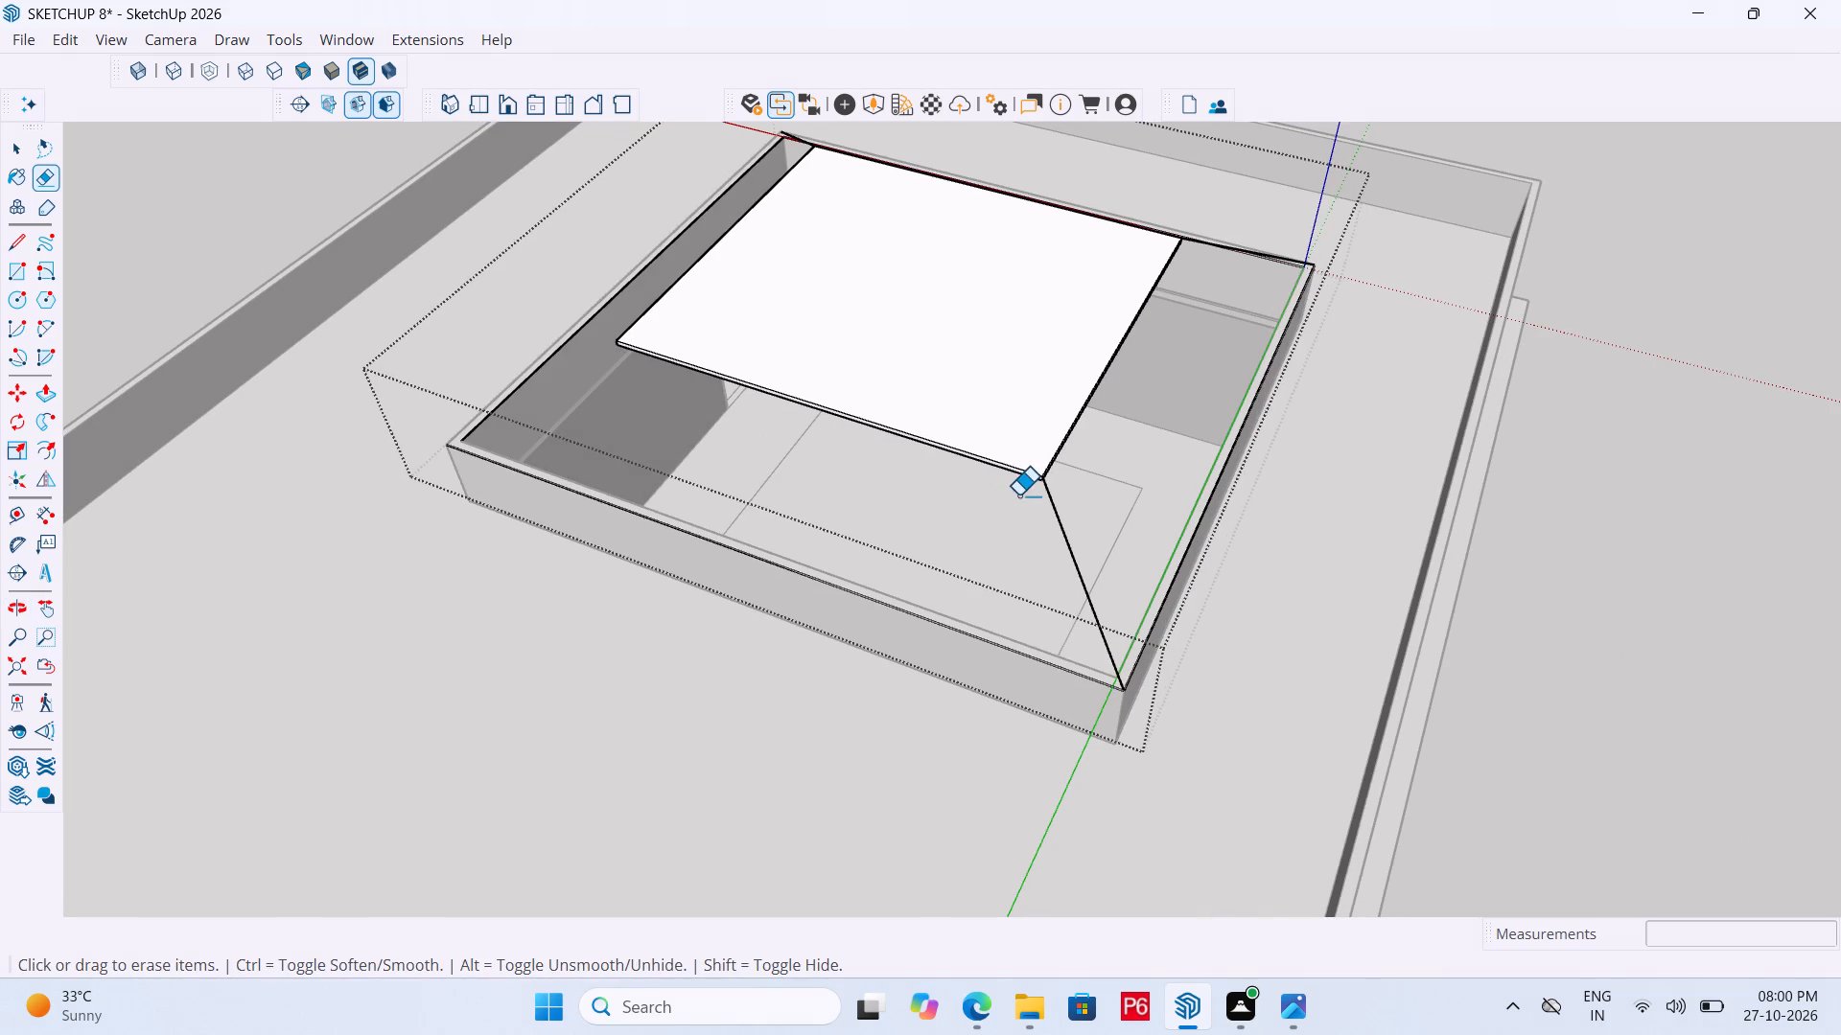
drag(1038, 507, 1091, 502)
scroll(1084, 502, down, 4)
middle_drag(1252, 494, 414, 551)
drag(1026, 591, 1060, 576)
scroll(1168, 476, down, 1)
middle_drag(1168, 476, 375, 477)
drag(1047, 639, 1063, 622)
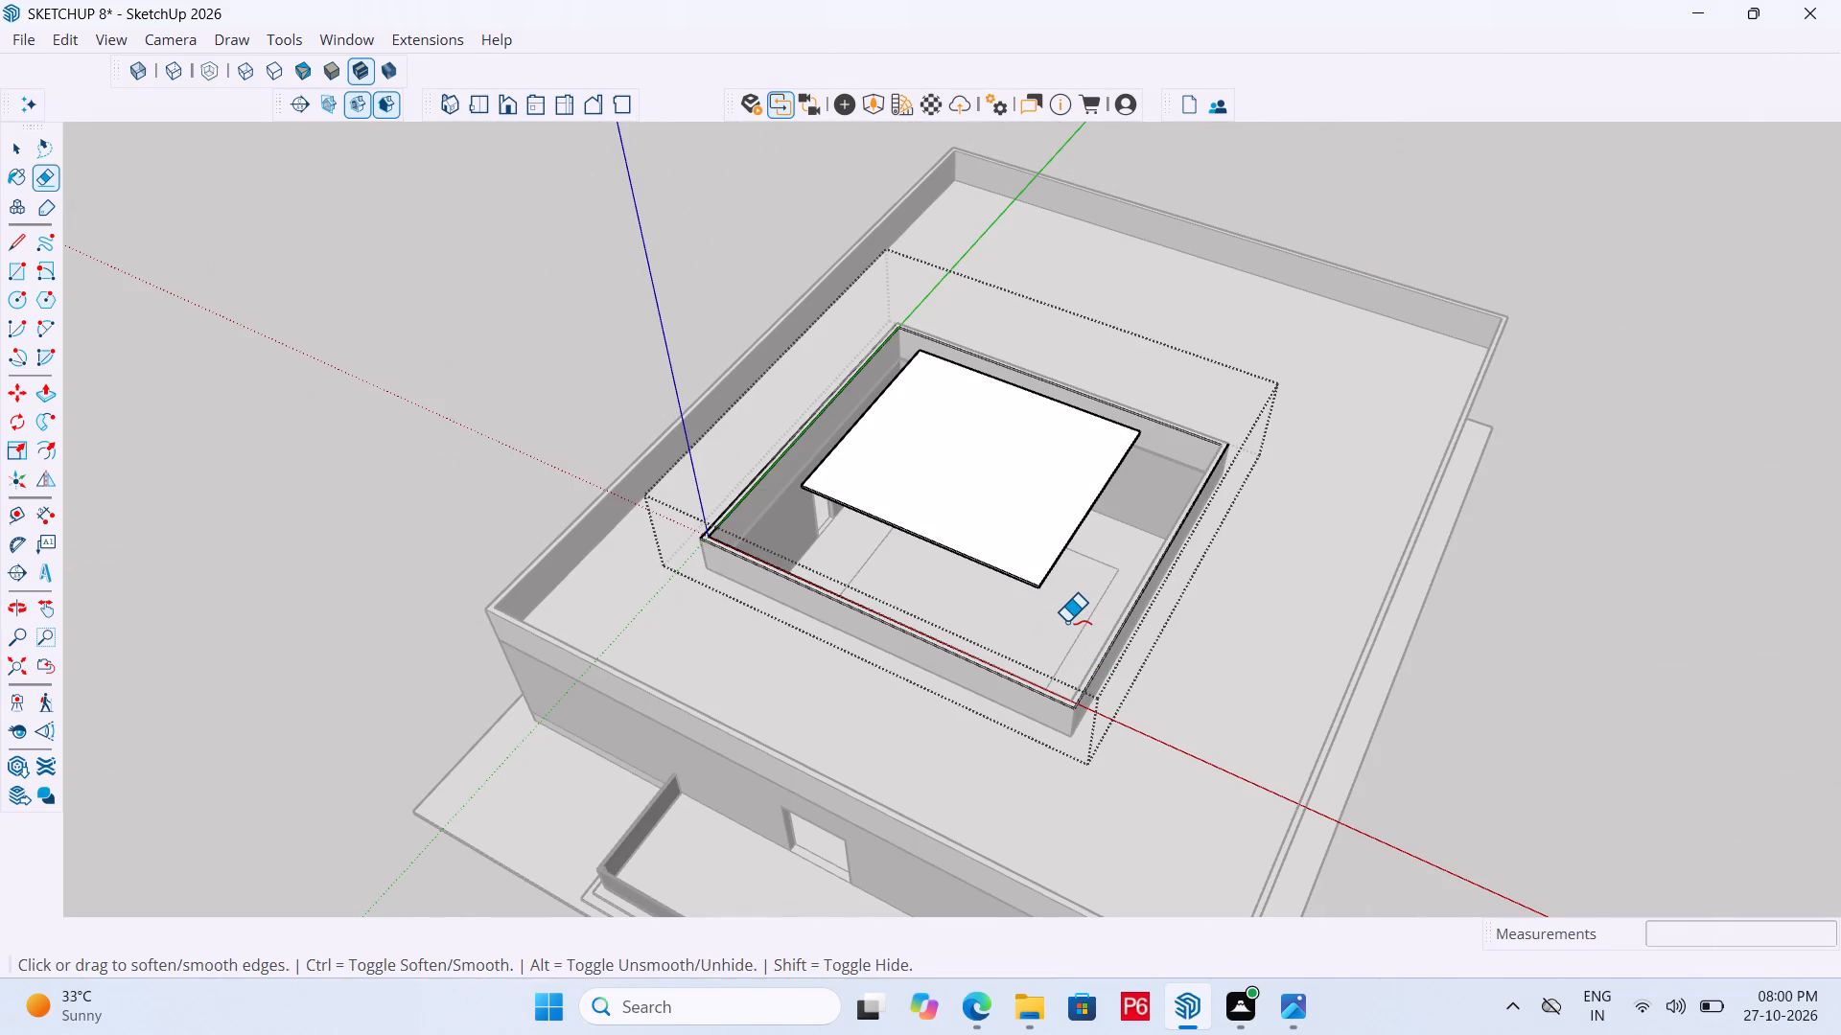
Save the model.
key(ctrl+s)
key(ctrl+s)
key(ctrl+s)
key(ctrl+s)
key(ctrl+s)
key(ctrl+s)
key(ctrl+s)
key(ctrl+s)
Push/Pull the top face of the raised flat slab upward by 3'.
ctrl+middle_drag(787, 635, 1379, 588)
scroll(999, 518, up, 4)
middle_drag(996, 530, 1019, 519)
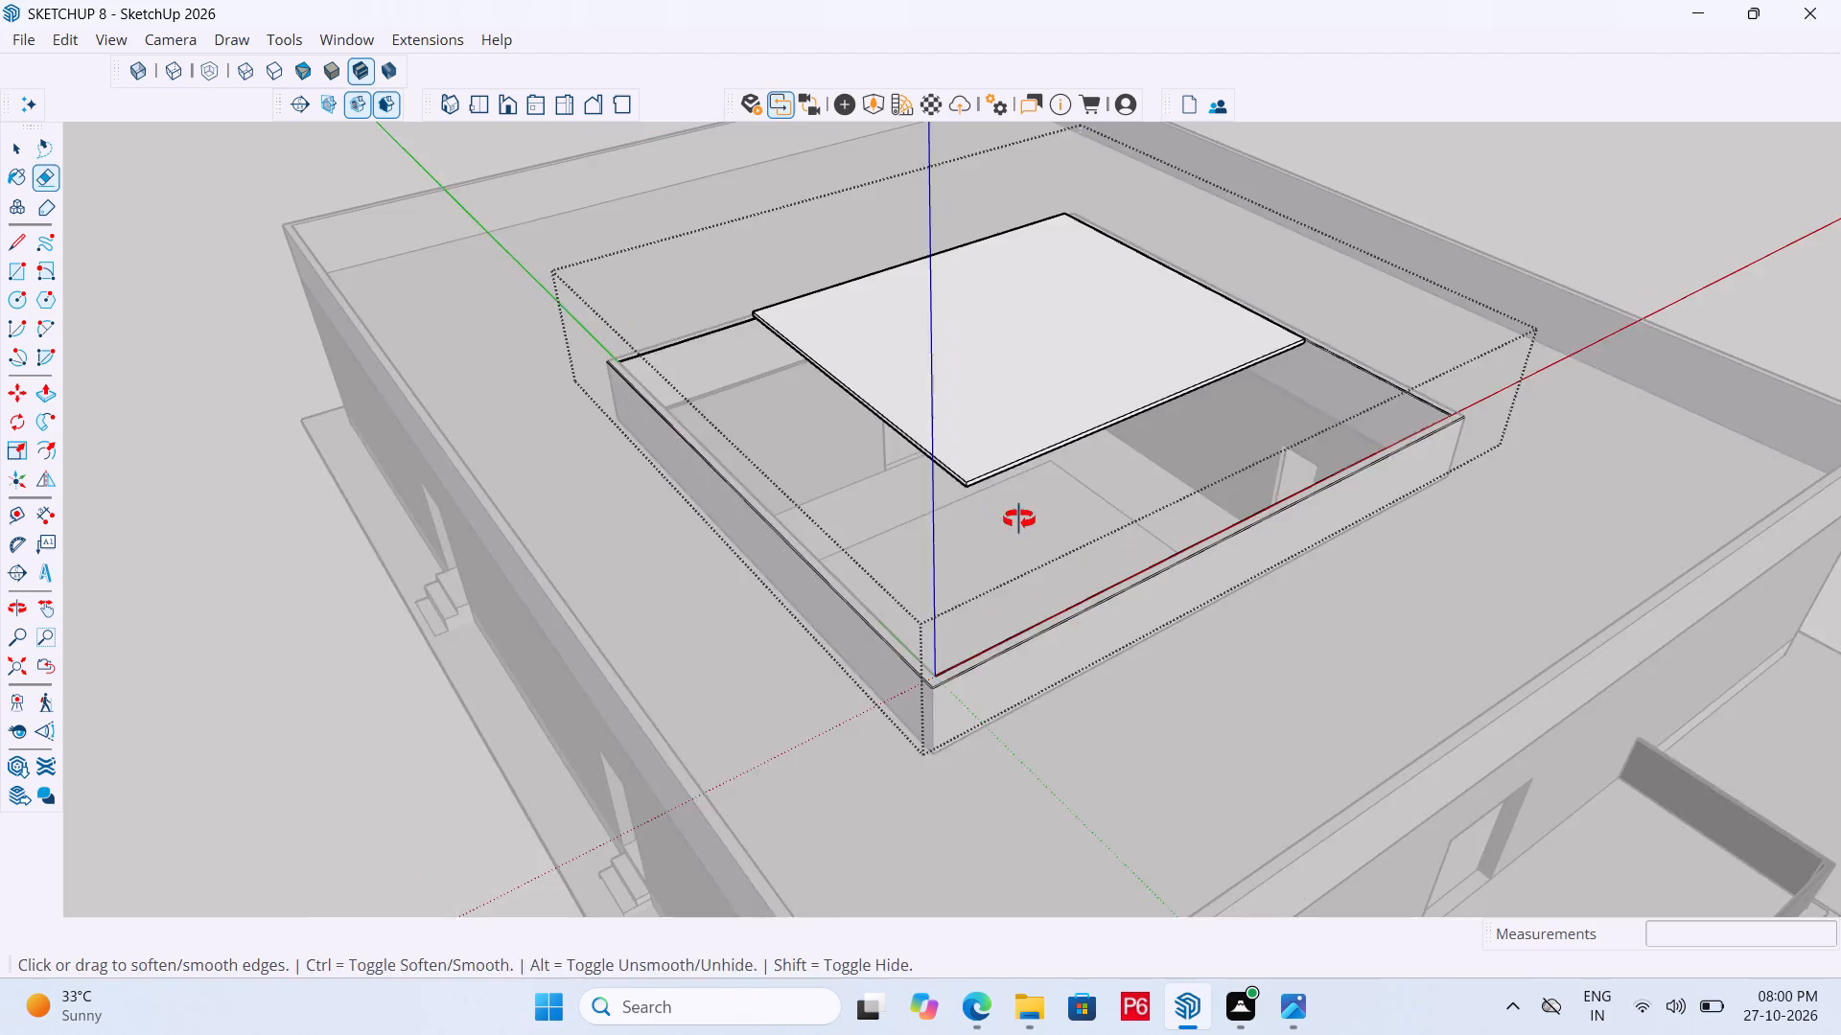
middle_drag(1019, 519, 1090, 499)
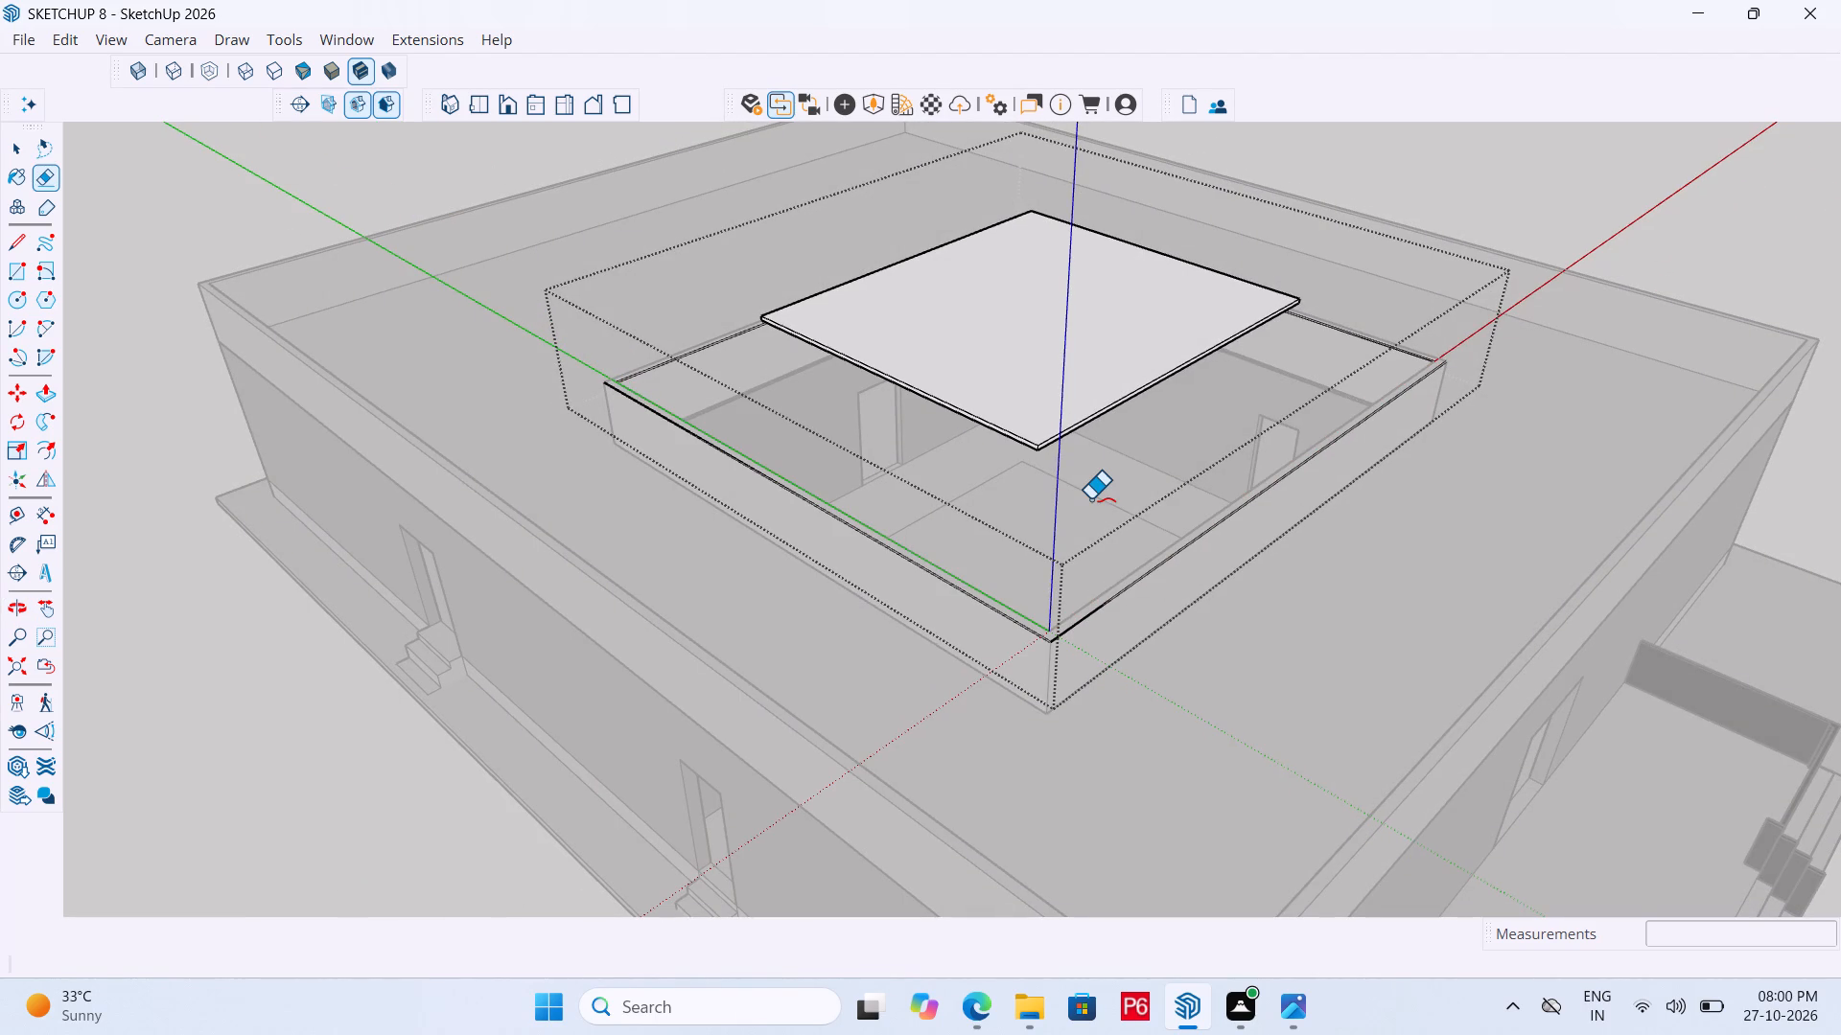
key(p)
click(1131, 340)
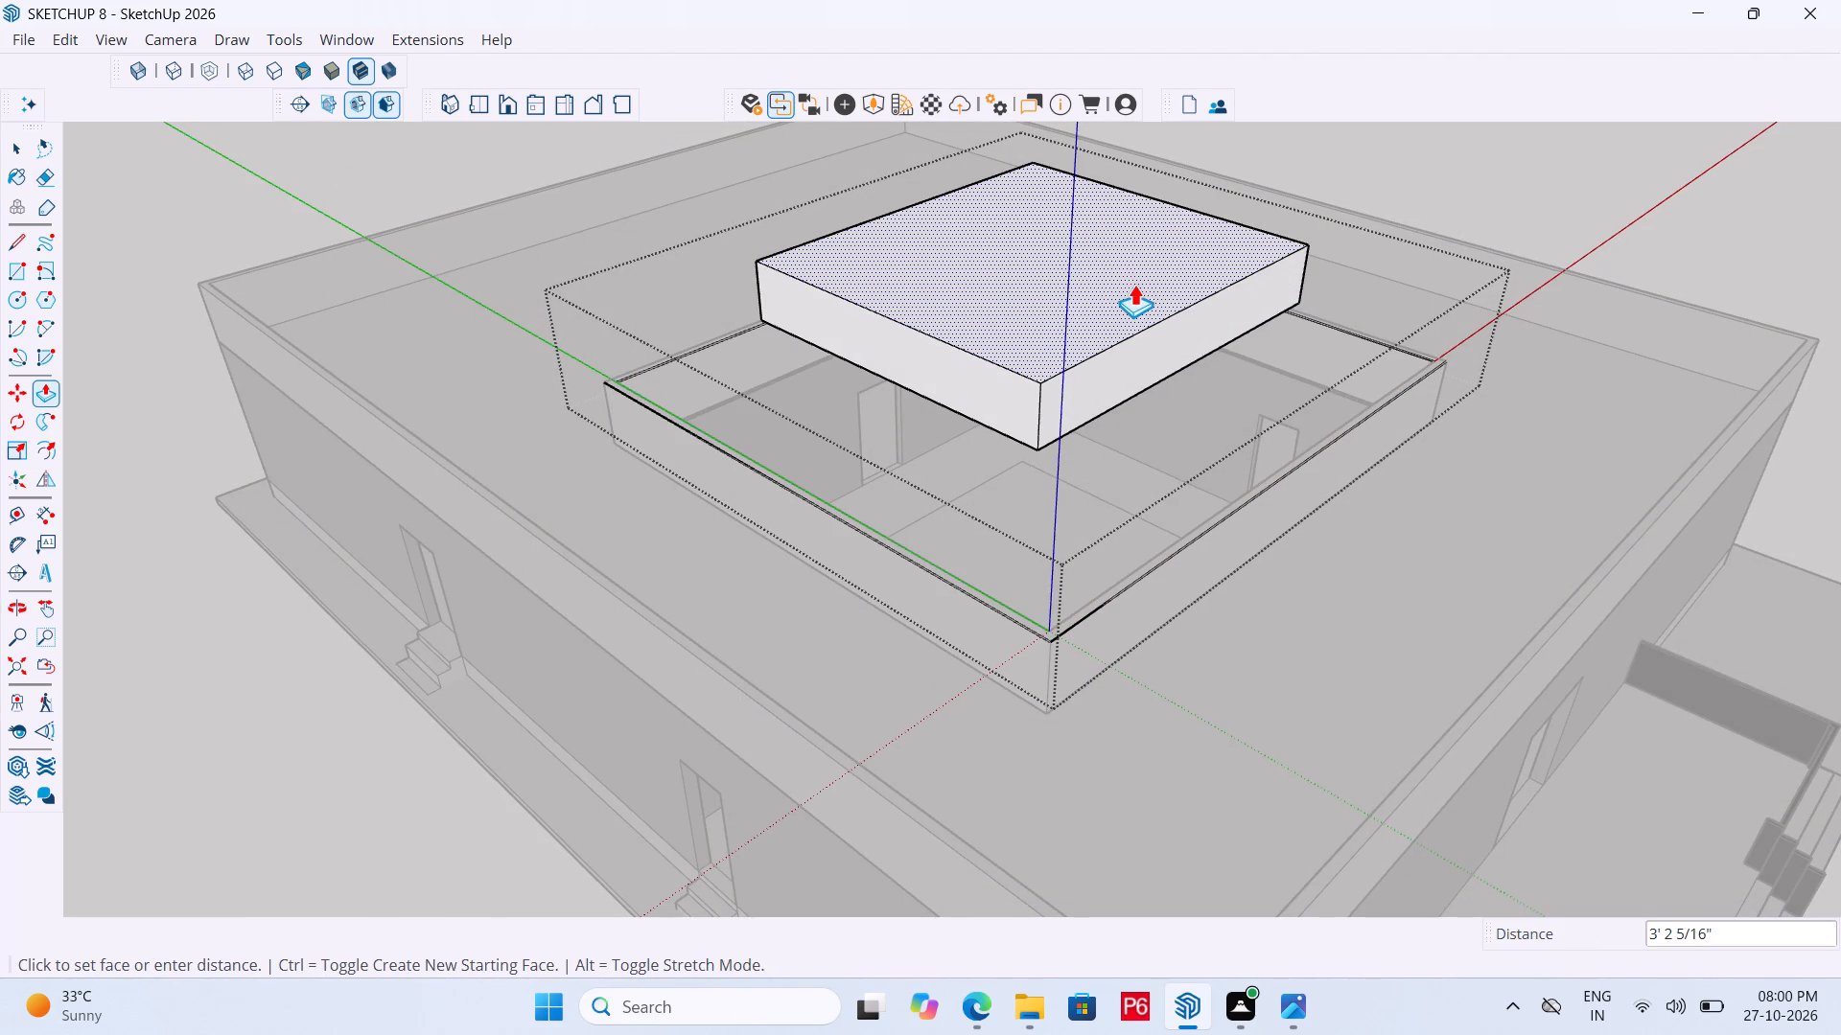
text(3')
key(Return)
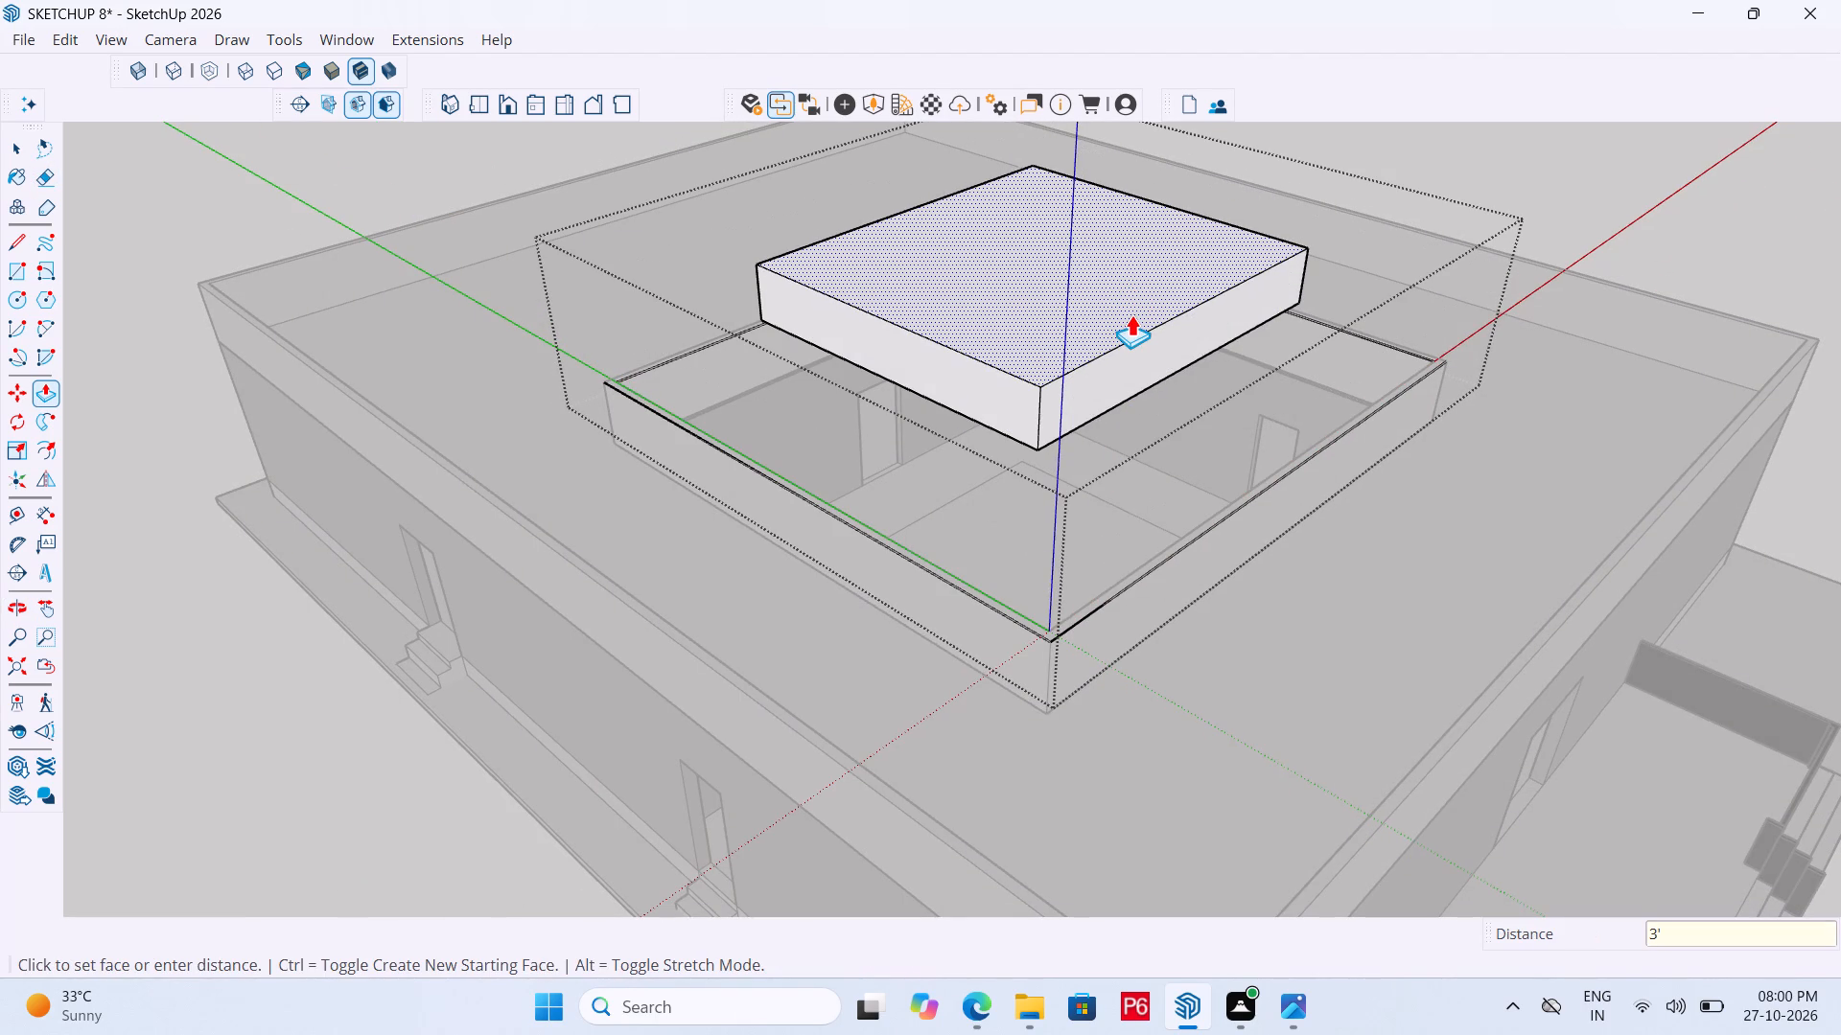
Save the model.
key(ctrl+s)
key(ctrl+s)
key(ctrl+s)
key(ctrl+s)
Push/Pull the underside of the raised slab upward by 2'6" to thin it.
ctrl+middle_drag(1070, 414, 1021, 252)
scroll(1022, 255, up, 3)
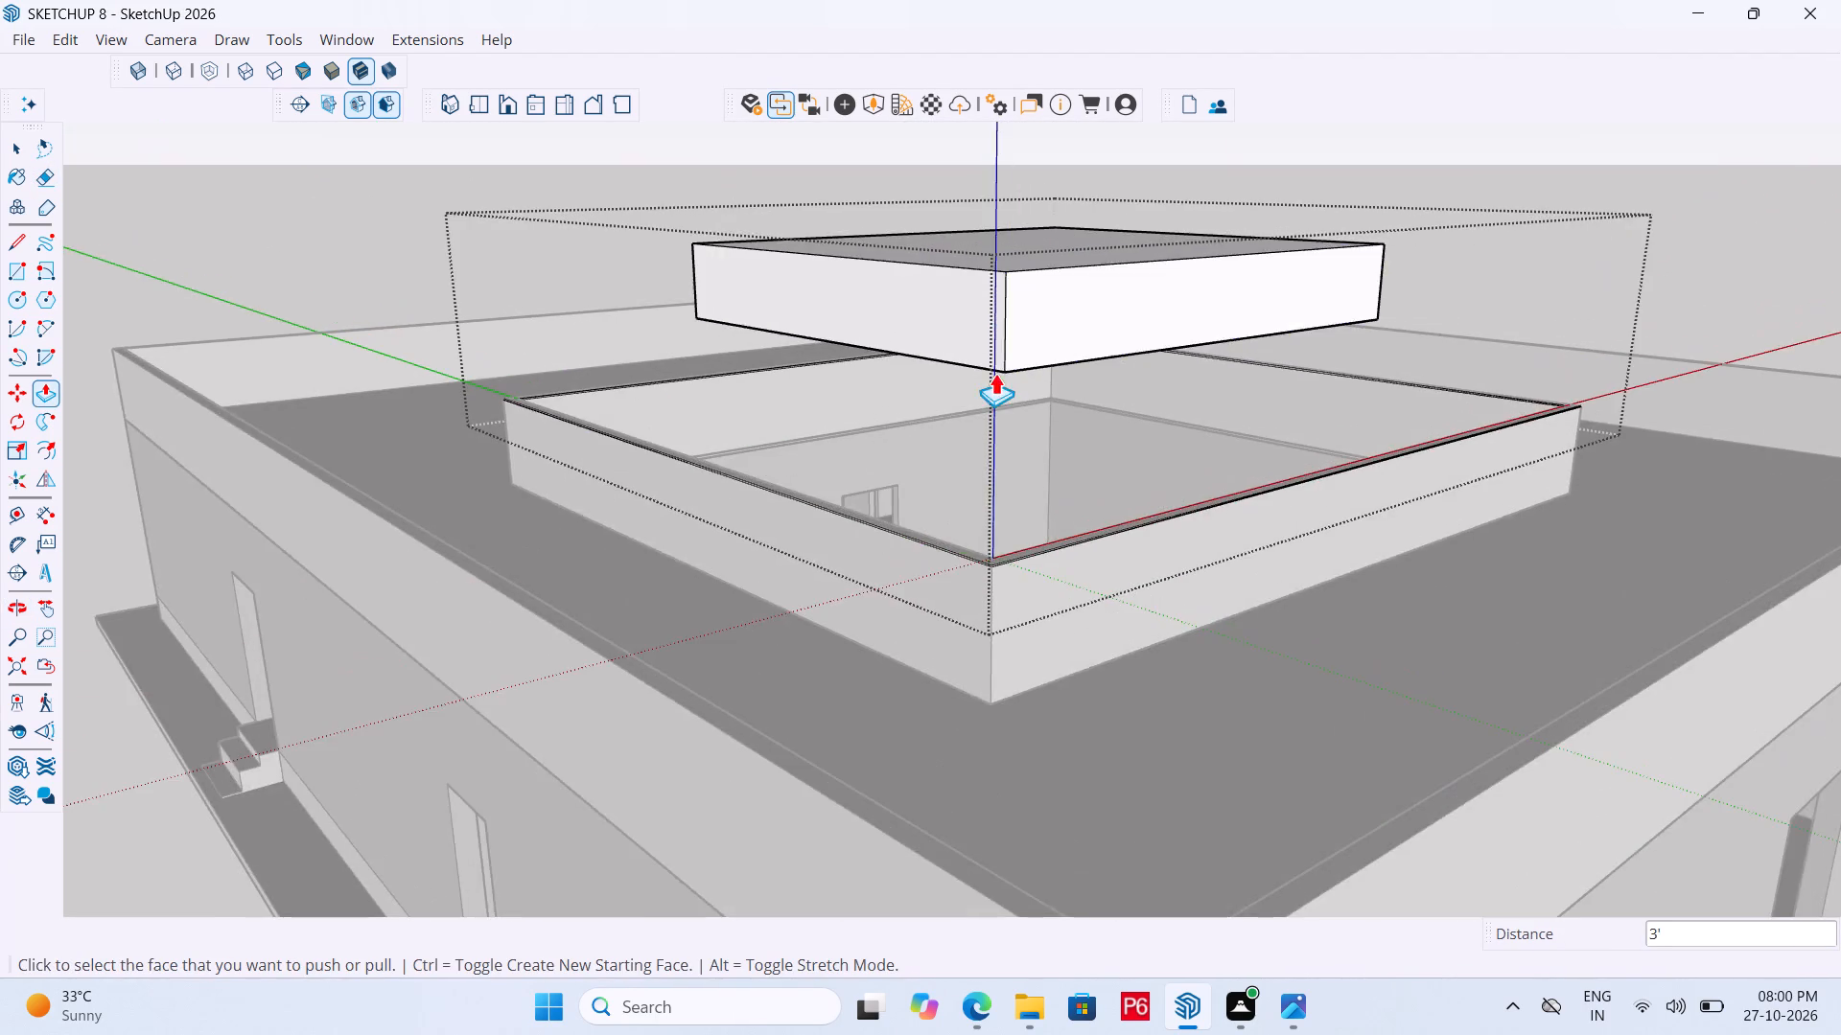
scroll(994, 355, up, 5)
middle_drag(1005, 328, 986, 174)
scroll(1026, 304, up, 4)
click(1039, 372)
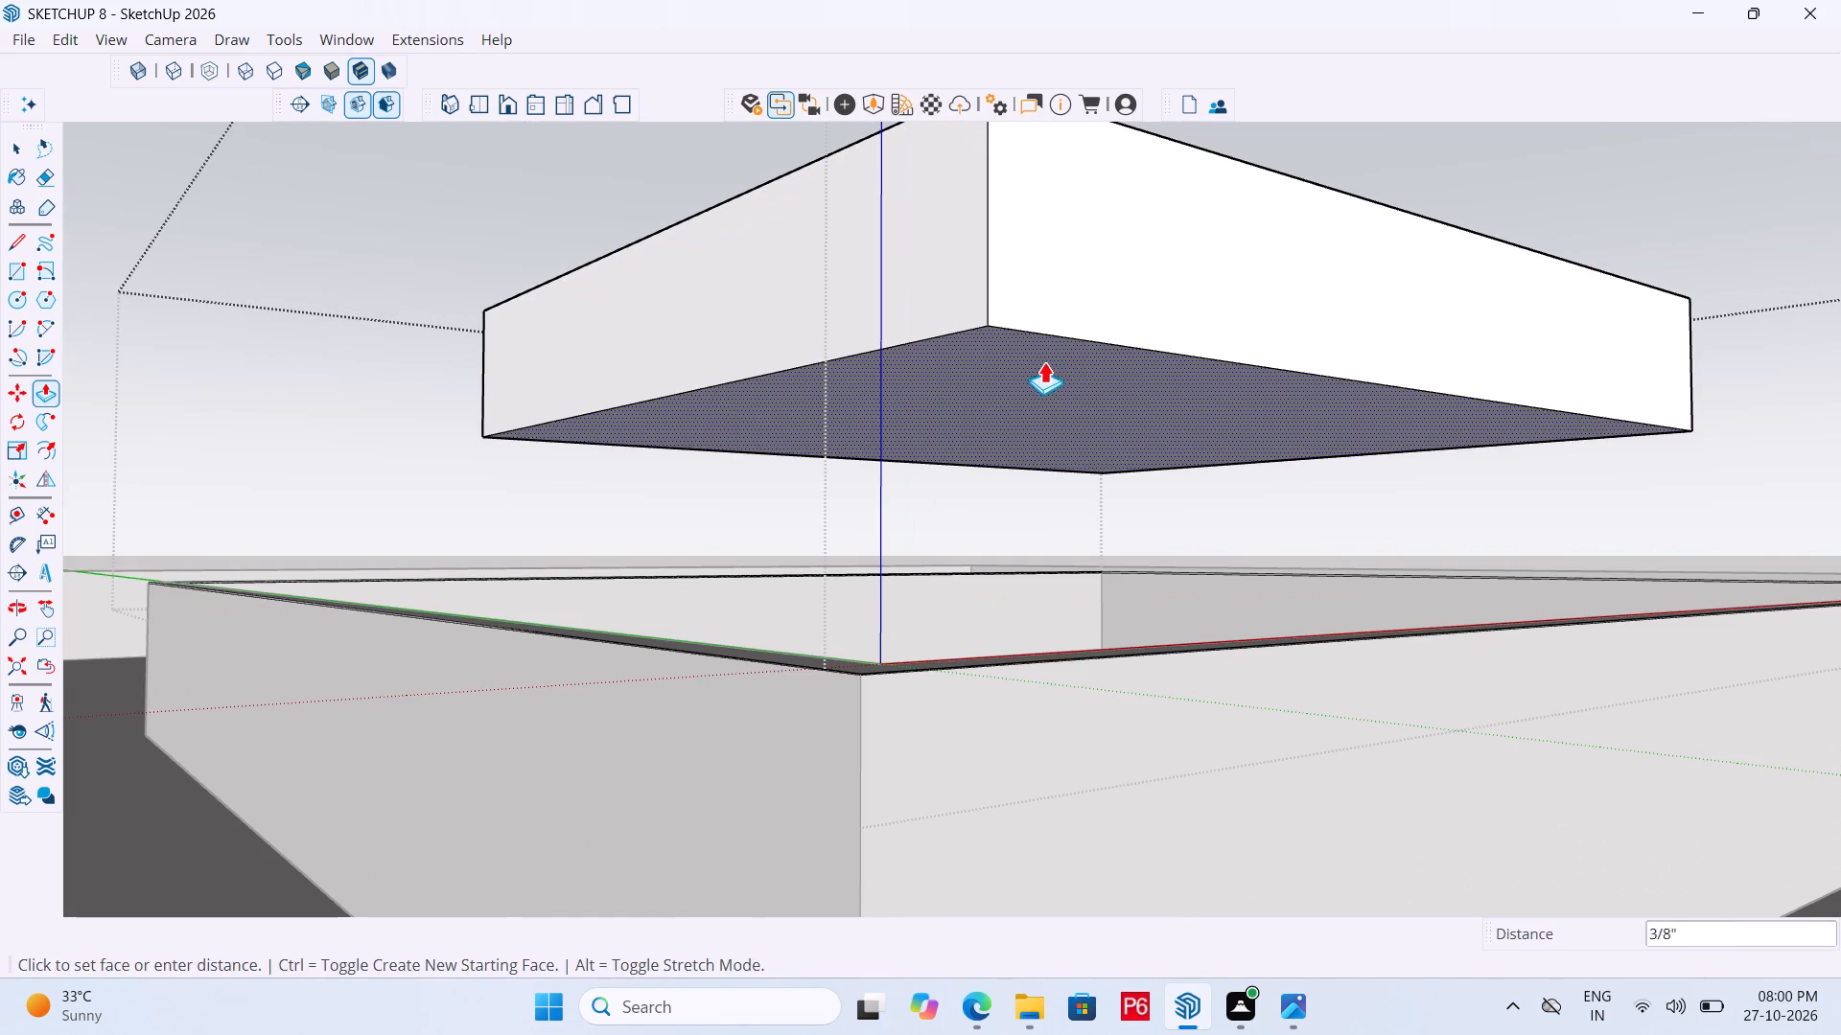
text(2'6":)
key(Return)
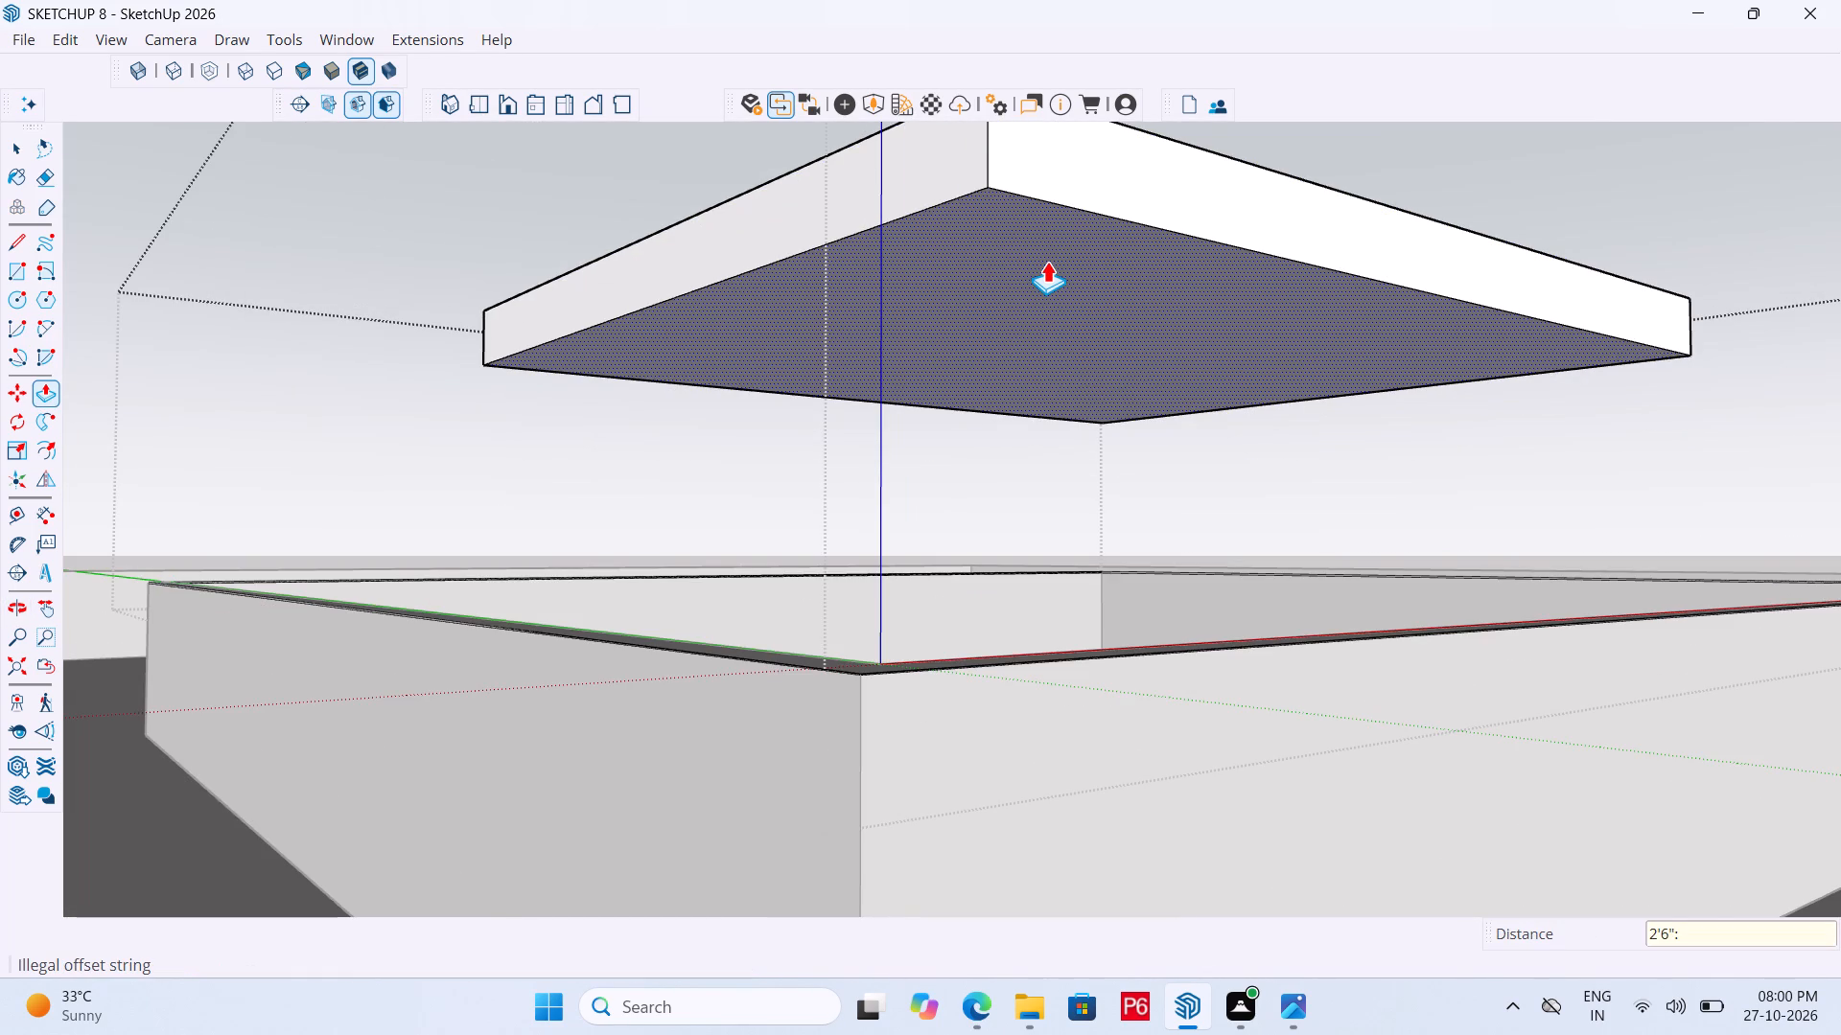
key(BackSpace)
text(2'6)
key(shift+quotedbl)
key(Return)
Push the underside of the slab upward by 2", and repeat with another 2".
middle_drag(1047, 261, 1056, 379)
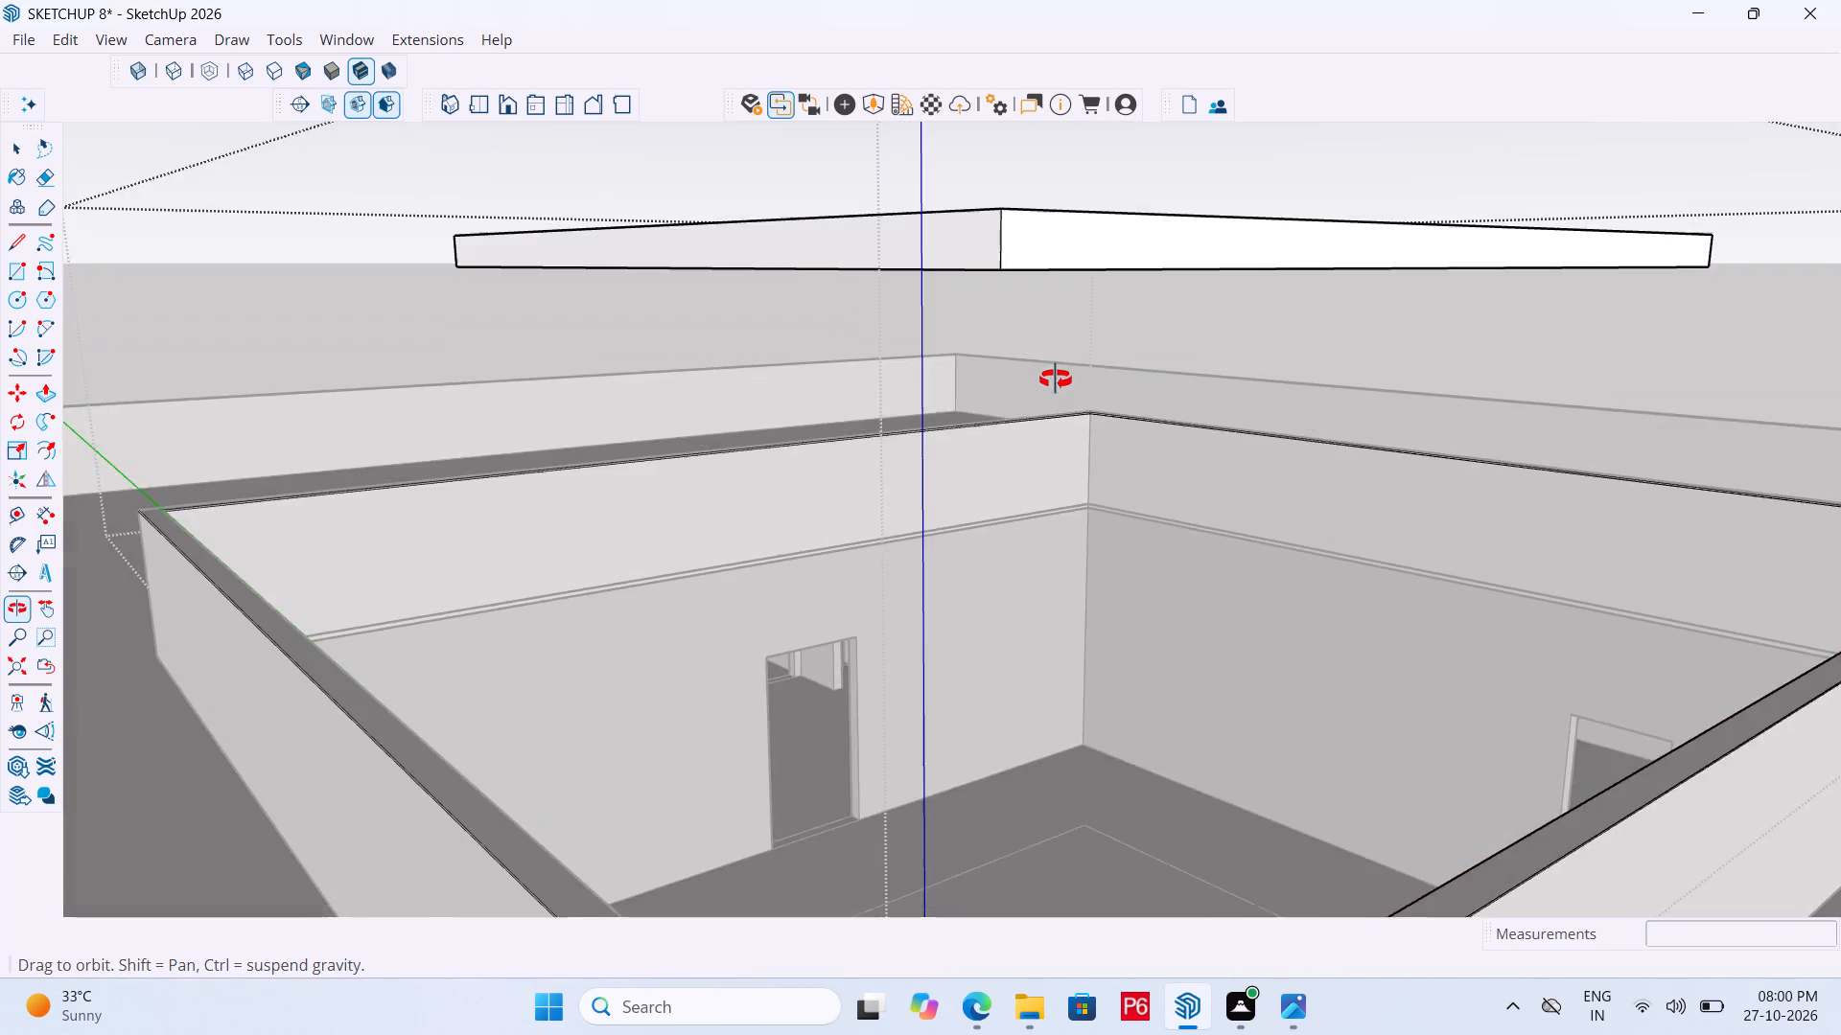
middle_drag(1056, 379, 1055, 362)
middle_drag(1049, 274, 1046, 218)
scroll(1010, 523, down, 3)
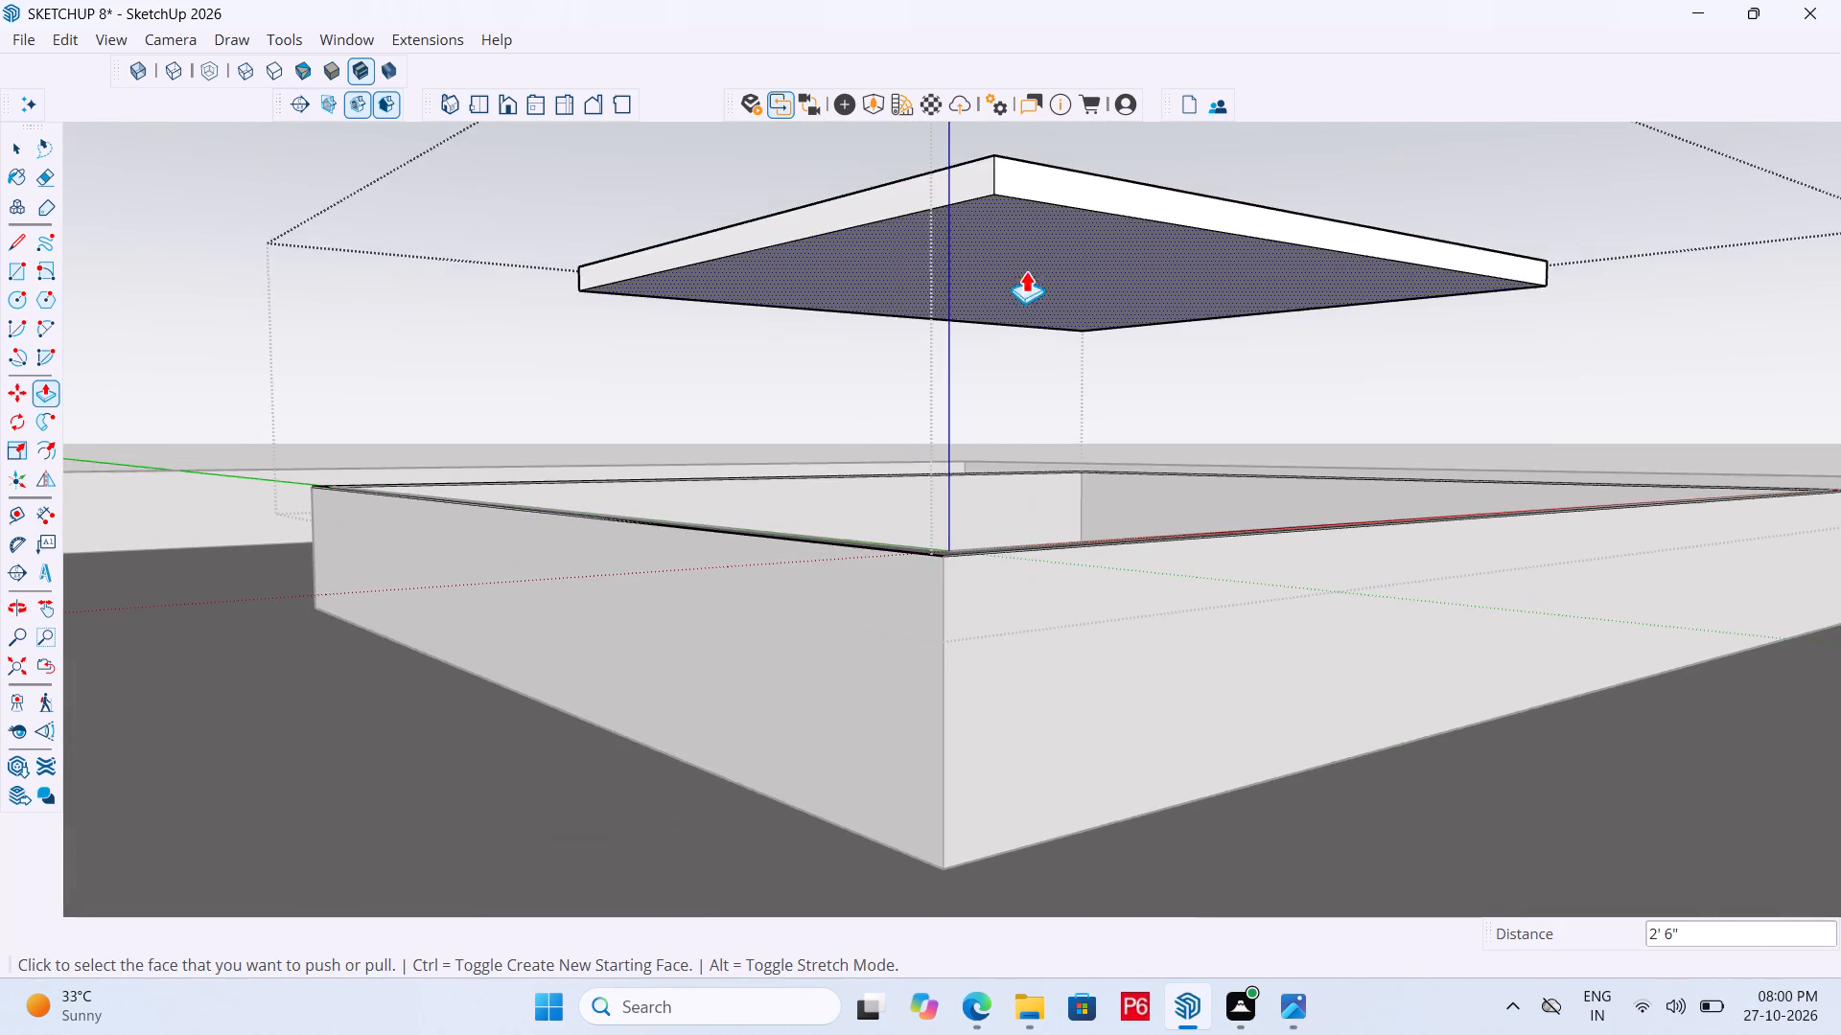
scroll(1047, 234, up, 2)
click(1052, 232)
text(2")
key(Return)
click(1066, 207)
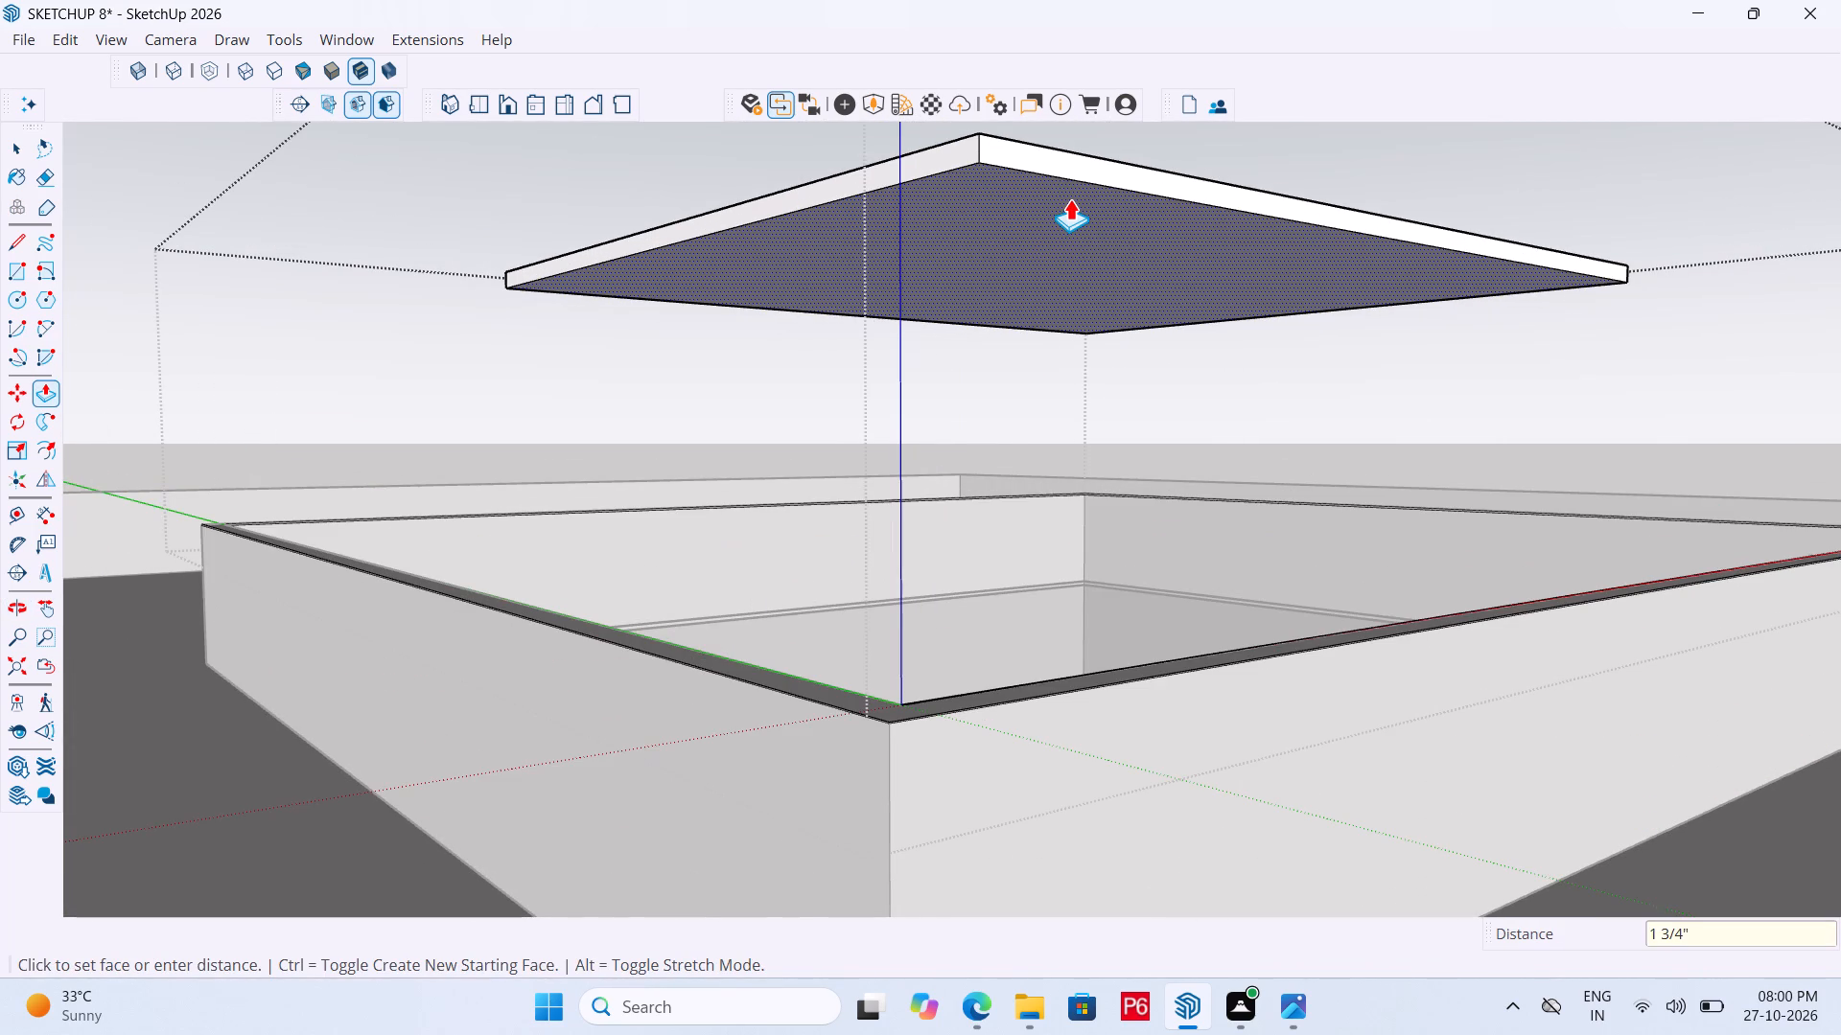
text(2")
key(Return)
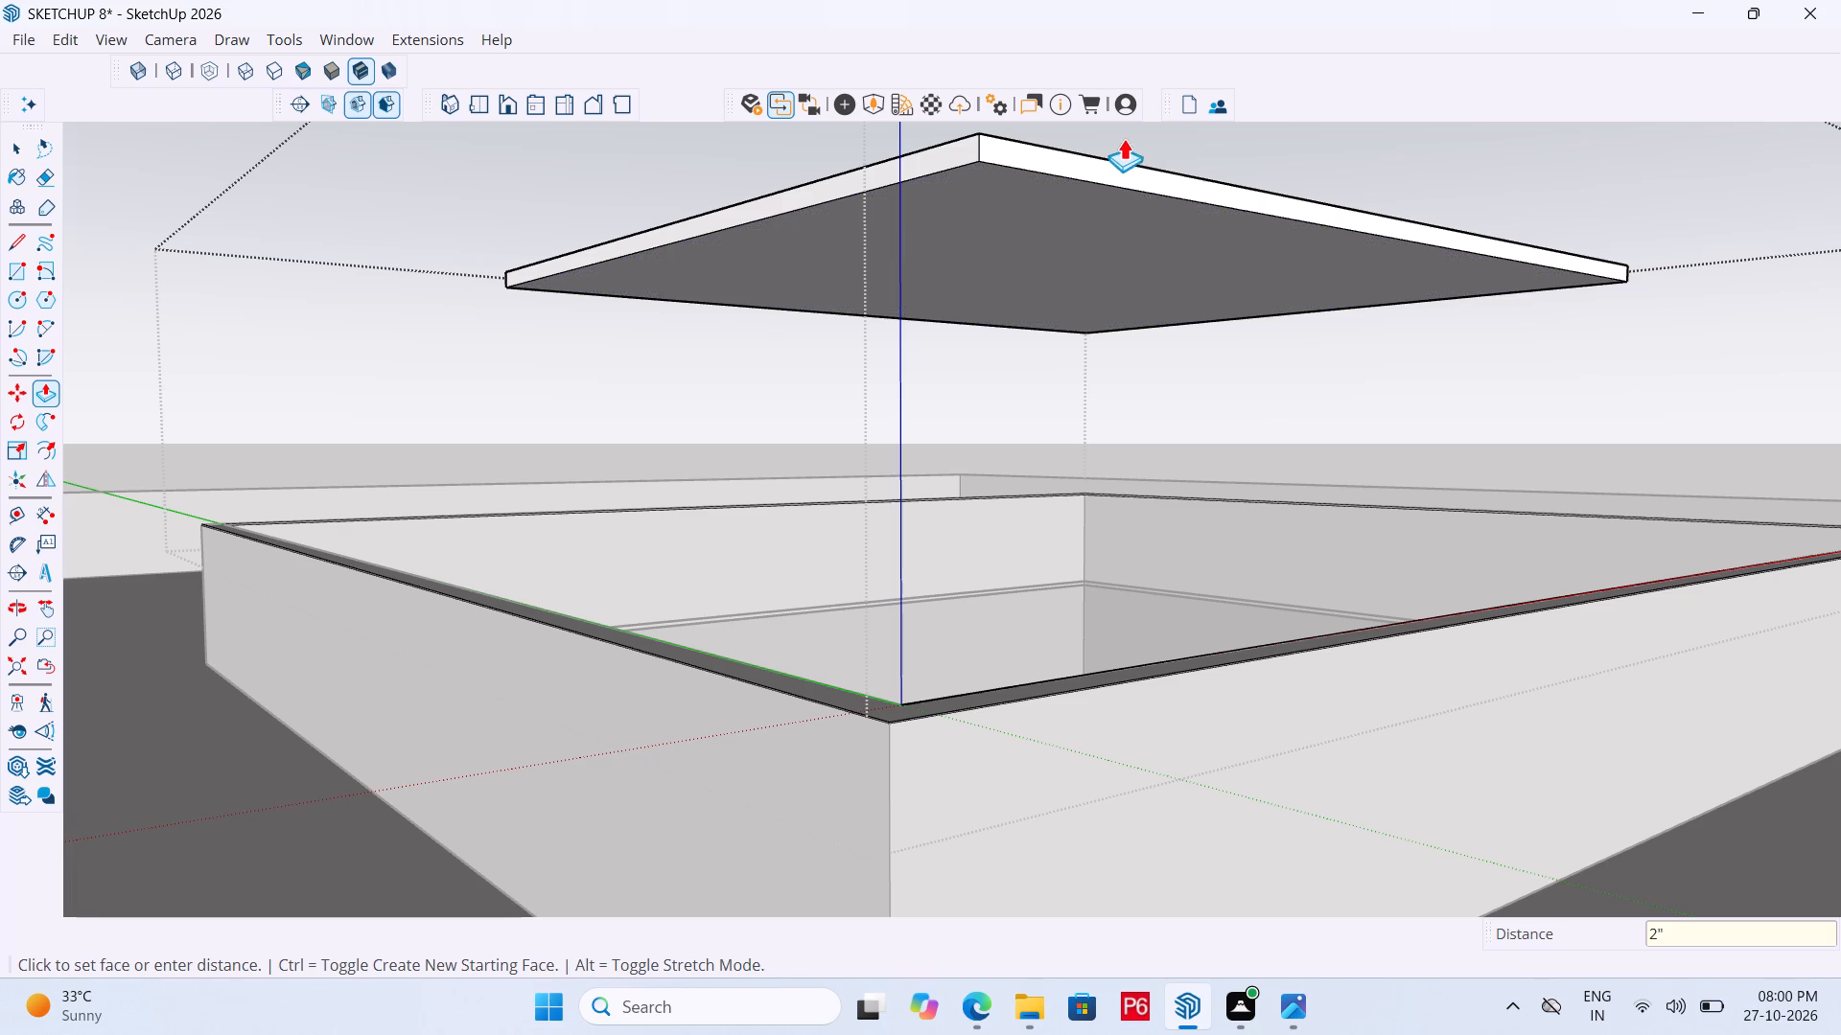
Push the underside of the slab further upward by about 3 3/16" to leave a thin plate.
scroll(1154, 165, down, 1)
scroll(1134, 168, up, 9)
scroll(1181, 281, down, 2)
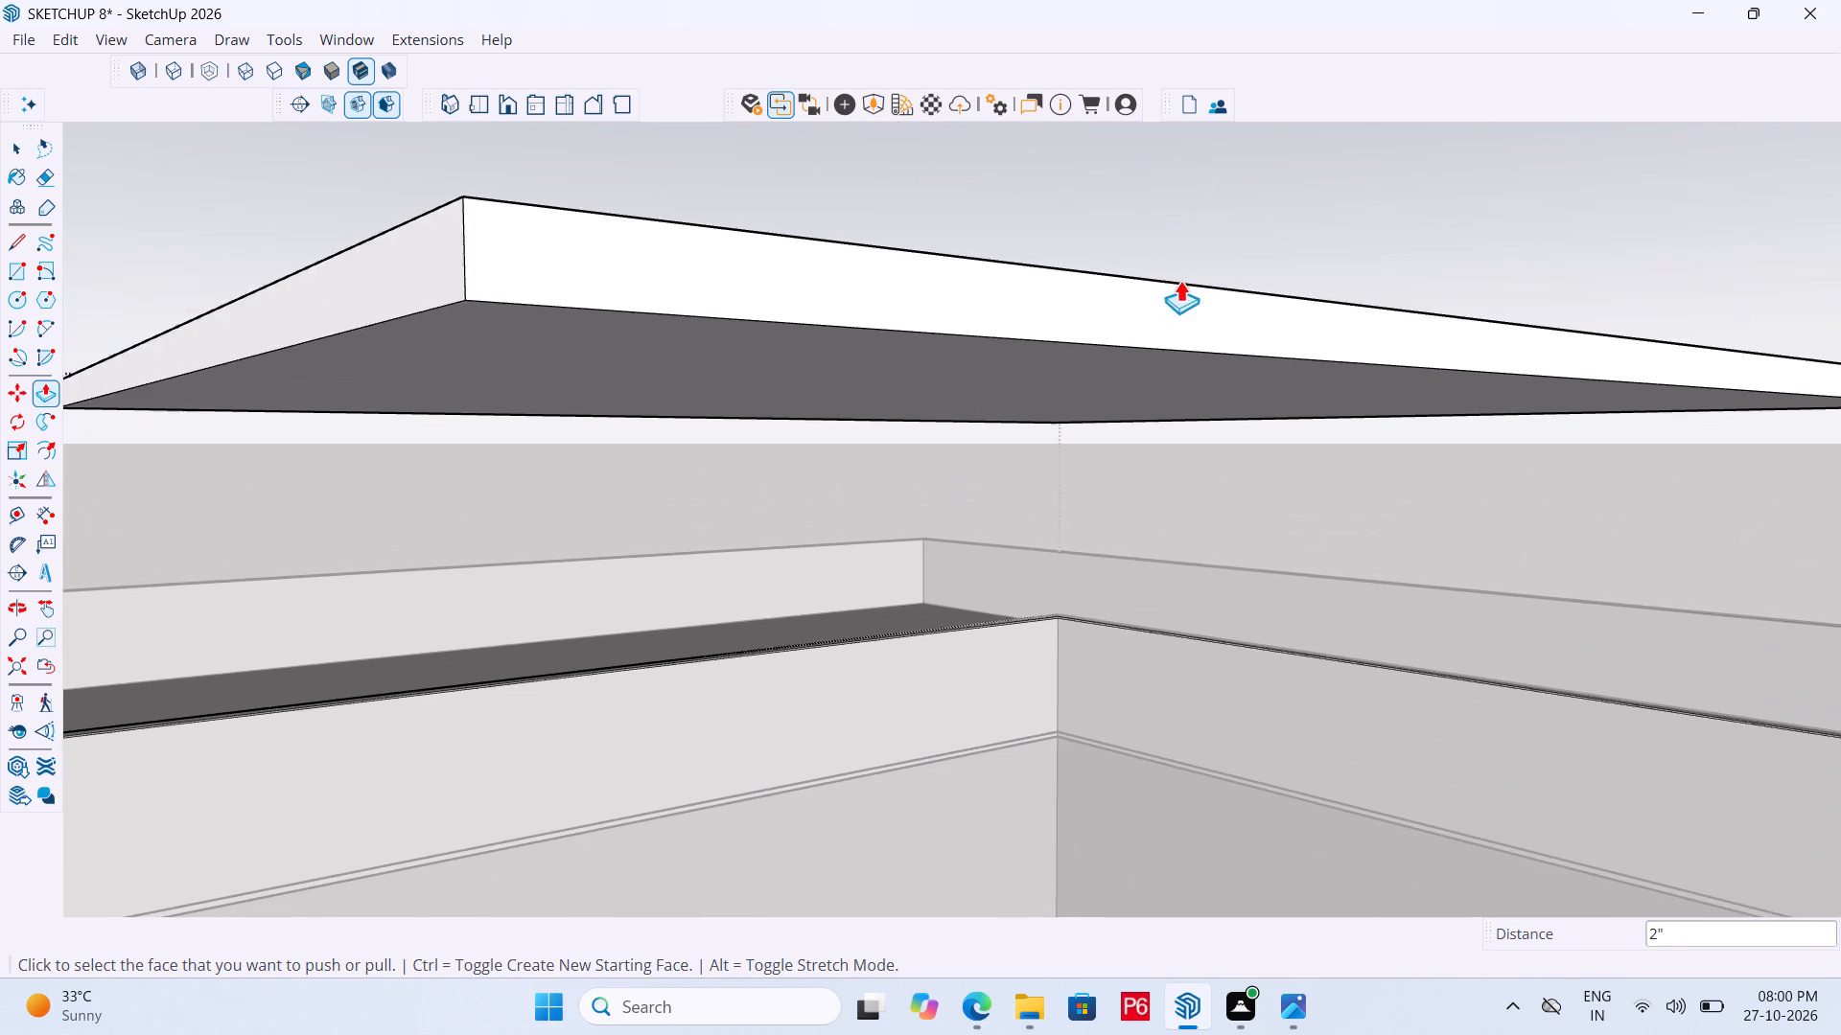
scroll(1180, 280, down, 2)
middle_drag(1179, 279, 1176, 265)
scroll(1228, 443, down, 2)
click(1148, 309)
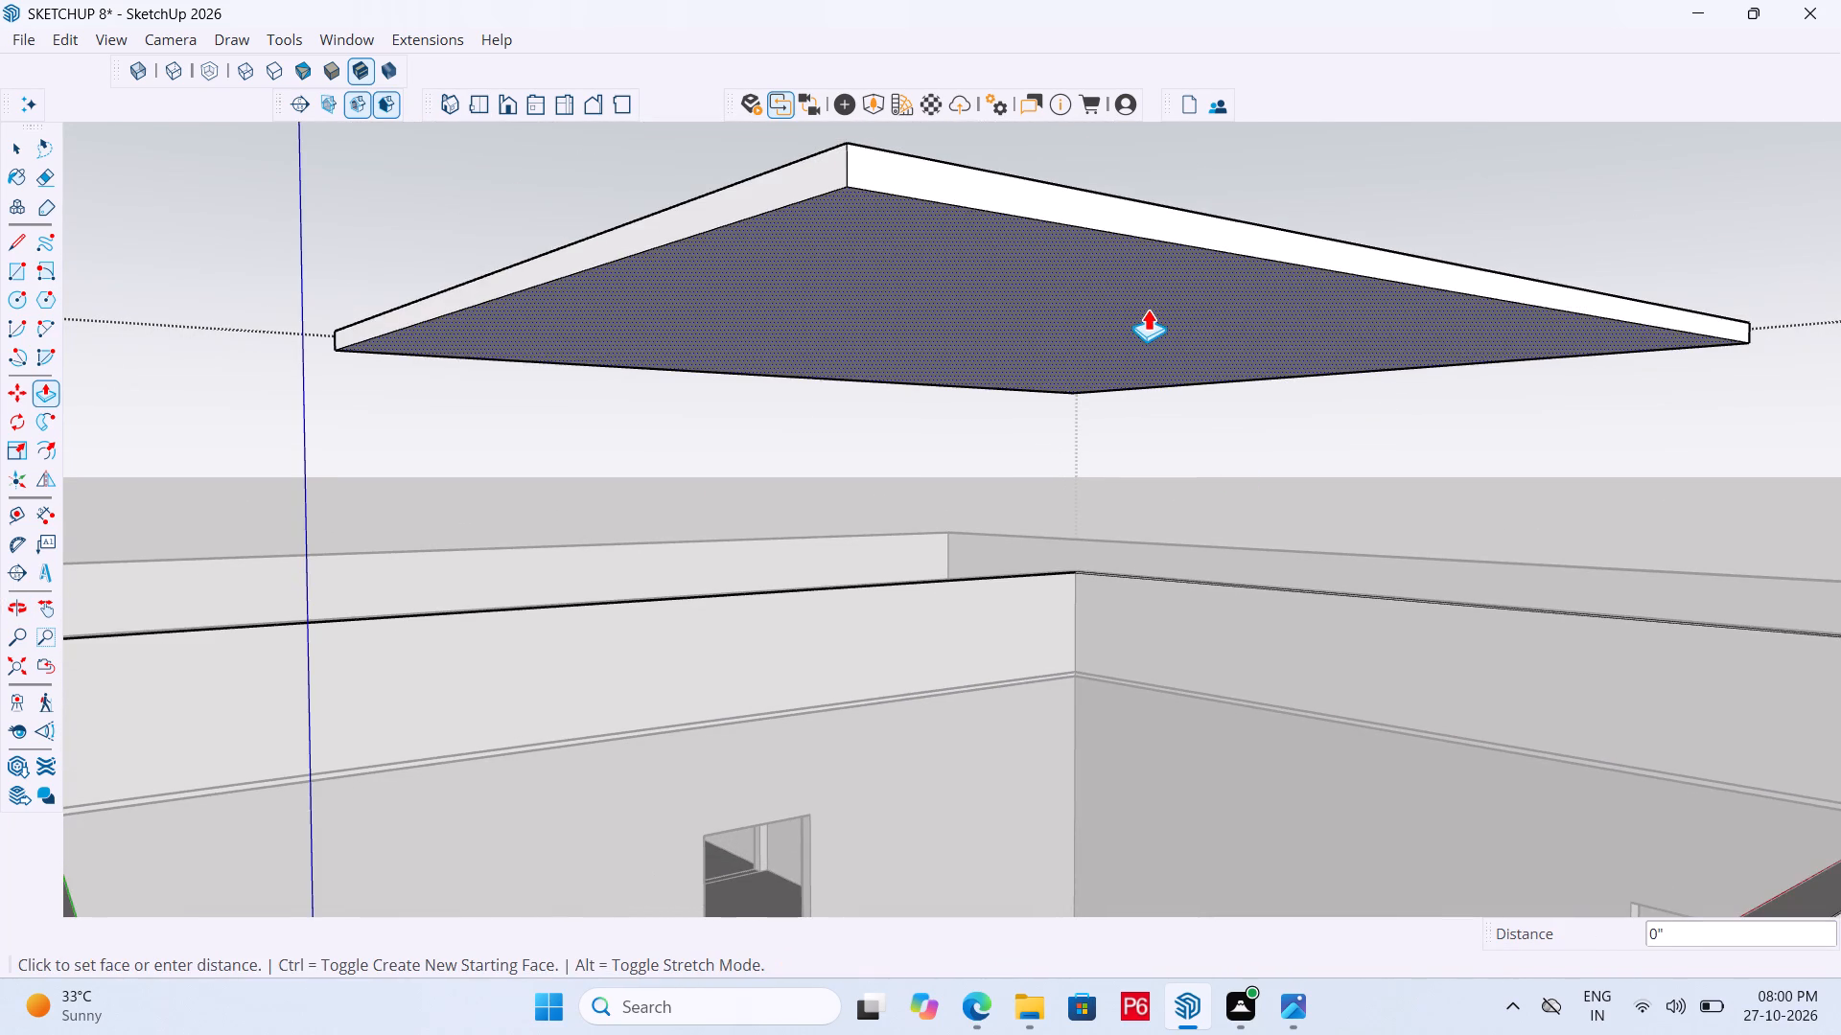
click(1148, 292)
Save the model.
scroll(1123, 320, down, 2)
middle_drag(1122, 325, 1106, 374)
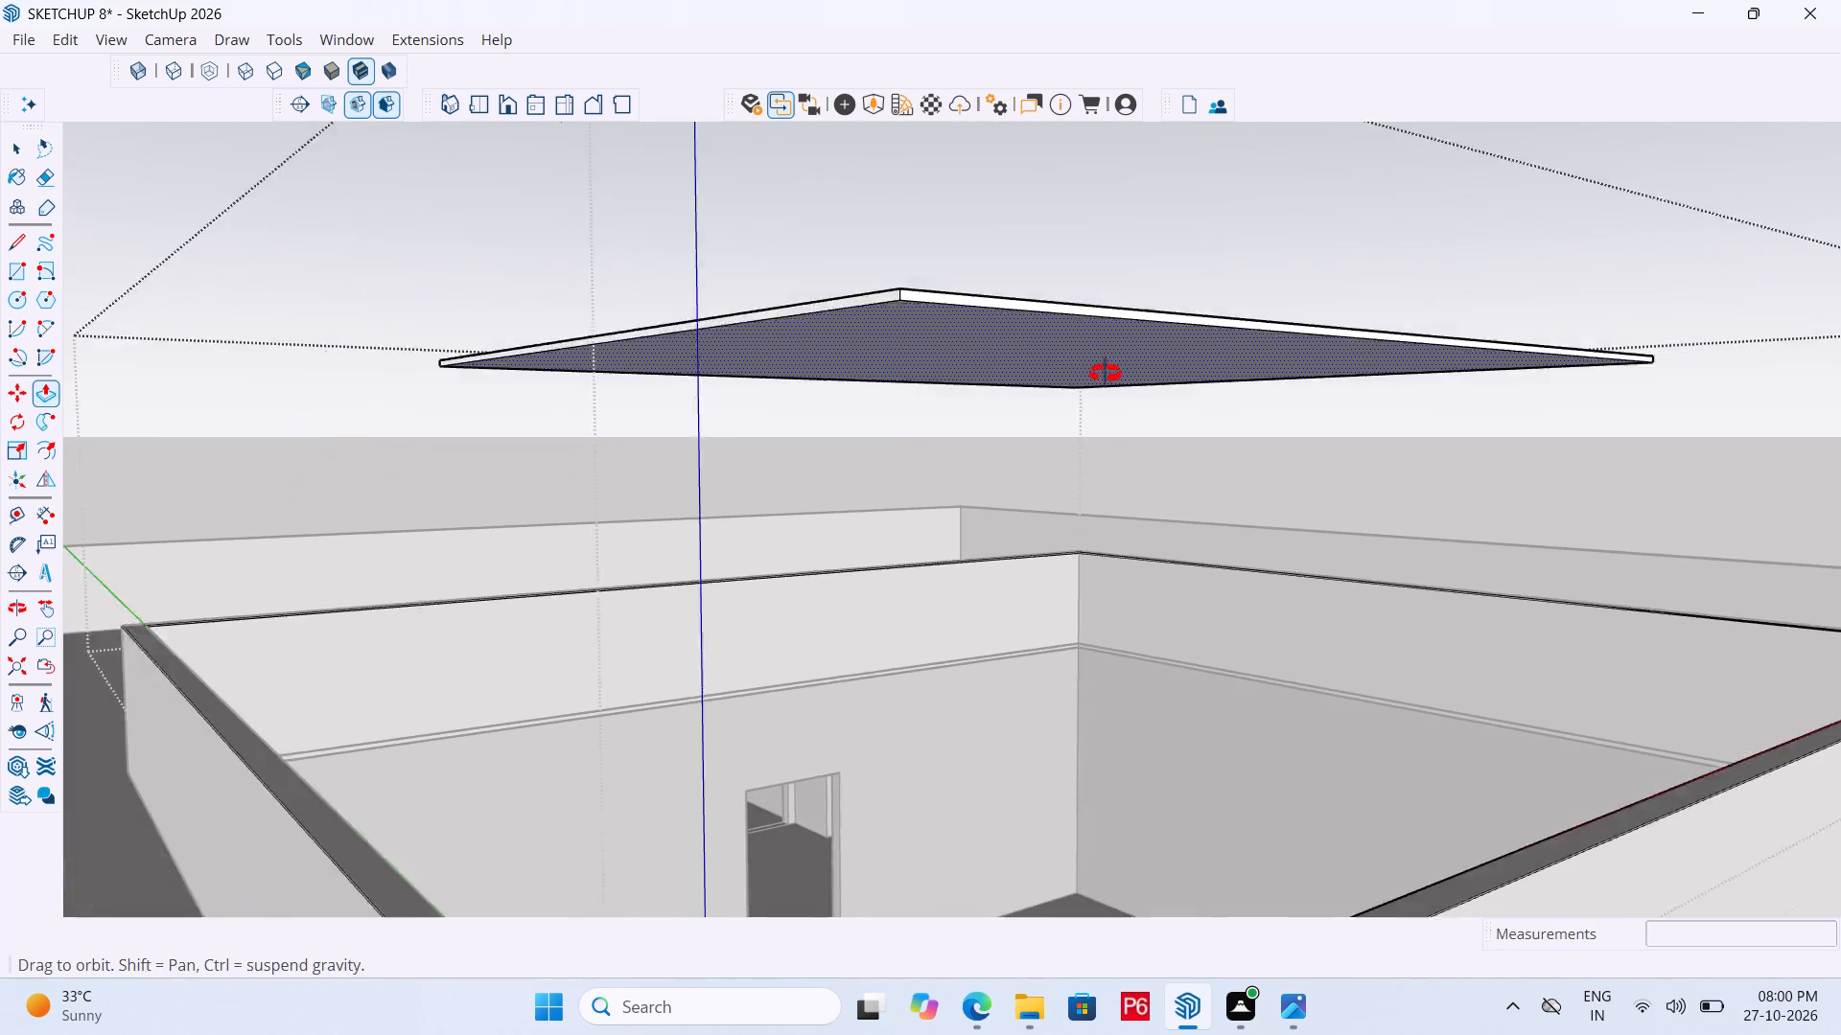
scroll(1106, 374, down, 2)
middle_drag(1106, 374, 1097, 379)
middle_drag(1067, 371, 993, 477)
scroll(1061, 381, down, 2)
scroll(1004, 327, down, 6)
middle_drag(944, 440, 1087, 437)
key(ctrl+s)
key(ctrl+s)
key(ctrl+s)
key(ctrl+s)
key(ctrl+s)
key(ctrl+s)
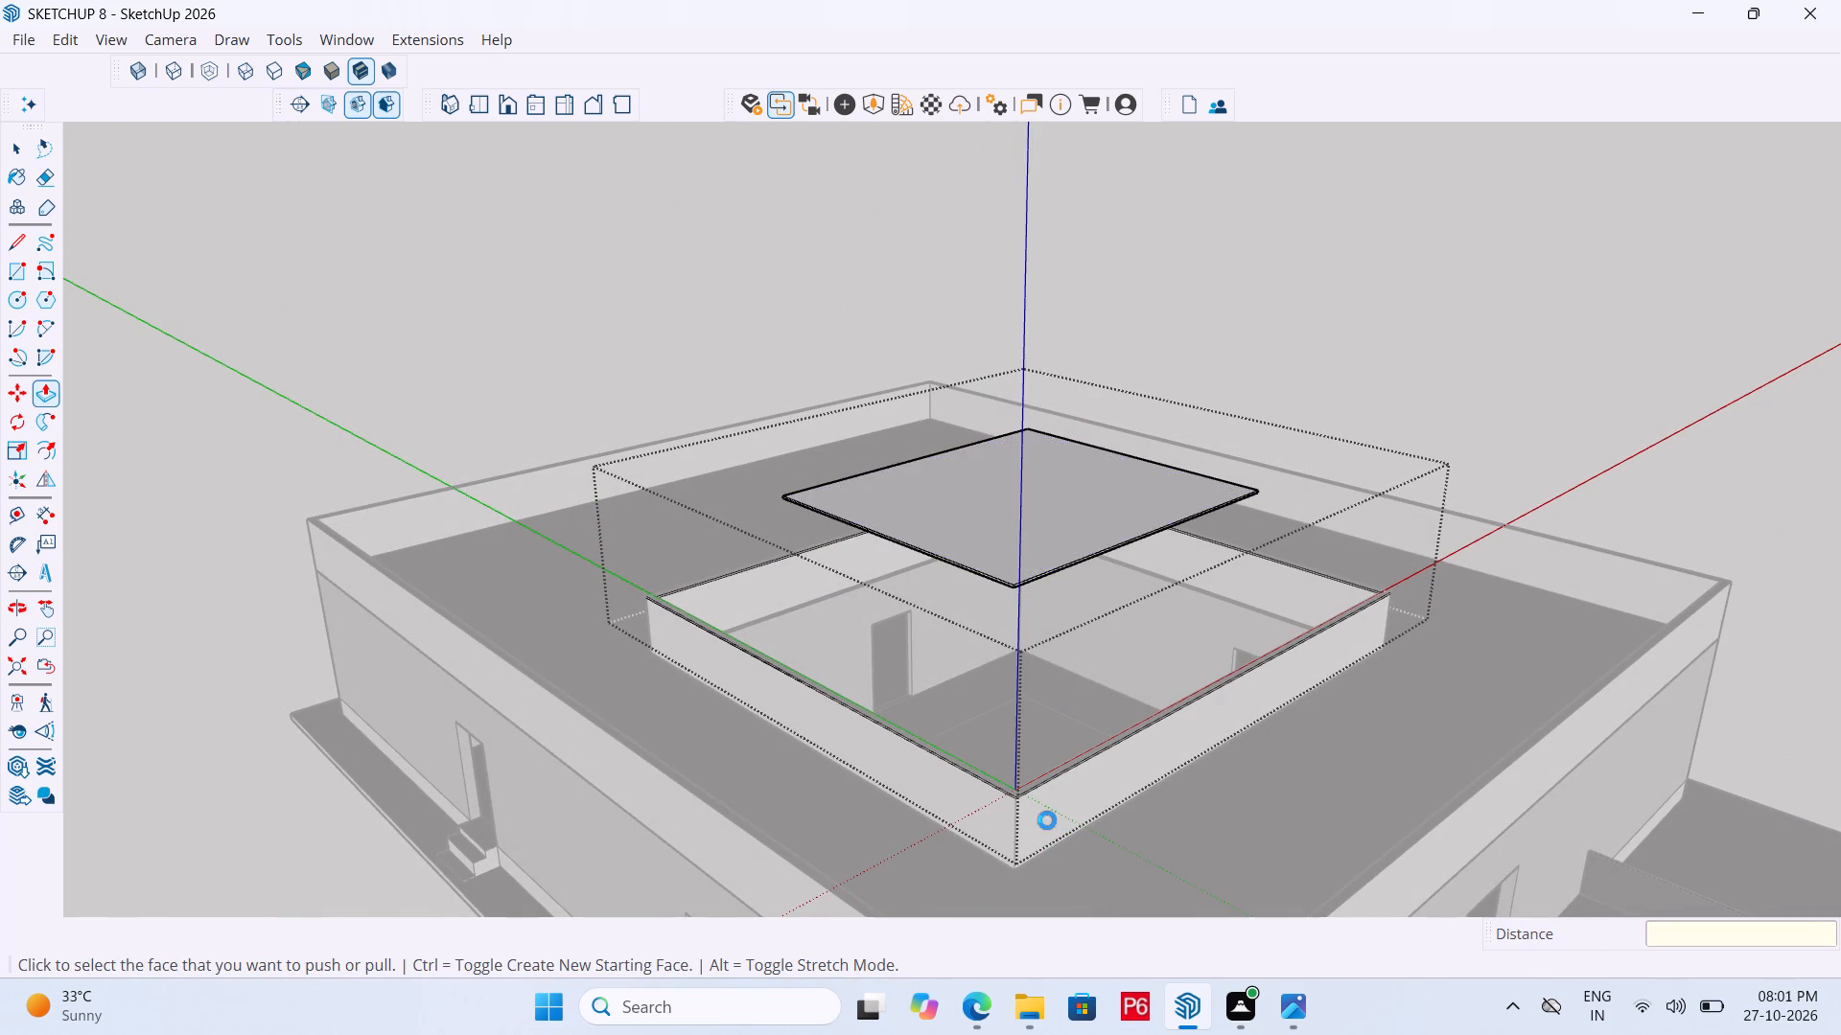
Draw a sloping line from one corner of the raised slab down to the matching outer corner of the roof base.
middle_drag(1044, 815, 1015, 825)
scroll(1016, 827, up, 5)
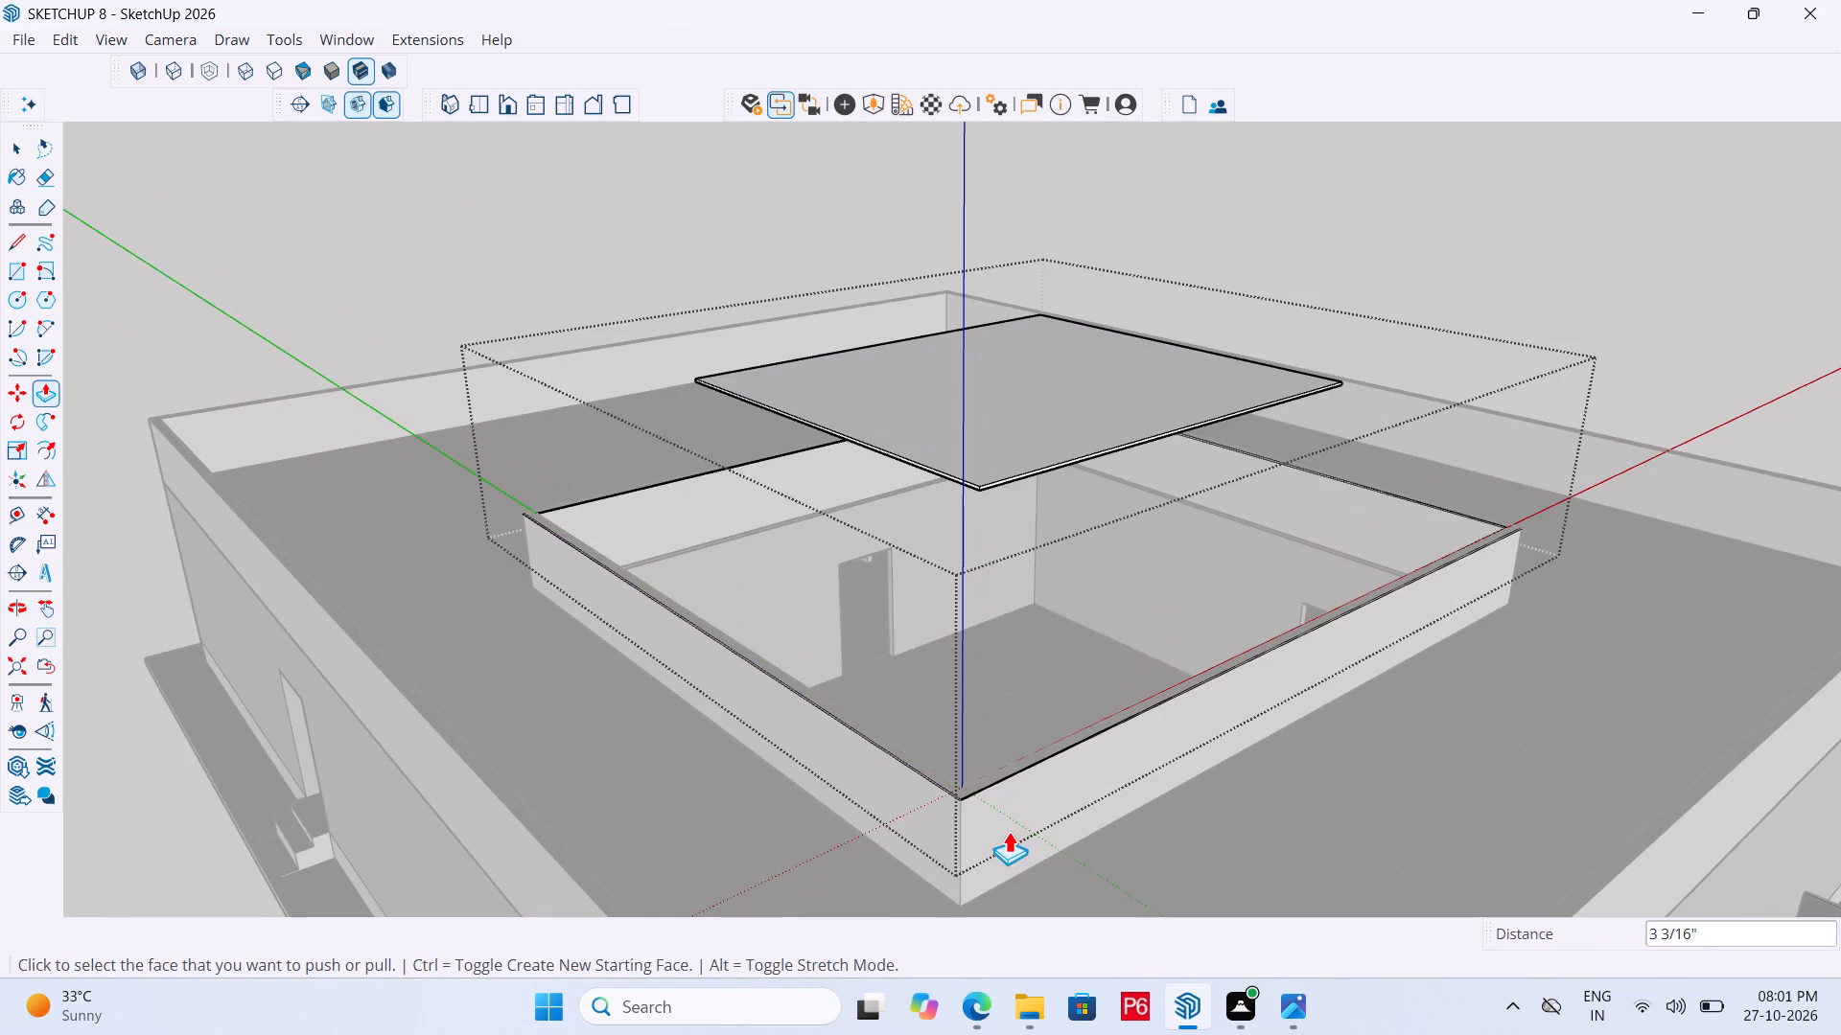
key(l)
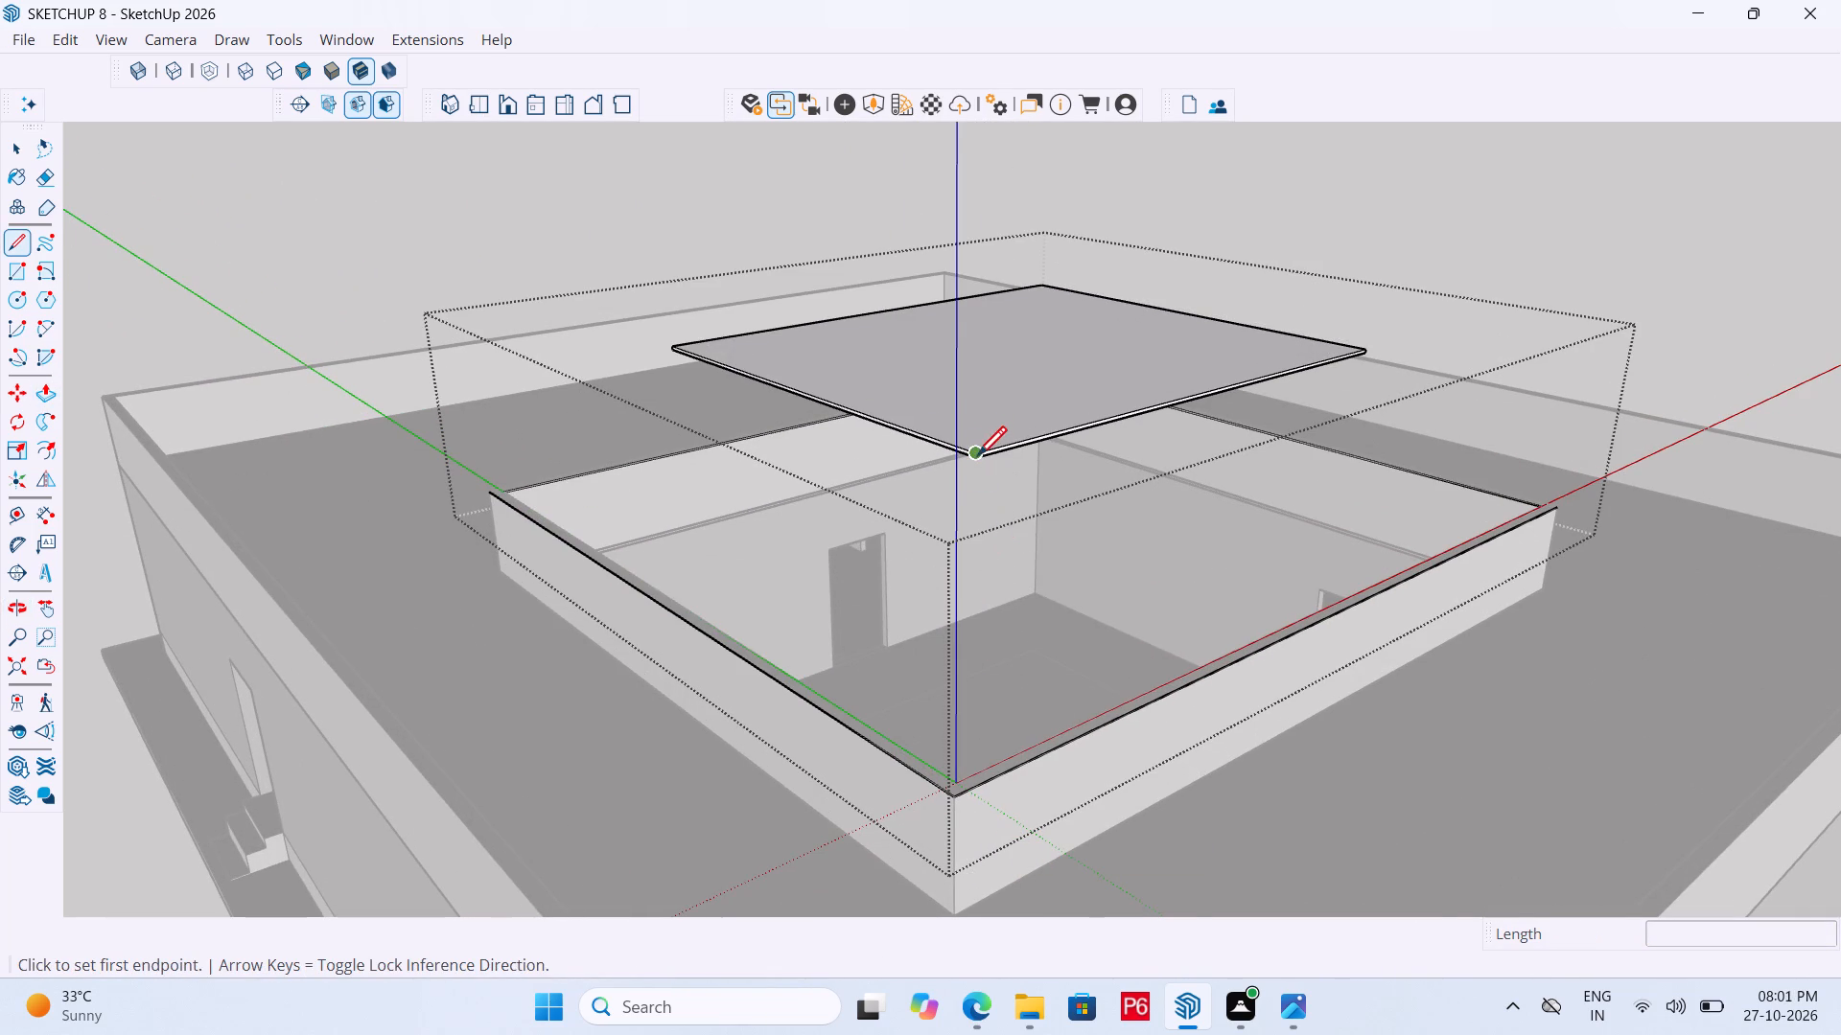
scroll(977, 460, up, 16)
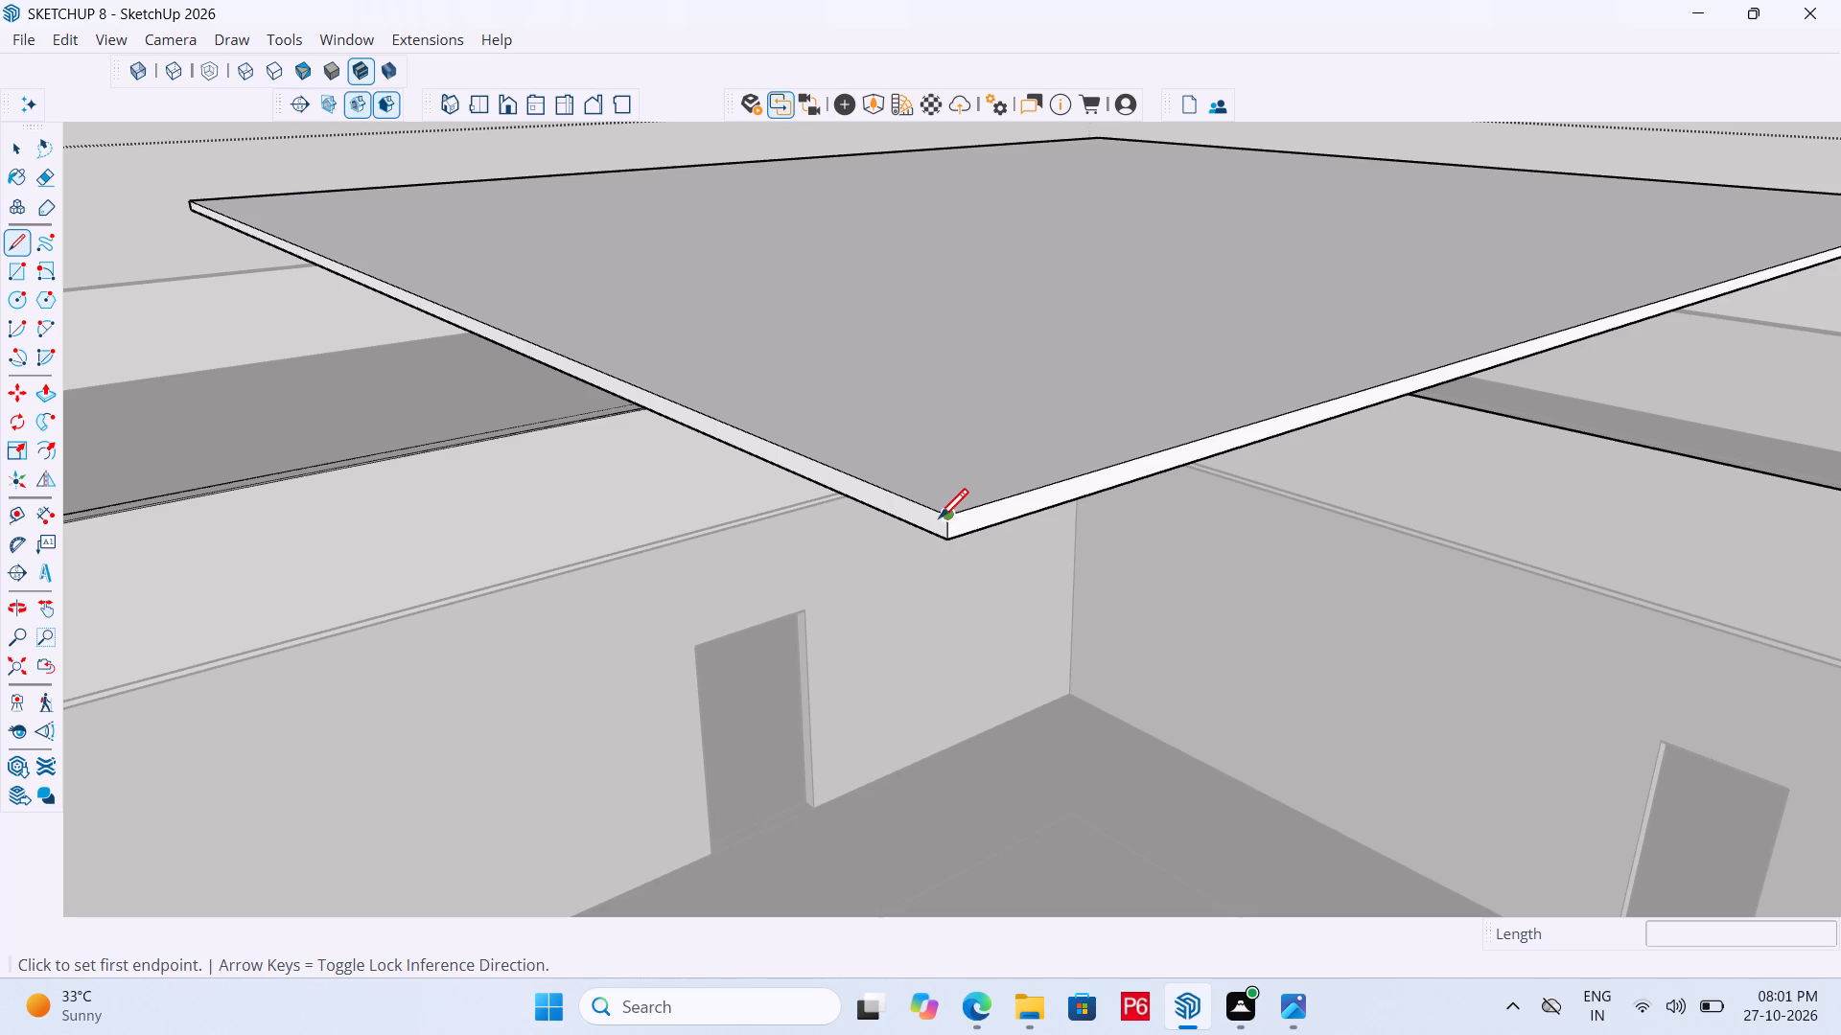
click(940, 520)
scroll(942, 326, down, 20)
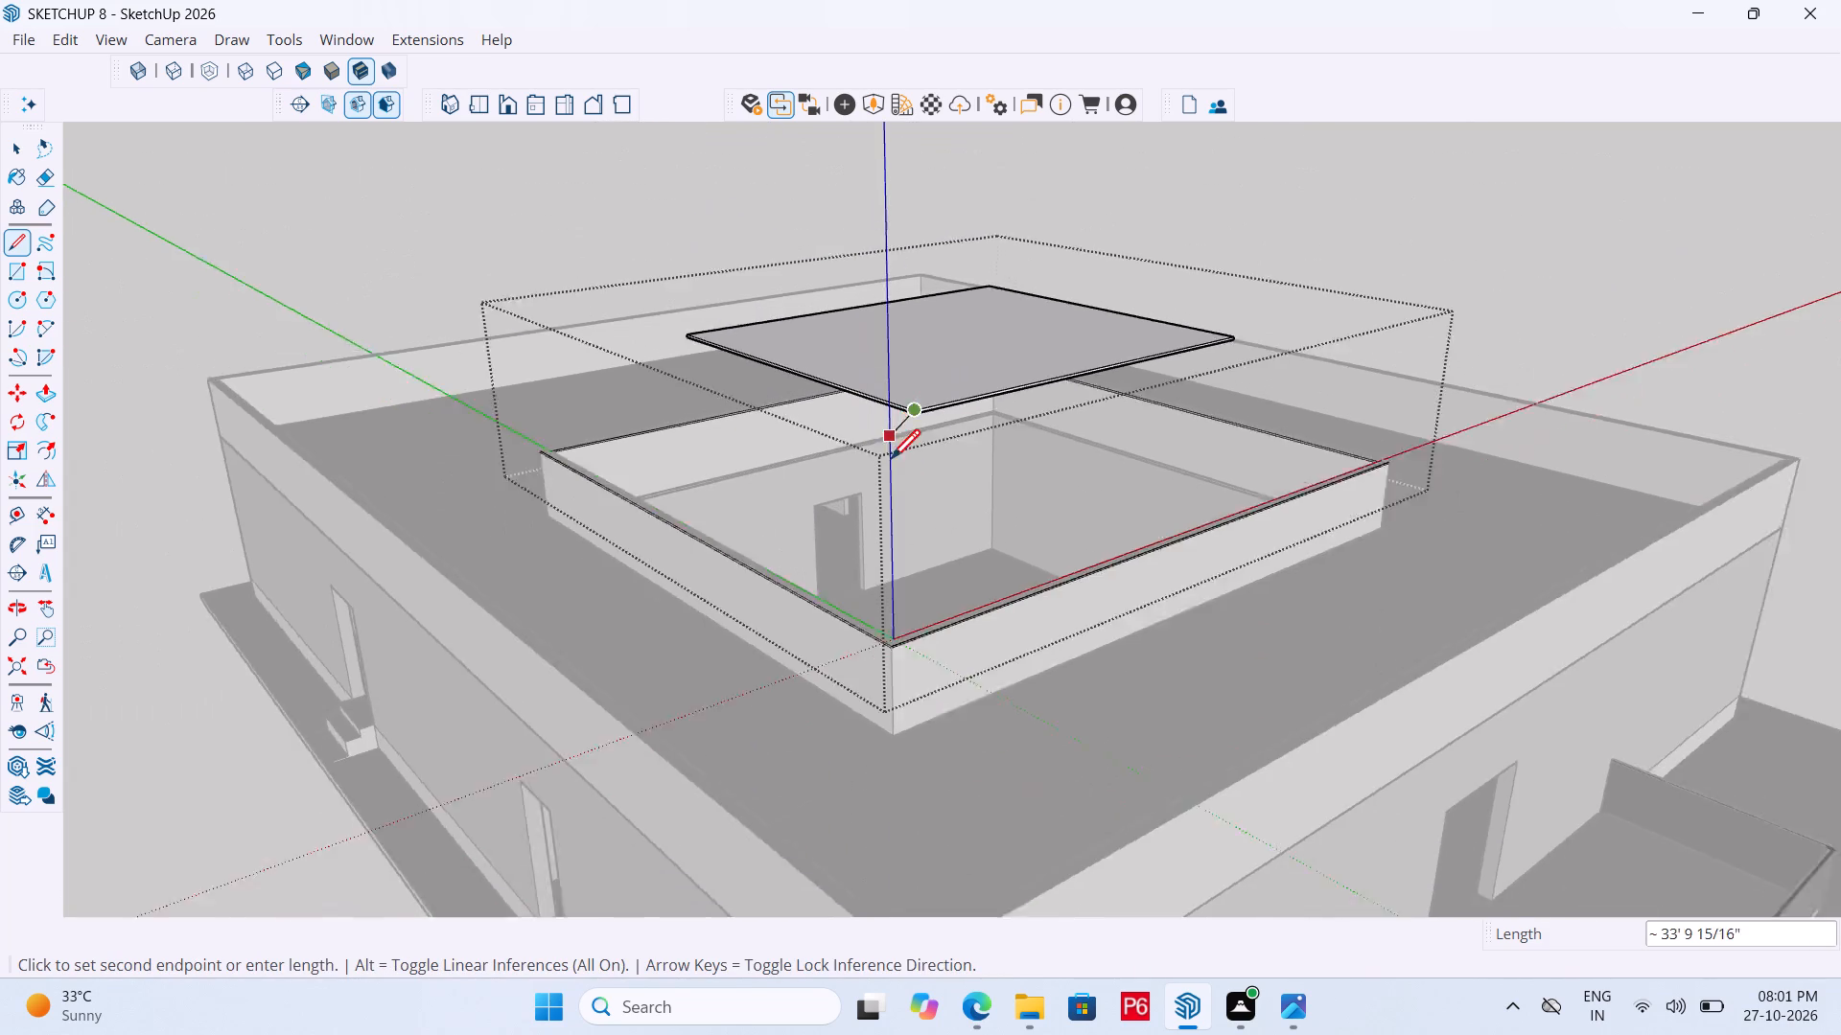
scroll(891, 462, down, 2)
scroll(893, 585, up, 12)
click(872, 573)
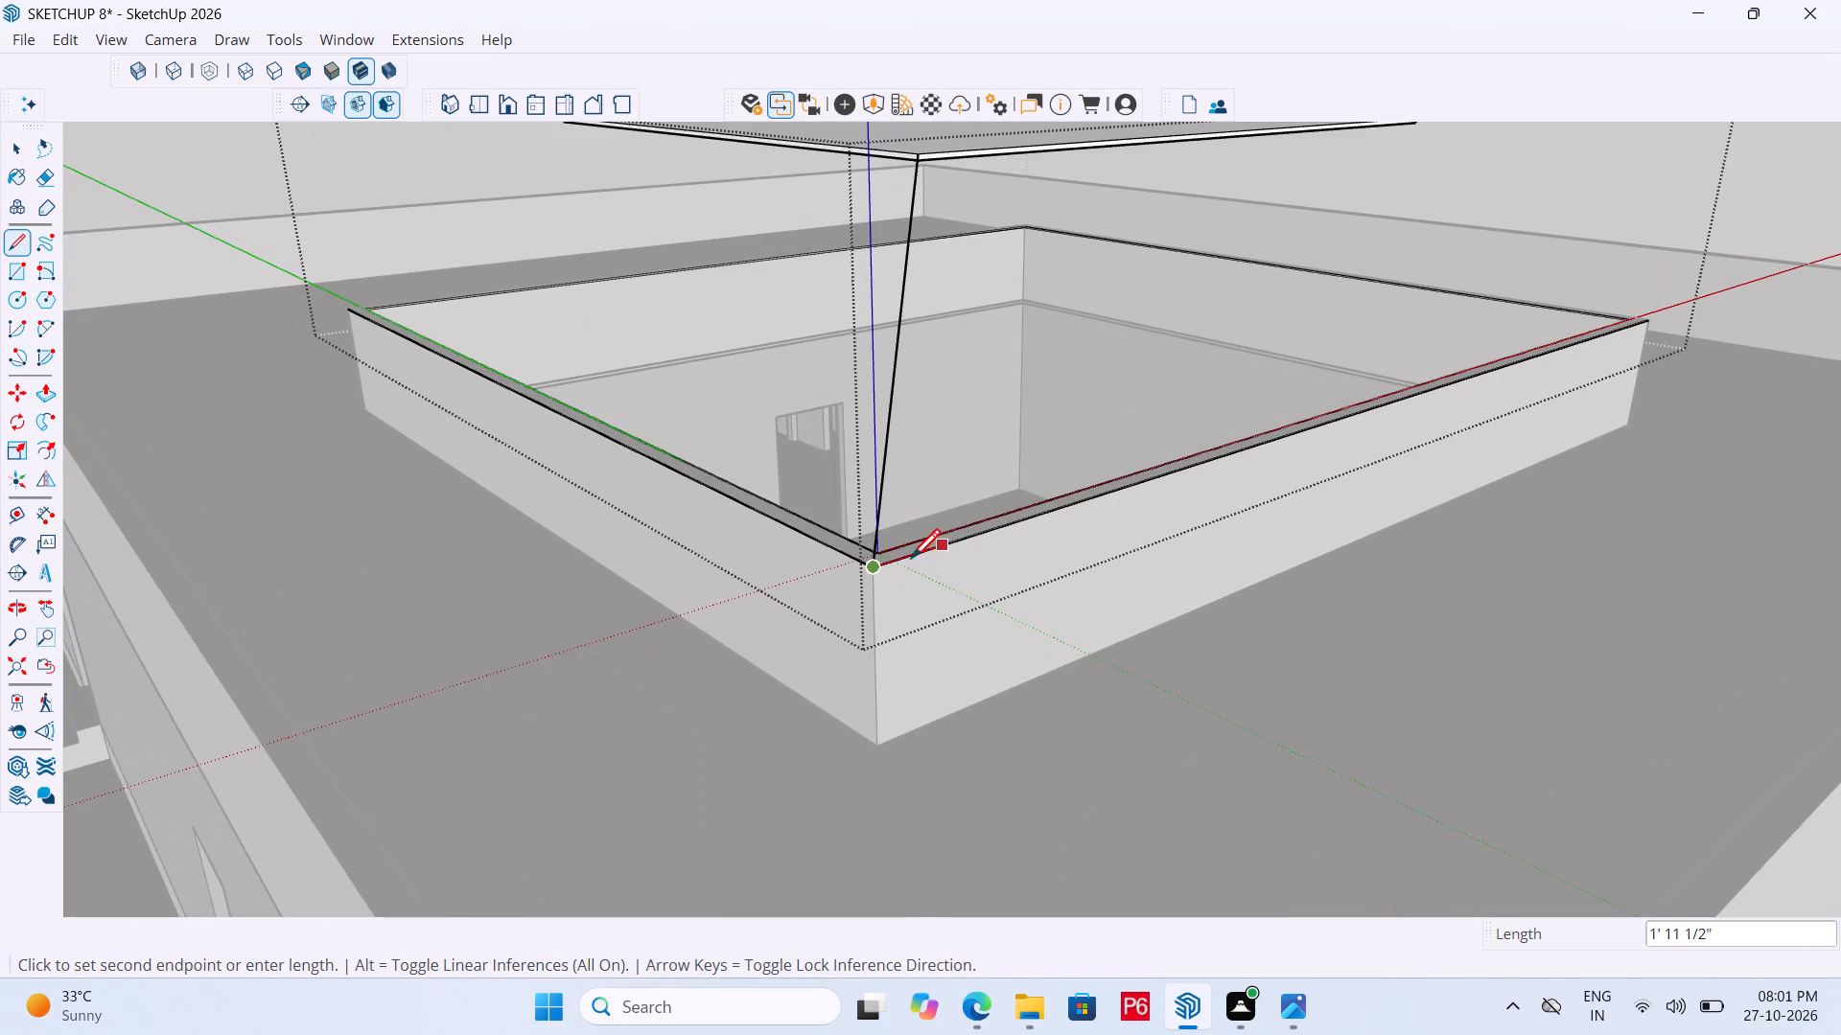
scroll(834, 757, down, 5)
scroll(730, 766, down, 7)
middle_drag(1523, 592, 626, 632)
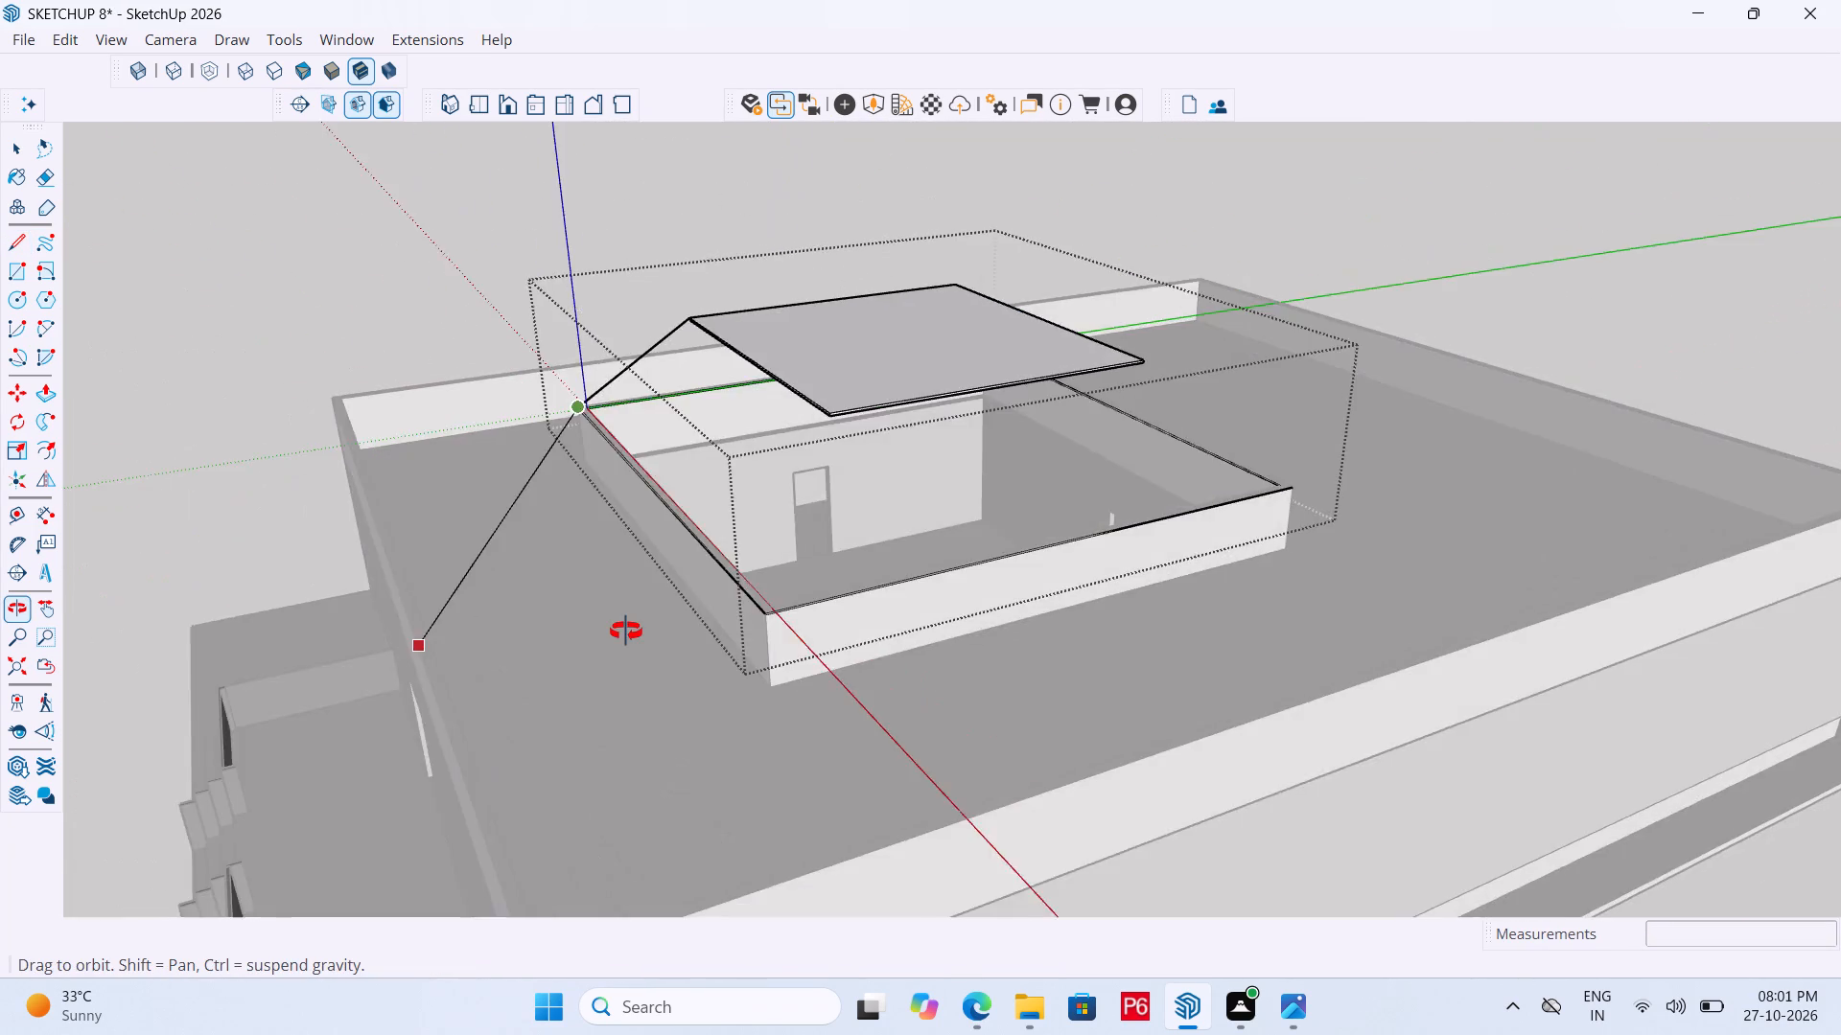
Finish a 35' 6" line along the roof base's outer edge, ending at the adjacent outer corner.
middle_drag(626, 632, 656, 728)
scroll(854, 664, up, 5)
scroll(772, 731, up, 4)
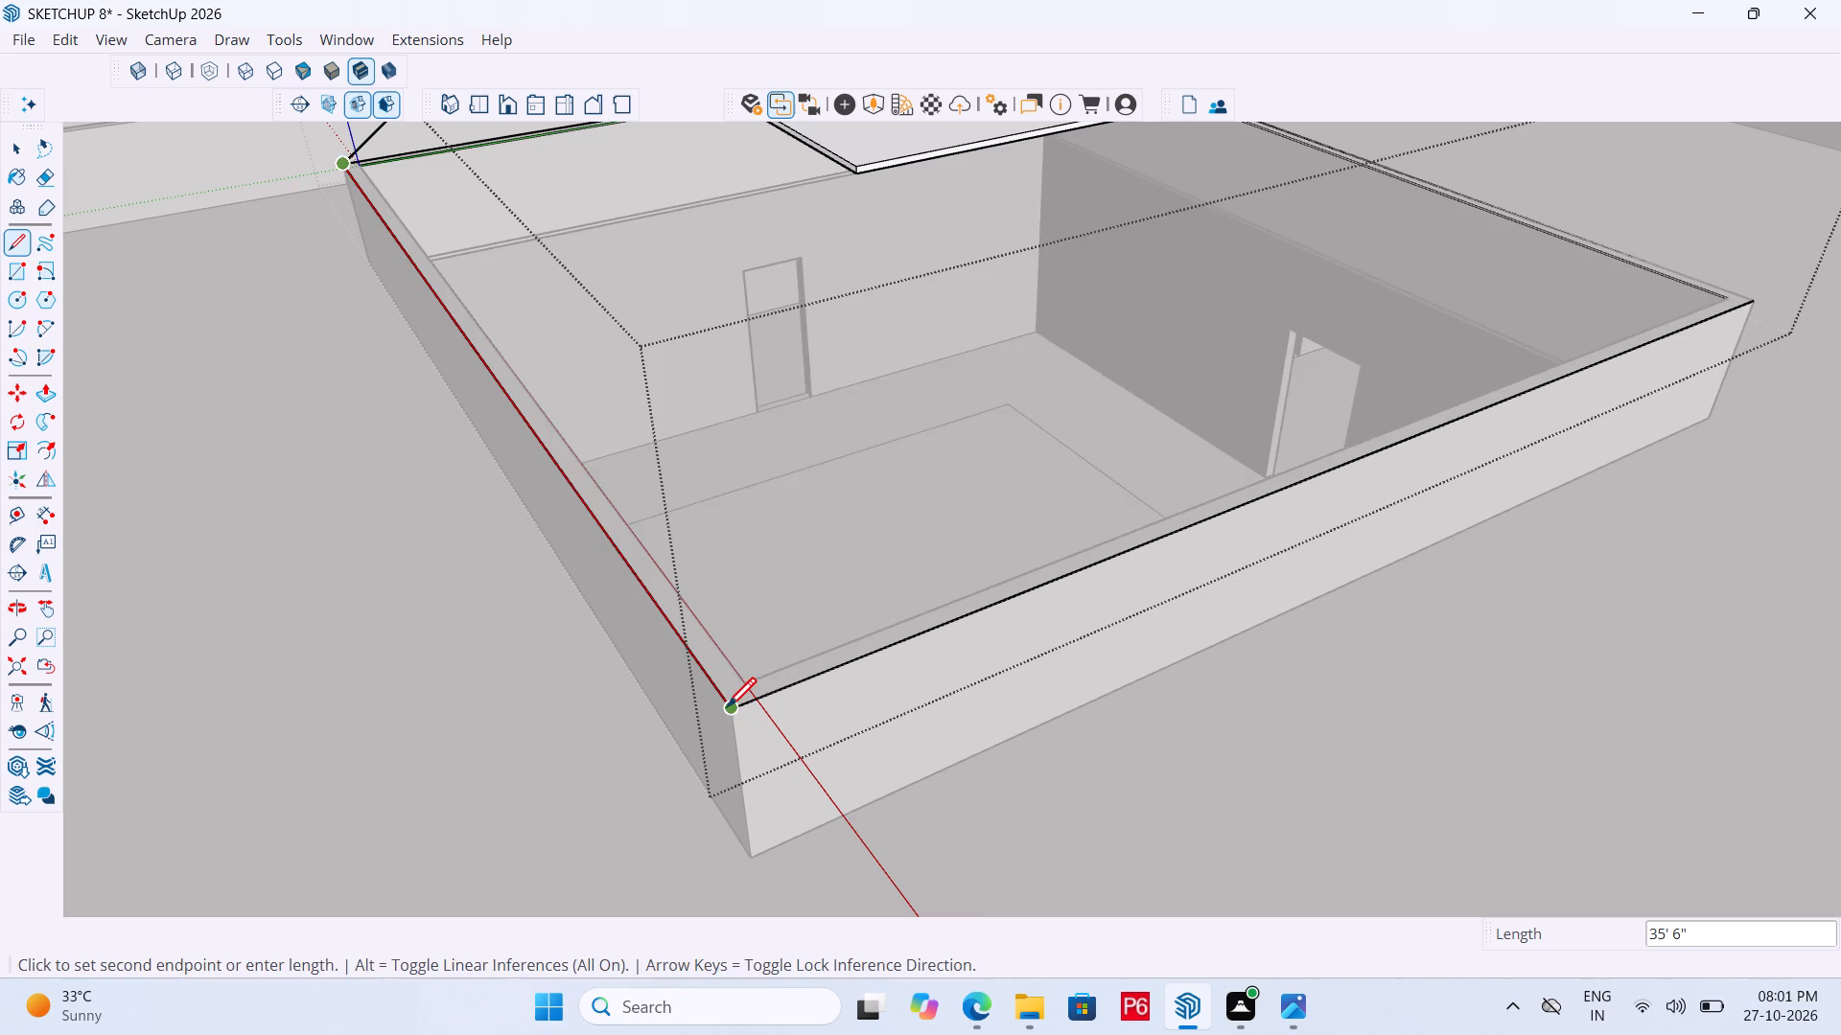
click(728, 712)
Draw a second hip line of about 11' 6 5/8" from the adjacent raised slab corner down to that base corner.
scroll(778, 718, down, 5)
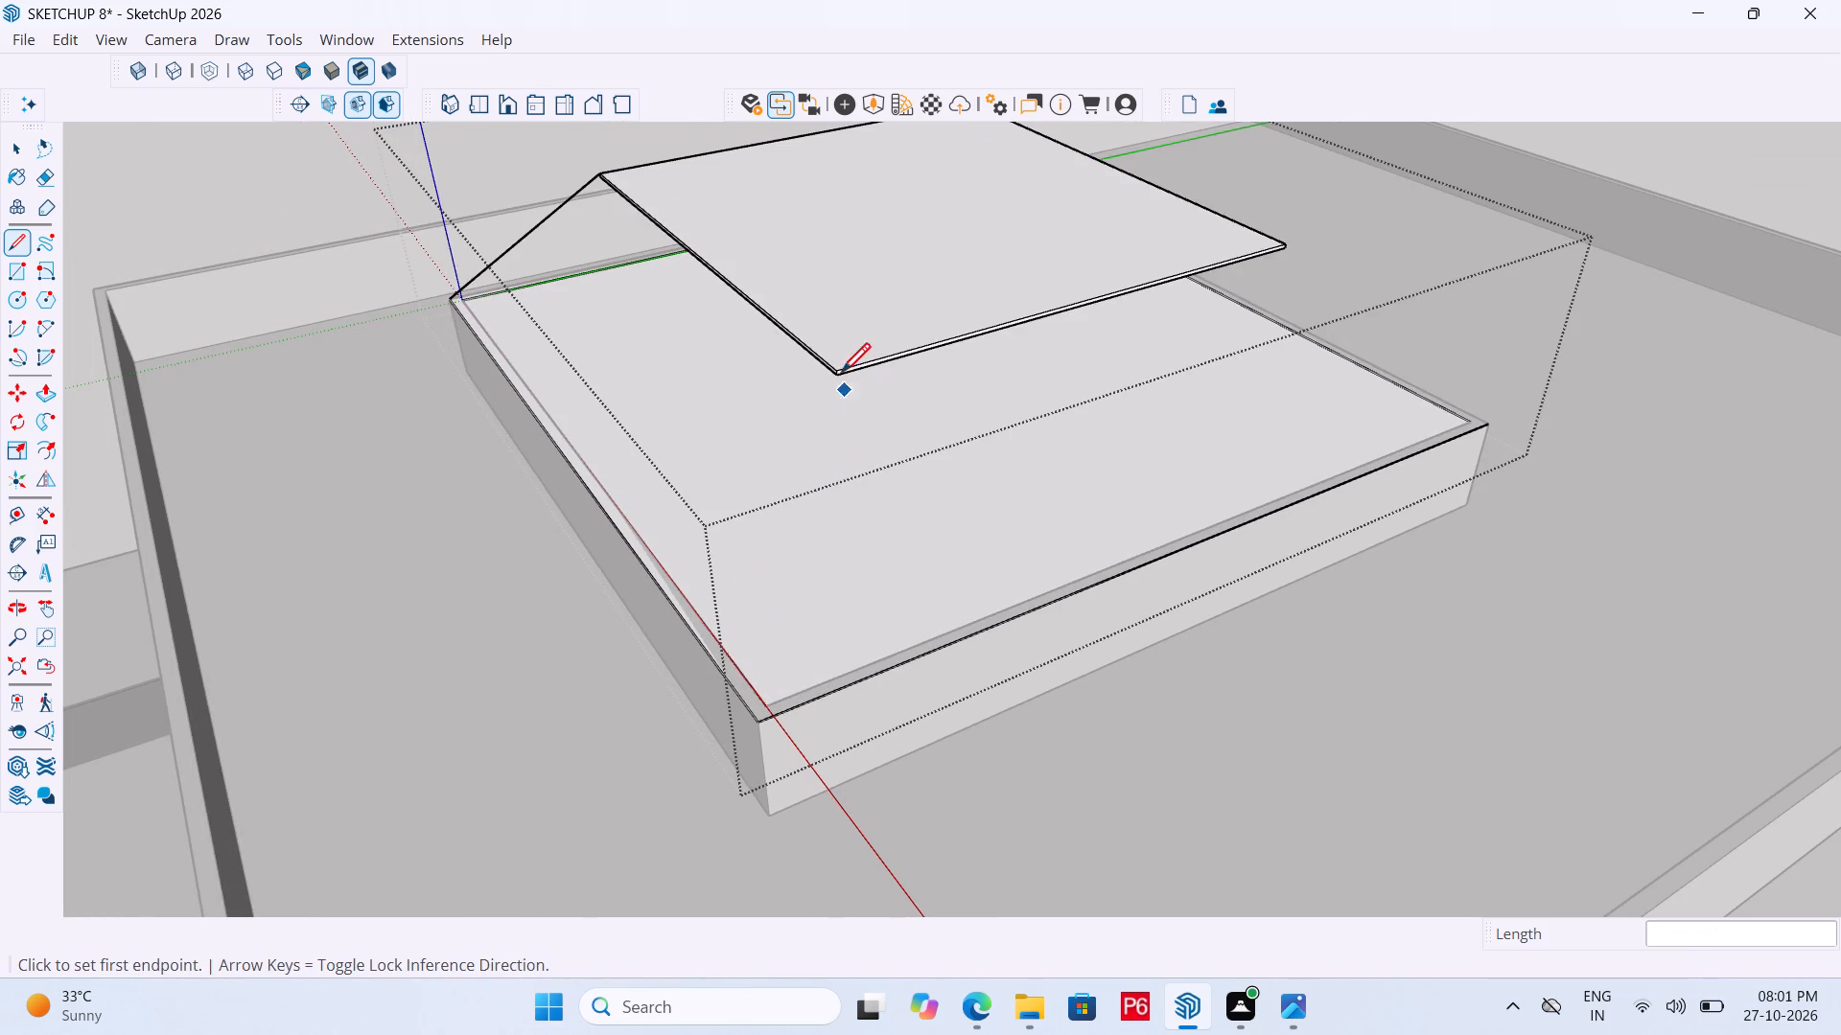
scroll(831, 356, up, 11)
click(785, 350)
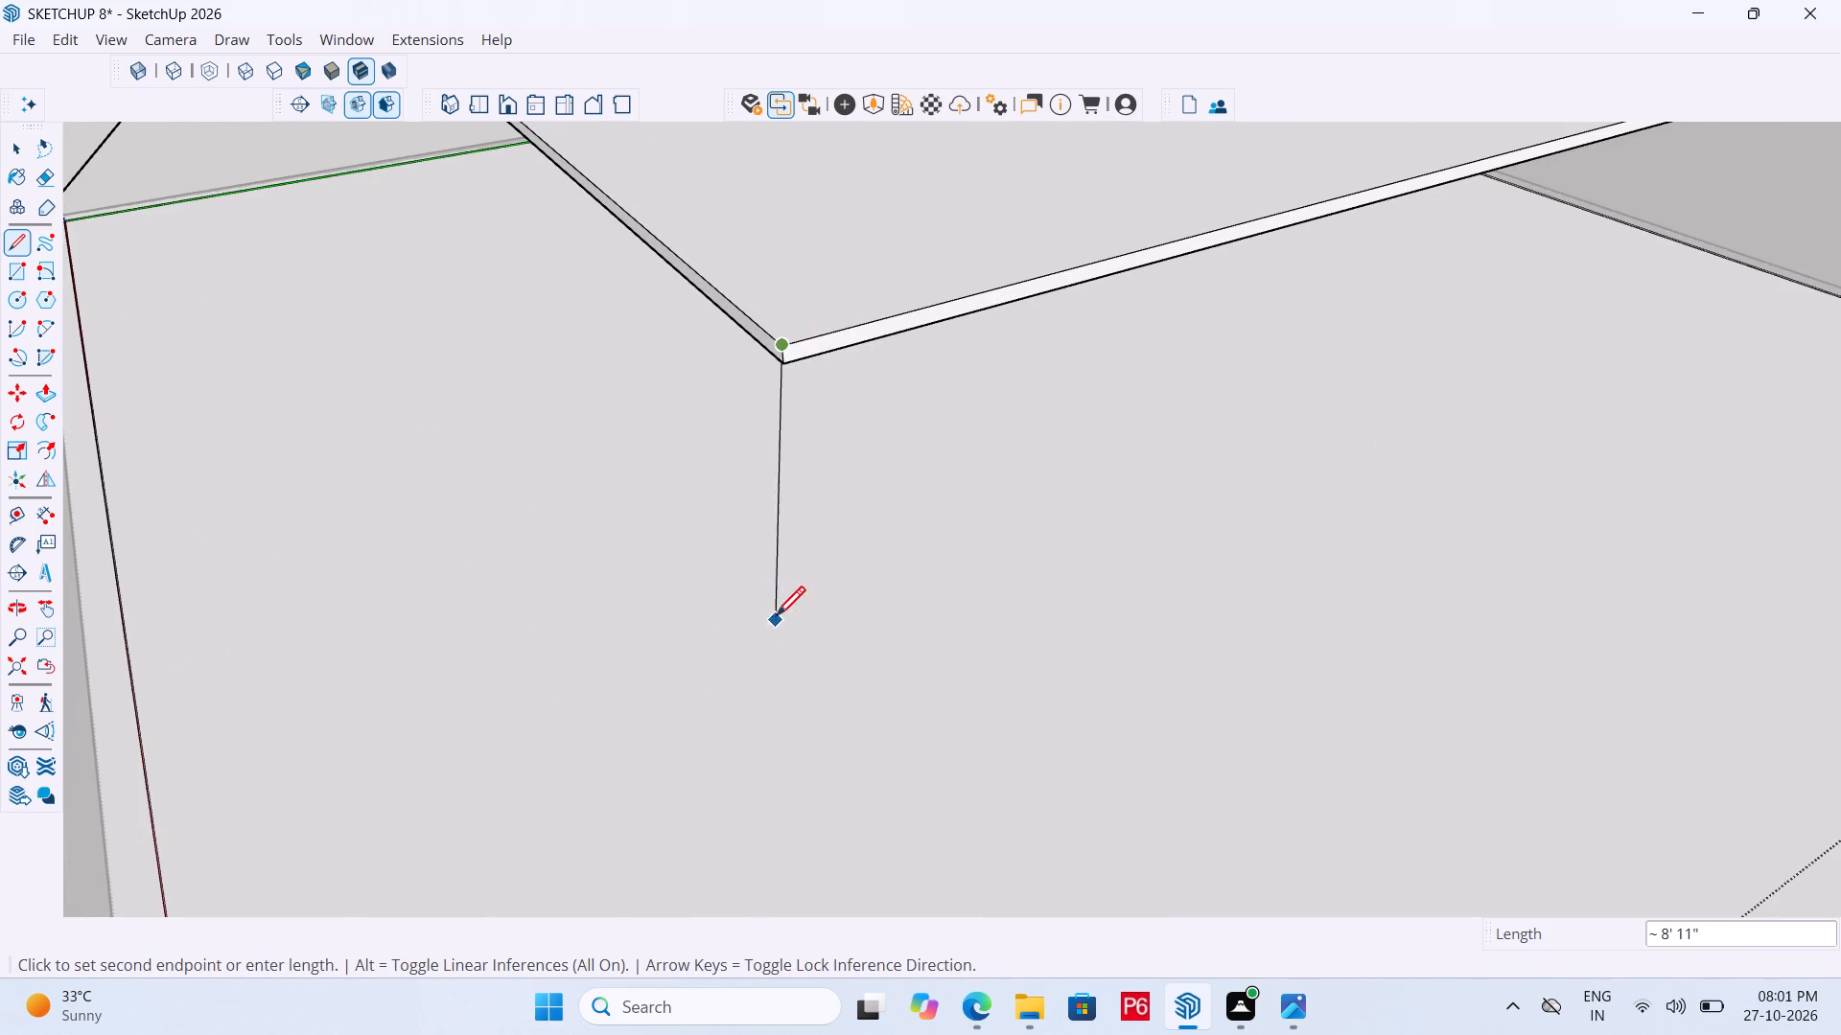
scroll(866, 327, down, 13)
scroll(839, 505, down, 3)
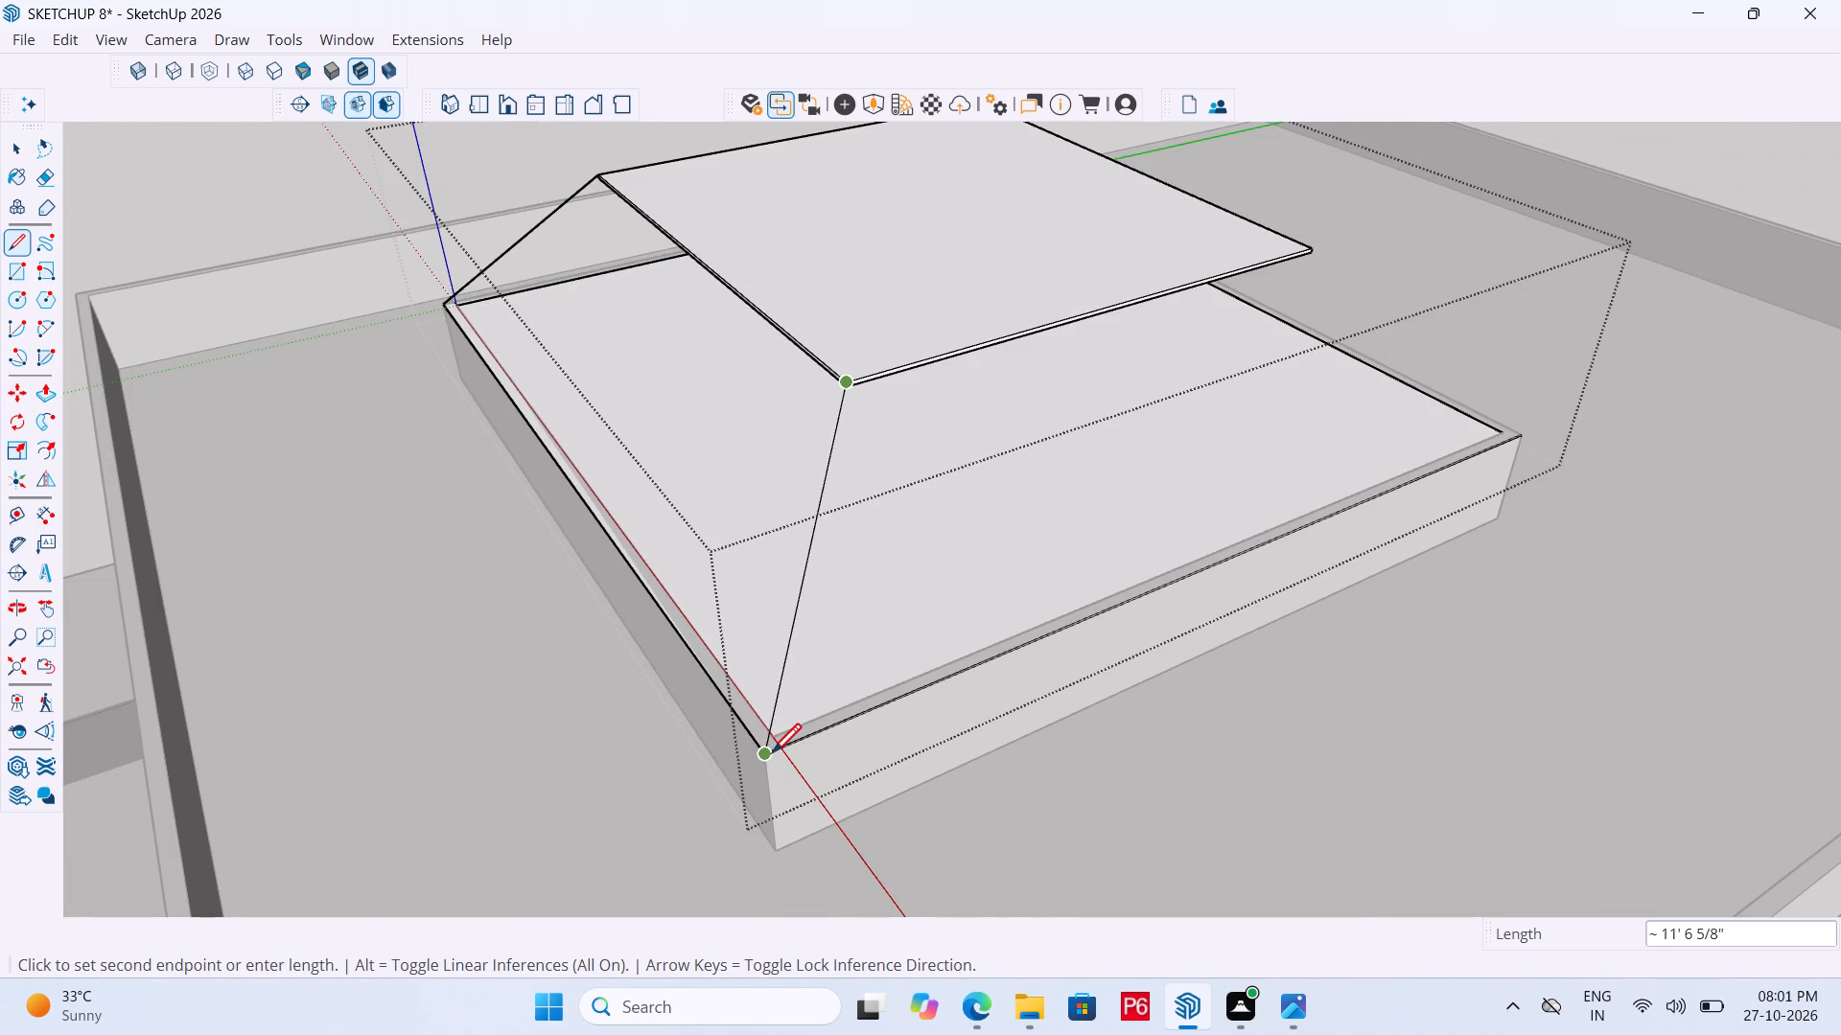
click(772, 758)
Draw a third hip line of about 11' 6 5/8" from the next raised slab corner to its matching outer base corner.
scroll(1190, 639, down, 5)
middle_drag(1356, 616, 883, 593)
middle_drag(876, 593, 862, 593)
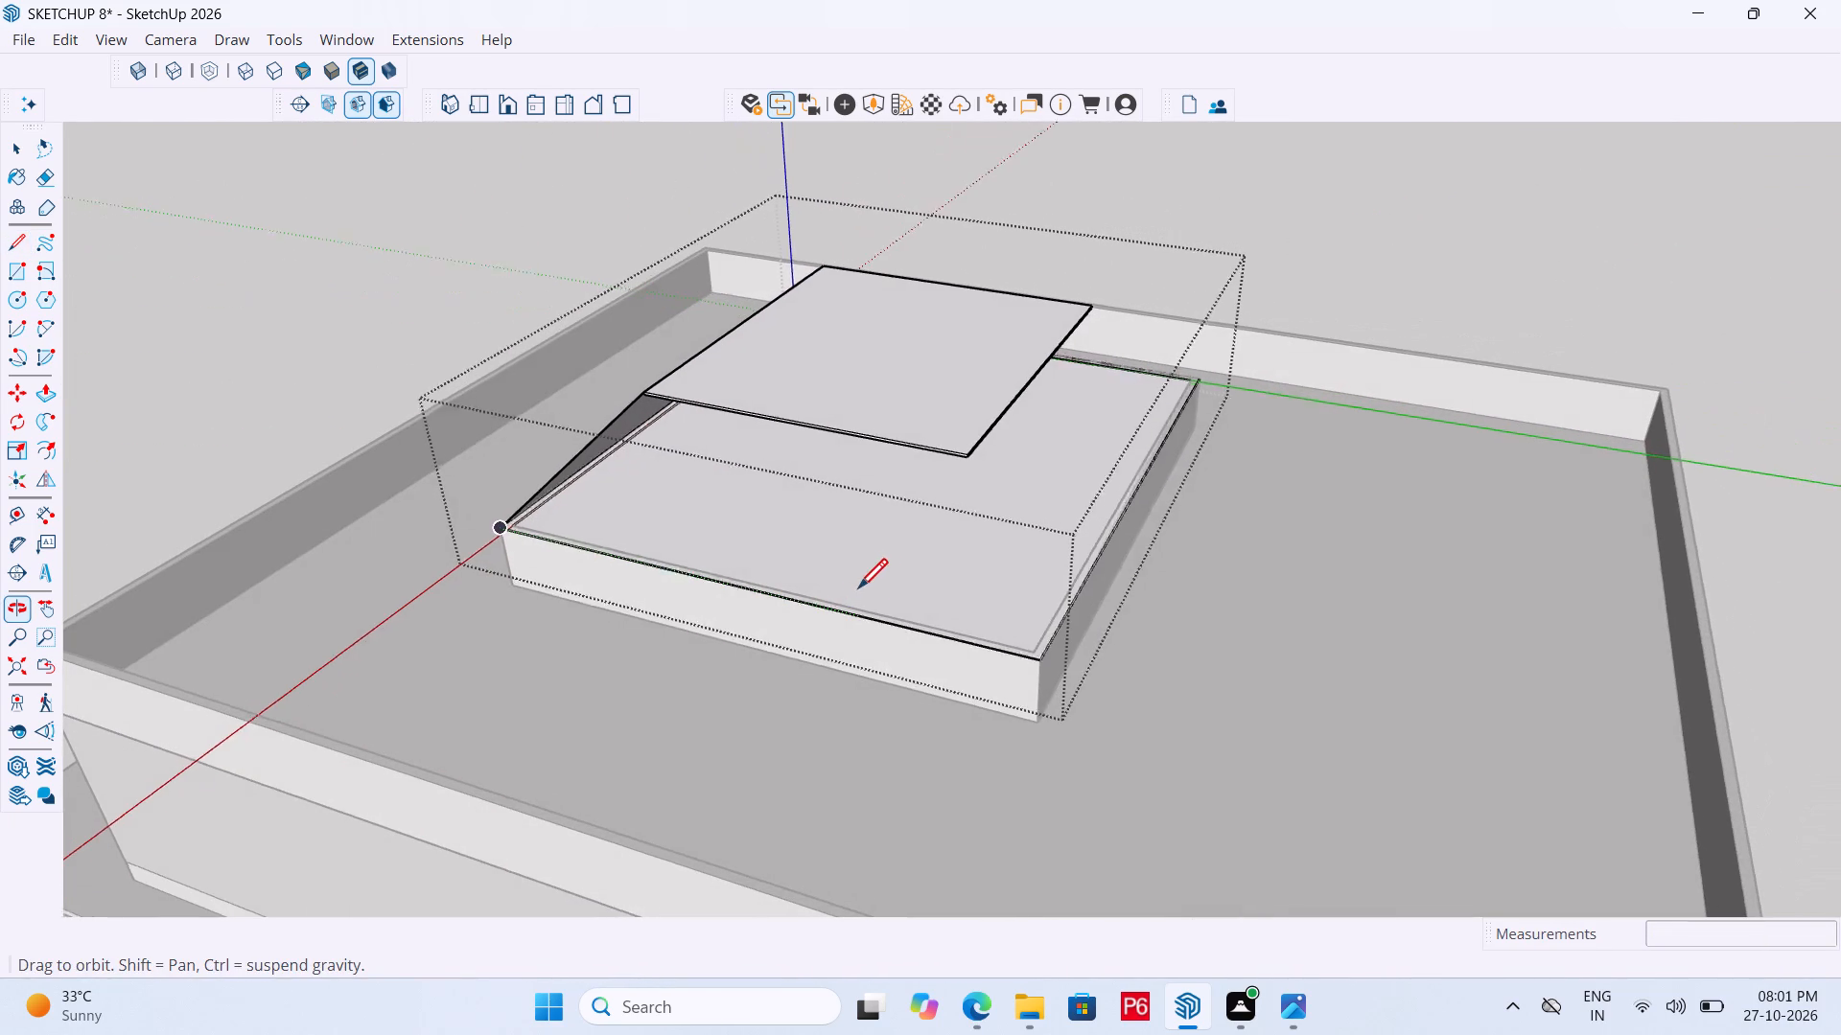
scroll(991, 449, up, 9)
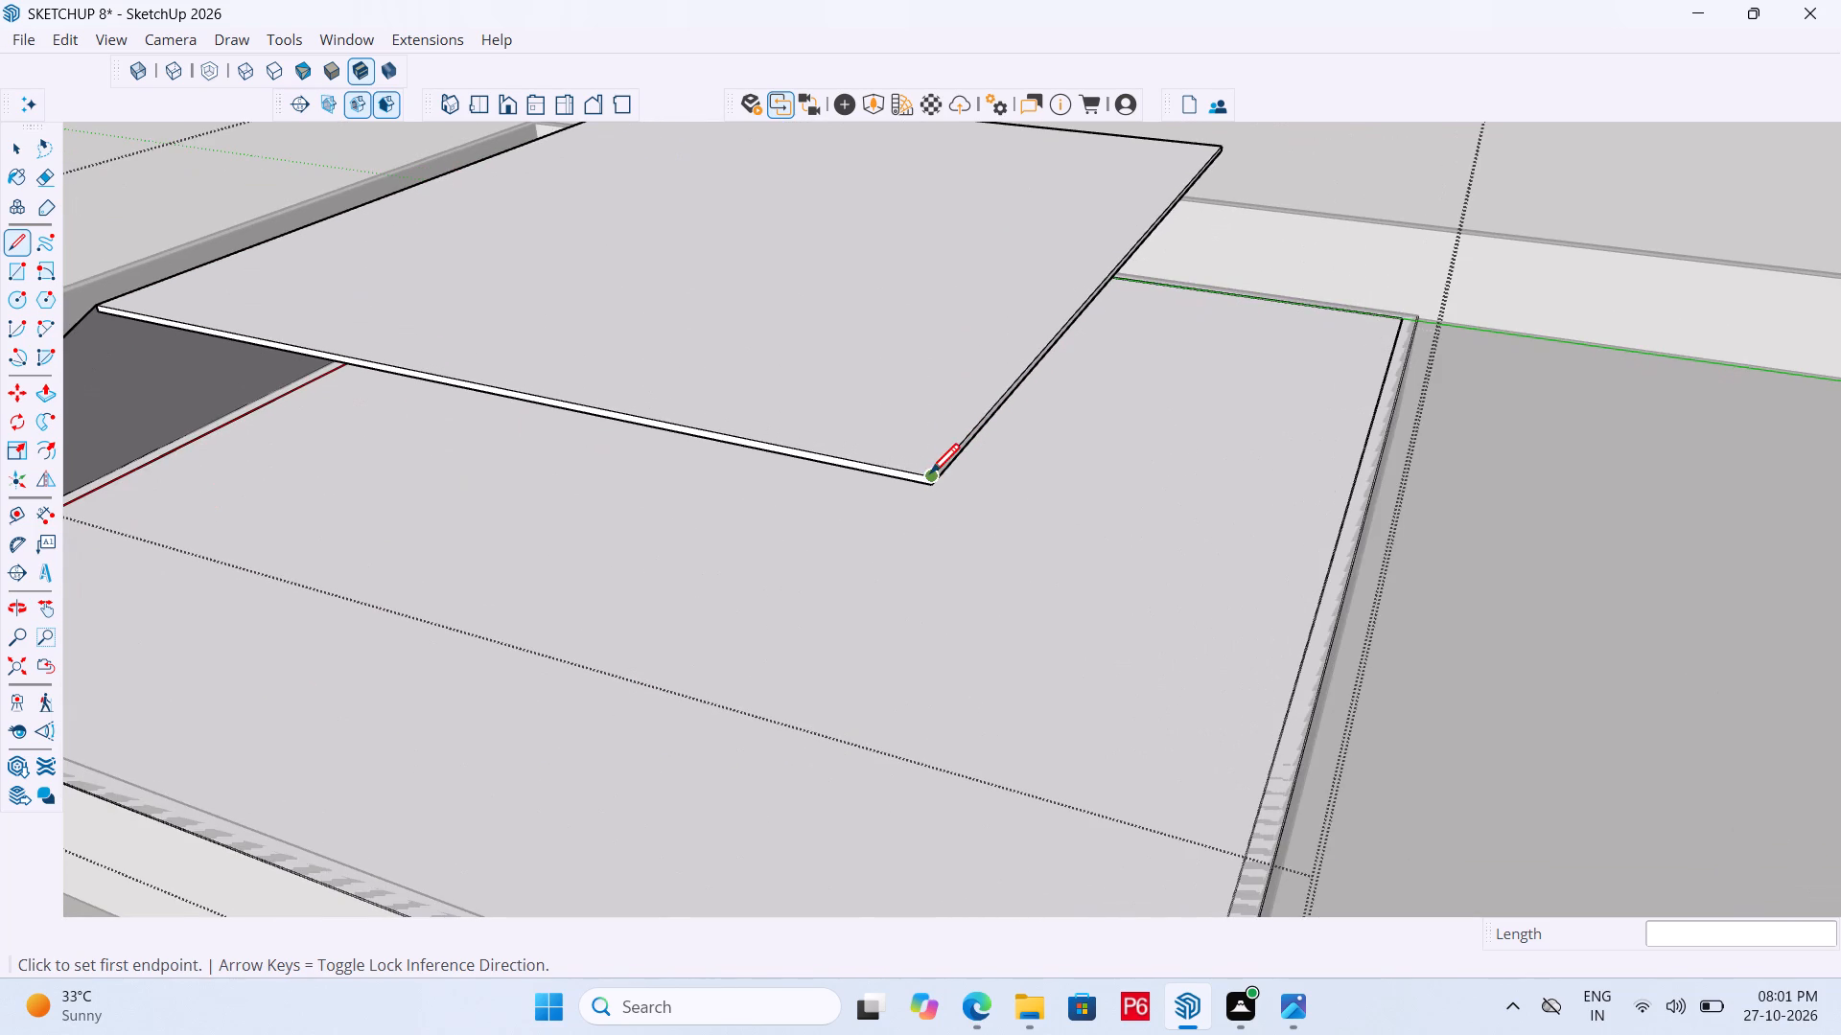
click(930, 476)
scroll(949, 364, down, 10)
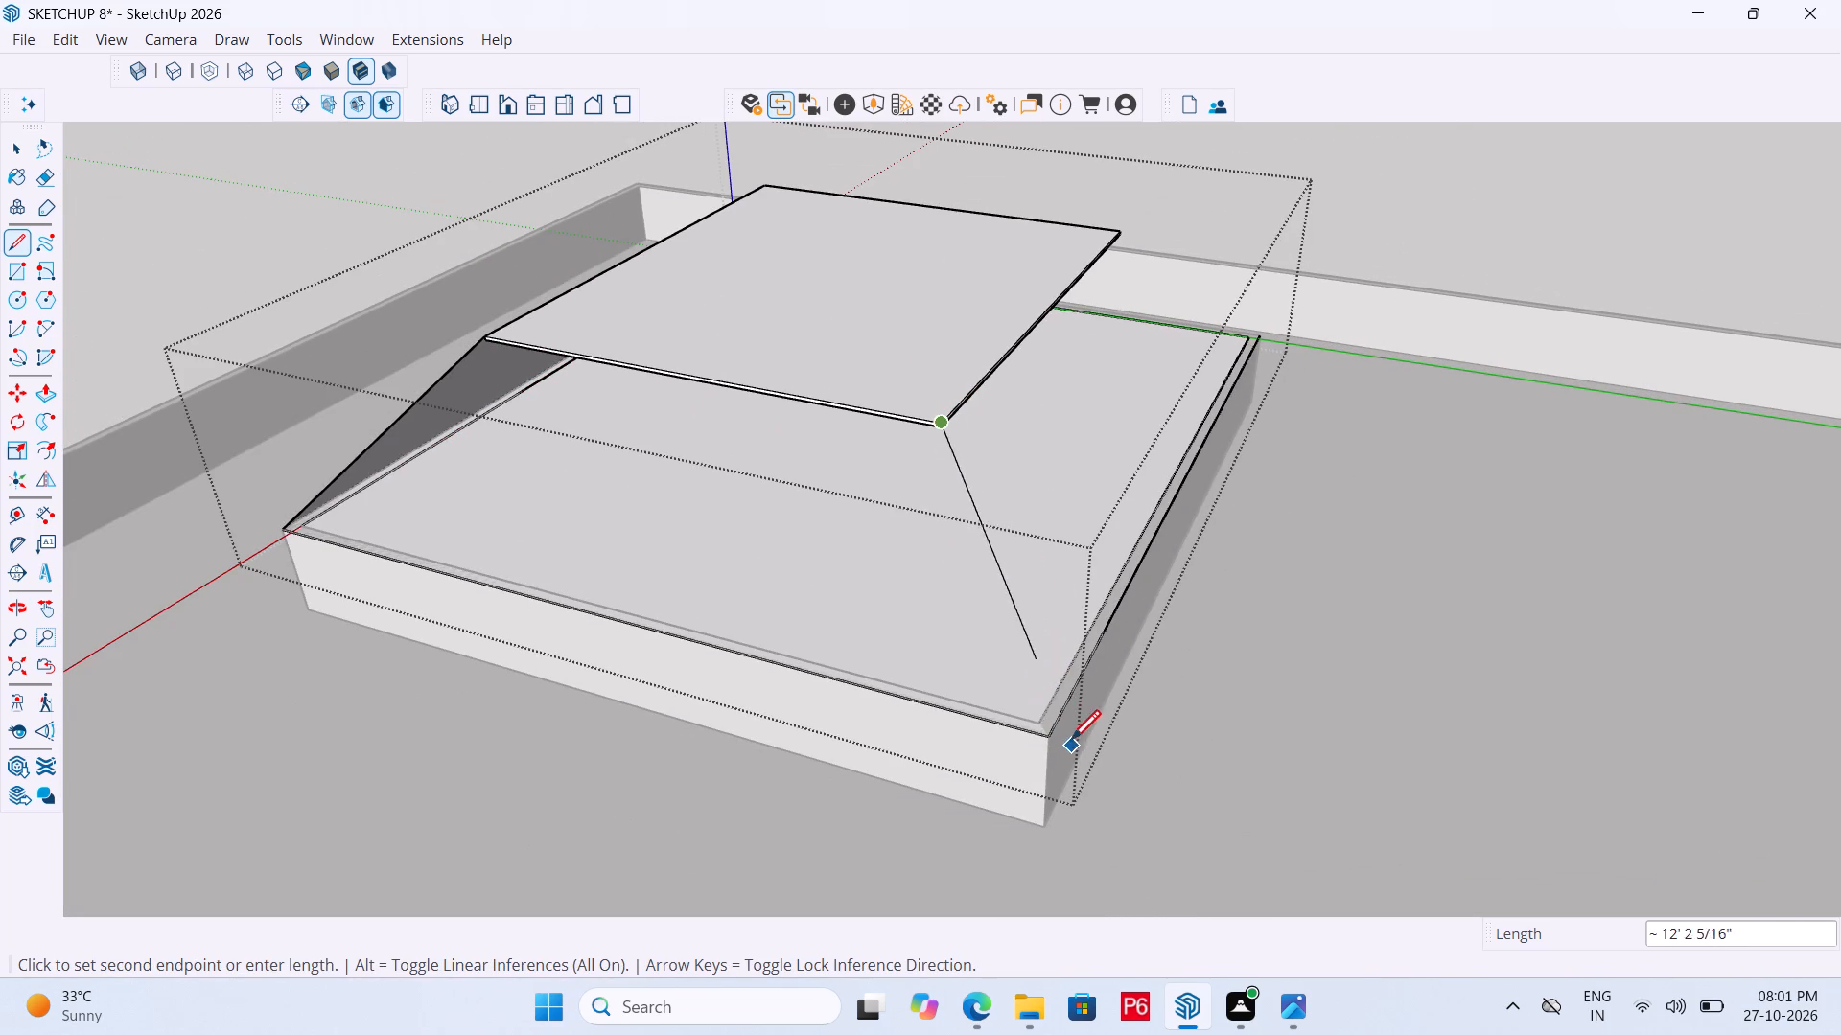
scroll(1080, 731, up, 5)
middle_drag(960, 651, 714, 611)
scroll(1113, 790, up, 7)
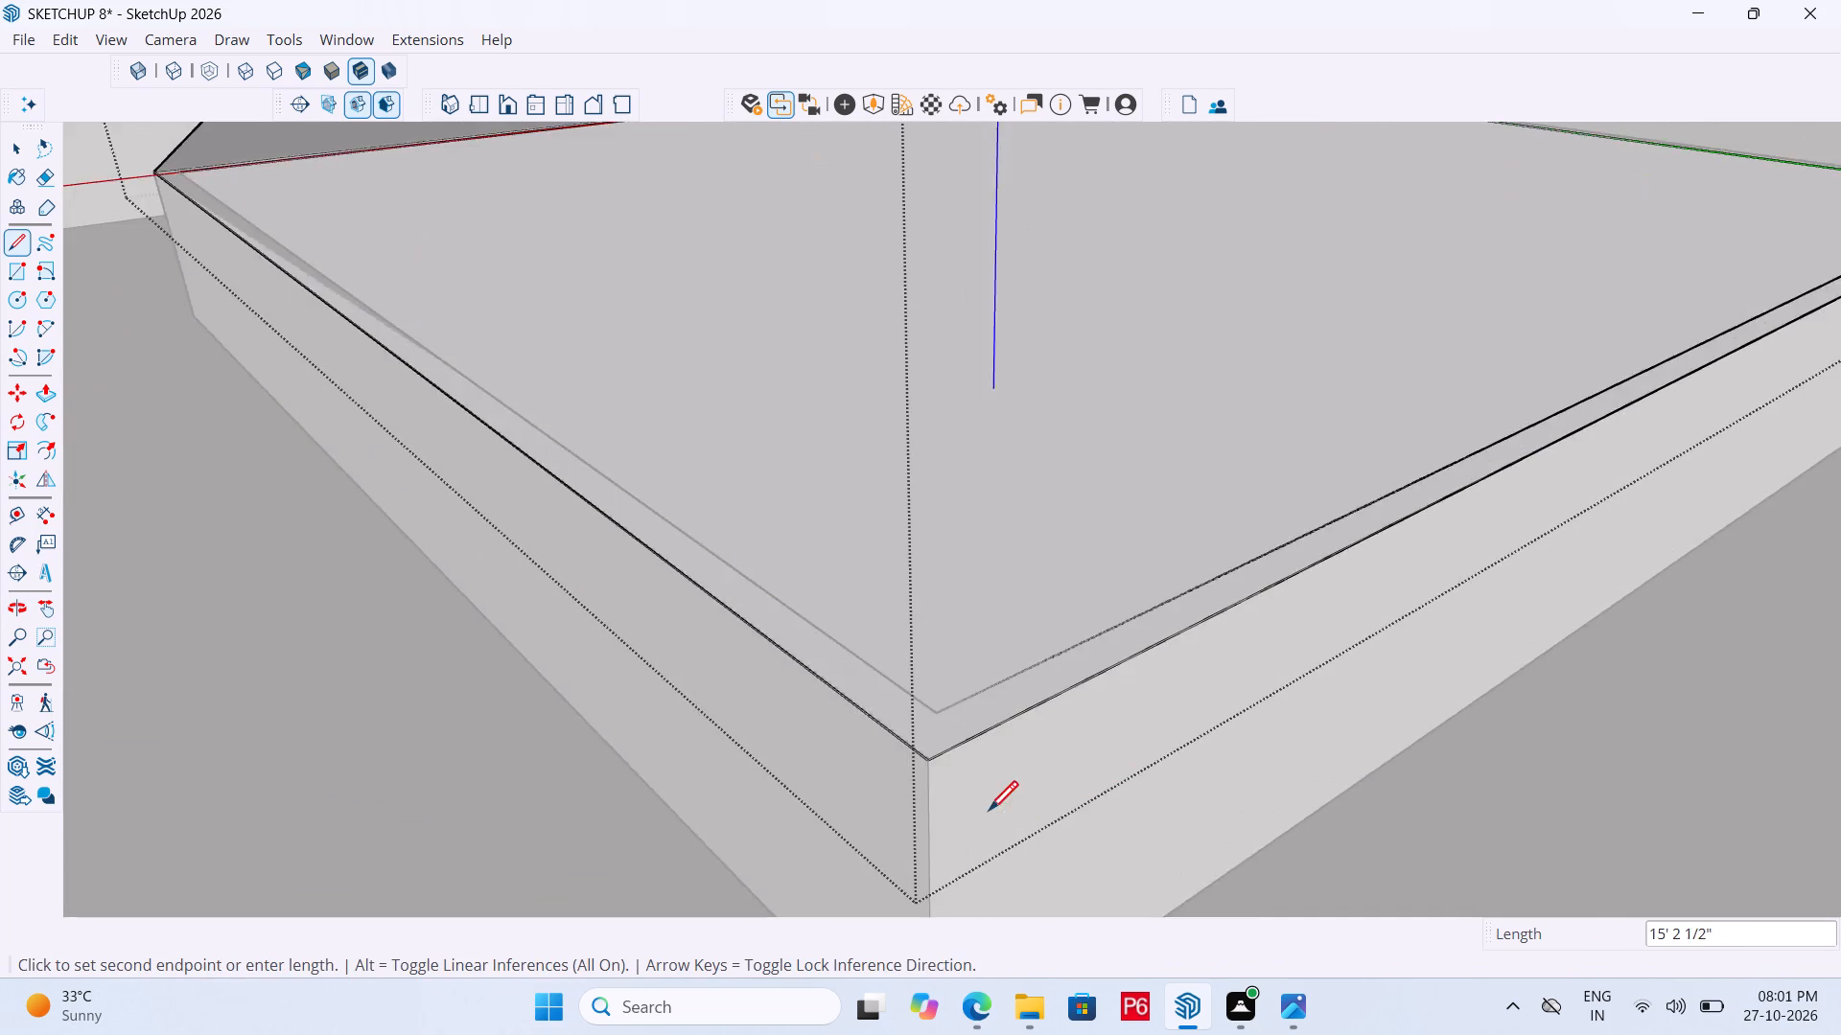
scroll(989, 814, up, 17)
click(901, 645)
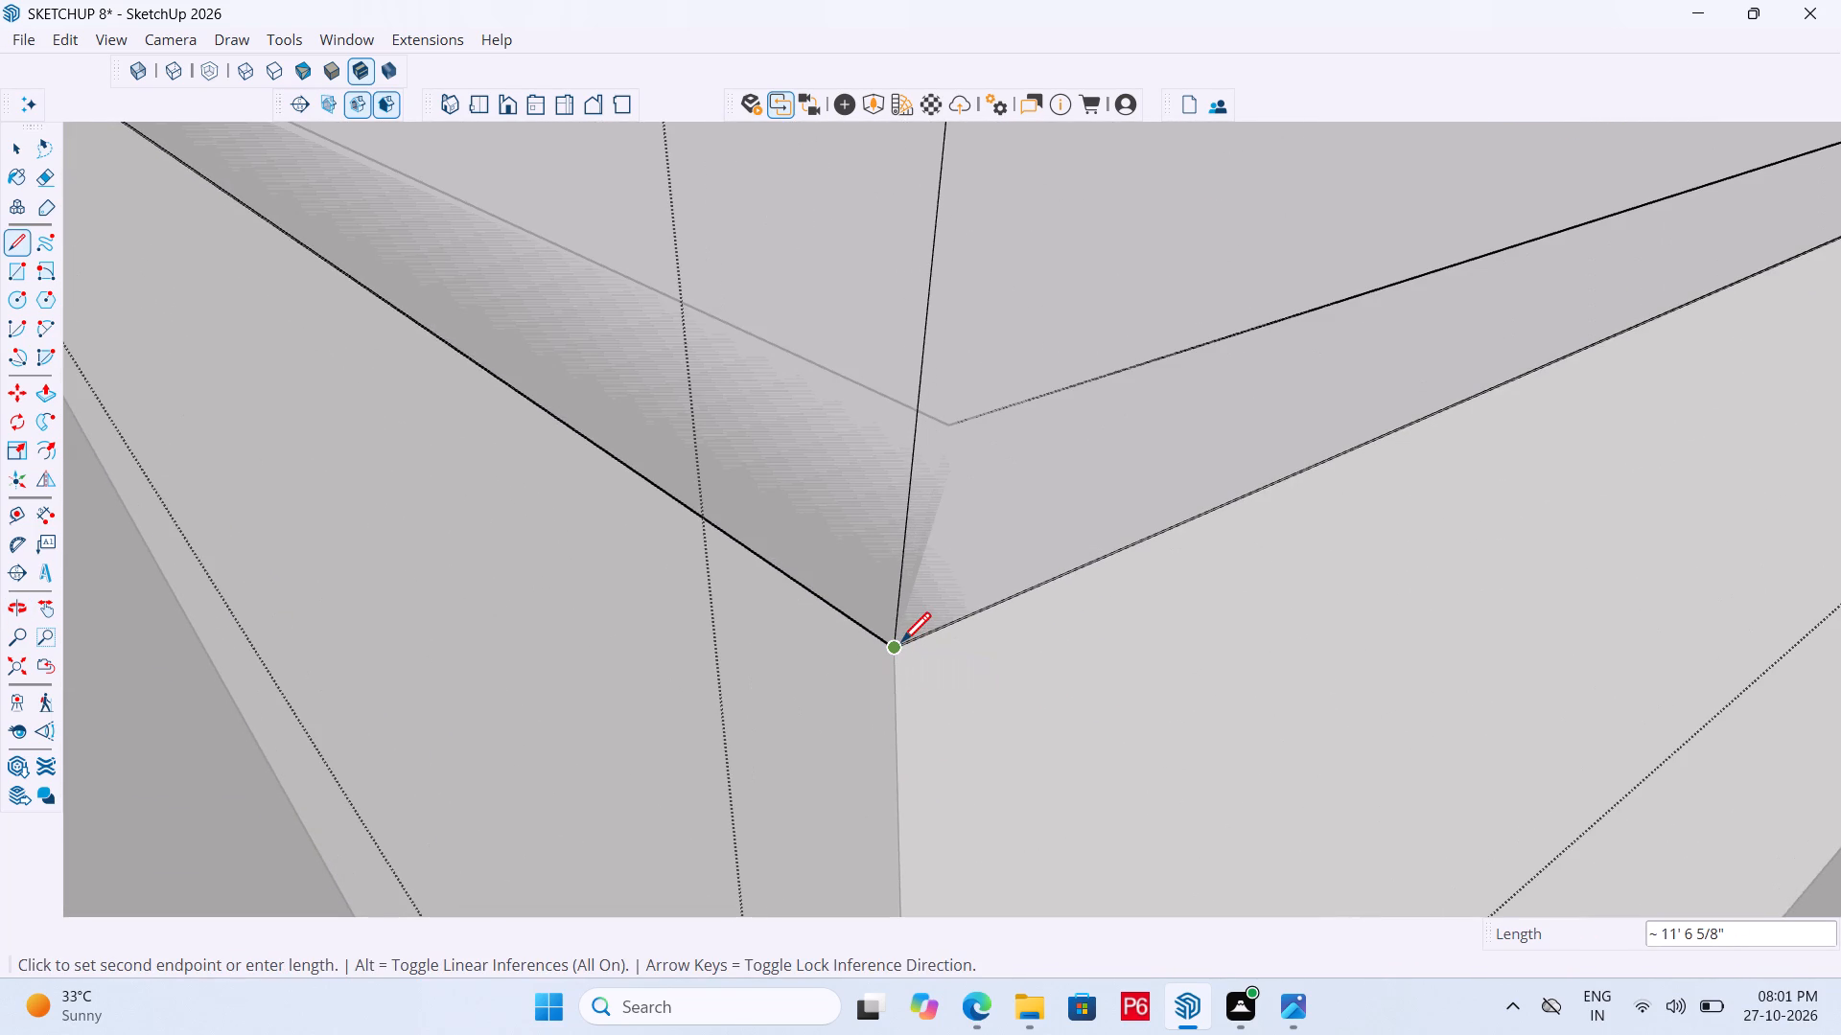
Draw the last hip line of about 11' 6 5/8" from the remaining slab corner to its outer base corner.
middle_drag(961, 738, 792, 691)
scroll(734, 669, down, 2)
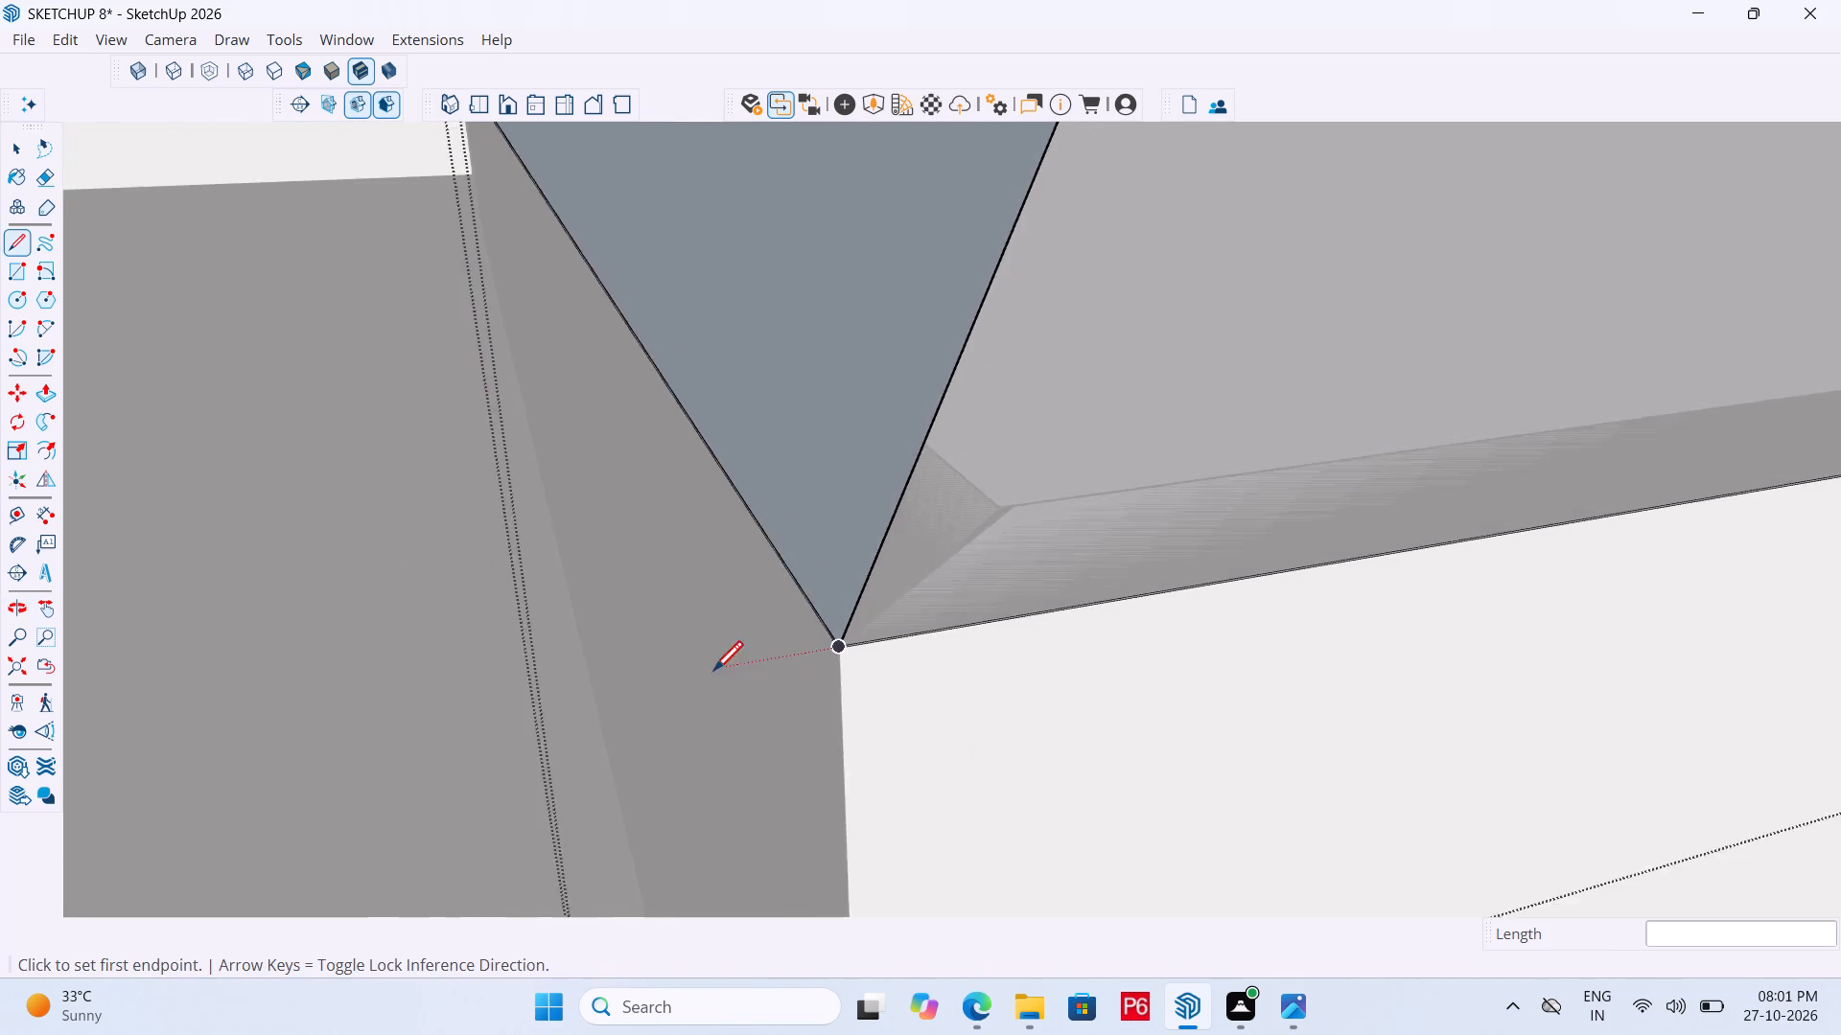
scroll(713, 674, down, 20)
scroll(713, 674, down, 11)
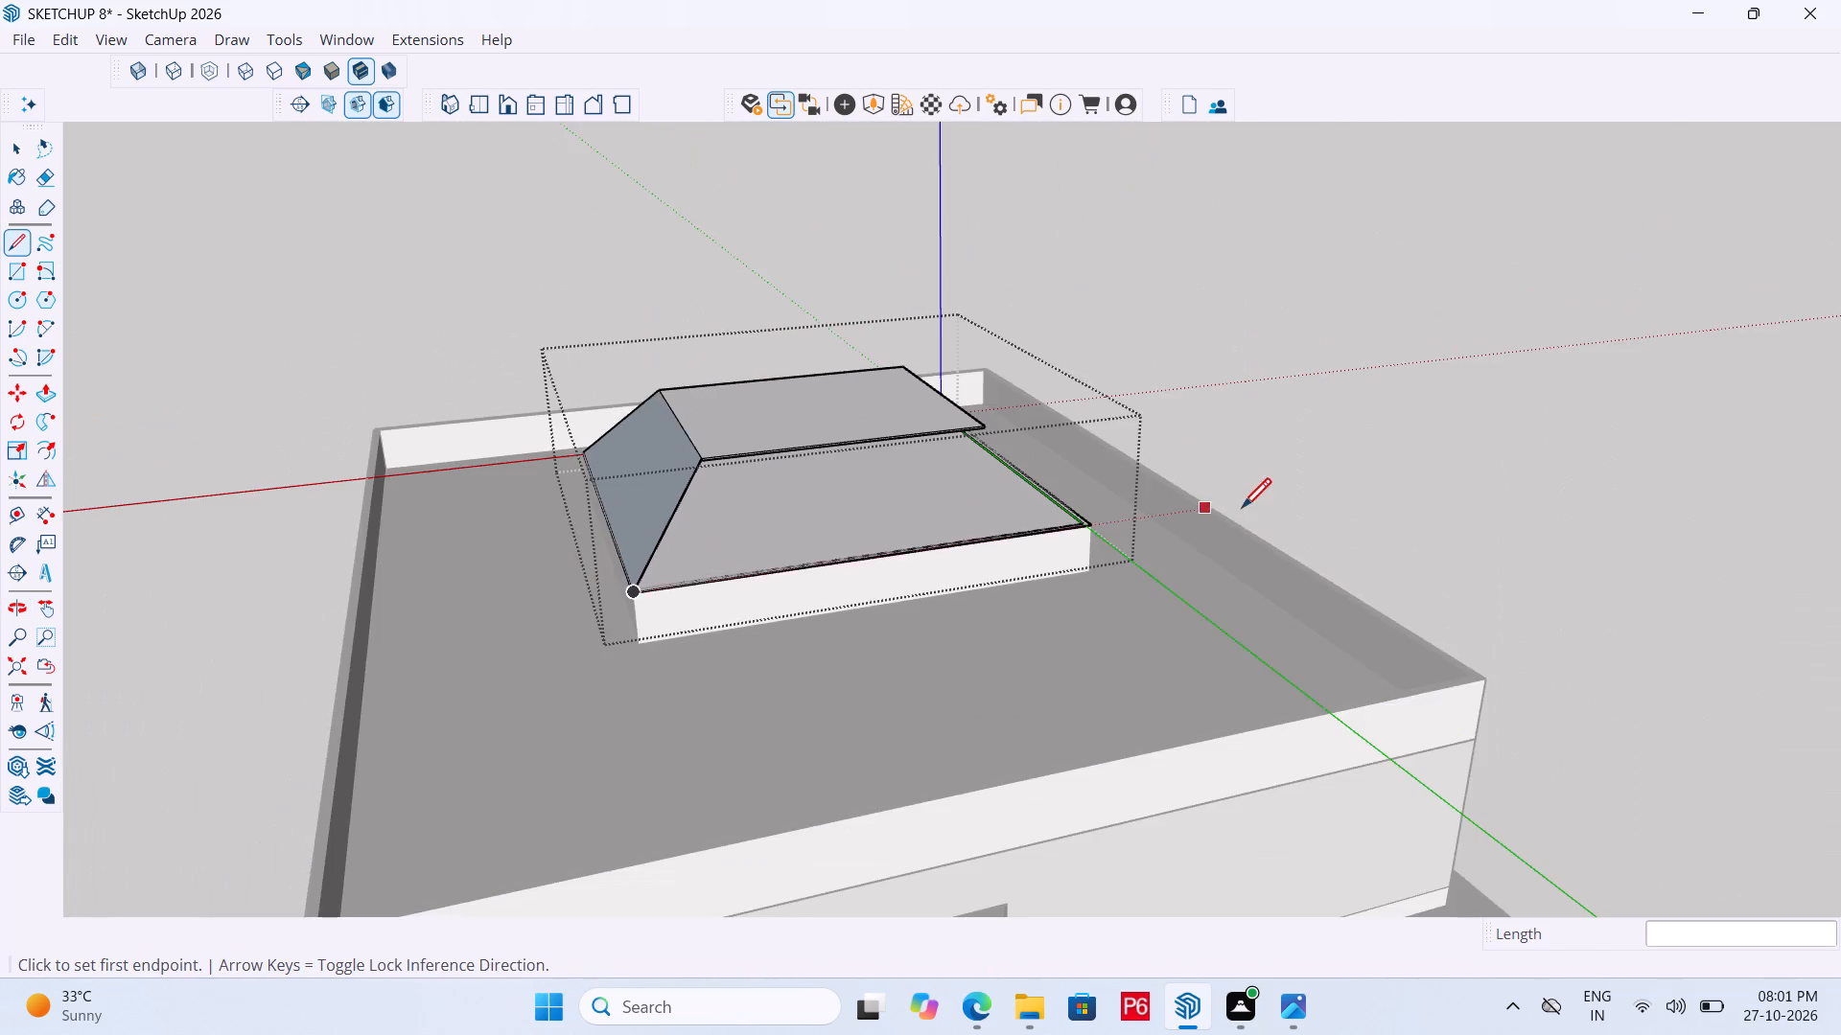
middle_drag(1242, 511, 838, 584)
scroll(861, 579, up, 6)
scroll(810, 300, up, 6)
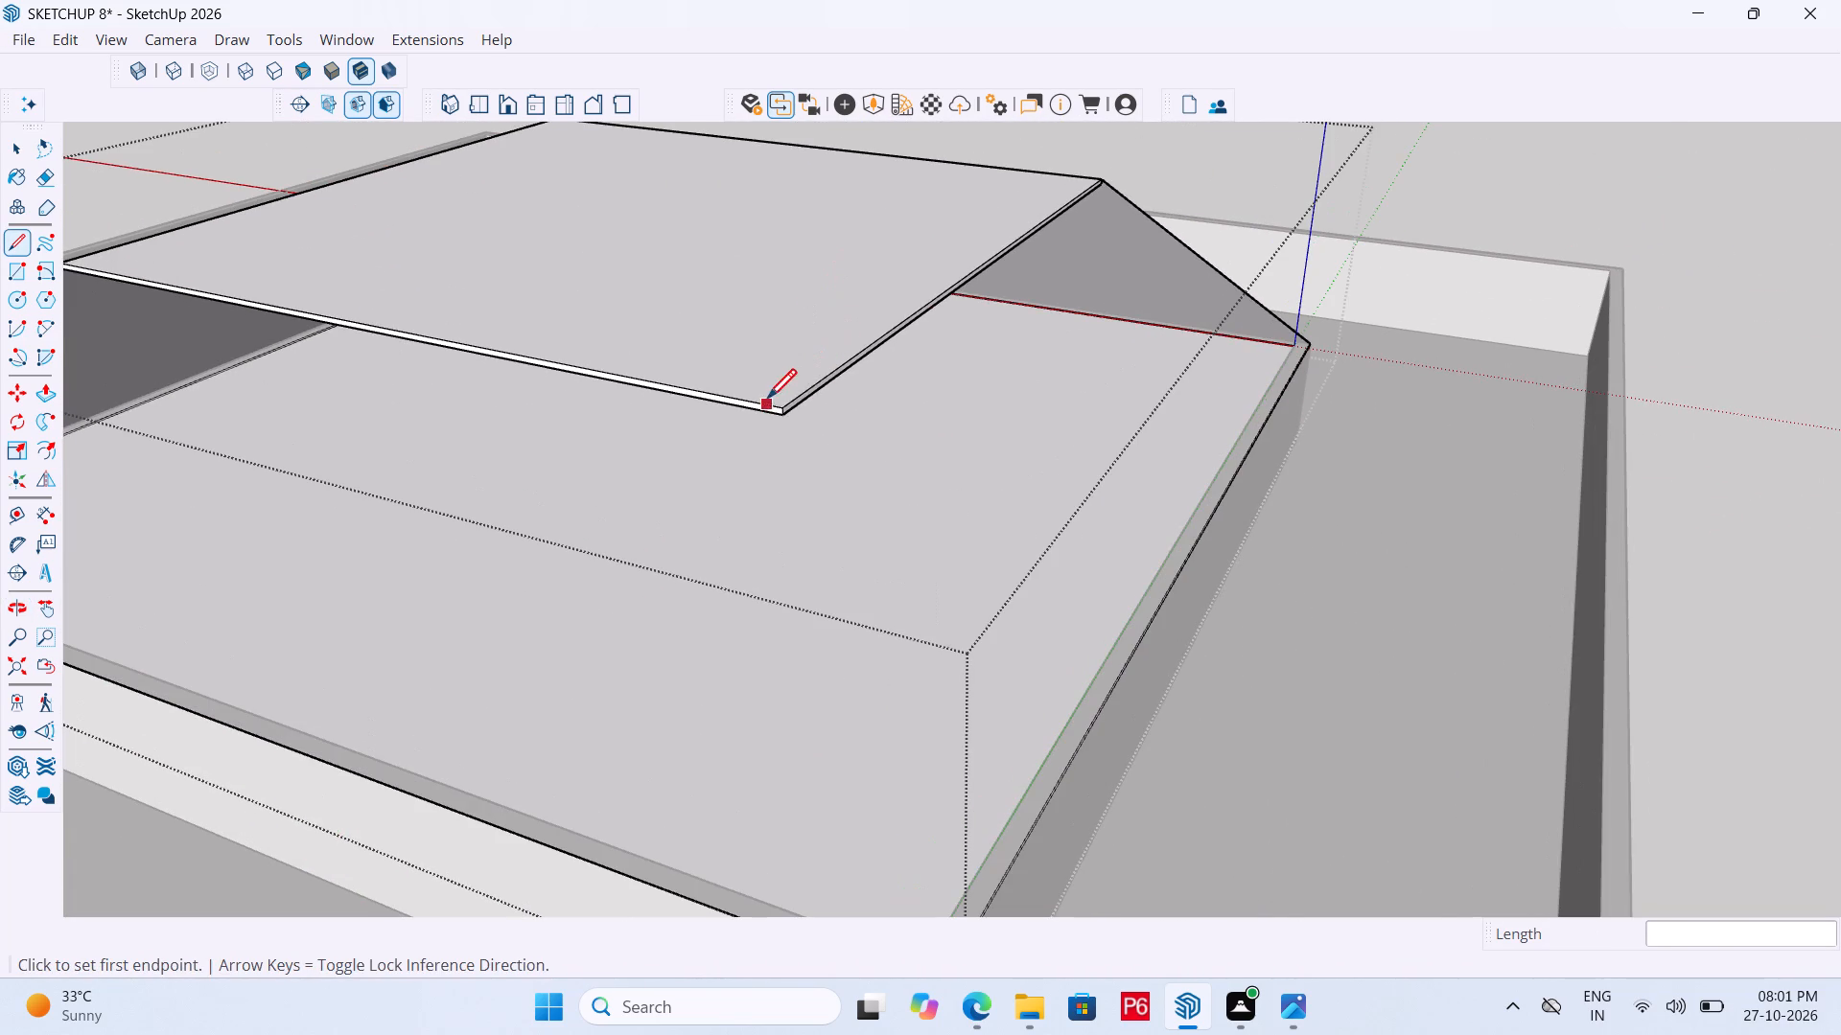
click(781, 408)
scroll(899, 485, down, 7)
scroll(938, 691, up, 10)
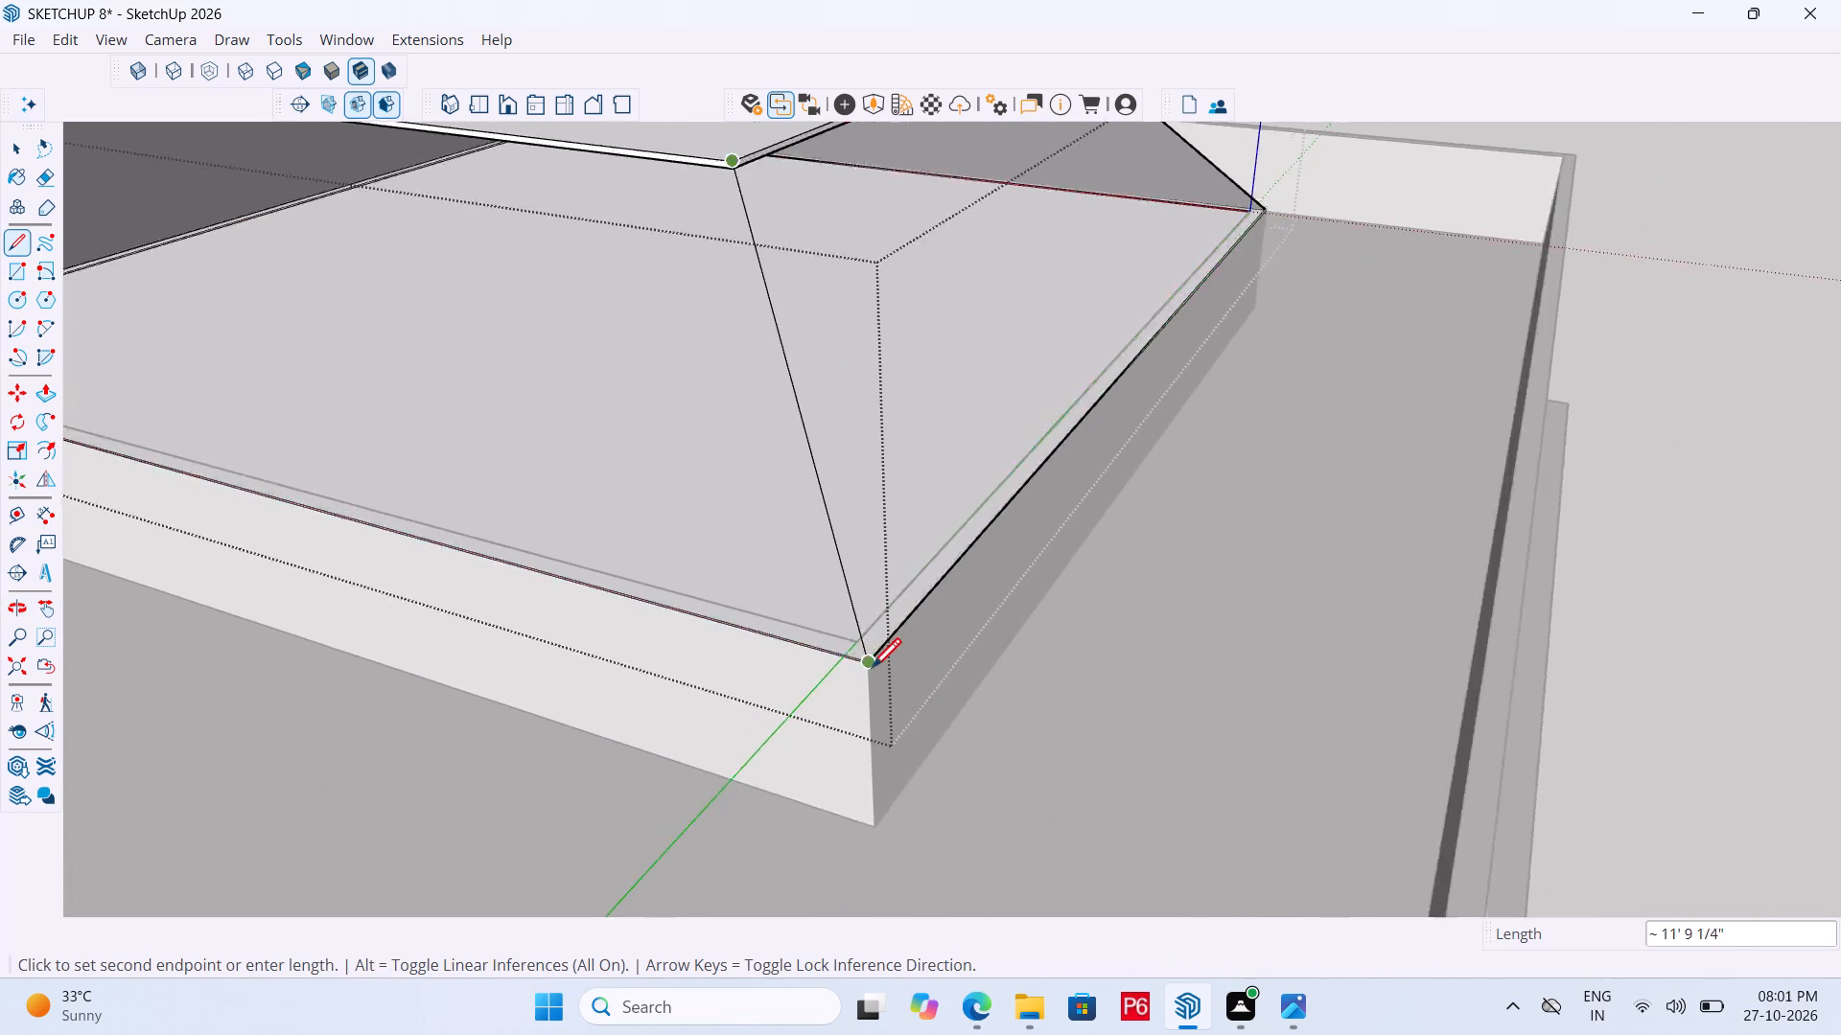
scroll(872, 671, up, 14)
click(867, 701)
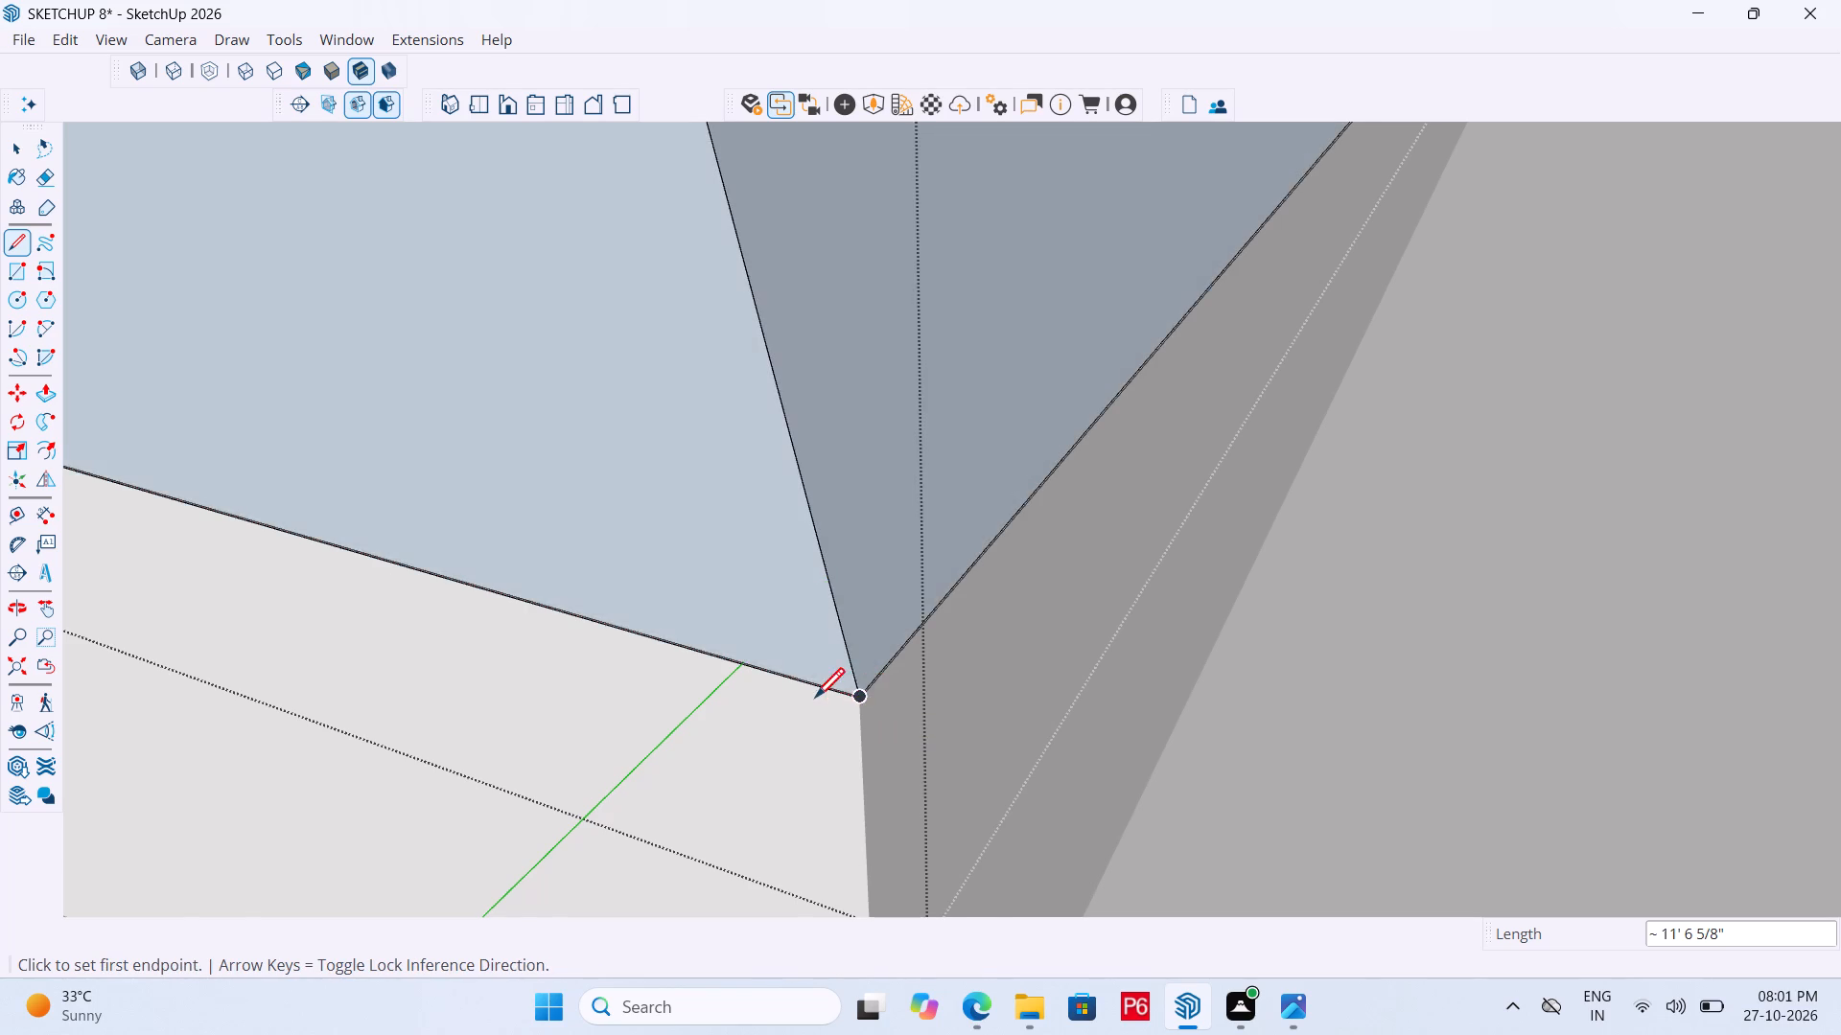
Save the model with the completed hipped roof.
scroll(814, 701, down, 7)
scroll(1060, 696, down, 15)
scroll(1072, 630, down, 6)
middle_drag(759, 643, 1012, 643)
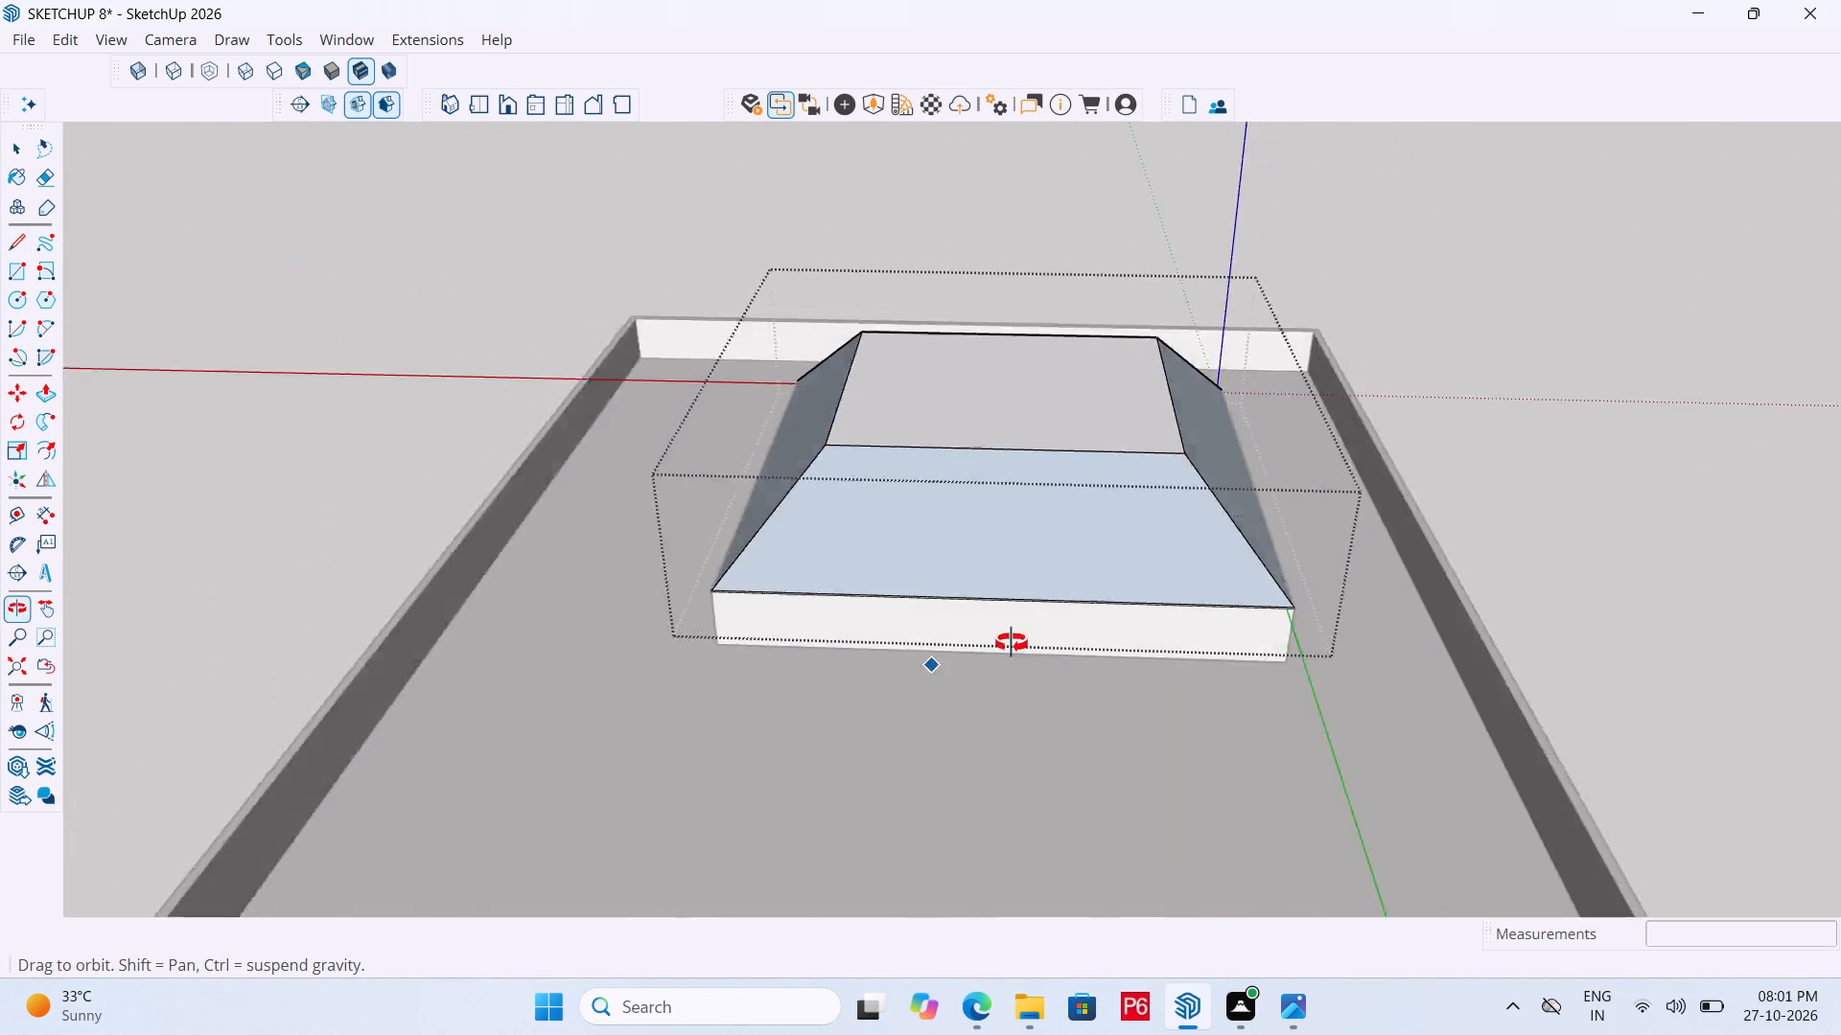
middle_drag(1012, 643, 1201, 633)
scroll(834, 659, down, 5)
middle_drag(858, 667, 1038, 658)
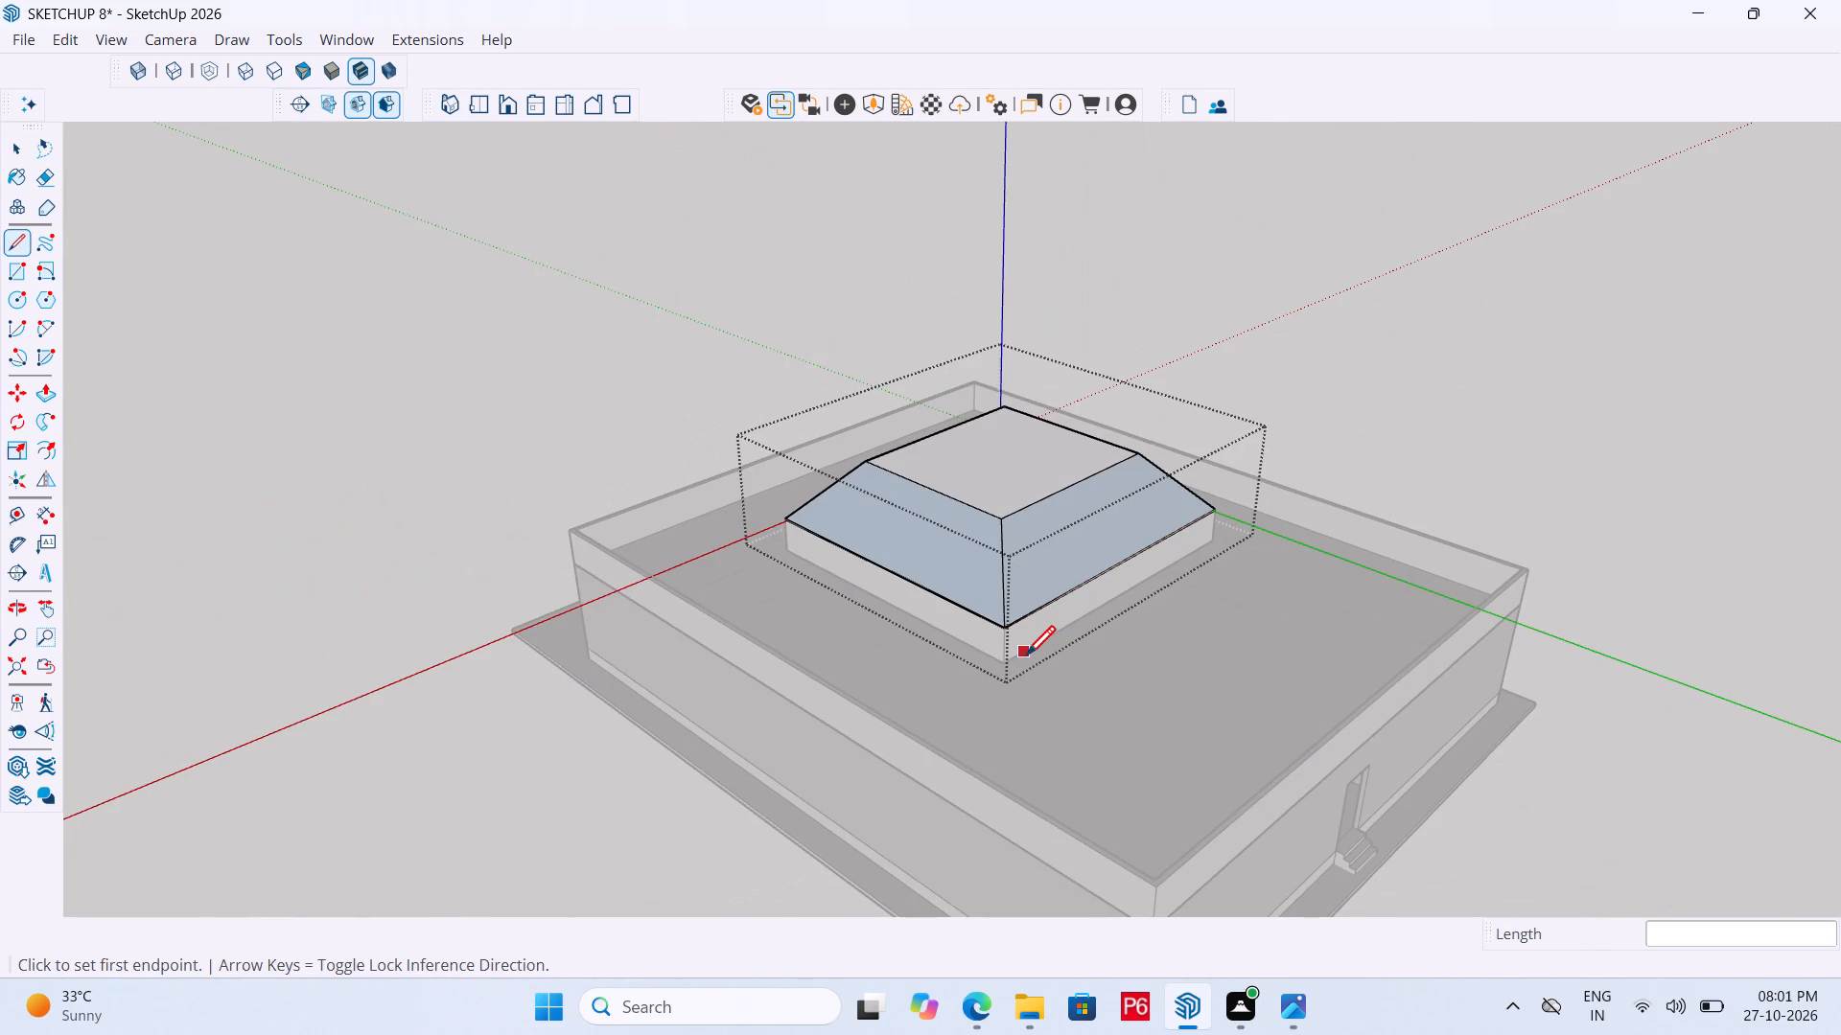
key(ctrl+s)
key(ctrl+s)
key(ctrl+s)
key(ctrl+s)
key(ctrl+s)
key(ctrl+s)
key(ctrl+s)
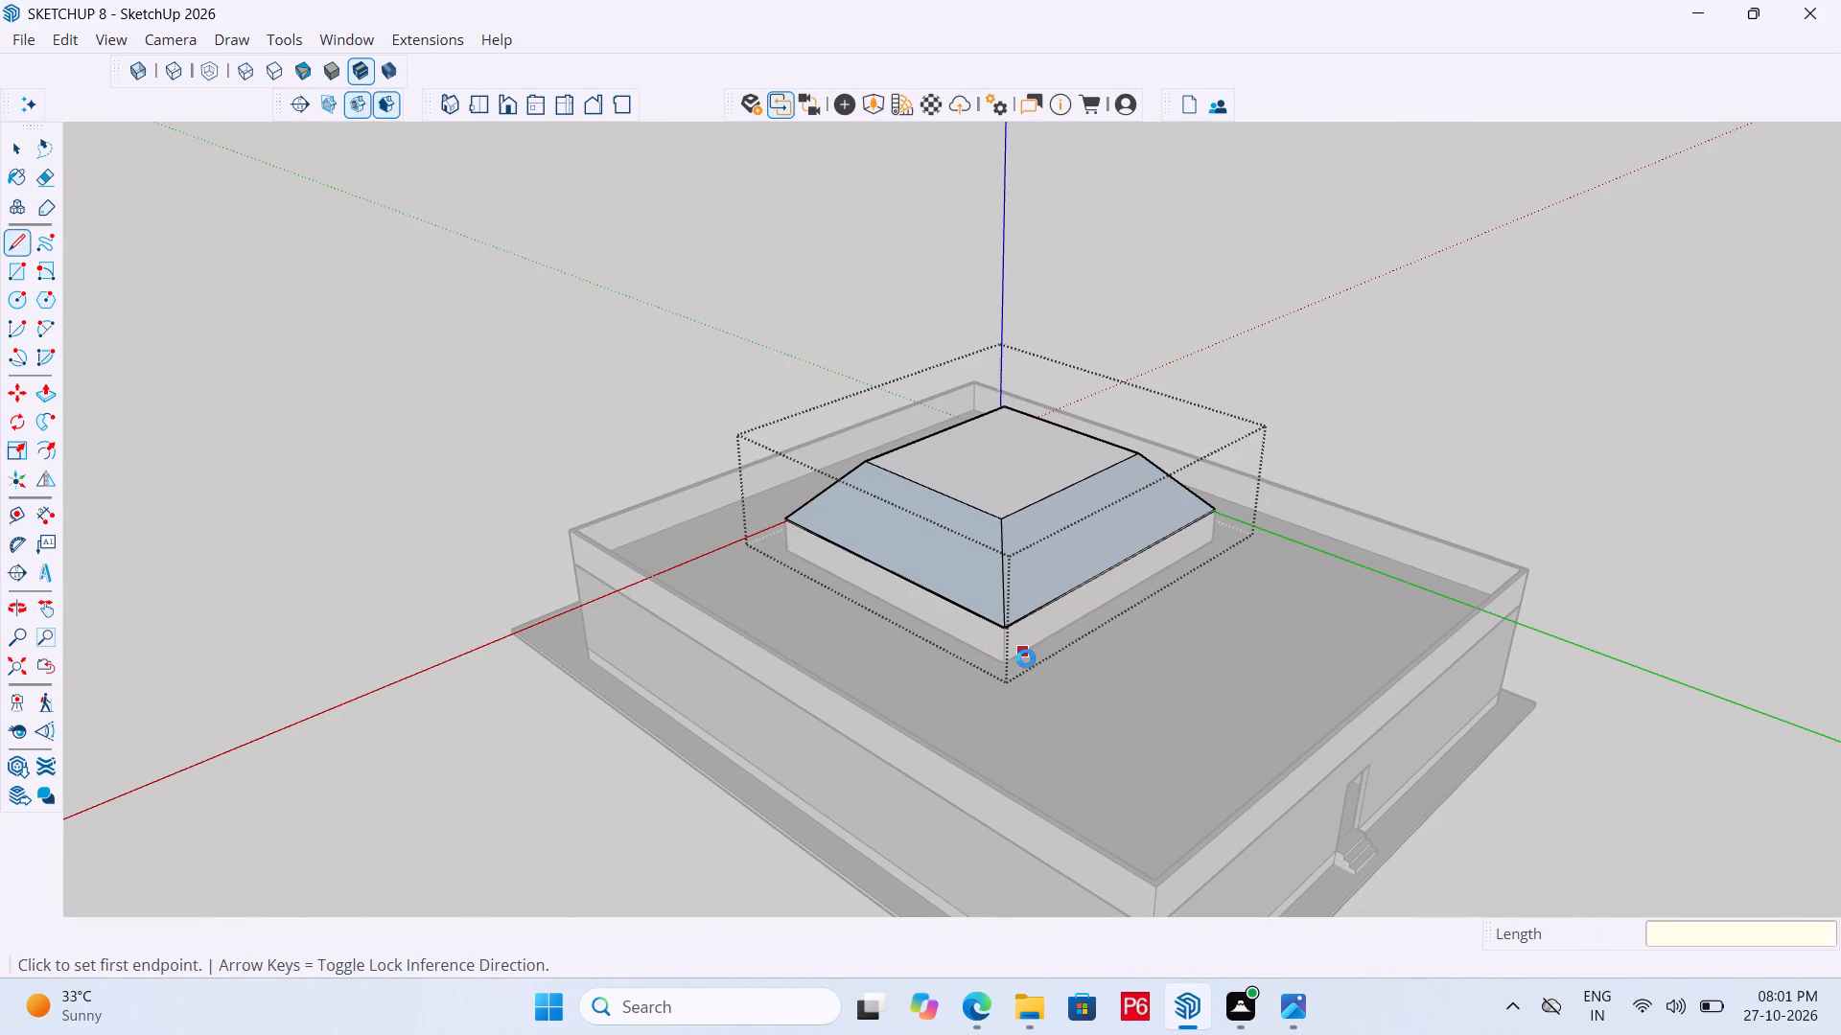
key(ctrl+s)
key(ctrl+s)
key(ctrl+s)
key(ctrl+s)
key(ctrl+s)
middle_drag(869, 718, 952, 685)
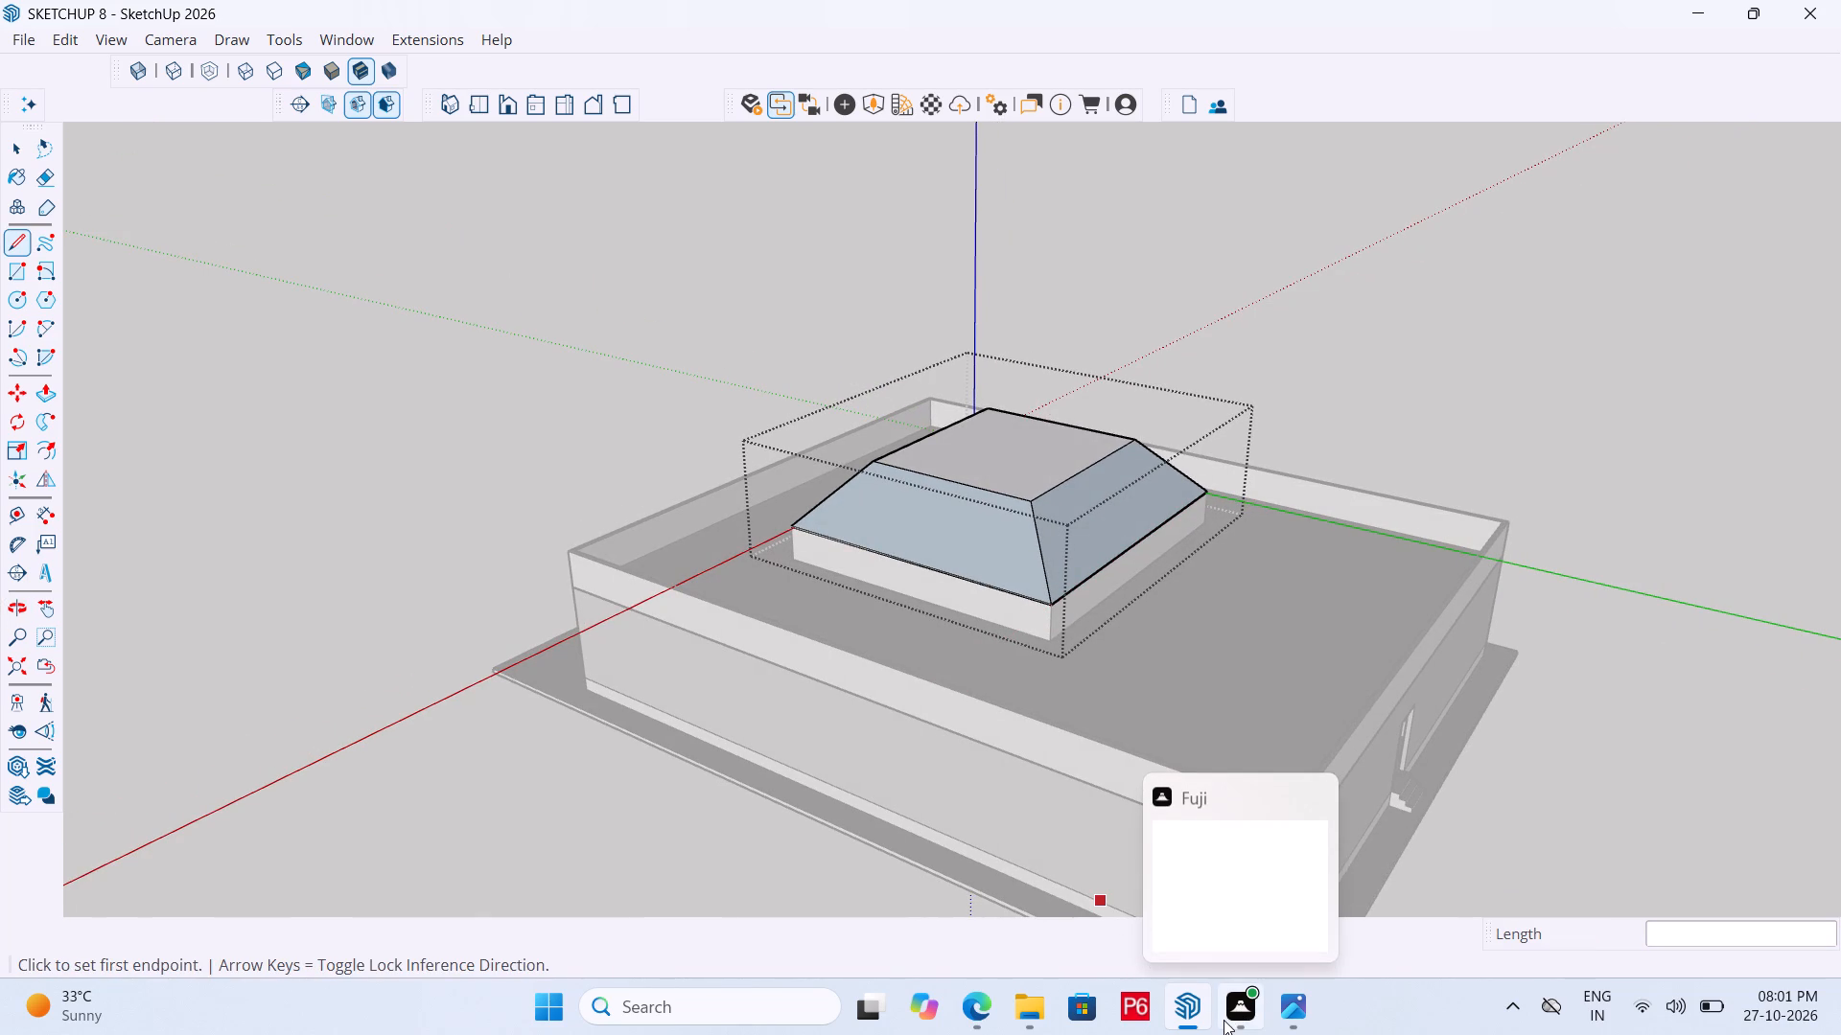
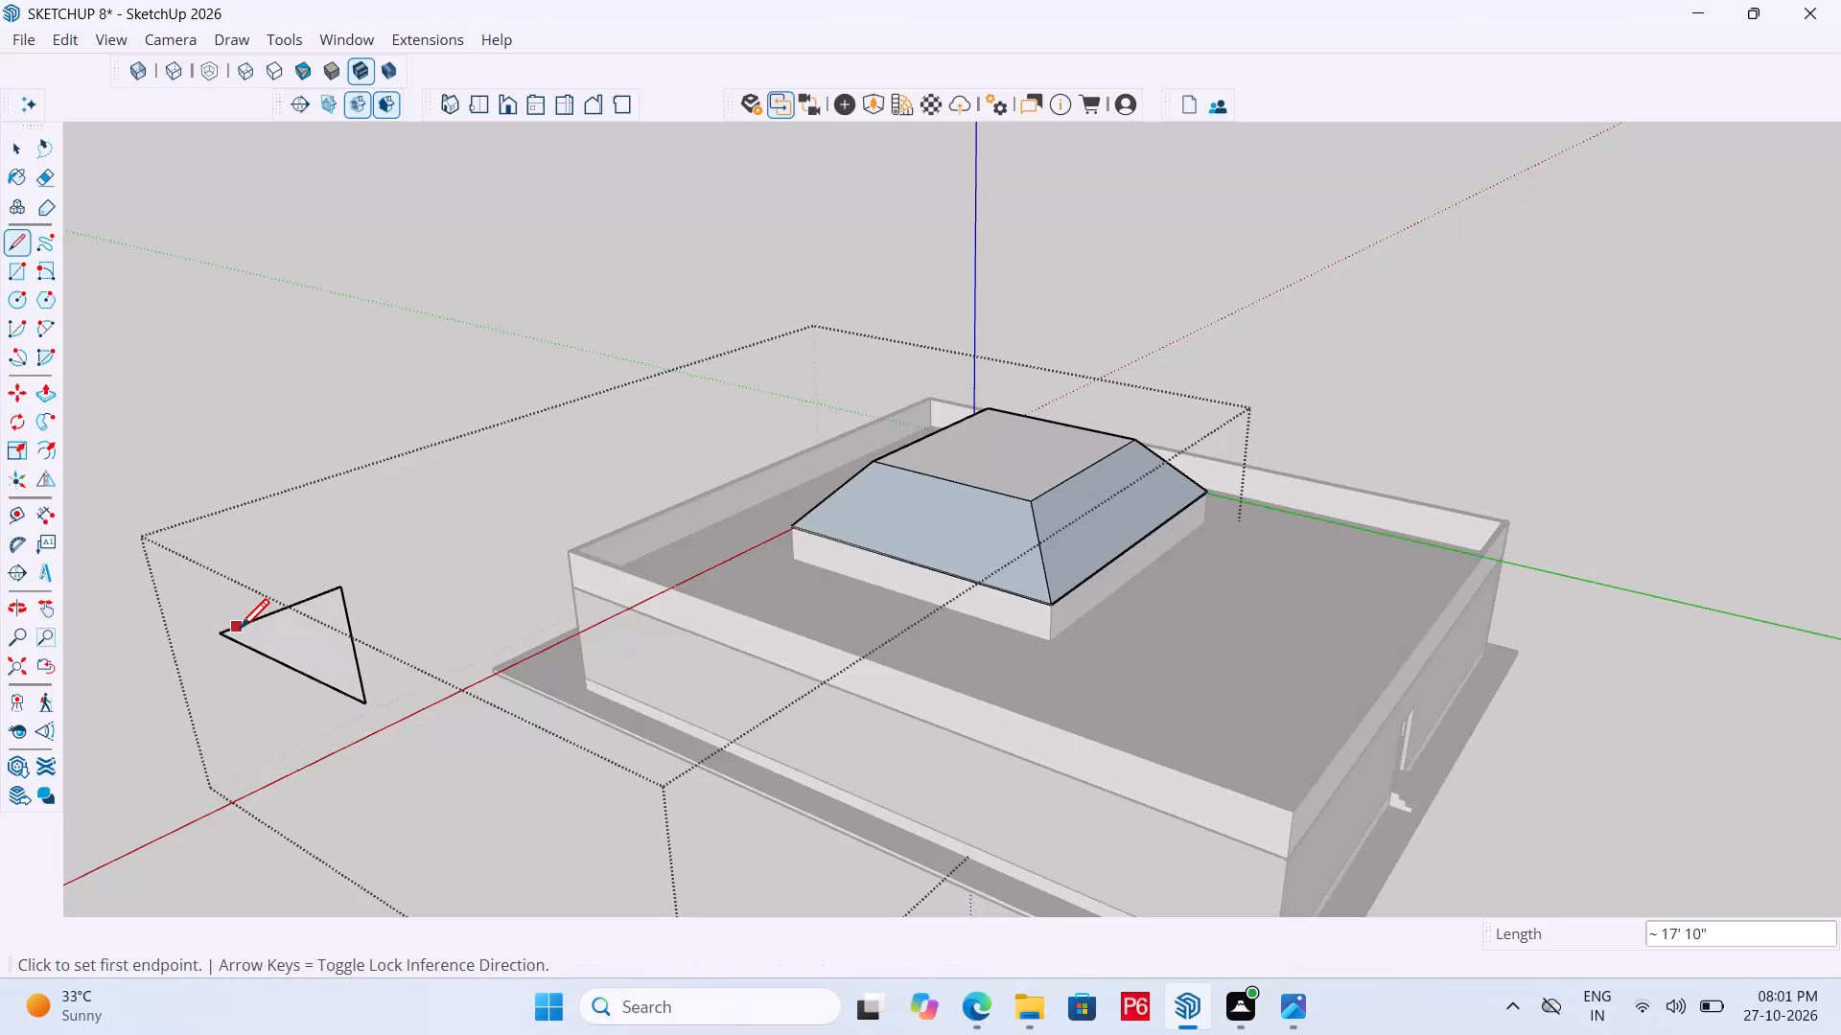
Save the model.
key(ctrl+s)
key(ctrl+s)
key(ctrl+s)
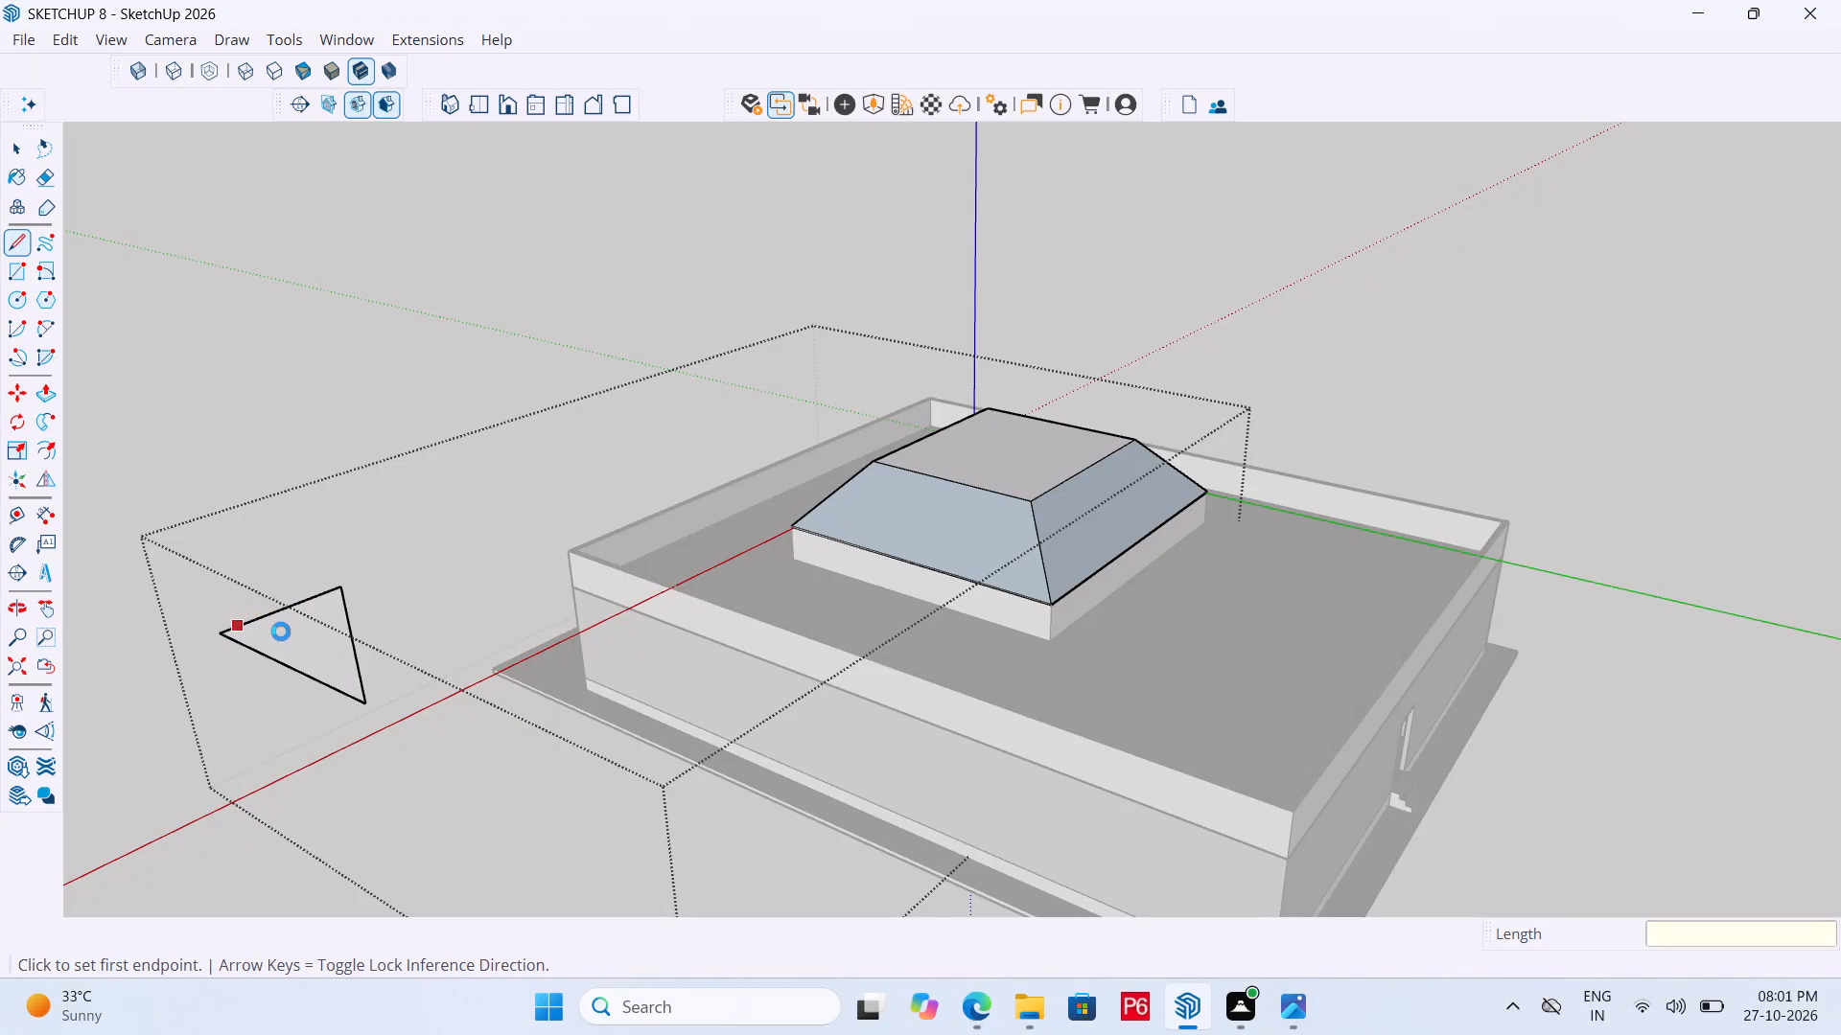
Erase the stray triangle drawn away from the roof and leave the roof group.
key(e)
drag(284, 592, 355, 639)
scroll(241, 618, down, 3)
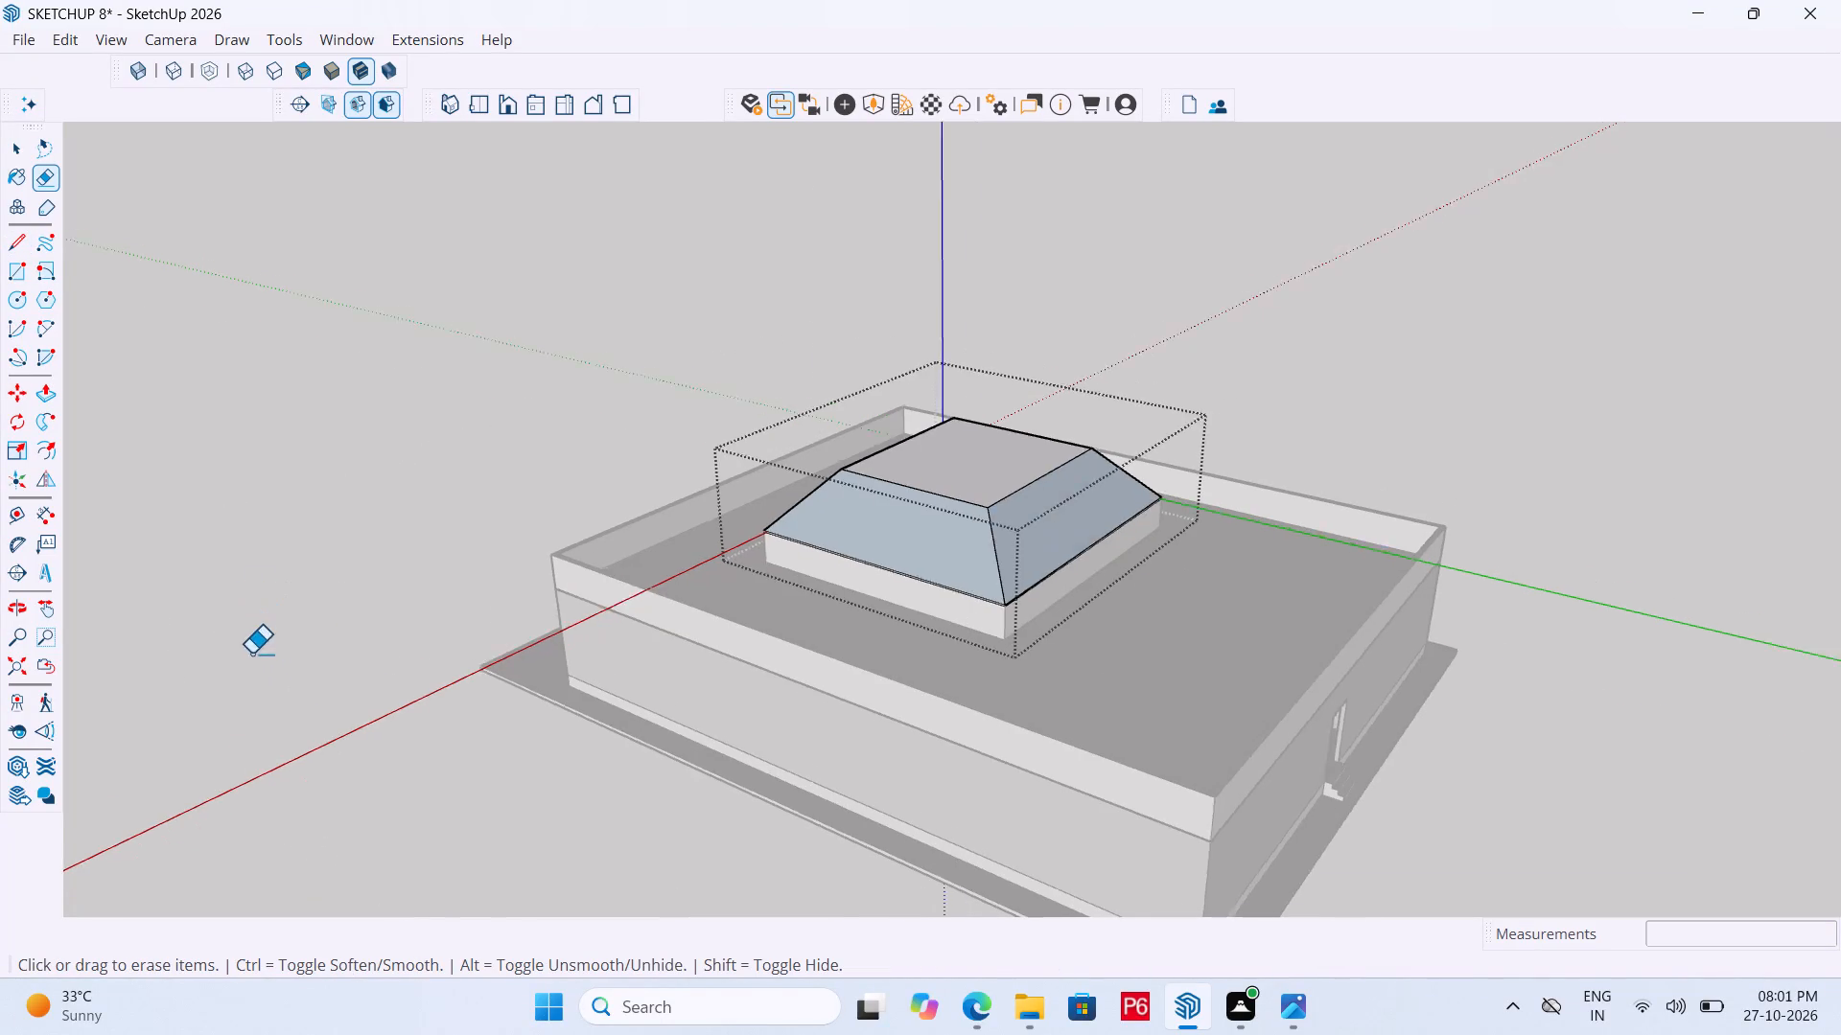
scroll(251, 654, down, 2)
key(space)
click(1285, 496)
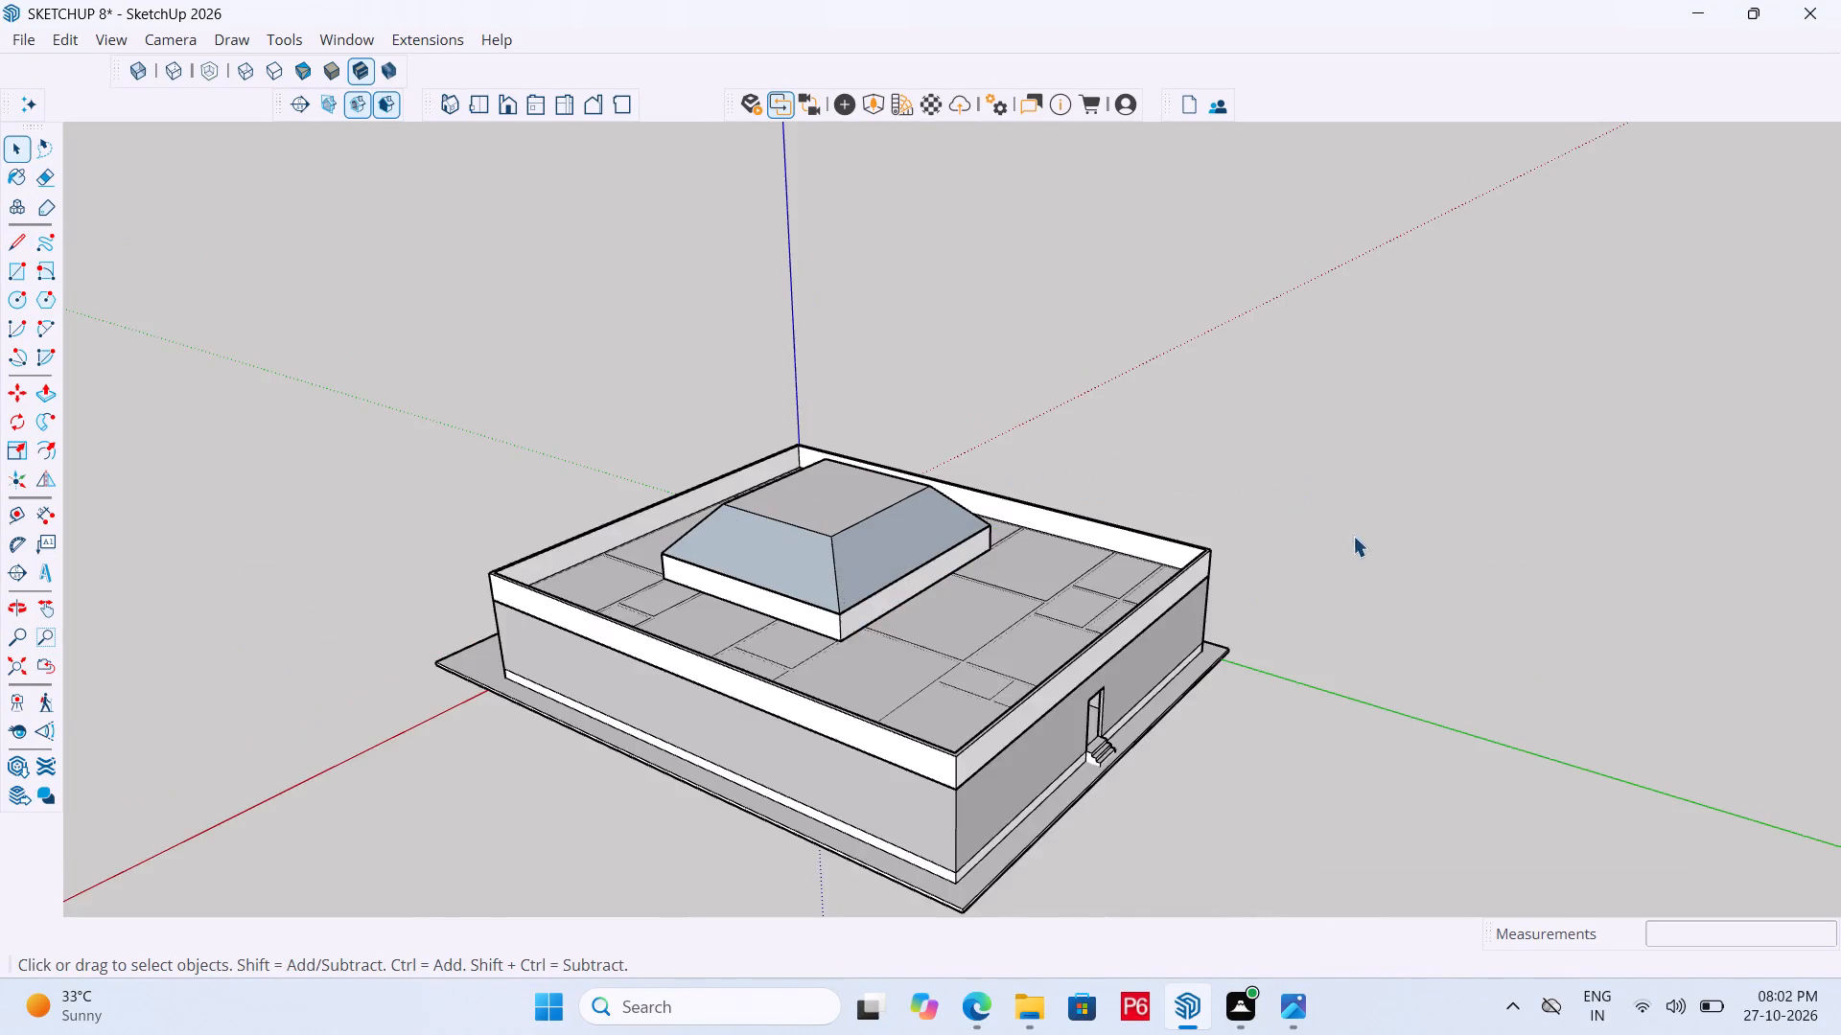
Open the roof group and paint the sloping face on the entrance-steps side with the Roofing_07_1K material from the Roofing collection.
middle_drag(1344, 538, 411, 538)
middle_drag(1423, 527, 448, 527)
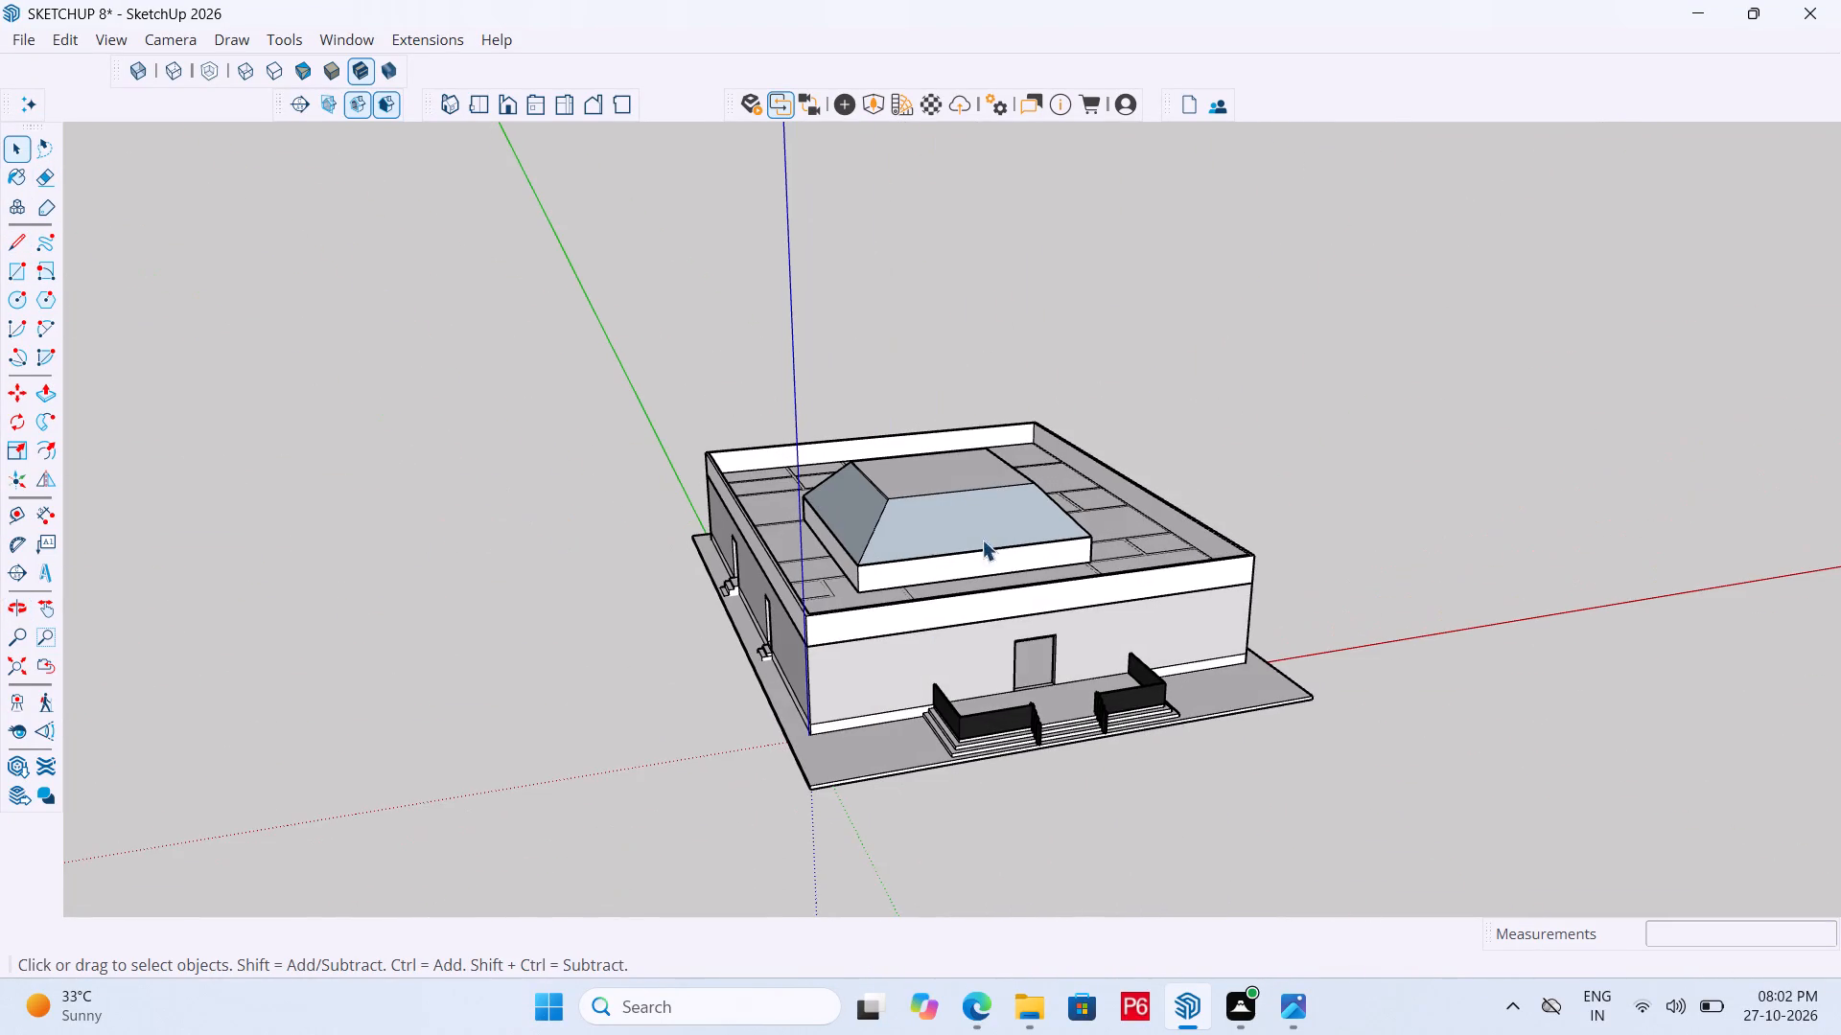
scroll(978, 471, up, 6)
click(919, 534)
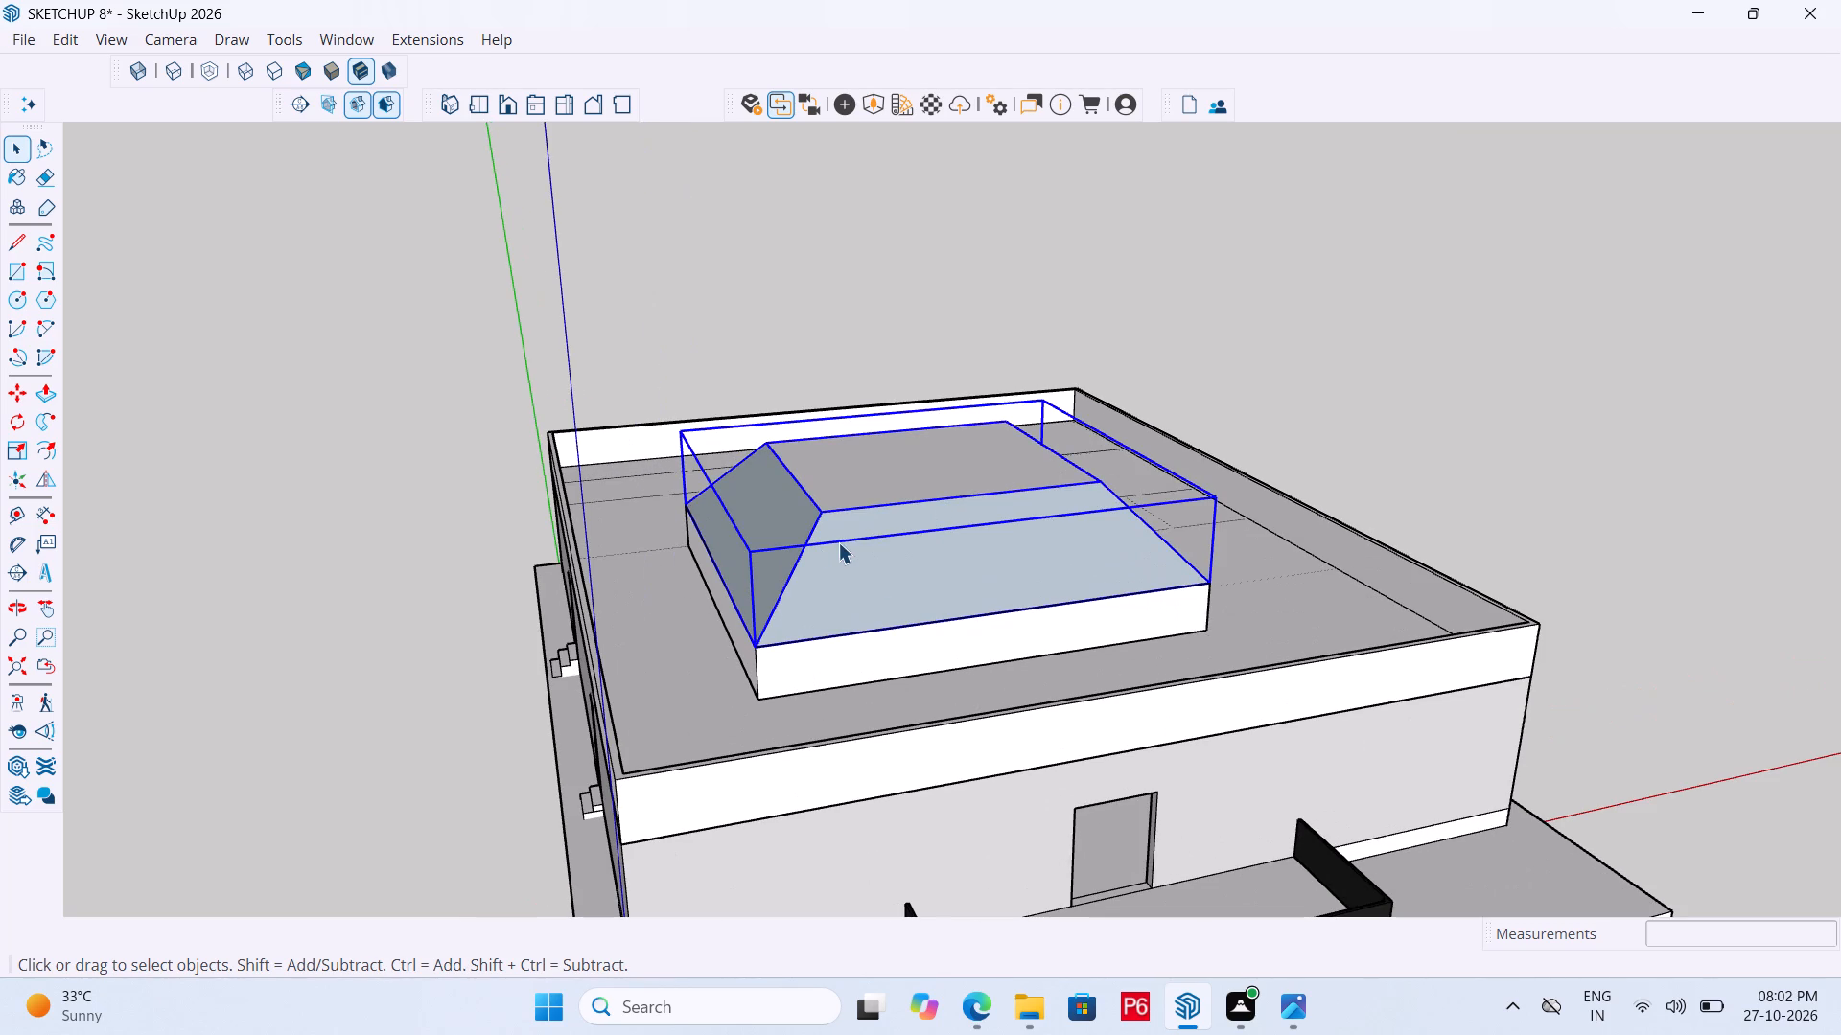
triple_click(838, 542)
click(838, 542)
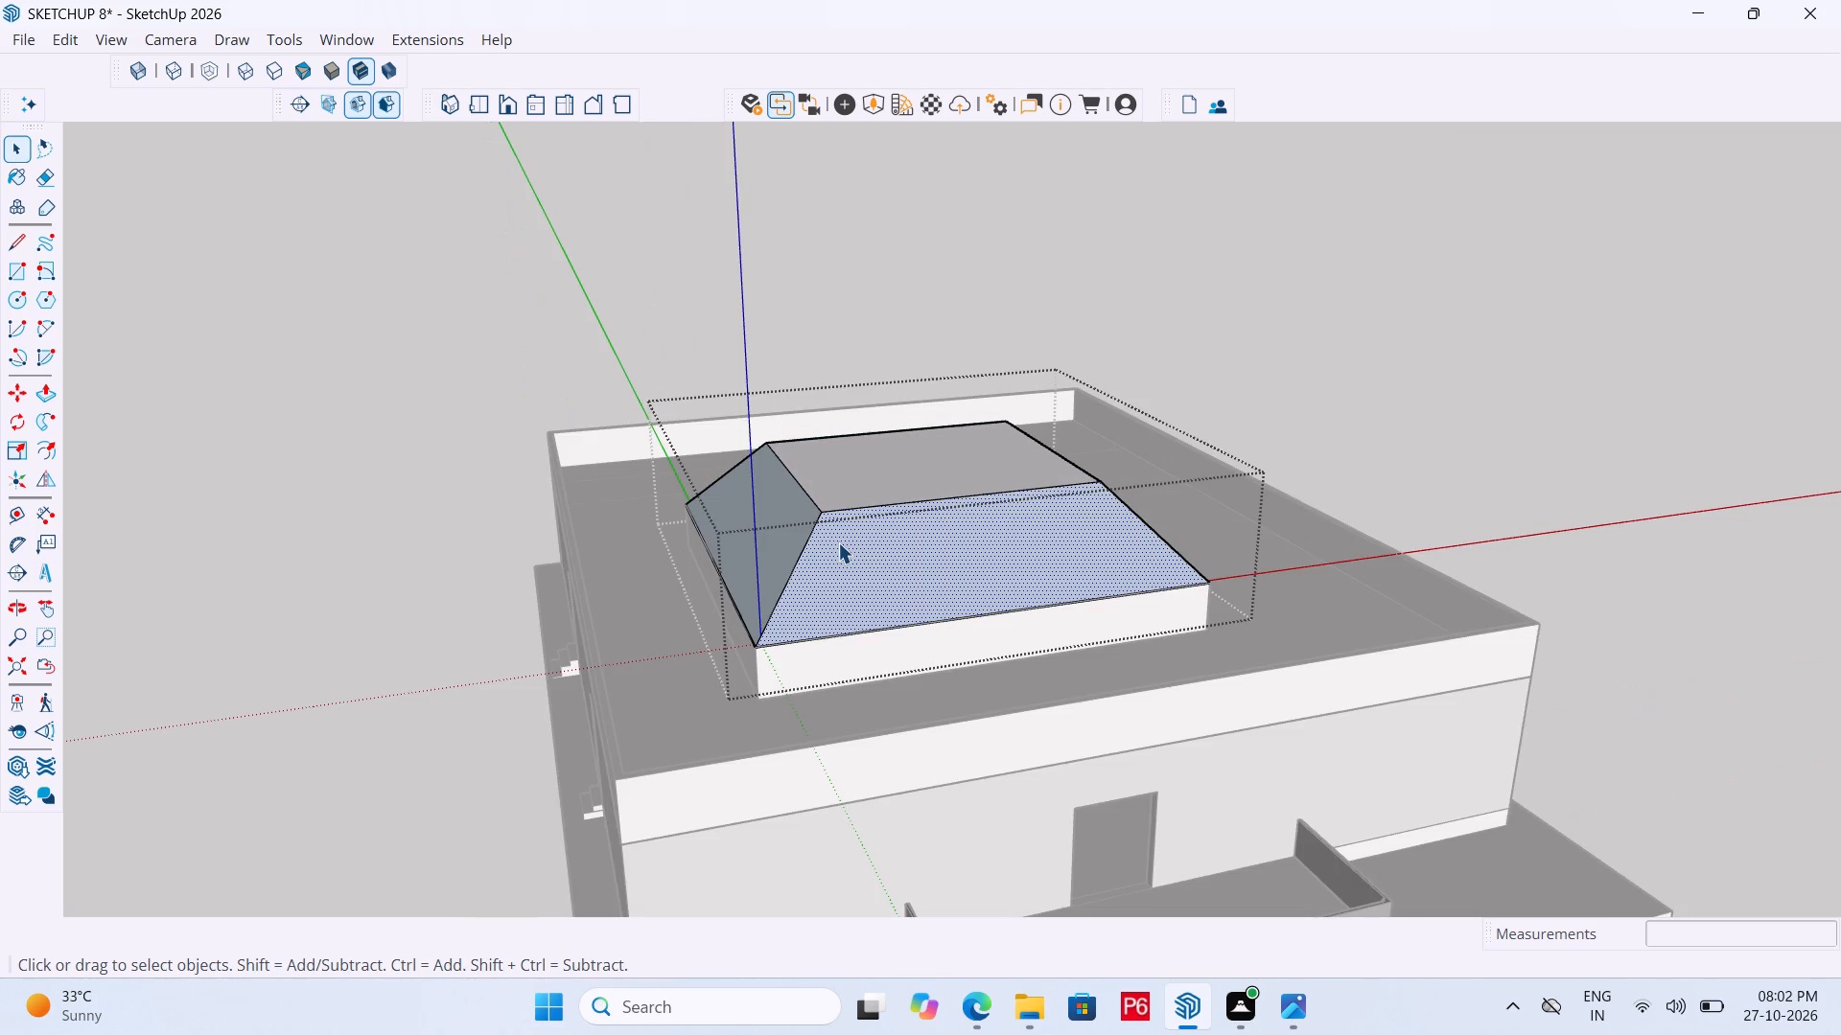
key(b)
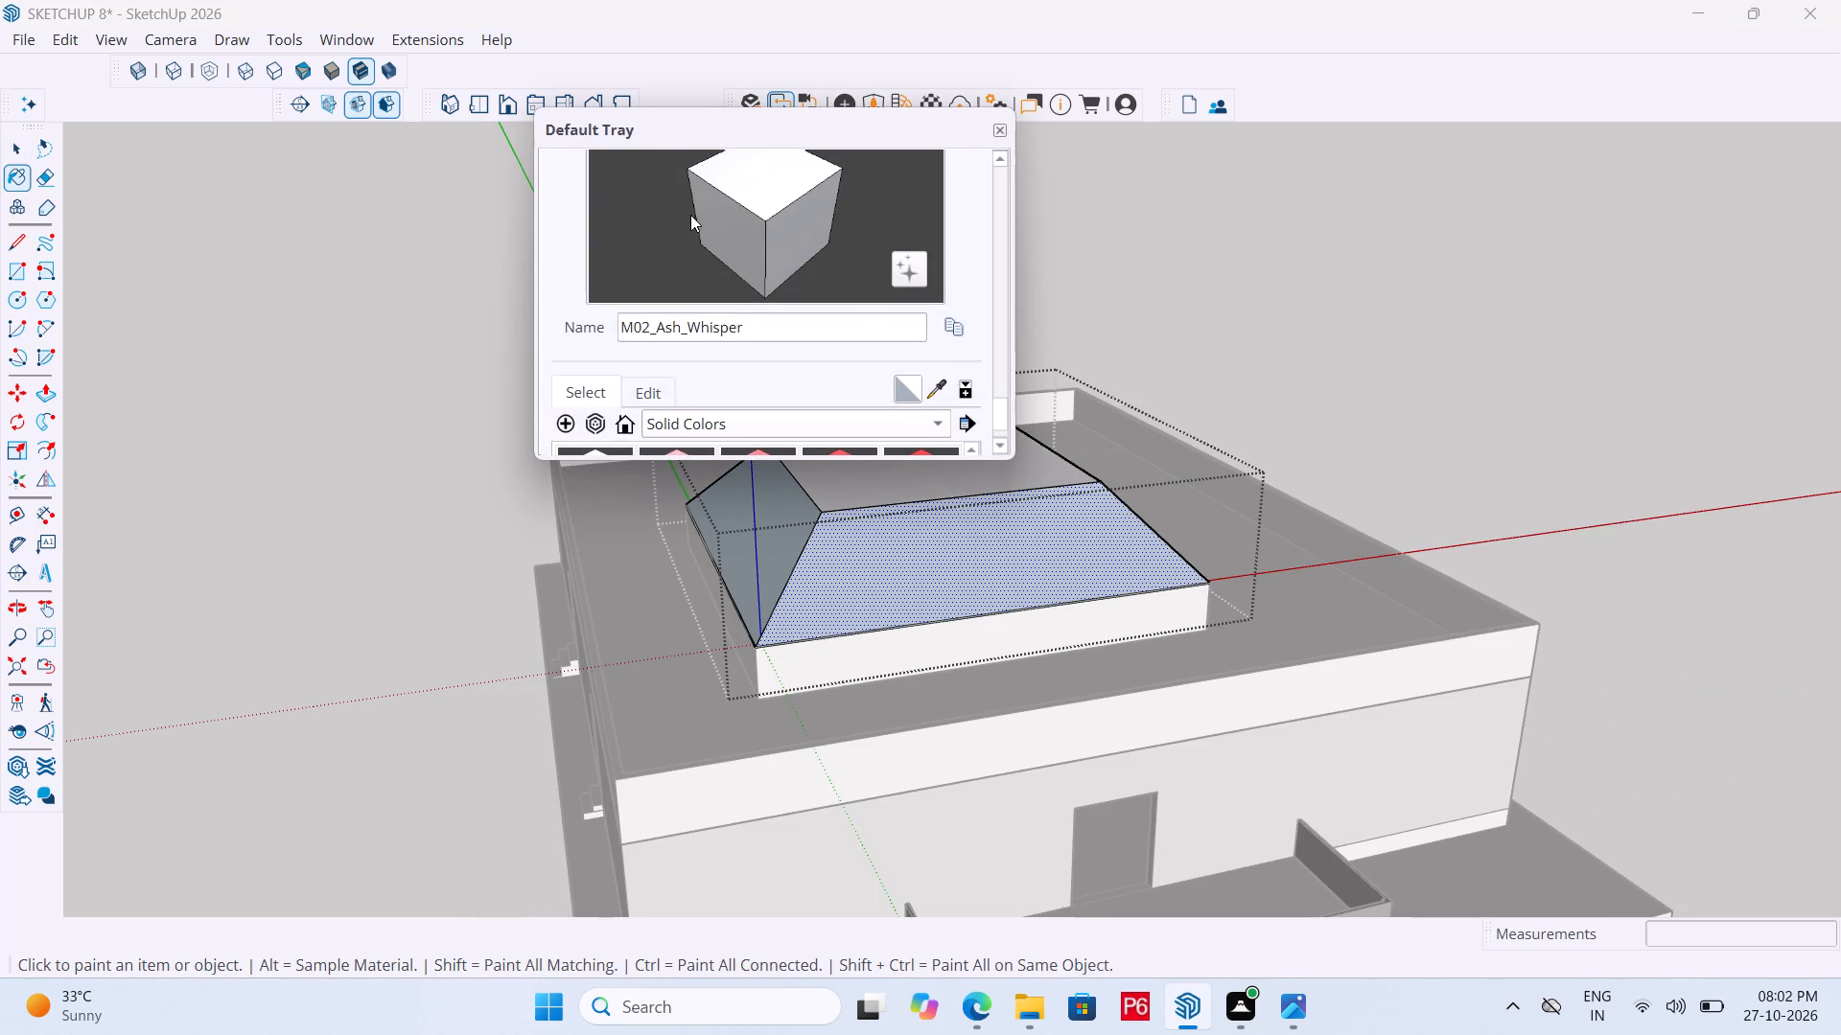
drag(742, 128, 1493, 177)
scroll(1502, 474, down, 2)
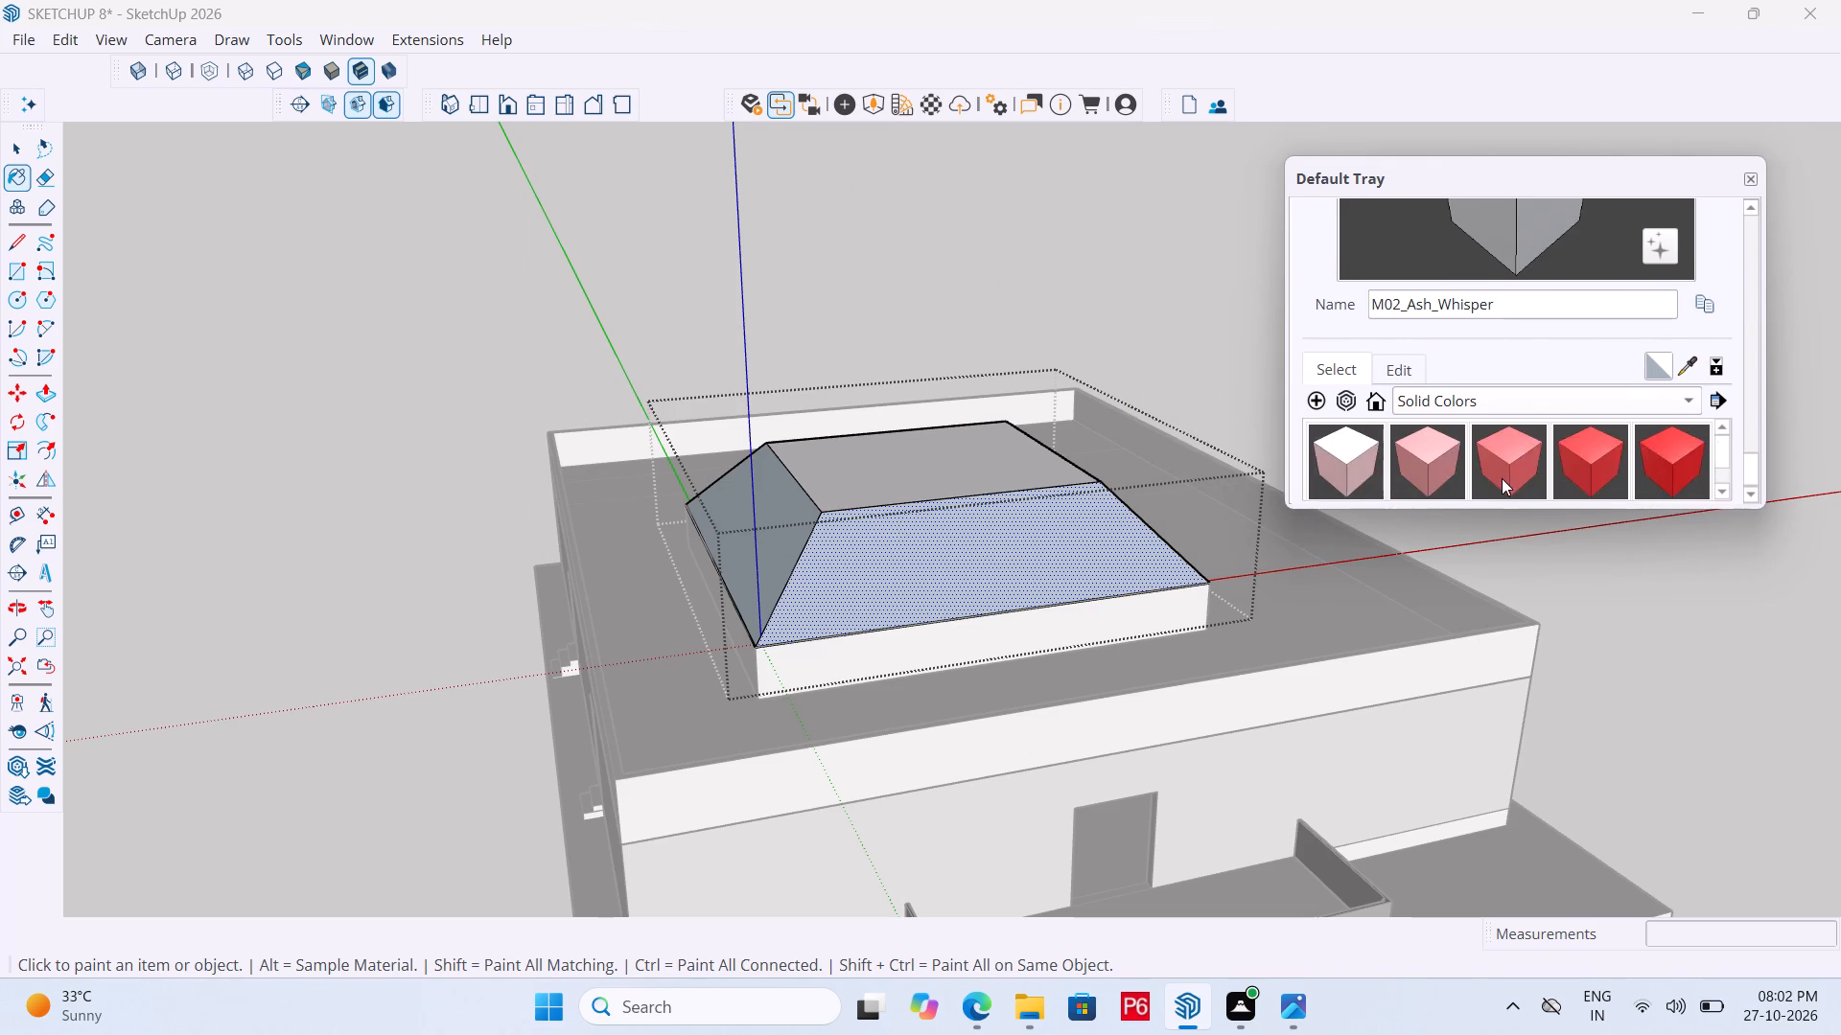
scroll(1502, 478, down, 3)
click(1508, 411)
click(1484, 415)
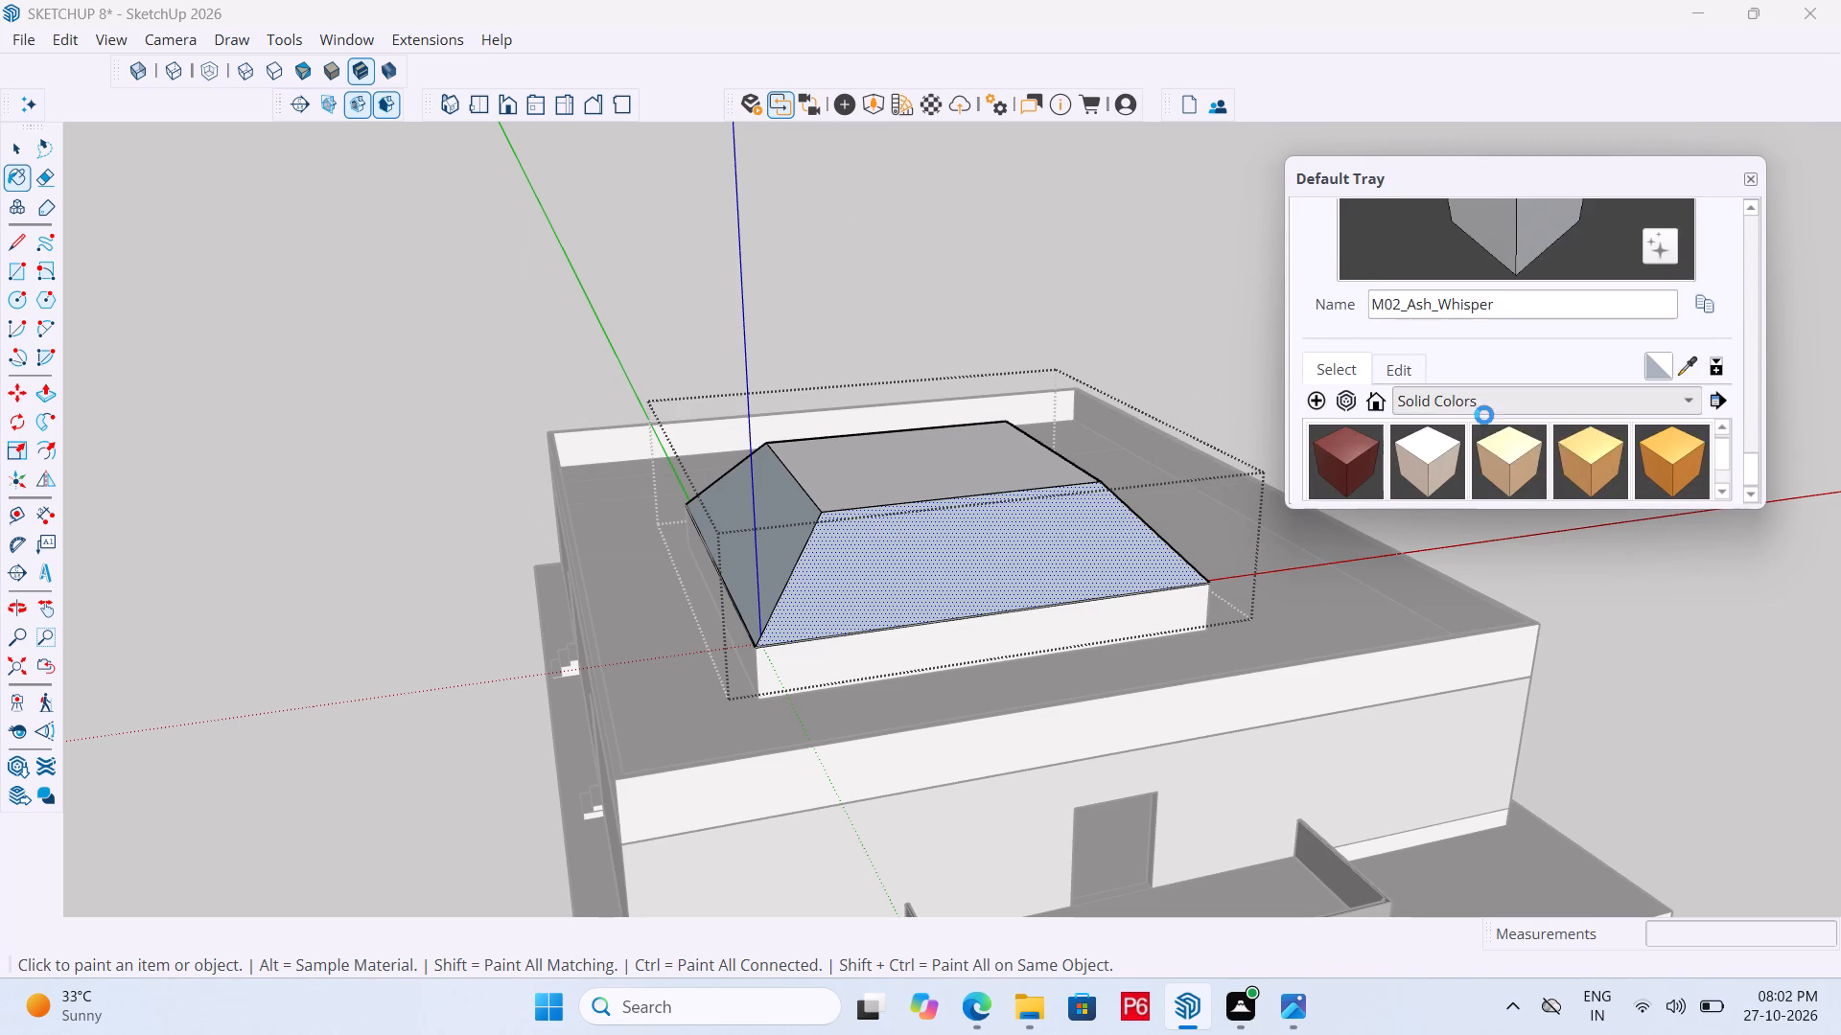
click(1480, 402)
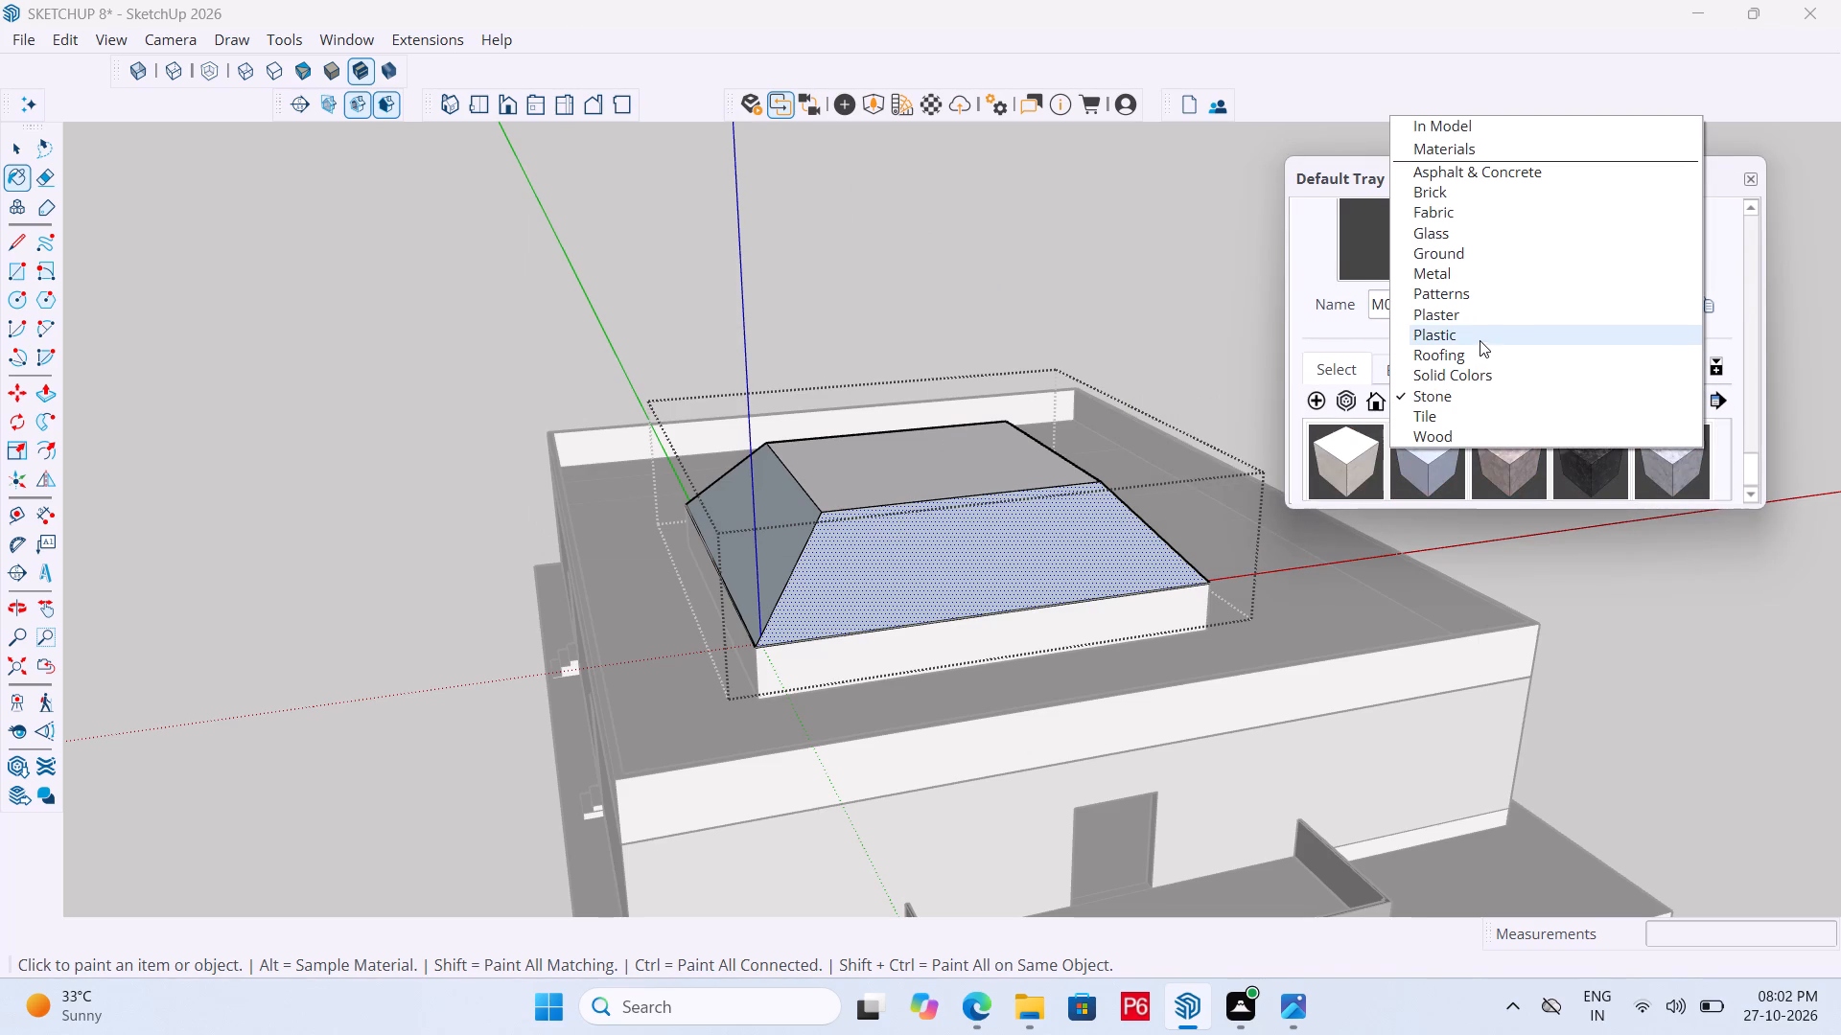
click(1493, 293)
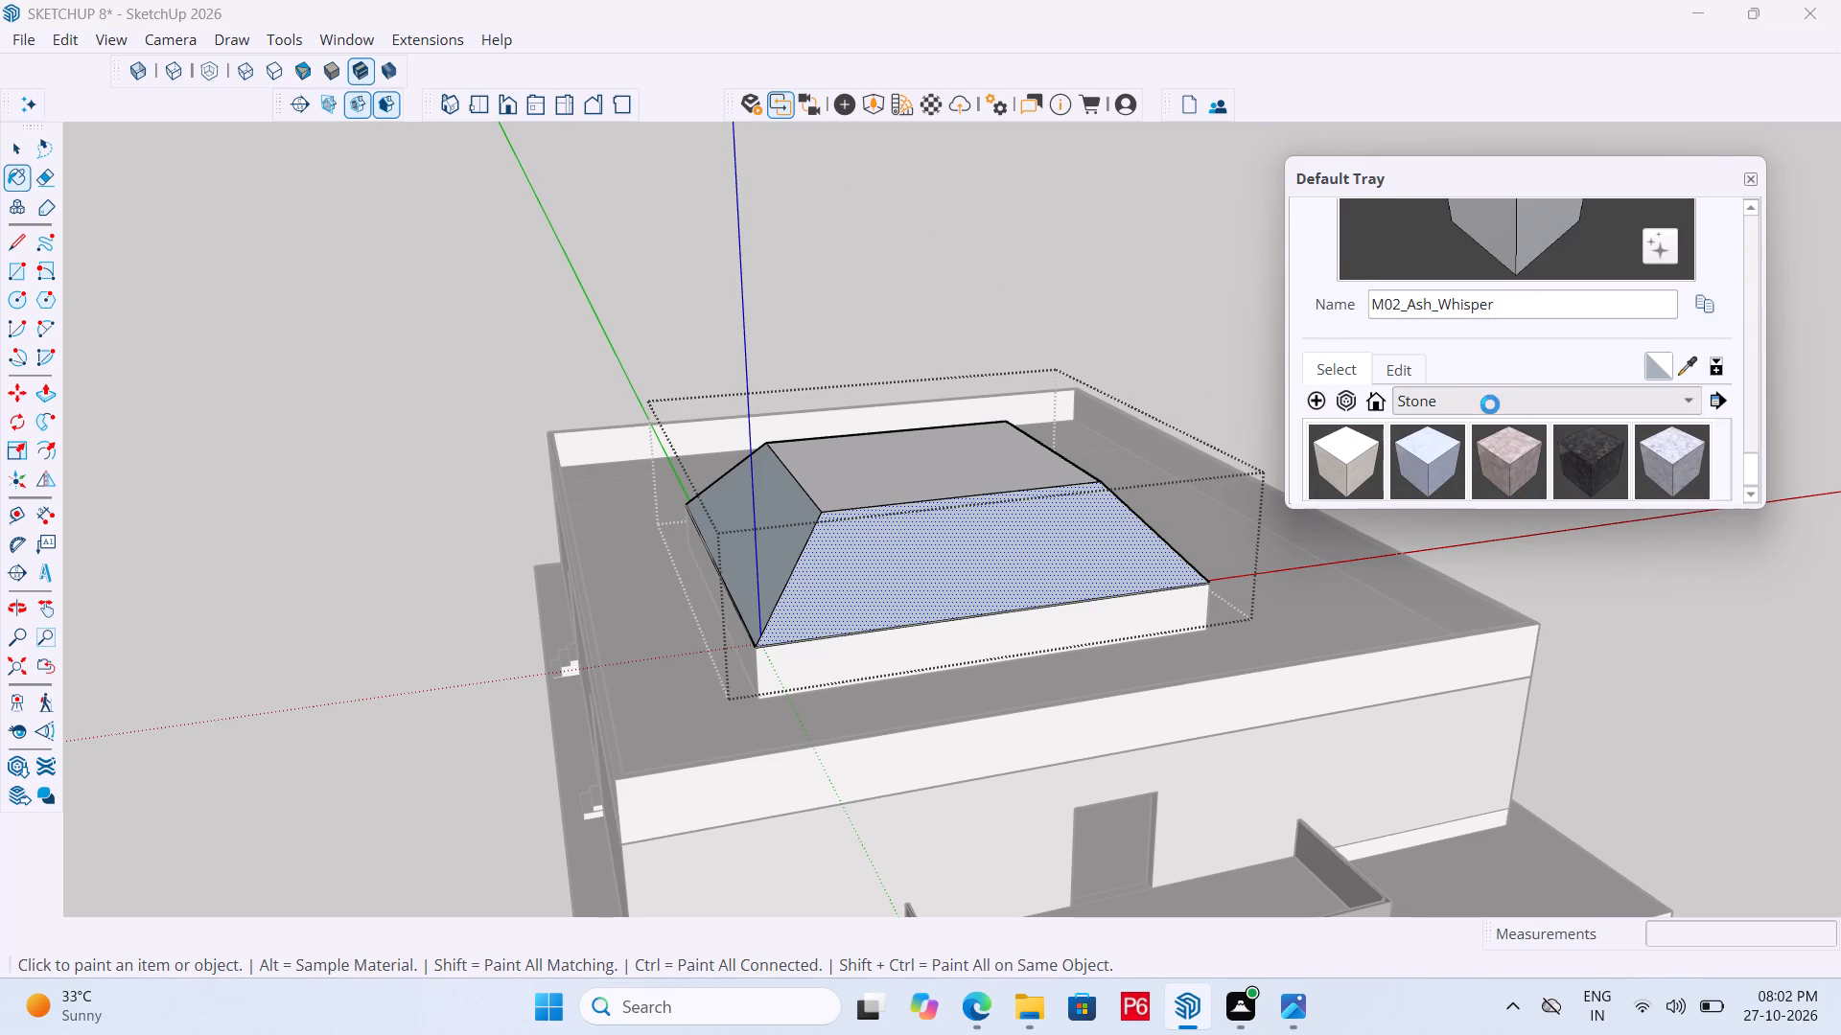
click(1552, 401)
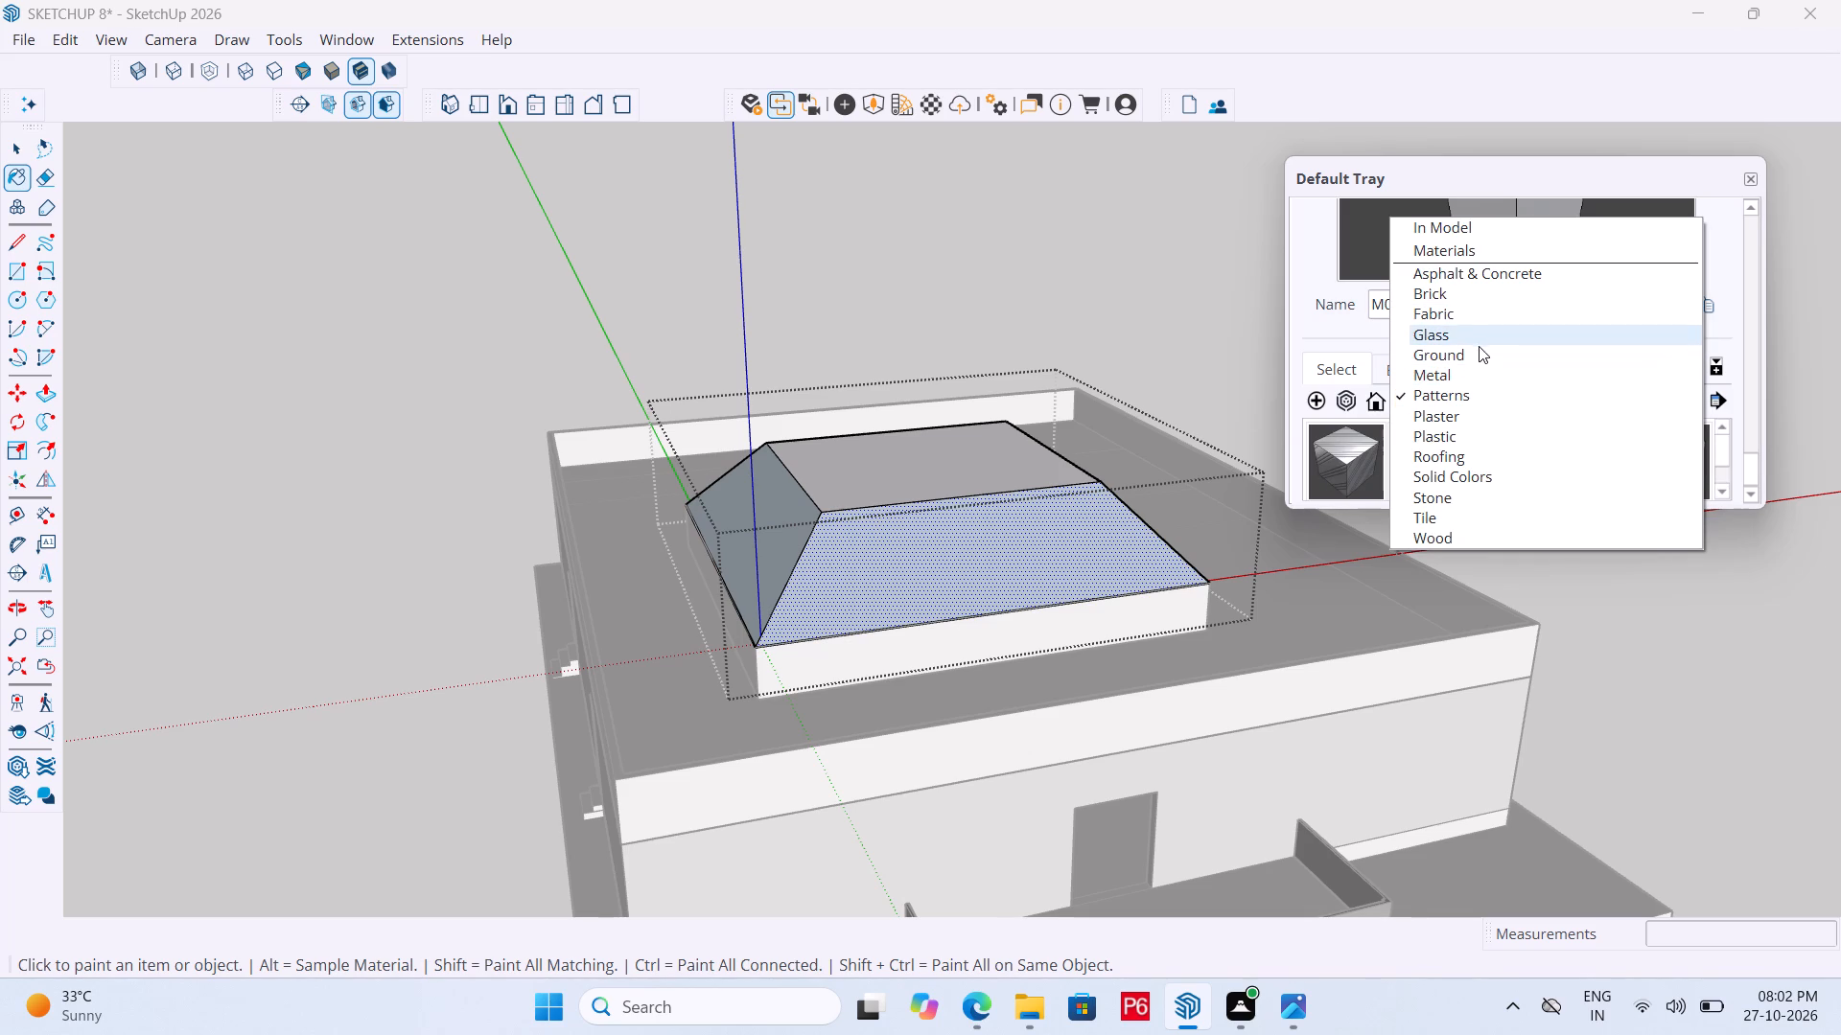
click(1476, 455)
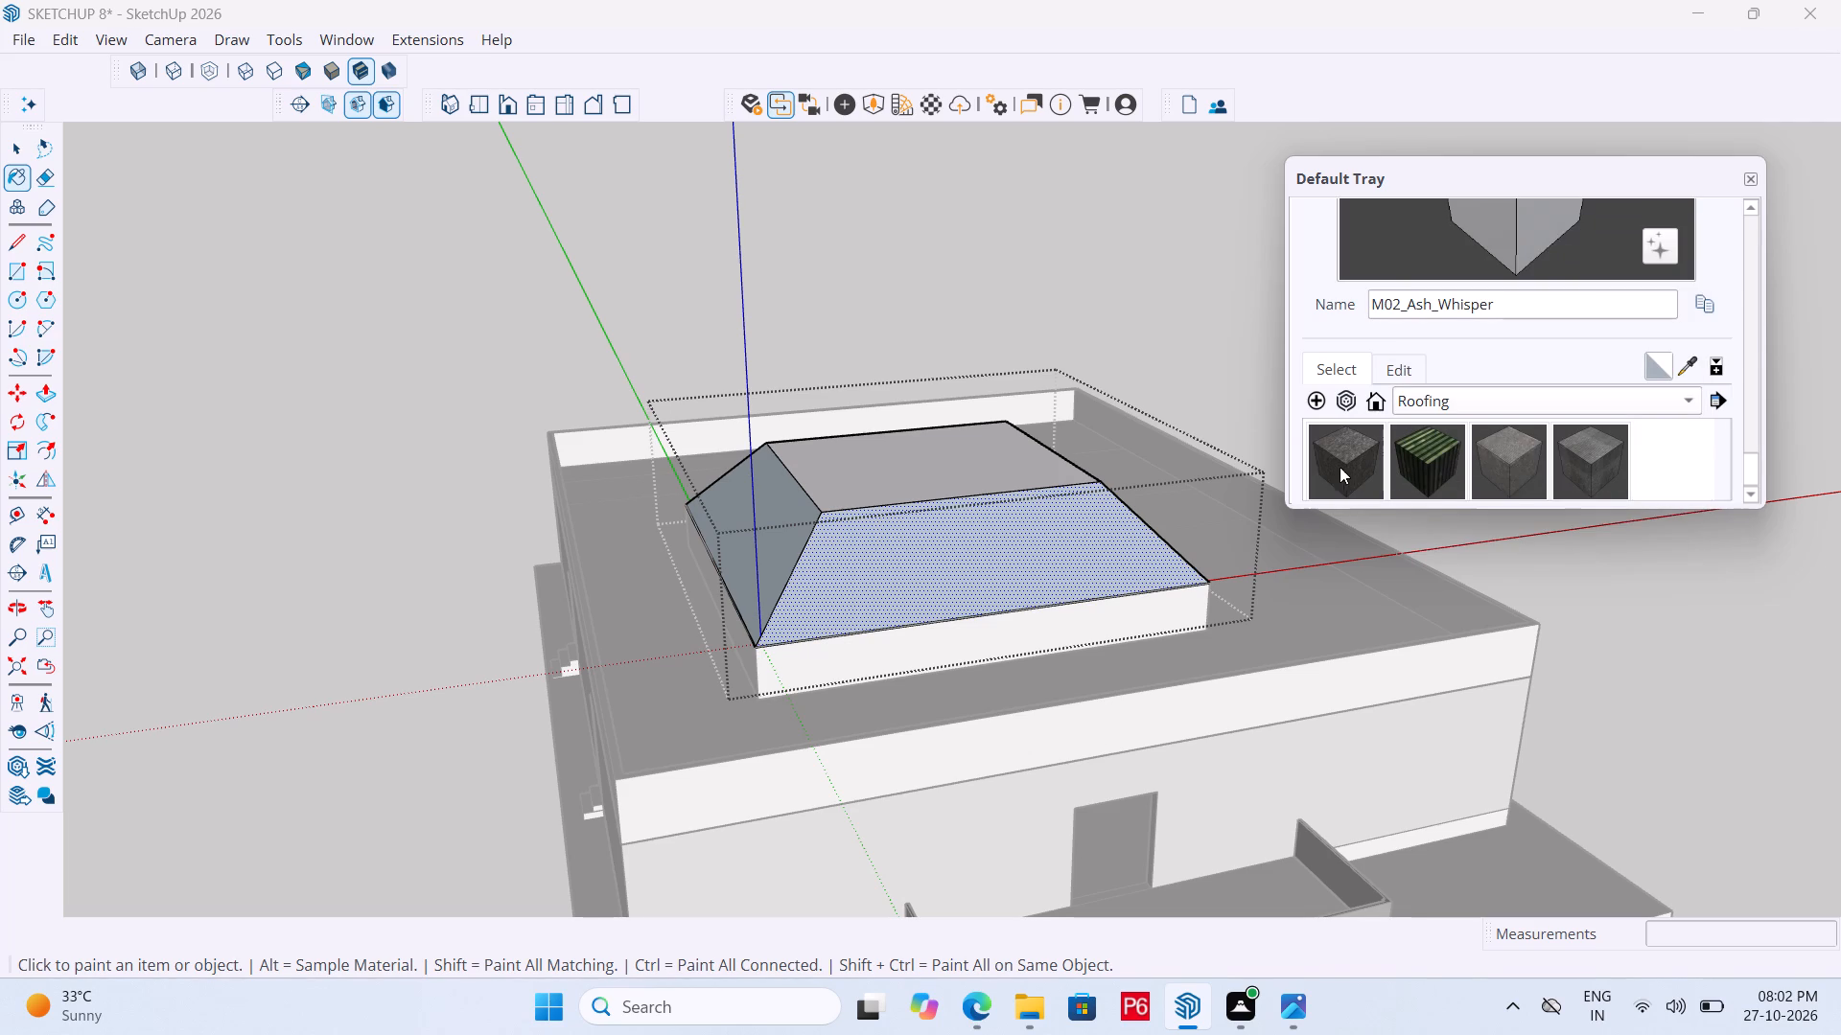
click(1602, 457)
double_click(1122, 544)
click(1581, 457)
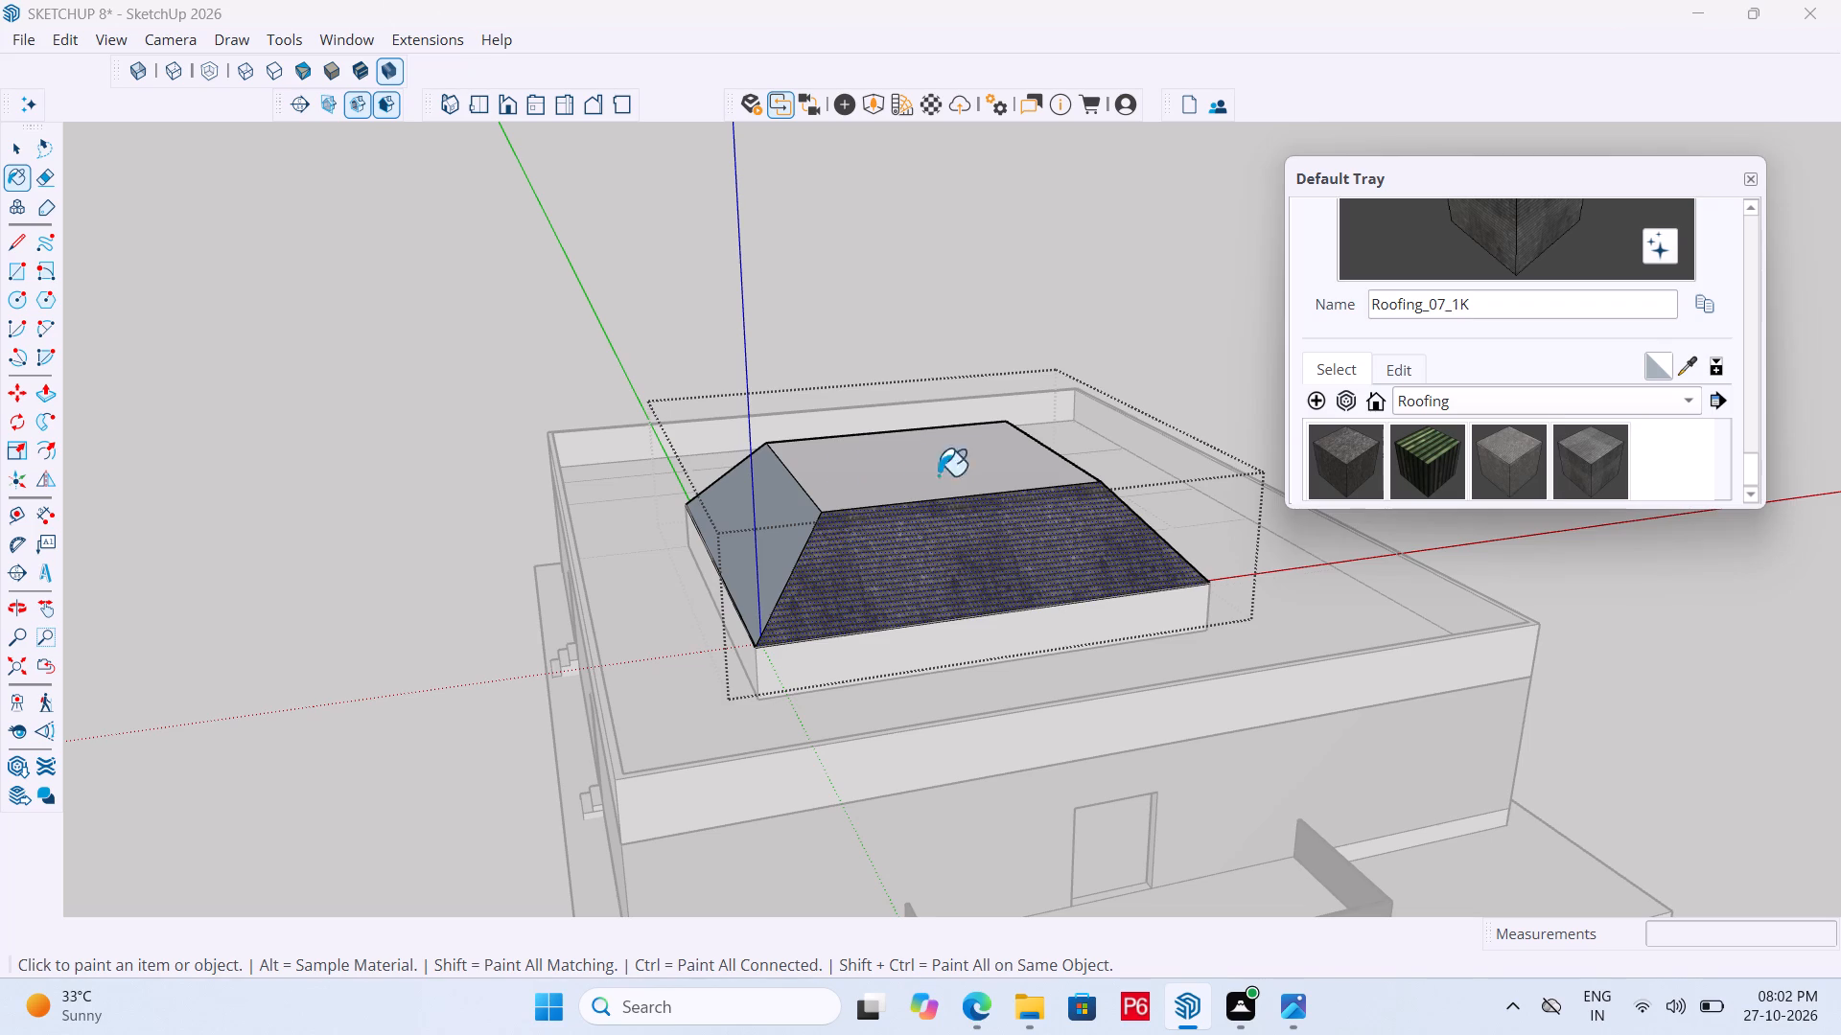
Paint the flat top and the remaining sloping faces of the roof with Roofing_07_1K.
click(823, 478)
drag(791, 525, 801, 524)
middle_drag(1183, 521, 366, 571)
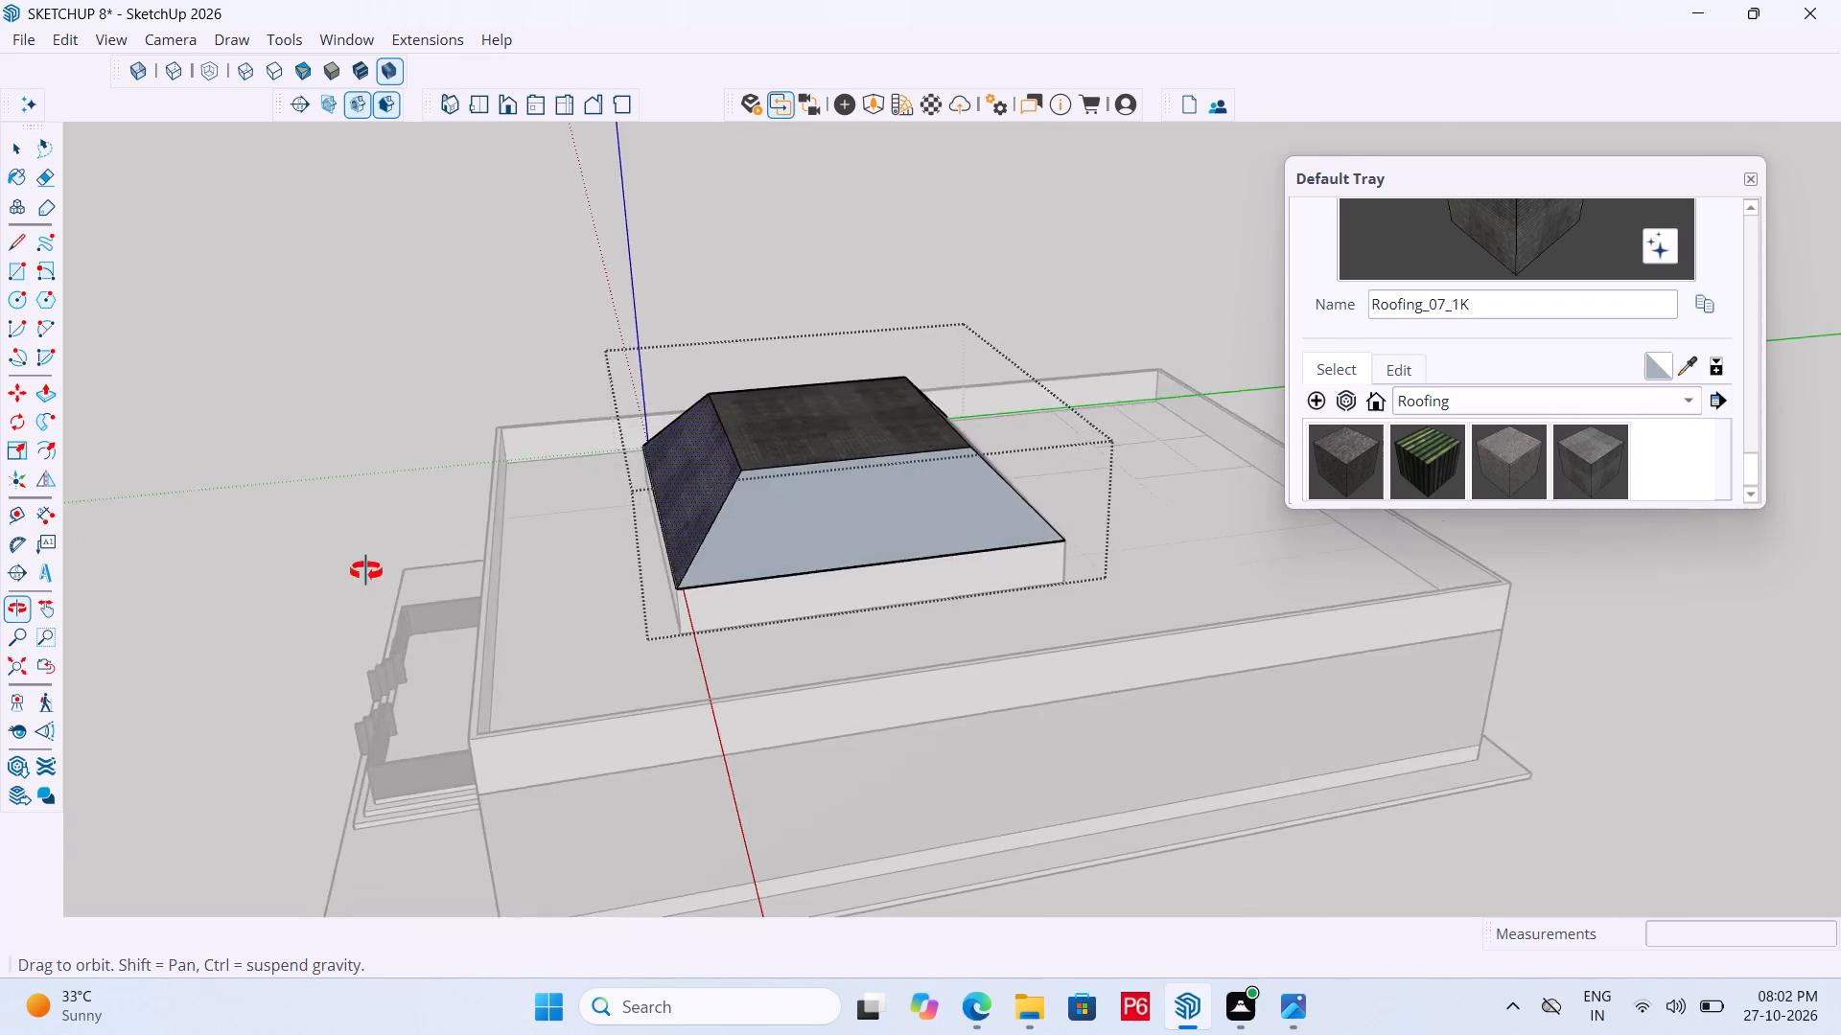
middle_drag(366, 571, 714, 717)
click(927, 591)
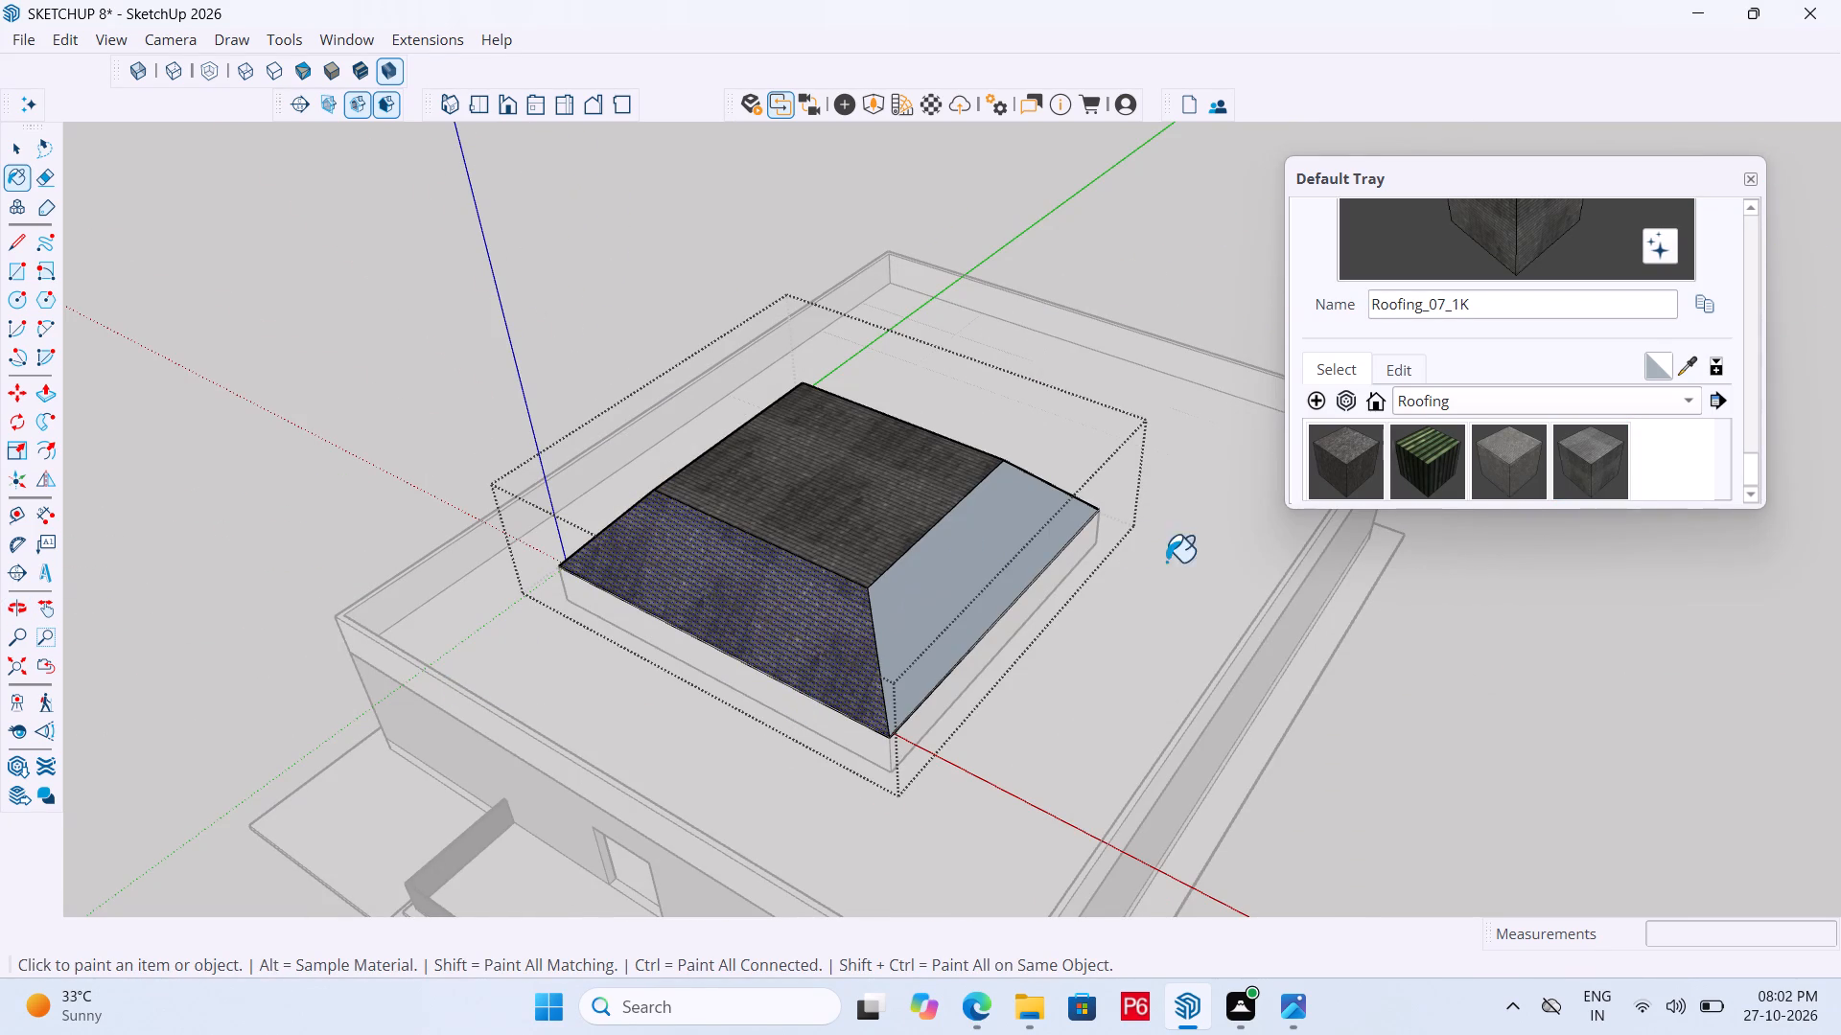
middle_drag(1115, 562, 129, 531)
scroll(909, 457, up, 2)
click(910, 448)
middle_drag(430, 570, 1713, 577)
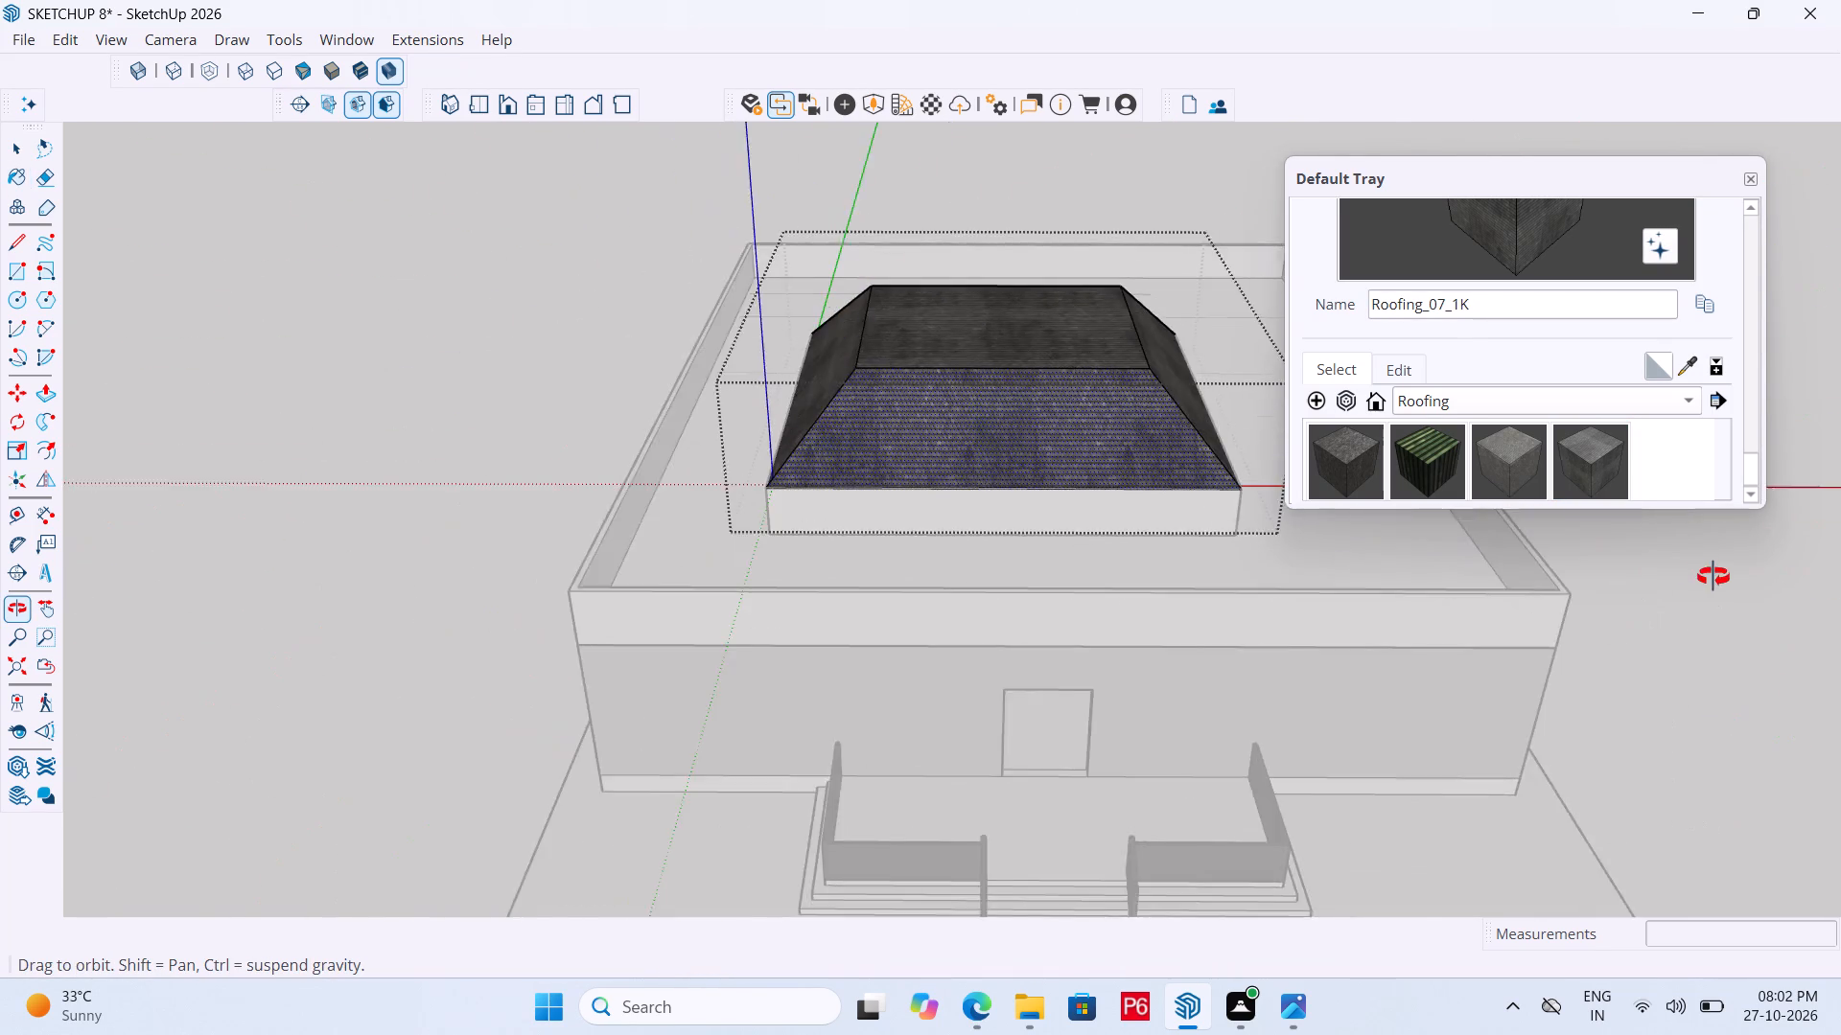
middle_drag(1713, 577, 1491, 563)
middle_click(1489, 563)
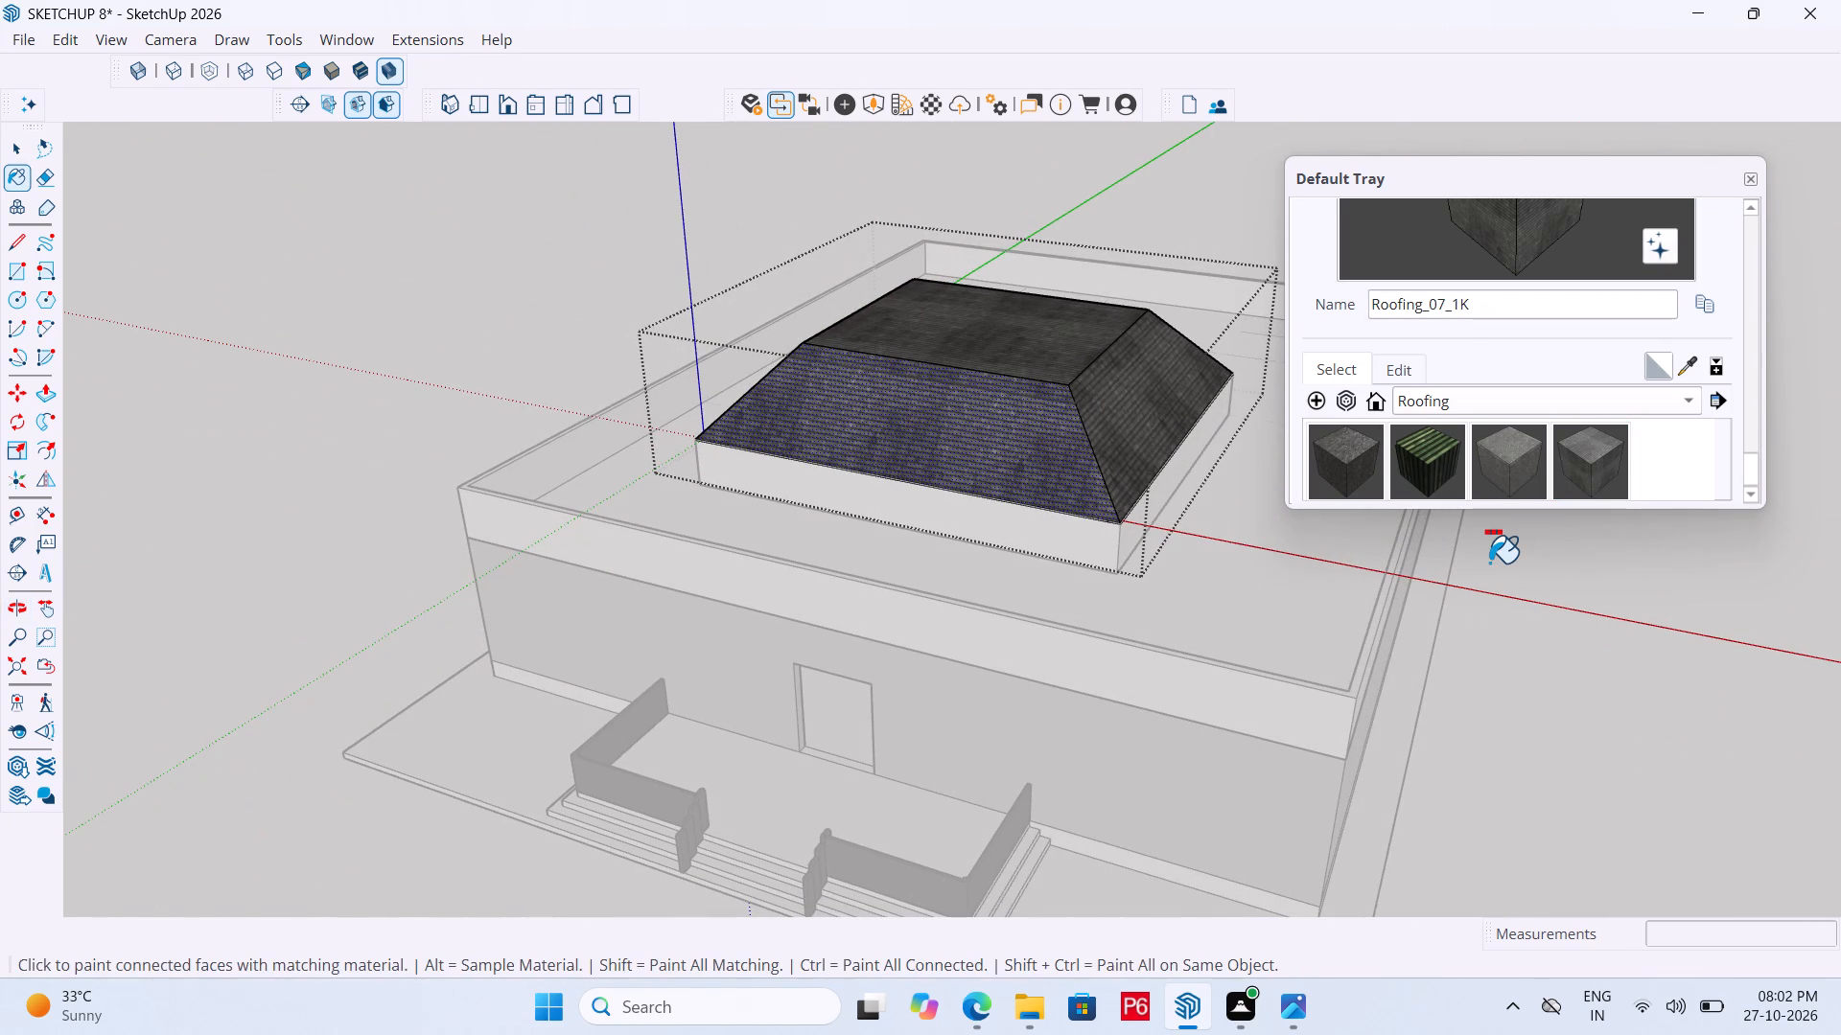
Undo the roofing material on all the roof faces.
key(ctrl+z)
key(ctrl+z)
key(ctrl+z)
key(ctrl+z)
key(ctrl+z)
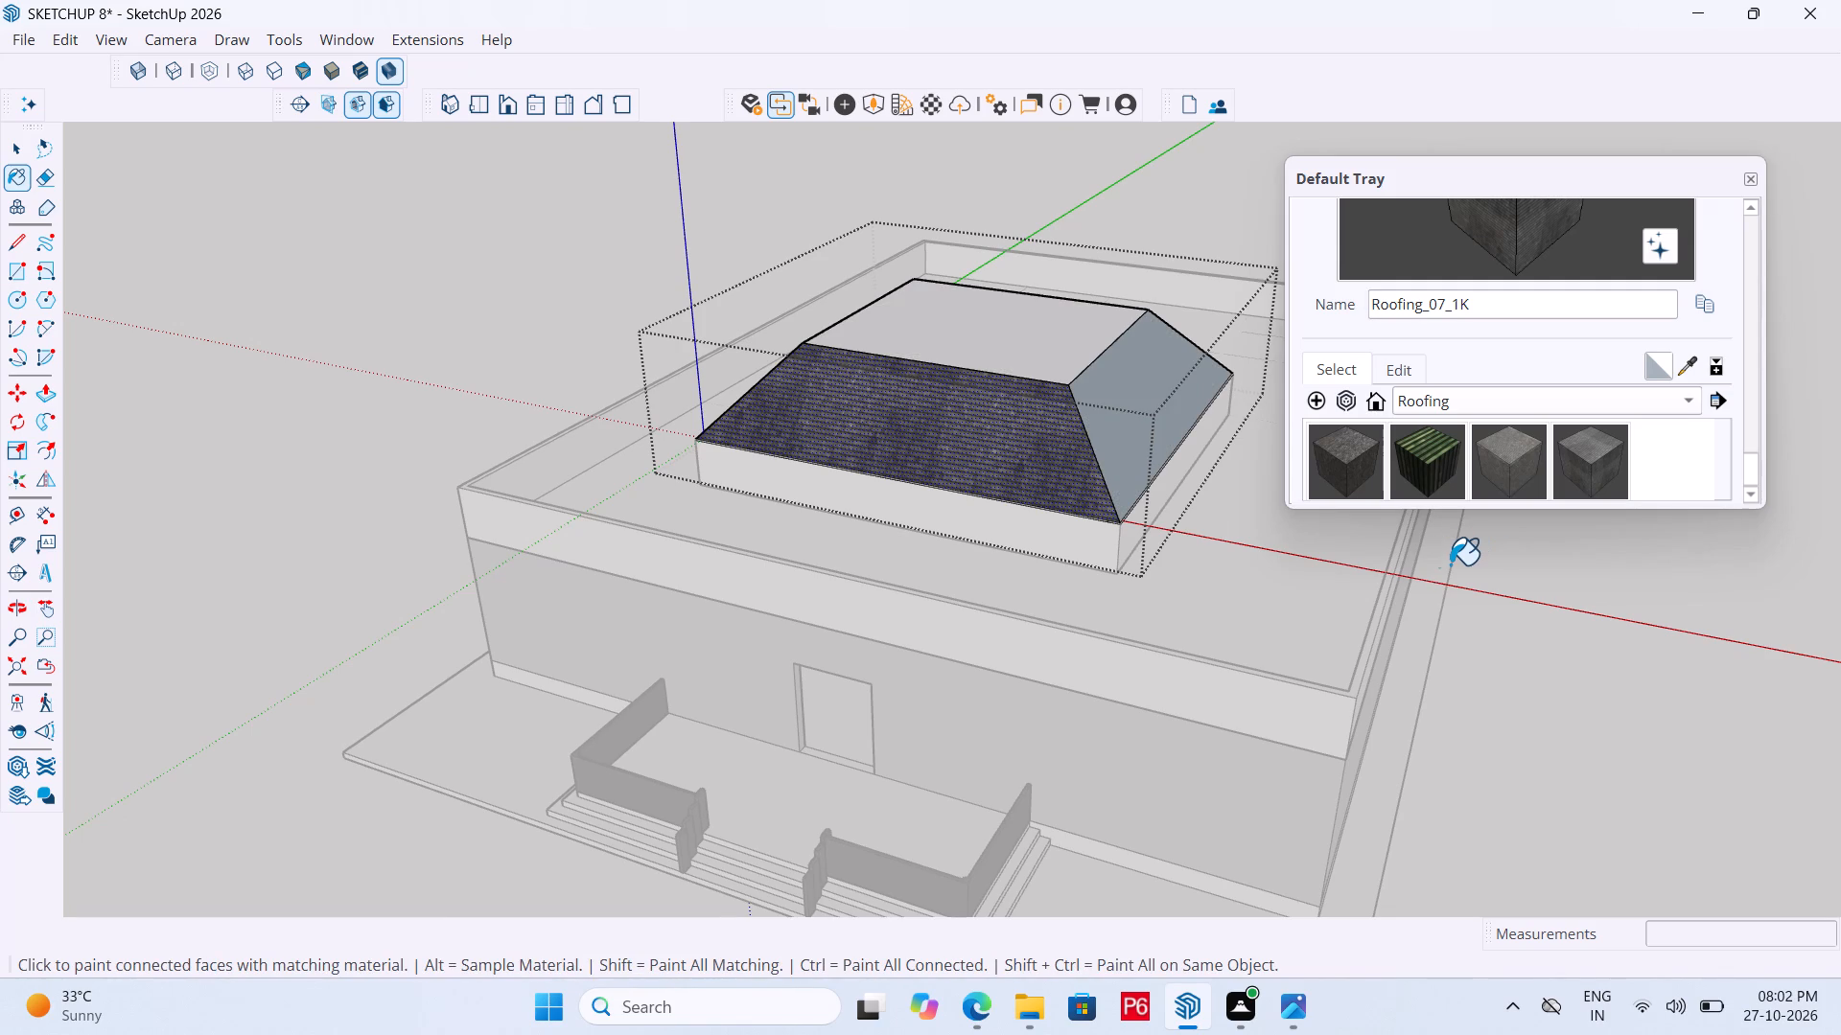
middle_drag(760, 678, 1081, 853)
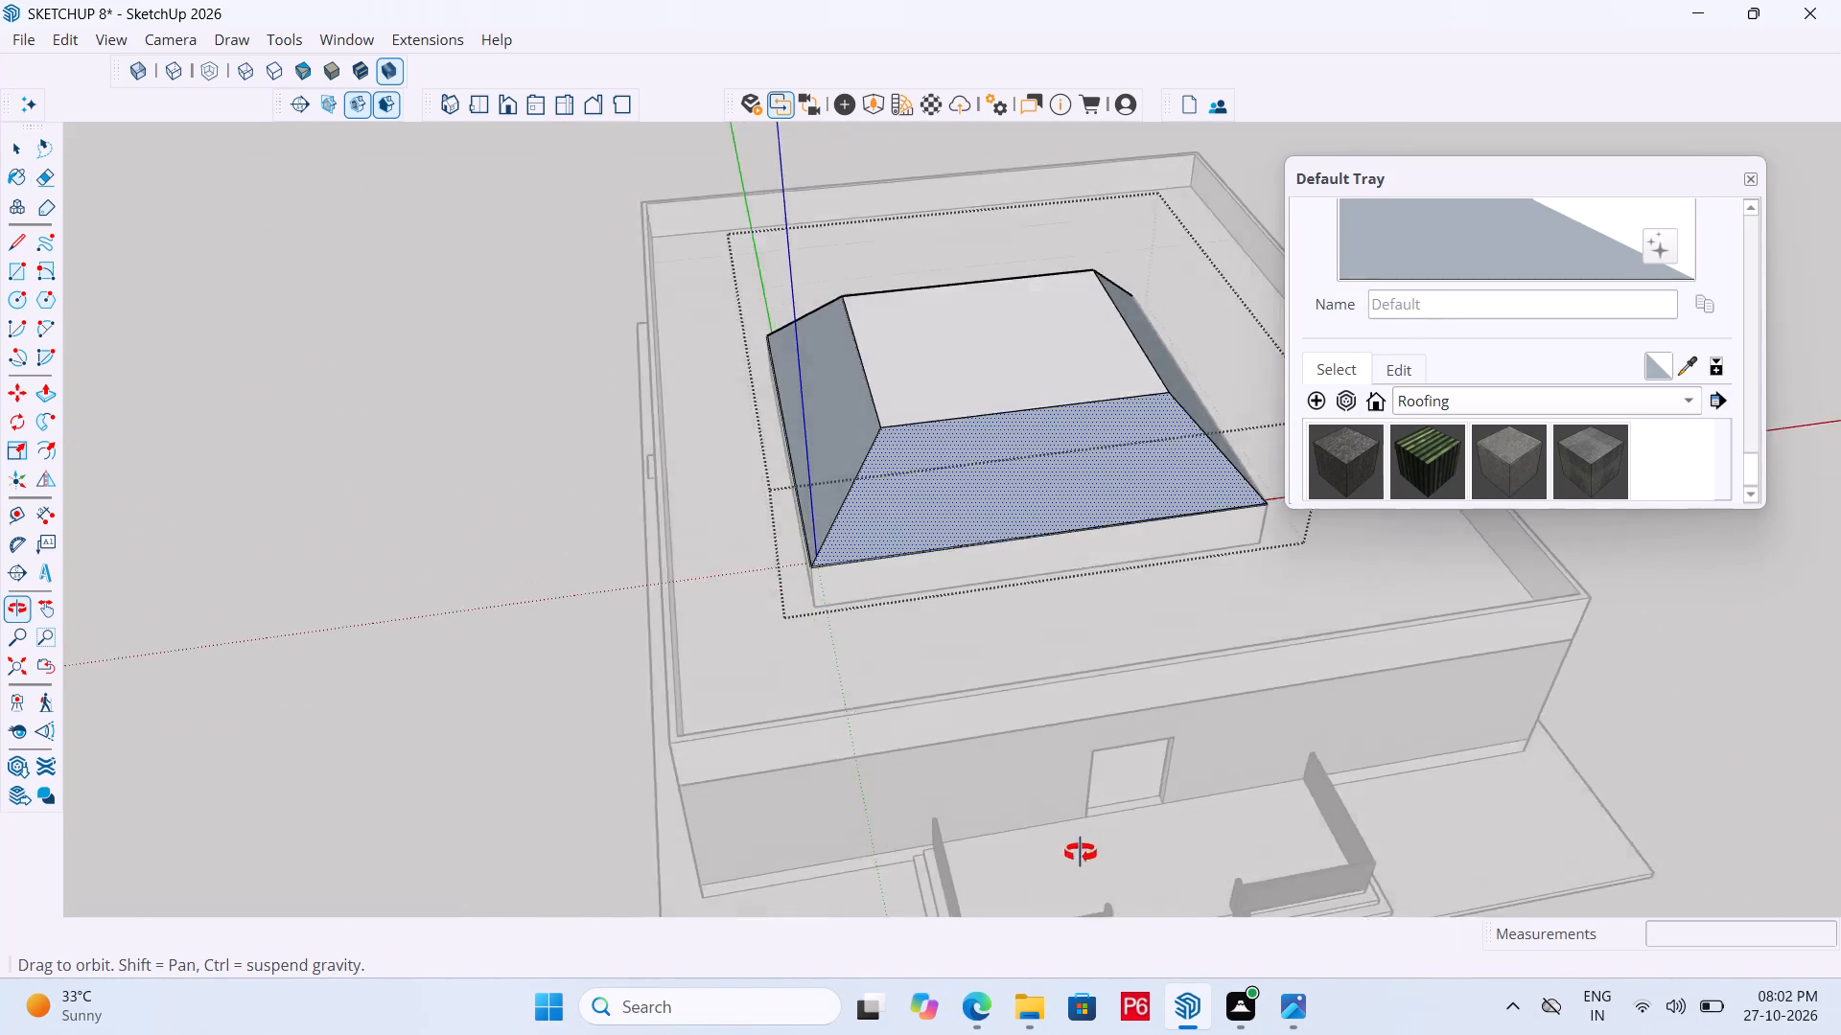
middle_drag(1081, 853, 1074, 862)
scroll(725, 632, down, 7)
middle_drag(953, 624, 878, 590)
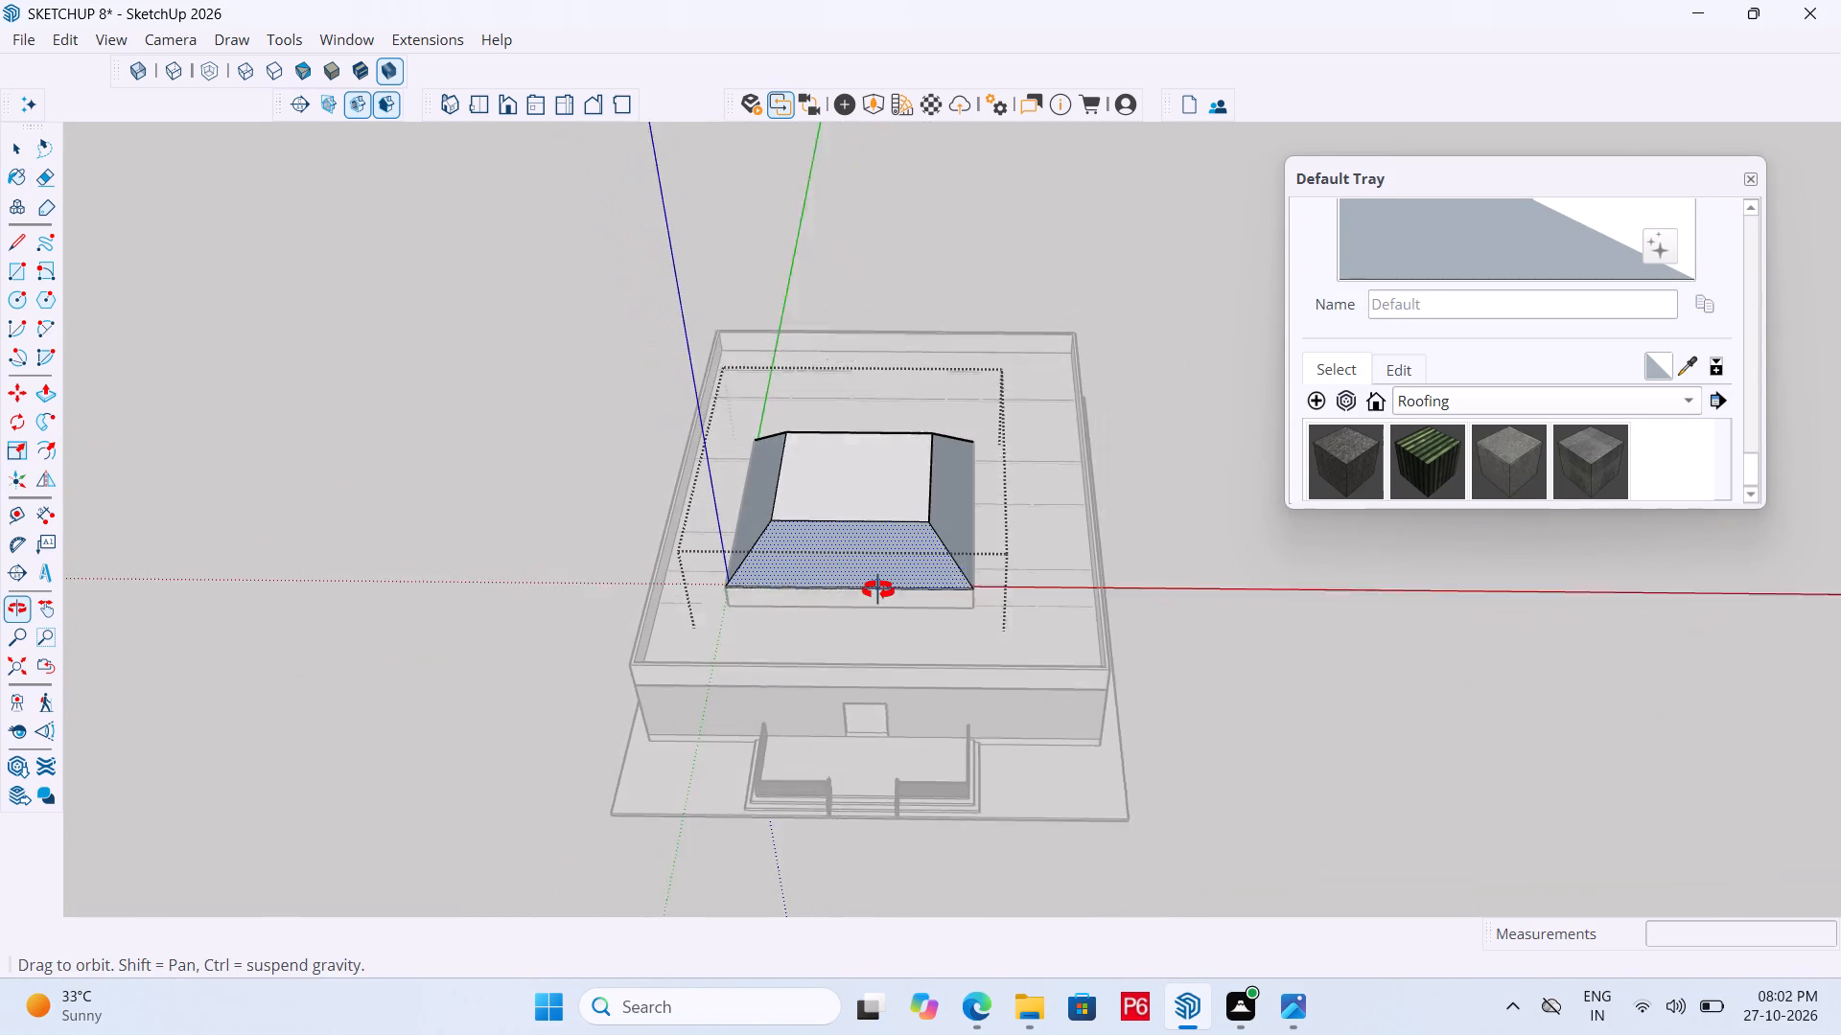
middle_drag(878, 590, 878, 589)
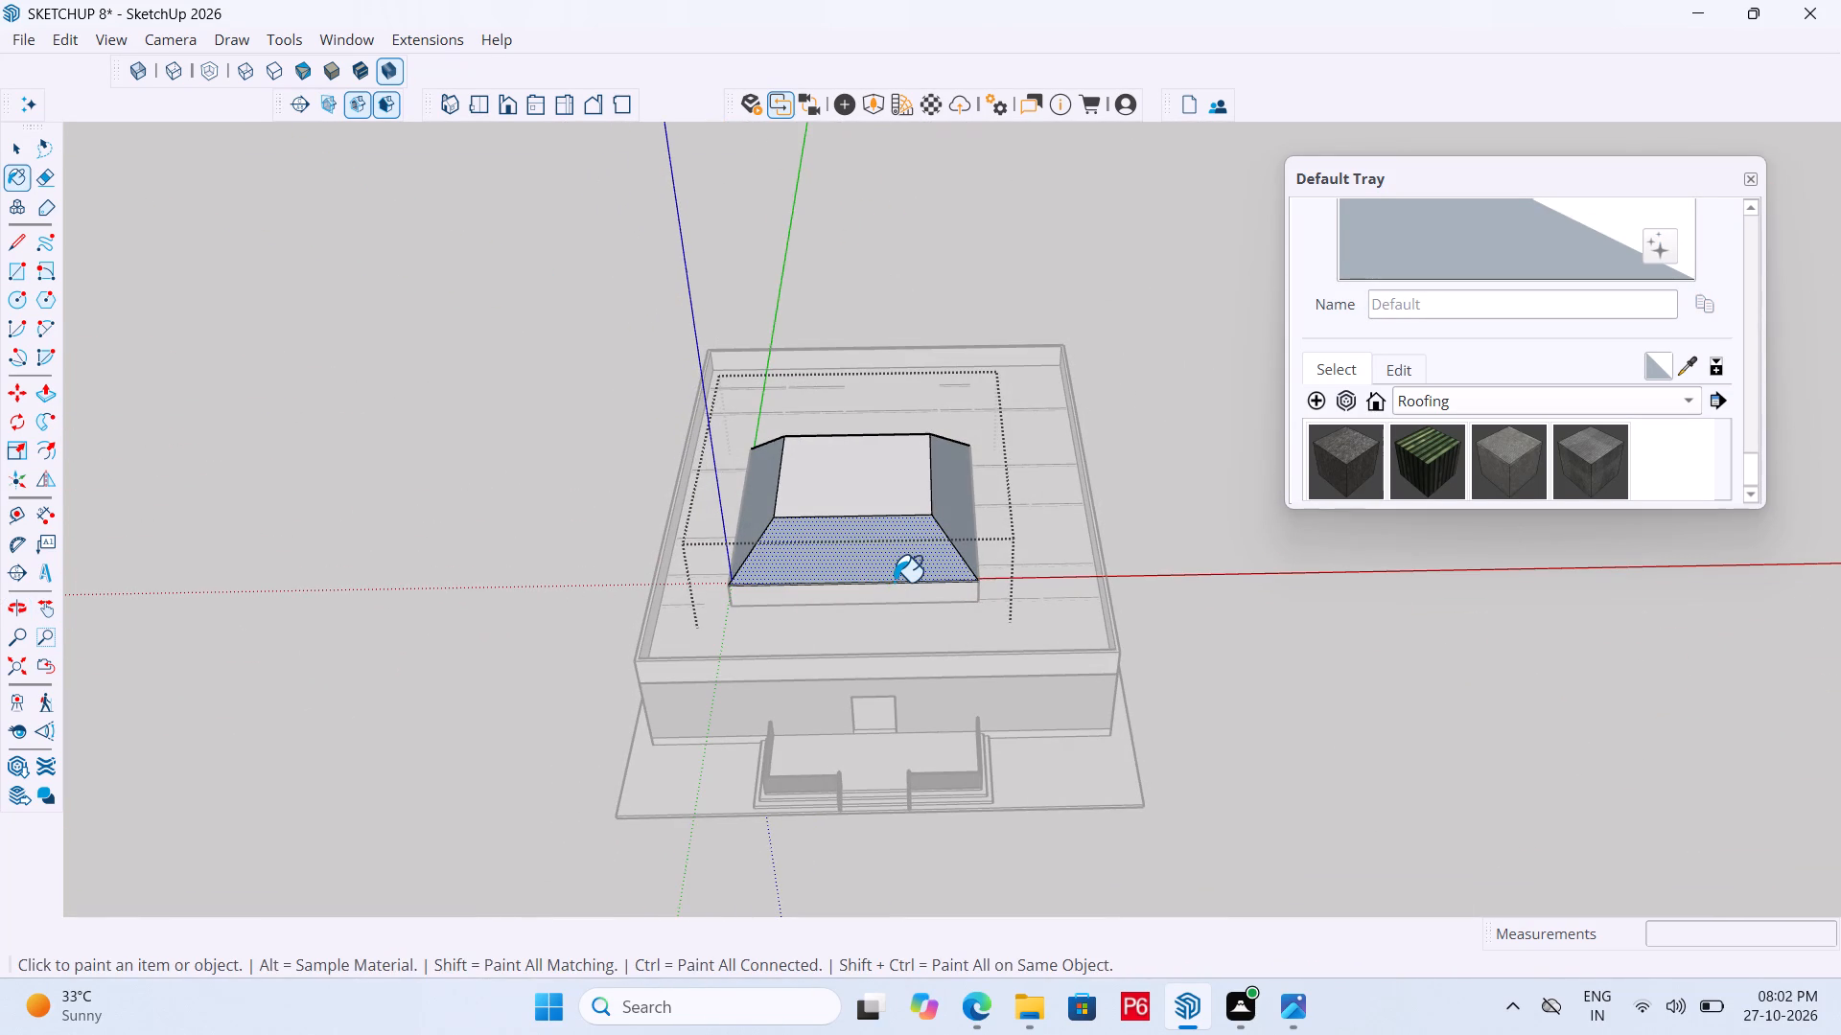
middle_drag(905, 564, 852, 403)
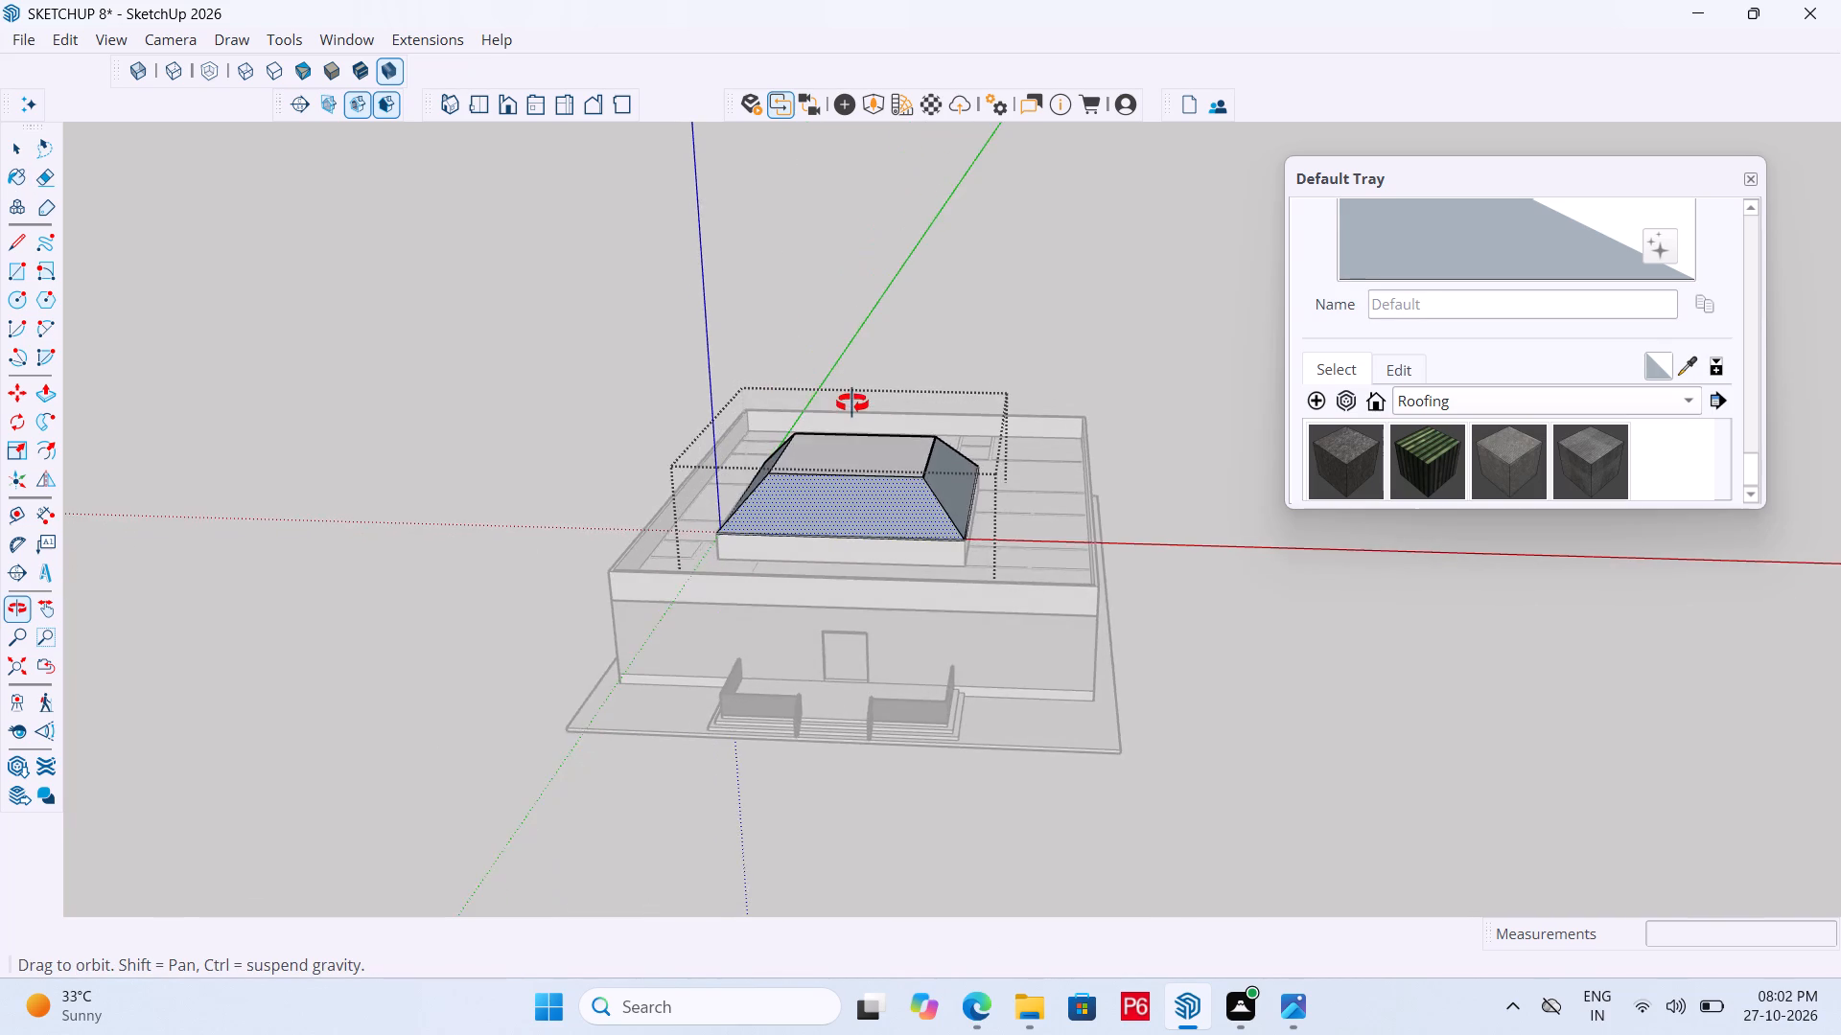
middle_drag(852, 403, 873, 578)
Save the model with the unpainted hipped roof.
key(ctrl+s)
key(ctrl+s)
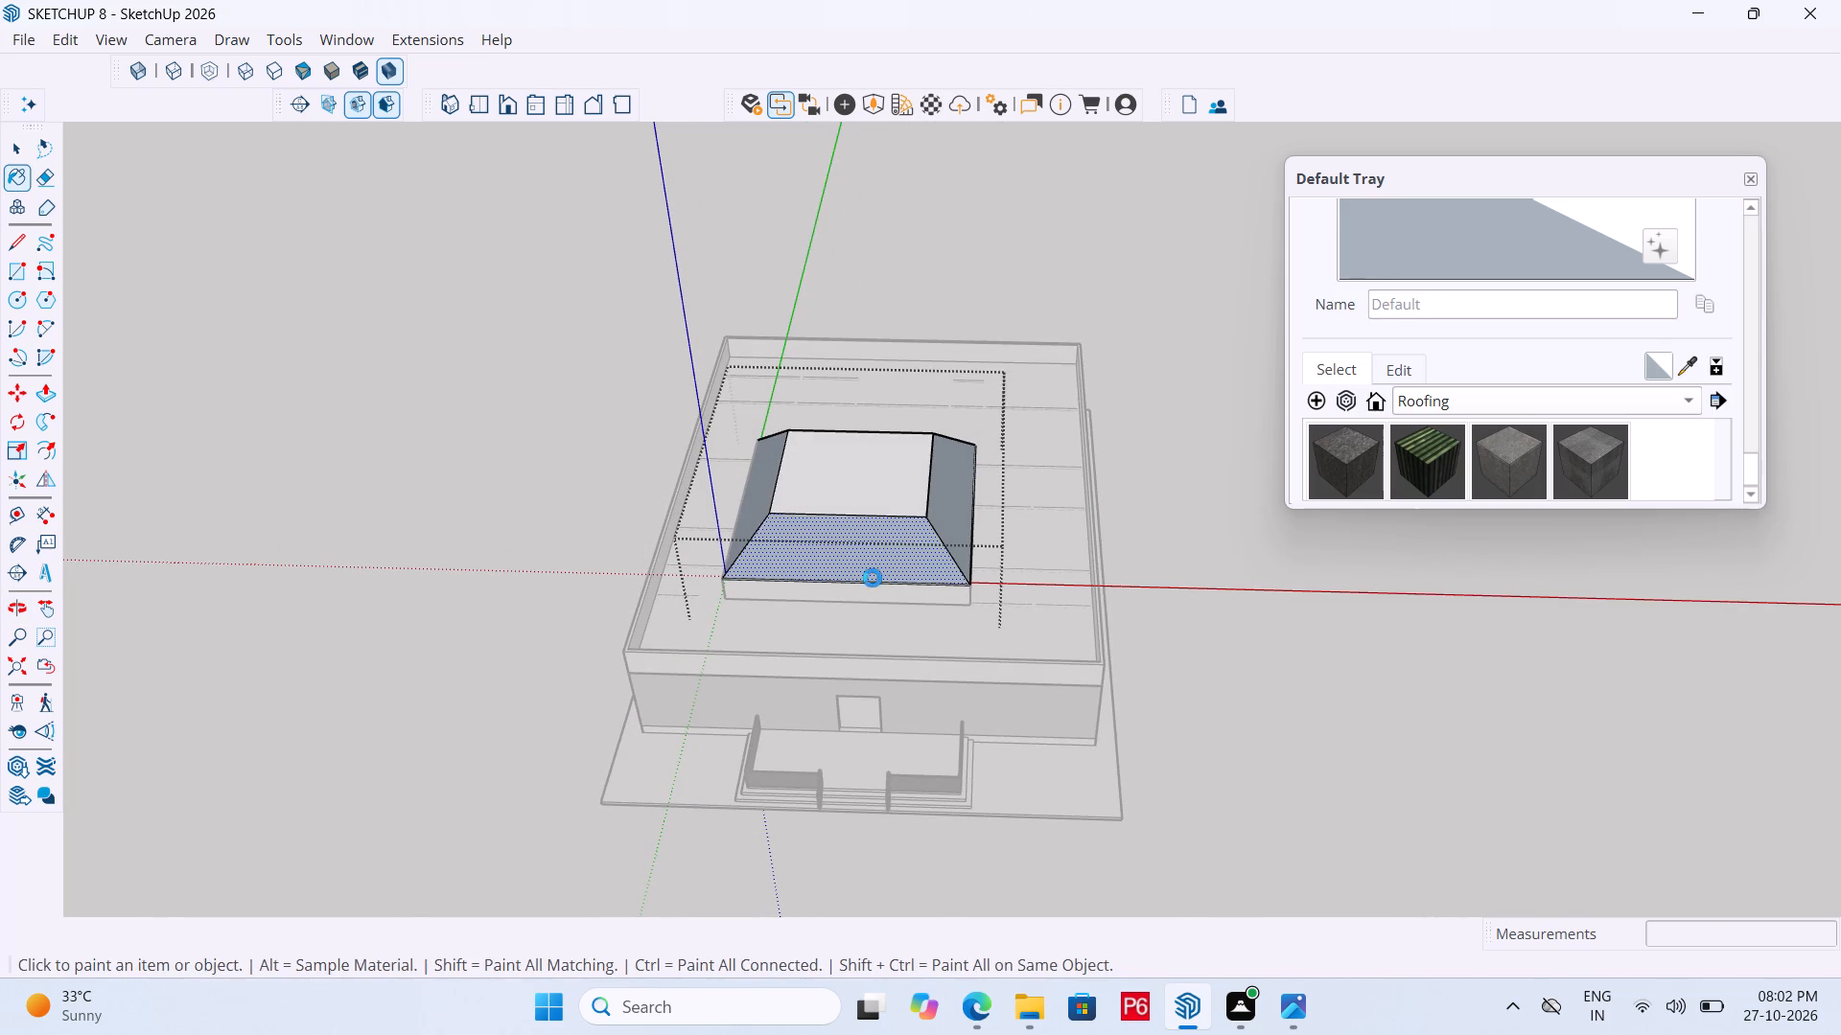
key(ctrl+s)
key(ctrl+s)
Undo the roof edits back past all four hip lines, to the raised slab above the open base, and leave the group.
scroll(873, 578, up, 1)
middle_drag(863, 578, 907, 539)
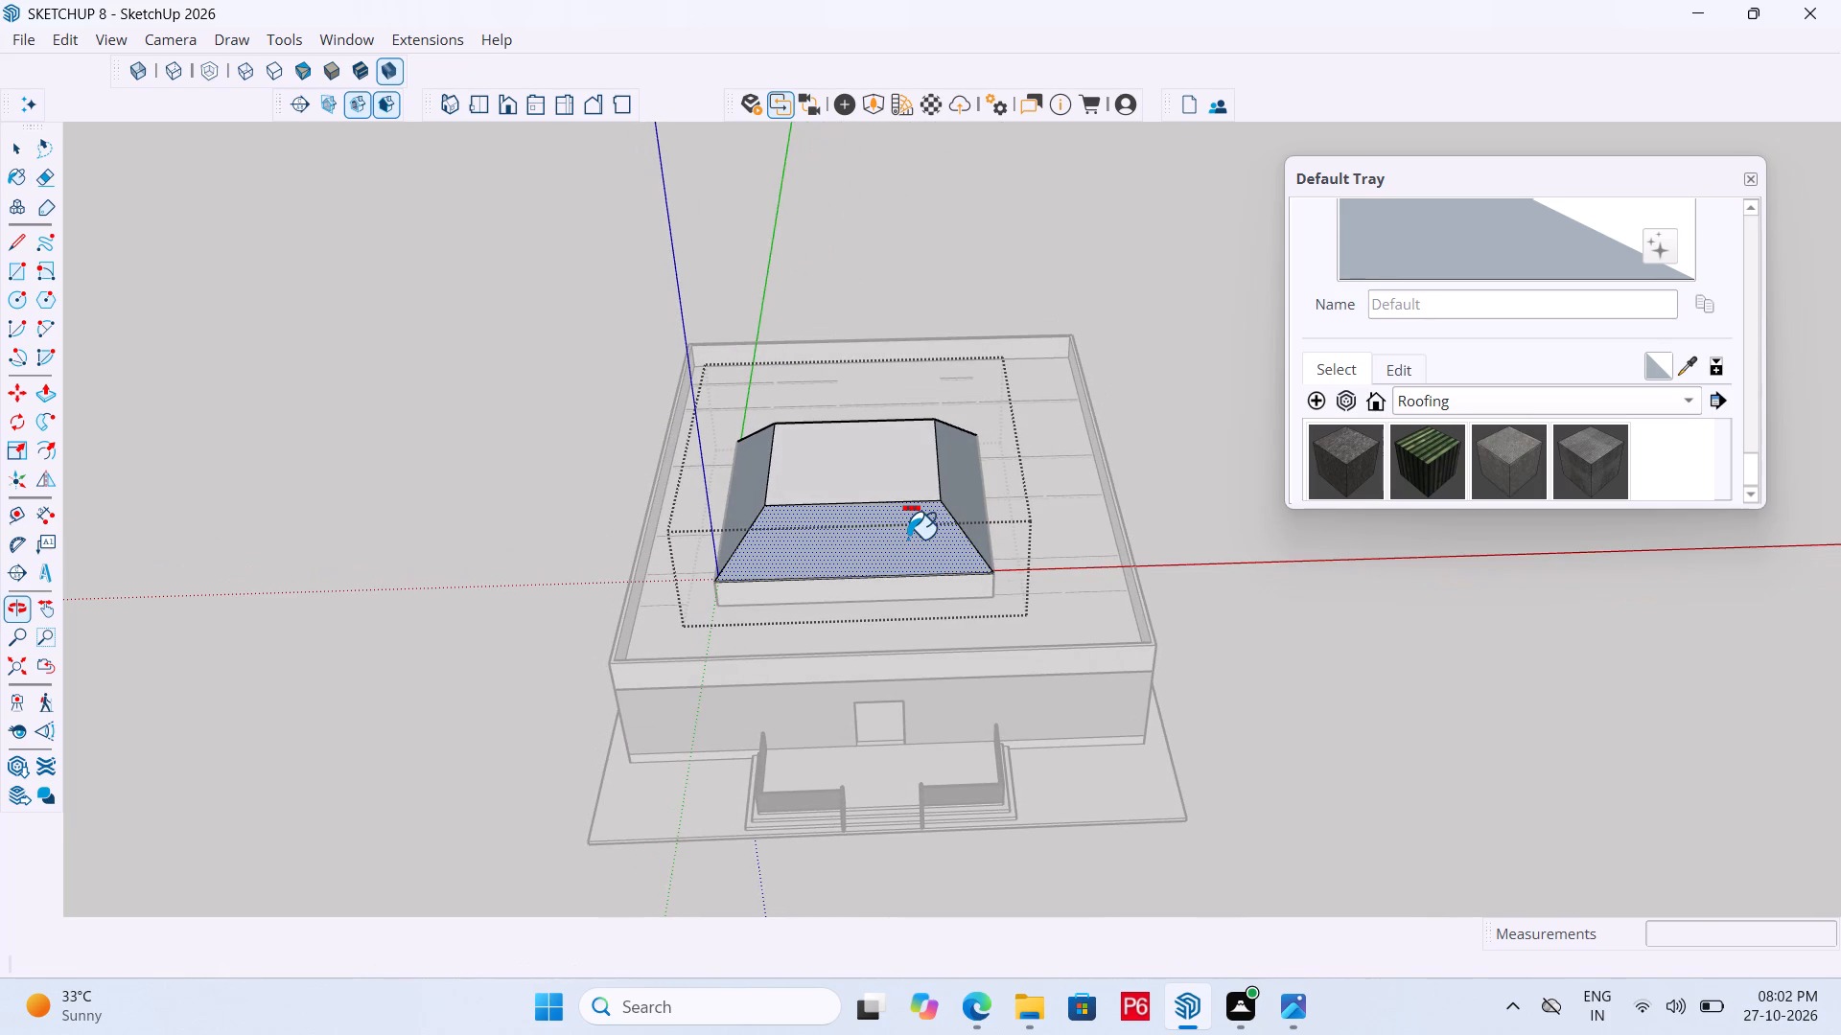
key(ctrl+z)
key(ctrl+z)
key(ctrl+z)
key(ctrl+z)
key(ctrl+z)
key(ctrl+z)
key(ctrl+z)
key(ctrl+z)
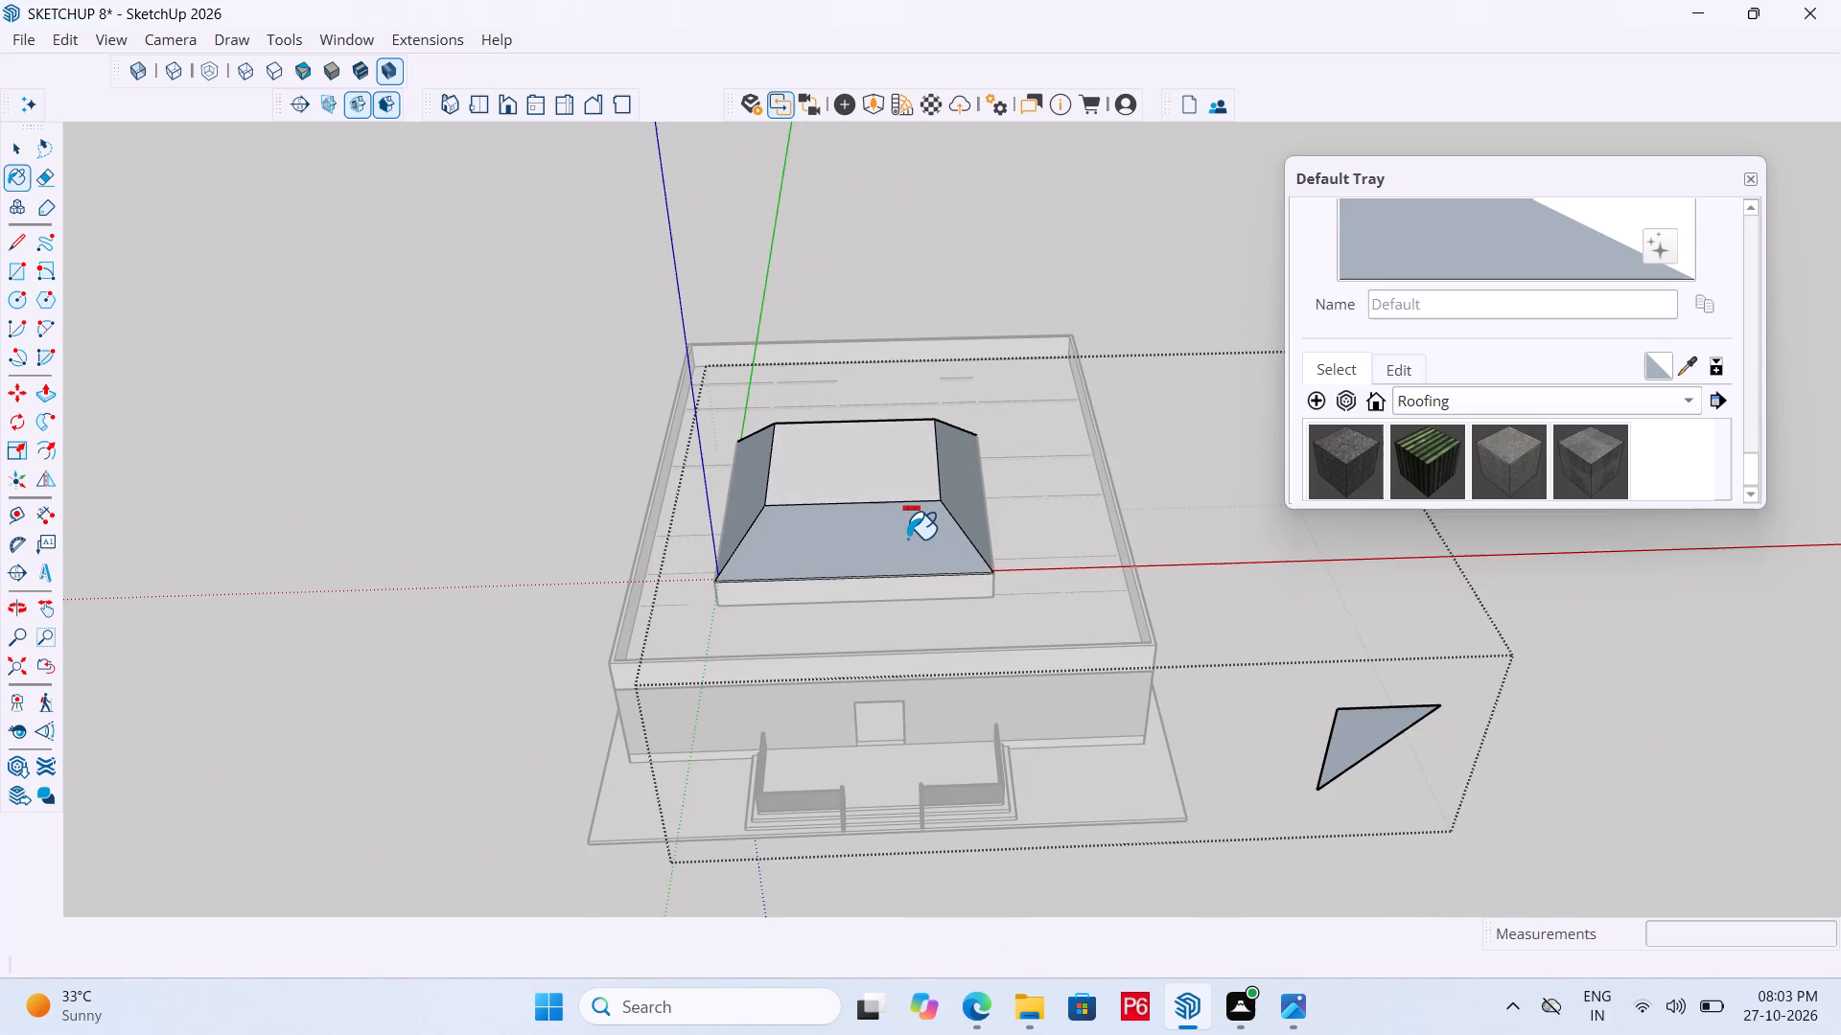
key(ctrl+z)
key(ctrl+z)
key(ctrl+z)
key(ctrl+z)
key(ctrl+z)
key(ctrl+z)
key(ctrl+z)
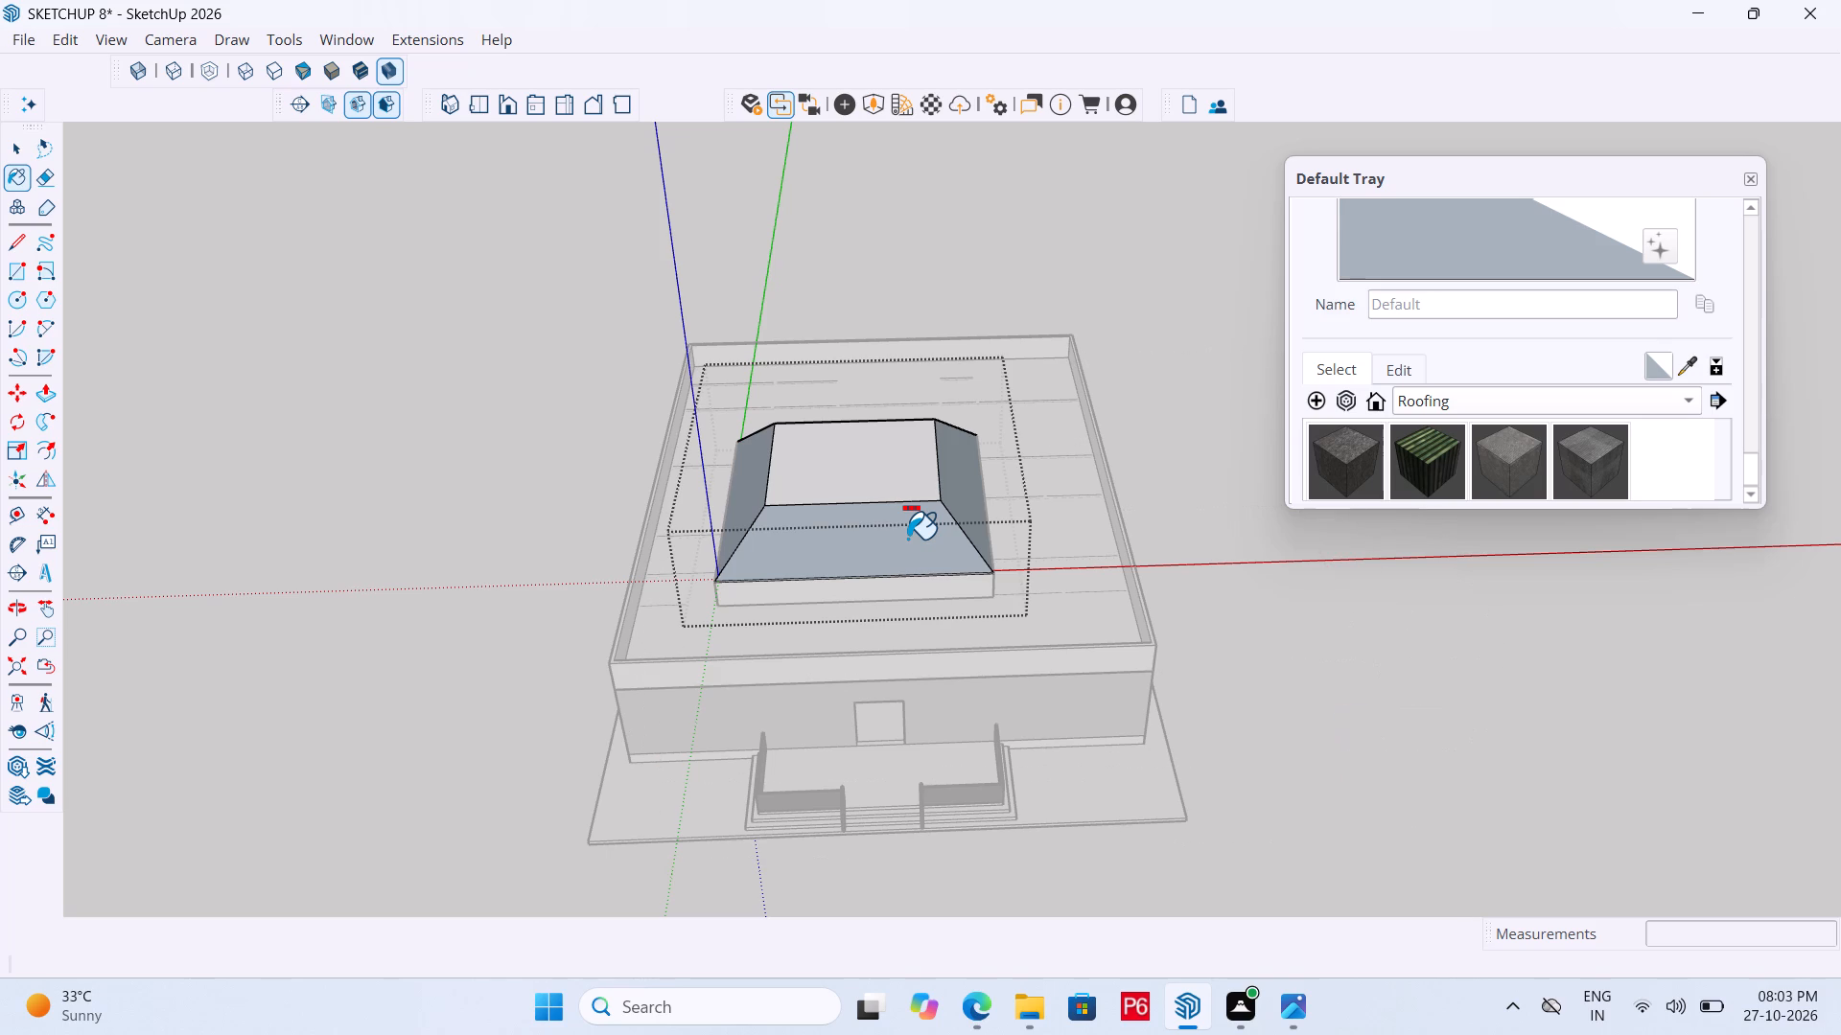
key(ctrl+z)
key(ctrl+z)
key(ctrl+z)
key(ctrl+z)
key(ctrl+z)
key(ctrl+z)
key(ctrl+z)
key(ctrl+z)
key(ctrl+z)
key(ctrl+z)
key(ctrl+z)
key(ctrl+z)
key(ctrl+z)
key(ctrl+z)
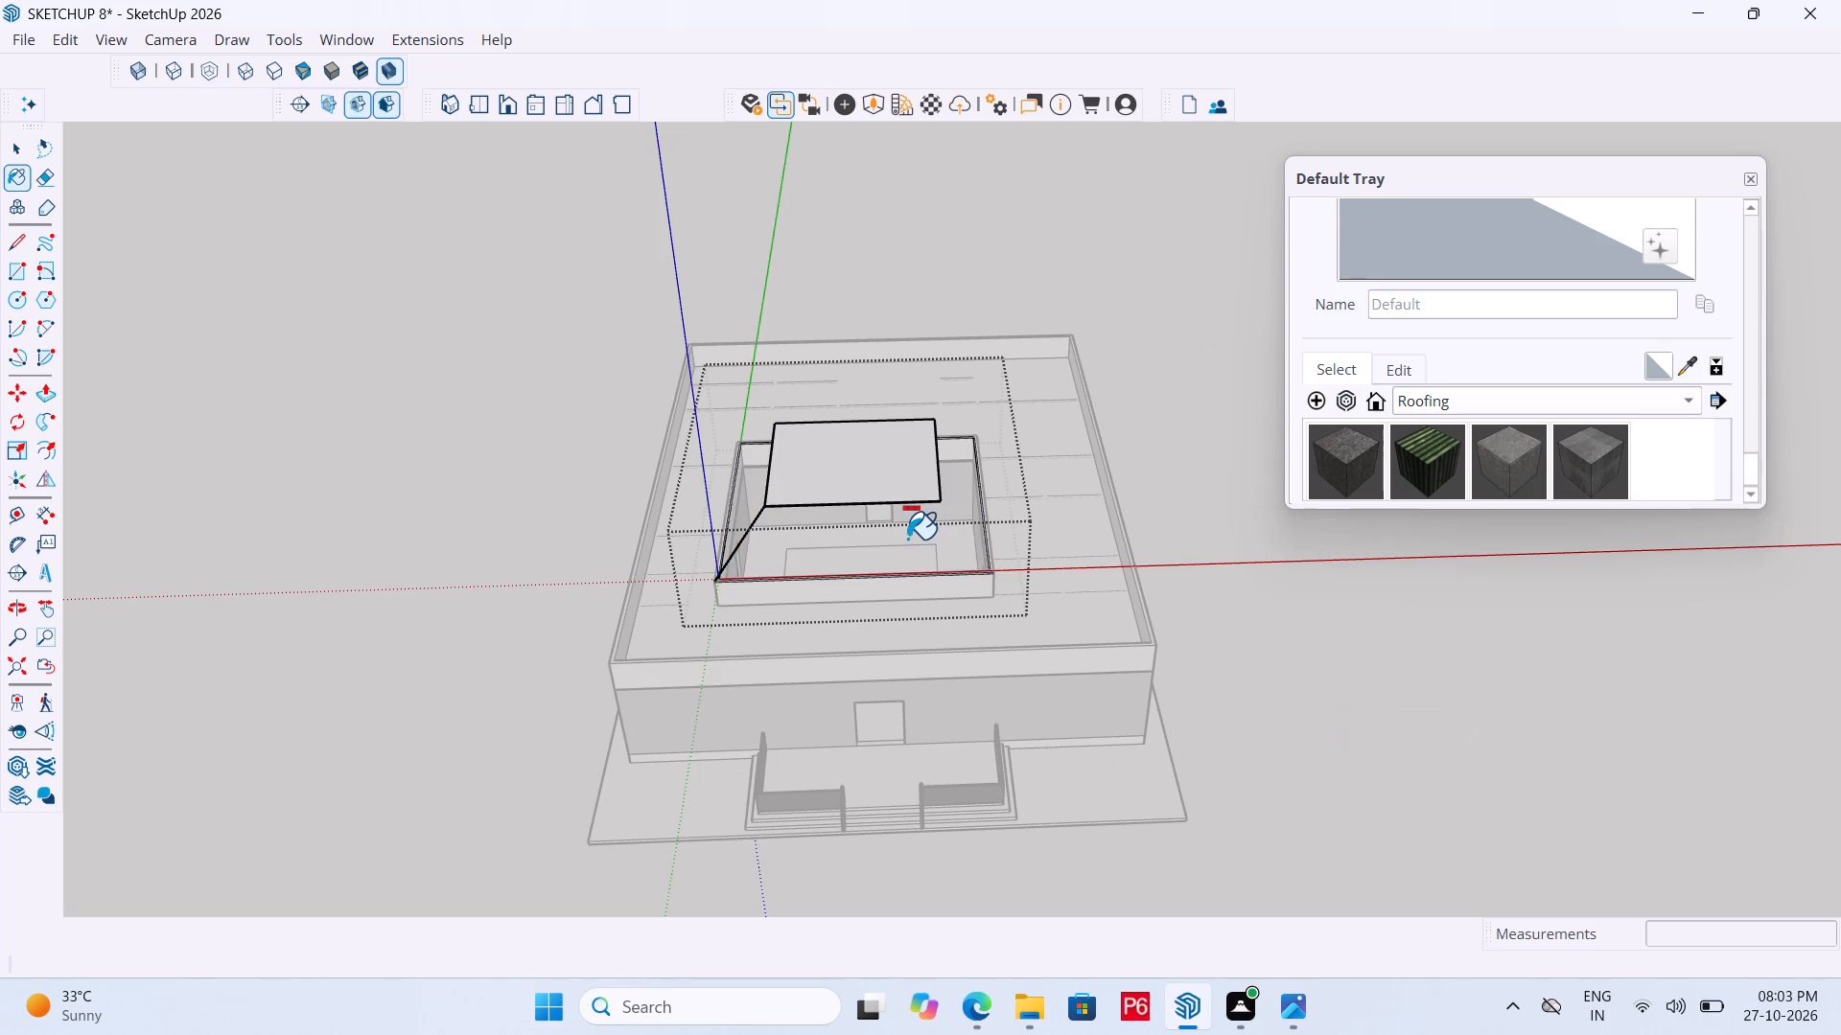
key(ctrl+z)
key(ctrl+z)
key(ctrl+z)
key(space)
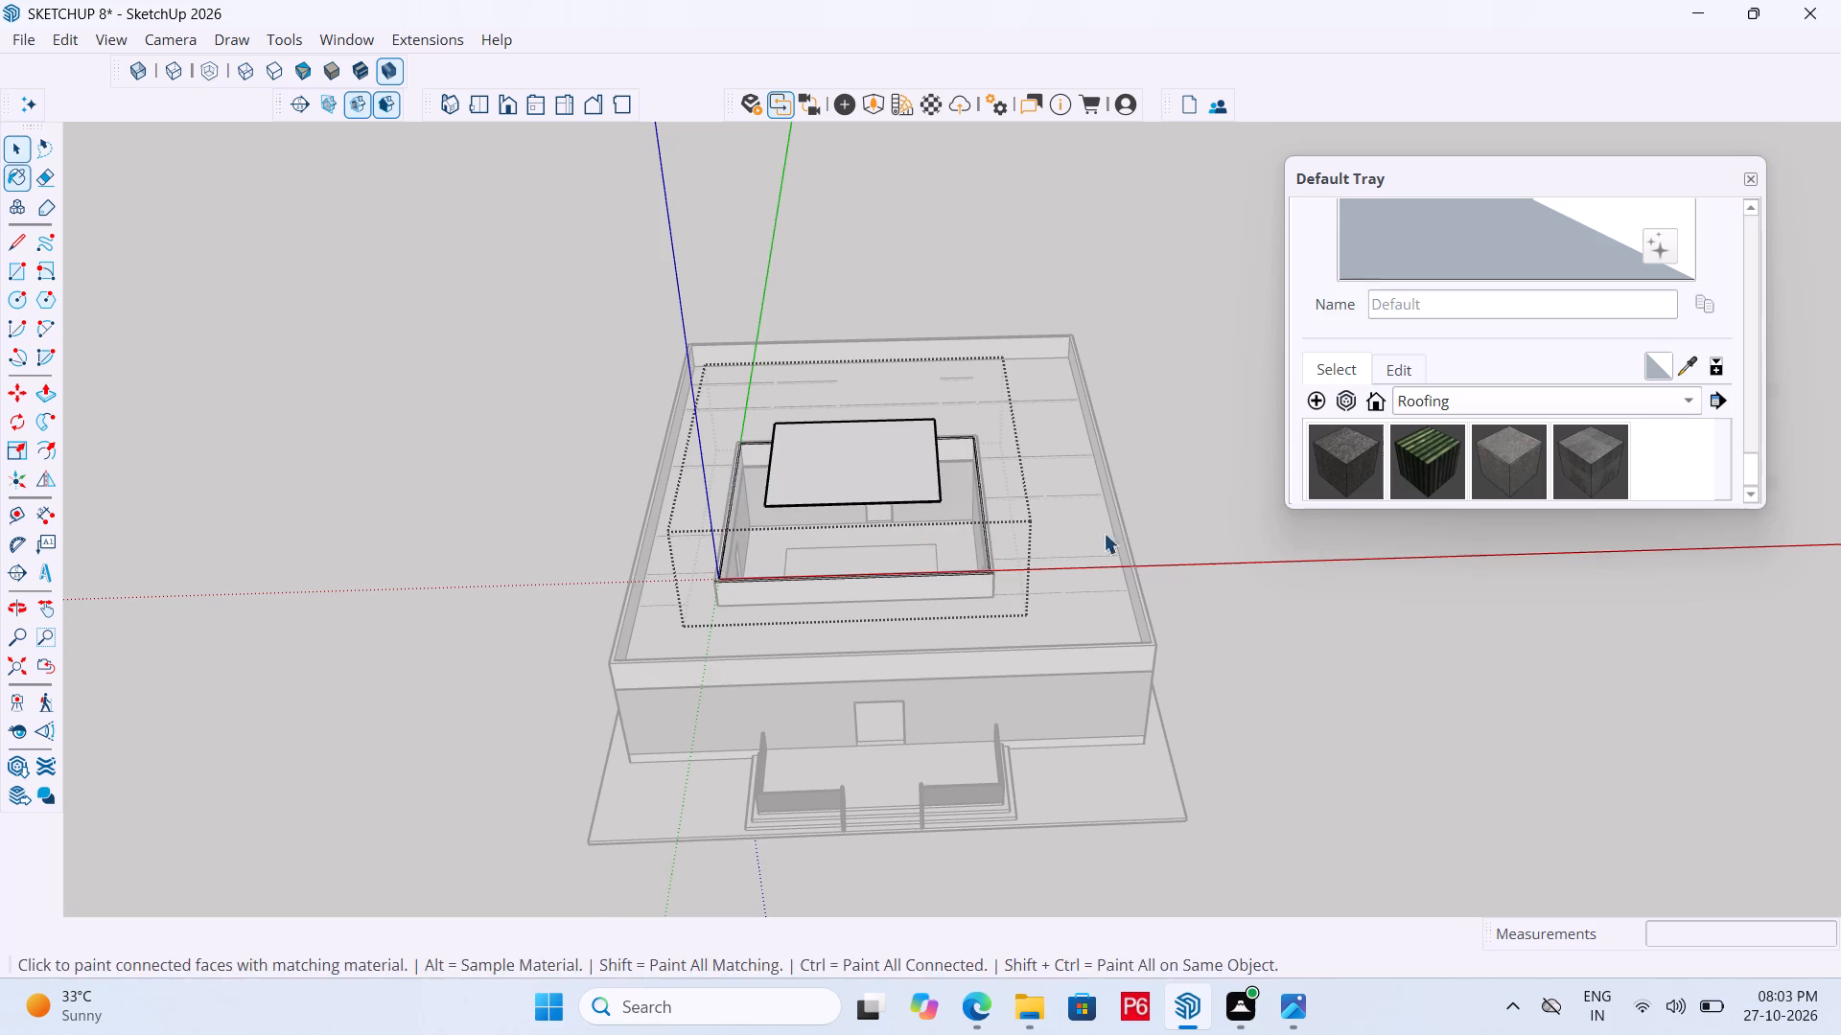
double_click(1198, 578)
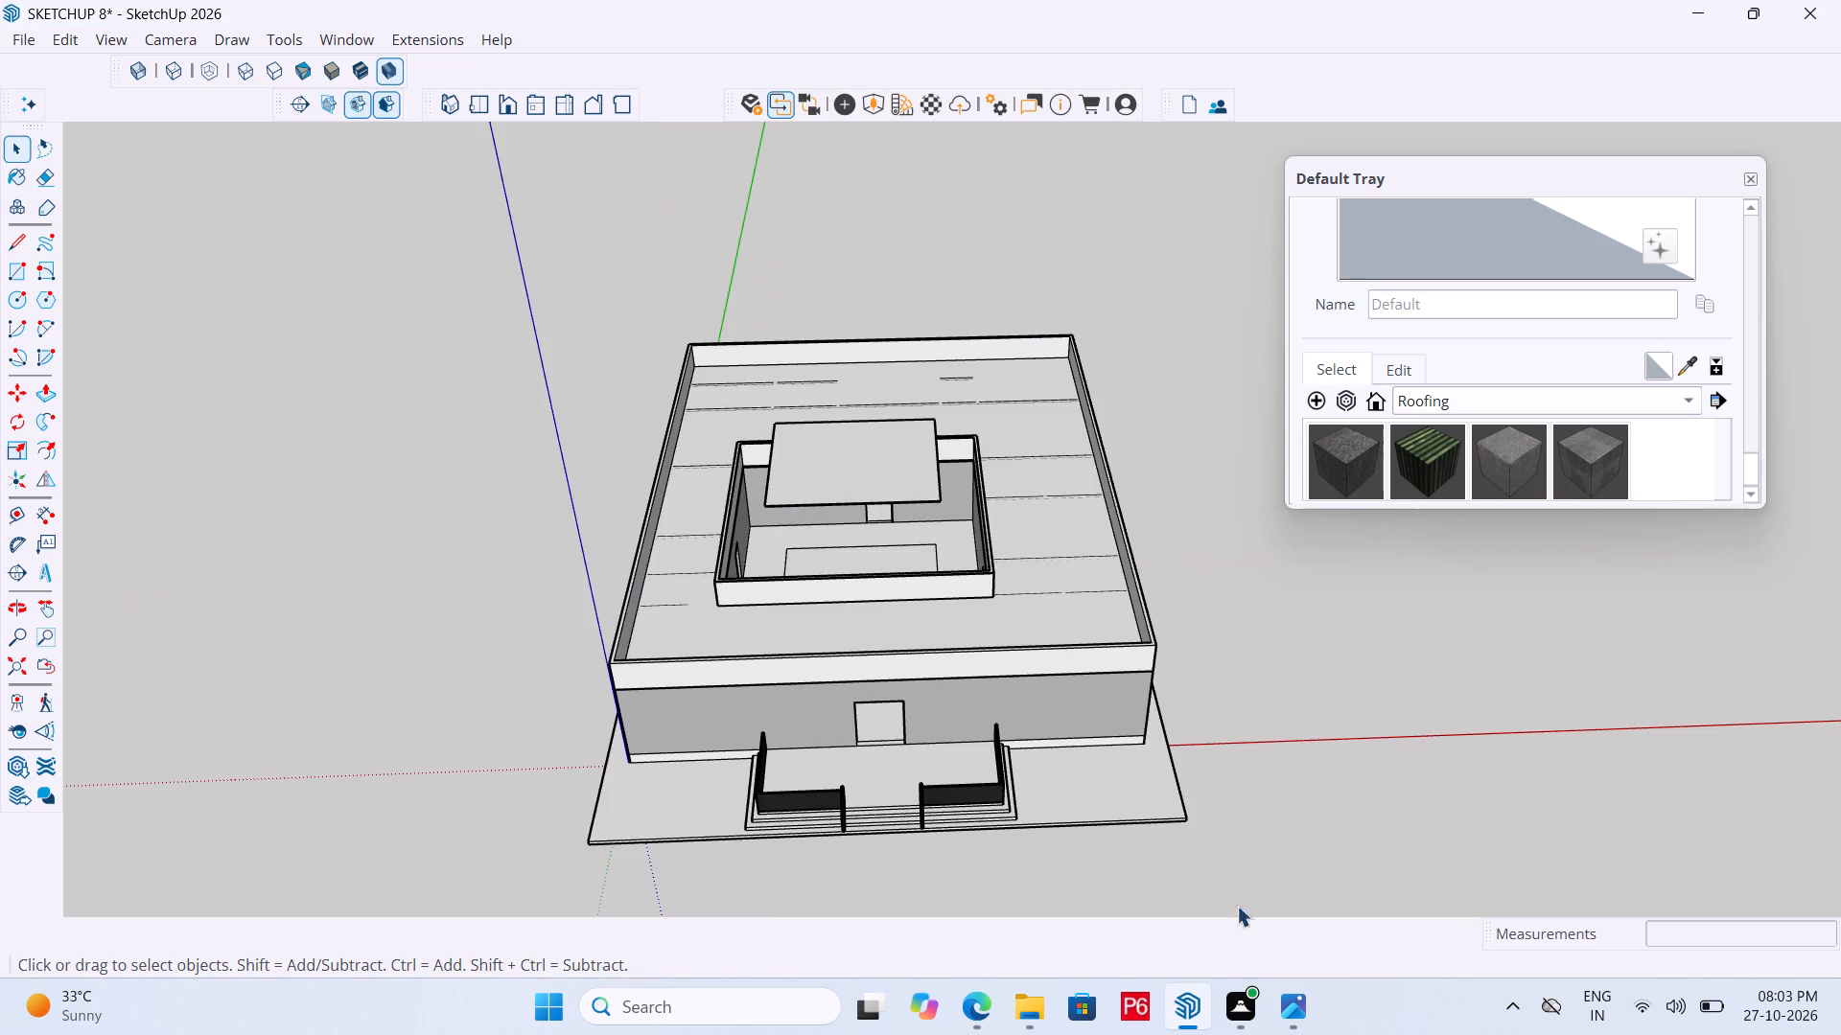
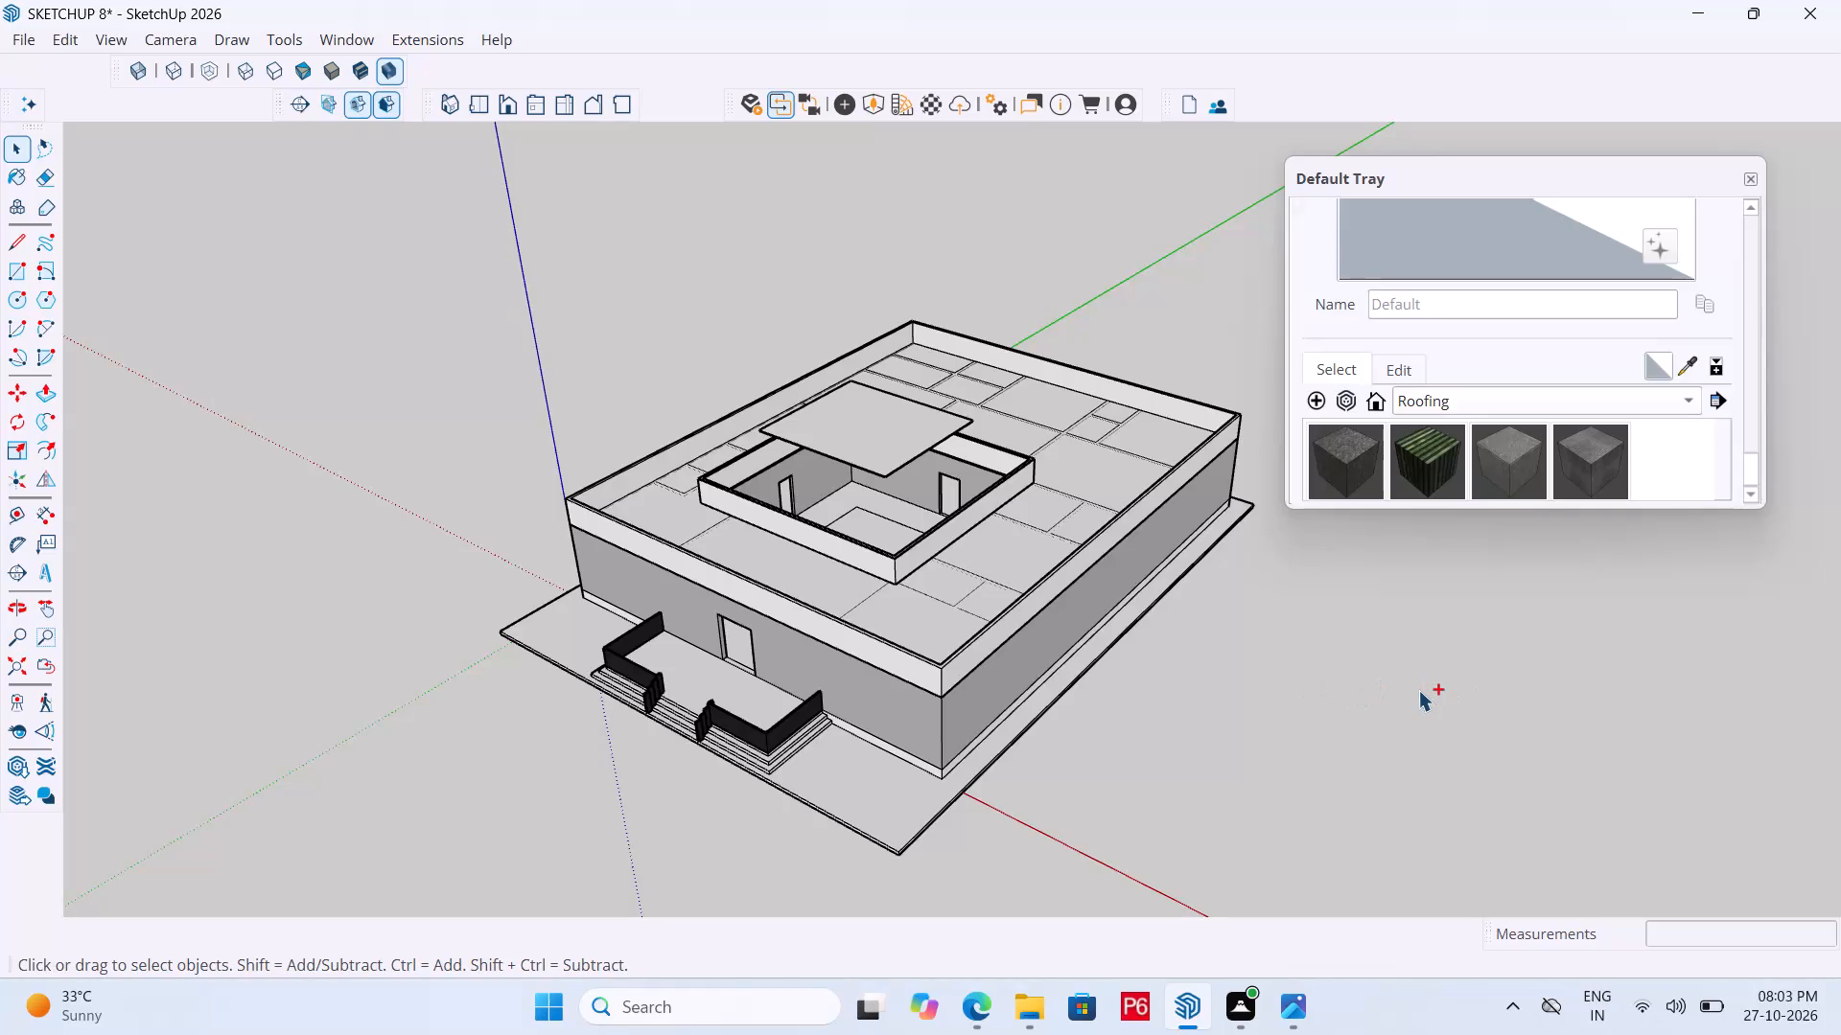
Save the model with the raised slab over the open base.
key(ctrl+s)
key(ctrl+s)
key(ctrl+s)
key(ctrl+s)
key(ctrl+s)
key(ctrl+s)
key(ctrl+s)
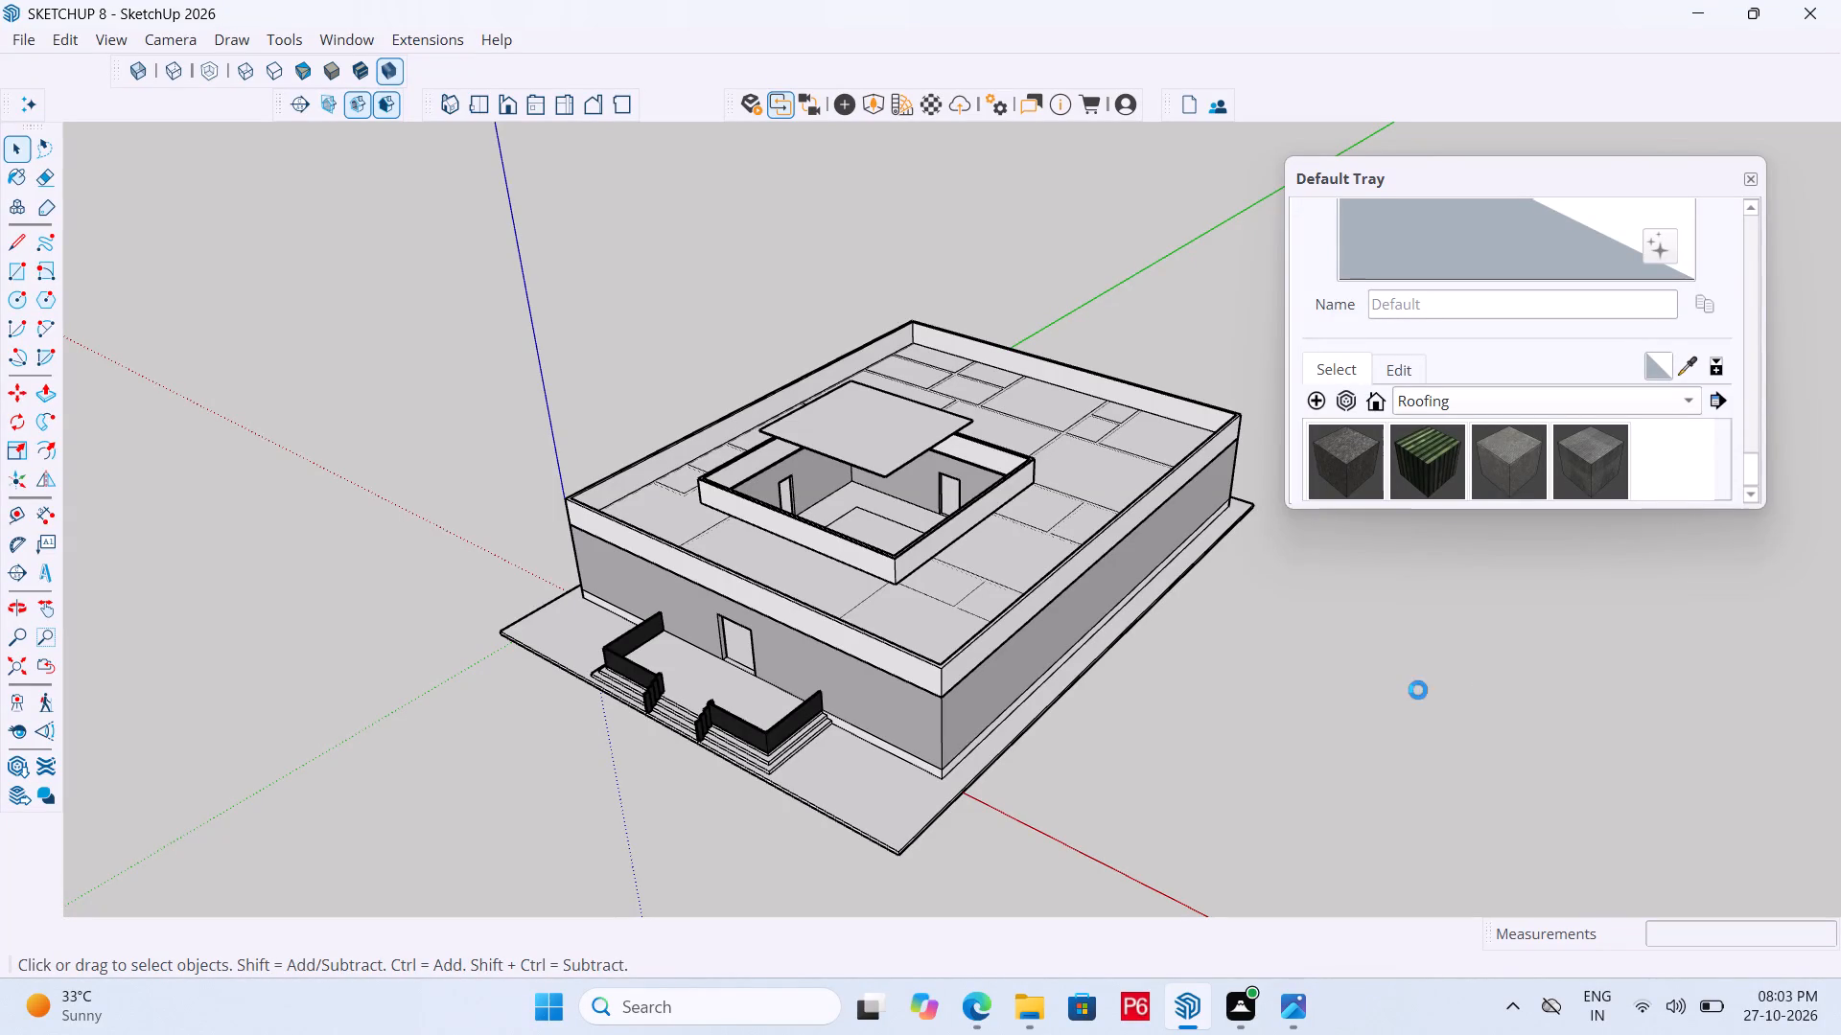
key(ctrl+s)
key(ctrl+s)
key(ctrl+s)
Open the roof group for editing and select the underside face of the raised slab.
middle_drag(827, 423, 899, 494)
scroll(899, 494, up, 5)
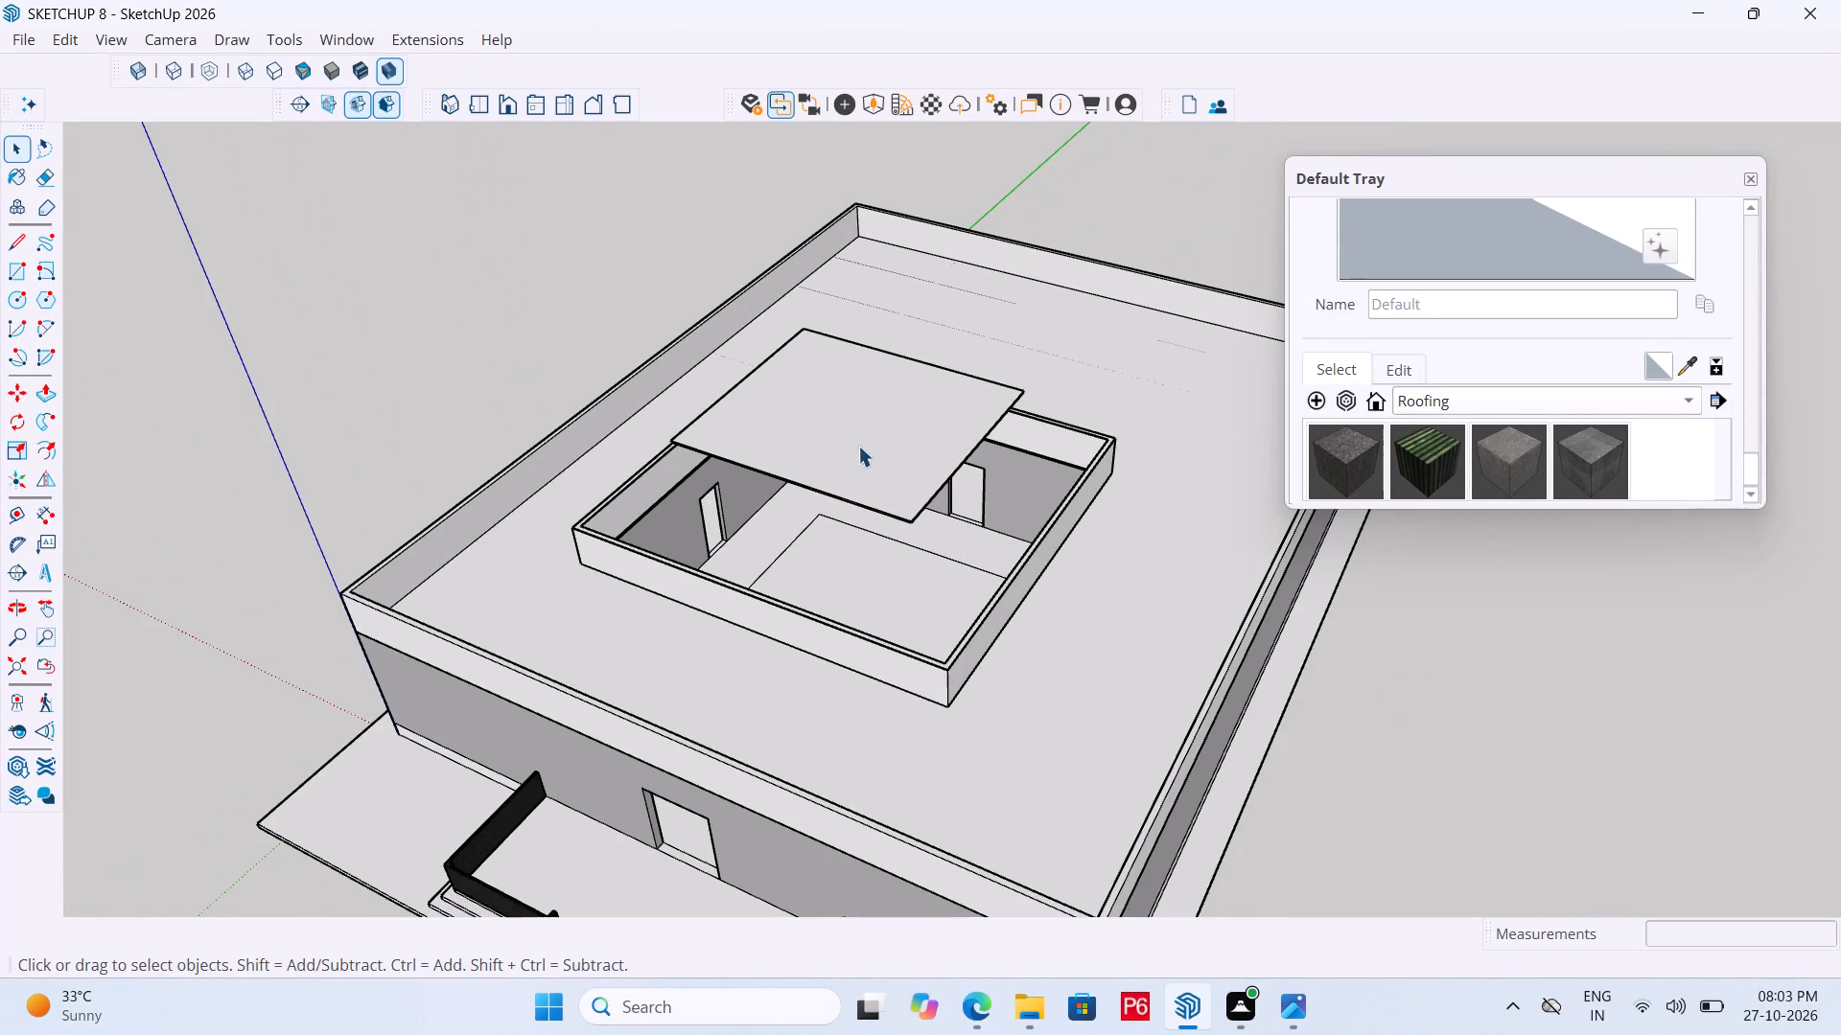
click(765, 461)
scroll(791, 447, up, 6)
middle_drag(920, 542, 777, 347)
scroll(777, 347, up, 2)
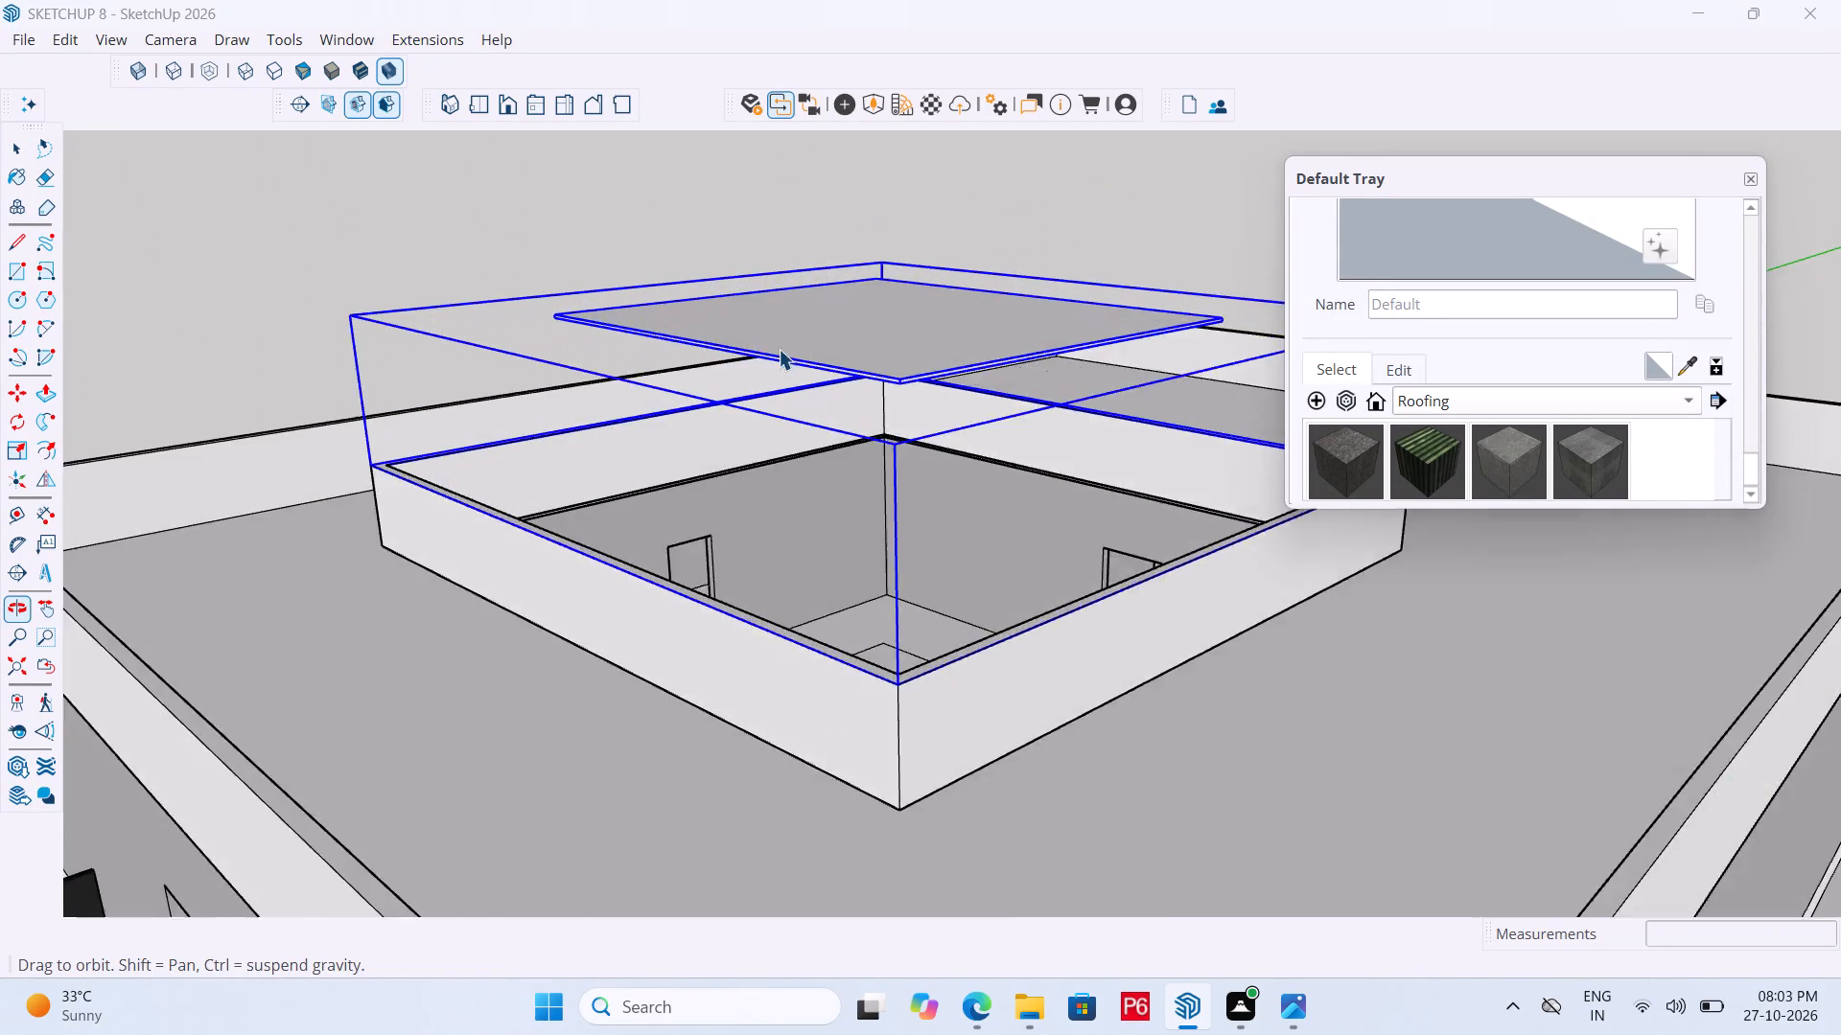
middle_click(777, 348)
scroll(779, 349, up, 8)
scroll(902, 379, up, 6)
scroll(777, 393, down, 12)
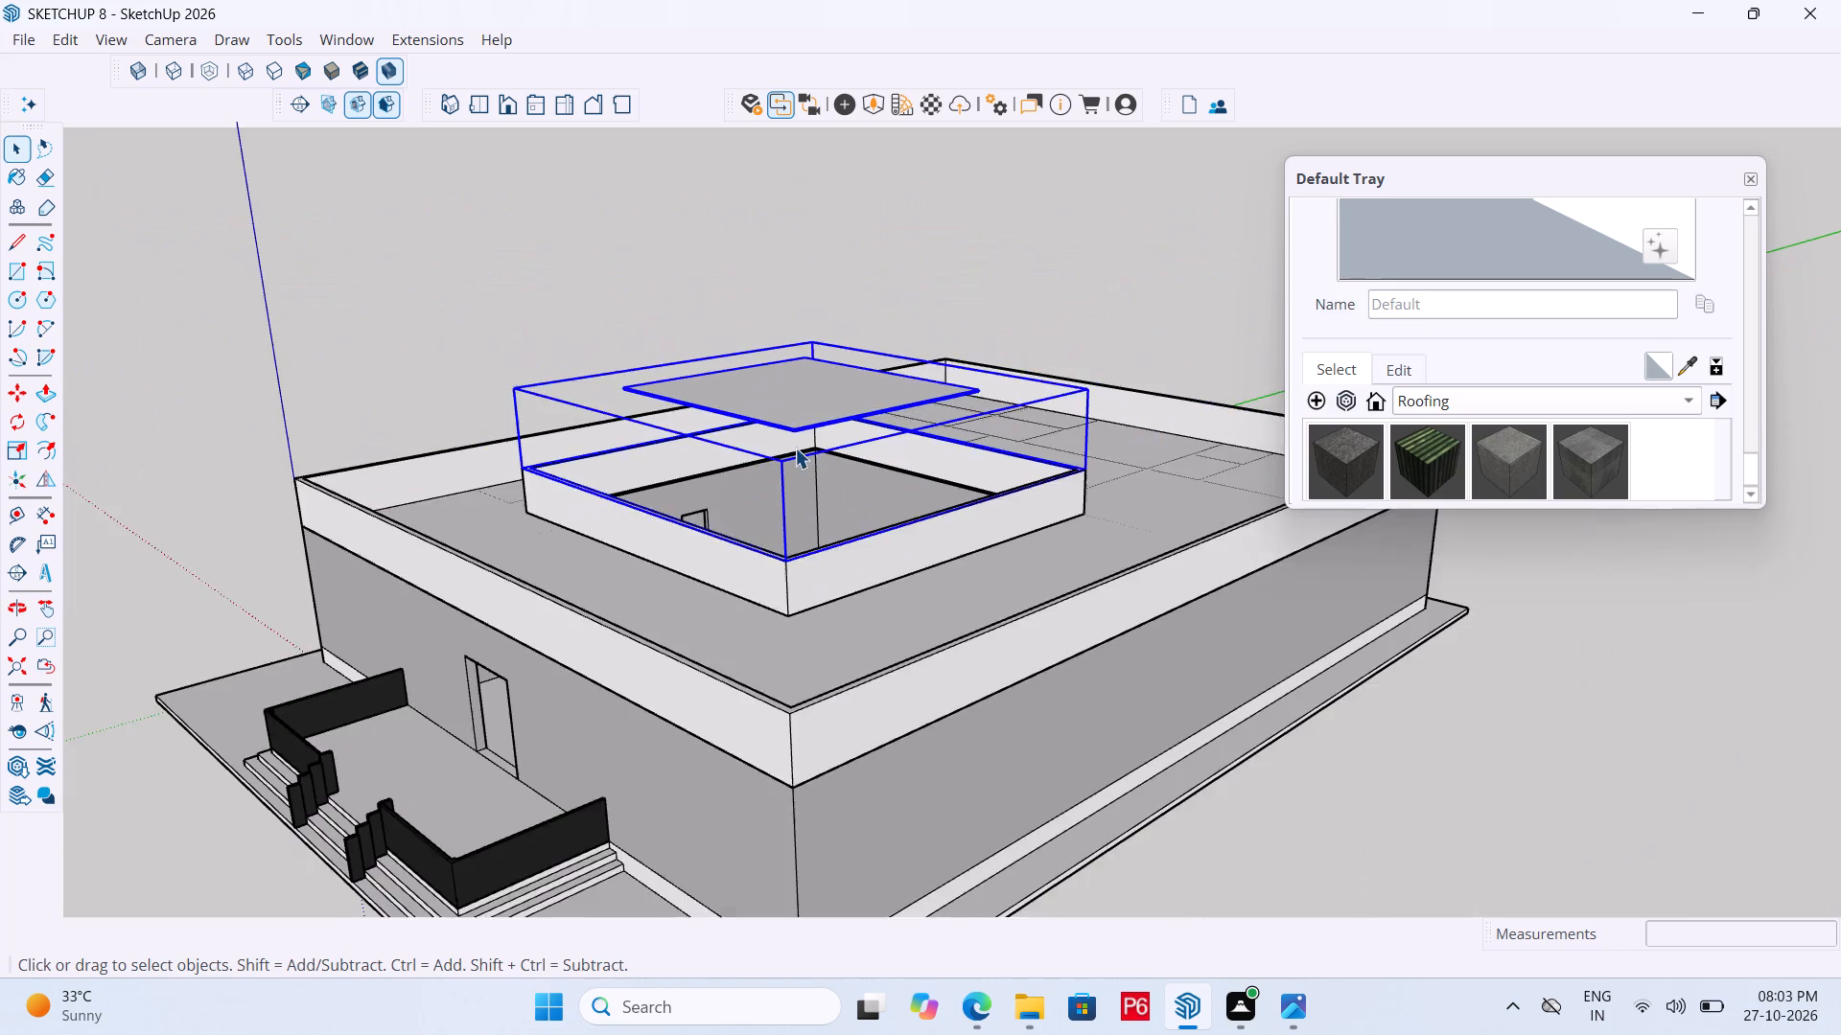
middle_drag(798, 453, 821, 563)
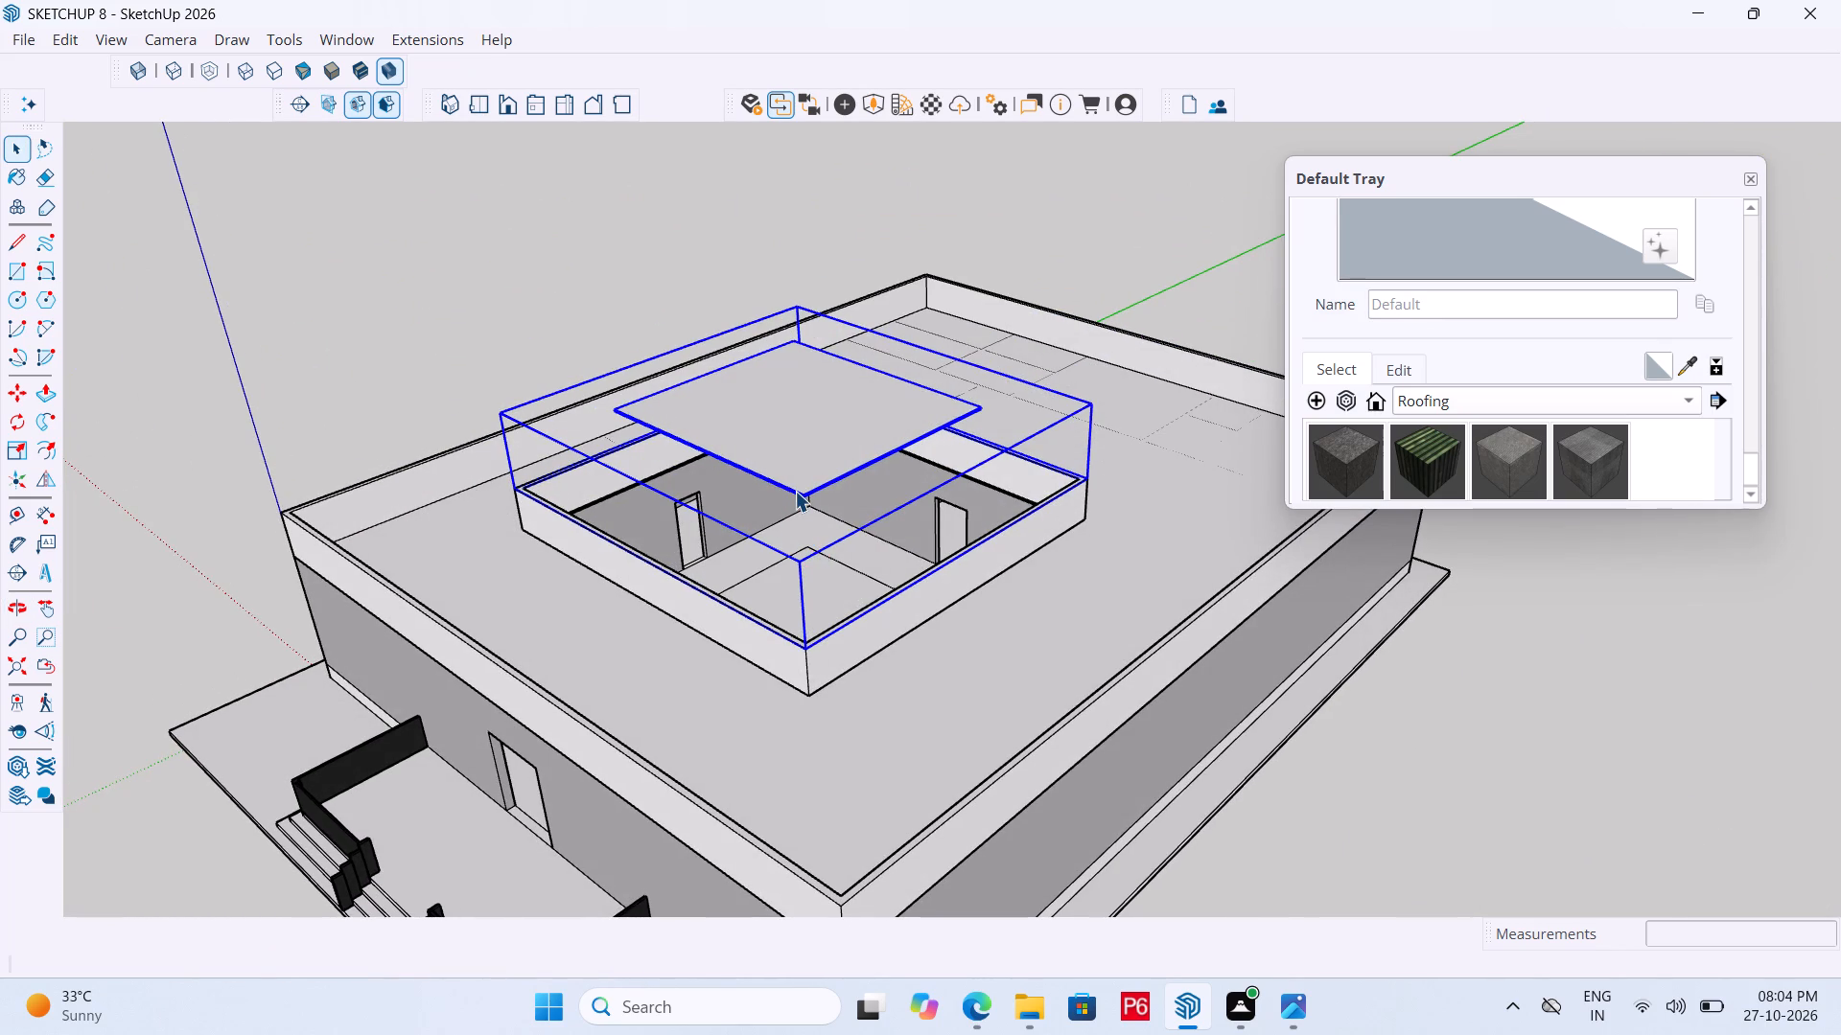
scroll(795, 491, up, 12)
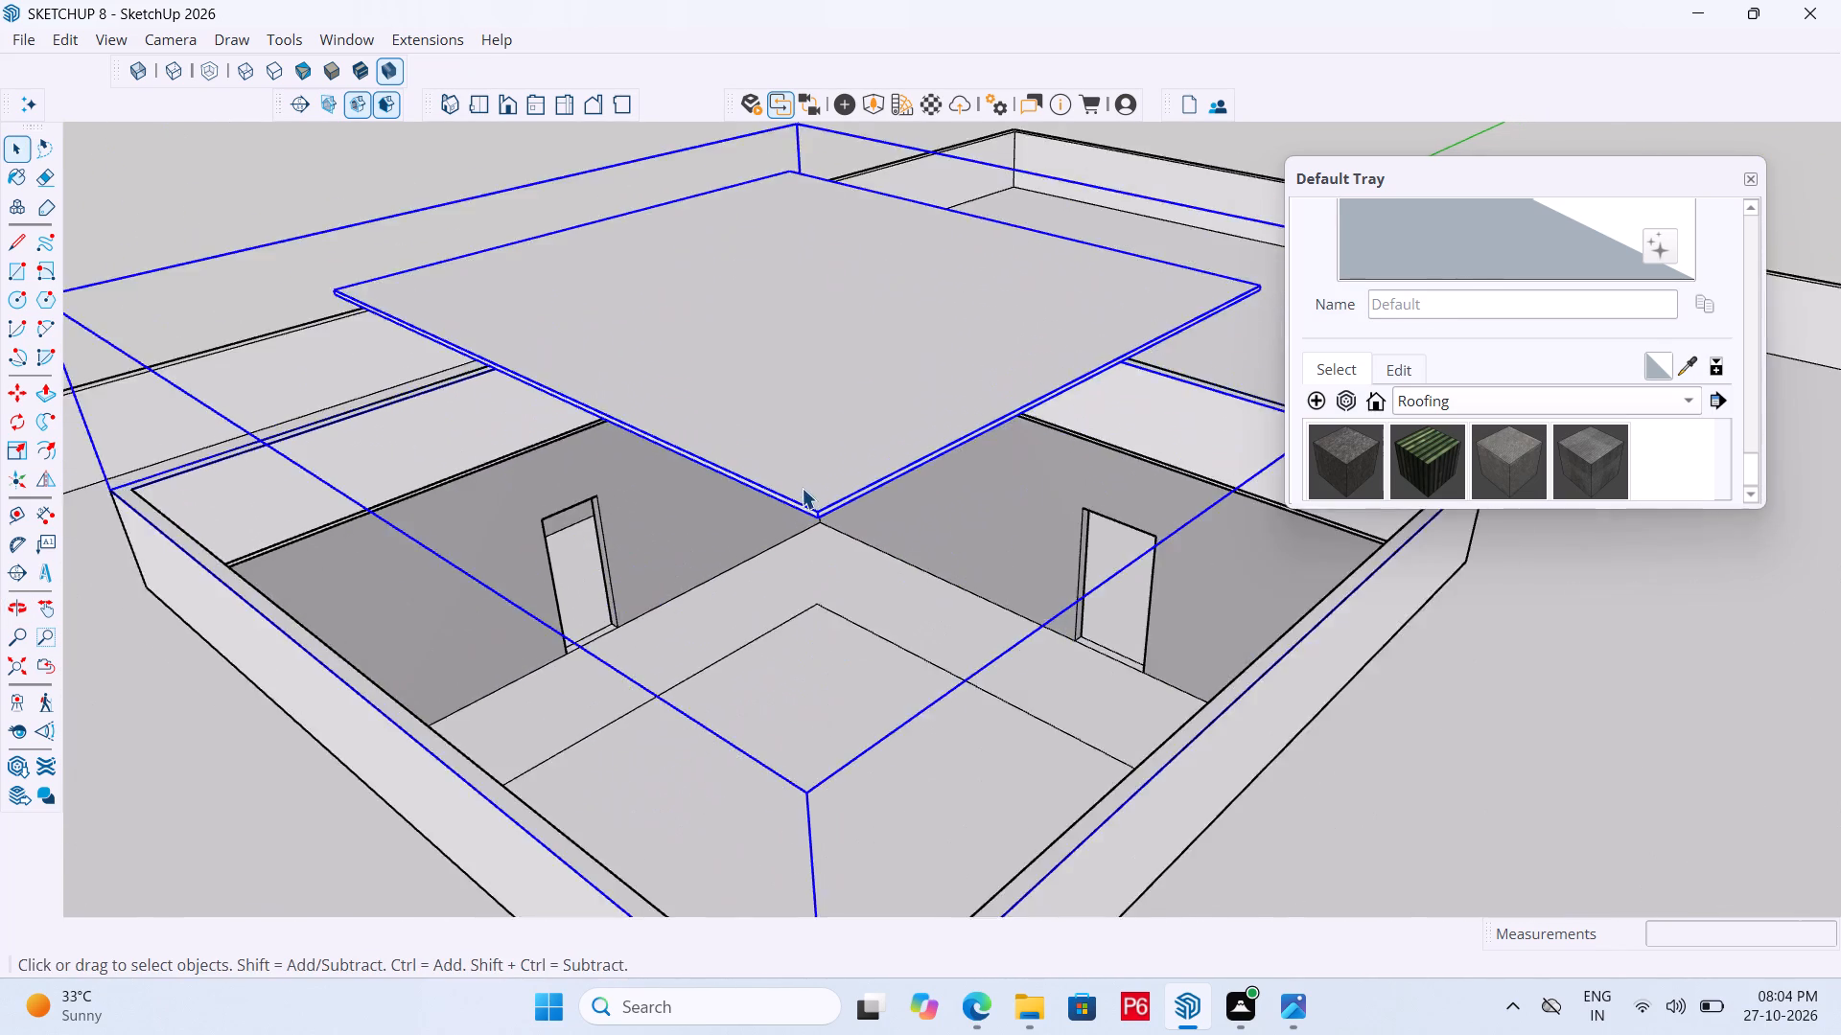
scroll(802, 488, up, 12)
middle_drag(825, 533, 744, 188)
scroll(728, 362, up, 1)
middle_drag(825, 658, 827, 624)
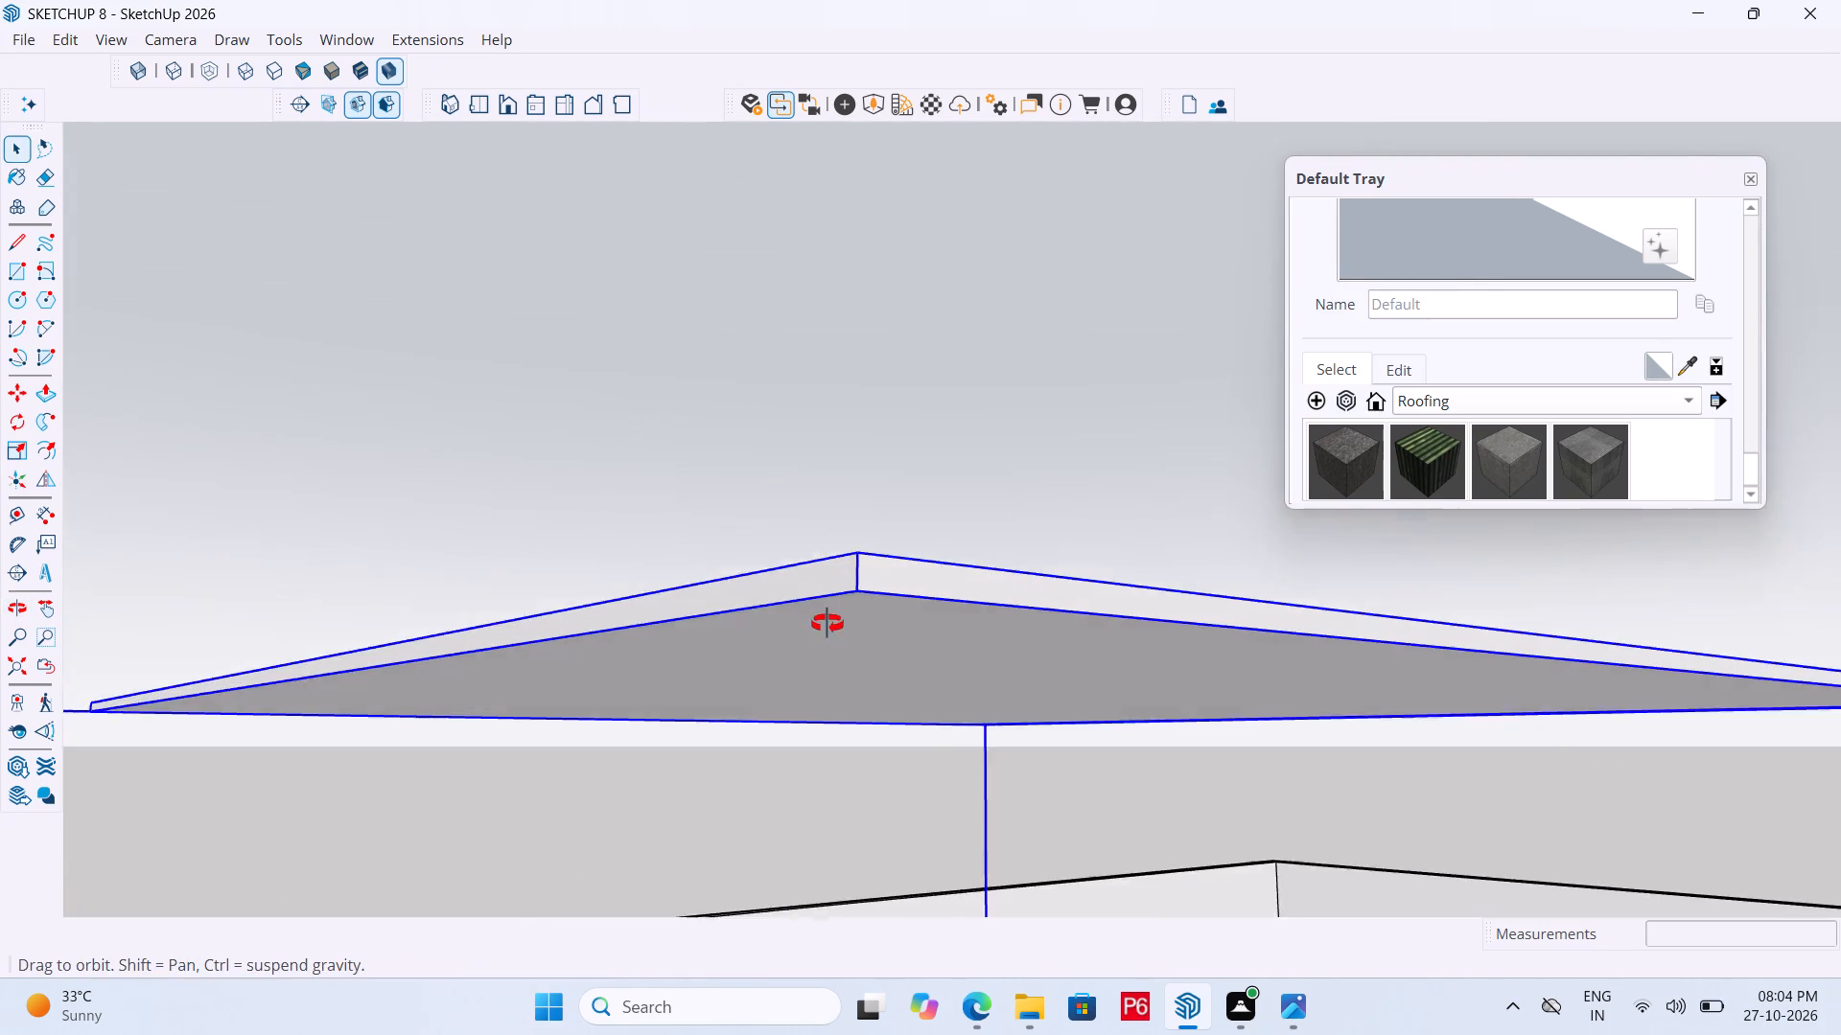
middle_drag(827, 624, 830, 584)
double_click(871, 561)
click(869, 540)
scroll(912, 463, down, 3)
middle_drag(906, 481, 899, 512)
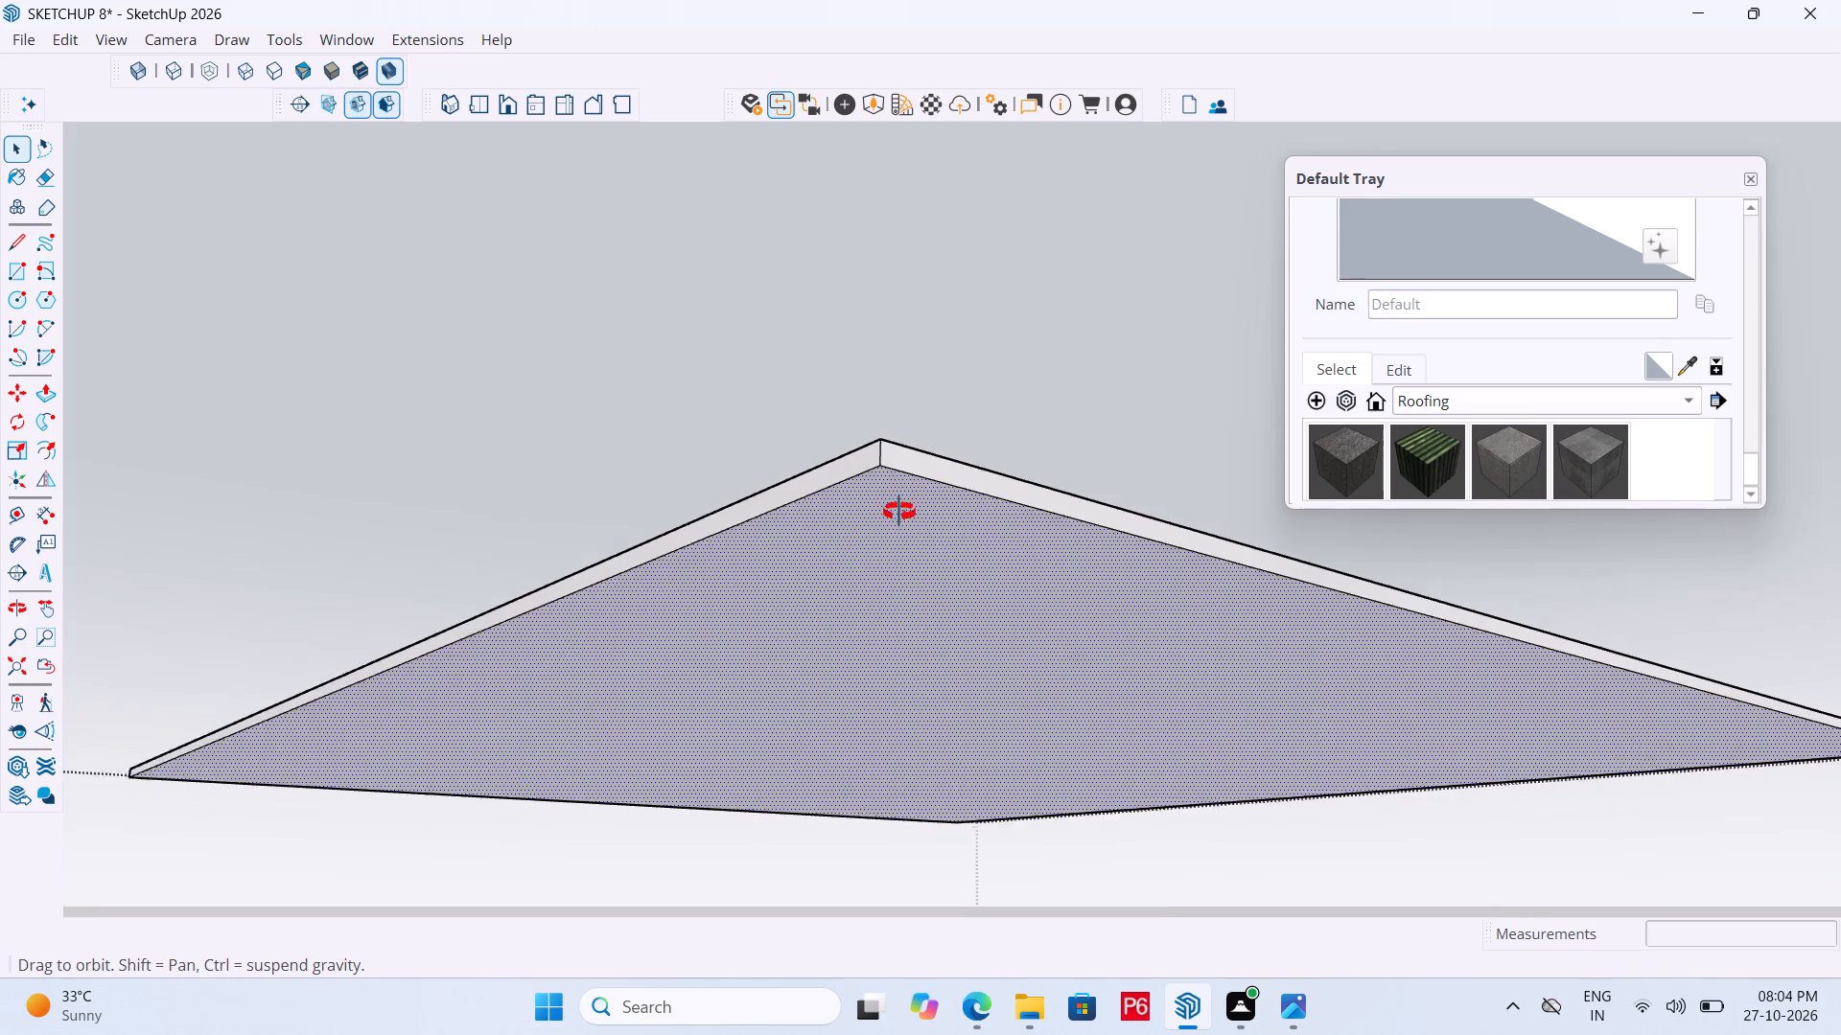
middle_drag(899, 512, 892, 538)
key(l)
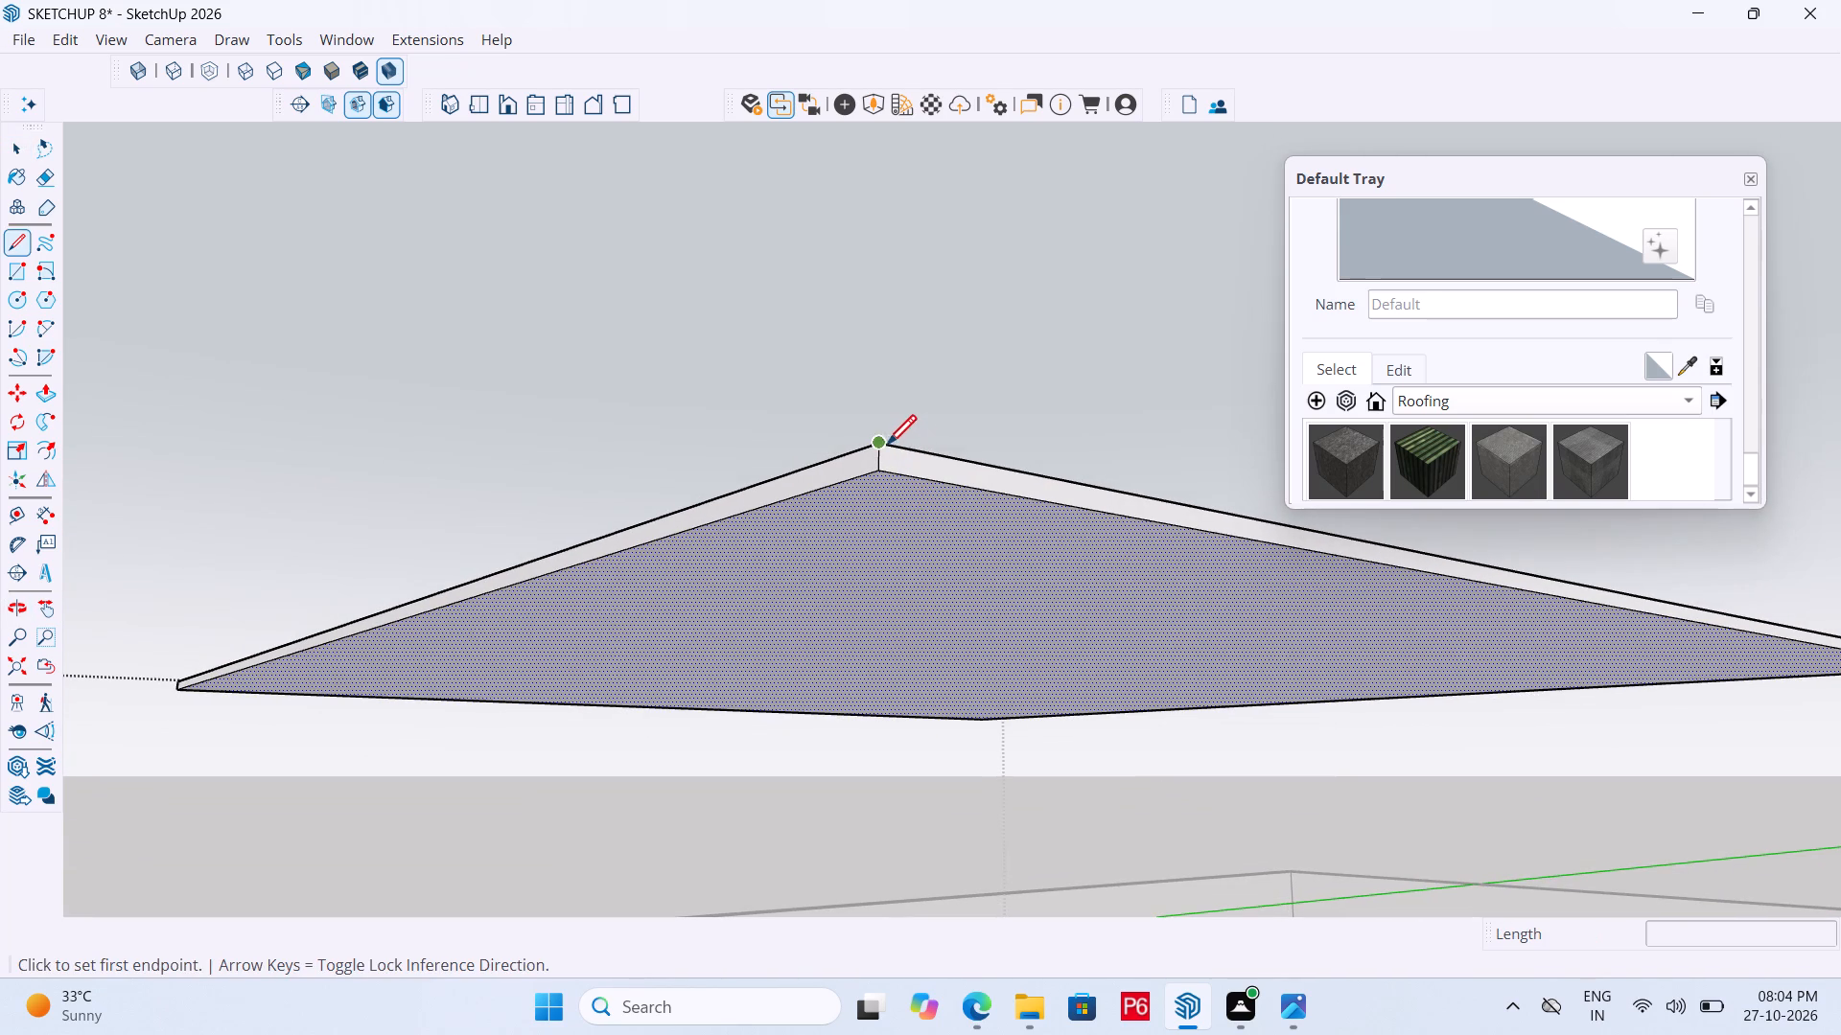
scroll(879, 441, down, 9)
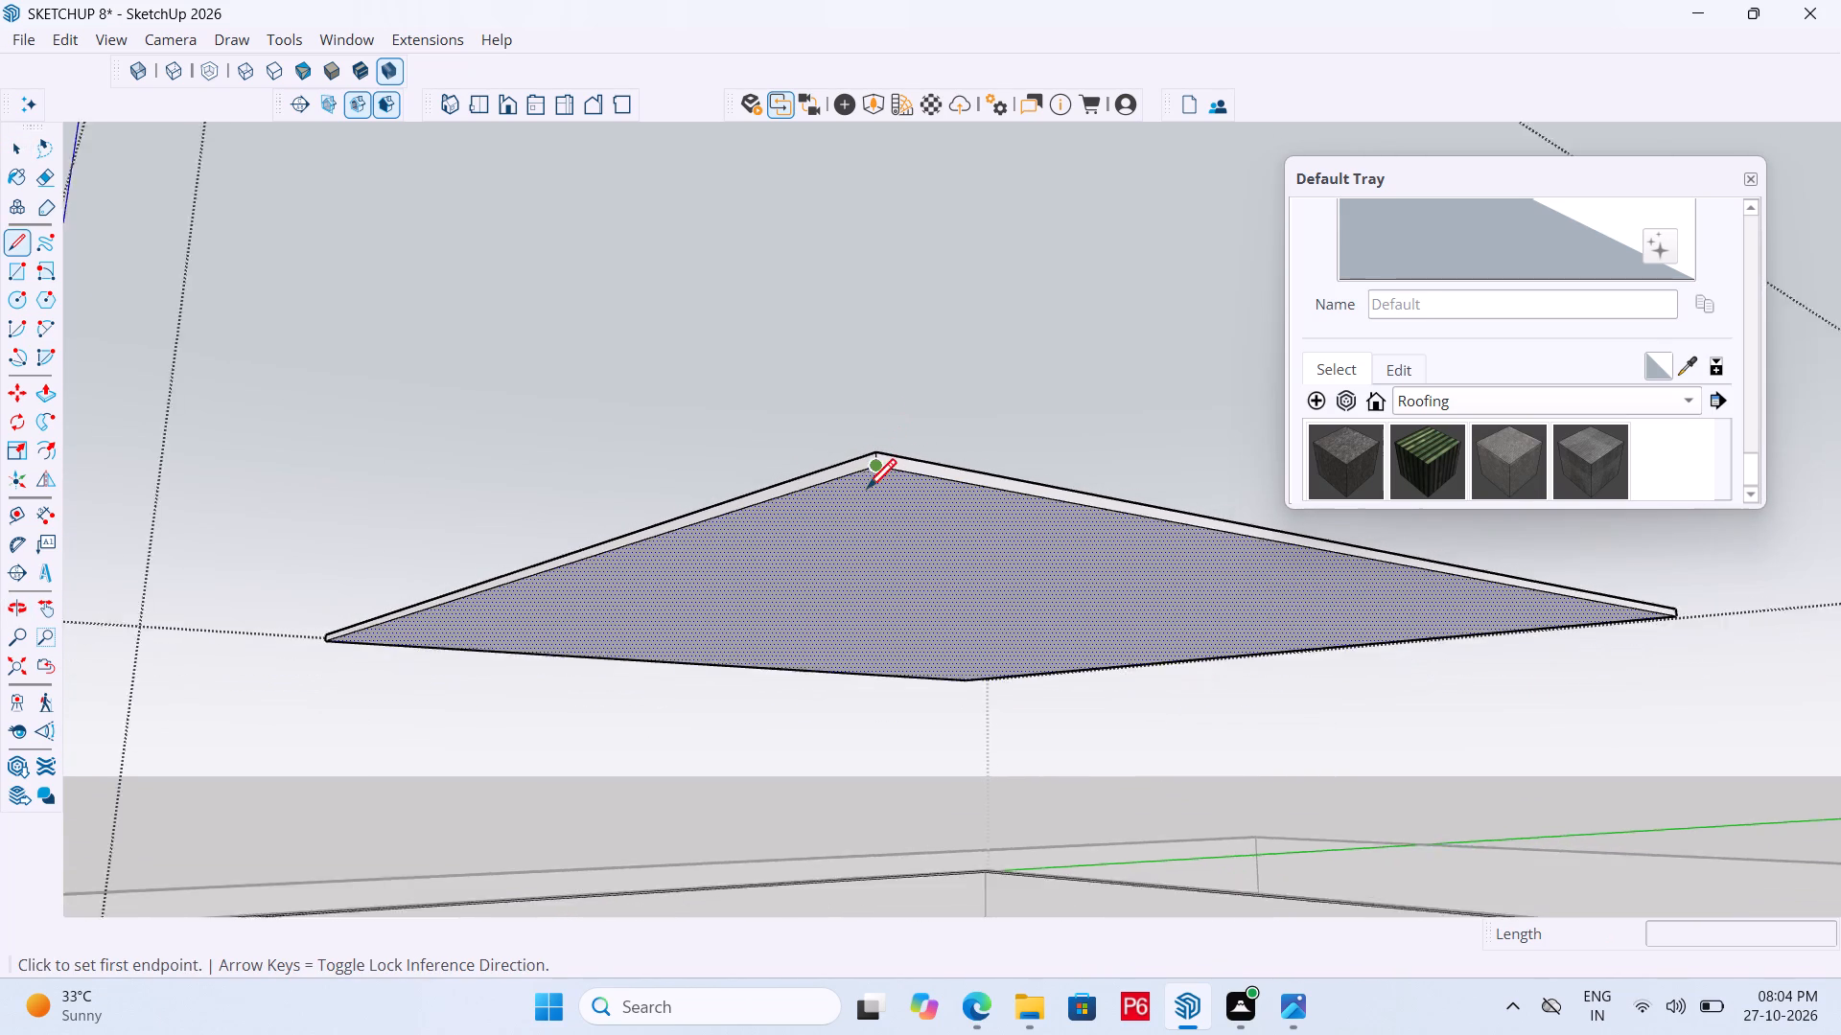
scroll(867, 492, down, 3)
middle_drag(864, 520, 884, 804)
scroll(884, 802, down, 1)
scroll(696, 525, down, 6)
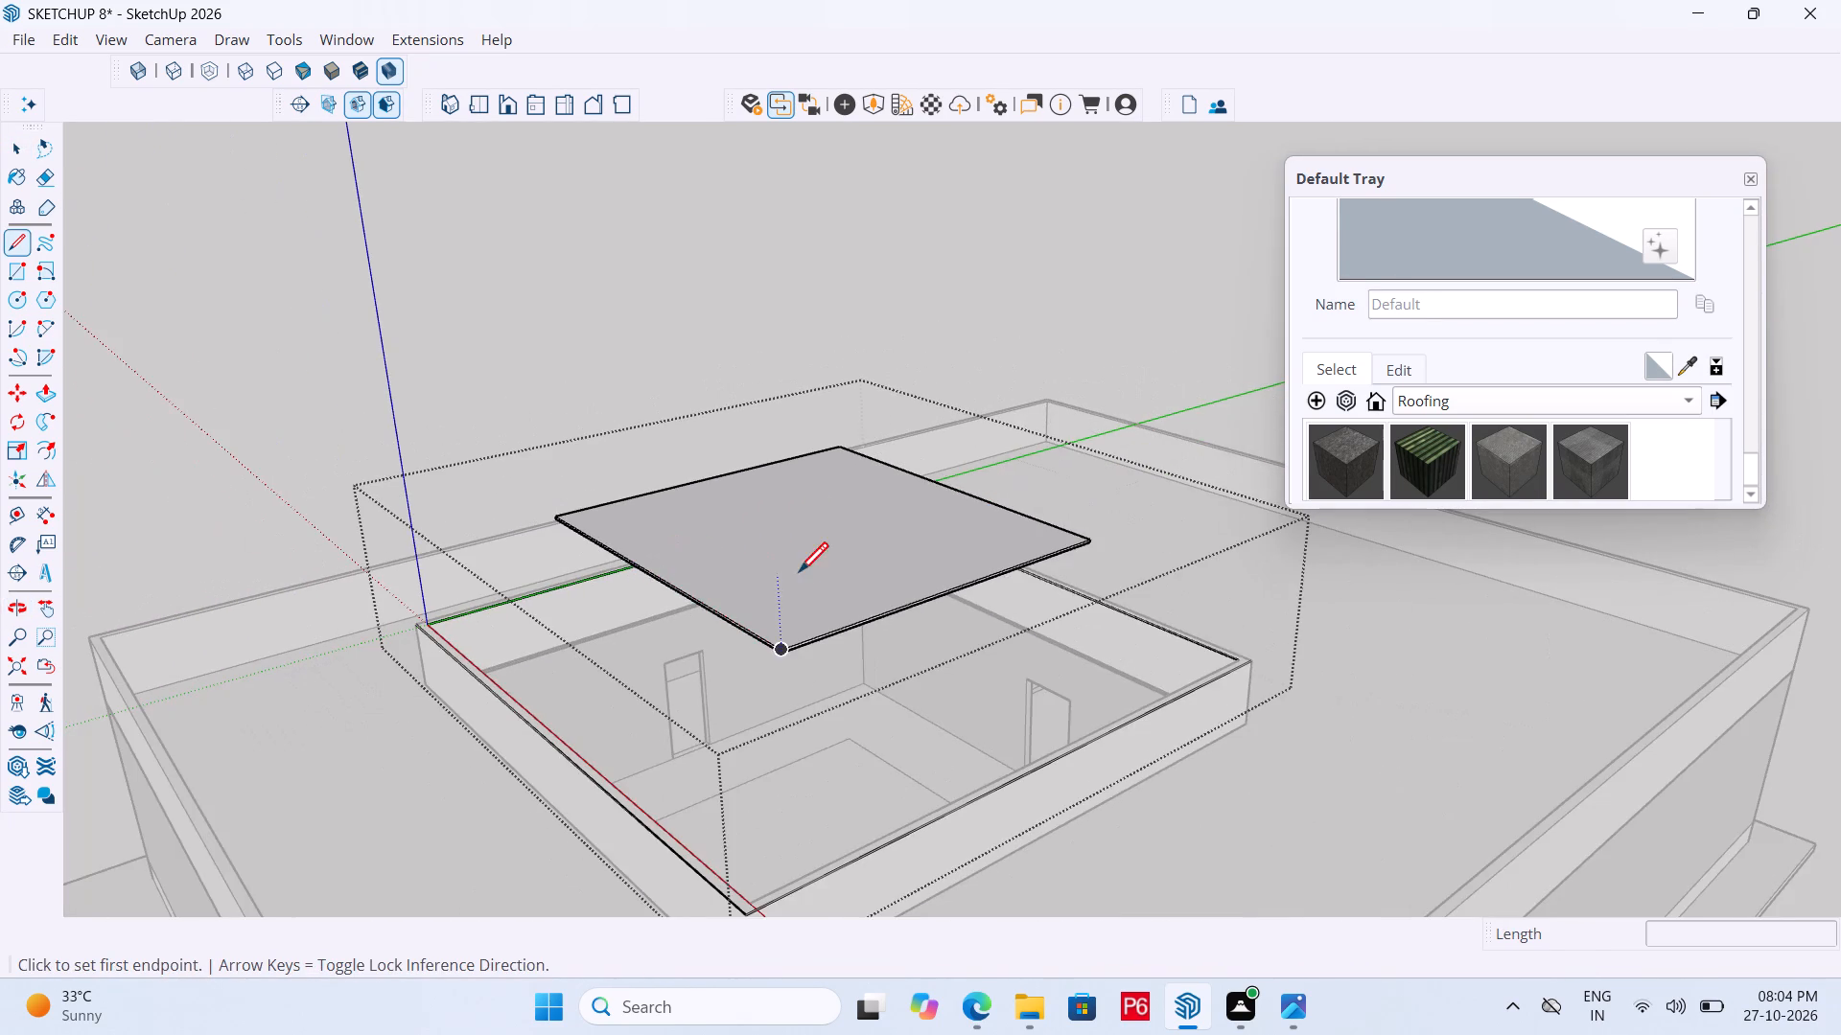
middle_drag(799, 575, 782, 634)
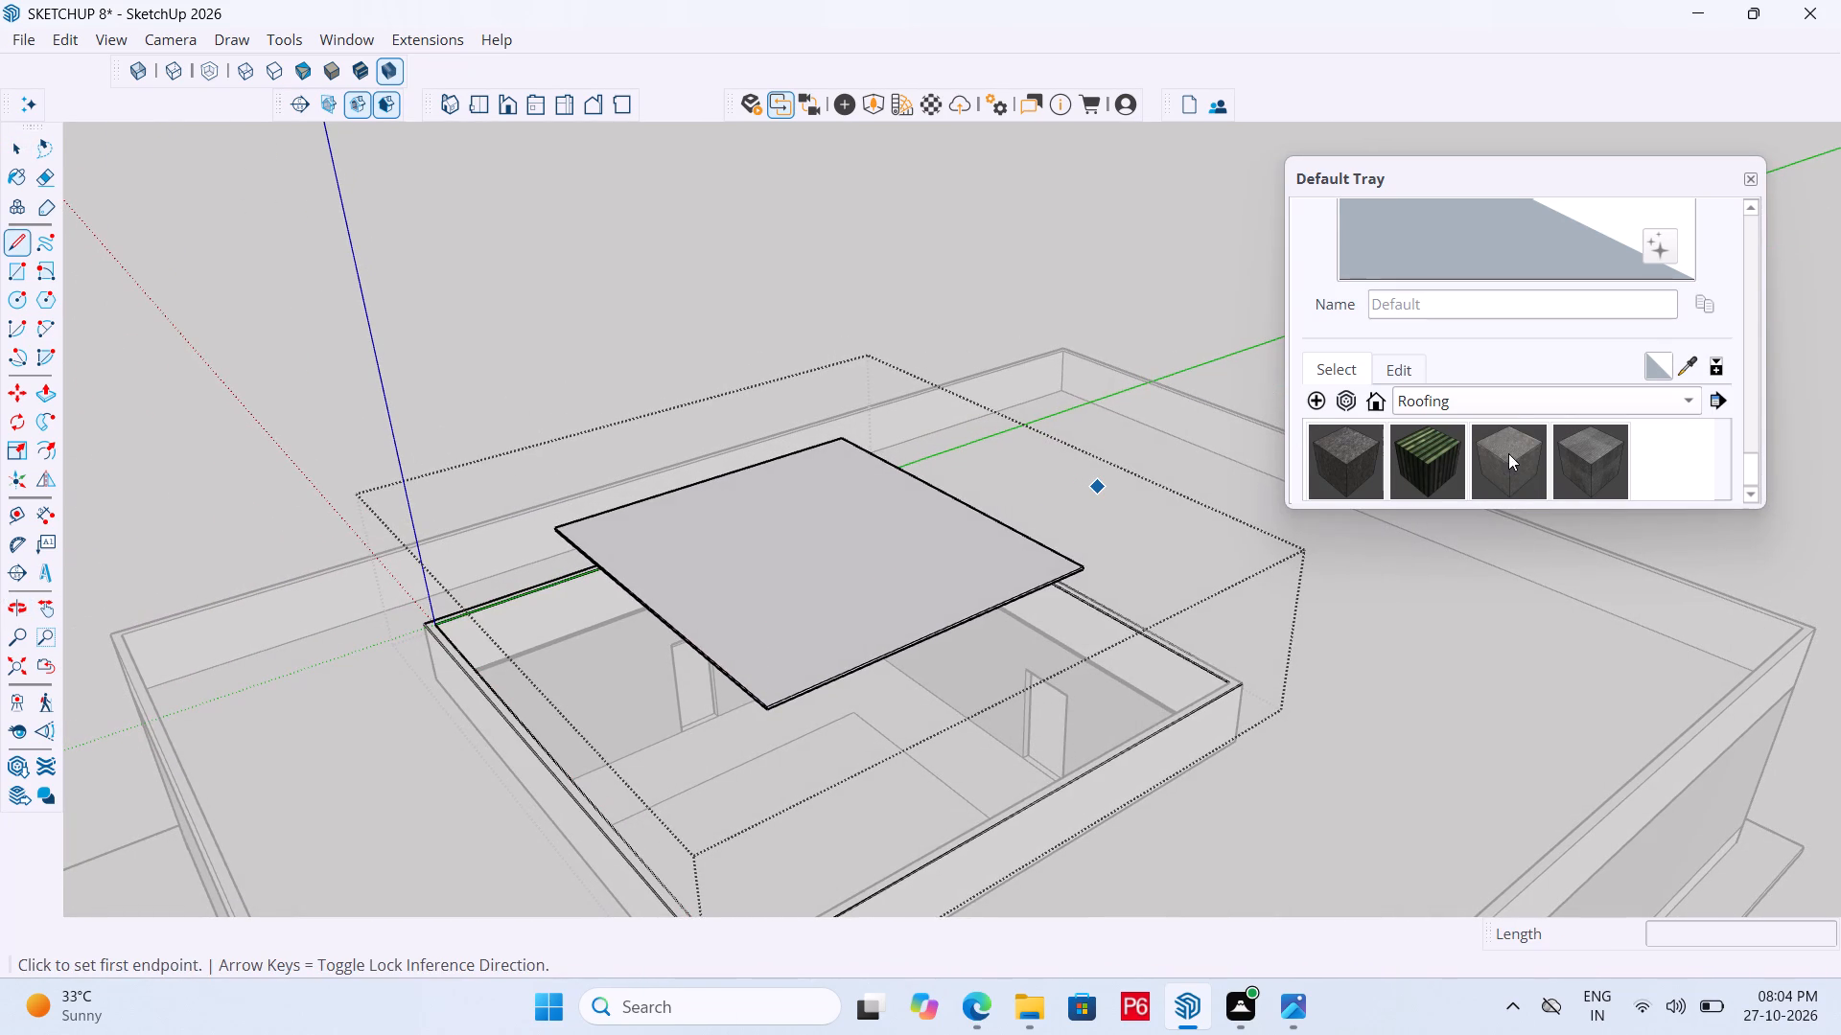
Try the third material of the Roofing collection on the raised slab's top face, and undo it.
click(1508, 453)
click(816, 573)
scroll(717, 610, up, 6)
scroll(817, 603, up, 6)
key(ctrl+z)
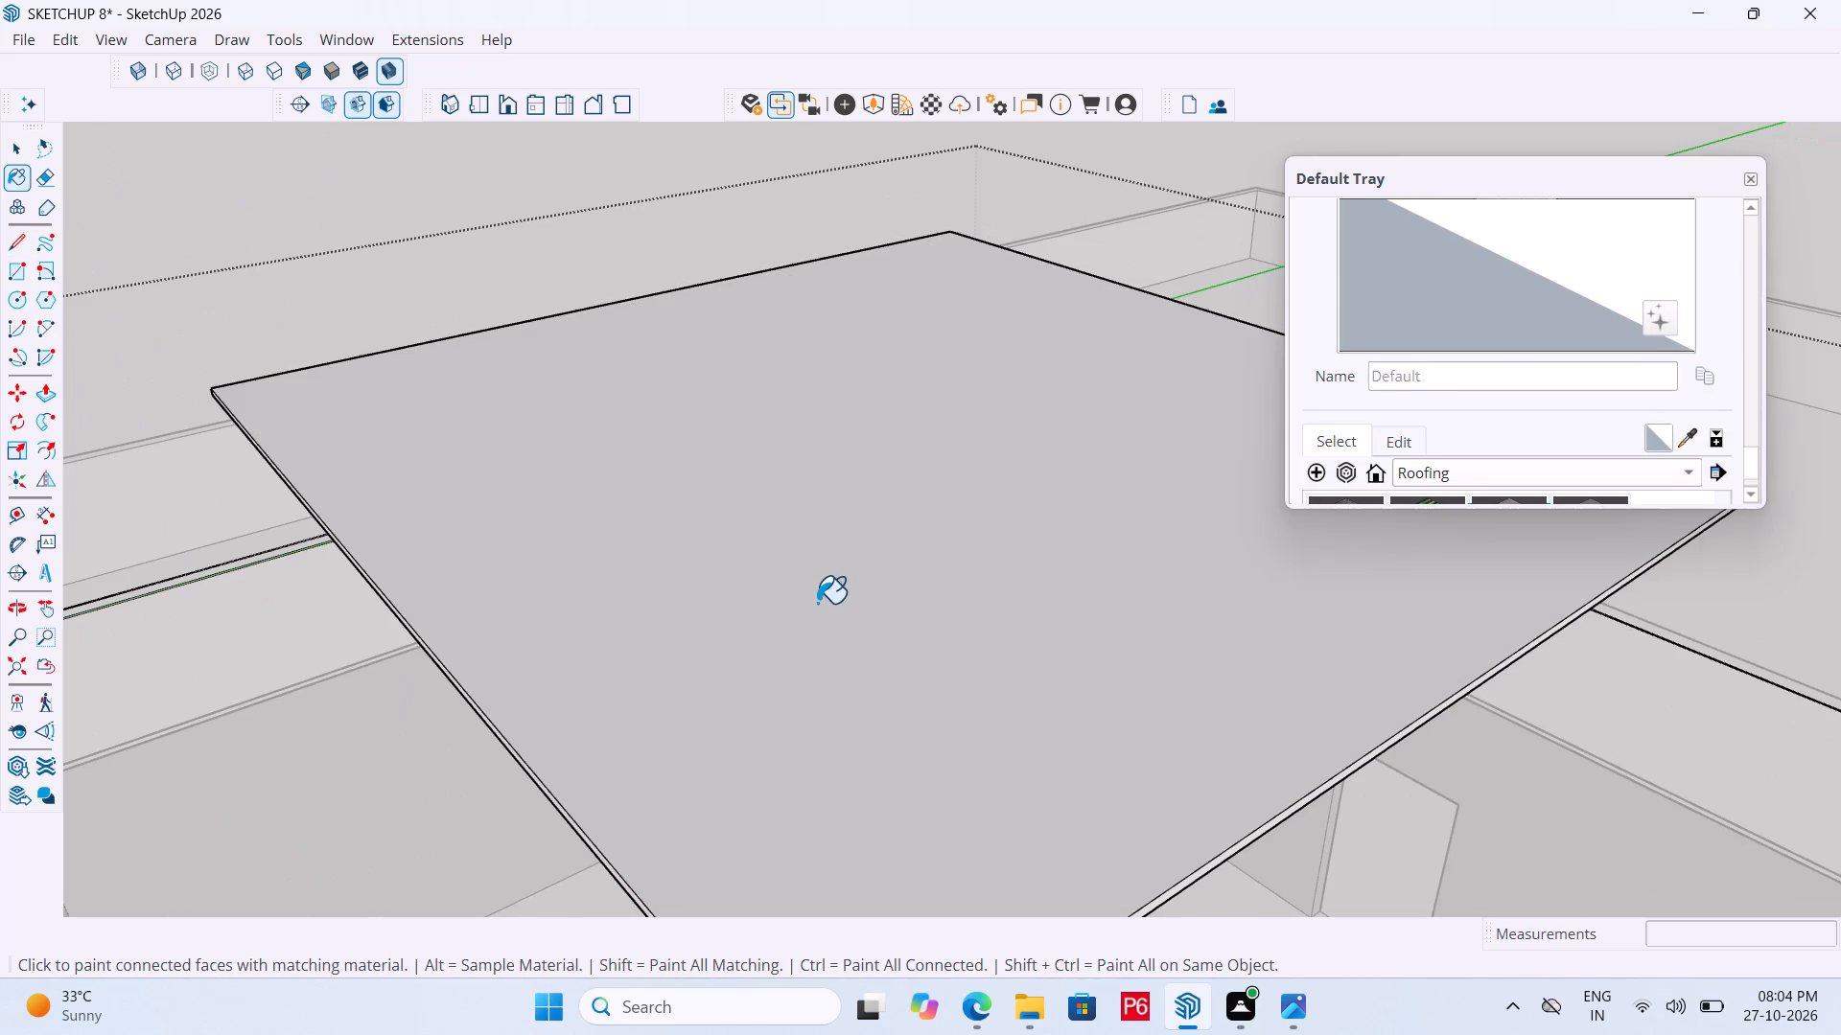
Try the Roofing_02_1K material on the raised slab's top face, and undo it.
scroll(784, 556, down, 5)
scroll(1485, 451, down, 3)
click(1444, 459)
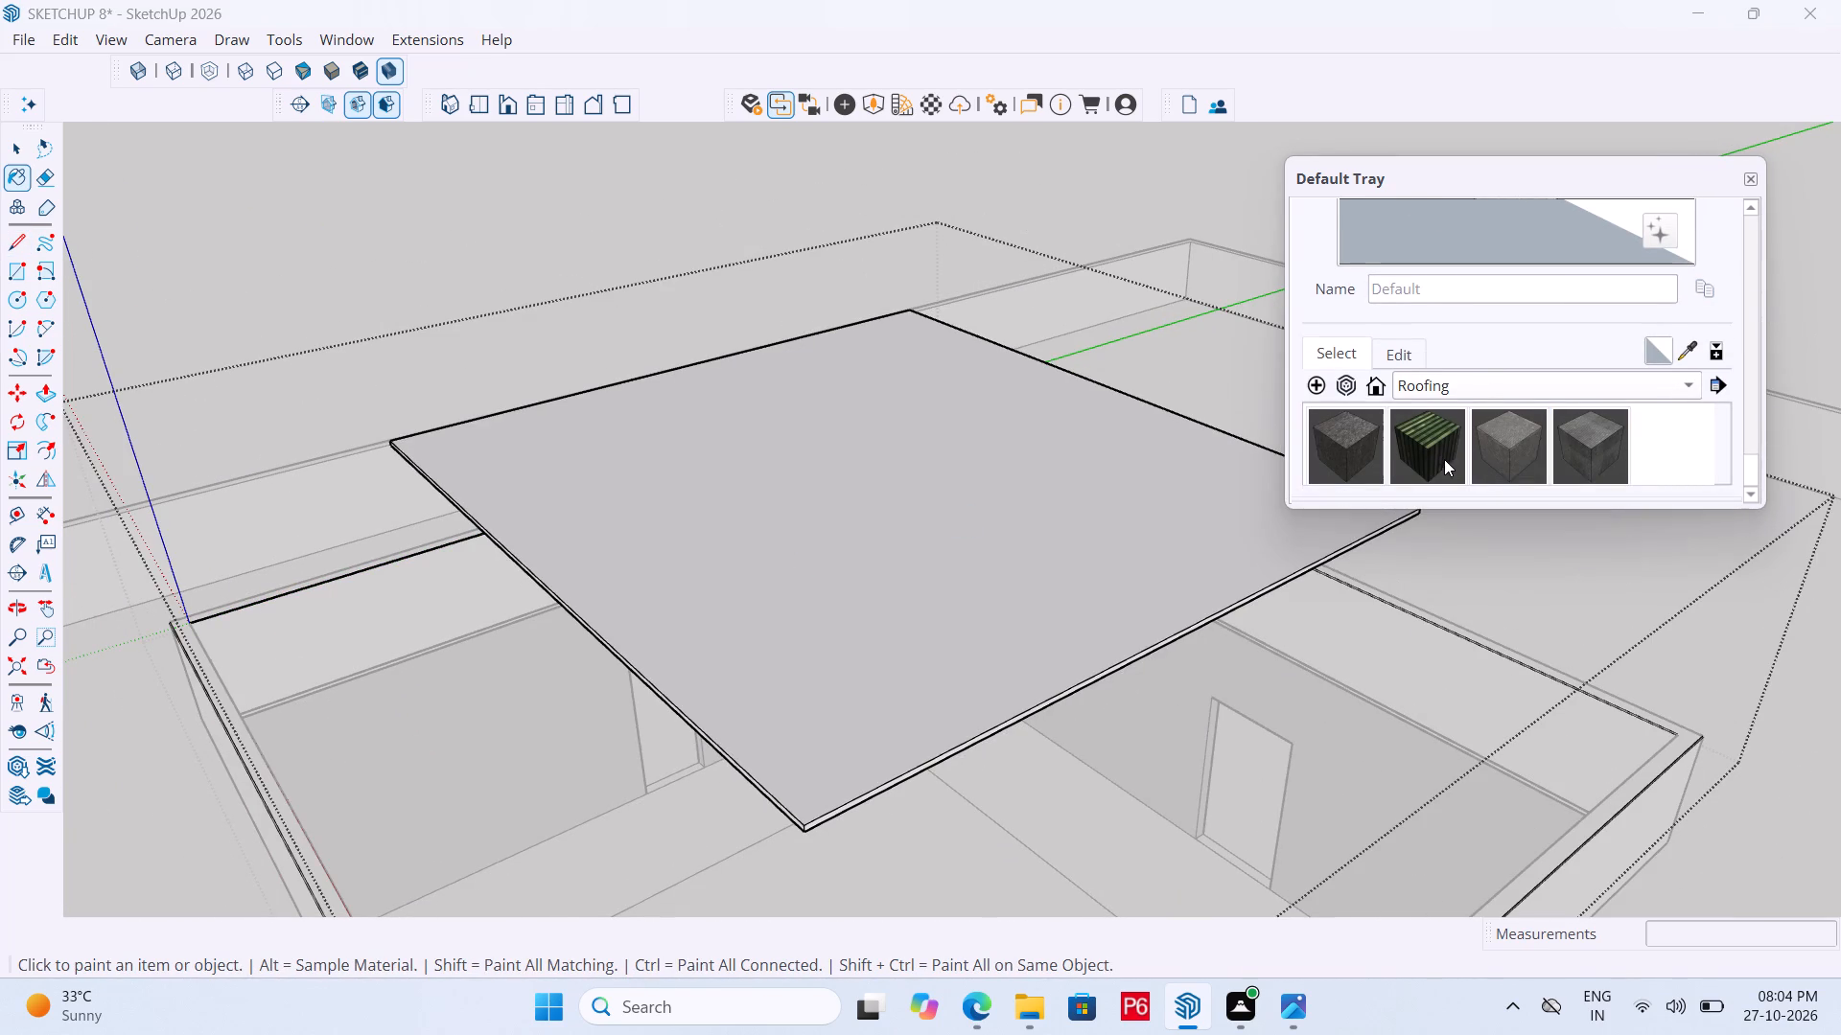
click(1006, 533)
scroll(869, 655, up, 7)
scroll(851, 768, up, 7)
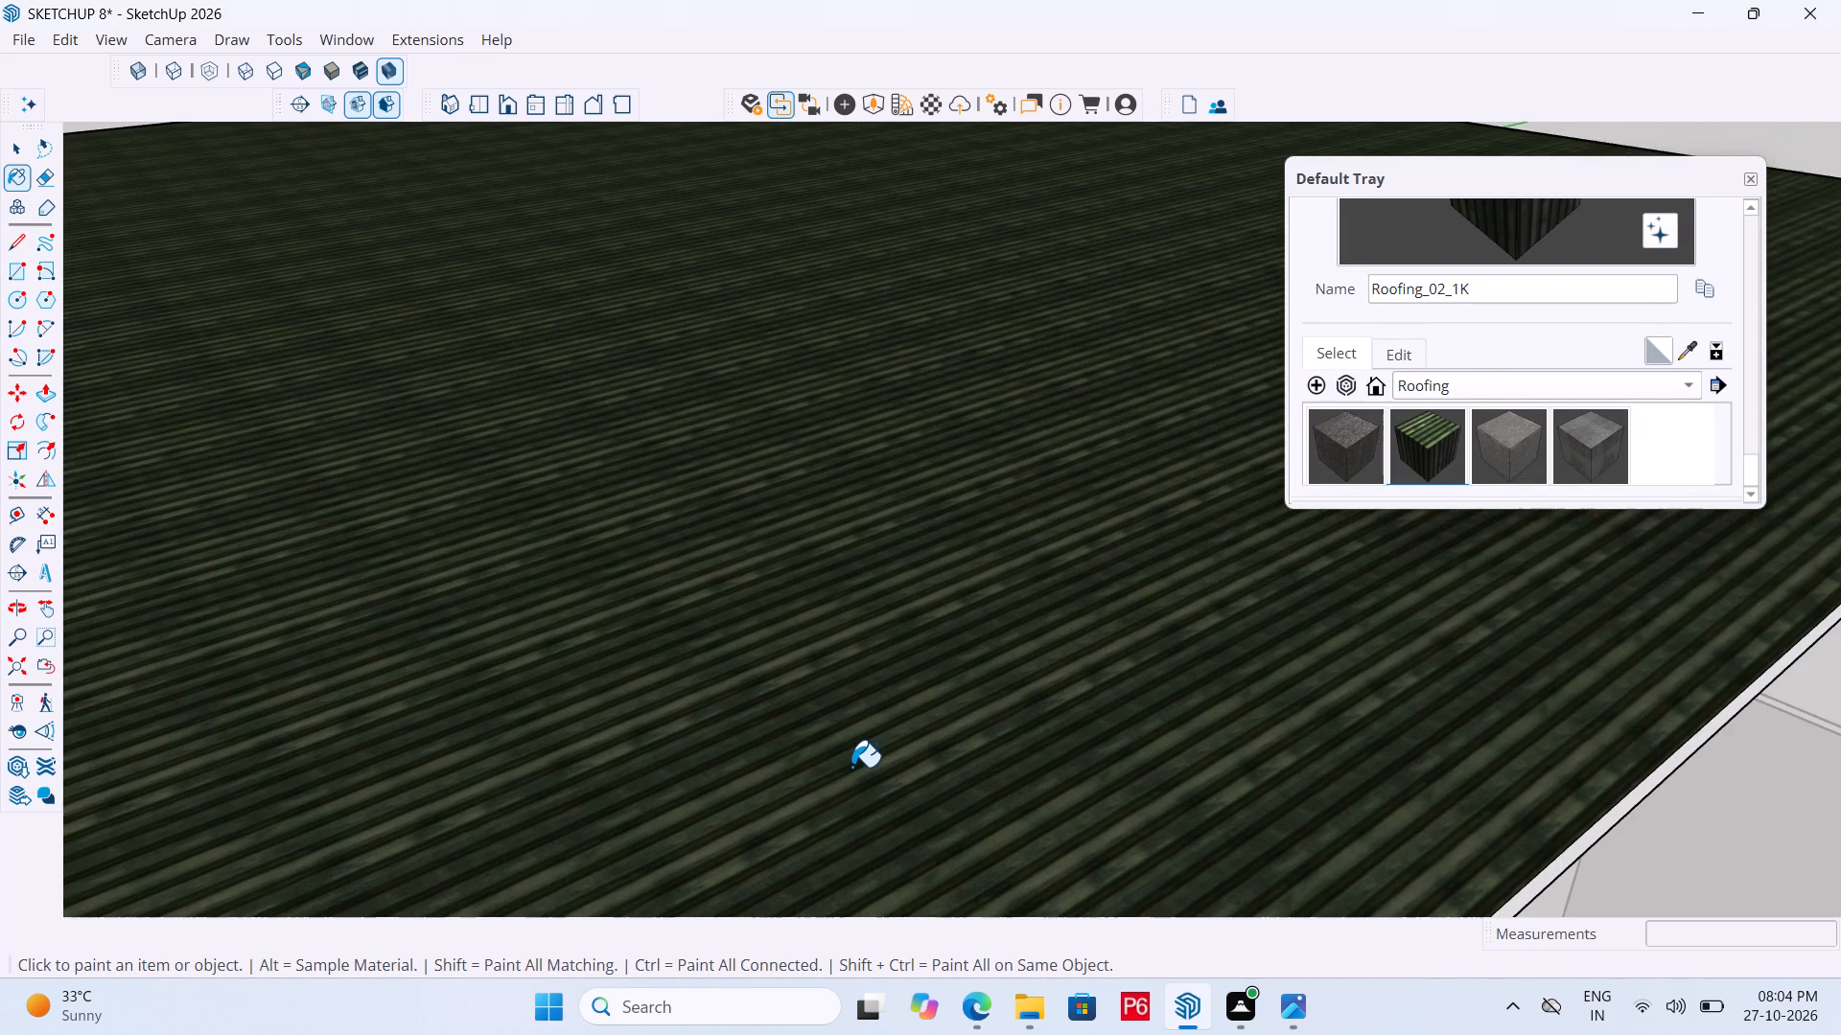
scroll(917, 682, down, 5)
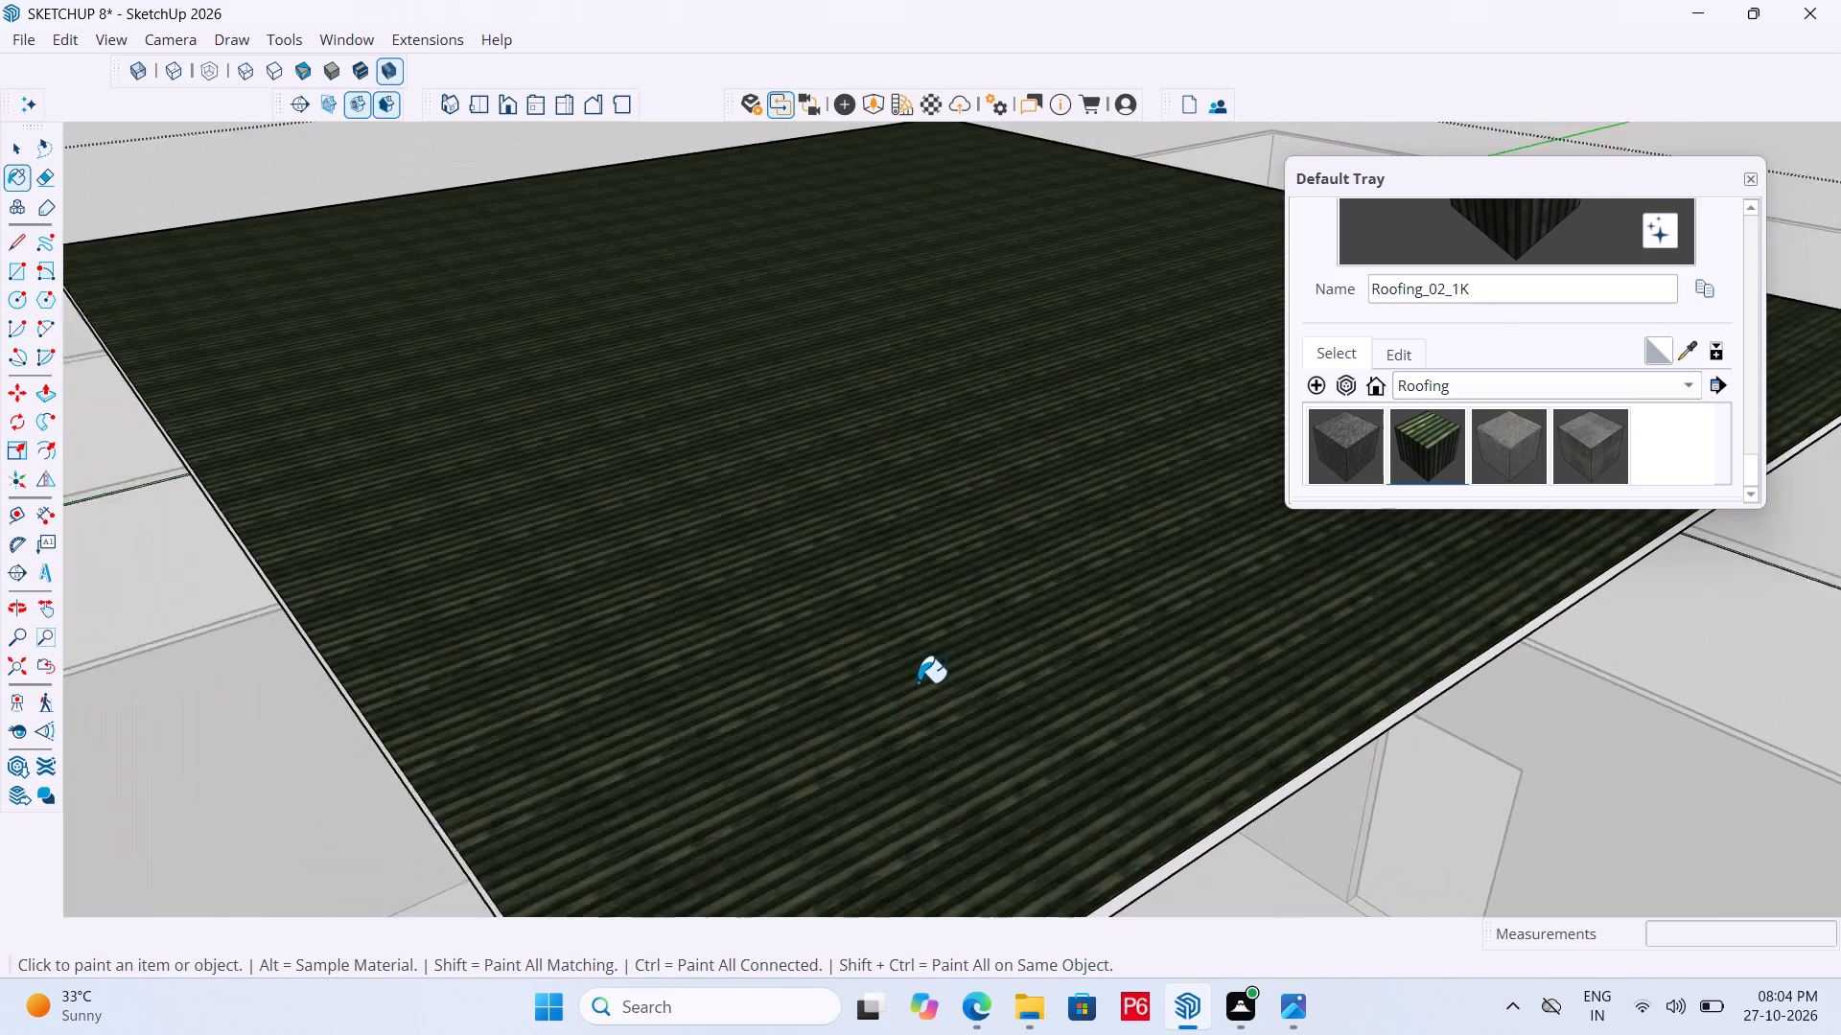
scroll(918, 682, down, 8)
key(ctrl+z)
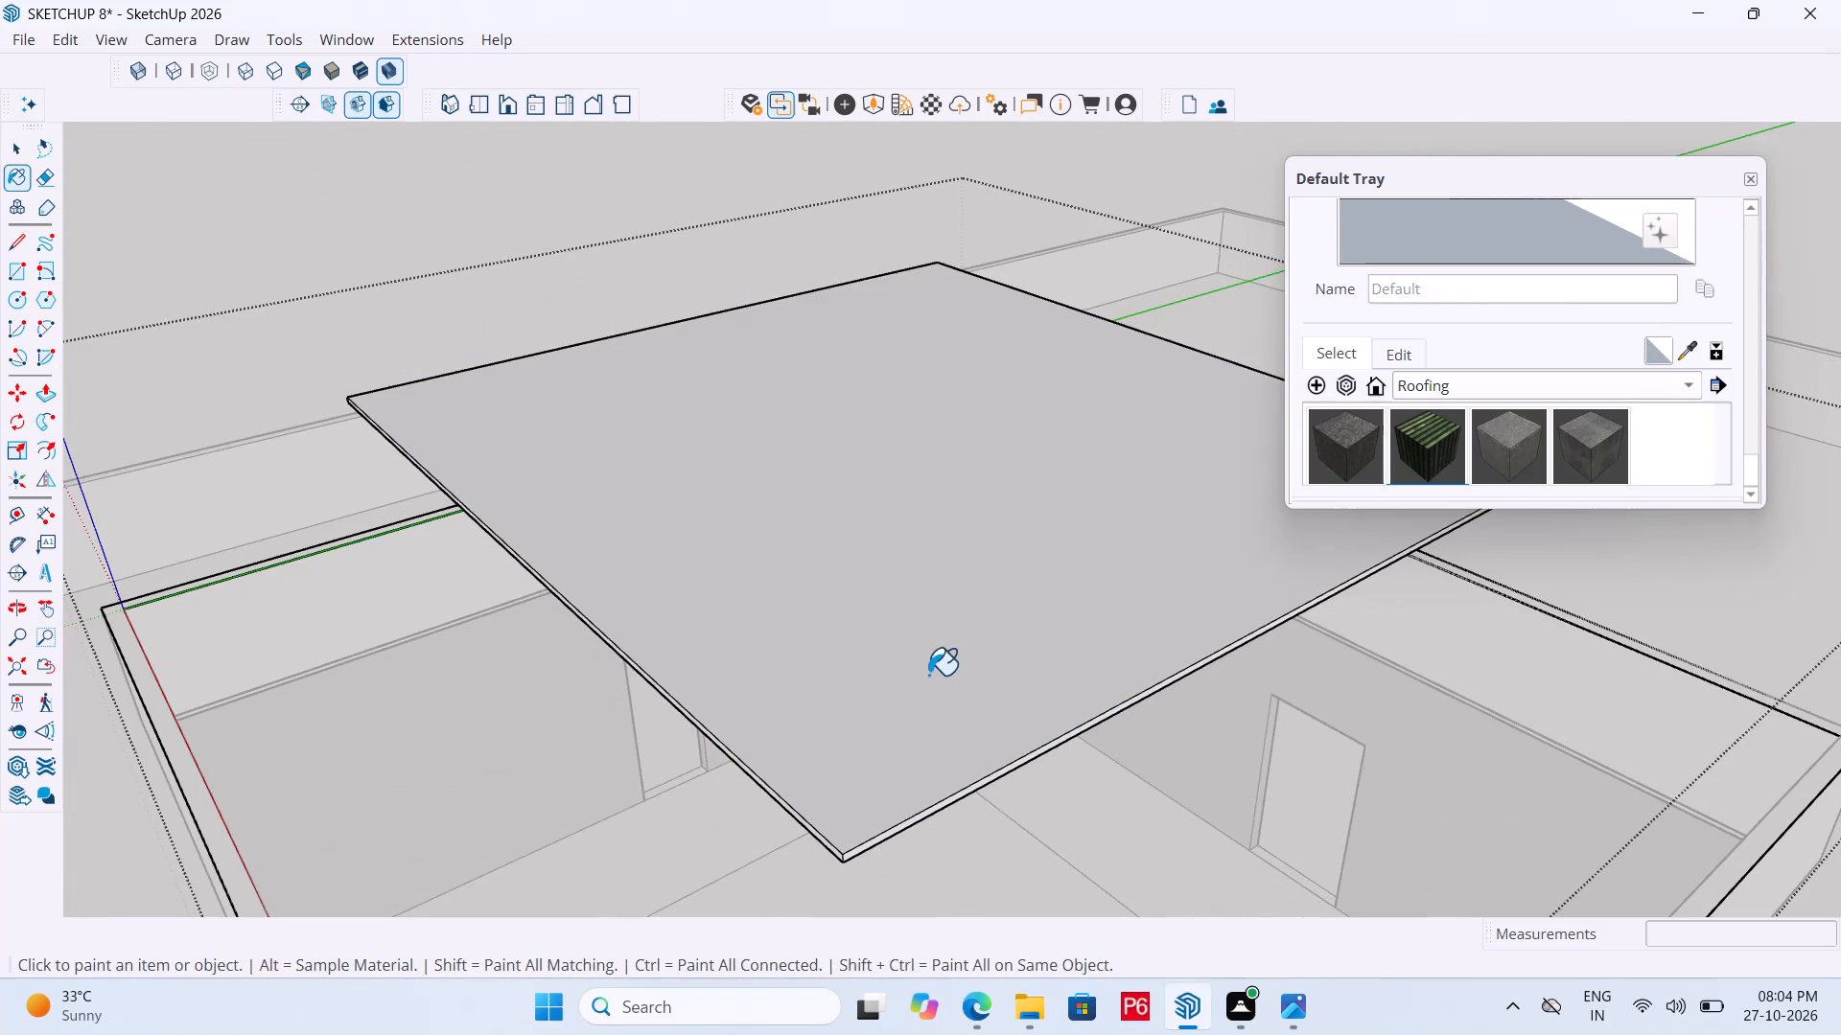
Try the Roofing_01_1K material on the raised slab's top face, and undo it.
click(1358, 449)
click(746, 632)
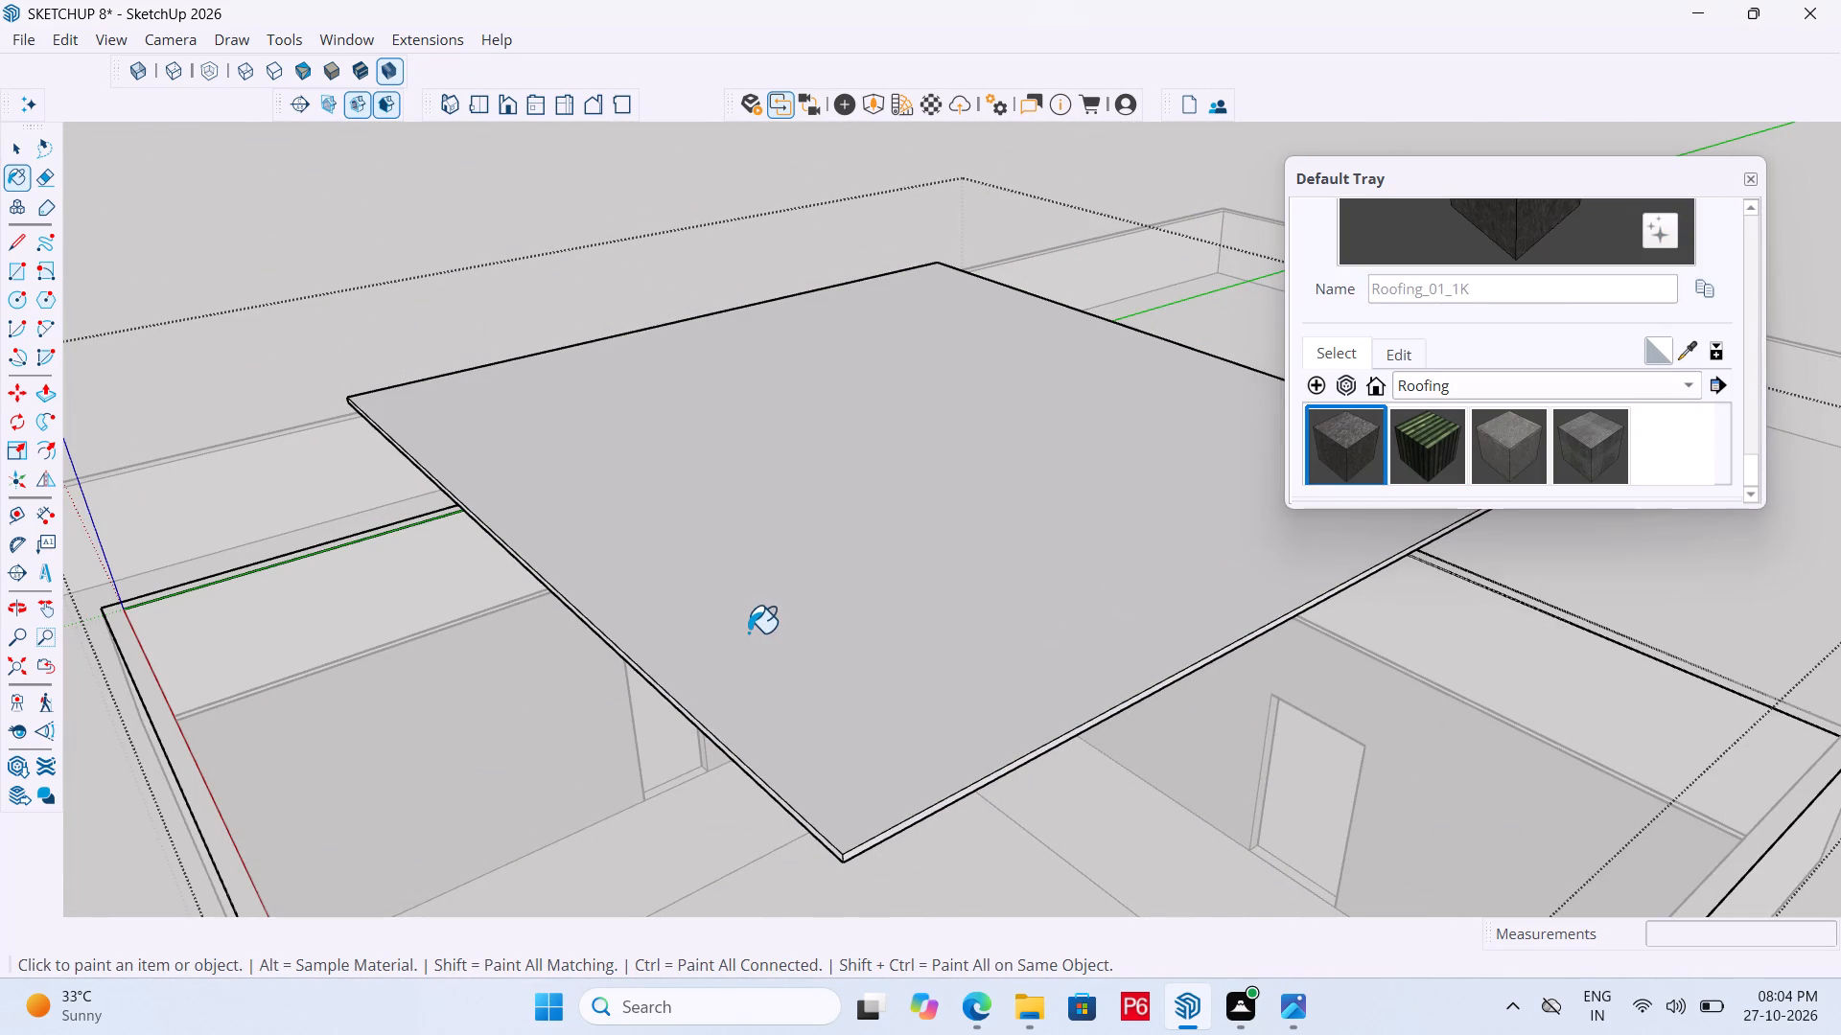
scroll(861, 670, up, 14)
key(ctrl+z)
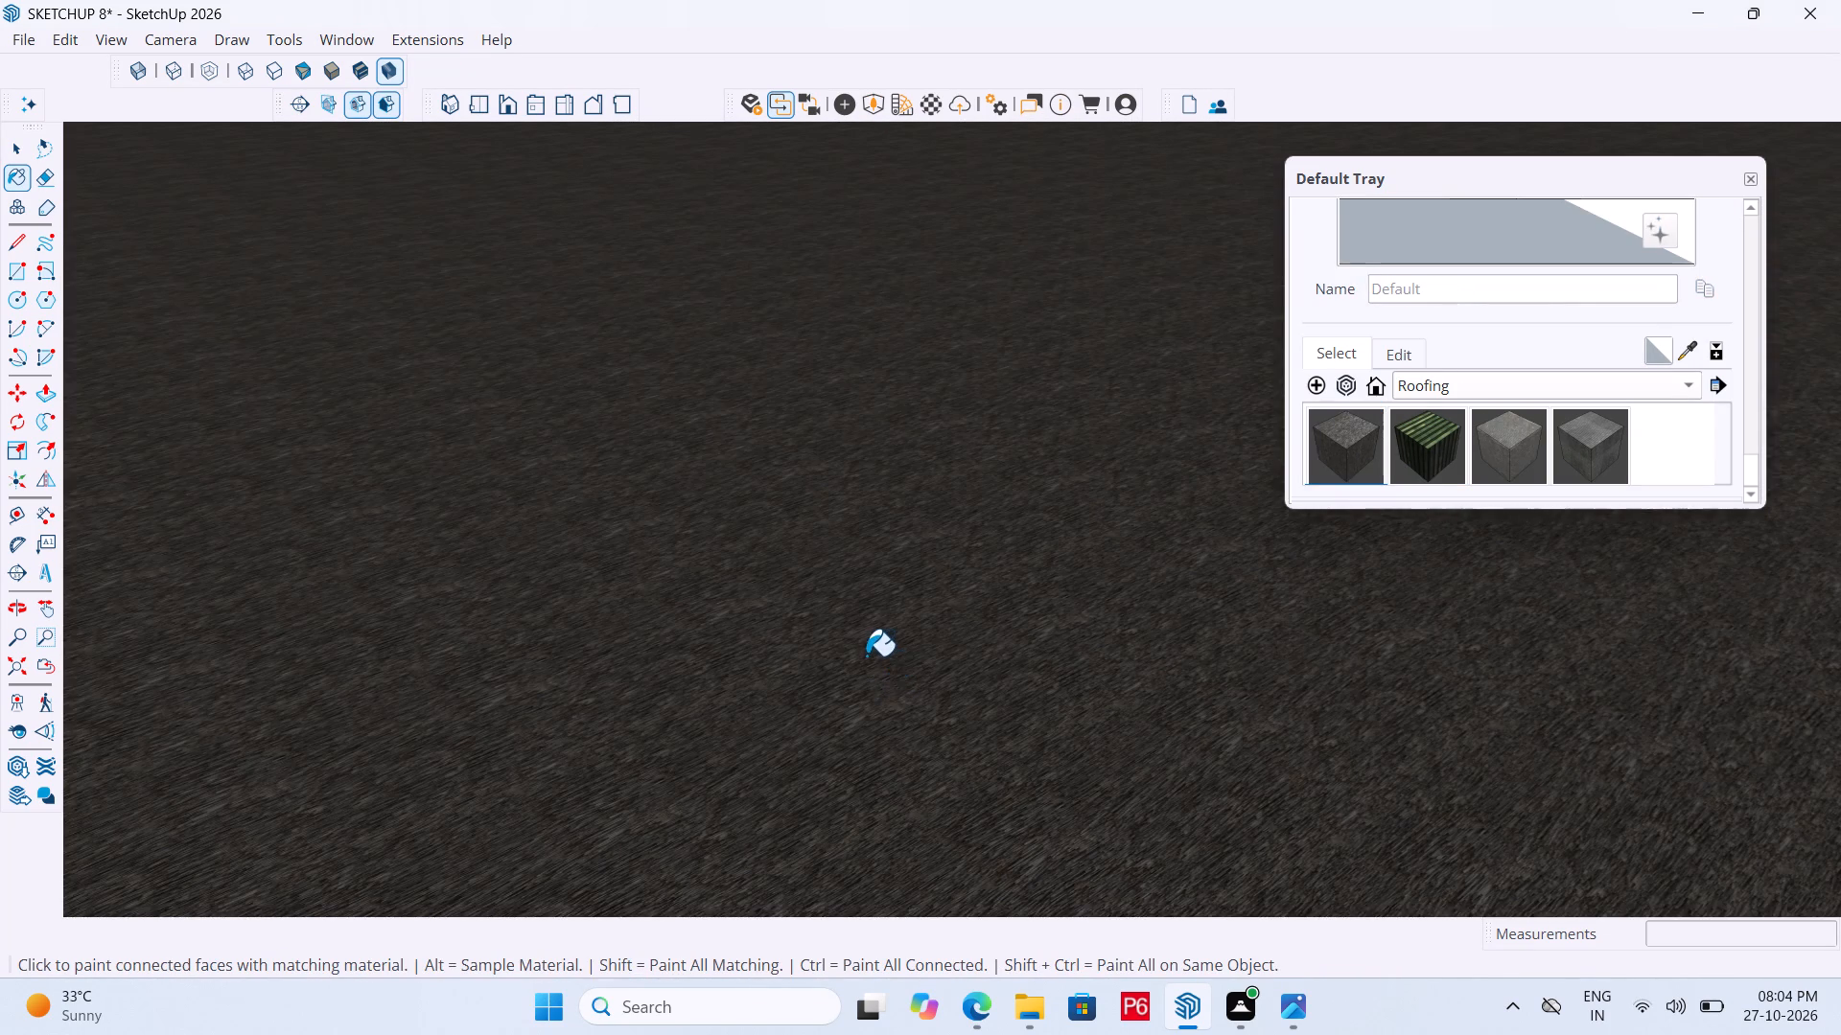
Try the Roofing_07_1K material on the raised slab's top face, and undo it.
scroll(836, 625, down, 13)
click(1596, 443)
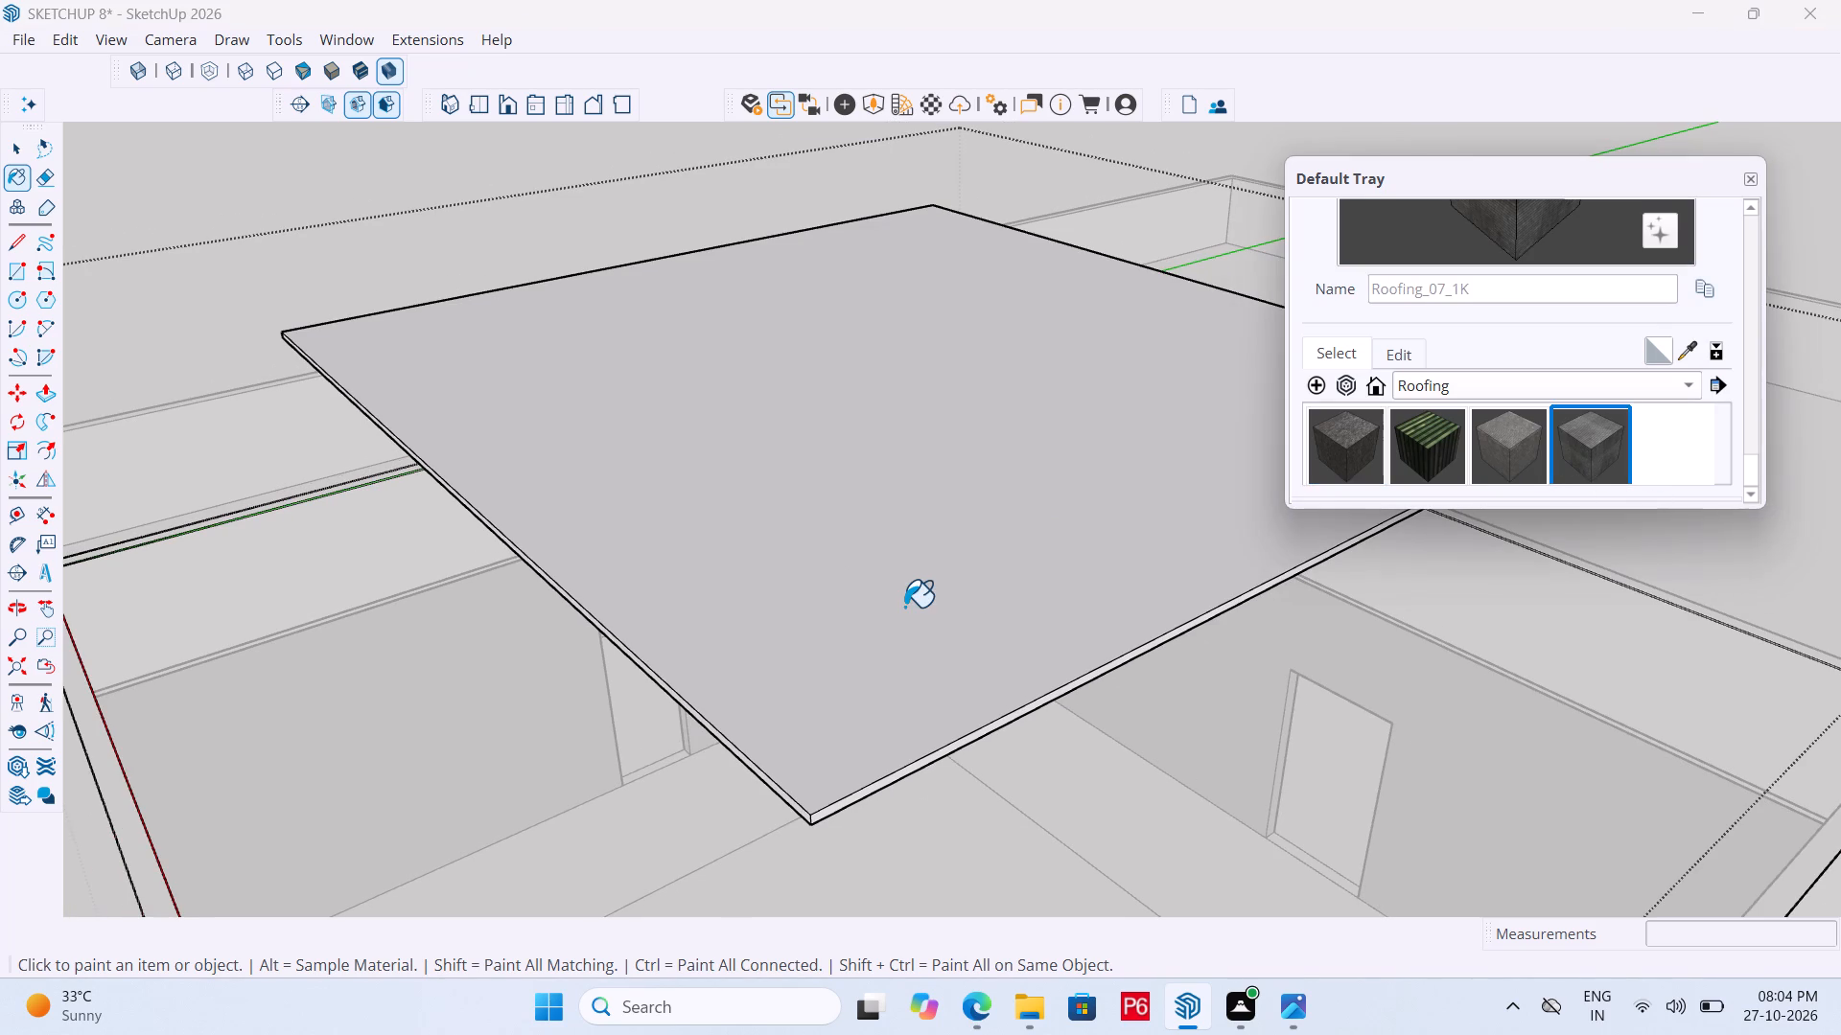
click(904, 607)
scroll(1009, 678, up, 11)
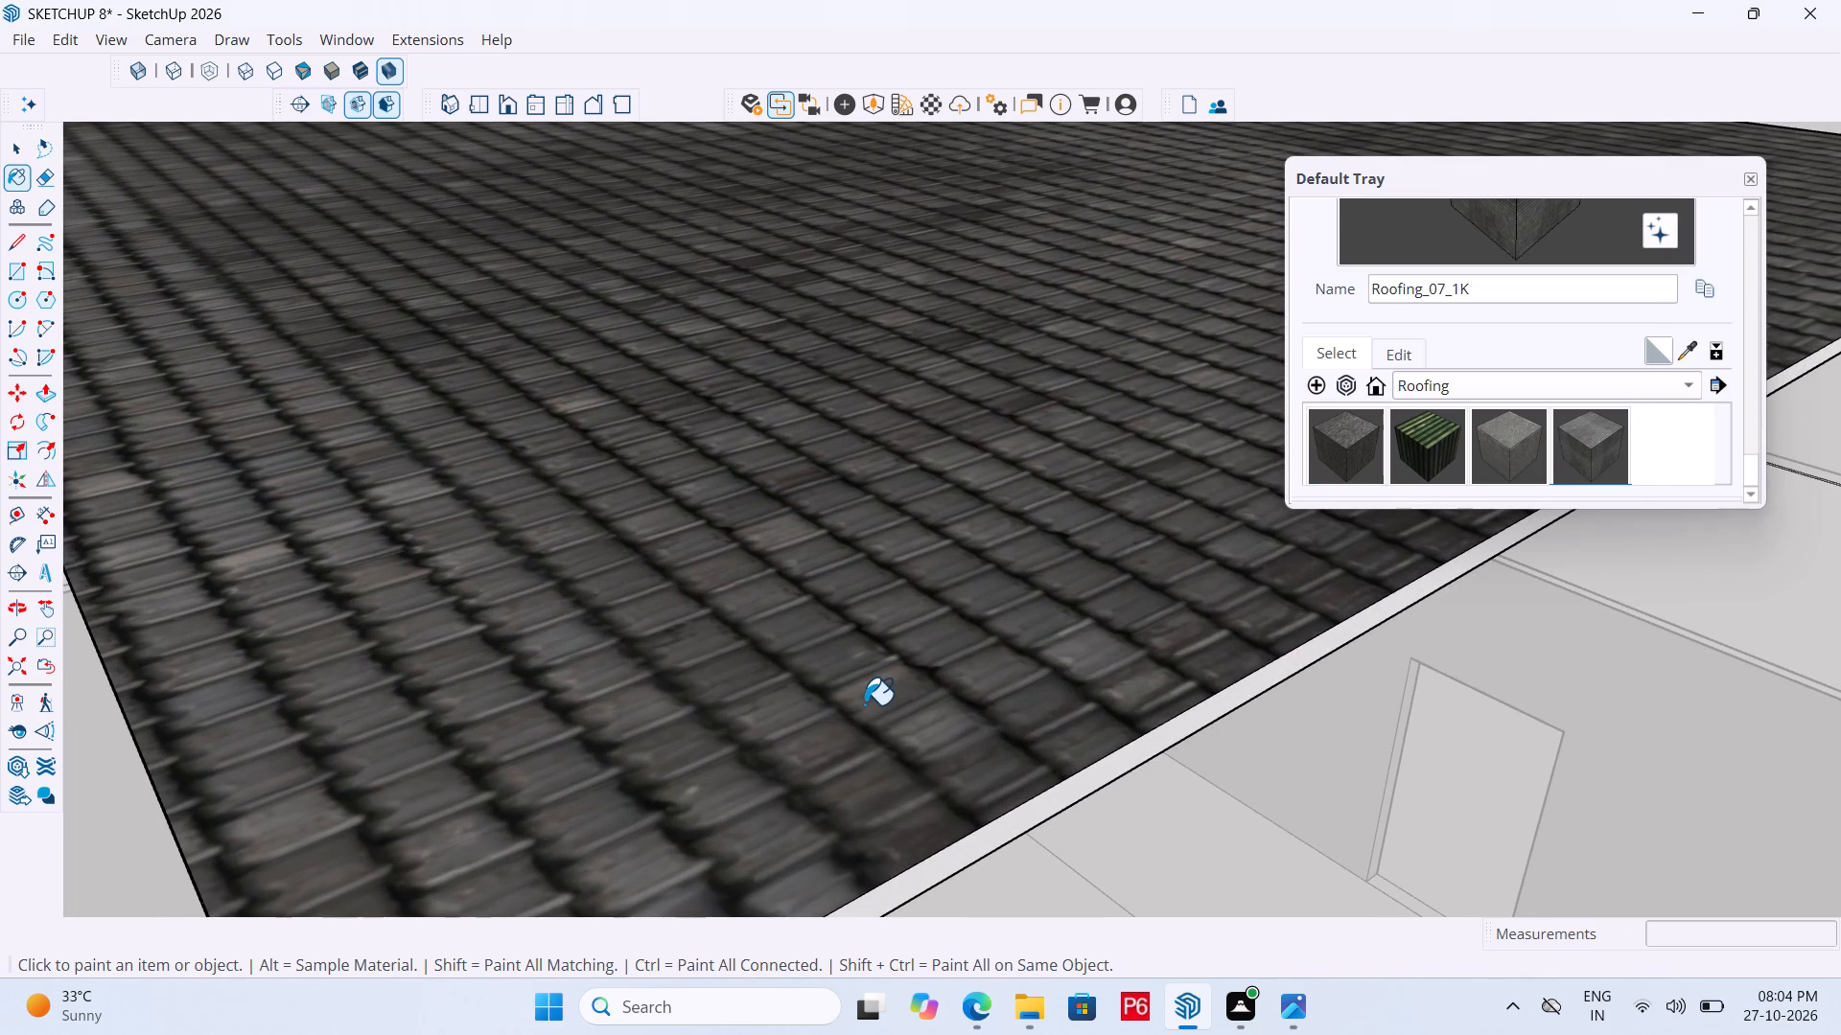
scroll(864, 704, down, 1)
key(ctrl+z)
Draw the first hip line from the near upper corner of the raised slab down to the matching corner of the base.
scroll(922, 701, down, 7)
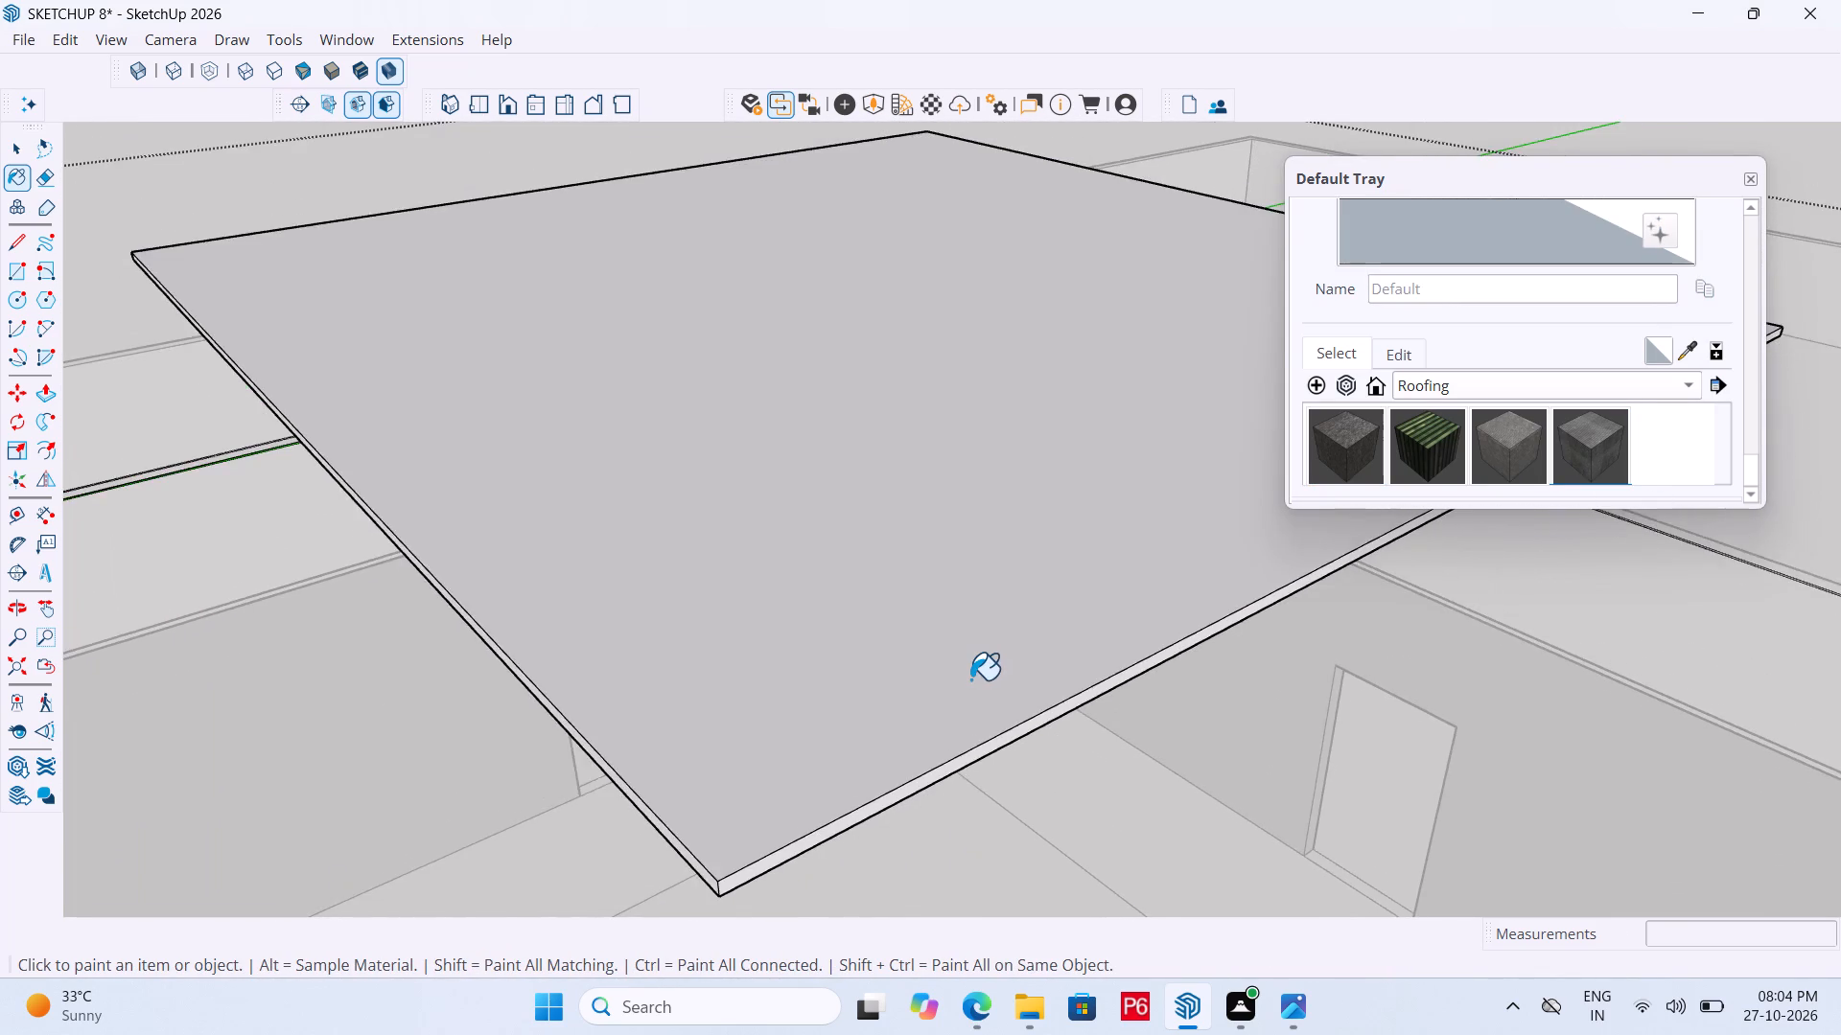
scroll(970, 679, down, 20)
middle_click(1021, 748)
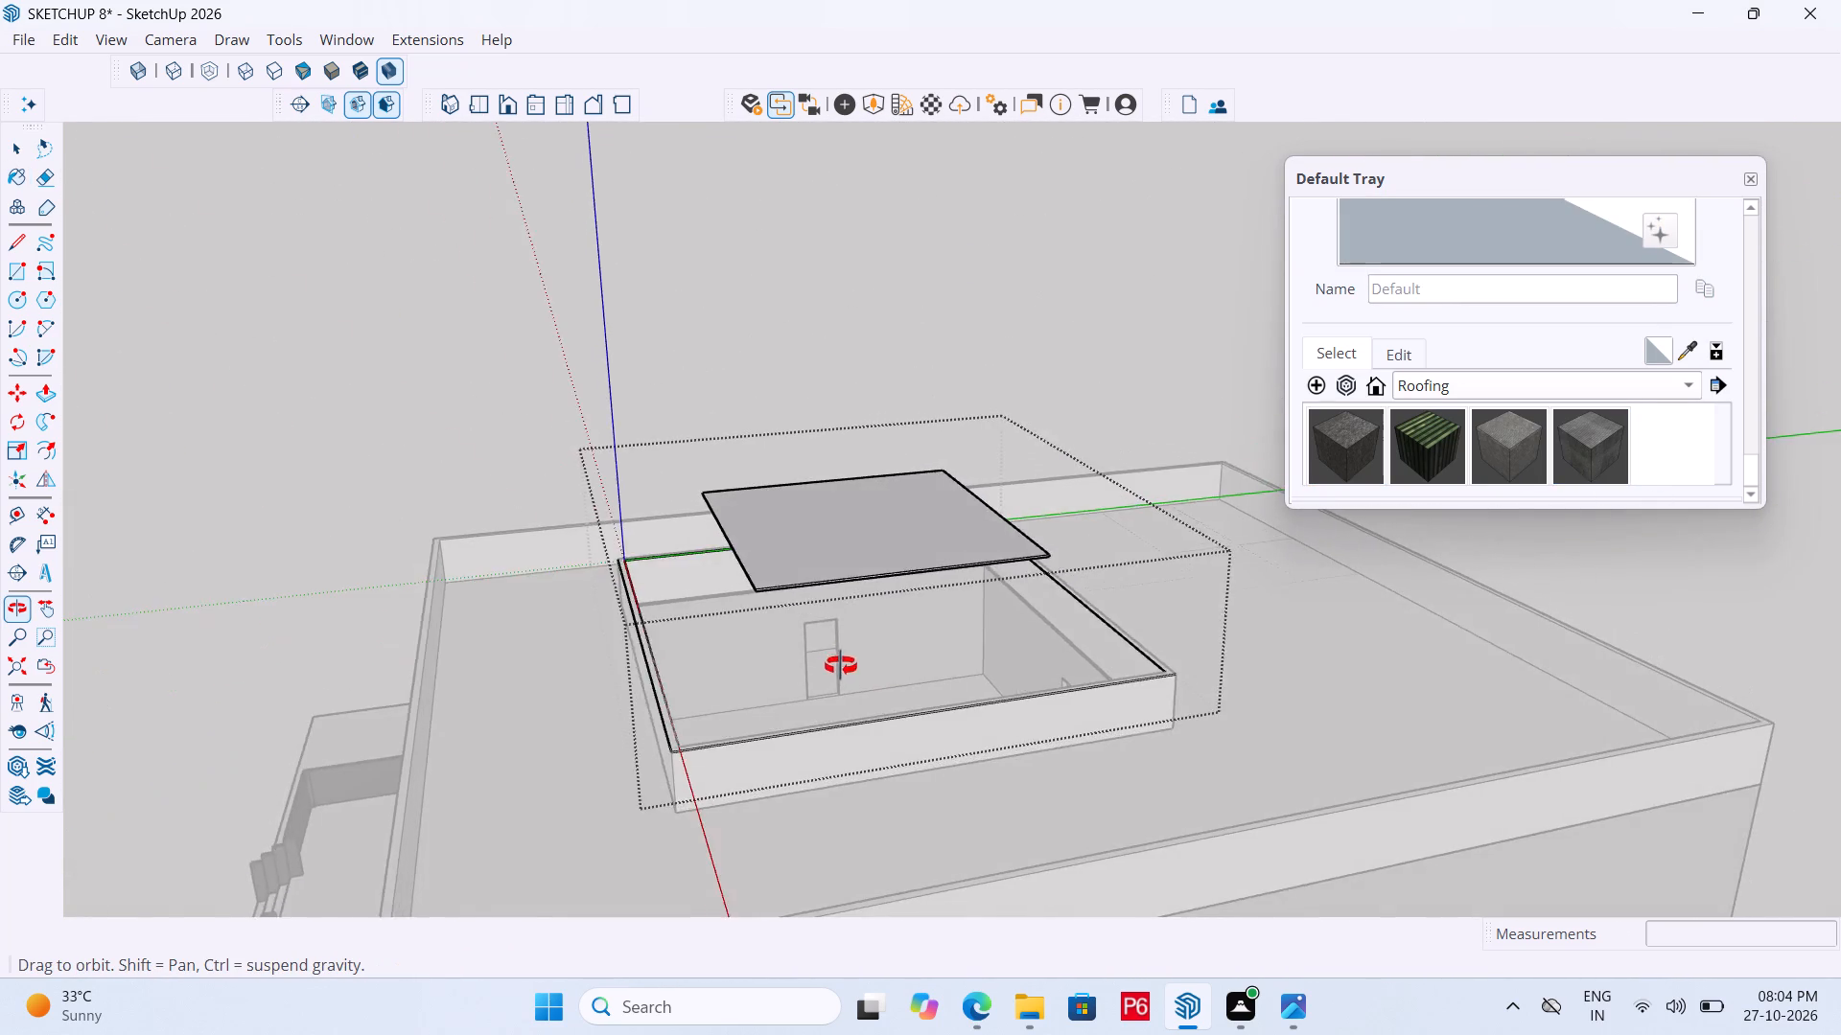
key(r)
scroll(920, 721, up, 6)
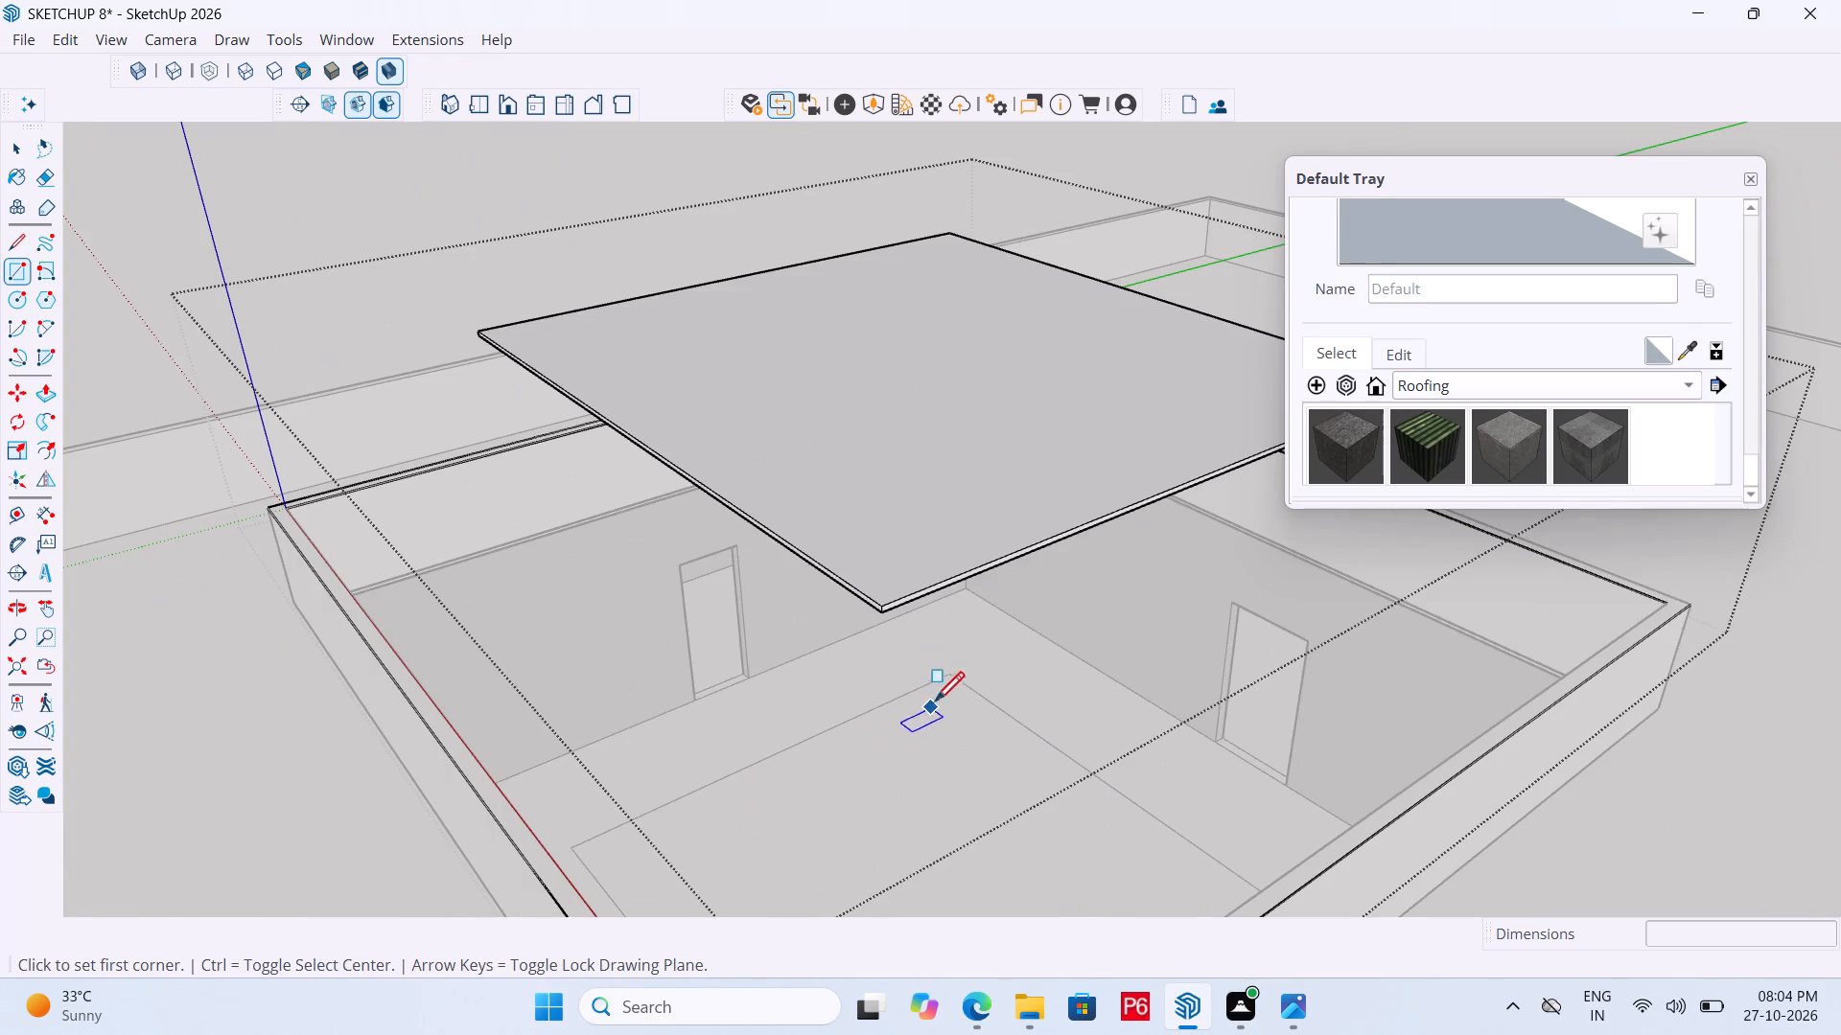
key(l)
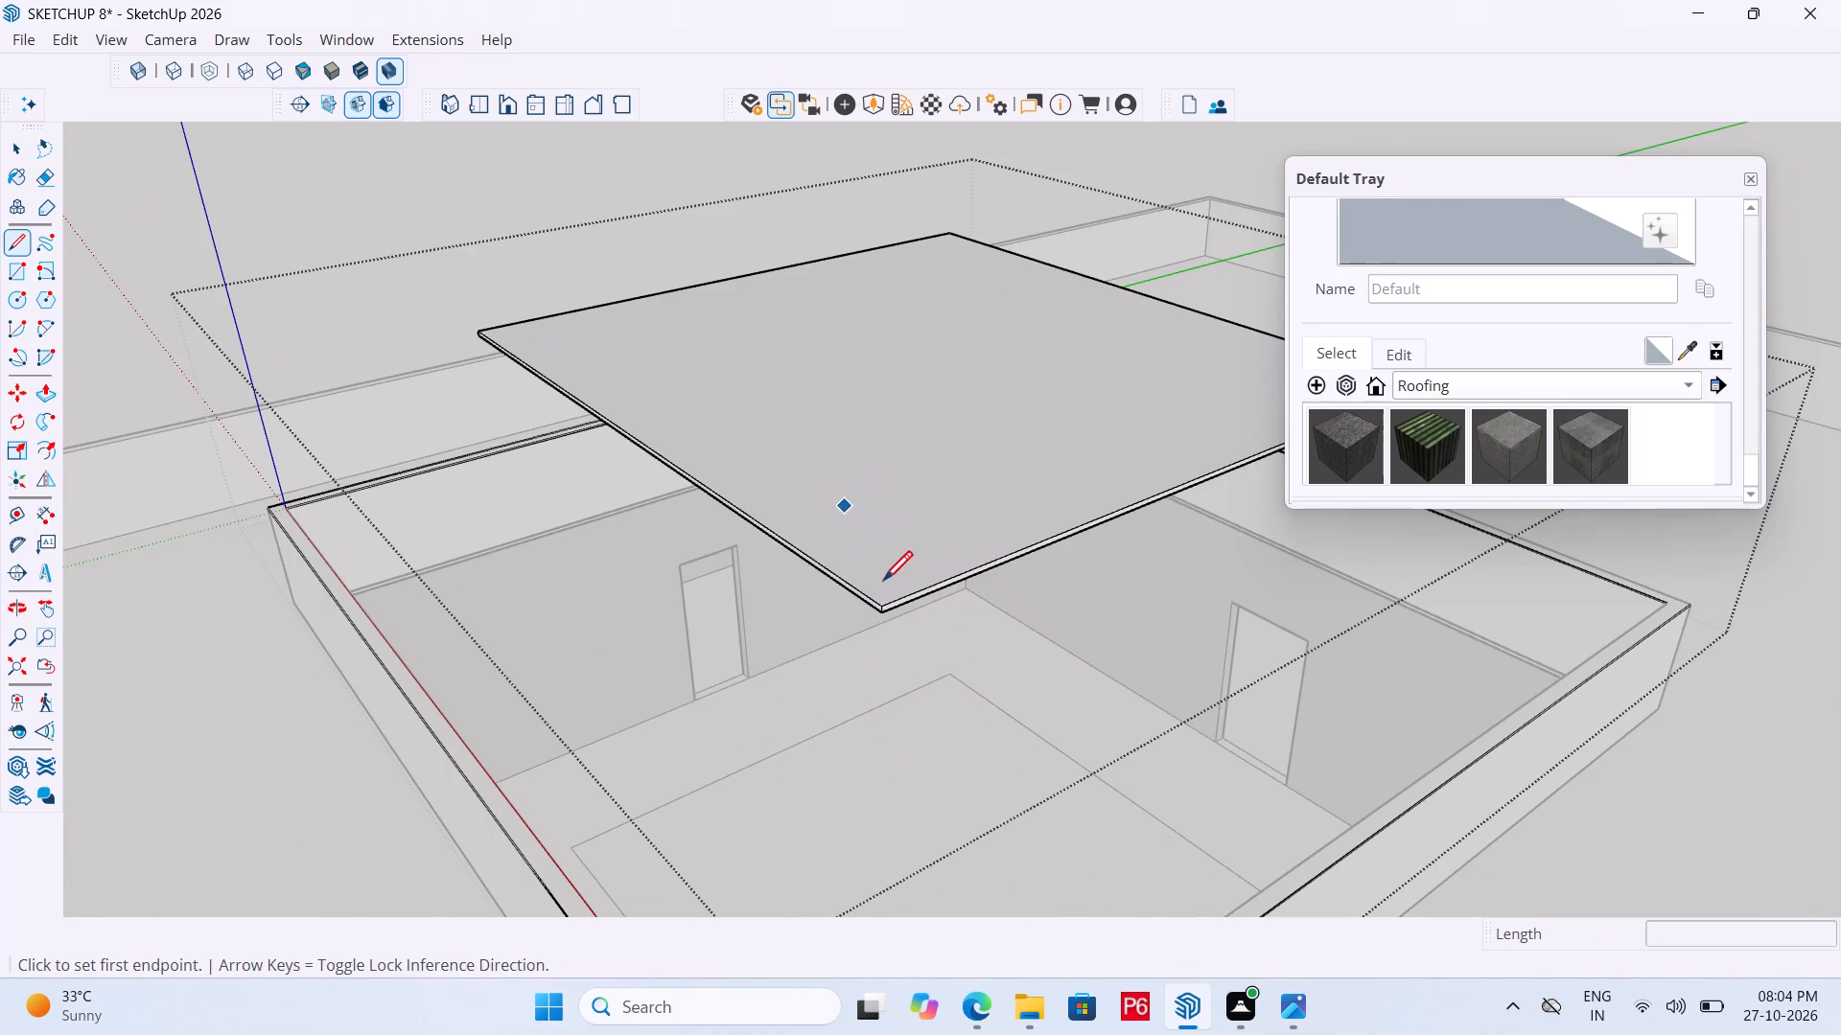
scroll(890, 596, up, 12)
click(865, 630)
scroll(789, 514, down, 5)
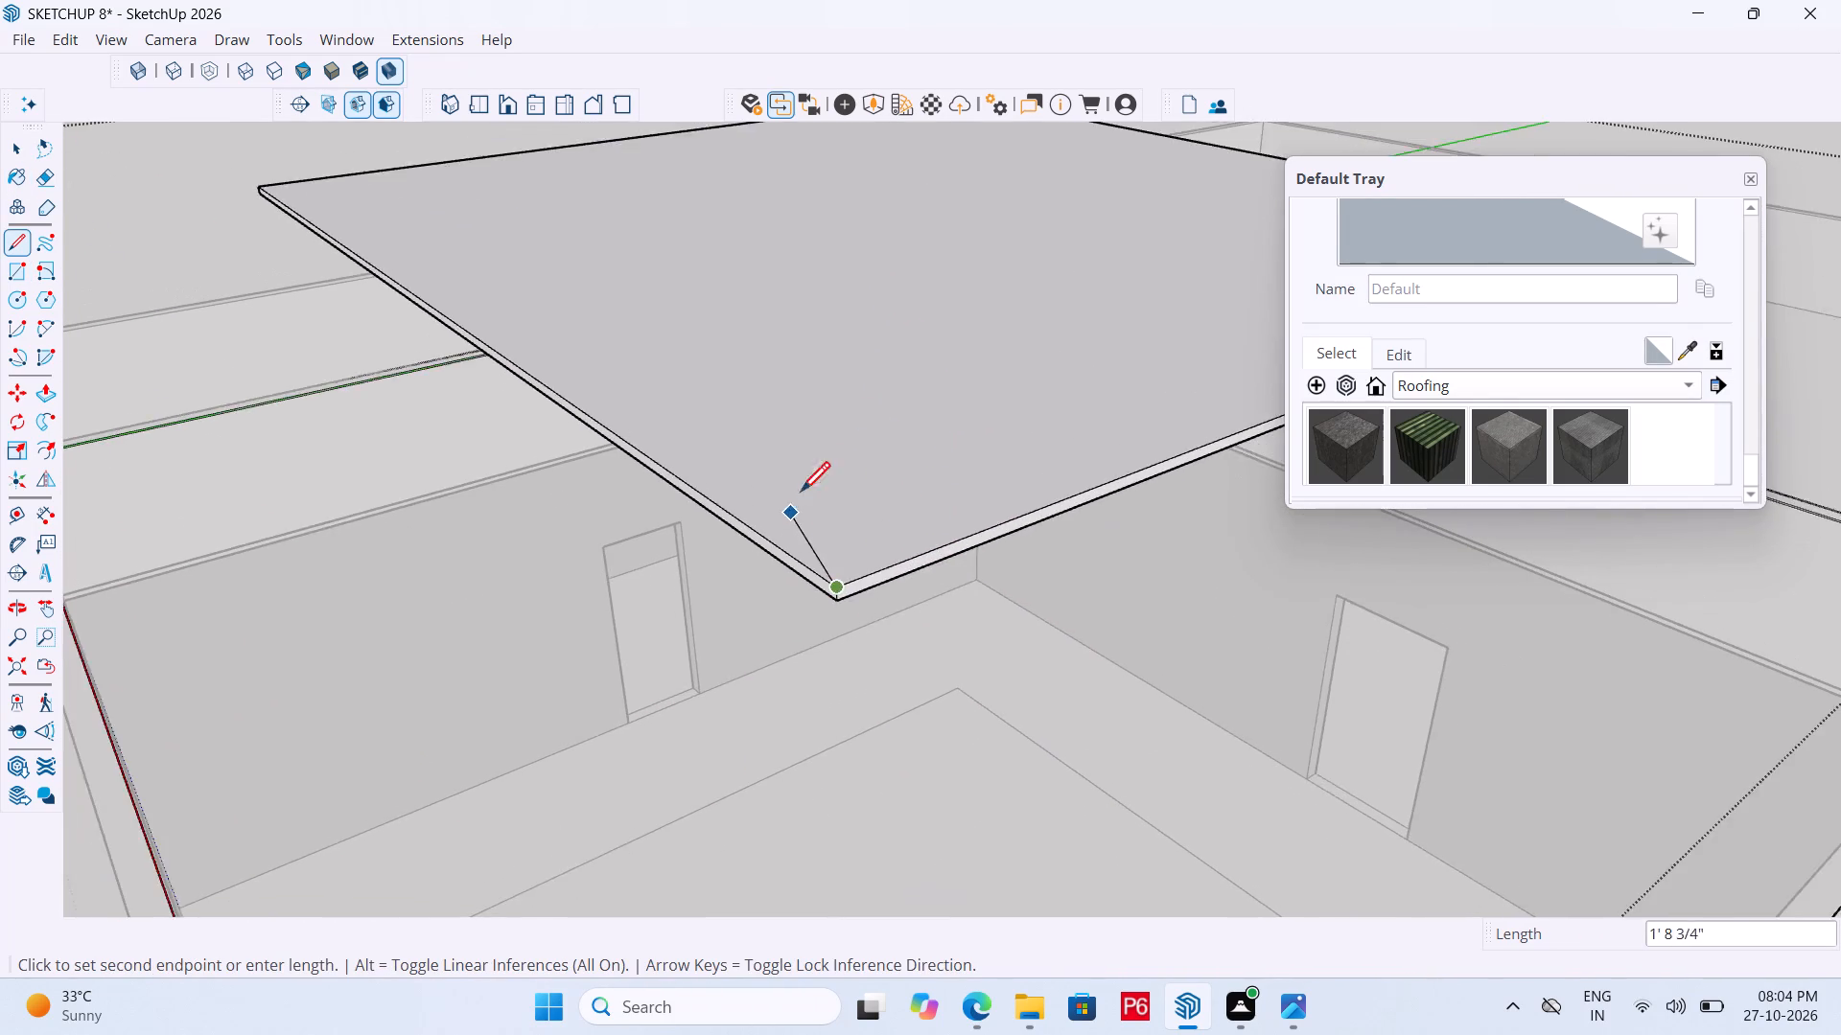
scroll(801, 494, down, 14)
scroll(795, 812, up, 6)
scroll(755, 669, down, 5)
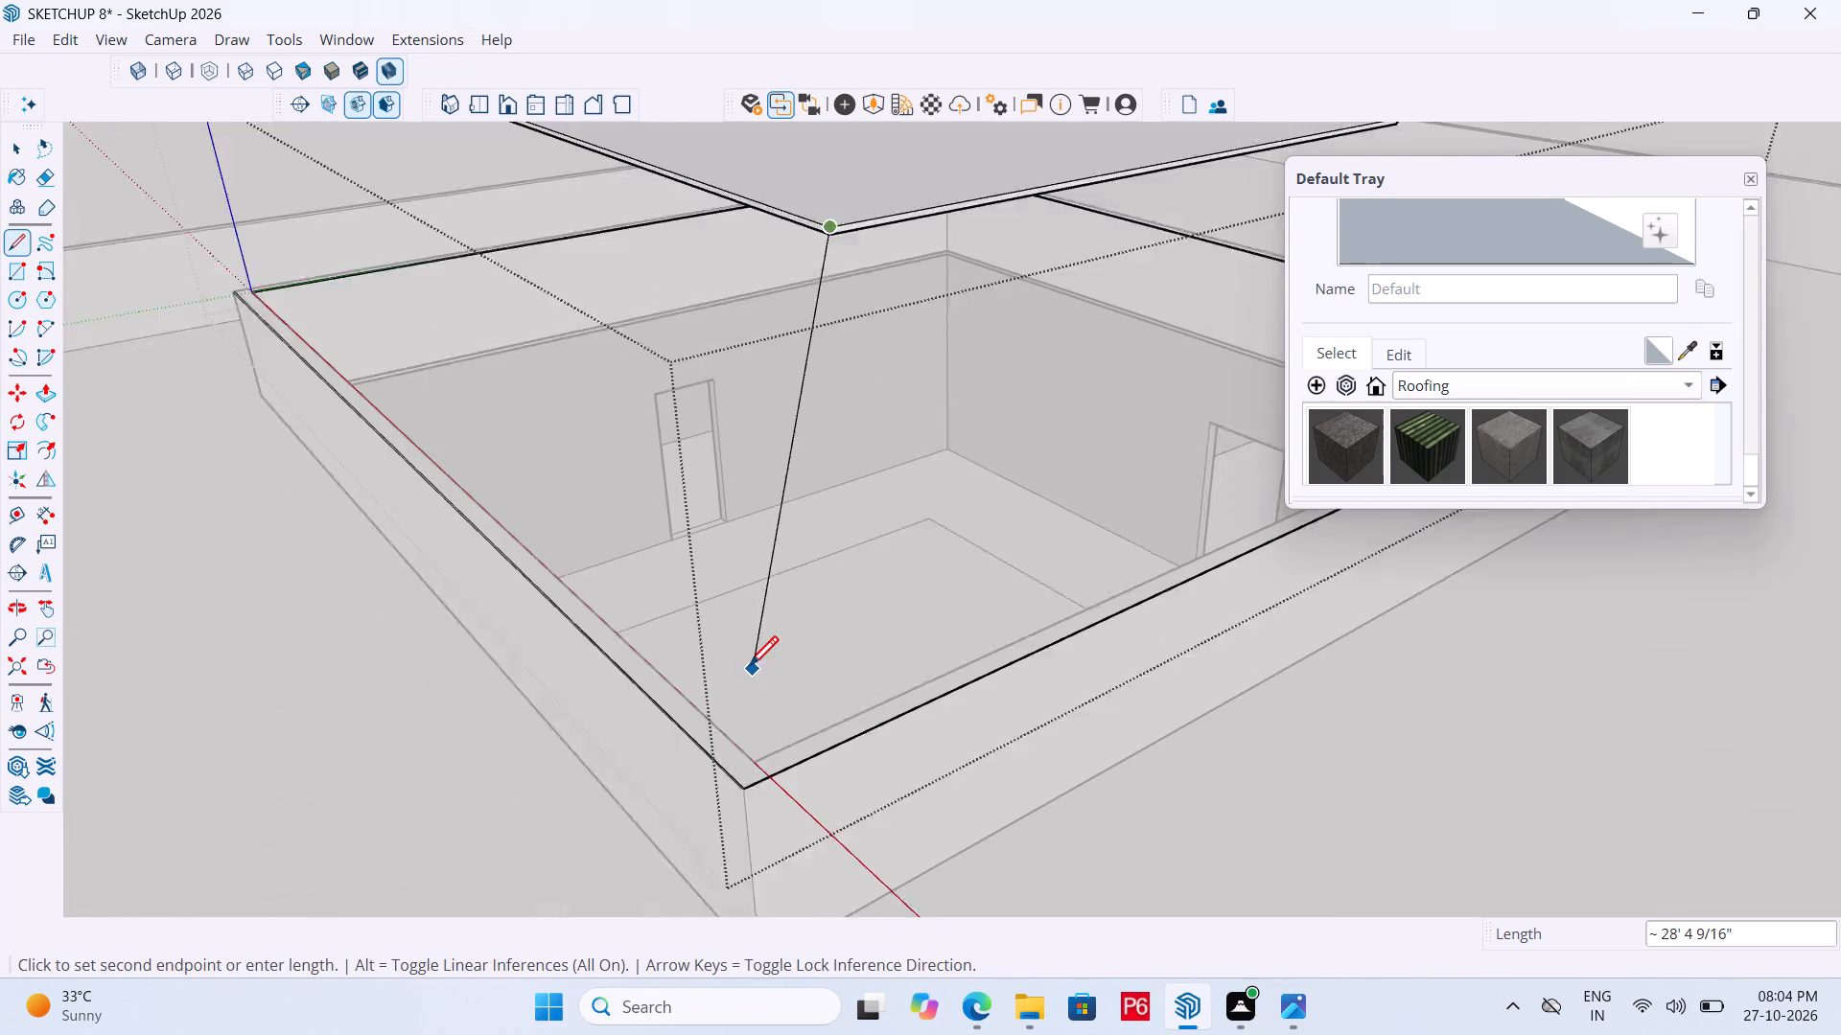
click(749, 767)
Trace a 33' line along the base's outer edge from that hip's foot to the adjacent corner.
scroll(1028, 717, down, 6)
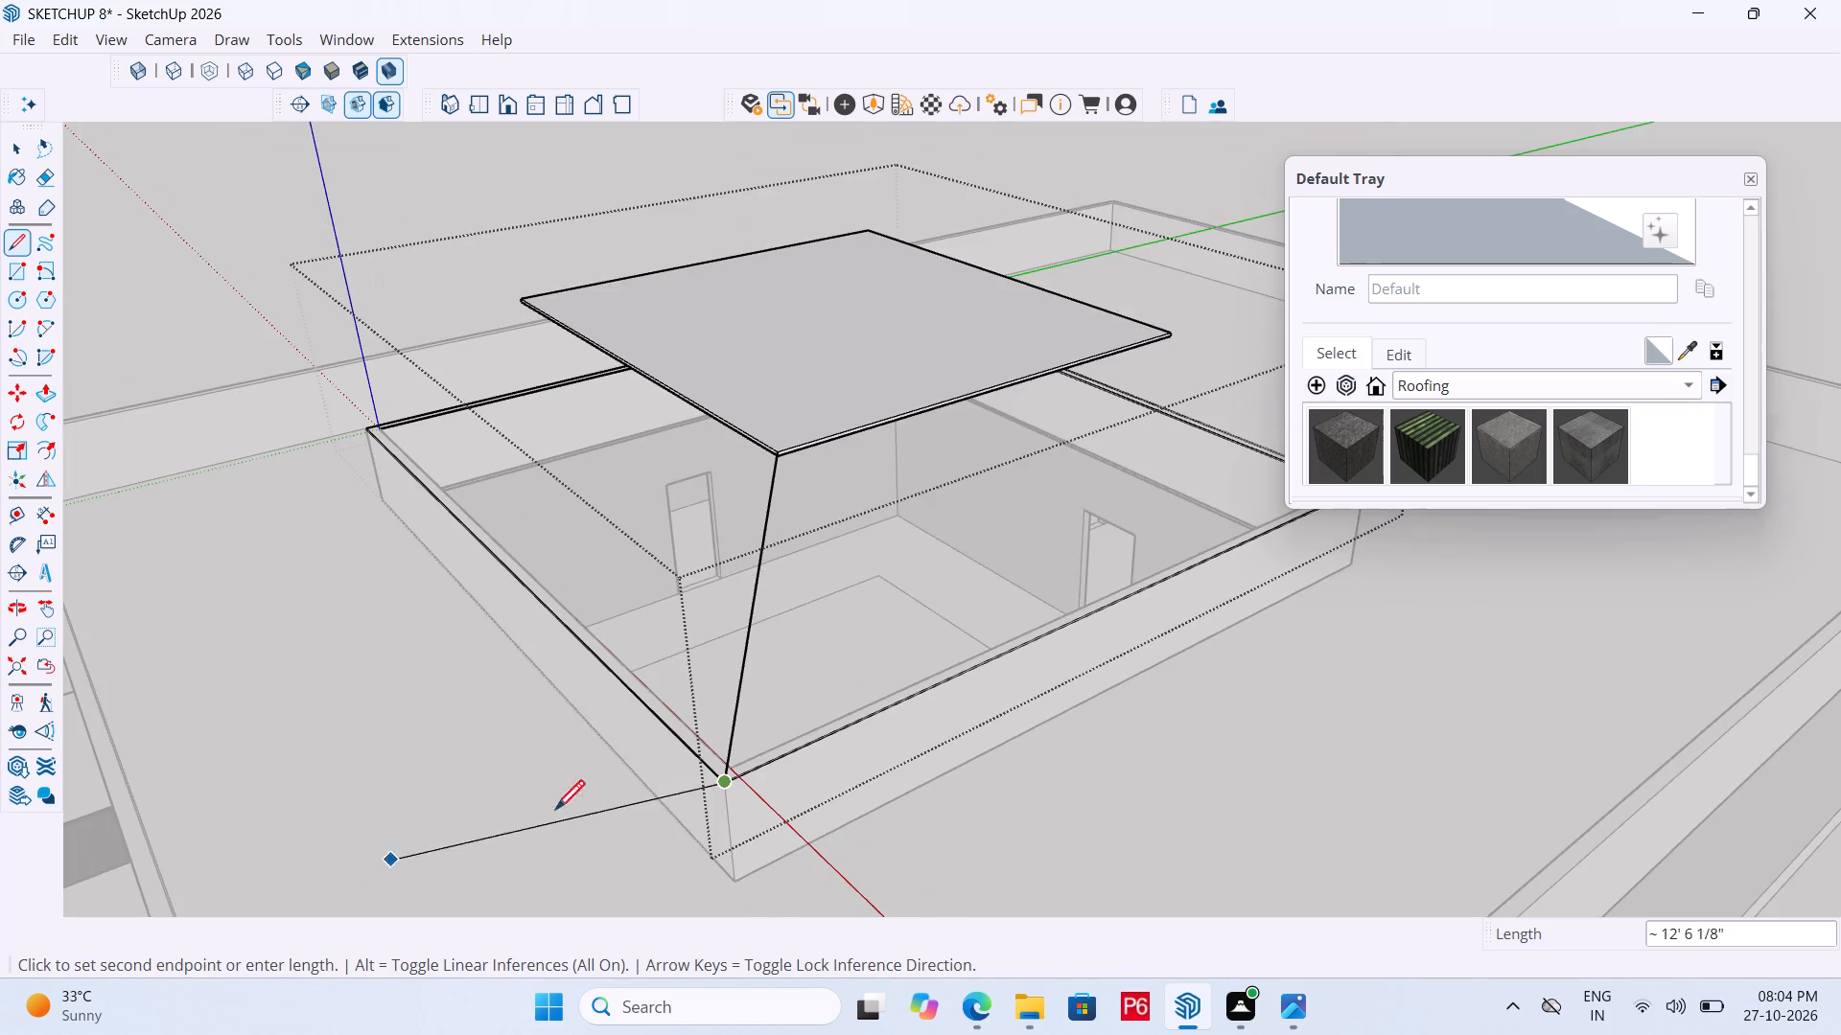
middle_drag(1324, 677, 498, 746)
scroll(918, 738, up, 5)
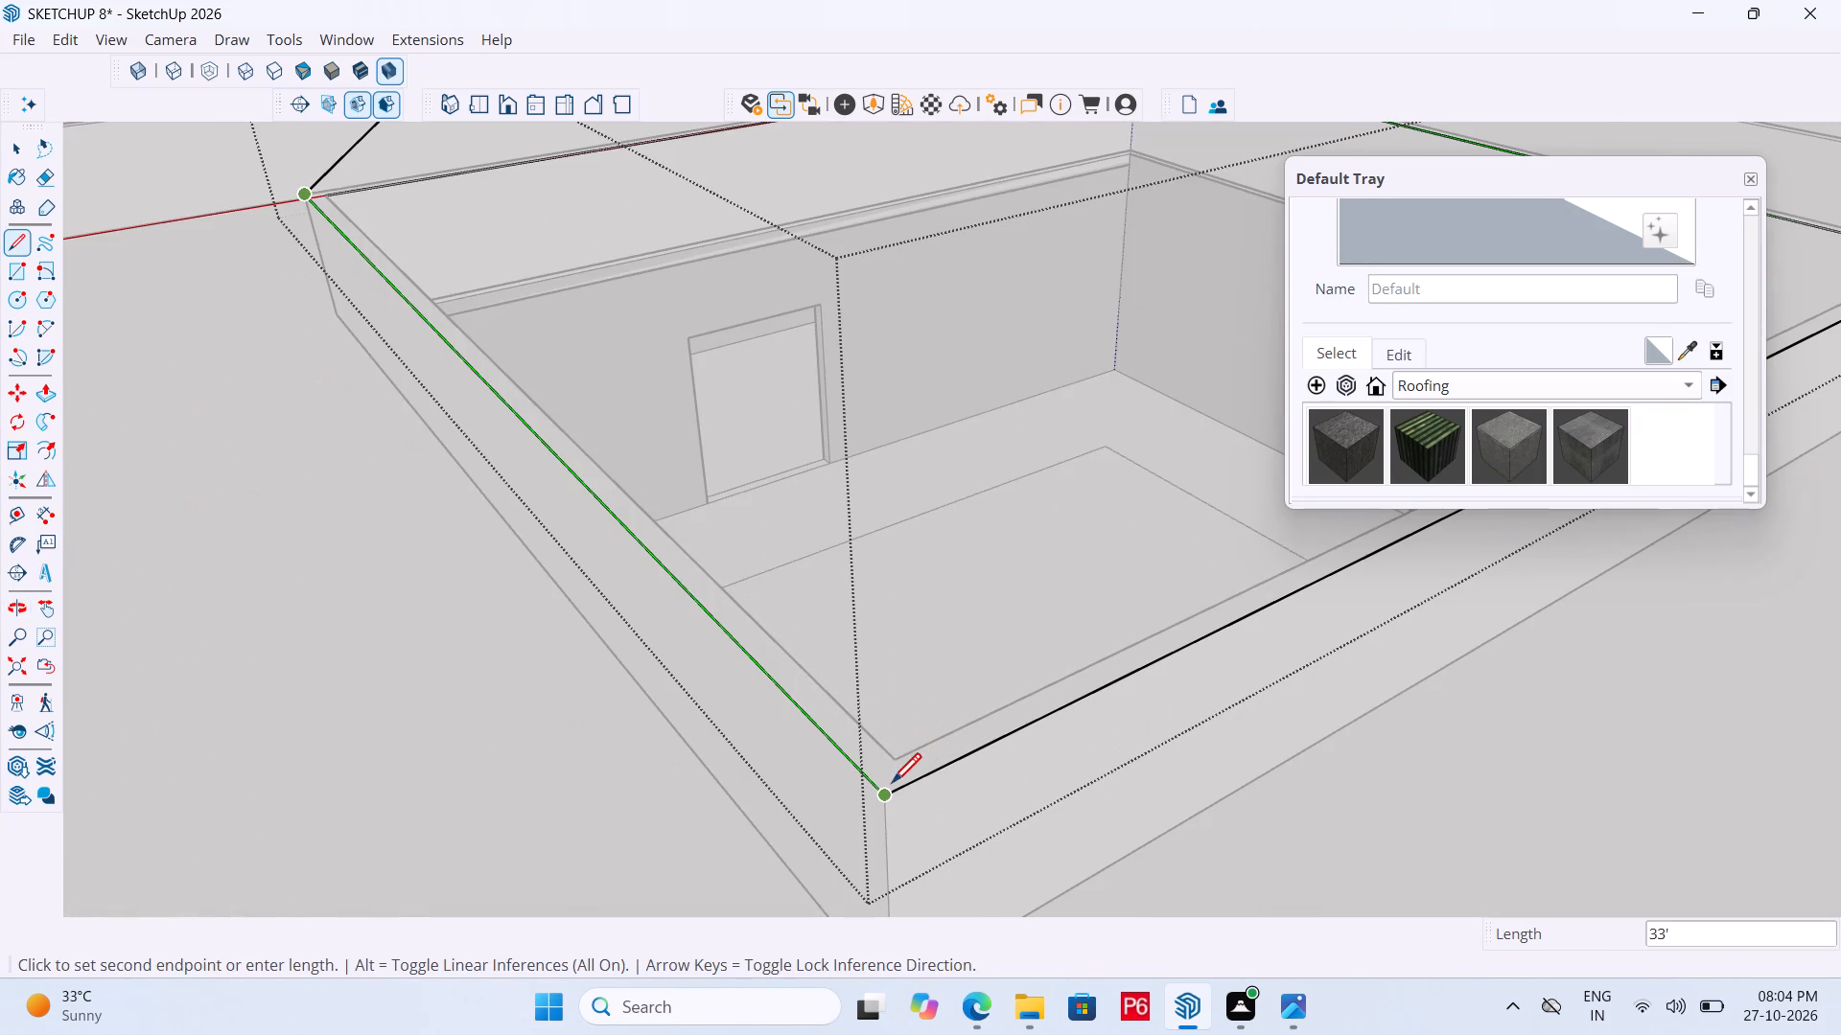
click(891, 786)
Draw the second hip line from the raised slab's adjacent upper corner down to the base corner at the 33' edge's end.
scroll(900, 589, down, 6)
scroll(967, 317, up, 7)
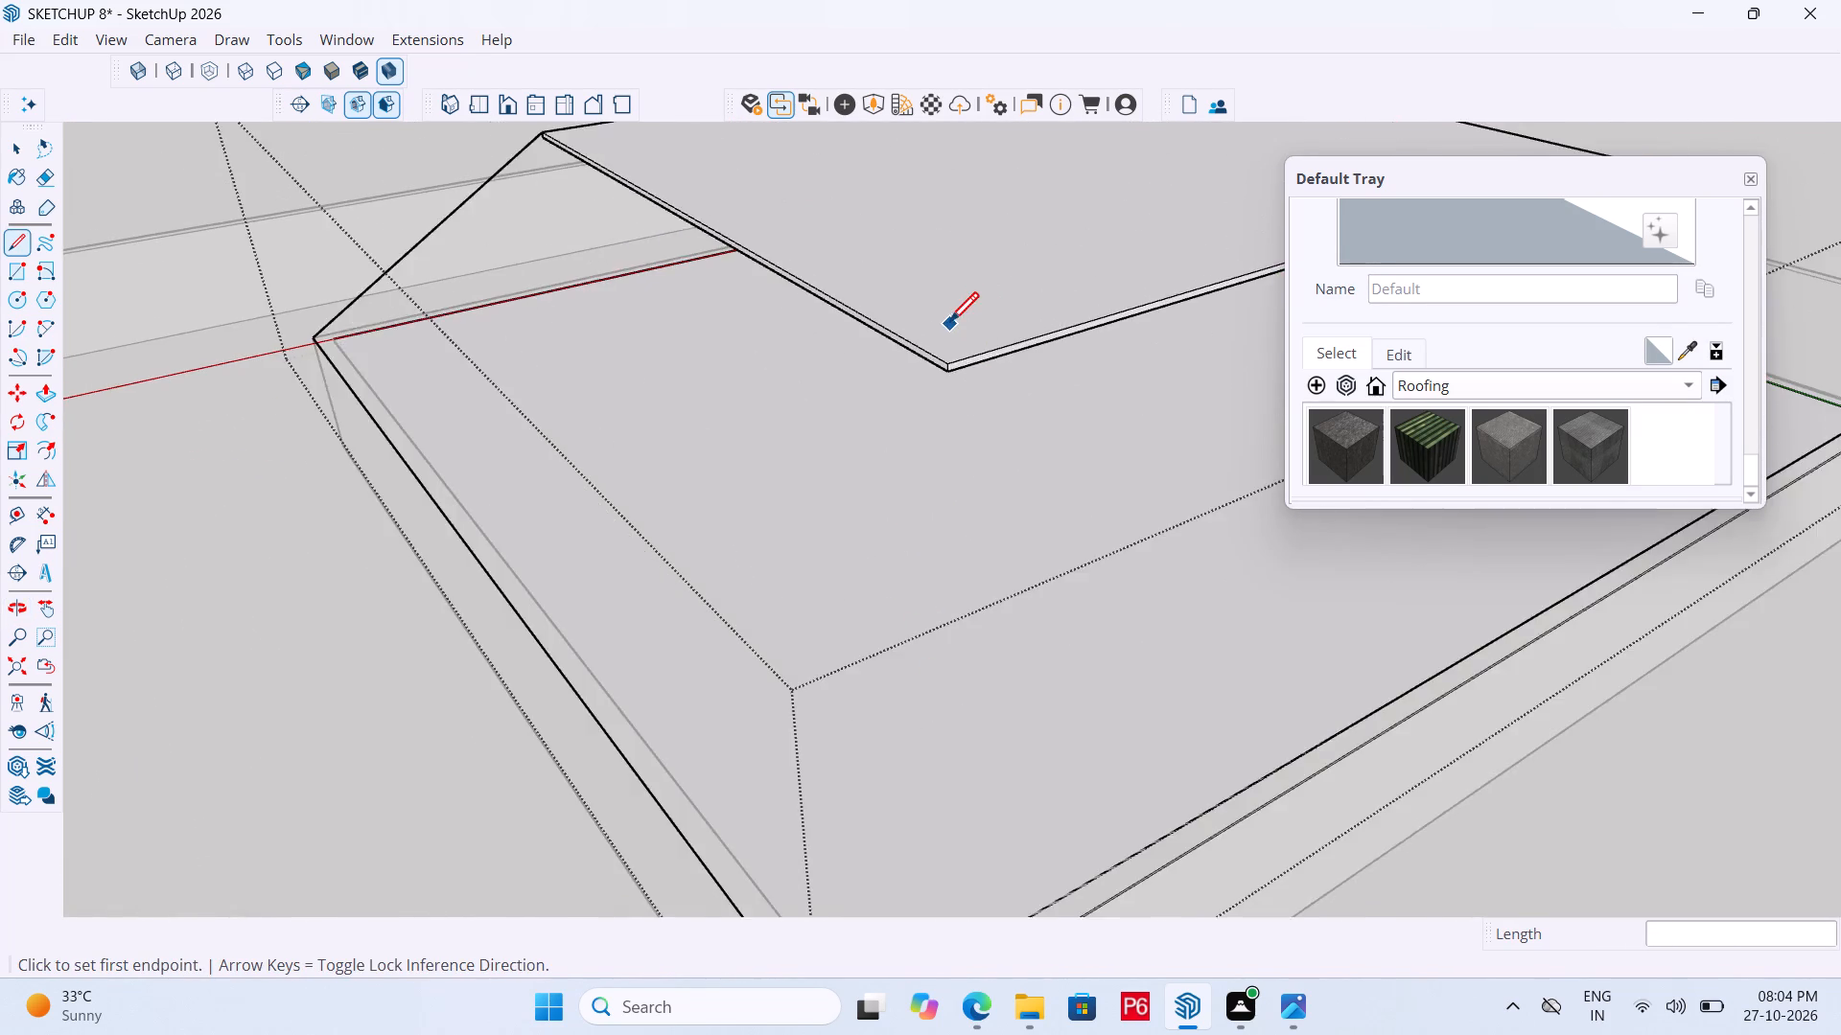
scroll(949, 325, up, 8)
click(946, 414)
scroll(892, 426, down, 7)
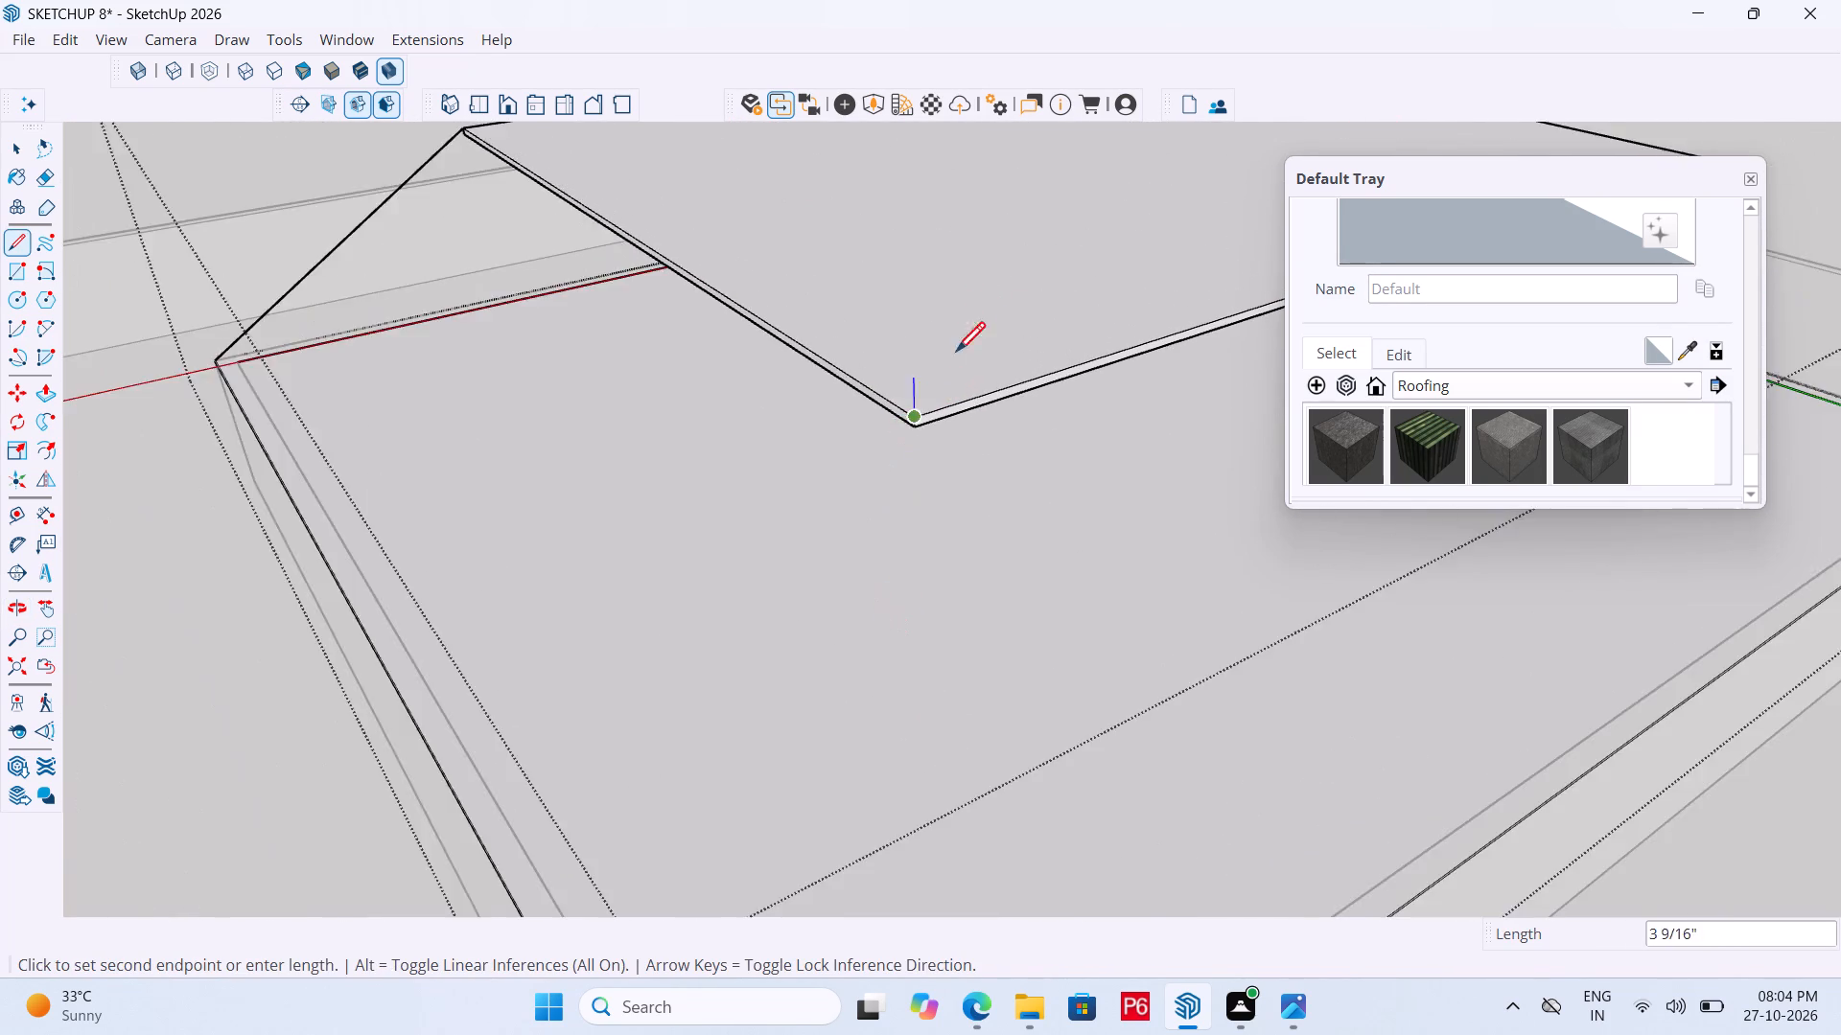
scroll(956, 355, down, 12)
scroll(920, 636, up, 10)
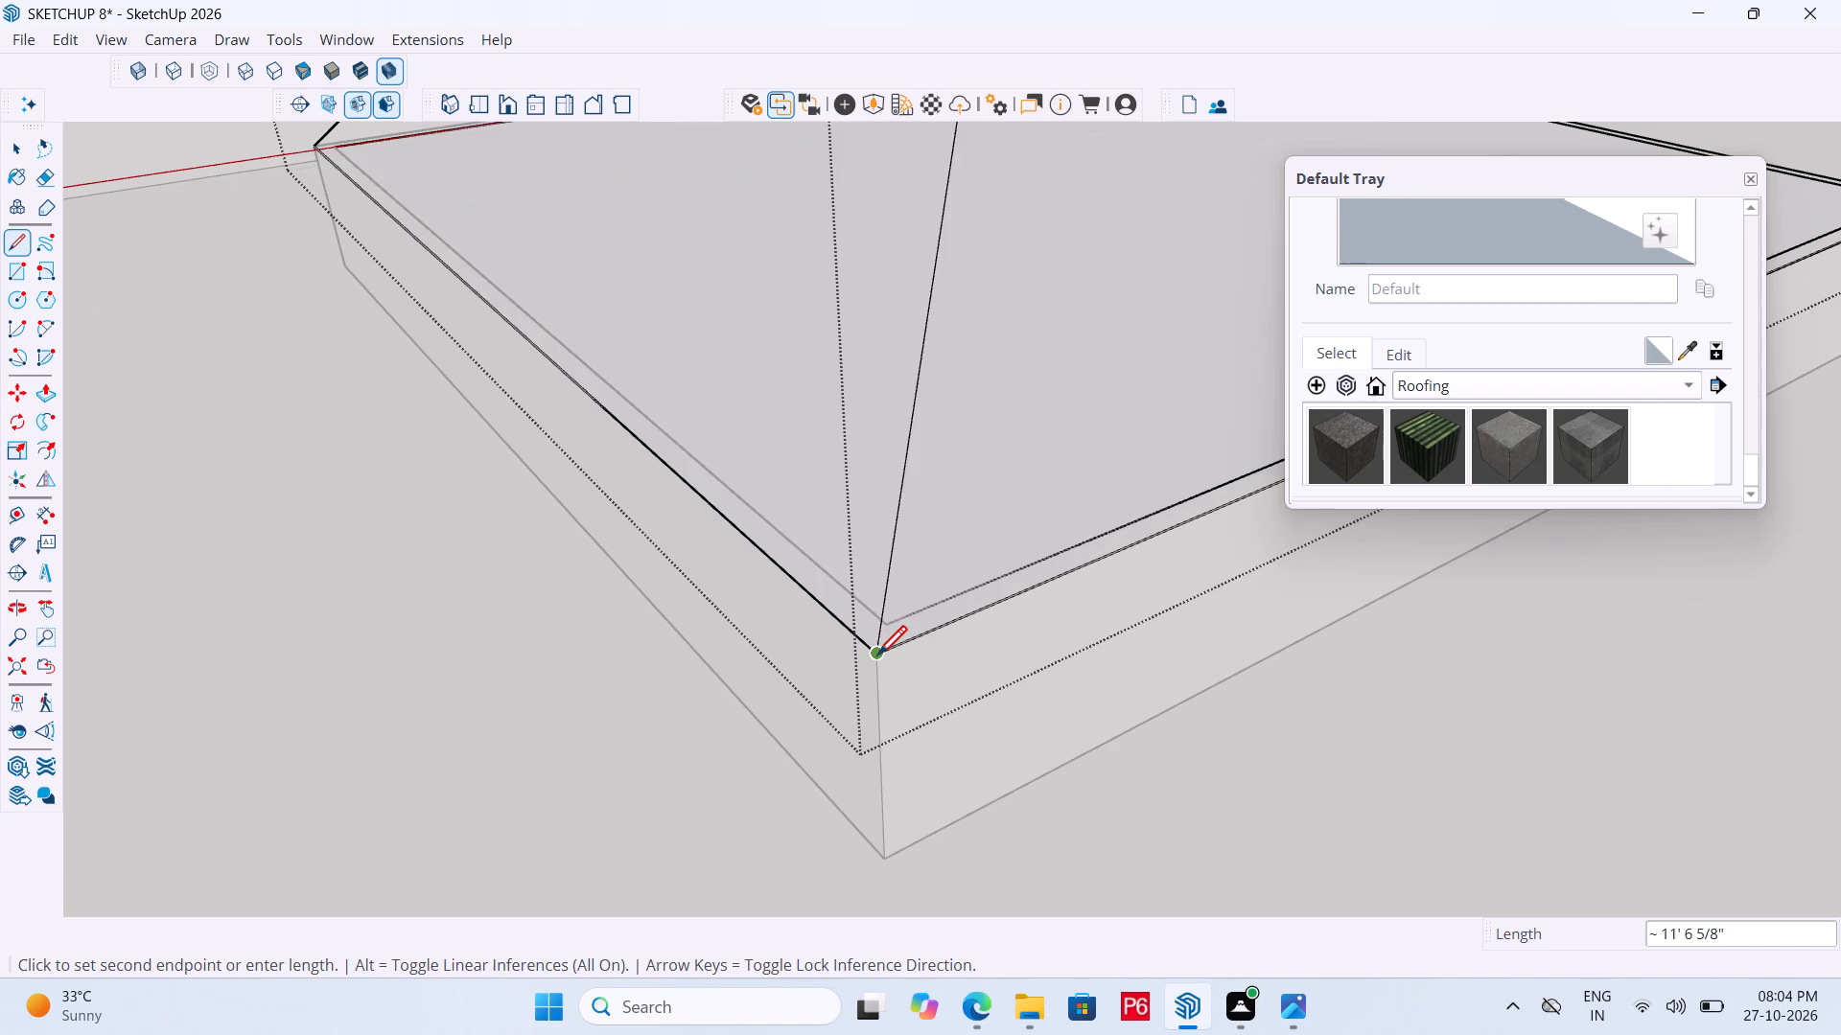
click(877, 658)
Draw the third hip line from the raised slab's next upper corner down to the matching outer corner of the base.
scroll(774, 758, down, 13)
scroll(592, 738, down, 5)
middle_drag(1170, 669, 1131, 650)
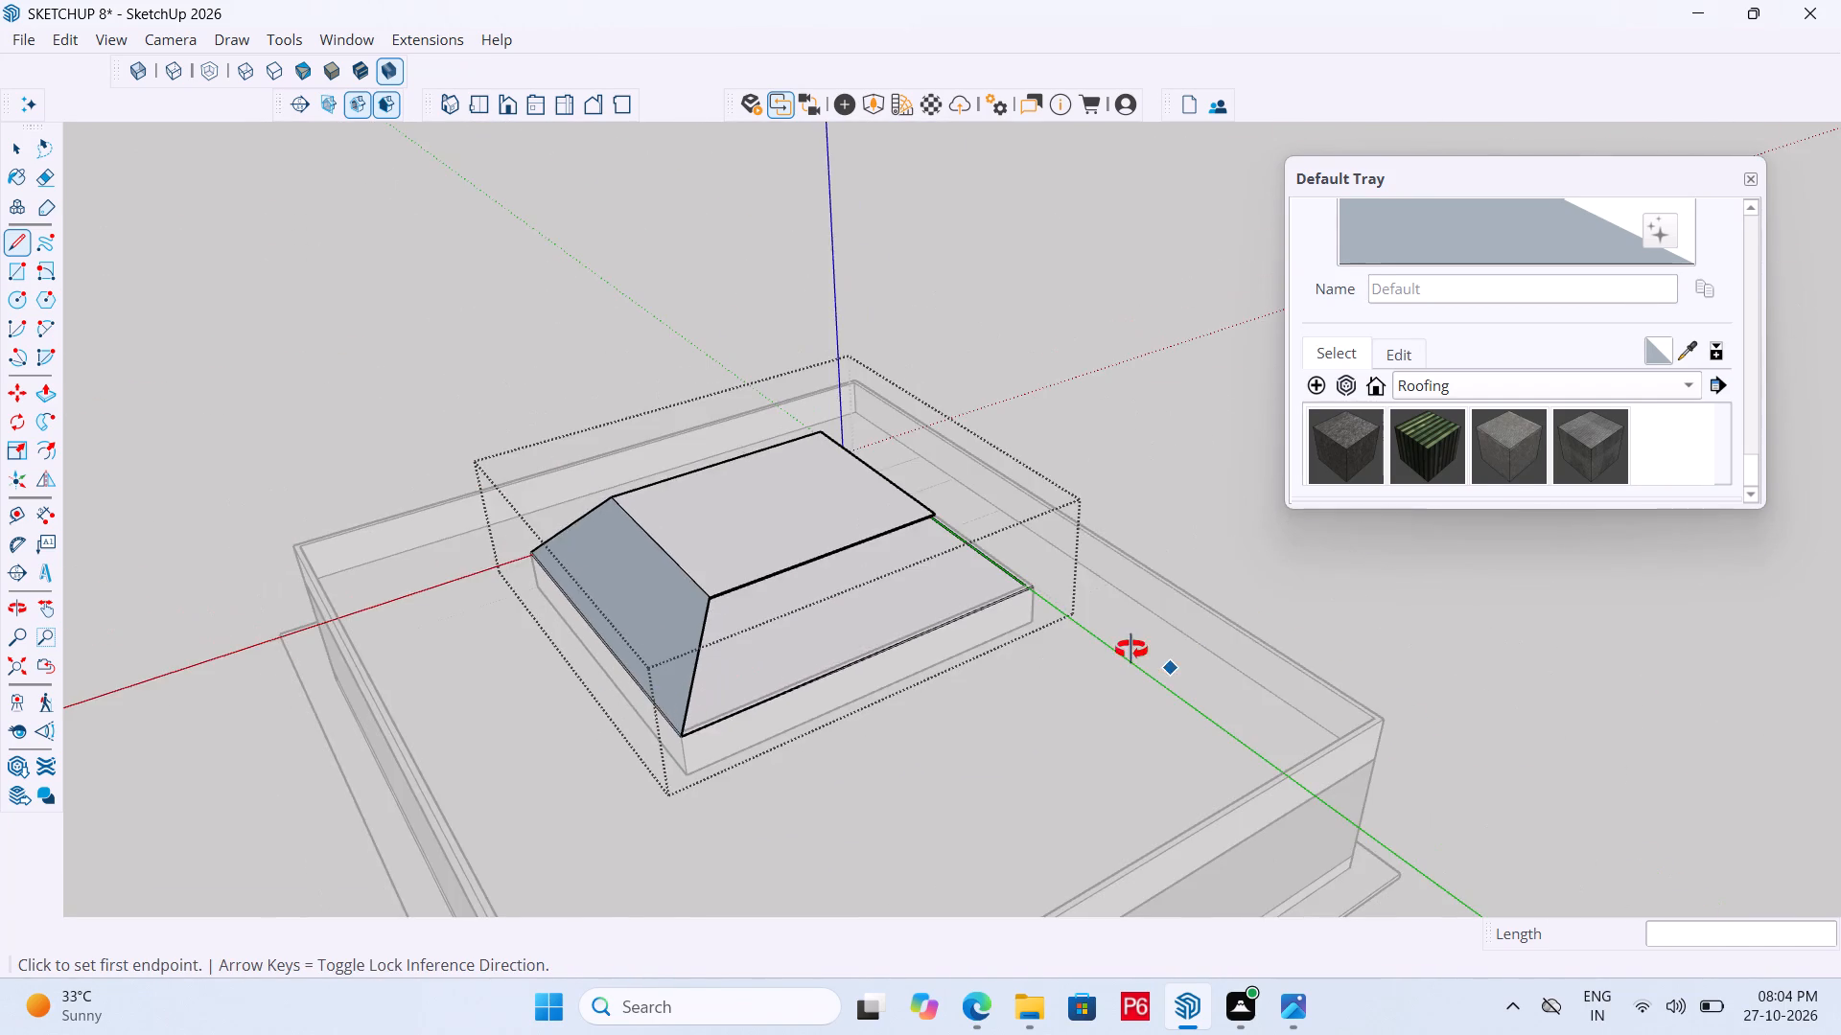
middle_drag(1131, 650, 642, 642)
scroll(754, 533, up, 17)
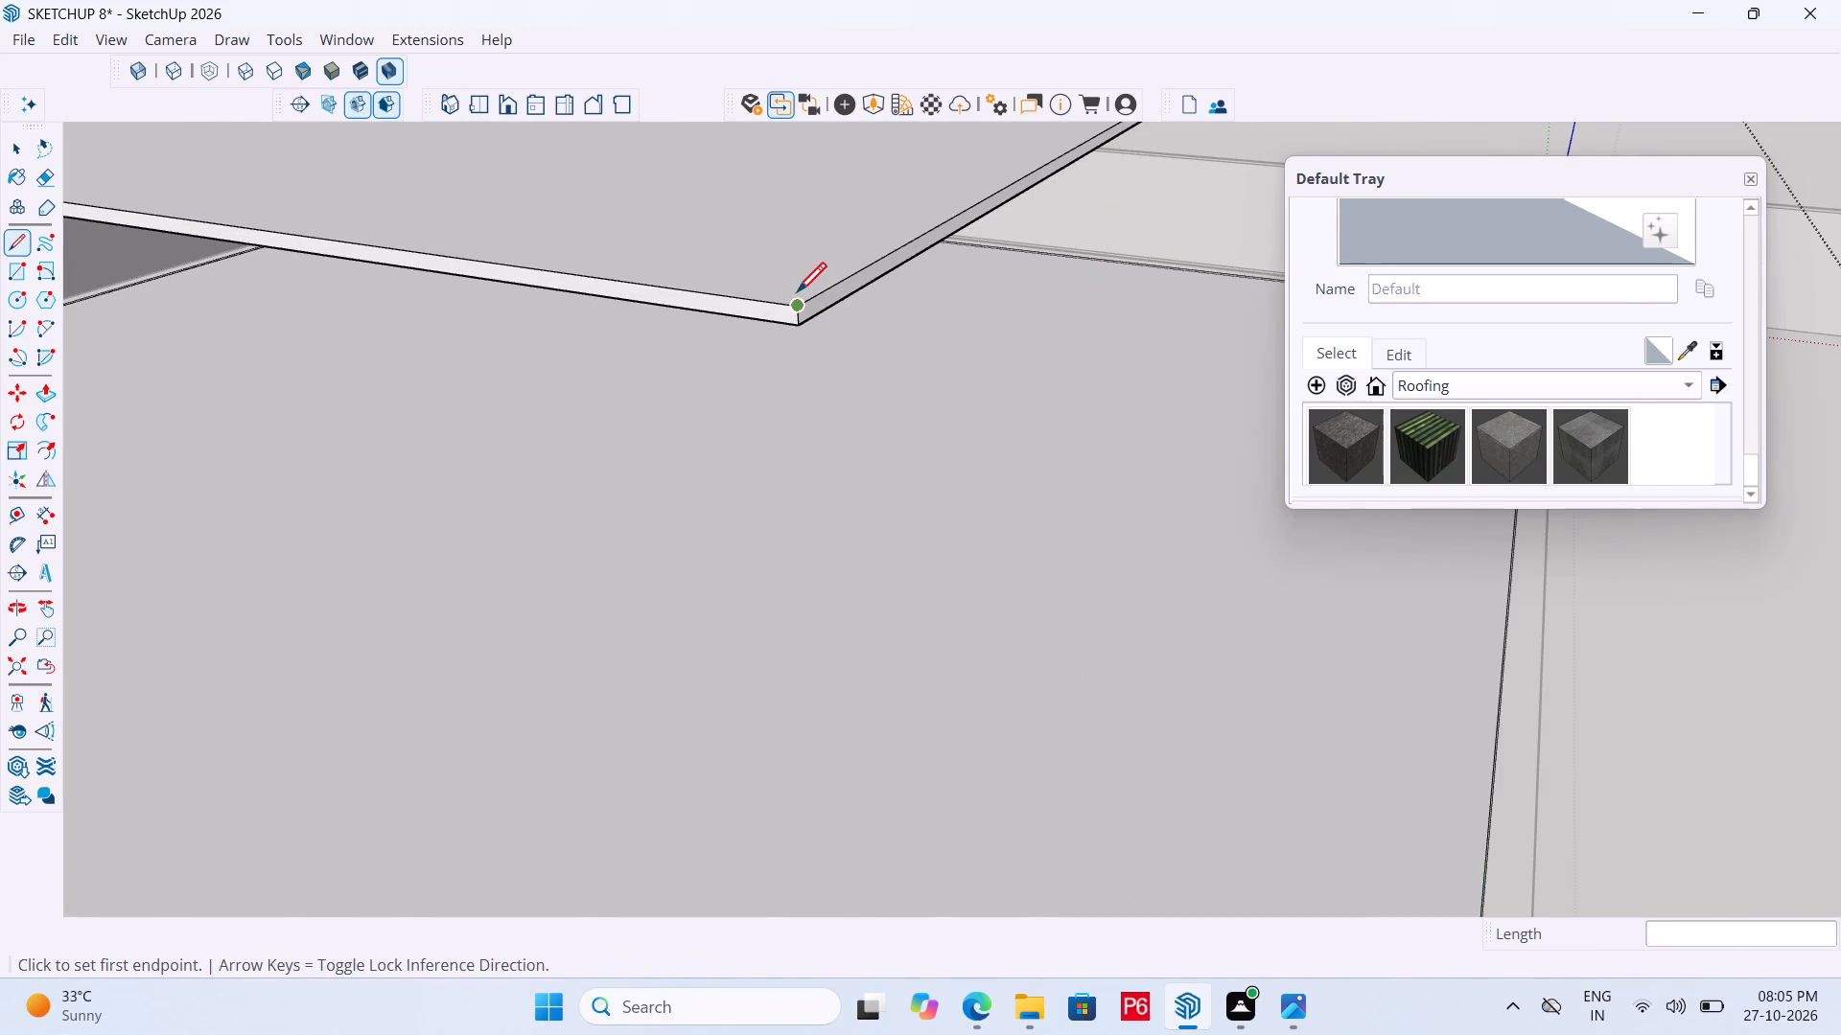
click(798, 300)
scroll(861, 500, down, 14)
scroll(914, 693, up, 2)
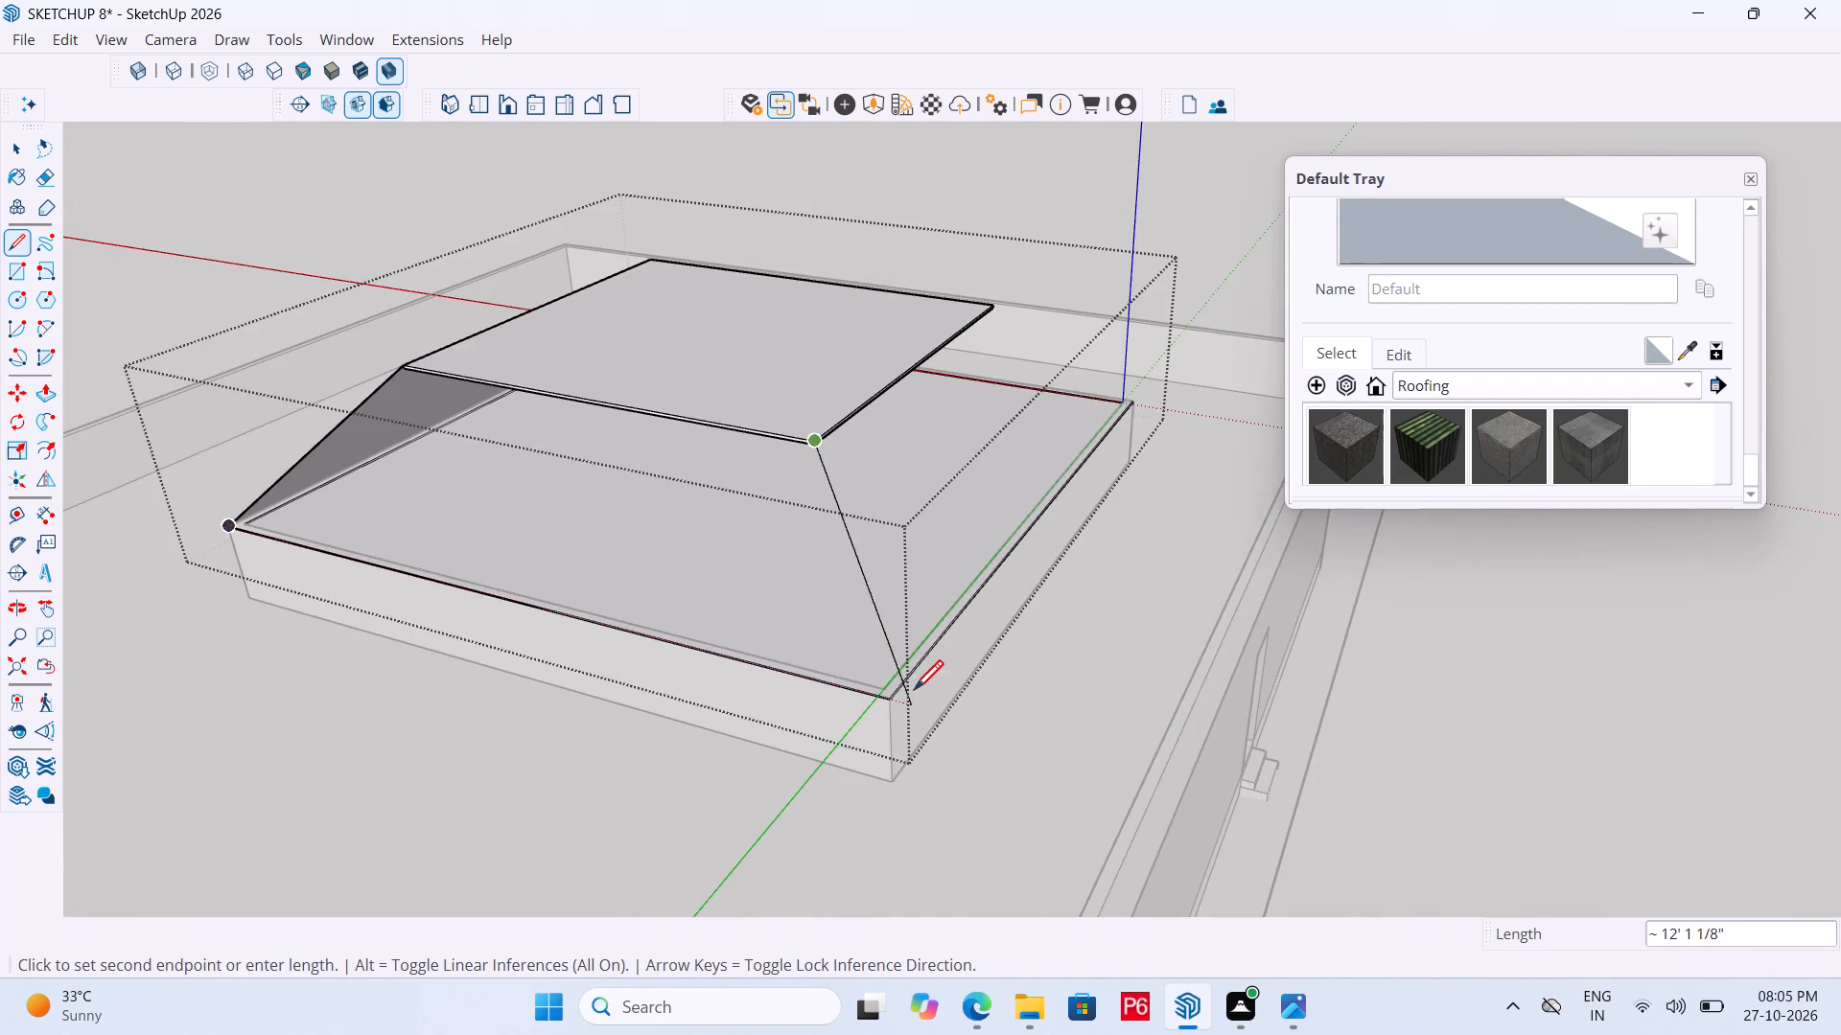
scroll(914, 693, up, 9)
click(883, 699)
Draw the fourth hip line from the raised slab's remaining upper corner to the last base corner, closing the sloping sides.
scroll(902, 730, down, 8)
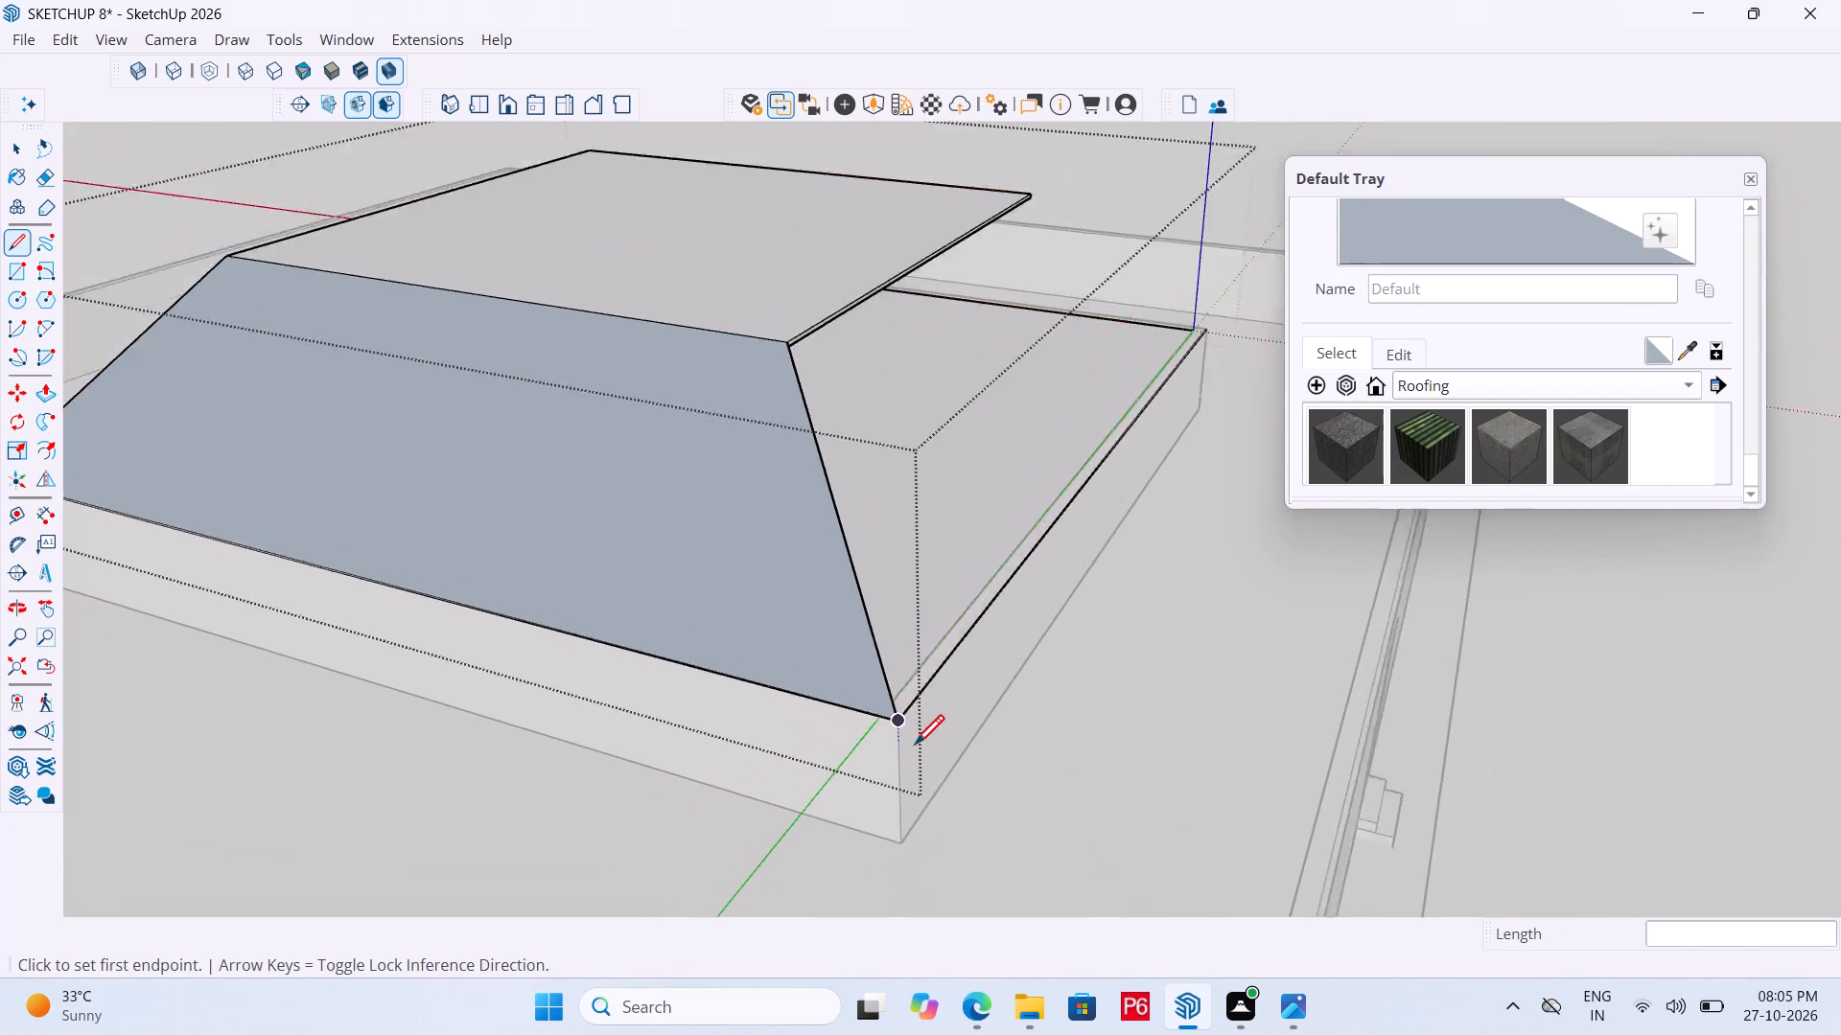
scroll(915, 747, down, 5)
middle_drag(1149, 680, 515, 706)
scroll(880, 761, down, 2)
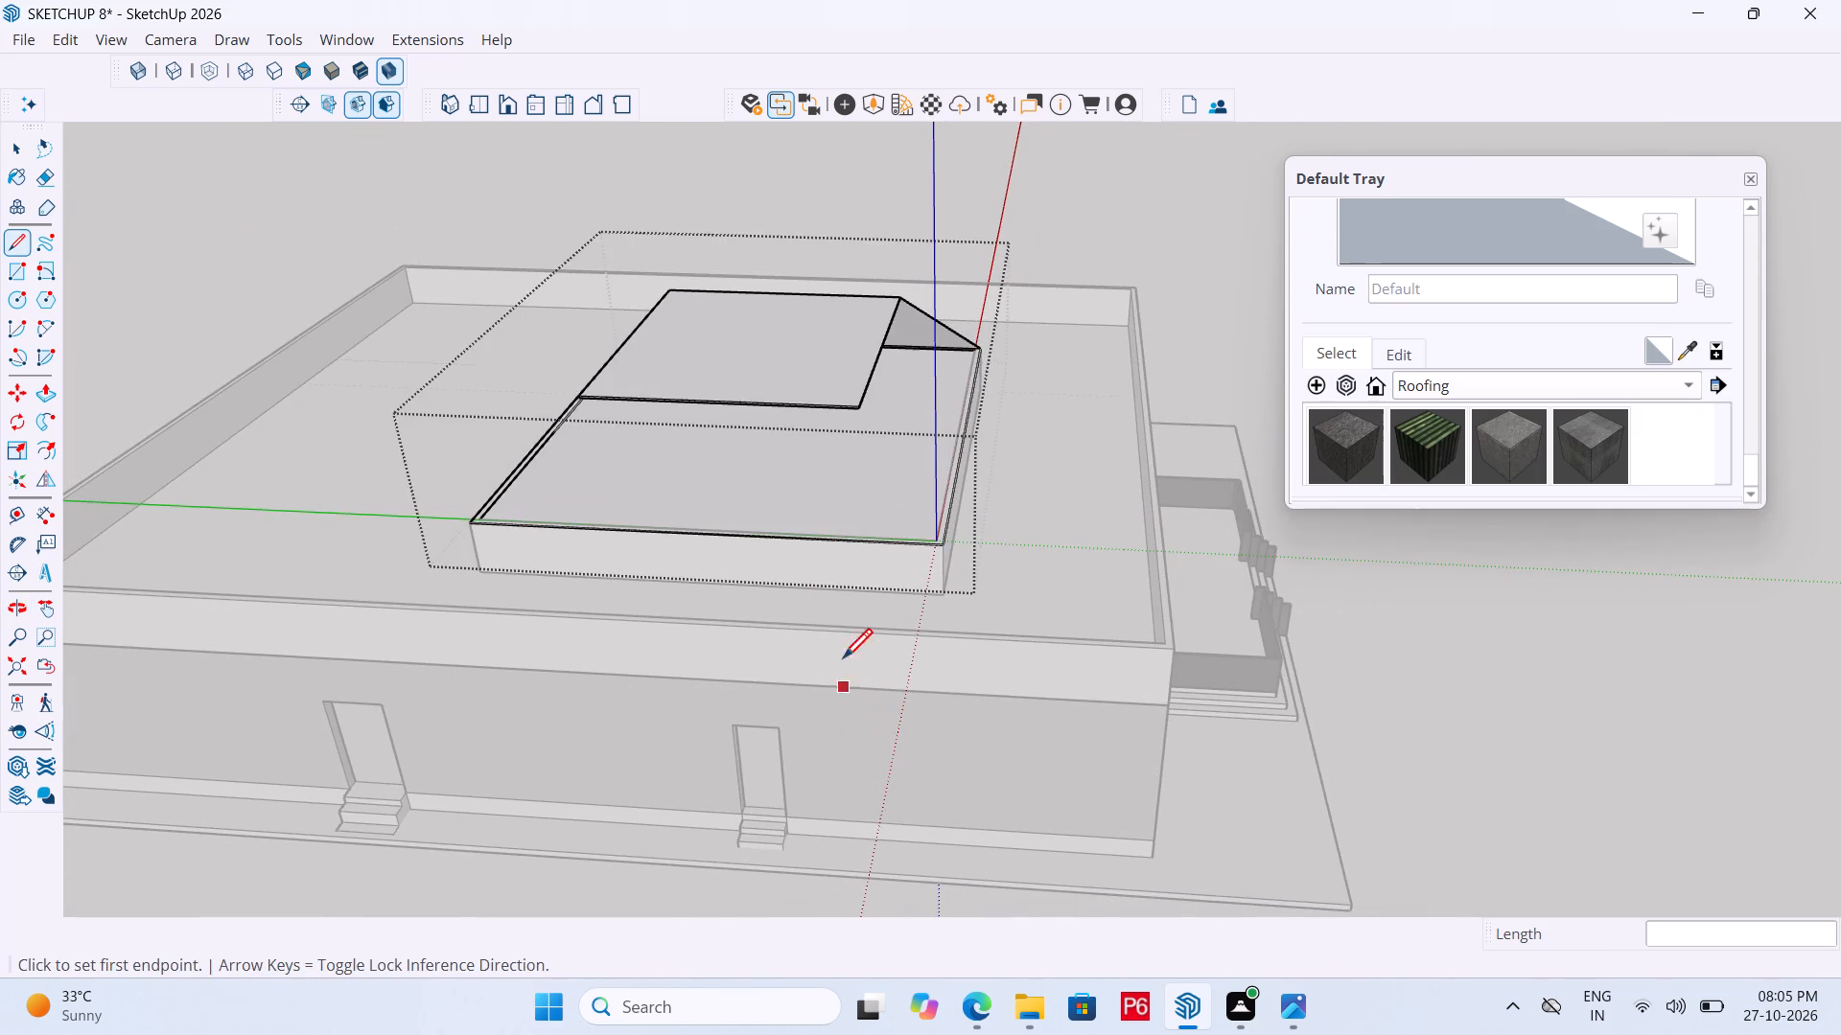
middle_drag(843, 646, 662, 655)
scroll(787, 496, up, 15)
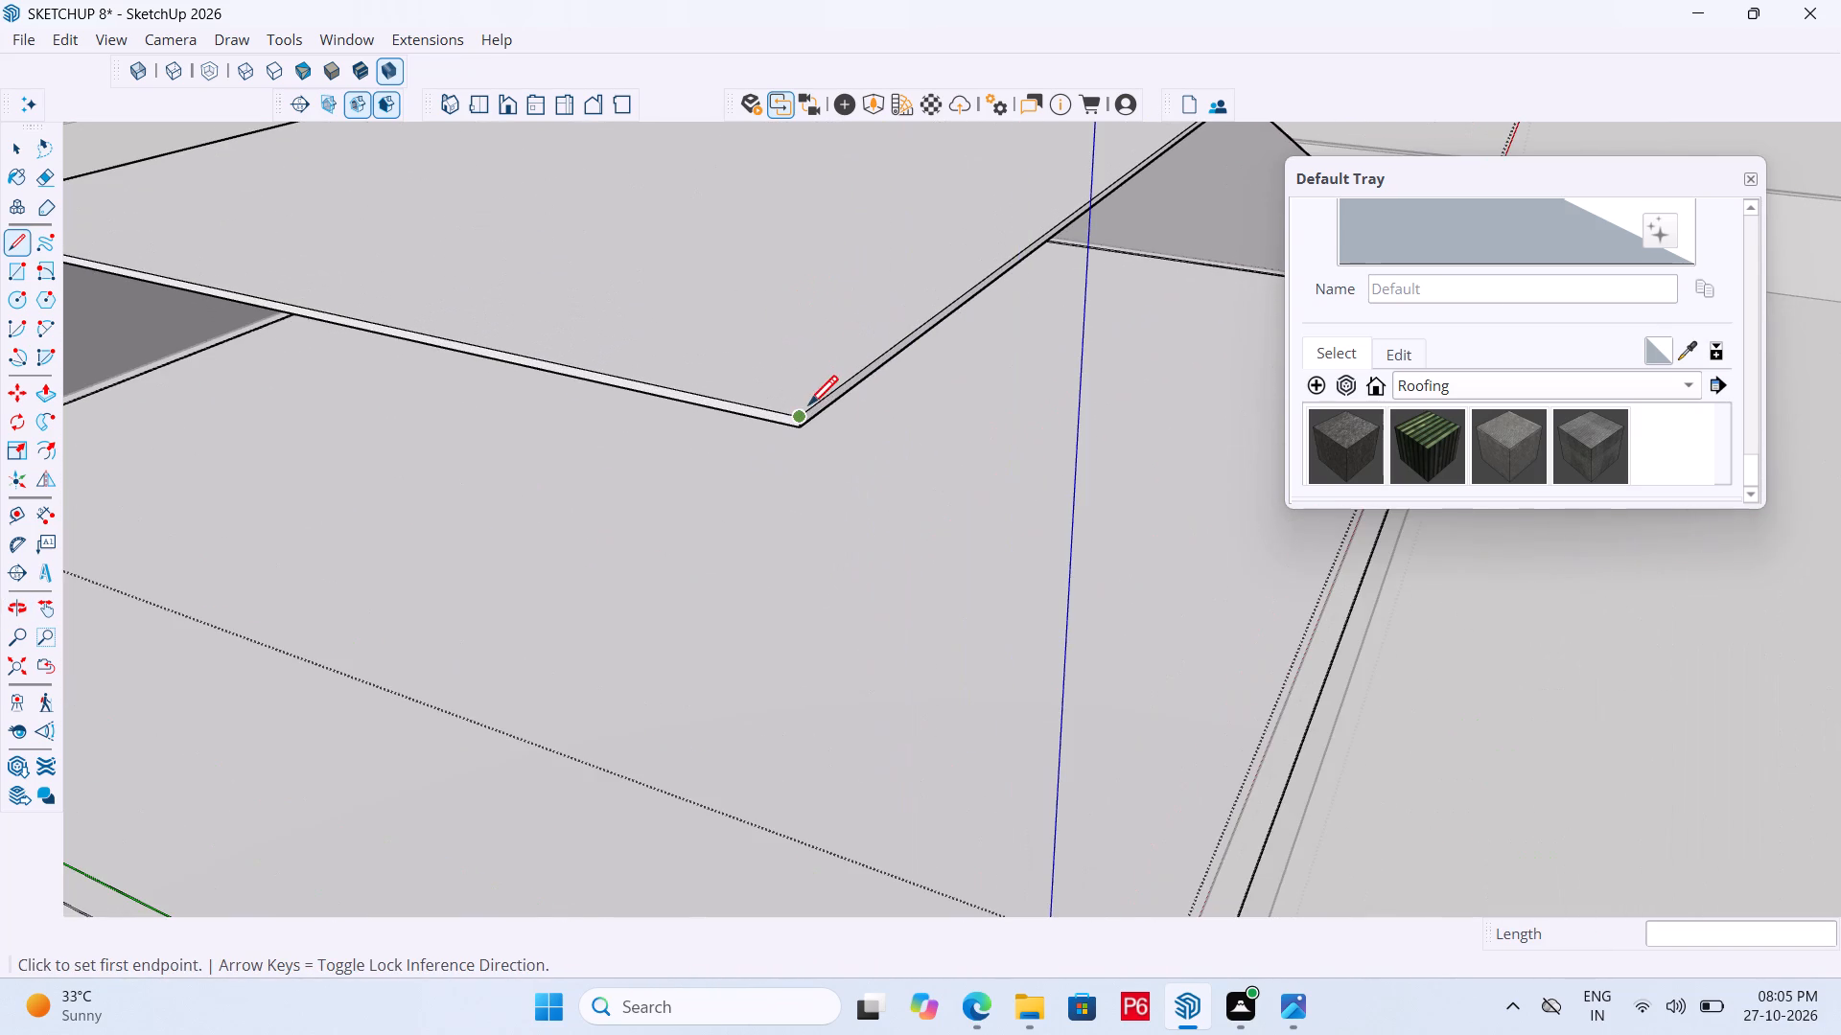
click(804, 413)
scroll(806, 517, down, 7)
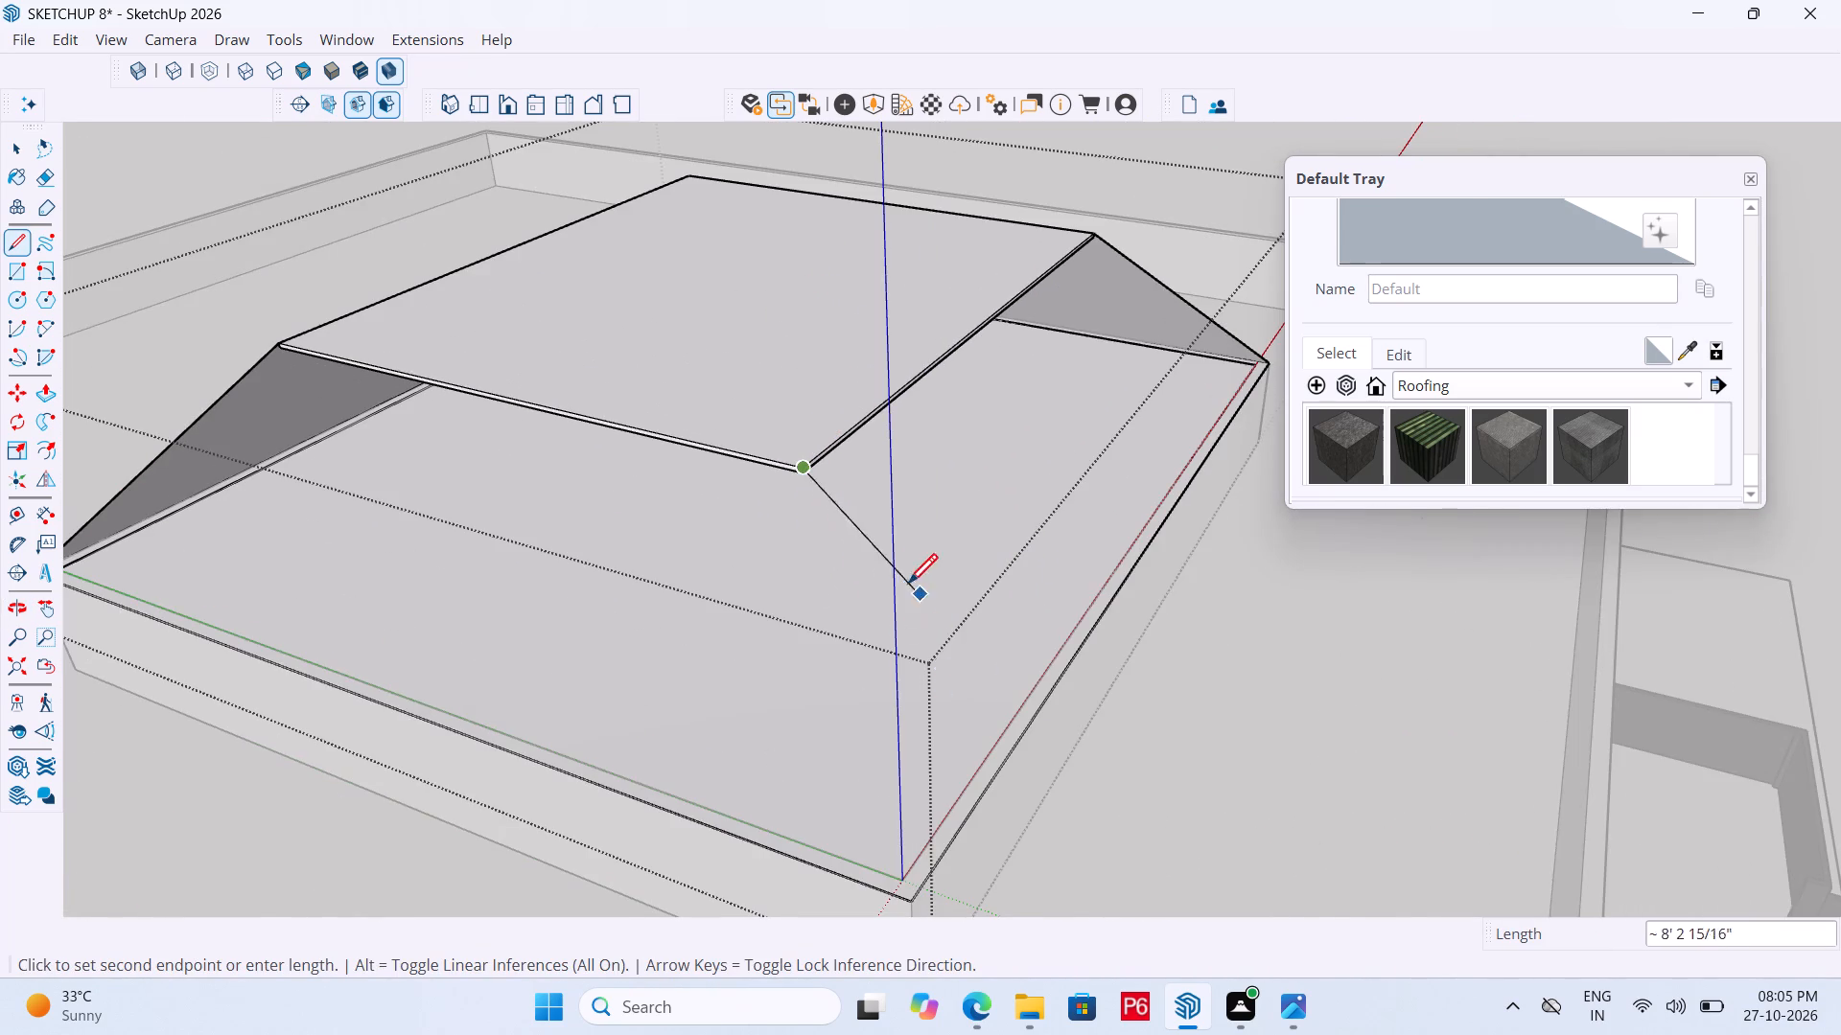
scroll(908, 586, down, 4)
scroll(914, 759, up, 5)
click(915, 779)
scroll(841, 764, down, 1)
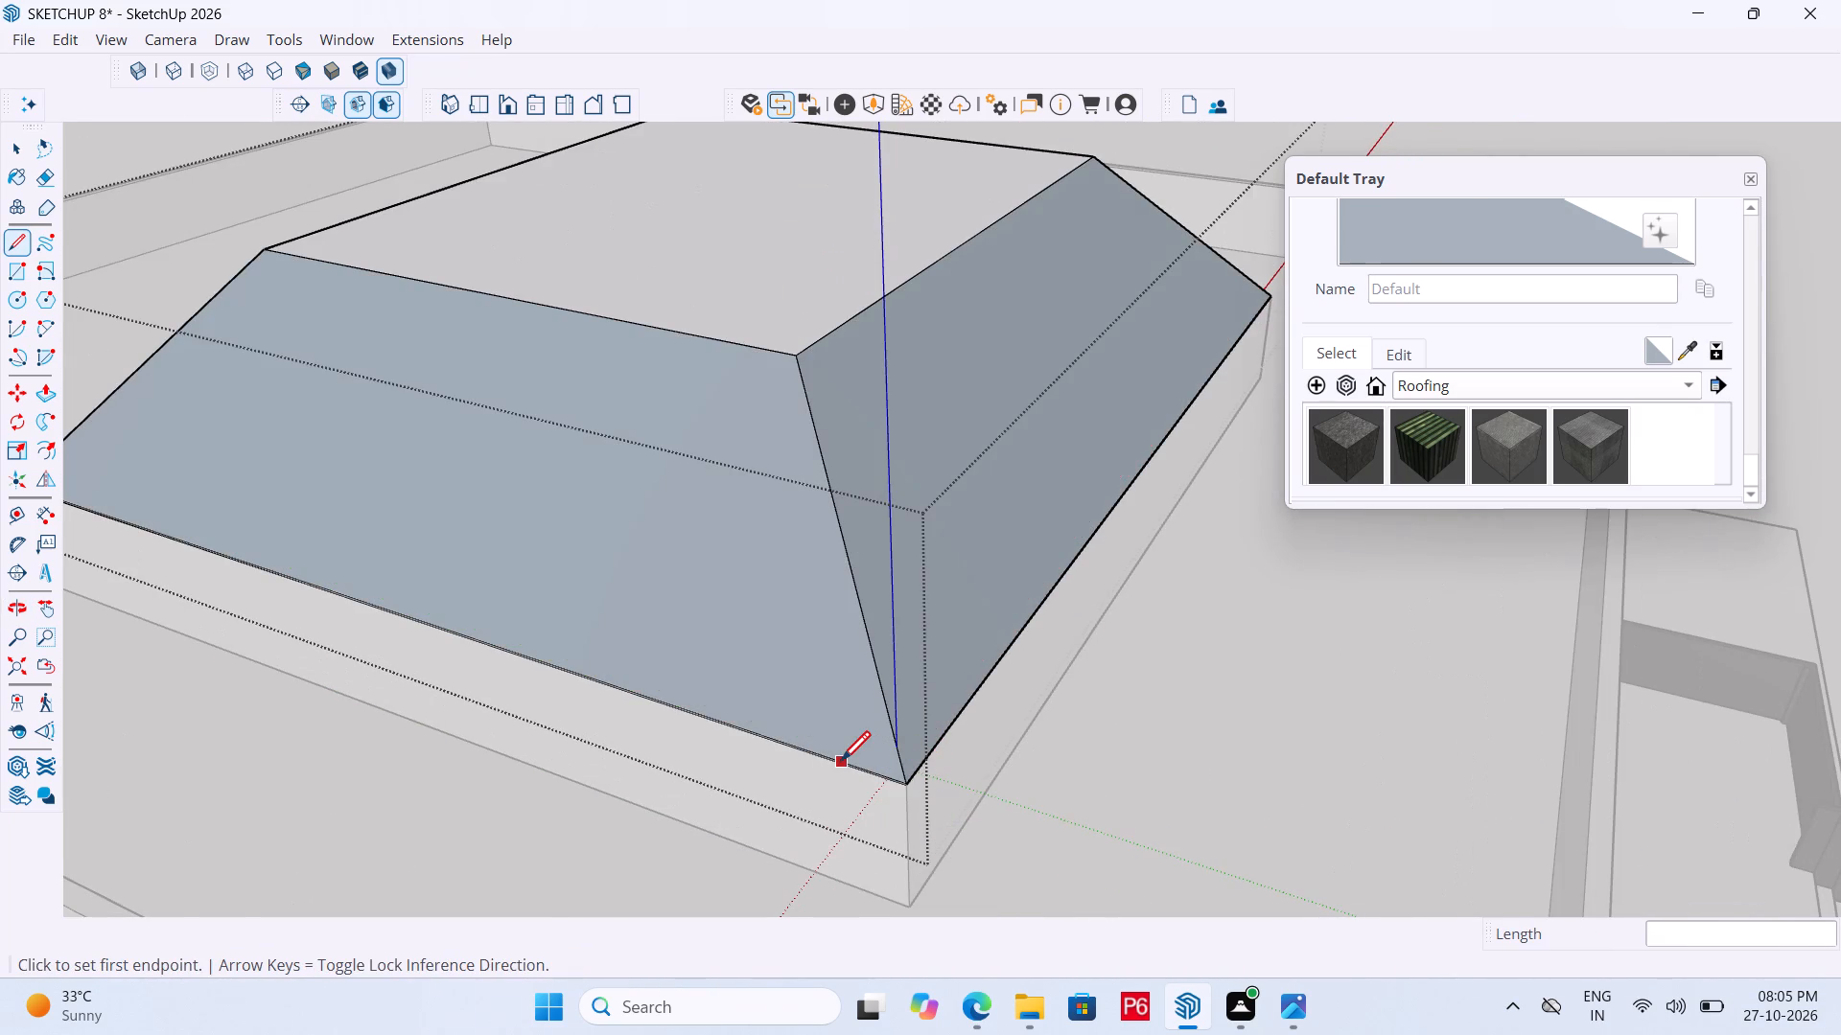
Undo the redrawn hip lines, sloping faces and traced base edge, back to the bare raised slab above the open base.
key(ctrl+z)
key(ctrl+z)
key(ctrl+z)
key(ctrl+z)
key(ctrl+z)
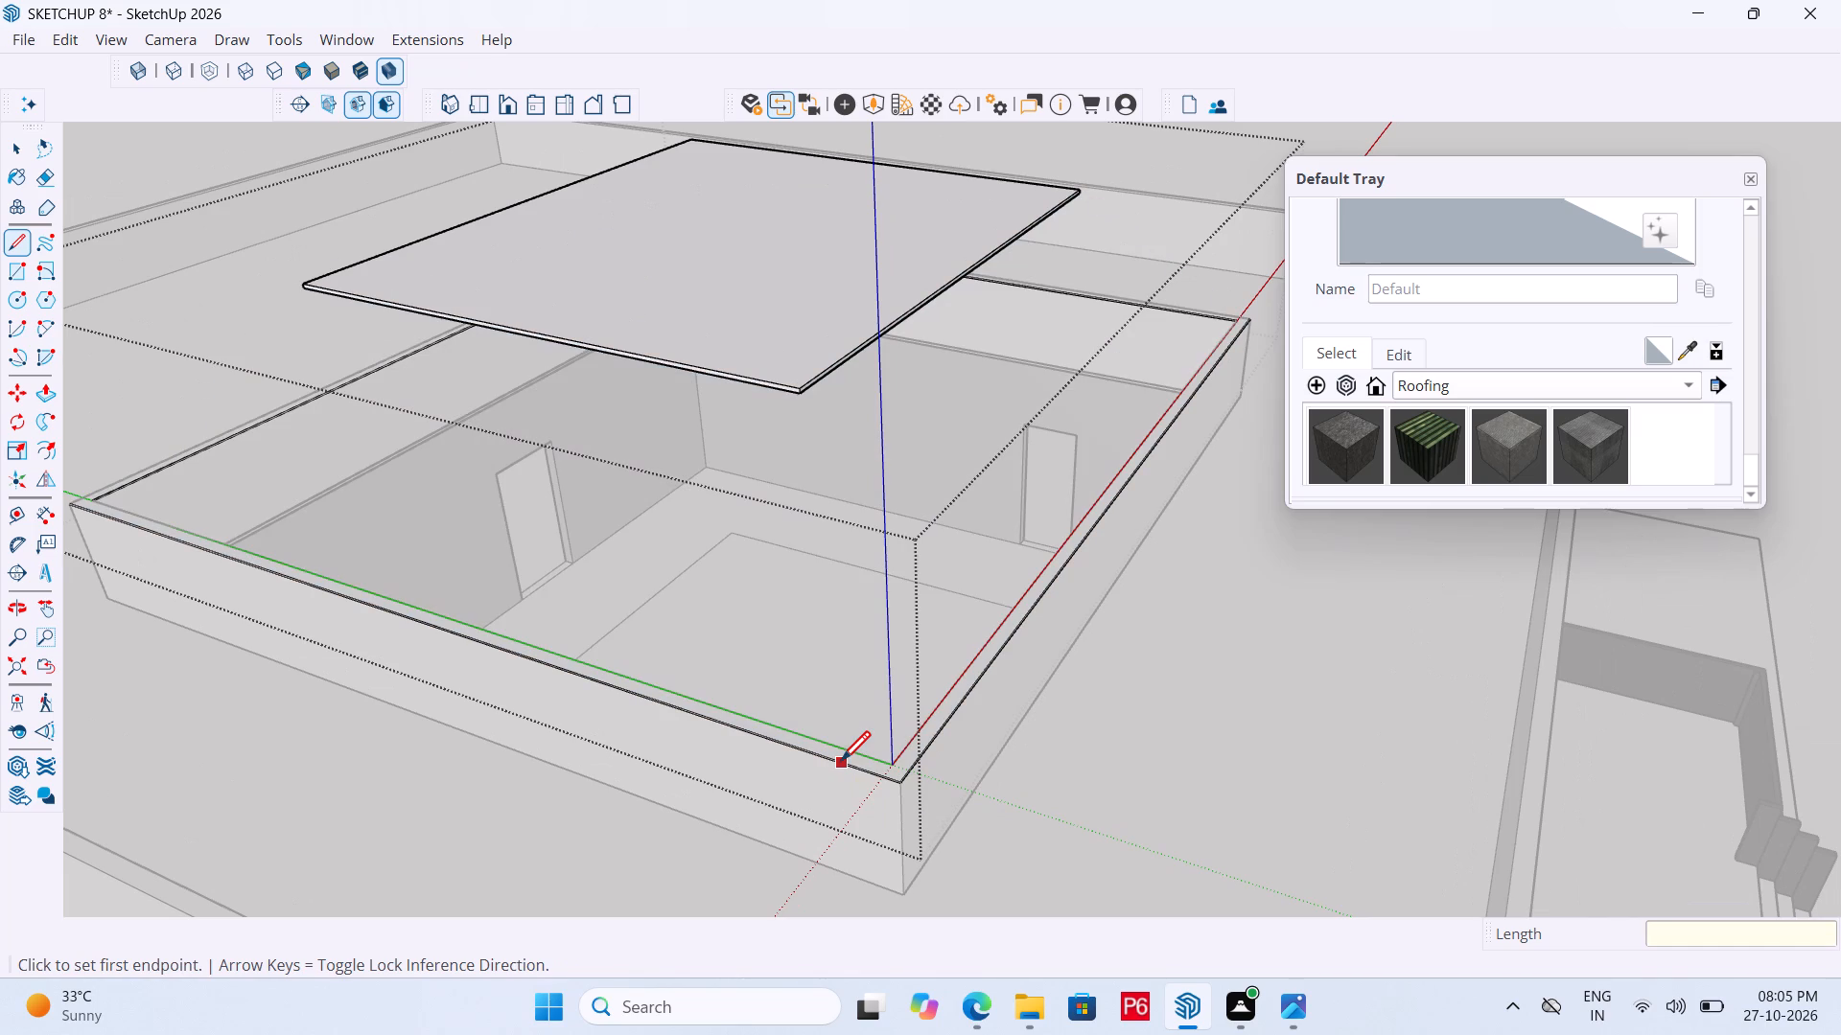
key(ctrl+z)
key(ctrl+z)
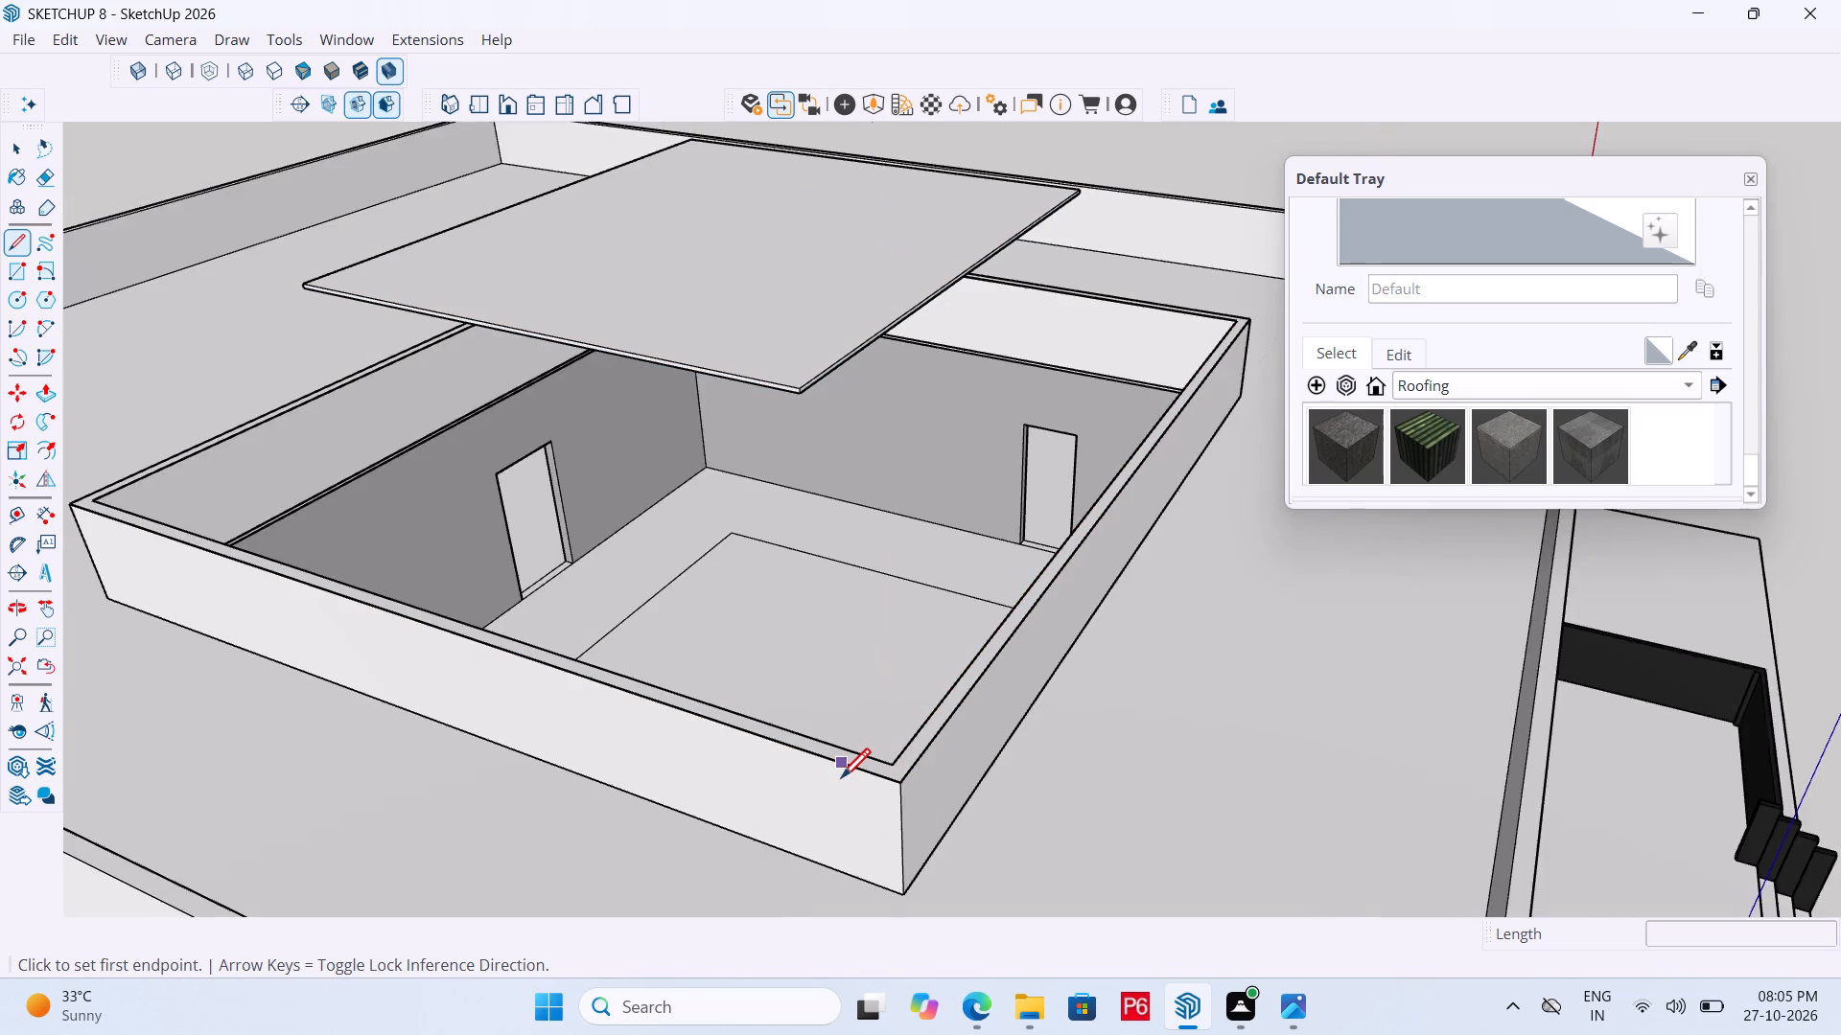
Offset the outline of the base wall's top face outward by 2' to form an overhang around it.
scroll(1192, 712, down, 5)
middle_drag(1011, 720, 978, 740)
middle_drag(971, 745, 866, 899)
scroll(866, 899, up, 8)
key(space)
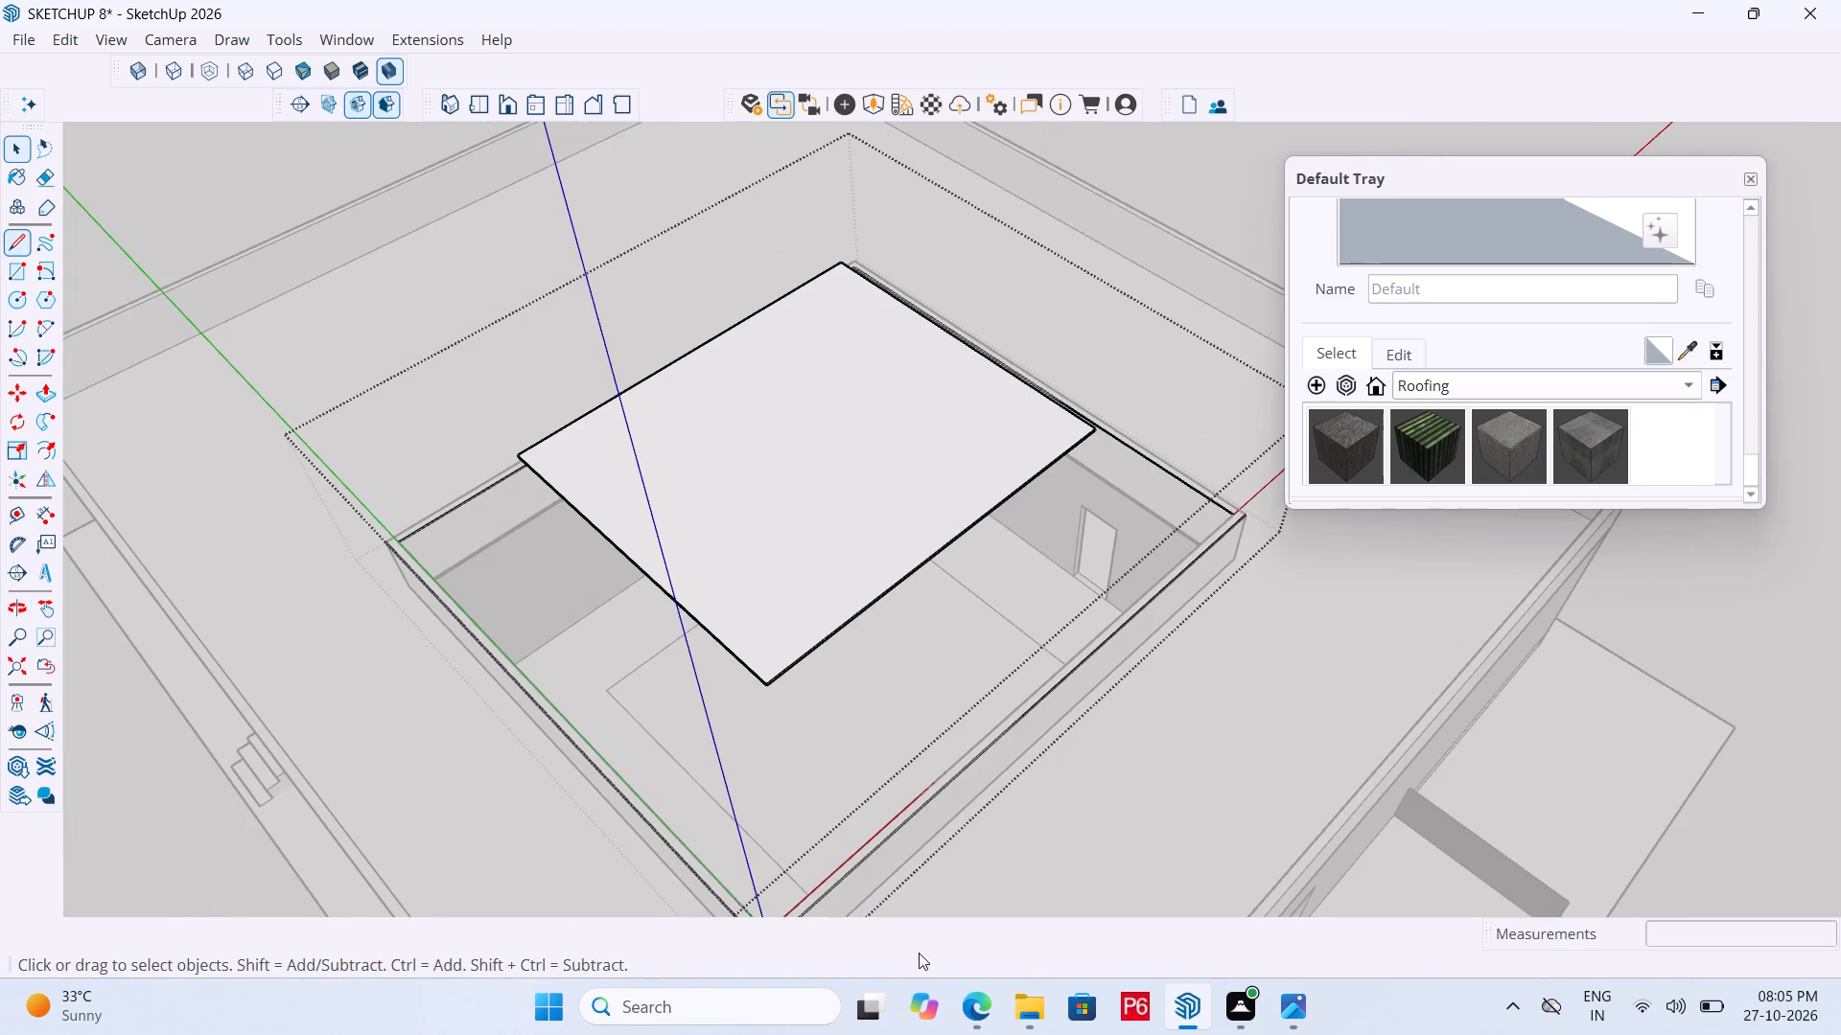
middle_drag(1048, 698, 1273, 545)
scroll(1062, 937, up, 6)
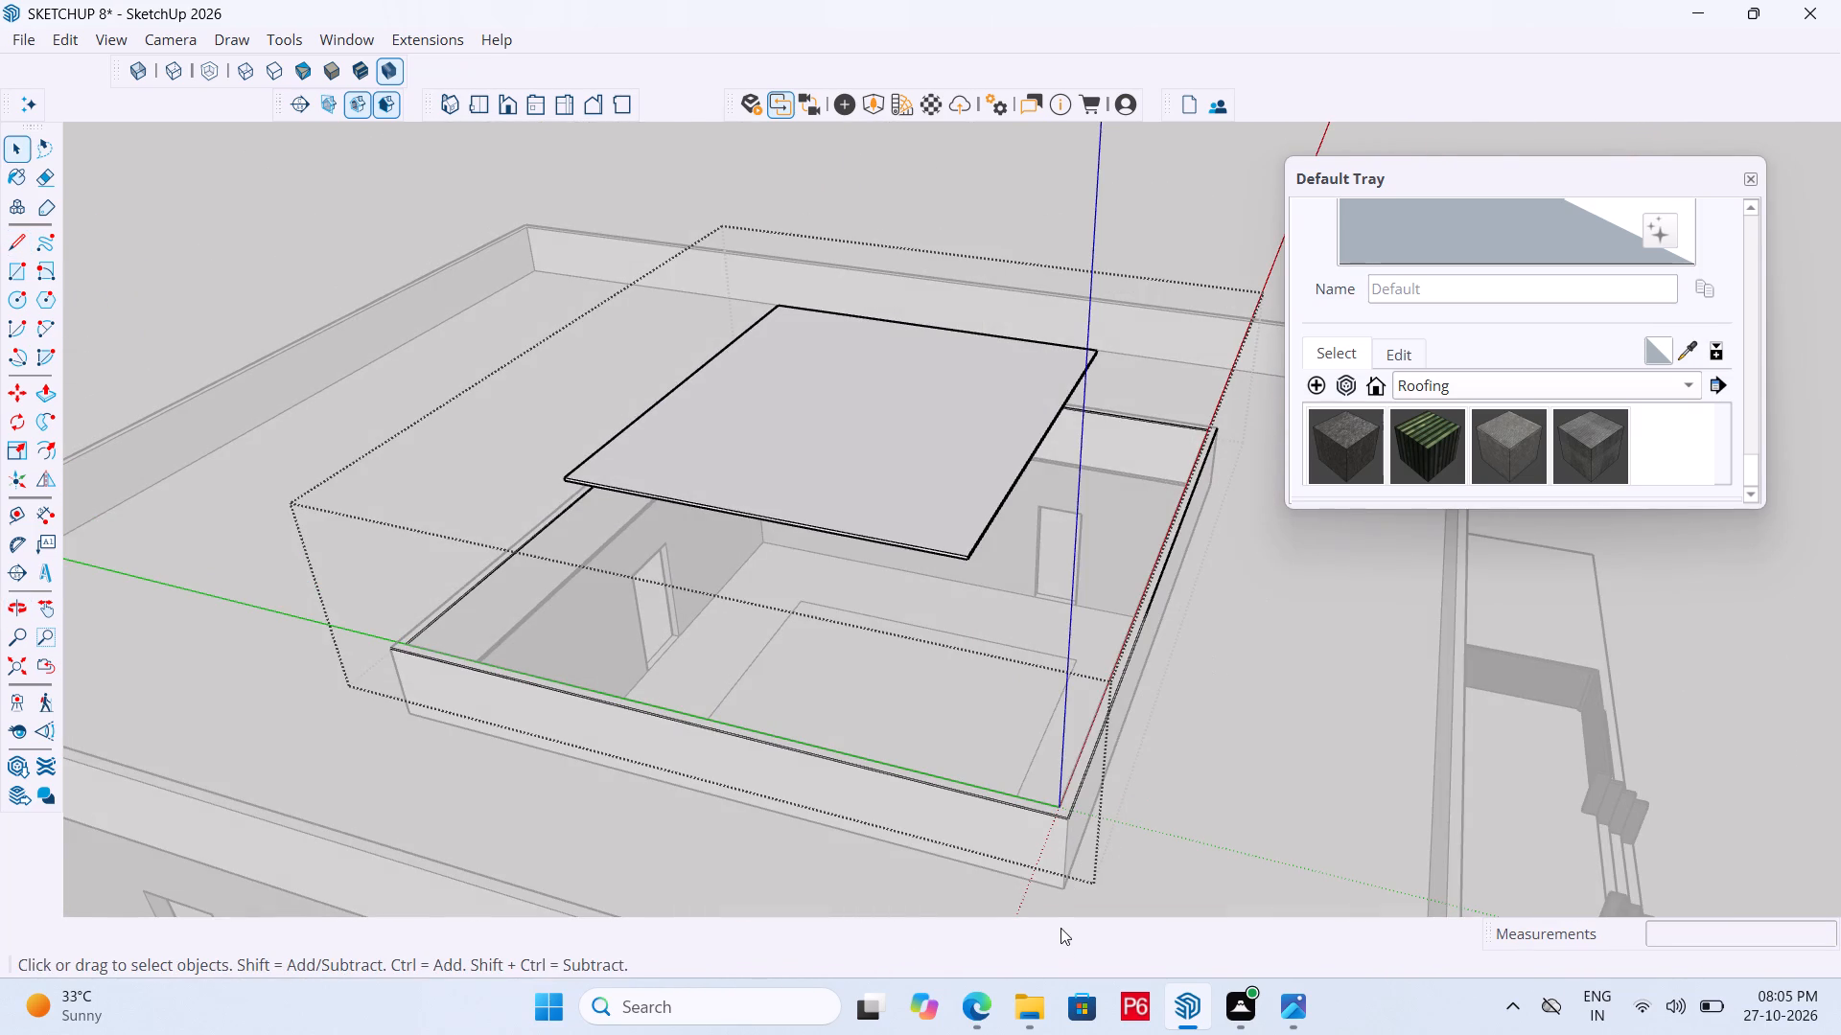
scroll(1060, 862, up, 11)
click(1064, 763)
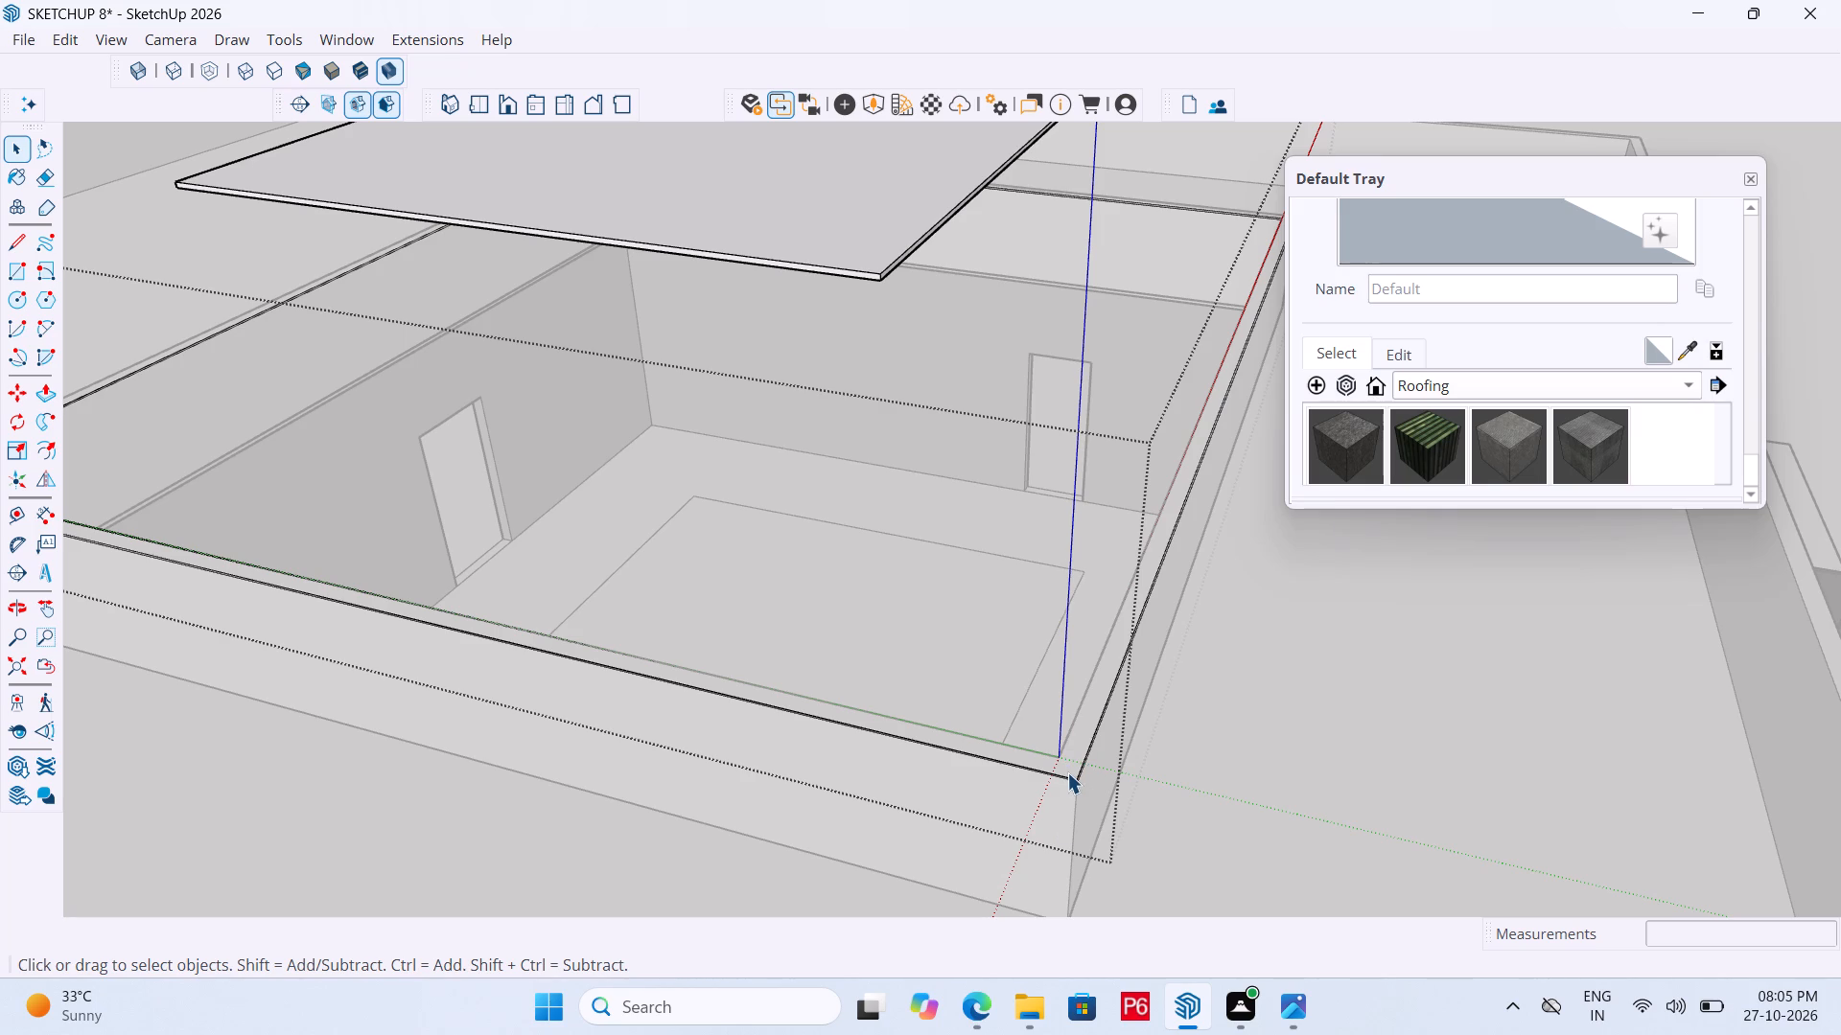
double_click(1068, 771)
double_click(1070, 765)
click(1070, 761)
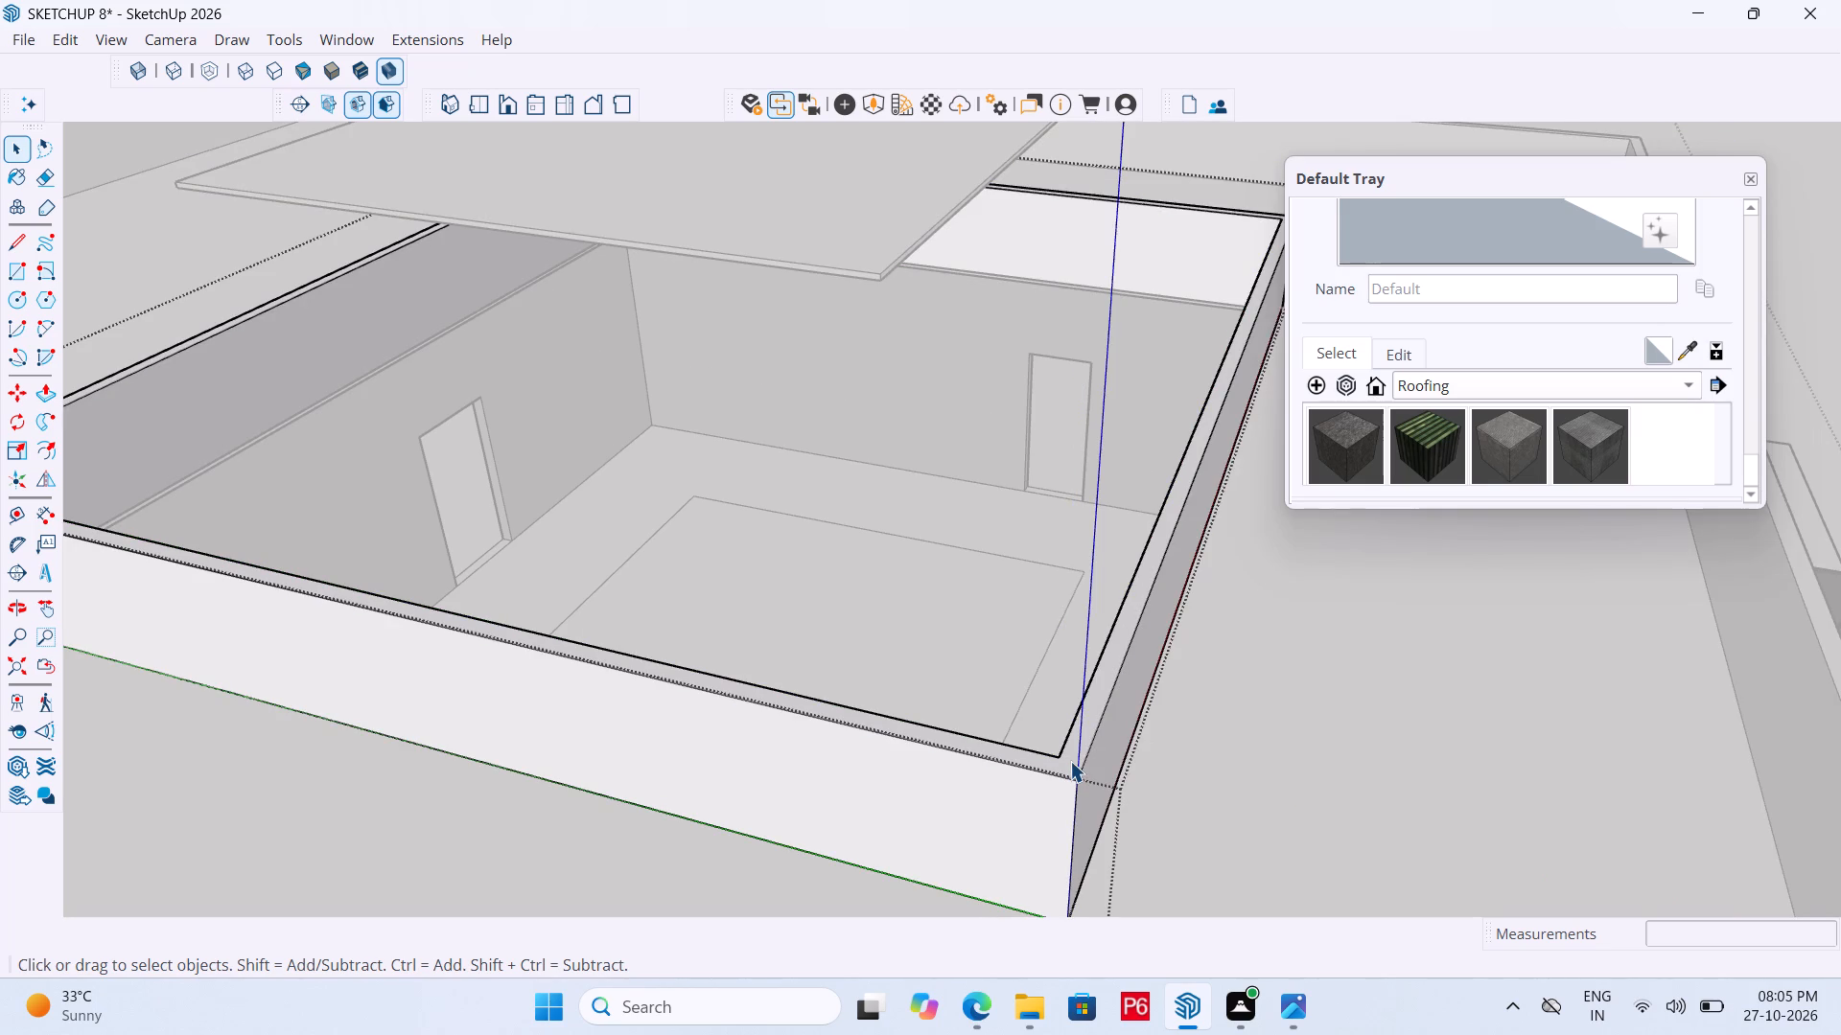
double_click(1070, 761)
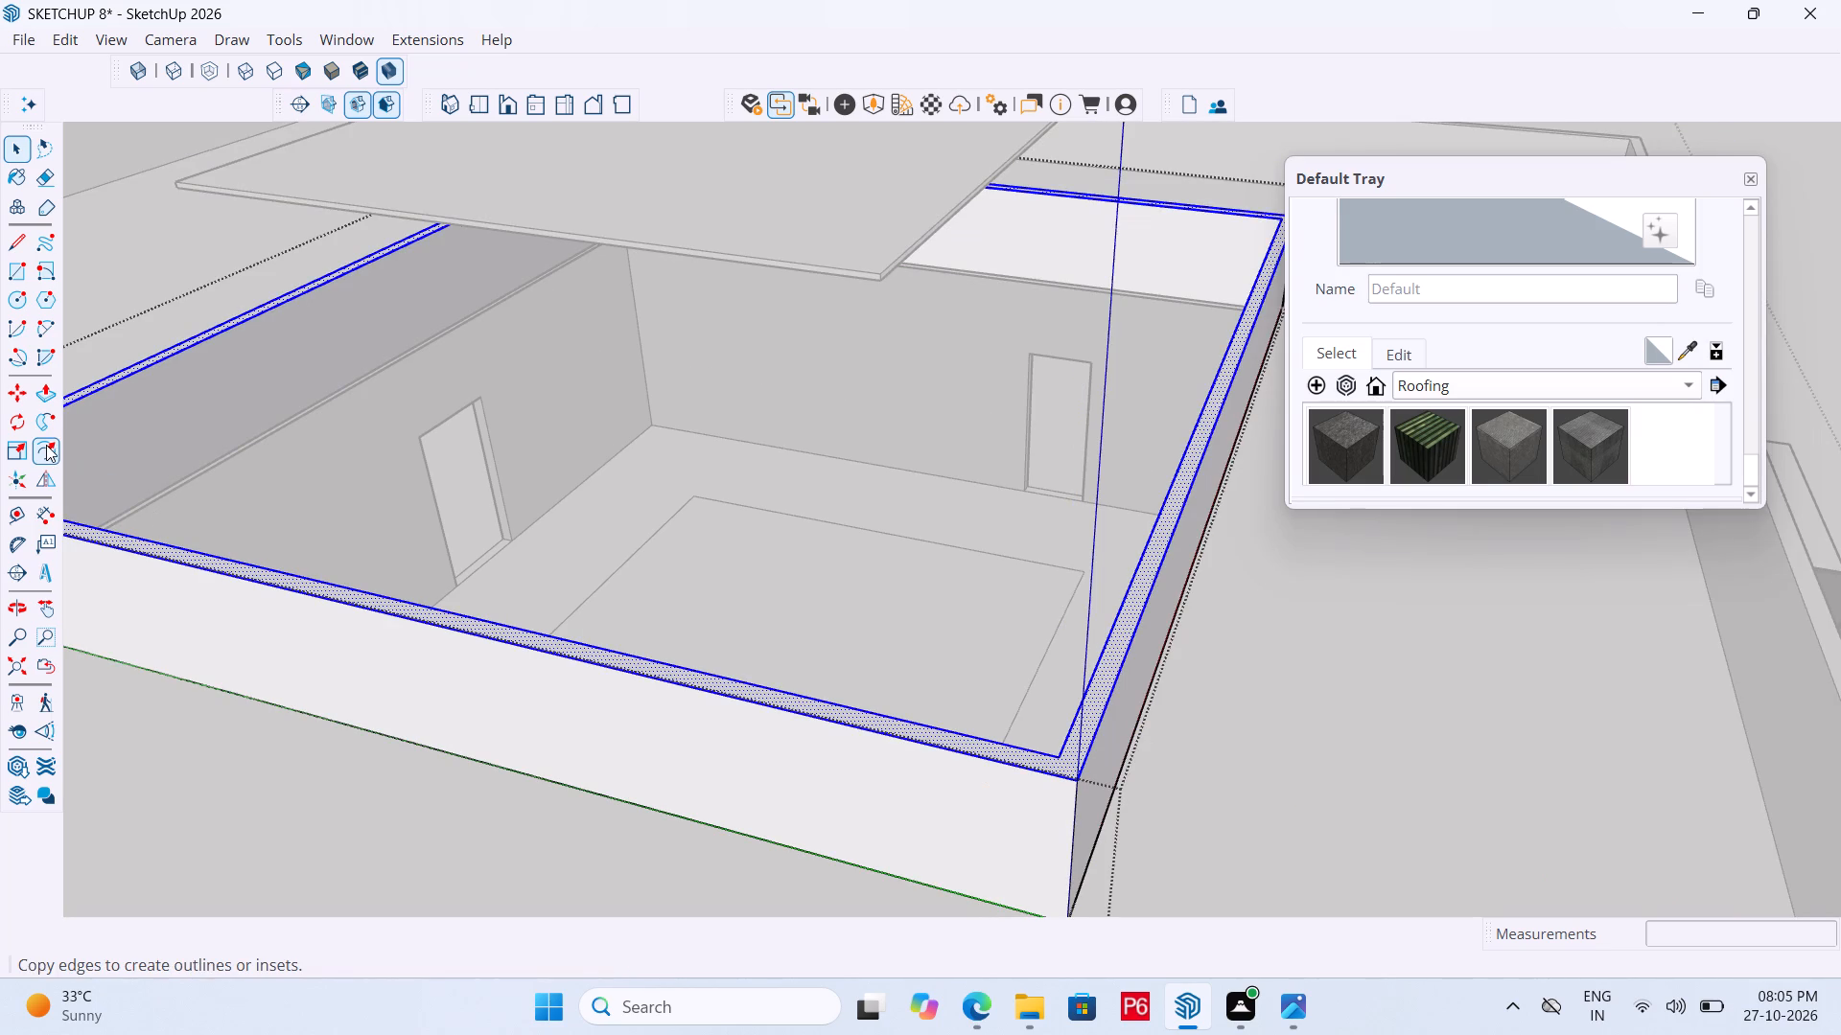
click(46, 445)
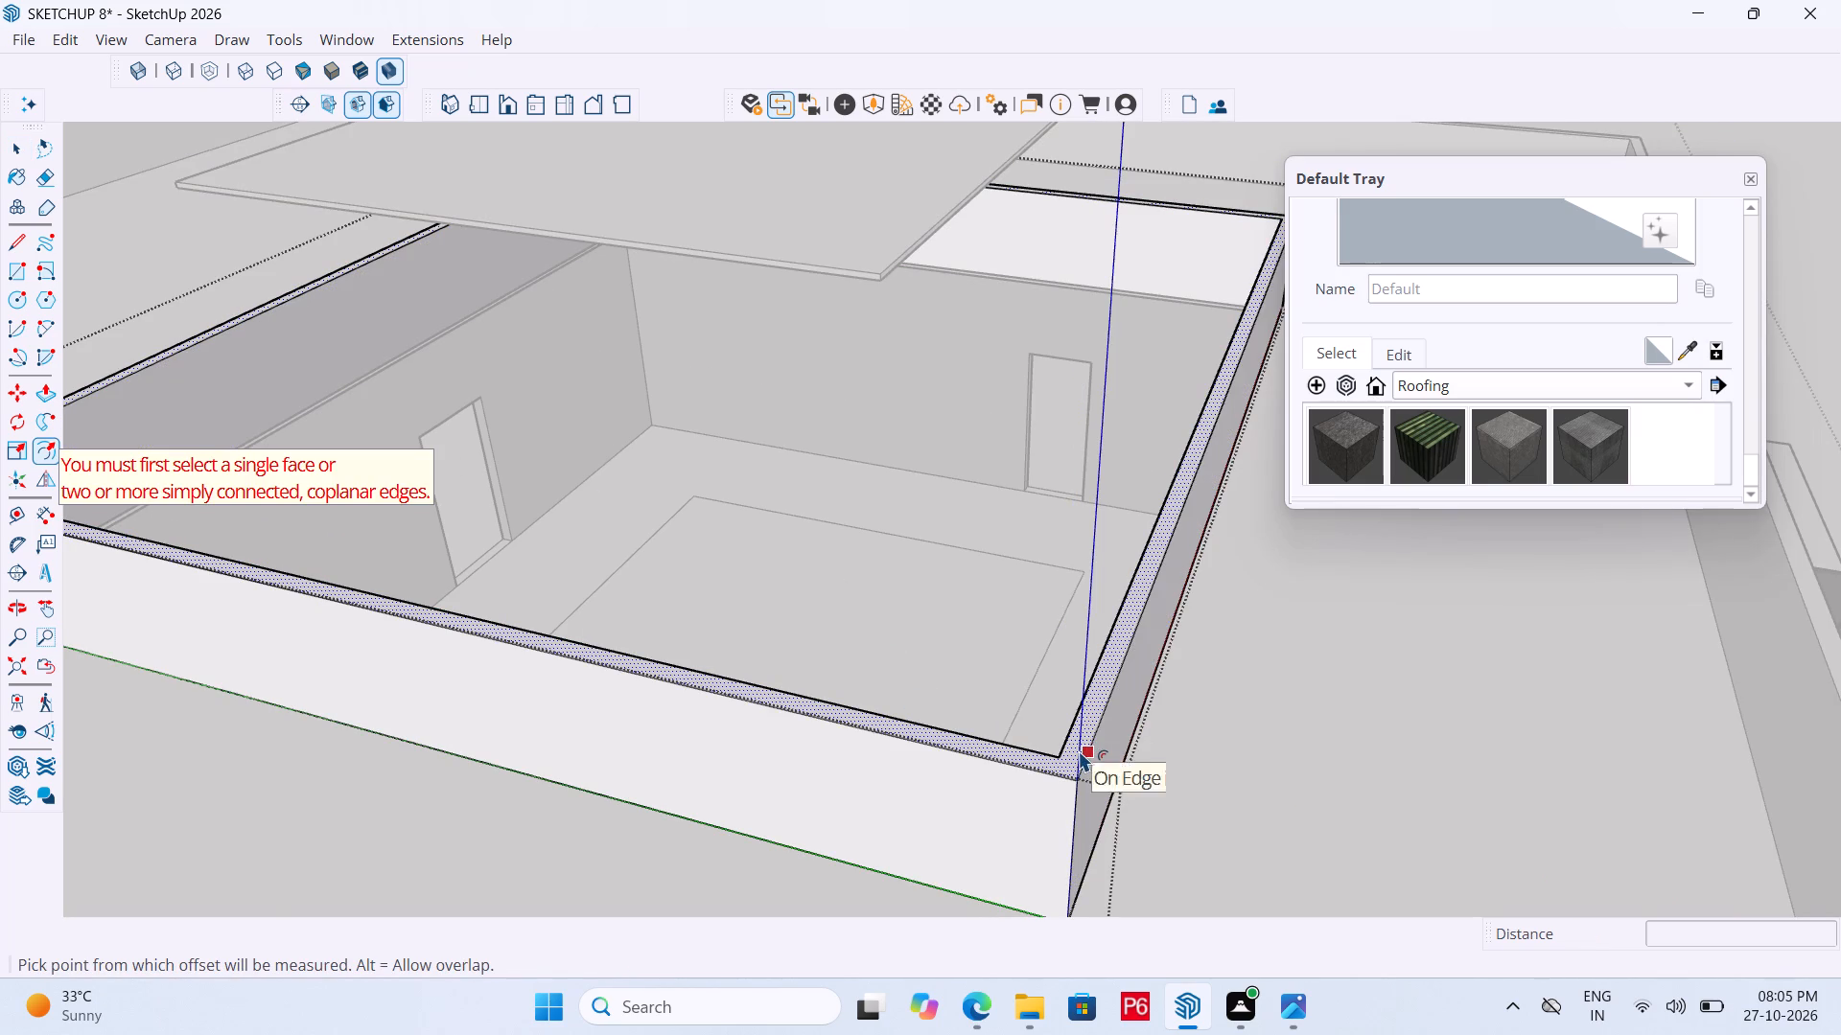
click(1079, 750)
scroll(1047, 773, down, 3)
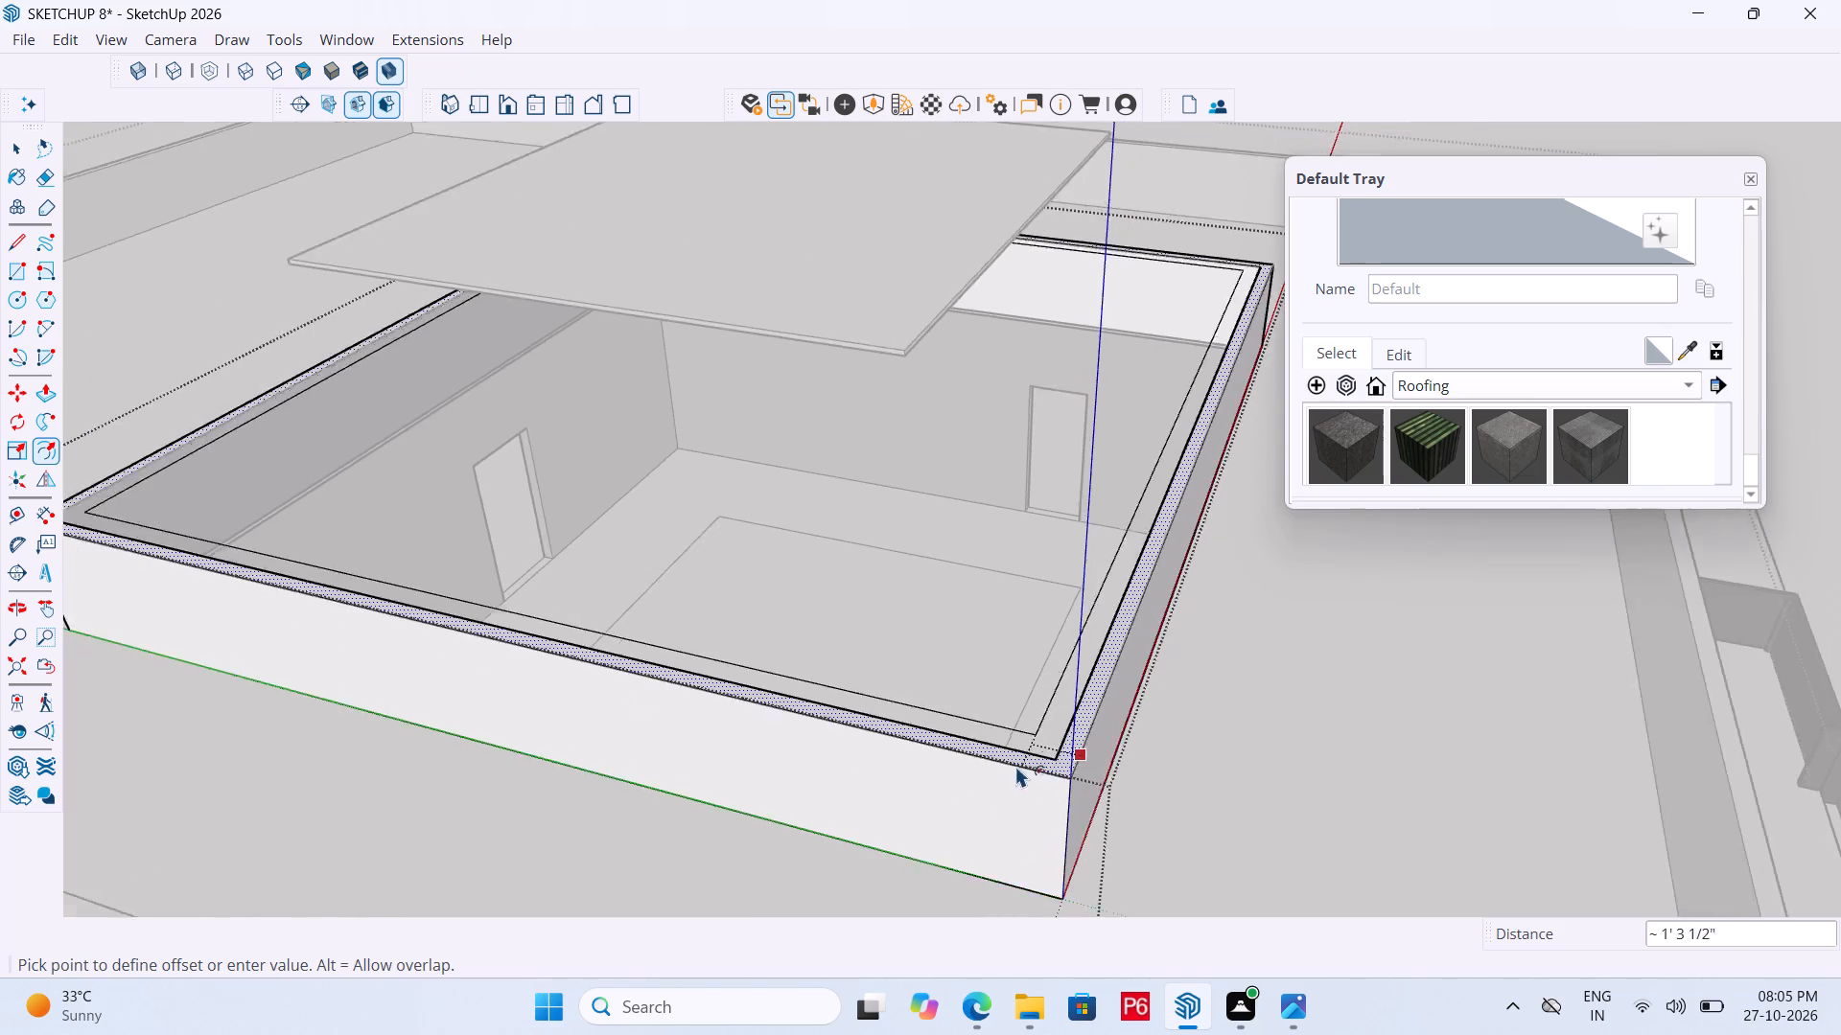
scroll(1015, 766, down, 4)
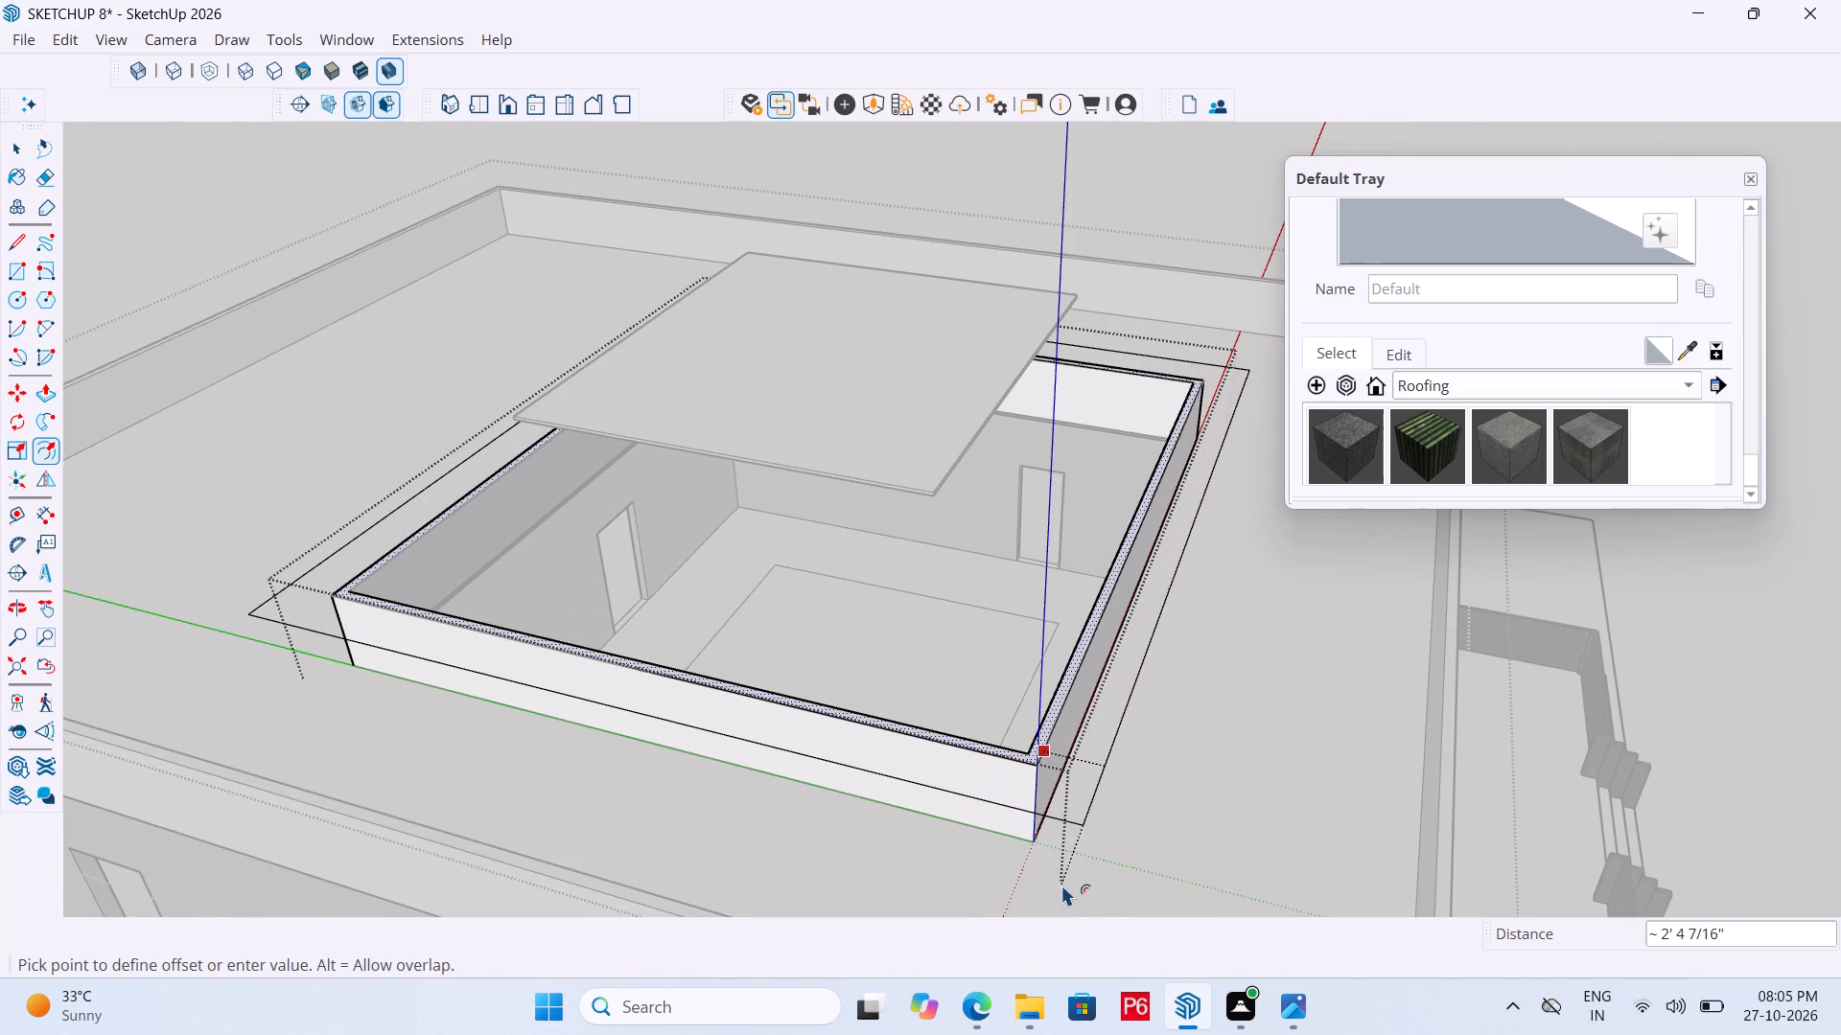
text(2')
key(Return)
Save the model.
scroll(477, 368, down, 6)
middle_drag(504, 491, 466, 559)
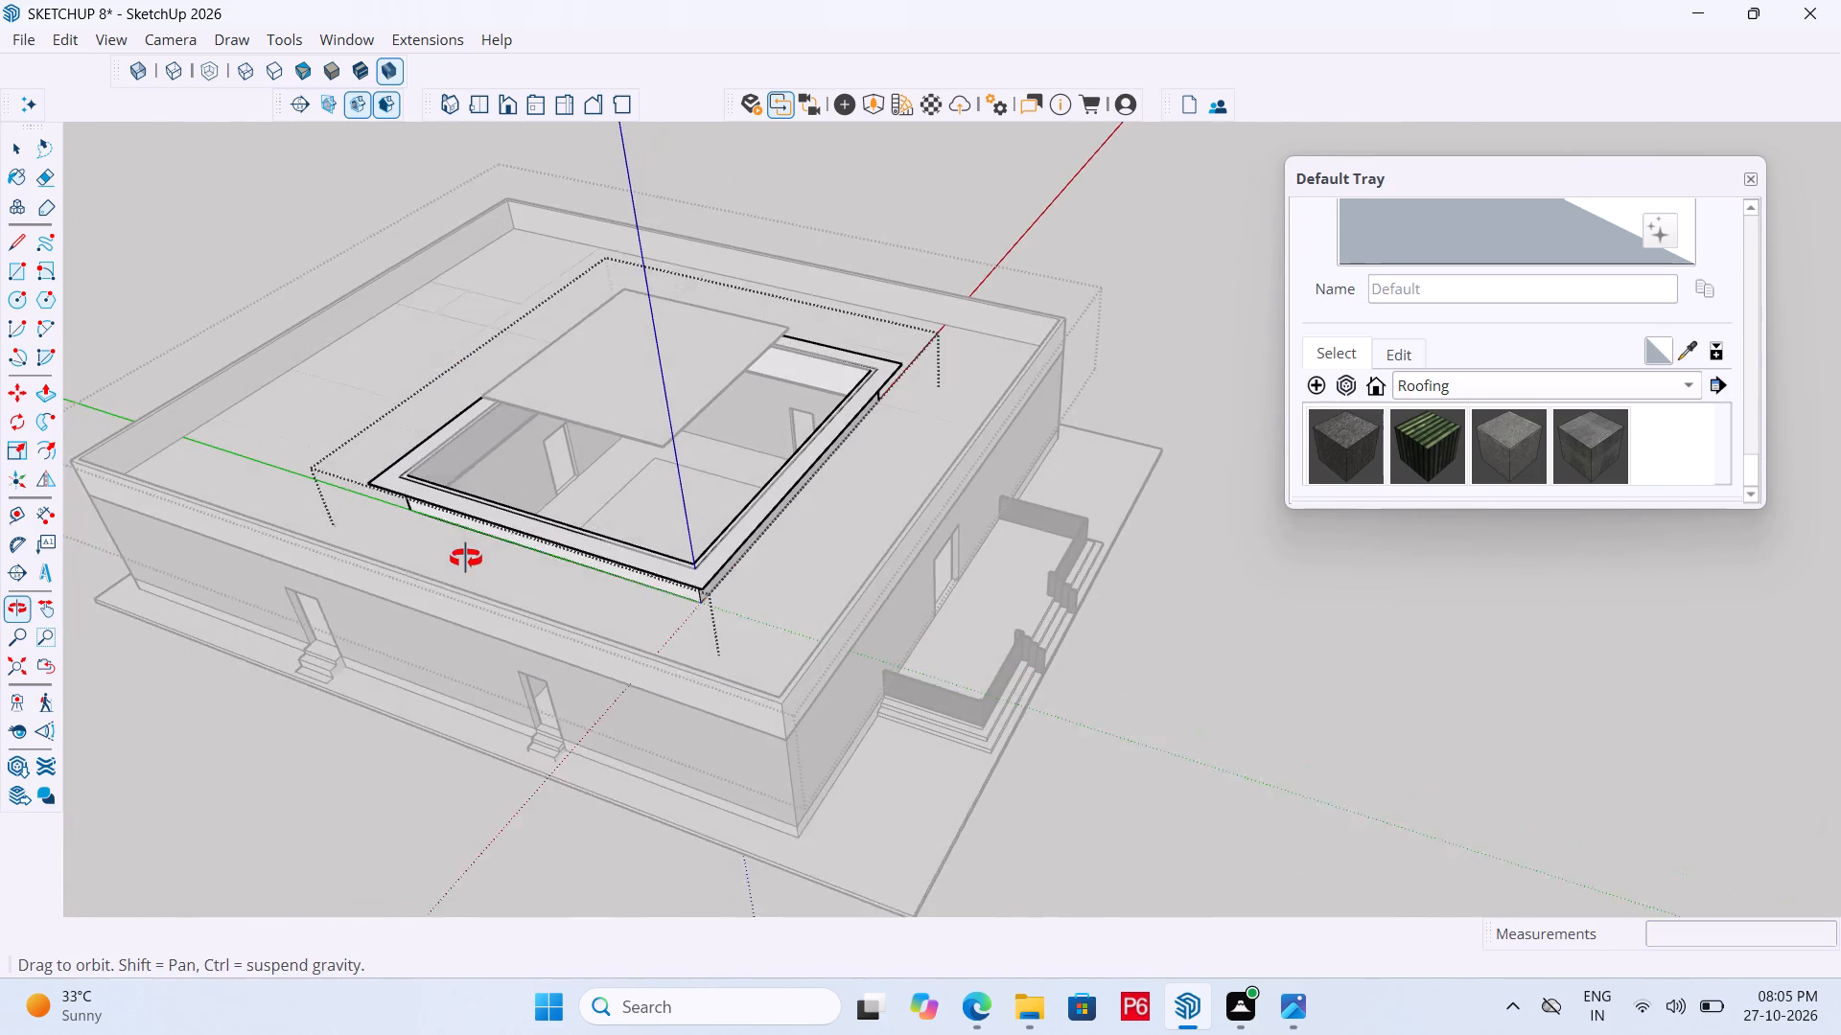
middle_drag(466, 559, 464, 571)
key(ctrl+s)
key(ctrl+s)
key(ctrl+s)
key(ctrl+s)
key(ctrl+s)
key(ctrl+s)
key(ctrl+s)
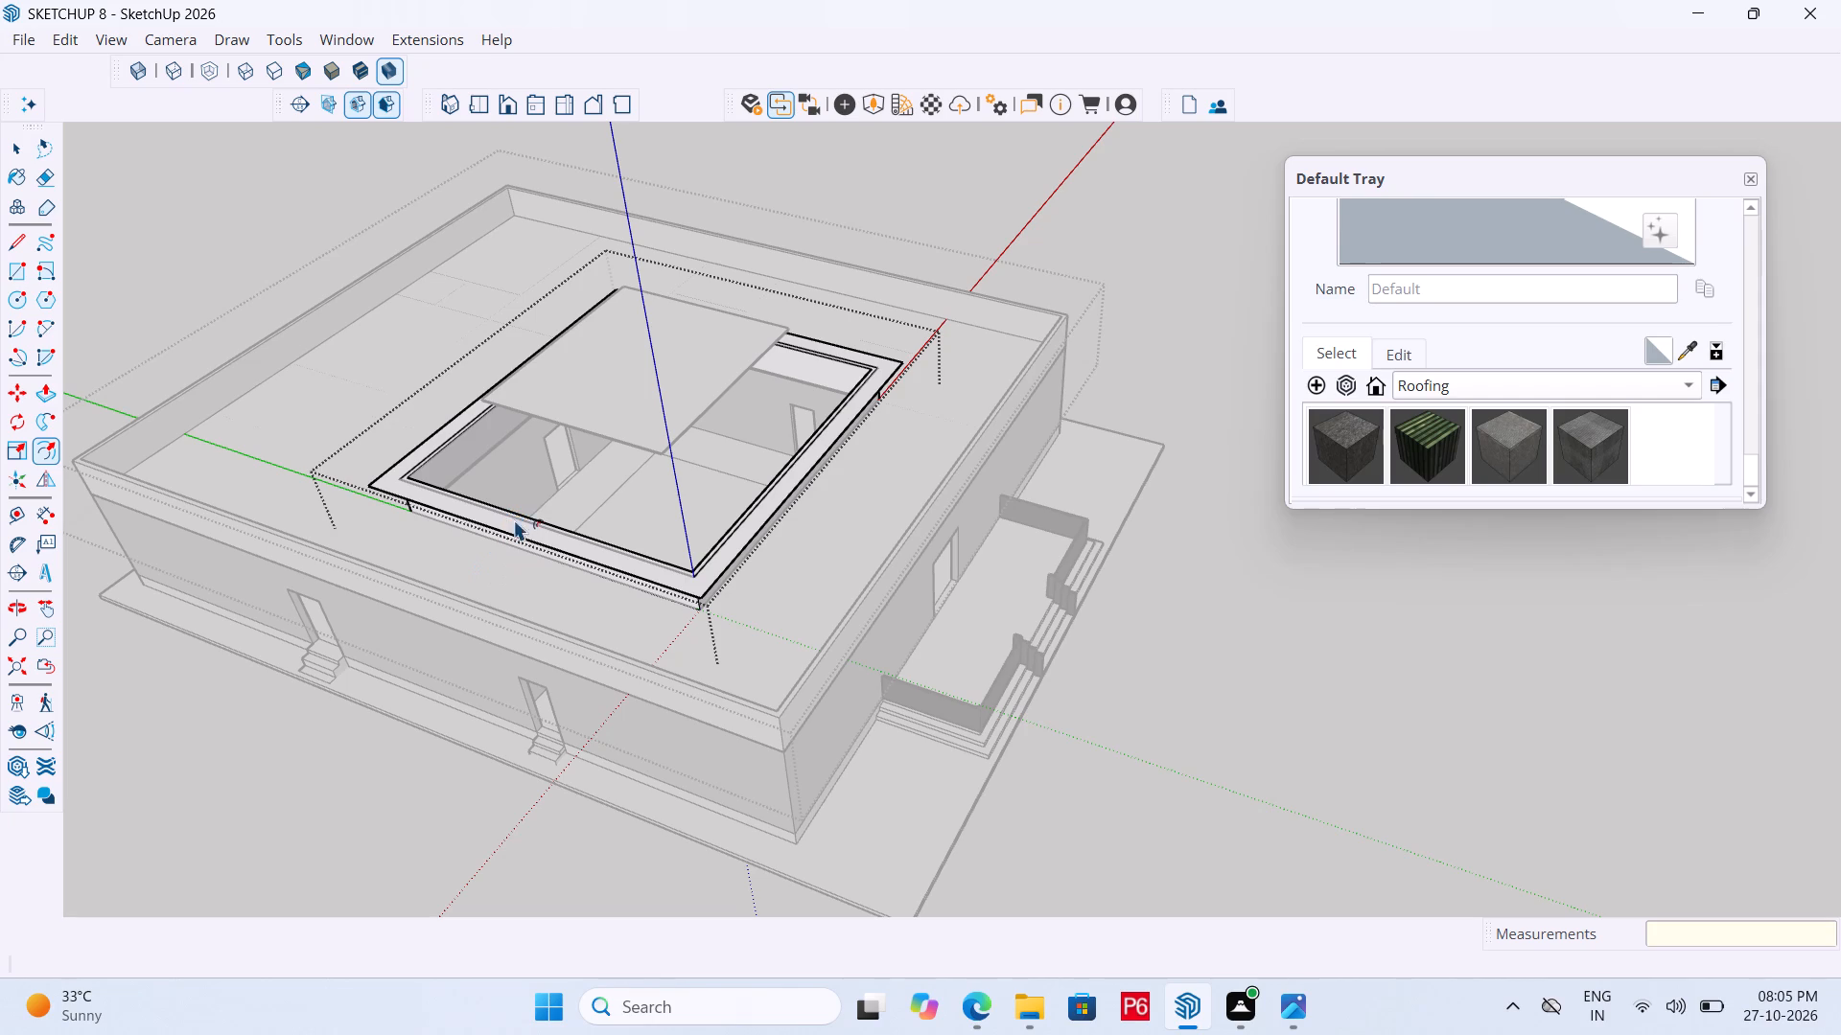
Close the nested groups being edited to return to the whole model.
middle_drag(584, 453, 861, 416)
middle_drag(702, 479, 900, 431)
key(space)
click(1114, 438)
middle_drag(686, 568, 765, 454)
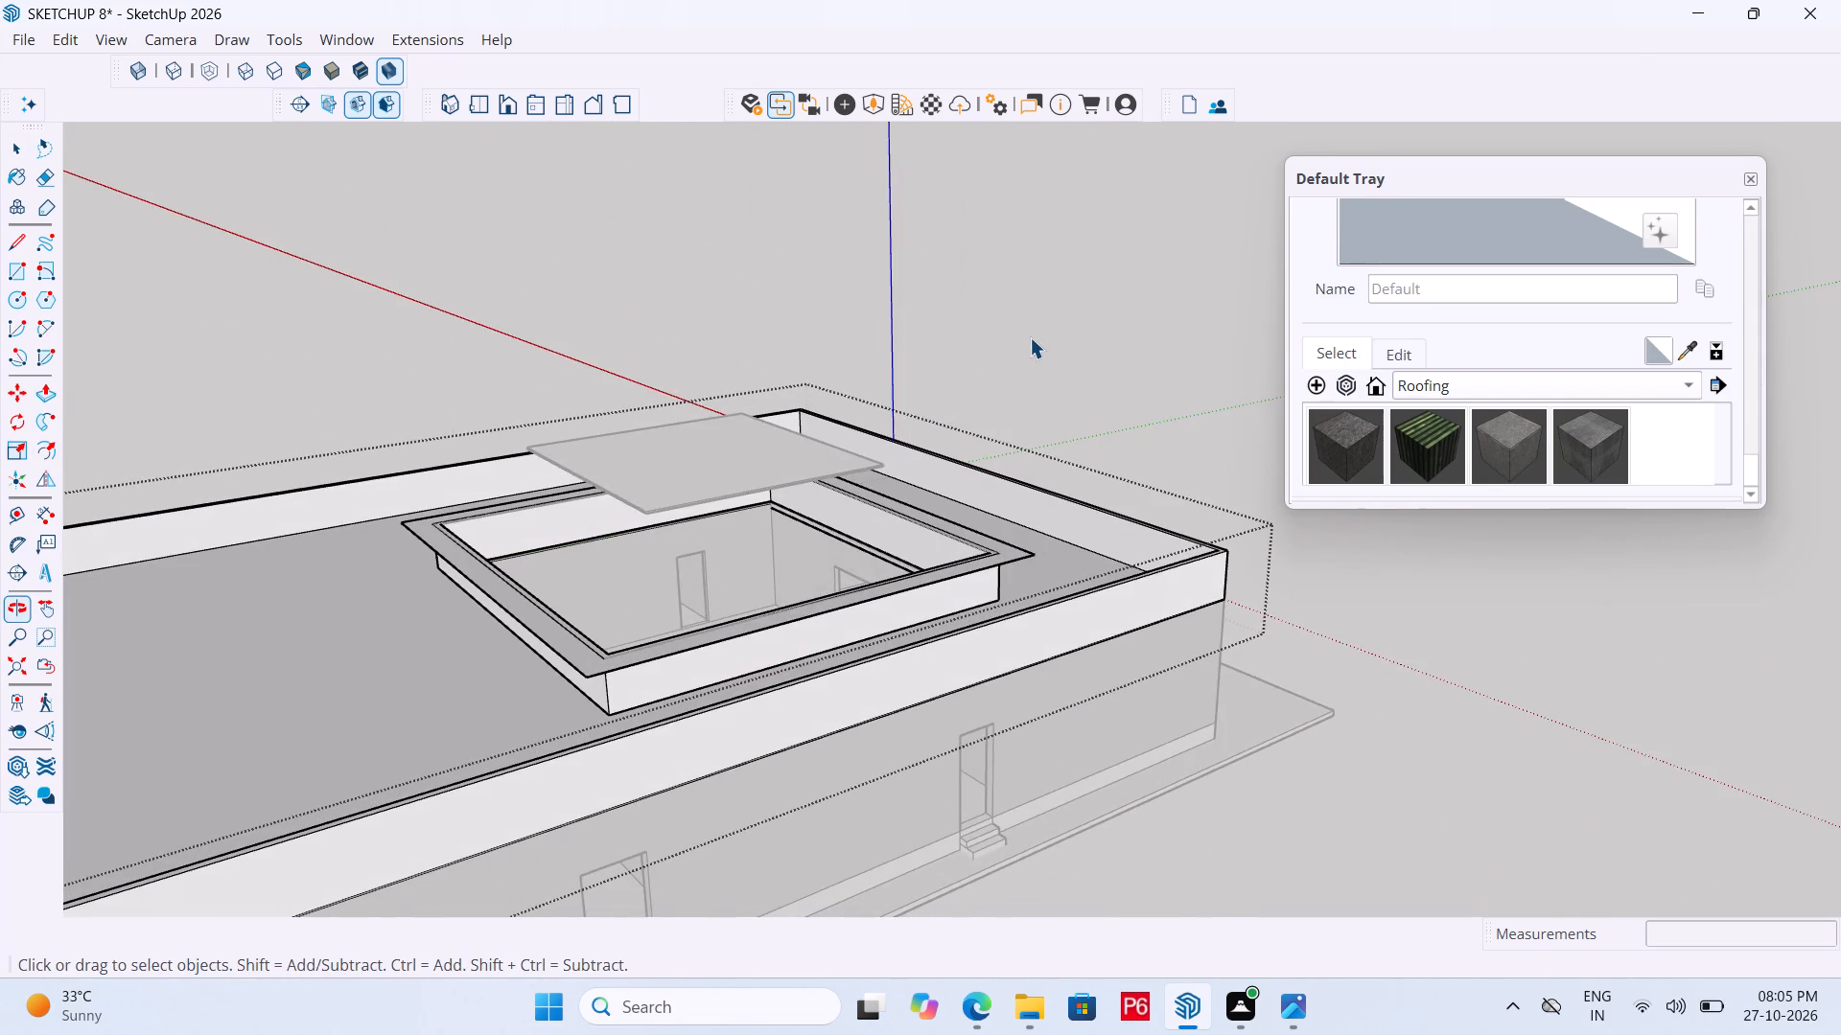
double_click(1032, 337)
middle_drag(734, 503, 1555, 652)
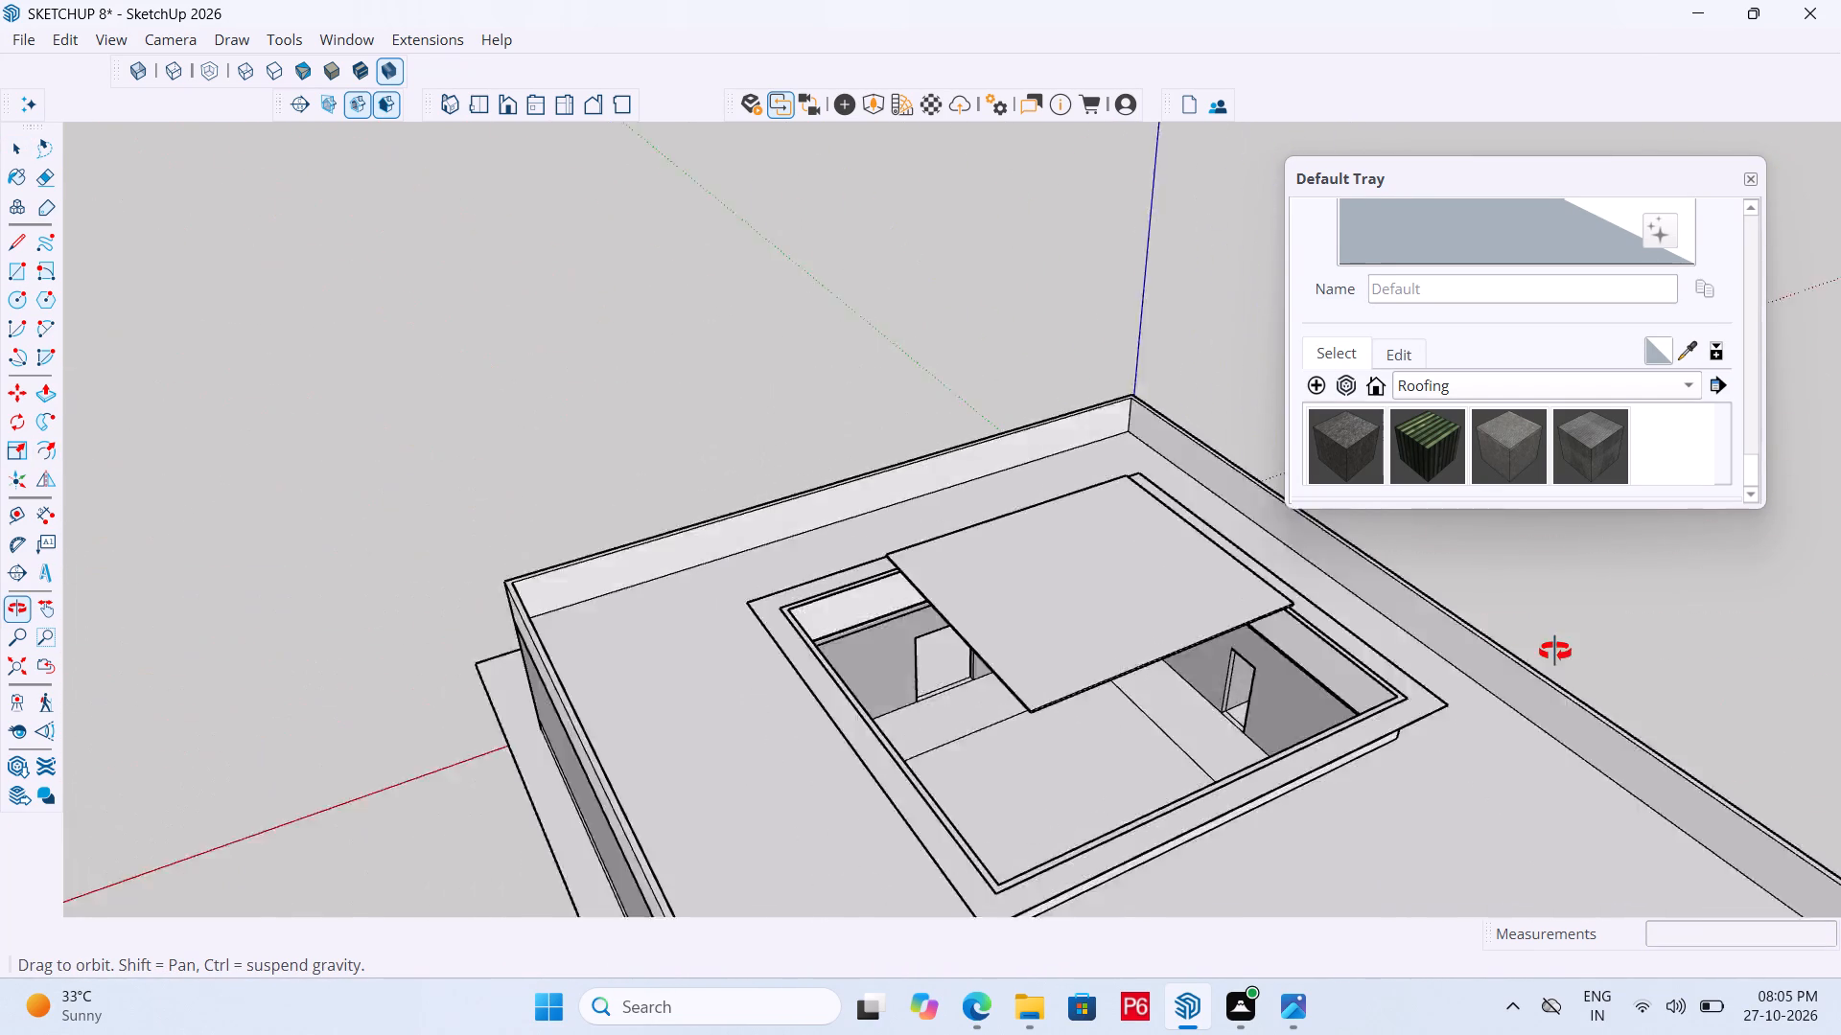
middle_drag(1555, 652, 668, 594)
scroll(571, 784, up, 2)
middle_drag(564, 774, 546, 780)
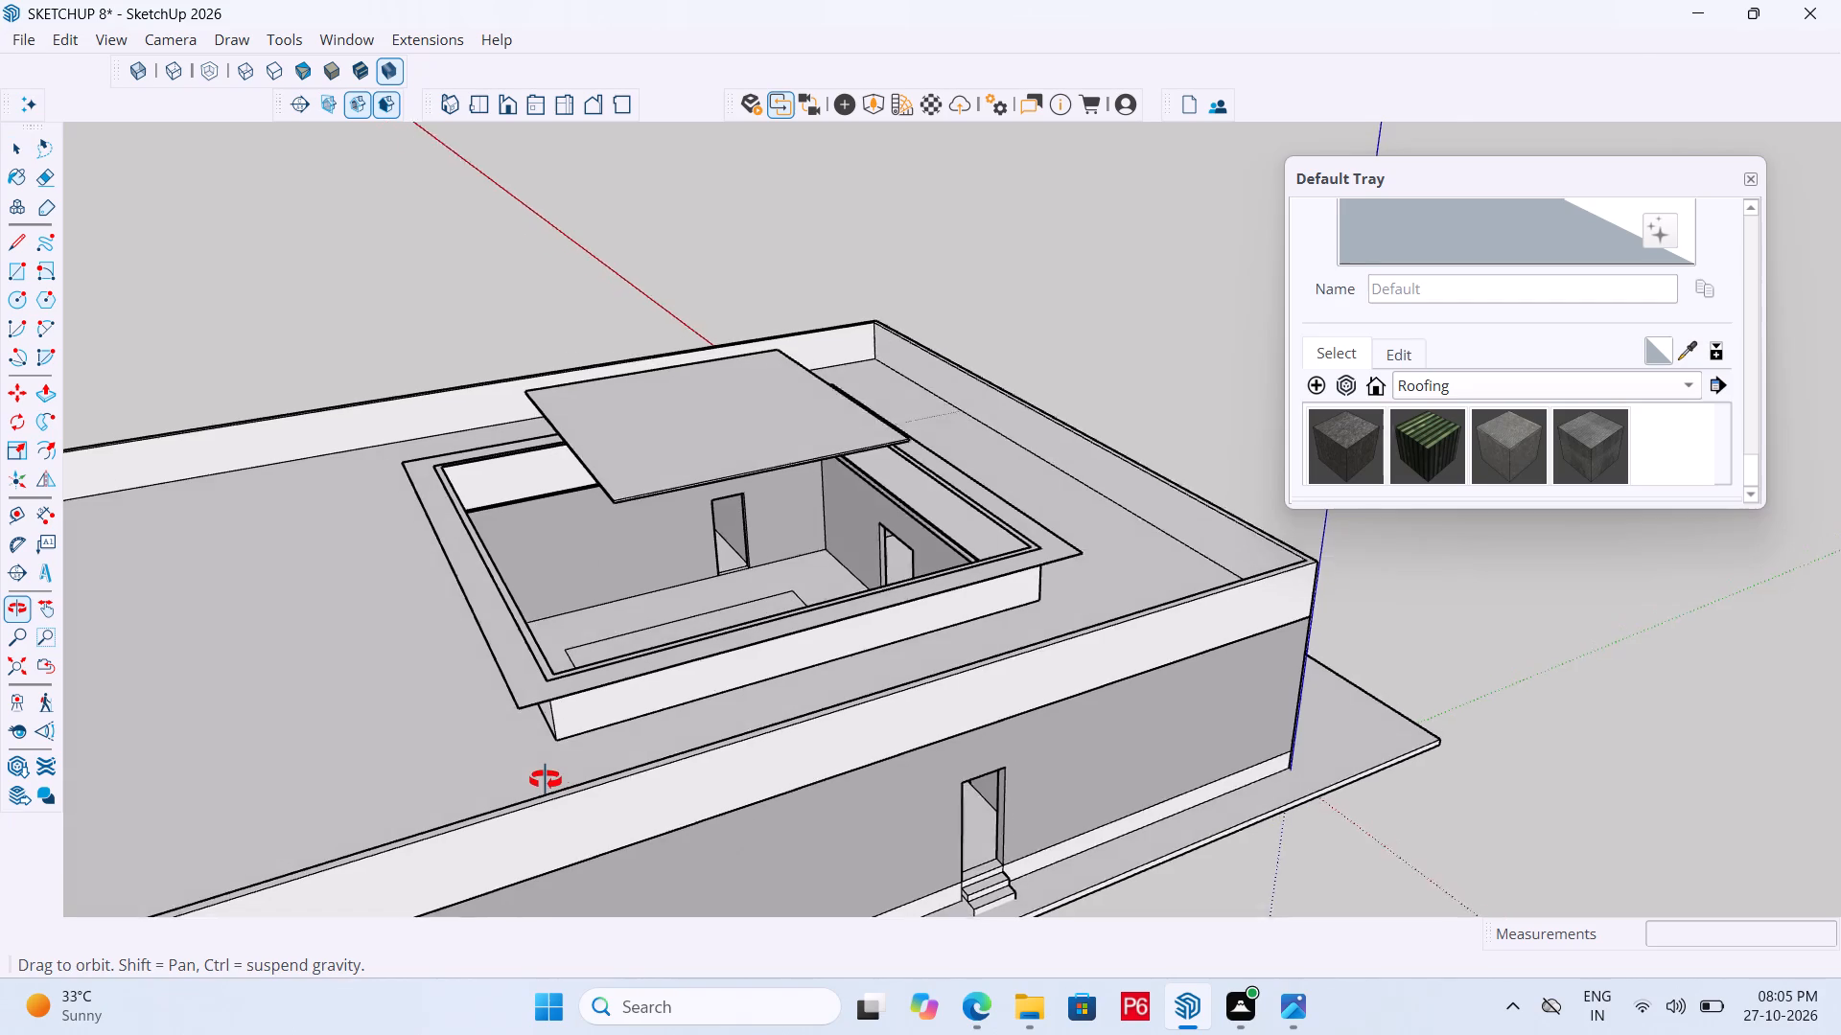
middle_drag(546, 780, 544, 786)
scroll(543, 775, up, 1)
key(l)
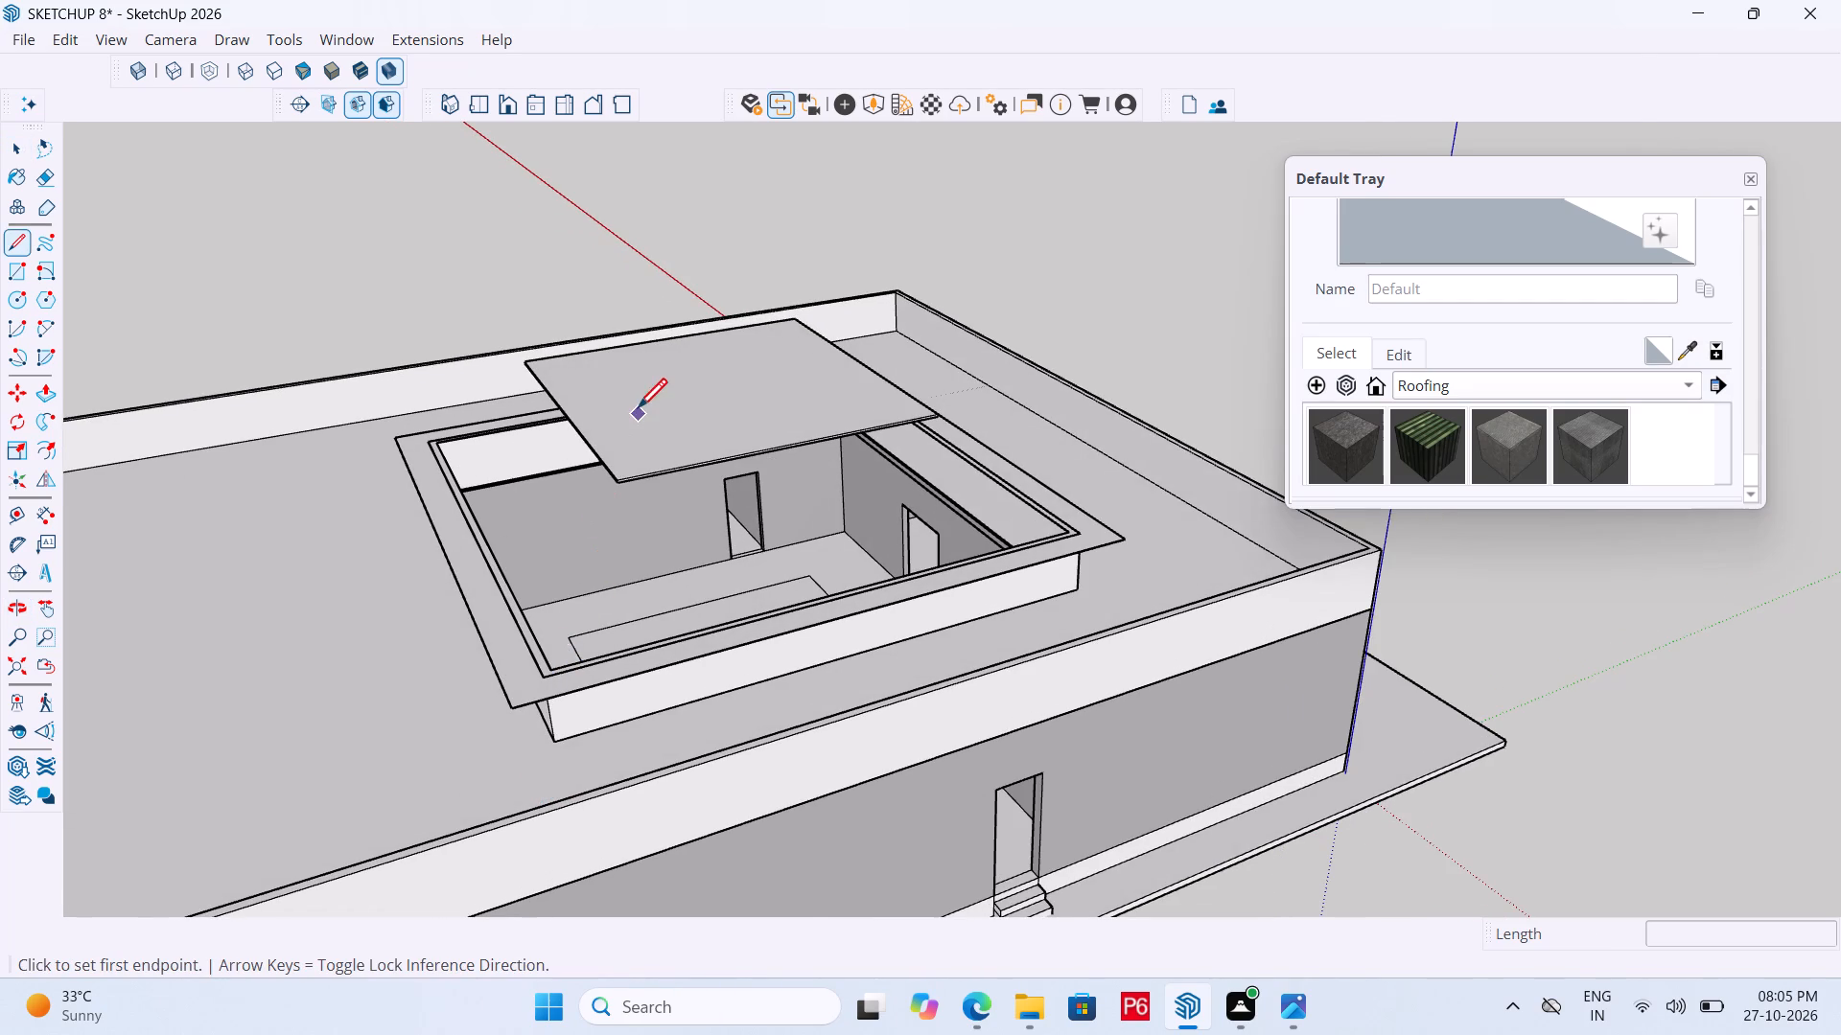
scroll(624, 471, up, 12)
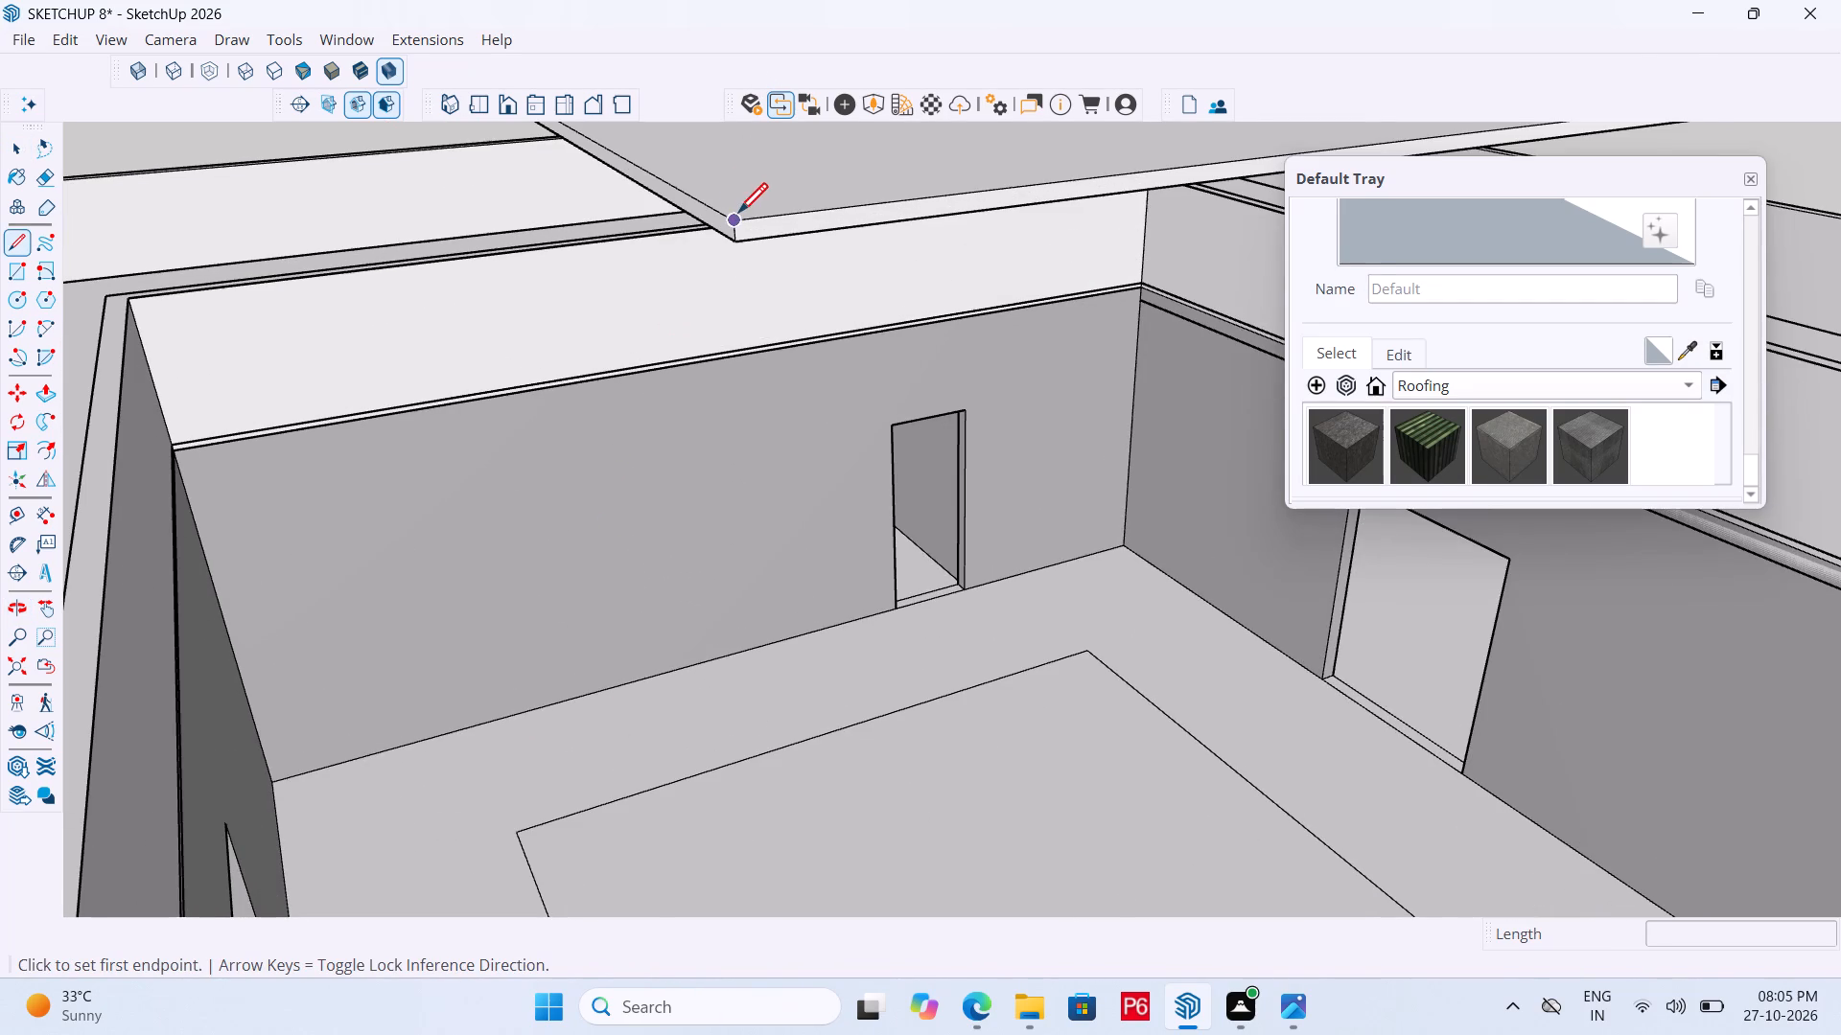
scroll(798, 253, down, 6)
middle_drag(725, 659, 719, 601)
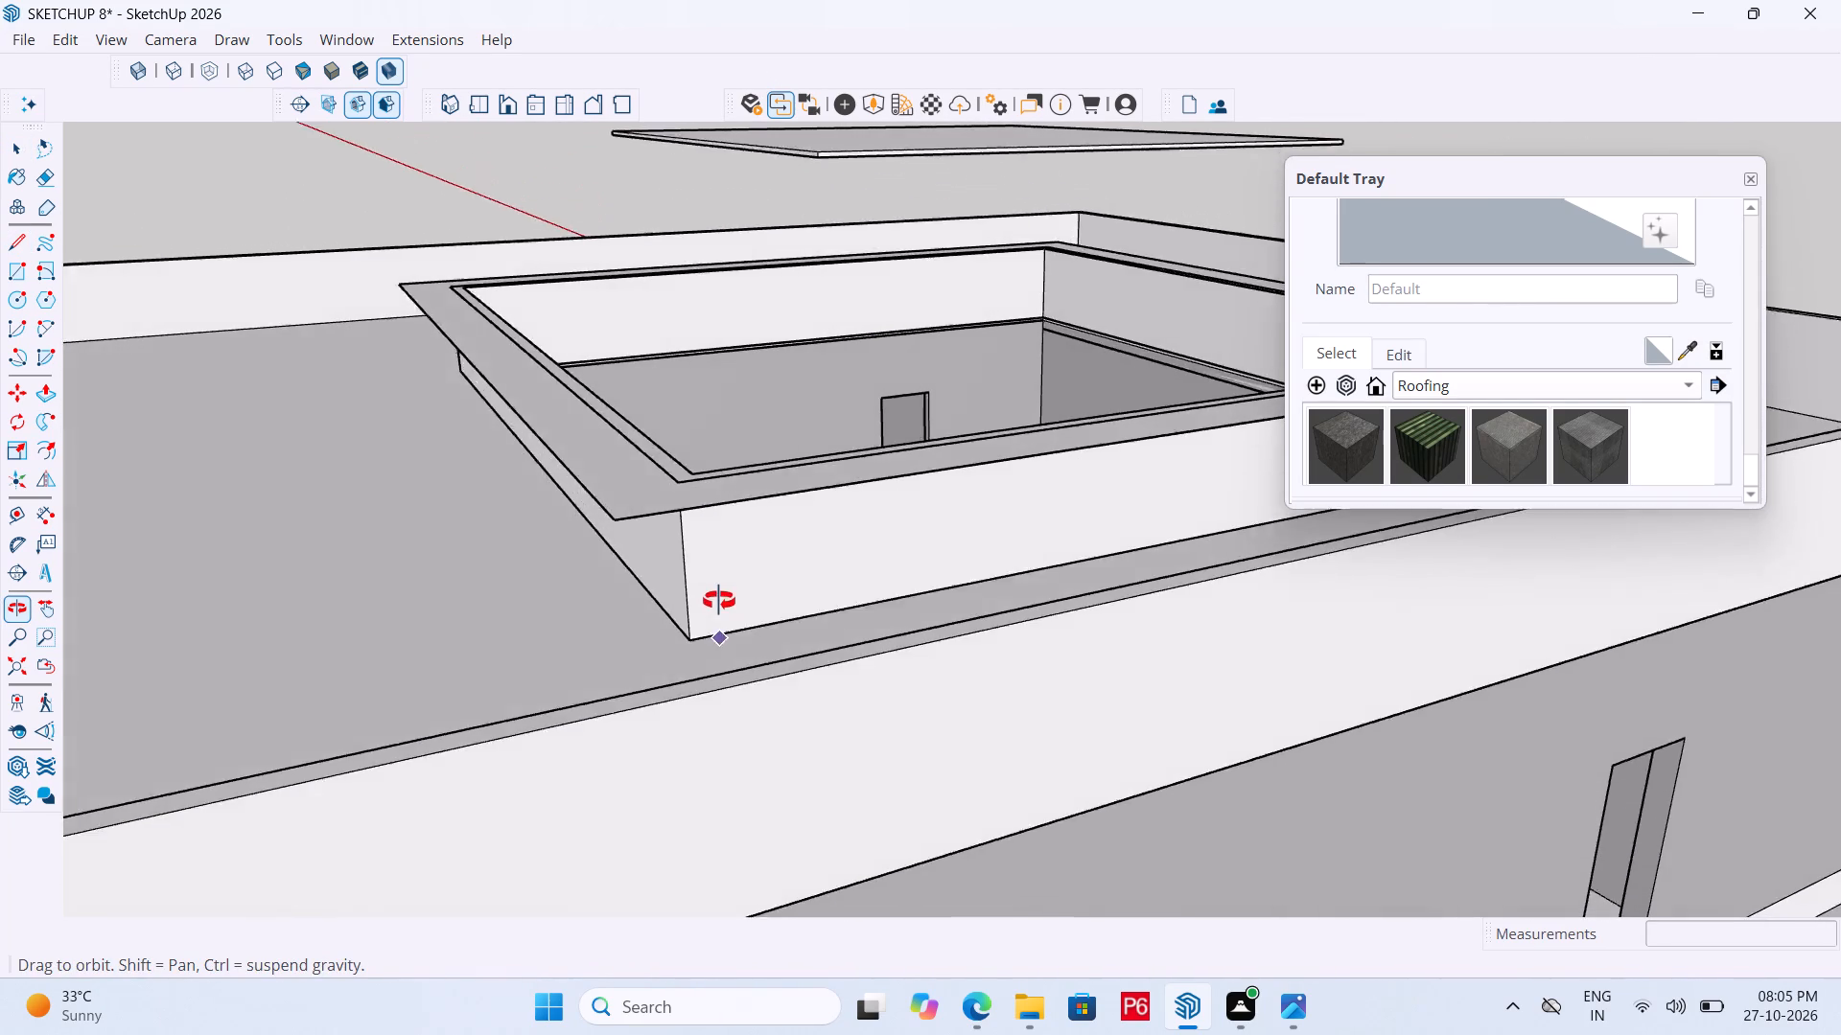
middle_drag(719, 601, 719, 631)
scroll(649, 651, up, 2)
Reopen the base wall's group and Push/Pull the overhang ring's top face up 1".
key(space)
click(646, 635)
double_click(621, 627)
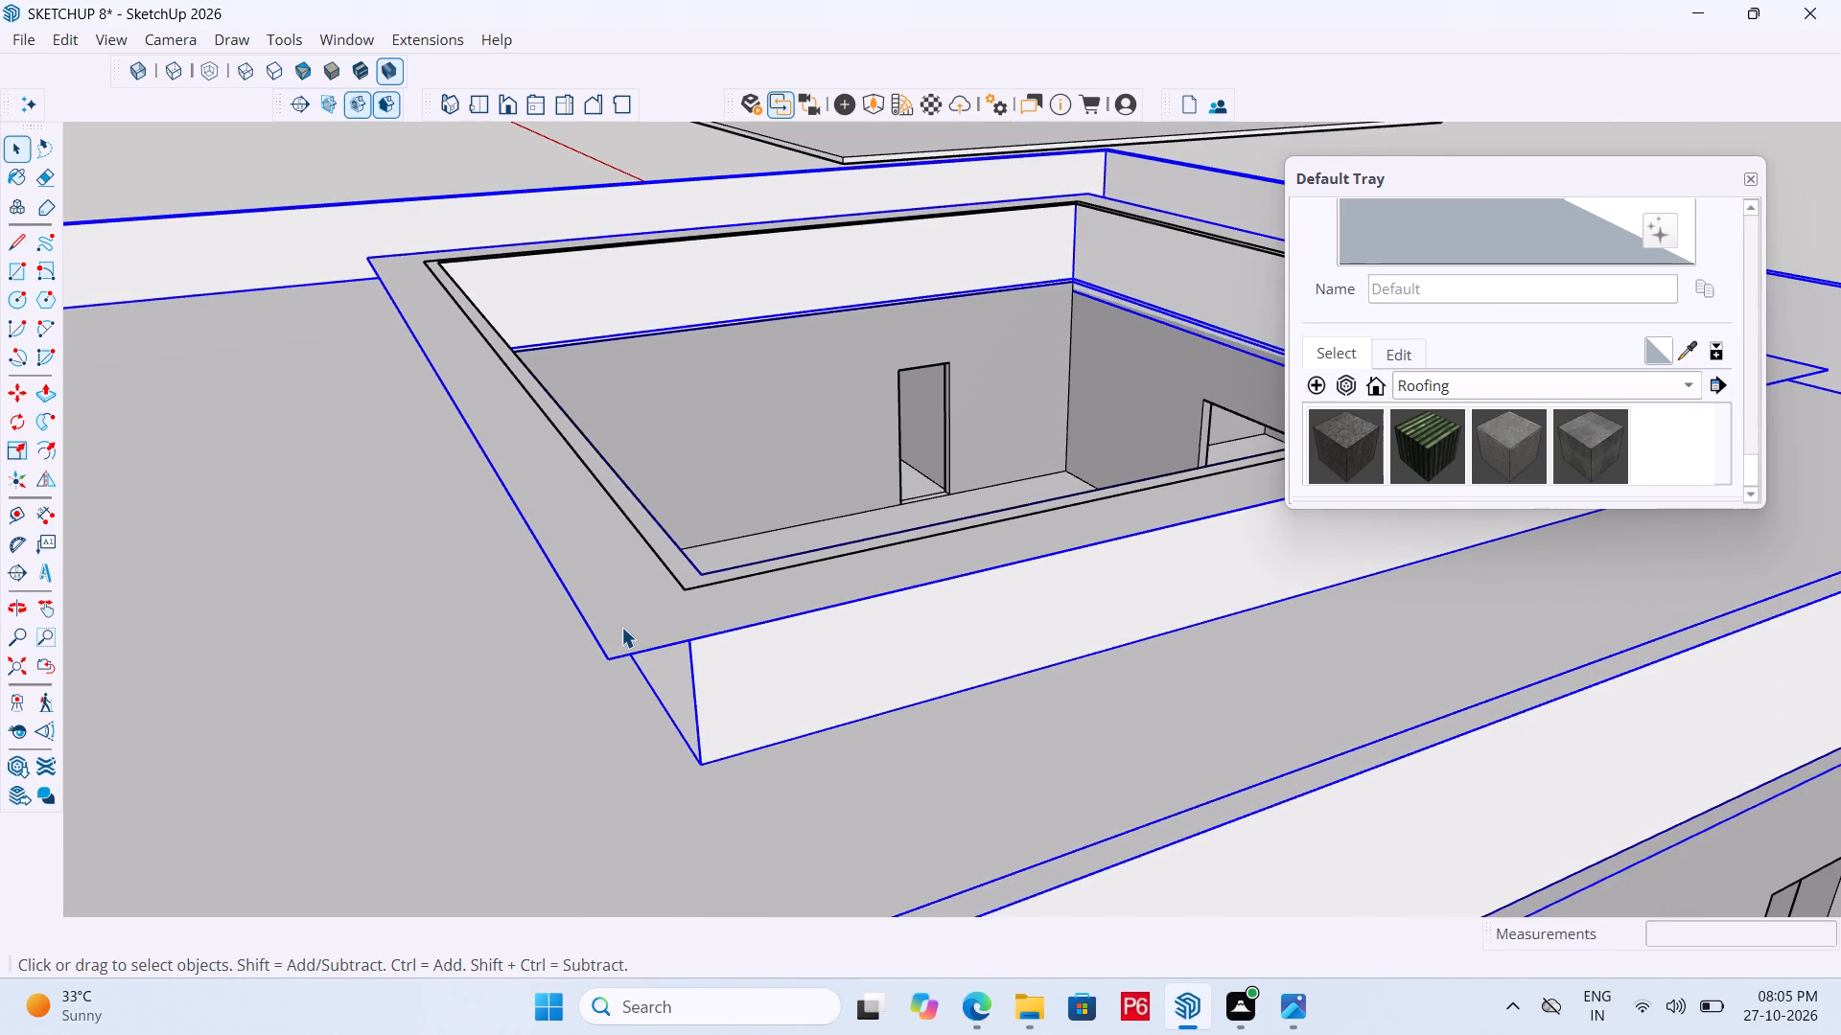
click(615, 603)
click(615, 603)
drag(615, 602, 615, 593)
click(616, 567)
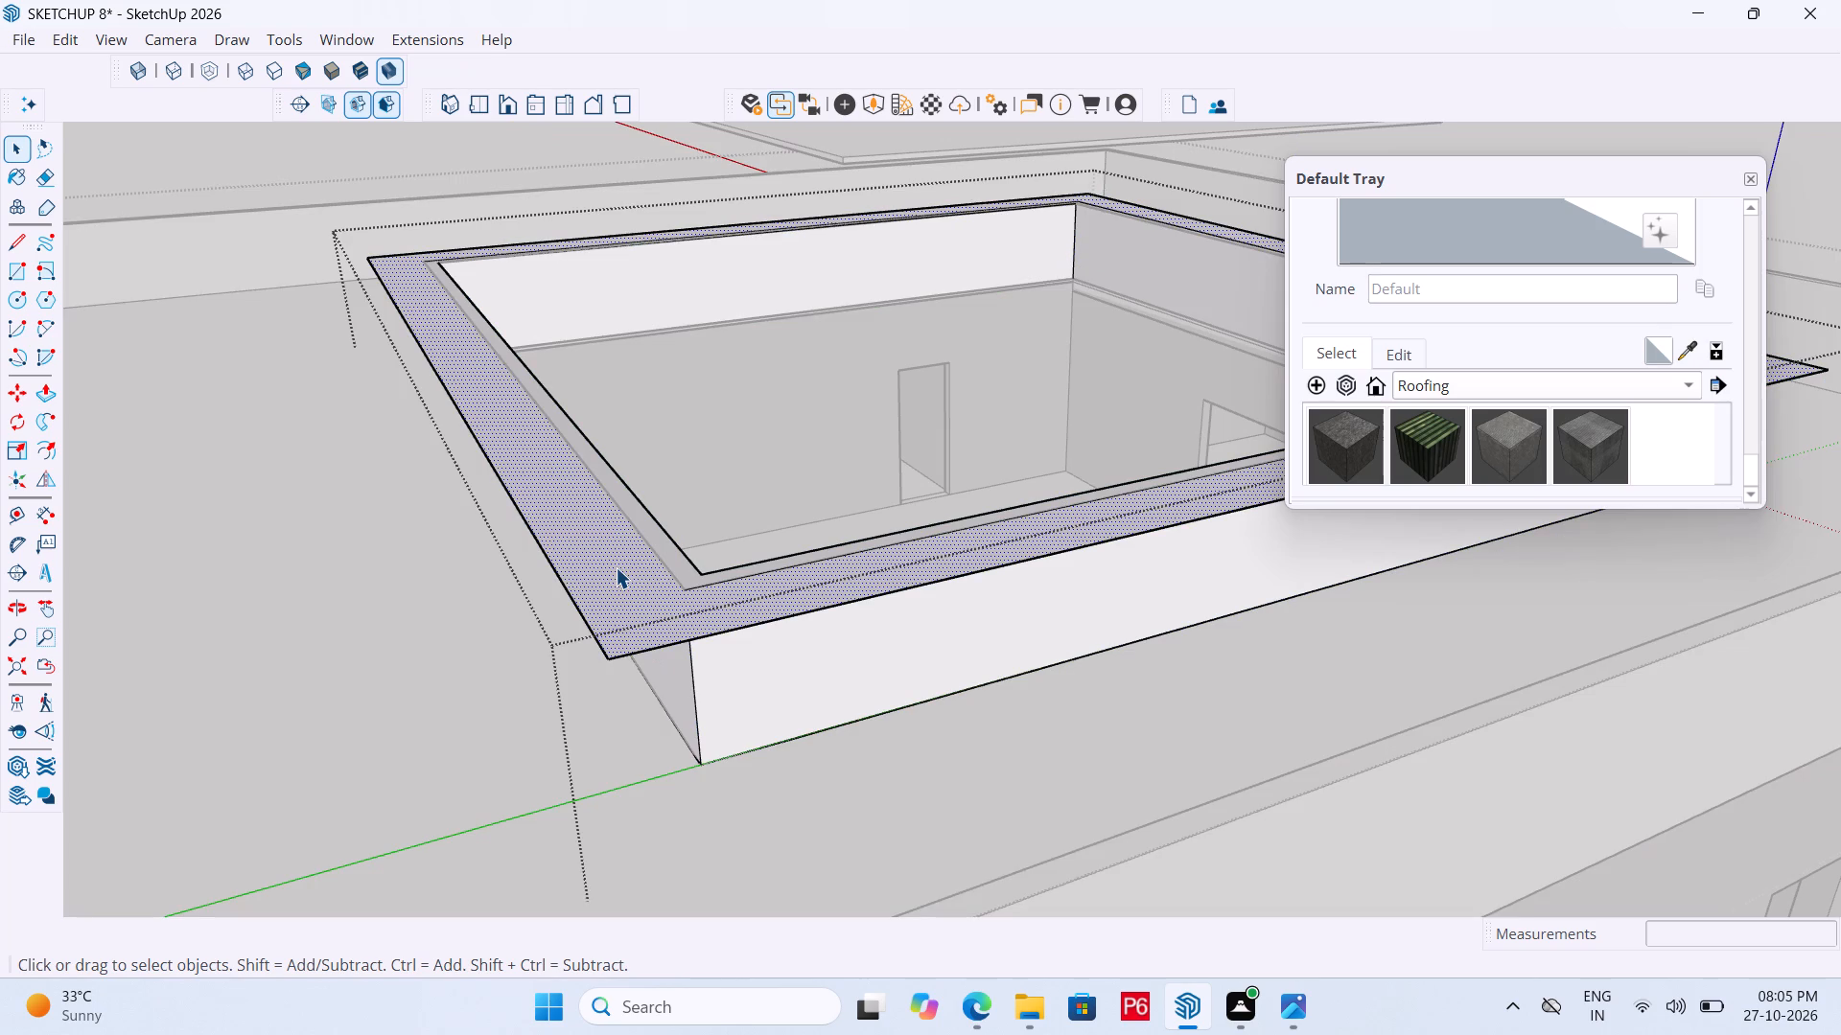
key(p)
click(616, 567)
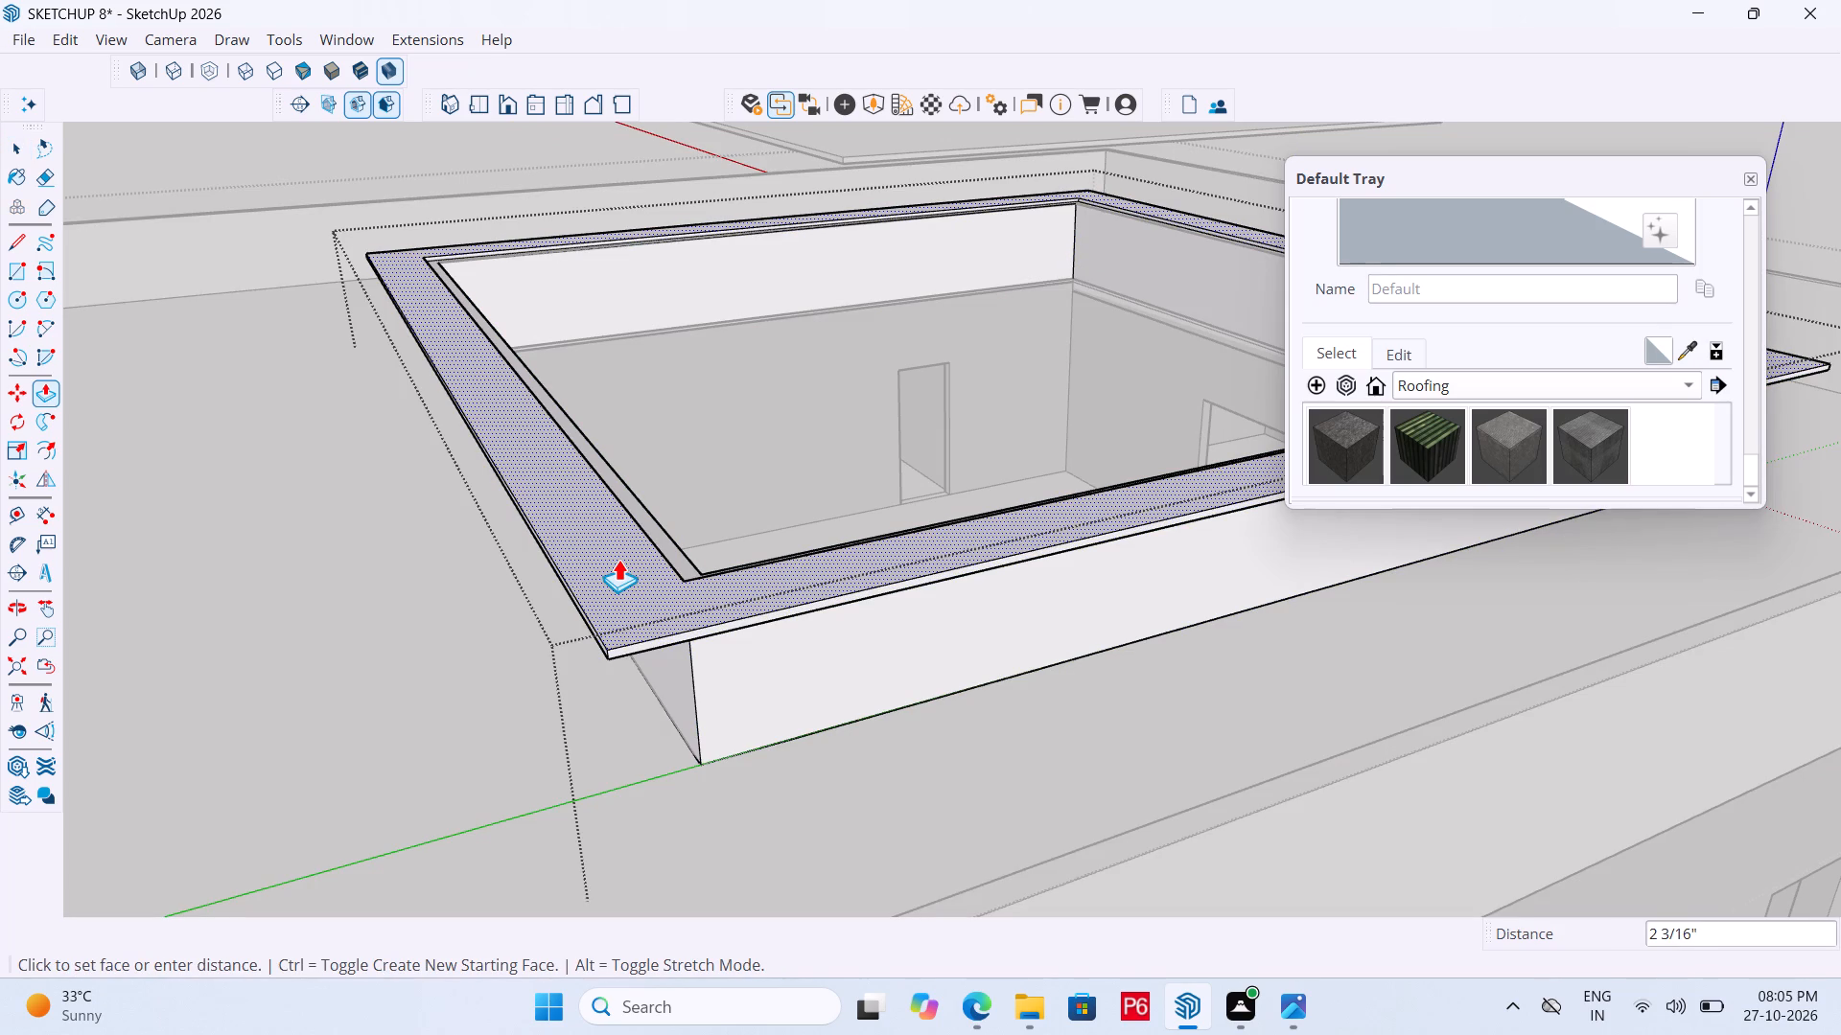
text(1")
key(Return)
Push/Pull the wall's top rim inside the overhang up 1", flush with the overhang's top face.
scroll(765, 522, up, 5)
scroll(485, 668, down, 2)
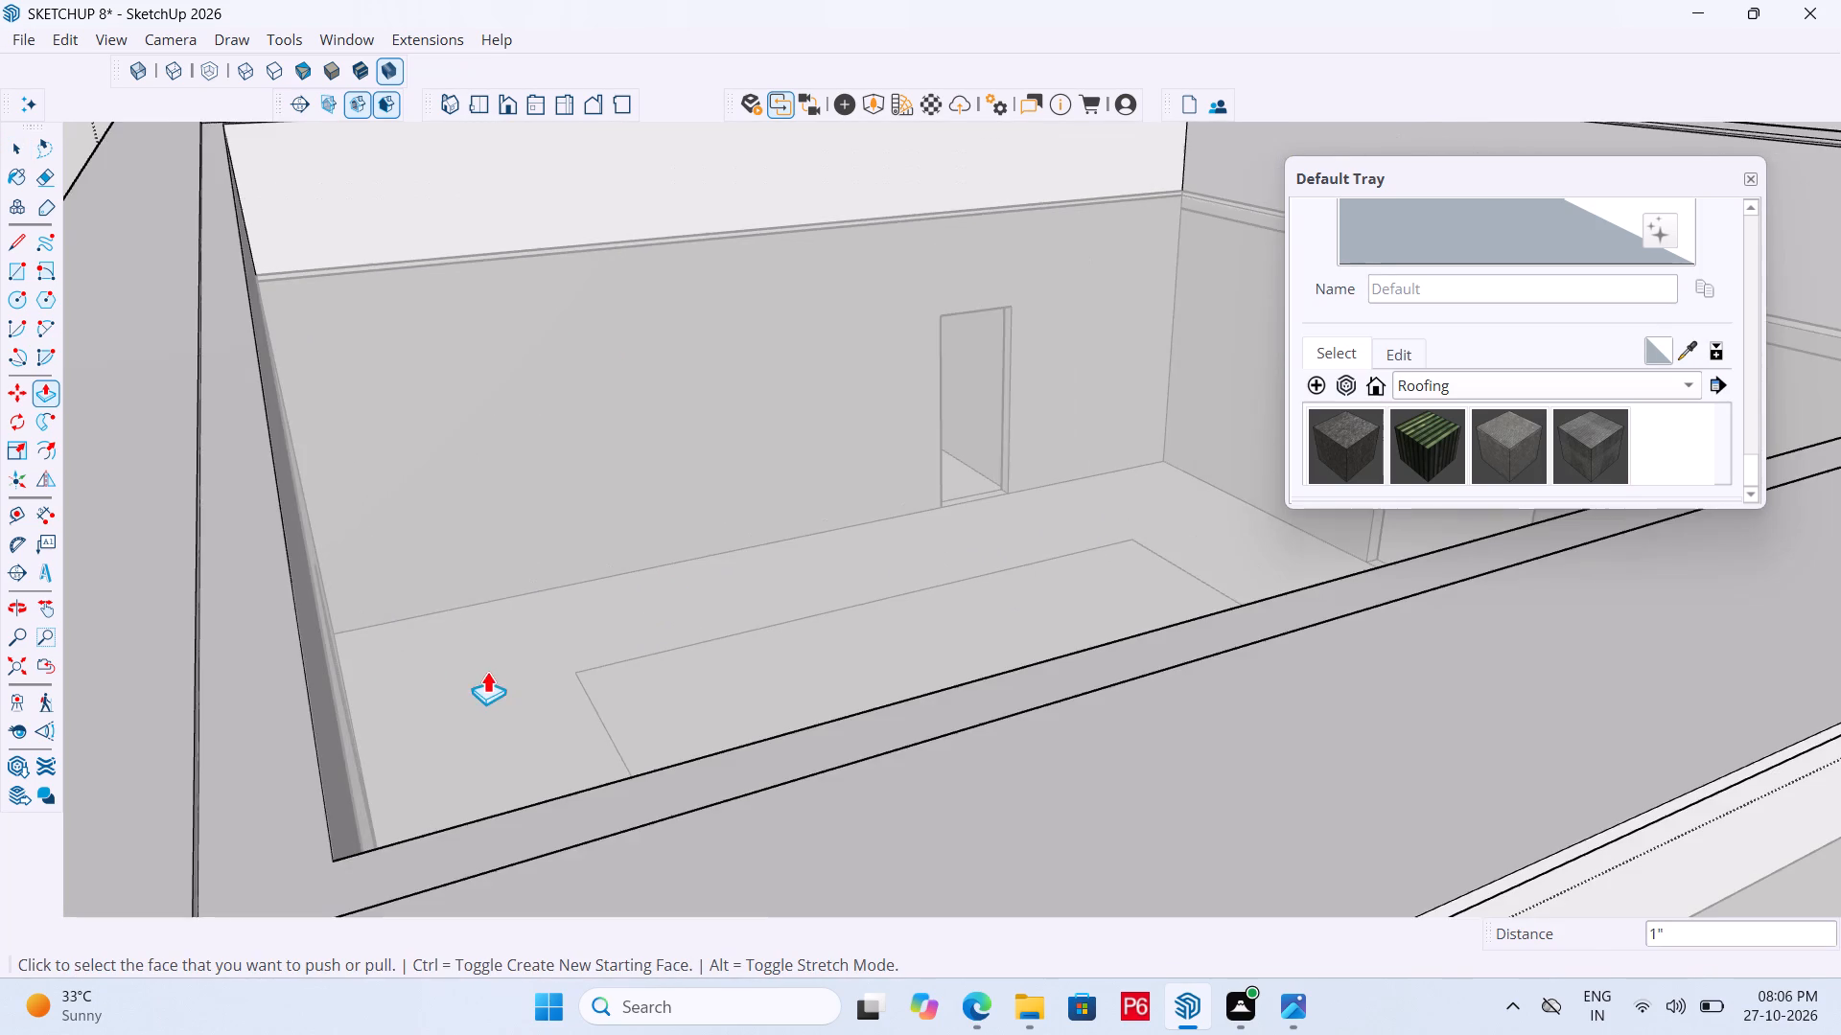
scroll(393, 705, down, 1)
click(317, 778)
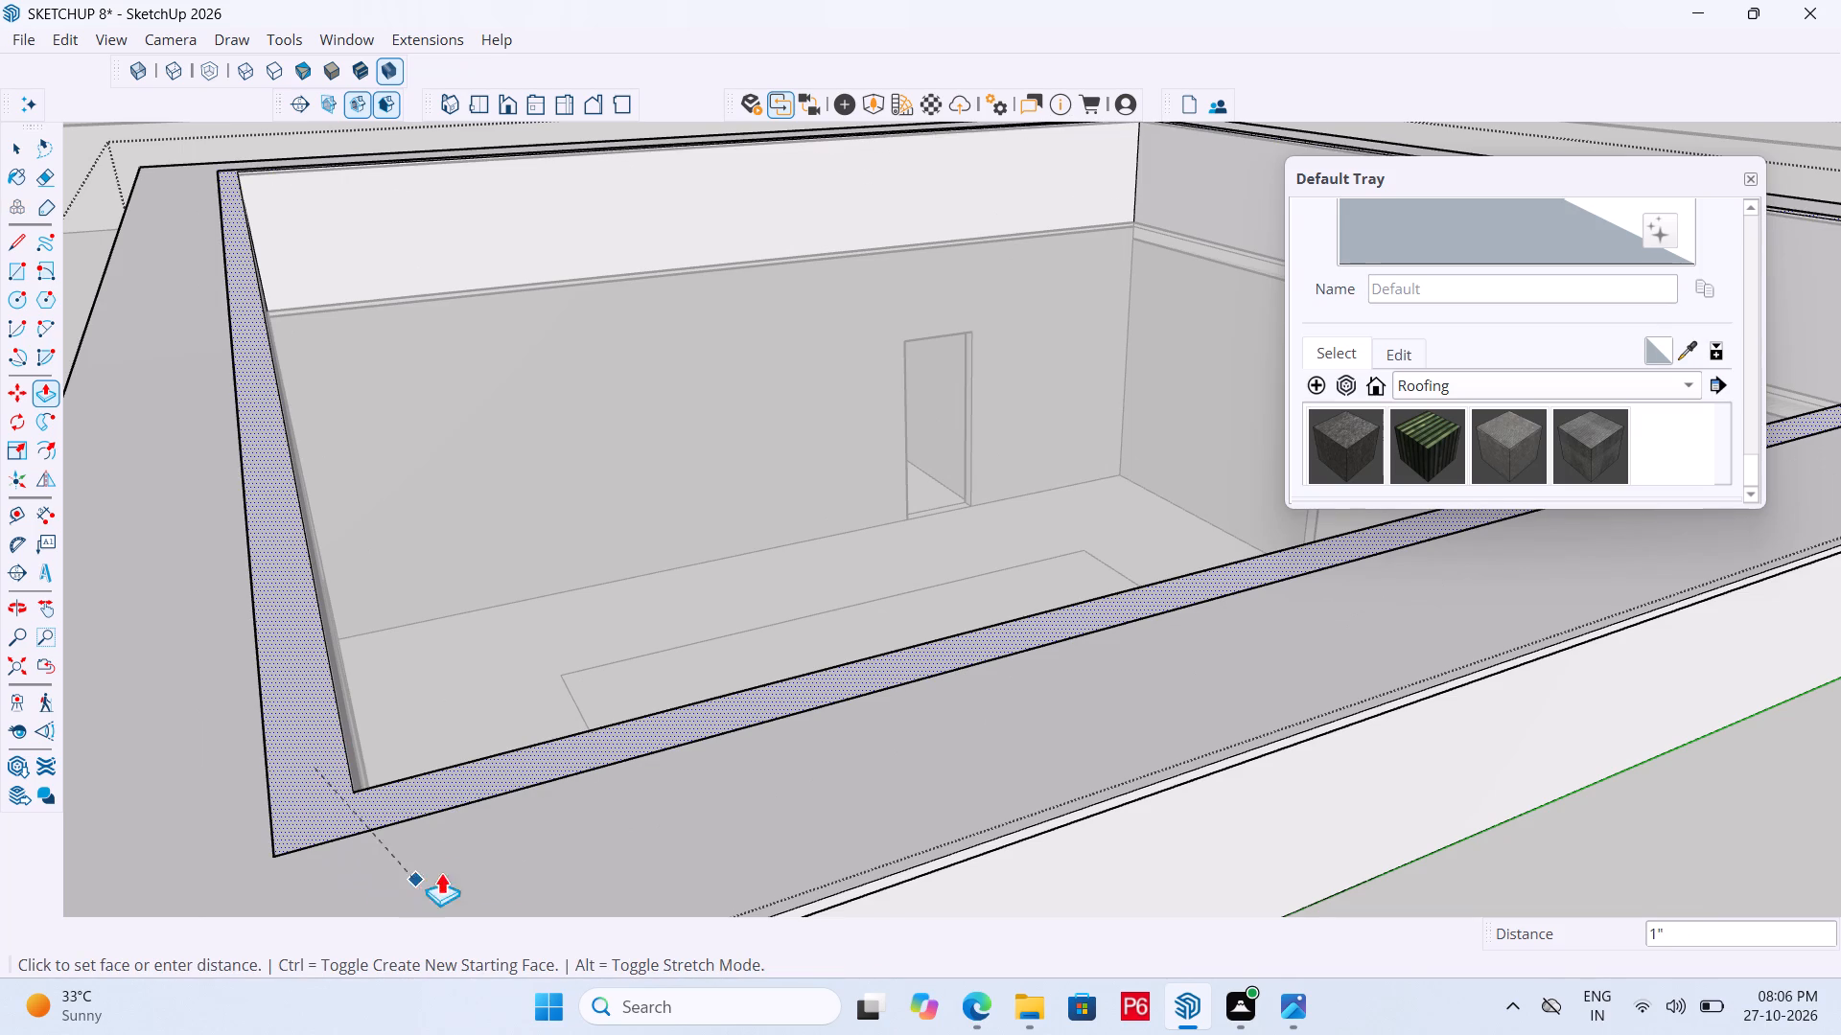
click(585, 867)
scroll(1213, 739, down, 5)
Save the model with the thickened overhang.
key(ctrl+s)
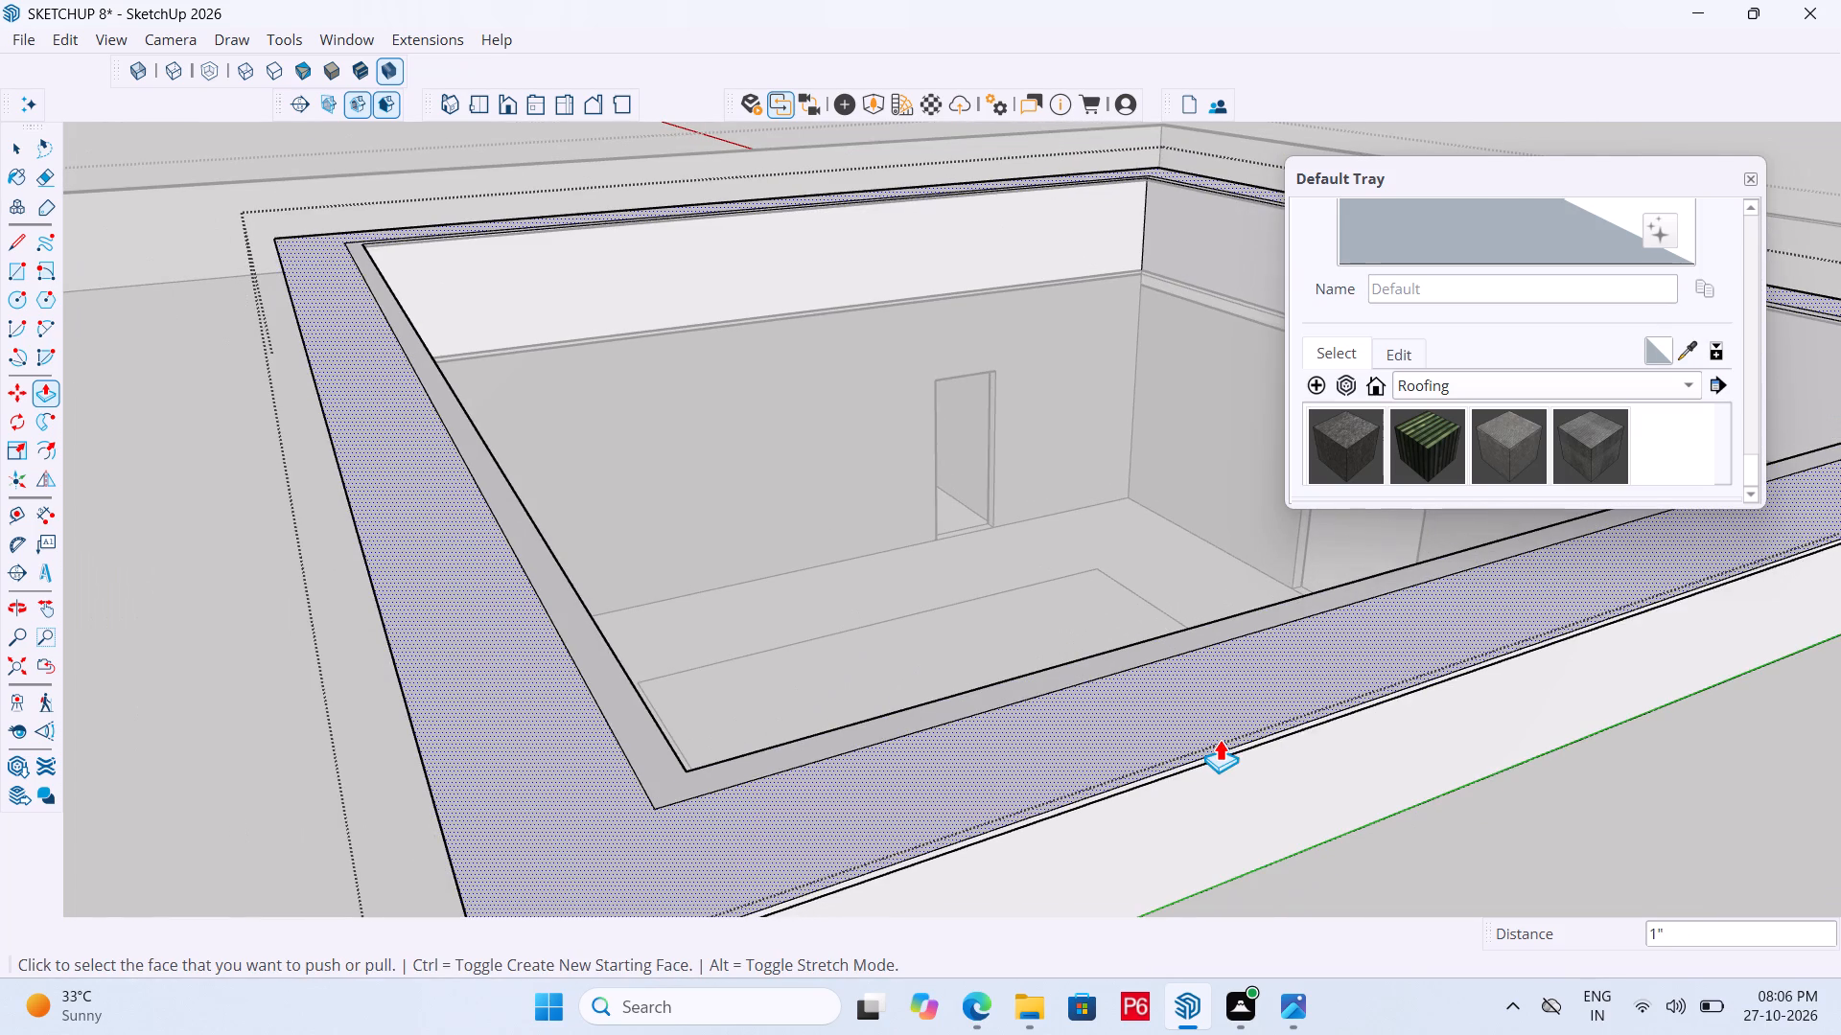
key(ctrl+s)
key(ctrl+s)
key(ctrl+s)
key(ctrl+s)
key(ctrl+s)
key(ctrl+s)
key(ctrl+s)
key(ctrl+s)
Close the base wall's nested groups to return to the whole model.
scroll(940, 744, down, 6)
scroll(848, 779, down, 3)
key(space)
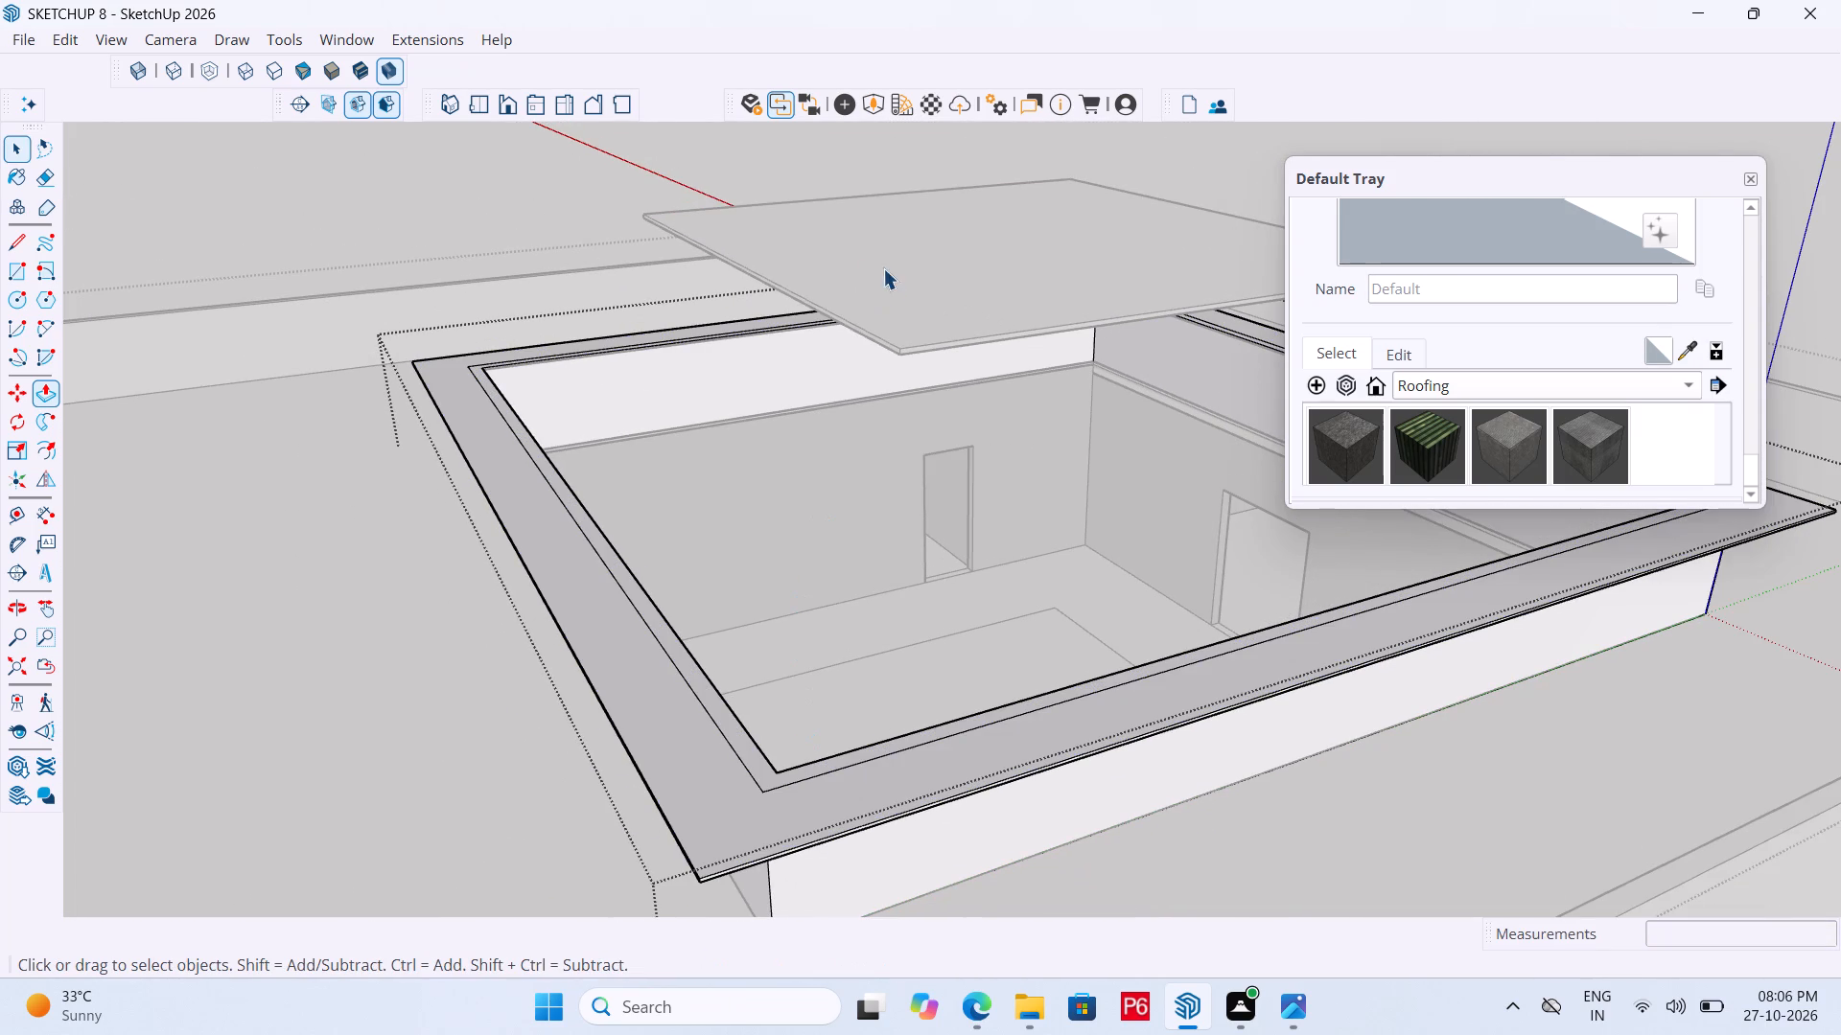
click(418, 219)
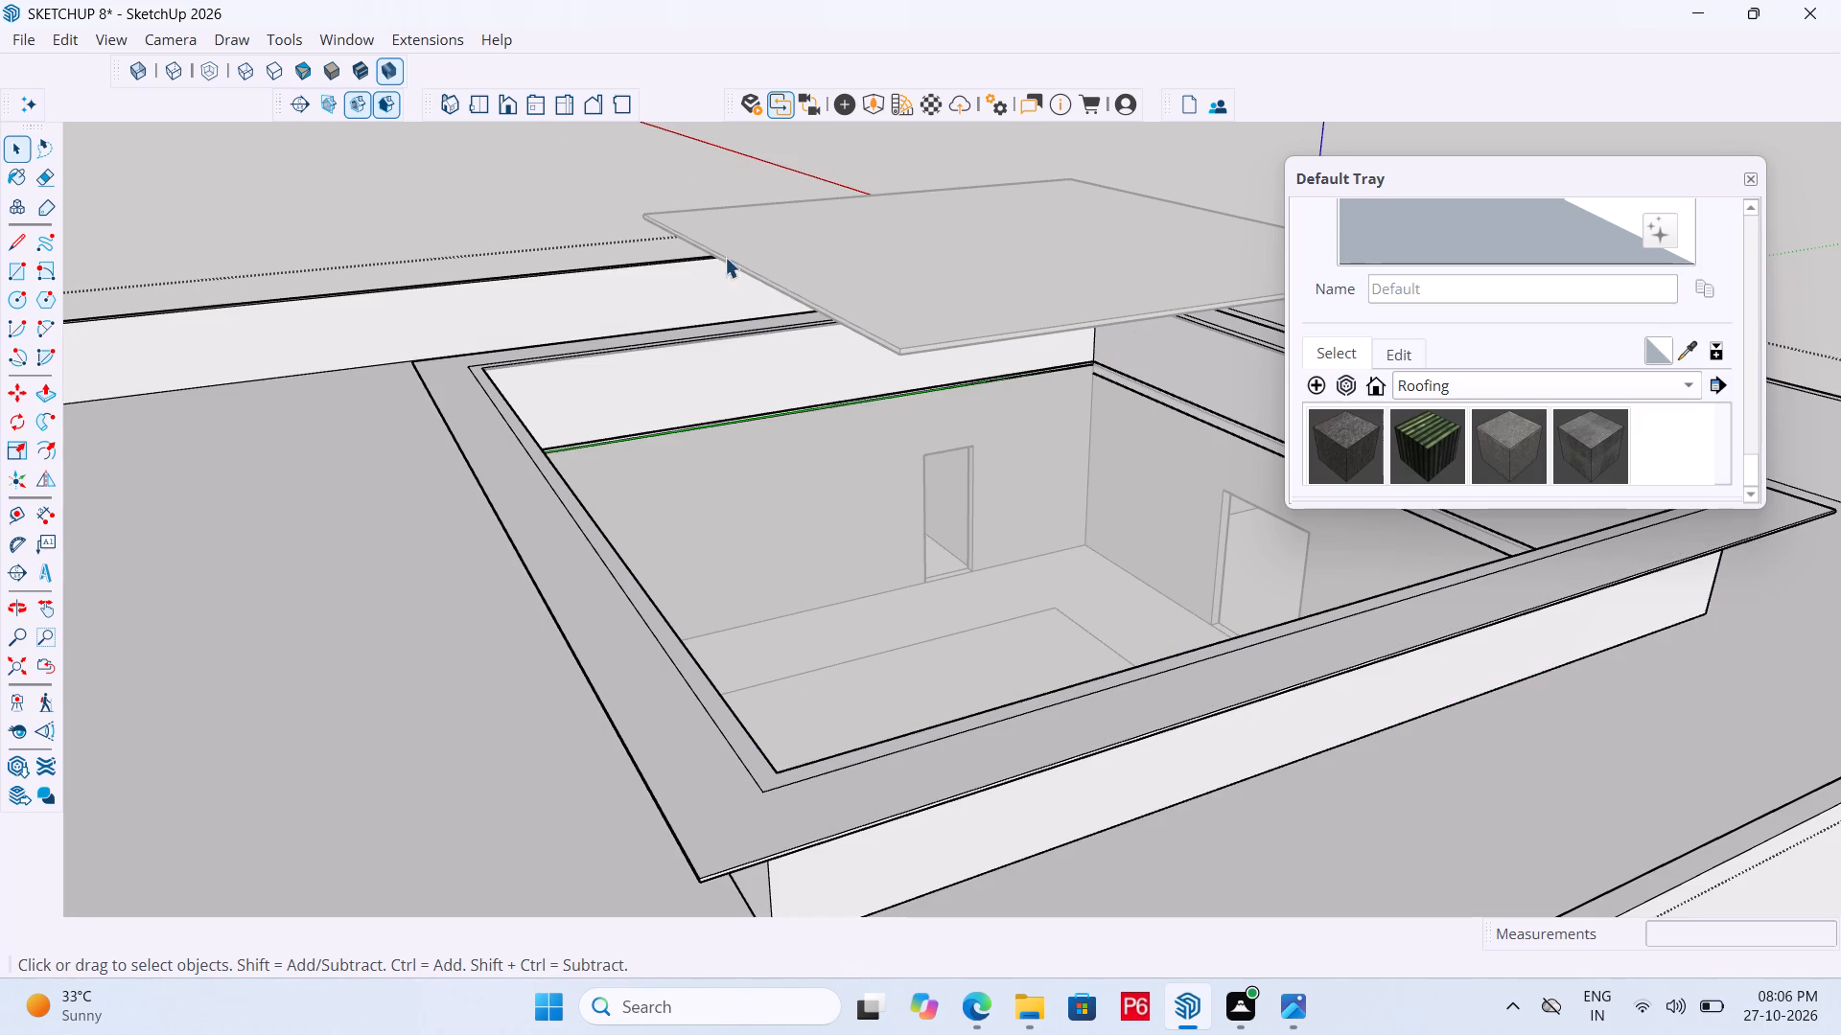
triple_click(492, 201)
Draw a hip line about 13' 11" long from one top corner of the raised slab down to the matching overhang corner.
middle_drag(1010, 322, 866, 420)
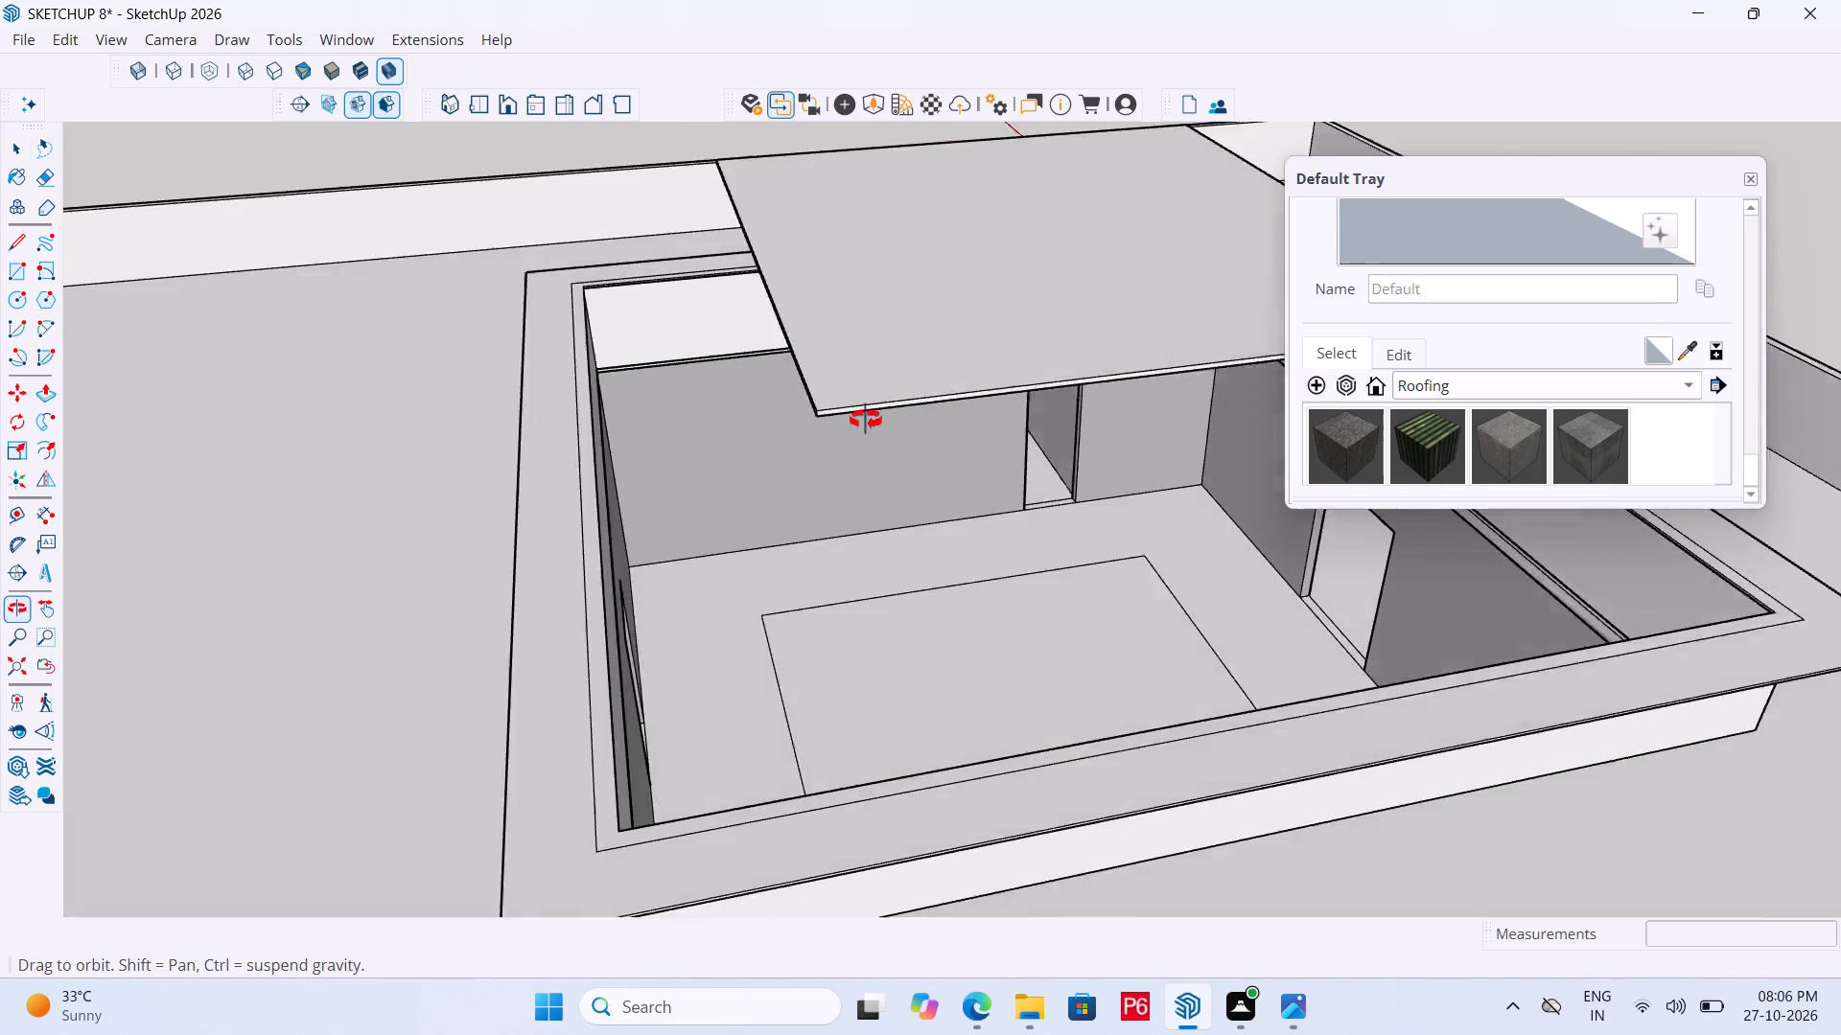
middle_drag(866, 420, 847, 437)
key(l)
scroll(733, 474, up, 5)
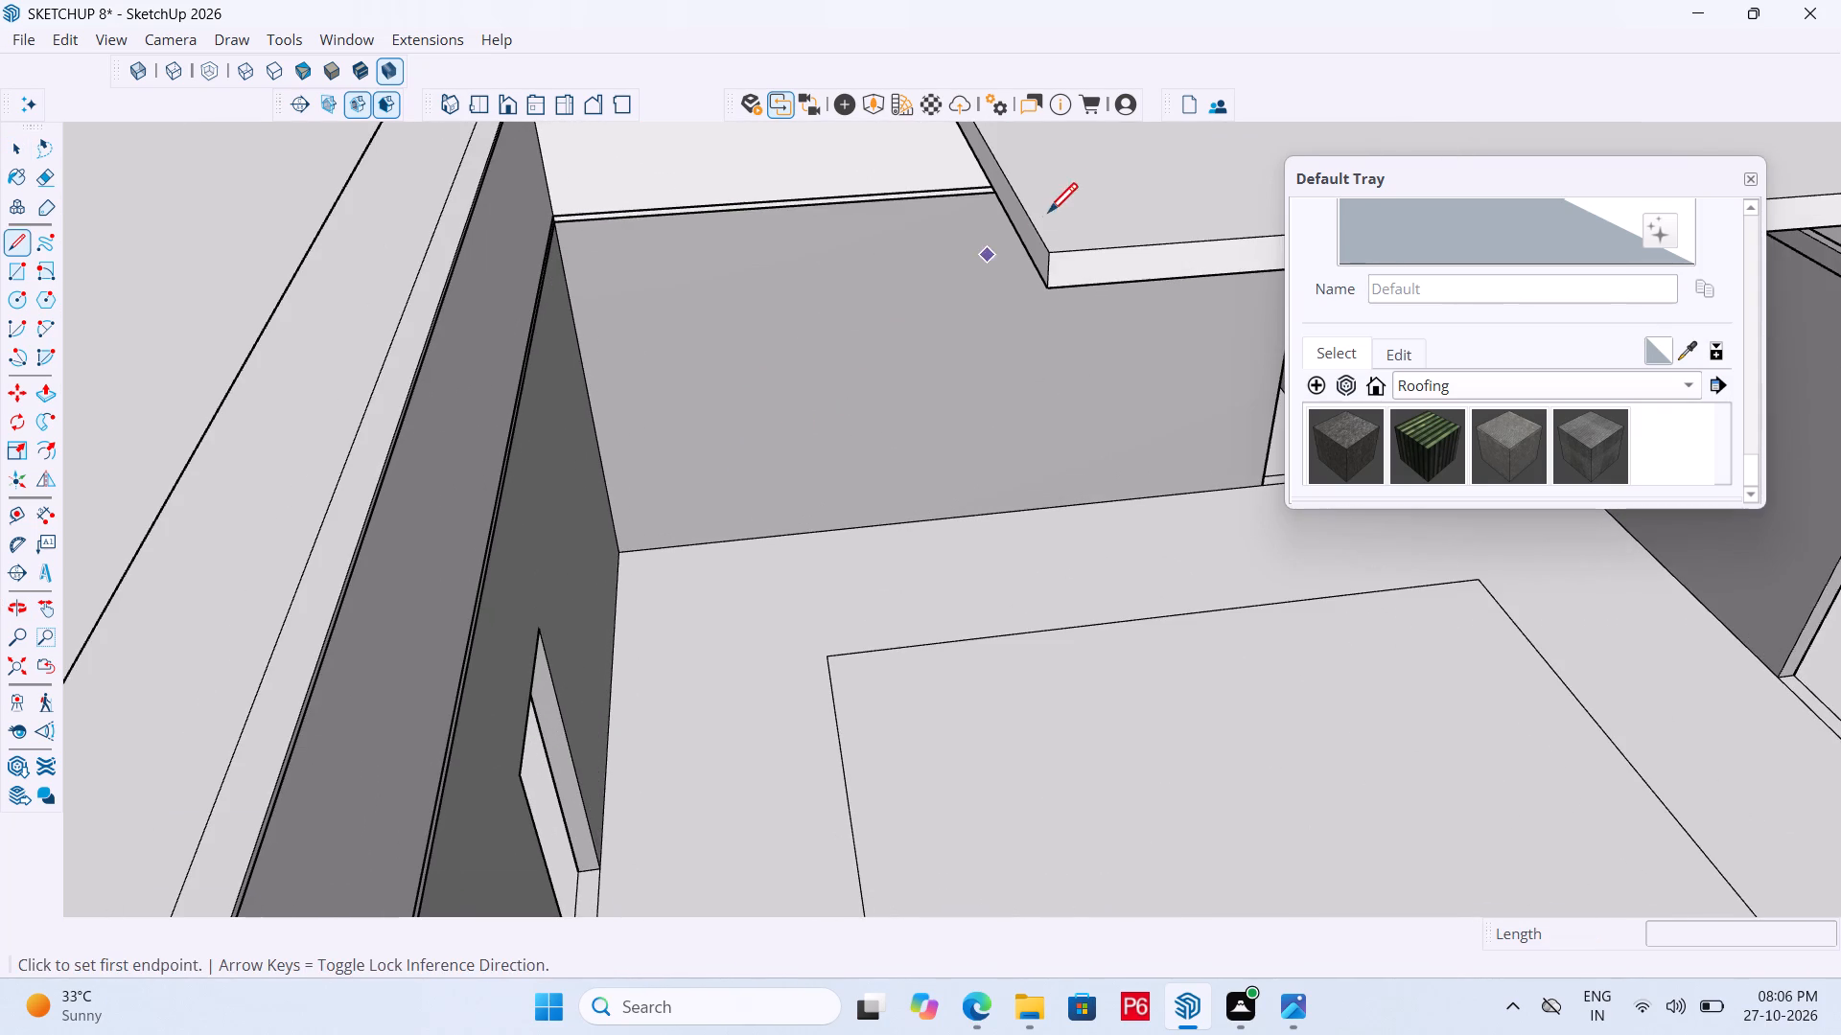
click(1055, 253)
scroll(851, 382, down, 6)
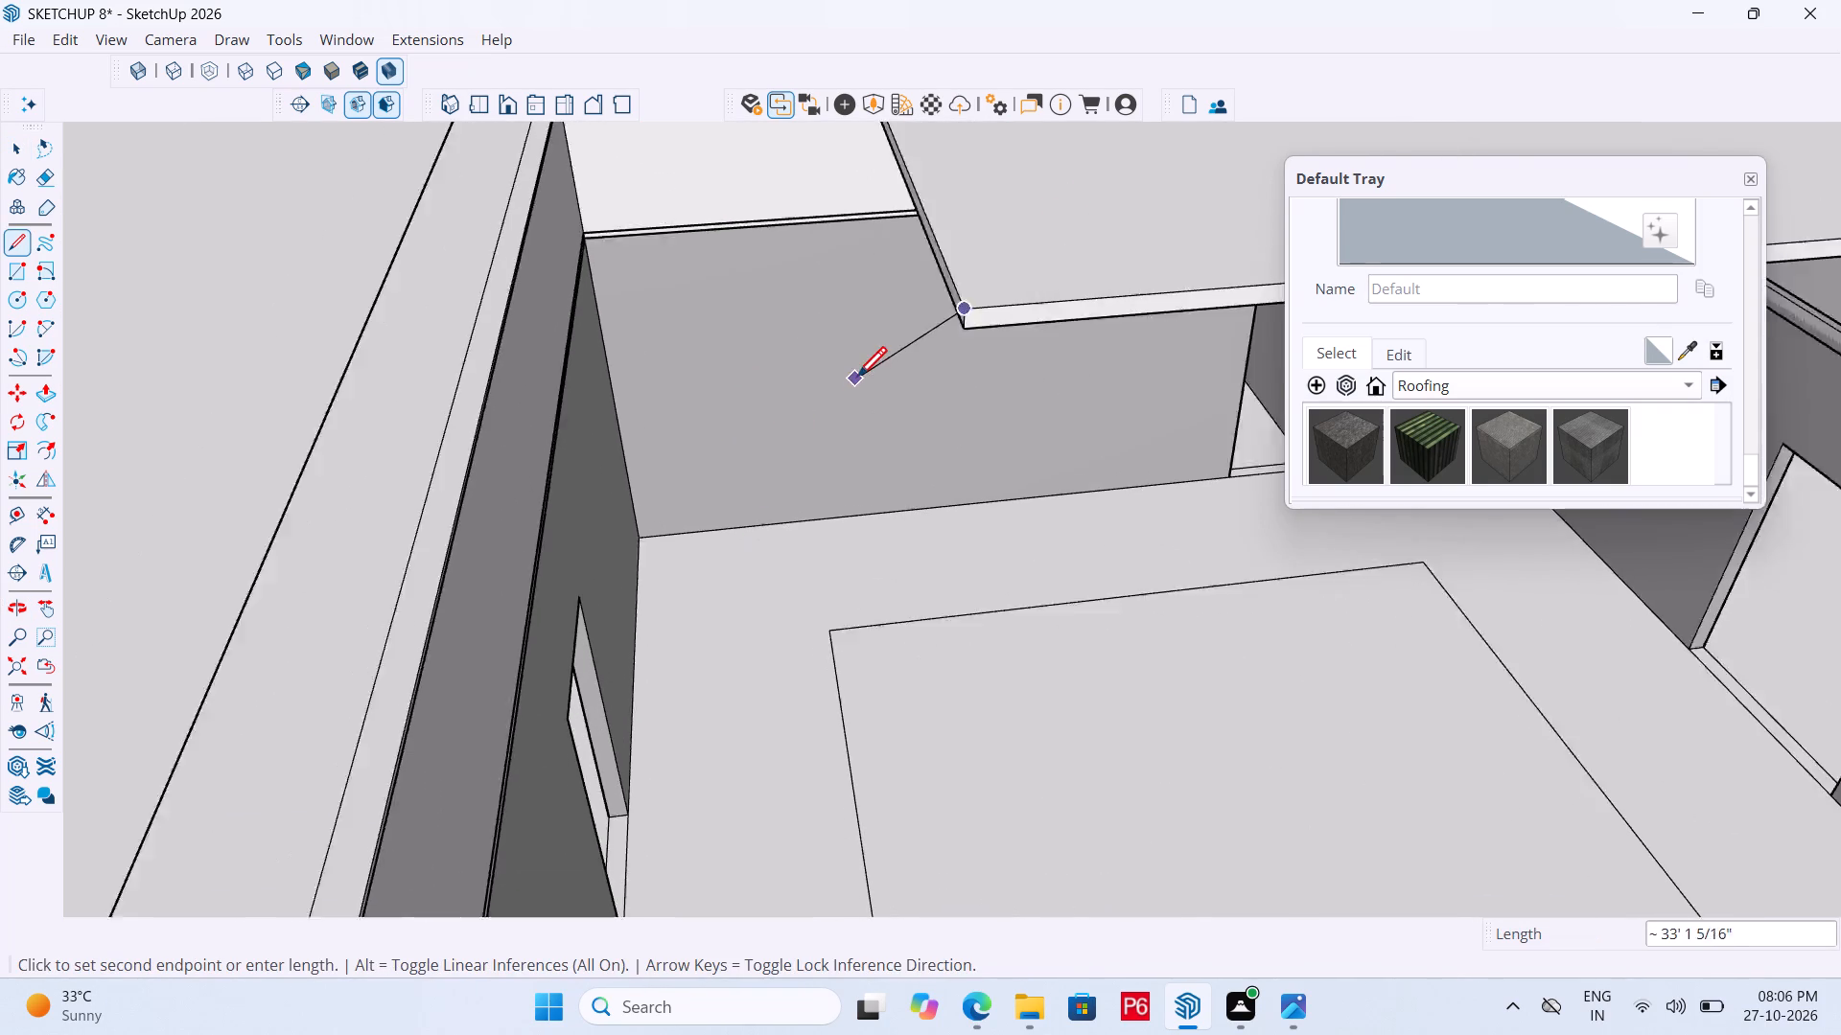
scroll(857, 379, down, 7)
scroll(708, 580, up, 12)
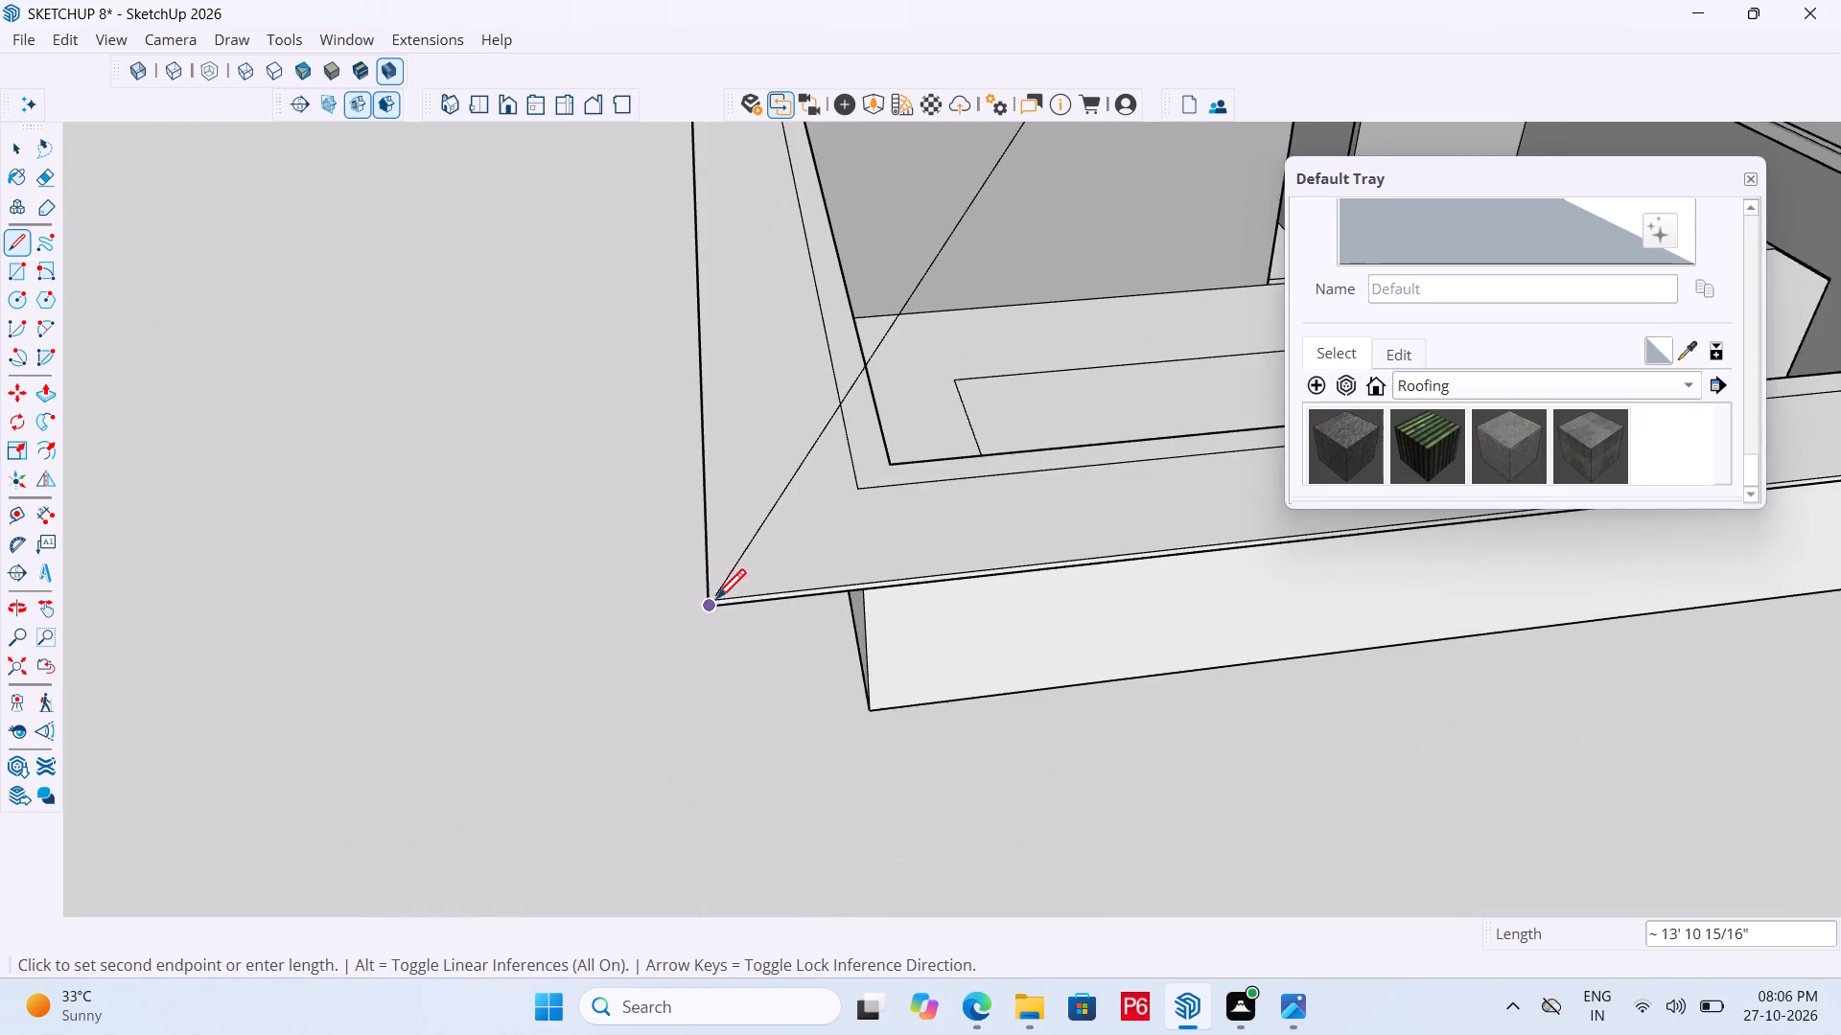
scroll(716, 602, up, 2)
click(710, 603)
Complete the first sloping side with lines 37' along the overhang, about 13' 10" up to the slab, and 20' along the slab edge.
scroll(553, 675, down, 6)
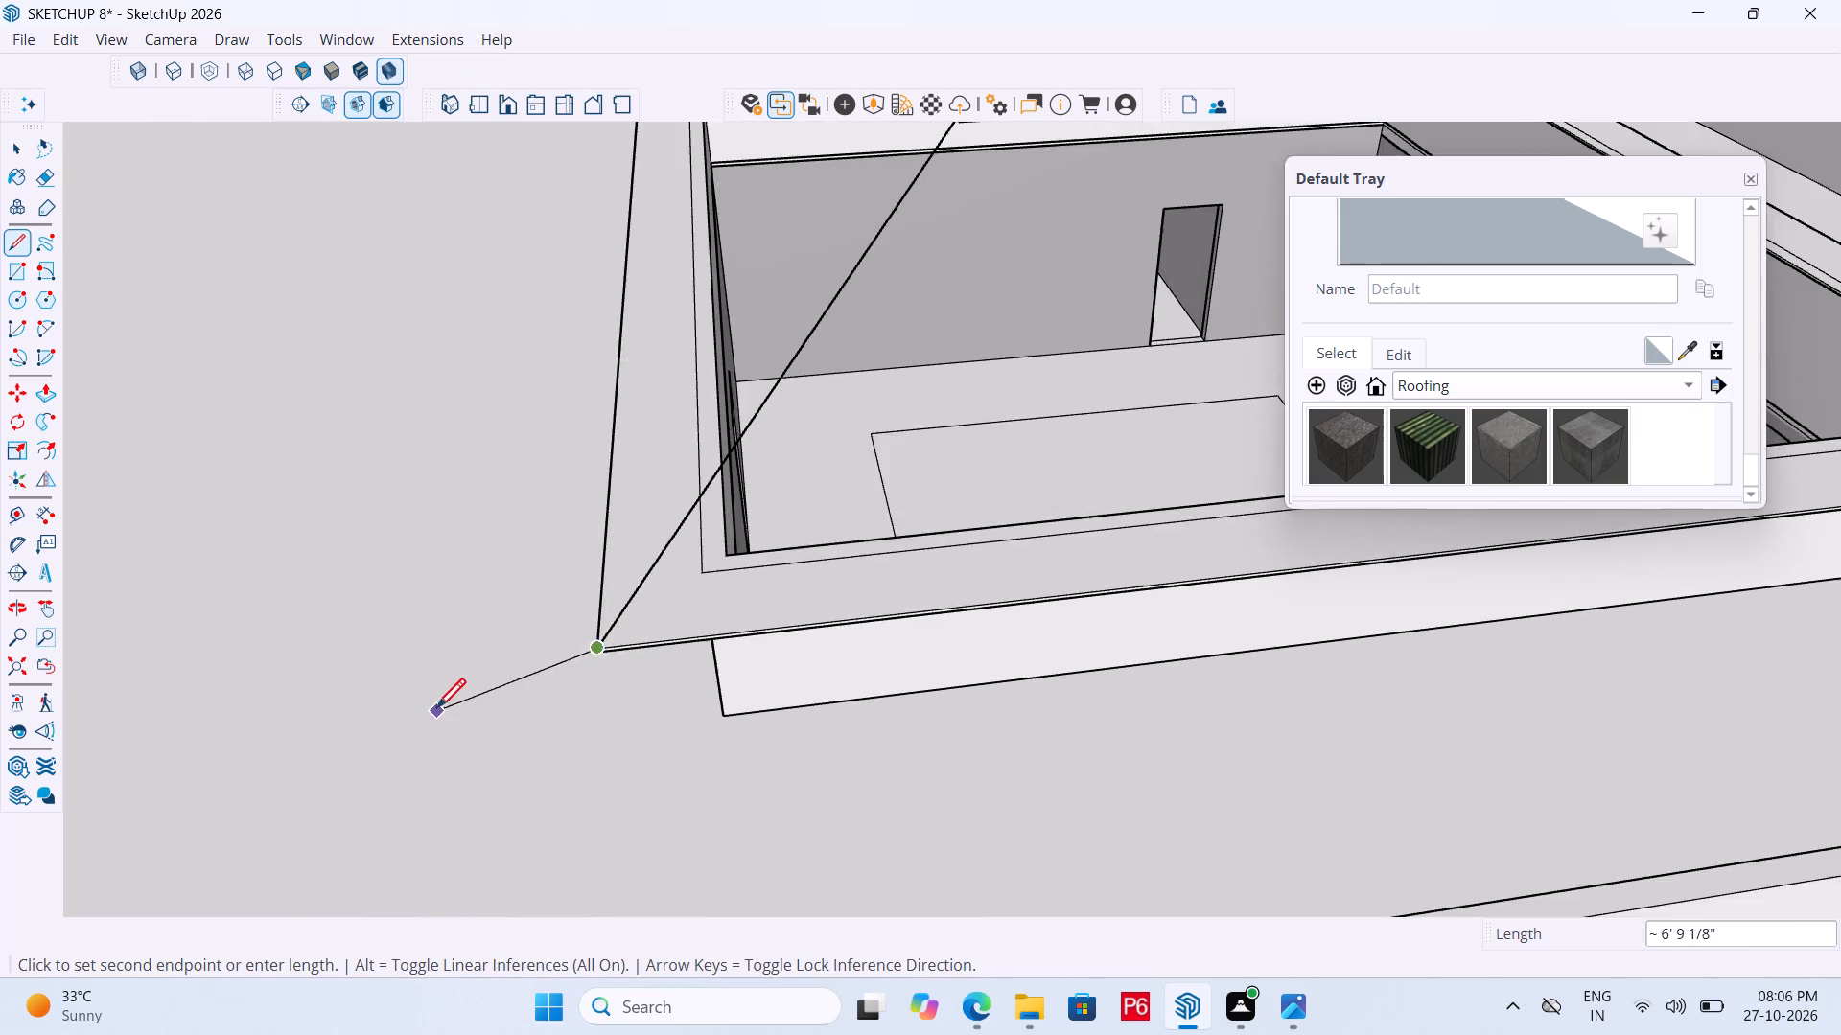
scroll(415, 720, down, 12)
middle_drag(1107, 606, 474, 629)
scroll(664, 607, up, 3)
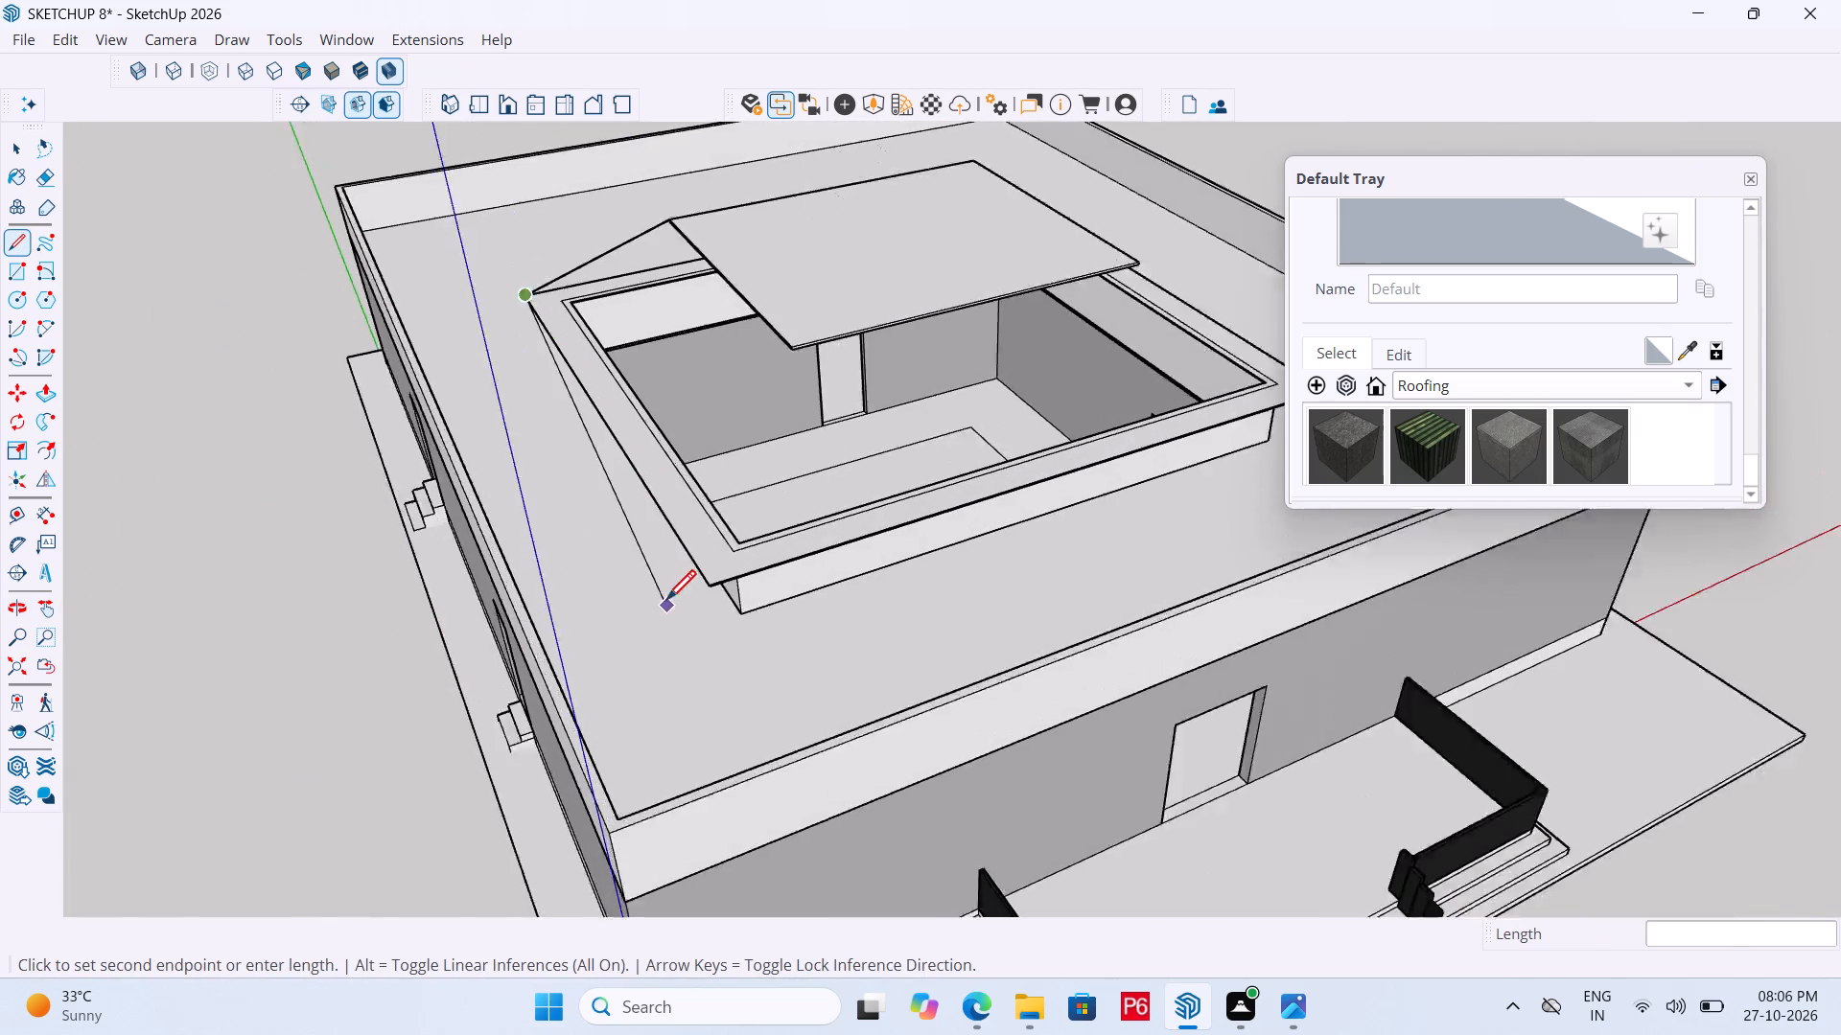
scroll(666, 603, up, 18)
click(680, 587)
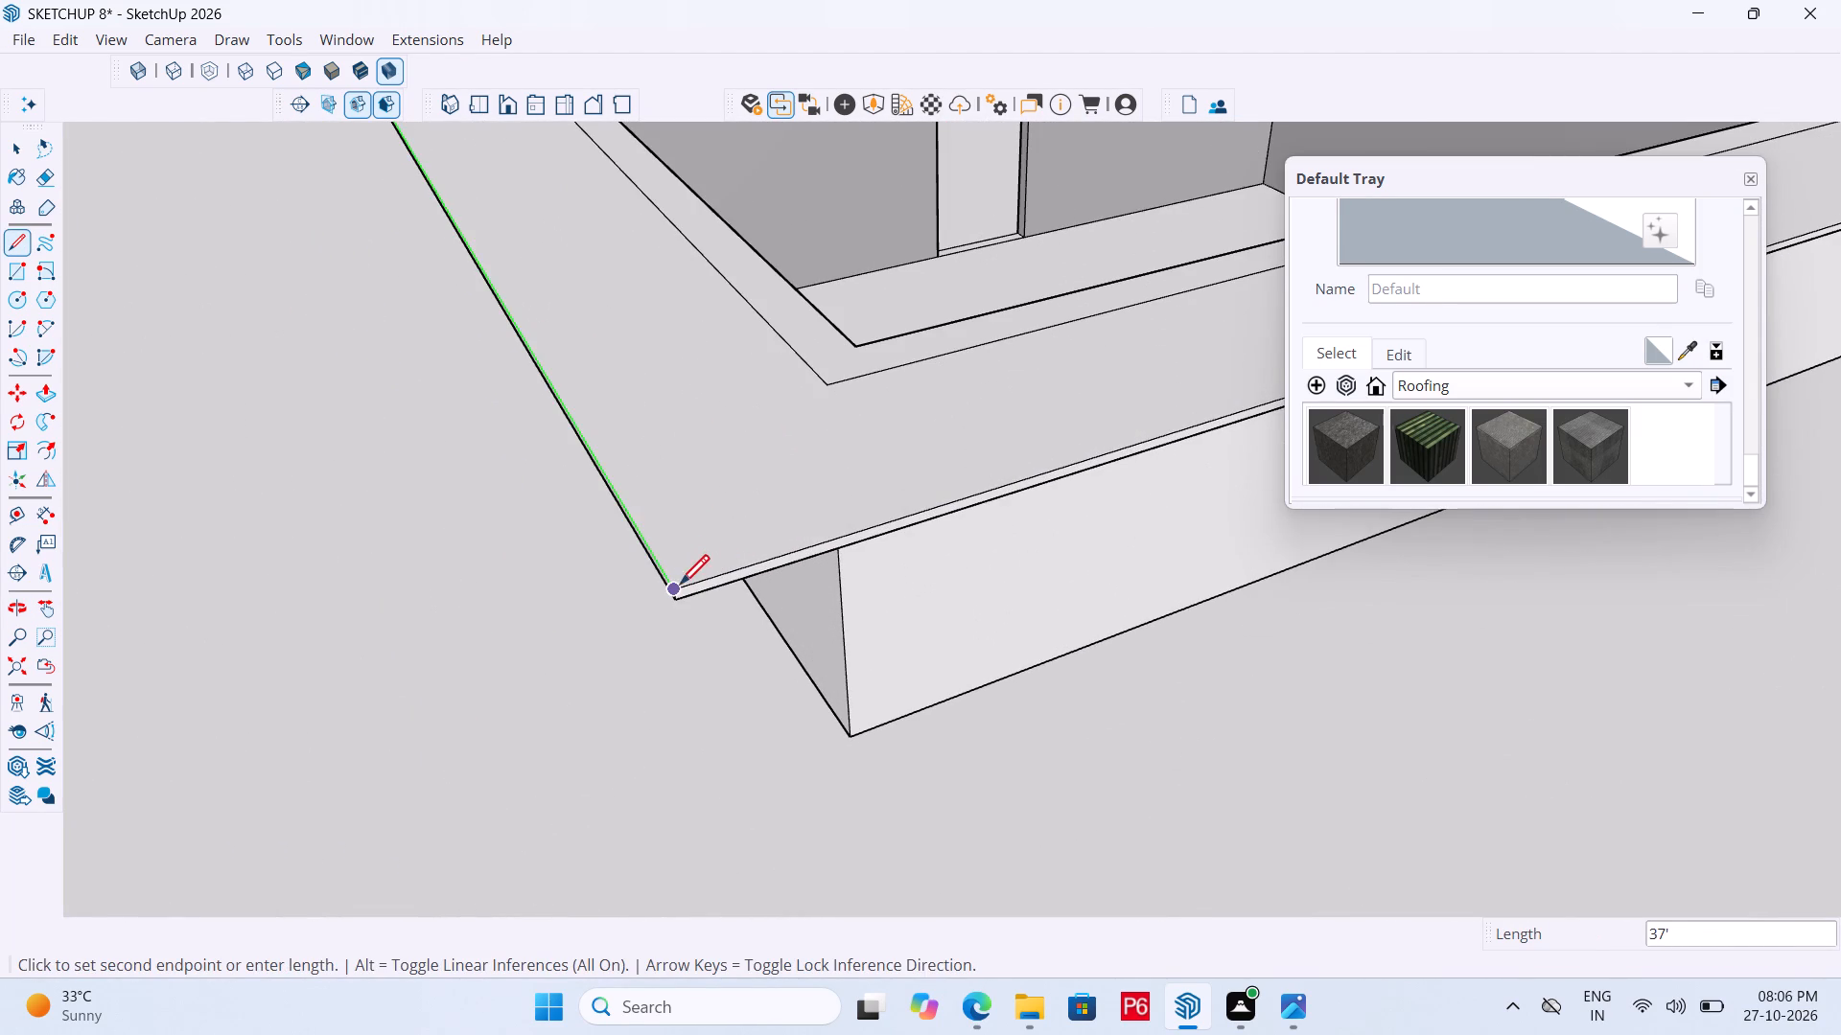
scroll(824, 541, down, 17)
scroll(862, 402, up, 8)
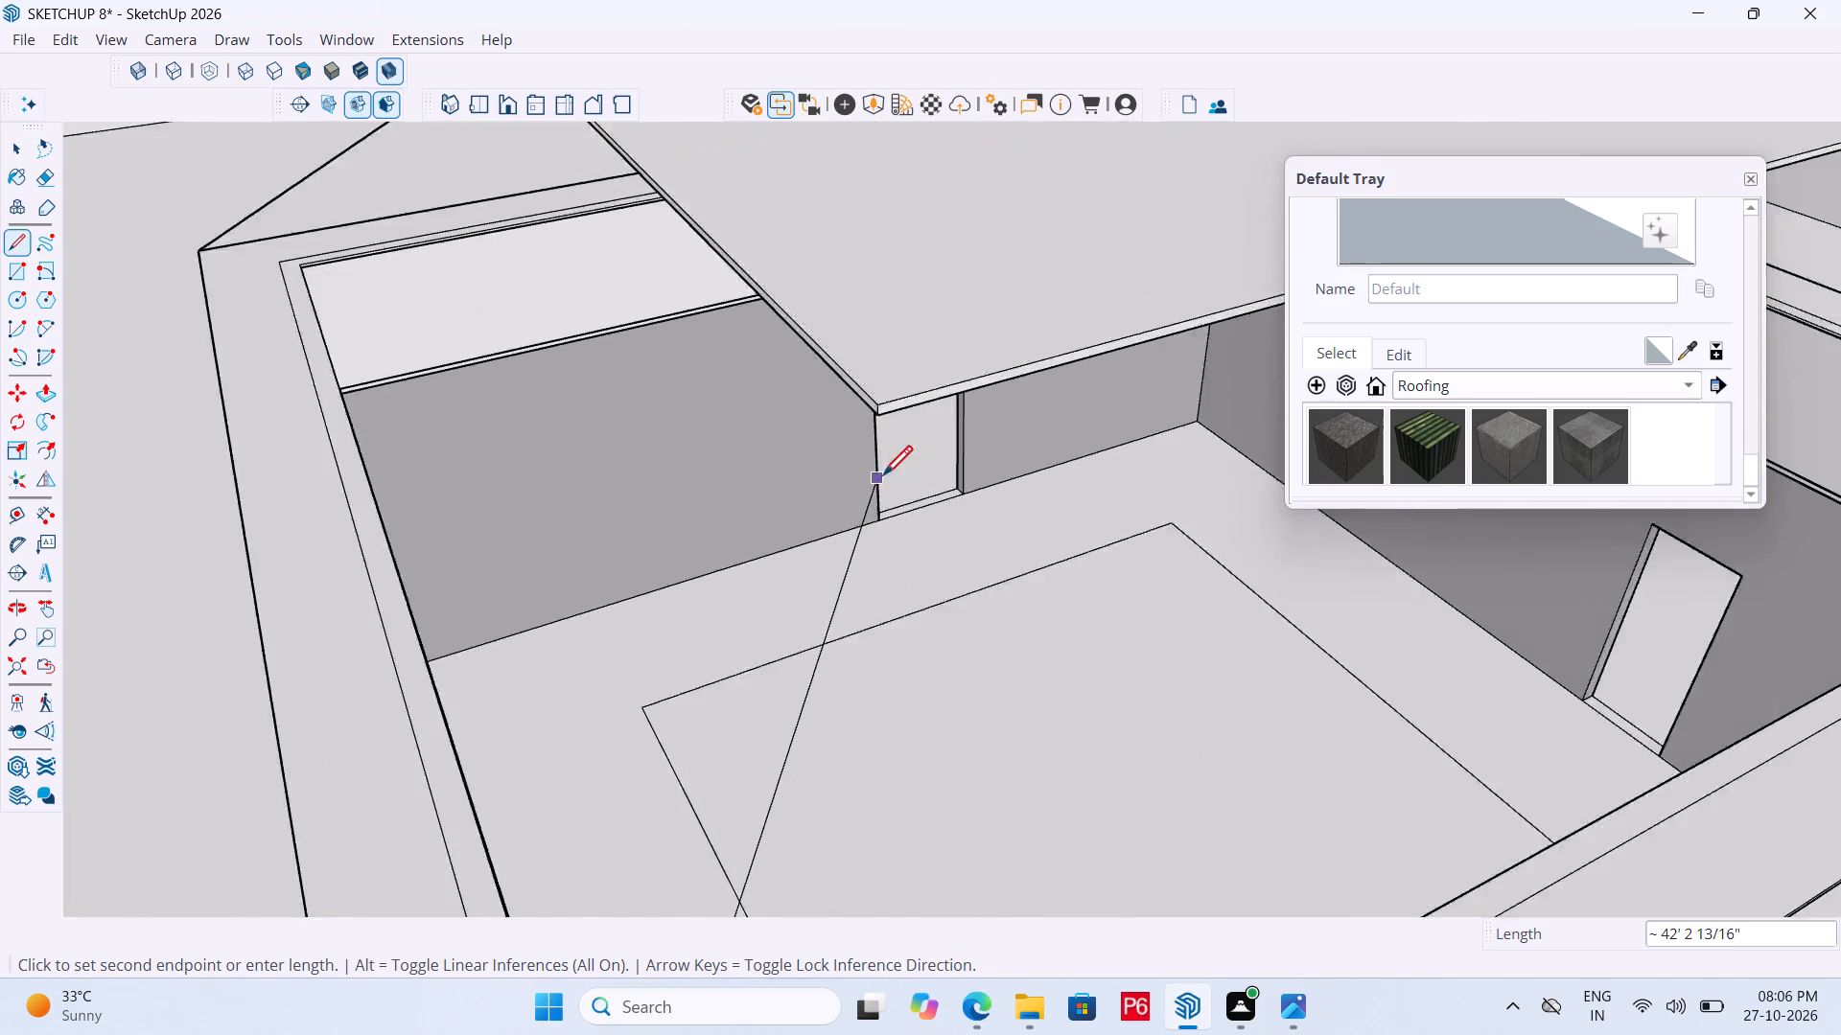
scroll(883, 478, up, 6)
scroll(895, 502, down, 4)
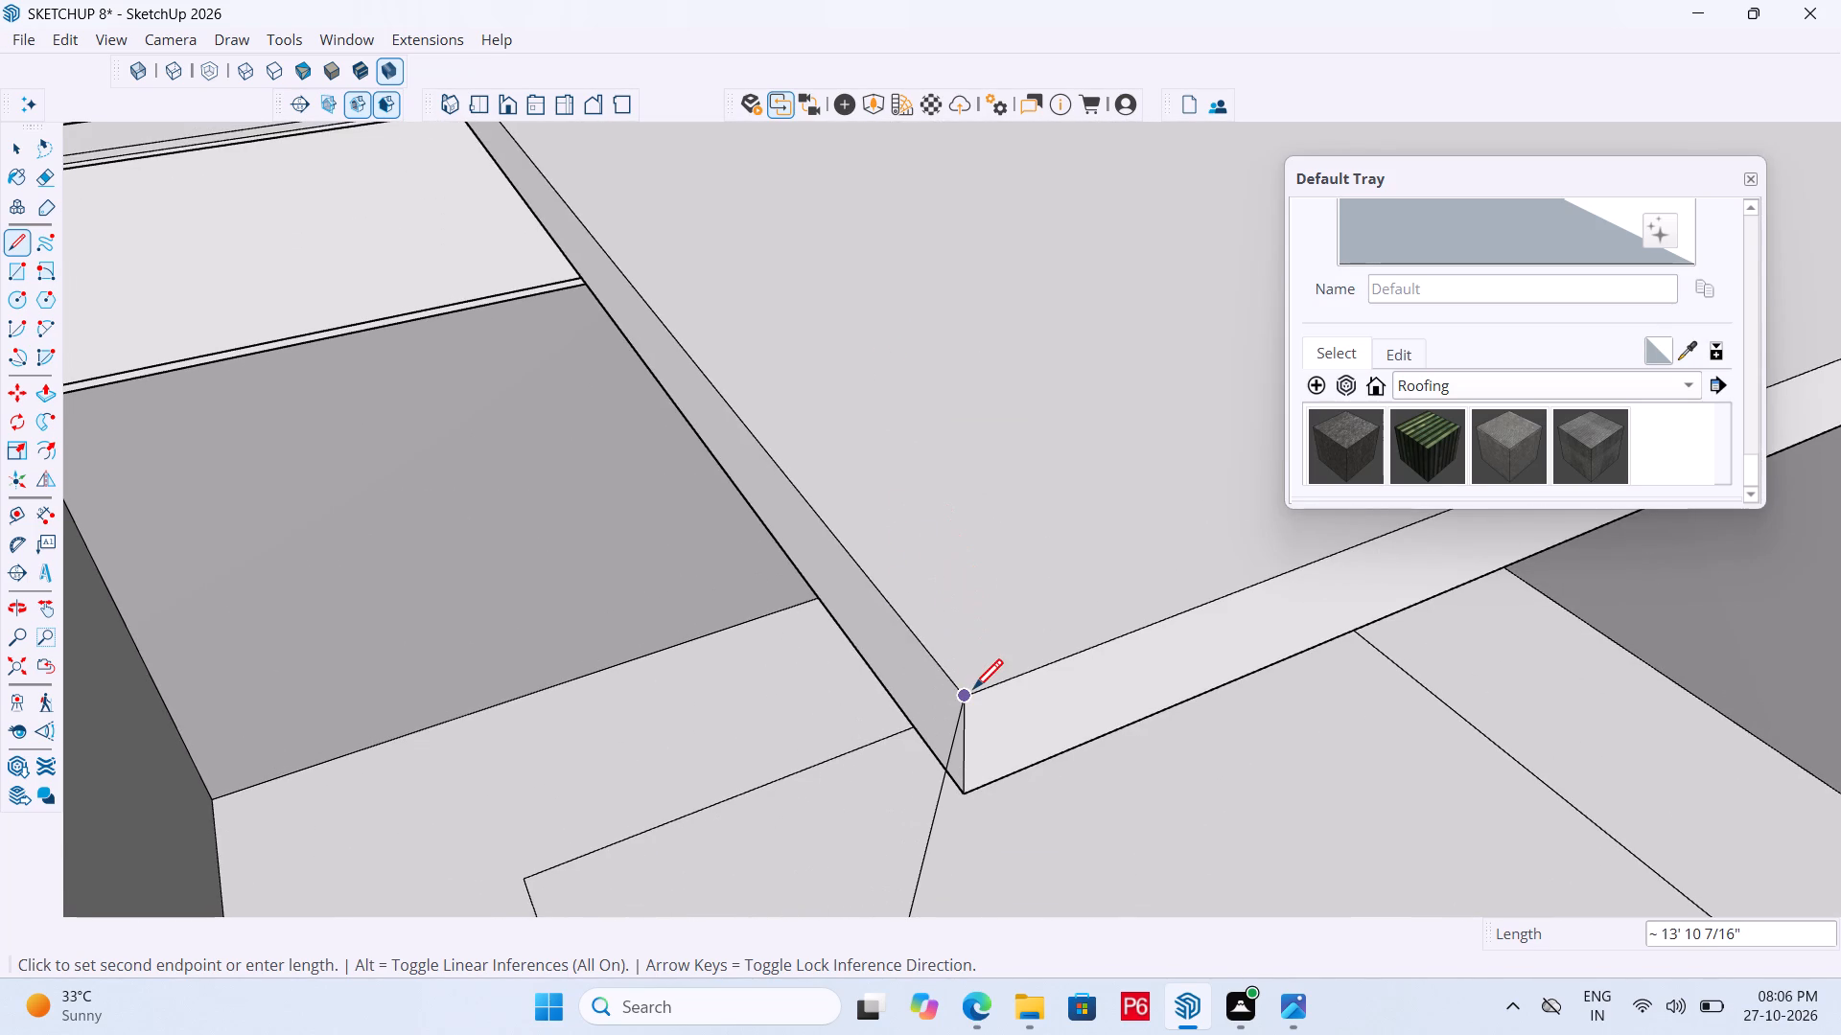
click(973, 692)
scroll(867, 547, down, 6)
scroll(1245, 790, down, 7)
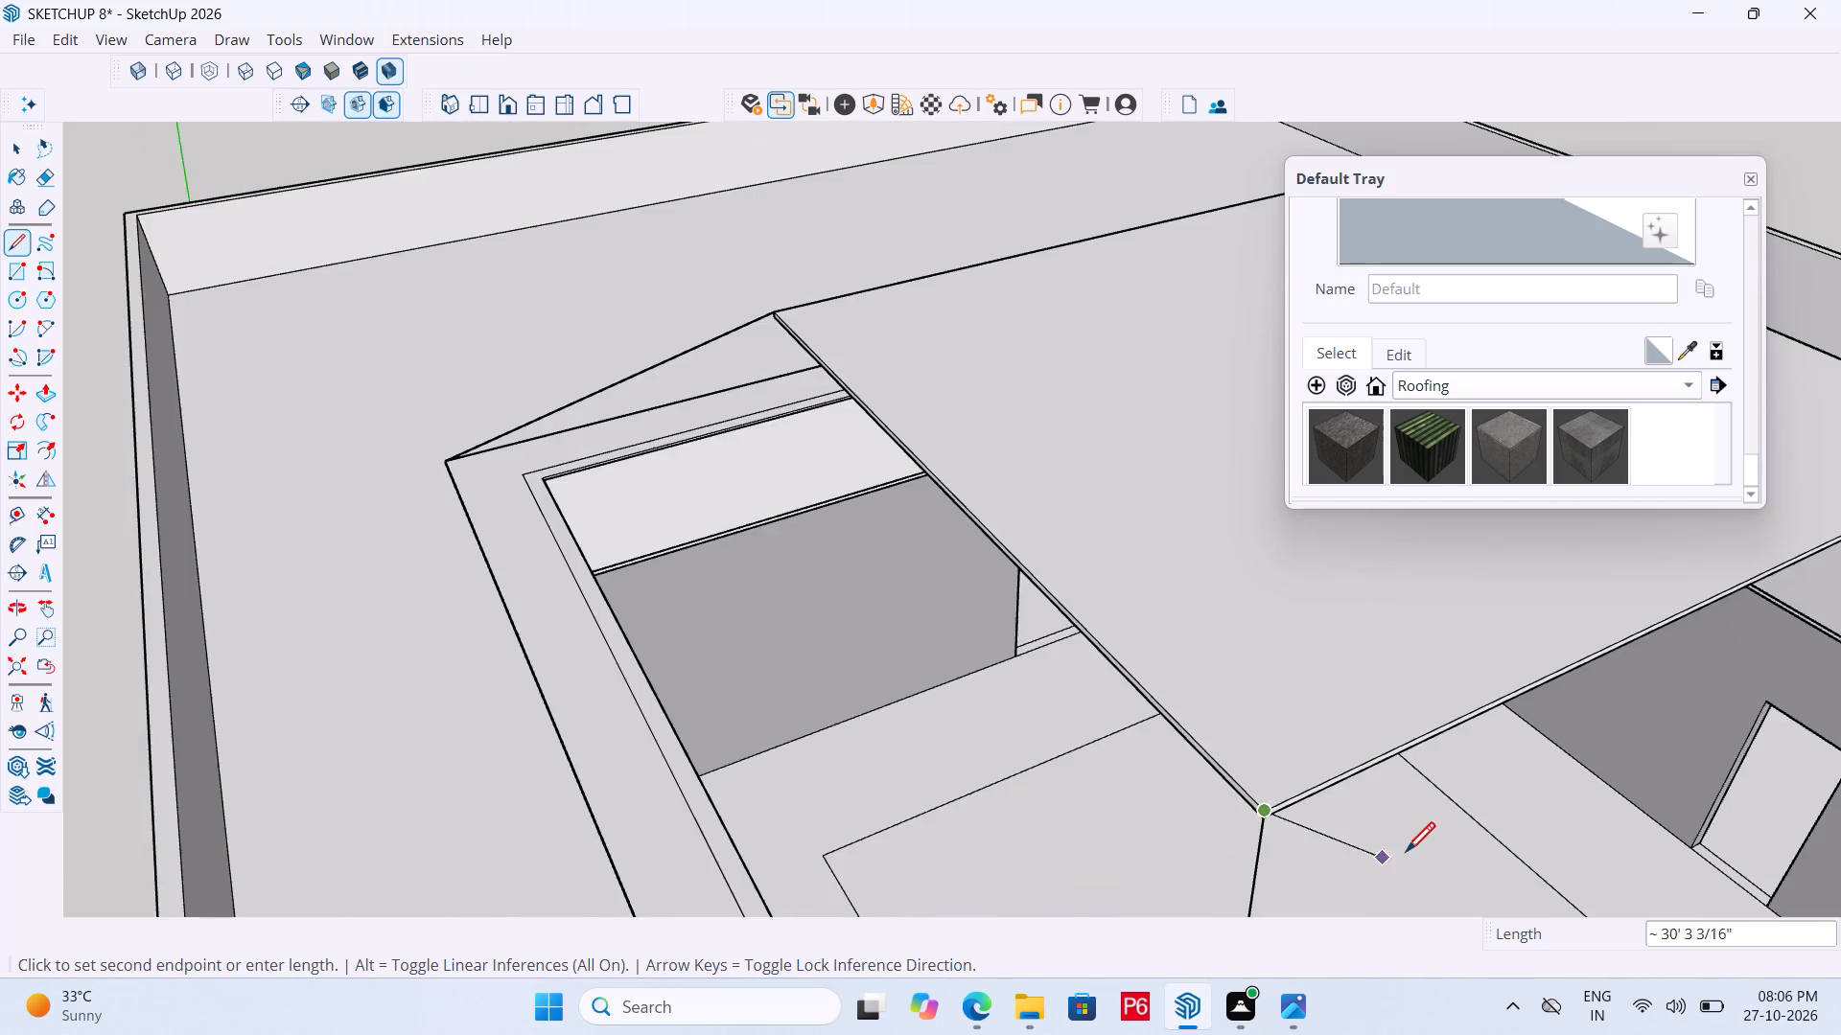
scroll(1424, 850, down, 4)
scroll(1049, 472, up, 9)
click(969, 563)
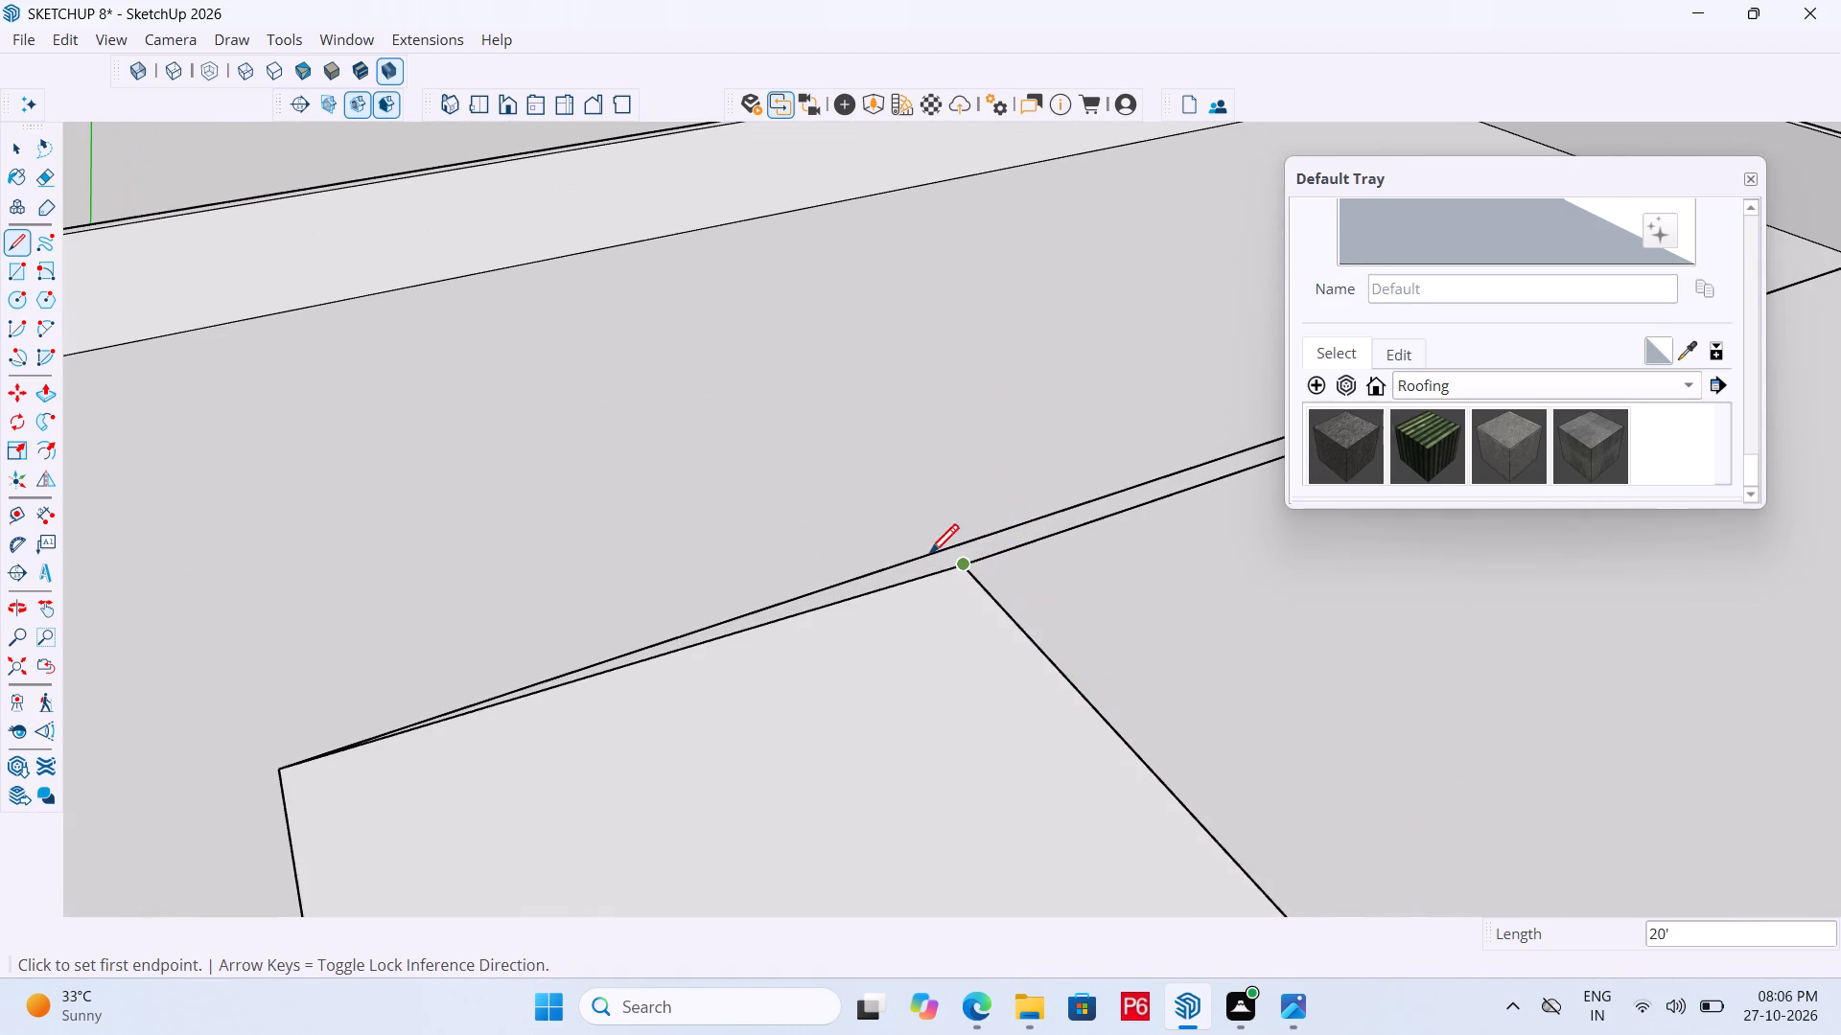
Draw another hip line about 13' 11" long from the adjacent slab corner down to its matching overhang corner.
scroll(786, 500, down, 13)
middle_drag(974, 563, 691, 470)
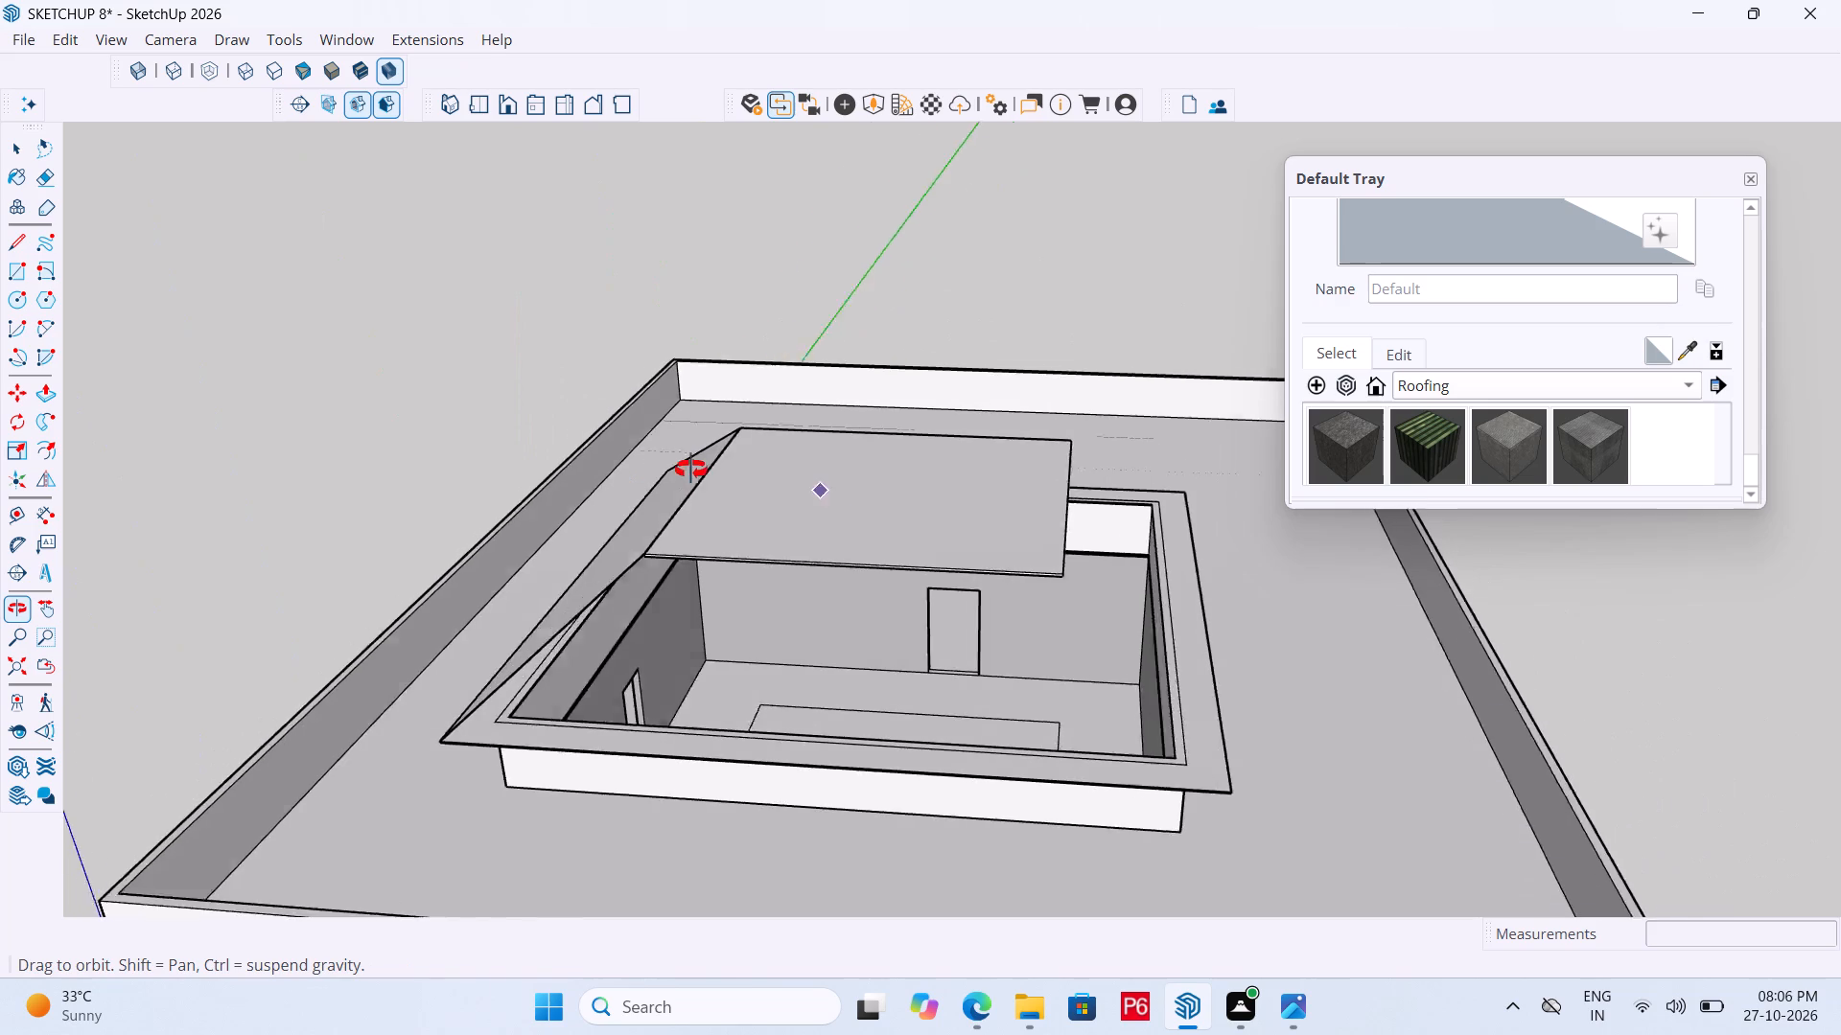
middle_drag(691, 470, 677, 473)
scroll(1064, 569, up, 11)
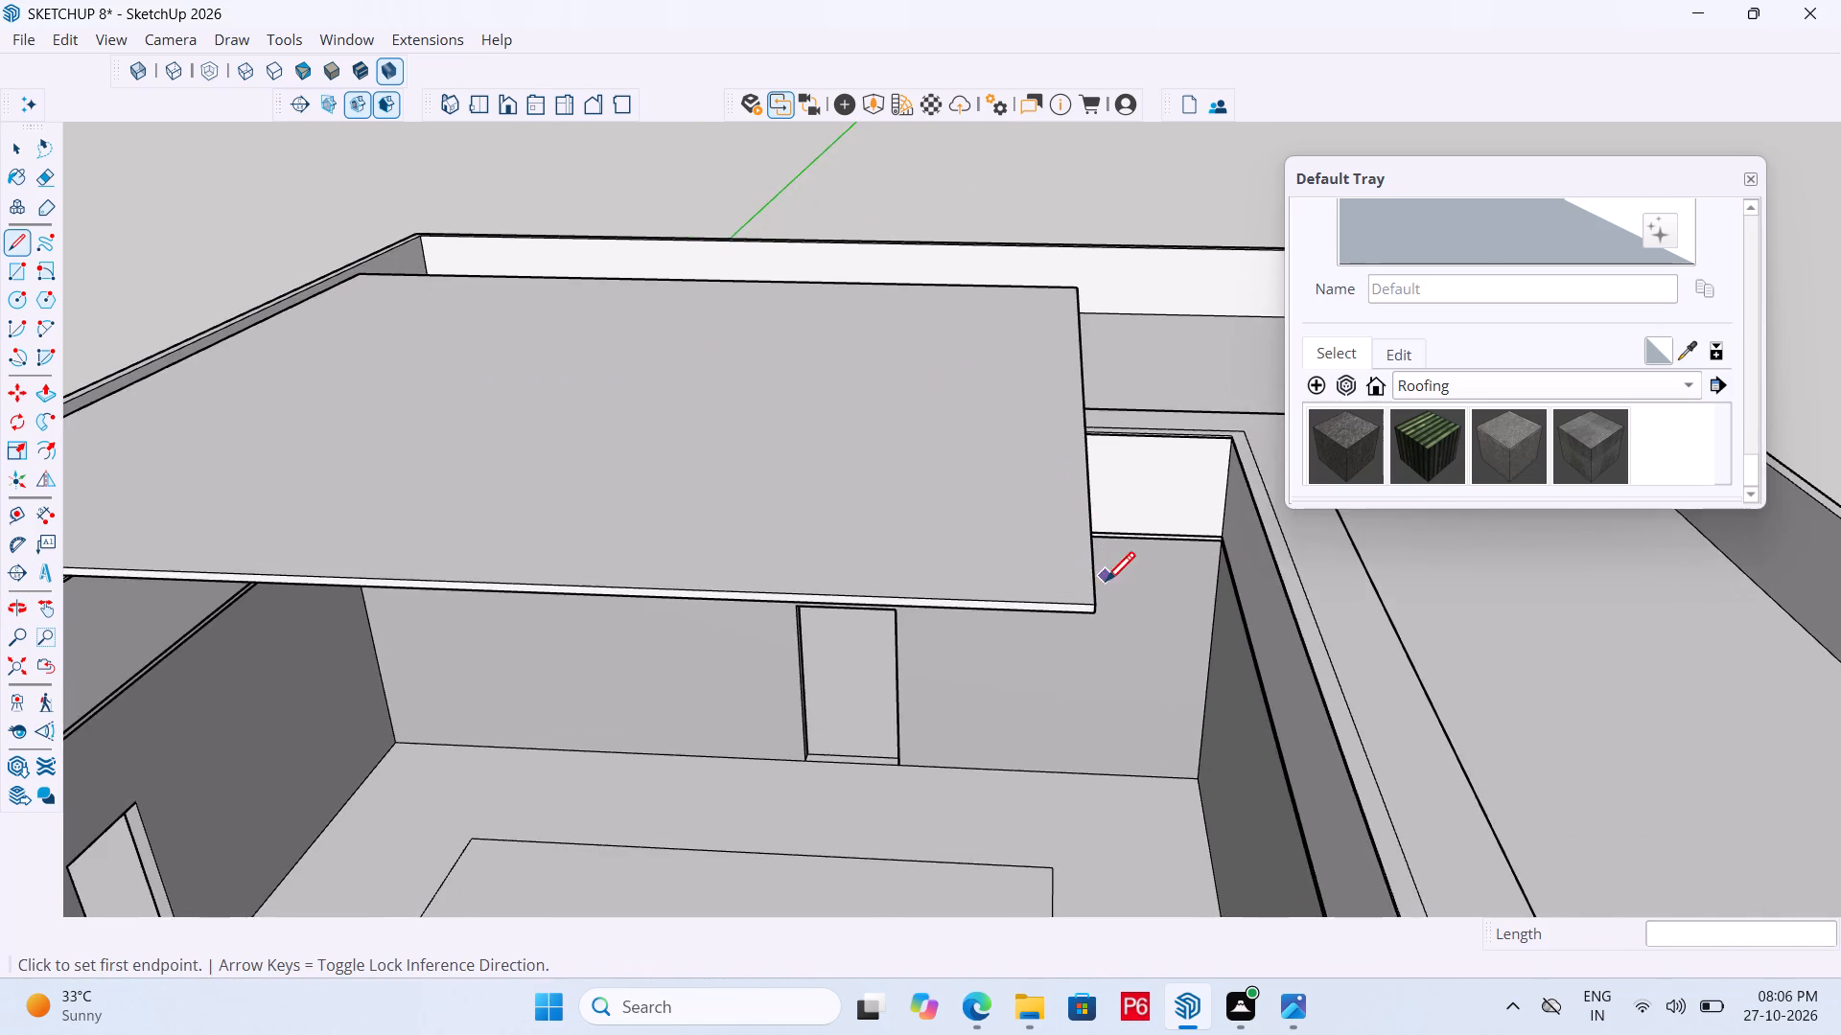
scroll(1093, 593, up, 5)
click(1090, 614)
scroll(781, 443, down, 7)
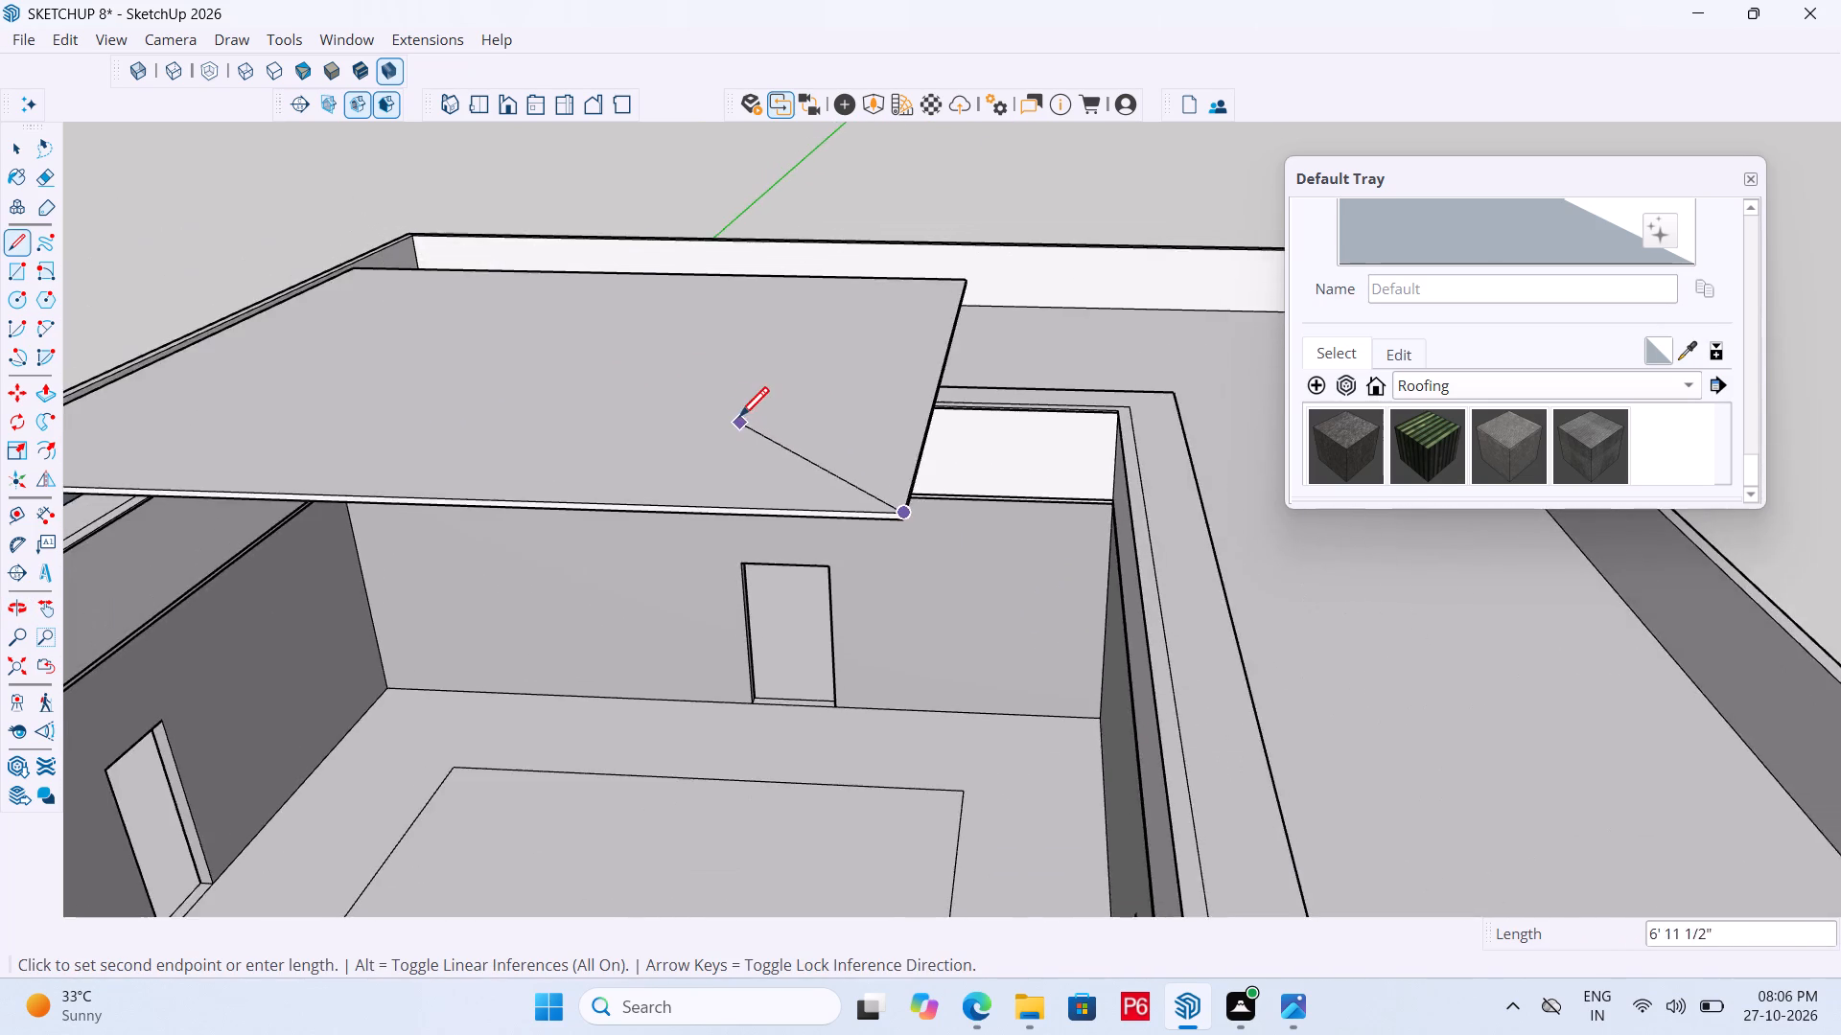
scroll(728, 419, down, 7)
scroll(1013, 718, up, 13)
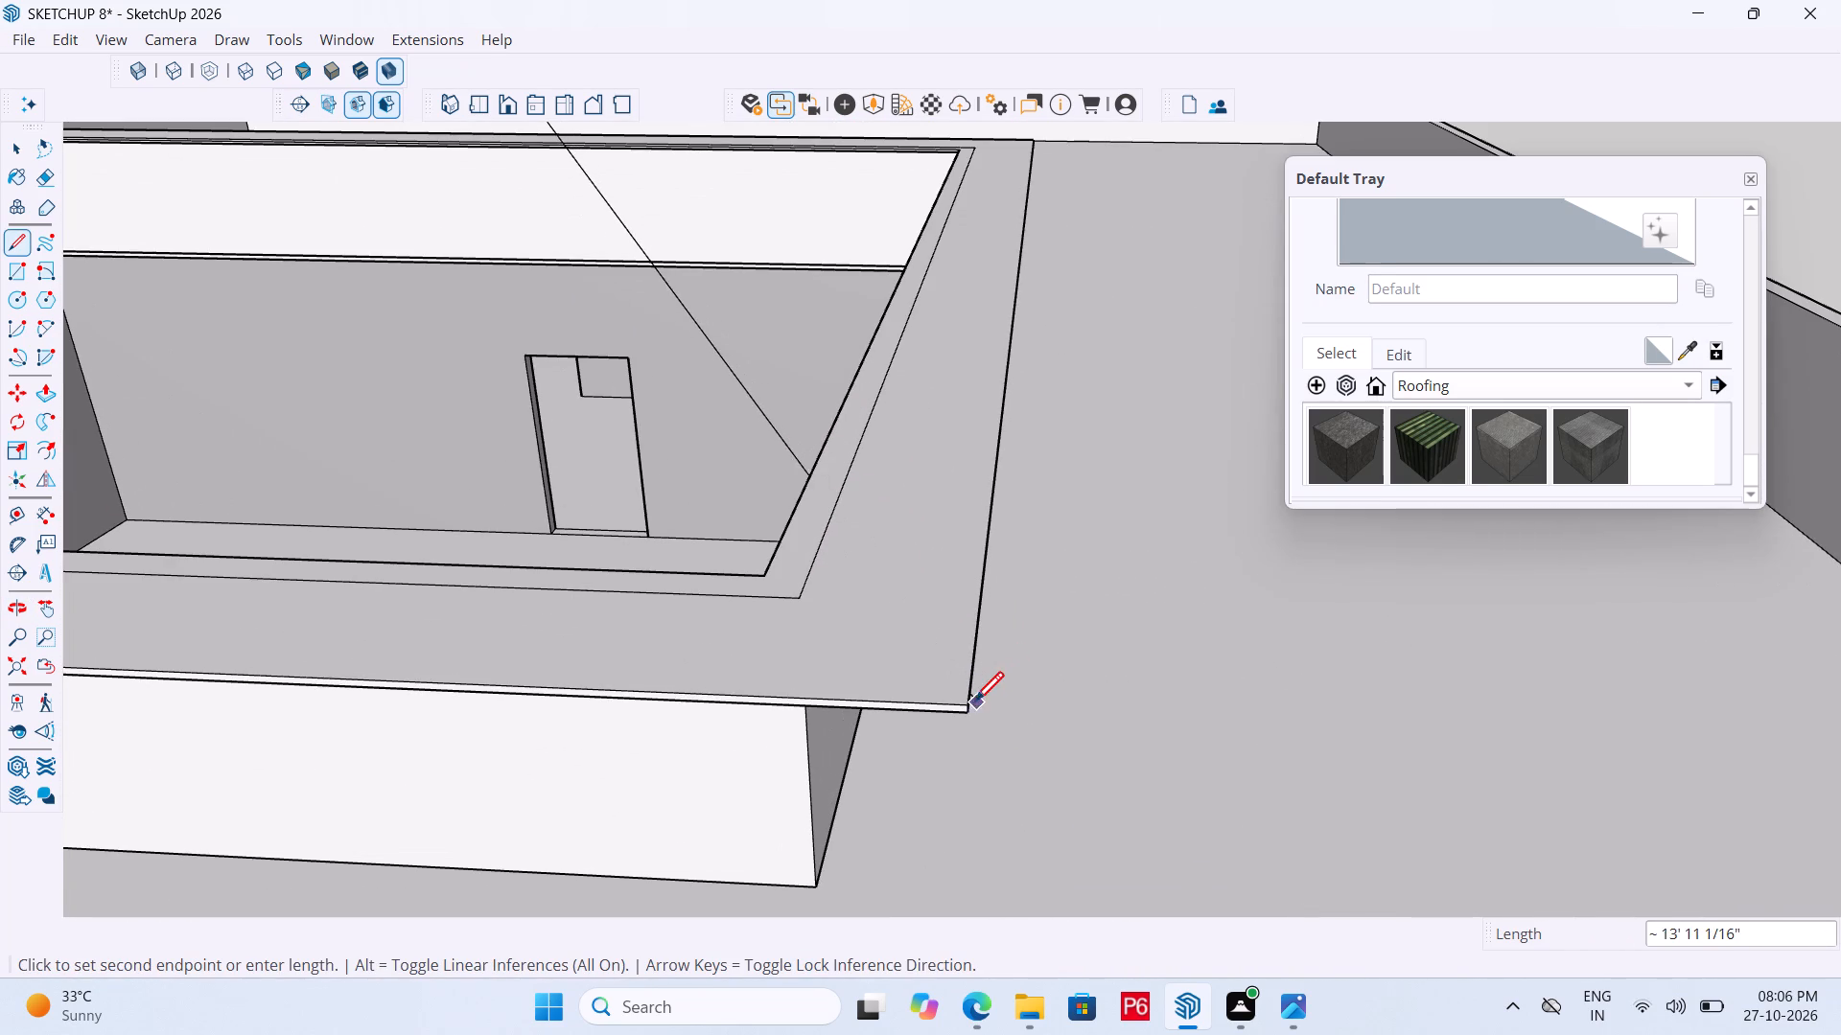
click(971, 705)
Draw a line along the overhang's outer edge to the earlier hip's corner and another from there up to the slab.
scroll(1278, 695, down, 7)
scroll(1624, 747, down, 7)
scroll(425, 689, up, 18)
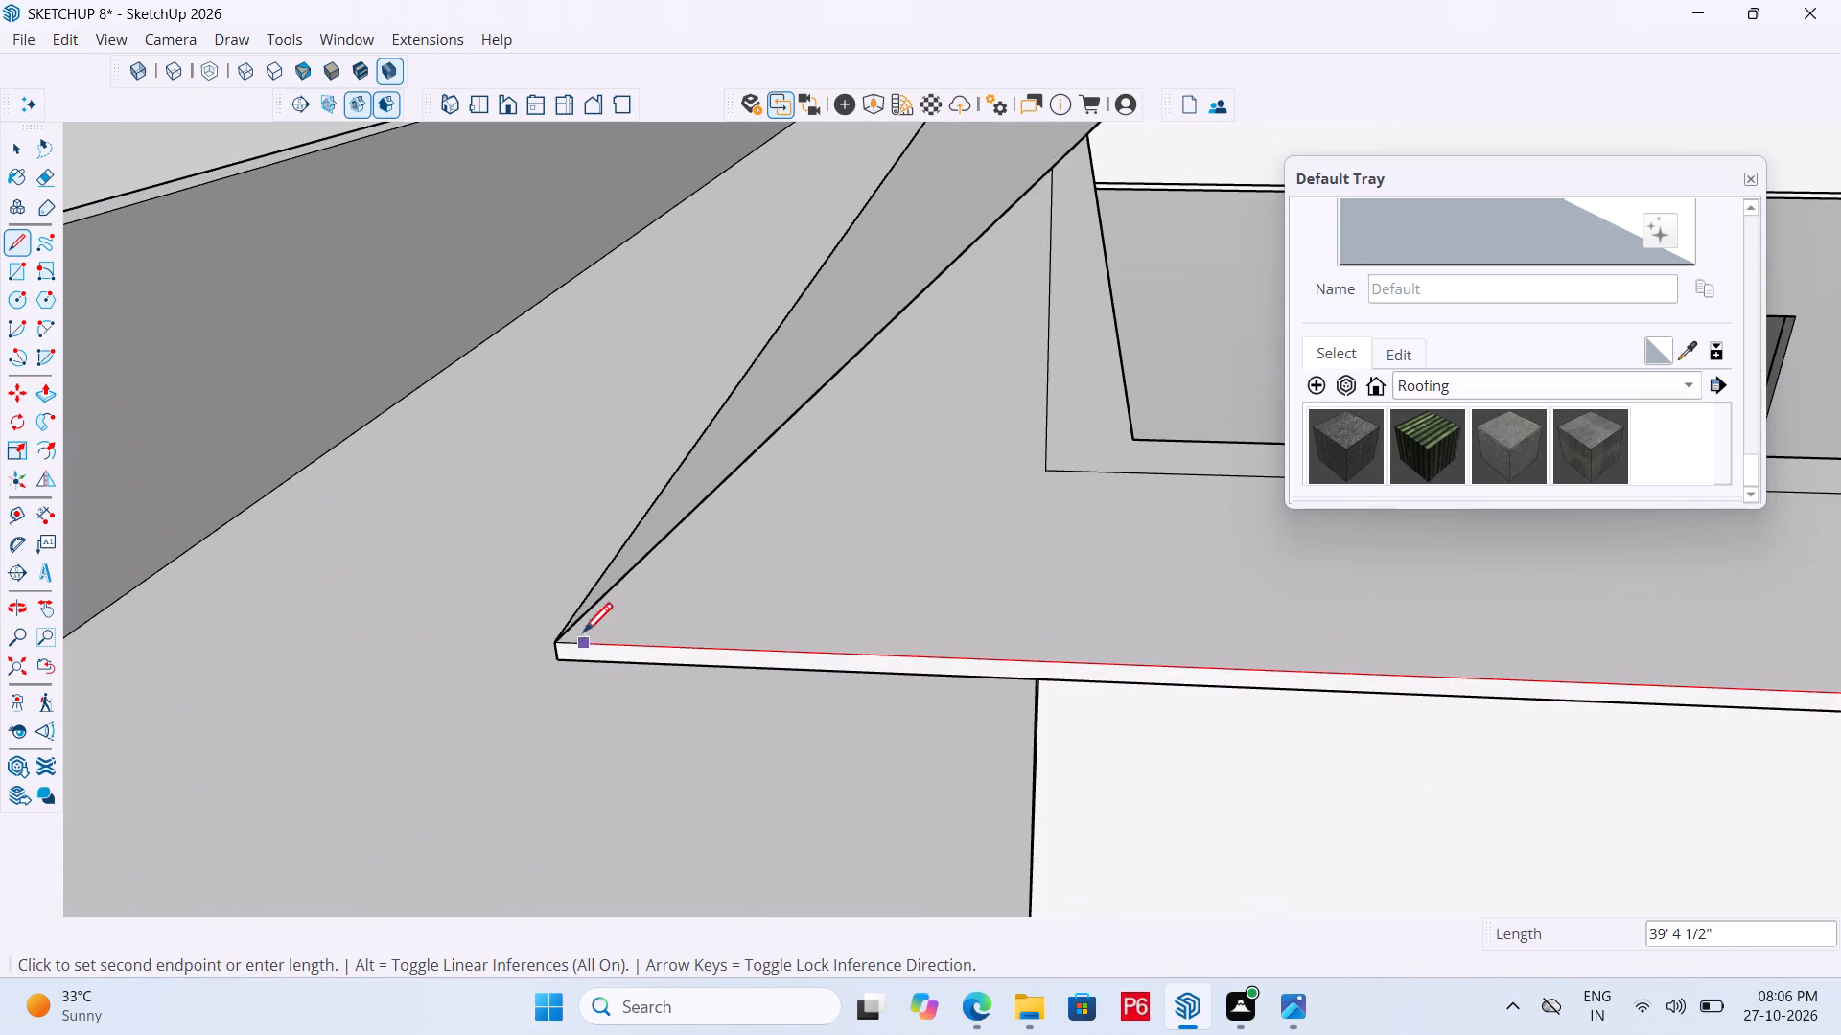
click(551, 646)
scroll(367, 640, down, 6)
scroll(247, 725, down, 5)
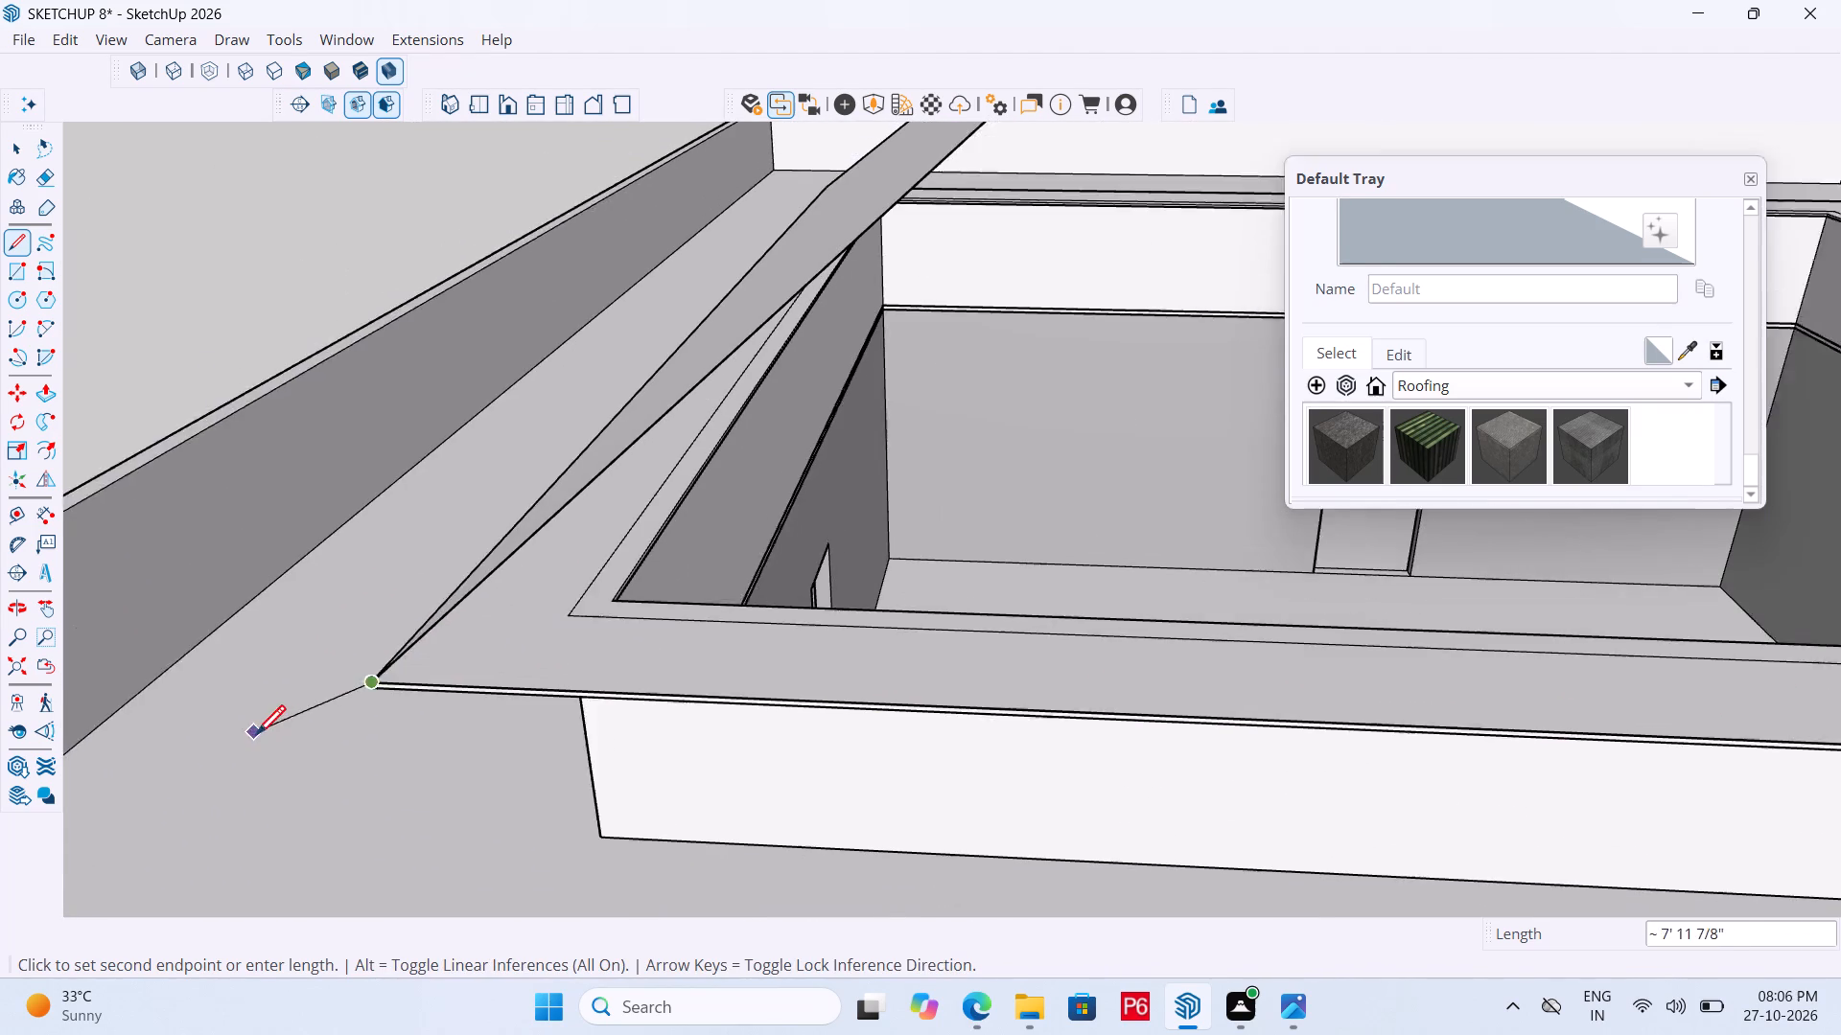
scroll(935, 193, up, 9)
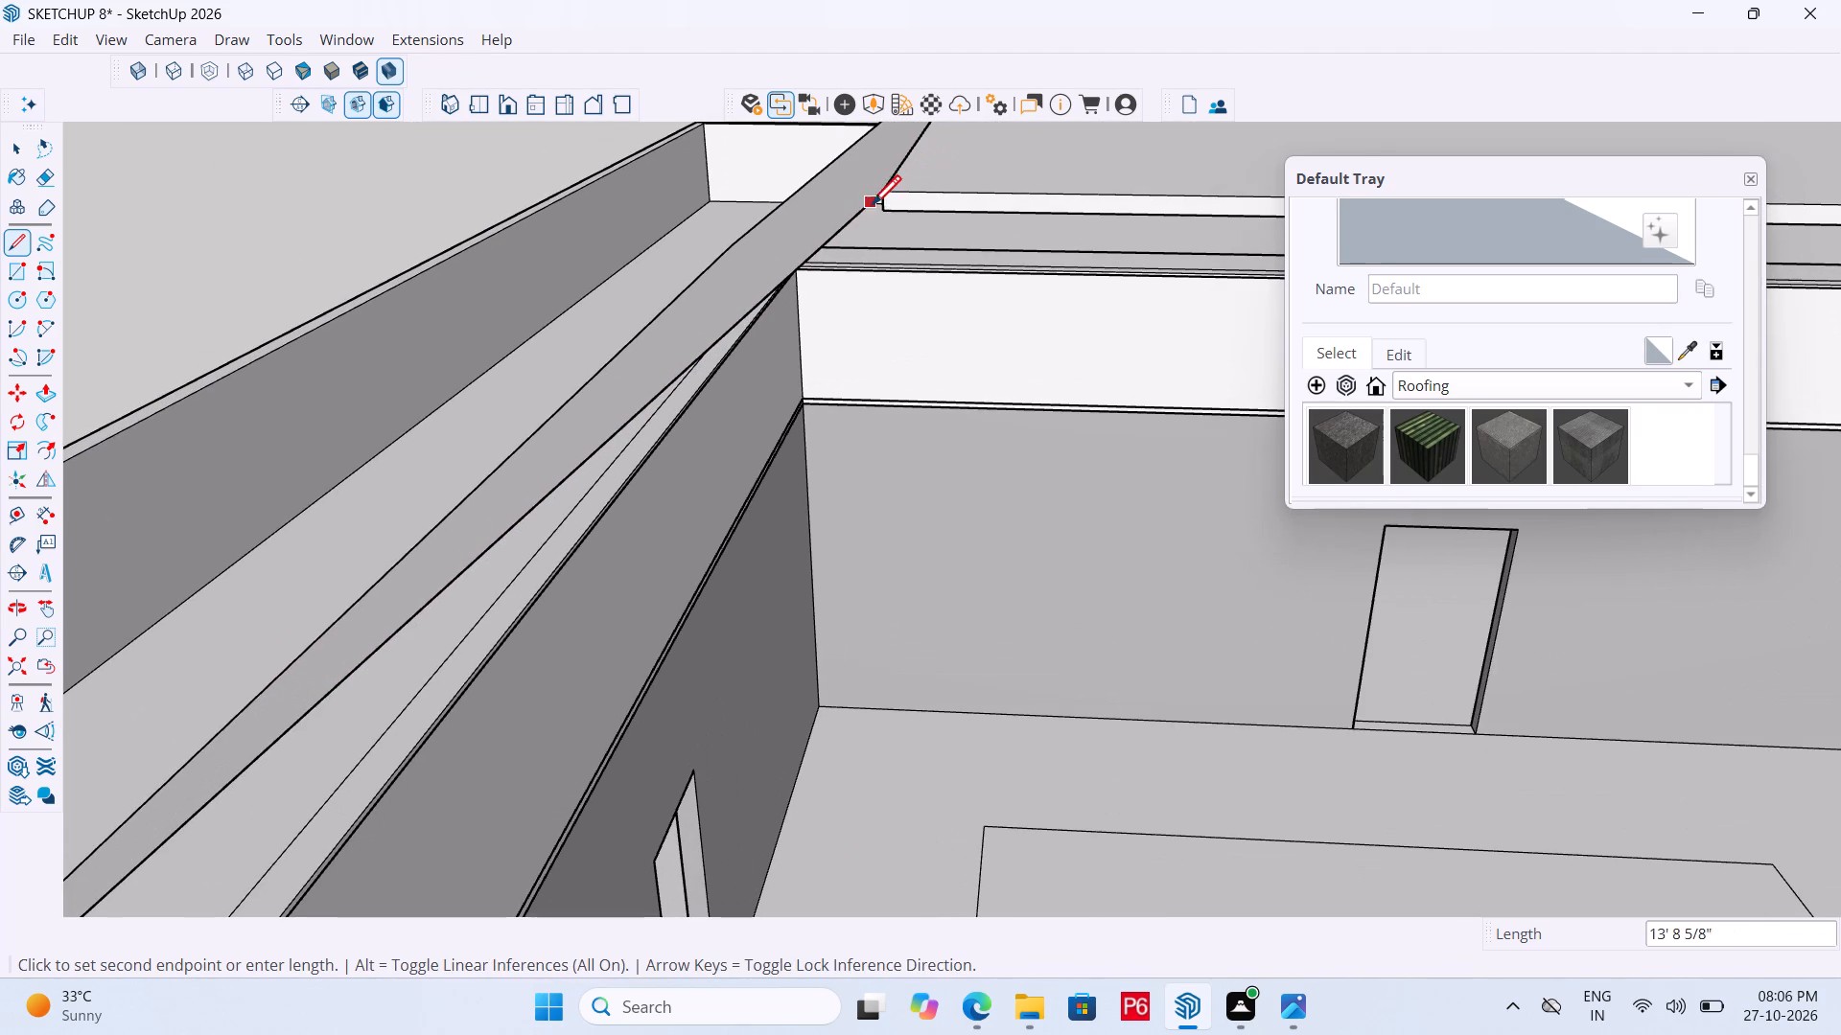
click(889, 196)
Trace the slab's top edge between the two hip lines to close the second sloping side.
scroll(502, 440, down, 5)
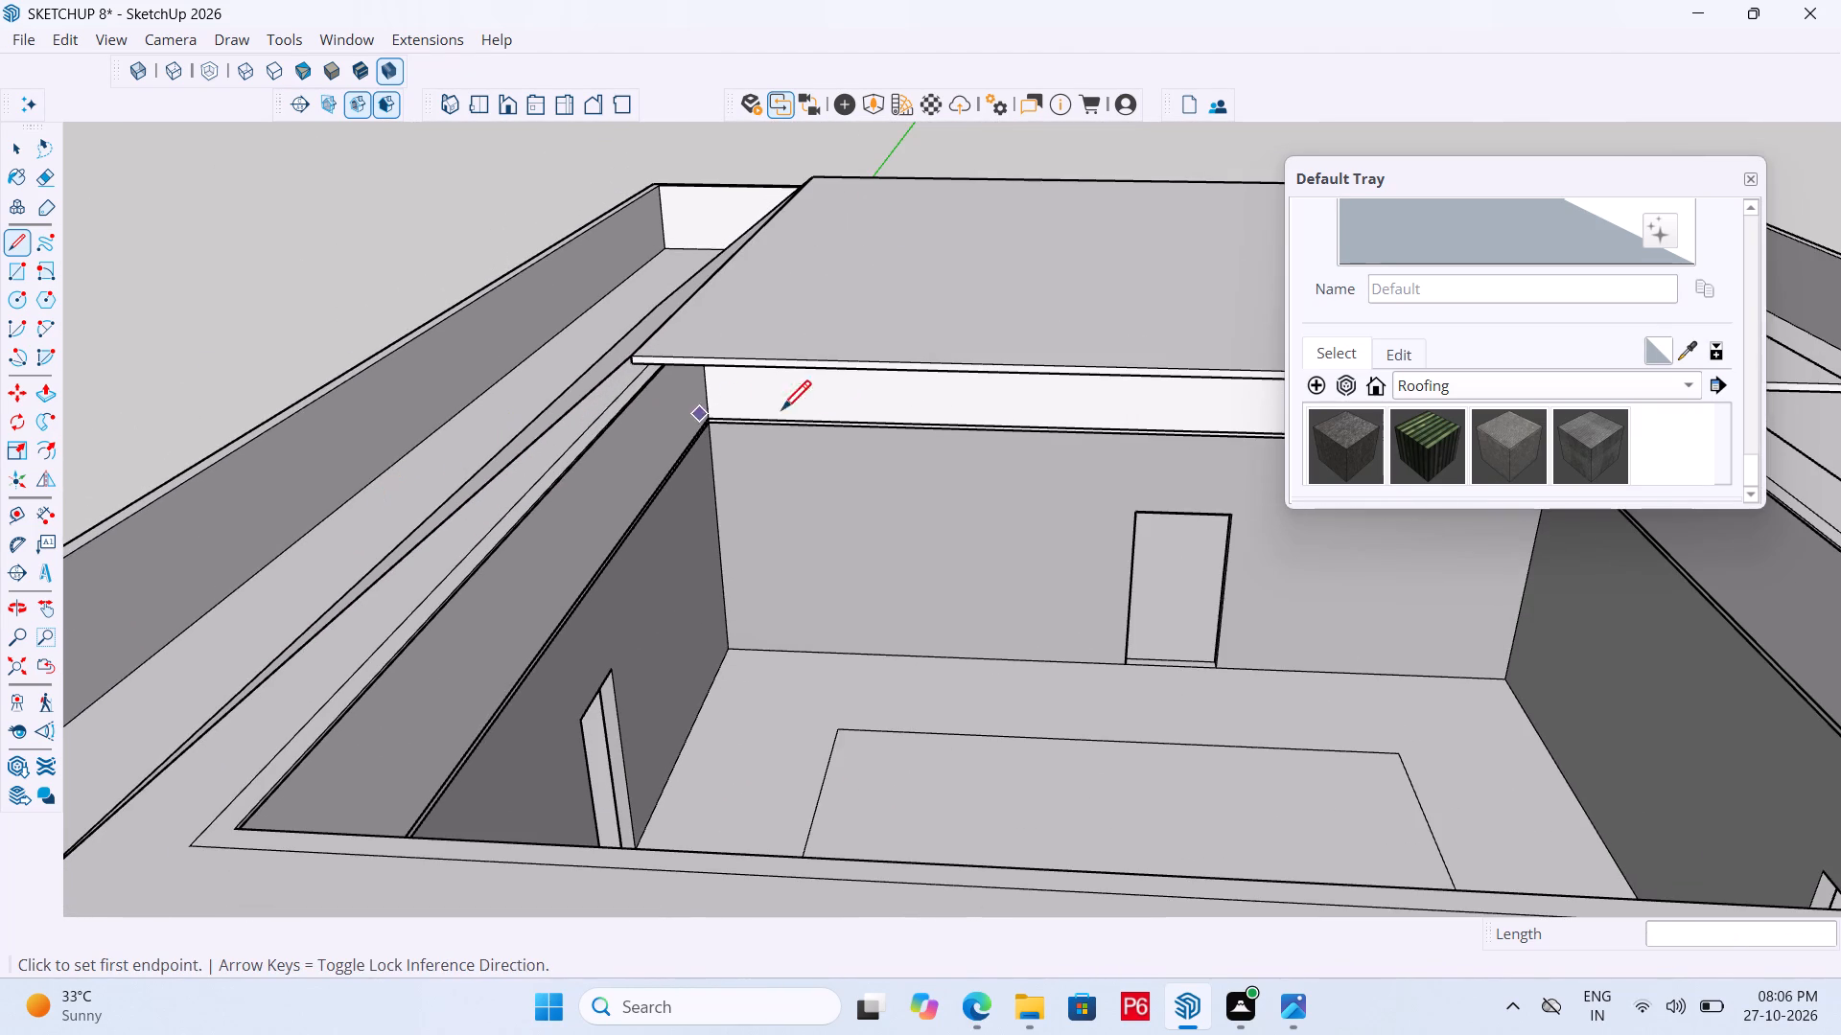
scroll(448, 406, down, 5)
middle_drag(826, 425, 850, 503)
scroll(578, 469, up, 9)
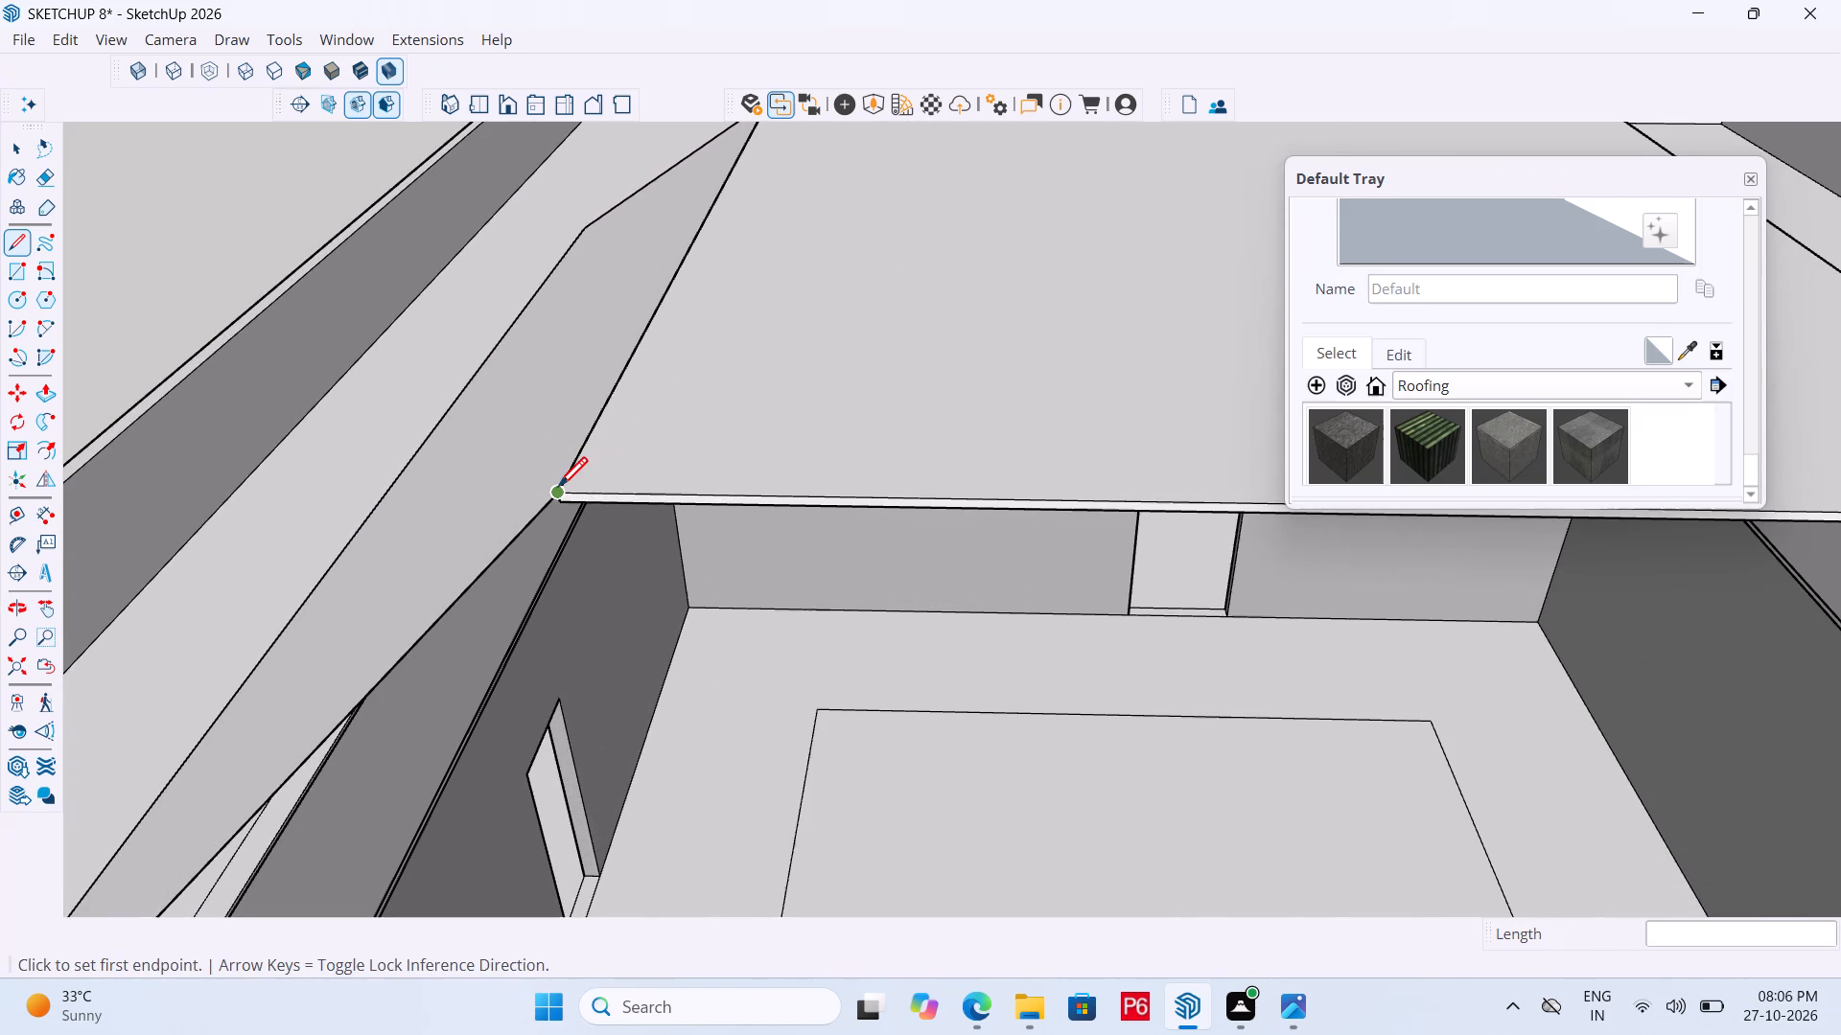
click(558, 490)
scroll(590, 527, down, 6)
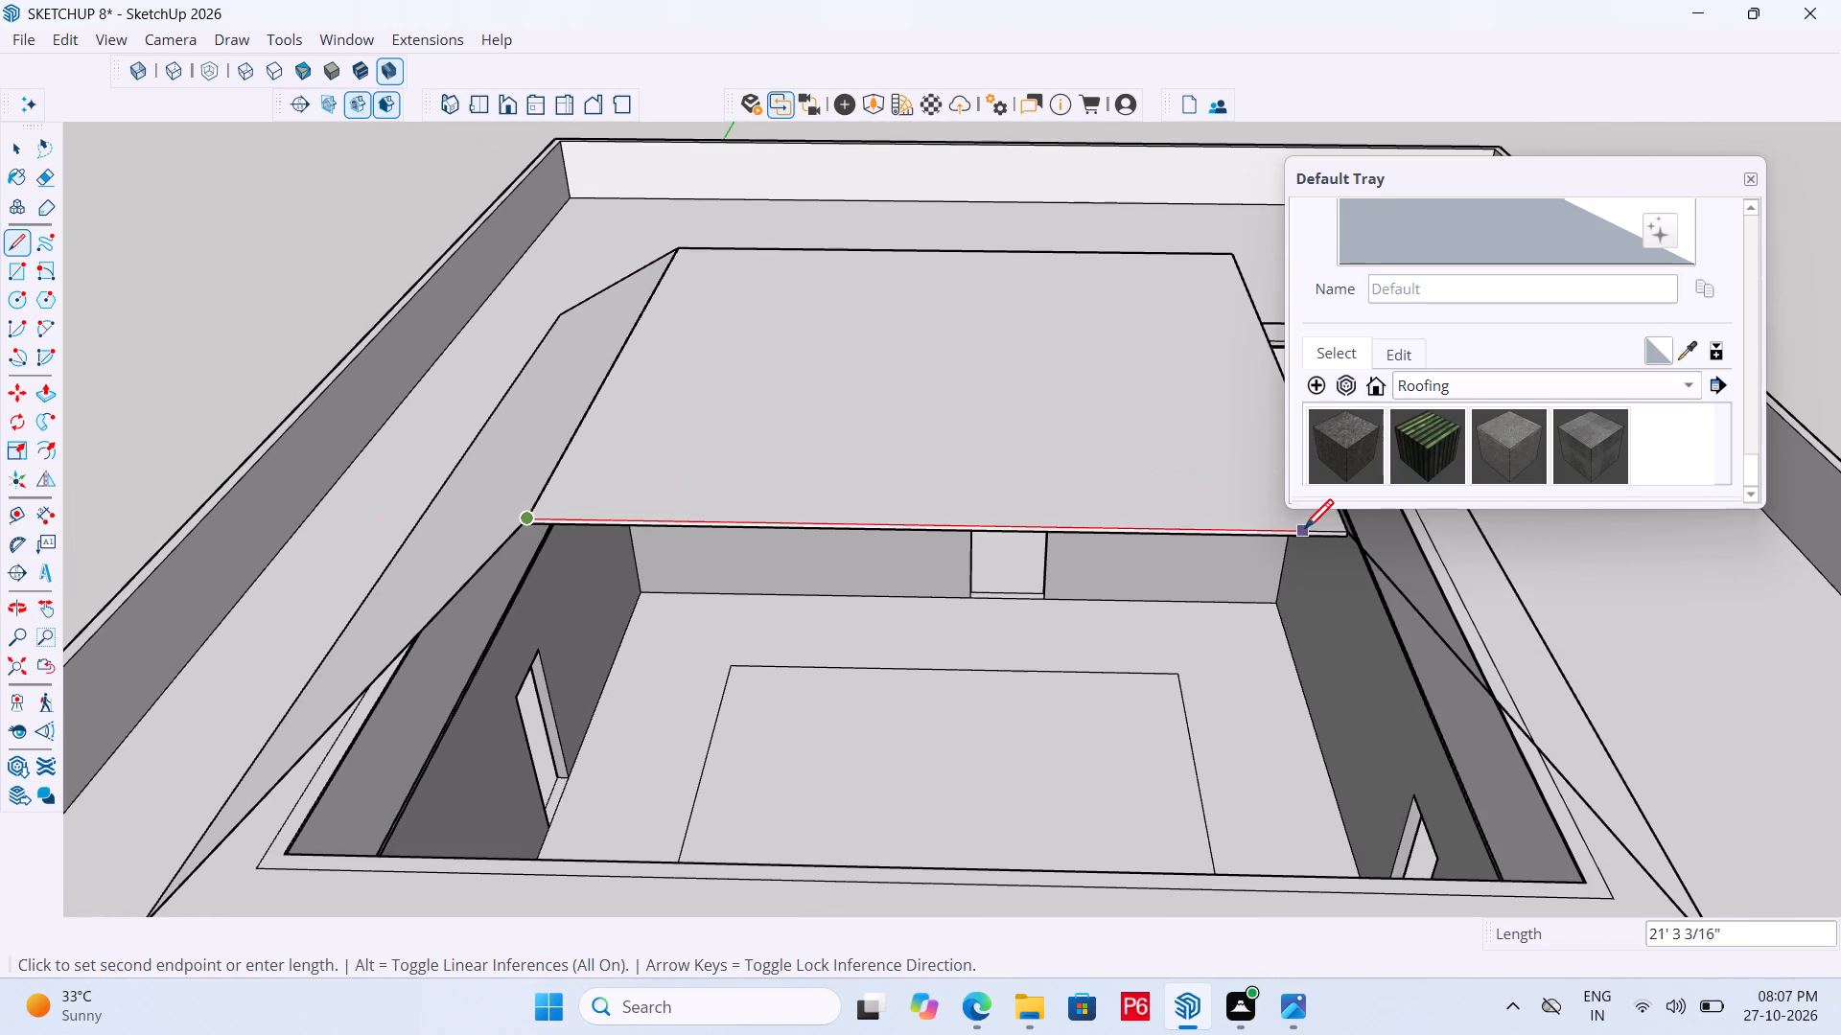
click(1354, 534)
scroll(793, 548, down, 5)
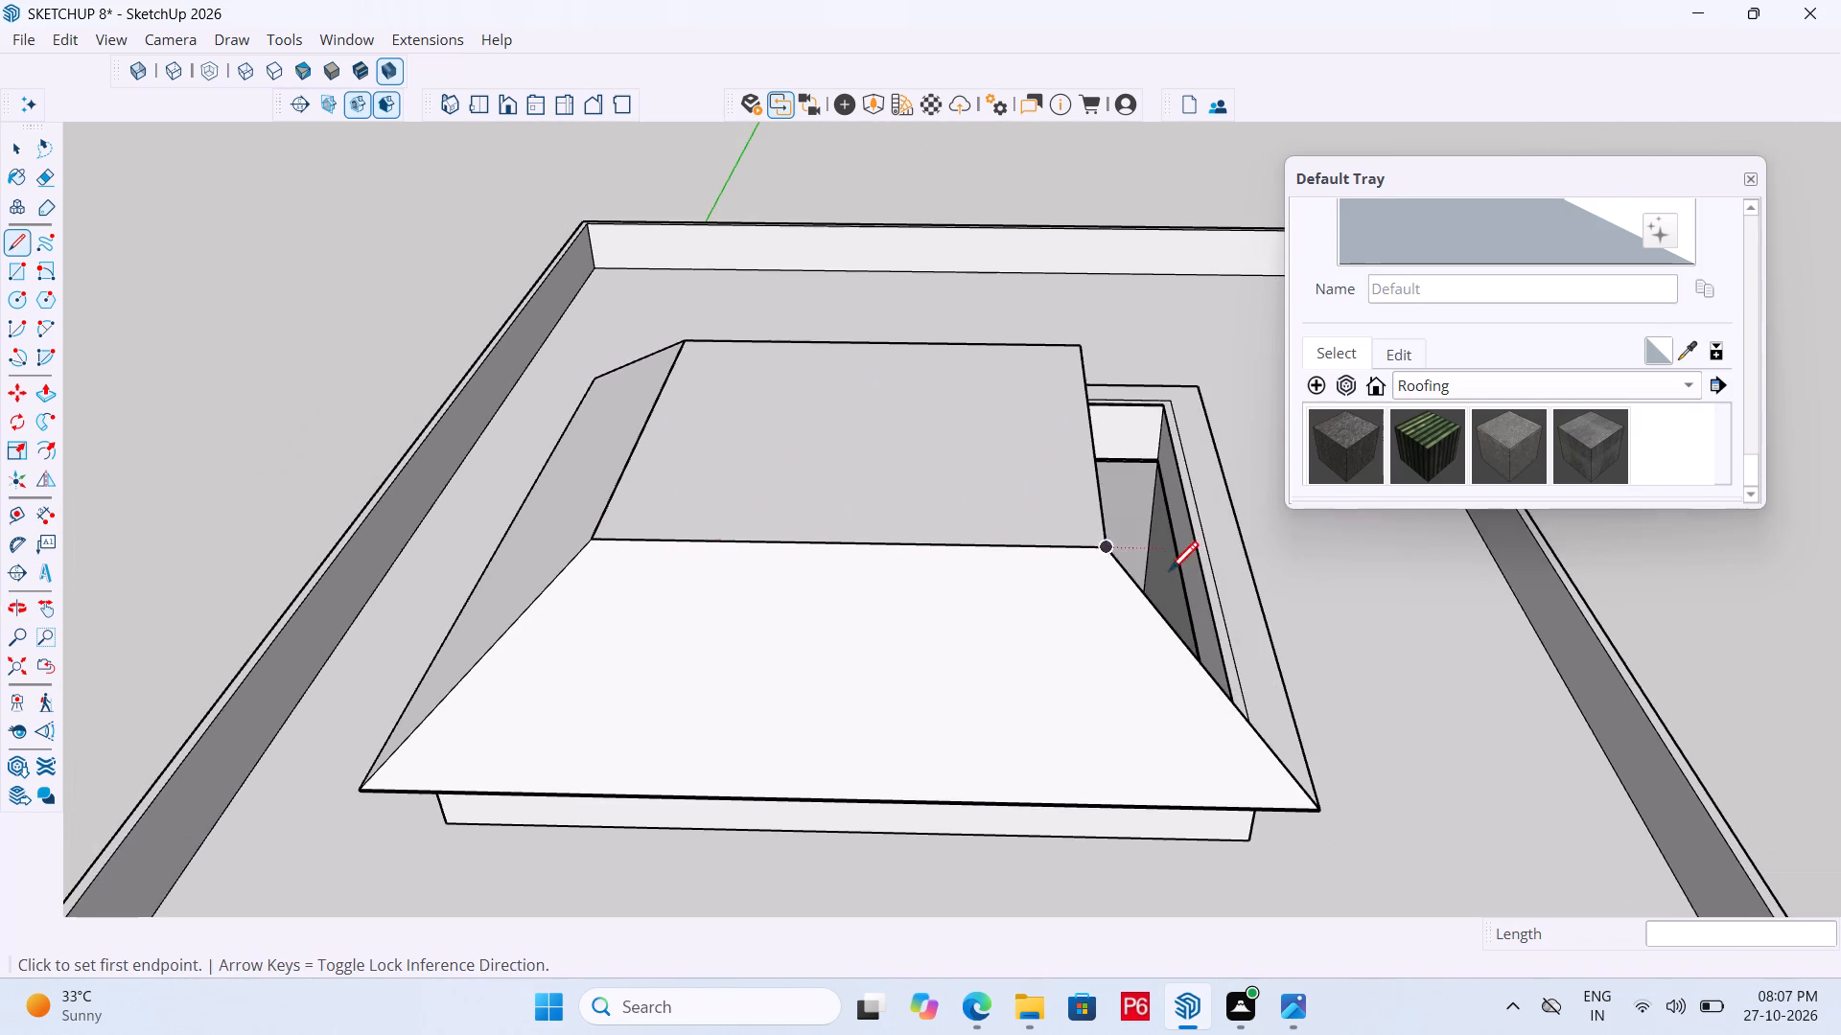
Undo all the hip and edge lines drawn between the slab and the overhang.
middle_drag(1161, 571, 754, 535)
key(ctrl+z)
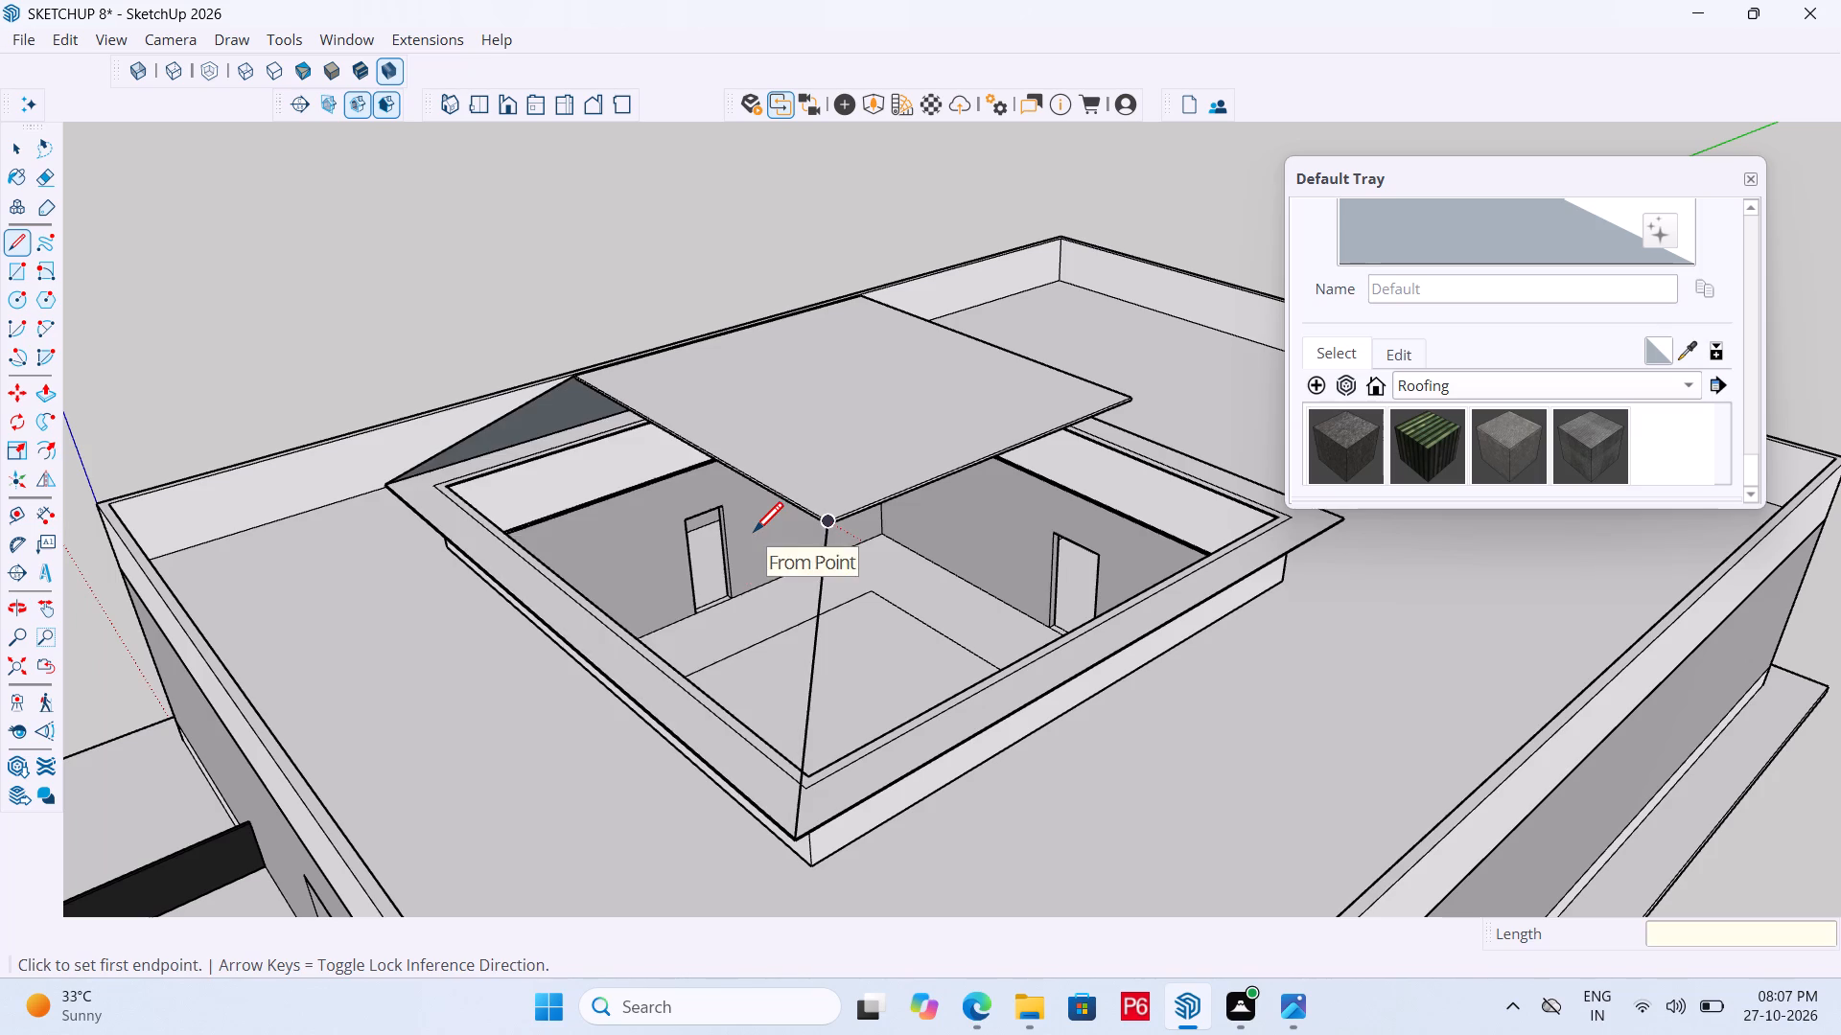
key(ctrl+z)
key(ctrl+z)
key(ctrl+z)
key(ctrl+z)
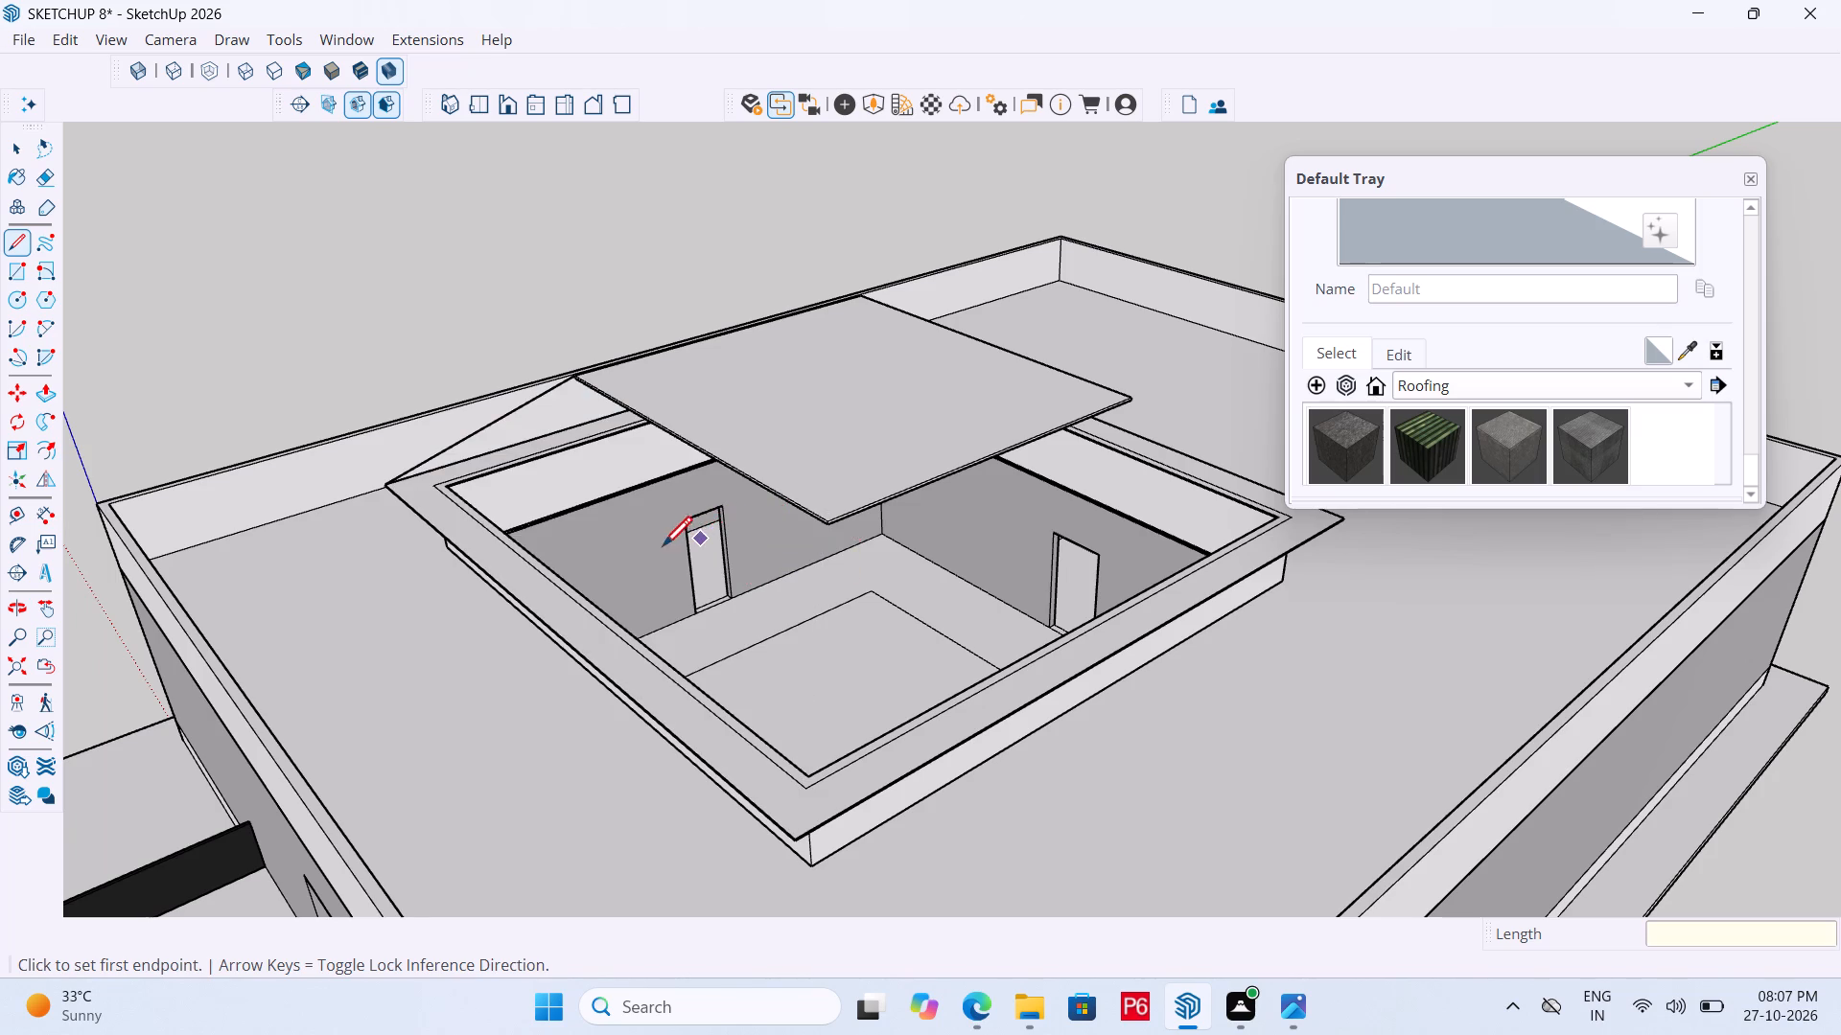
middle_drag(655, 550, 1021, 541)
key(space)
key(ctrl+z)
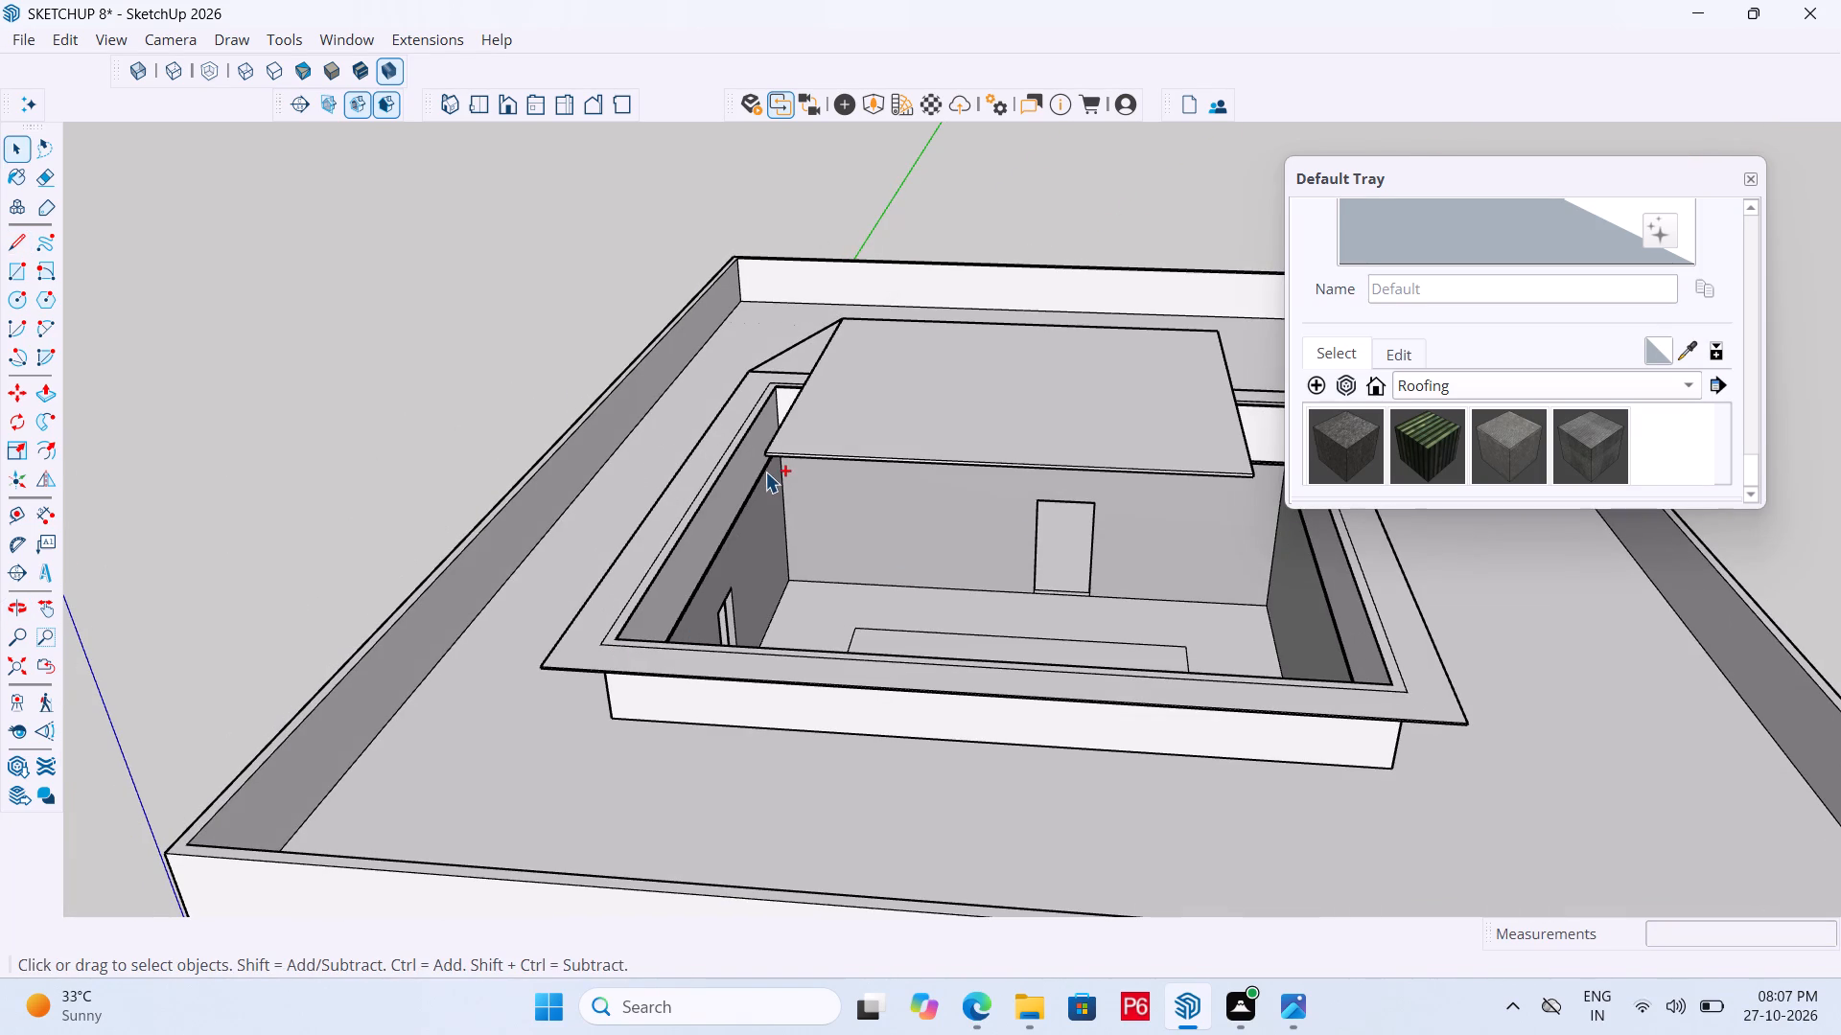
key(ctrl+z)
Open the raised slab's group for editing and select the slab's top face.
key(space)
click(894, 406)
double_click(873, 383)
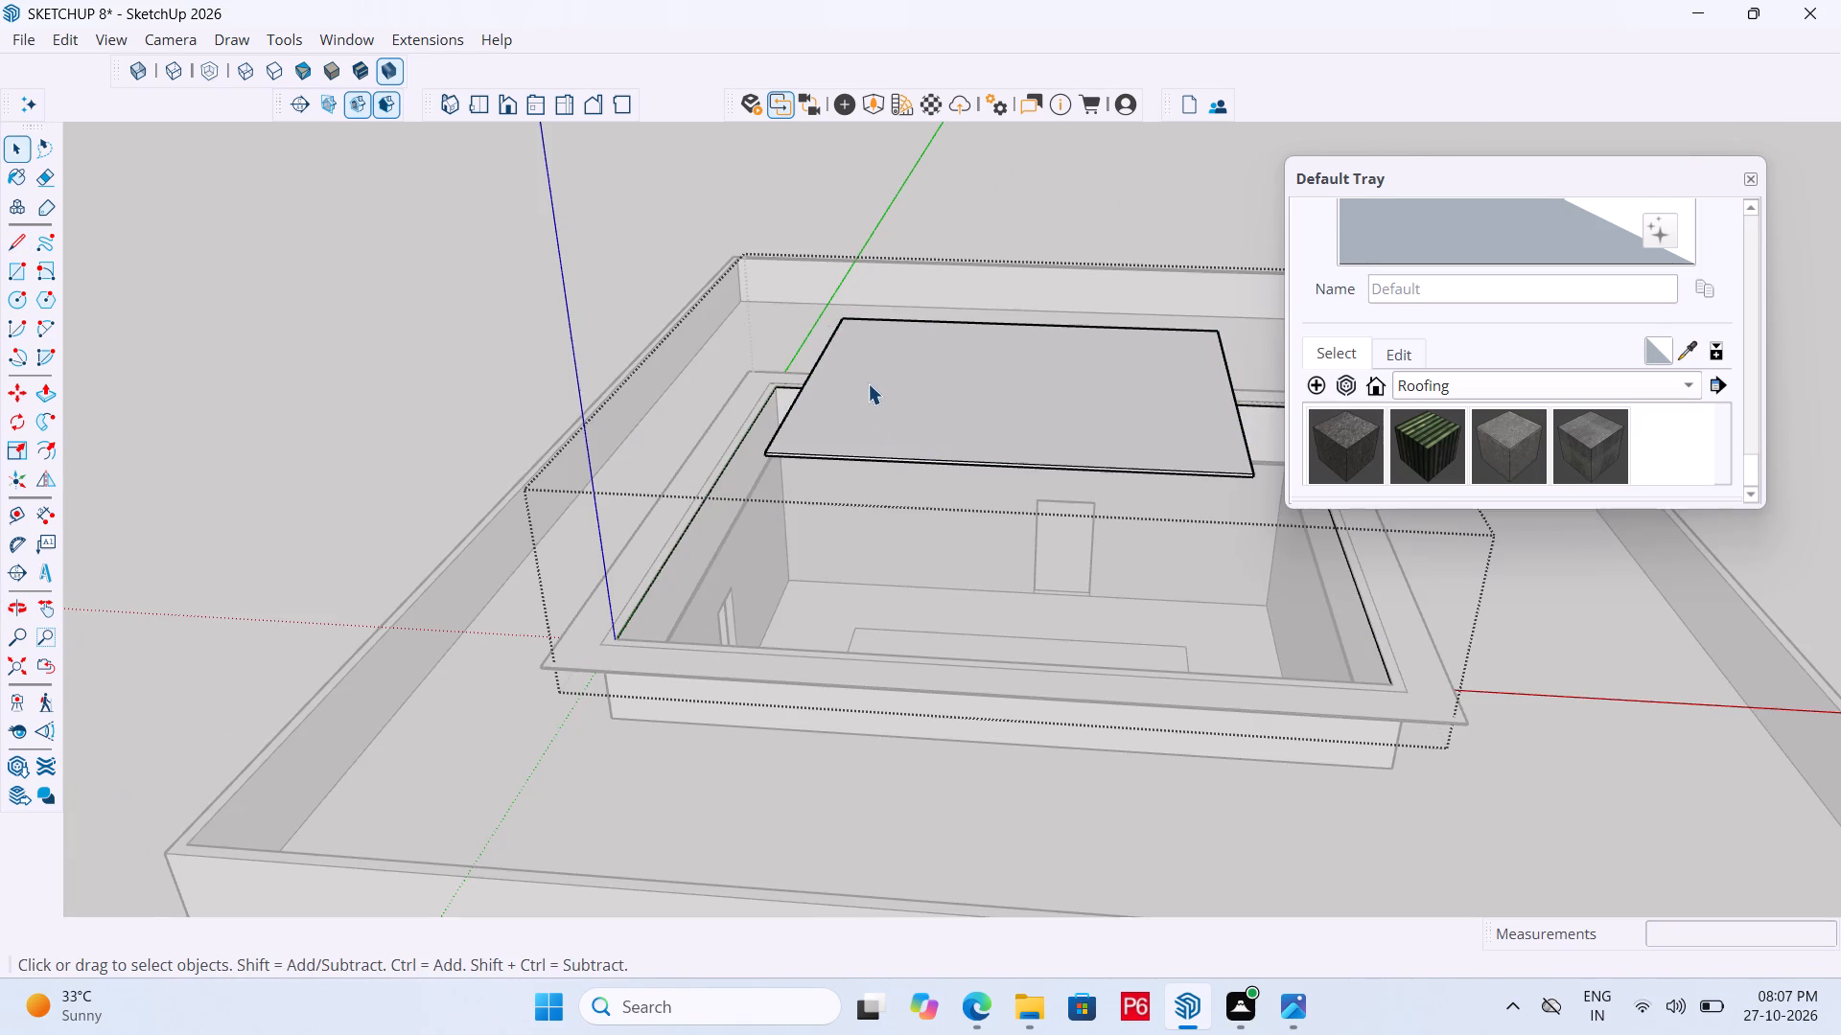
click(861, 387)
middle_drag(975, 504, 1082, 527)
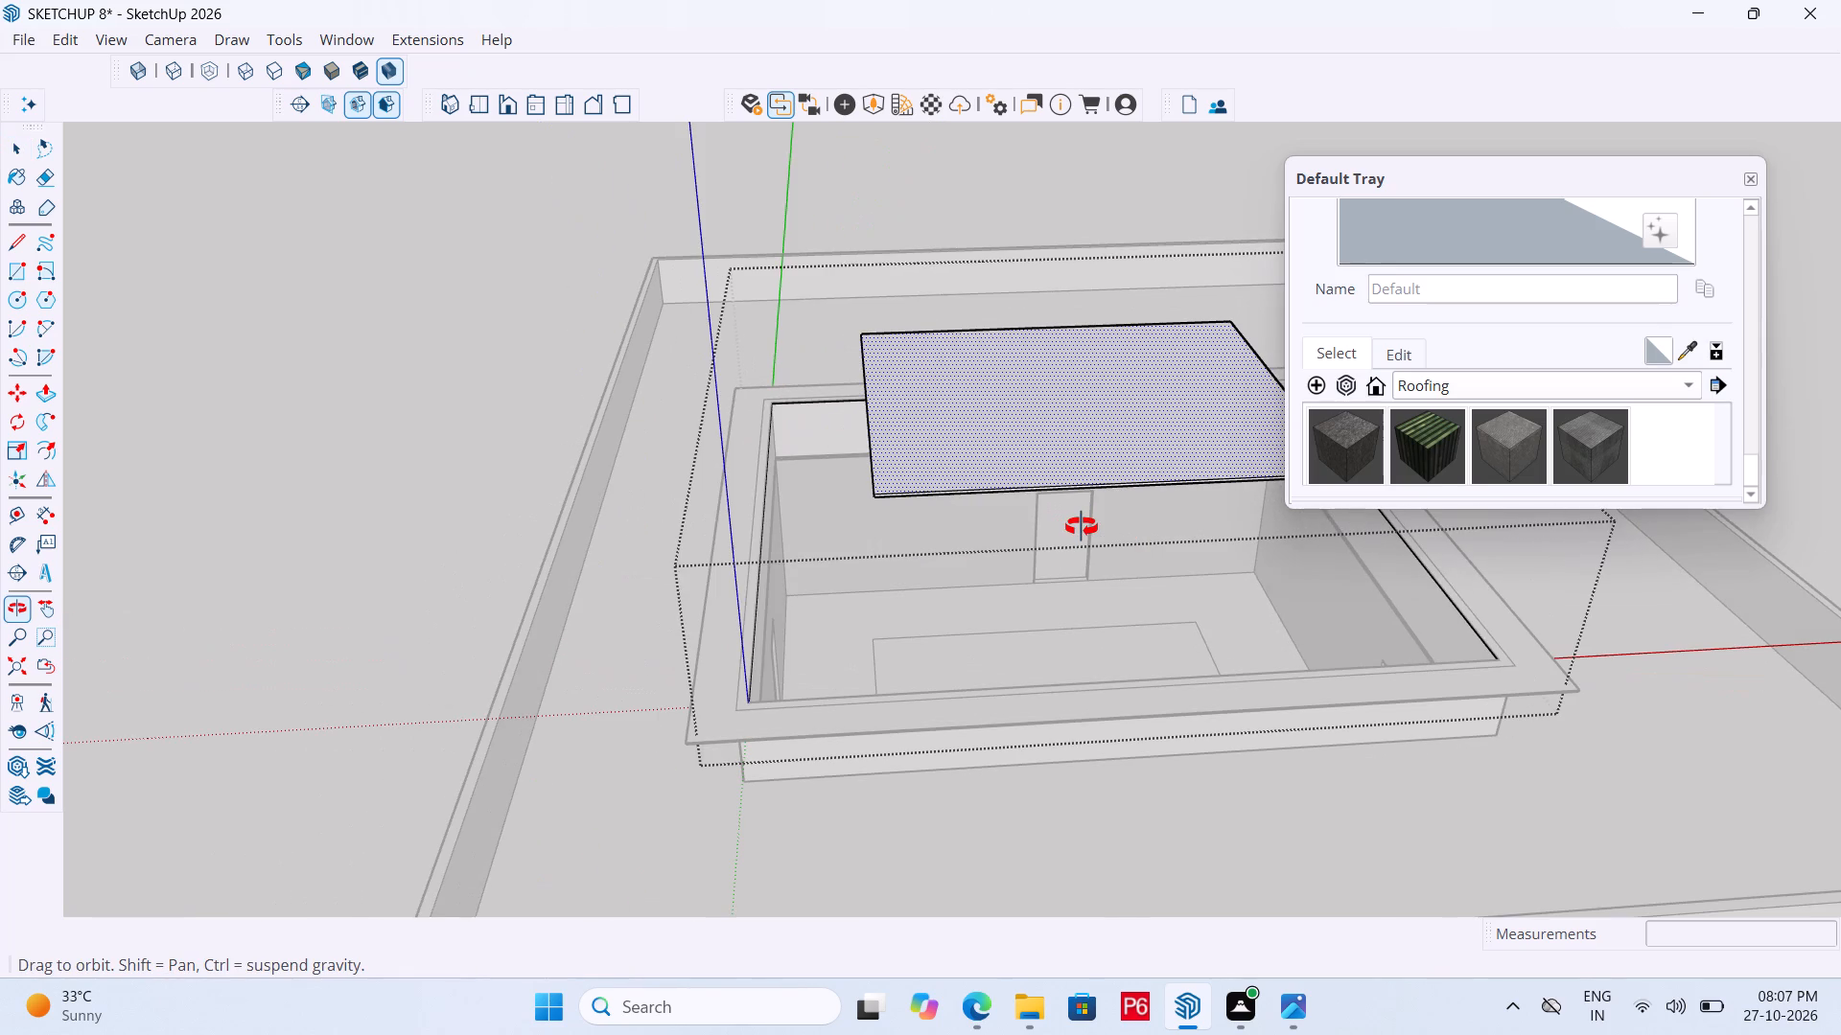
middle_drag(1082, 527, 1056, 520)
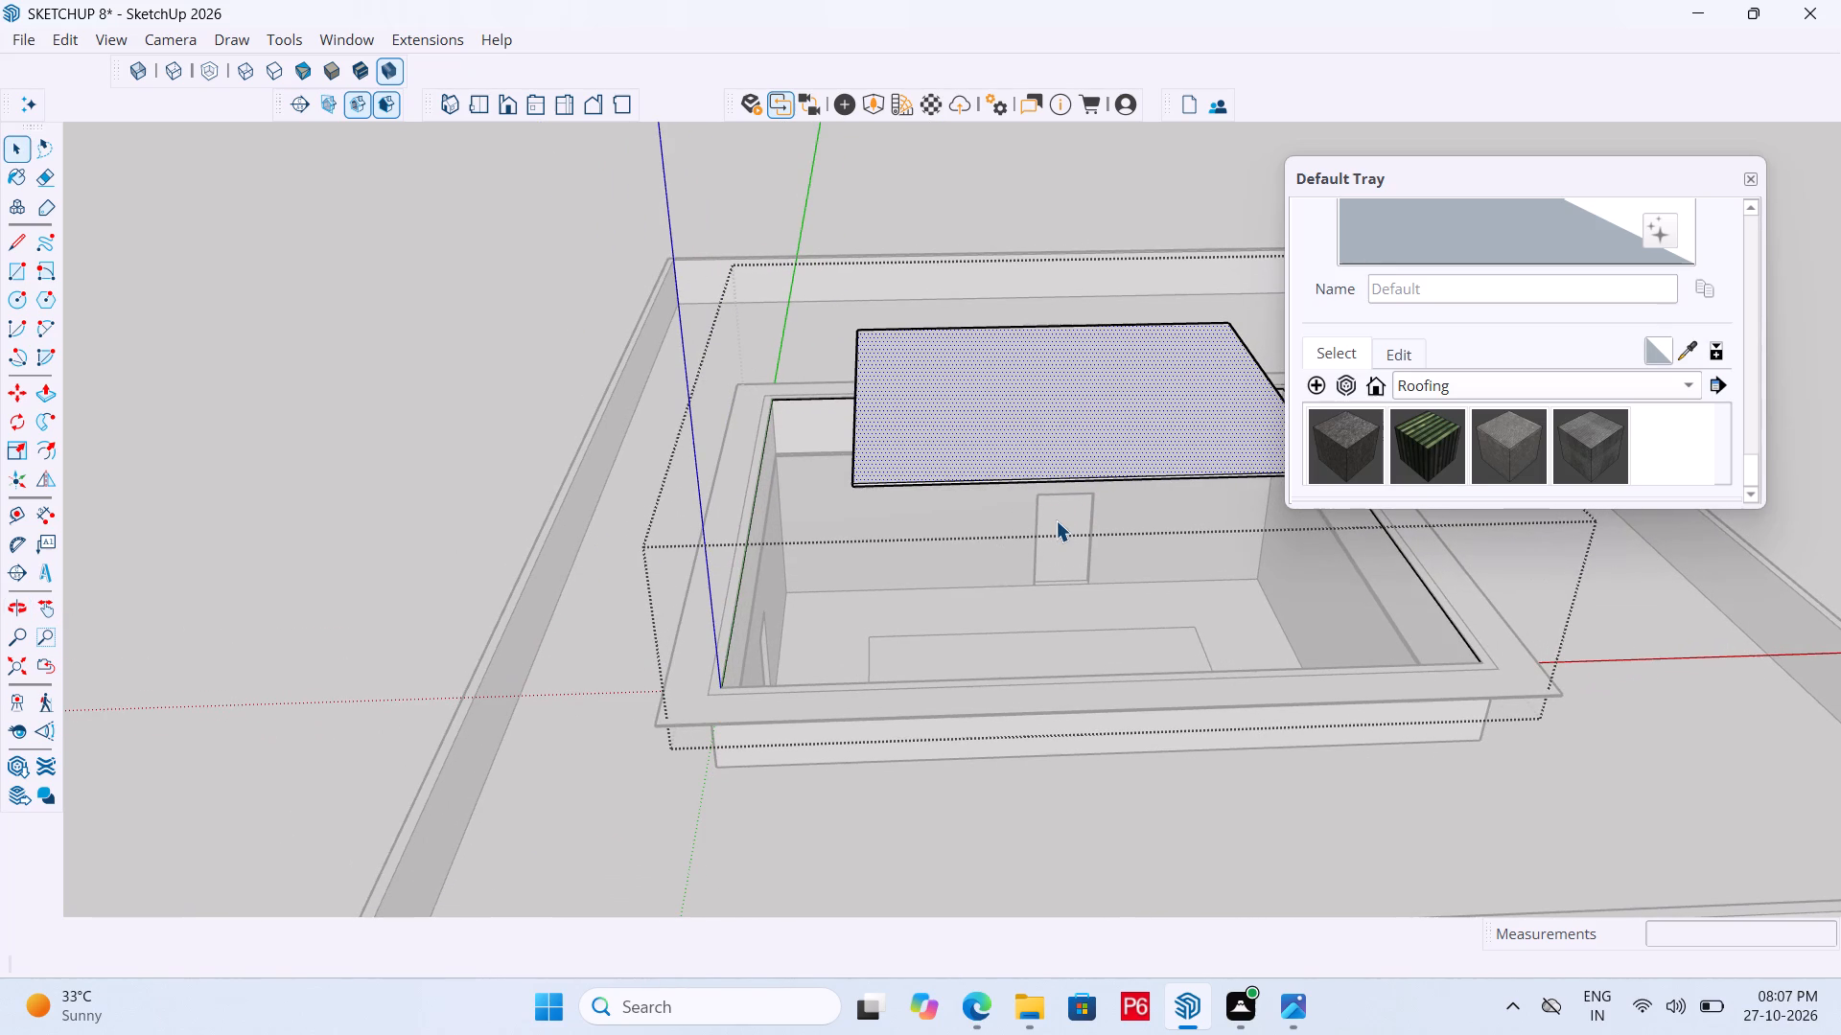
Inside the slab's group, draw a hip line about 13' 10" long from a top slab corner down to the matching overhang corner.
scroll(918, 496, up, 6)
scroll(711, 453, up, 4)
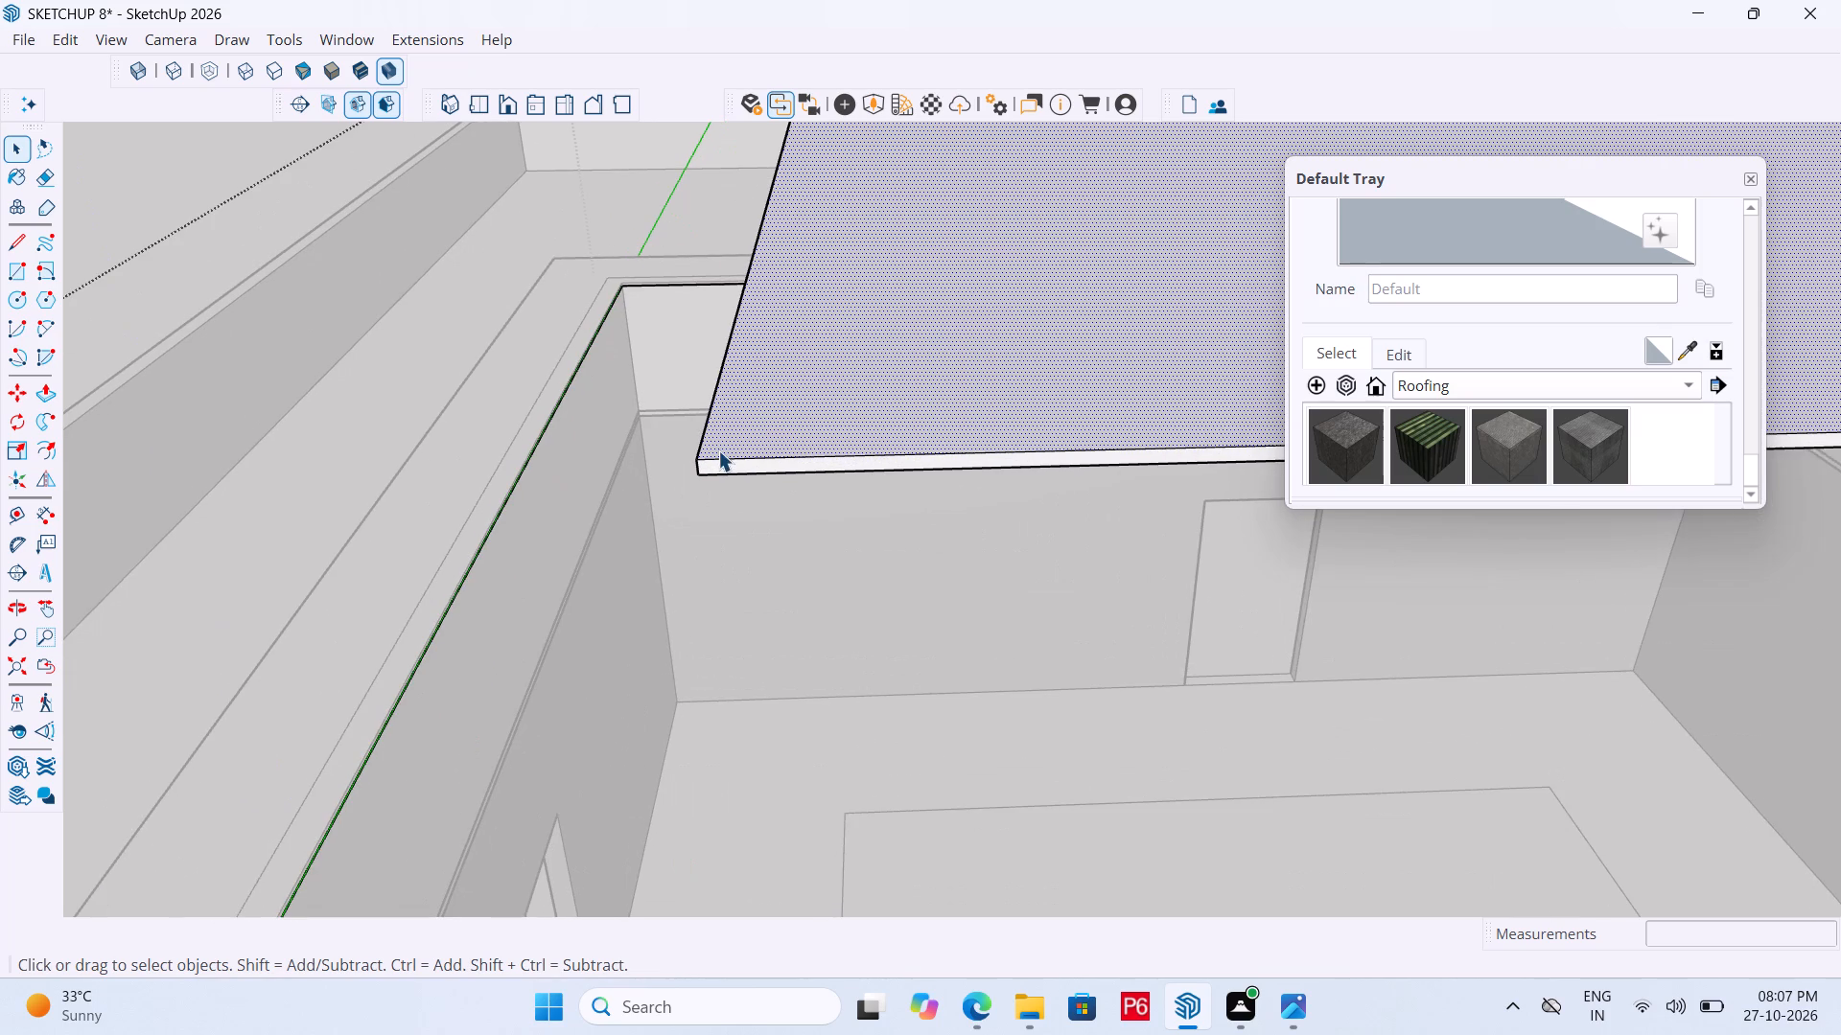
key(l)
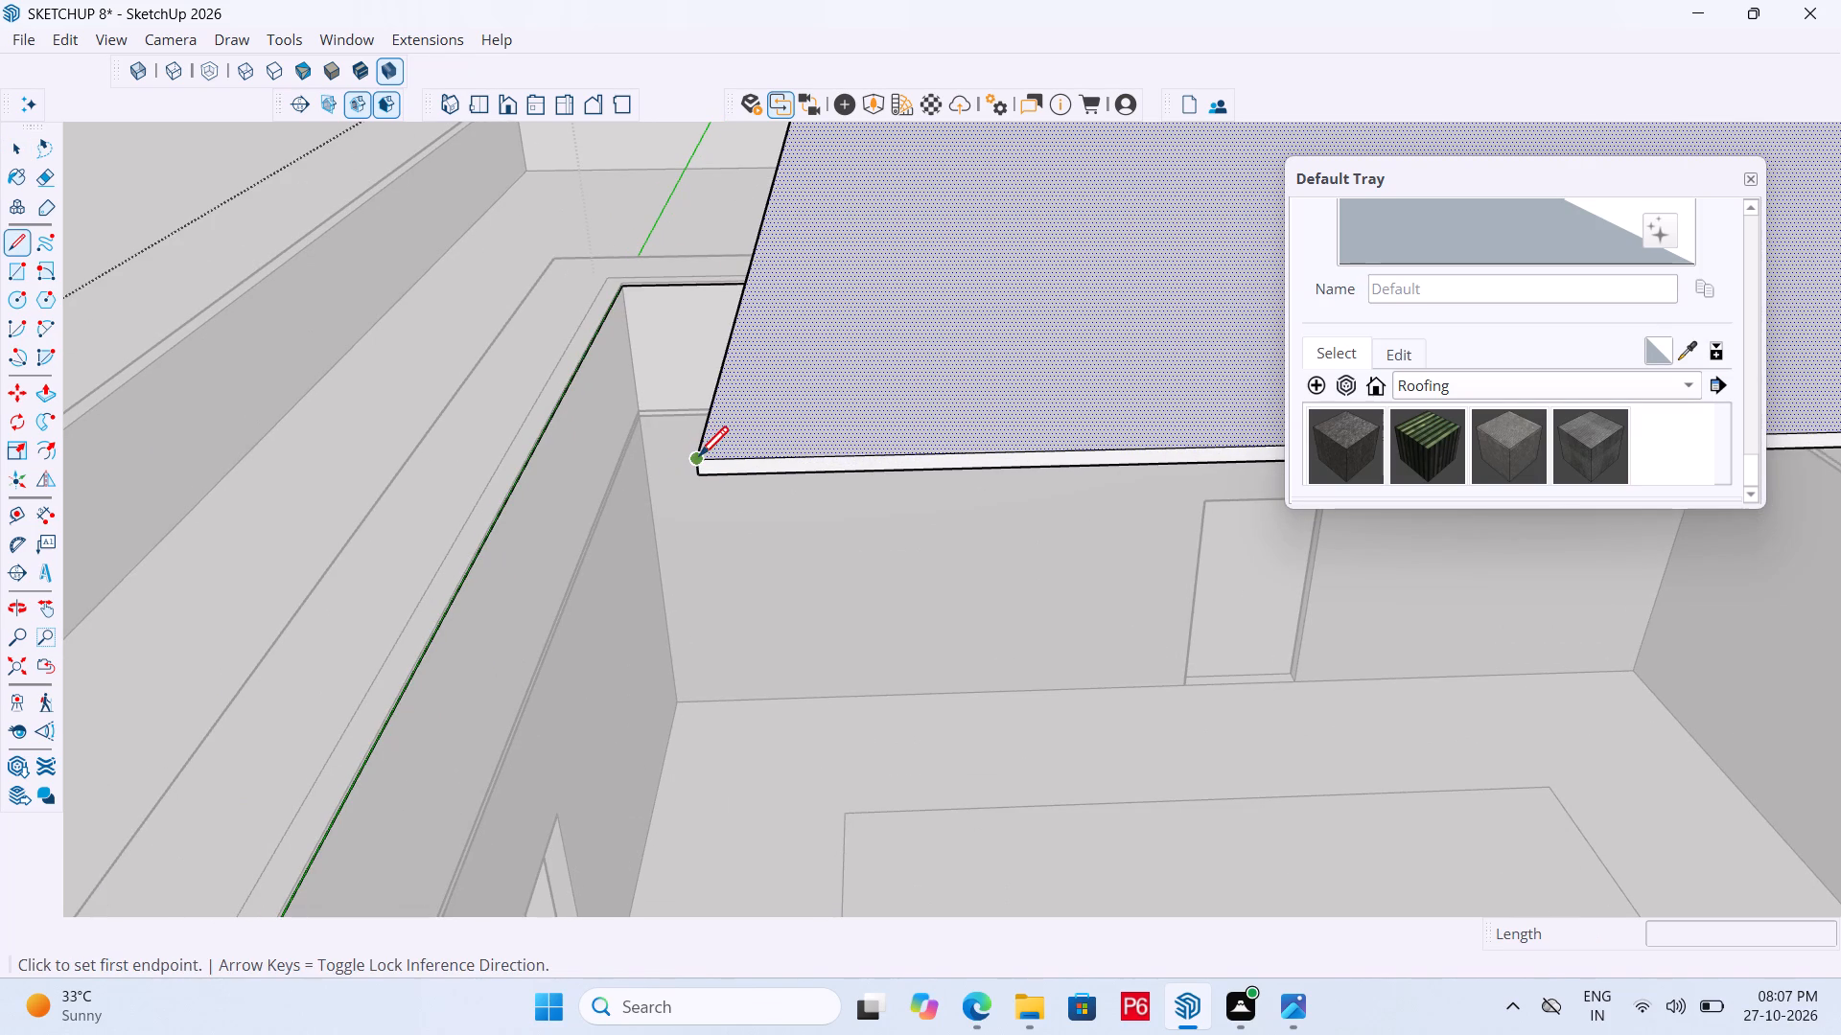
click(699, 459)
scroll(934, 397, down, 7)
scroll(772, 371, down, 6)
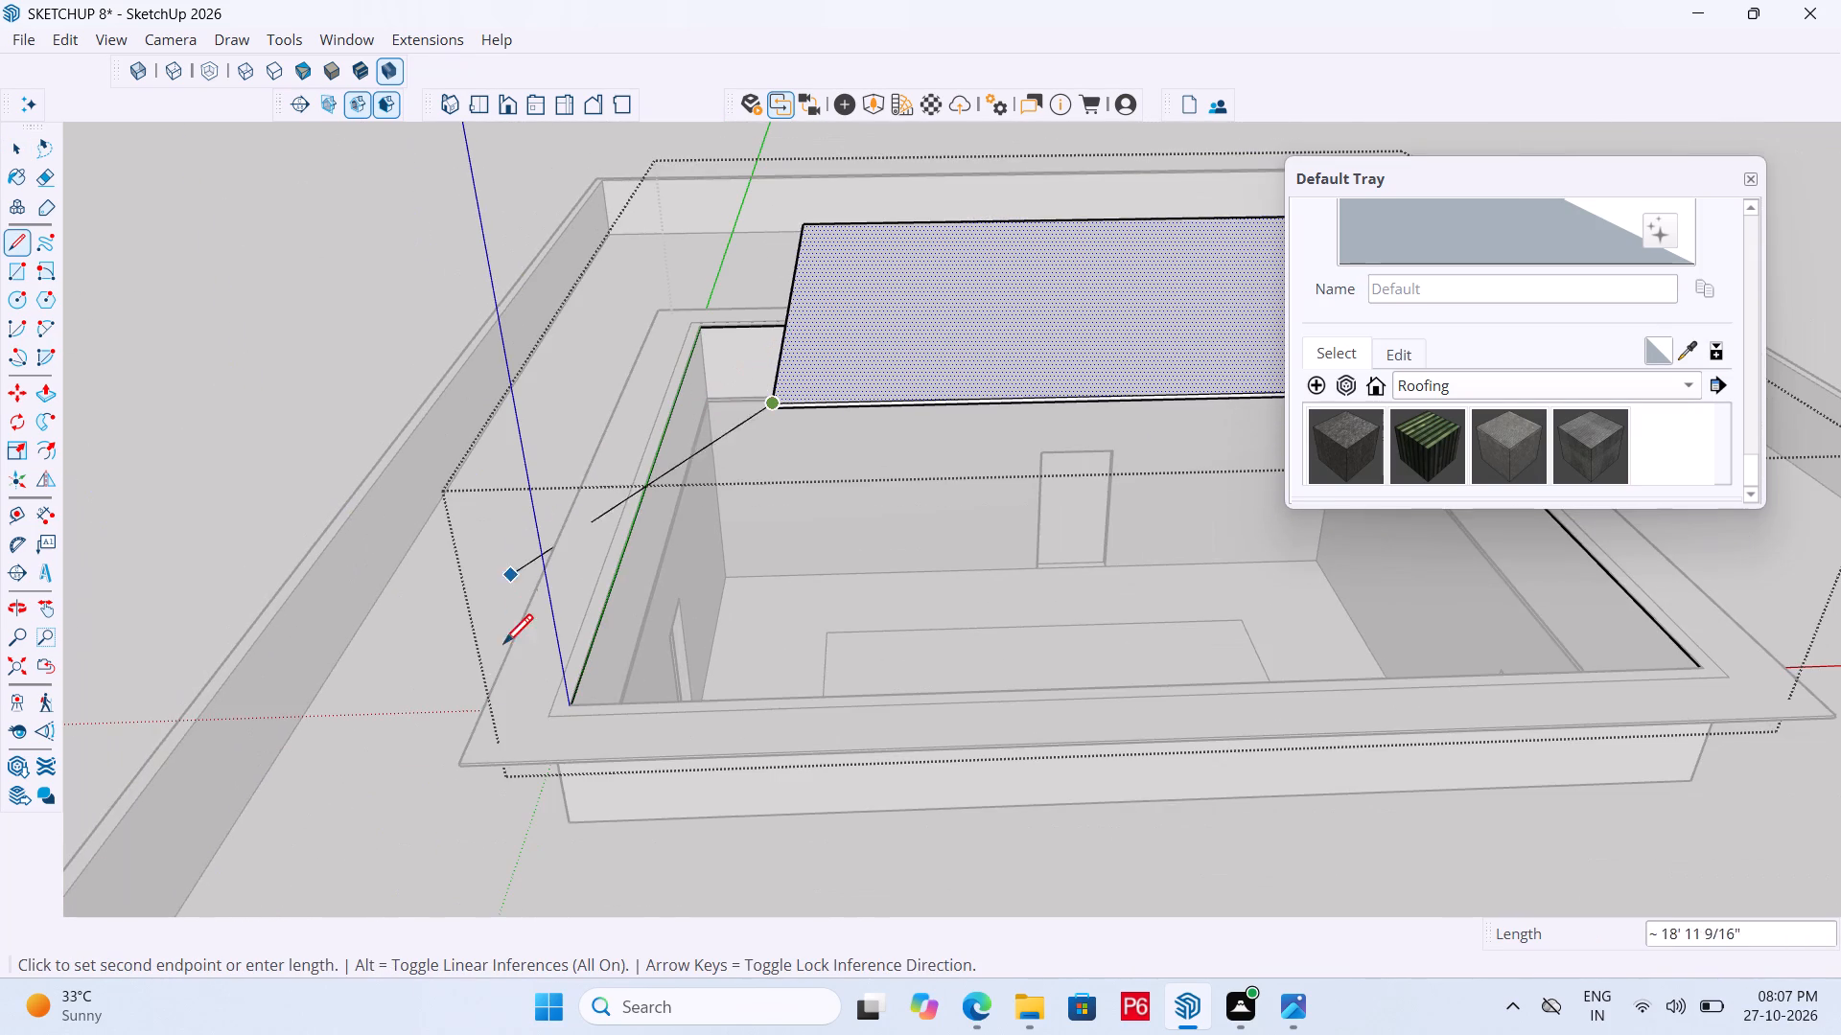
scroll(454, 762, up, 13)
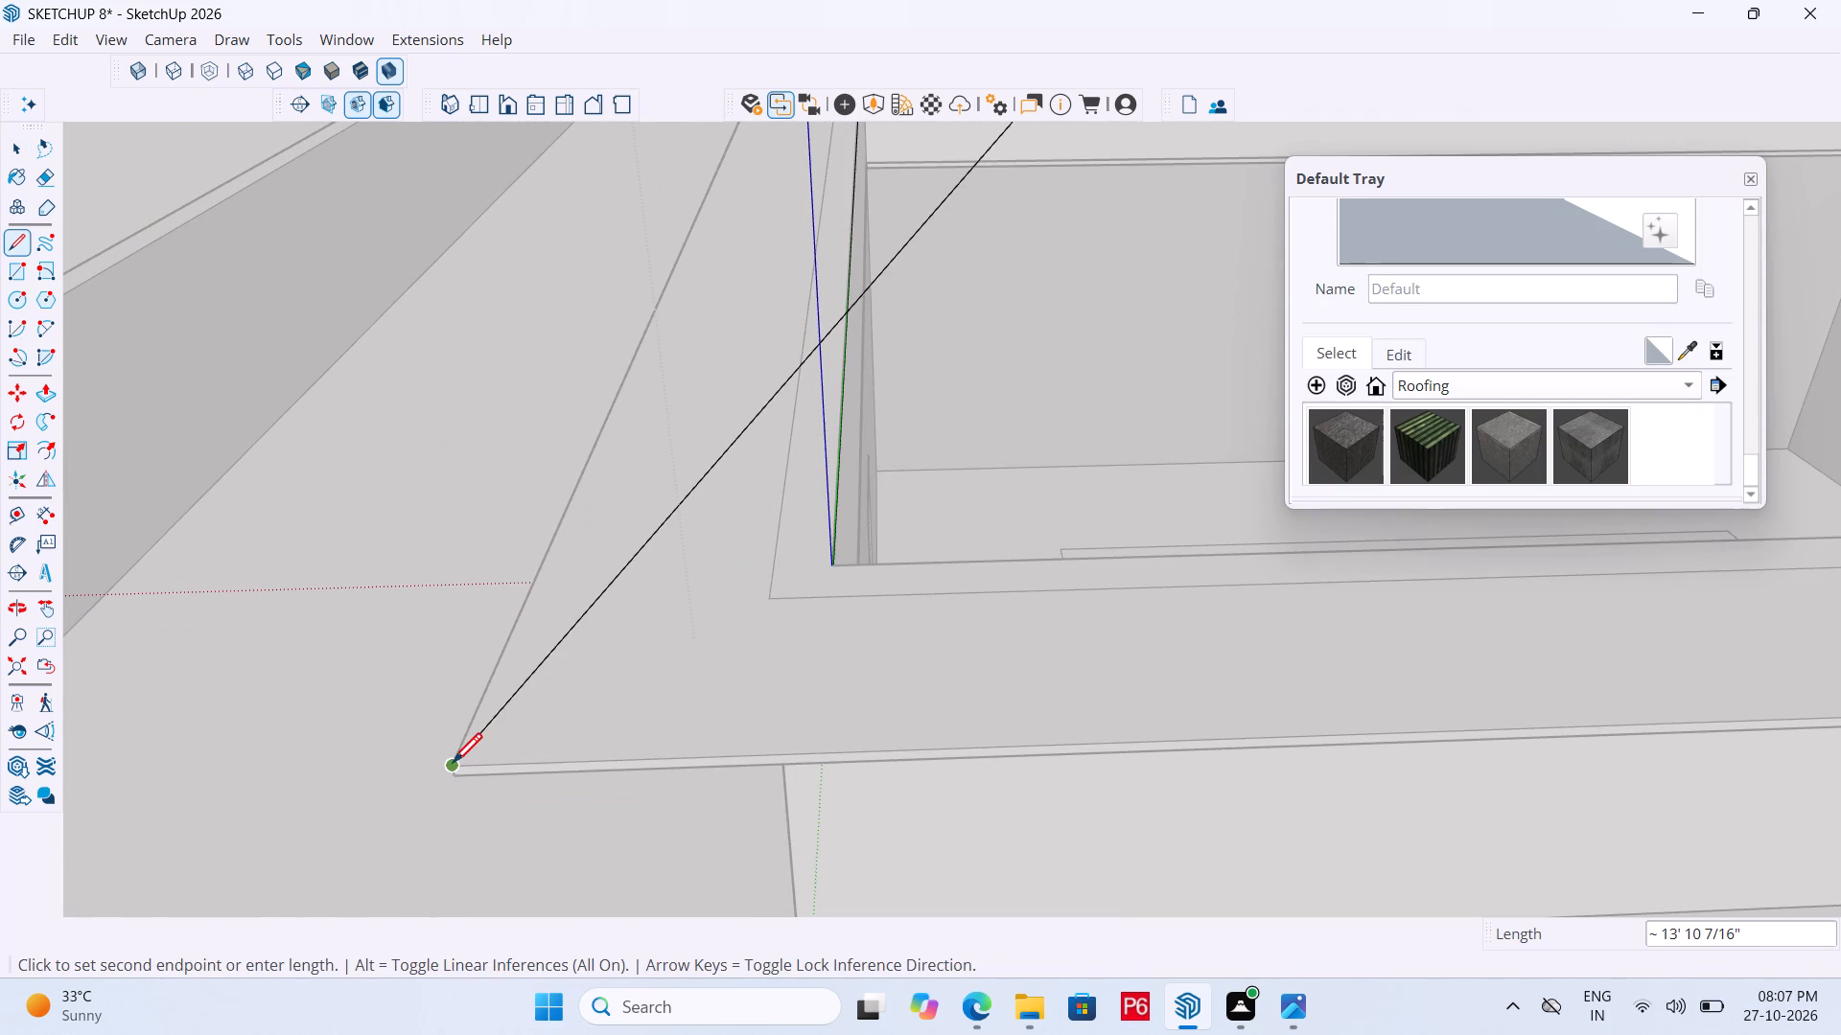
click(453, 766)
scroll(161, 795, down, 6)
scroll(394, 757, down, 6)
scroll(300, 763, down, 3)
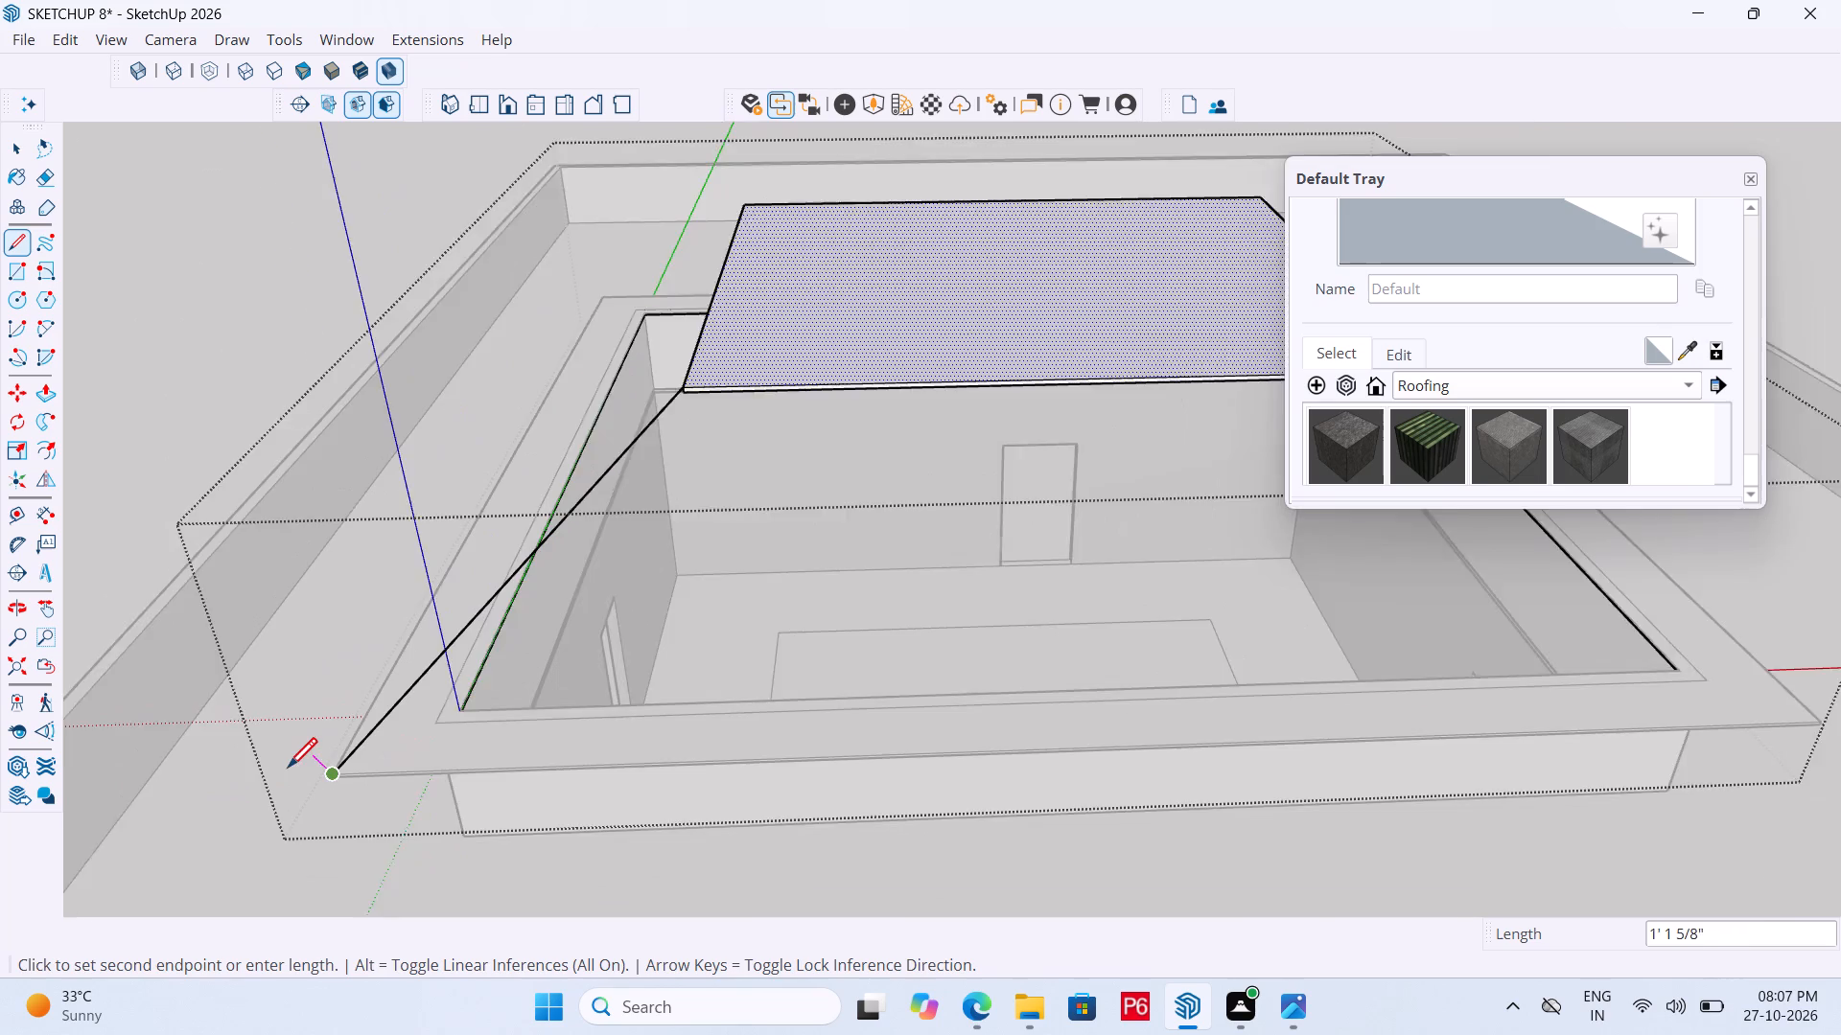
Draw a 39' 6" line along the overhang's edge and a hip line from its end up to the slab corner, closing the first sloping side.
scroll(288, 770, down, 2)
middle_drag(1177, 687, 712, 745)
scroll(475, 801, up, 4)
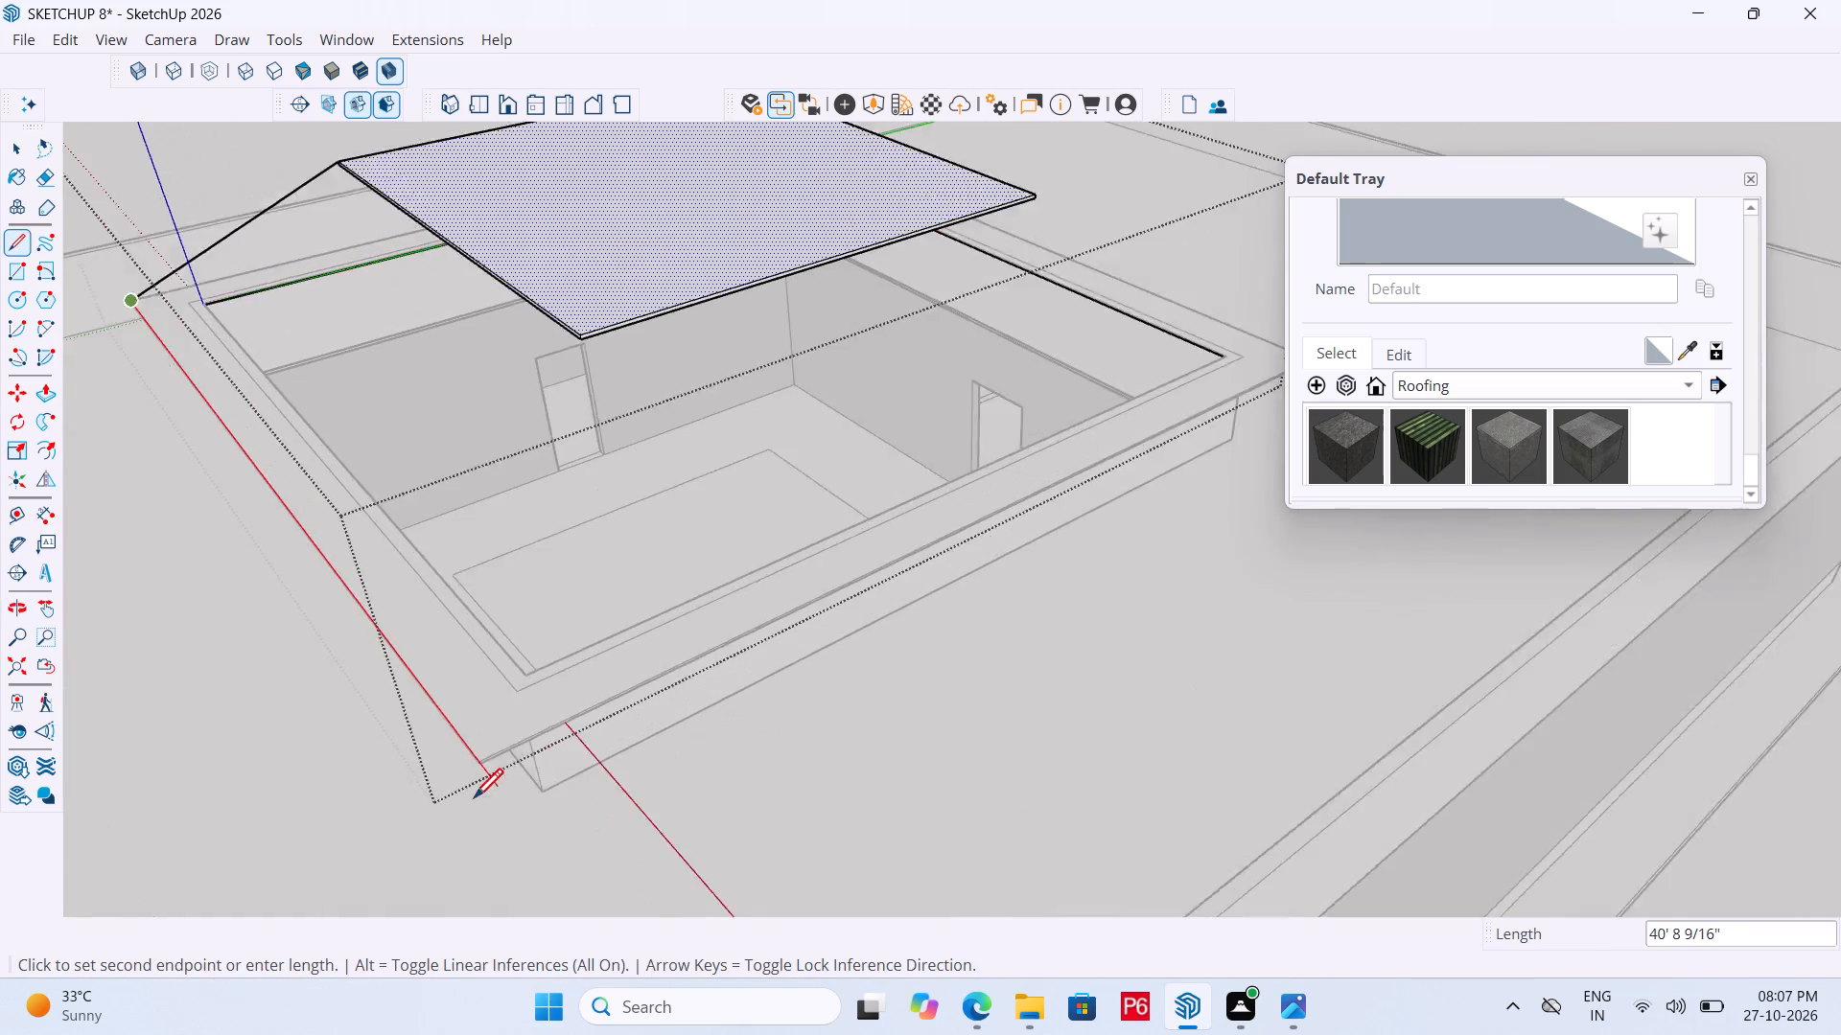
scroll(474, 801, up, 7)
scroll(514, 696, up, 6)
click(501, 784)
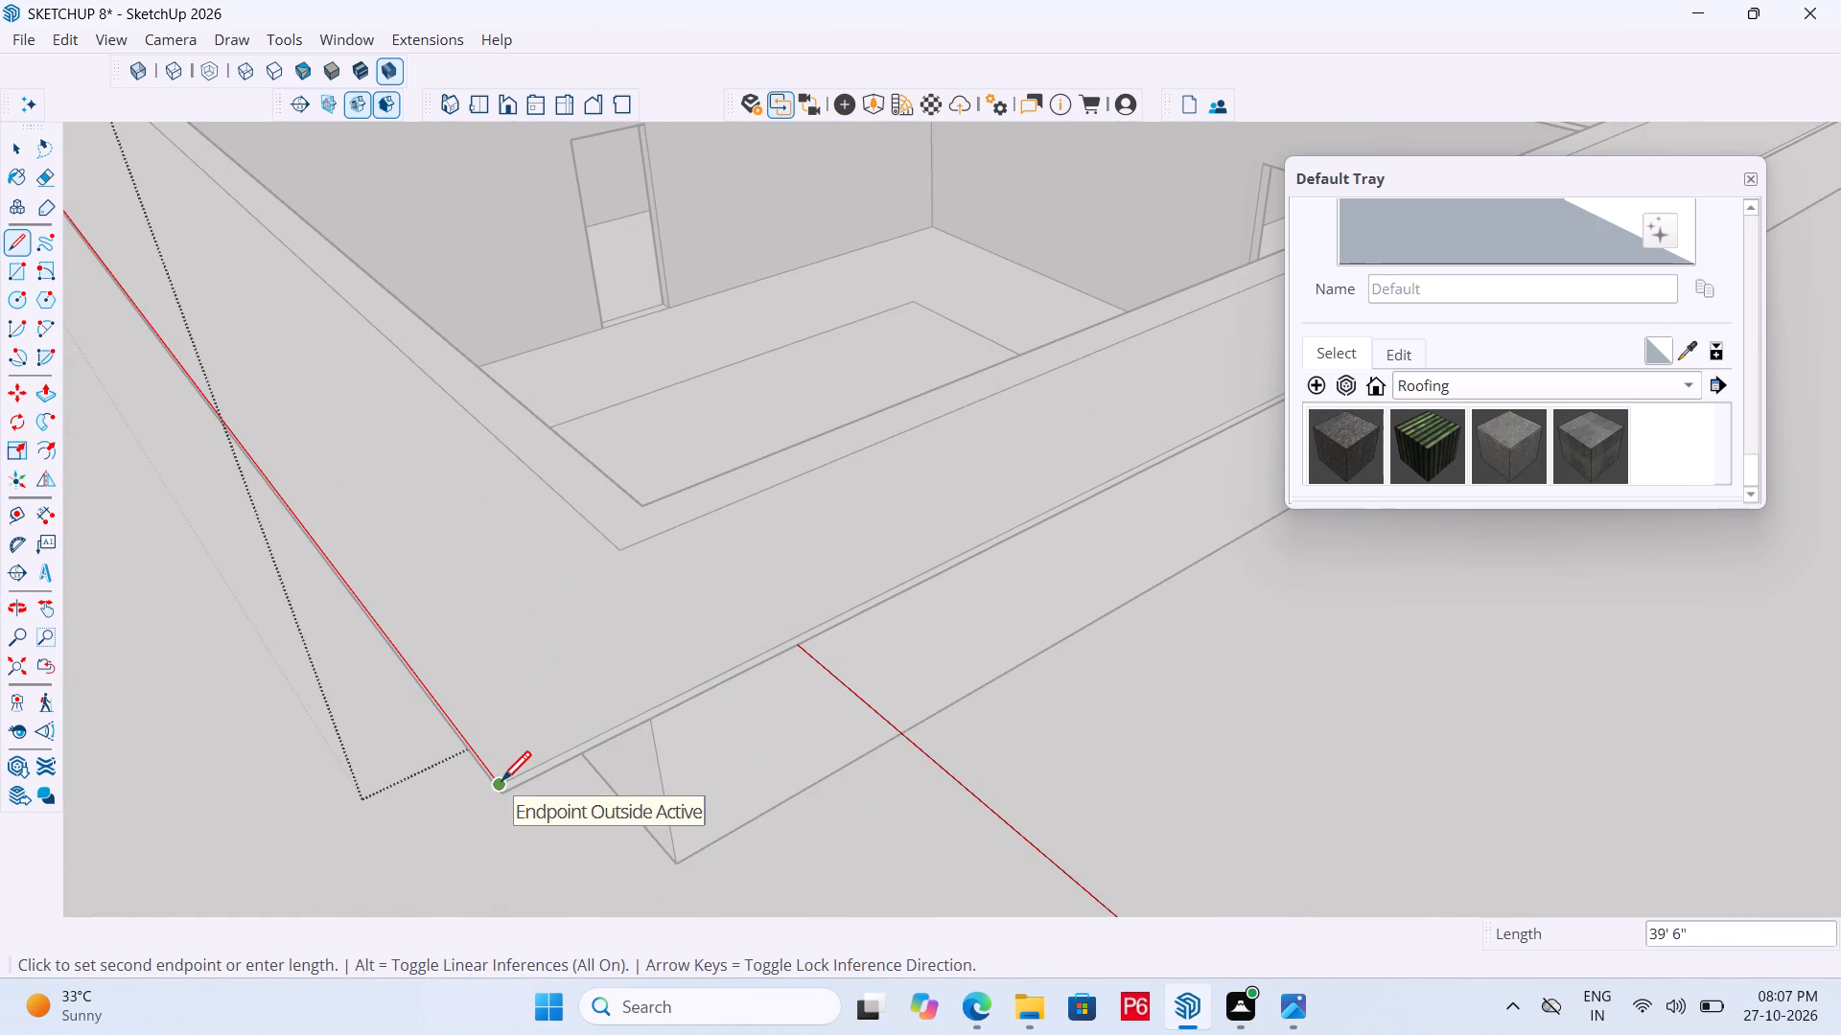
scroll(860, 717, down, 6)
scroll(976, 821, down, 6)
scroll(906, 479, up, 4)
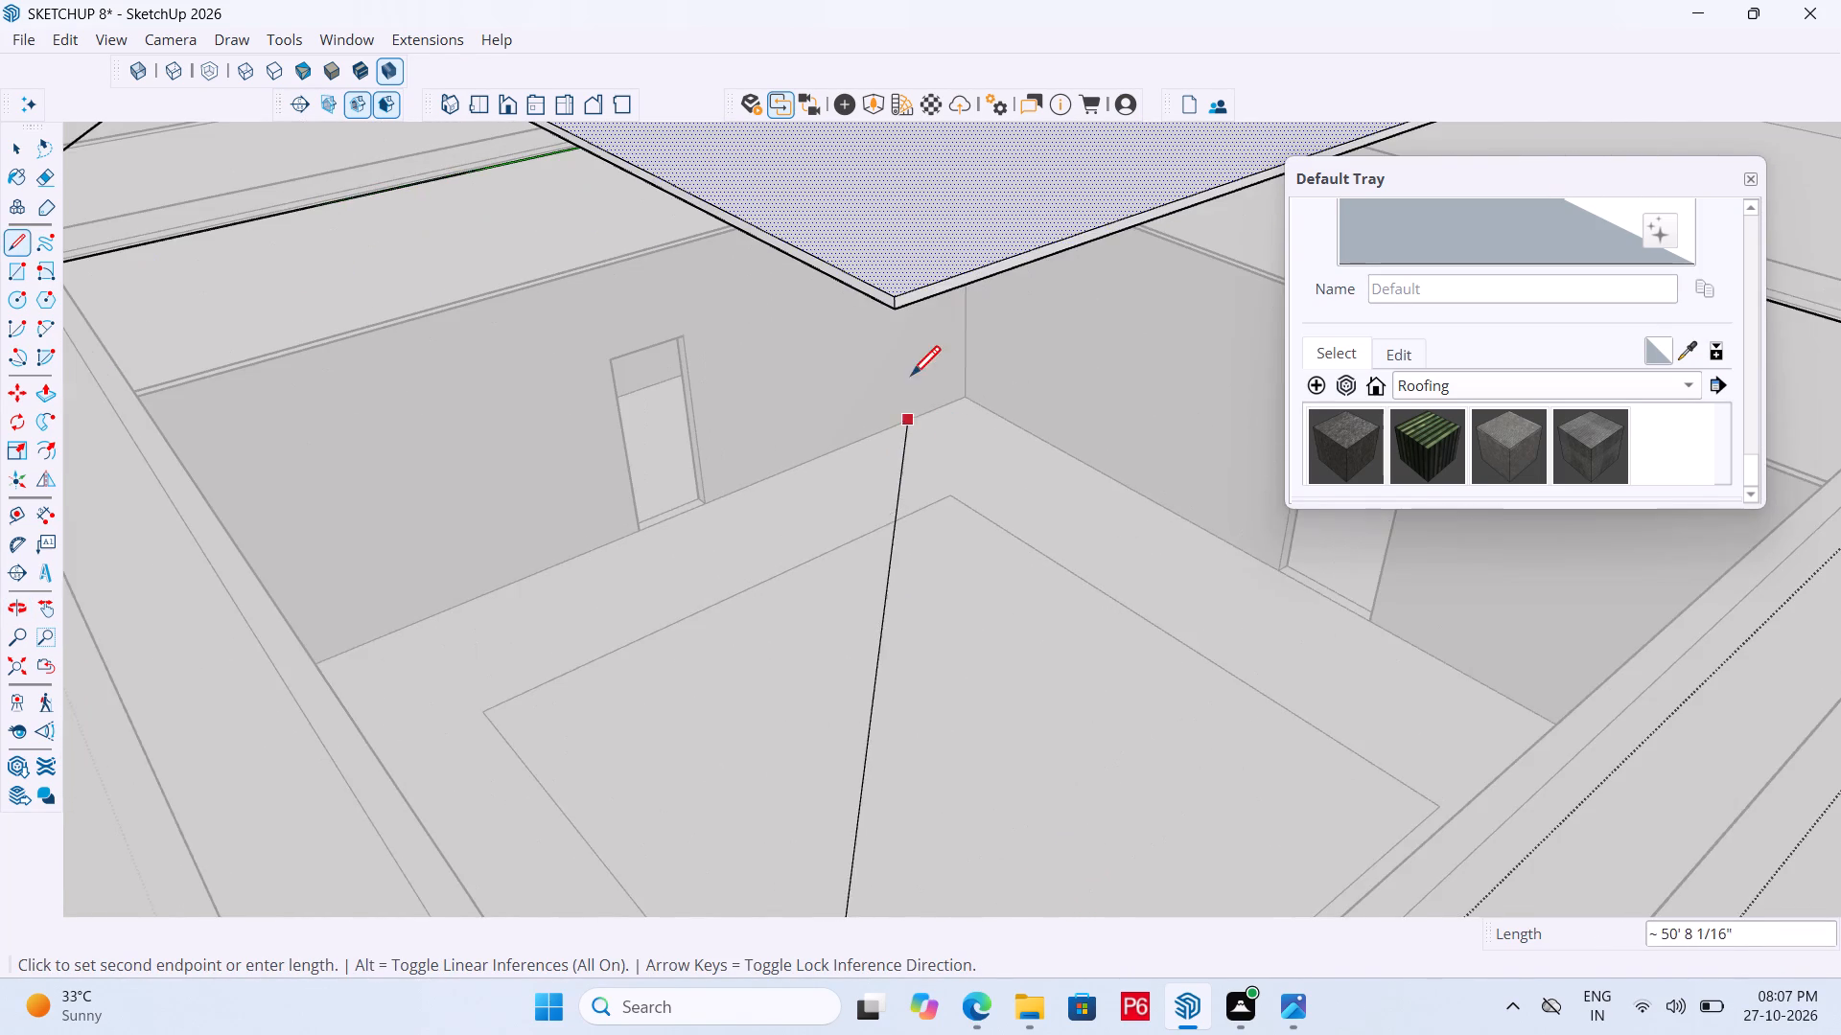
scroll(872, 276, up, 5)
click(906, 310)
Draw a 37' line along the adjacent overhang edge and a hip line about 13' 10" long up to the slab corner for the second side.
scroll(1155, 677, down, 2)
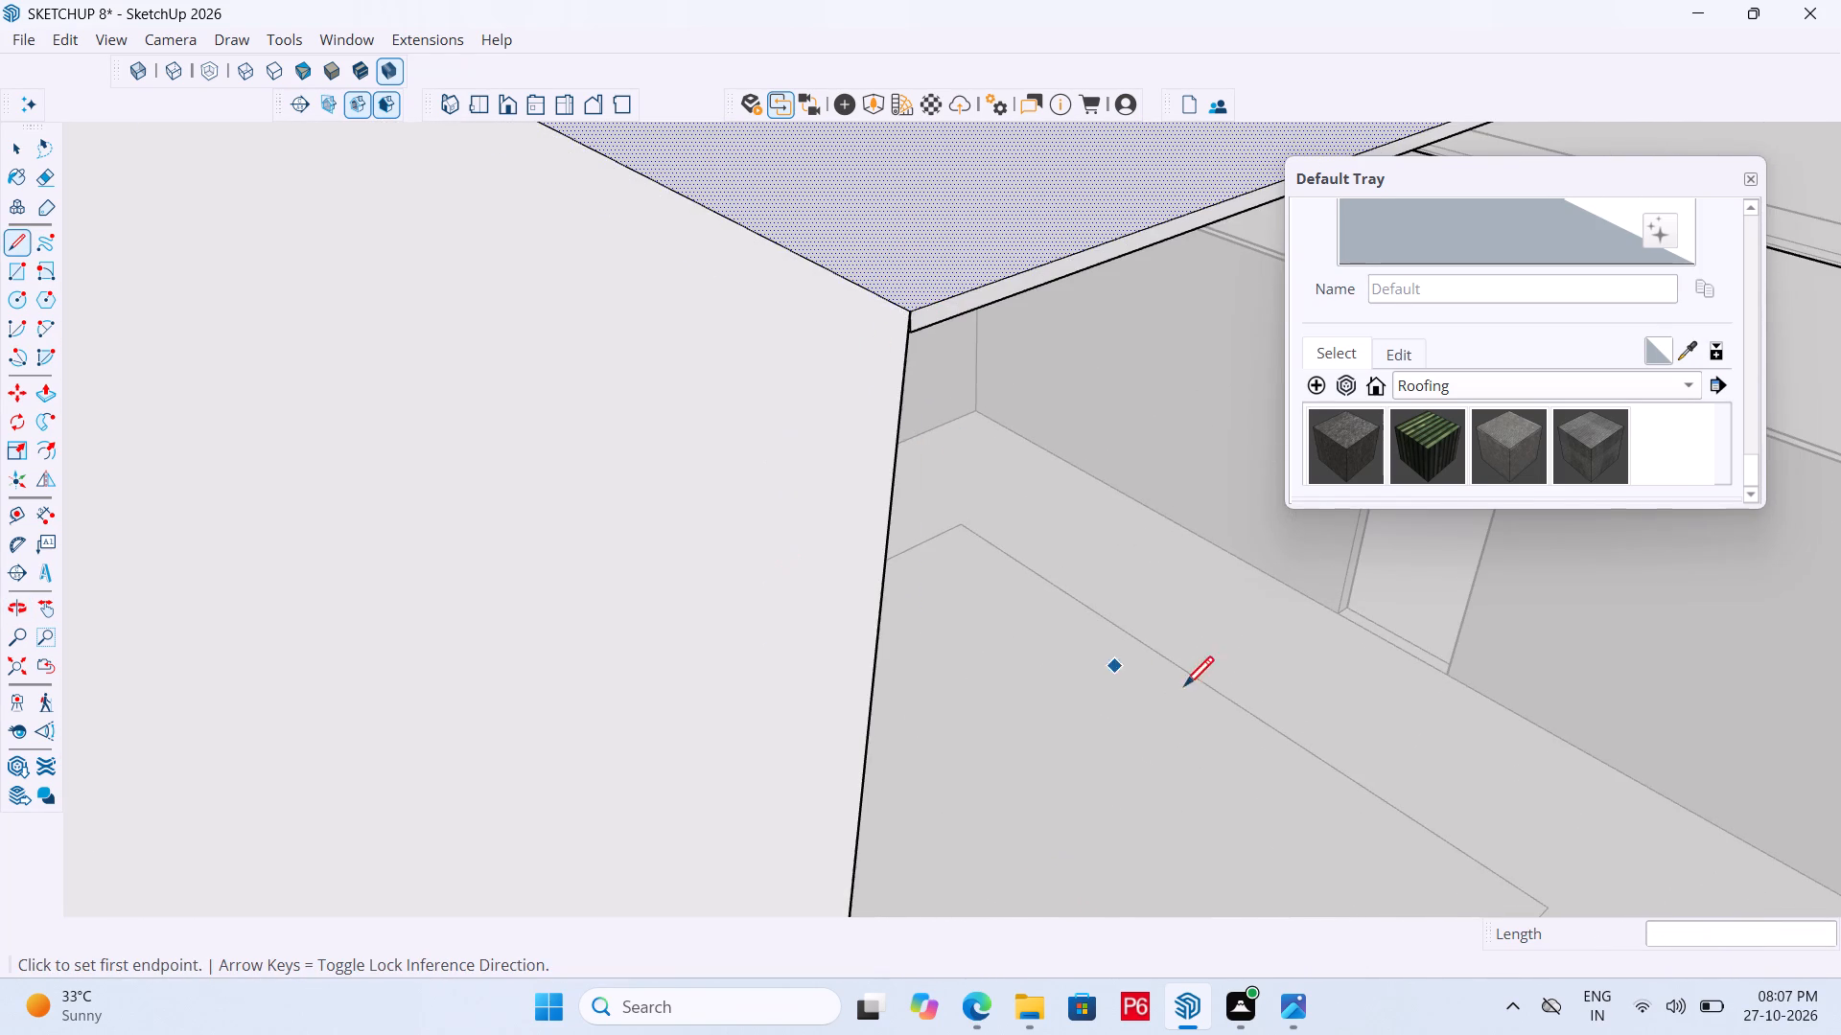
scroll(1184, 689, down, 5)
scroll(458, 637, down, 5)
middle_drag(992, 787, 728, 786)
scroll(439, 763, up, 3)
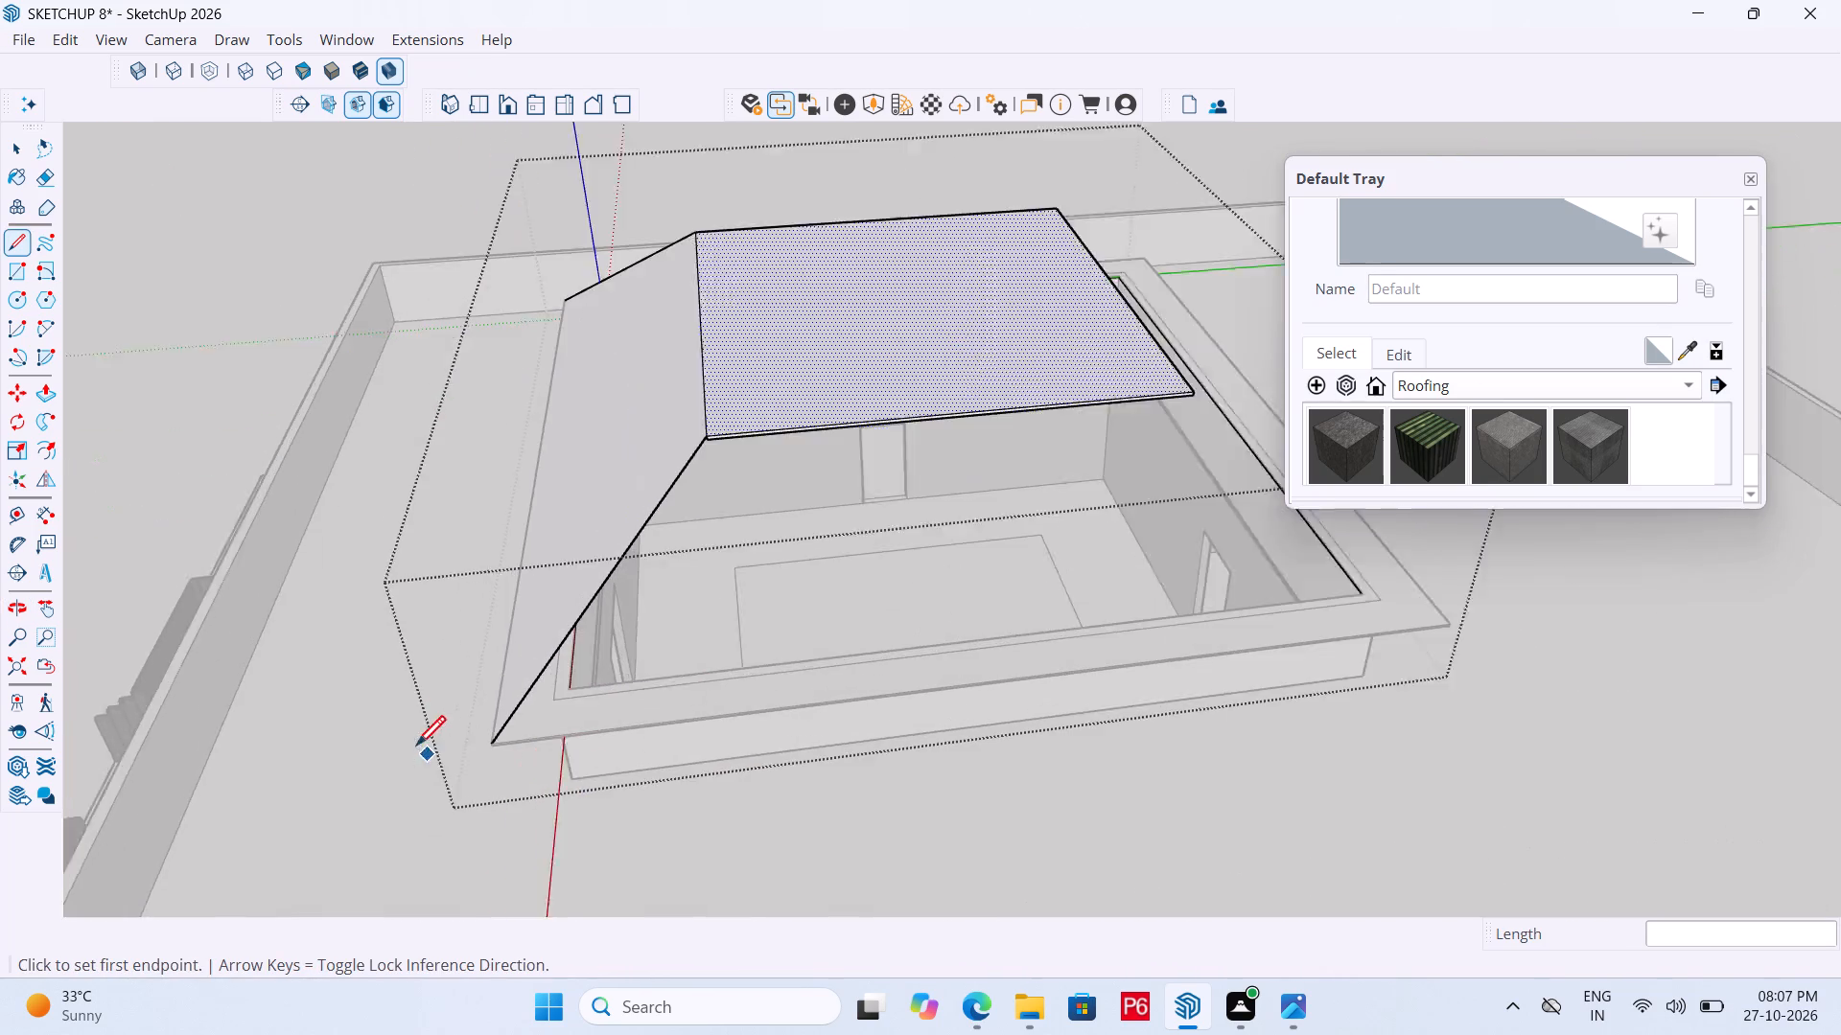
scroll(416, 748, up, 17)
click(454, 701)
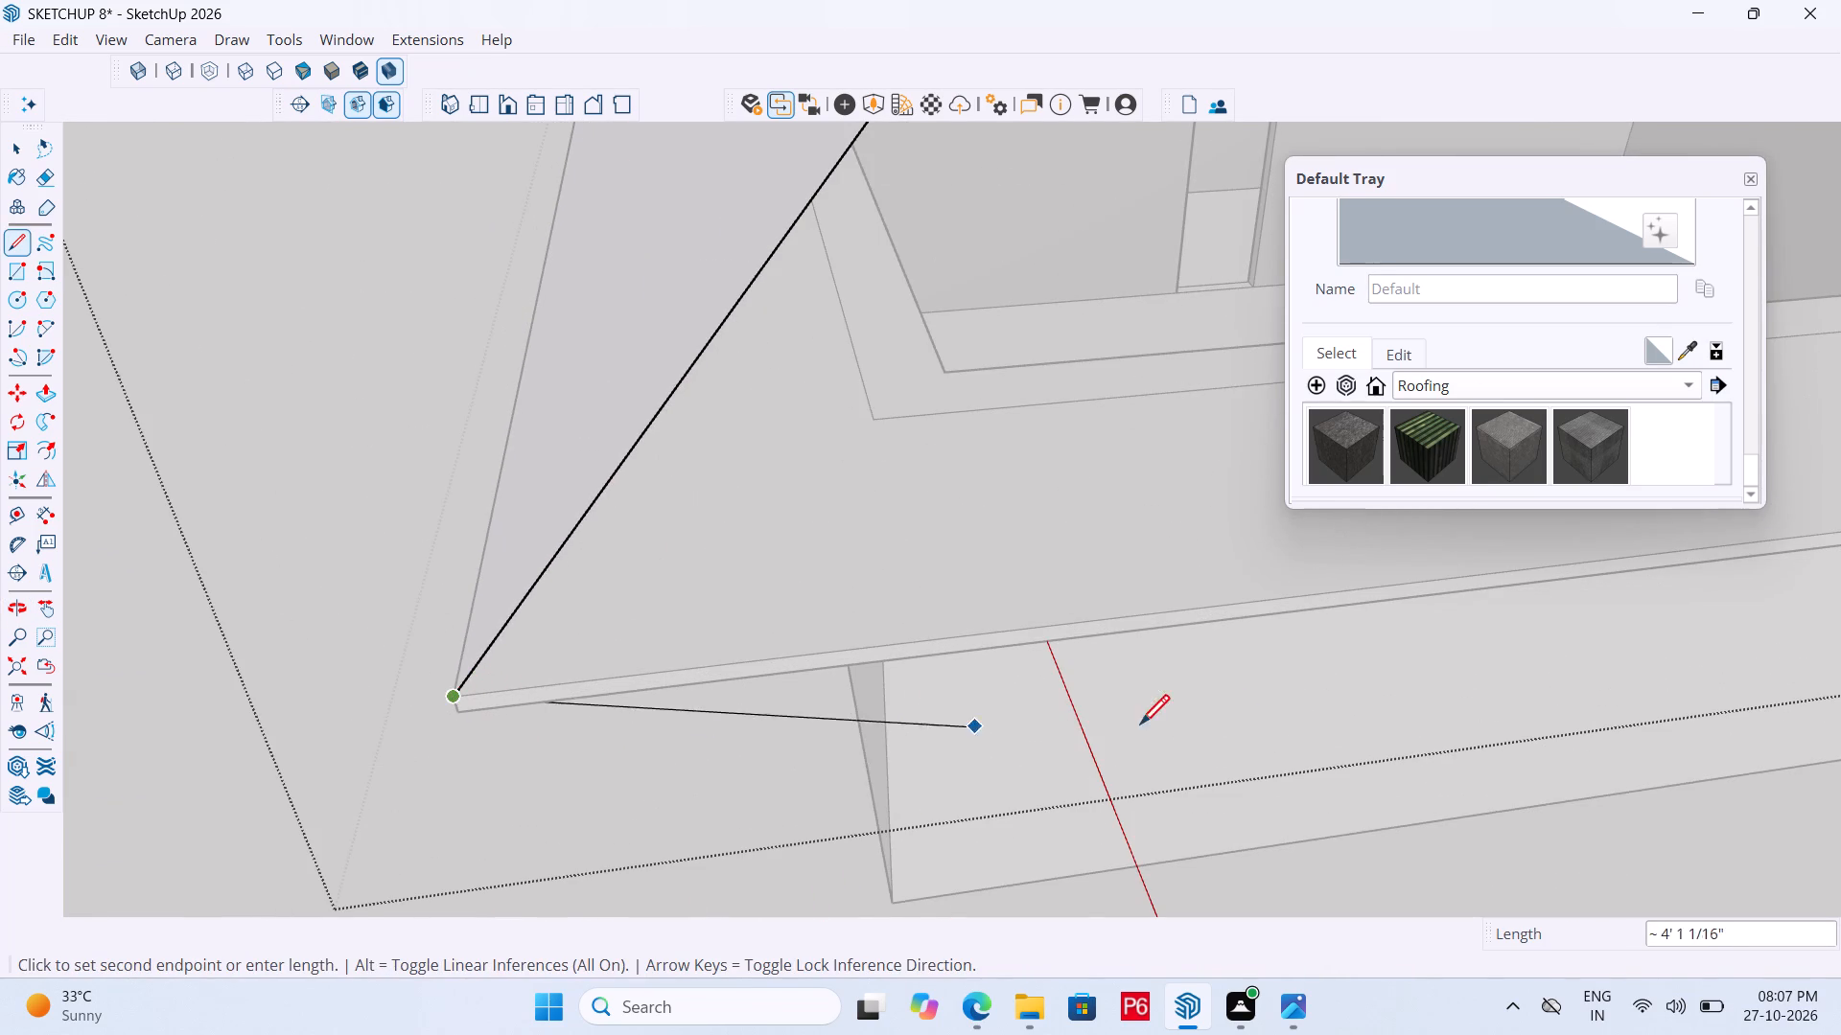
scroll(951, 761, down, 6)
scroll(429, 796, down, 12)
middle_drag(1645, 609, 988, 636)
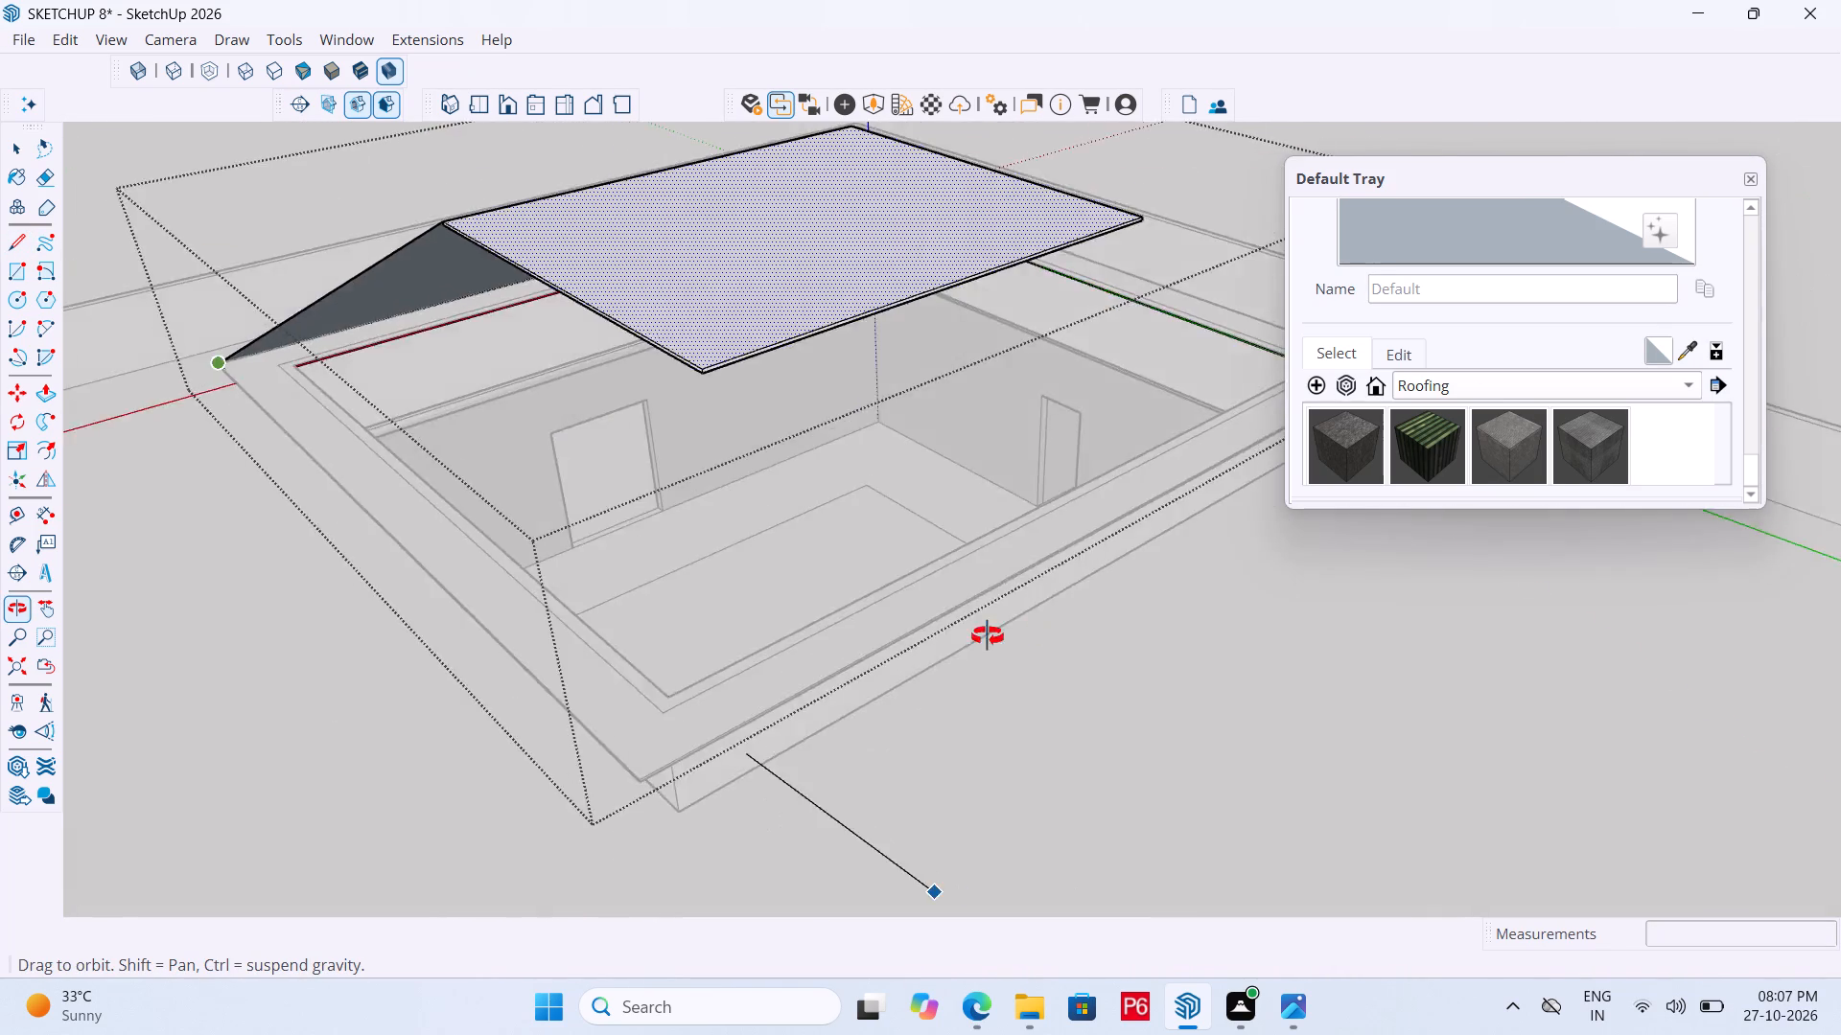
middle_drag(988, 636, 1230, 665)
scroll(868, 899, up, 9)
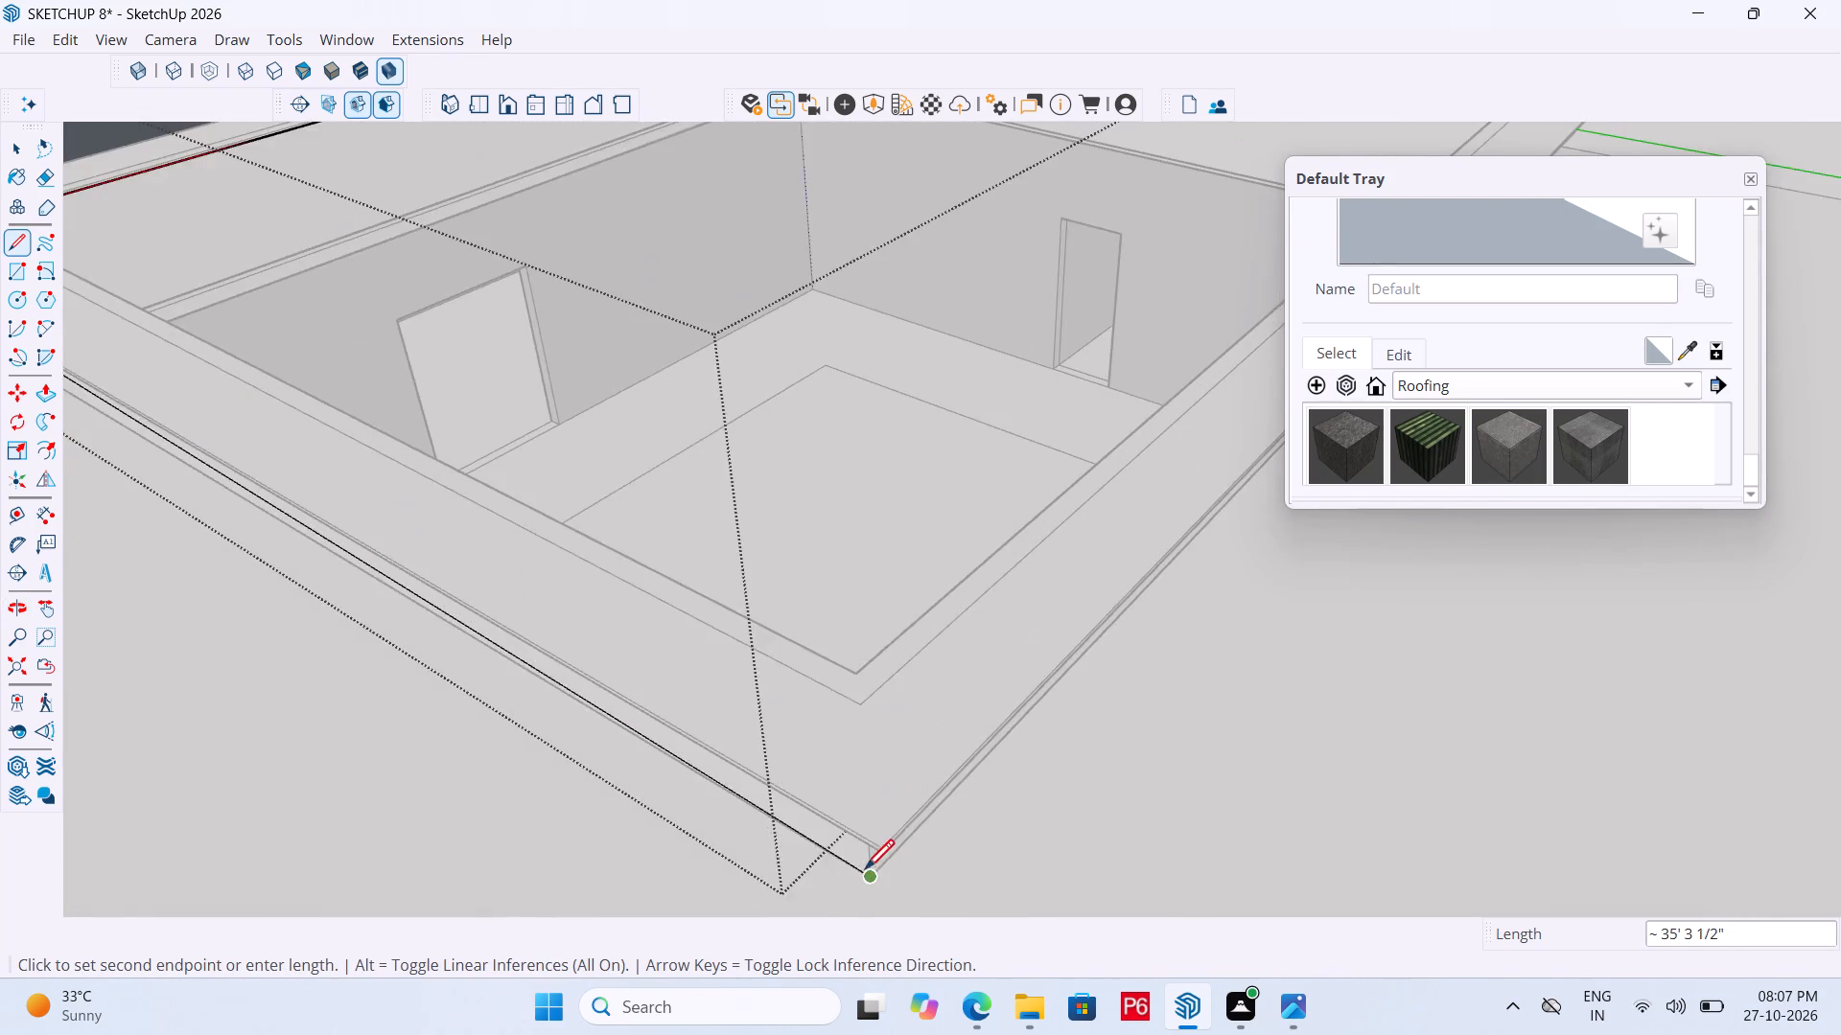
scroll(865, 872, up, 9)
click(929, 745)
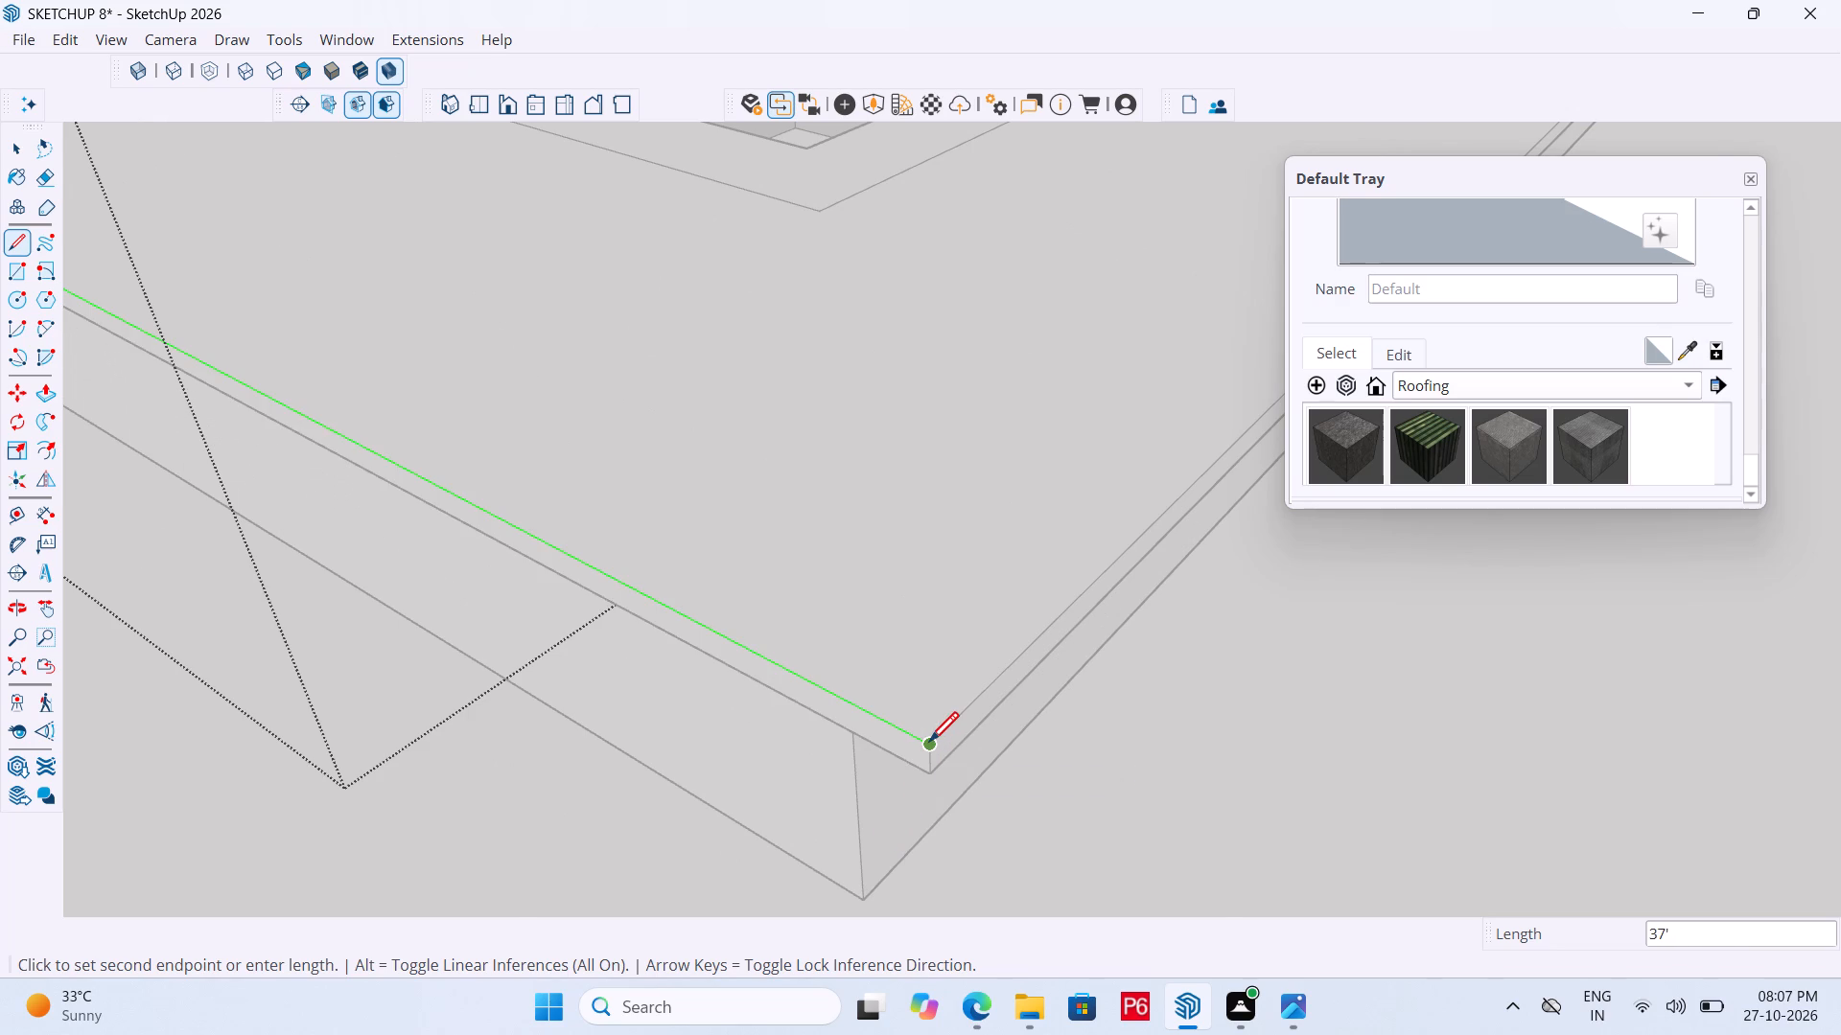
scroll(999, 751, down, 19)
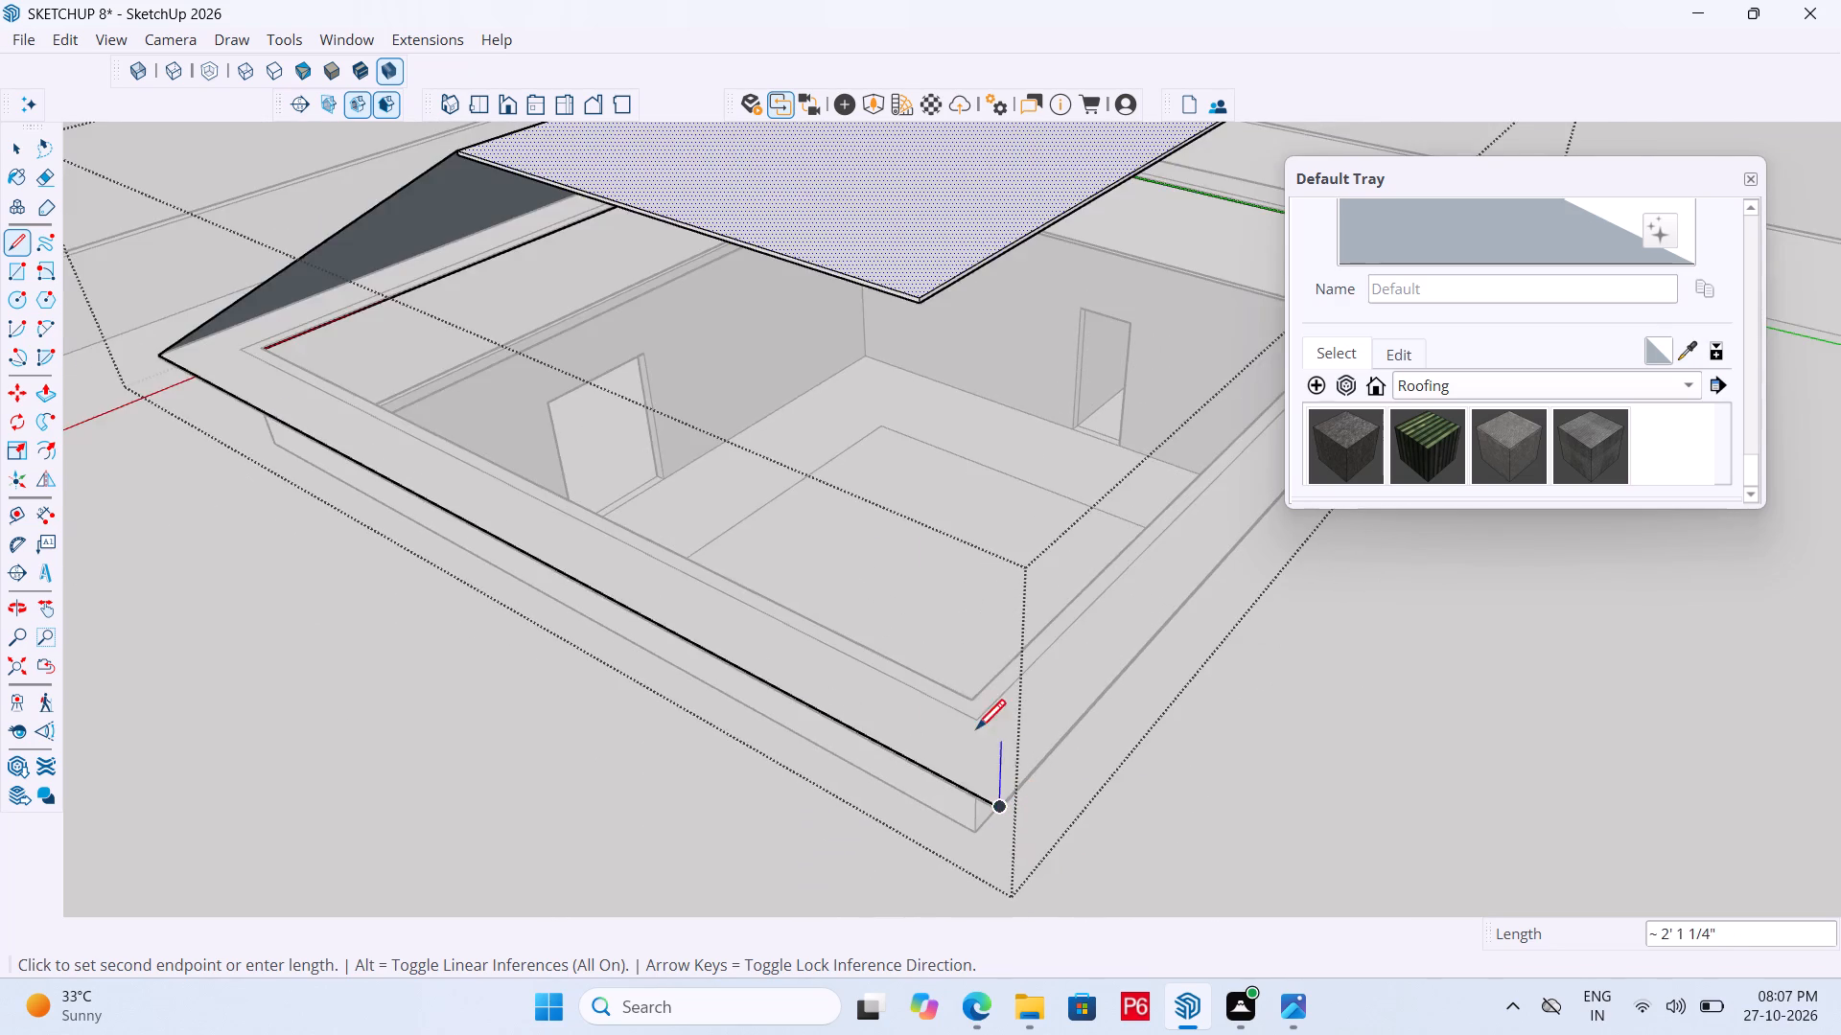
scroll(975, 735, down, 5)
scroll(934, 453, up, 5)
scroll(931, 358, up, 5)
click(944, 366)
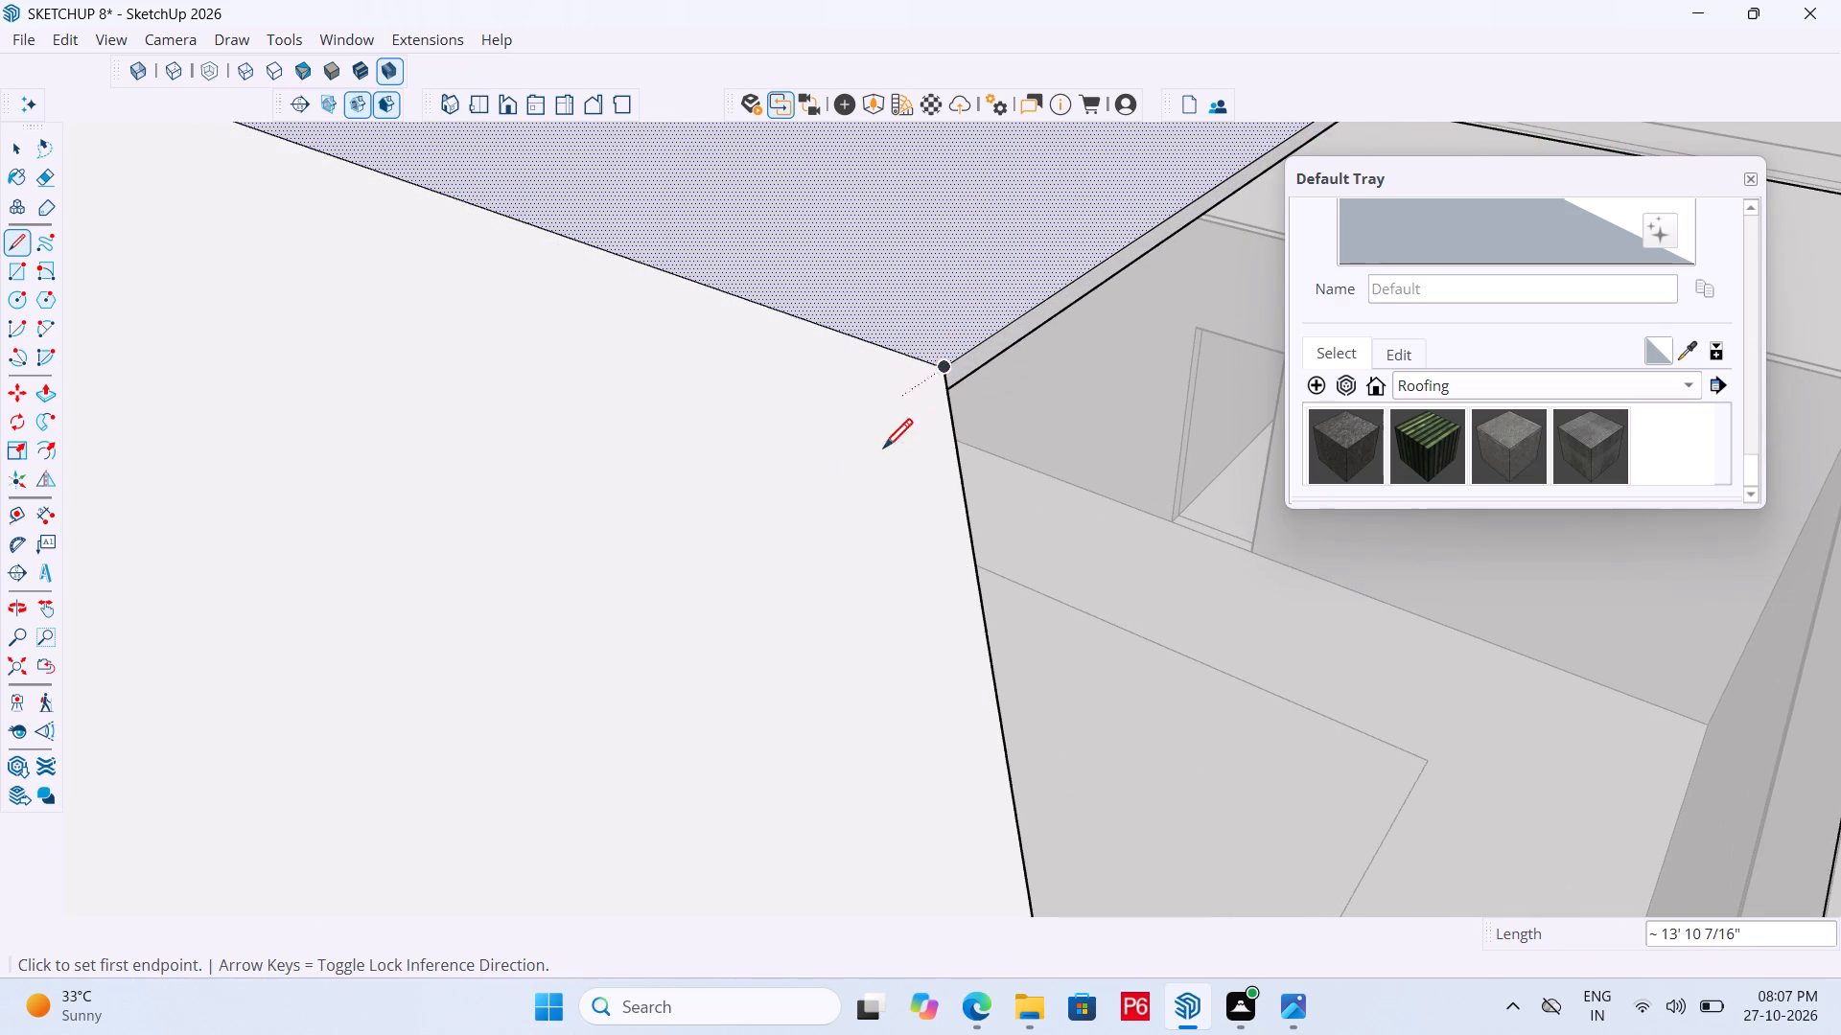
Draw a 39' 6" line along the third overhang edge and a hip line about 13' 10" long up to the last slab corner.
scroll(700, 549, down, 19)
middle_drag(1150, 757, 1005, 730)
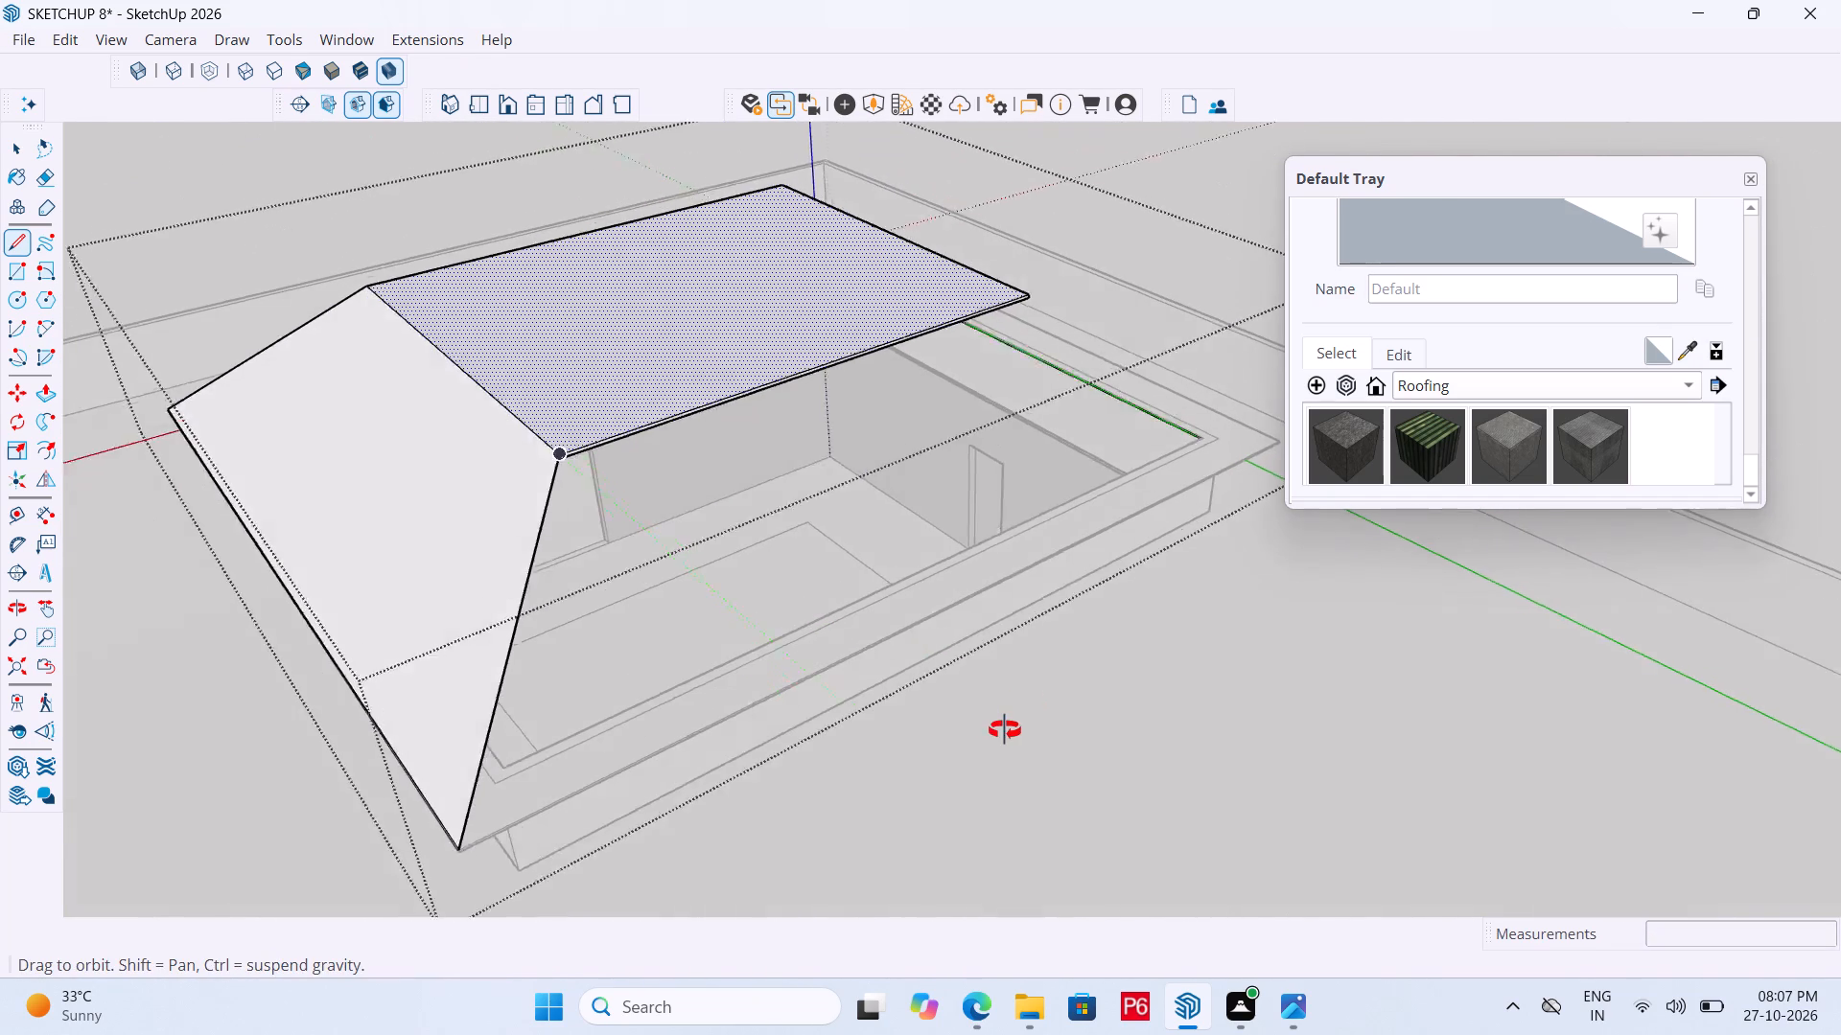
middle_drag(1005, 730, 994, 728)
scroll(417, 836, up, 11)
key(l)
scroll(390, 801, up, 5)
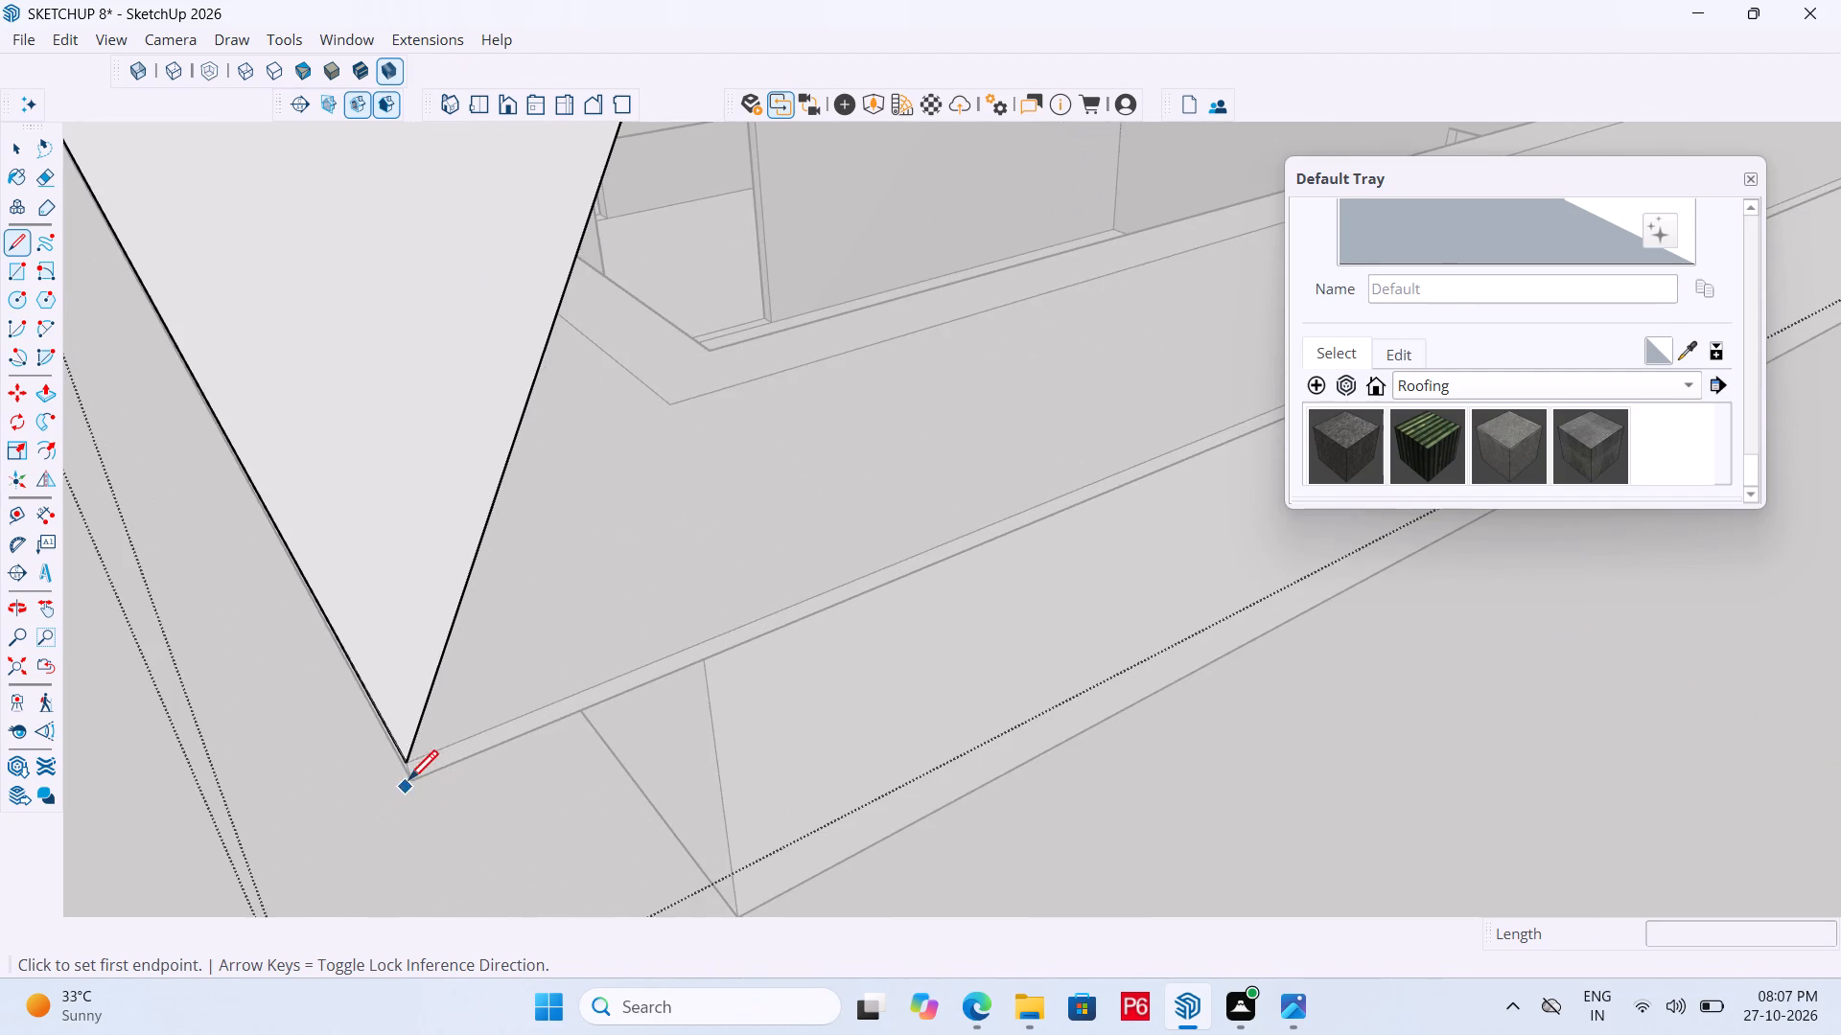
scroll(392, 782, up, 6)
middle_drag(392, 783, 507, 767)
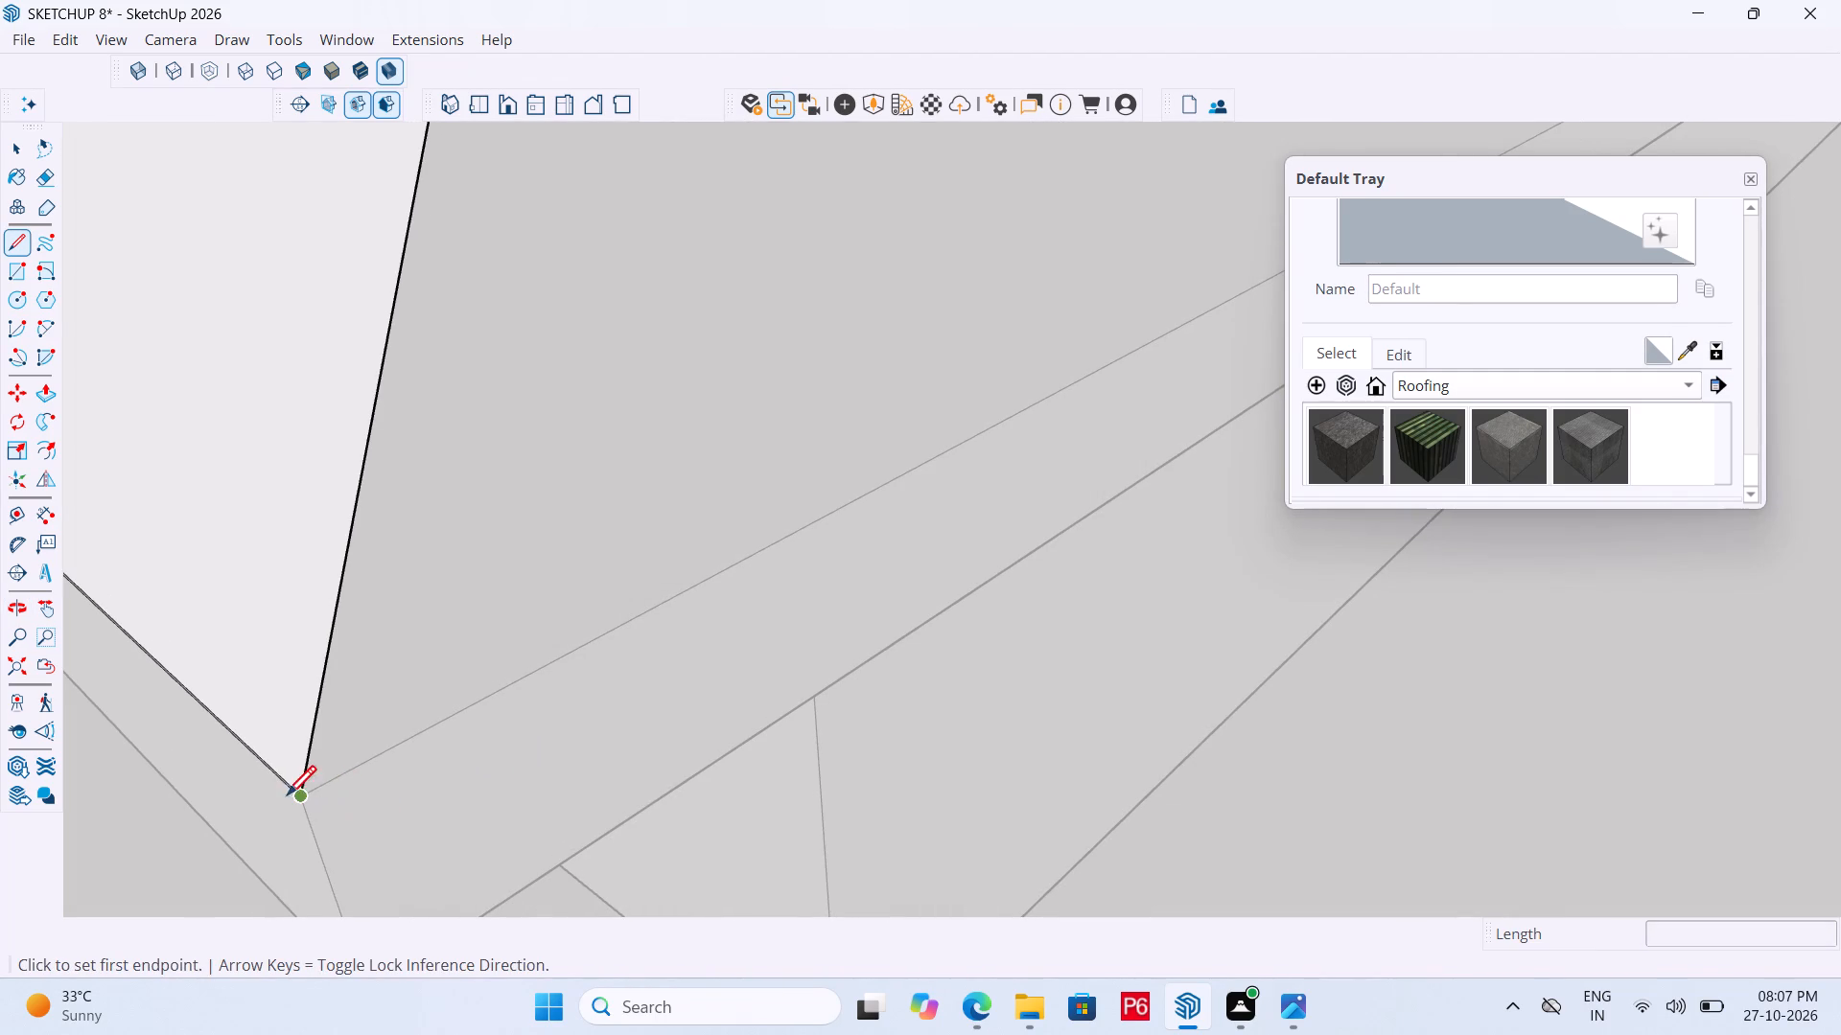
click(300, 795)
scroll(1231, 586, down, 6)
scroll(717, 781, down, 10)
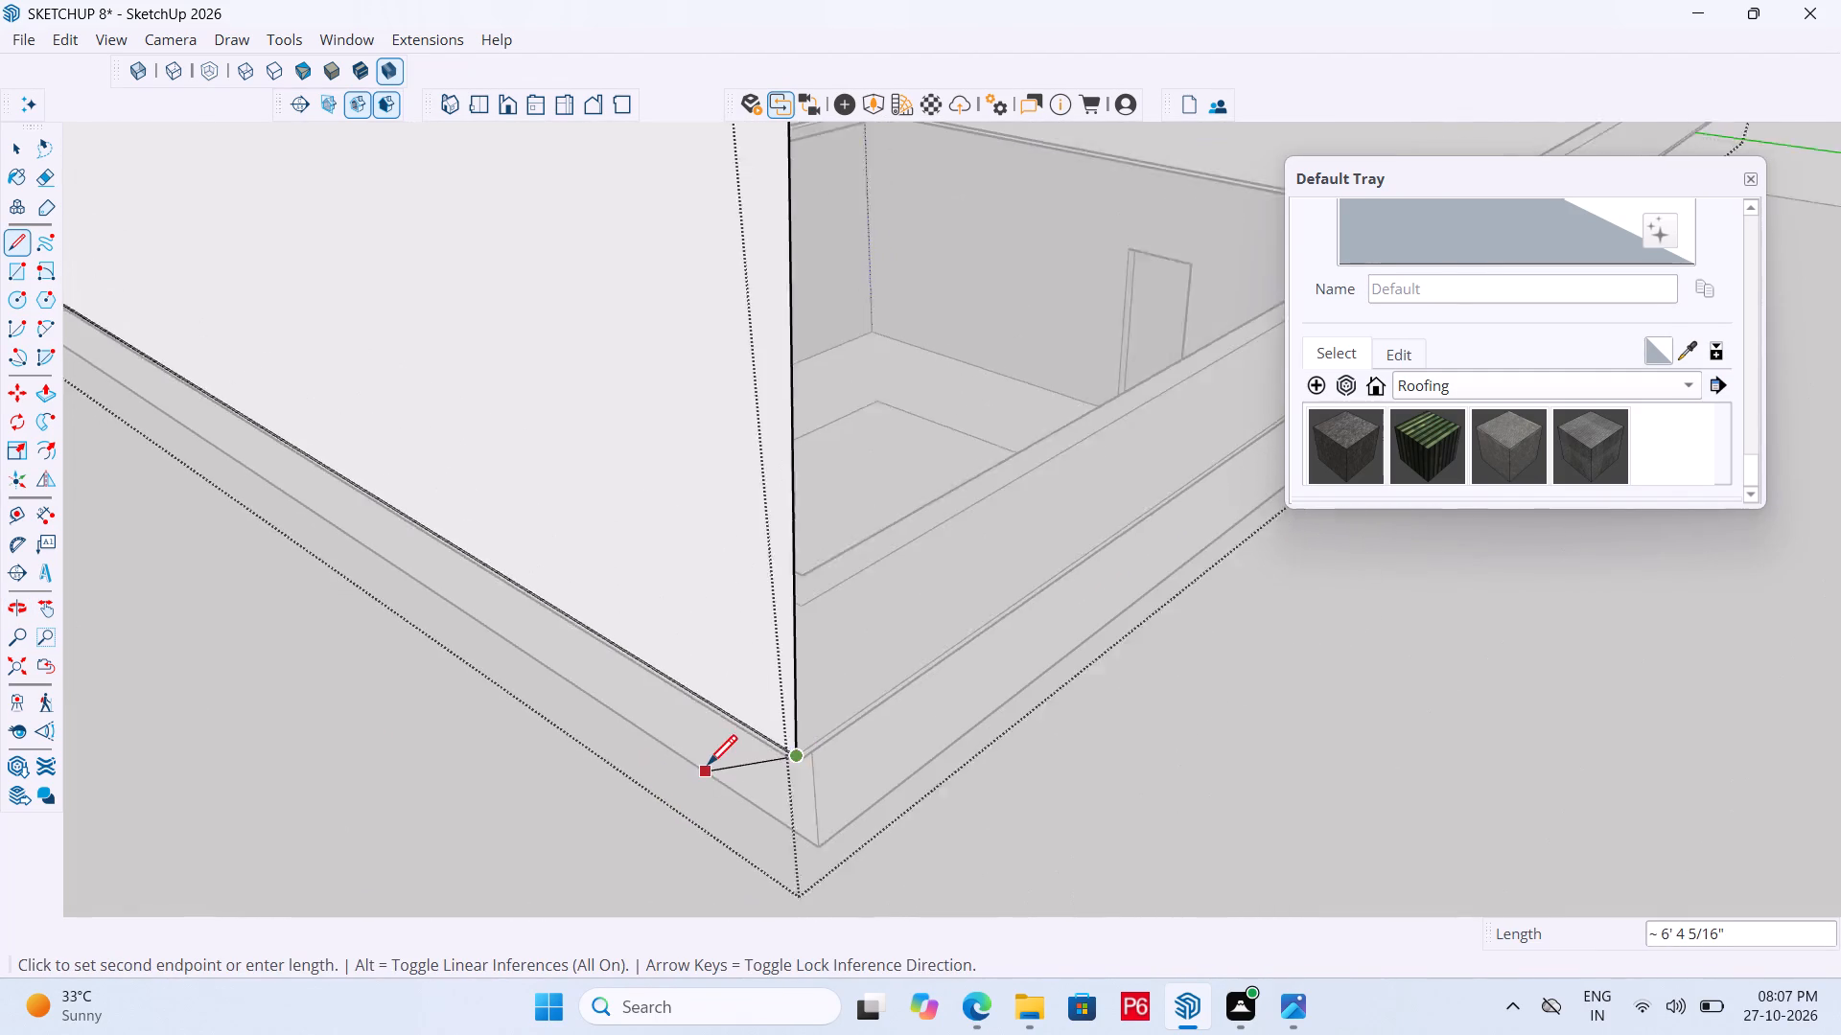
scroll(708, 768, down, 15)
middle_drag(1105, 636, 299, 746)
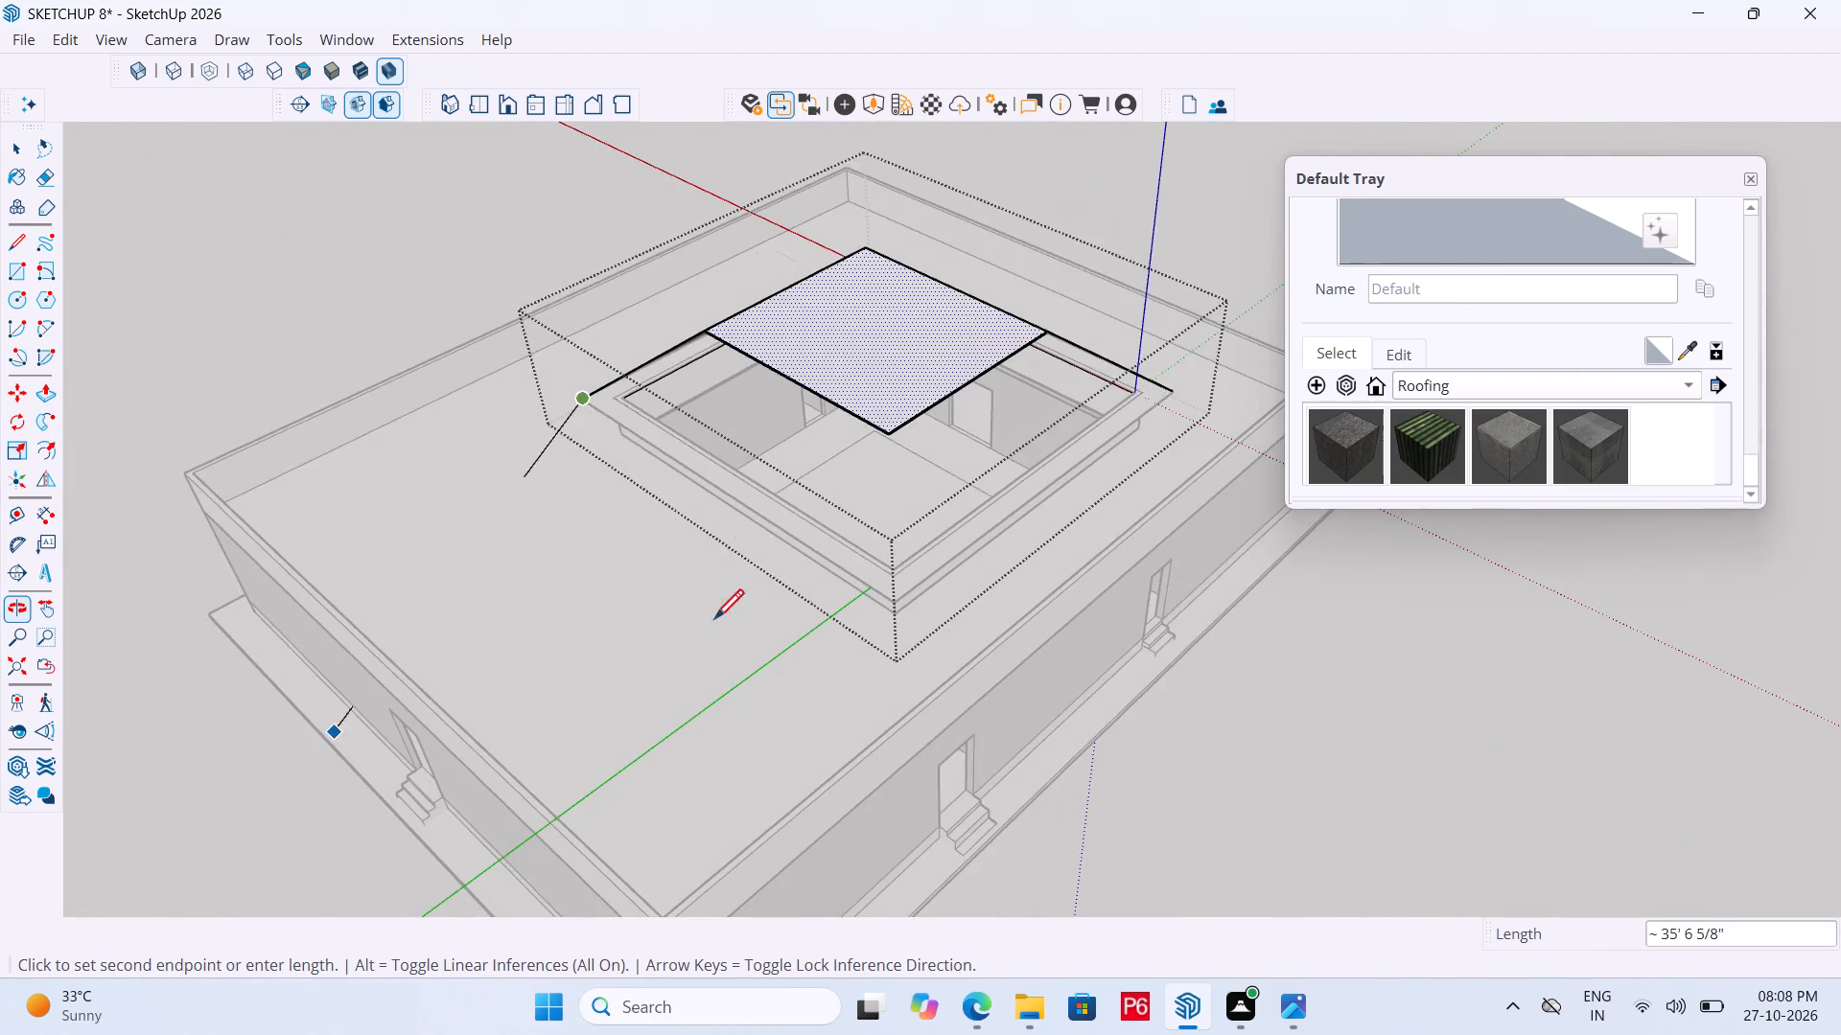
scroll(871, 579, up, 20)
scroll(871, 579, up, 8)
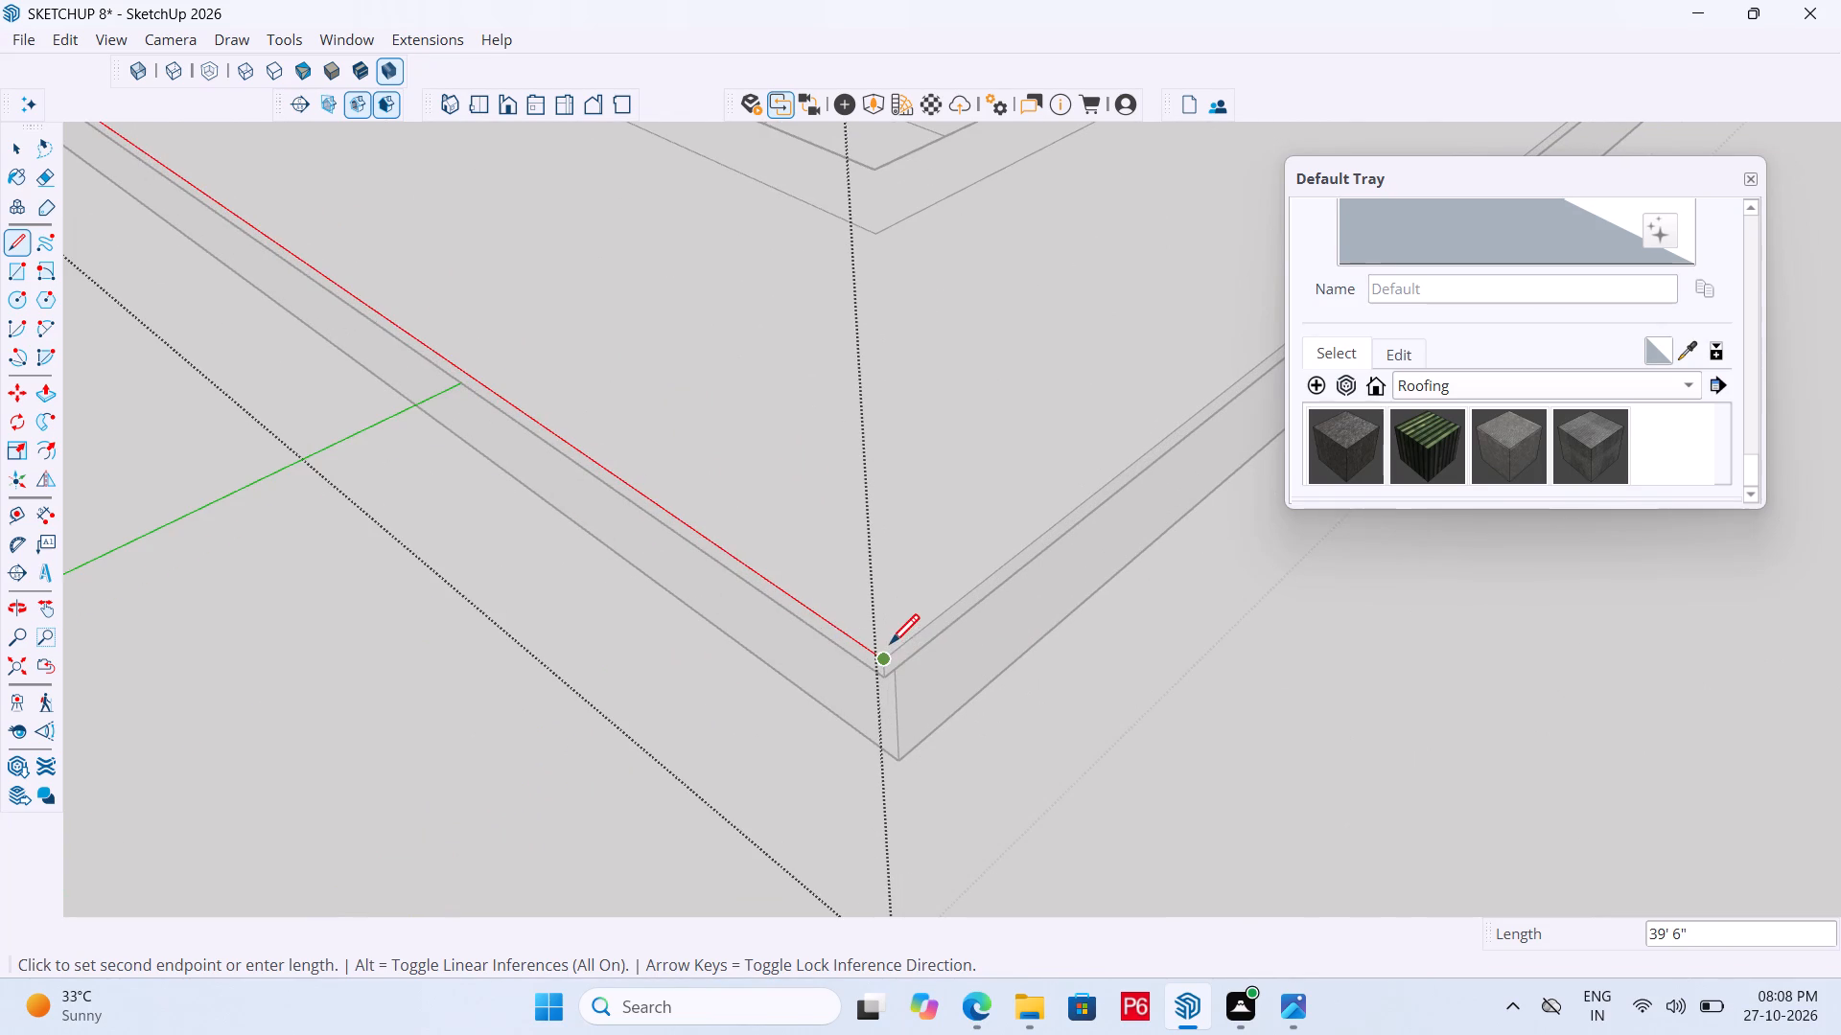
click(888, 659)
scroll(931, 452, down, 13)
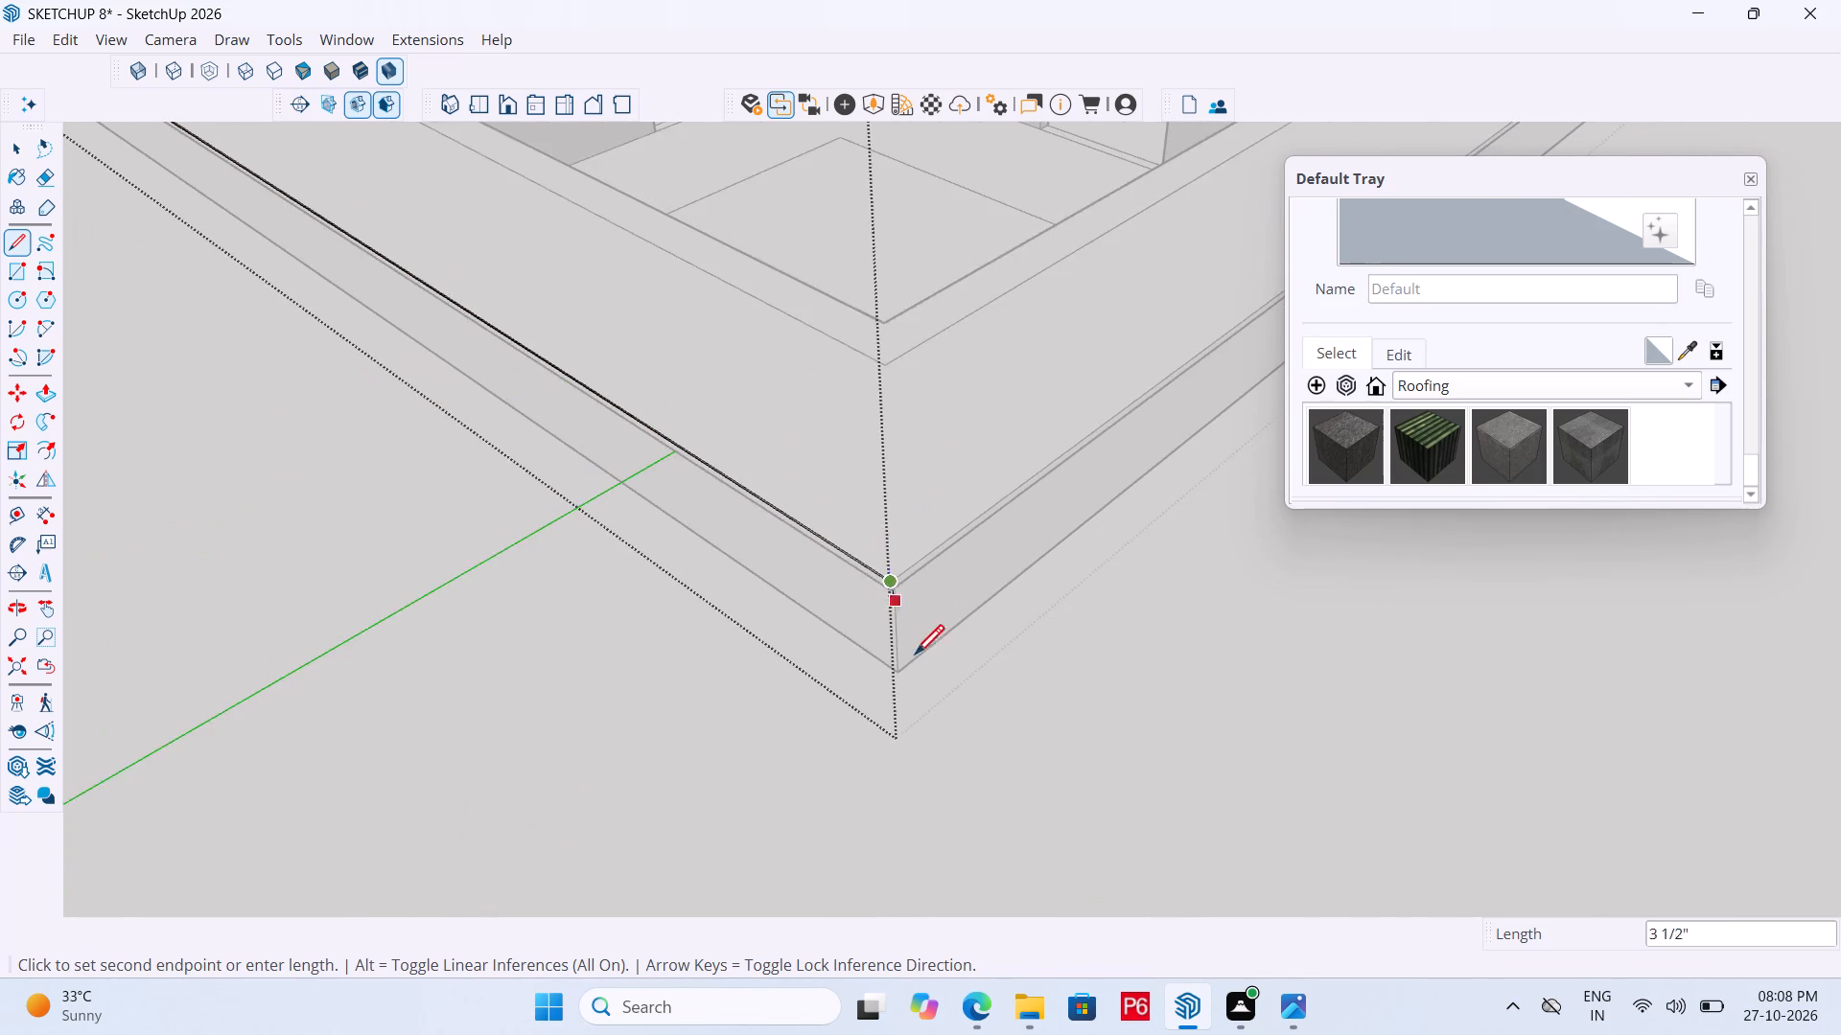
scroll(915, 657, down, 20)
scroll(915, 657, down, 6)
scroll(885, 301, up, 5)
scroll(958, 475, up, 2)
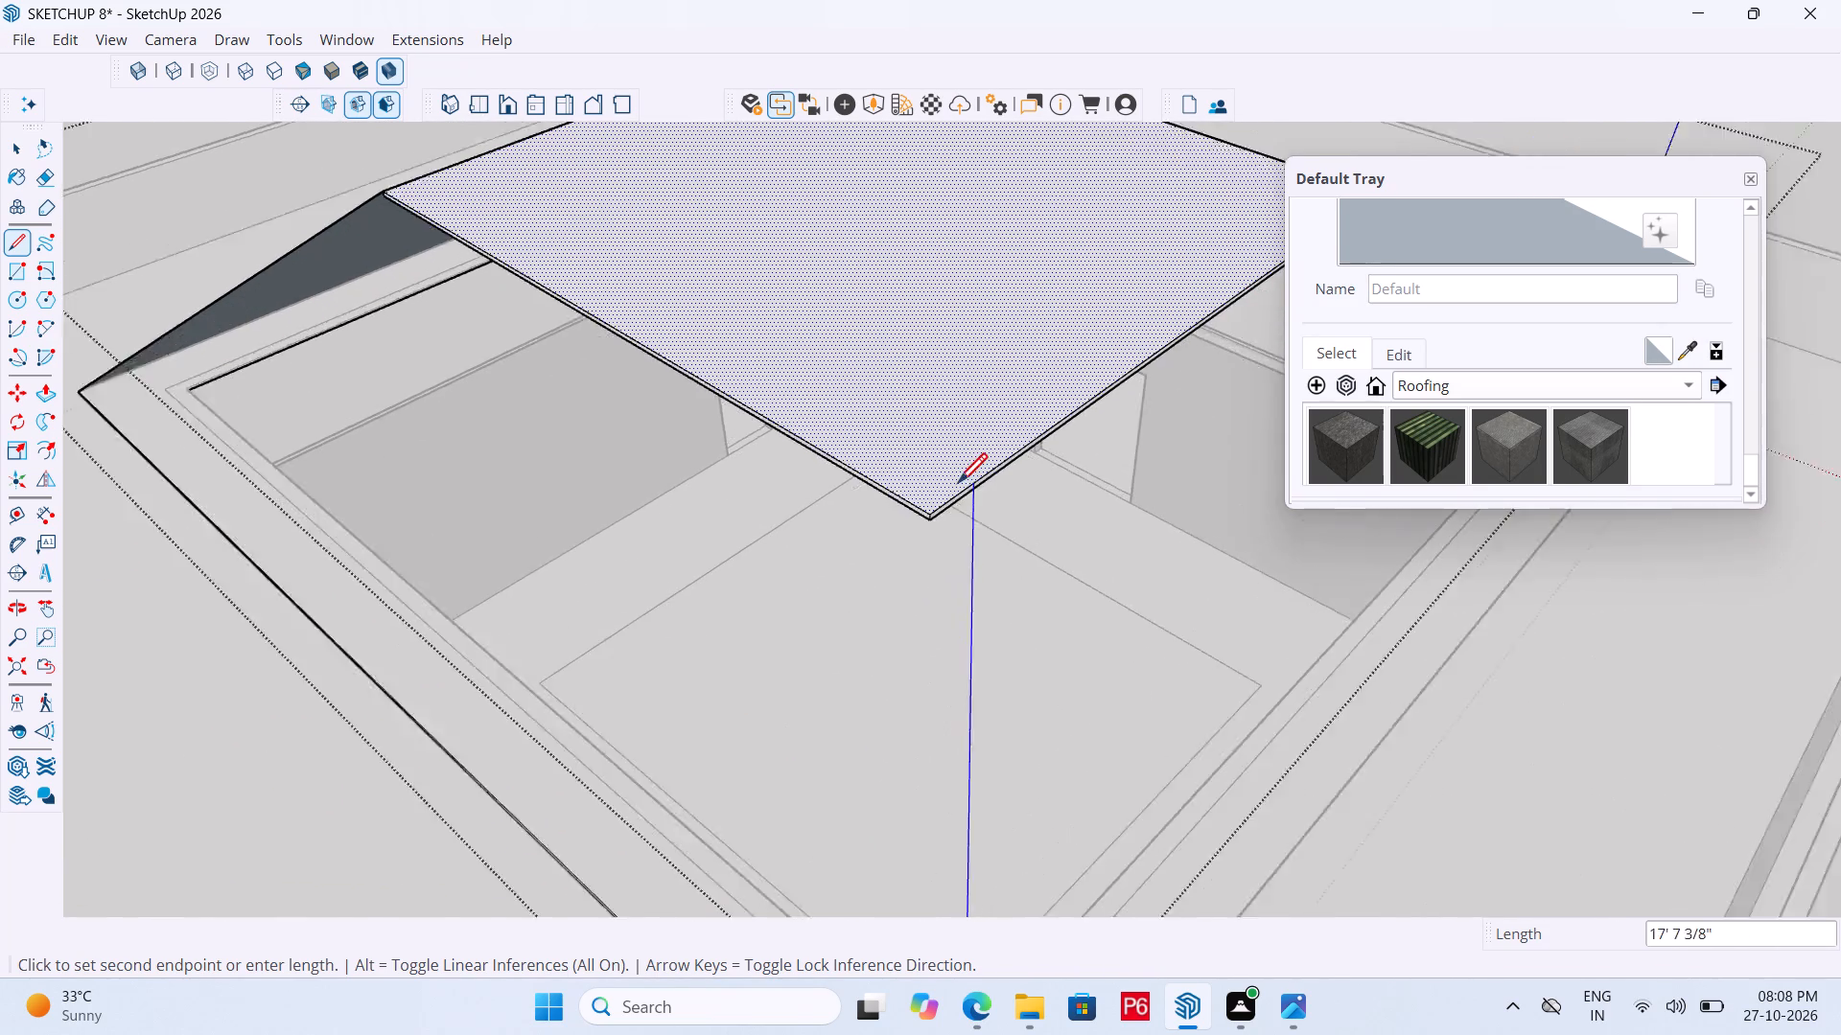
scroll(958, 486, up, 8)
scroll(920, 569, down, 3)
click(928, 557)
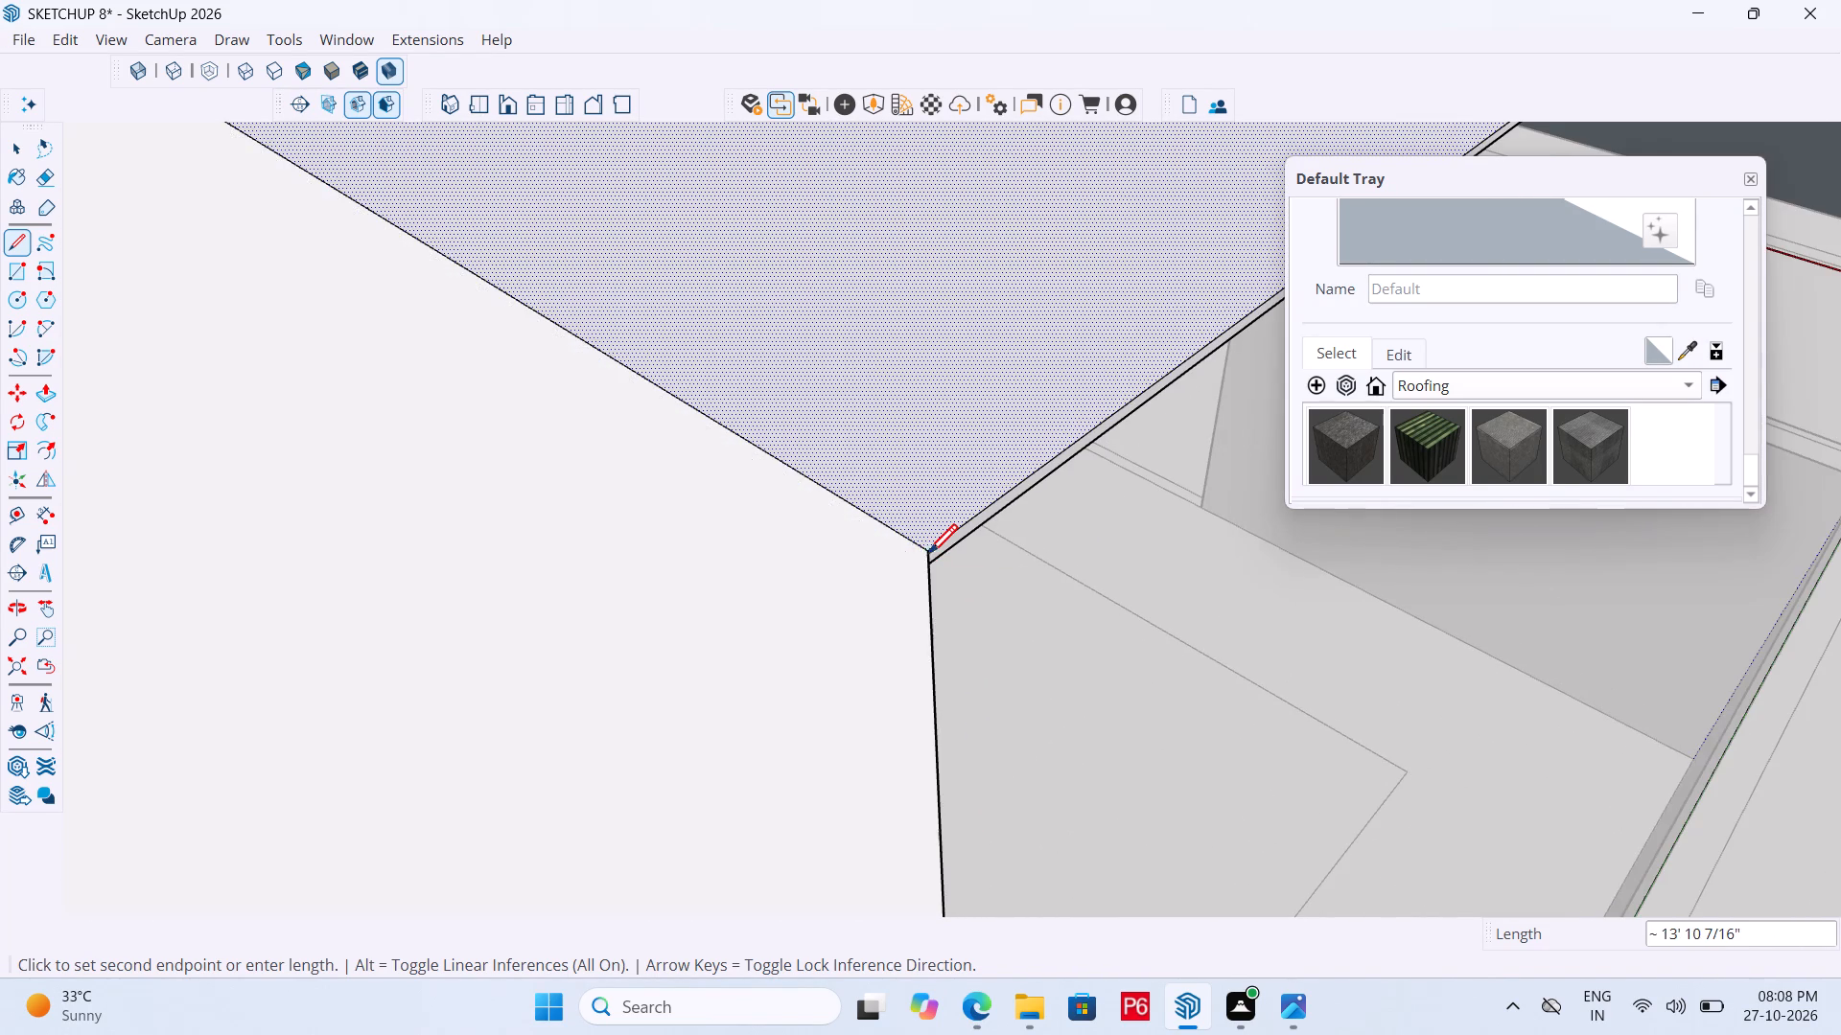
Draw the last overhang edge between the two remaining hip line ends to close the fourth sloping side.
scroll(791, 516, down, 20)
scroll(791, 516, down, 2)
middle_drag(1092, 582, 811, 589)
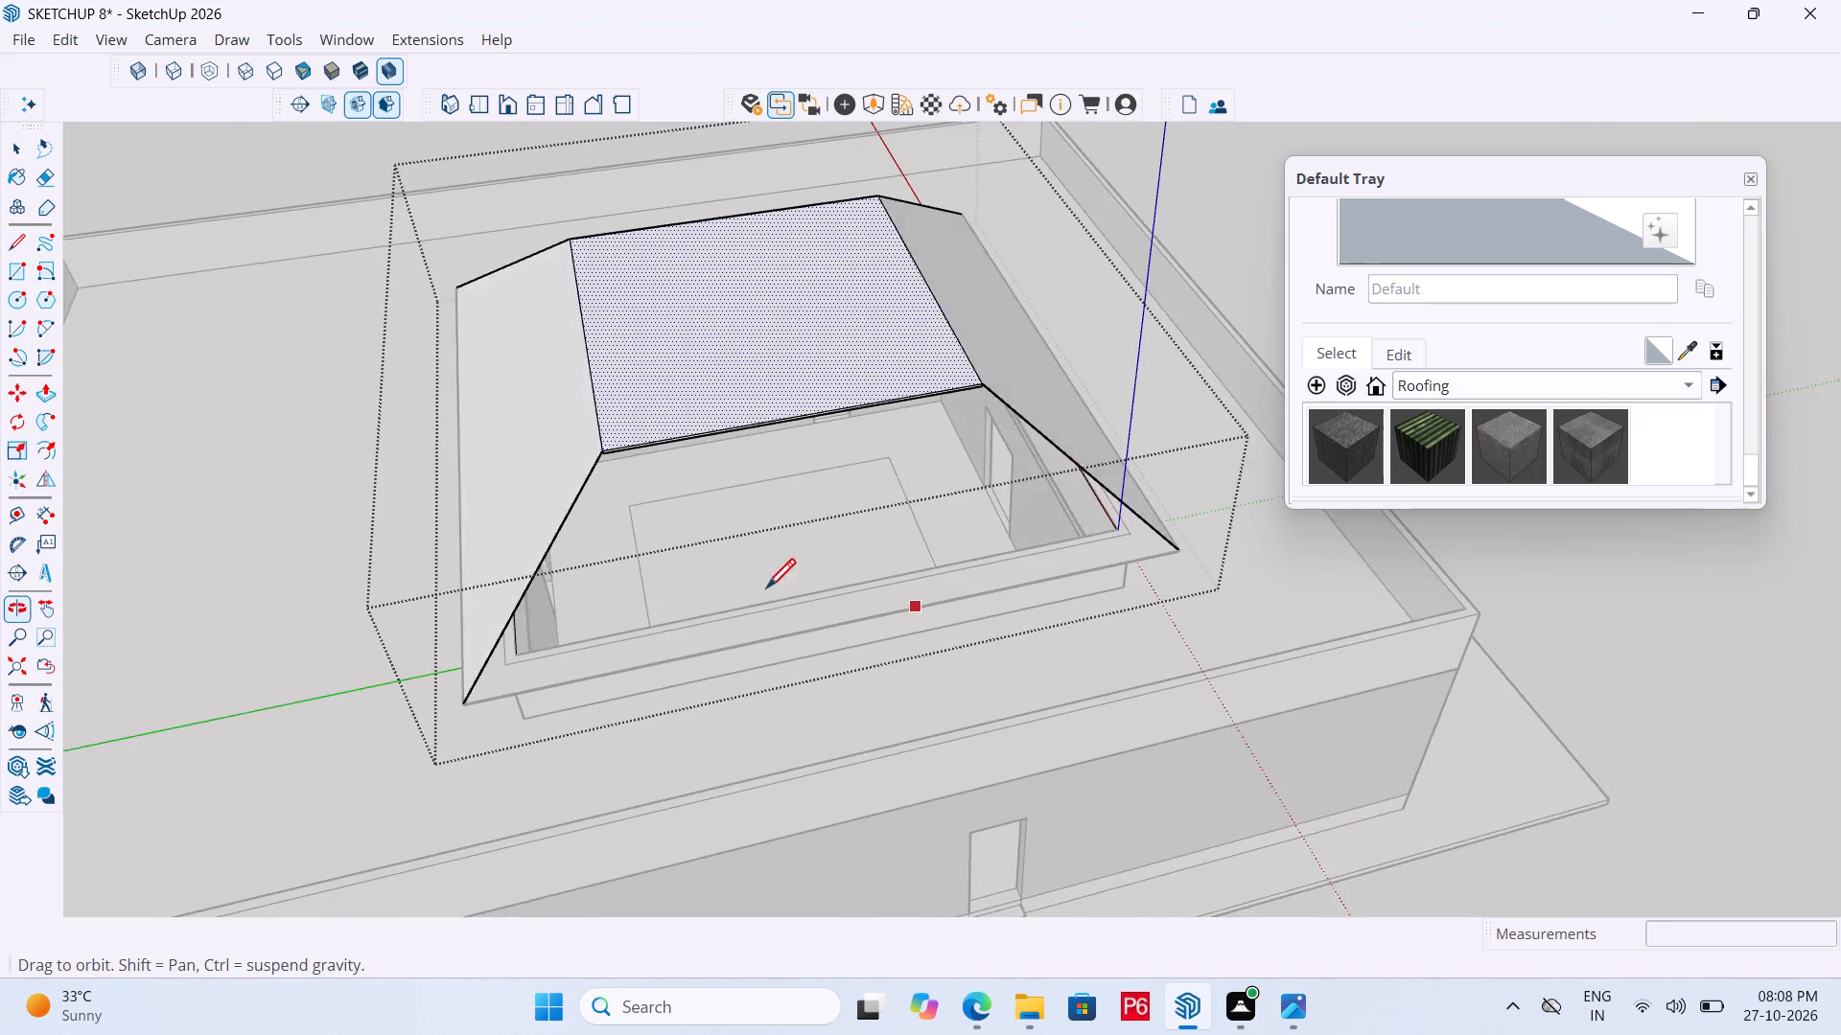
scroll(383, 661, up, 19)
middle_drag(388, 686, 418, 705)
click(486, 815)
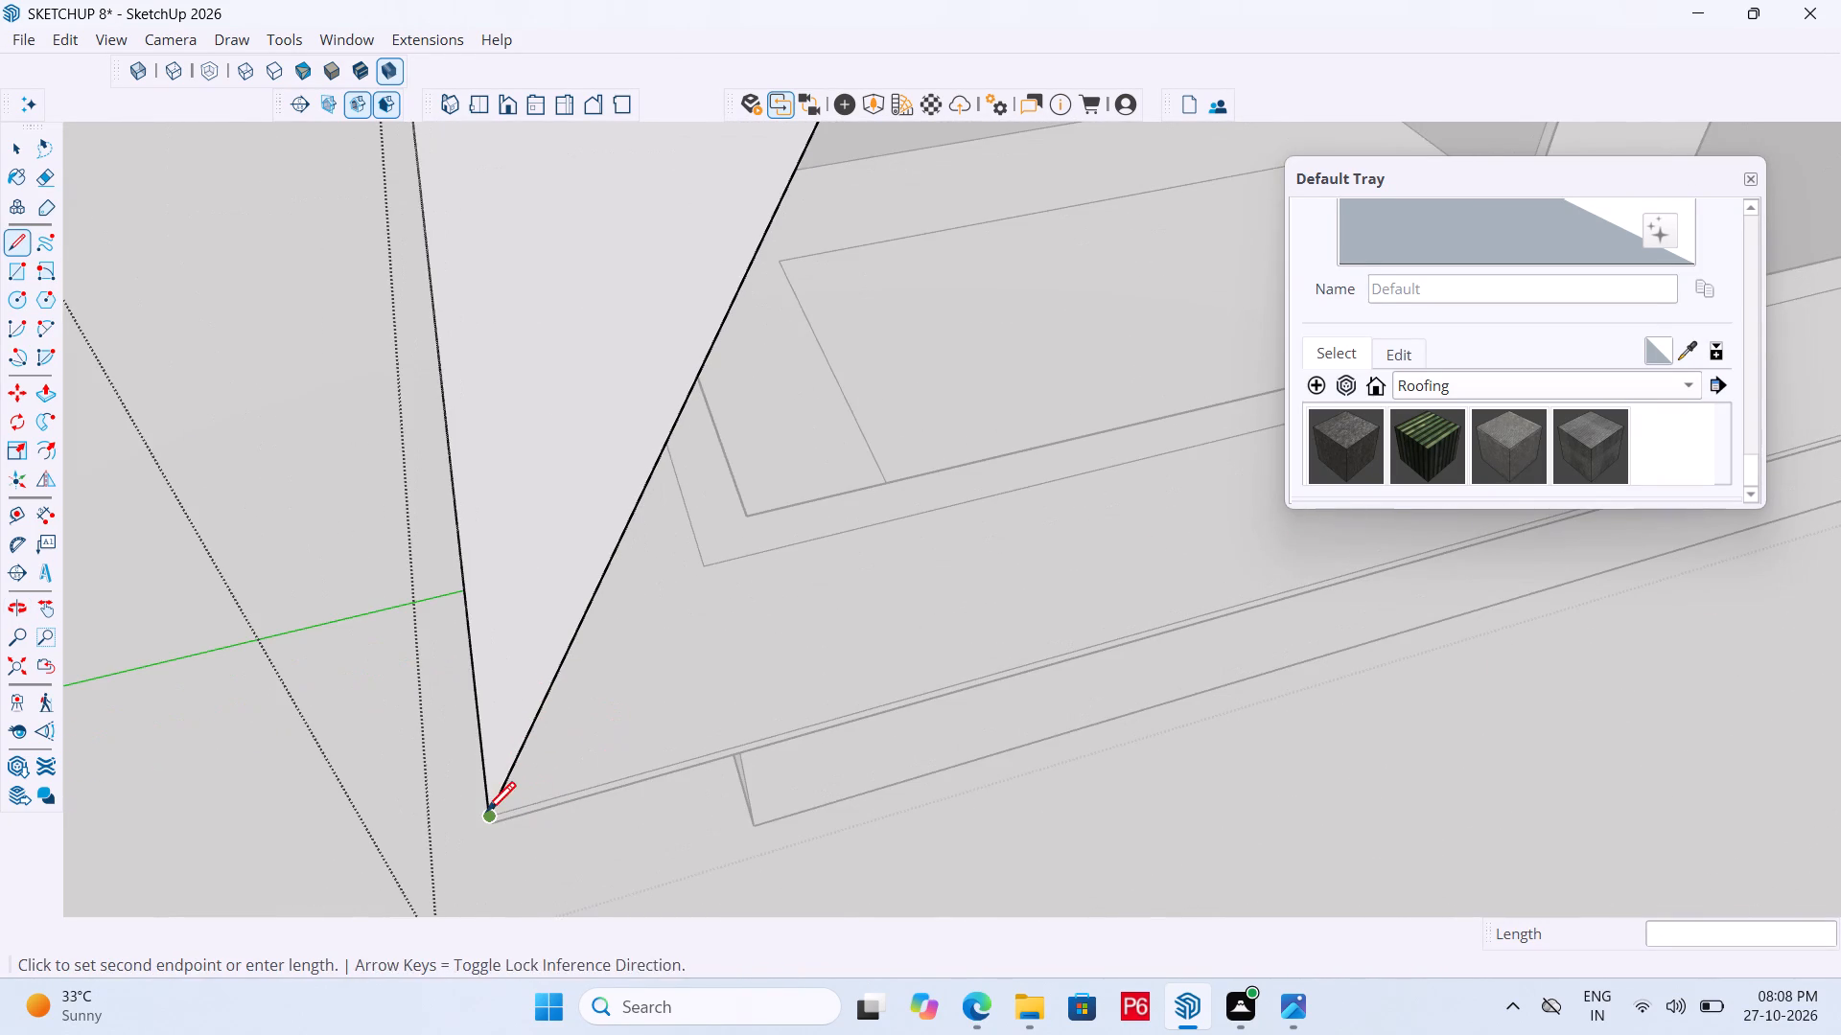
scroll(779, 705, down, 20)
scroll(779, 705, down, 2)
scroll(664, 747, down, 1)
scroll(1206, 609, up, 2)
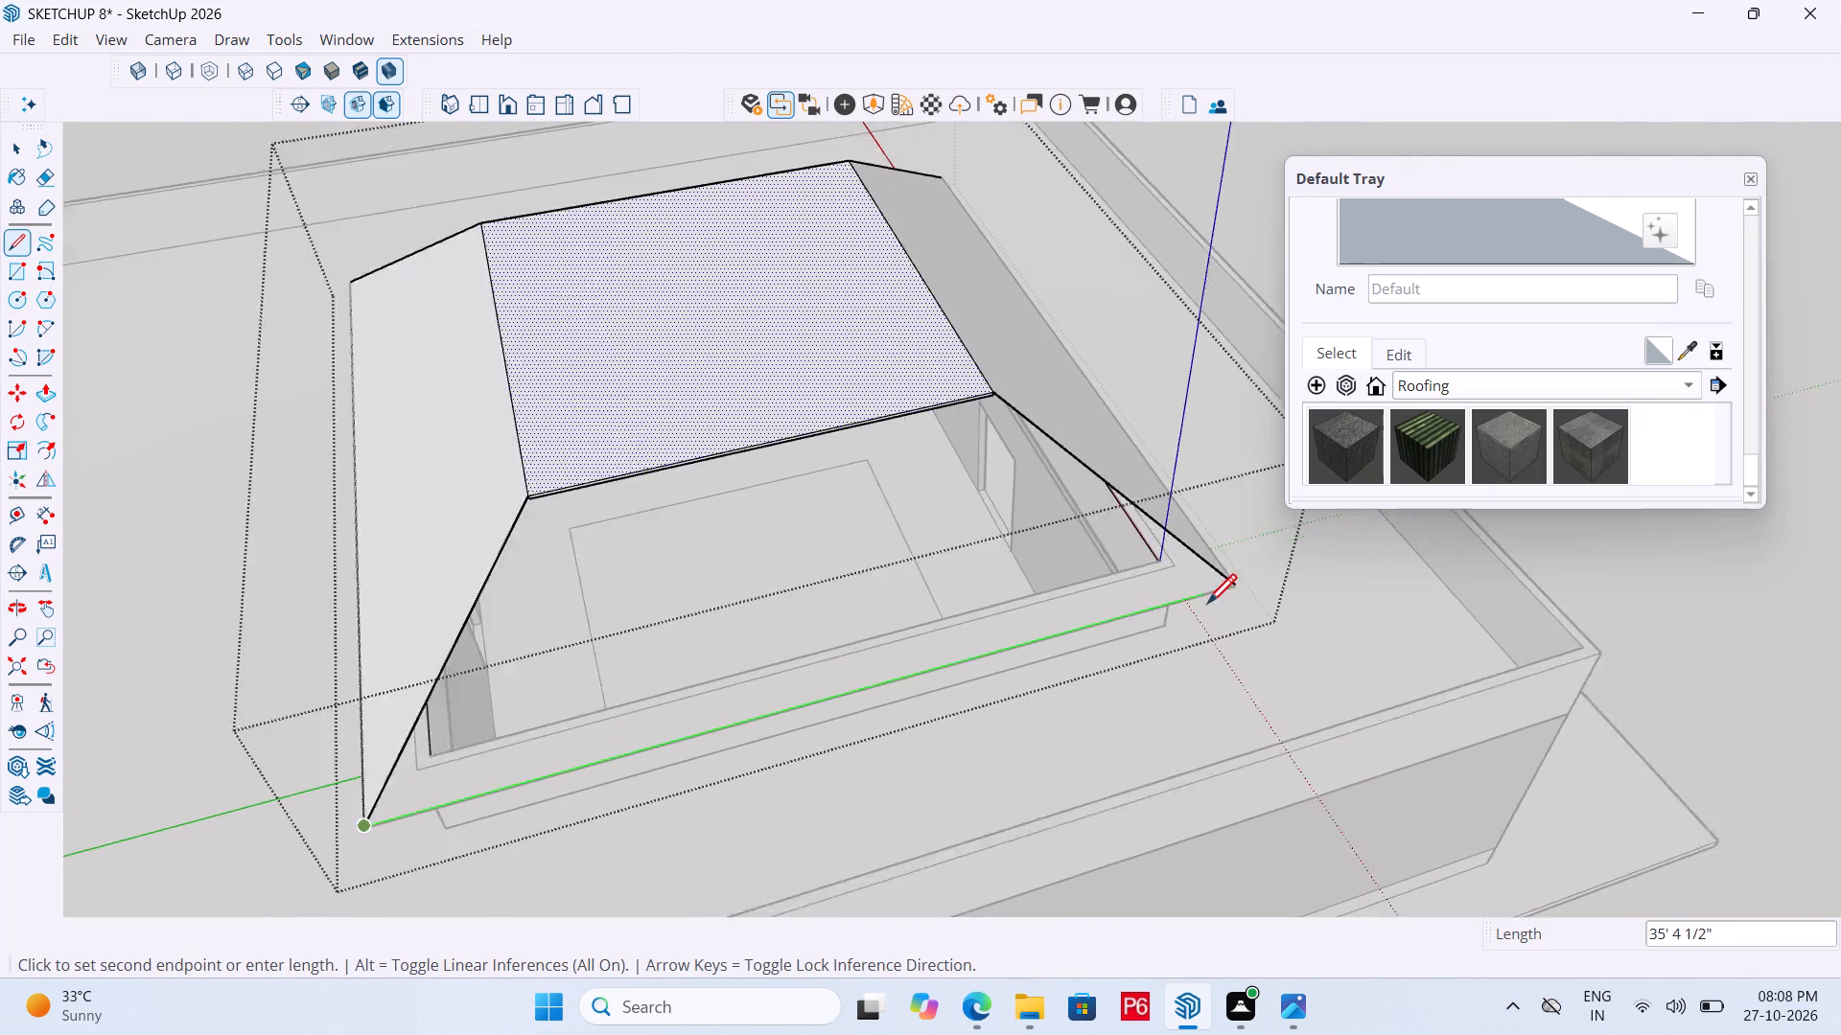
scroll(1207, 607, up, 15)
click(1225, 565)
Save the model.
scroll(1351, 677, down, 3)
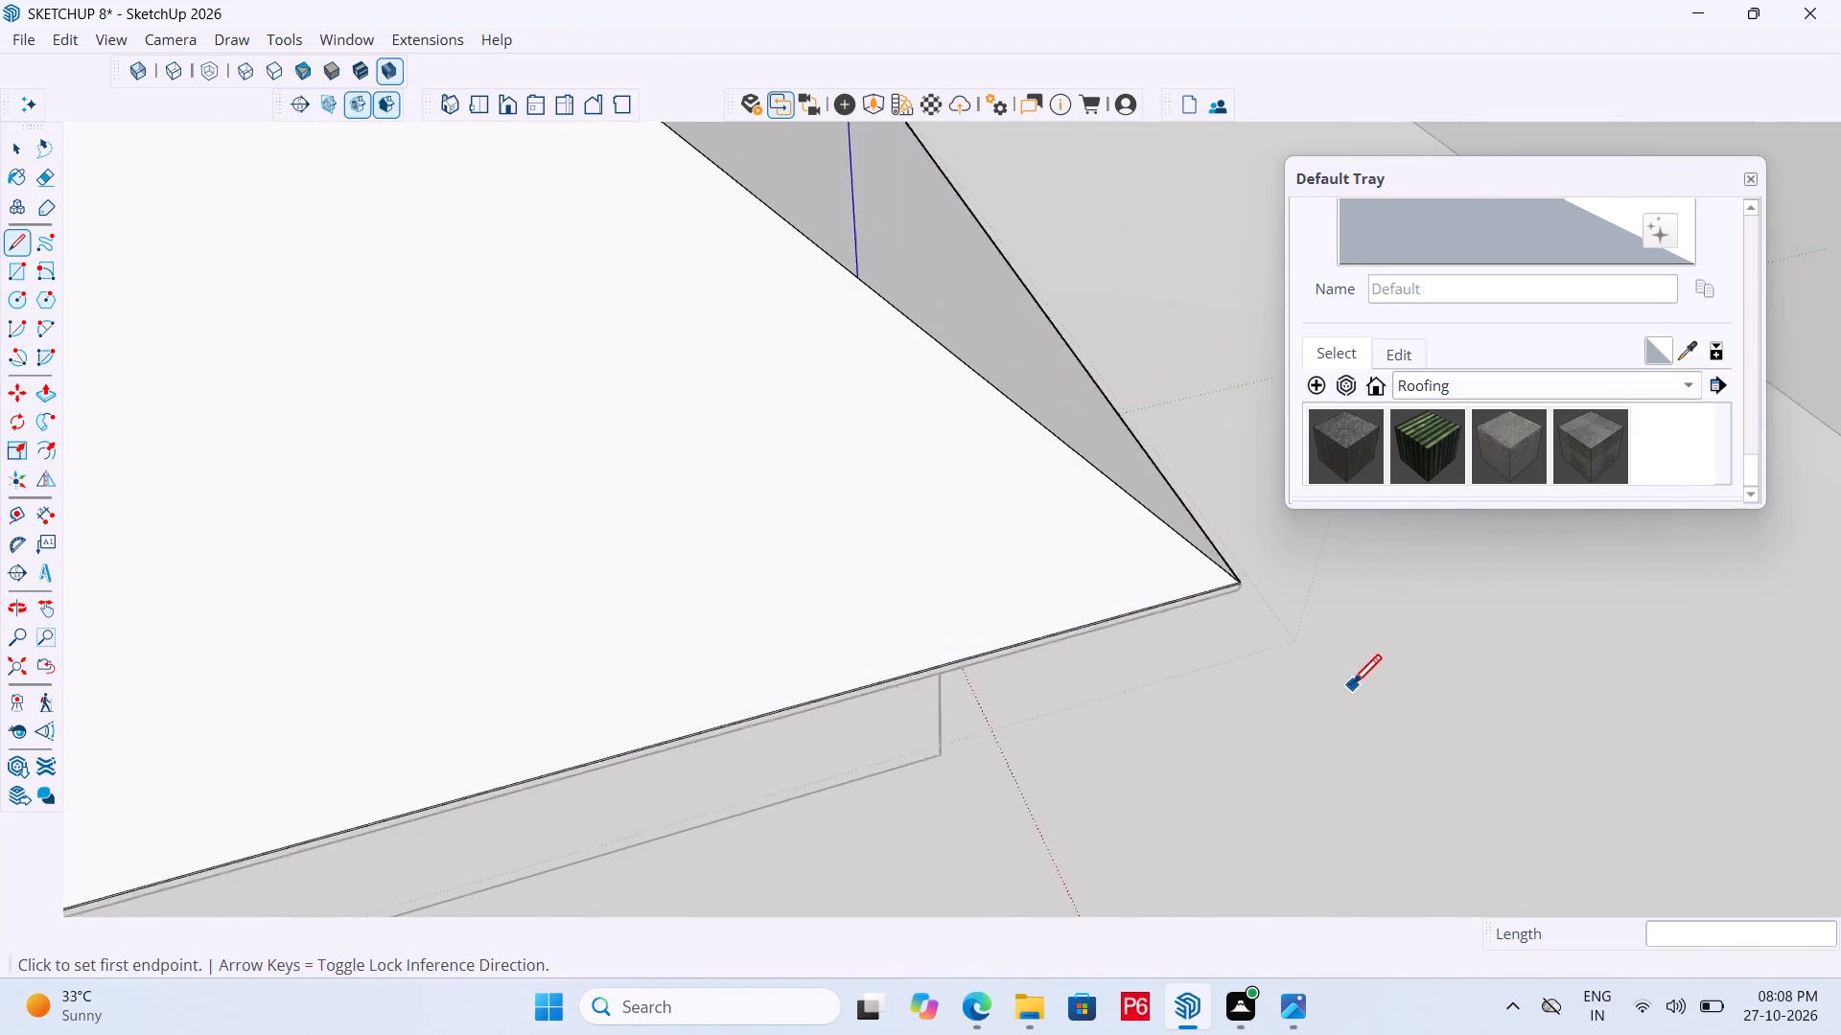
scroll(1352, 687, down, 12)
key(ctrl+s)
key(ctrl+s)
key(ctrl+s)
key(ctrl+s)
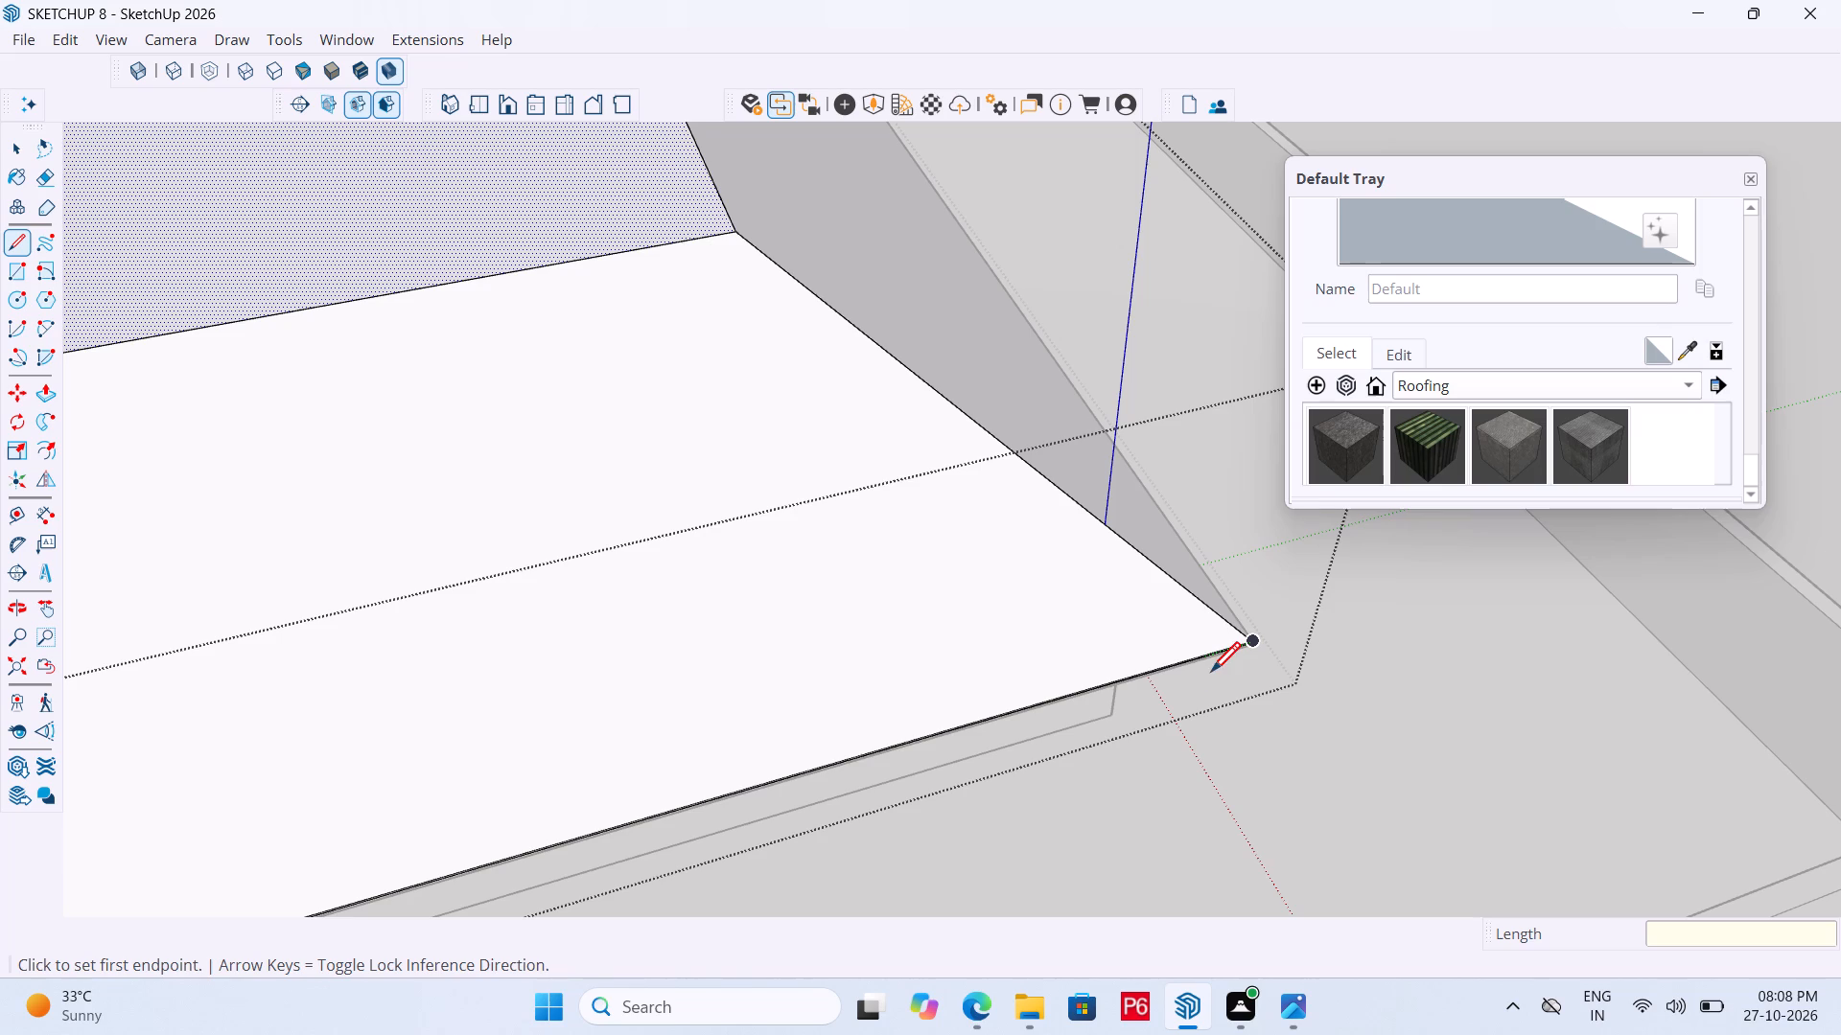
key(ctrl+s)
key(ctrl+s)
key(ctrl+s)
Paint all four sloping roof faces with the Roofing_07_1K material from the Roofing collection.
scroll(1060, 520, down, 7)
scroll(983, 540, down, 5)
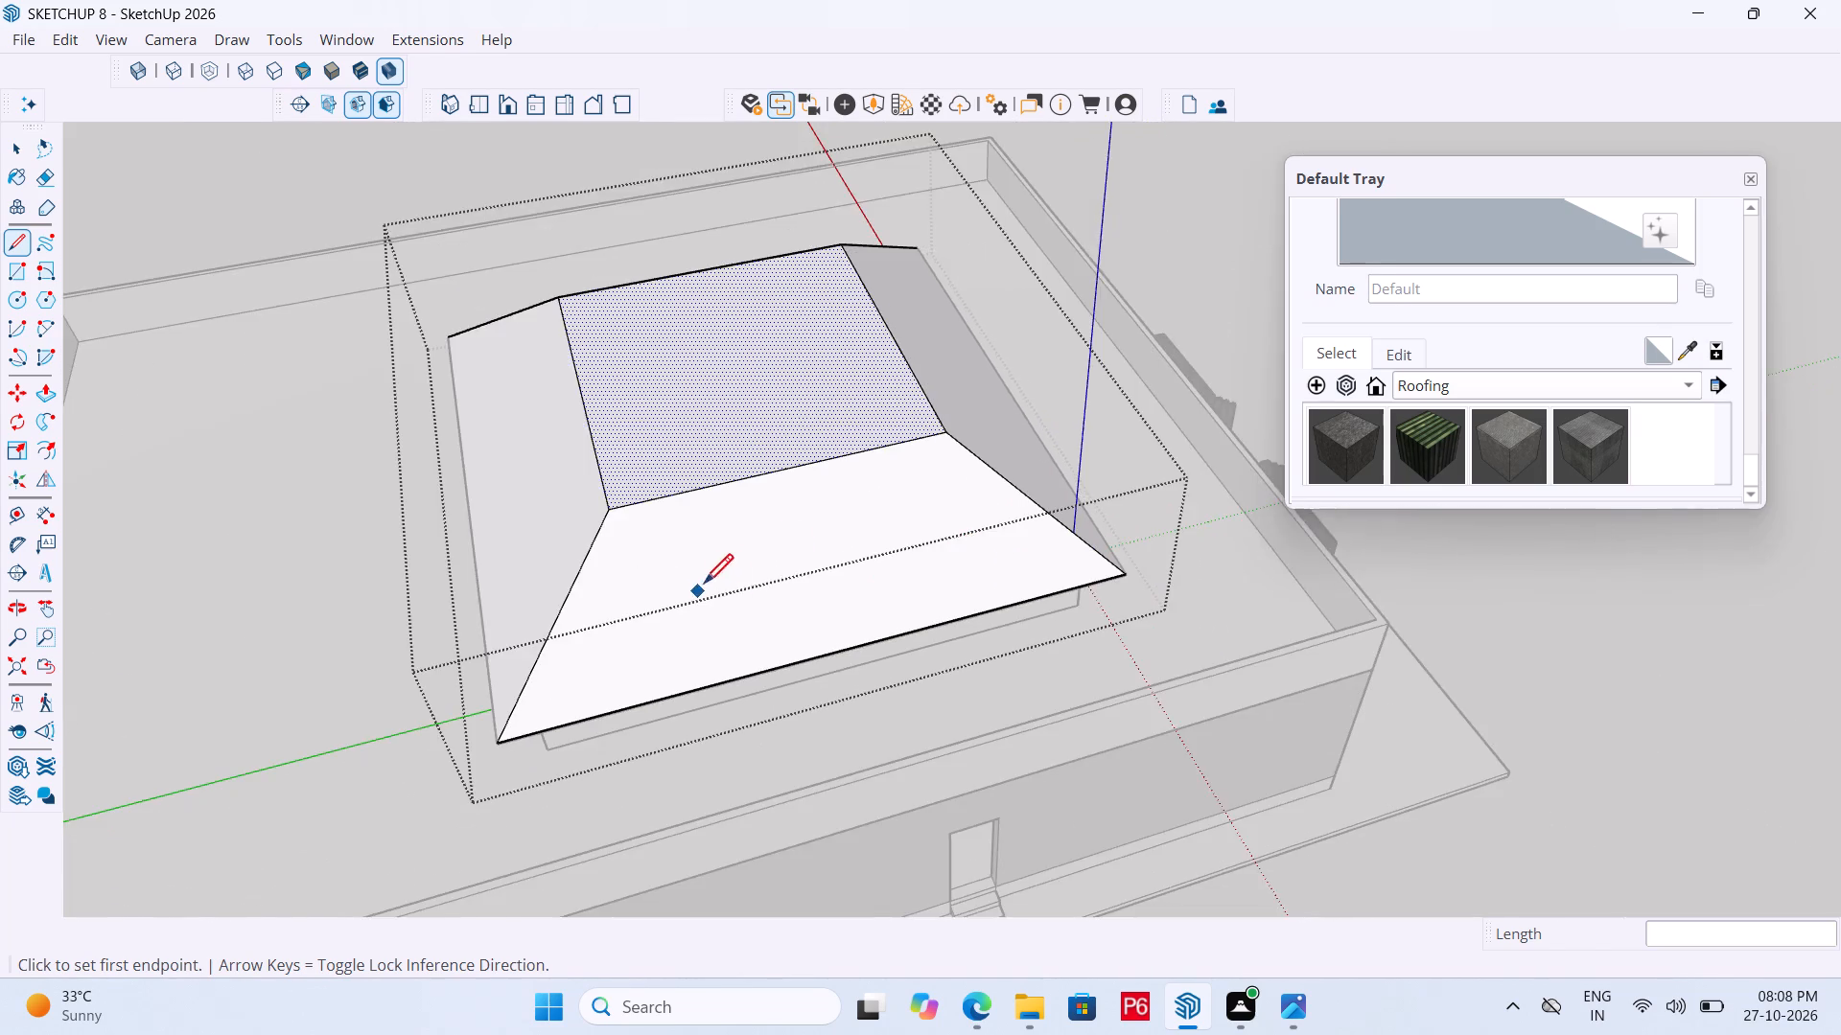
middle_drag(704, 586, 957, 489)
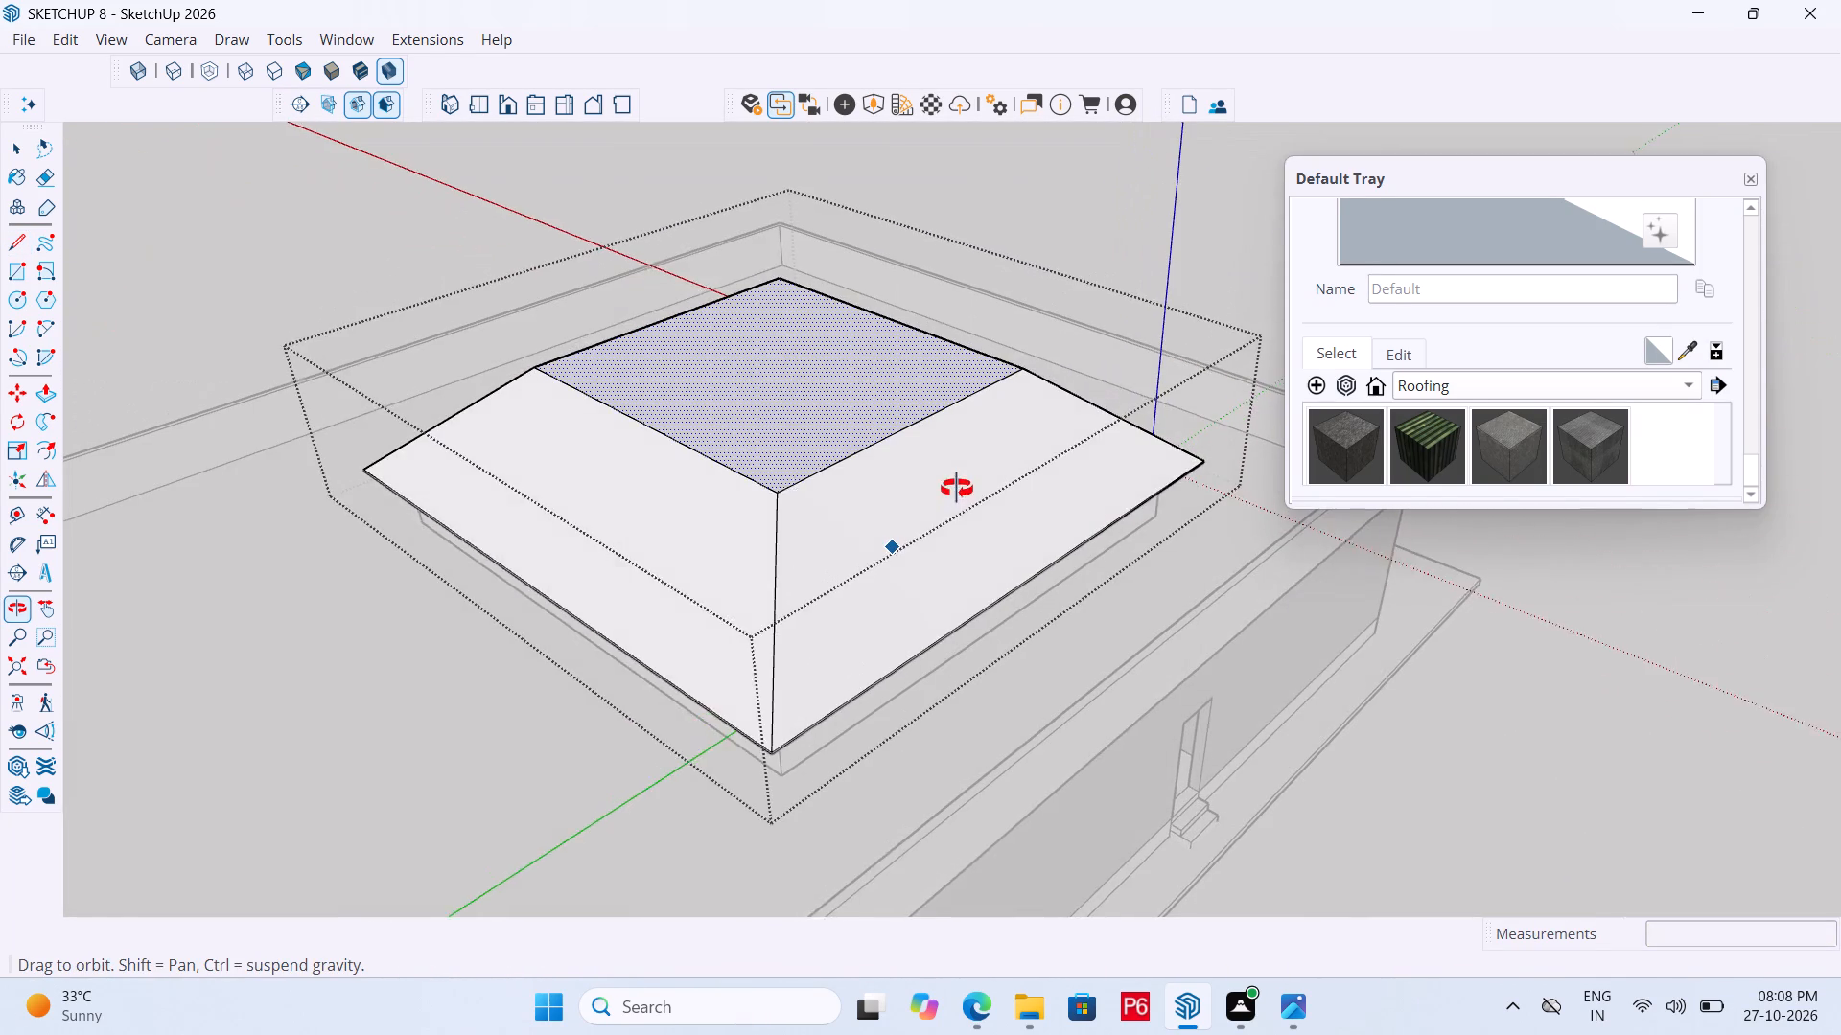
middle_drag(957, 489, 955, 497)
key(space)
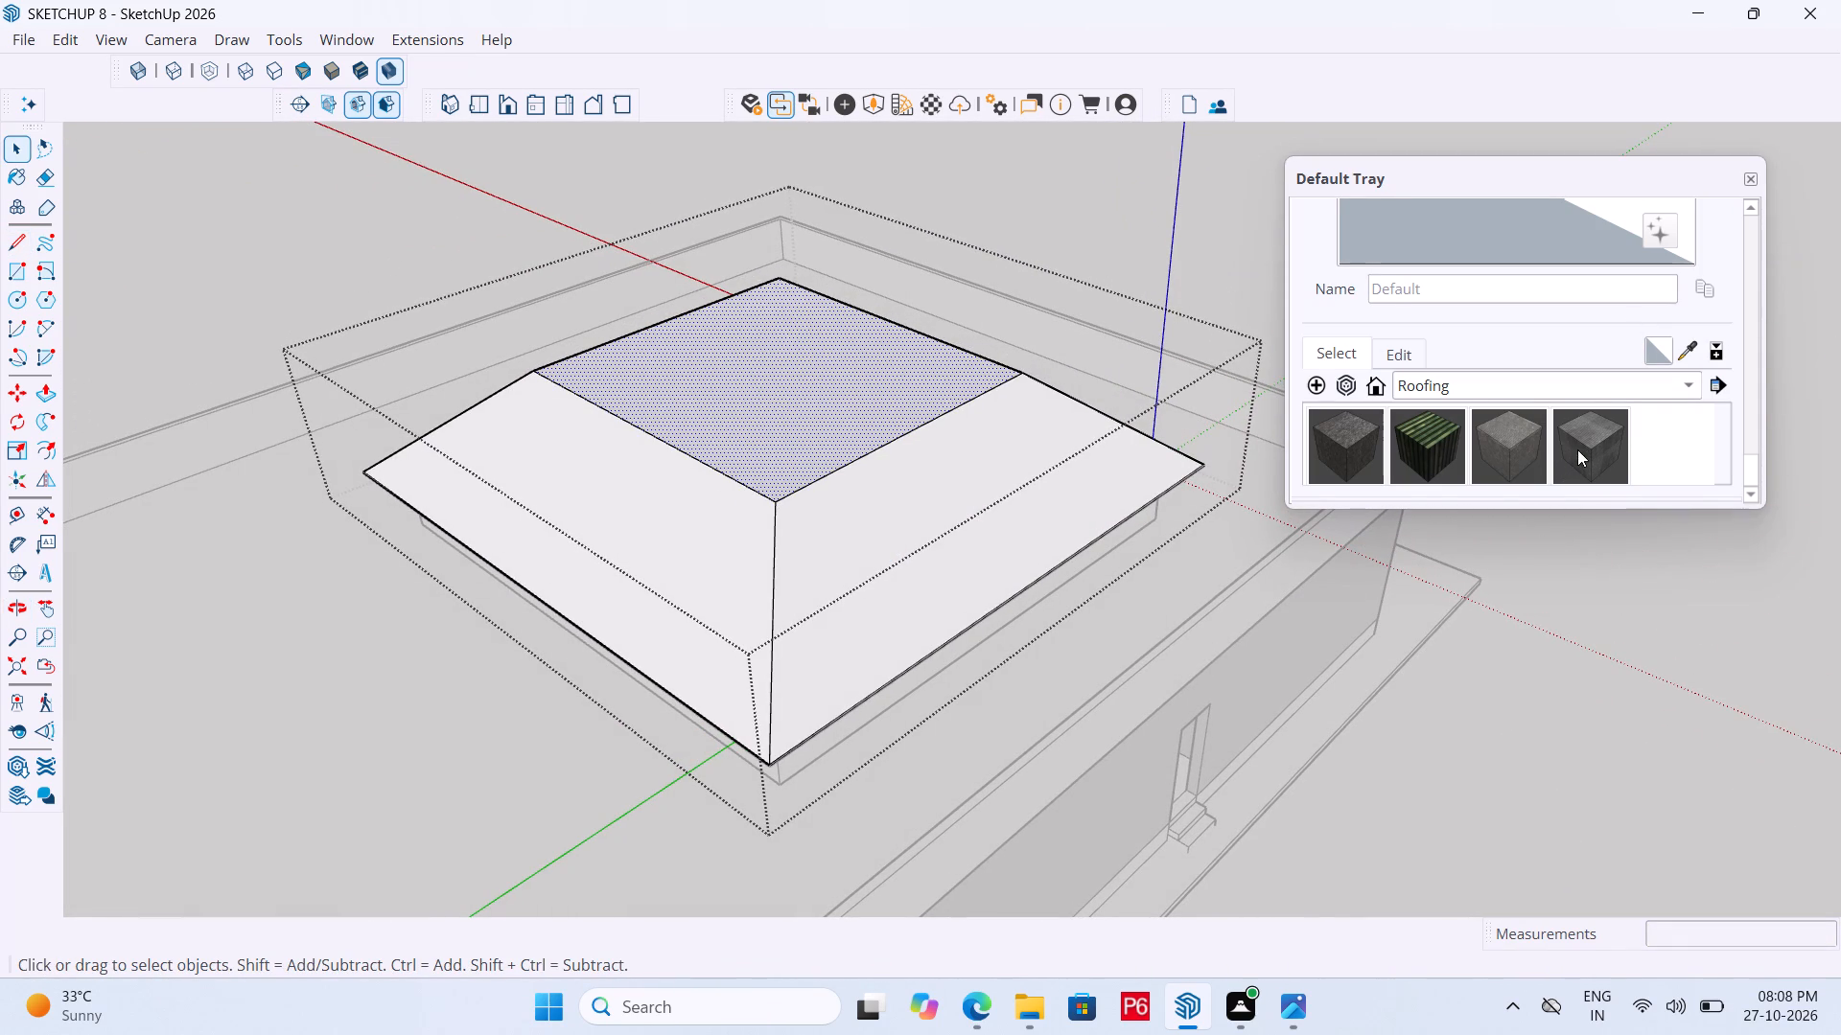
click(1590, 440)
click(741, 534)
click(834, 529)
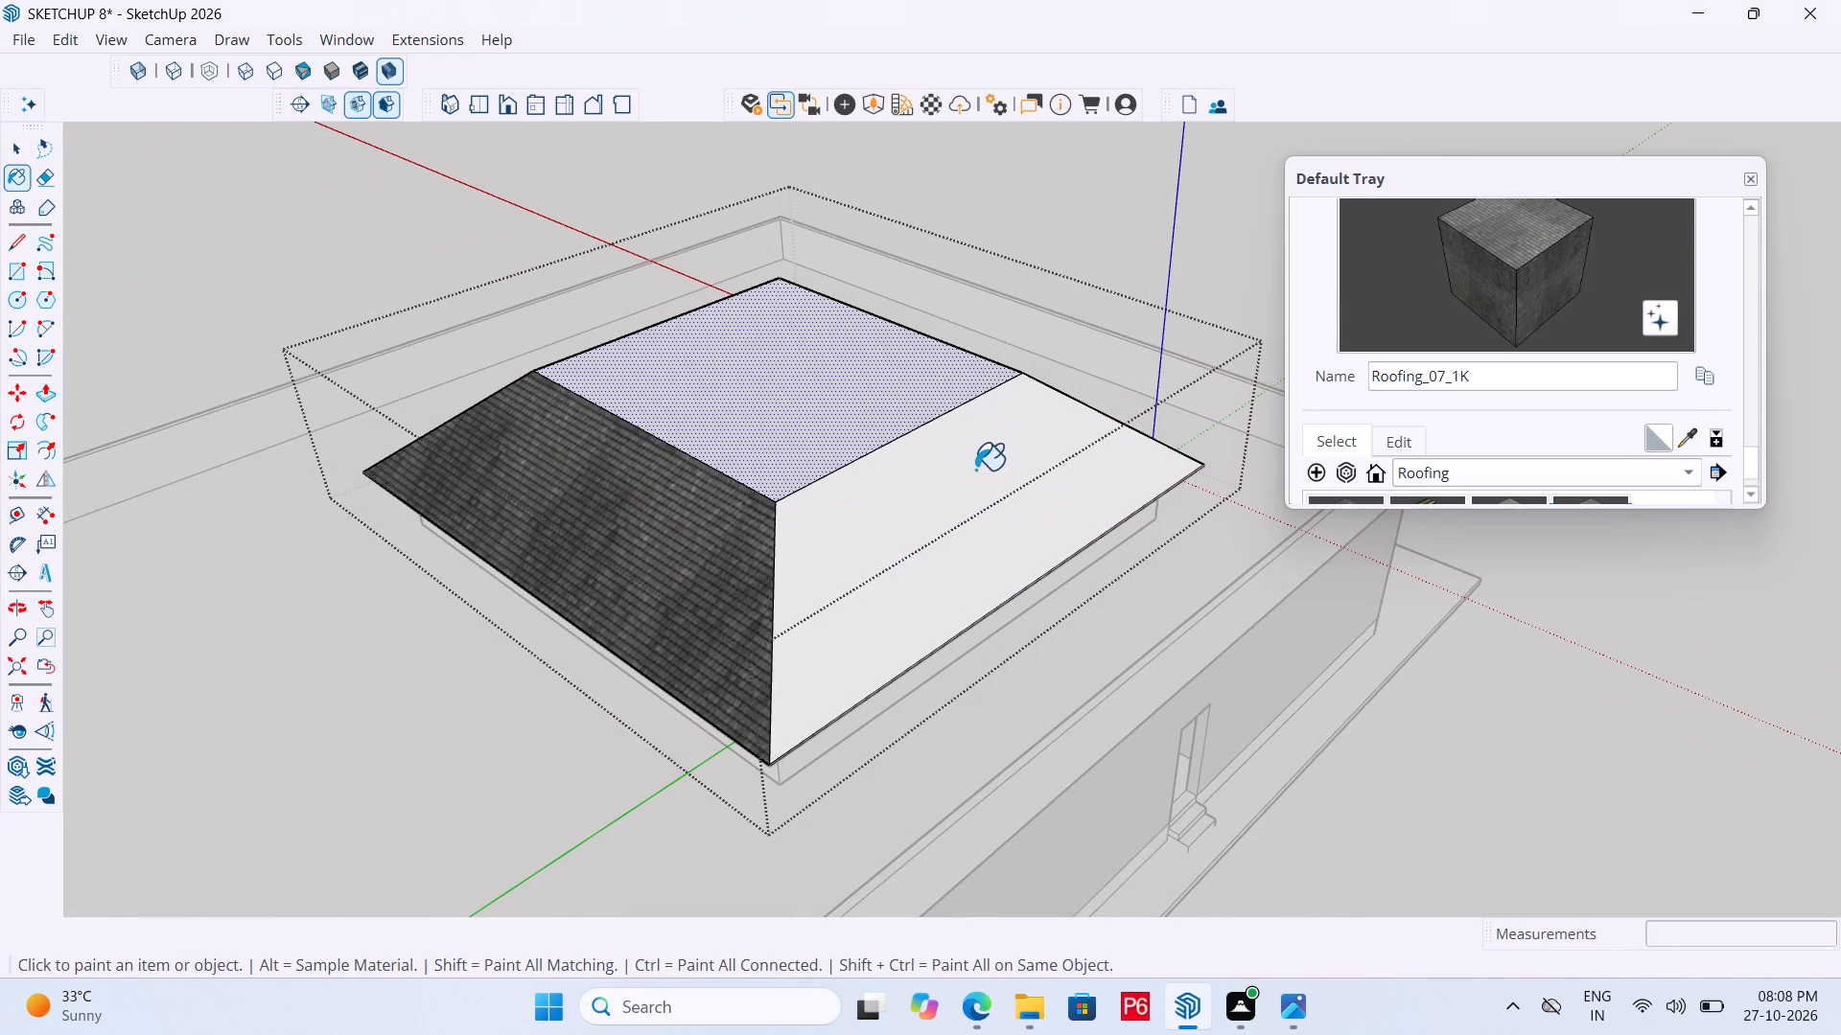
middle_drag(1123, 450, 290, 464)
click(896, 387)
scroll(747, 396, up, 4)
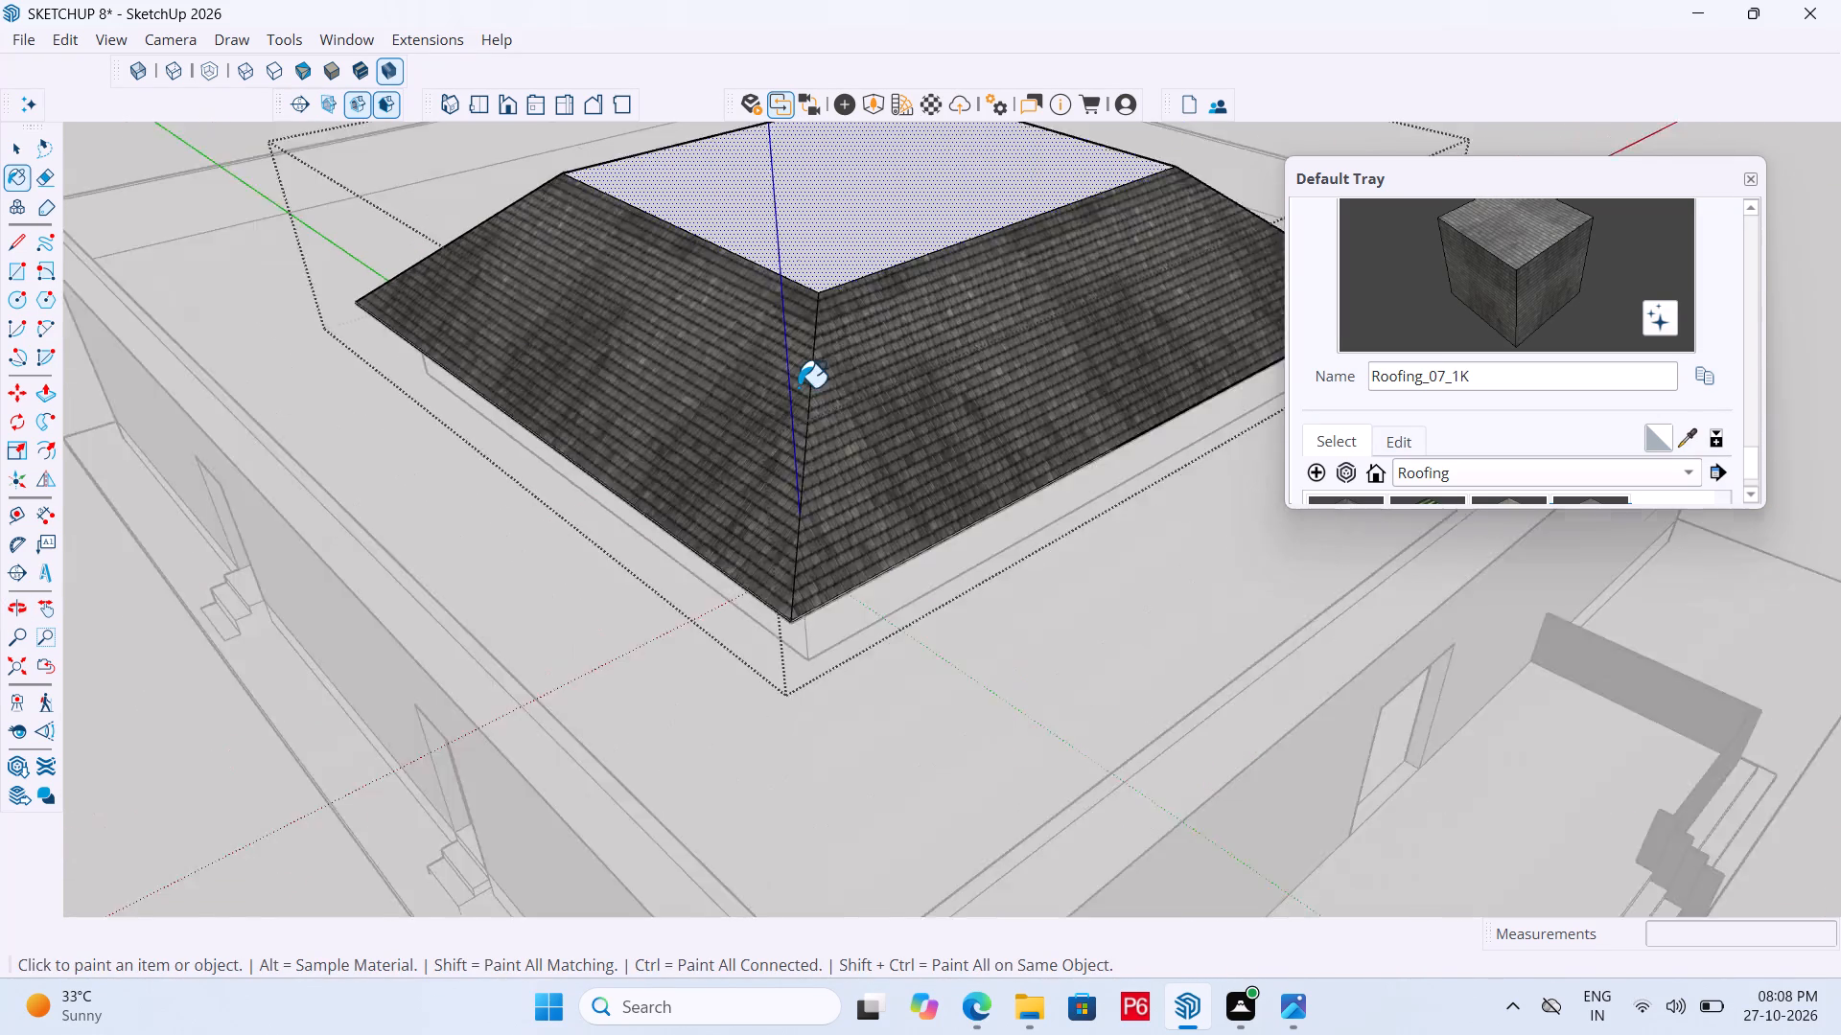
scroll(798, 387, up, 10)
scroll(682, 491, down, 14)
middle_drag(1142, 425, 573, 433)
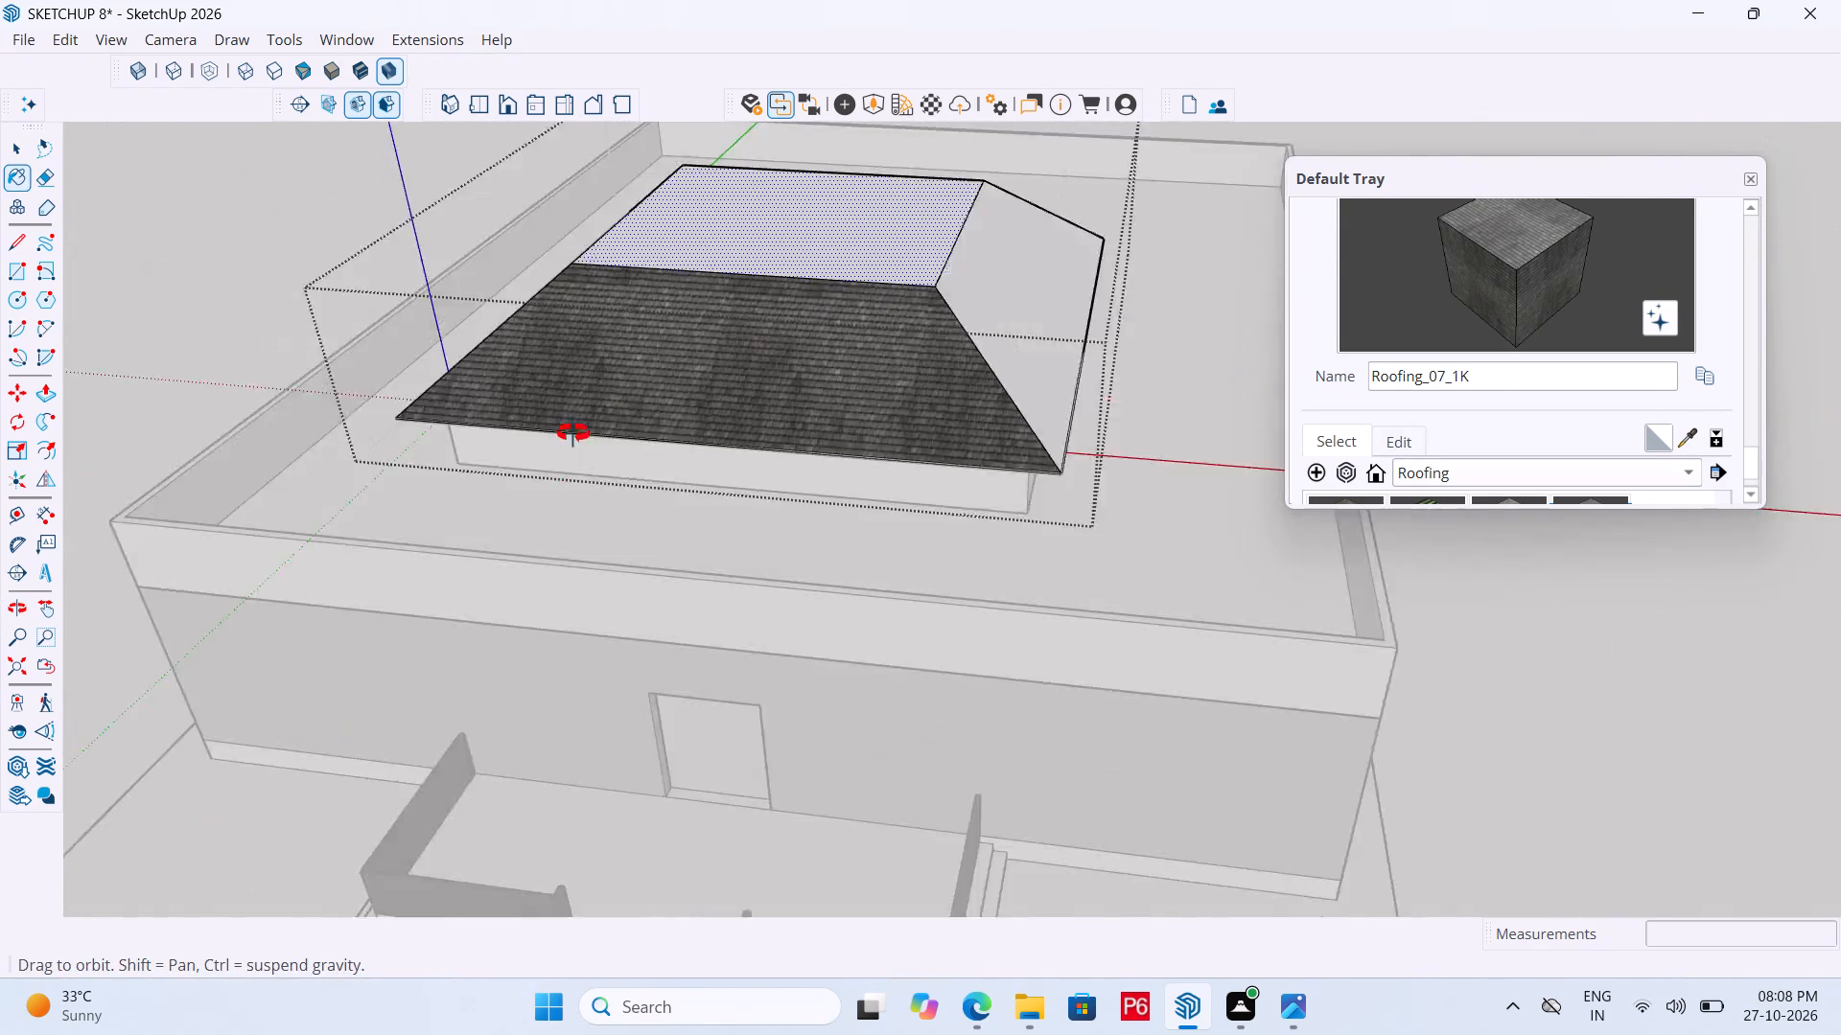
middle_drag(573, 433, 356, 459)
click(892, 350)
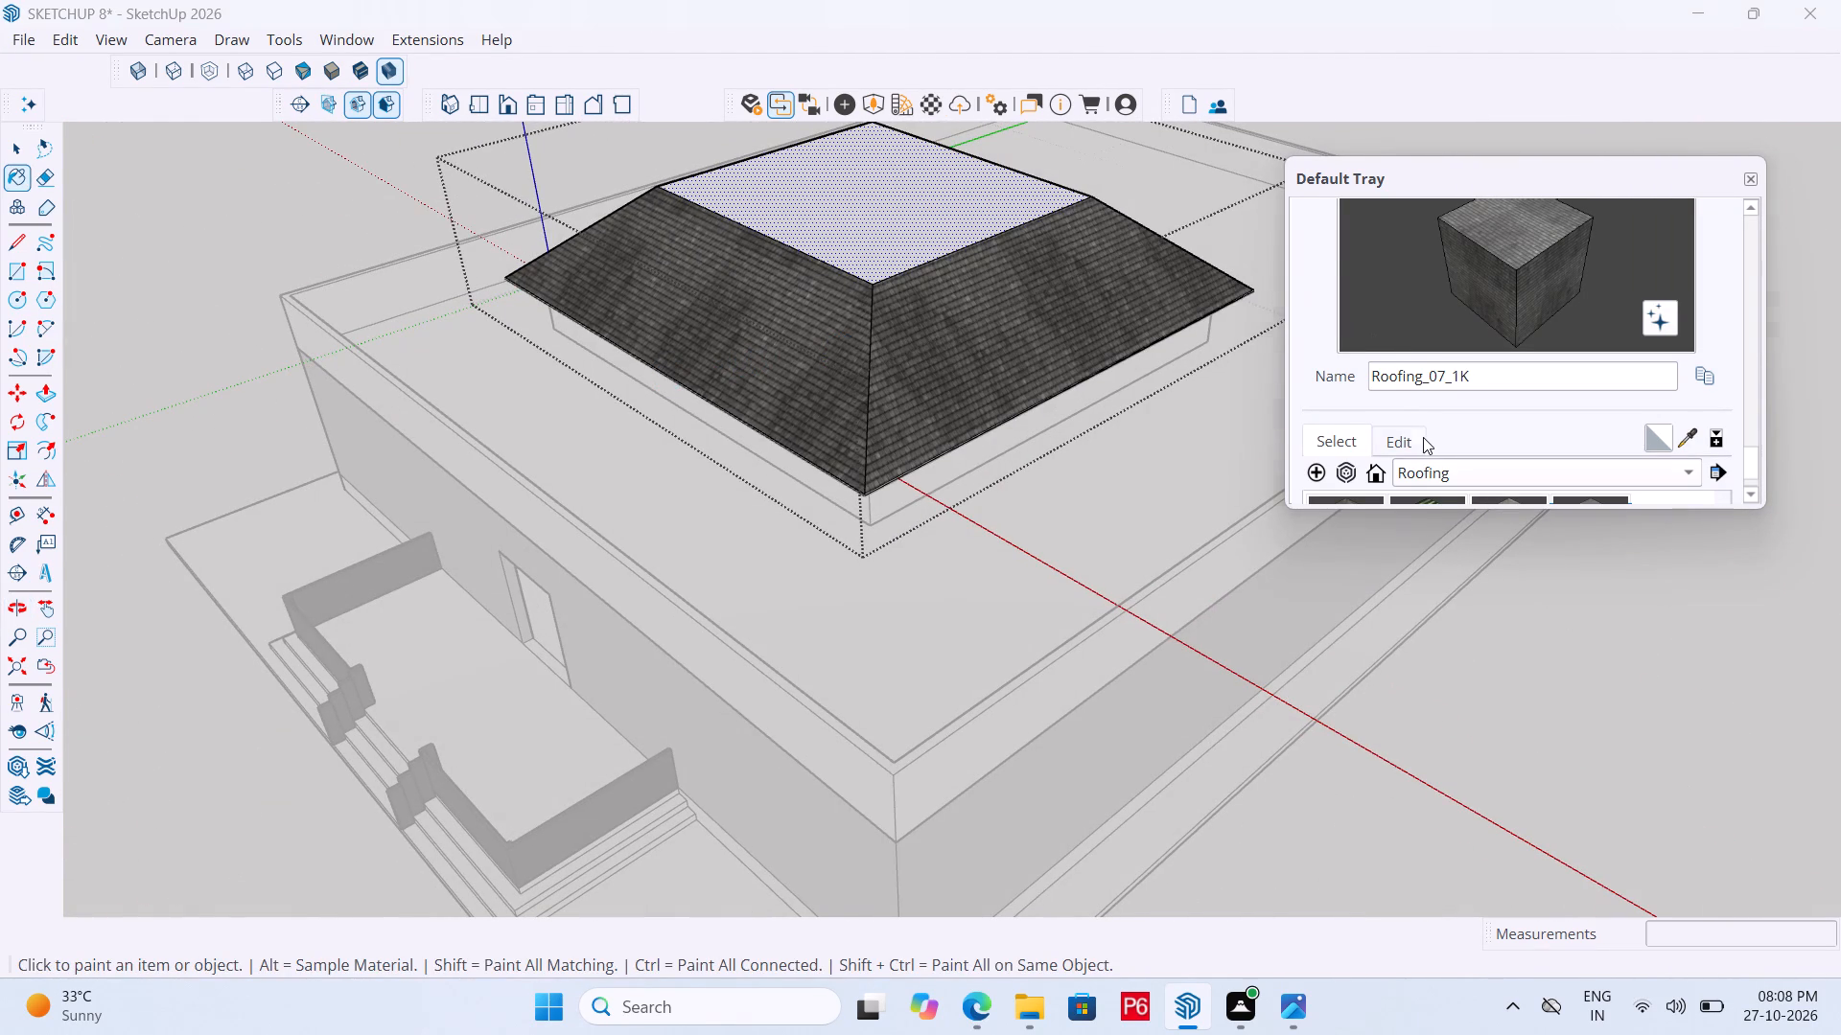
Set the Roofing_07_1K material's texture size to 20' by 20'.
click(1423, 437)
scroll(1484, 411, down, 5)
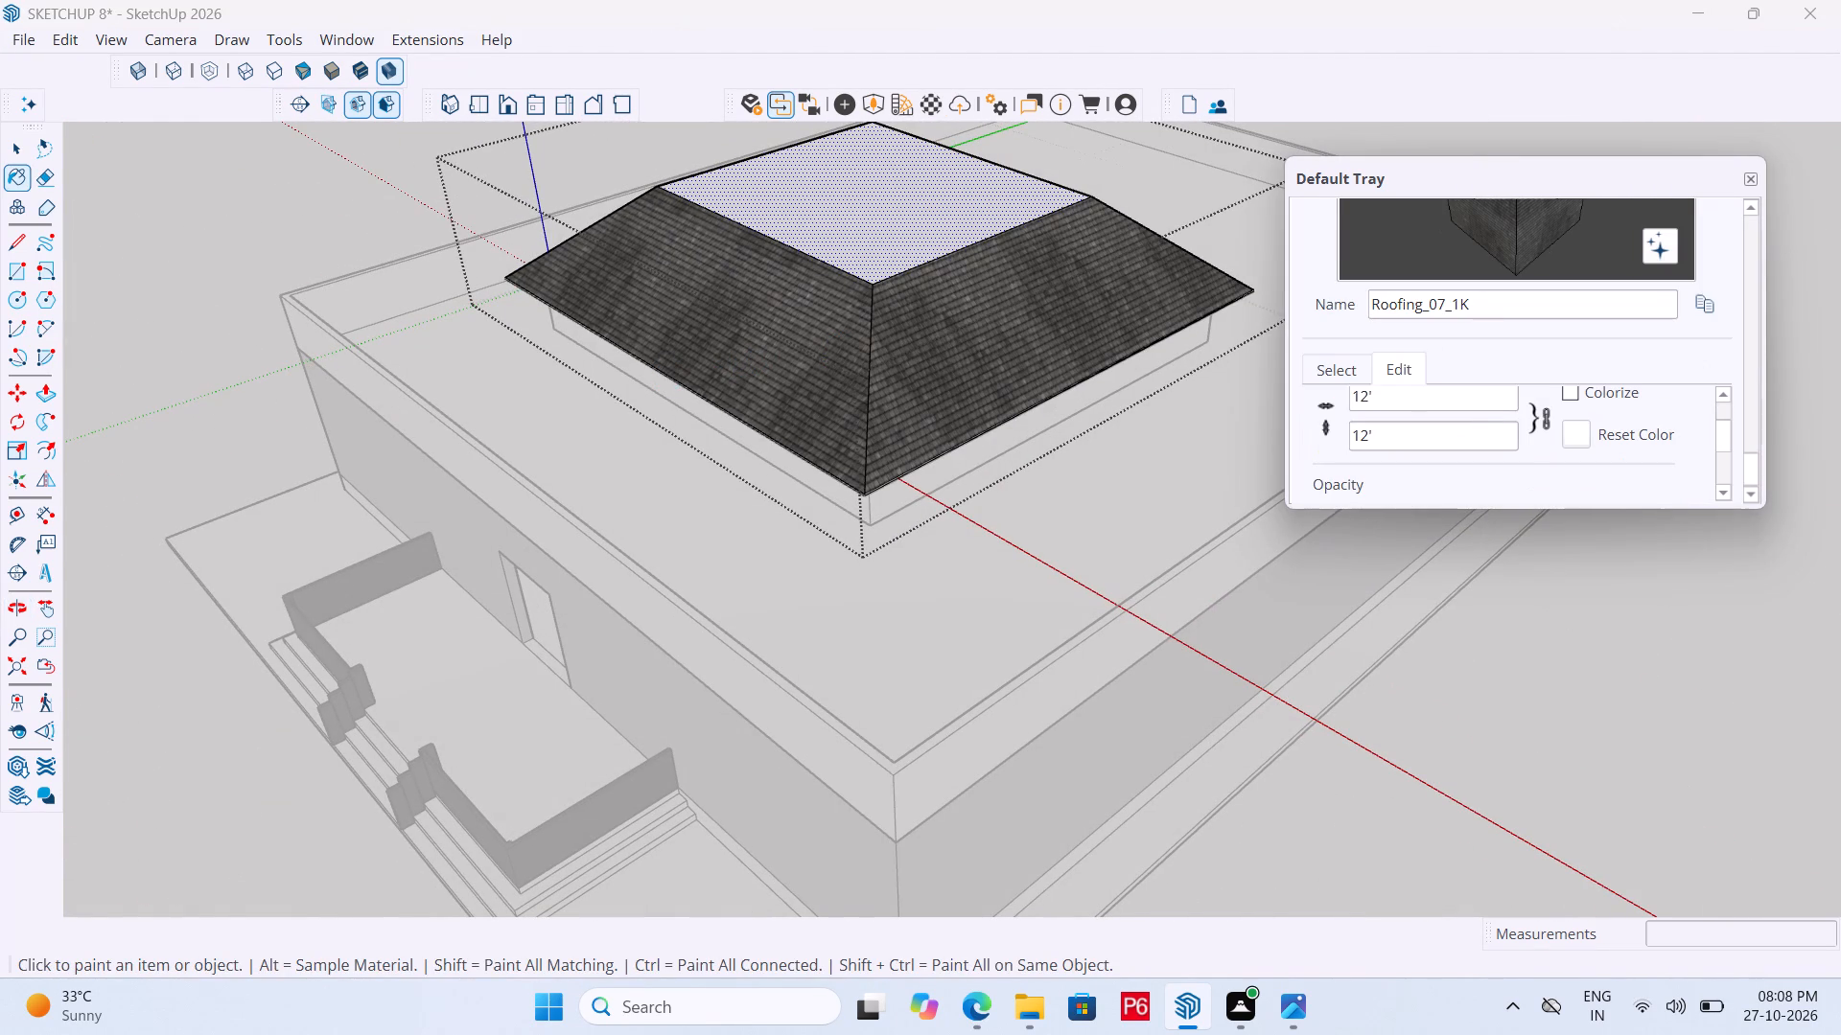
click(1387, 401)
key(BackSpace)
key(BackSpace)
key(BackSpace)
key(BackSpace)
key(BackSpace)
key(BackSpace)
key(BackSpace)
key(BackSpace)
key(BackSpace)
key(BackSpace)
key(BackSpace)
key(BackSpace)
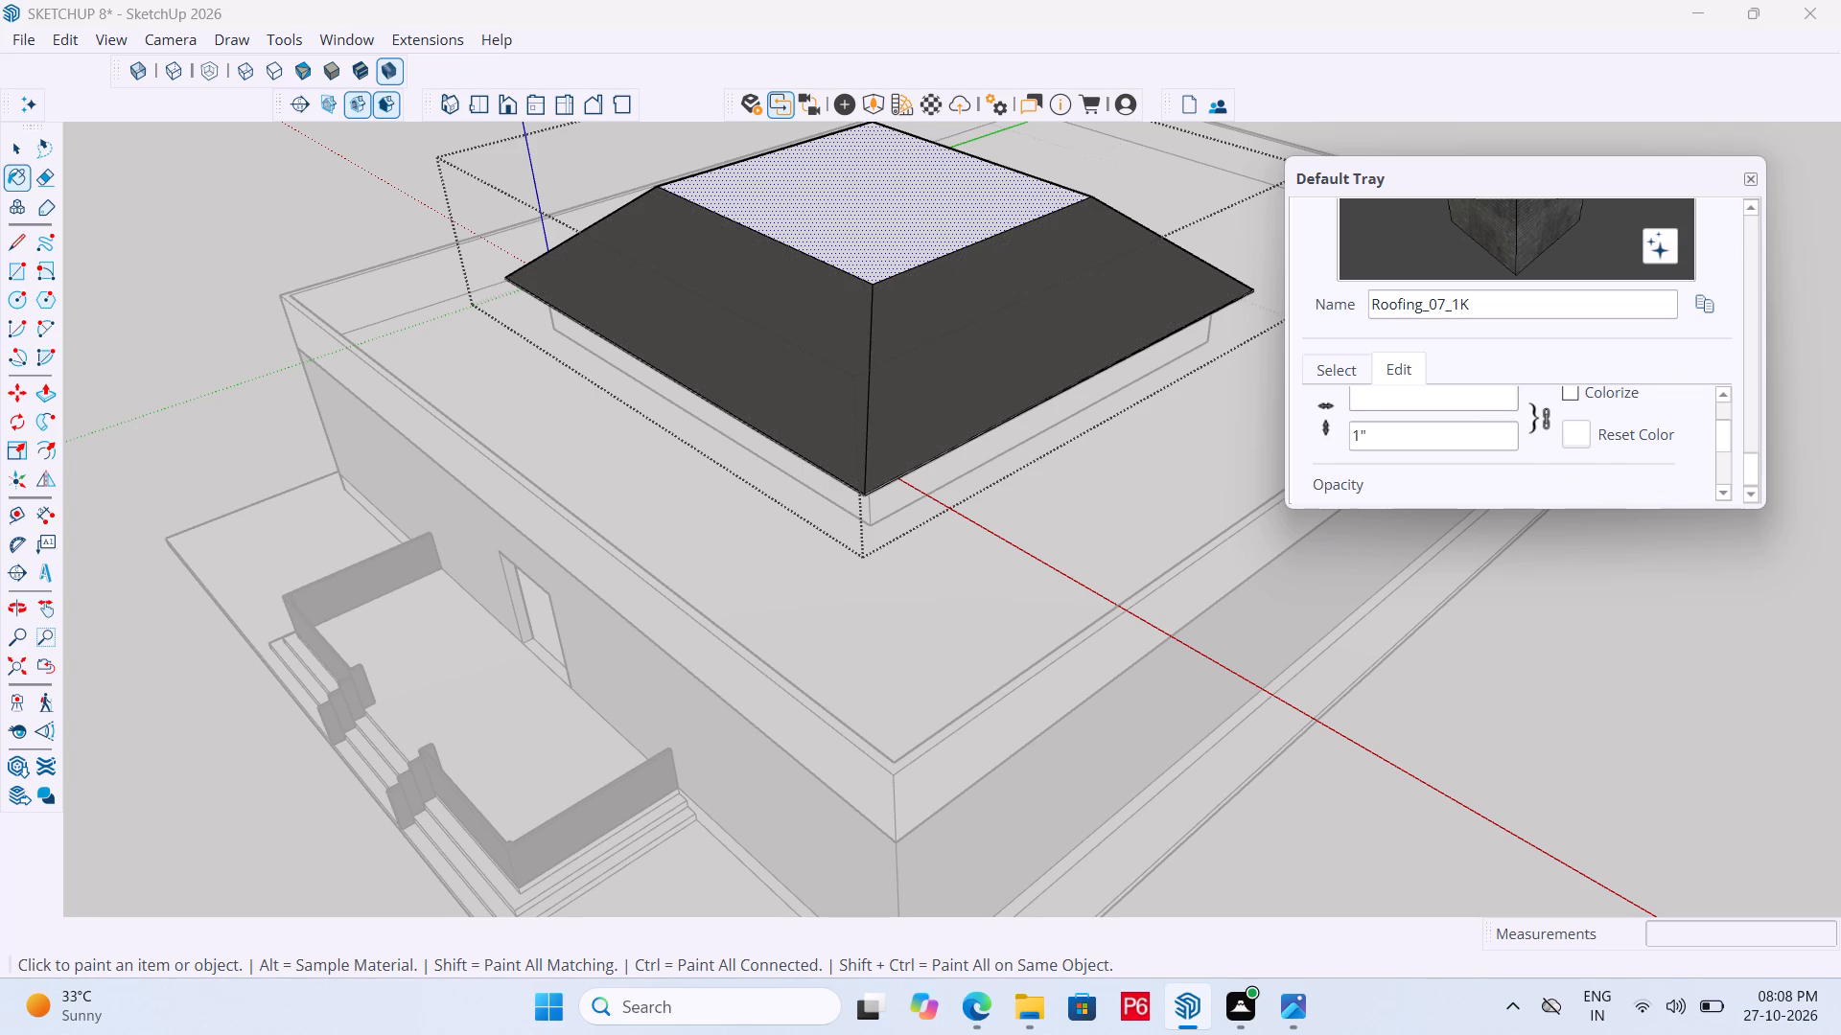
text(20')
key(Return)
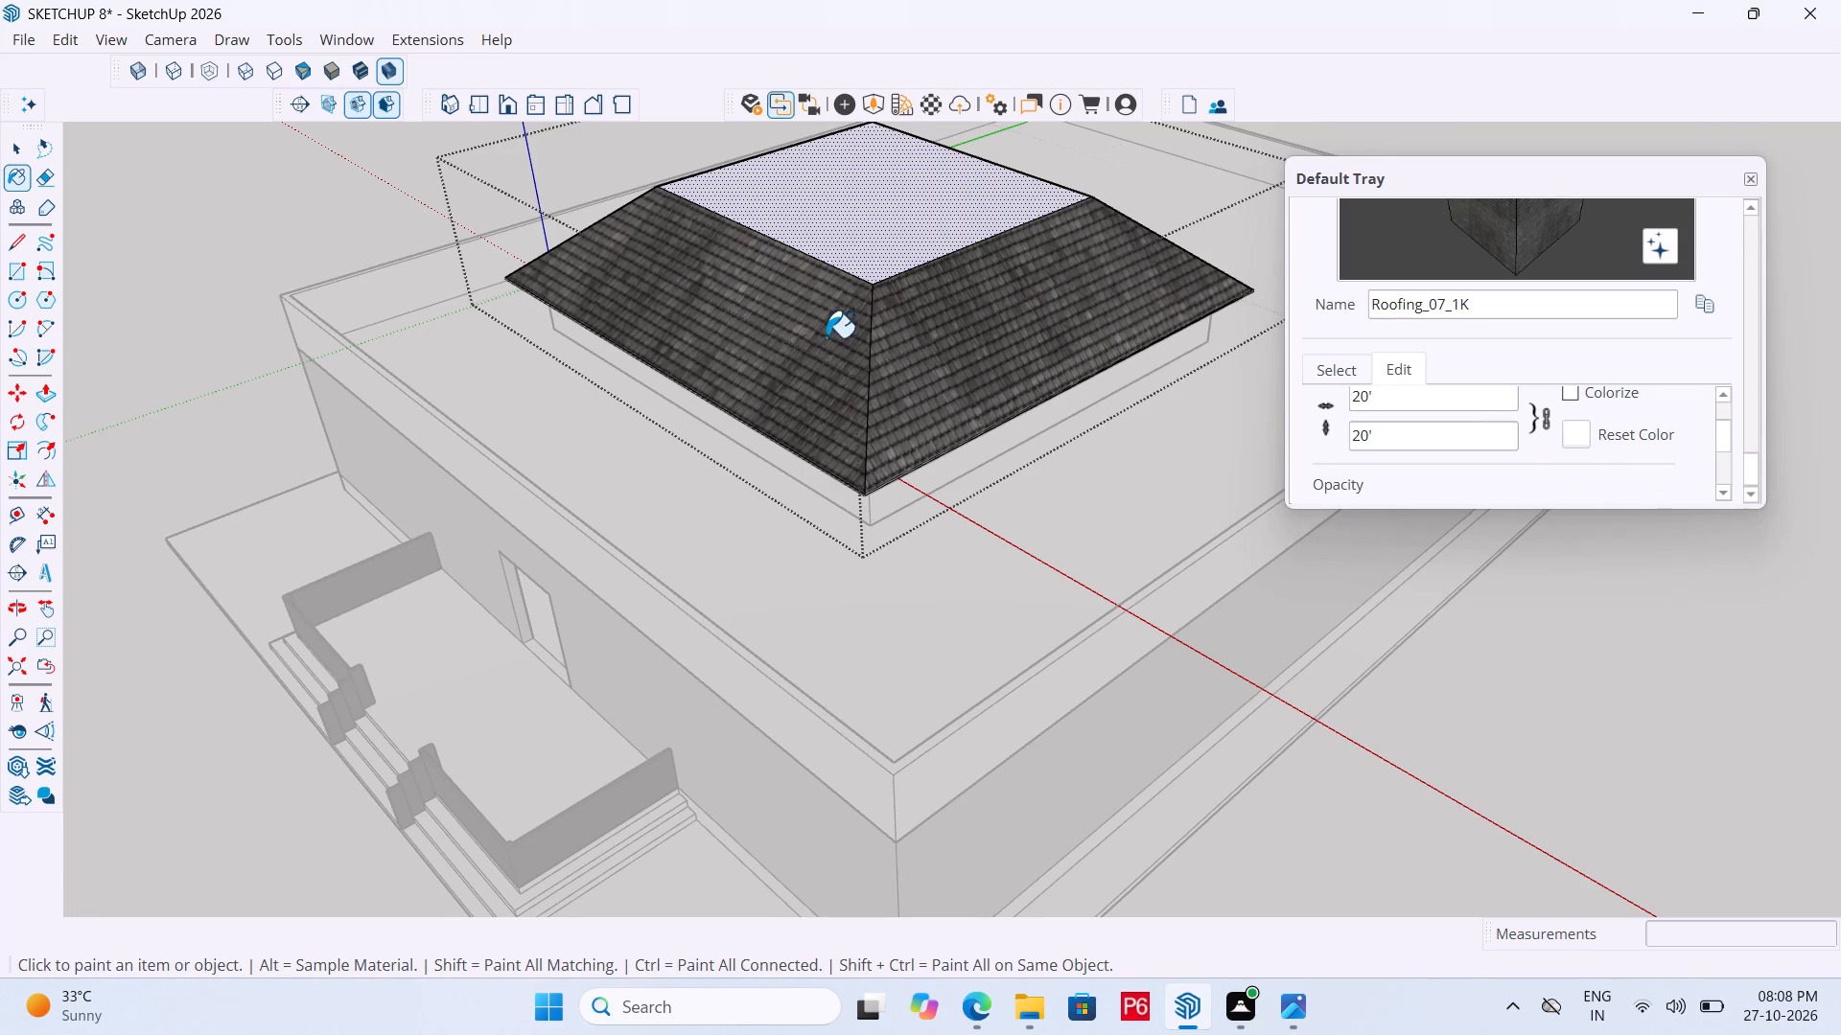
Save the model with the rescaled roofing texture.
middle_drag(829, 339, 1476, 485)
scroll(750, 544, up, 6)
scroll(875, 480, down, 6)
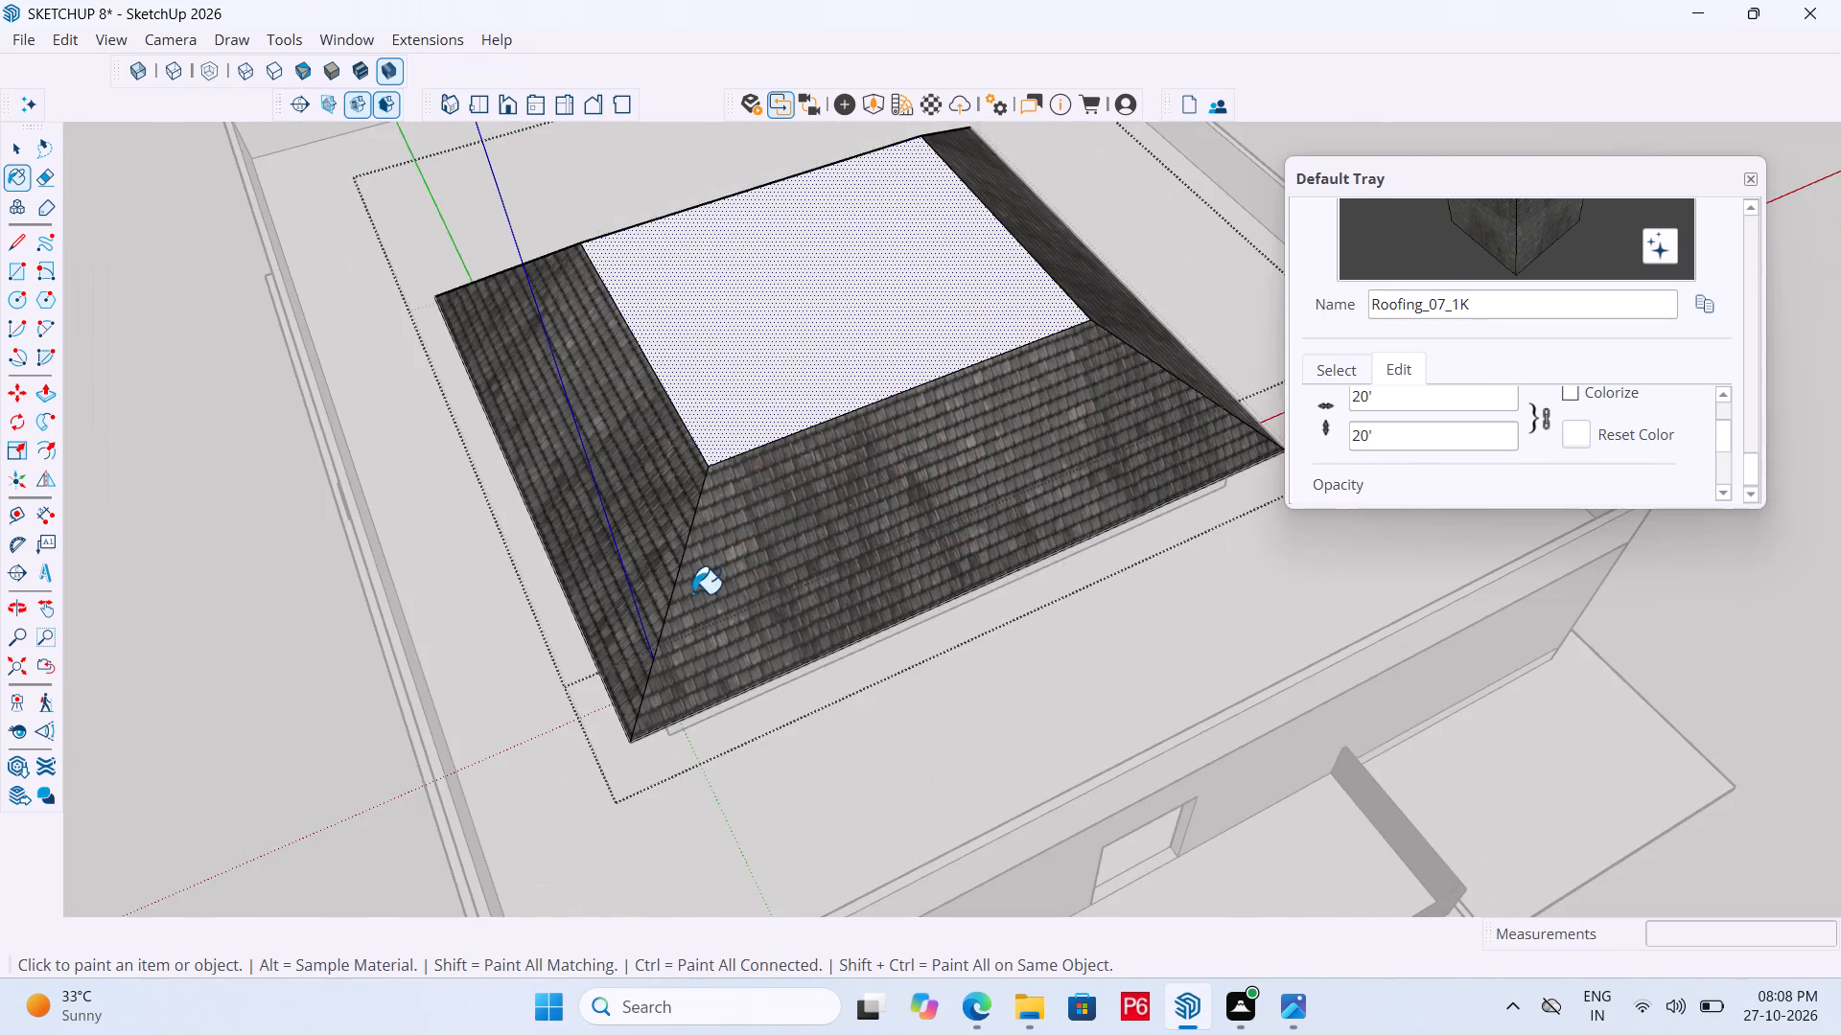
middle_drag(687, 587, 762, 367)
key(ctrl+s)
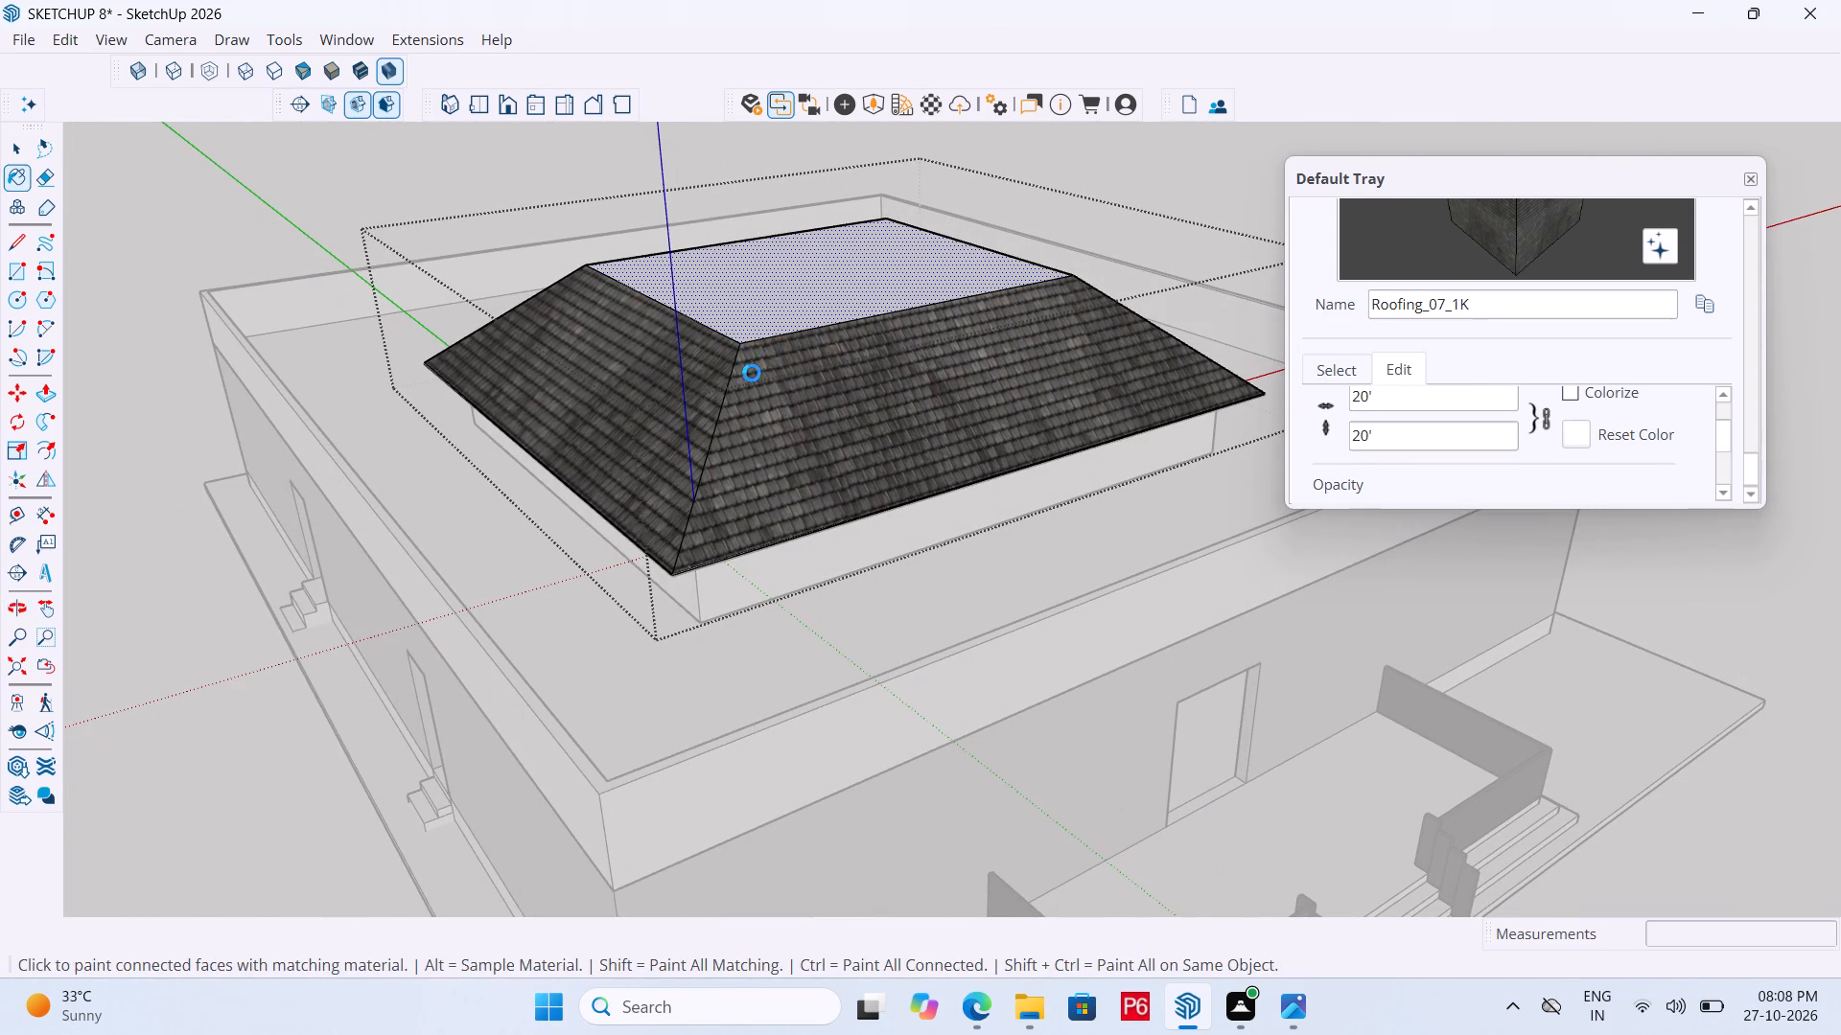
key(ctrl+s)
key(ctrl+s)
key(ctrl+s)
key(ctrl+s)
key(ctrl+s)
key(ctrl+s)
Offset the edges of the roof's flat top face inward by about 7" to form a narrow border.
key(space)
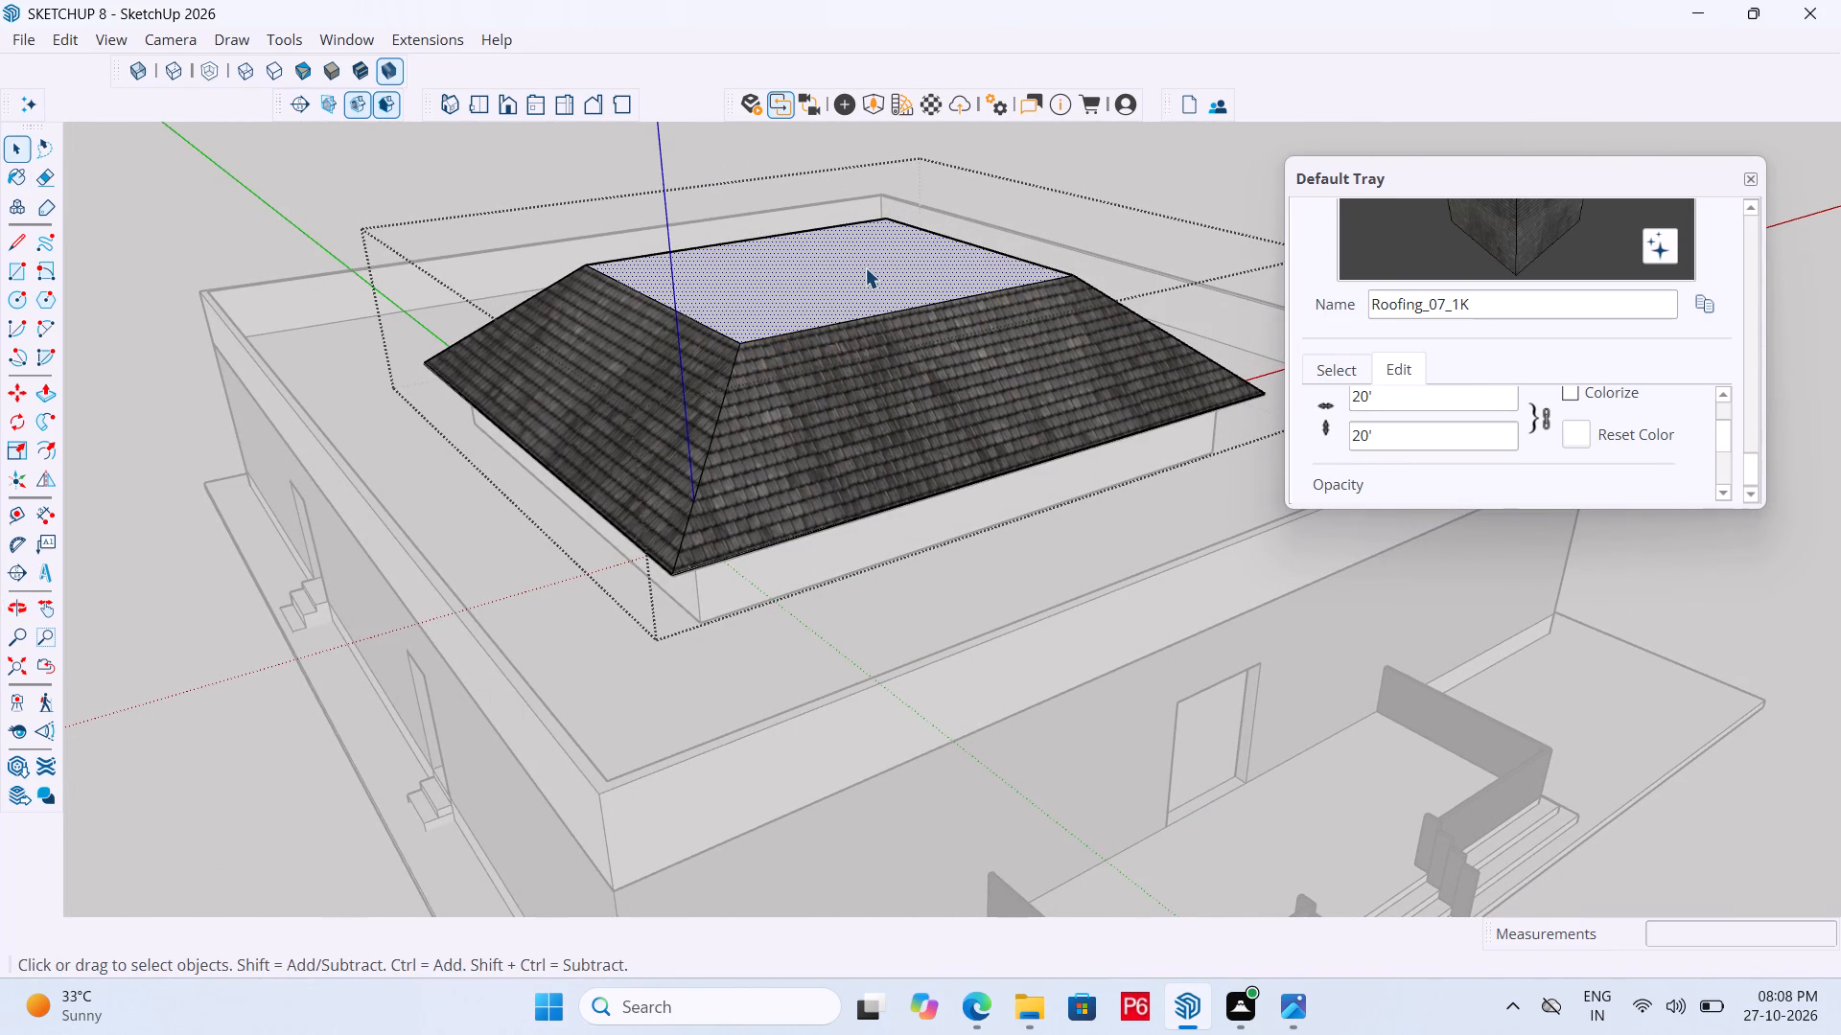
middle_drag(865, 267, 755, 550)
click(769, 418)
click(735, 397)
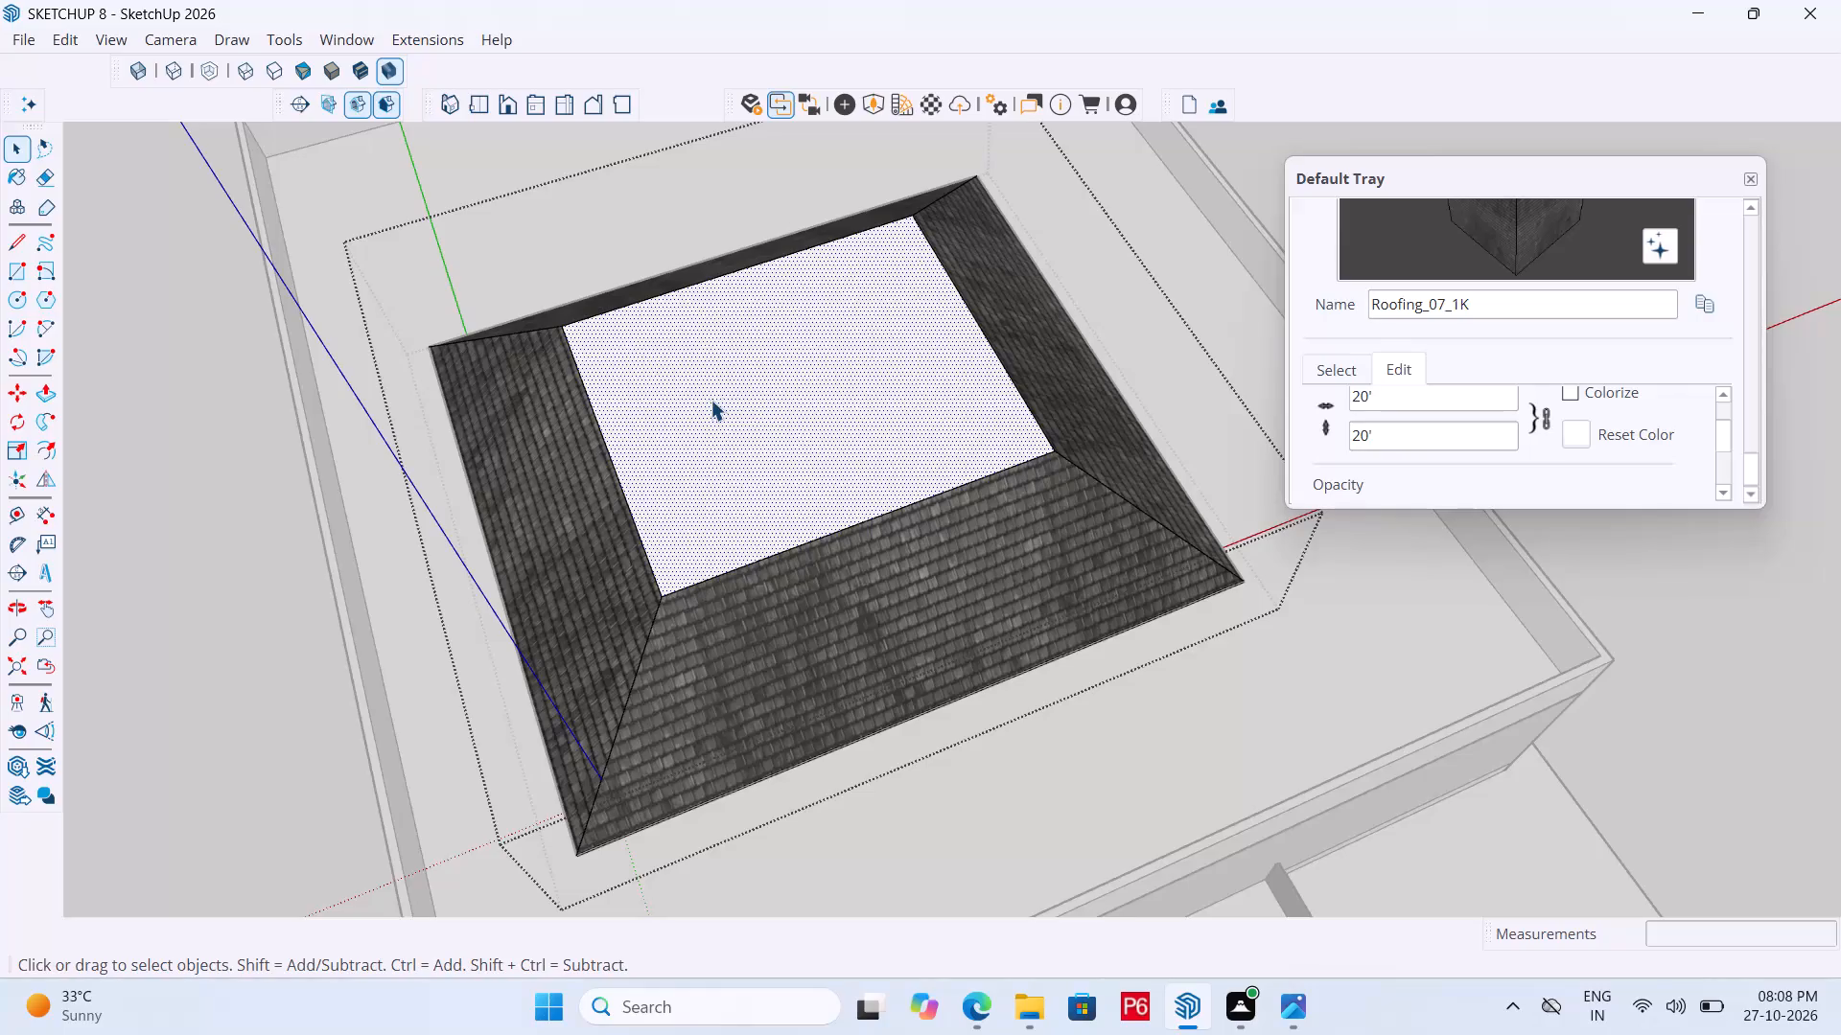
click(50, 452)
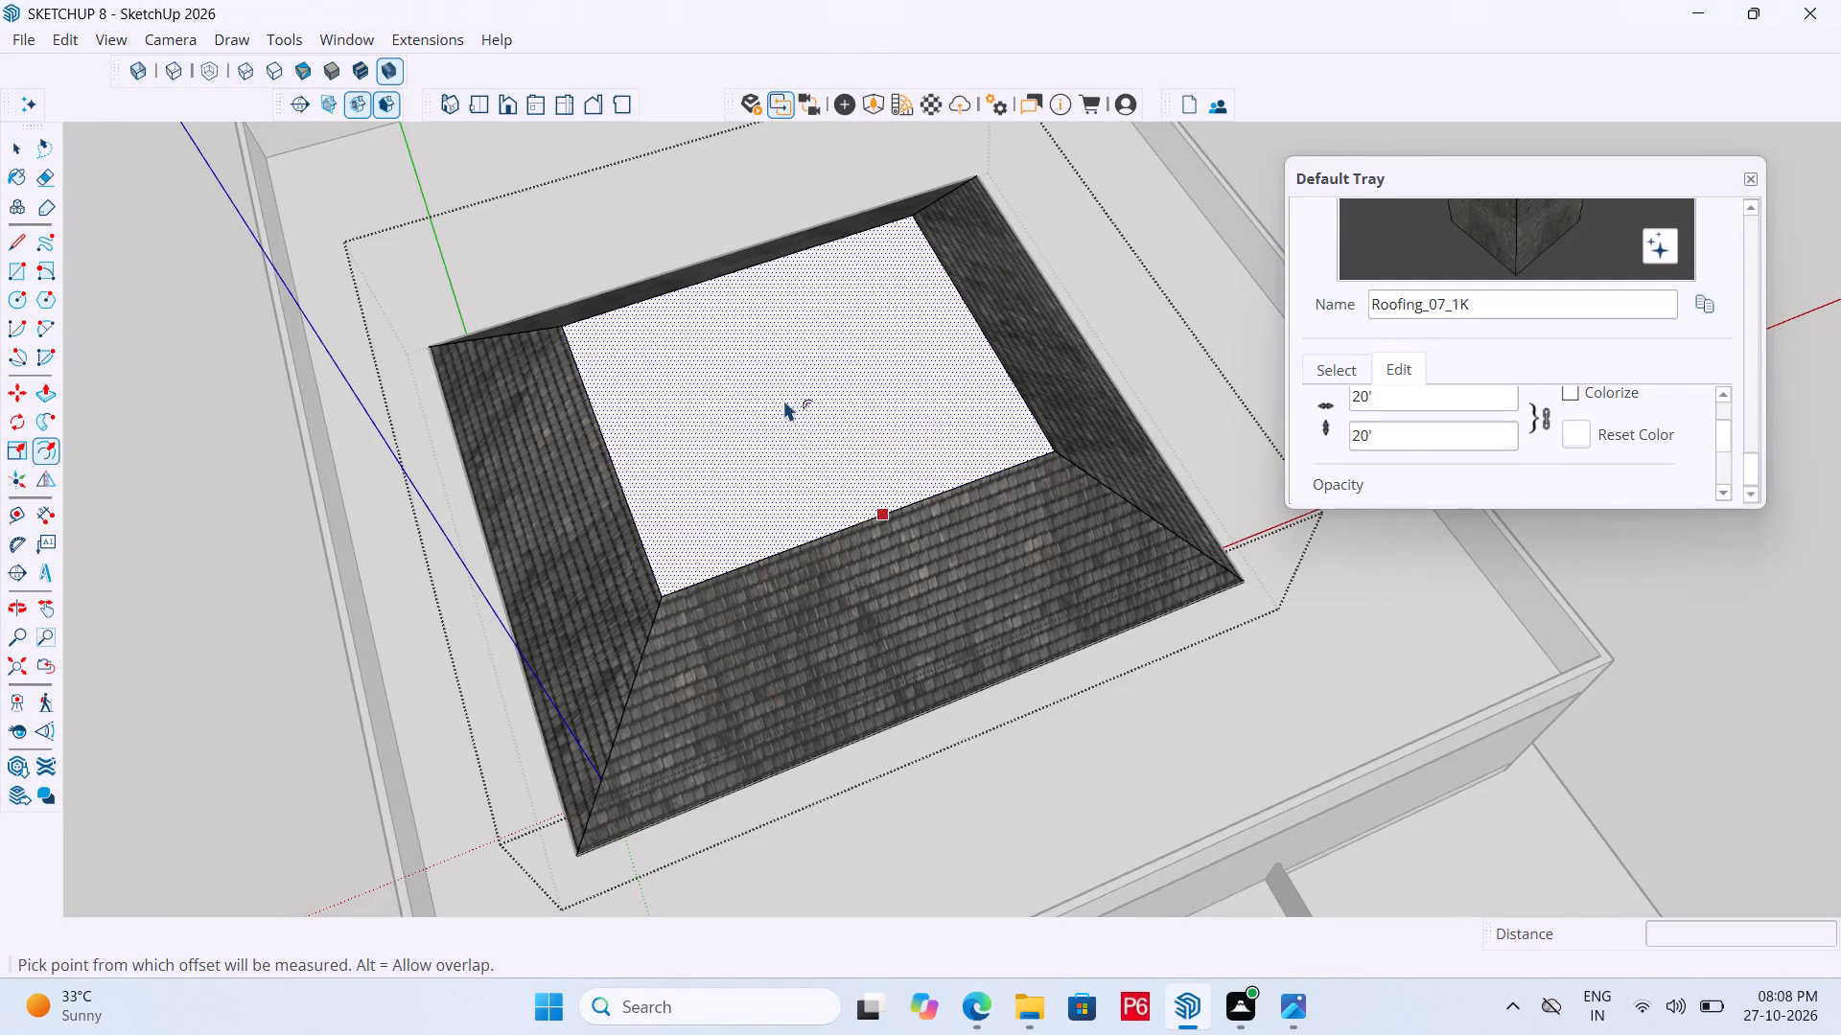
click(781, 400)
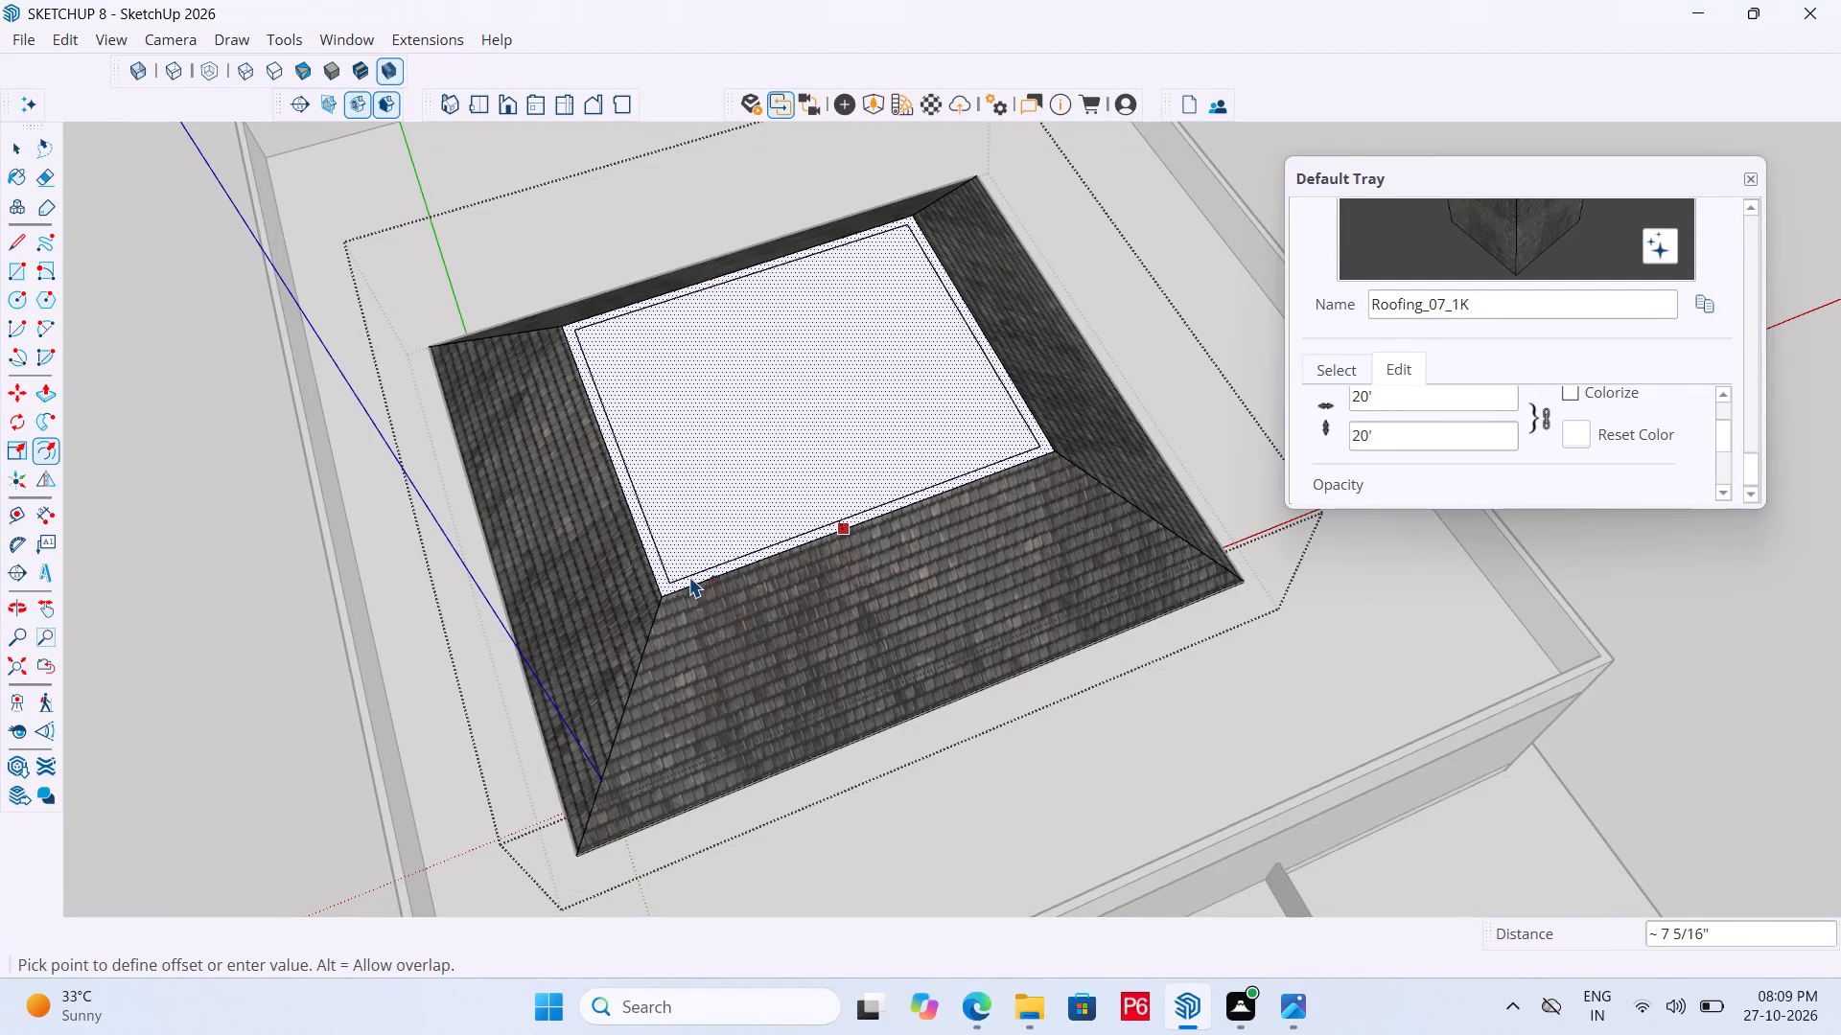
click(689, 576)
Paint the narrow border around the flat top with the Roofing_02_1K material from the Roofing collection.
middle_drag(824, 397, 826, 347)
scroll(606, 532, up, 5)
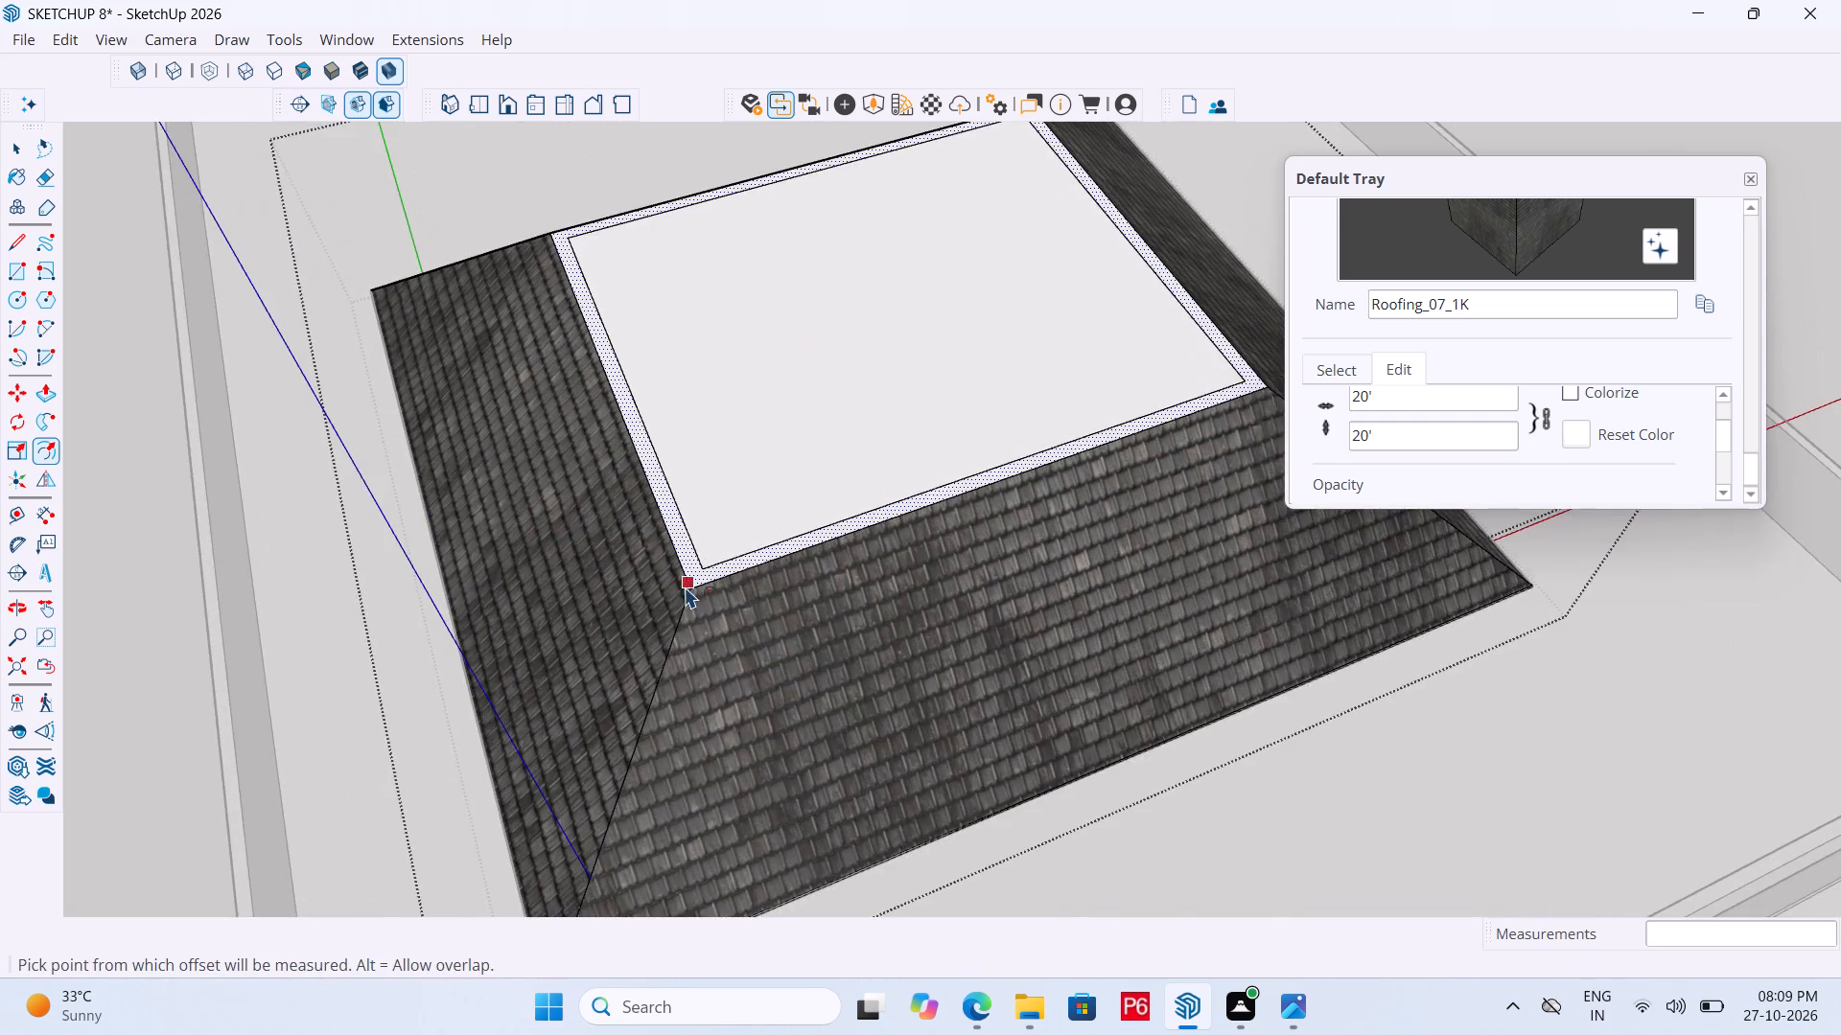
scroll(688, 586, up, 10)
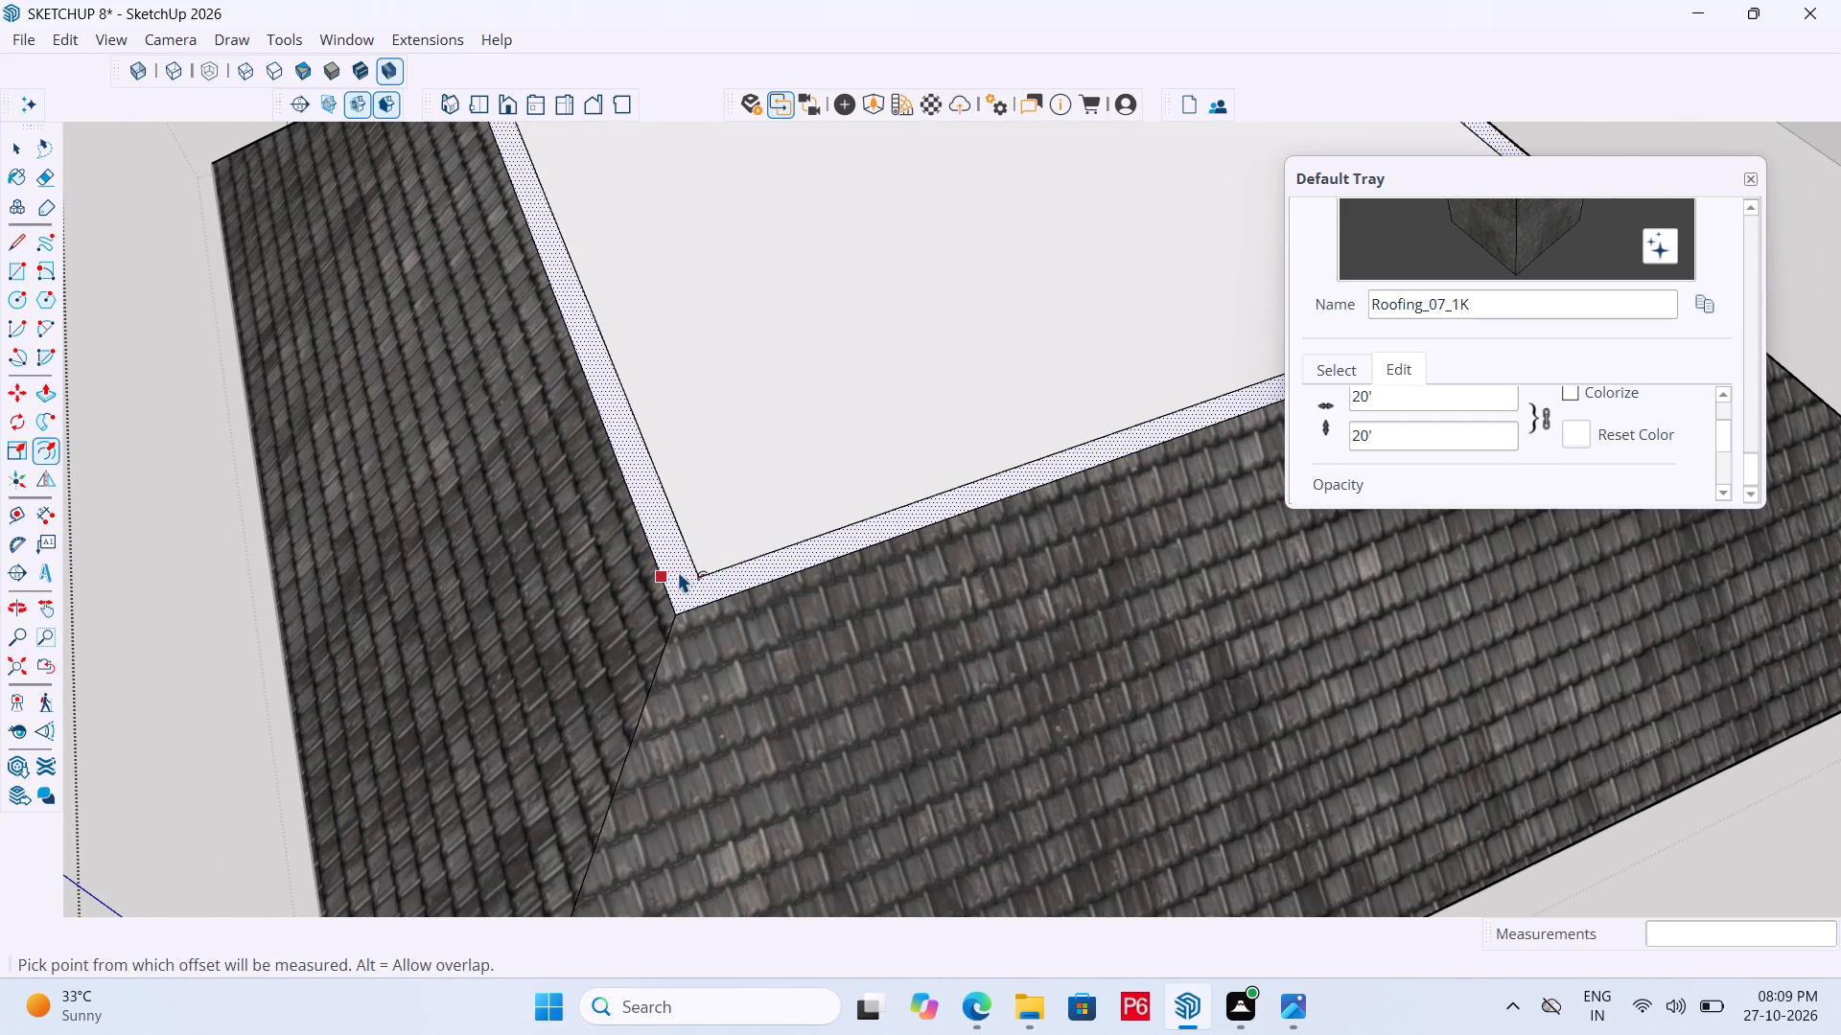
key(space)
click(686, 585)
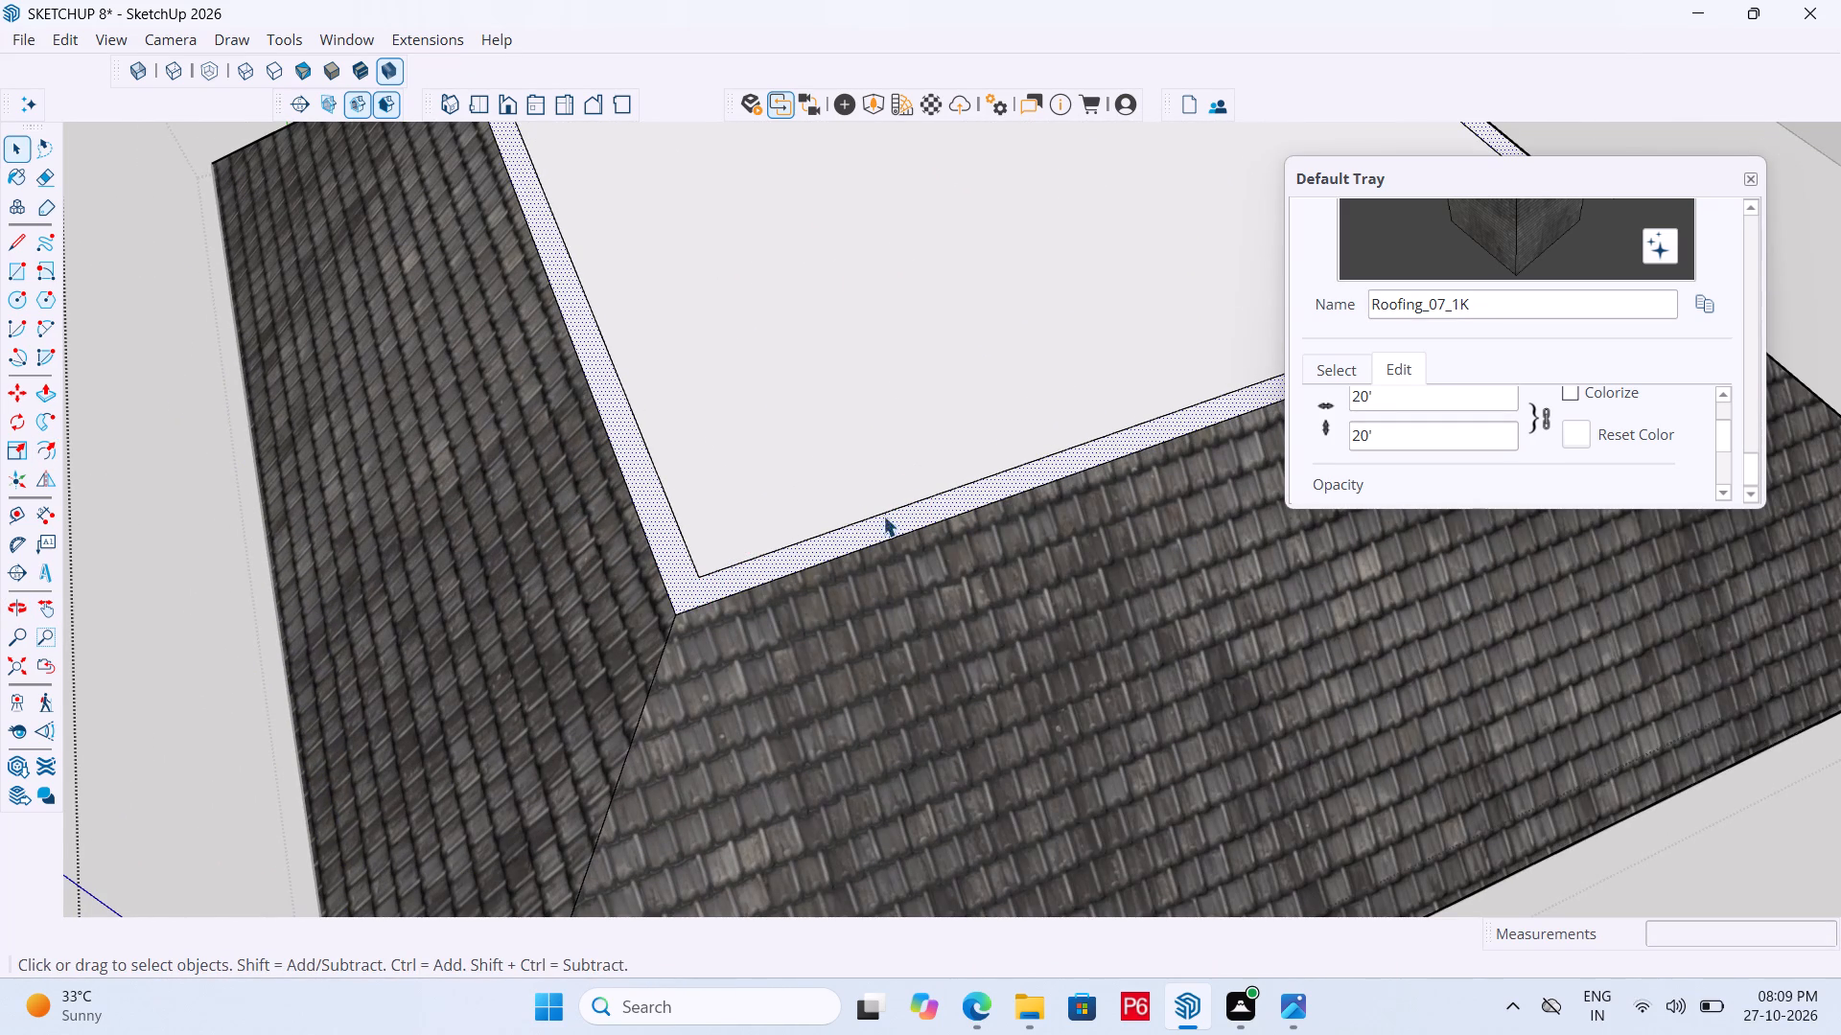
click(1337, 374)
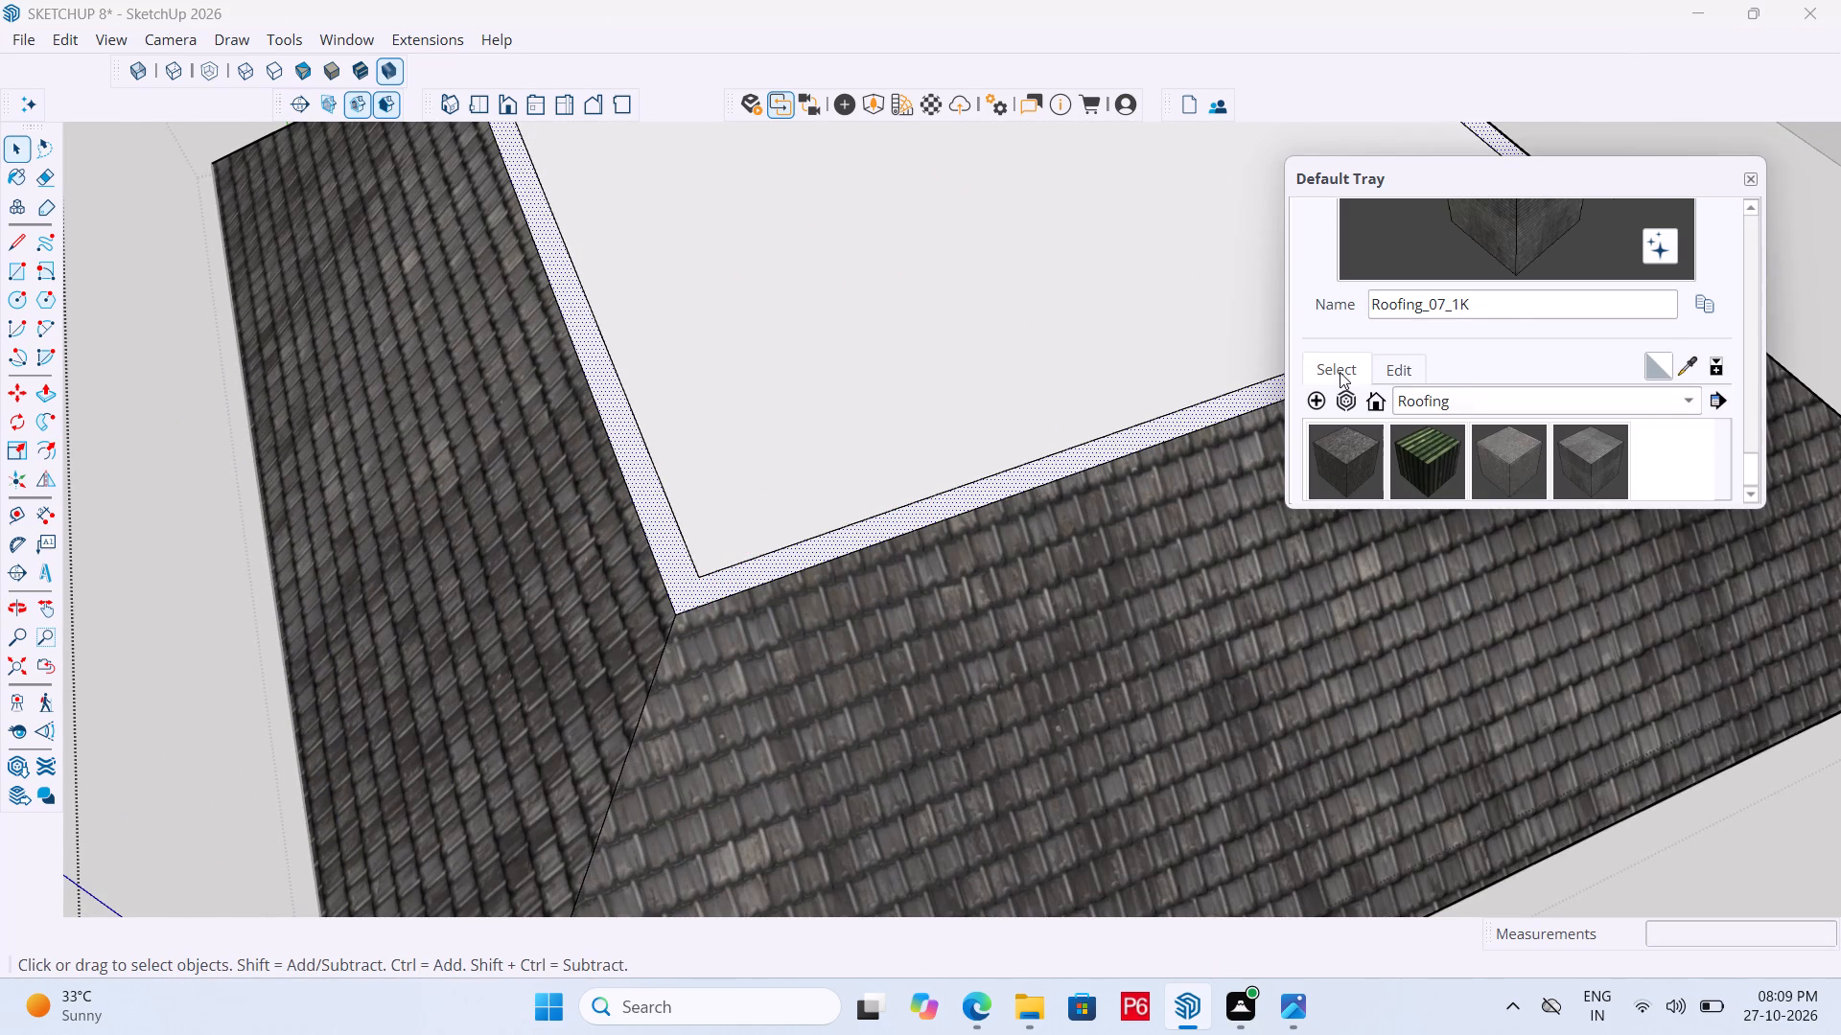
click(1447, 406)
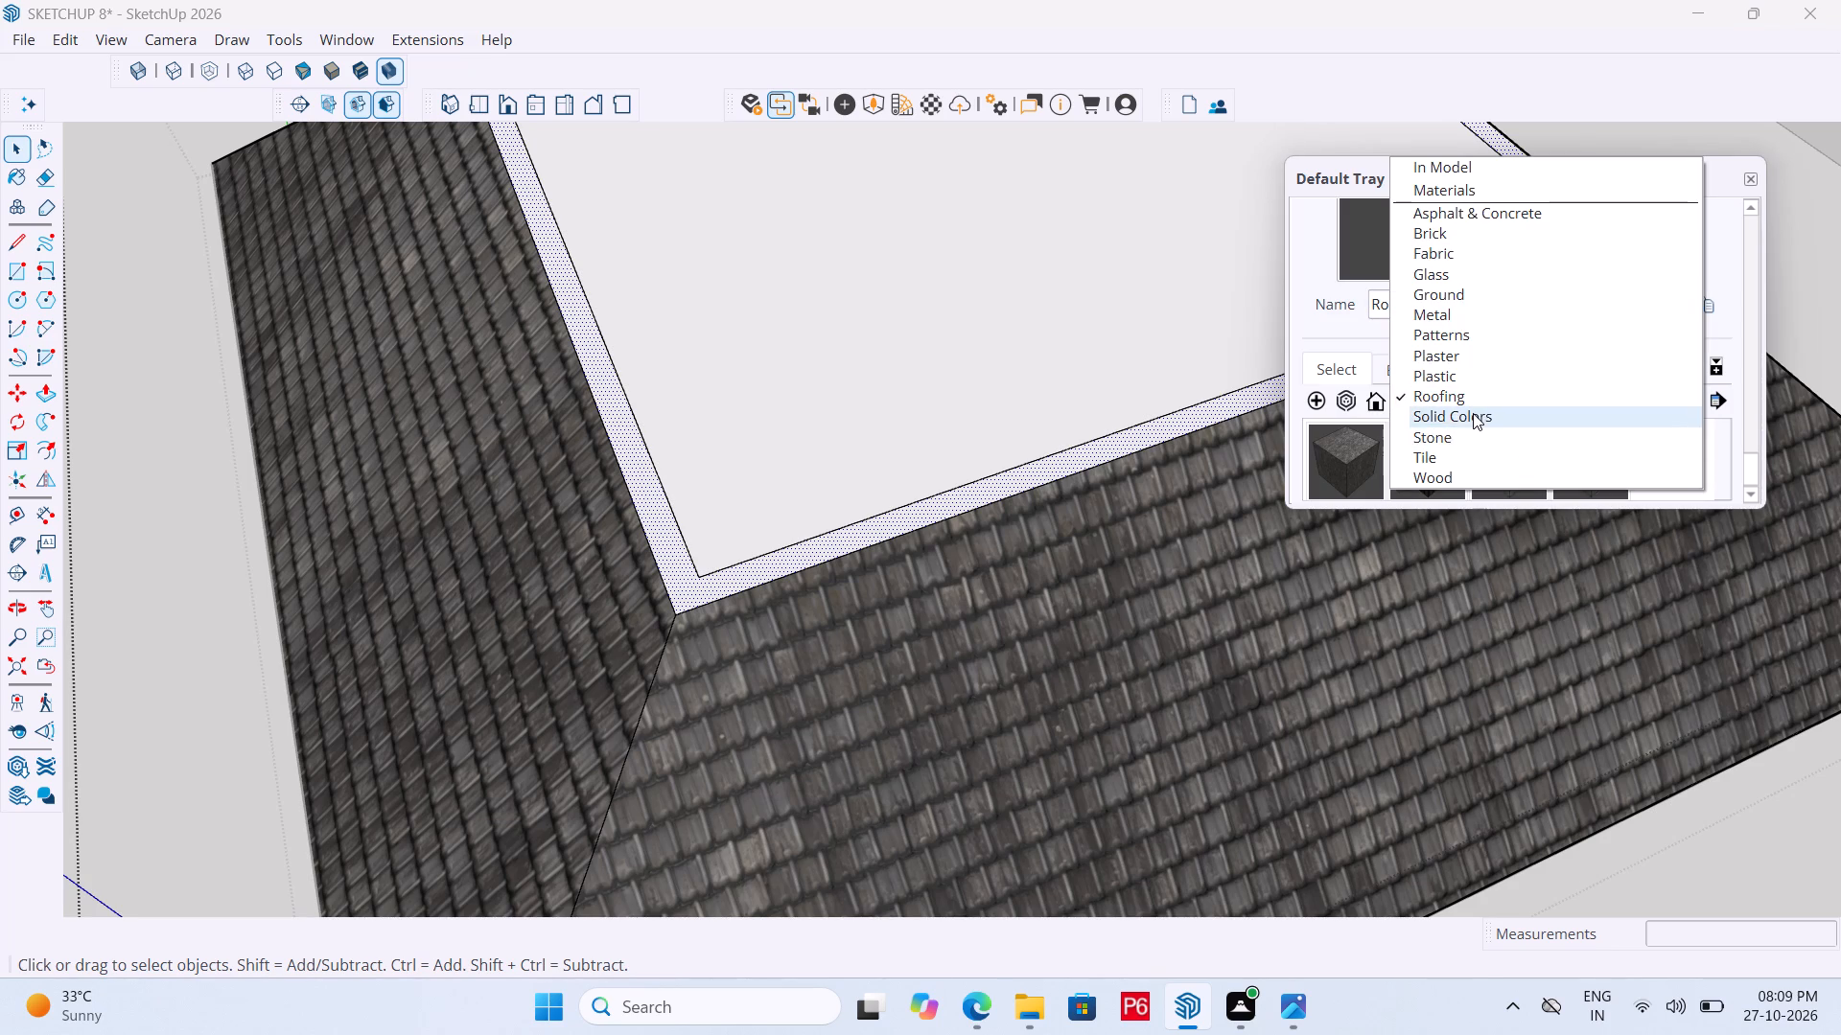
click(1473, 413)
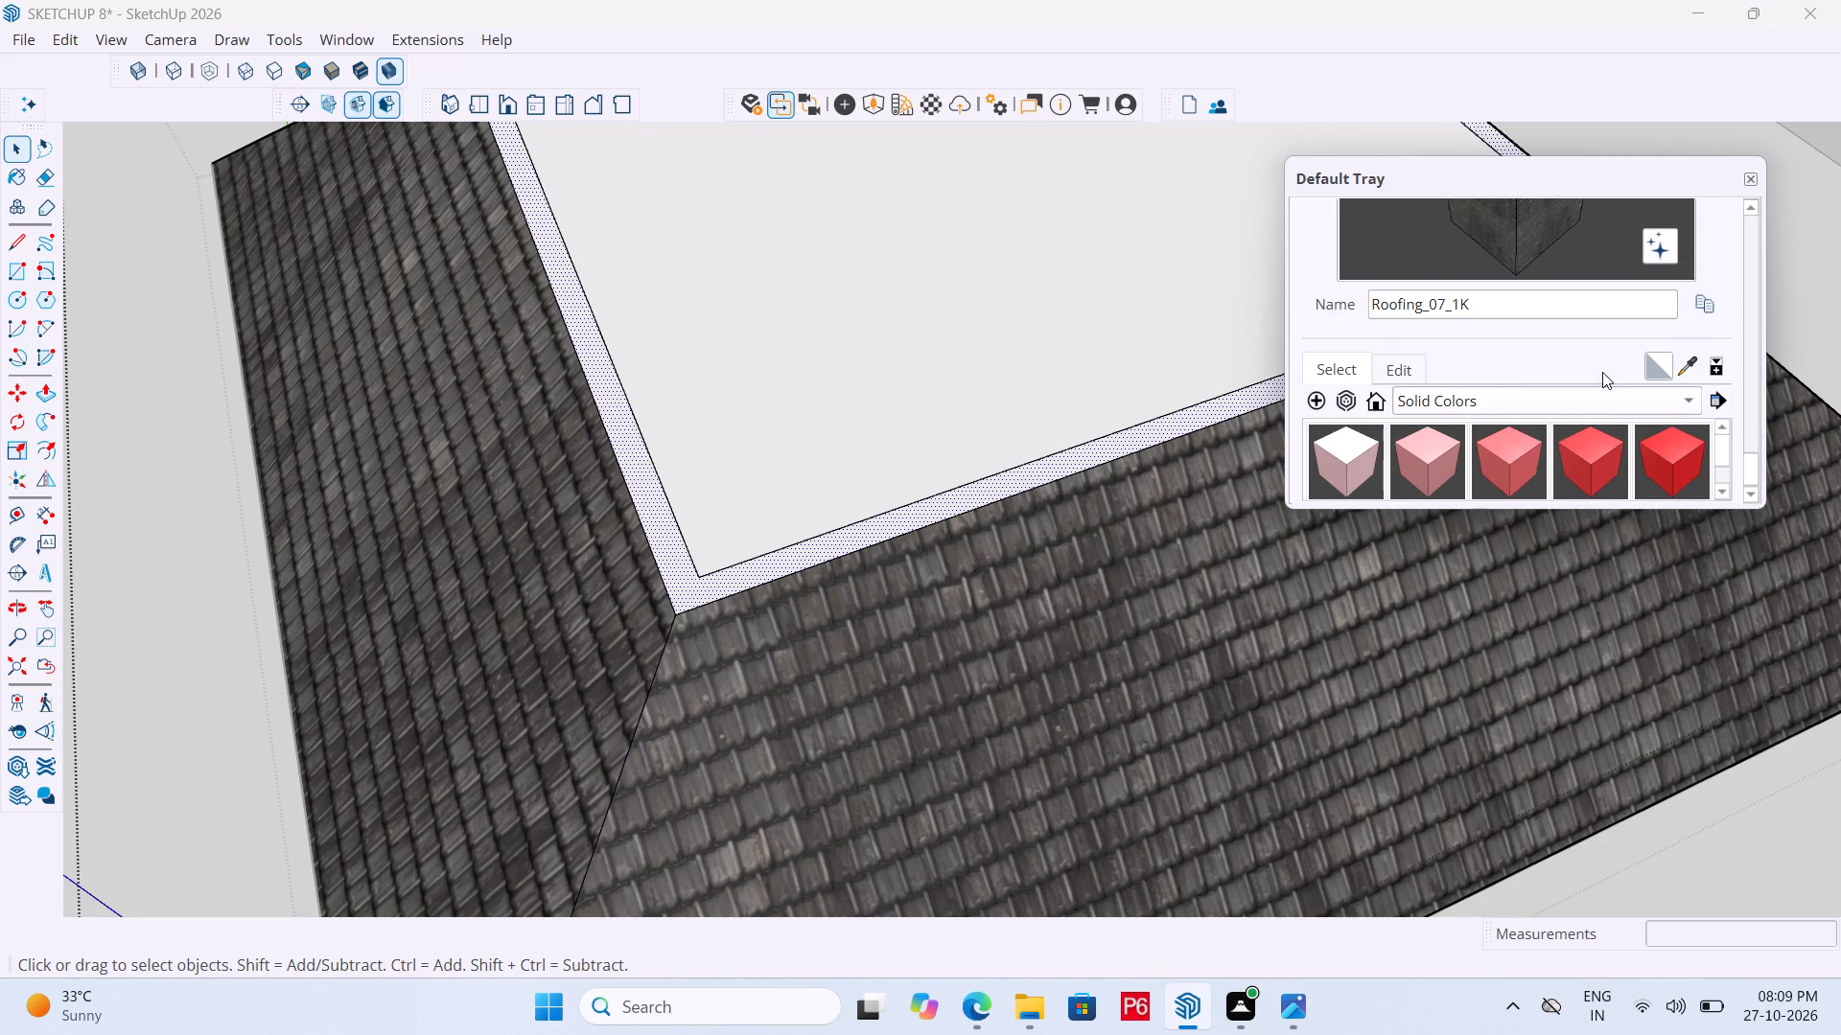
click(1543, 411)
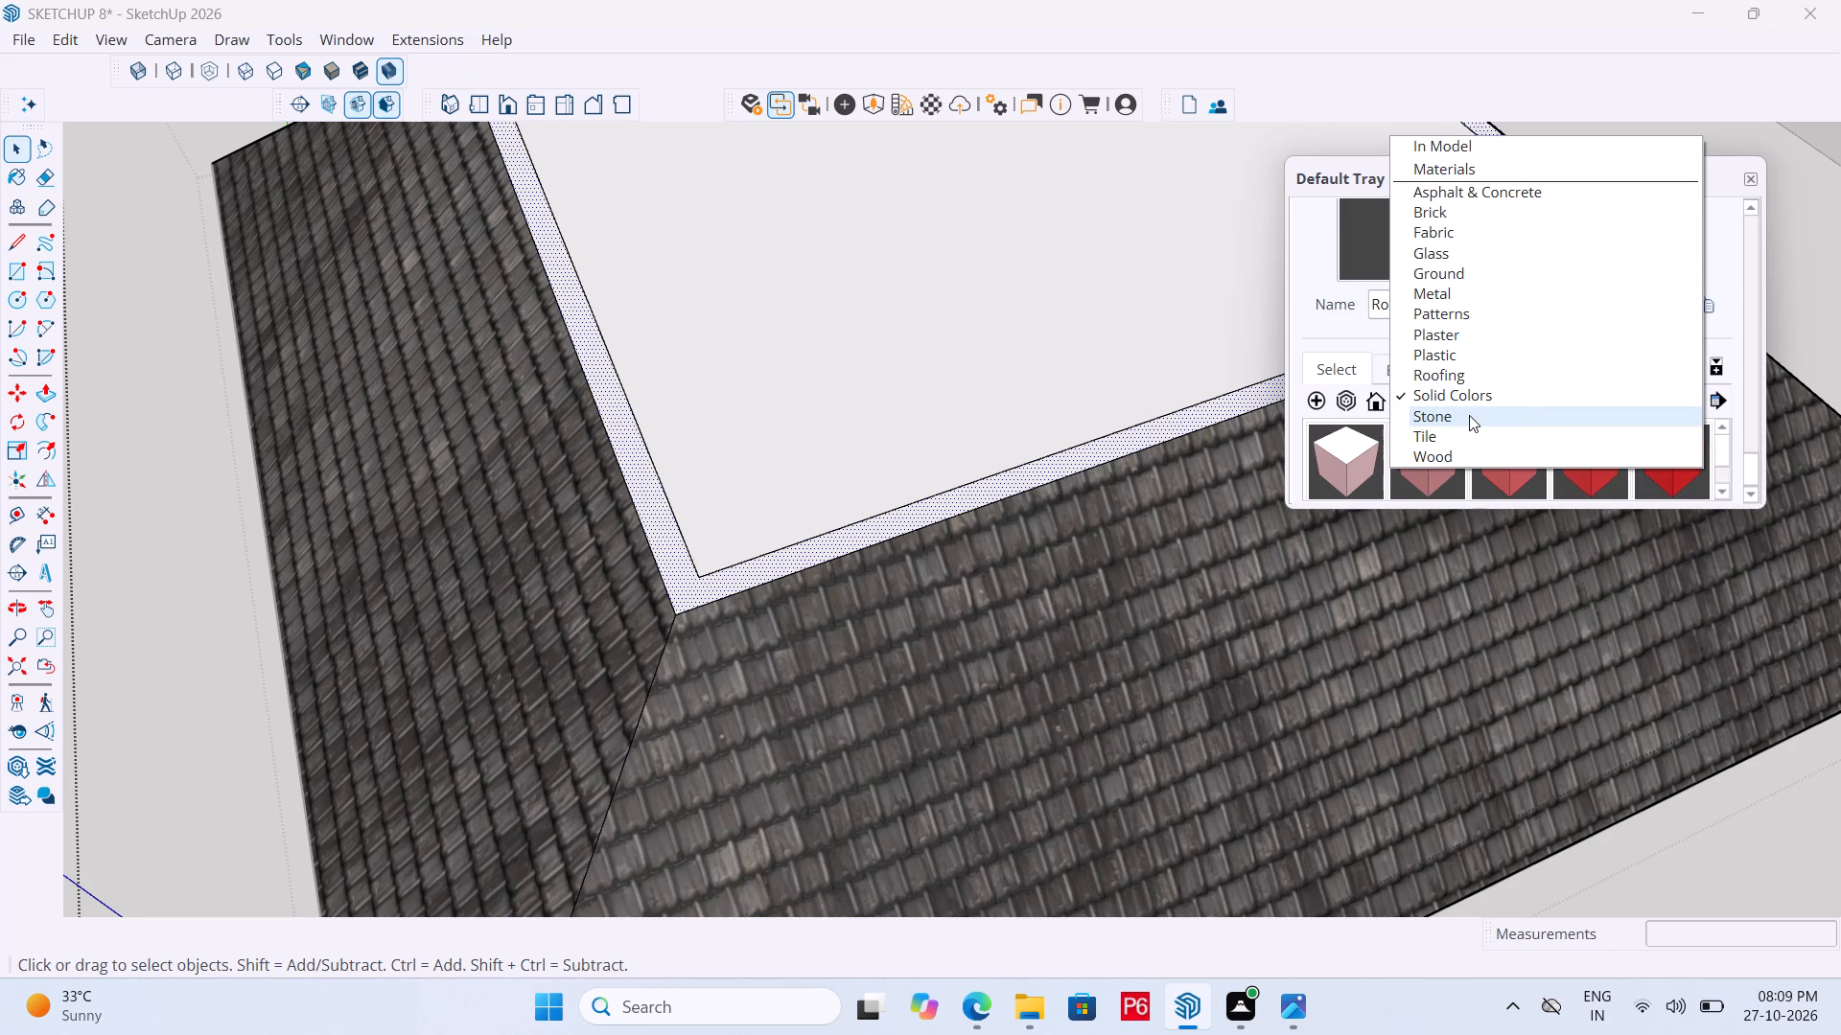
click(1469, 415)
click(1470, 414)
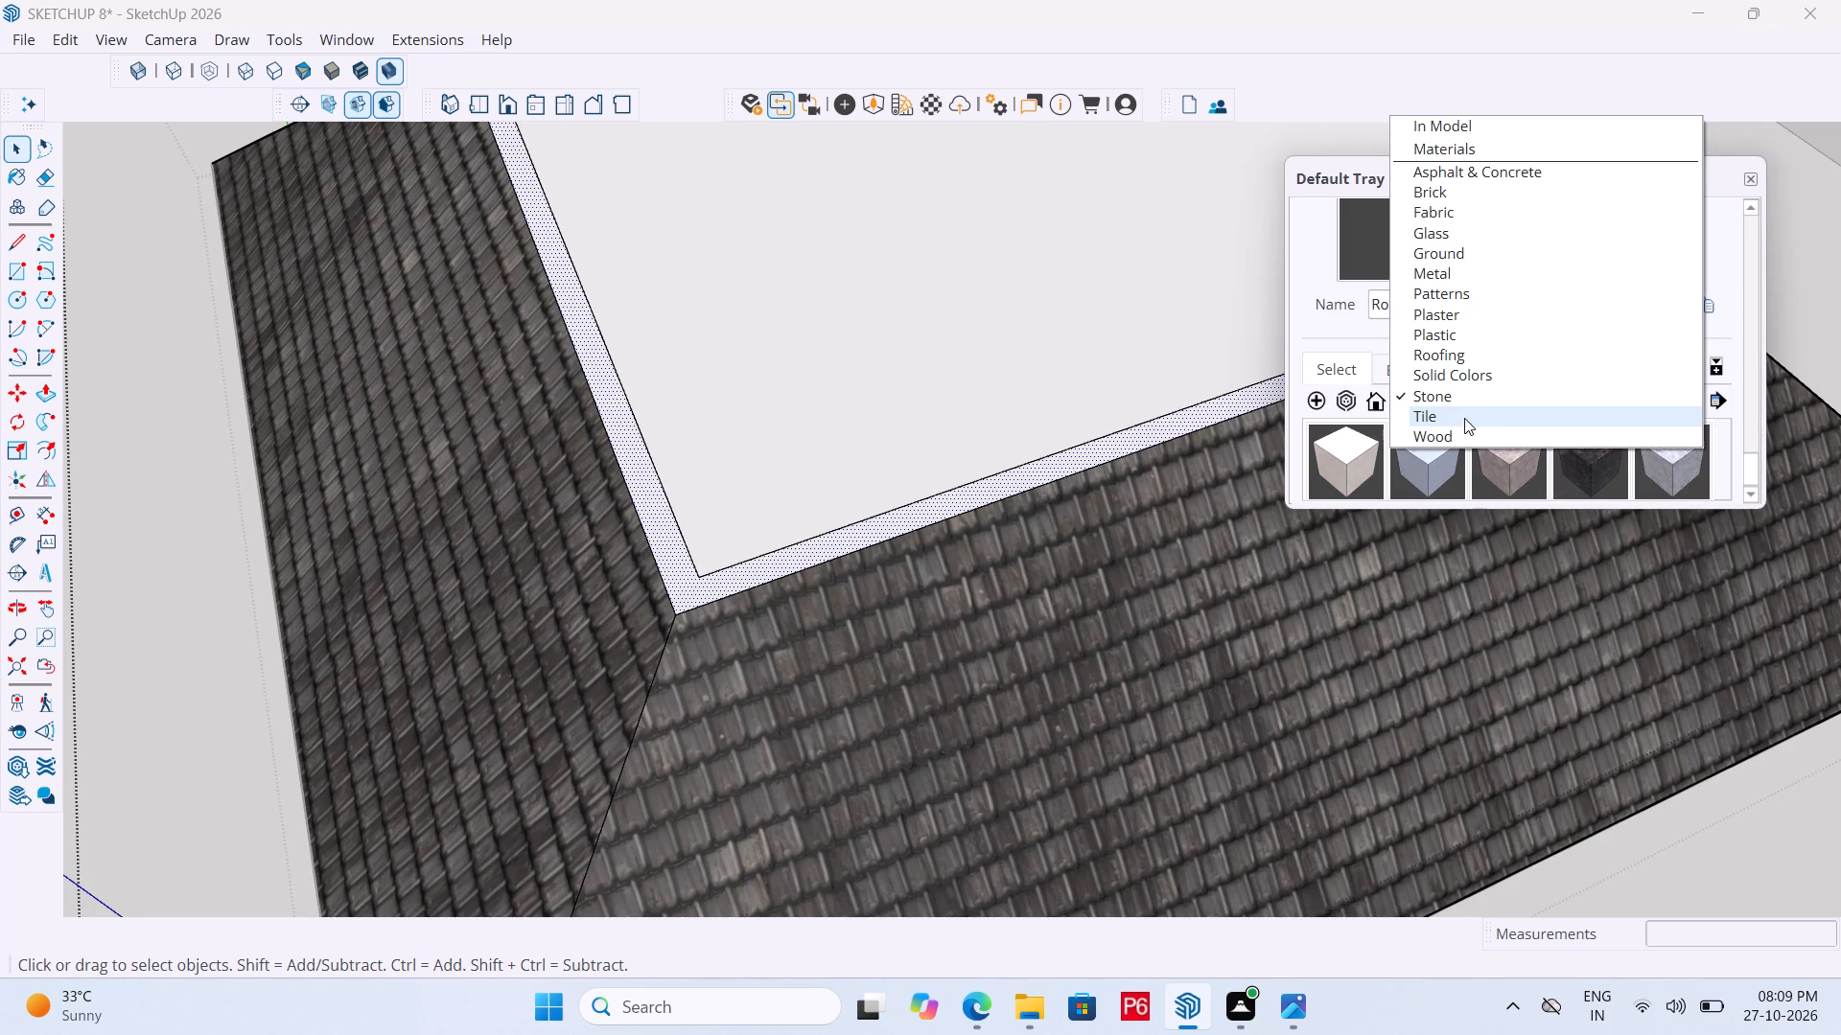
click(1496, 348)
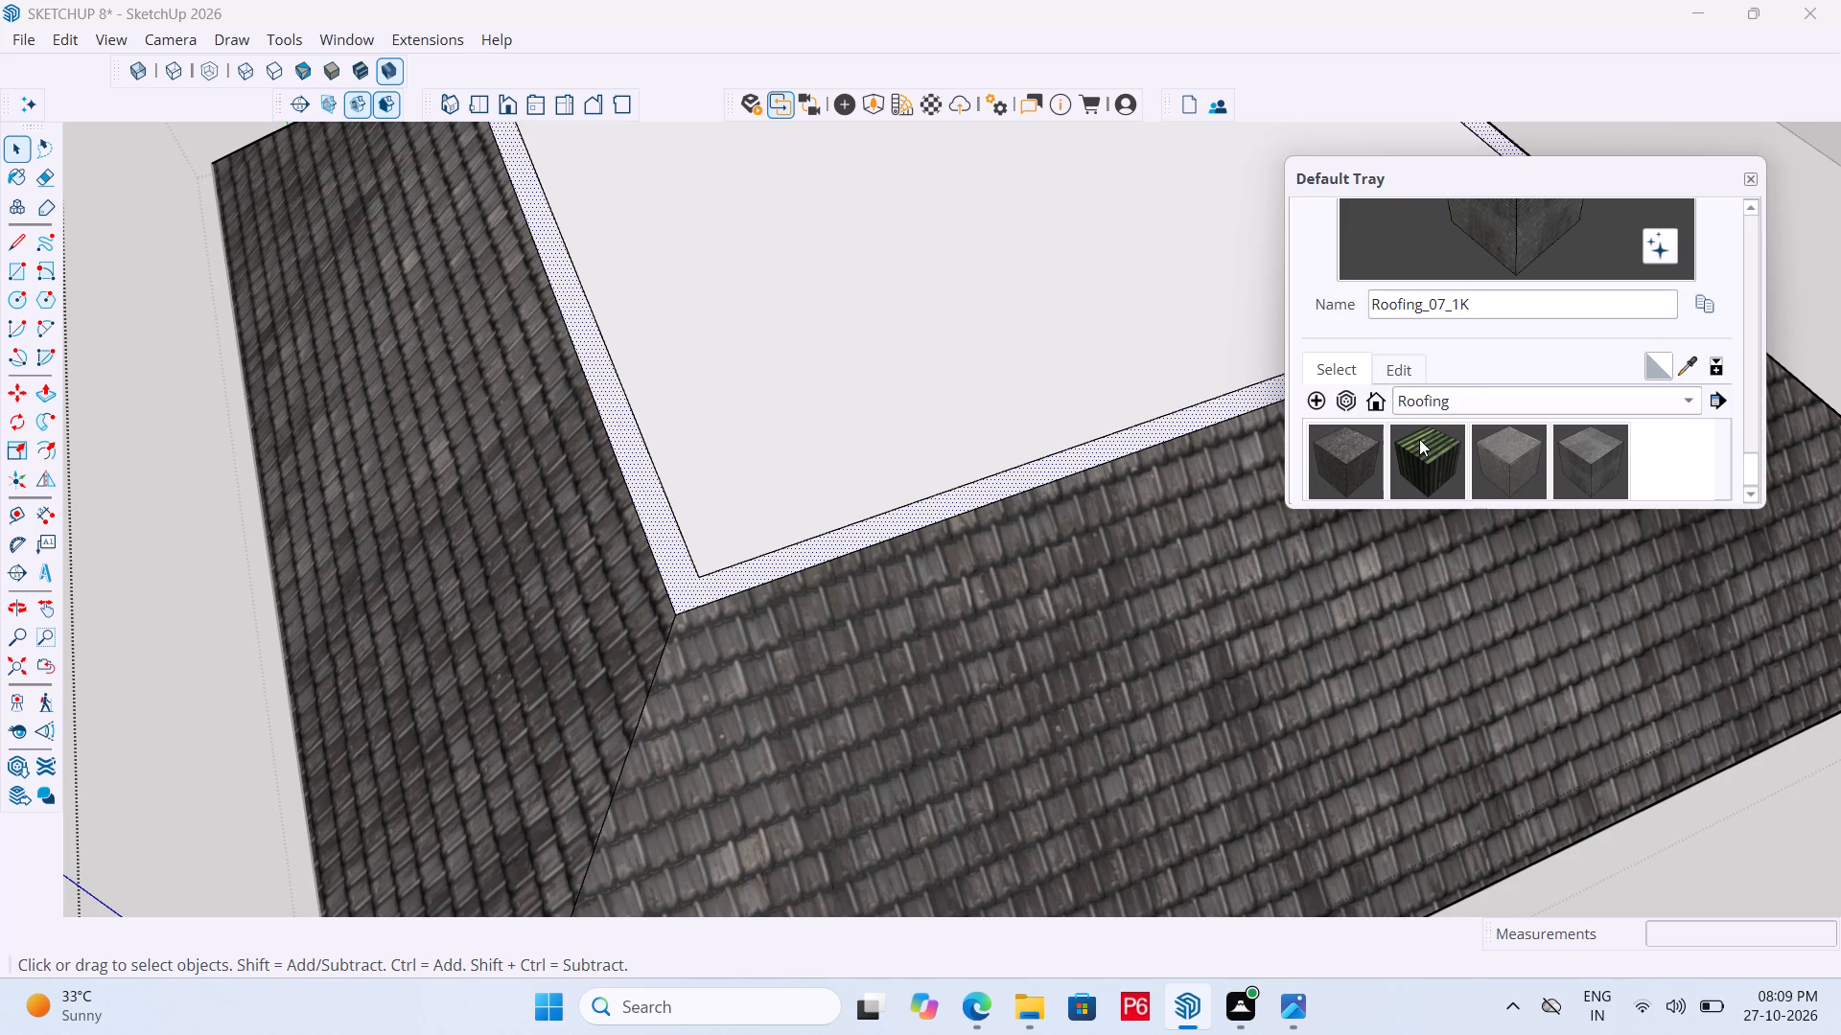
click(1419, 439)
click(991, 484)
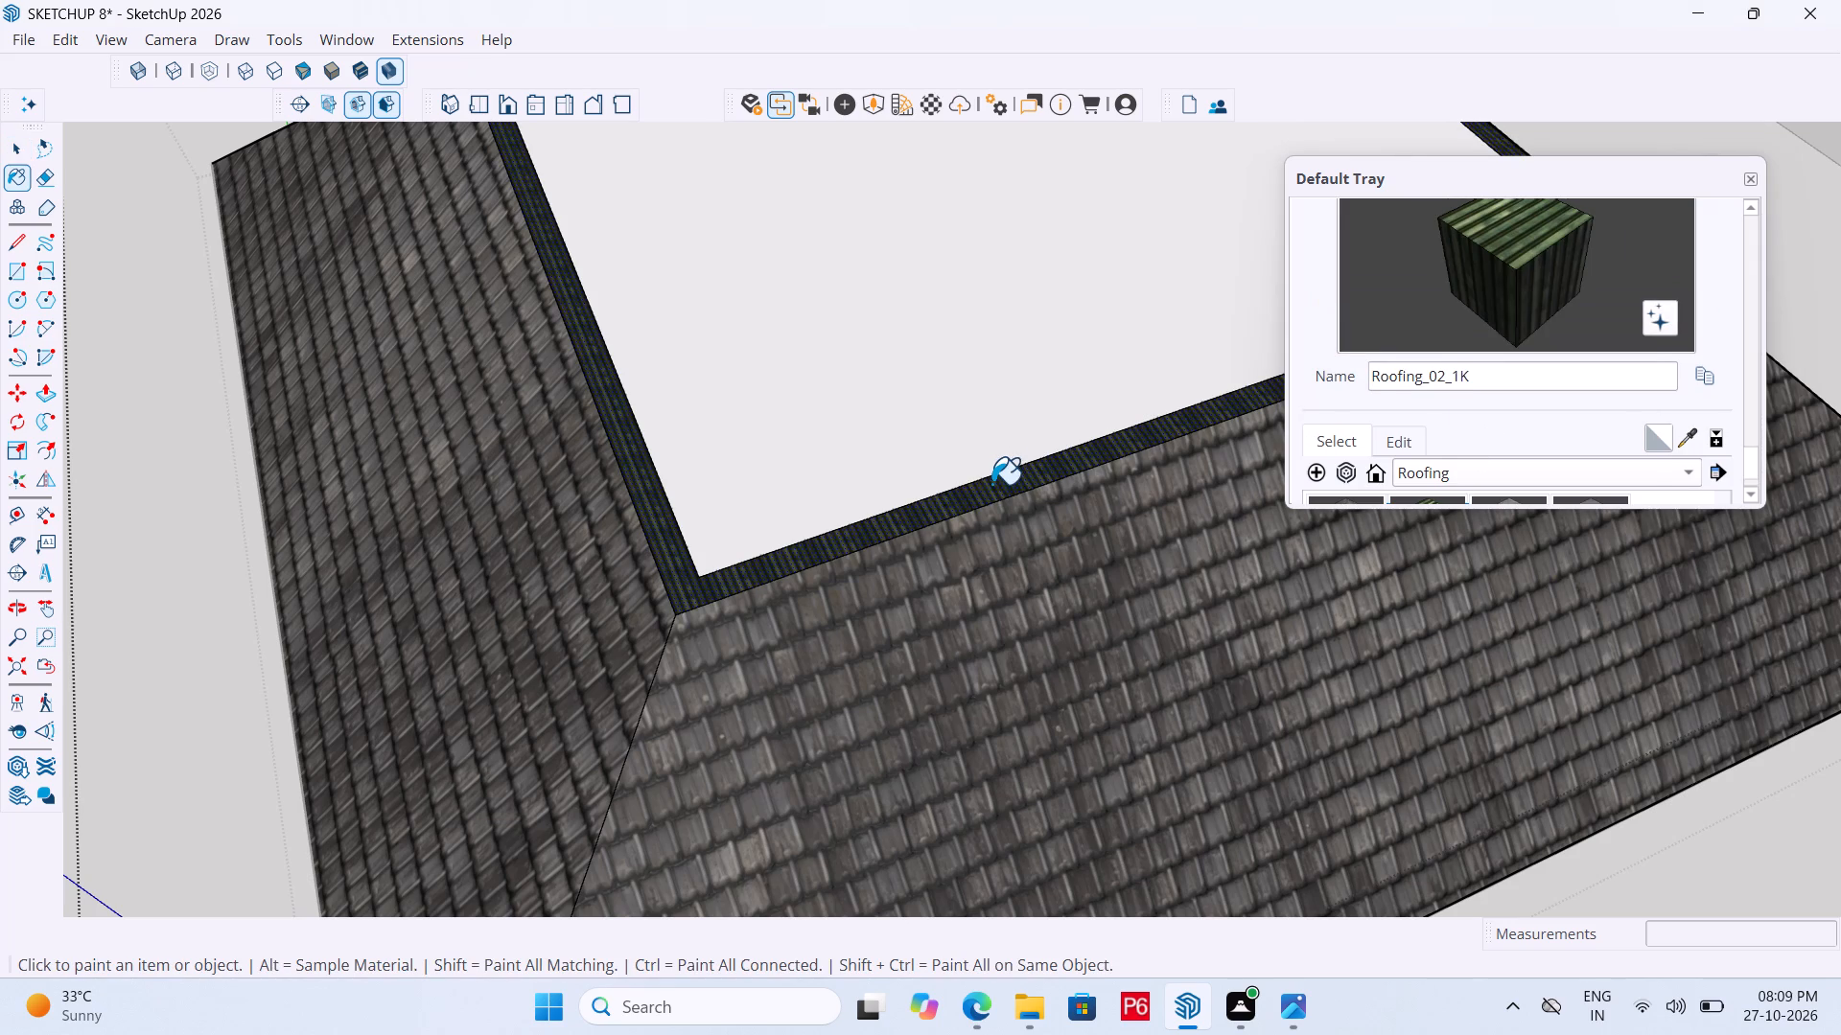
scroll(805, 565, up, 6)
scroll(654, 594, up, 10)
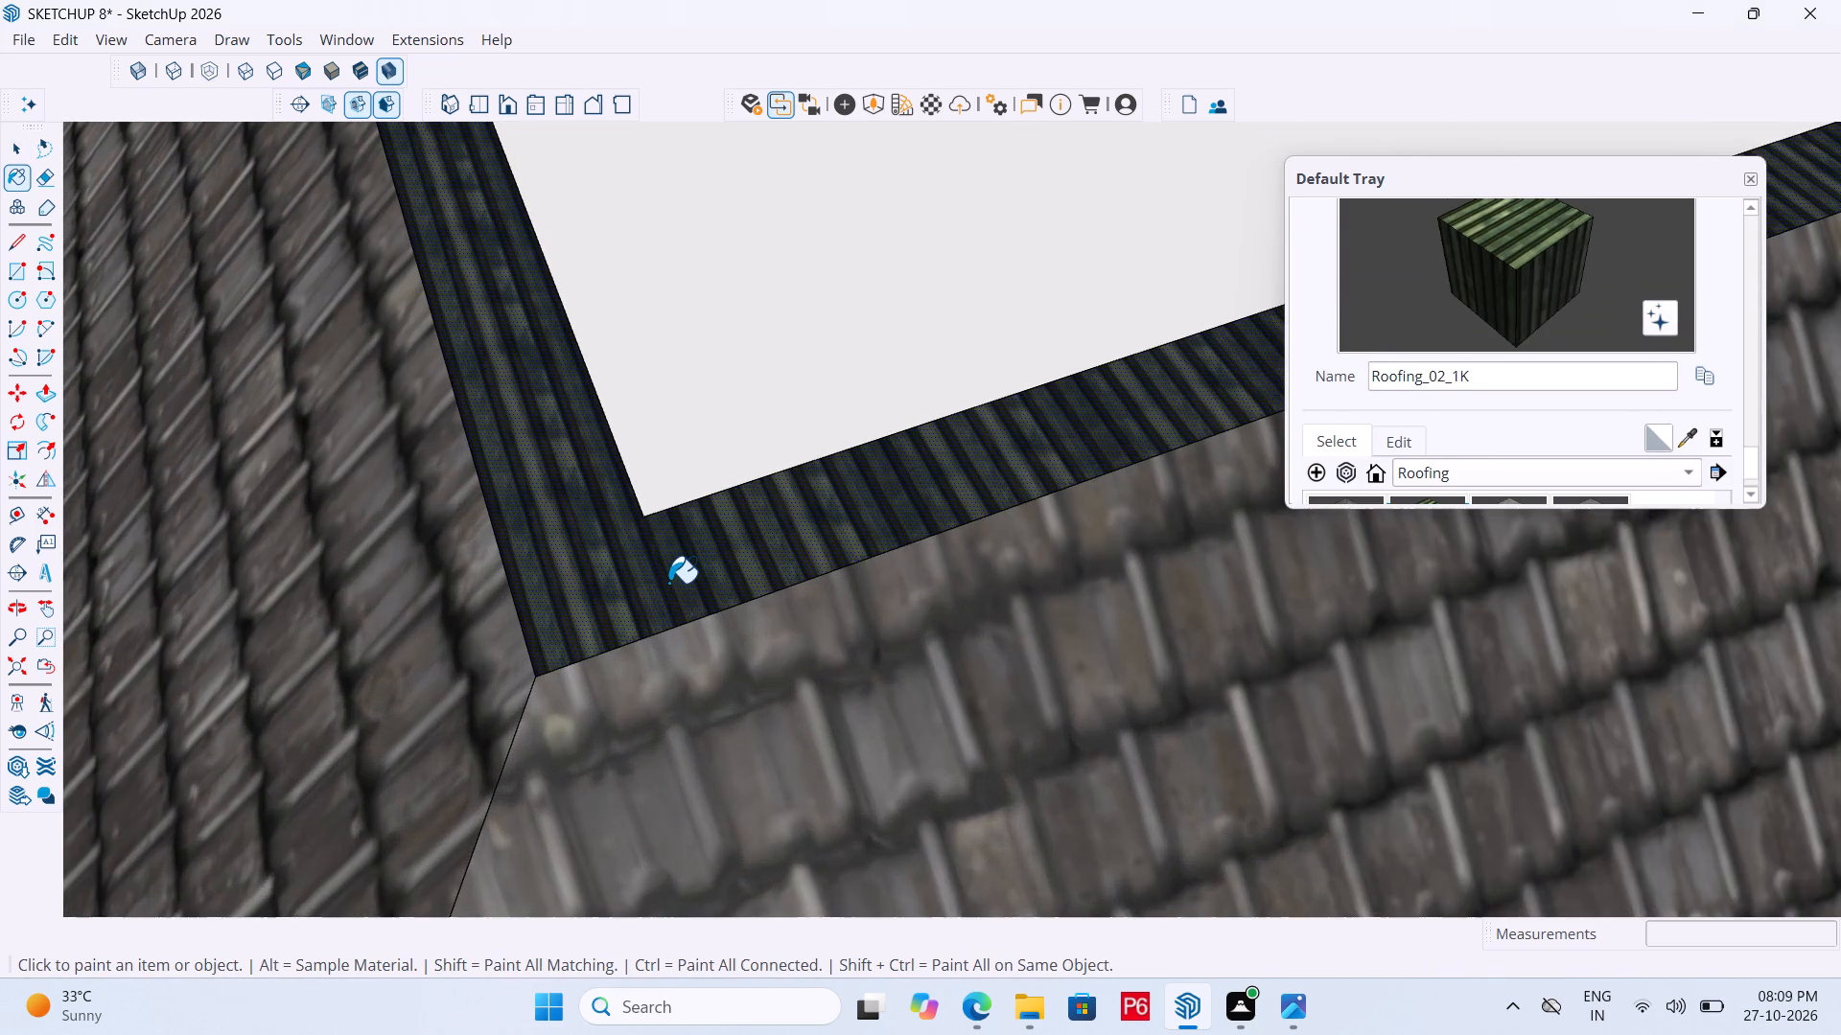
scroll(648, 586, down, 13)
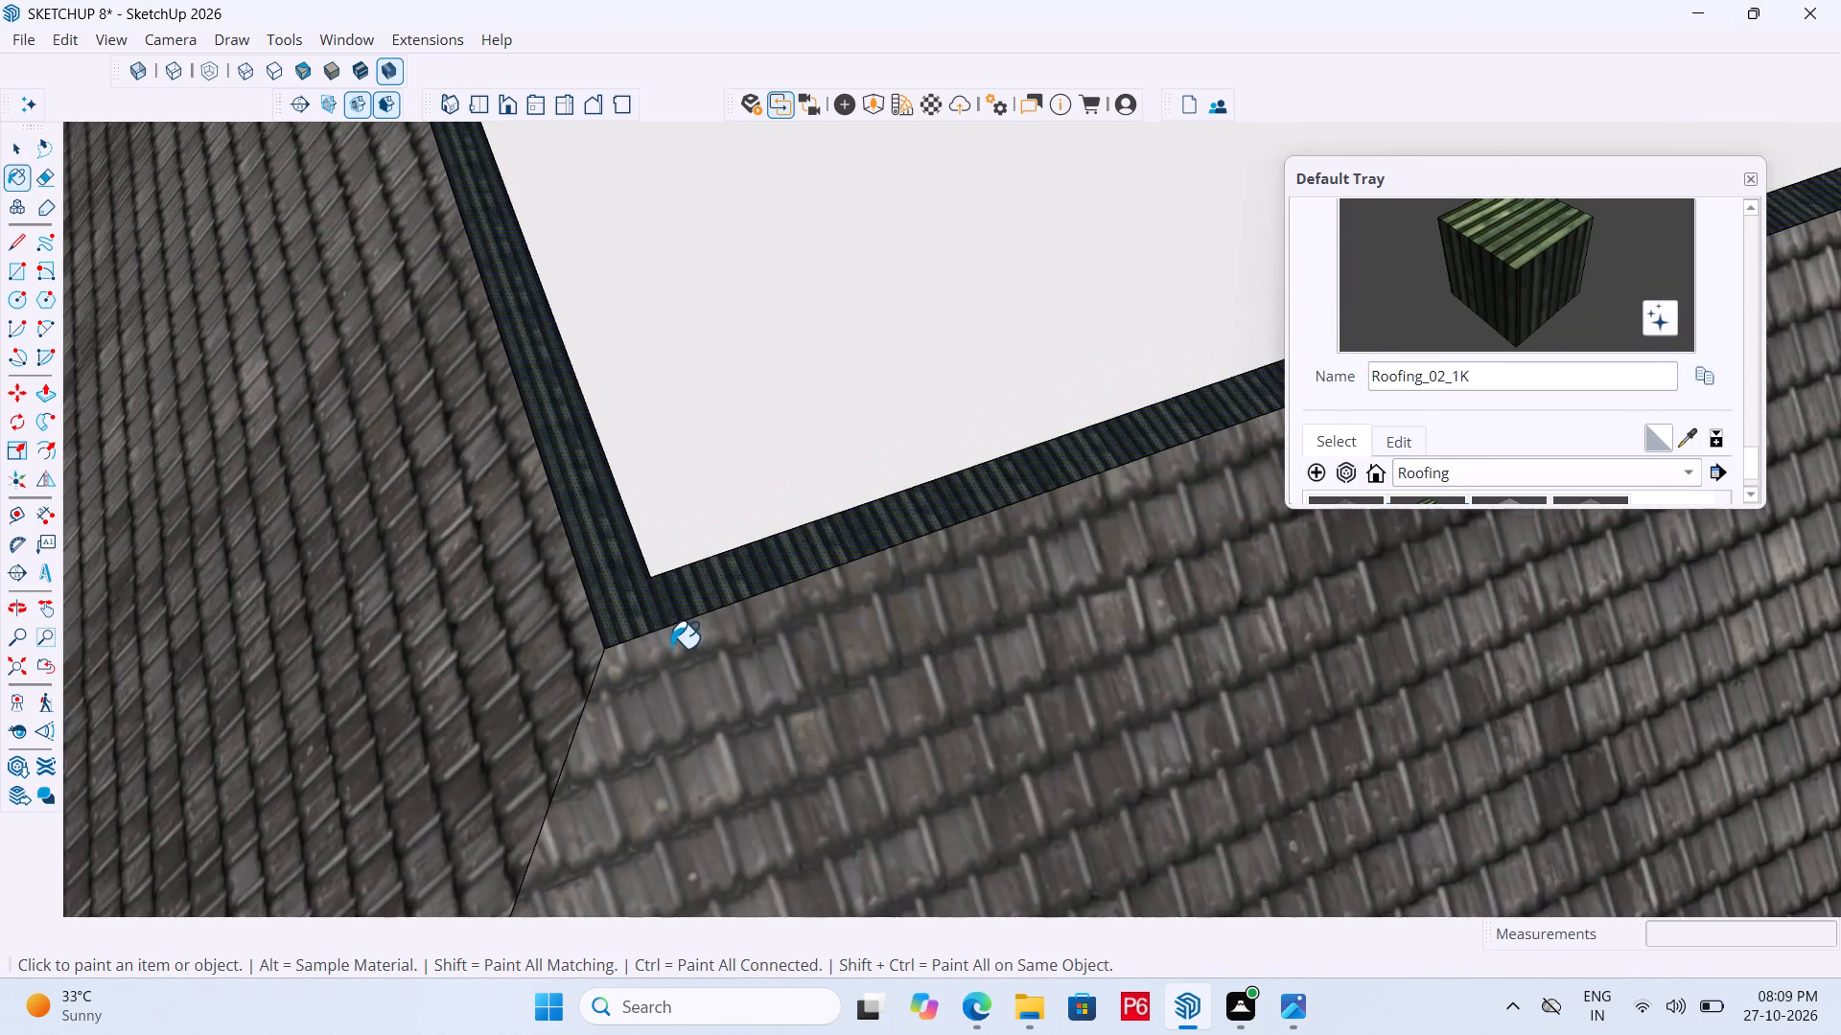
scroll(677, 649, down, 5)
scroll(950, 607, down, 7)
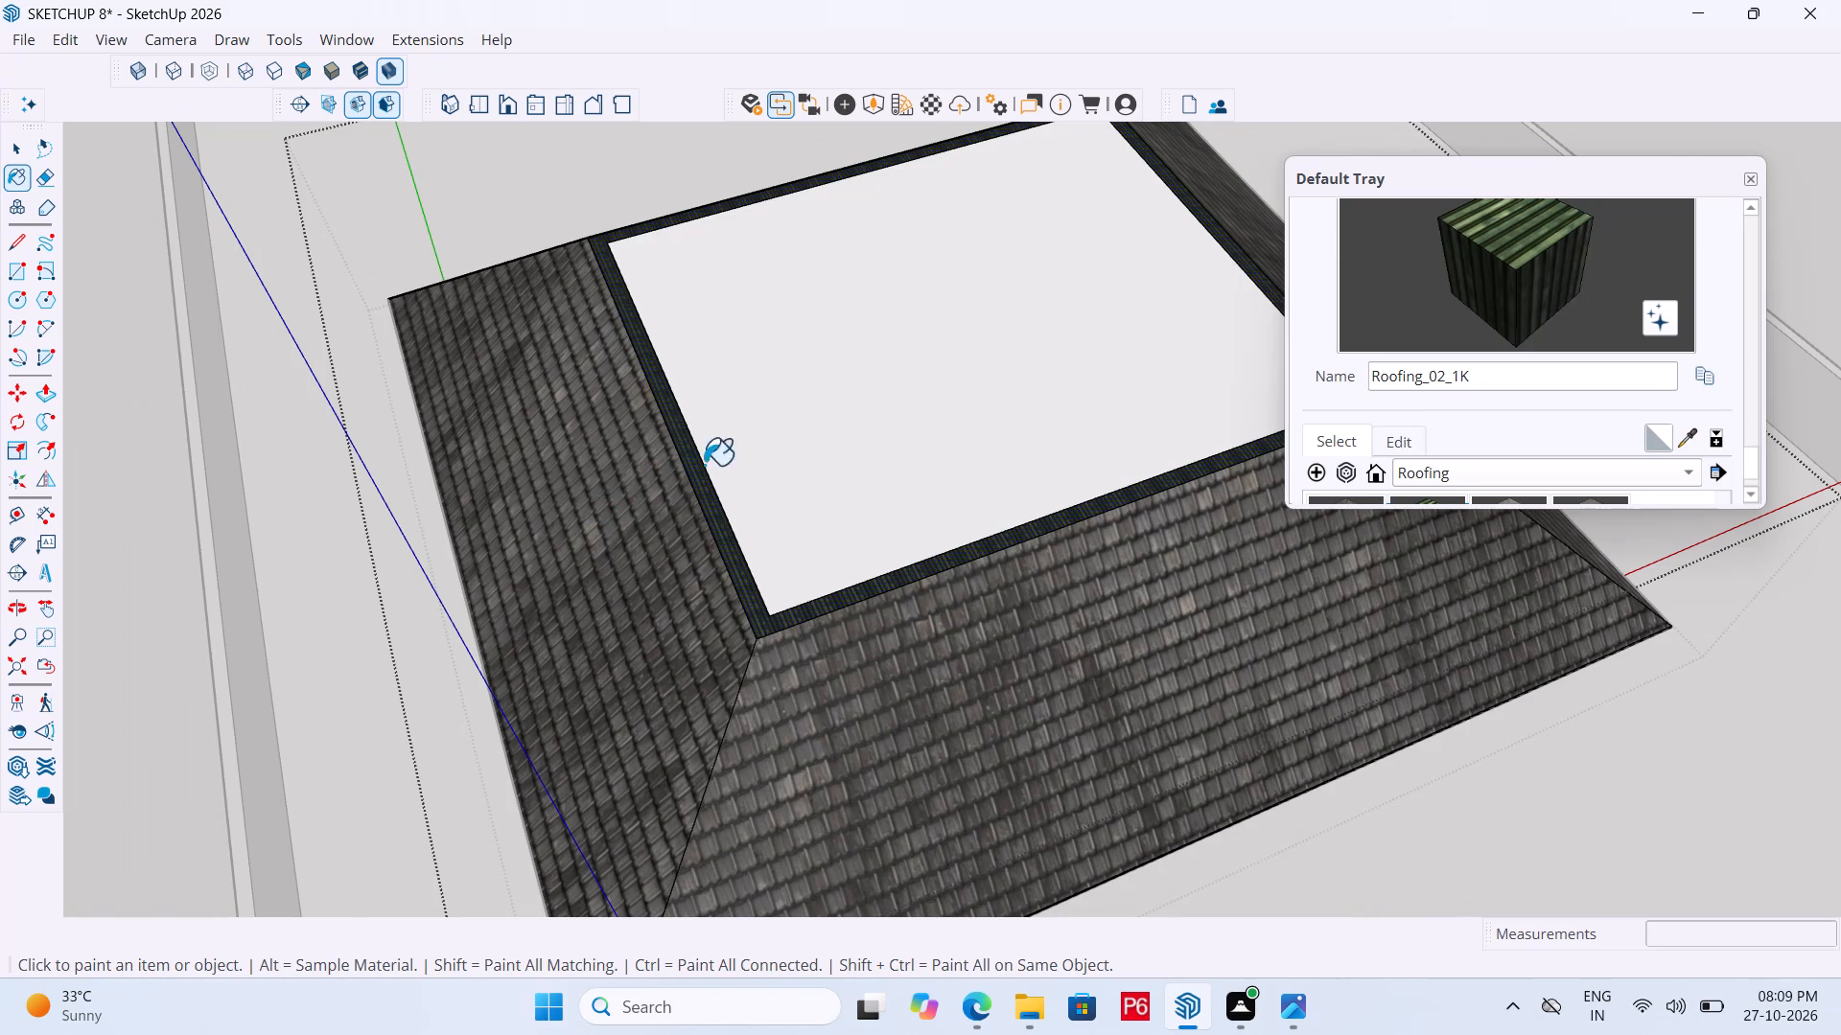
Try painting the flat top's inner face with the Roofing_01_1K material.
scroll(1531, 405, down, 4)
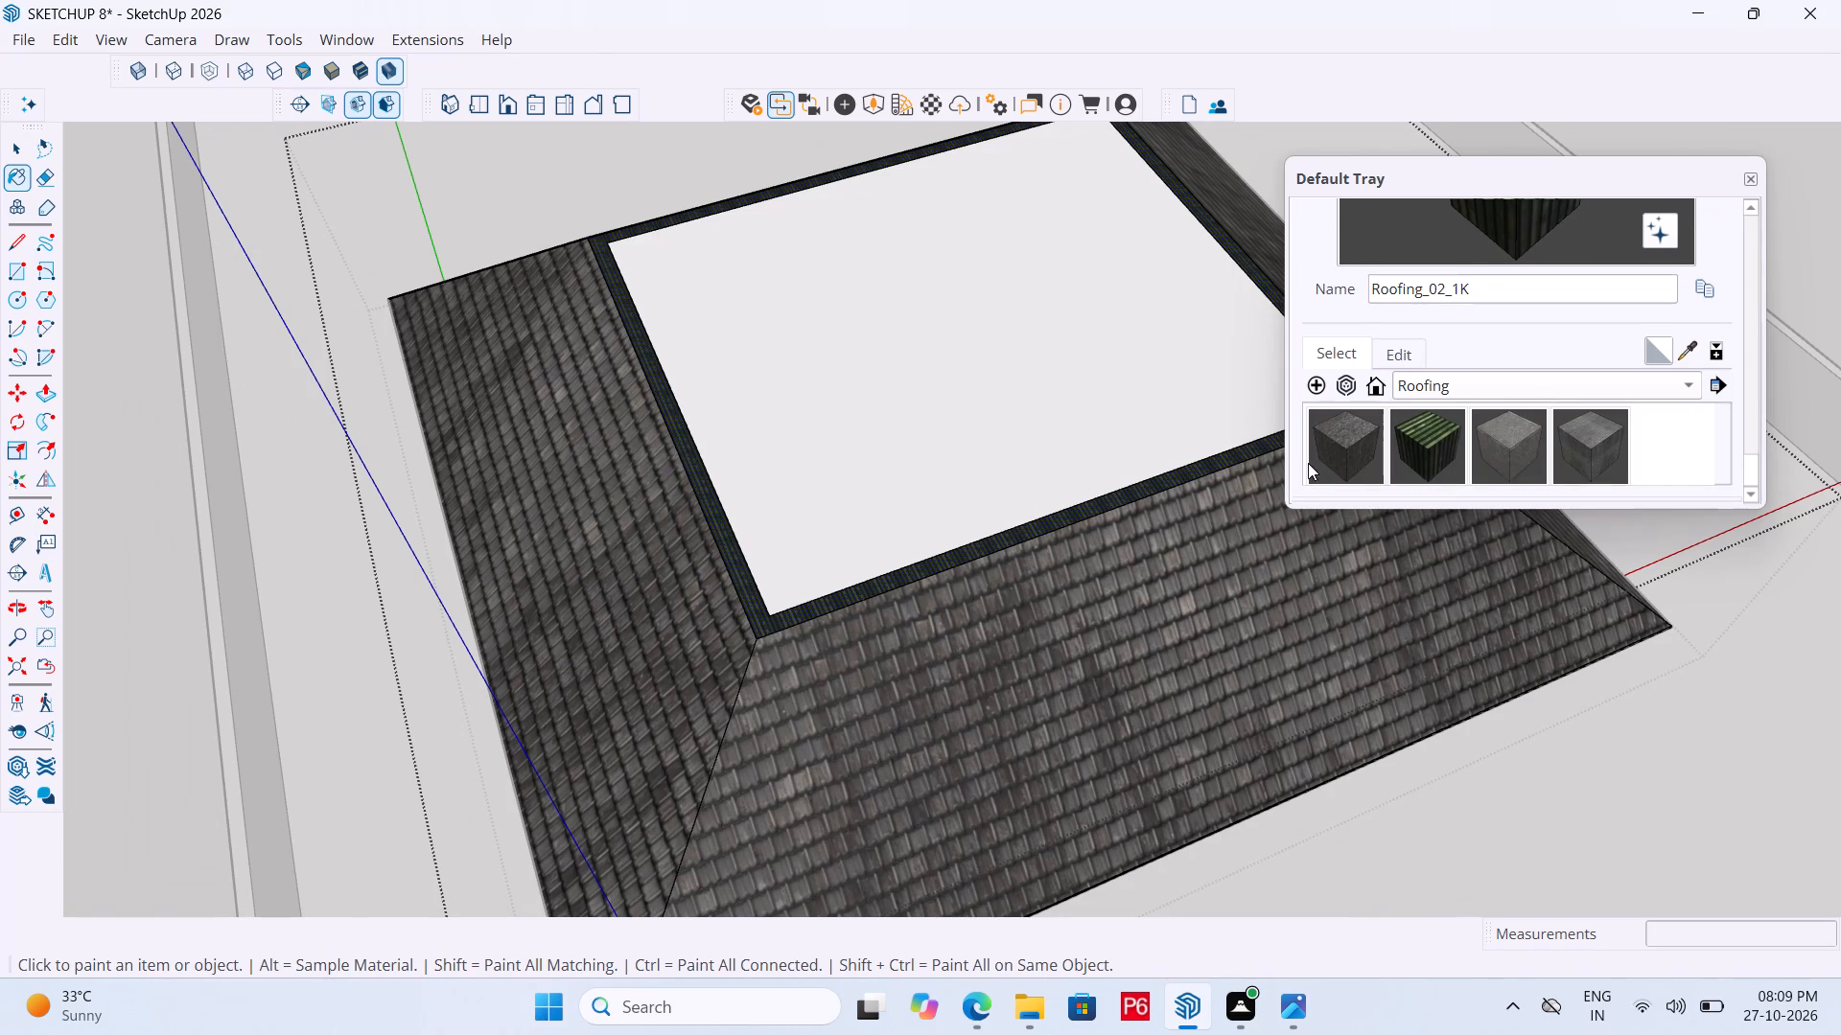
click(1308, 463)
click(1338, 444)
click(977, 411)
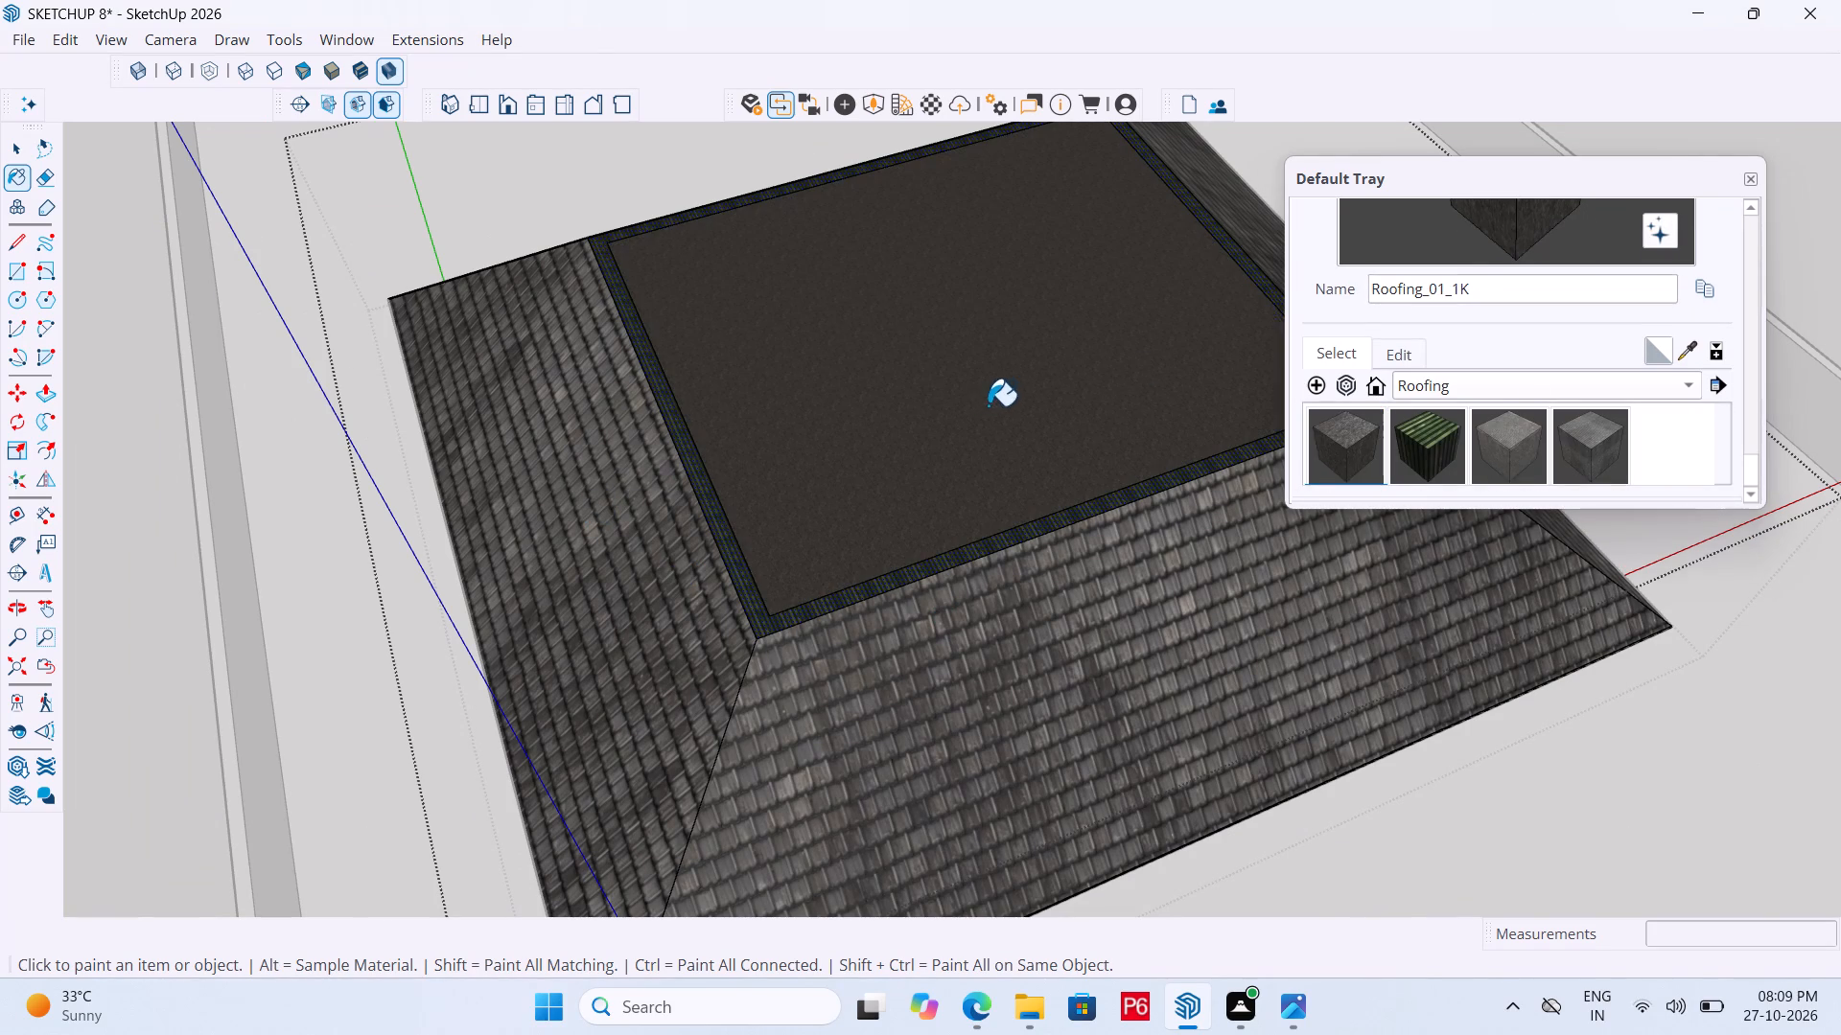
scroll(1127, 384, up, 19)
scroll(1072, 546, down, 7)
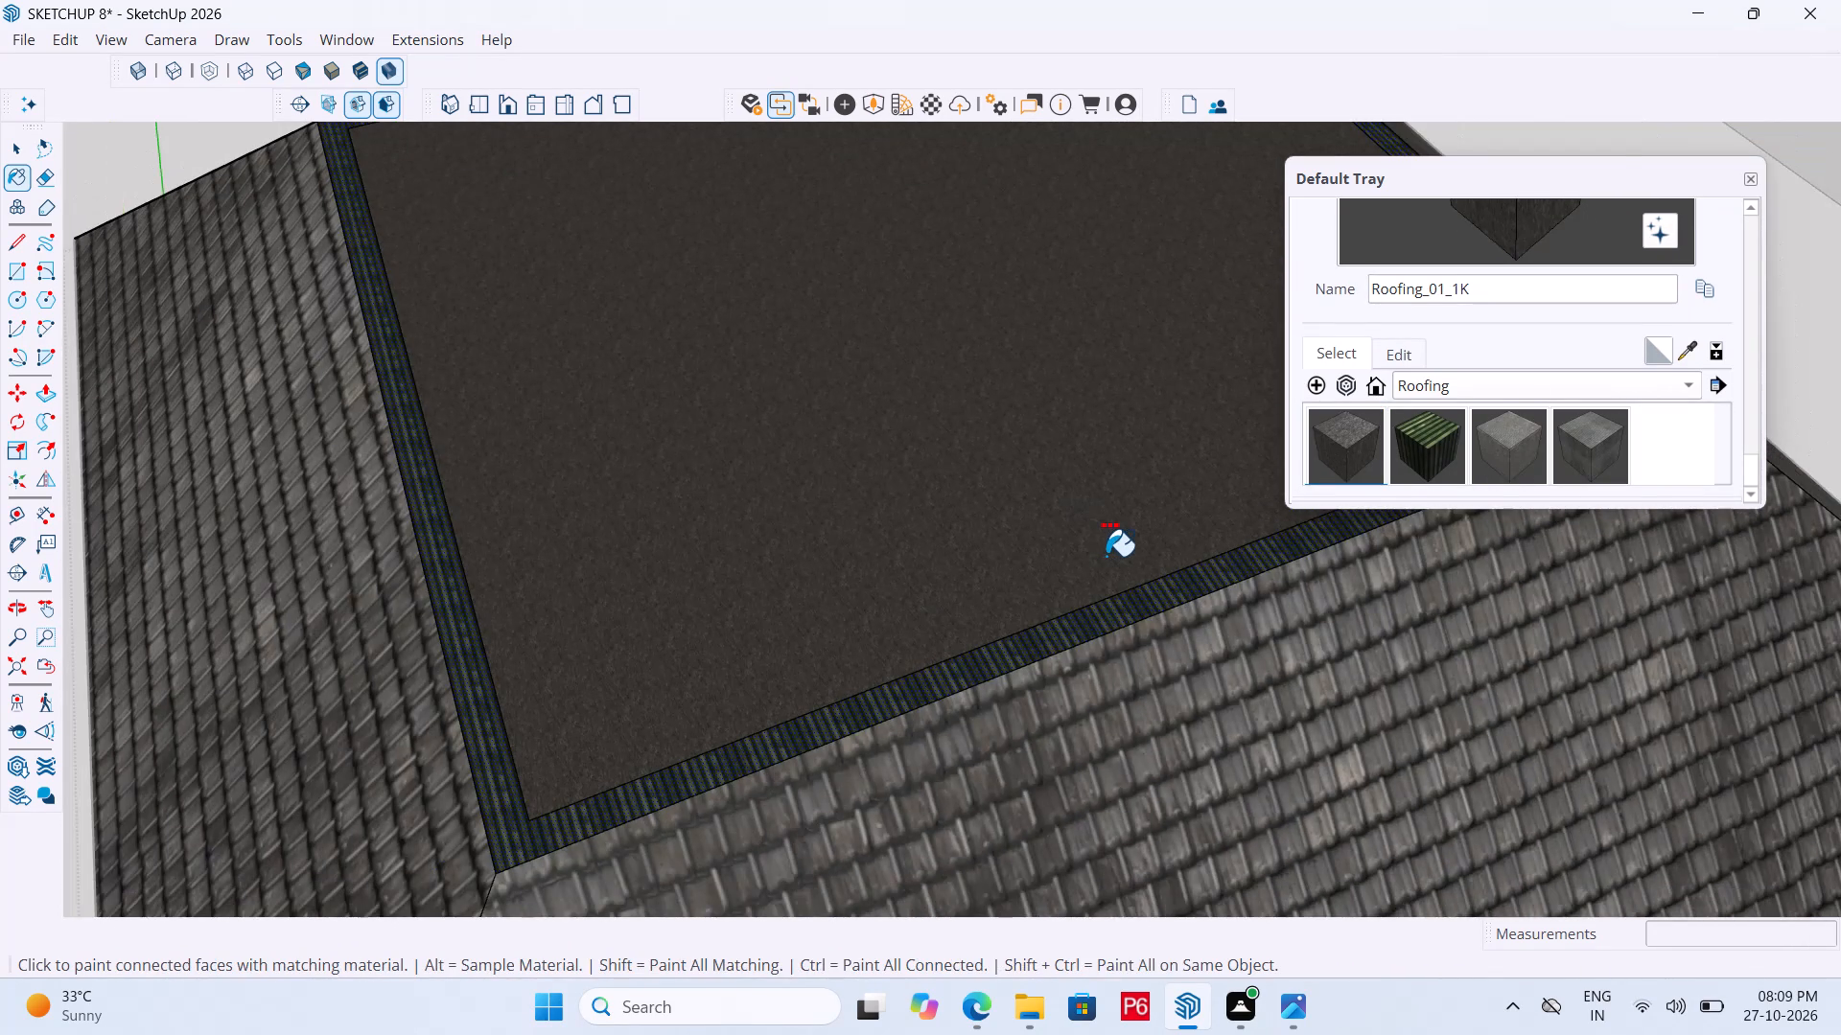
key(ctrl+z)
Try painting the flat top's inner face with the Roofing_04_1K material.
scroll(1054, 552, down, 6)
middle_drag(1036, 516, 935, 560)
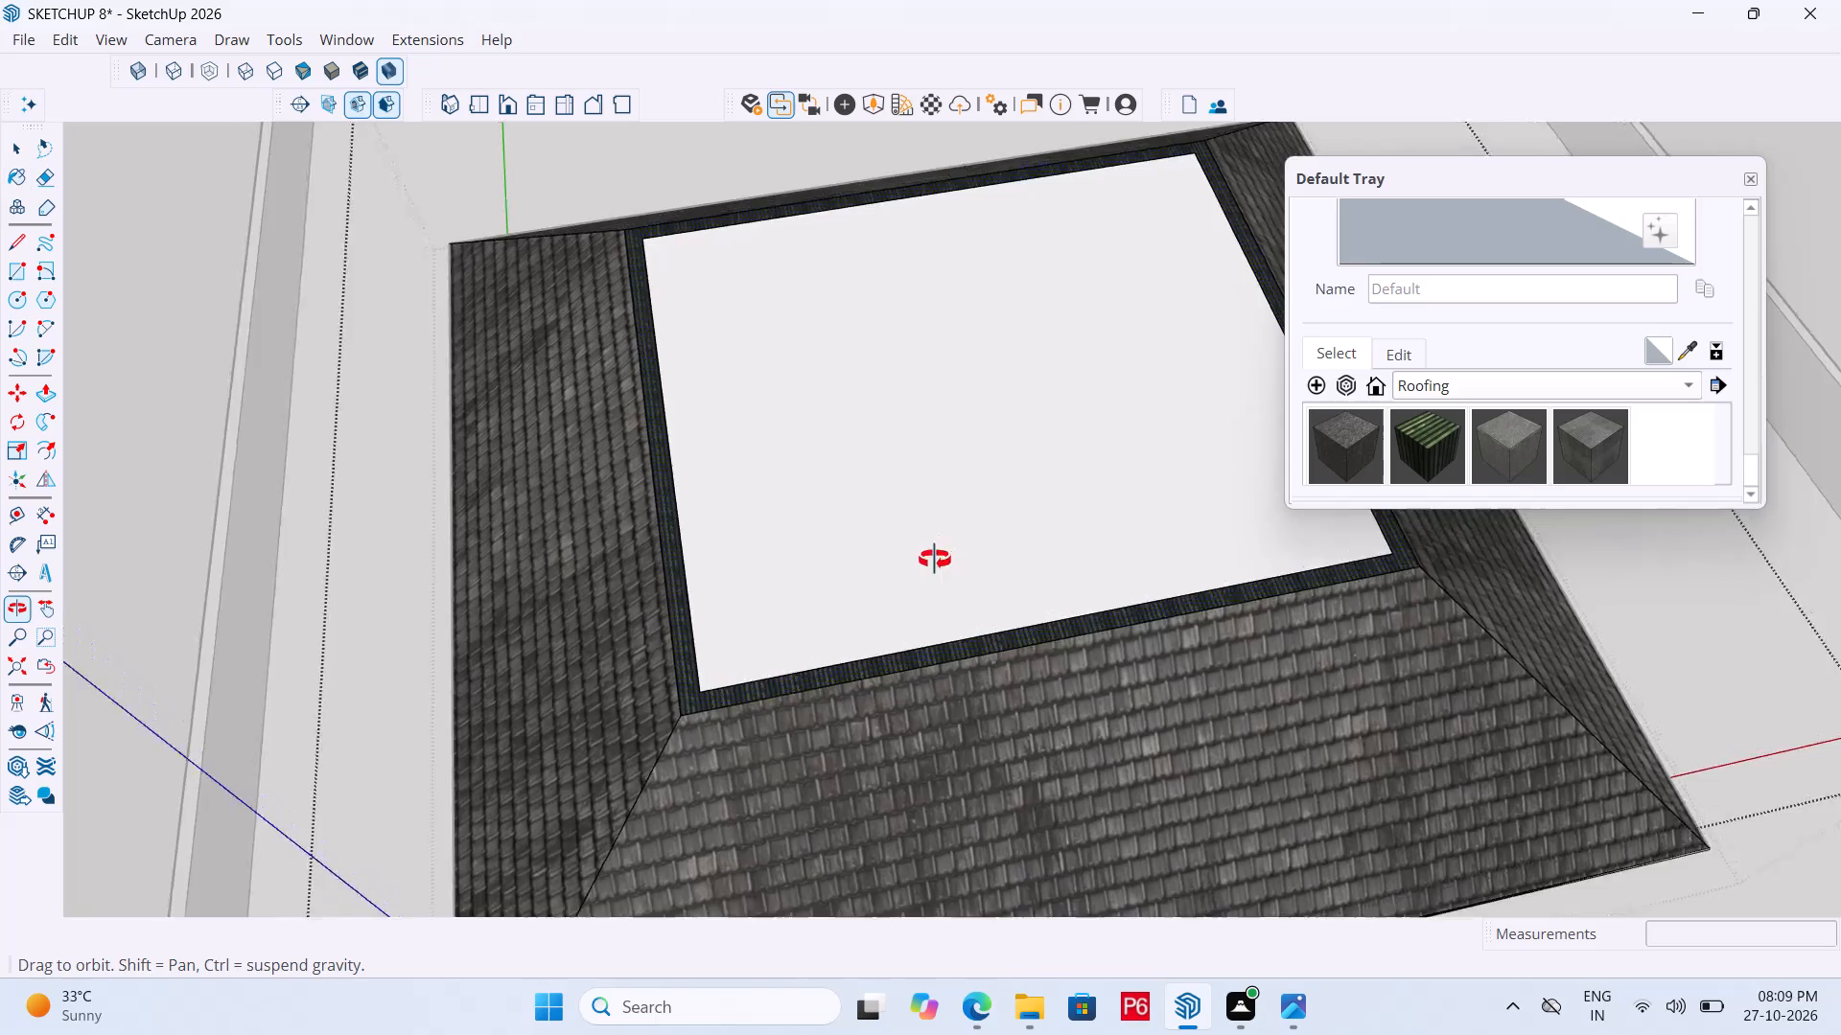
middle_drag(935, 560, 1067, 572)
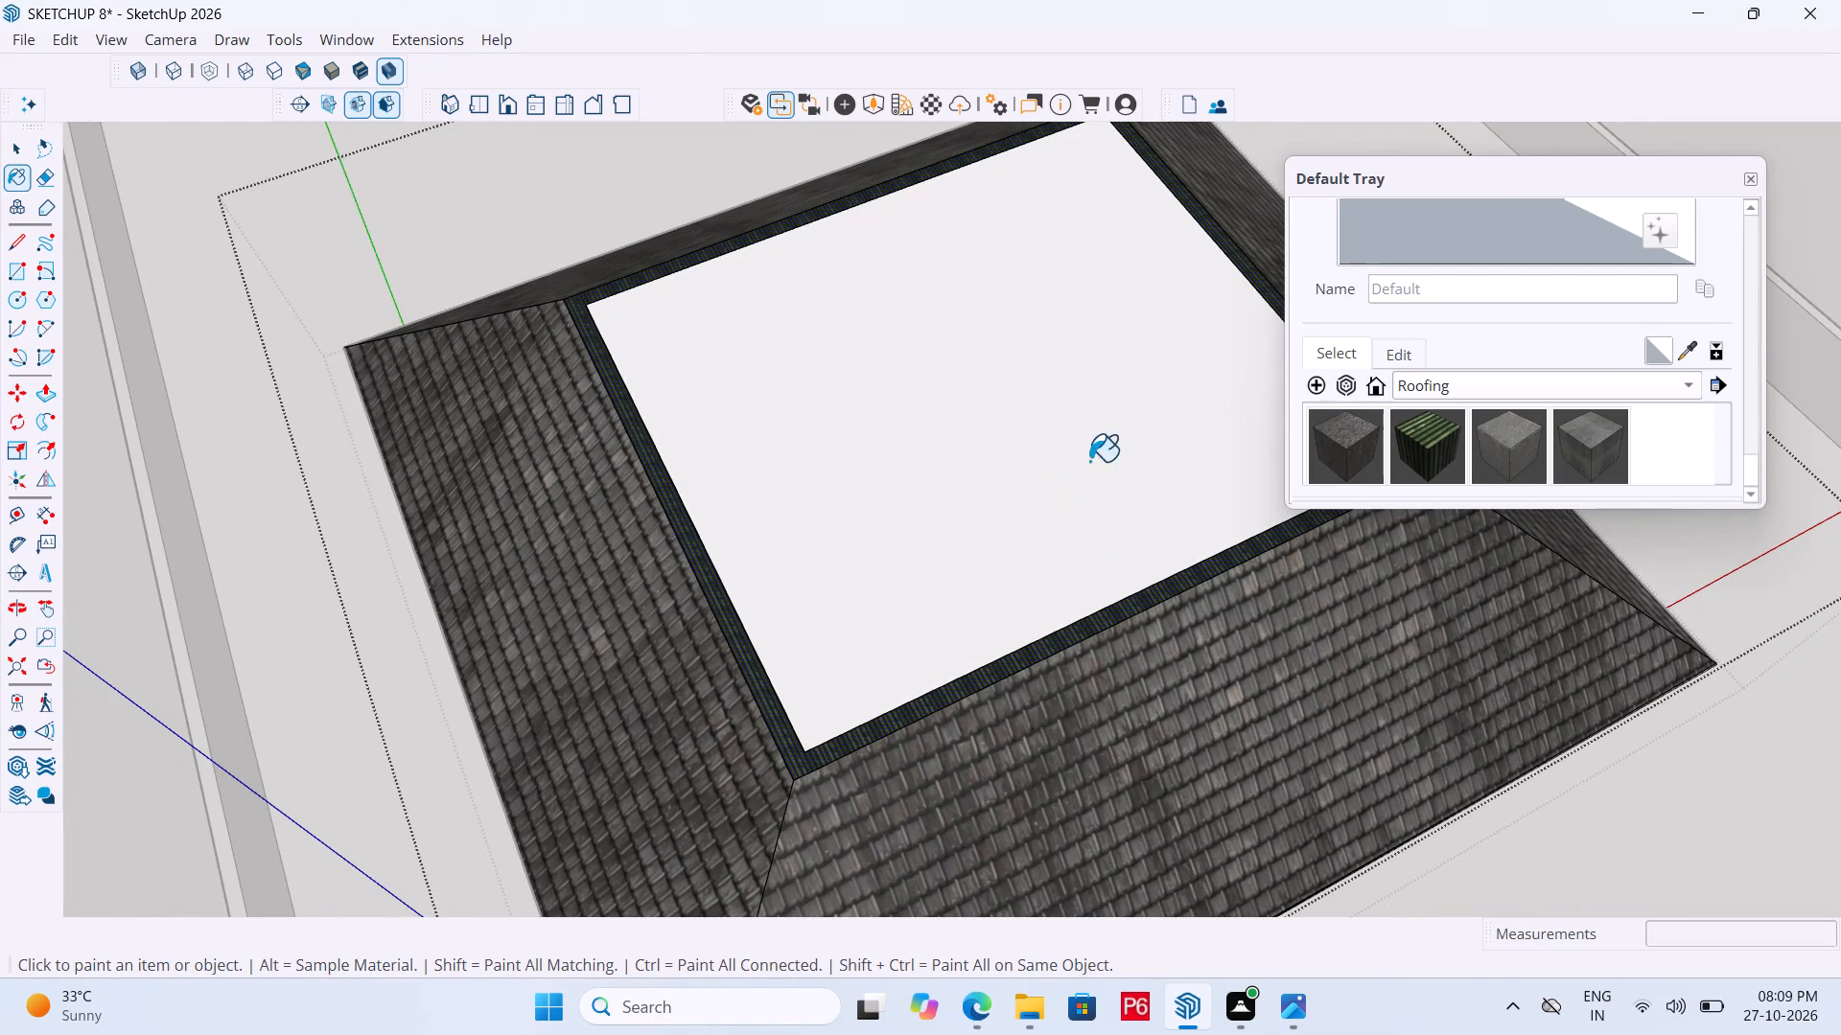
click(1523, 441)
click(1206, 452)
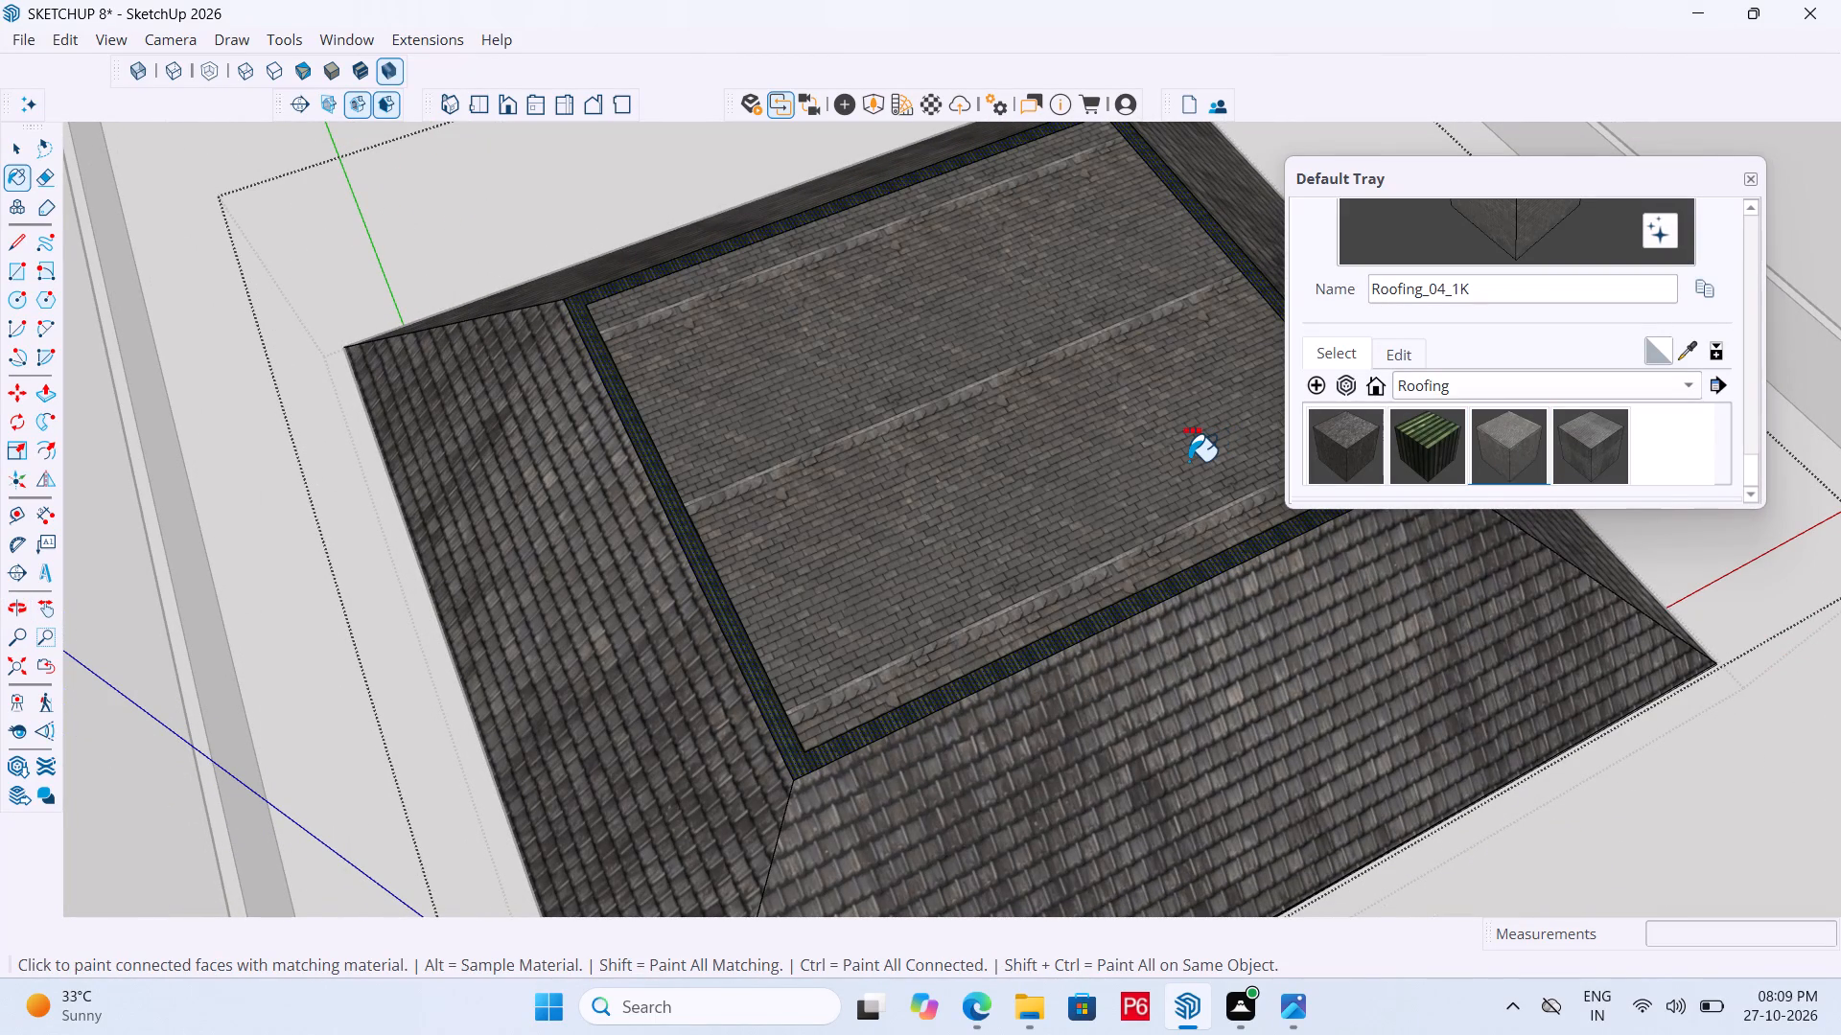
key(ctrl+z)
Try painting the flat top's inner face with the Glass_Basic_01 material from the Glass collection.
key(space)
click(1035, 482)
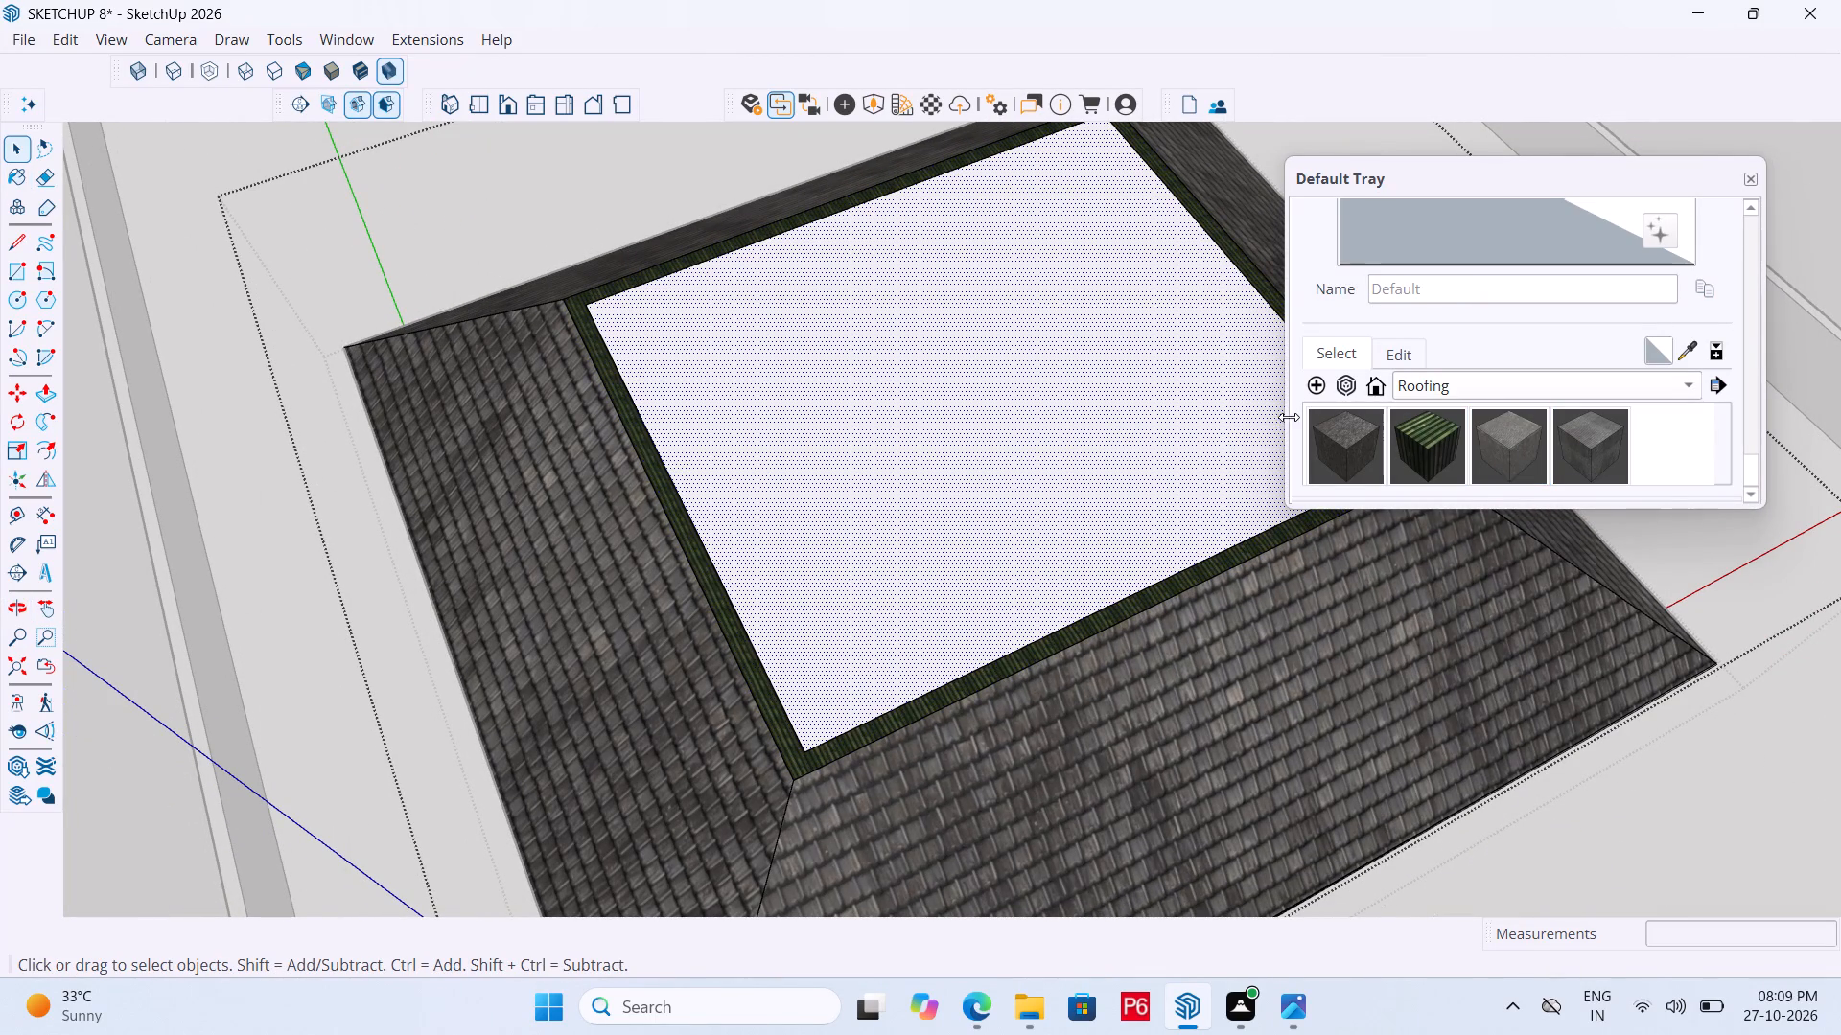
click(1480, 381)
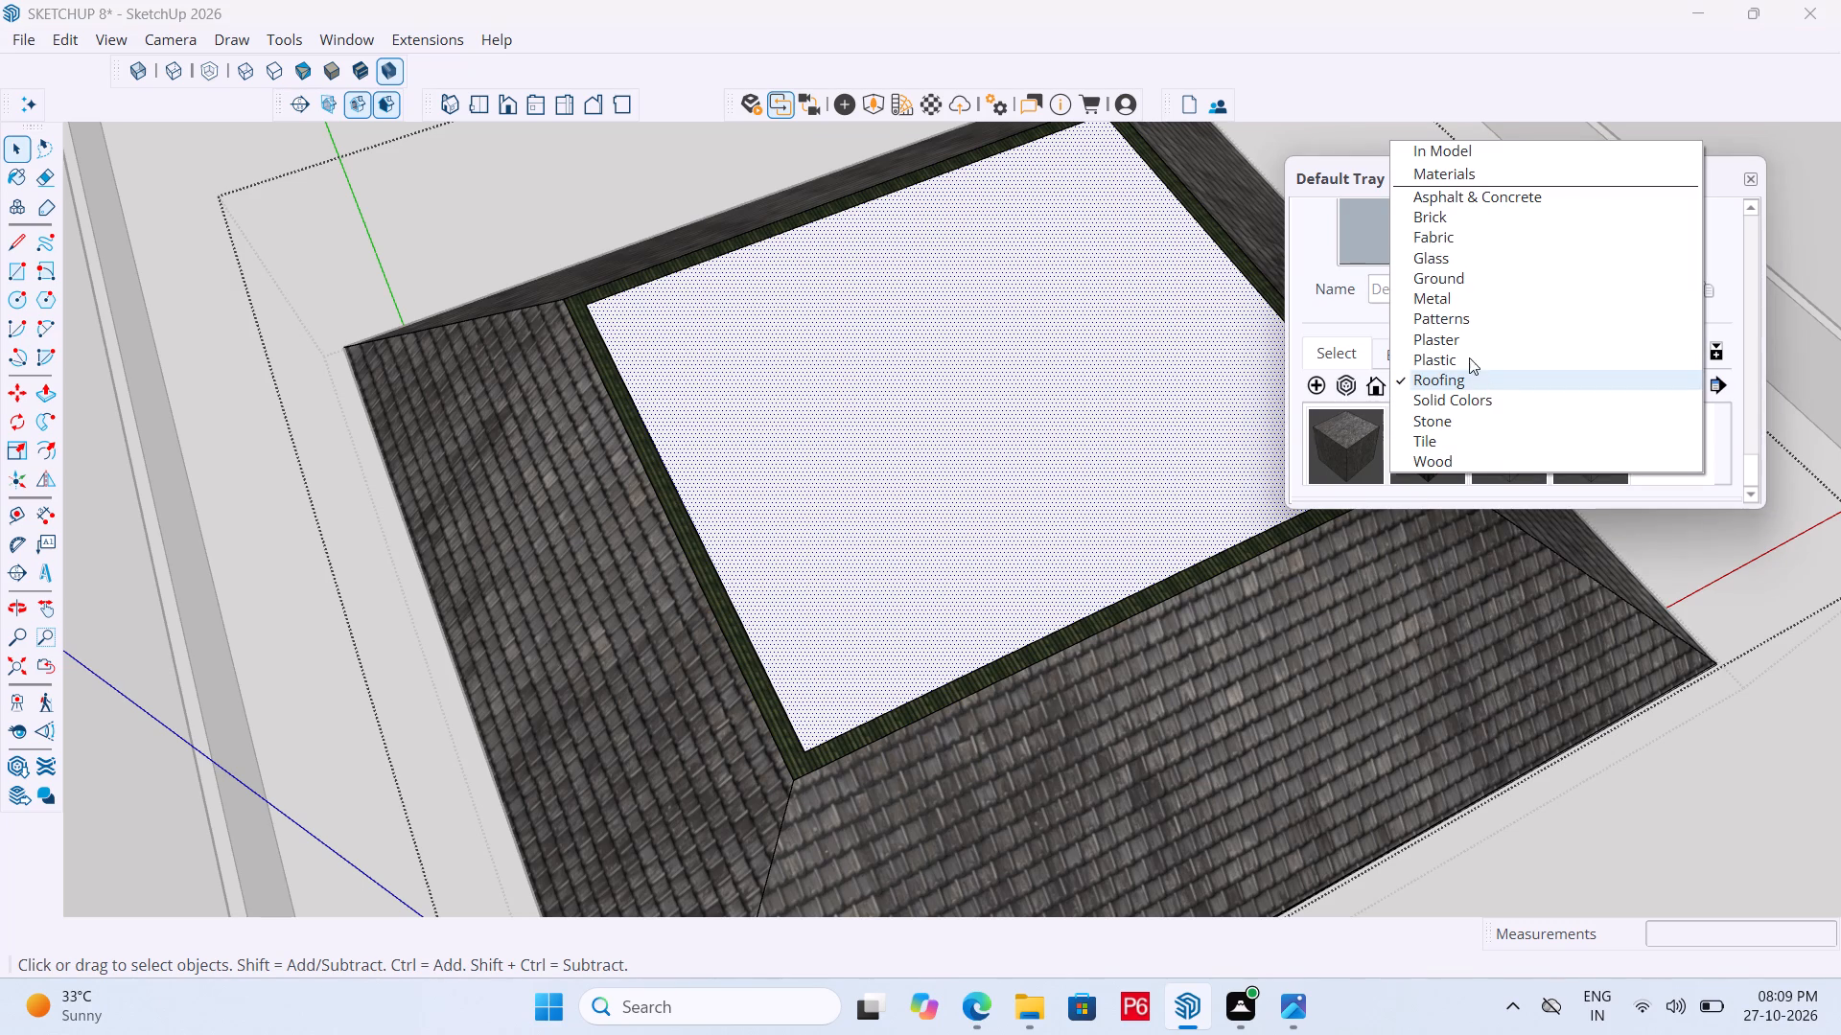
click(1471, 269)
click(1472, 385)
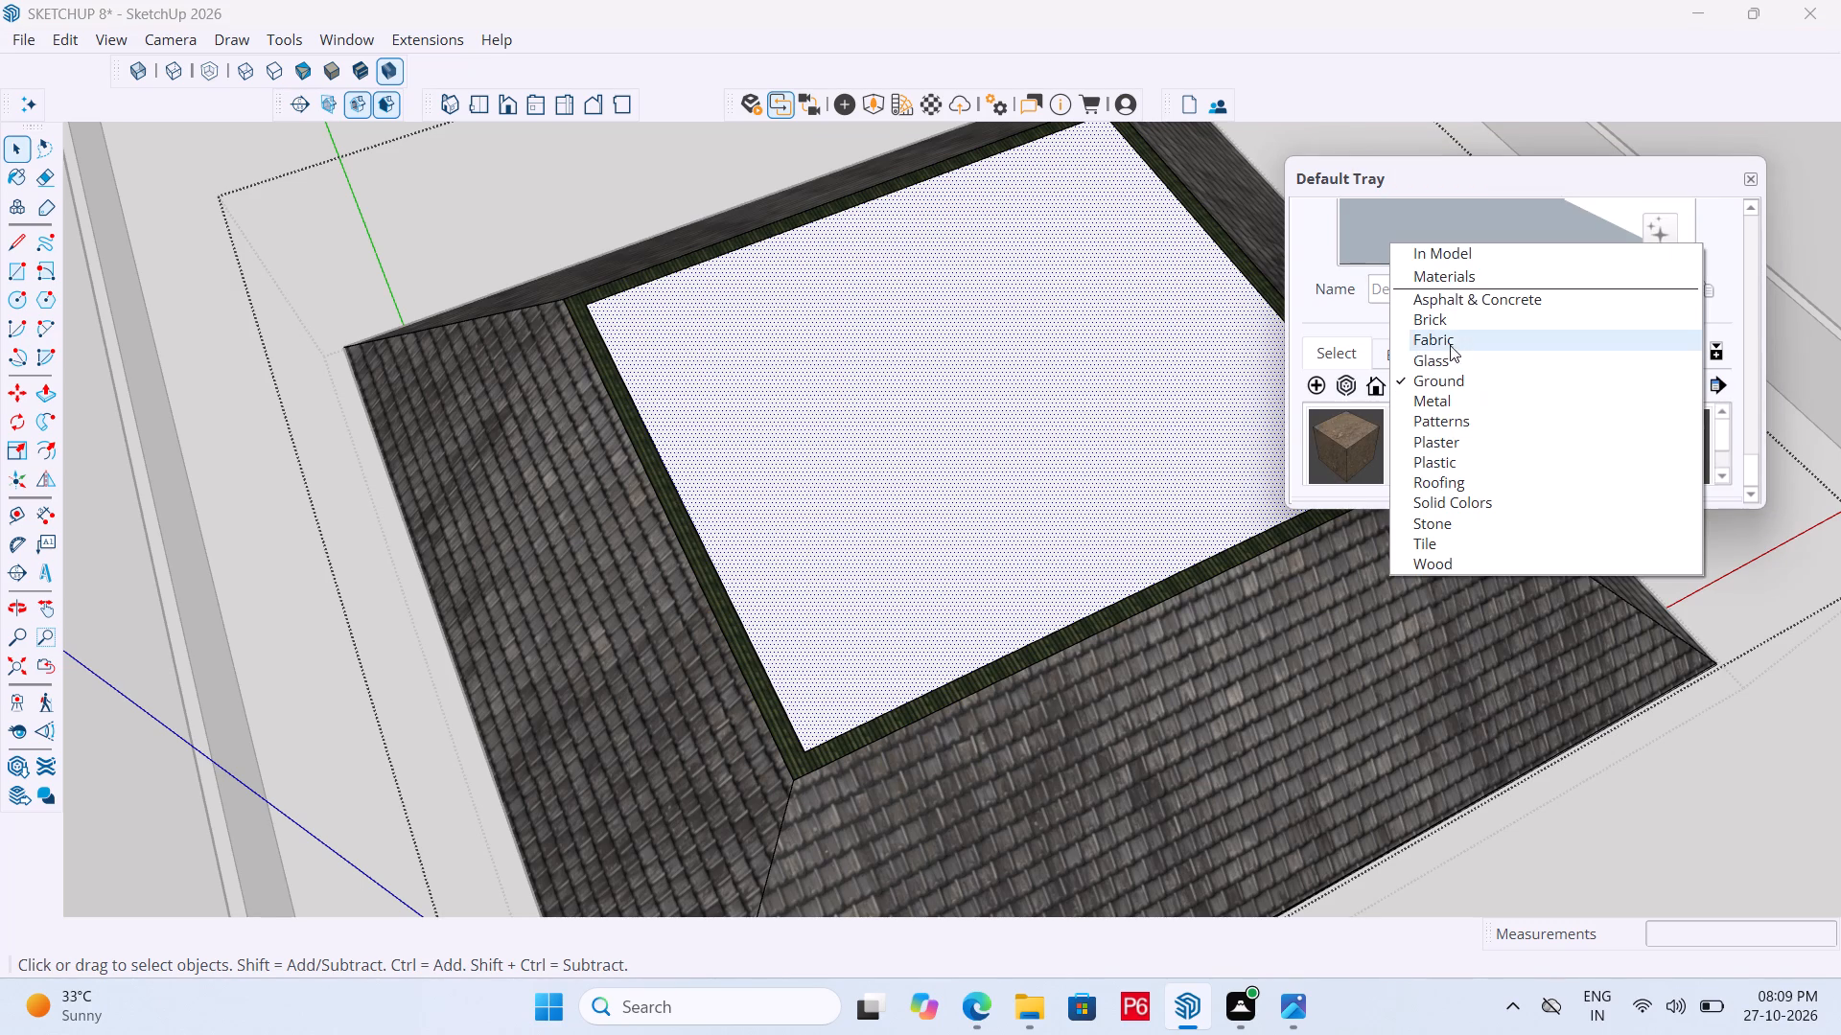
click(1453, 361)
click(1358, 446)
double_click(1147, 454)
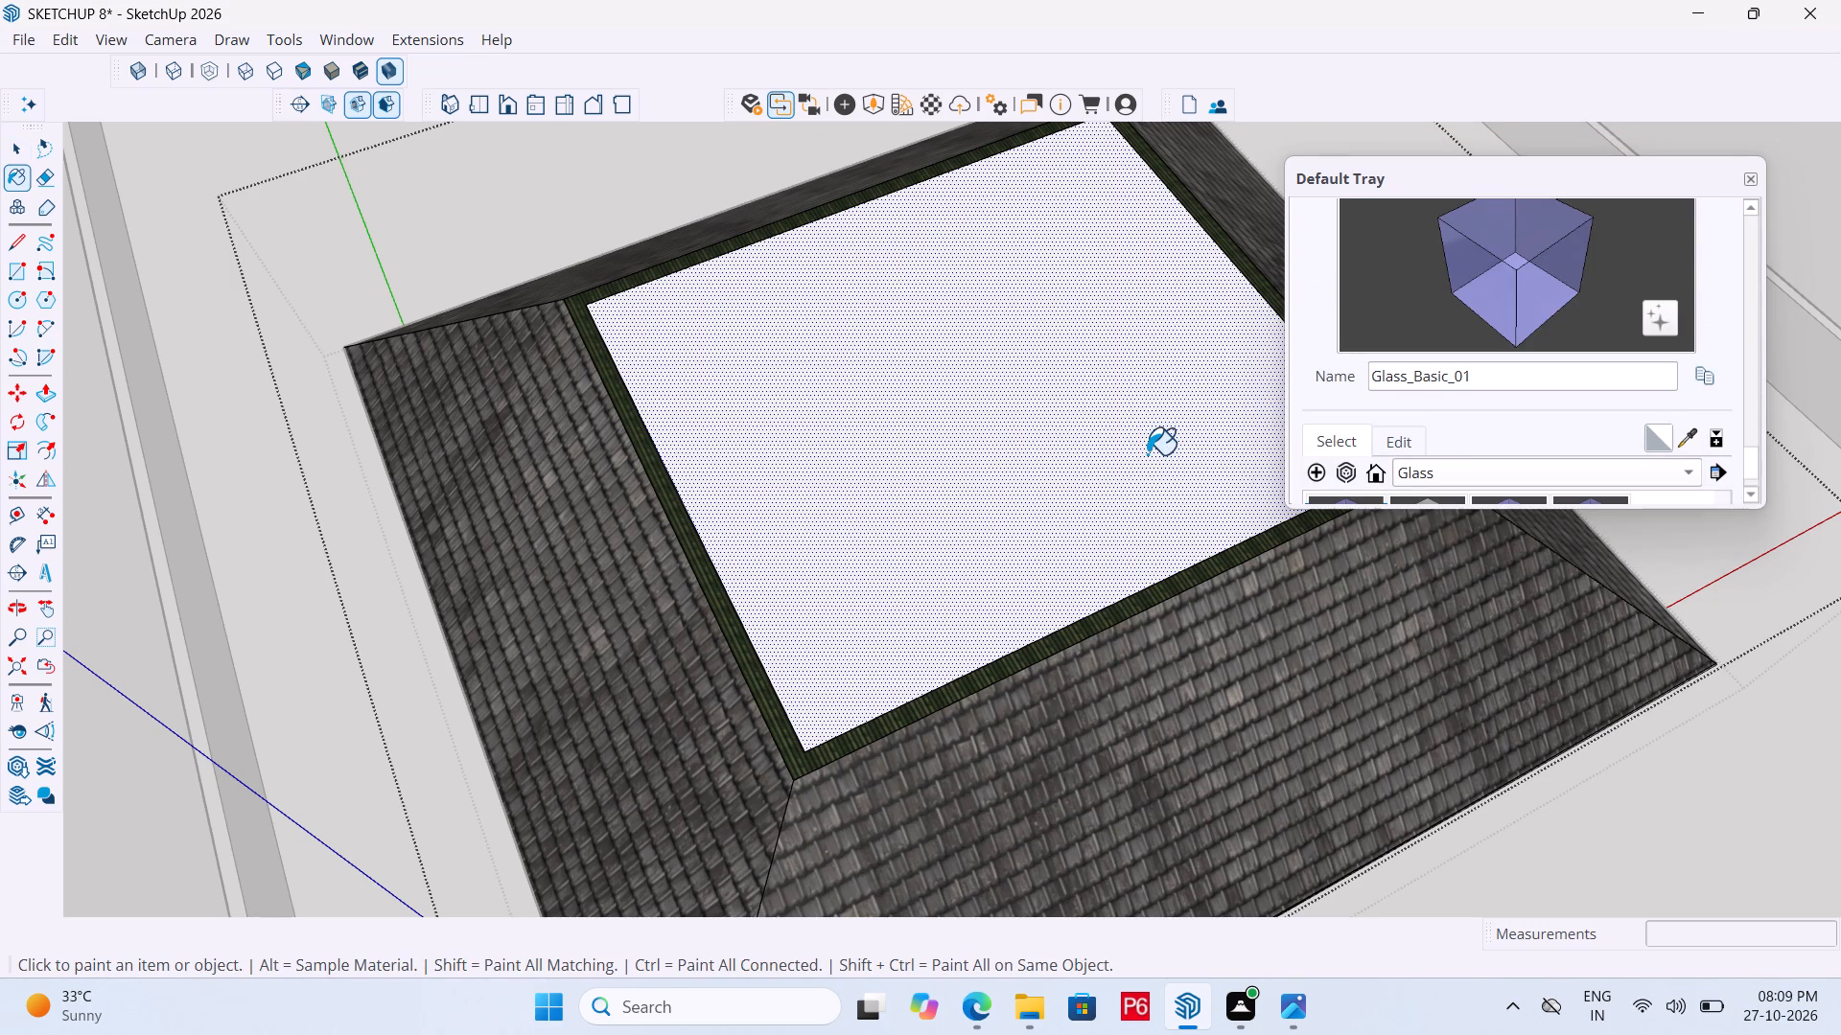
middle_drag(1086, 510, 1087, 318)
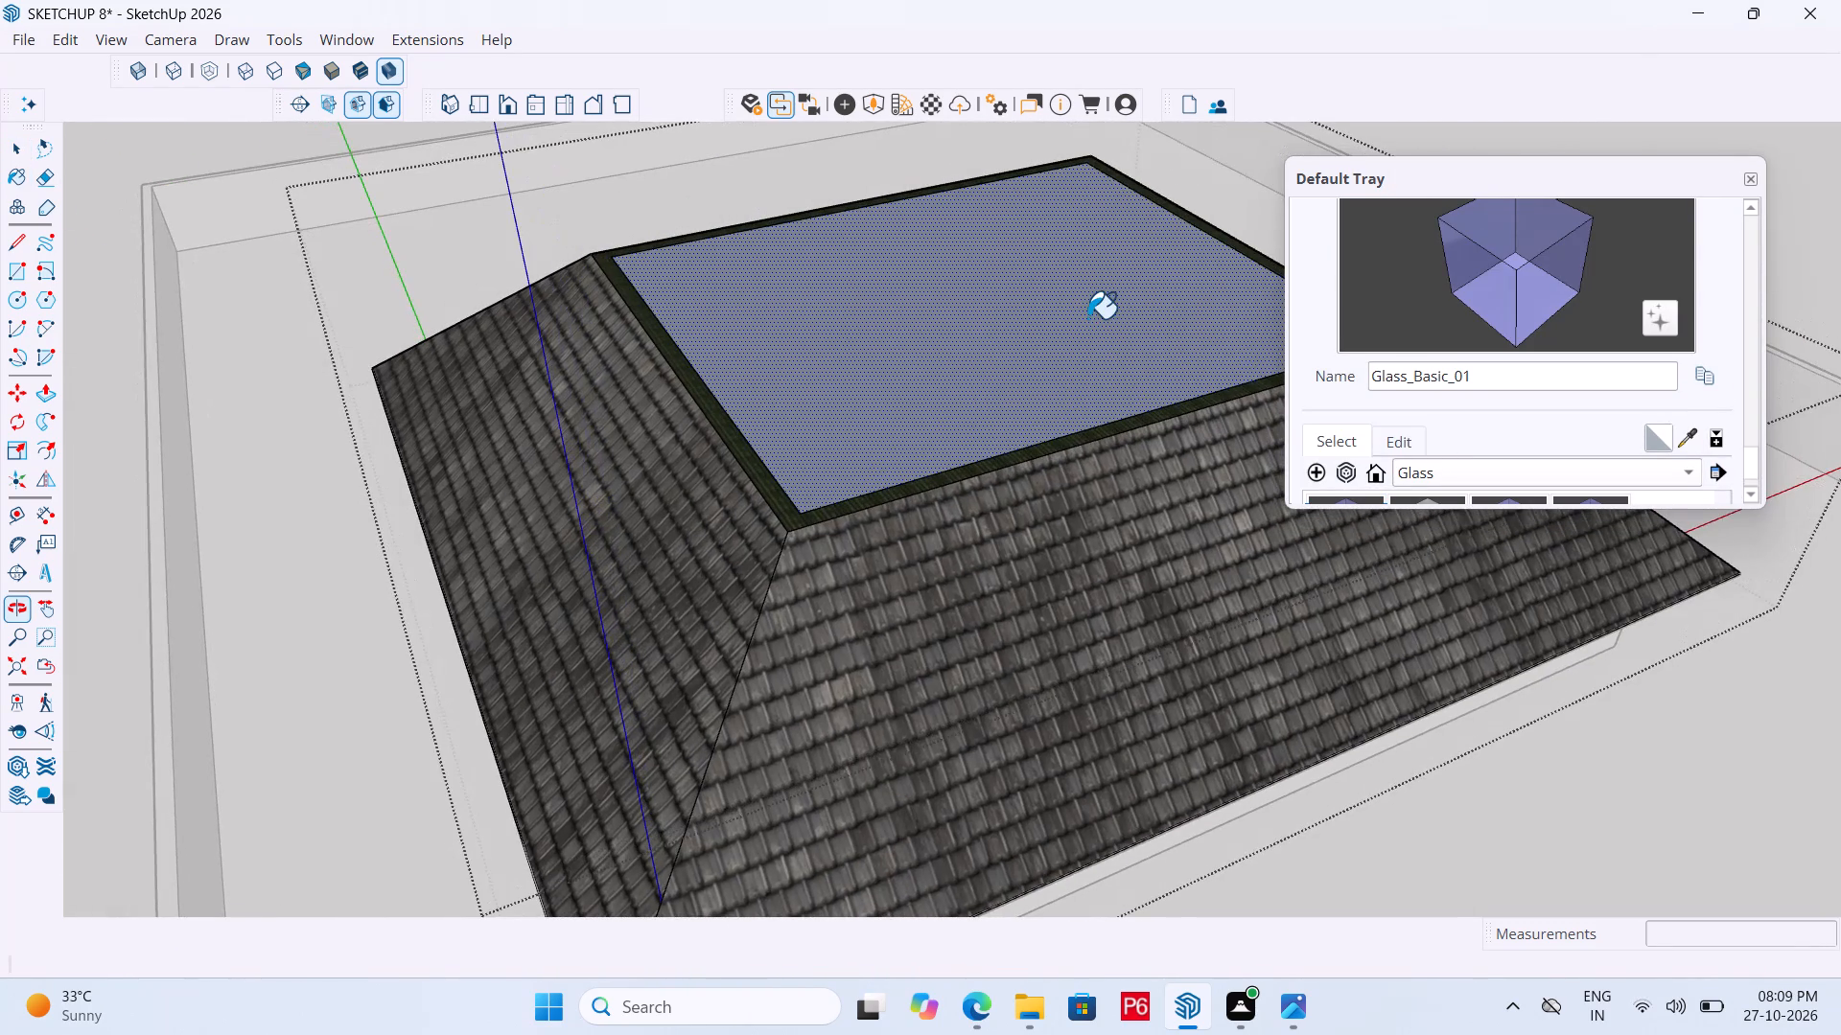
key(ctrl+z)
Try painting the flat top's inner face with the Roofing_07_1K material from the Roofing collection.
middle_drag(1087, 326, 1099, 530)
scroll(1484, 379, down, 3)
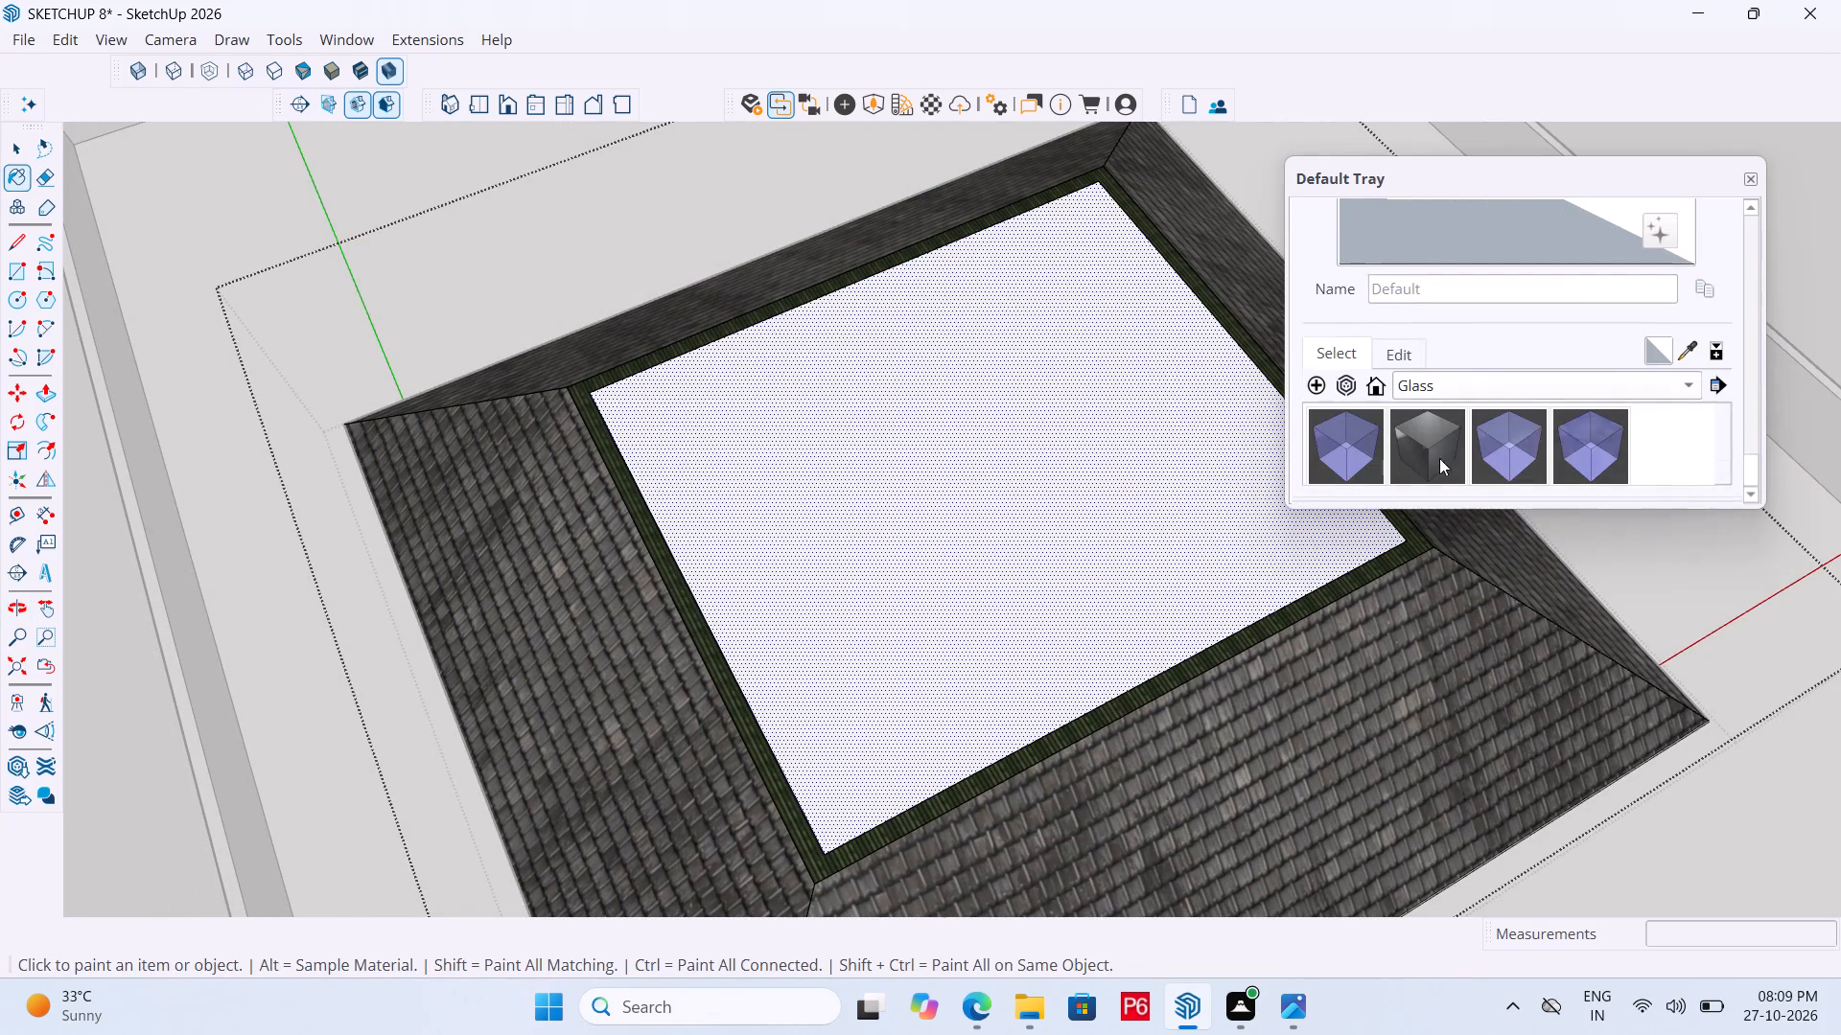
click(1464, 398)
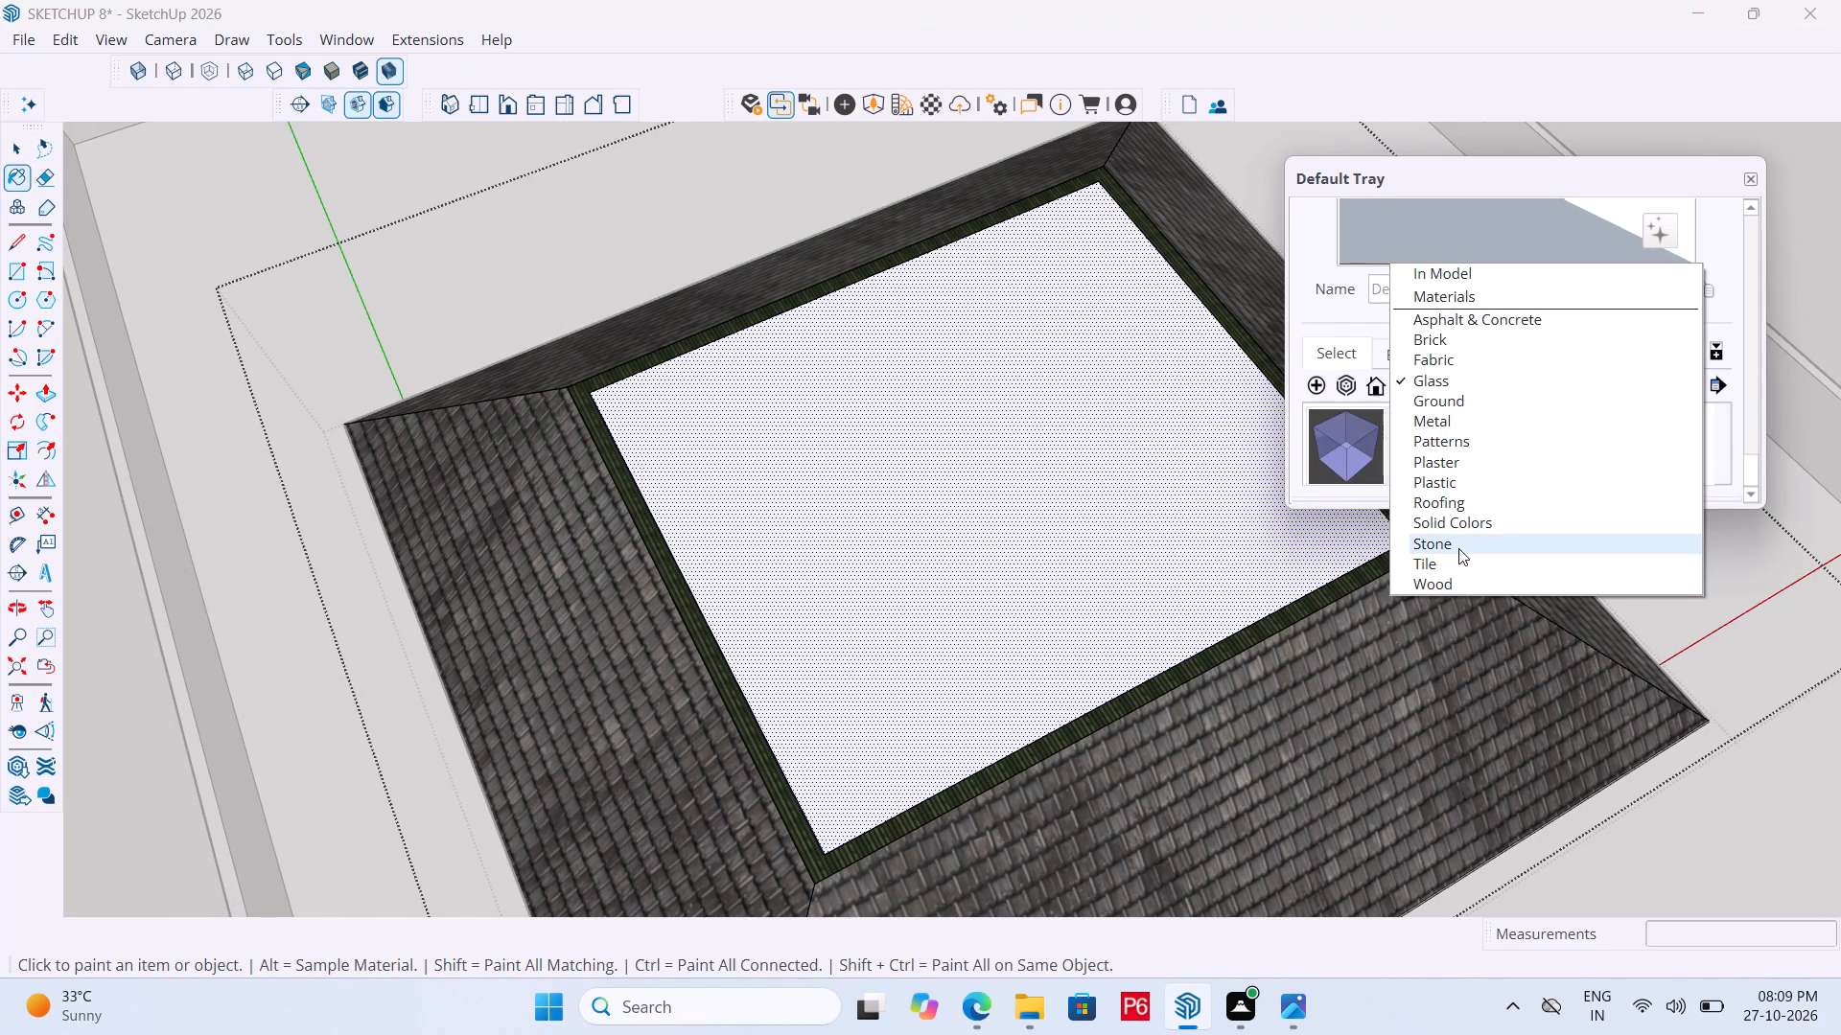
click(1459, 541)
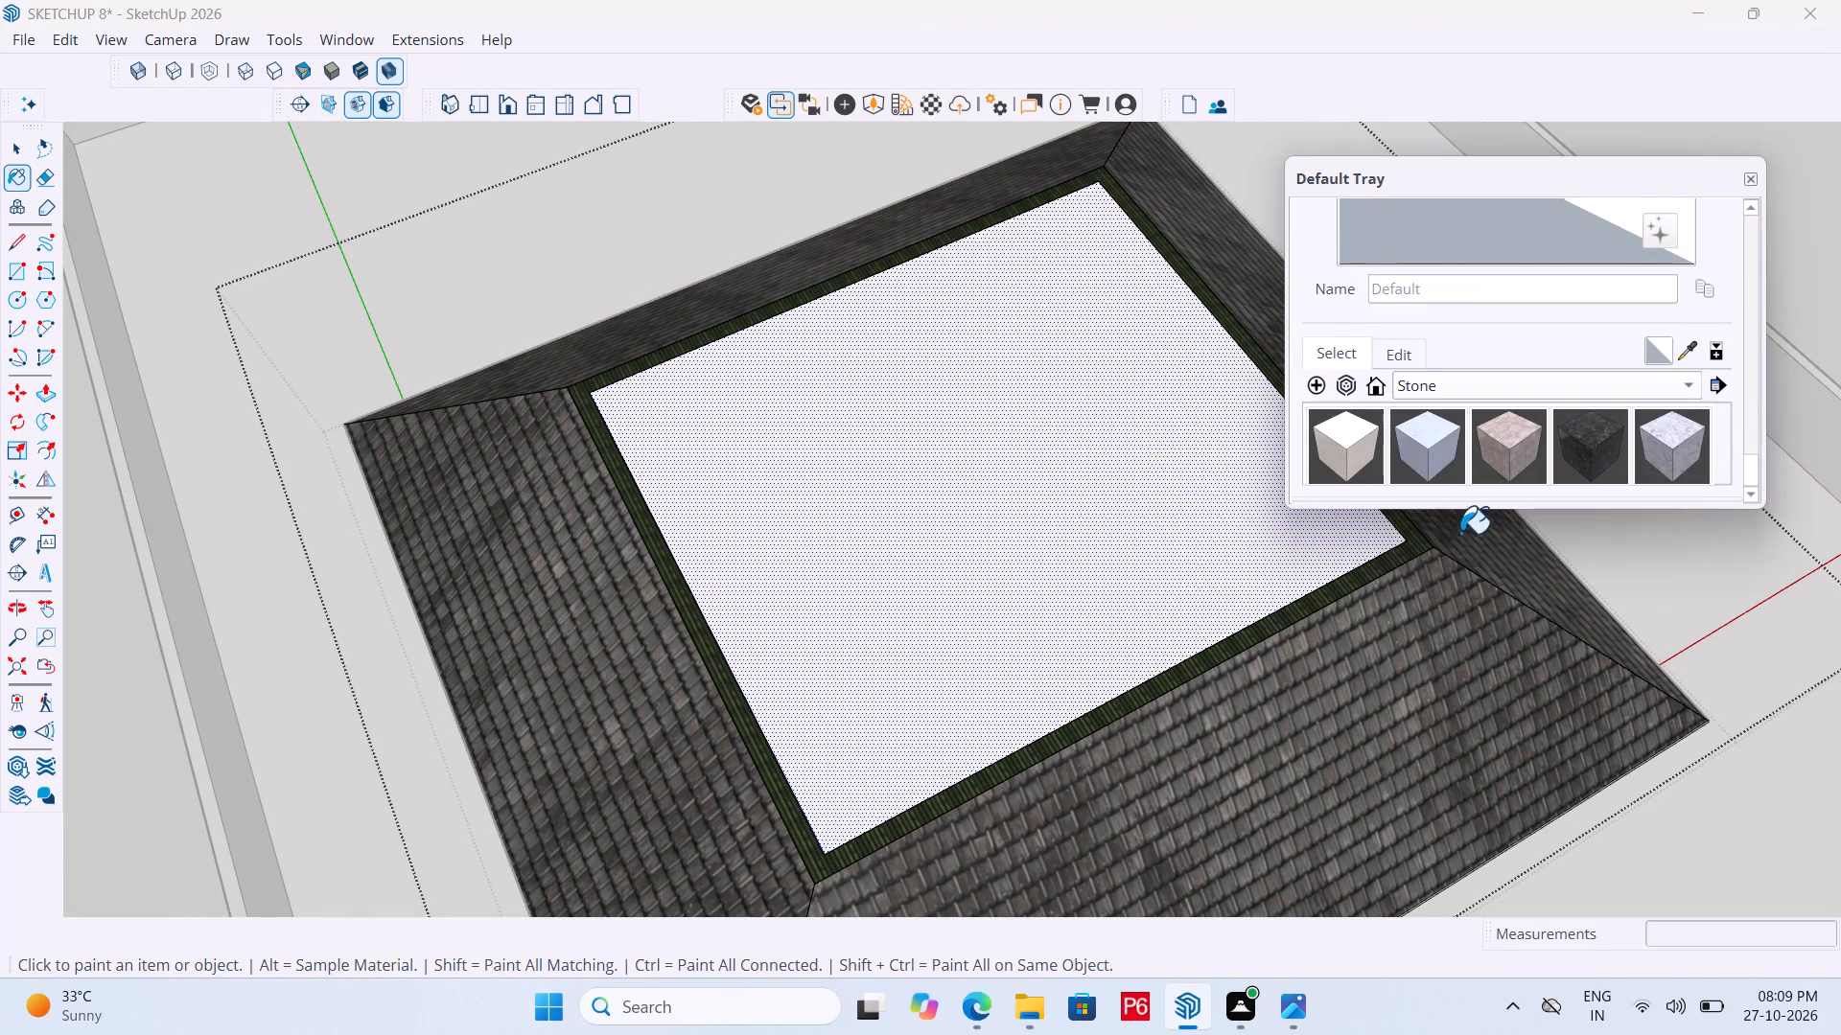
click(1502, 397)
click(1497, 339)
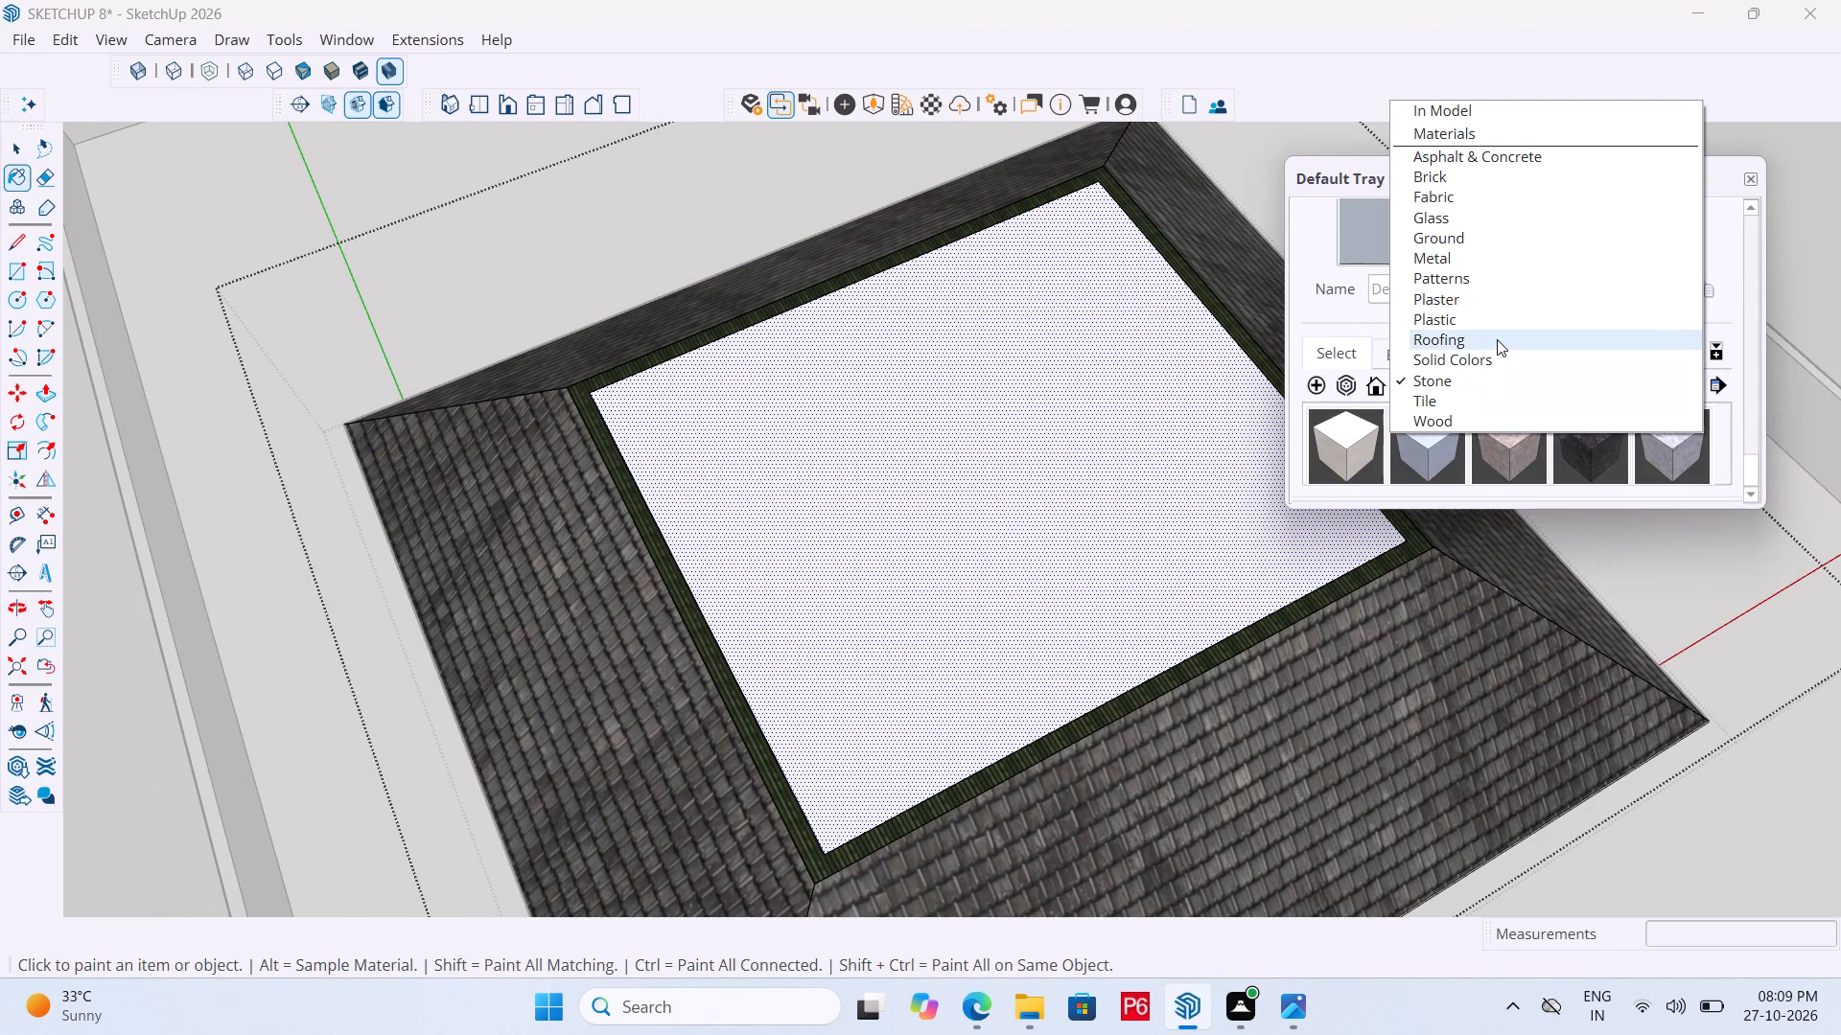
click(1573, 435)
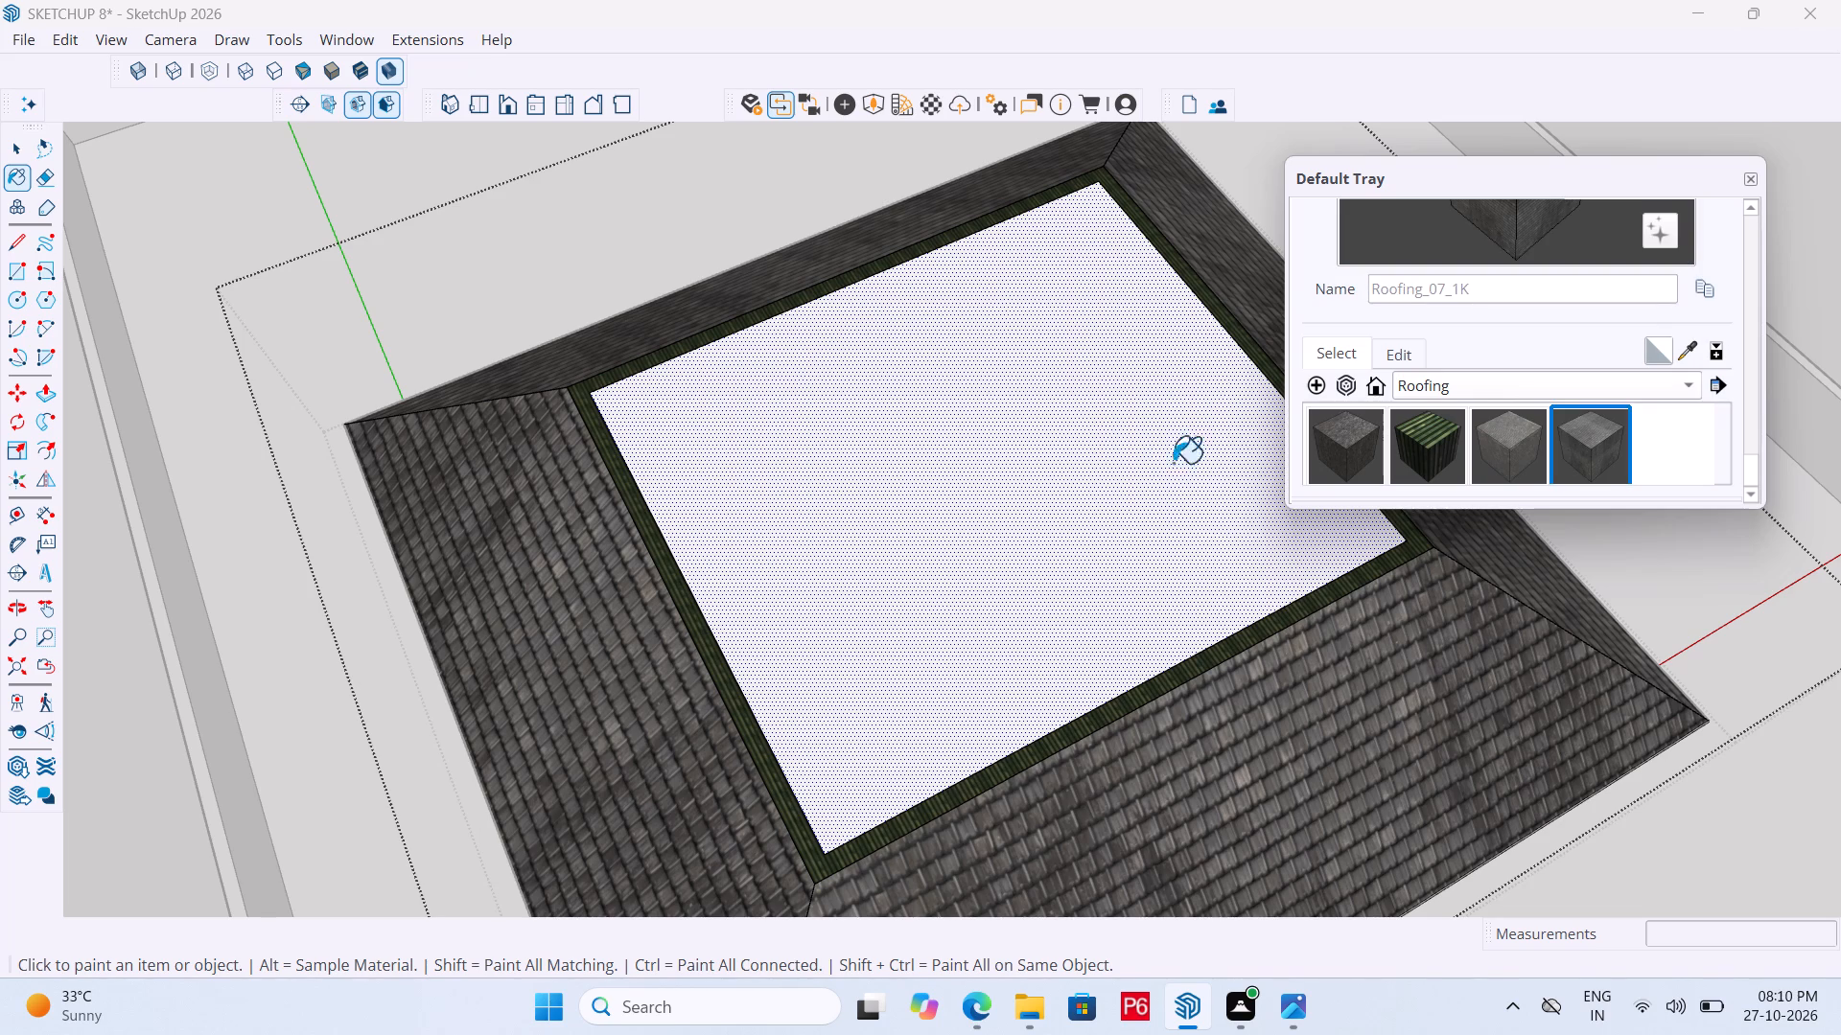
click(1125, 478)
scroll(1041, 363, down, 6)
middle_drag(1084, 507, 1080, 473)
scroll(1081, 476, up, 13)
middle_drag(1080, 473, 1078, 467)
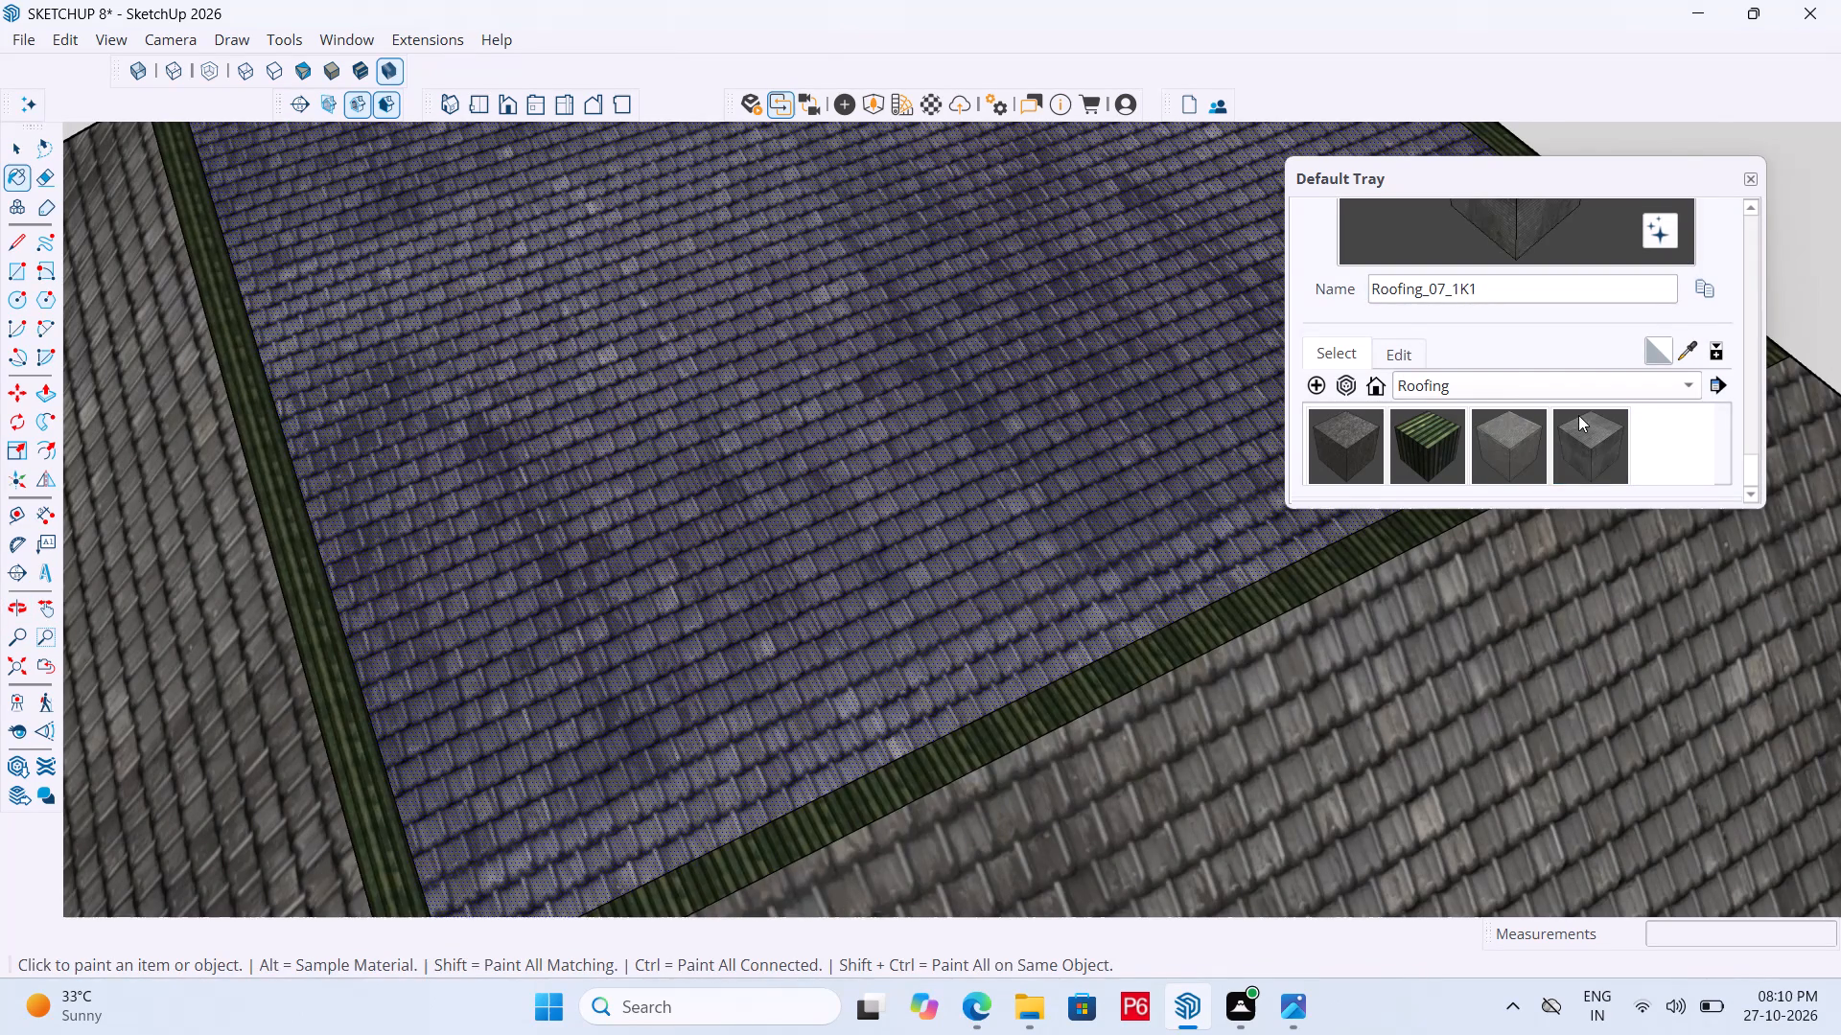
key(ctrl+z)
Paint the flat top's inner face with the Roofing_02_1K material, matching its narrow border.
click(1434, 438)
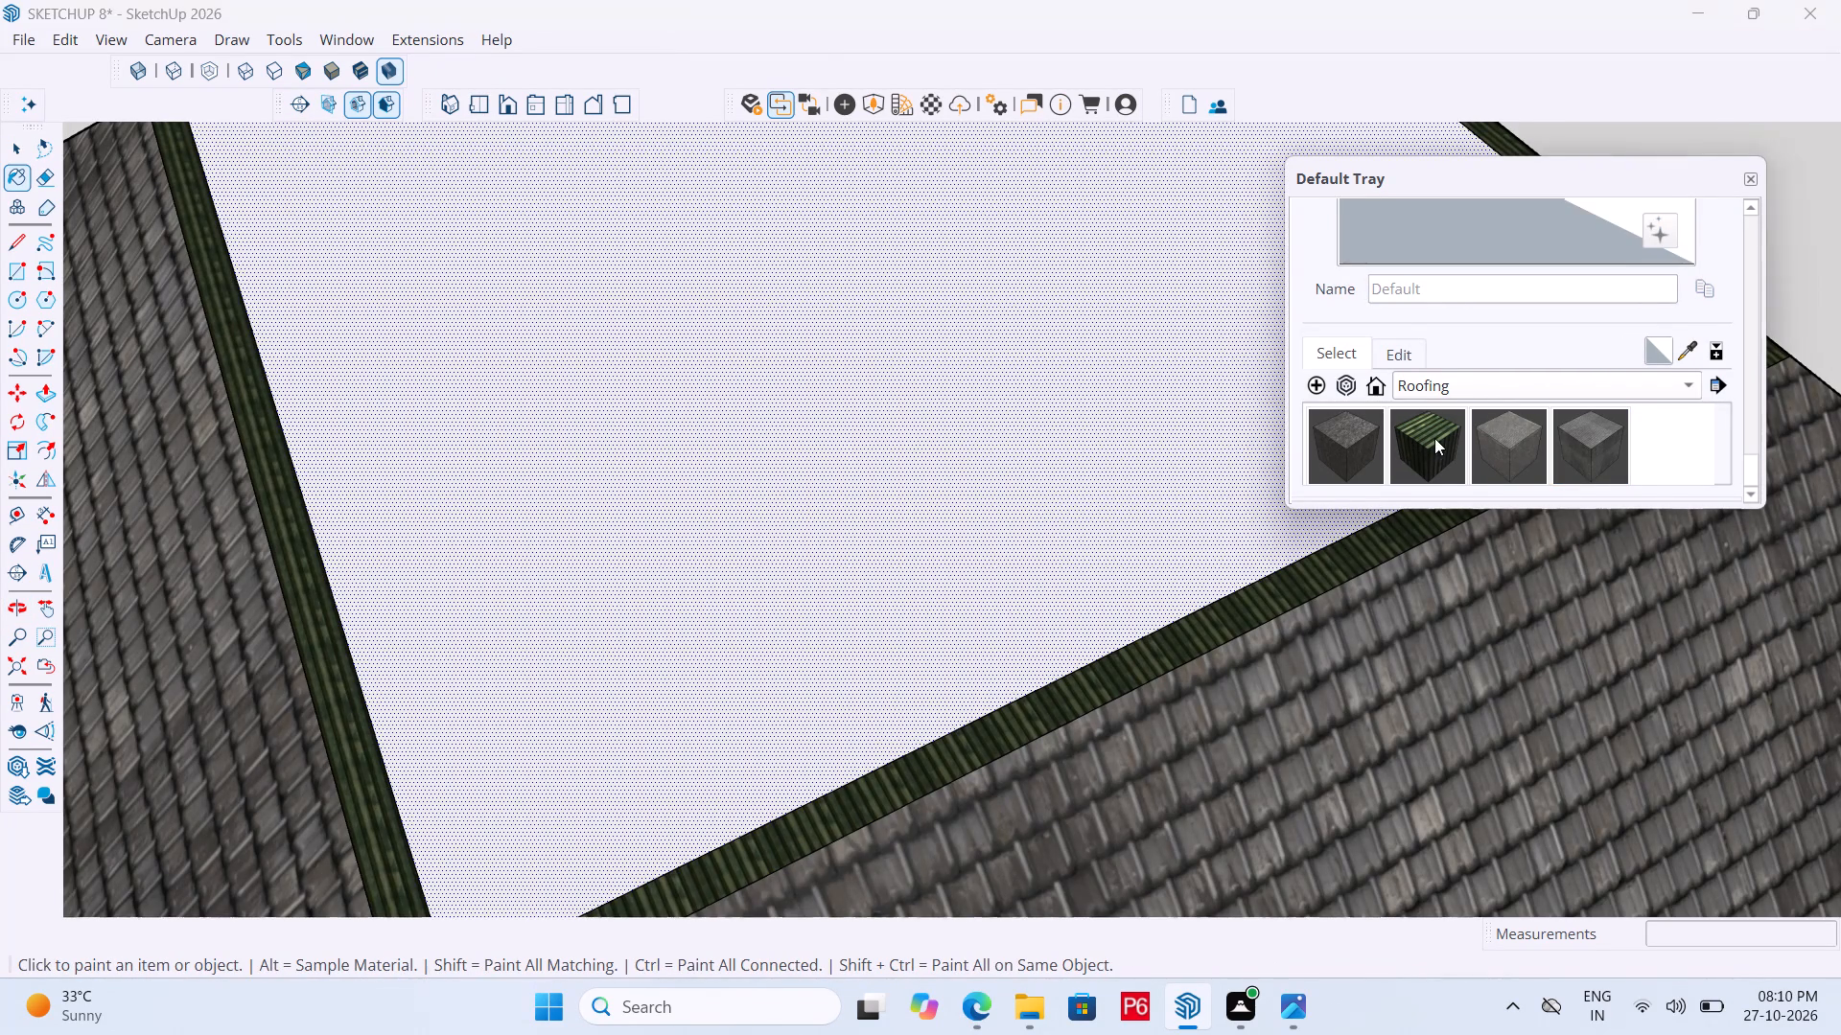
click(1044, 451)
scroll(975, 398, down, 12)
middle_drag(971, 436, 973, 436)
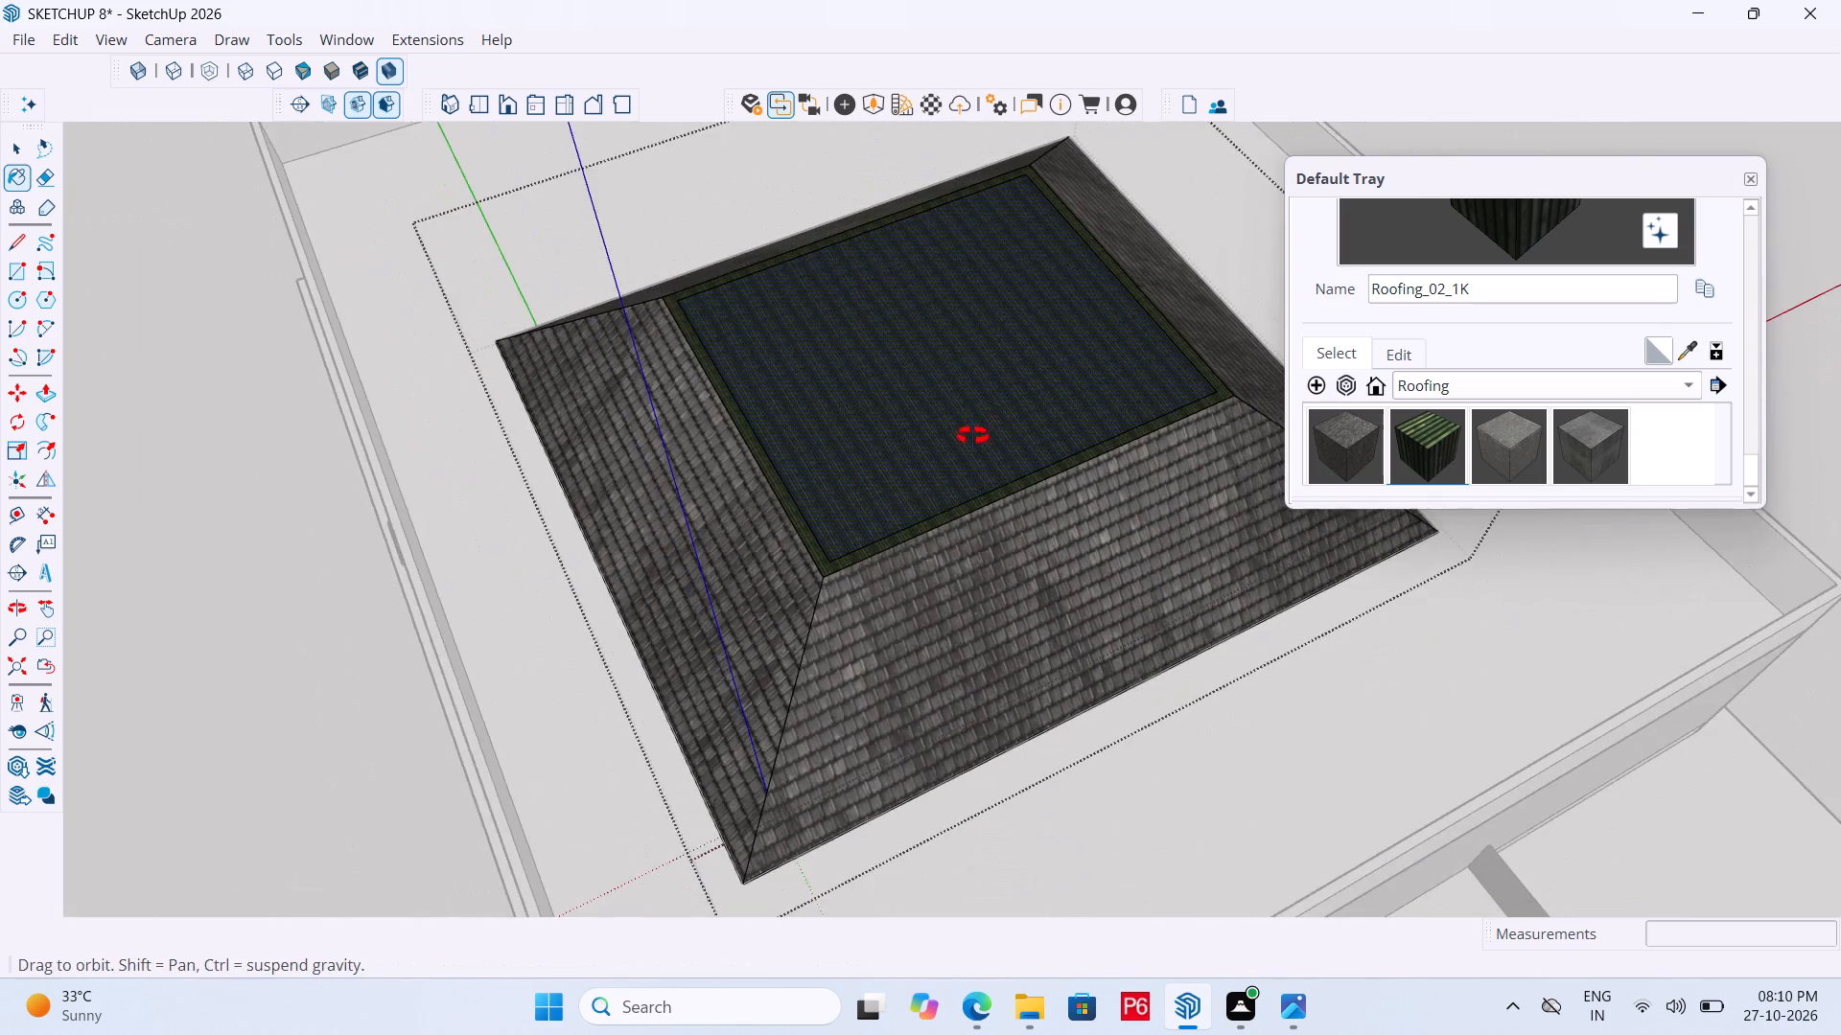
middle_drag(973, 436, 1043, 411)
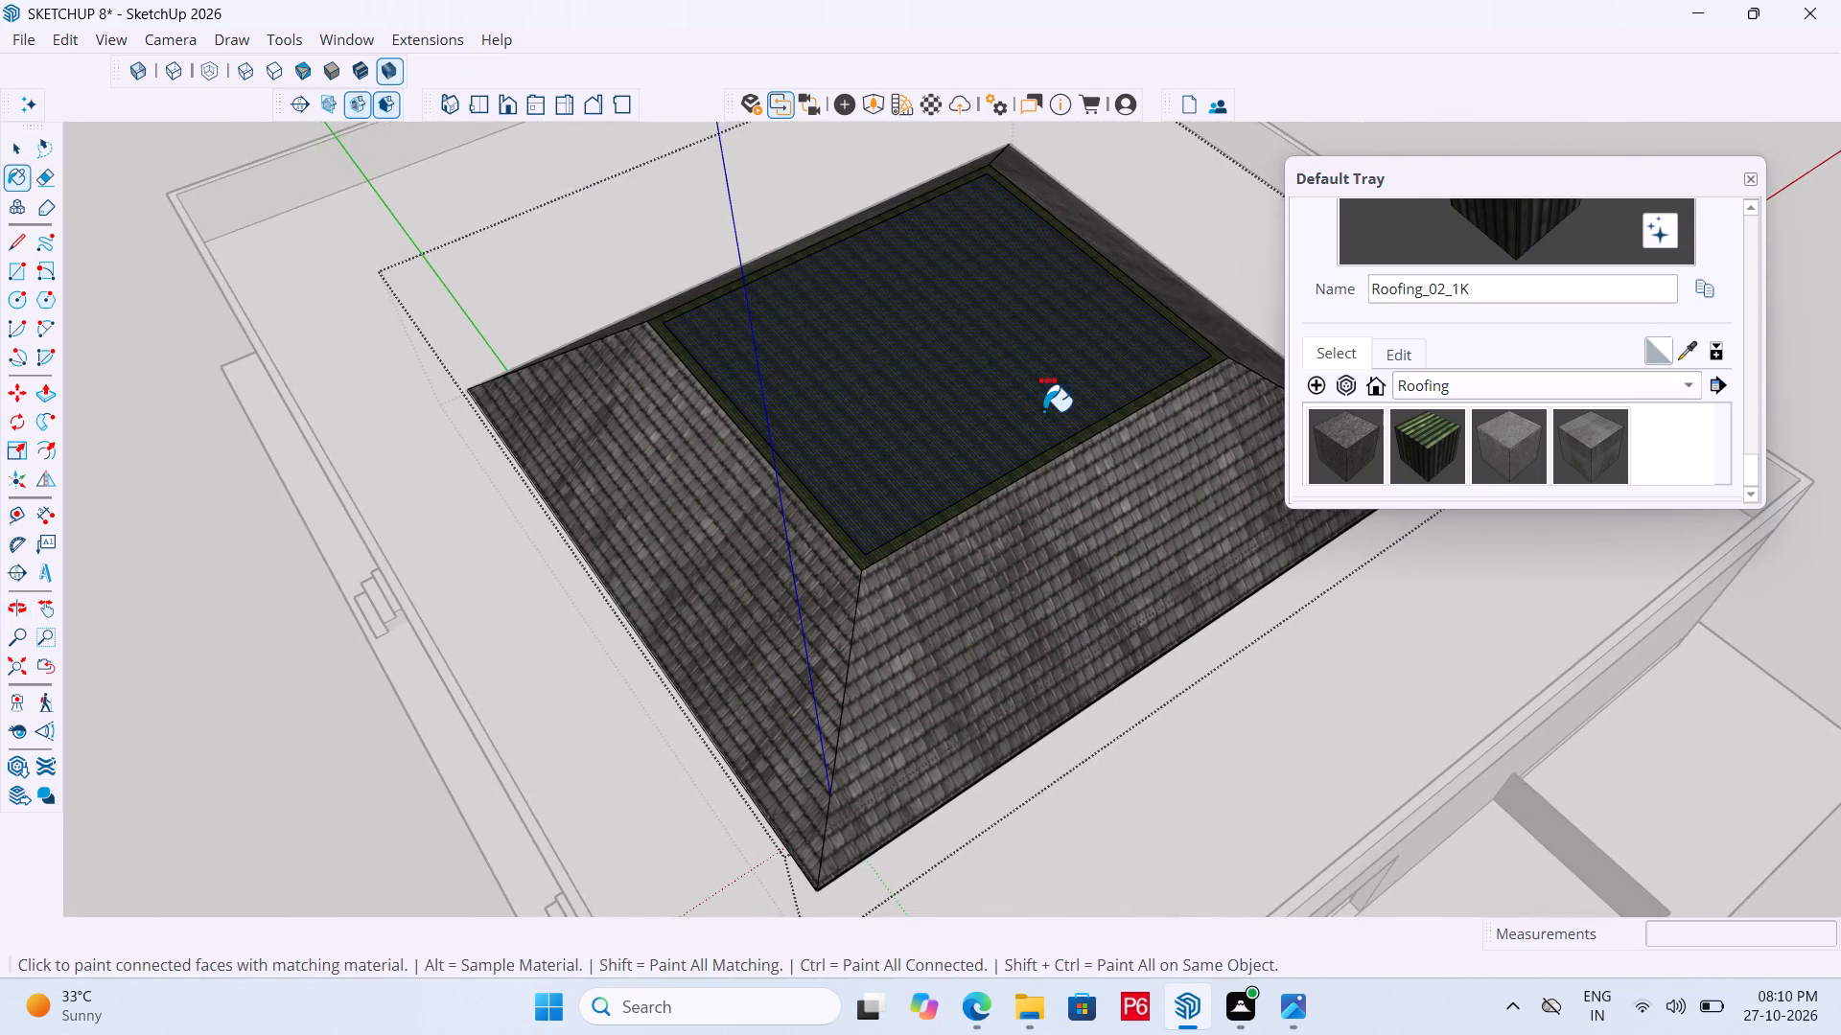
Save the model and leave the roof group's editing context.
key(ctrl+s)
key(ctrl+s)
key(ctrl+s)
key(ctrl+s)
key(ctrl+s)
key(ctrl+s)
ctrl+scroll(965, 435, down, 5)
scroll(959, 443, down, 5)
key(space)
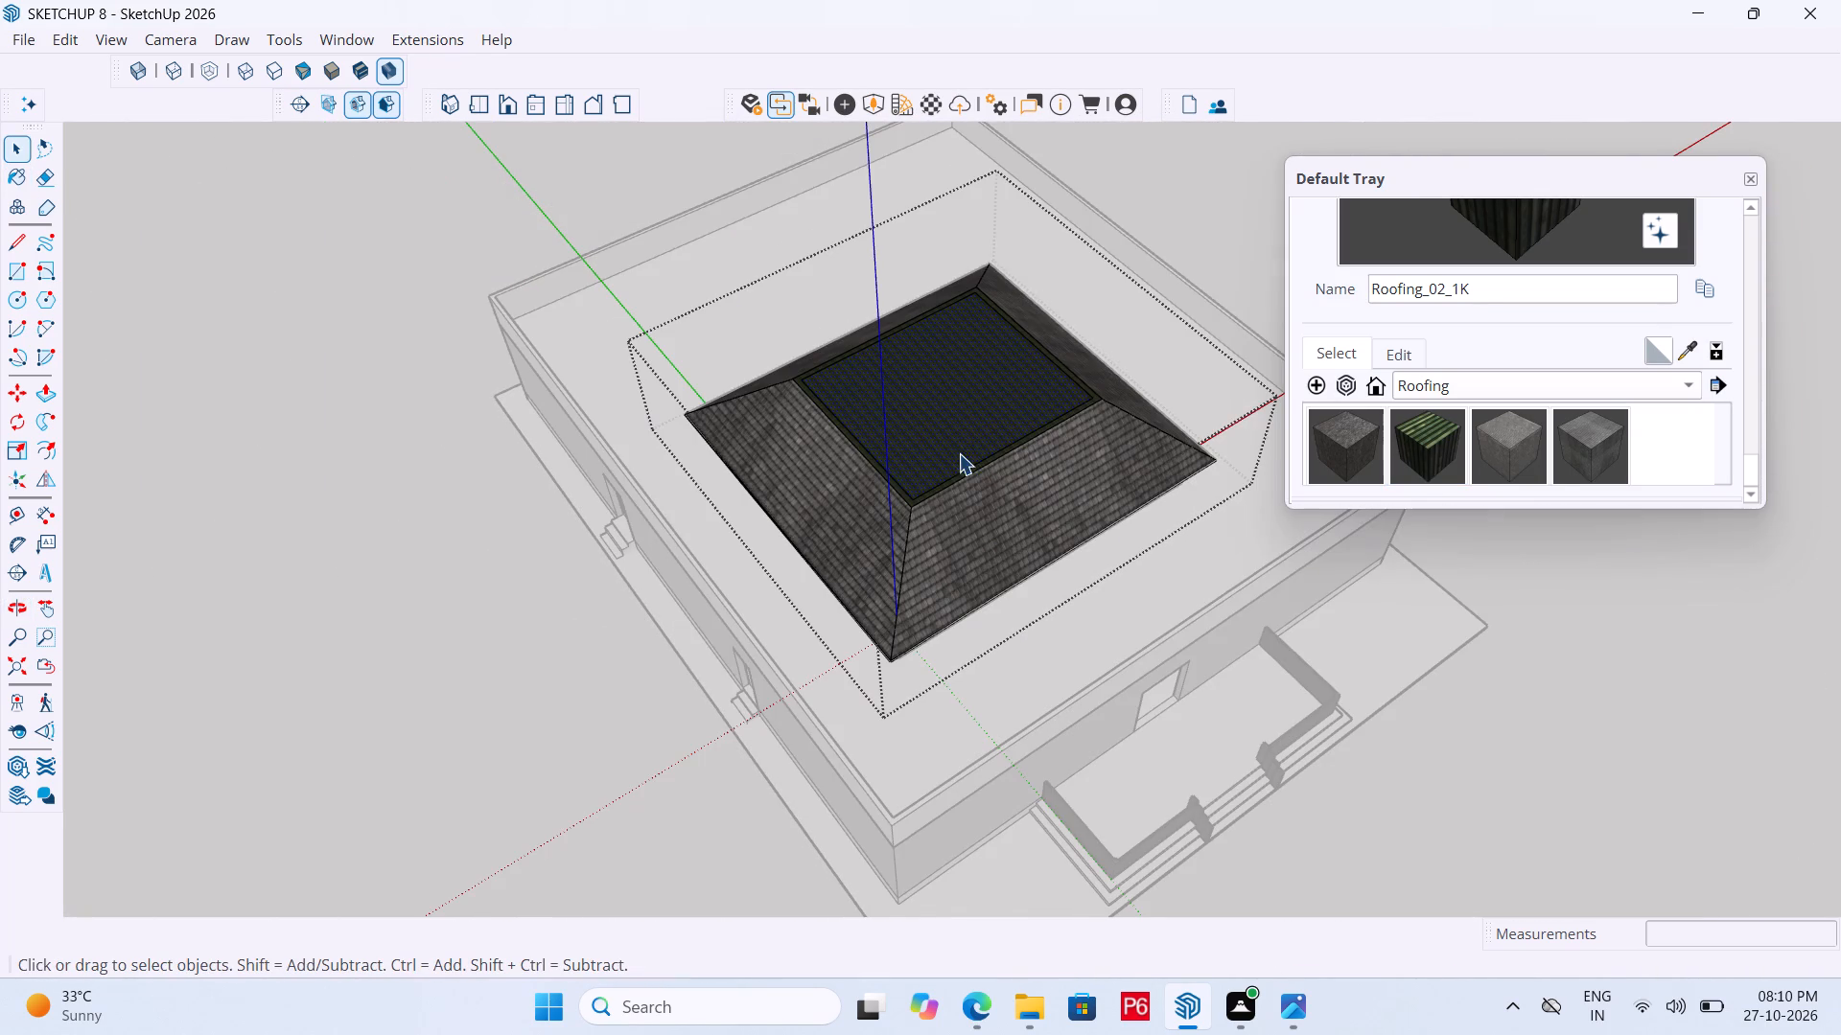
click(1411, 570)
click(1518, 560)
Examine the painted roof from all sides, including the flat top's border, the eaves and the low wall beneath.
middle_drag(1144, 575, 1640, 786)
scroll(706, 498, up, 13)
scroll(963, 473, up, 9)
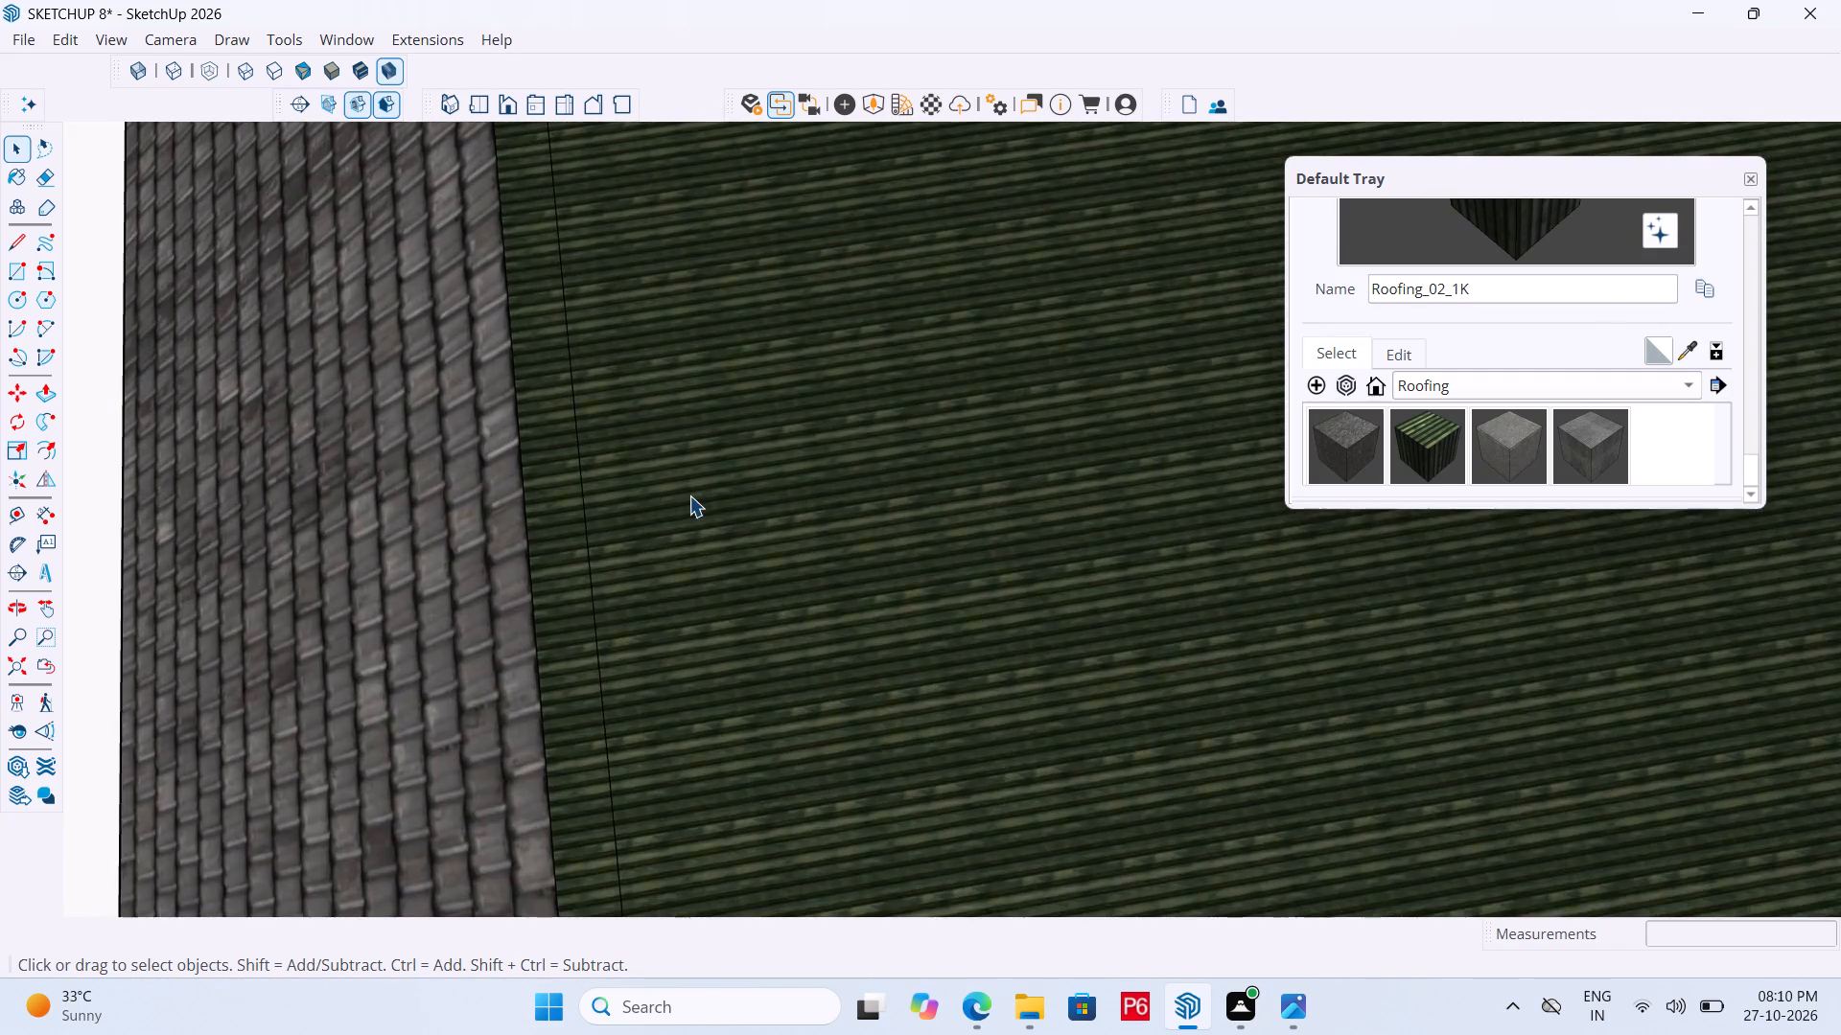
scroll(689, 495, up, 5)
scroll(604, 495, down, 13)
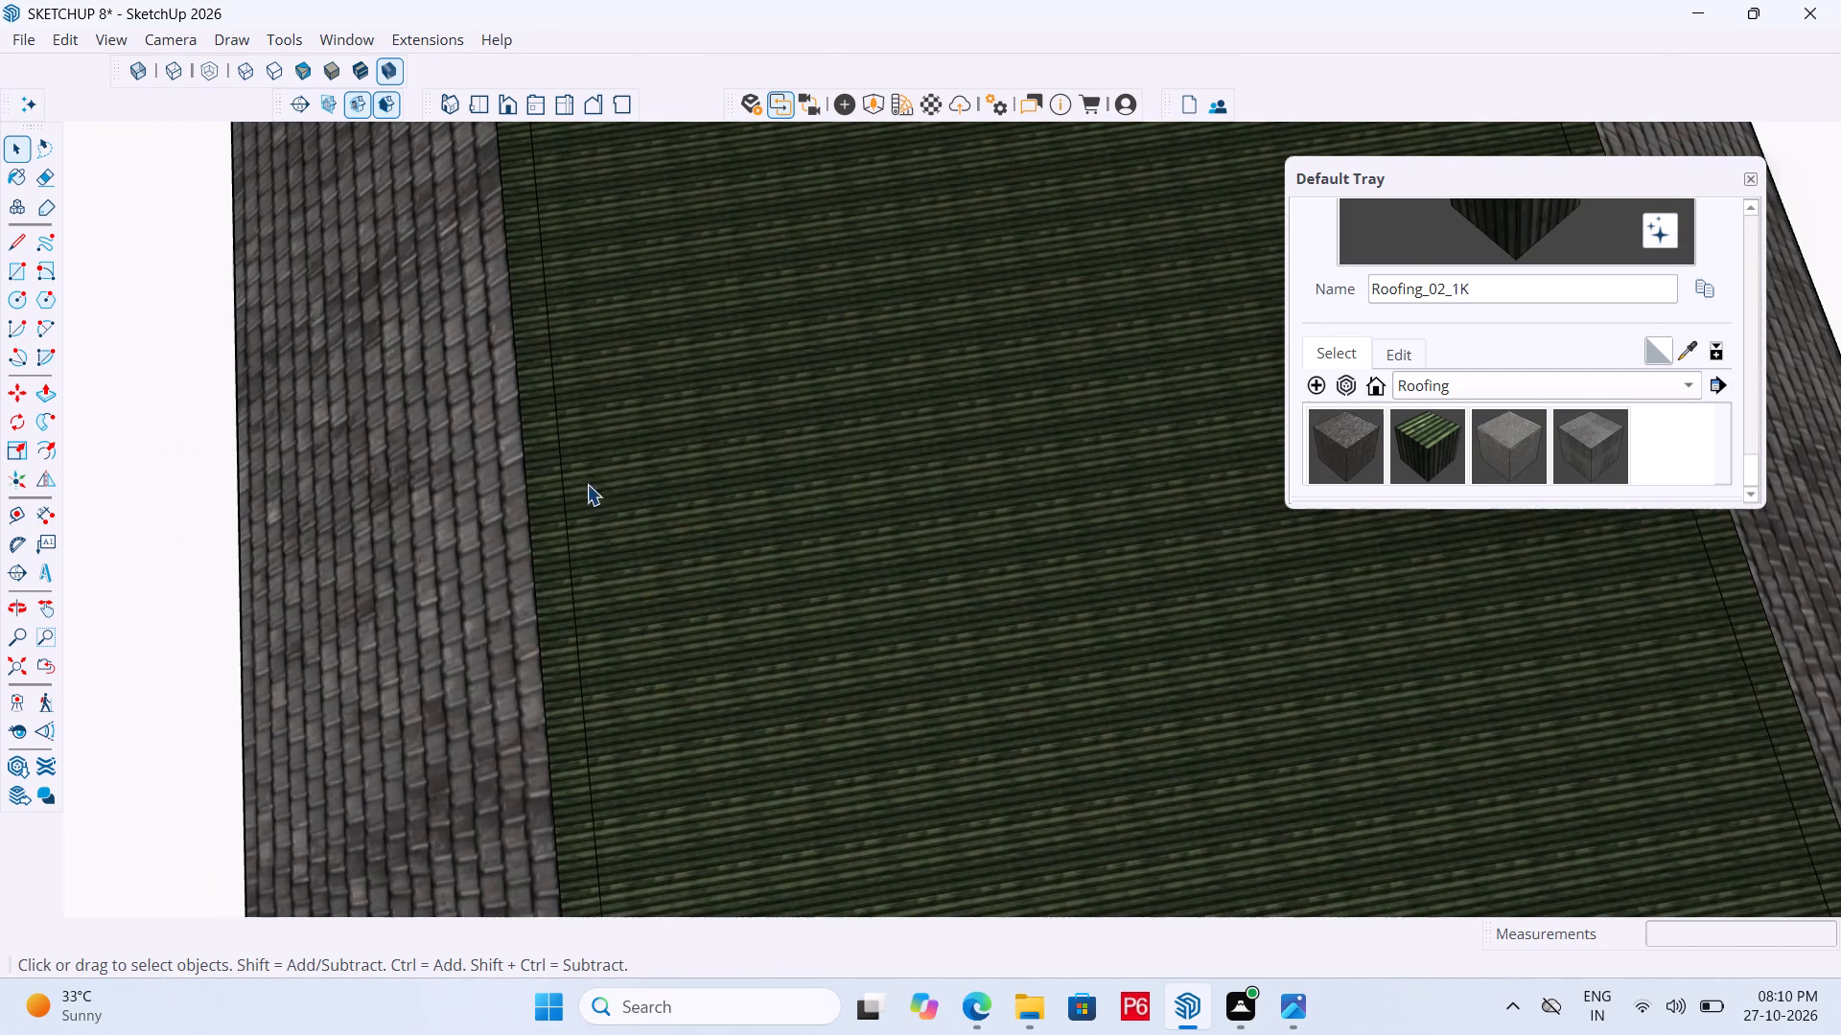
scroll(571, 490, up, 13)
scroll(366, 563, up, 8)
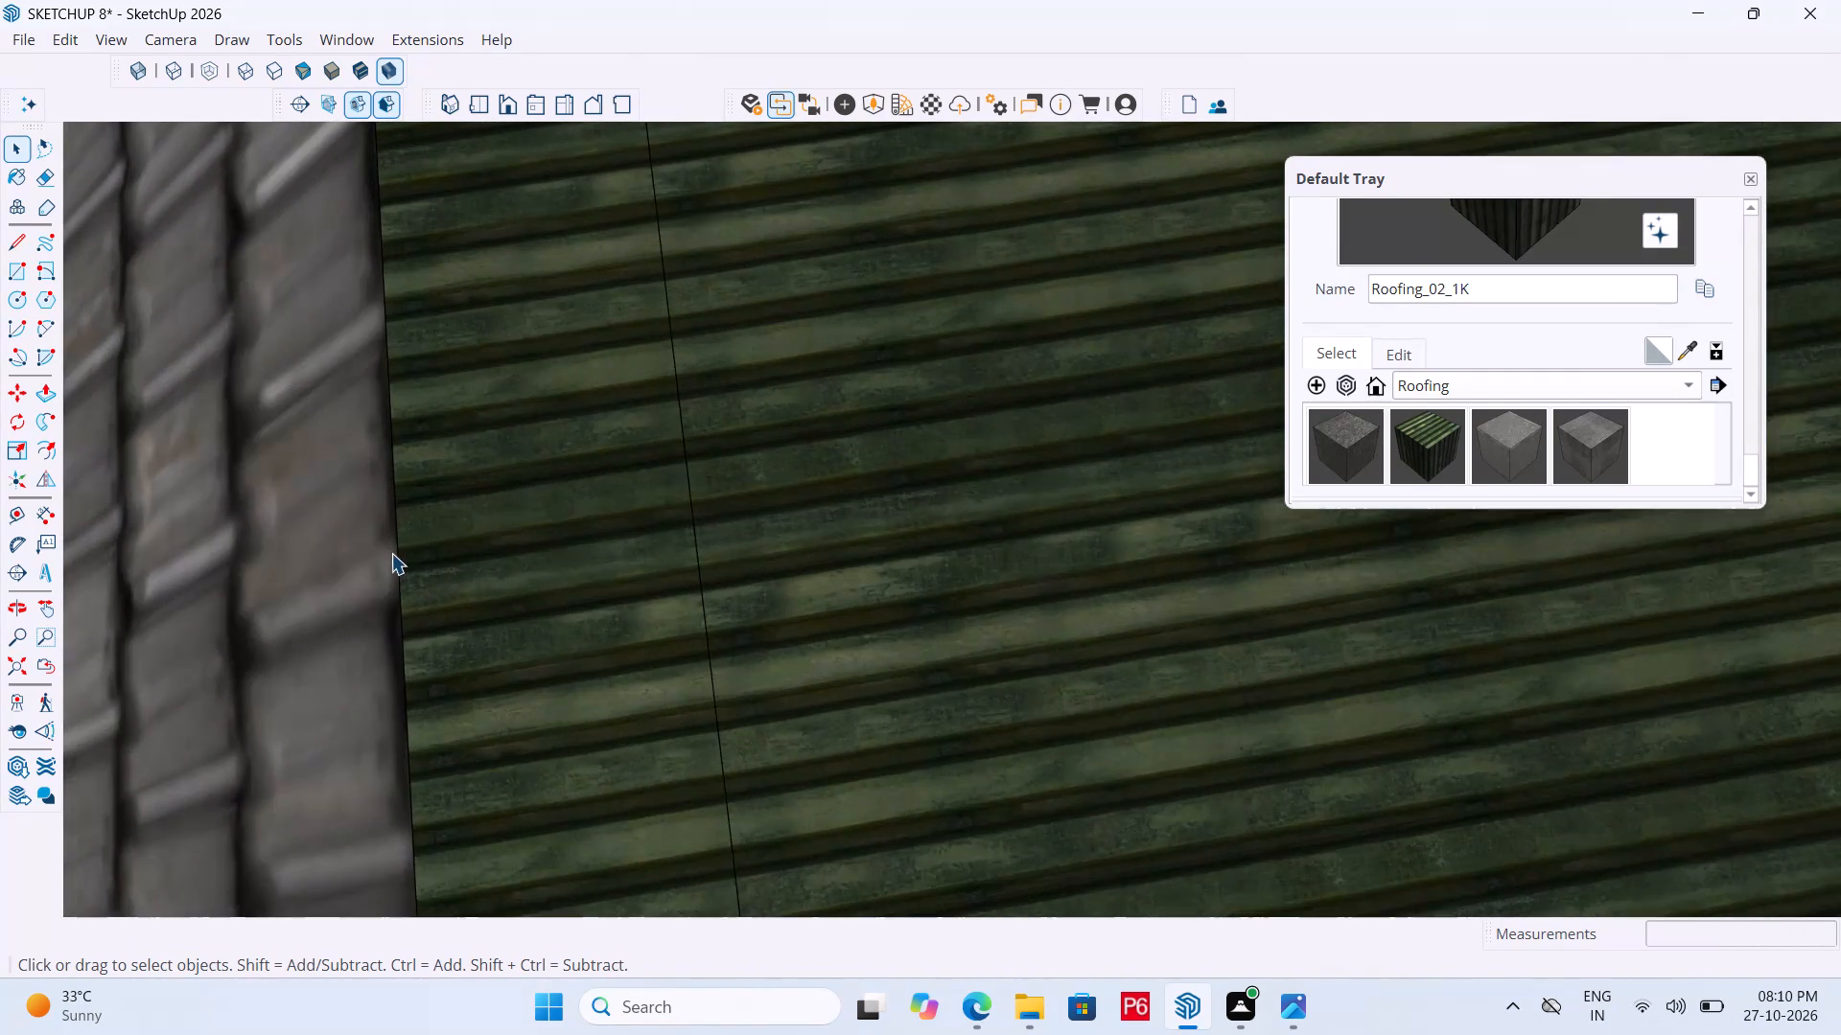
scroll(391, 553, up, 7)
middle_drag(408, 545, 978, 163)
scroll(459, 407, down, 6)
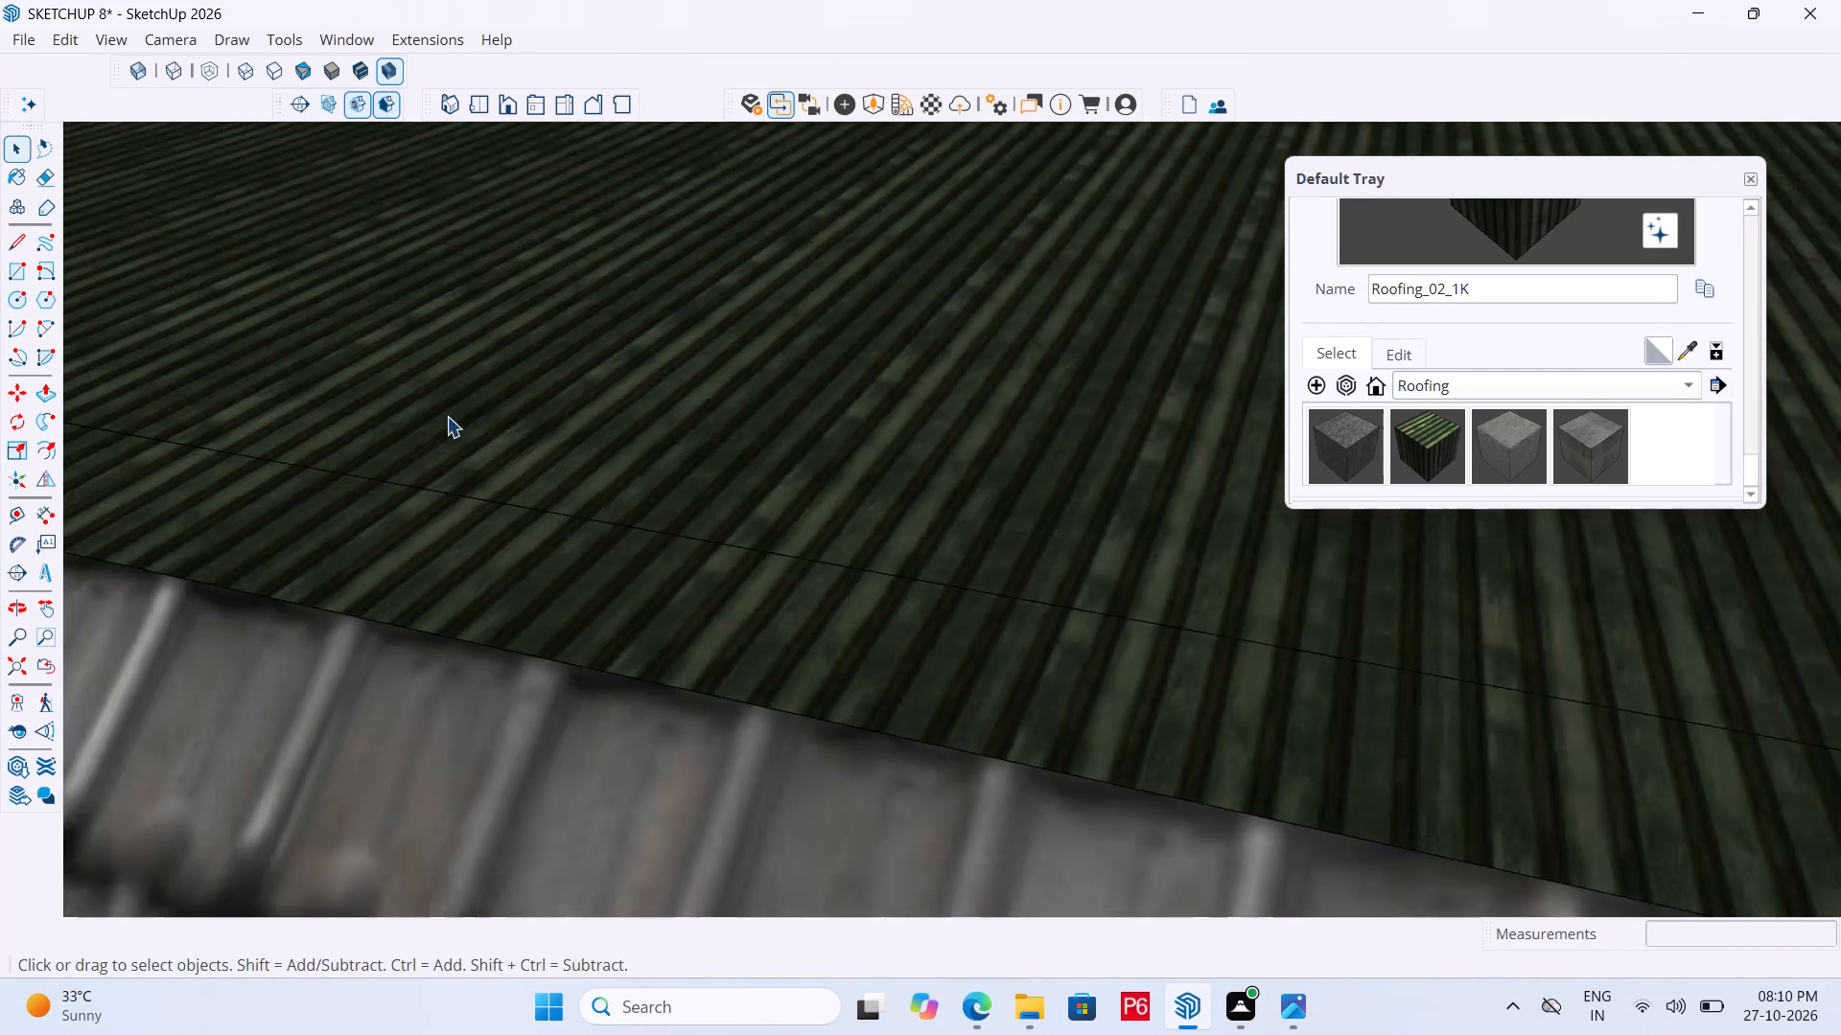
middle_drag(534, 641, 706, 238)
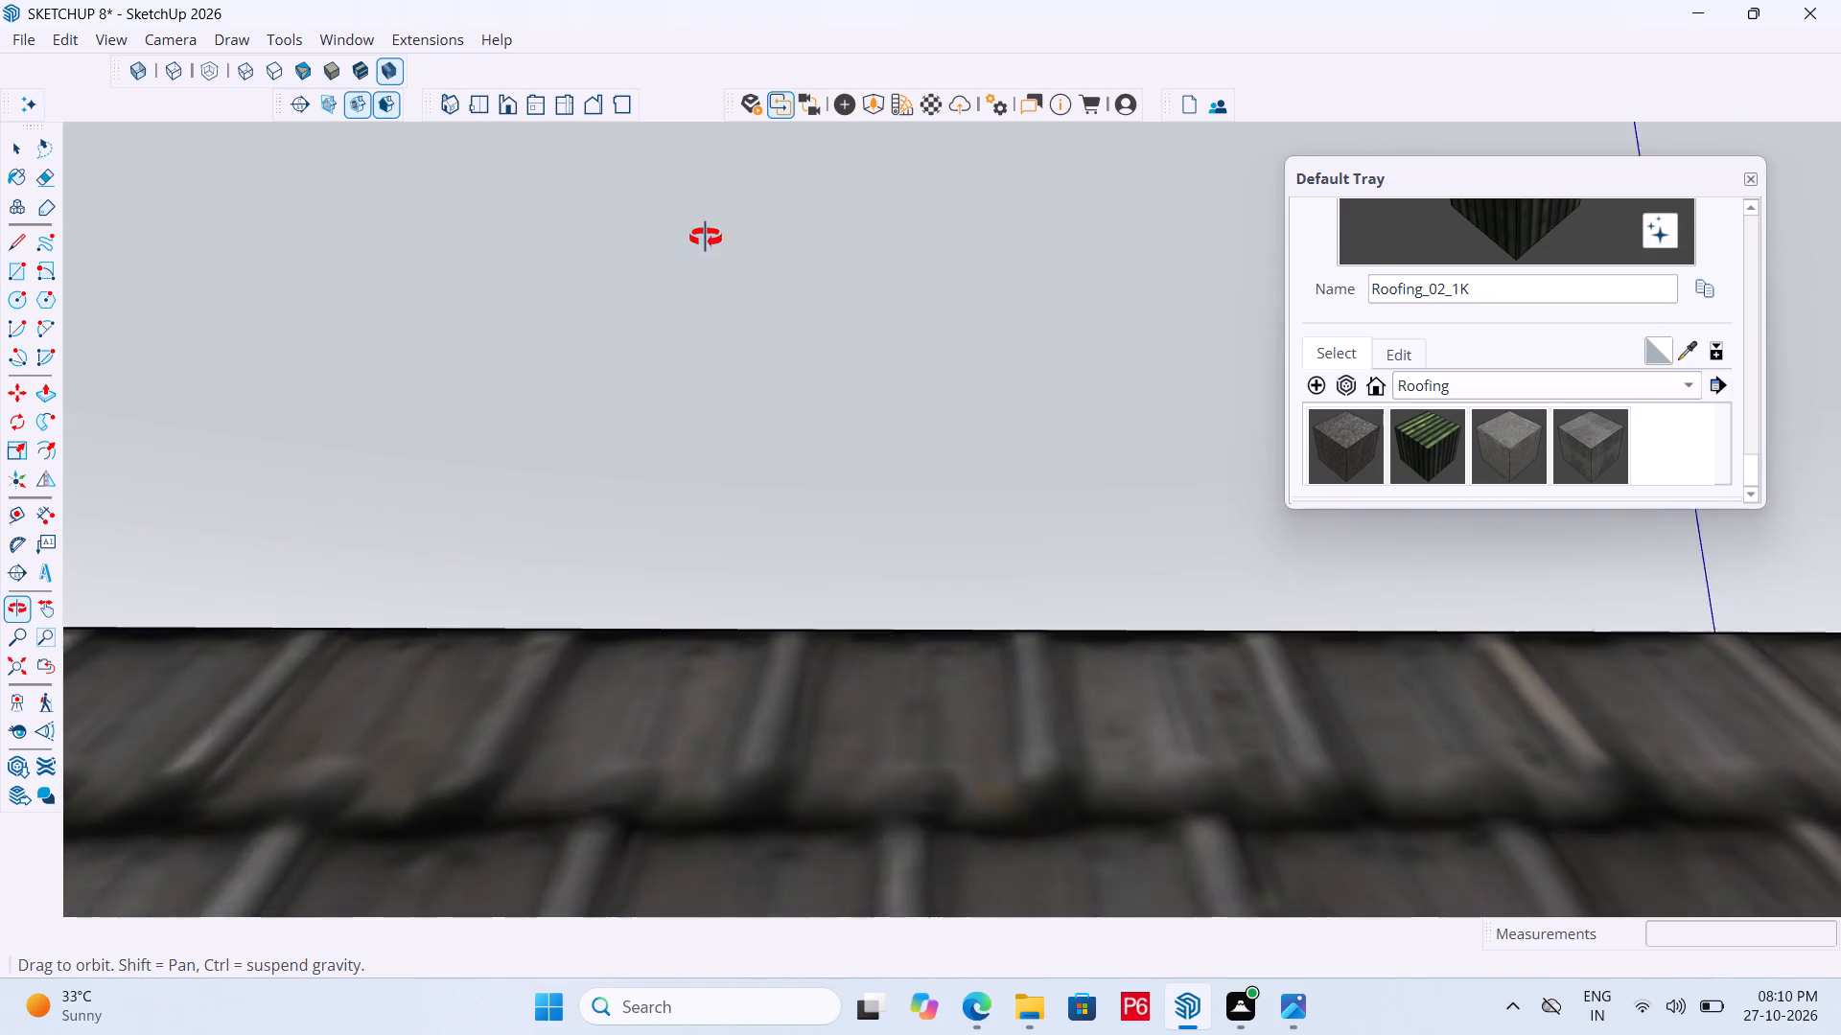
middle_drag(706, 238, 137, 661)
scroll(546, 468, down, 13)
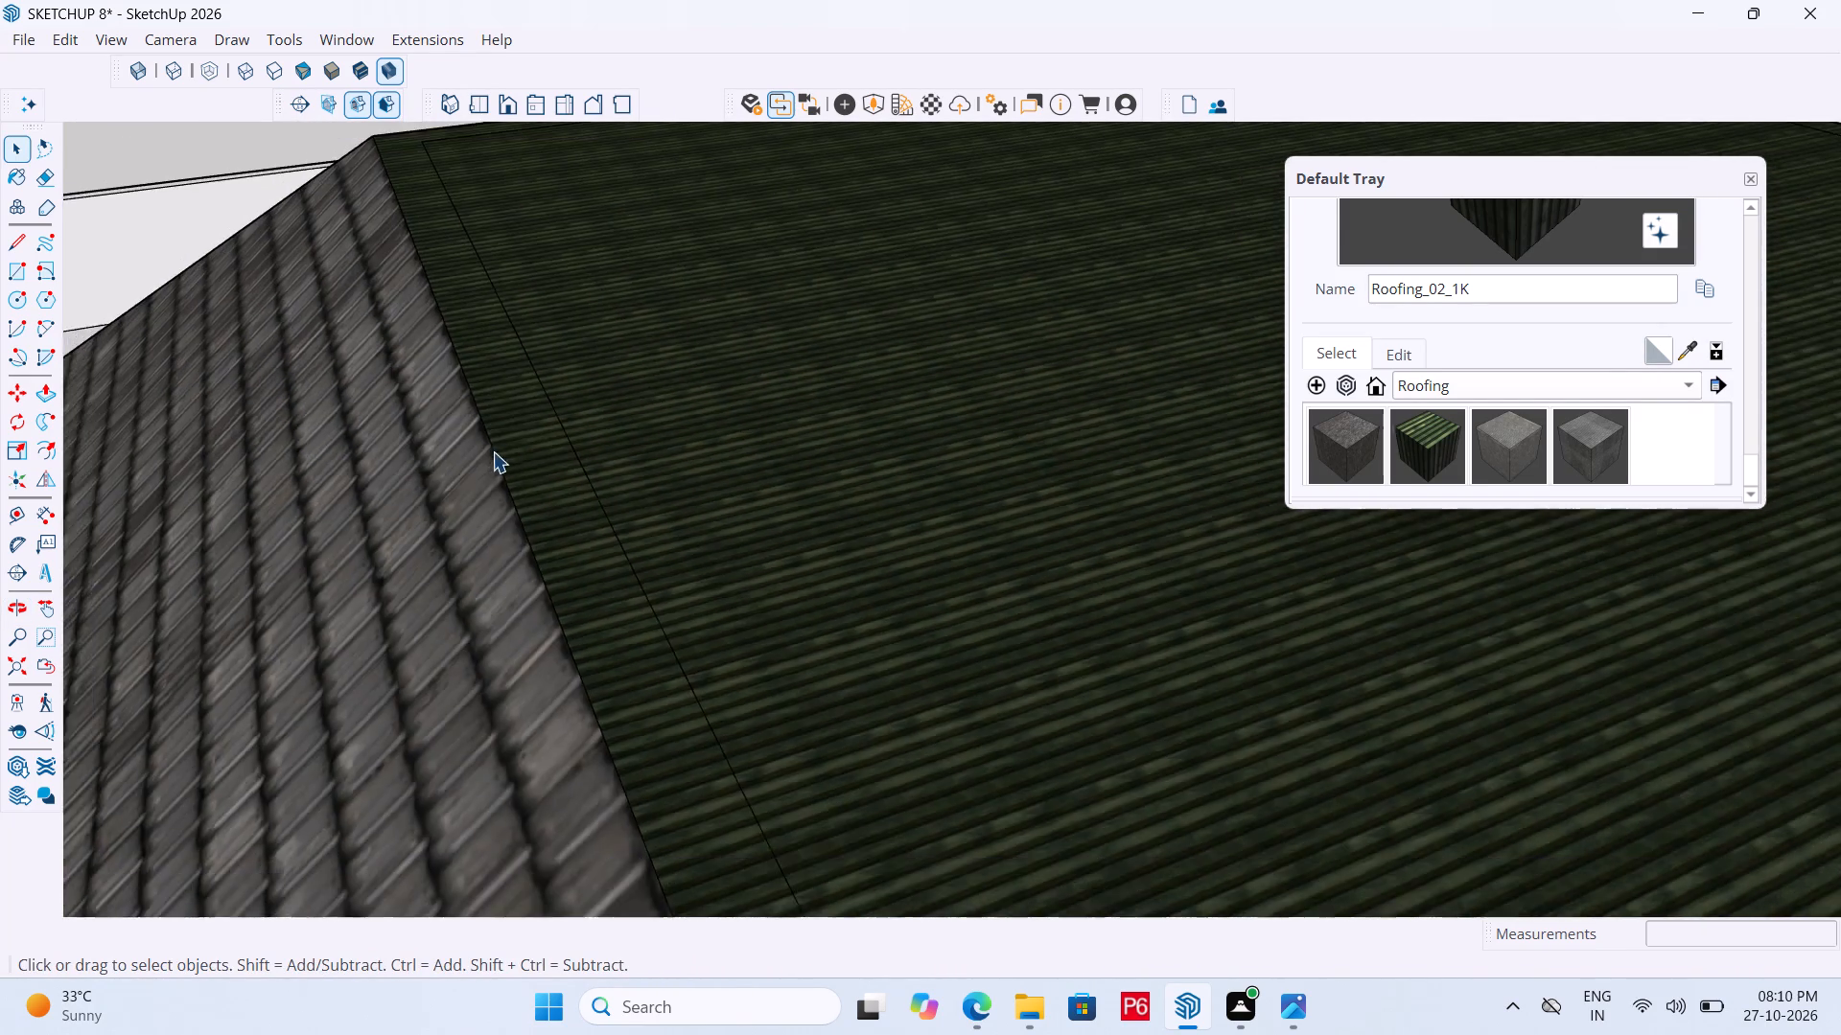
scroll(563, 496, down, 14)
scroll(658, 504, down, 7)
middle_drag(1073, 523, 817, 433)
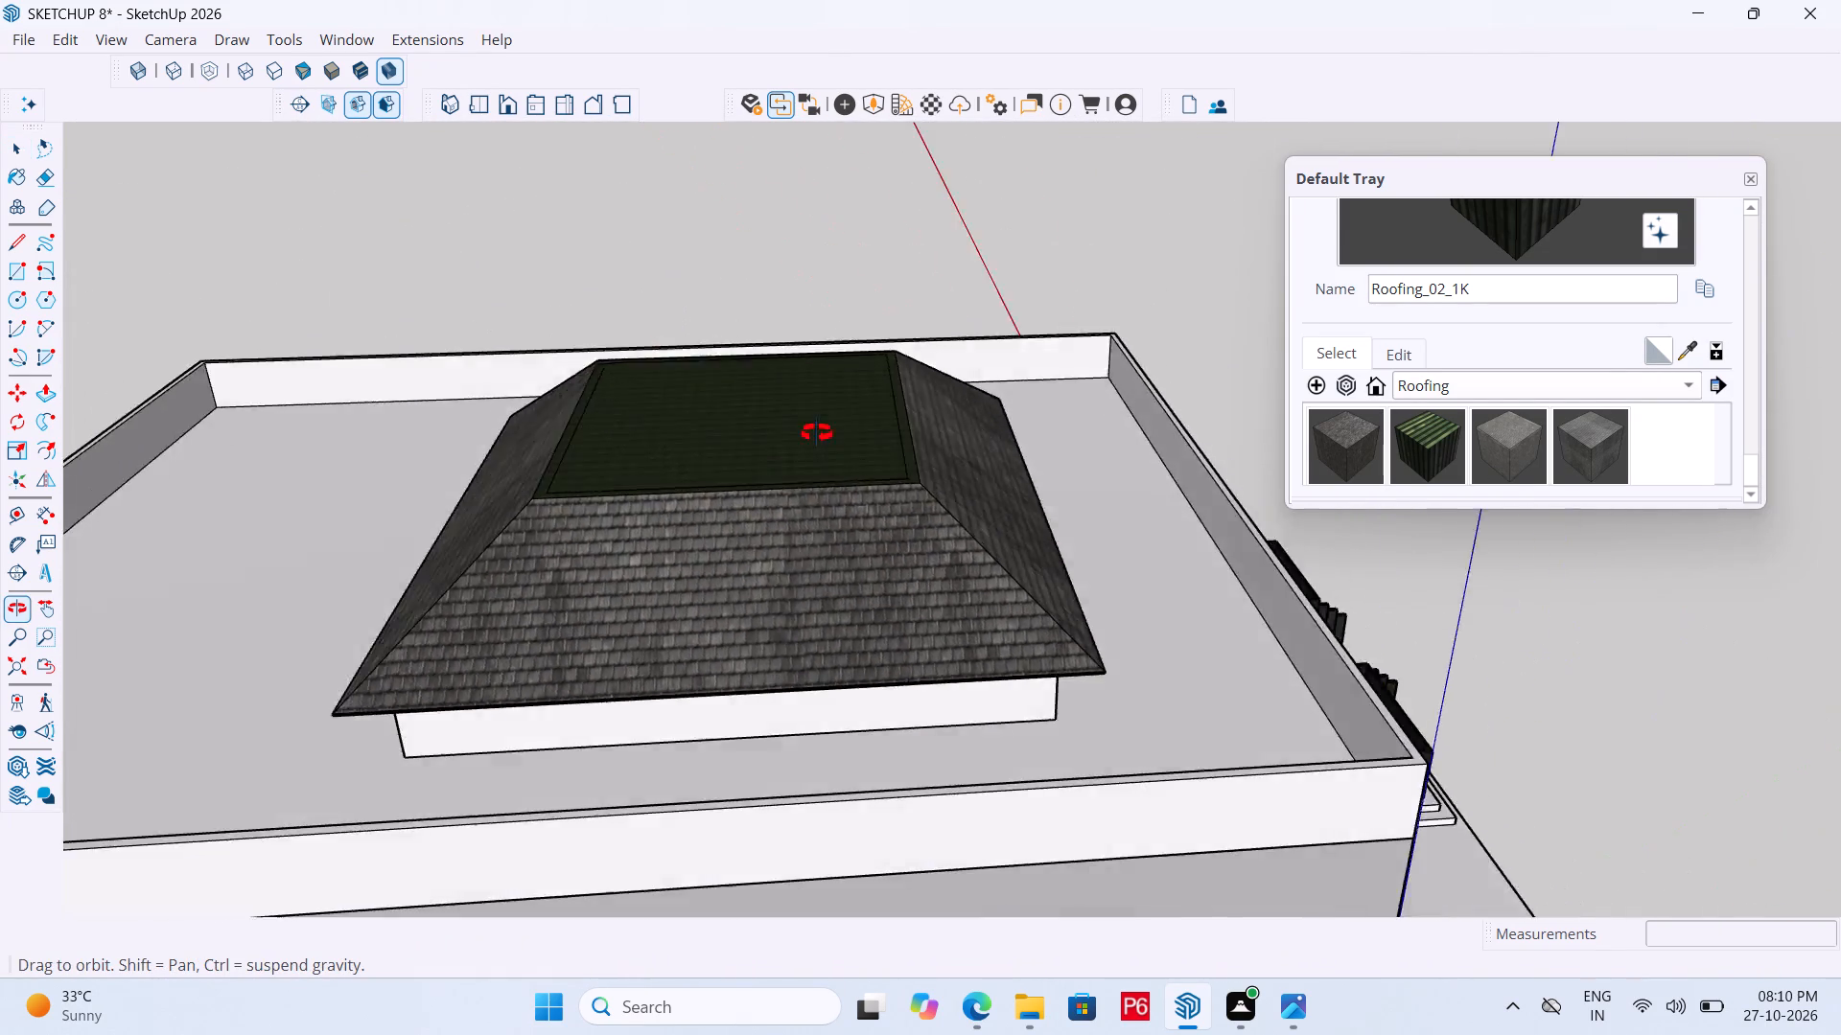
middle_drag(817, 433, 411, 351)
middle_drag(1086, 484, 659, 376)
middle_drag(1295, 405, 689, 651)
middle_drag(1000, 511, 747, 804)
middle_drag(1191, 604, 873, 414)
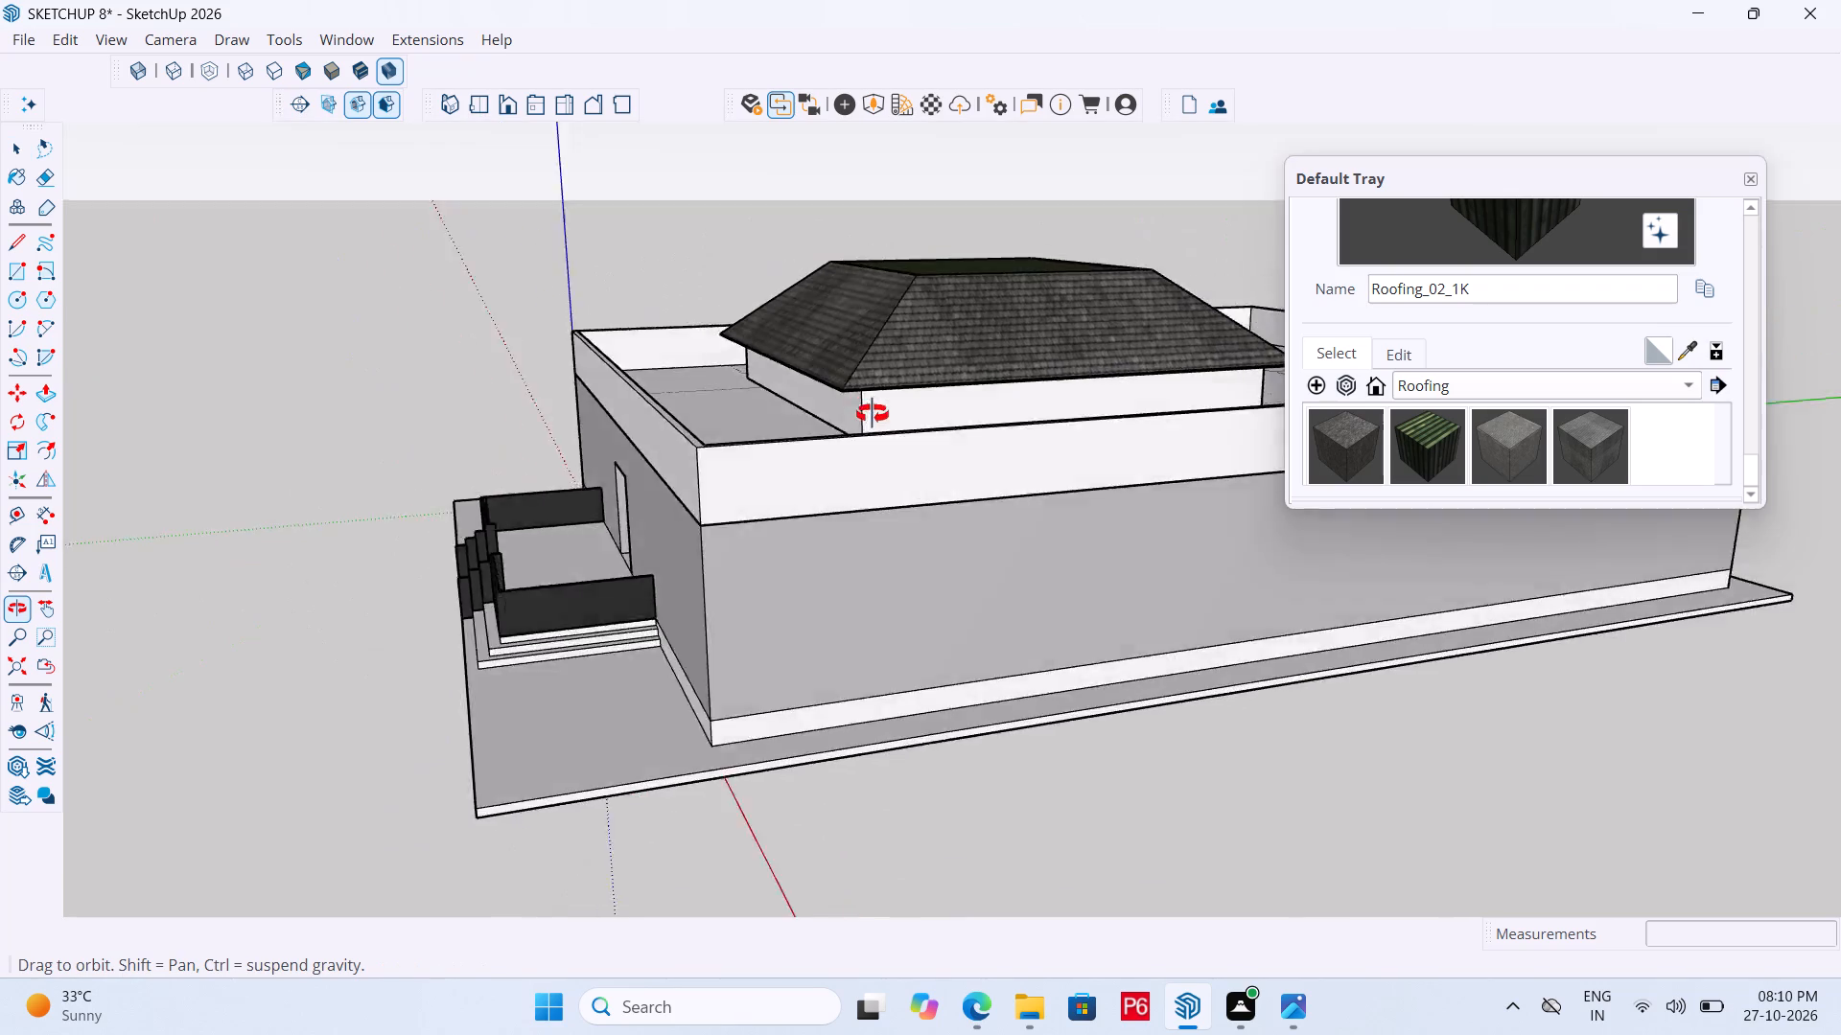
middle_drag(873, 414, 940, 545)
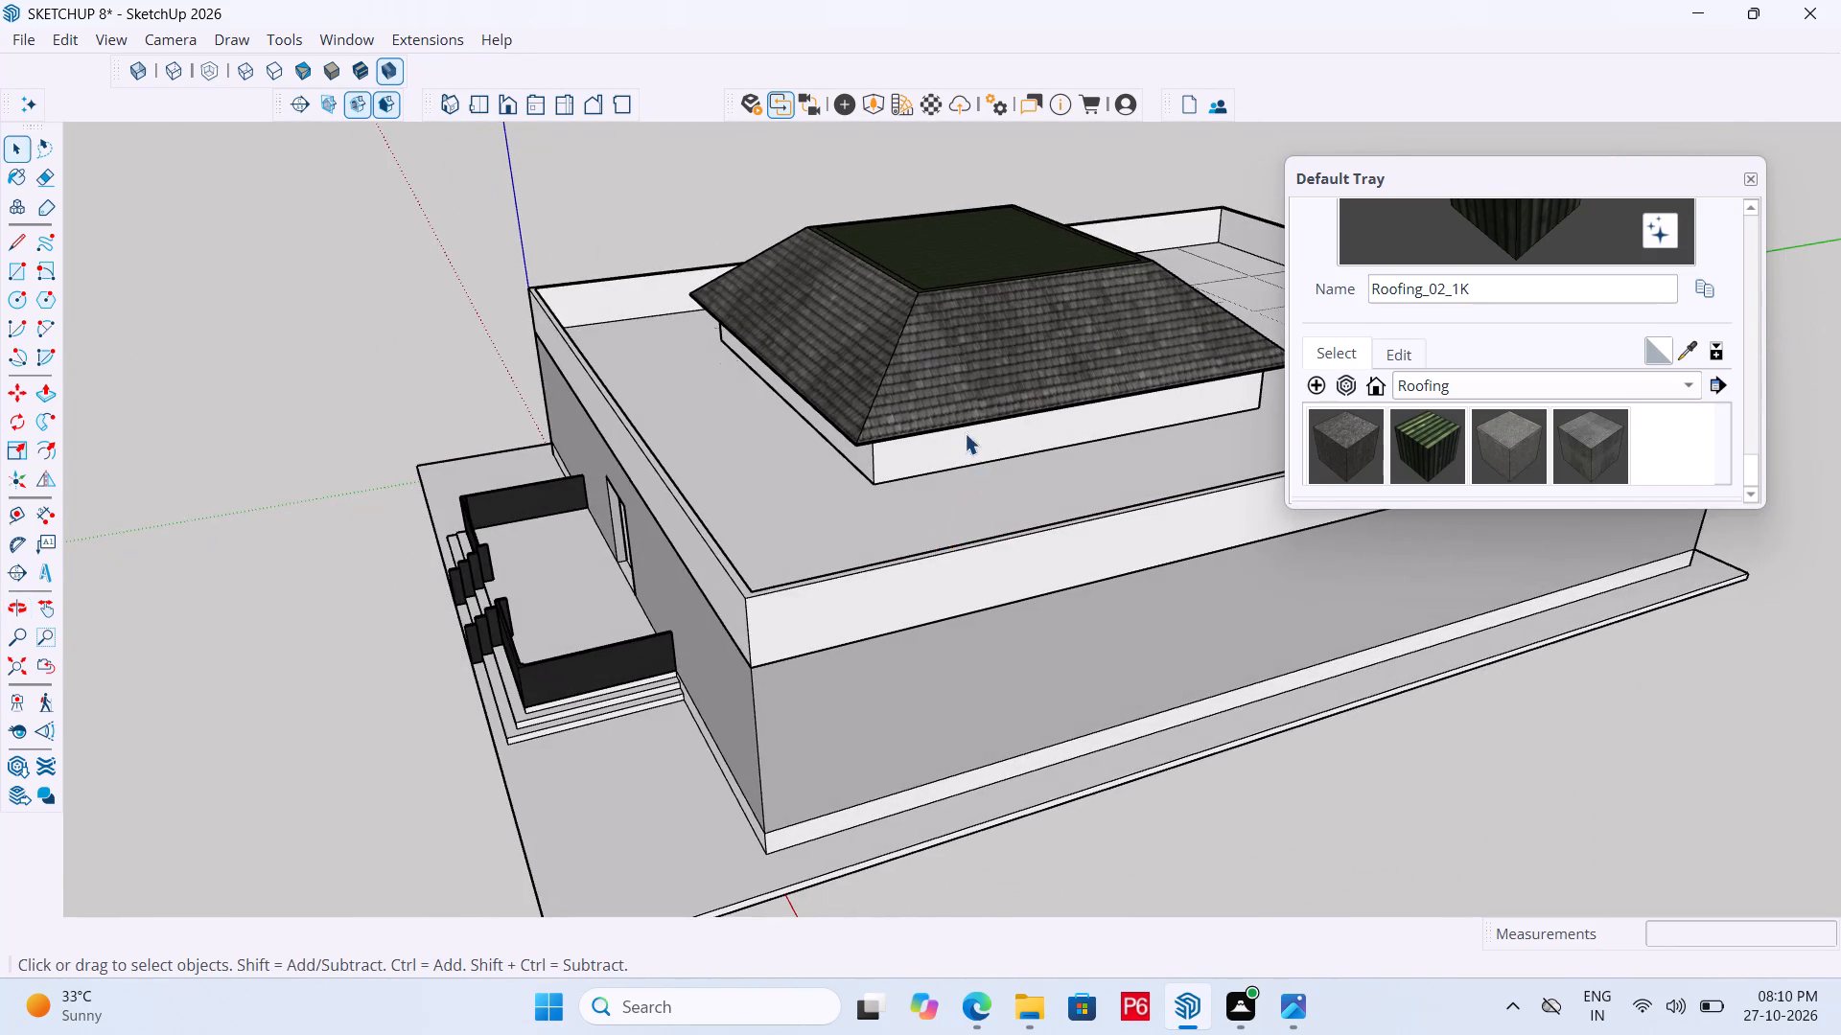
scroll(956, 501, down, 7)
middle_drag(1177, 477, 919, 407)
scroll(866, 407, up, 11)
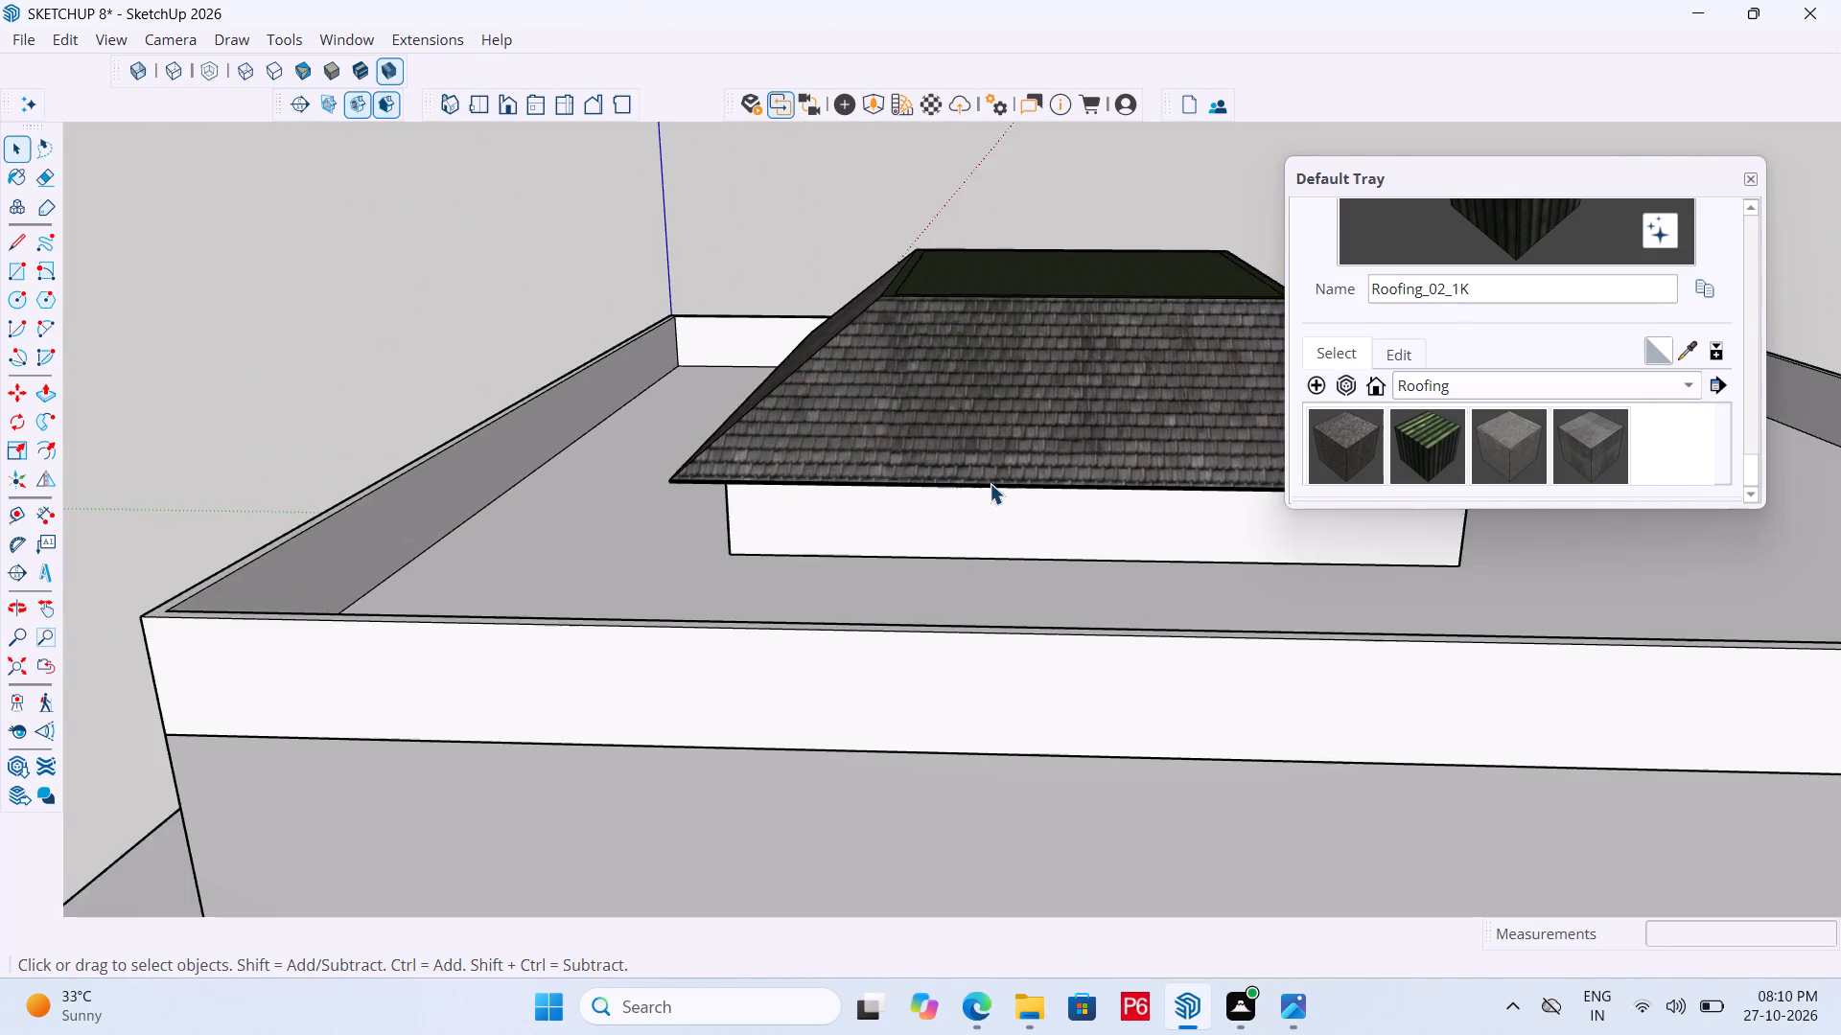
scroll(990, 483, up, 5)
middle_drag(1074, 464, 1013, 367)
scroll(787, 564, down, 7)
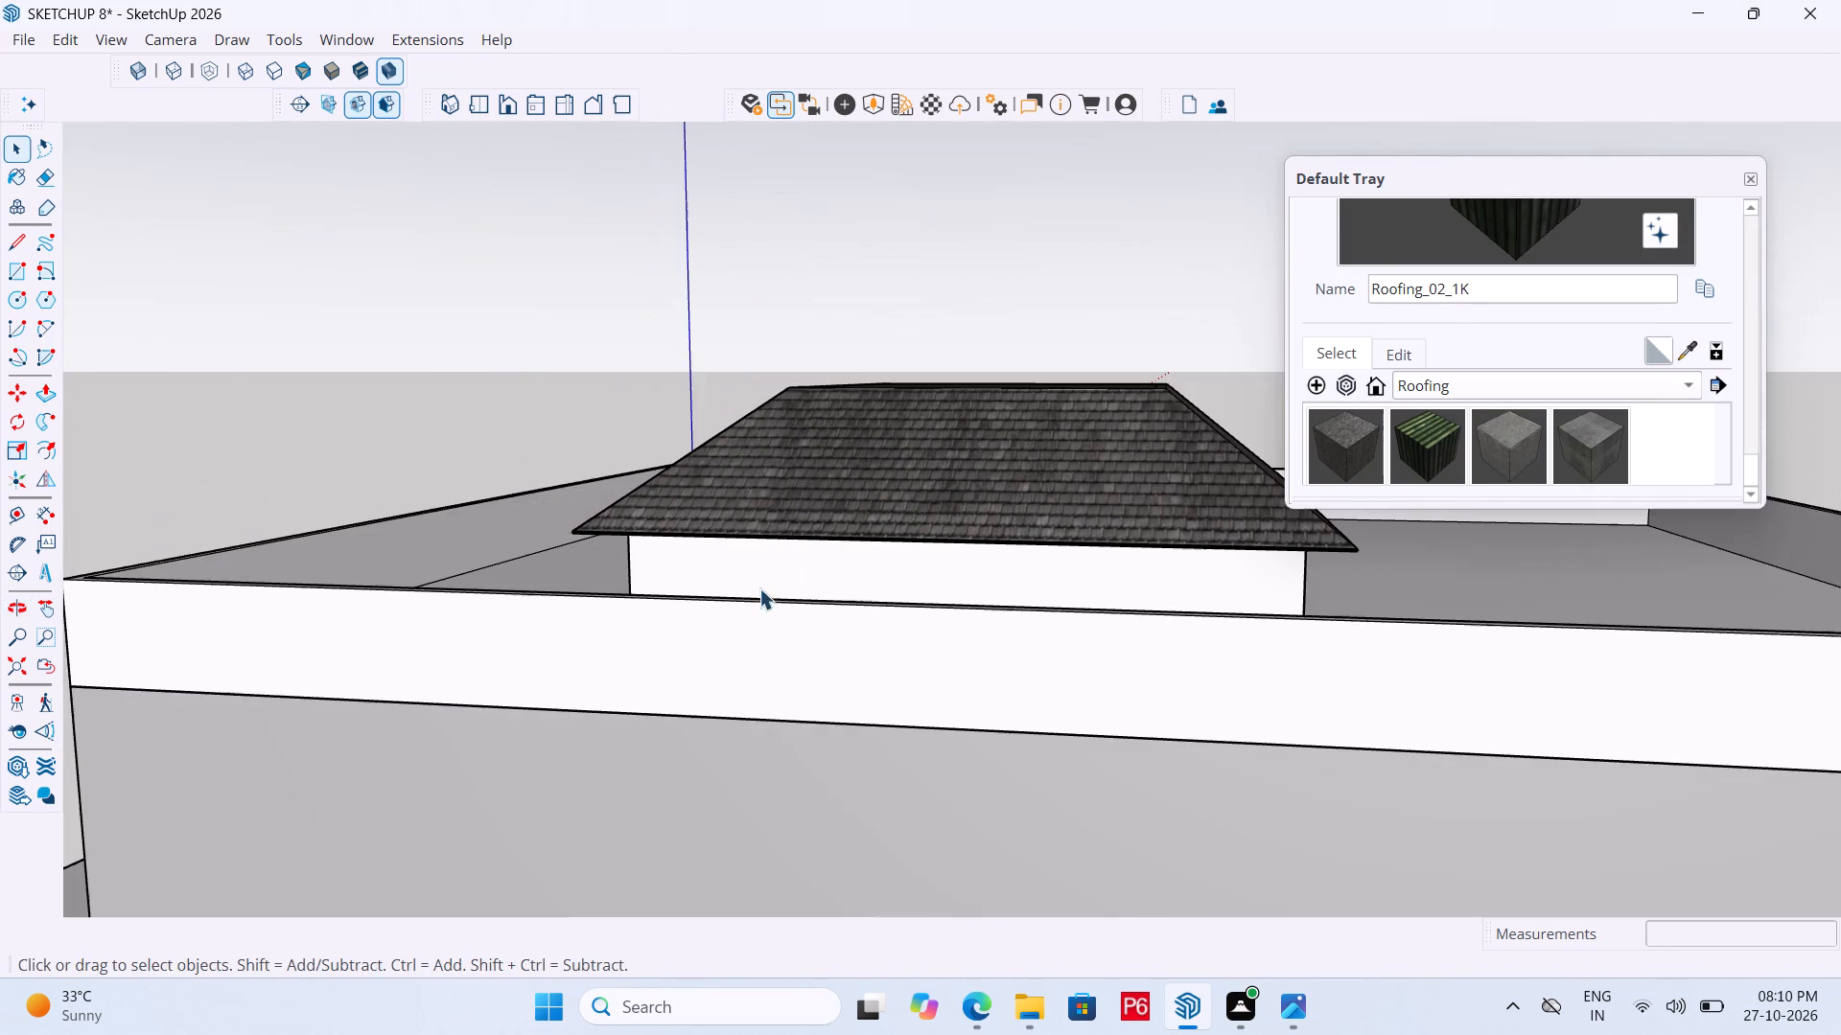
Inside the group beneath the roof, place two vertical guides on the wall face, about 12' 6" from one end and 6' 11" apart.
middle_drag(773, 581, 806, 623)
scroll(1041, 646, up, 6)
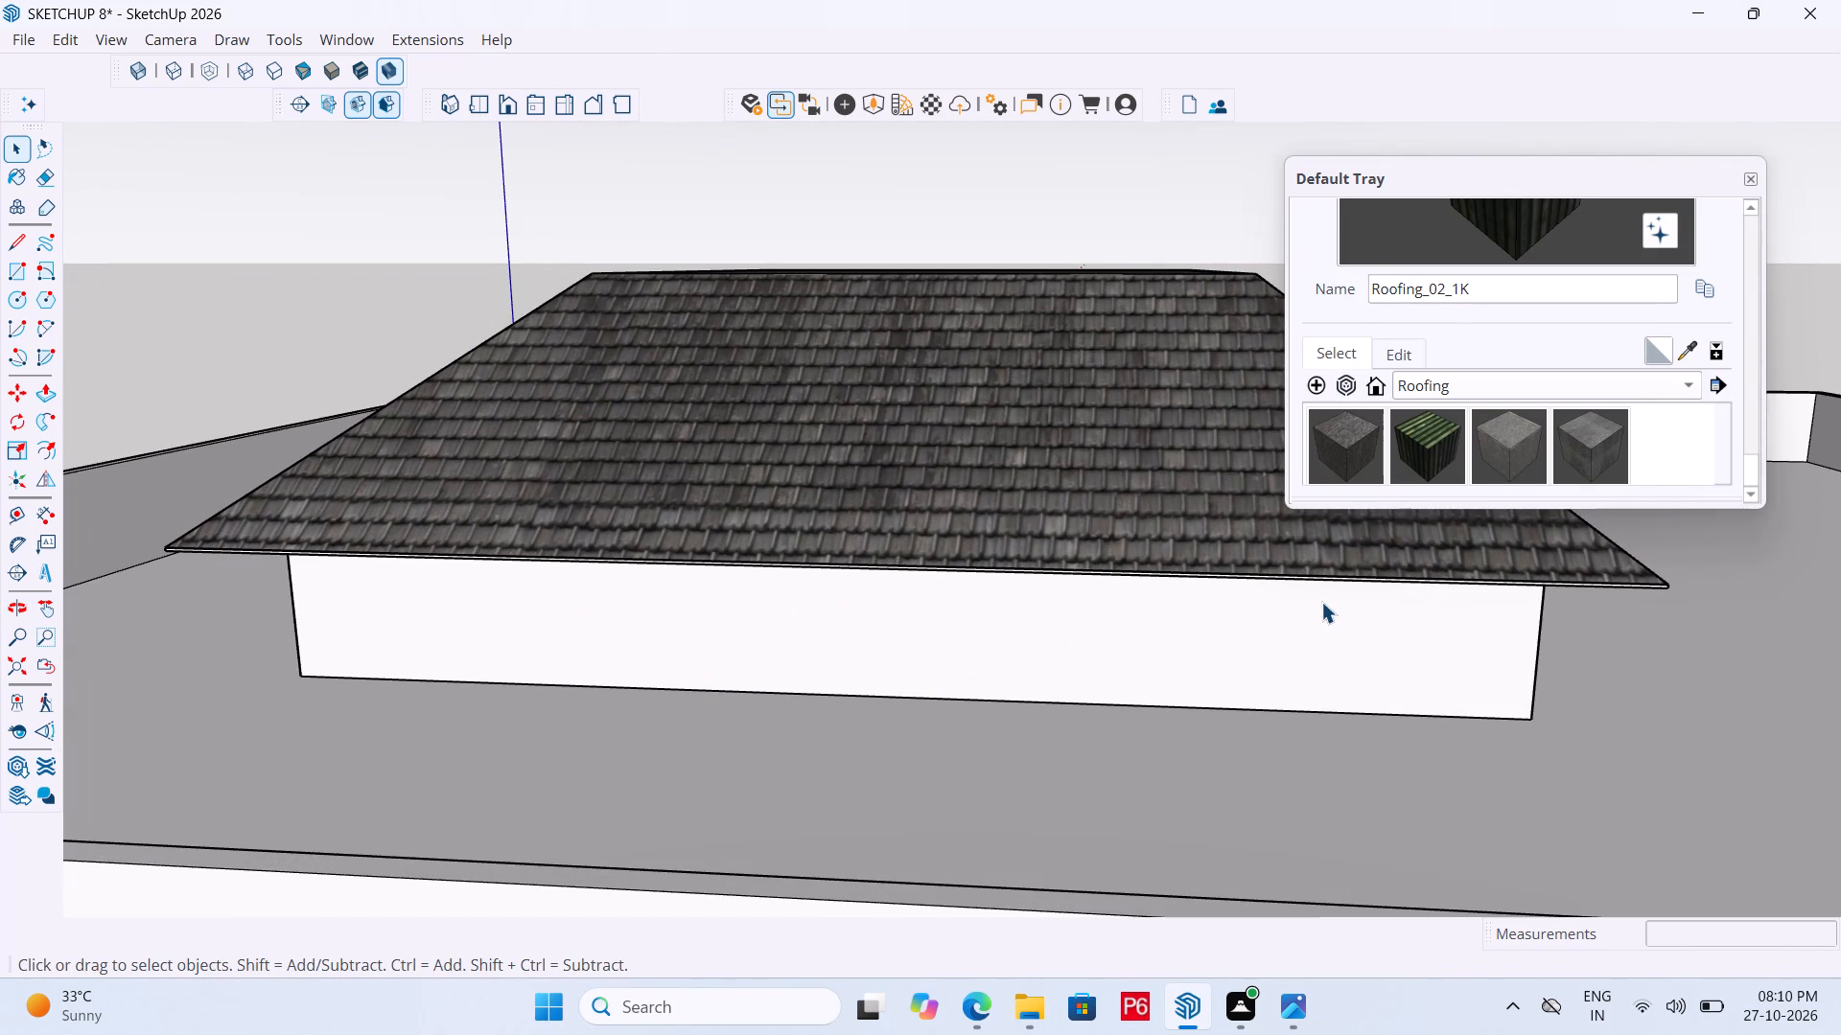
click(1025, 632)
double_click(902, 637)
click(820, 629)
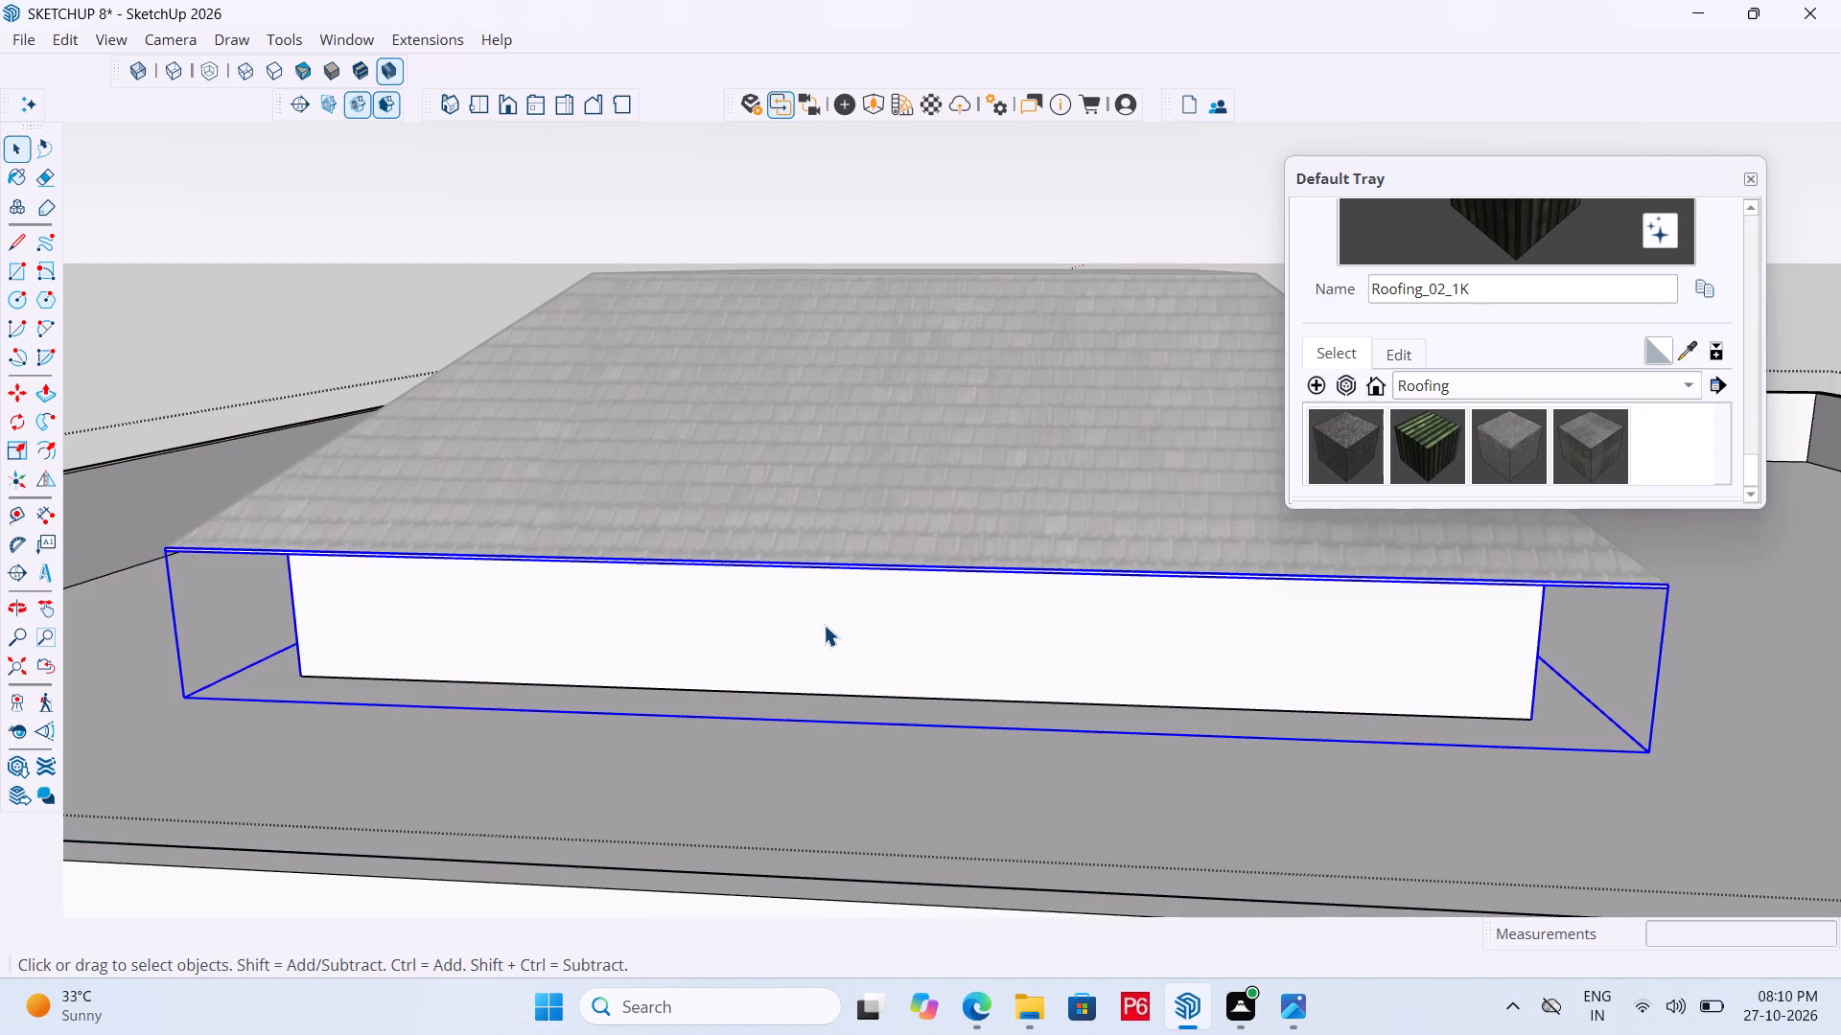
double_click(824, 625)
click(785, 621)
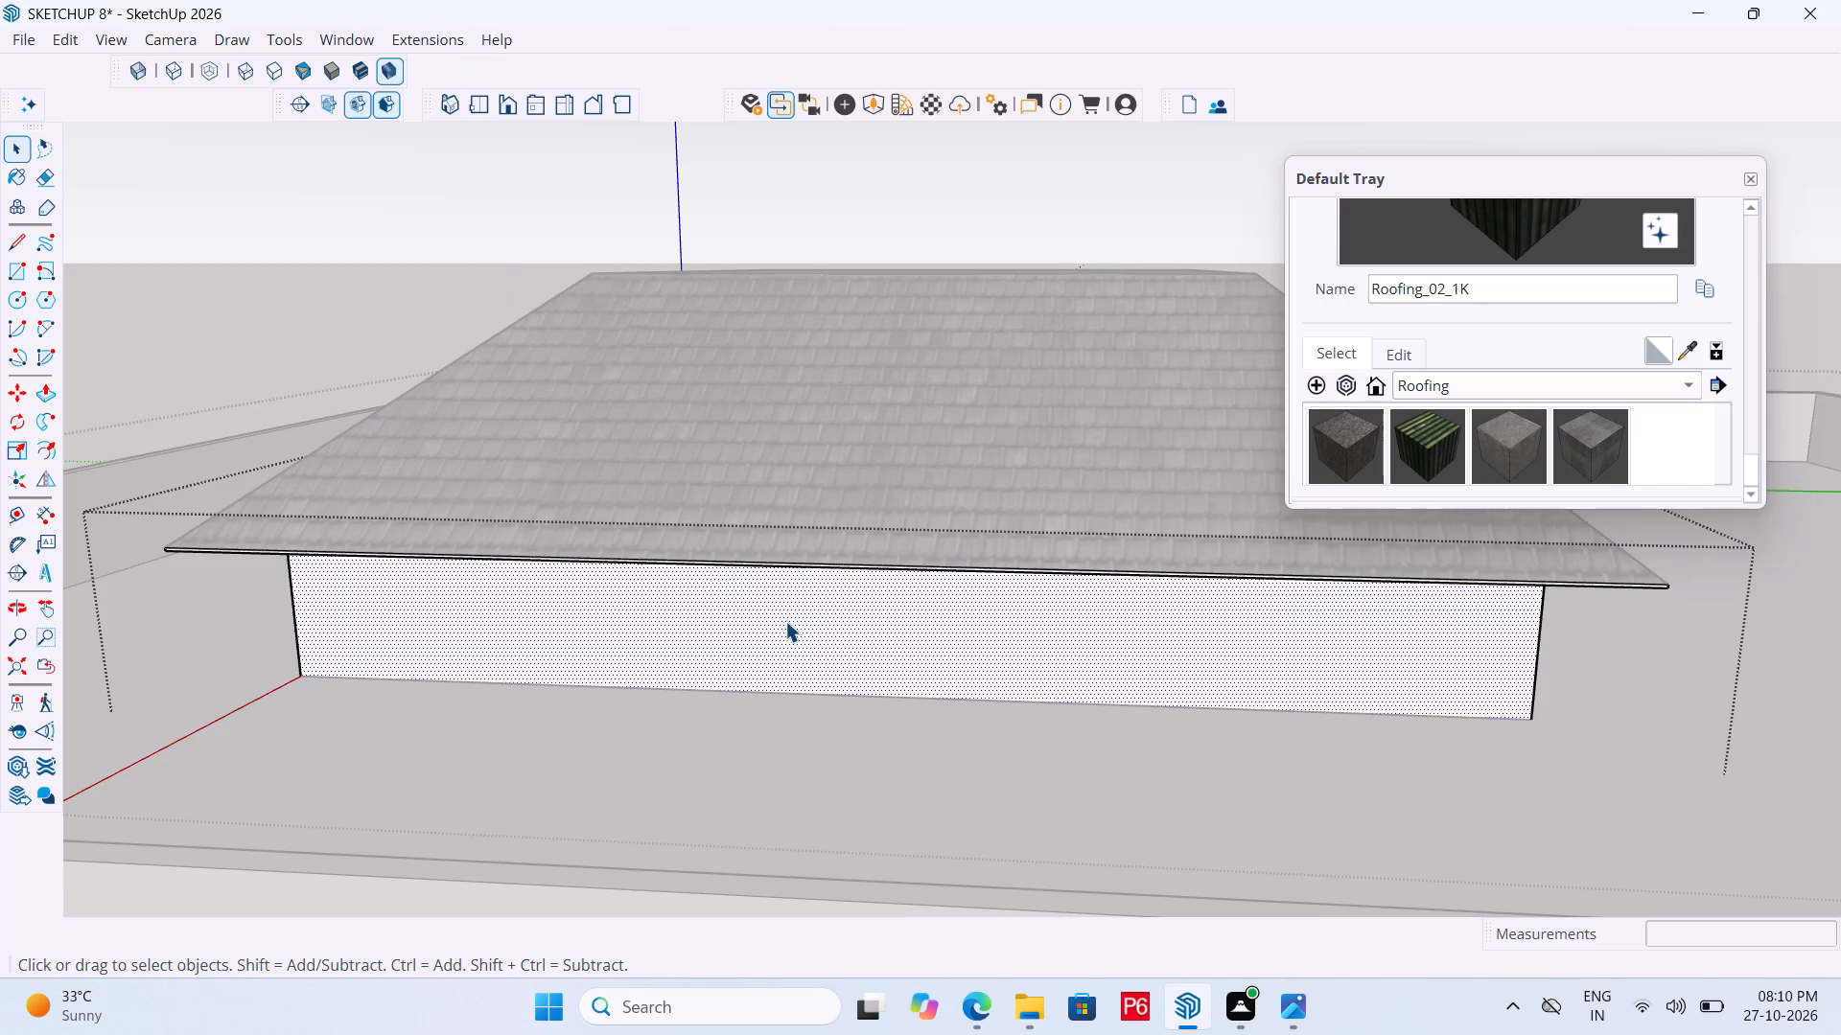
key(t)
click(287, 612)
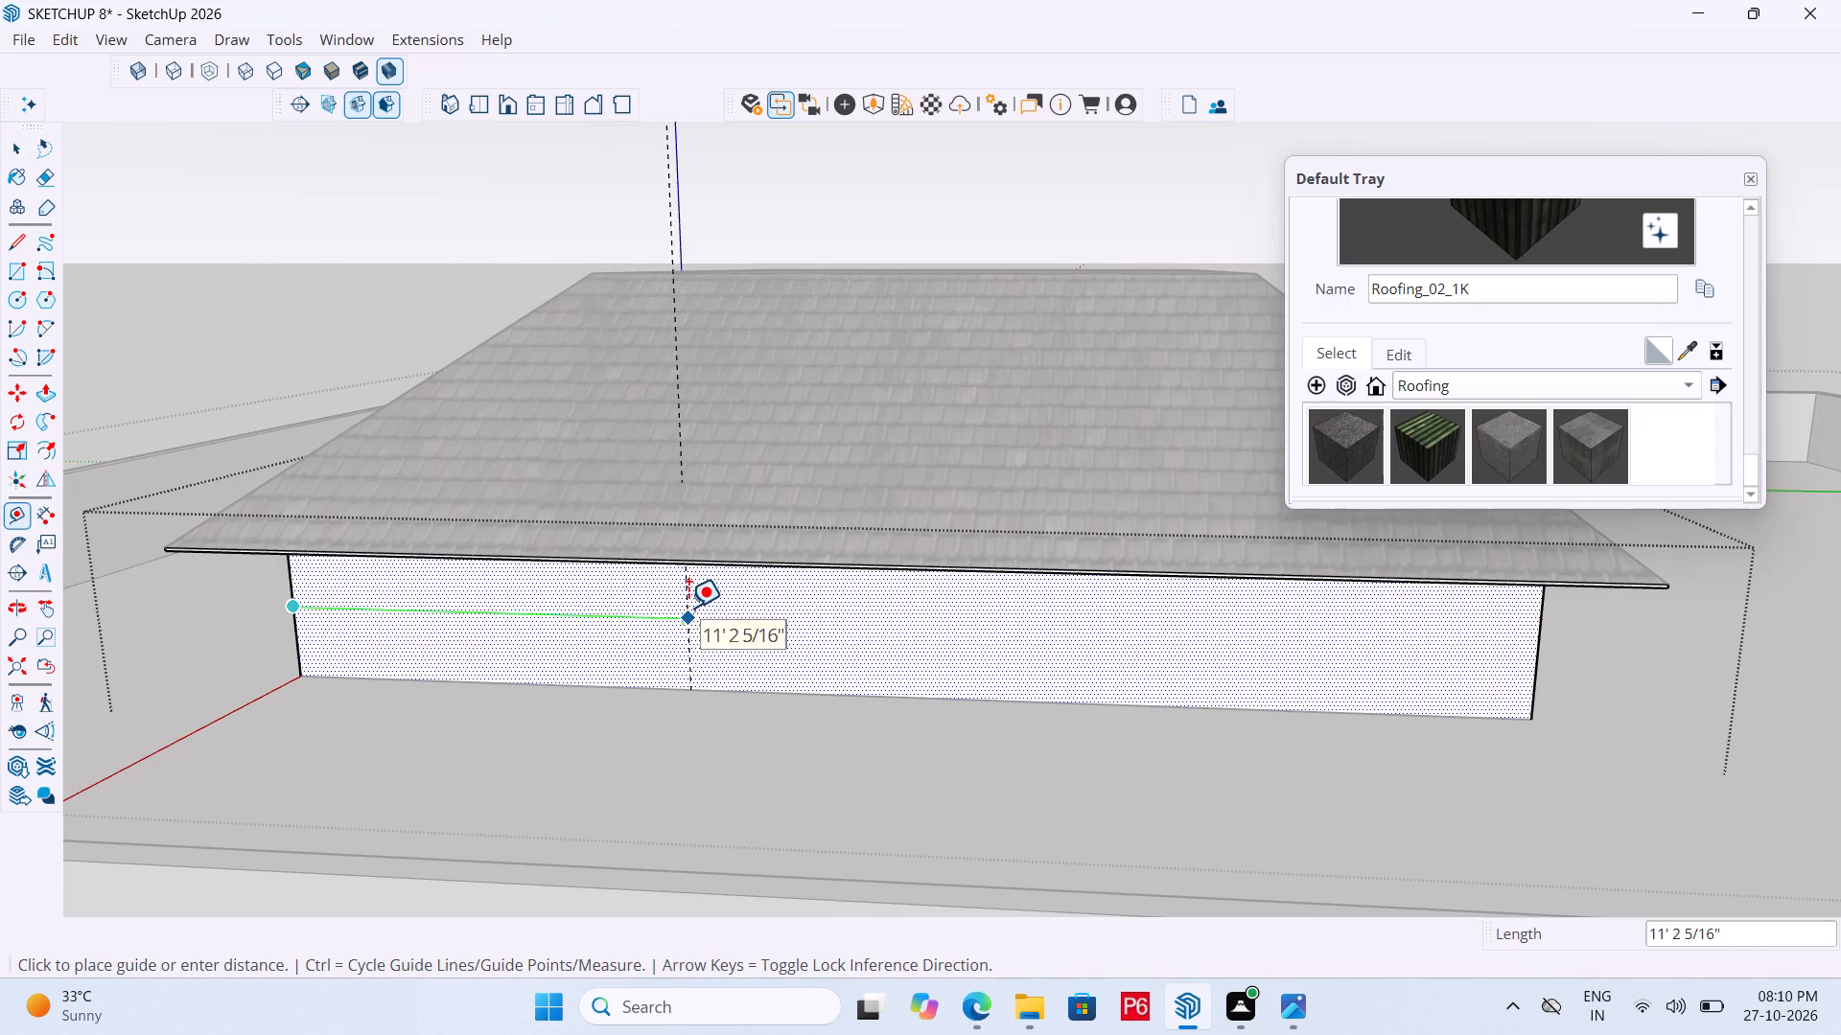
click(738, 602)
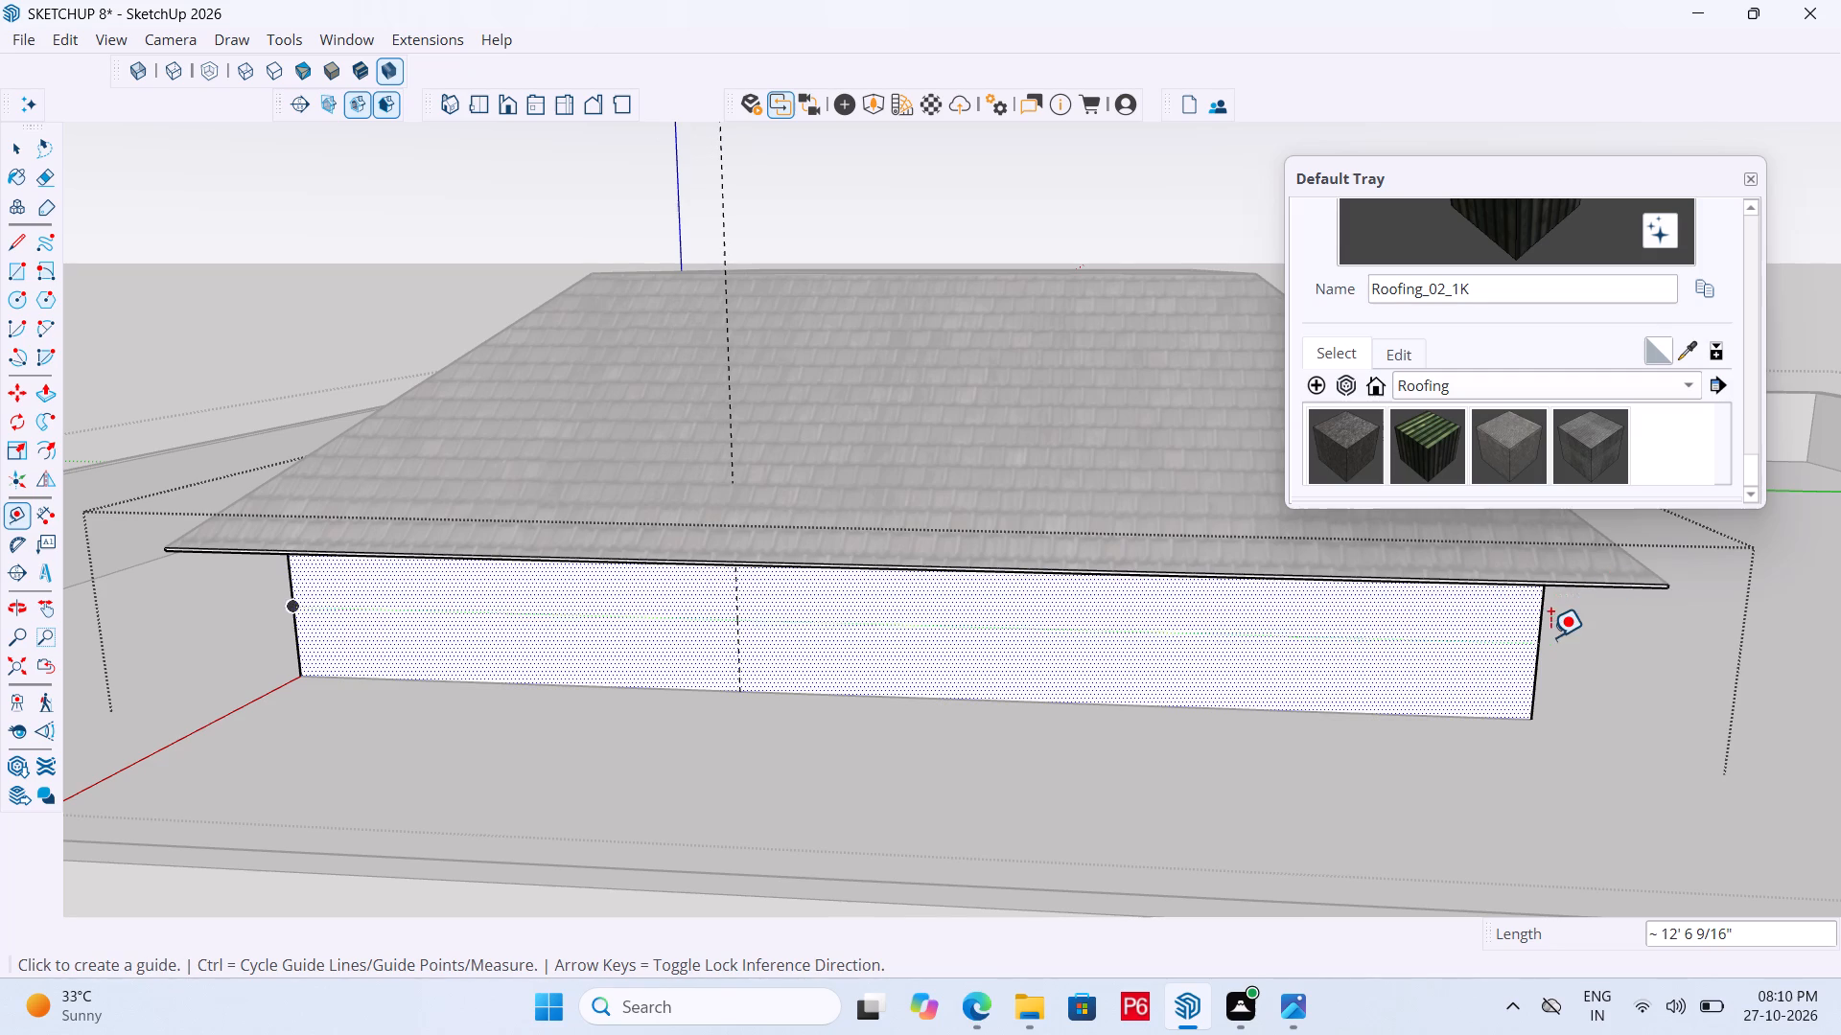
click(1535, 650)
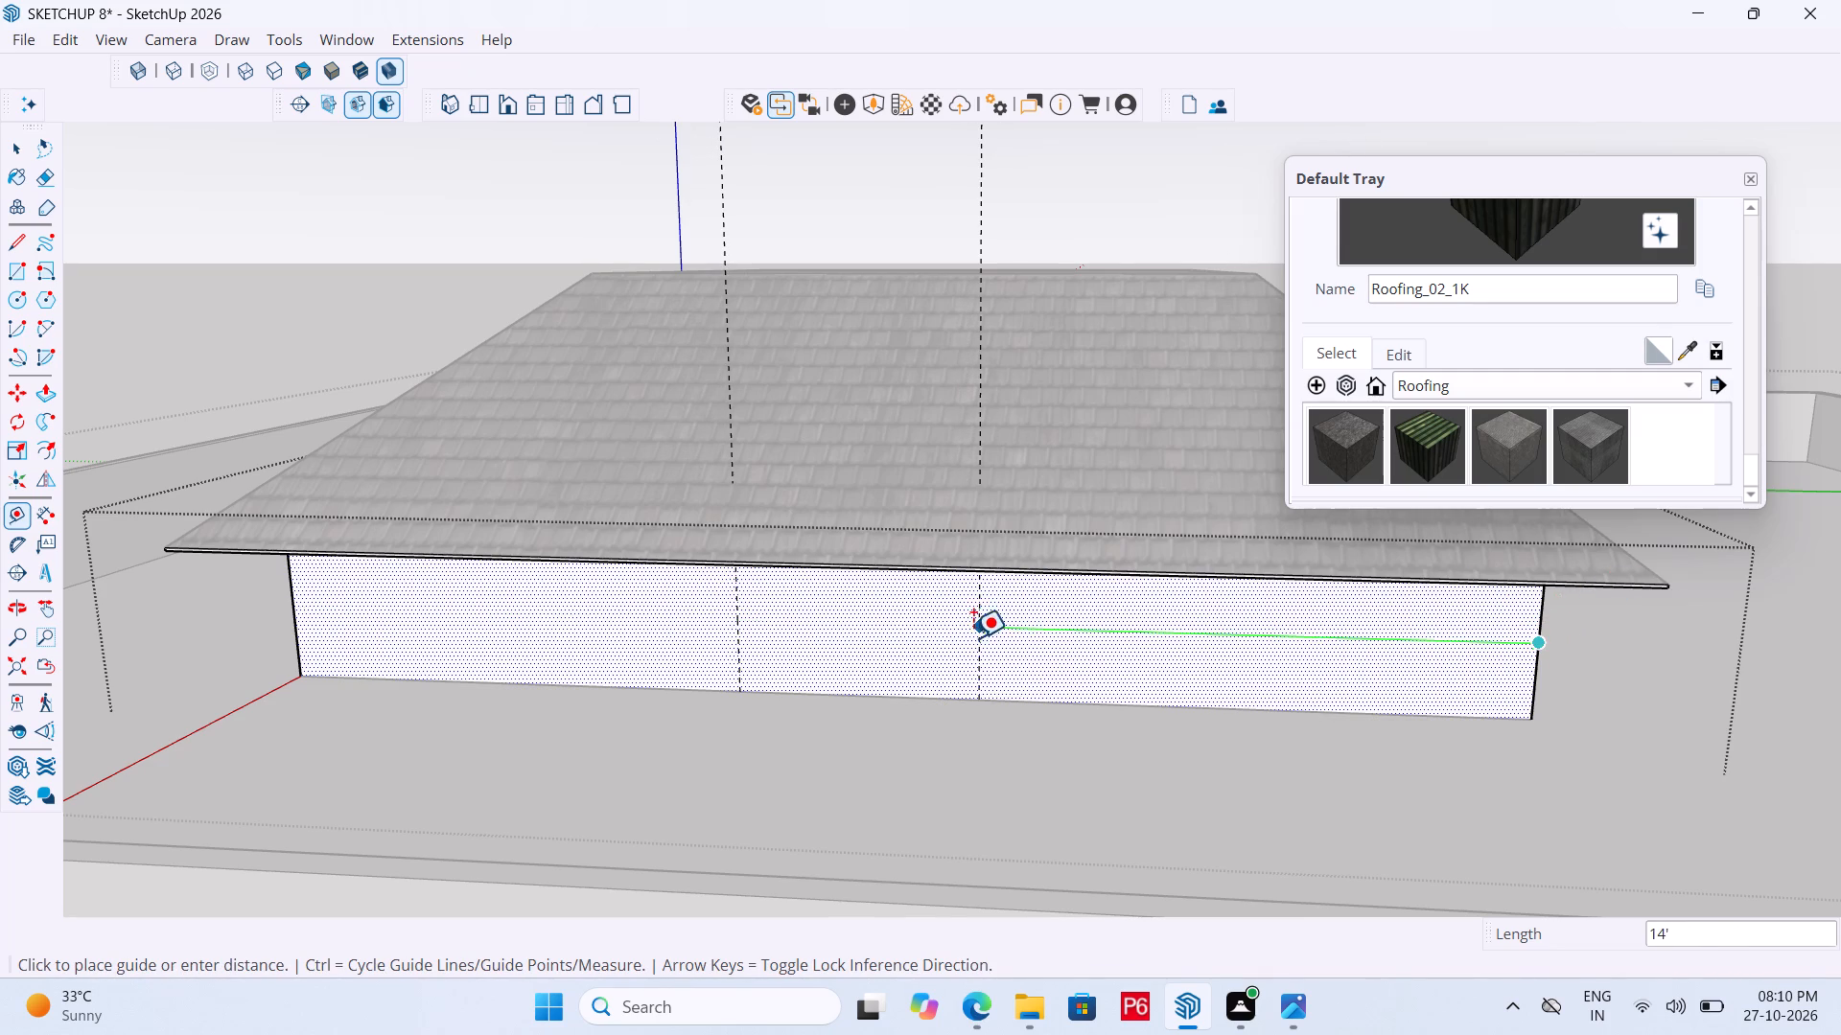
double_click(996, 635)
Add horizontal guides on the same wall face, about 7 3/8" below its top edge and about 1' 1" above its bottom edge.
middle_drag(818, 602, 825, 518)
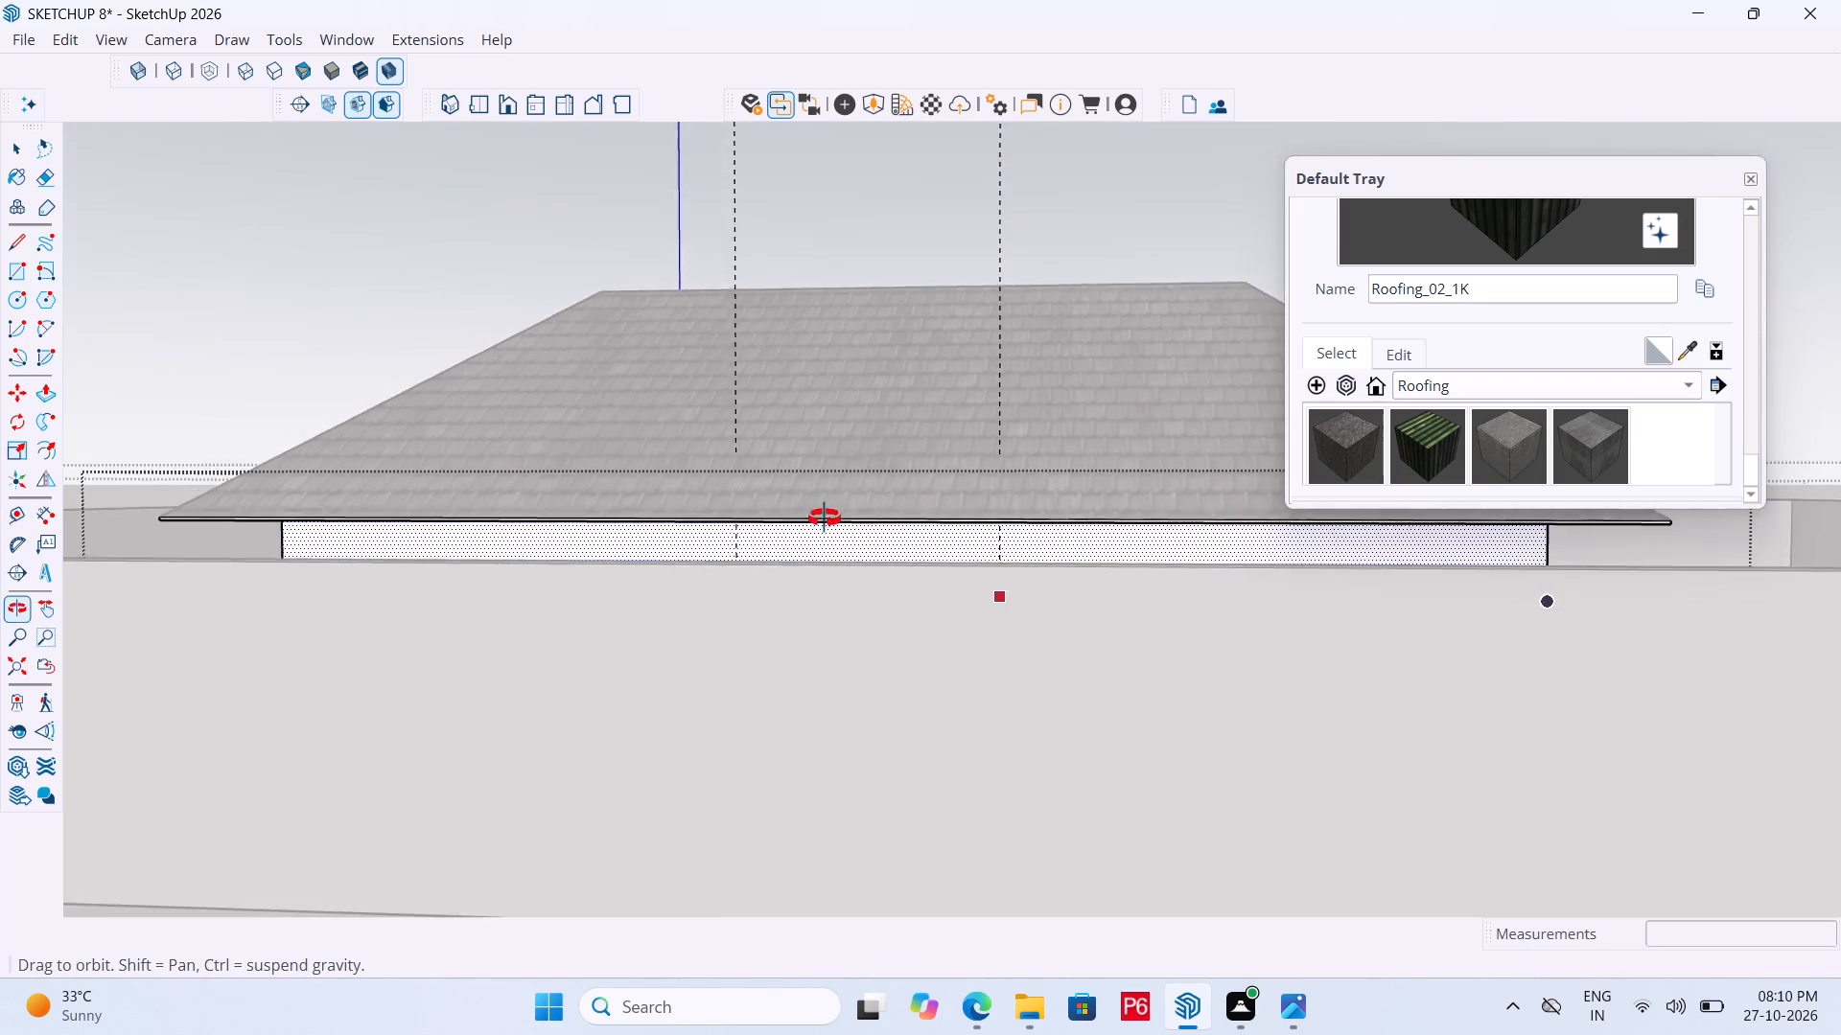
middle_drag(825, 518, 823, 545)
scroll(851, 598, up, 10)
middle_drag(870, 503, 851, 437)
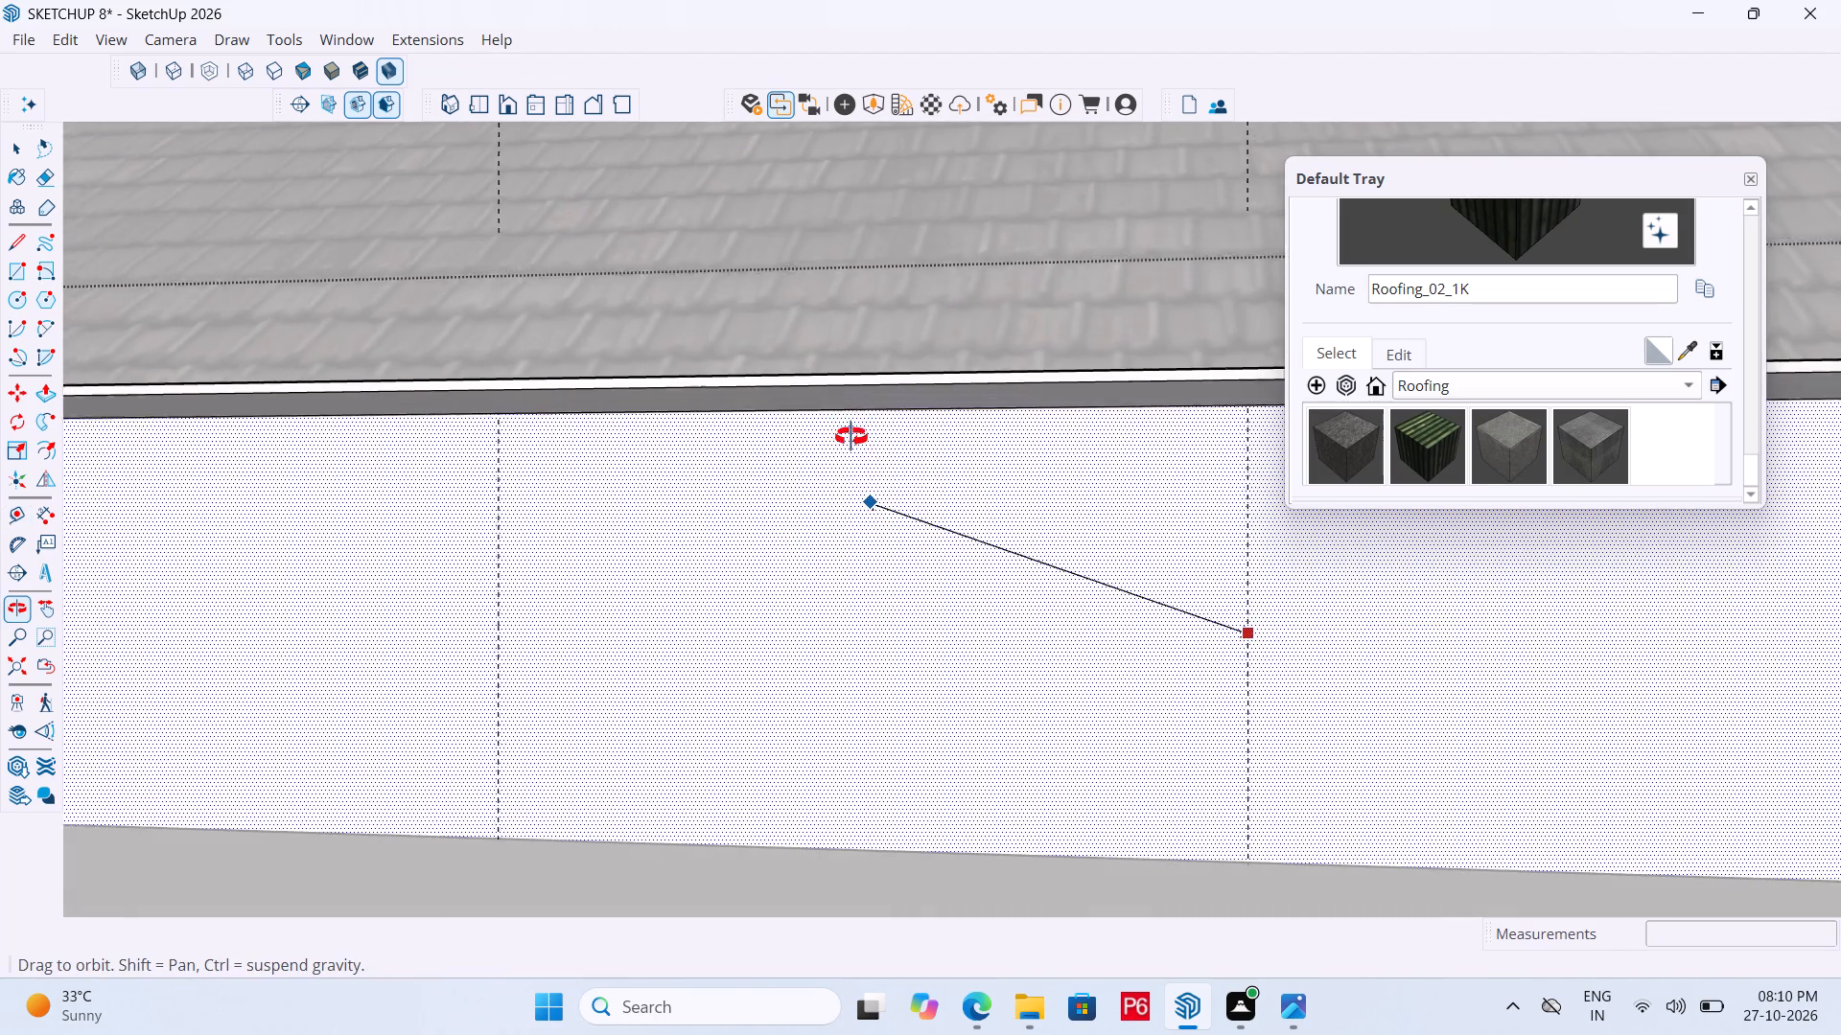
middle_drag(851, 437, 847, 377)
key(space)
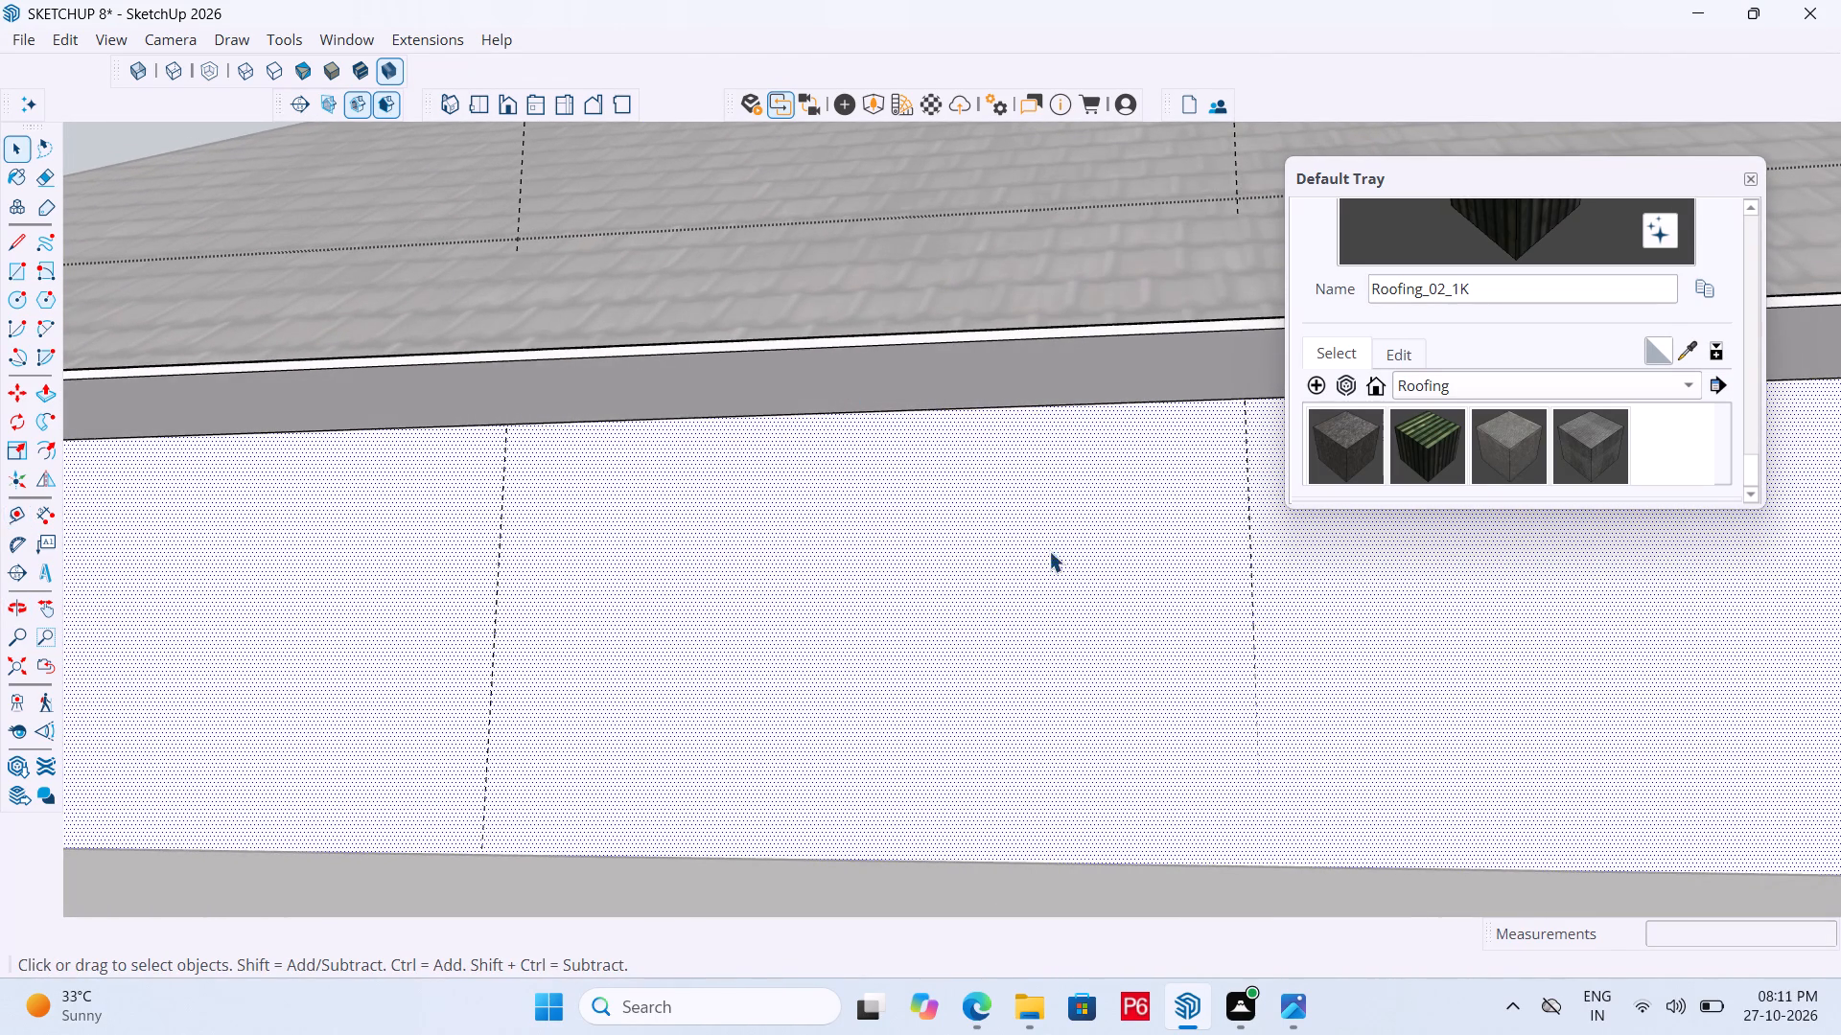
key(t)
click(863, 409)
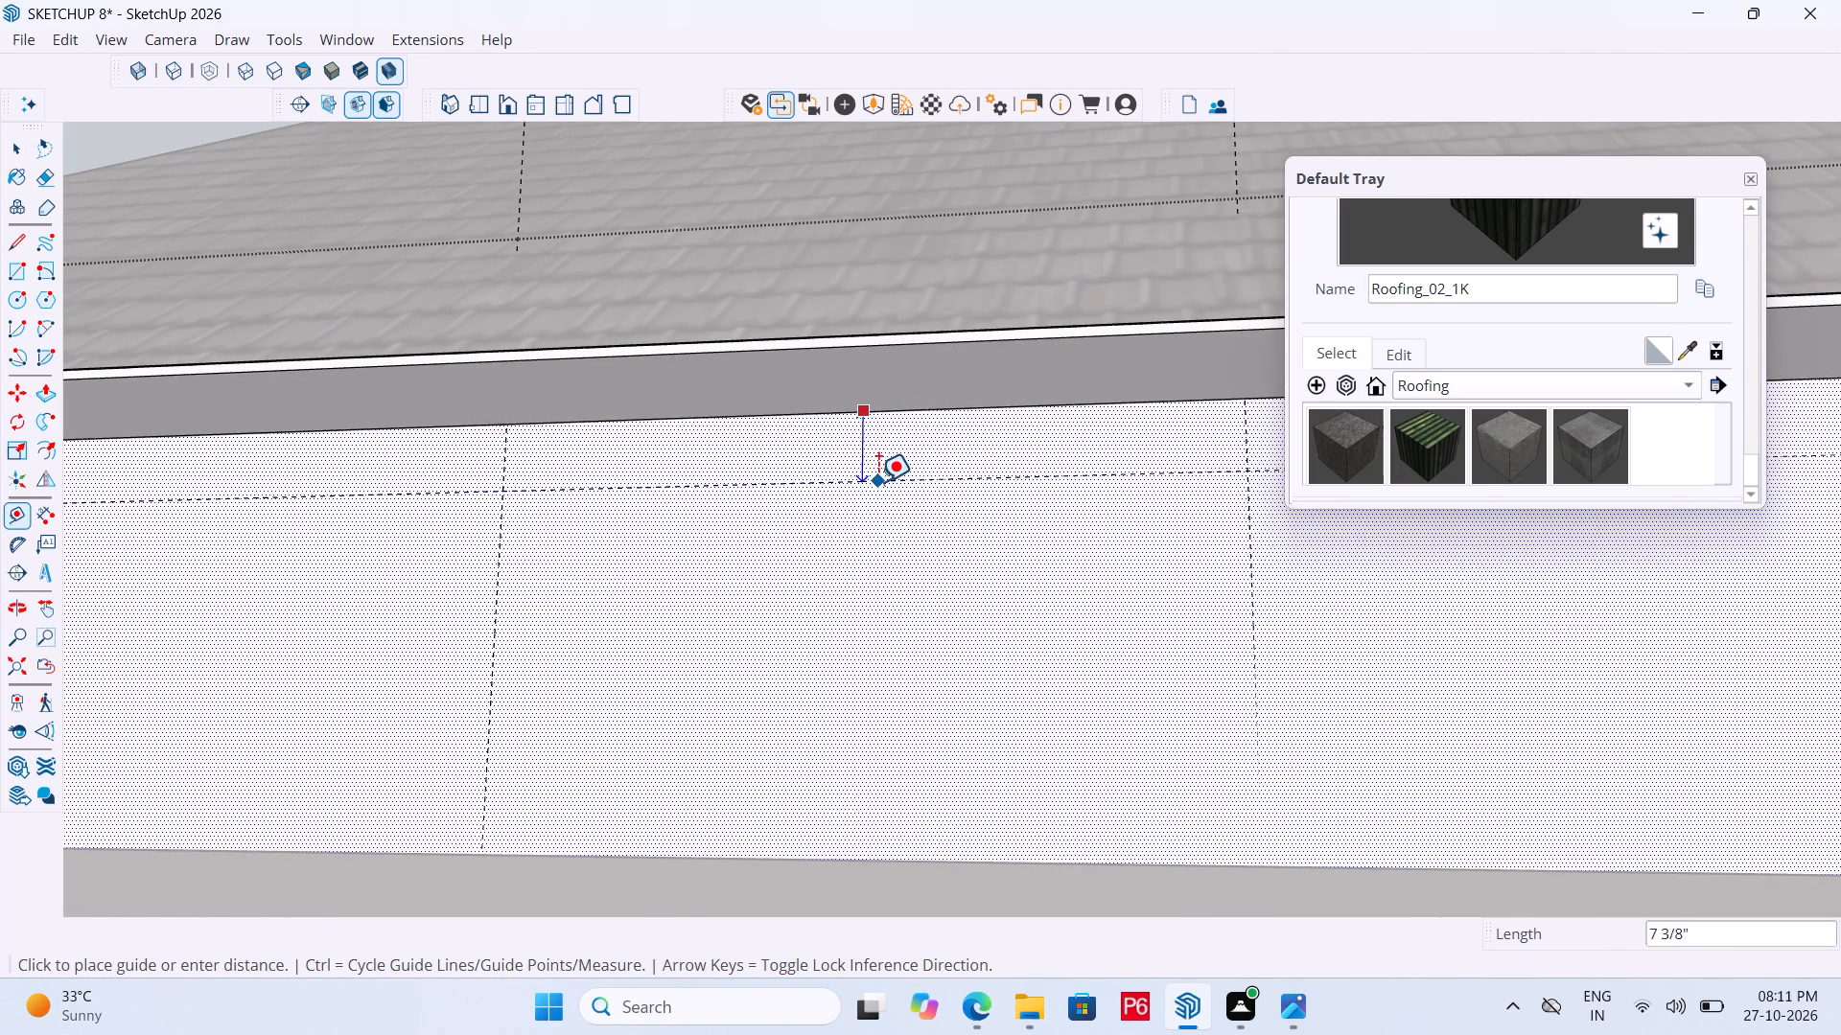
click(878, 482)
click(857, 862)
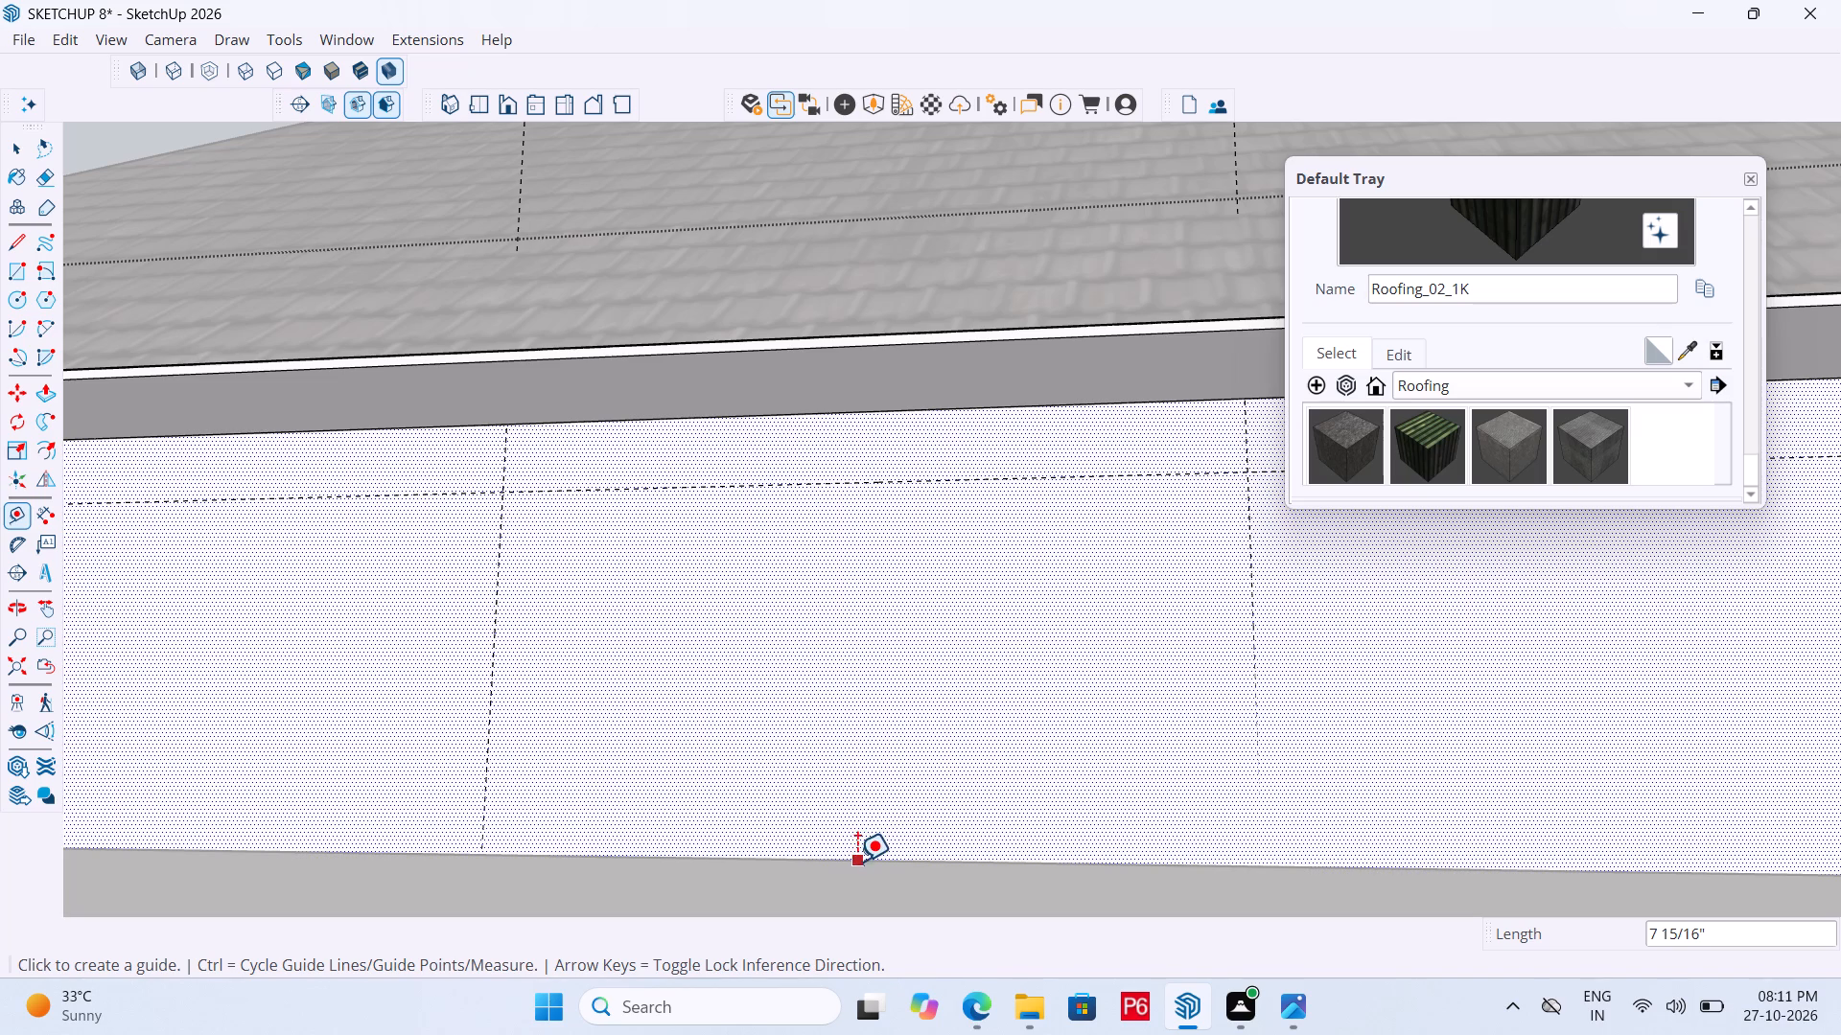
click(843, 733)
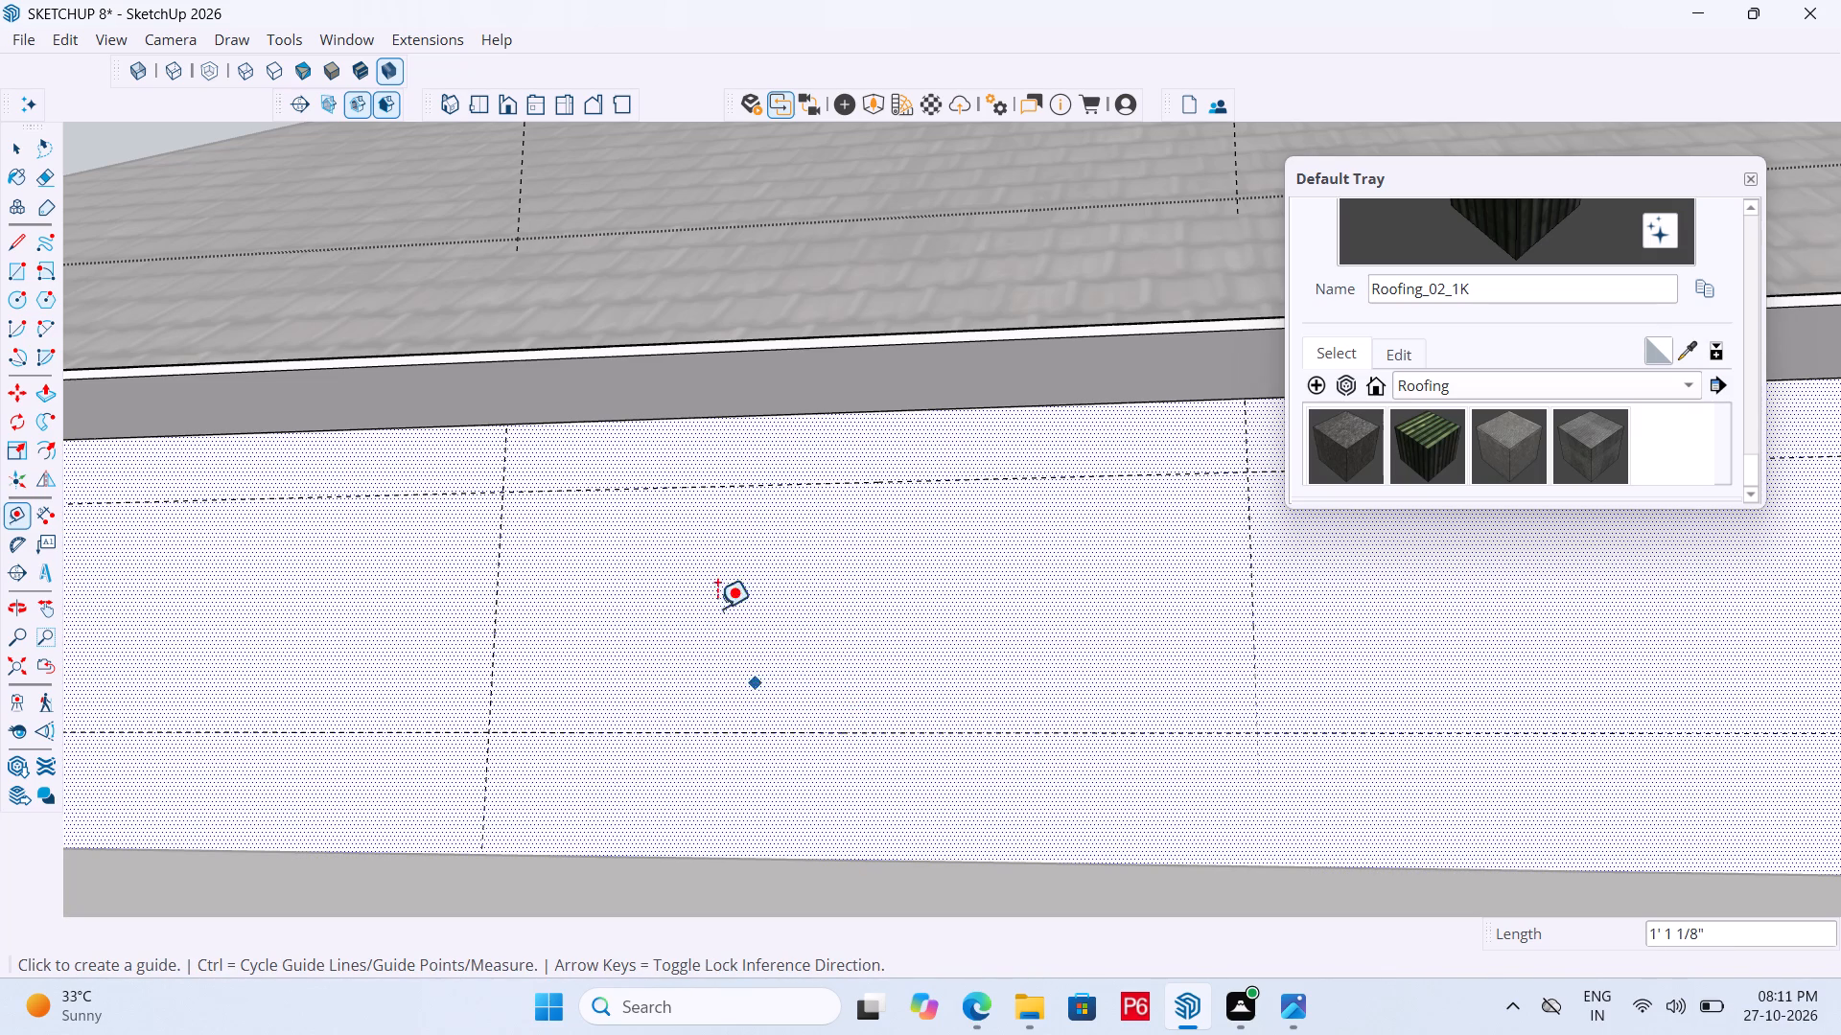
Draw a rectangle about 6' 10 13/16" by 2' 2 15/16" between the four guide intersections on the wall face.
key(r)
click(499, 493)
drag(500, 494, 514, 497)
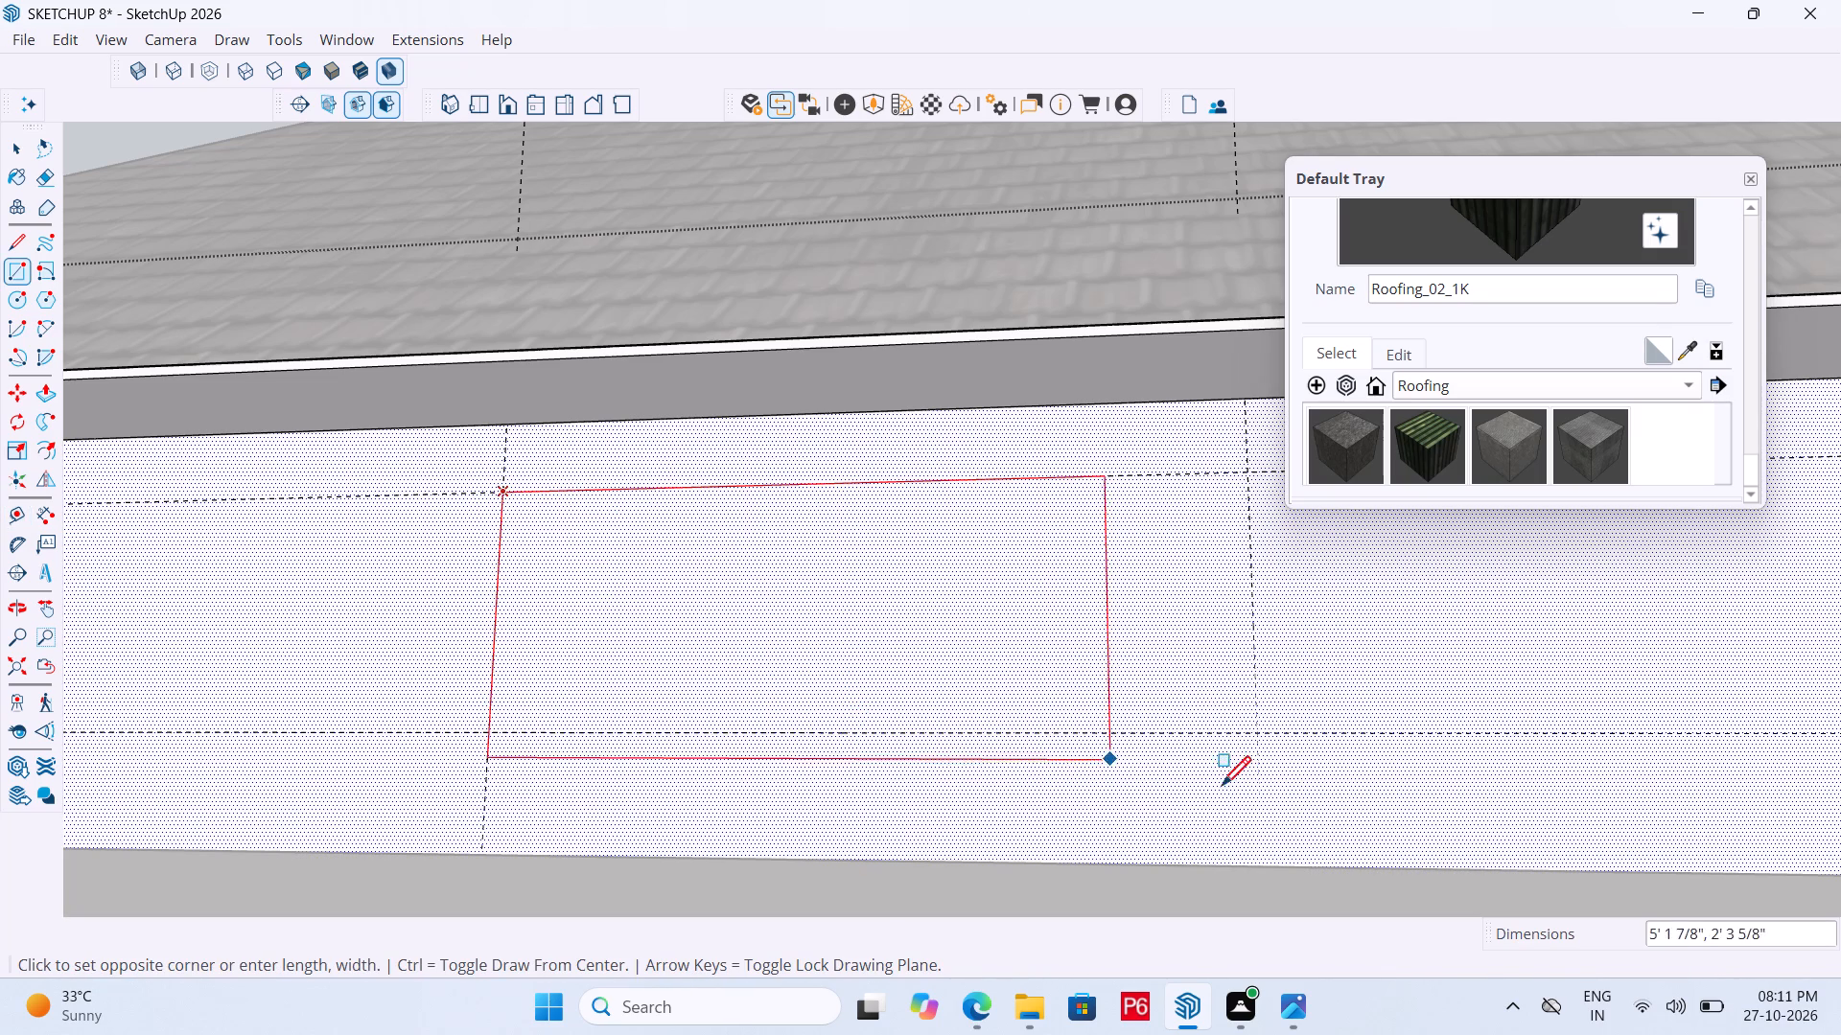
click(1255, 735)
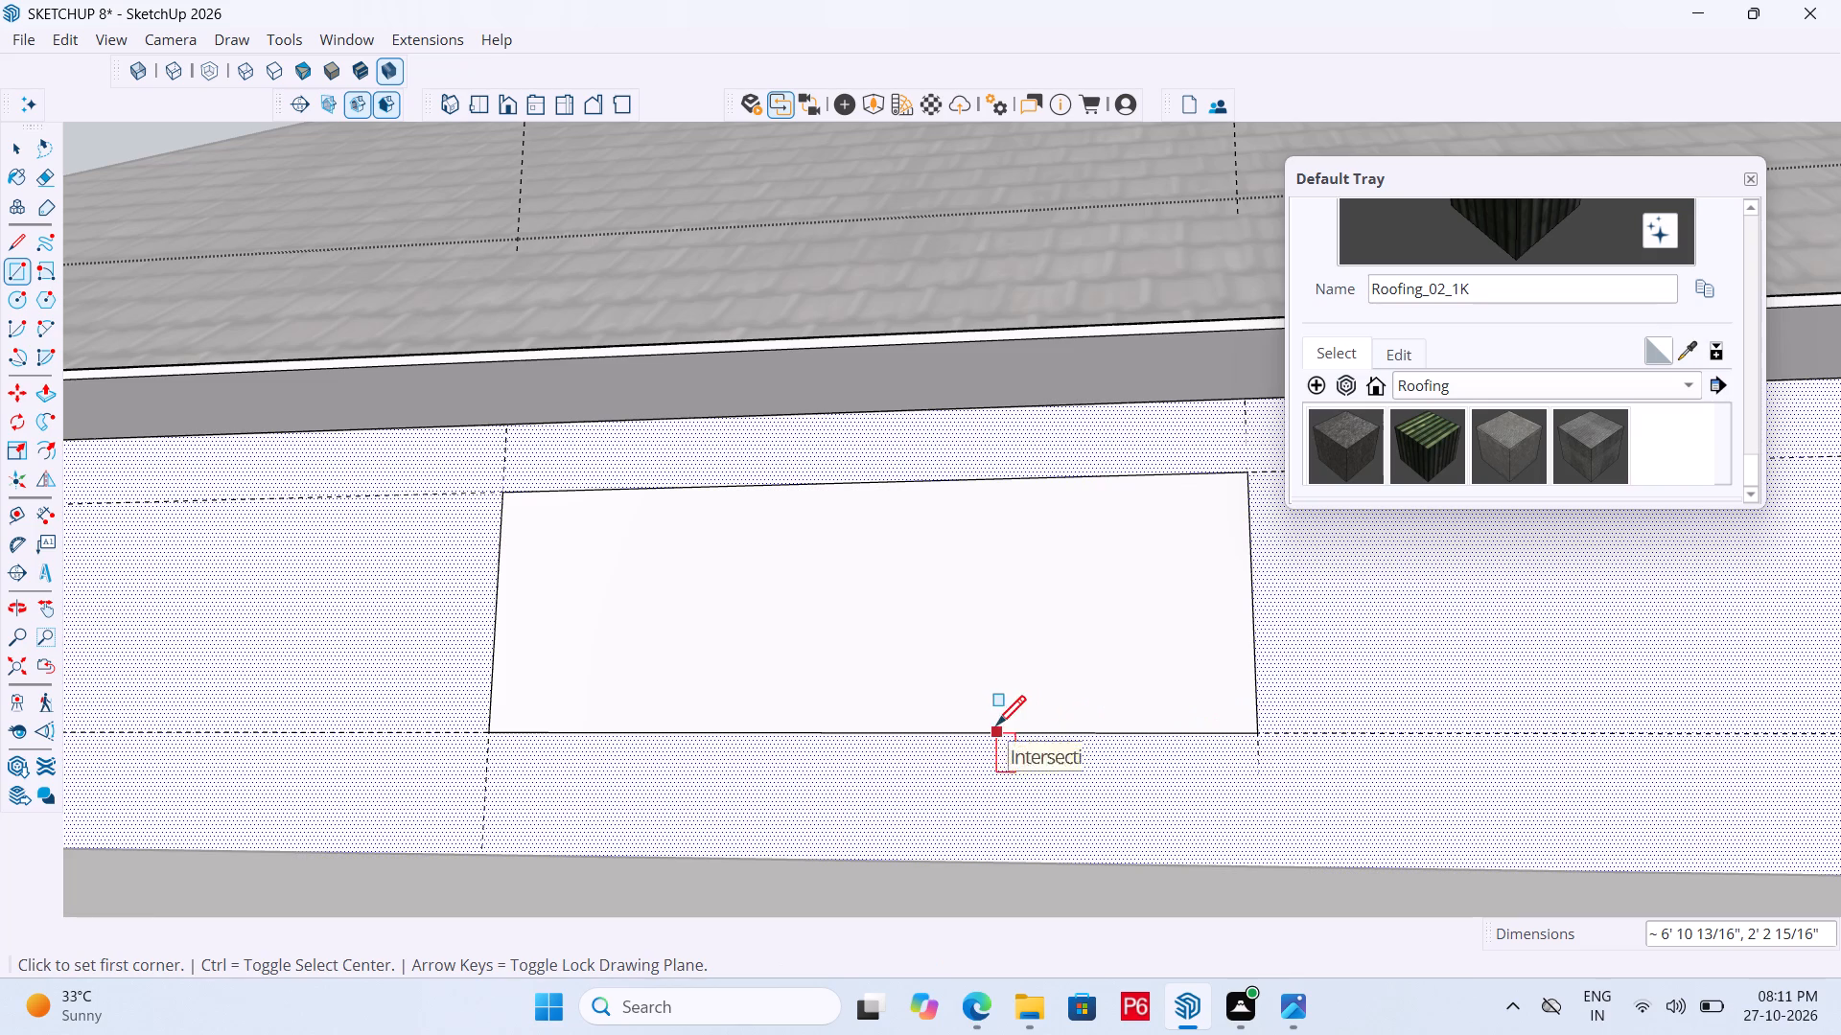
Push the rectangle through the full wall thickness to cut an opening beneath the eaves.
key(p)
key(space)
click(759, 636)
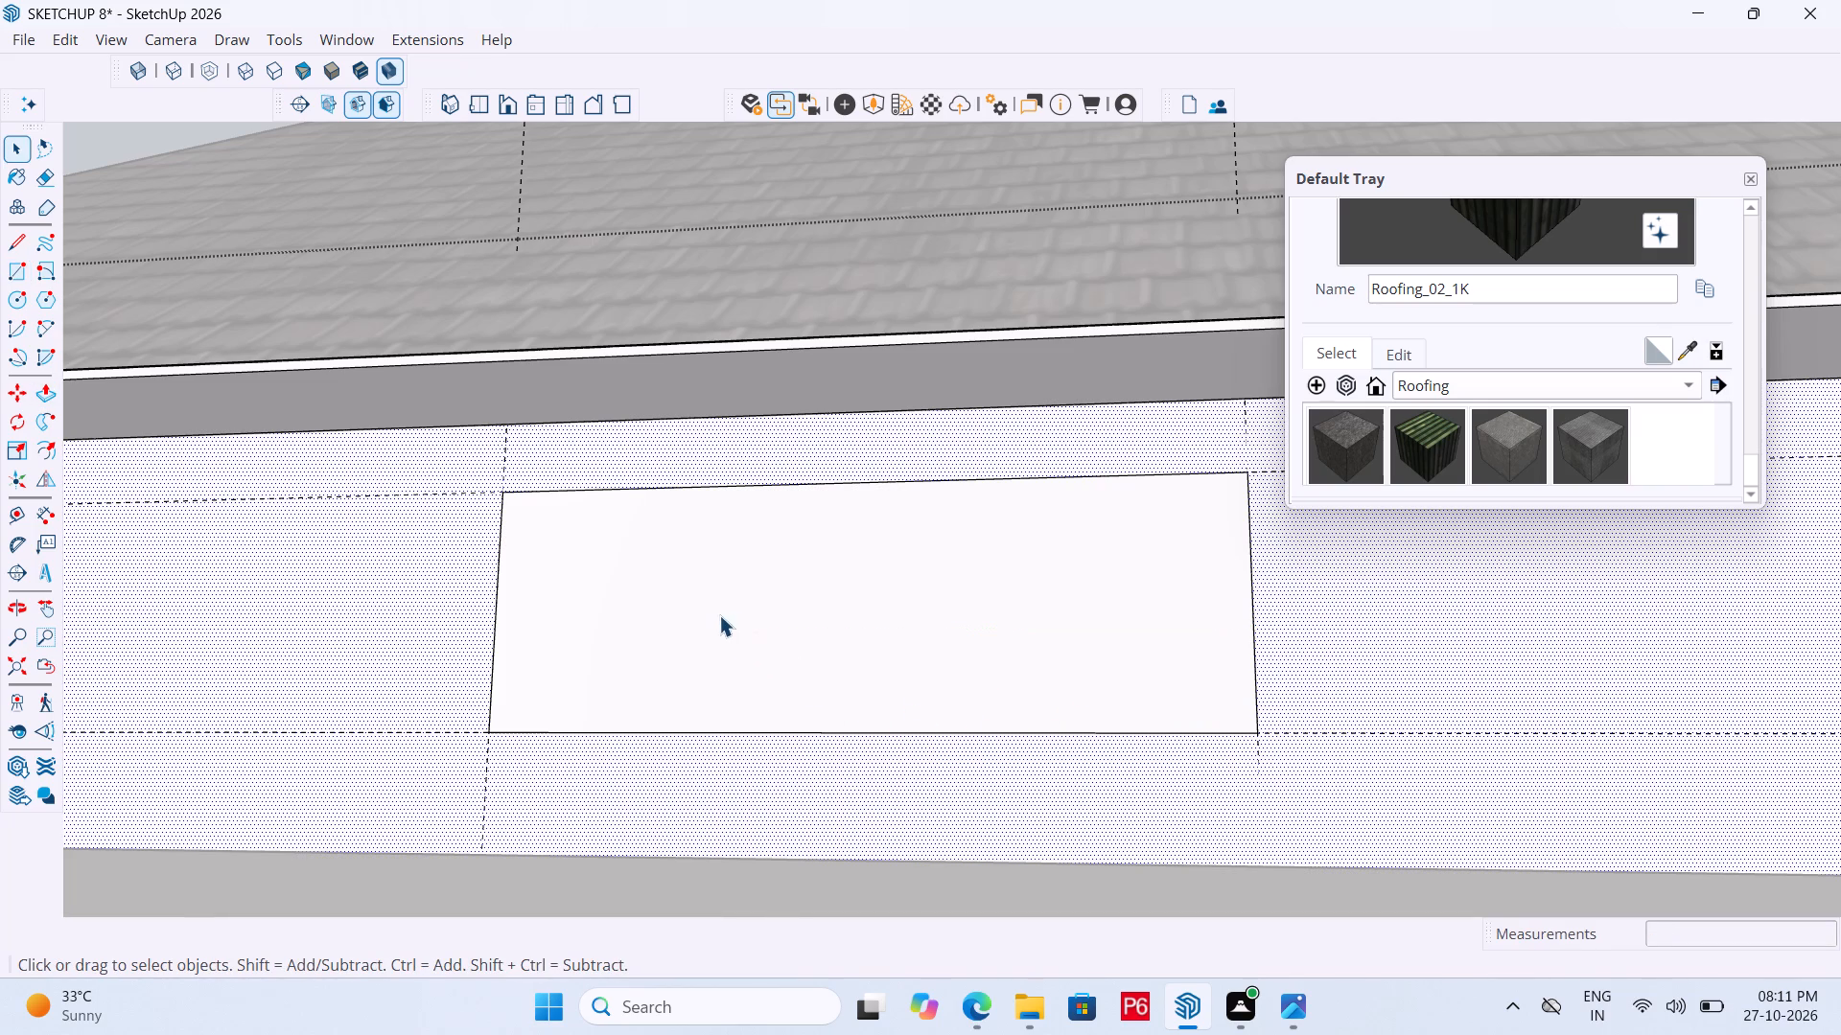
key(p)
click(716, 624)
click(767, 595)
middle_drag(901, 651, 925, 699)
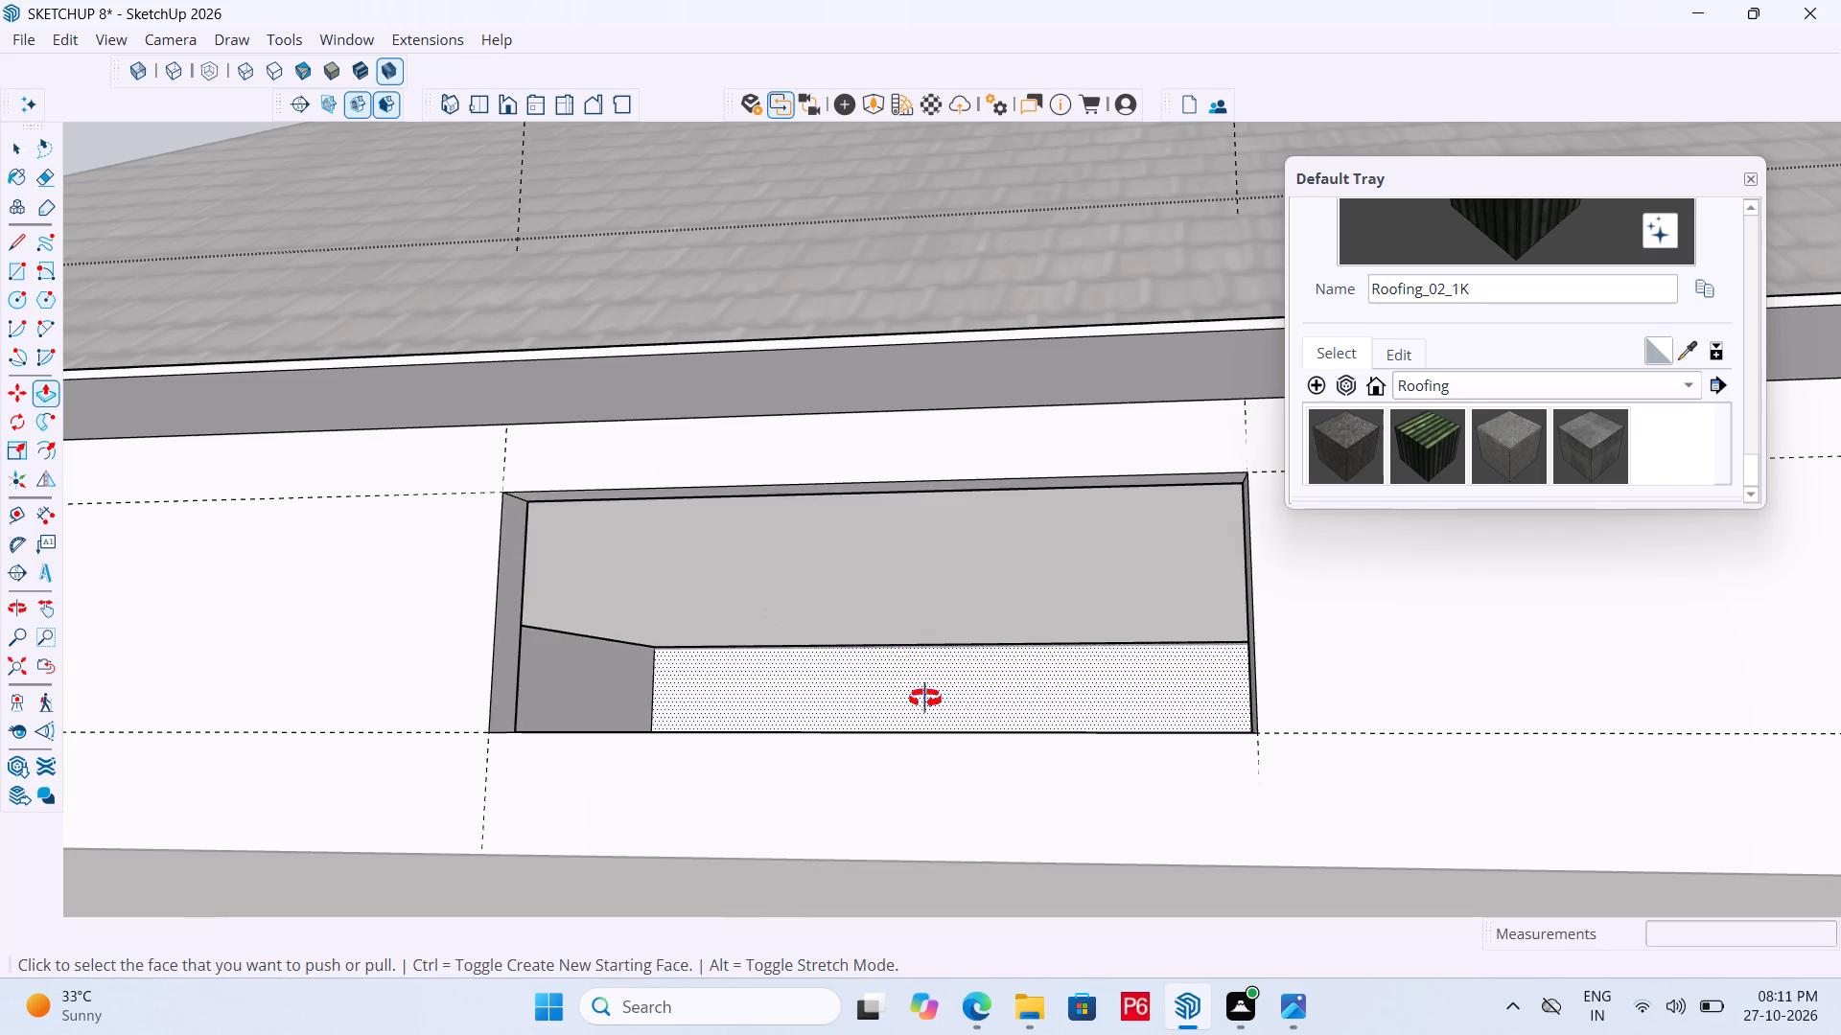
middle_drag(925, 699, 907, 669)
Erase the horizontal and vertical guides around the new wall opening.
scroll(882, 615, down, 1)
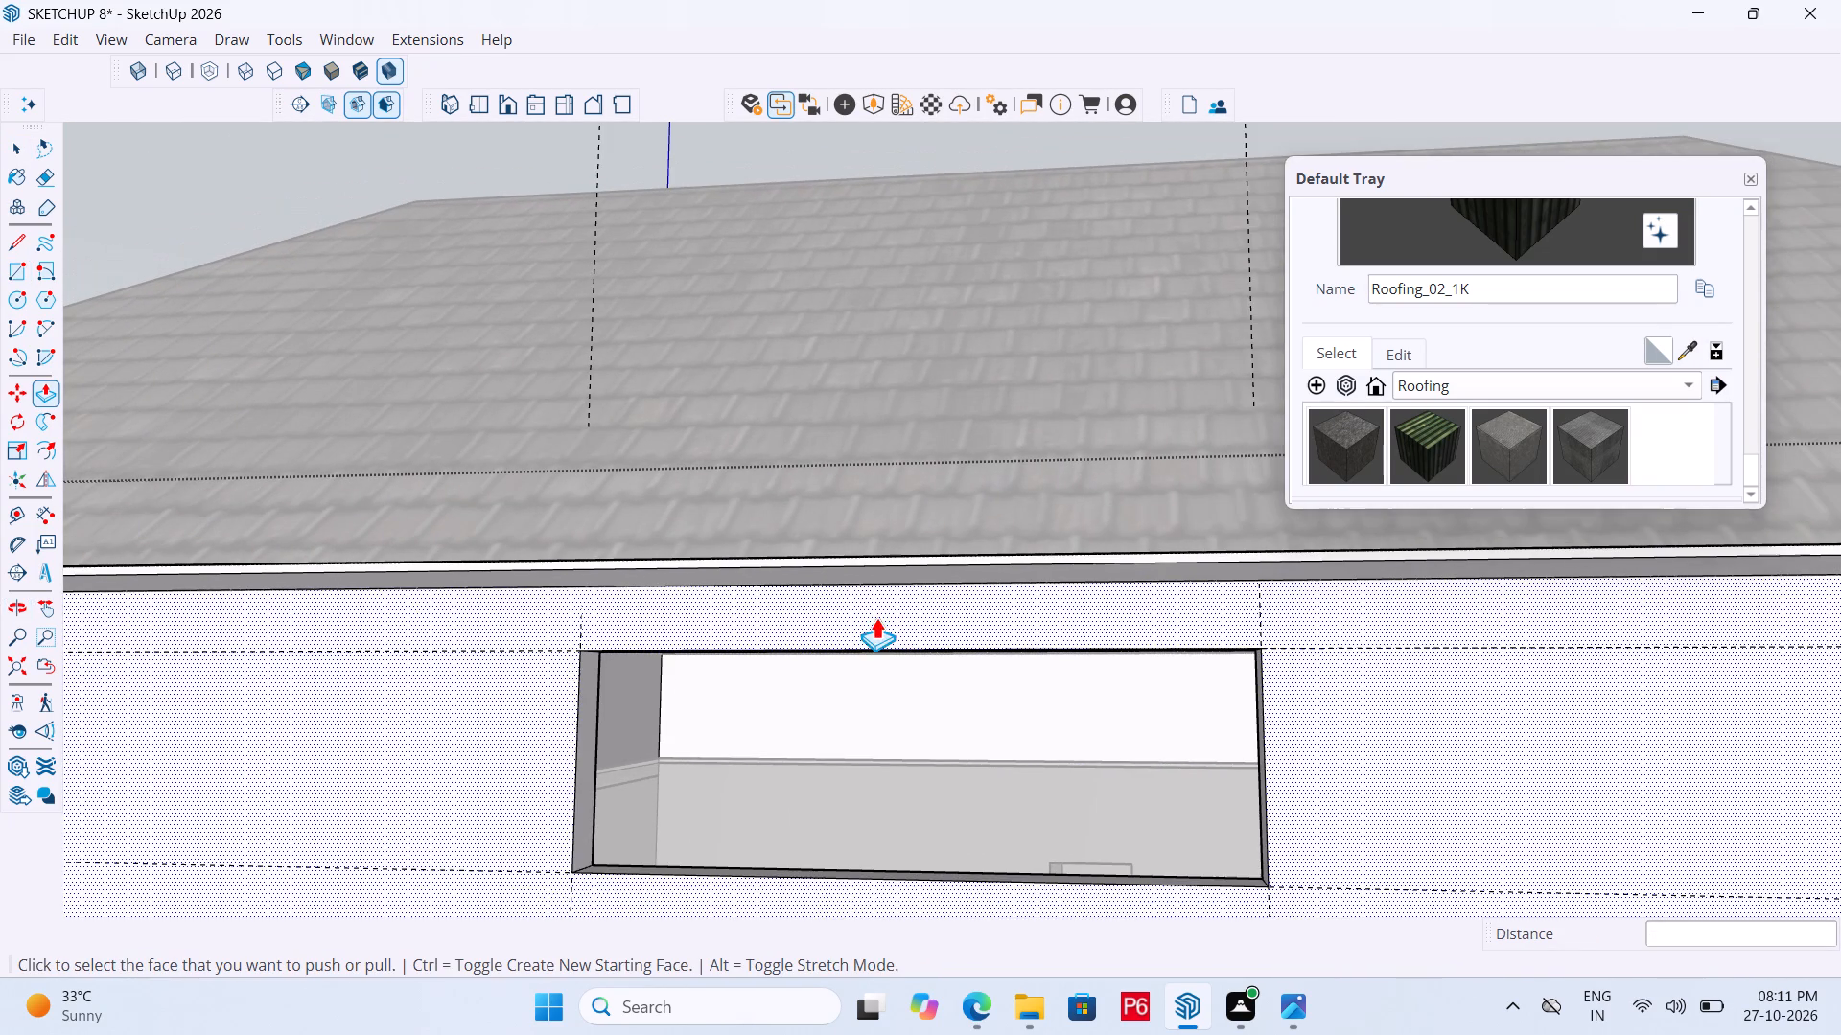
key(r)
key(e)
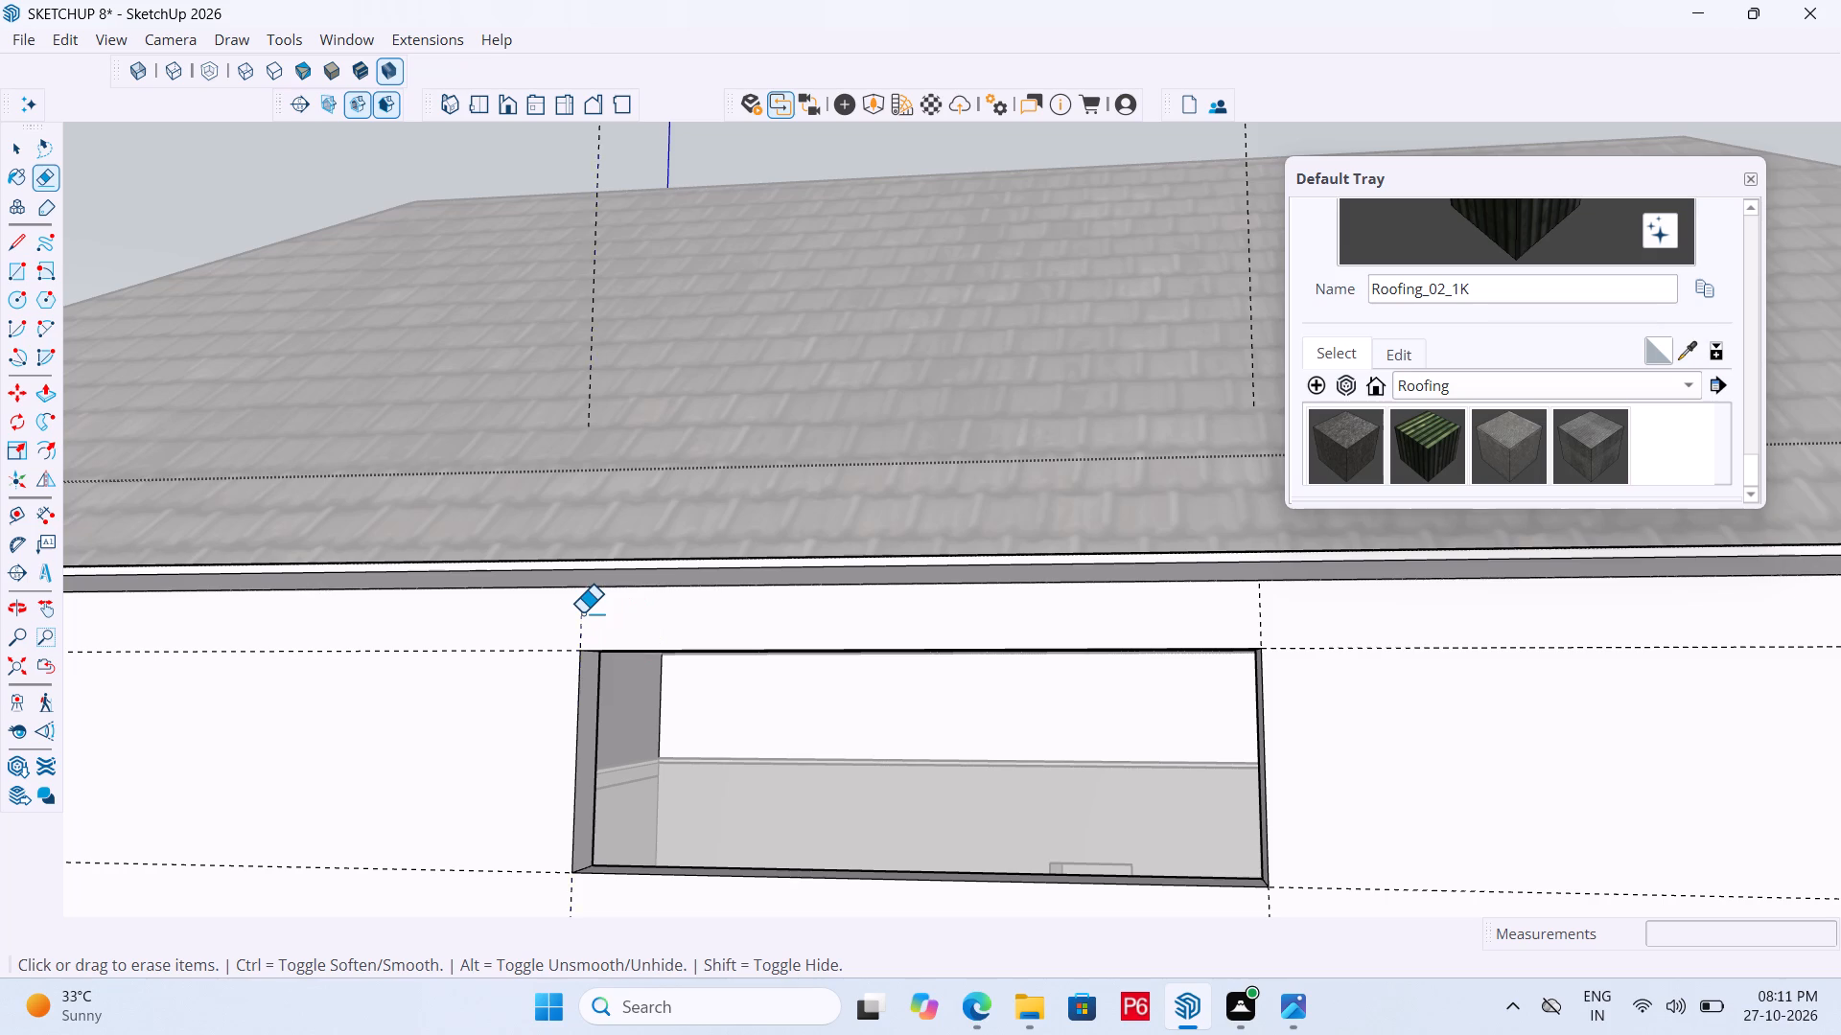
double_click(582, 613)
drag(549, 640, 545, 659)
drag(506, 798, 495, 862)
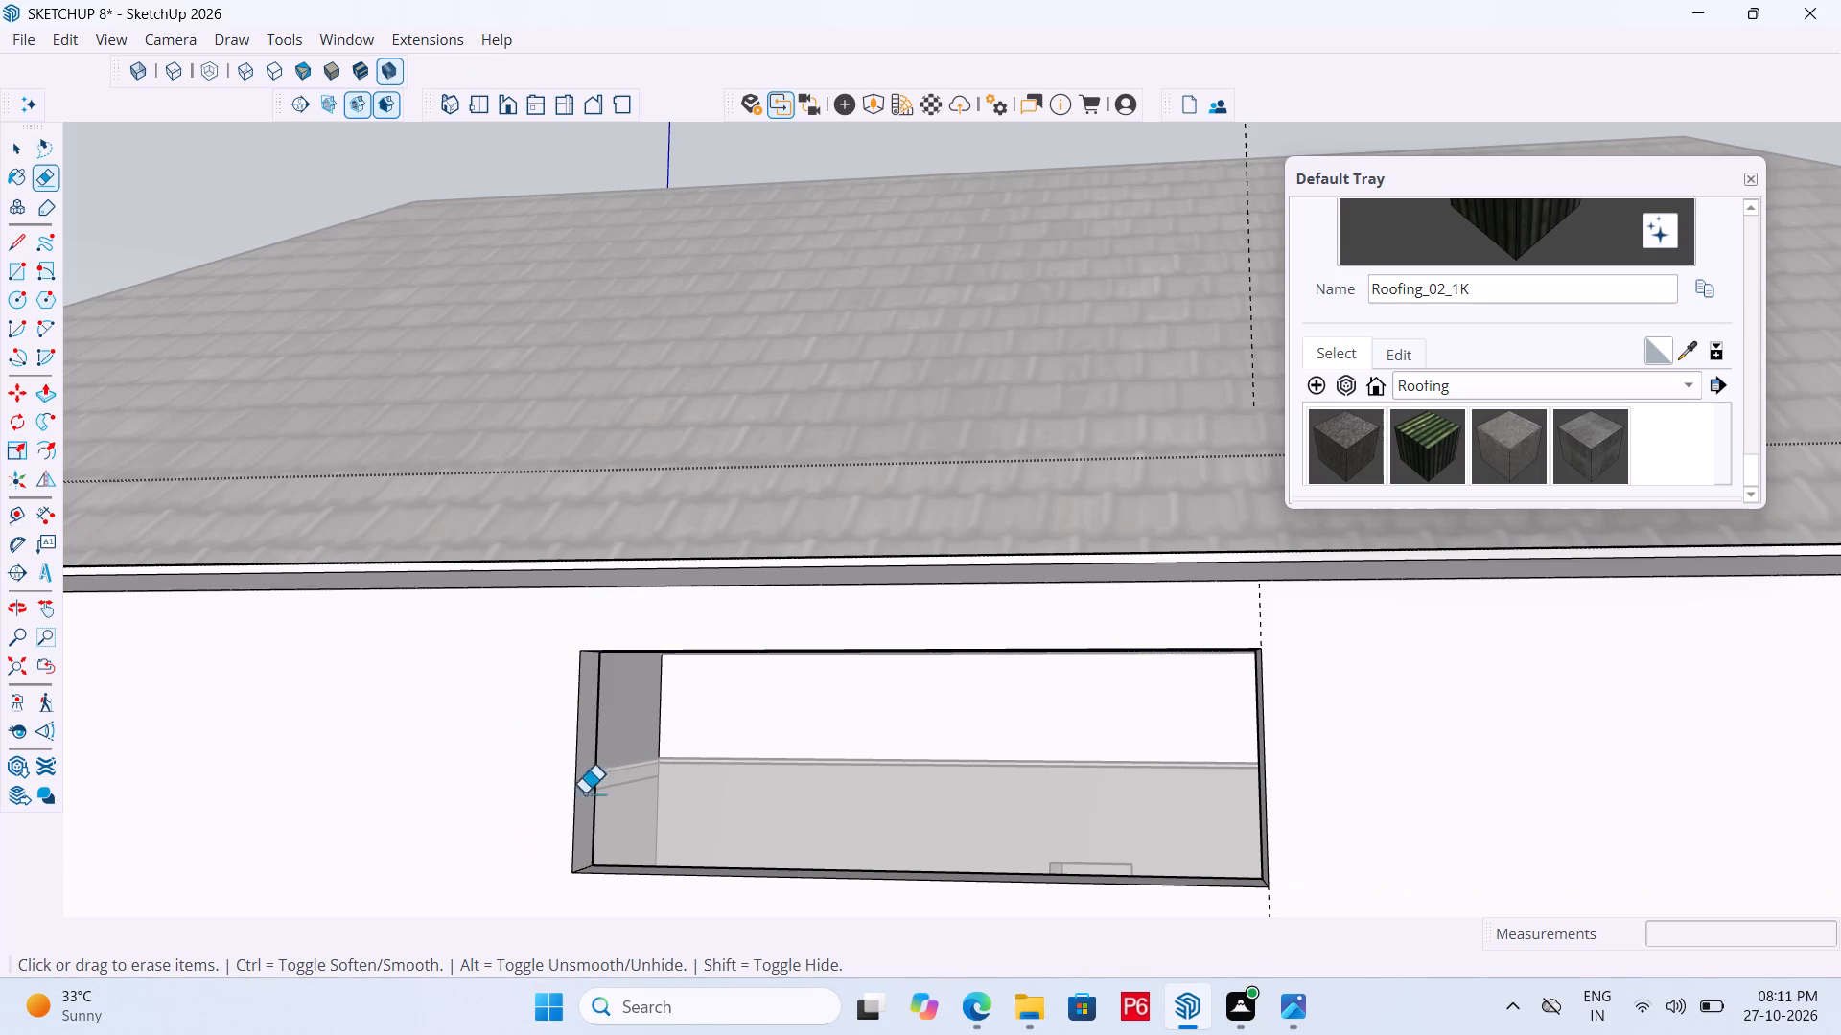
drag(1263, 623, 1254, 617)
Save the model.
key(ctrl+s)
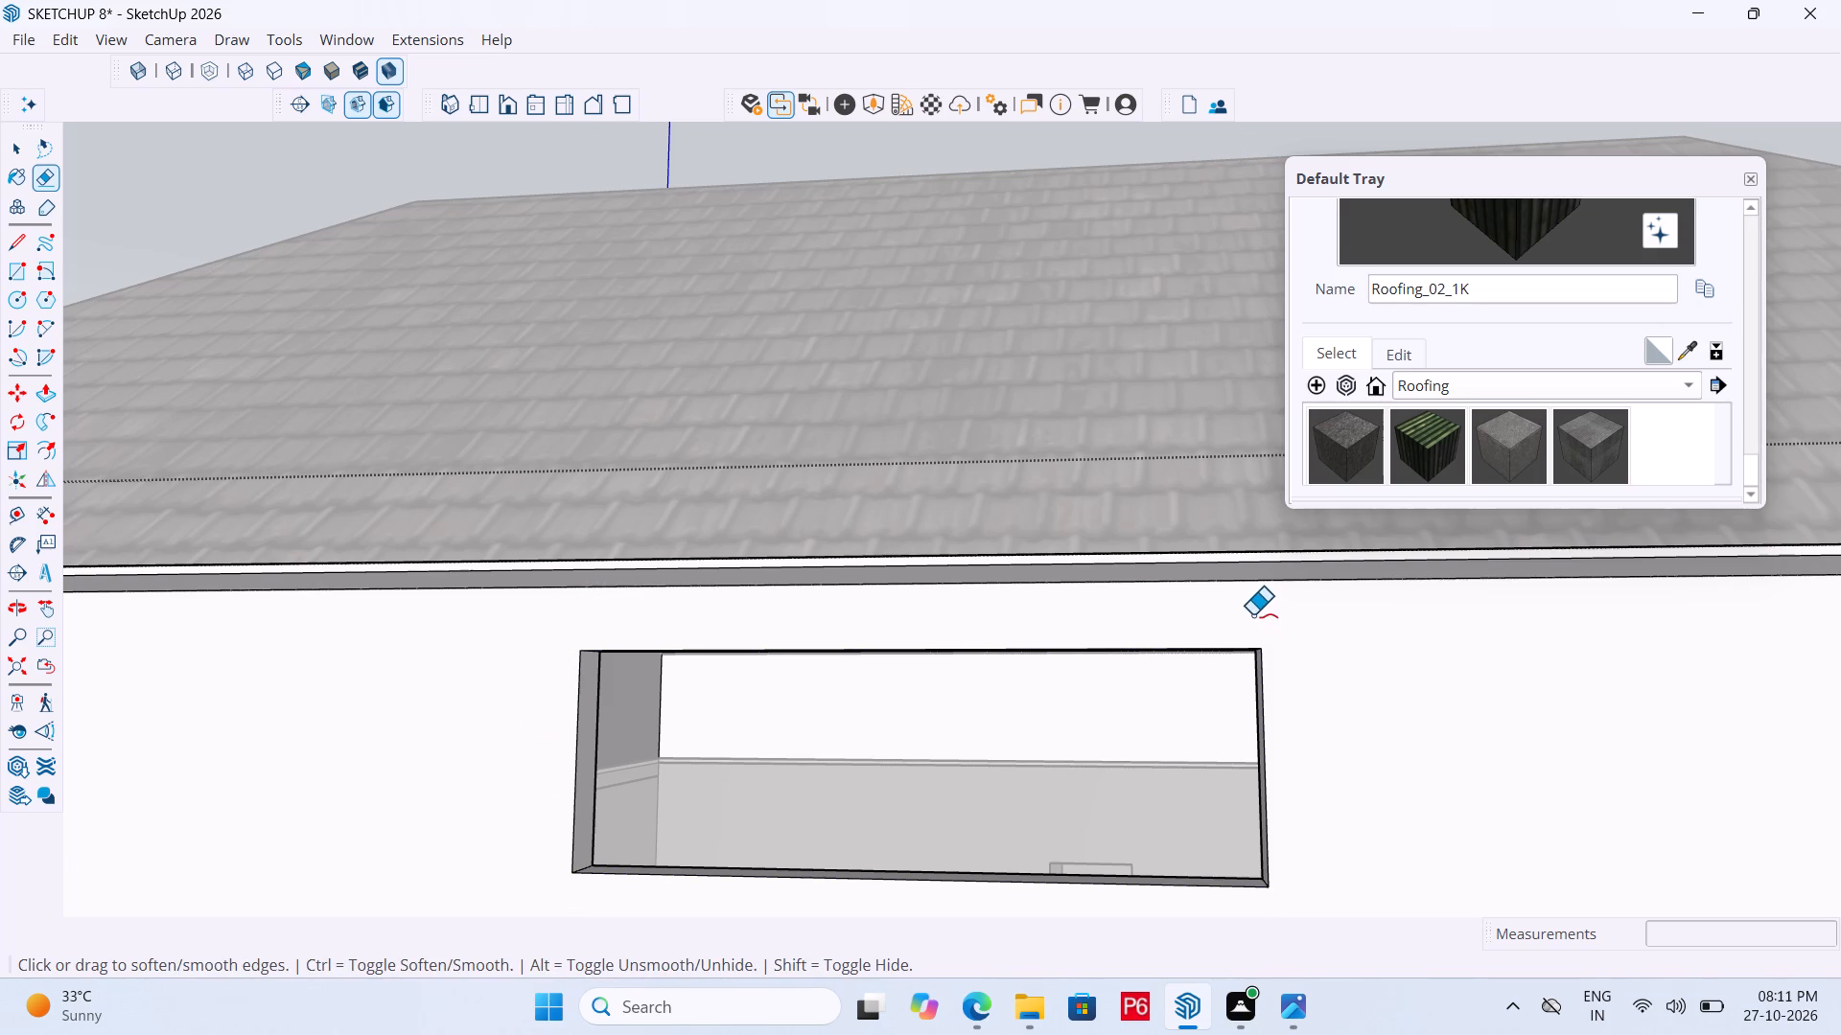
key(ctrl+s)
key(ctrl+s)
key(ctrl+s)
key(ctrl+s)
key(ctrl+s)
key(ctrl+s)
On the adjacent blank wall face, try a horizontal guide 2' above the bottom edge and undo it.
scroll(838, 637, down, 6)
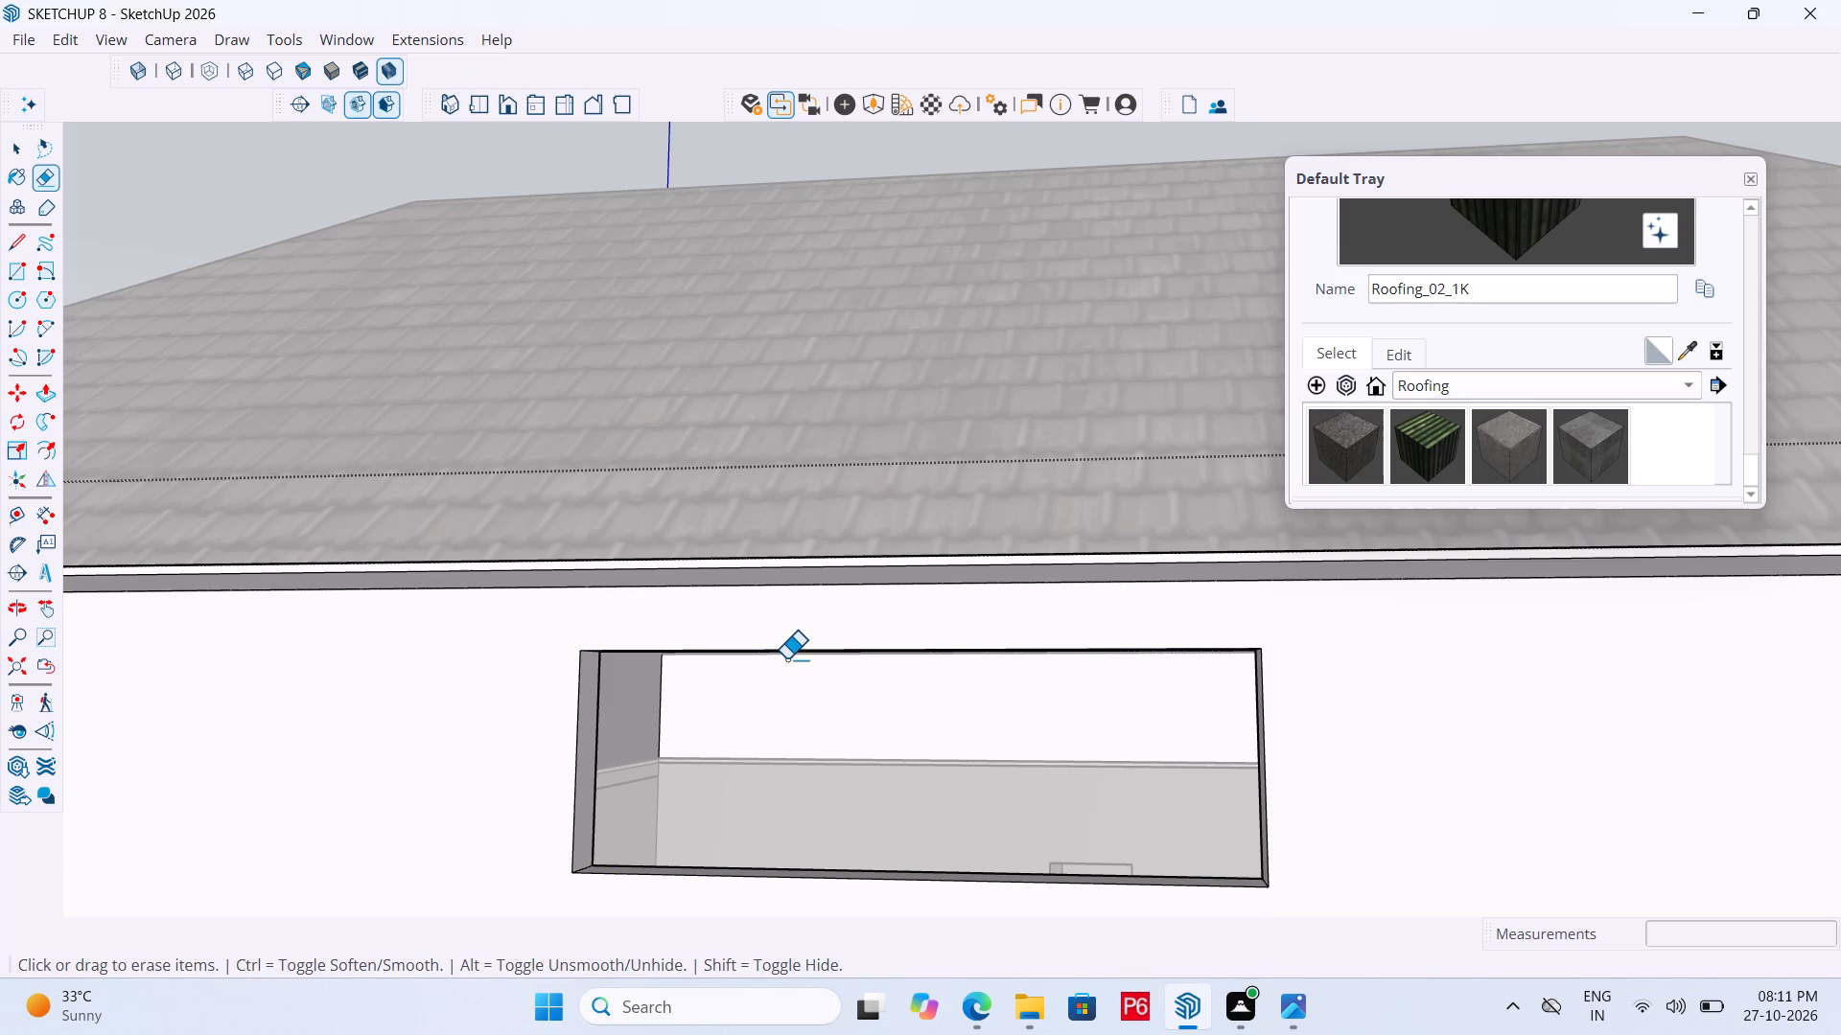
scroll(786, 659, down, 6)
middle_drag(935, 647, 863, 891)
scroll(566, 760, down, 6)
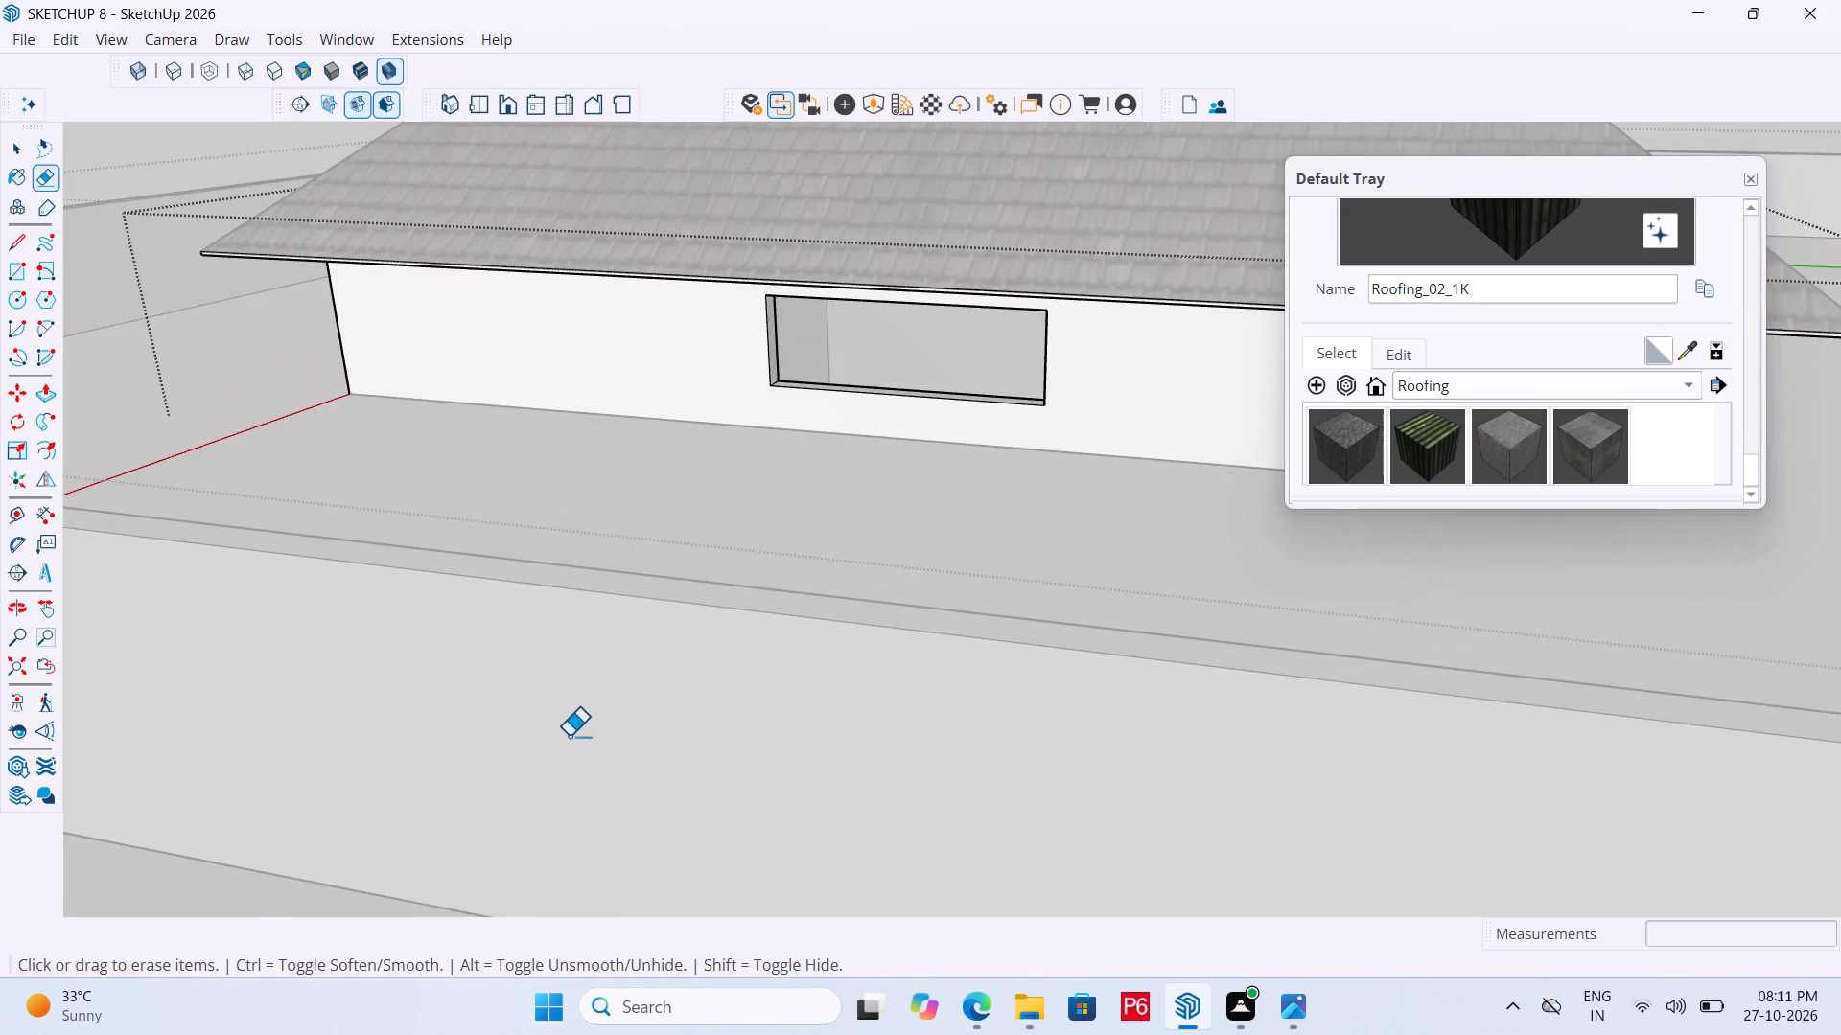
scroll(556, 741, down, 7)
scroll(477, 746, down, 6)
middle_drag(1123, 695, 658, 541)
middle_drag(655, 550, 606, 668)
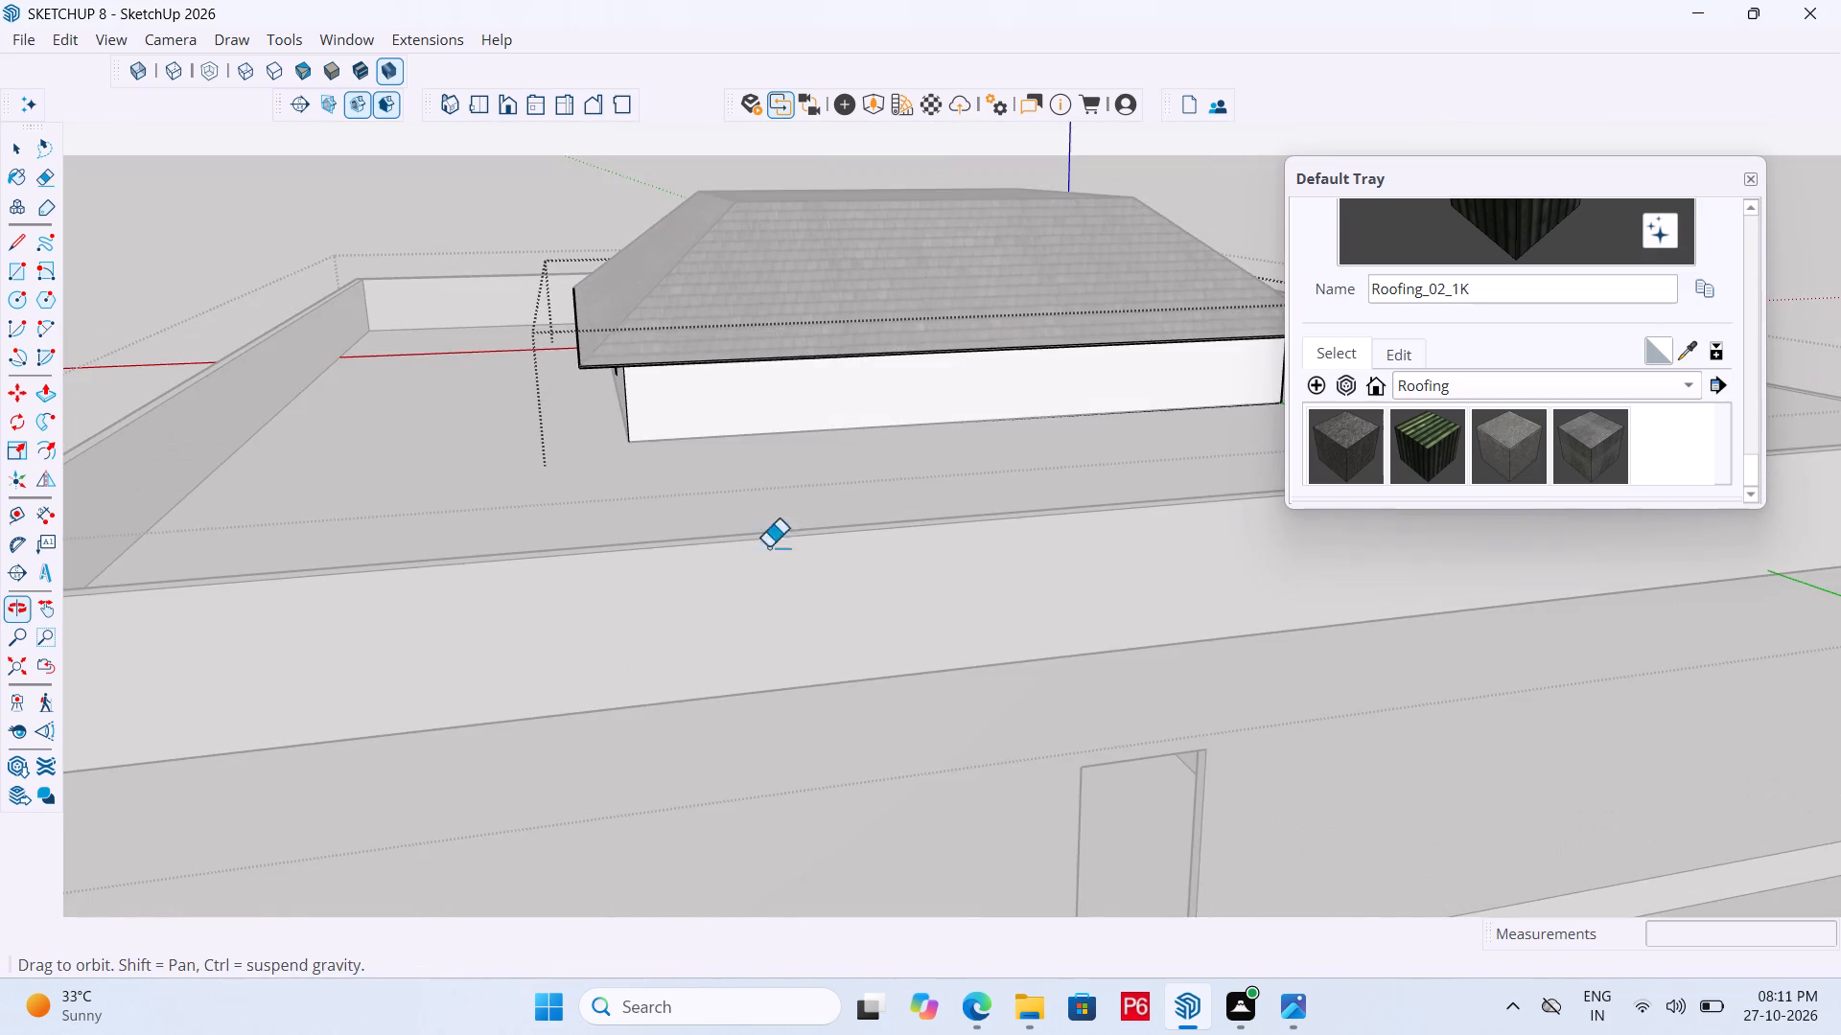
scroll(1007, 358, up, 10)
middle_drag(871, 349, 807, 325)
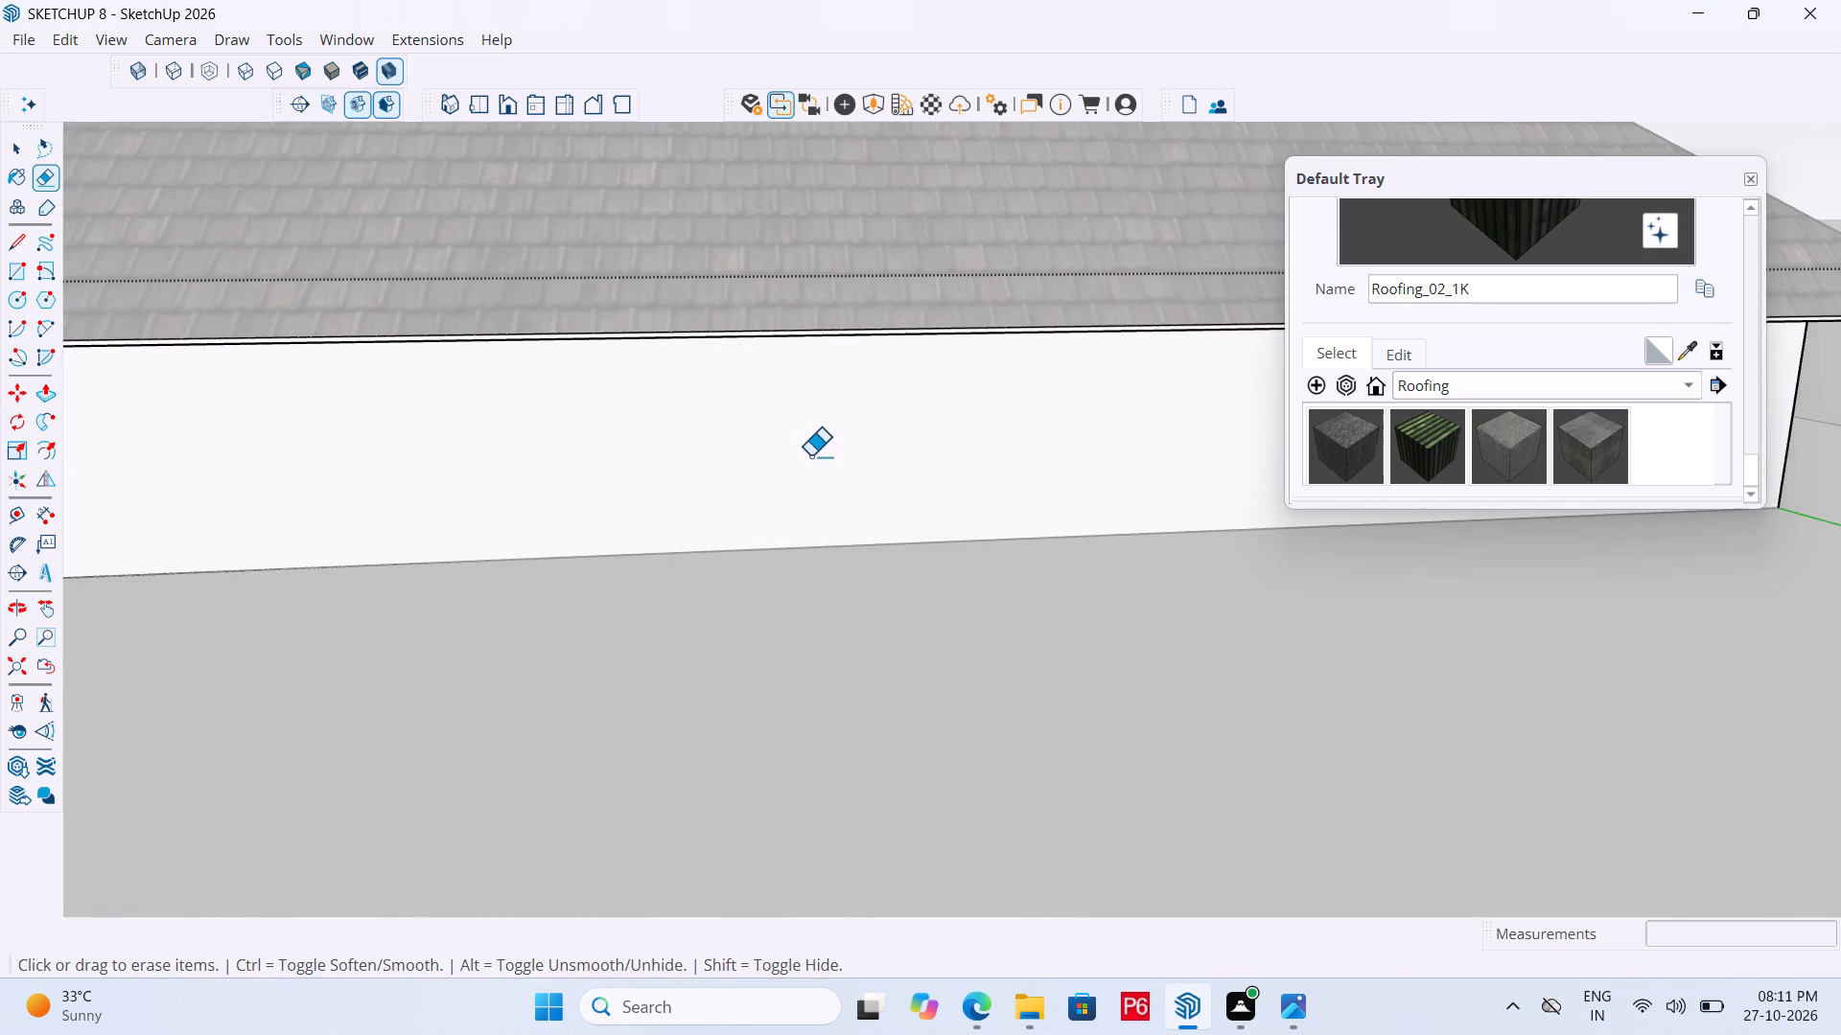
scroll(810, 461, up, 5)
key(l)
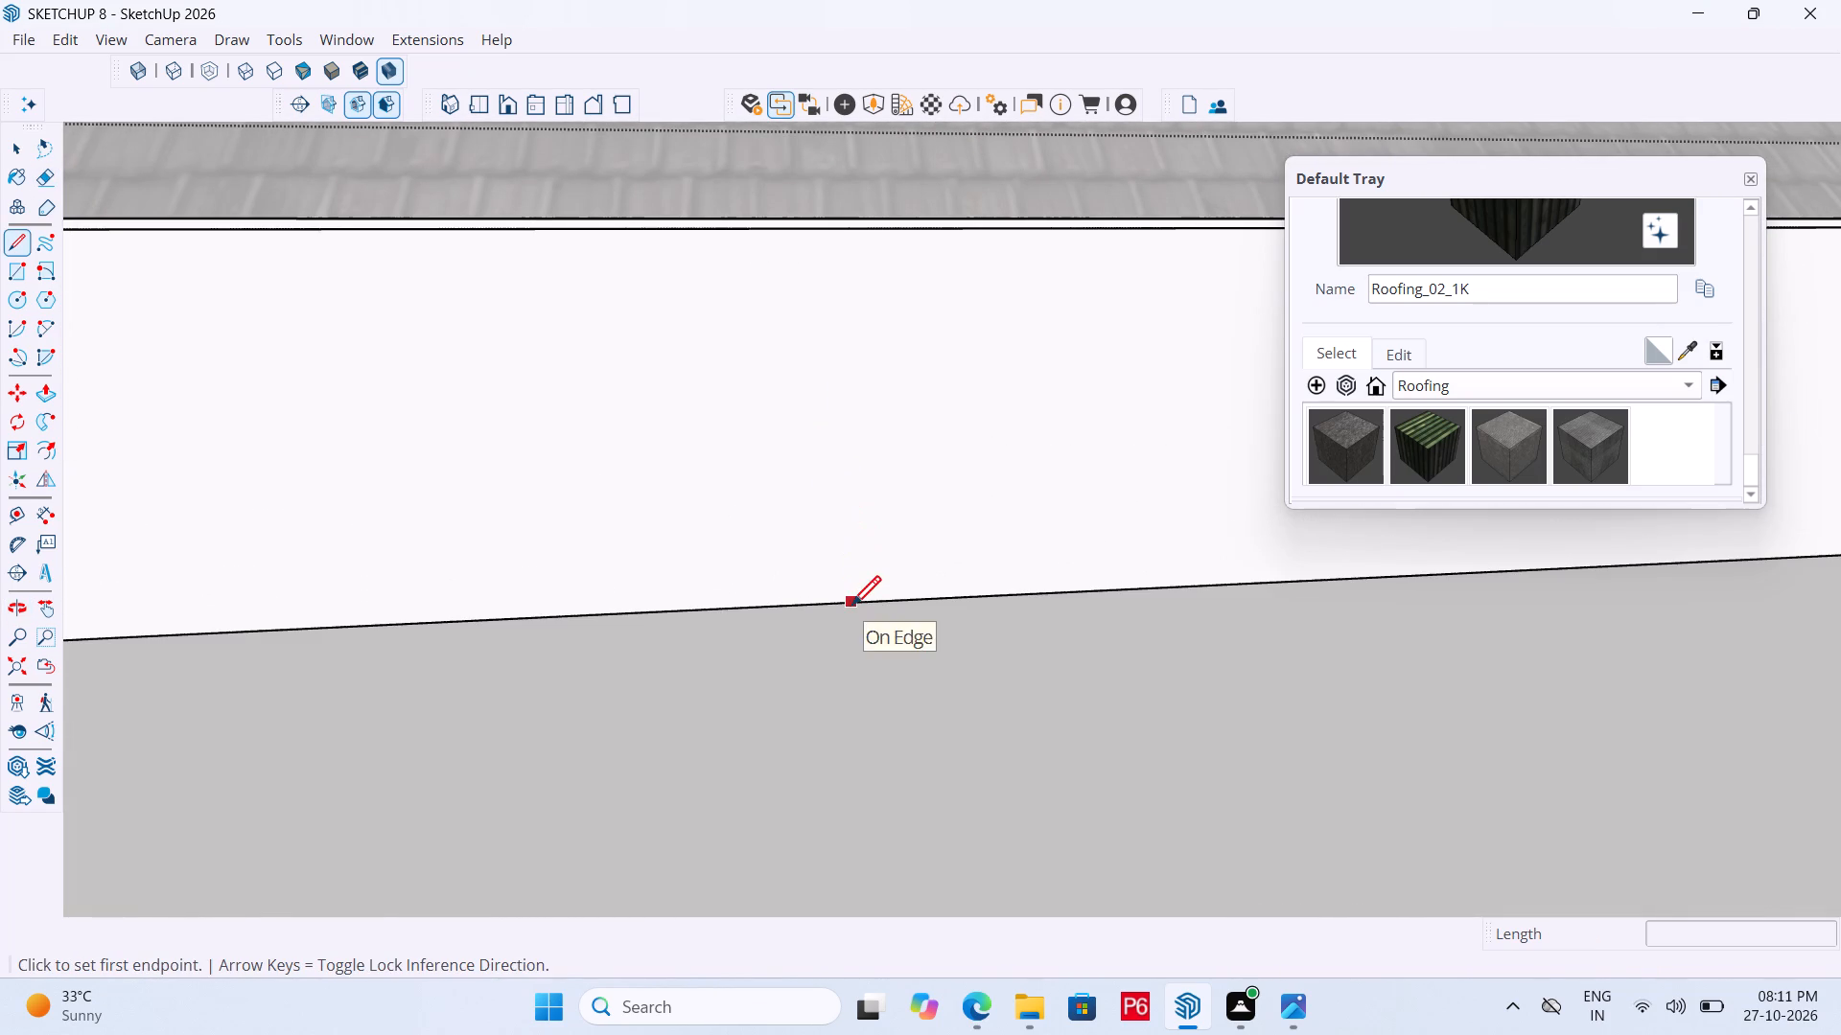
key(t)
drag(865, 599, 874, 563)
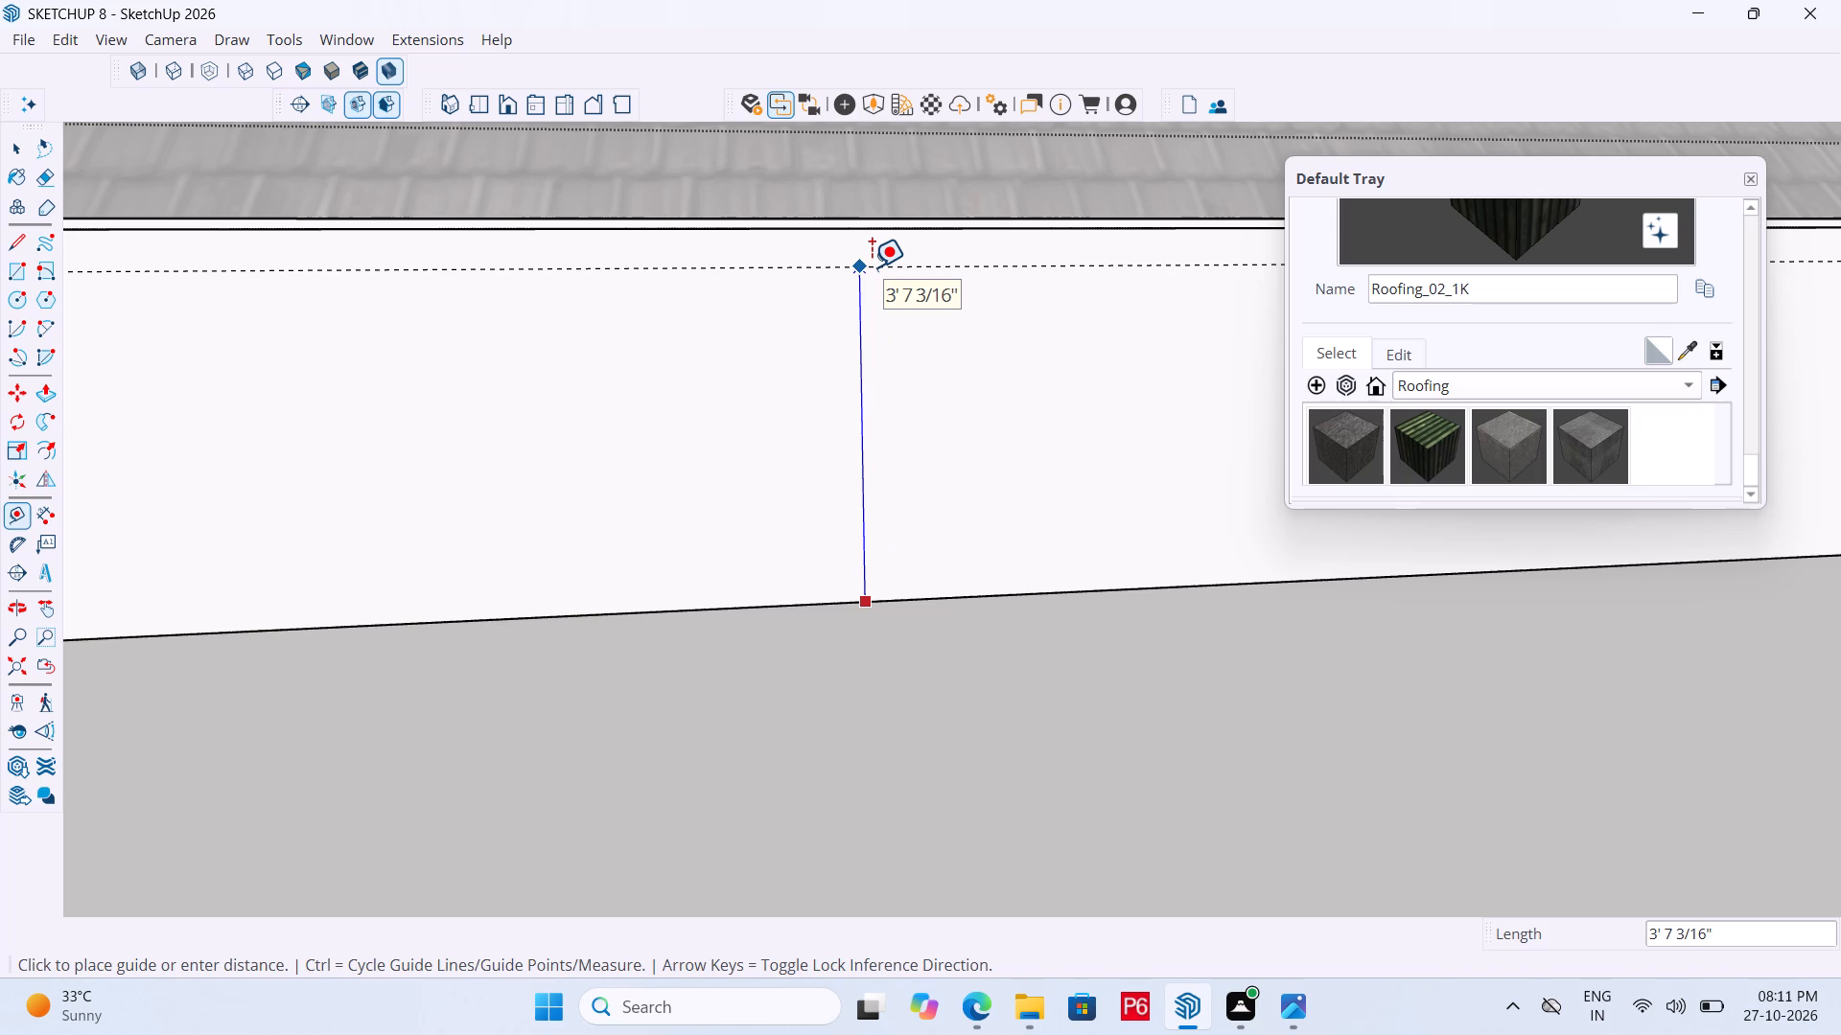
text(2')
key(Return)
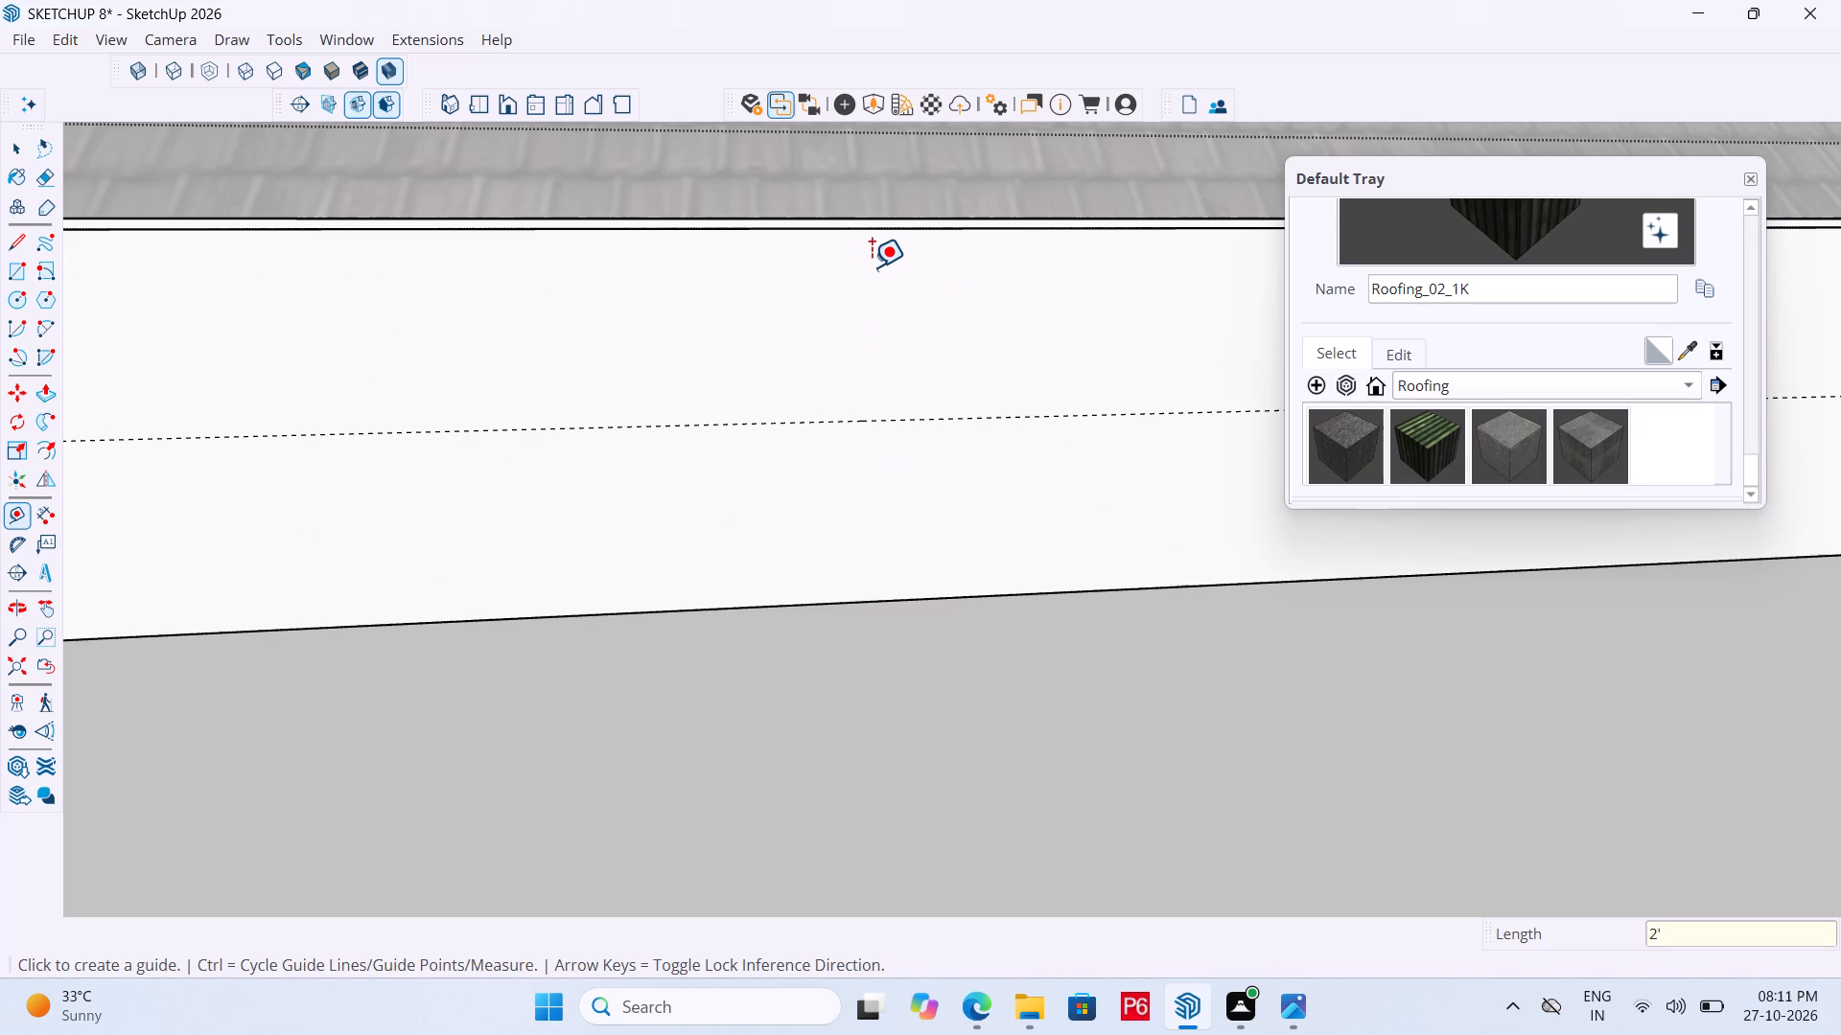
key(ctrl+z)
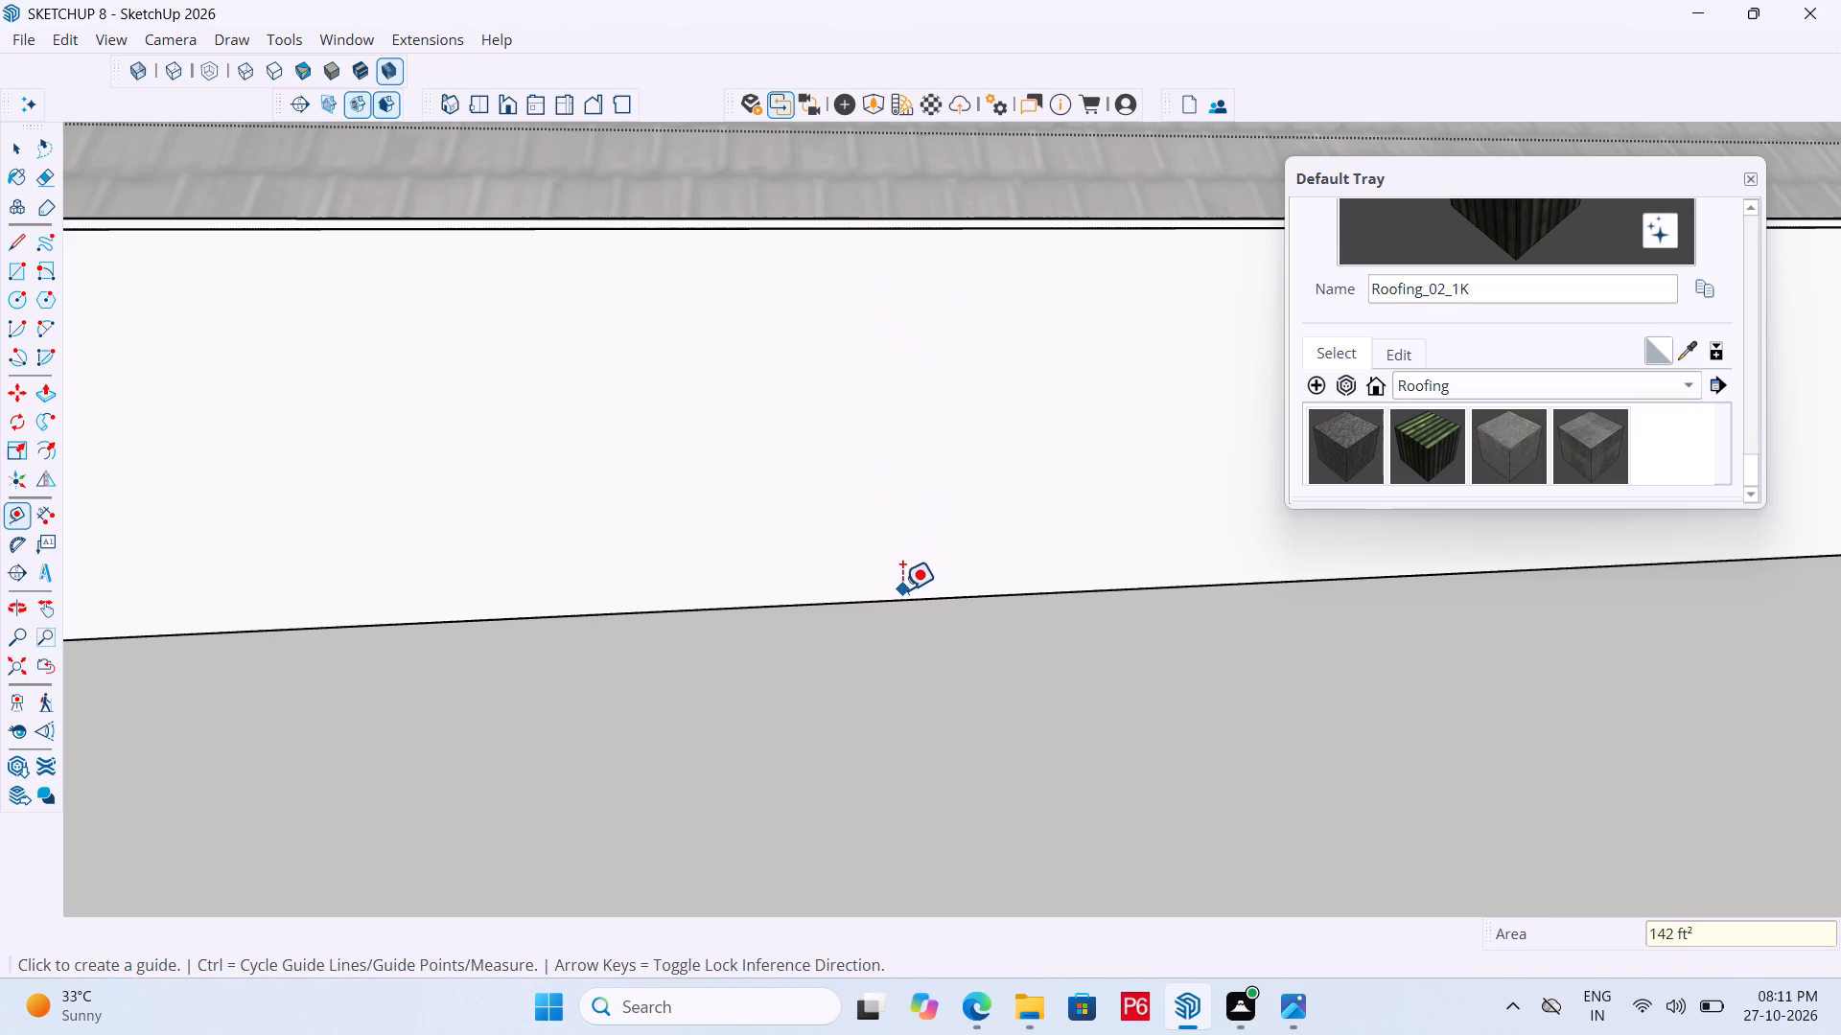
On the blank wall face, add a horizontal guide 3' above the bottom edge and another 2' below that guide.
click(907, 600)
text(3')
key(Return)
scroll(933, 303, down, 2)
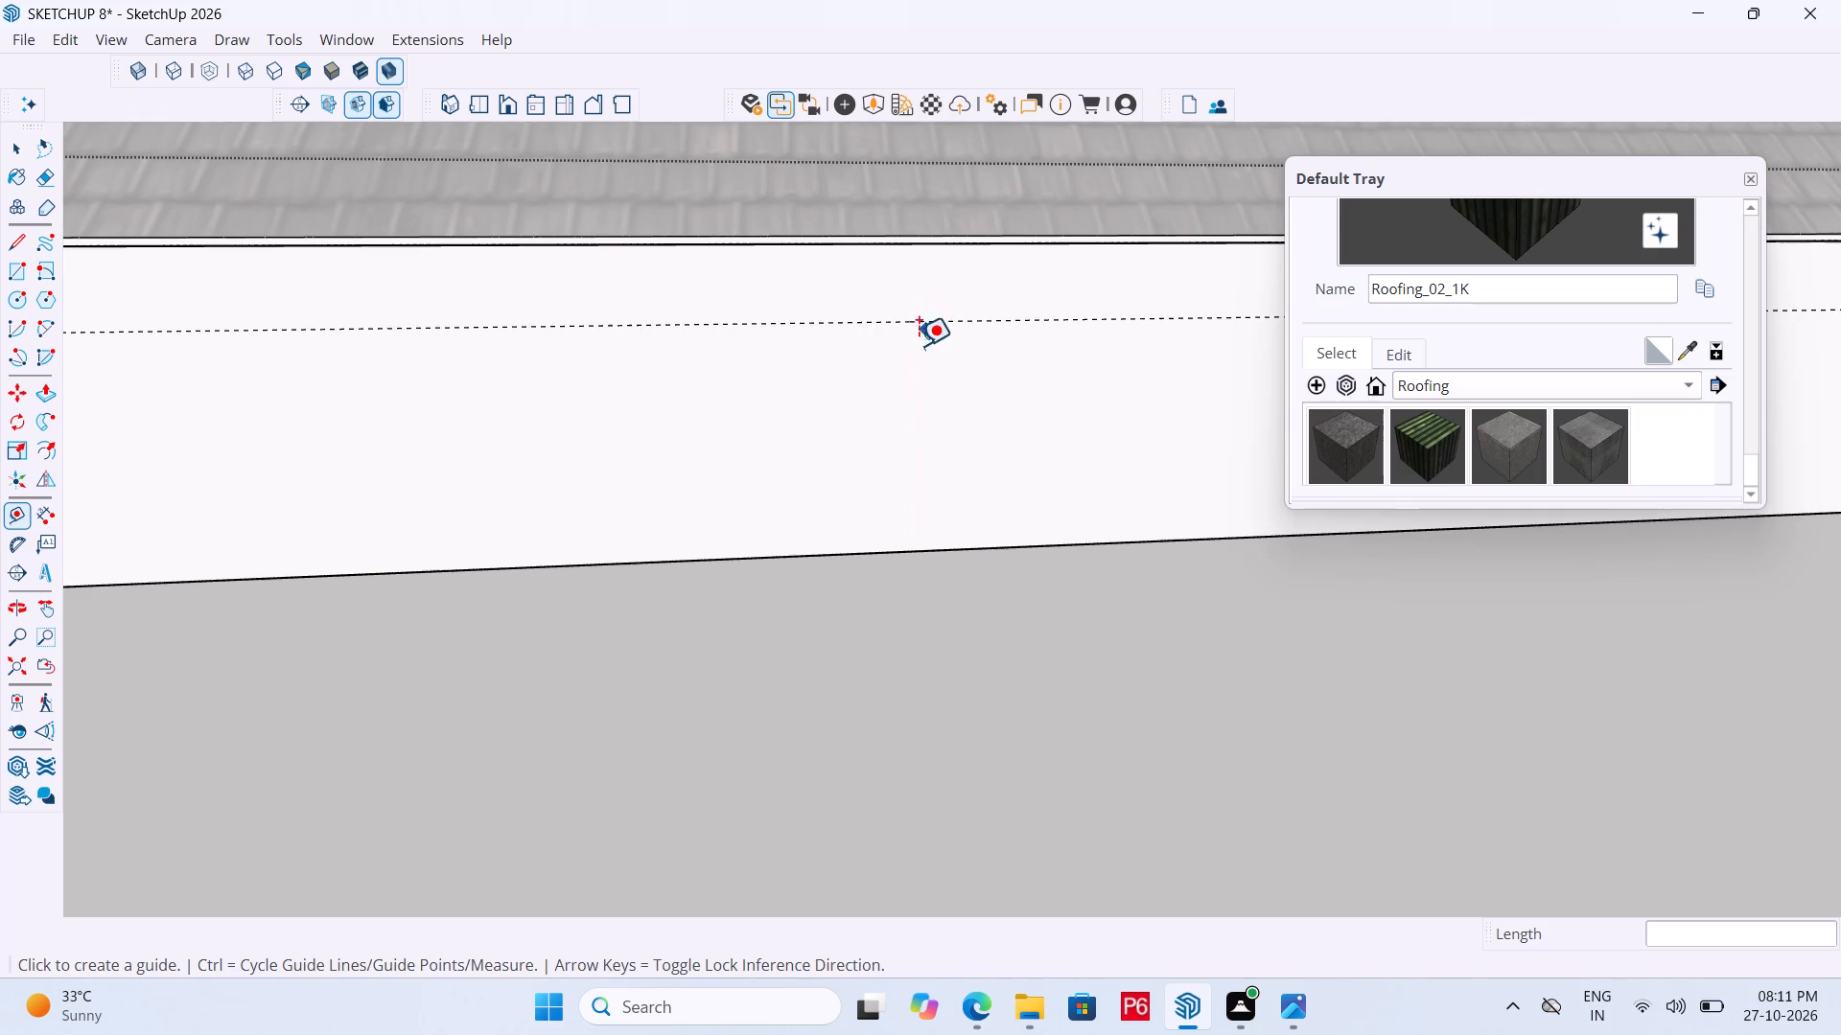
click(947, 320)
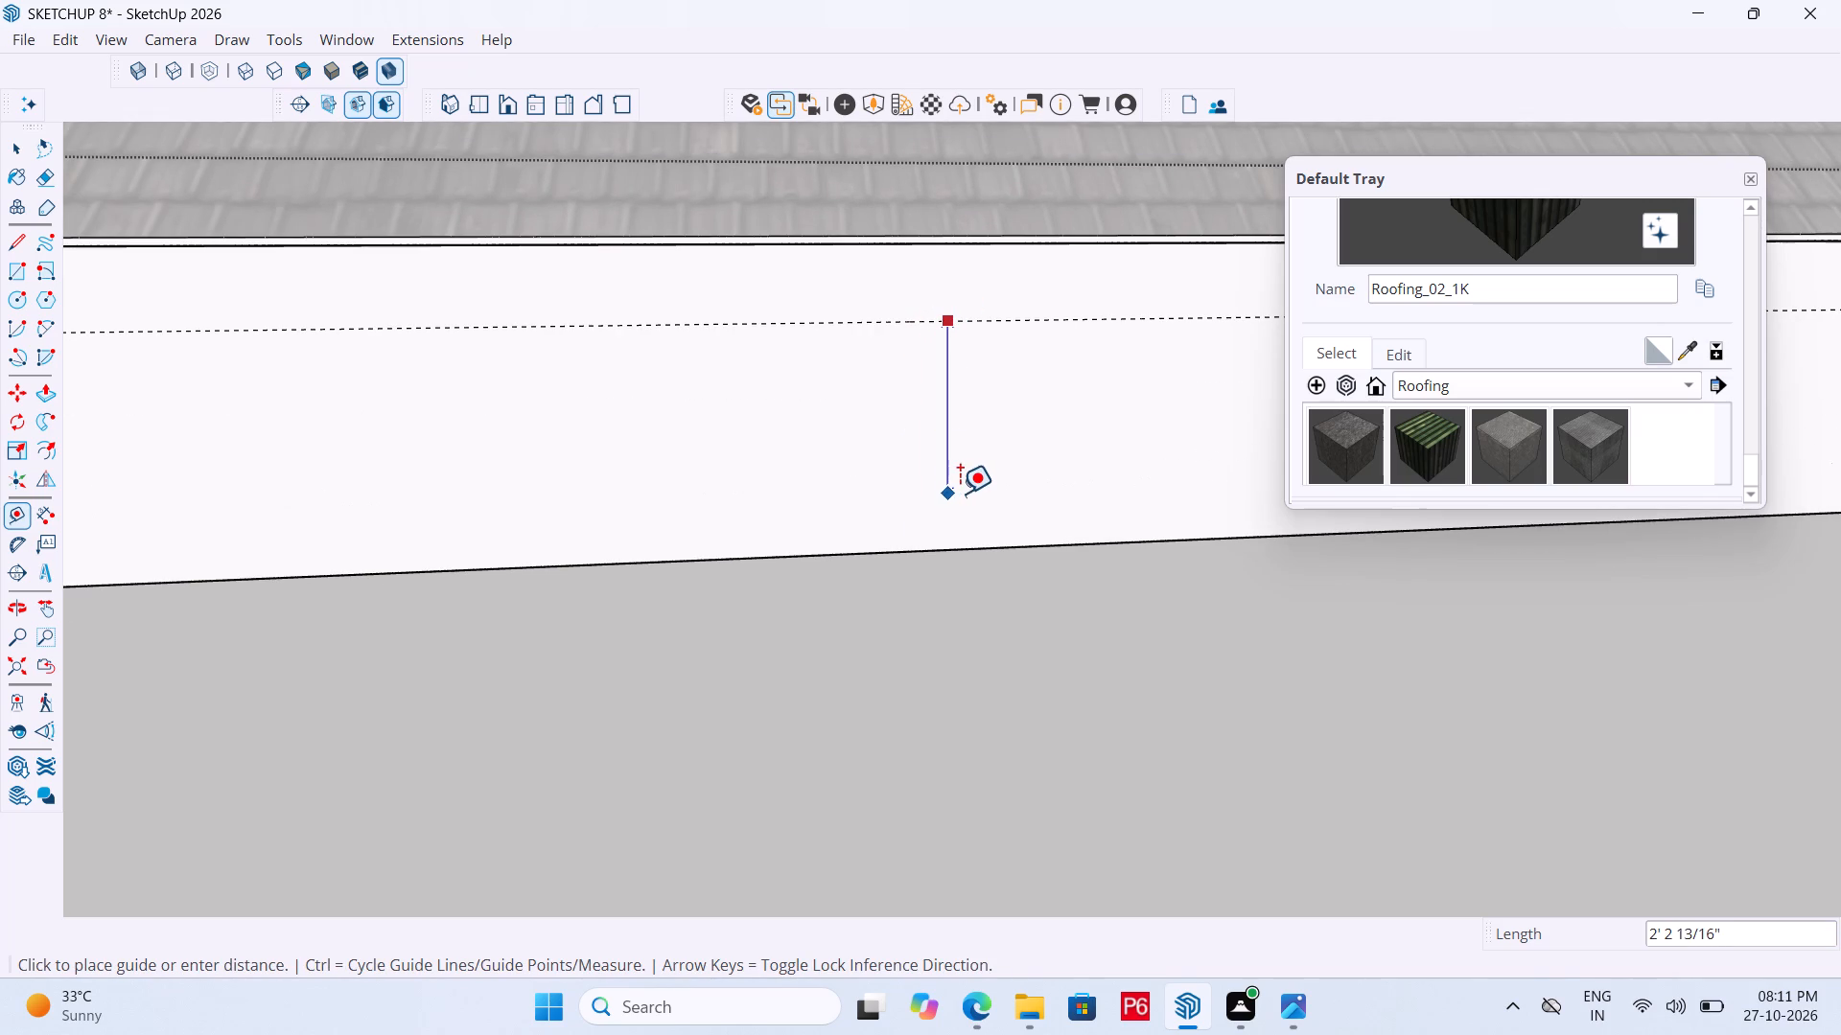
text(2')
key(Return)
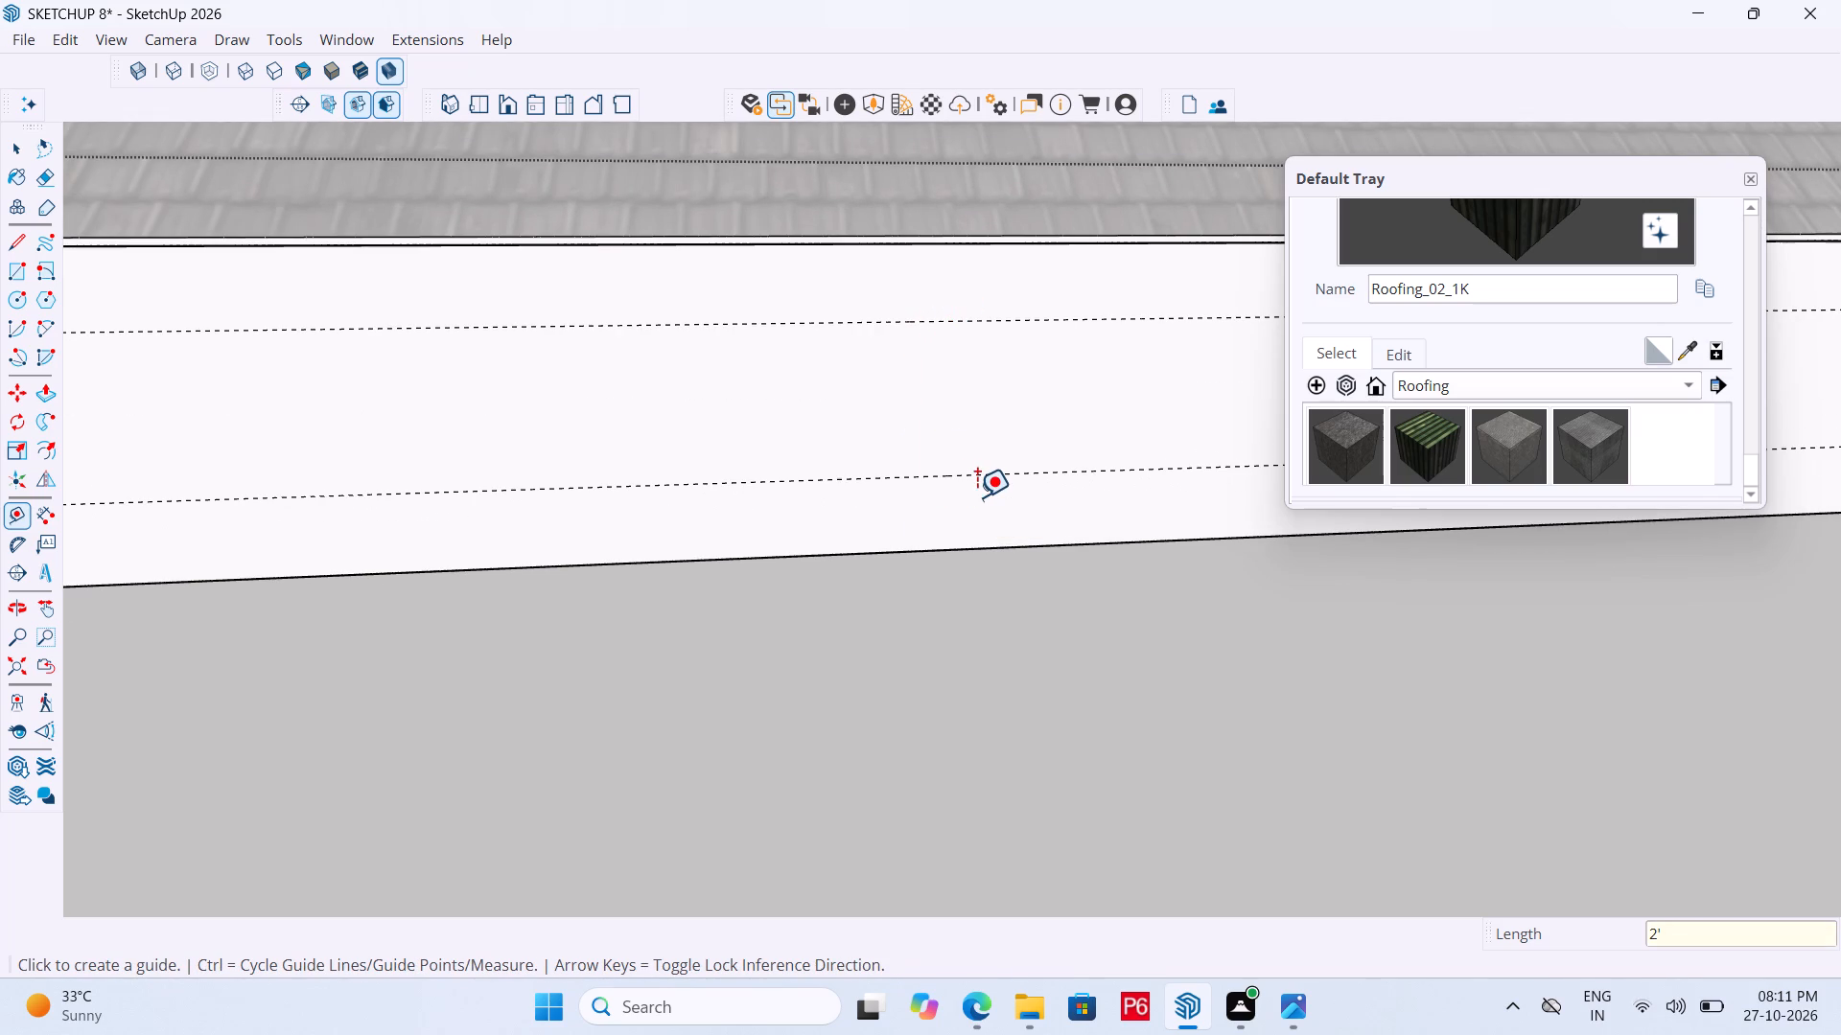
Place a vertical guide on the same wall face, about 11' 8" in from the wall's end edge.
scroll(904, 469, down, 6)
scroll(728, 480, down, 6)
middle_drag(824, 481, 747, 456)
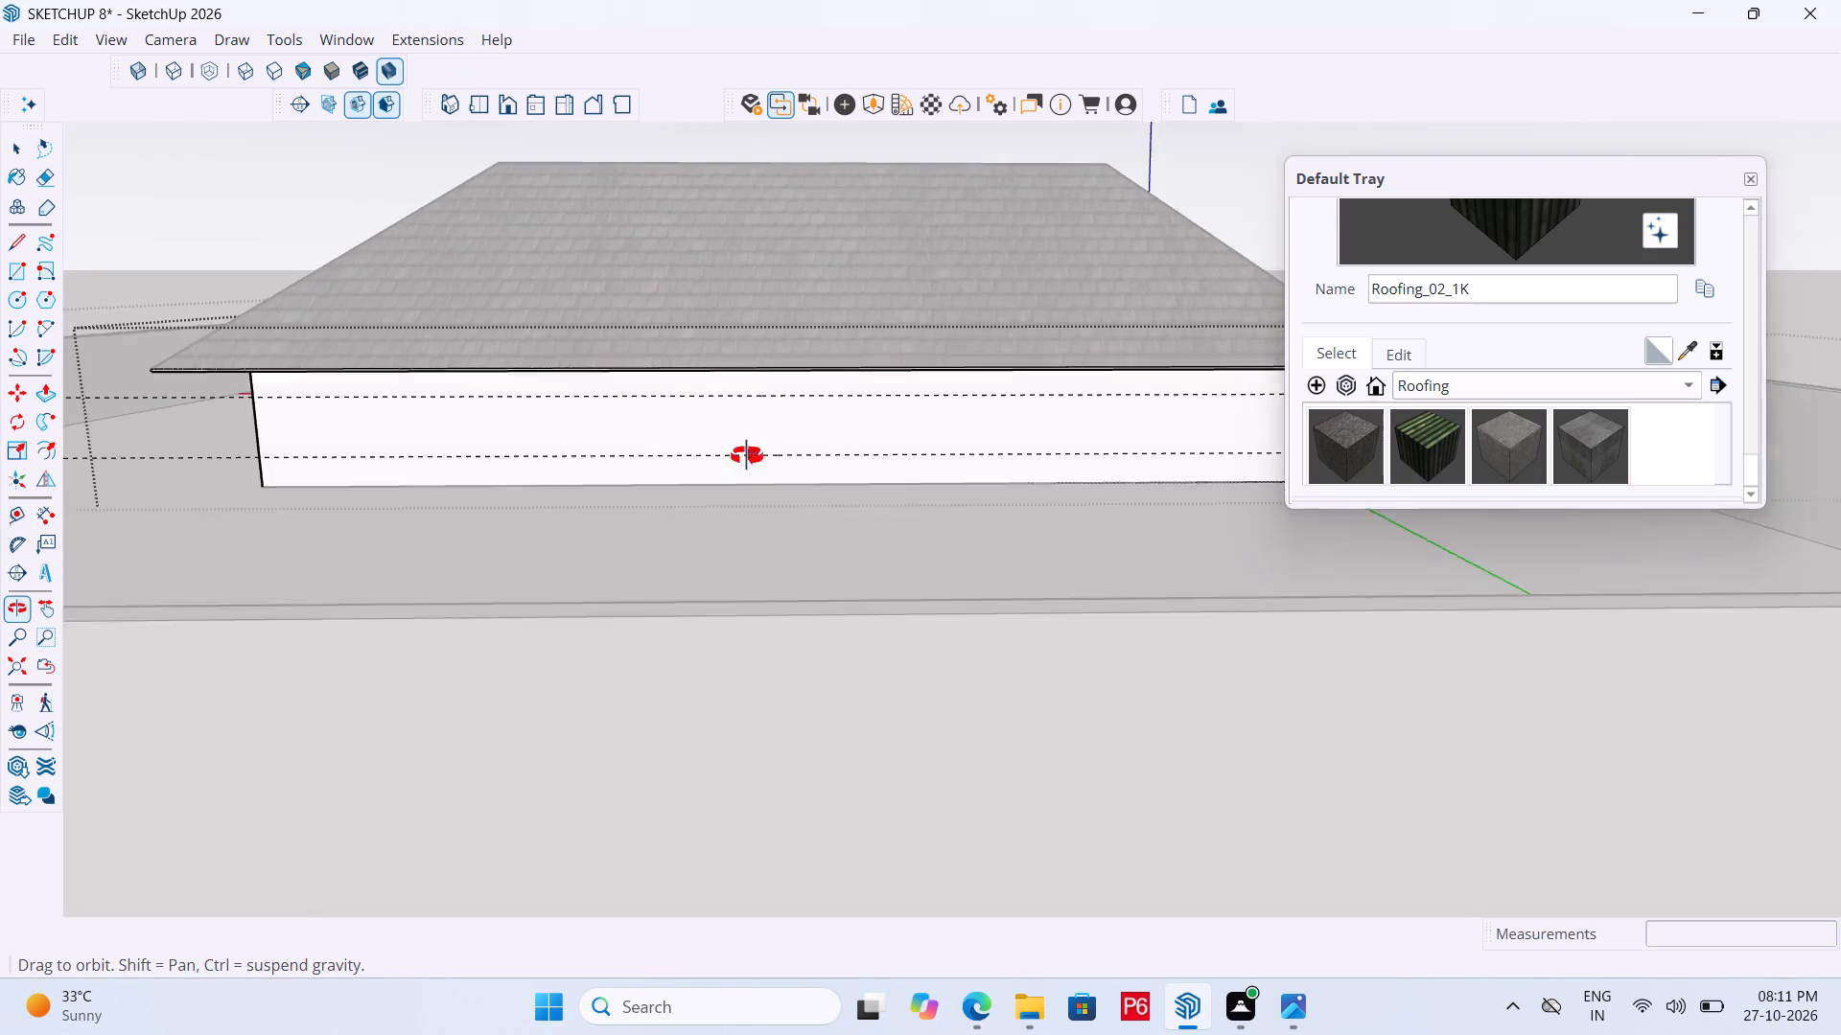
middle_drag(747, 456, 713, 449)
scroll(147, 437, up, 3)
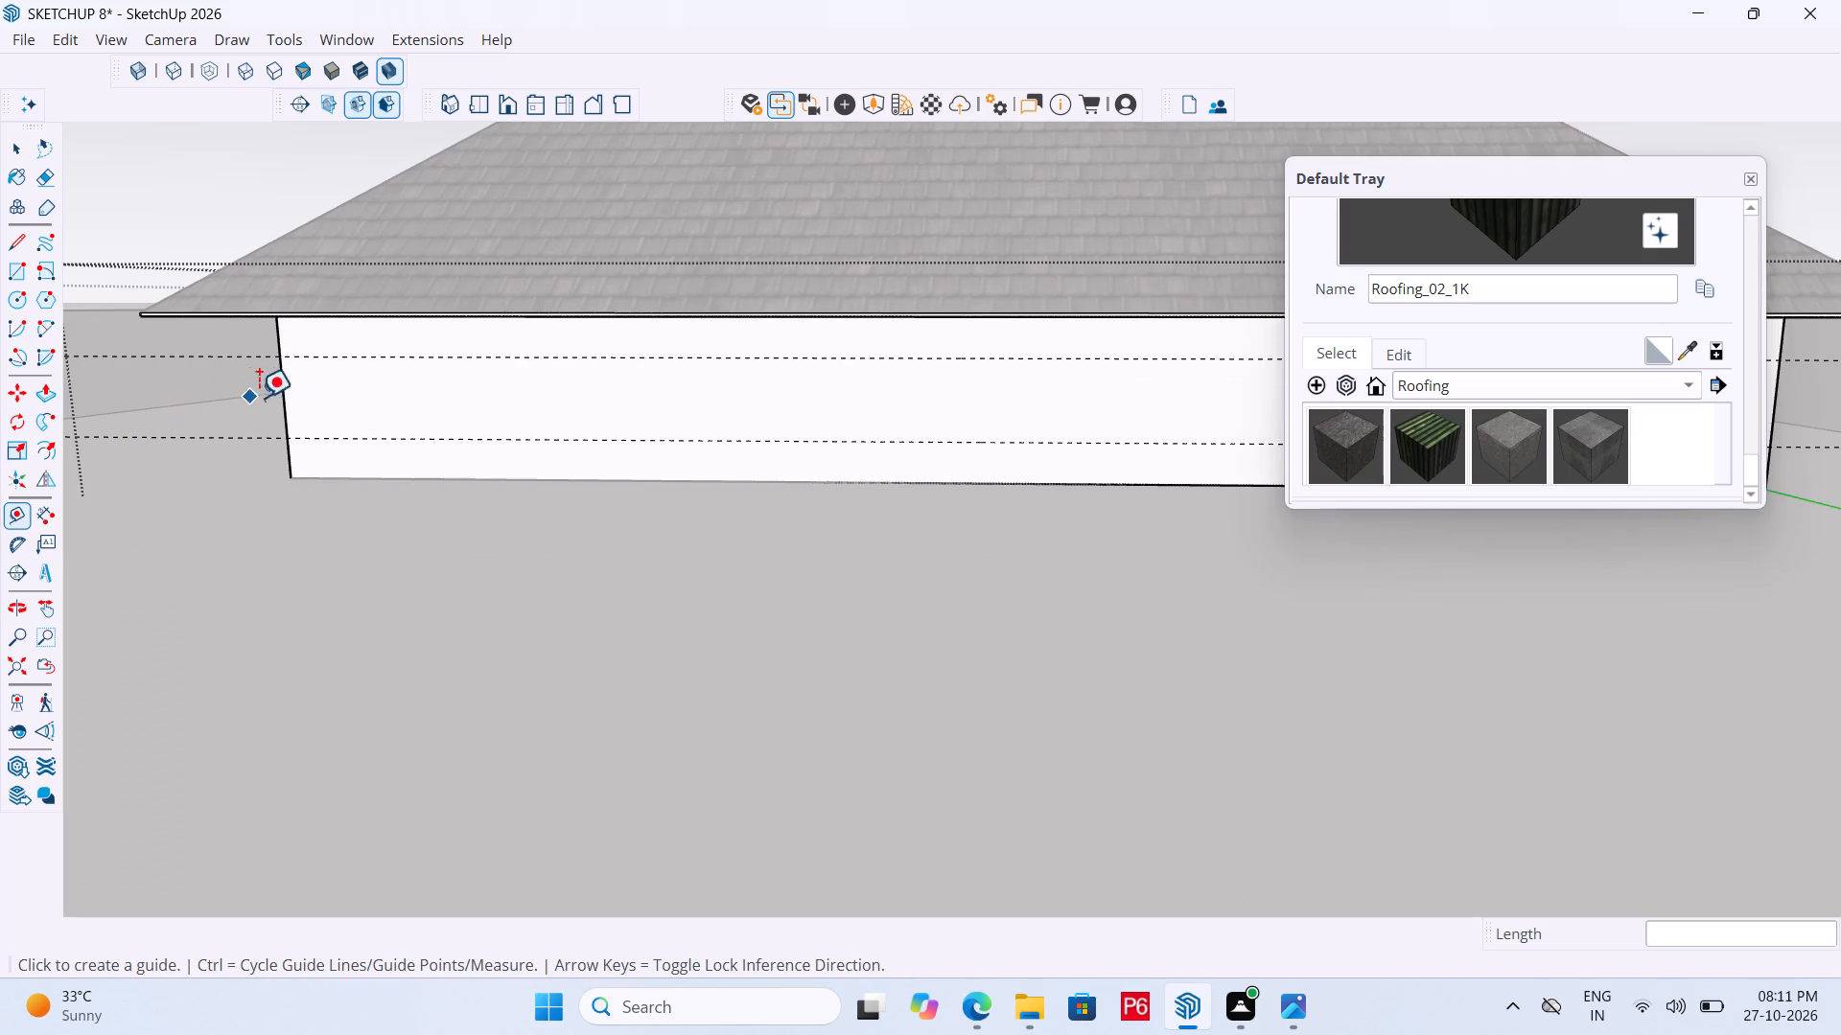
click(309, 393)
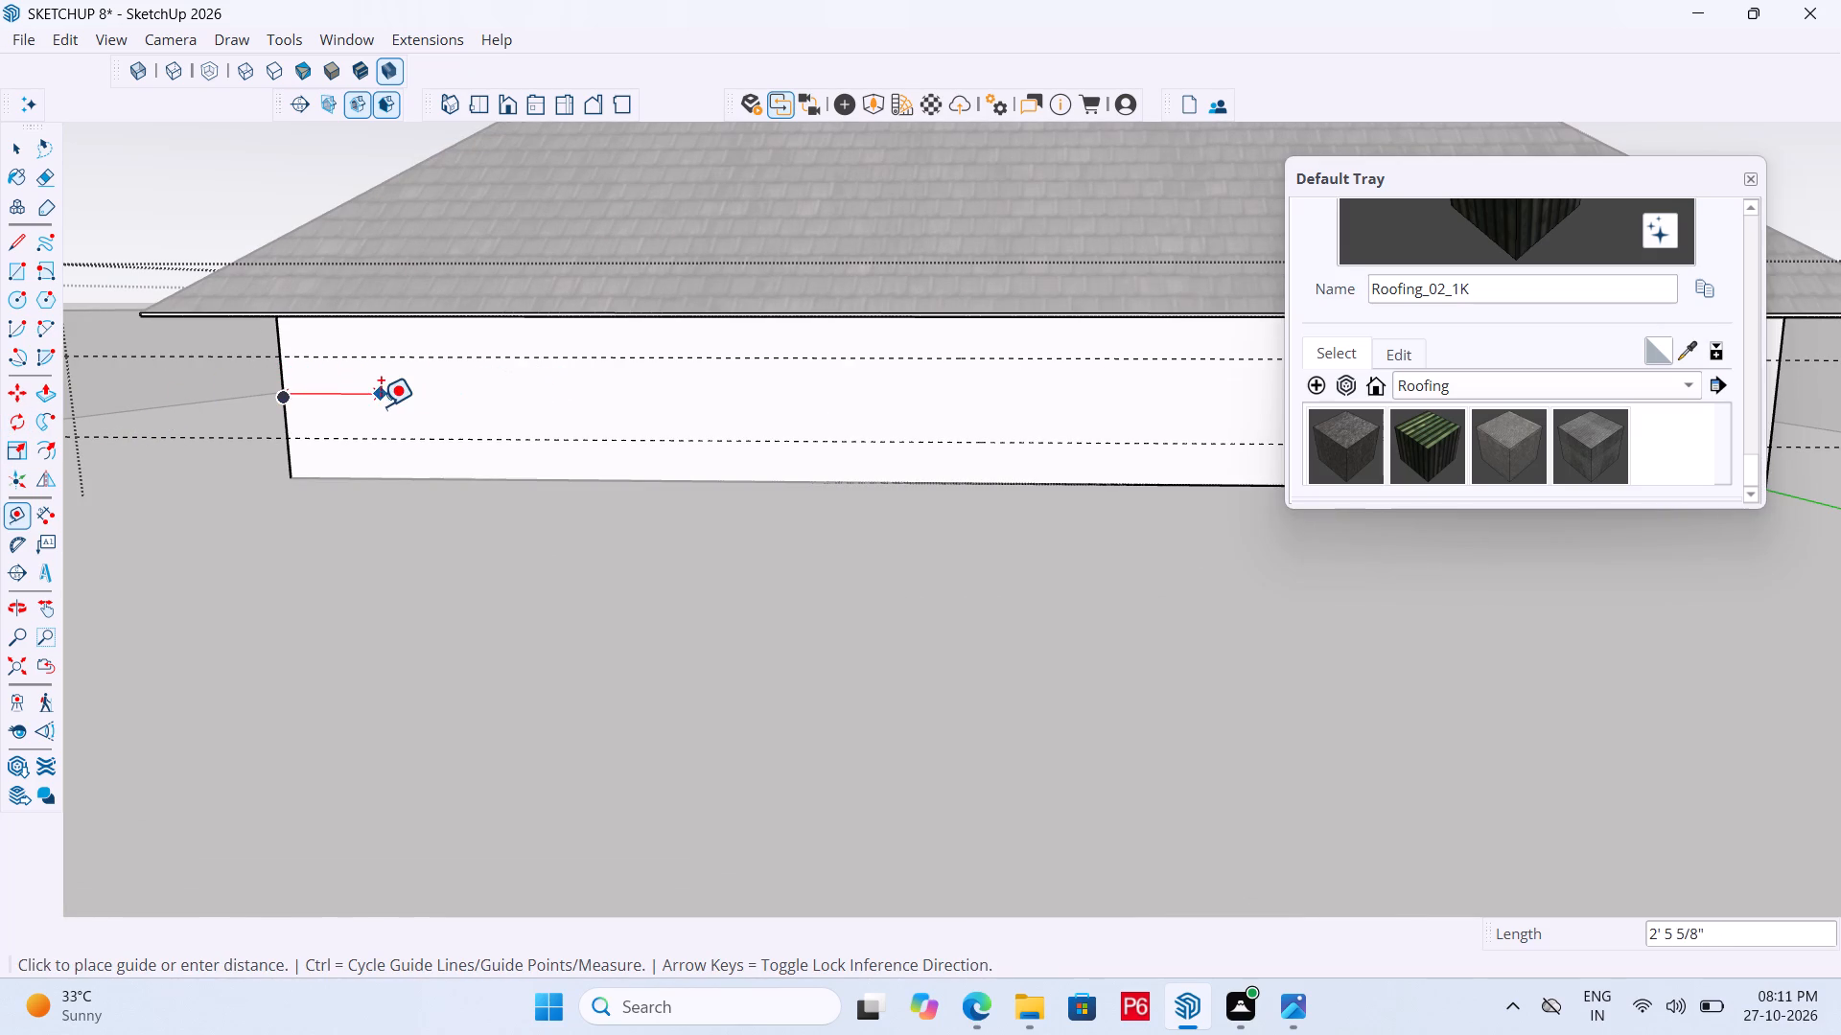
key(Escape)
click(279, 374)
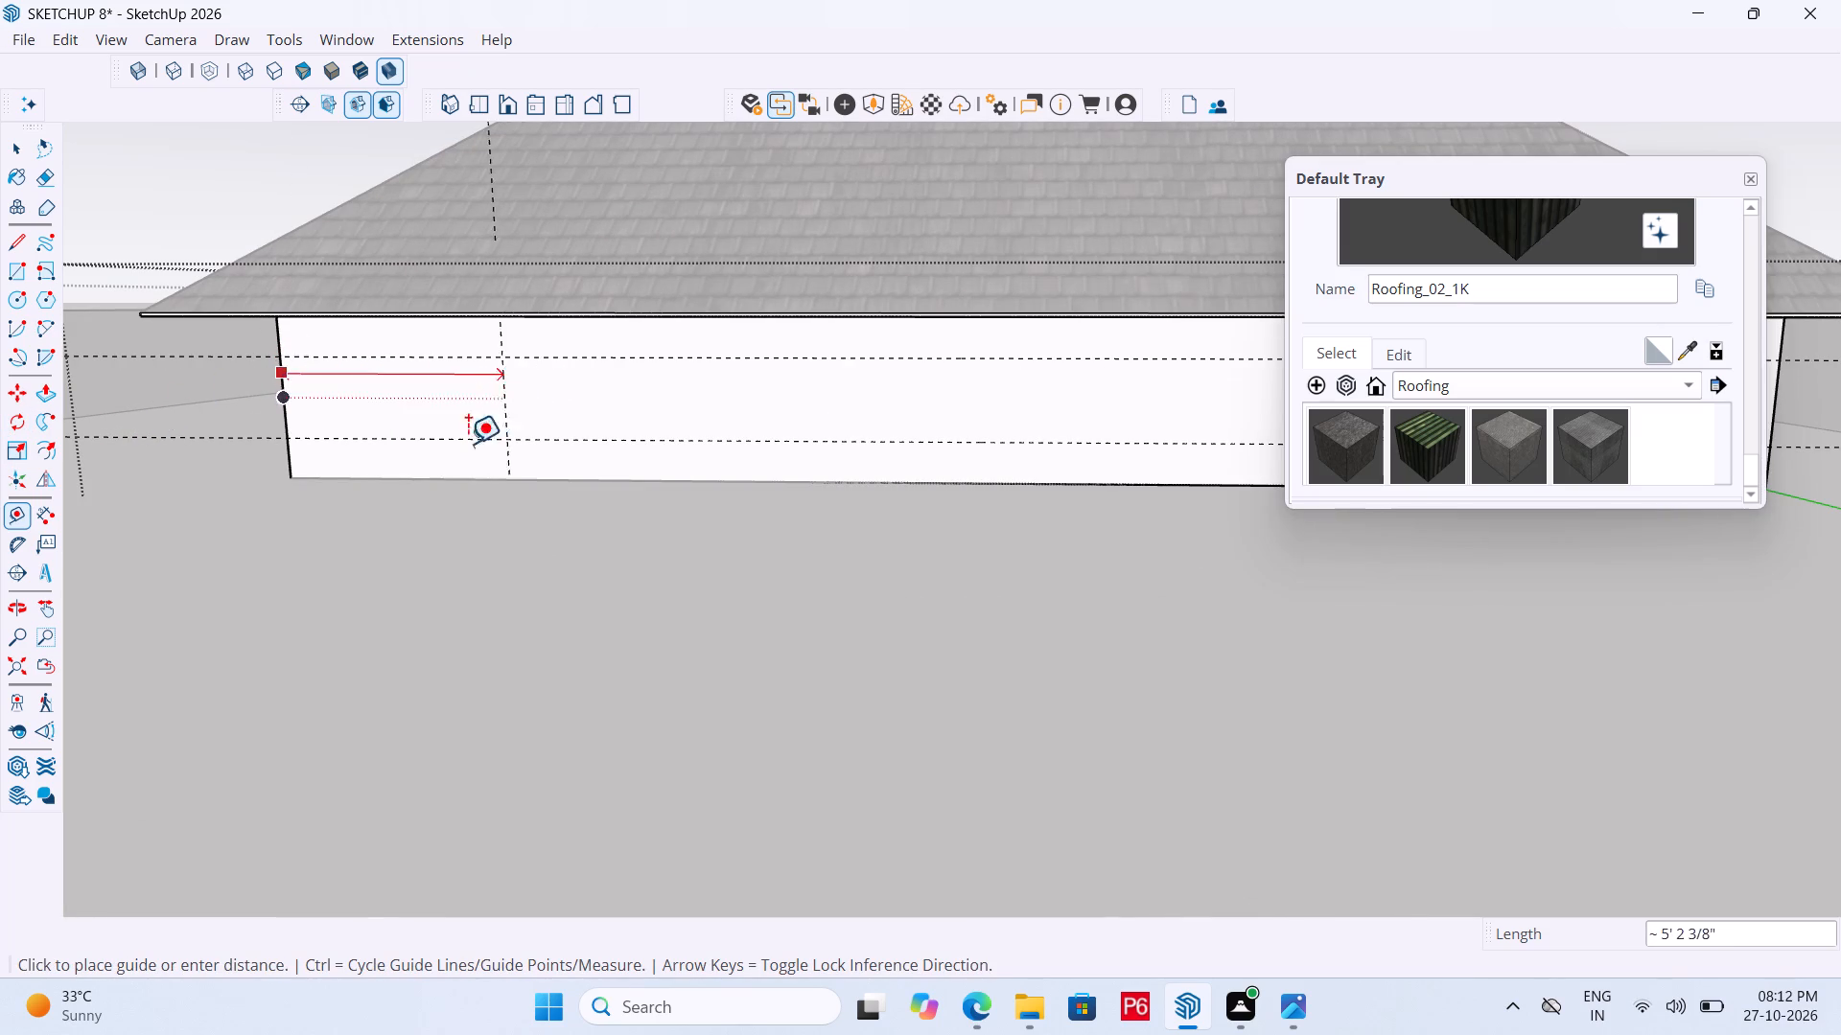
scroll(297, 471, down, 5)
scroll(705, 434, up, 3)
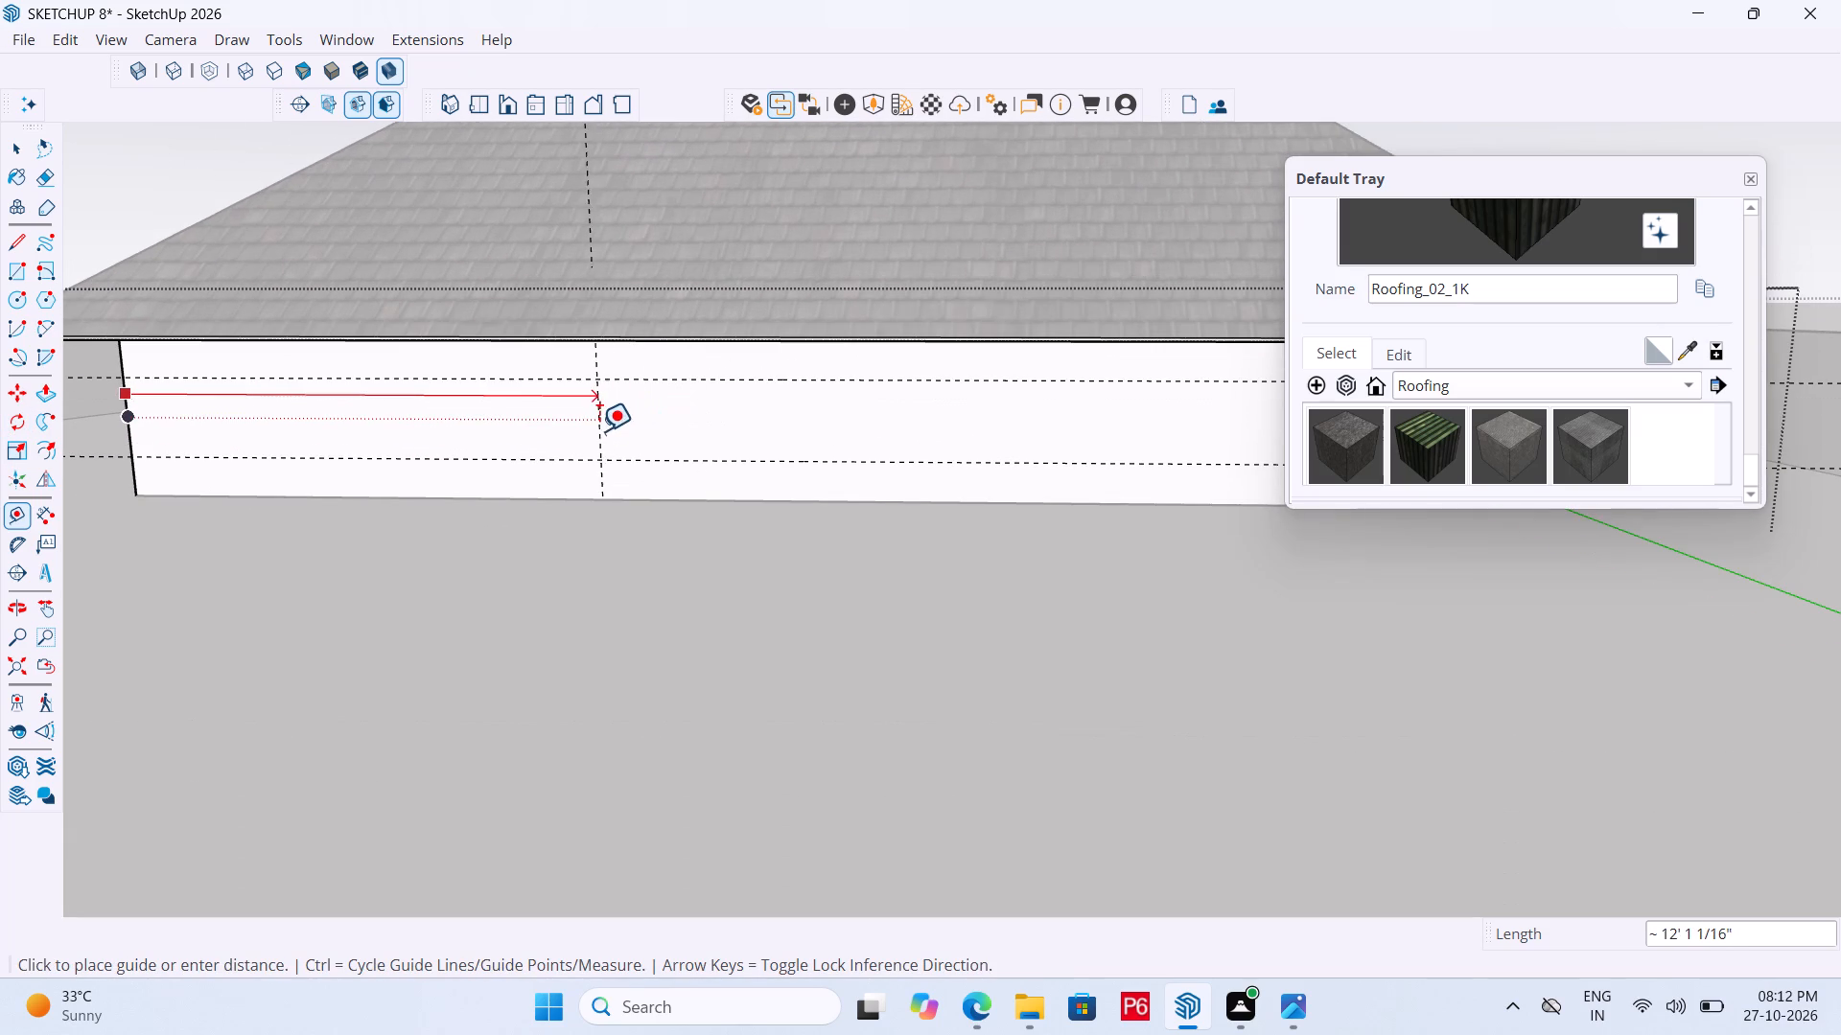
click(582, 426)
double_click(580, 431)
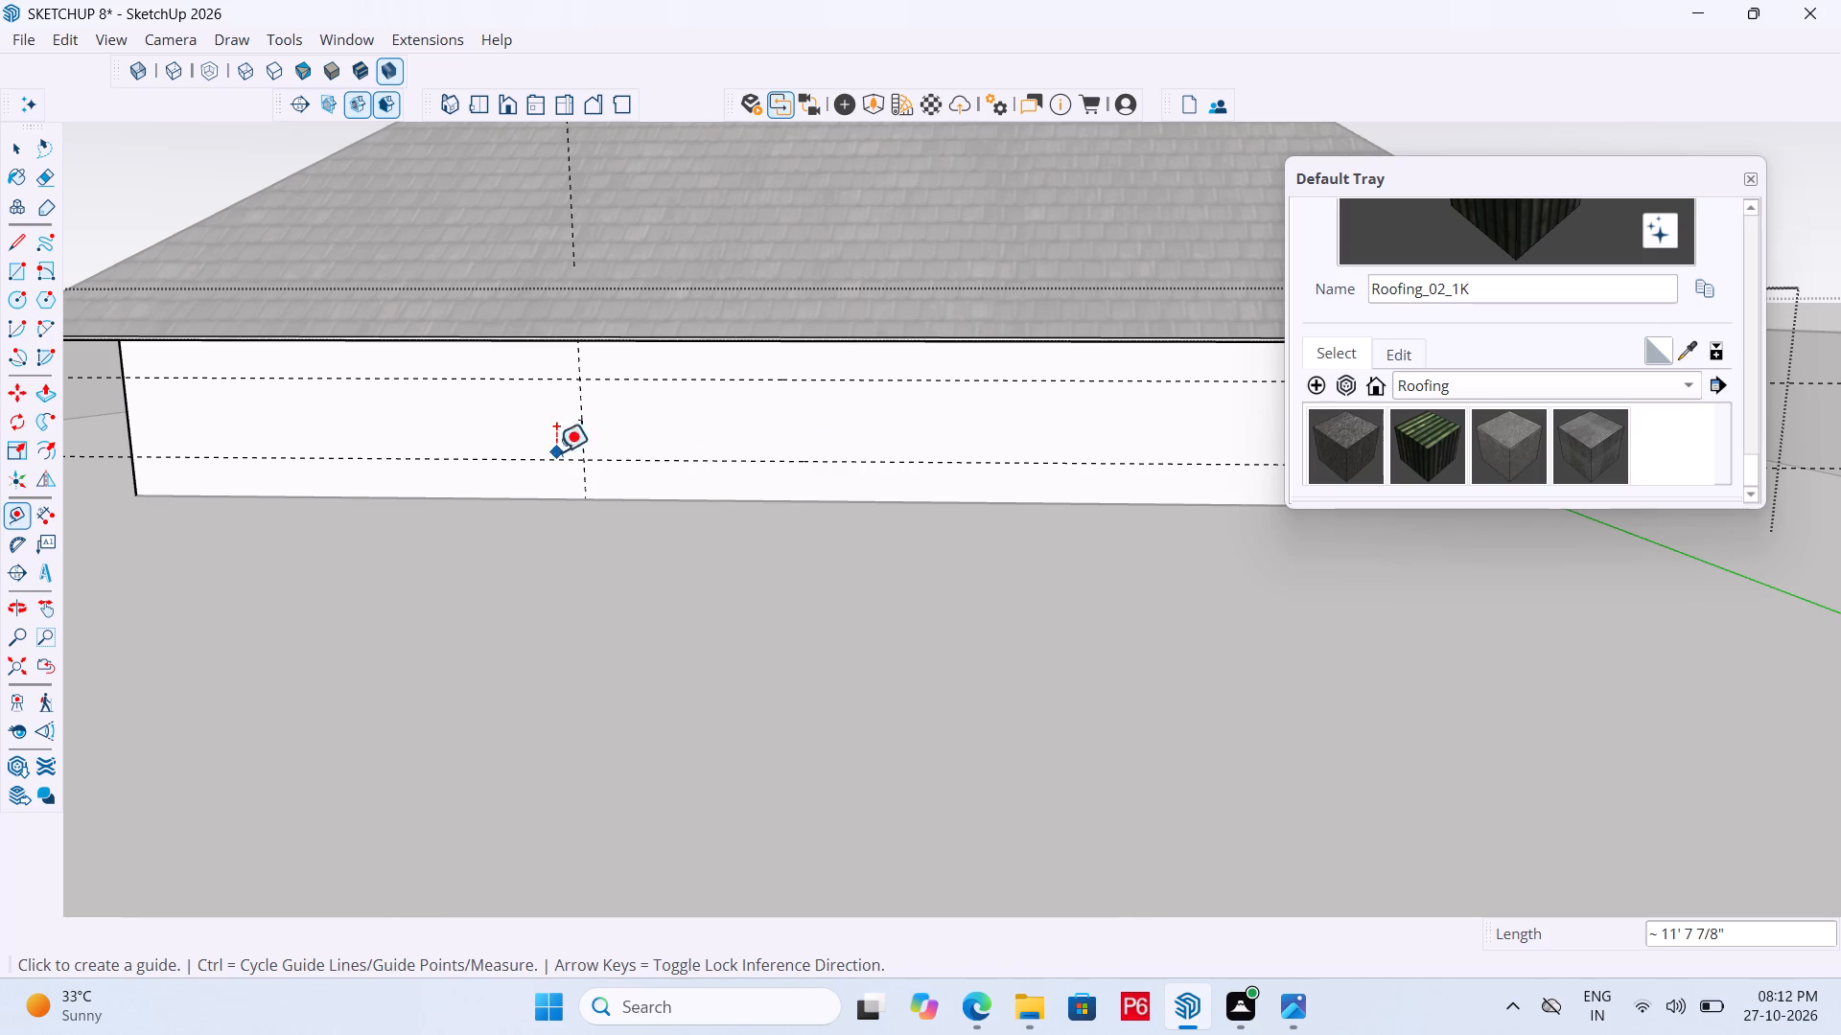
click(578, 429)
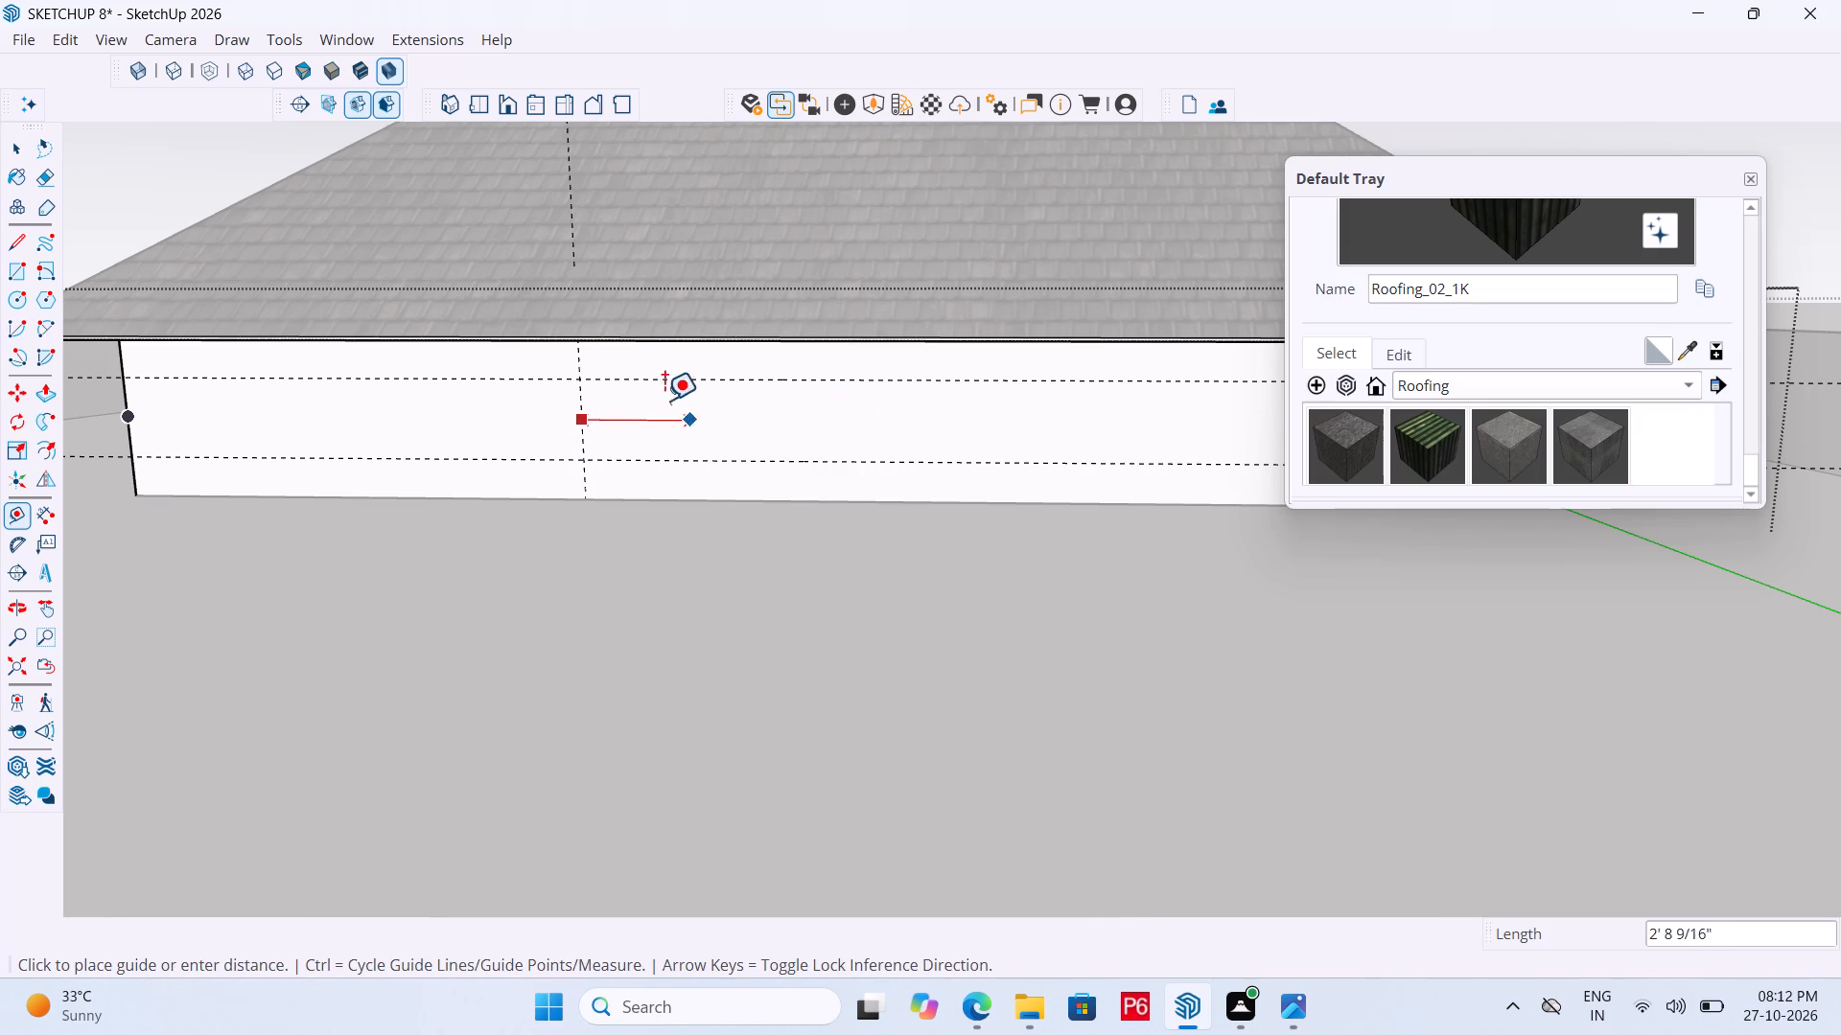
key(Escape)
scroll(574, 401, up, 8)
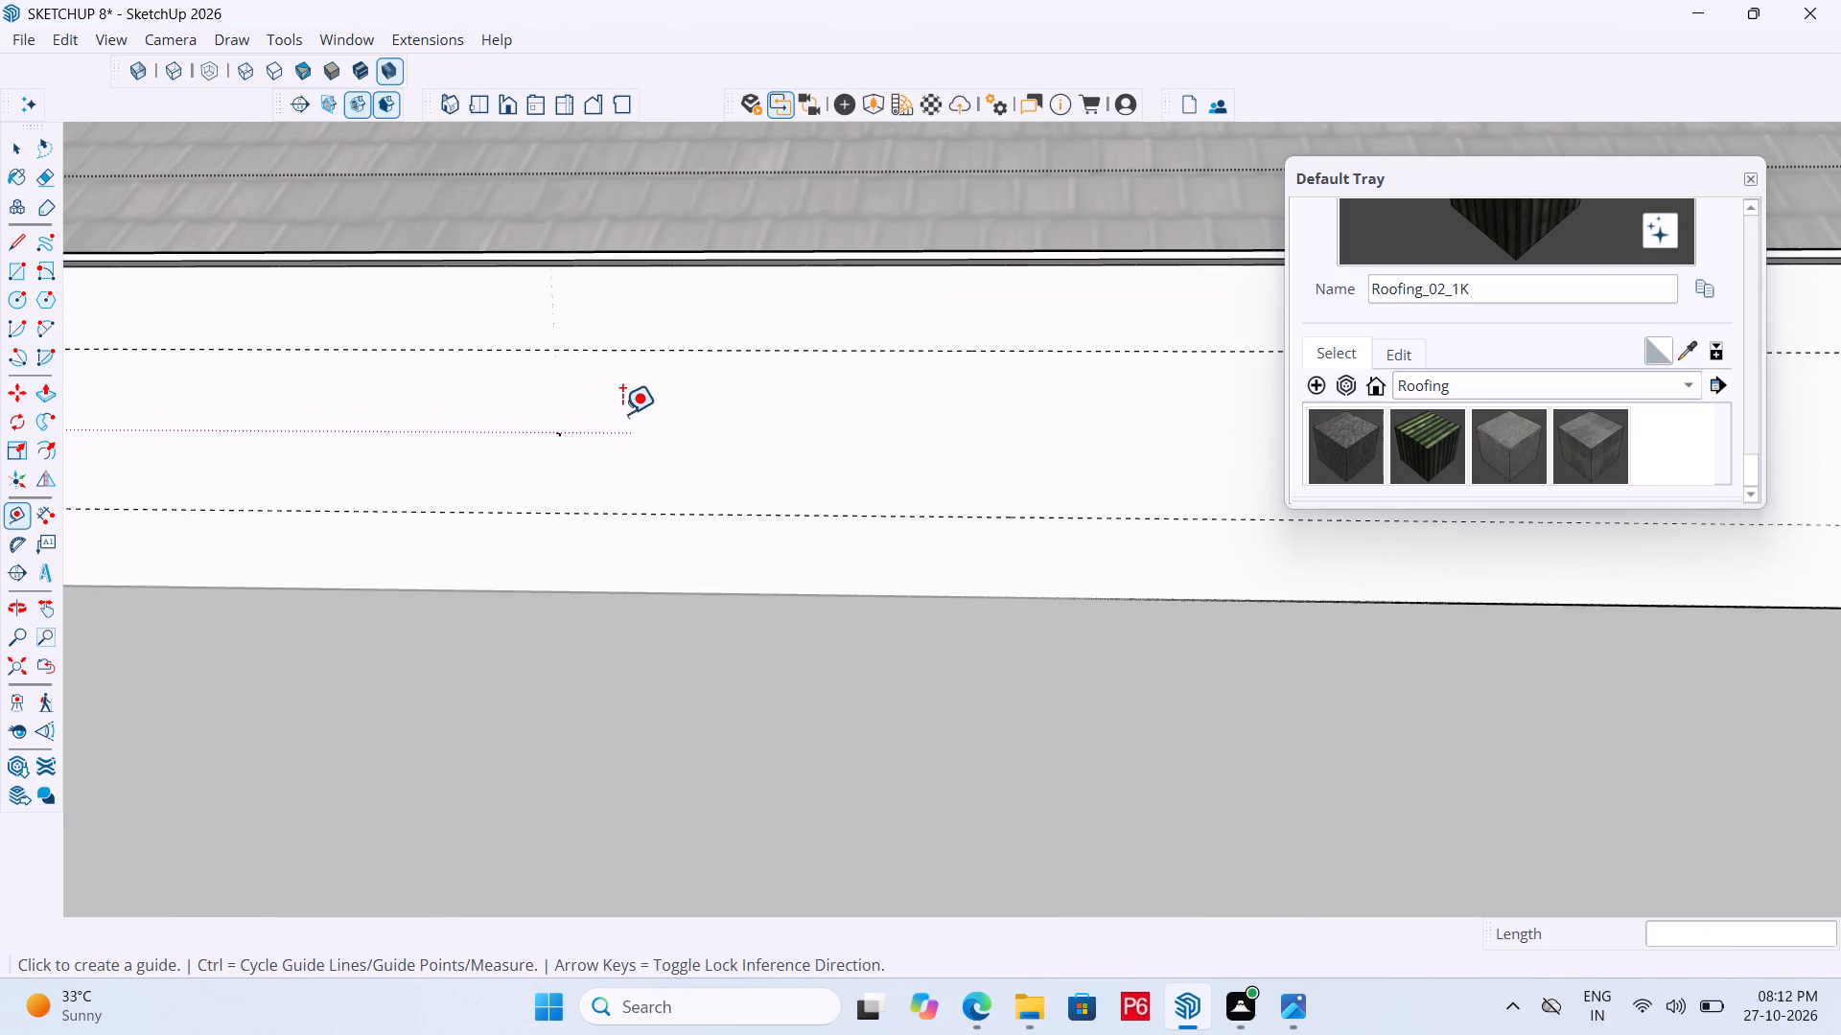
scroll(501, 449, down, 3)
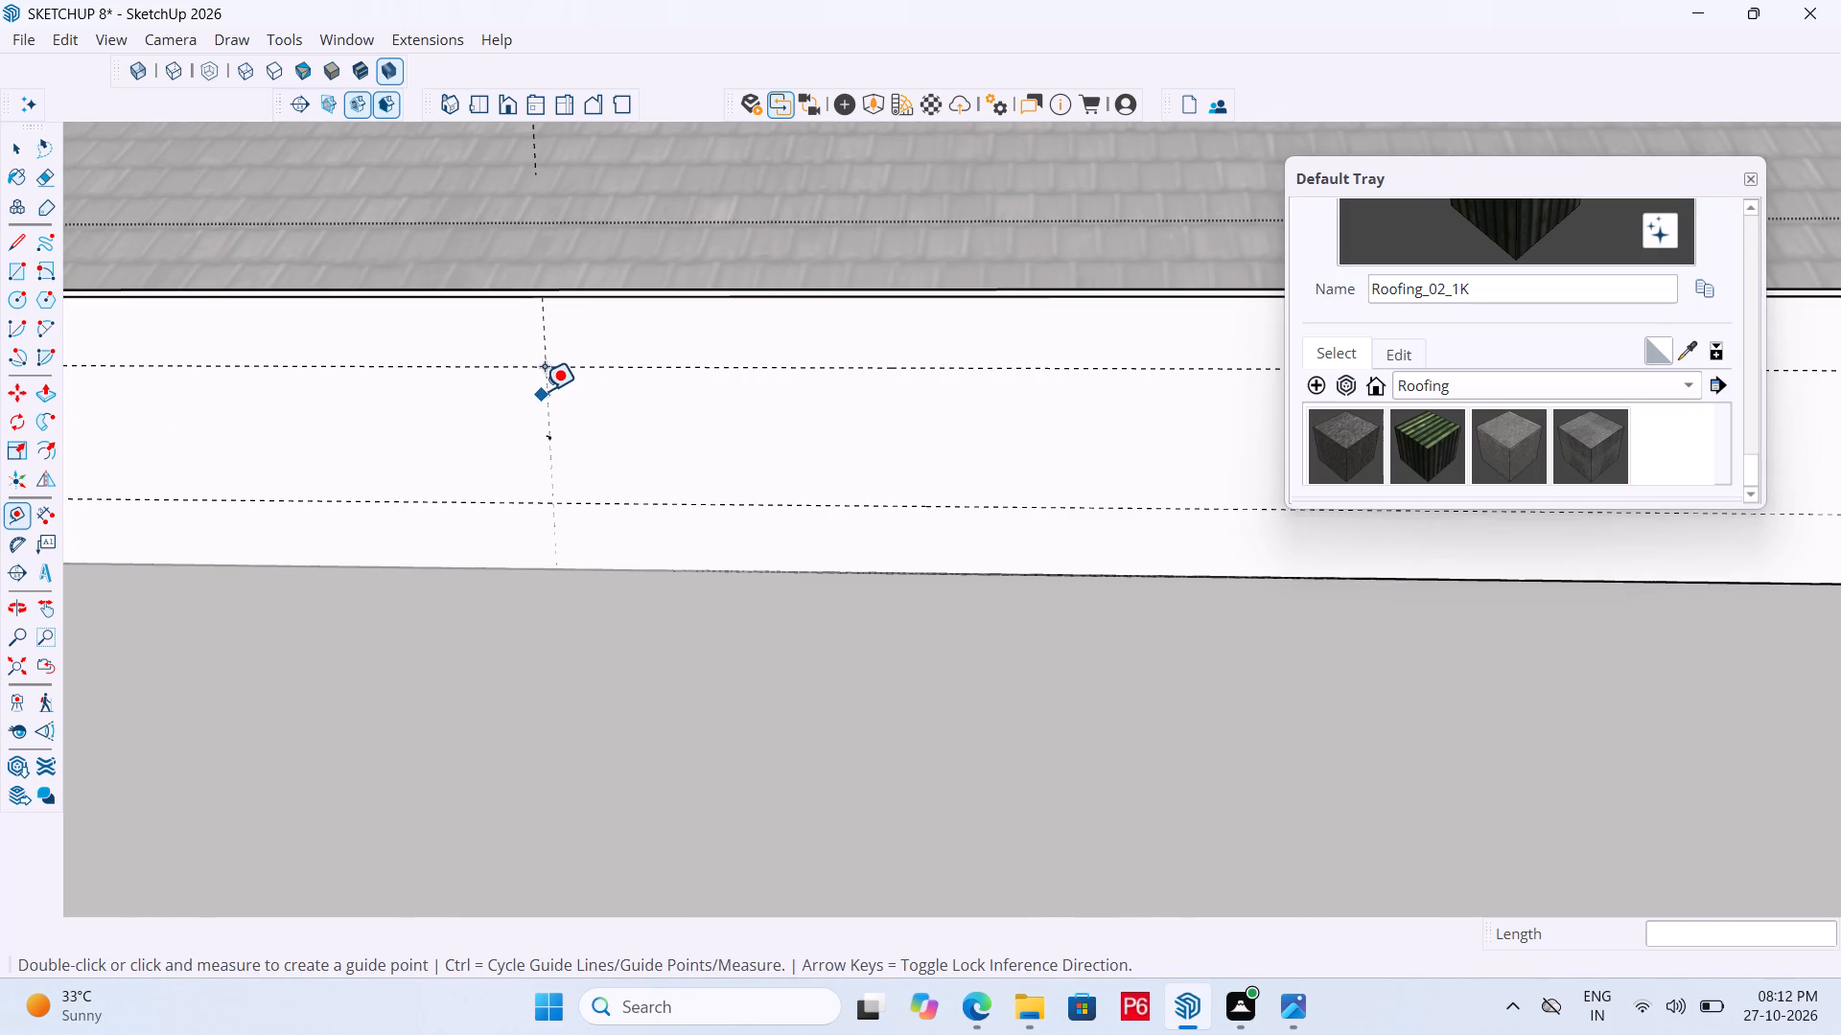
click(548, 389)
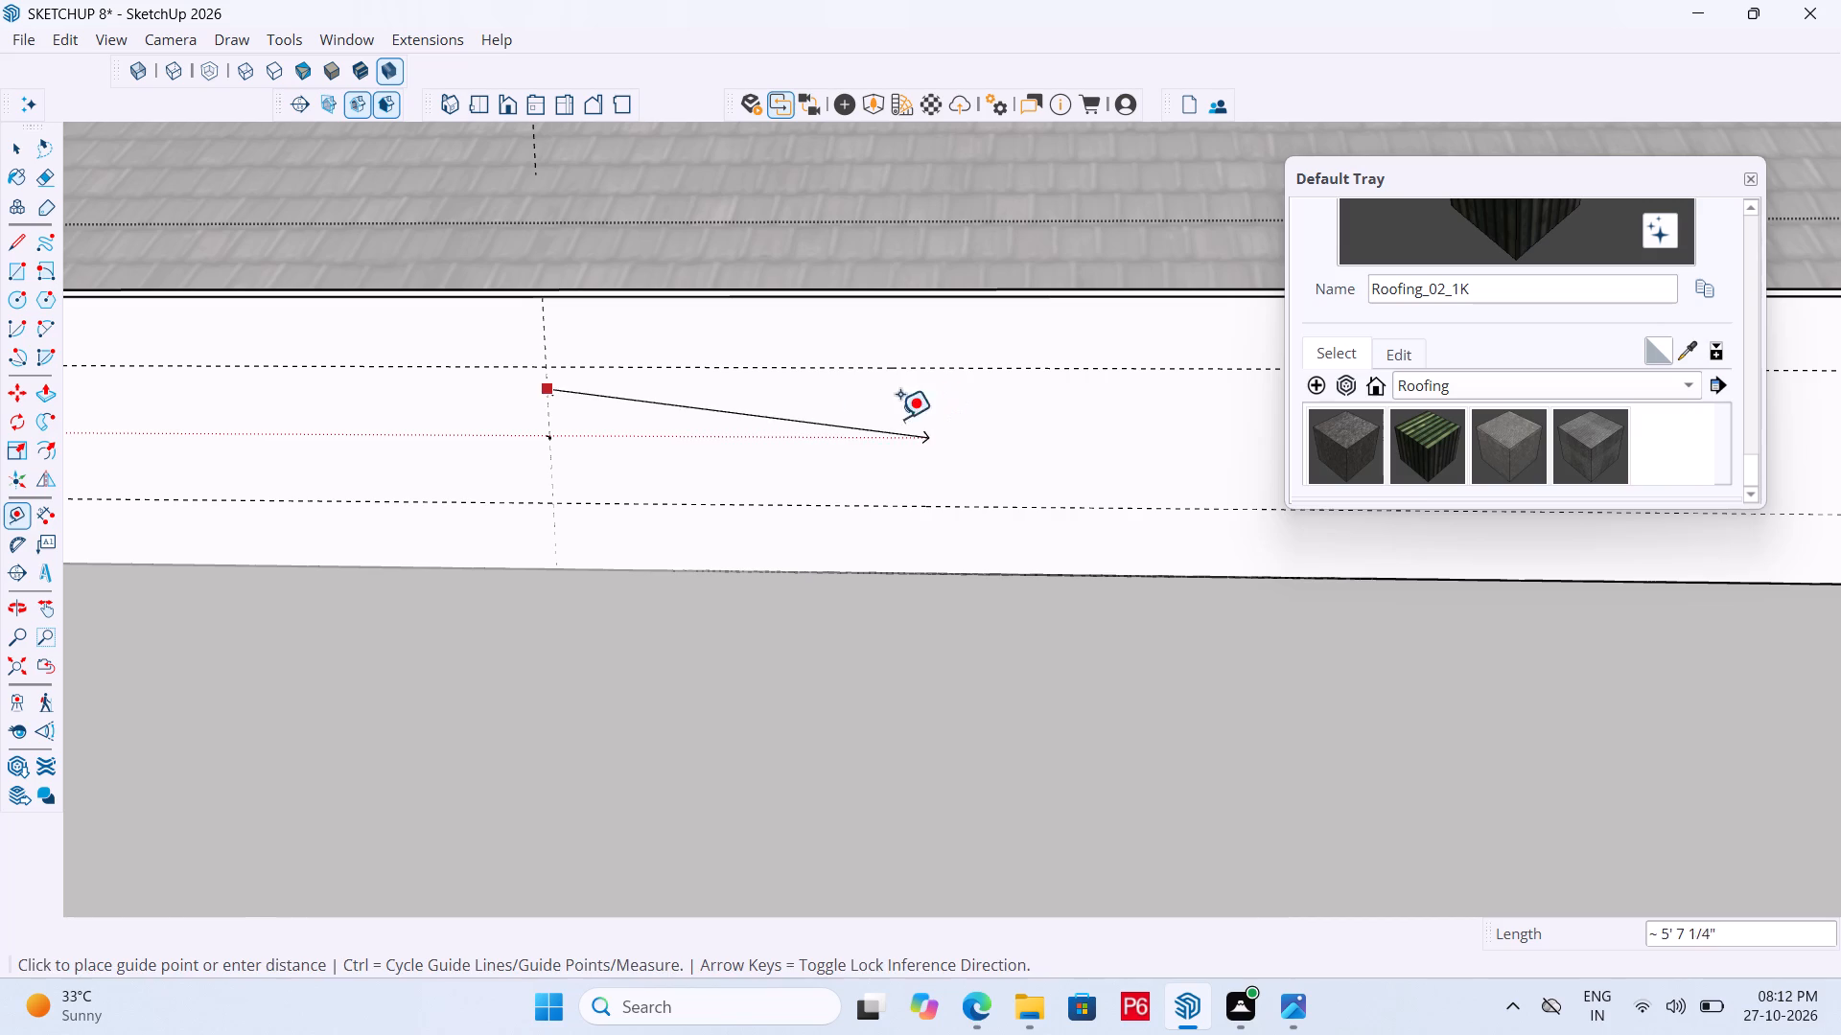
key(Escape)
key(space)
Place a second vertical guide farther along the wall face, offset from the first vertical guide towards the other end.
scroll(554, 474, up, 1)
key(t)
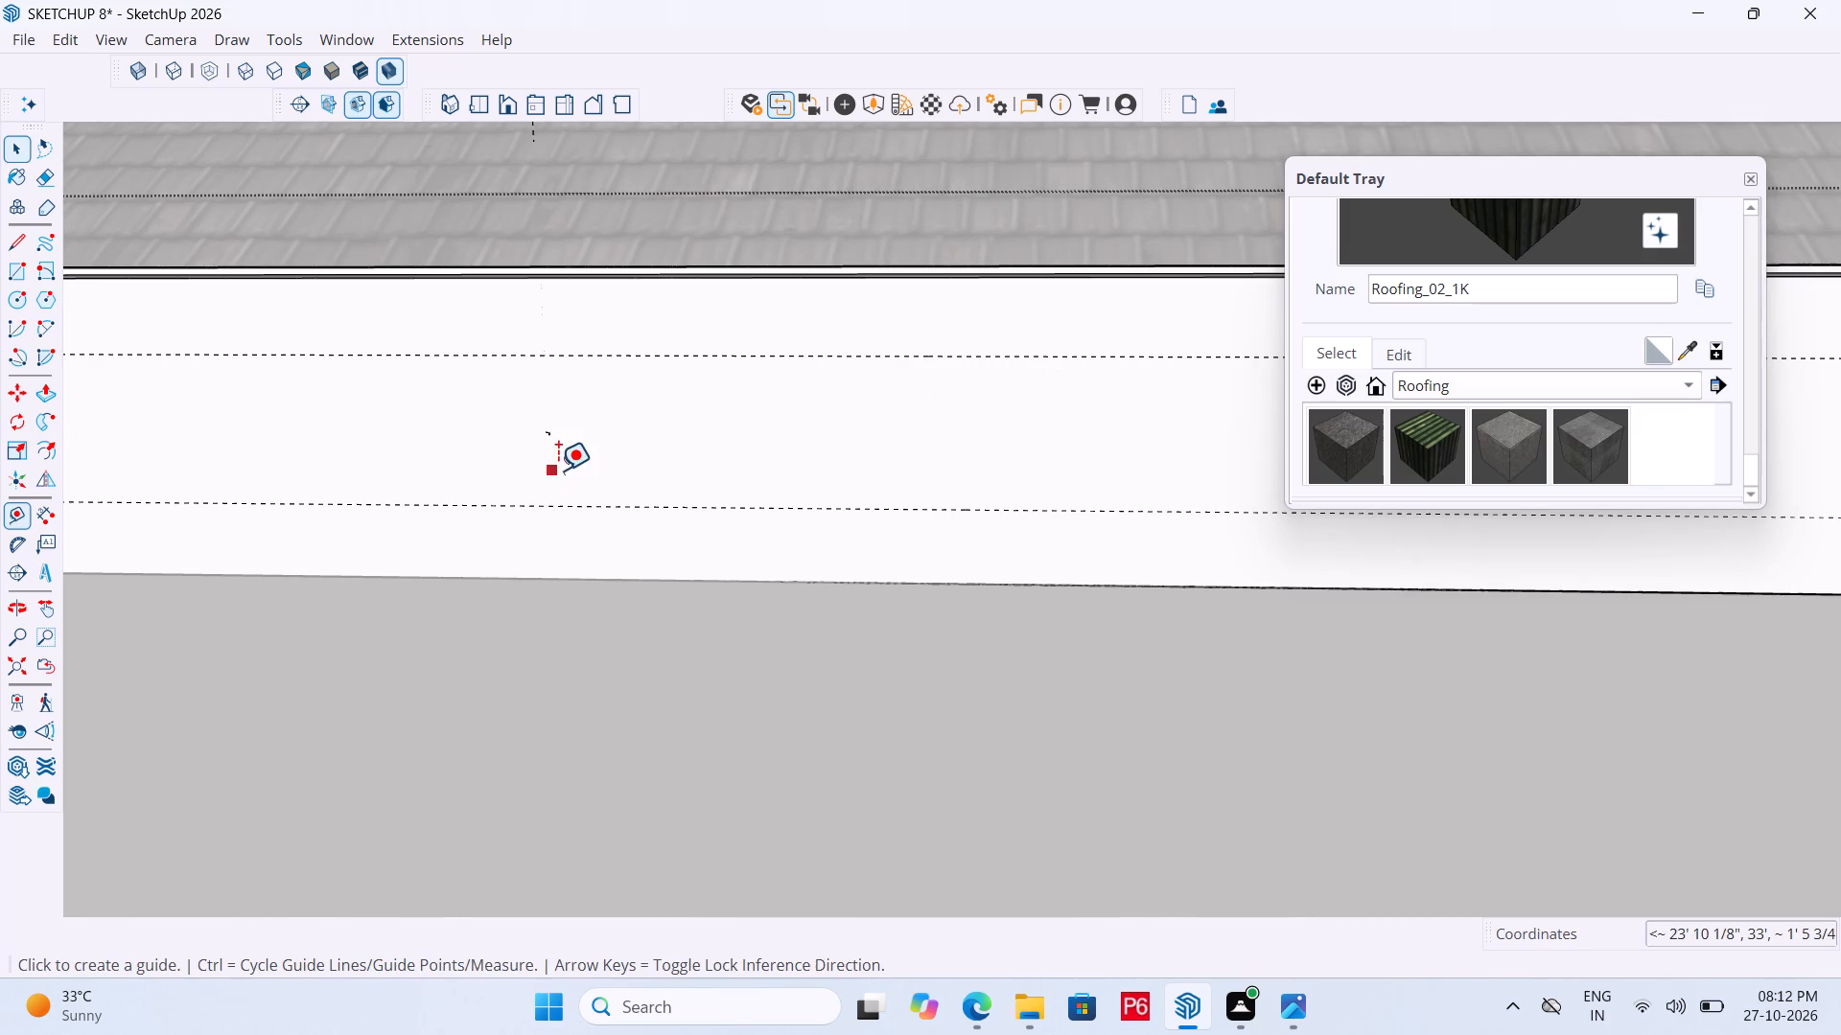
scroll(465, 501, down, 5)
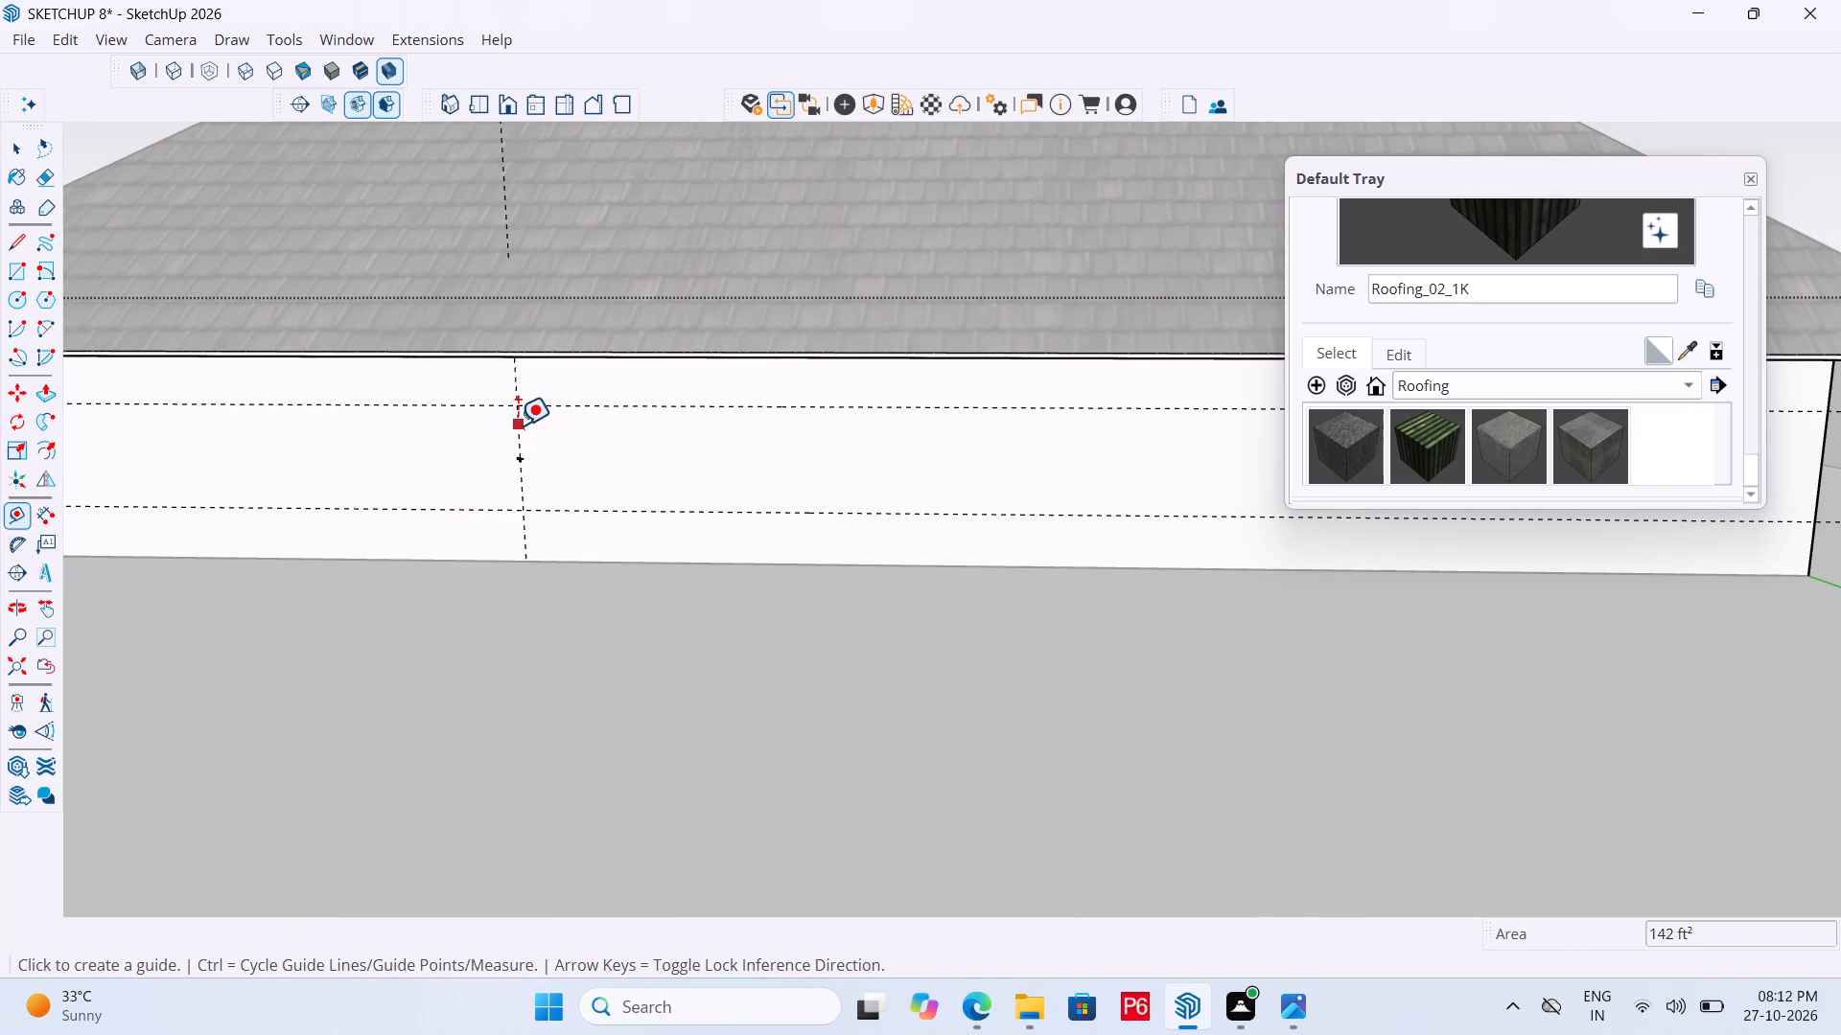
click(519, 425)
scroll(803, 491, down, 5)
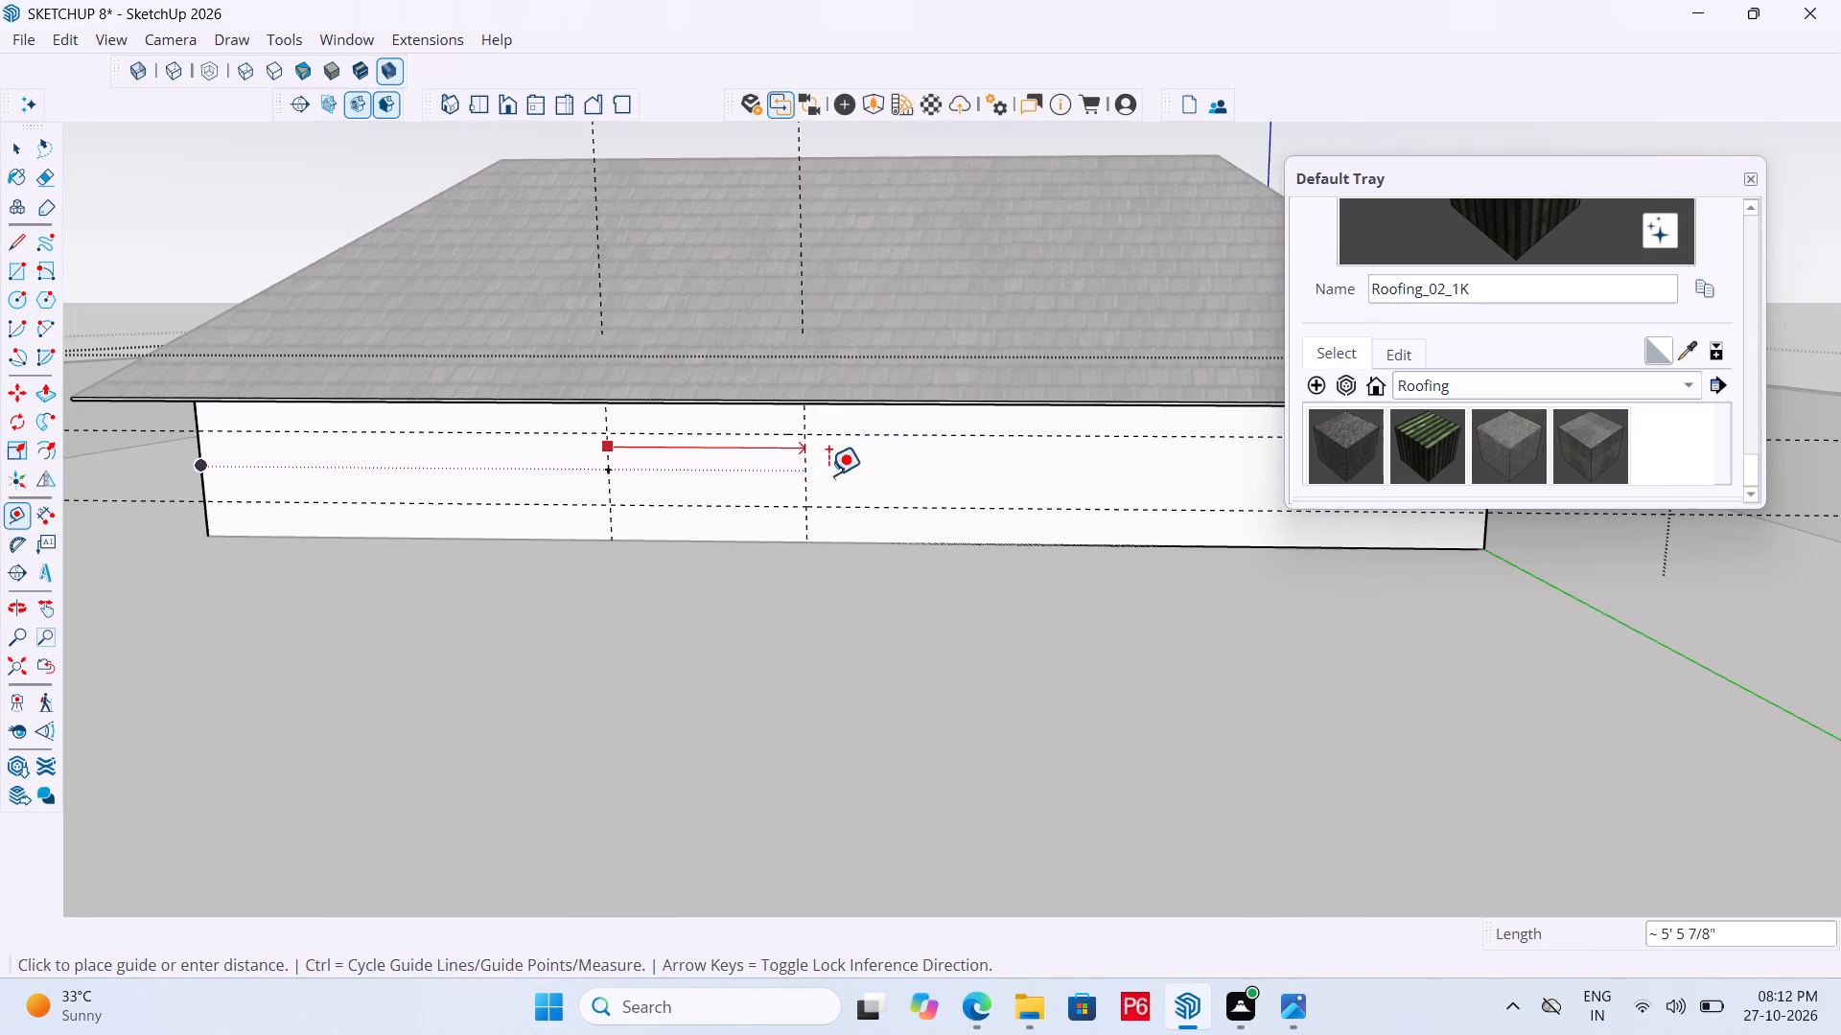
click(989, 469)
key(space)
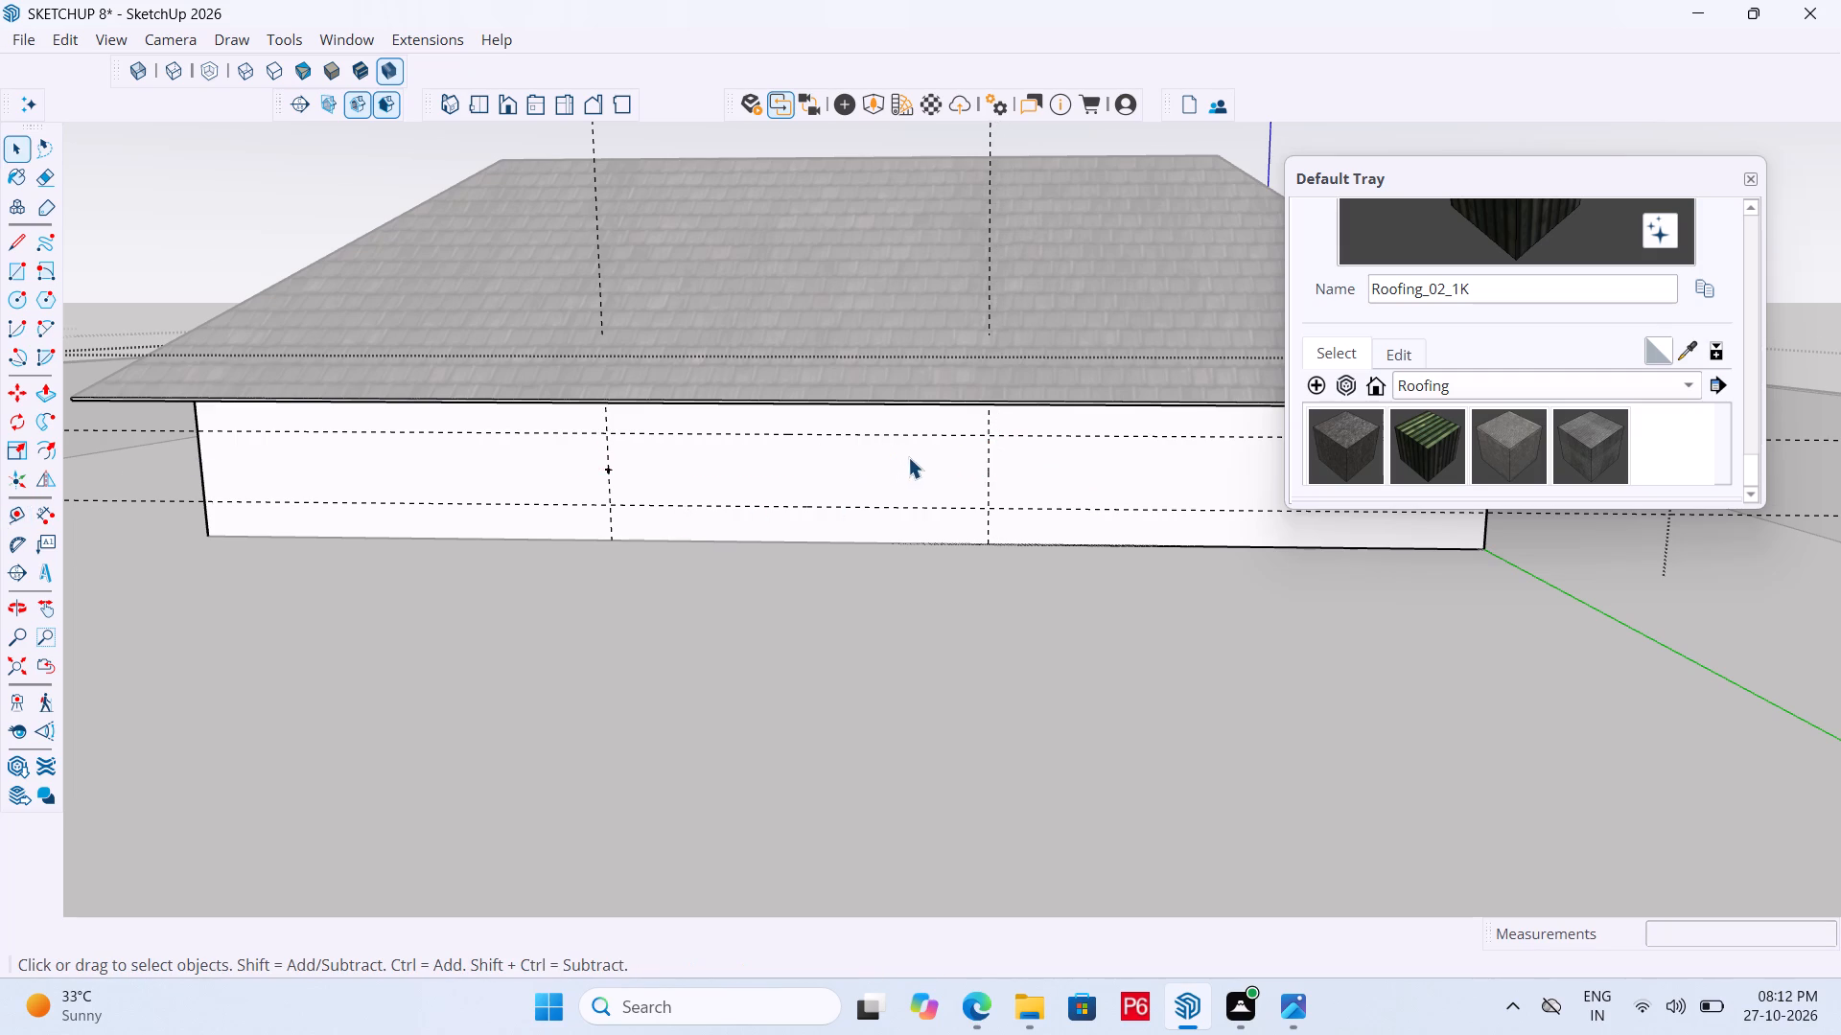
Draw a 2' high rectangle between the four guide intersections on the wall face.
scroll(908, 457, up, 4)
key(r)
click(456, 425)
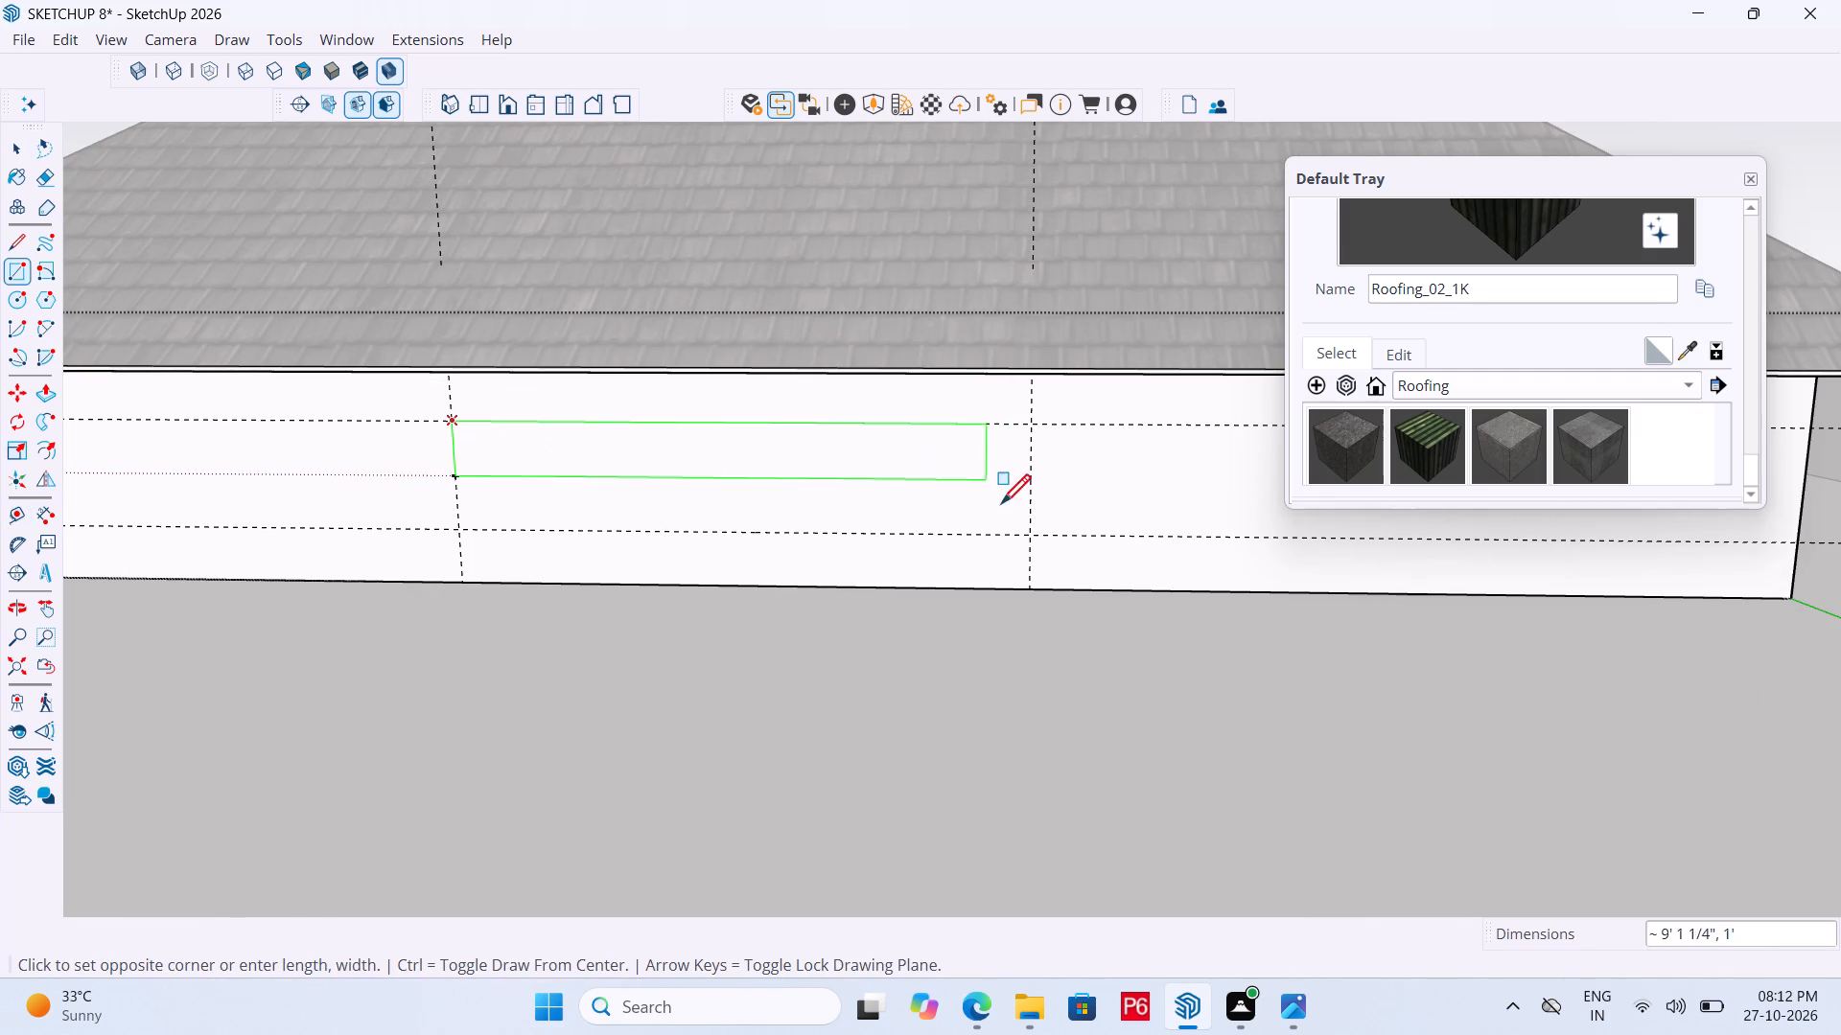
click(1026, 536)
Erase the horizontal and vertical guides around the new rectangle.
key(e)
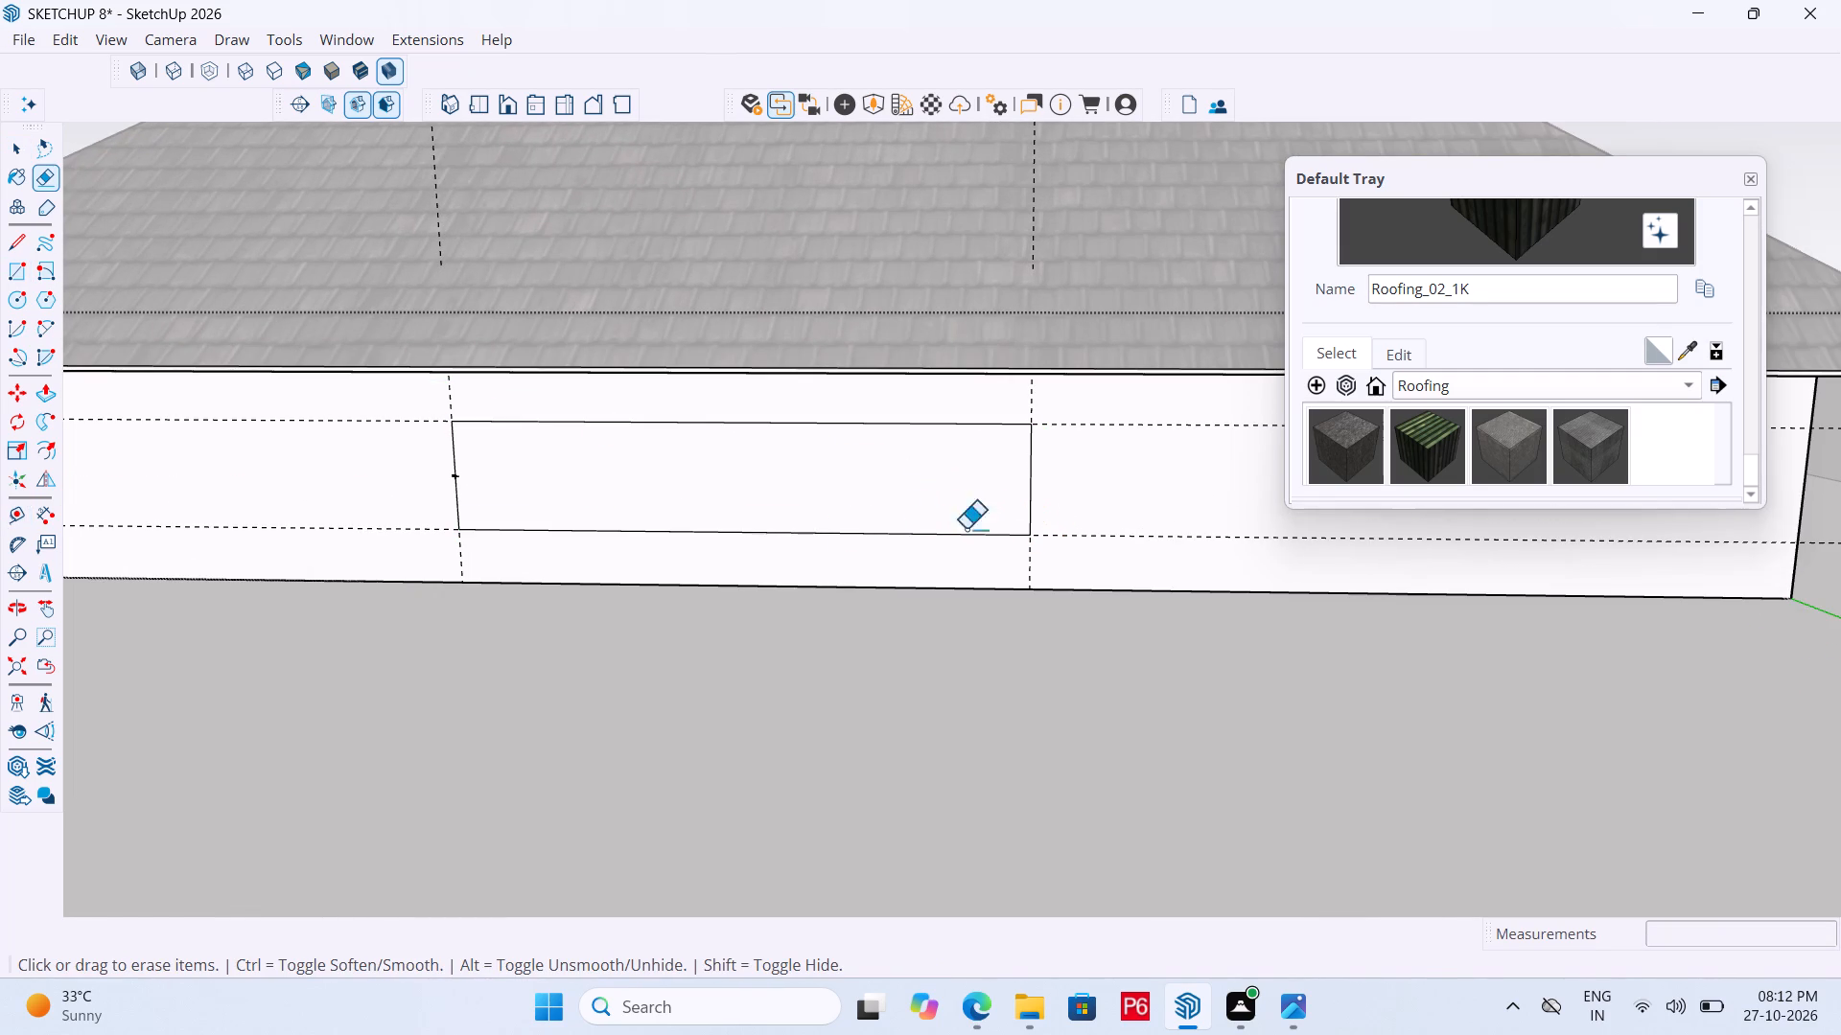
drag(1065, 535, 1069, 460)
drag(1074, 435, 1079, 420)
click(1079, 420)
drag(1048, 409, 1025, 404)
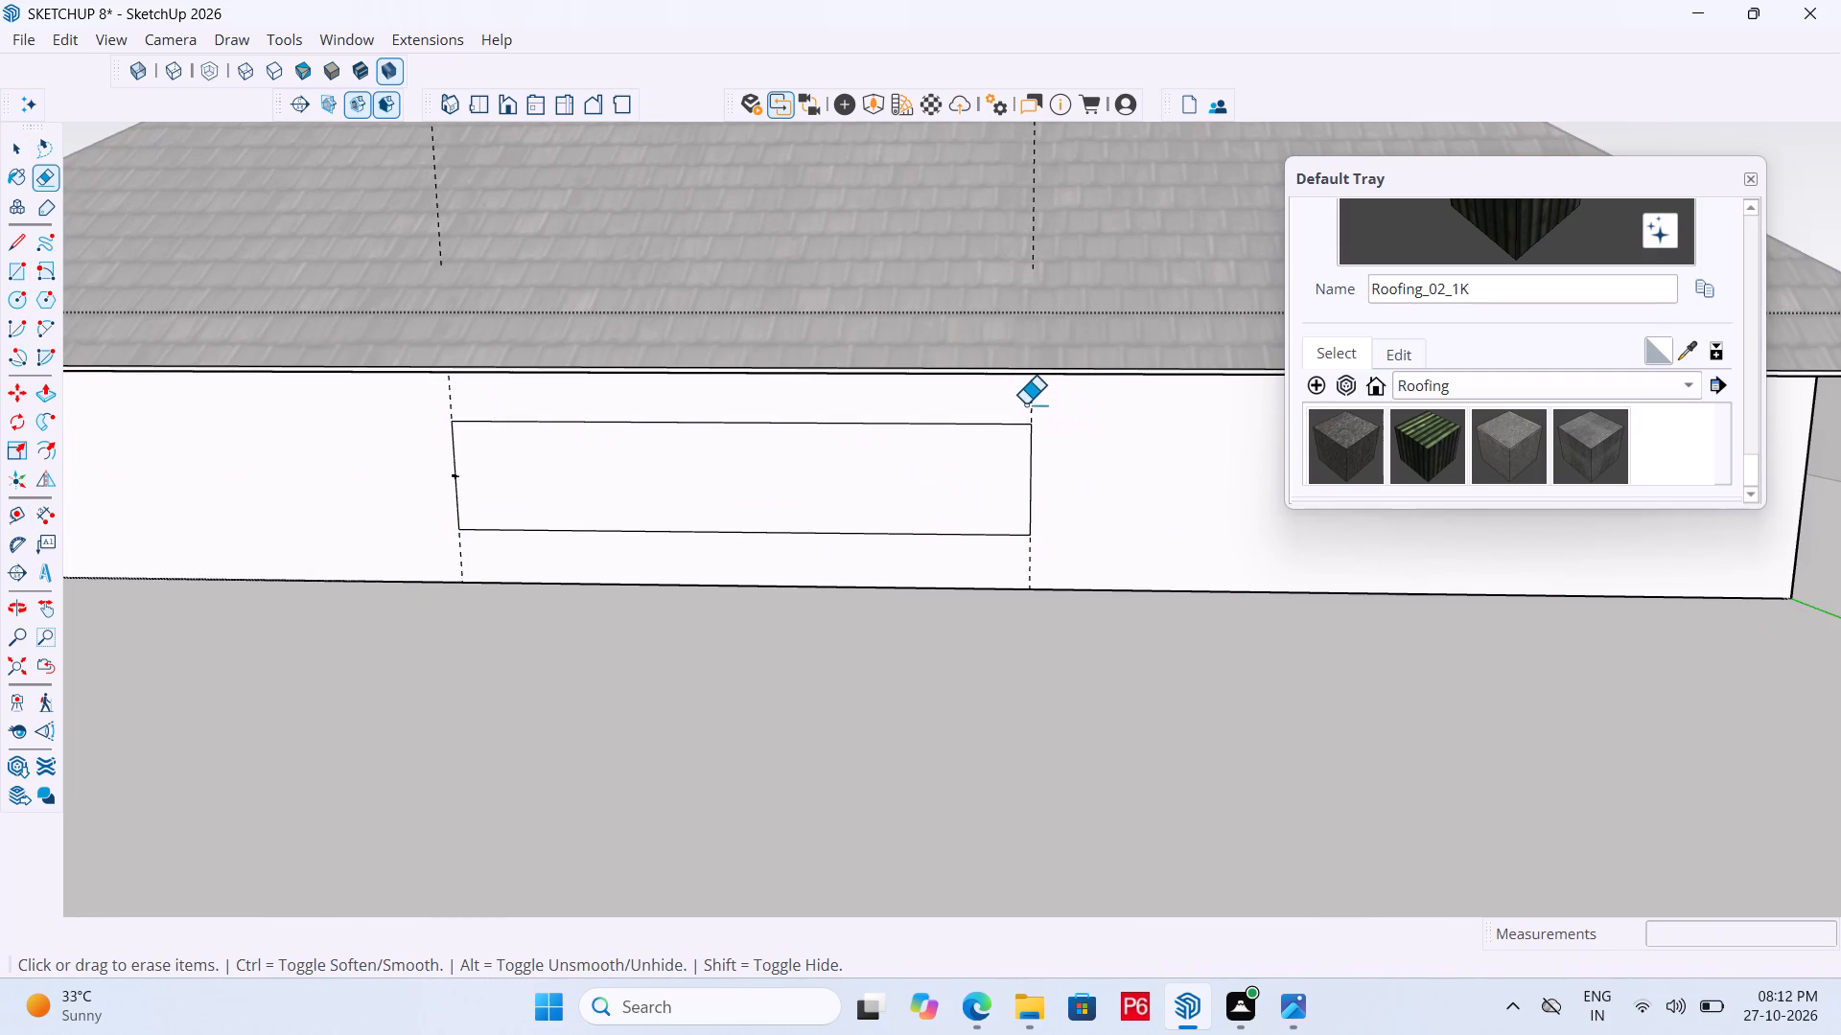
drag(1025, 404, 1019, 402)
click(1019, 402)
drag(441, 391, 469, 390)
click(469, 390)
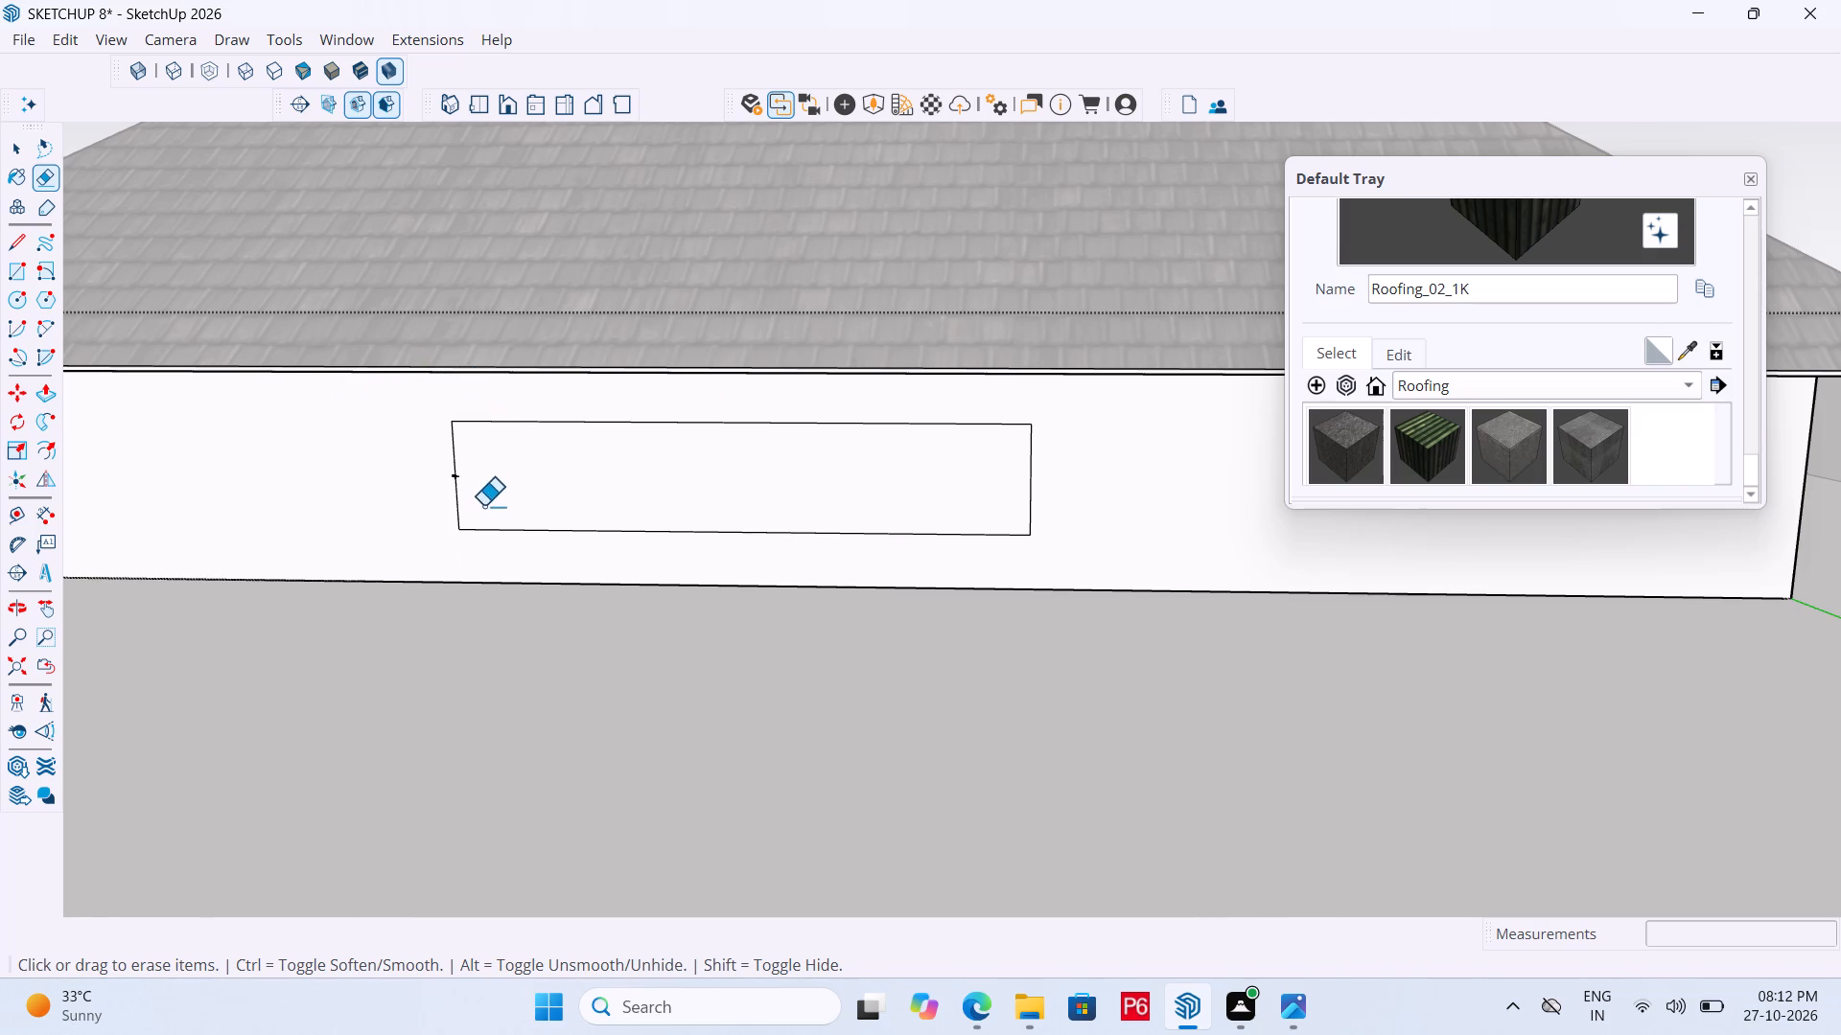
Erase the stray guide mark left on the short edge of the rectangle farther from the green axis.
scroll(484, 506, up, 15)
click(464, 475)
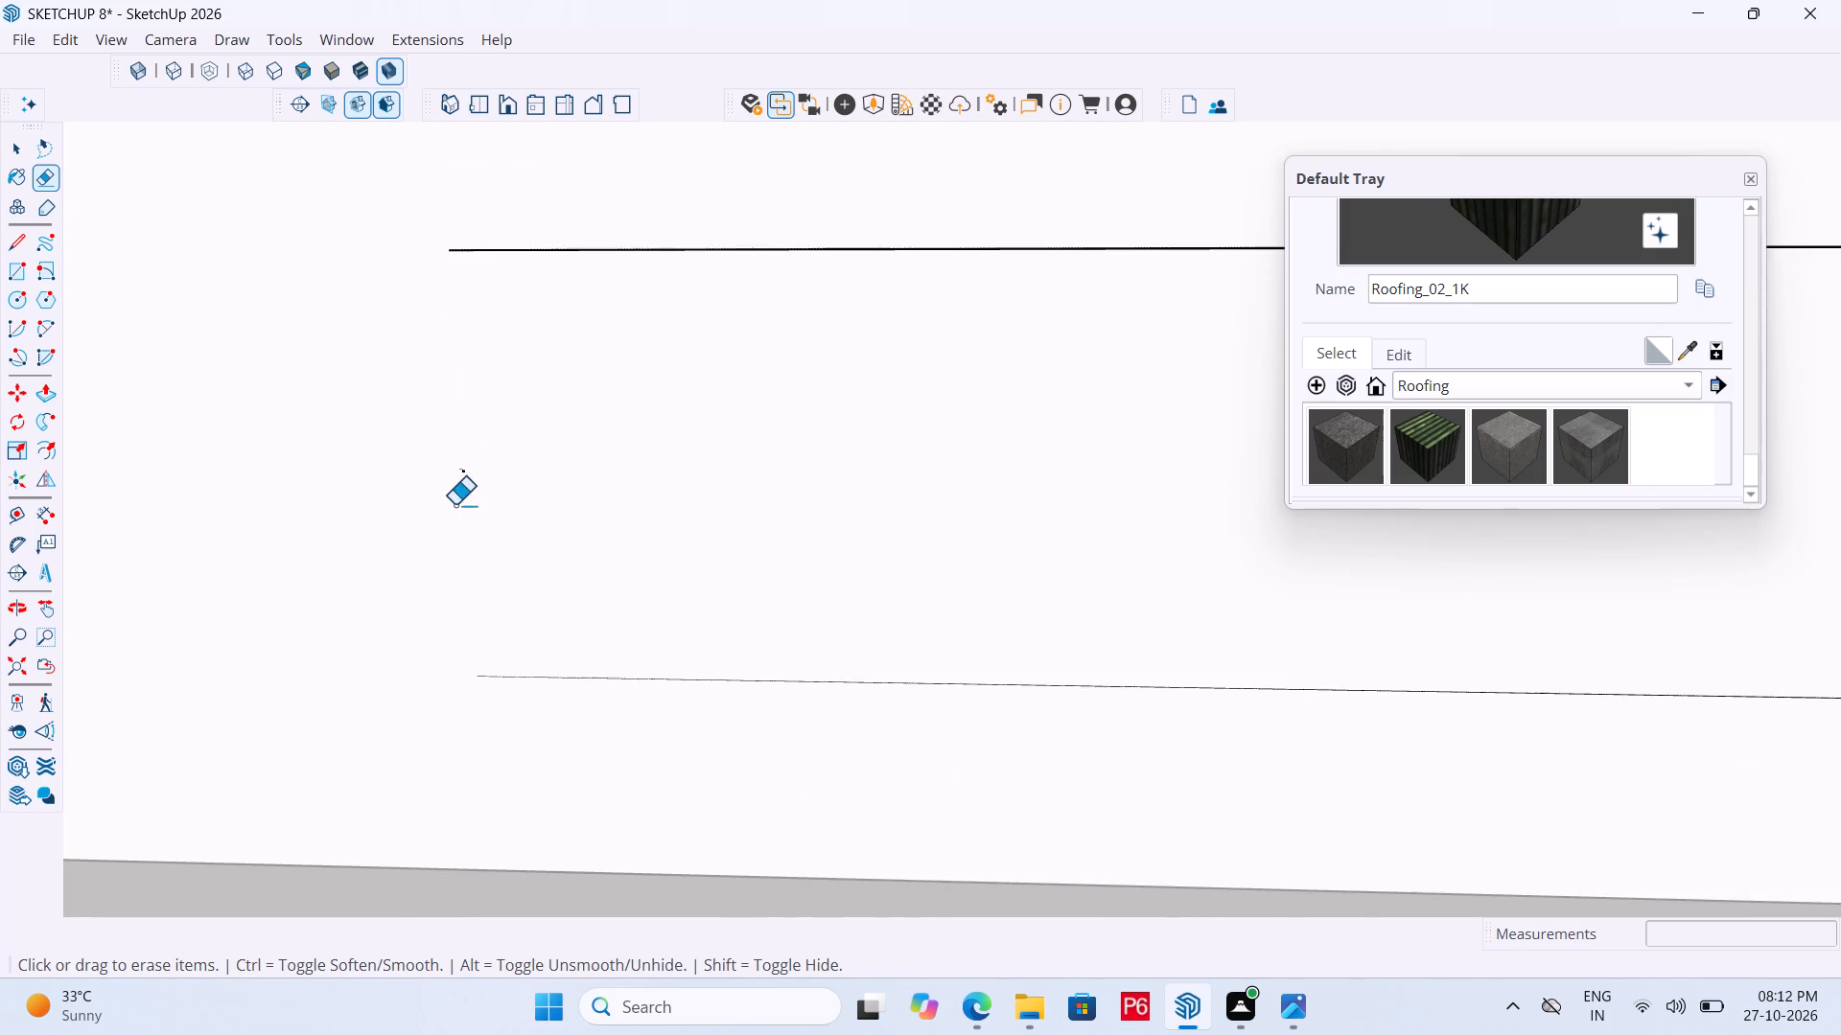
scroll(454, 505, down, 1)
drag(456, 465, 478, 477)
drag(478, 477, 469, 470)
scroll(324, 518, down, 5)
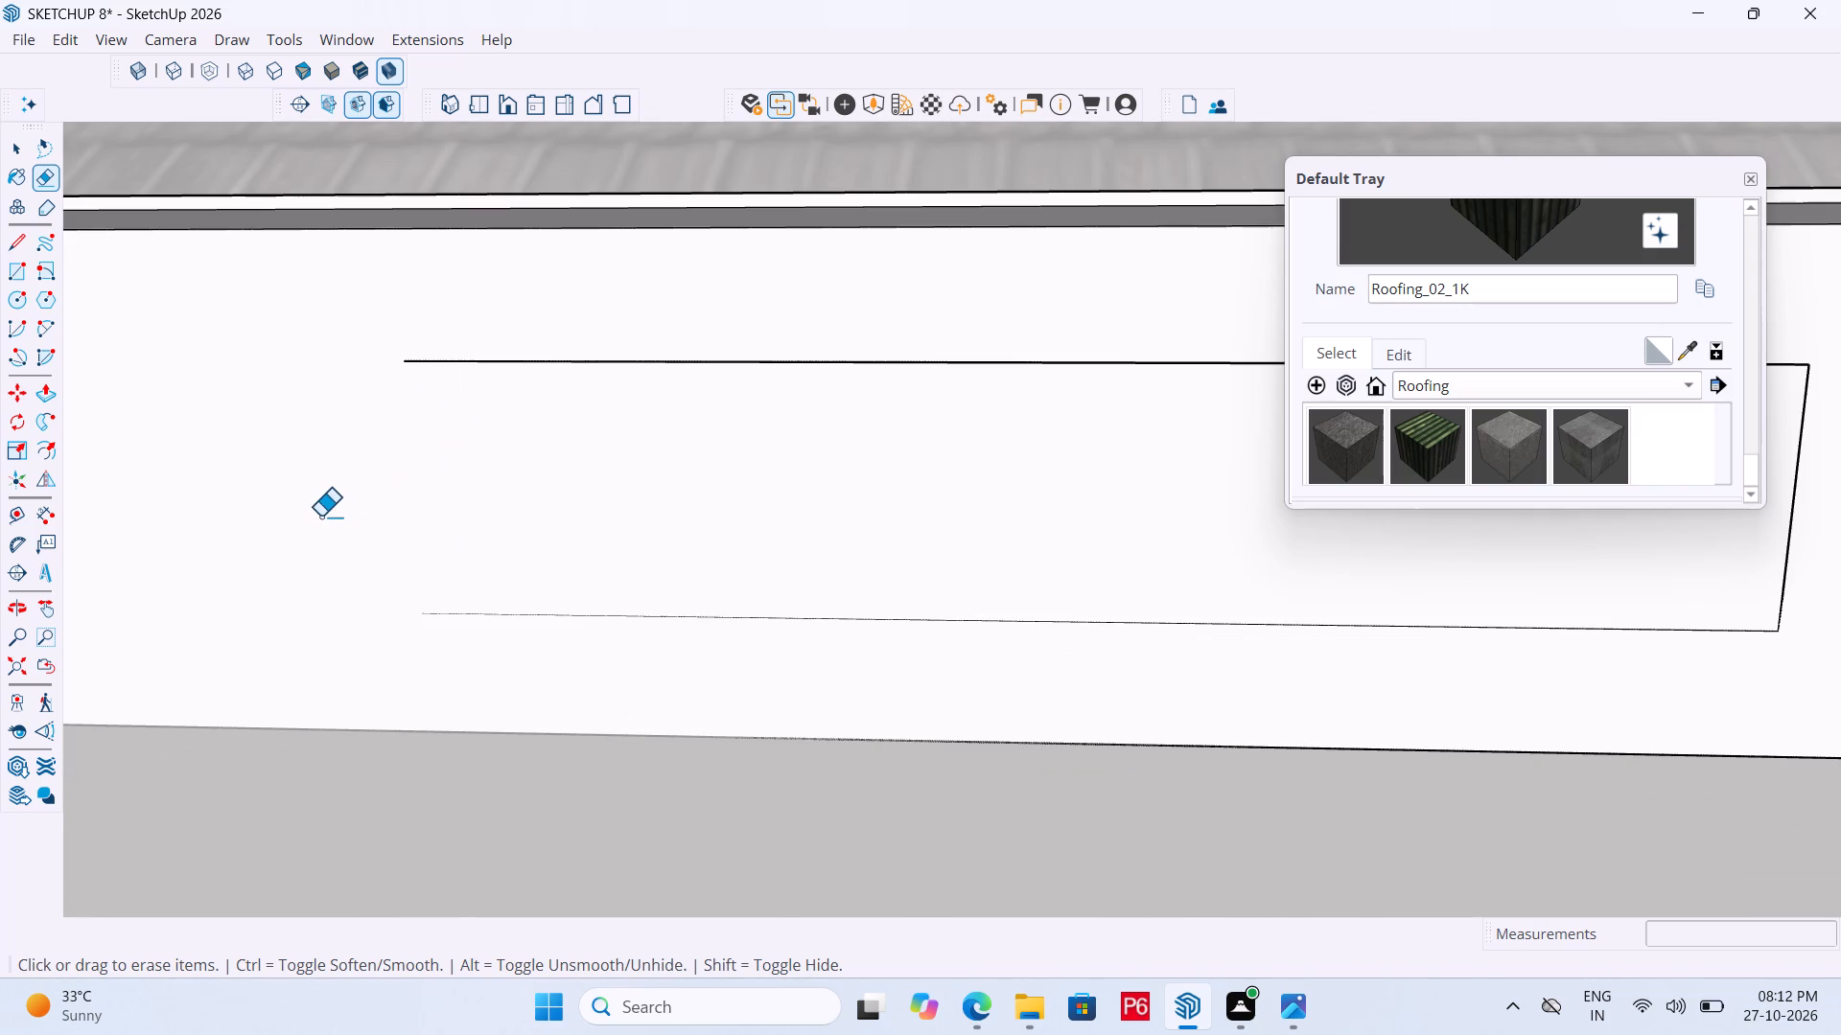
Redraw the rectangle's missing short edge with a line joining the open ends of its two long edges.
key(l)
click(406, 366)
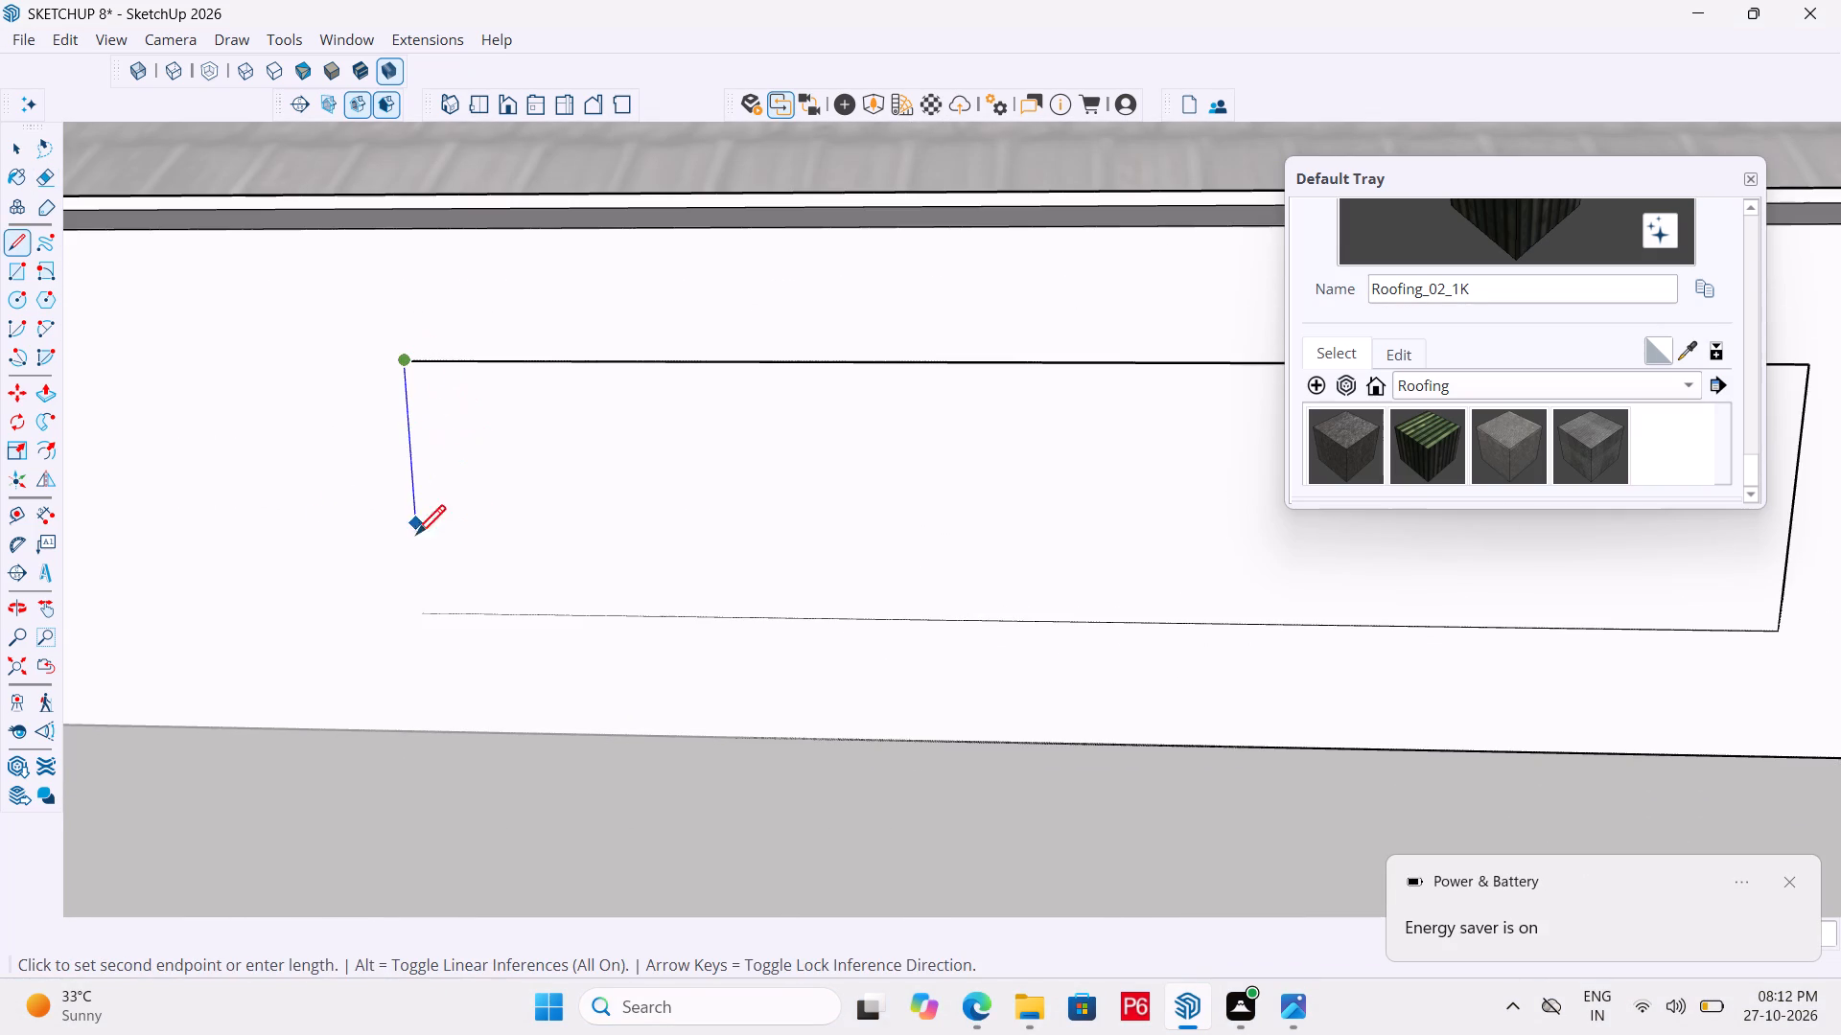
click(424, 611)
scroll(381, 505, down, 6)
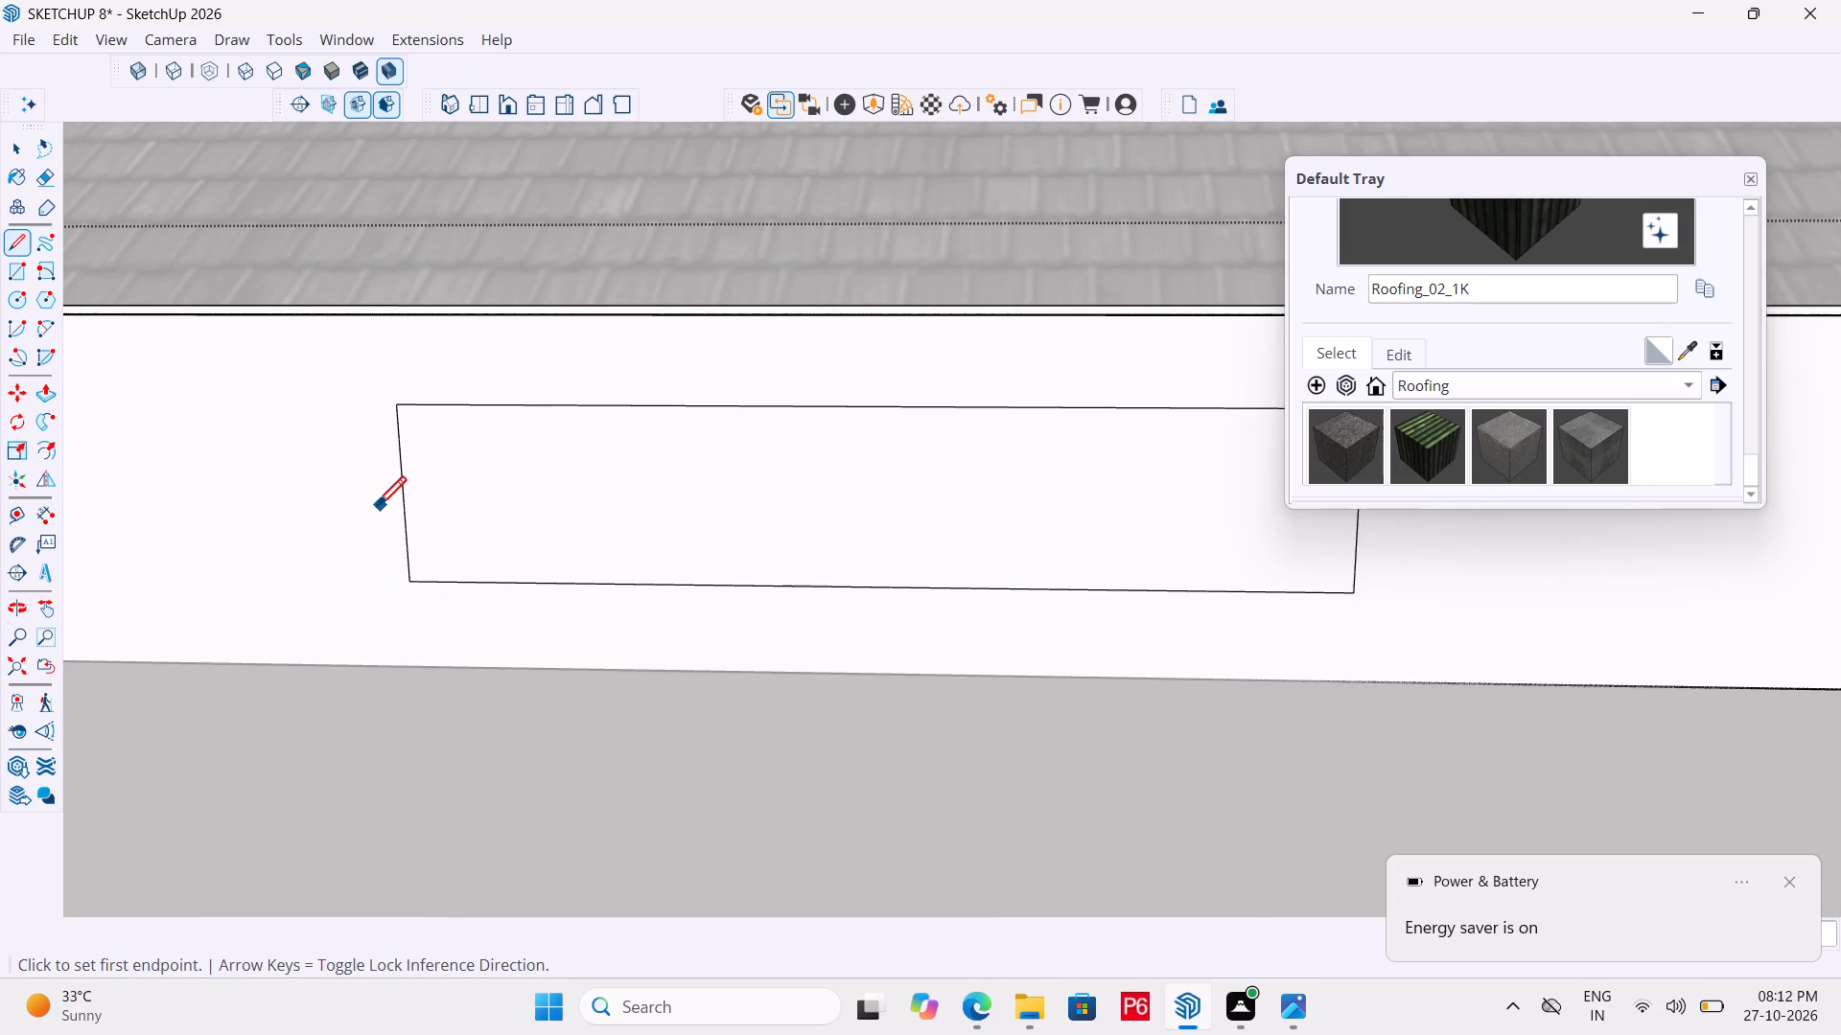
Save the model.
key(ctrl+s)
key(ctrl+s)
key(ctrl+s)
key(ctrl+s)
key(ctrl+s)
key(ctrl+s)
key(ctrl+s)
key(ctrl+s)
key(ctrl+s)
key(ctrl+s)
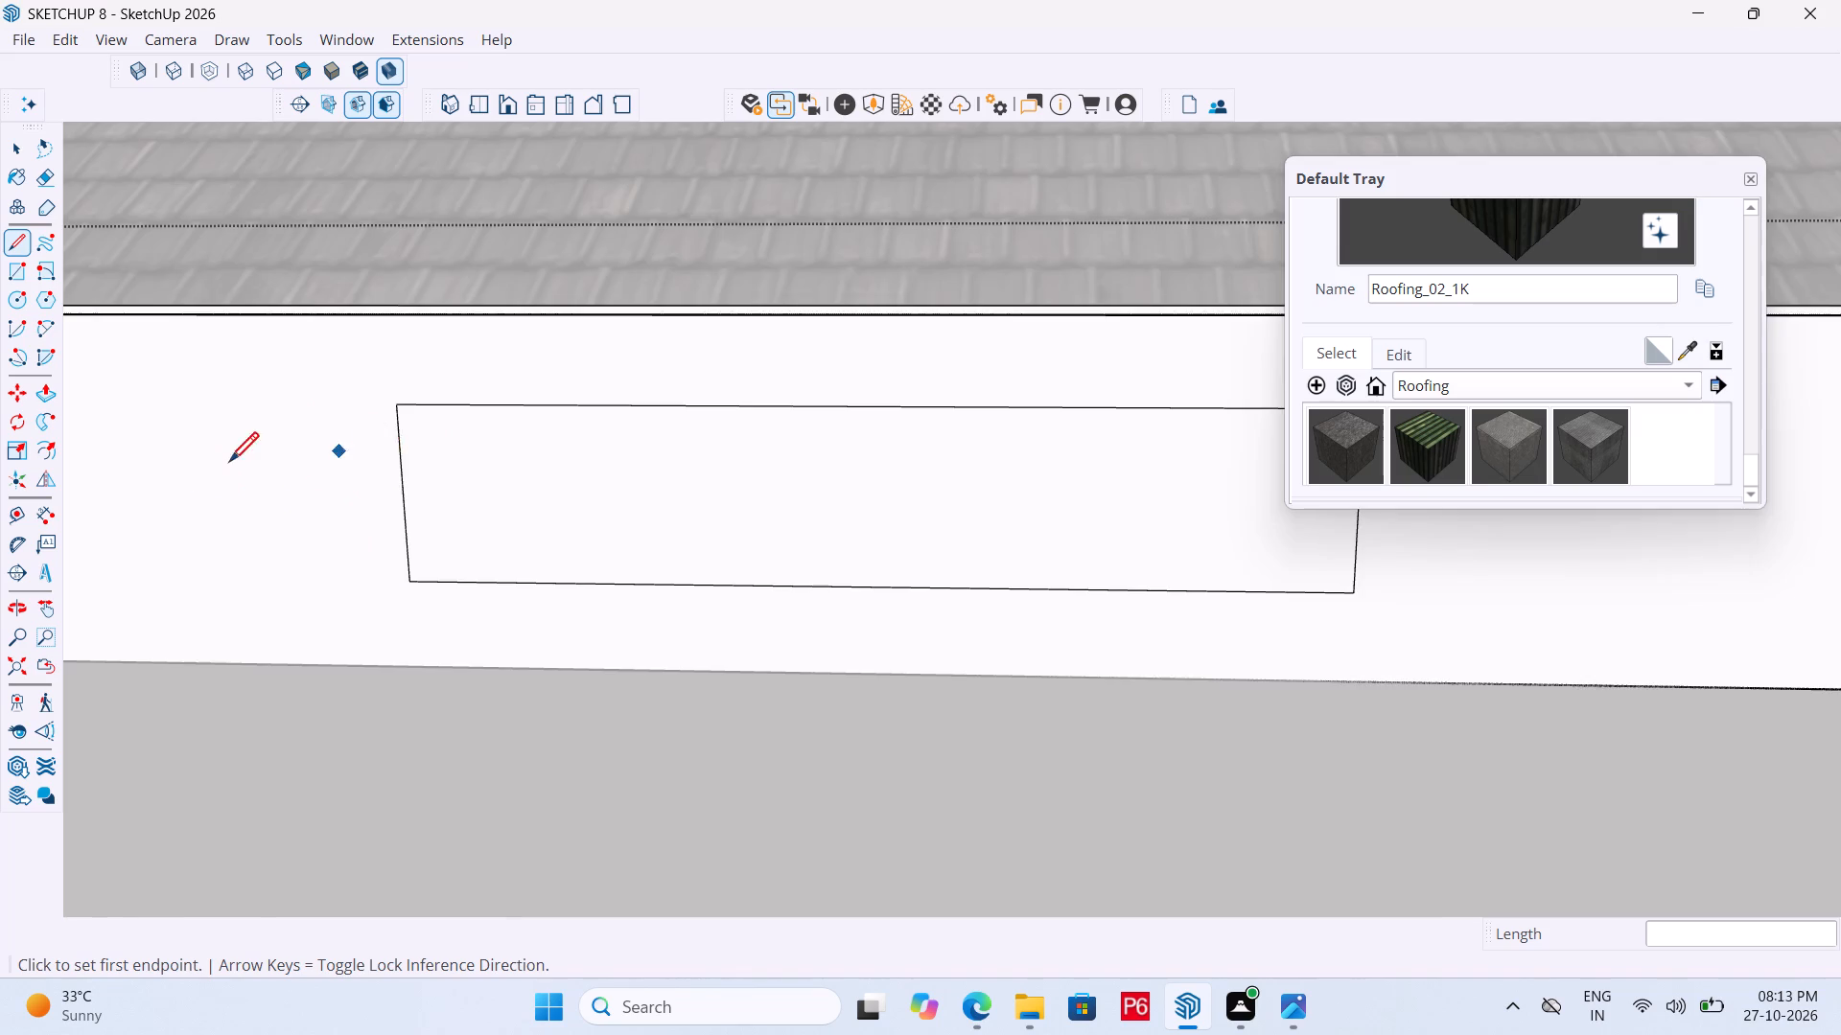
Push the rectangle 6" through the wall to cut the opening, and save the model.
scroll(193, 489, down, 6)
middle_drag(514, 507, 449, 494)
key(p)
click(663, 485)
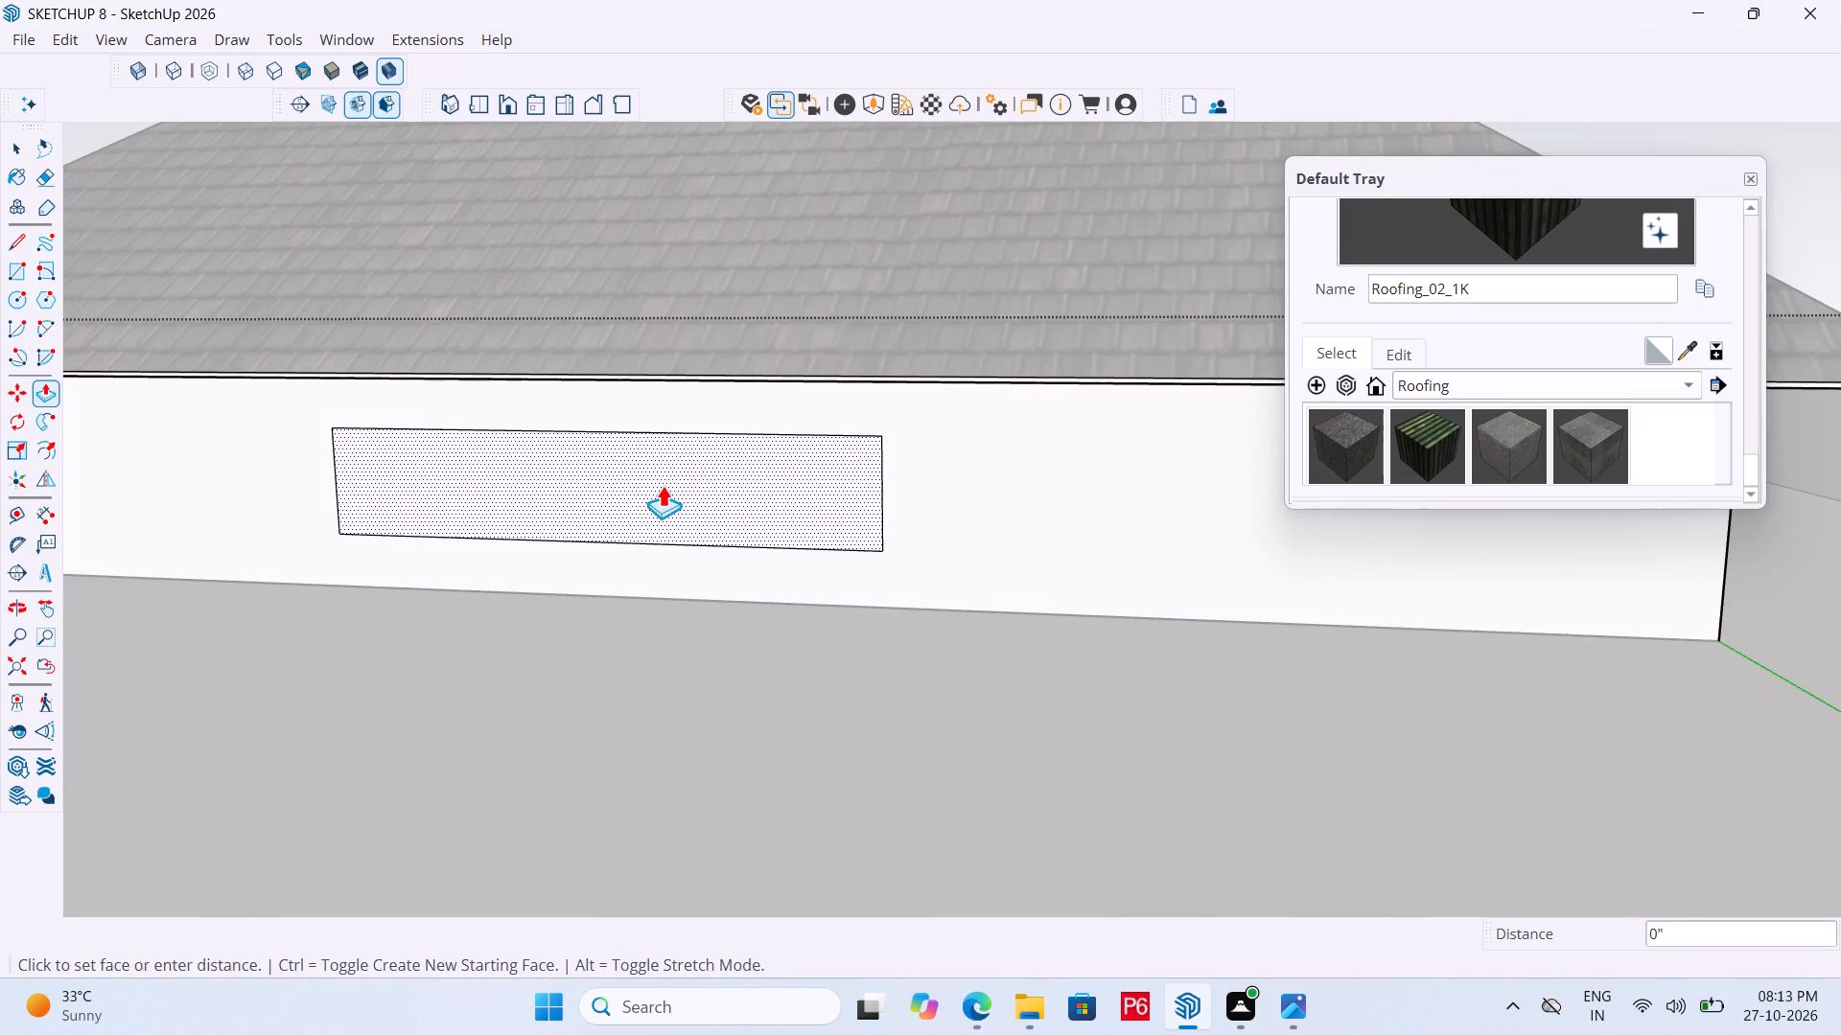
click(680, 462)
middle_drag(828, 488, 788, 492)
key(ctrl+s)
key(ctrl+s)
key(ctrl+s)
key(ctrl+s)
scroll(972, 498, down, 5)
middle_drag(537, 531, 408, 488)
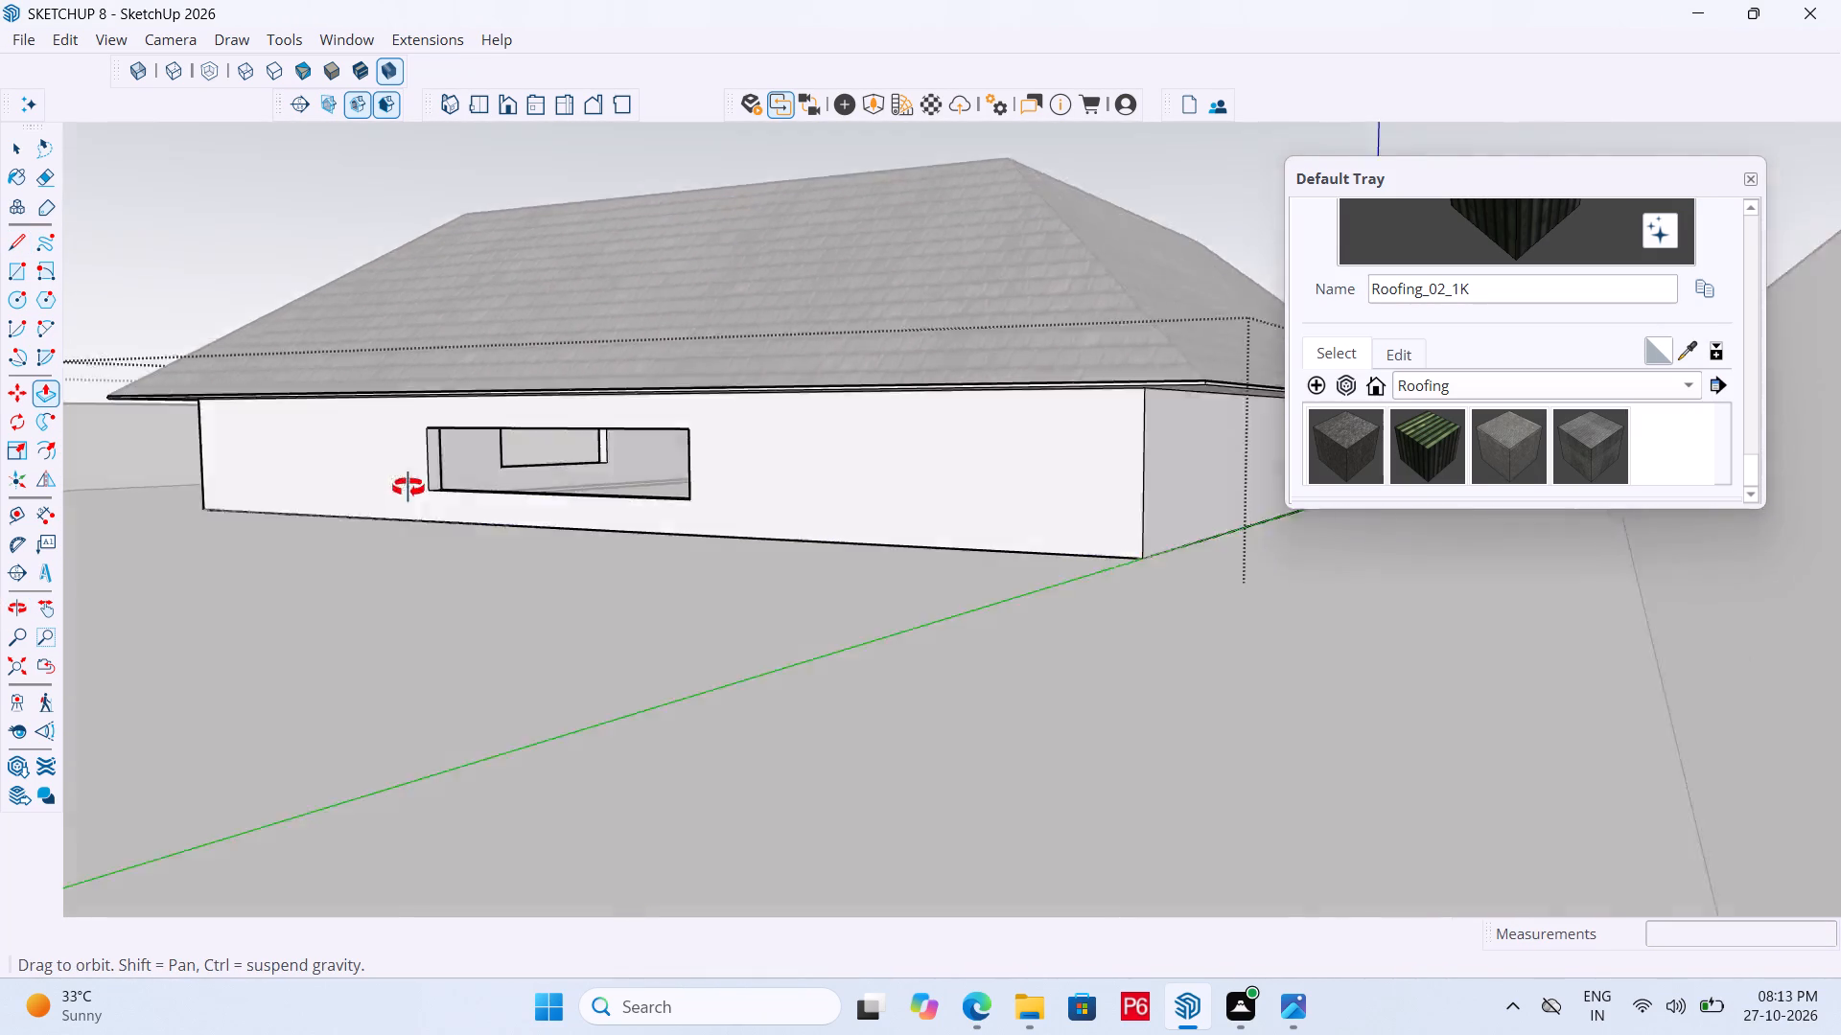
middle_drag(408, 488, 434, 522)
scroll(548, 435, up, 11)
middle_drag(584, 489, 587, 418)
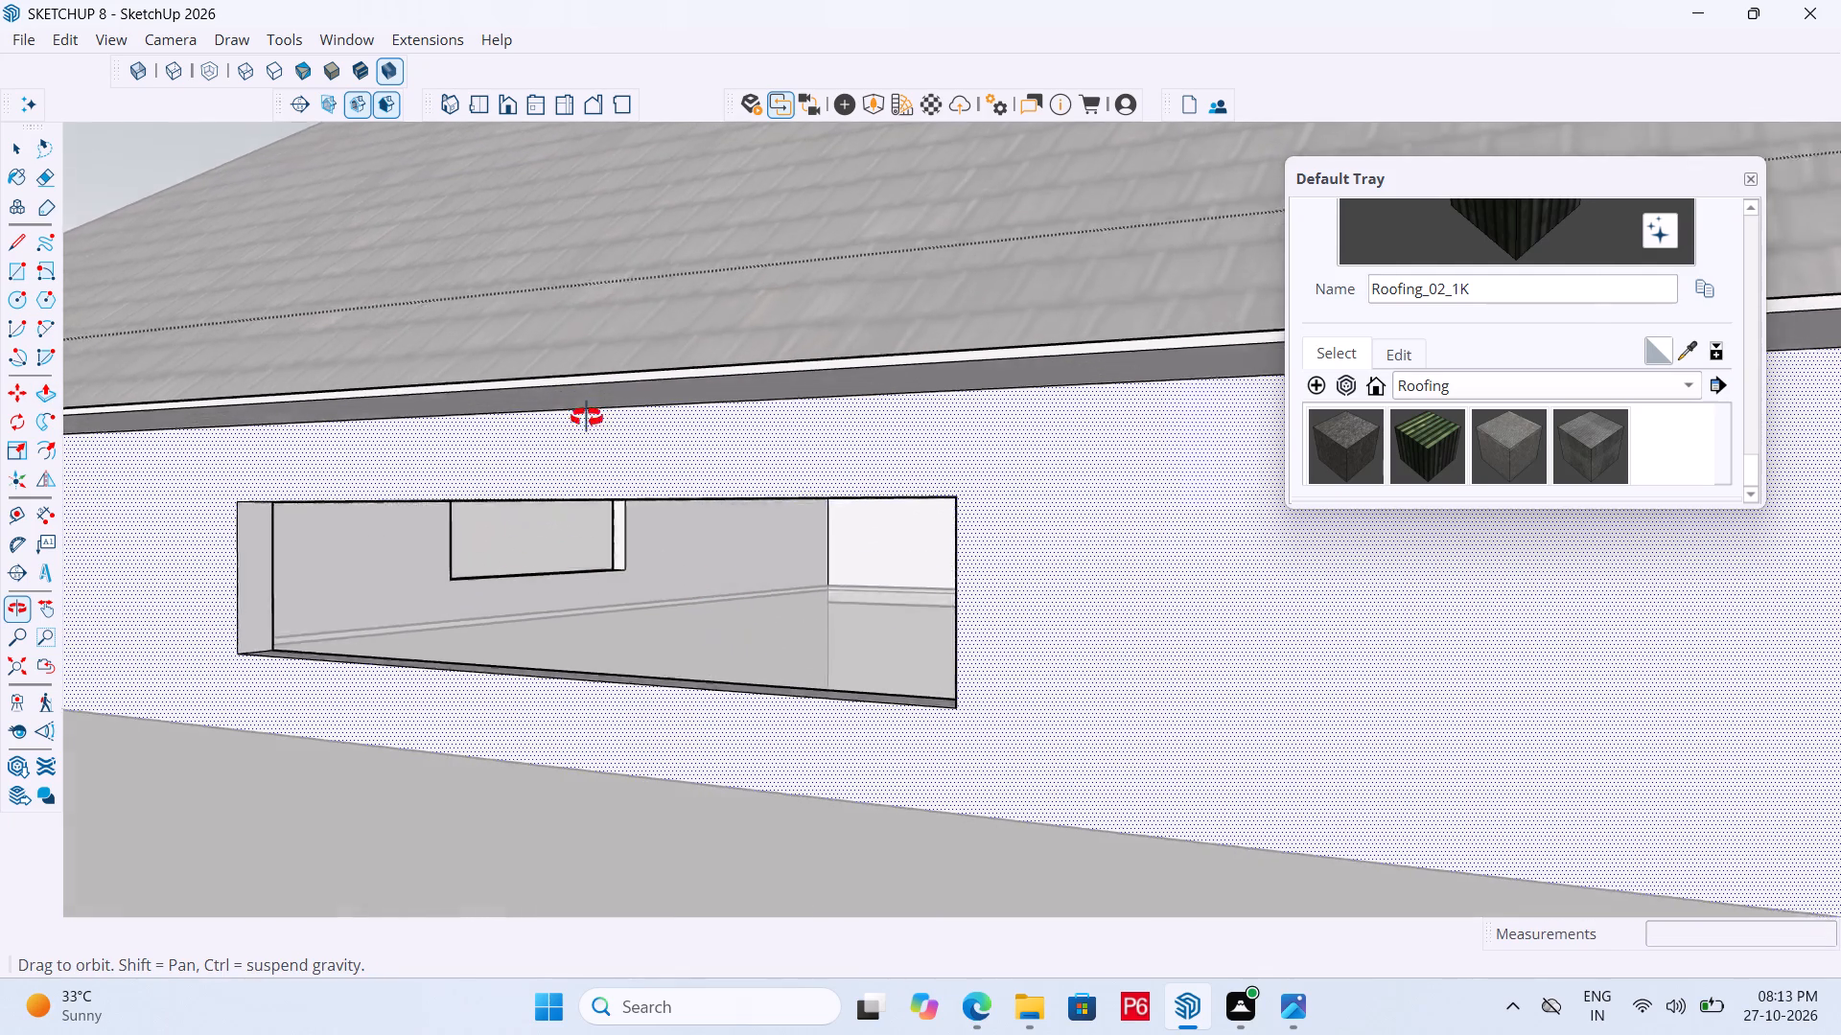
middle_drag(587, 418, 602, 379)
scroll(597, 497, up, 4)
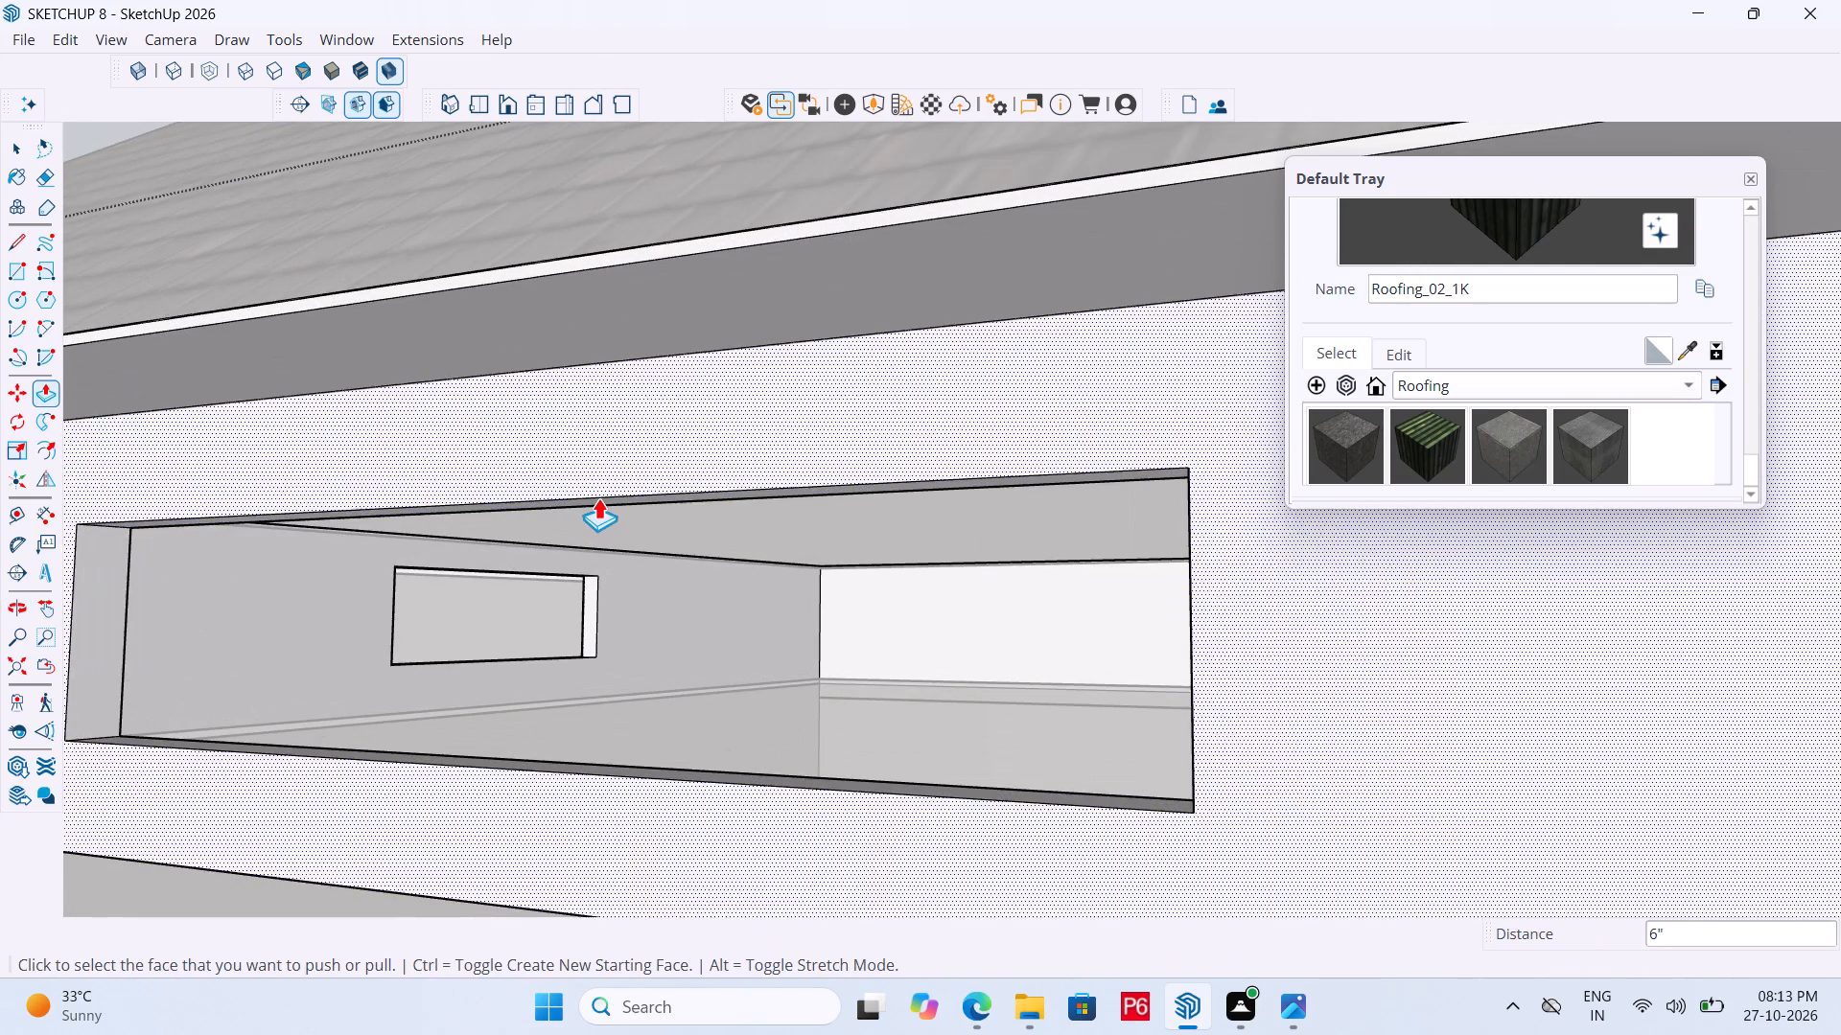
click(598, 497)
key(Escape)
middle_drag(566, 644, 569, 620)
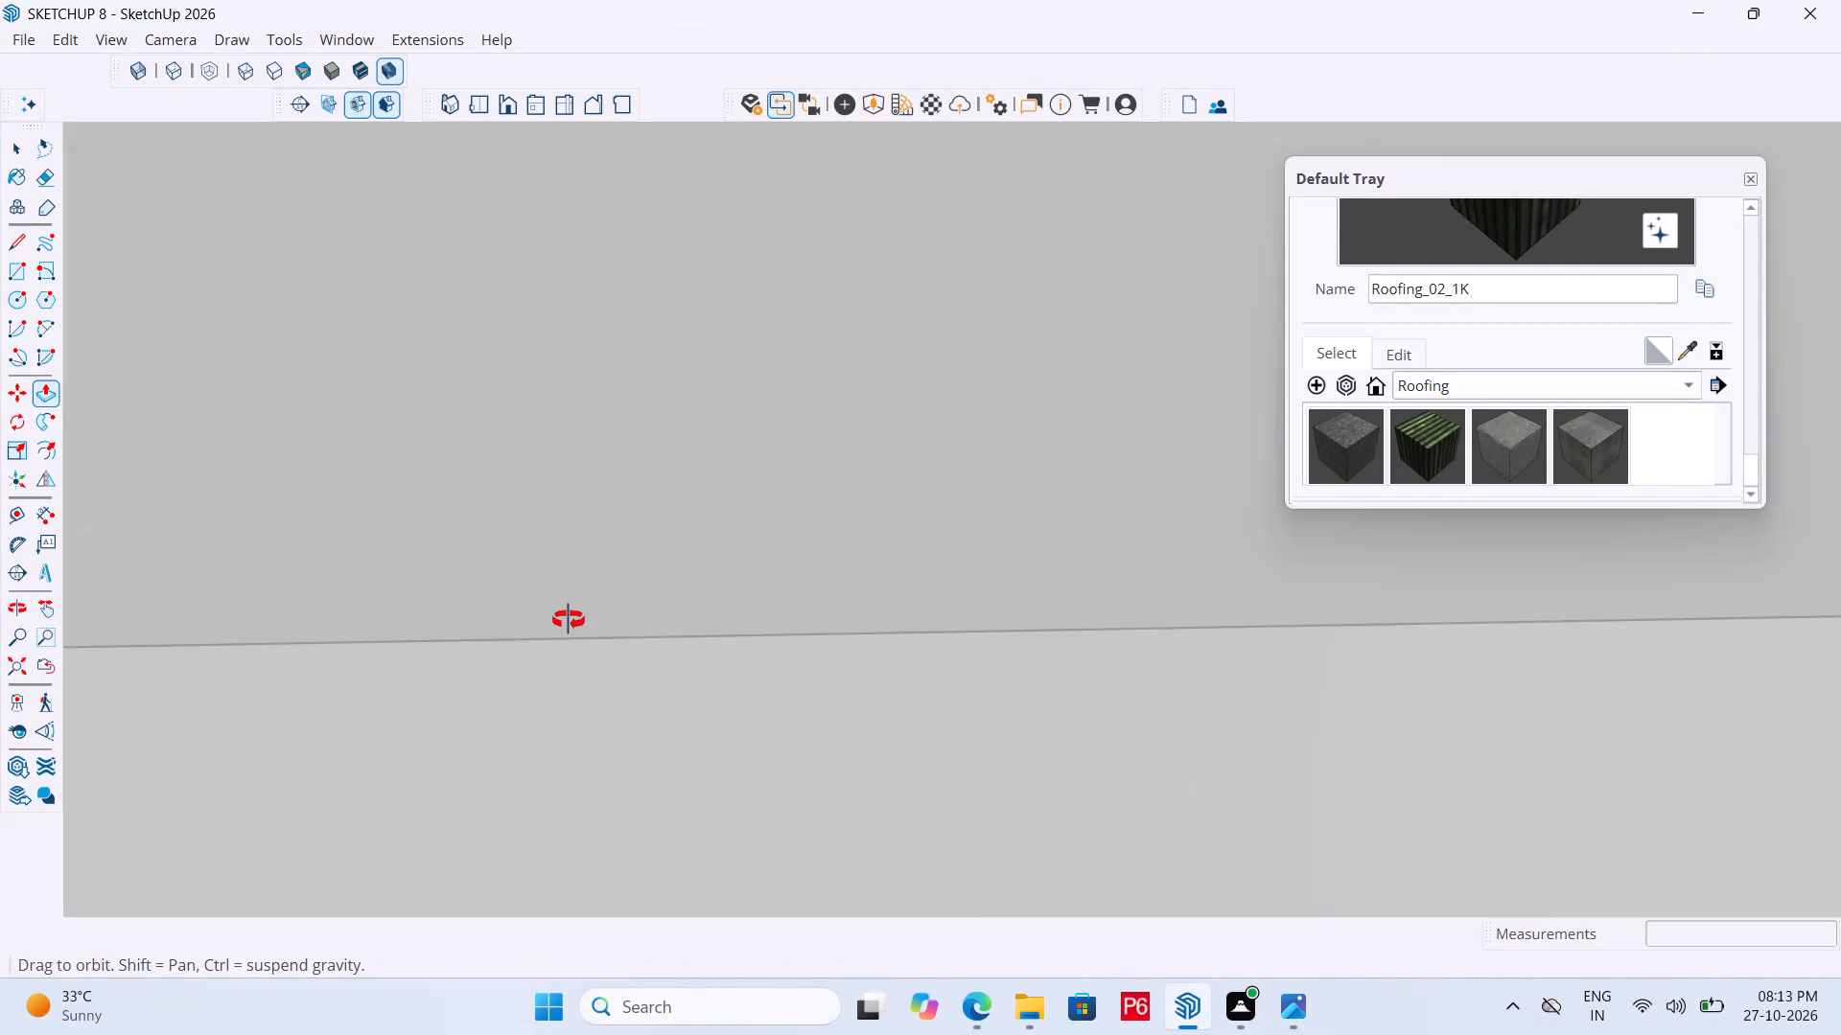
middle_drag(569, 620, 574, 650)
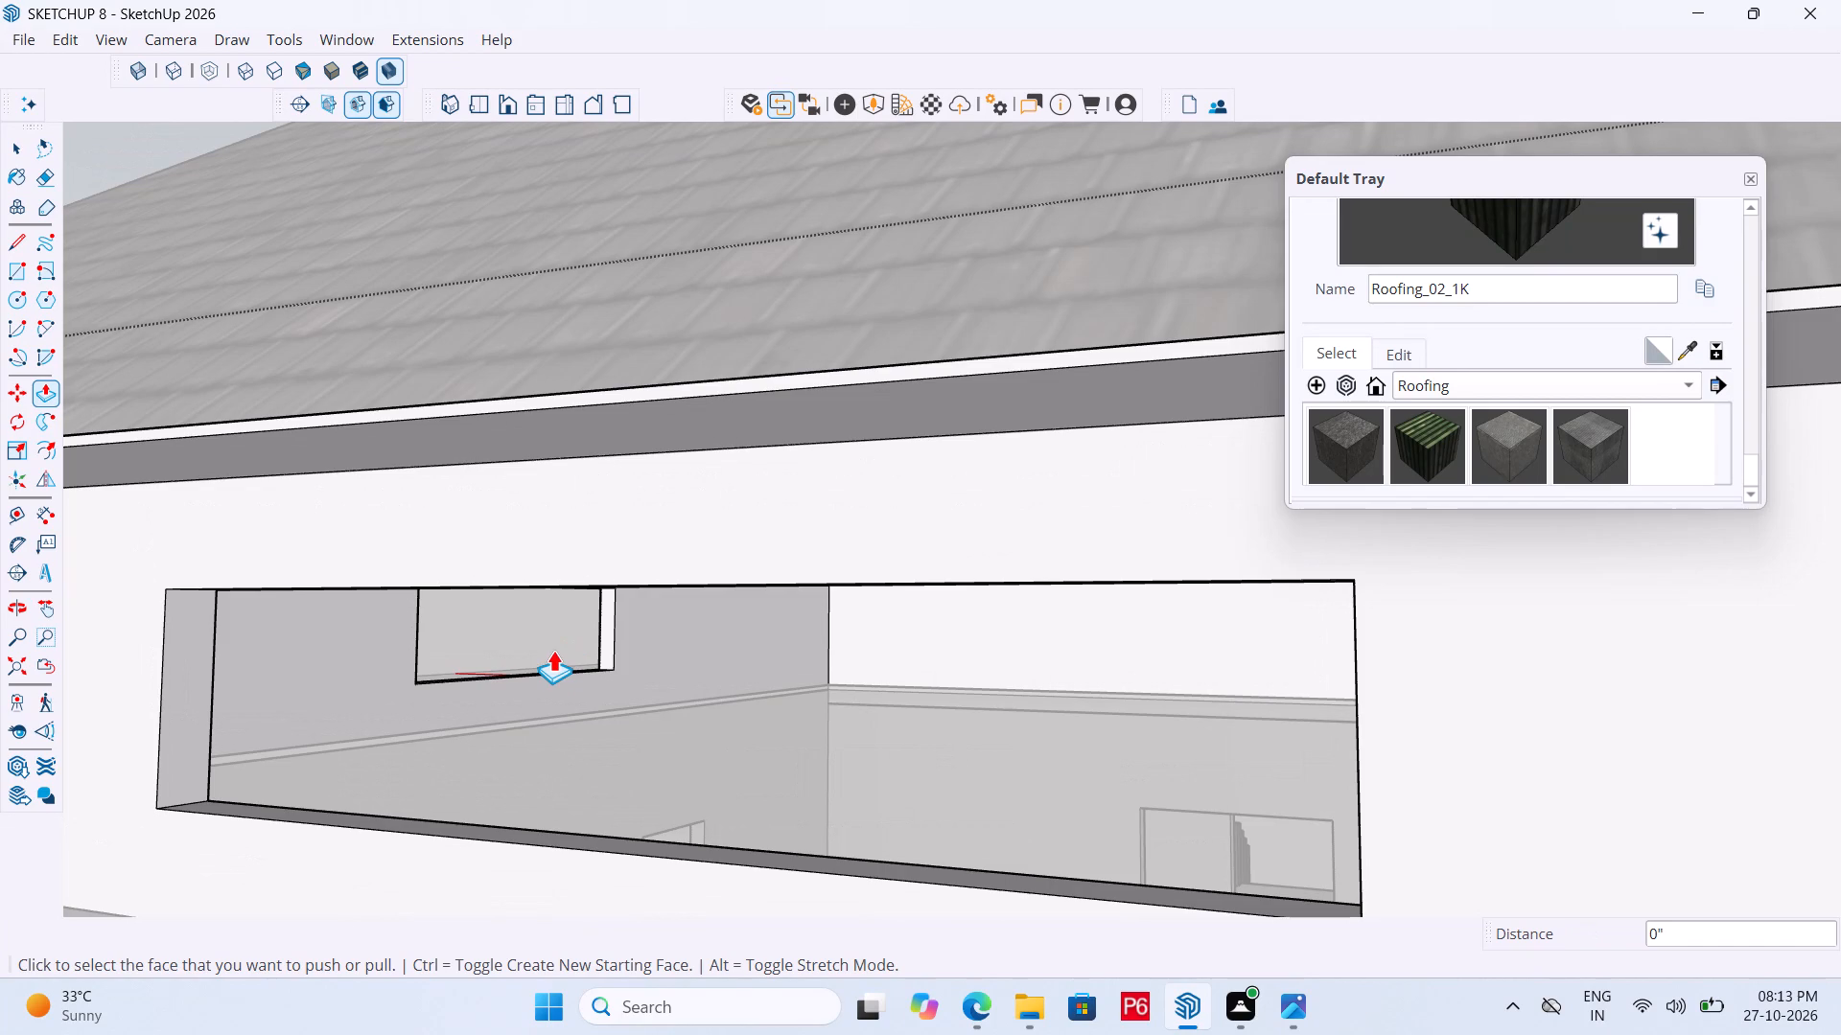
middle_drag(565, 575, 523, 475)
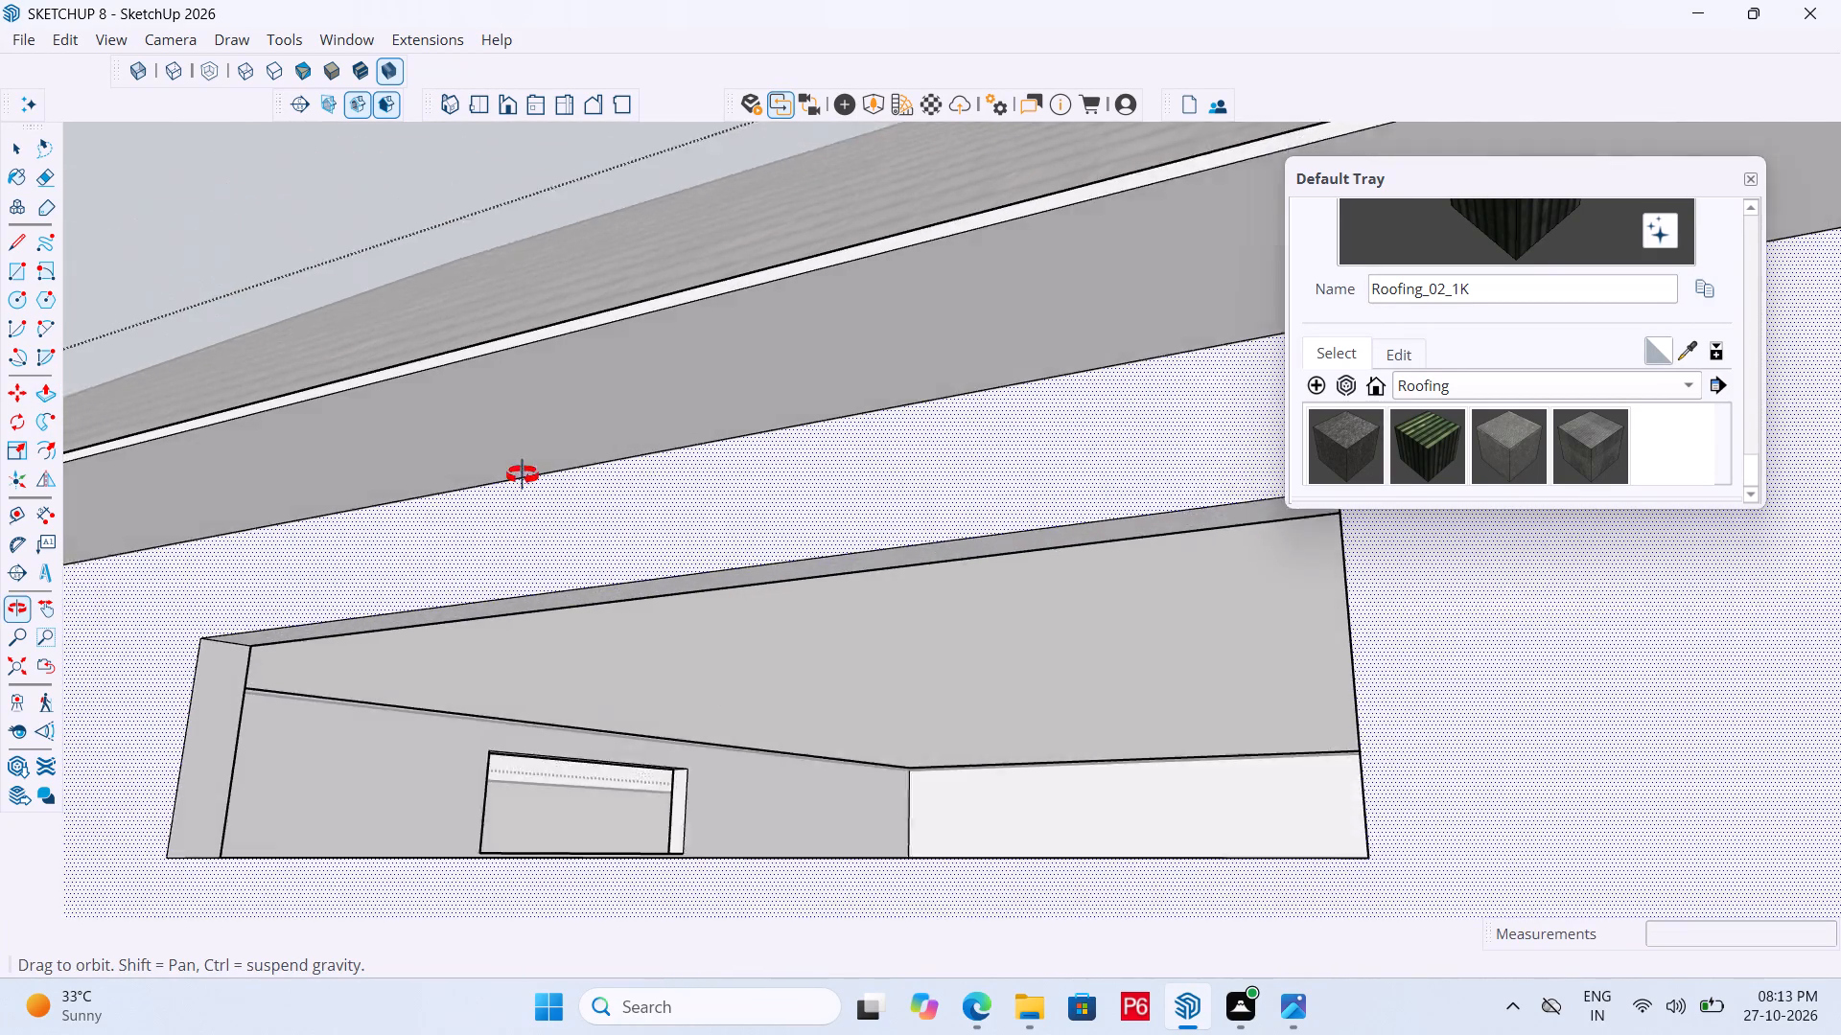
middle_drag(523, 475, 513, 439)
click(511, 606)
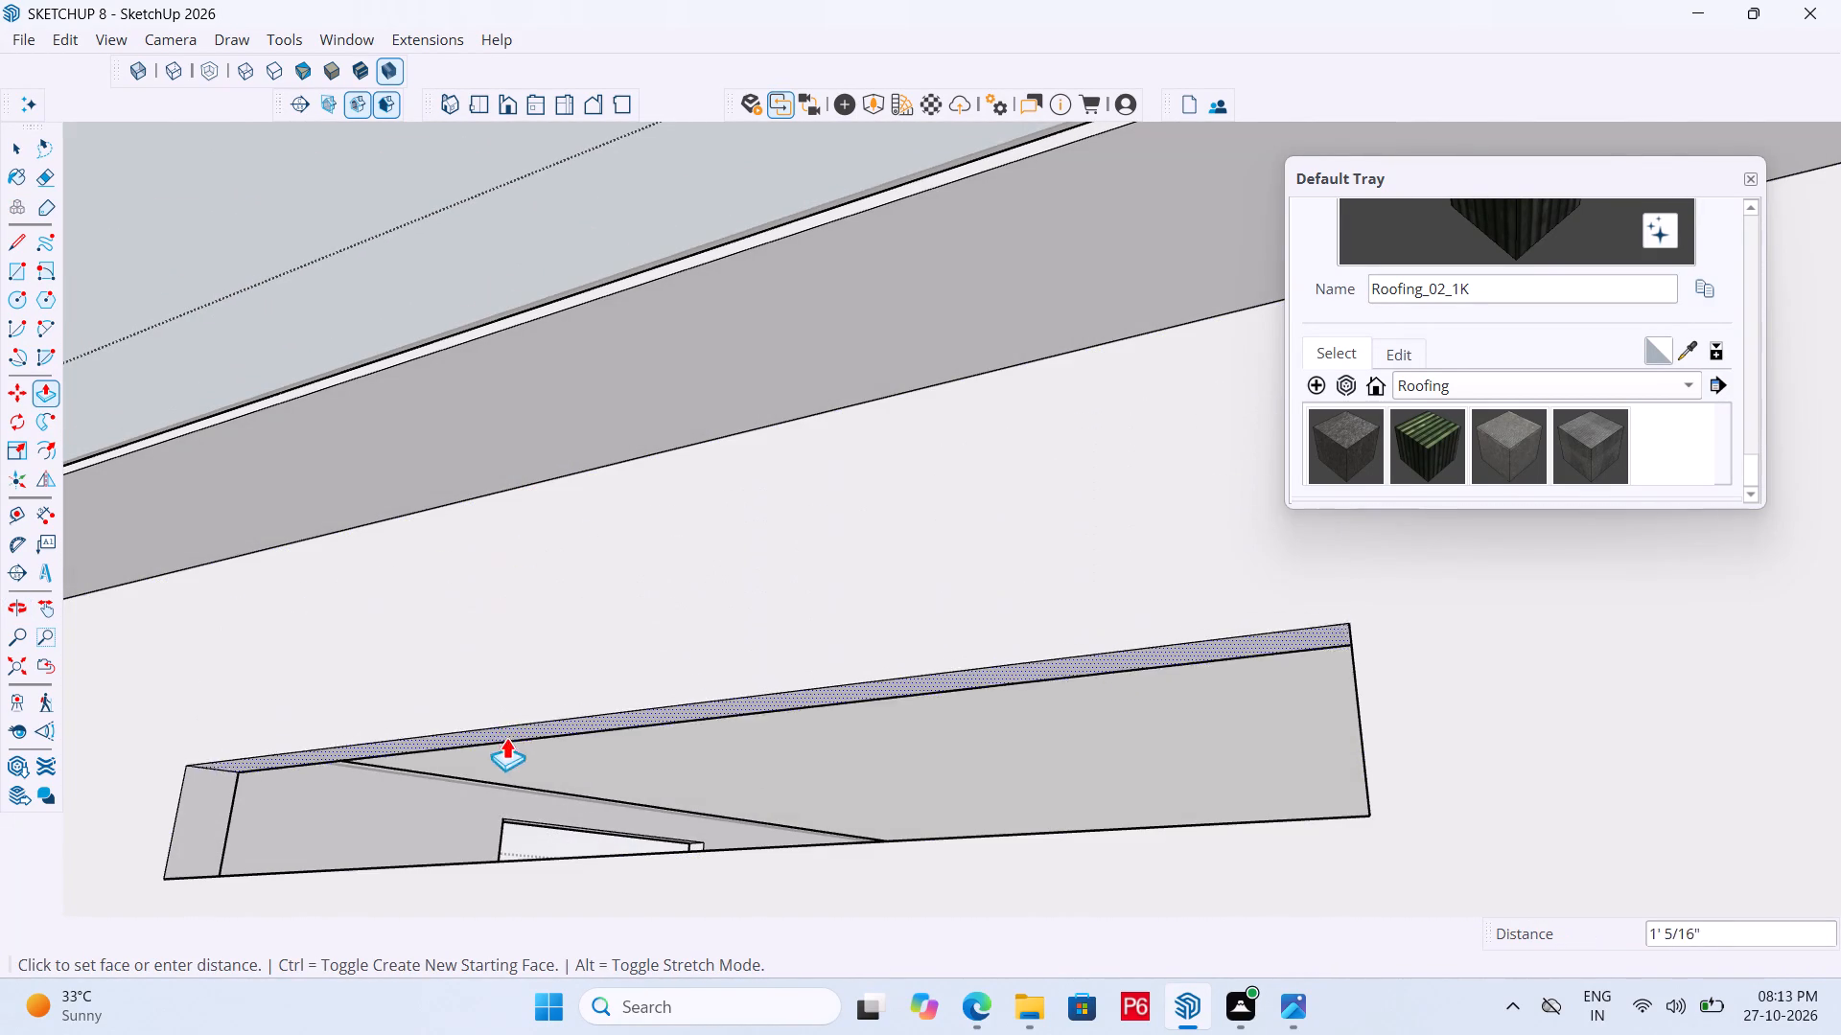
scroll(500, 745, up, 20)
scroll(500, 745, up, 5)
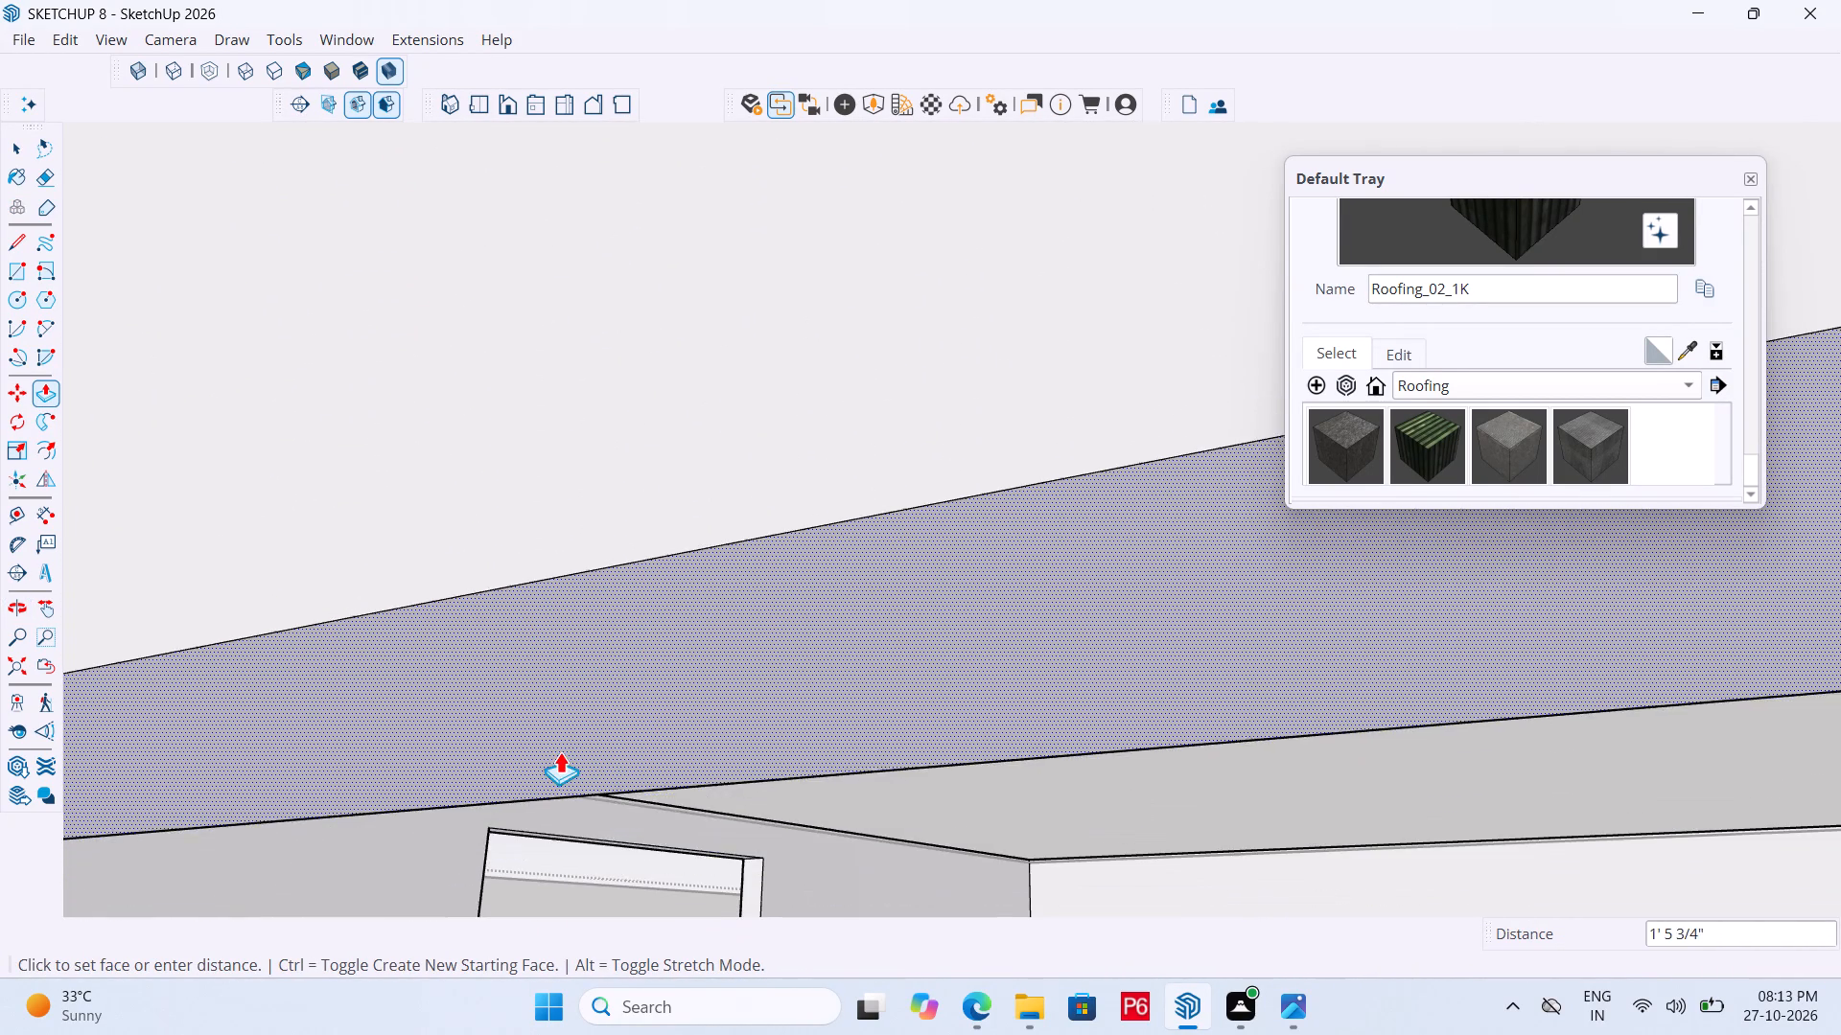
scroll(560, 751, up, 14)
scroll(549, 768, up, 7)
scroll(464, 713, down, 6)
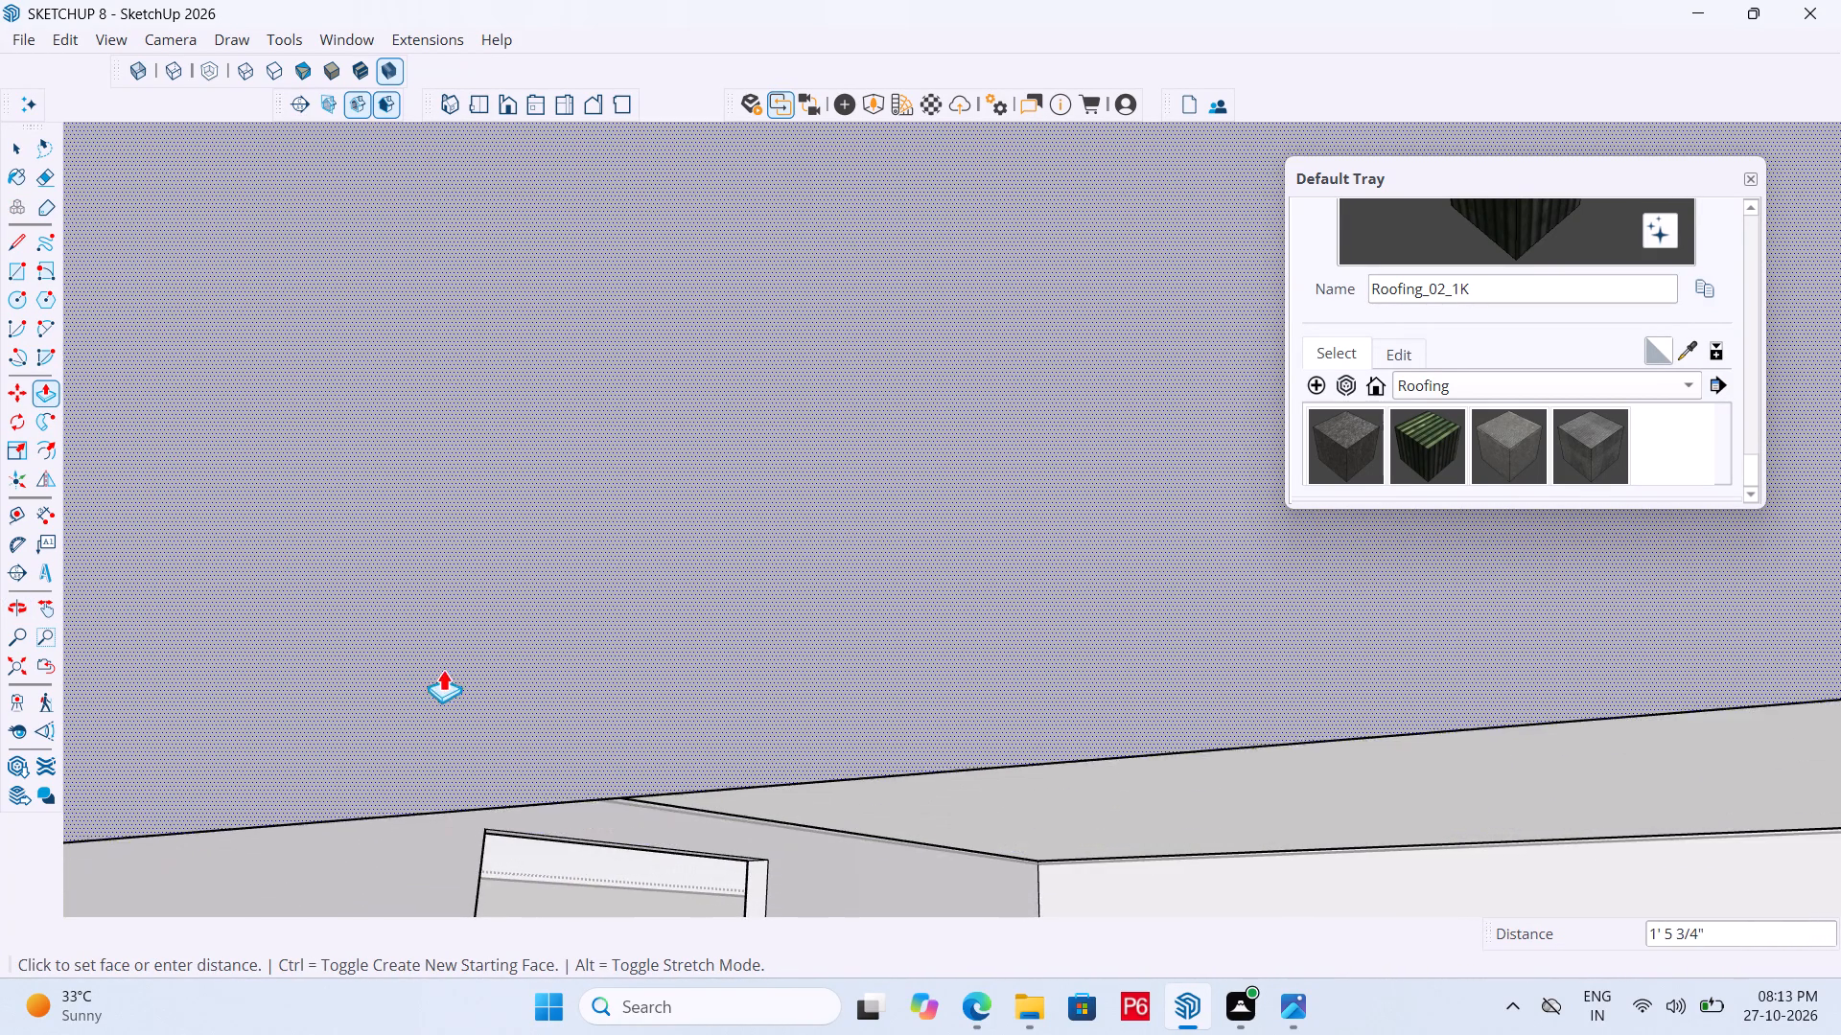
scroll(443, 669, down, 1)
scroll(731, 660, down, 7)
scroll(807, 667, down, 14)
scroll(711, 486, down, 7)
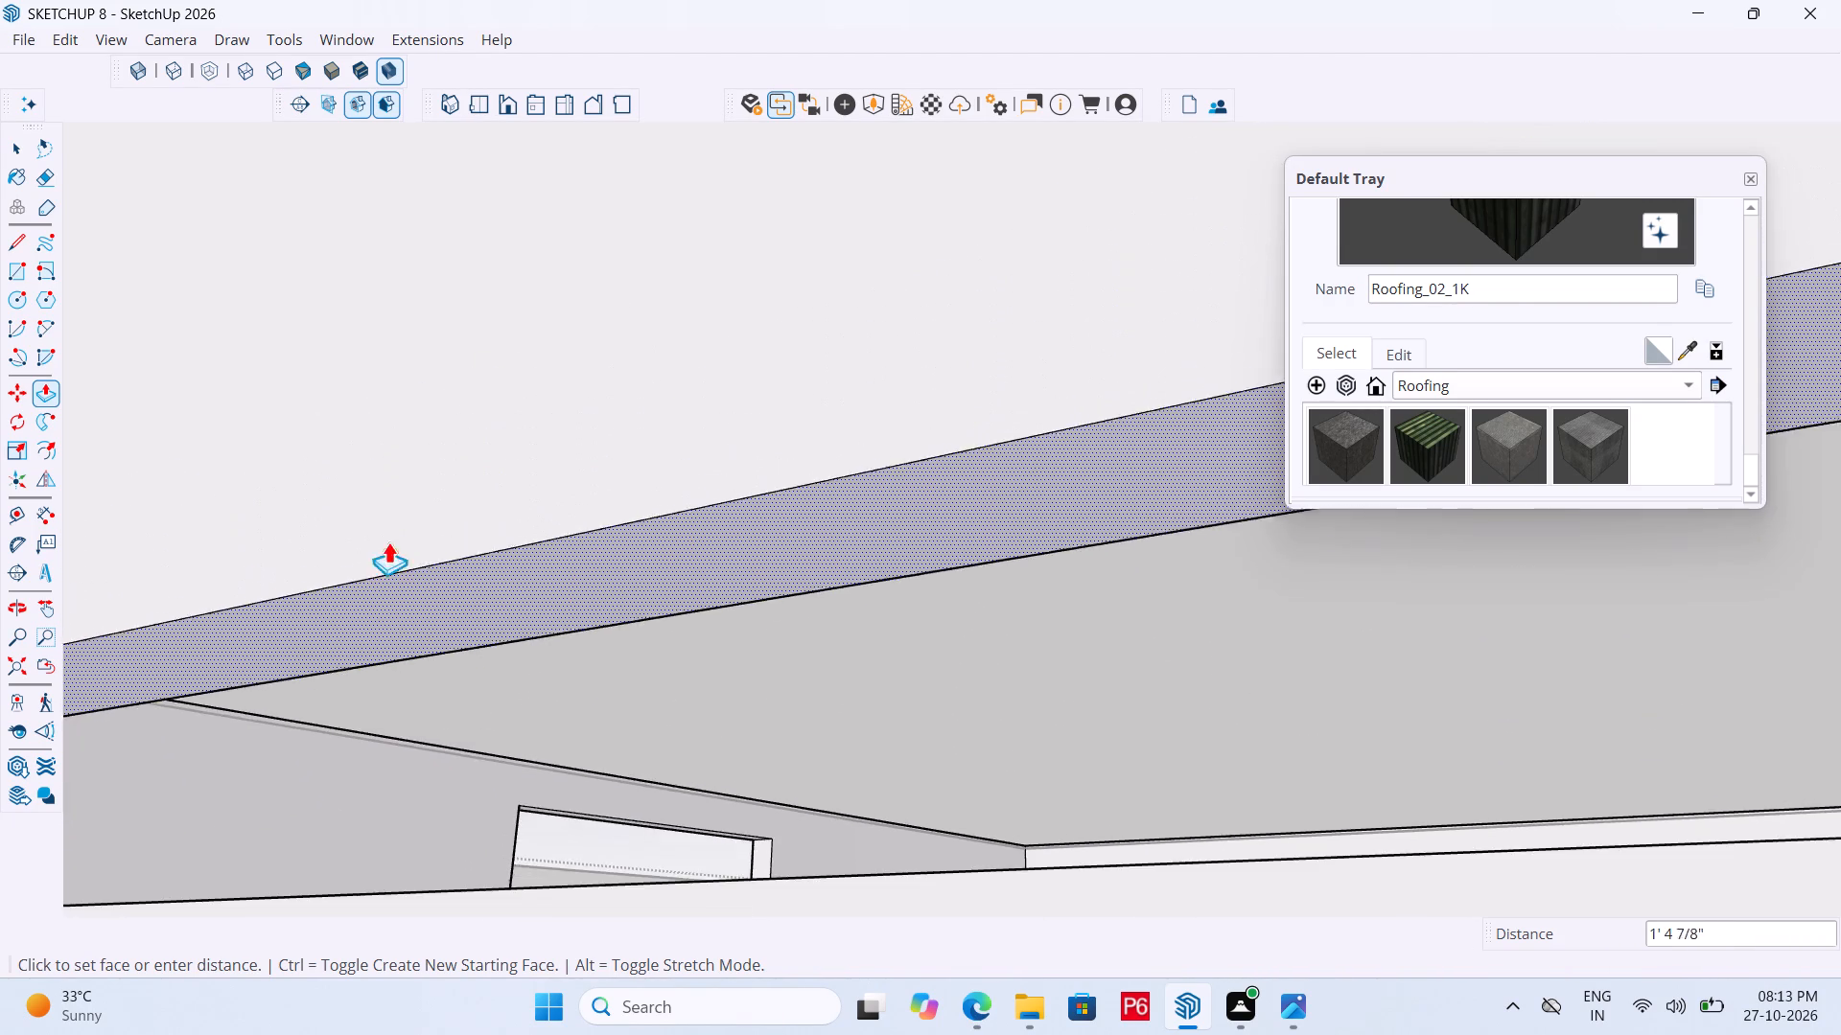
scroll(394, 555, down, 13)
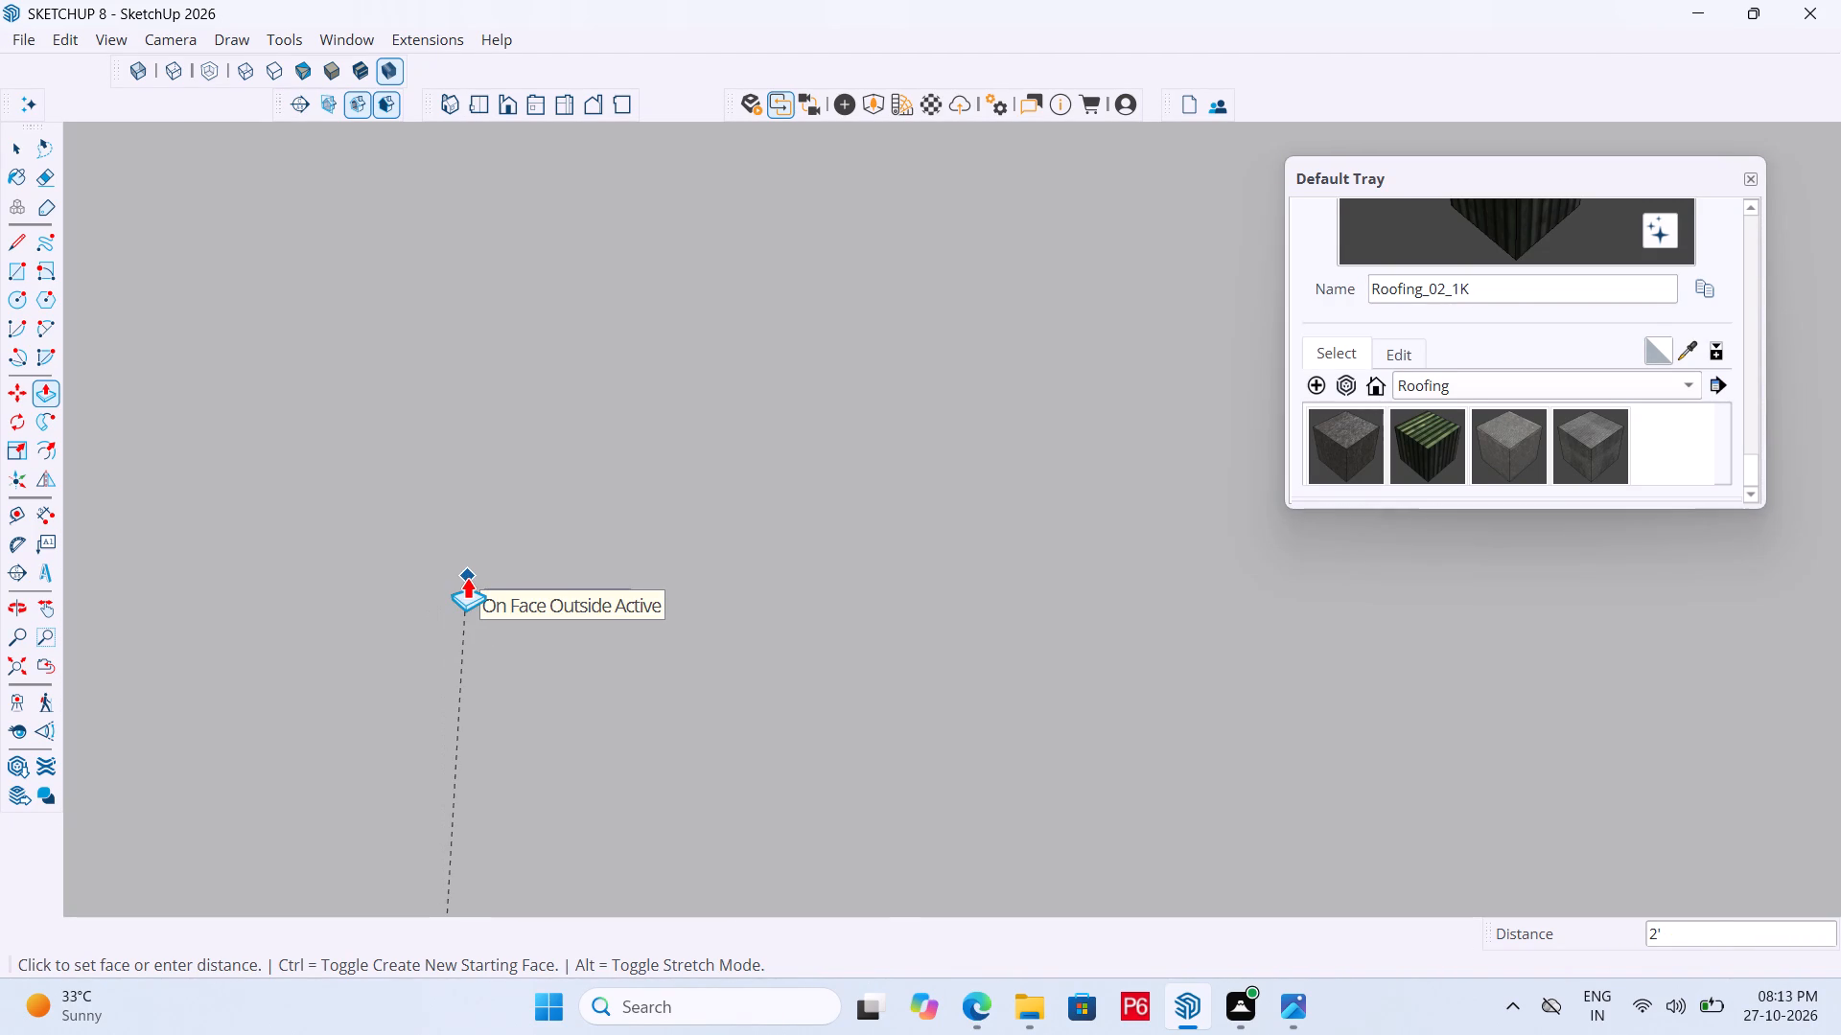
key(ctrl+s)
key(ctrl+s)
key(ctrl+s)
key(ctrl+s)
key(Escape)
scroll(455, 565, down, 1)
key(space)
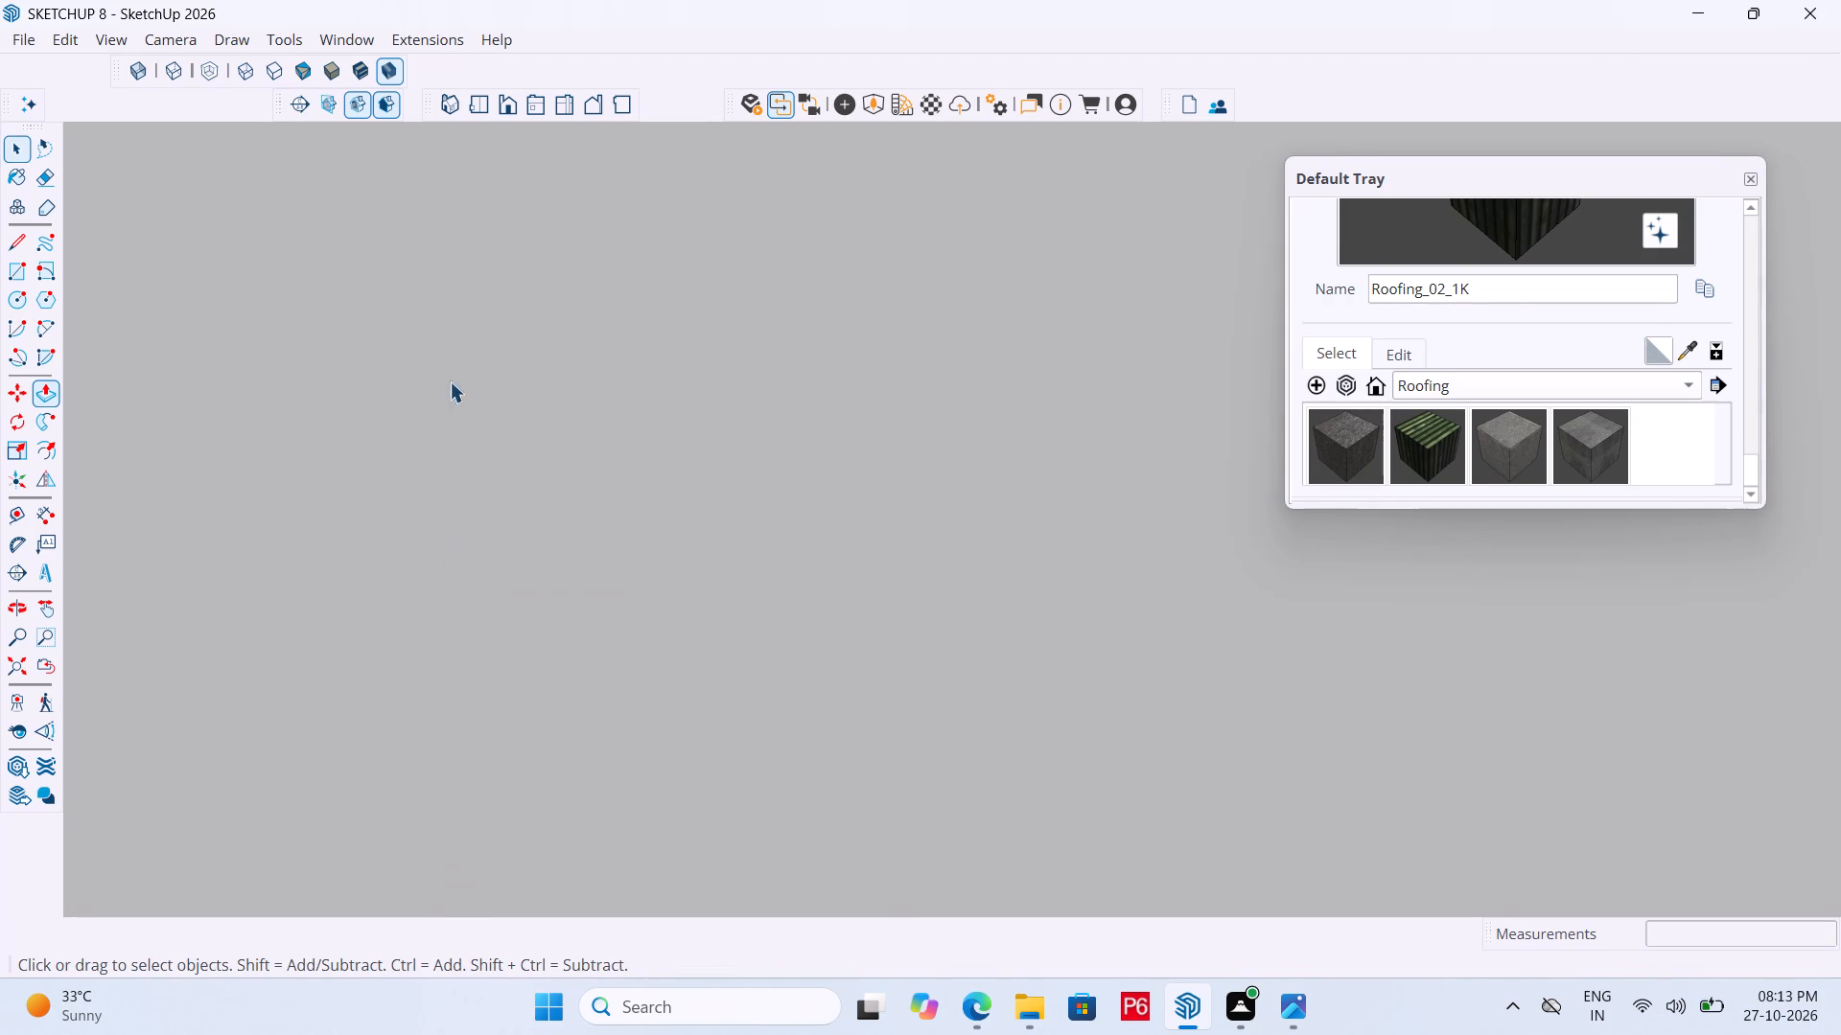
Narrow the same opening by pushing in its end face on the side away from the green axis.
scroll(459, 396, down, 13)
scroll(158, 370, down, 6)
scroll(799, 417, down, 7)
click(477, 106)
scroll(687, 413, down, 13)
middle_drag(752, 349, 591, 232)
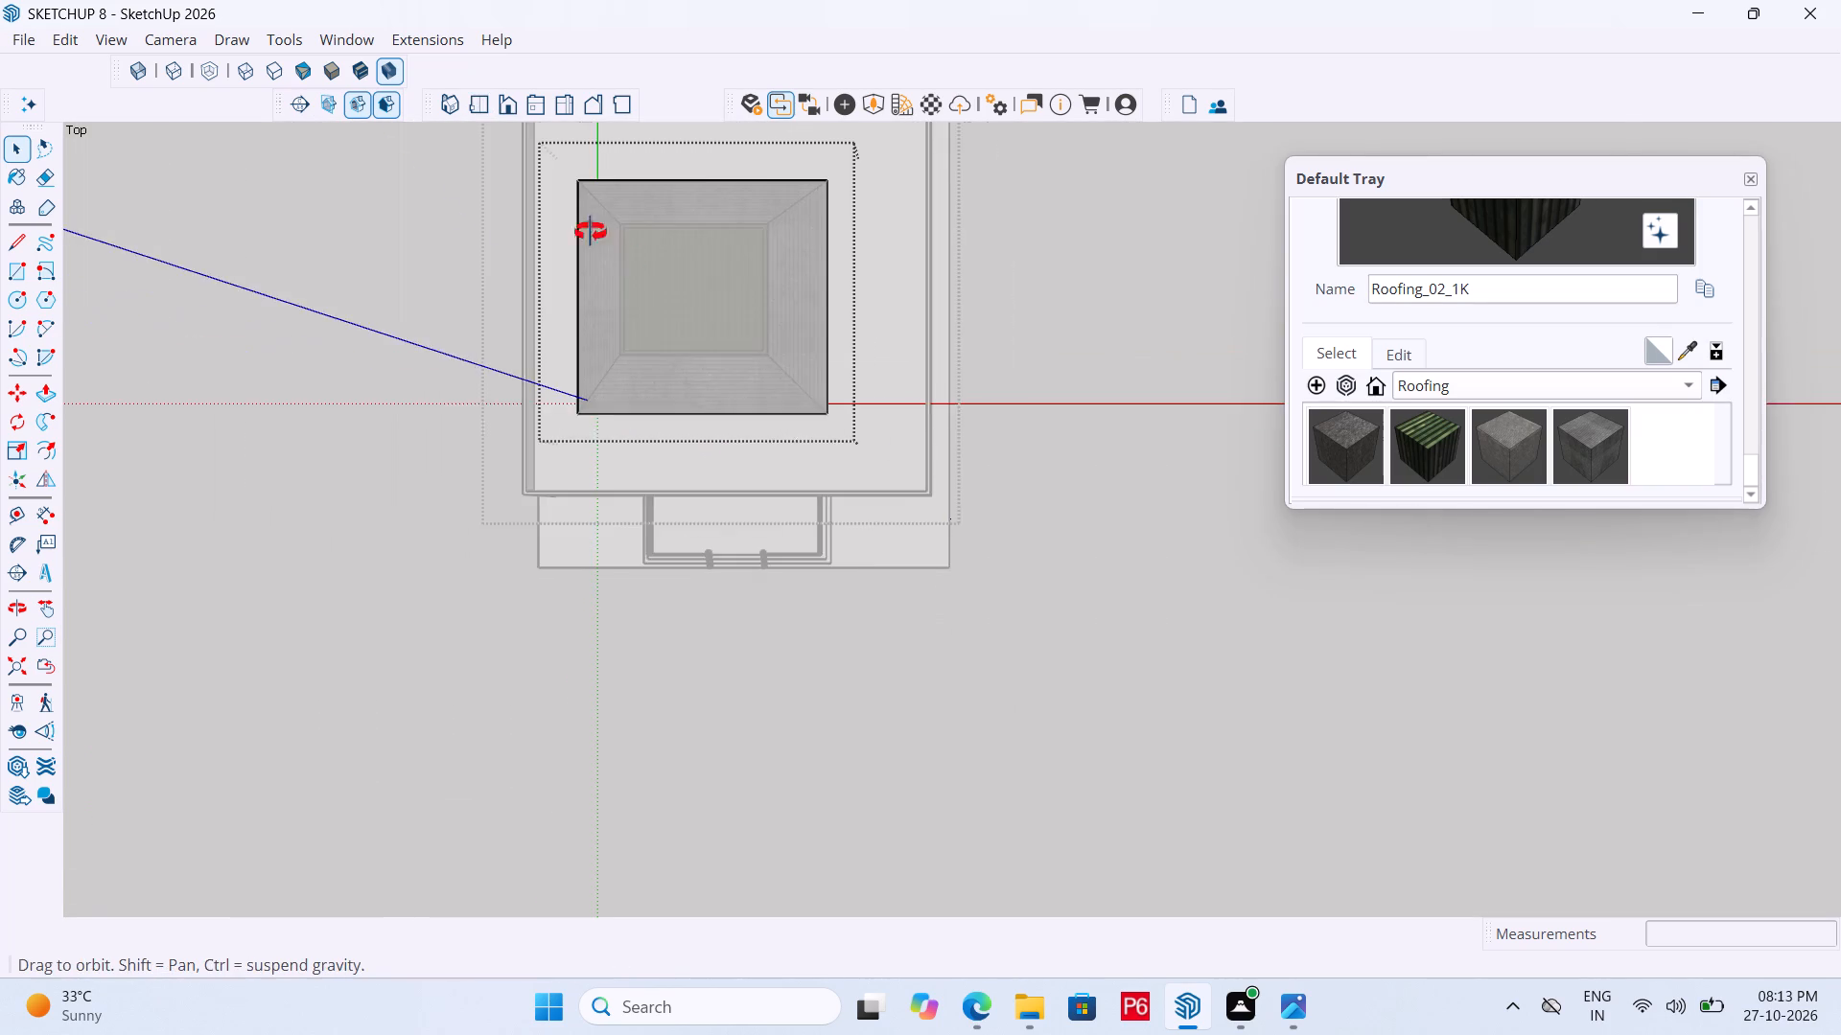
middle_drag(591, 232, 588, 133)
middle_drag(722, 425, 879, 127)
scroll(835, 175, up, 1)
scroll(694, 517, up, 7)
middle_drag(772, 431, 0, 504)
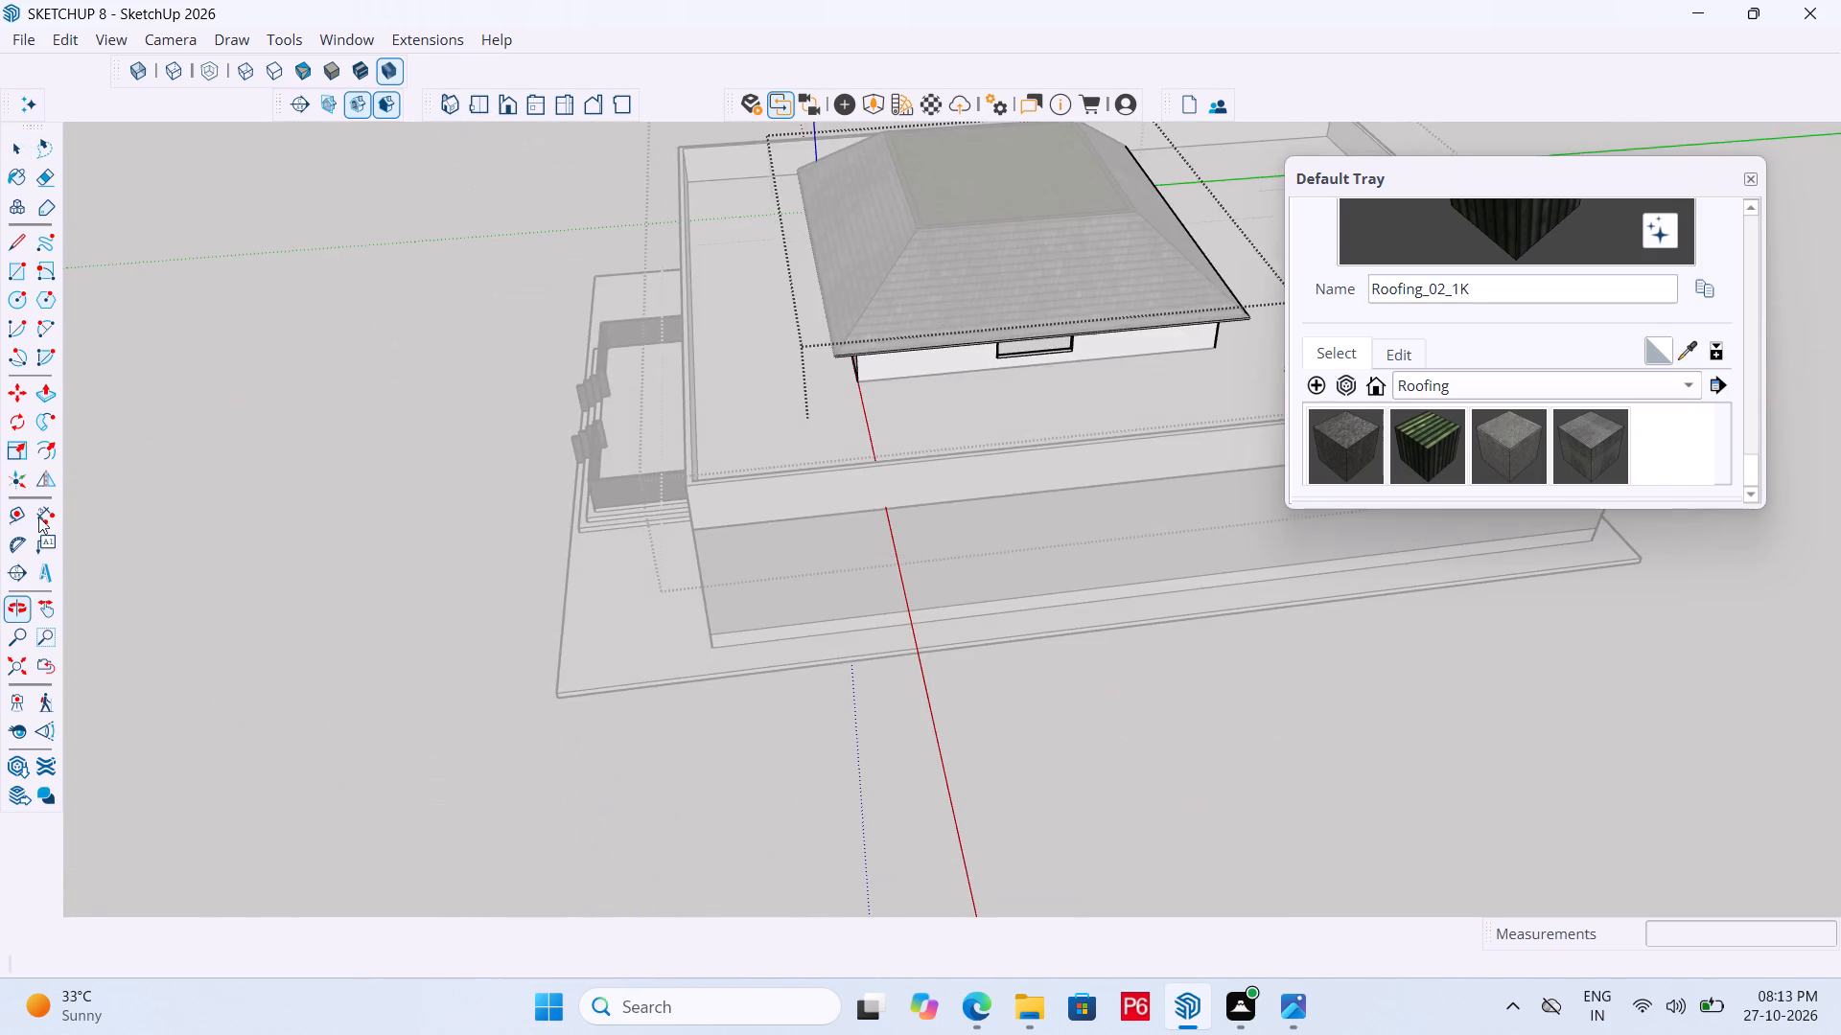
middle_drag(1076, 444, 53, 452)
middle_drag(1201, 574, 1106, 444)
scroll(1183, 551, up, 3)
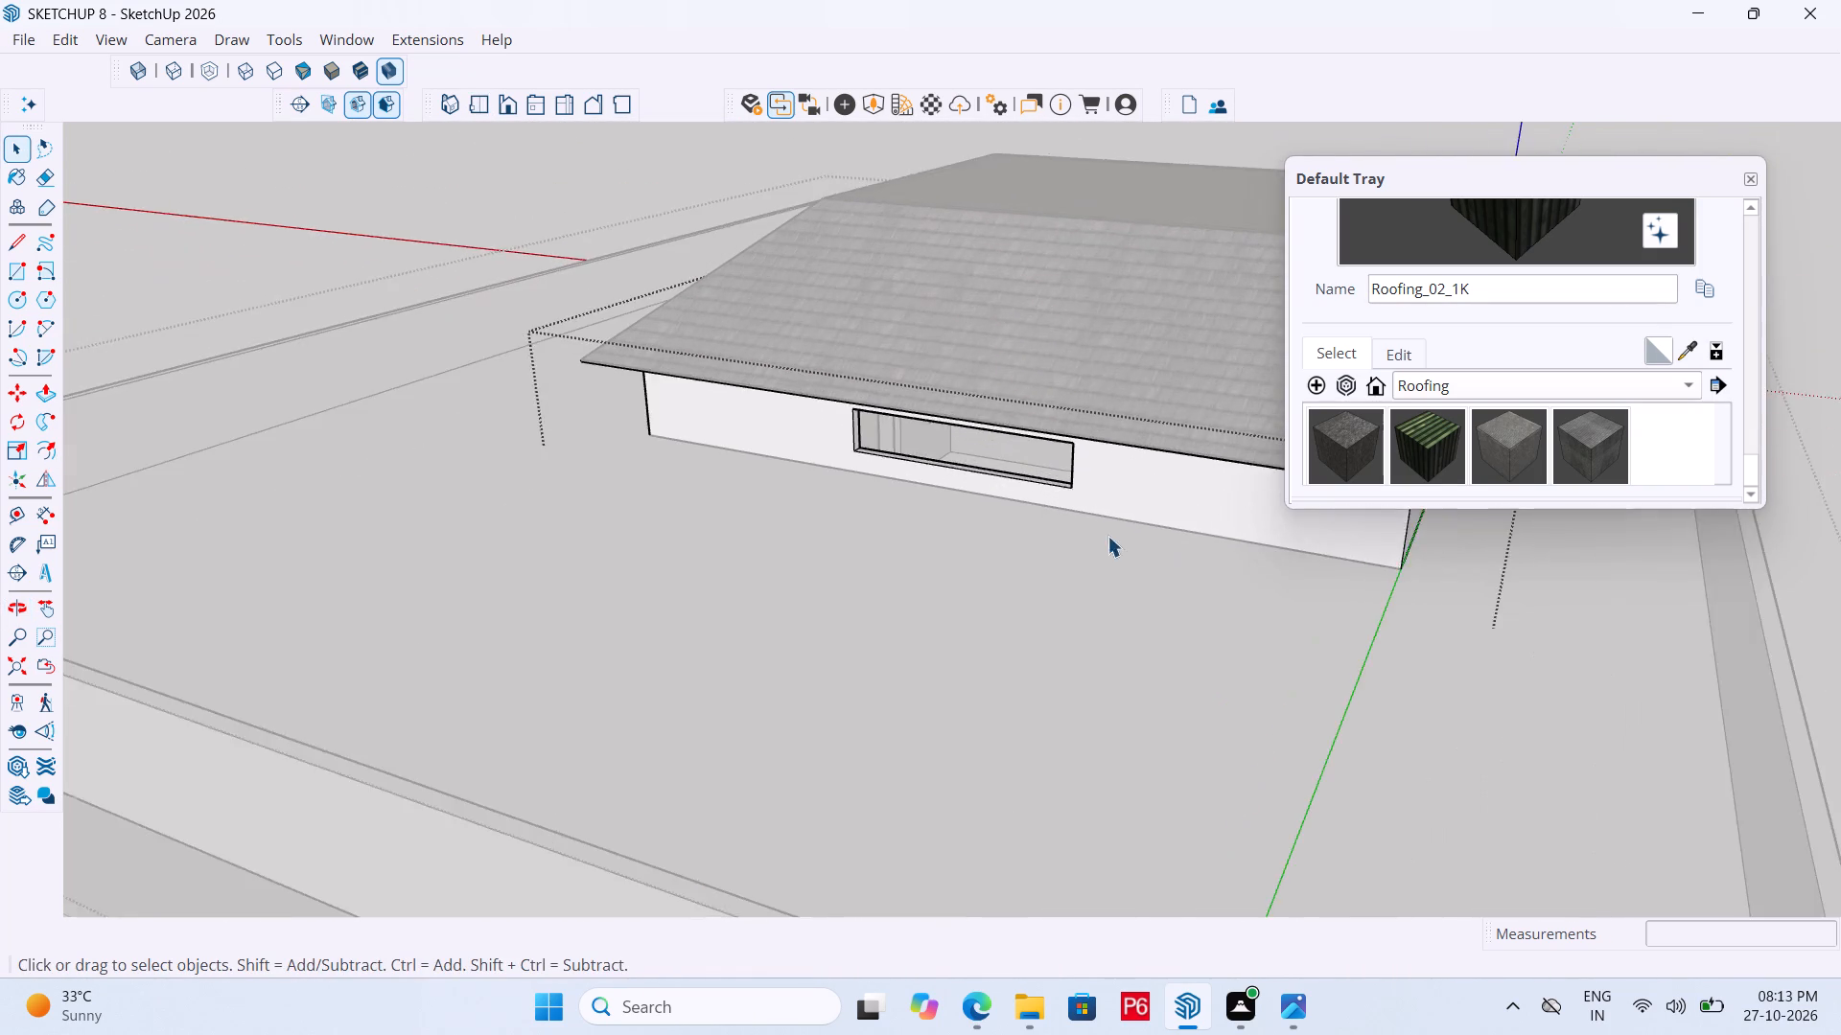
scroll(1107, 536, up, 12)
middle_drag(986, 417, 801, 379)
scroll(820, 501, up, 5)
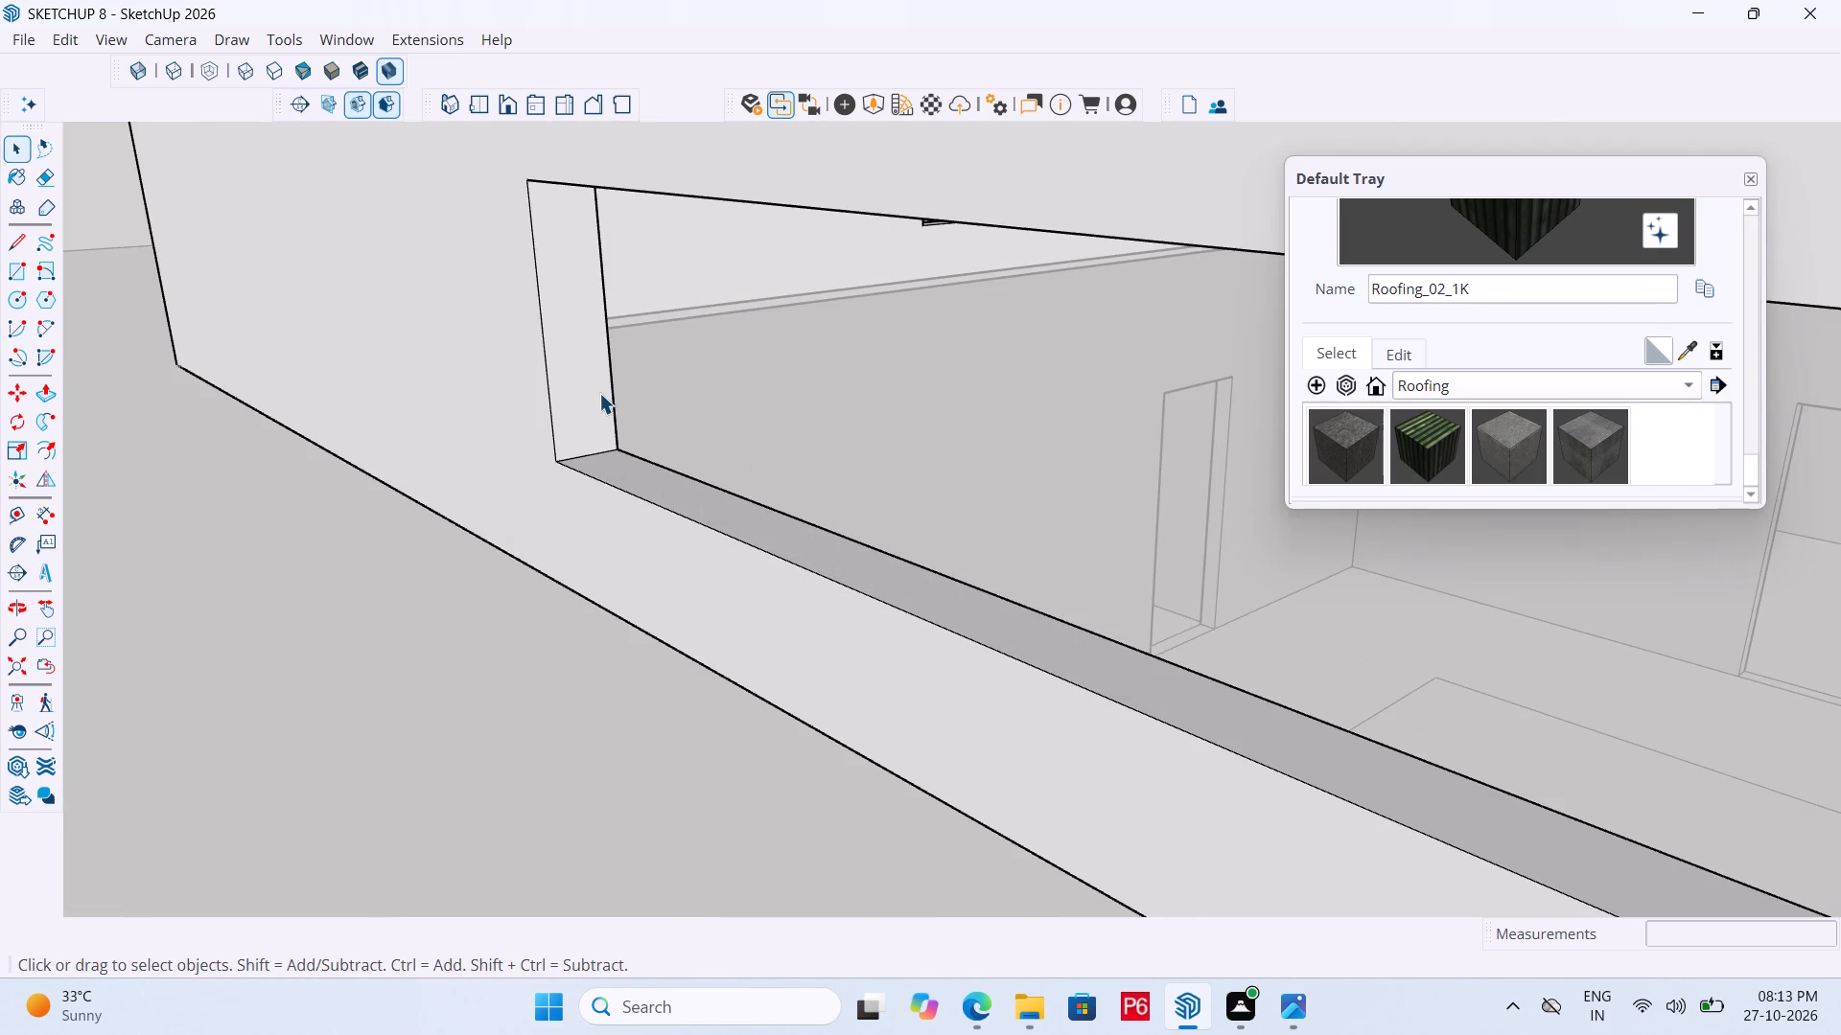
click(598, 393)
scroll(496, 372, down, 5)
scroll(781, 458, down, 5)
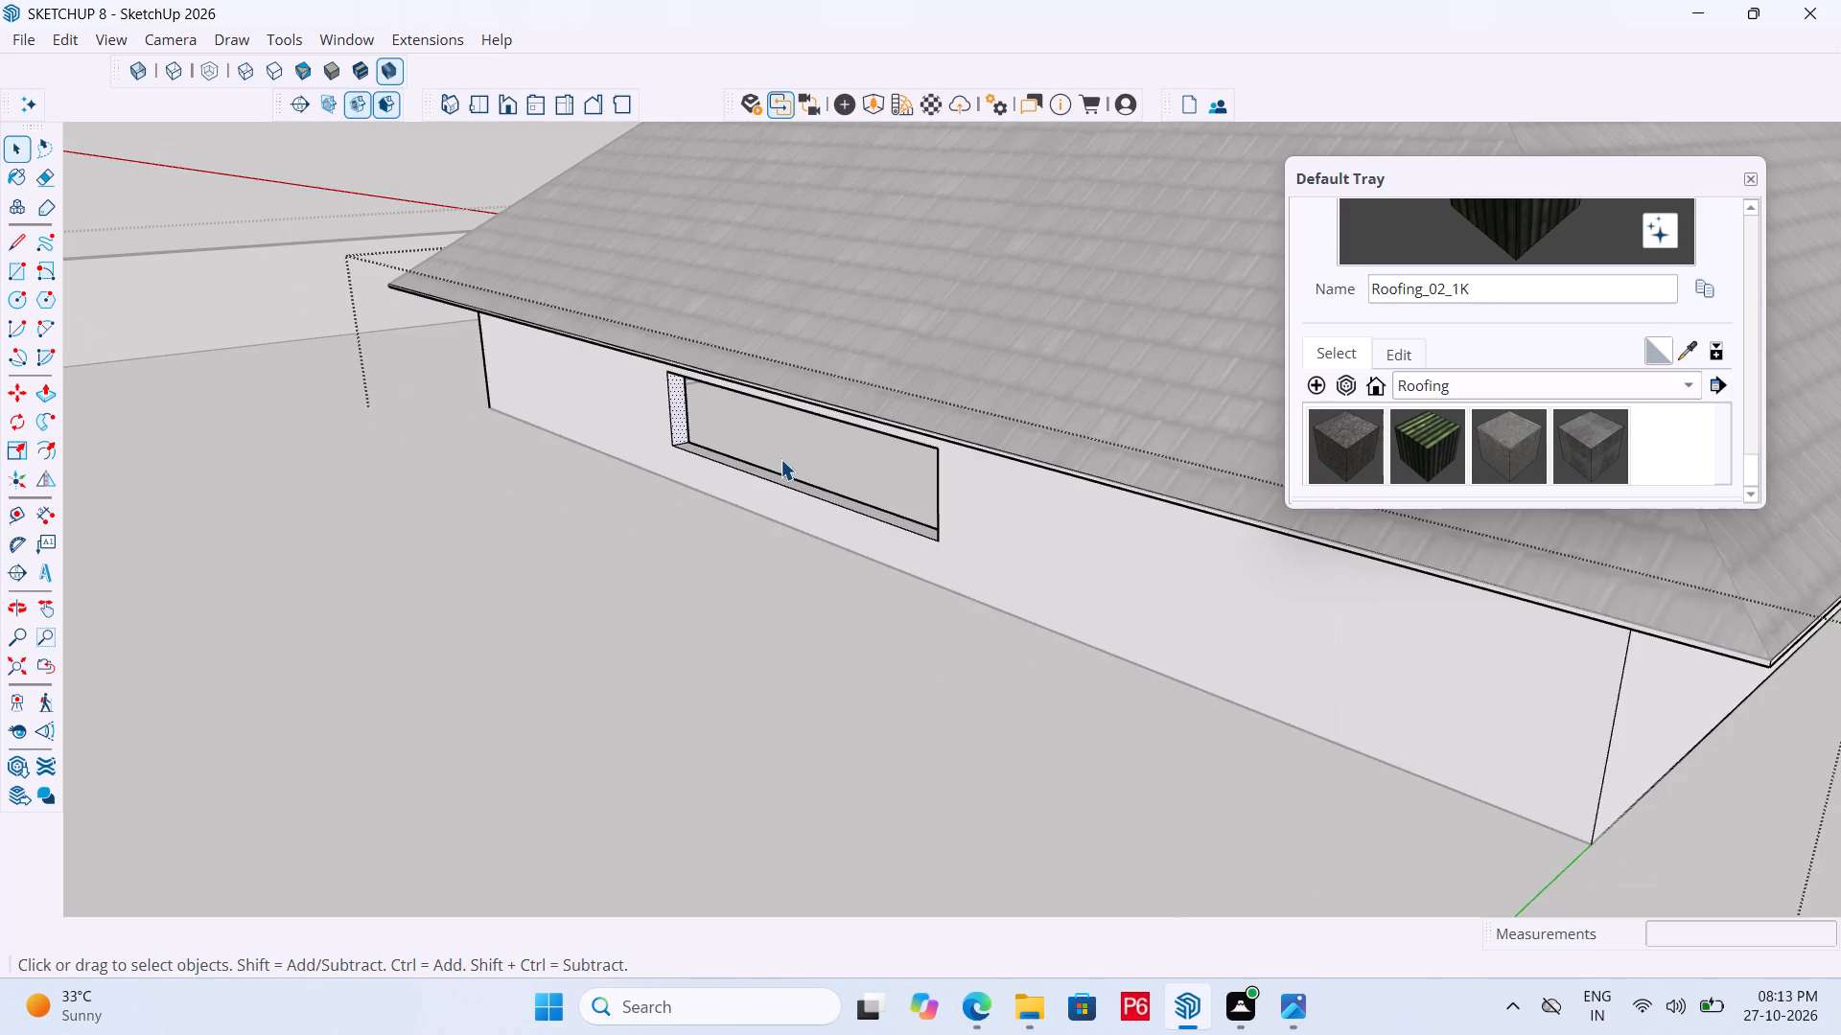
middle_drag(781, 459, 851, 459)
key(p)
scroll(898, 424, up, 3)
click(838, 427)
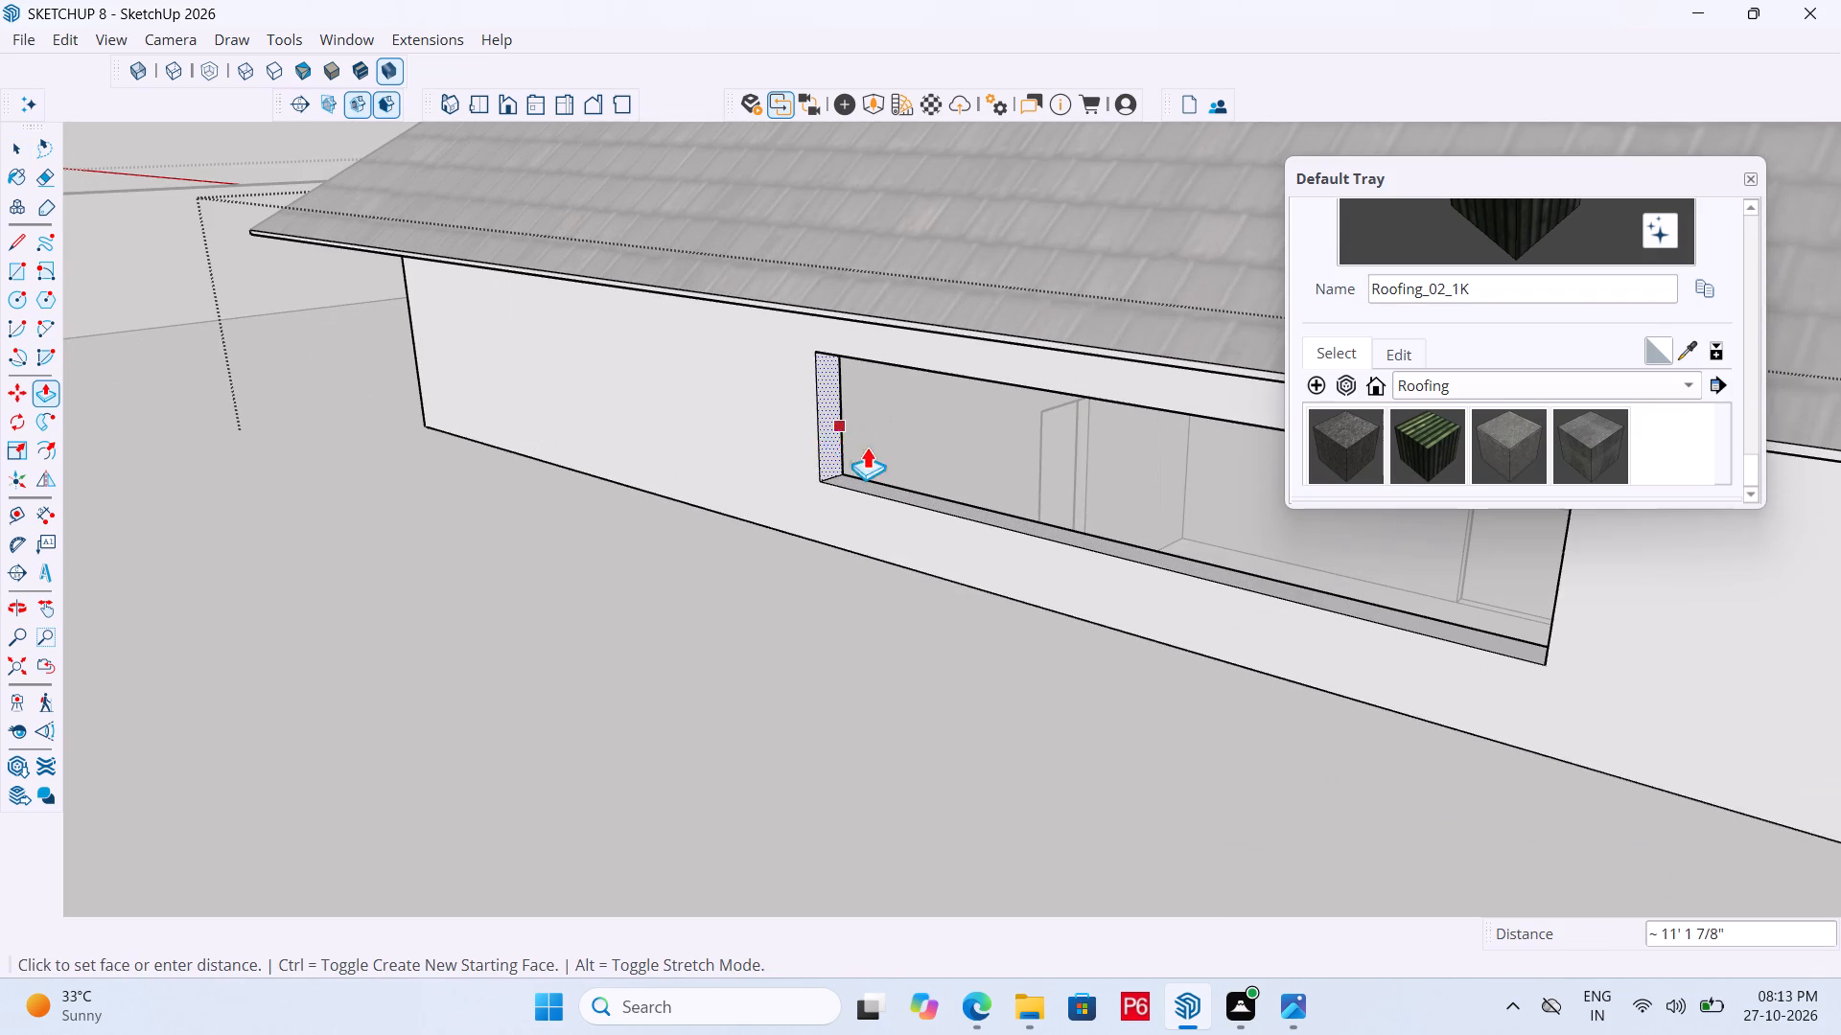
key(Escape)
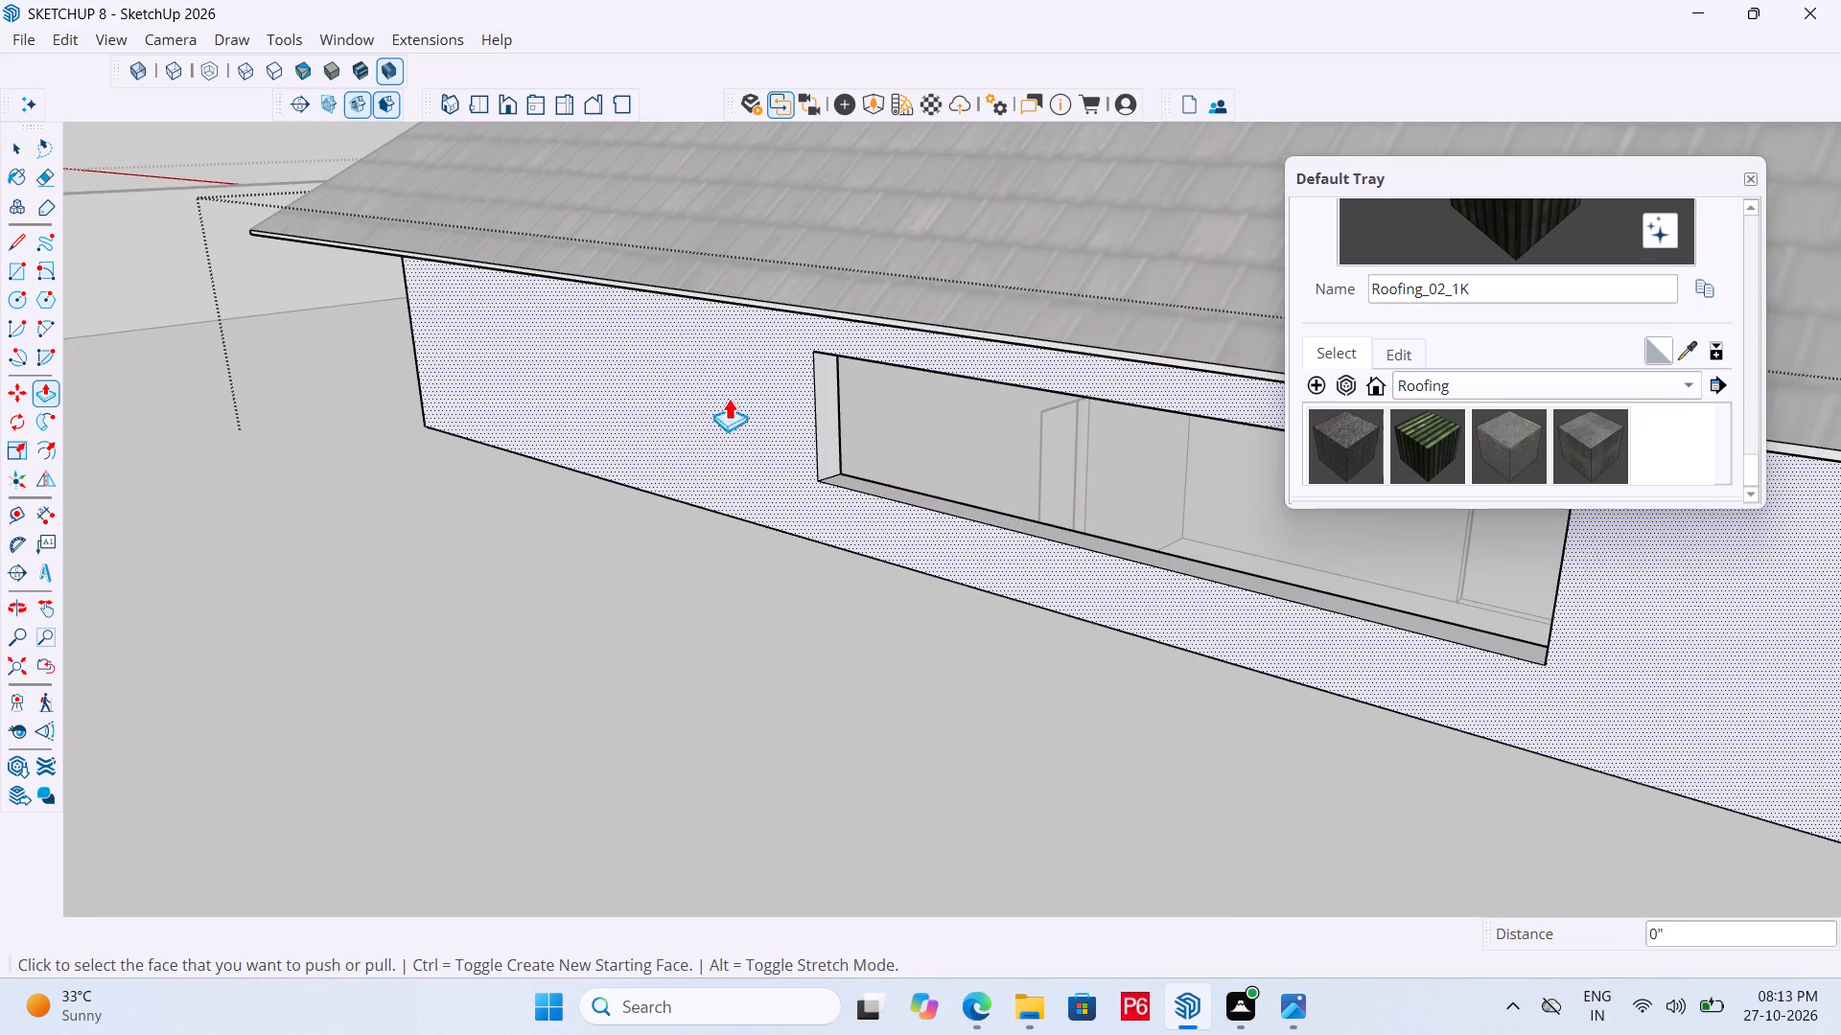
click(822, 426)
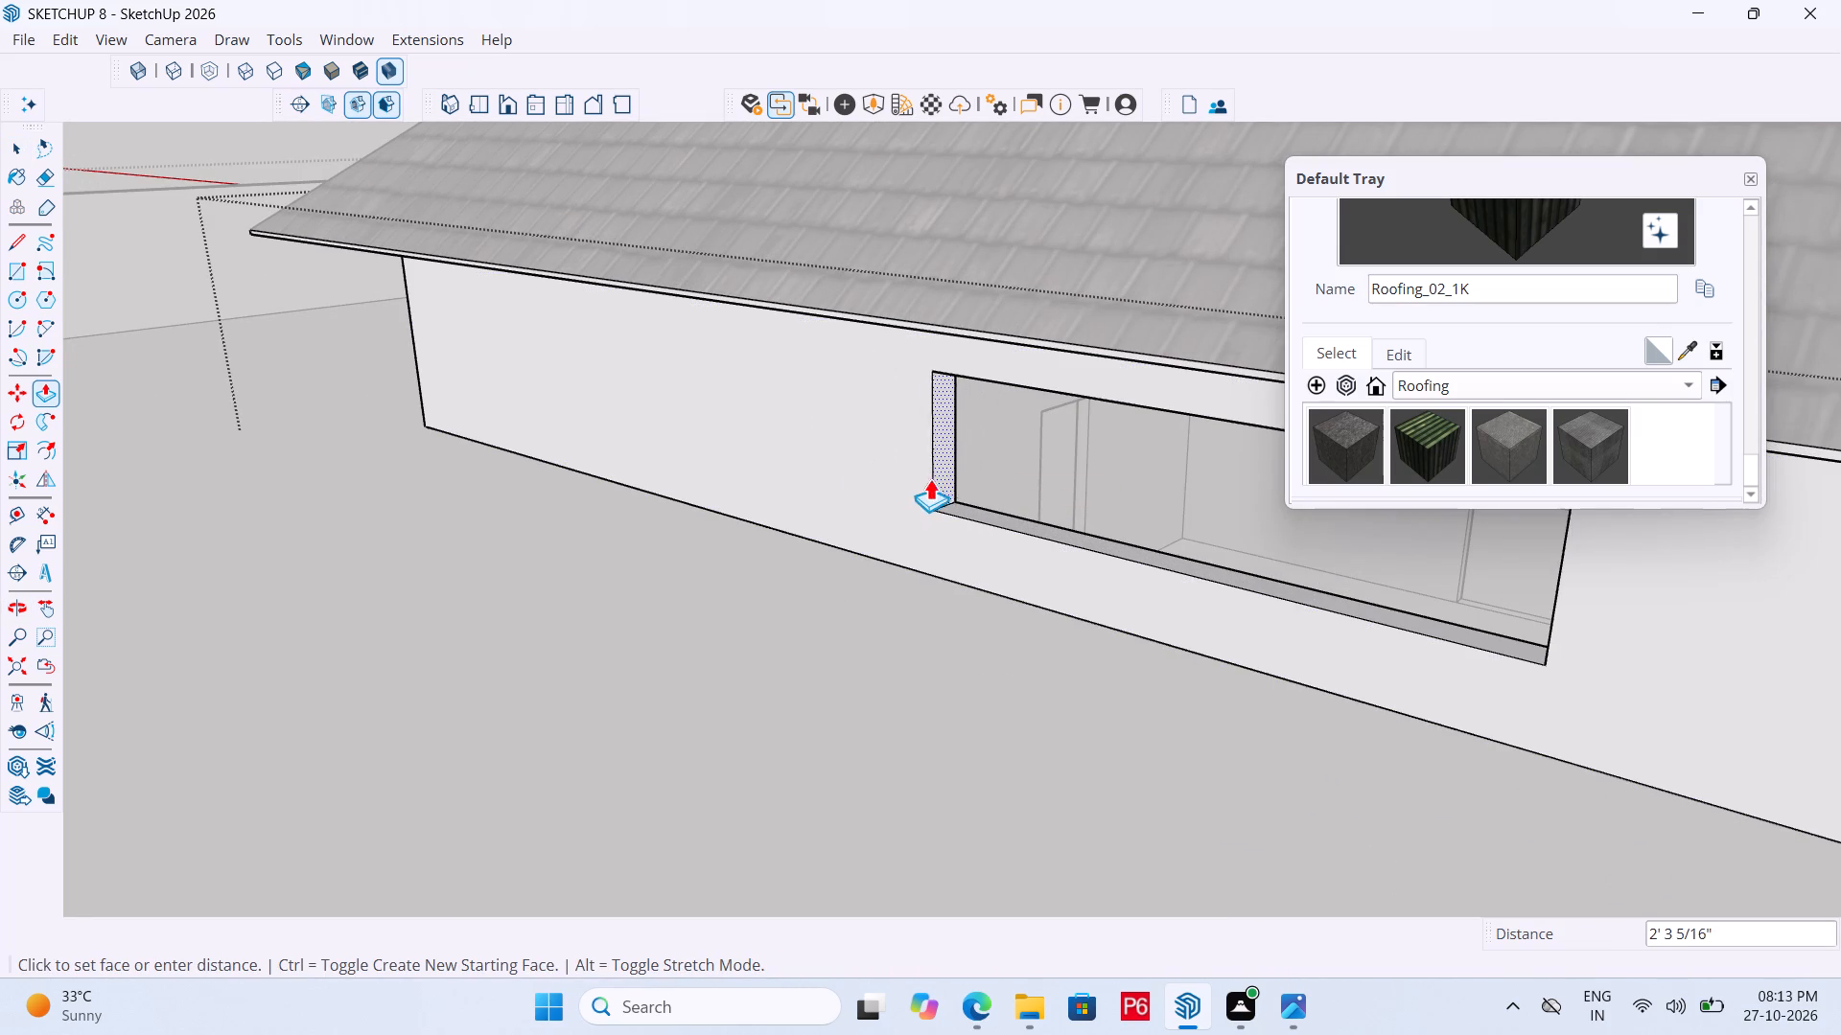
click(887, 462)
Push the opening's other end face, nearer the green axis, inward by 2' 4 7/16".
scroll(879, 580, down, 3)
scroll(734, 665, down, 6)
middle_drag(717, 653, 1135, 679)
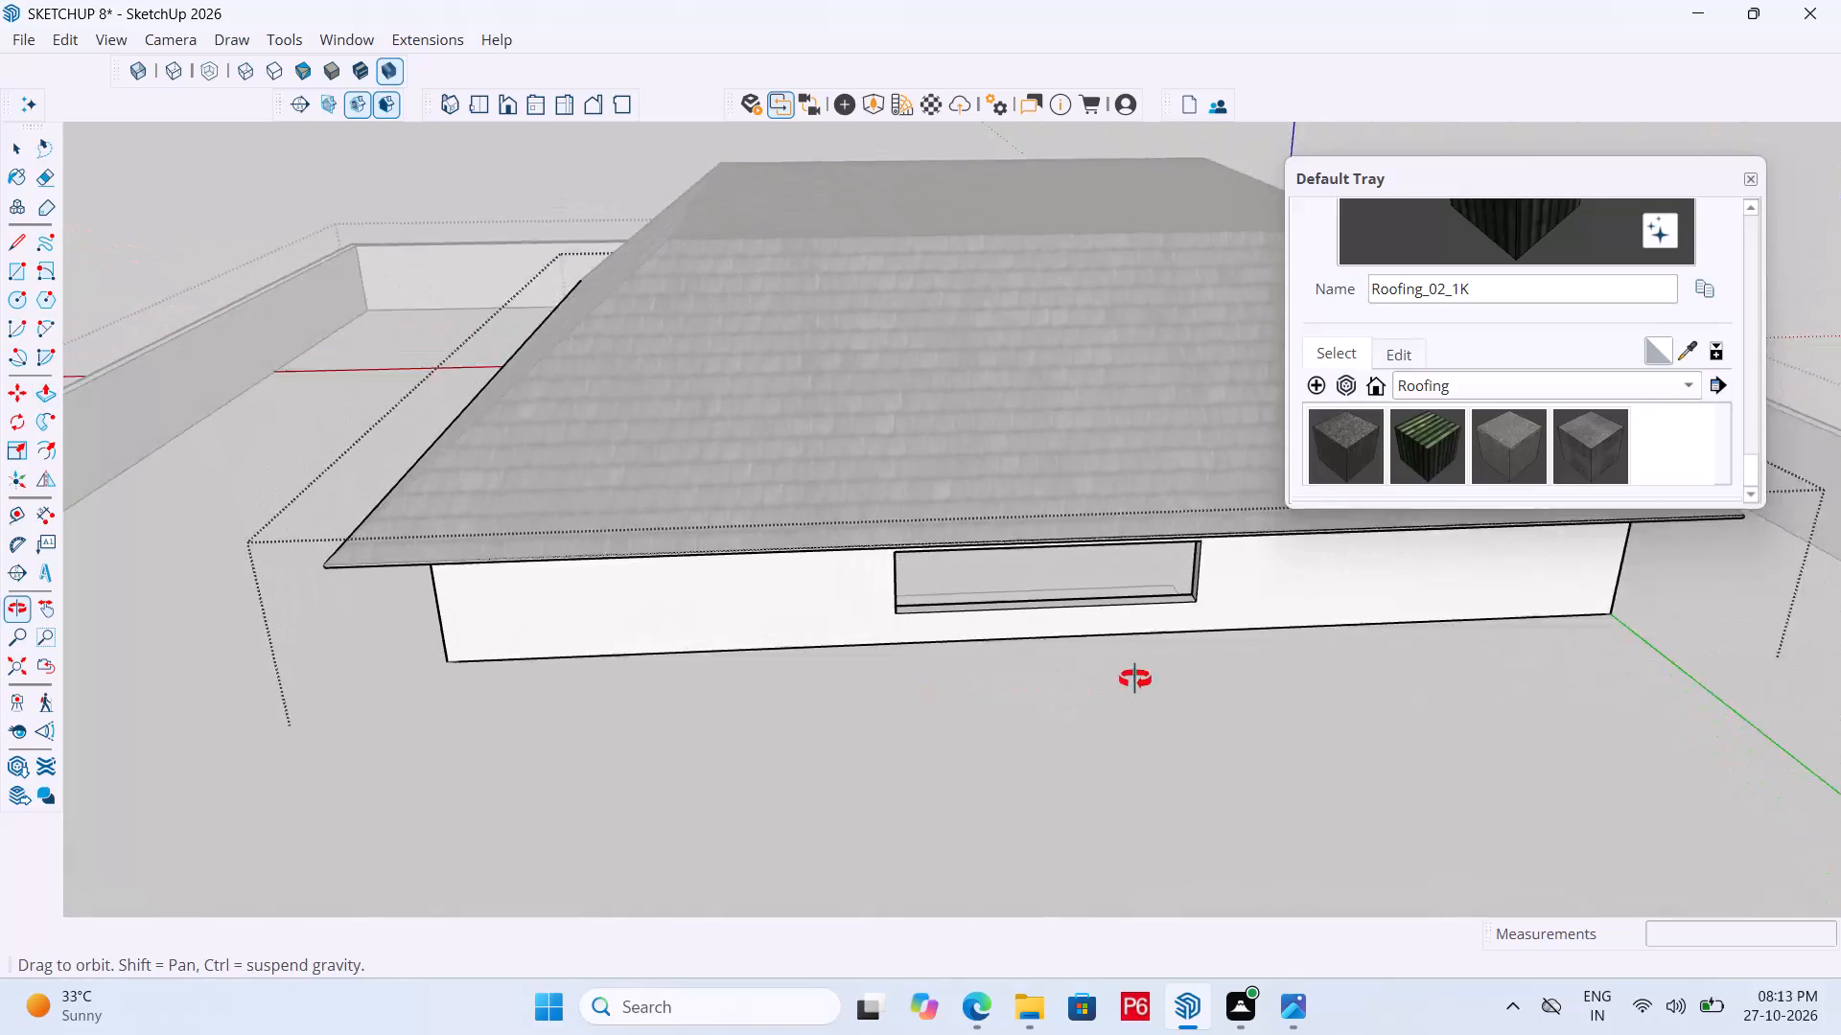
middle_drag(1135, 679, 1204, 610)
scroll(1204, 601, up, 10)
click(1202, 533)
click(1003, 586)
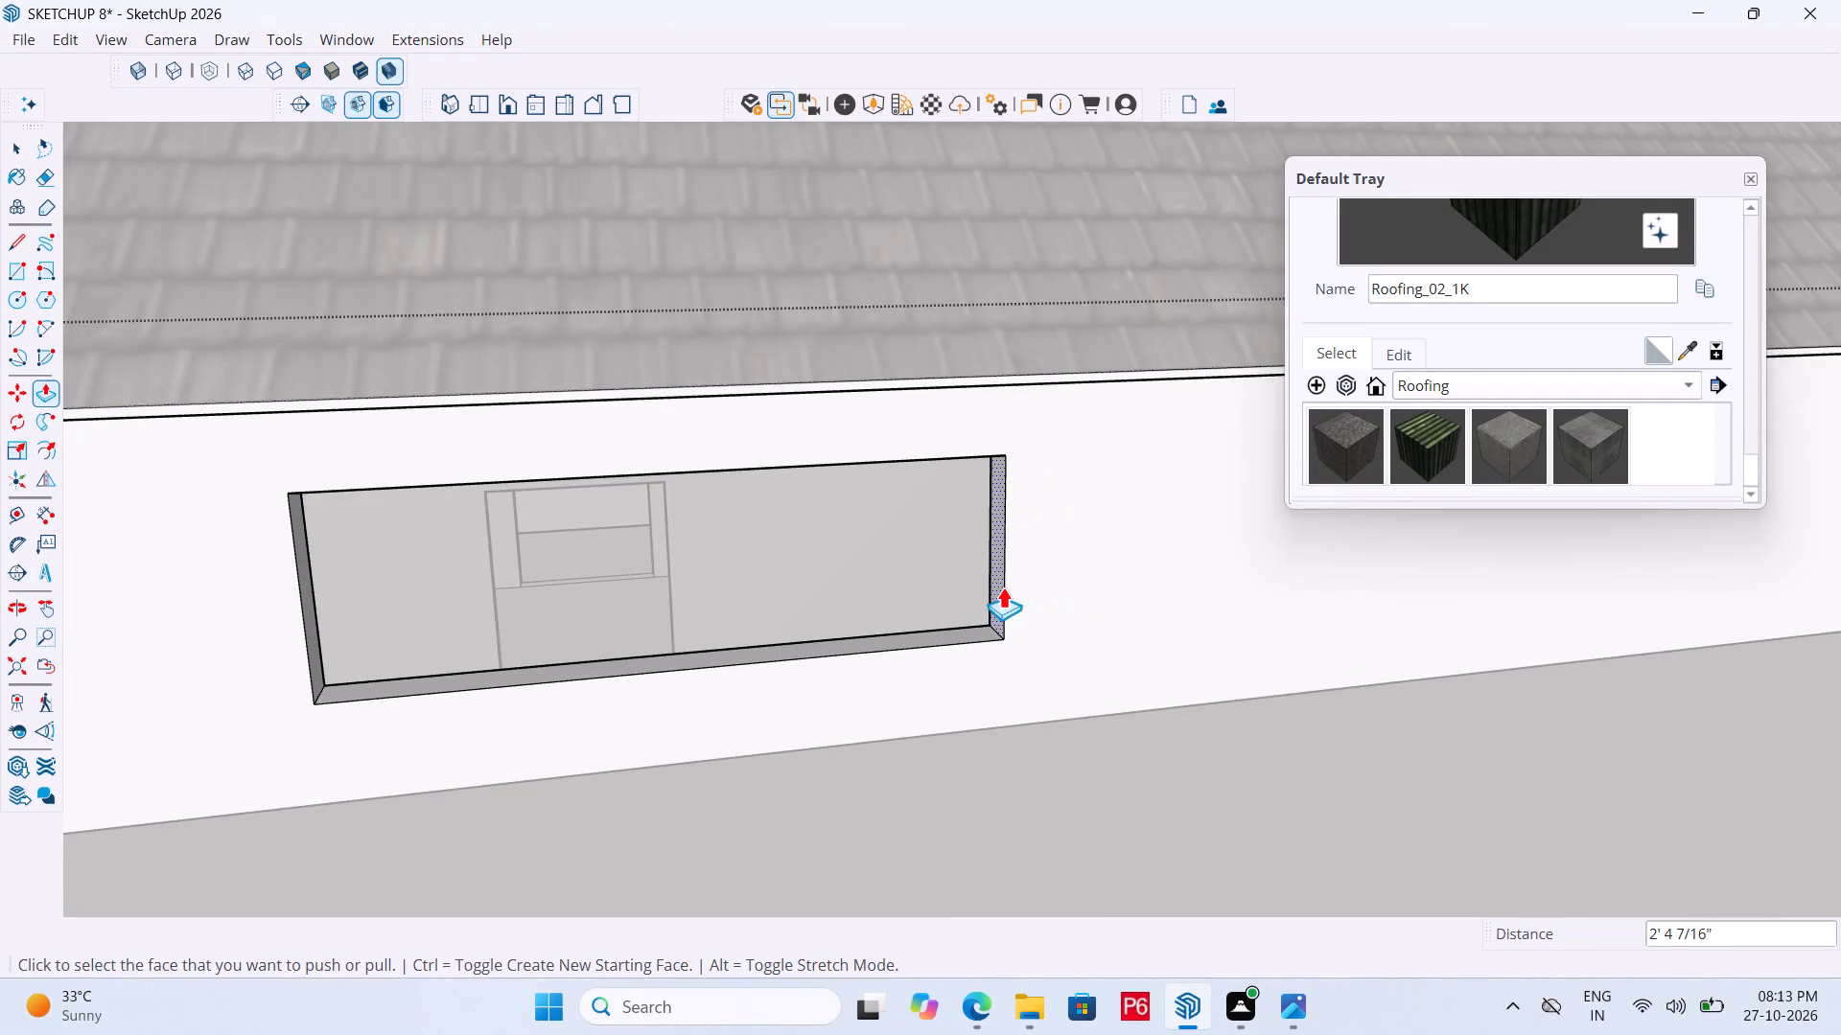
Push the end face away from the green axis inward by 1/2", then by another 9 7/16", and save the model.
scroll(1150, 637, down, 6)
middle_drag(998, 635, 990, 667)
scroll(1417, 594, down, 6)
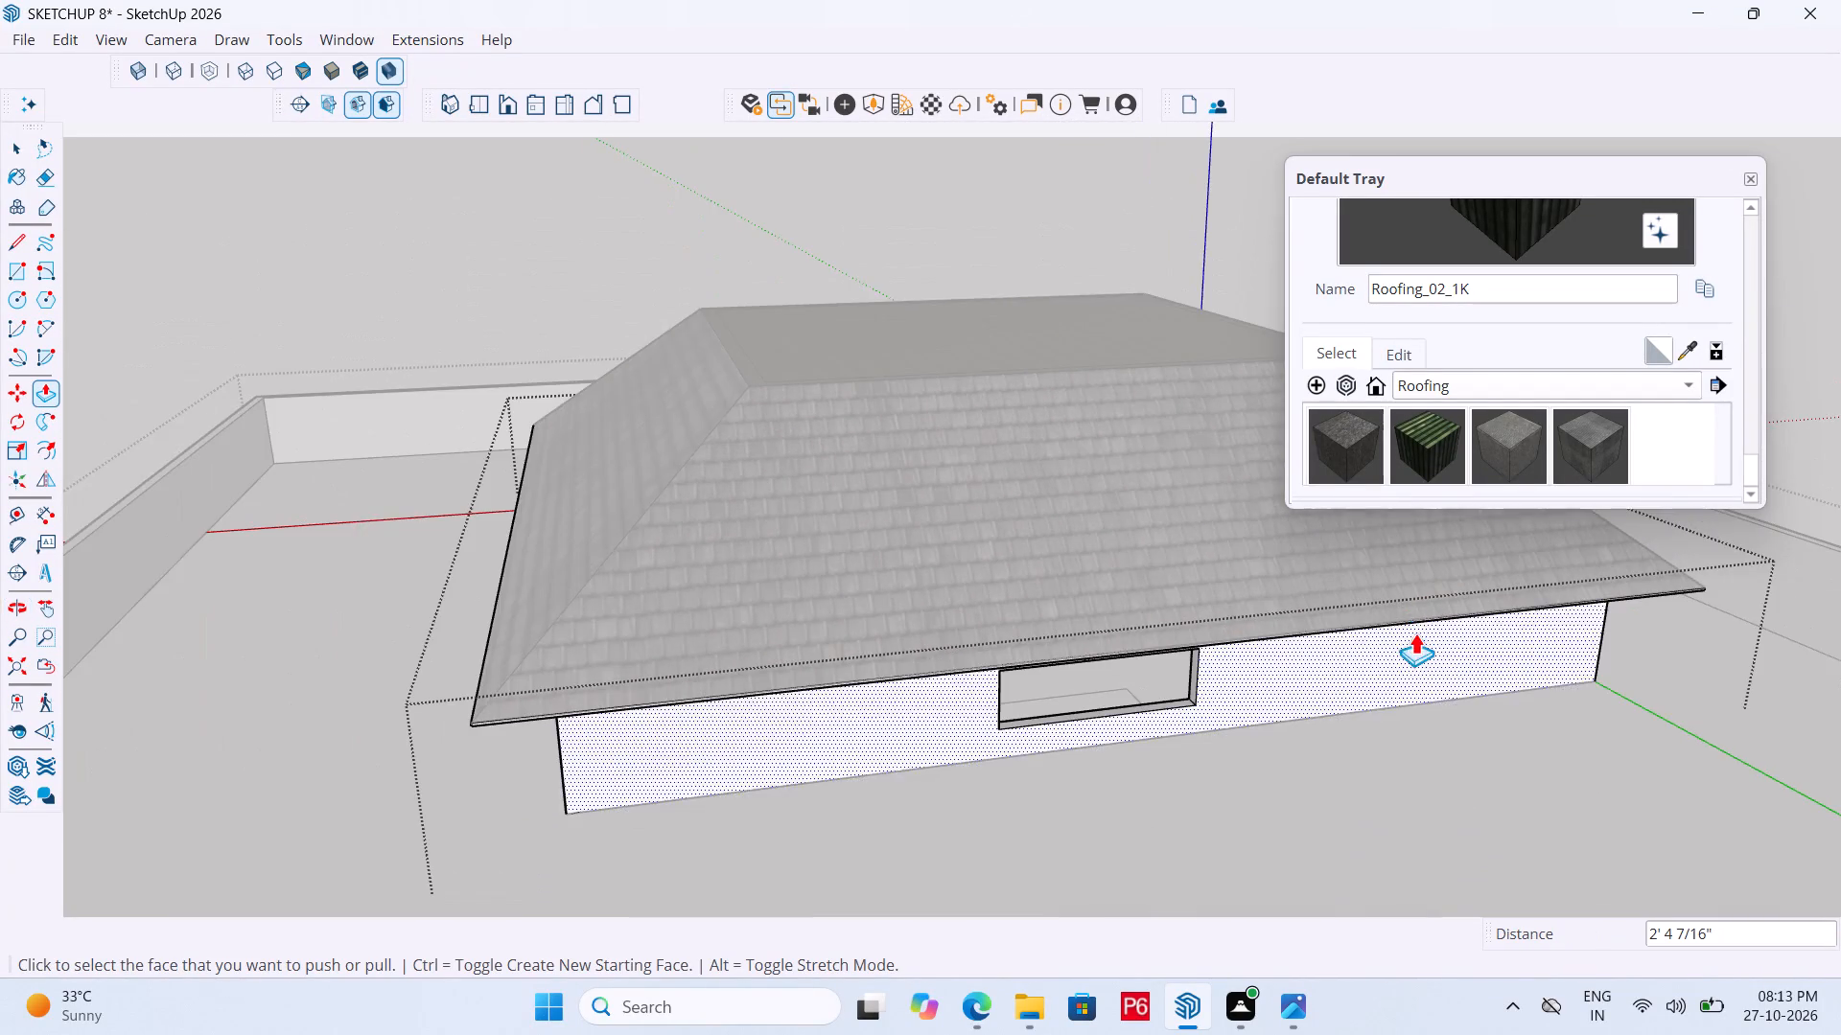
middle_drag(1393, 632, 1014, 595)
scroll(409, 586, up, 4)
scroll(674, 631, up, 5)
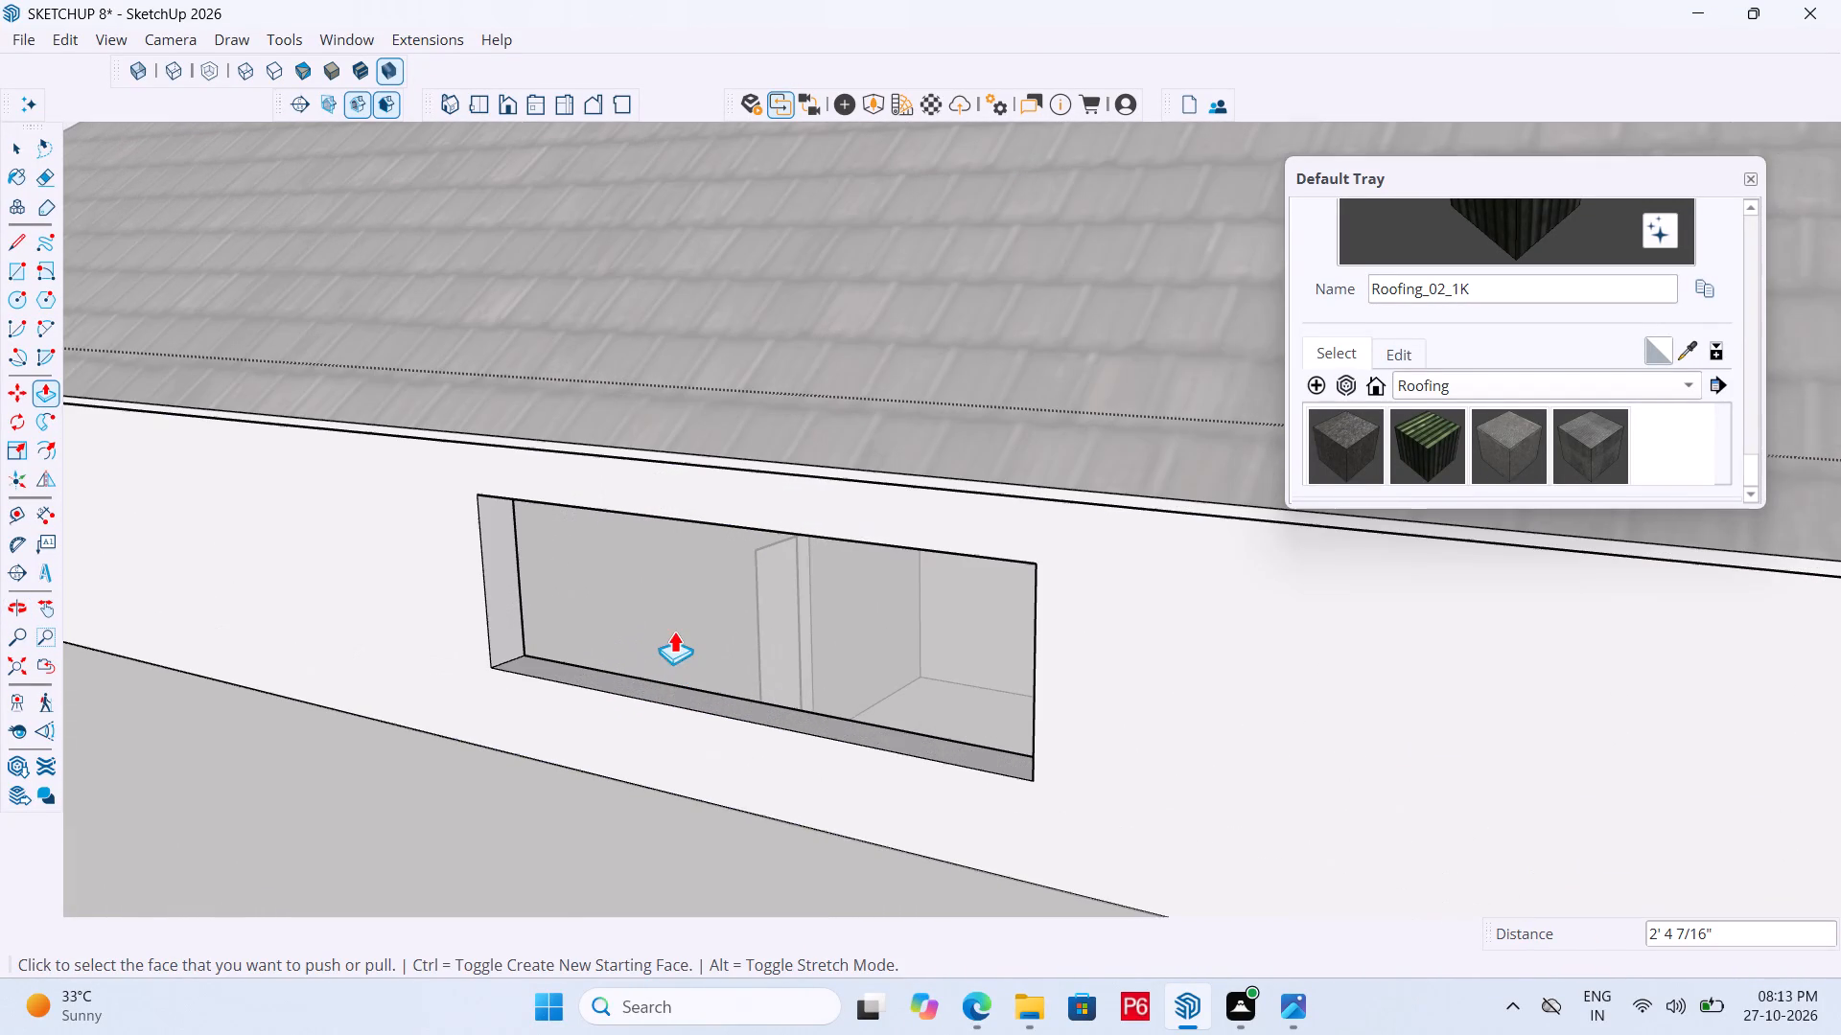
click(498, 604)
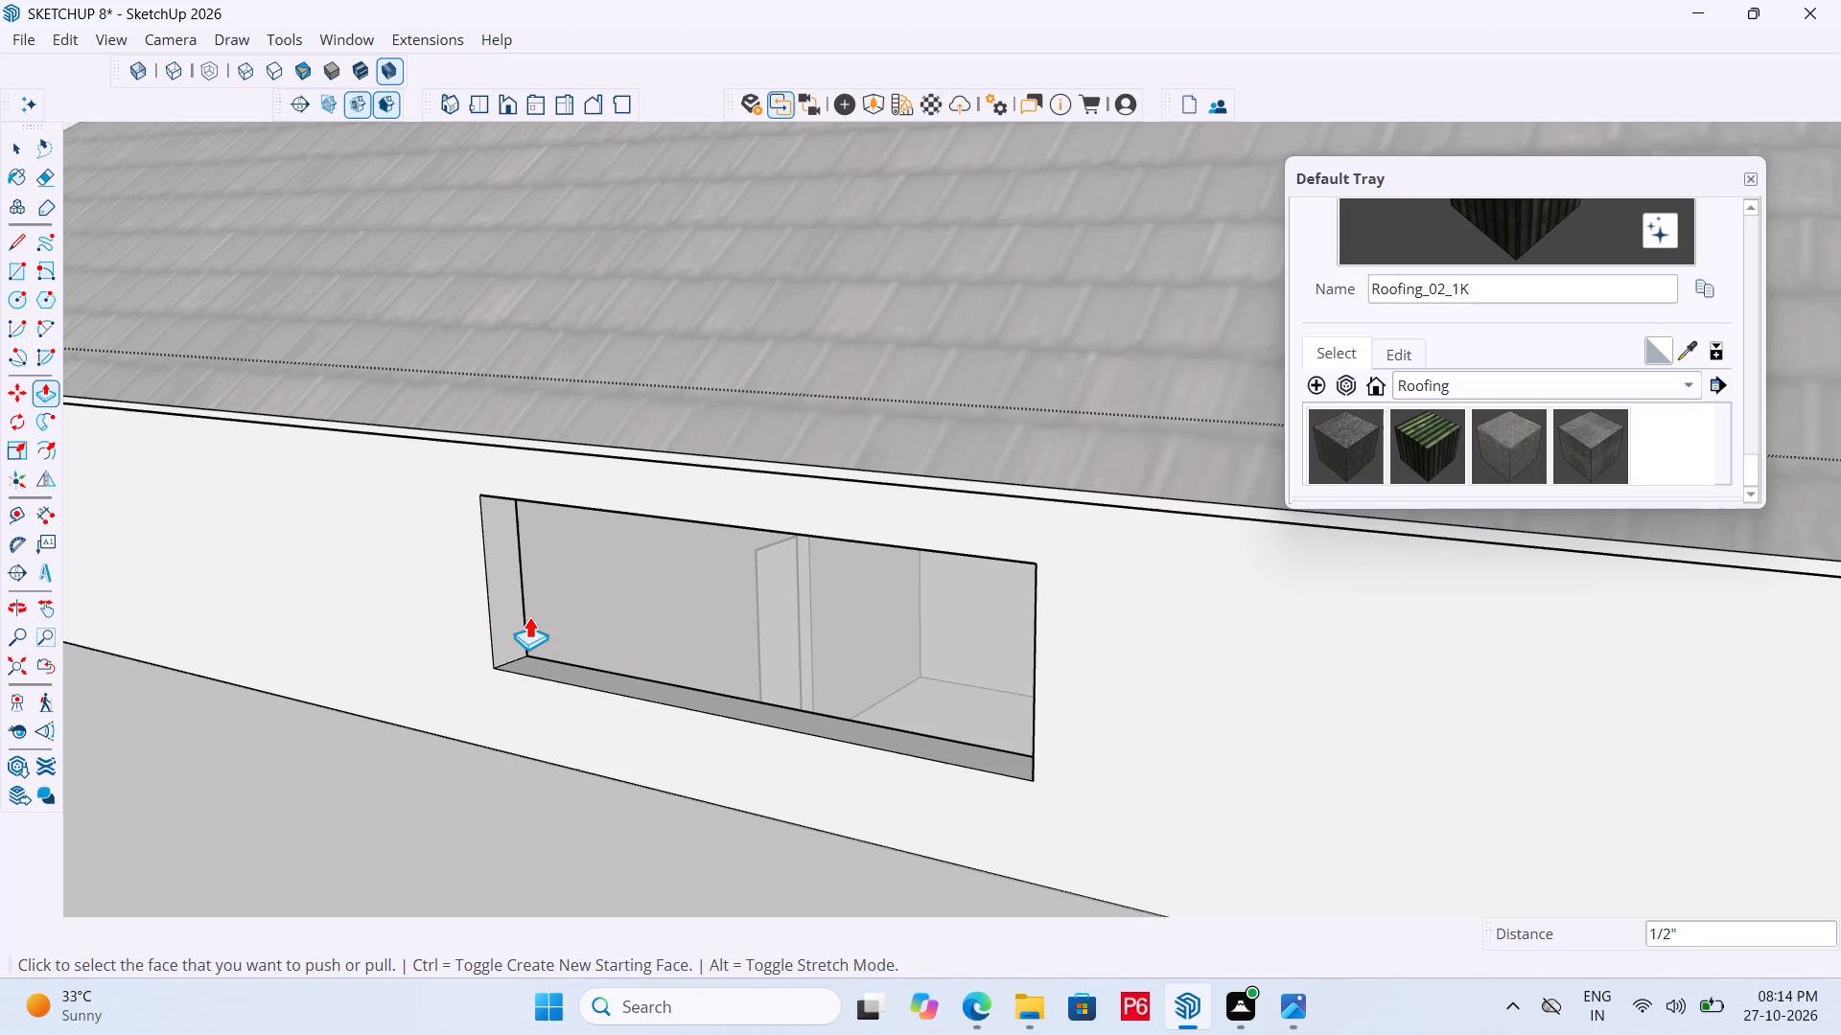
click(507, 609)
click(560, 611)
scroll(754, 672, down, 3)
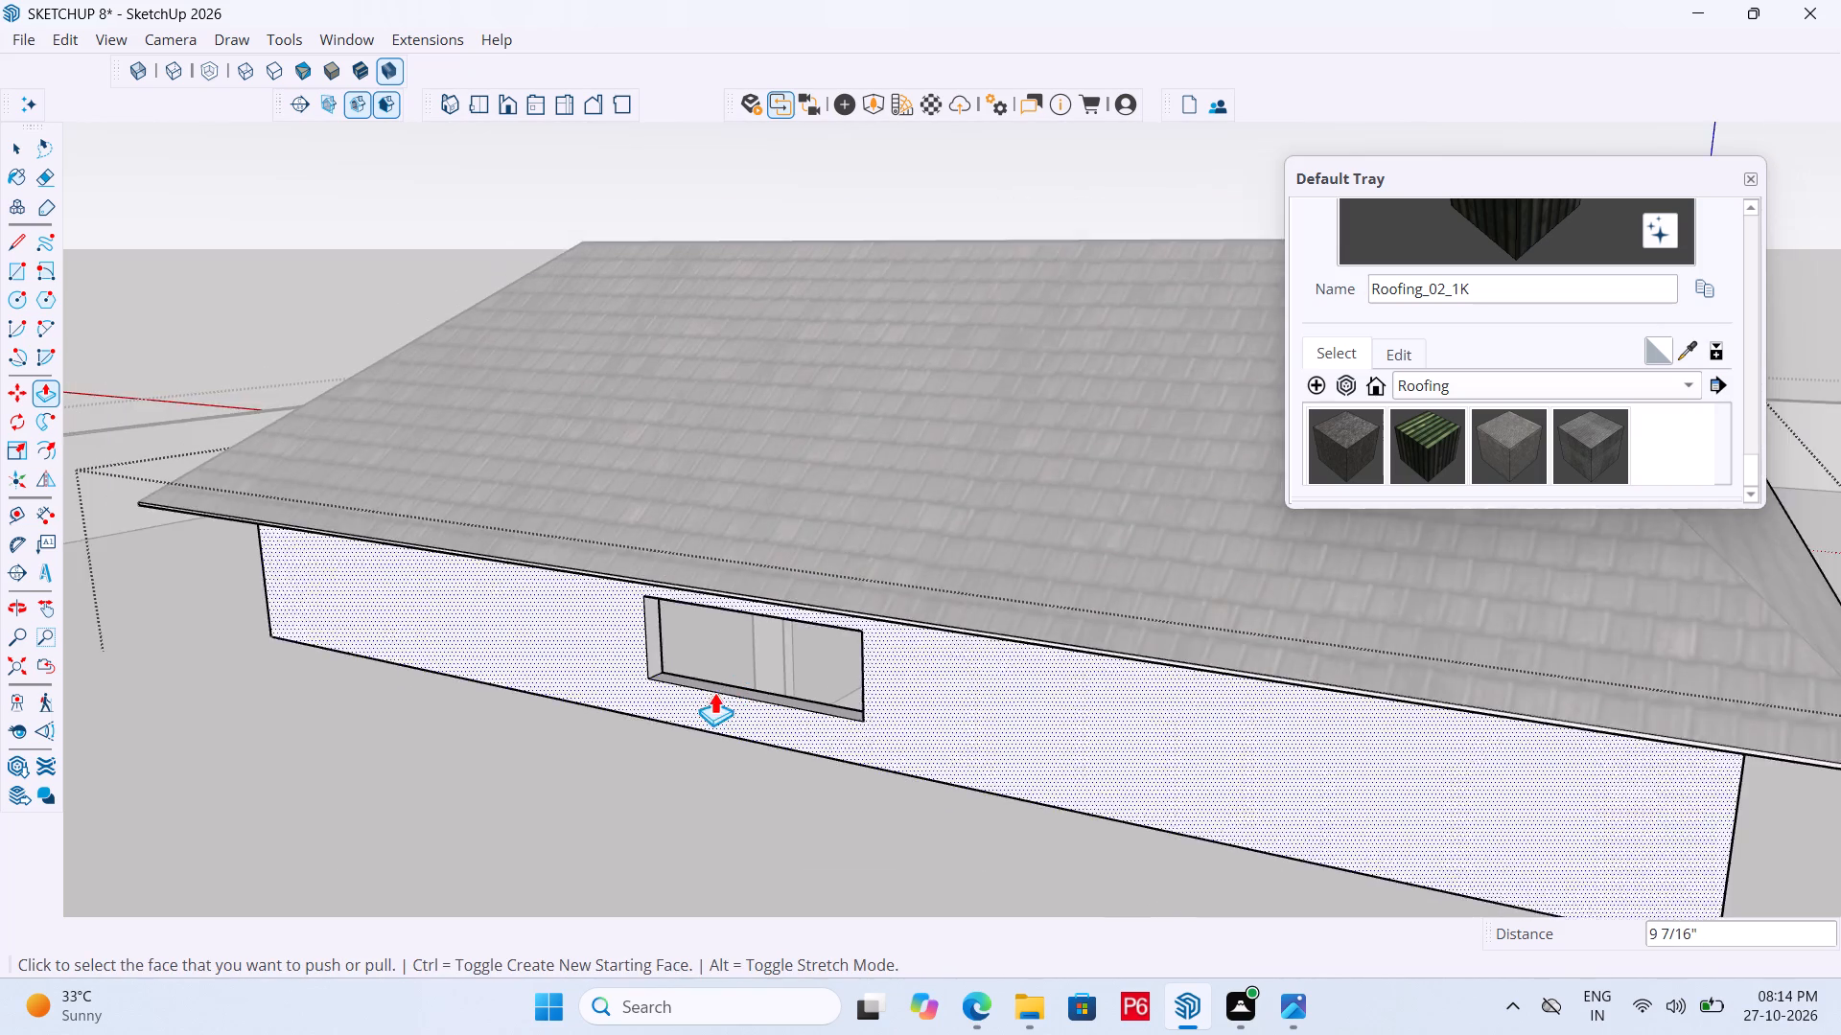
scroll(714, 692, down, 2)
middle_drag(714, 692, 868, 681)
key(ctrl+s)
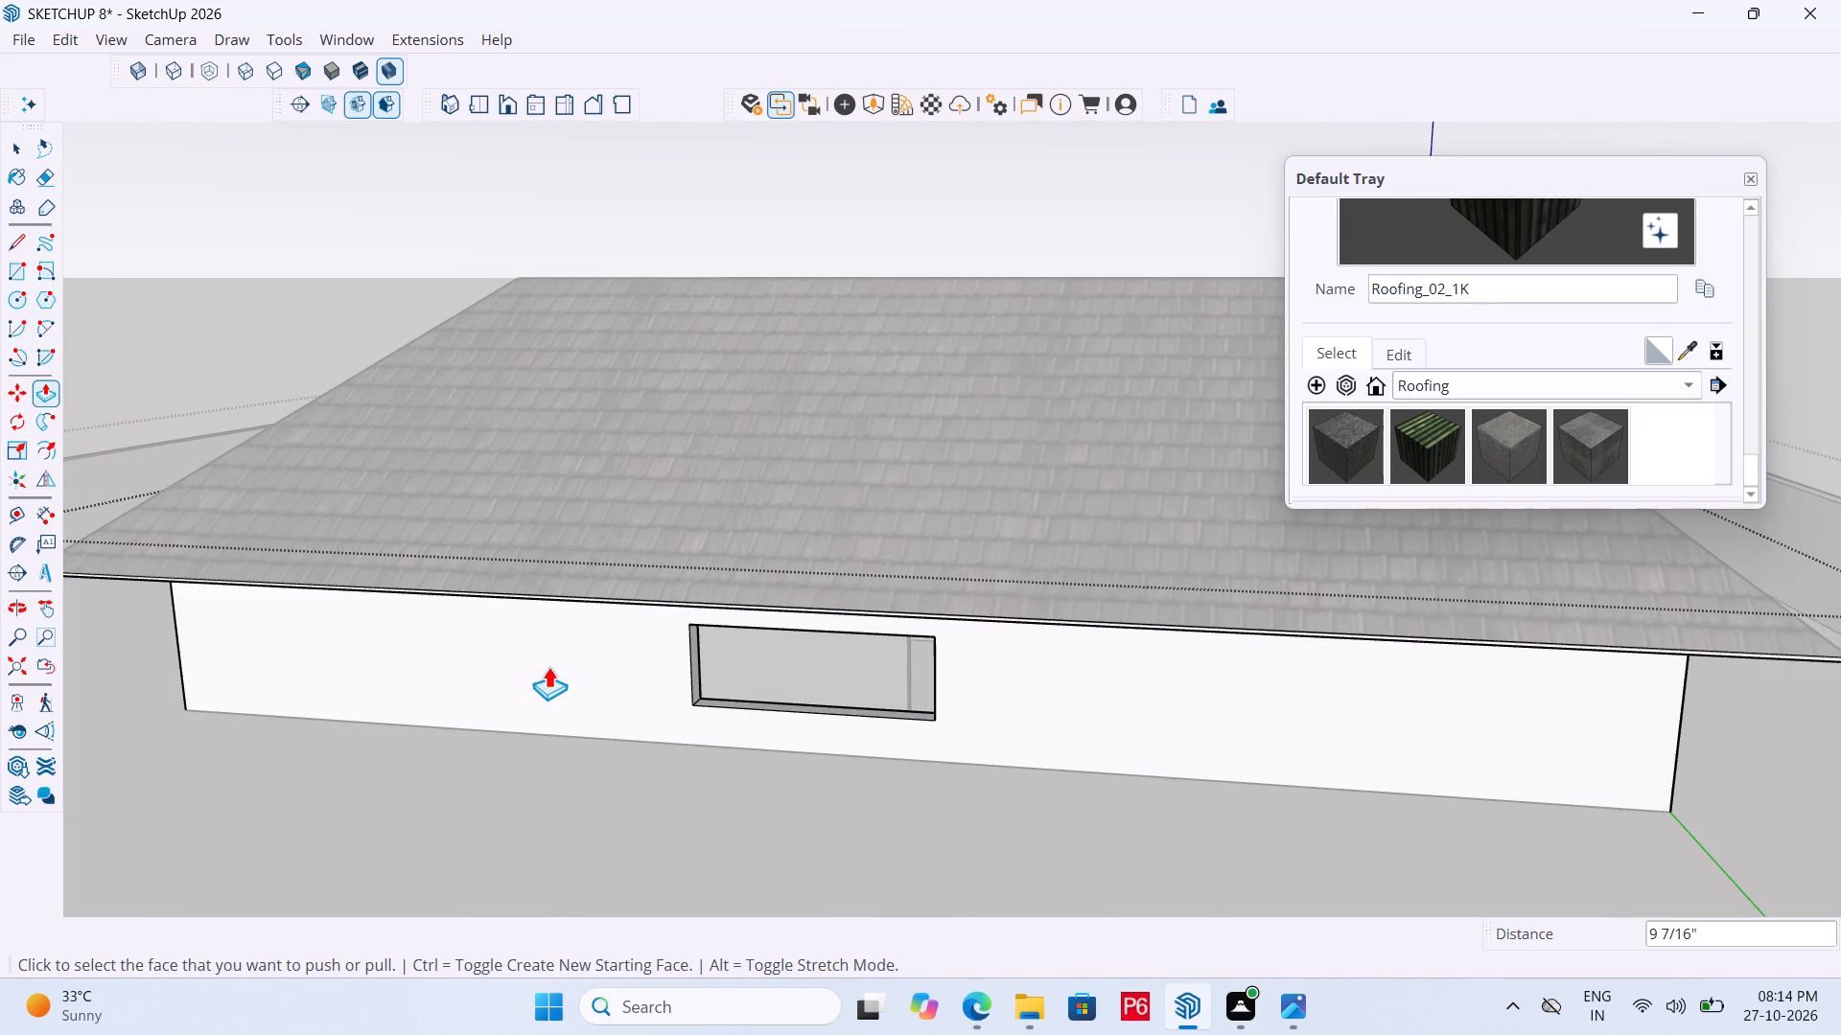
Save the model.
key(ctrl+s)
key(ctrl+s)
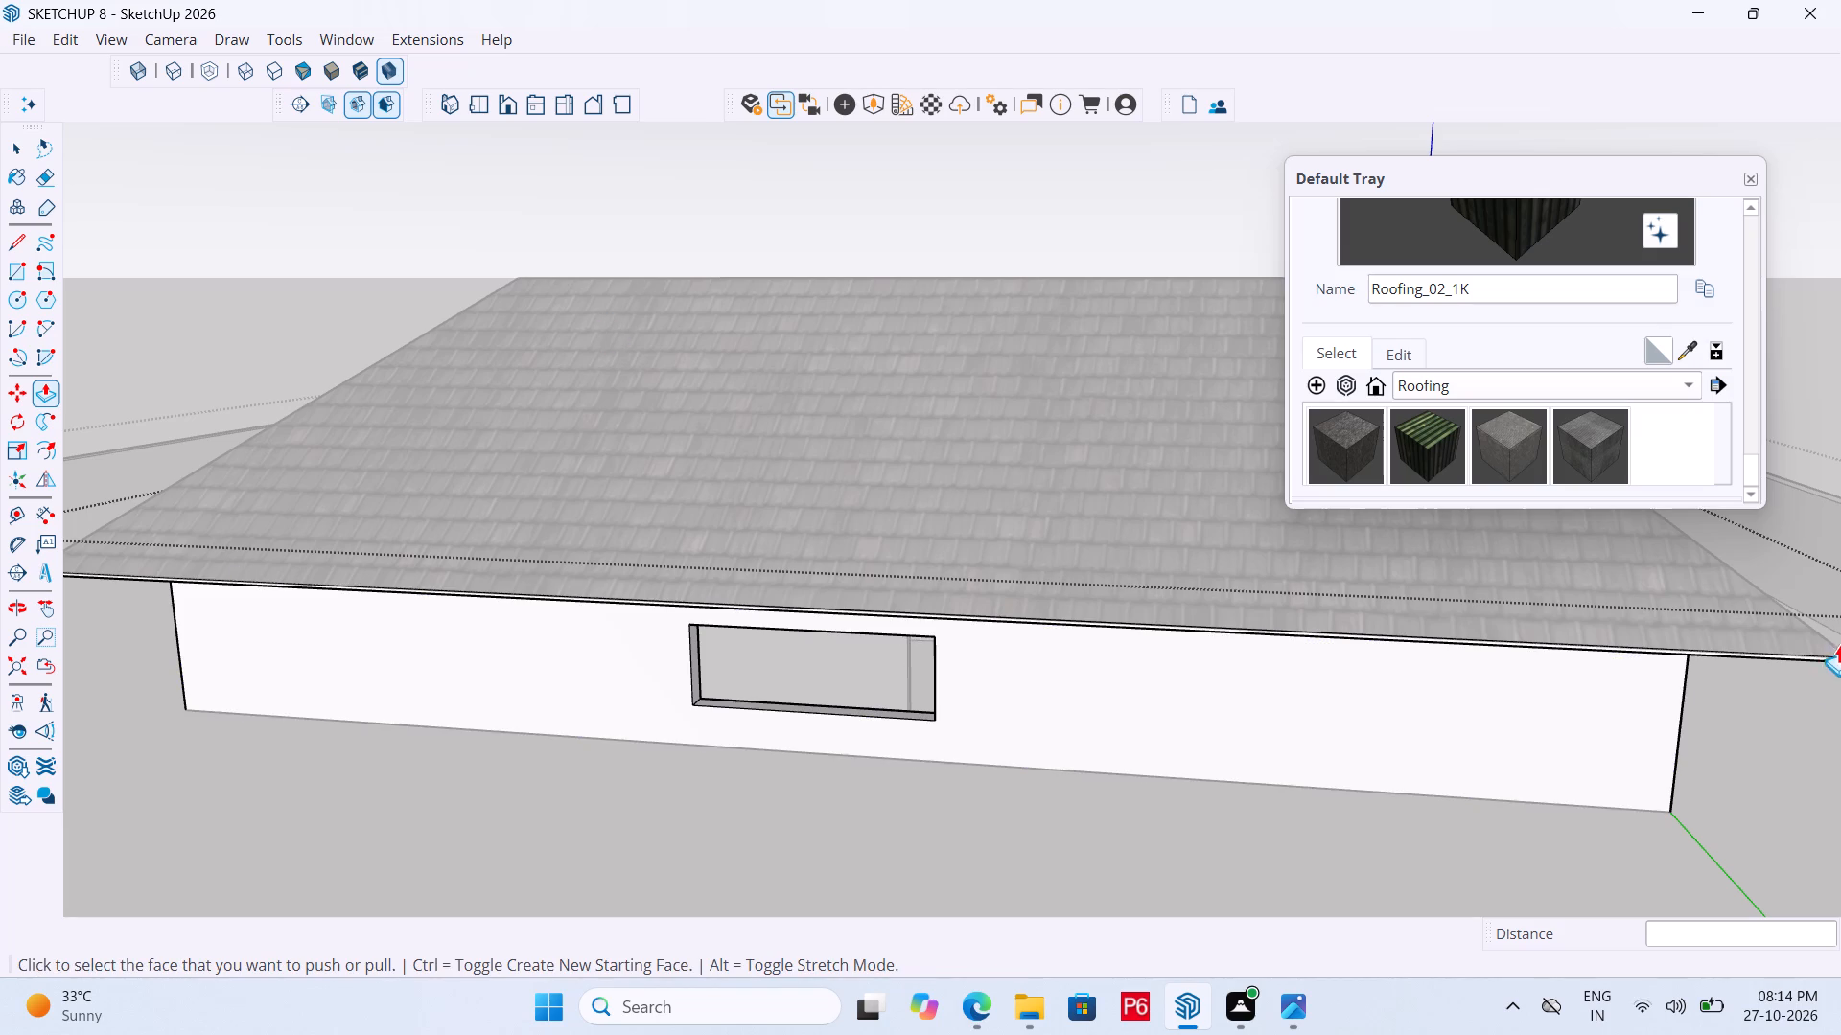
Push the opening's end face nearer the green axis inward by 1' 3/16".
middle_drag(923, 649, 1069, 672)
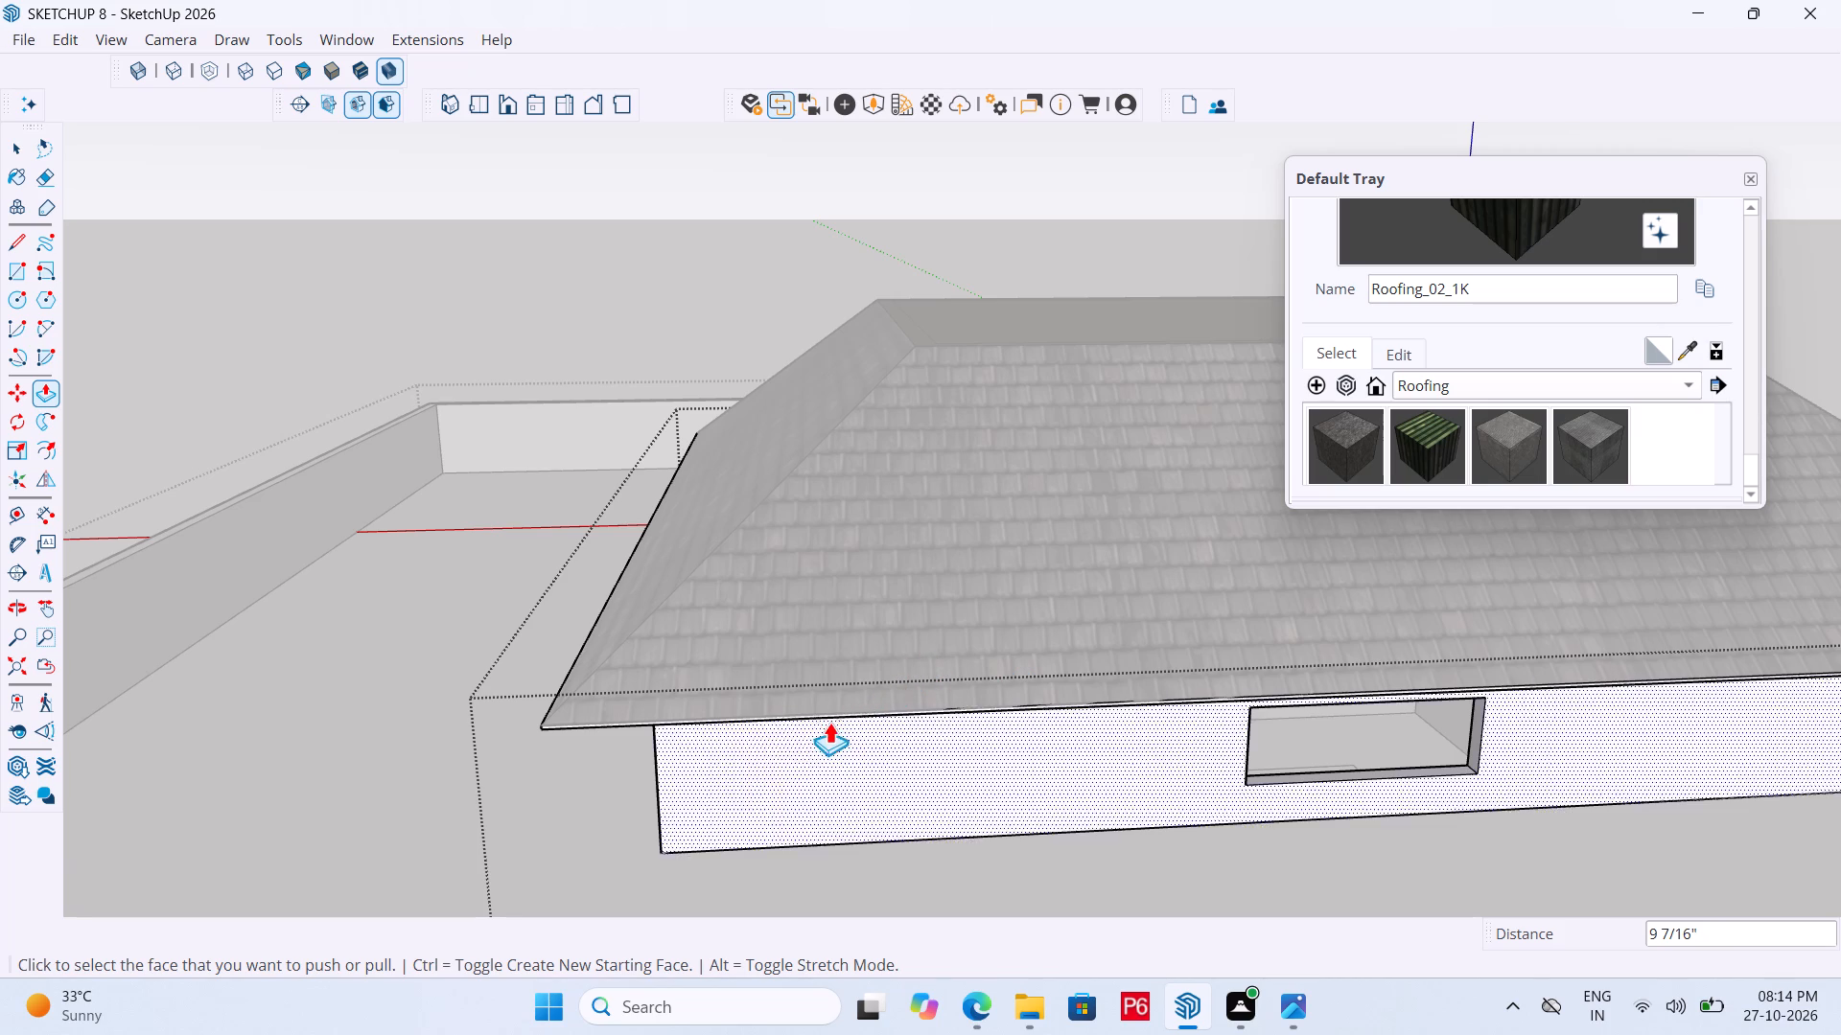
scroll(820, 724, down, 5)
middle_drag(1205, 754, 1229, 747)
scroll(1217, 750, up, 10)
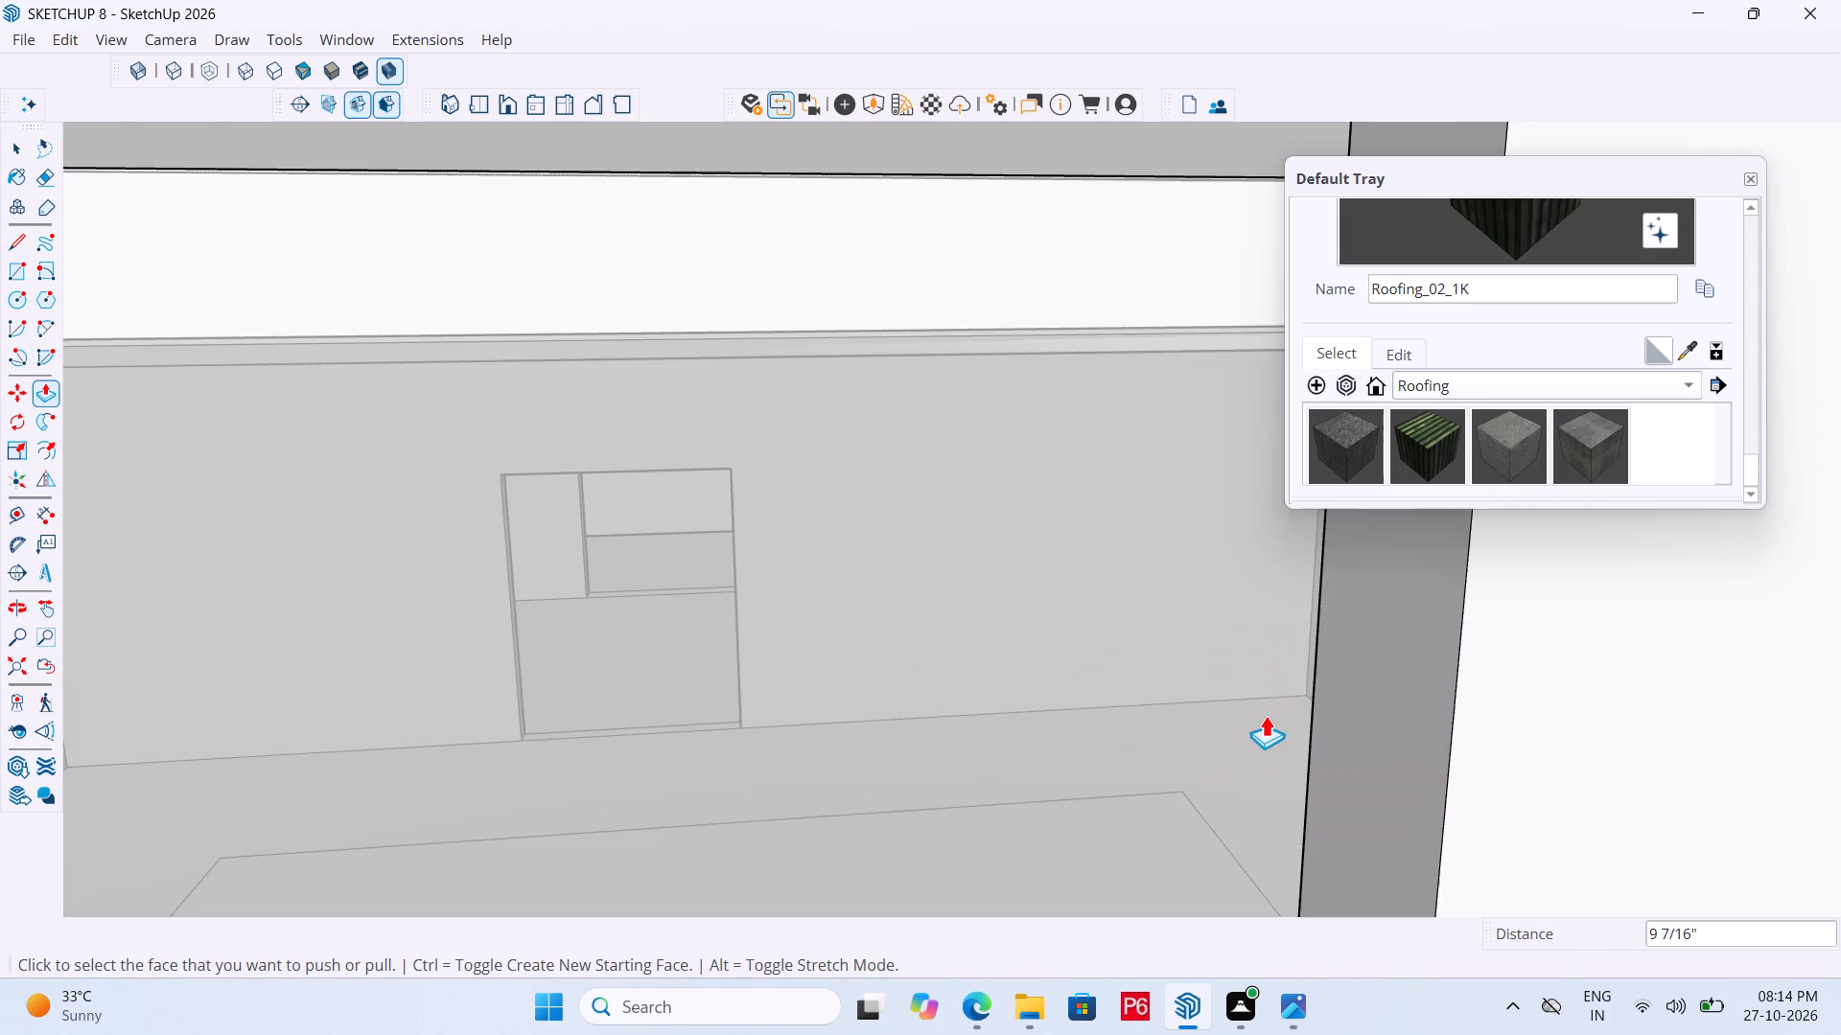
scroll(1288, 688, down, 7)
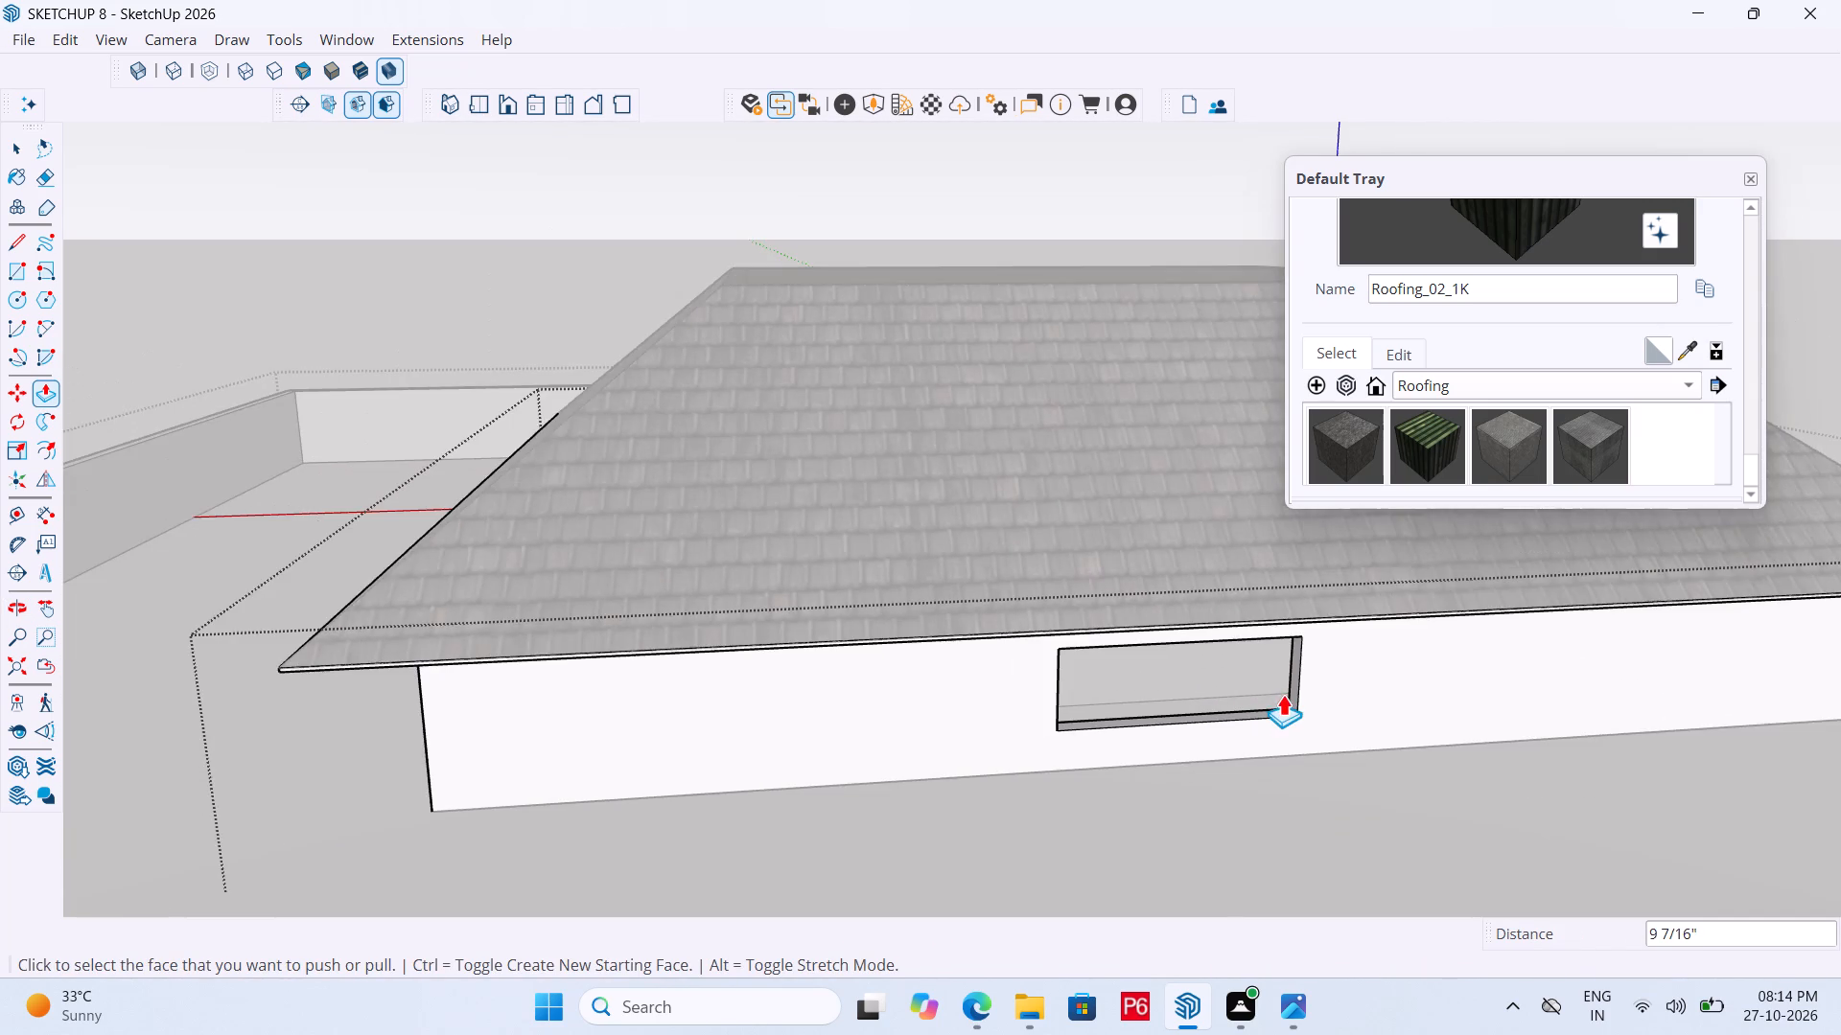
scroll(1294, 689, up, 10)
click(1282, 671)
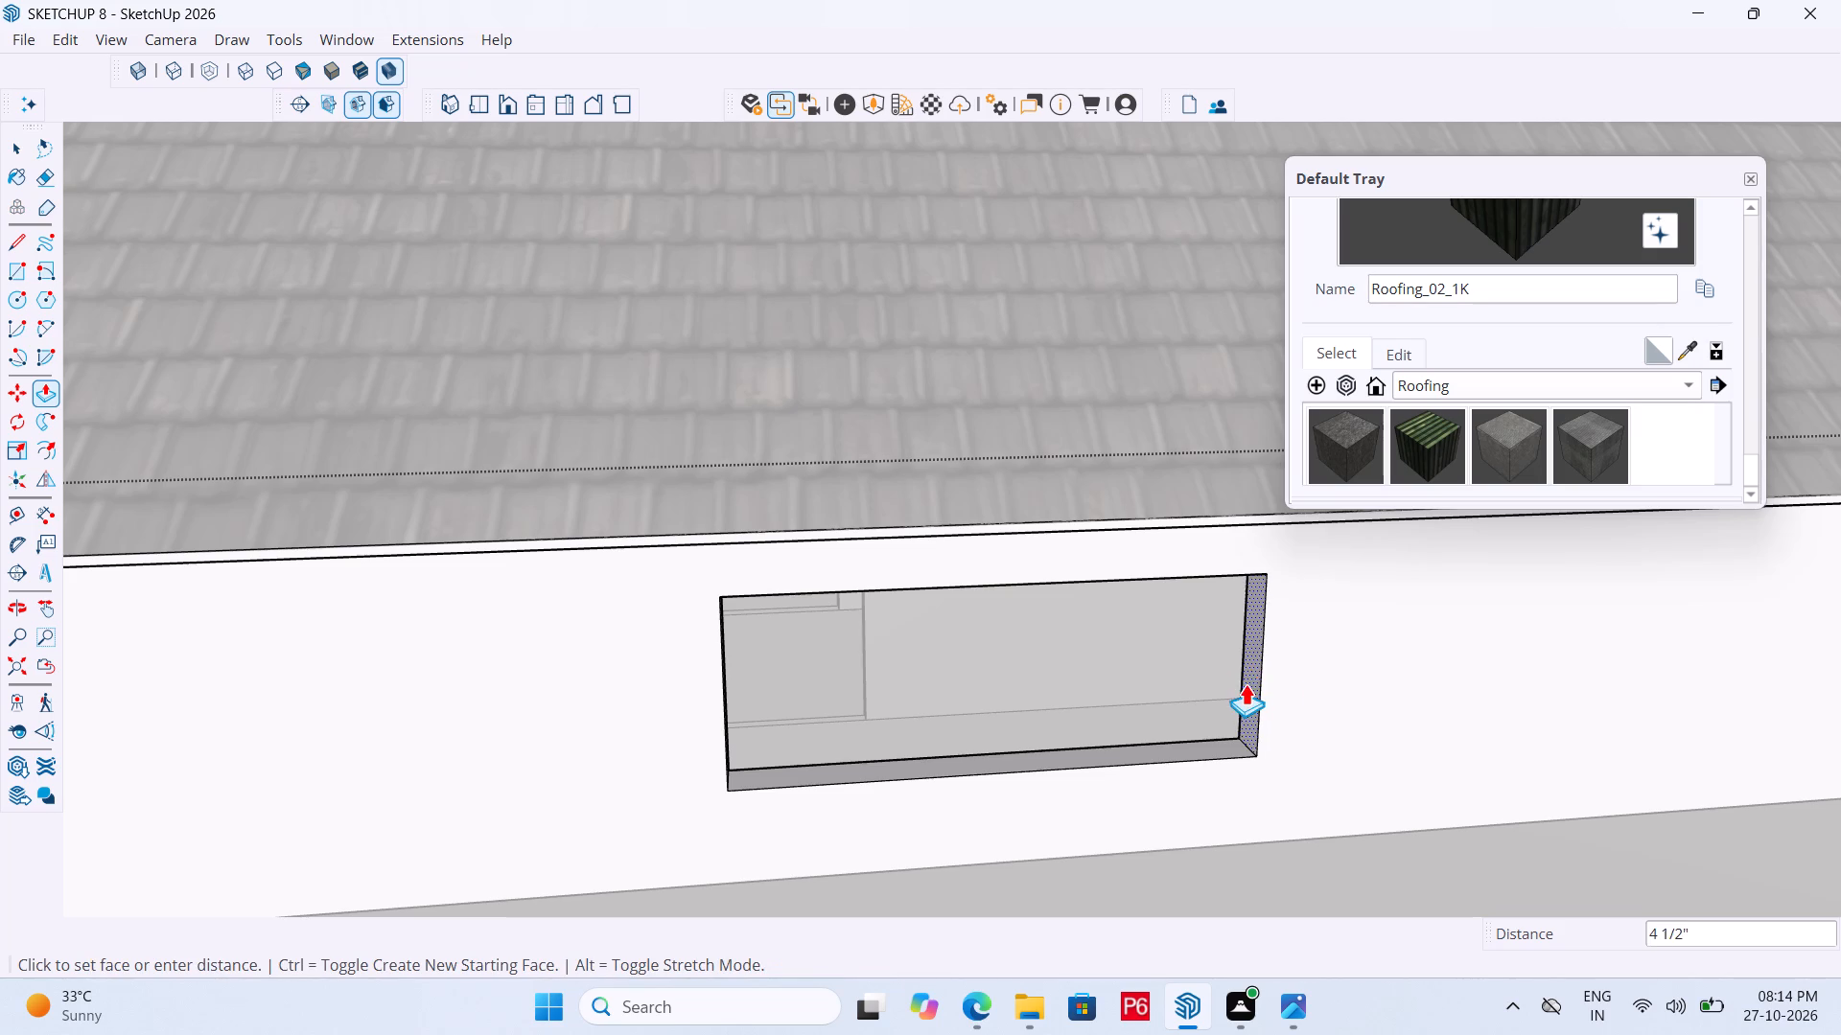
click(1193, 697)
Push the opening's opposite end face, away from the green axis, inward by 8 3/4".
middle_drag(1361, 707, 863, 701)
scroll(920, 654, up, 3)
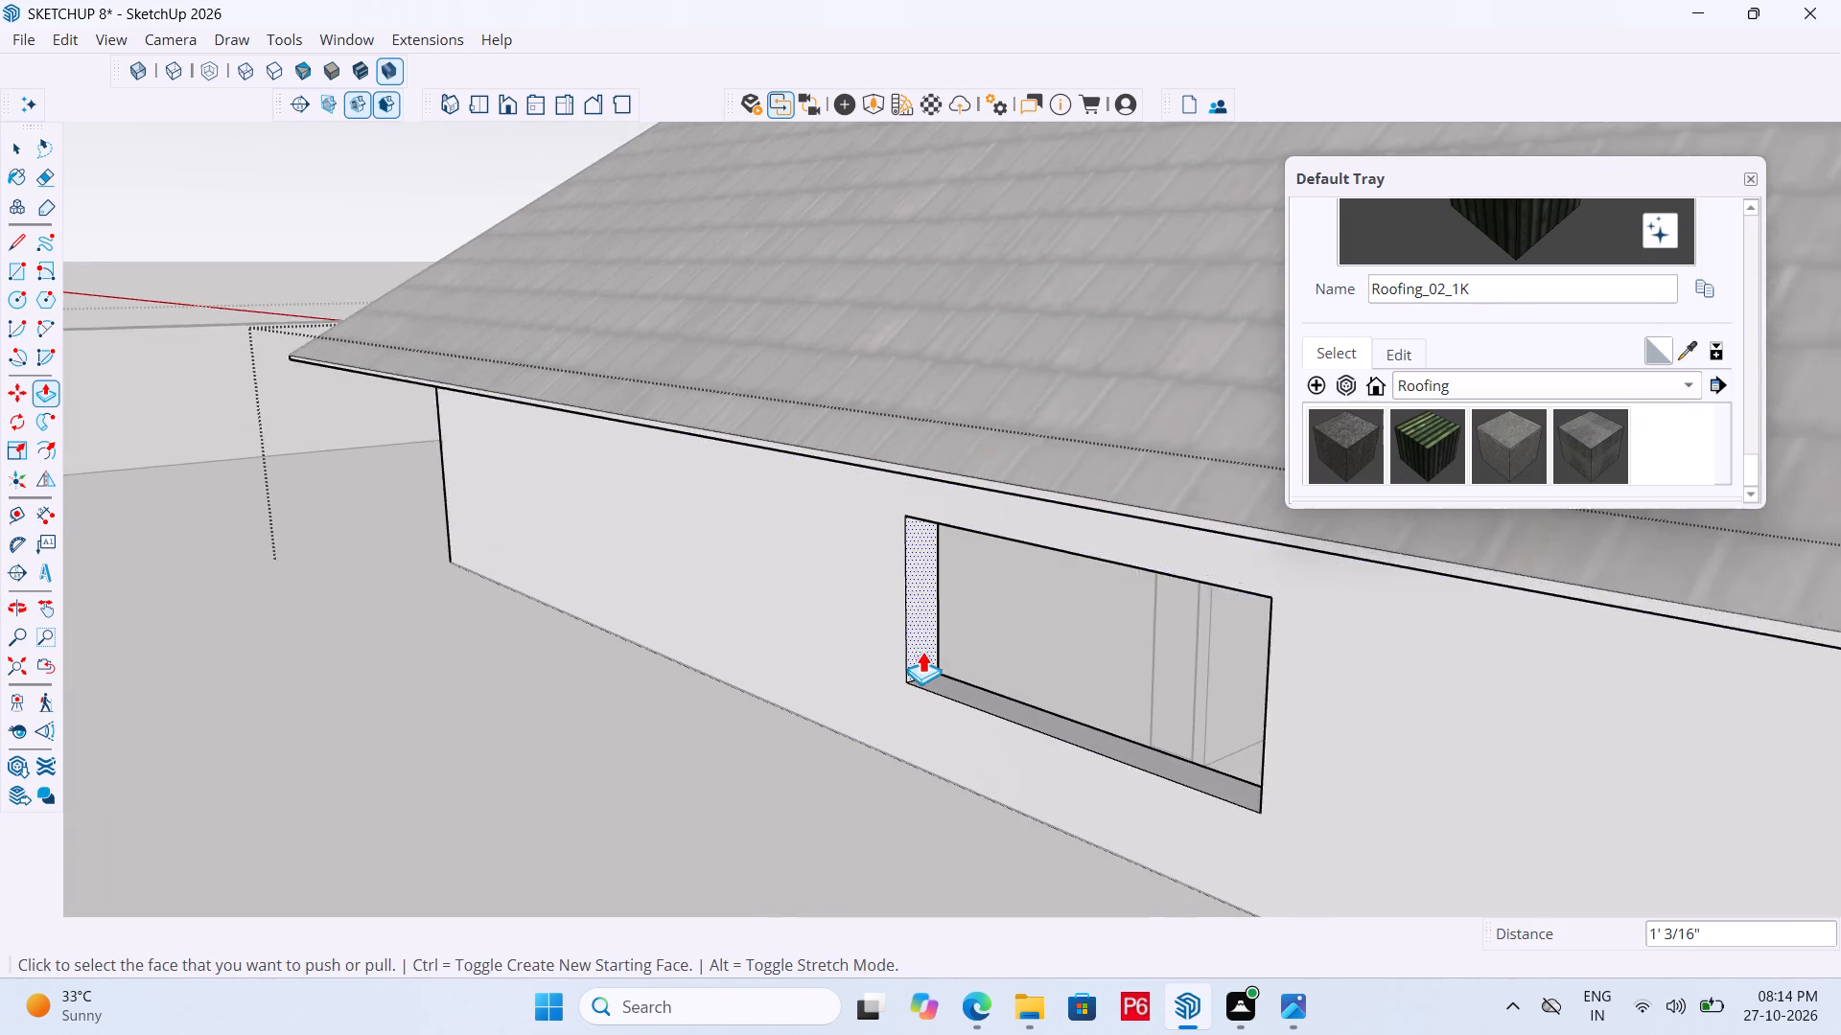
click(924, 631)
click(967, 658)
scroll(768, 724, down, 6)
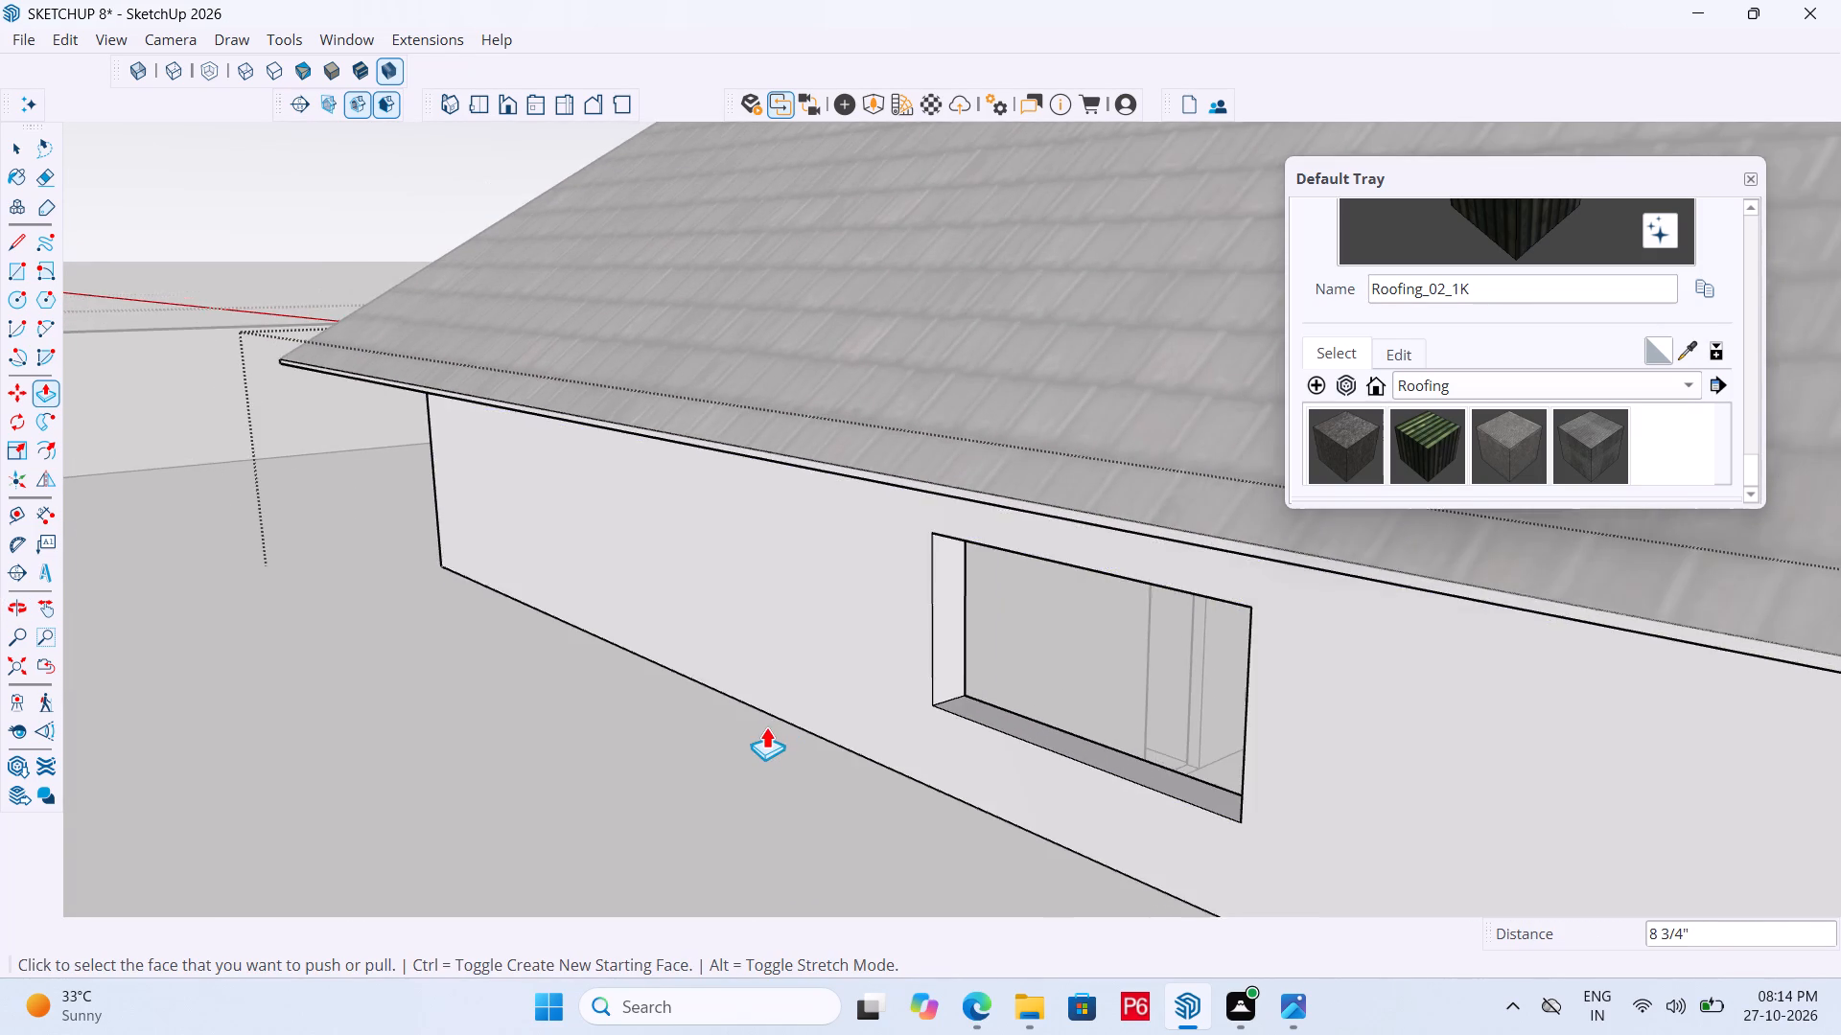
scroll(766, 726, down, 12)
Pull the opening's end face nearer the green axis outward by 1' 11 3/8" to widen the opening.
middle_drag(960, 686, 1669, 641)
scroll(891, 771, up, 4)
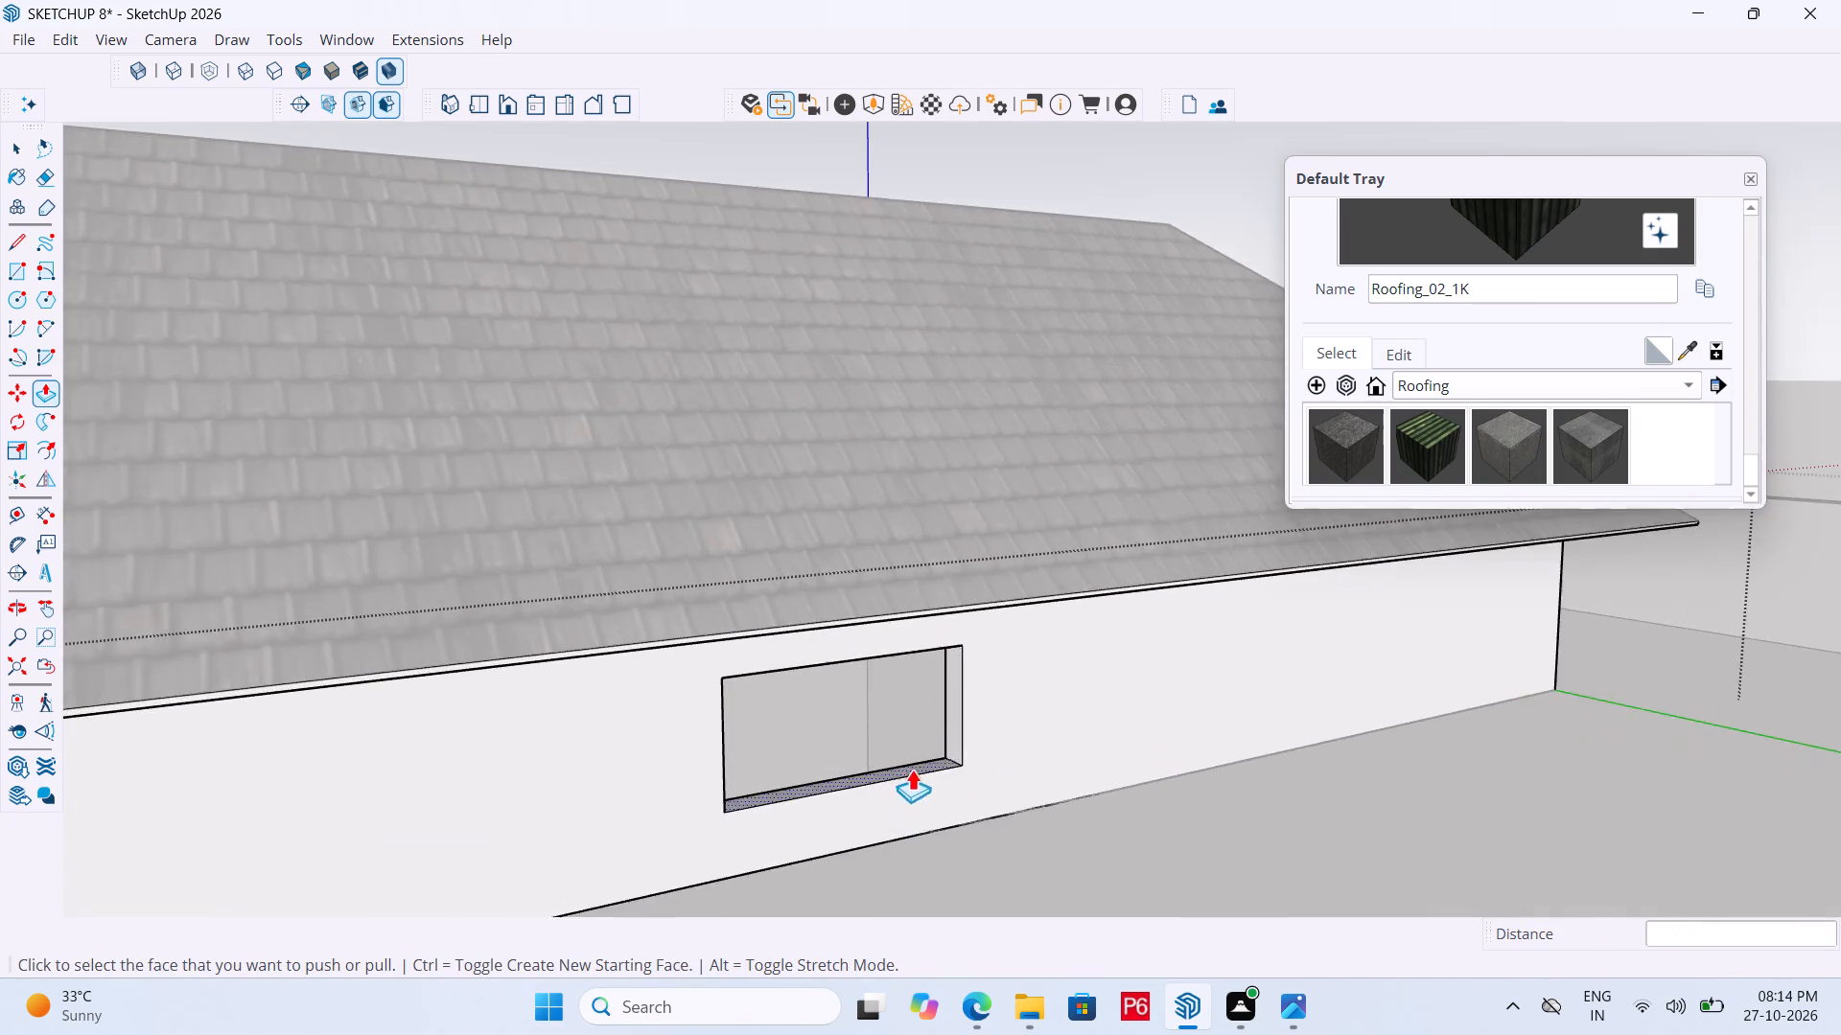
scroll(912, 769, up, 7)
click(934, 710)
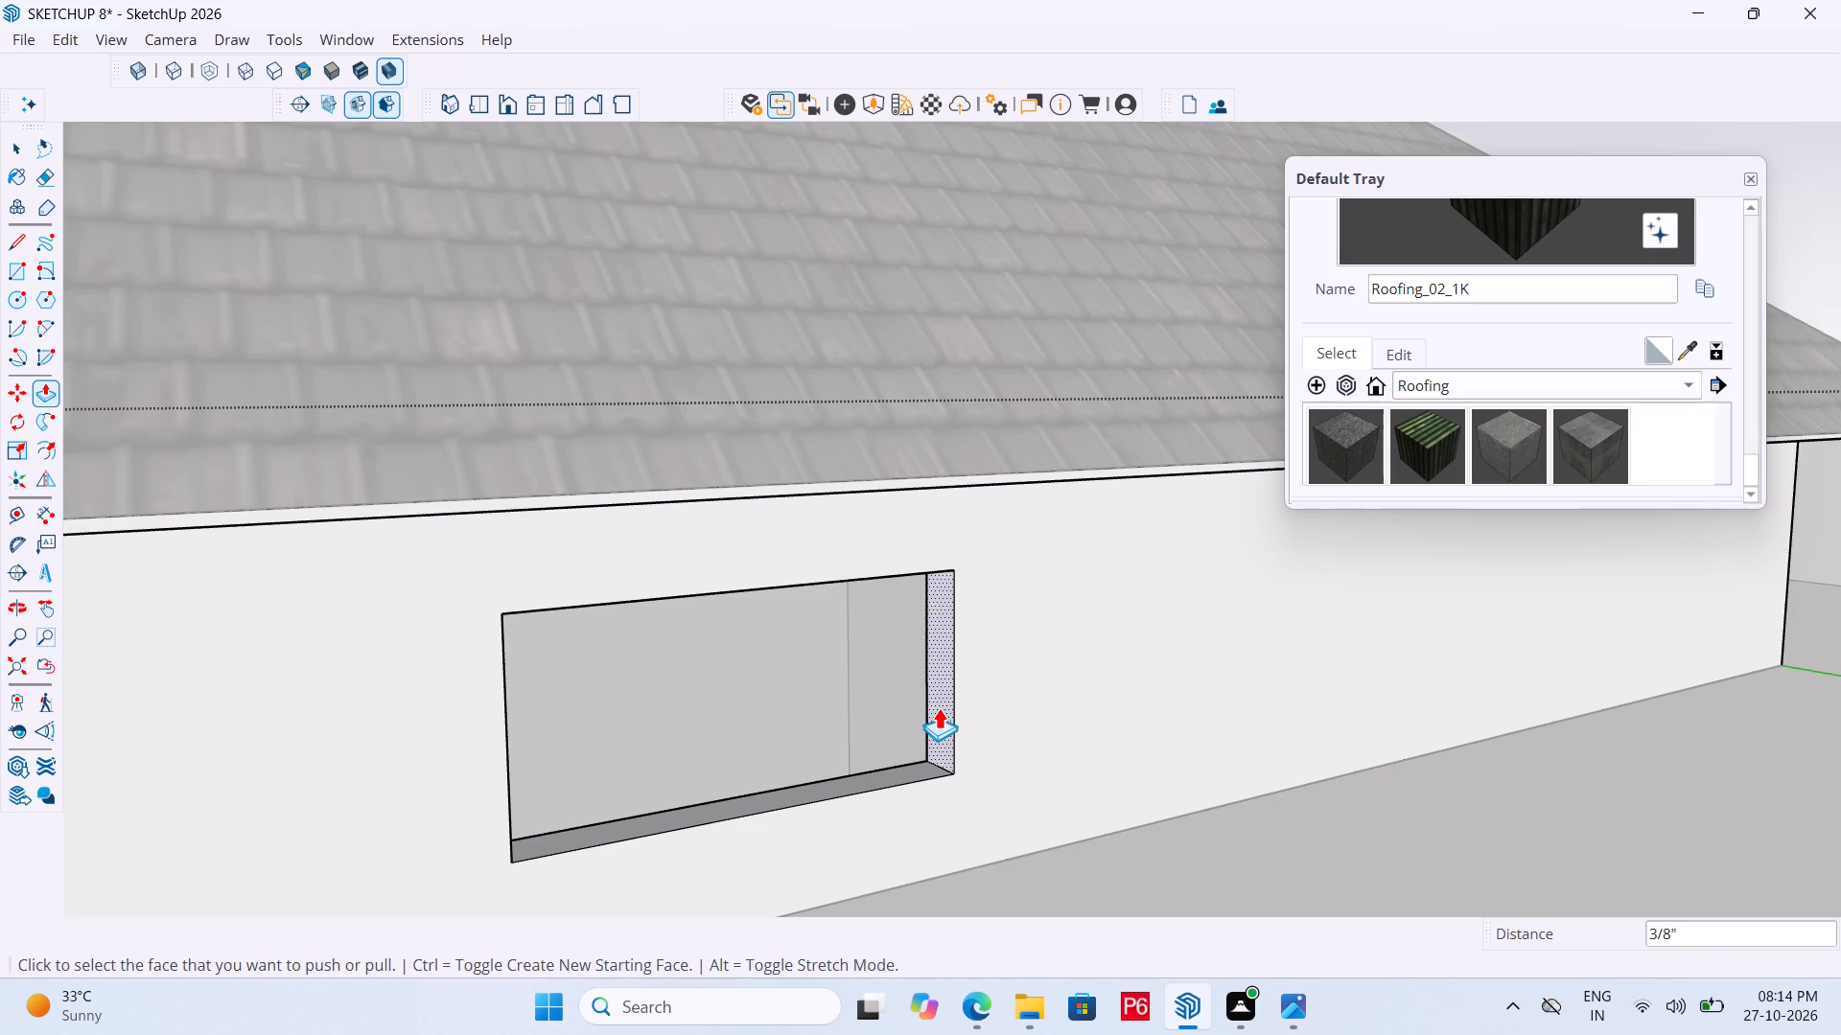
click(939, 707)
click(1089, 658)
scroll(1239, 676, down, 3)
Push the end face away from the green axis inward by 9 5/16", and save the model.
middle_drag(1239, 676, 659, 698)
scroll(780, 644, up, 2)
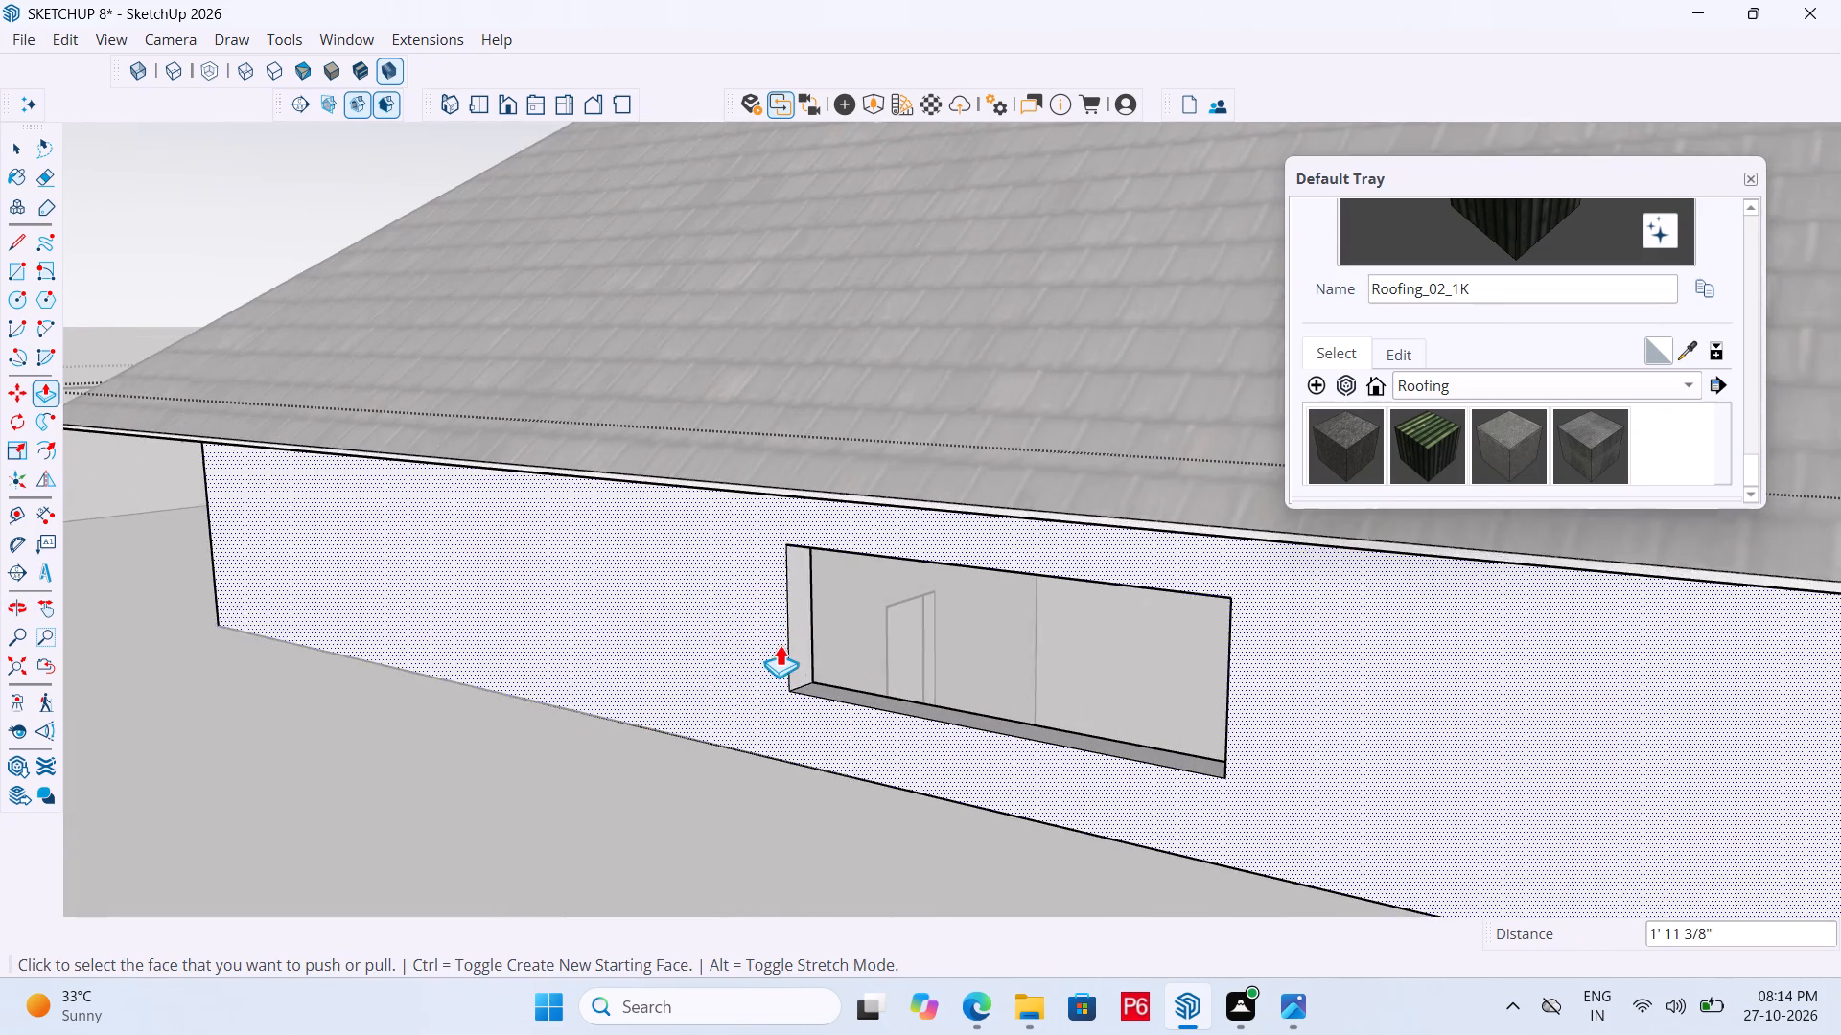
scroll(780, 644, up, 2)
click(803, 644)
click(851, 667)
scroll(834, 682, down, 6)
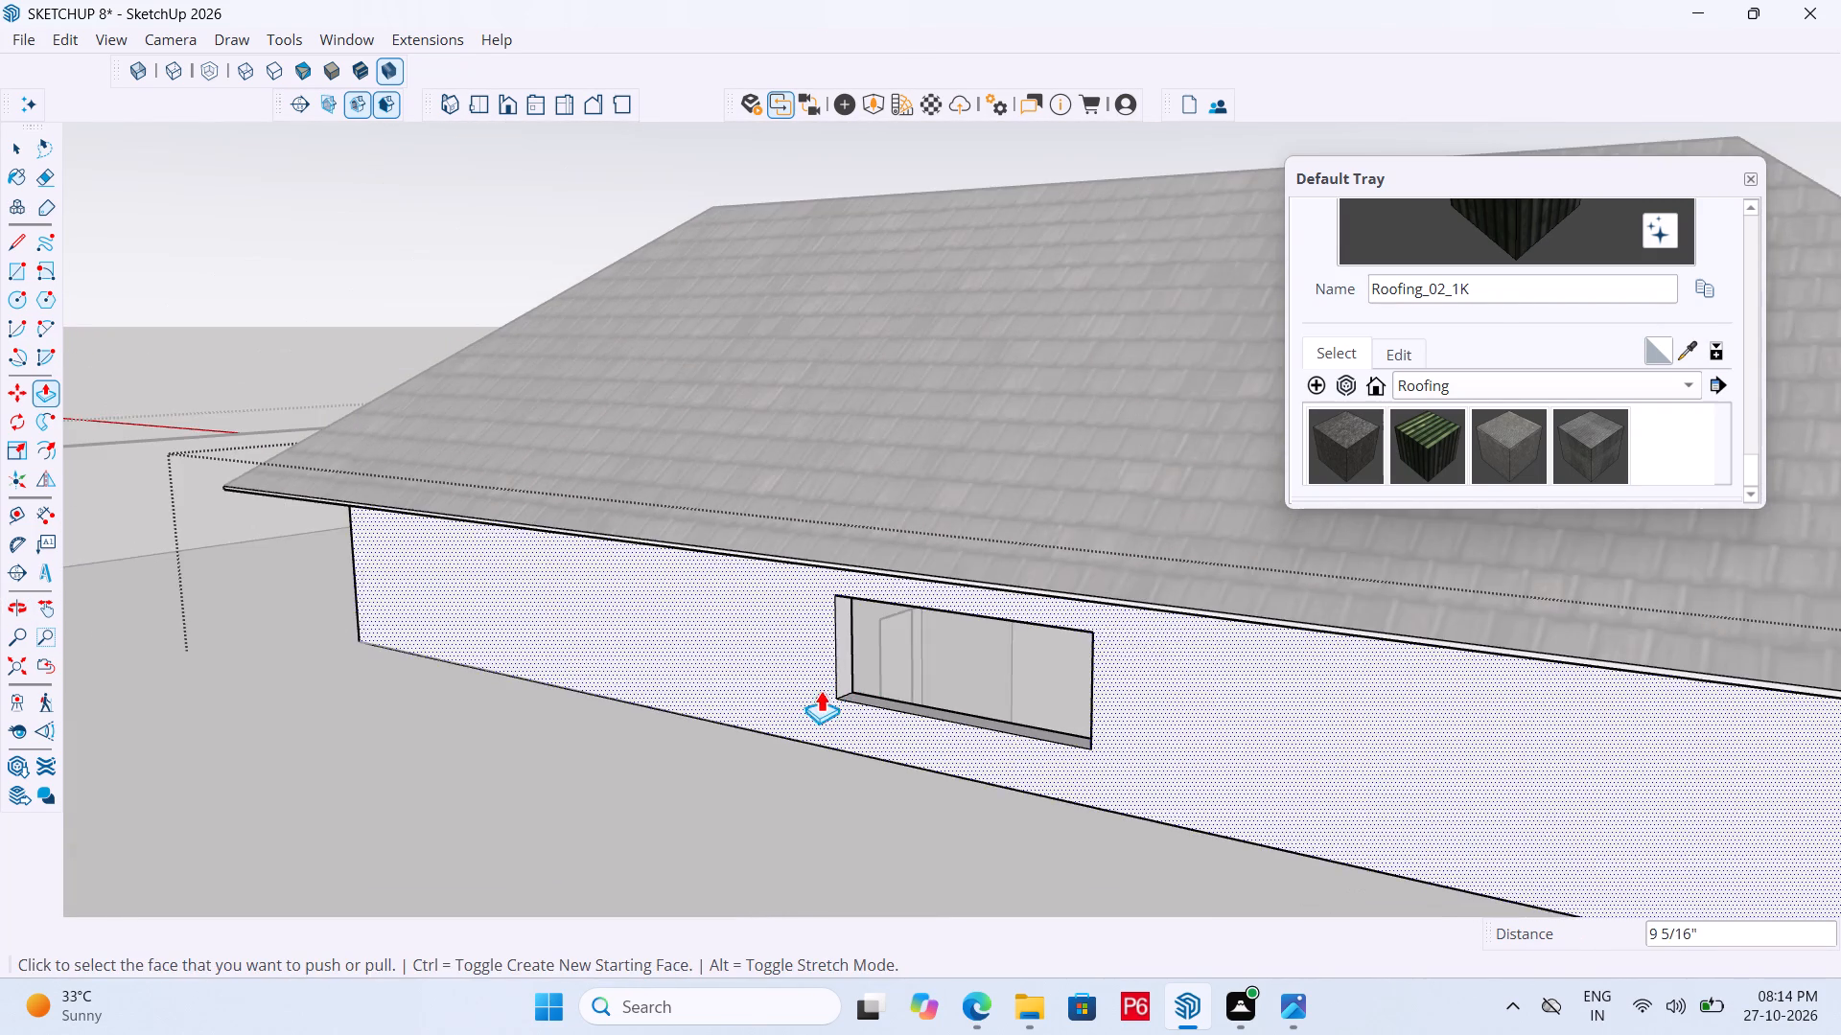
scroll(833, 690, down, 6)
key(ctrl+s)
key(ctrl+s)
key(ctrl+s)
key(ctrl+s)
key(ctrl+s)
key(ctrl+s)
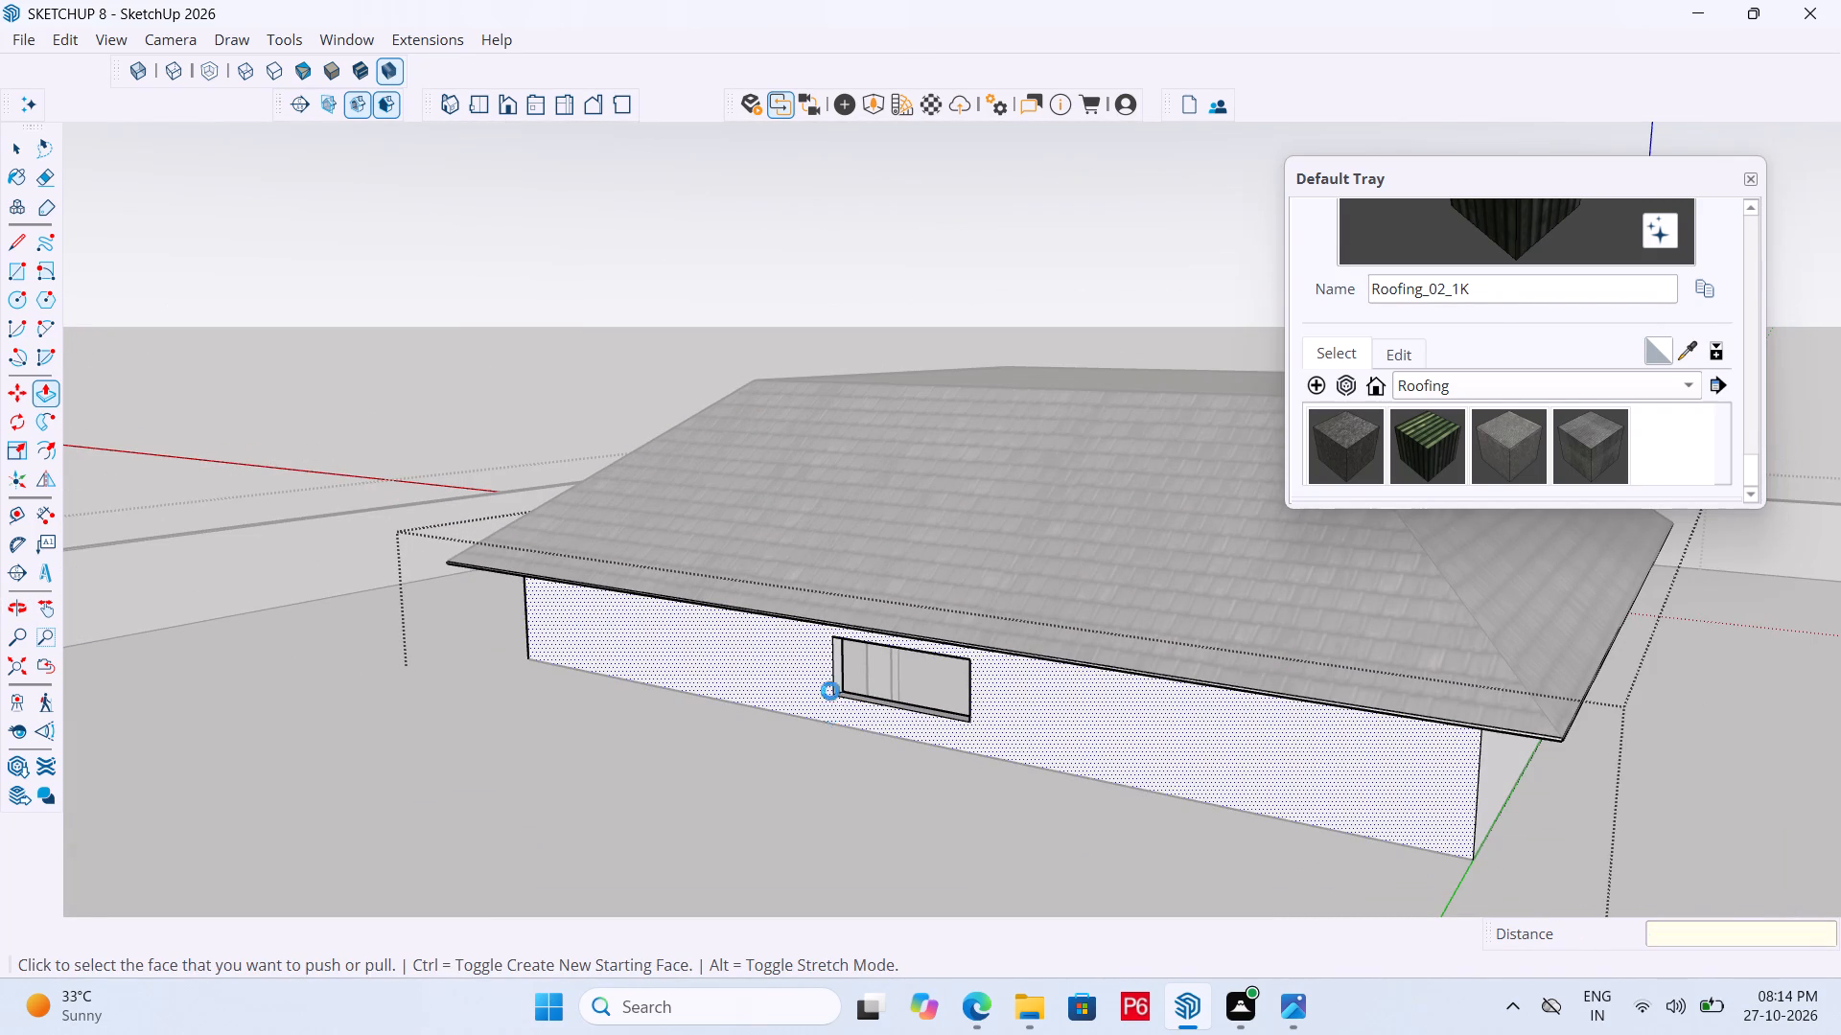
key(ctrl+s)
key(ctrl+s)
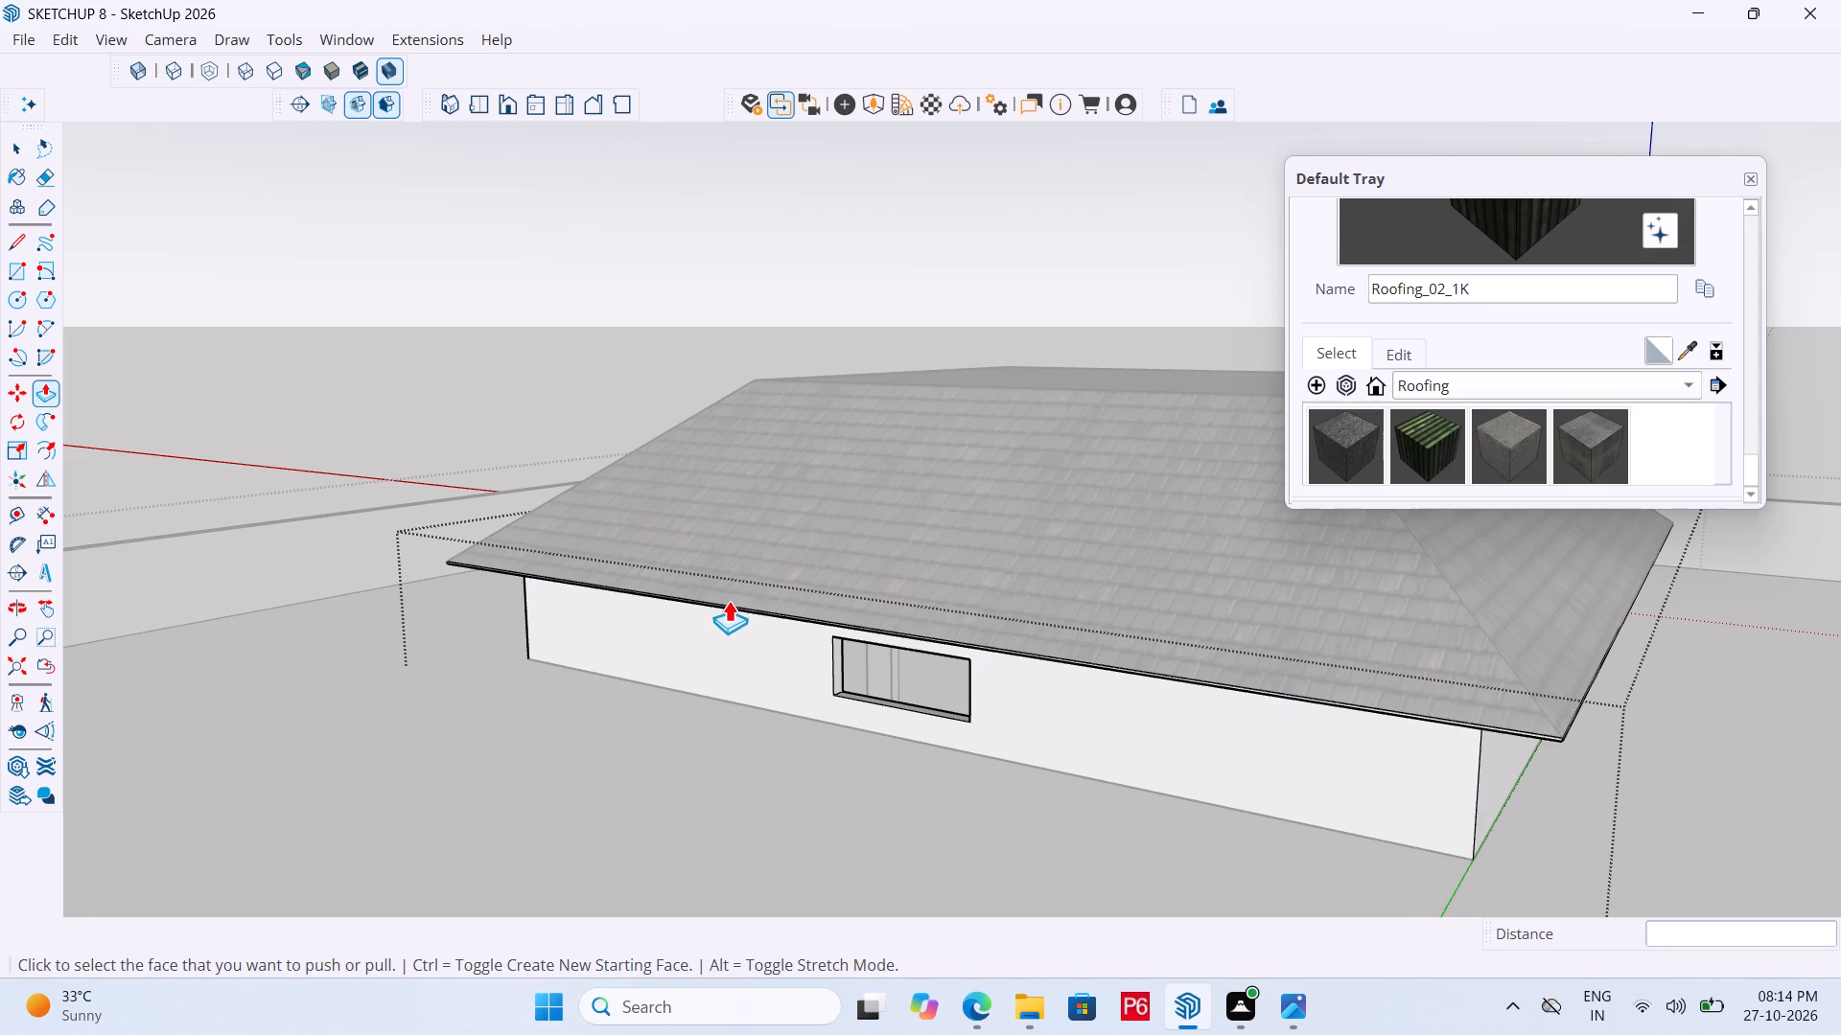
Close the roofed structure's group to return to the surrounding parapet level, and save the model.
scroll(741, 623, down, 6)
middle_drag(1253, 680, 1231, 676)
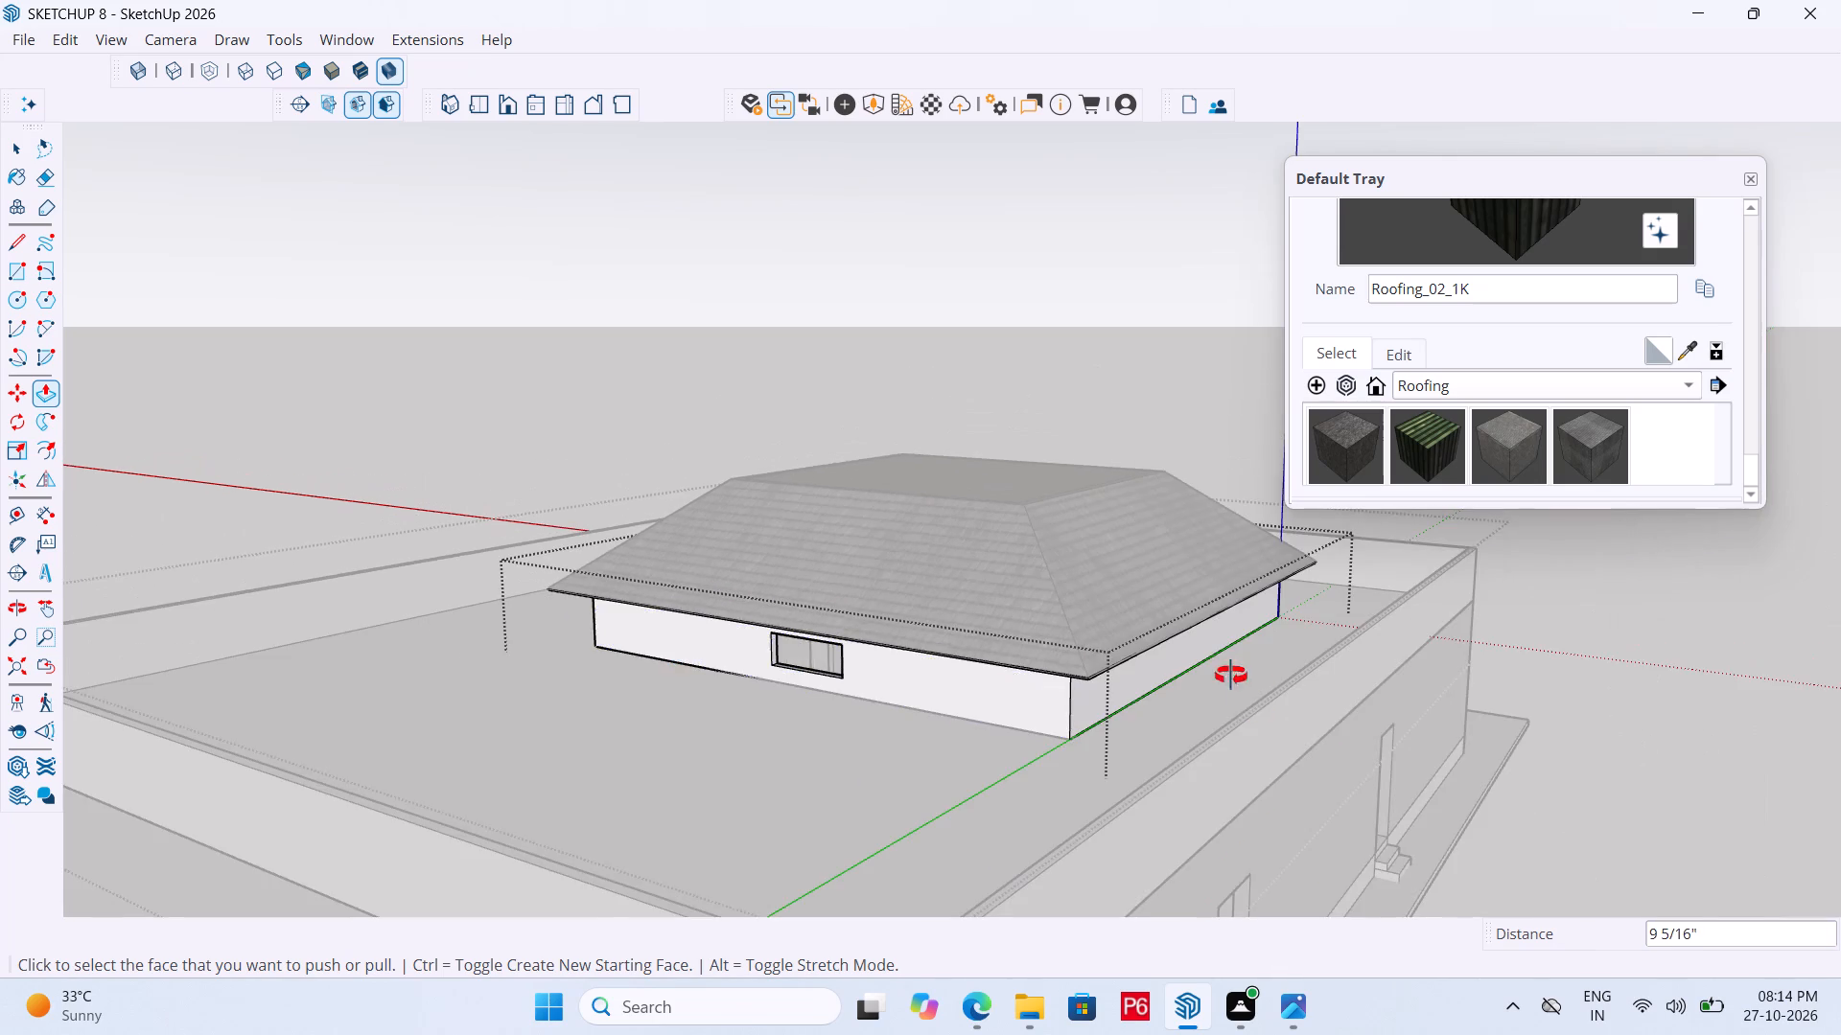
middle_drag(1231, 676, 886, 667)
key(space)
click(1625, 643)
middle_drag(1118, 654, 979, 692)
key(ctrl+s)
key(ctrl+s)
key(ctrl+s)
key(ctrl+s)
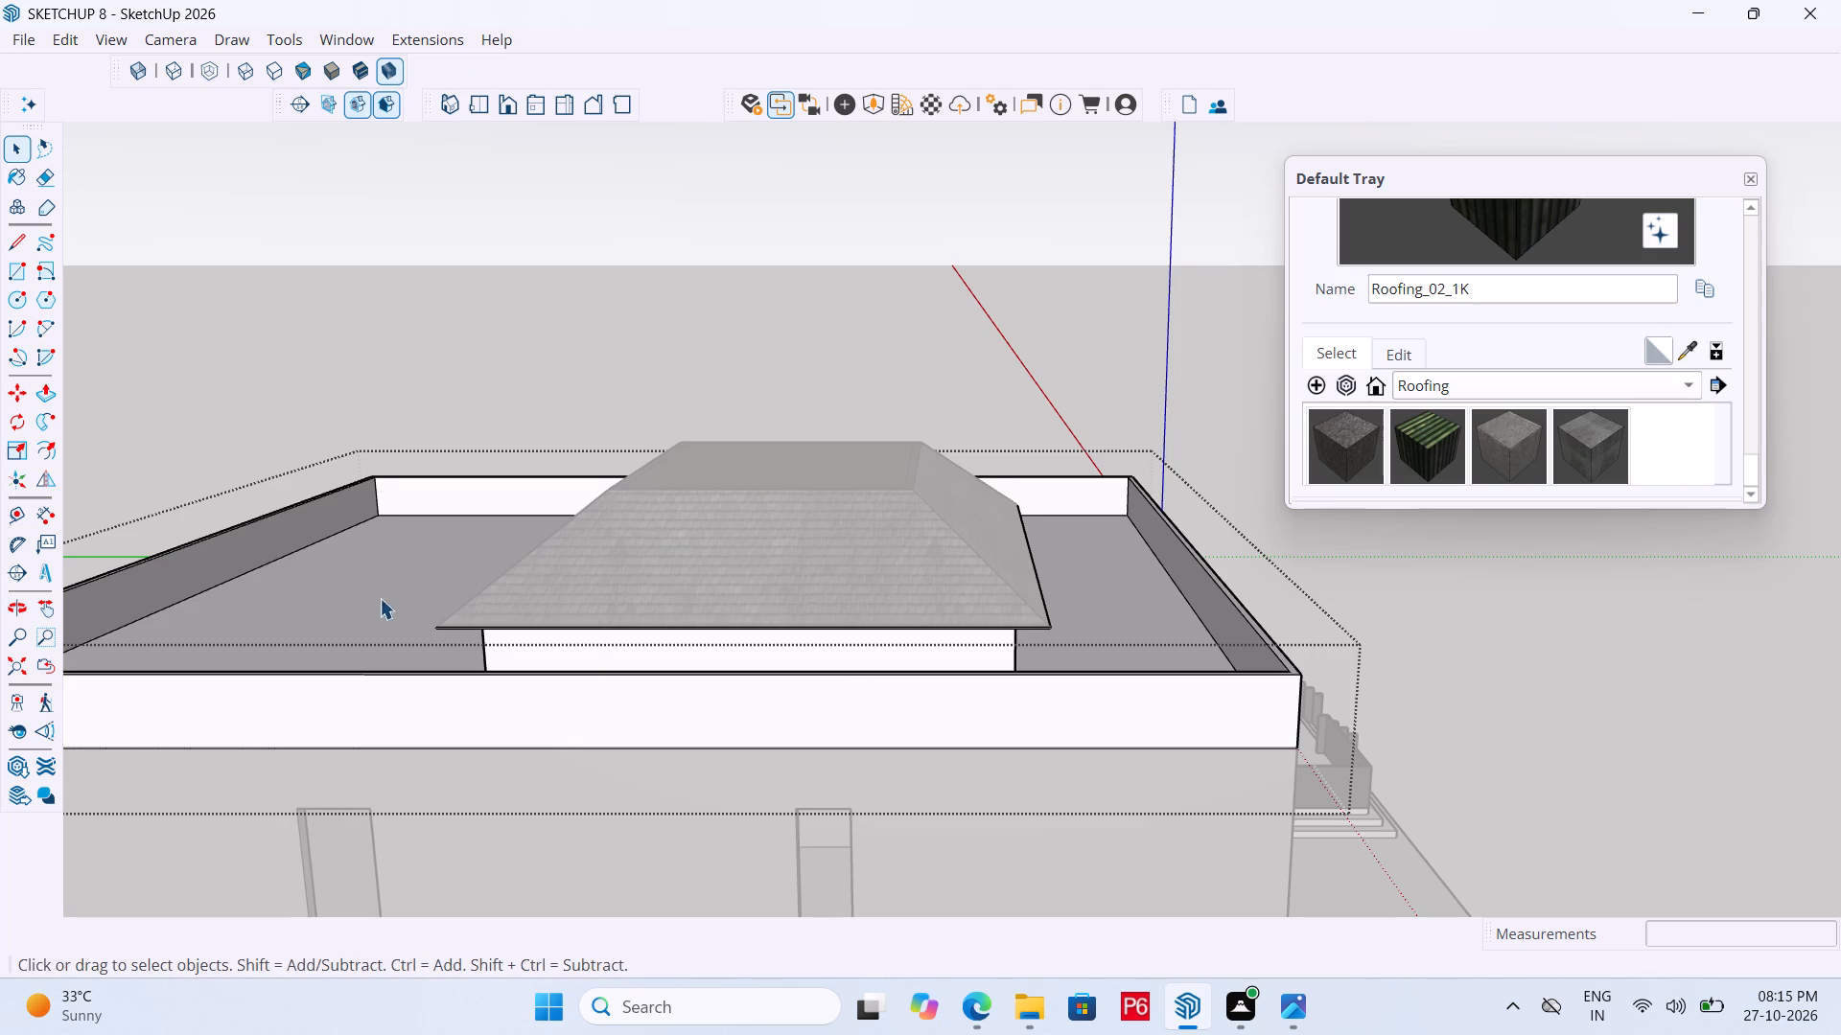
On the roofed structure's wall along the green axis, place vertical guides 12' 1 1/4" from the end edge and about 7' 11 1/16" beyond.
scroll(463, 620, up, 11)
scroll(664, 674, up, 5)
middle_drag(655, 692, 643, 704)
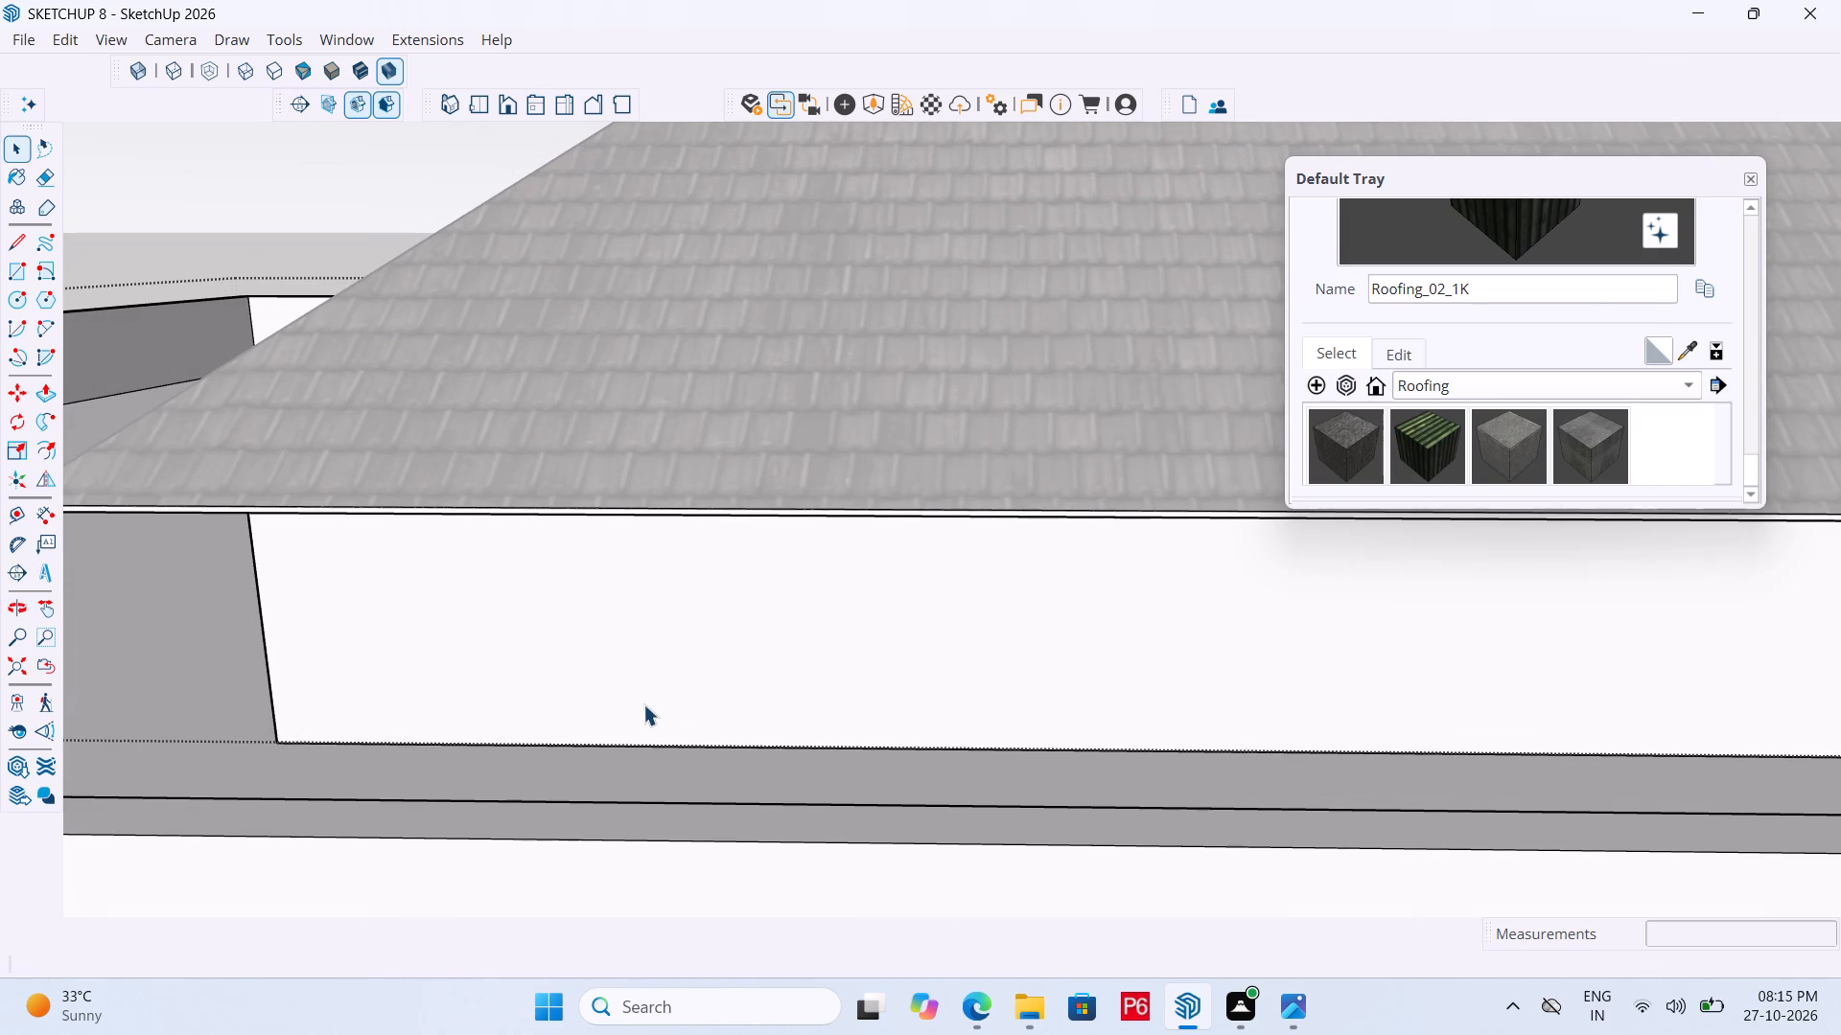
key(t)
key(space)
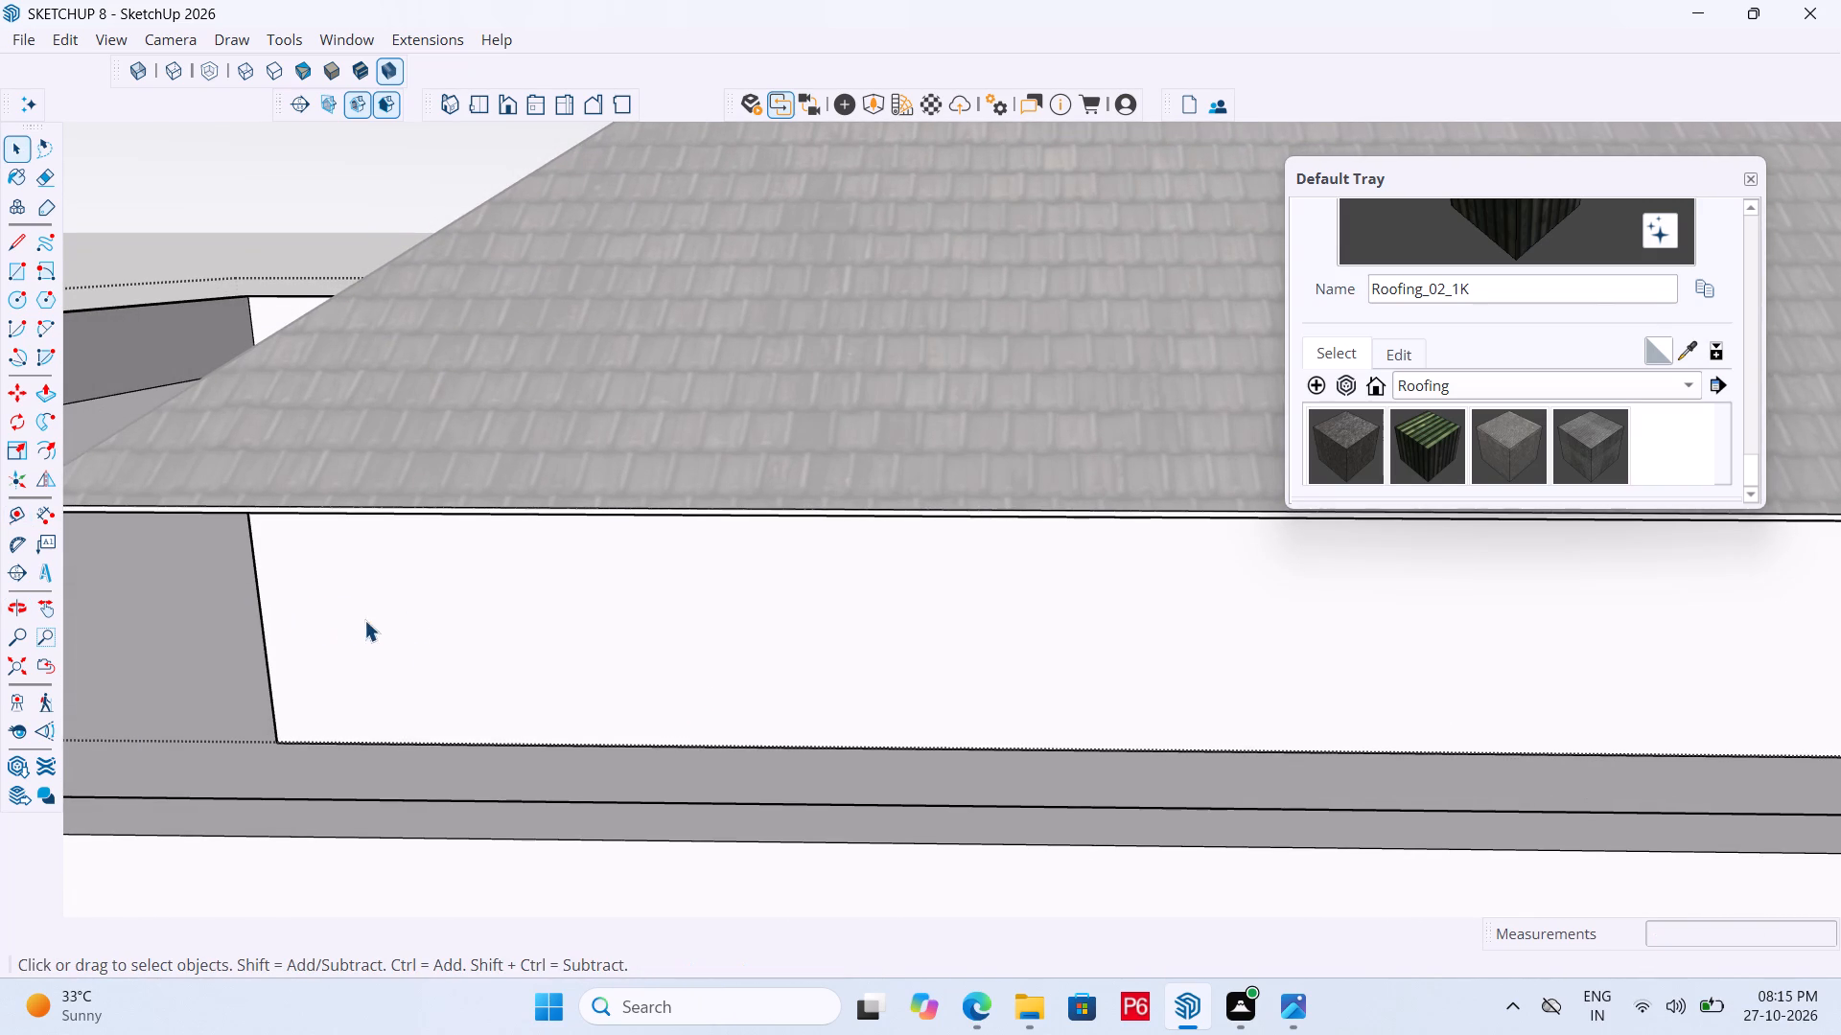
click(364, 620)
double_click(340, 587)
click(325, 583)
scroll(303, 596, down, 1)
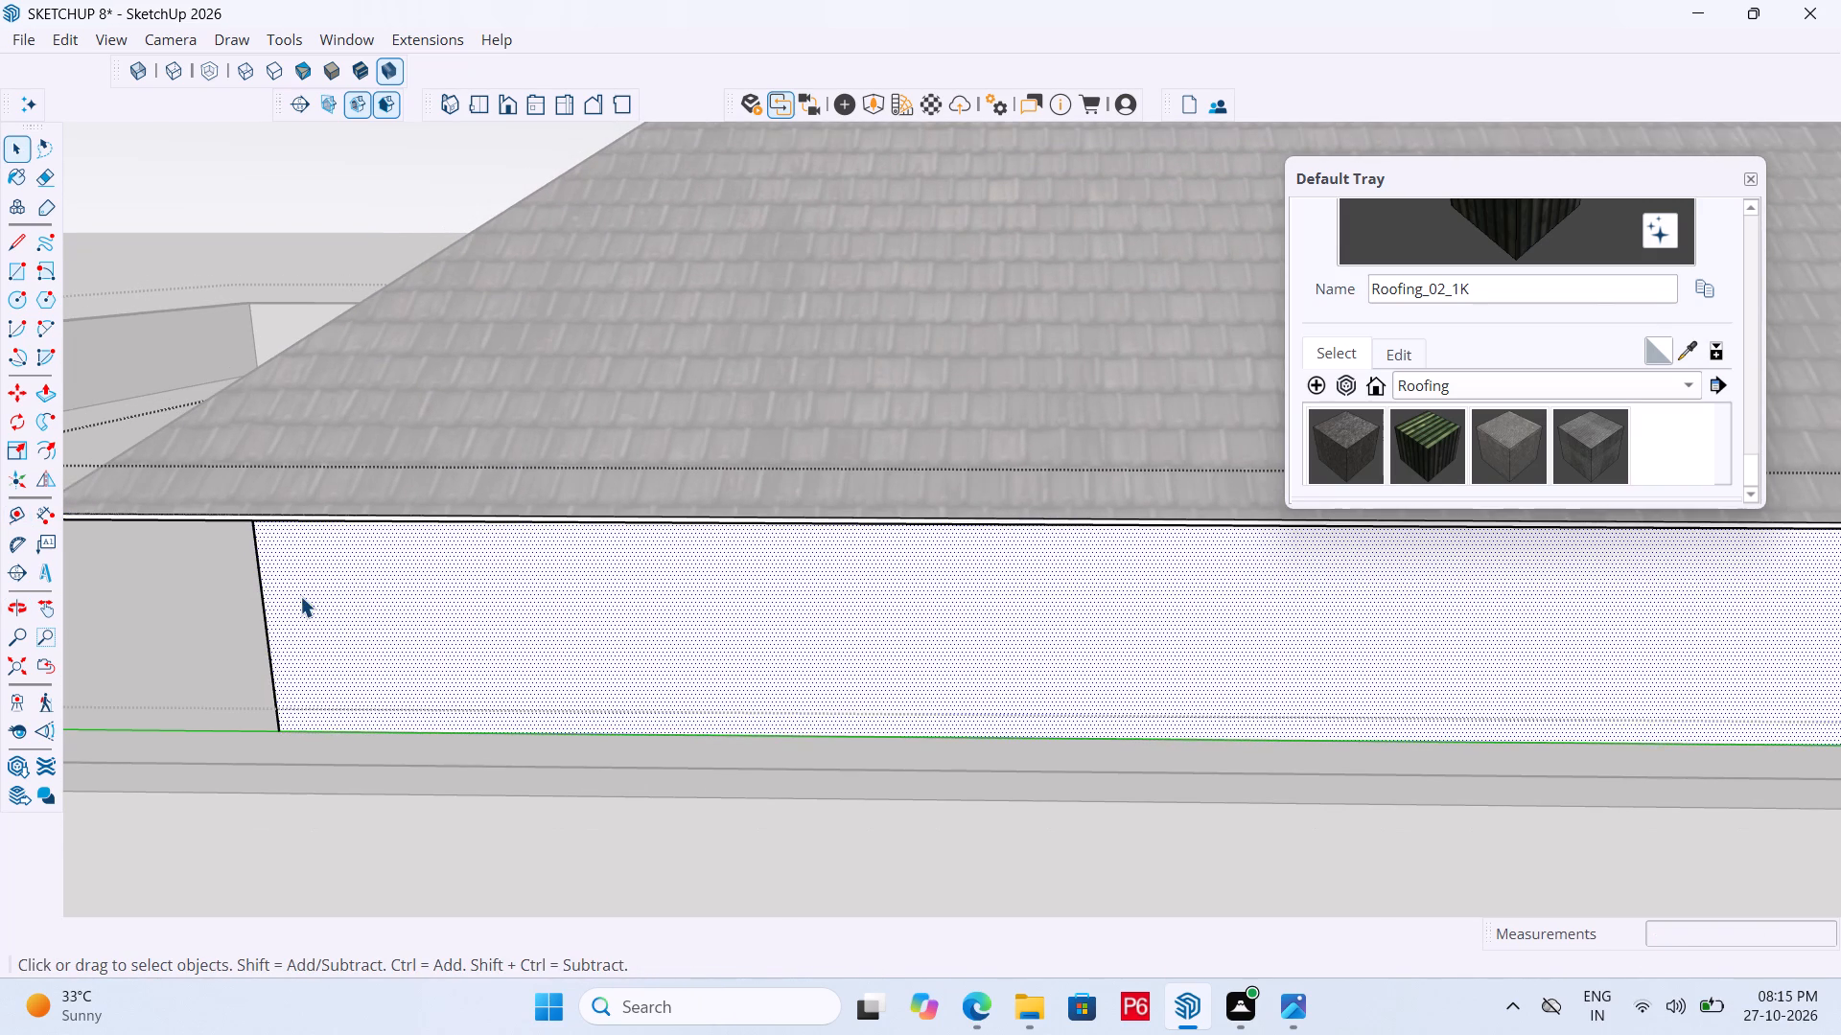
key(t)
click(271, 611)
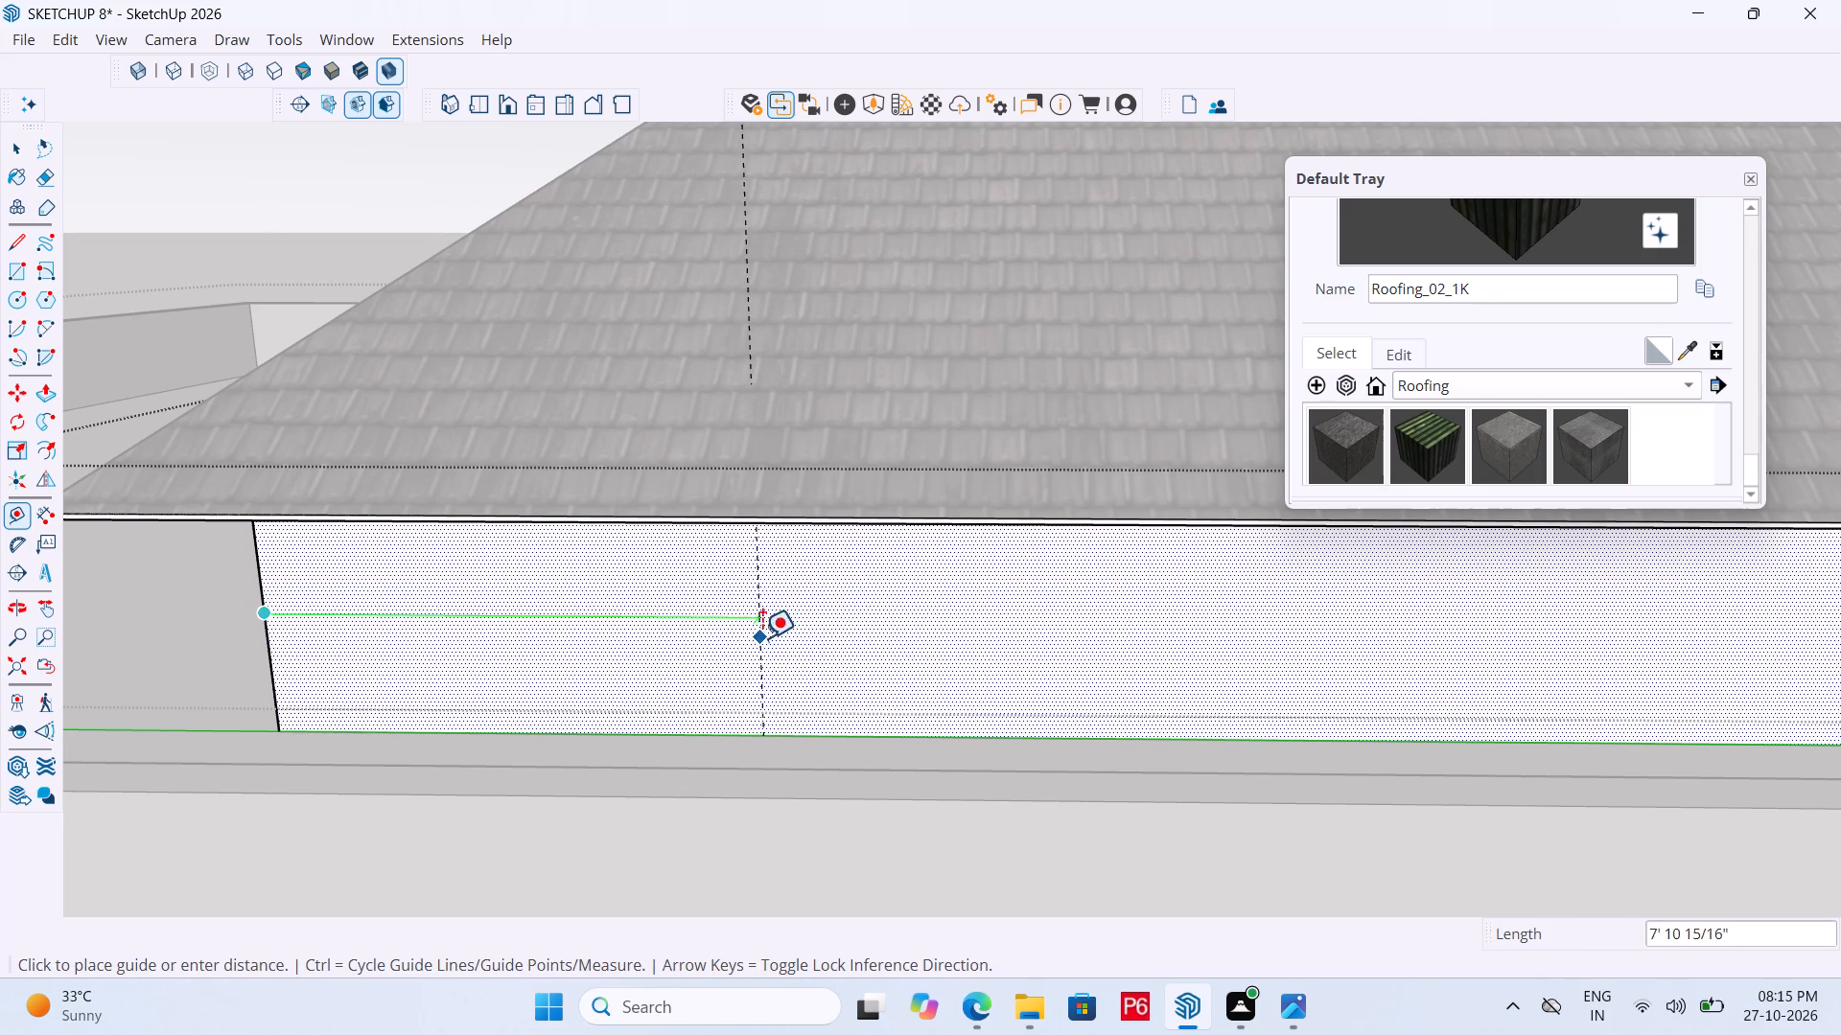
scroll(781, 639, down, 6)
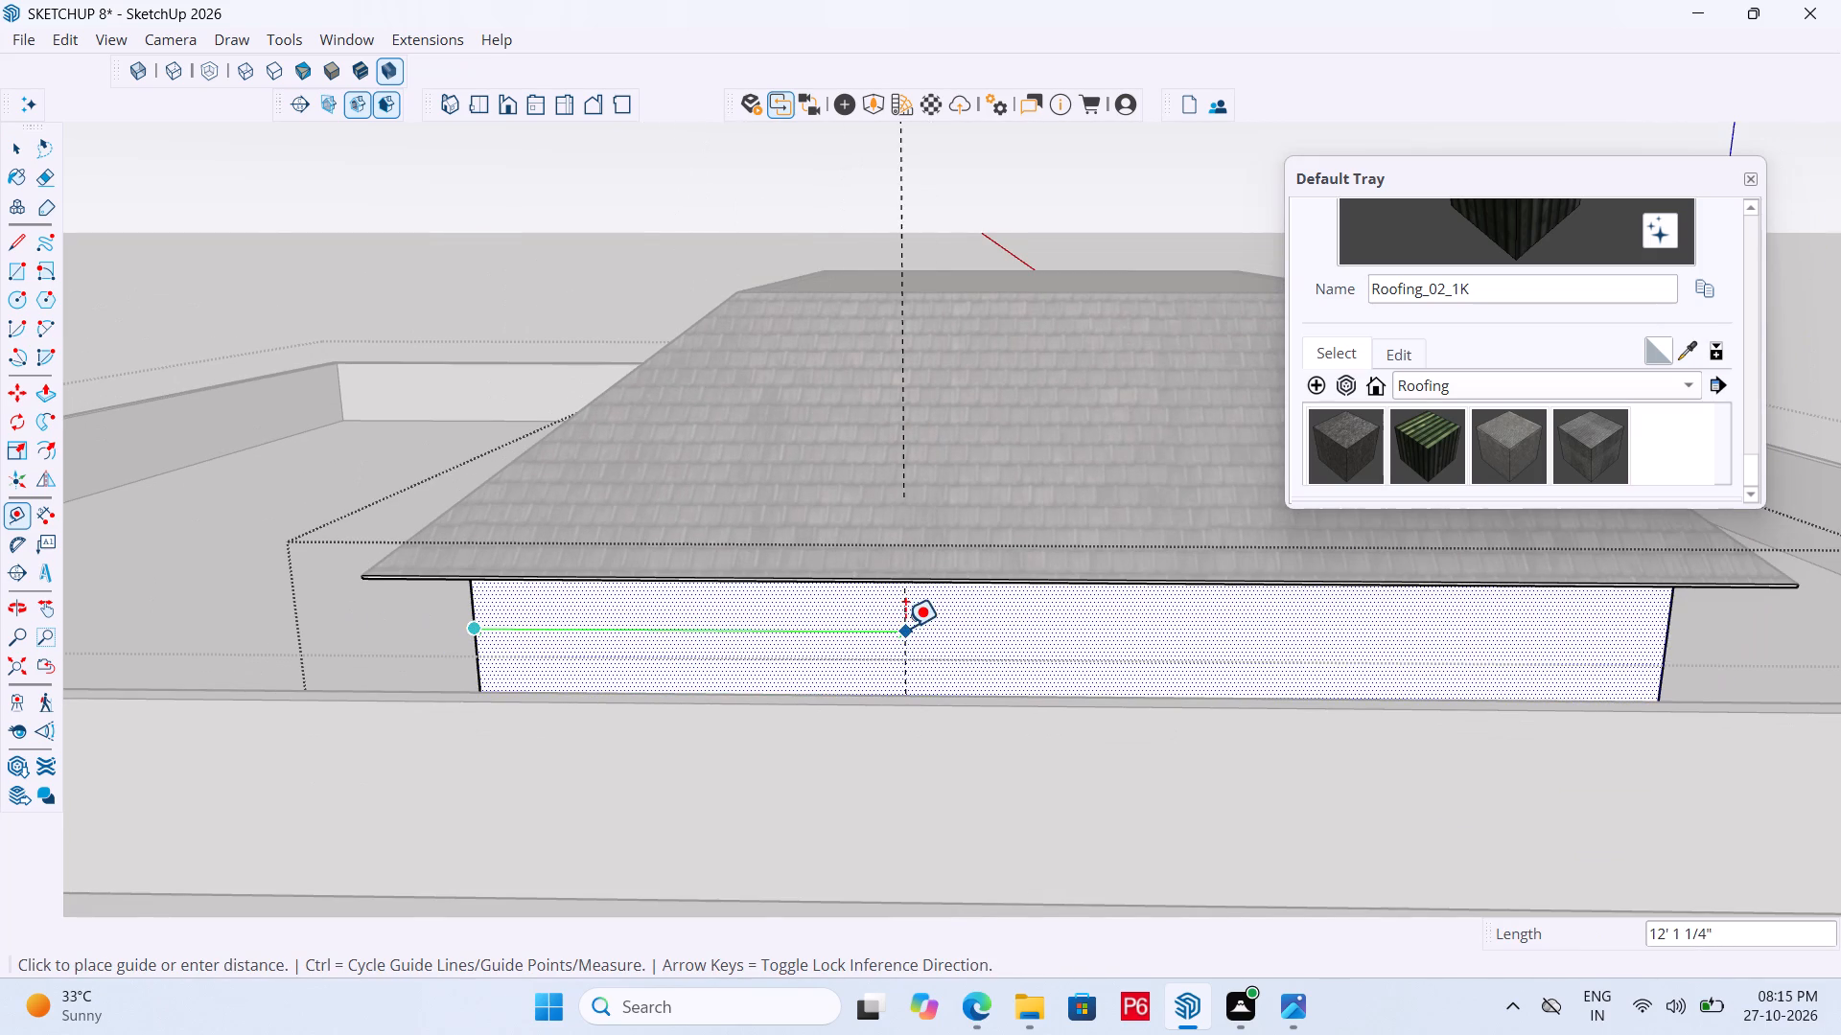
click(905, 628)
click(906, 643)
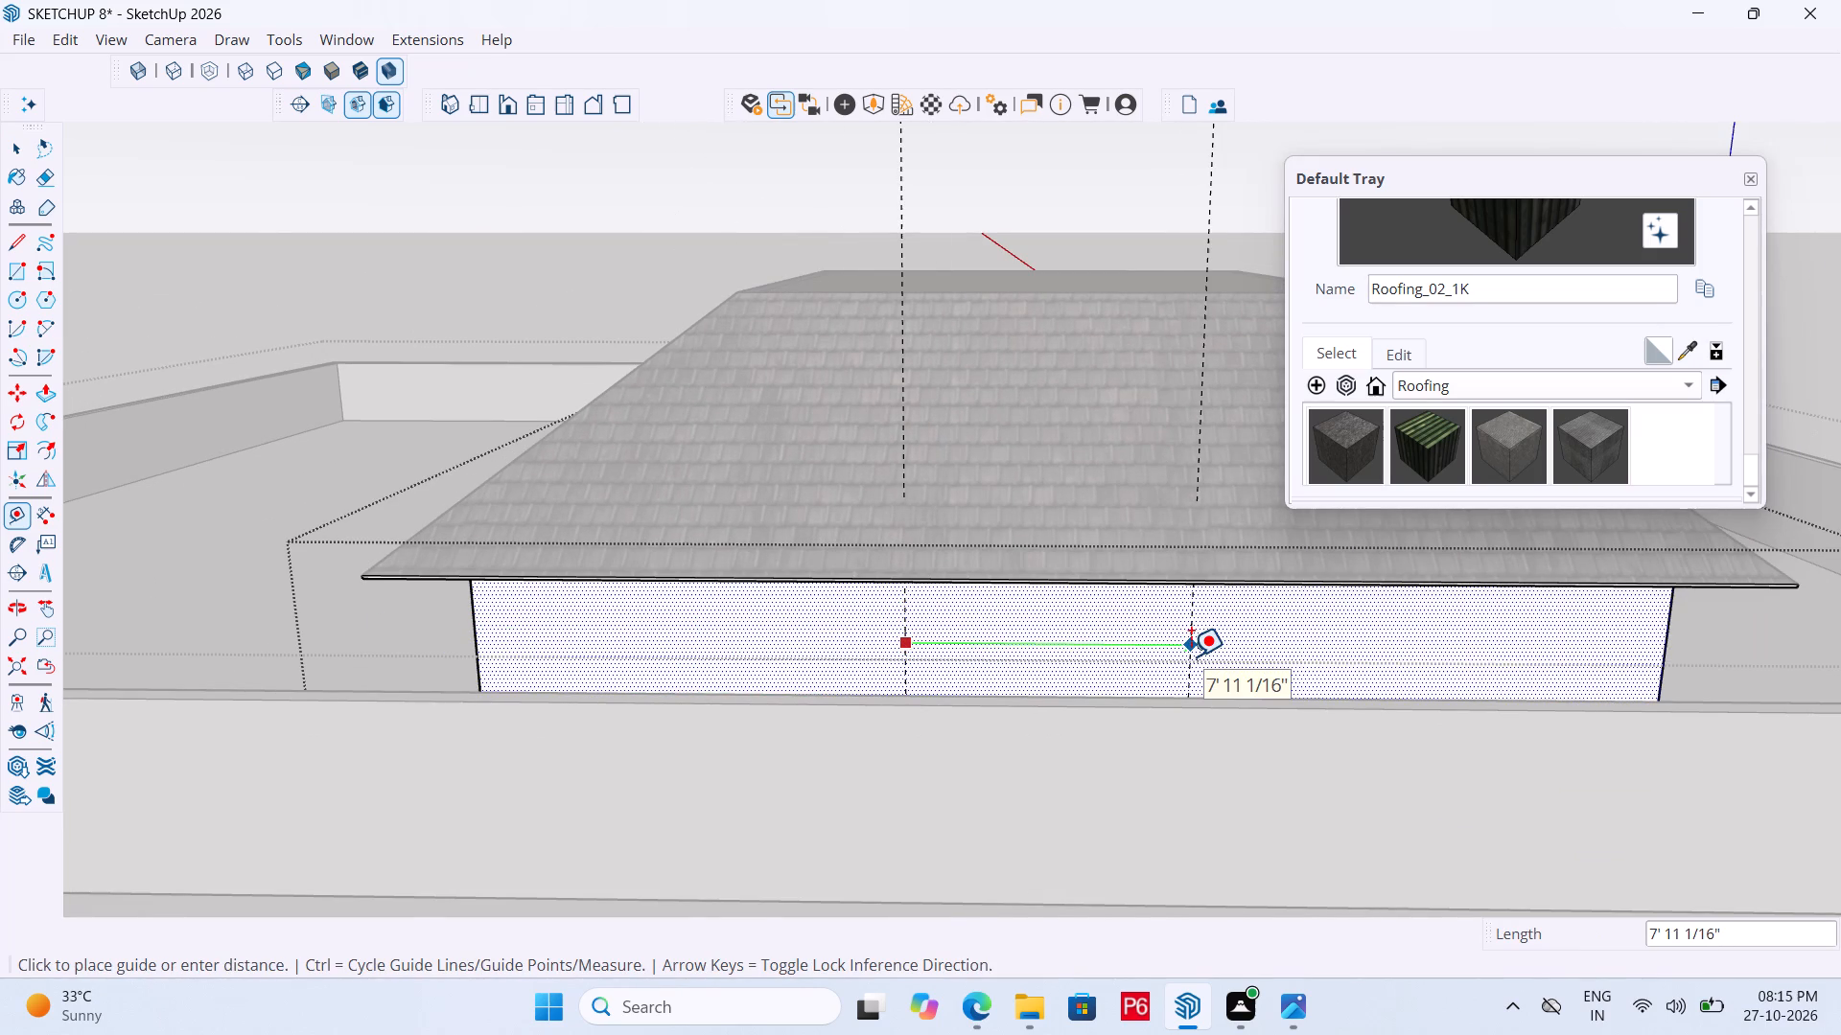
click(1191, 656)
Add horizontal guides on this wall, one 3' above its base and another 2' below the first.
middle_drag(1062, 632, 876, 658)
scroll(920, 704, up, 5)
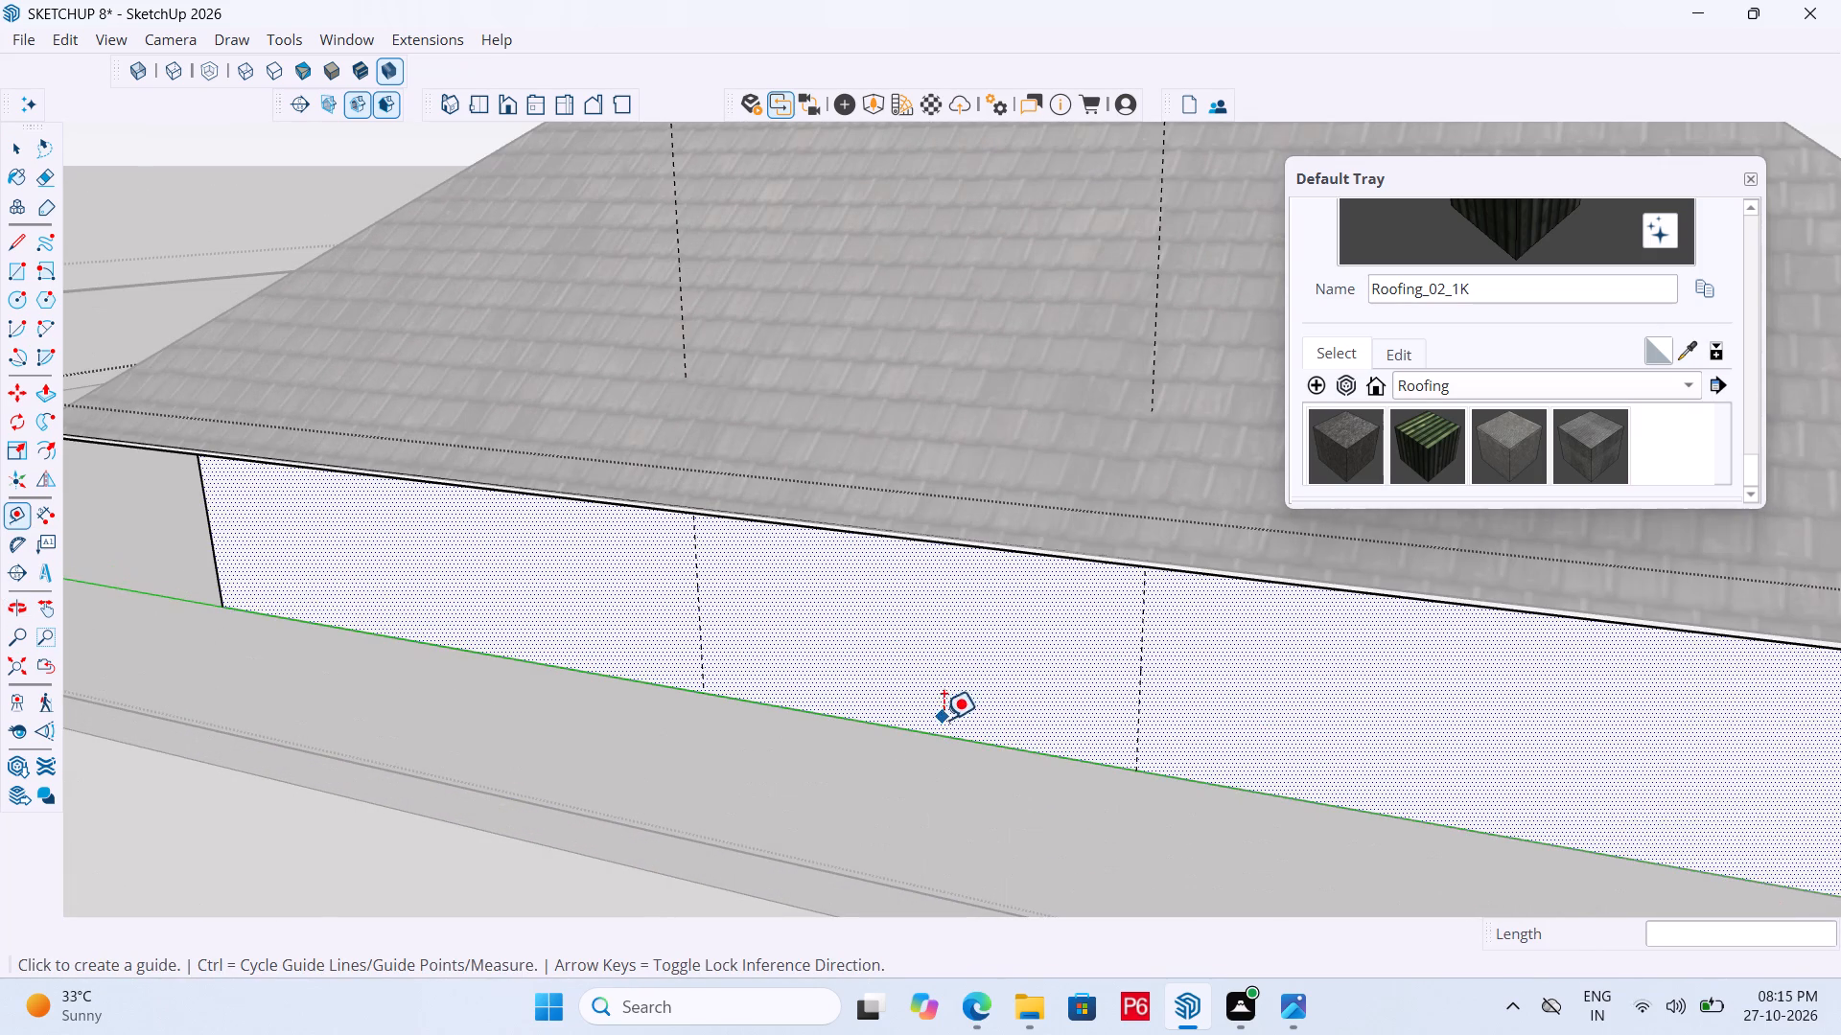
click(949, 731)
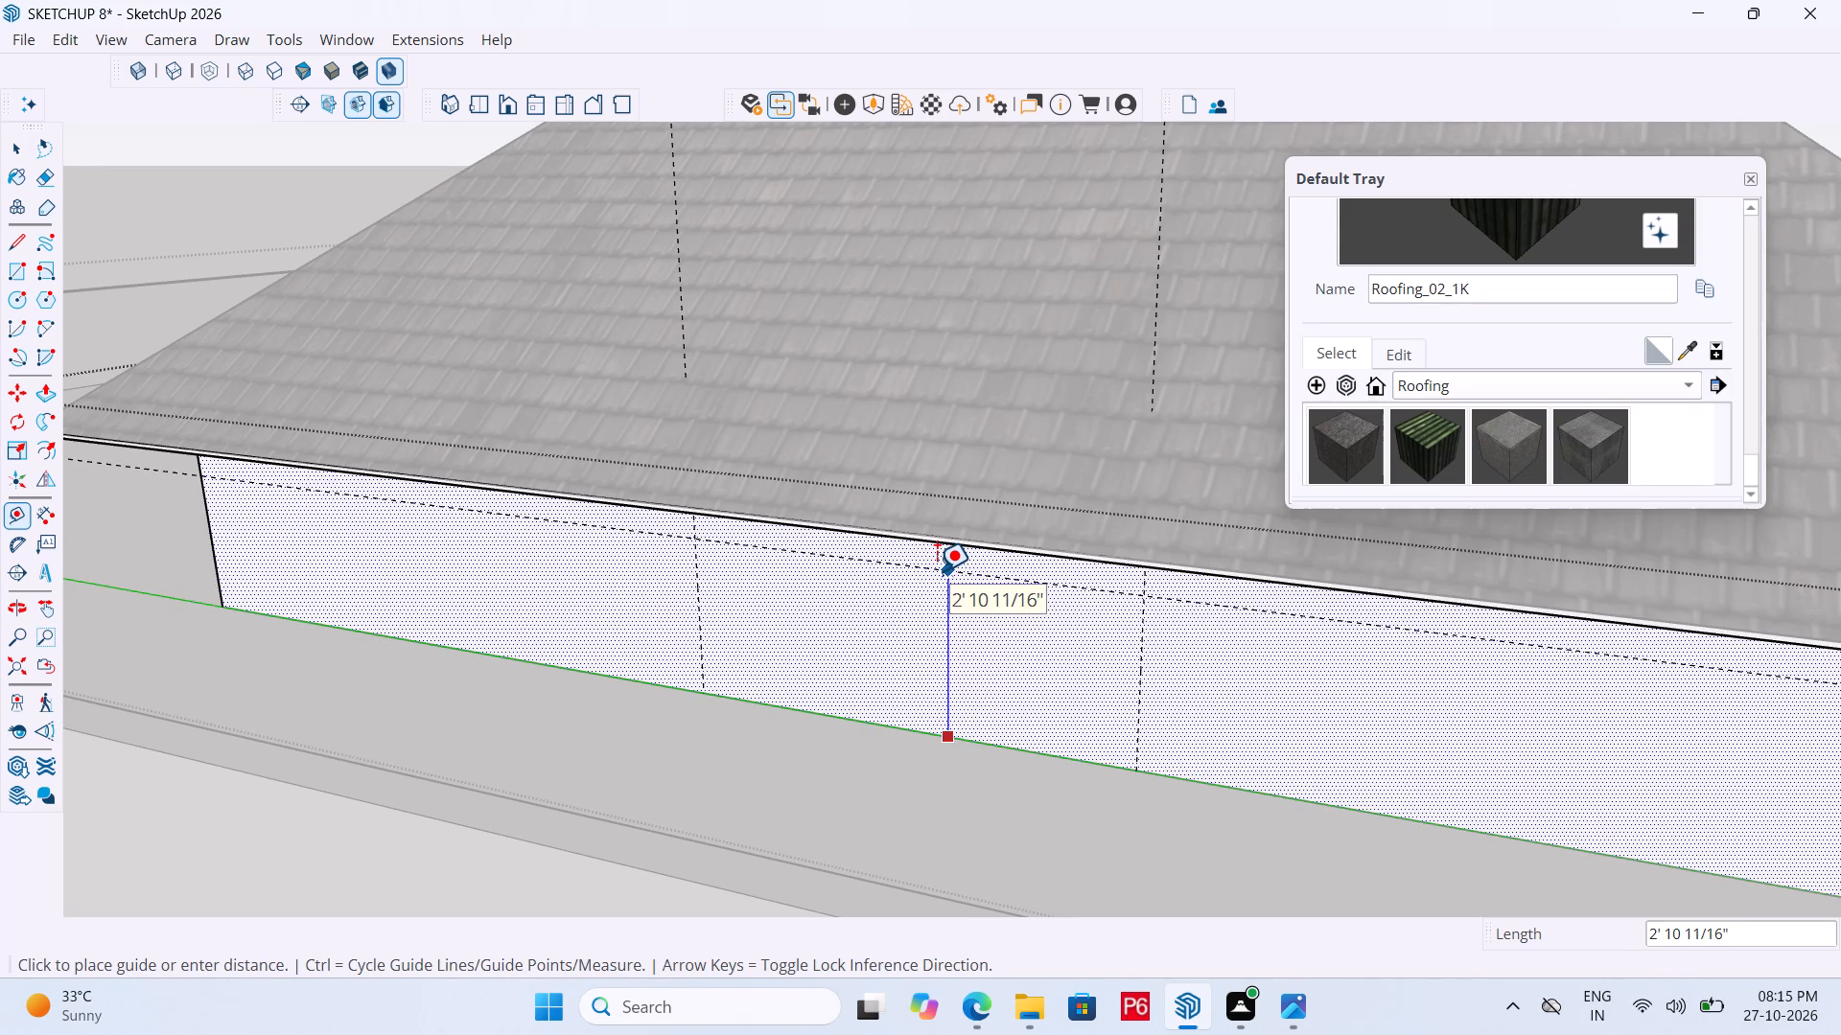
text(3')
key(Return)
click(990, 573)
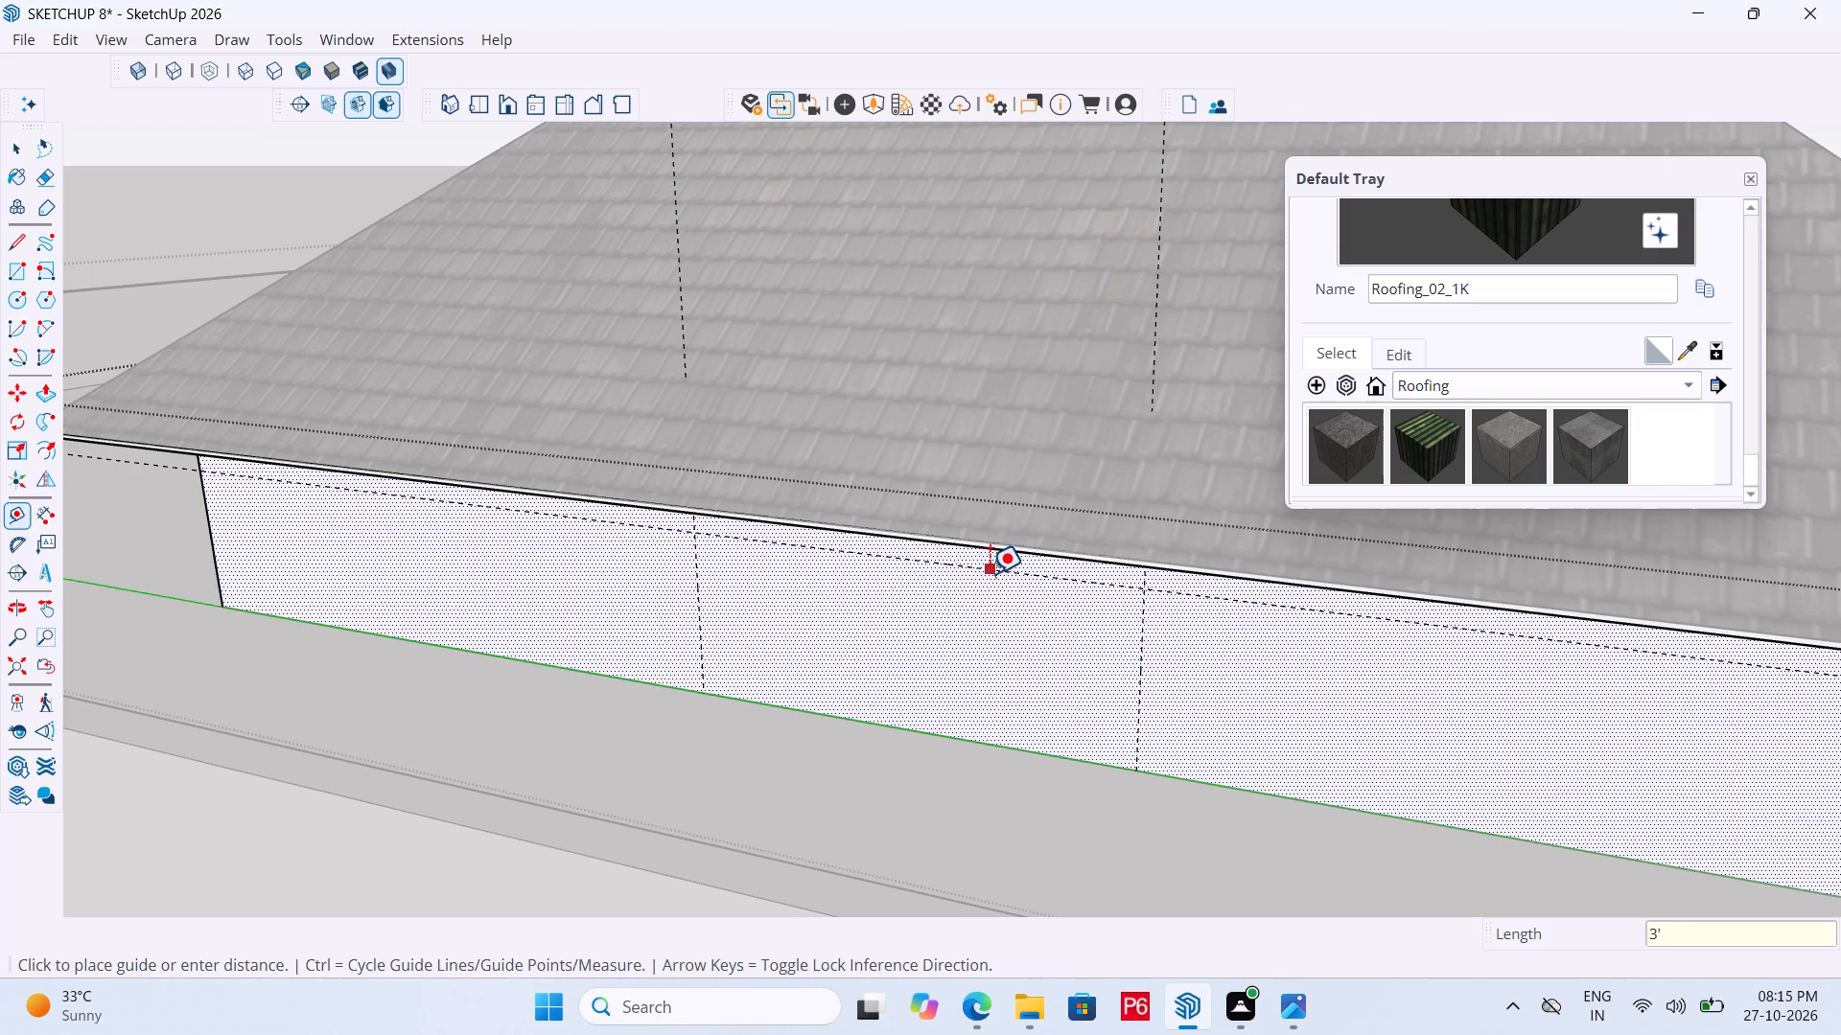
text(2')
key(Return)
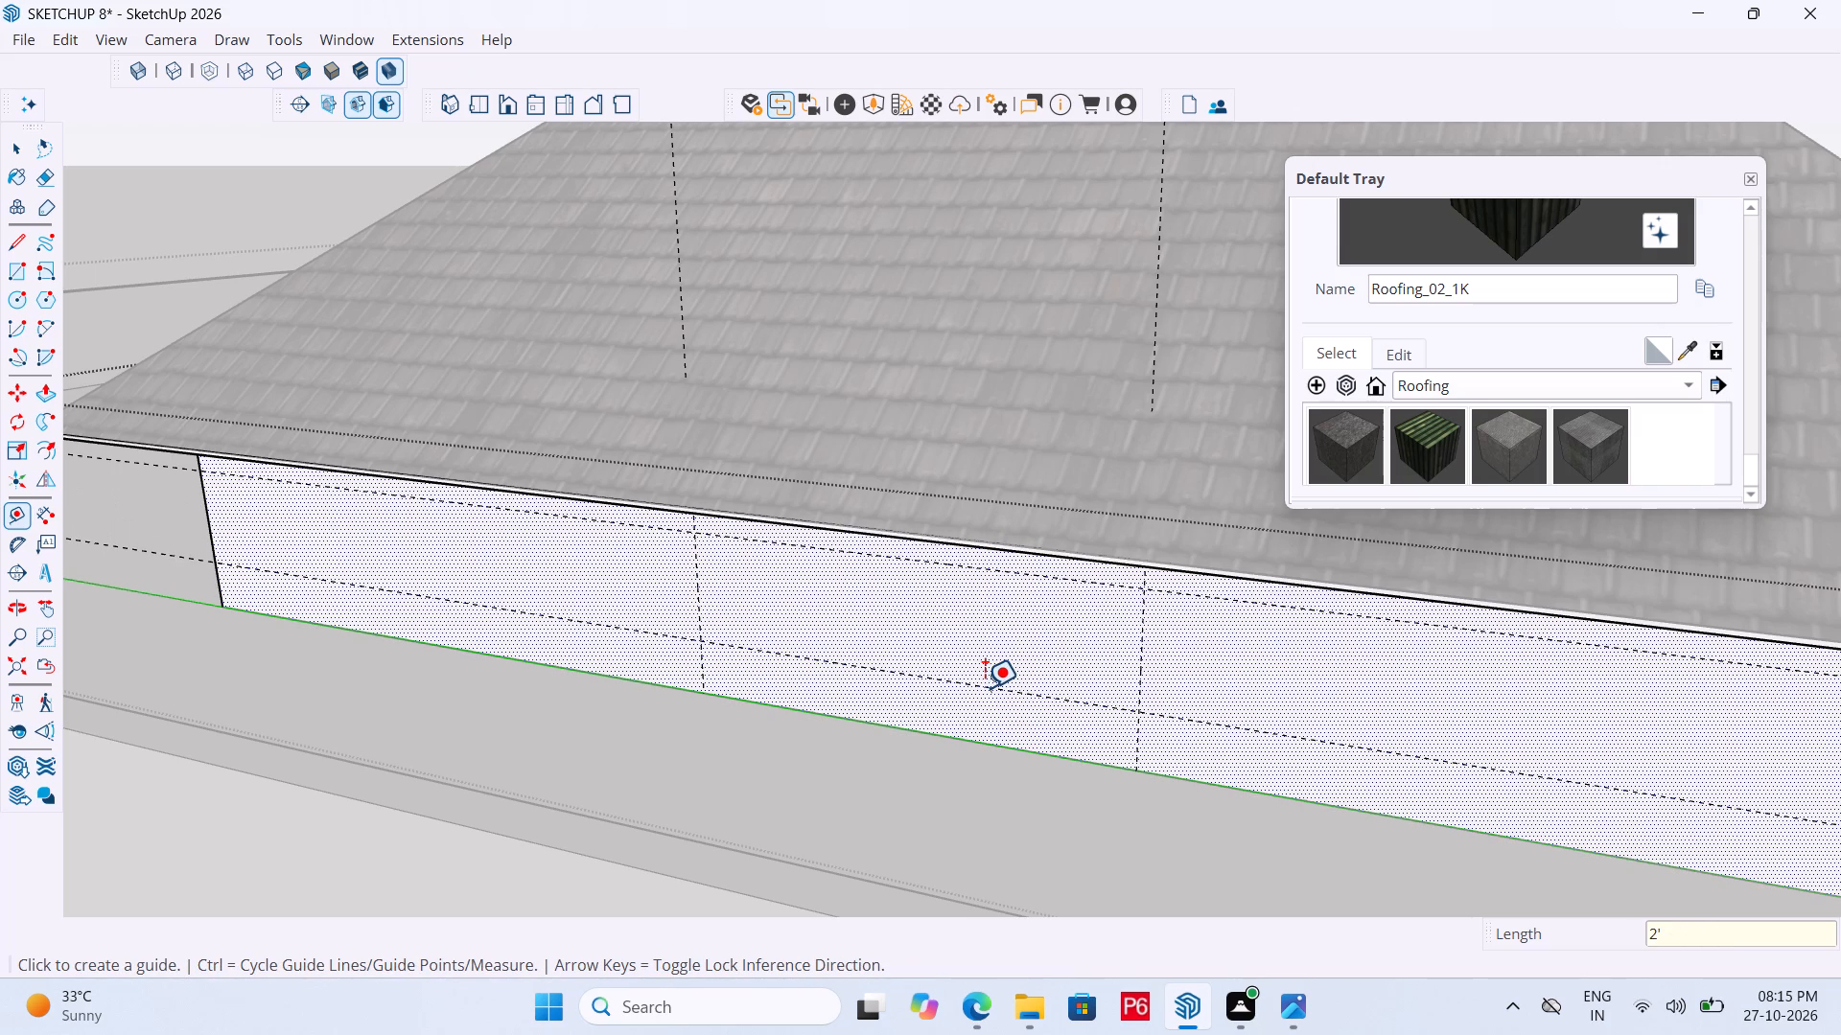
Draw a 7' 11 1/16" by 2' rectangle between the guide intersections on the wall, and save the model.
key(t)
key(r)
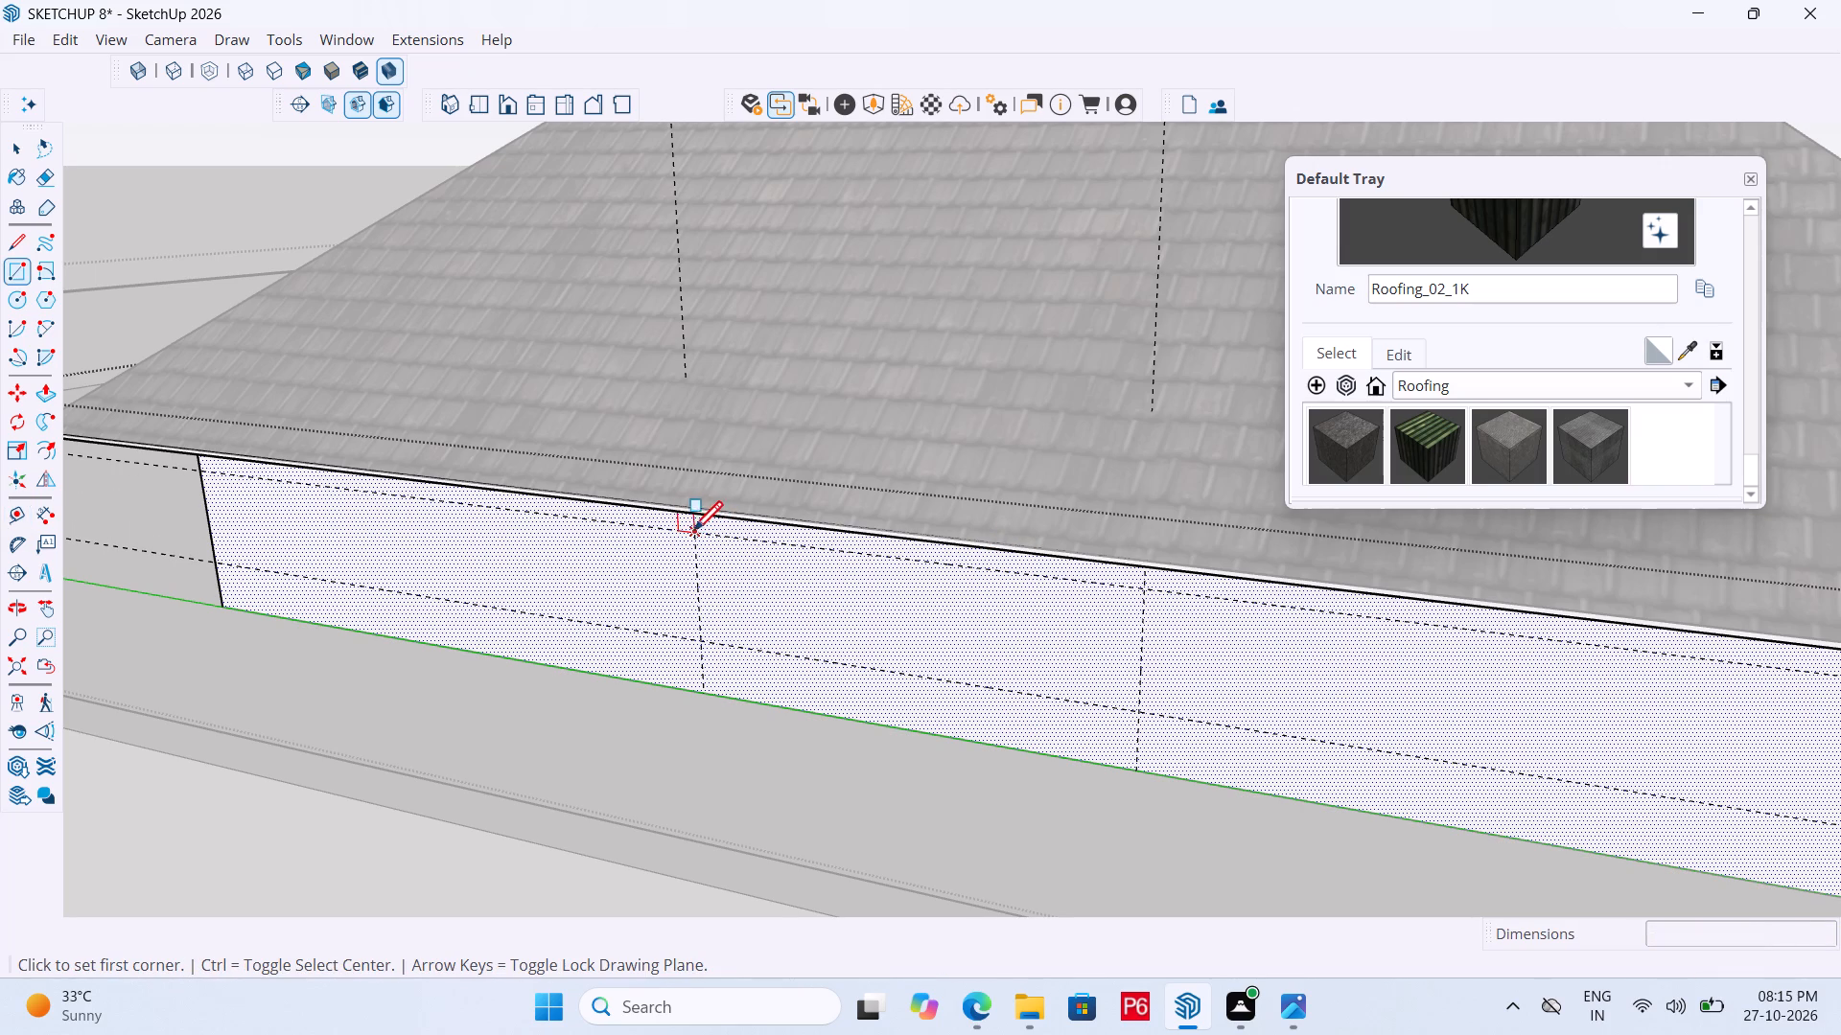
click(691, 536)
click(1140, 713)
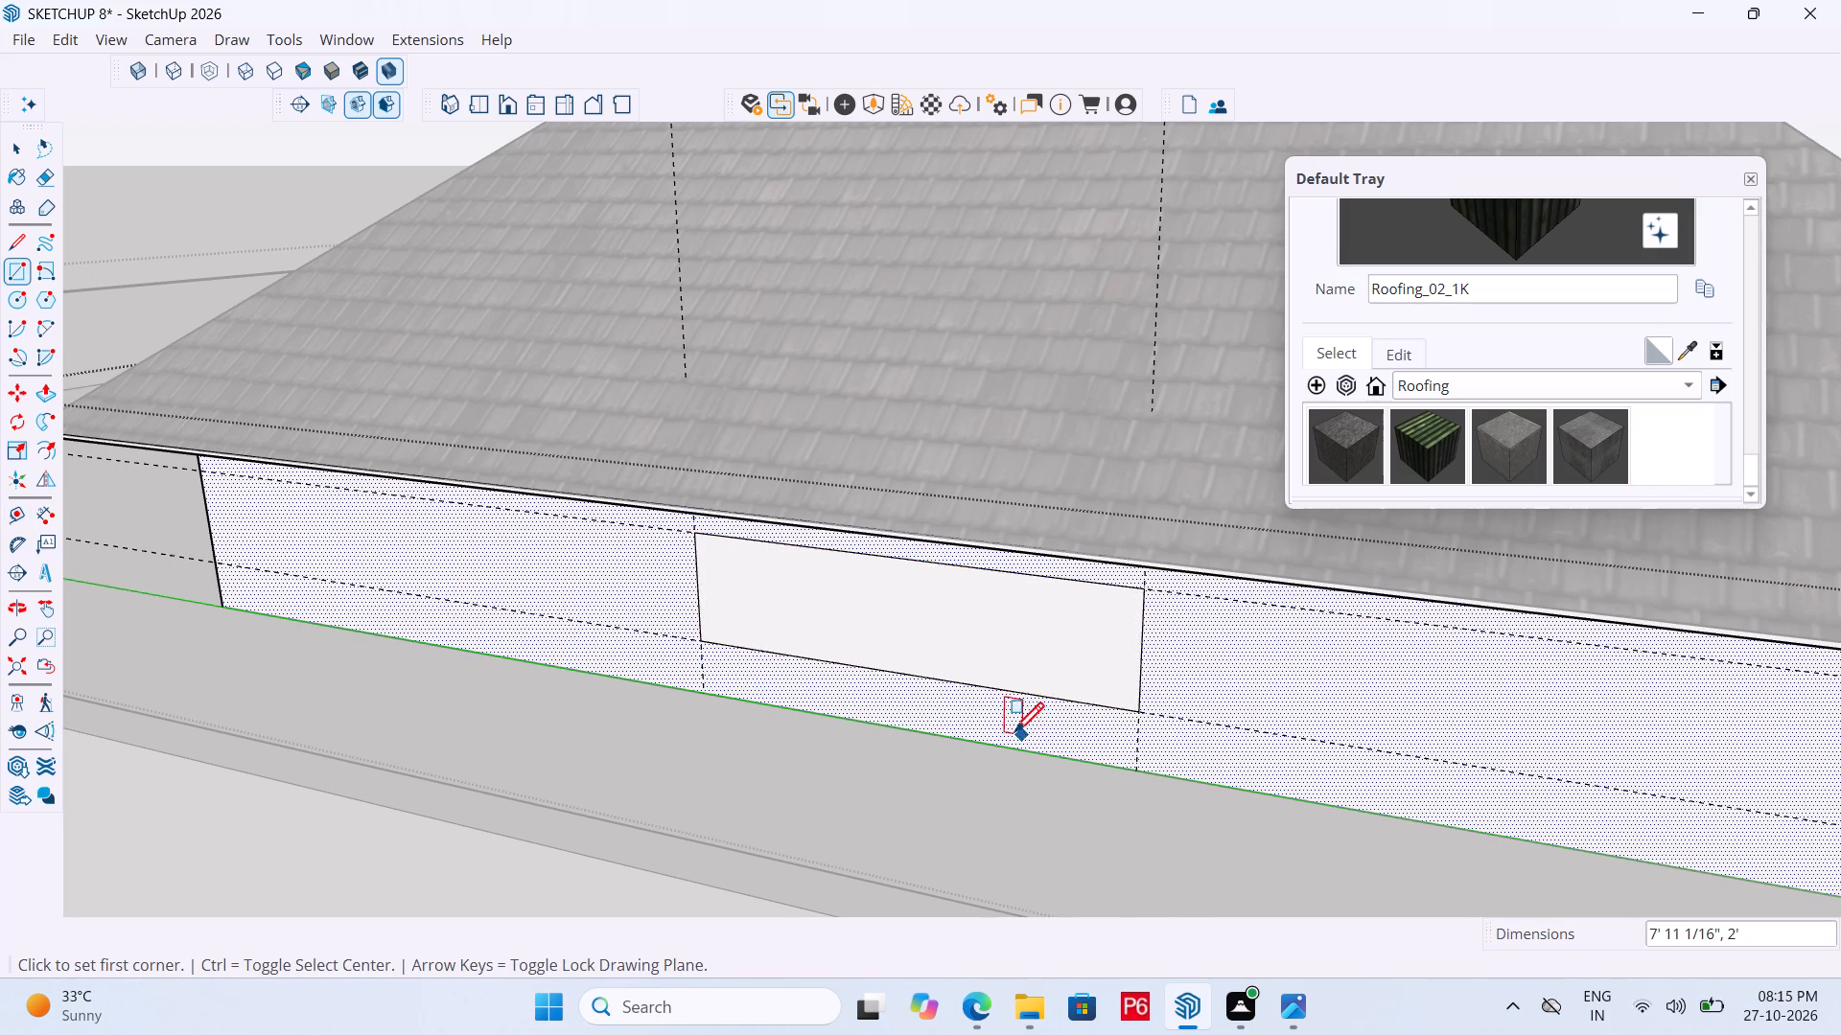
scroll(913, 741, down, 1)
key(ctrl+s)
key(ctrl+s)
key(ctrl+s)
key(ctrl+s)
Erase all the guides around the rectangle, and save the model.
scroll(1189, 766, up, 5)
key(e)
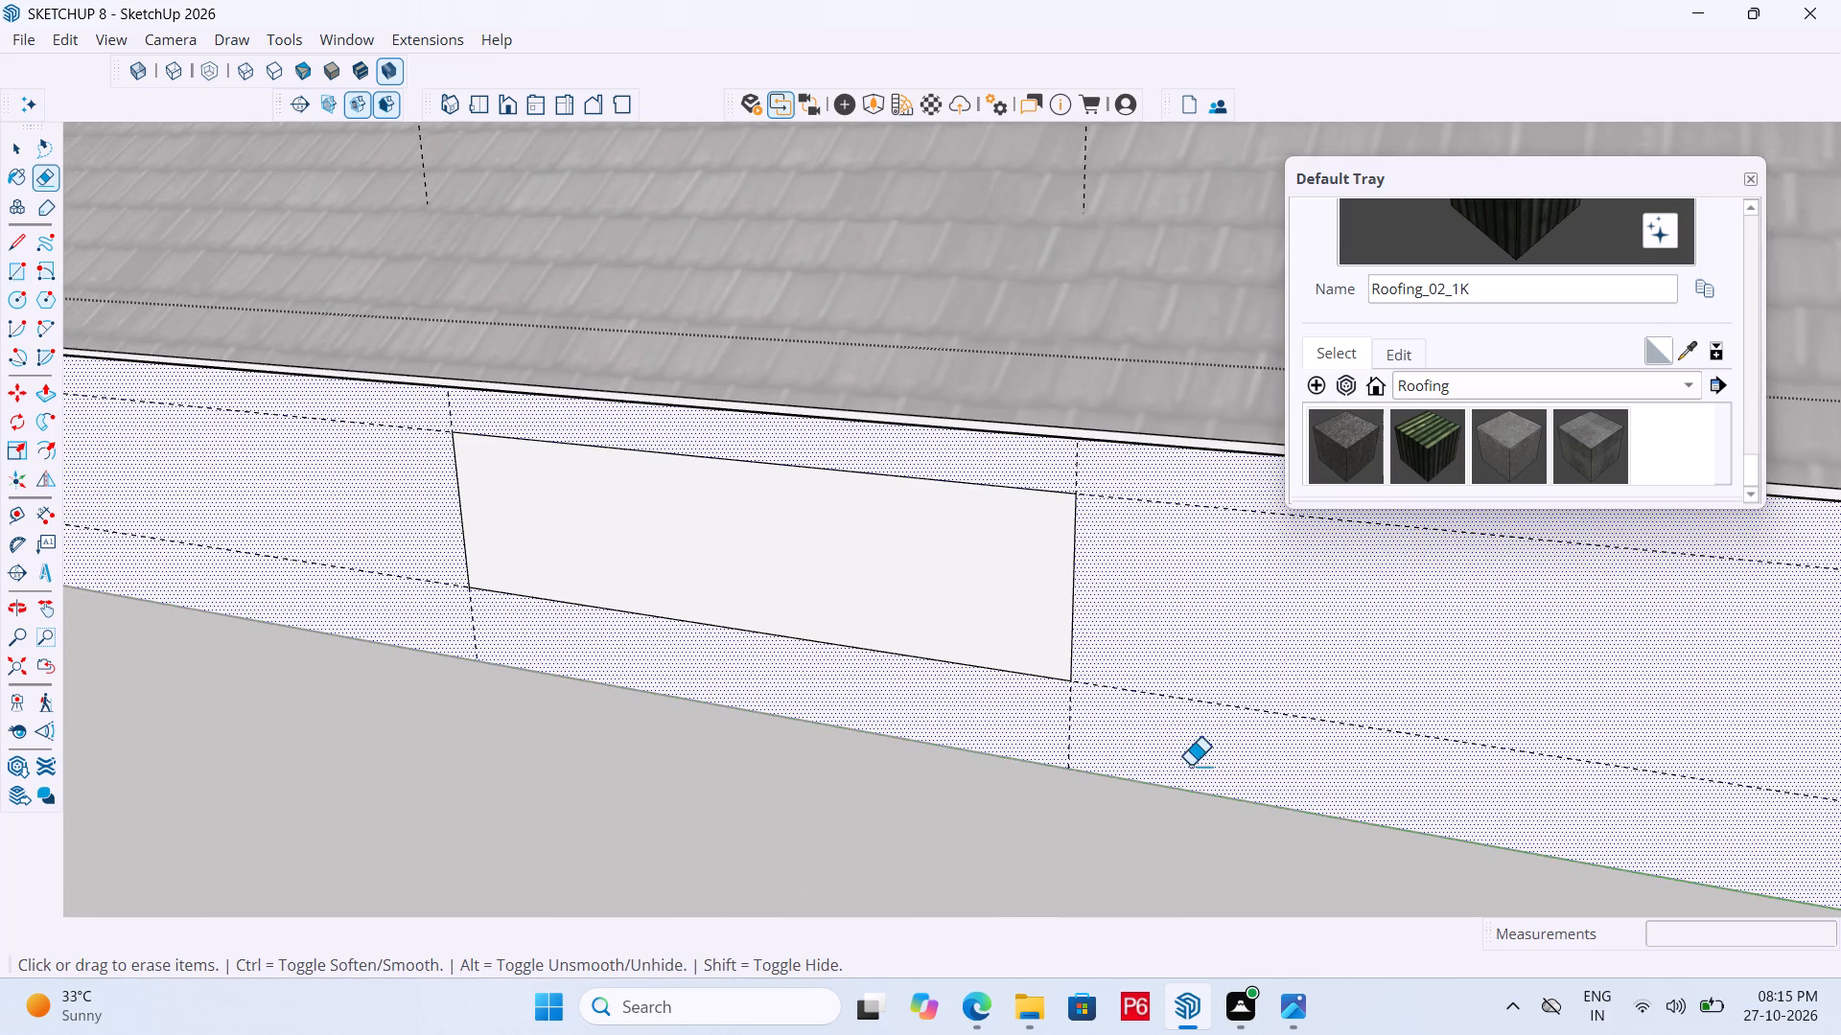
drag(1134, 701, 1081, 704)
drag(1066, 712, 1102, 702)
drag(1121, 693, 1127, 683)
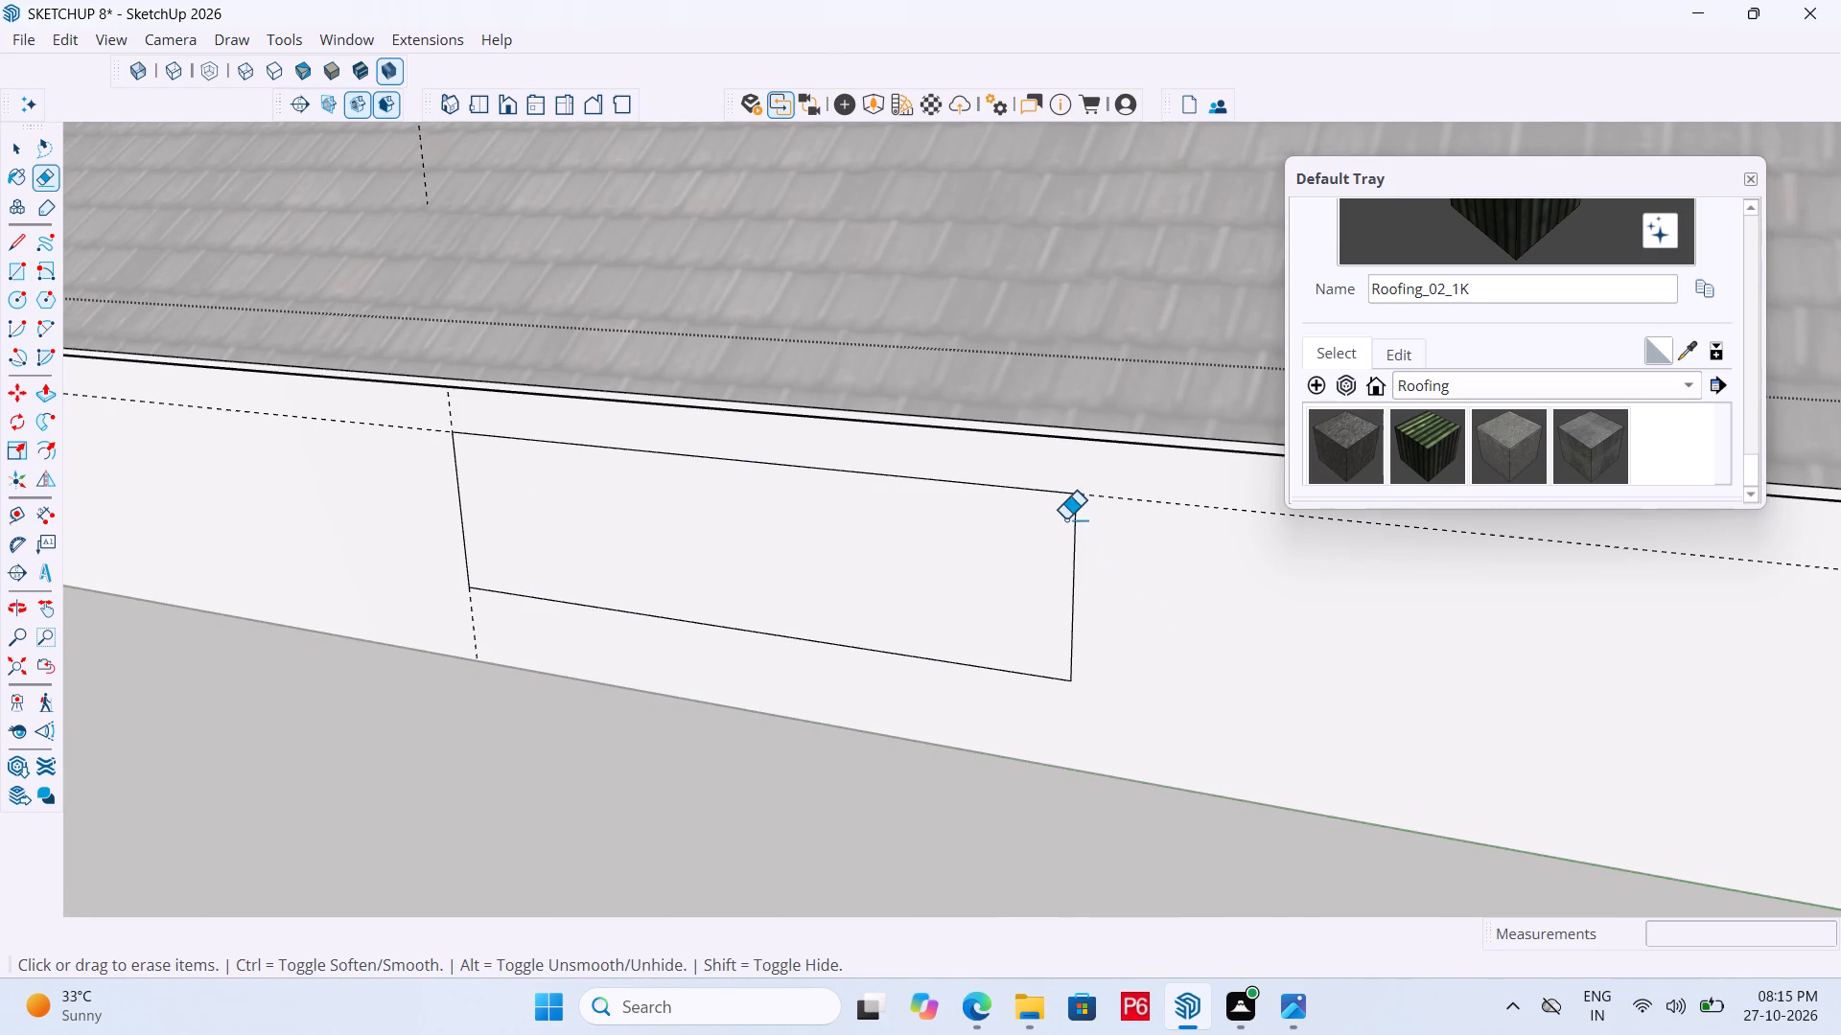
drag(1137, 484, 1137, 499)
click(1137, 499)
drag(435, 414, 446, 414)
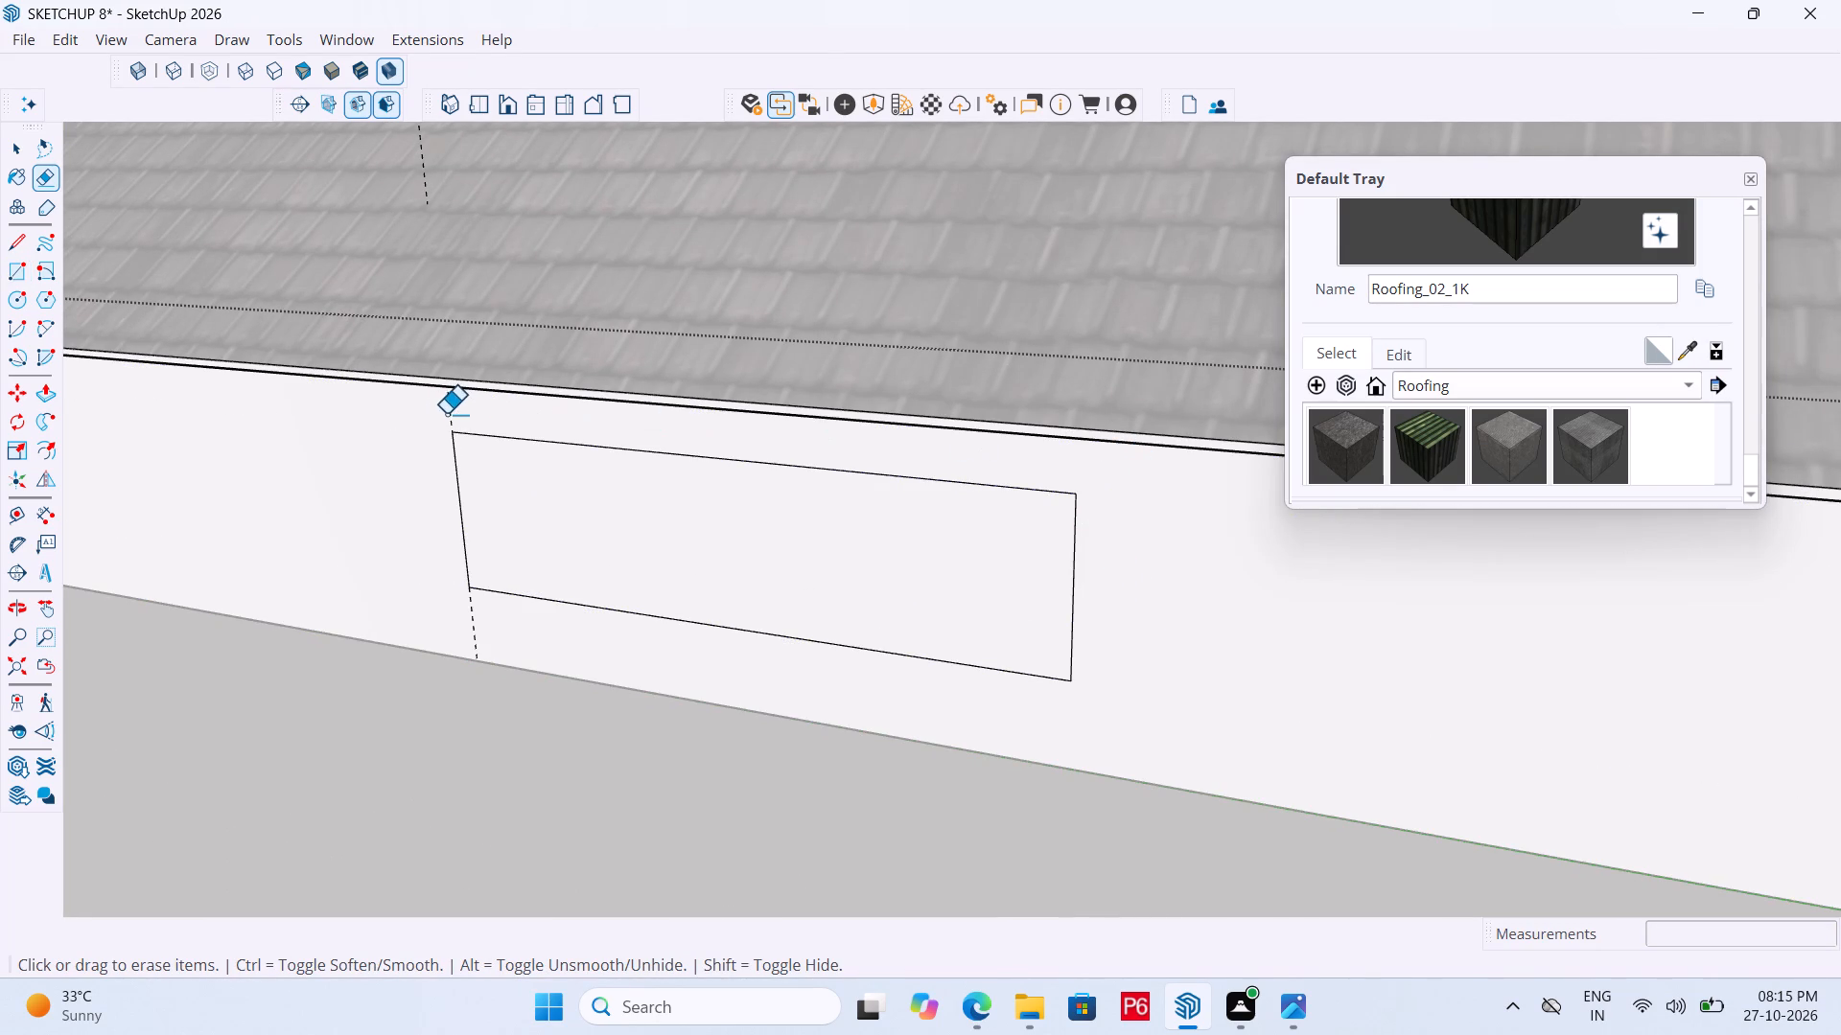
drag(446, 414, 448, 414)
click(450, 414)
key(ctrl+s)
key(ctrl+s)
key(ctrl+s)
key(ctrl+s)
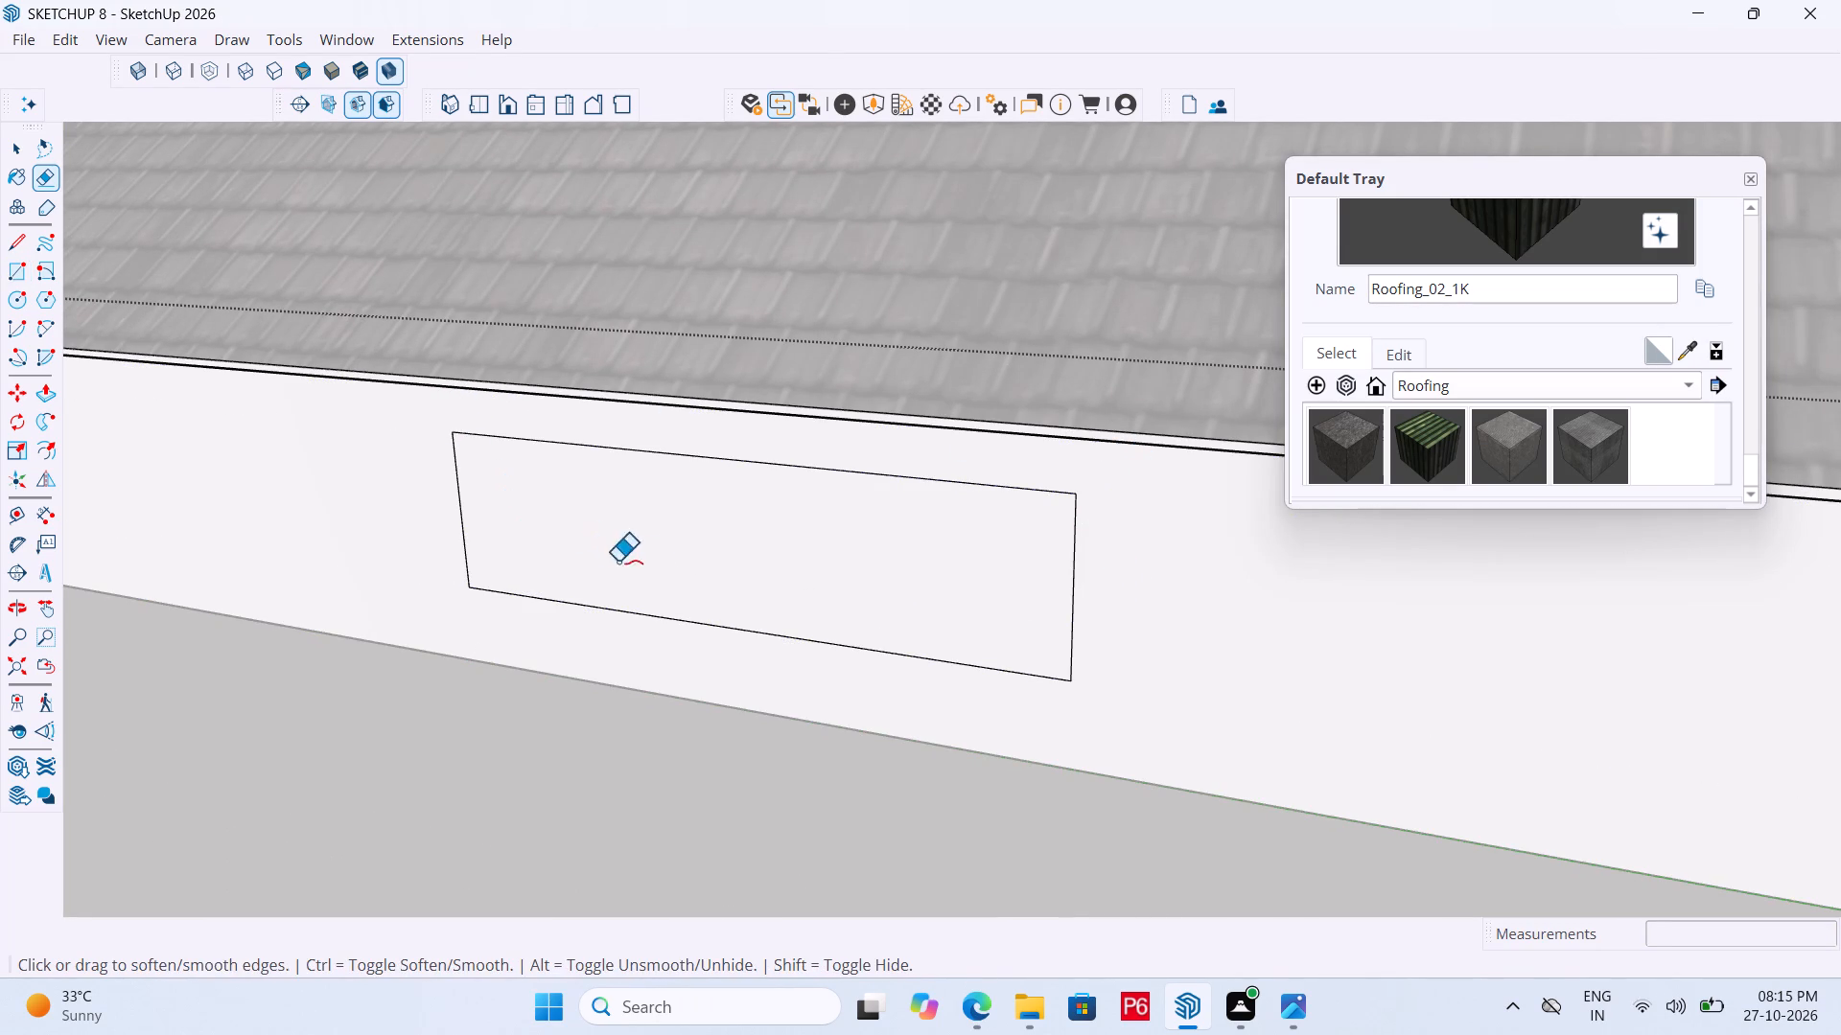
Push the rectangle 6" through the wall to cut the opening.
key(p)
click(665, 568)
click(714, 530)
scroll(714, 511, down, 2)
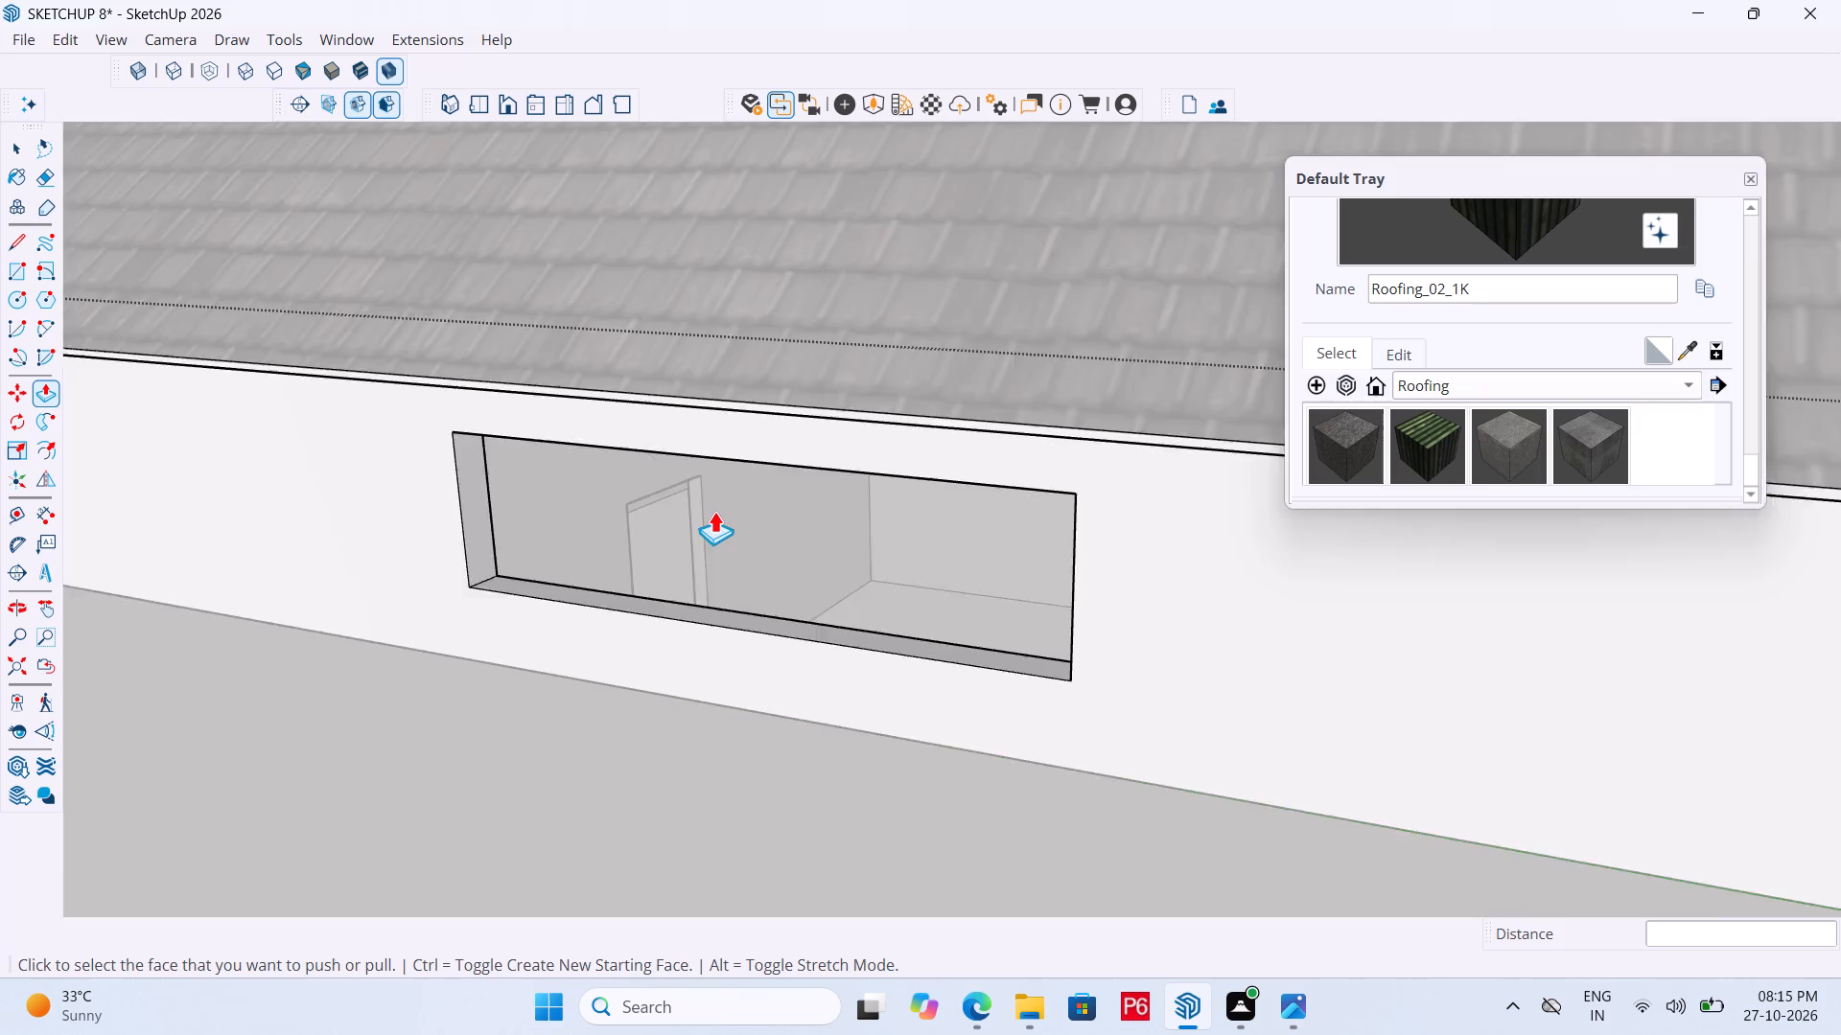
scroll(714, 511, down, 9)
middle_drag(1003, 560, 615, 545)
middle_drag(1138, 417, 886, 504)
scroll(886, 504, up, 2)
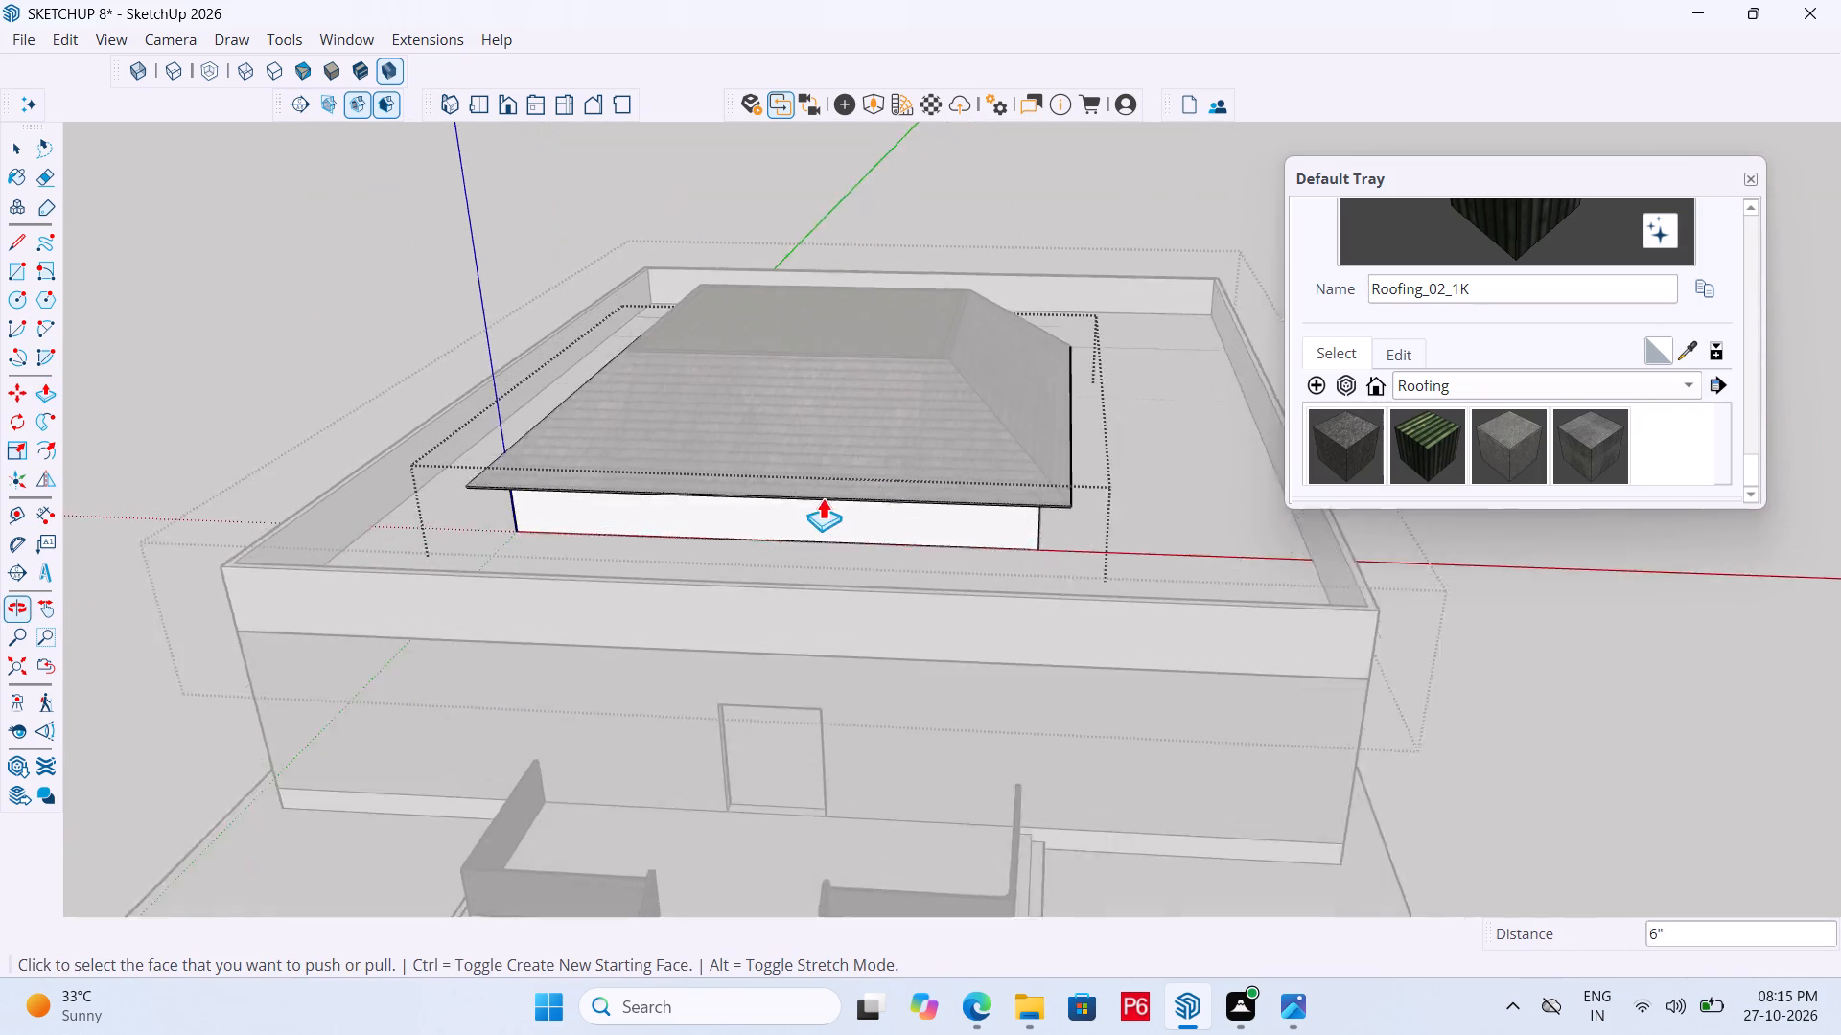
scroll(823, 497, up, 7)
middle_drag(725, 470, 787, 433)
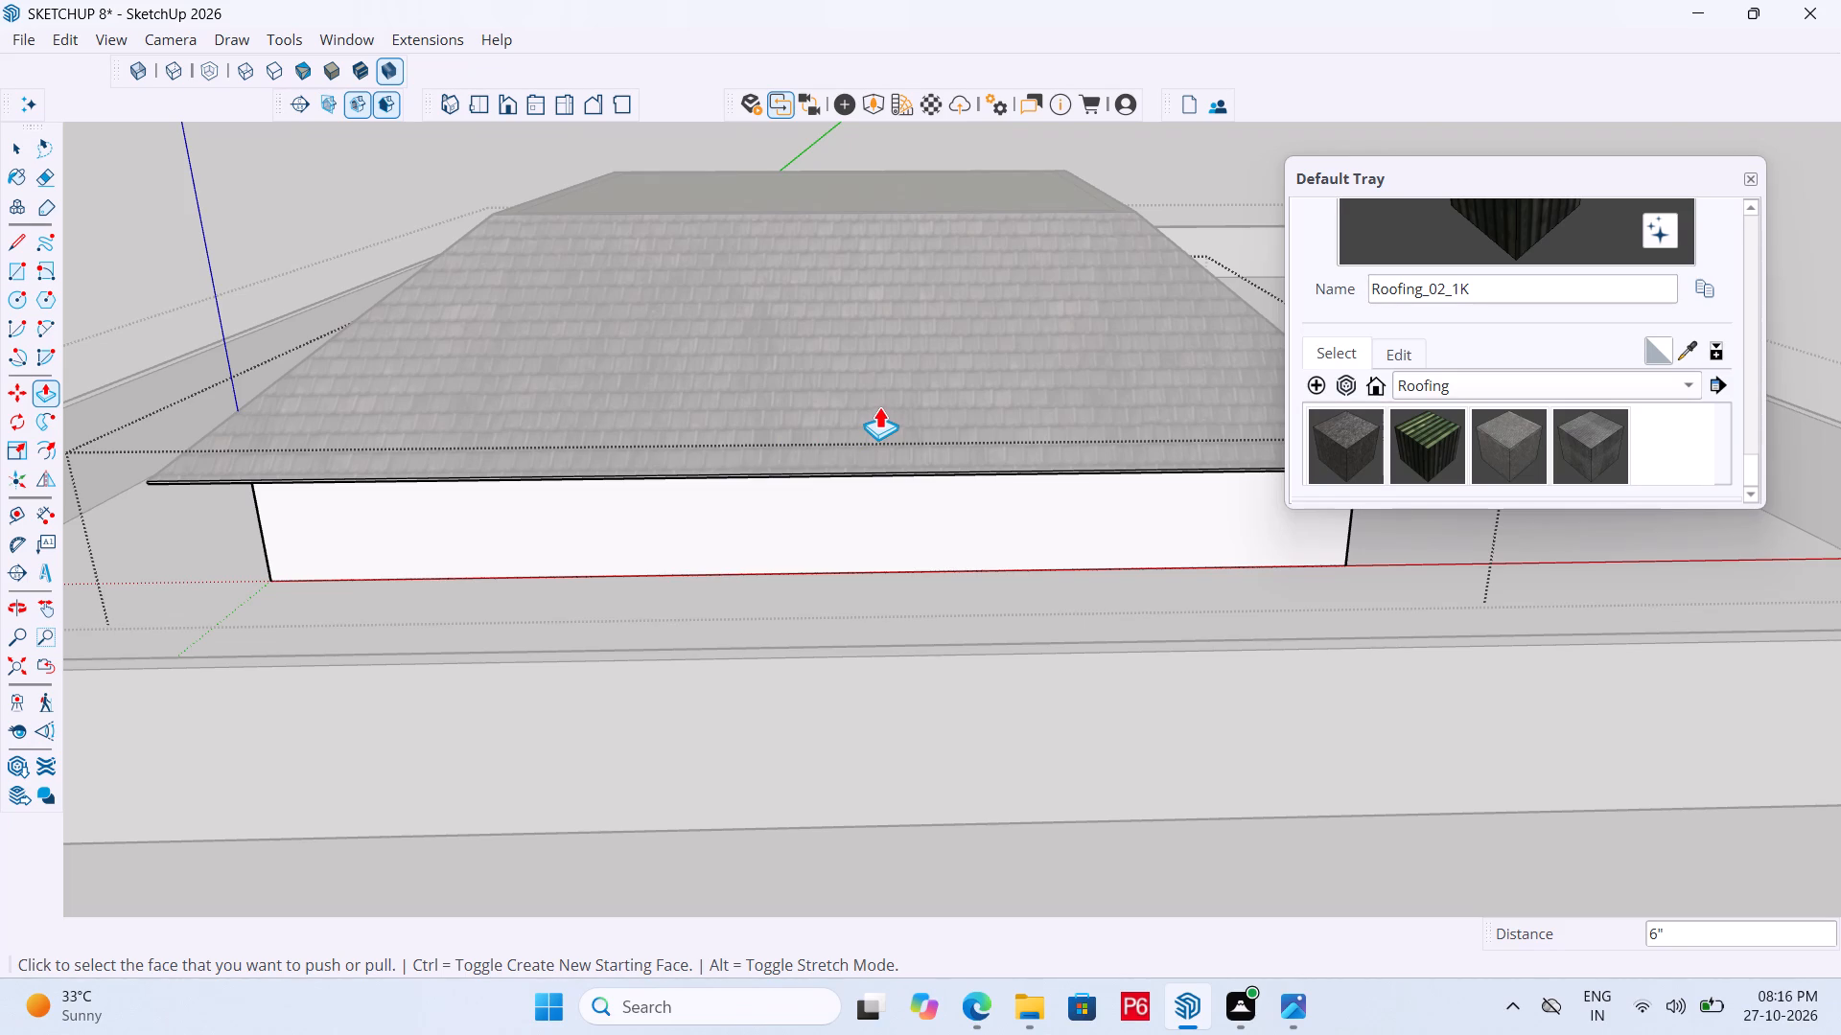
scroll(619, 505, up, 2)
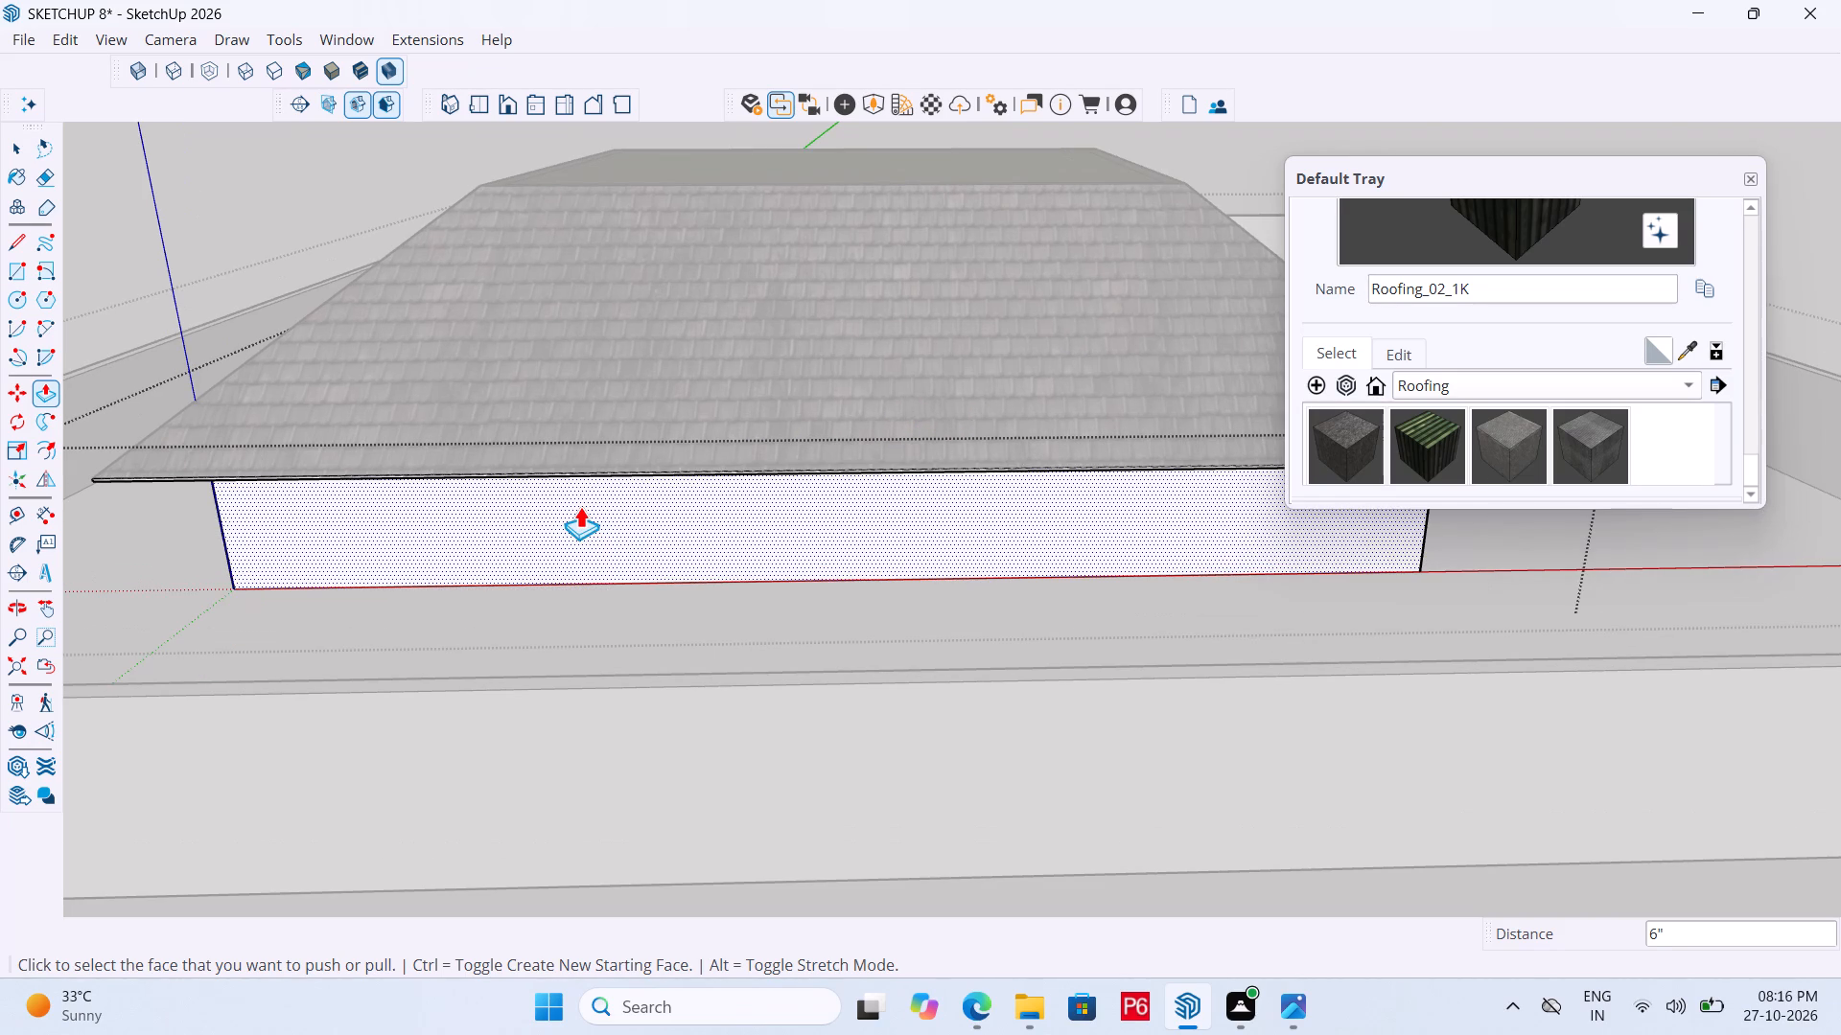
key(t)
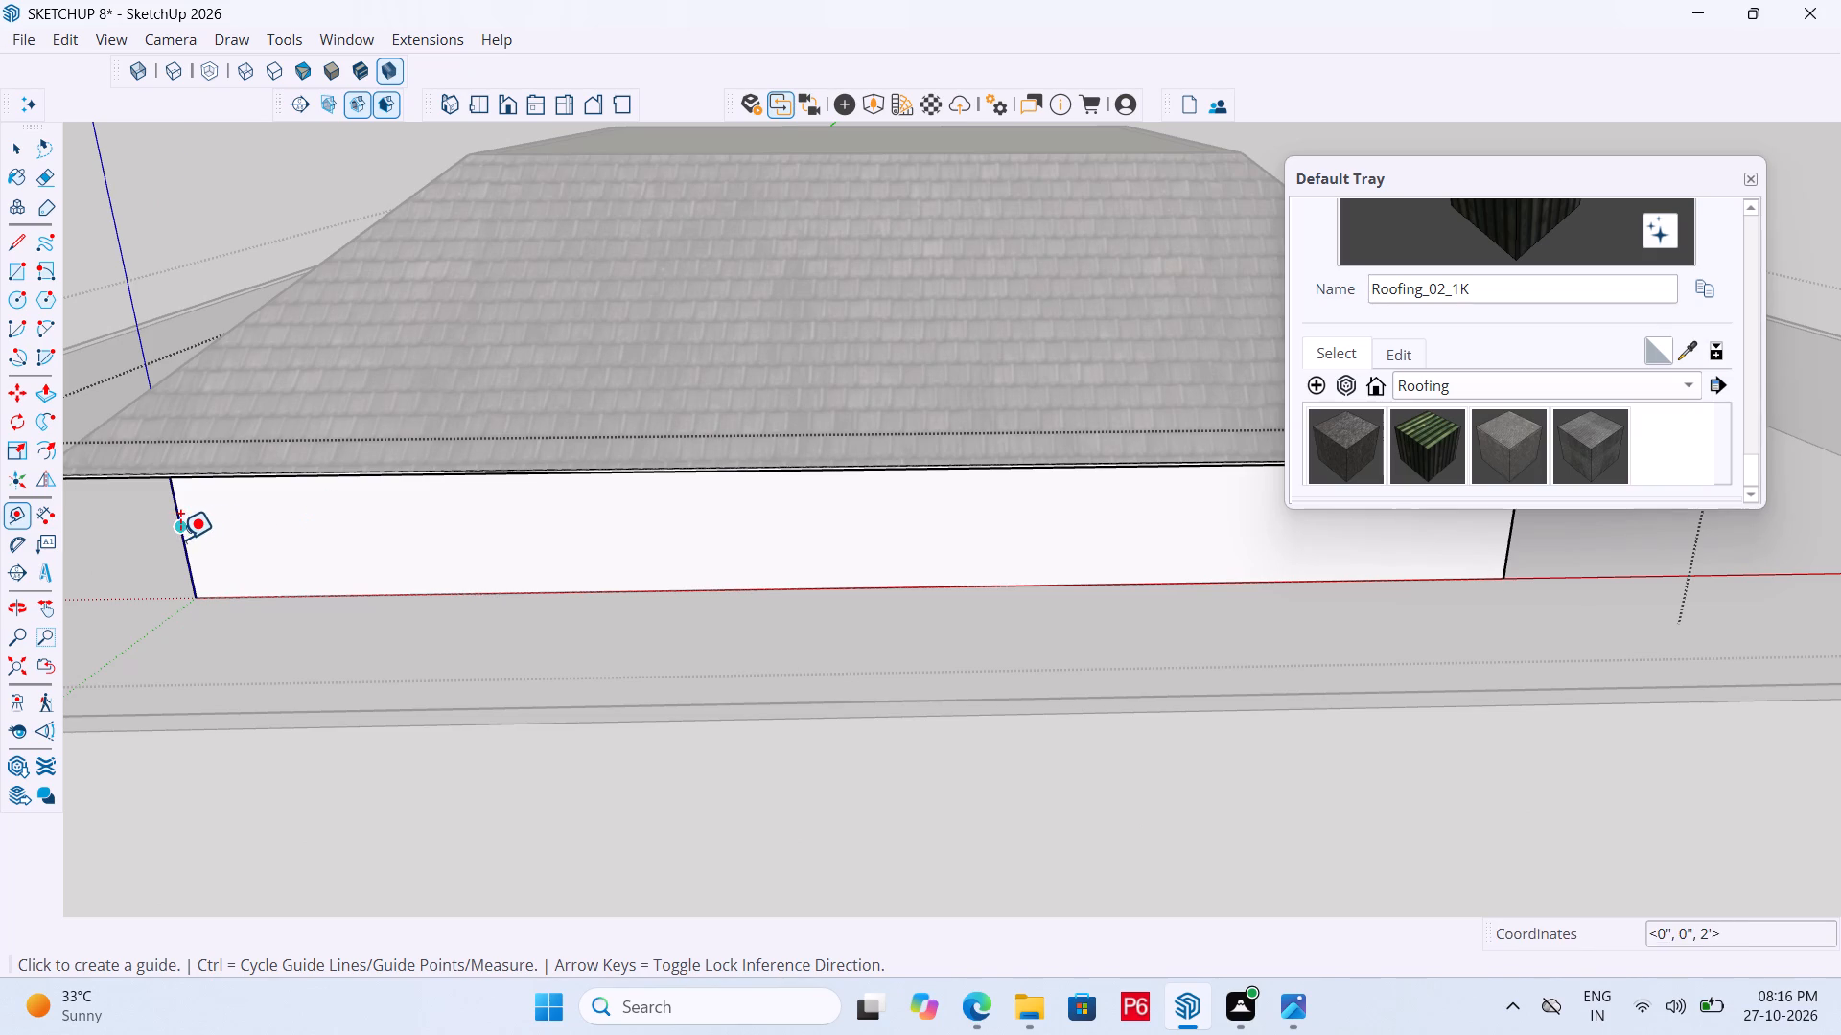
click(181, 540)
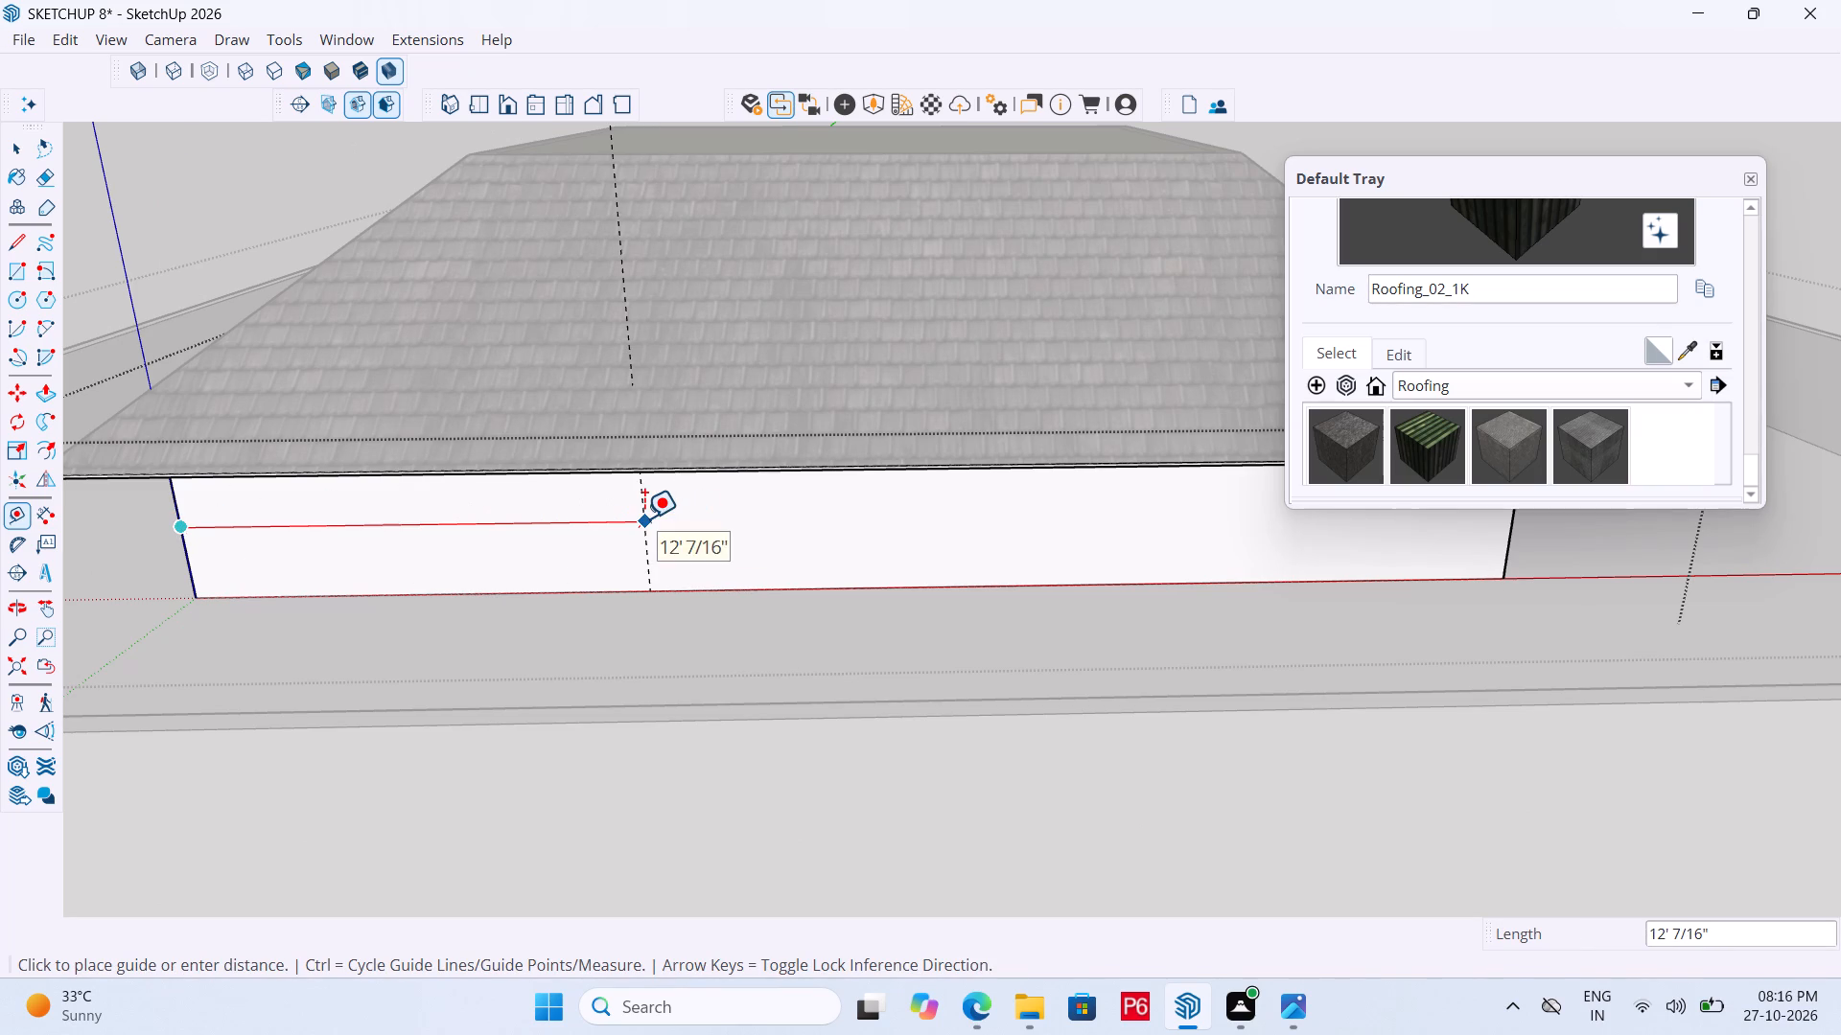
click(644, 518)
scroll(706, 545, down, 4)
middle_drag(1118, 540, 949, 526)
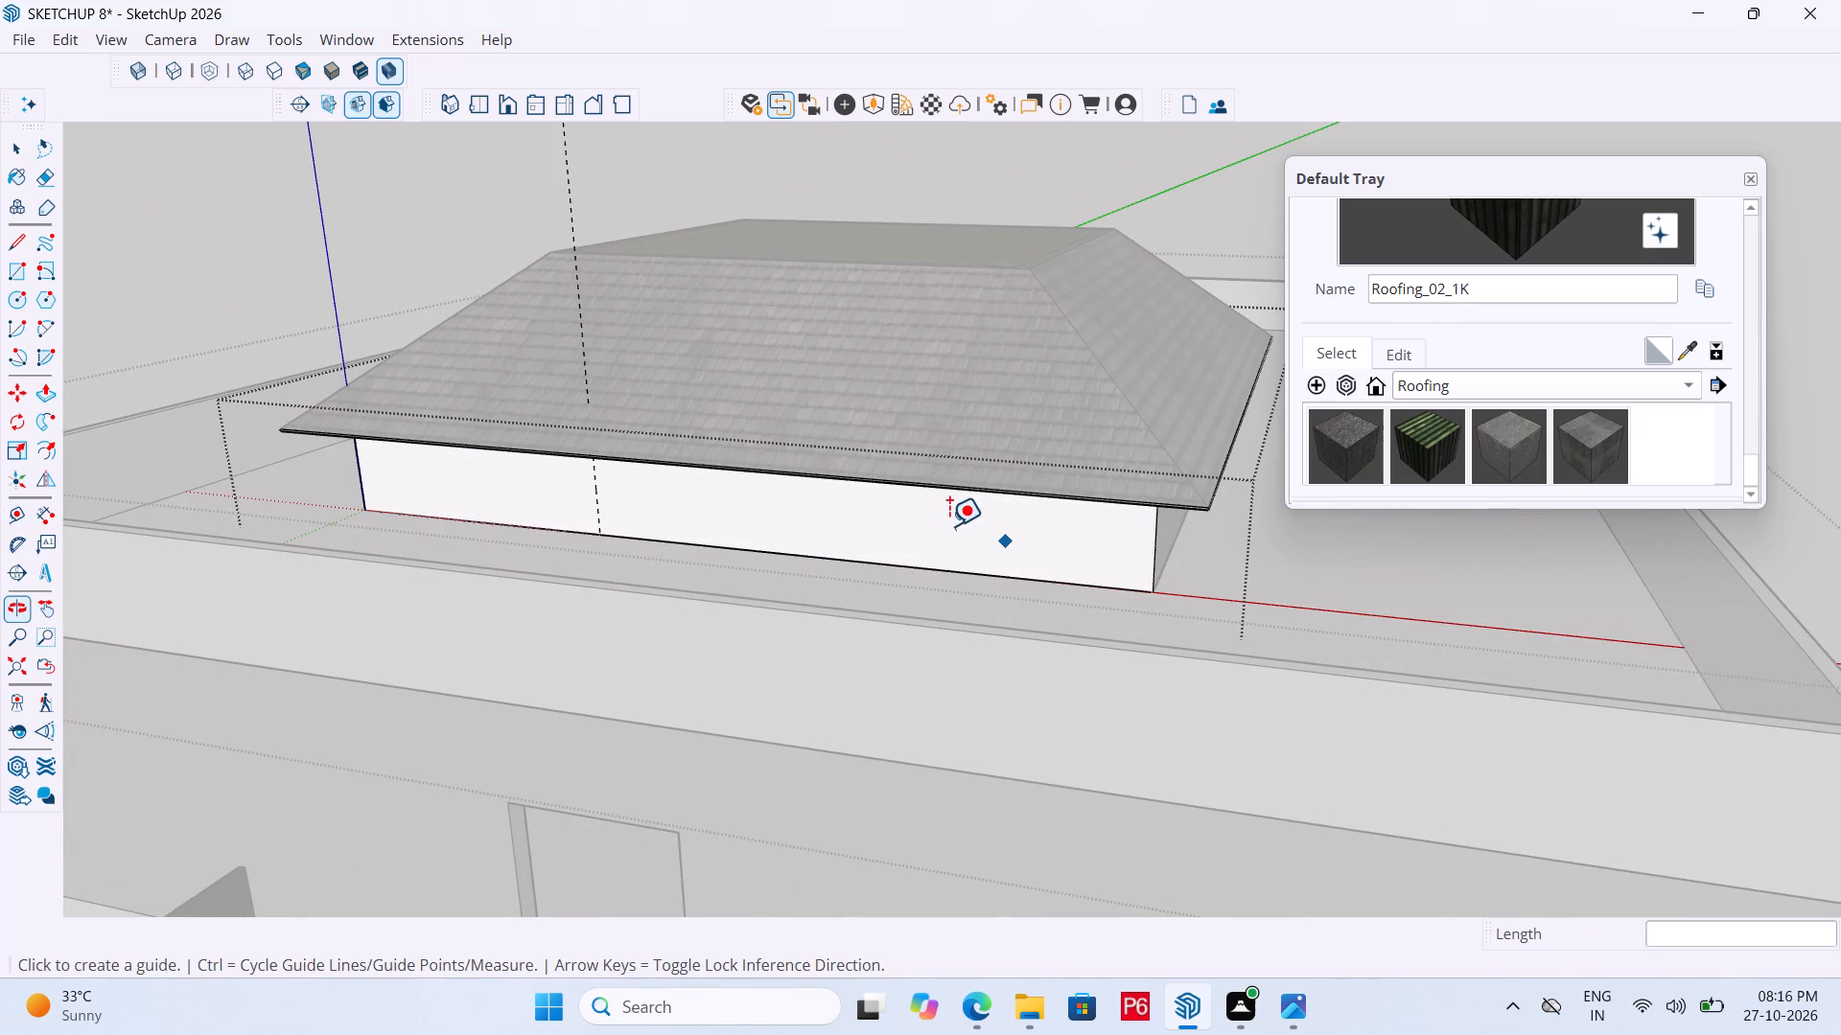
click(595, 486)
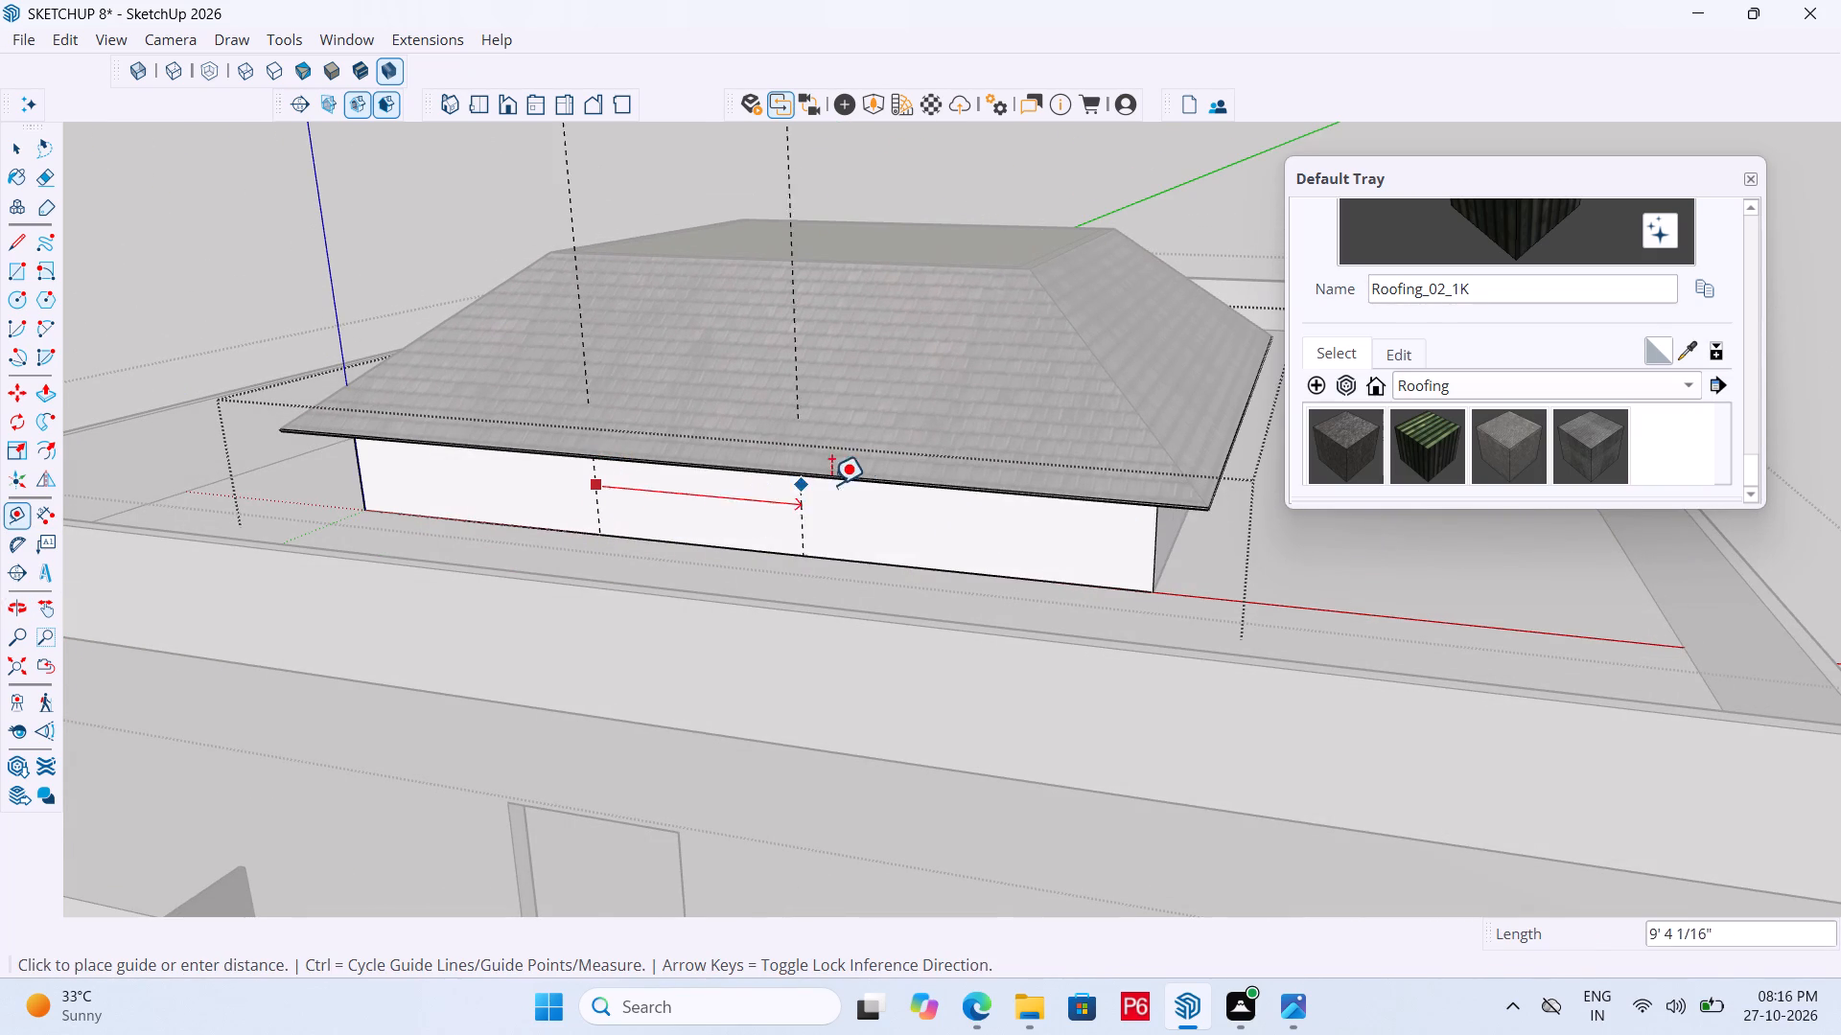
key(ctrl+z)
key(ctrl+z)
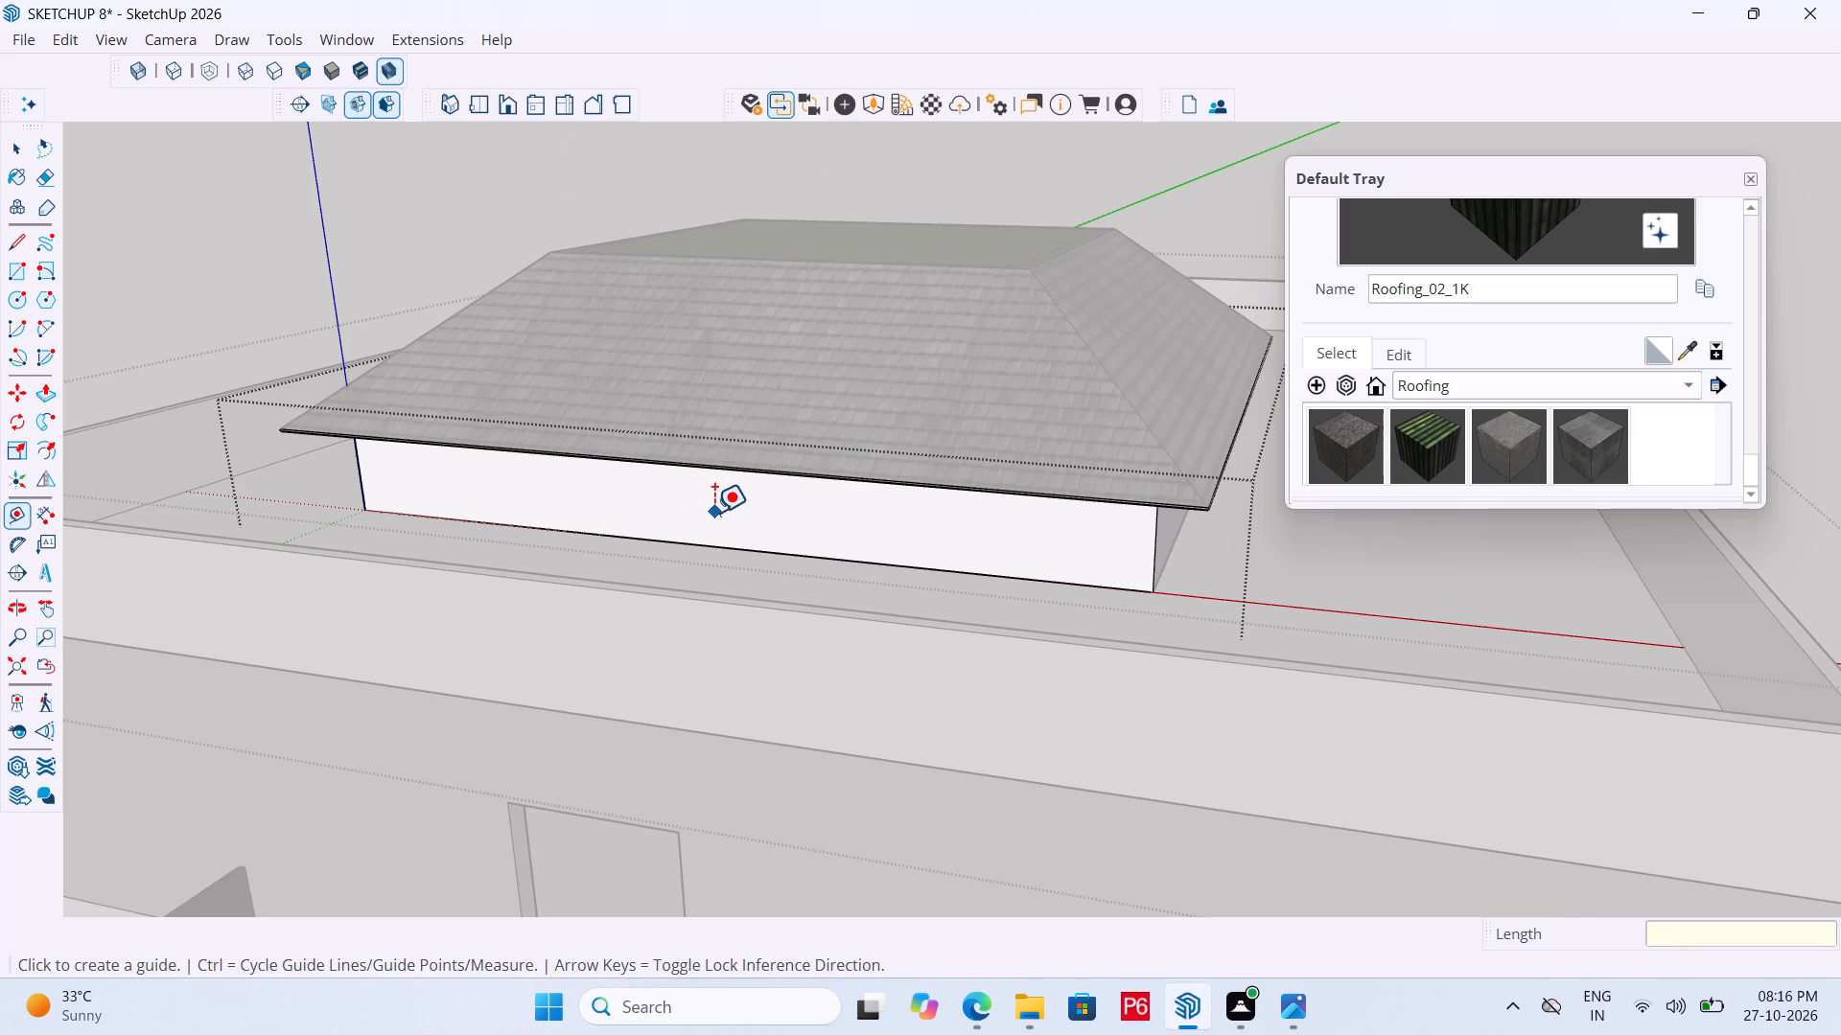
Add vertical guides on the low wall facing the entrance steps, one about 13' 11 3/16" from its corner at the origin and another 7' beyond.
scroll(877, 507, up, 5)
middle_drag(881, 503, 953, 472)
scroll(1199, 544, down, 4)
middle_drag(1084, 553, 823, 537)
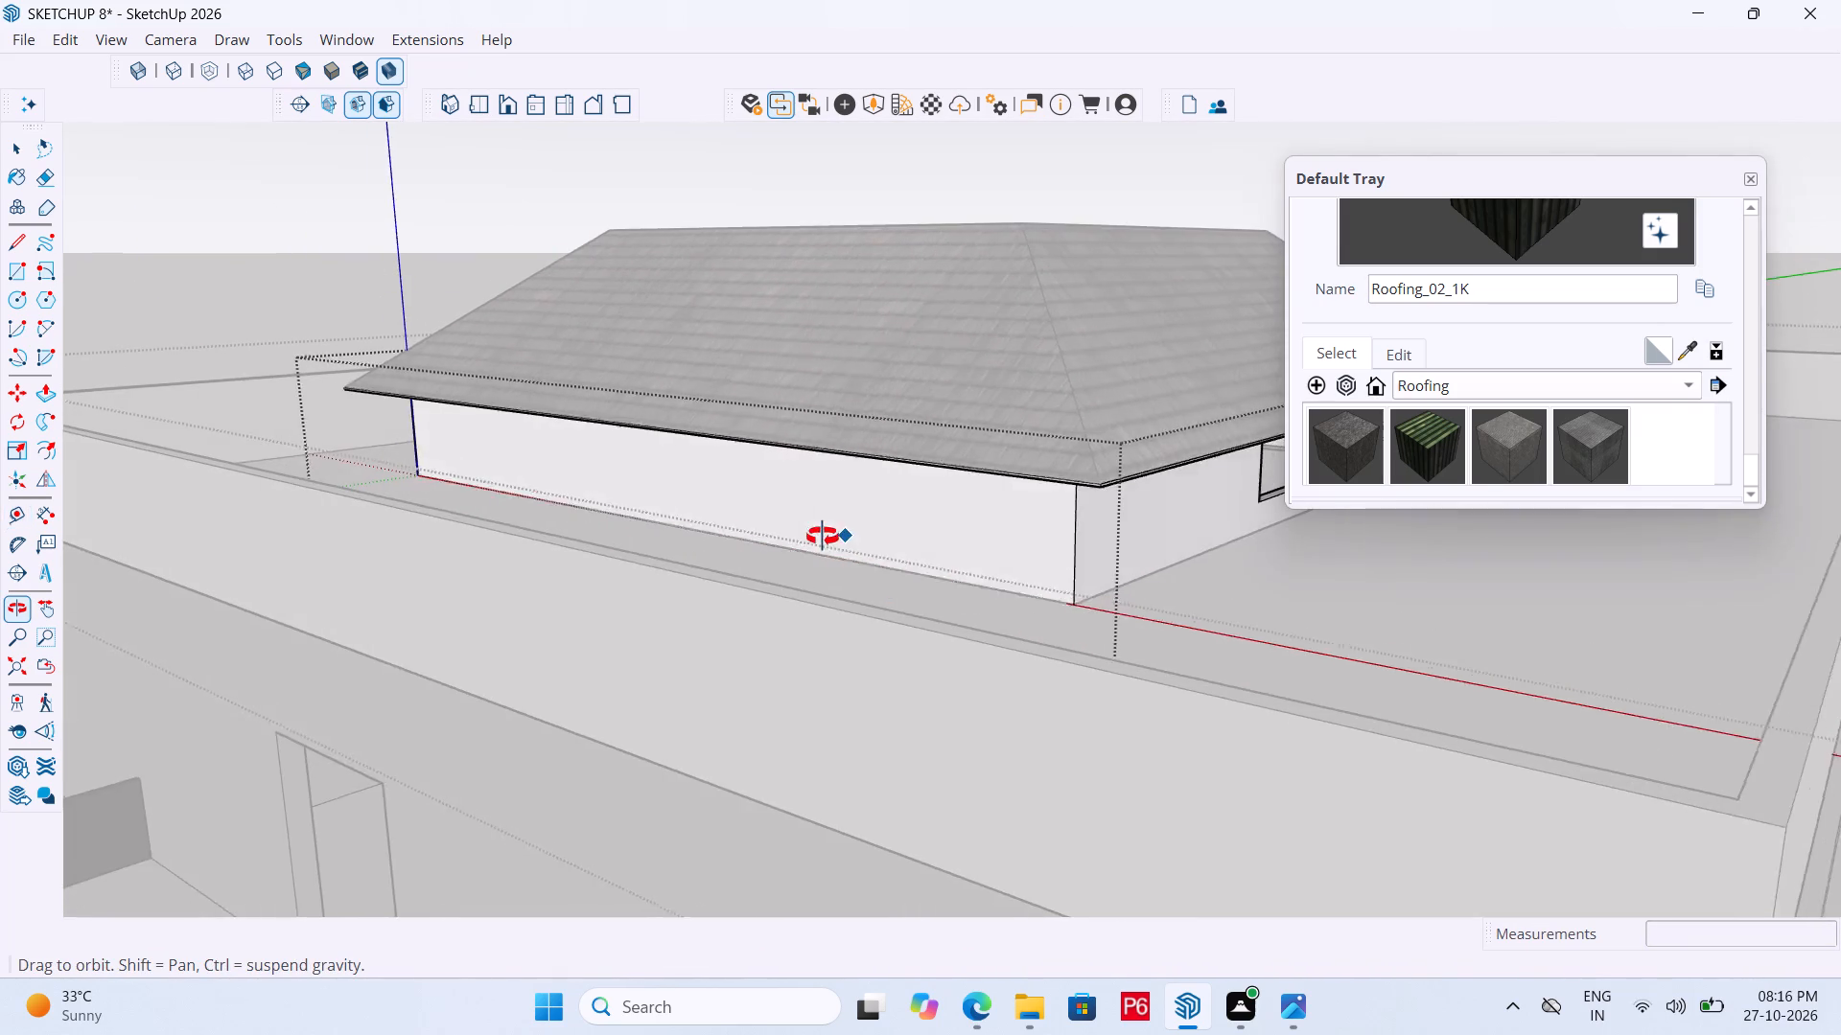
middle_drag(823, 537, 886, 541)
scroll(422, 450, up, 2)
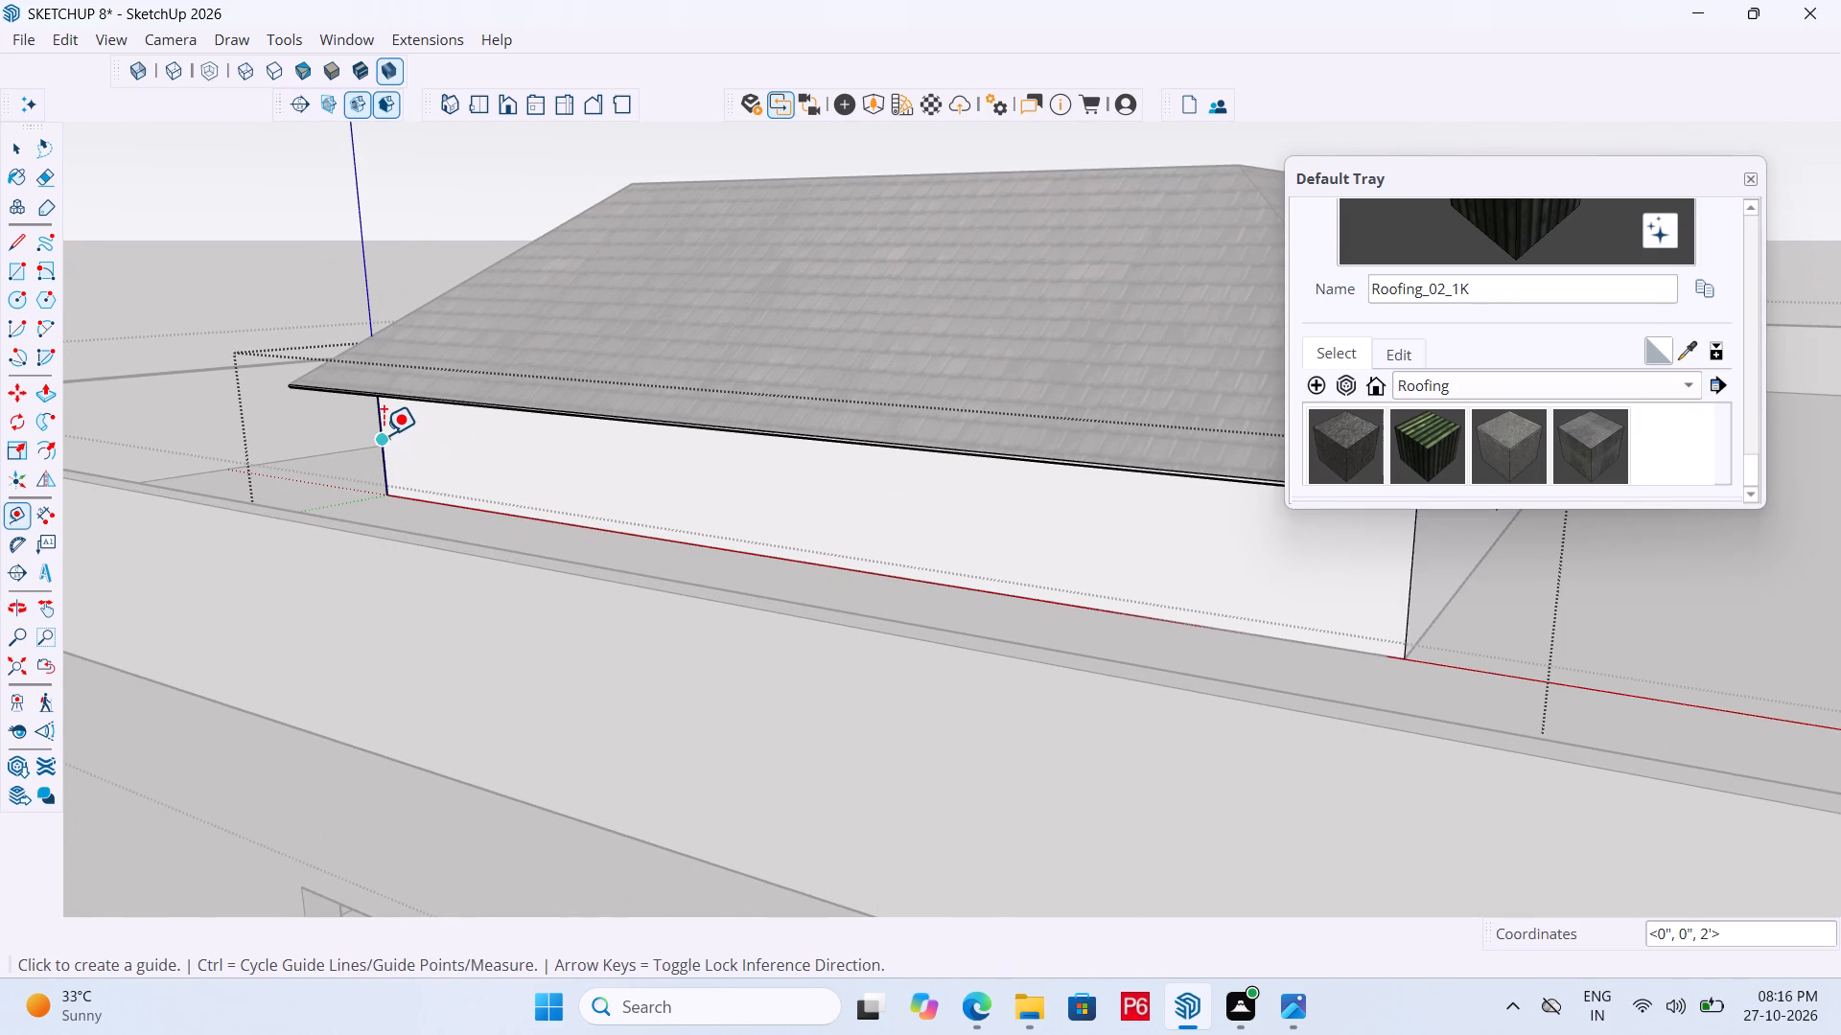
click(383, 433)
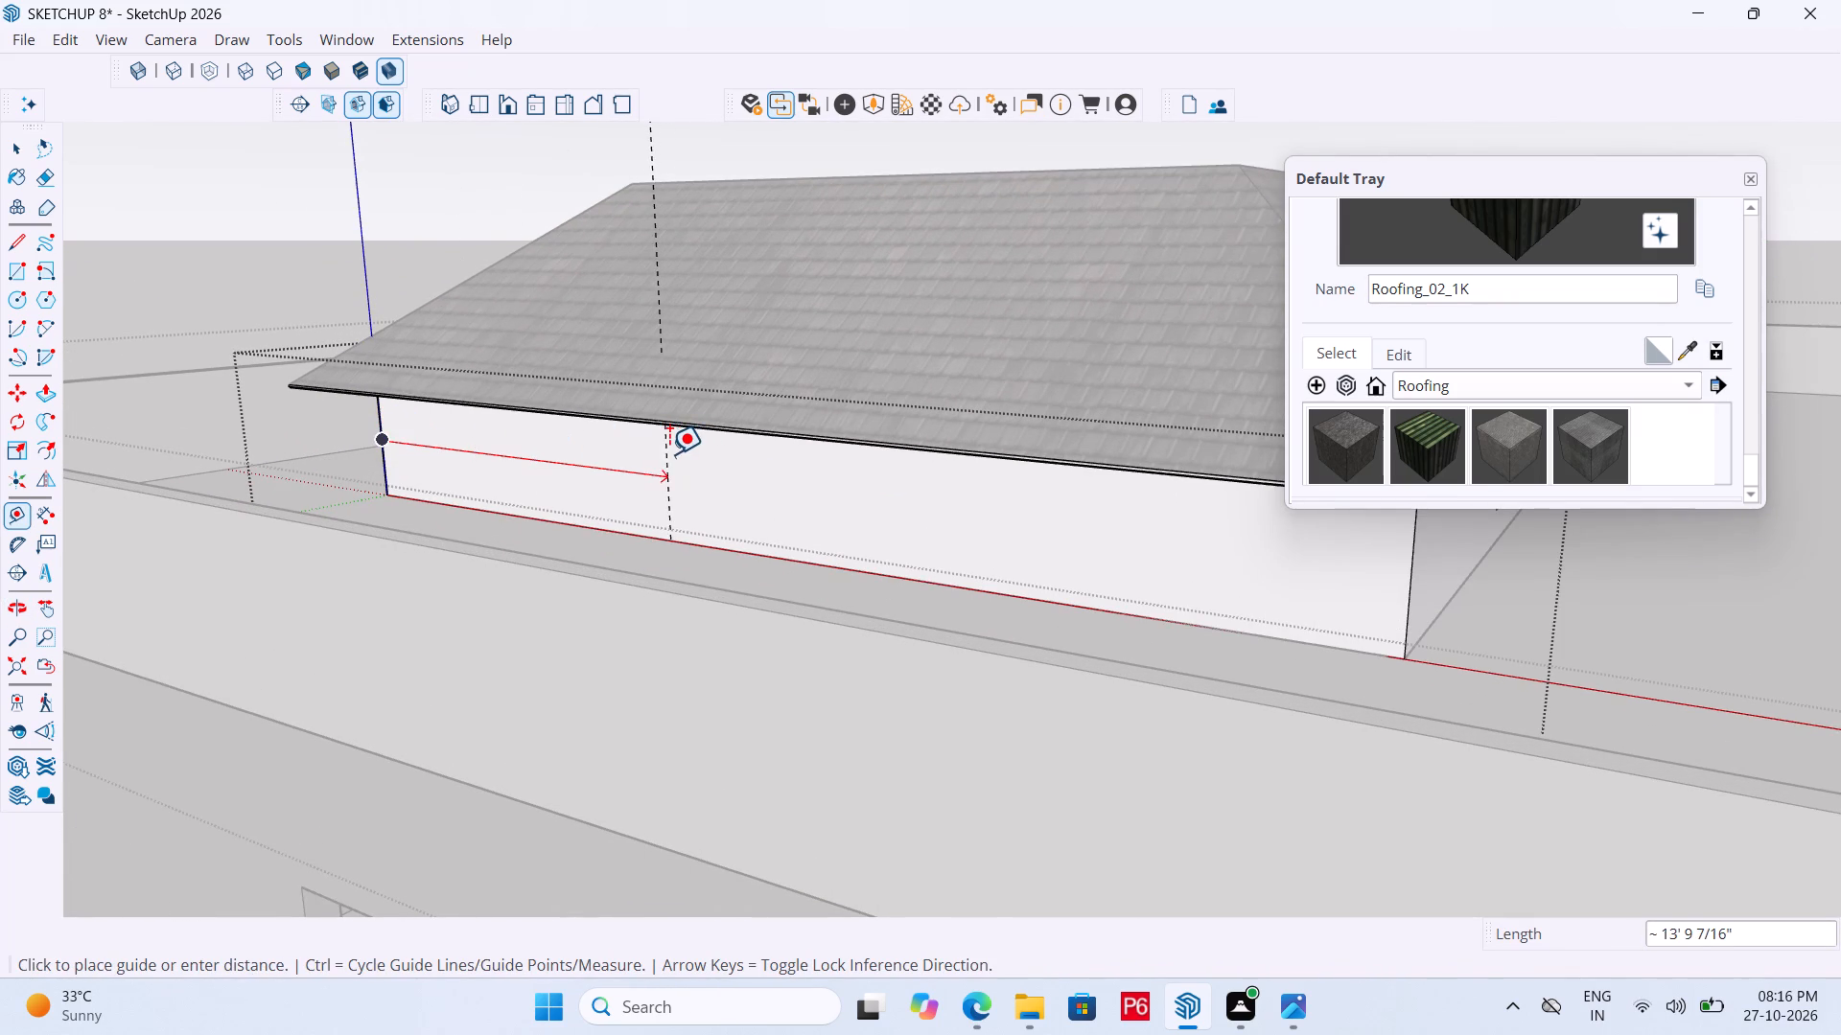
click(674, 452)
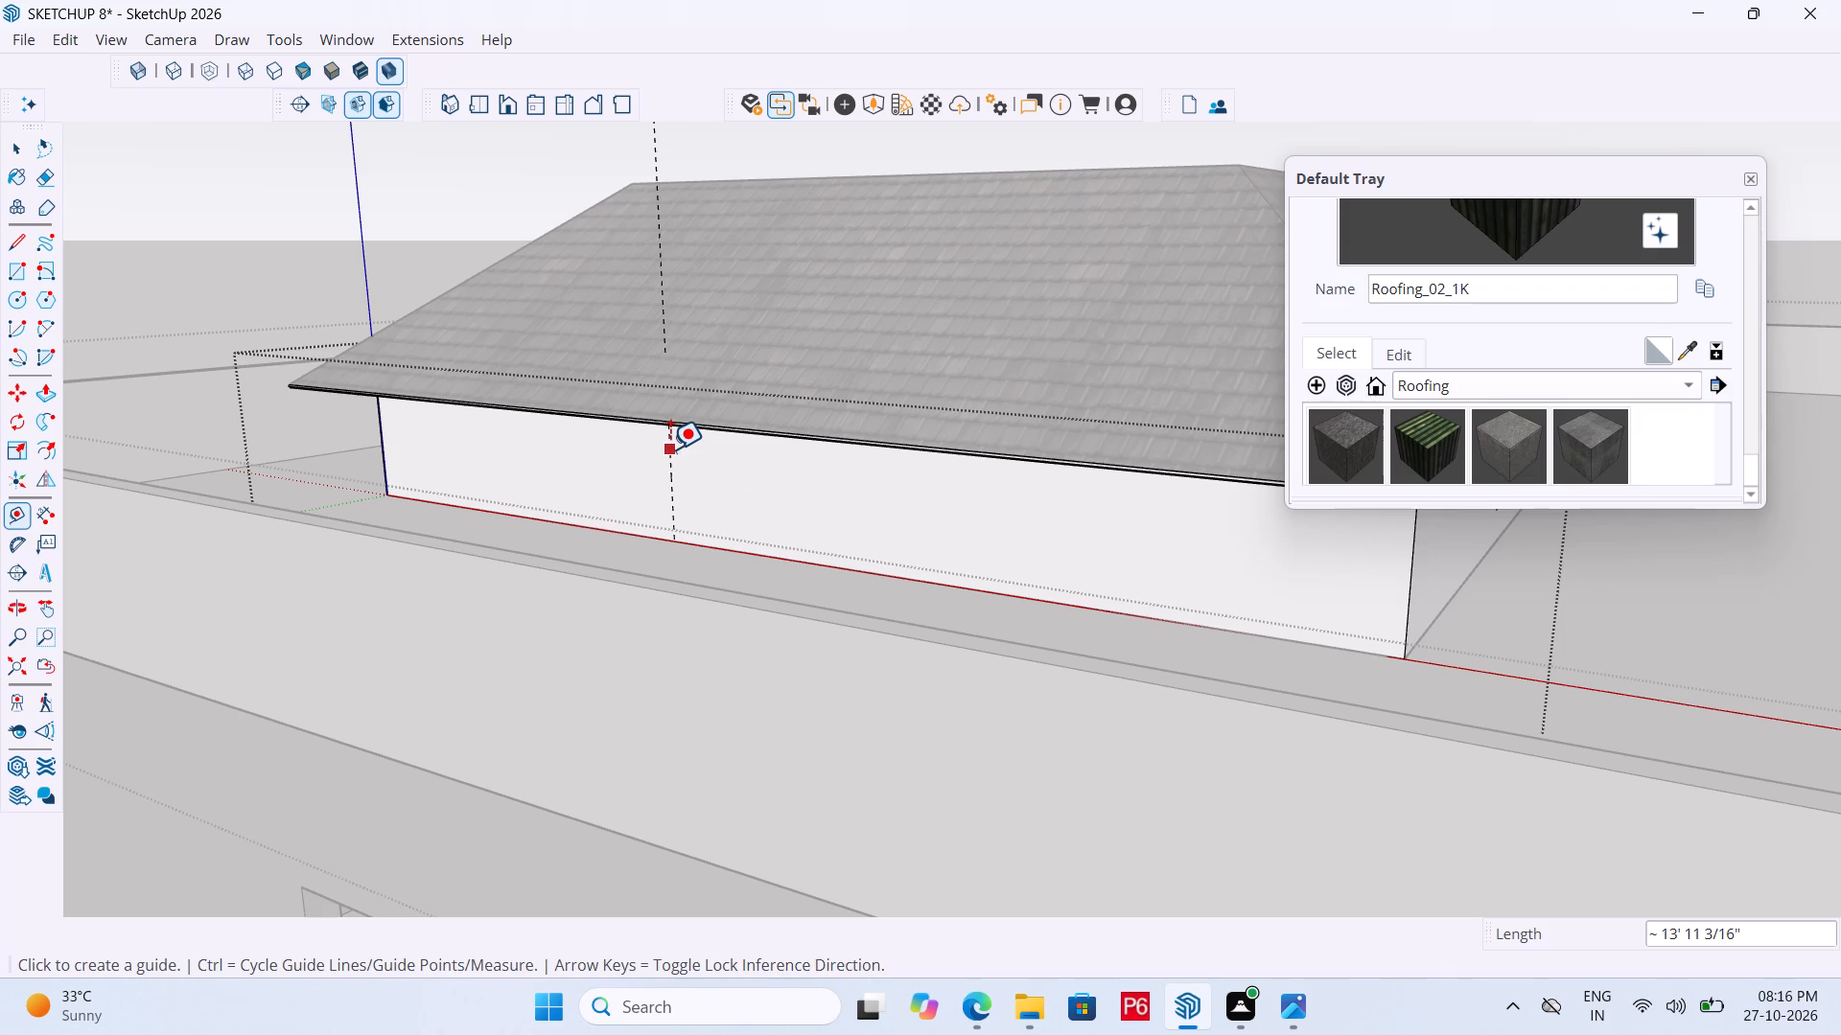
click(670, 449)
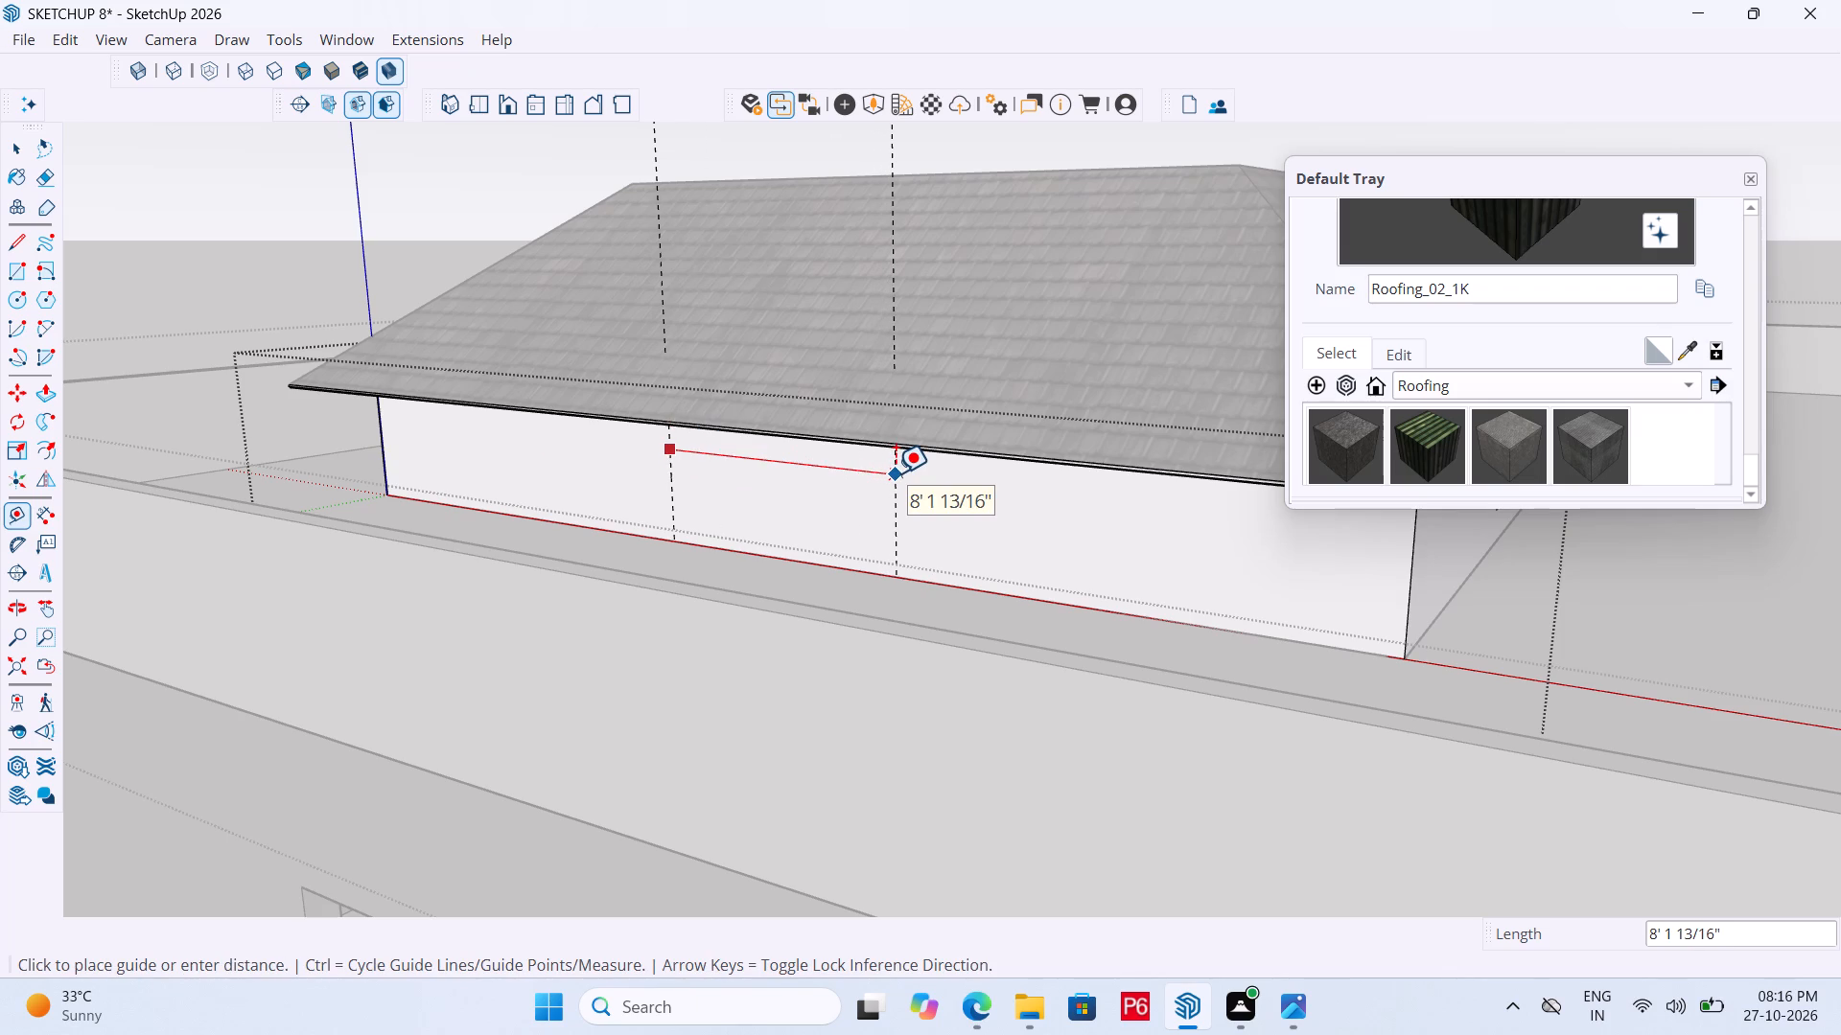
text(7')
key(Return)
Add horizontal guides on this wall, one 3' above its base and another 2' below the first.
scroll(752, 538, up, 4)
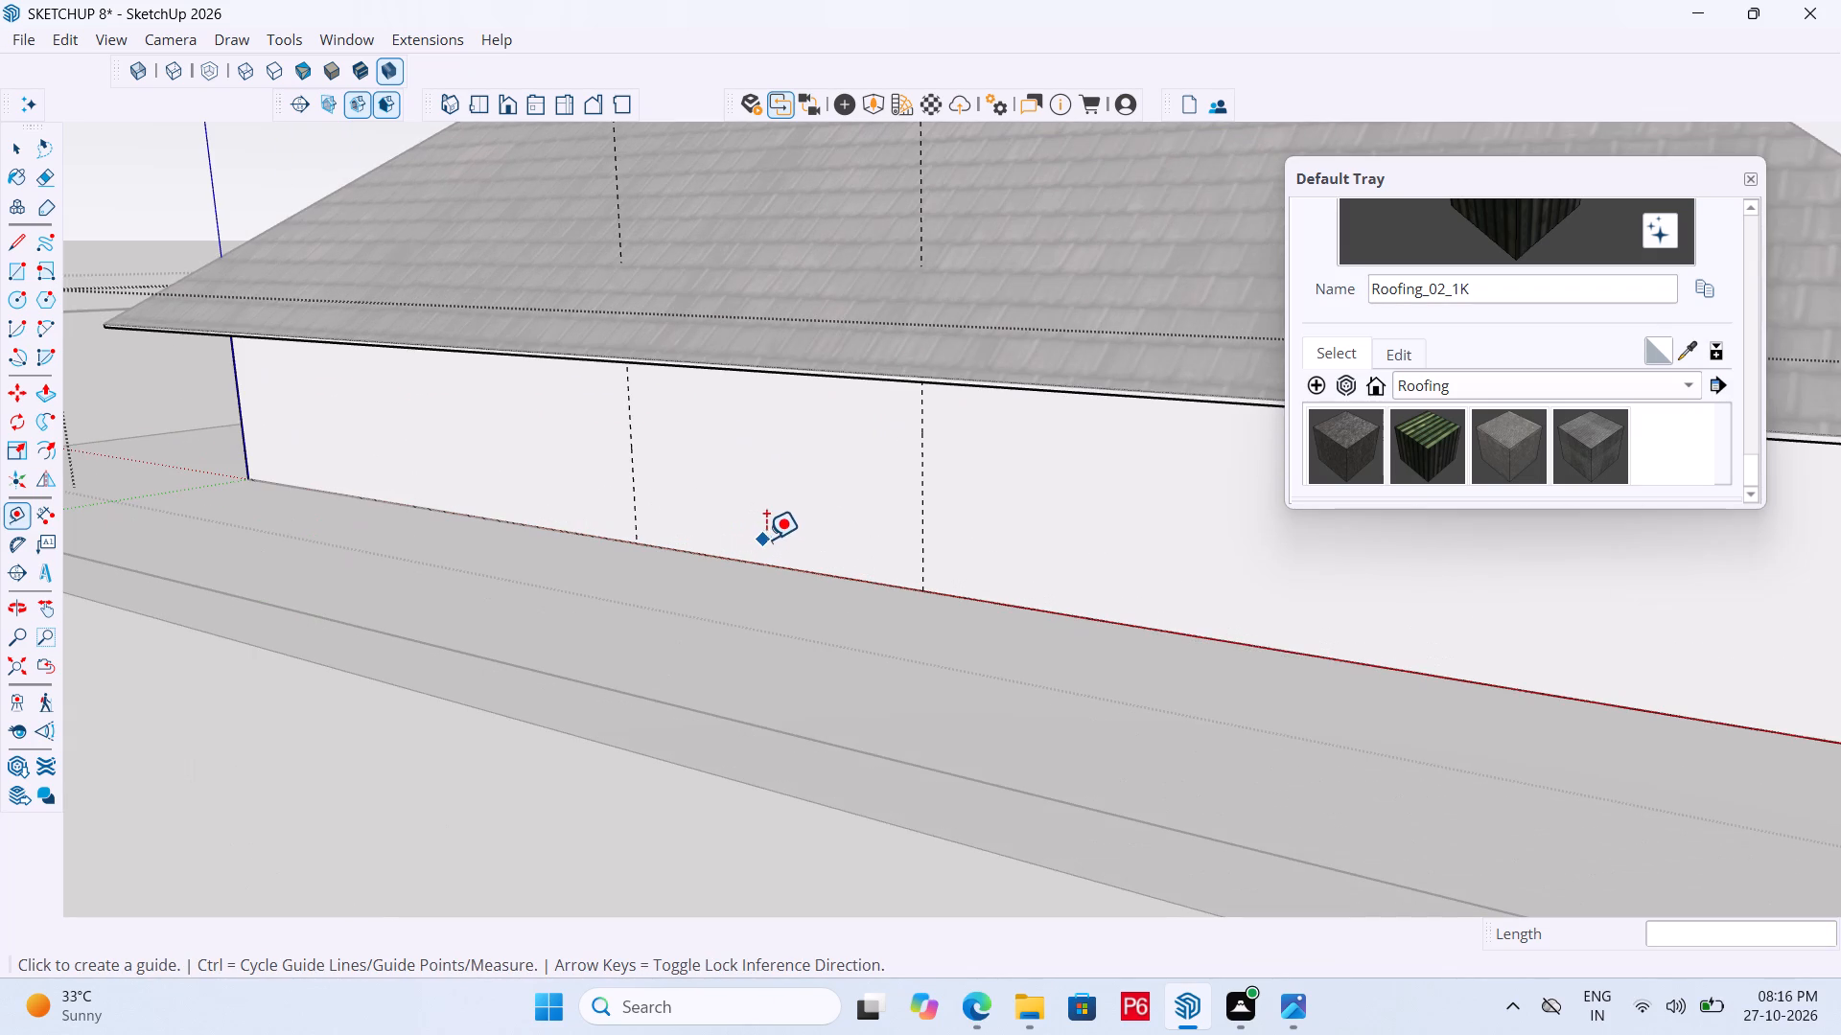
click(775, 569)
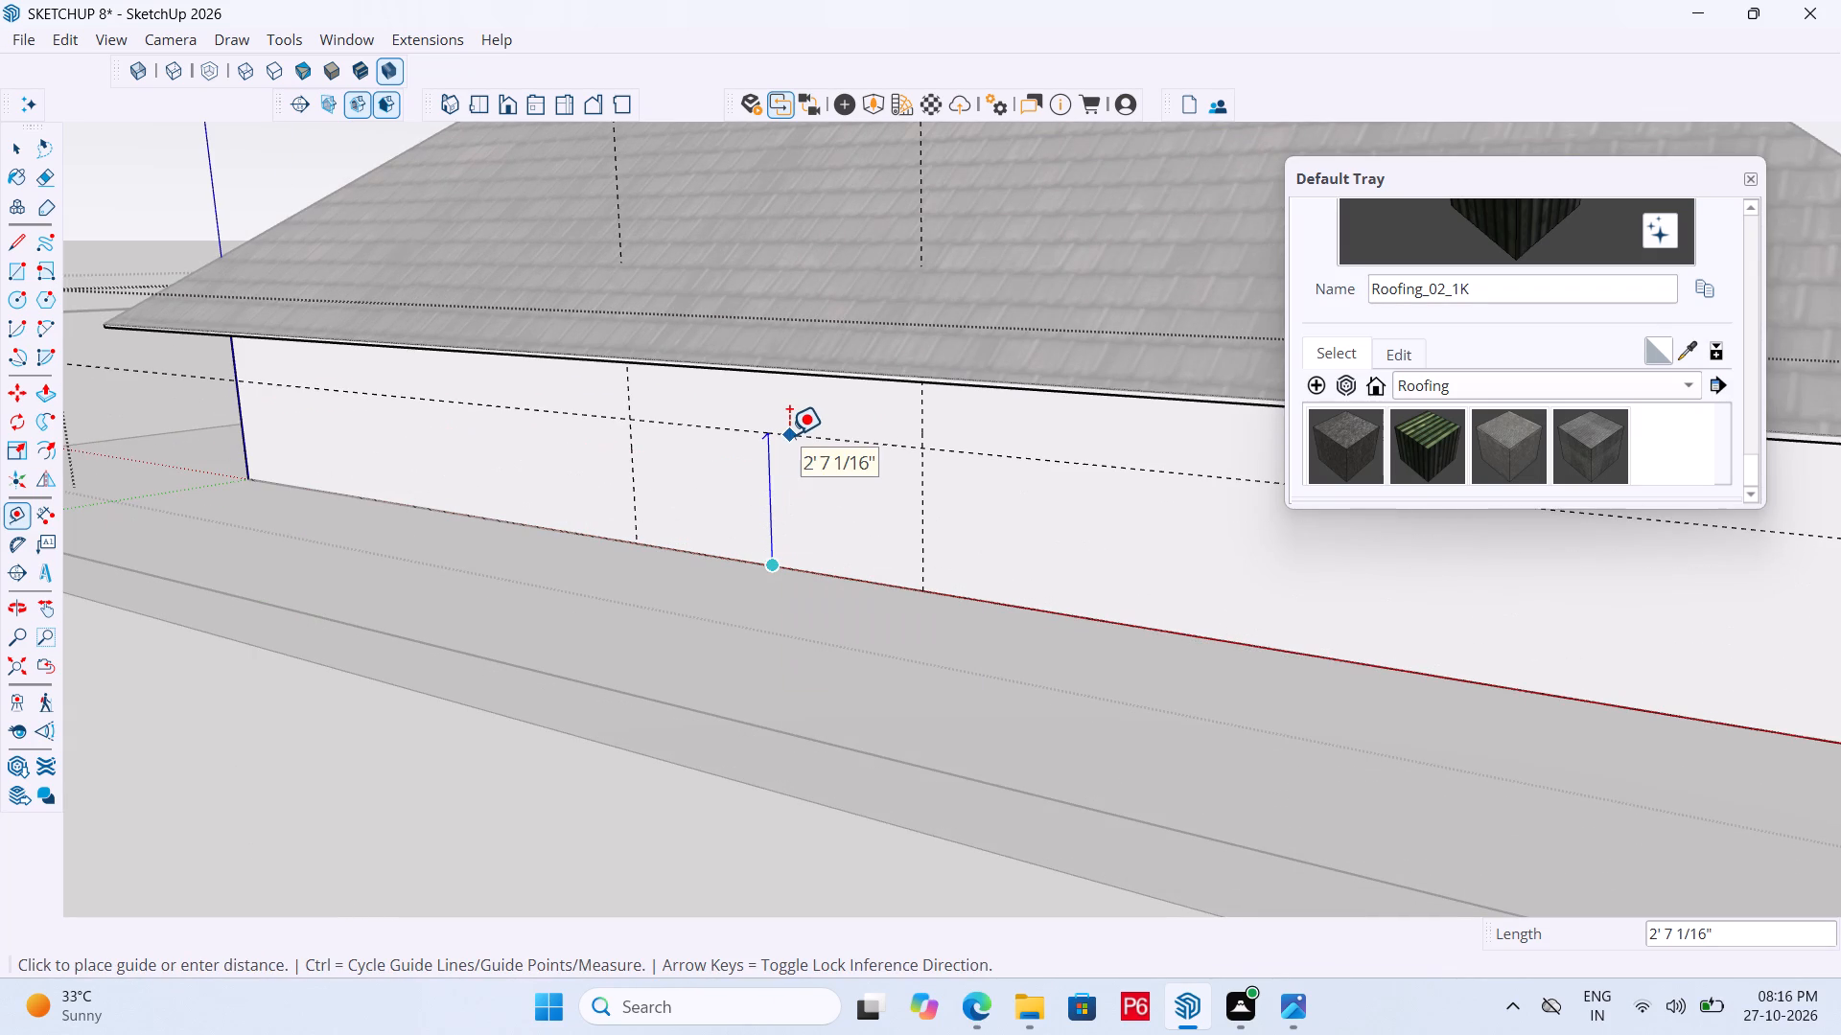
text(3')
key(Return)
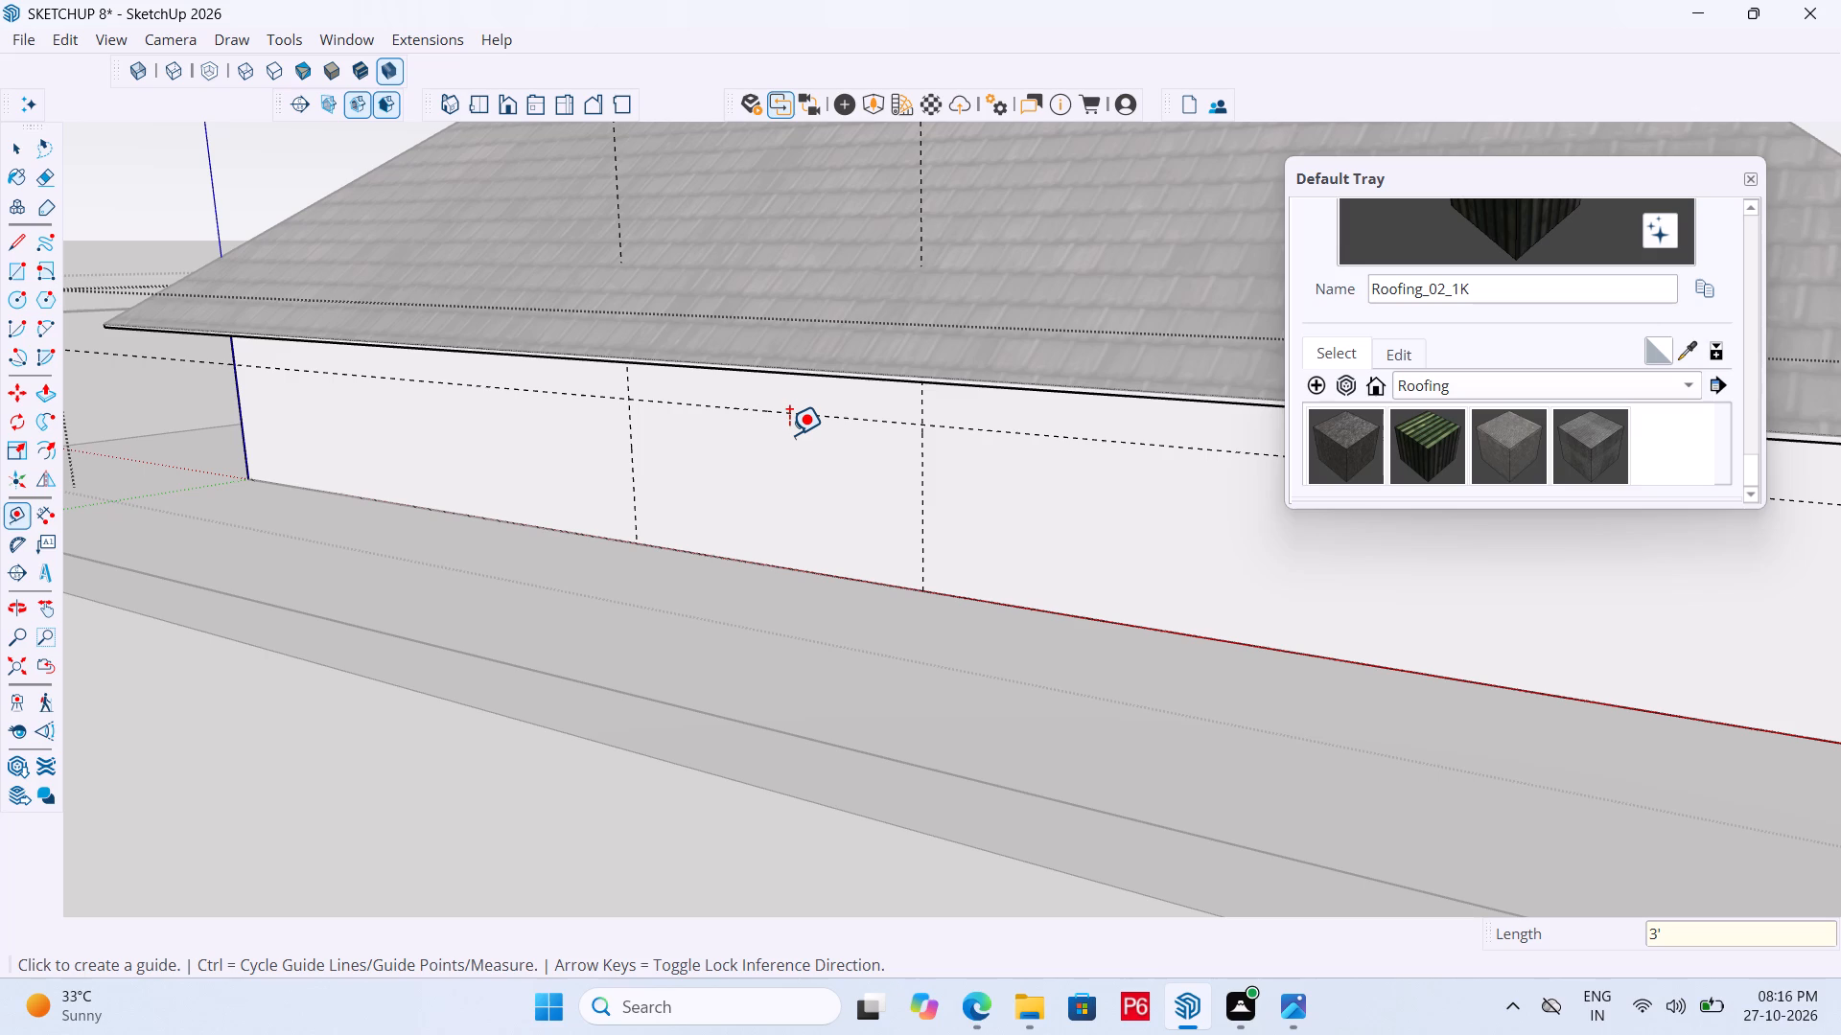
click(852, 416)
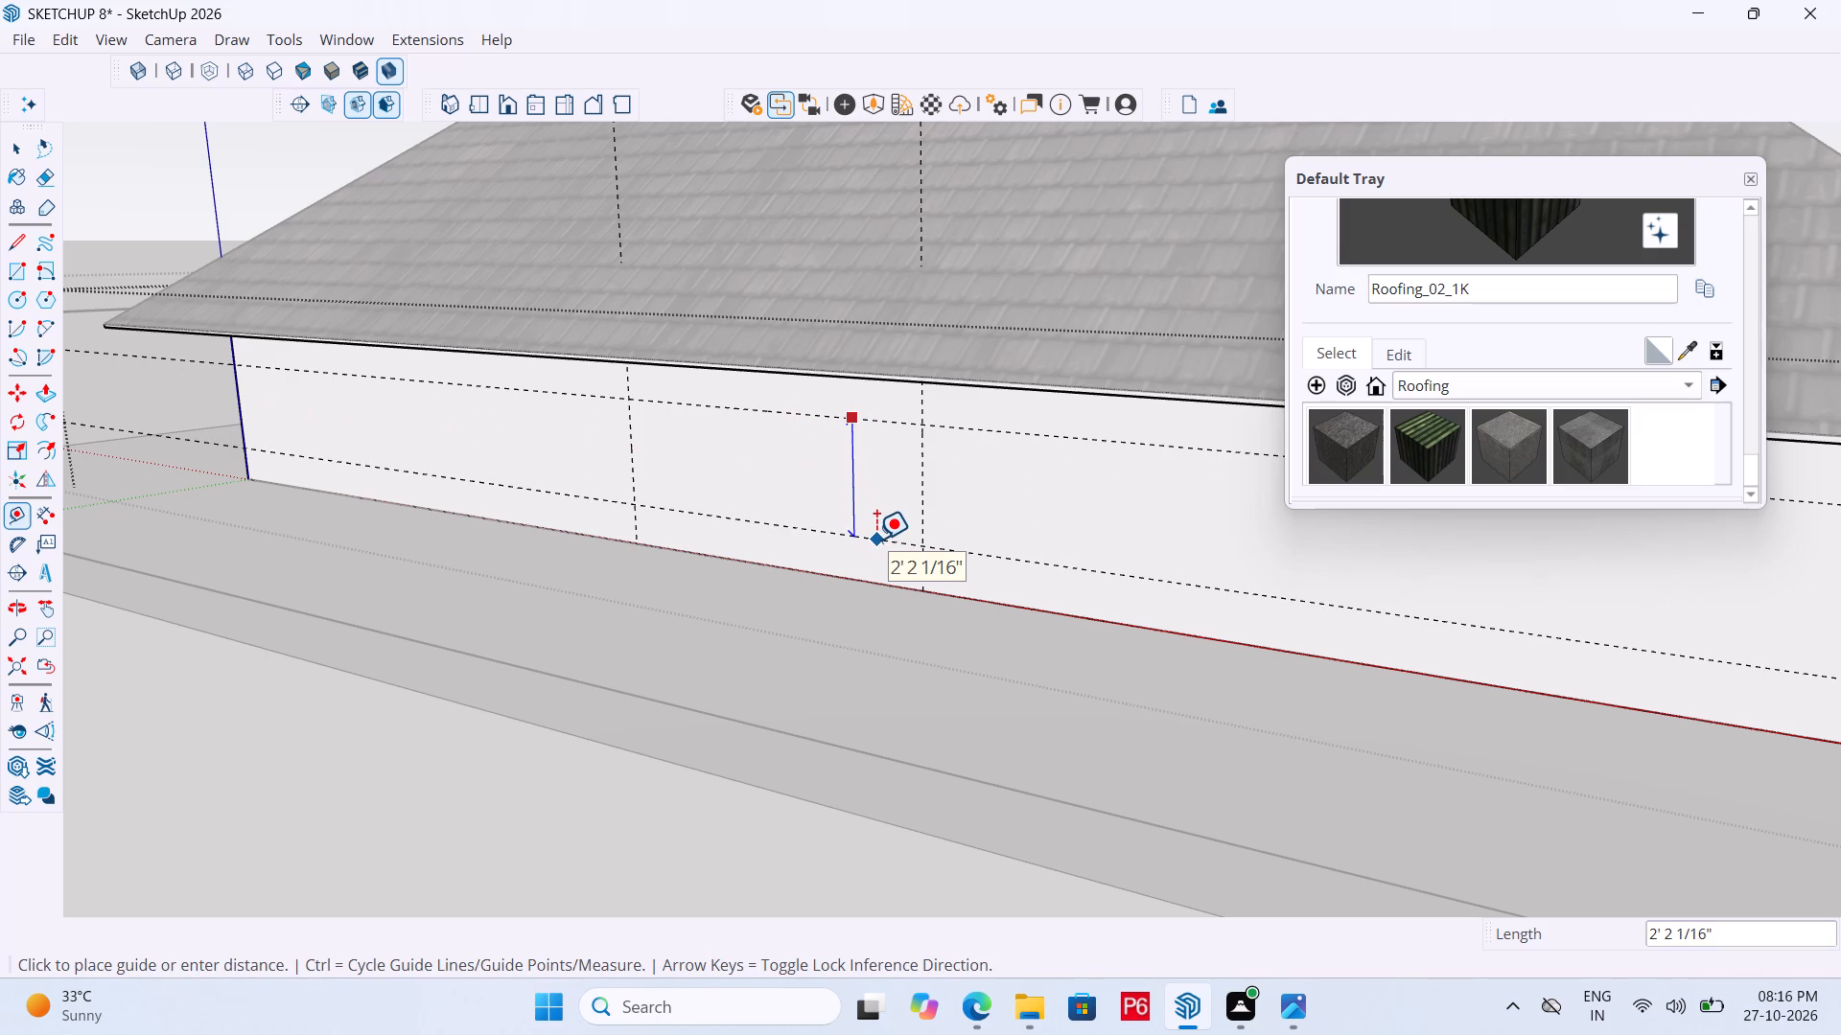
text(2')
key(Return)
Draw a 7' by 2' rectangle between the guide intersections on the wall, and save the model.
key(r)
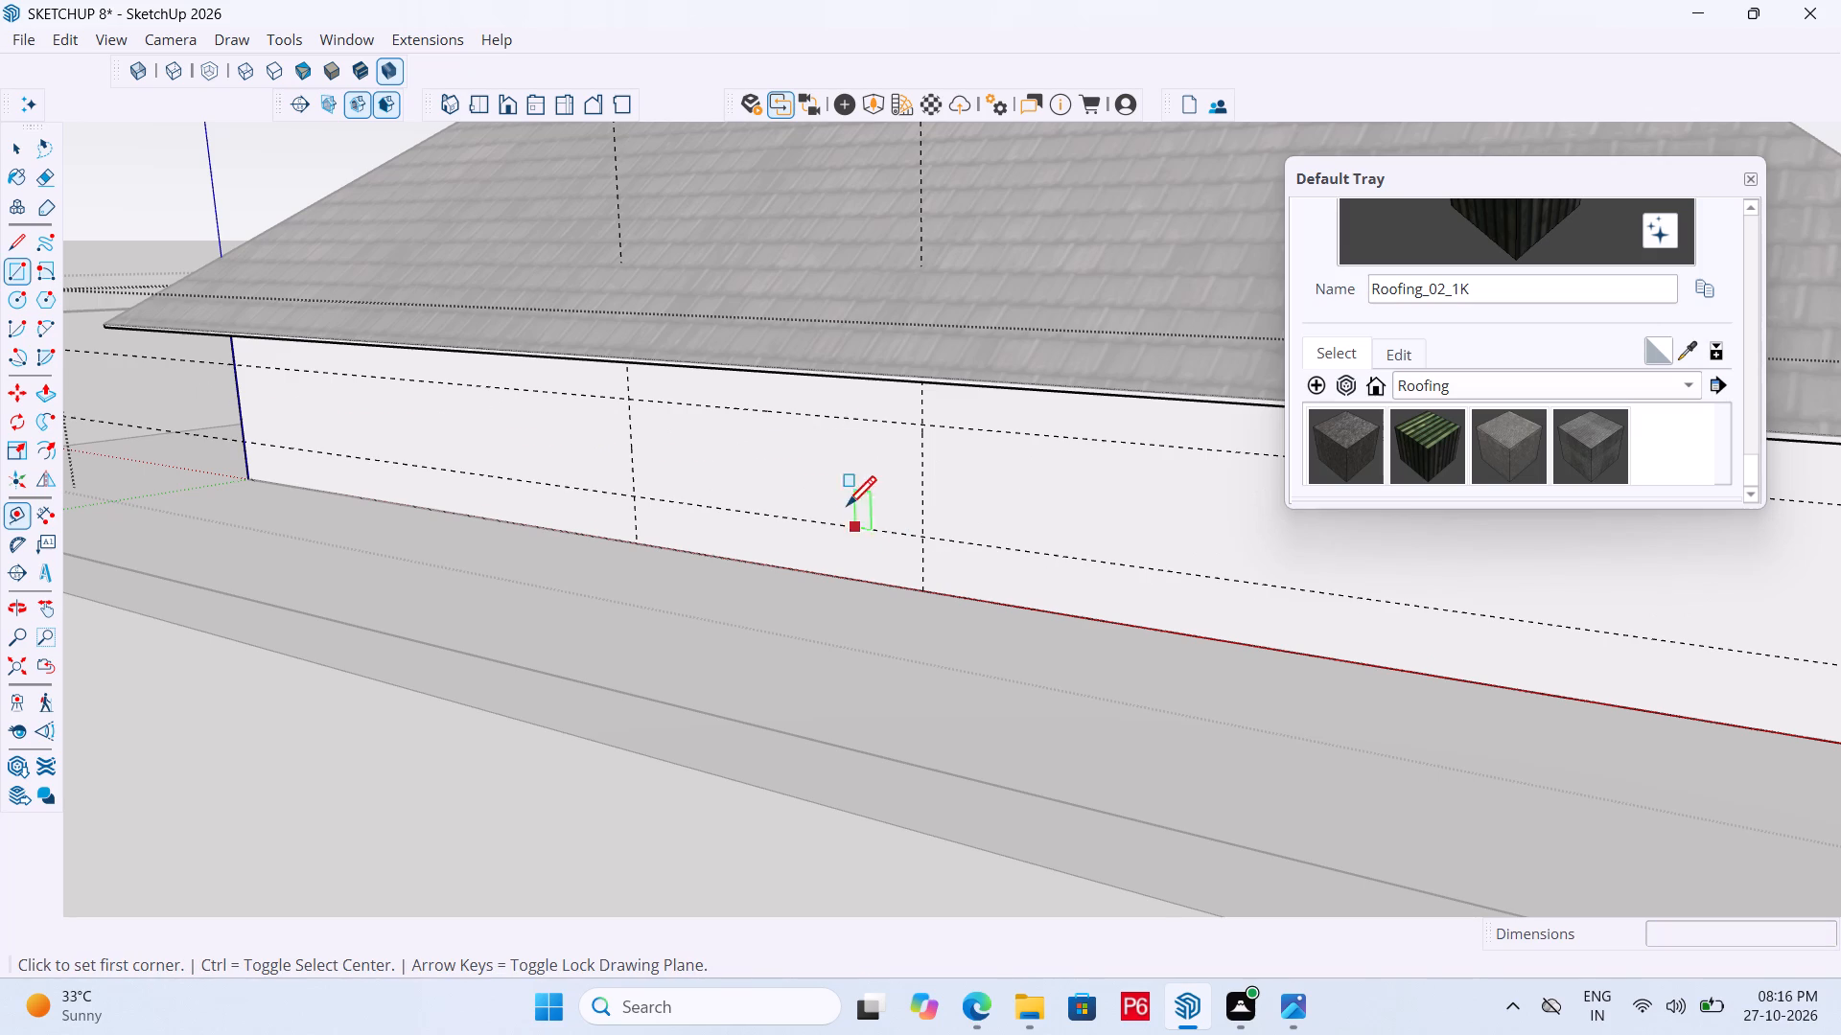
click(633, 400)
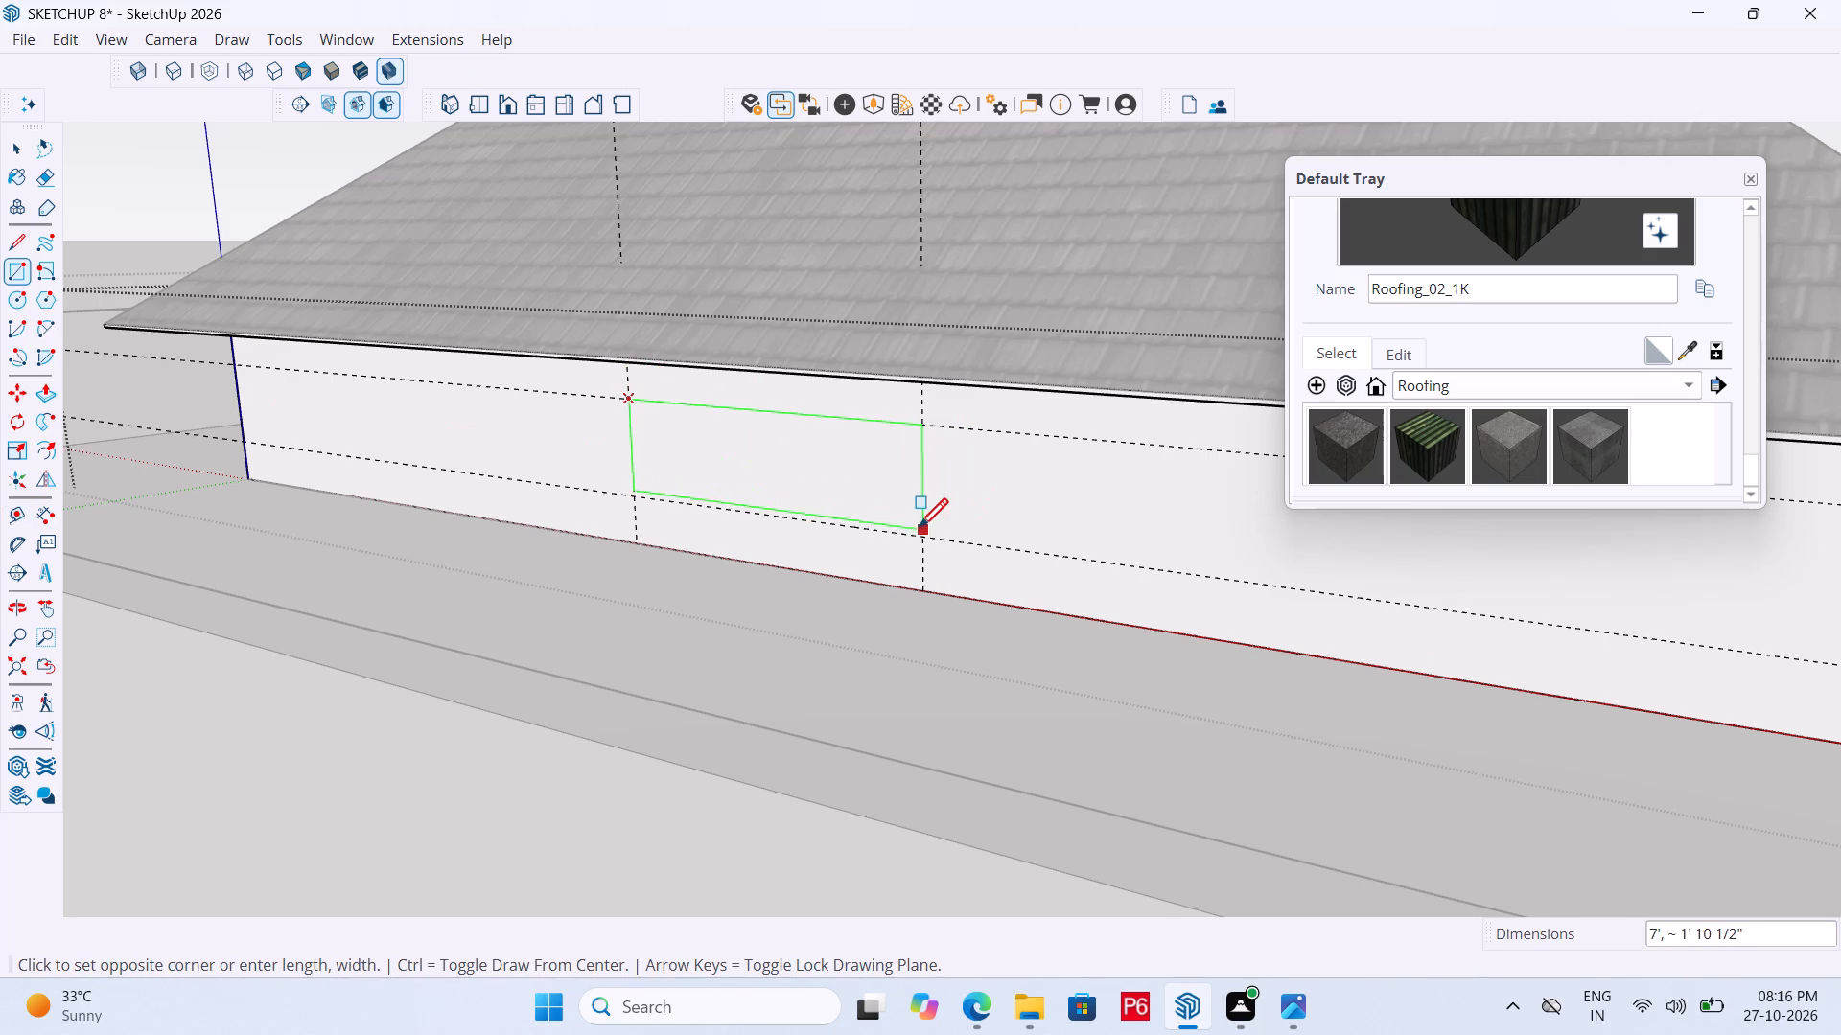
click(918, 534)
key(ctrl+s)
key(ctrl+s)
key(ctrl+s)
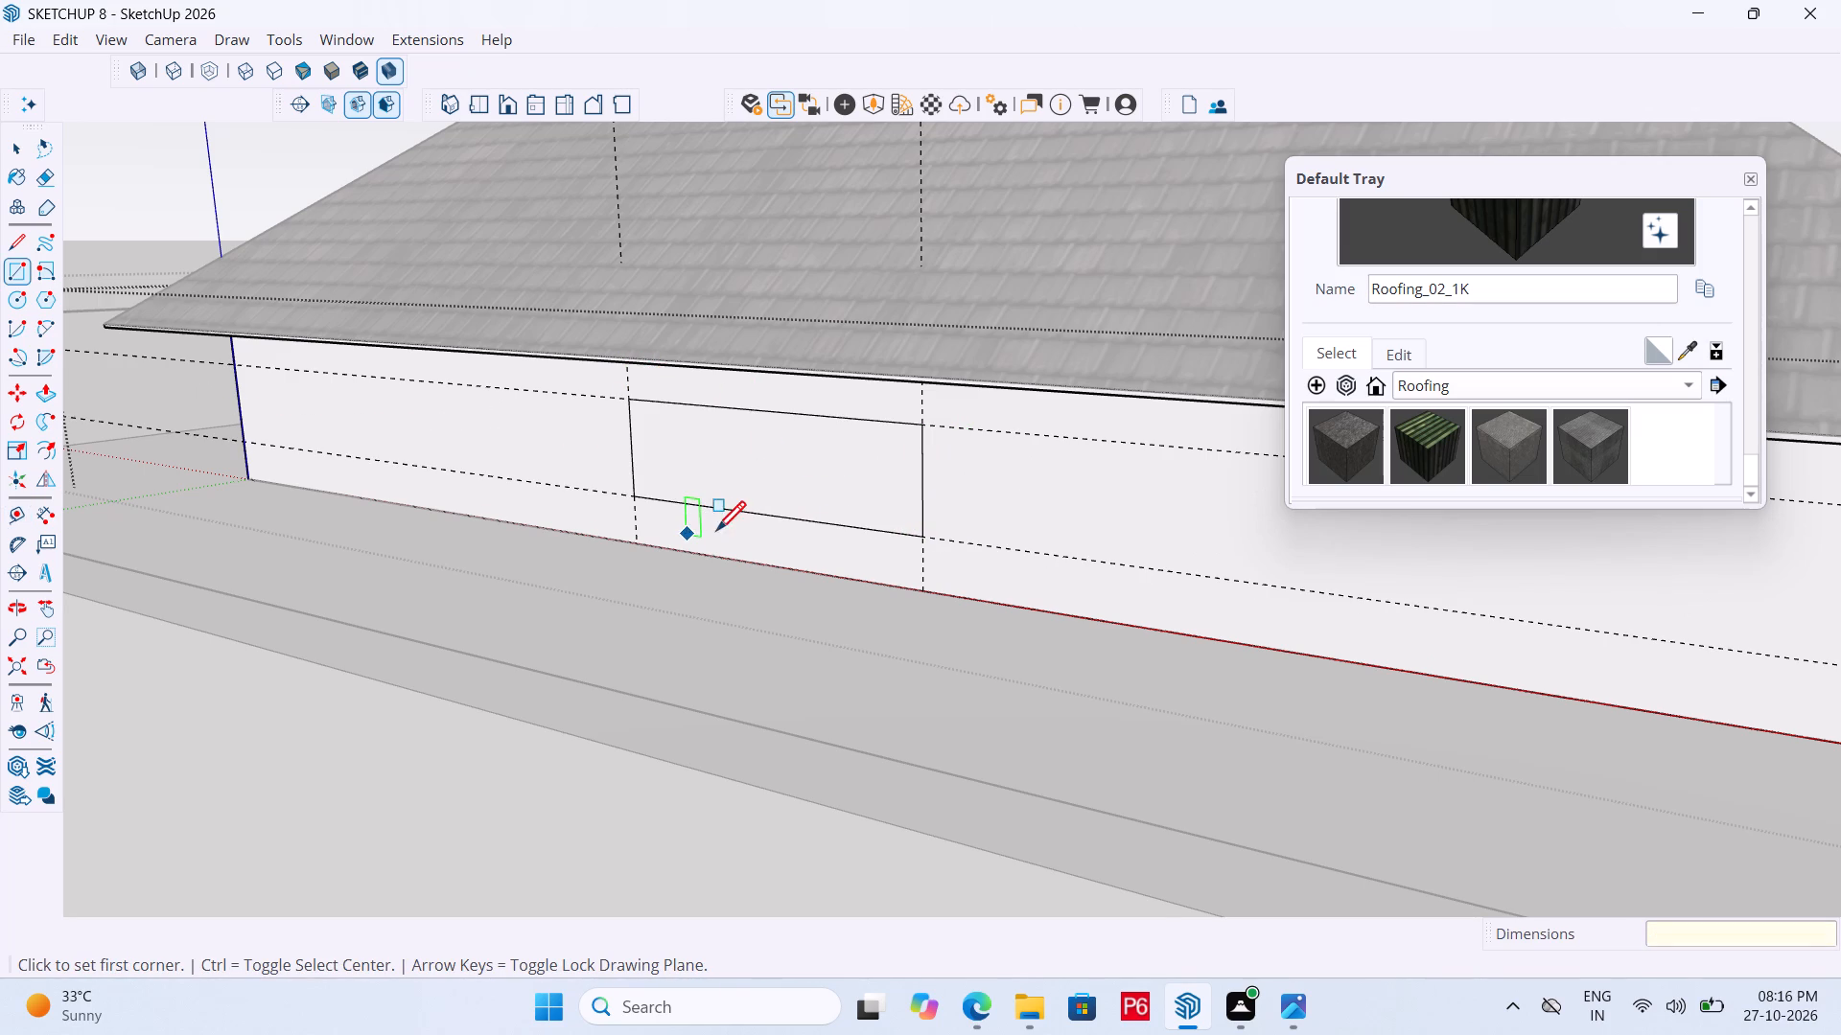
Erase all the guides around the rectangle on this wall, keeping the rectangle's edges.
scroll(676, 450, up, 3)
key(e)
drag(618, 356, 574, 402)
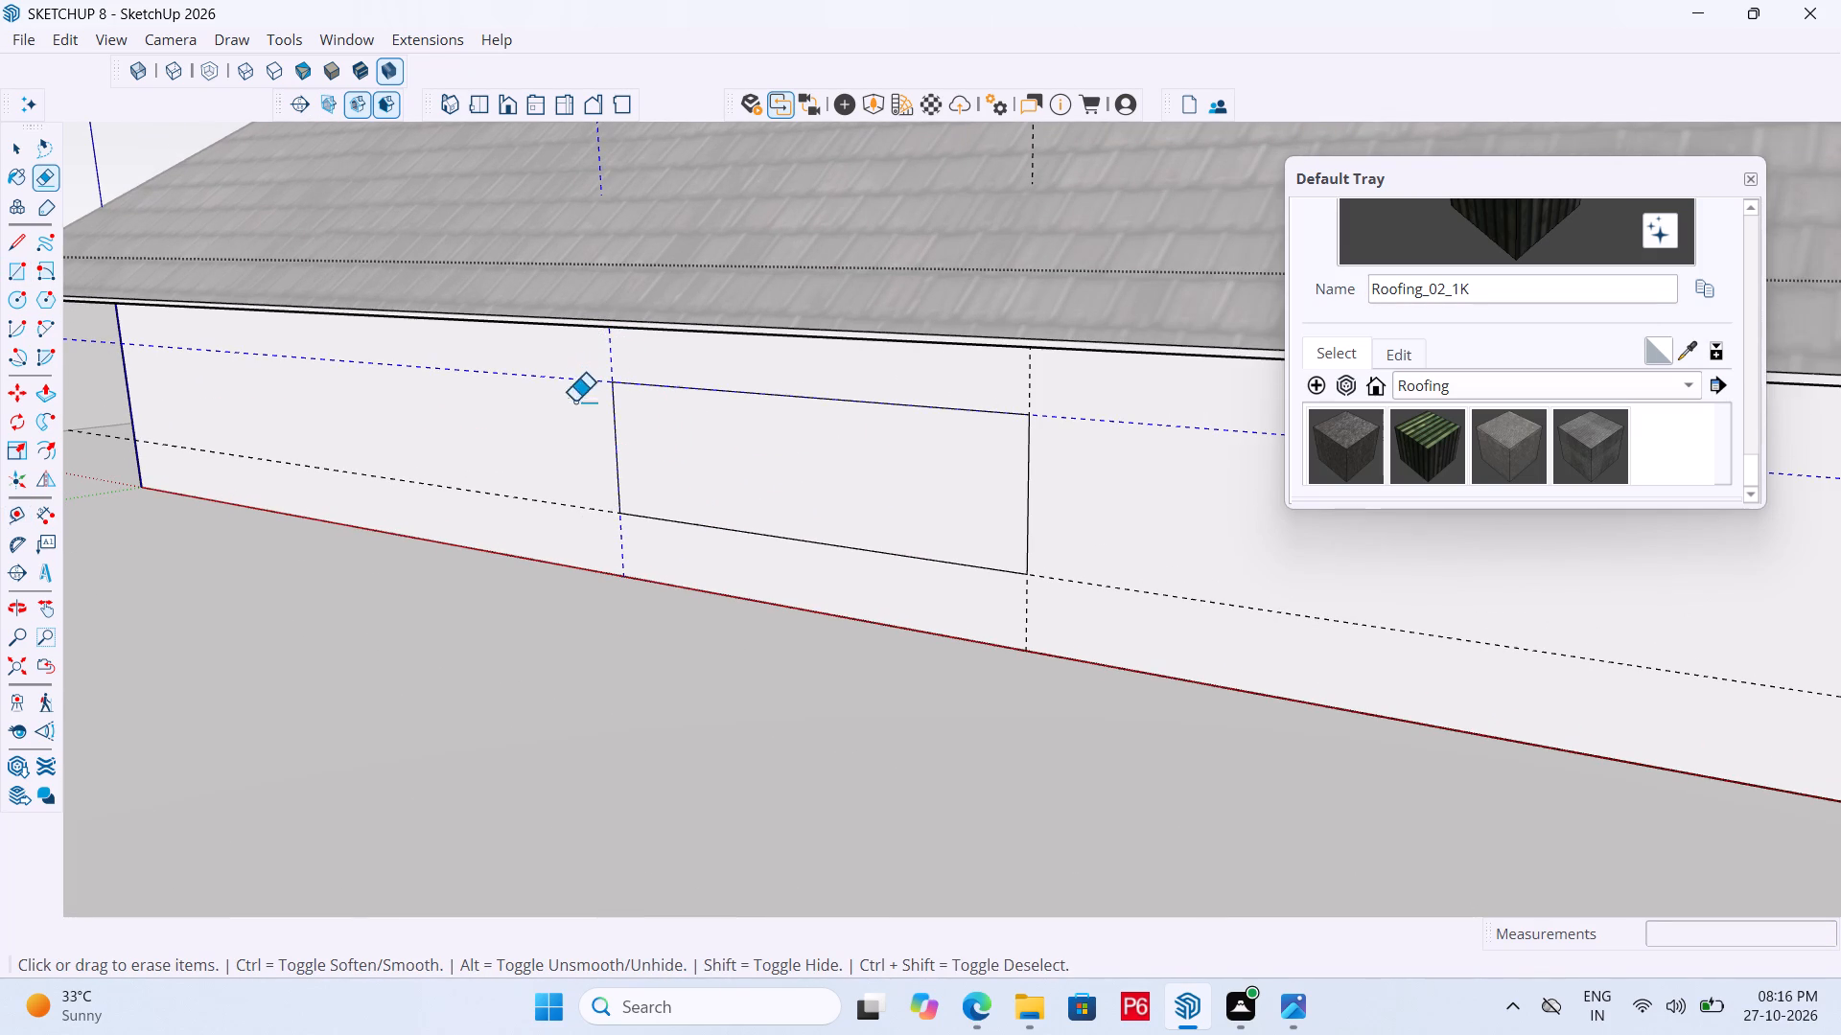
drag(574, 402, 590, 524)
click(625, 545)
drag(1063, 587, 1021, 604)
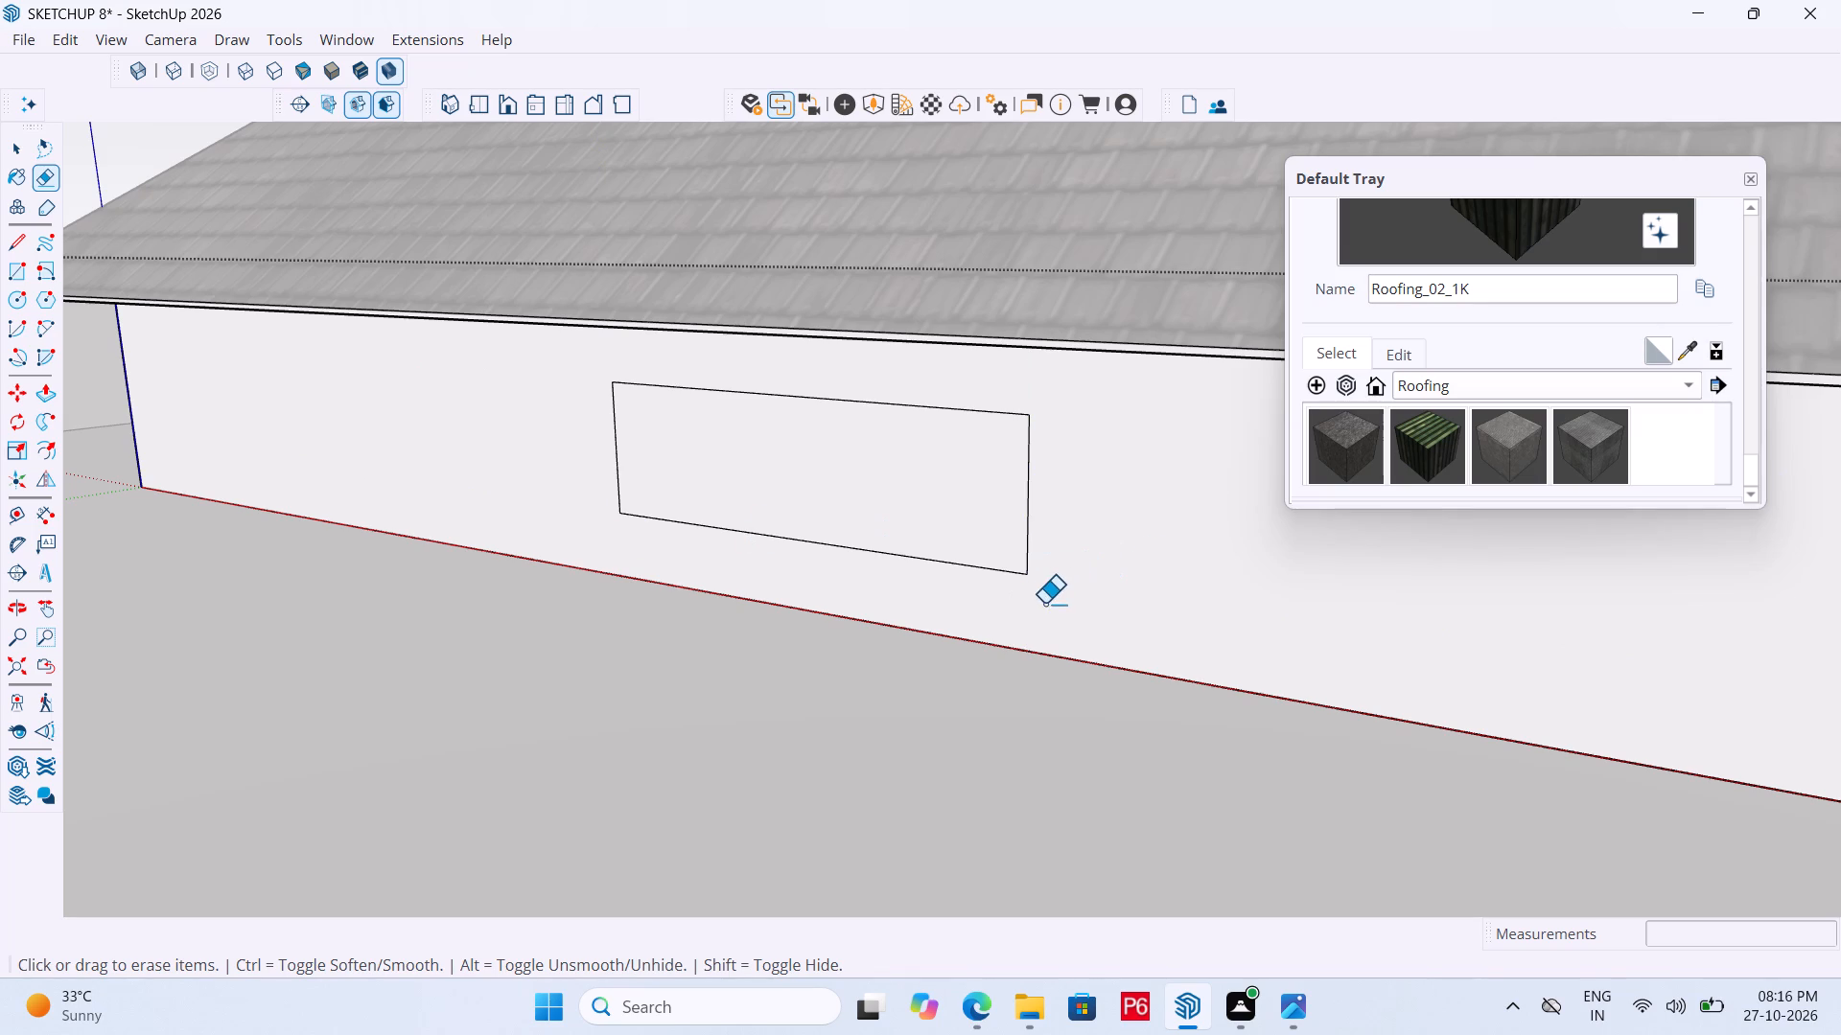
Push the rectangle through the wall's full thickness to cut the opening, and save the model.
key(p)
click(926, 517)
click(827, 478)
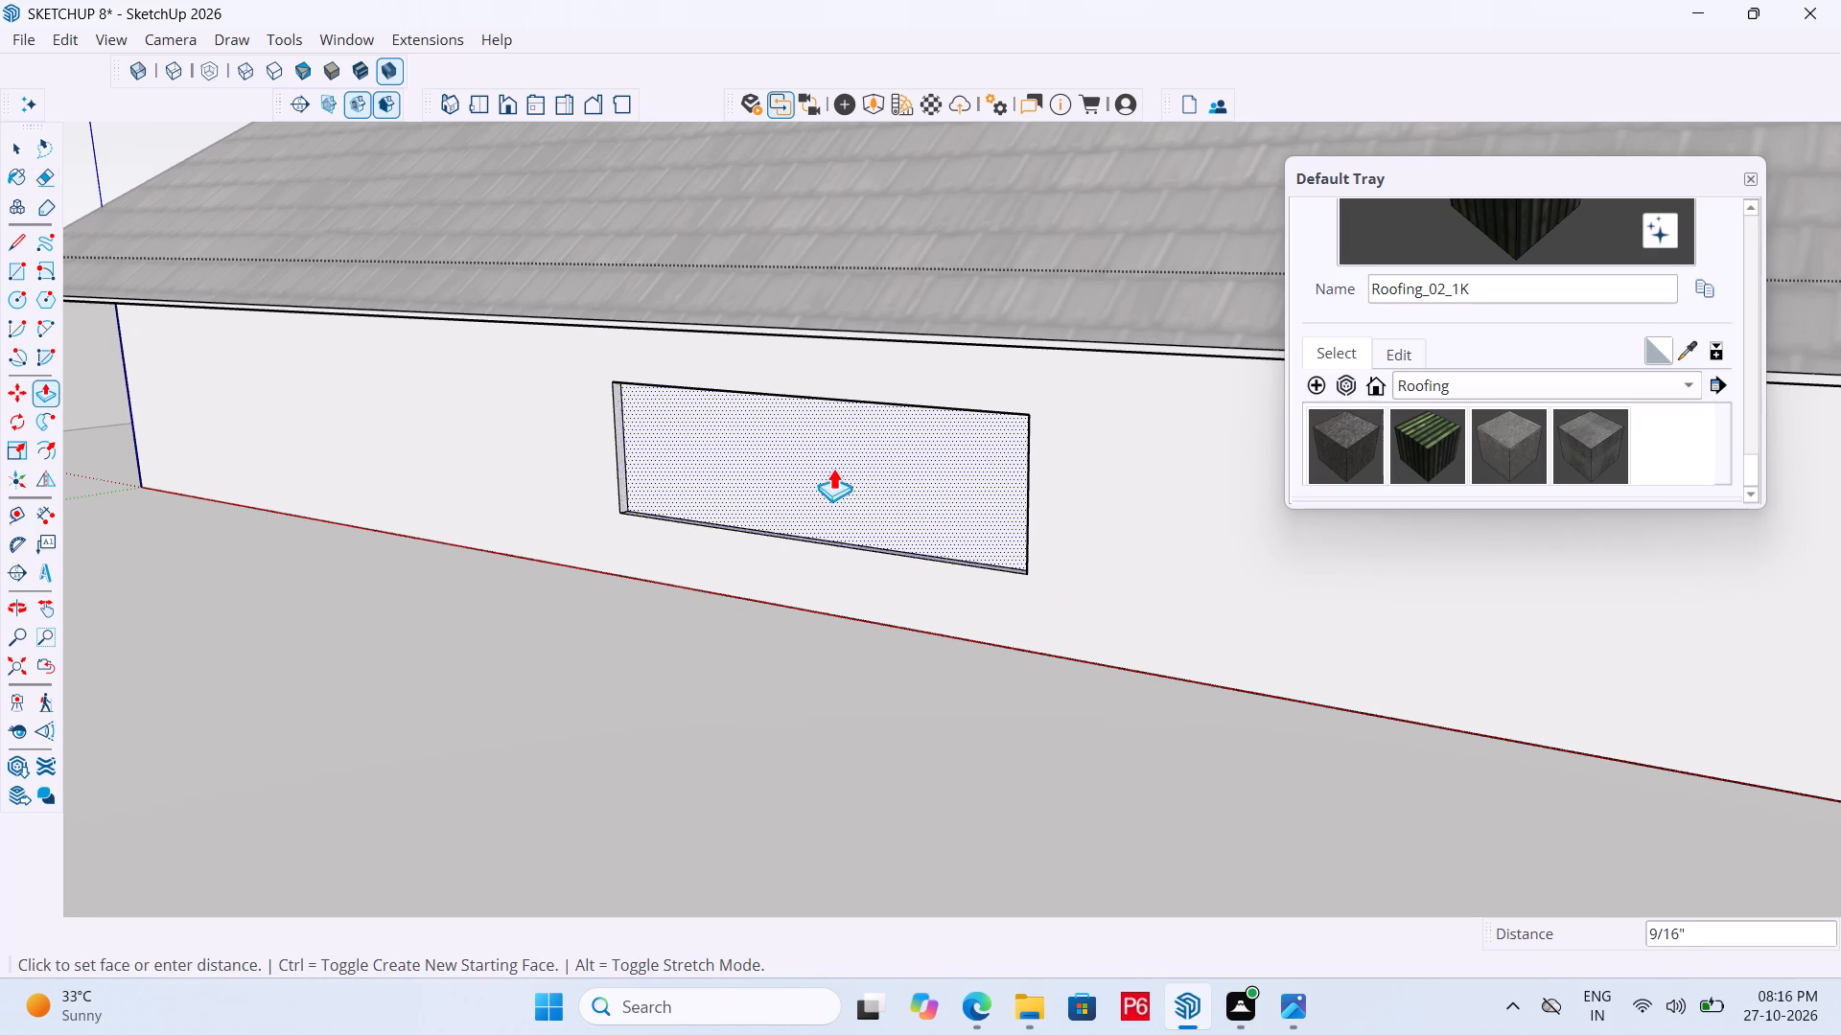
click(854, 449)
middle_drag(781, 514, 756, 528)
scroll(781, 514, down, 1)
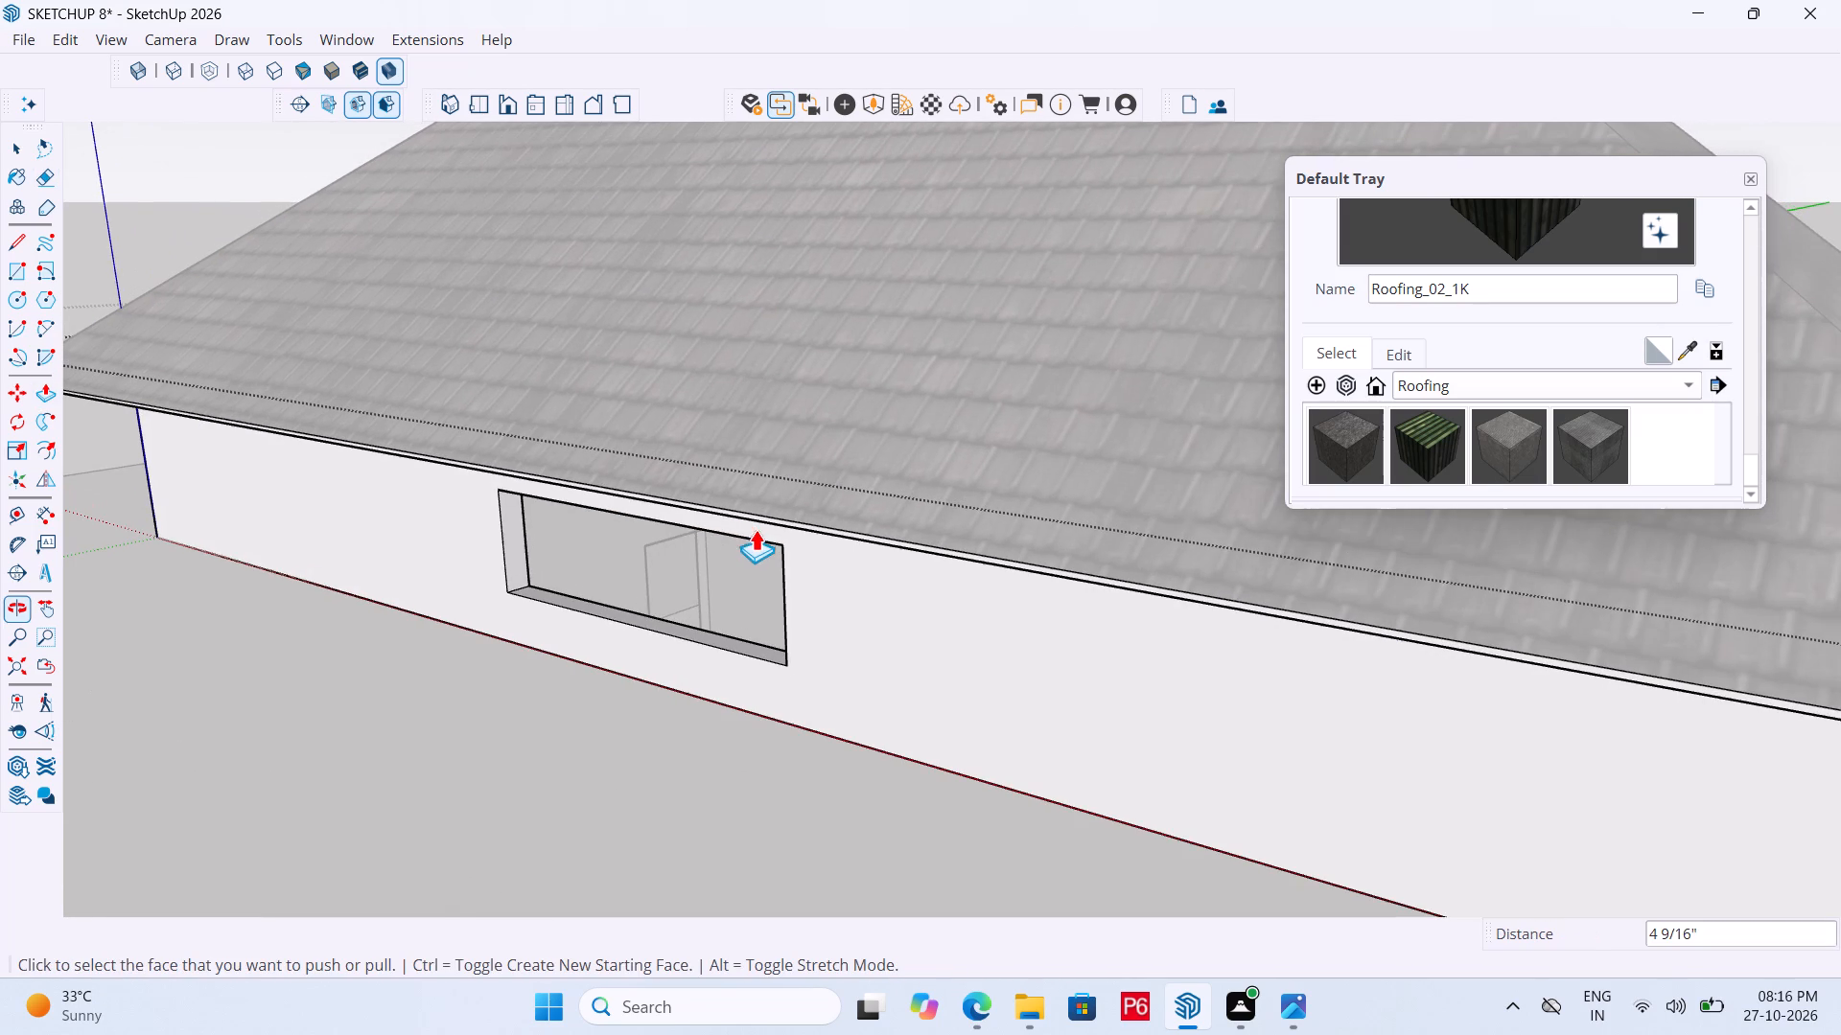
key(ctrl+s)
key(ctrl+s)
key(ctrl+s)
key(ctrl+s)
ctrl+scroll(773, 508, down, 5)
key(ctrl+s)
key(ctrl+s)
Exit editing of the hipped-roof structure, check the building from its other sides, and save the model.
scroll(763, 488, down, 6)
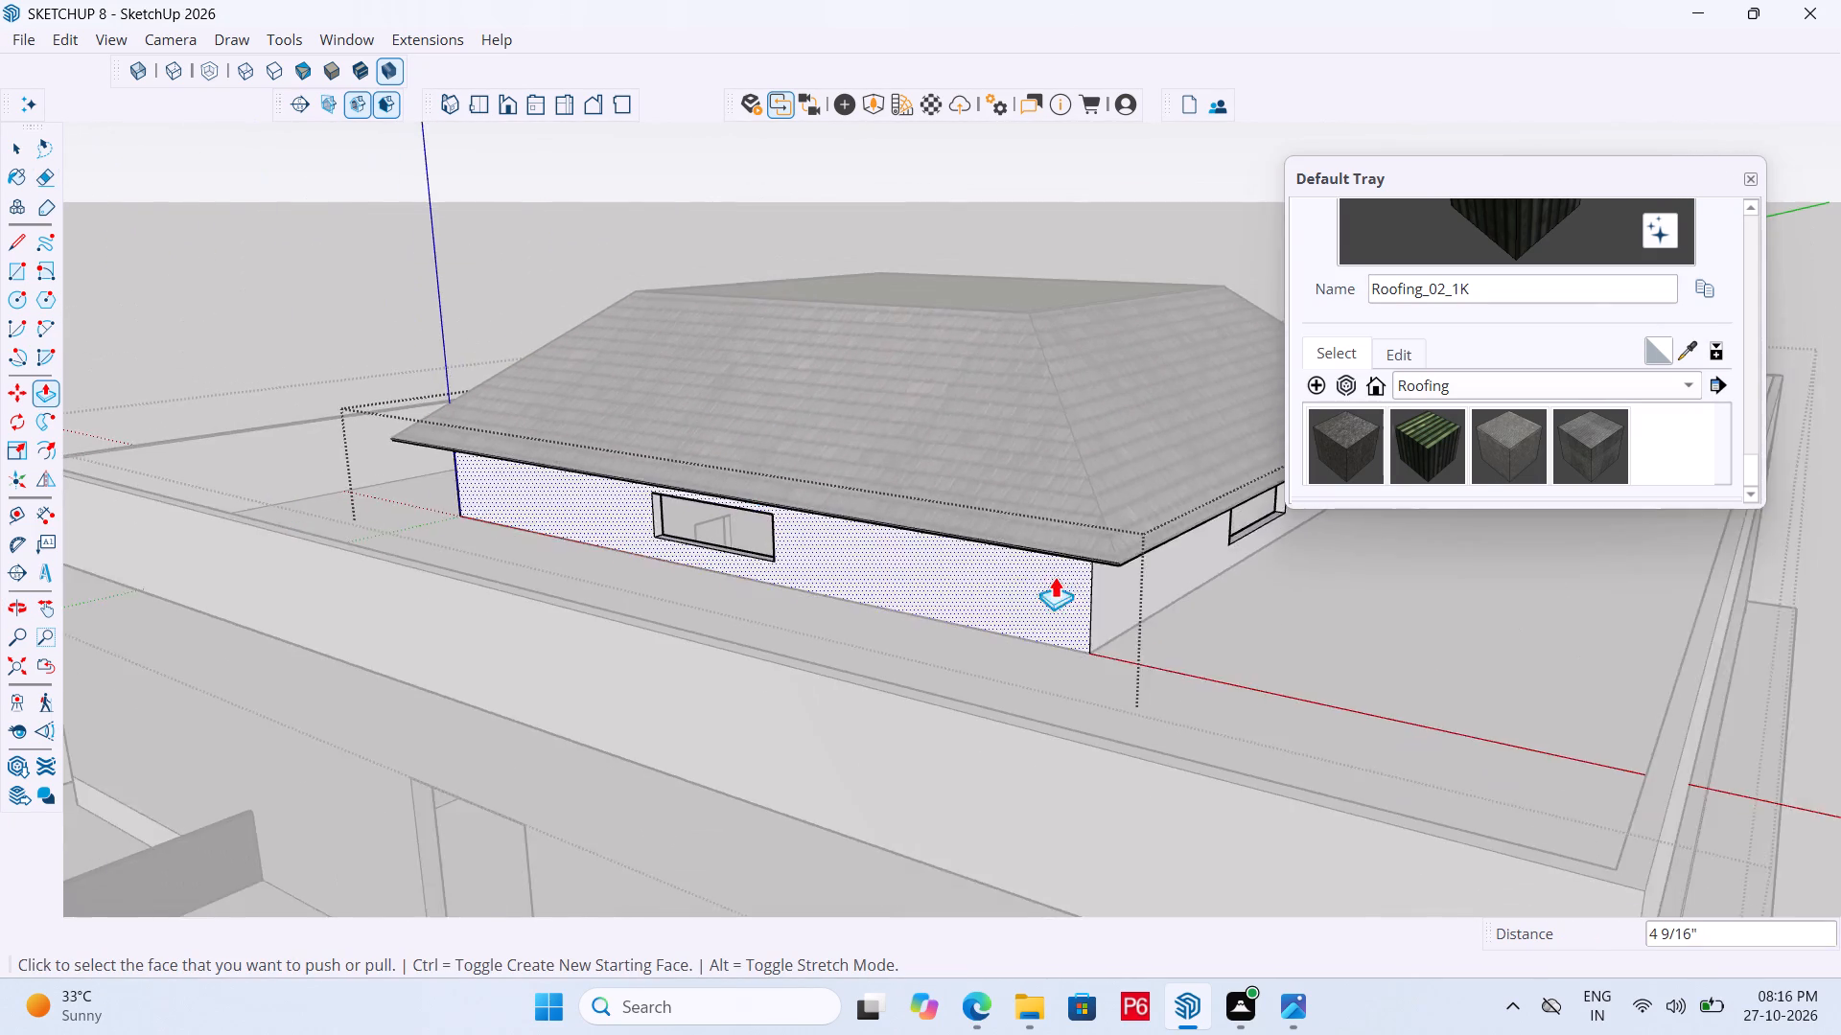
middle_drag(1055, 576, 397, 577)
middle_drag(1424, 602, 646, 591)
key(space)
click(513, 285)
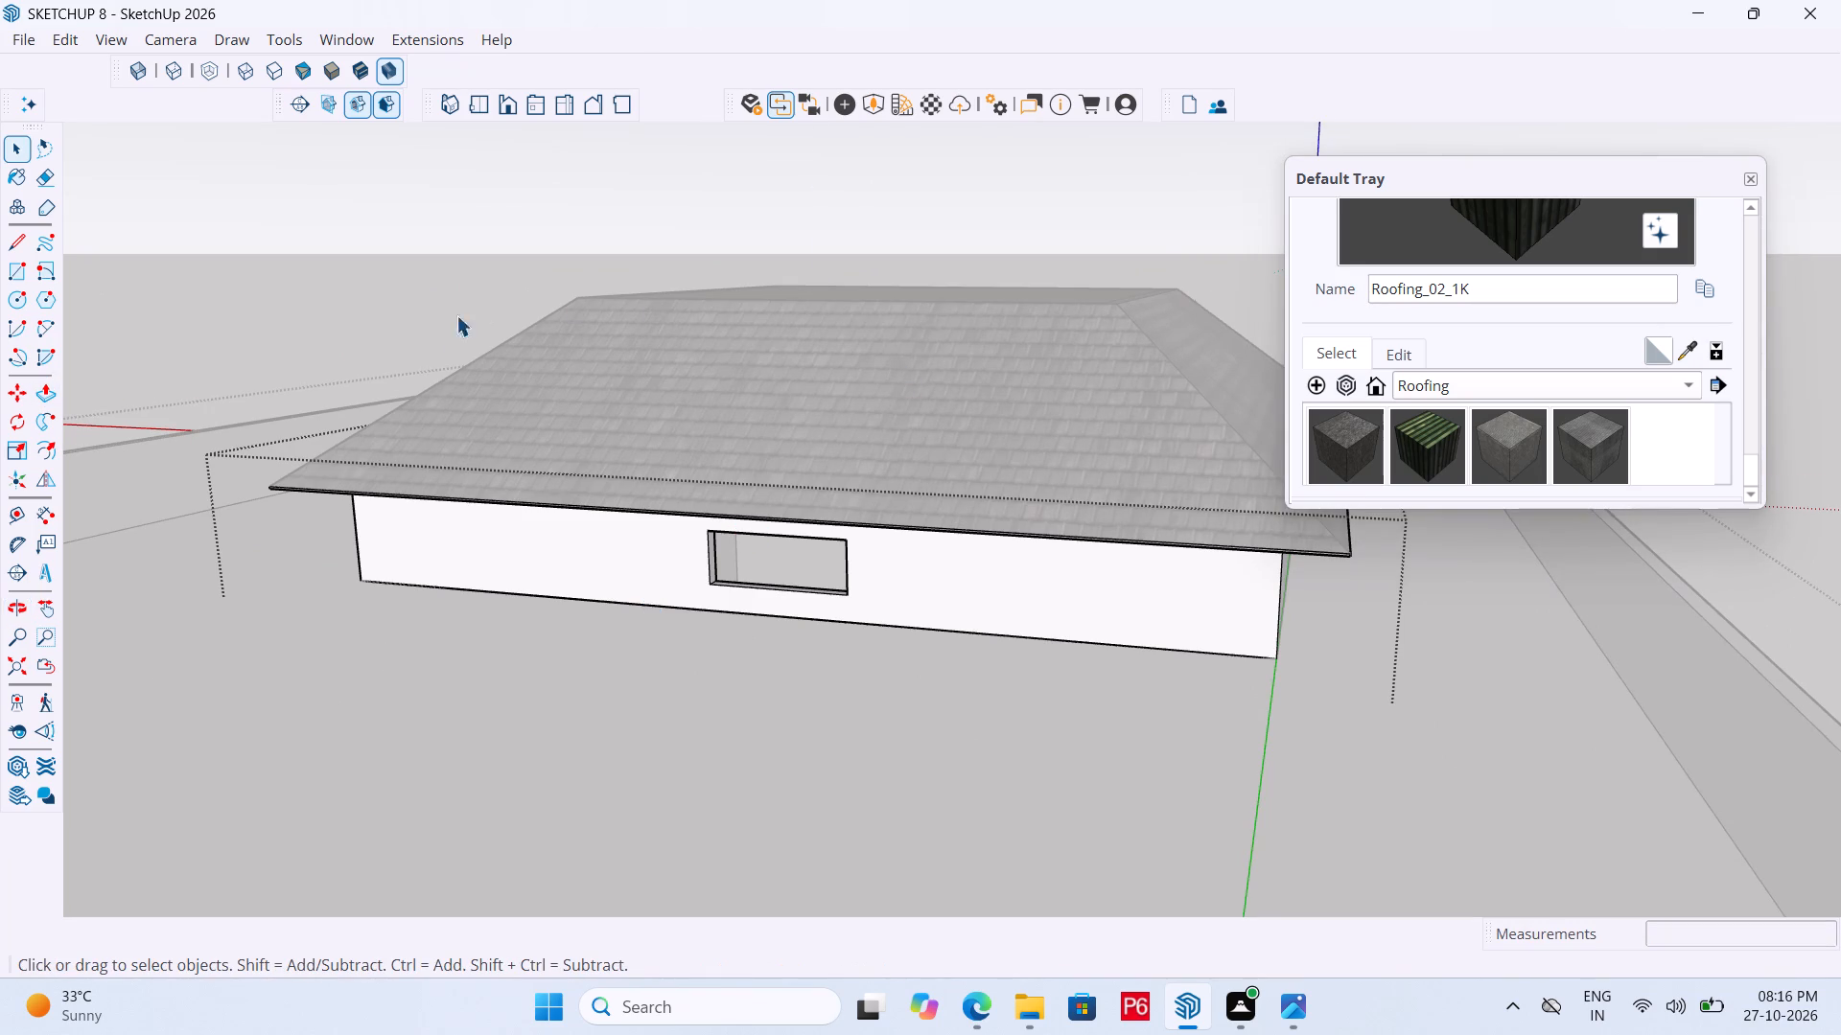
scroll(781, 289, down, 6)
double_click(1429, 616)
scroll(1016, 547, down, 5)
middle_drag(1142, 602, 492, 695)
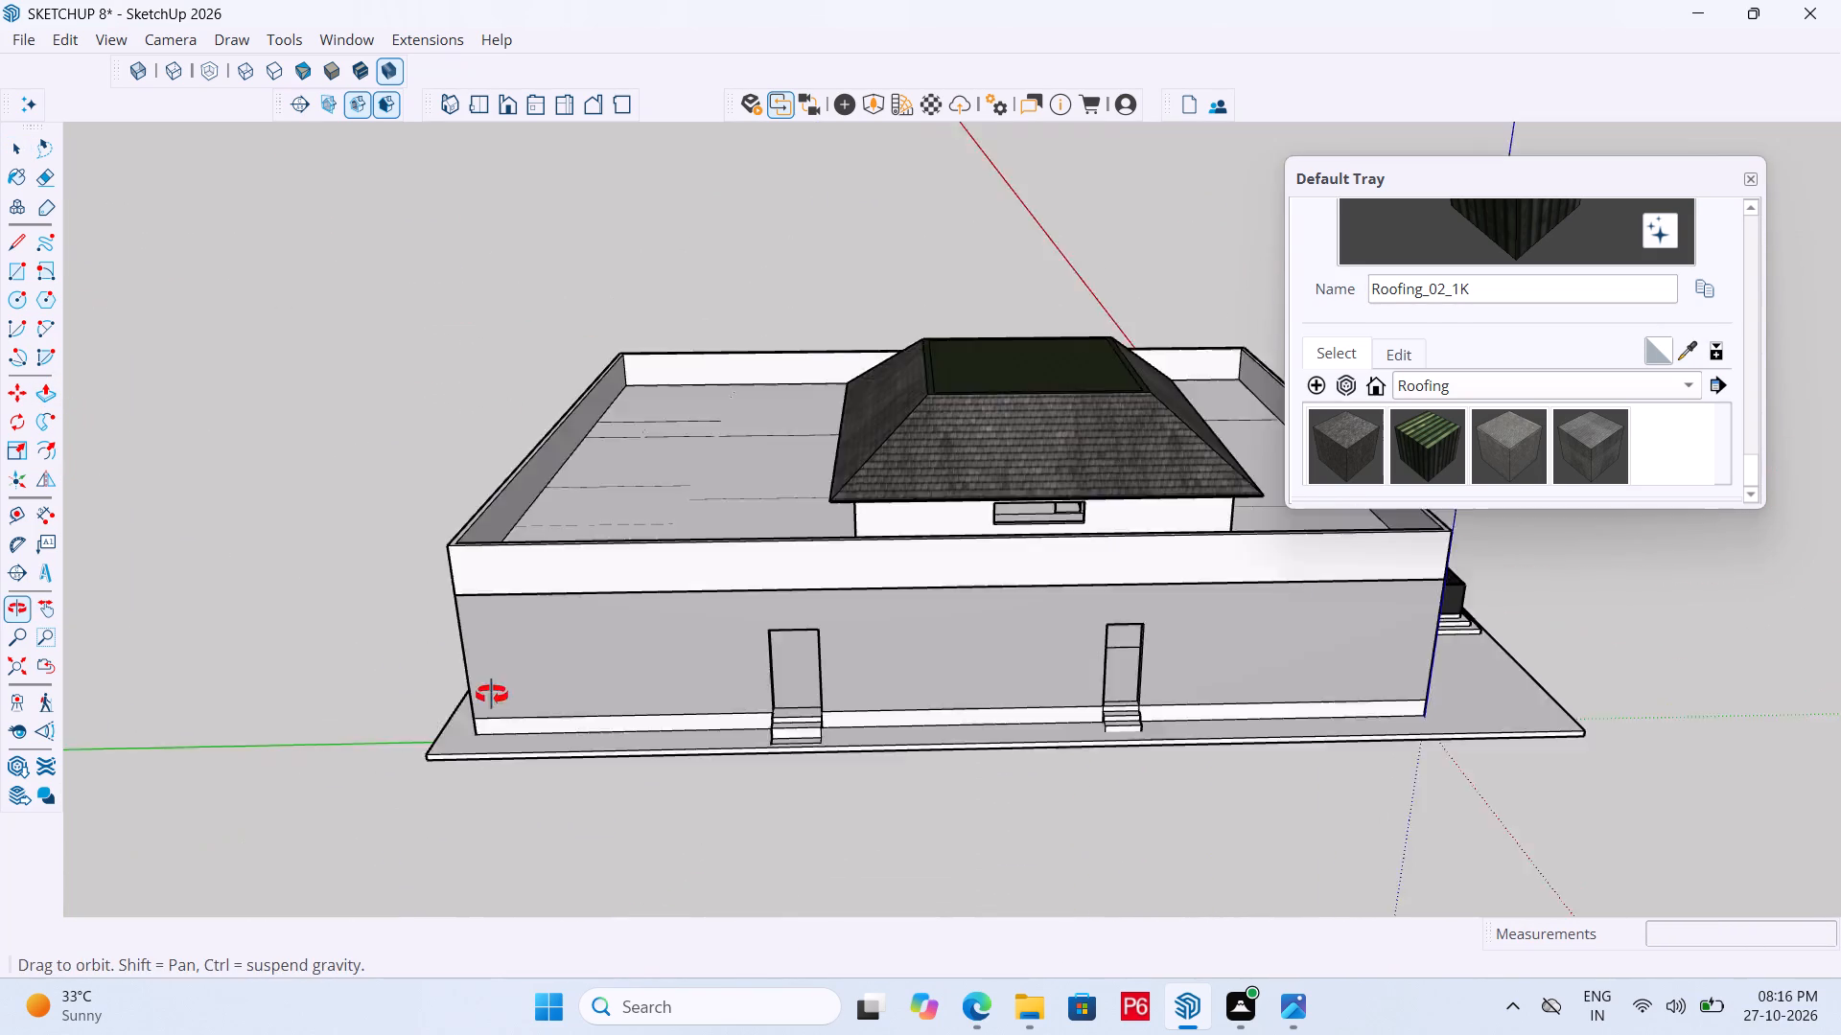
middle_drag(492, 695, 381, 709)
middle_drag(1615, 645, 789, 652)
scroll(876, 588, down, 4)
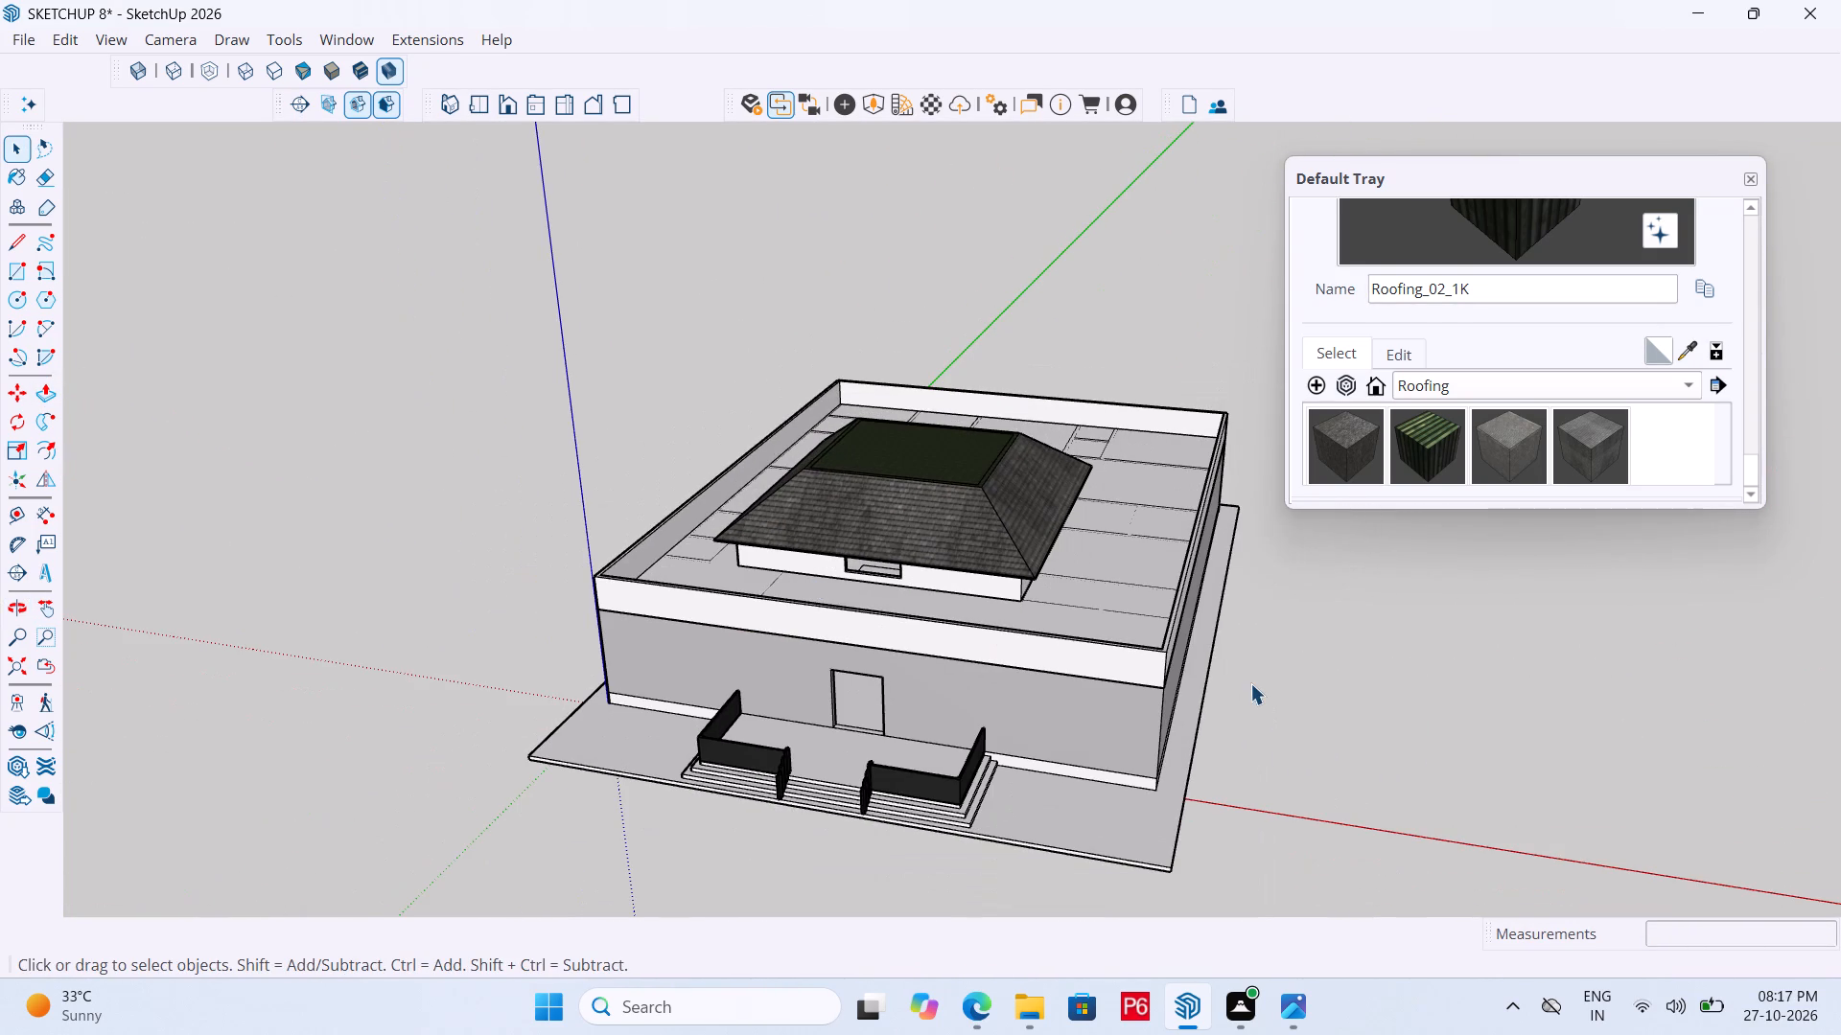
key(ctrl+s)
key(ctrl+s)
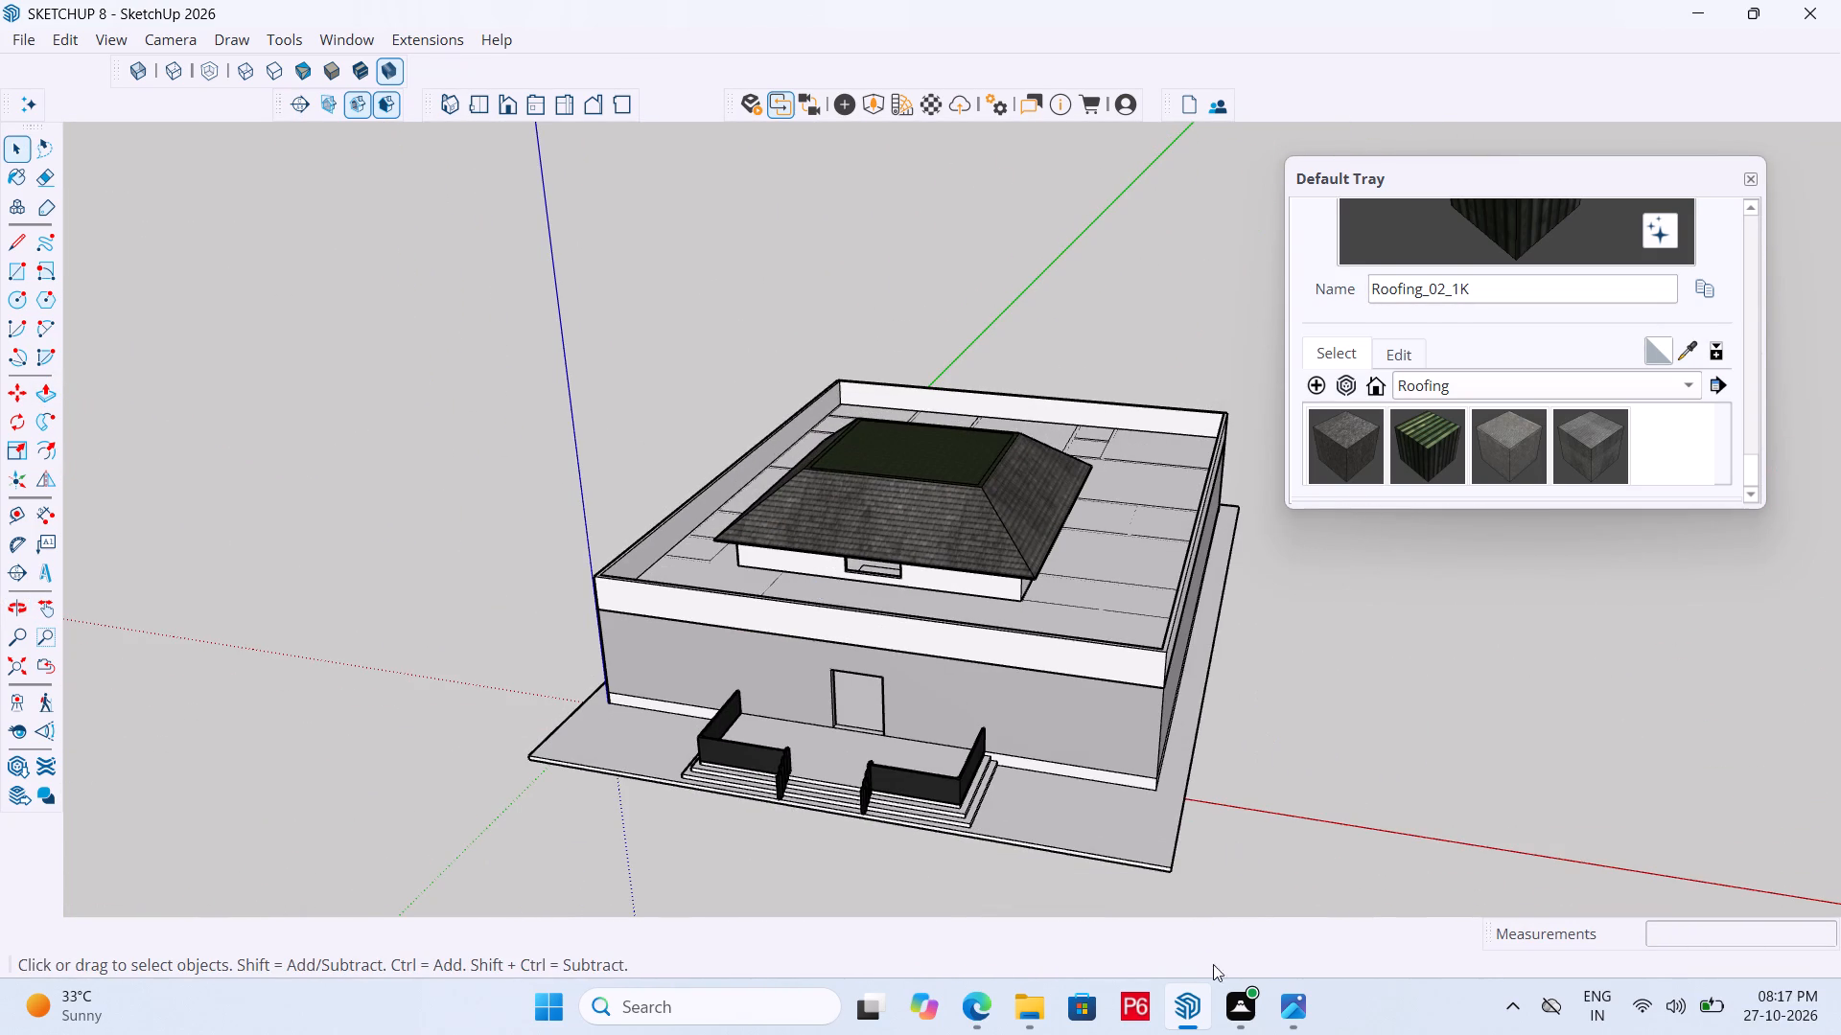
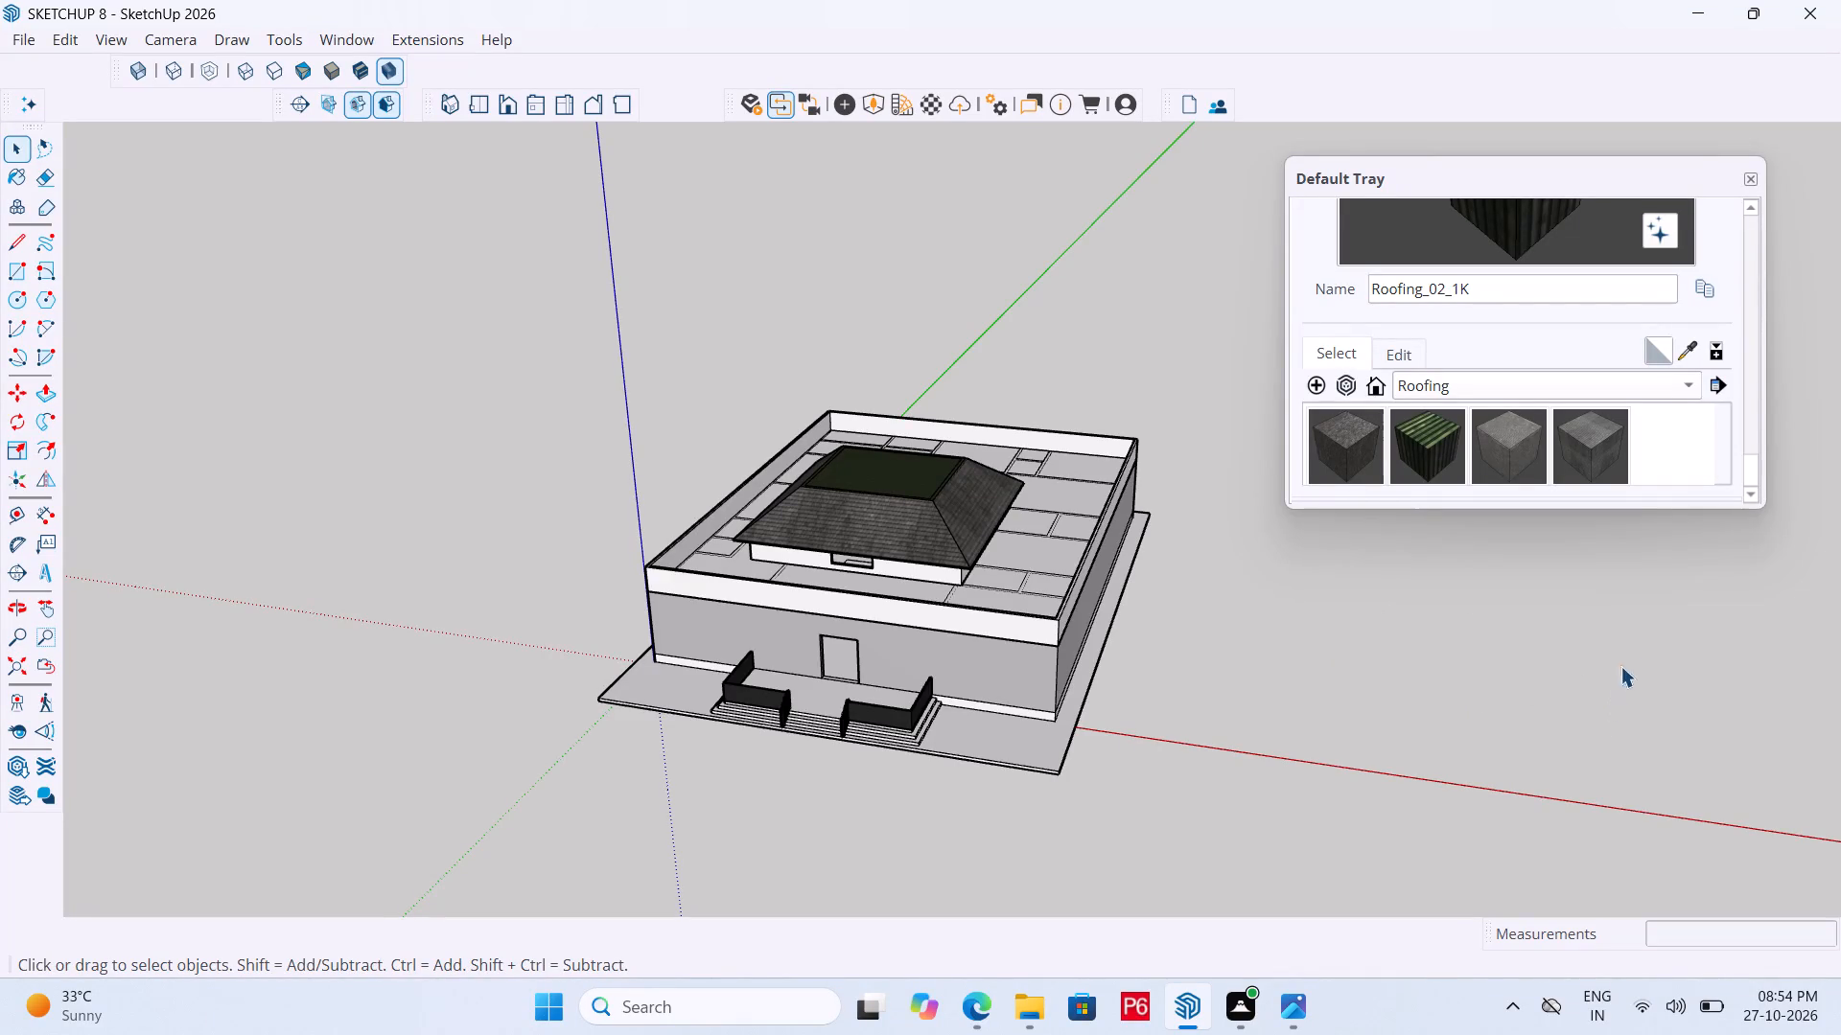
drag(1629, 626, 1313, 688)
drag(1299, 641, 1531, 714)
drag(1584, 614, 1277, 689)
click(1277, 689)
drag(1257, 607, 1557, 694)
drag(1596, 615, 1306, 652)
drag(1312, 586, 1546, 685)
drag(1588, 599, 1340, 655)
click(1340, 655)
Move the Default Tray farther away from the building and save the model.
drag(1644, 173, 1707, 148)
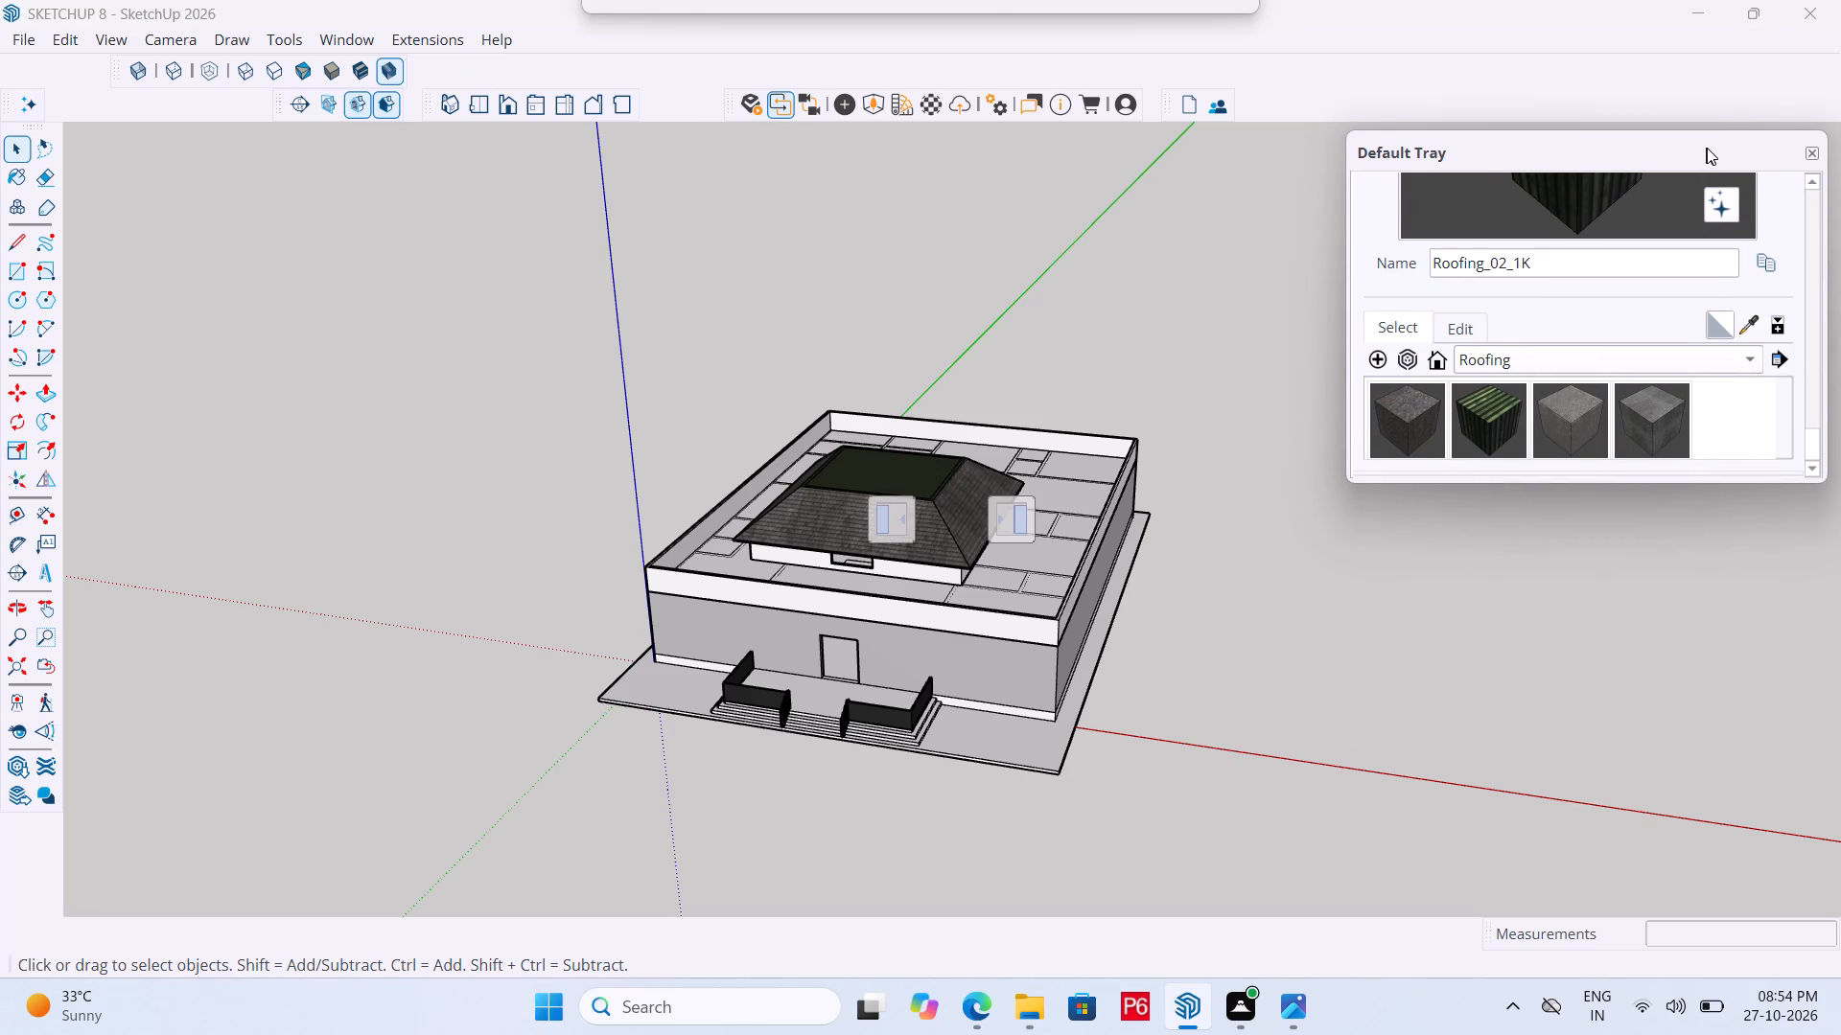
drag(1707, 148, 1708, 149)
key(ctrl+s)
key(ctrl+s)
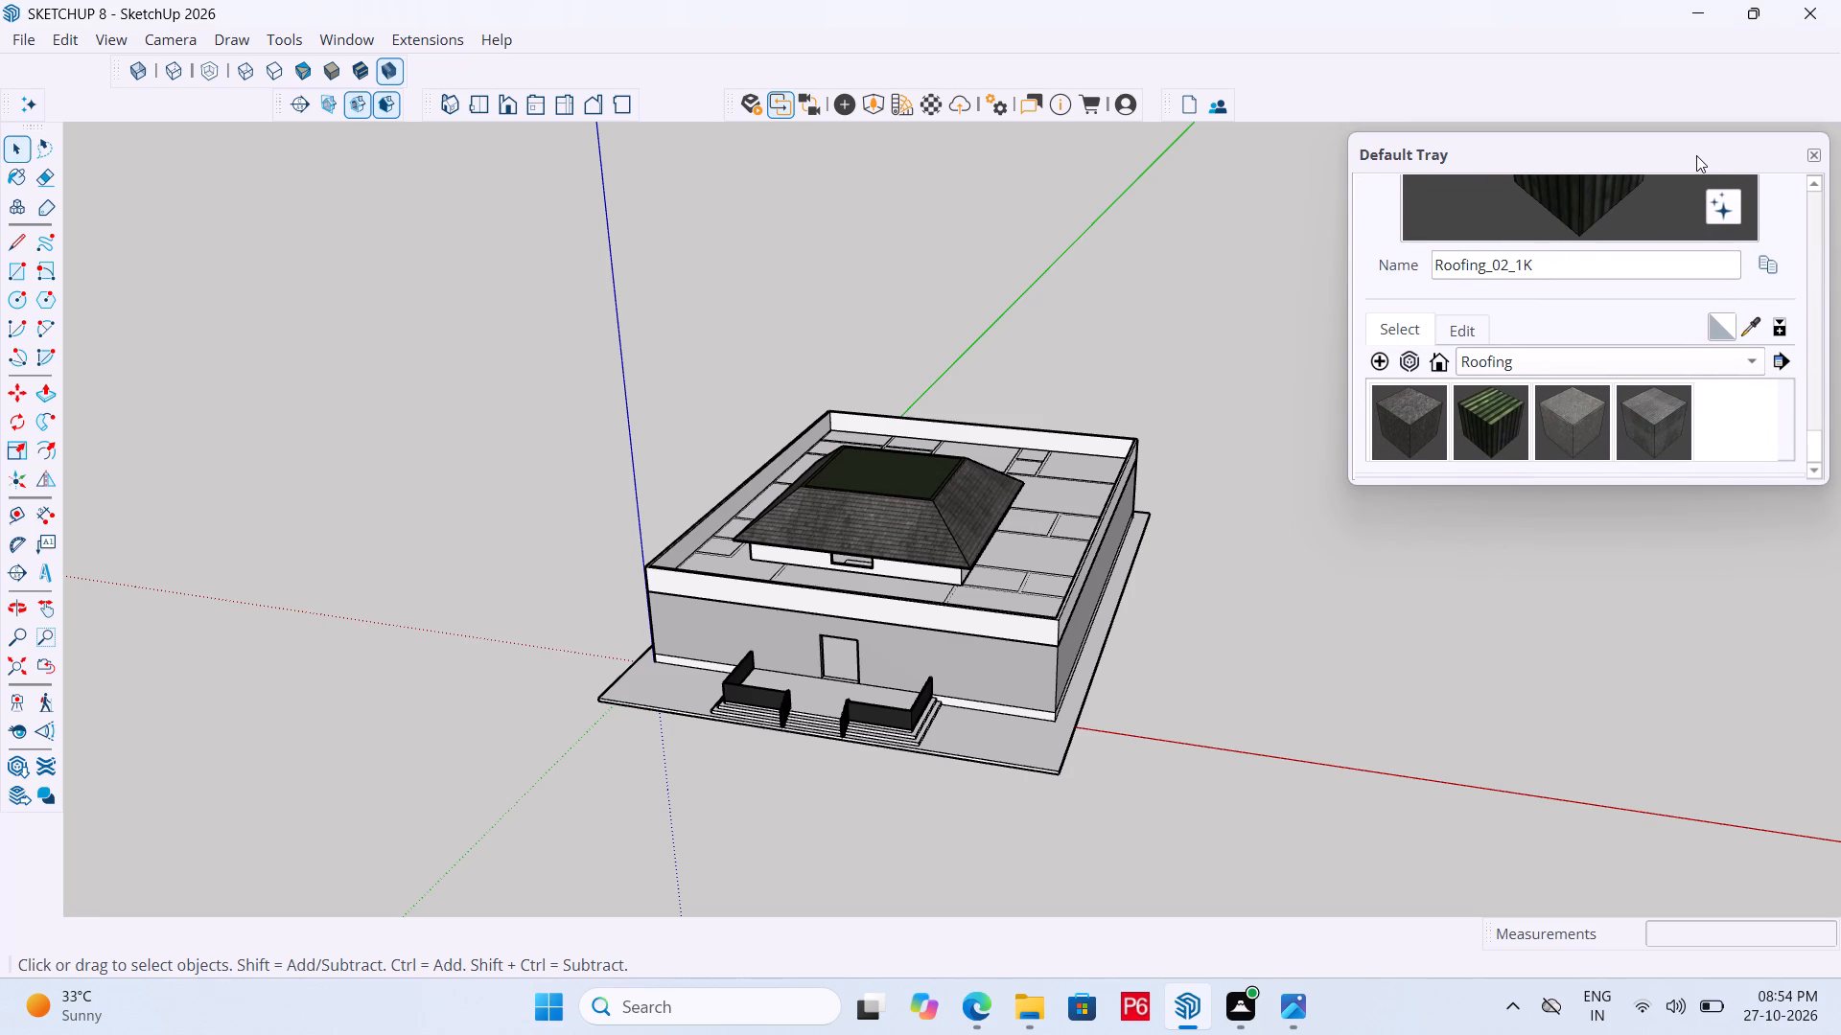
key(ctrl+s)
key(ctrl+s)
key(ctrl+s)
key(ctrl+s)
key(ctrl+s)
key(ctrl+s)
key(ctrl+s)
key(ctrl+s)
key(ctrl+s)
key(ctrl+s)
key(ctrl+s)
key(ctrl+s)
Open the hipped-roof structure for editing and push the top face of the front wall opening up about 4 1/8".
scroll(806, 536, down, 4)
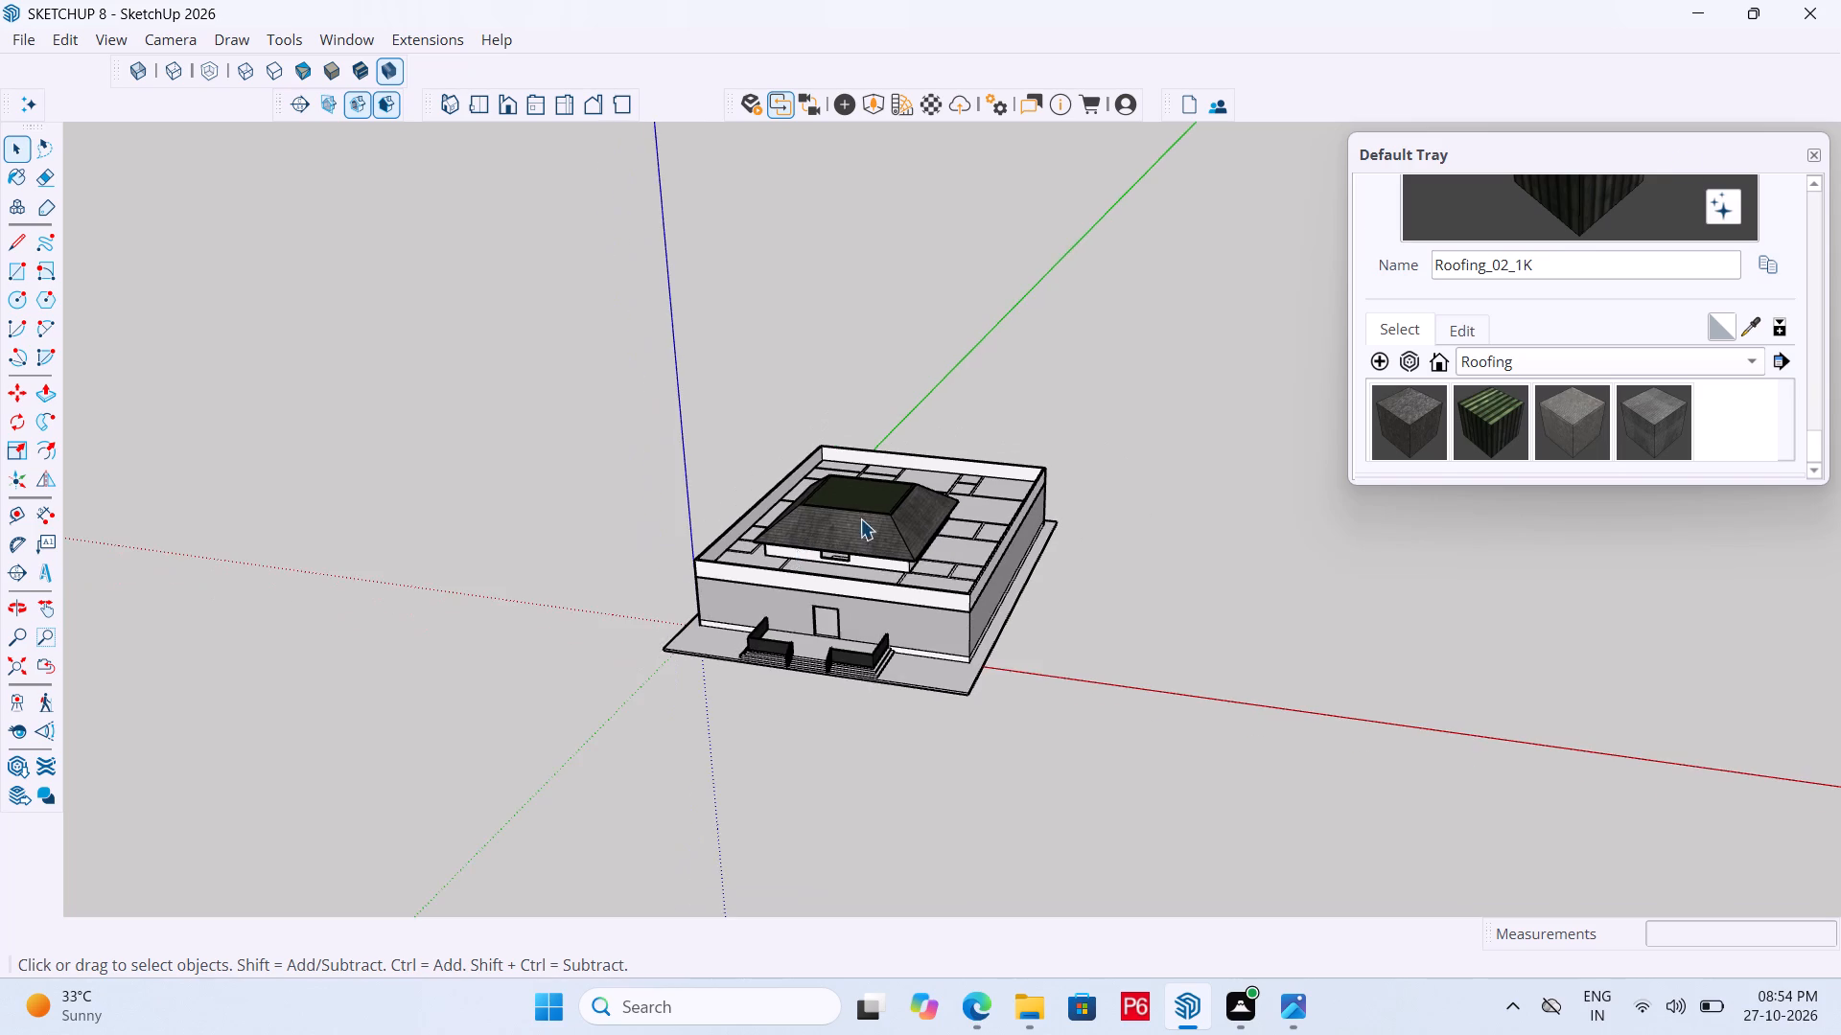
middle_drag(860, 518, 900, 618)
scroll(900, 637, up, 13)
middle_drag(785, 493, 819, 217)
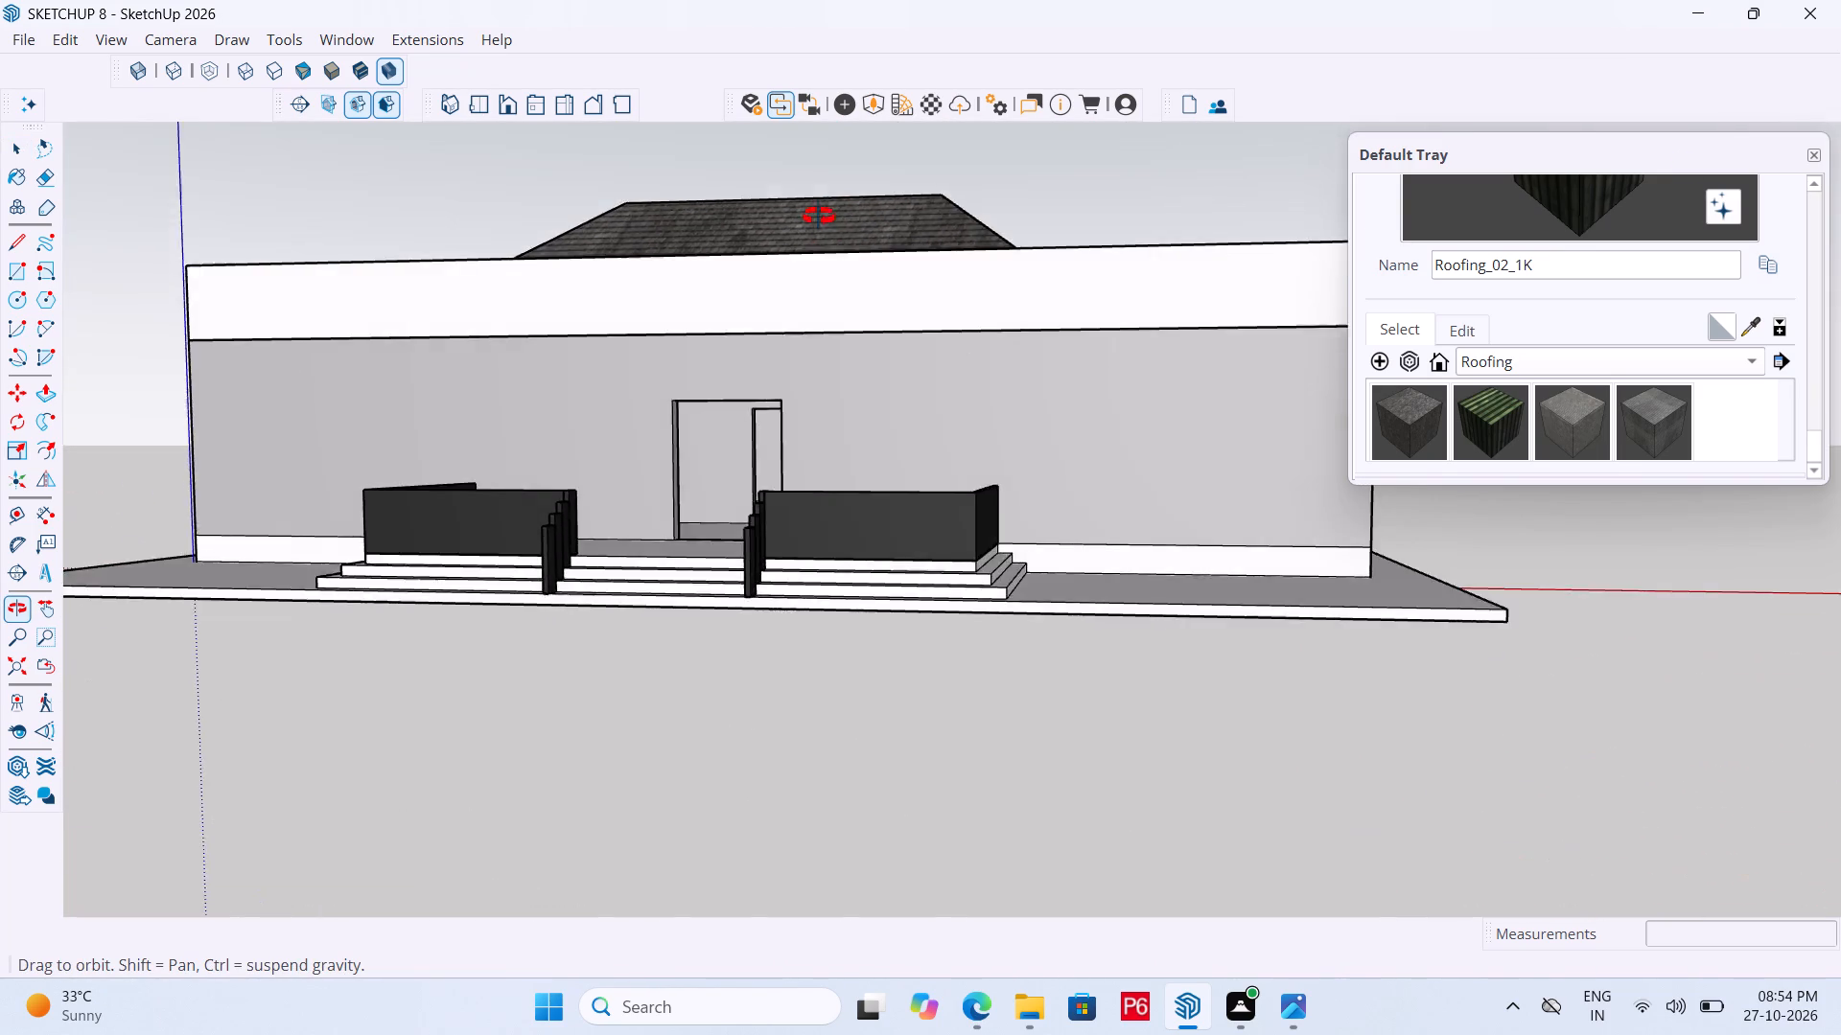
middle_drag(819, 217, 842, 338)
scroll(823, 320, up, 5)
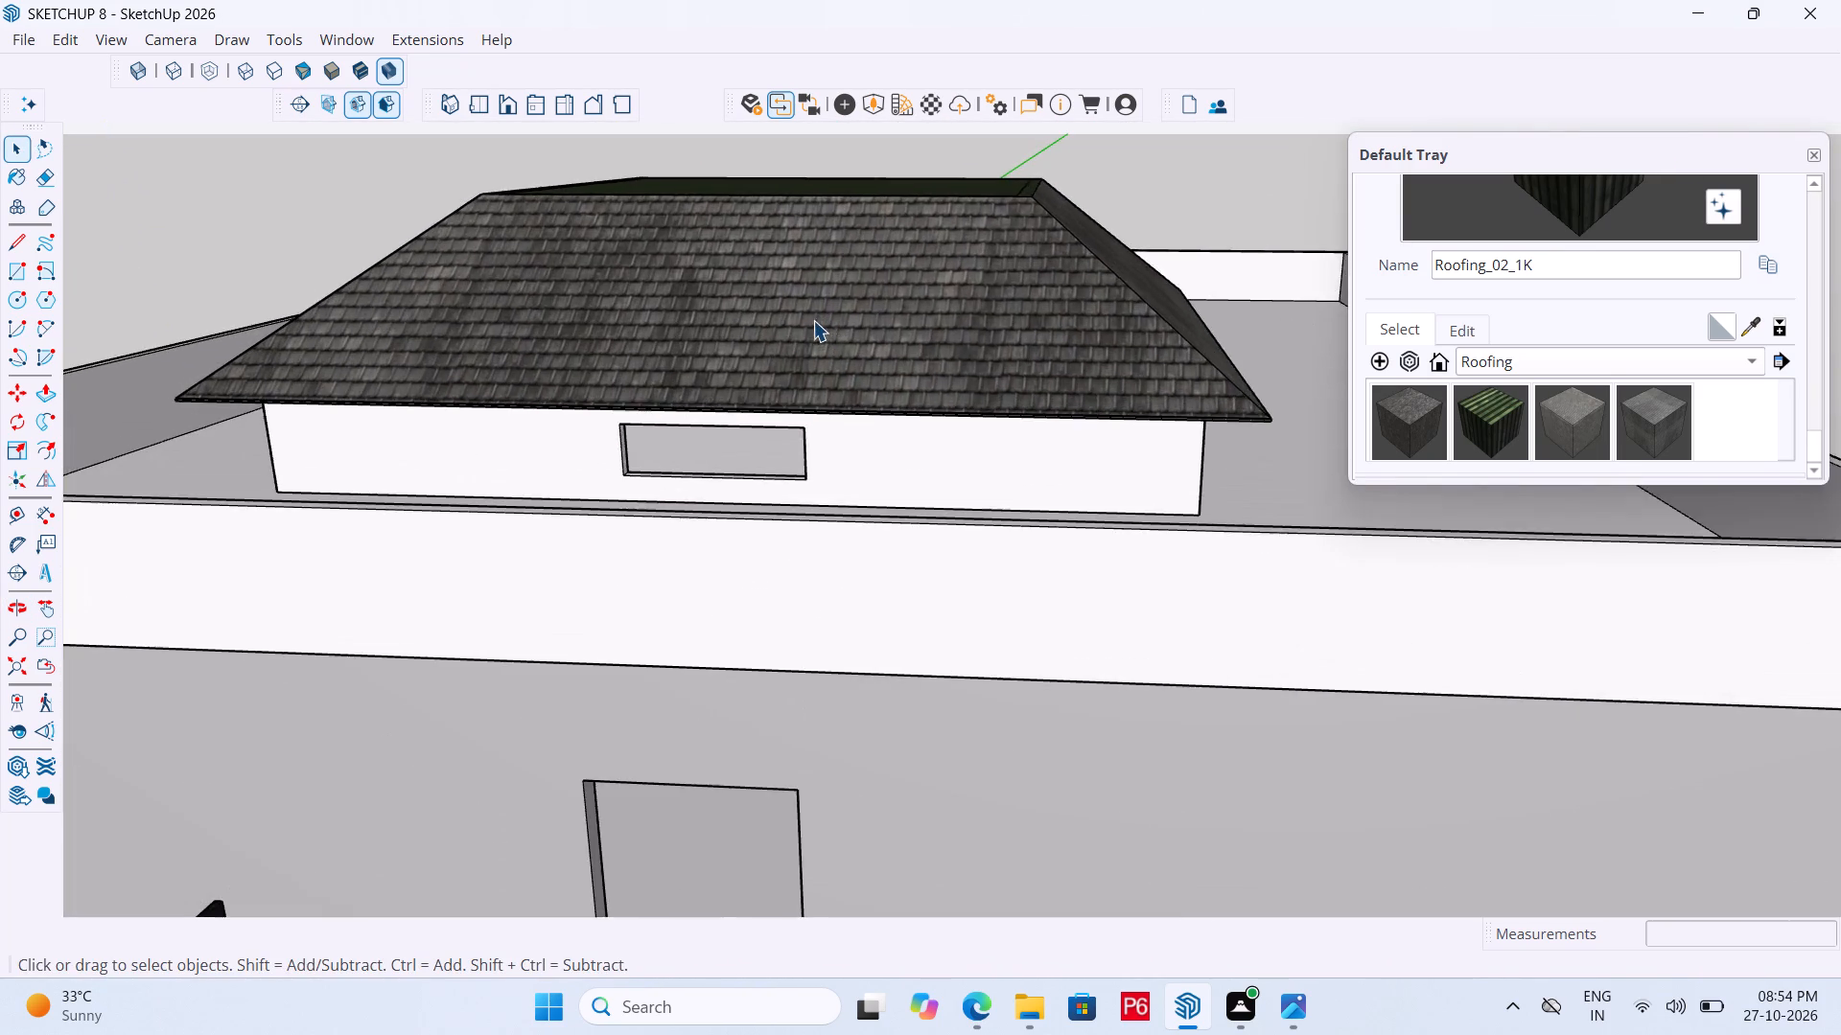
scroll(789, 327, up, 6)
scroll(638, 529, up, 3)
middle_drag(671, 511, 644, 506)
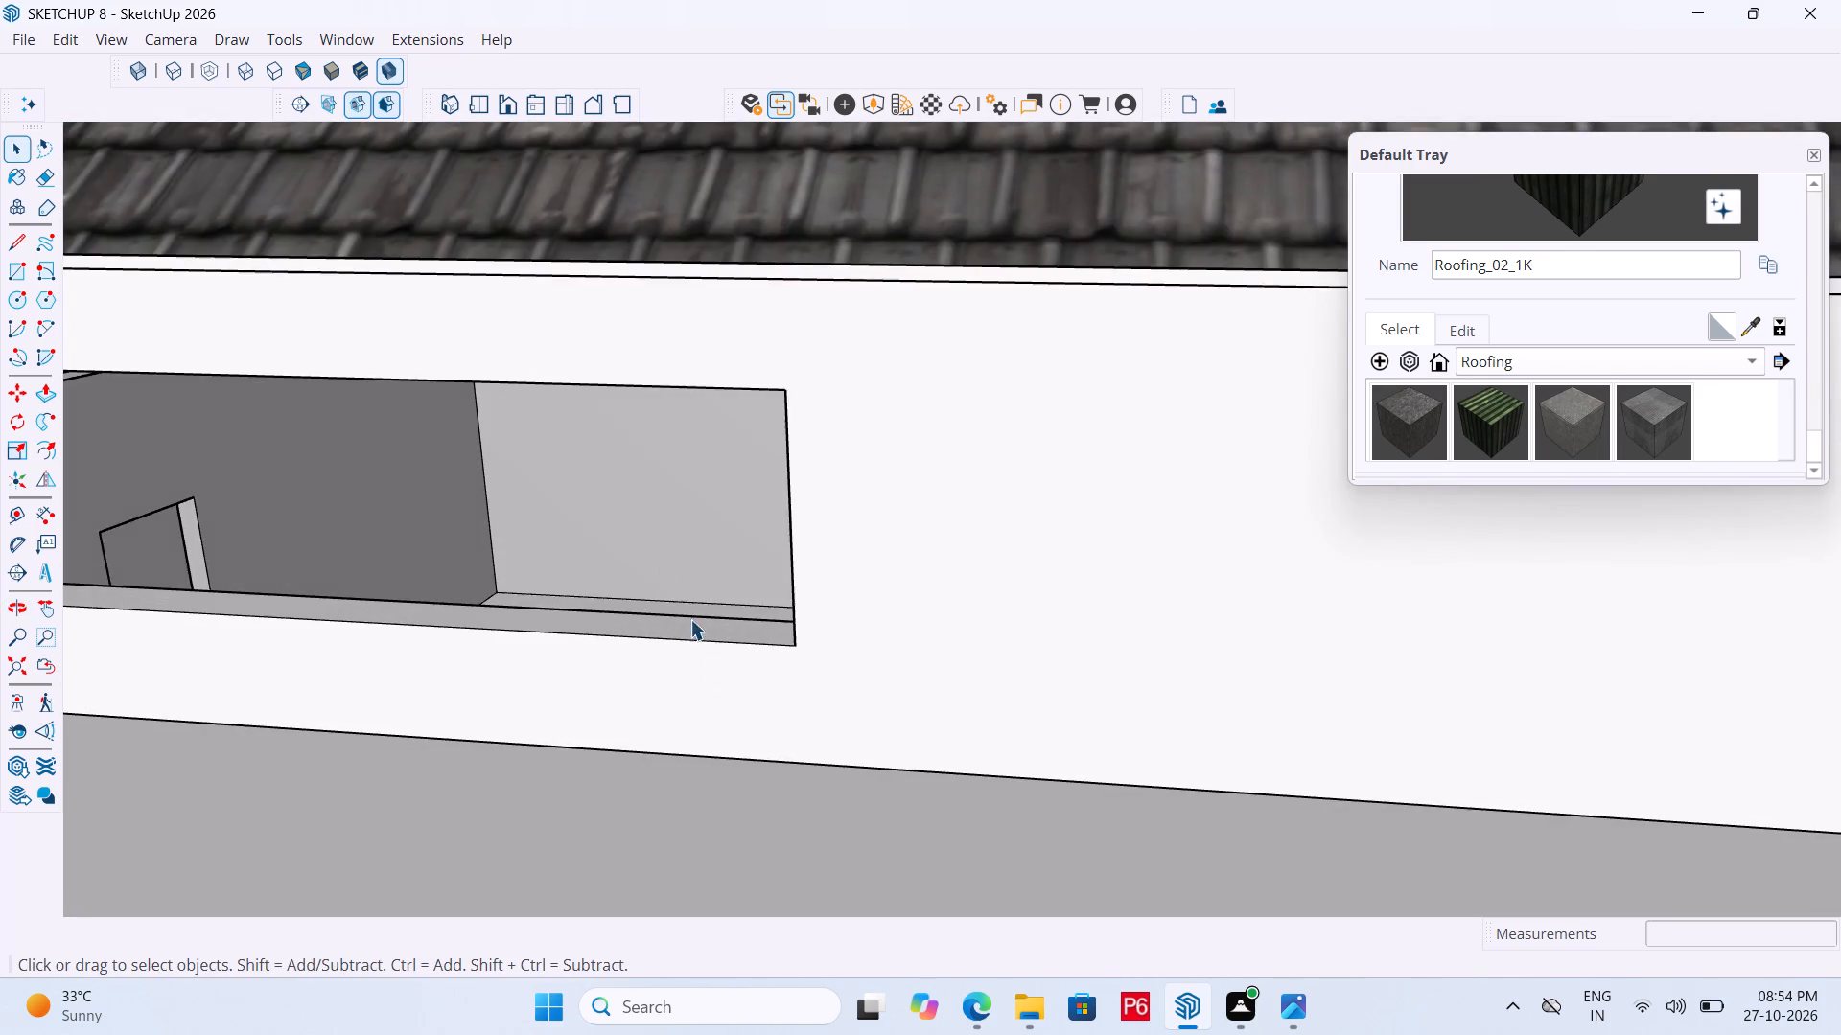
scroll(712, 664, down, 6)
middle_drag(620, 448, 653, 376)
scroll(514, 455, up, 11)
middle_drag(530, 533, 570, 332)
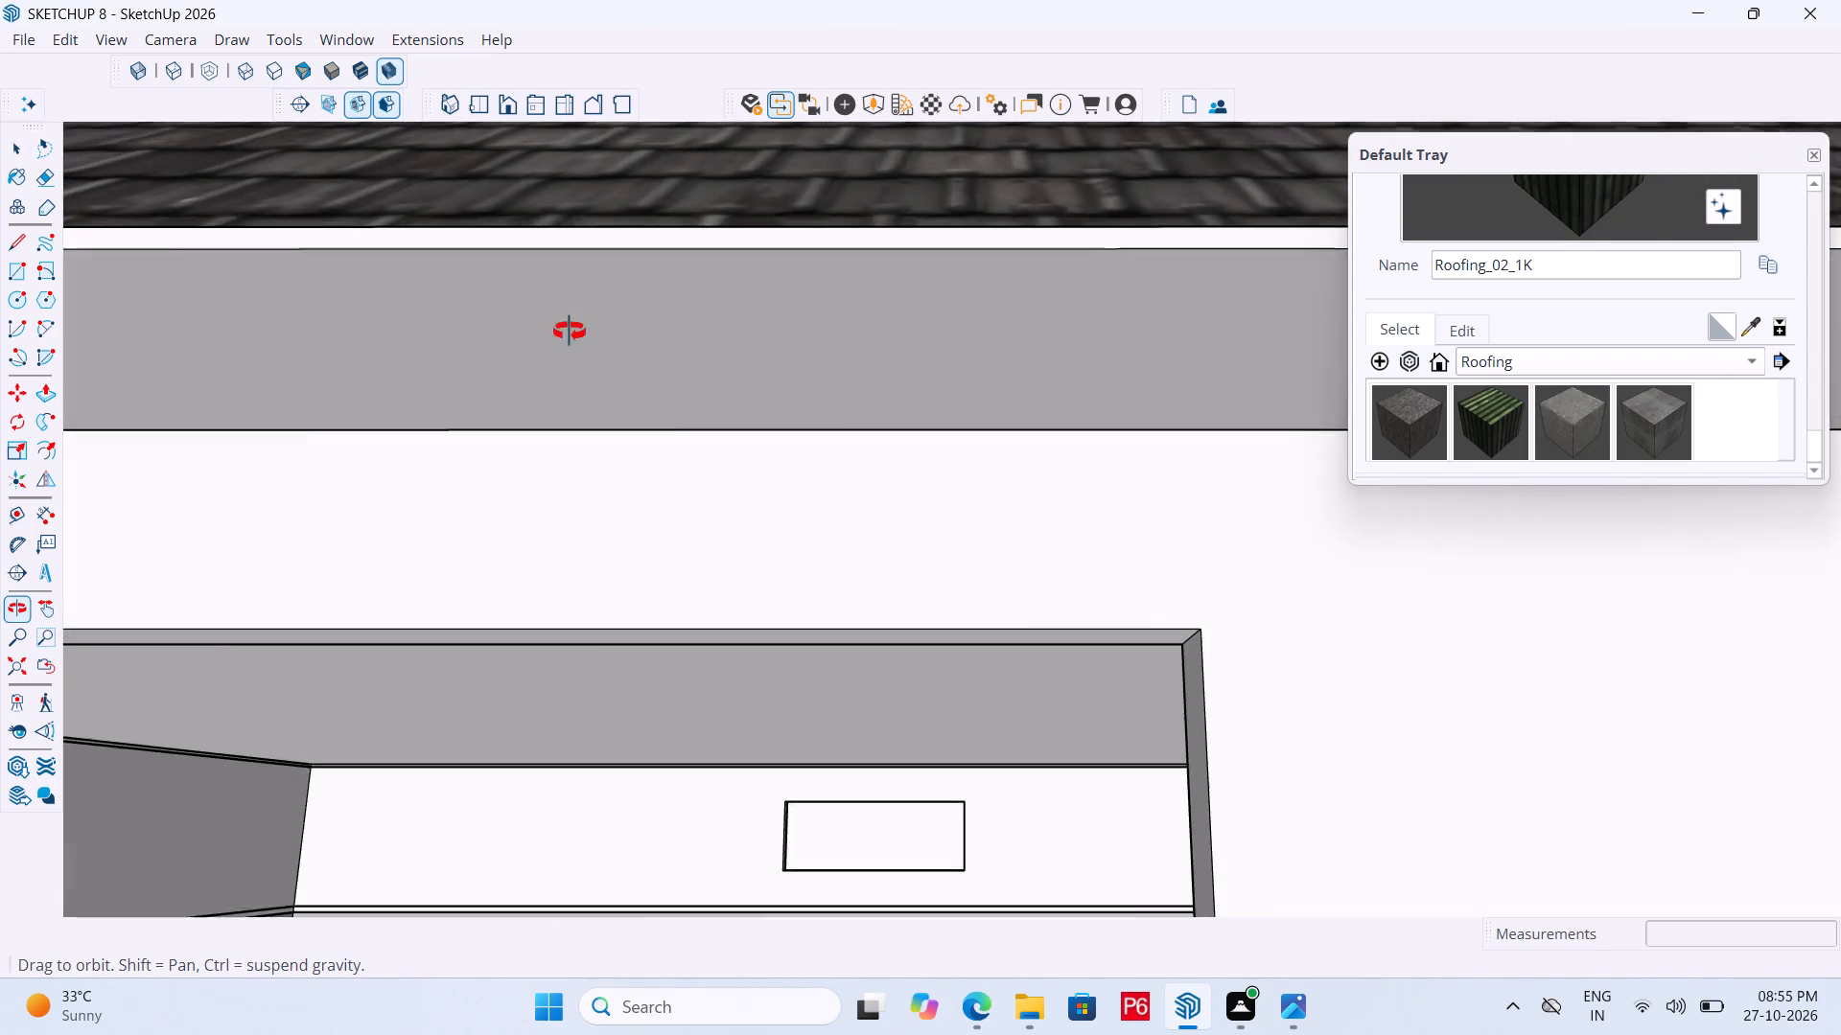
middle_drag(570, 332, 582, 304)
key(p)
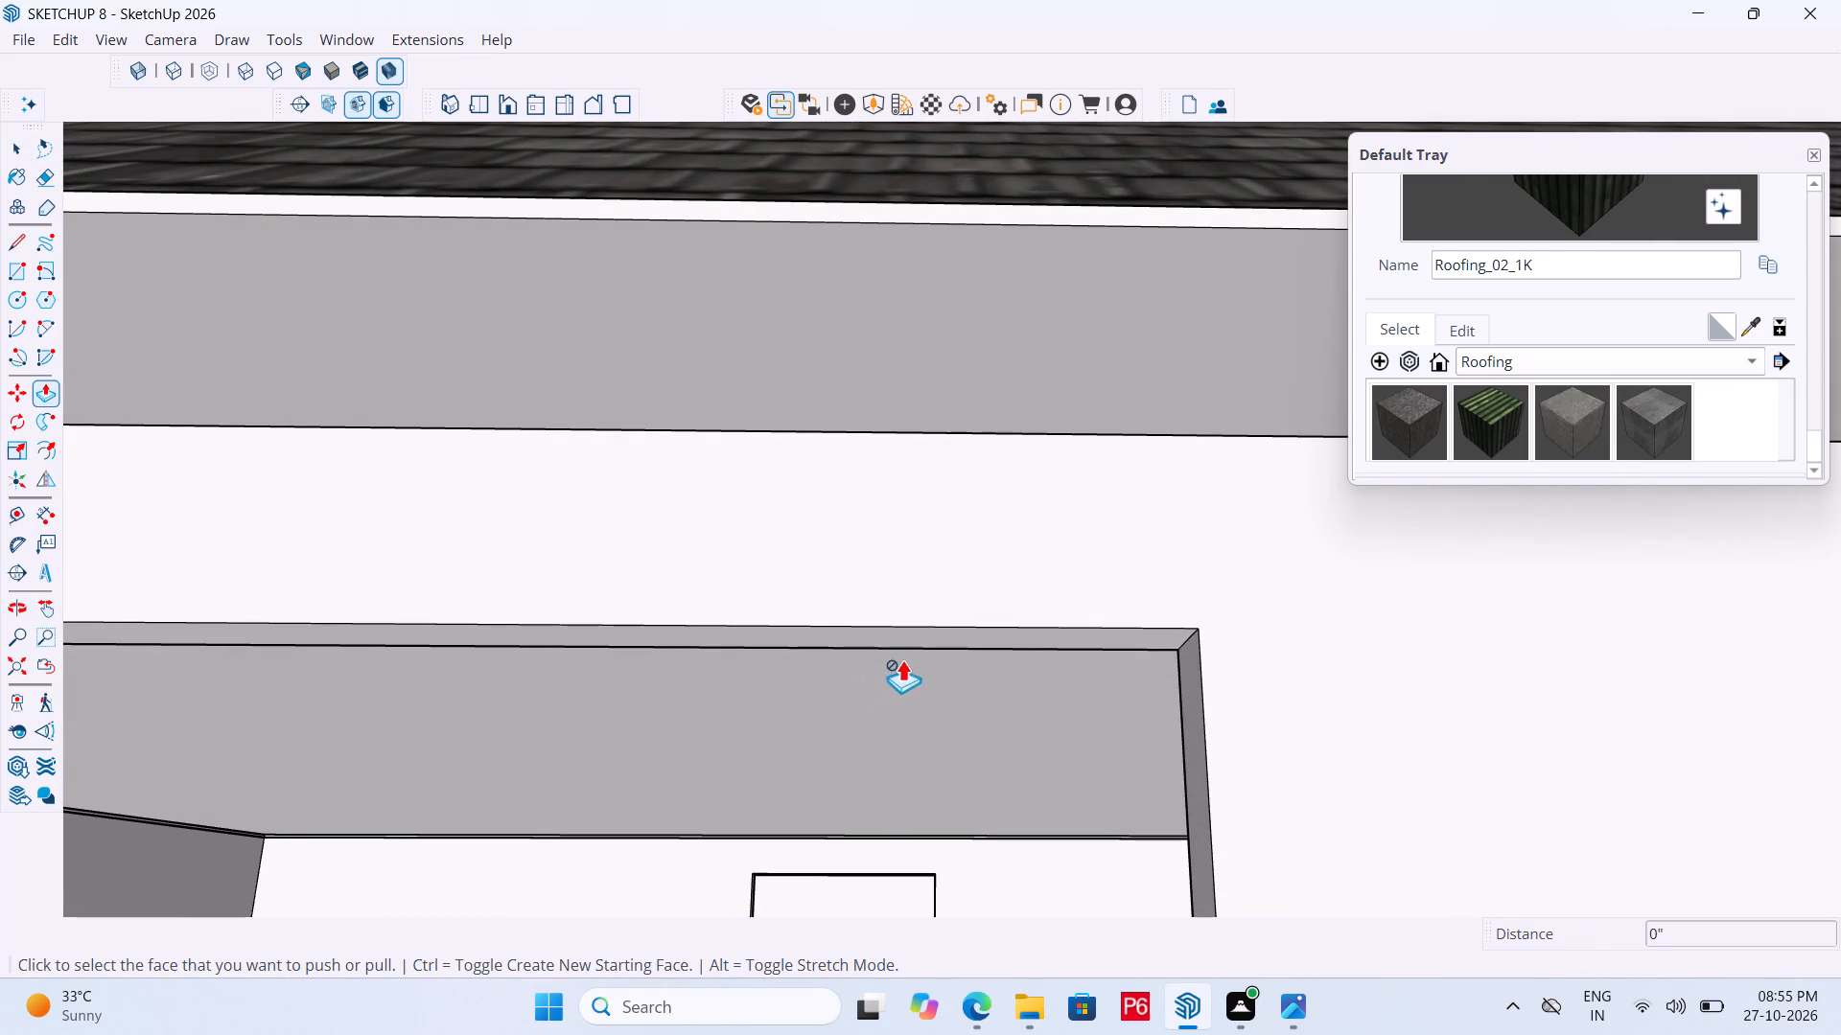
key(space)
click(920, 650)
triple_click(934, 636)
click(930, 640)
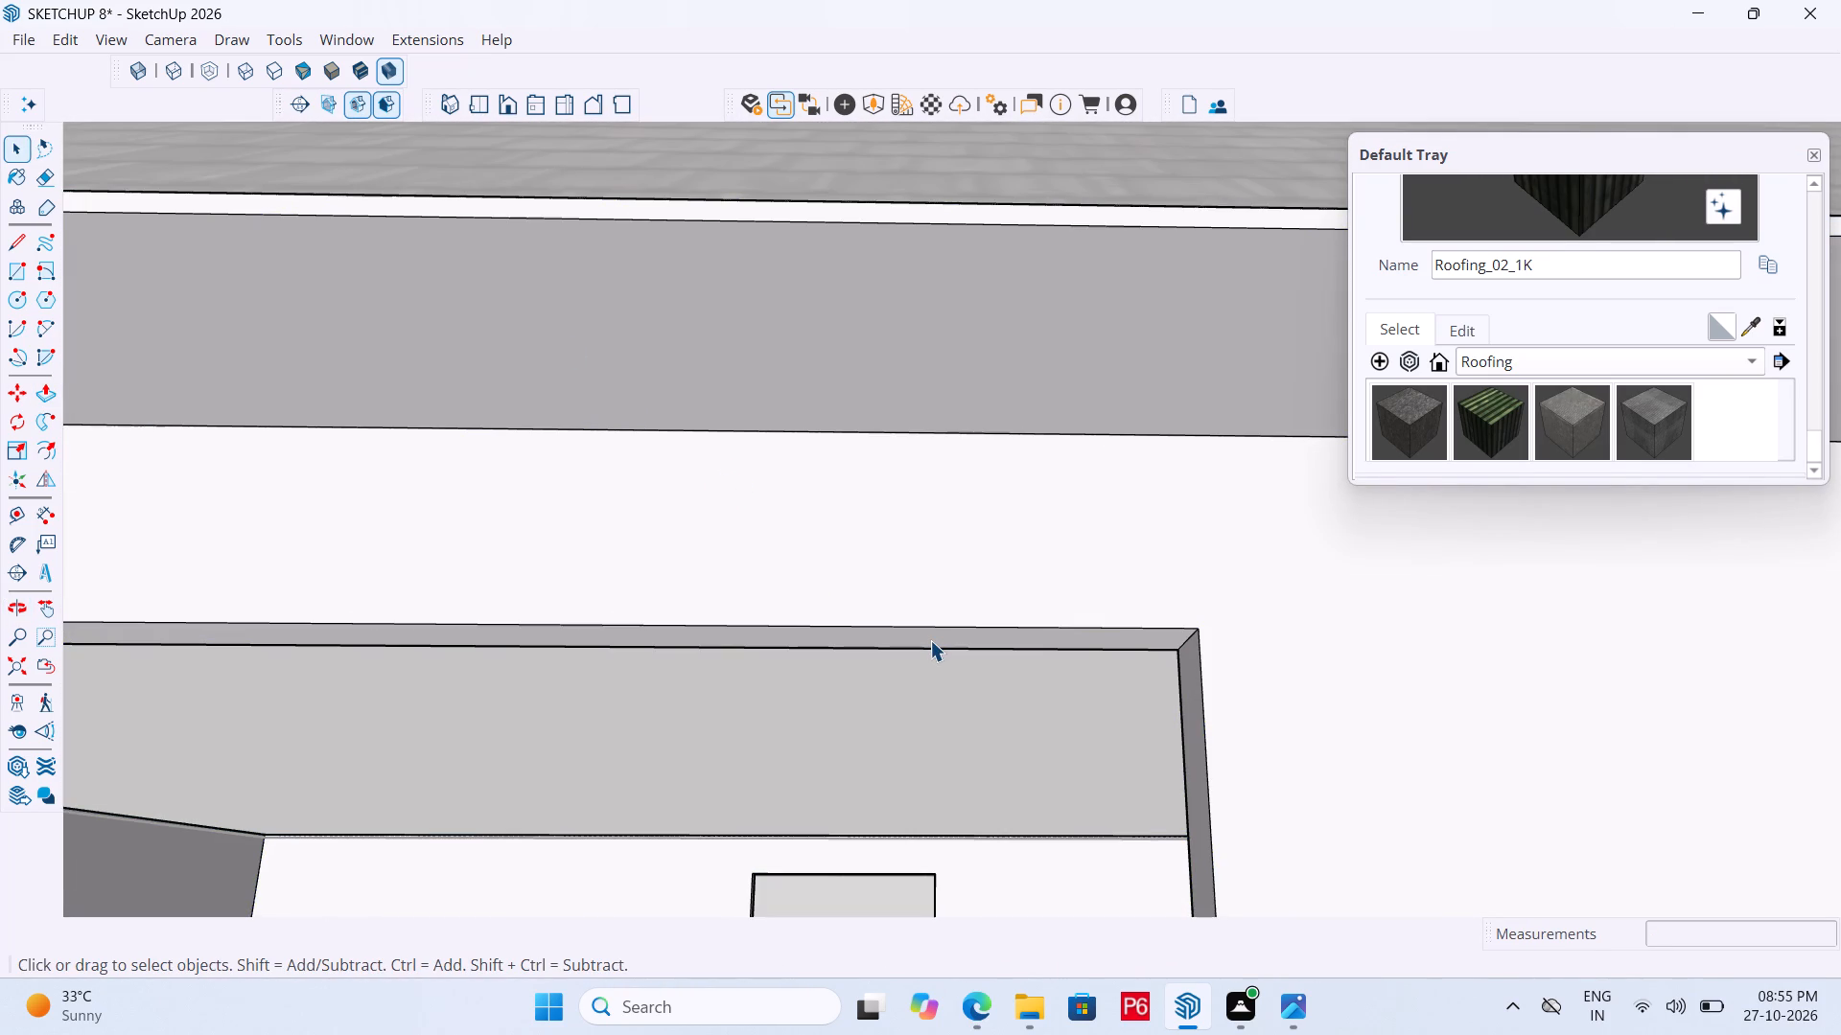
click(930, 640)
key(p)
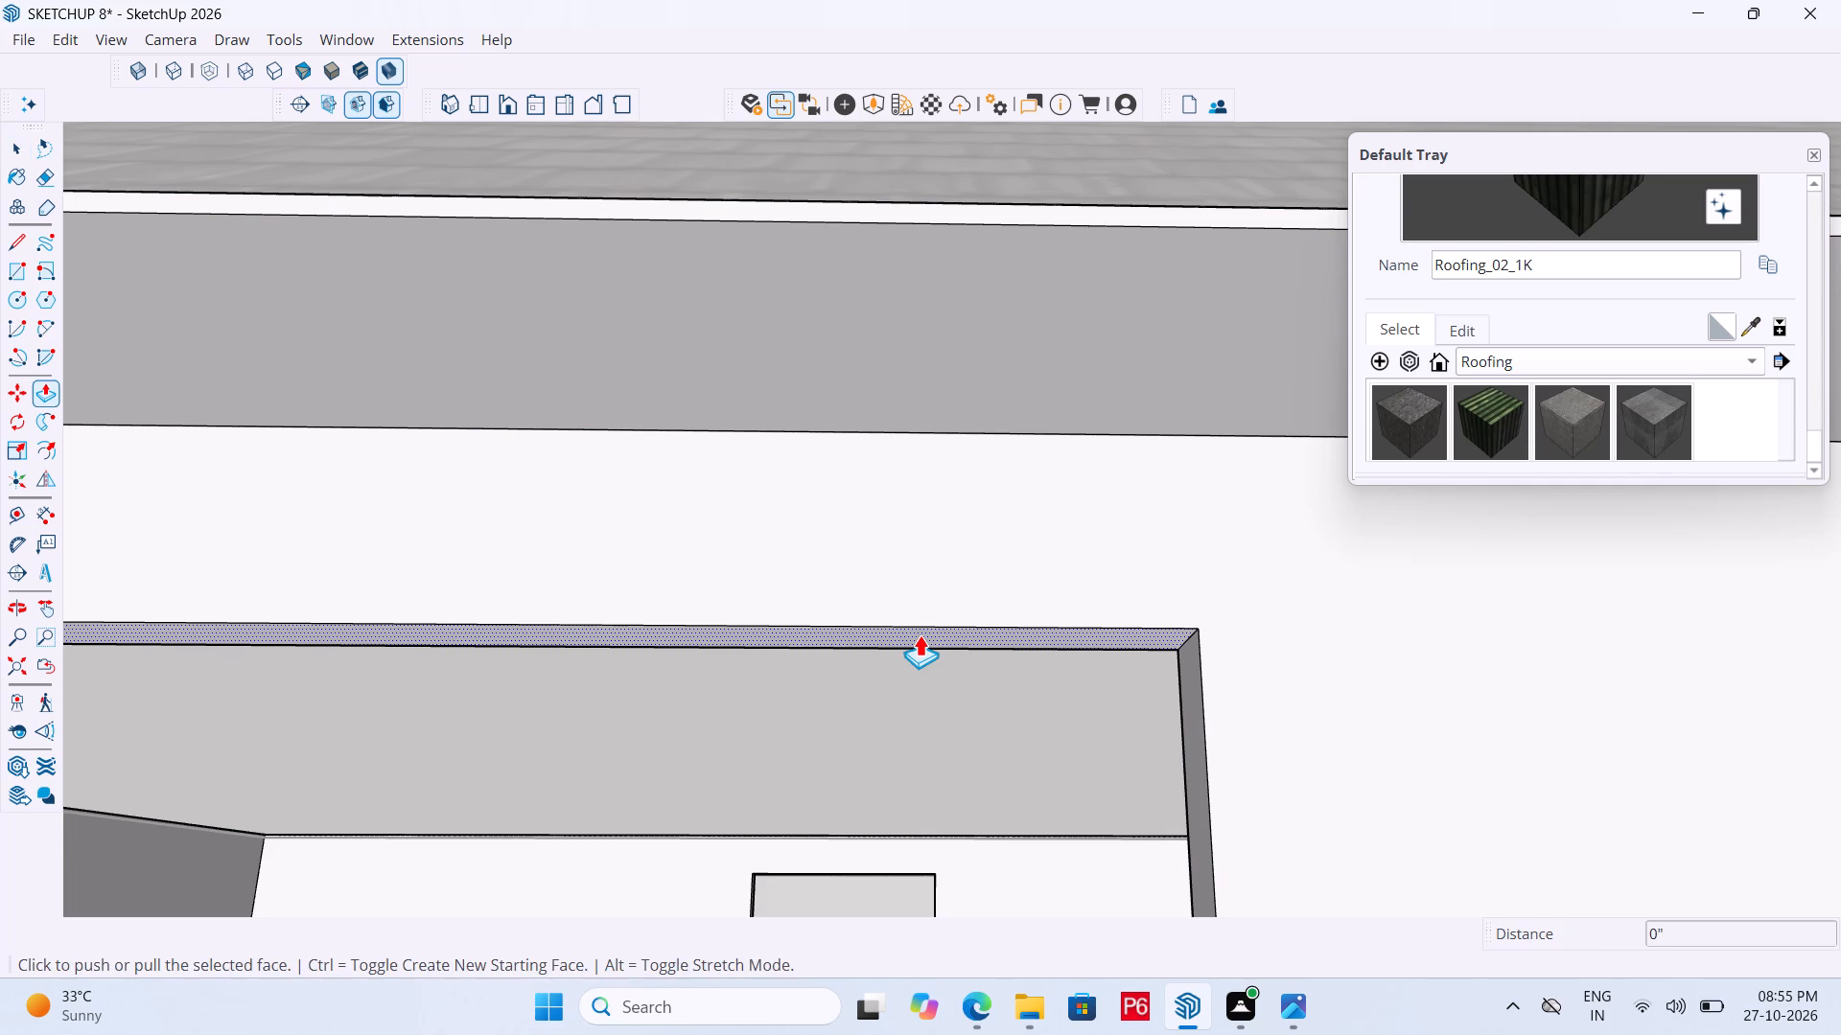
click(920, 634)
click(931, 567)
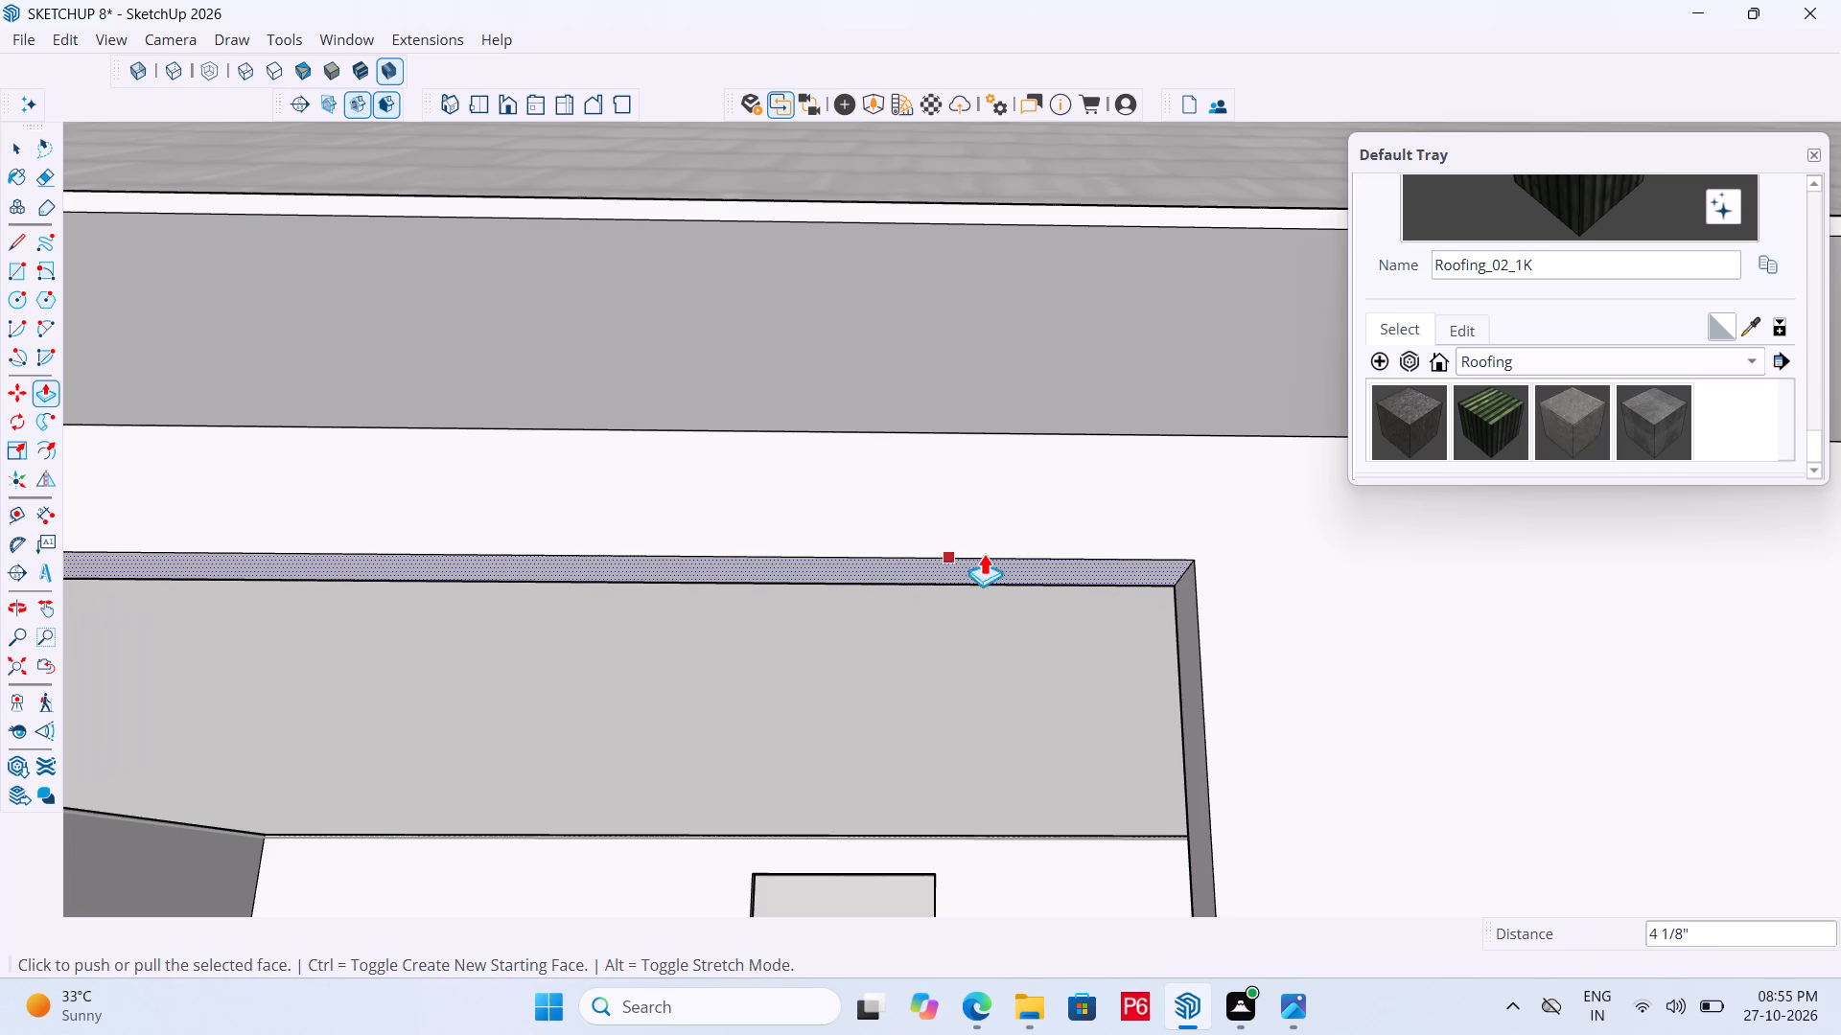
Bring the hipped roof back into view from above and save the model.
scroll(1023, 547, down, 4)
middle_drag(1025, 557, 1003, 648)
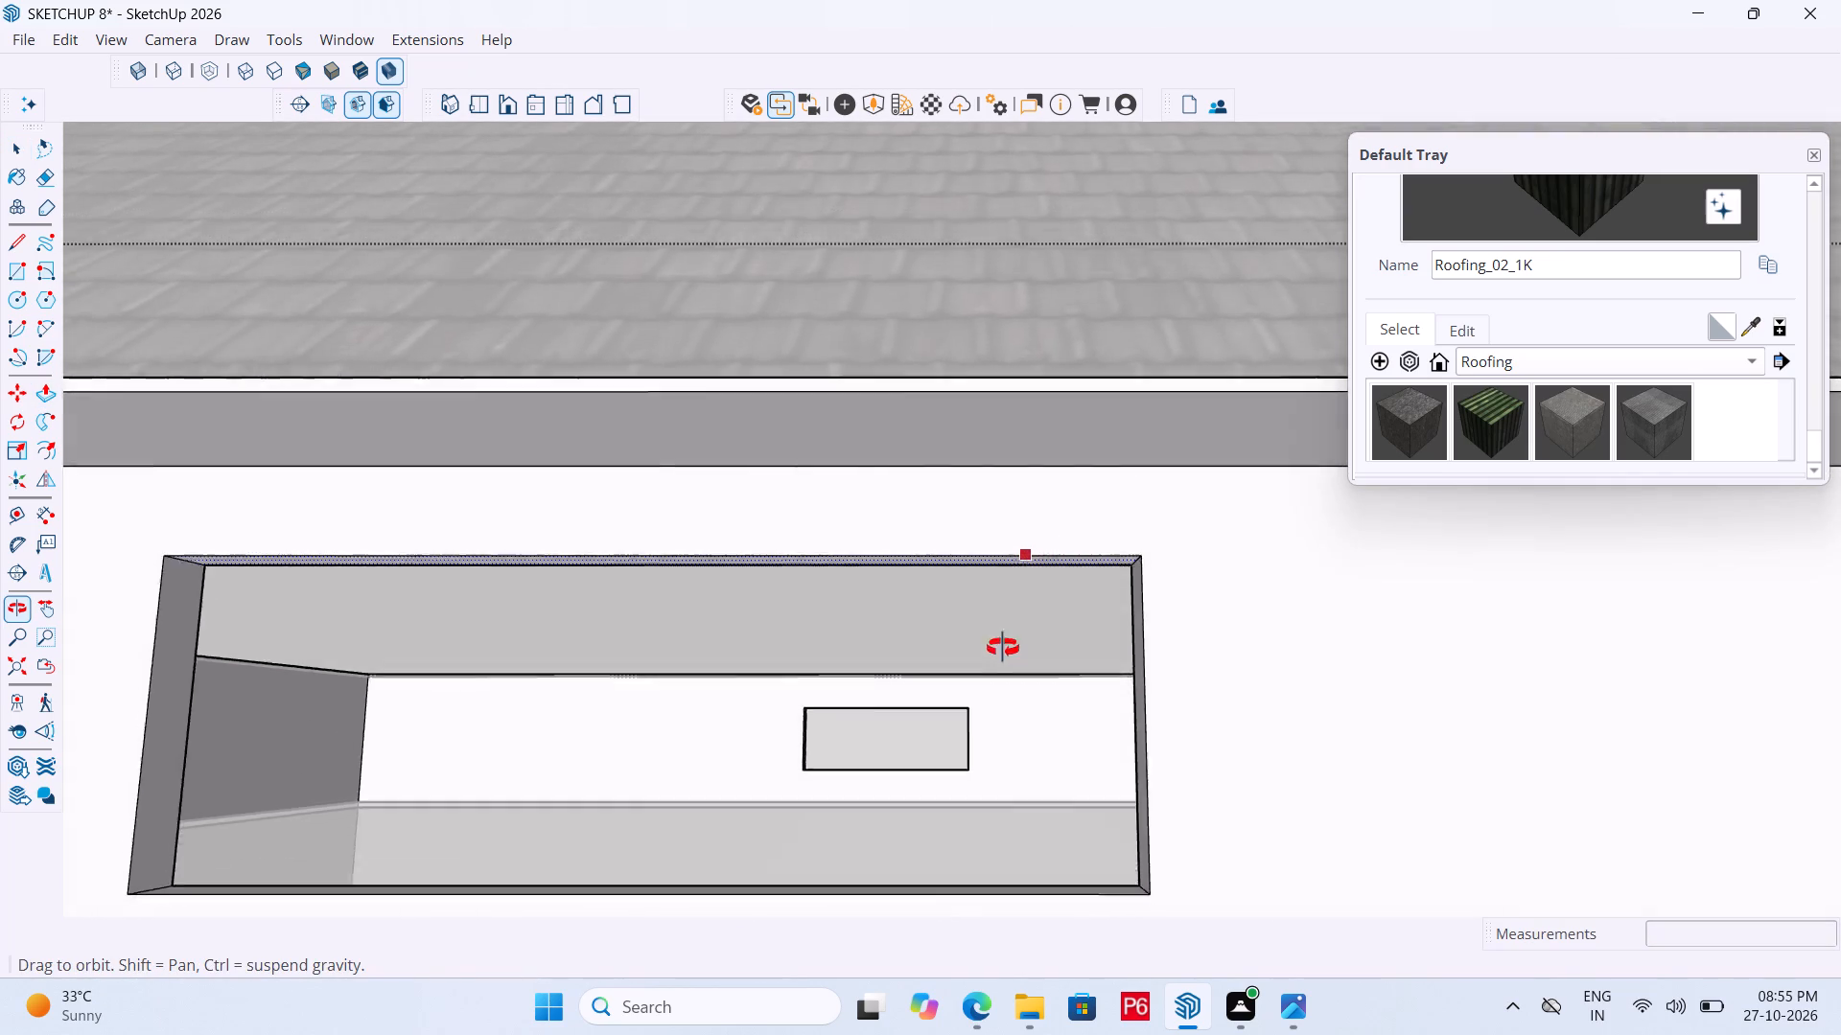
middle_drag(1003, 648, 967, 707)
scroll(856, 503, down, 9)
middle_drag(808, 557, 766, 654)
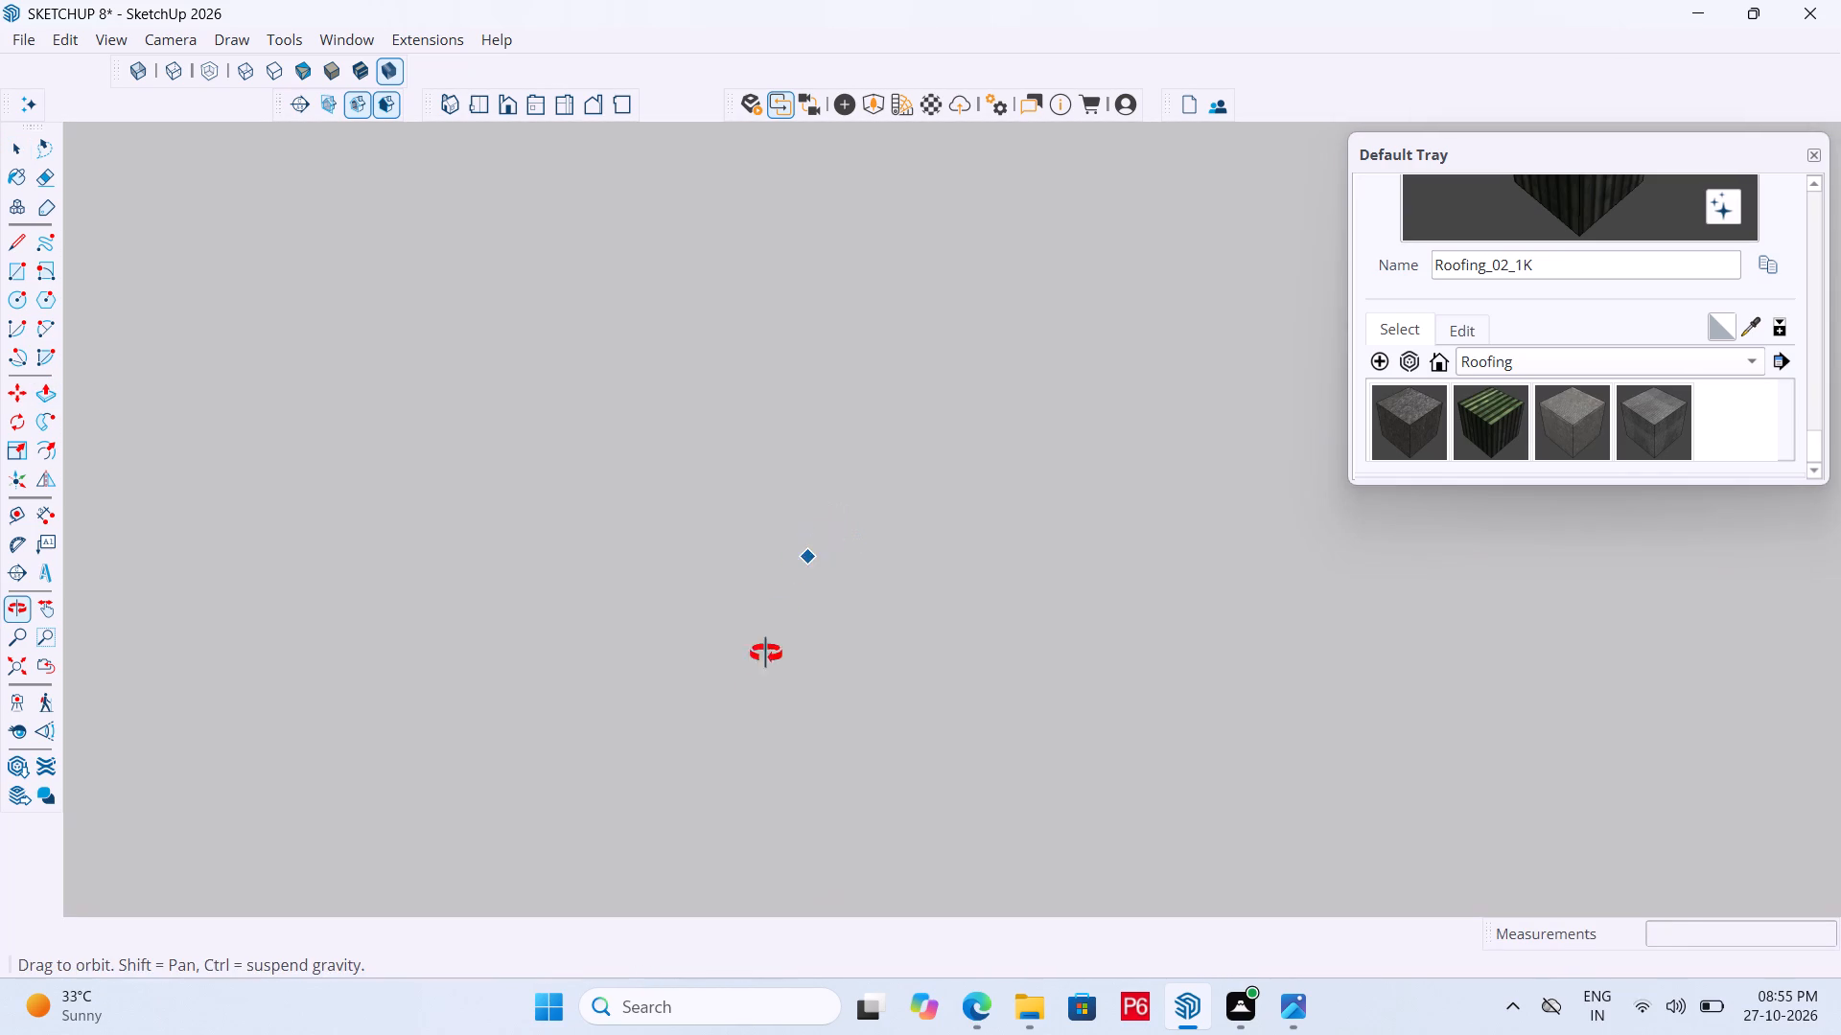
middle_drag(766, 654, 734, 841)
click(484, 103)
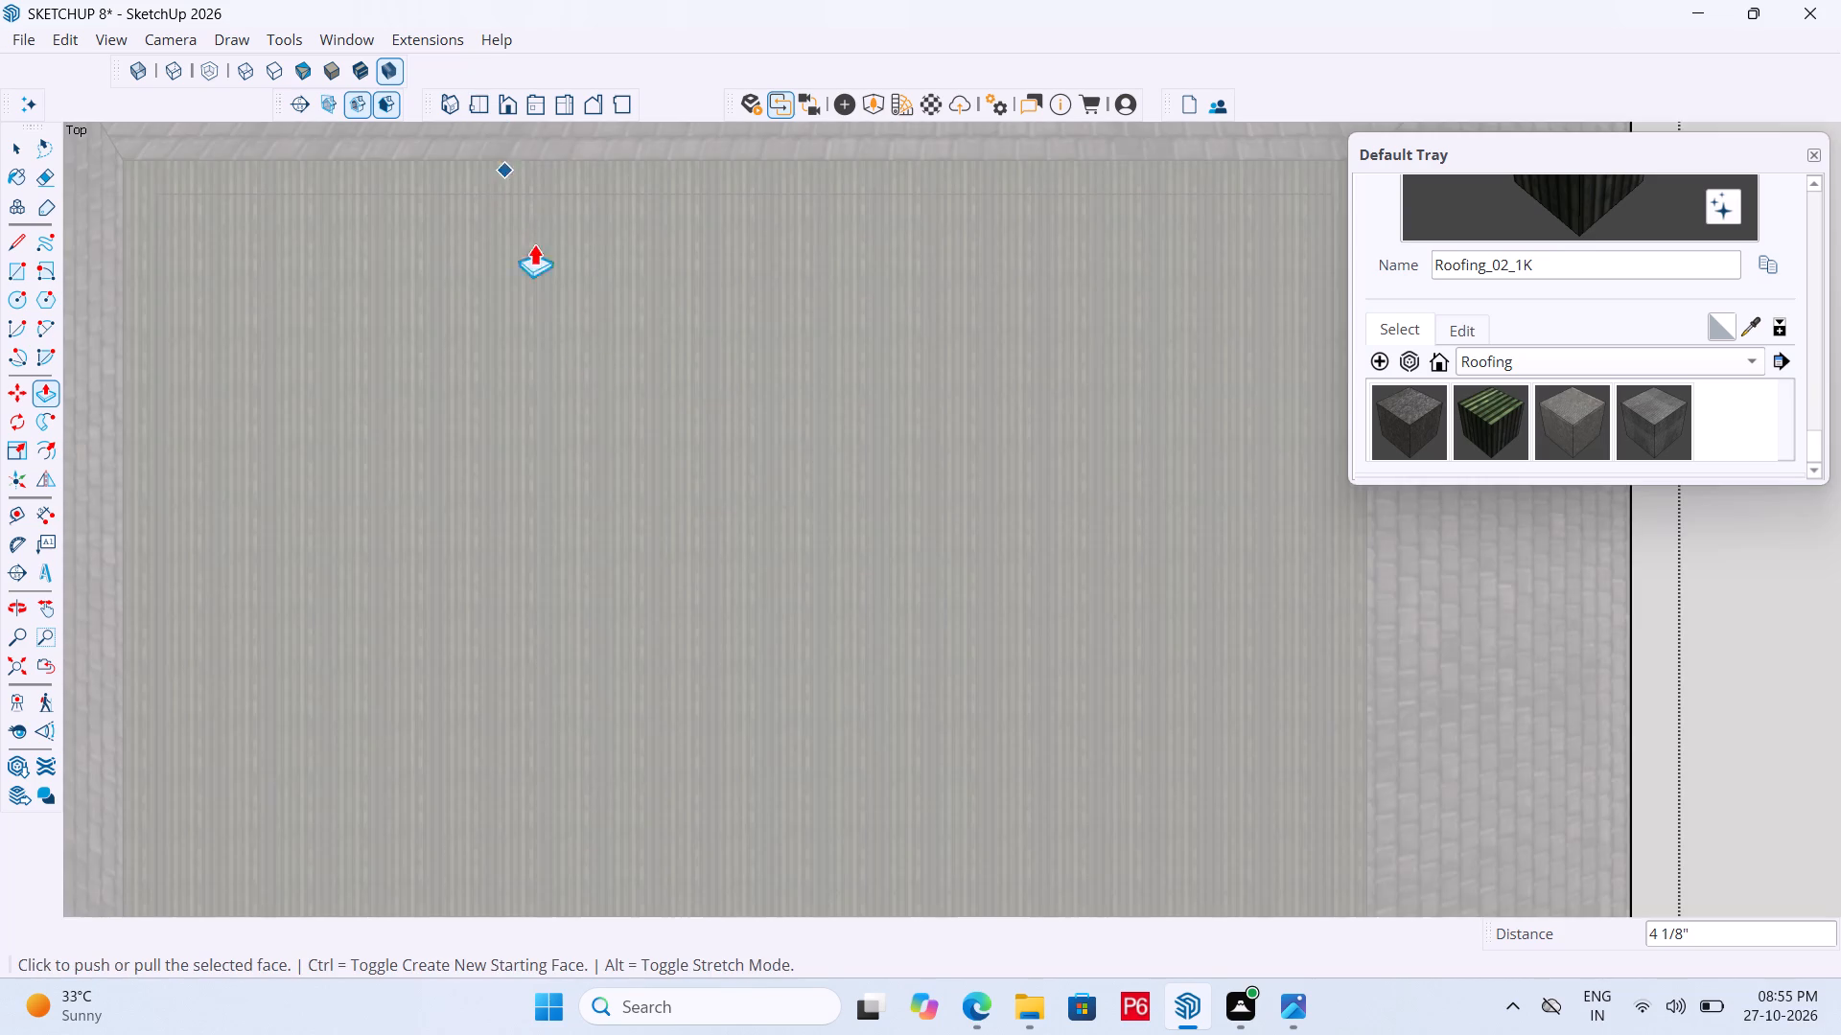
scroll(654, 402, down, 6)
scroll(798, 380, down, 7)
middle_drag(861, 537, 819, 312)
key(ctrl+s)
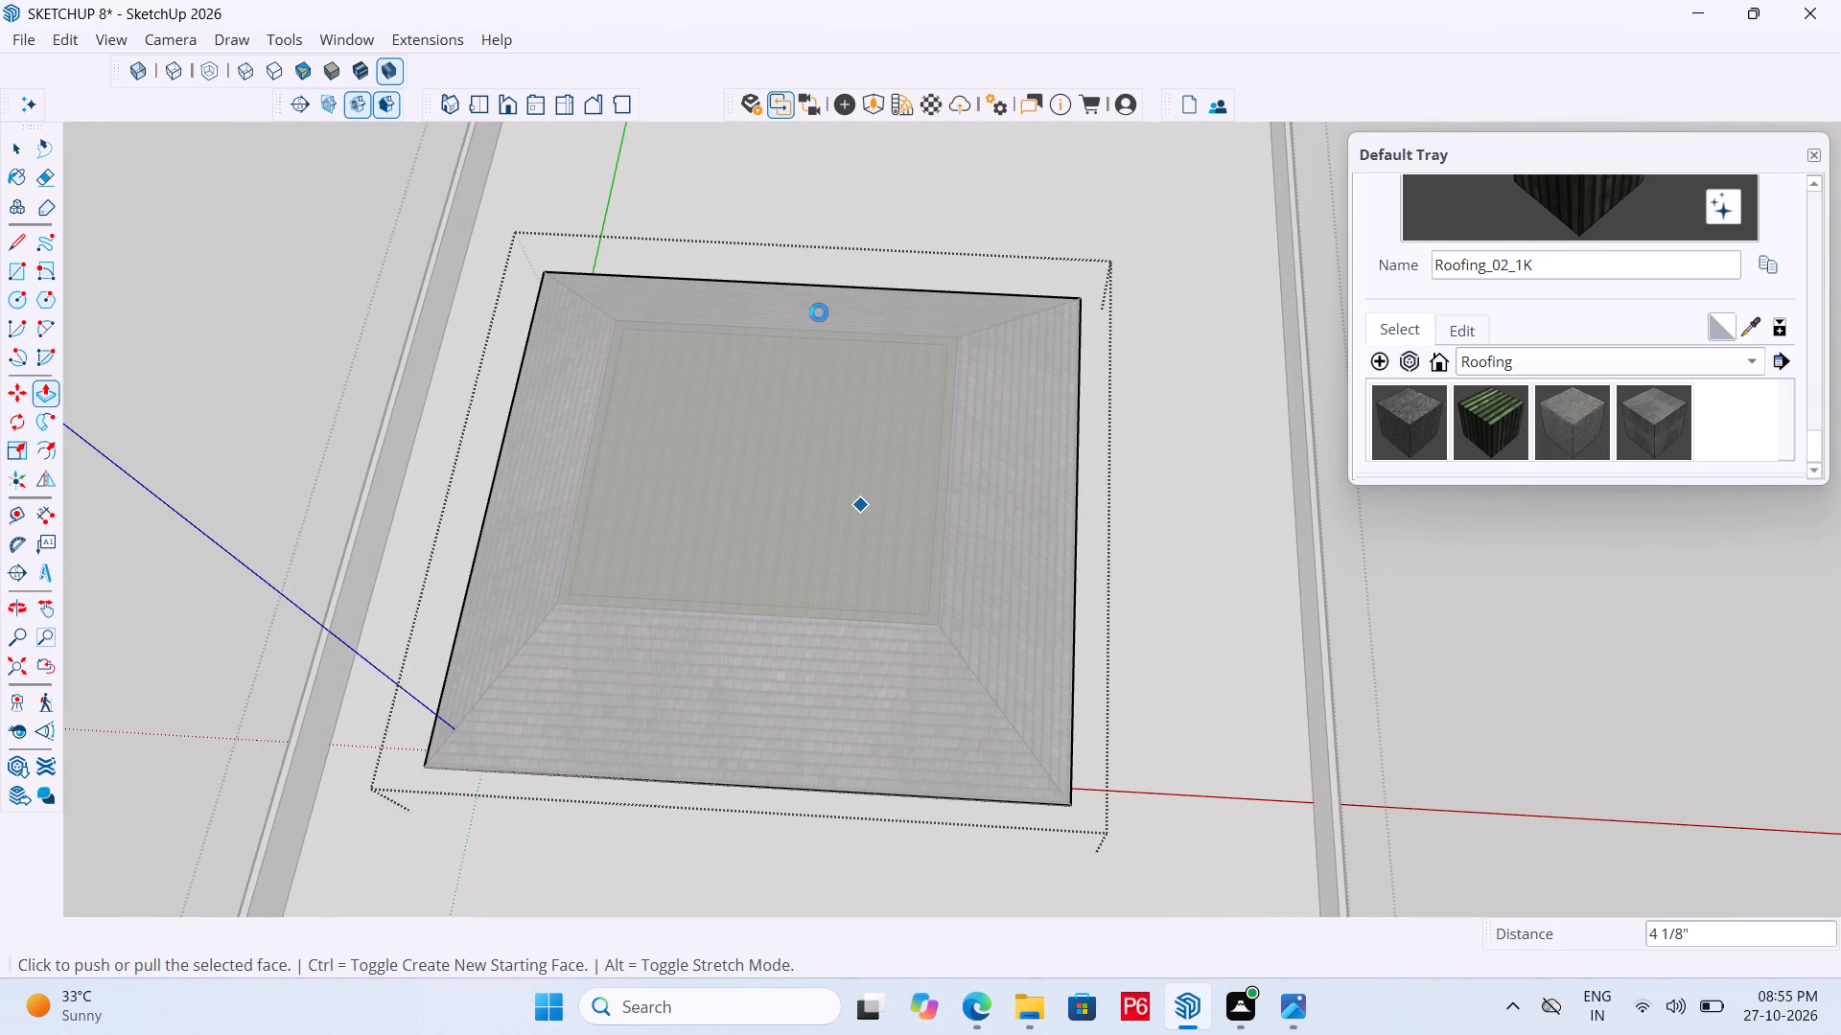
key(ctrl+s)
key(ctrl+s)
key(ctrl+s)
key(ctrl+s)
key(ctrl+s)
key(ctrl+s)
key(ctrl+s)
key(ctrl+s)
key(ctrl+s)
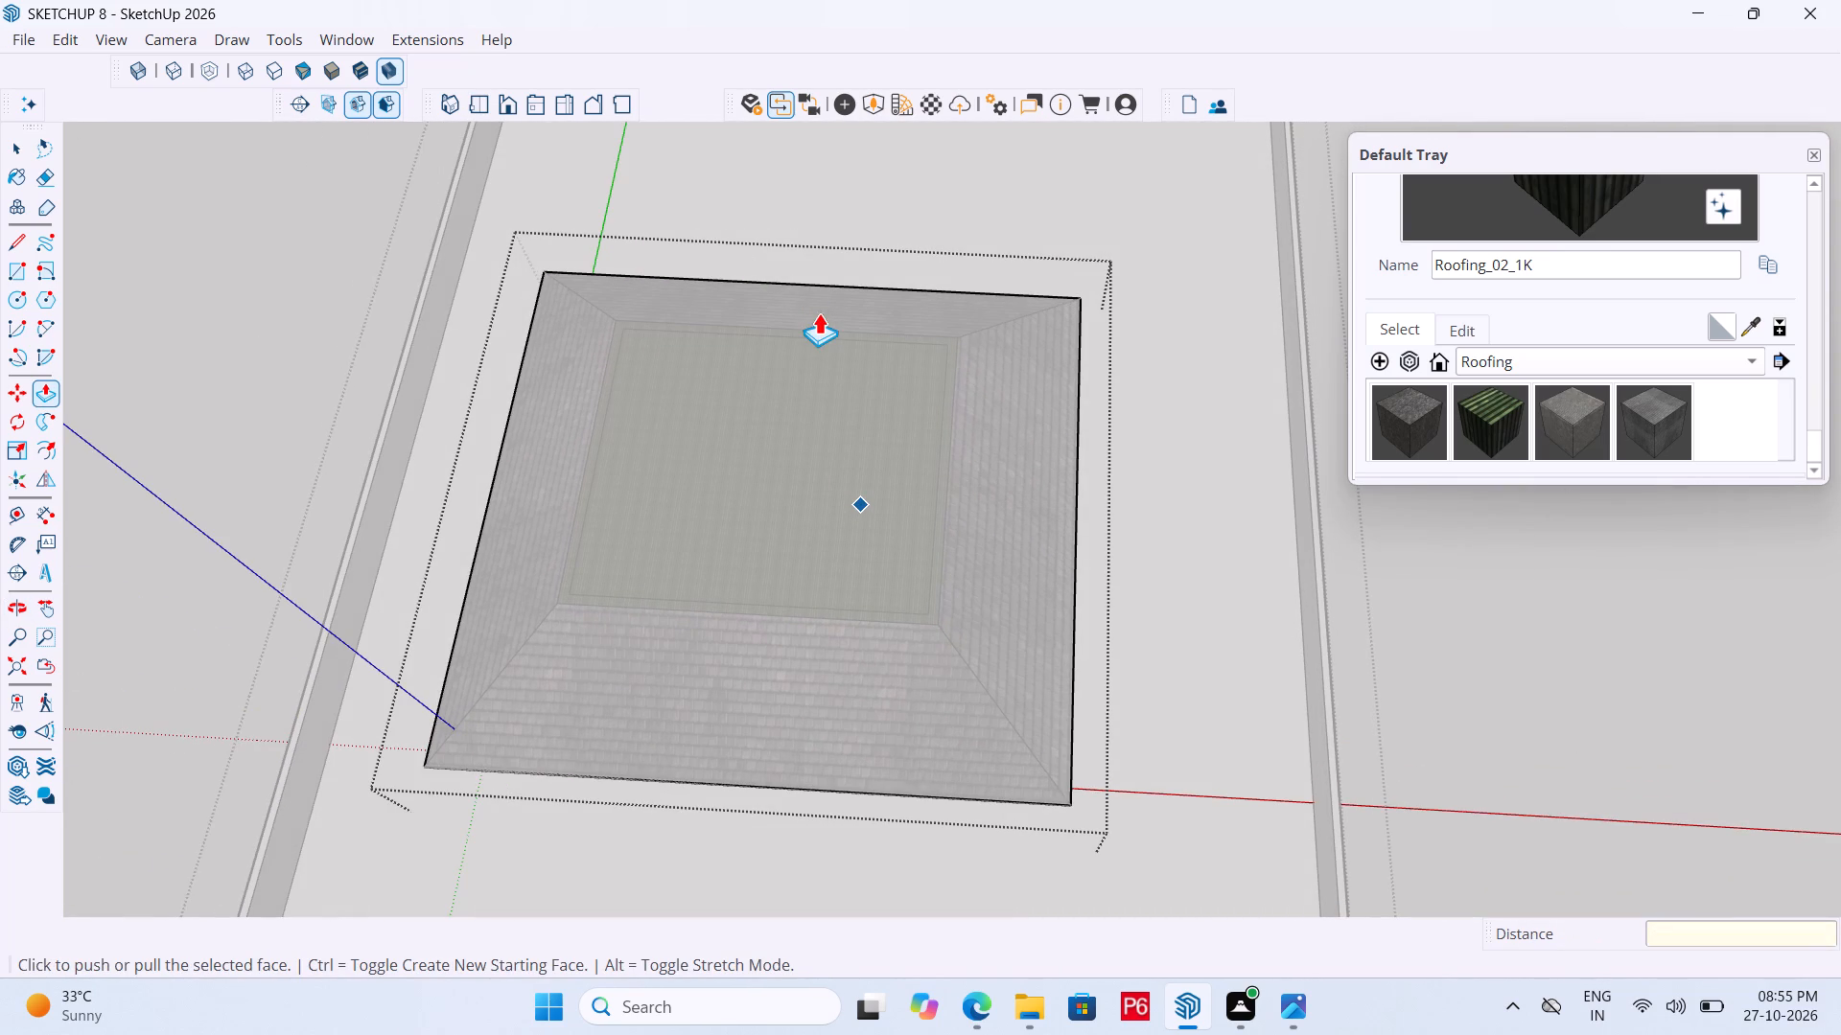
Examine the wall openings beneath the eaves from each side of the building, ending at the positive red-axis side.
middle_drag(843, 441, 827, 206)
middle_drag(827, 540, 769, 273)
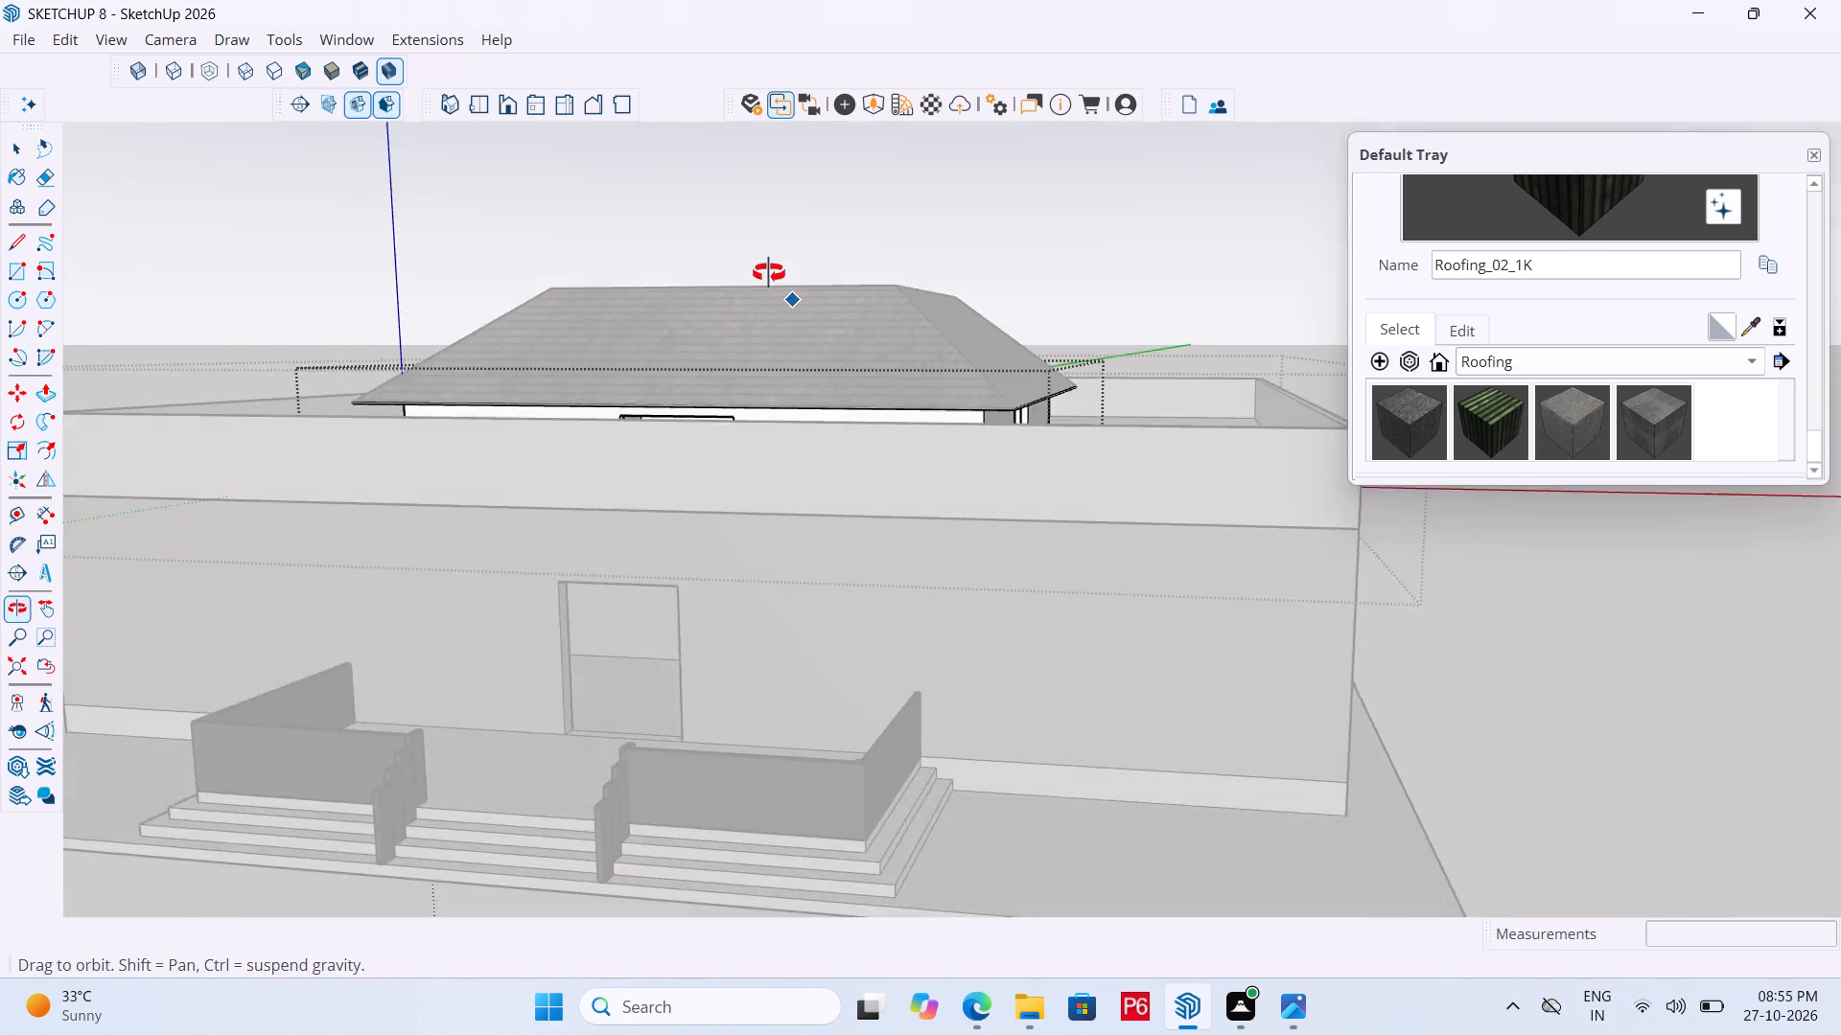
middle_drag(769, 273, 798, 335)
middle_drag(994, 447, 441, 416)
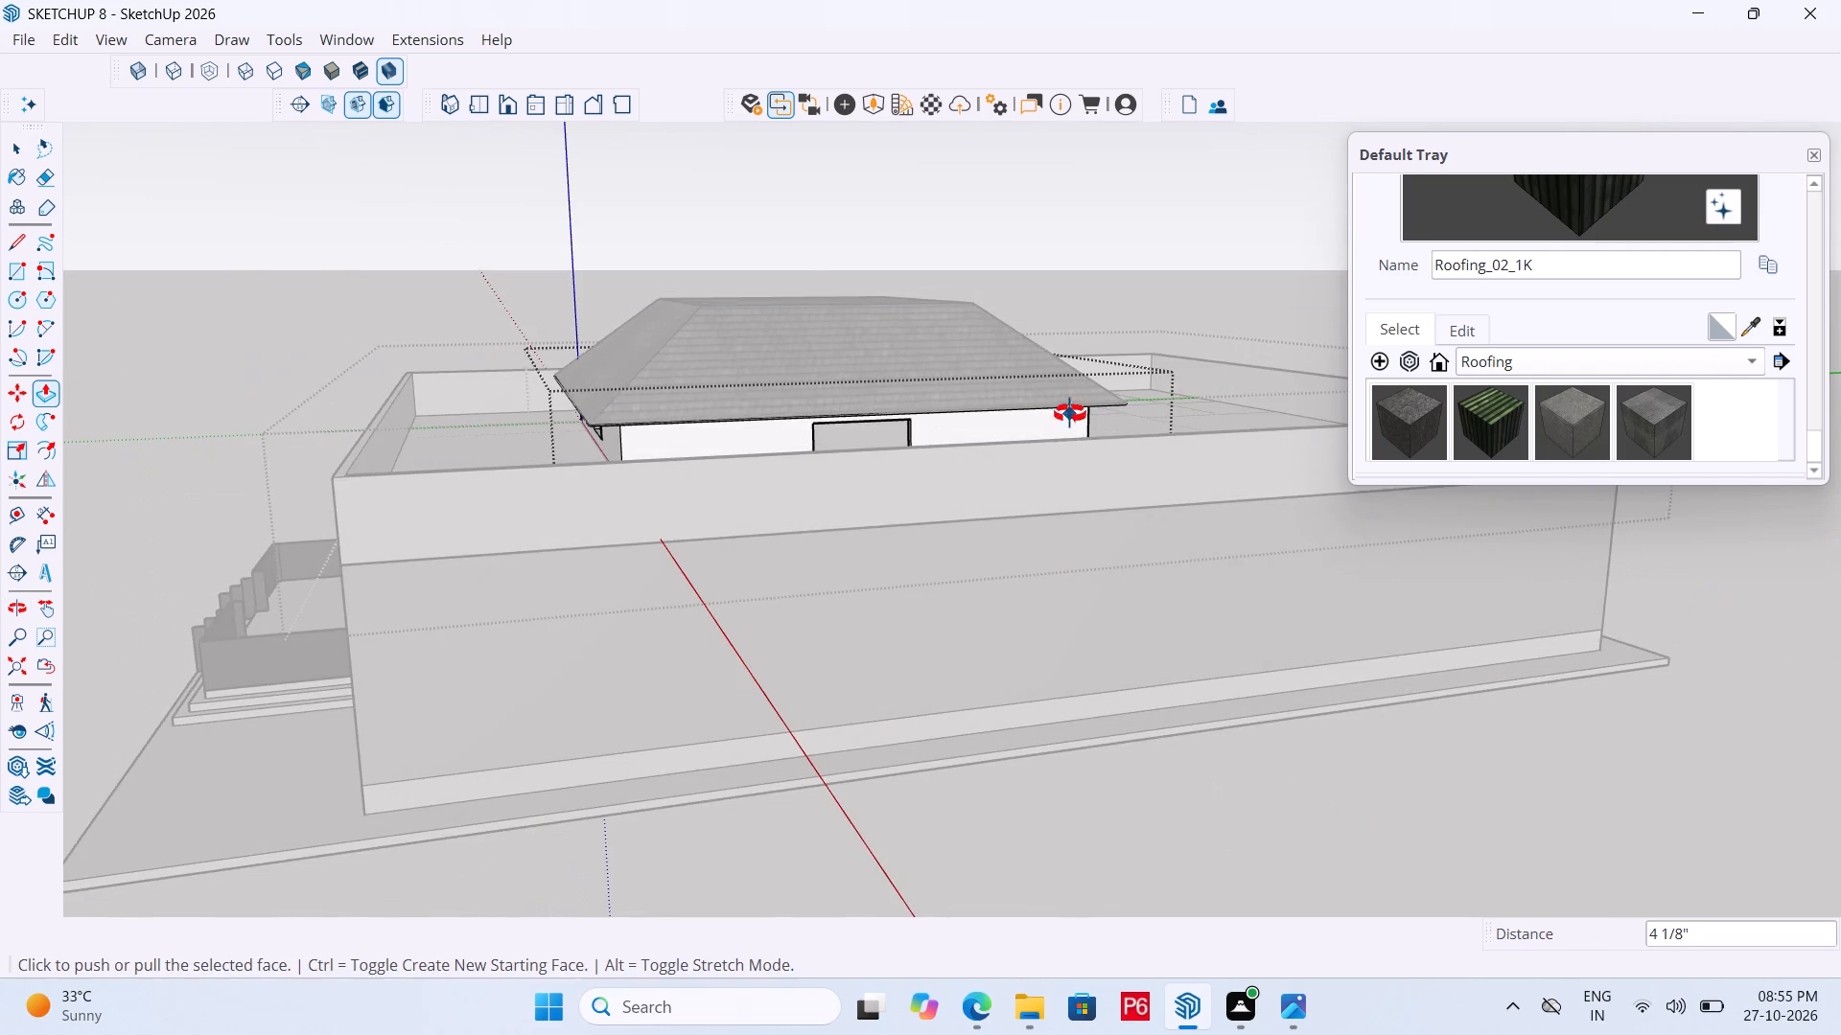
middle_drag(1070, 414, 250, 409)
middle_drag(1107, 424, 399, 446)
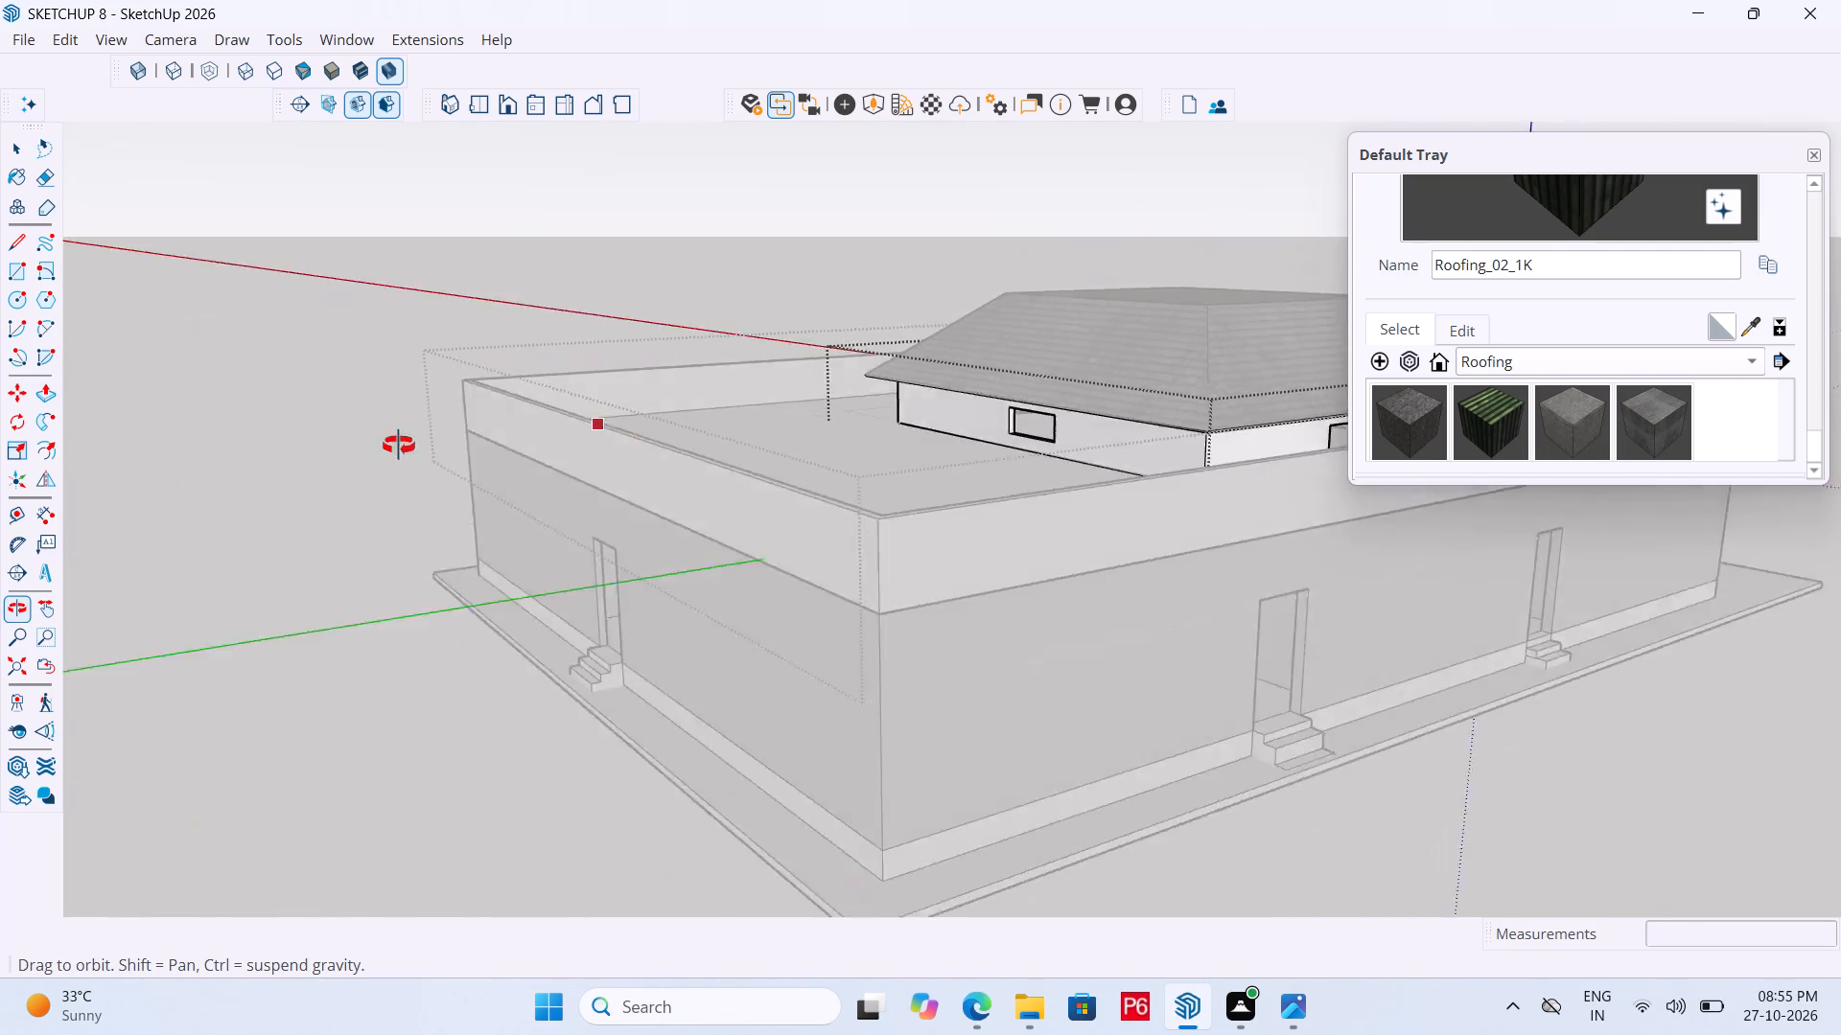
middle_drag(399, 446, 116, 438)
scroll(599, 654, down, 5)
middle_drag(1100, 594, 1161, 635)
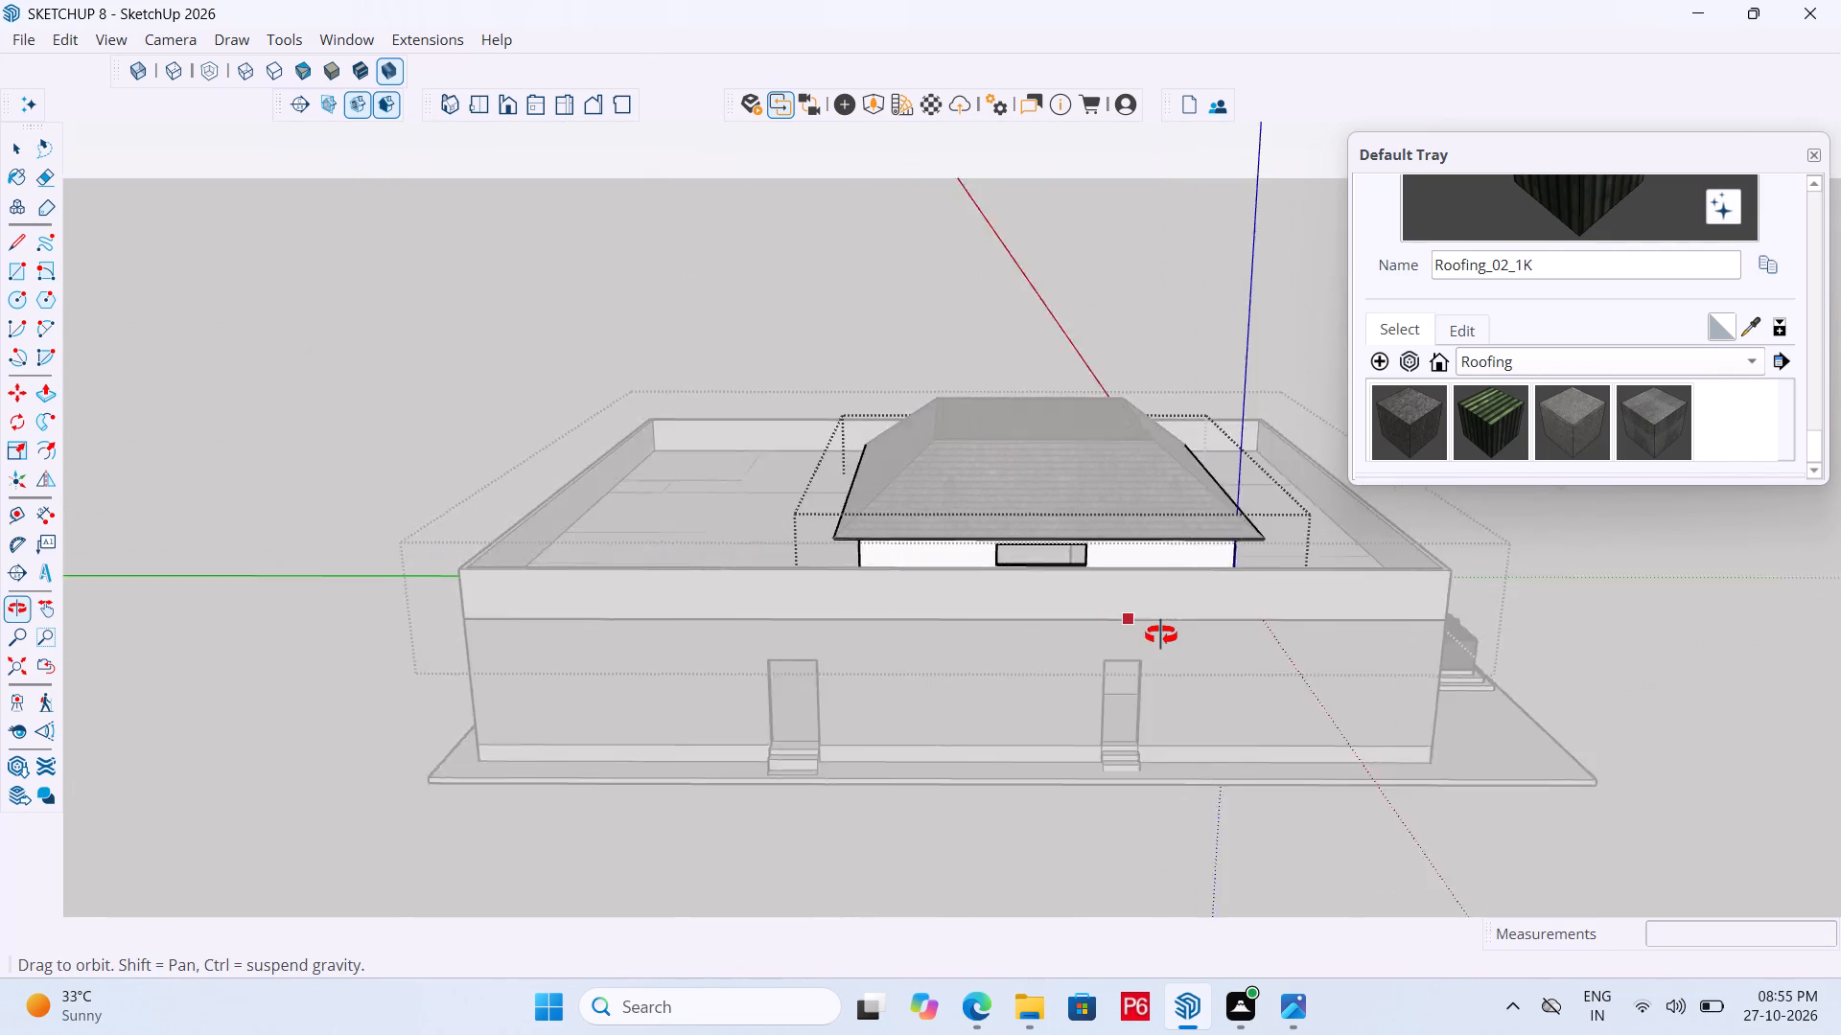
middle_drag(1161, 635, 333, 609)
middle_drag(1199, 625, 520, 620)
scroll(868, 520, up, 16)
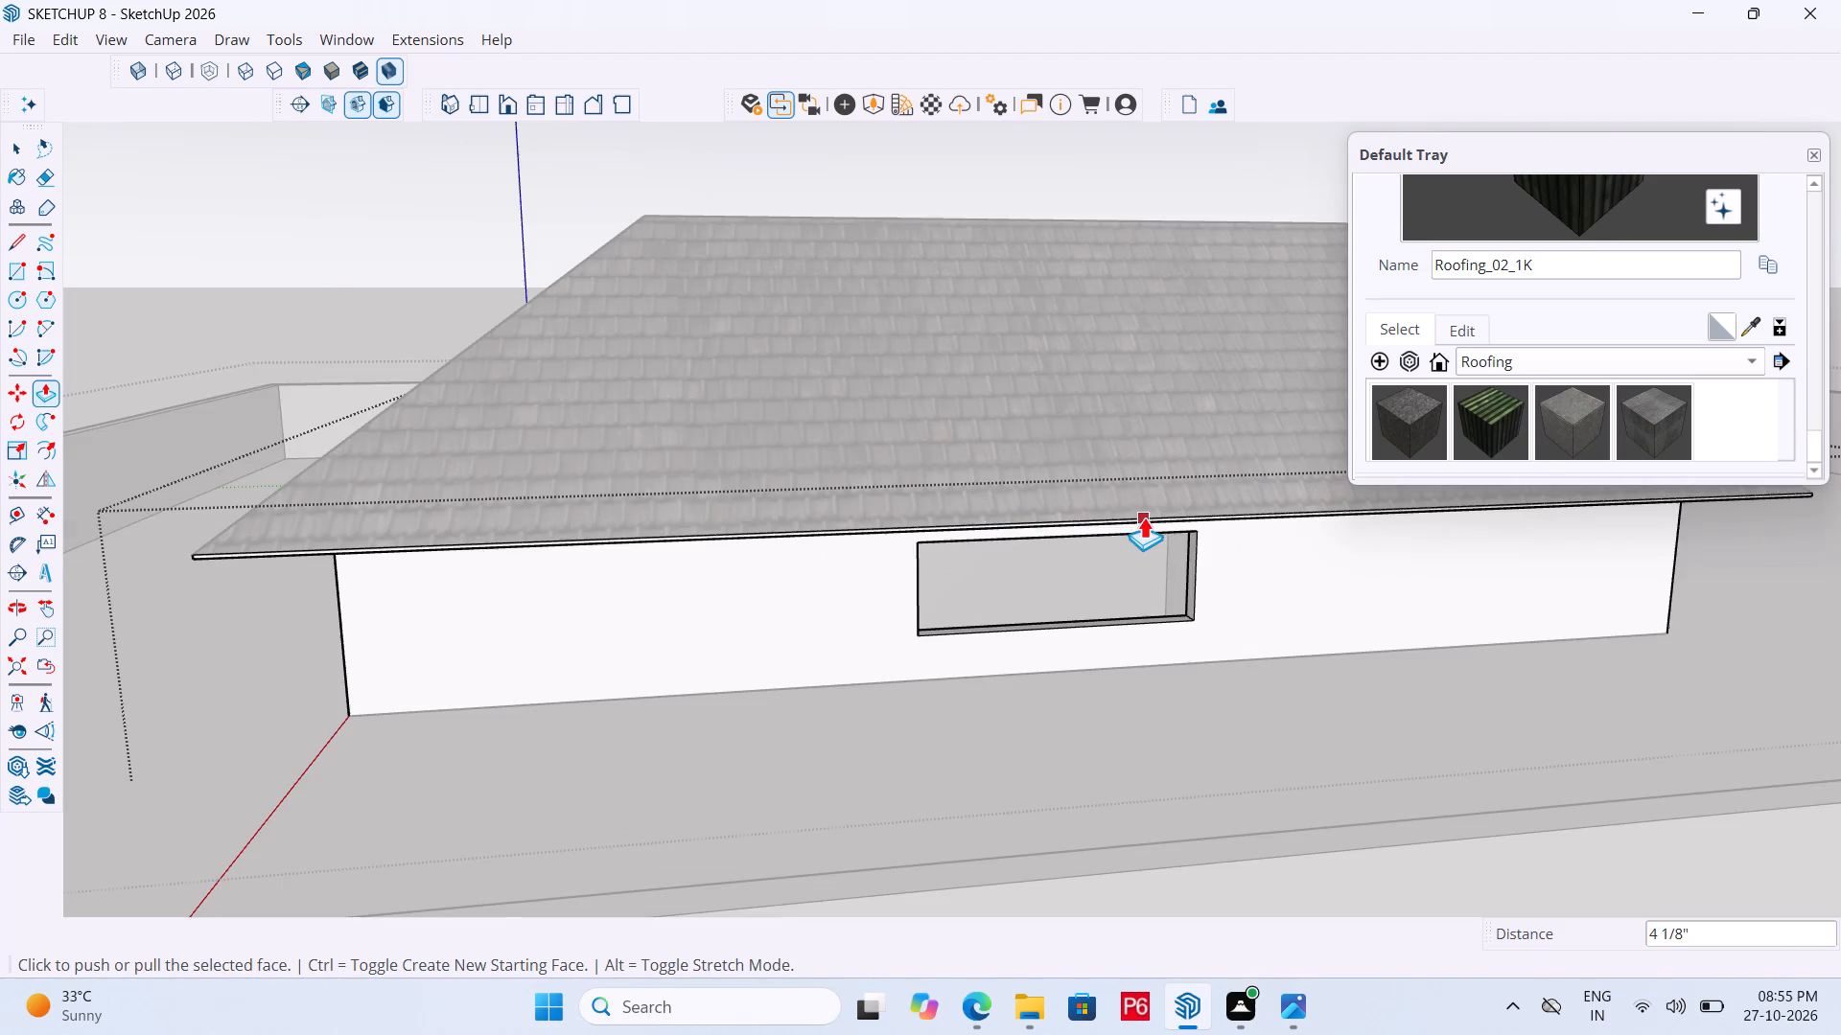
scroll(1144, 517, up, 2)
middle_drag(1137, 518, 996, 492)
middle_drag(1390, 555, 1147, 518)
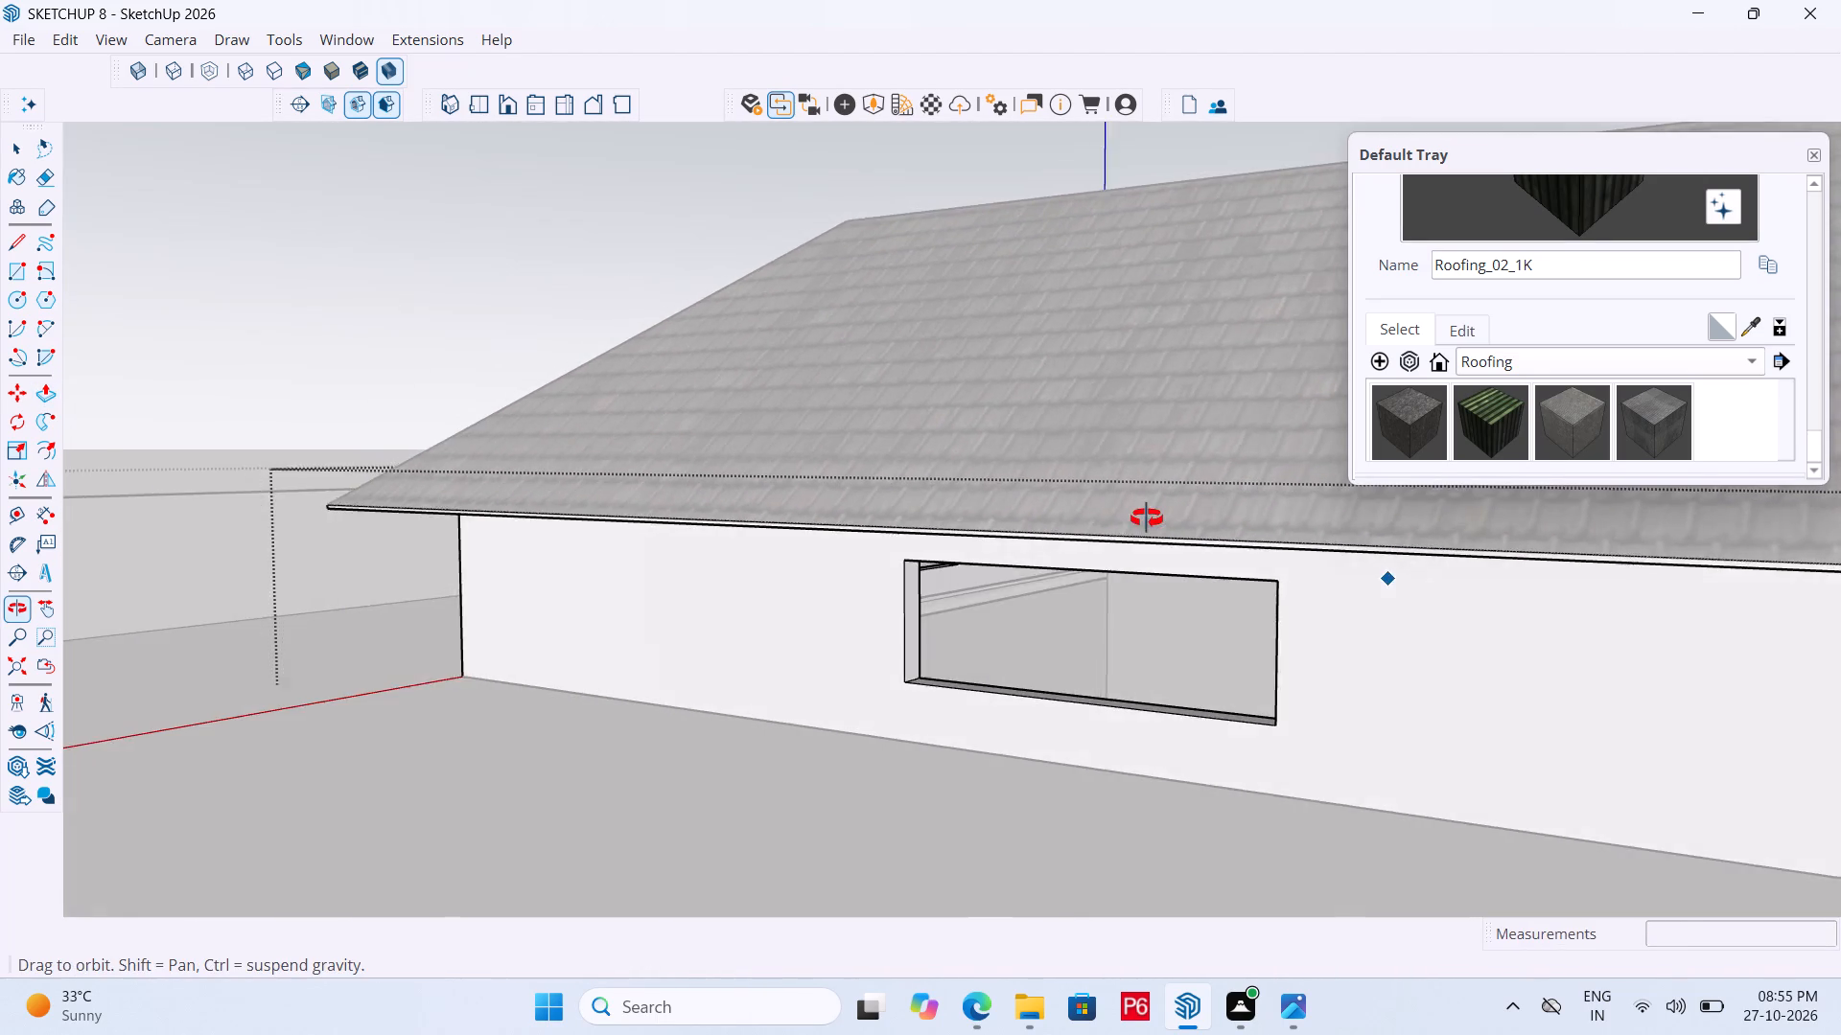
middle_drag(1147, 518, 1184, 532)
scroll(1460, 628, up, 3)
scroll(1013, 609, down, 7)
middle_drag(1107, 632, 1223, 706)
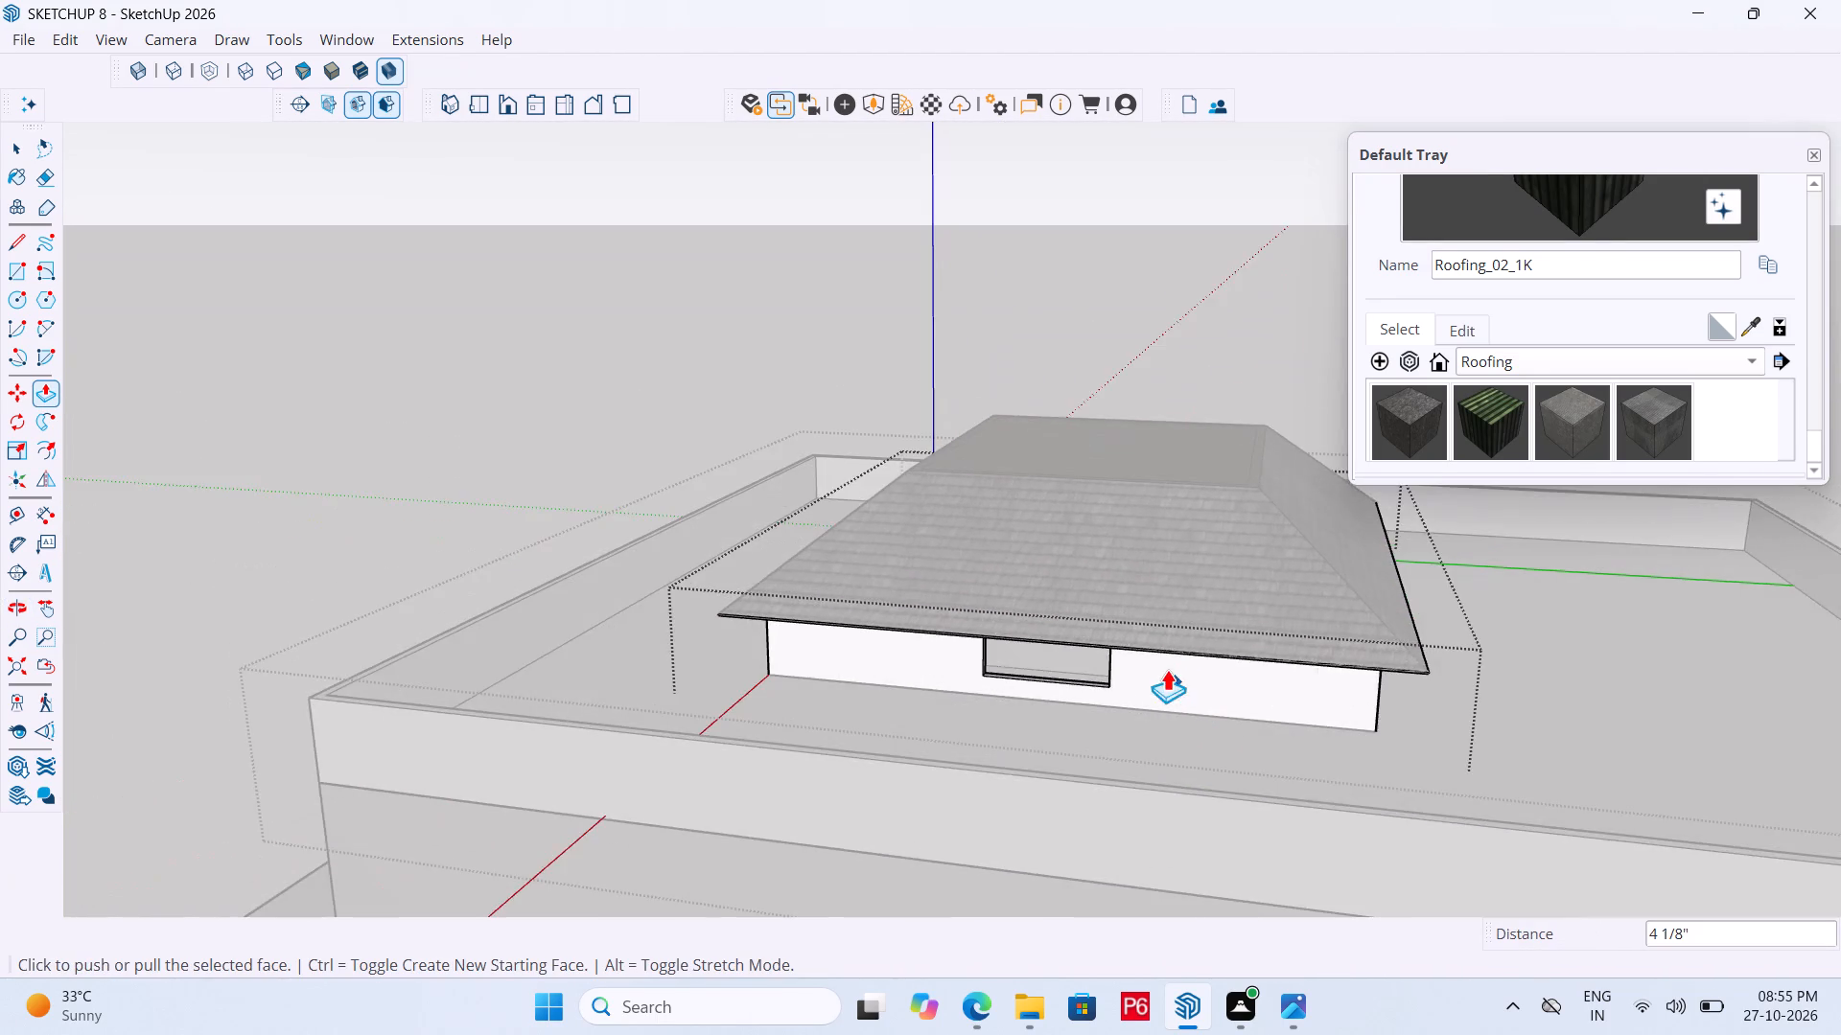
scroll(1167, 671, up, 11)
middle_drag(1064, 628, 1026, 559)
scroll(1028, 713, up, 2)
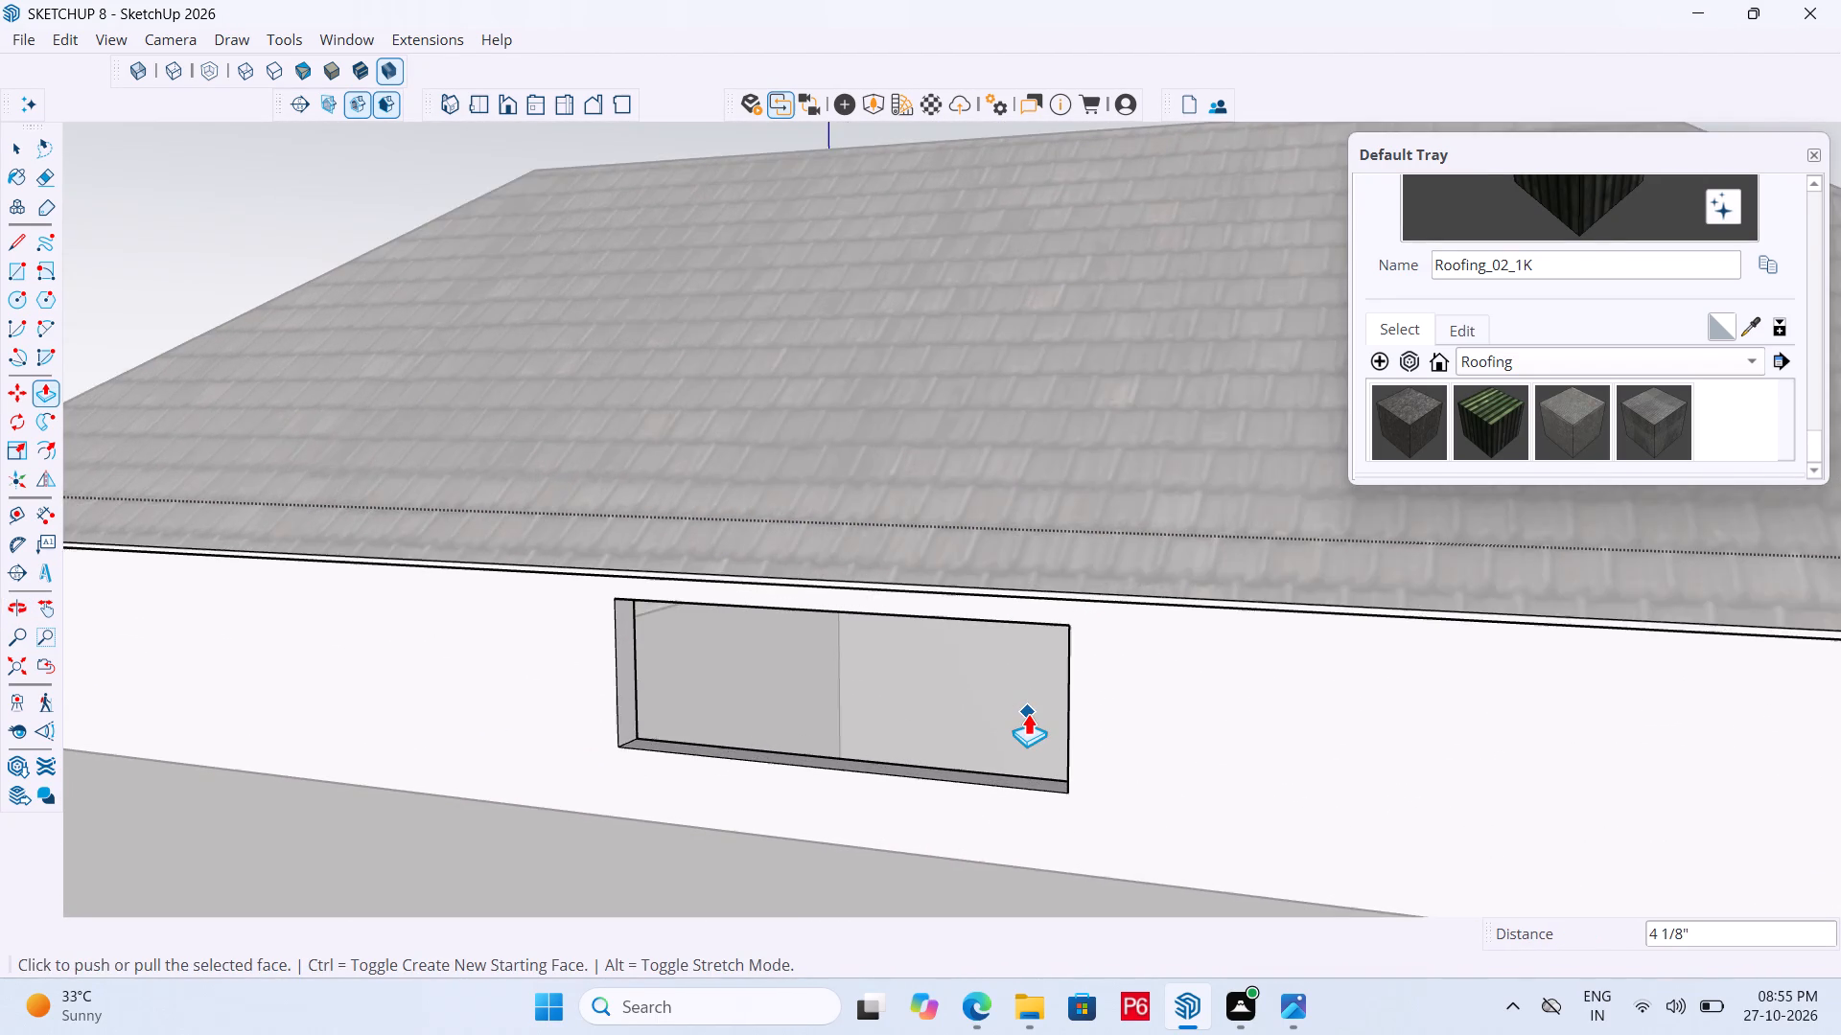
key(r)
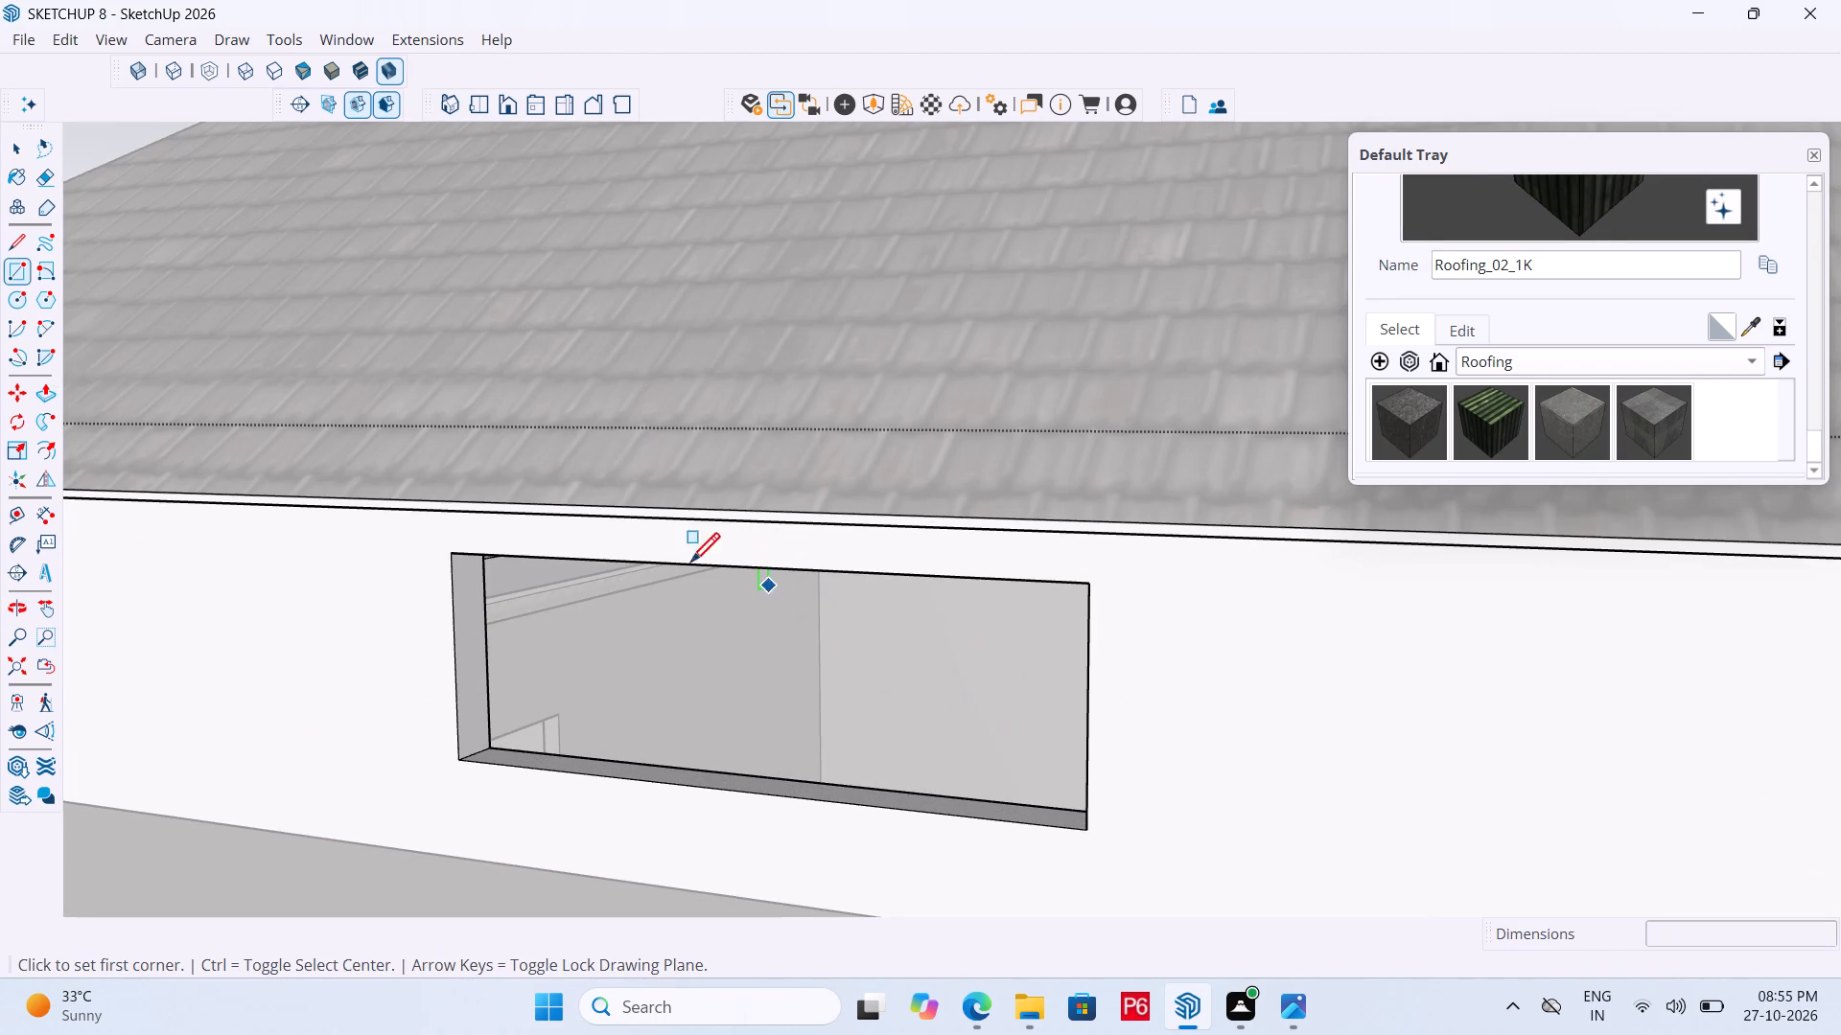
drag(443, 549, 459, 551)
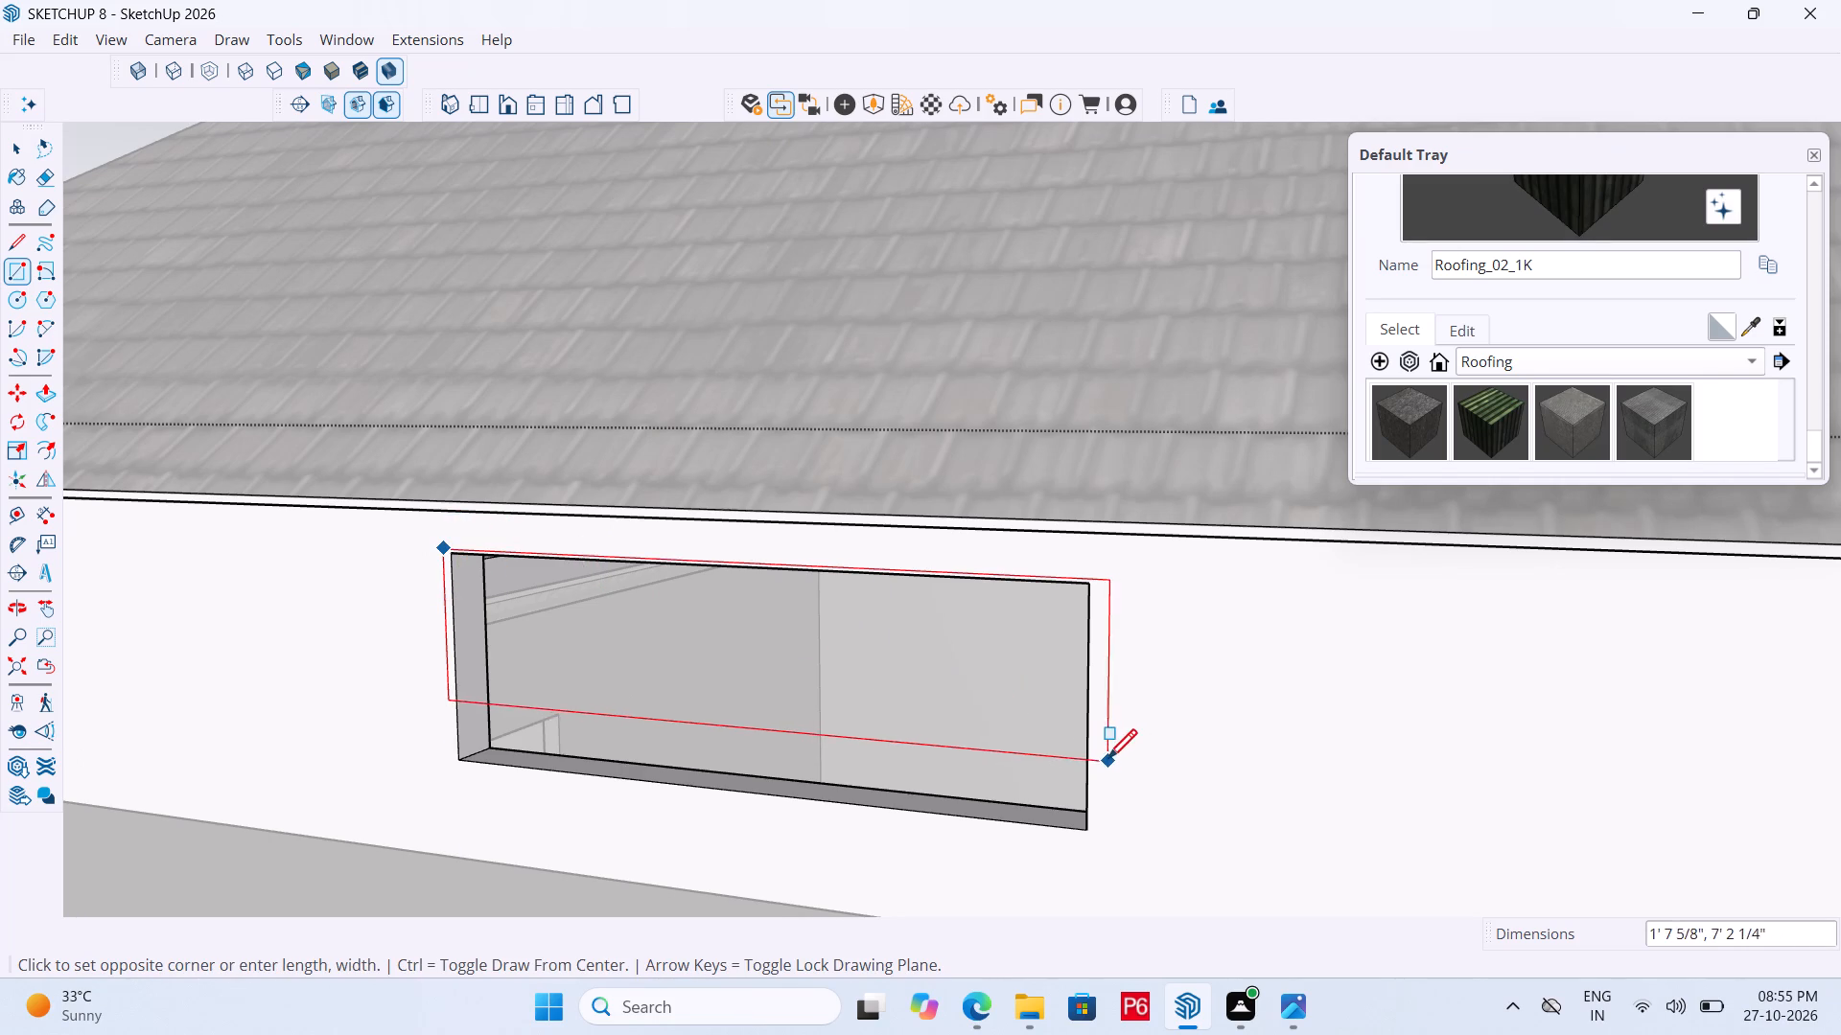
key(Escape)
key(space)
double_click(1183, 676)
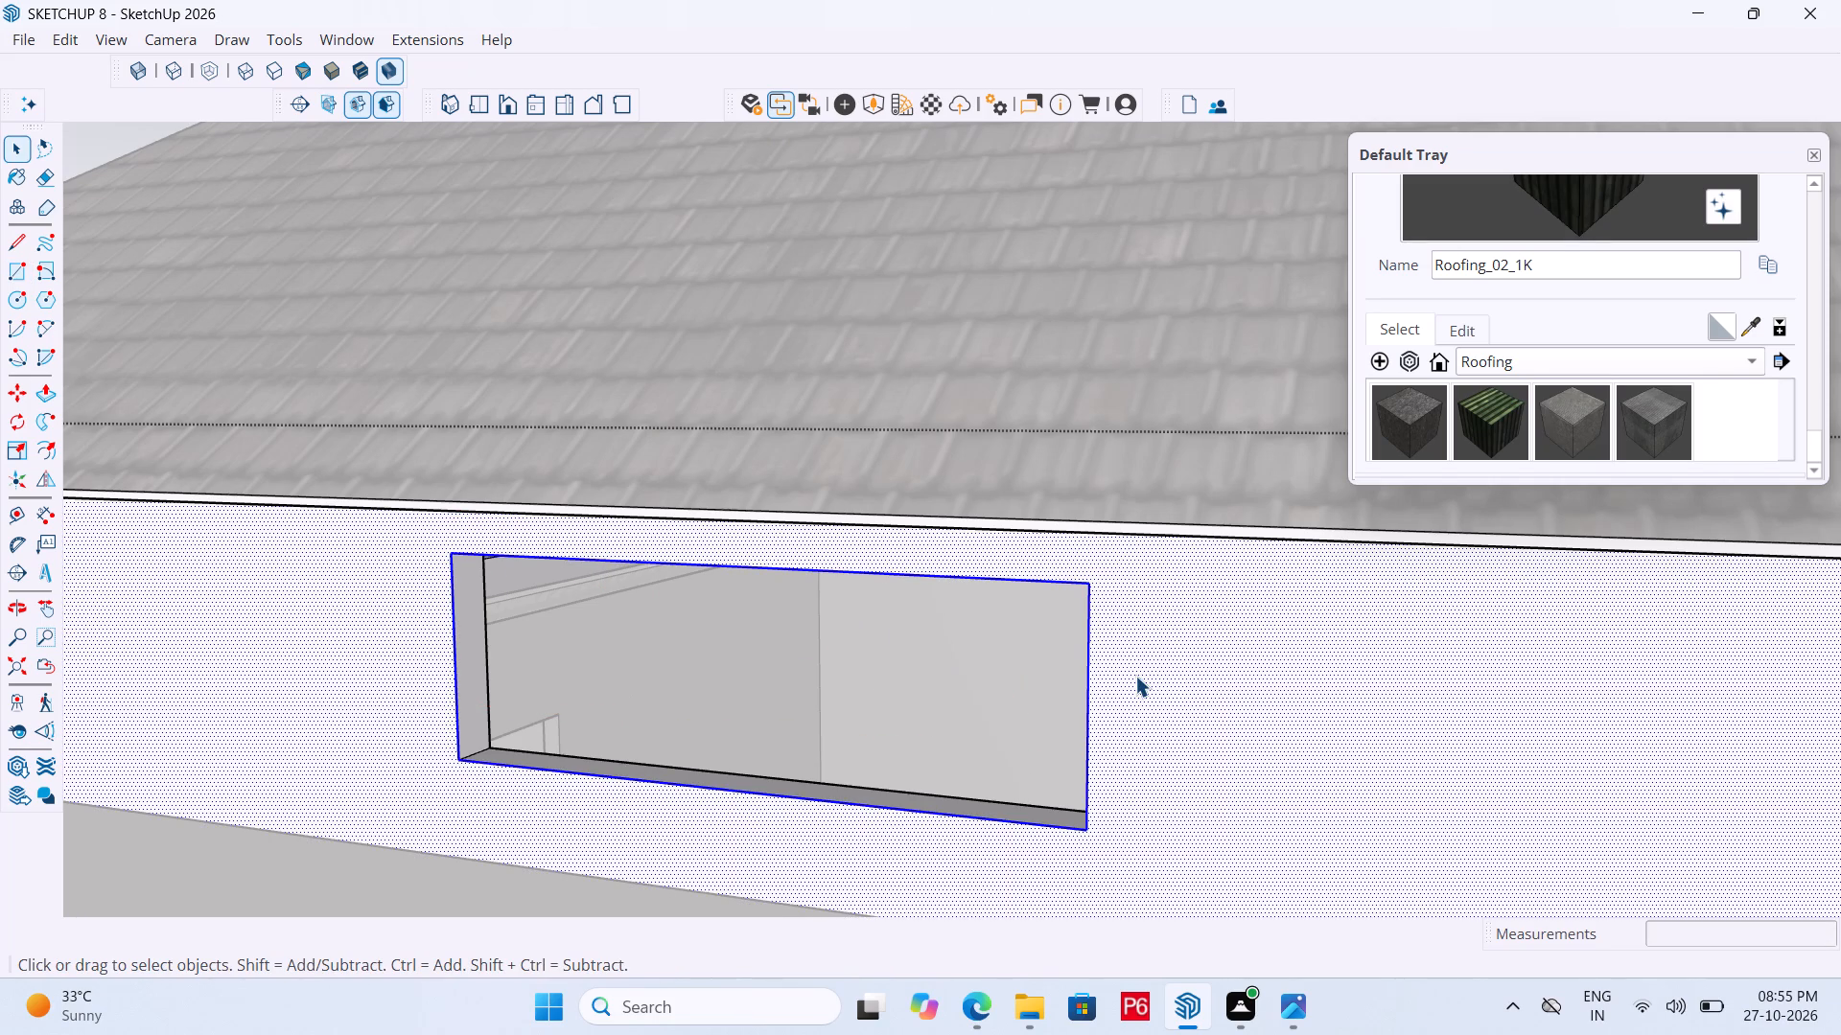
Draw a rectangle of about 6' 11" by 2' 3" between opposite corners of the opening in the positive red-axis wall.
key(r)
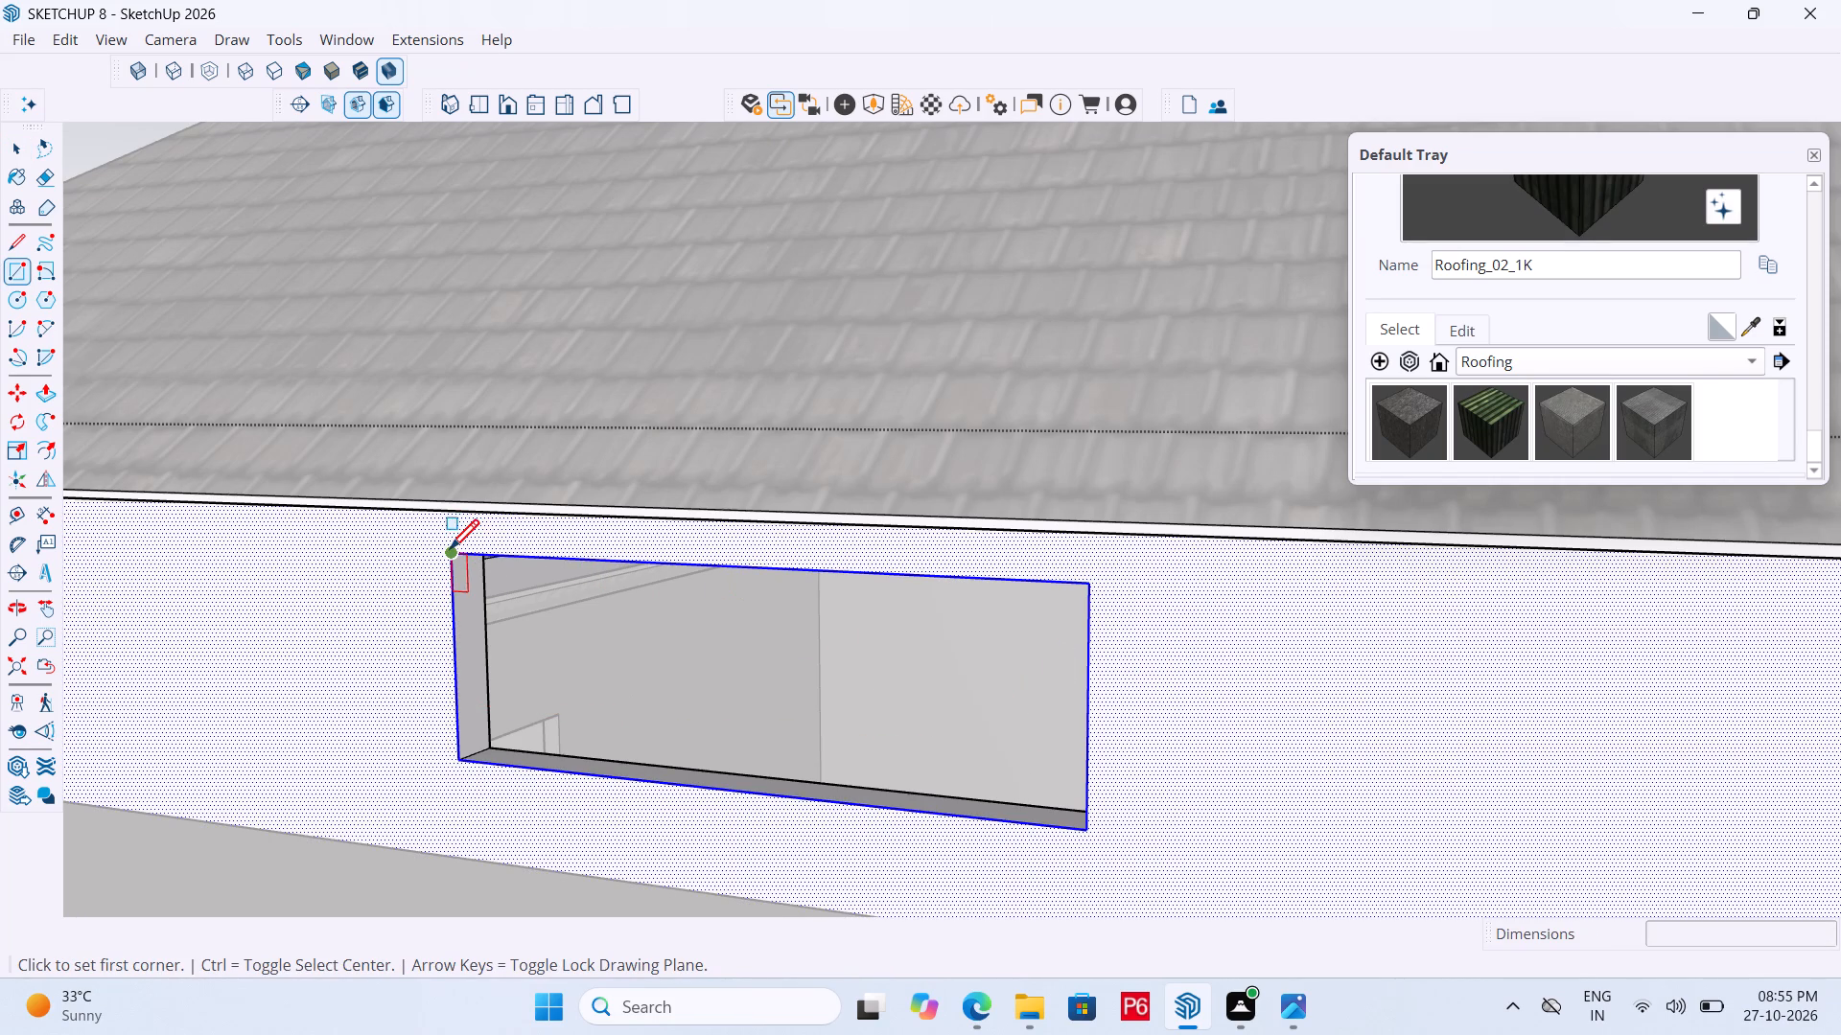
drag(450, 552, 460, 552)
click(1088, 826)
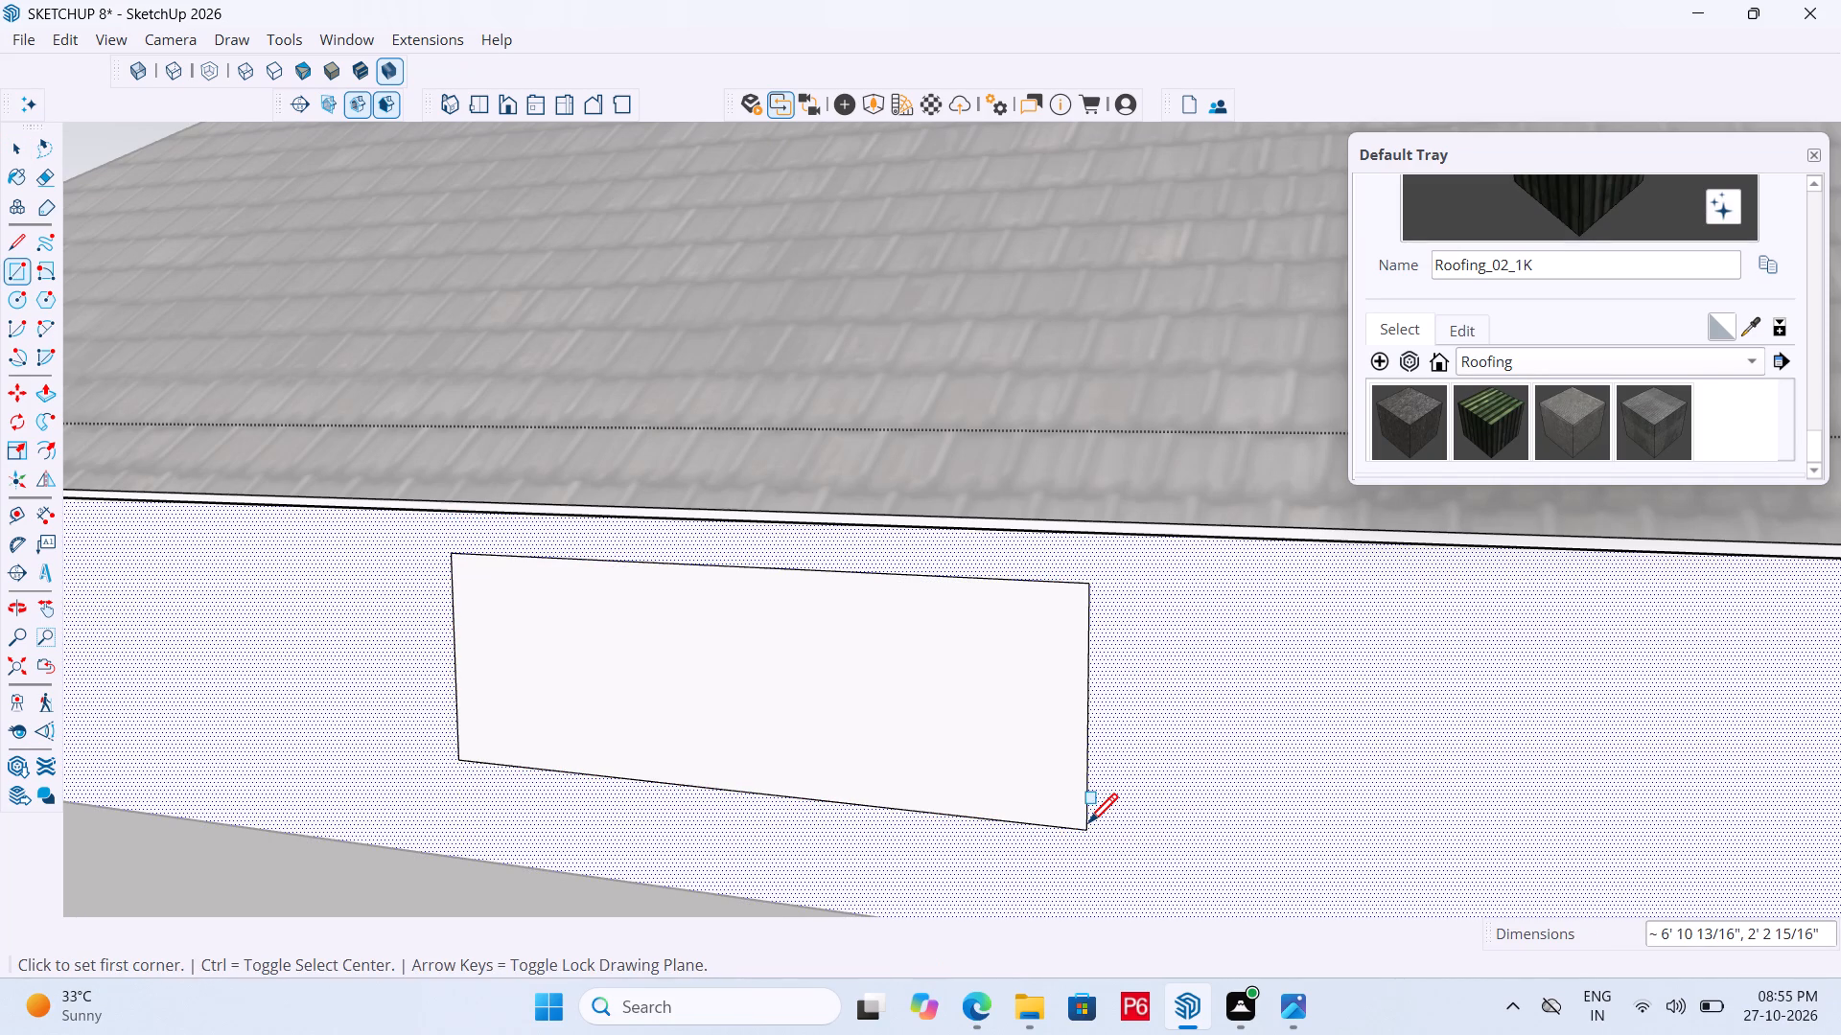
Make the rectangle filling the positive red-axis wall opening, with its bounding edges, into a group.
key(space)
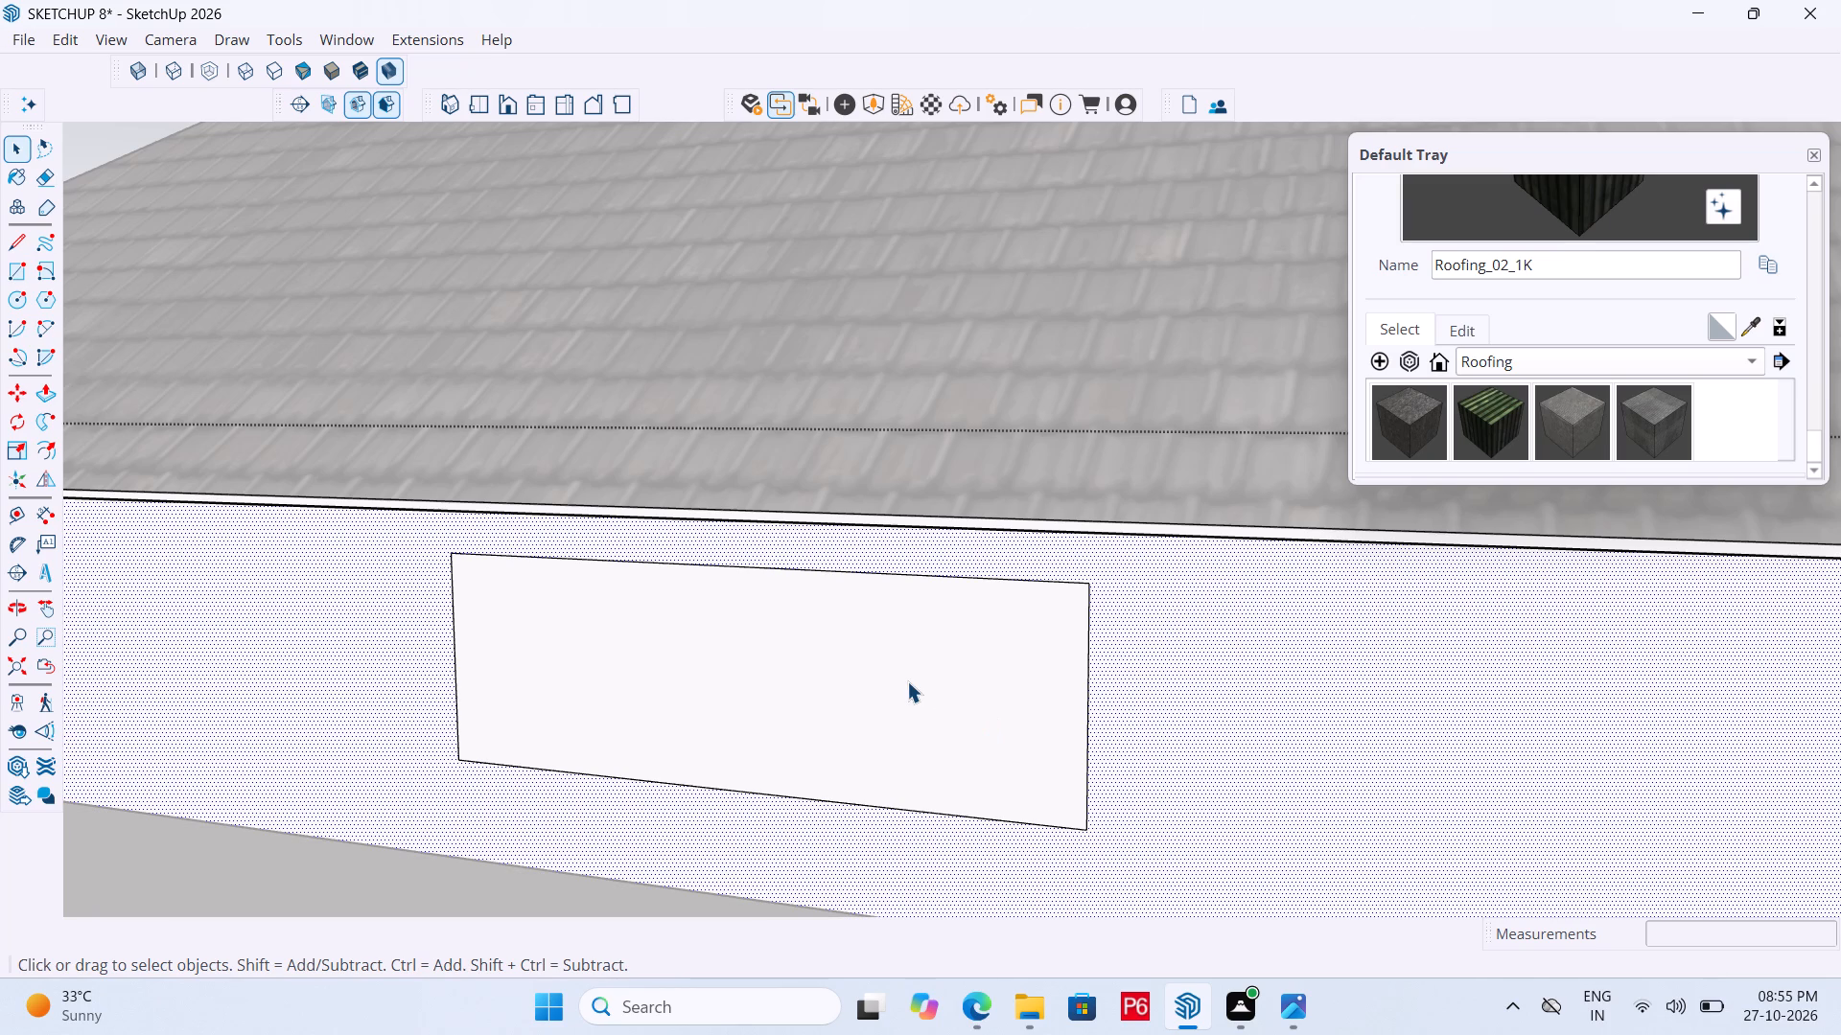
double_click(907, 681)
right_click(907, 681)
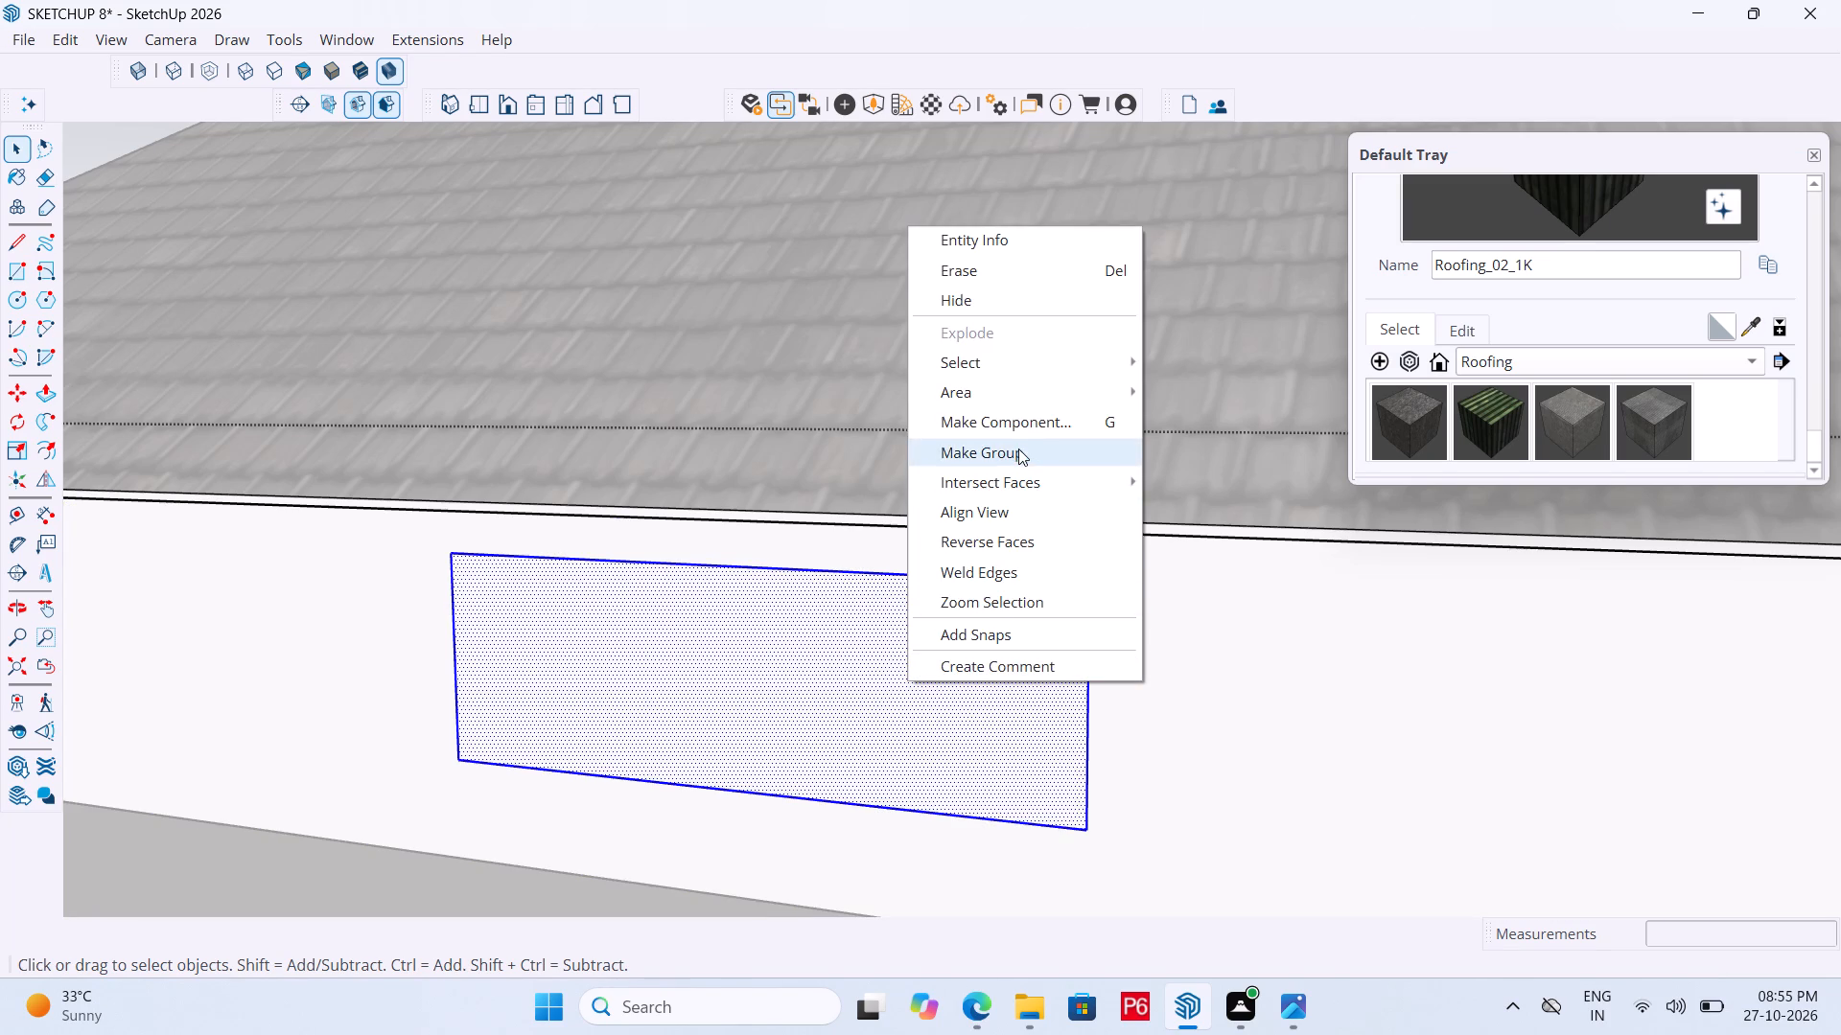
click(1018, 448)
Open the rectangle's group for editing and offset its outline 3" inward for a window frame.
double_click(942, 754)
click(890, 692)
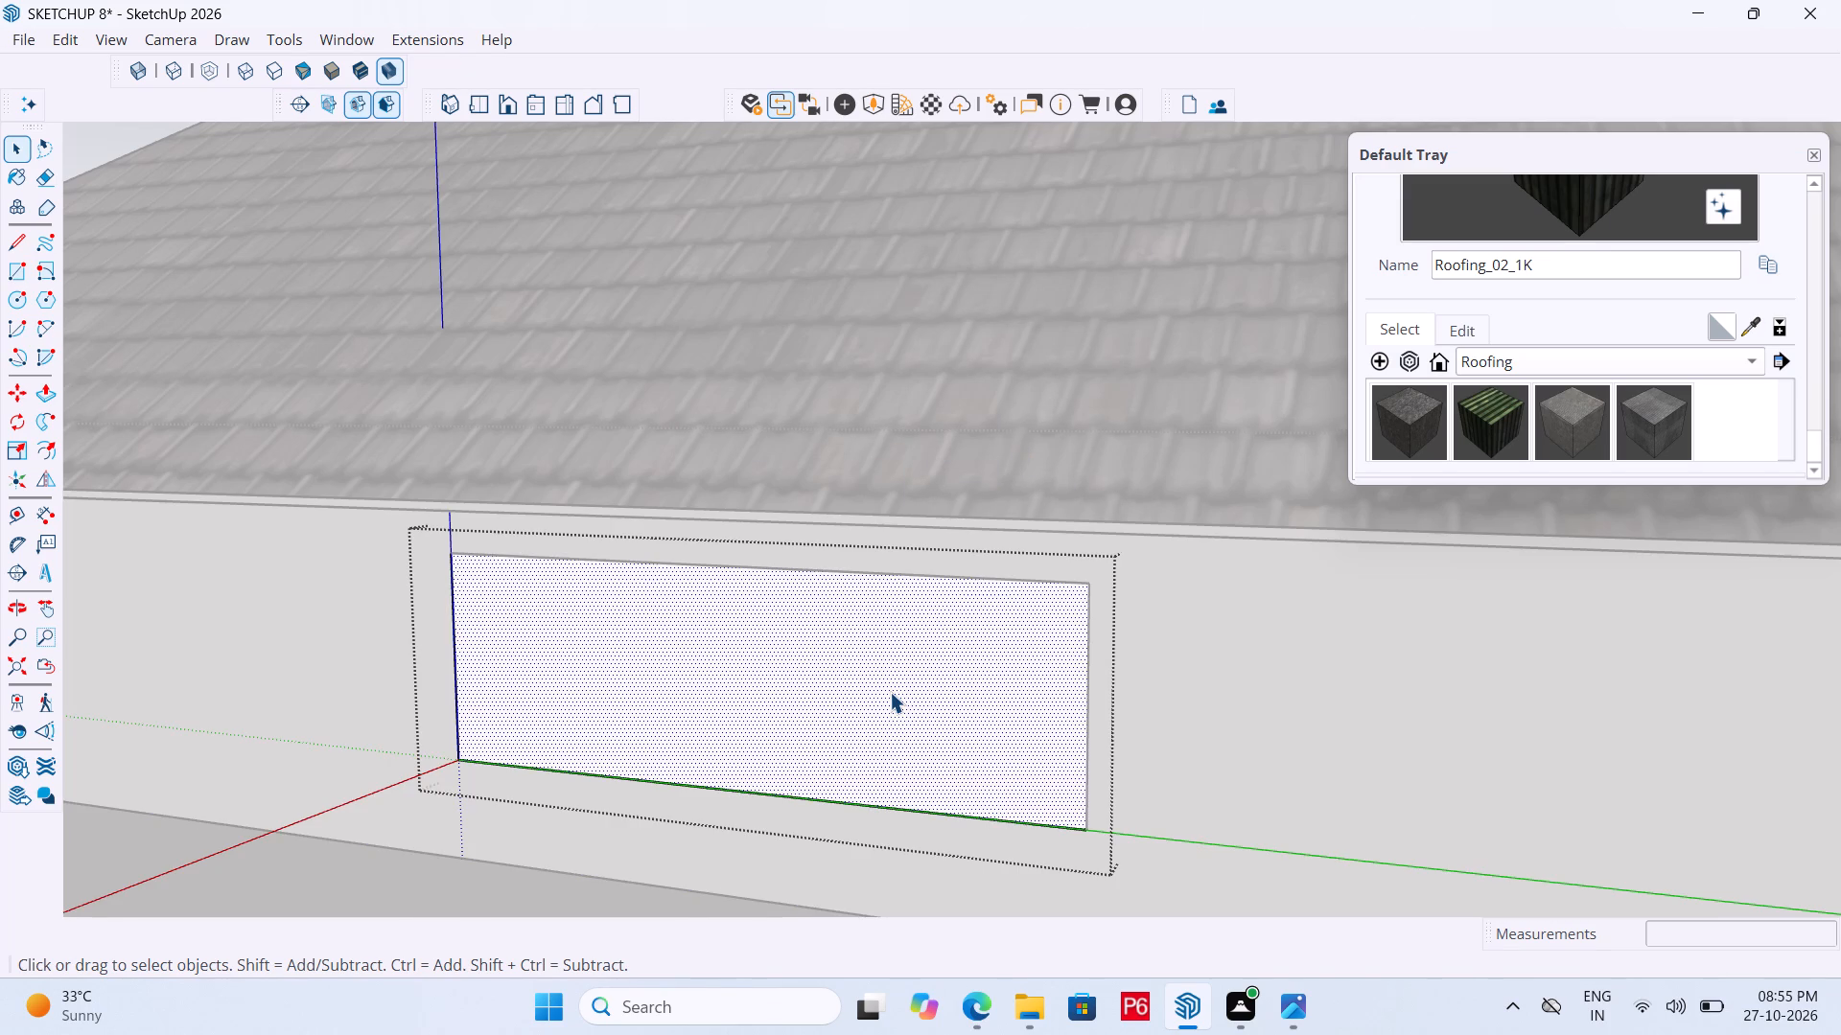
double_click(45, 456)
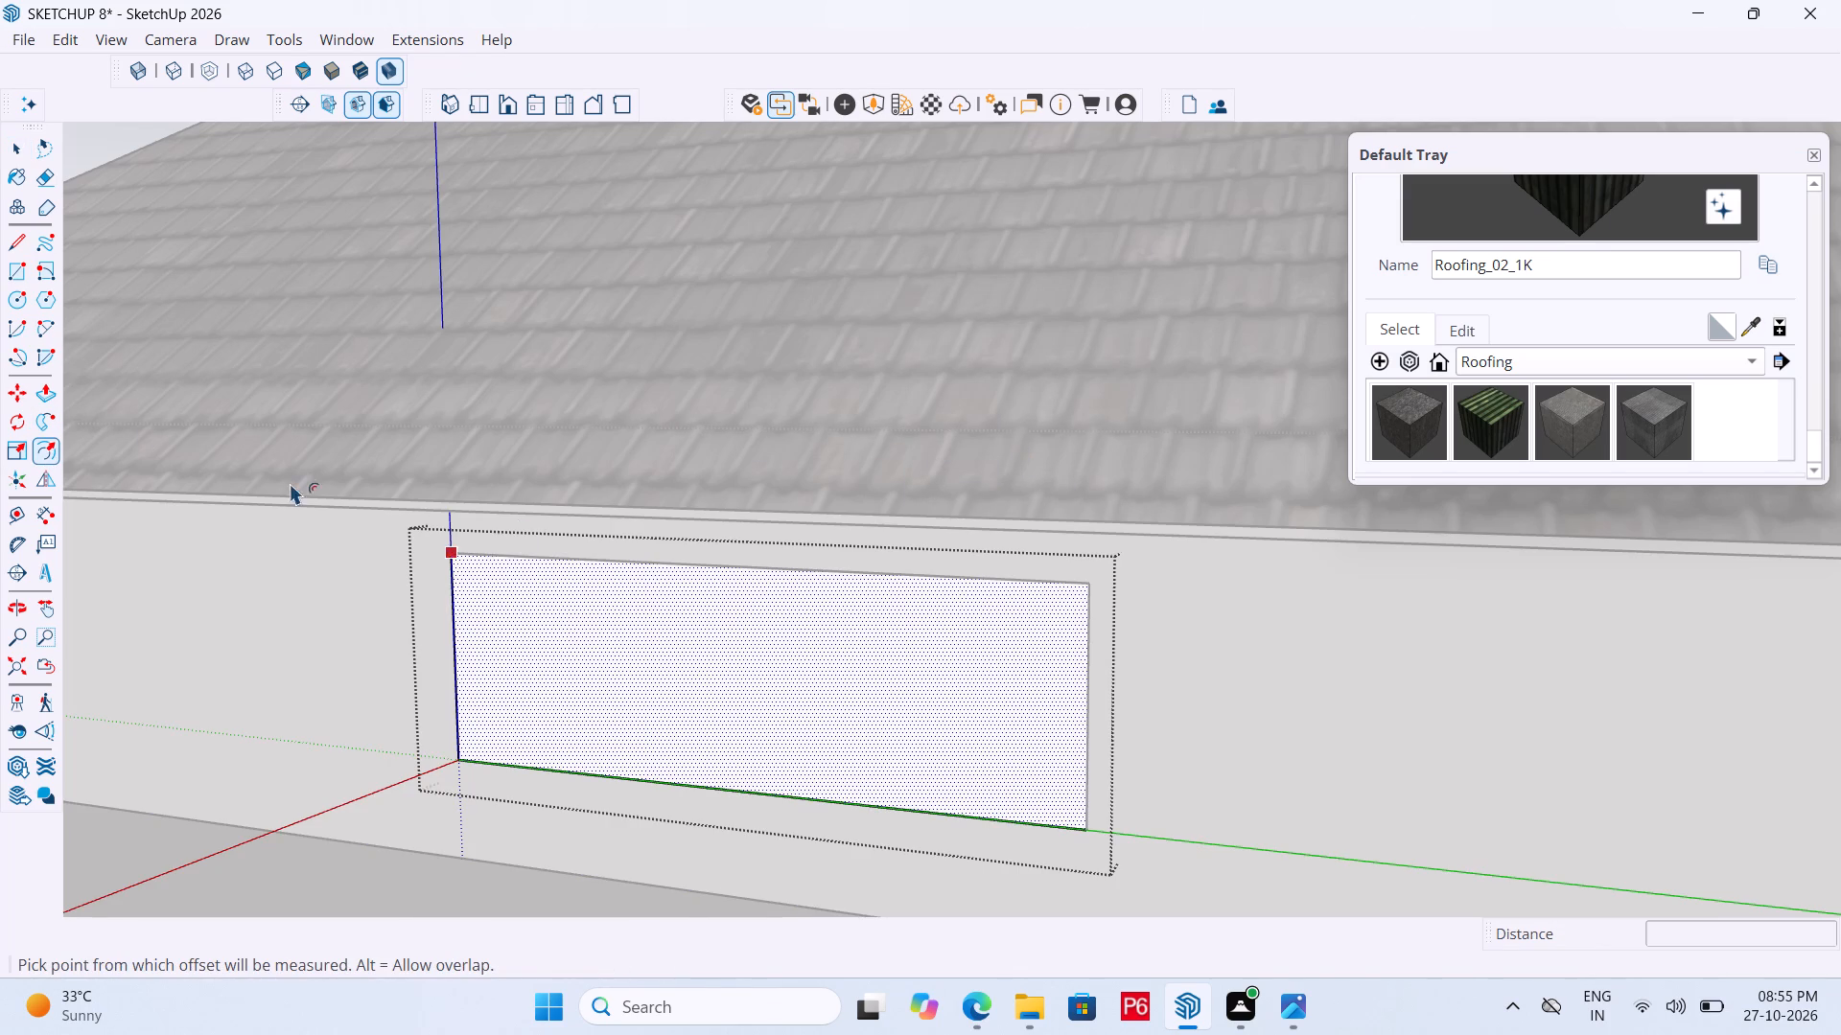
click(746, 622)
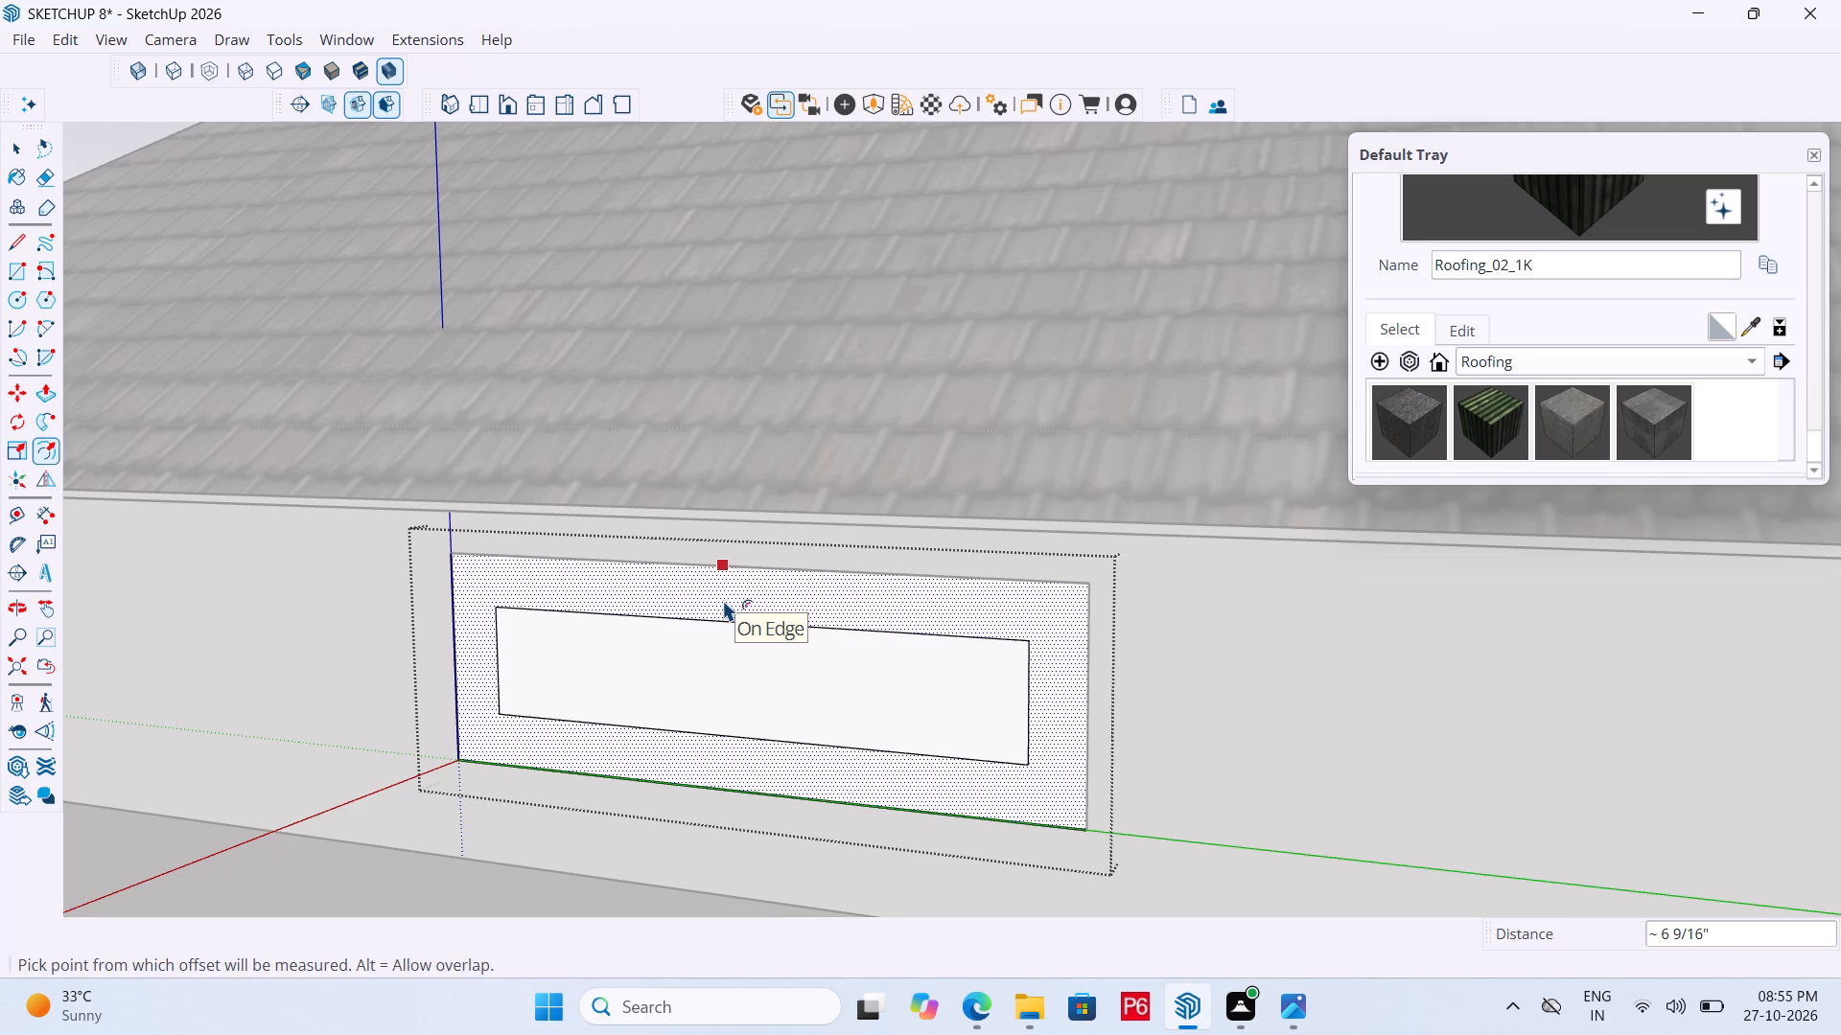
key(ctrl+z)
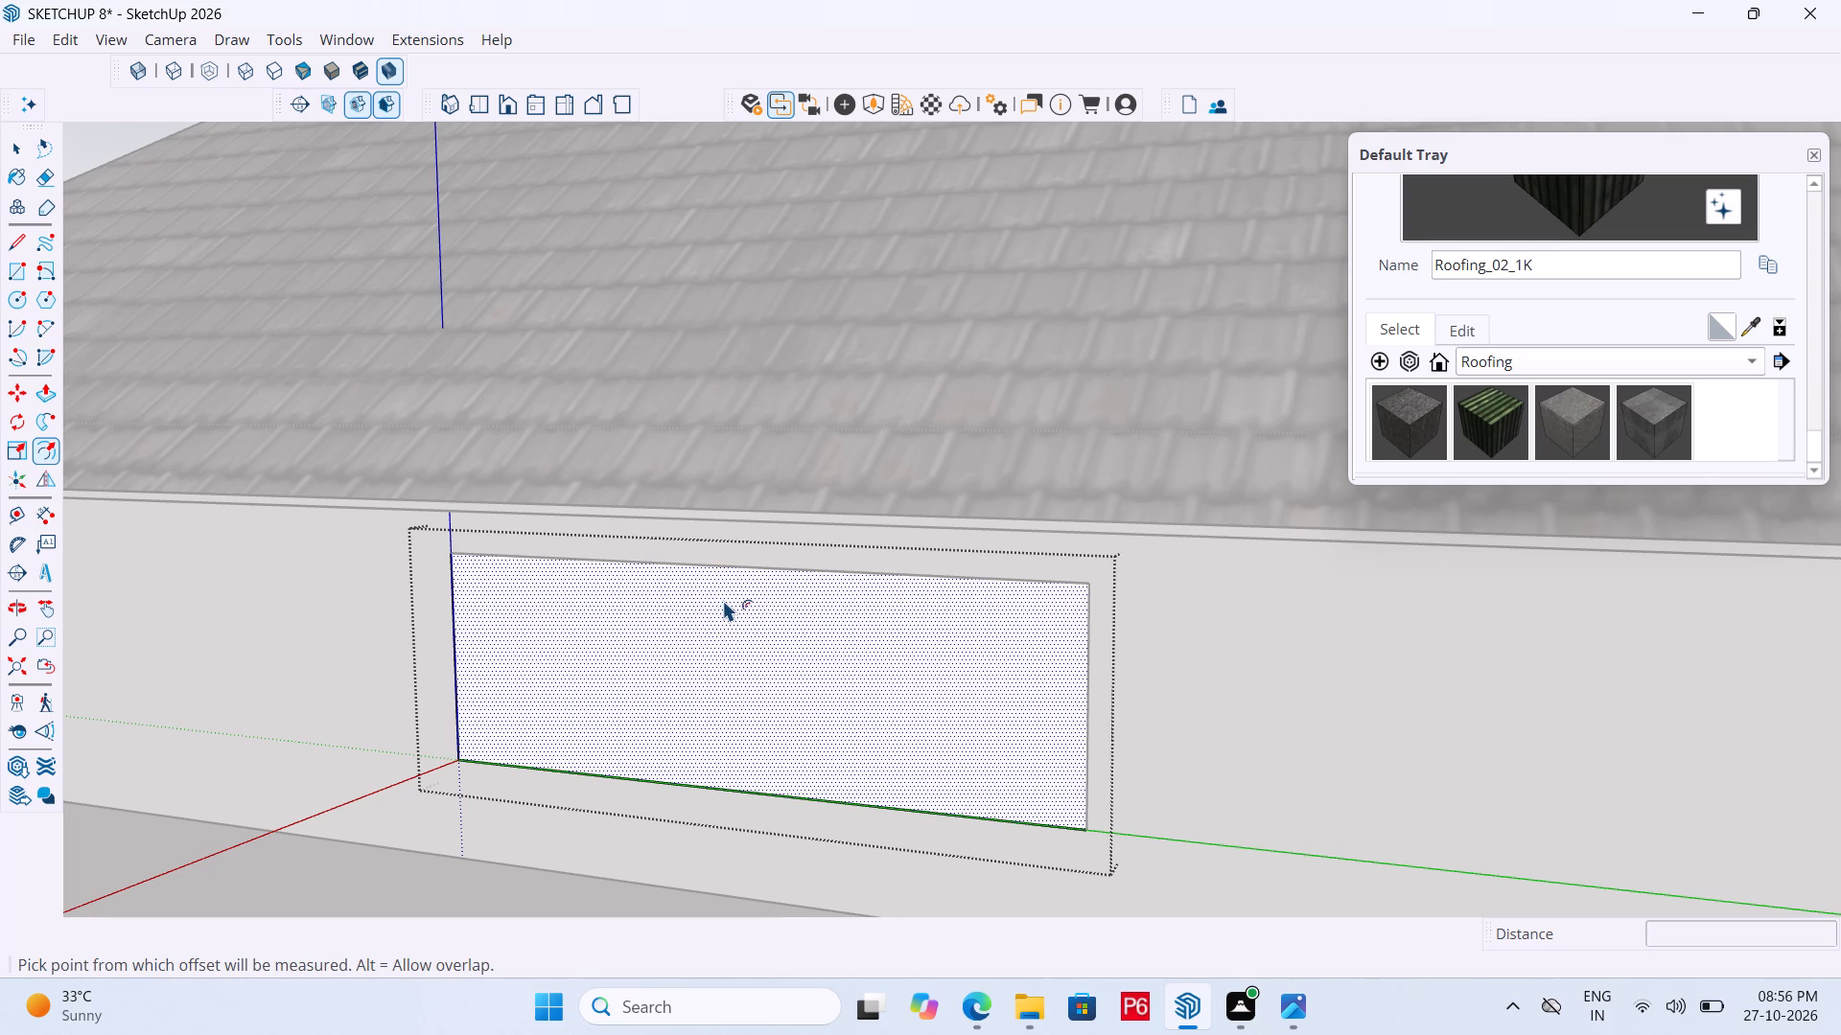
click(733, 619)
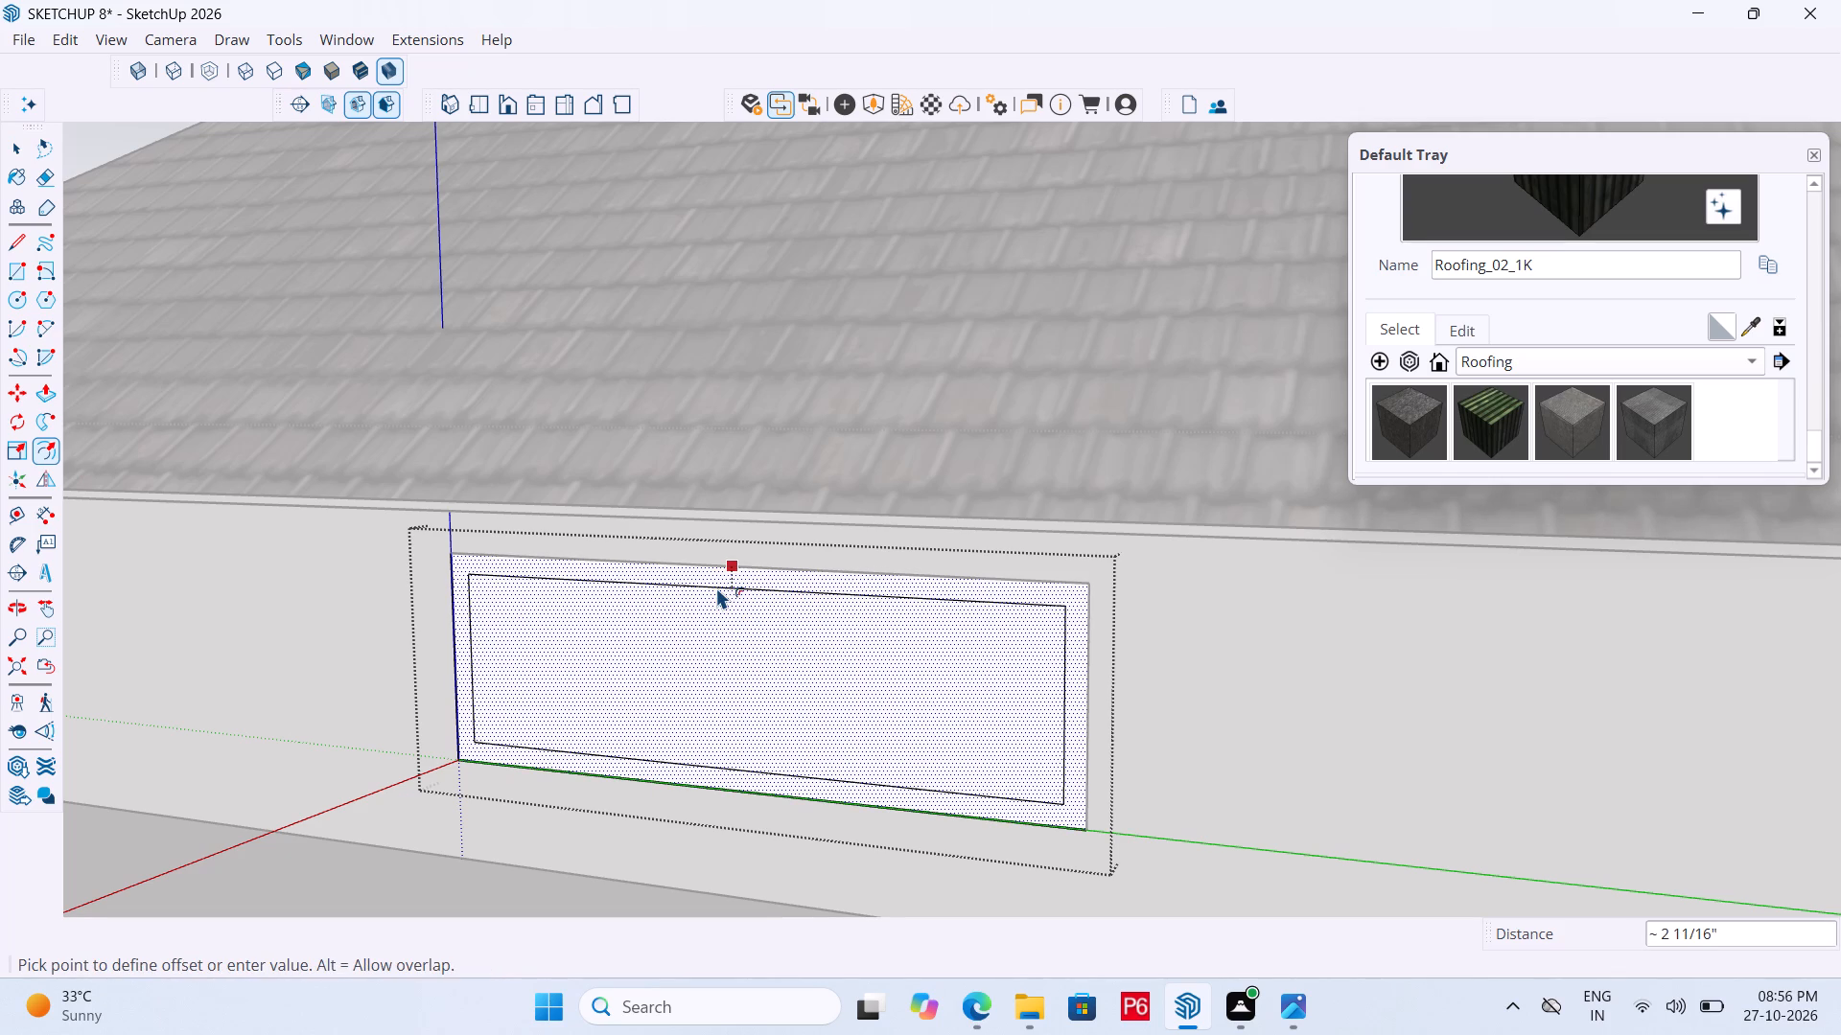
text(3")
key(Return)
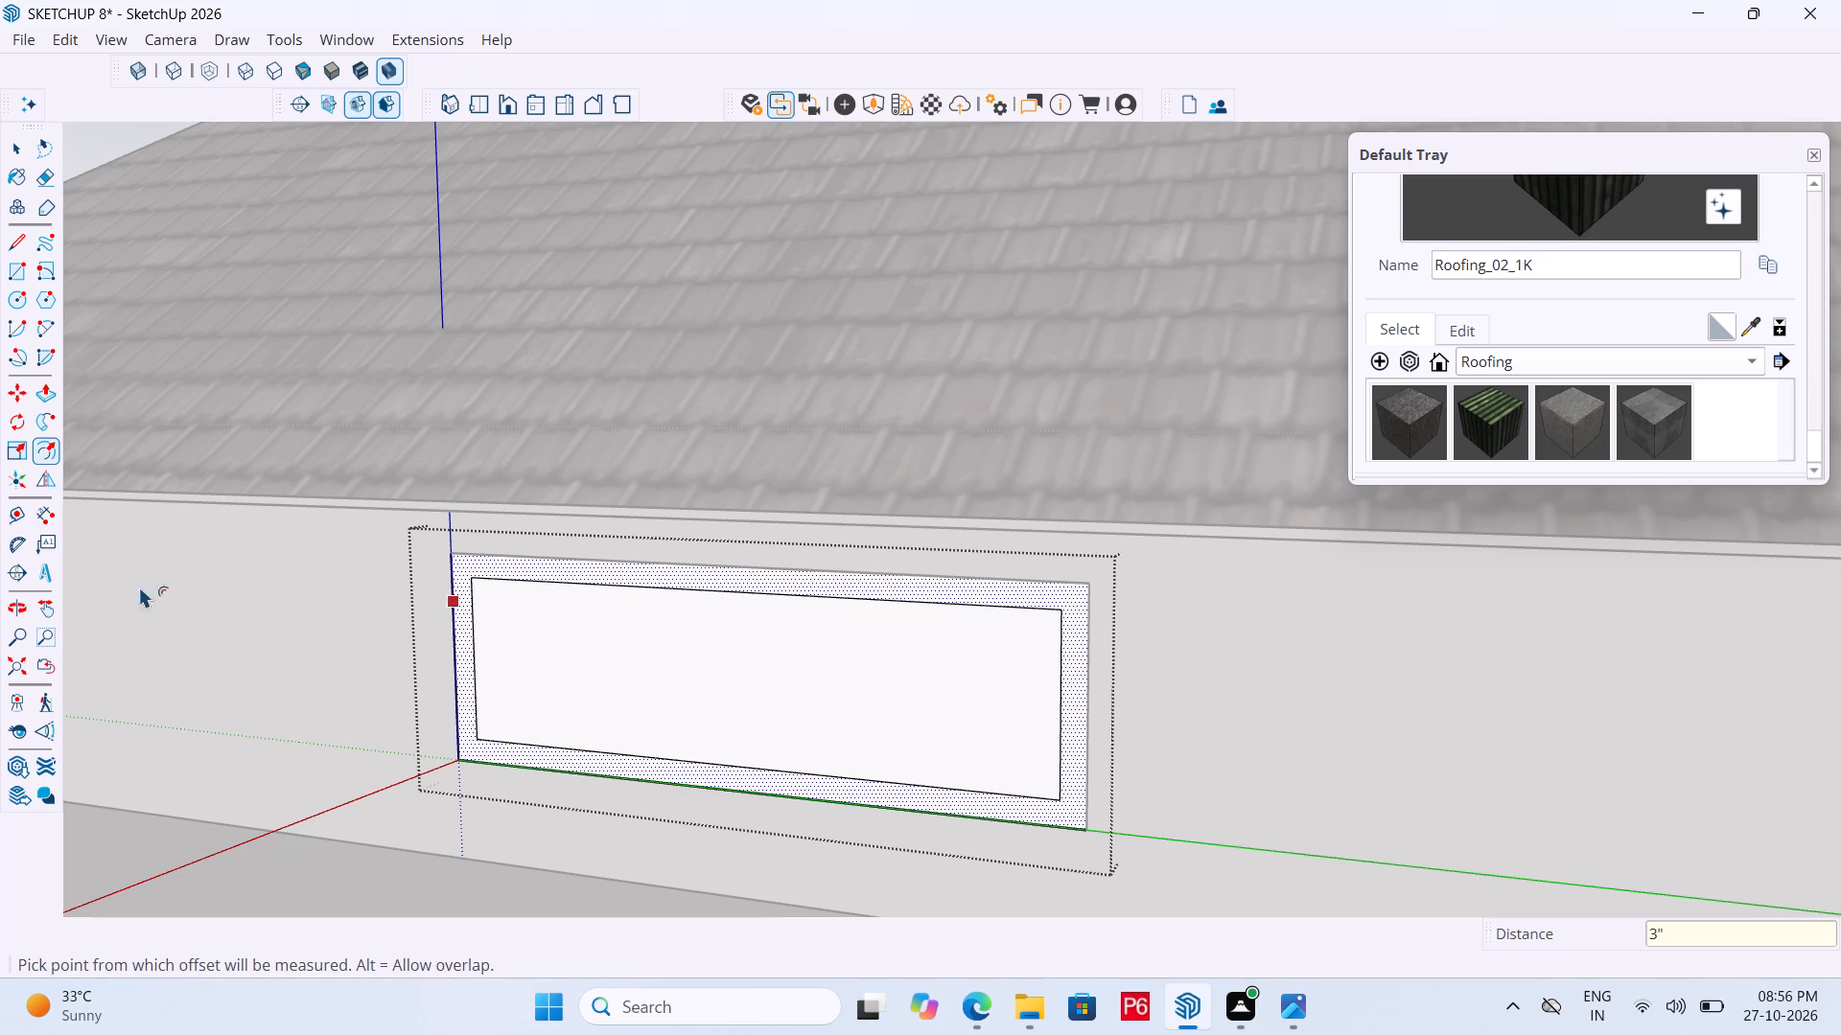
Paint the window's frame border with the Wood_Veneer_15_1K material from the Wood collection.
click(1571, 372)
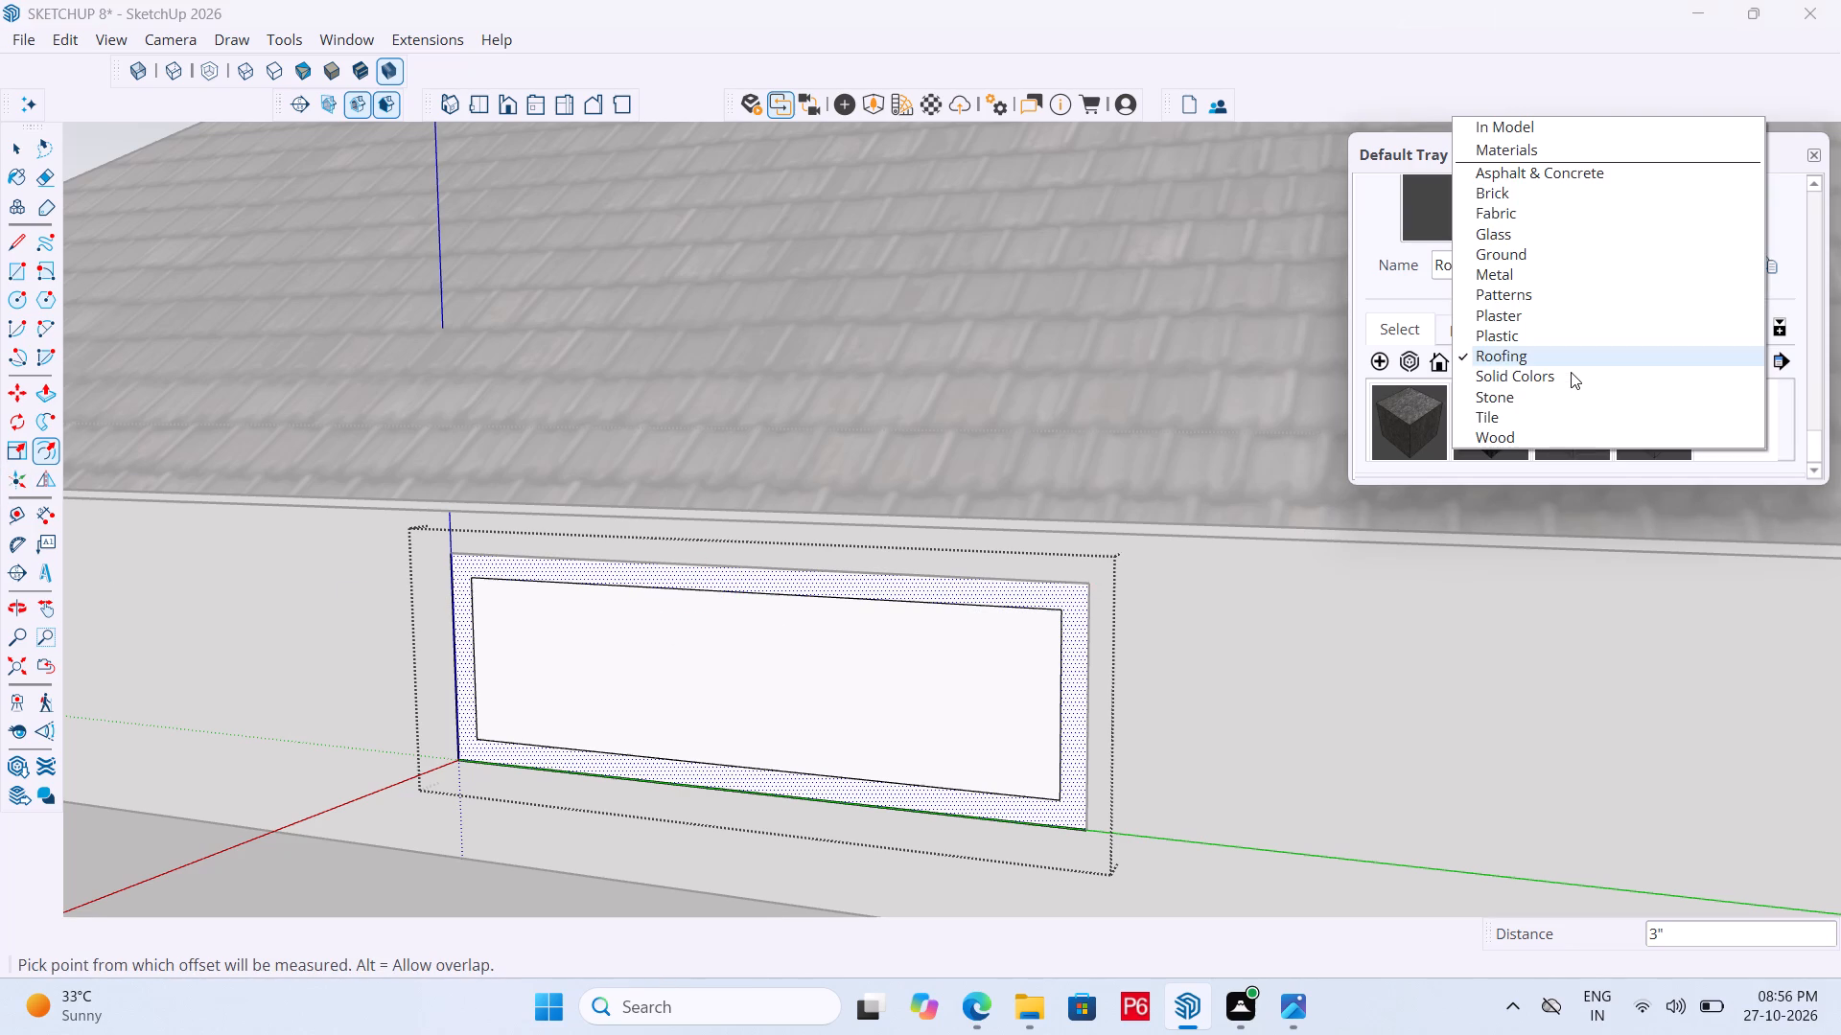
click(1563, 379)
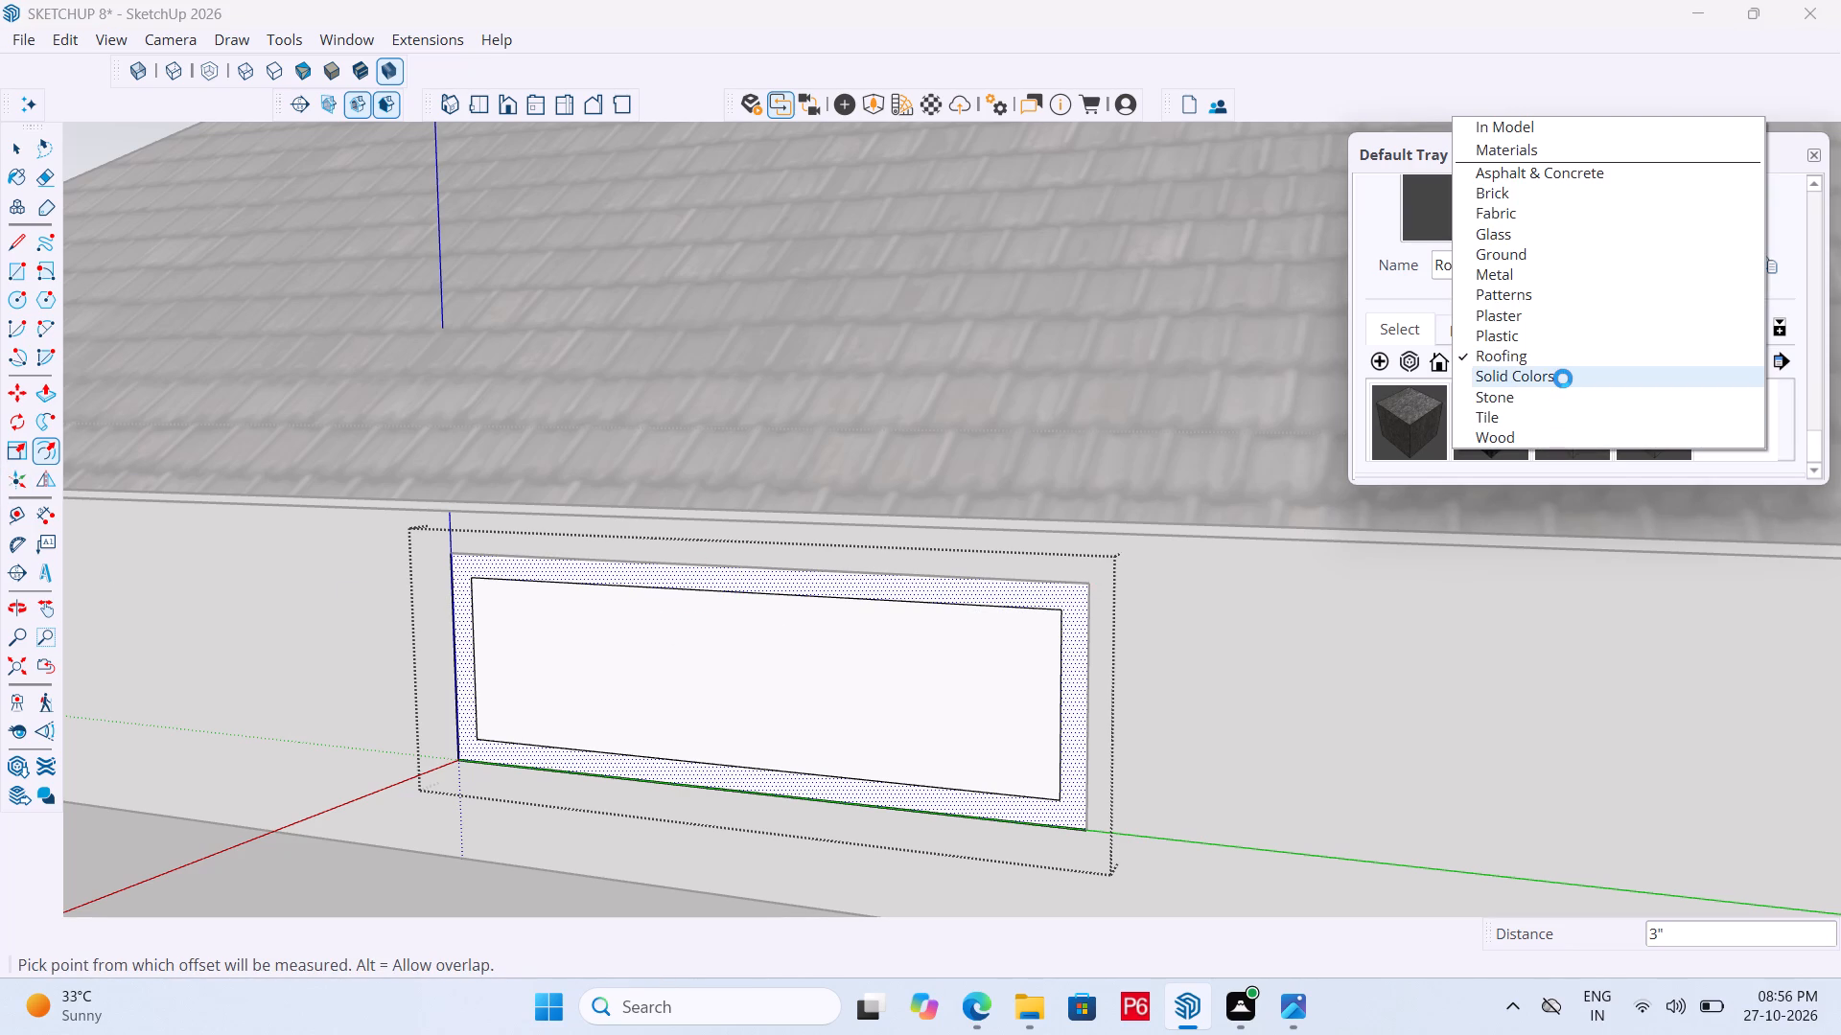
scroll(1573, 379, down, 6)
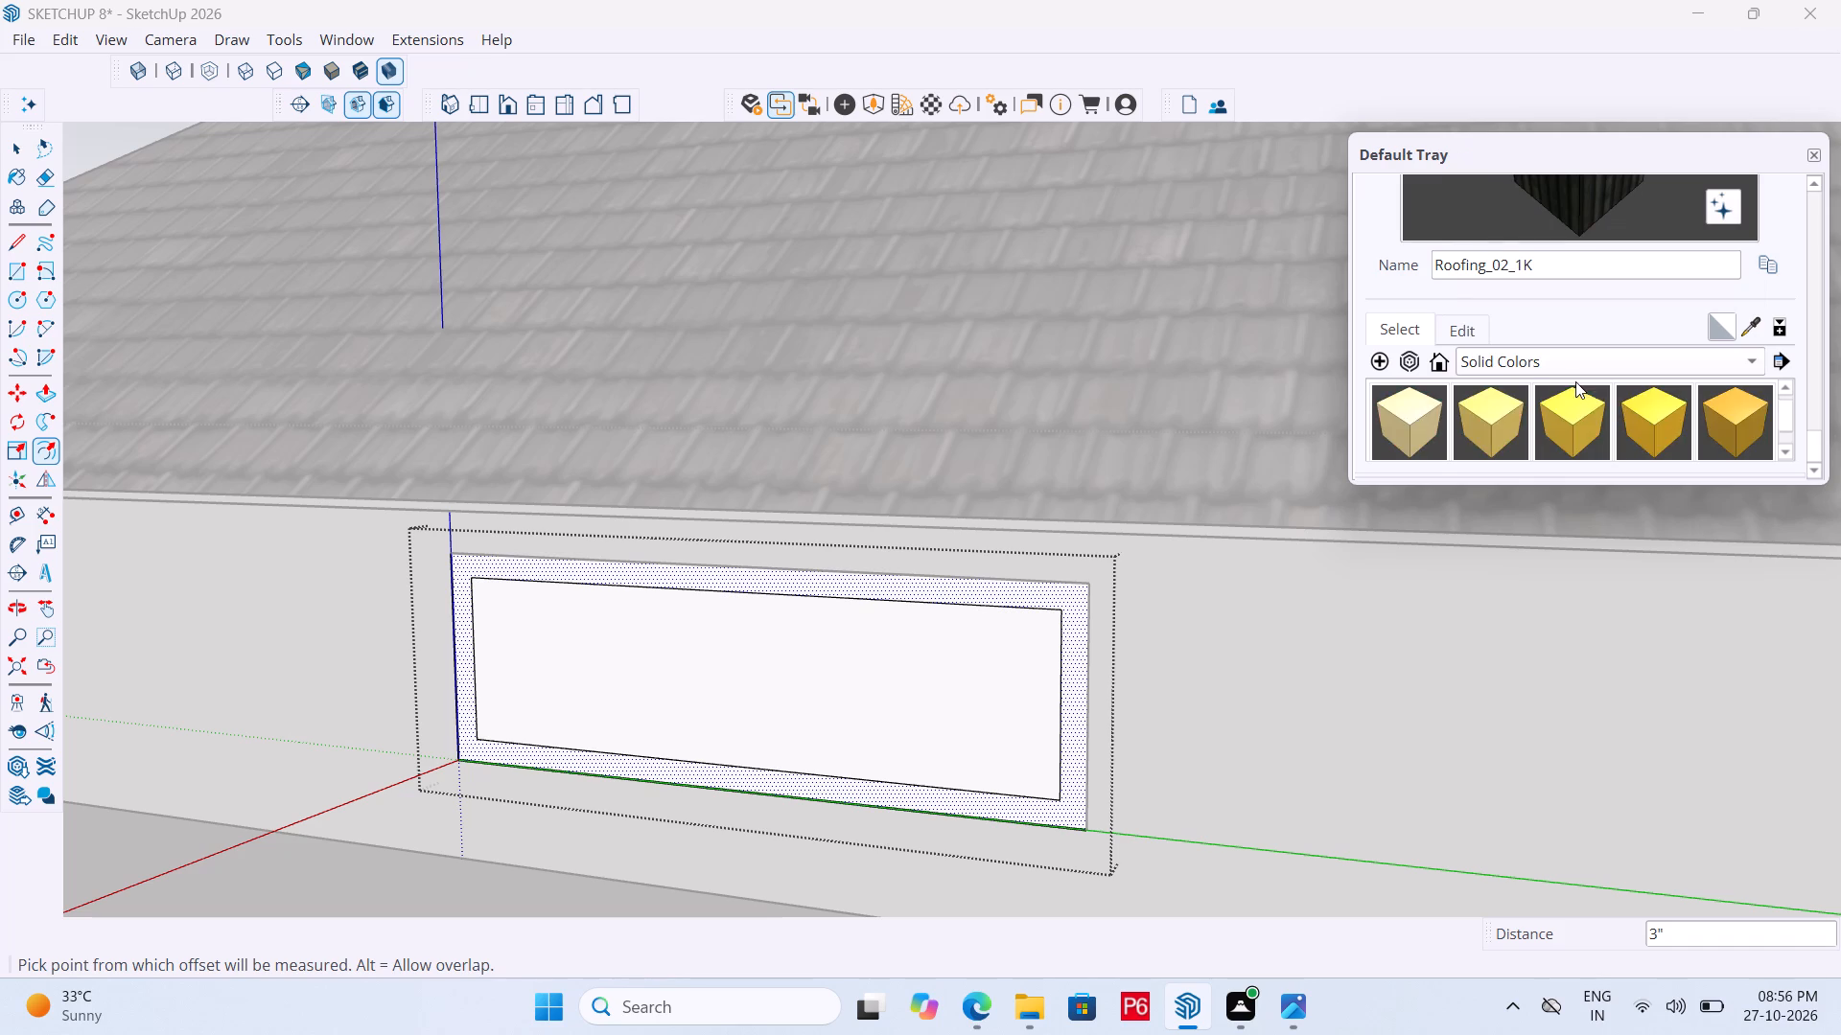
scroll(1613, 390, down, 11)
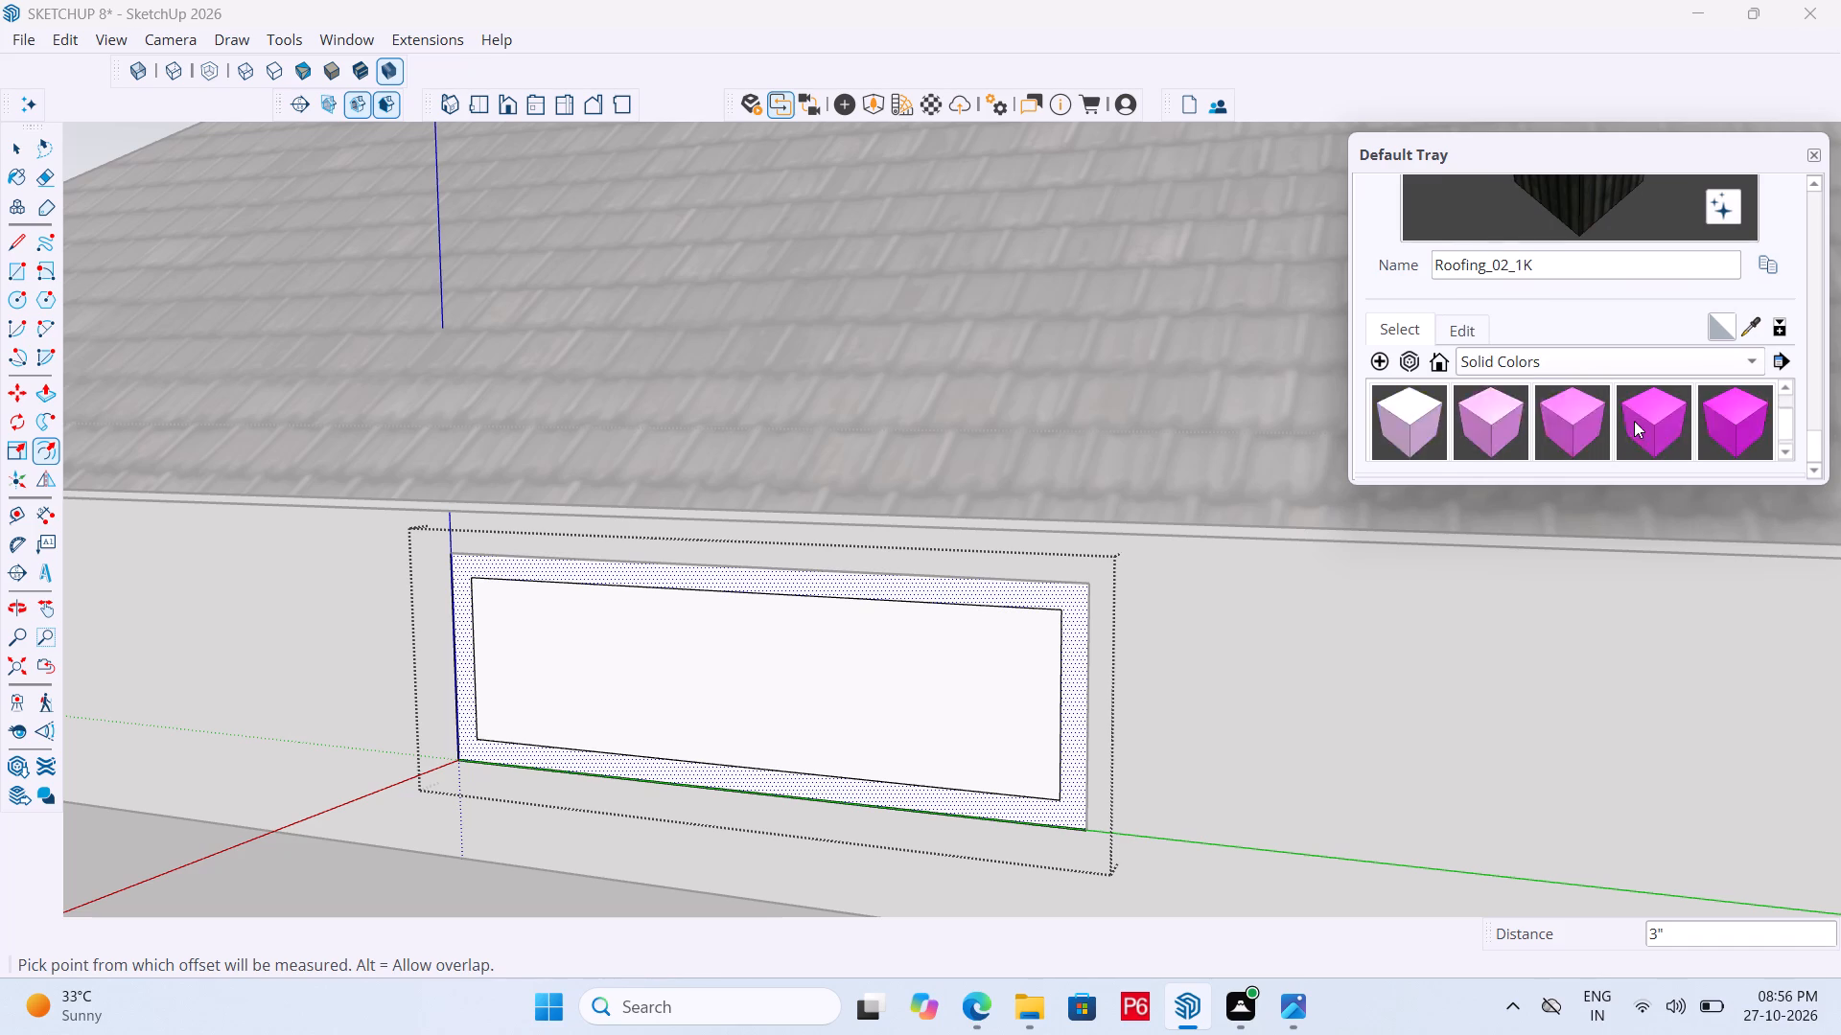
scroll(1634, 421, down, 8)
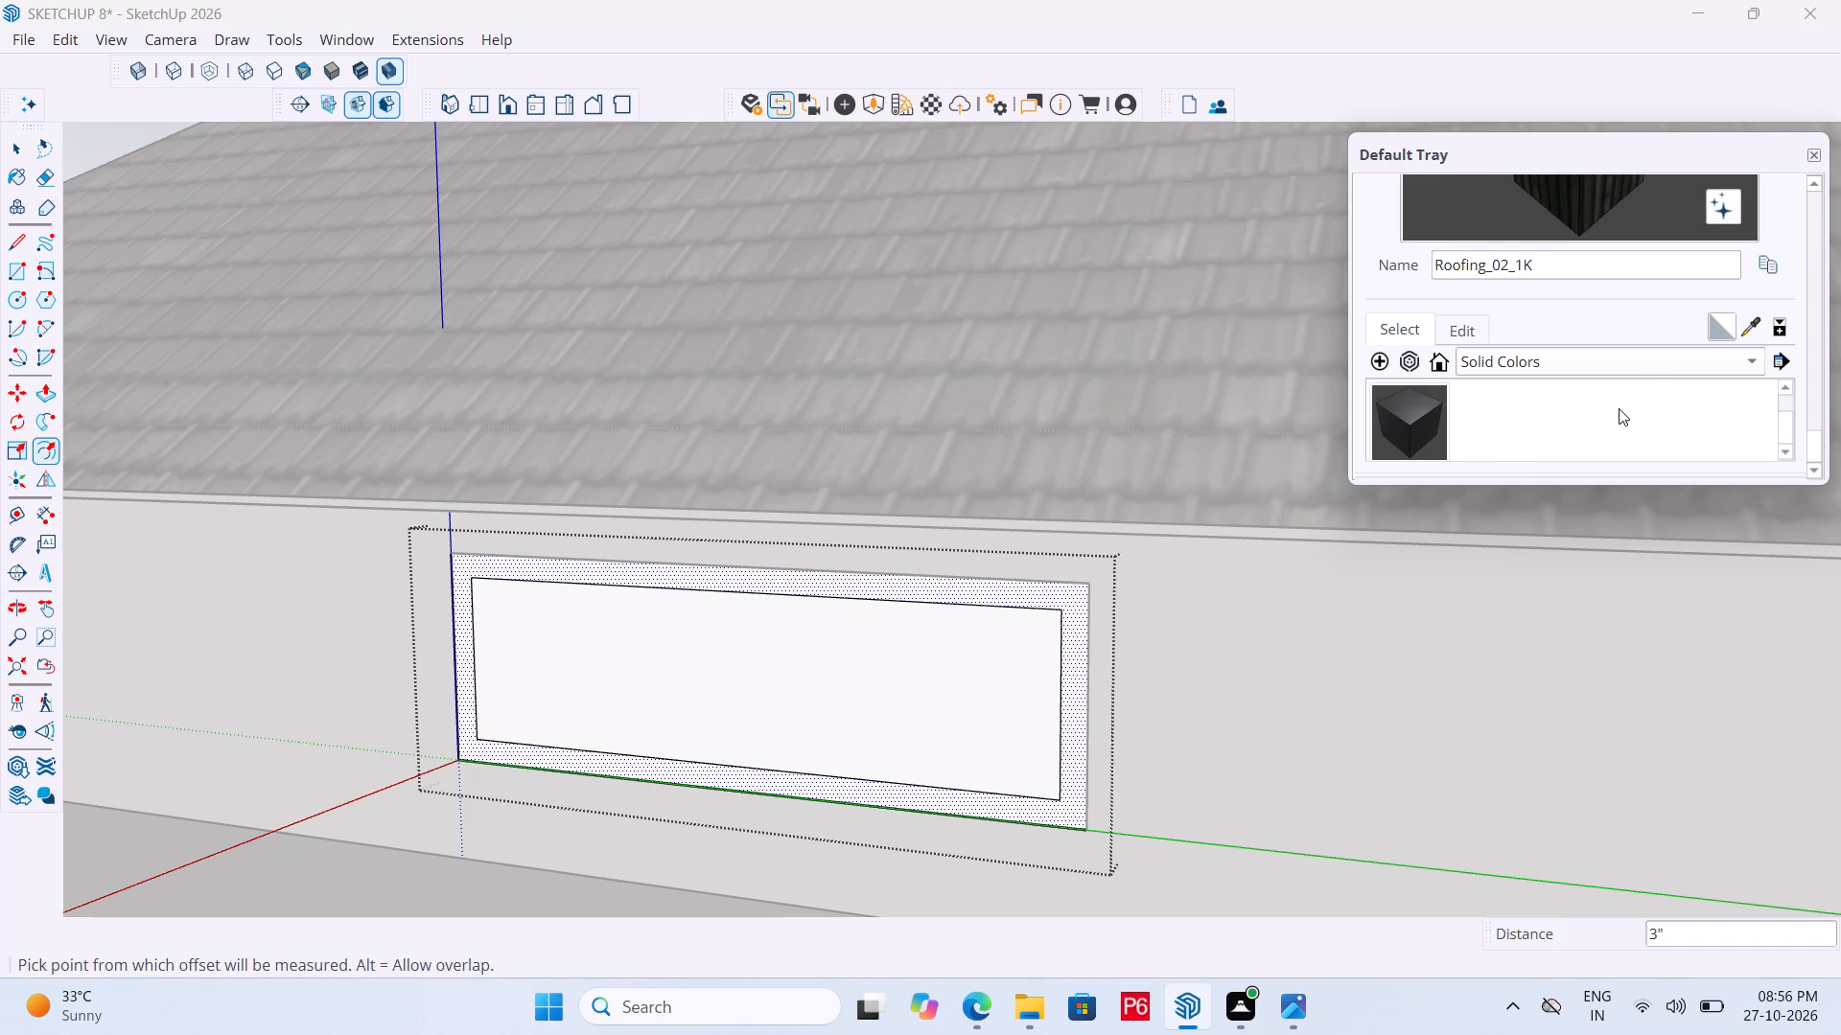
click(1661, 369)
click(1548, 418)
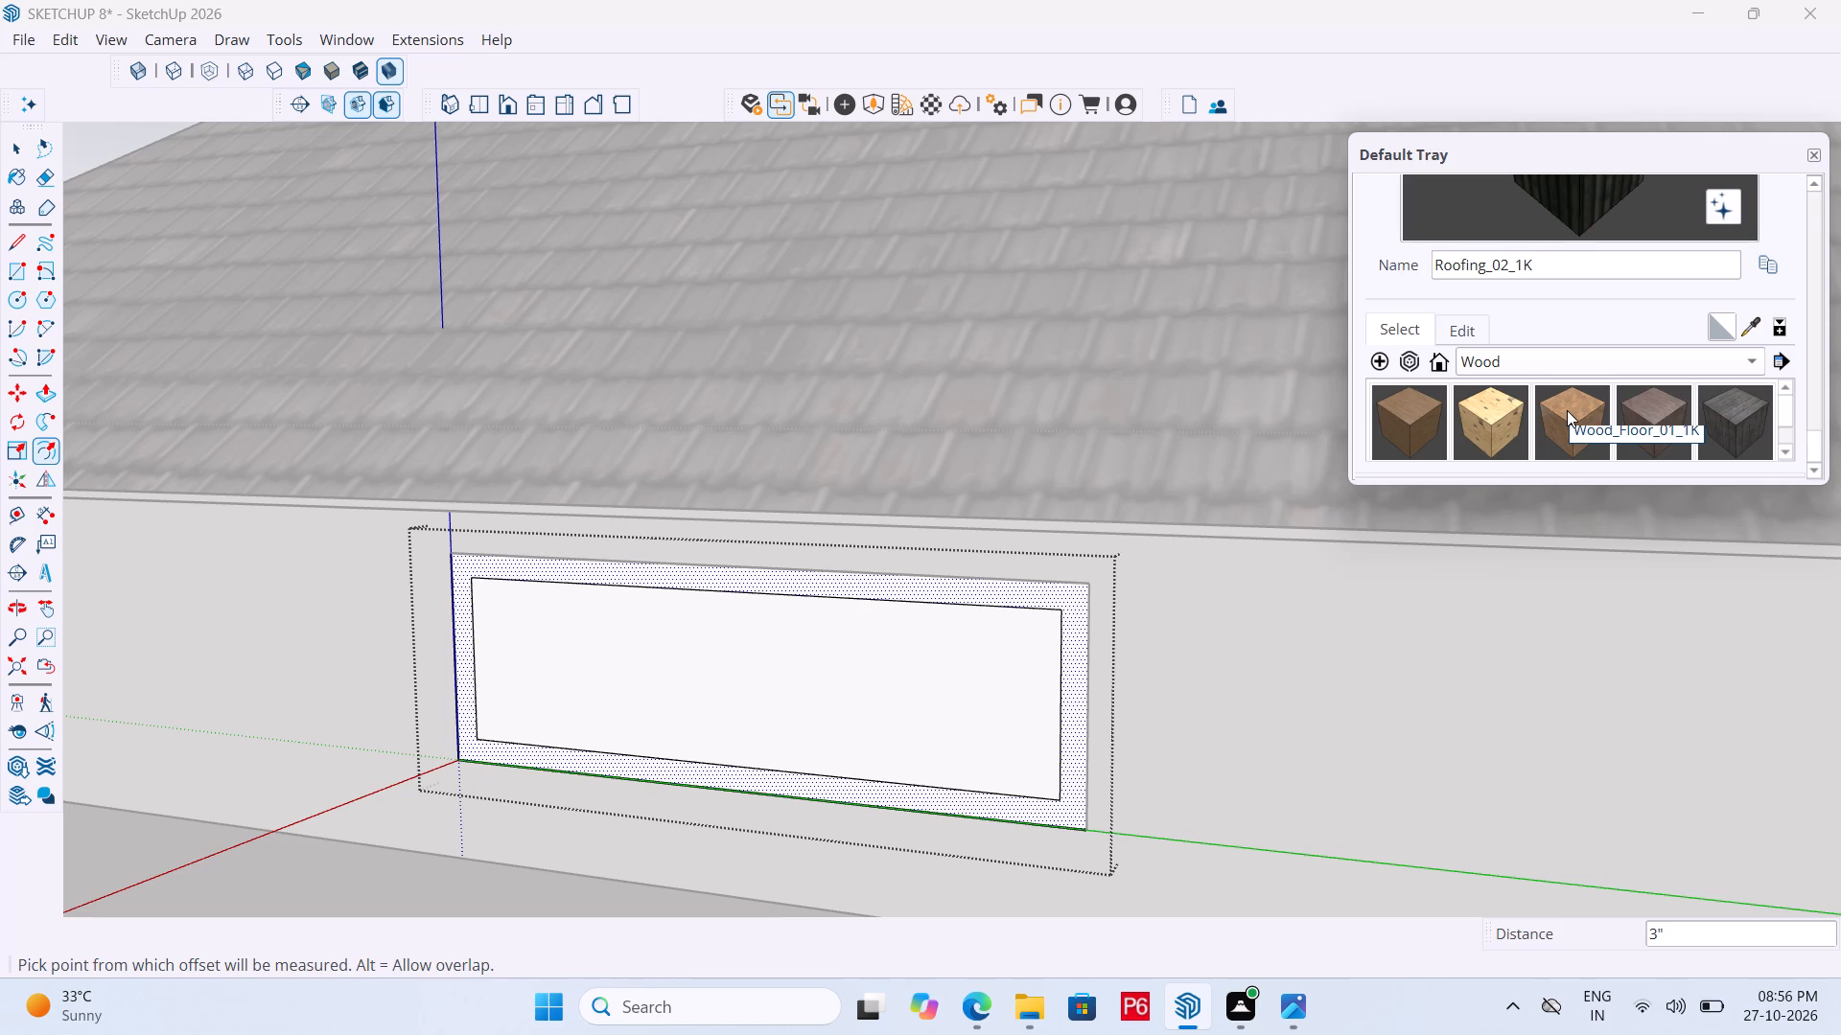
scroll(1567, 410, down, 3)
click(1427, 410)
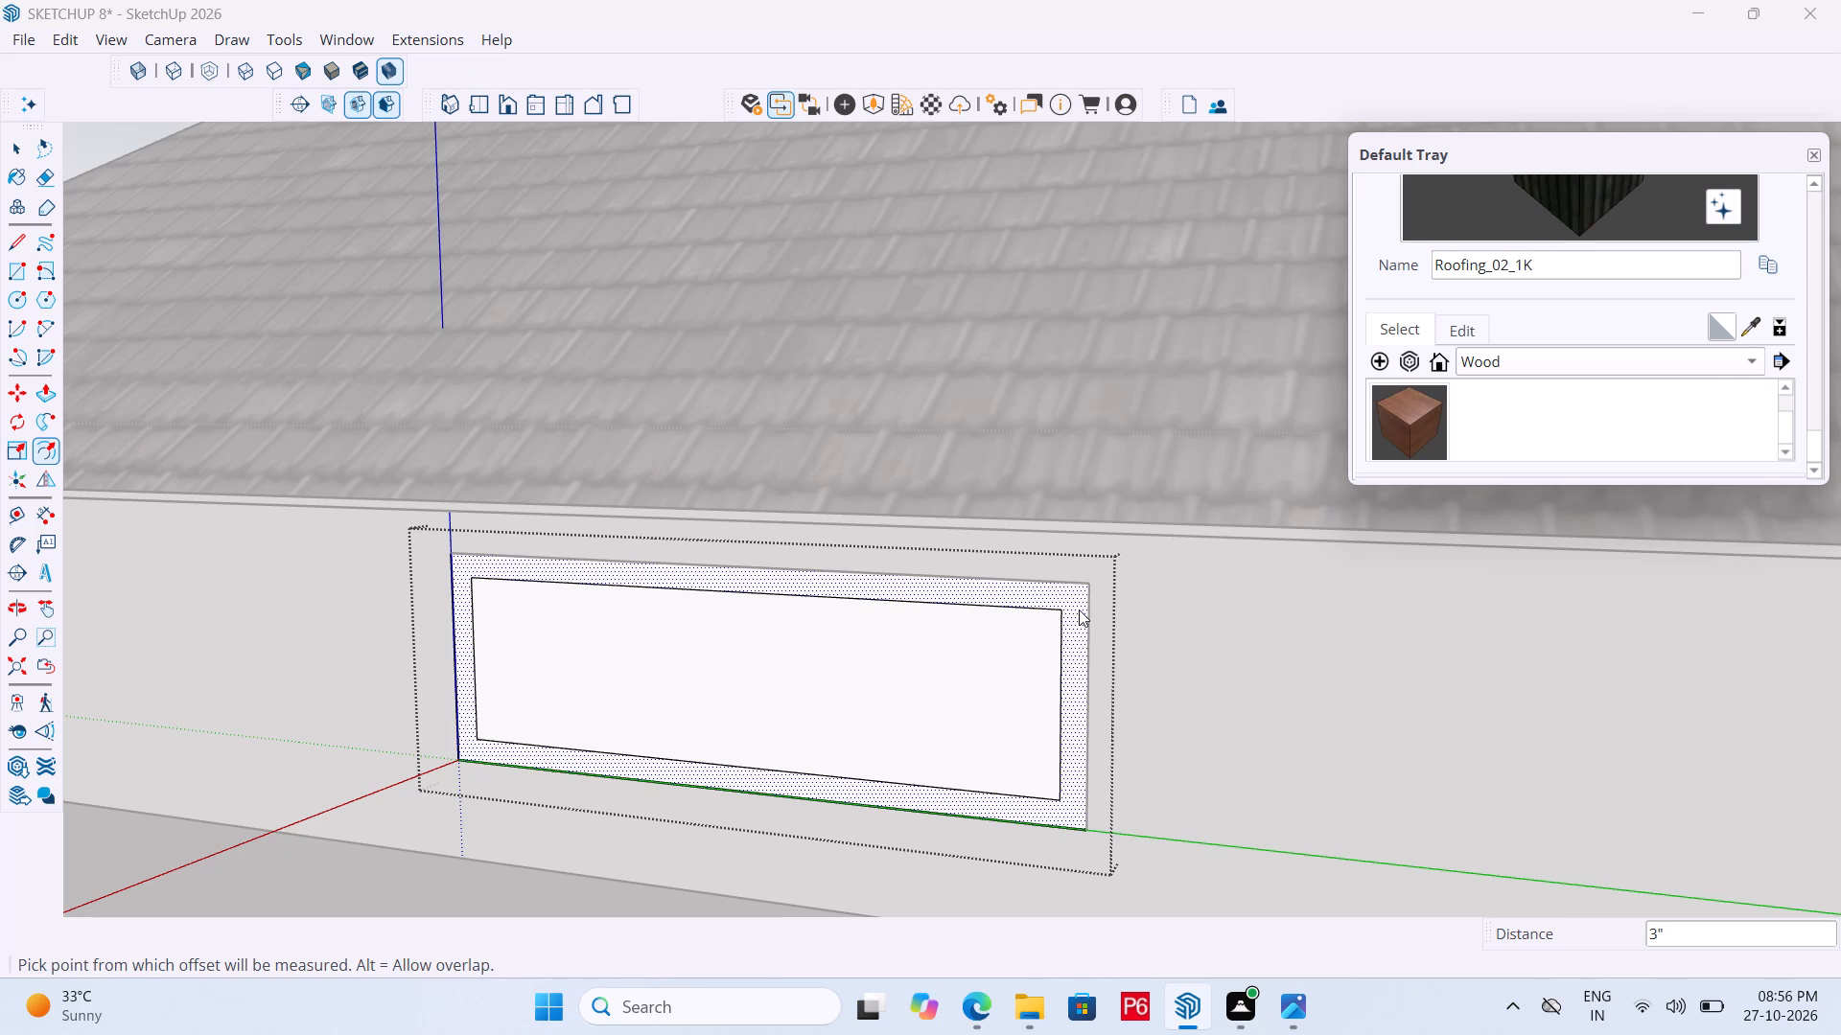
click(1079, 609)
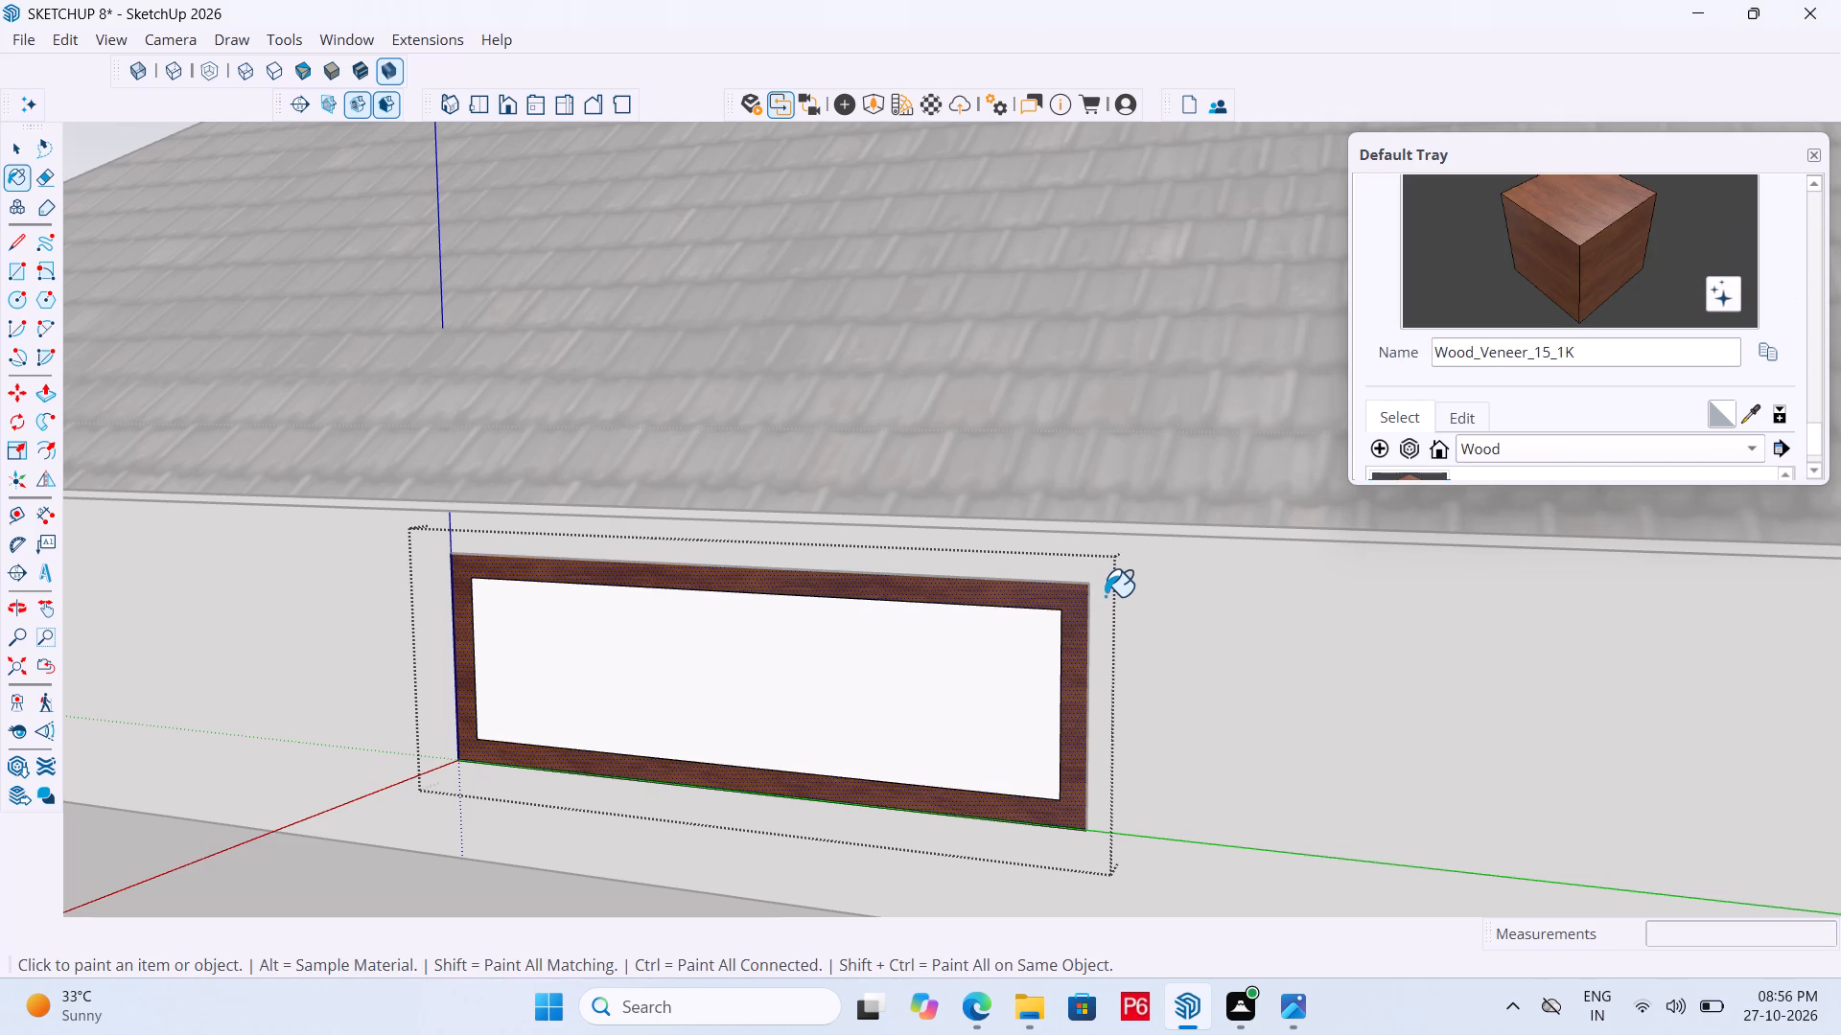
Extrude the wooden frame border outward by 6" with Push/Pull.
key(p)
click(1076, 645)
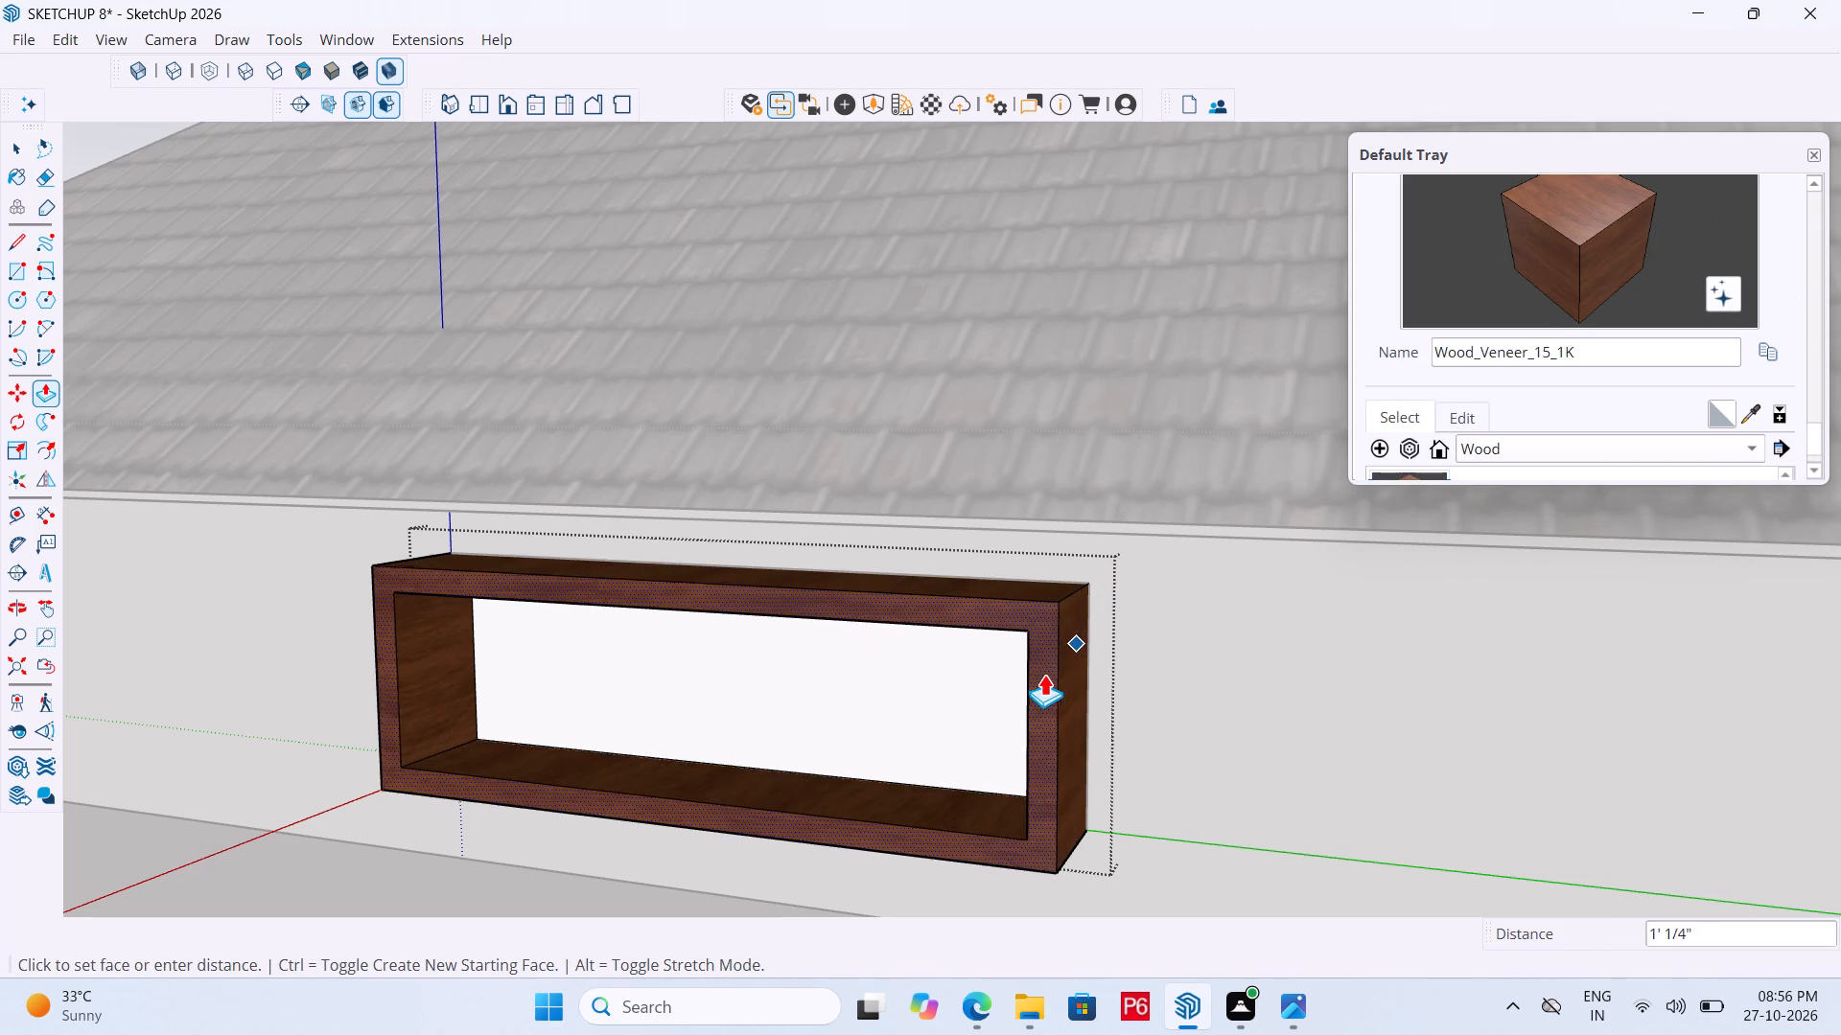
middle_drag(1044, 674, 869, 825)
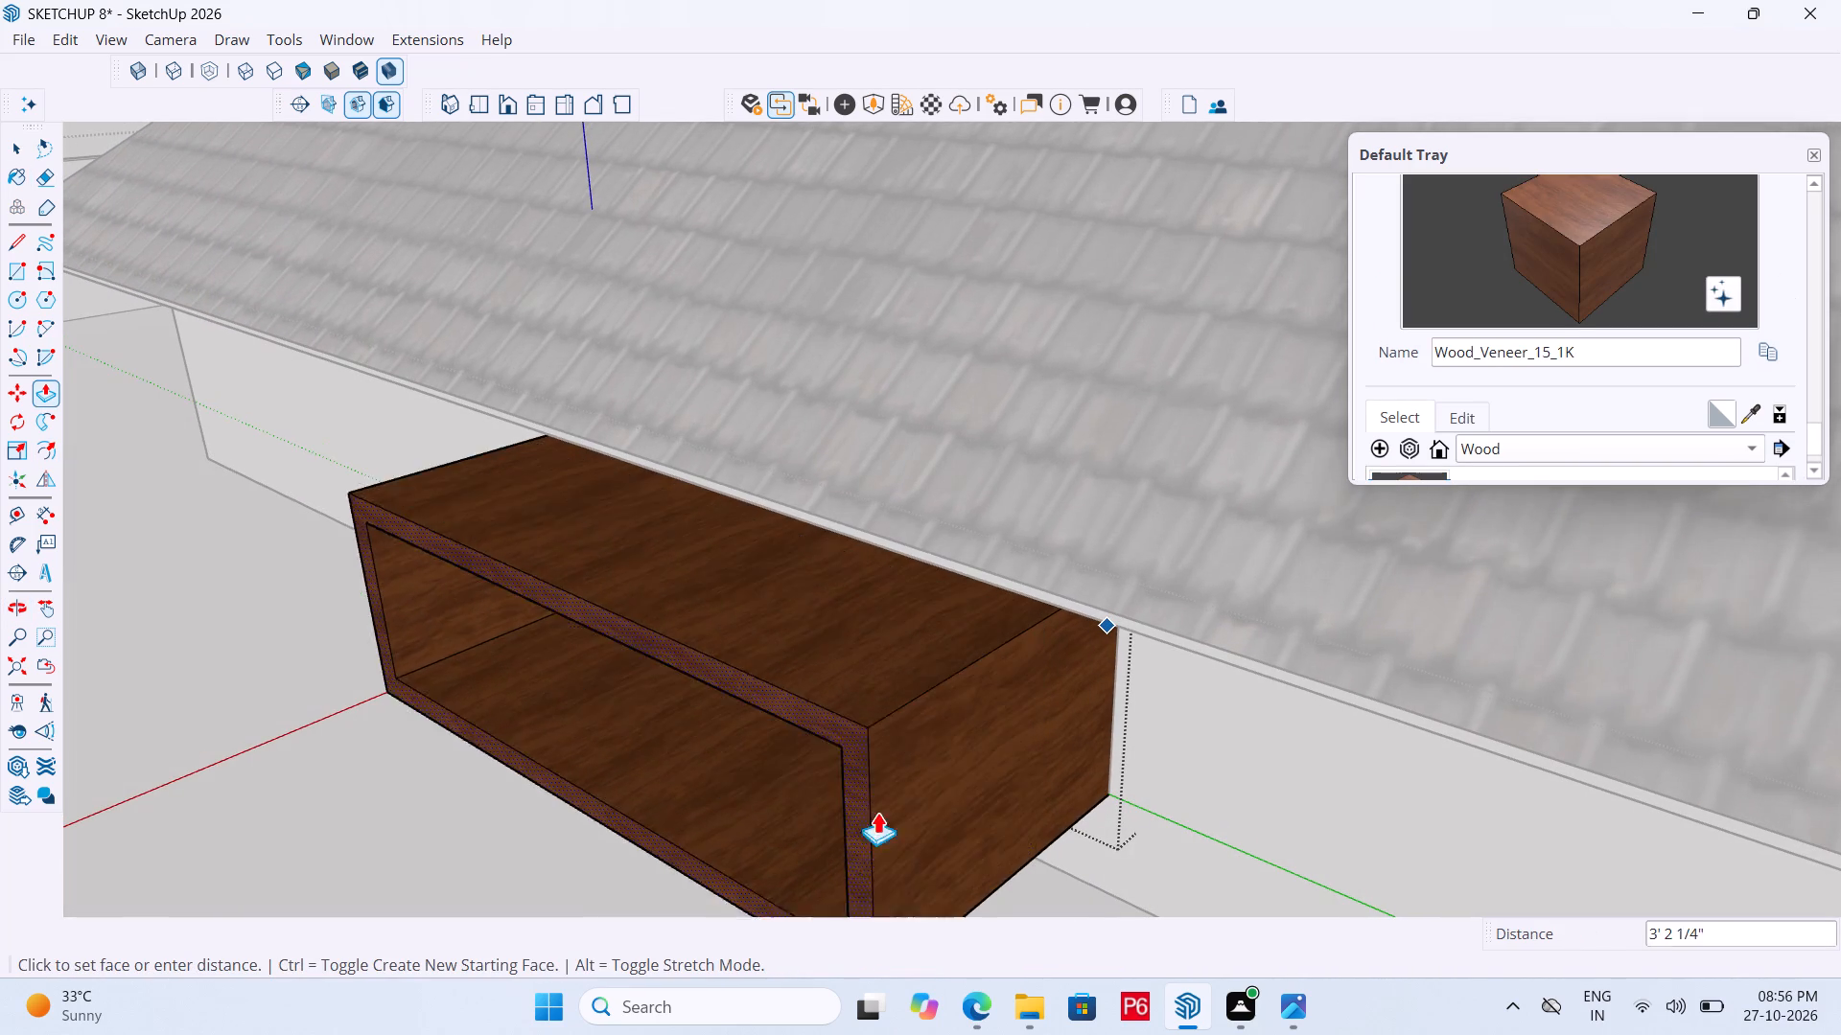
text(6")
key(Return)
Delete the blank face inside the window frame, leaving the frame open.
middle_drag(1147, 658, 1302, 460)
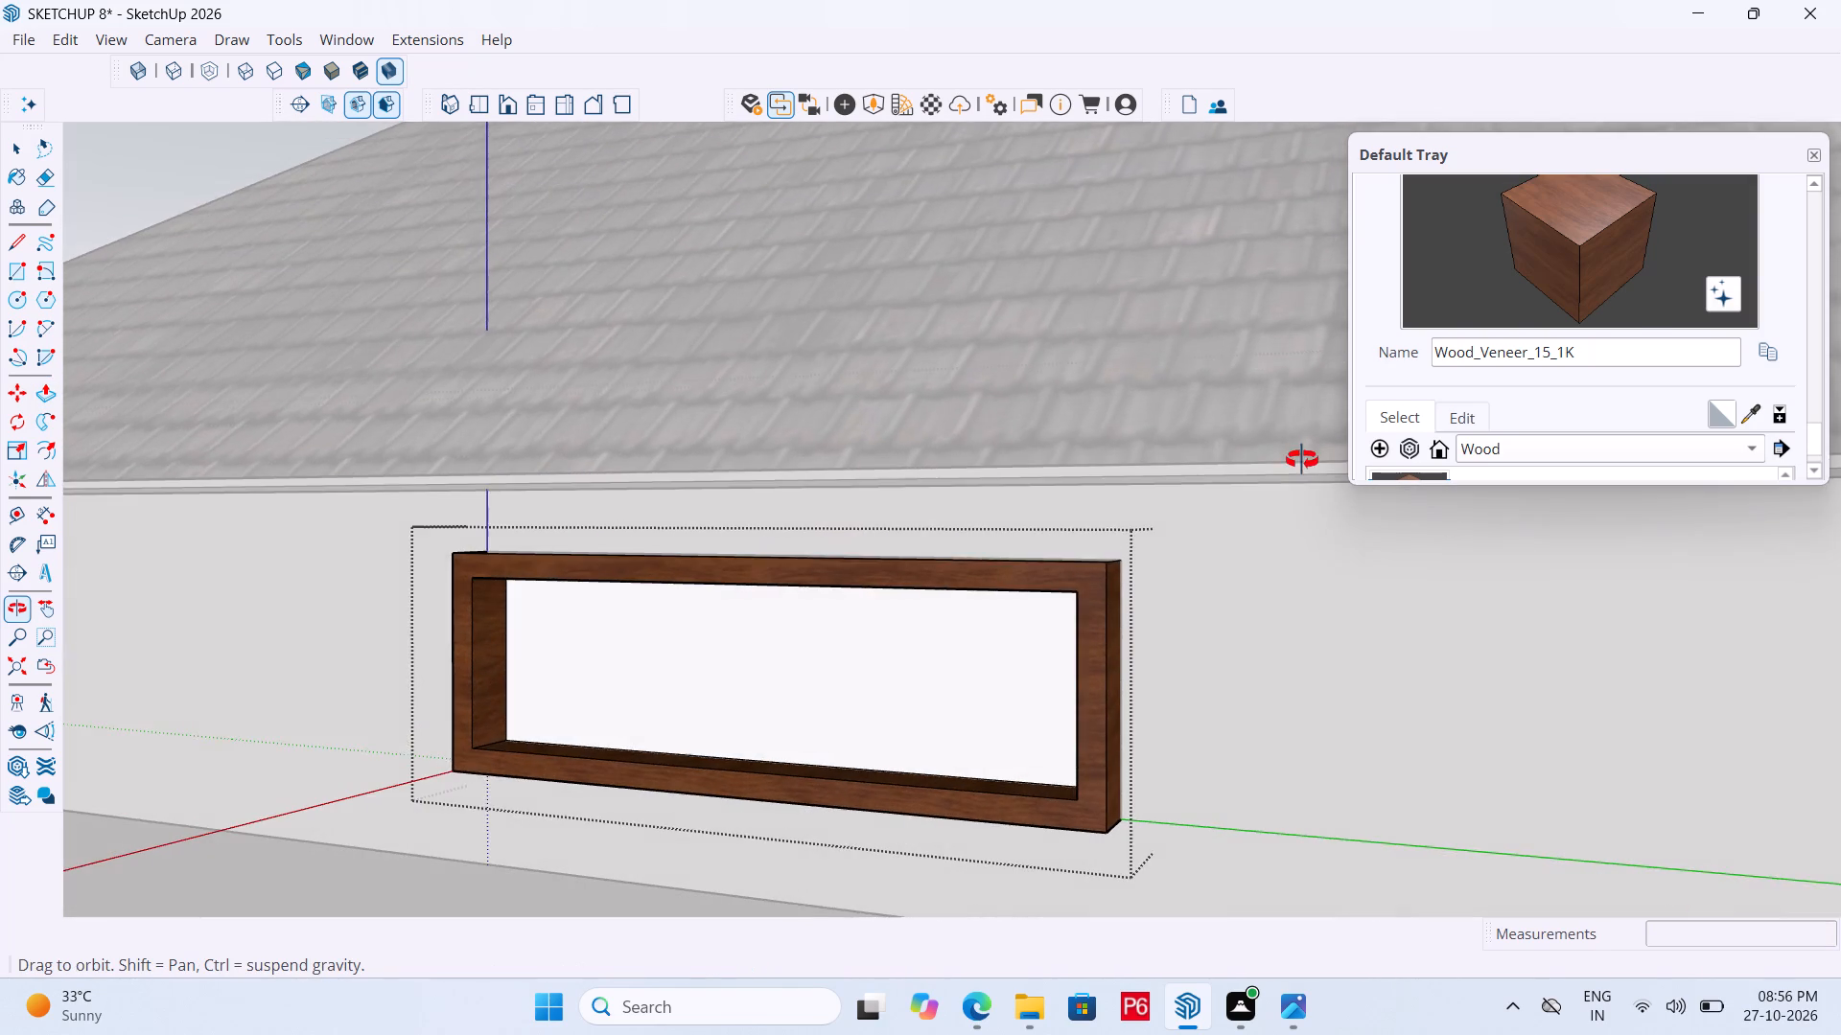
middle_drag(1302, 460, 1279, 473)
key(space)
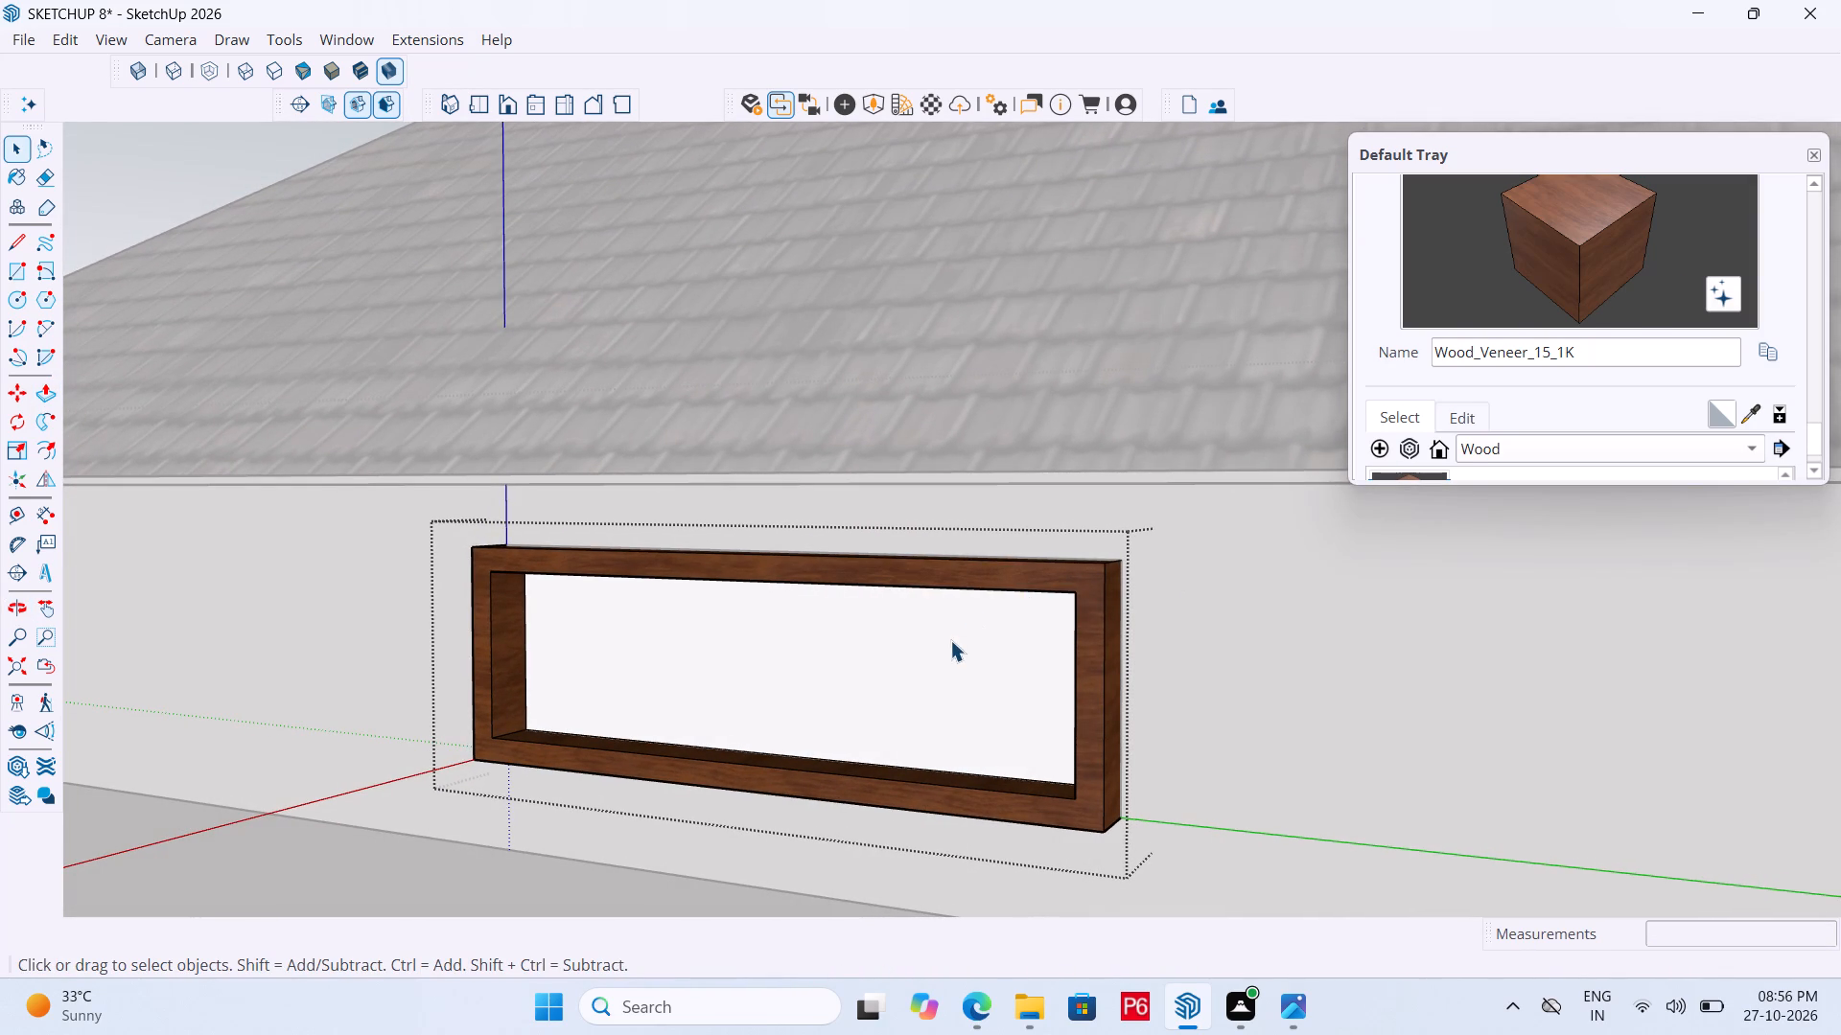
click(950, 640)
key(Delete)
Draw a rectangle across the open window frame between opposite inner corners of its front face.
middle_click(863, 664)
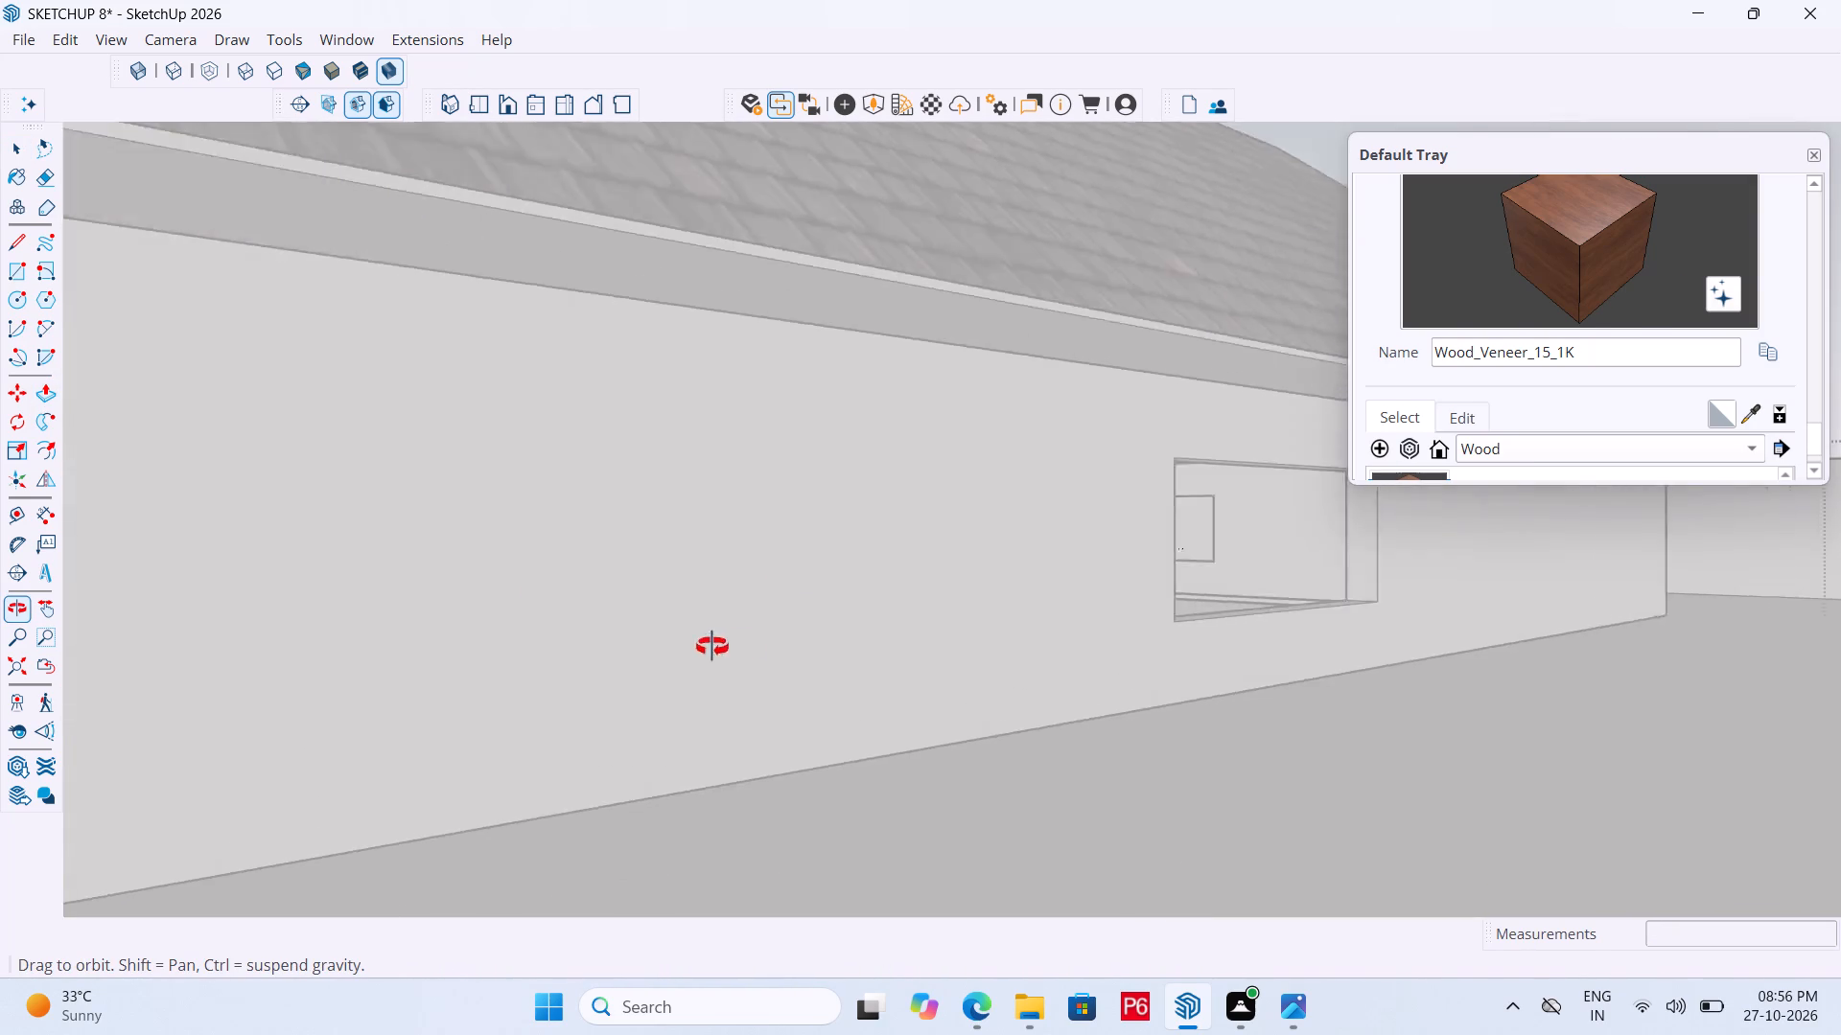
scroll(893, 526, down, 5)
middle_drag(880, 579, 870, 604)
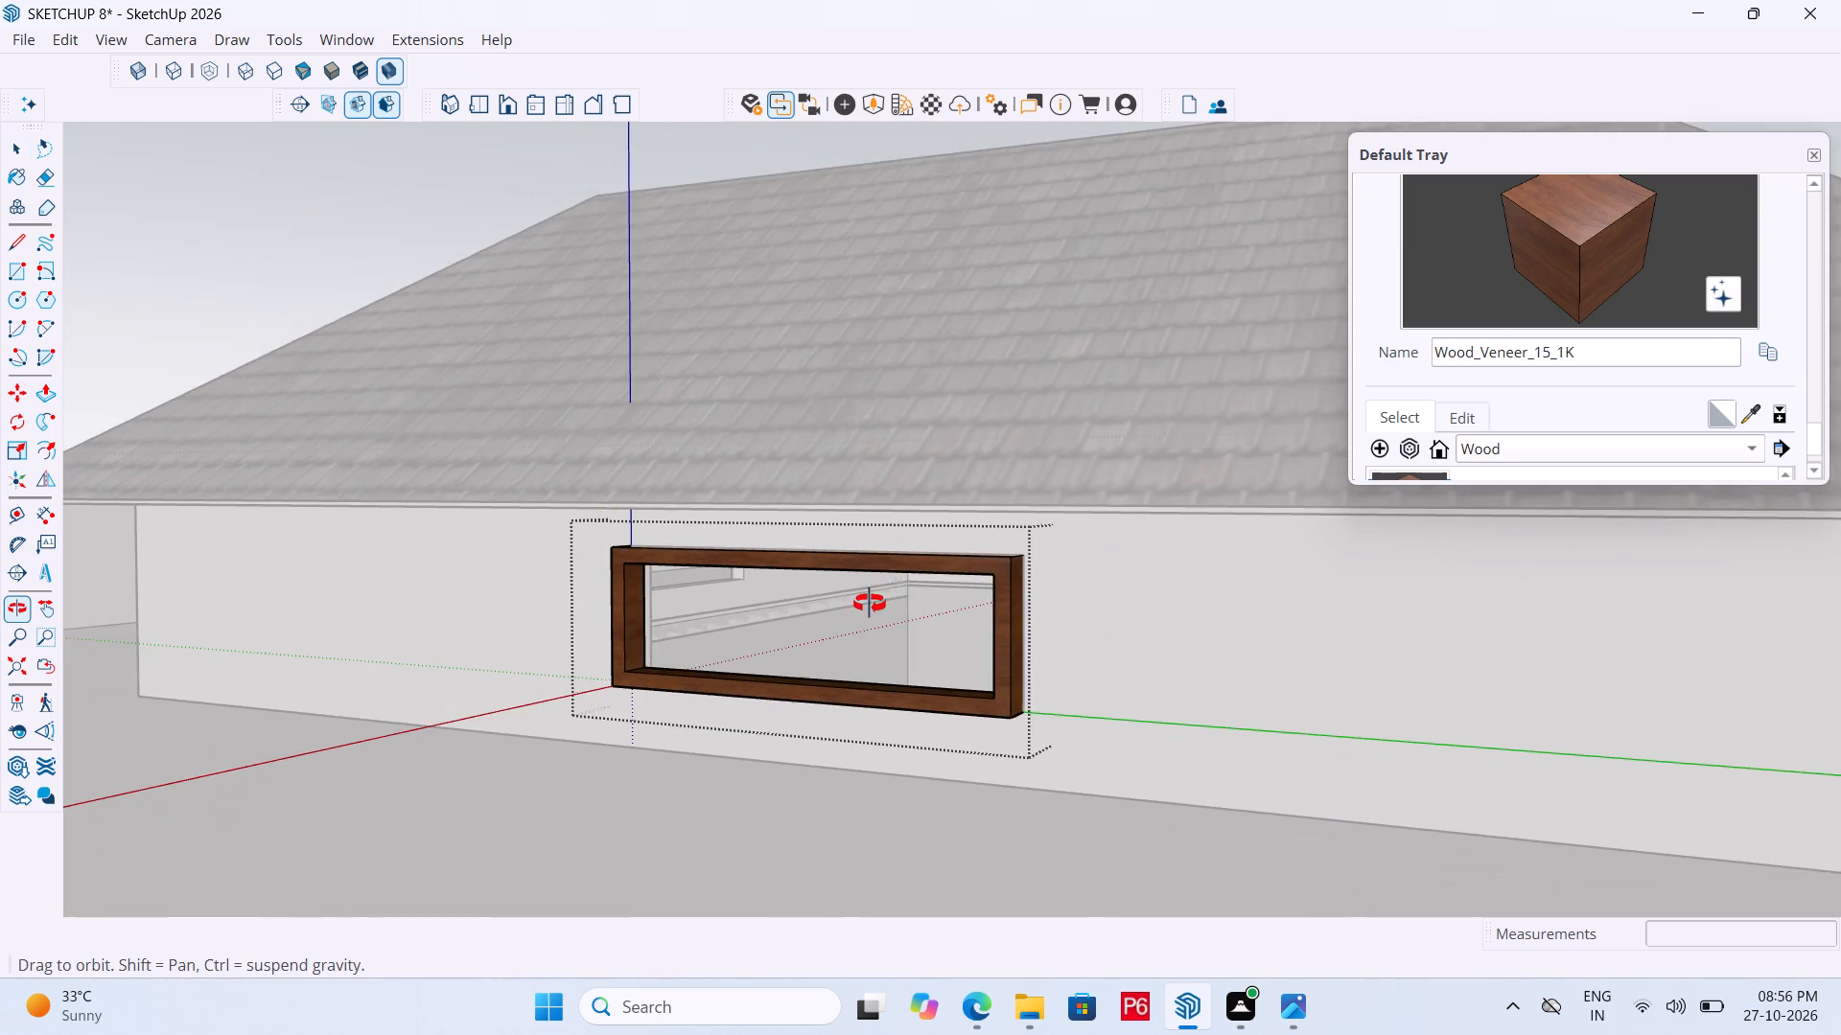
middle_drag(870, 604, 867, 609)
scroll(903, 478, down, 4)
scroll(834, 702, up, 6)
scroll(997, 540, down, 3)
scroll(970, 684, up, 4)
scroll(984, 531, up, 2)
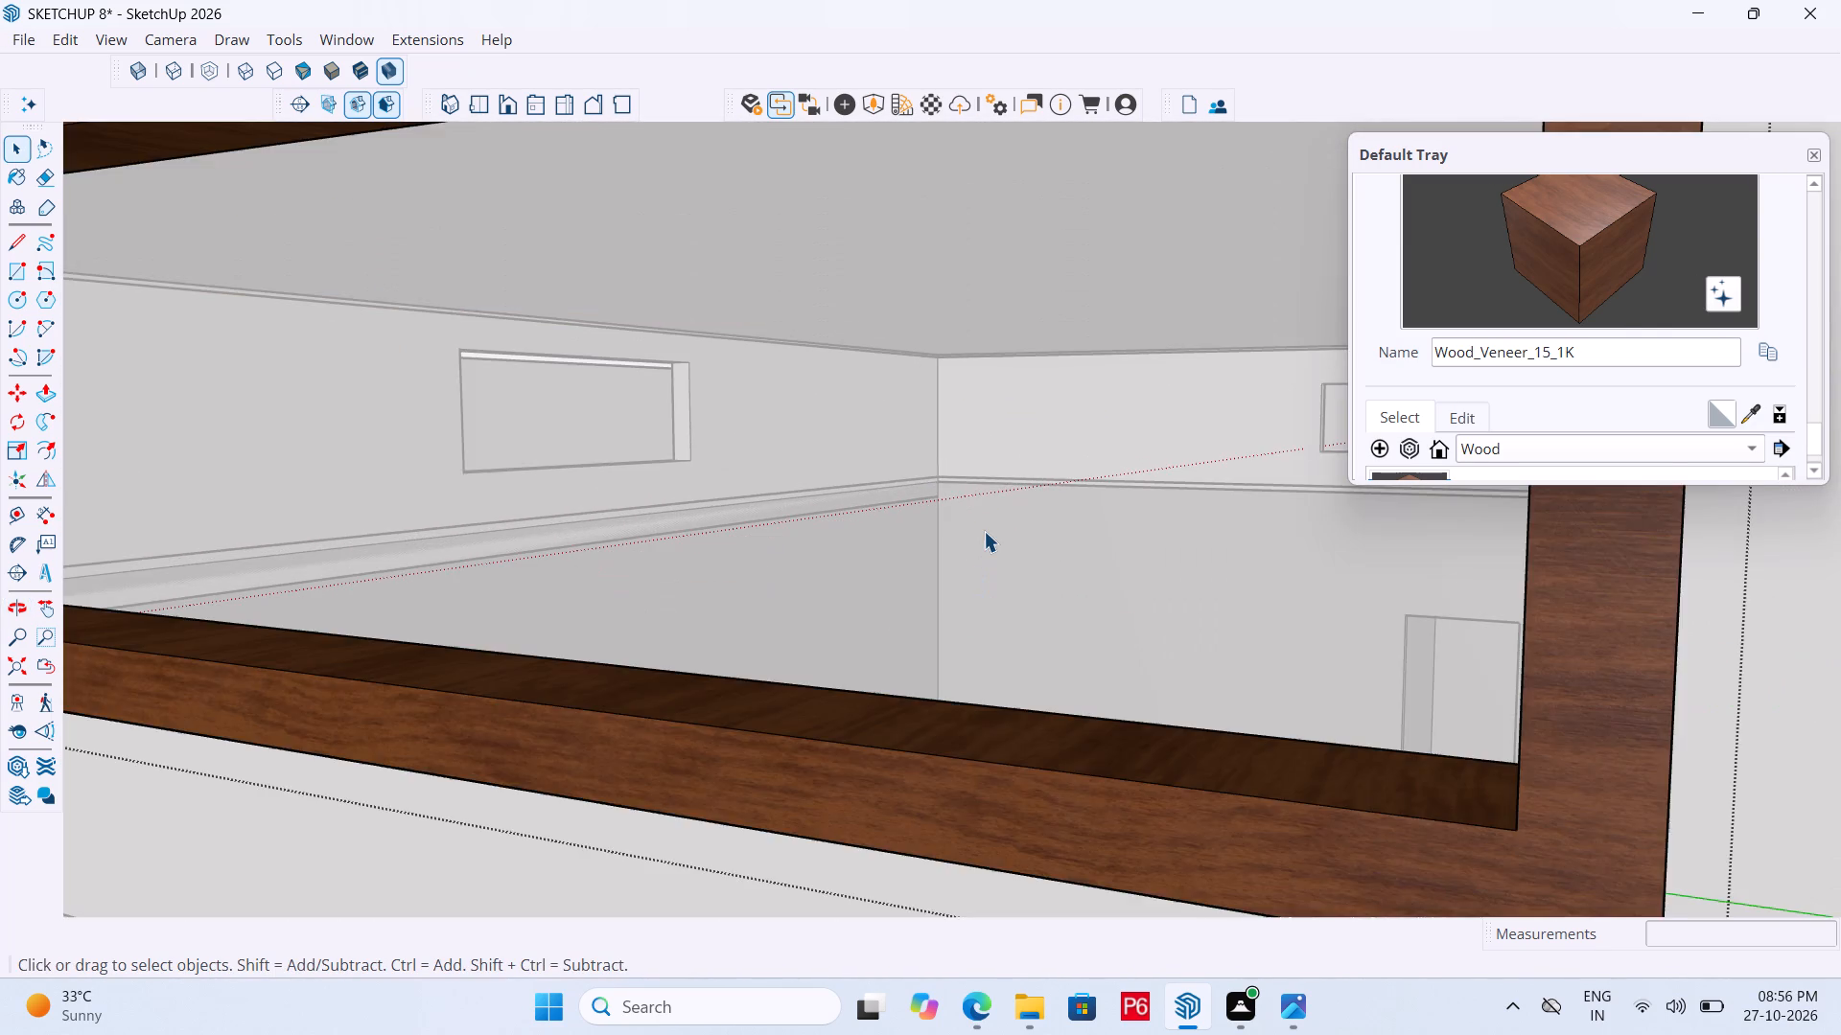
scroll(976, 543, down, 1)
key(r)
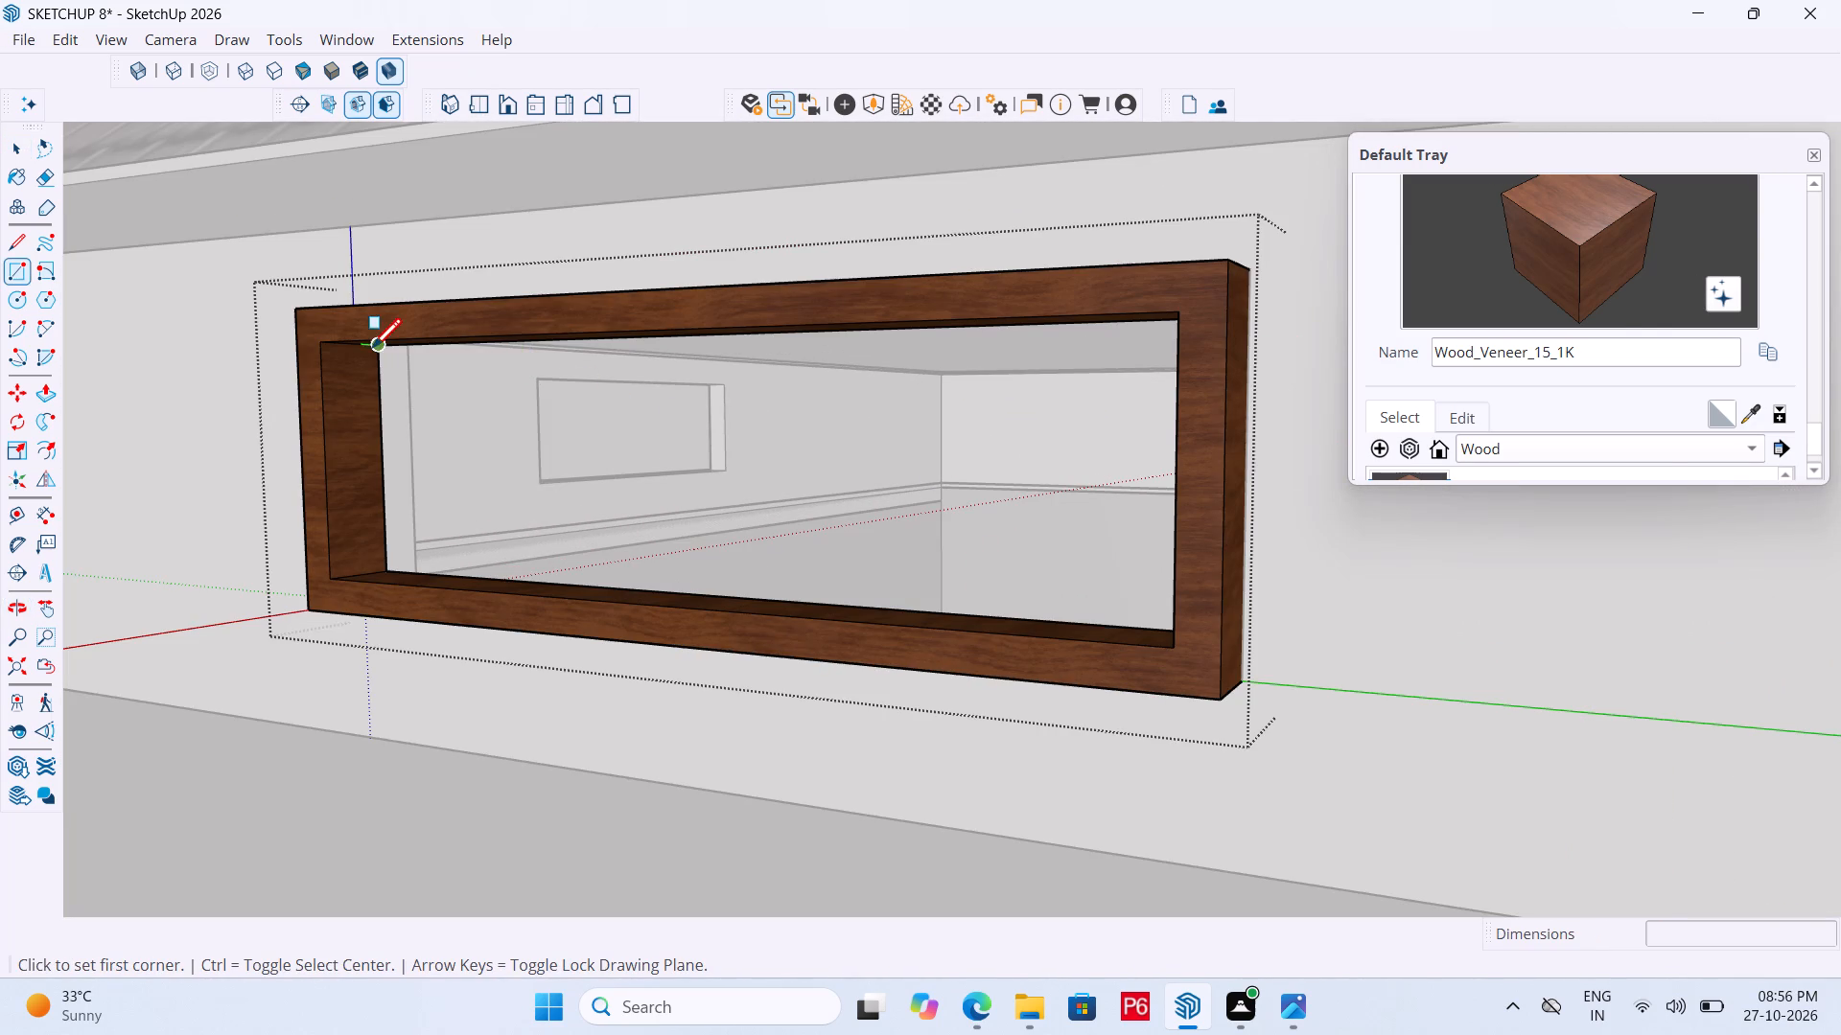
click(321, 340)
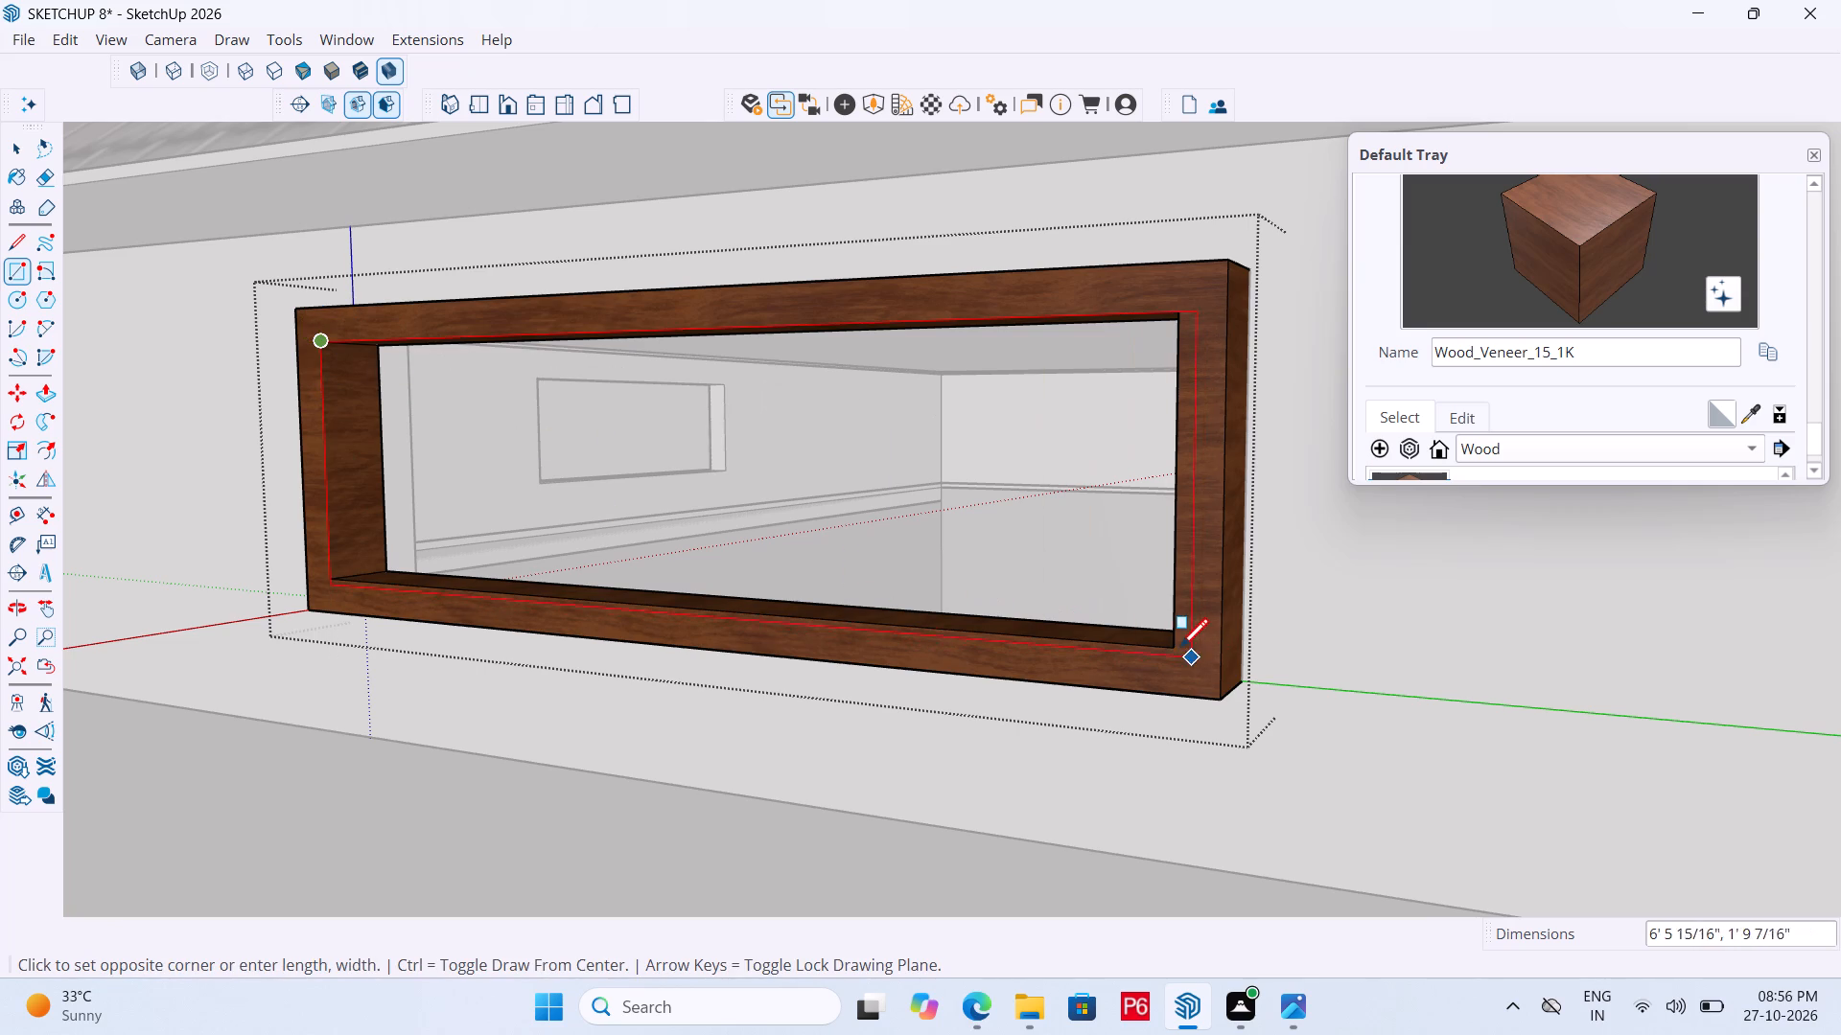
click(1178, 645)
Paint the rectangle within the window frame with the Glass_Basic_01 material from the Glass collection.
key(space)
click(964, 490)
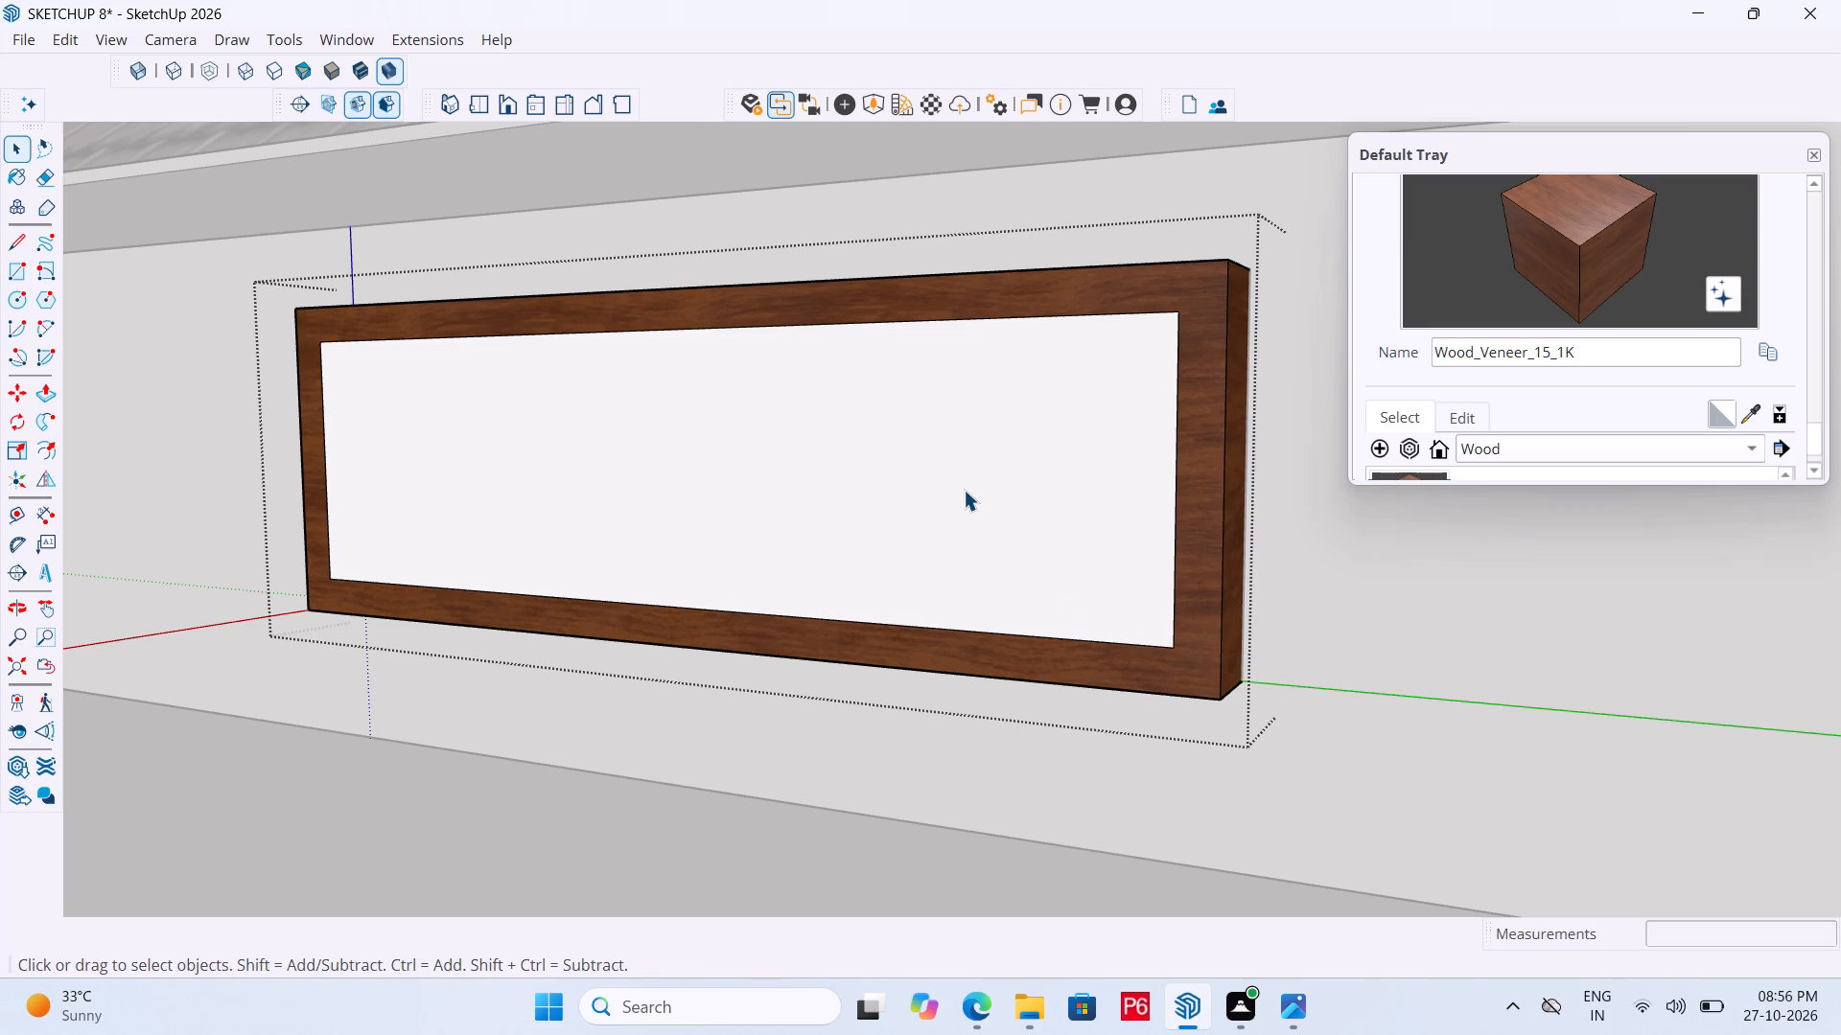
click(1545, 448)
click(1506, 238)
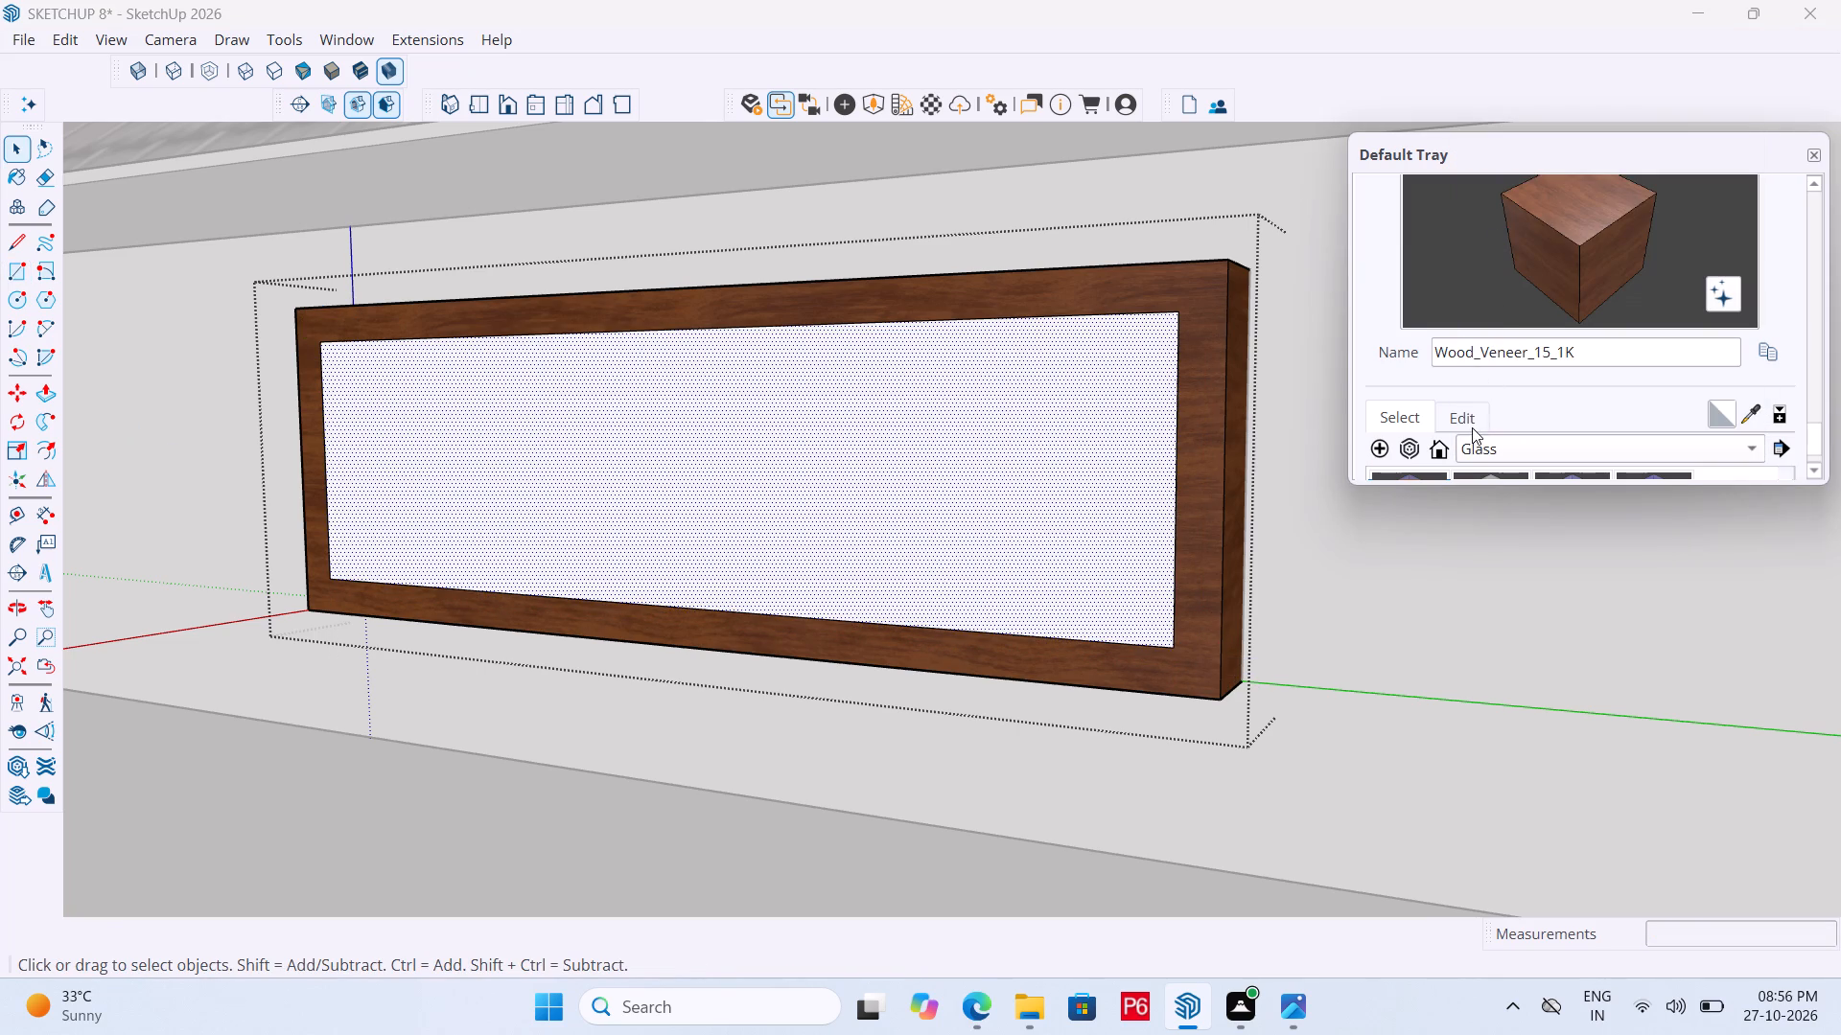
scroll(1531, 397, down, 4)
click(1420, 413)
click(1045, 458)
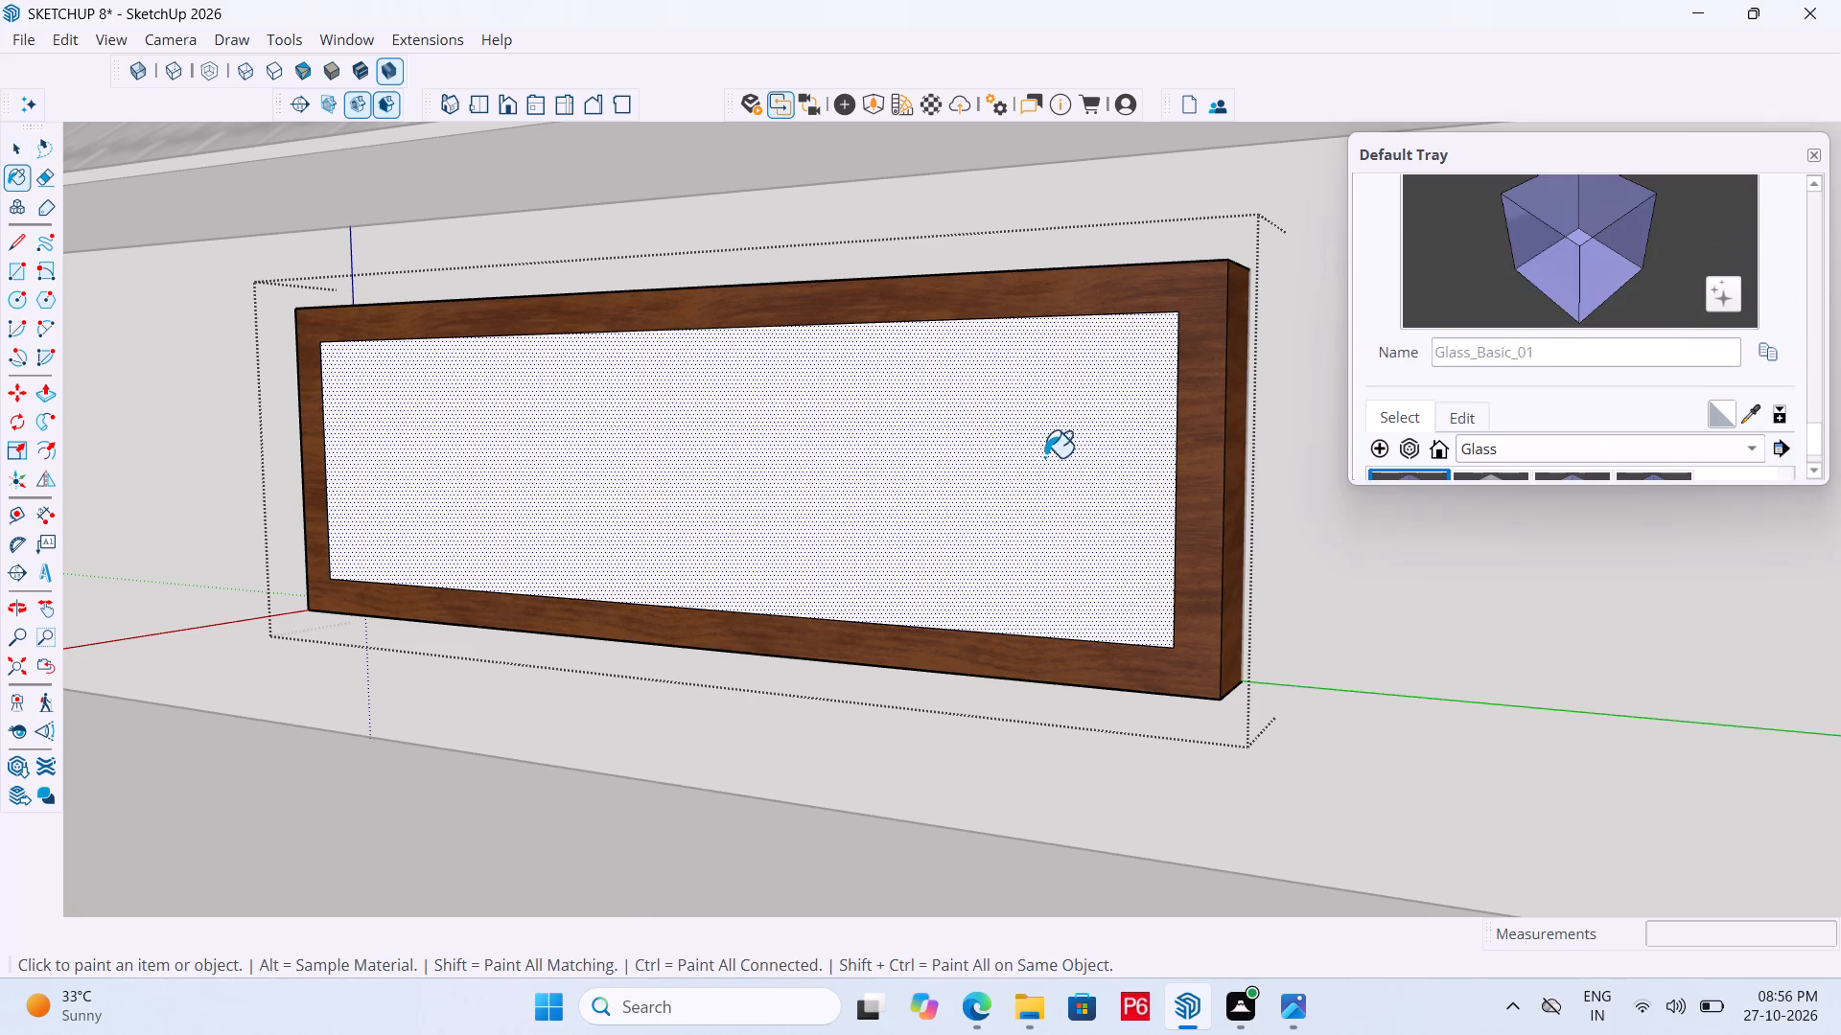
Leave the window group's editing and move the whole window about 6" back into the wall opening.
scroll(893, 518, down, 3)
middle_drag(883, 521, 850, 564)
scroll(883, 521, down, 1)
key(space)
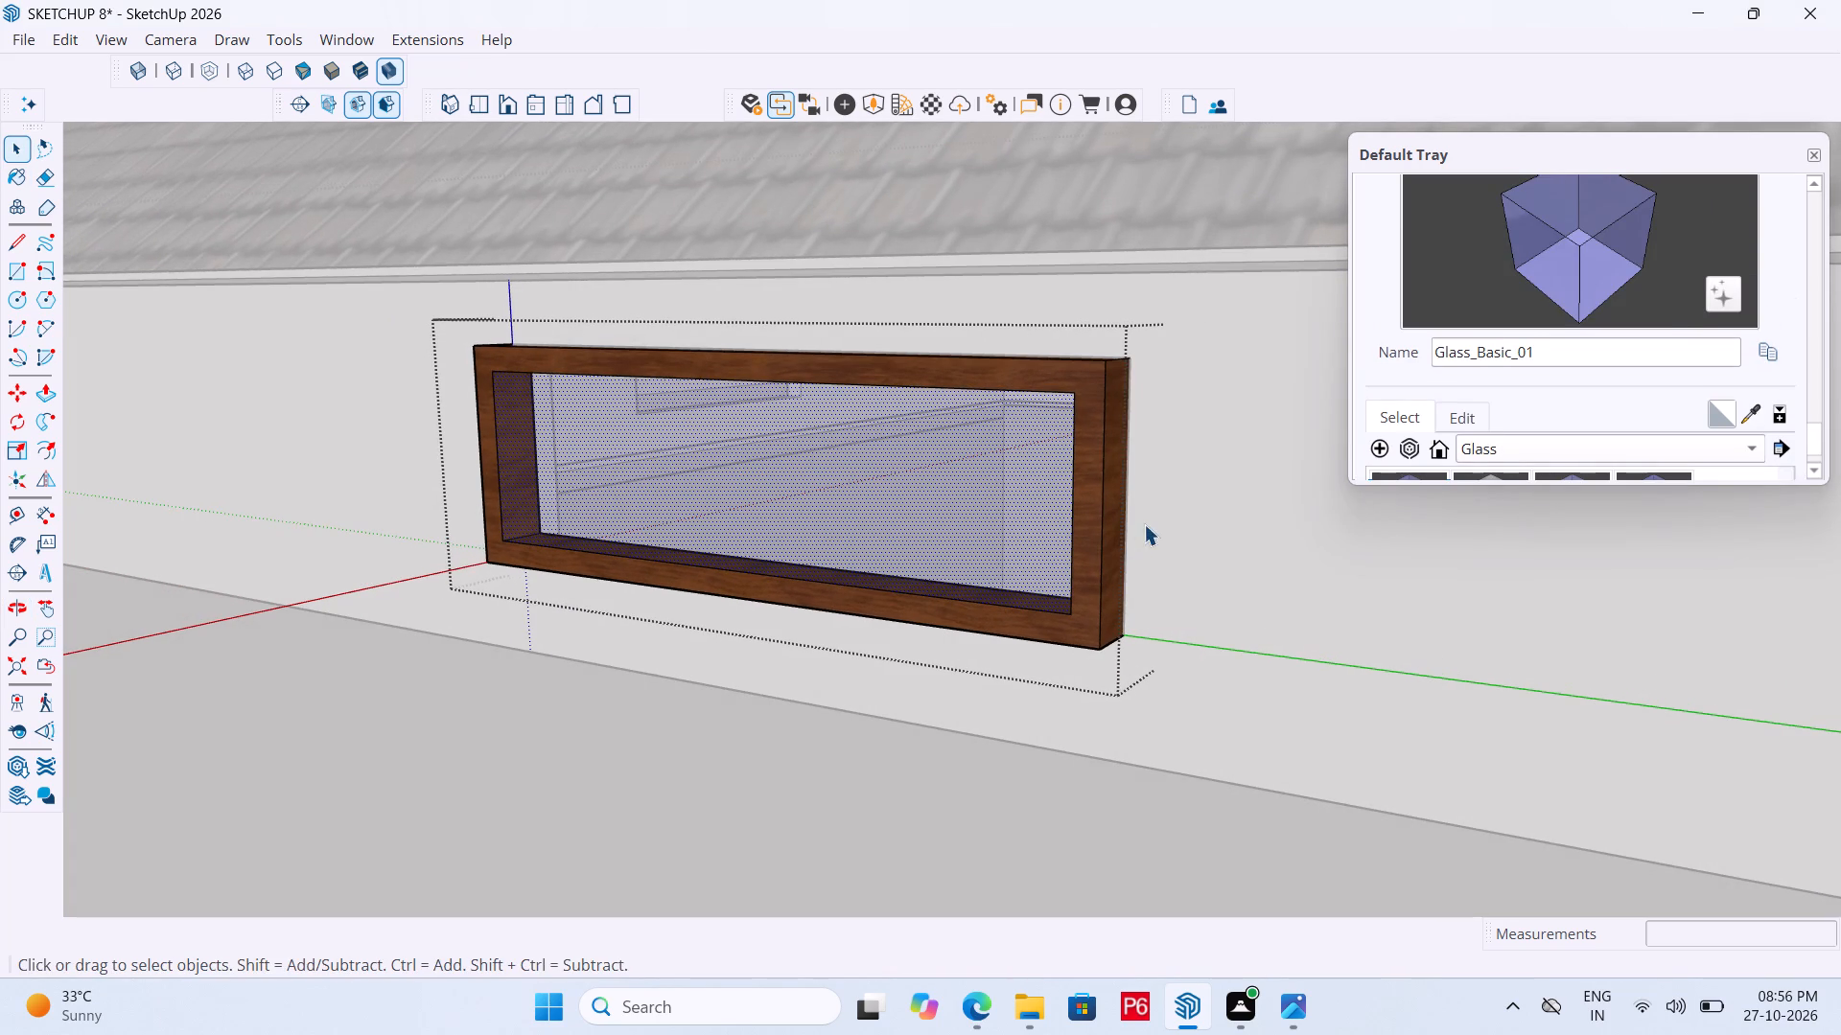
click(1144, 524)
click(1213, 530)
click(1115, 544)
scroll(1156, 677, up, 6)
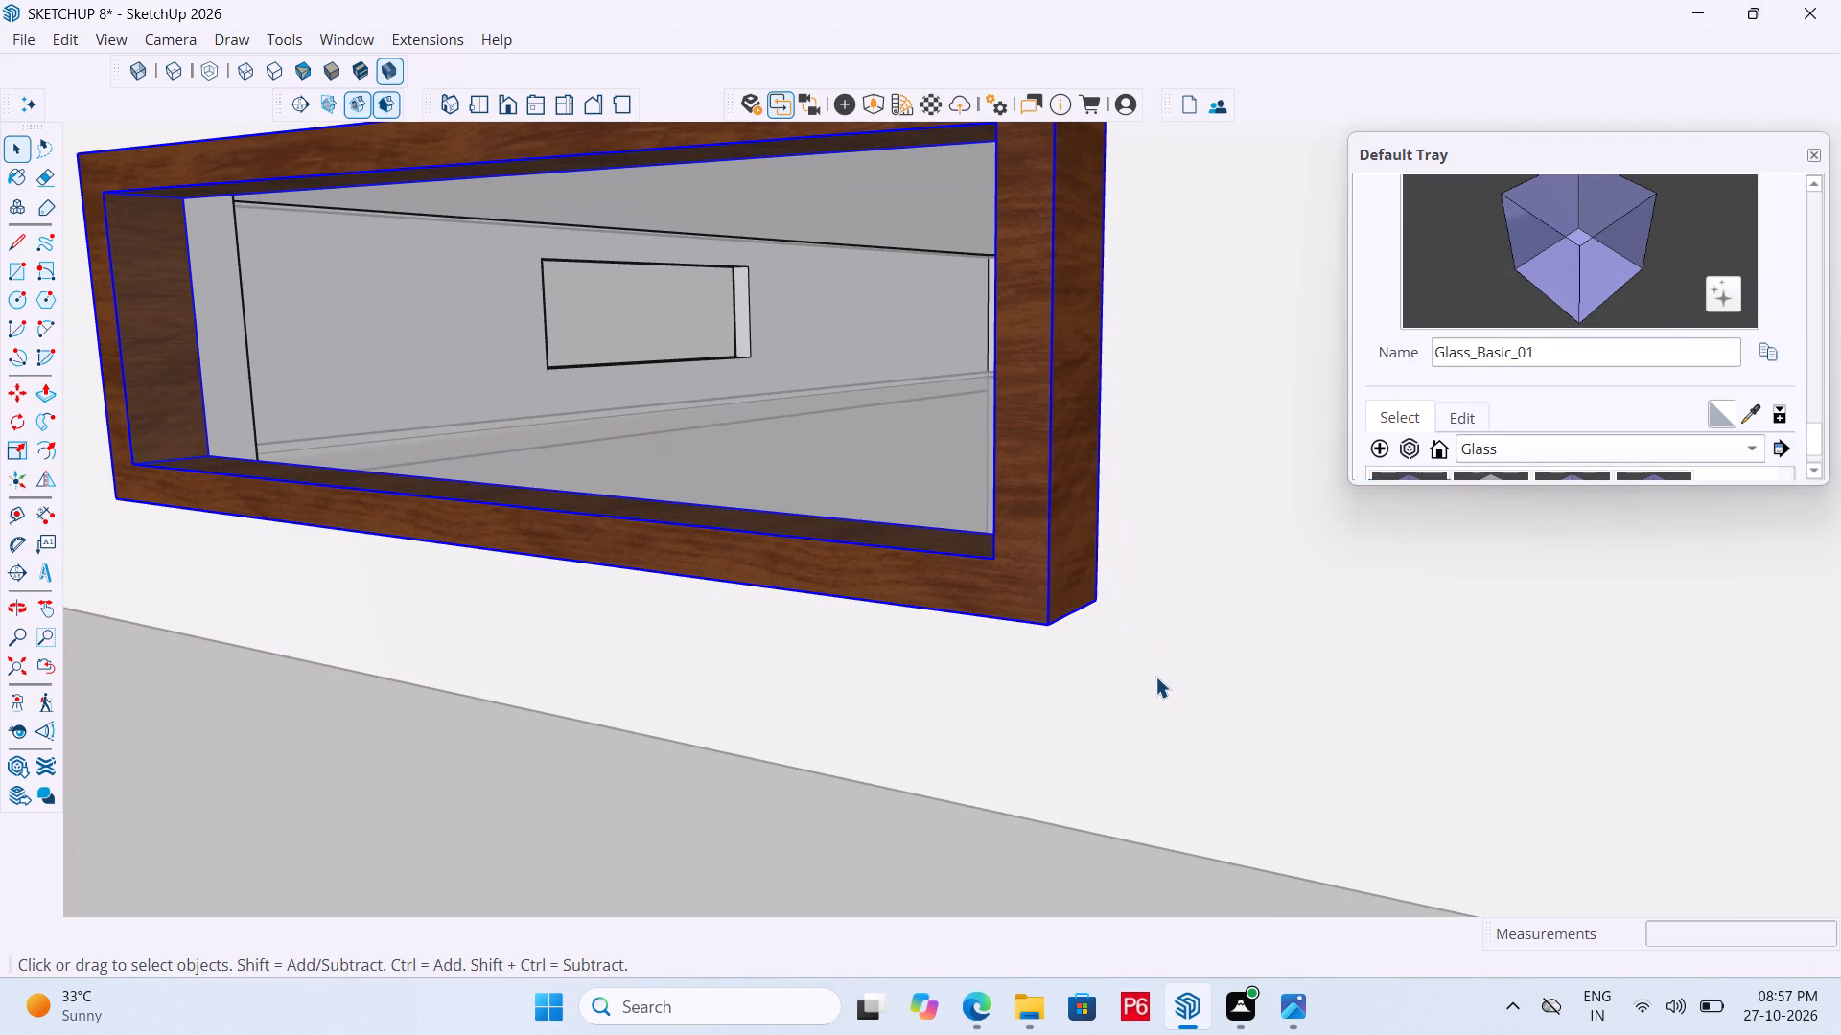
key(m)
drag(1042, 628, 1053, 613)
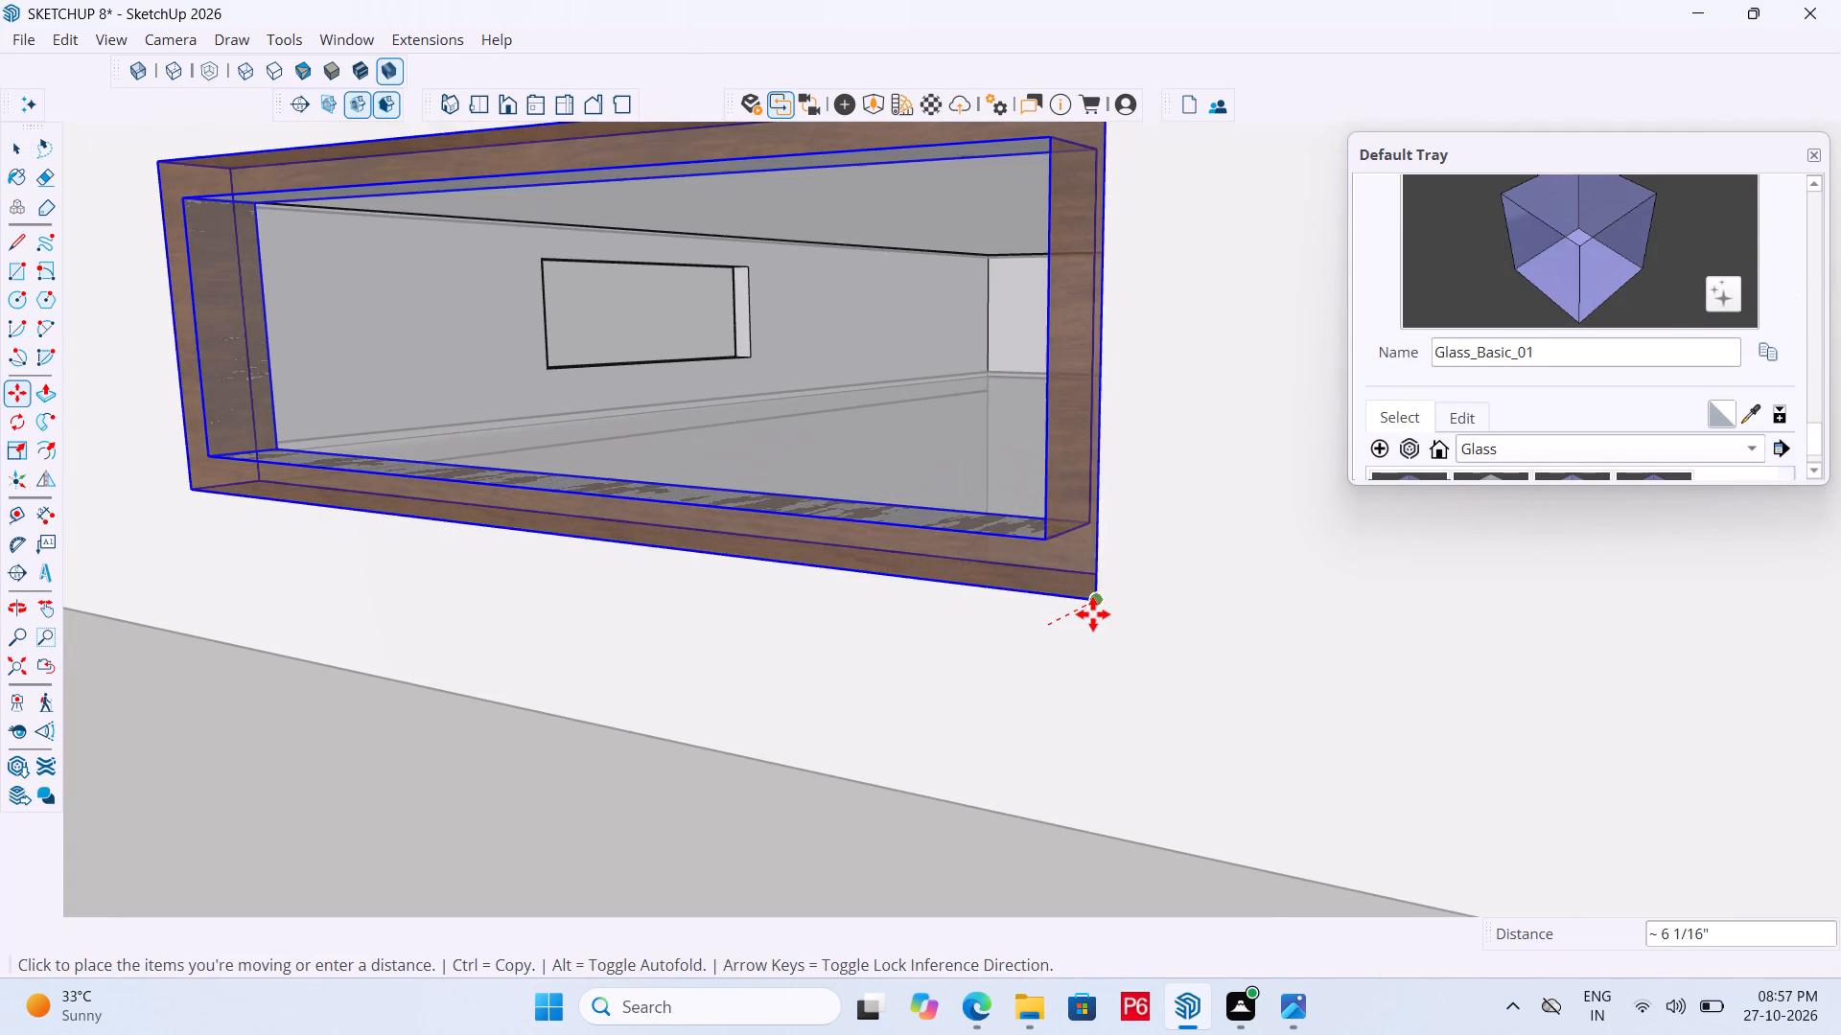
click(1099, 604)
Save the model with the finished window in place.
scroll(1181, 609, down, 5)
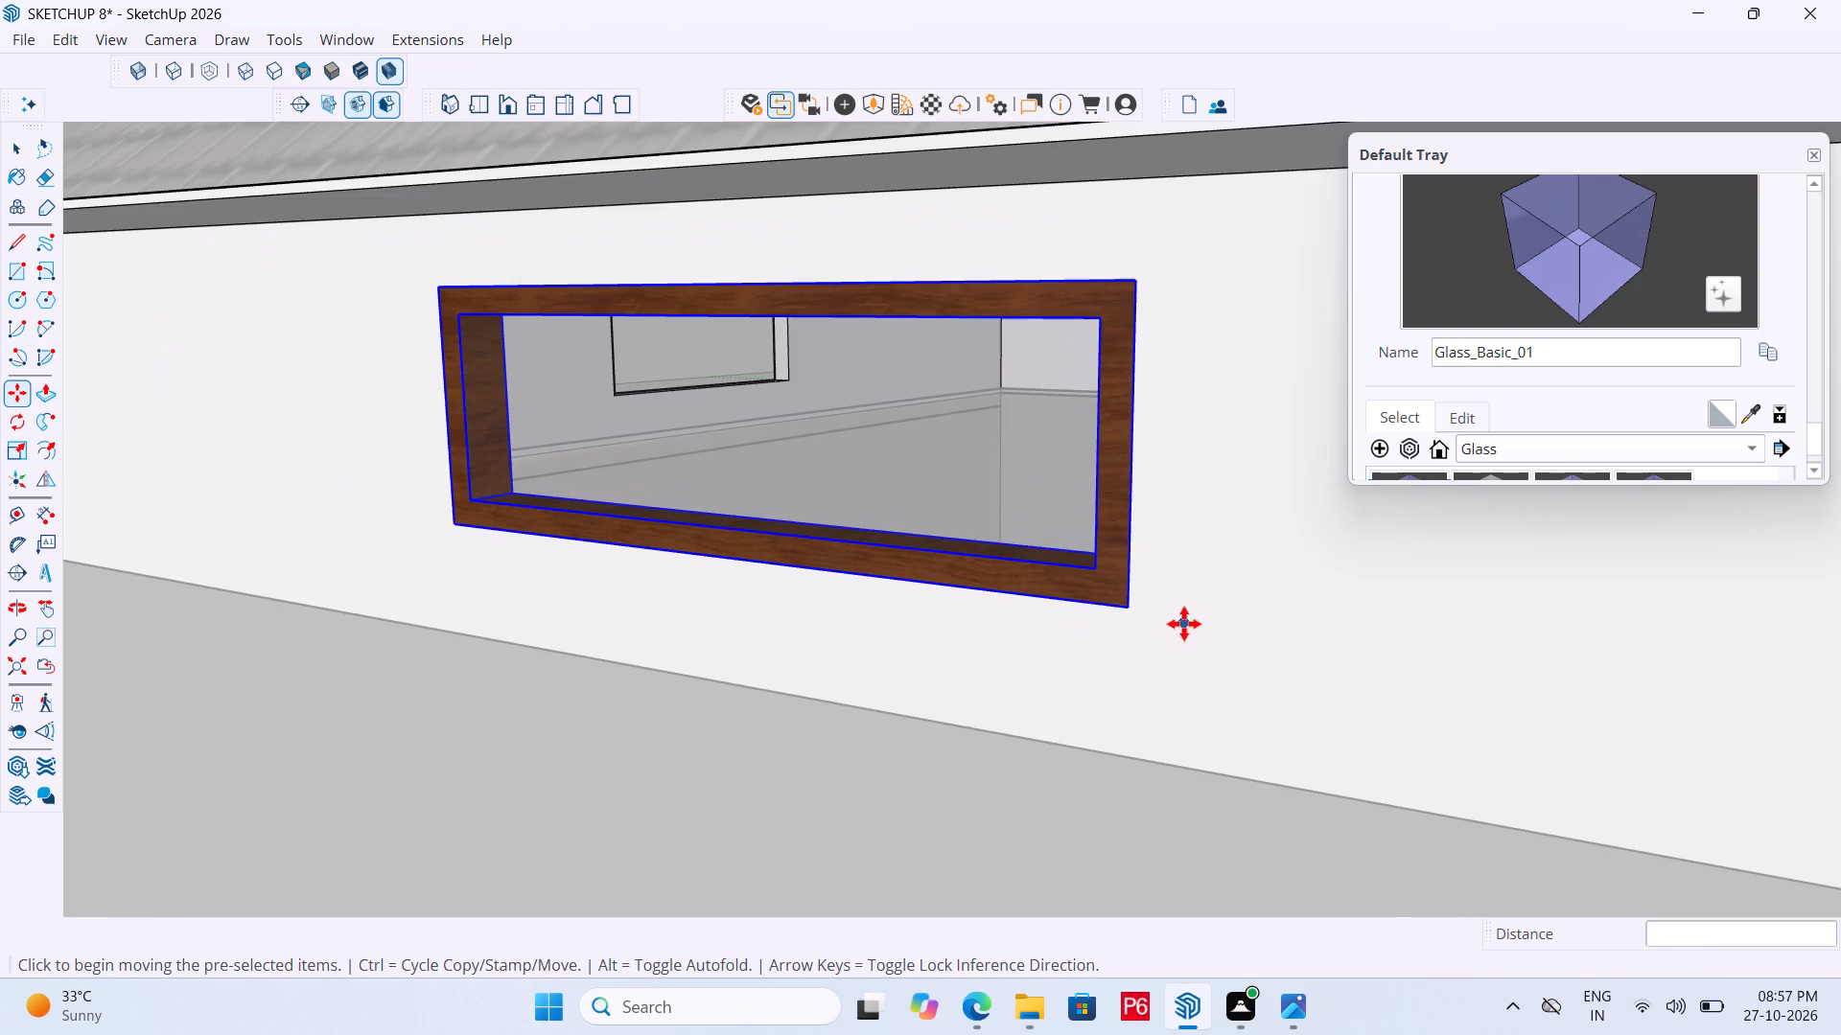
key(ctrl+s)
key(ctrl+s)
key(ctrl+s)
key(ctrl+s)
key(ctrl+s)
key(ctrl+s)
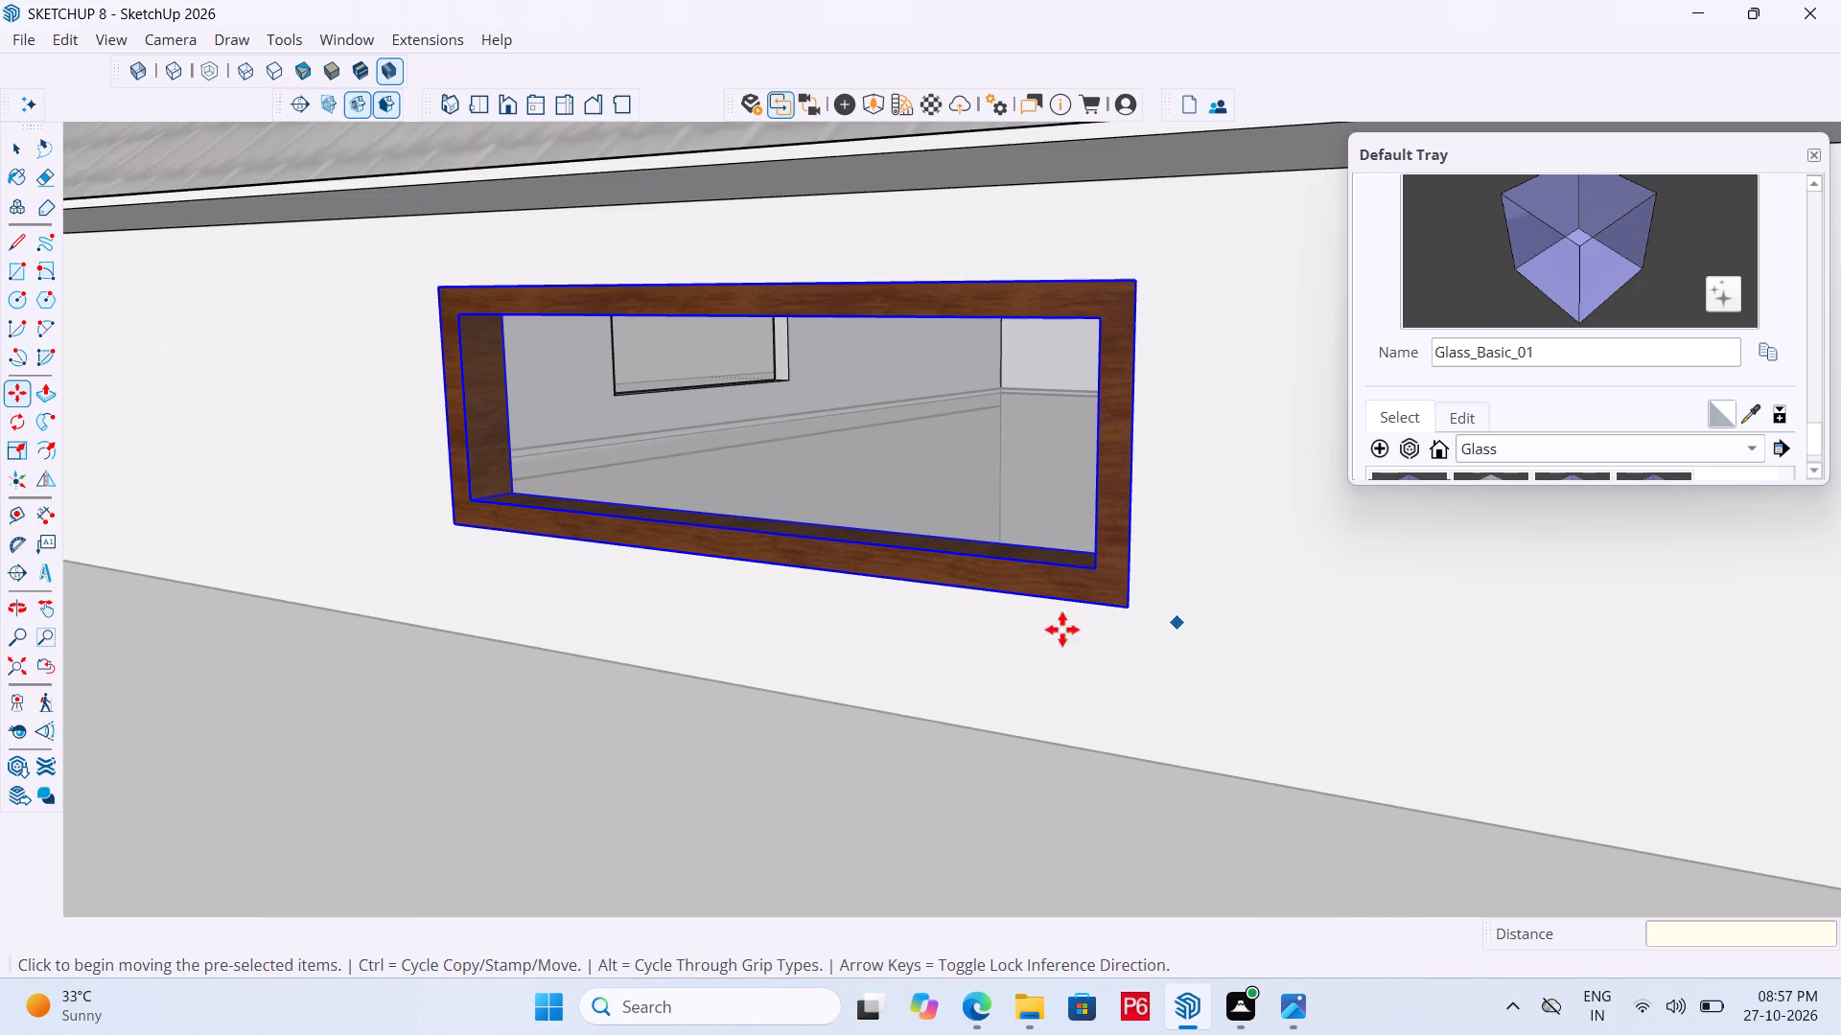
Examine the empty window opening in the adjacent wall beneath the eaves.
scroll(1009, 630, down, 5)
key(space)
scroll(767, 569, down, 13)
middle_drag(1246, 602, 1065, 600)
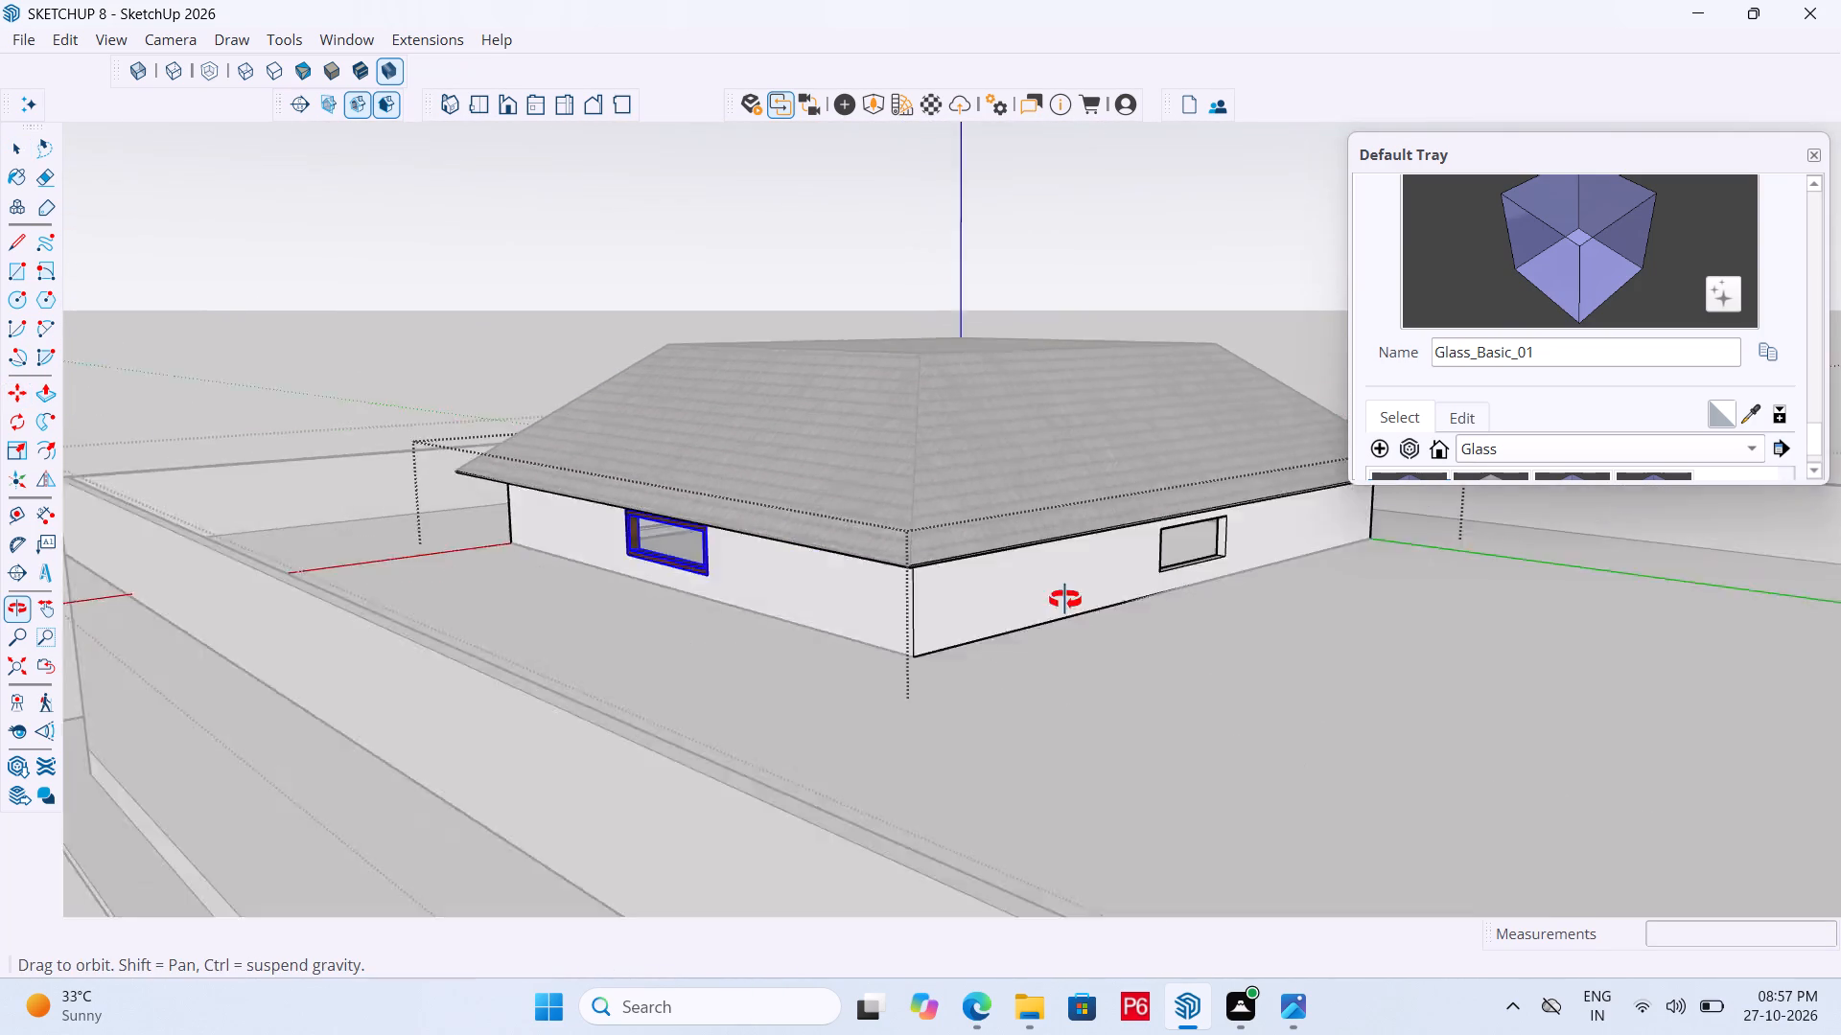
middle_drag(1065, 600, 762, 607)
scroll(802, 592, up, 5)
middle_drag(986, 539, 942, 549)
scroll(1449, 496, down, 2)
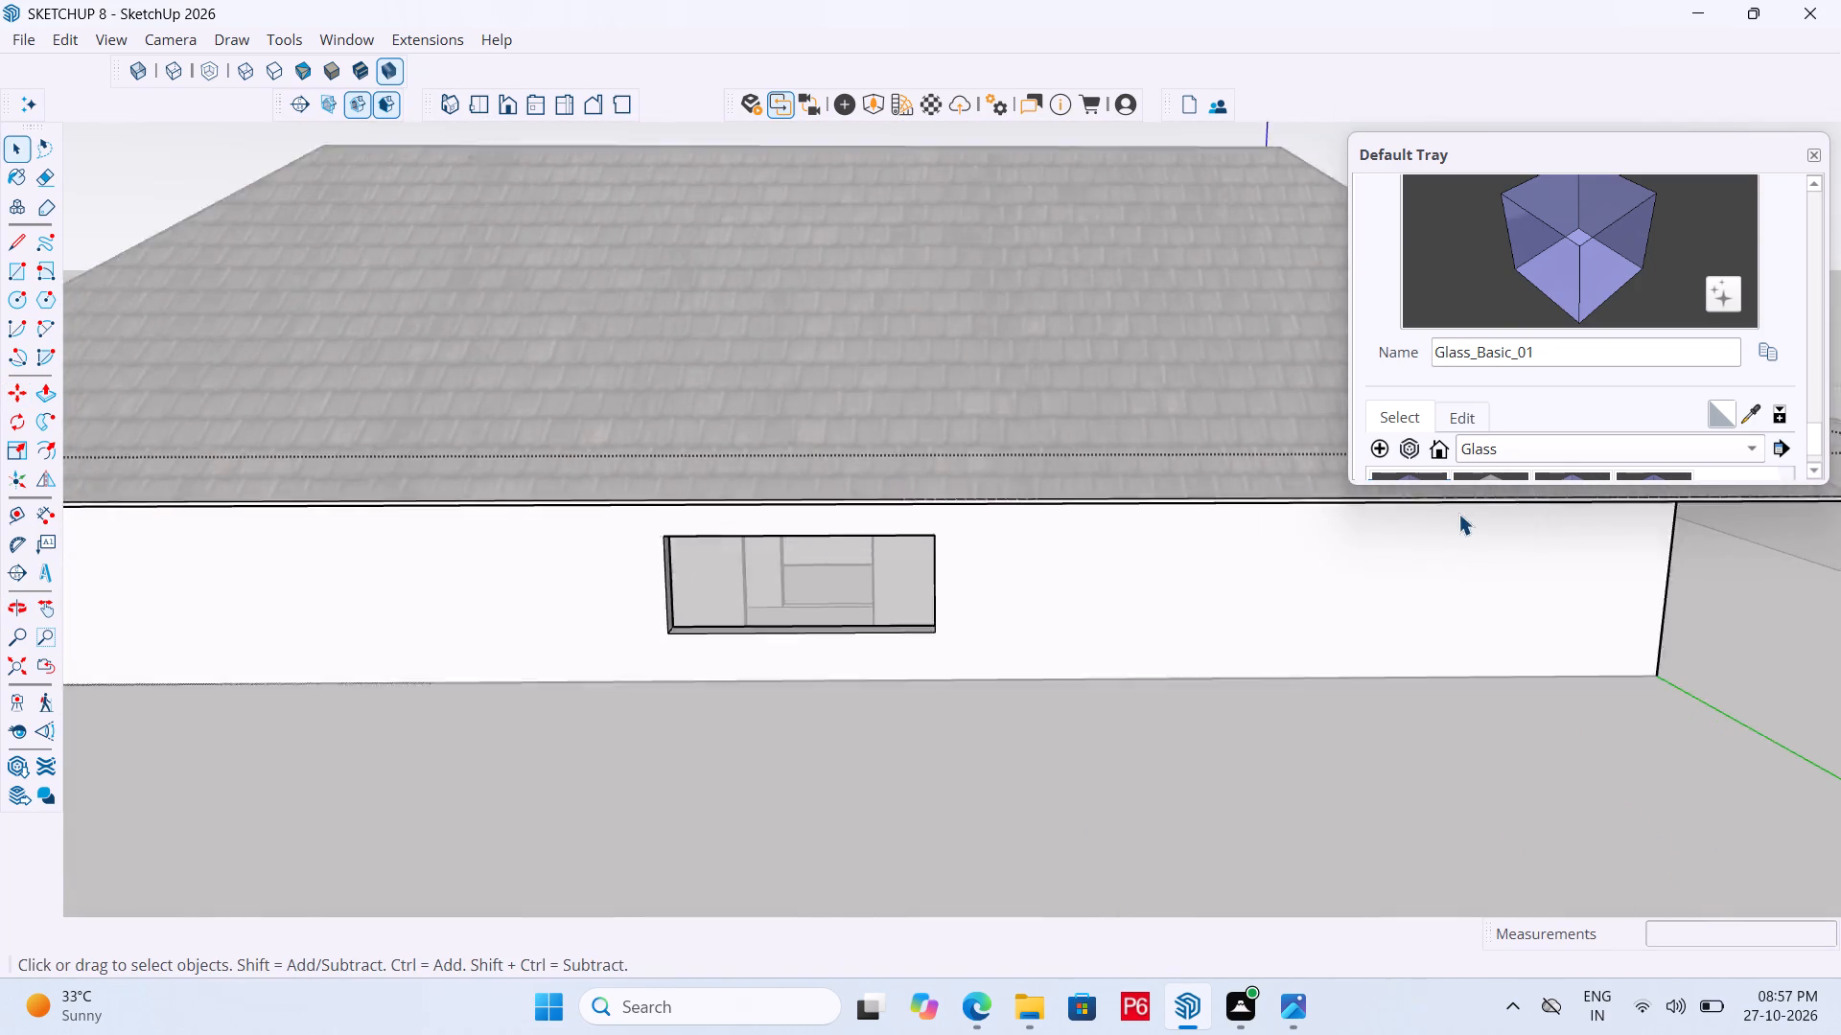
Draw a rectangle from corner to corner across the empty window opening beneath the eaves.
scroll(1458, 514, down, 3)
scroll(1198, 547, down, 1)
middle_drag(1195, 547, 1061, 504)
scroll(935, 567, up, 4)
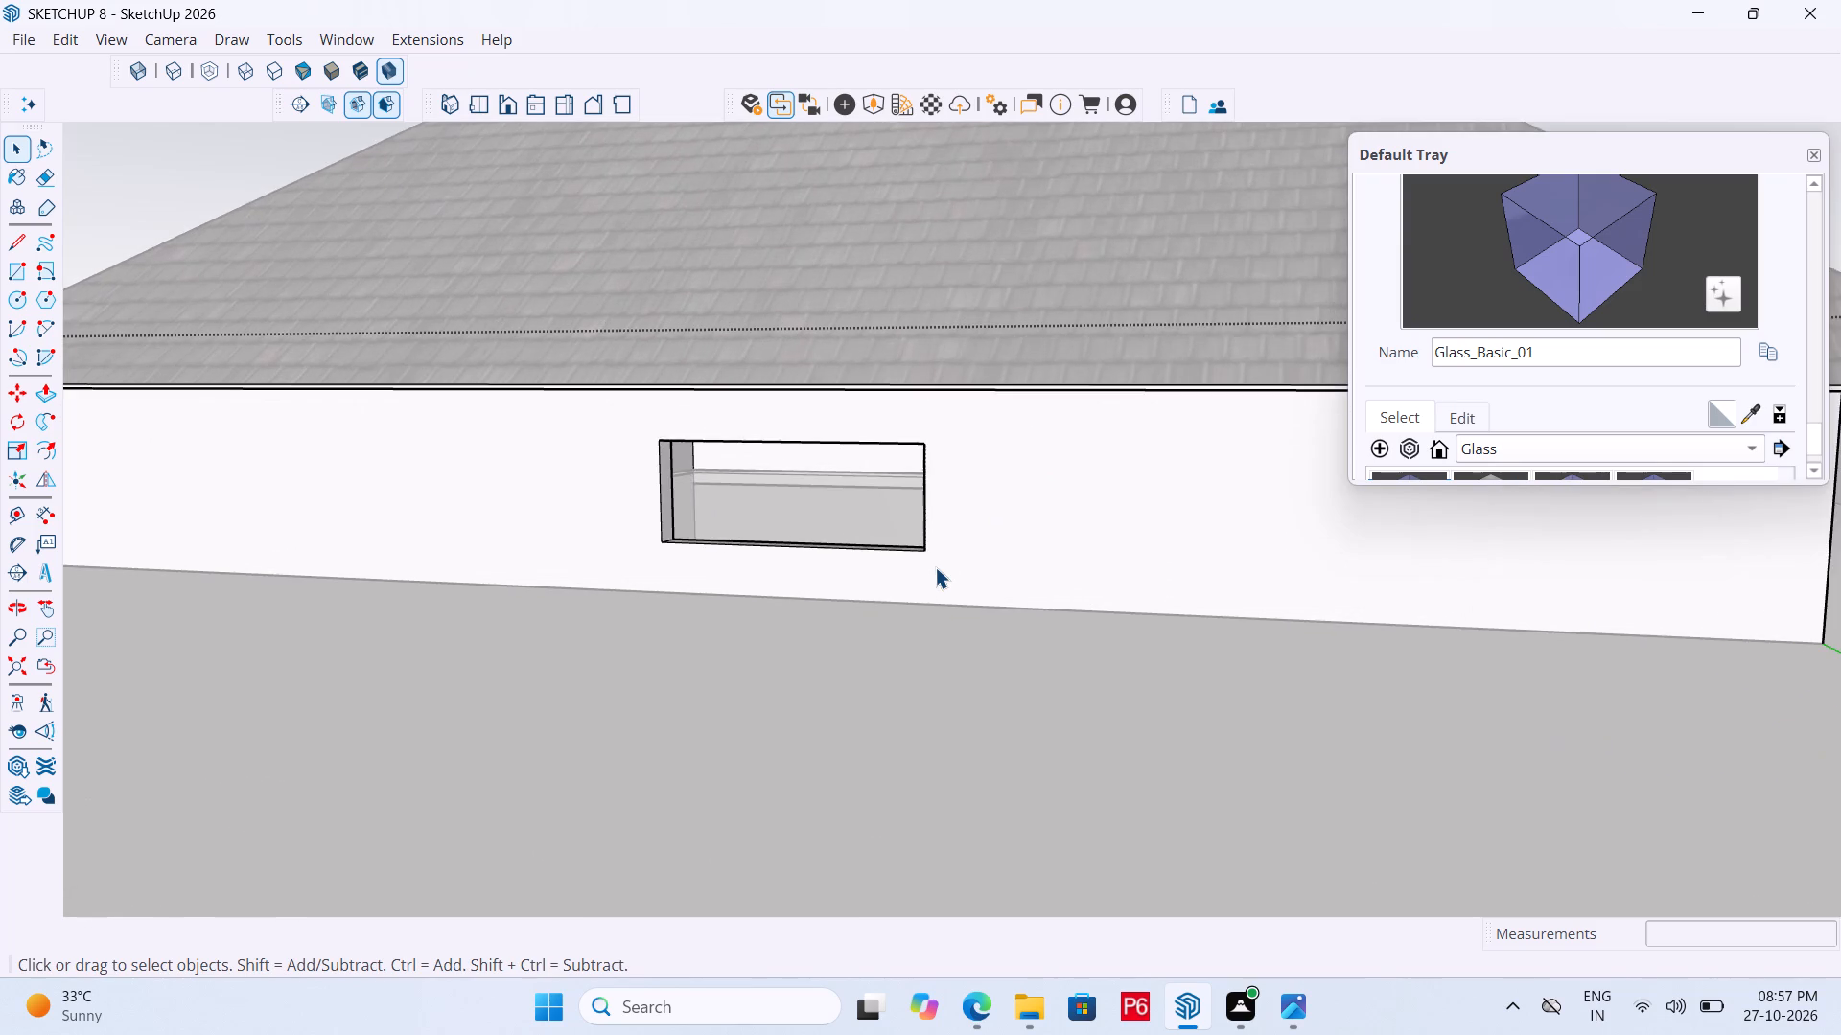
middle_drag(897, 565, 1043, 578)
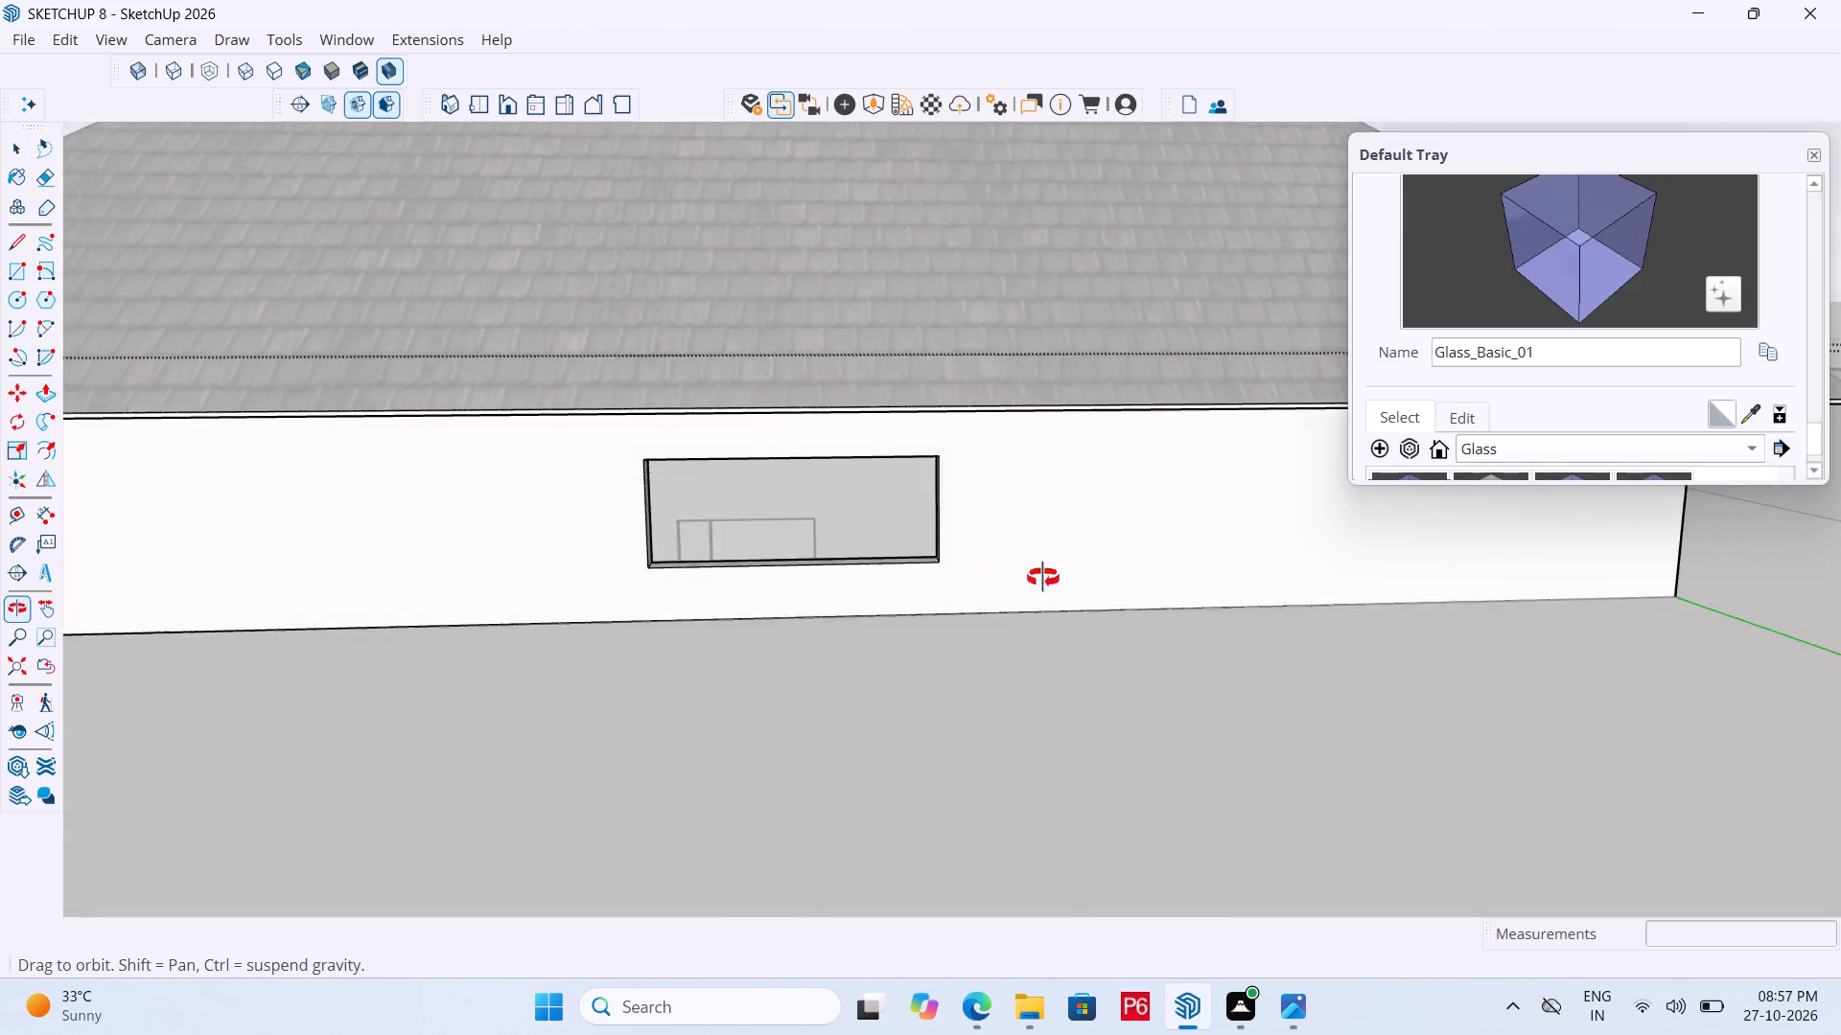
middle_drag(1043, 578, 965, 535)
scroll(964, 503, up, 4)
middle_drag(1734, 319, 1495, 402)
middle_drag(1176, 416, 1063, 481)
scroll(552, 421, up, 1)
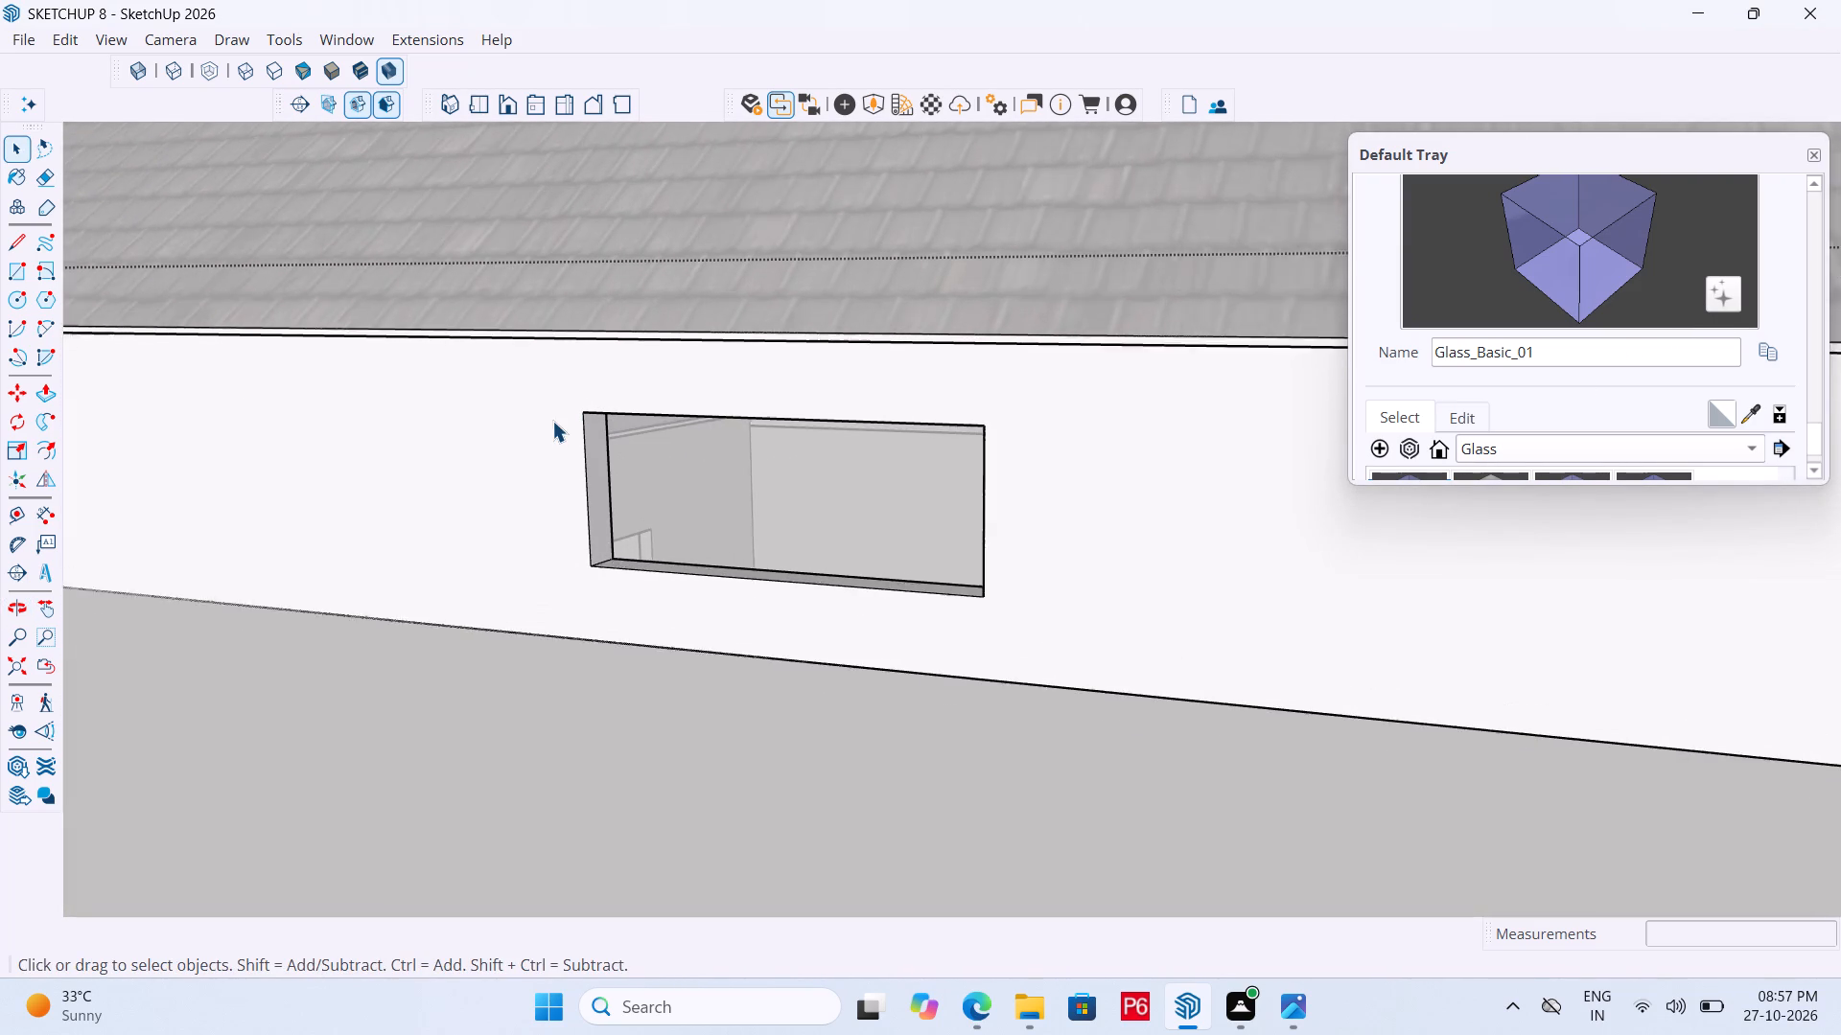
scroll(552, 421, up, 1)
key(r)
click(594, 414)
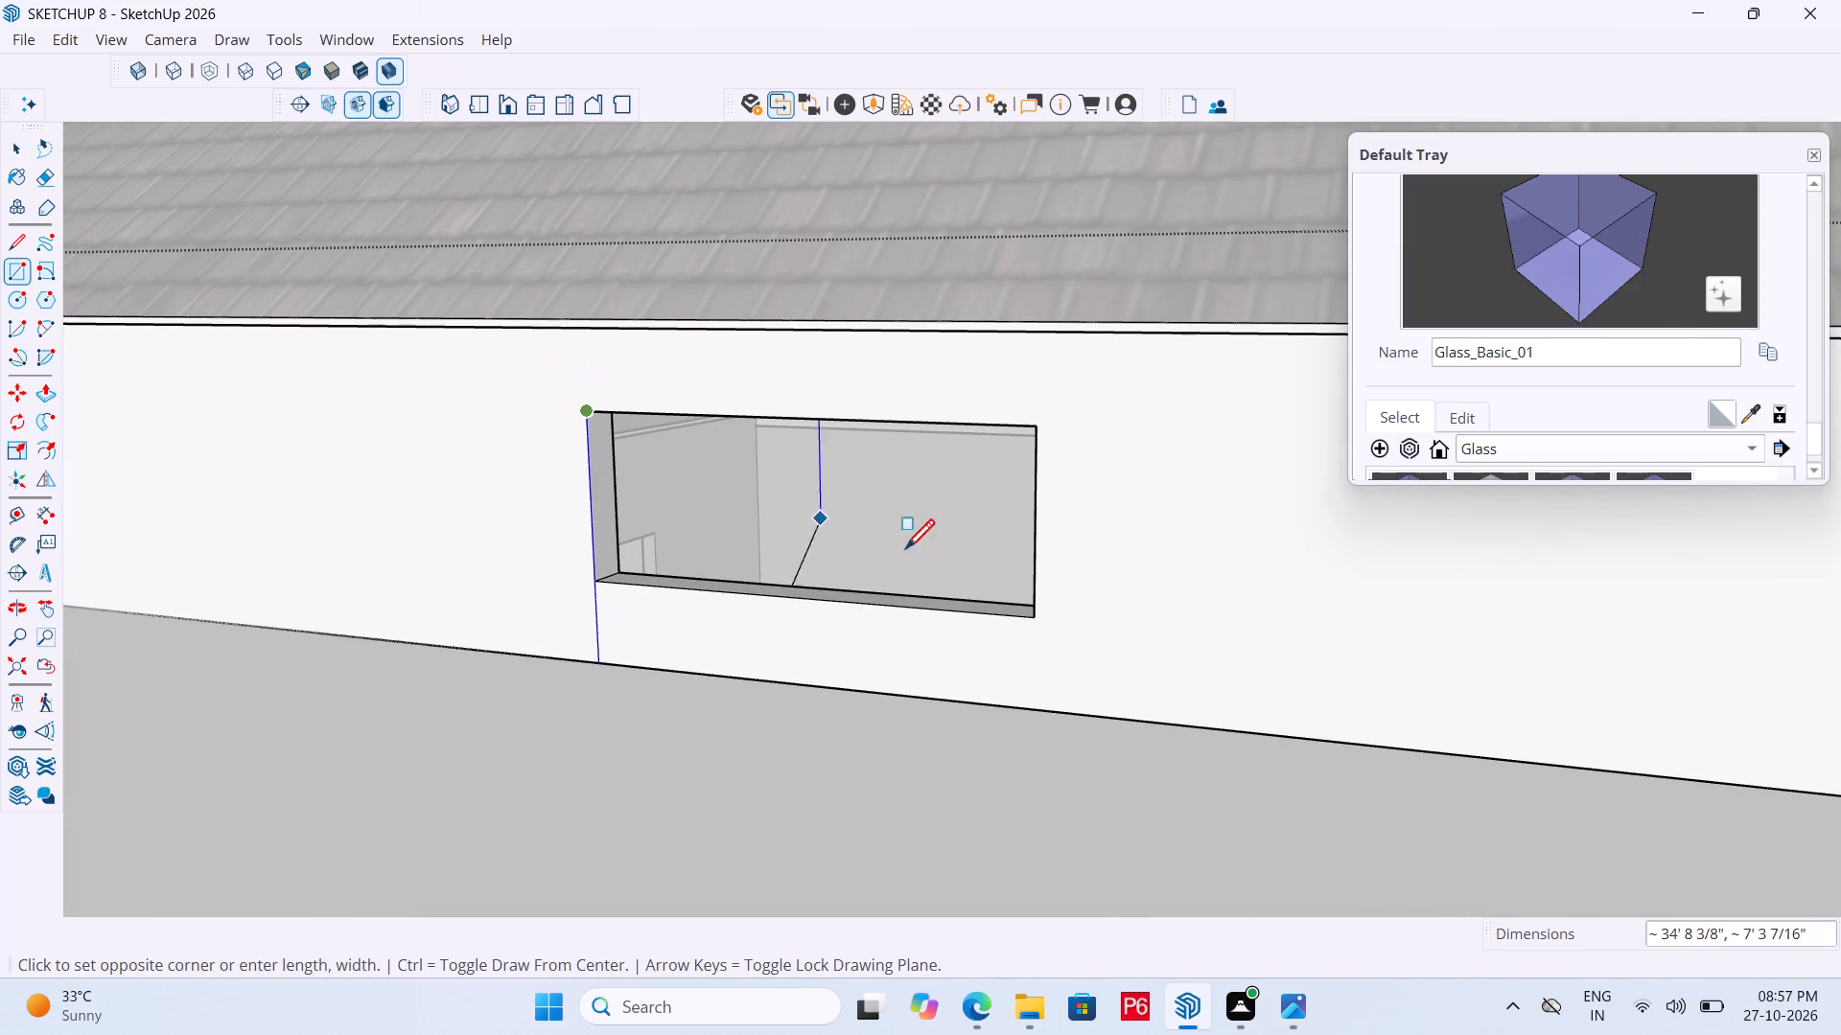
click(1036, 619)
key(space)
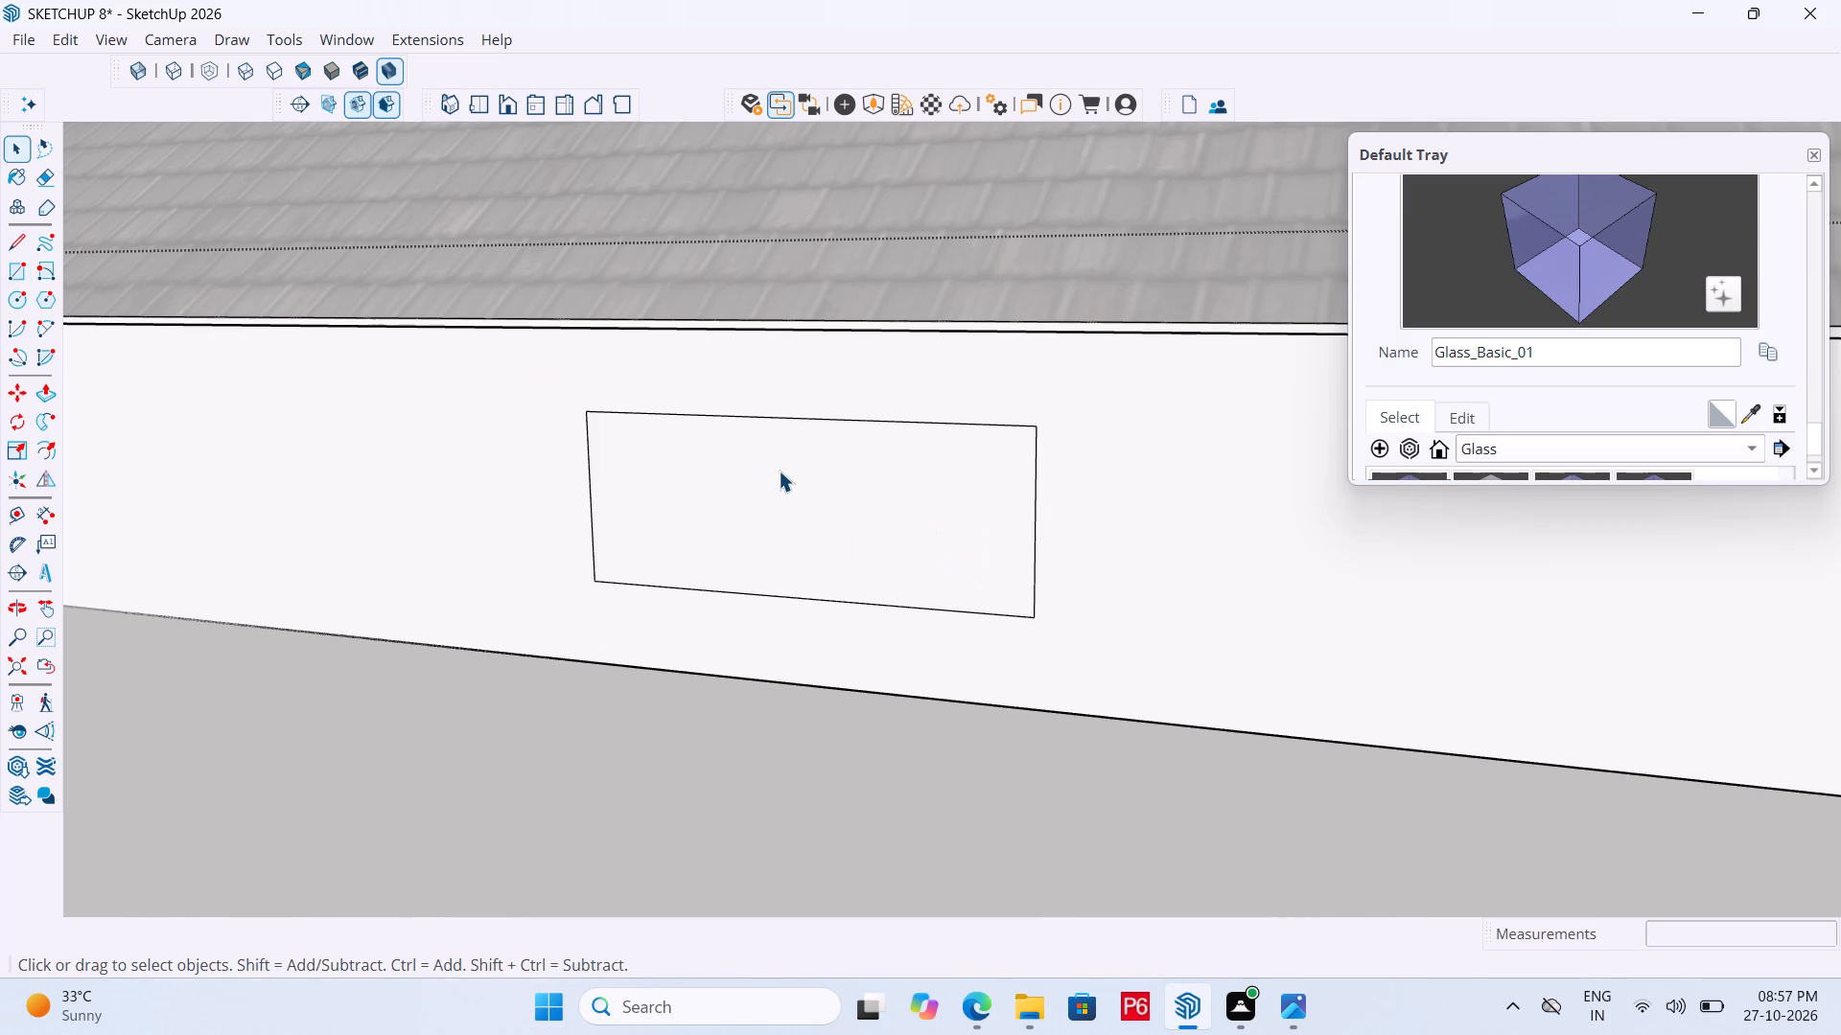
Make a group from the rectangle covering the window opening, including its edges.
double_click(779, 471)
right_click(779, 471)
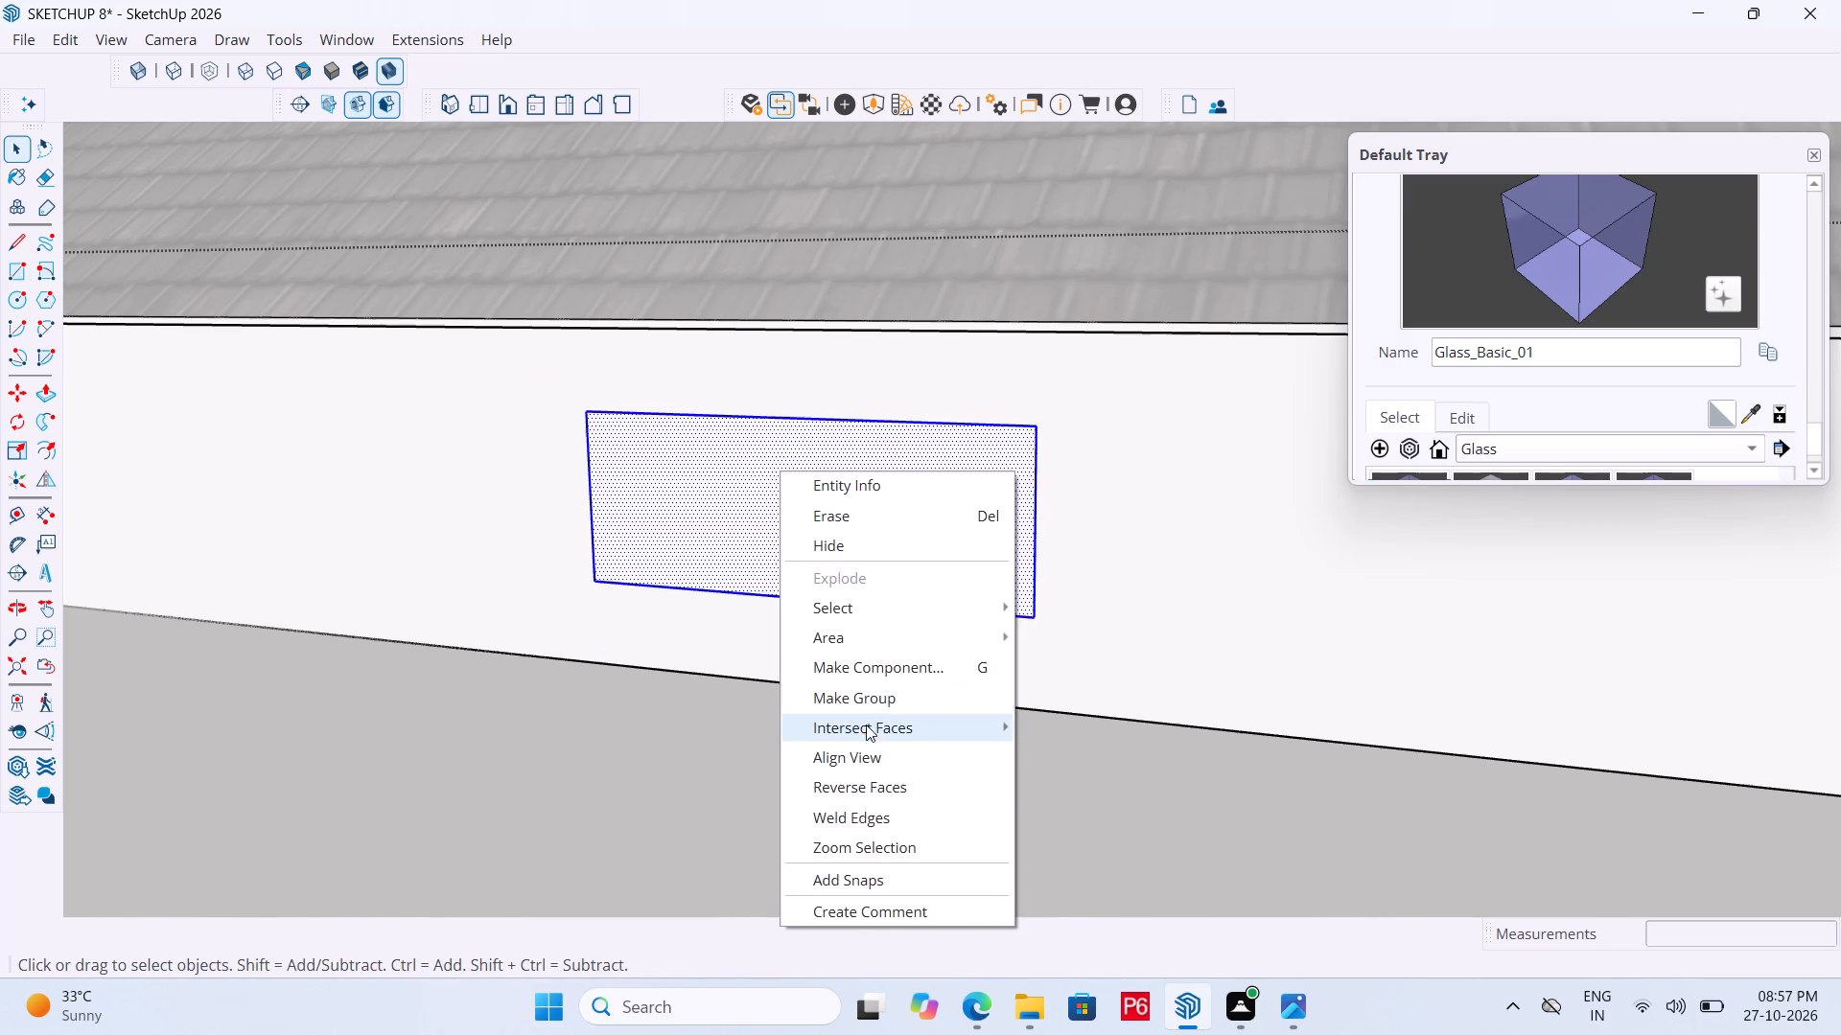
click(893, 695)
Open the new group and offset the rectangle's outline 3" inward to form the window frame.
double_click(875, 498)
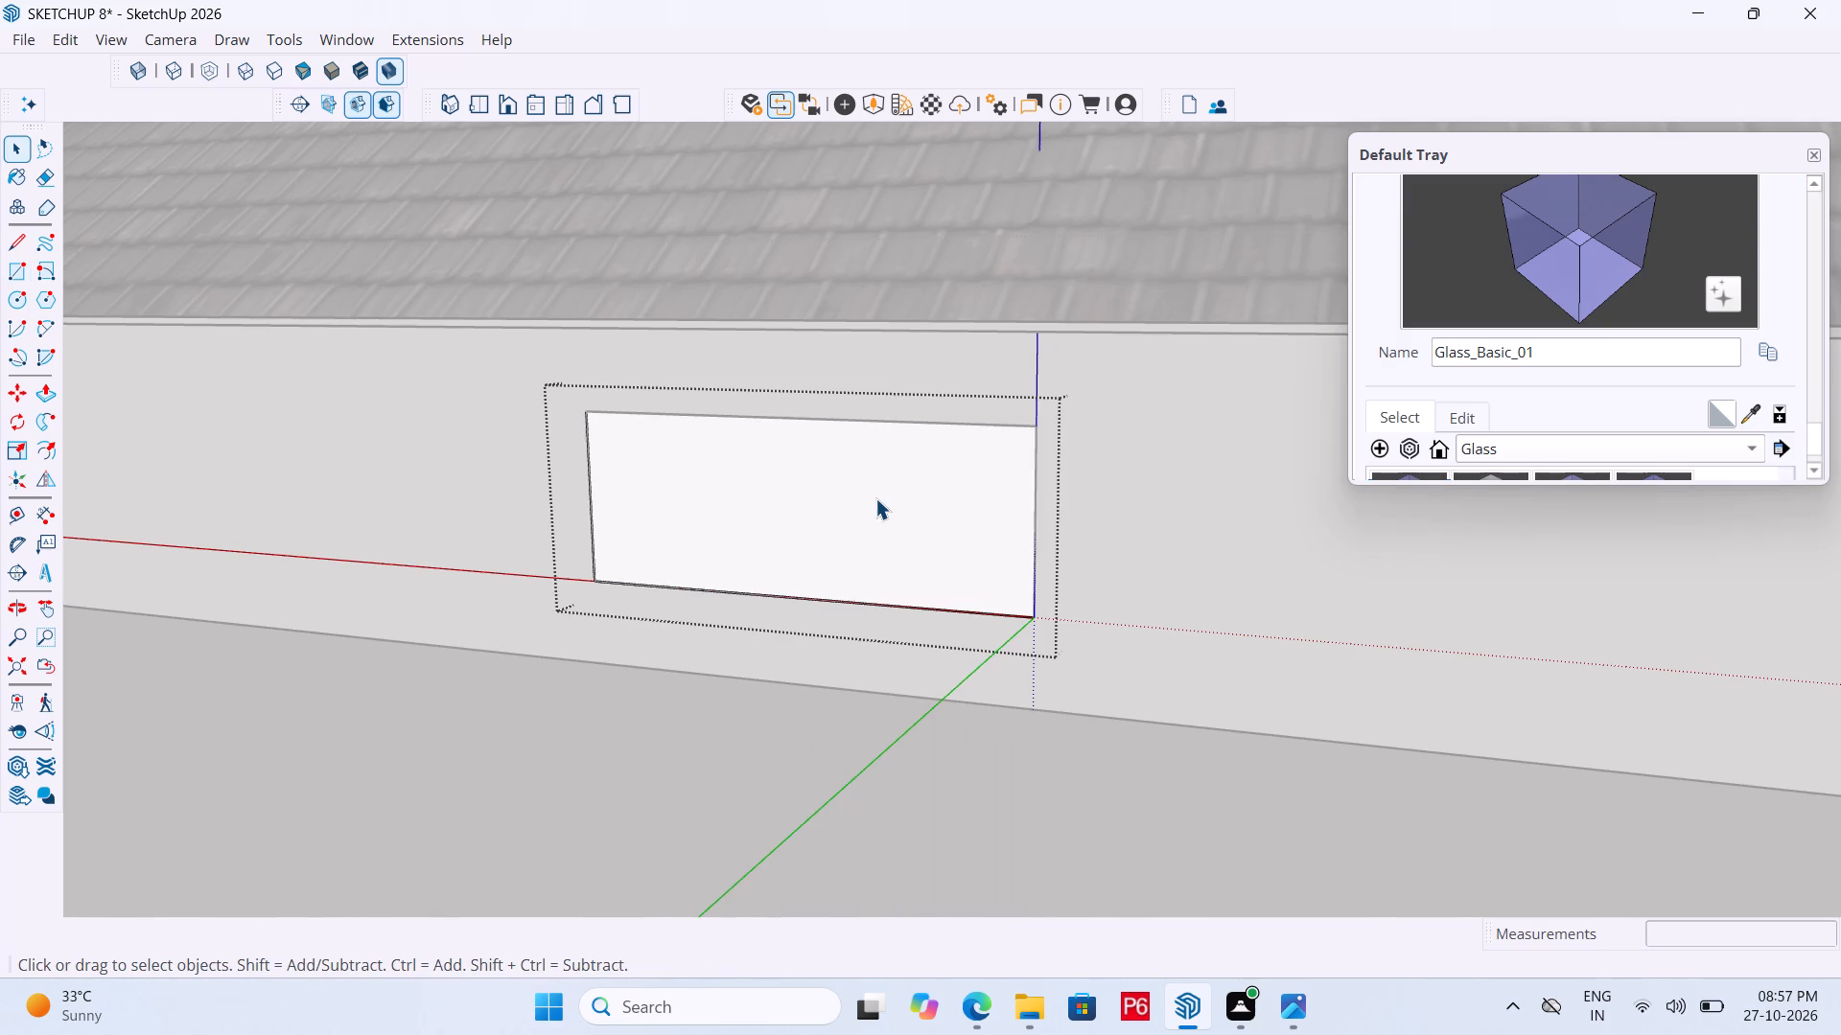
click(863, 493)
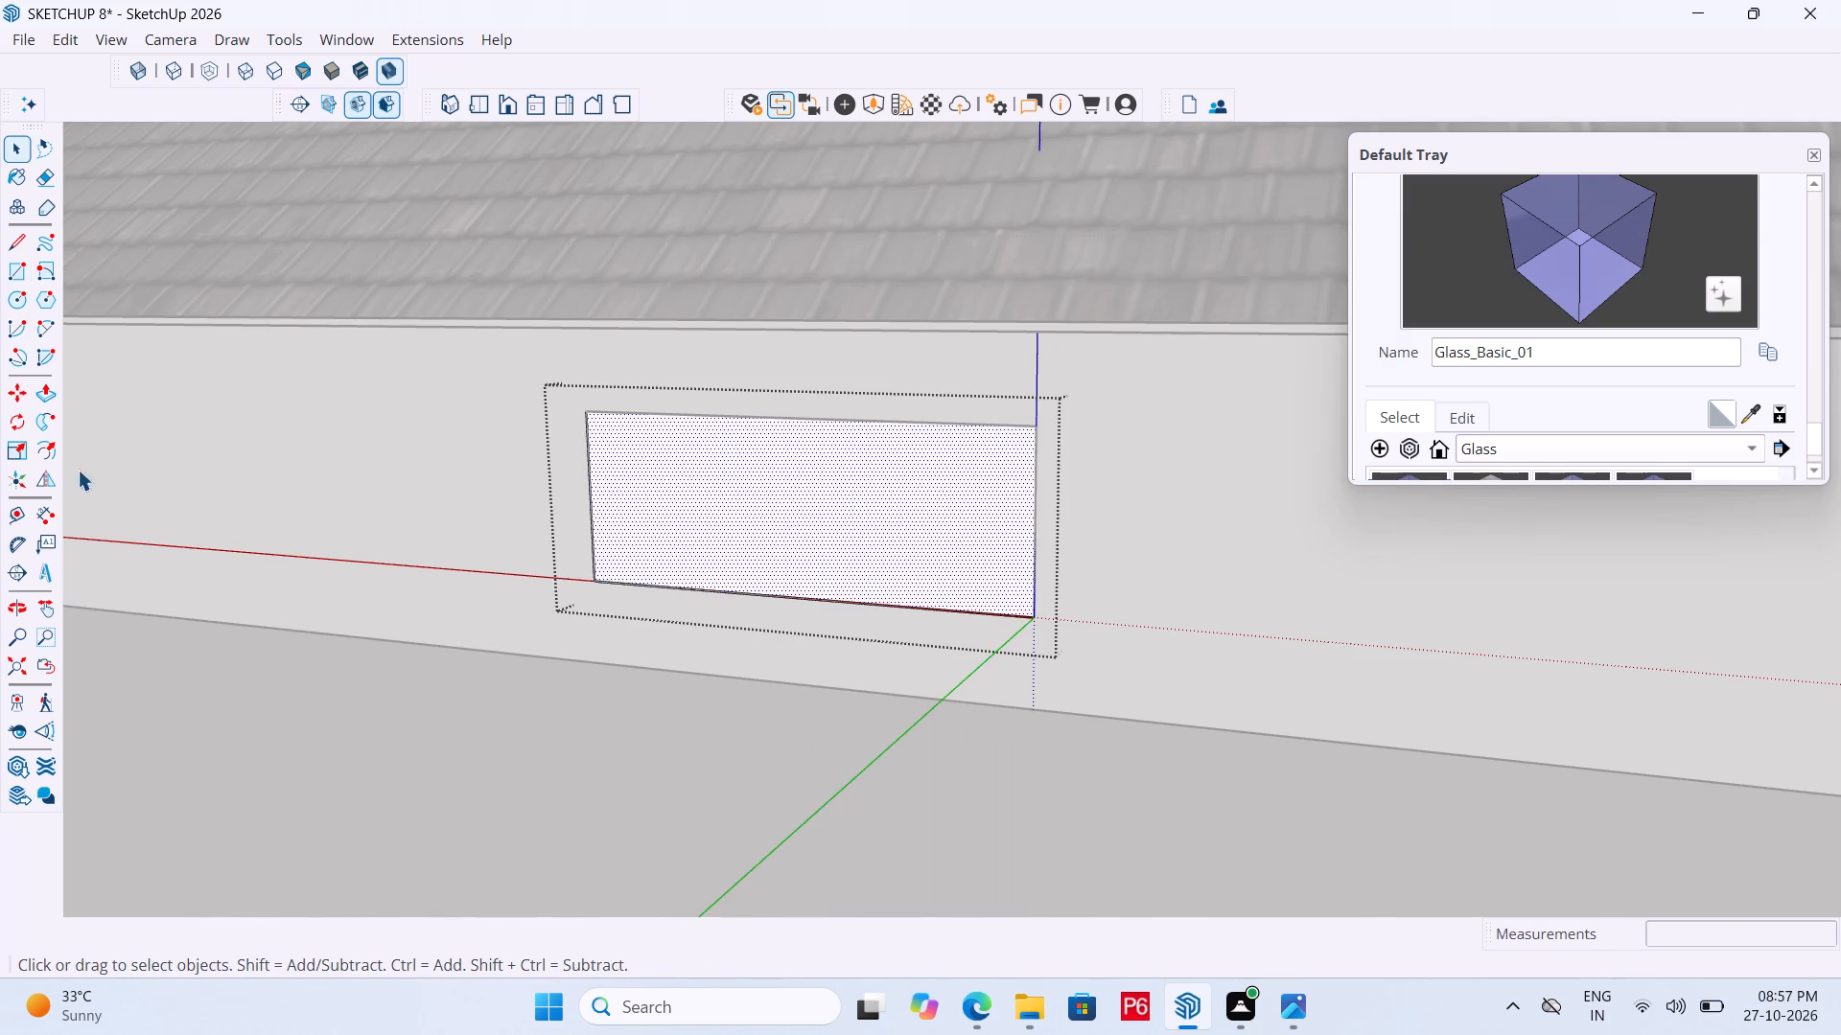
click(52, 448)
click(669, 490)
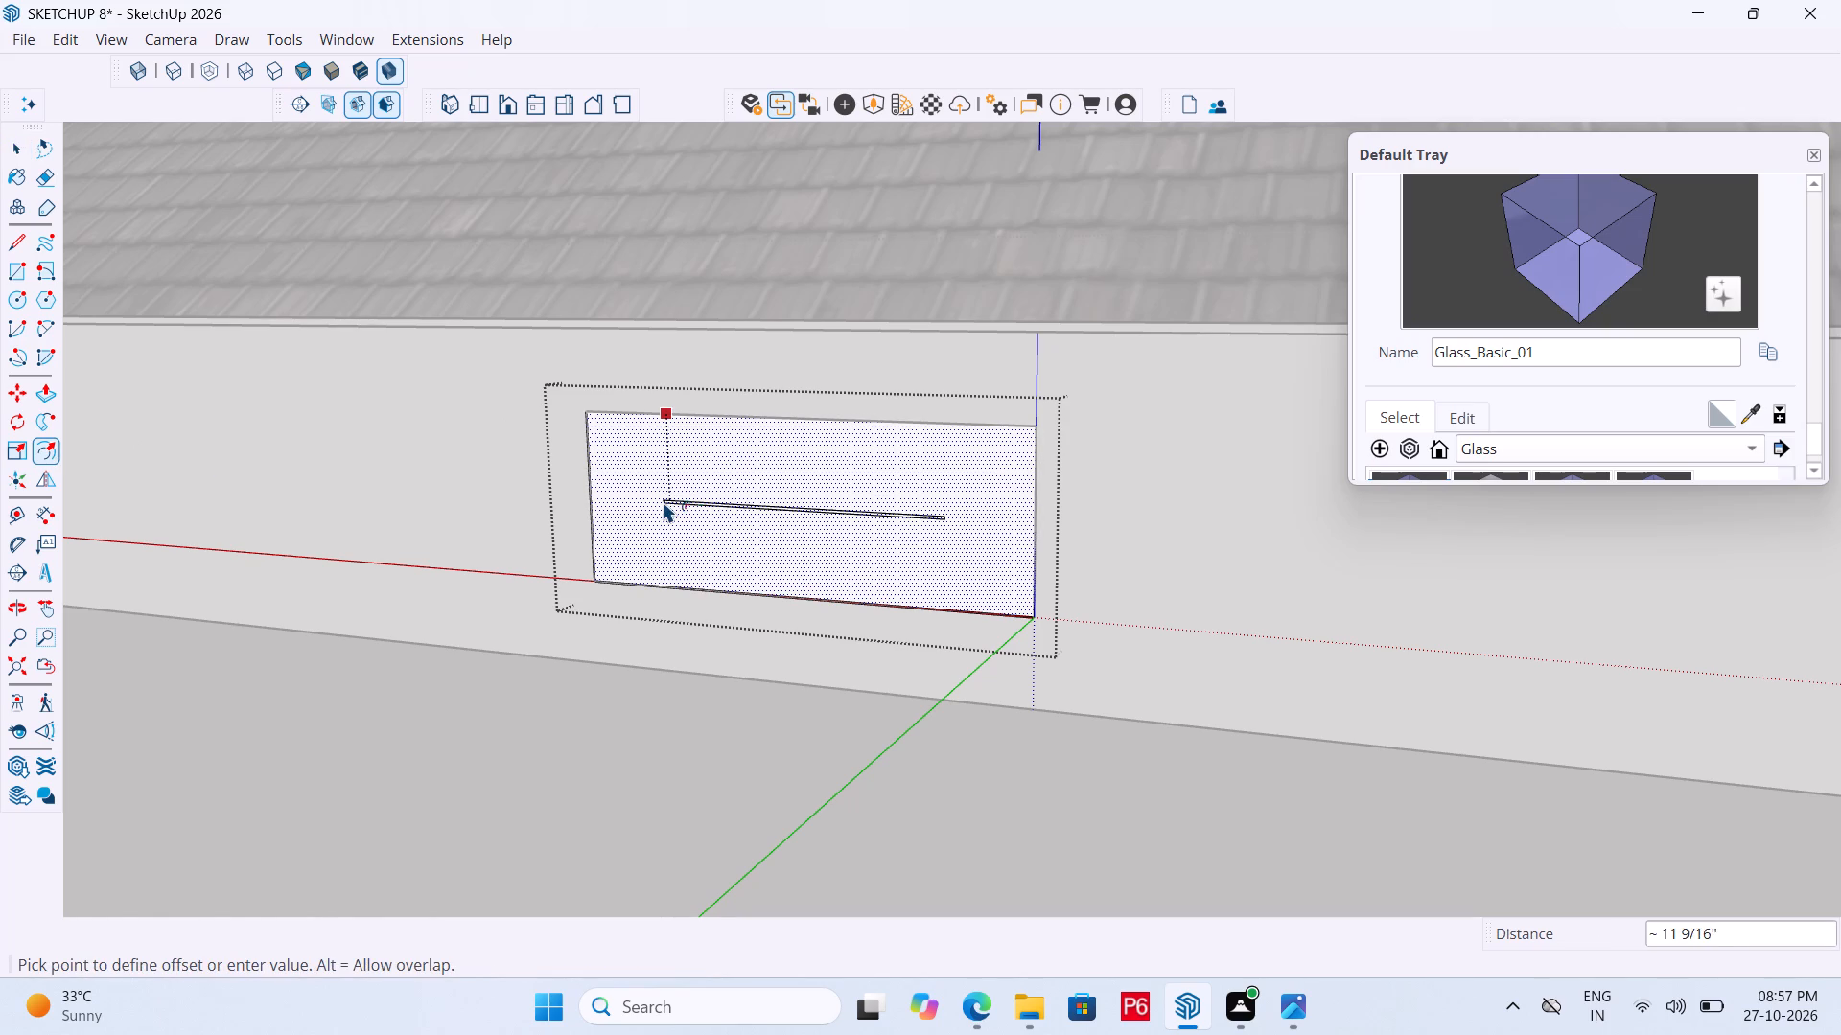
text(3")
key(Return)
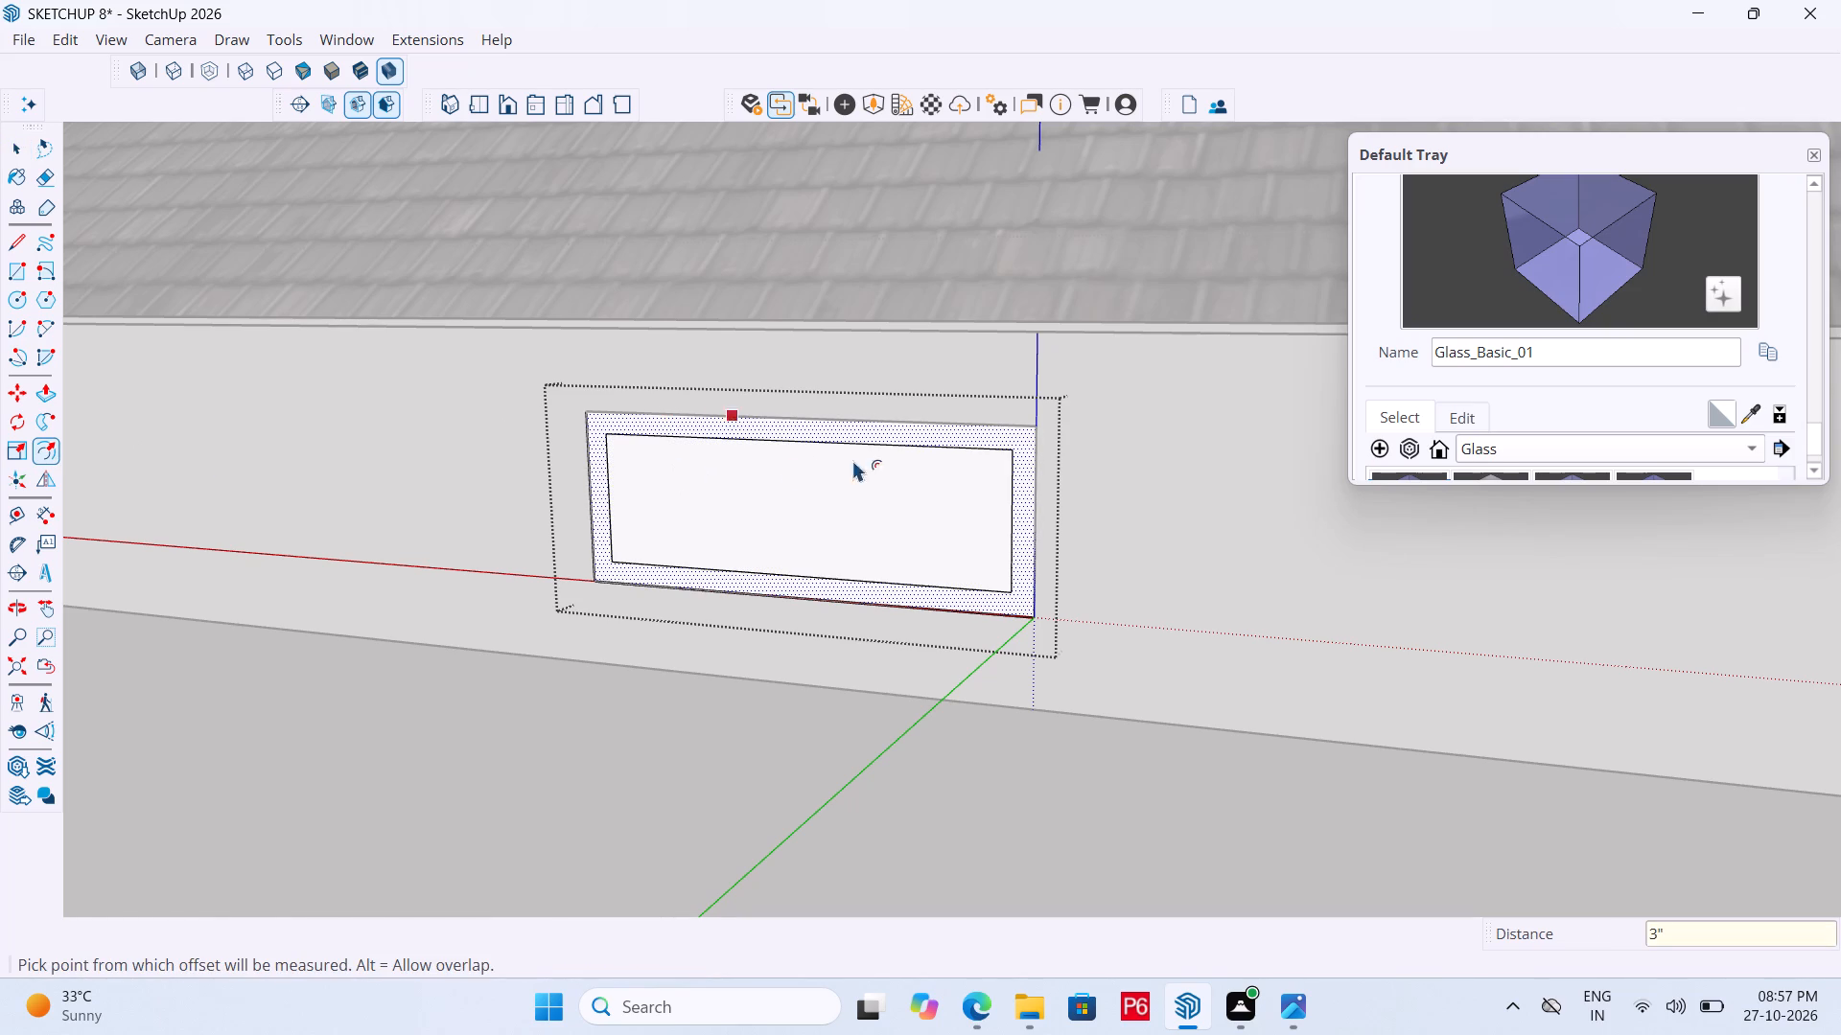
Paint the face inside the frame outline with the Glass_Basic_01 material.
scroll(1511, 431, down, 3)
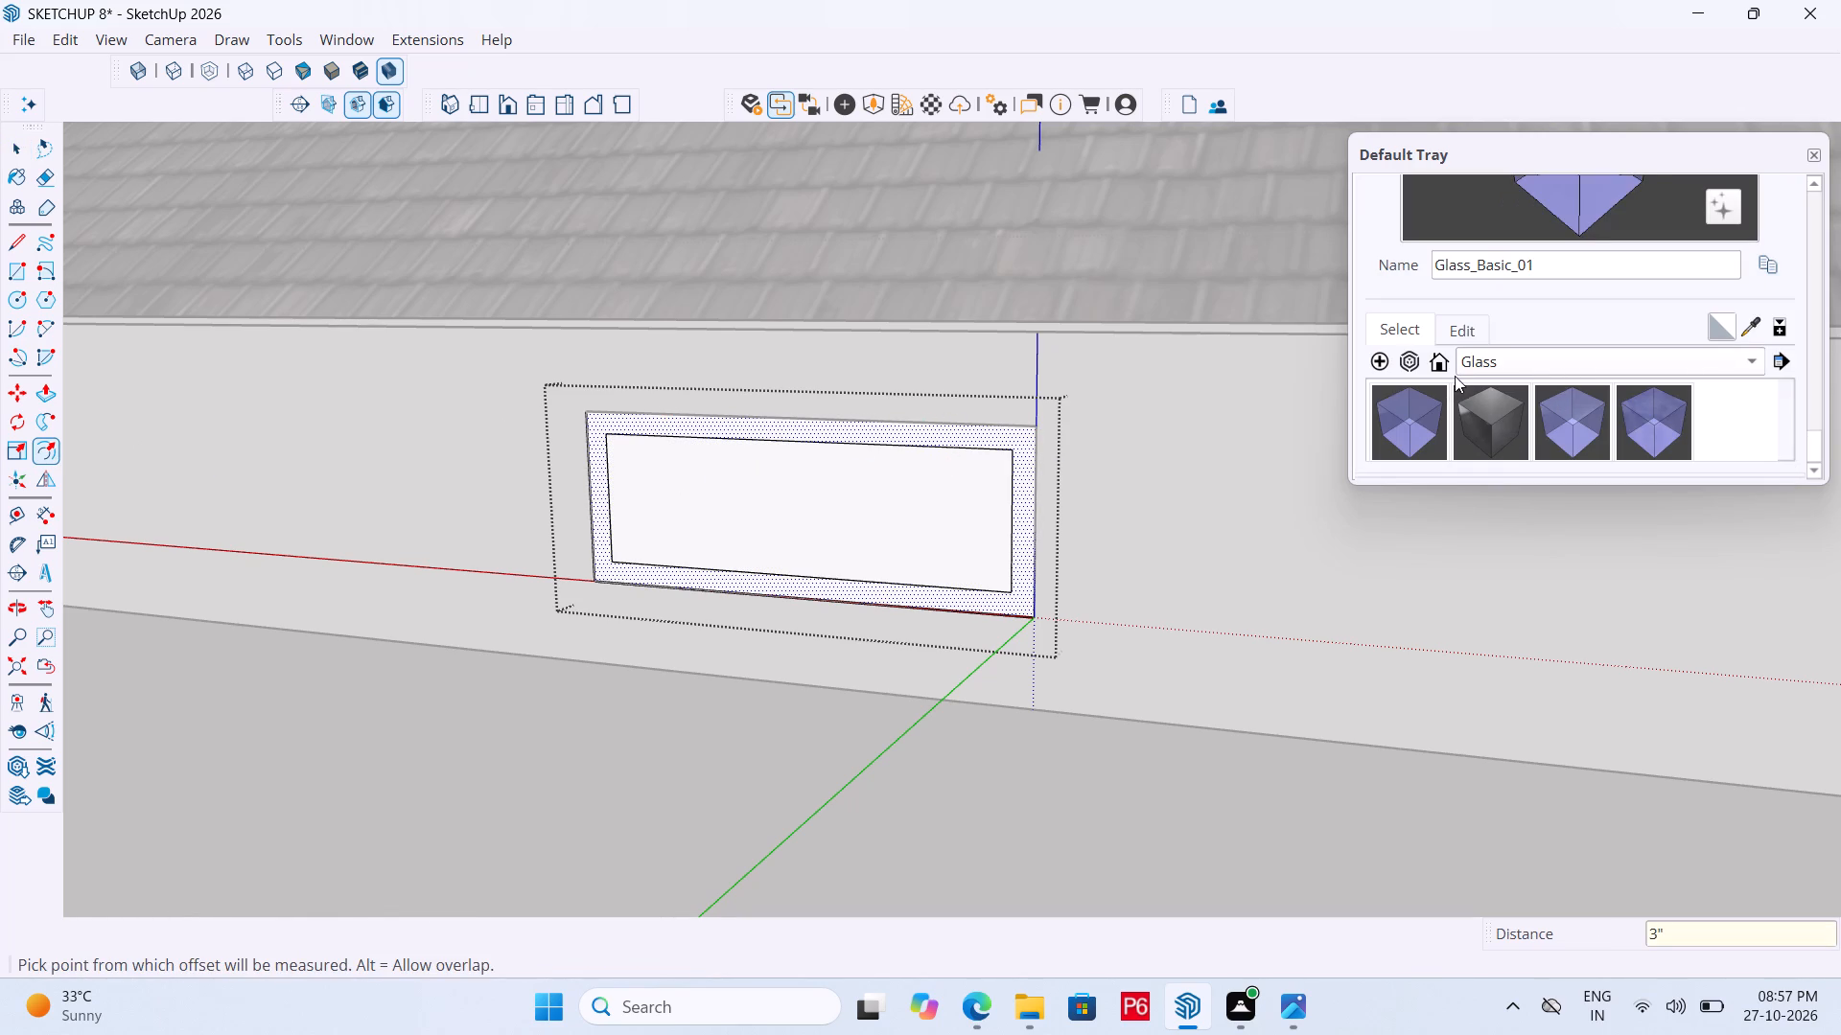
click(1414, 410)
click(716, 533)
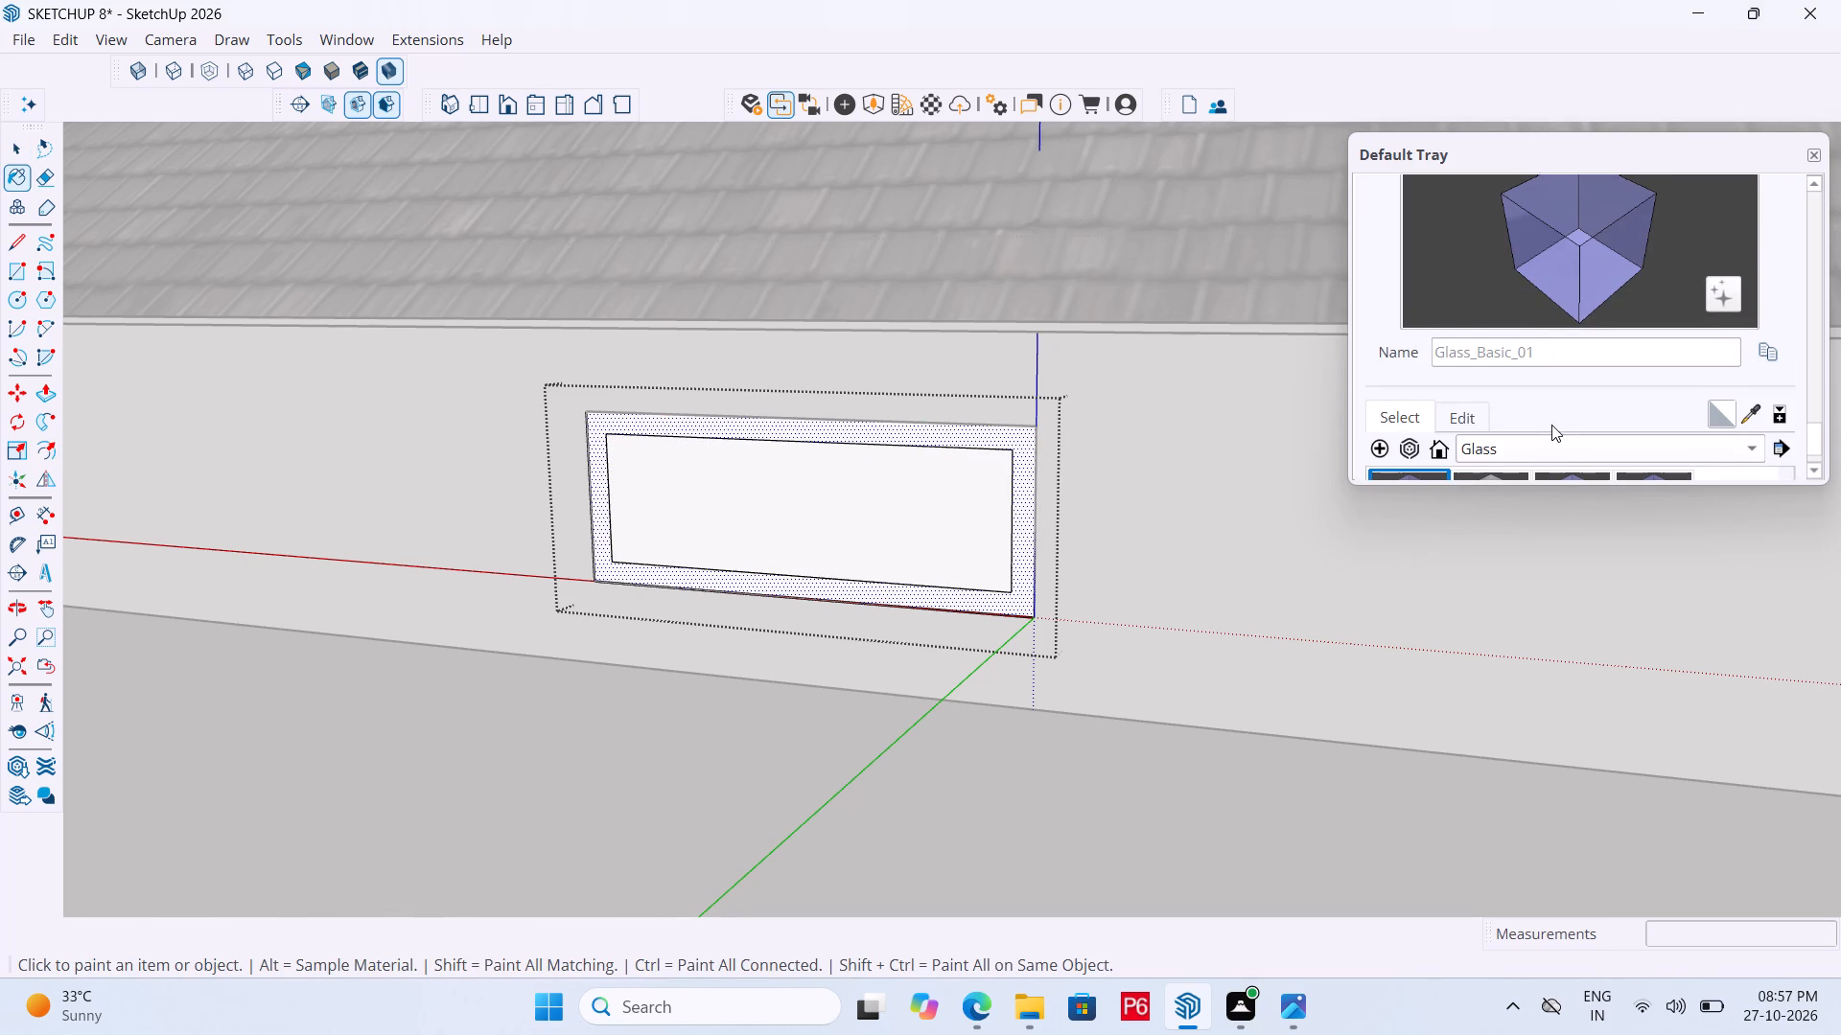
Paint the frame border with the Wood_Veneer_15_1K material from the Wood collection.
scroll(1550, 434, down, 1)
click(1531, 384)
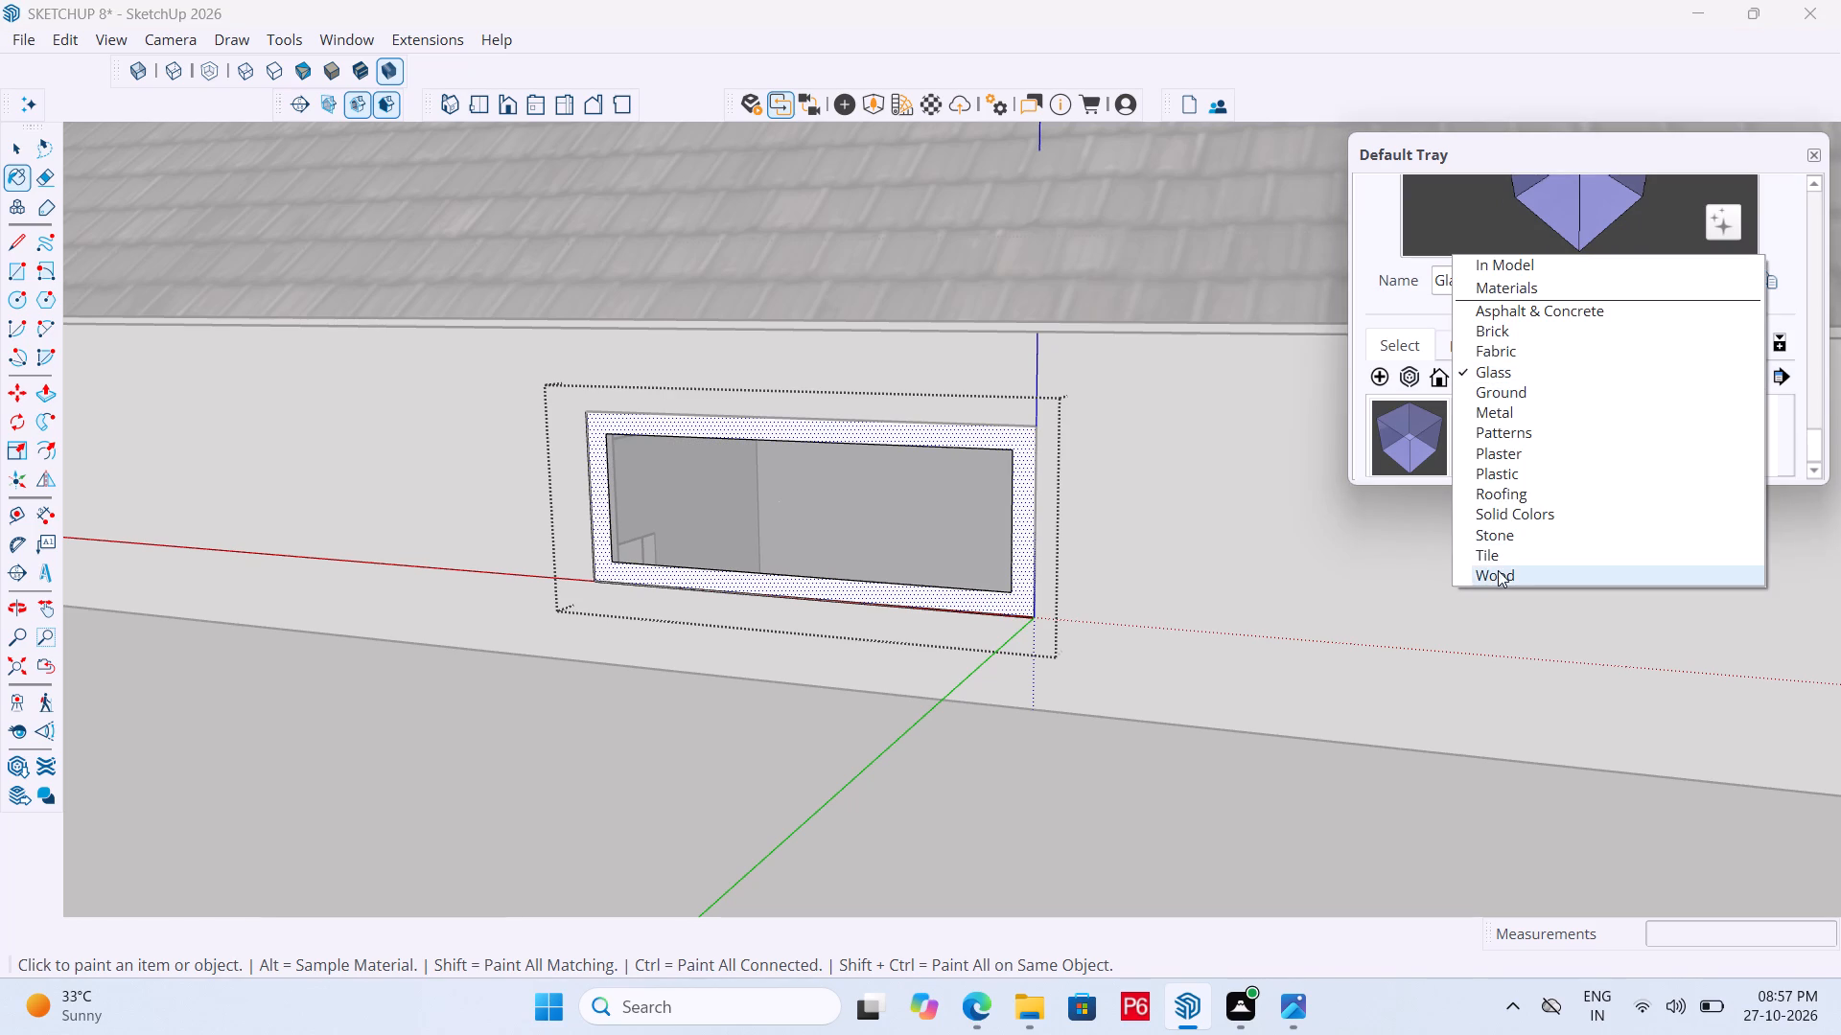
click(1498, 570)
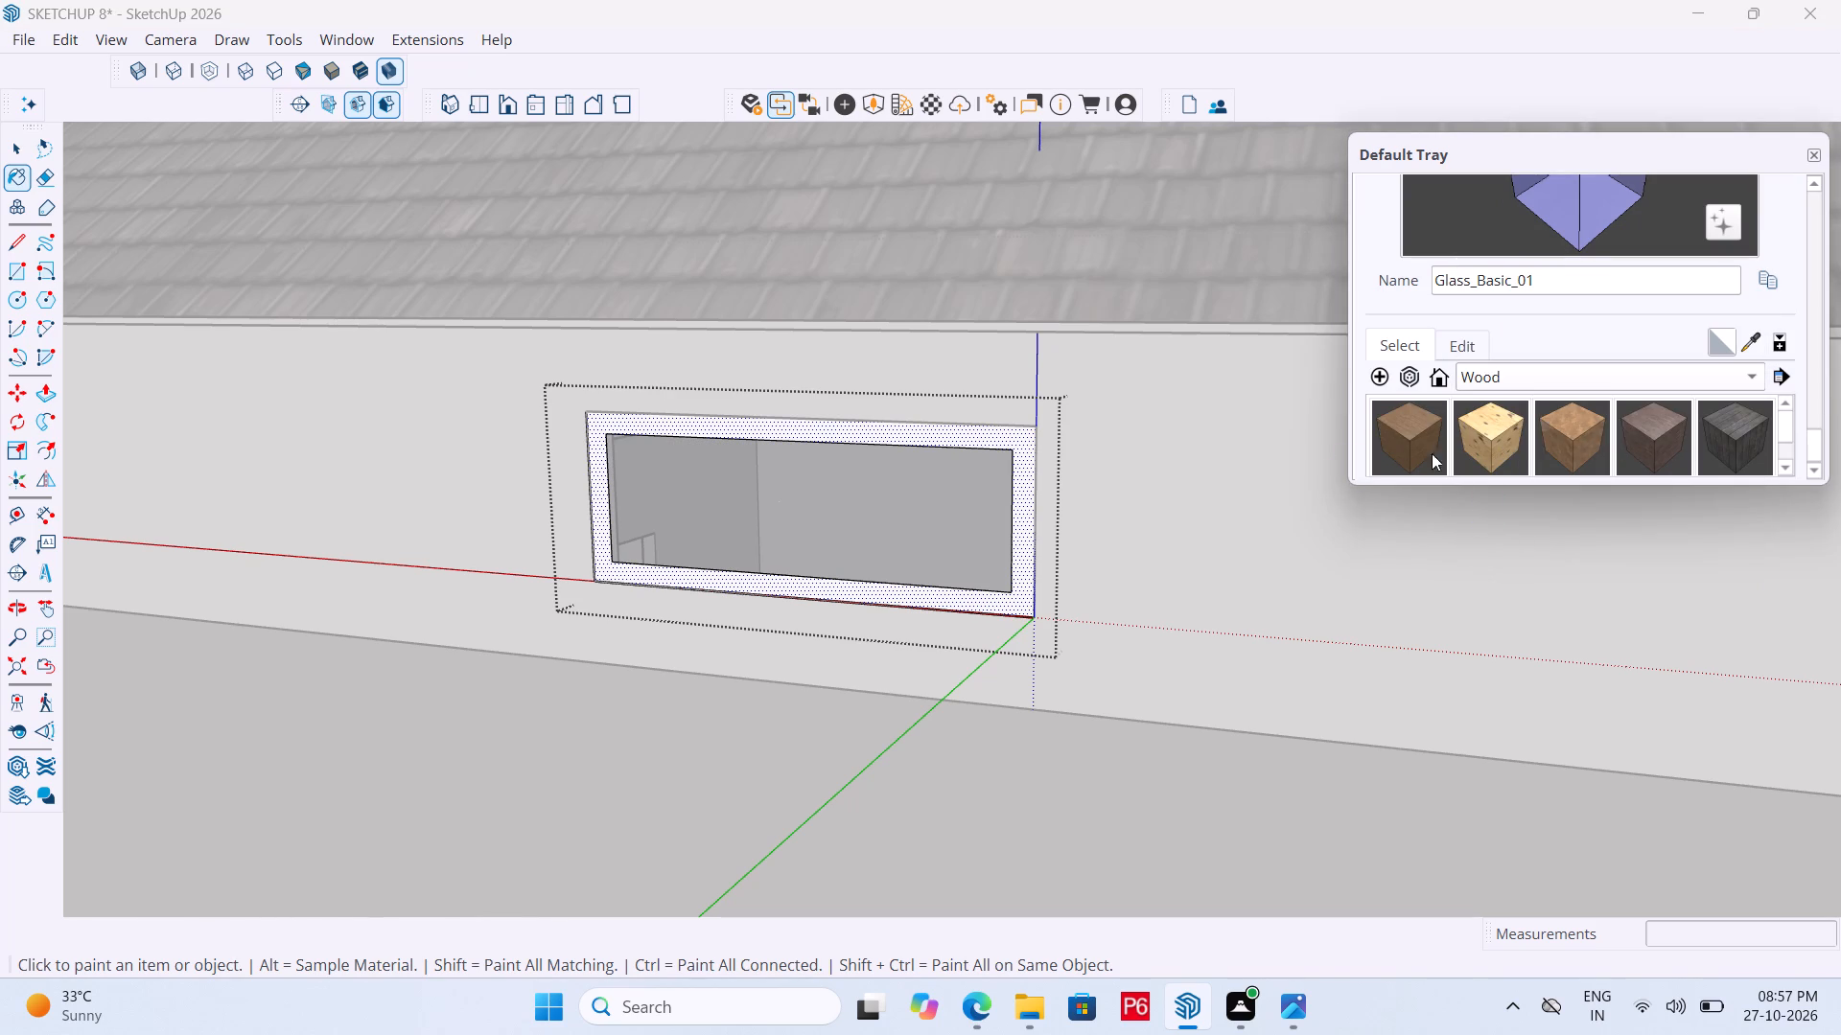
scroll(1508, 410, down, 4)
click(1426, 419)
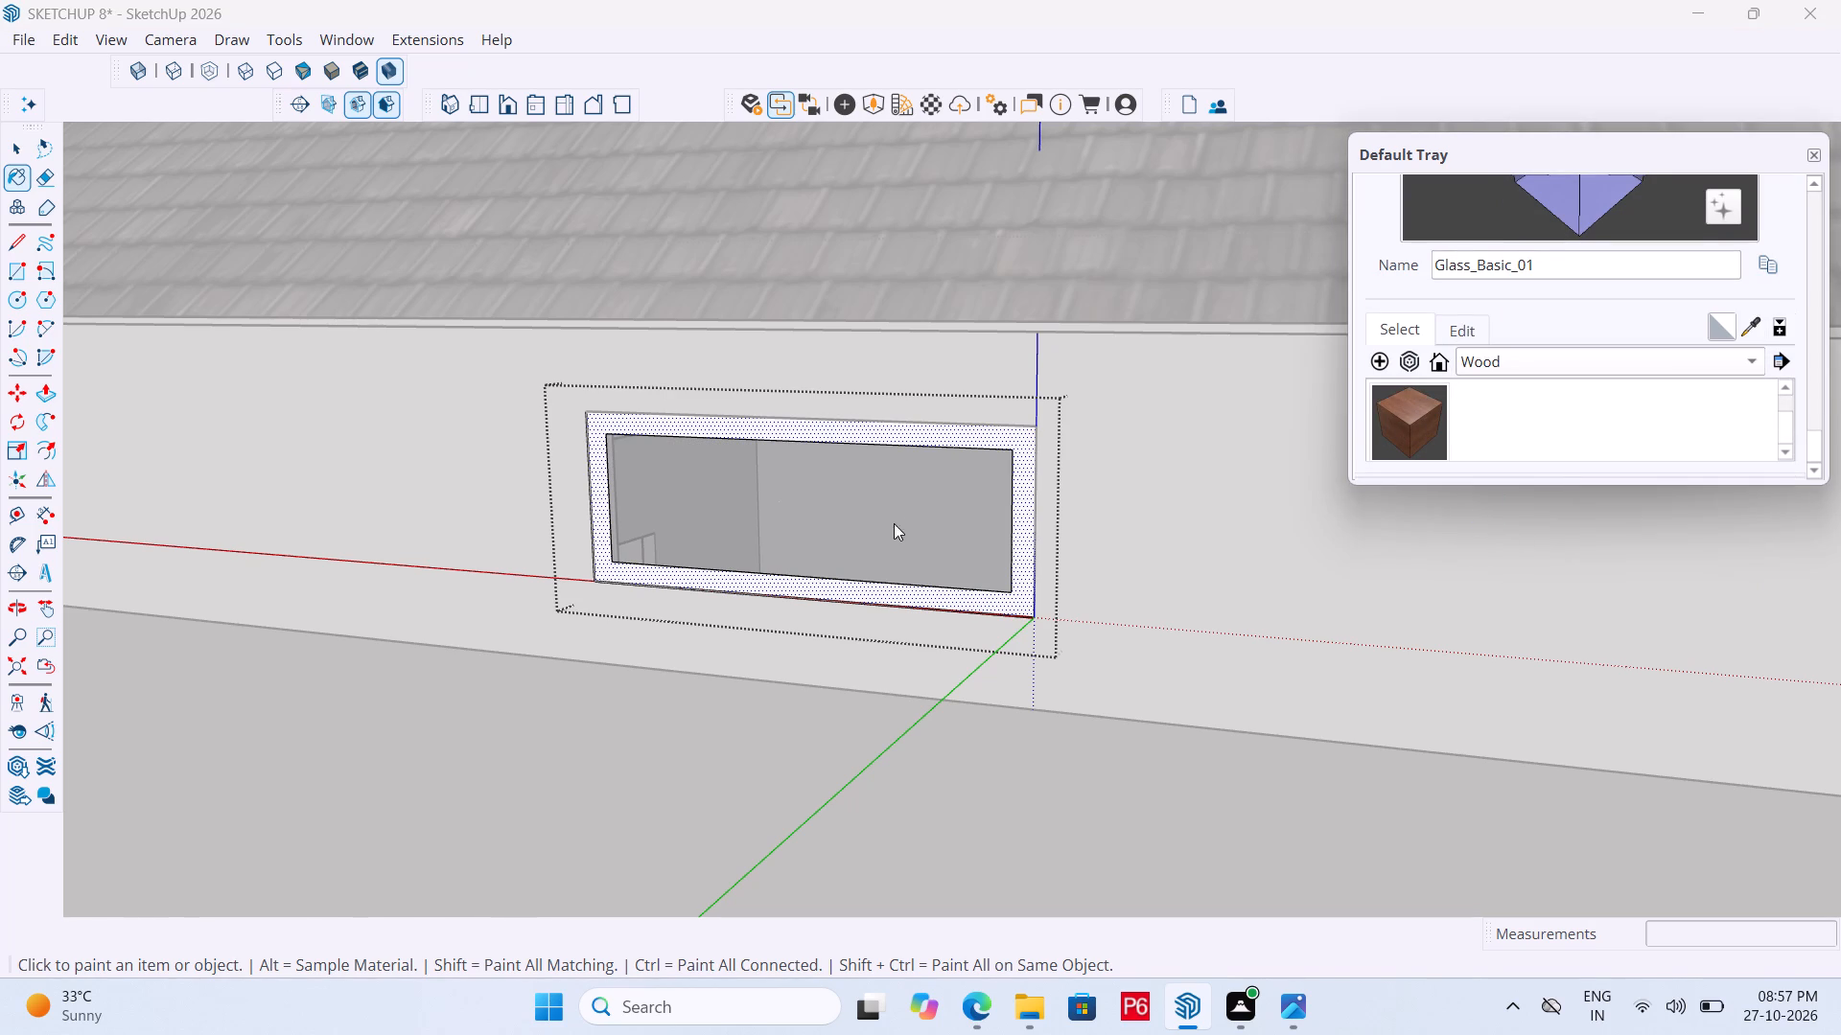
click(1028, 469)
scroll(913, 542, up, 2)
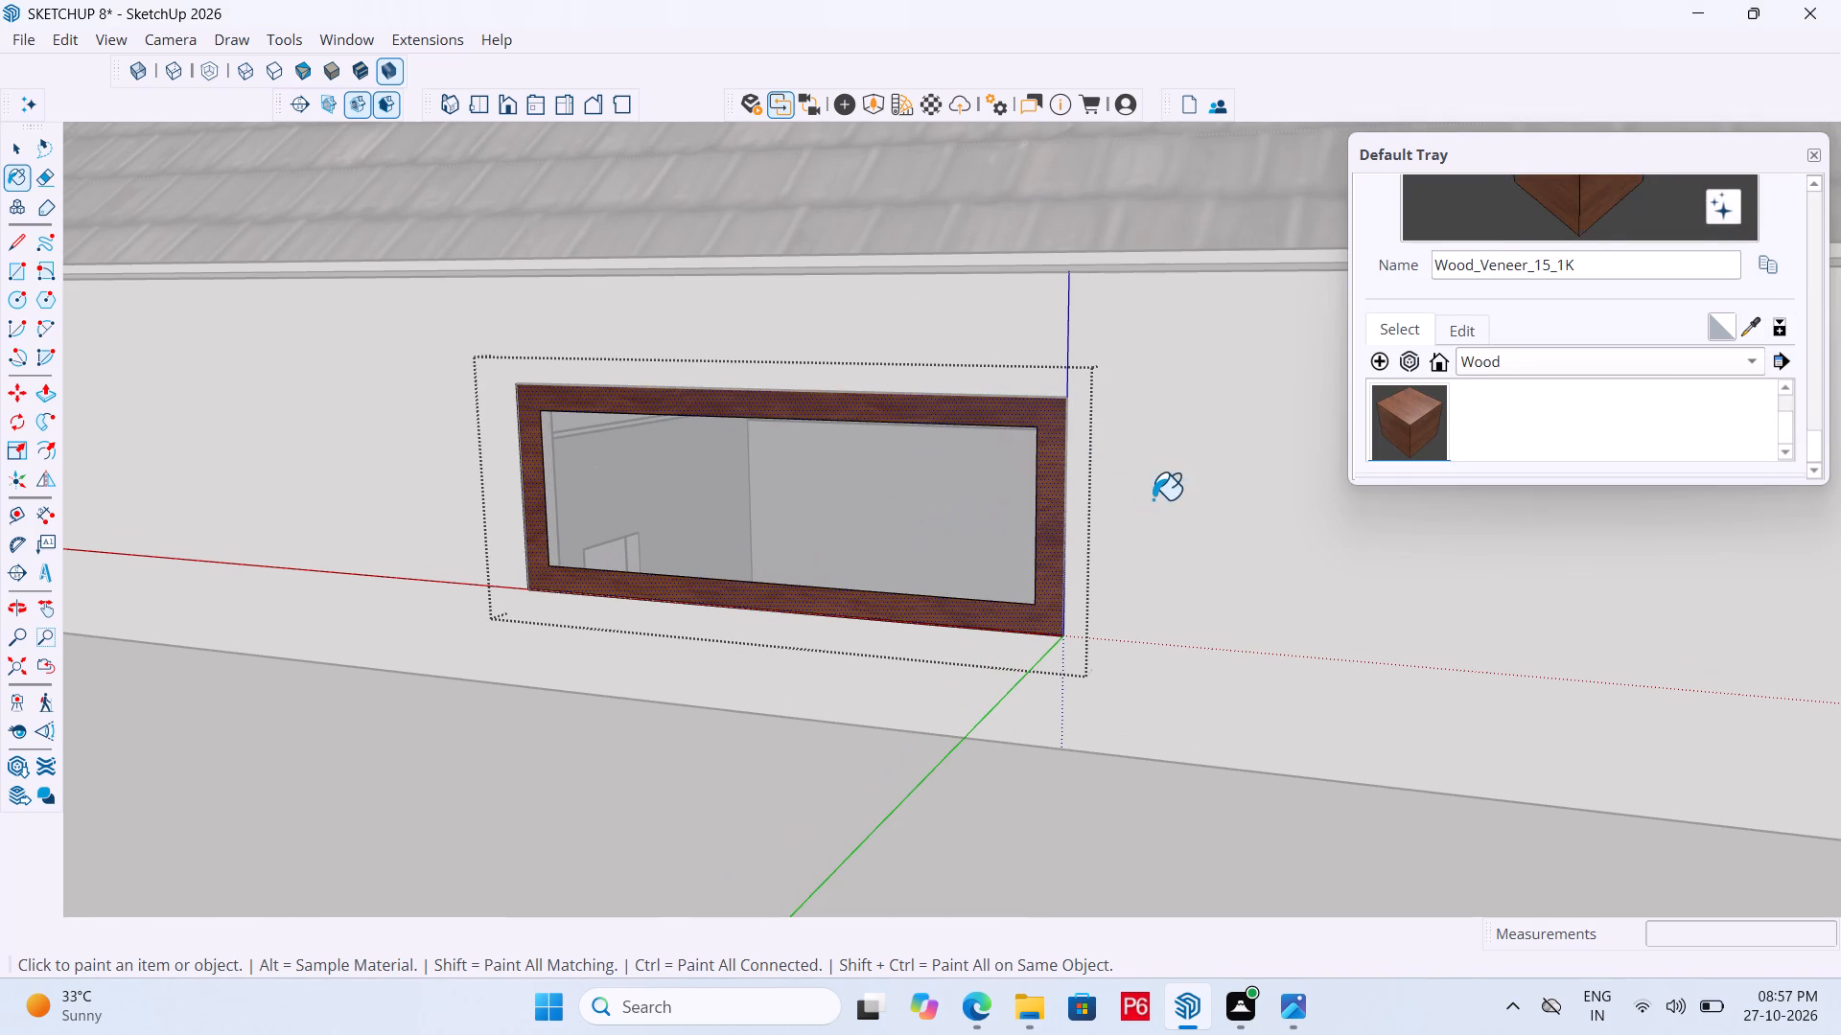
key(space)
Push/Pull the wood frame border 6" outward from the wall and leave the group's editing.
middle_drag(1072, 512, 968, 536)
key(p)
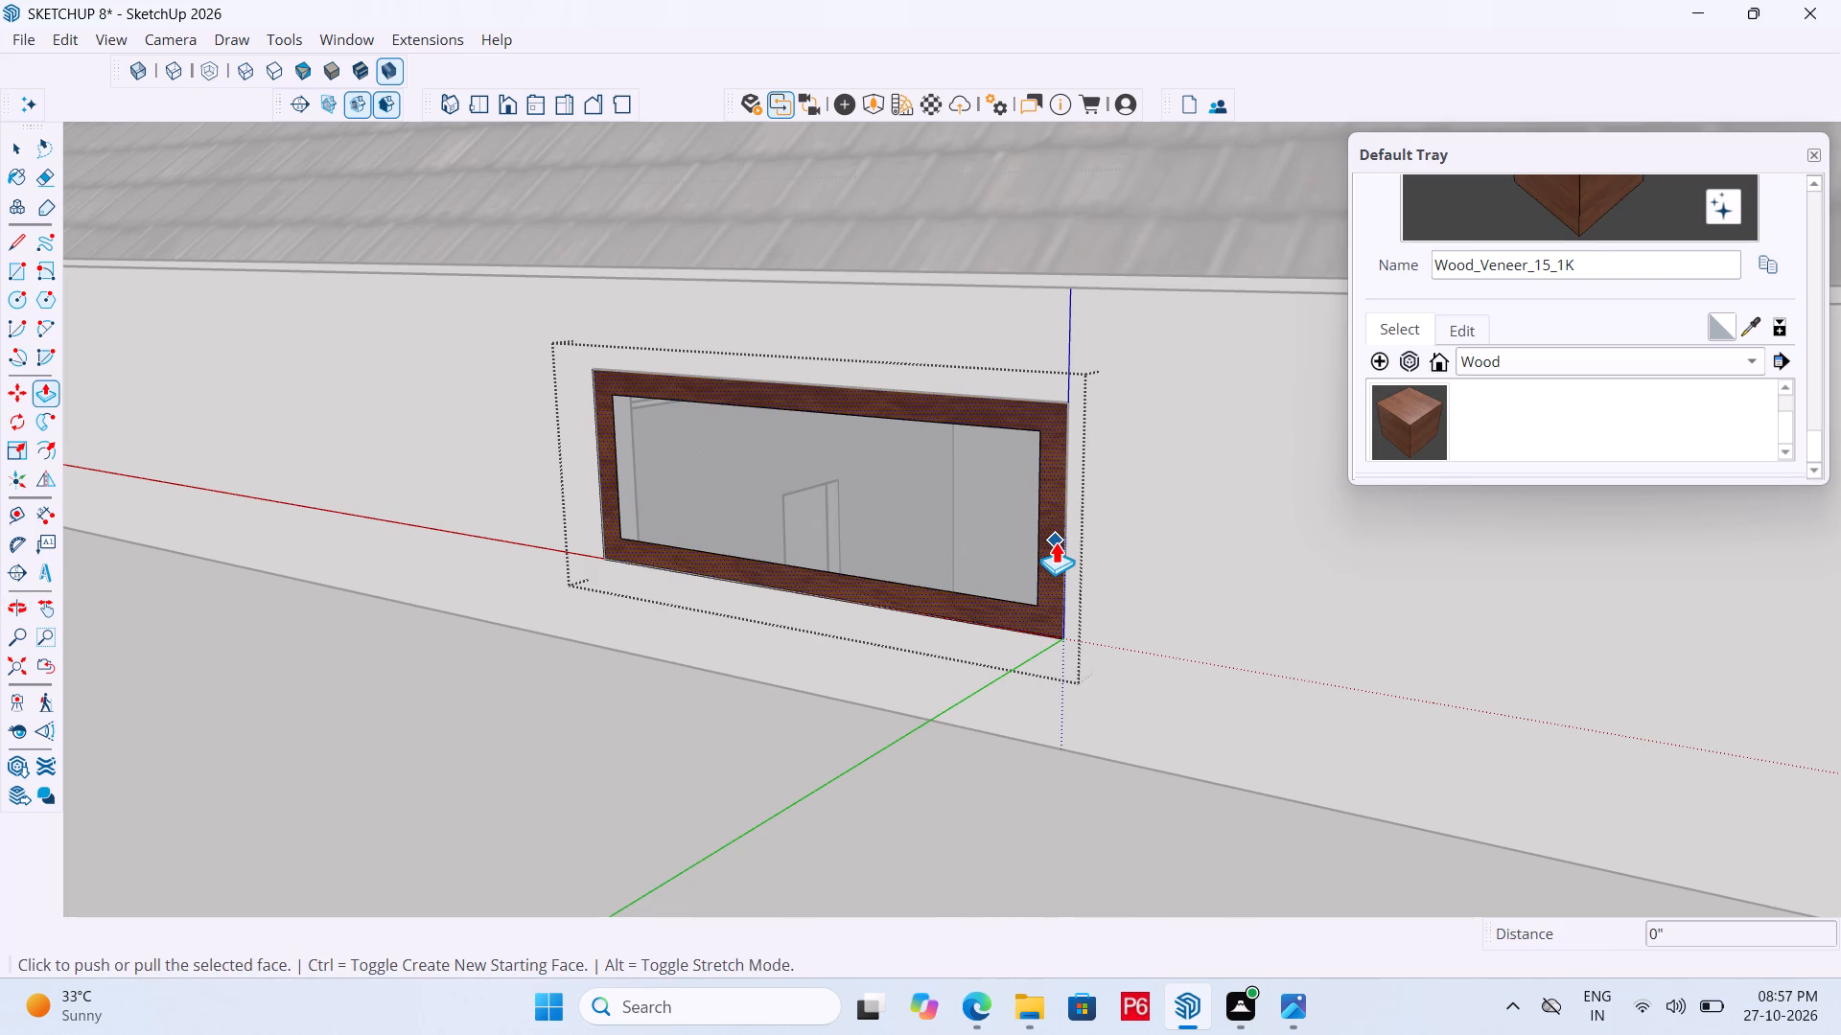
click(1056, 541)
key(6)
key(shift+quotedbl)
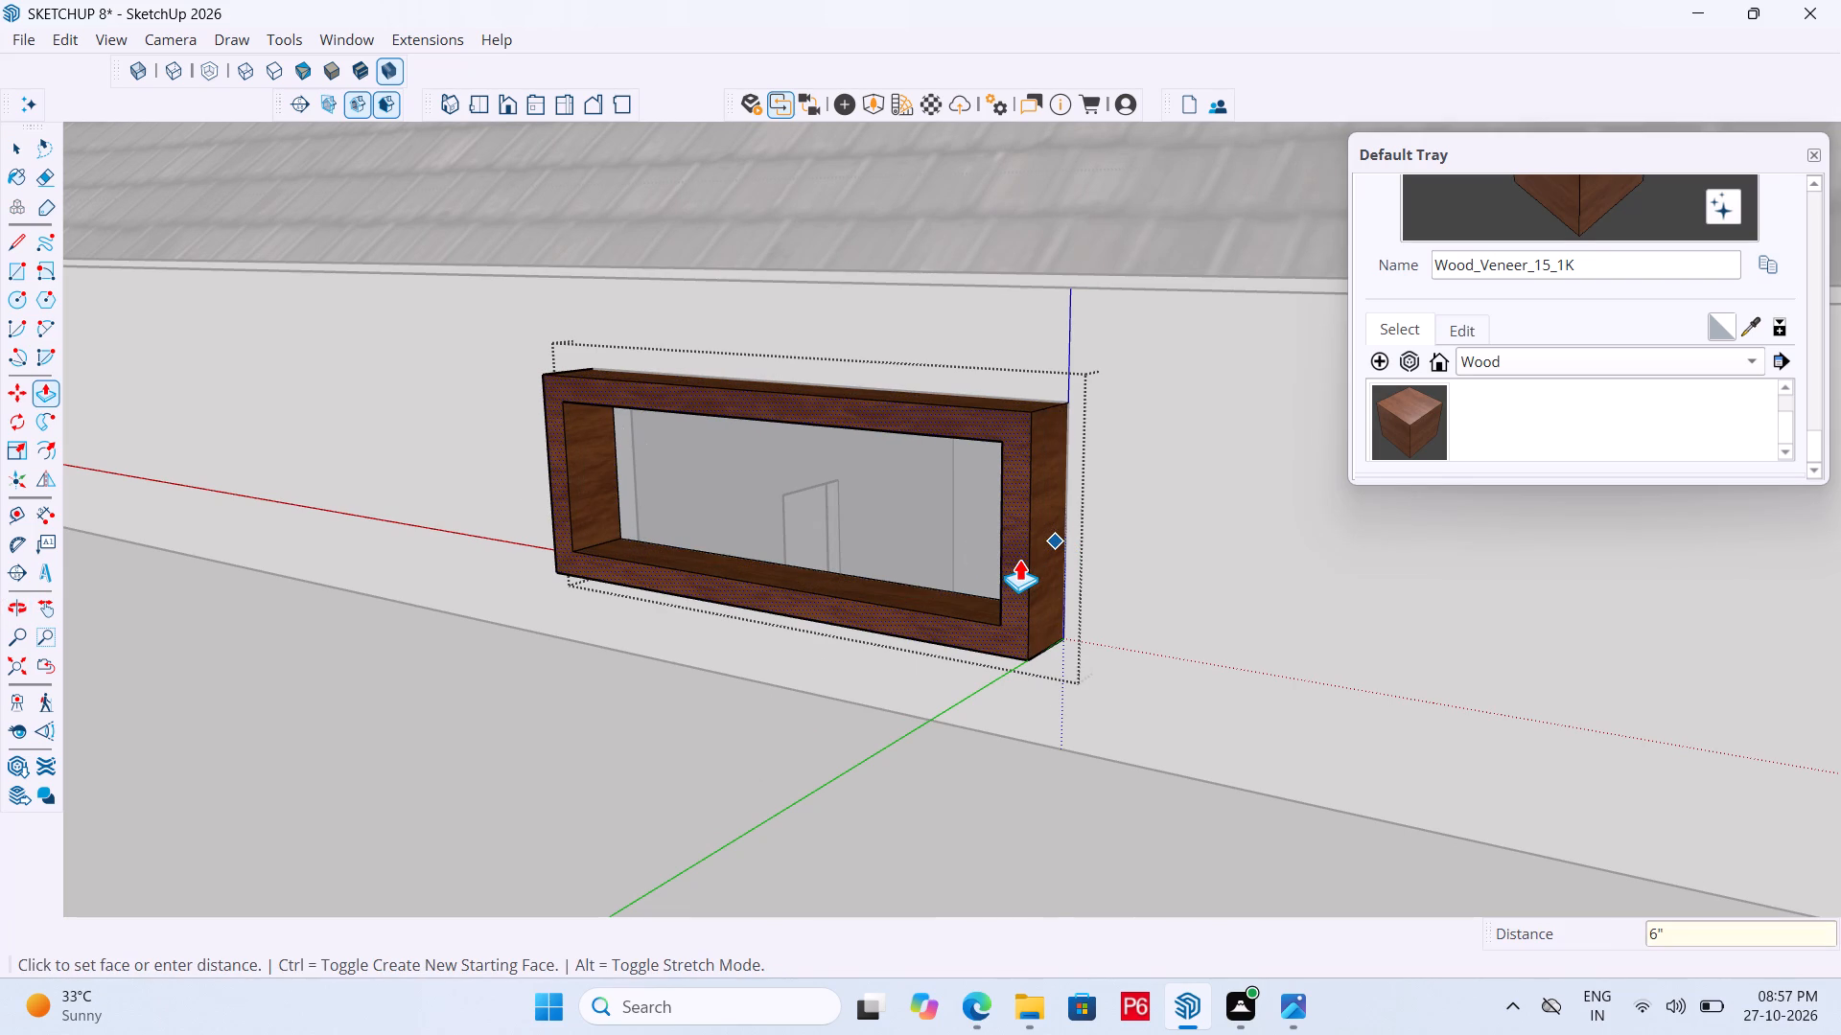
key(Return)
key(space)
click(1150, 529)
Reopen the window group and delete the face at the back of the frame.
click(920, 523)
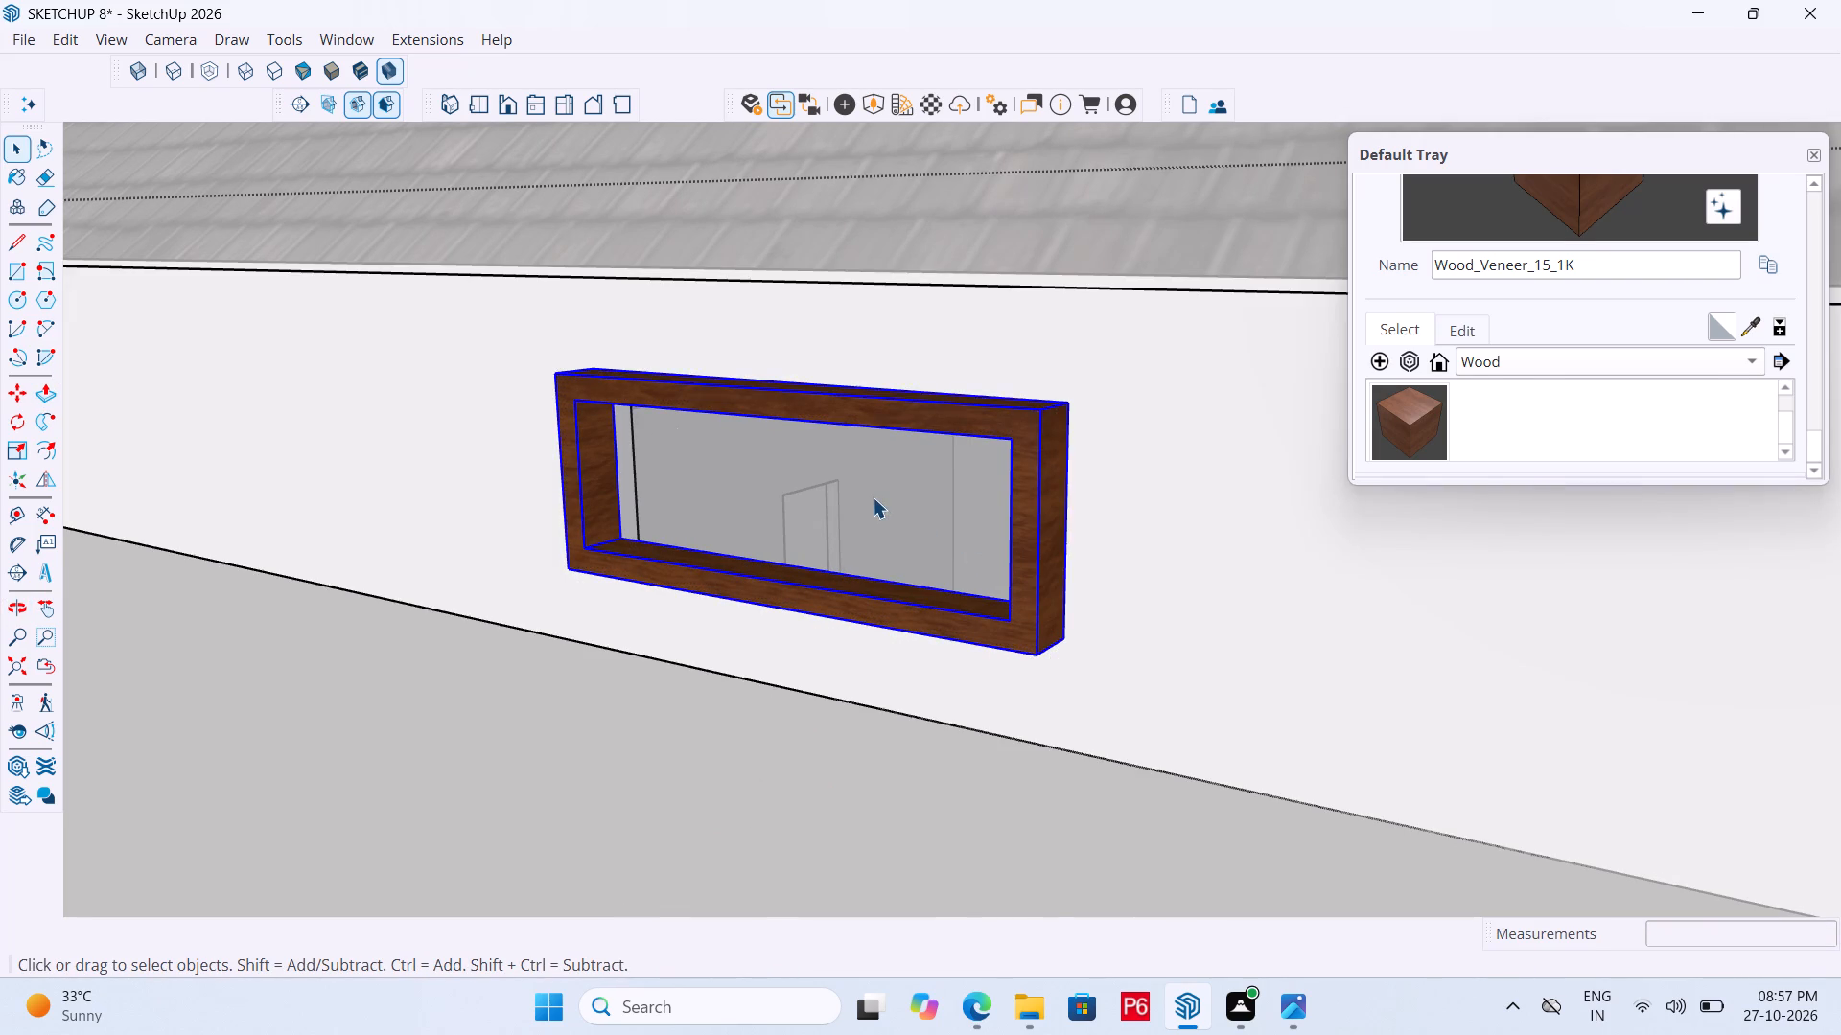
double_click(874, 498)
click(784, 476)
key(Delete)
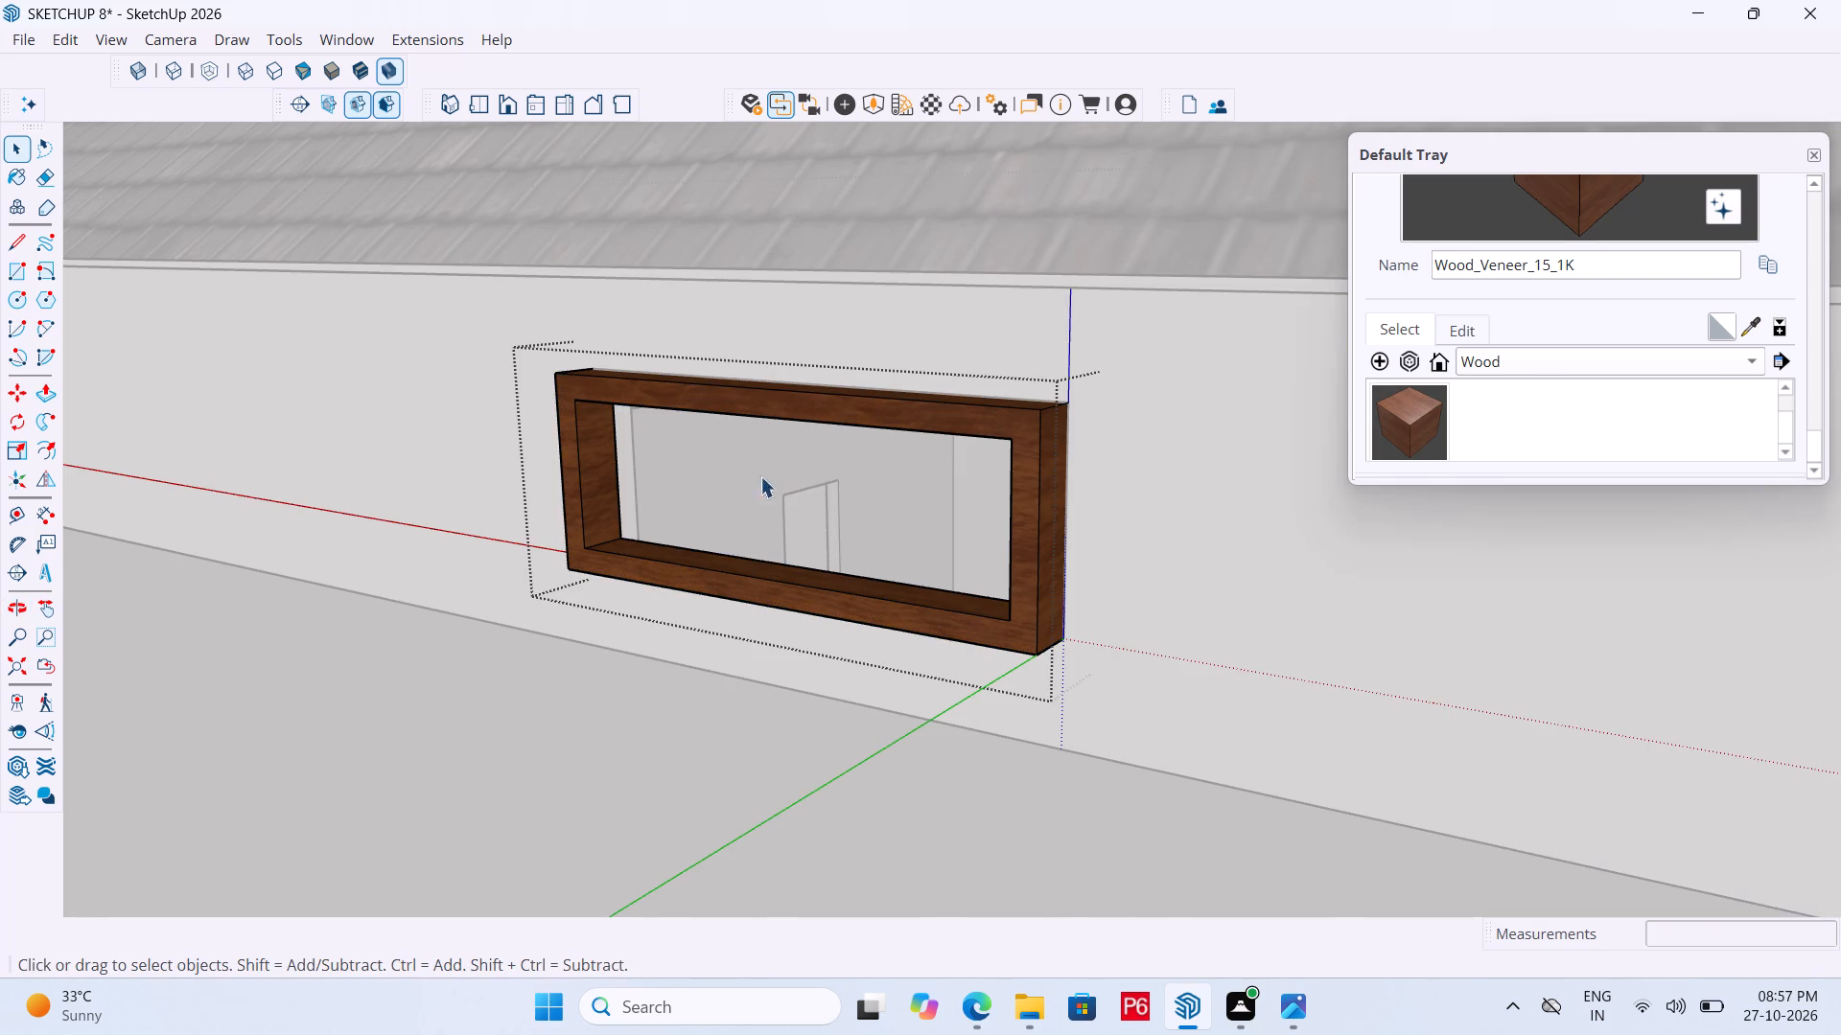
Draw a rectangle about 4' 10" by 1' 6" across the frame's inner opening, flush with its front face.
middle_drag(714, 466, 730, 465)
key(r)
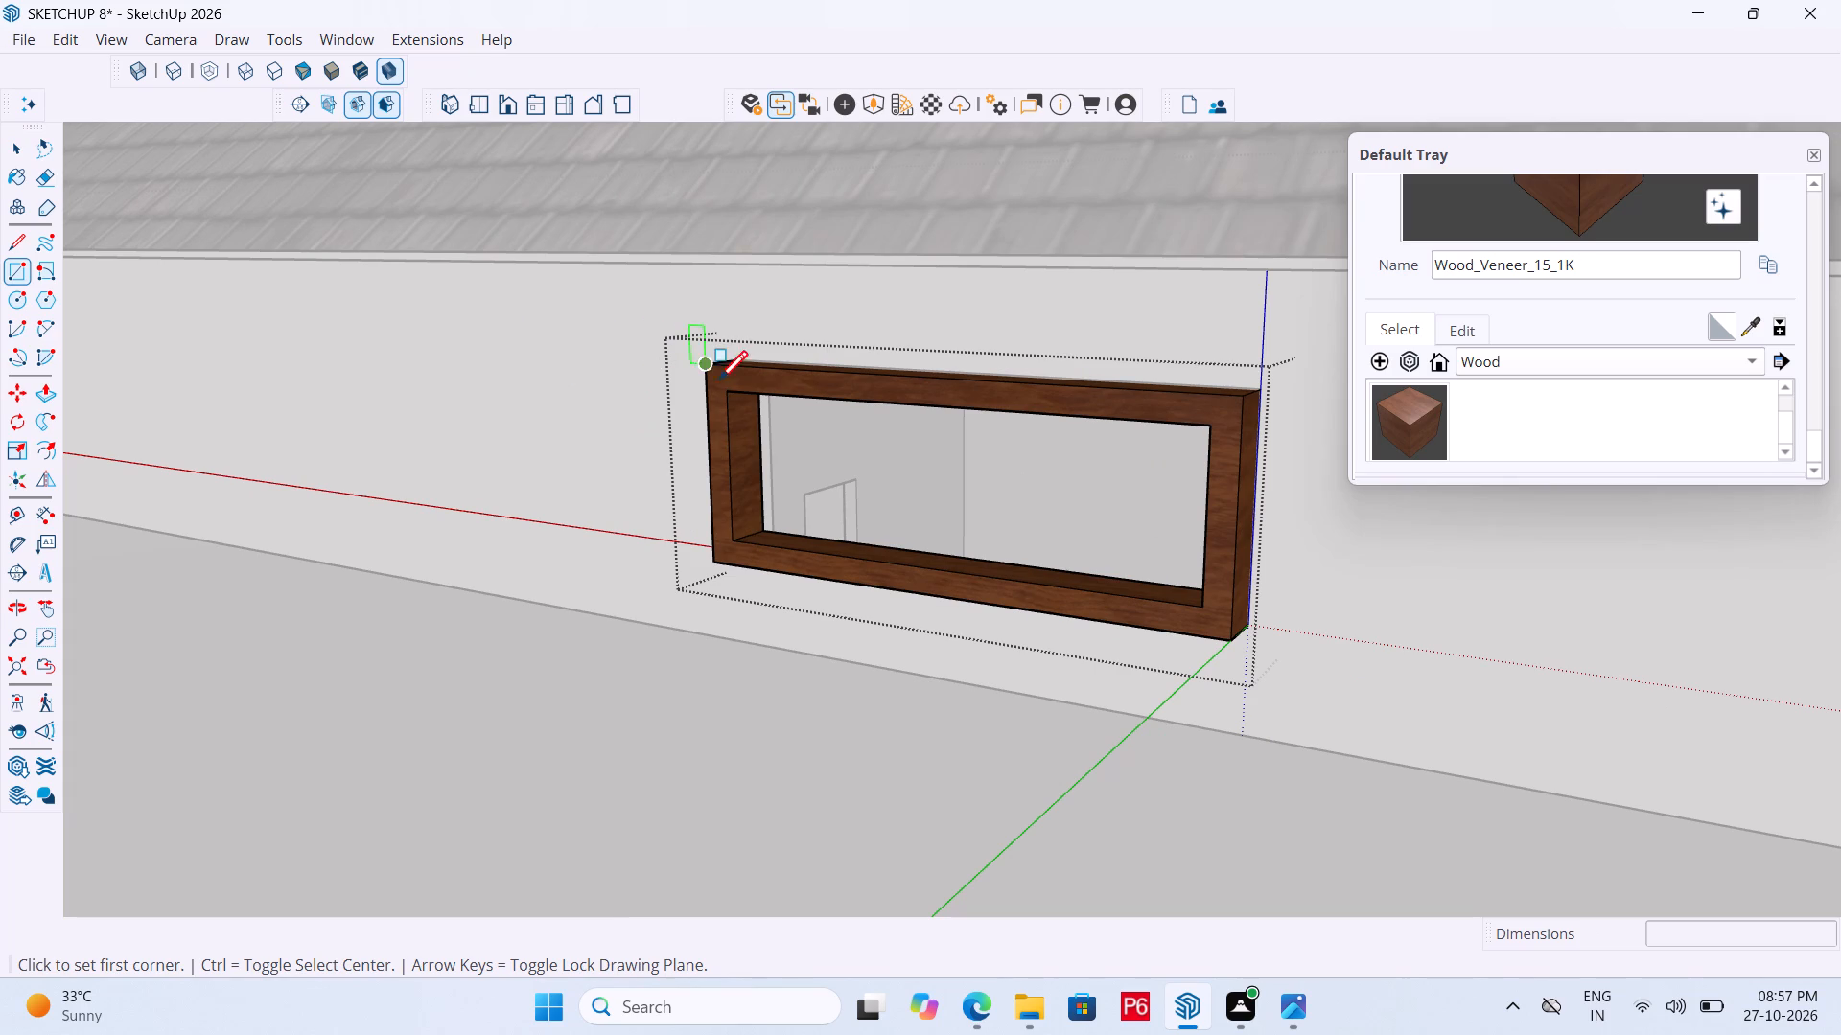
click(727, 398)
click(1201, 607)
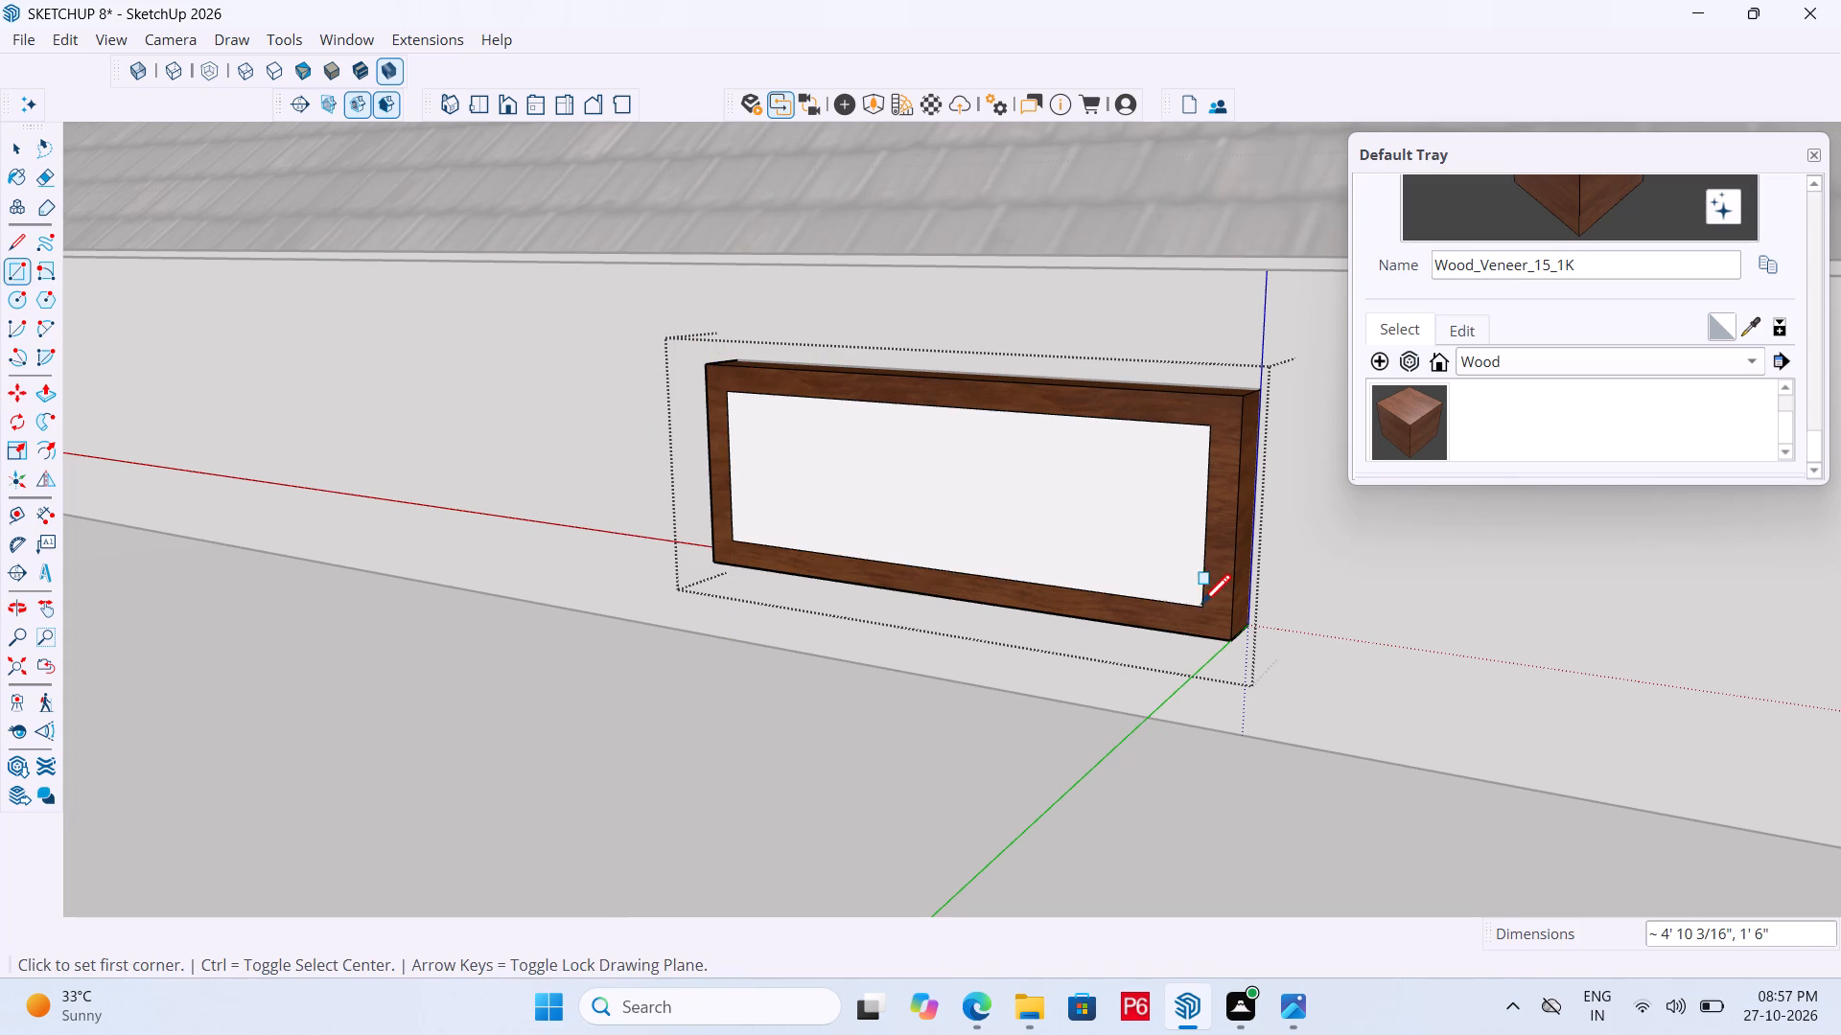
key(space)
Paint the rectangle within the window frame with the Glass_Basic_01 material from the Glass collection.
click(1054, 506)
click(1552, 373)
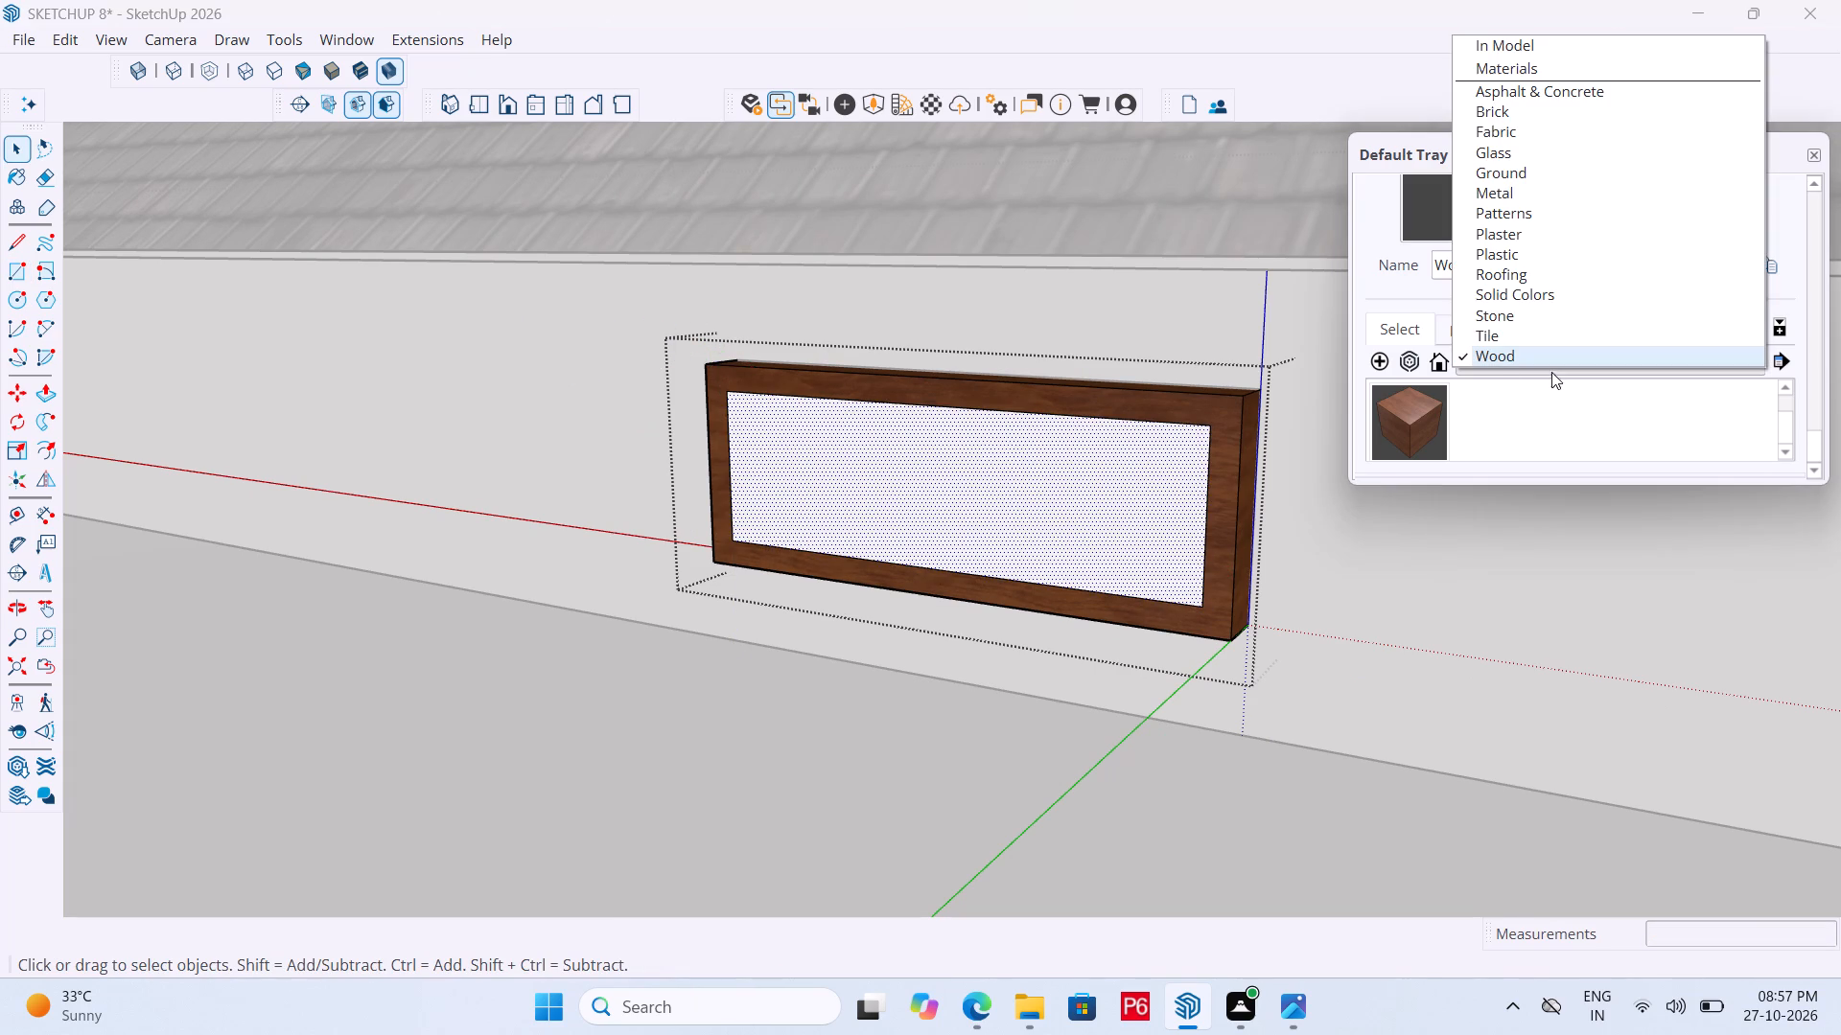
click(1514, 160)
click(1410, 422)
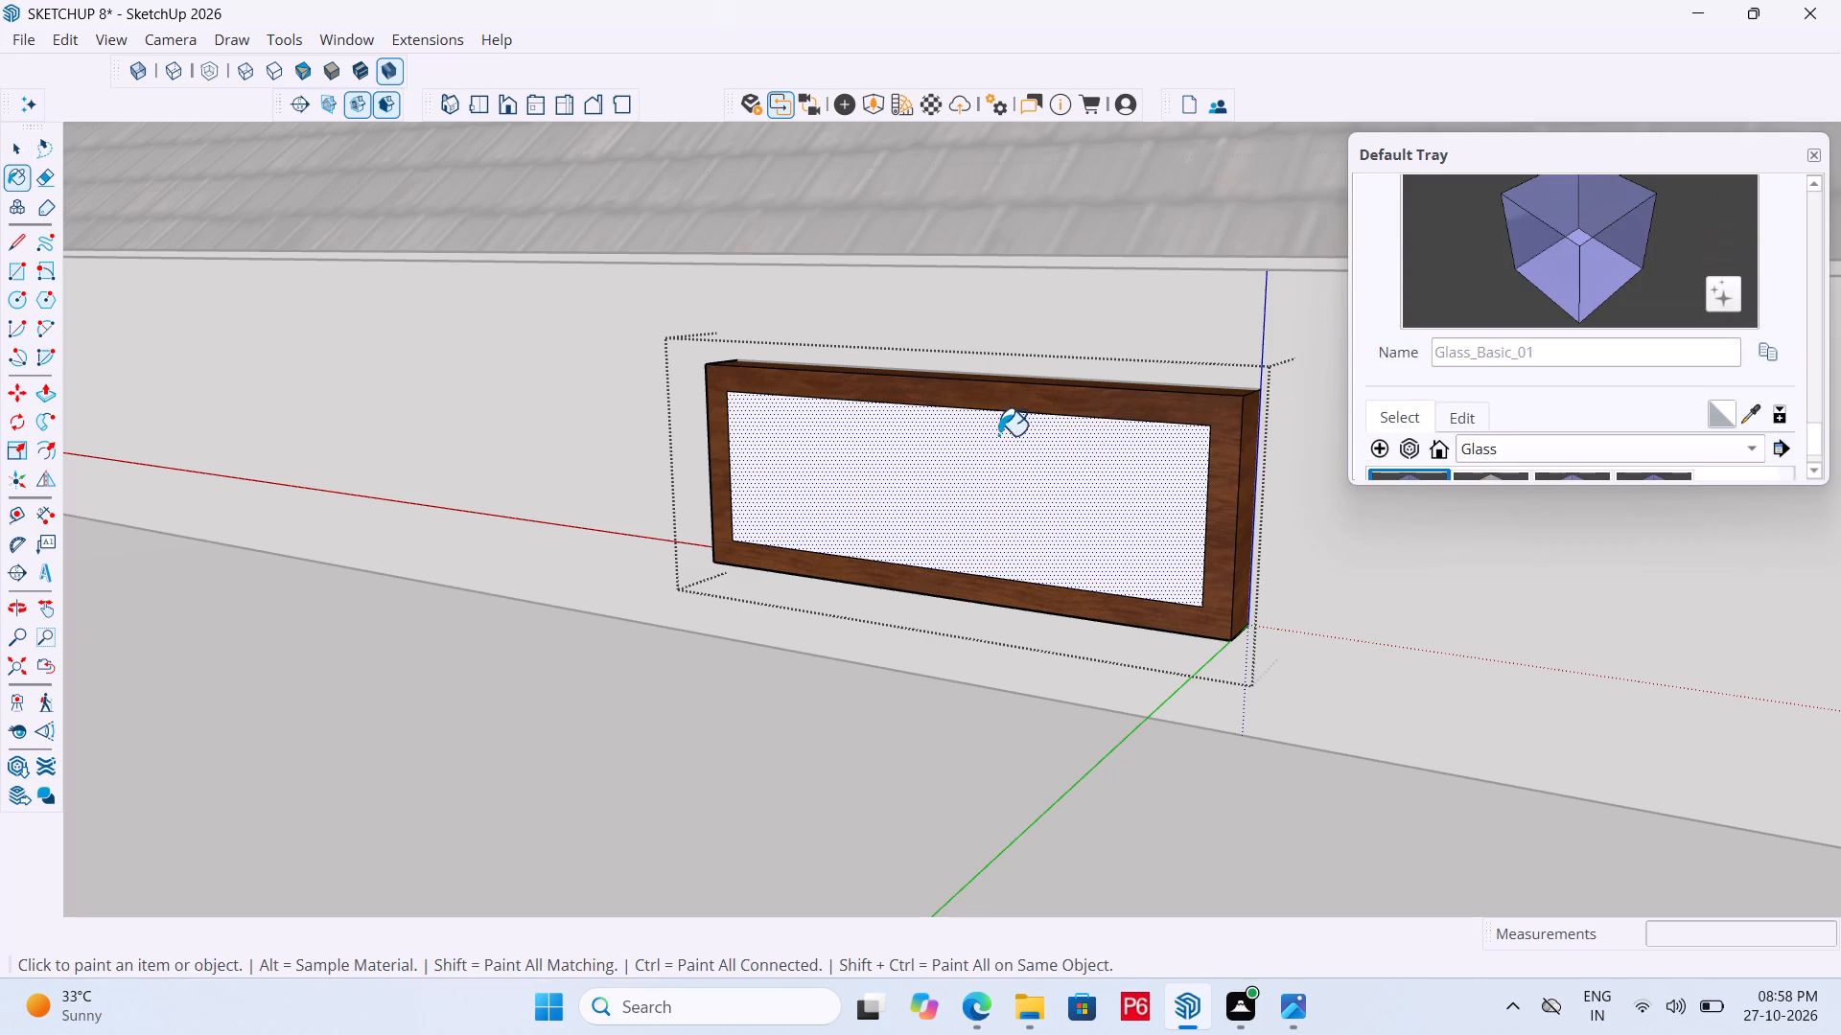
click(1009, 467)
scroll(706, 443, down, 5)
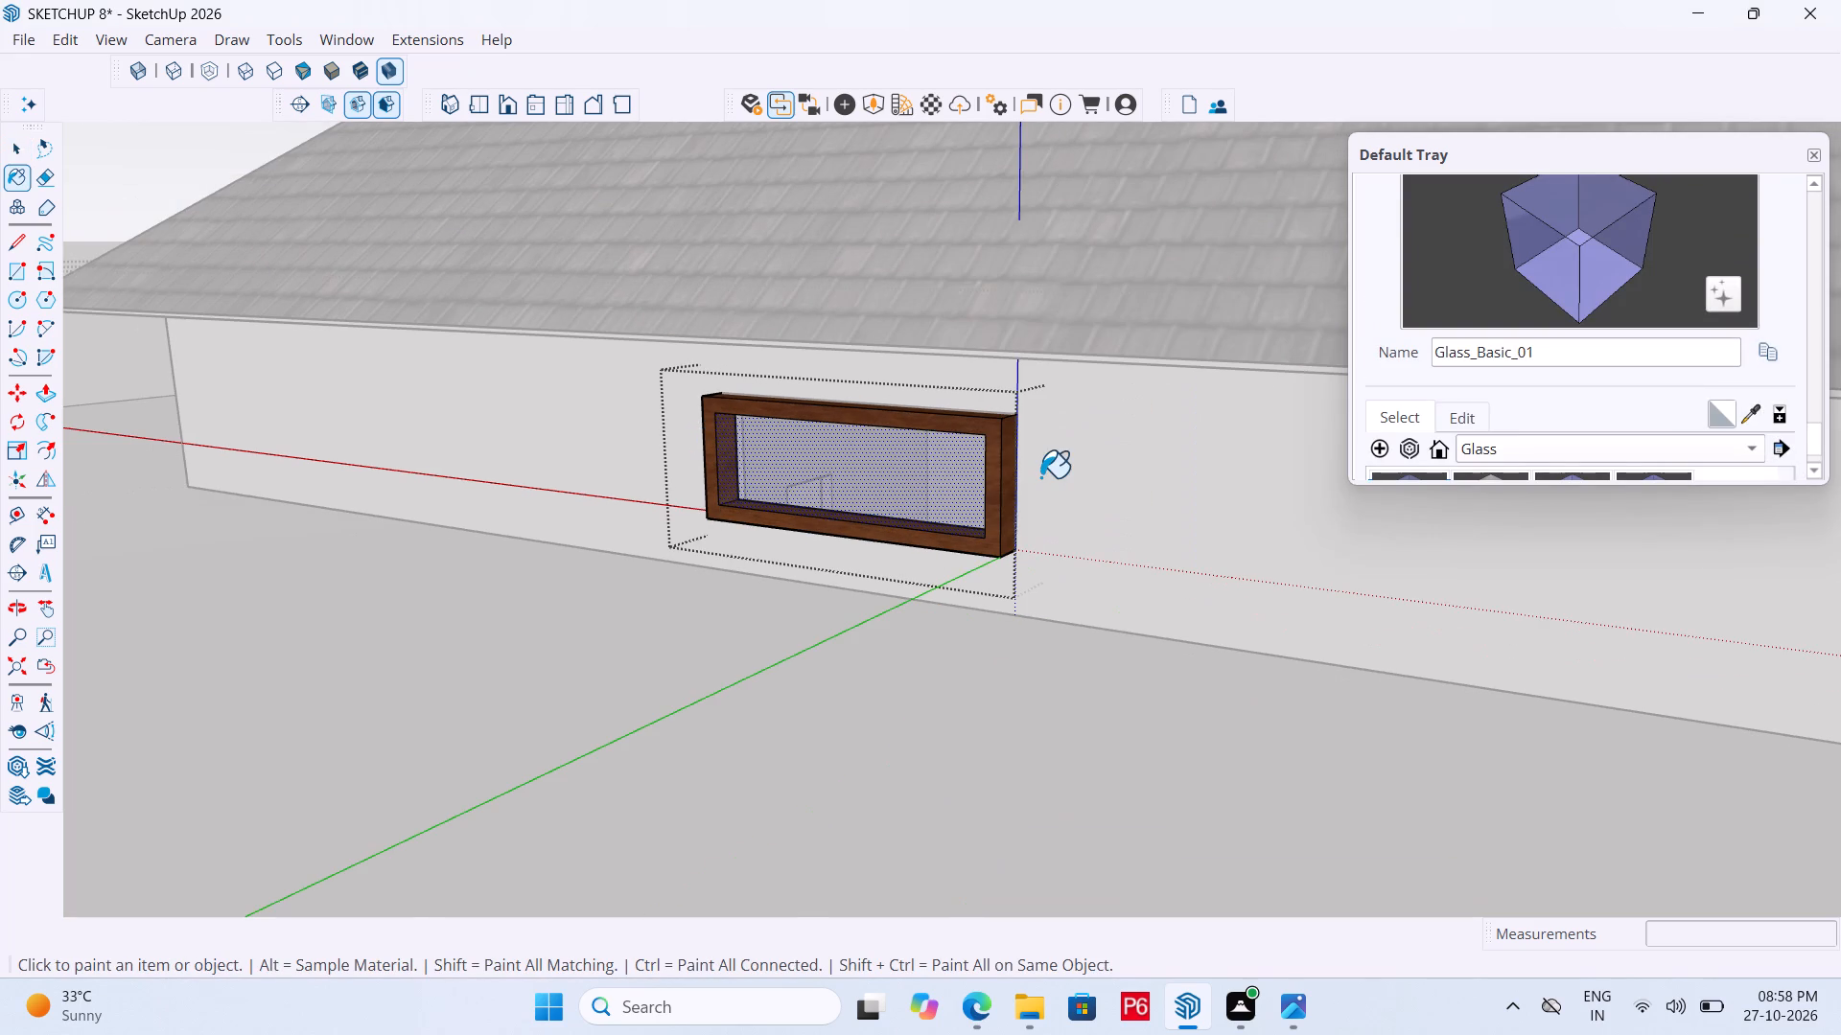
scroll(1041, 477, up, 1)
Leave the window group's editing and move the whole window back by its frame depth into the wall opening.
key(space)
click(1105, 437)
scroll(1039, 457, up, 5)
click(971, 530)
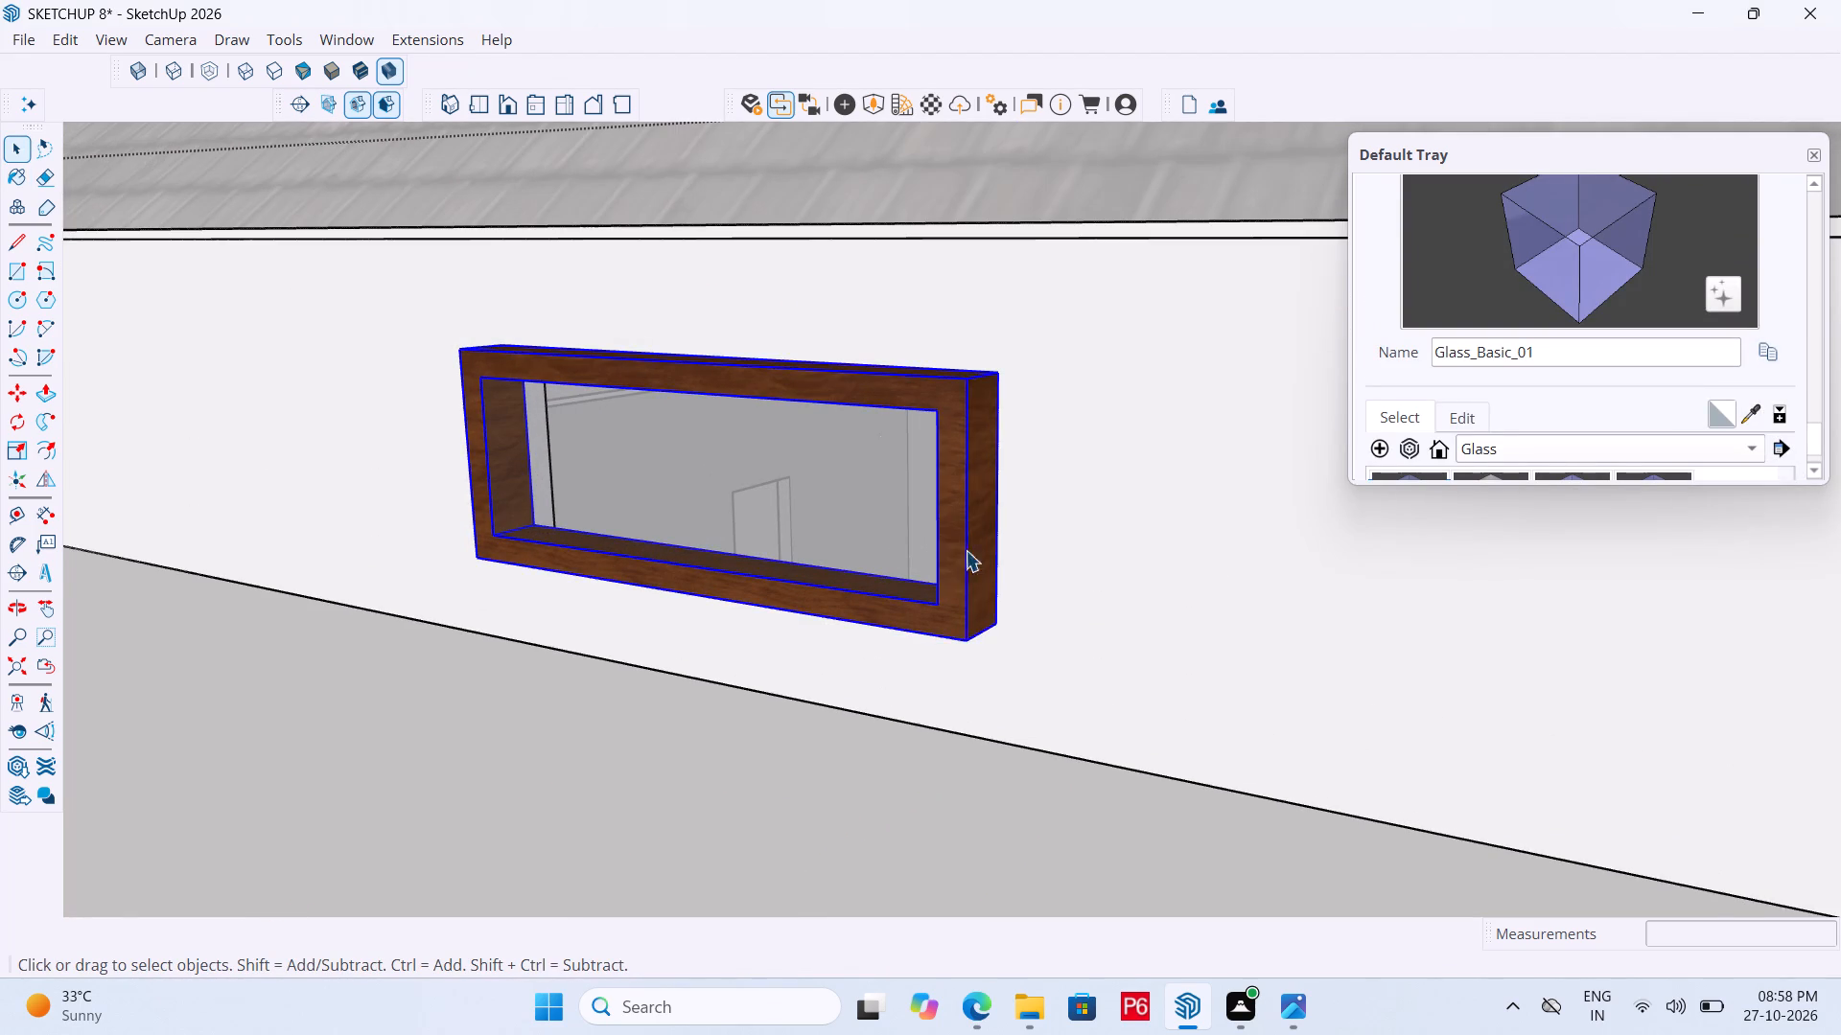
scroll(948, 632, up, 5)
key(m)
click(983, 653)
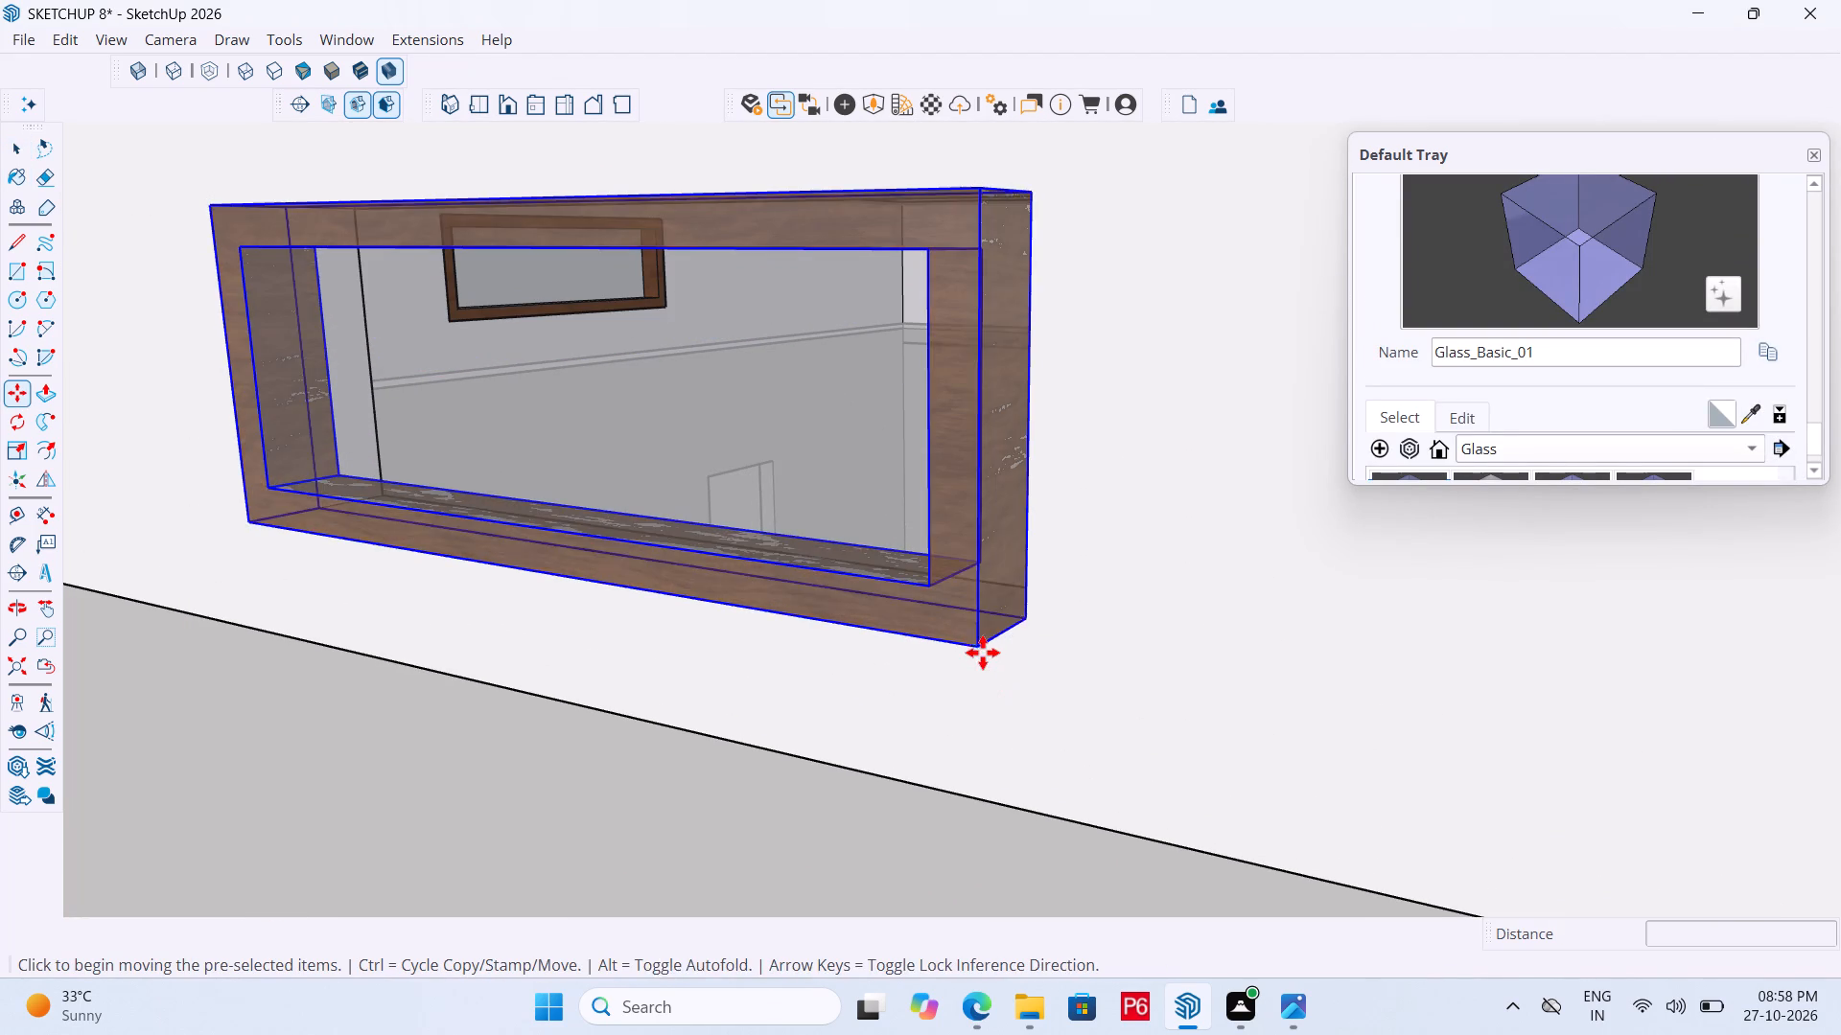
click(1030, 623)
scroll(1144, 609, down, 4)
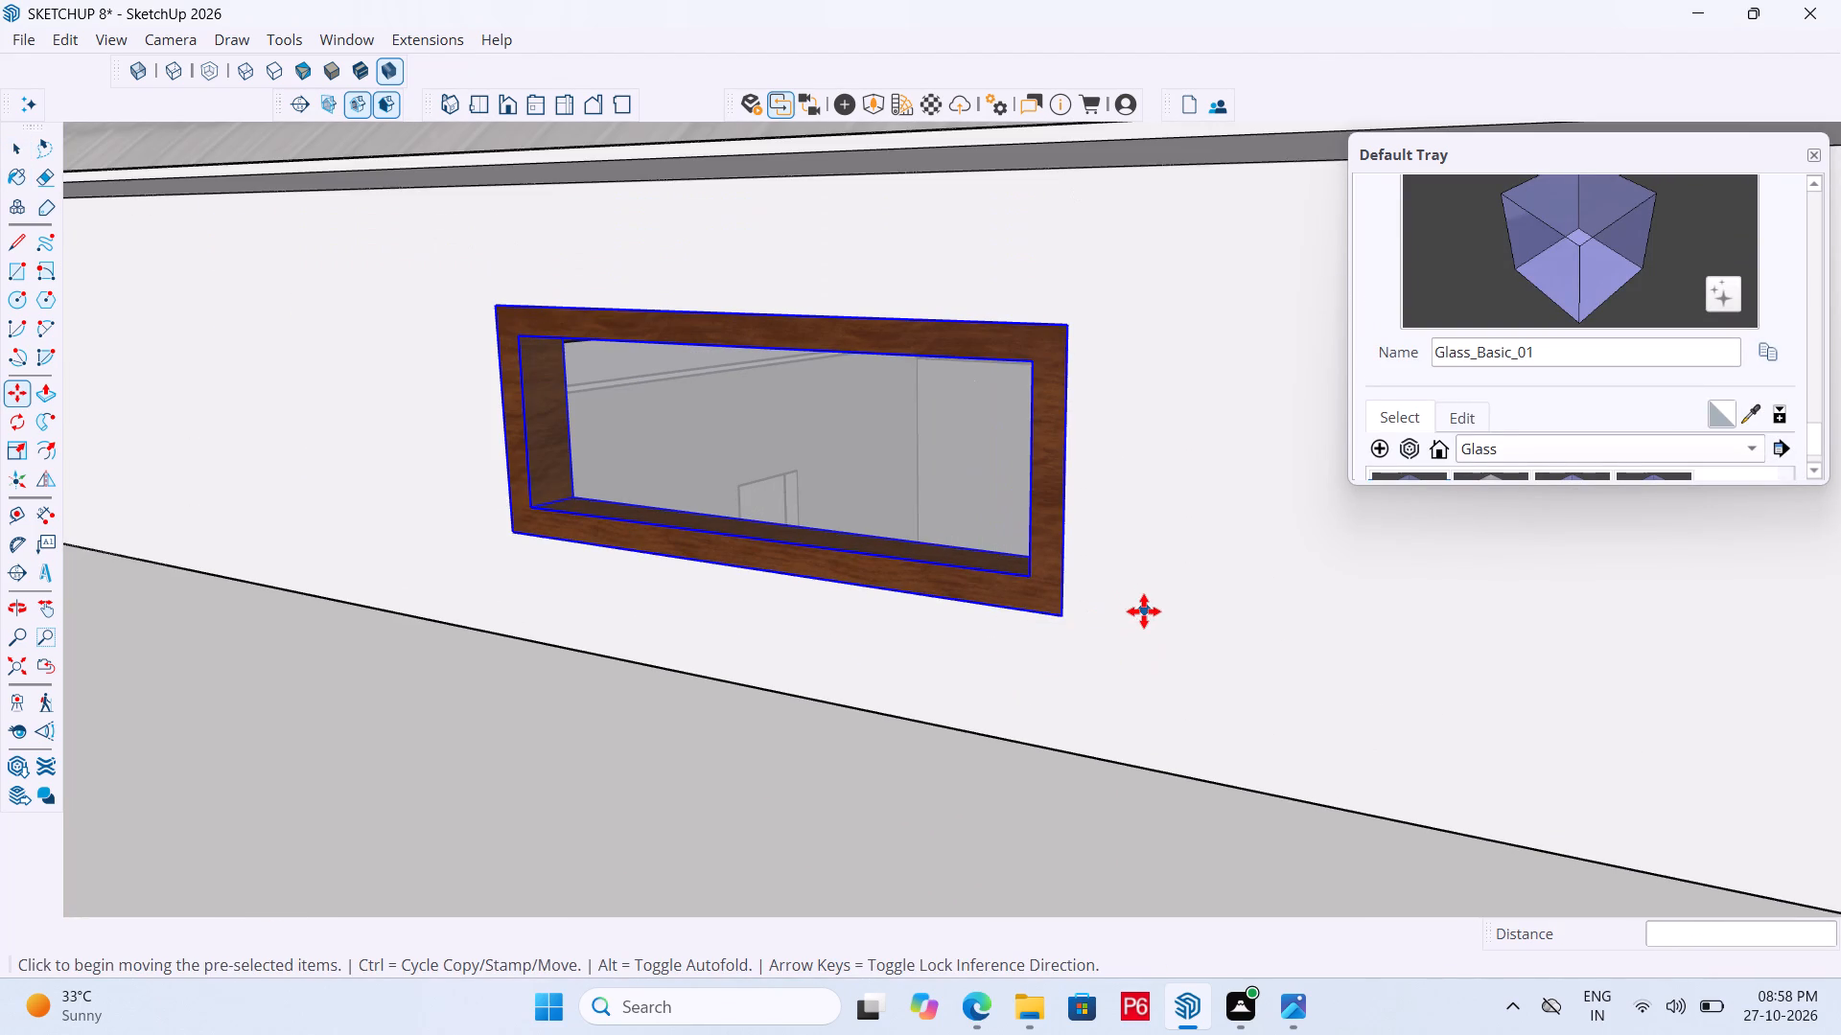
Save the model with the second window in place.
key(ctrl+s)
key(ctrl+s)
key(ctrl+s)
key(ctrl+s)
key(ctrl+s)
key(ctrl+s)
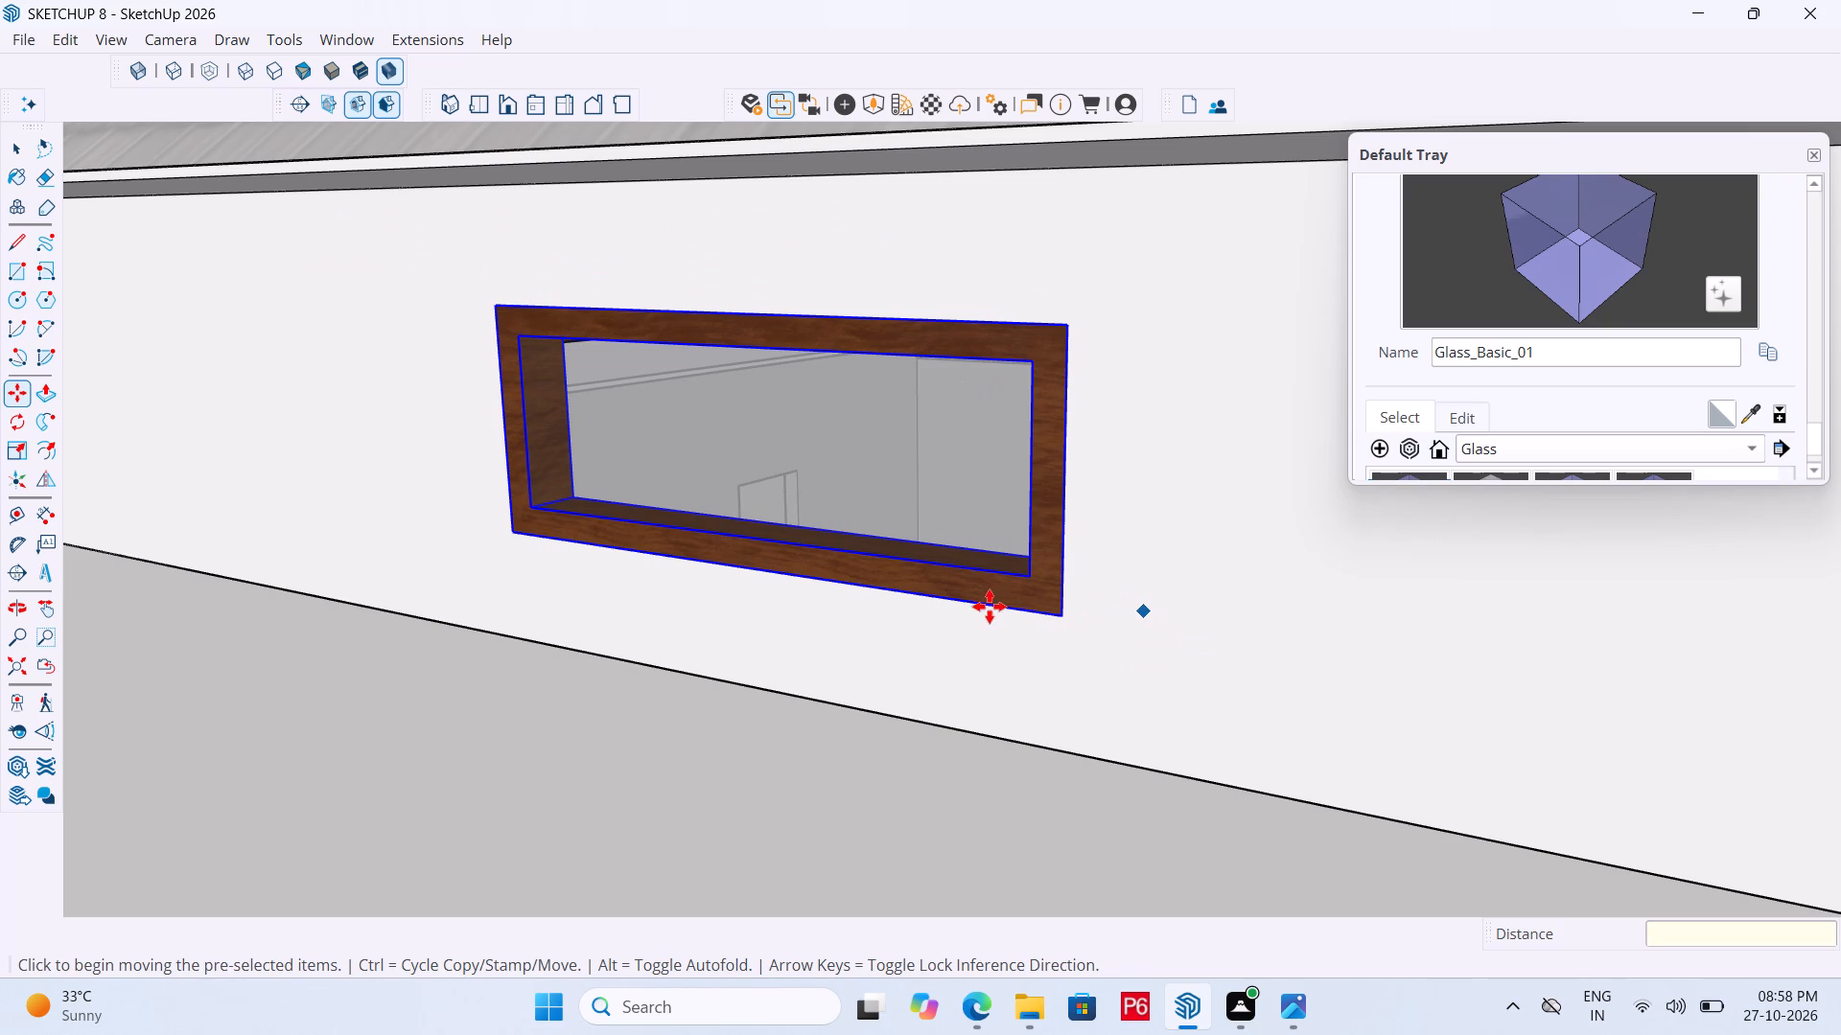
Narrow the empty window opening in the wall along the green axis by pushing its side face inward about 1' 2".
scroll(990, 607, down, 5)
scroll(828, 611, down, 14)
middle_drag(1266, 642, 1009, 616)
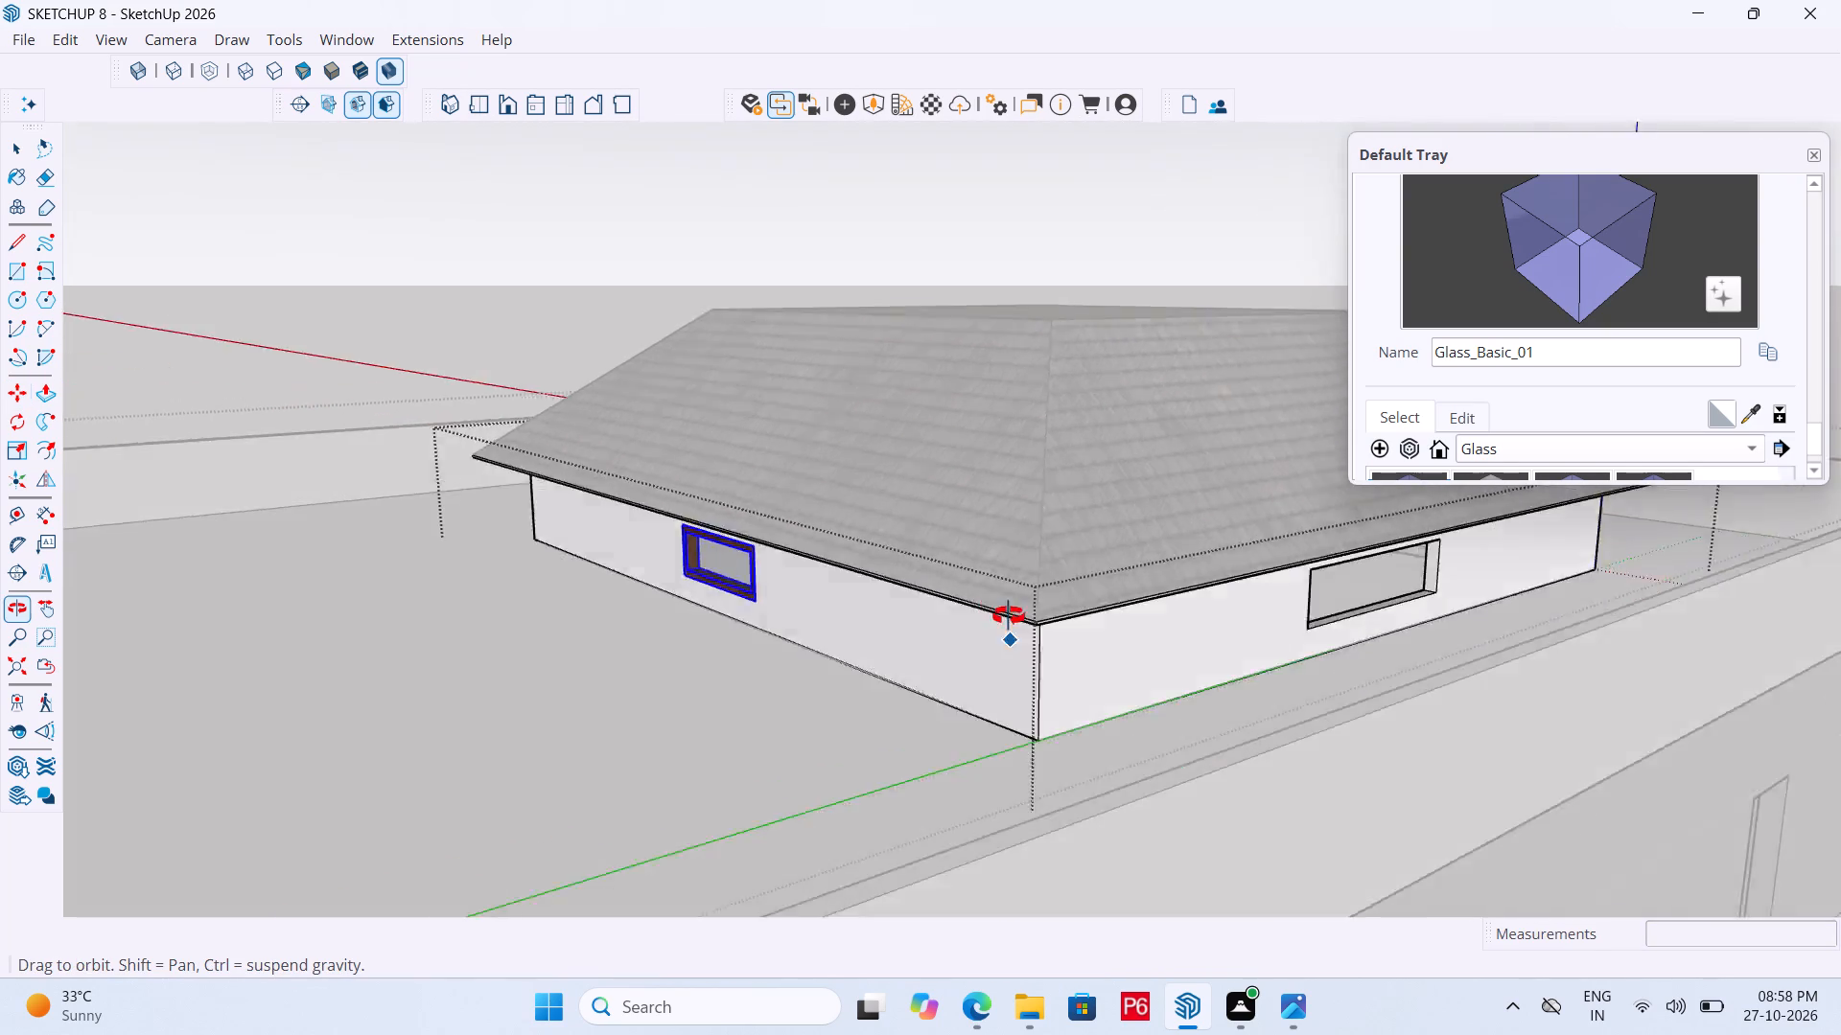
middle_drag(1009, 616, 579, 632)
middle_drag(983, 652, 1204, 685)
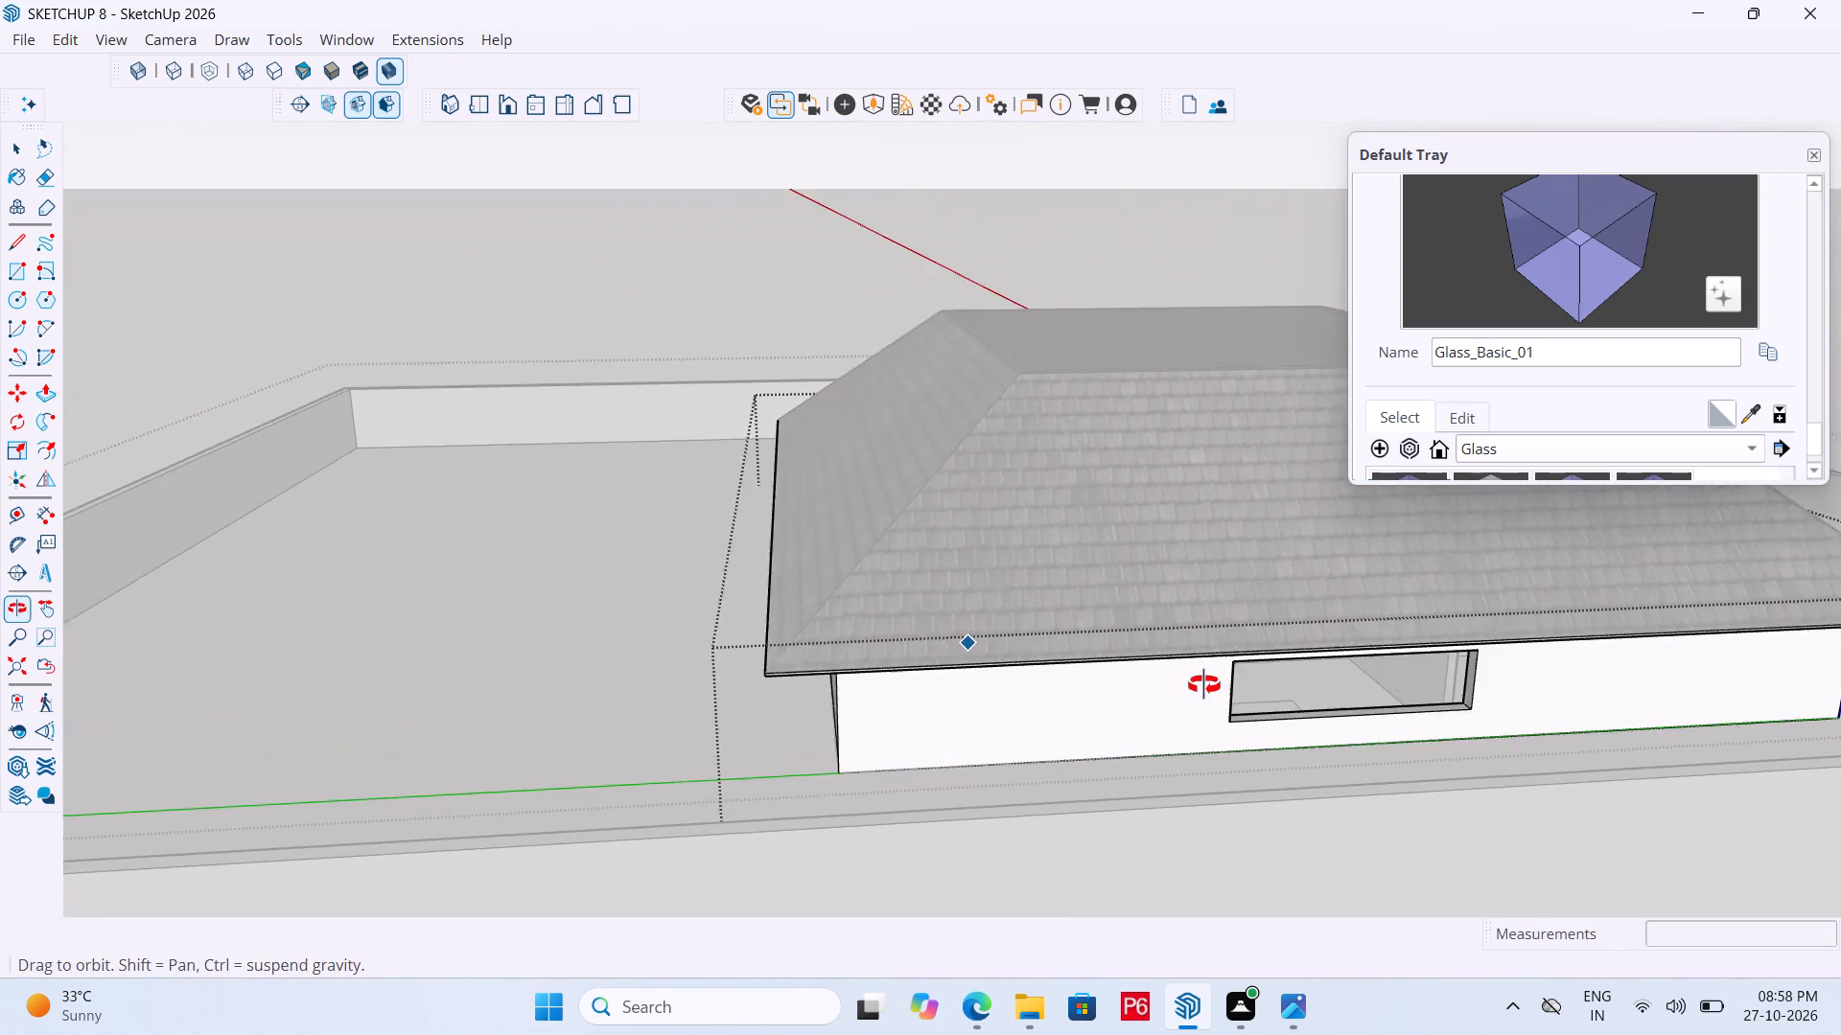
middle_drag(1204, 685, 1207, 685)
scroll(1447, 679, up, 6)
key(space)
click(1625, 671)
click(1627, 664)
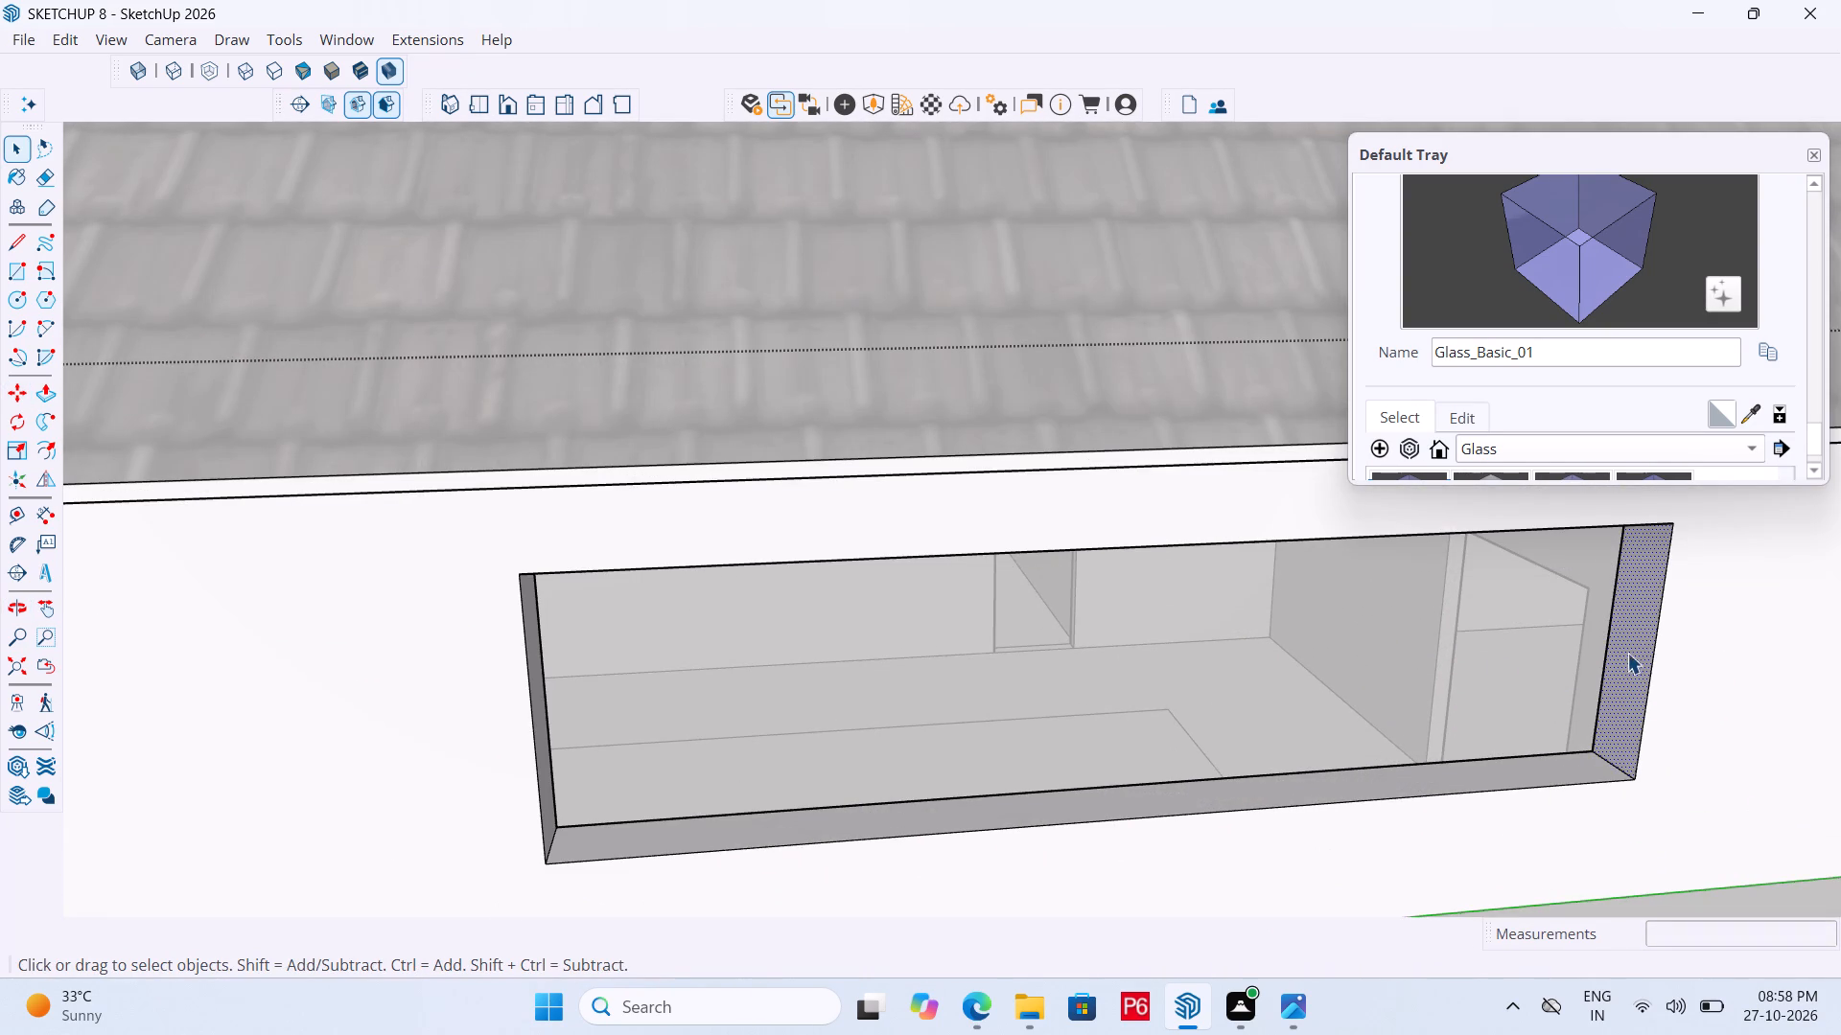
key(p)
click(1637, 635)
click(1492, 660)
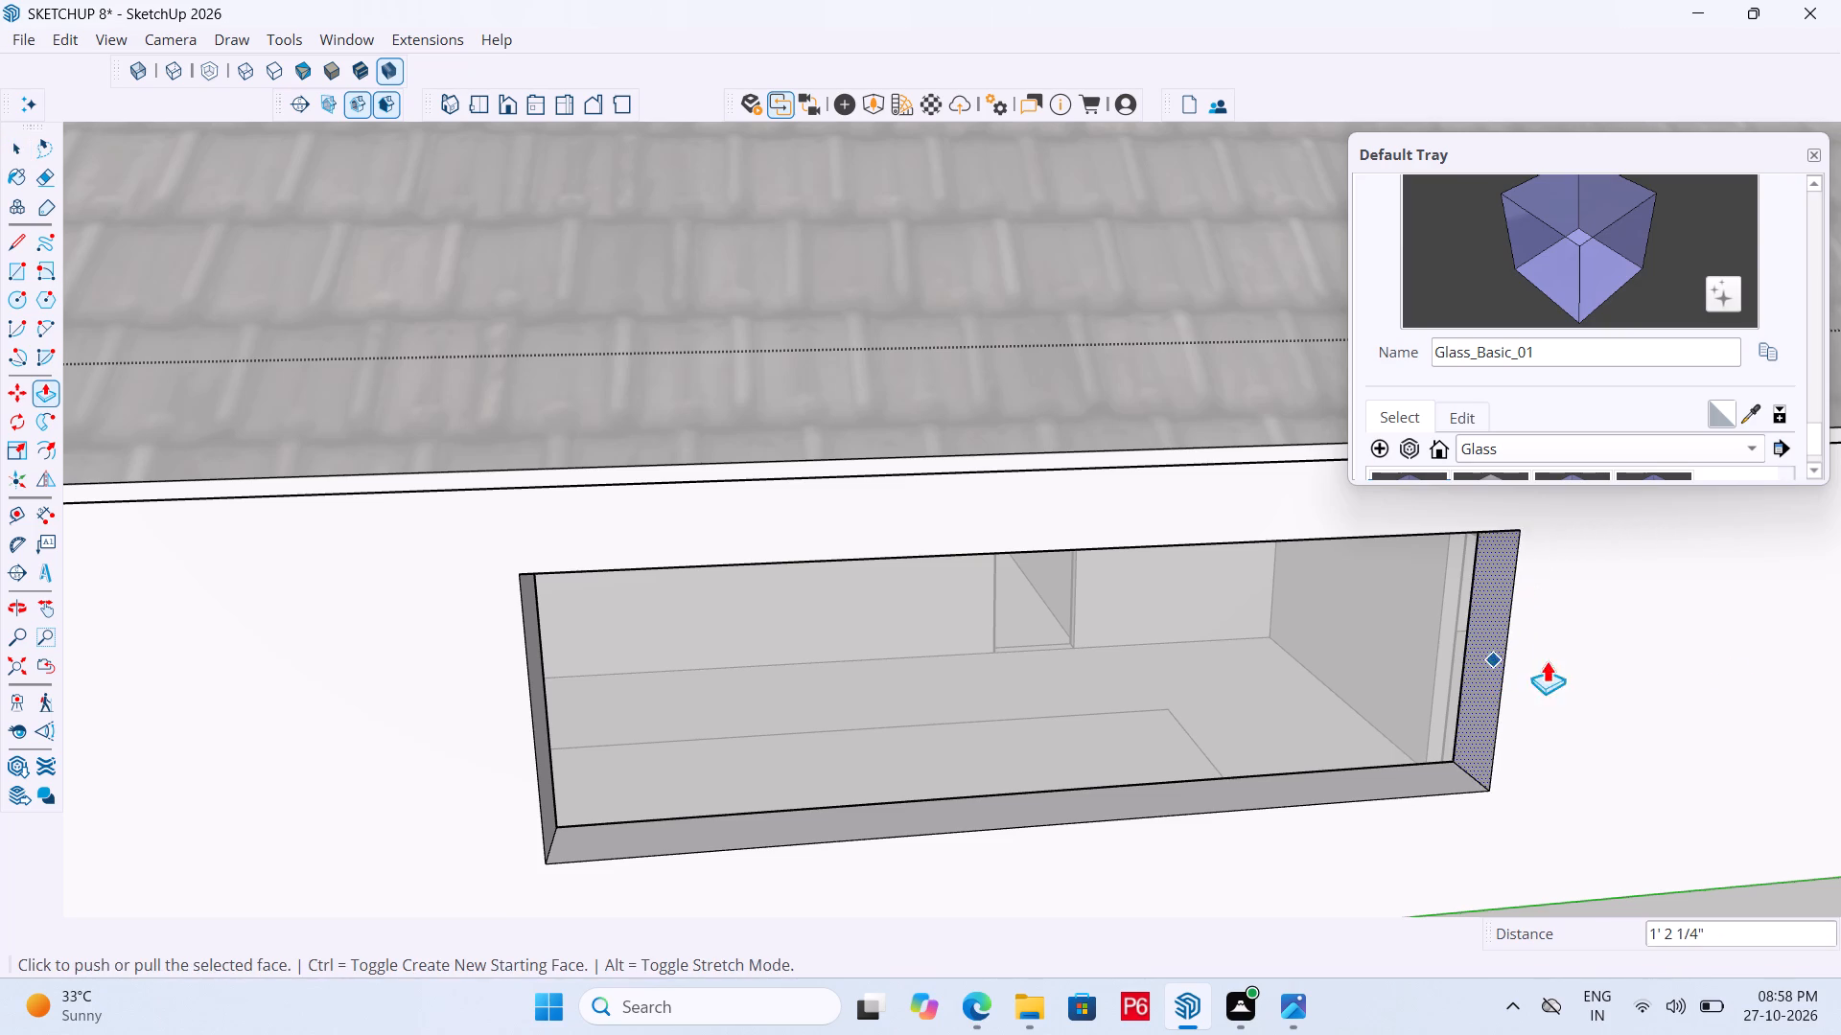
Widen the empty window opening by pushing its previously moved side face outward about 9 9/16".
scroll(1700, 683, down, 7)
scroll(1432, 709, down, 7)
middle_drag(1562, 707, 1288, 674)
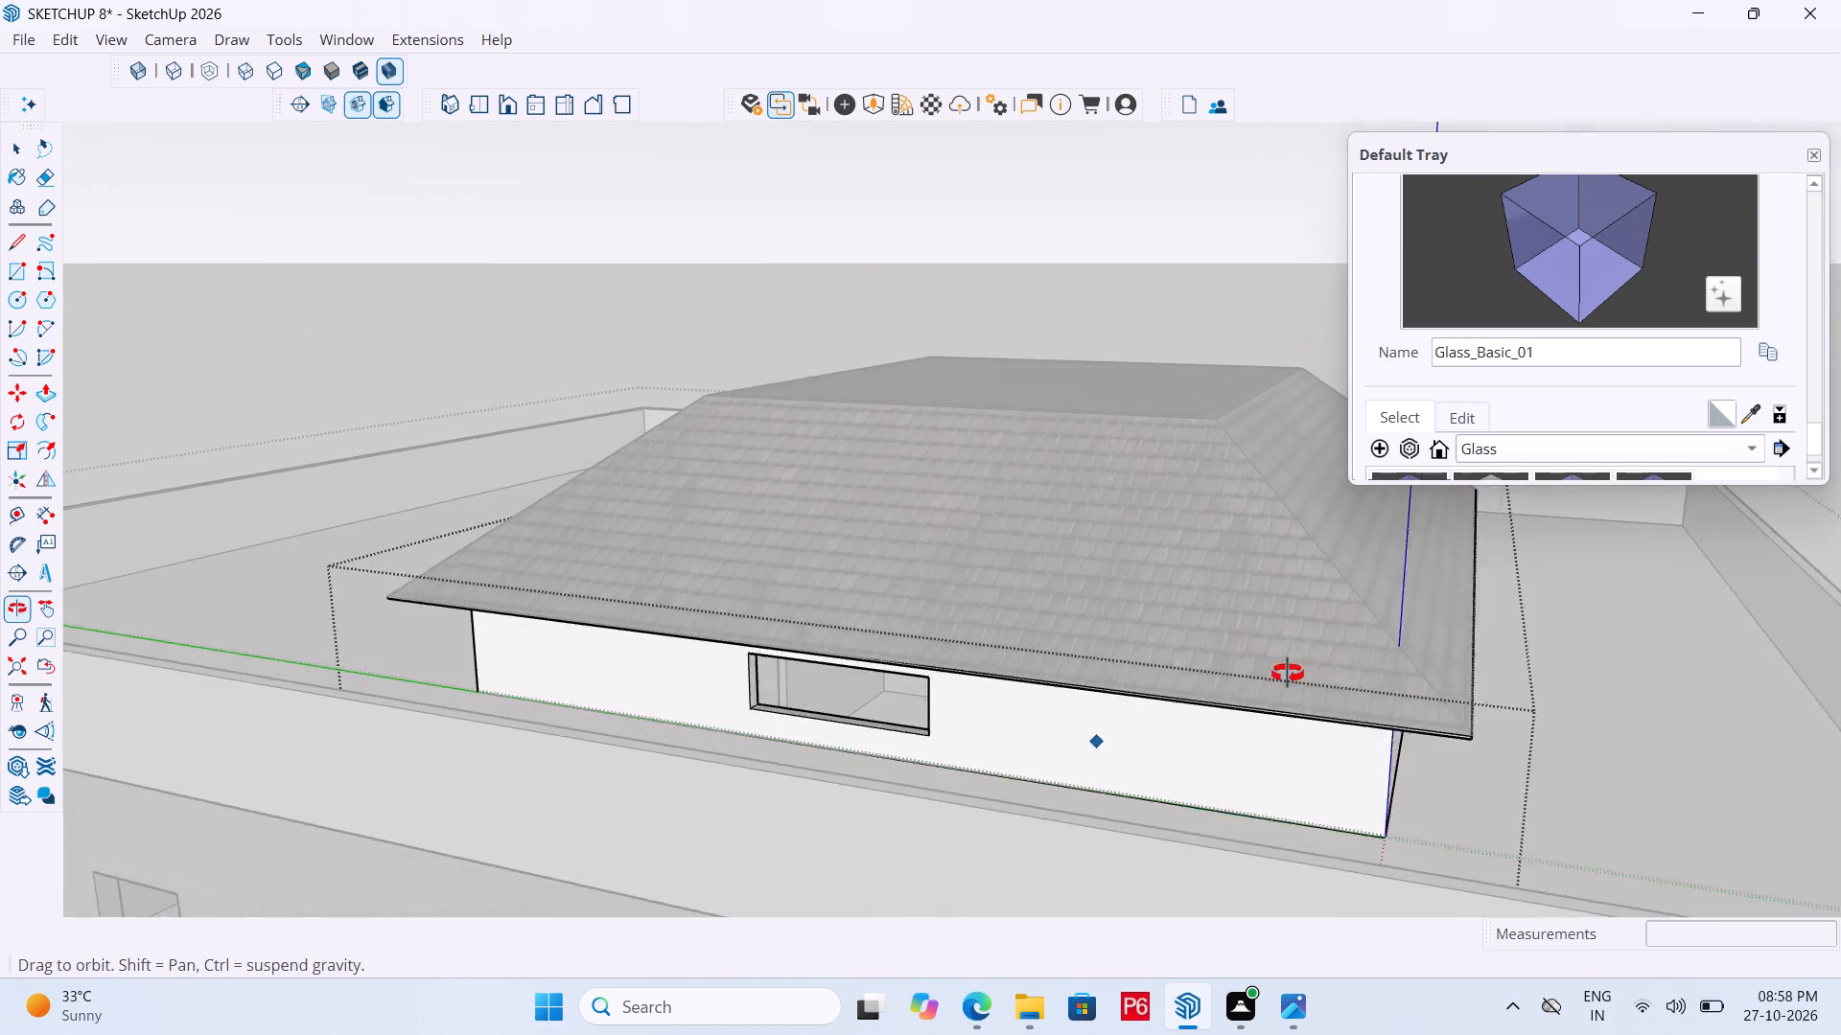
middle_drag(1288, 674, 1288, 669)
scroll(860, 724, up, 6)
middle_drag(950, 687, 1455, 736)
scroll(1038, 701, up, 4)
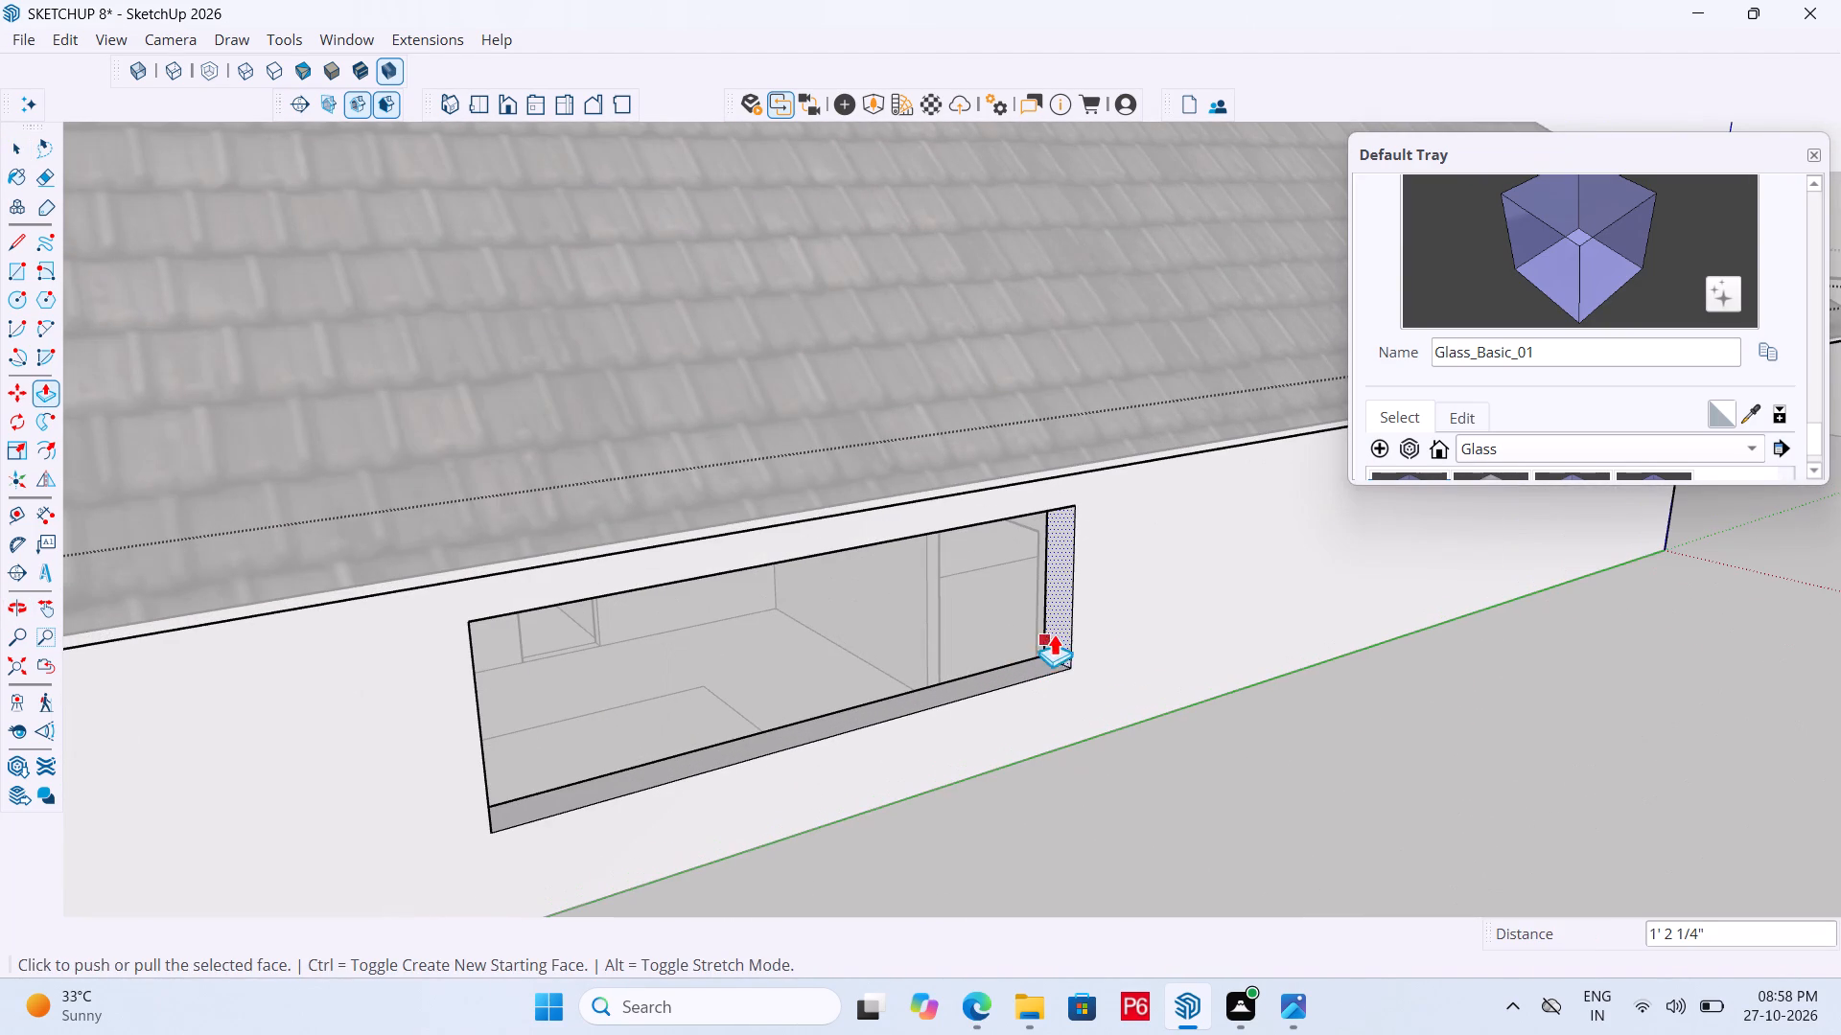
click(1063, 618)
click(1112, 600)
Narrow the window opening from its opposite end by pushing that side face inward about 1' 7 7/8".
scroll(1493, 637, down, 4)
middle_drag(1433, 665, 1278, 681)
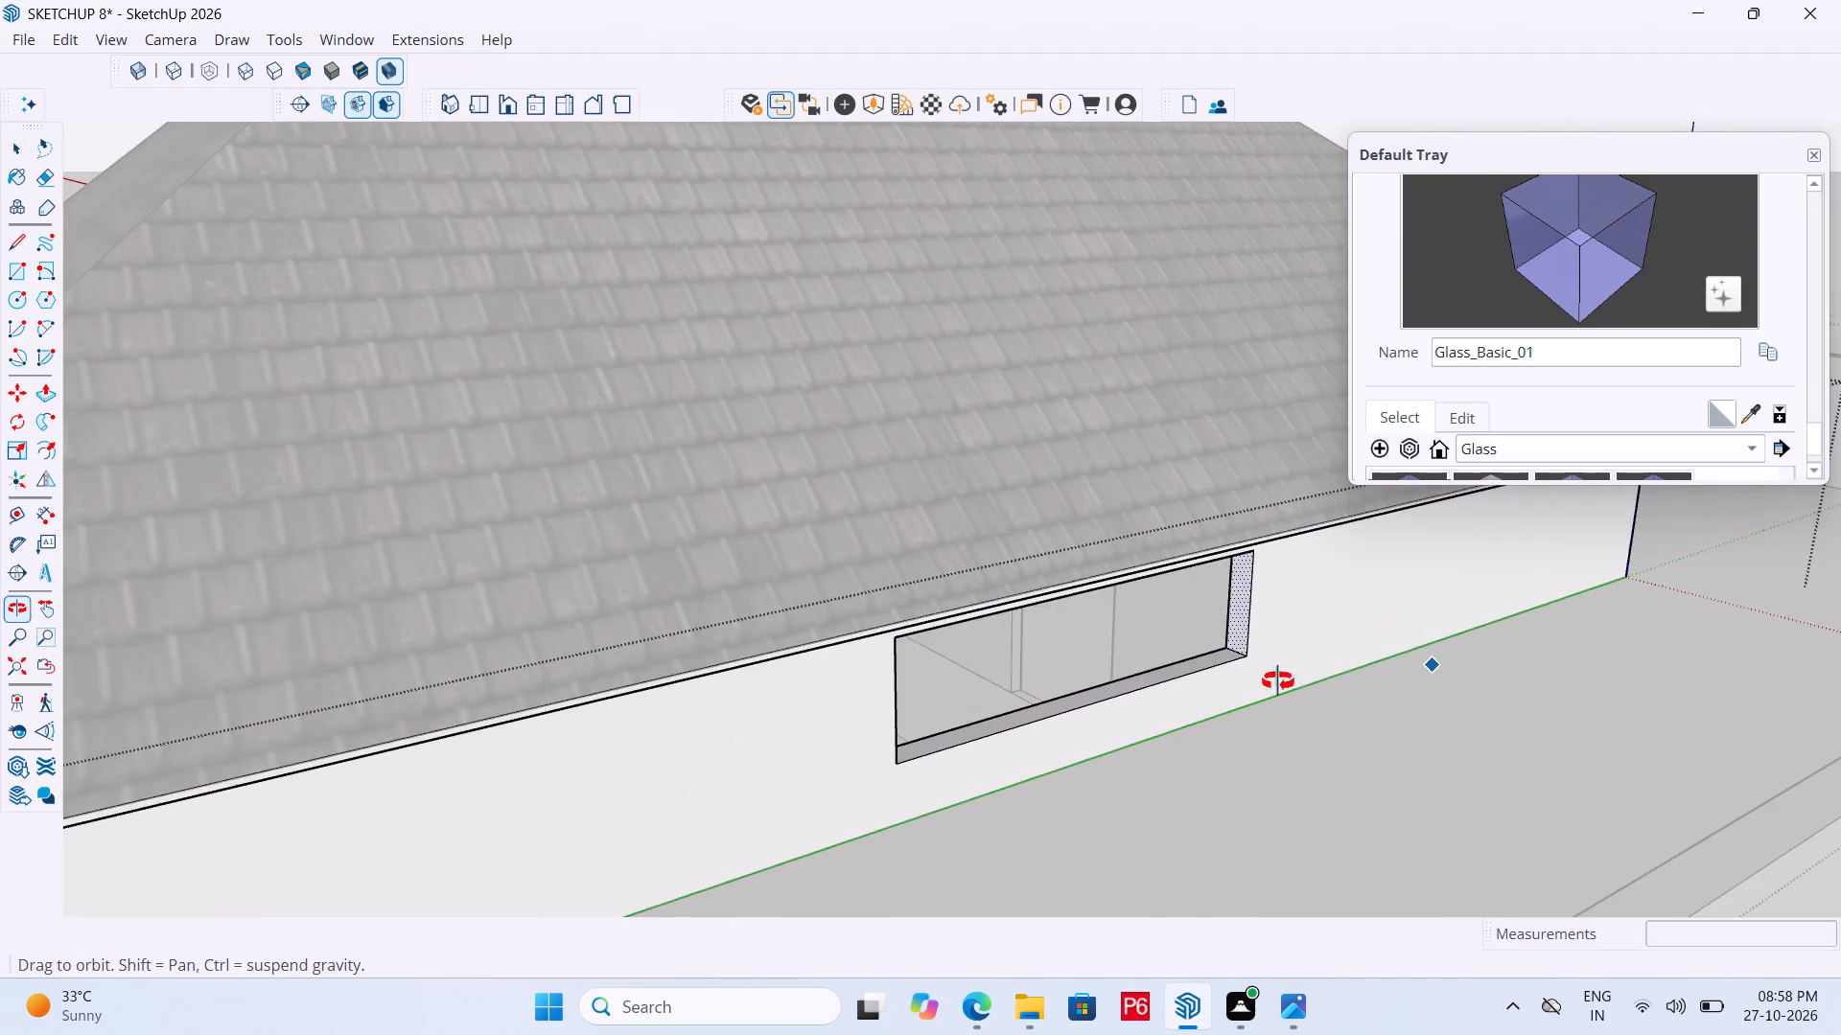
middle_drag(1278, 681, 845, 682)
scroll(443, 569, up, 3)
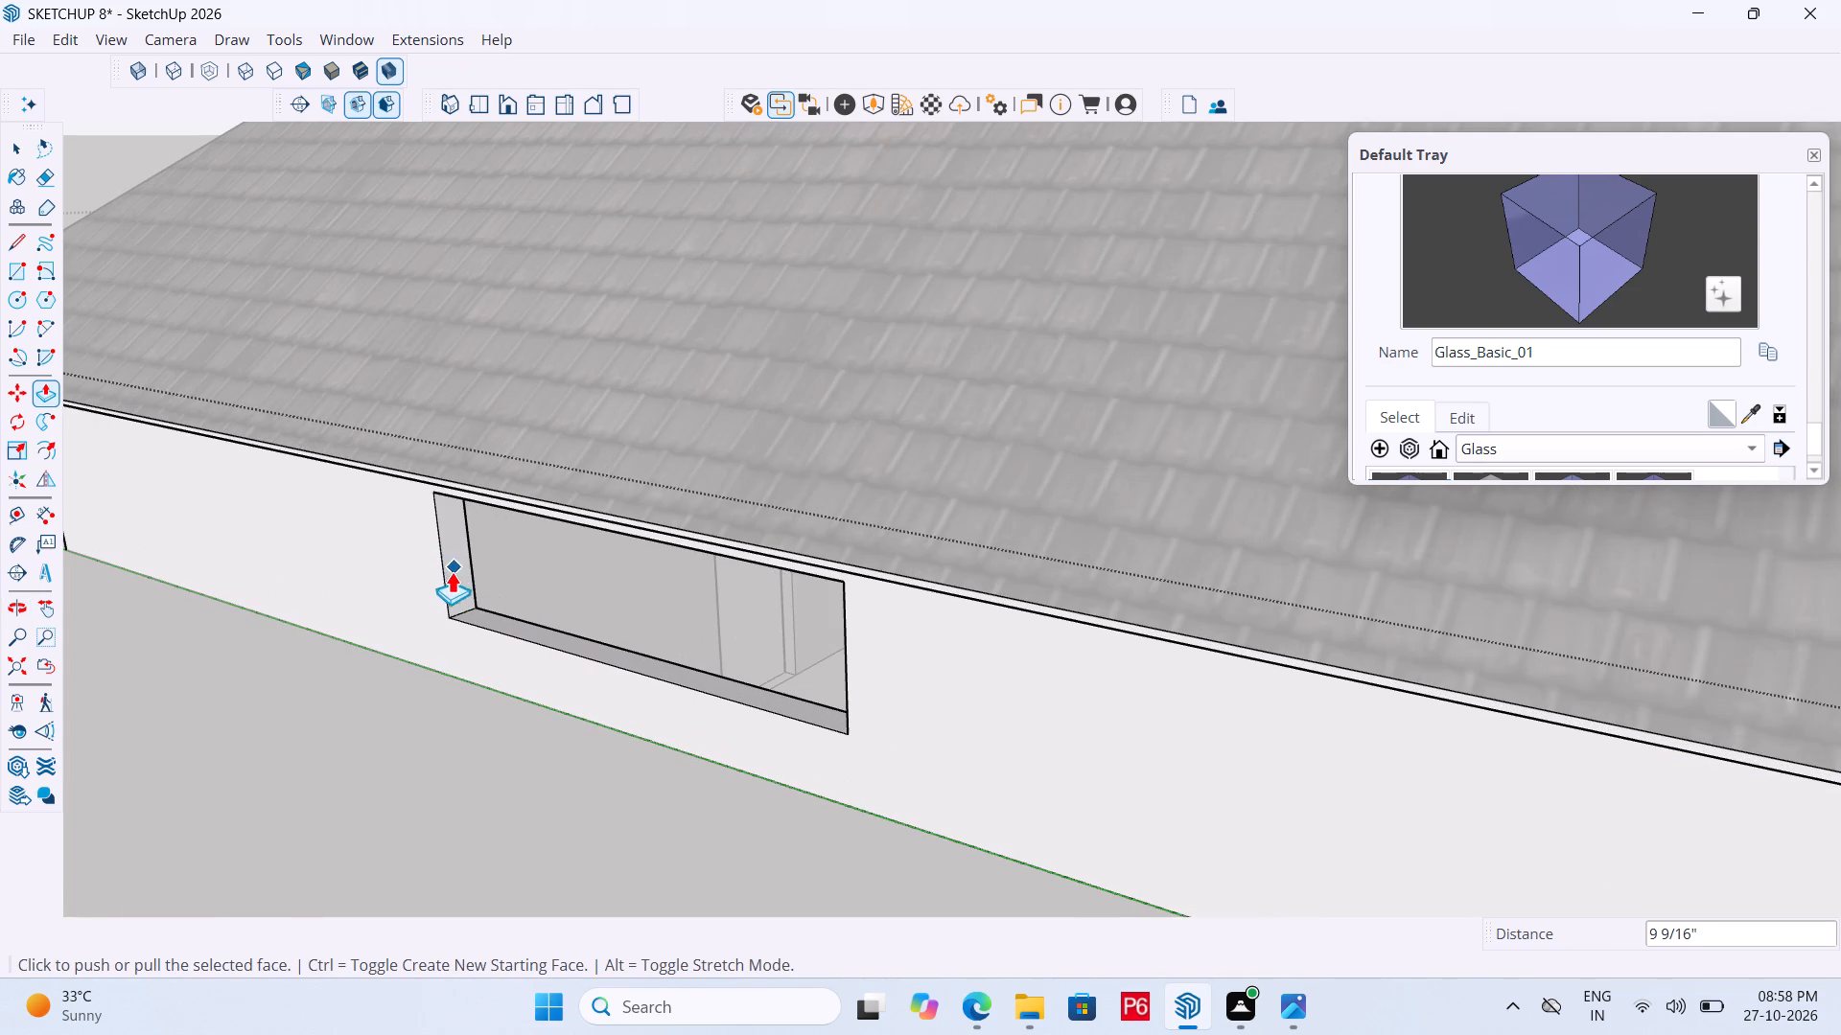
key(space)
click(451, 563)
key(p)
click(451, 563)
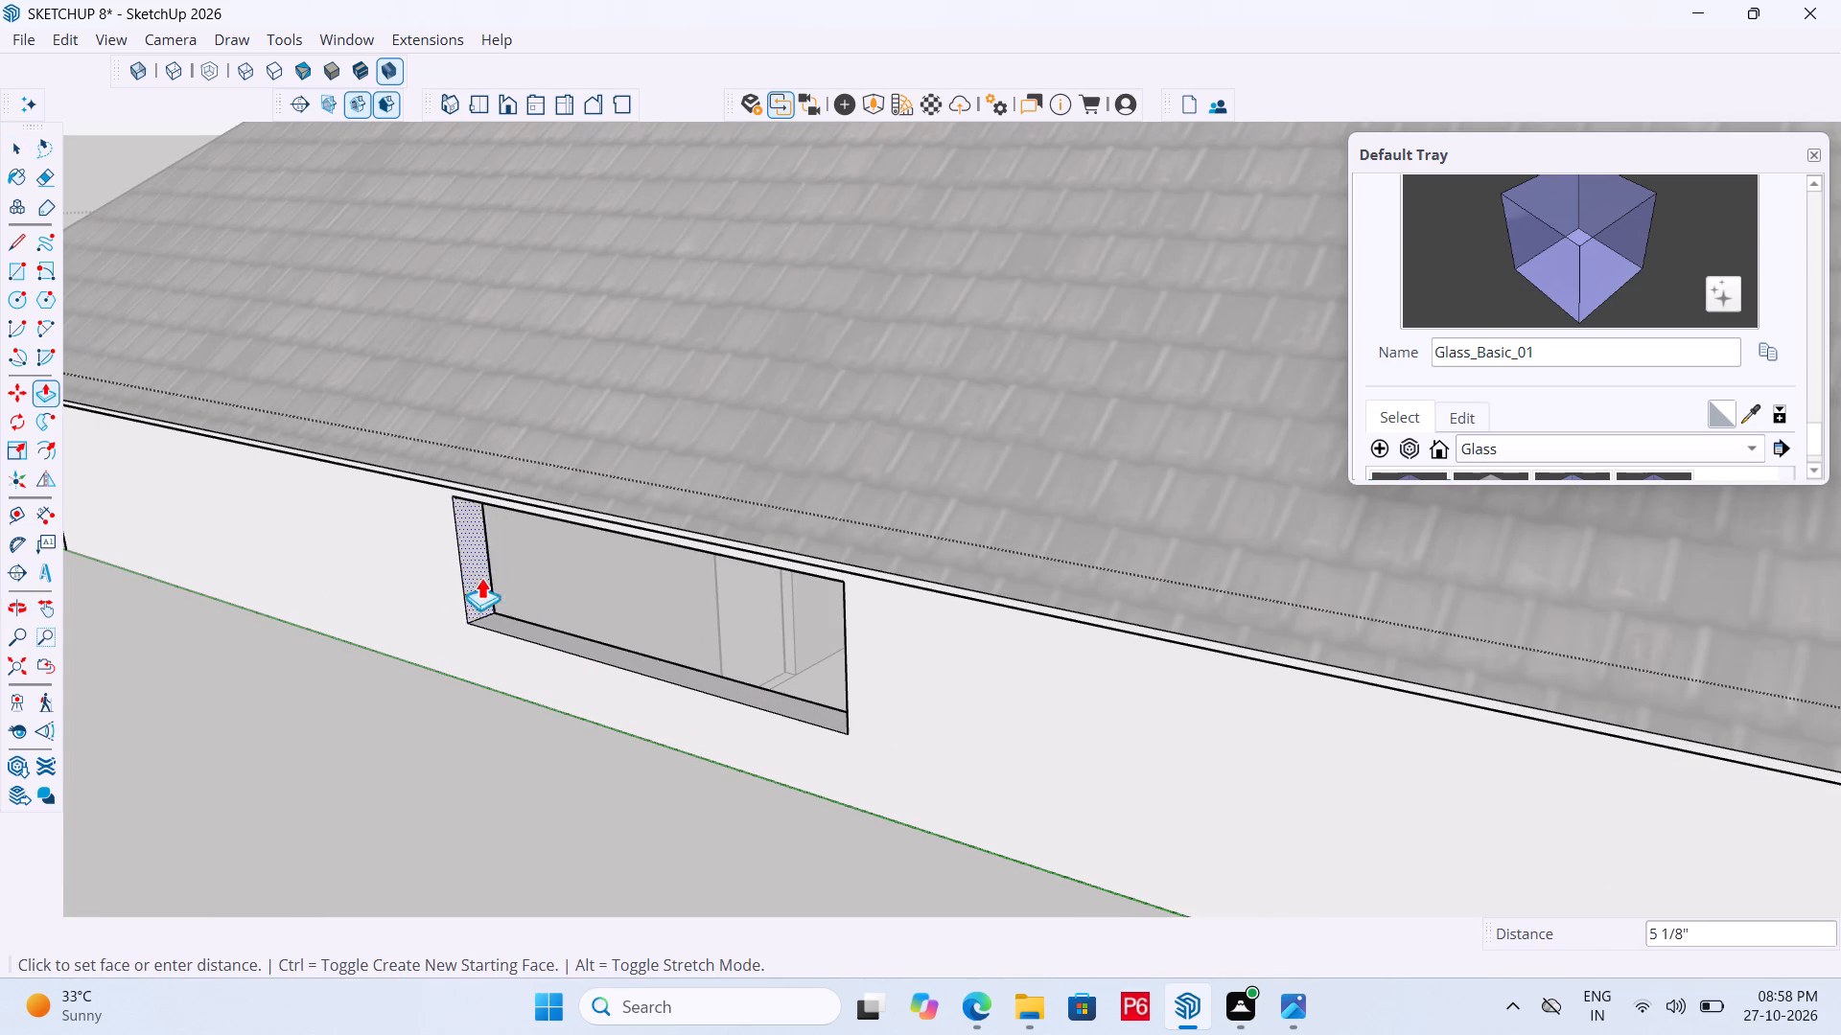
click(517, 607)
Examine the resized window opening's position in the wall beneath the hipped roof.
scroll(832, 724, down, 3)
middle_drag(880, 749, 1278, 632)
scroll(1300, 684, down, 5)
middle_drag(962, 677, 953, 715)
scroll(1189, 550, down, 5)
middle_drag(1048, 633, 1046, 641)
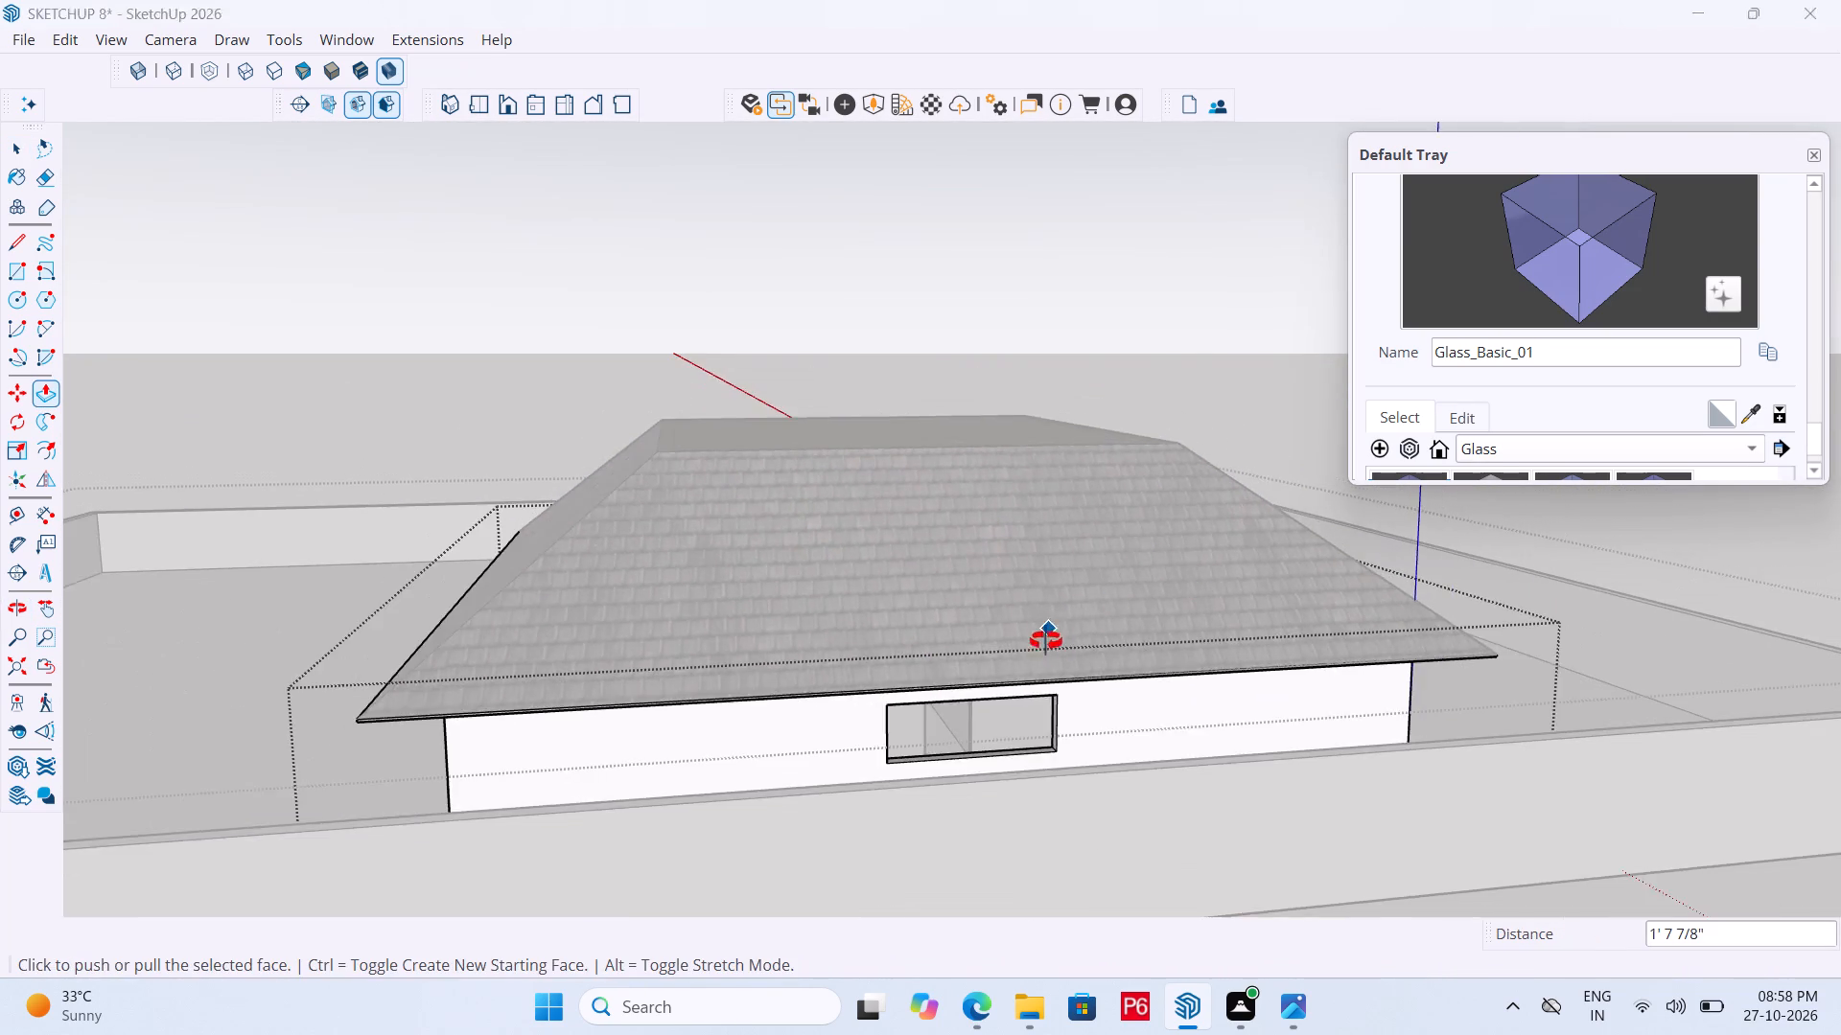
middle_drag(1046, 641, 1024, 695)
scroll(968, 745, up, 10)
middle_drag(920, 757, 926, 652)
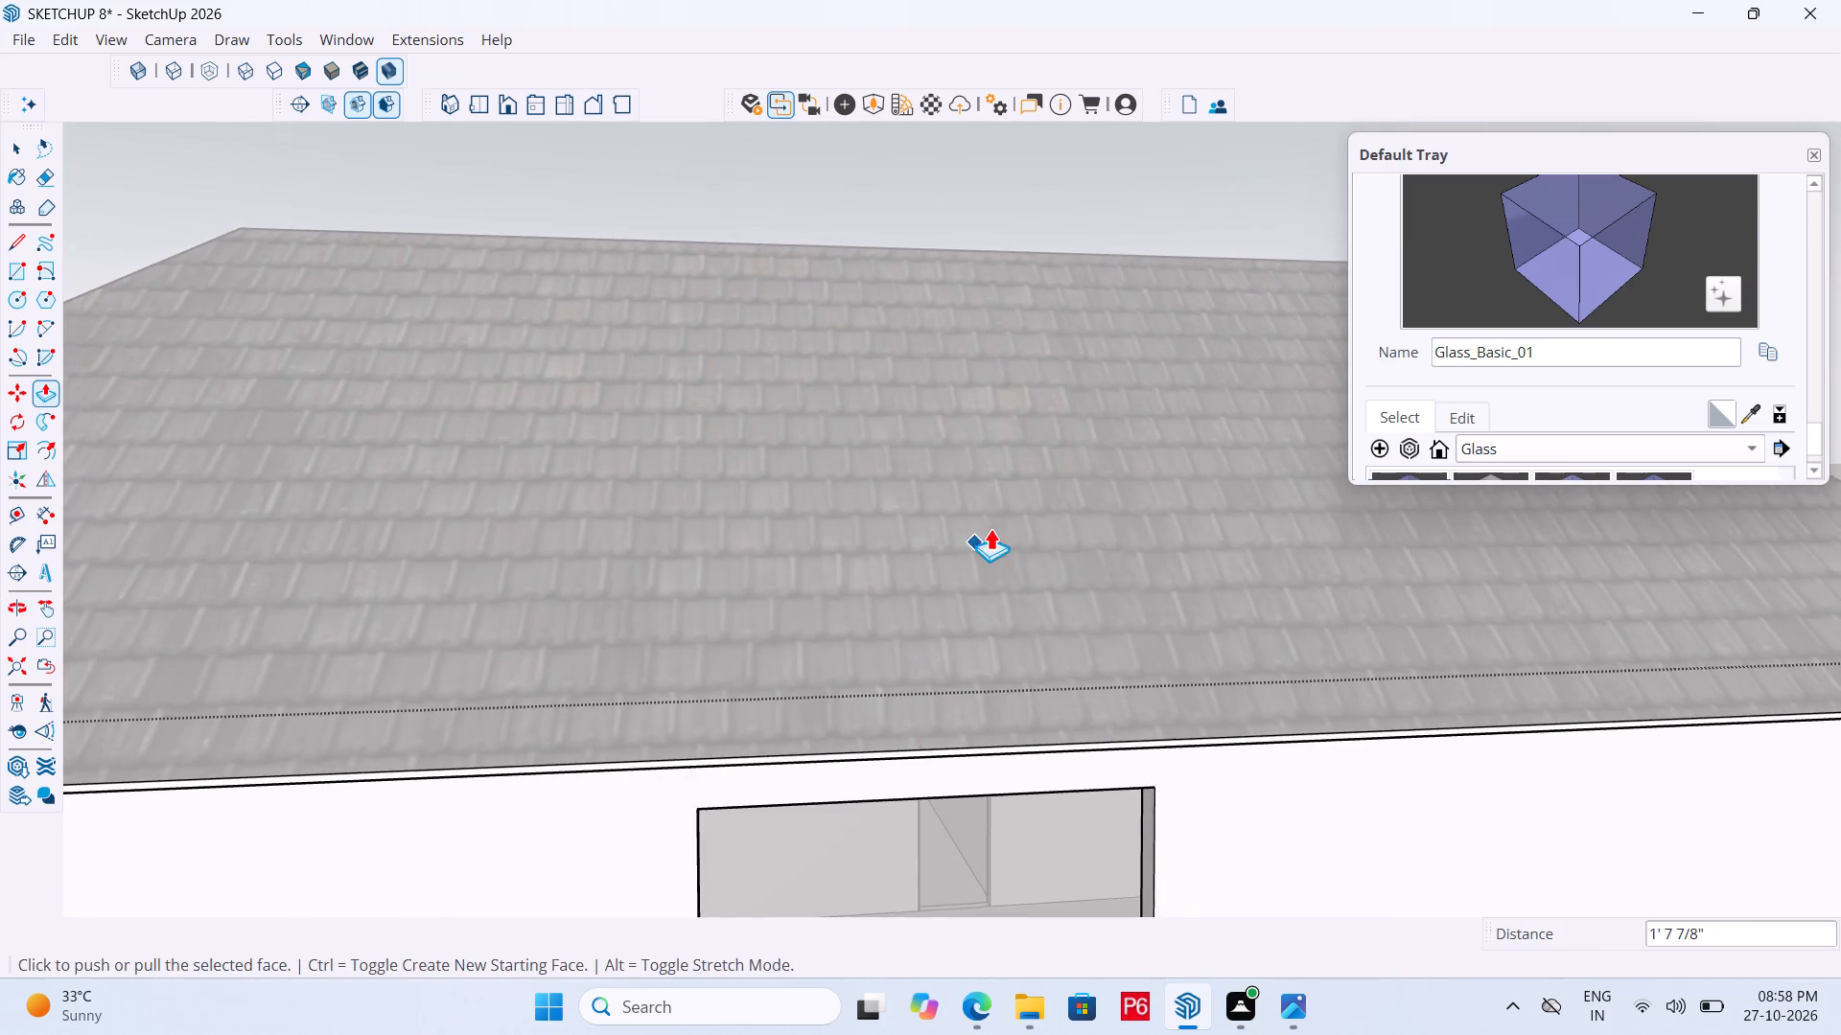
scroll(990, 528, down, 4)
scroll(1060, 573, down, 6)
middle_drag(1075, 685, 1077, 776)
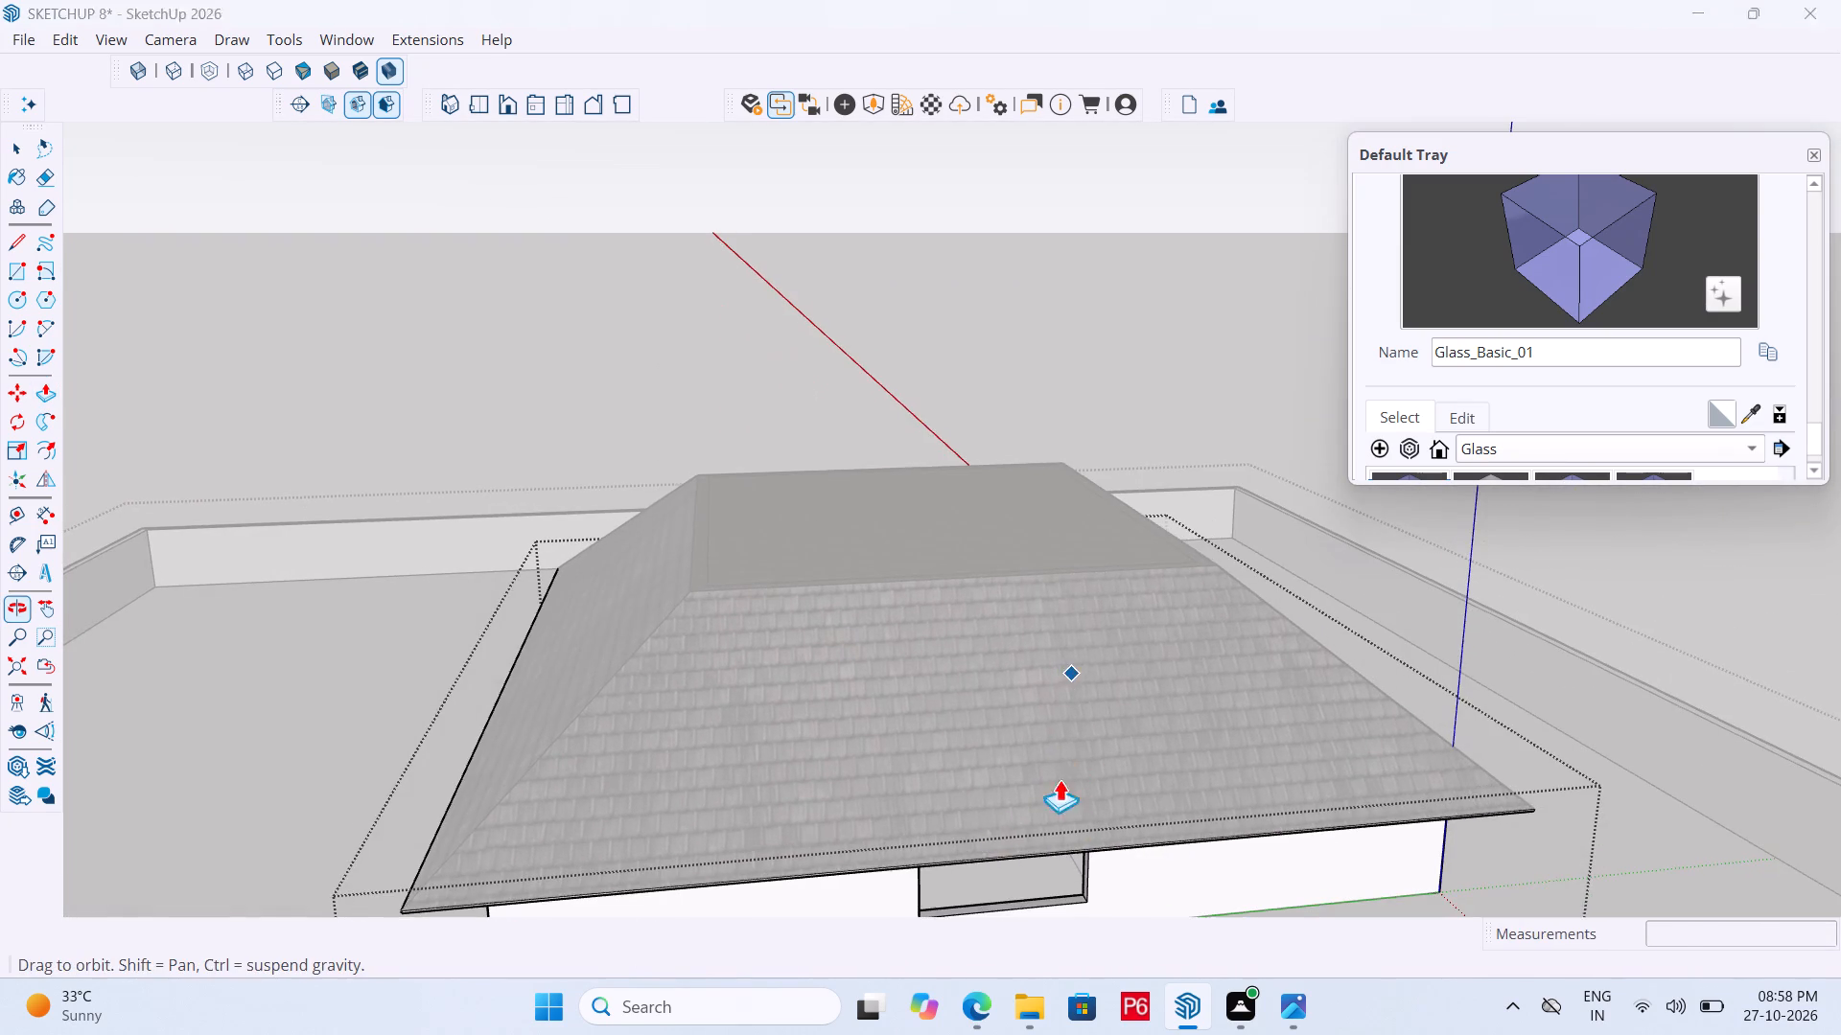
scroll(1051, 461, down, 5)
Draw a rectangle about 5' 10 1/2" by 2' corner to corner over the resized window opening.
scroll(1048, 677, up, 9)
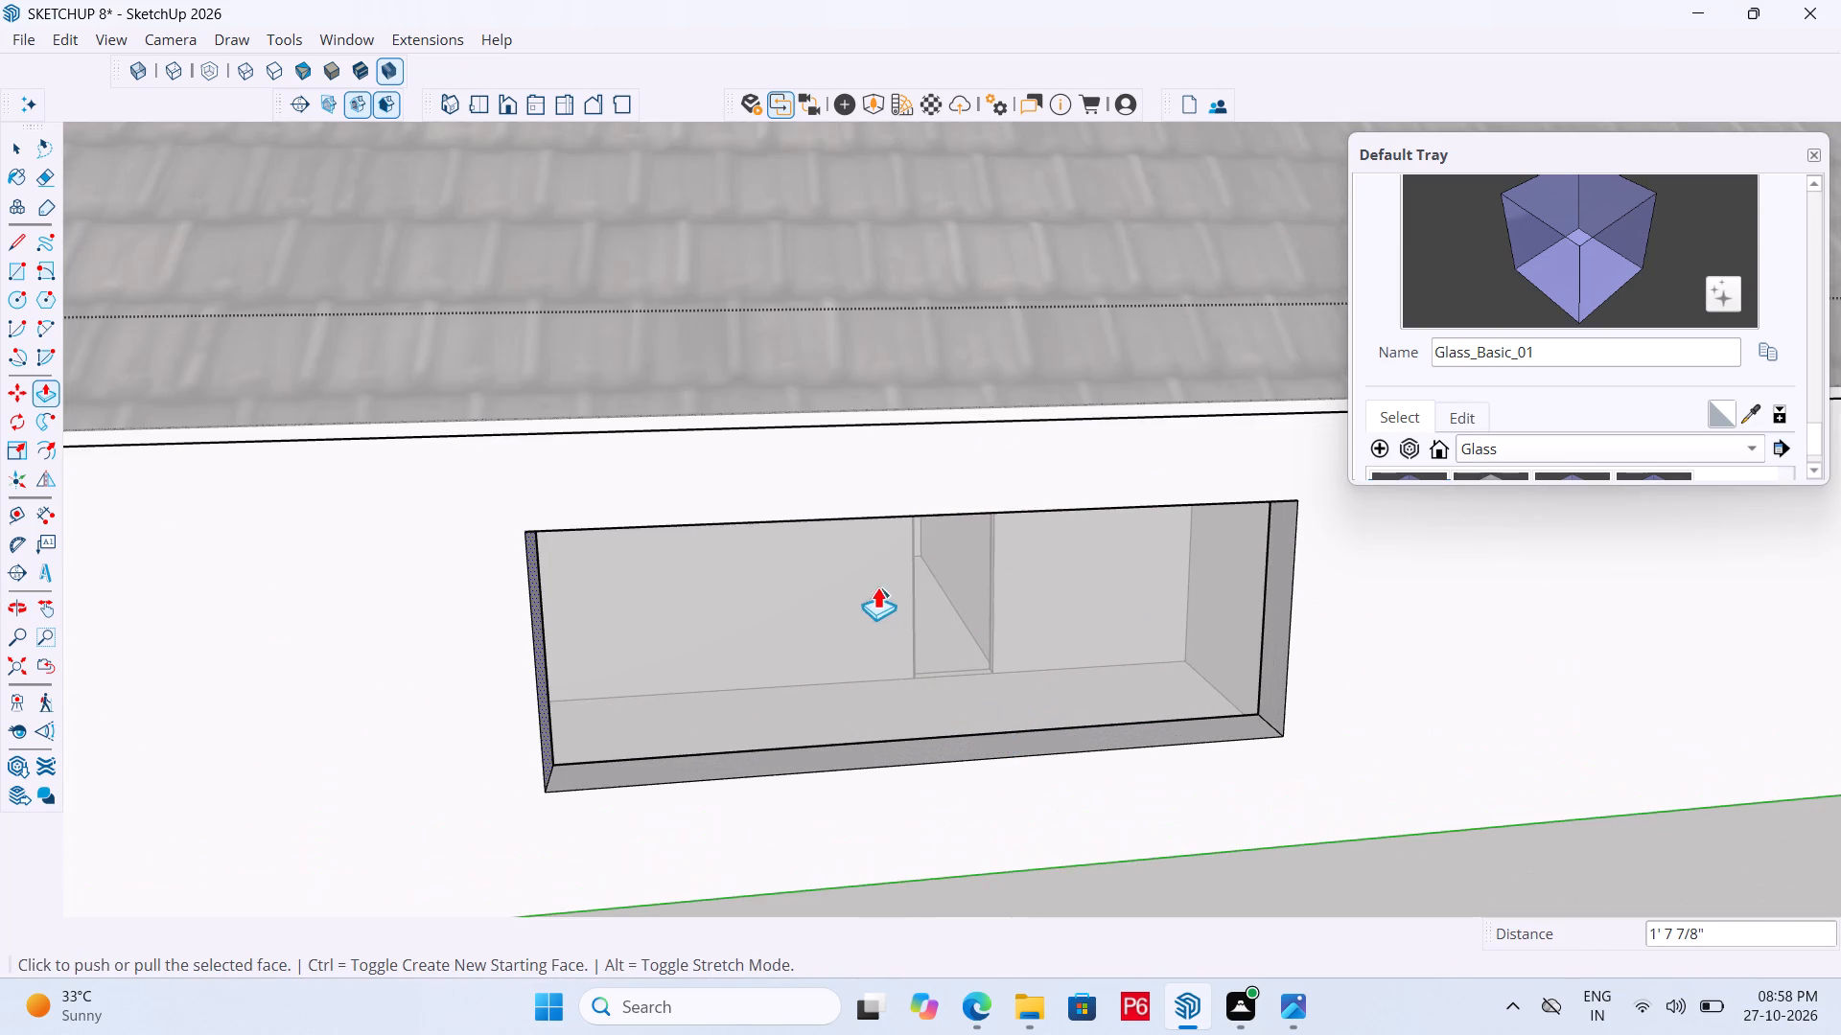
key(r)
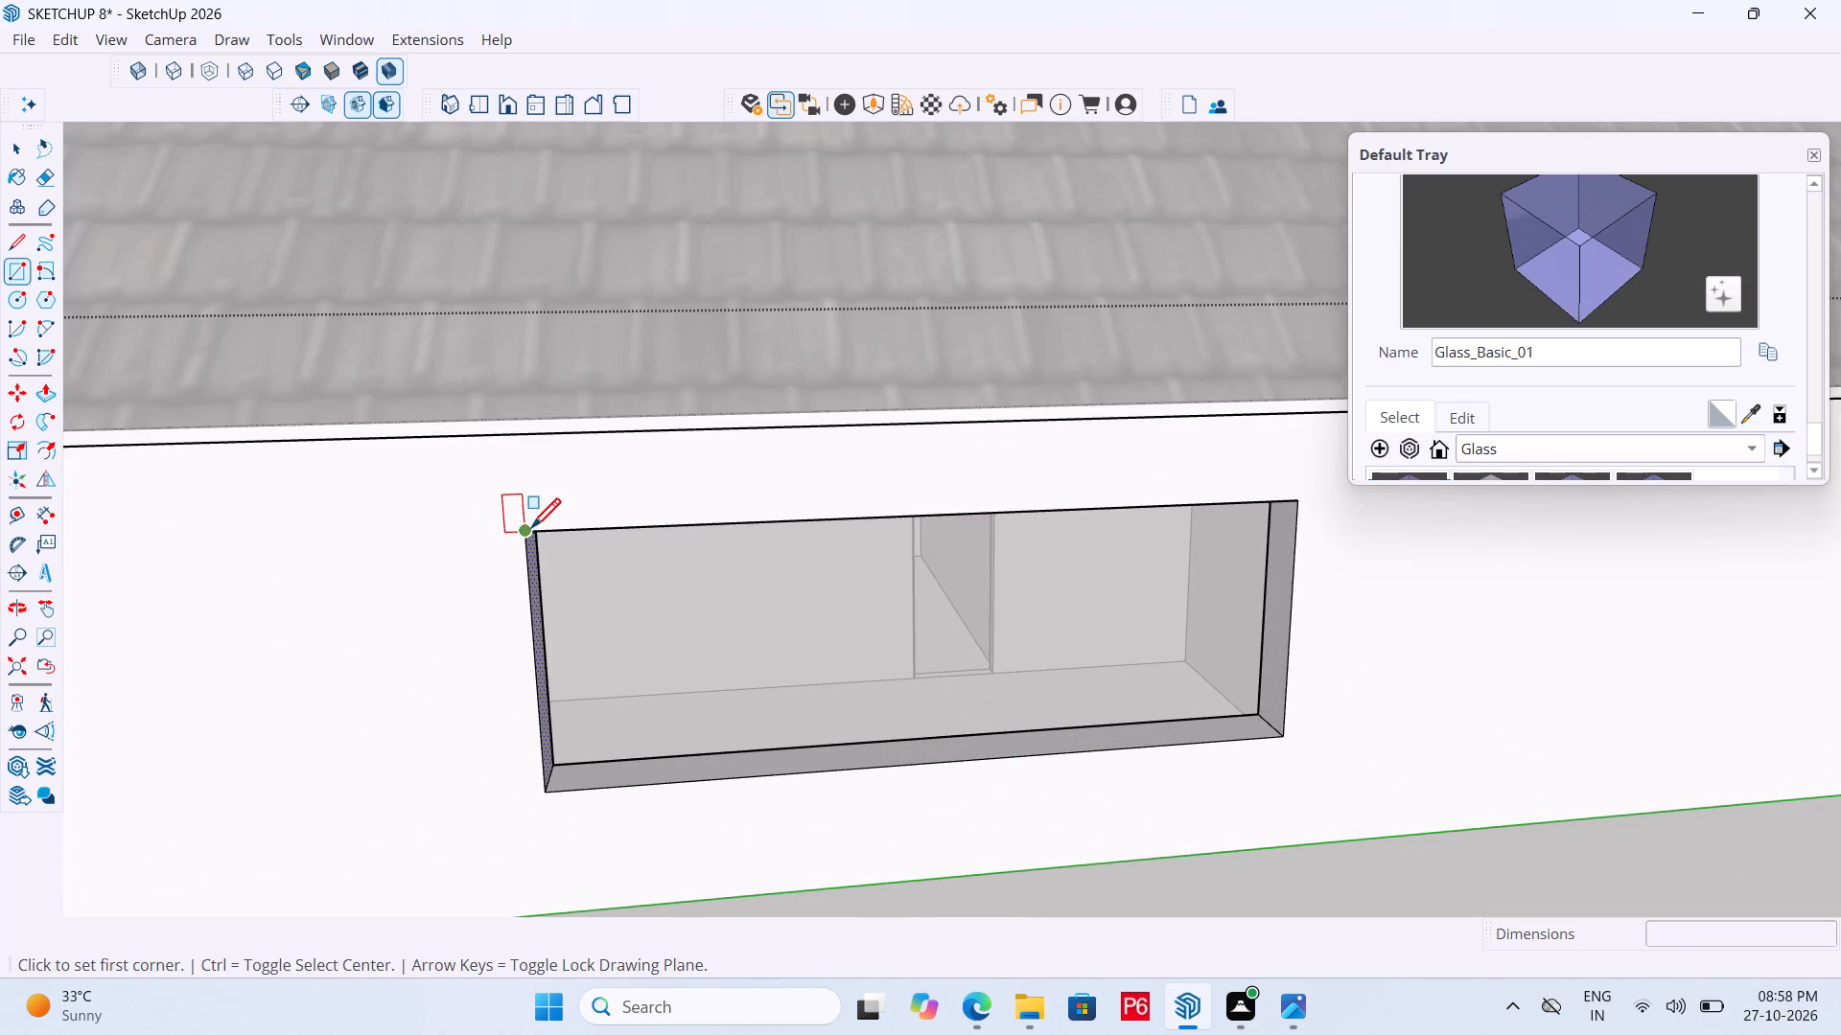
click(531, 531)
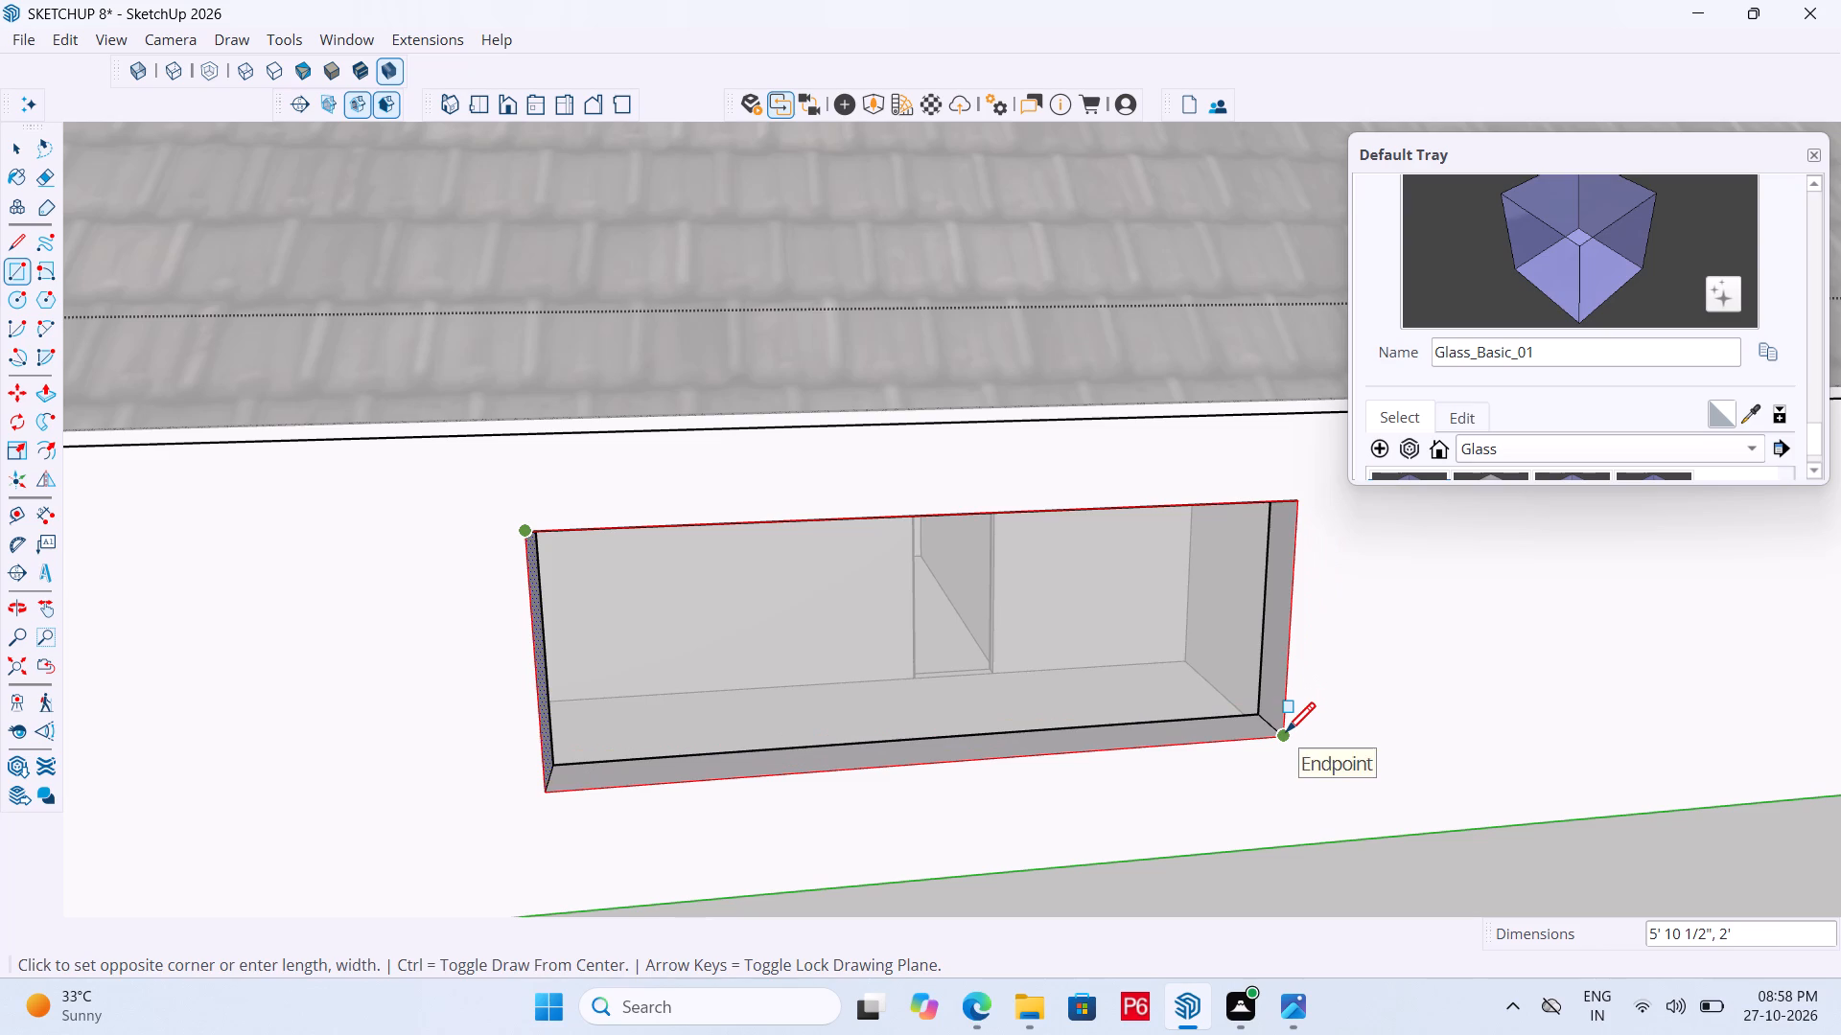
click(1286, 735)
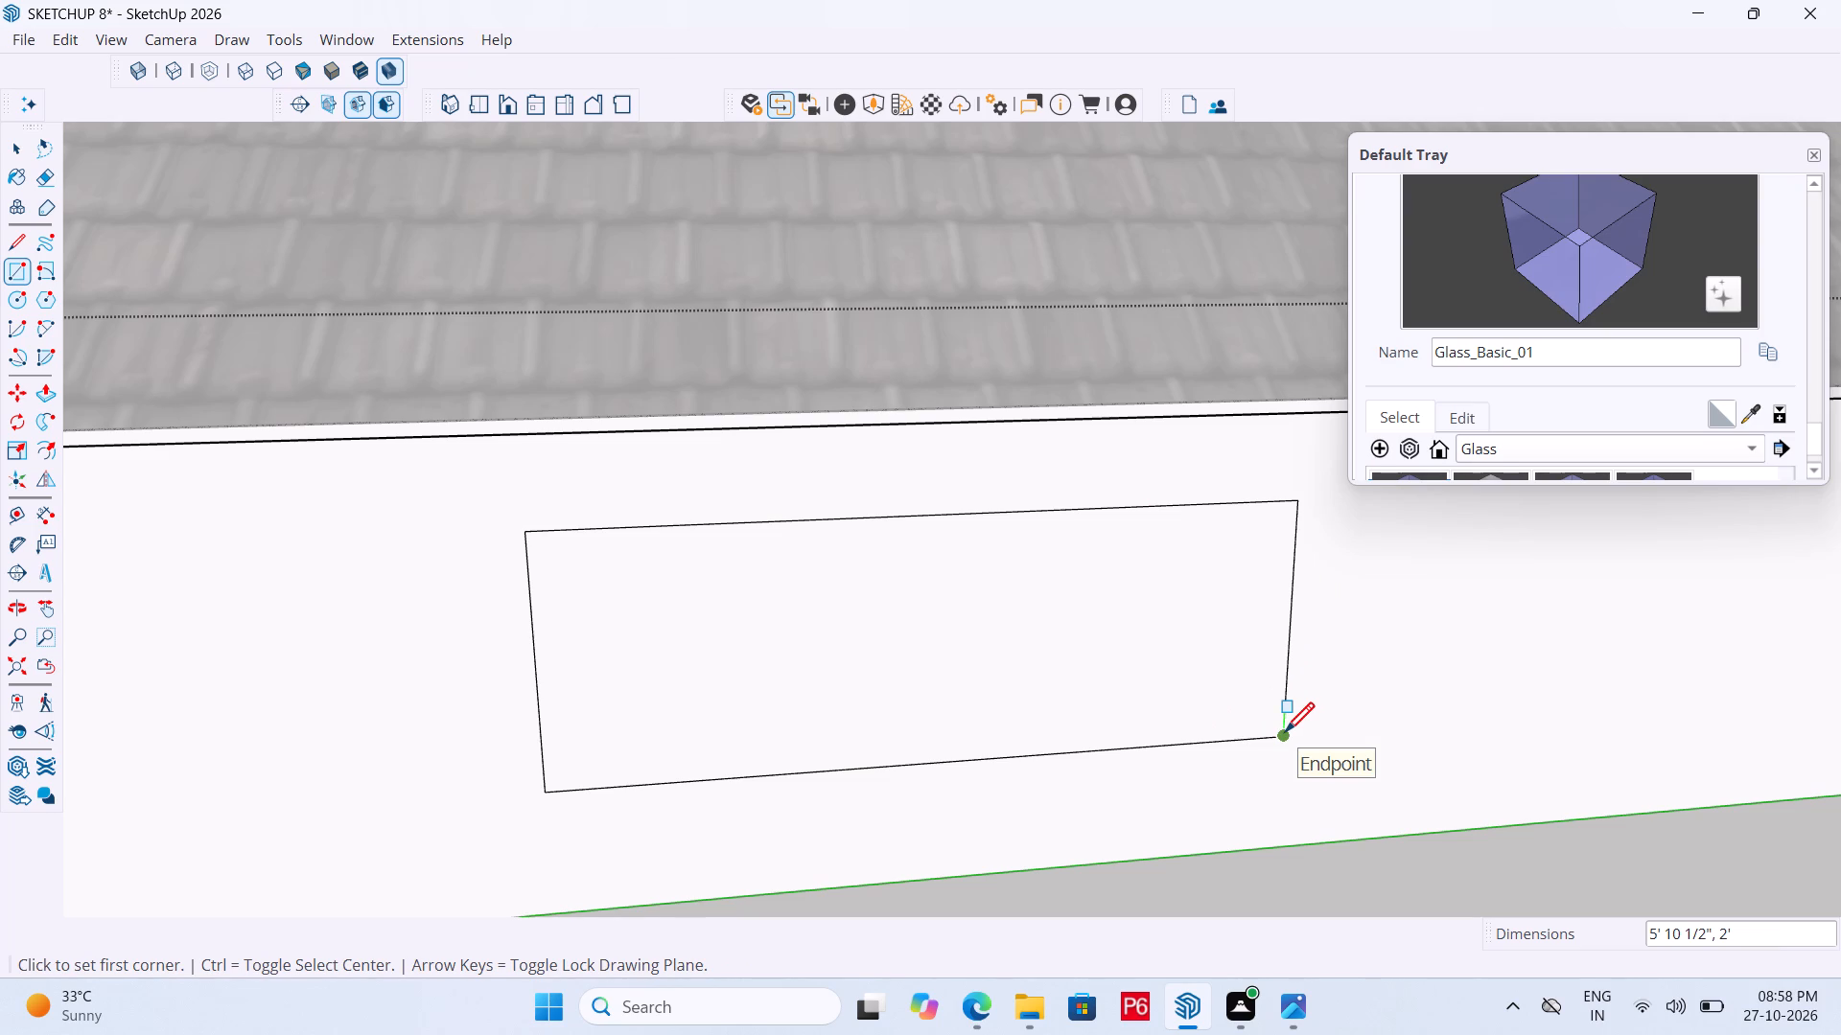
Make the rectangle covering the opening, with its edges, into a group.
key(space)
scroll(1298, 660, down, 2)
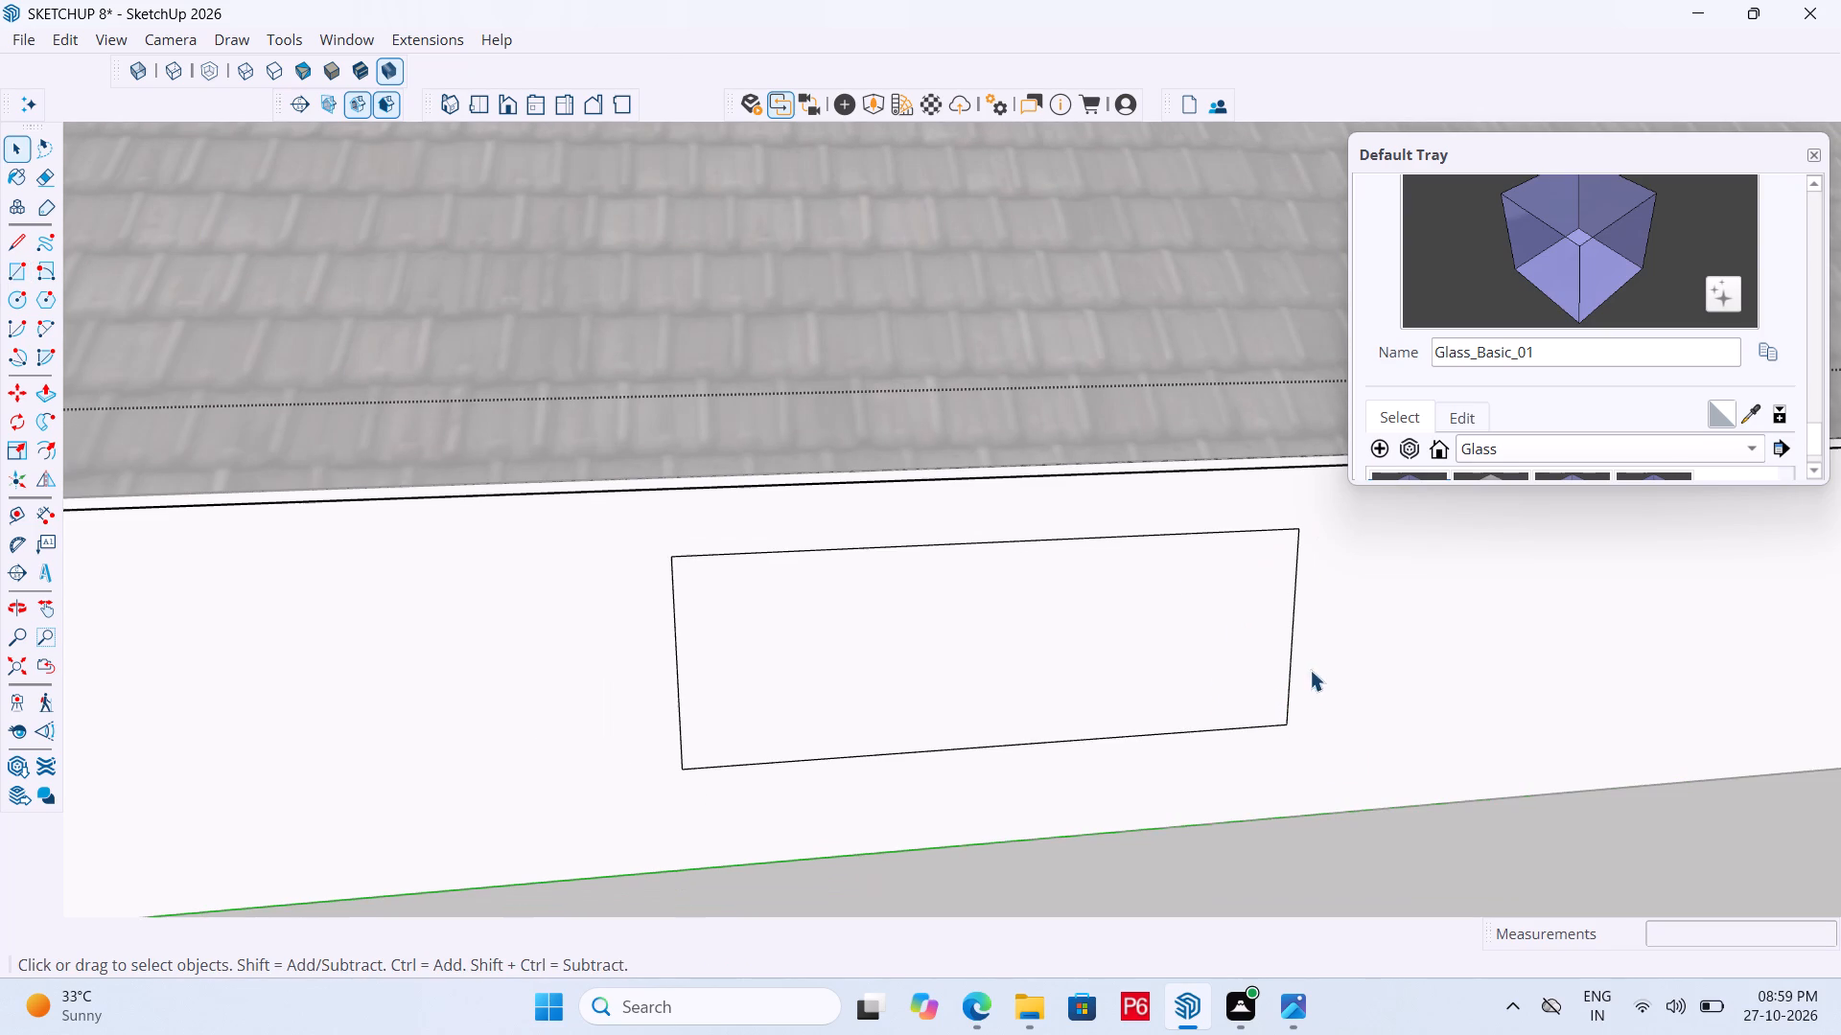
double_click(955, 651)
right_click(944, 645)
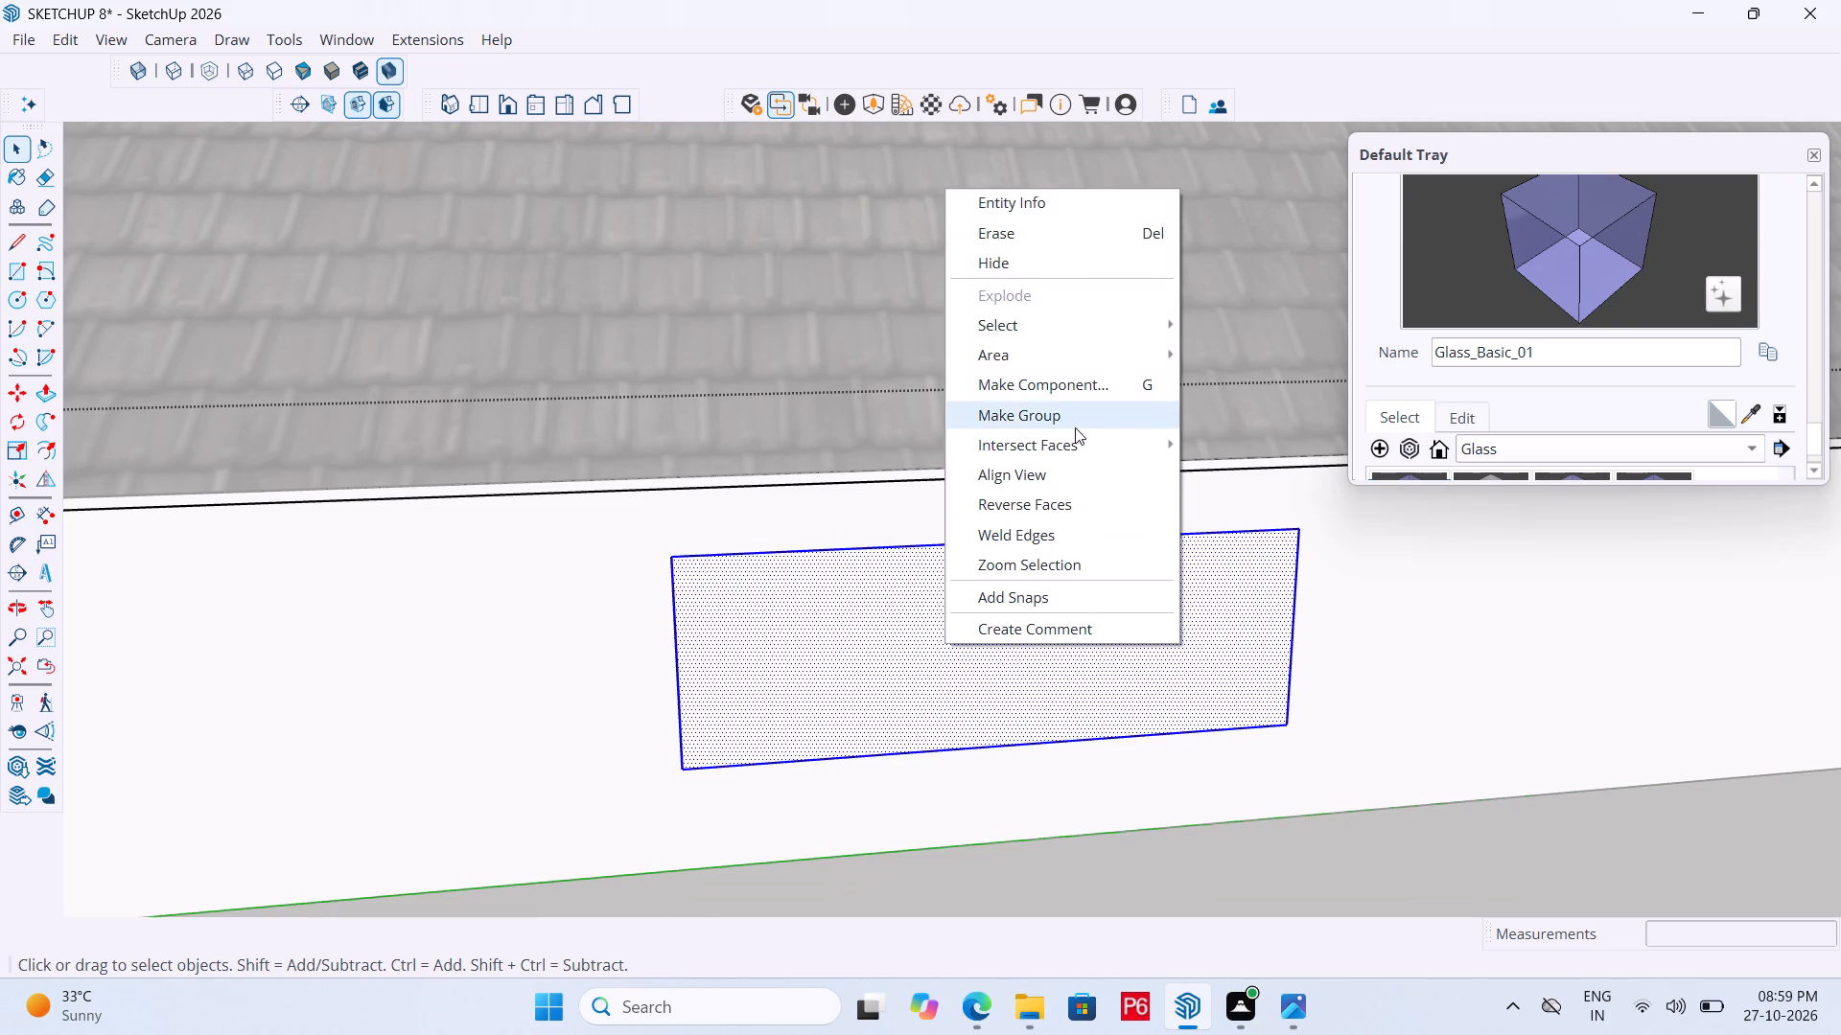
click(1082, 420)
Open the new group for editing and offset the rectangle's edges 3" inward to outline the window frame.
double_click(1043, 628)
click(969, 606)
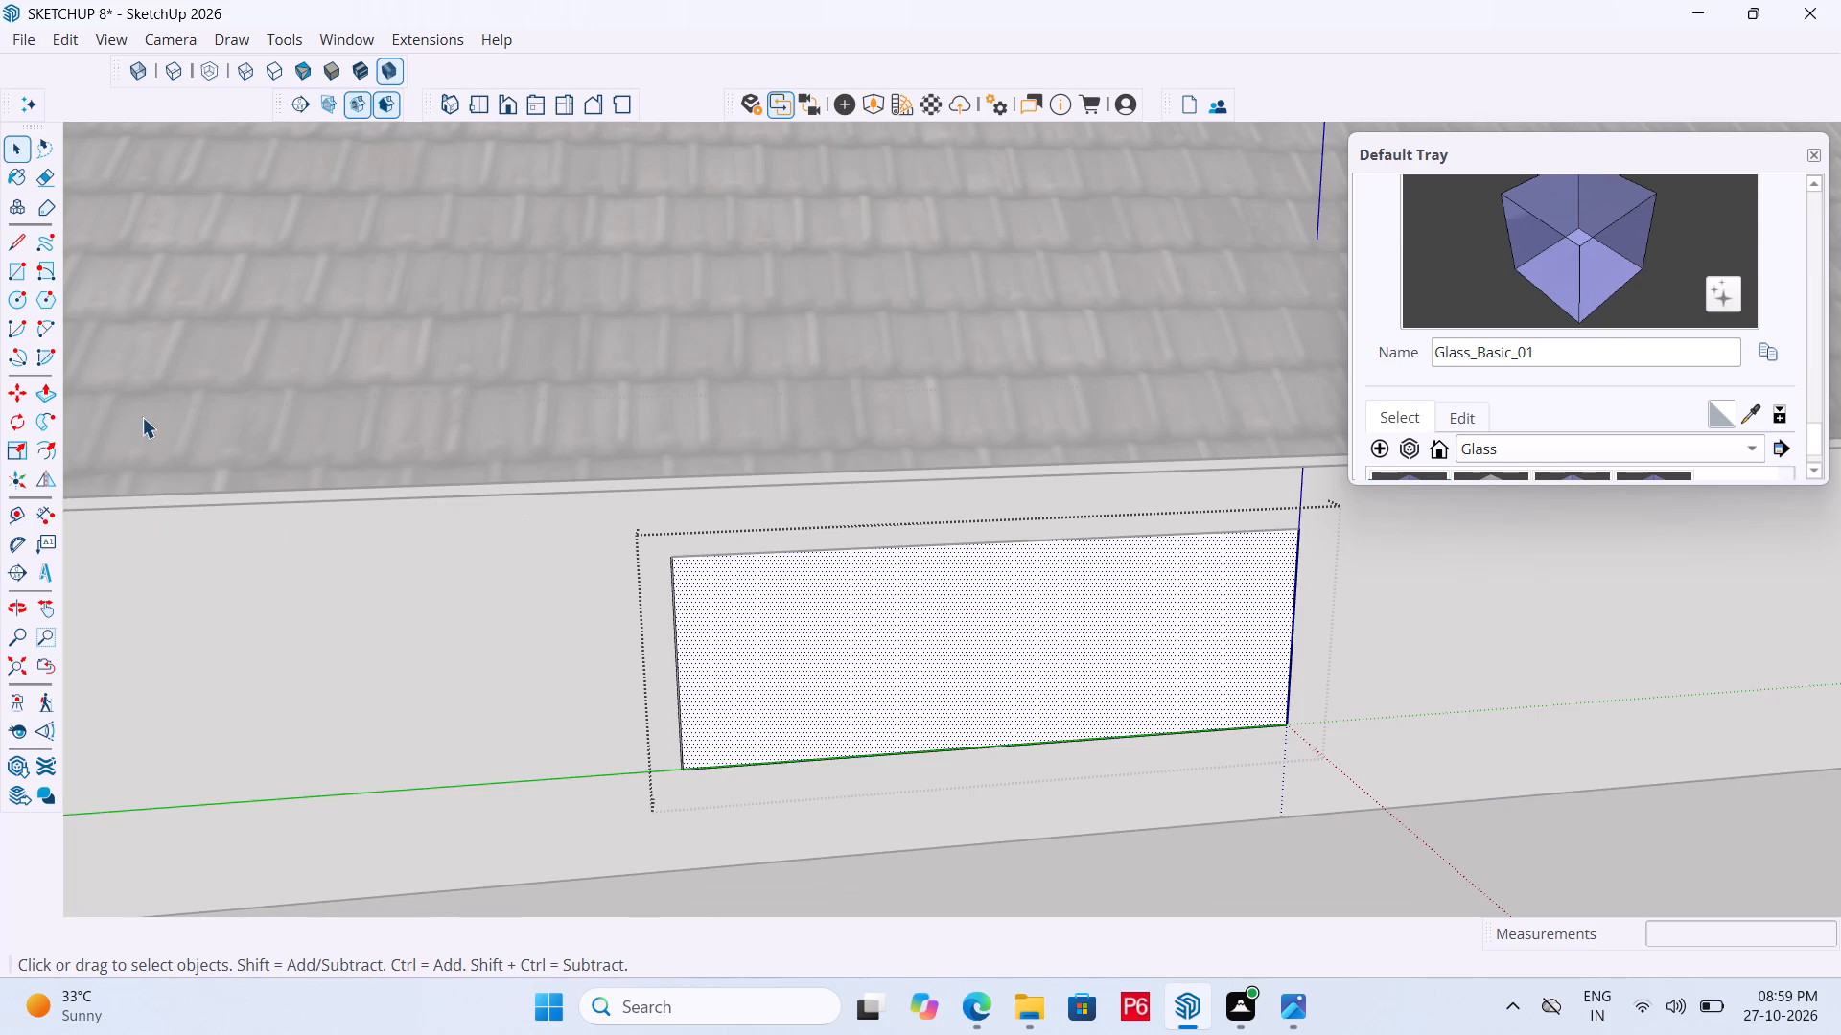
click(49, 451)
click(797, 636)
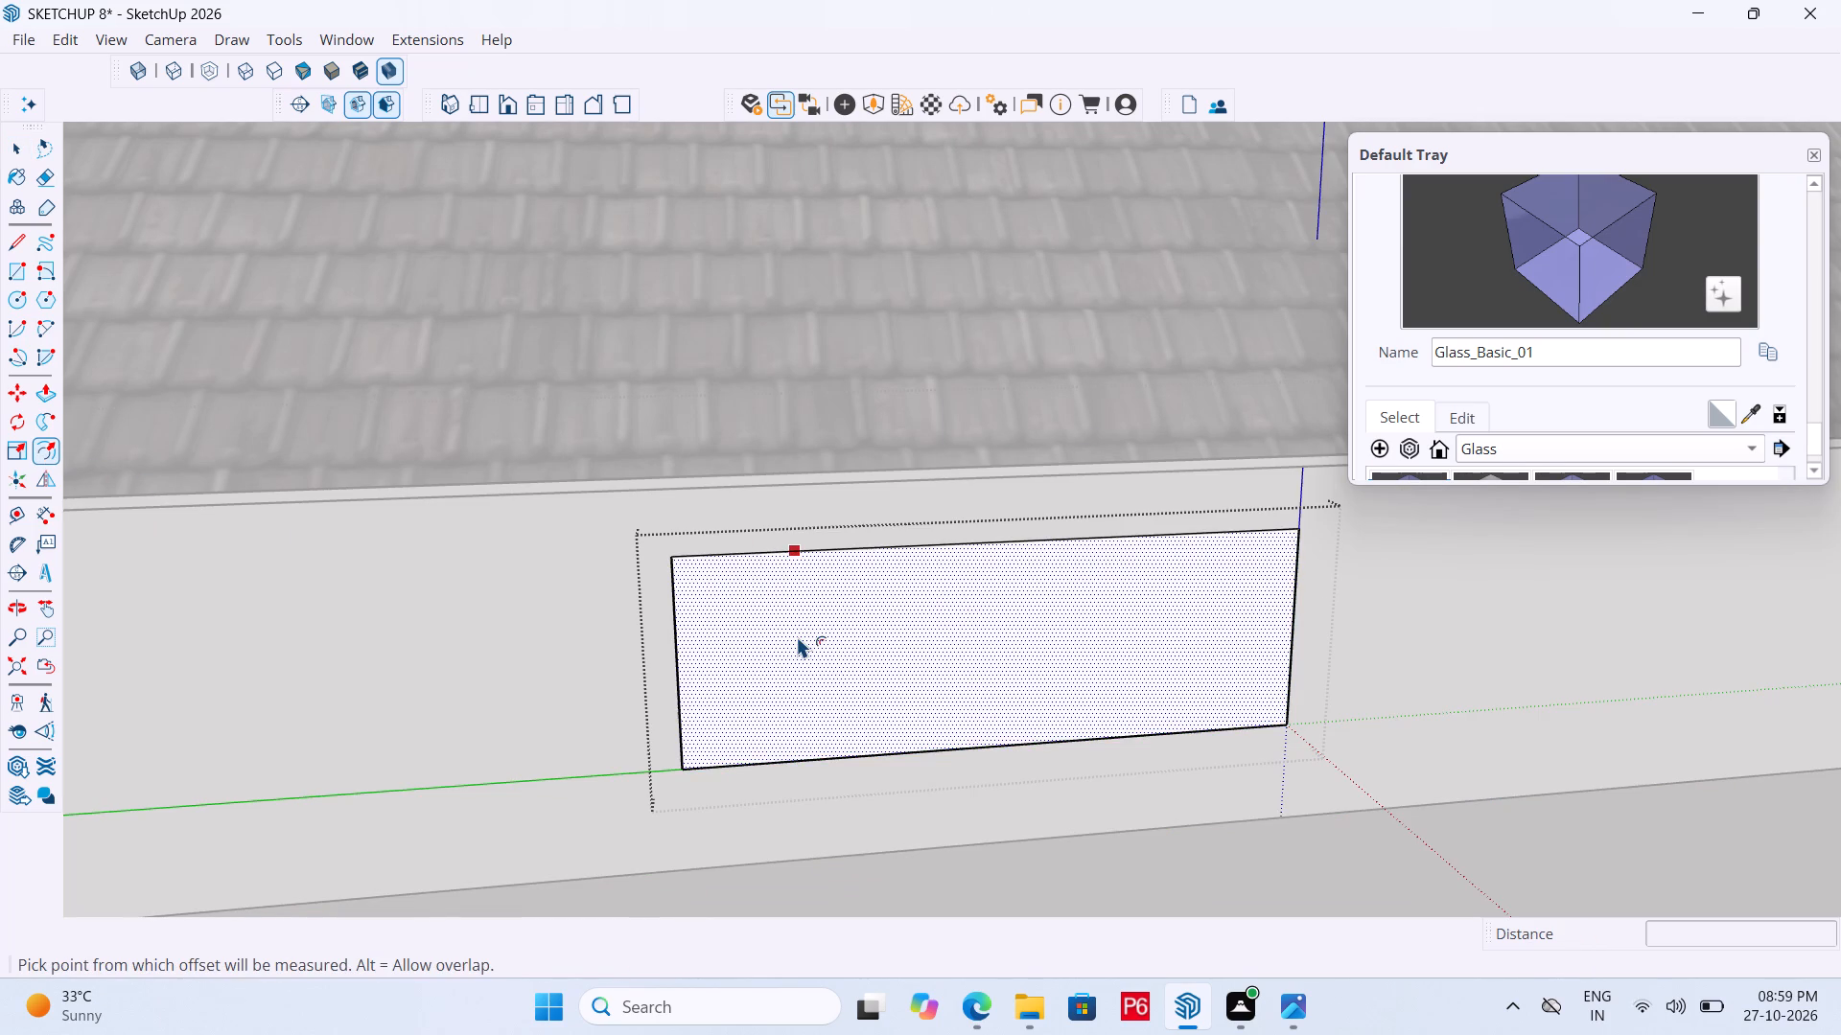
text(3")
key(Return)
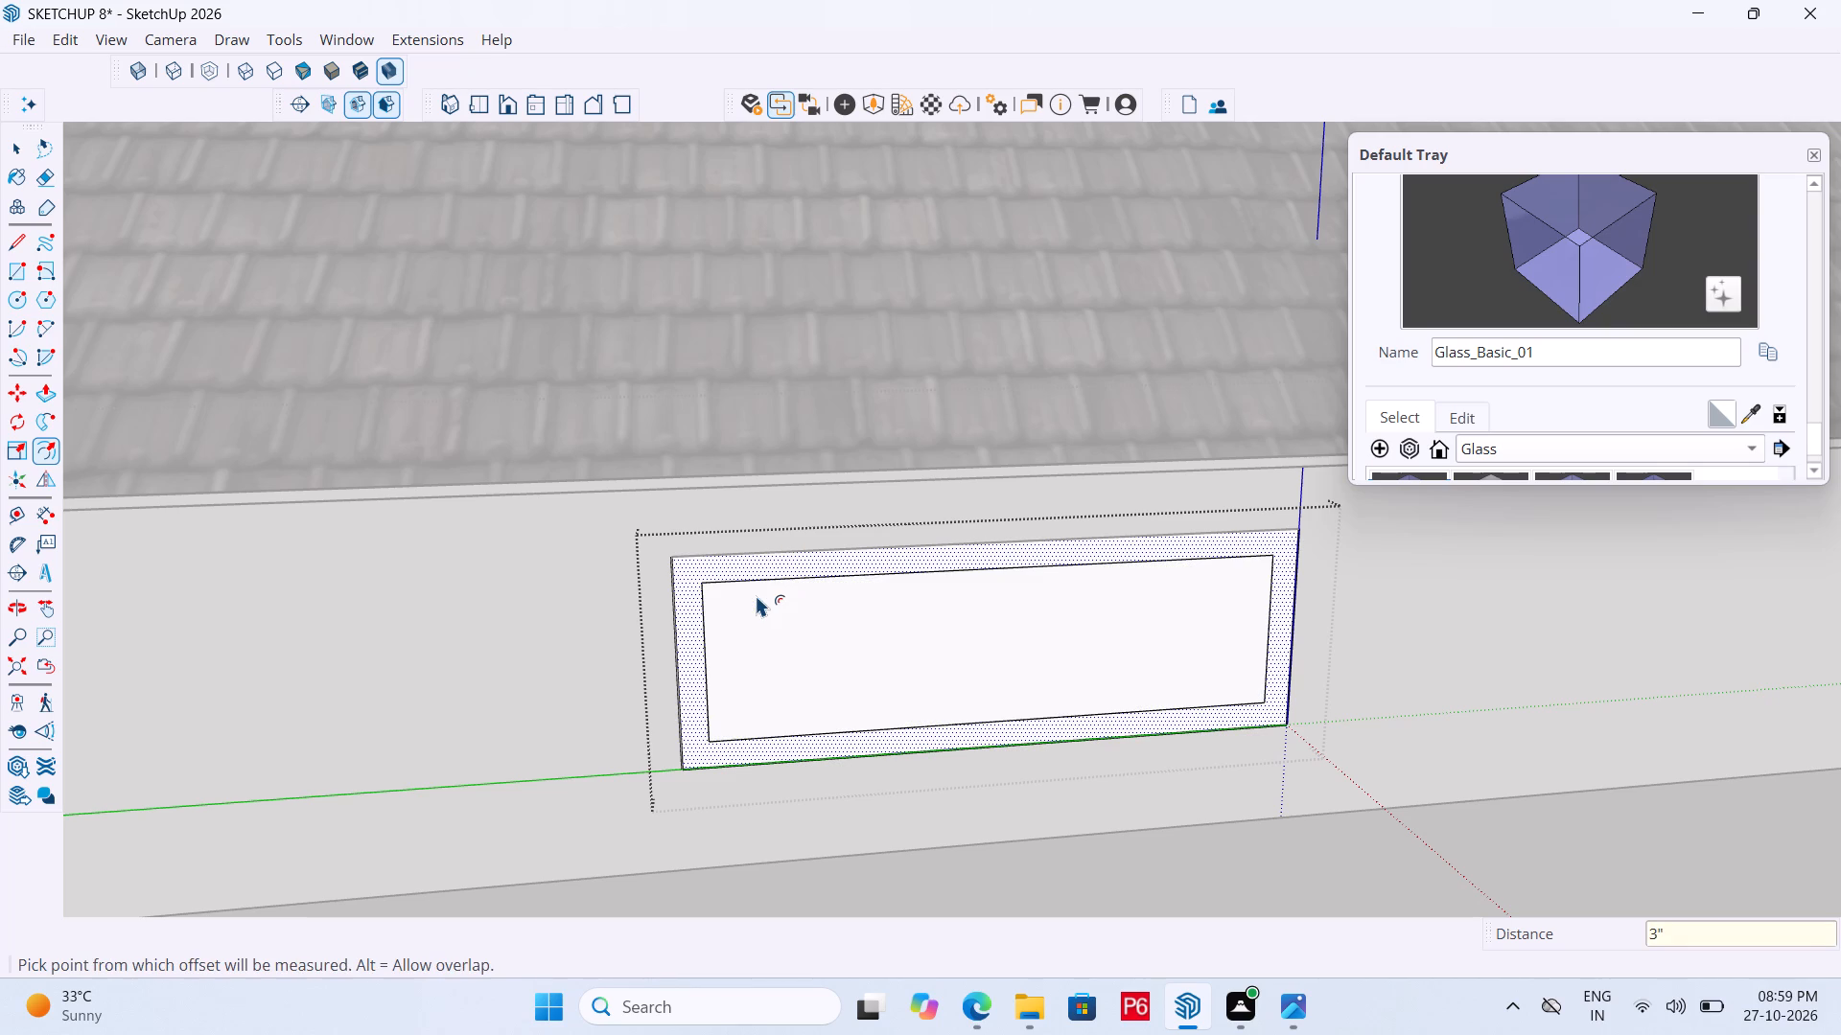
key(space)
Paint the frame border face with the Wood_Veneer_15_1K material from the Wood collection.
scroll(1517, 443, down, 1)
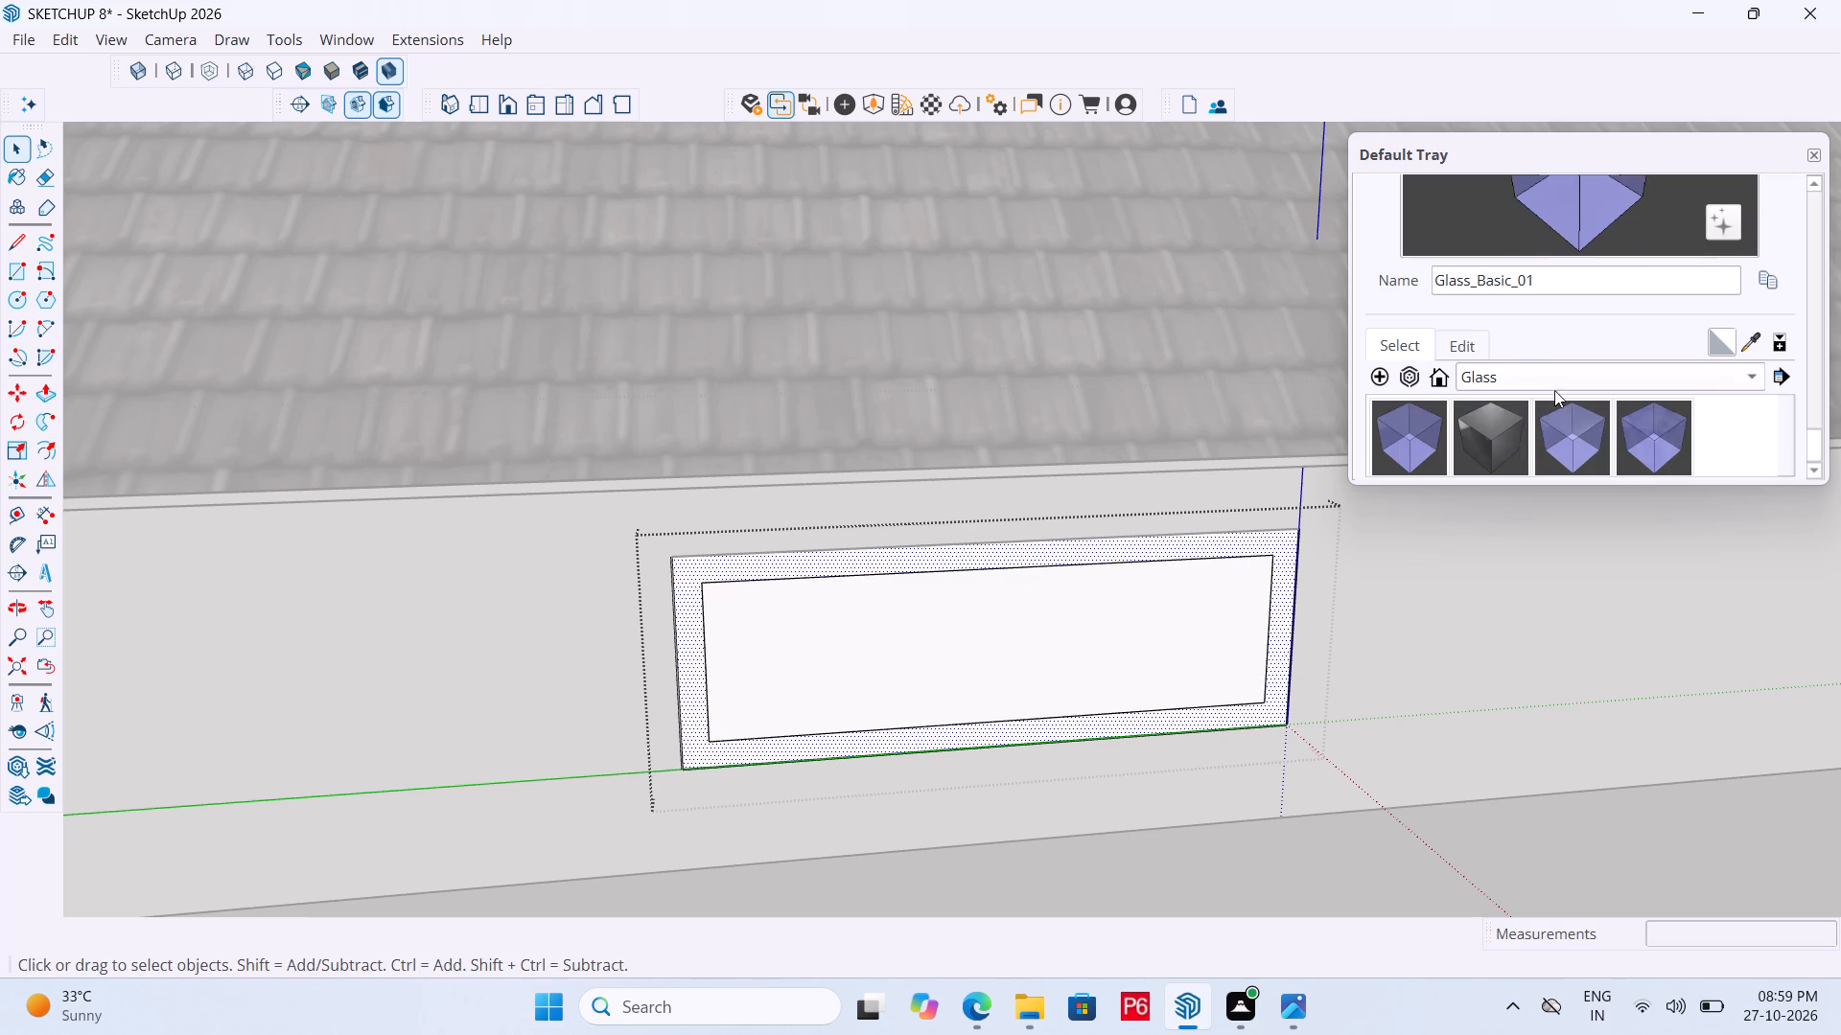
click(1559, 381)
click(1517, 573)
scroll(1532, 415, down, 4)
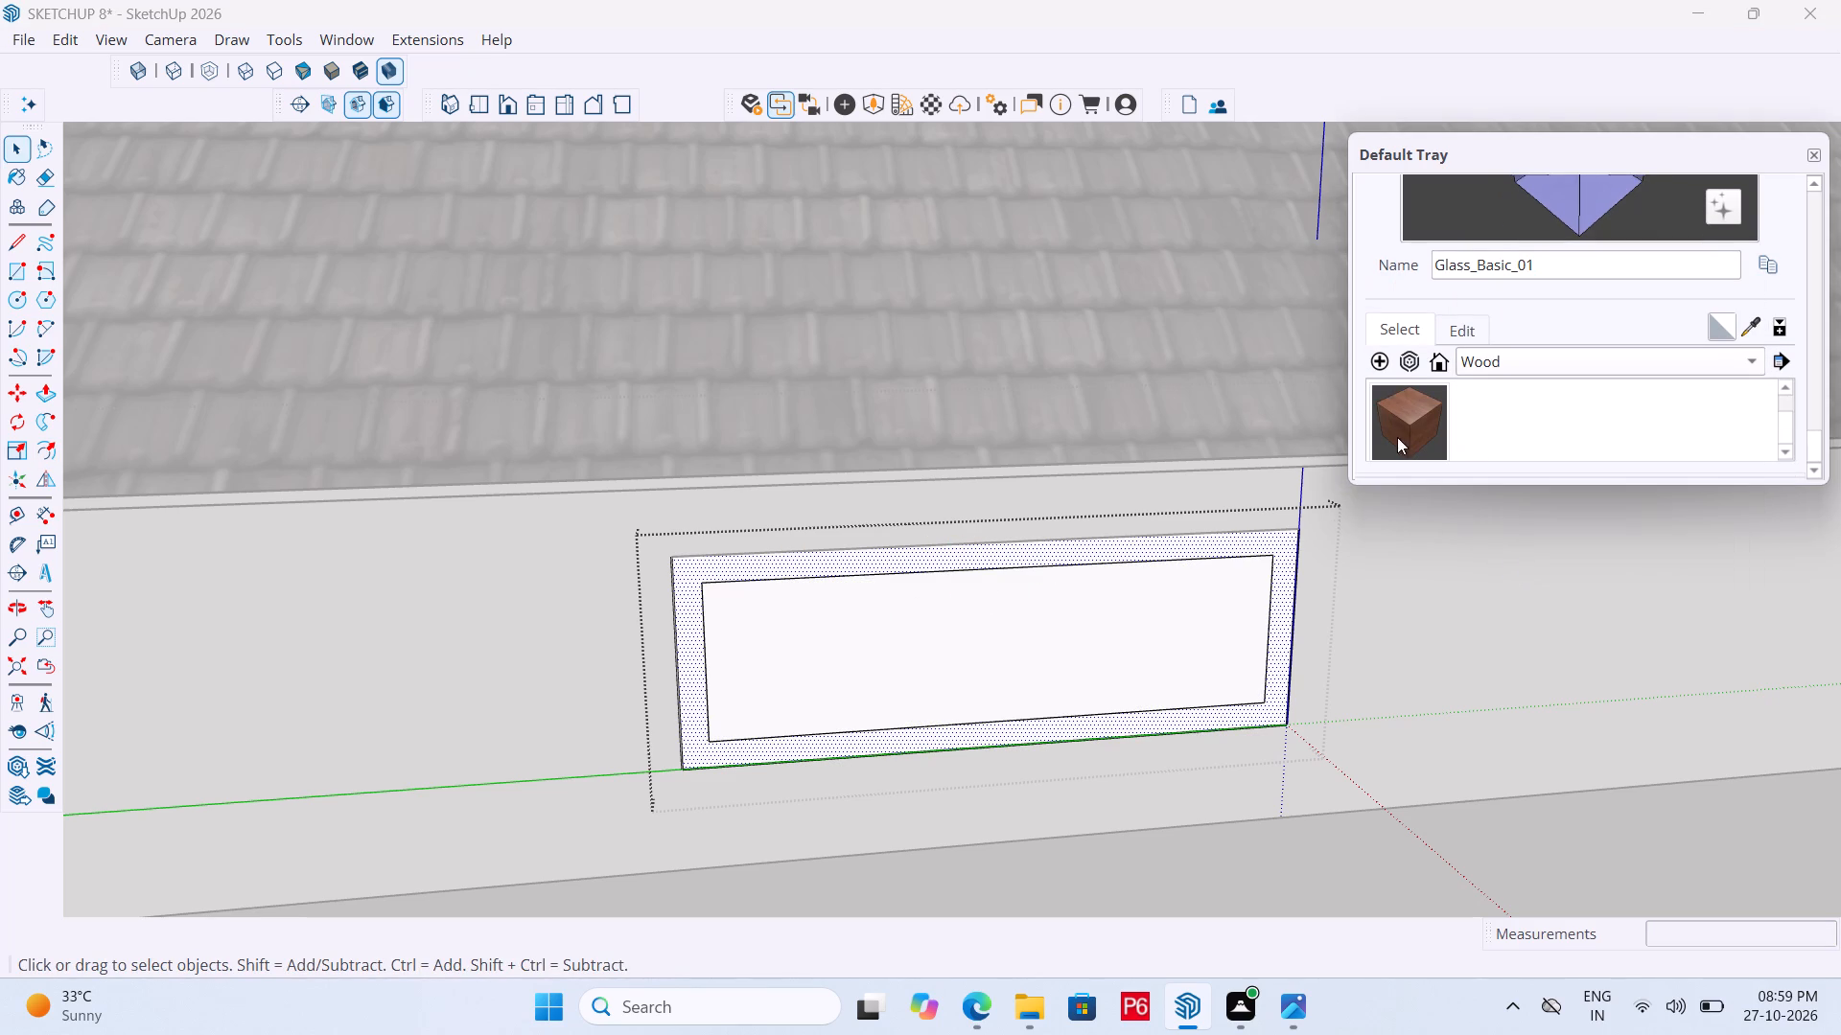
click(1413, 424)
click(1274, 540)
Push/Pull the wood frame border 6" outward from the wall.
middle_drag(1351, 581, 1310, 588)
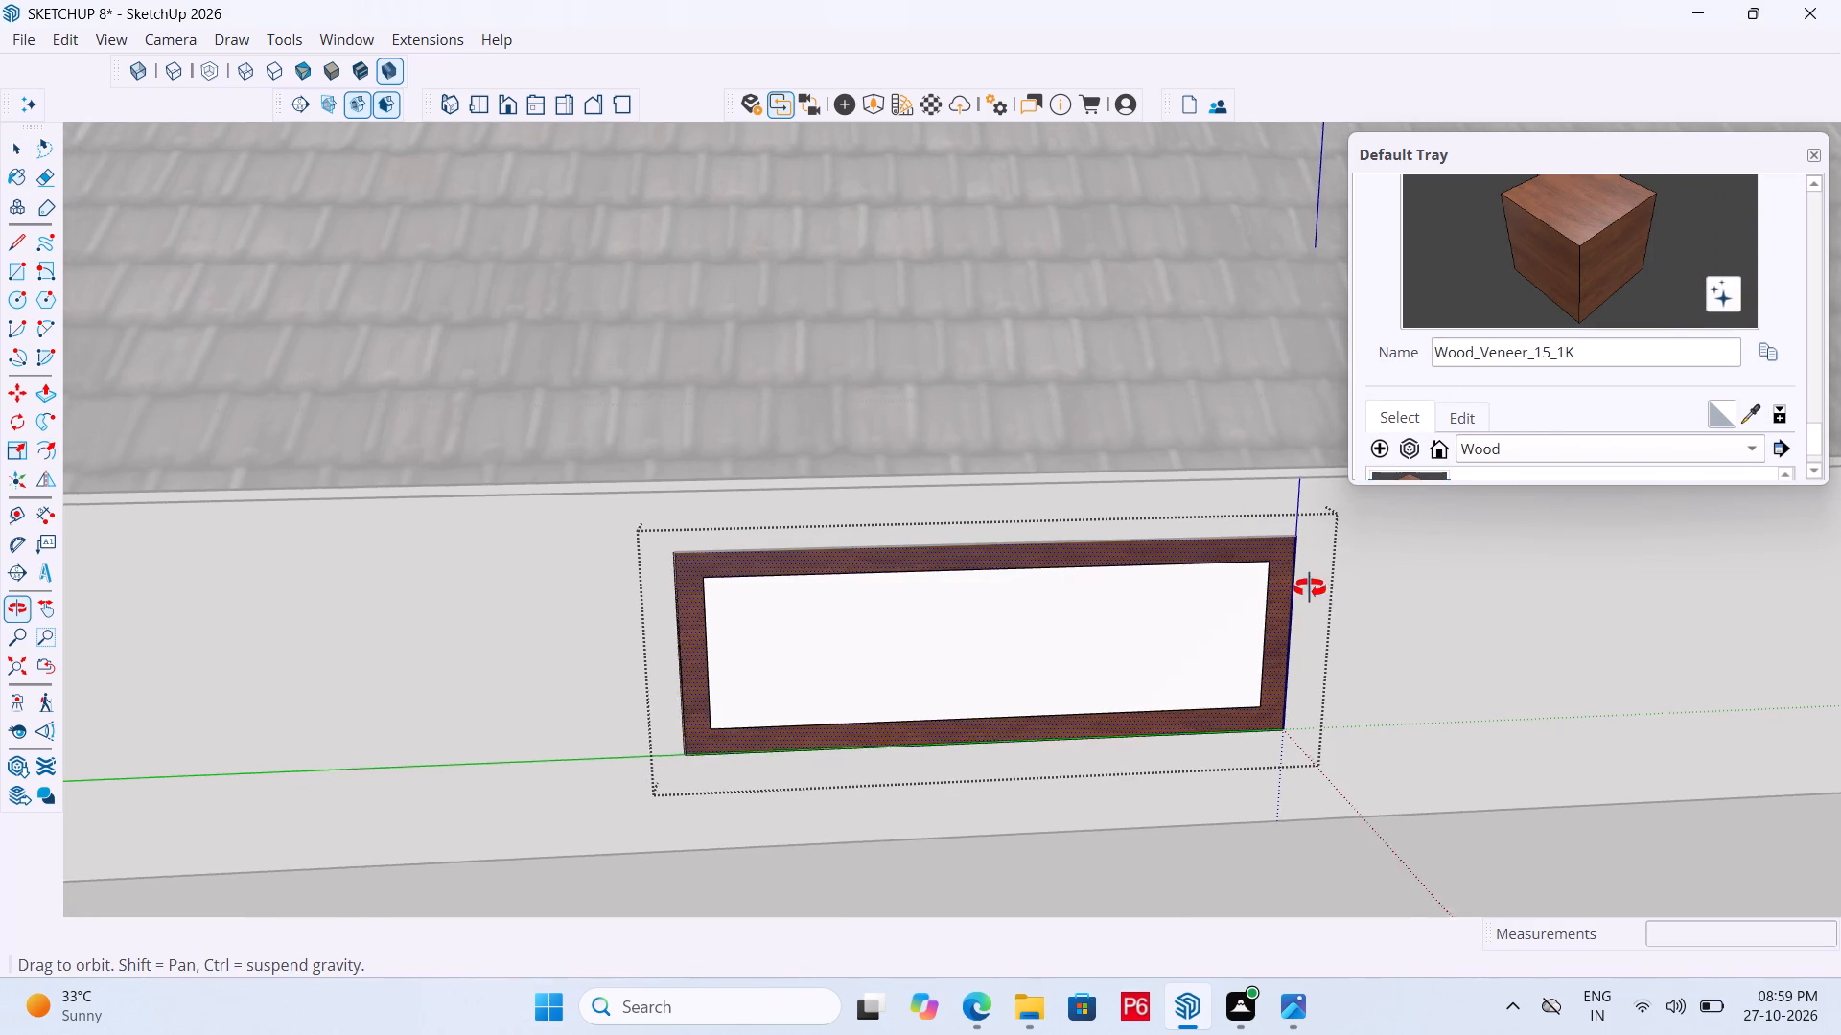
middle_drag(1310, 588, 1365, 571)
key(p)
click(1292, 643)
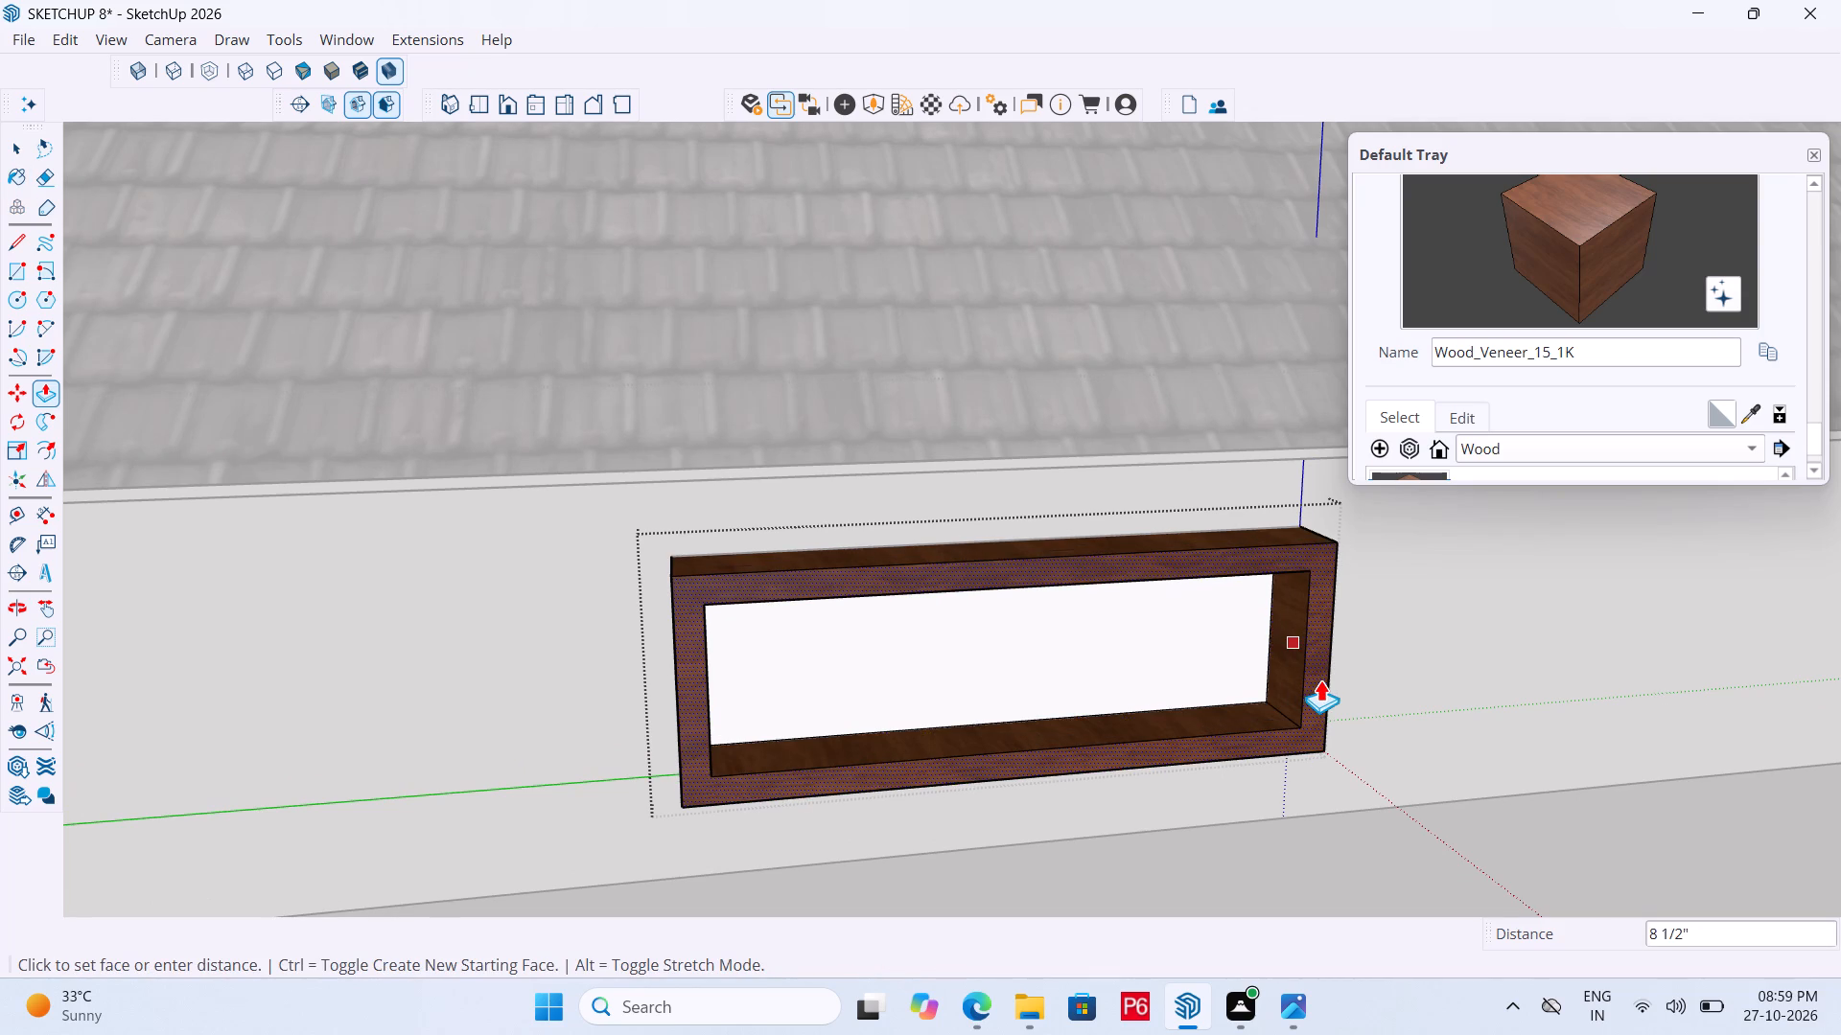
text(6")
key(Return)
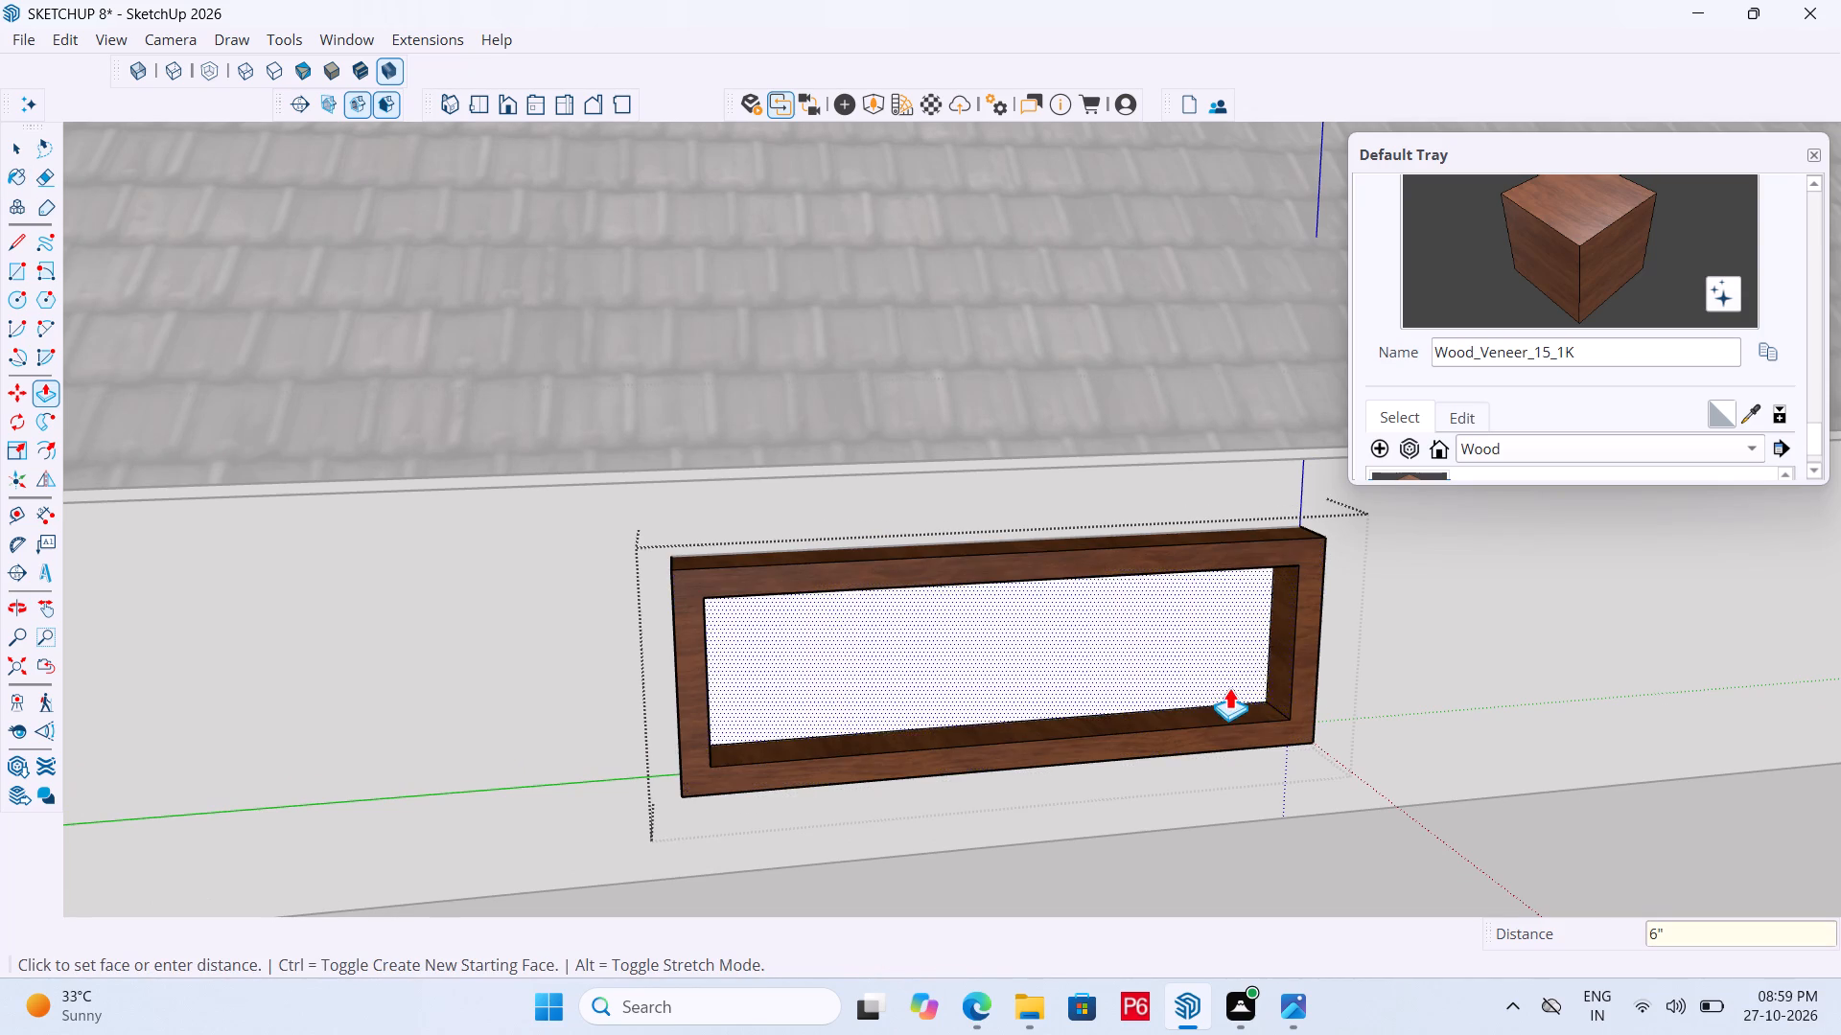
Delete the blank face inside the wood frame to open up its centre.
middle_drag(1229, 687, 1224, 676)
key(space)
click(1170, 638)
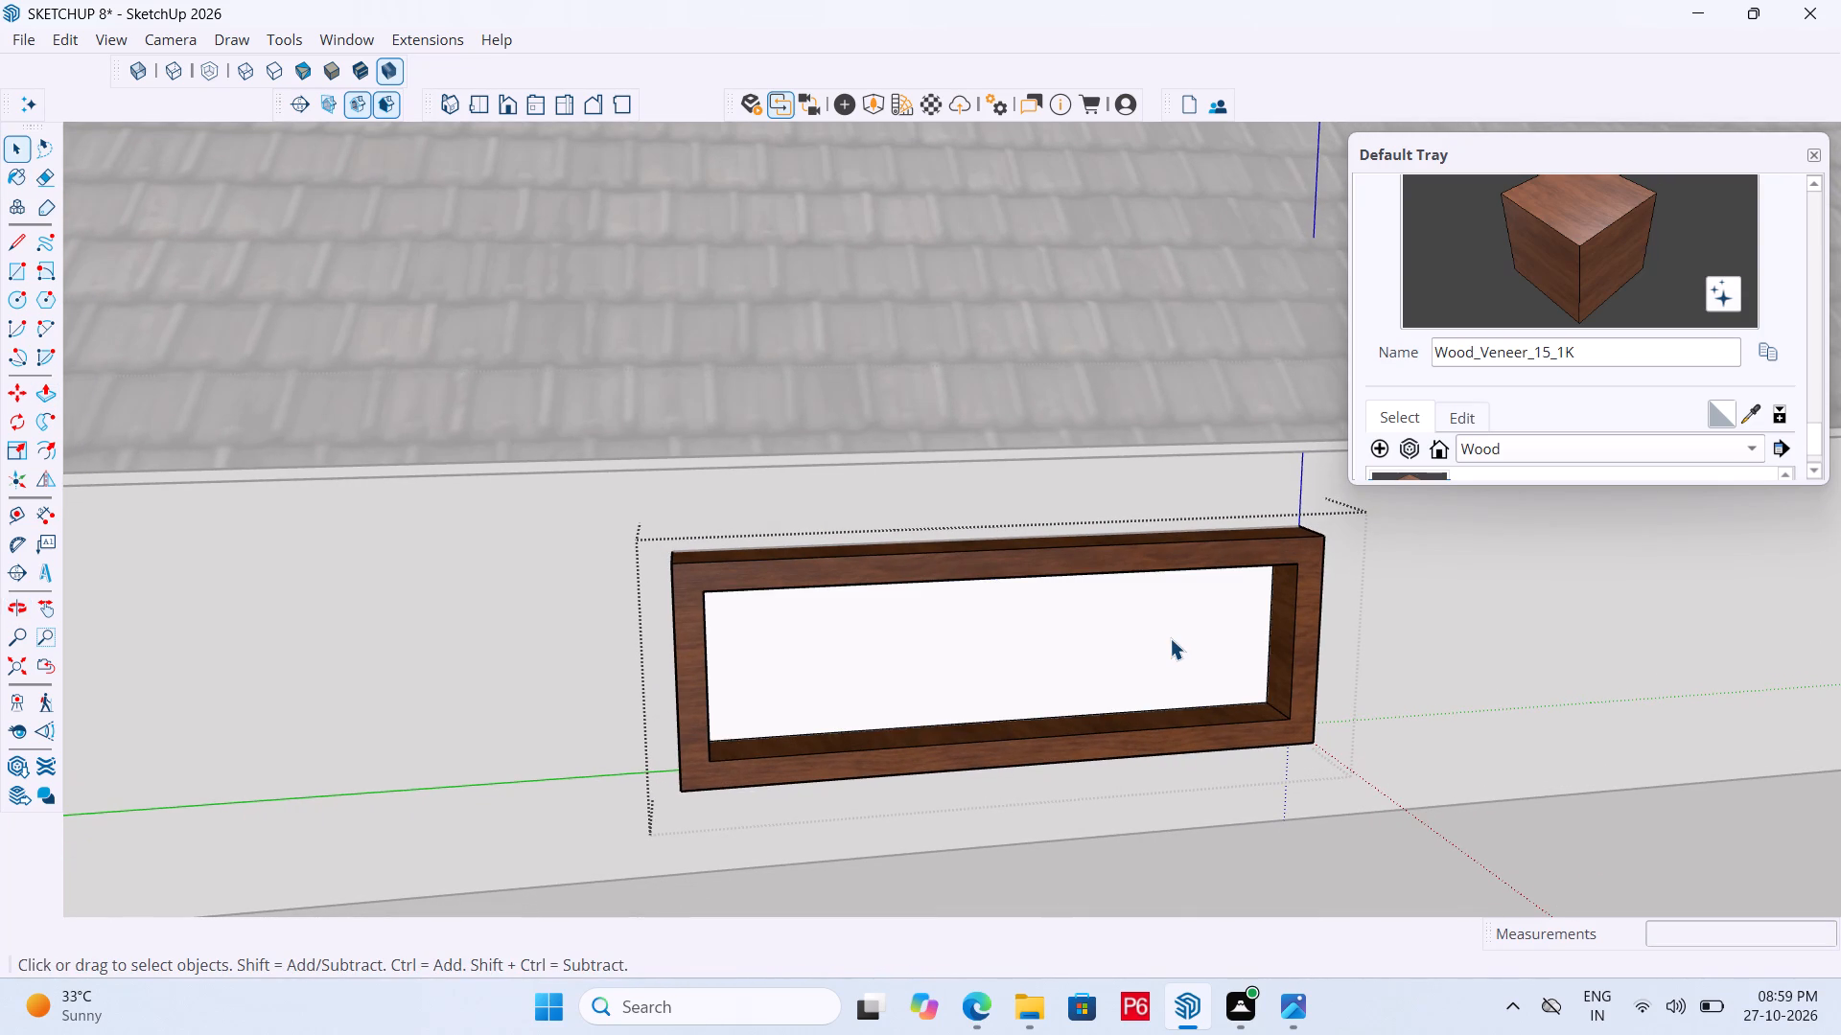
key(Delete)
Examine the open wood frame from several angles, checking its place in the wall under the roof.
middle_drag(1152, 657, 1080, 655)
scroll(1505, 667, down, 1)
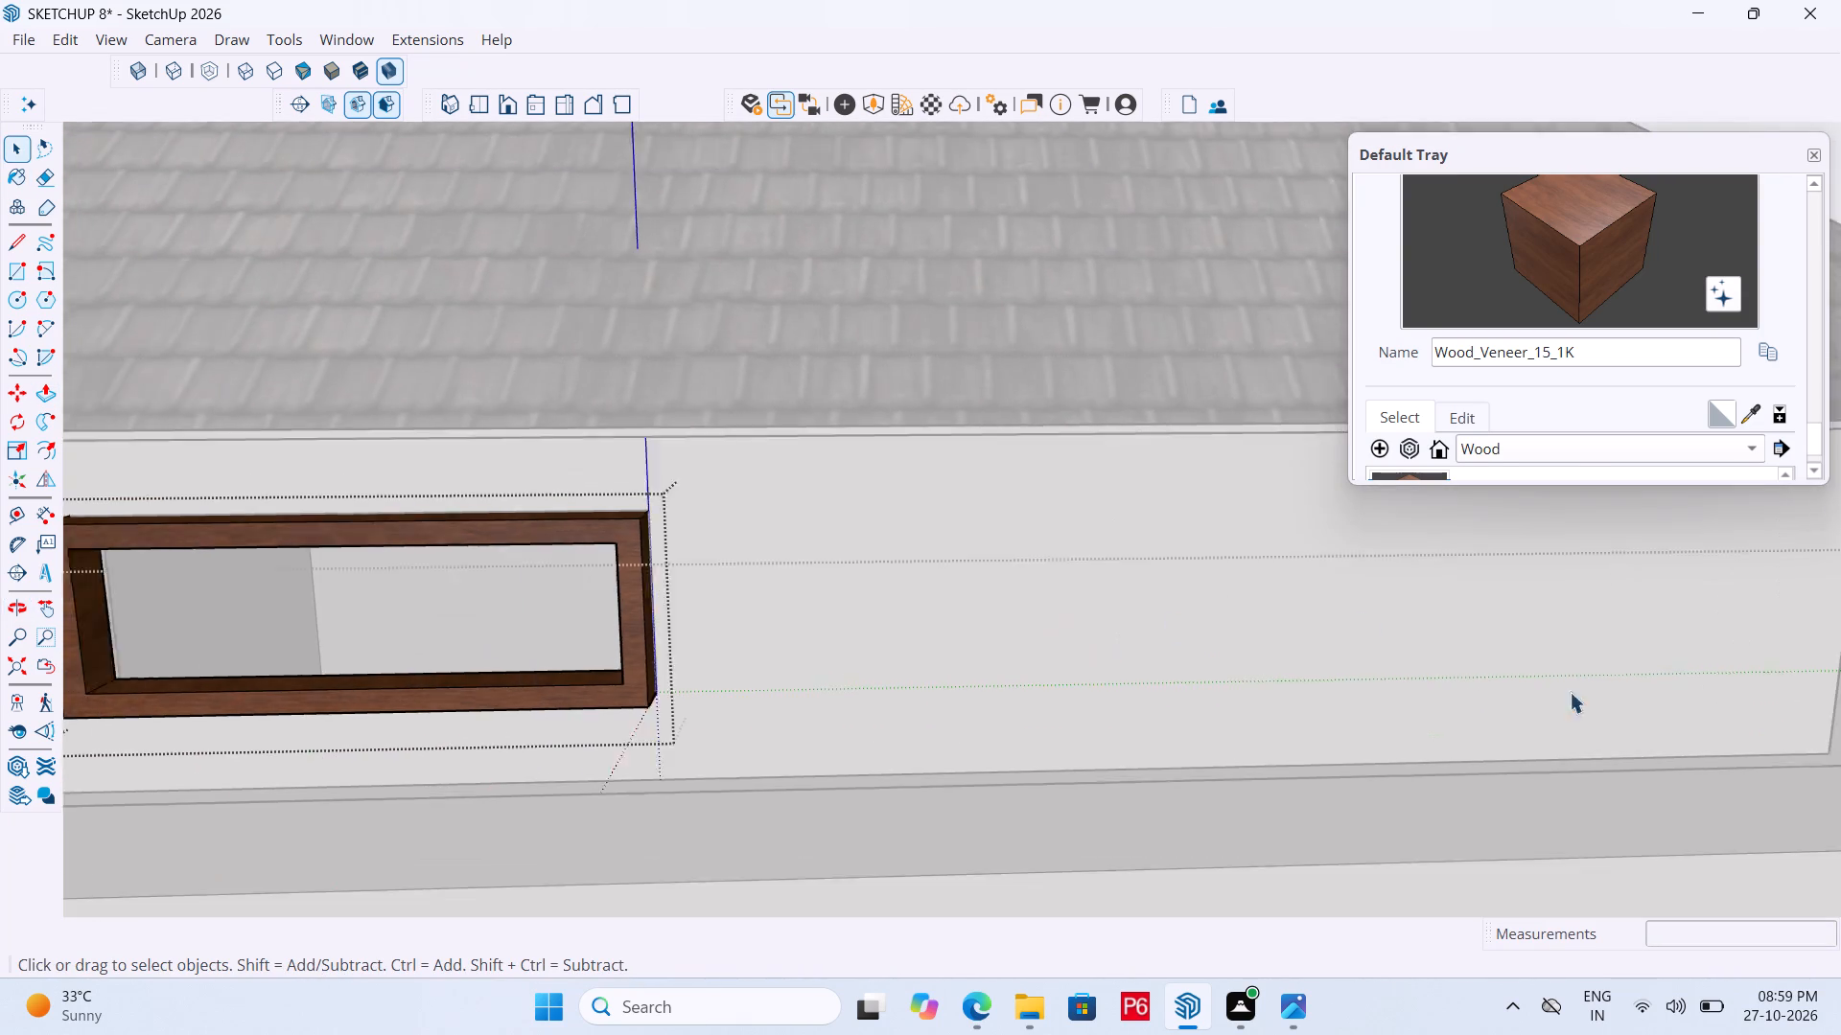
scroll(1570, 692, down, 3)
scroll(1202, 682, down, 6)
scroll(1537, 735, down, 6)
middle_drag(1340, 743, 1030, 790)
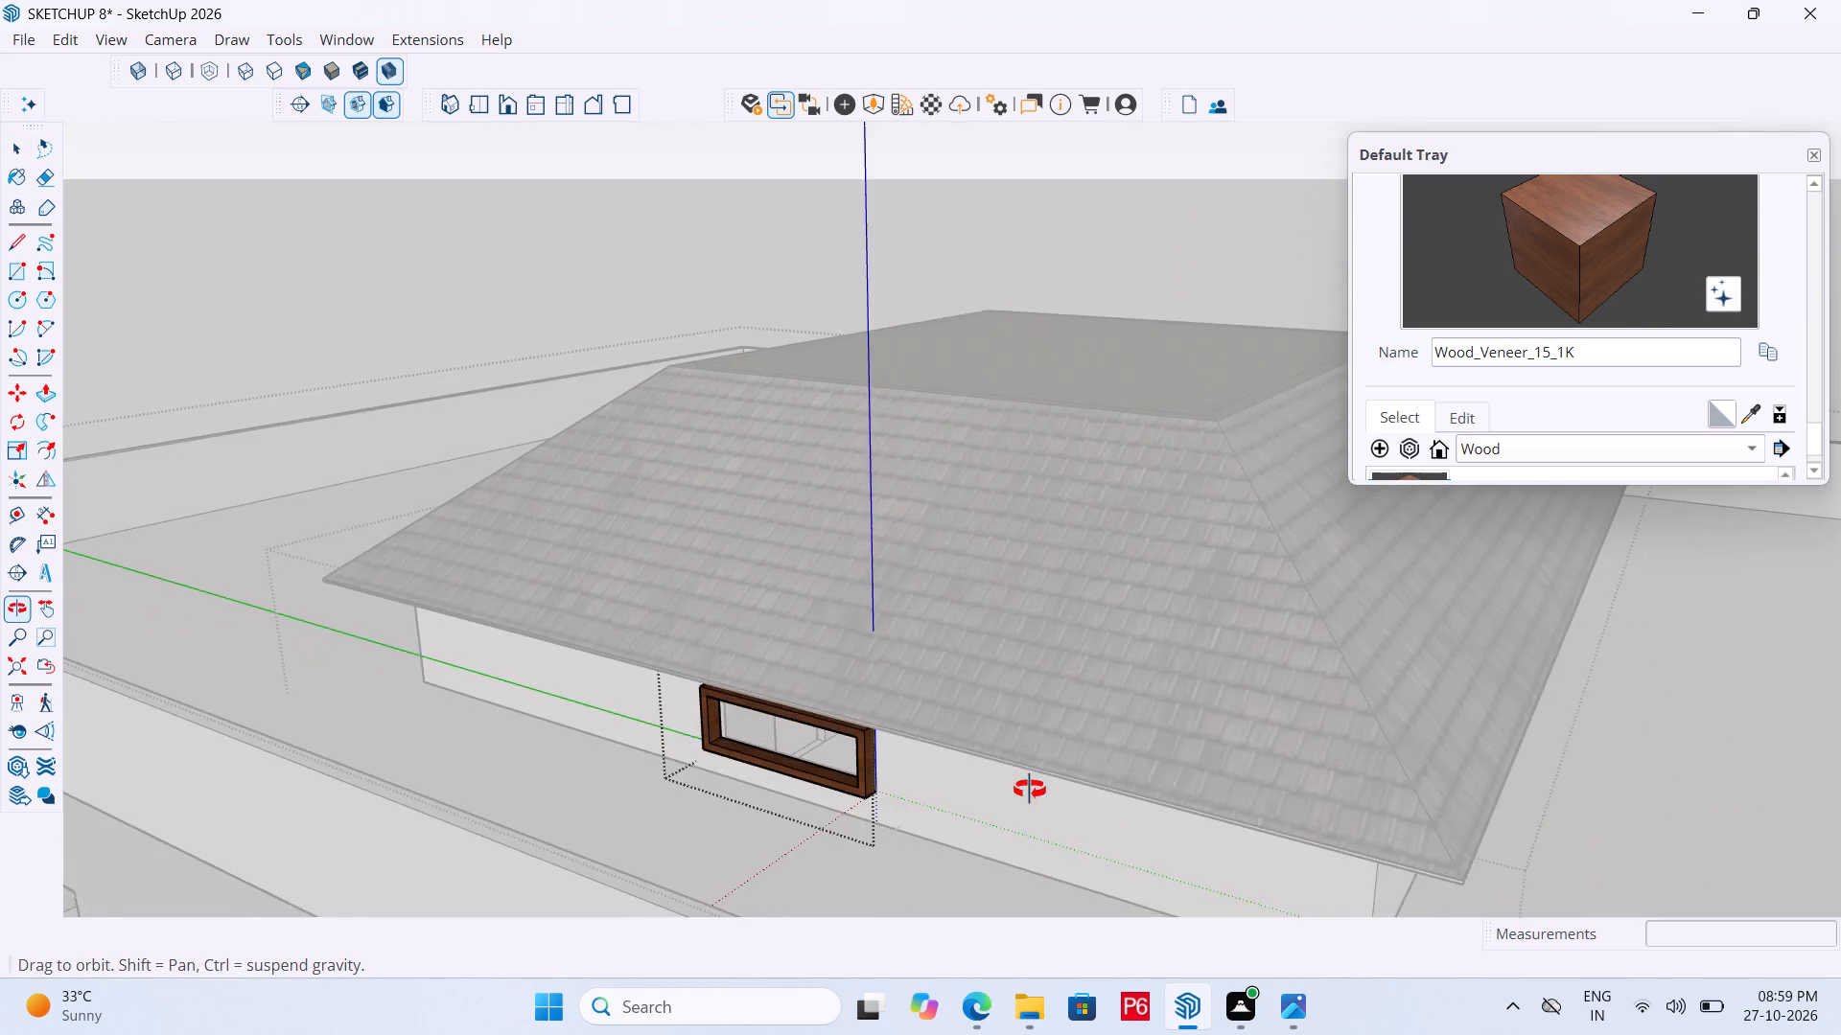
middle_drag(1030, 790, 1093, 760)
scroll(1191, 509, down, 5)
scroll(1075, 713, up, 15)
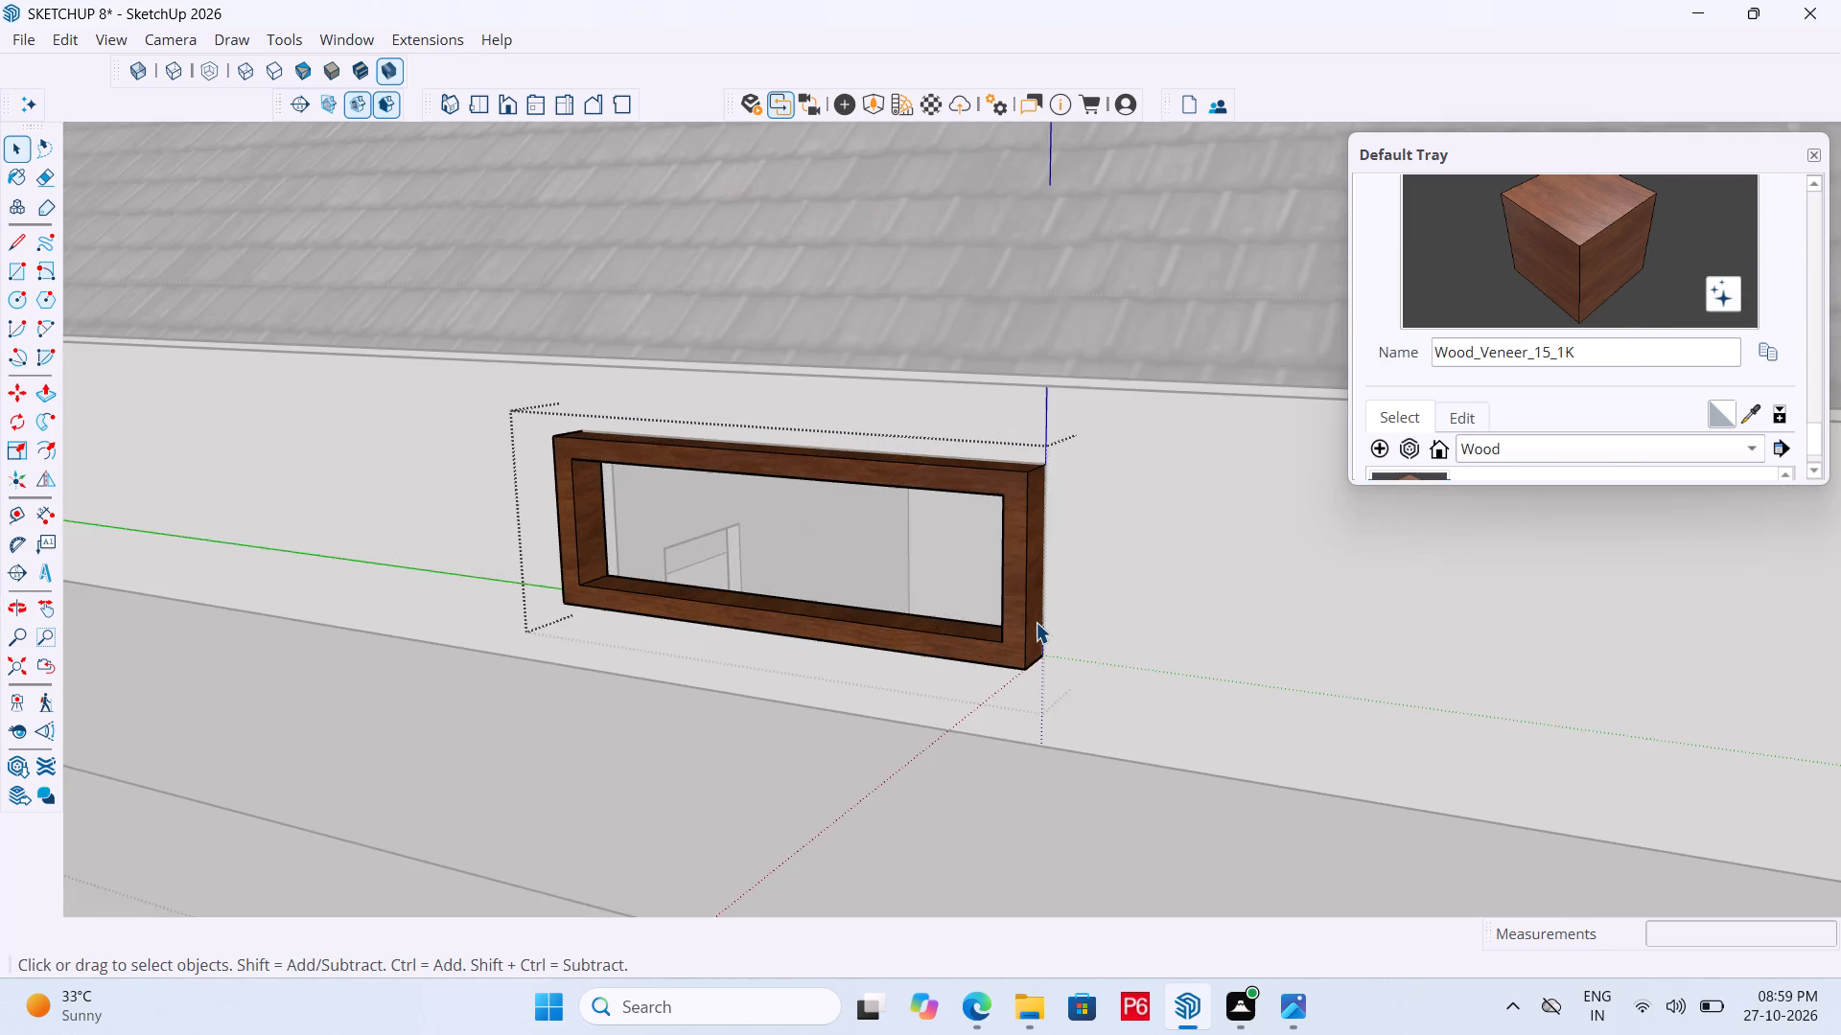
scroll(1036, 622, up, 4)
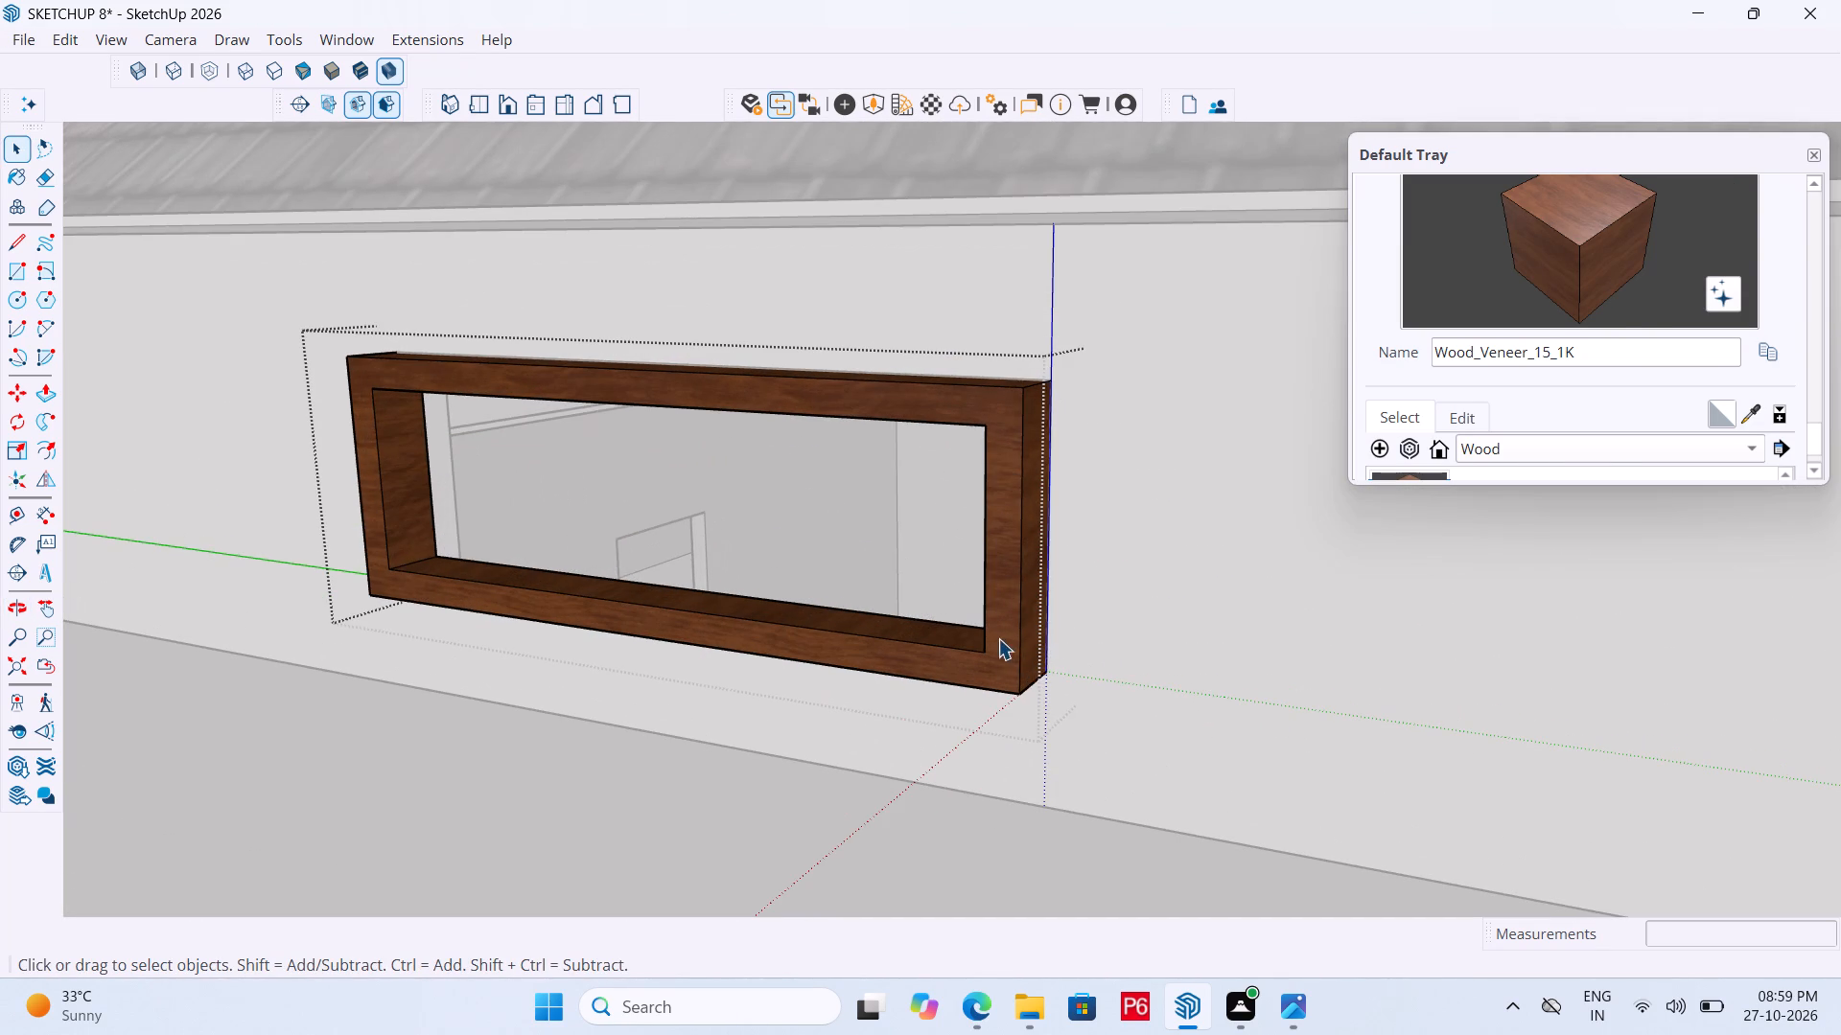
scroll(1455, 548, down, 5)
scroll(1036, 587, up, 2)
scroll(1603, 565, down, 4)
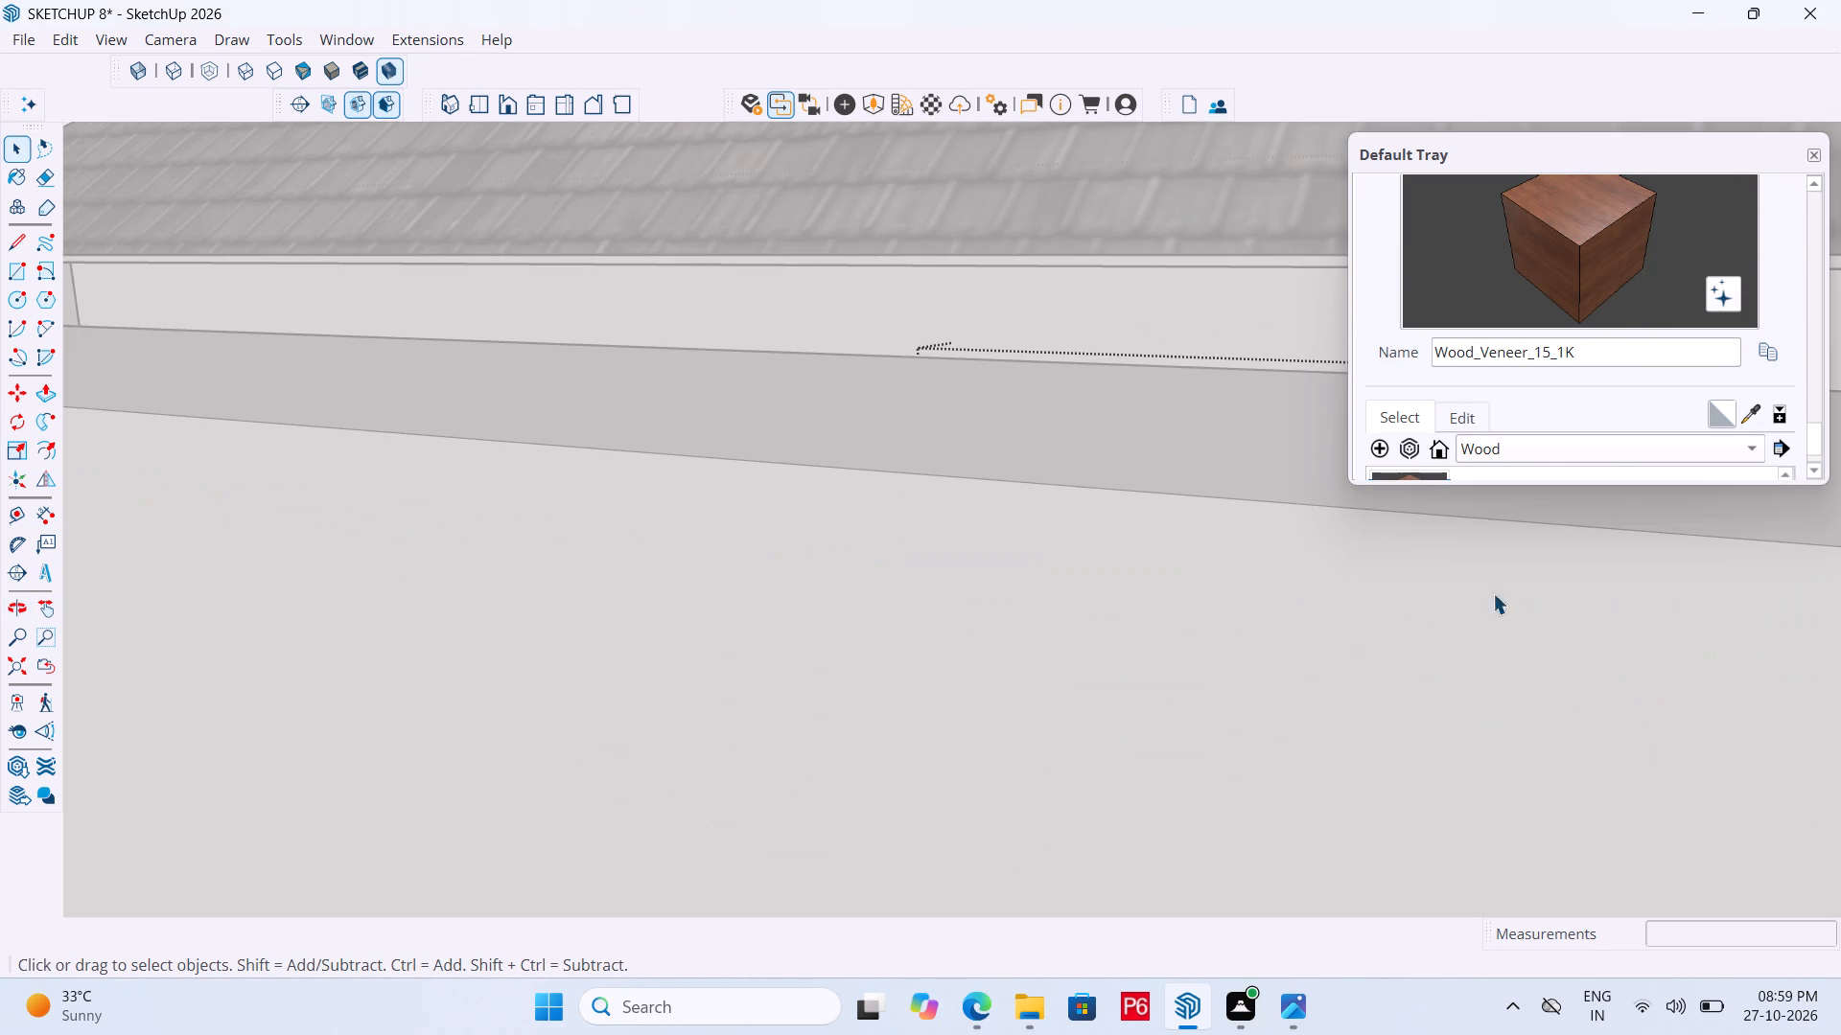
middle_drag(1064, 517, 967, 796)
scroll(781, 643, down, 11)
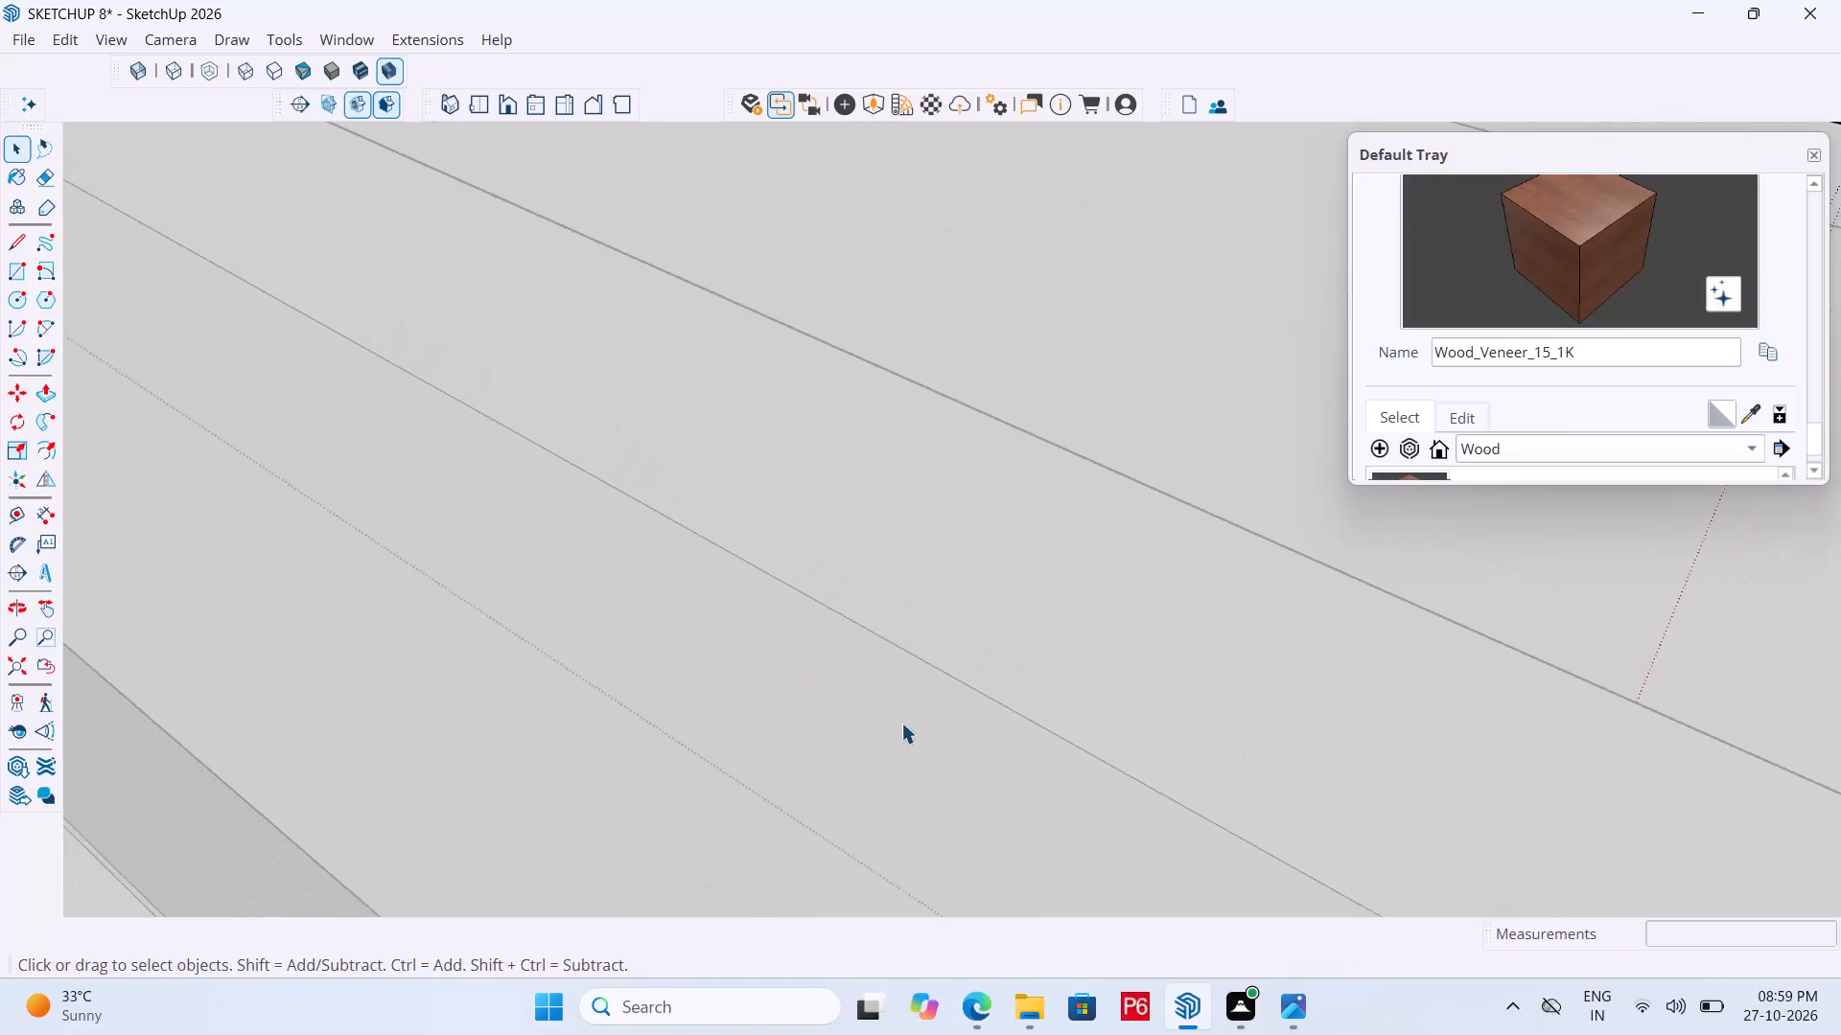
scroll(901, 723, down, 20)
scroll(901, 723, down, 8)
middle_drag(1138, 592, 1207, 545)
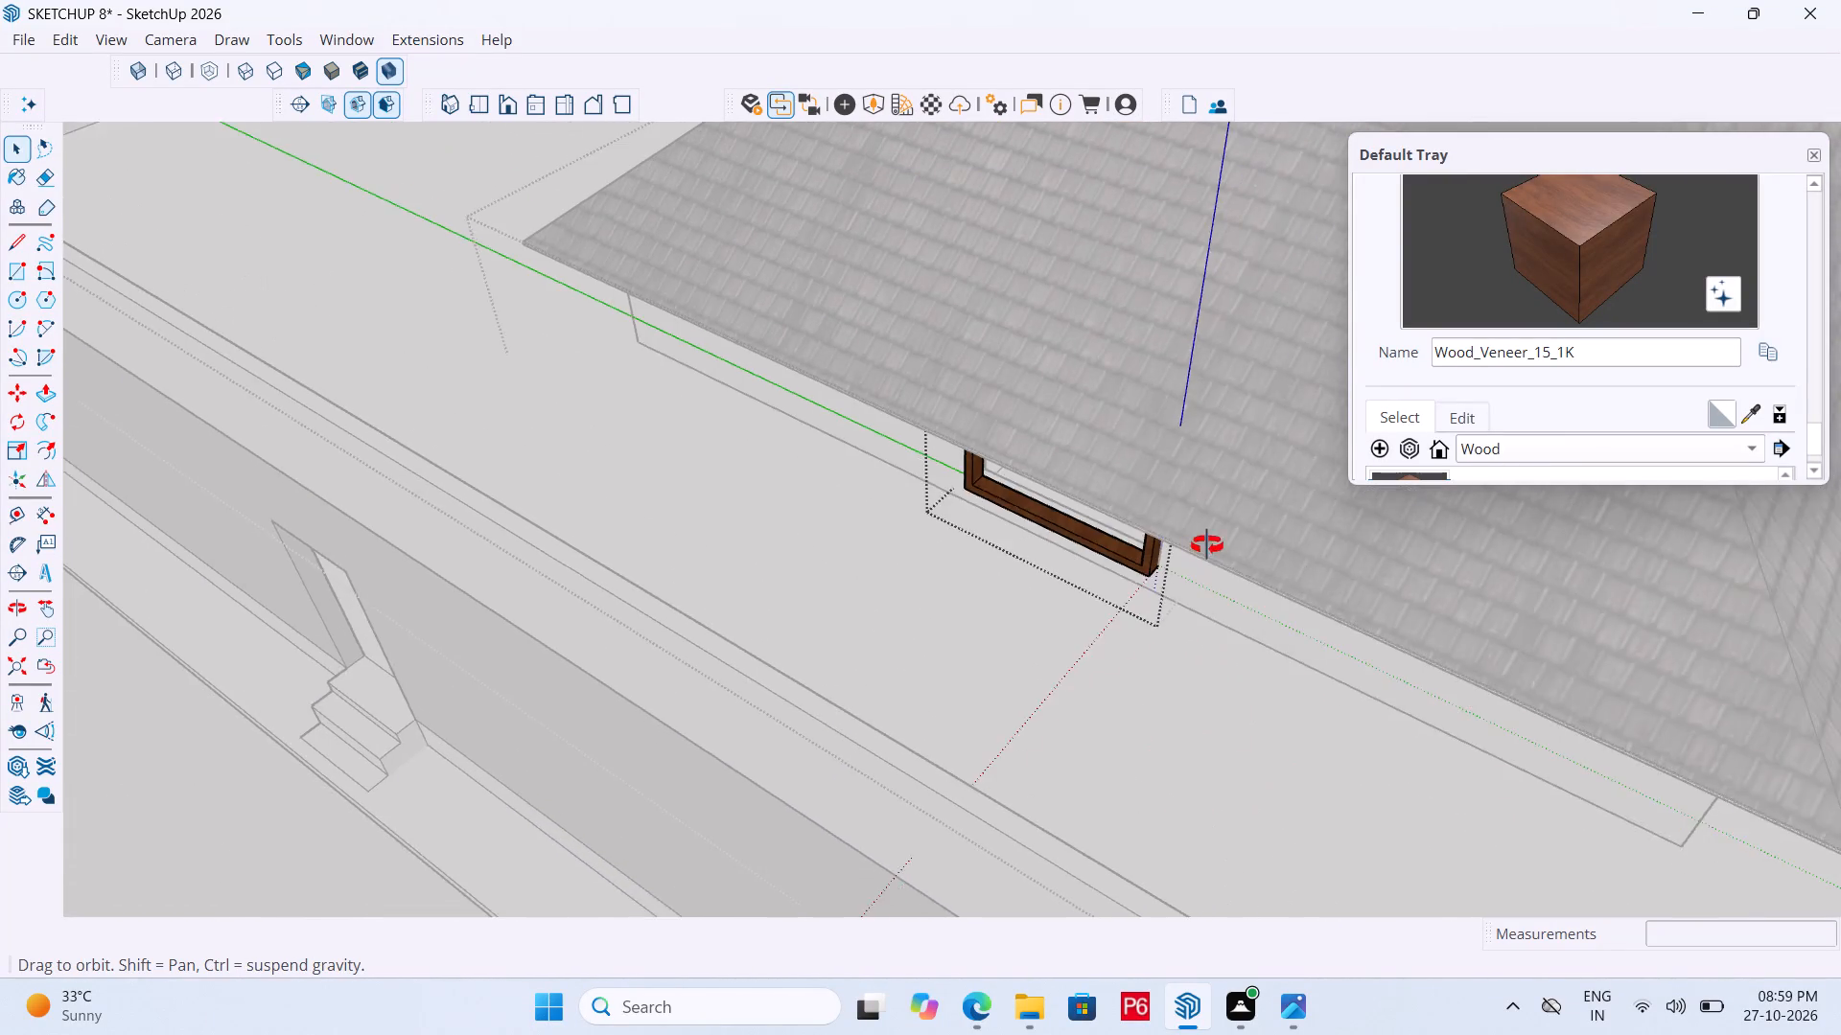
middle_drag(1207, 545, 1250, 464)
scroll(1240, 464, up, 9)
scroll(1161, 437, down, 3)
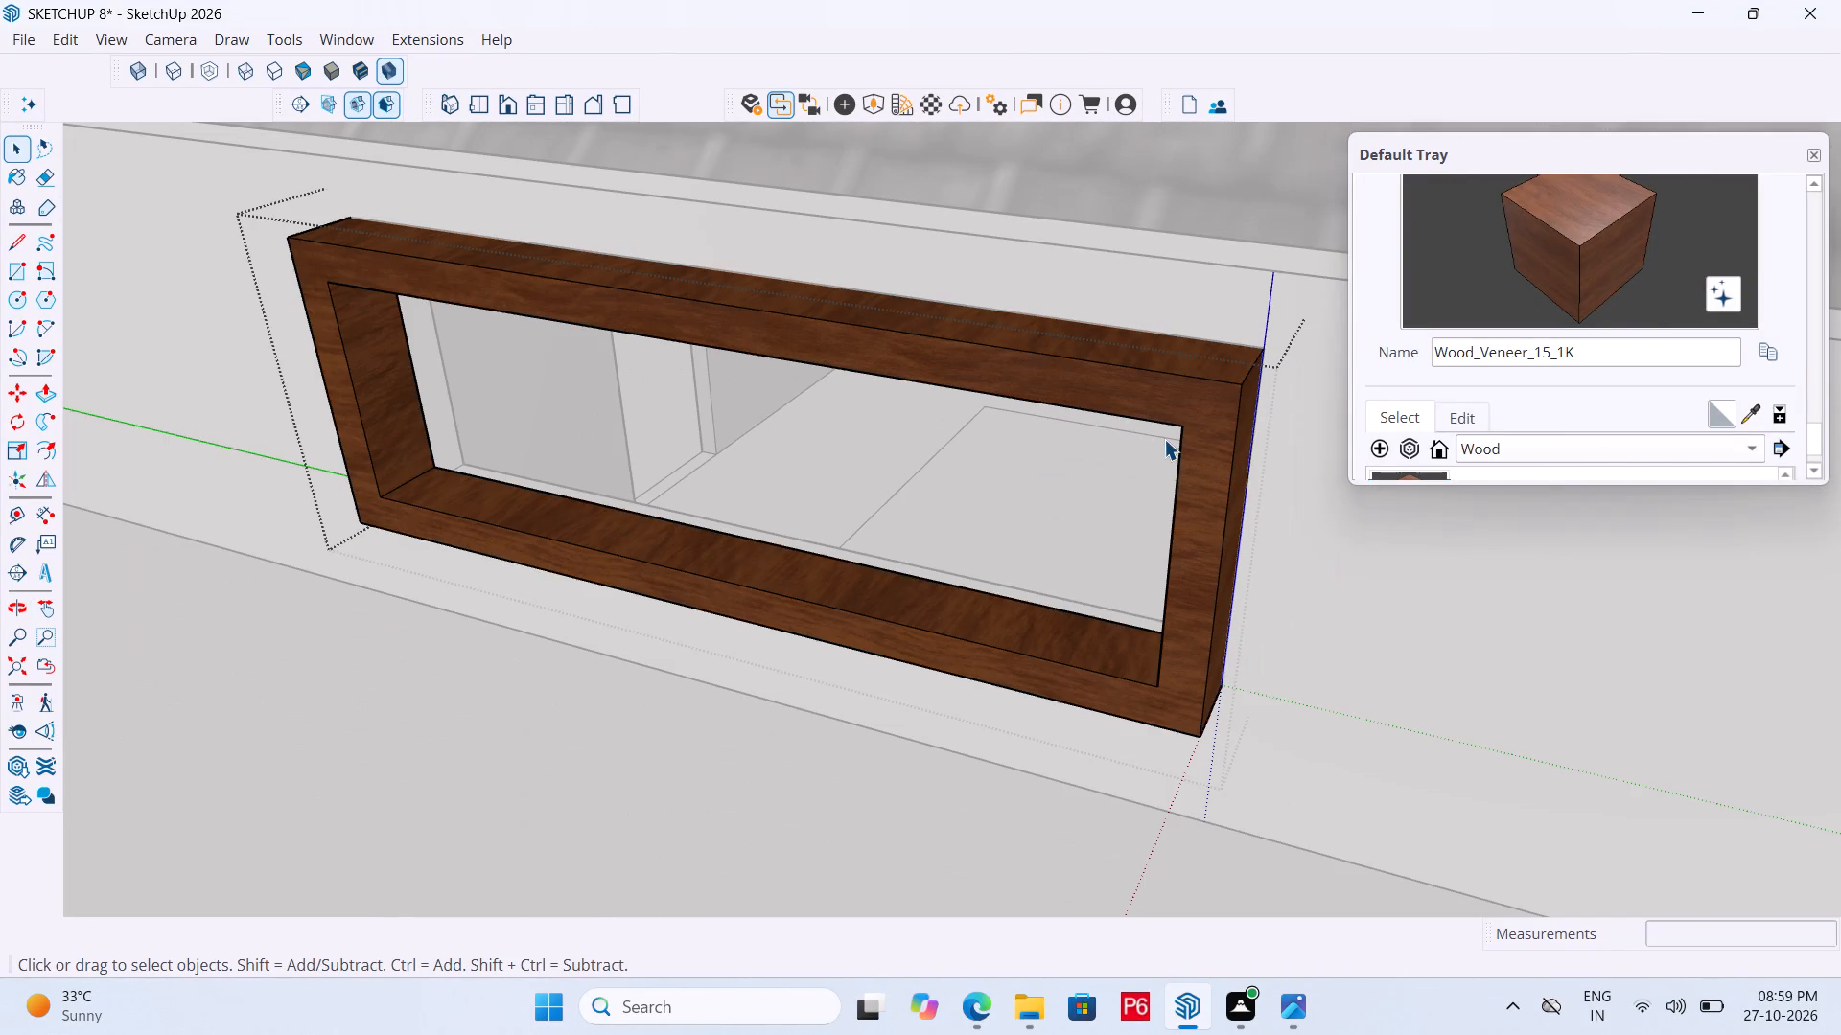
Draw a rectangle about 5' 2" by 1' 6" between the inner corners of the wood frame's front face.
key(r)
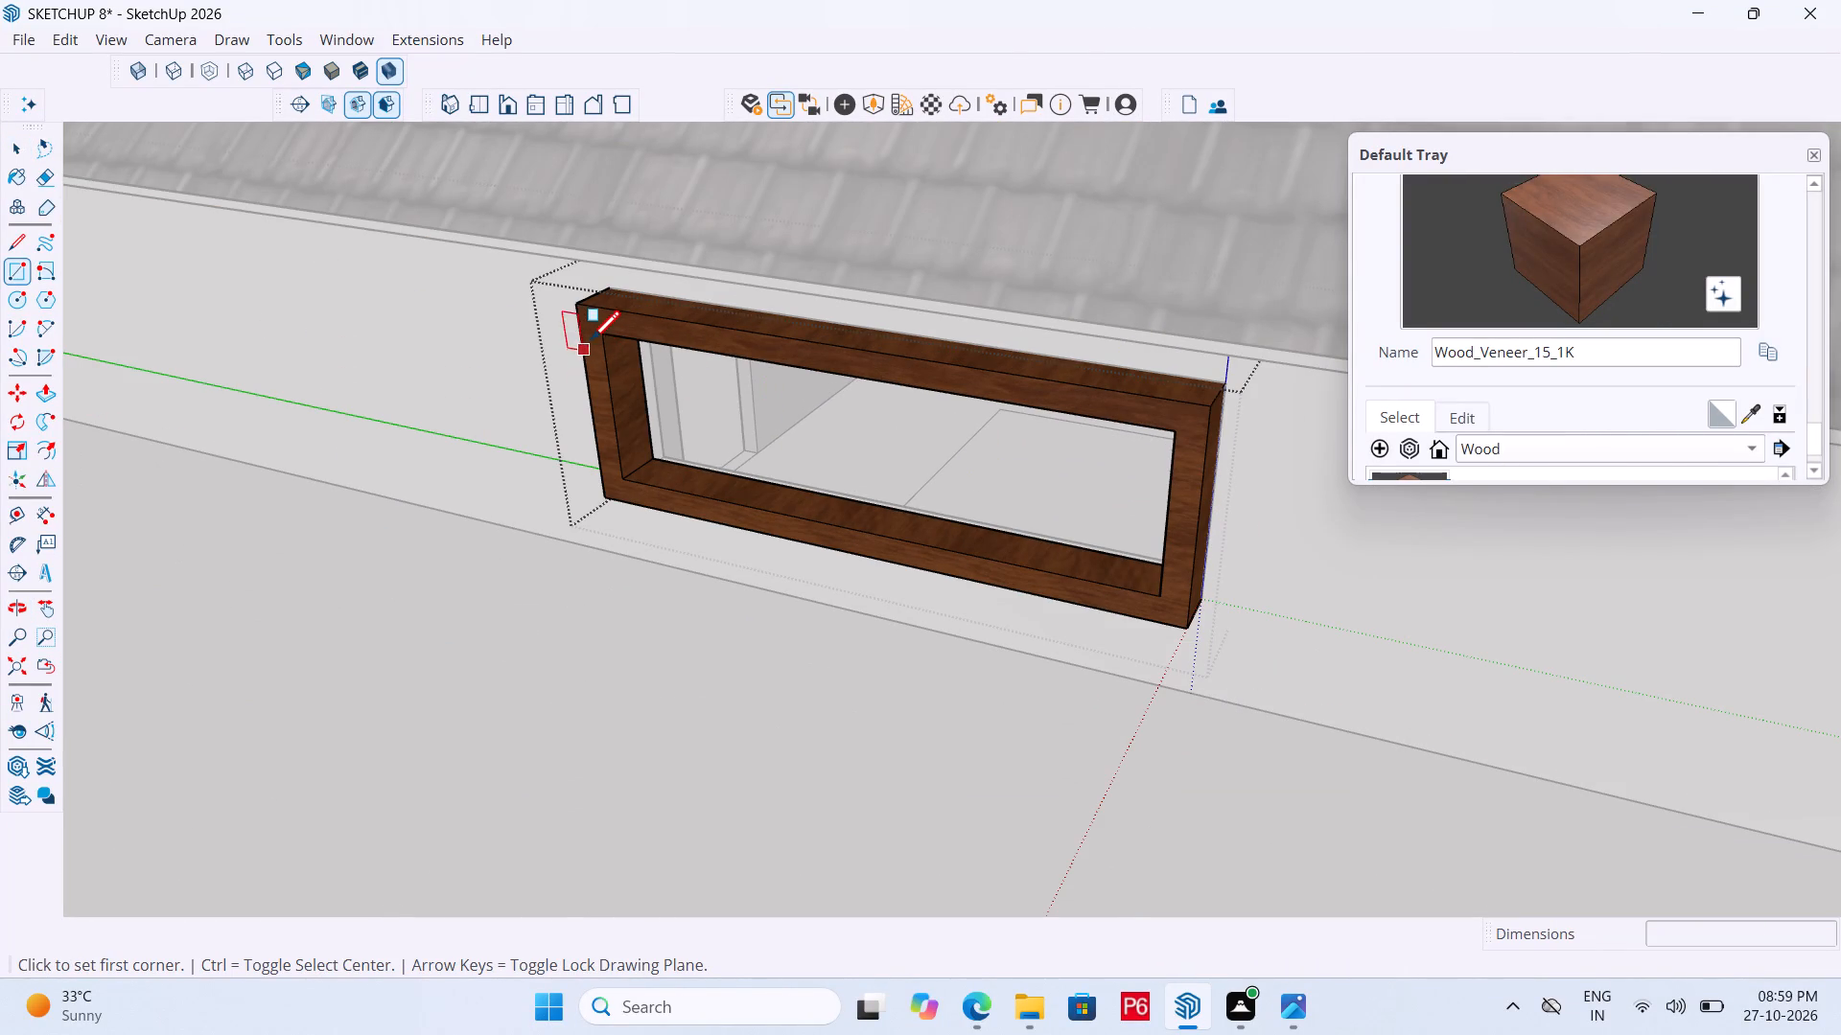
click(598, 339)
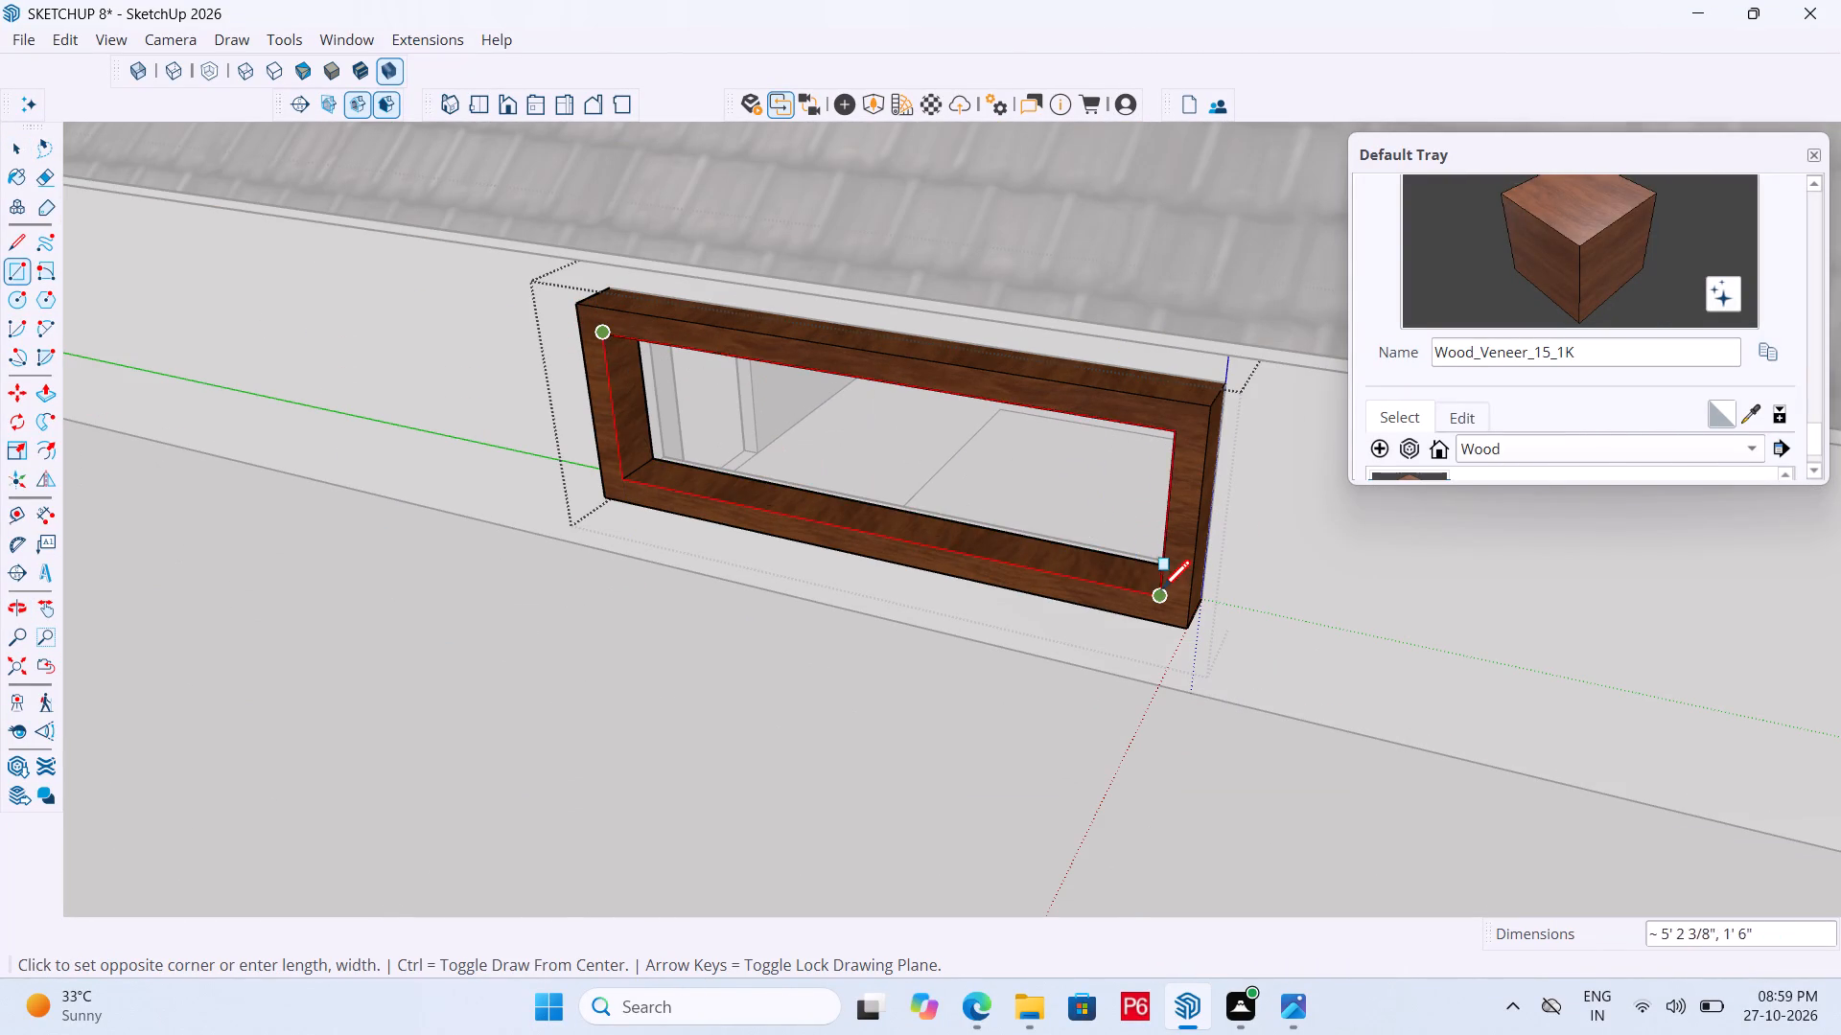
click(1164, 596)
Paint the rectangular face inside the wood frame with the Glass_Basic_01 material from the Glass collection.
key(space)
click(1047, 492)
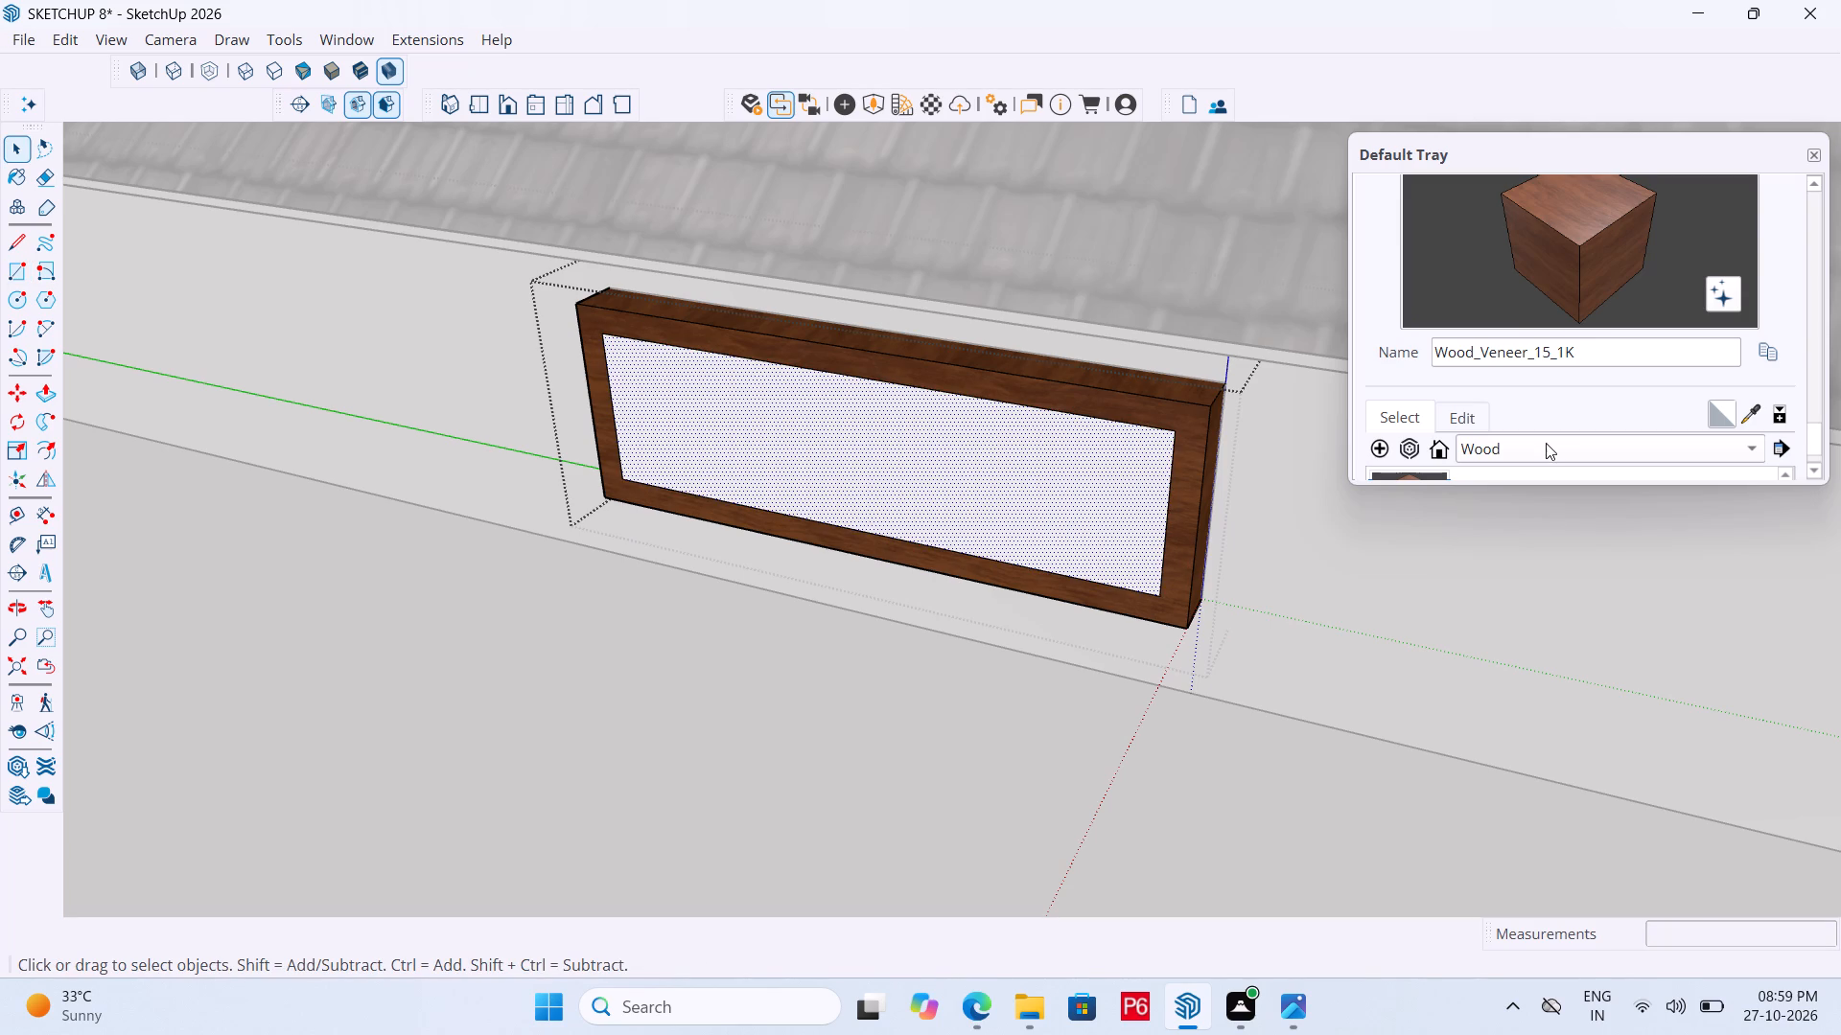
click(1541, 451)
click(1513, 237)
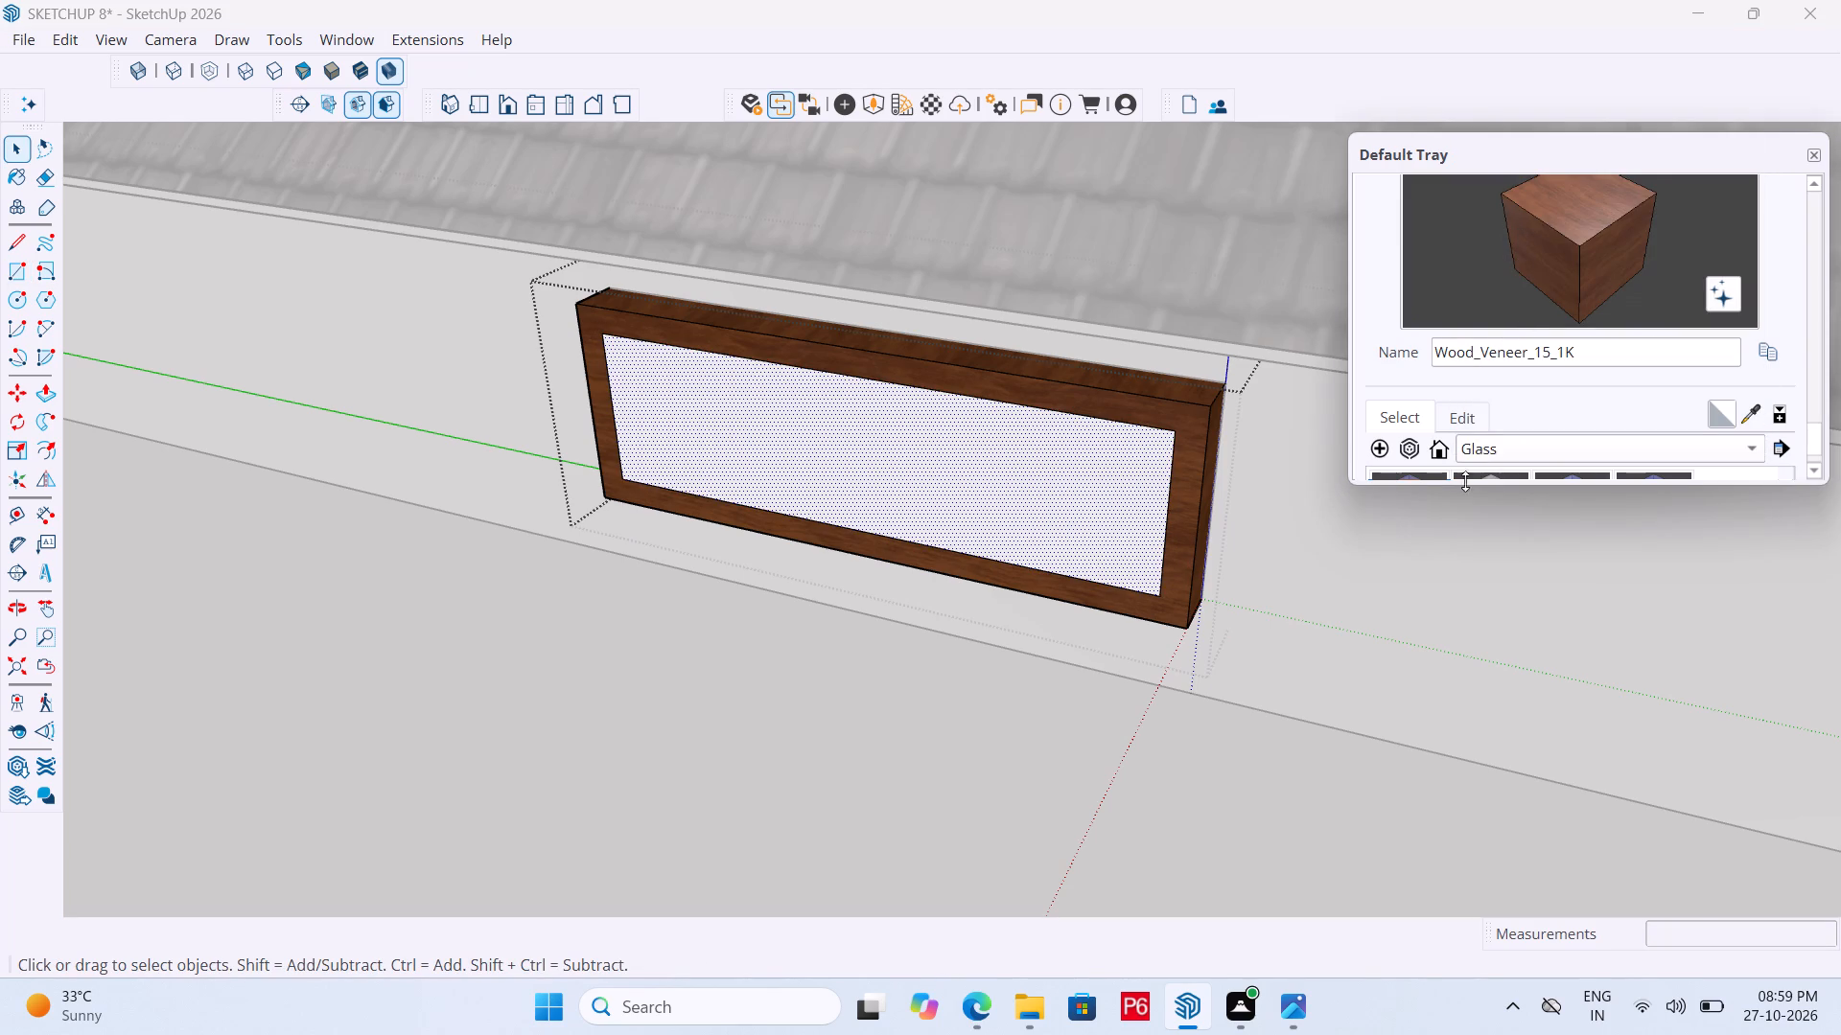
scroll(1415, 273, down, 1)
click(1402, 426)
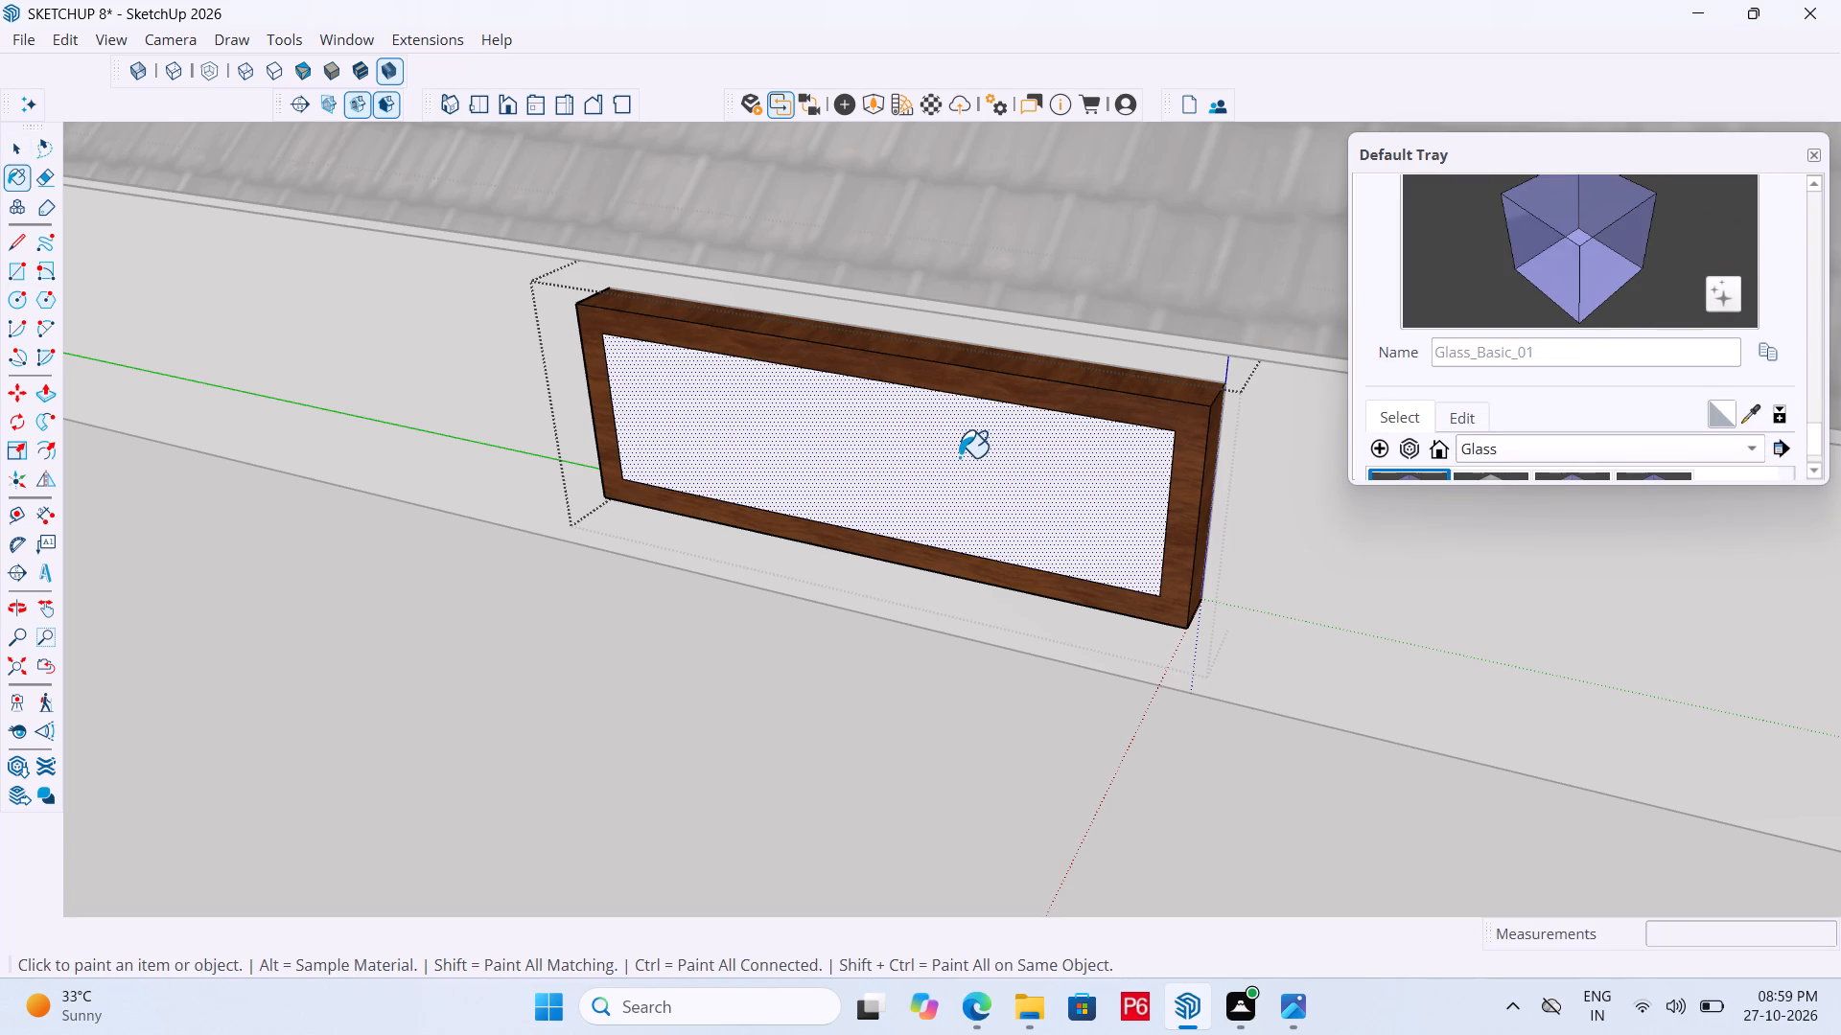
click(951, 458)
scroll(910, 452, down, 2)
key(space)
Move the wood-framed glass window group 6" back into its wall opening, front corner to the wall face.
click(1192, 498)
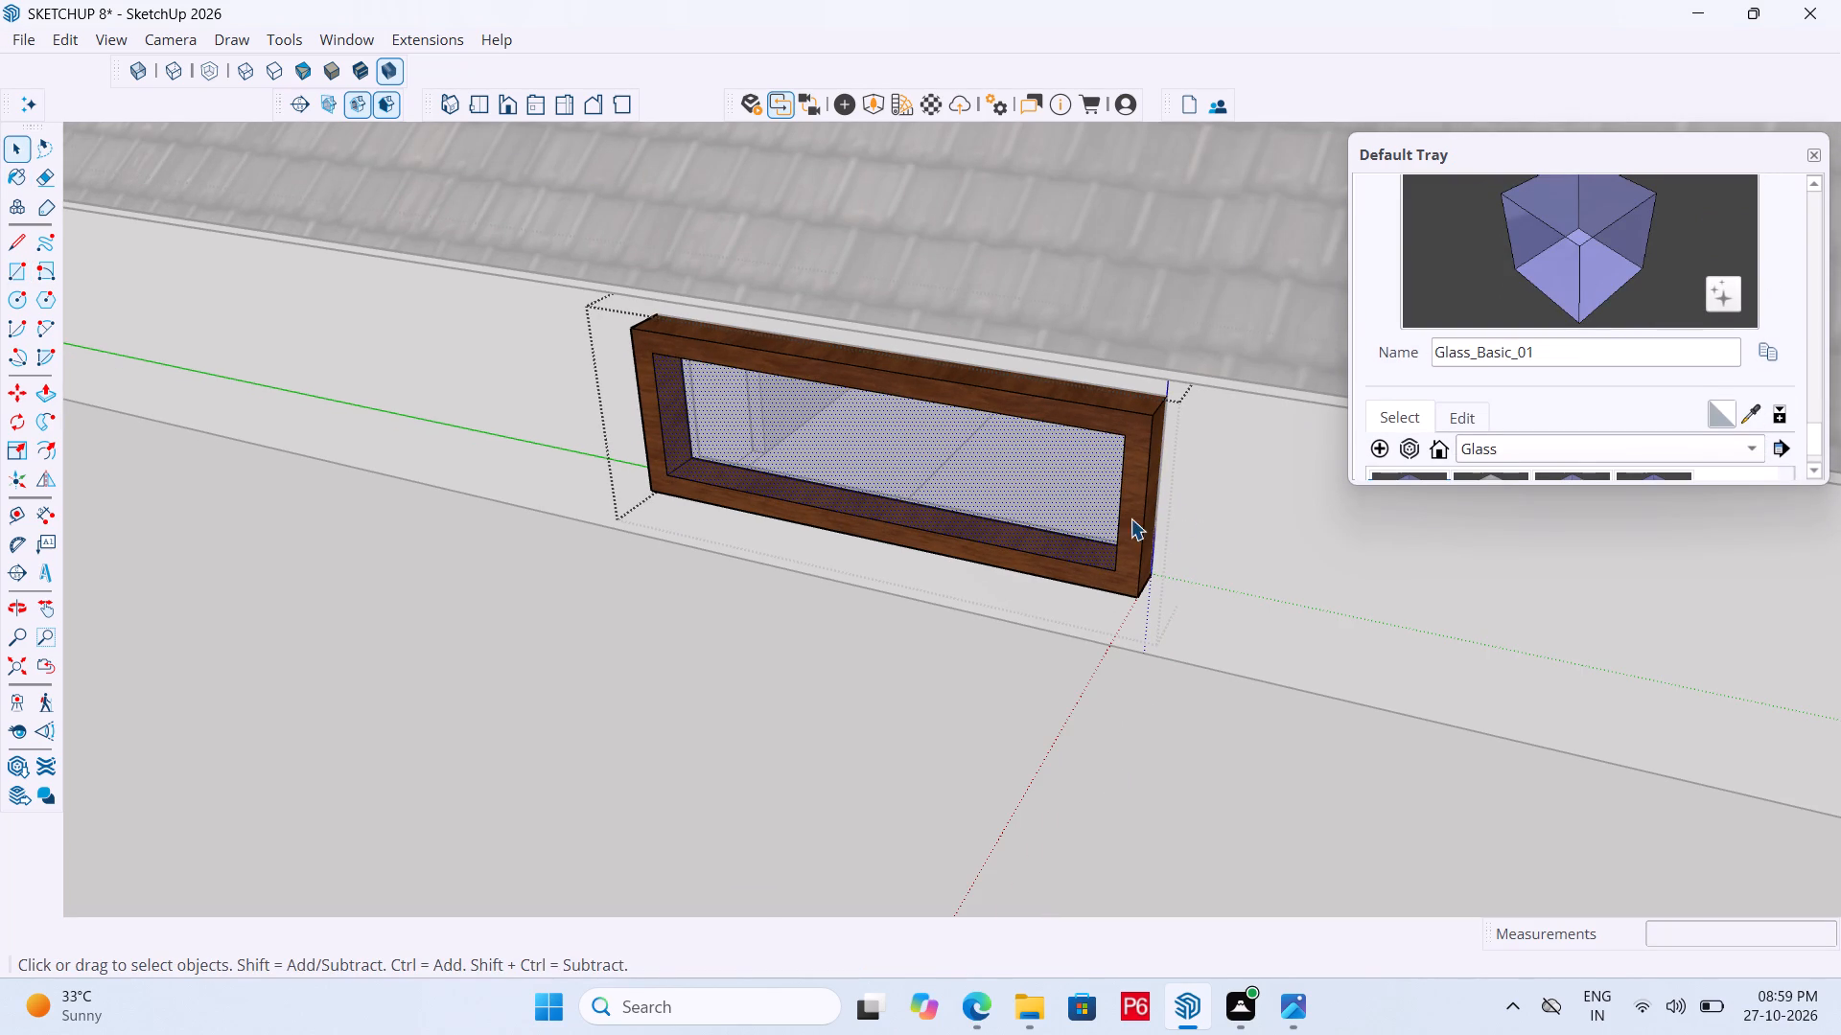
click(1266, 515)
click(1142, 517)
scroll(1205, 526, up, 5)
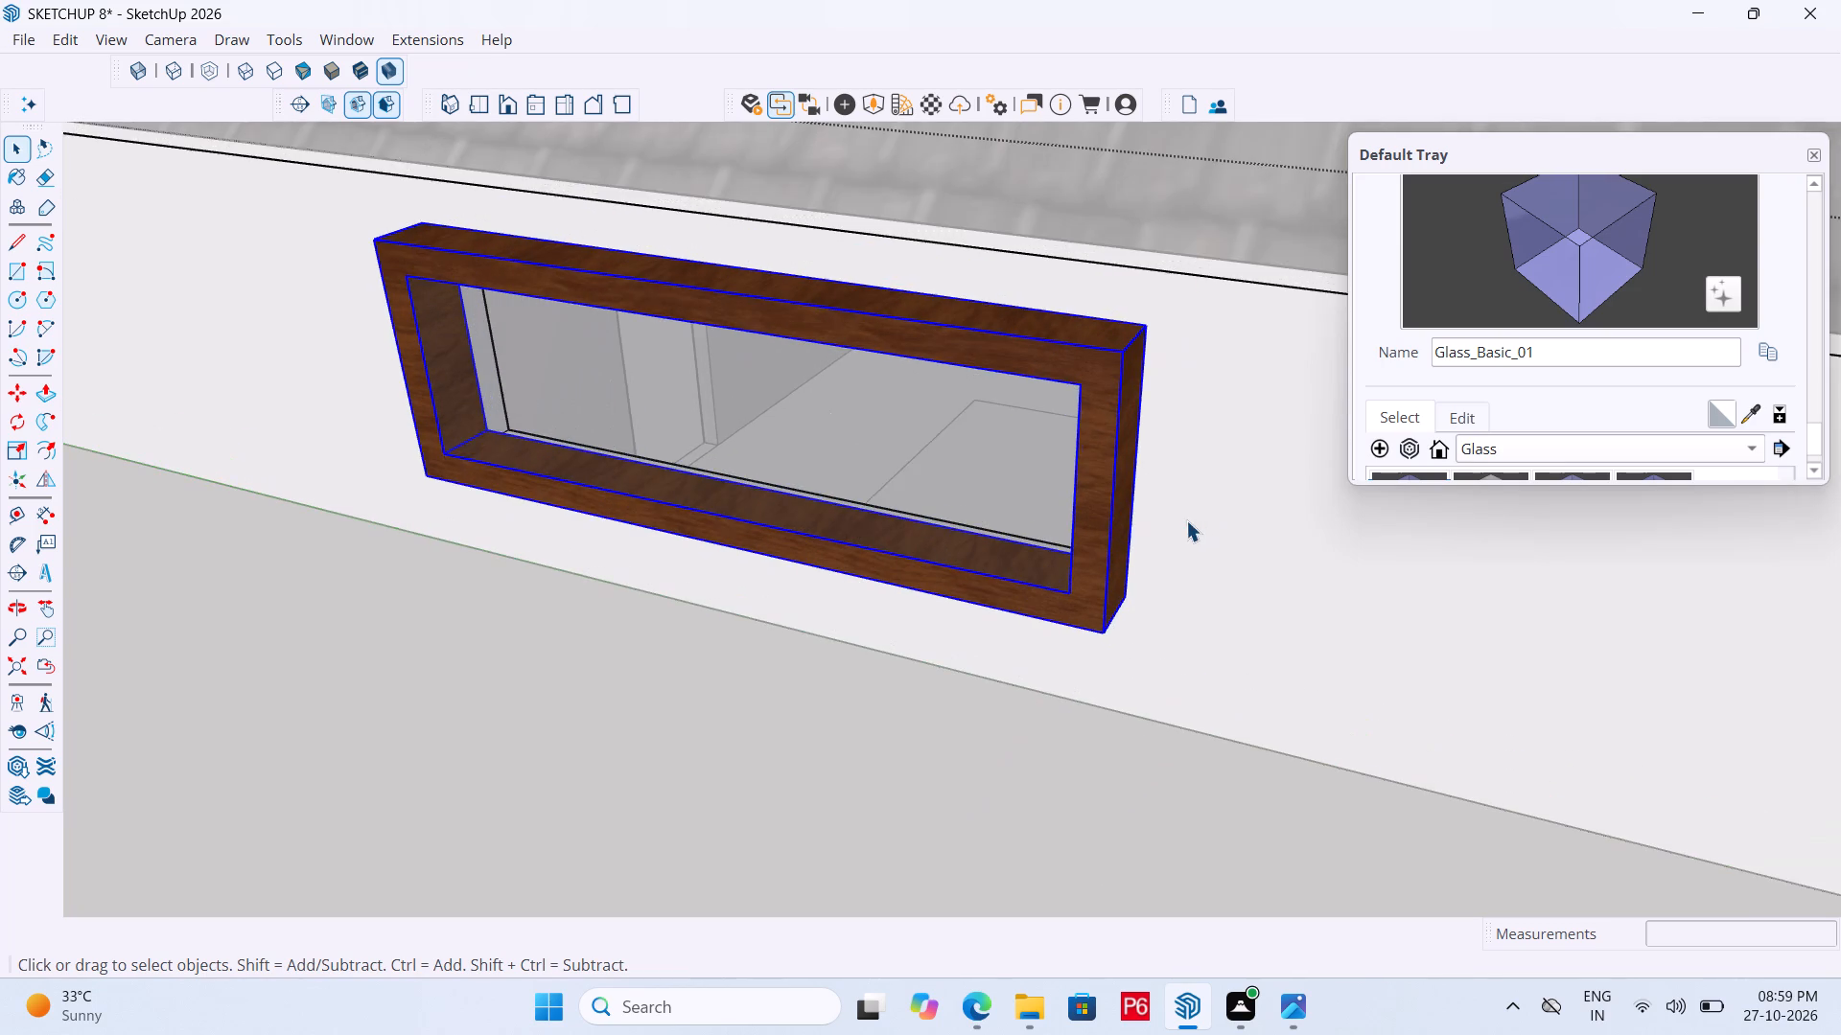
scroll(1116, 643, up, 2)
middle_drag(1053, 638, 985, 619)
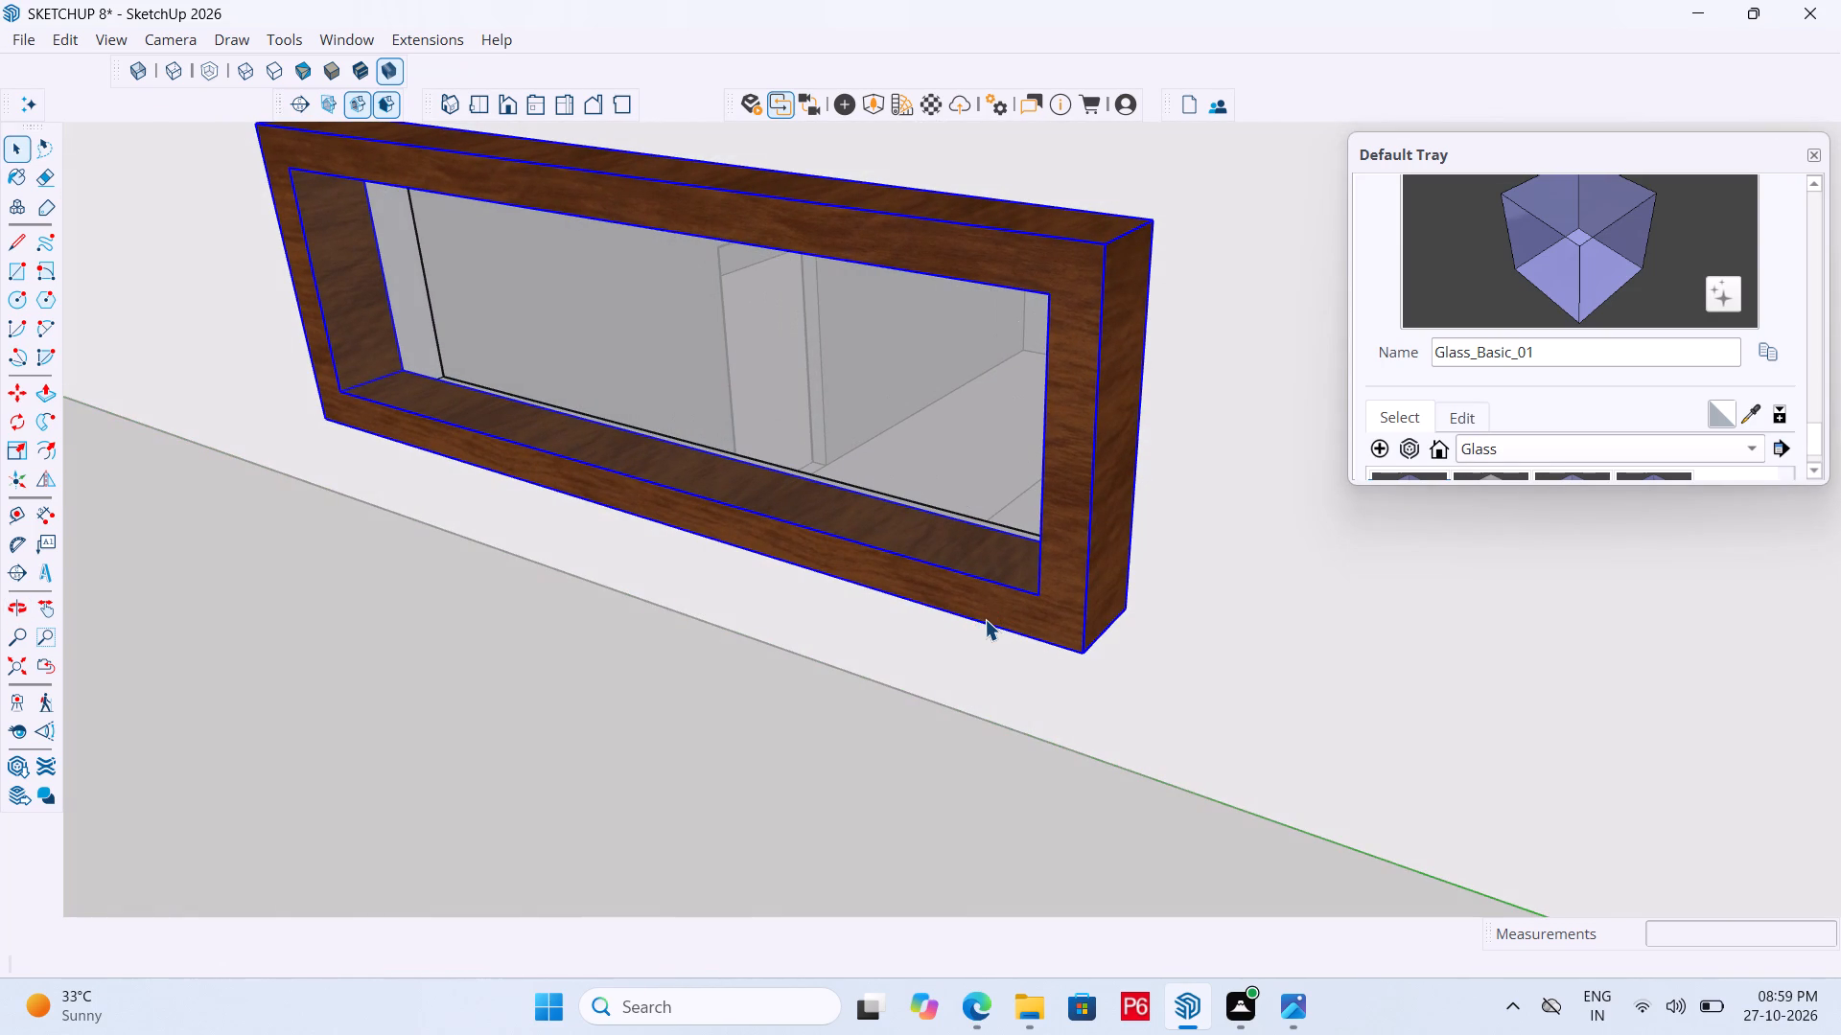
key(m)
click(1088, 659)
click(1134, 614)
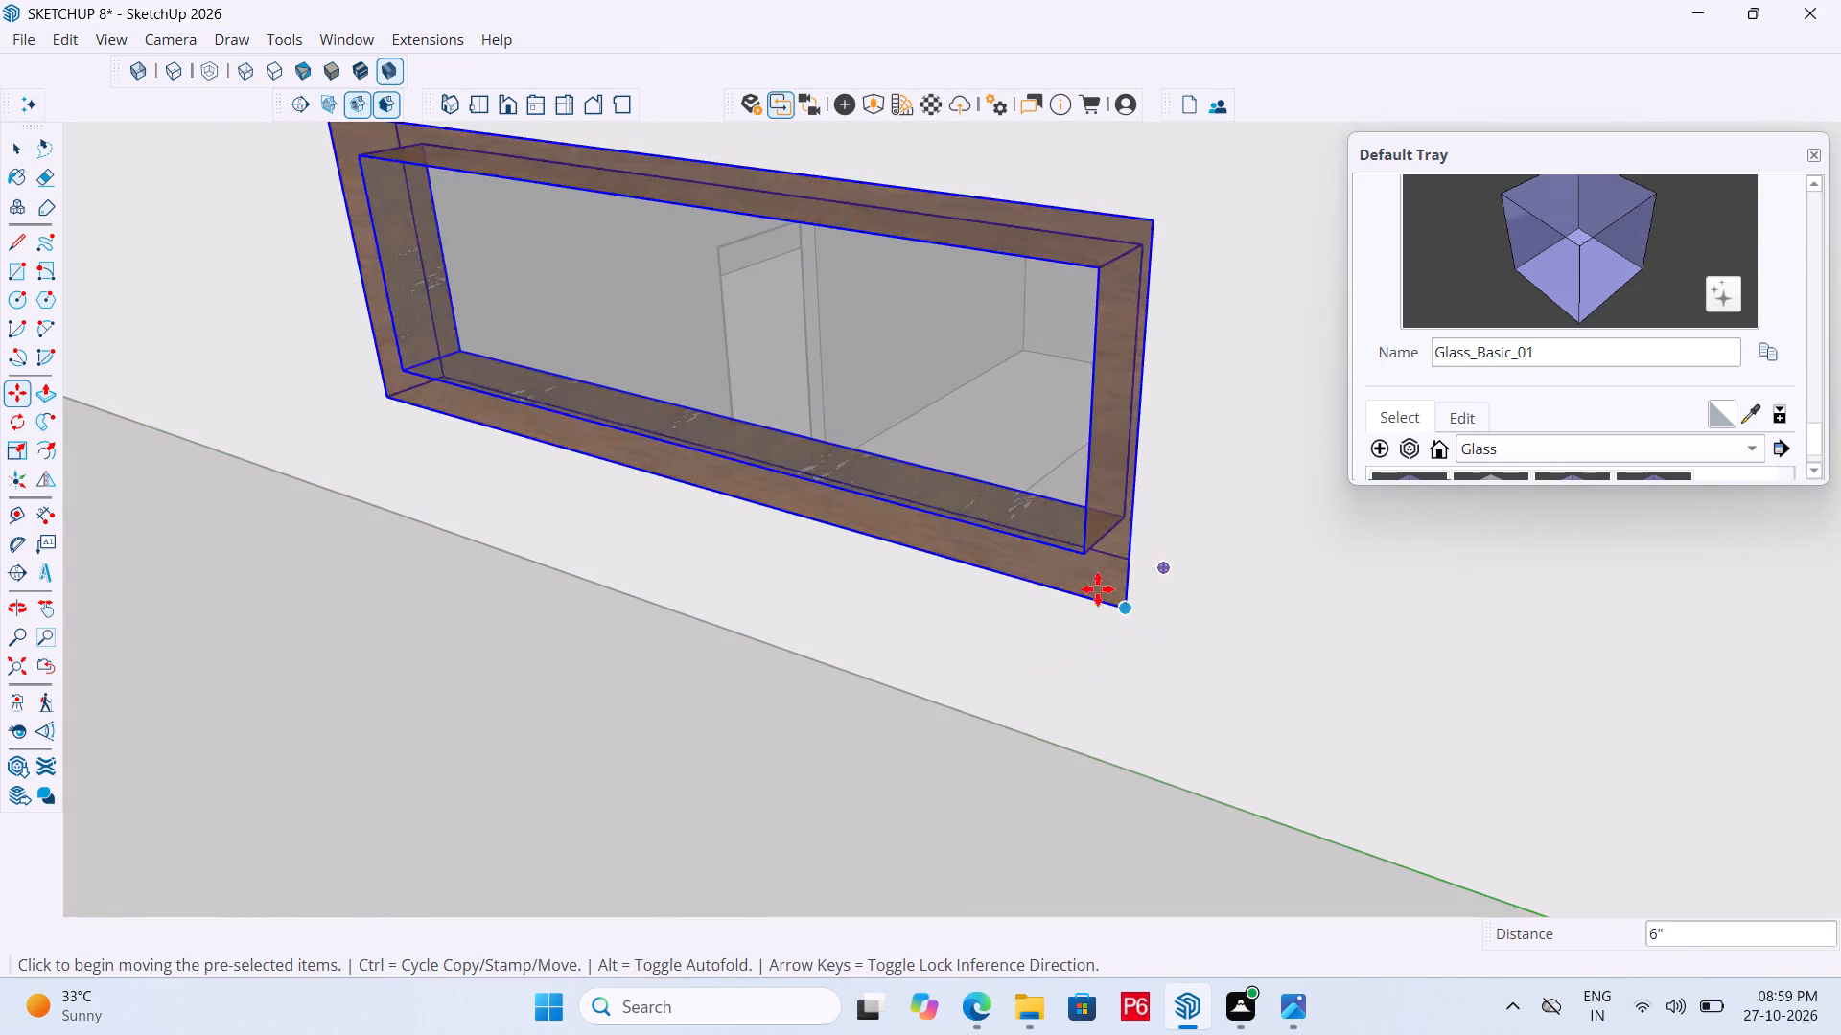
Push/Pull the side face of the empty opening in the adjacent wall 2' 9 5/8" outward to widen it.
scroll(1020, 559, down, 6)
scroll(718, 511, down, 13)
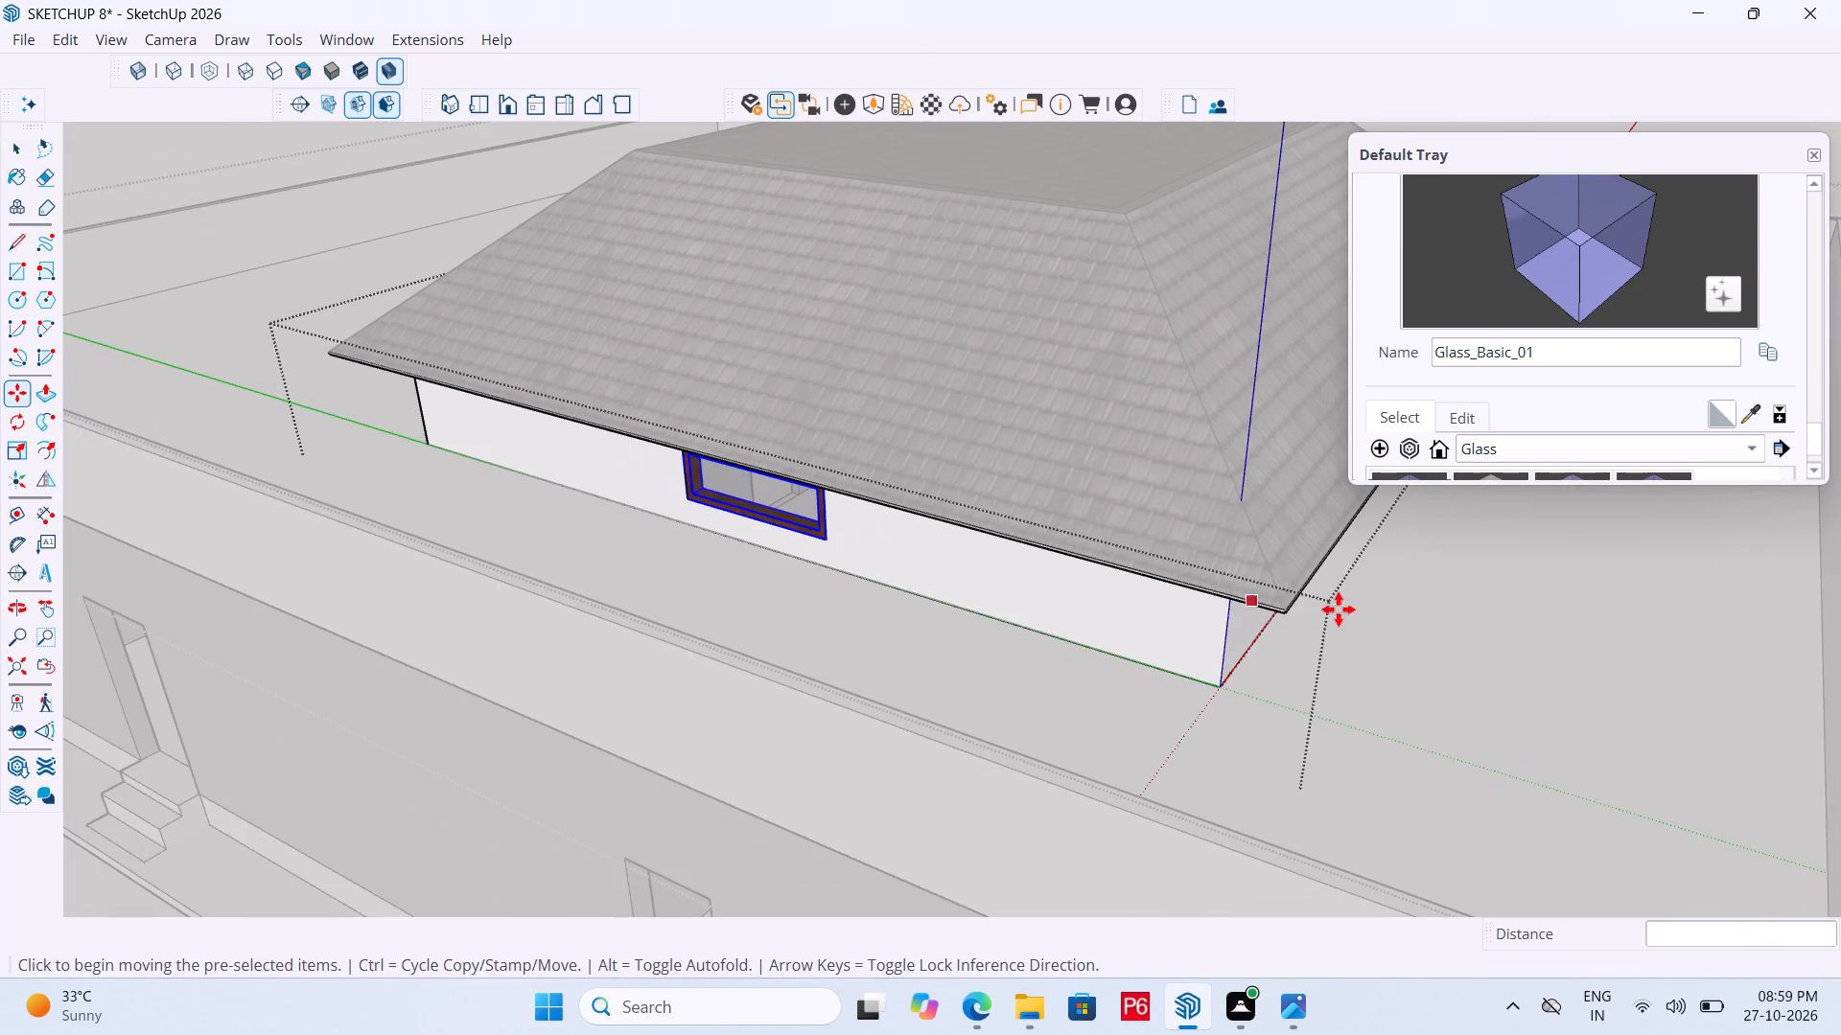
middle_drag(1352, 609, 582, 514)
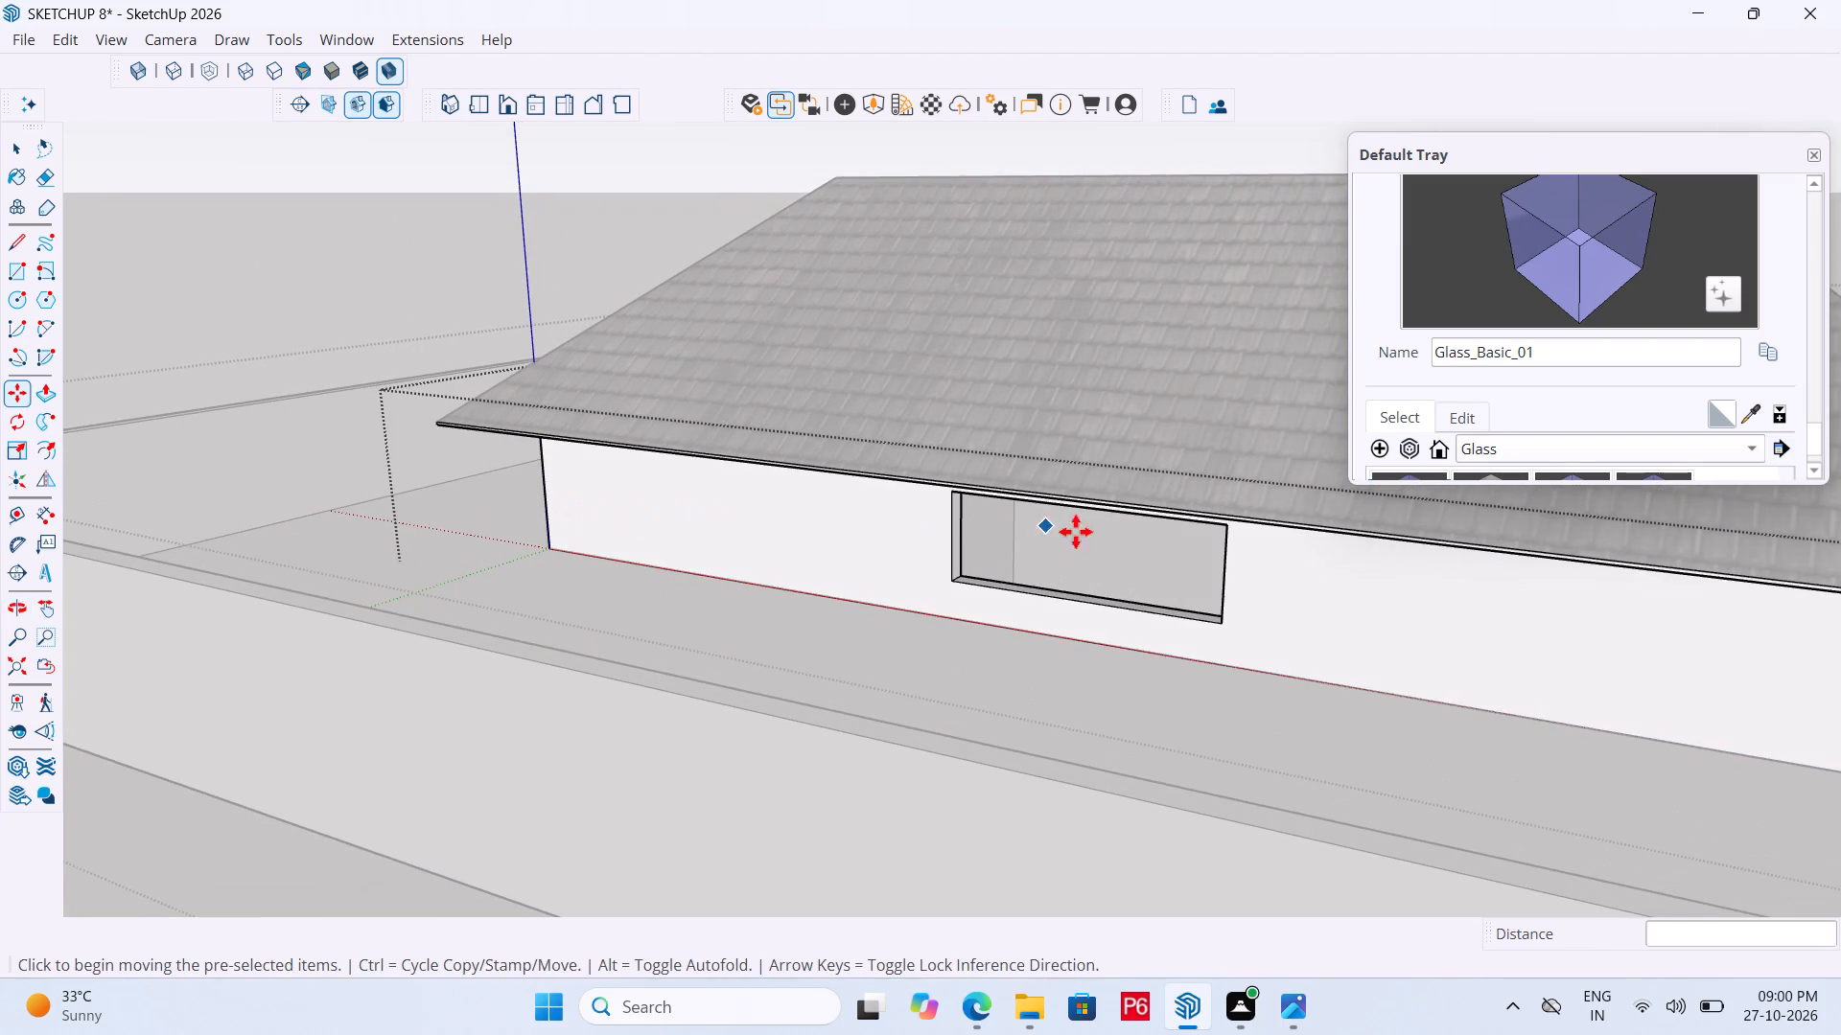
middle_drag(1091, 536, 1096, 568)
scroll(976, 519, down, 3)
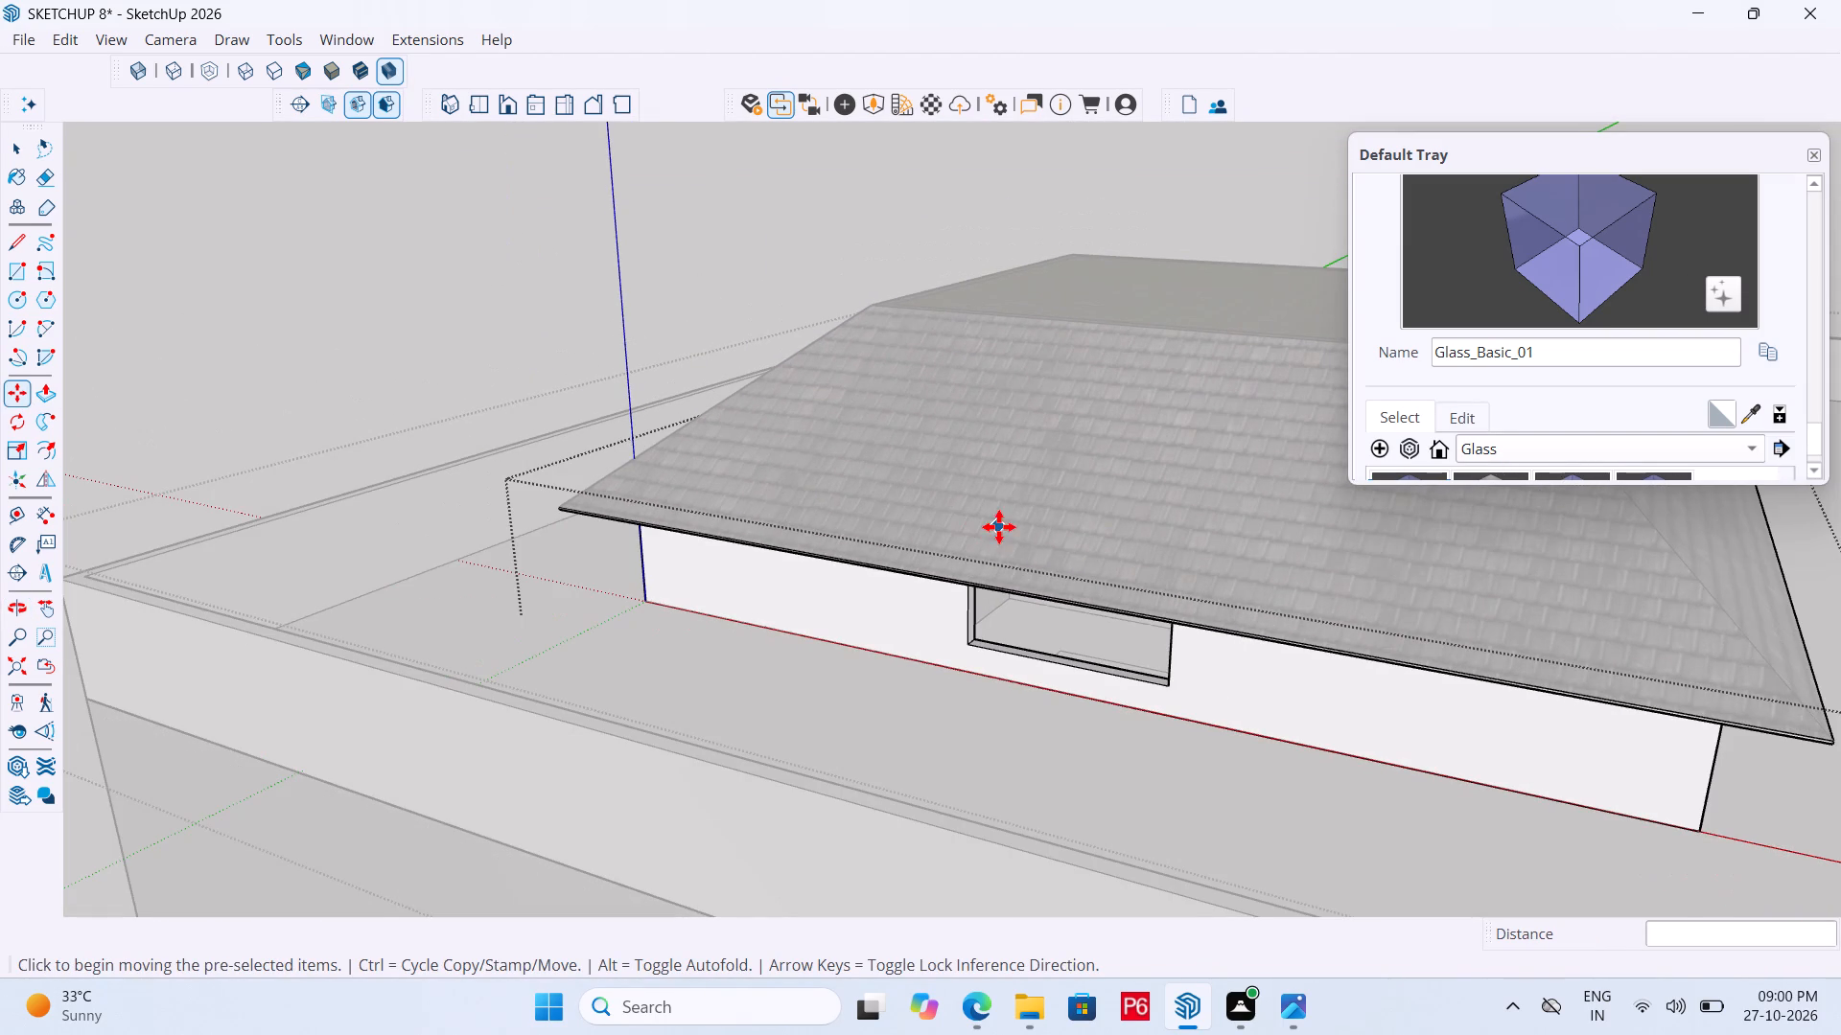
middle_drag(1254, 613, 1723, 546)
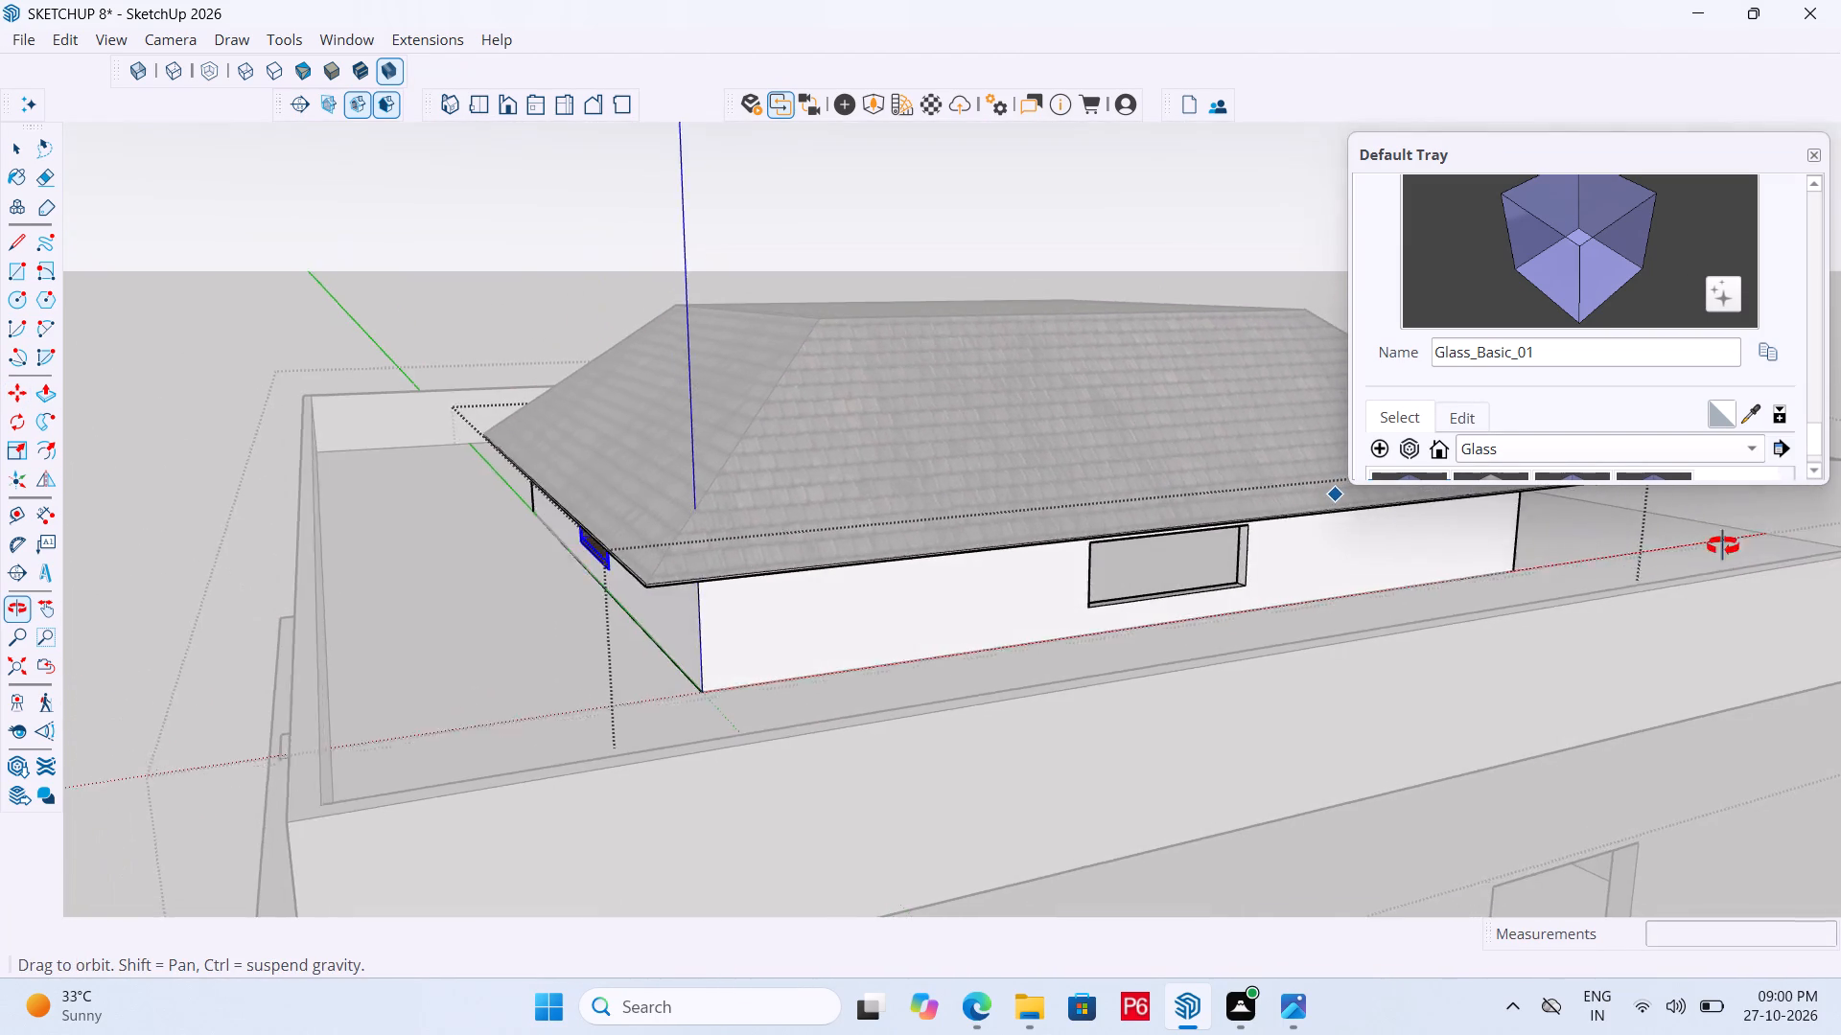
middle_drag(1723, 546, 1725, 560)
scroll(1125, 642, up, 5)
key(space)
double_click(1327, 535)
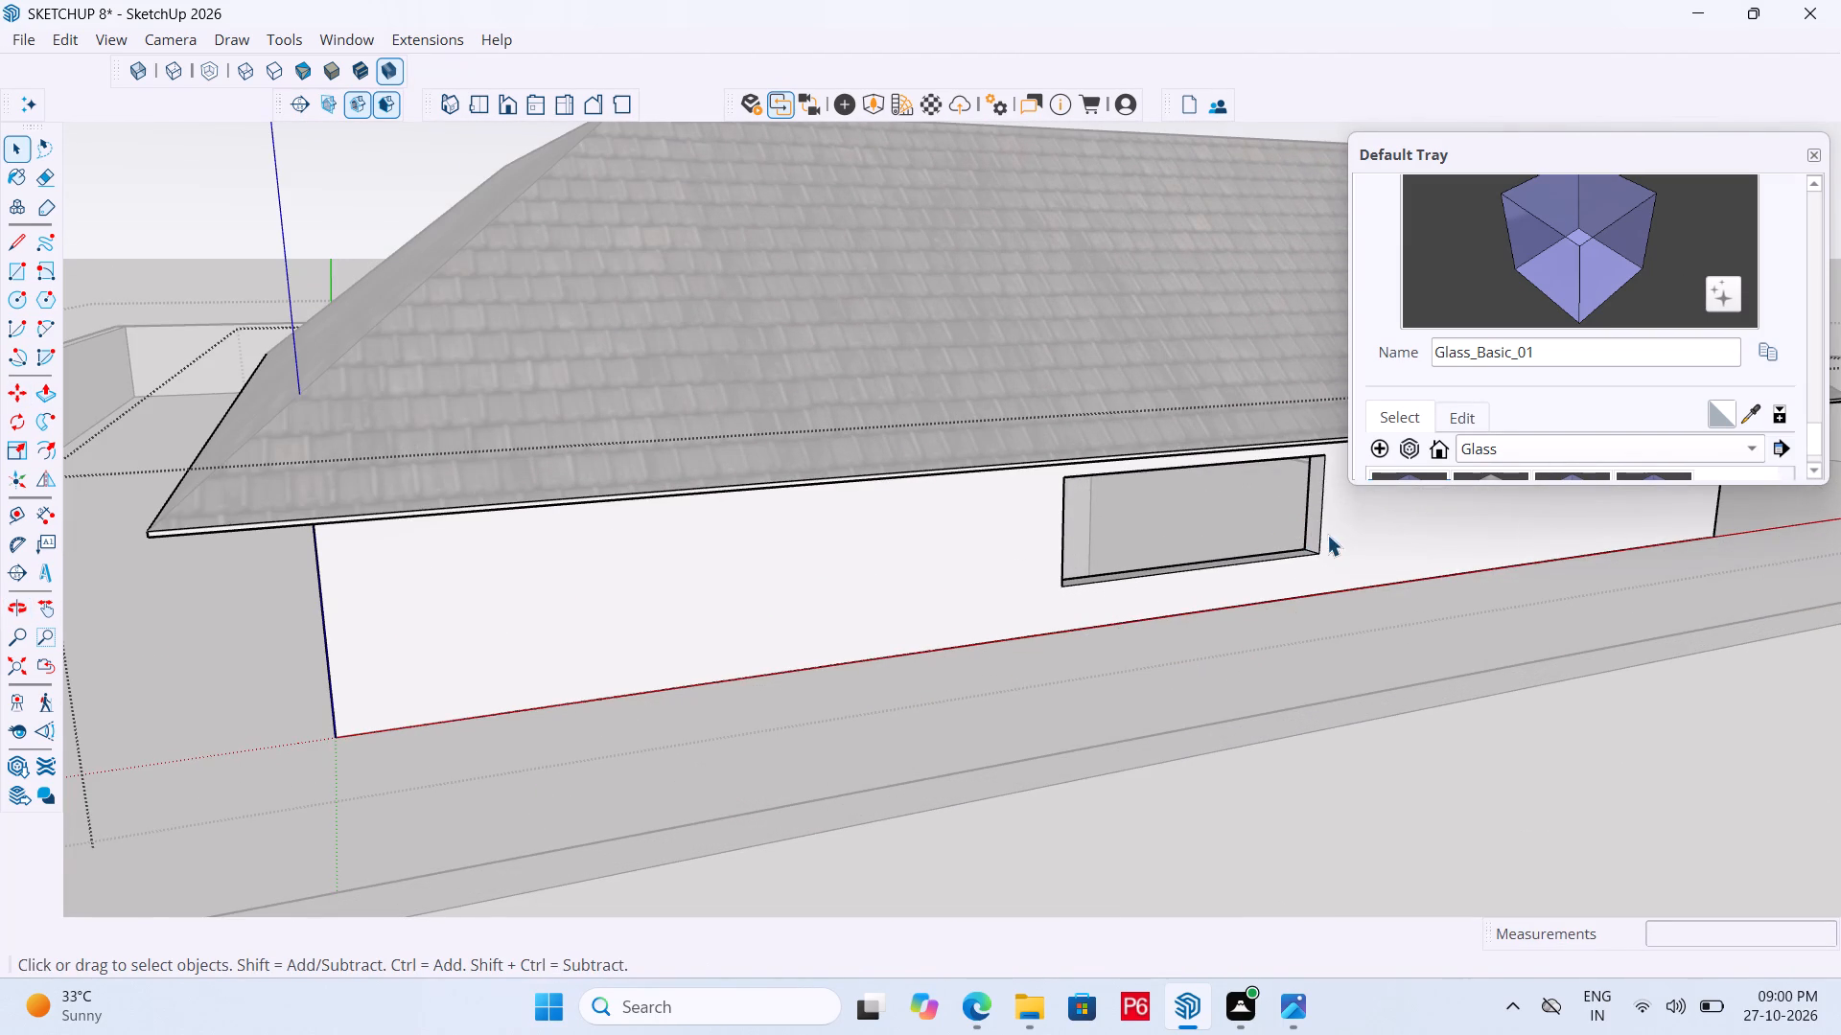
scroll(1317, 512, up, 5)
click(1305, 511)
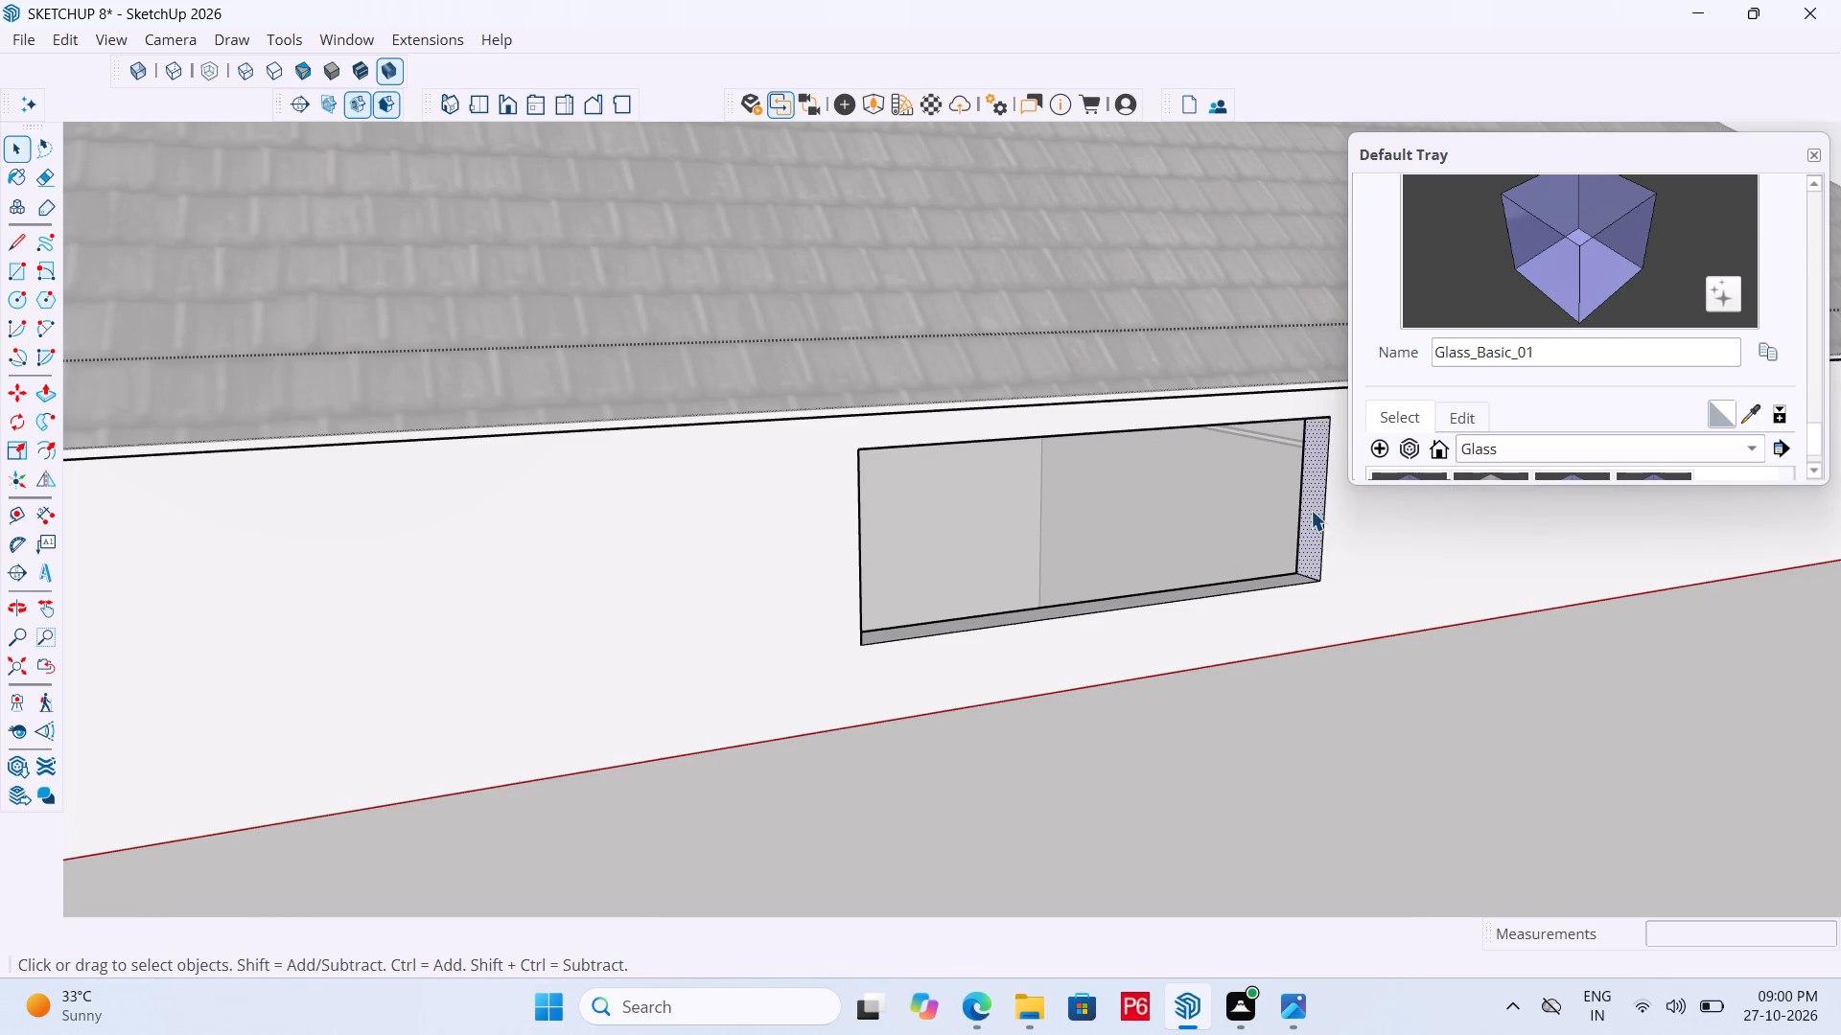
text(OP)
click(1311, 510)
click(1426, 485)
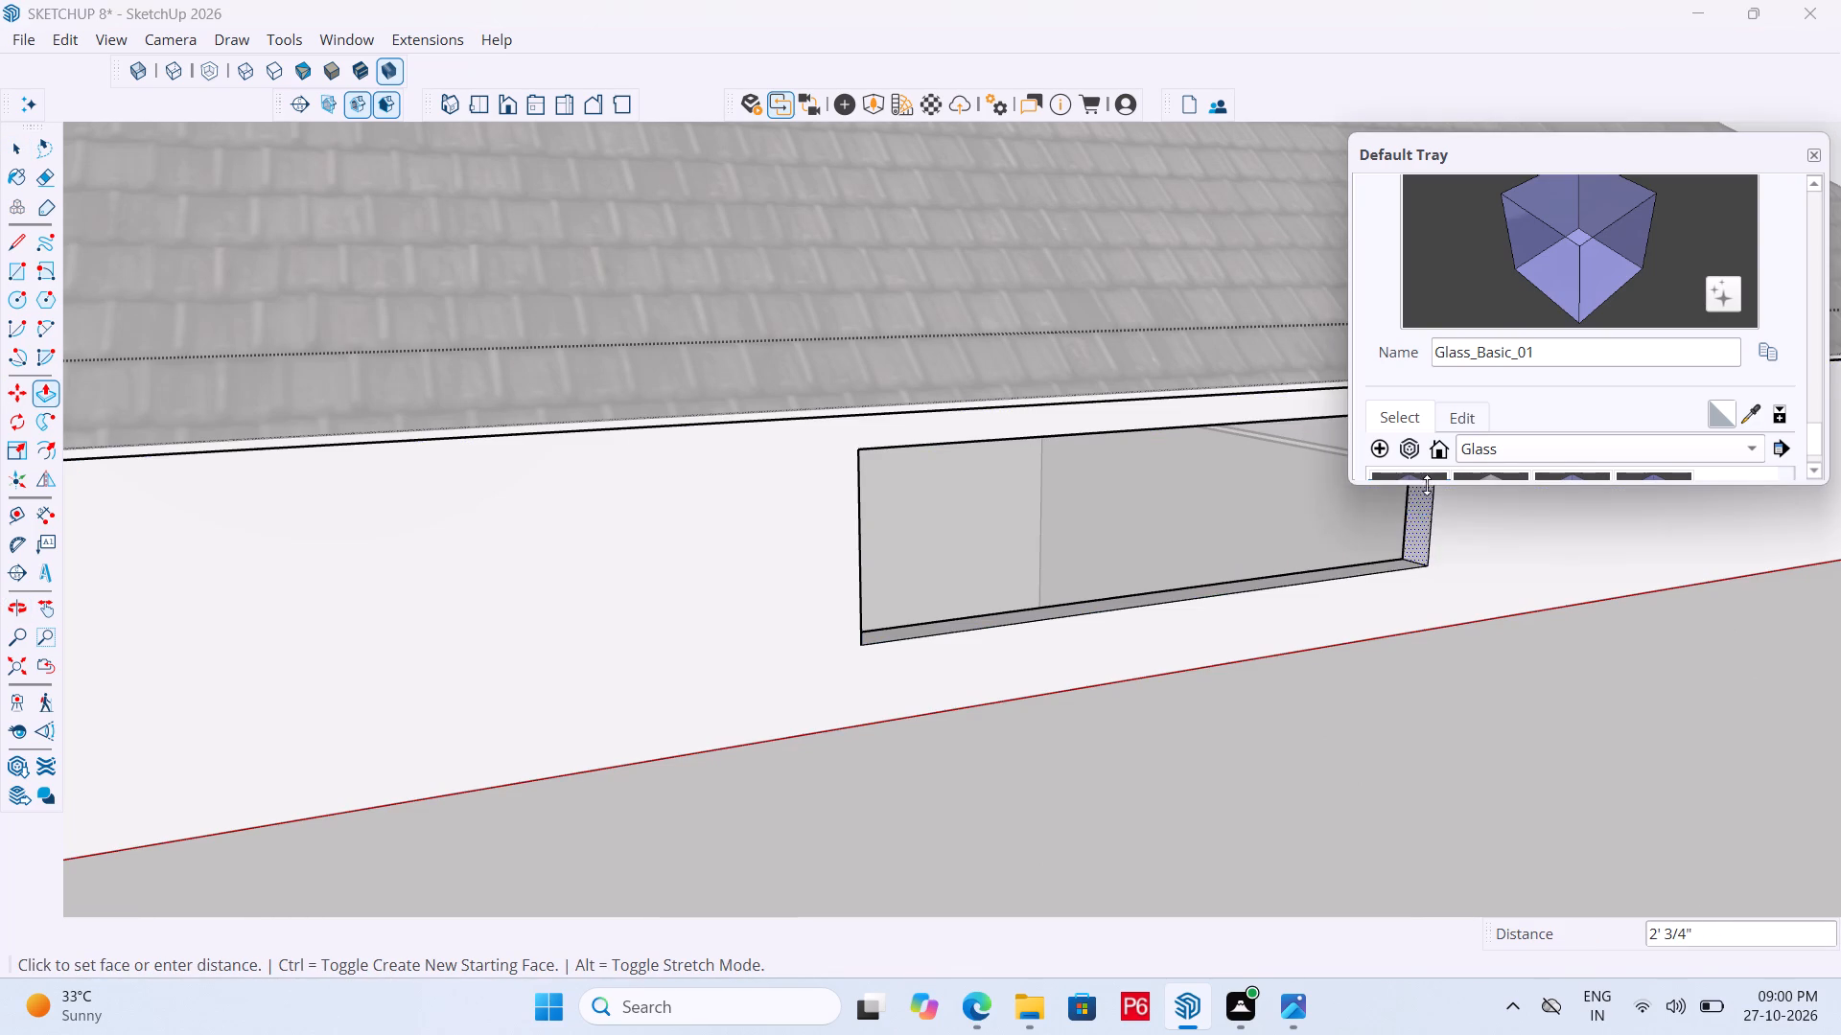
scroll(1226, 656, down, 1)
click(1450, 580)
scroll(1405, 643, down, 5)
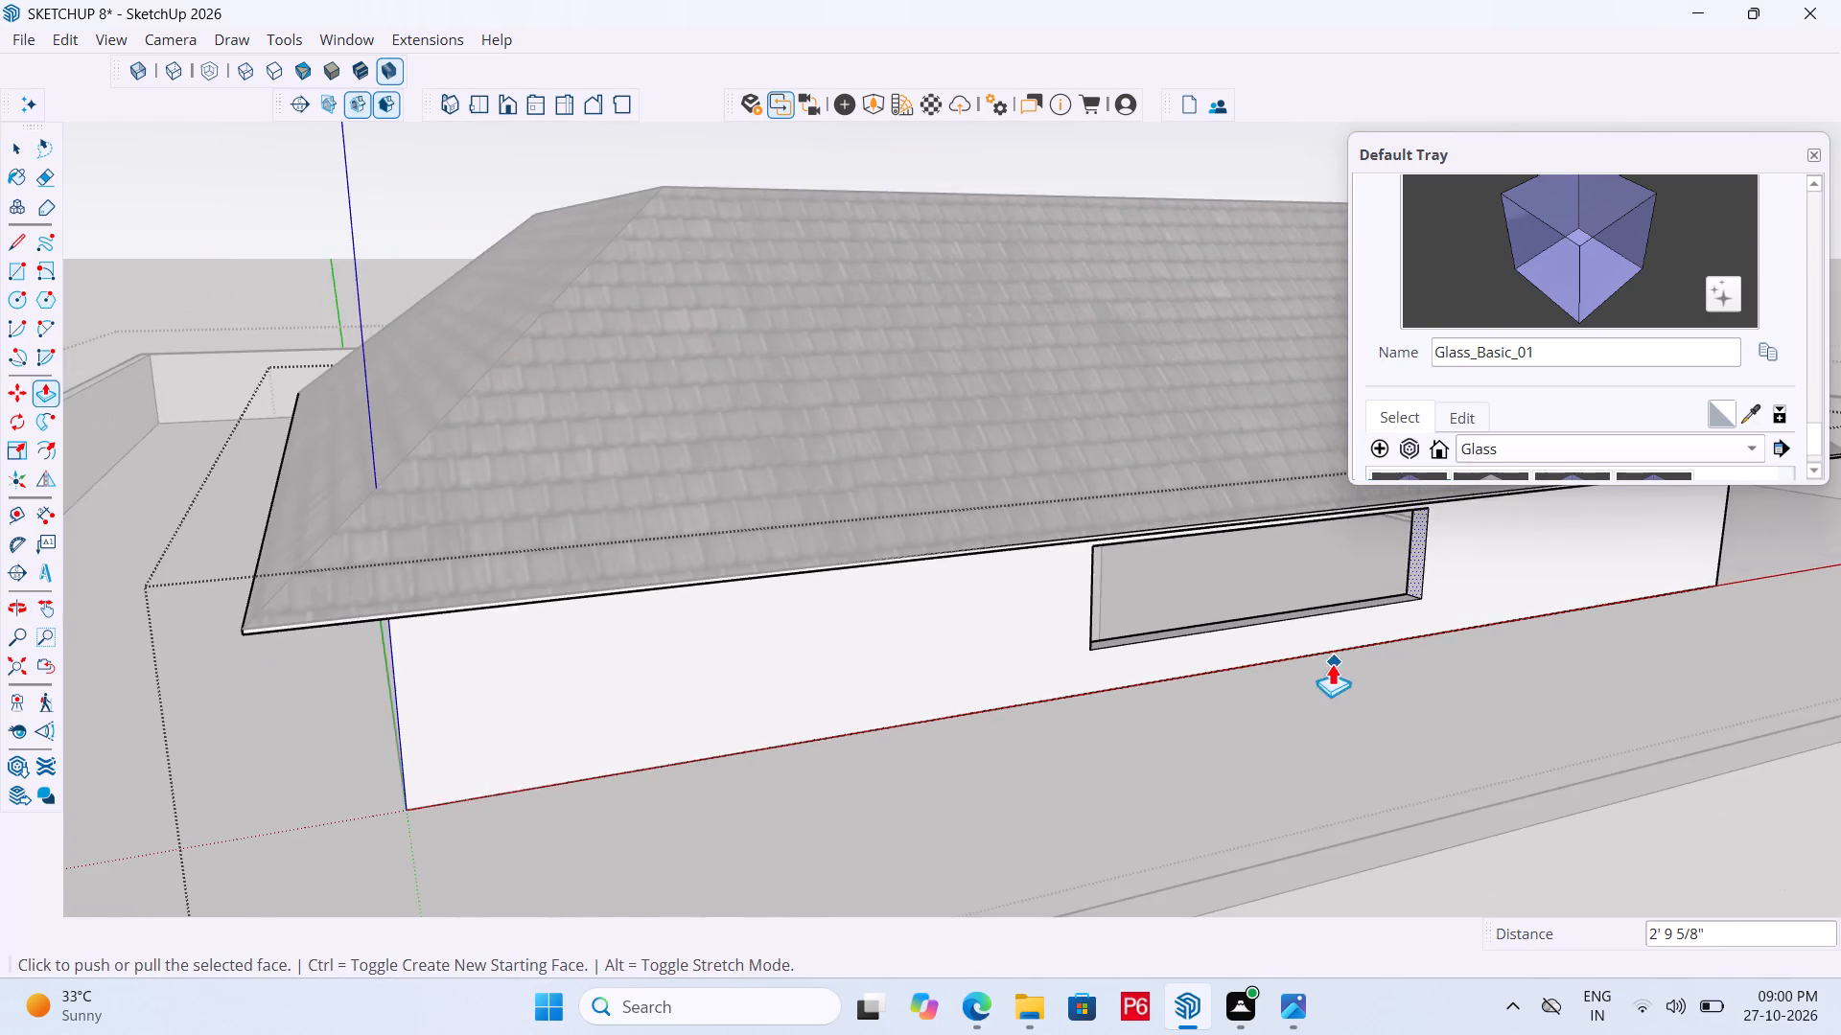
Push/Pull the same side face 3' 7 1/8" back to narrow the opening.
middle_drag(1444, 632, 1528, 629)
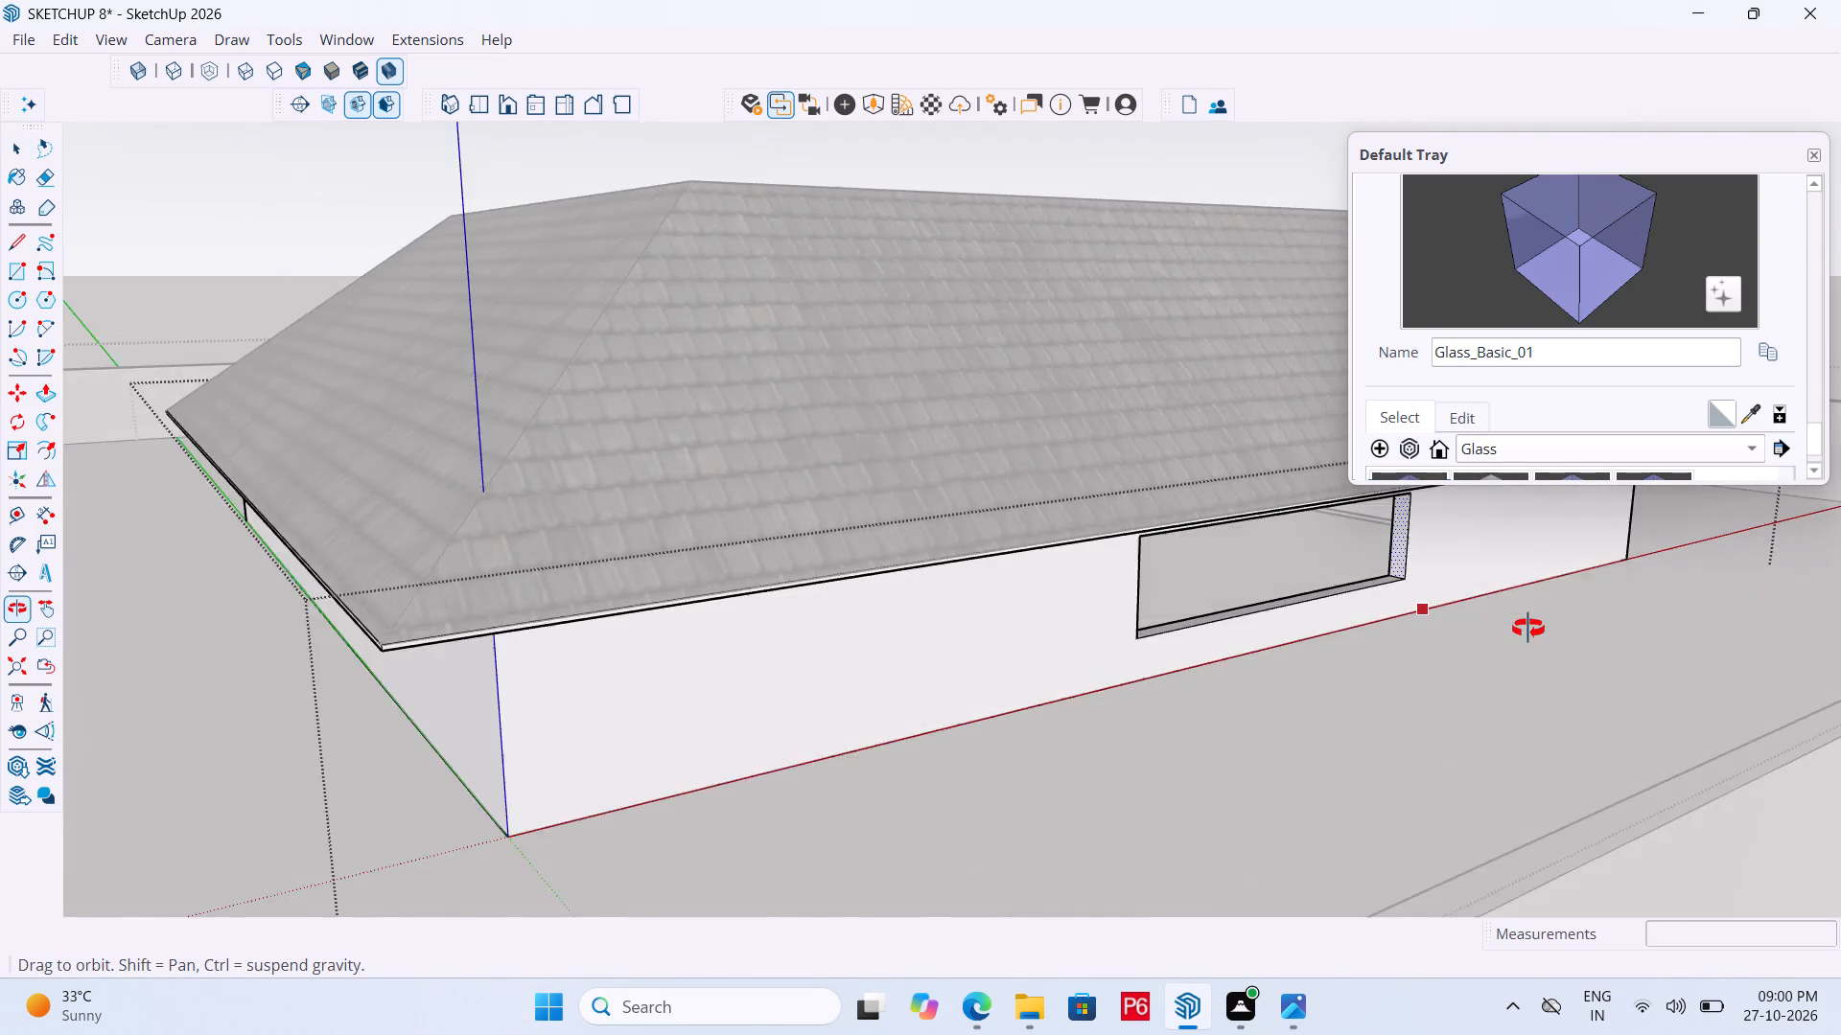
middle_drag(1528, 629, 1455, 639)
scroll(1412, 557, up, 3)
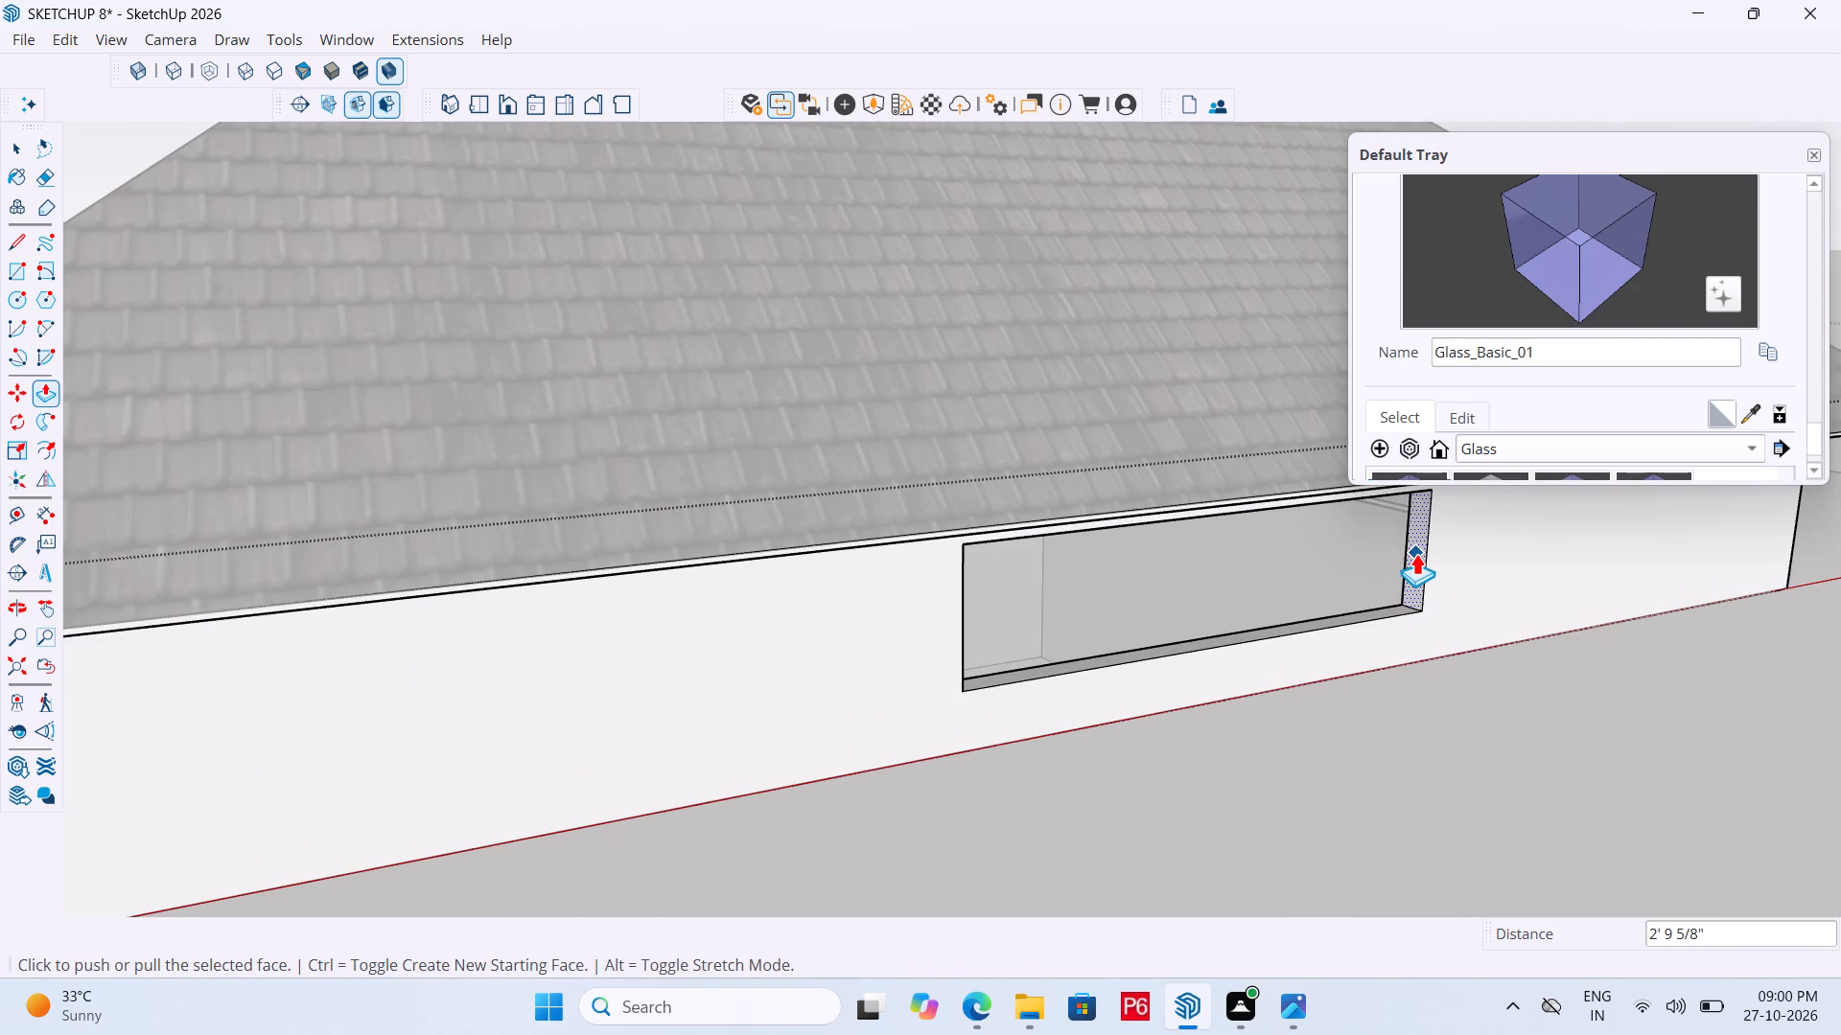
click(1416, 553)
click(1272, 599)
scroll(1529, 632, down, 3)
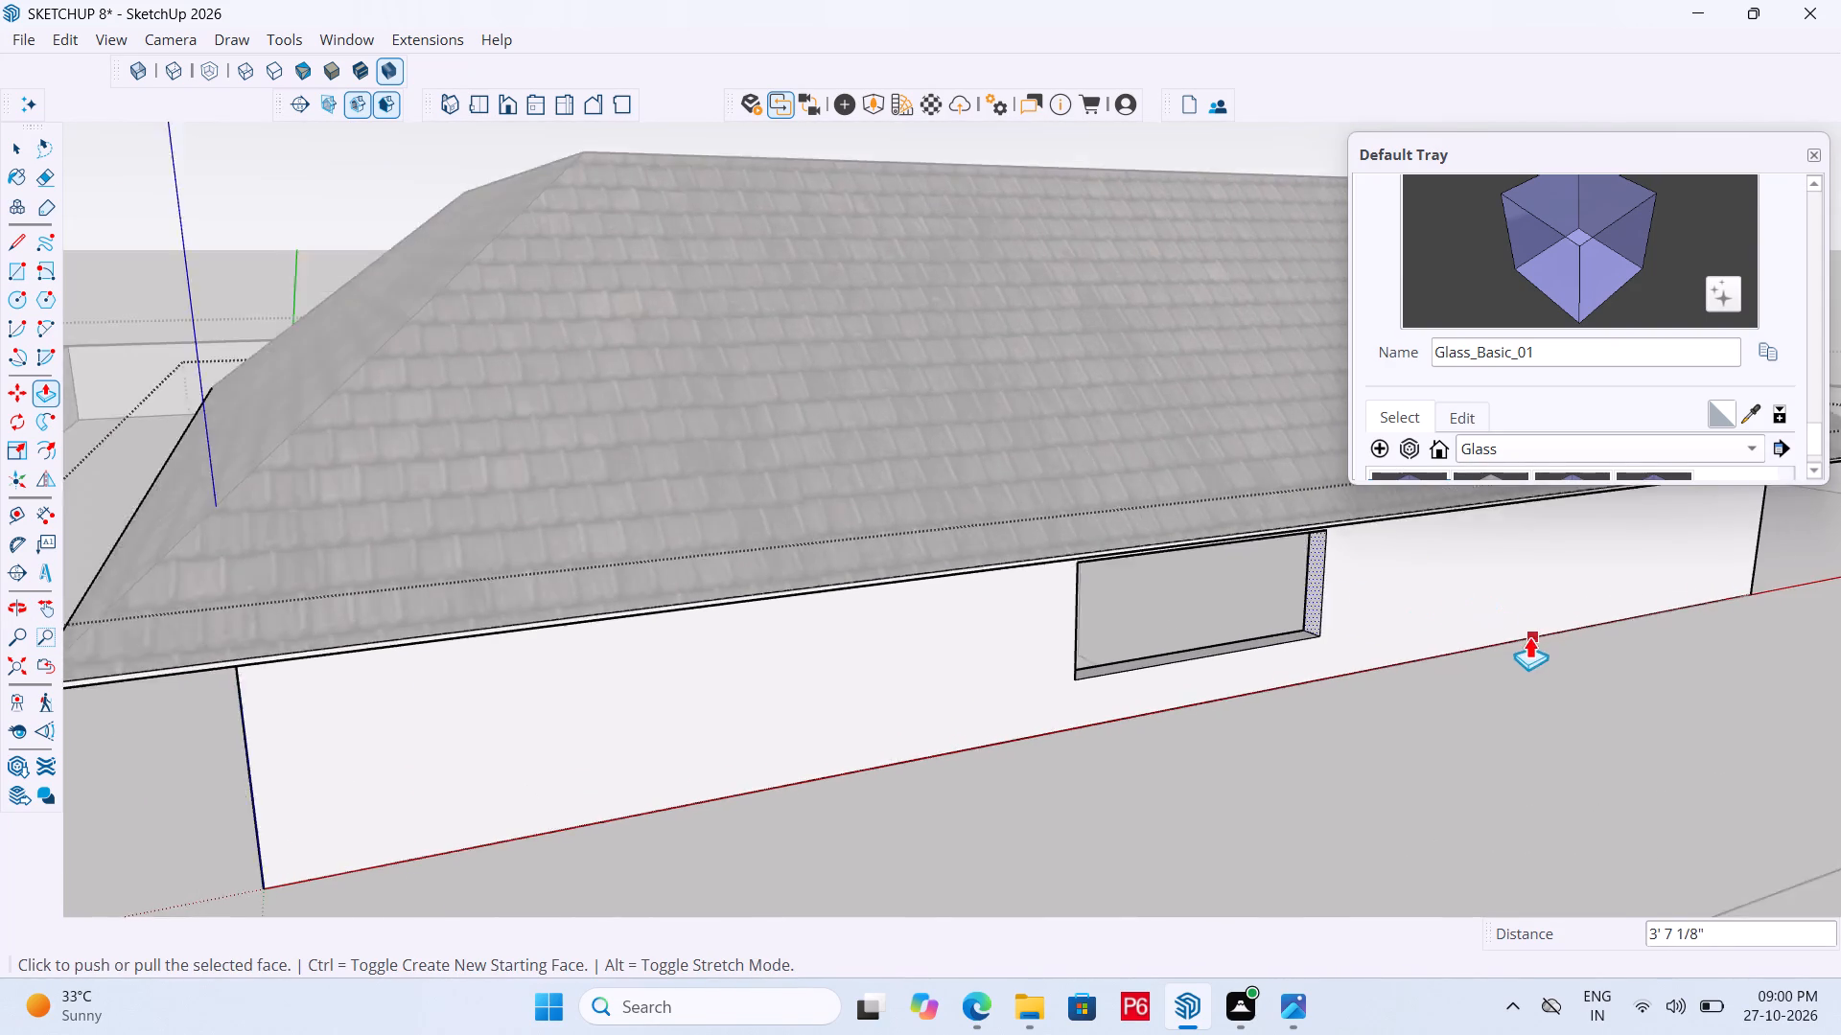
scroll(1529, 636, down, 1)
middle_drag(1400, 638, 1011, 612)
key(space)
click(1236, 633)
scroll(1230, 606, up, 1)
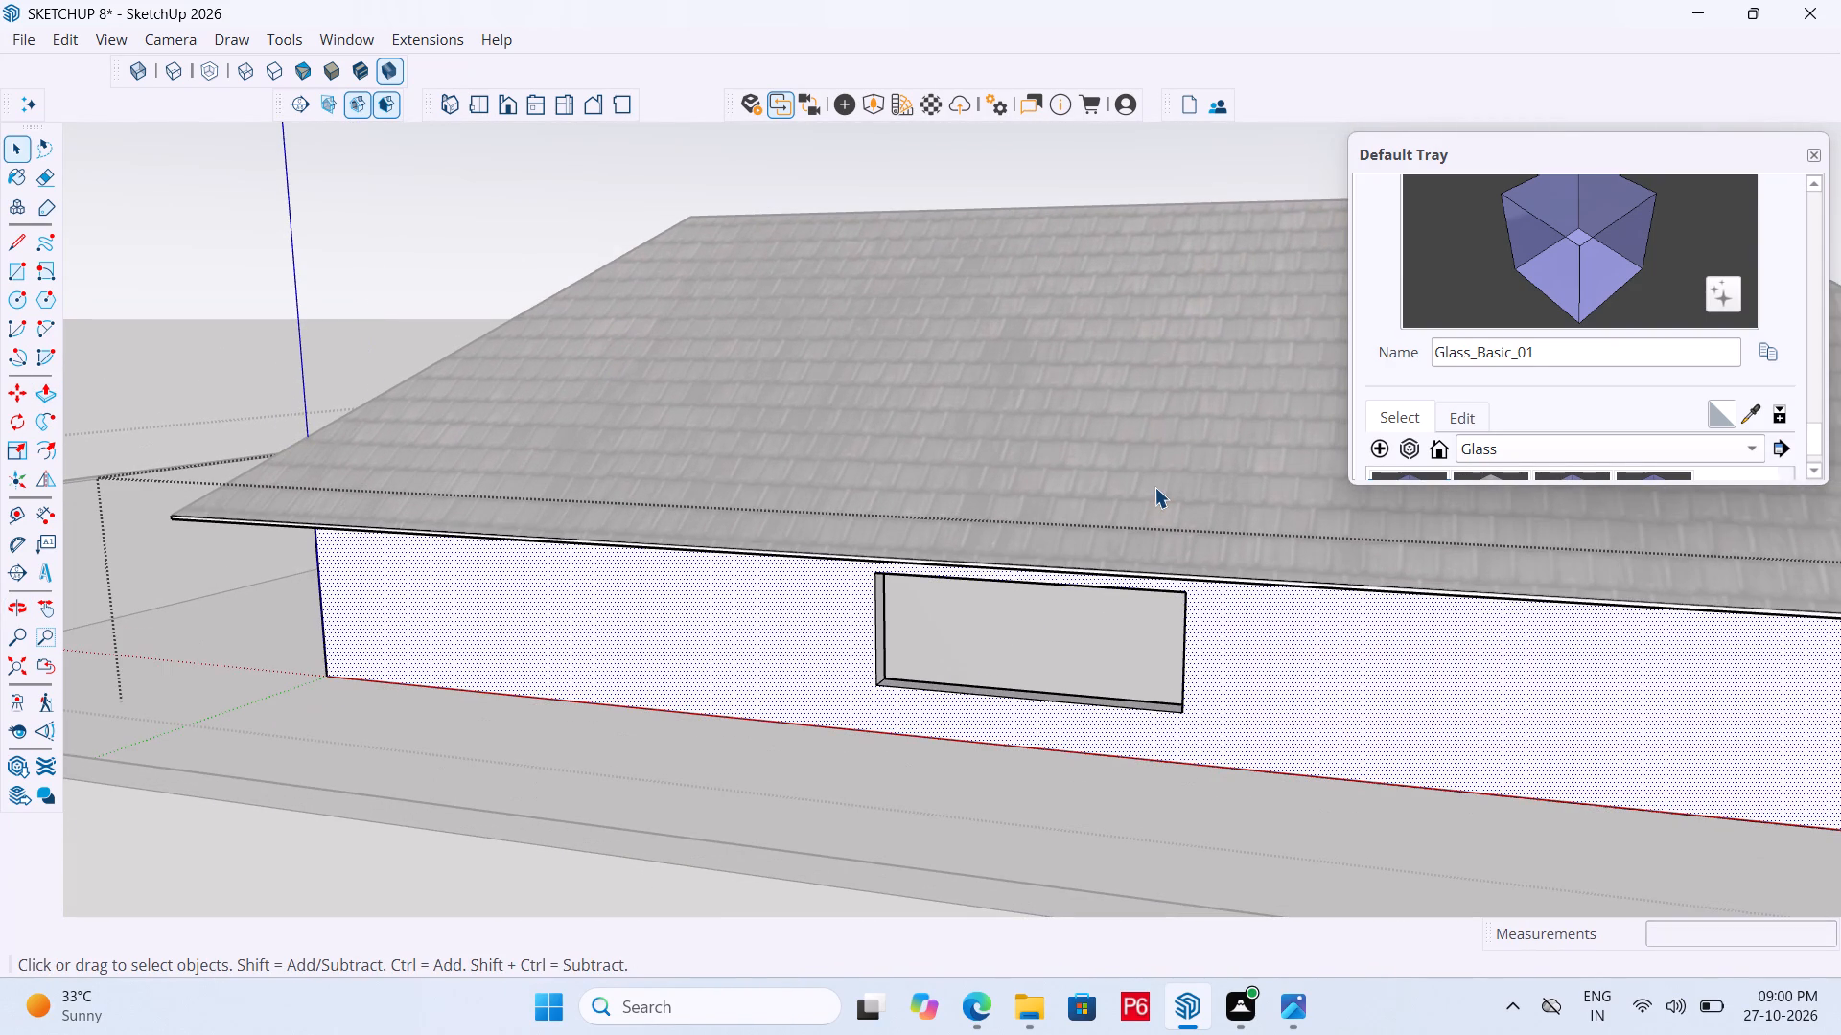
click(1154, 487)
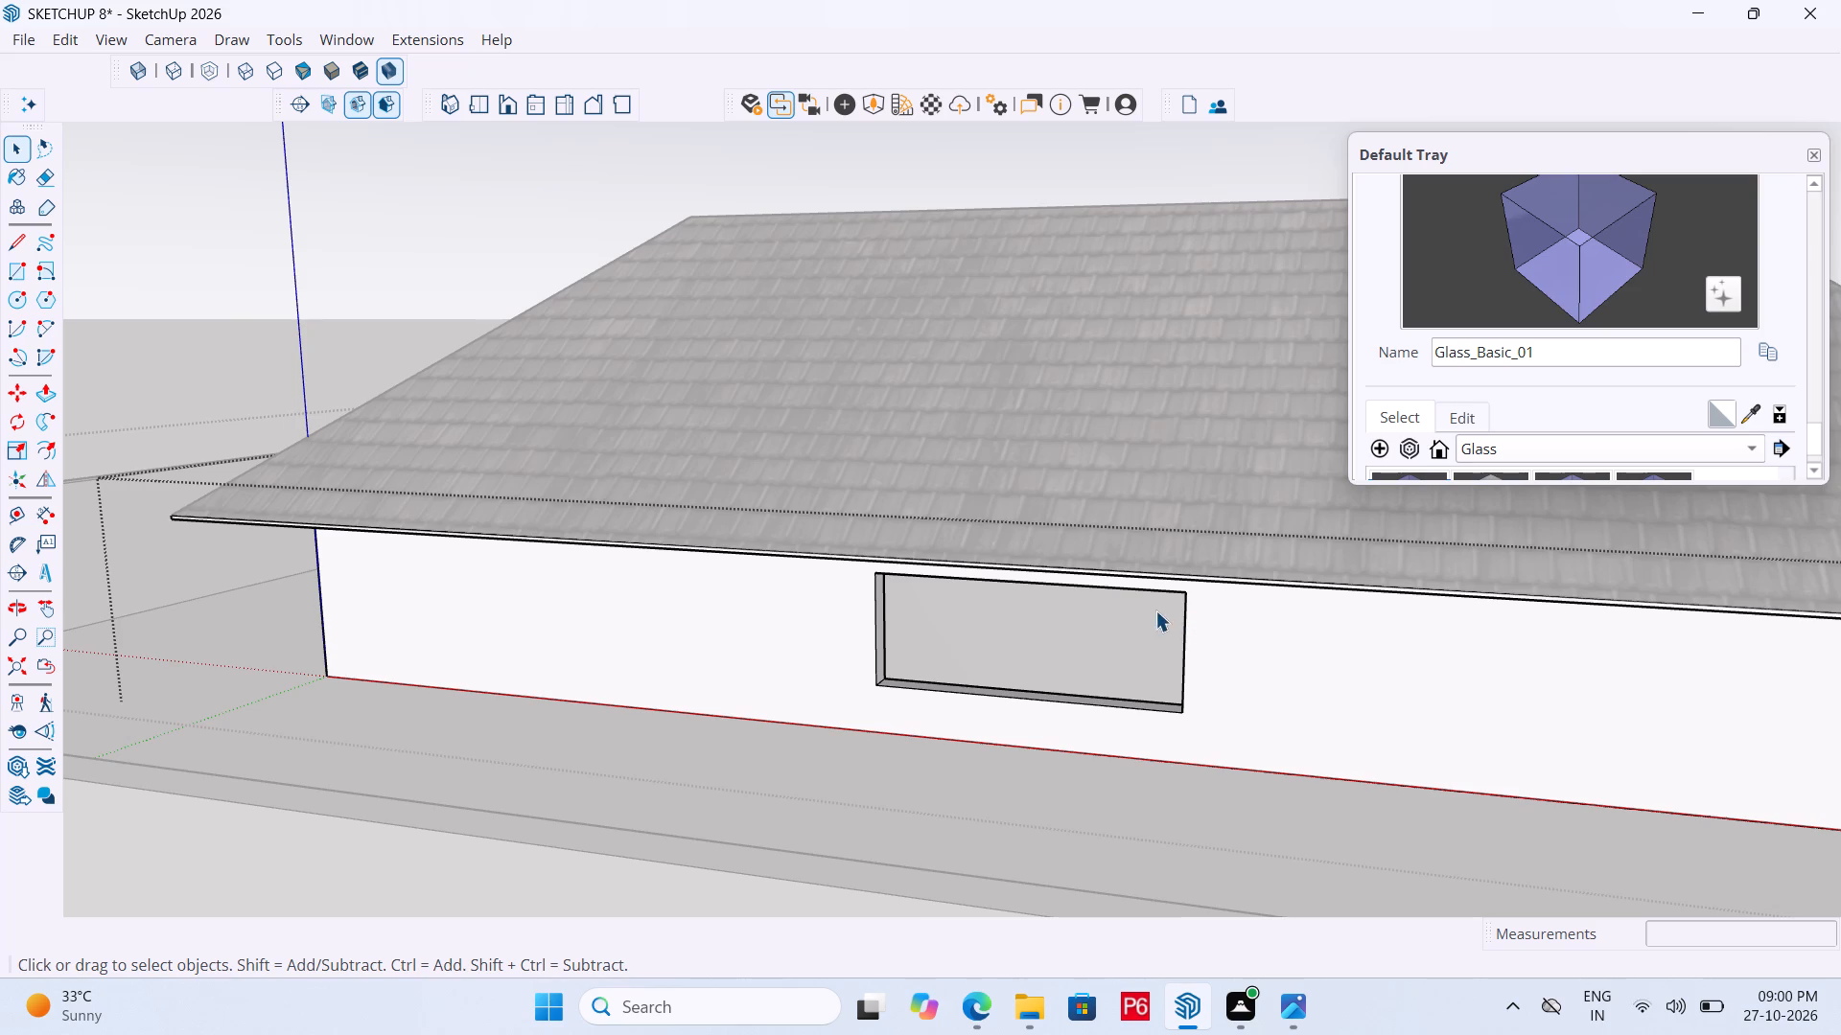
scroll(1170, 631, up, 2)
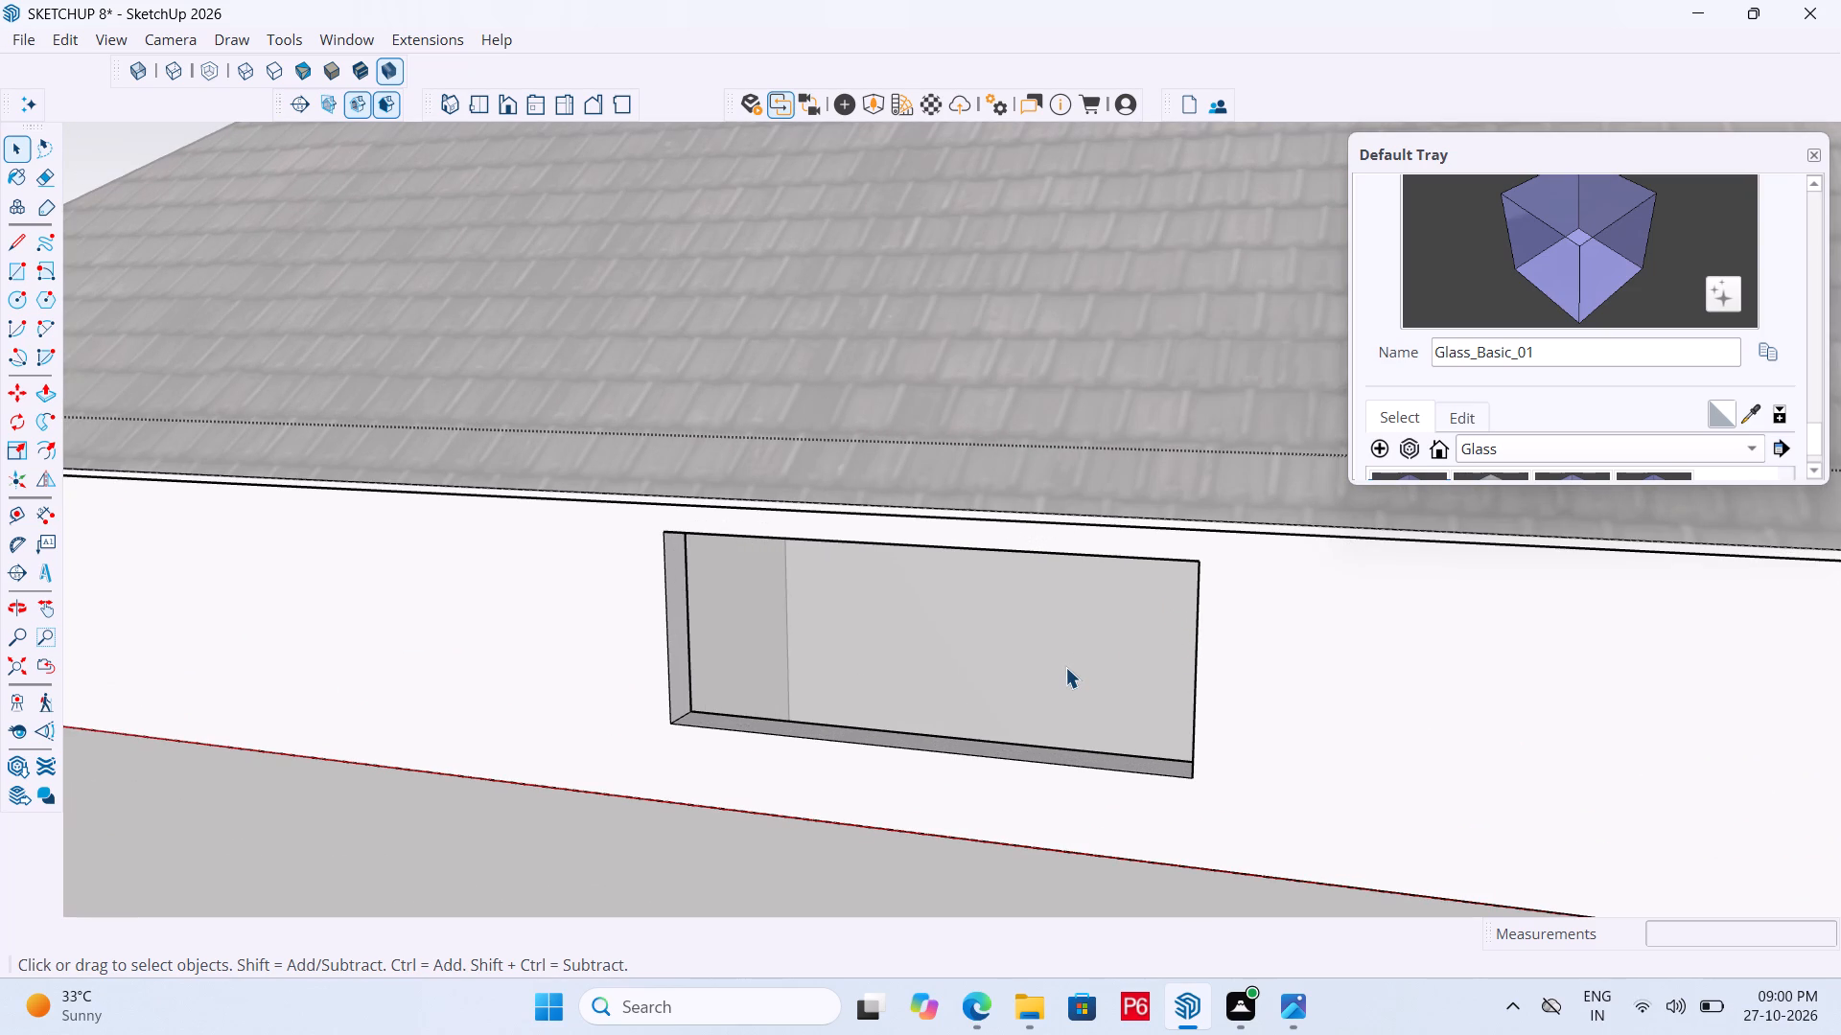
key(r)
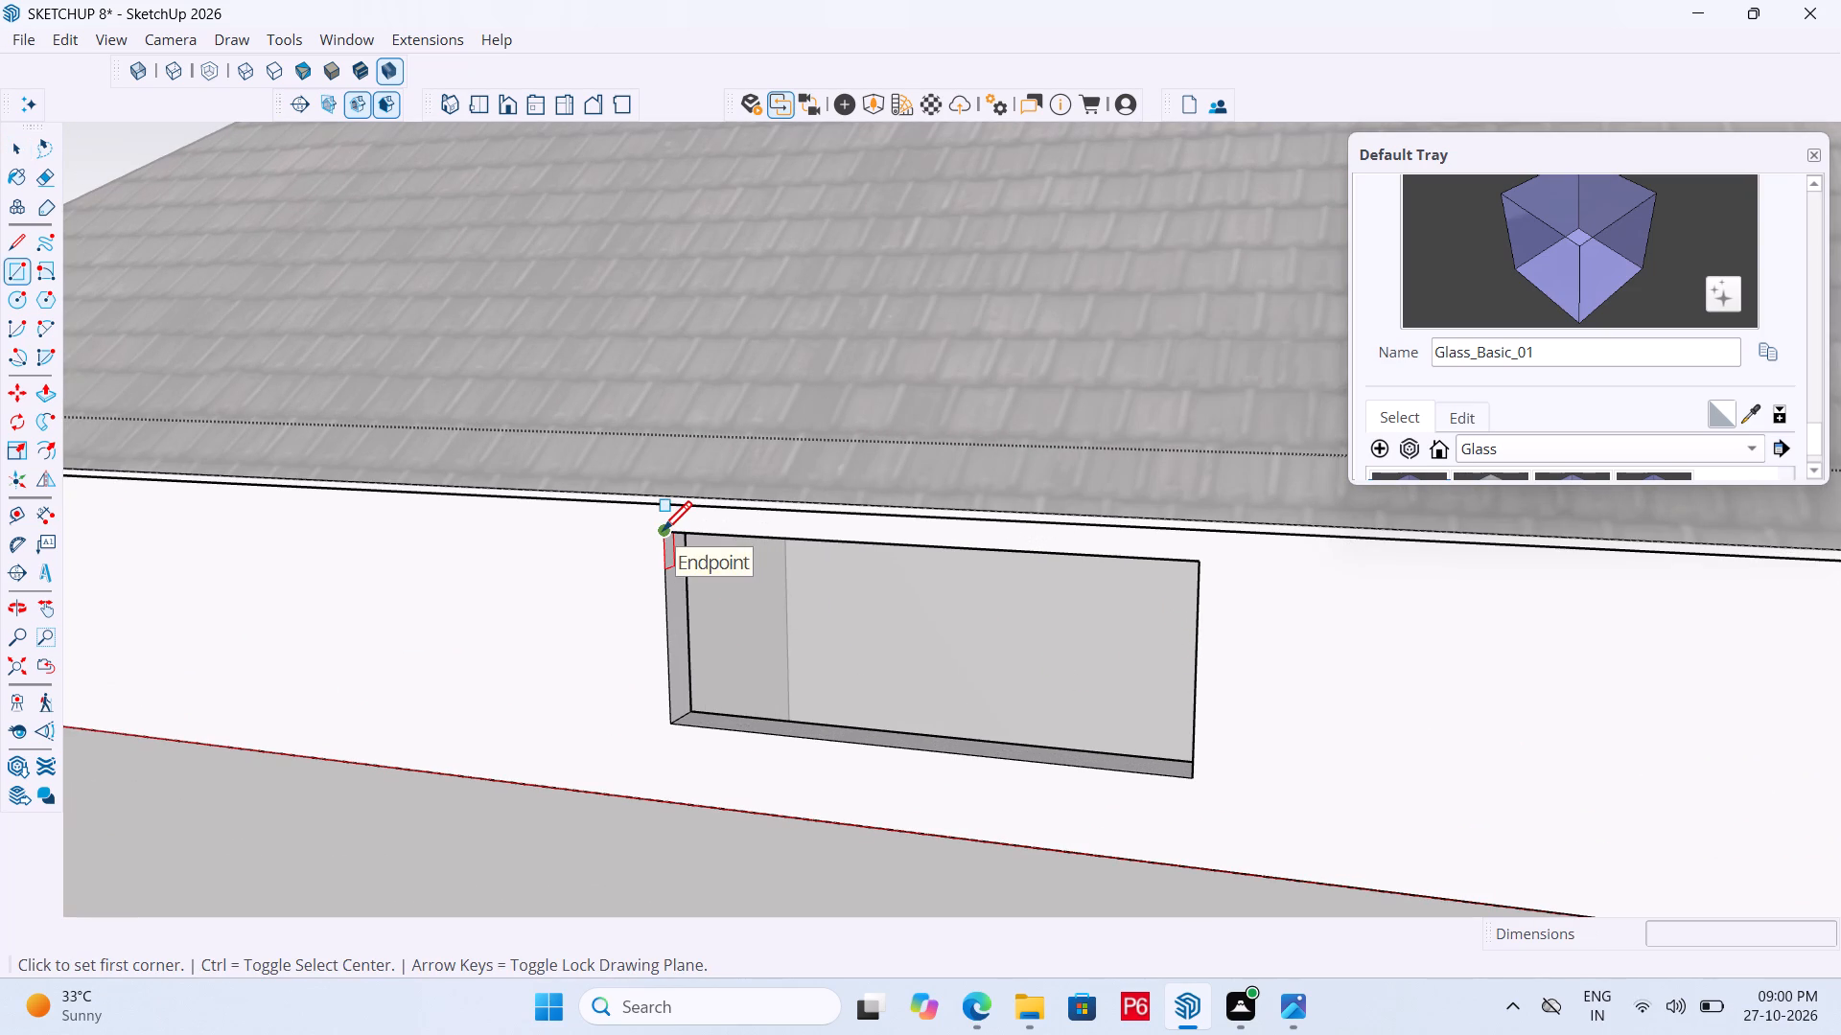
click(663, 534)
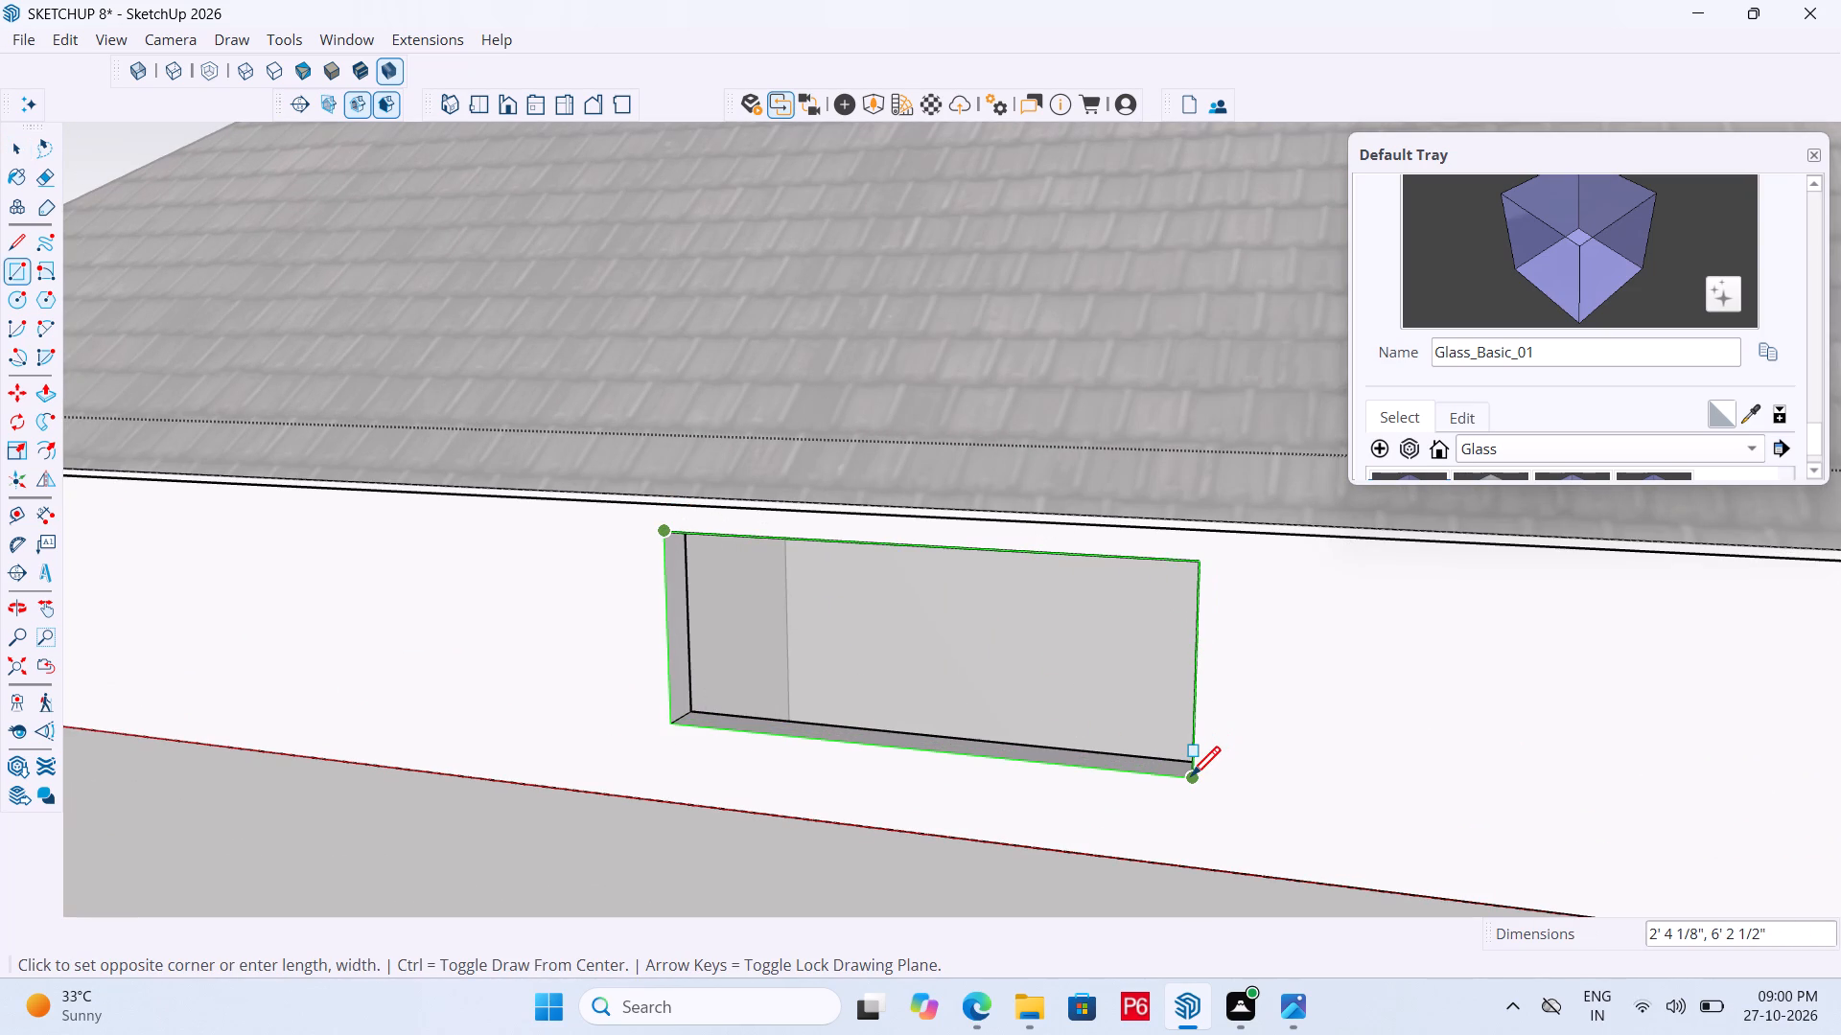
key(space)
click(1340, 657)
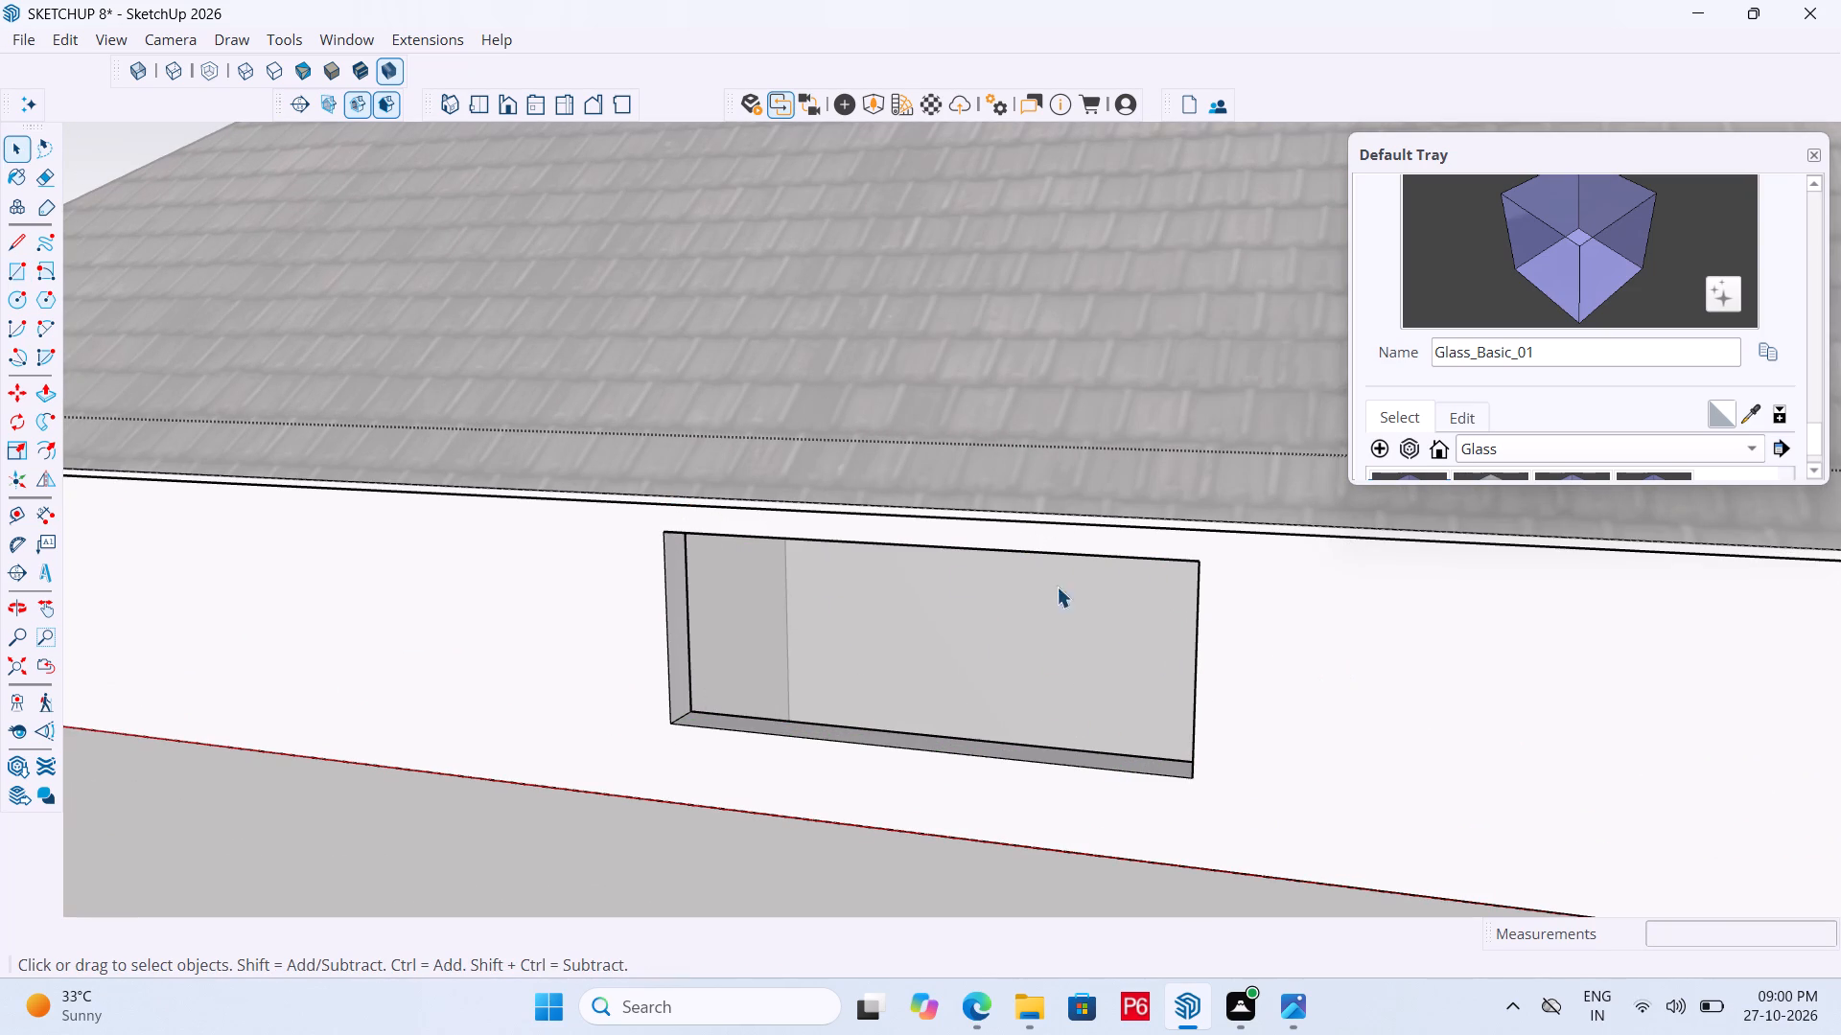
Examine the openings under the hipped roof from several sides of the building.
scroll(729, 457, down, 1)
click(765, 401)
scroll(932, 447, down, 5)
scroll(1151, 522, down, 6)
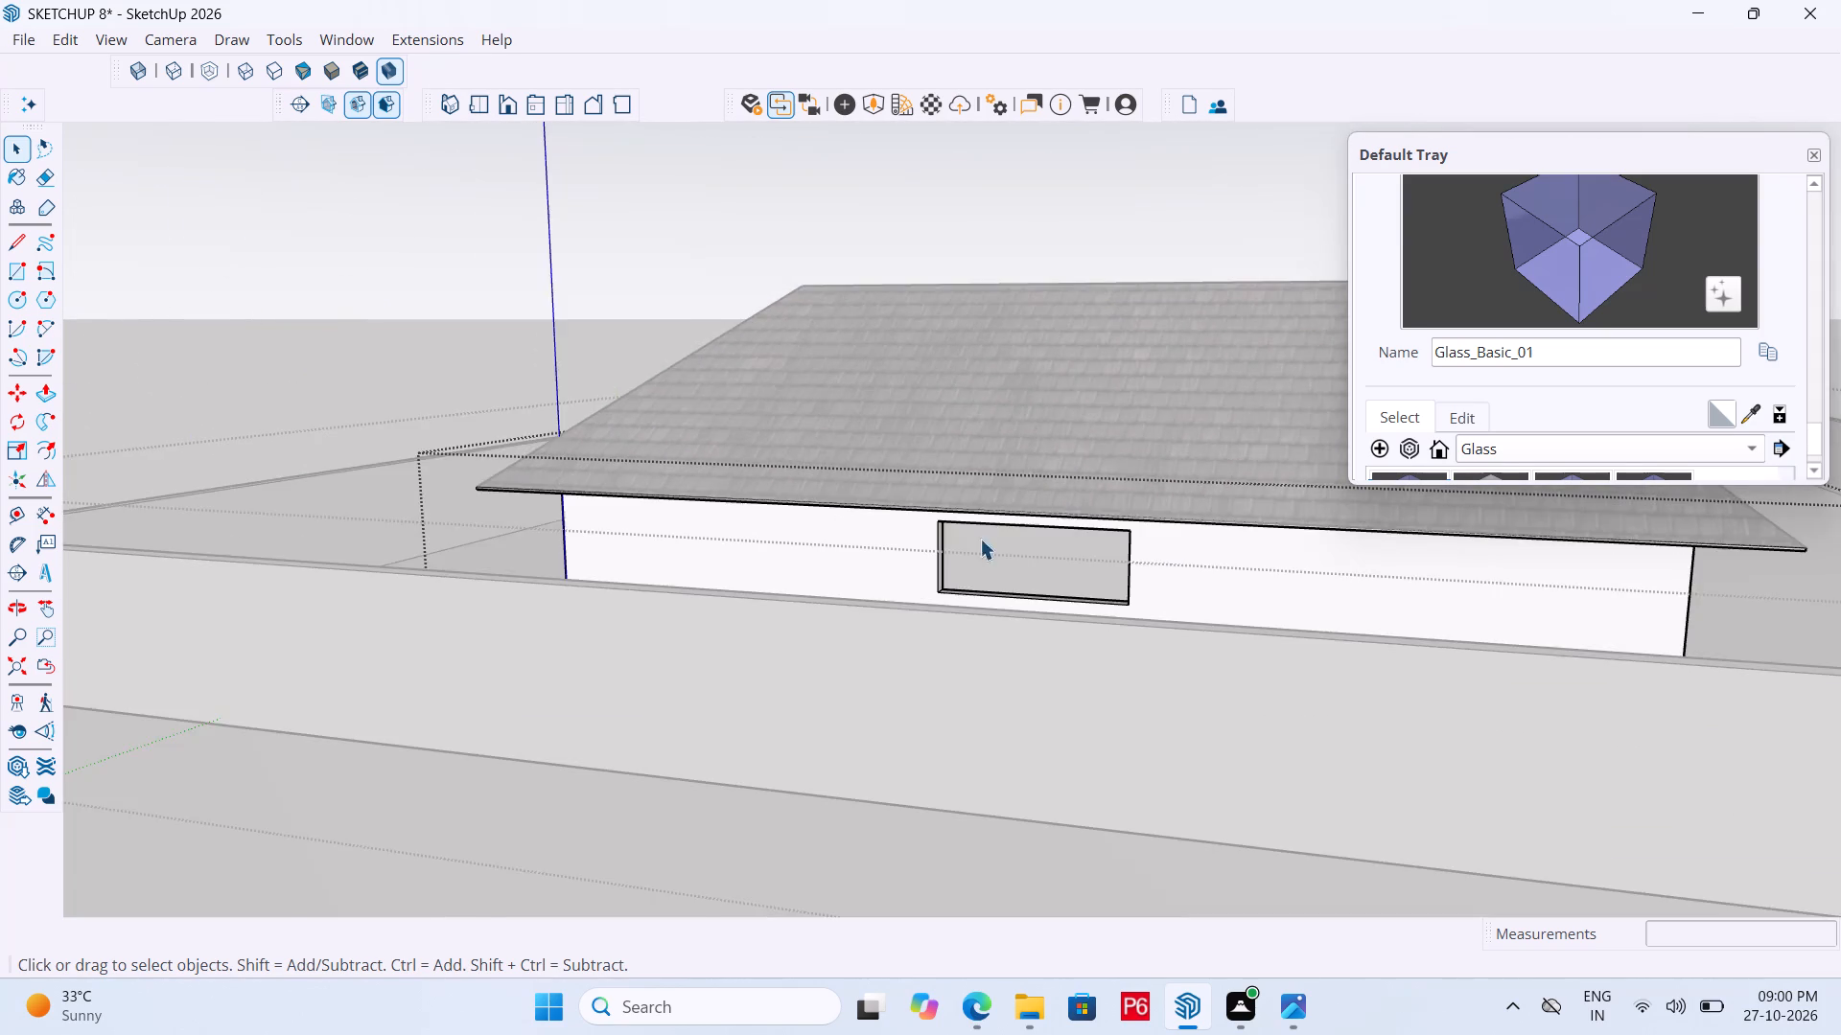
scroll(1011, 558, down, 4)
middle_drag(797, 562, 1840, 616)
middle_drag(870, 547, 1021, 537)
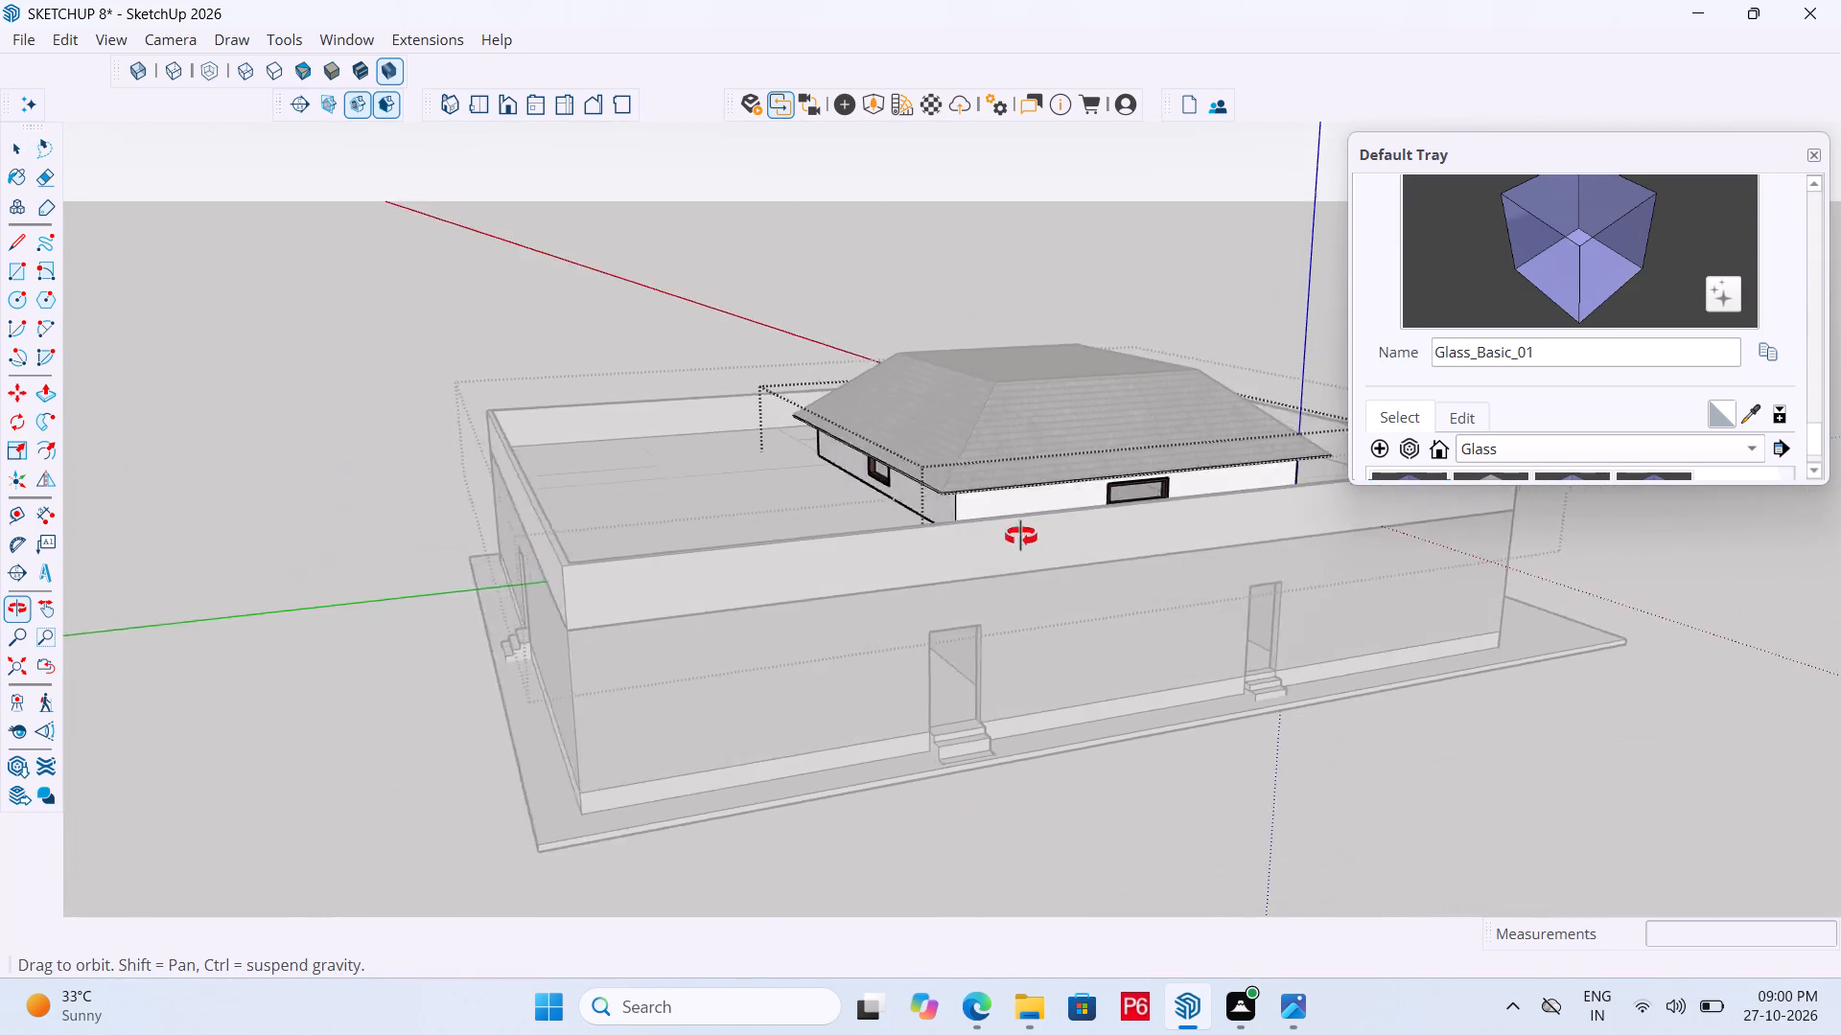
middle_drag(1021, 537, 0, 543)
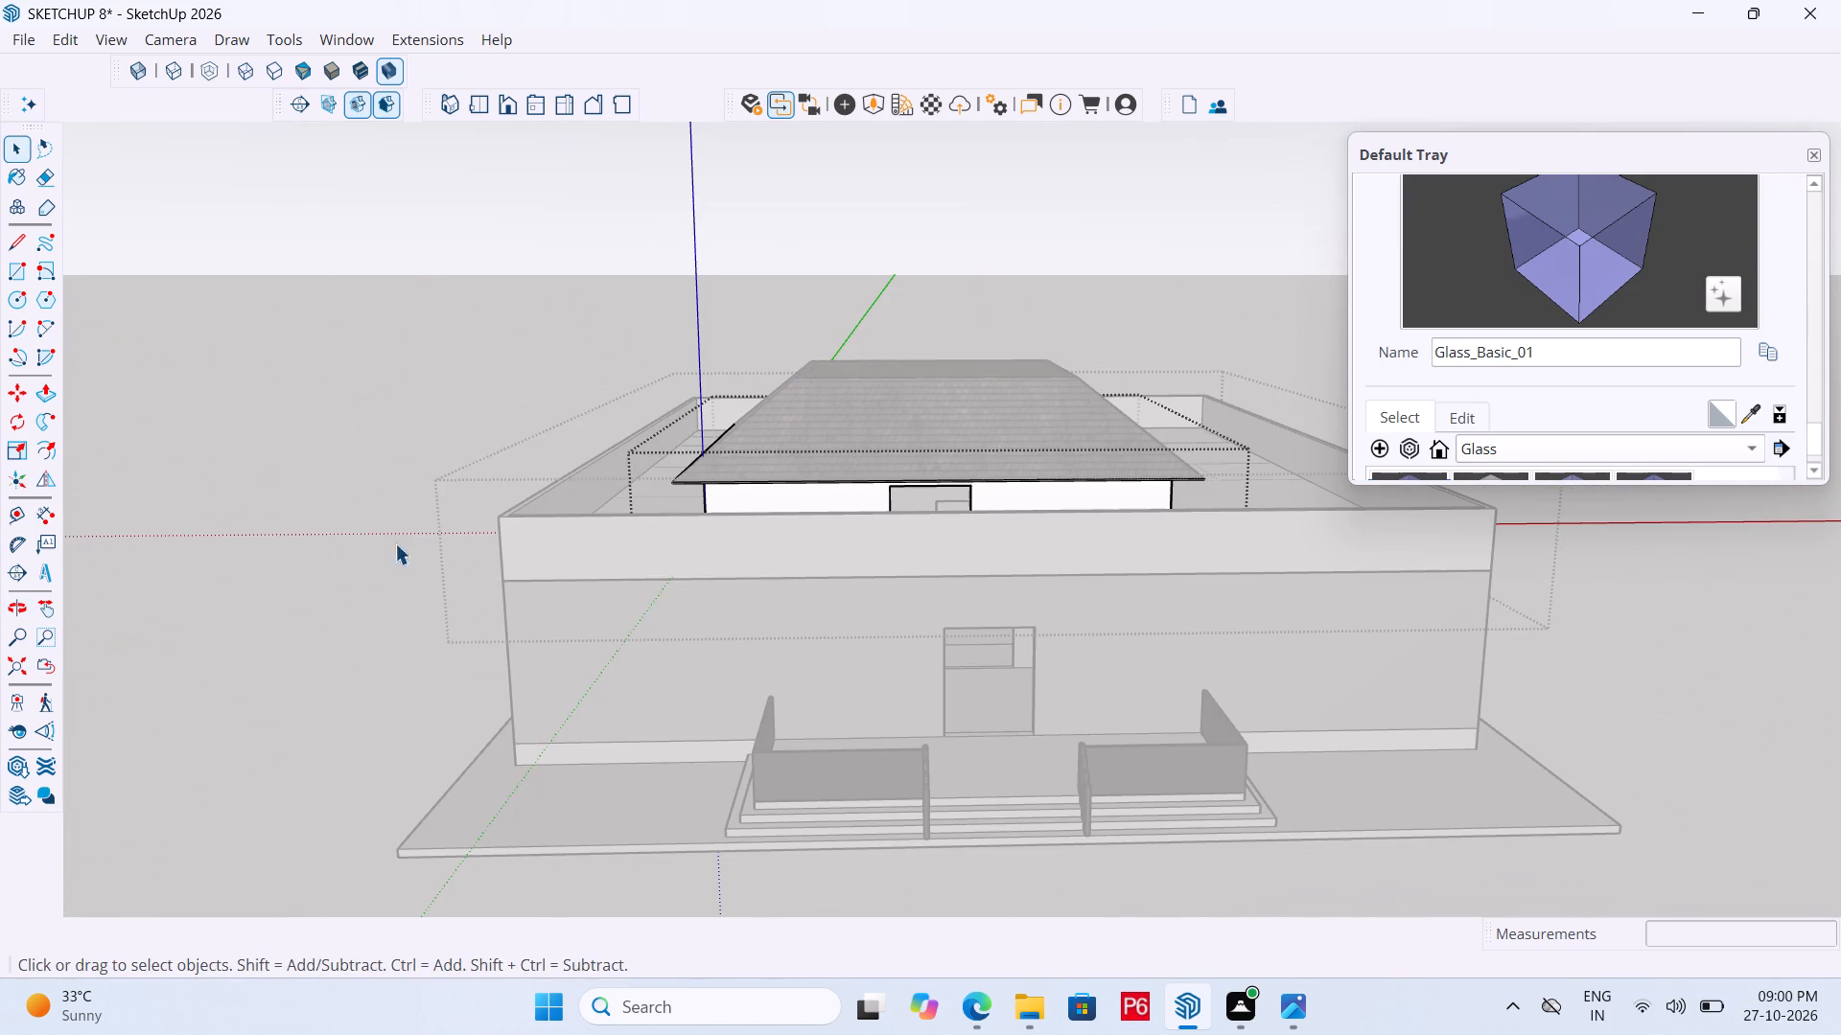
scroll(1030, 438, up, 6)
middle_drag(960, 518, 778, 551)
scroll(1009, 424, down, 2)
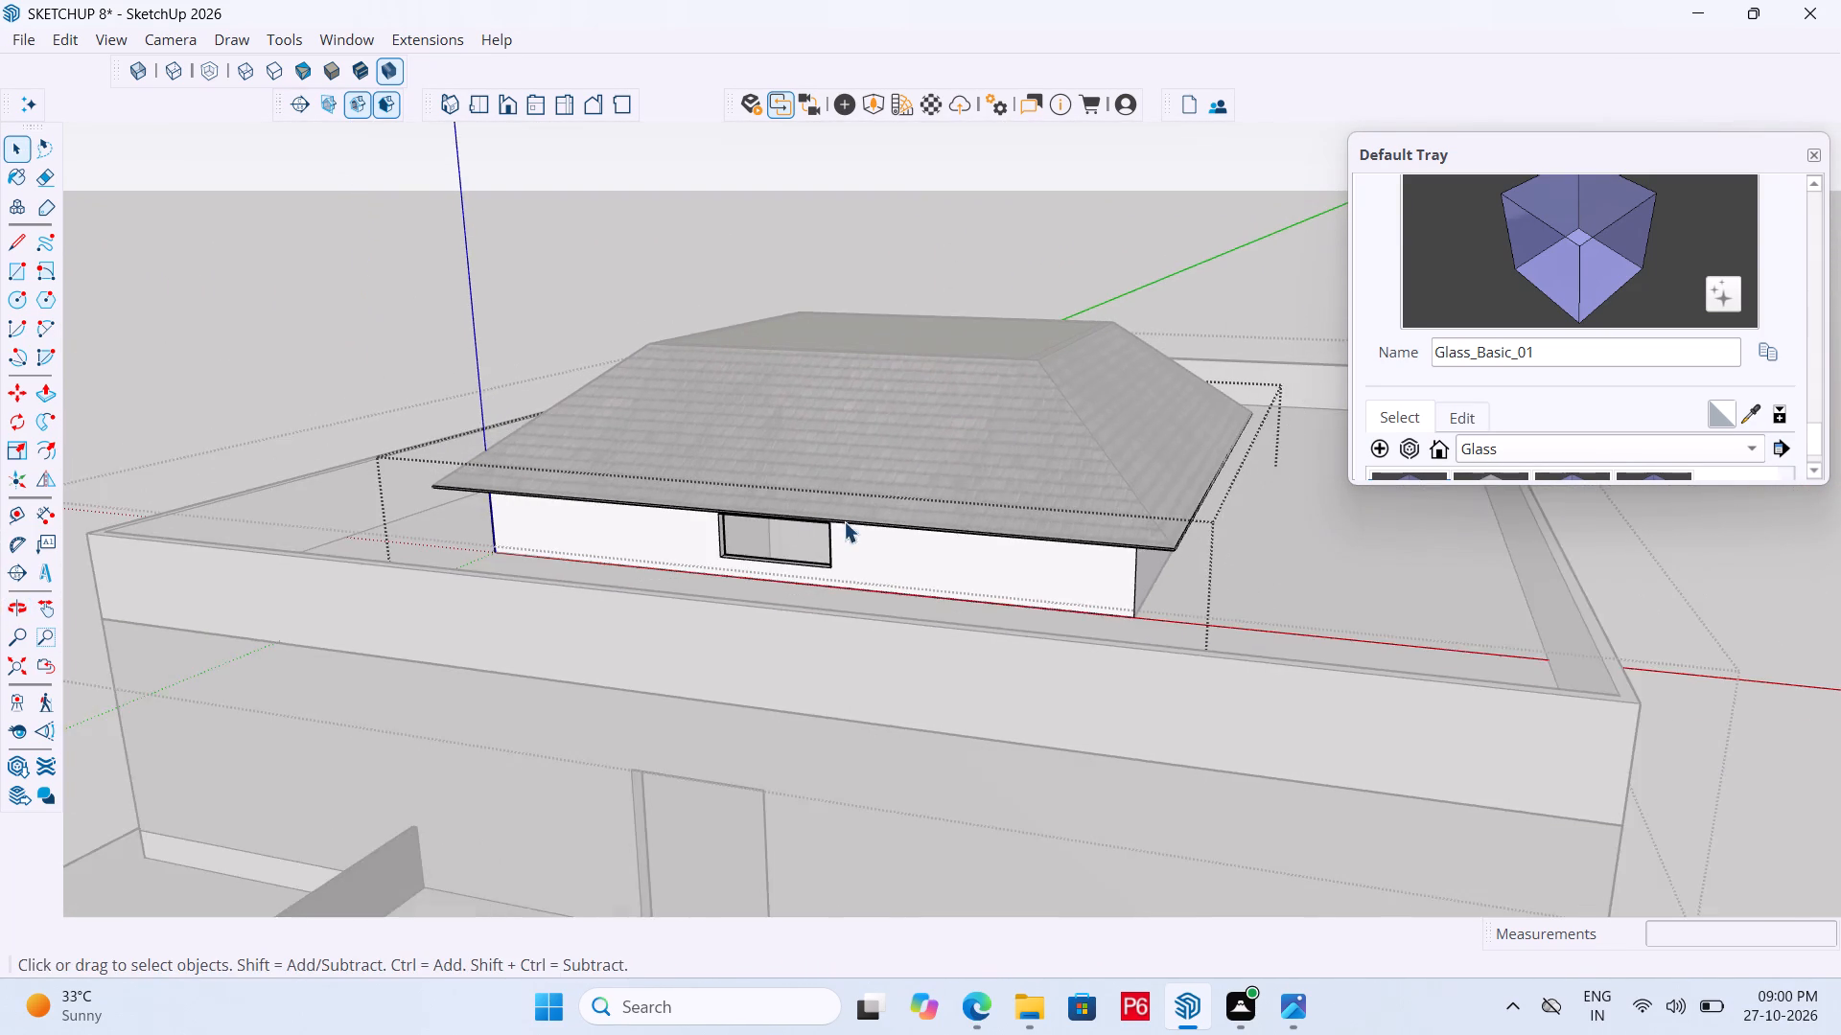
Draw a 2' 4 1/8" by 6' 2 1/2" rectangle across the empty opening, corner to opposite corner.
scroll(844, 521, up, 5)
middle_drag(710, 532, 711, 516)
key(r)
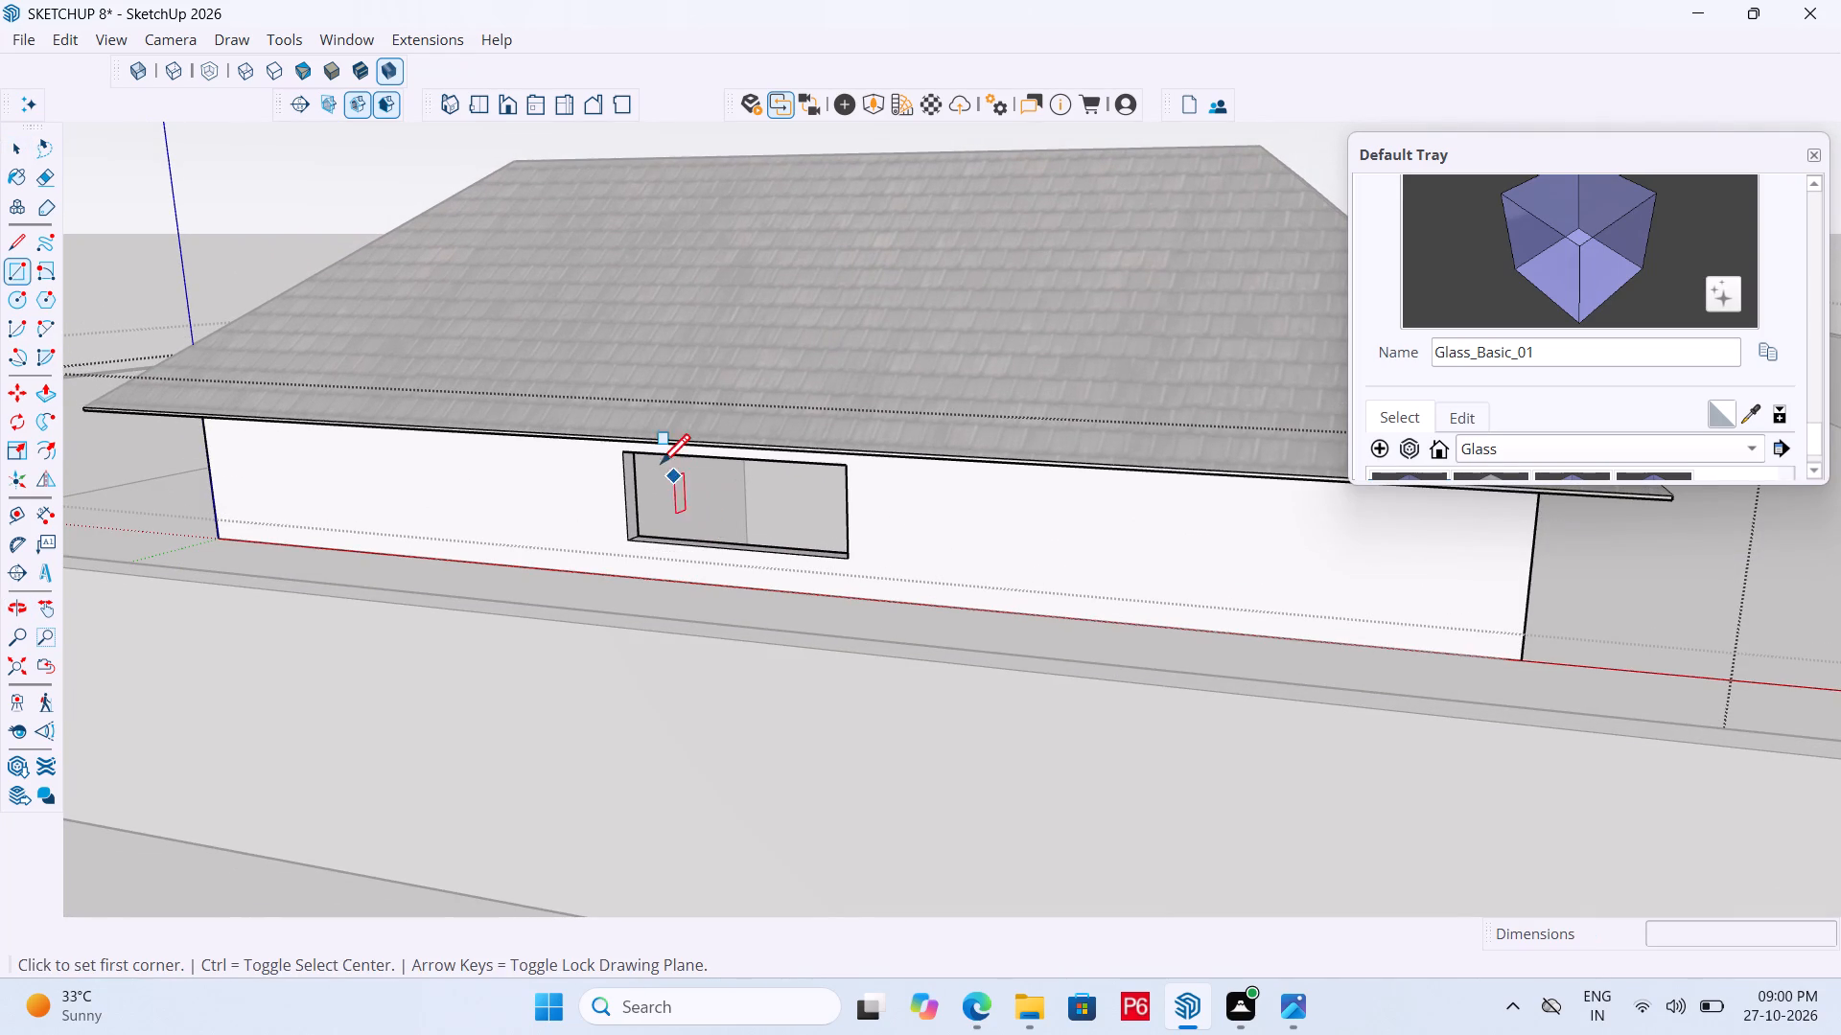
click(628, 452)
click(851, 558)
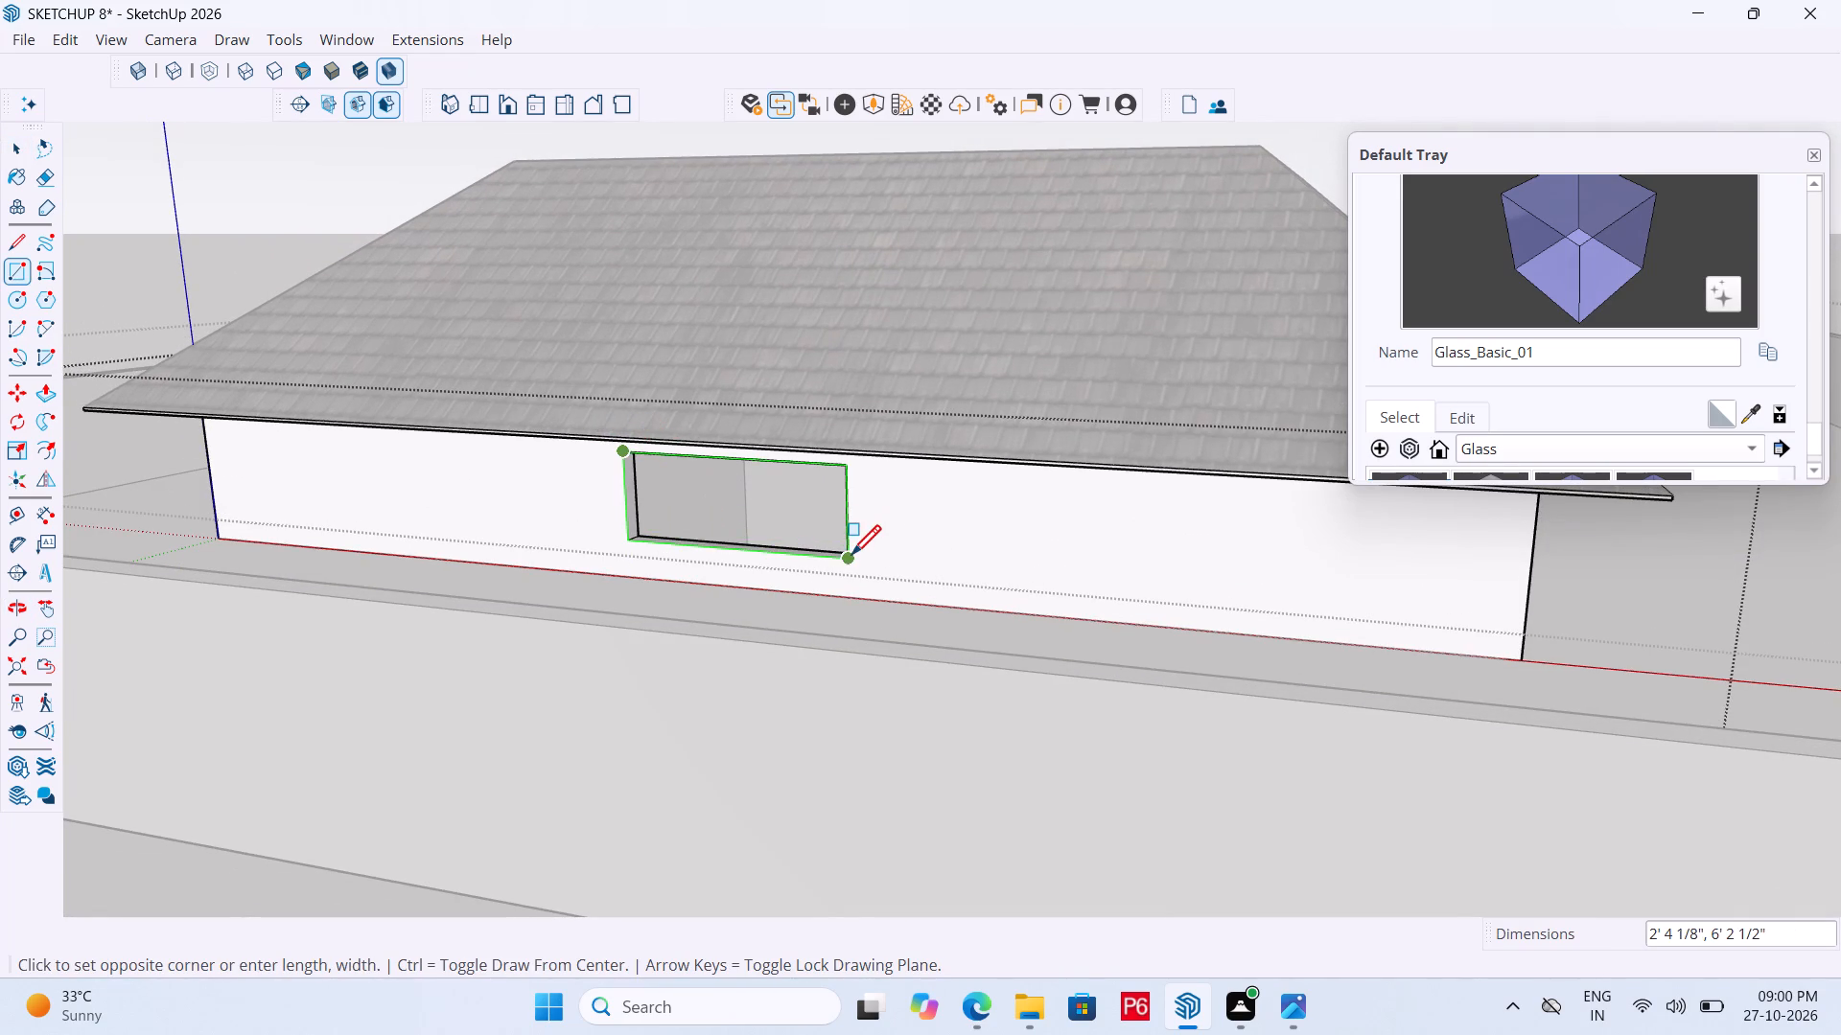
Make a group from the rectangle filling the opening, including its edges.
key(space)
double_click(736, 508)
right_click(736, 508)
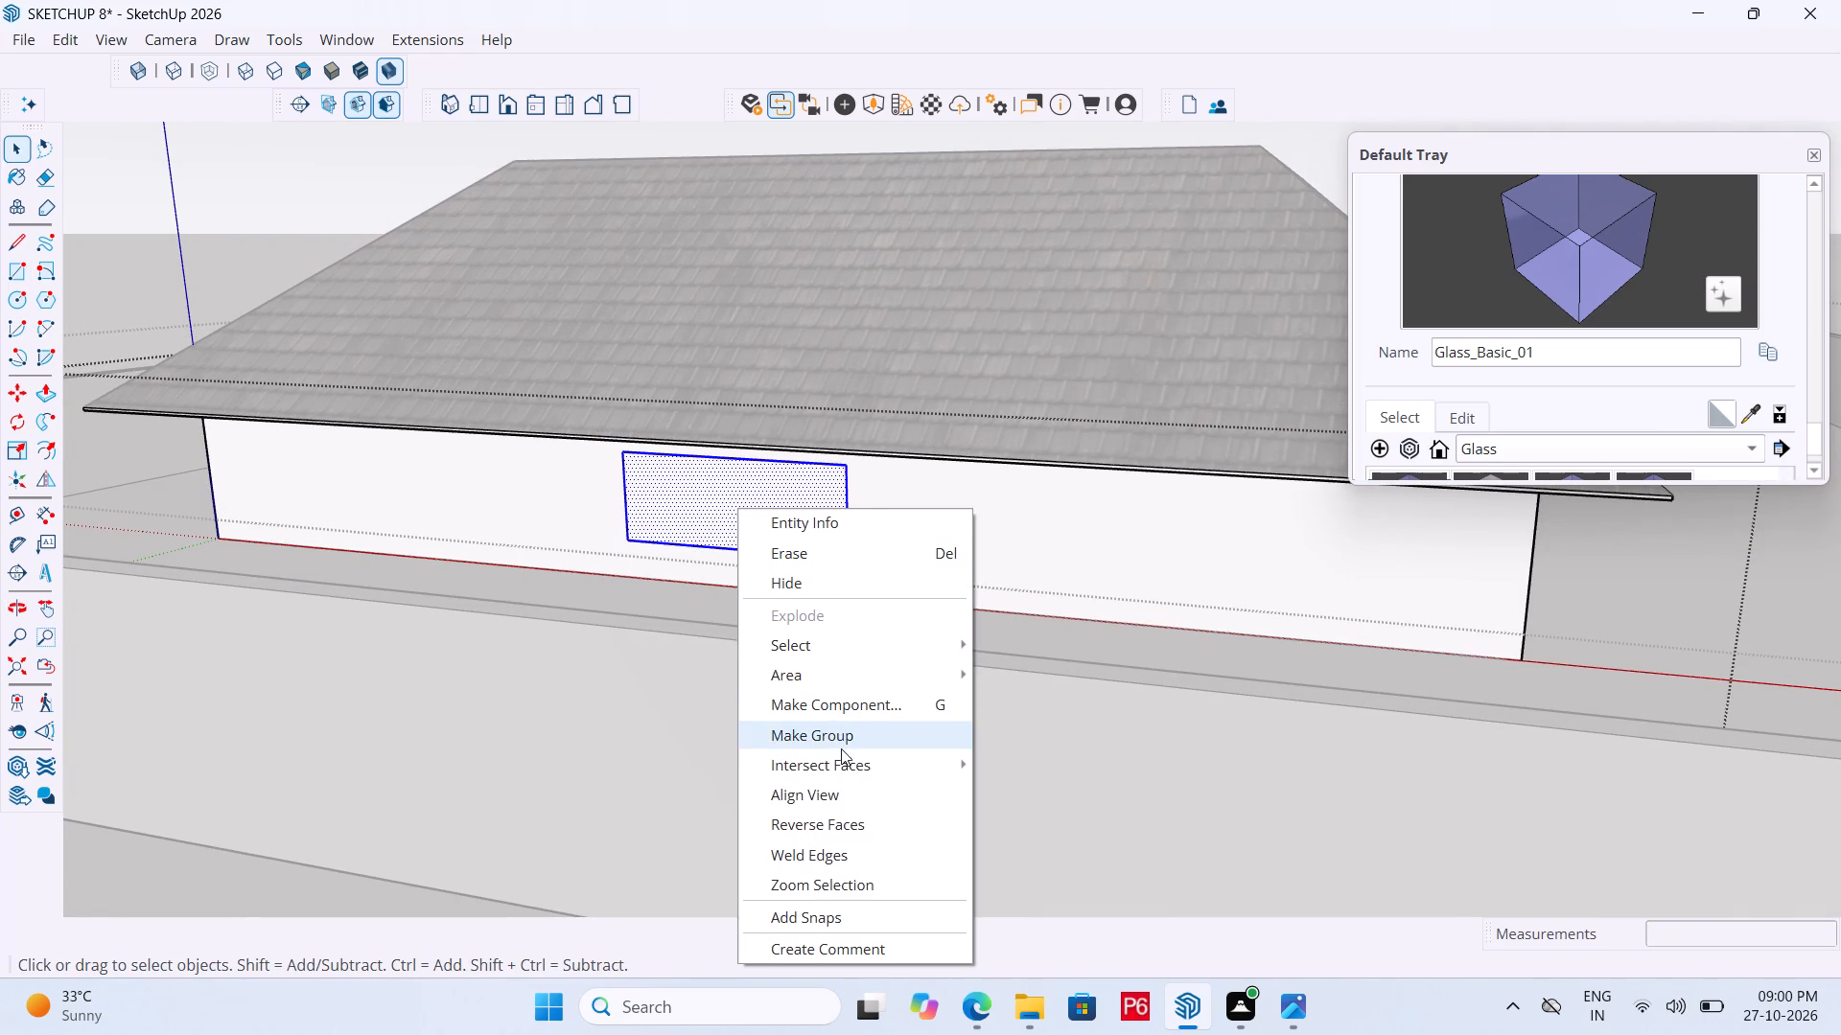
click(846, 729)
Open the new group and offset the rectangle's outline inward by the previous offset distance to form a frame border.
key(space)
double_click(782, 502)
click(756, 495)
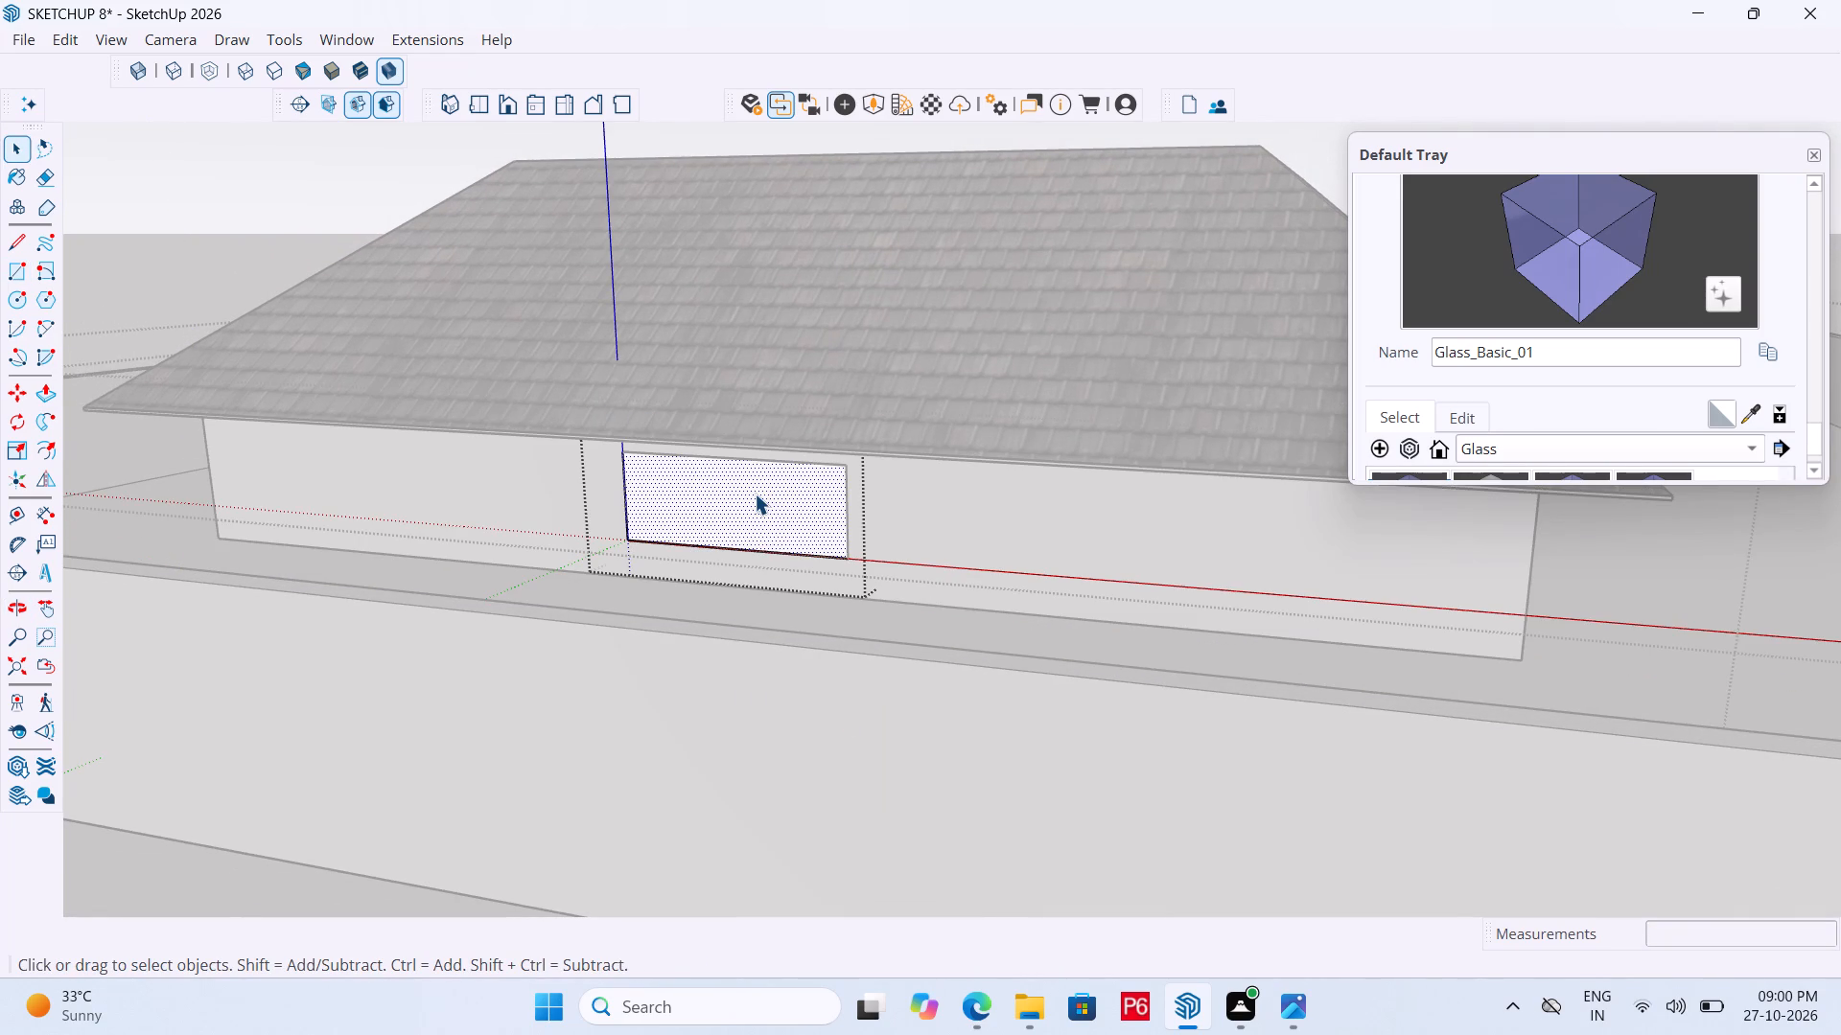
click(37, 446)
double_click(661, 496)
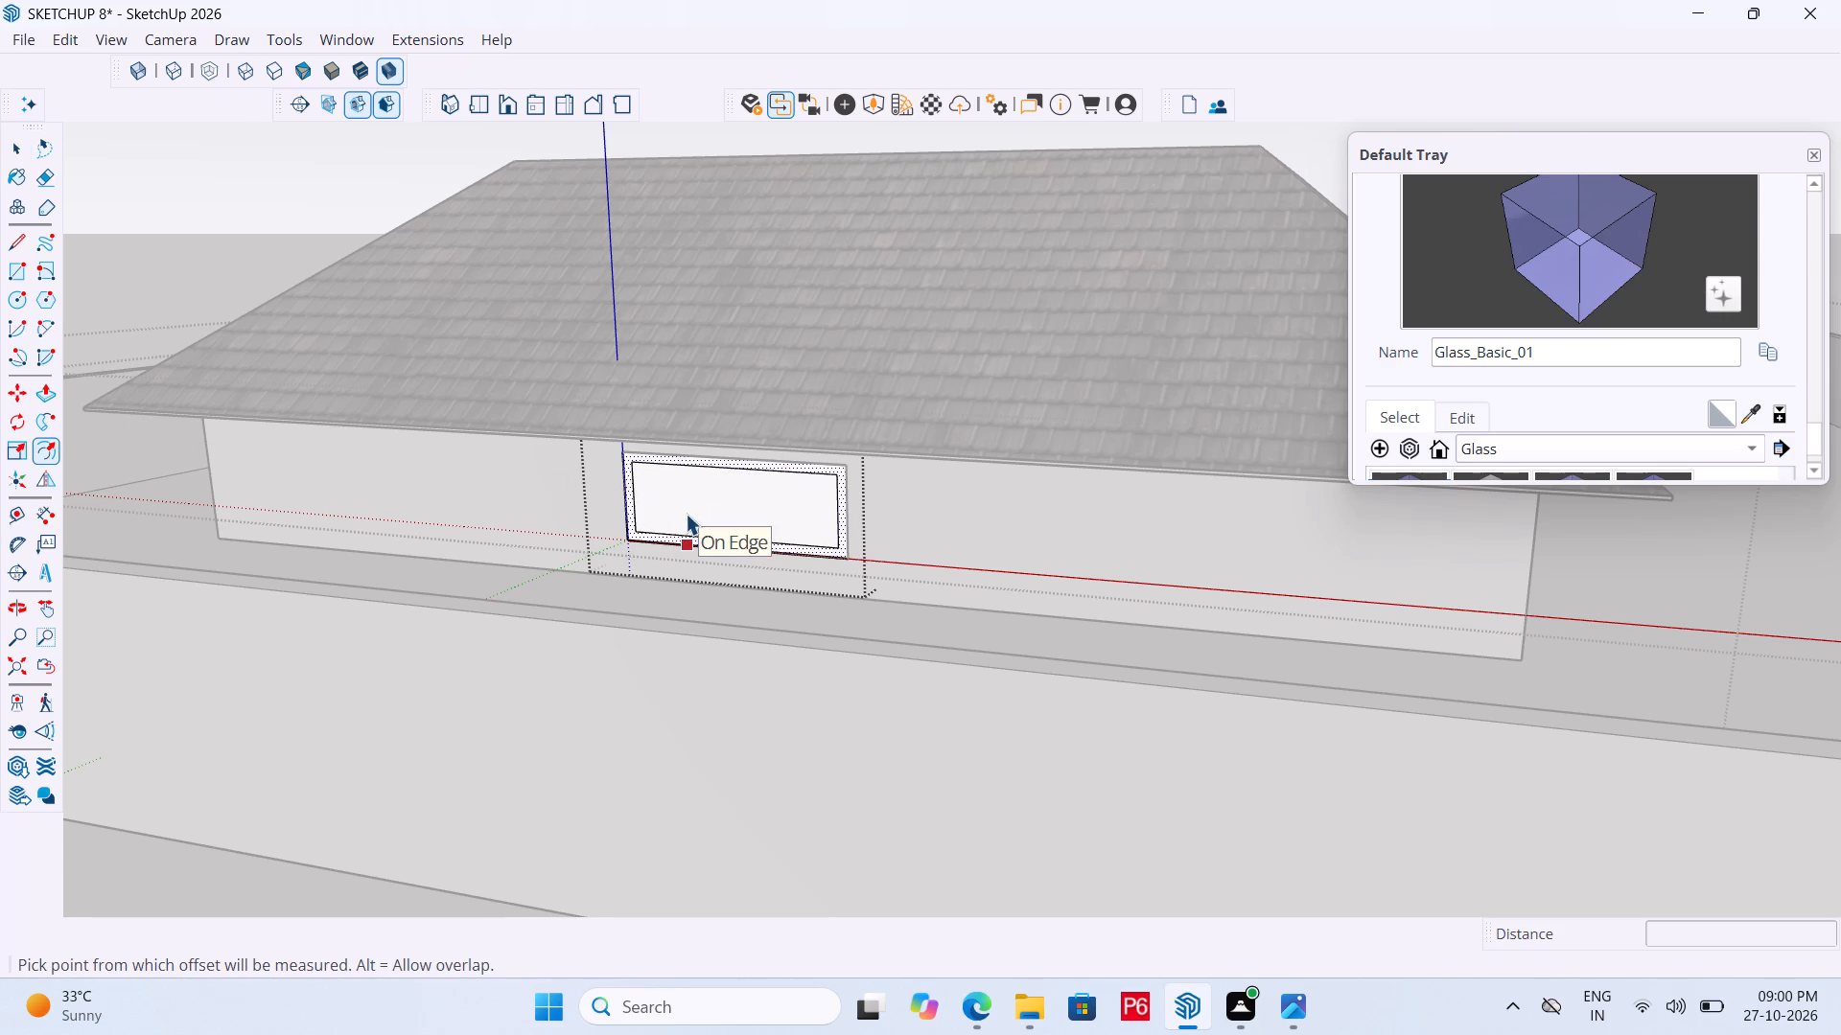
Paint the window's frame border with the Wood_Veneer_15_1K material from the Wood collection.
key(space)
key(space)
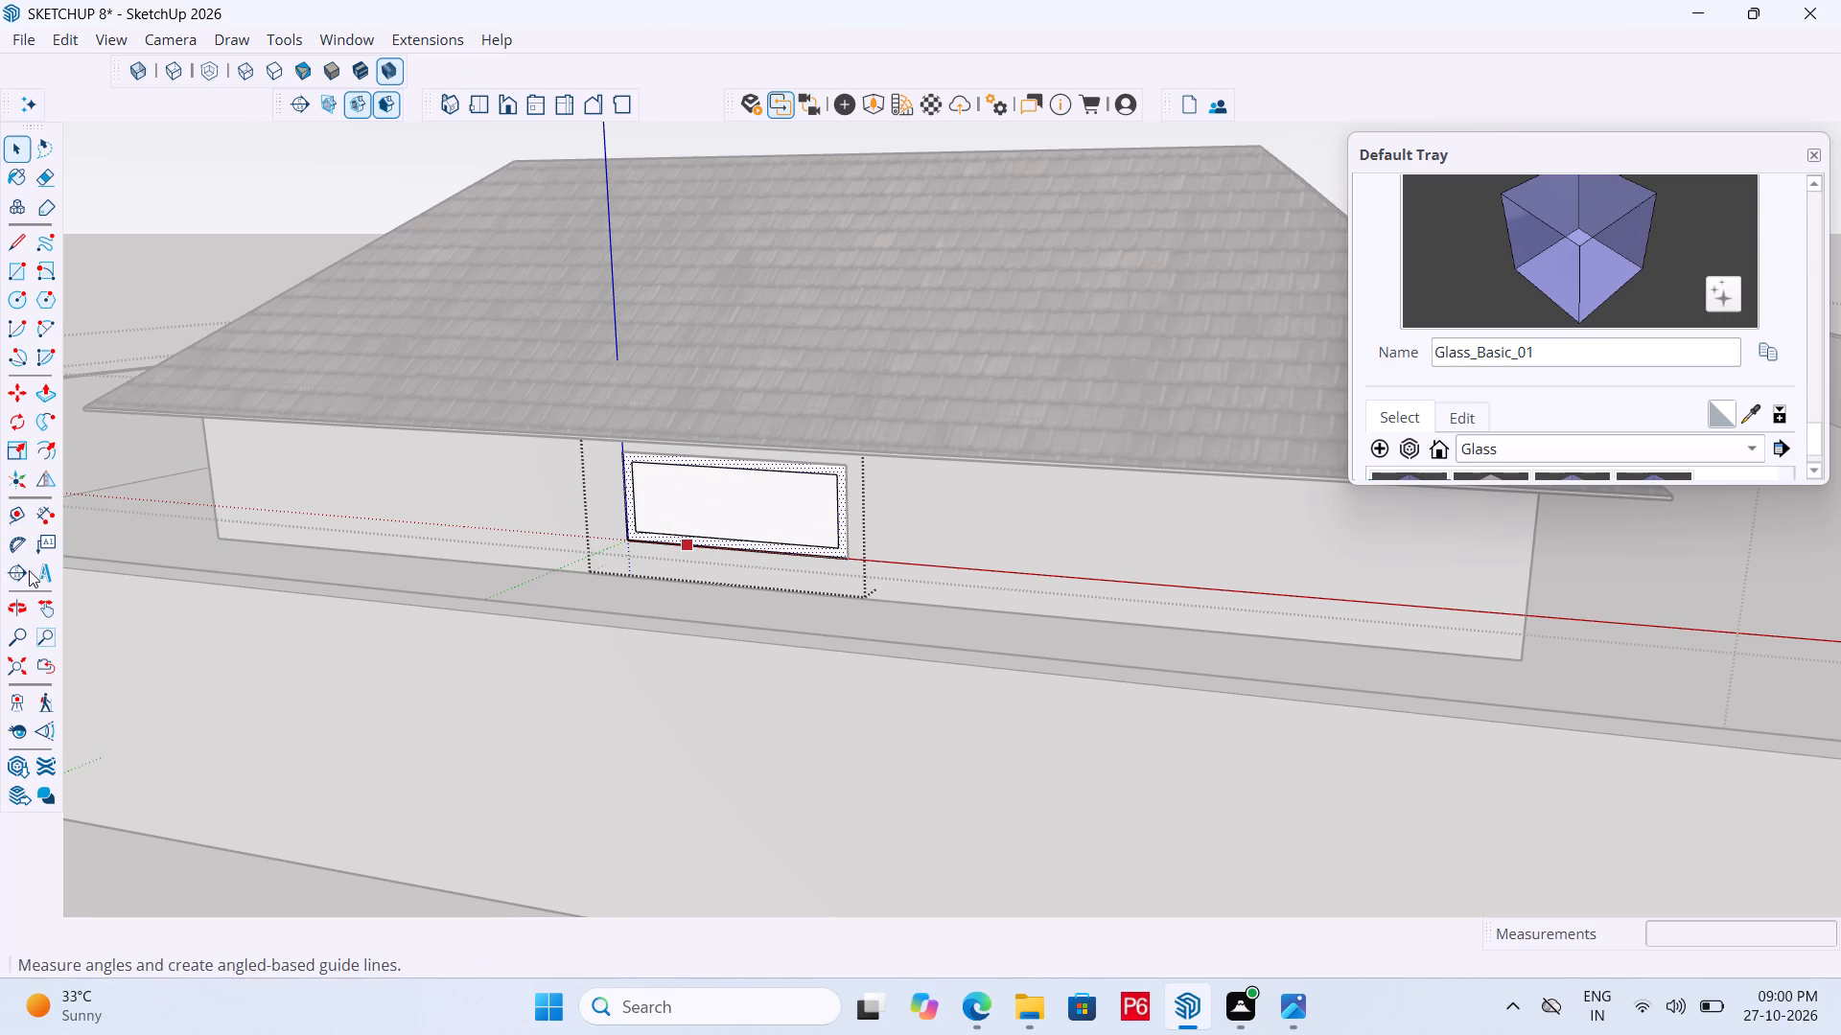
click(50, 390)
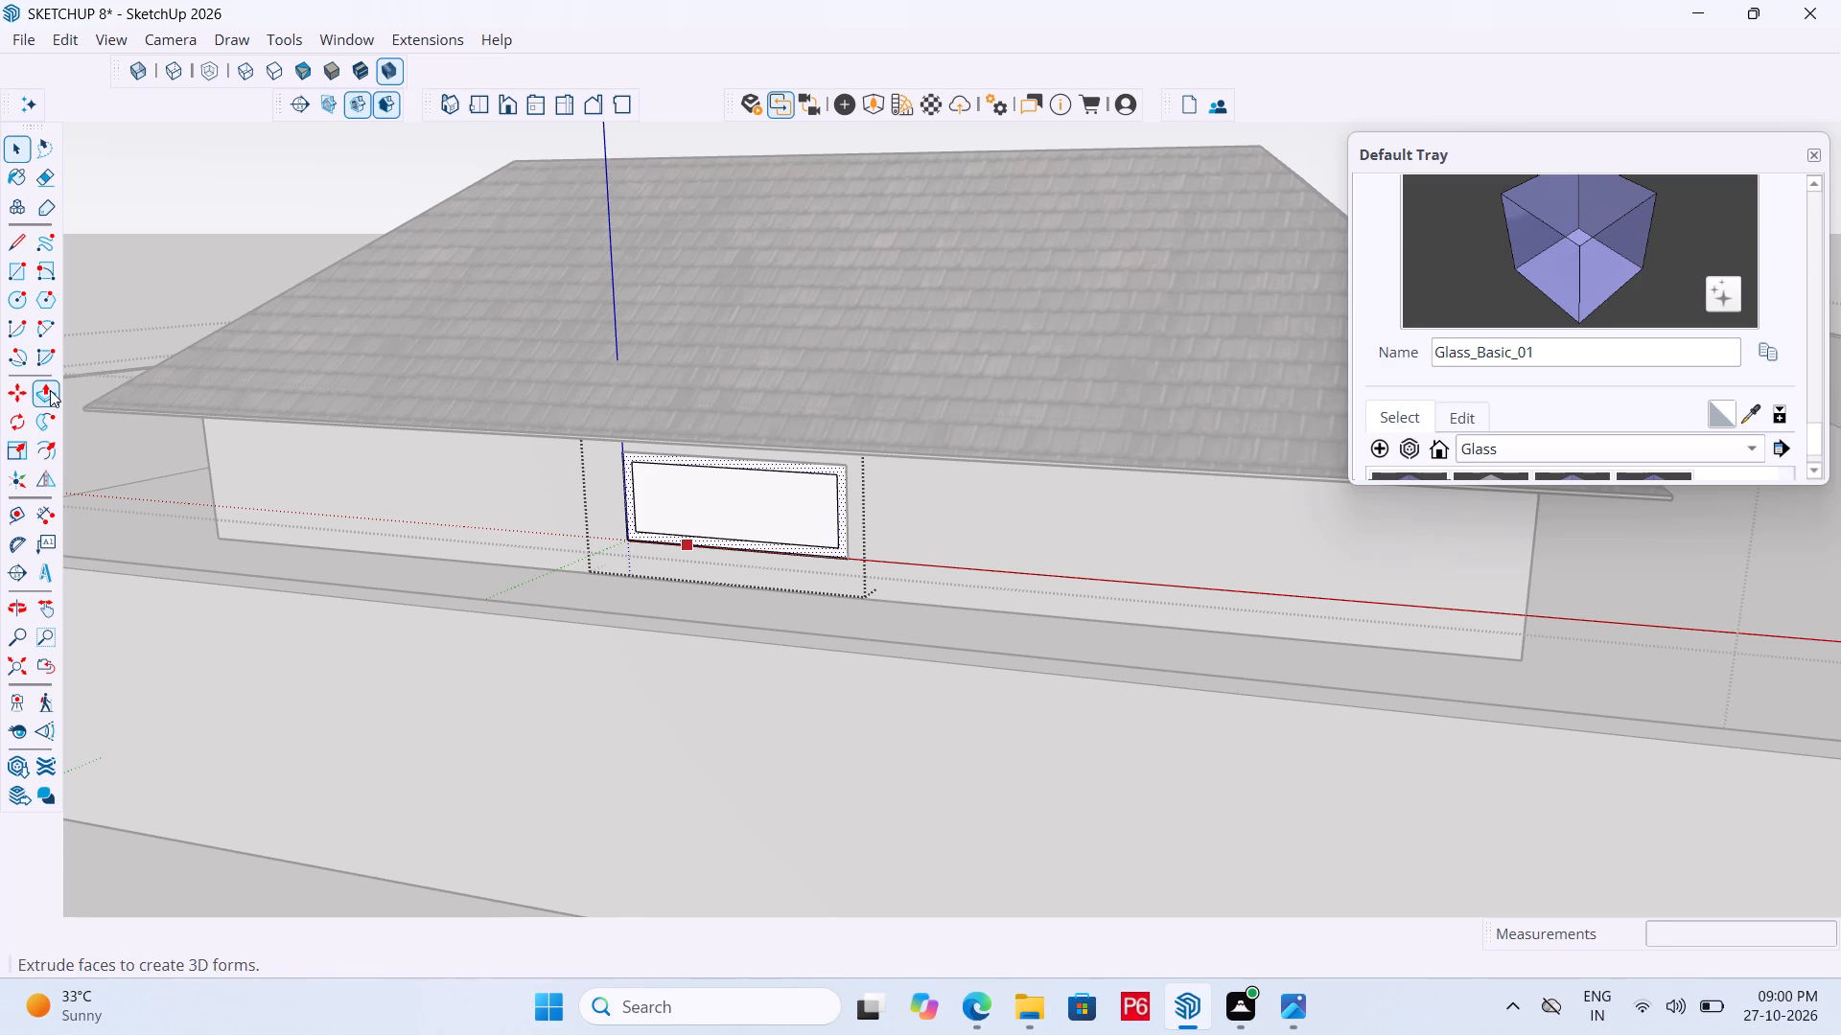
scroll(845, 504, up, 5)
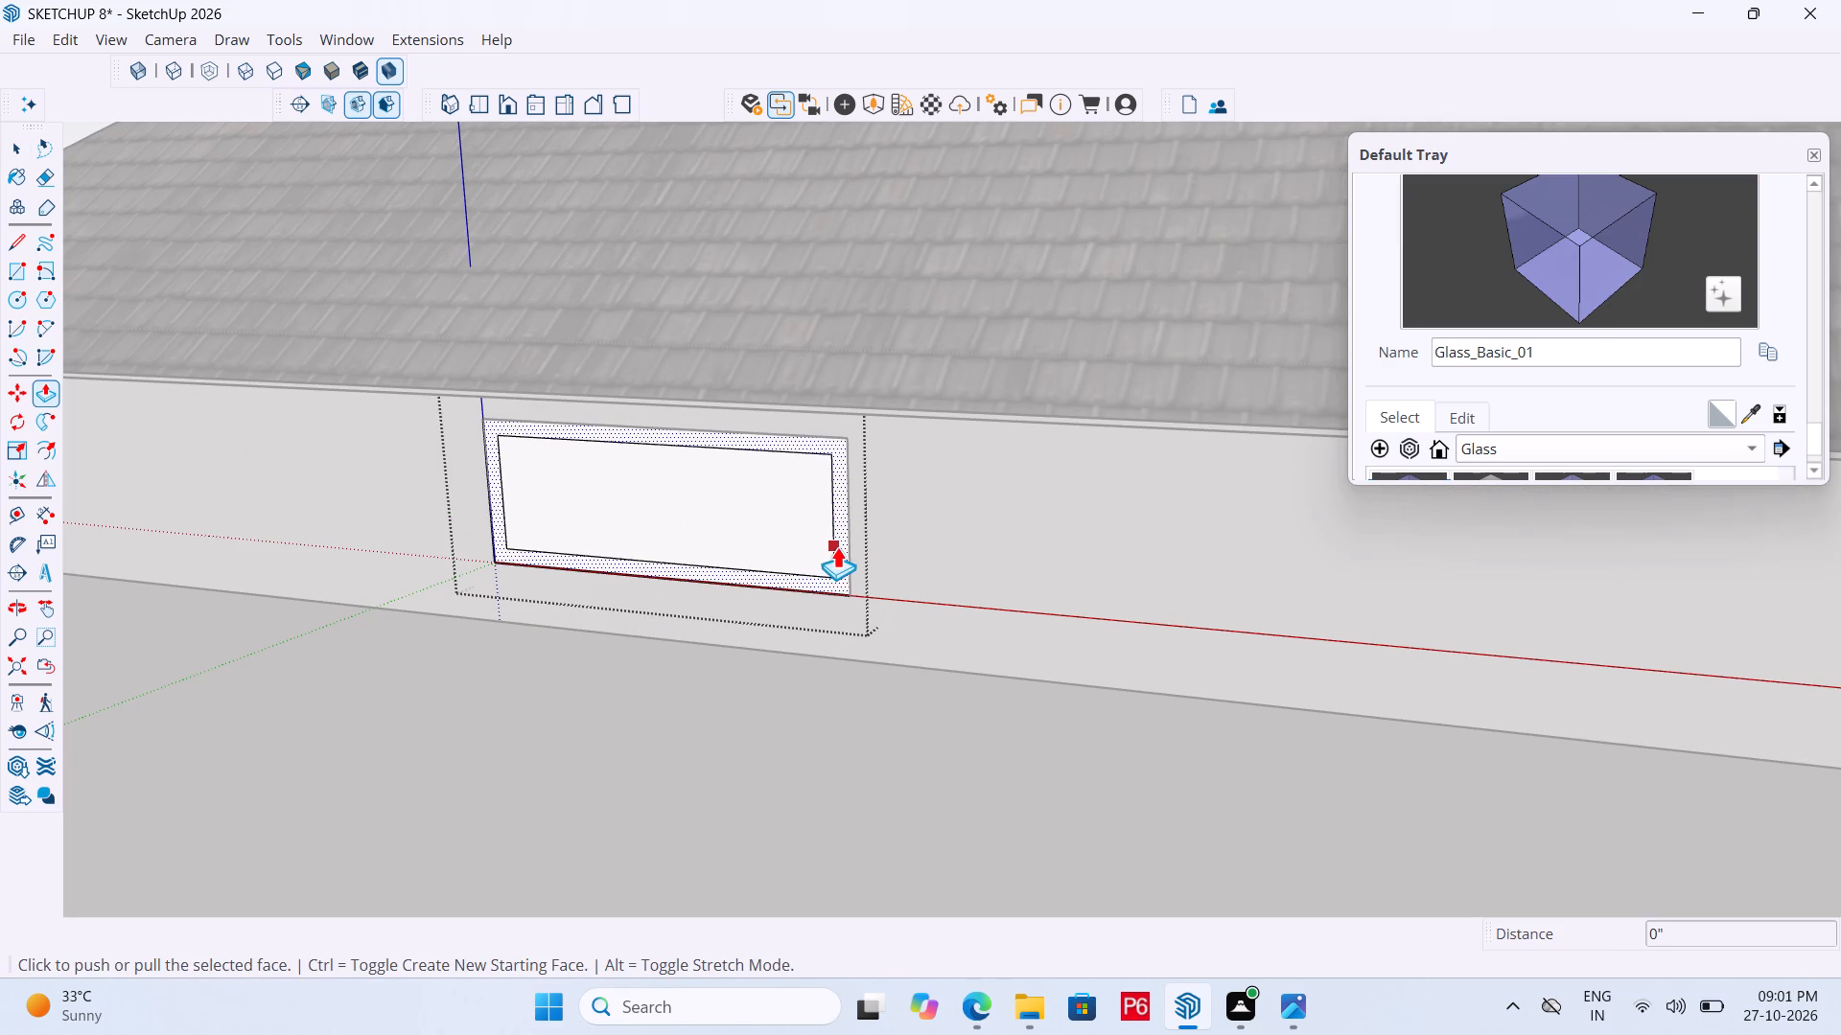
scroll(1520, 420, down, 3)
click(1506, 368)
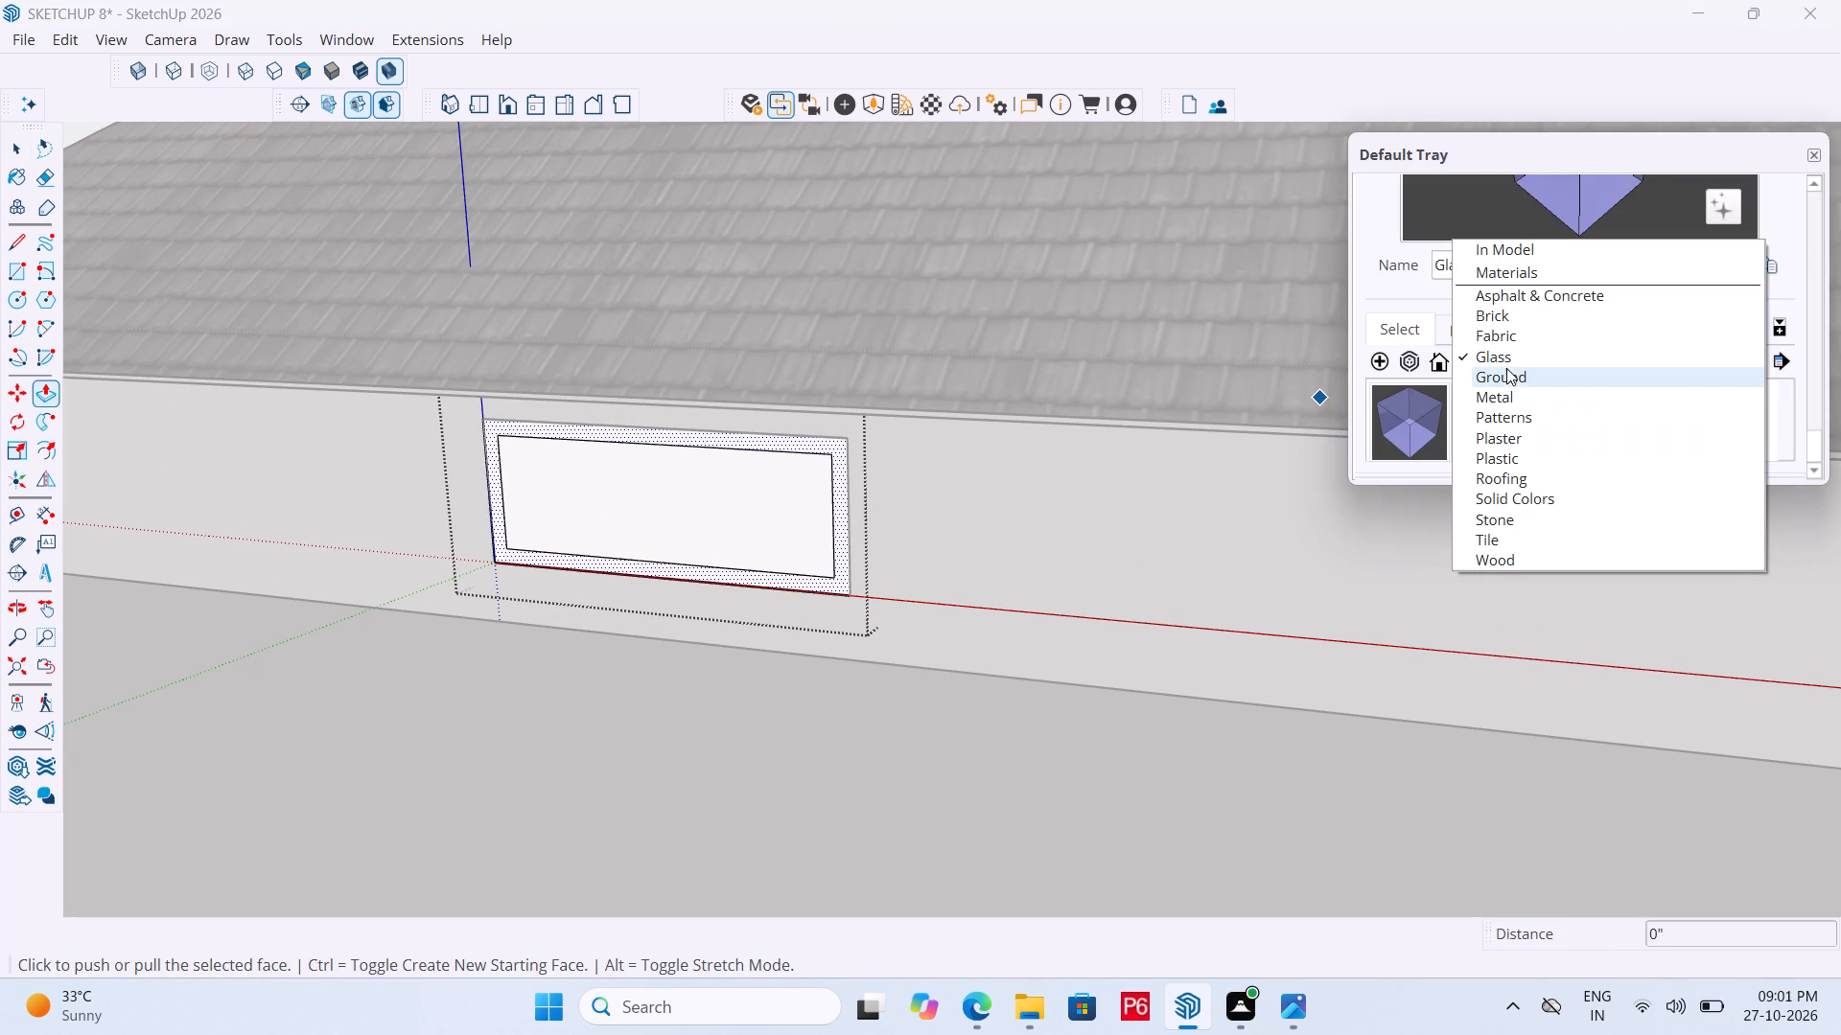
click(1522, 563)
scroll(1557, 392, down, 4)
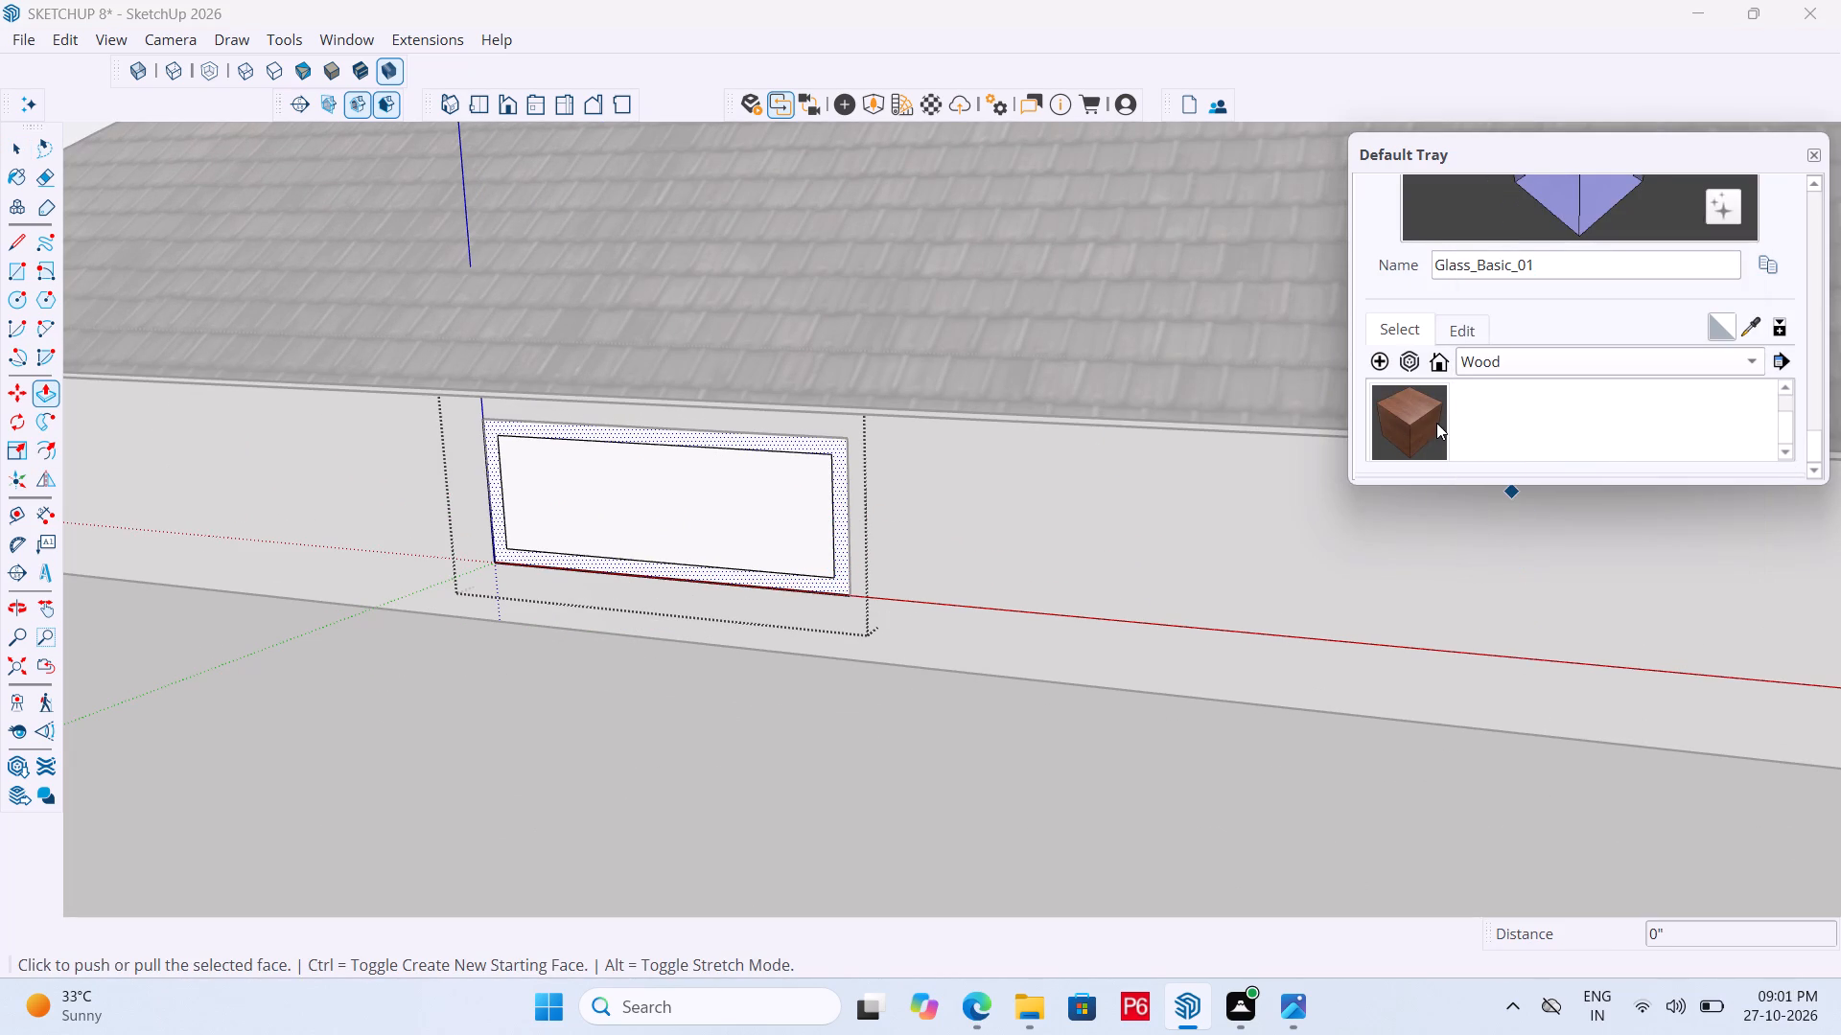
click(1436, 423)
click(842, 505)
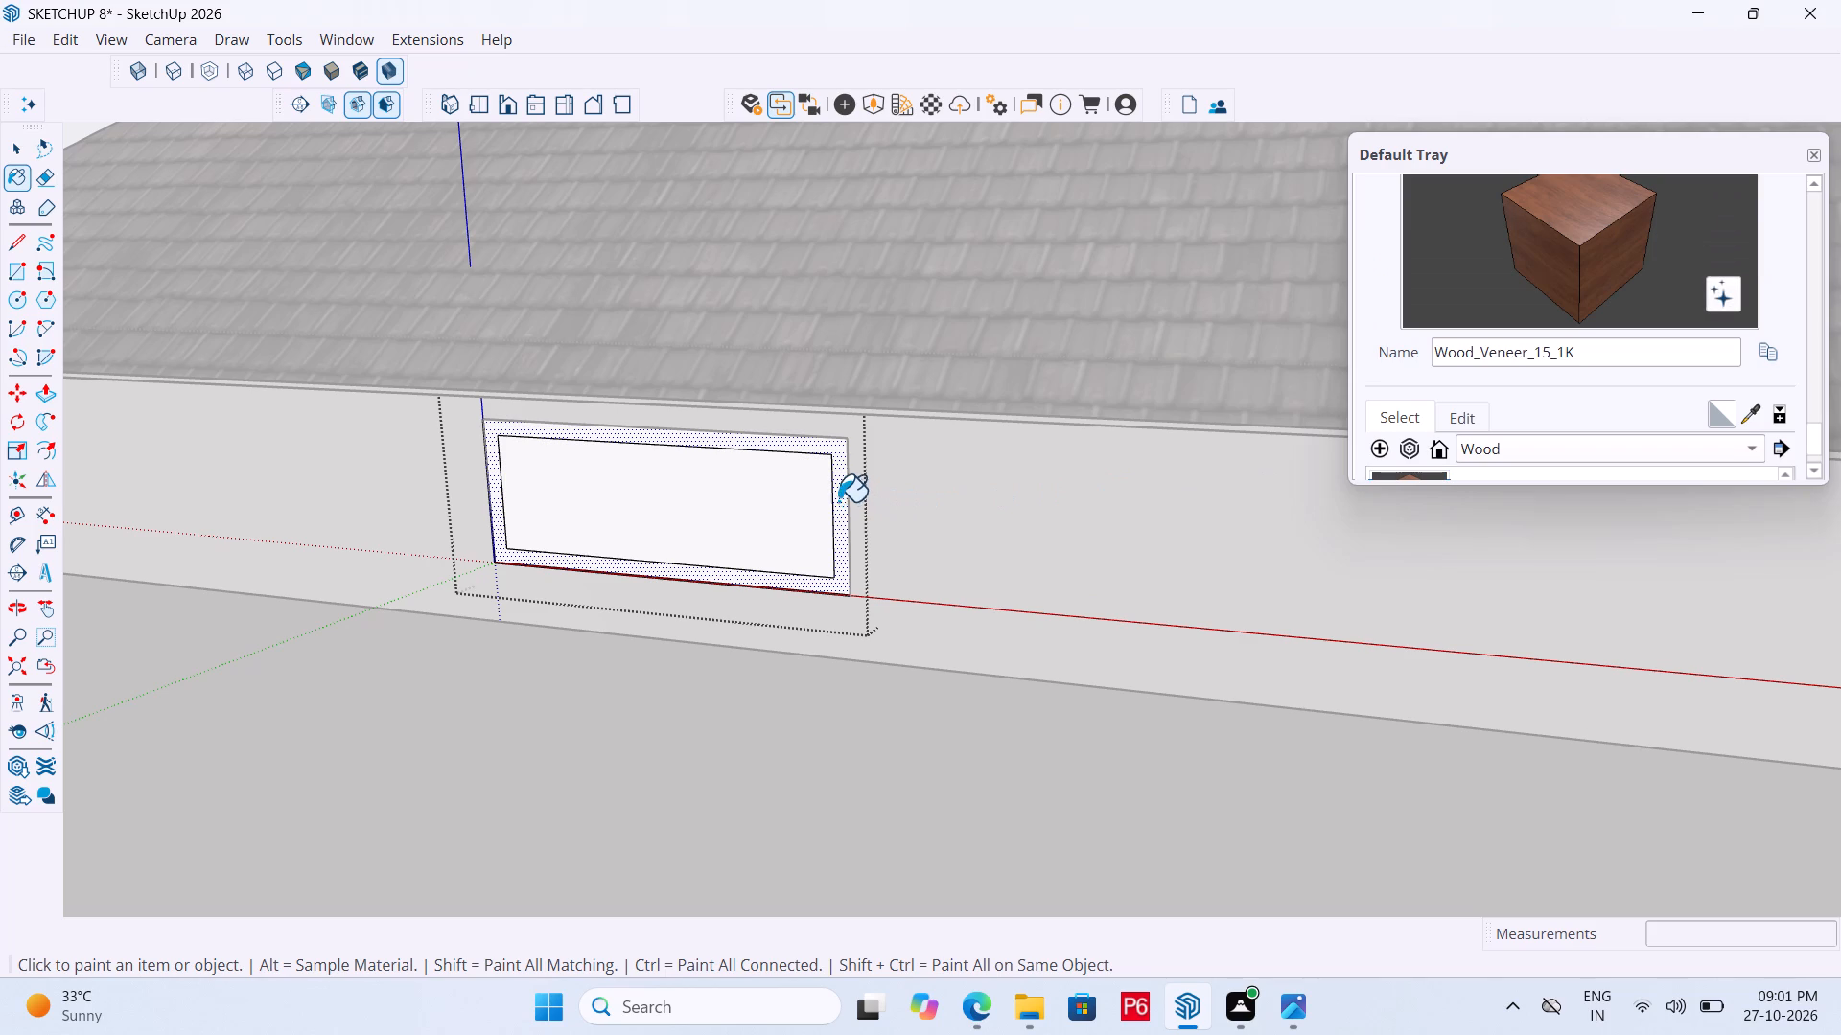
Push/Pull the wood frame border outward by 6" to give the window frame its thickness.
key(p)
click(838, 519)
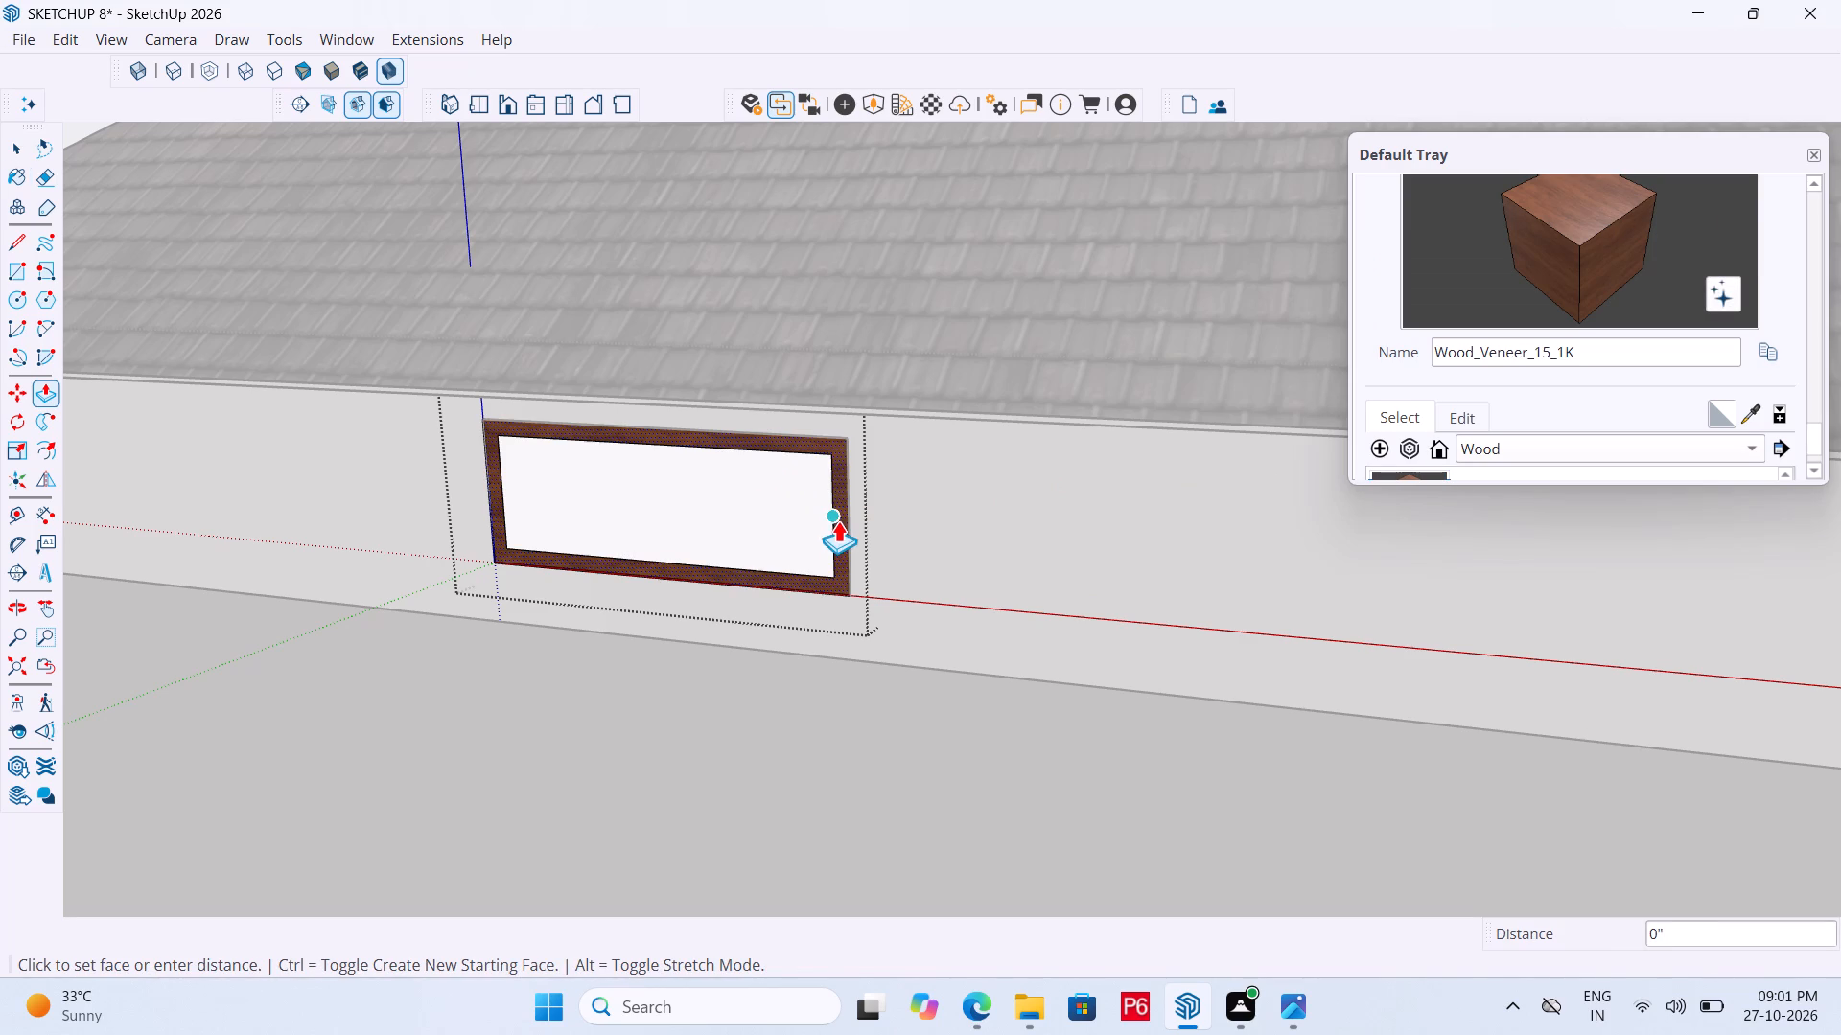
text(6")
key(Return)
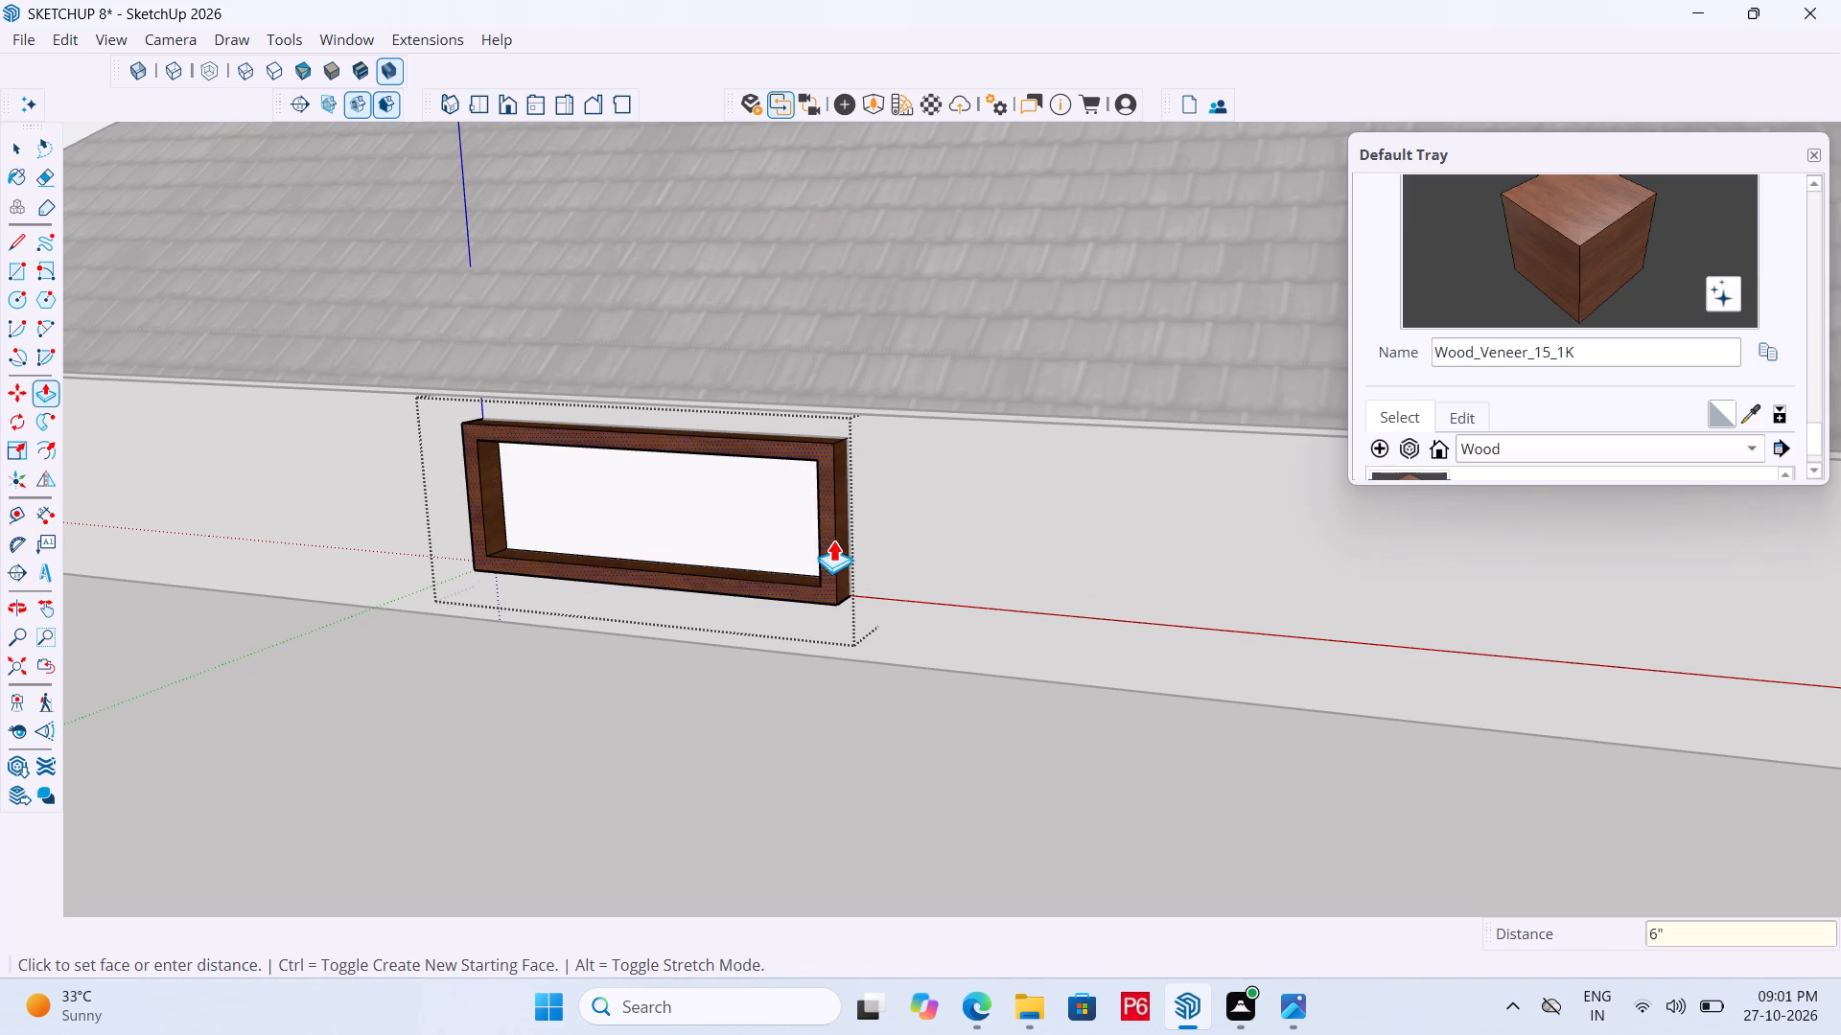
Delete the blank face inside the wood frame.
key(space)
click(709, 511)
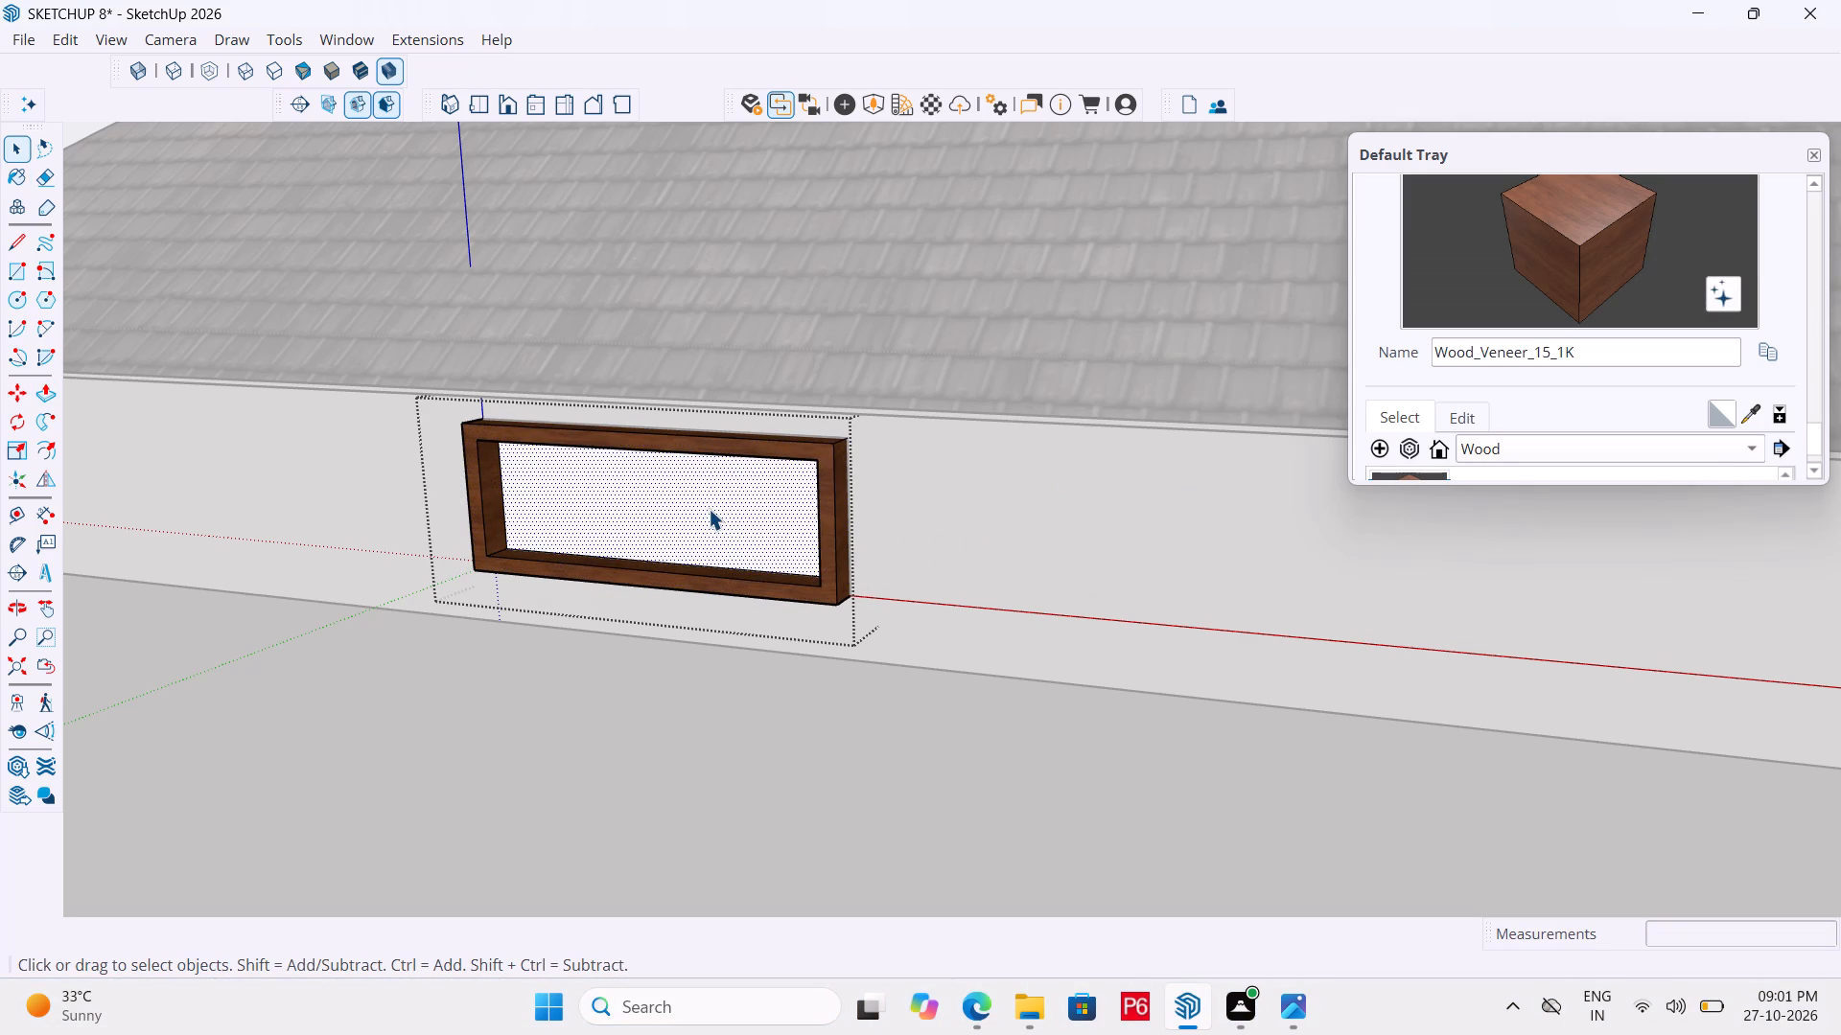
key(Delete)
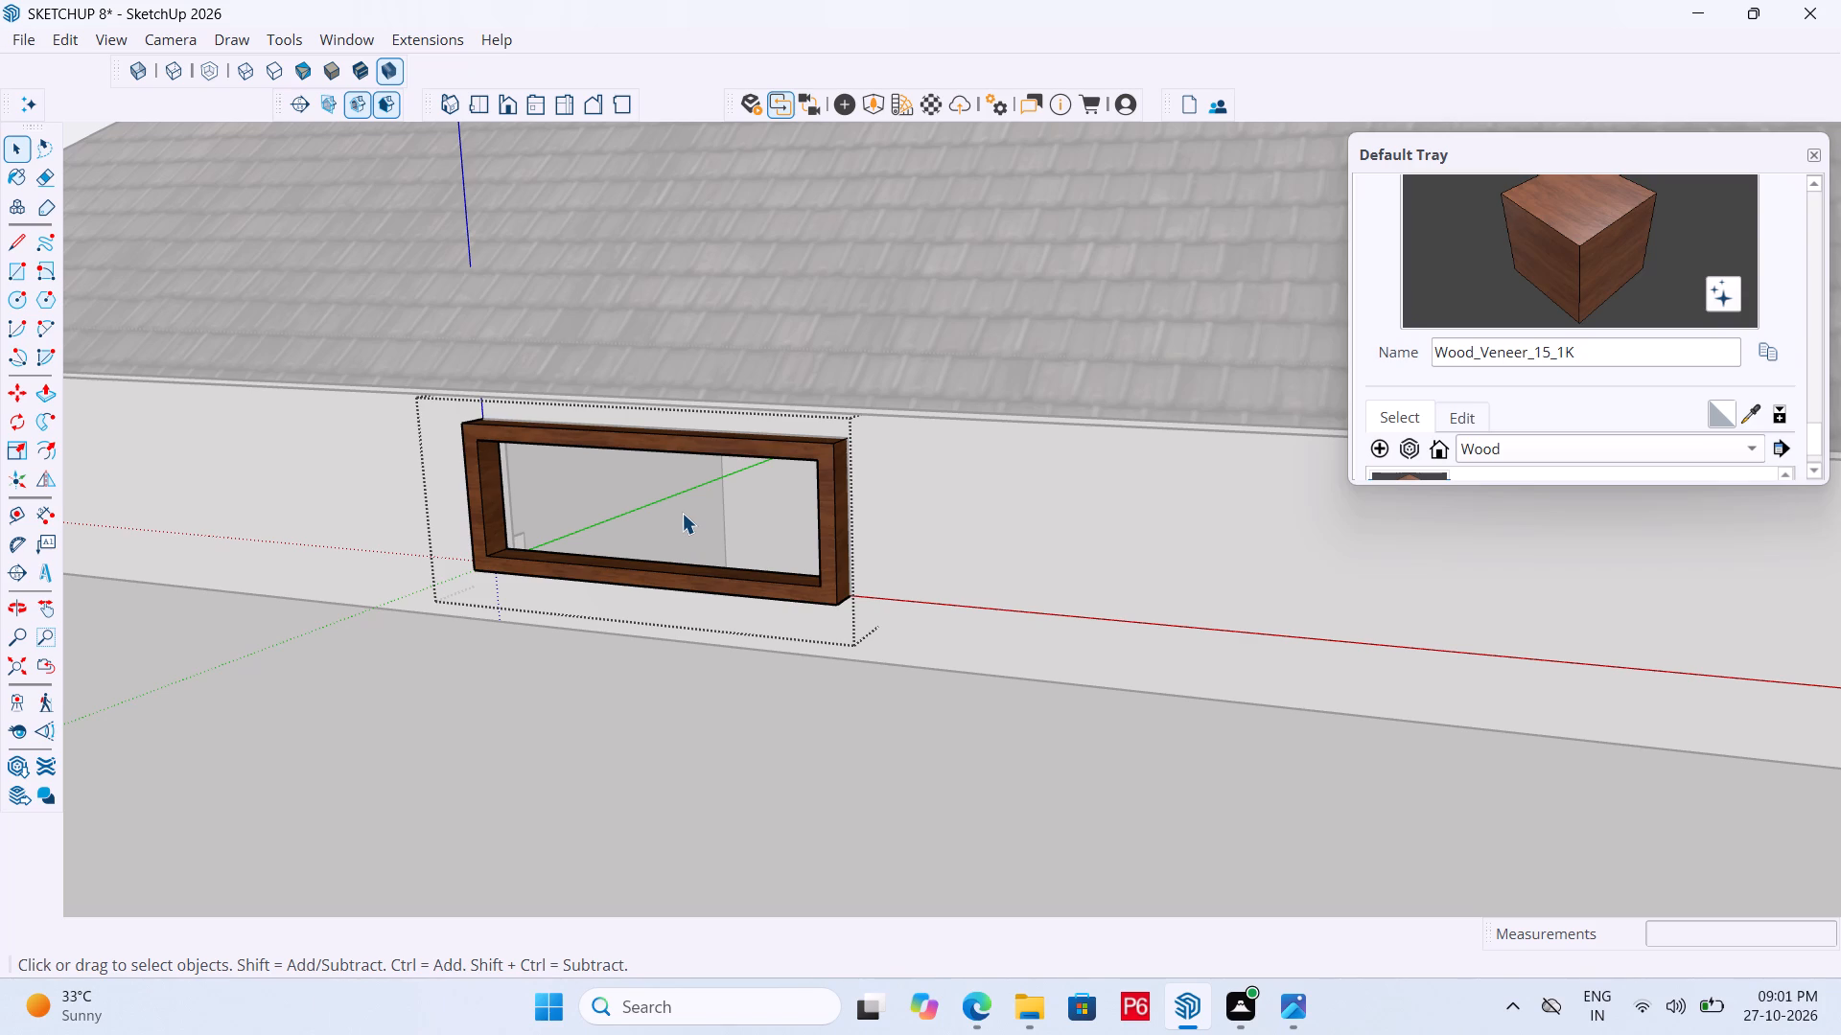
Draw a 1' 10 1/8" by 5' 8 1/2" rectangle across the frame's inner opening, flush with its front edges.
scroll(1011, 486, down, 5)
scroll(703, 481, up, 5)
scroll(618, 456, down, 3)
key(r)
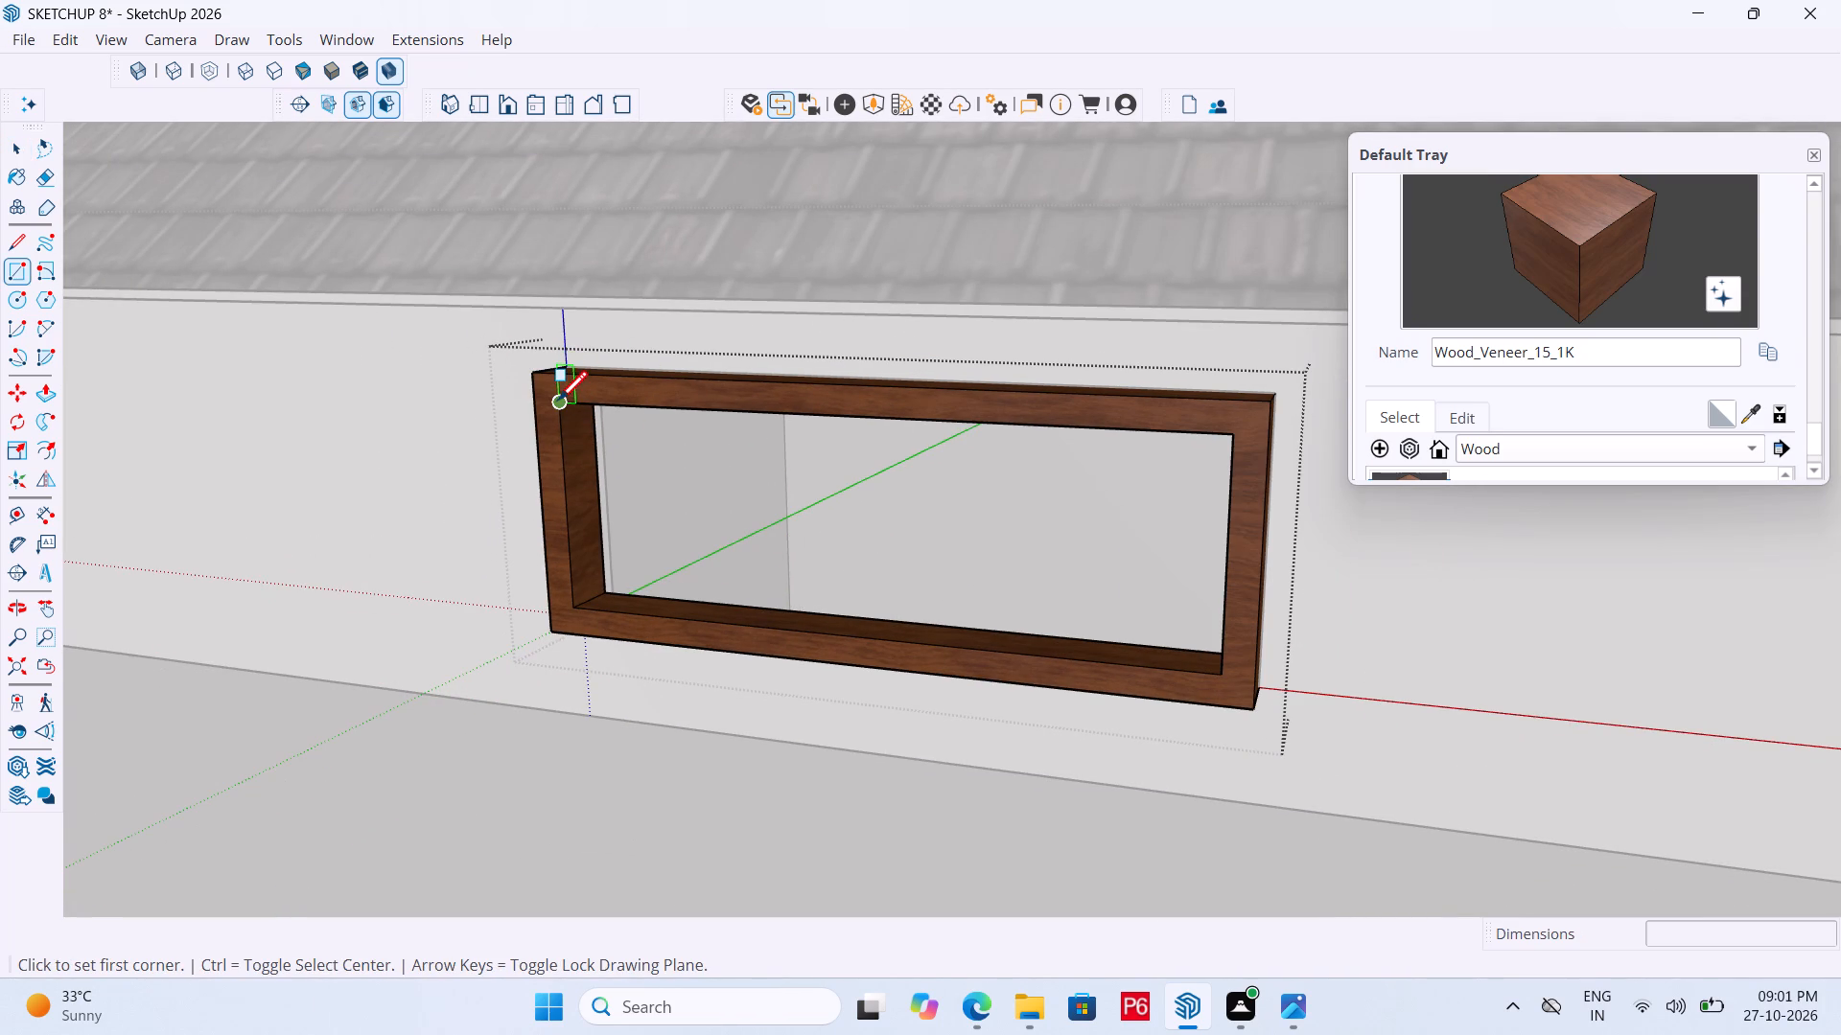
click(558, 403)
click(1224, 675)
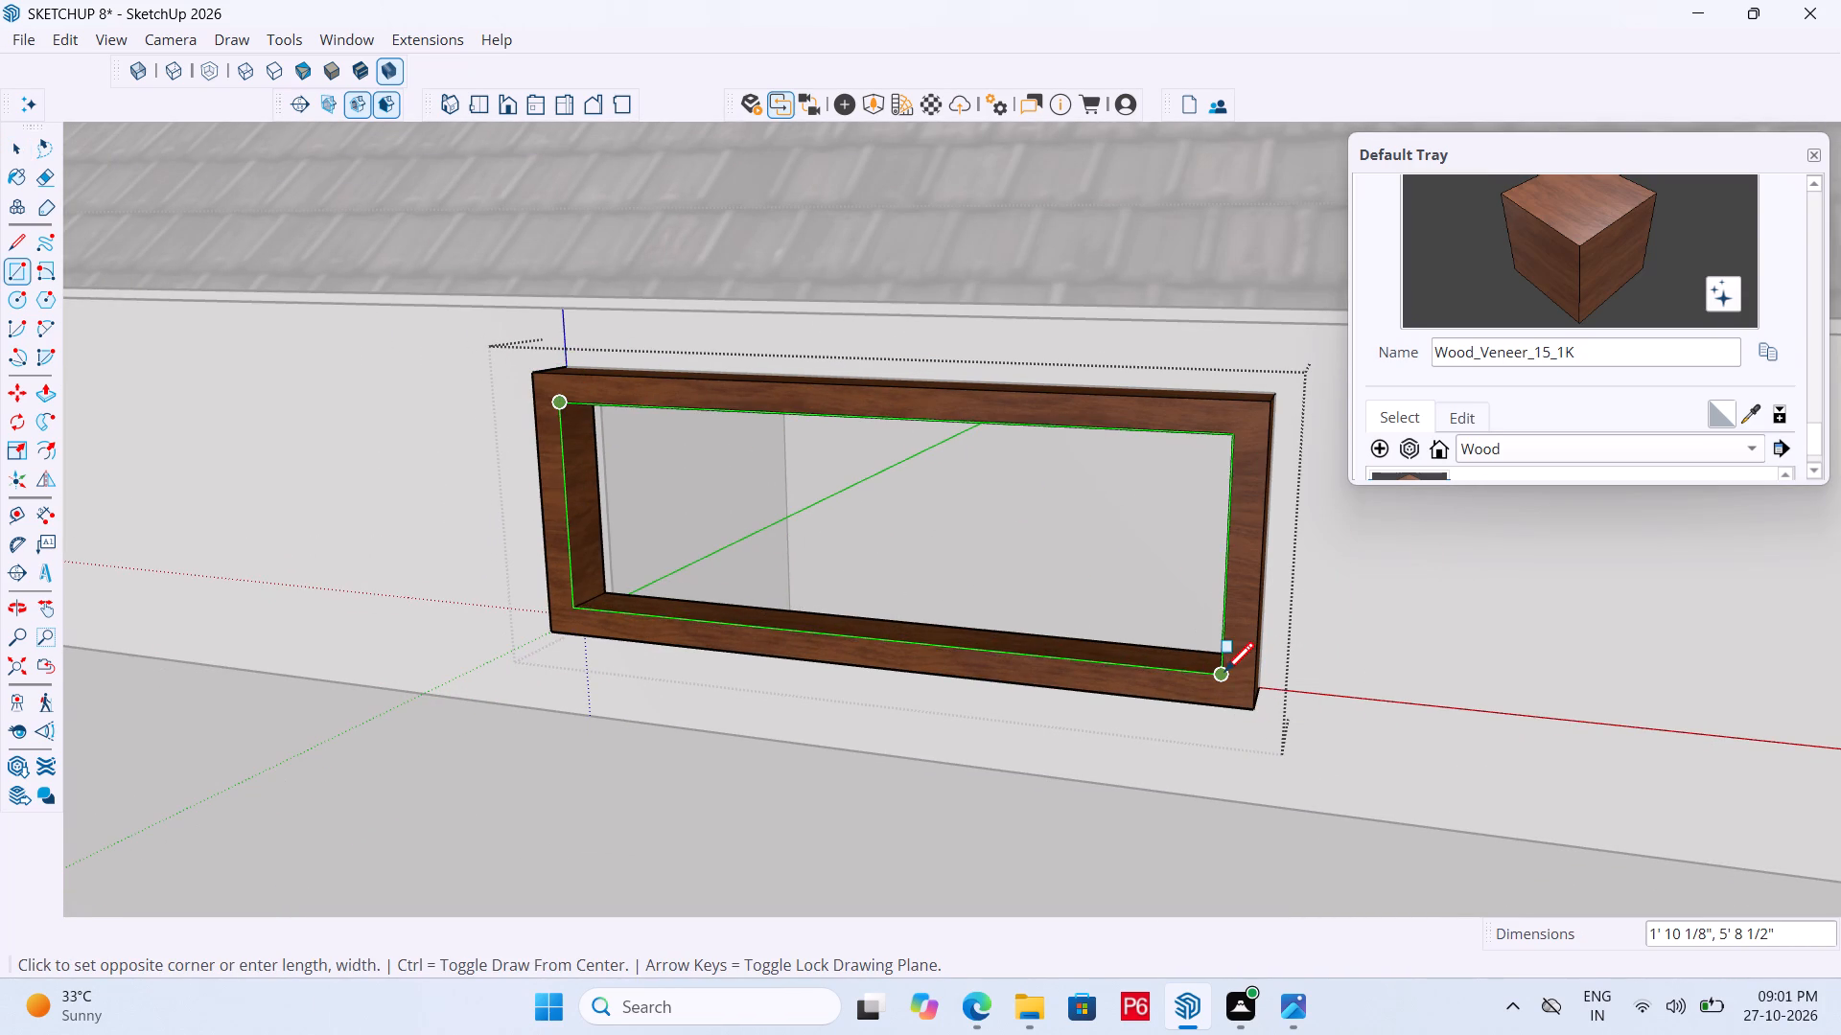
key(space)
Paint the new pane inside the frame with the Glass_Basic_01 material from the Glass collection.
click(933, 527)
scroll(1478, 409, down, 1)
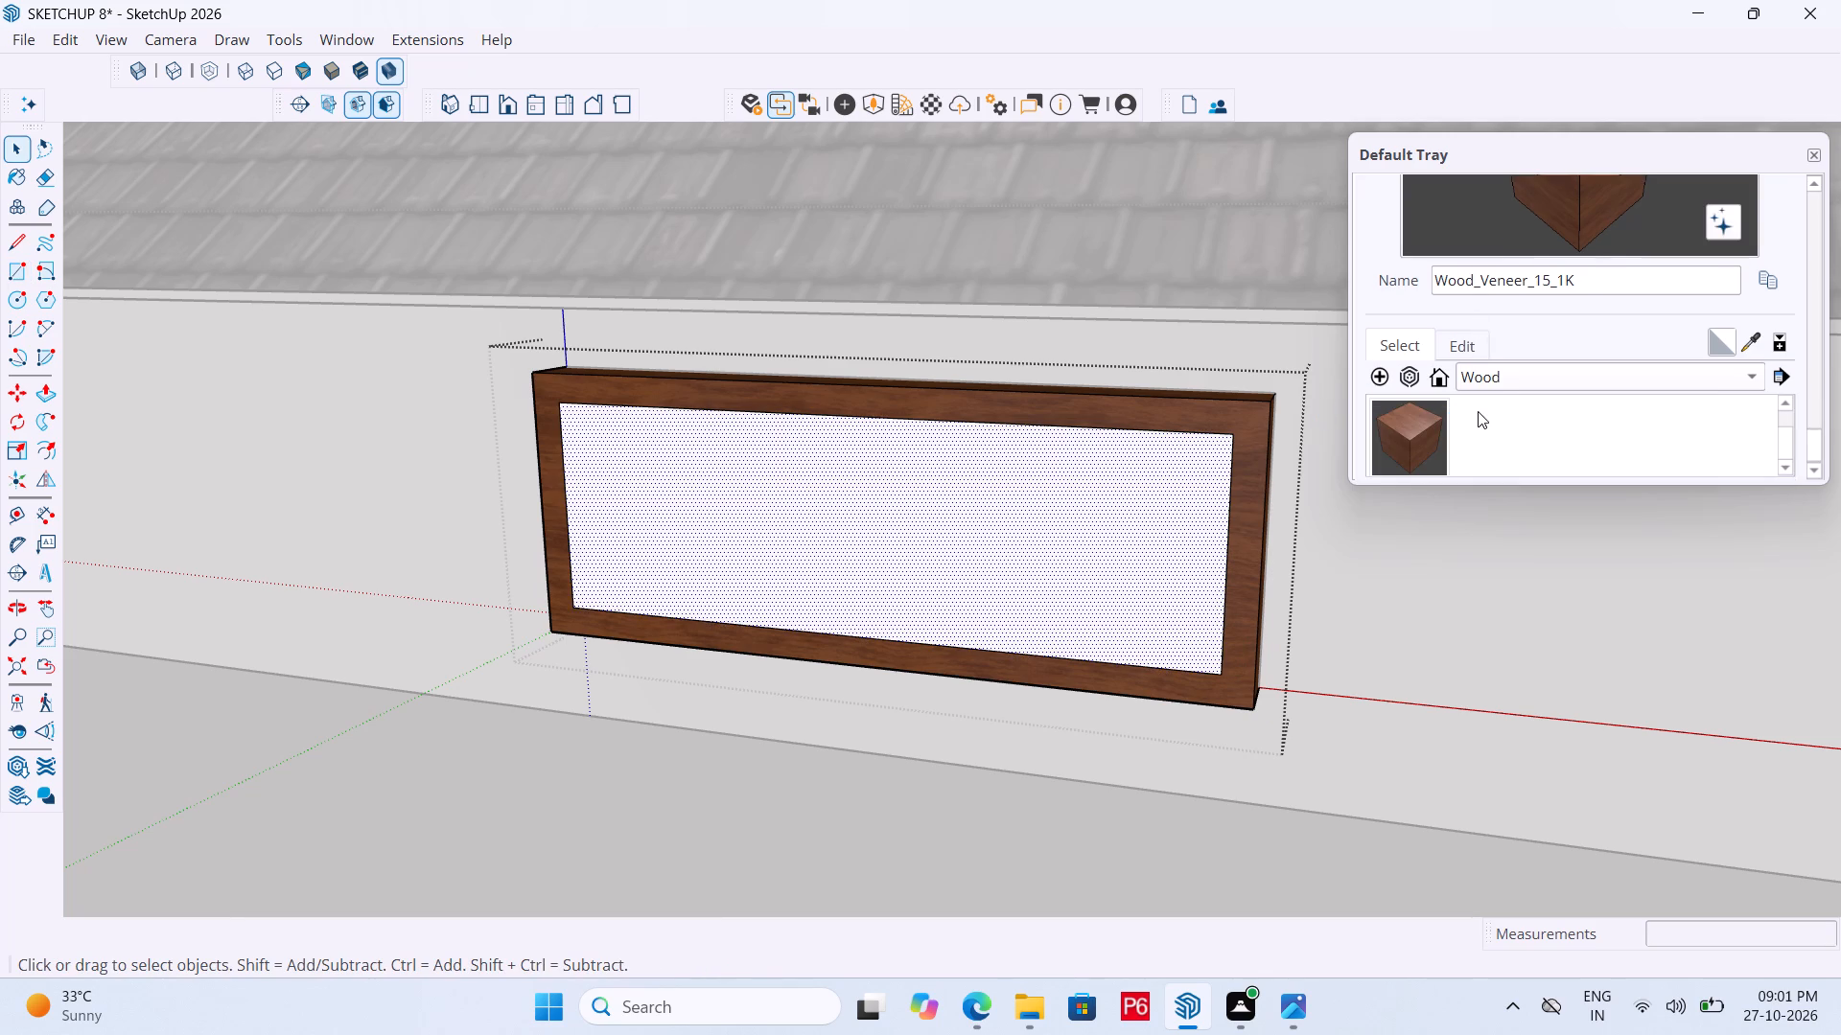
click(1512, 378)
click(1544, 172)
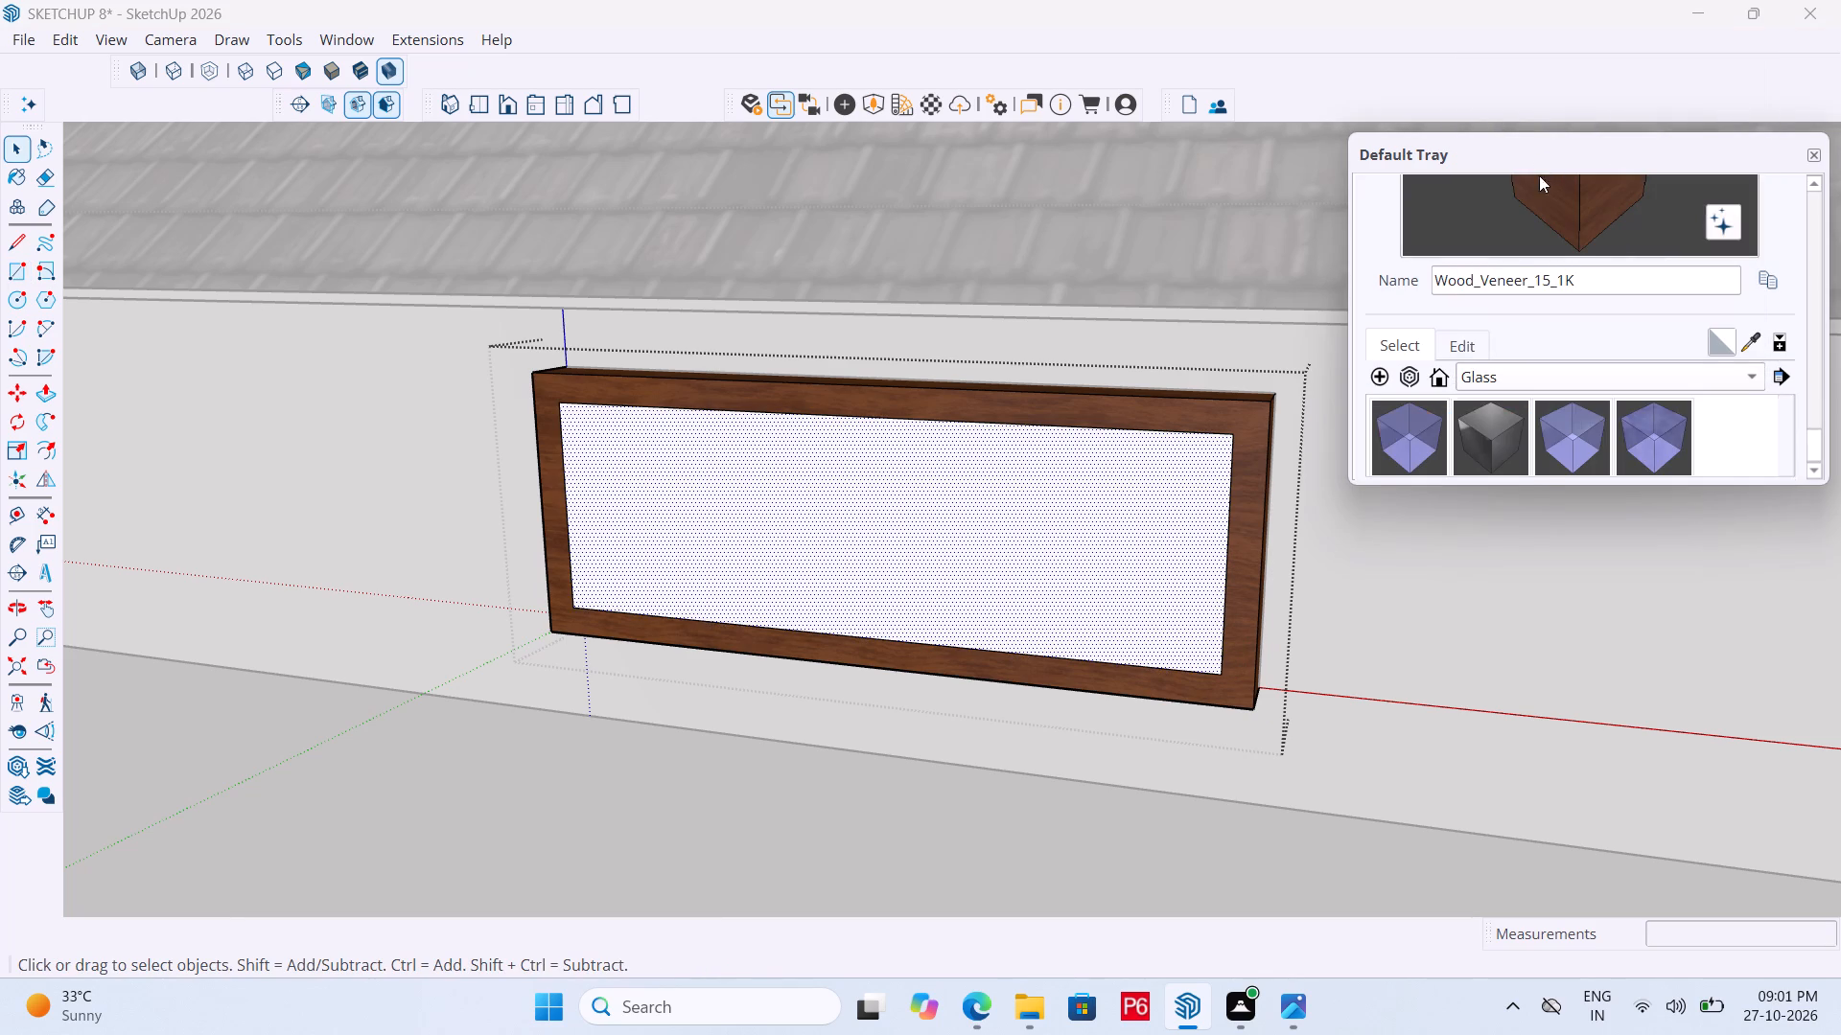
click(1407, 425)
click(1077, 479)
scroll(603, 552, down, 7)
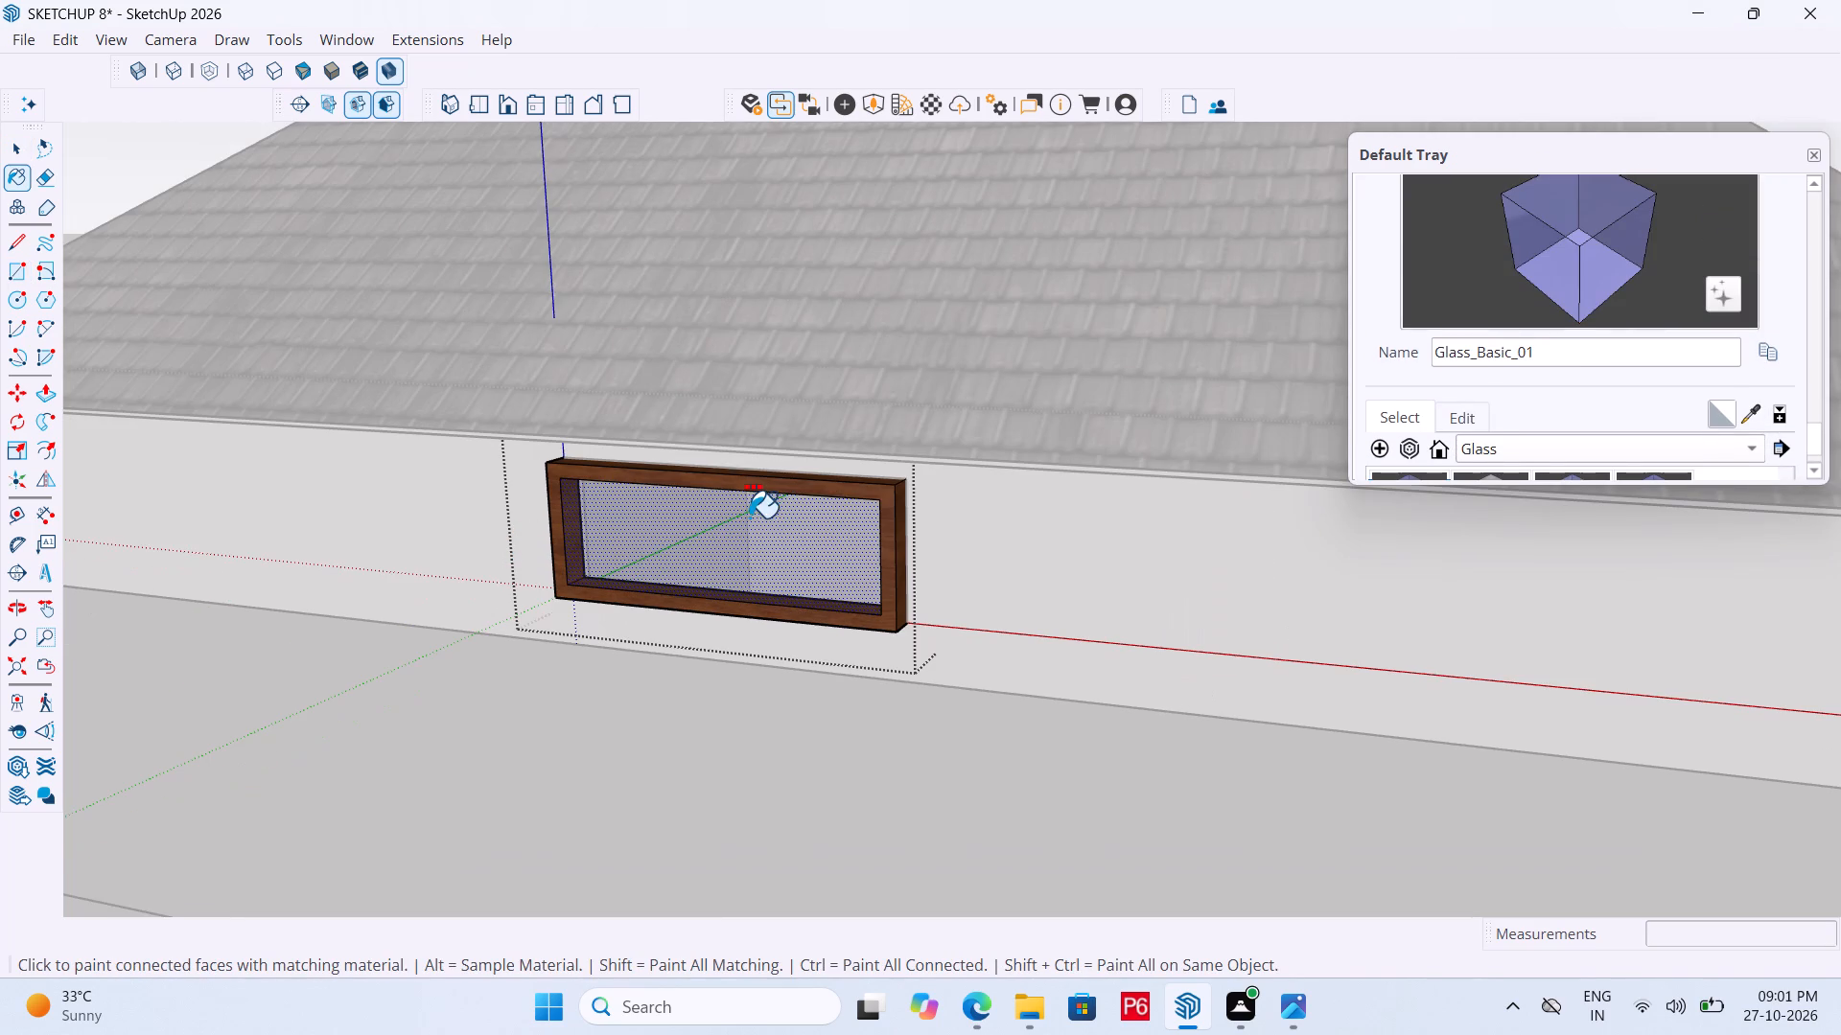
Save the model and close the window group.
key(ctrl+s)
key(ctrl+s)
key(ctrl+s)
key(space)
click(942, 543)
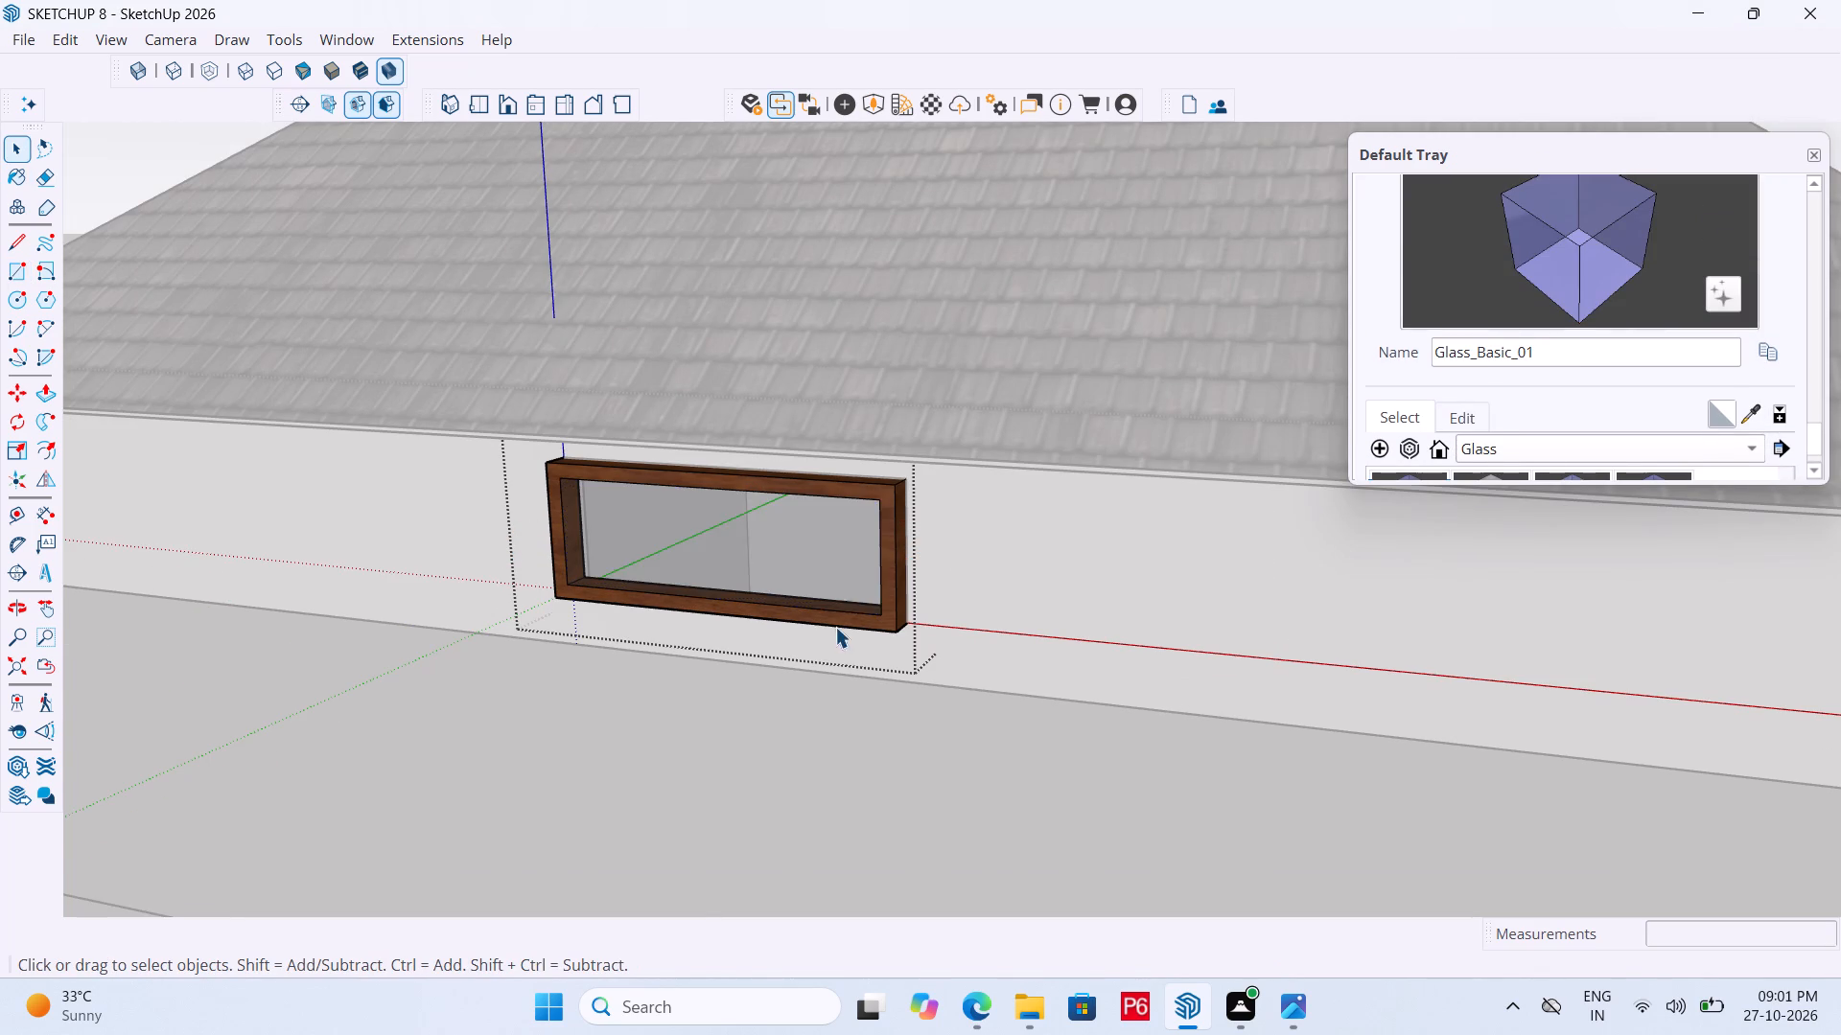
Move the window group 6" into the wall so its front corner meets the wall face.
scroll(836, 628, up, 5)
click(1007, 572)
click(916, 595)
scroll(936, 666, up, 2)
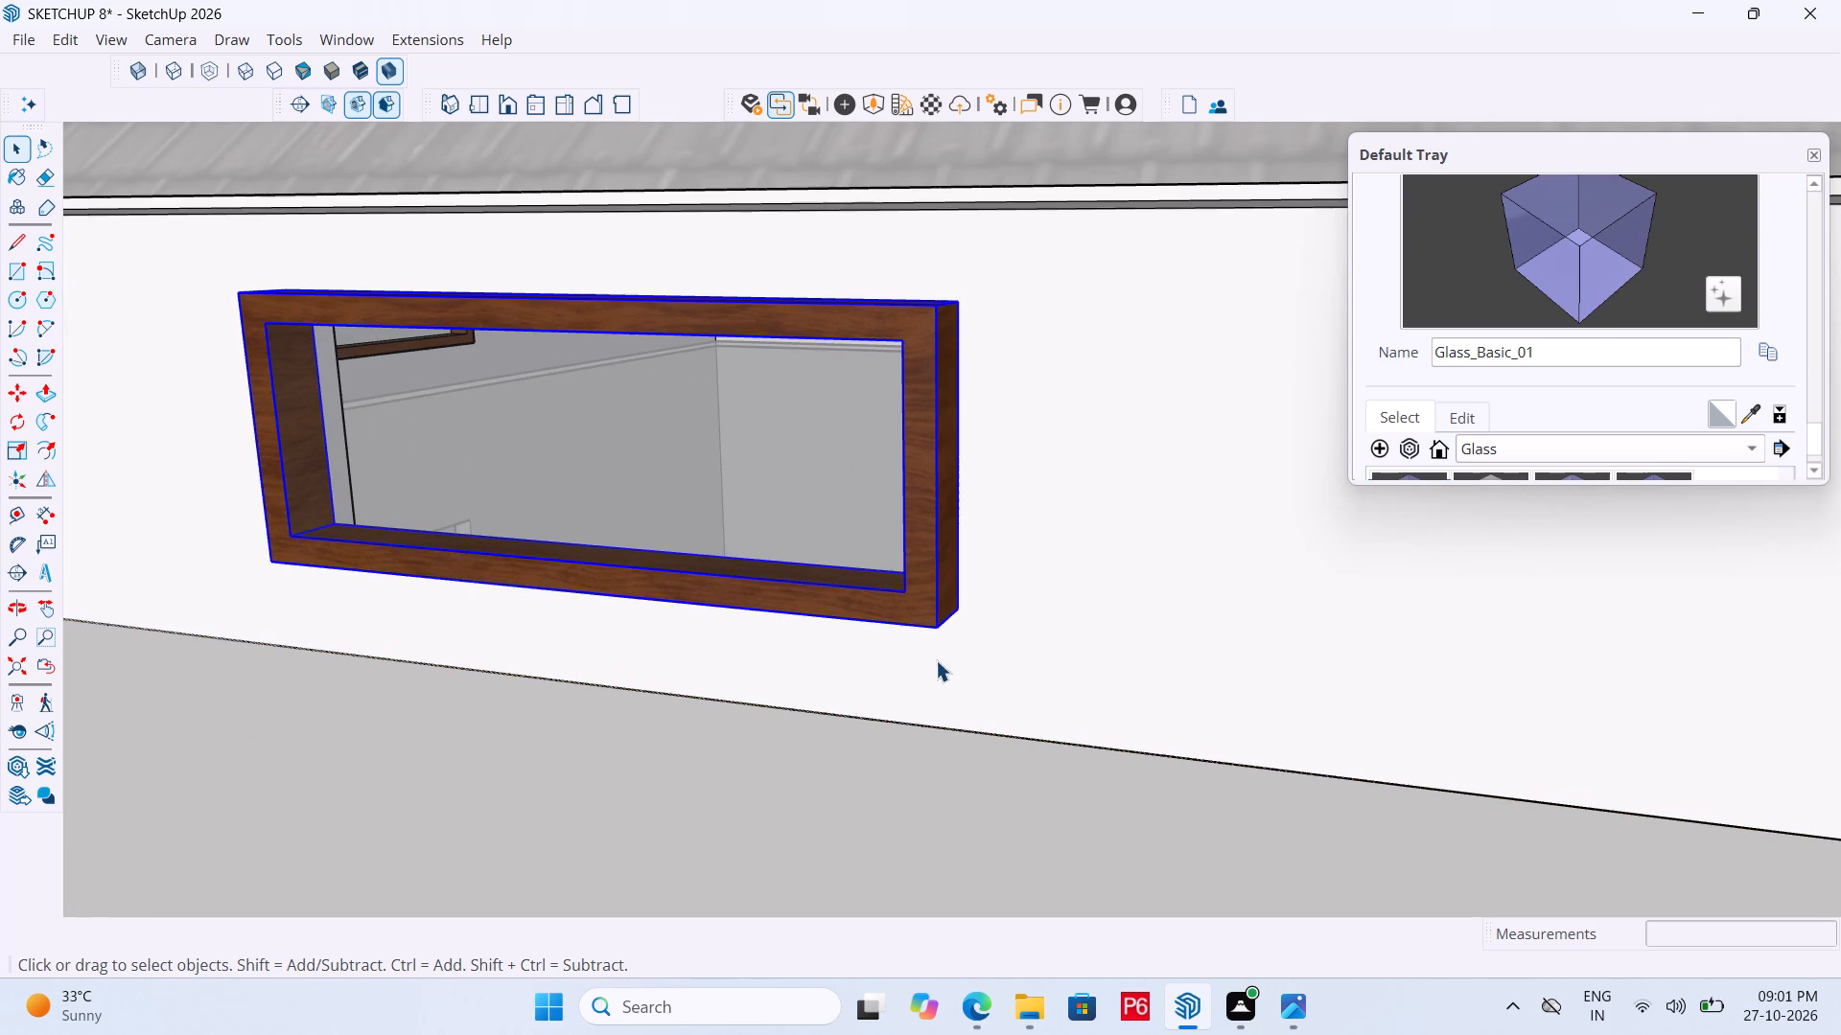
key(m)
click(941, 636)
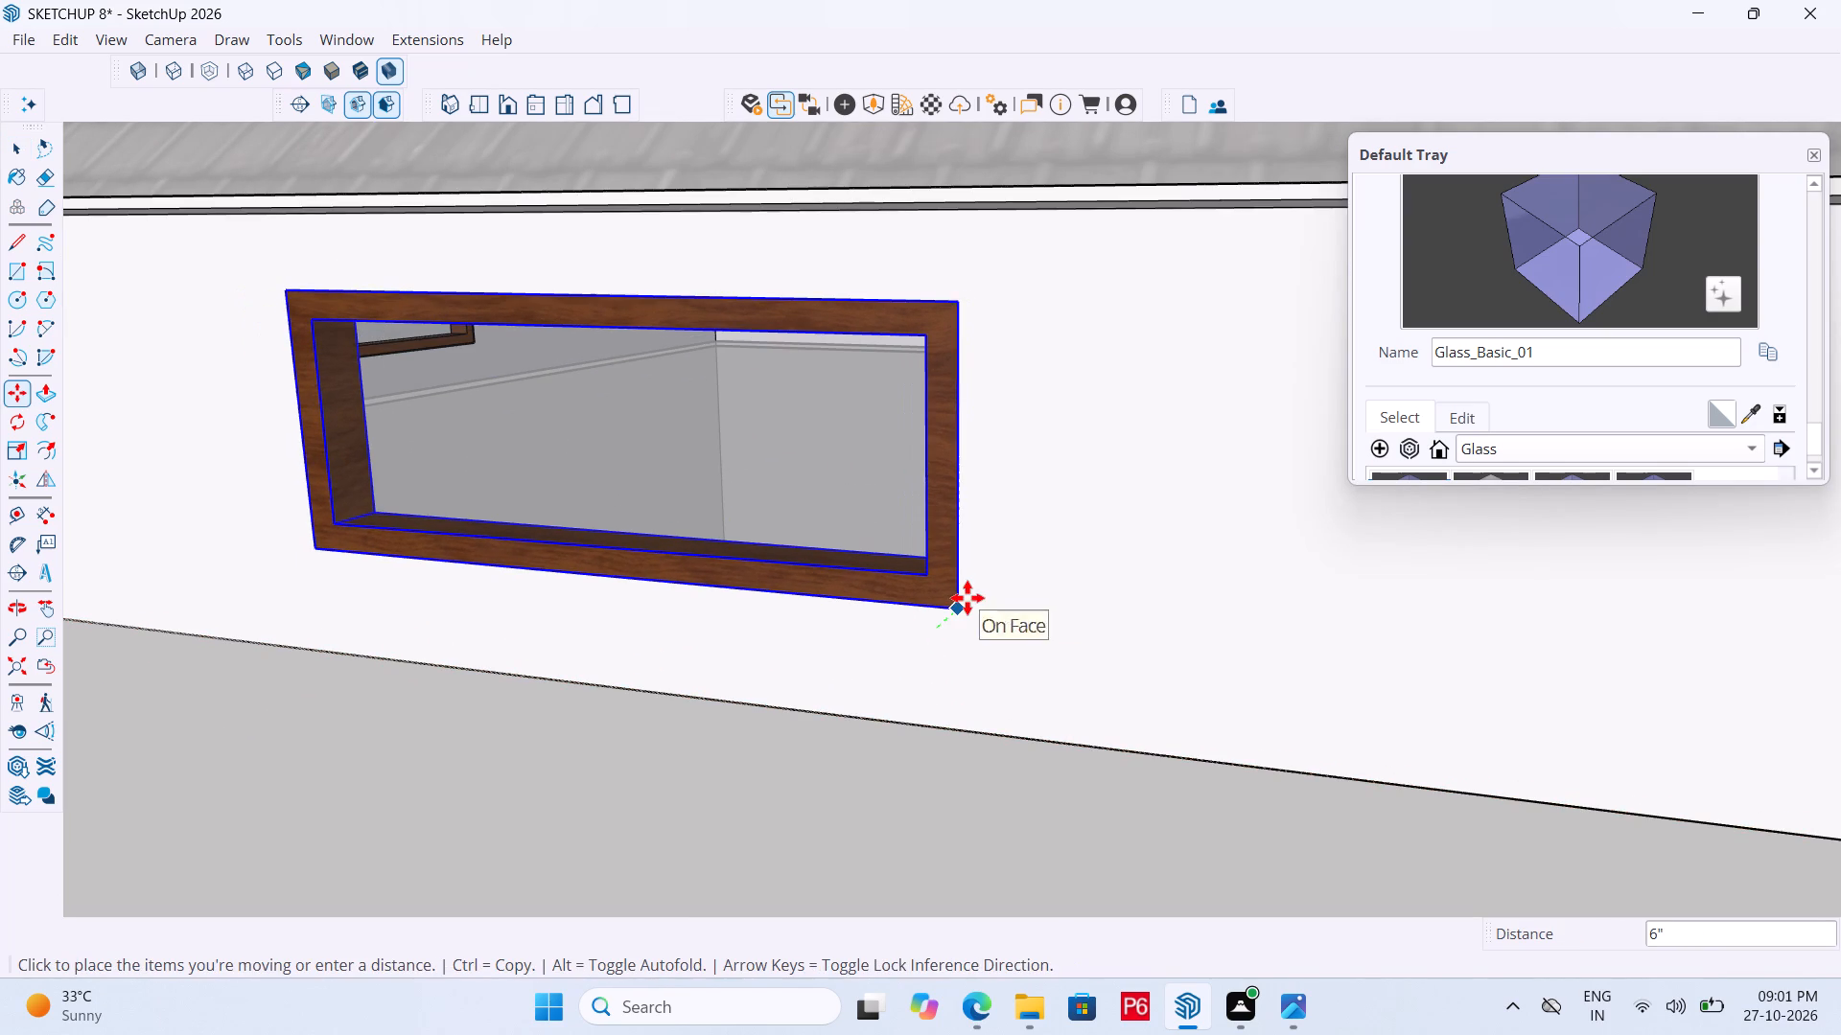
click(967, 598)
scroll(1110, 544, down, 7)
Save the model with the window set into the wall.
key(ctrl+s)
key(ctrl+s)
key(ctrl+s)
key(ctrl+s)
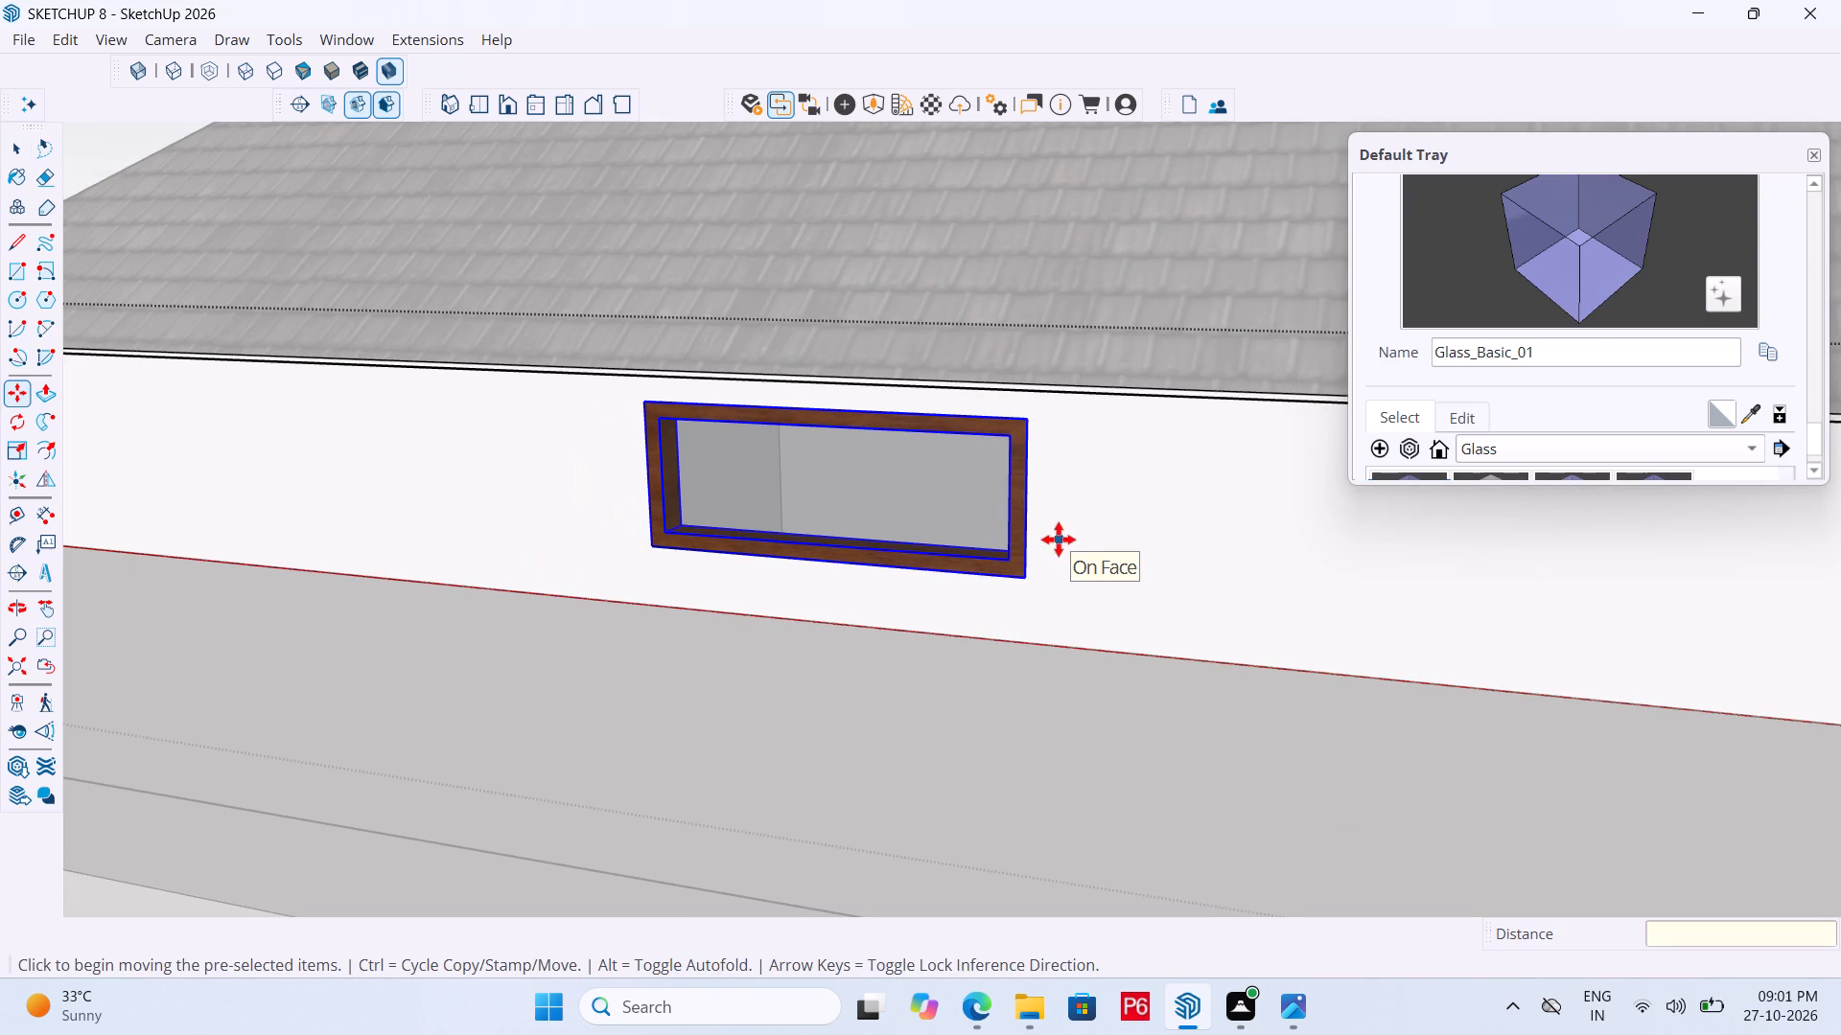
key(ctrl+s)
key(ctrl+s)
Close the hipped-roof structure's group to return to the whole building, and save the model.
scroll(645, 636, down, 6)
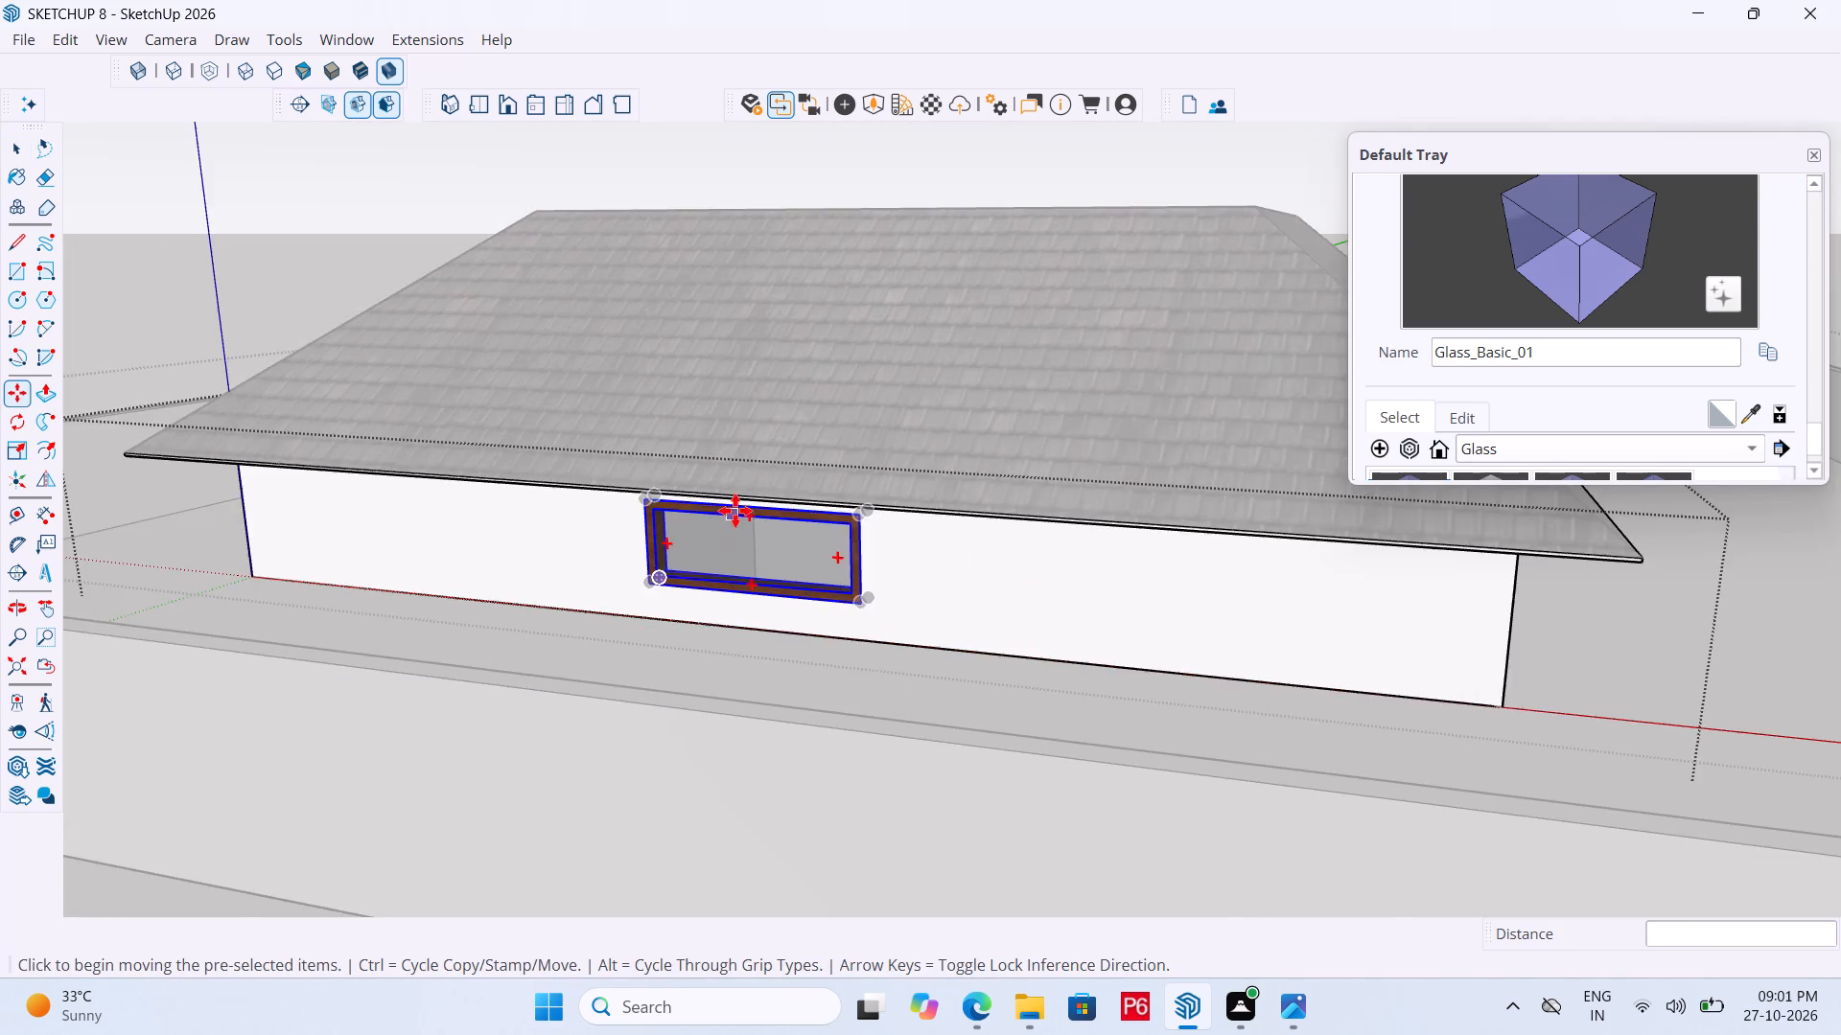
scroll(746, 519, down, 13)
key(space)
click(1423, 701)
triple_click(1538, 657)
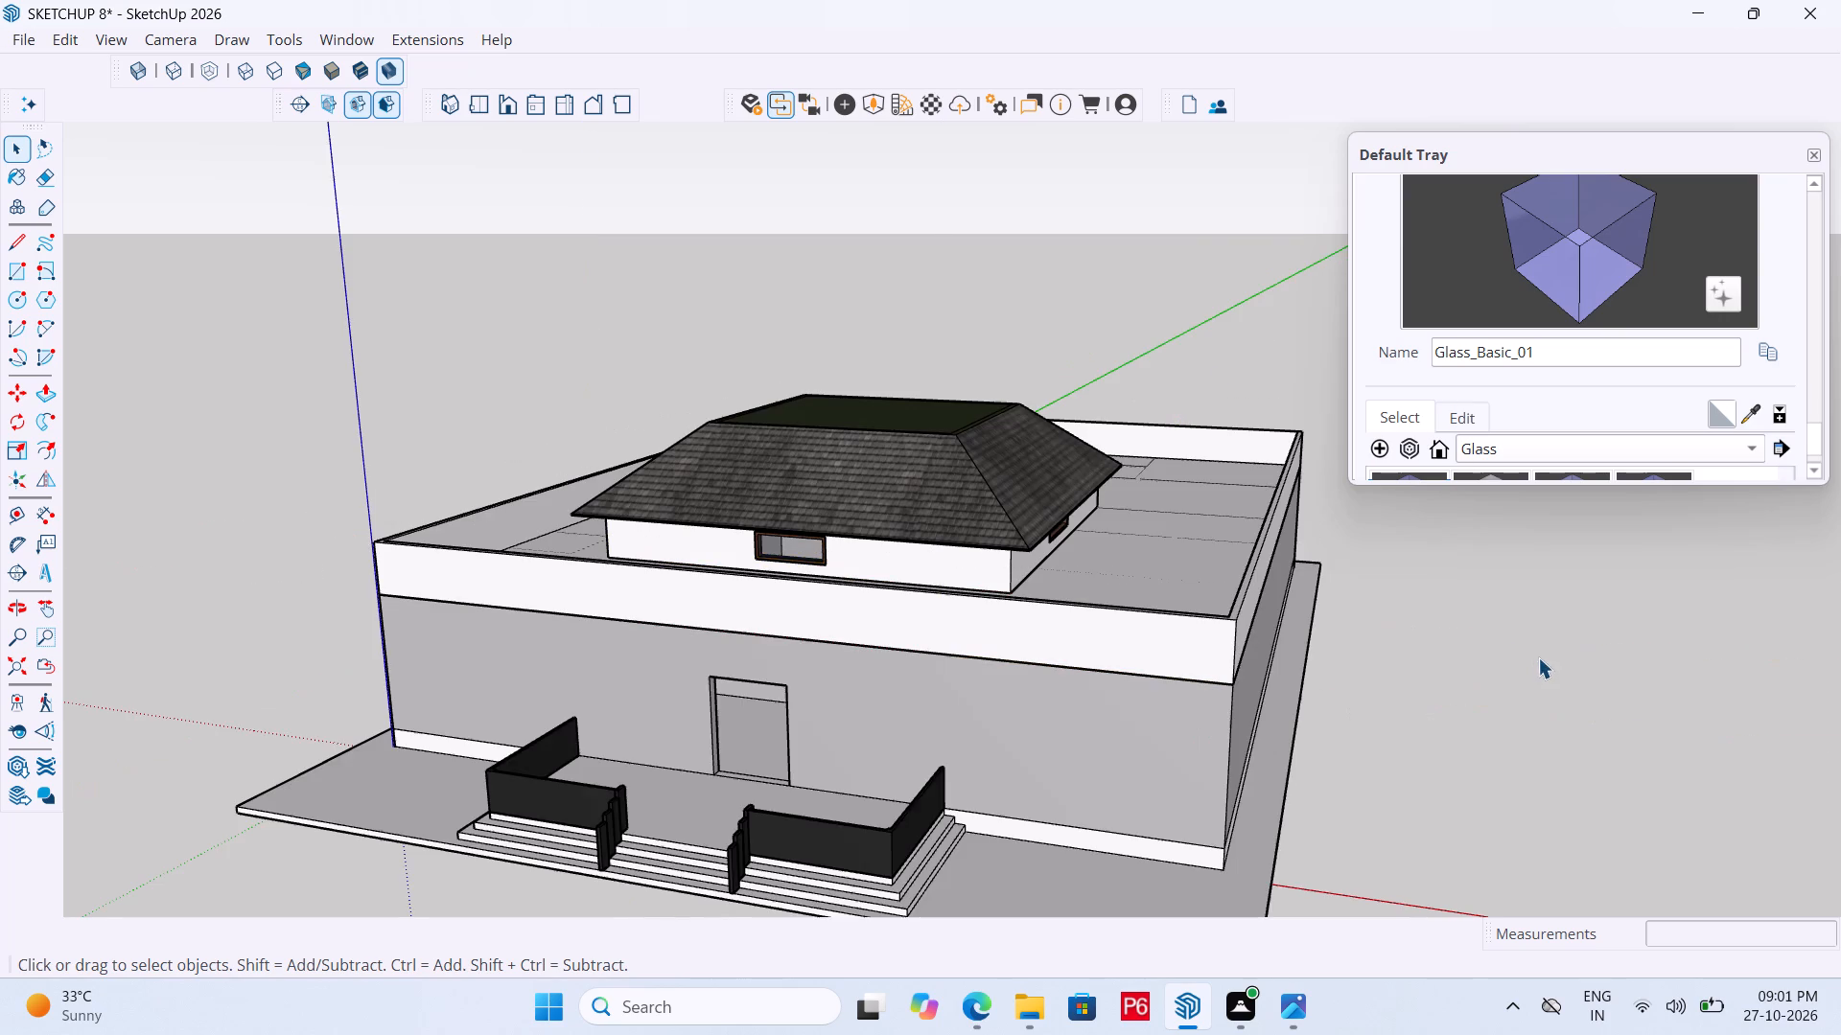
scroll(1182, 436, down, 3)
middle_drag(1016, 496, 990, 529)
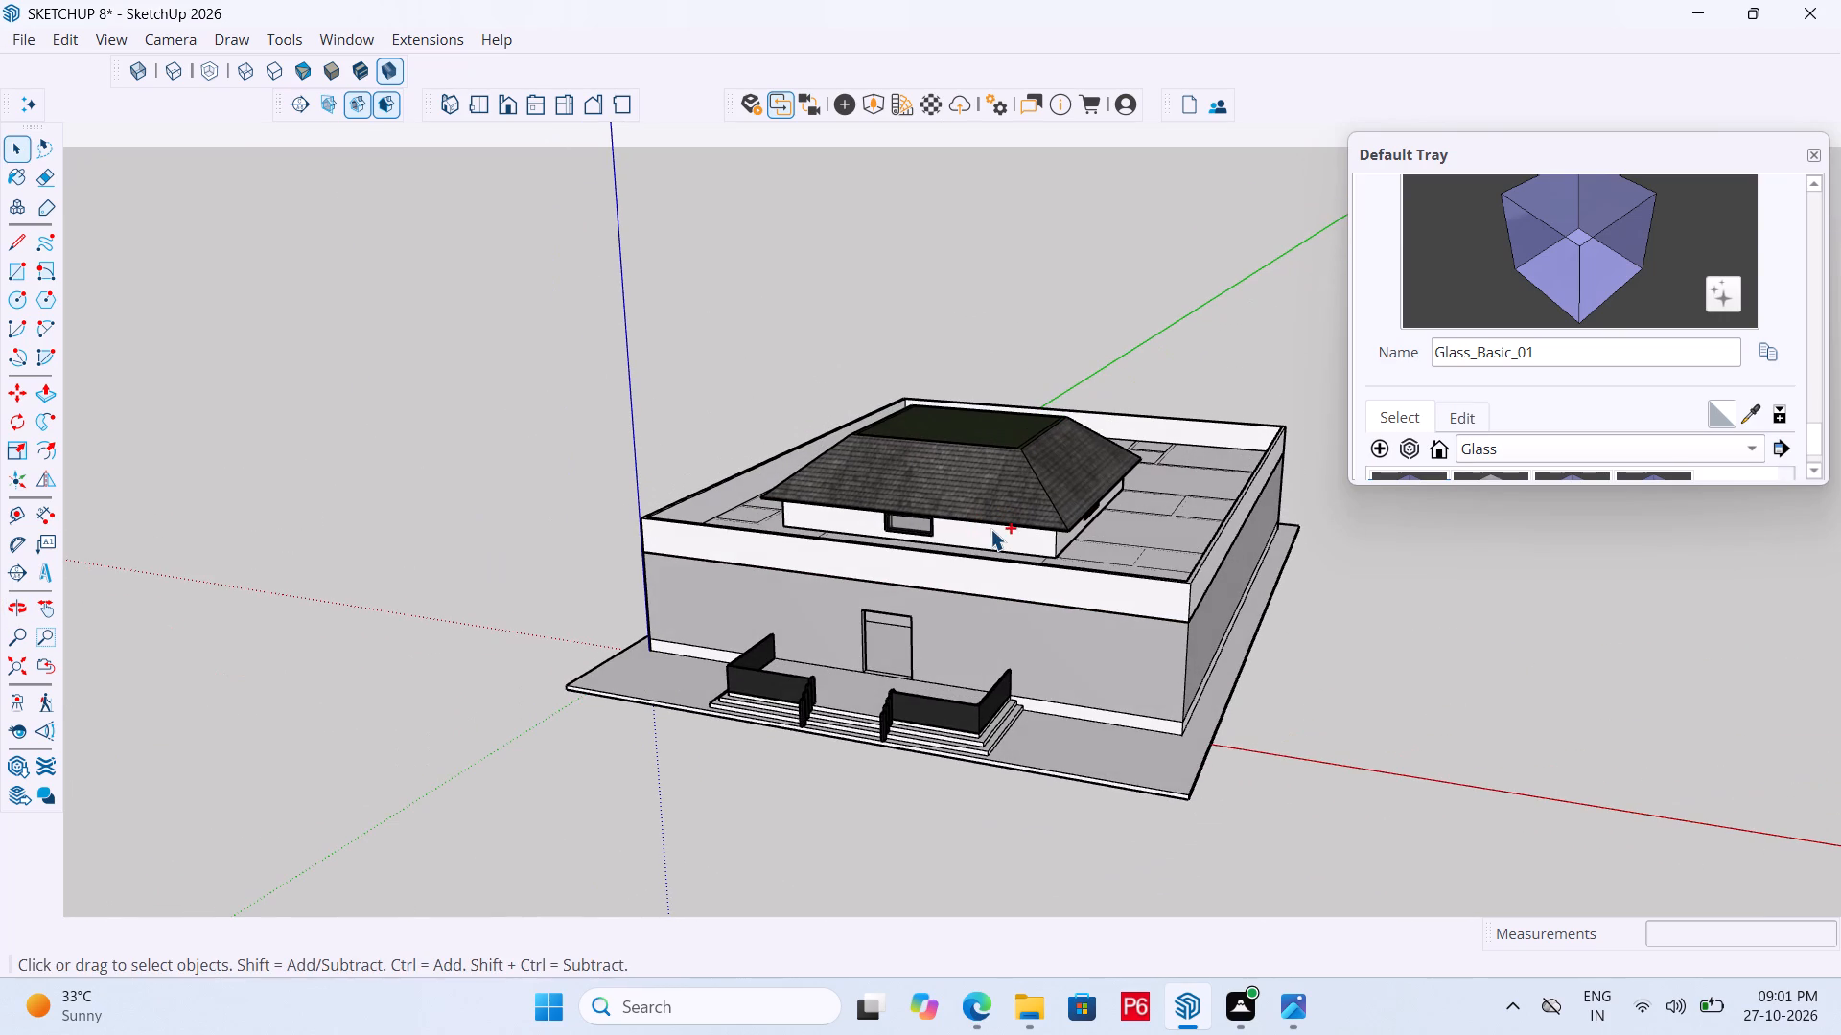
key(ctrl+s)
key(ctrl+s)
key(ctrl+s)
key(ctrl+s)
key(ctrl+s)
key(ctrl+s)
key(ctrl+s)
Examine the building and the windows beneath the hipped roof from all sides.
middle_drag(993, 609, 988, 578)
scroll(930, 543, up, 5)
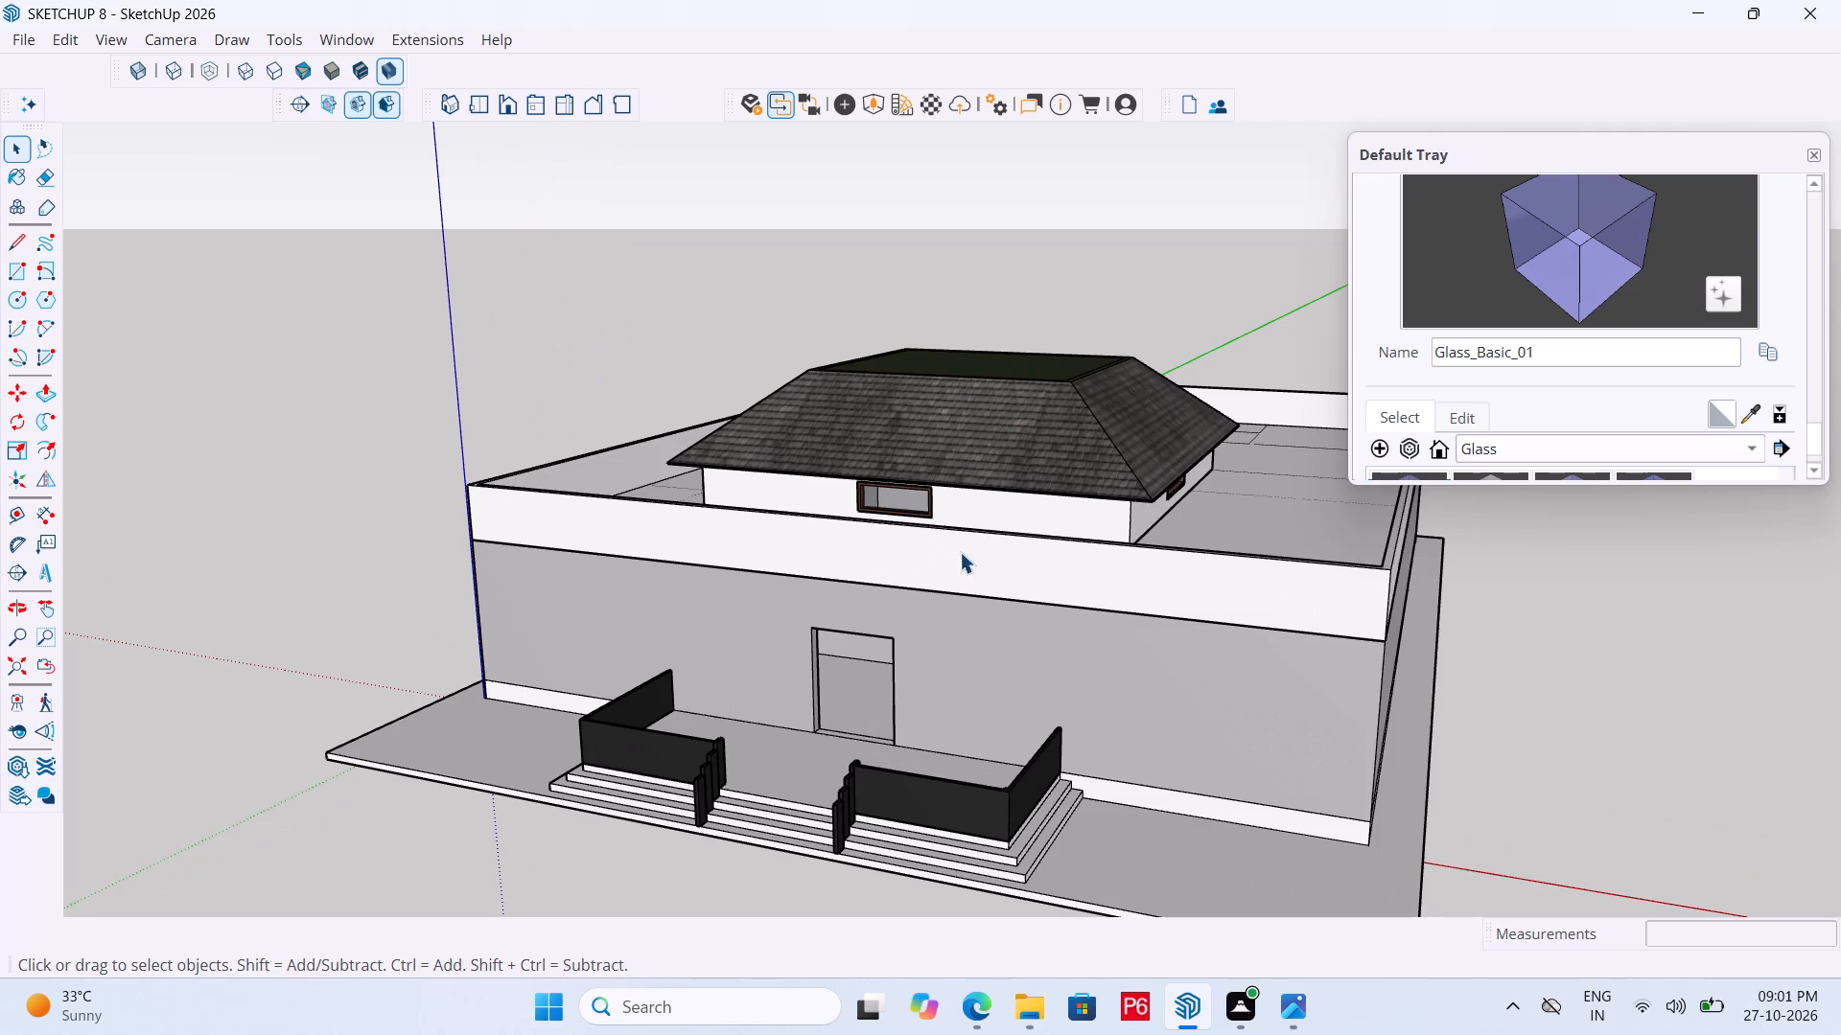
scroll(982, 562, down, 5)
middle_drag(1067, 548, 672, 555)
middle_drag(1388, 555, 695, 592)
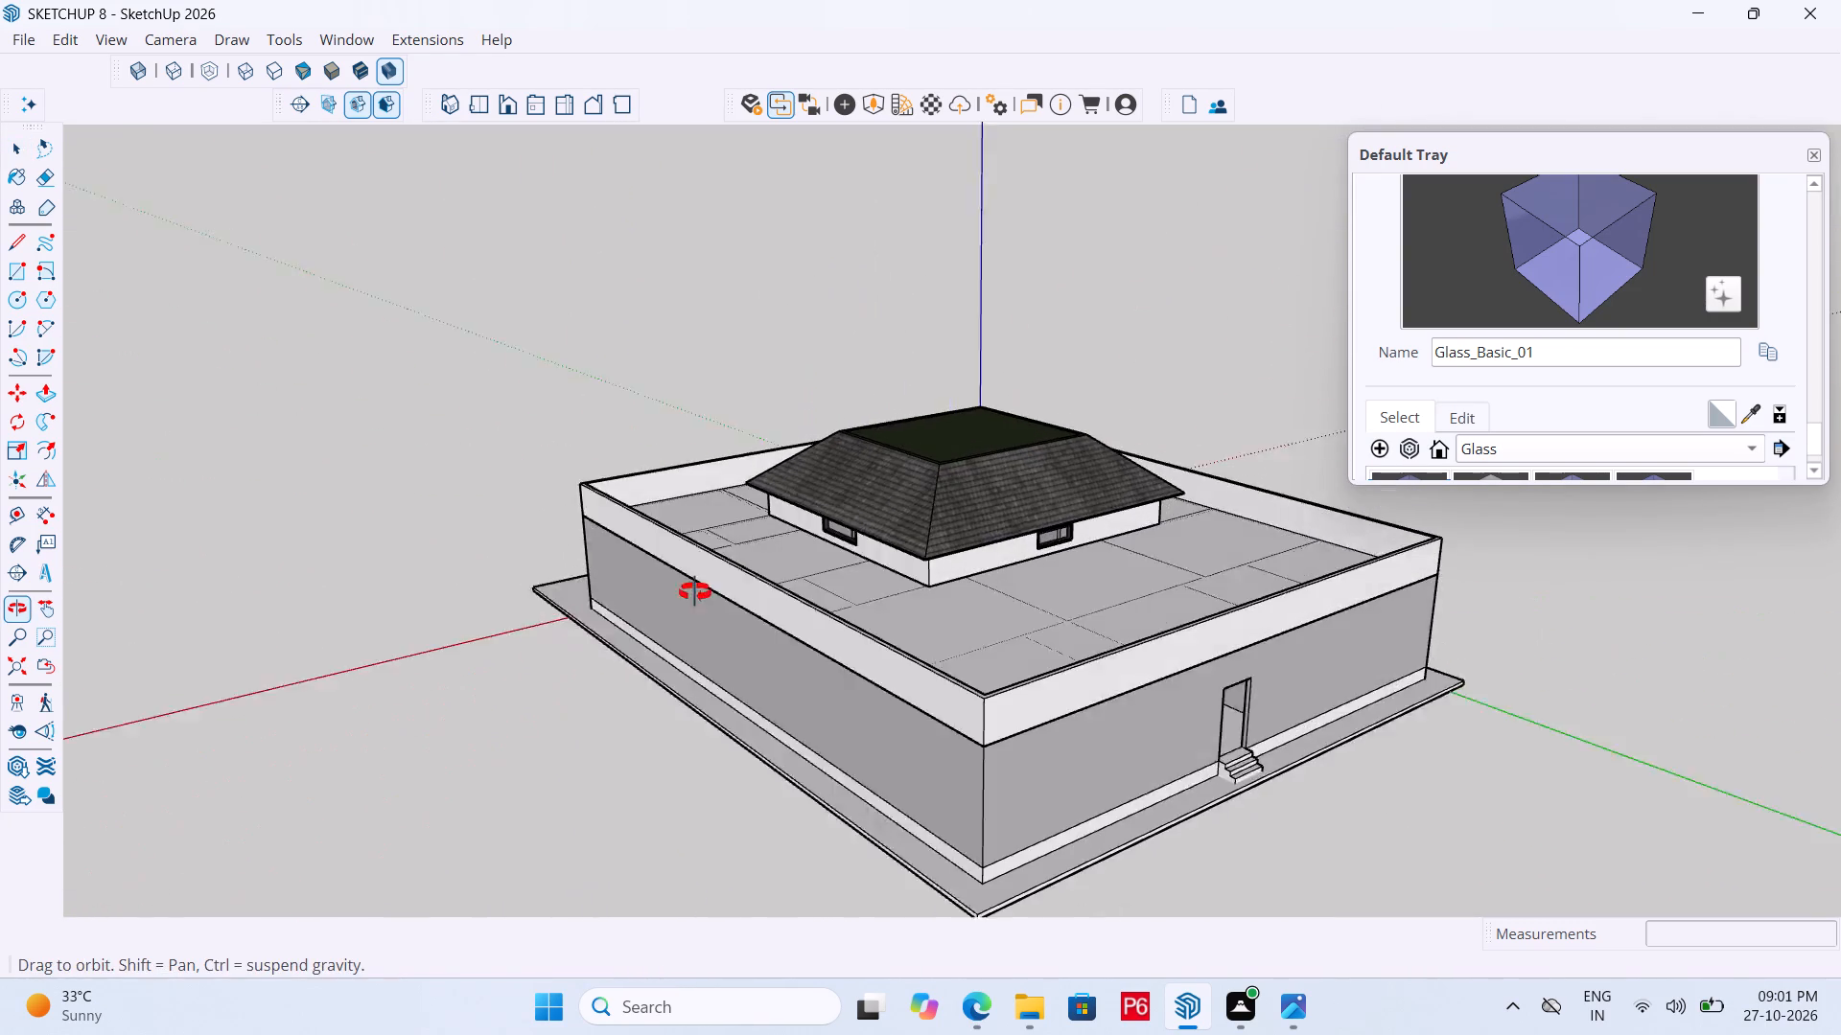
middle_drag(695, 592, 647, 592)
middle_drag(1549, 585, 787, 591)
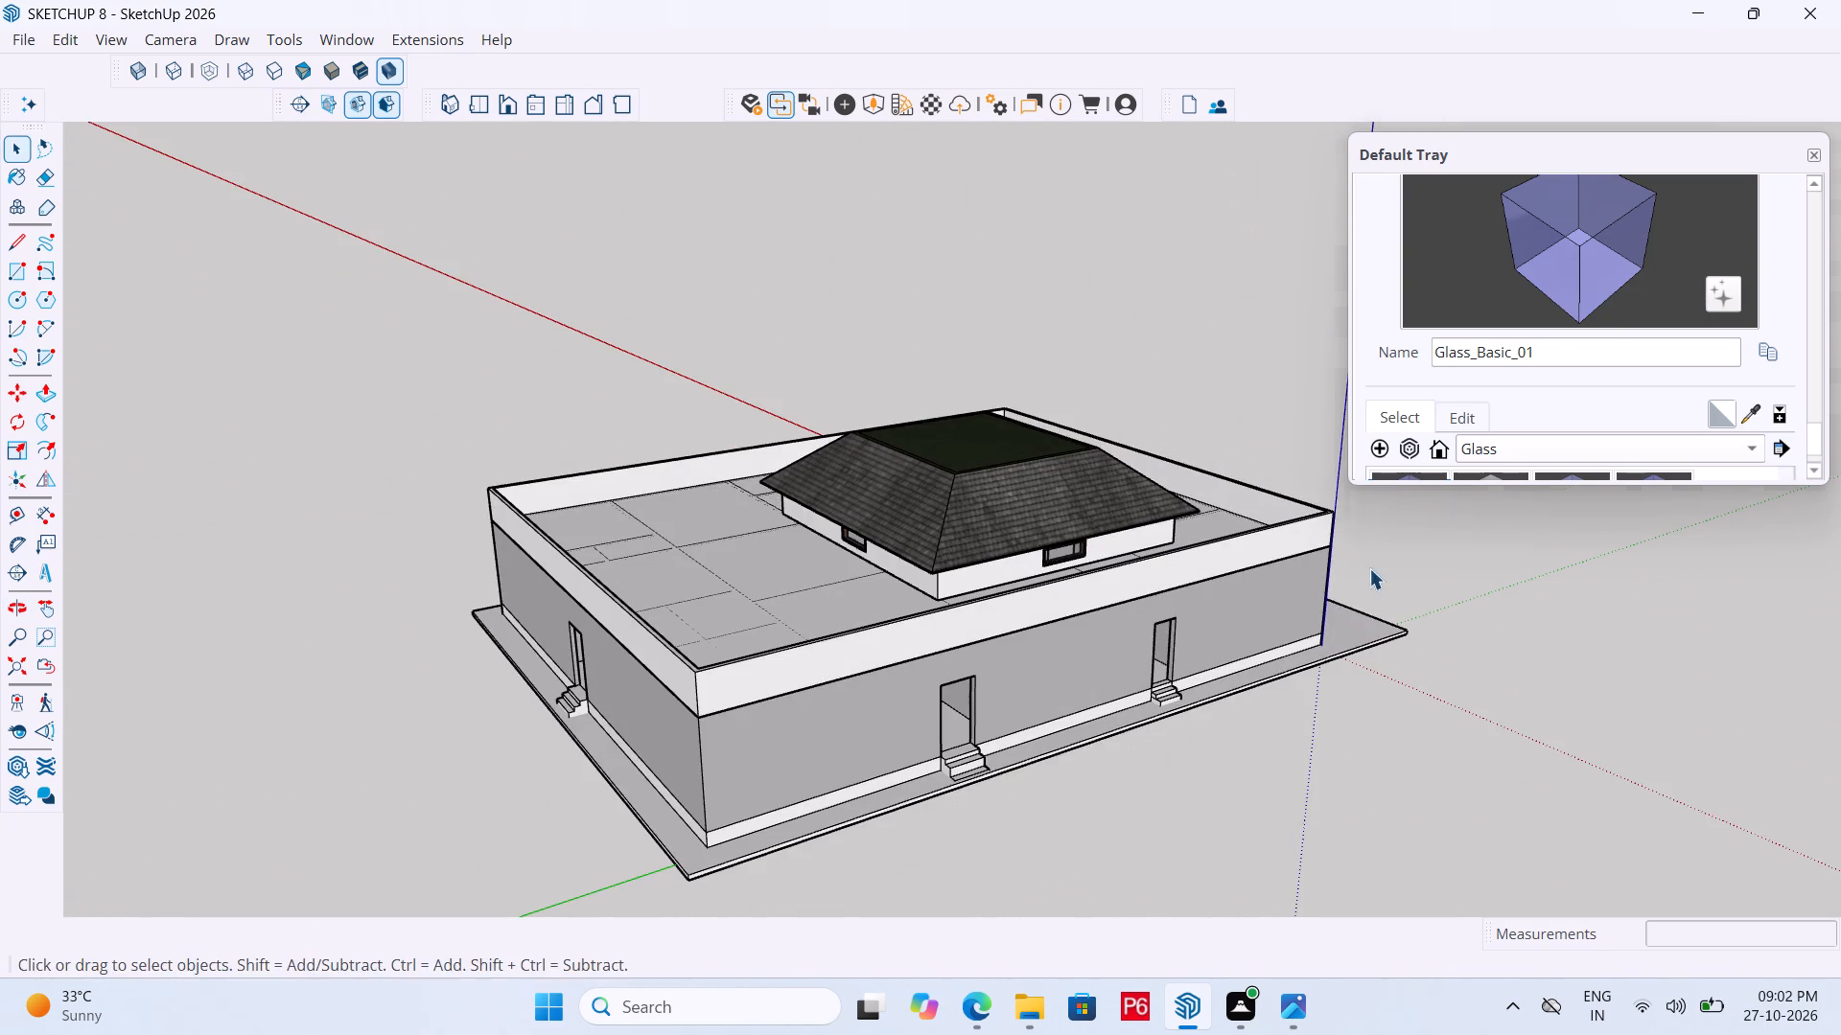
middle_drag(1338, 568, 395, 552)
middle_drag(1118, 541, 848, 540)
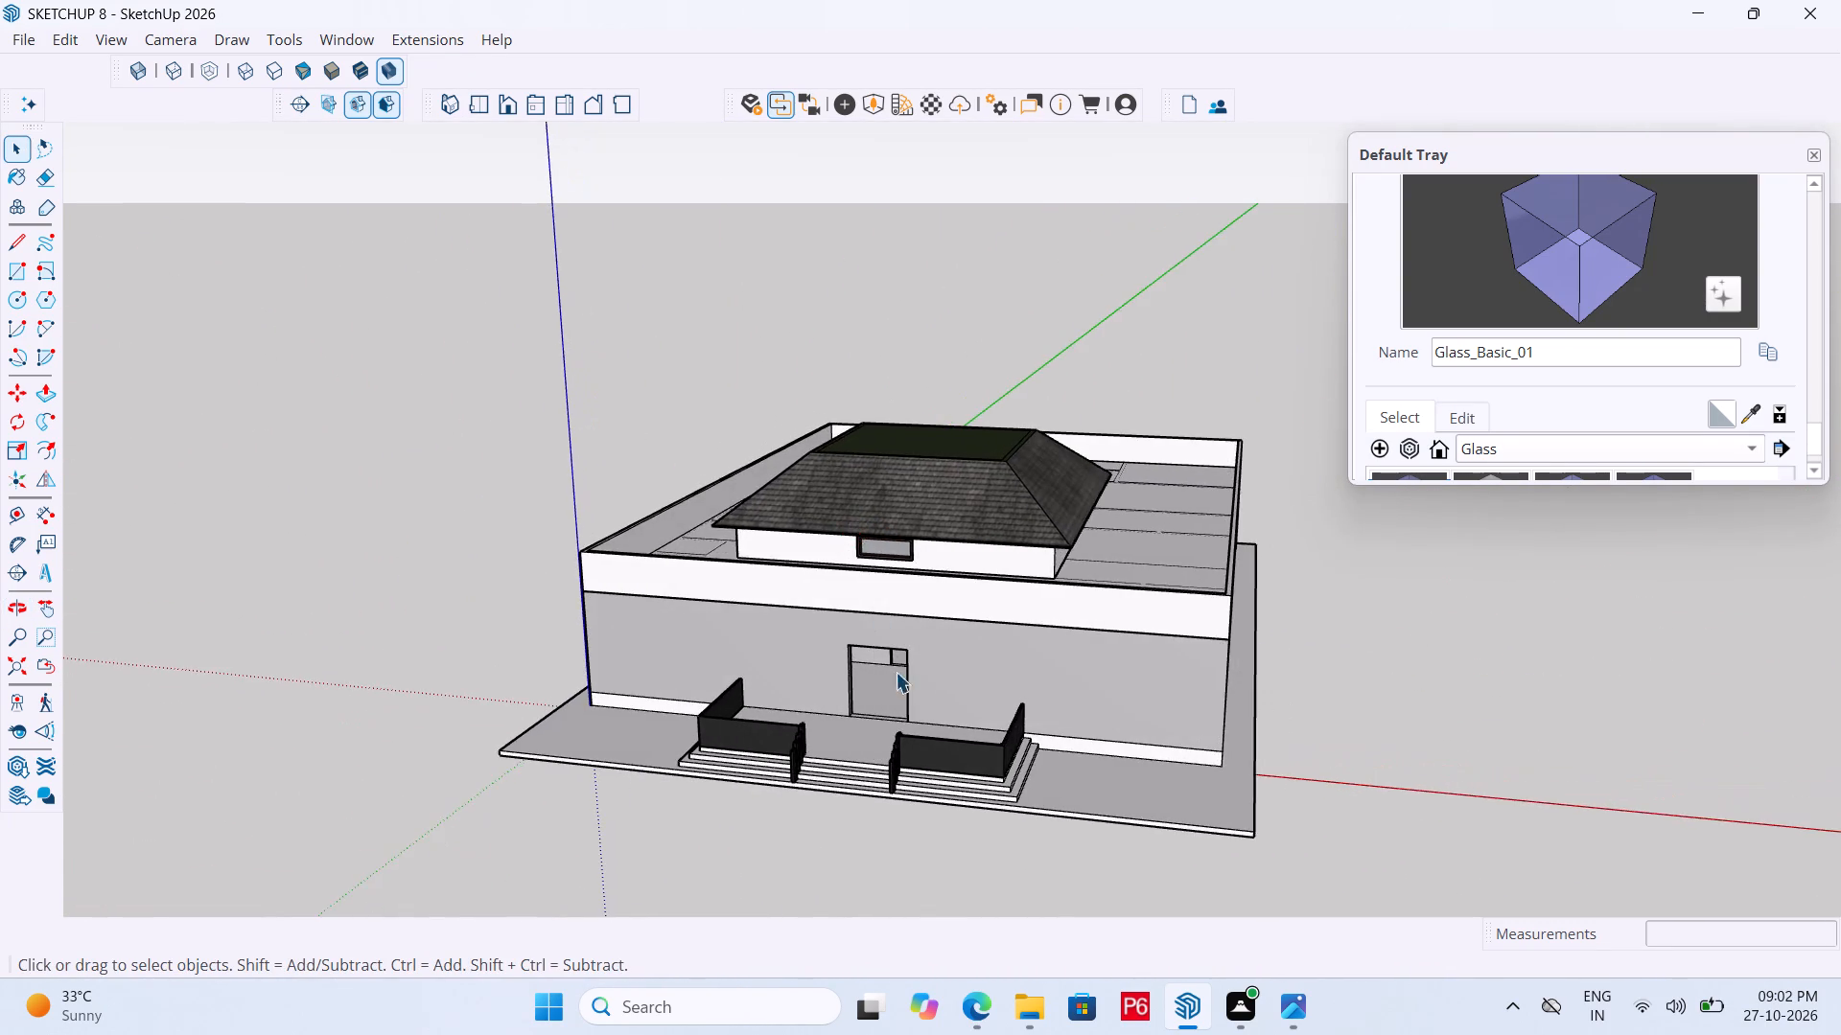
scroll(898, 672, up, 7)
middle_drag(923, 722, 892, 724)
scroll(990, 769, down, 7)
middle_drag(1084, 770, 1022, 833)
scroll(894, 660, down, 4)
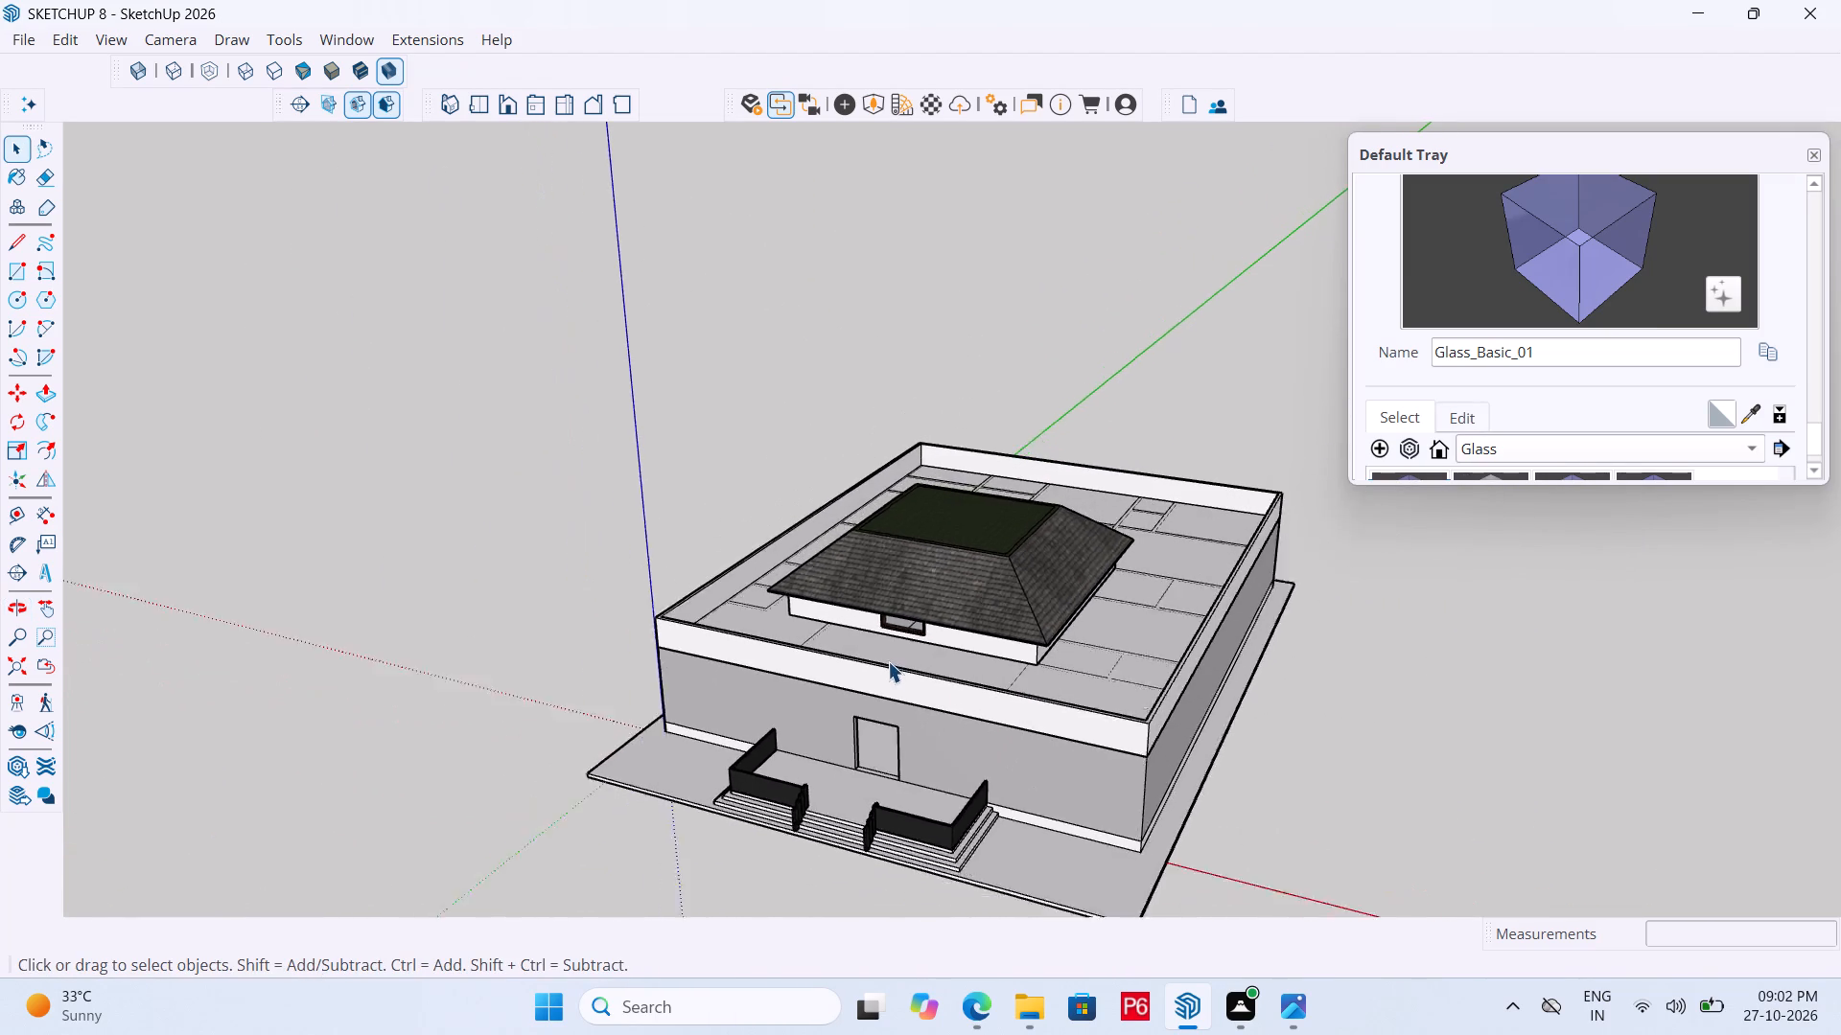
scroll(888, 661, down, 1)
middle_drag(1089, 723, 1135, 752)
scroll(1330, 794, up, 4)
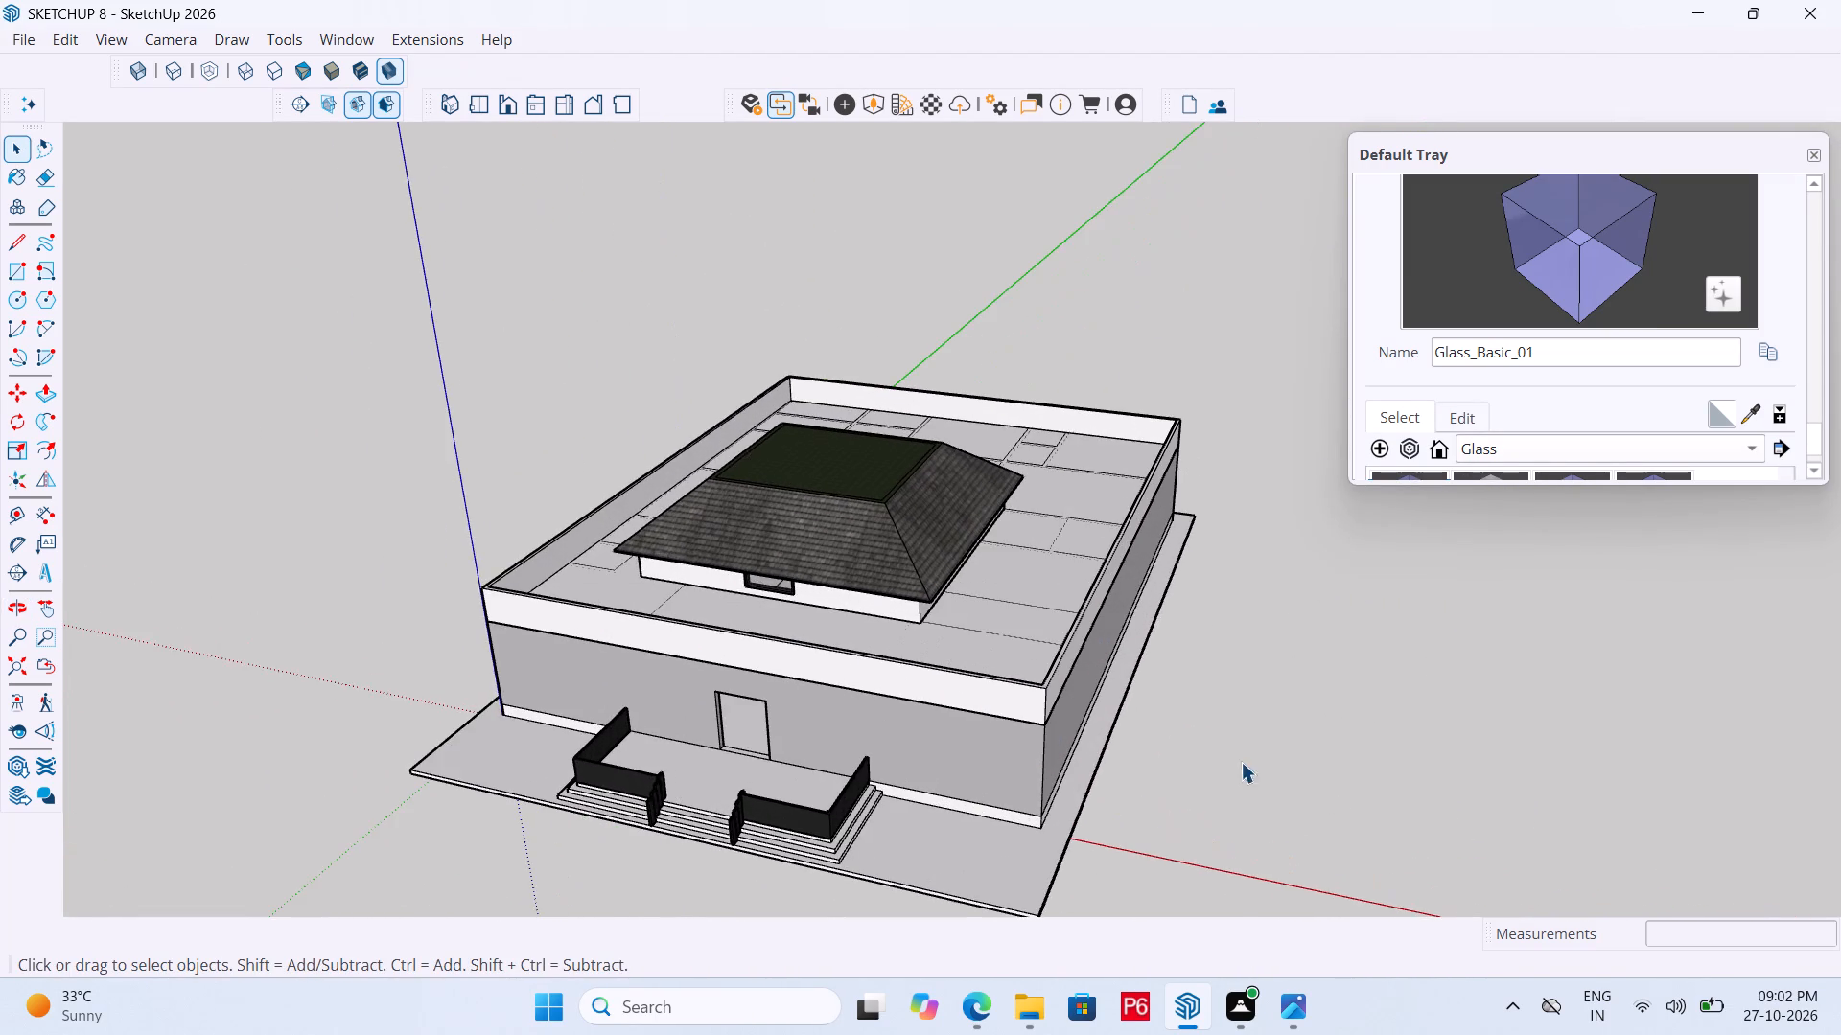
scroll(1345, 762, down, 3)
scroll(877, 824, up, 6)
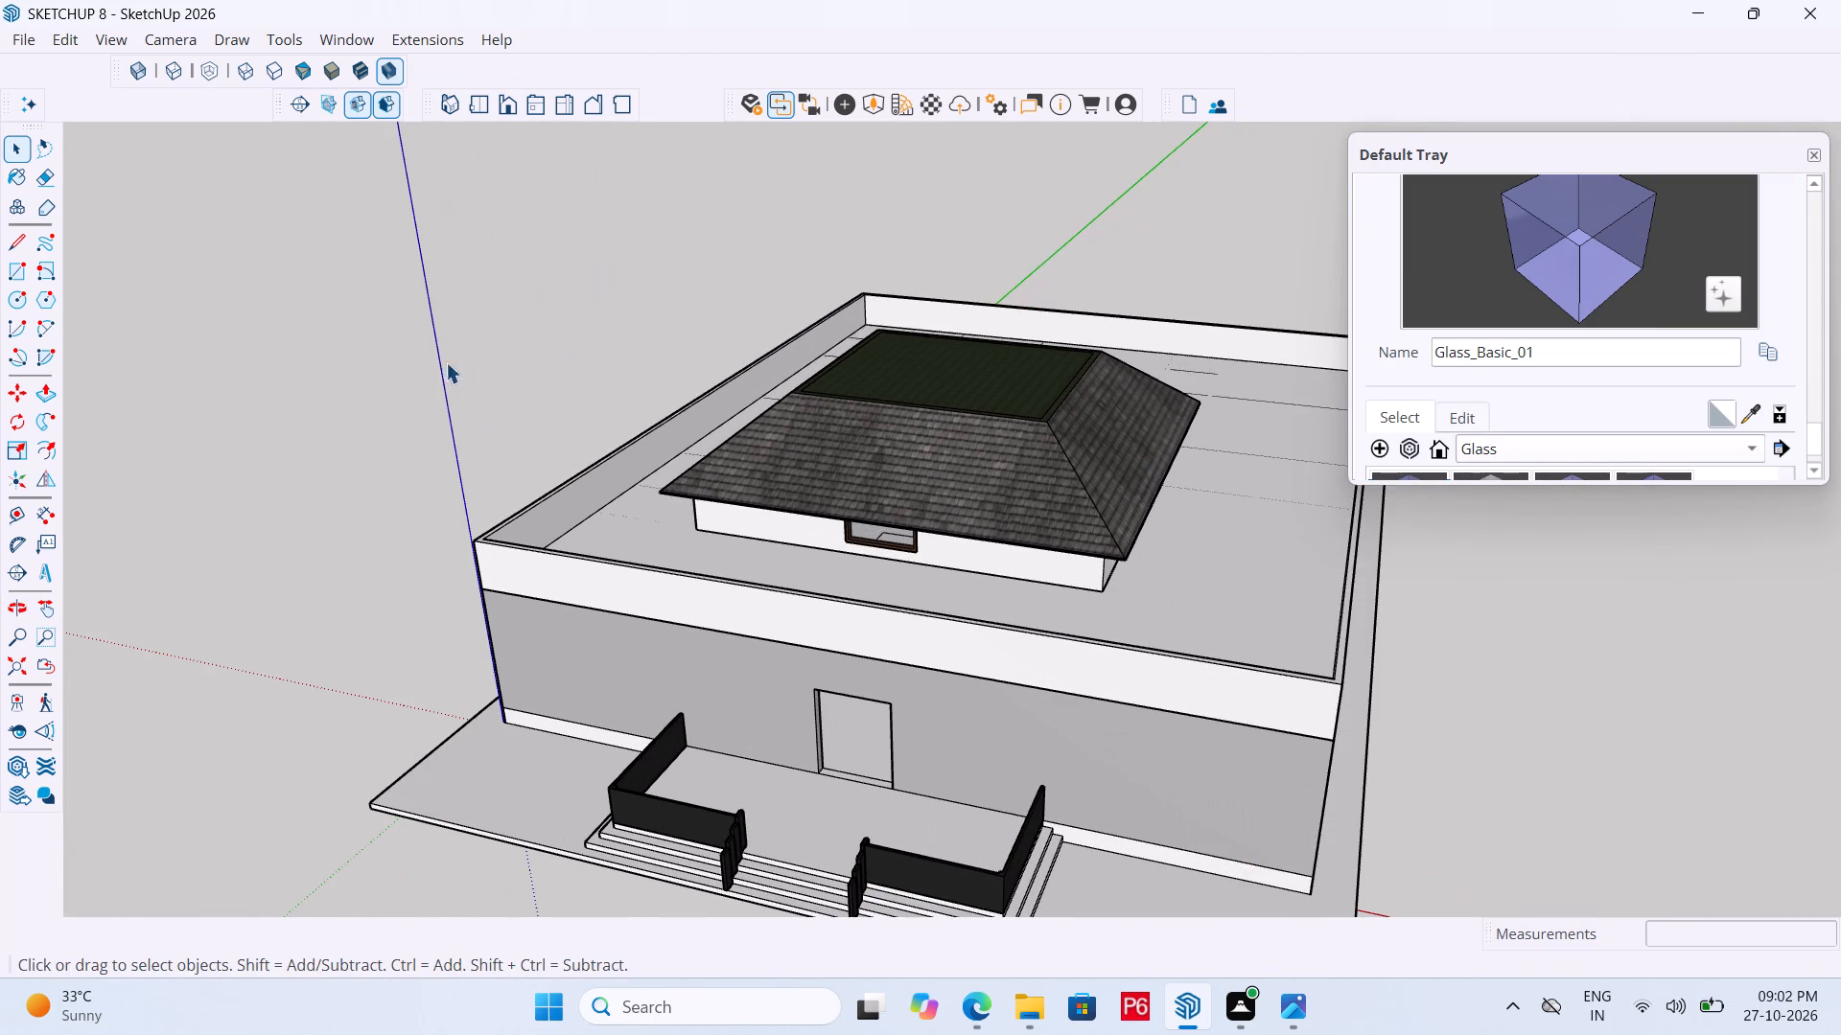
Place a horizontal section plane on the flat top of the hipped roof.
click(305, 102)
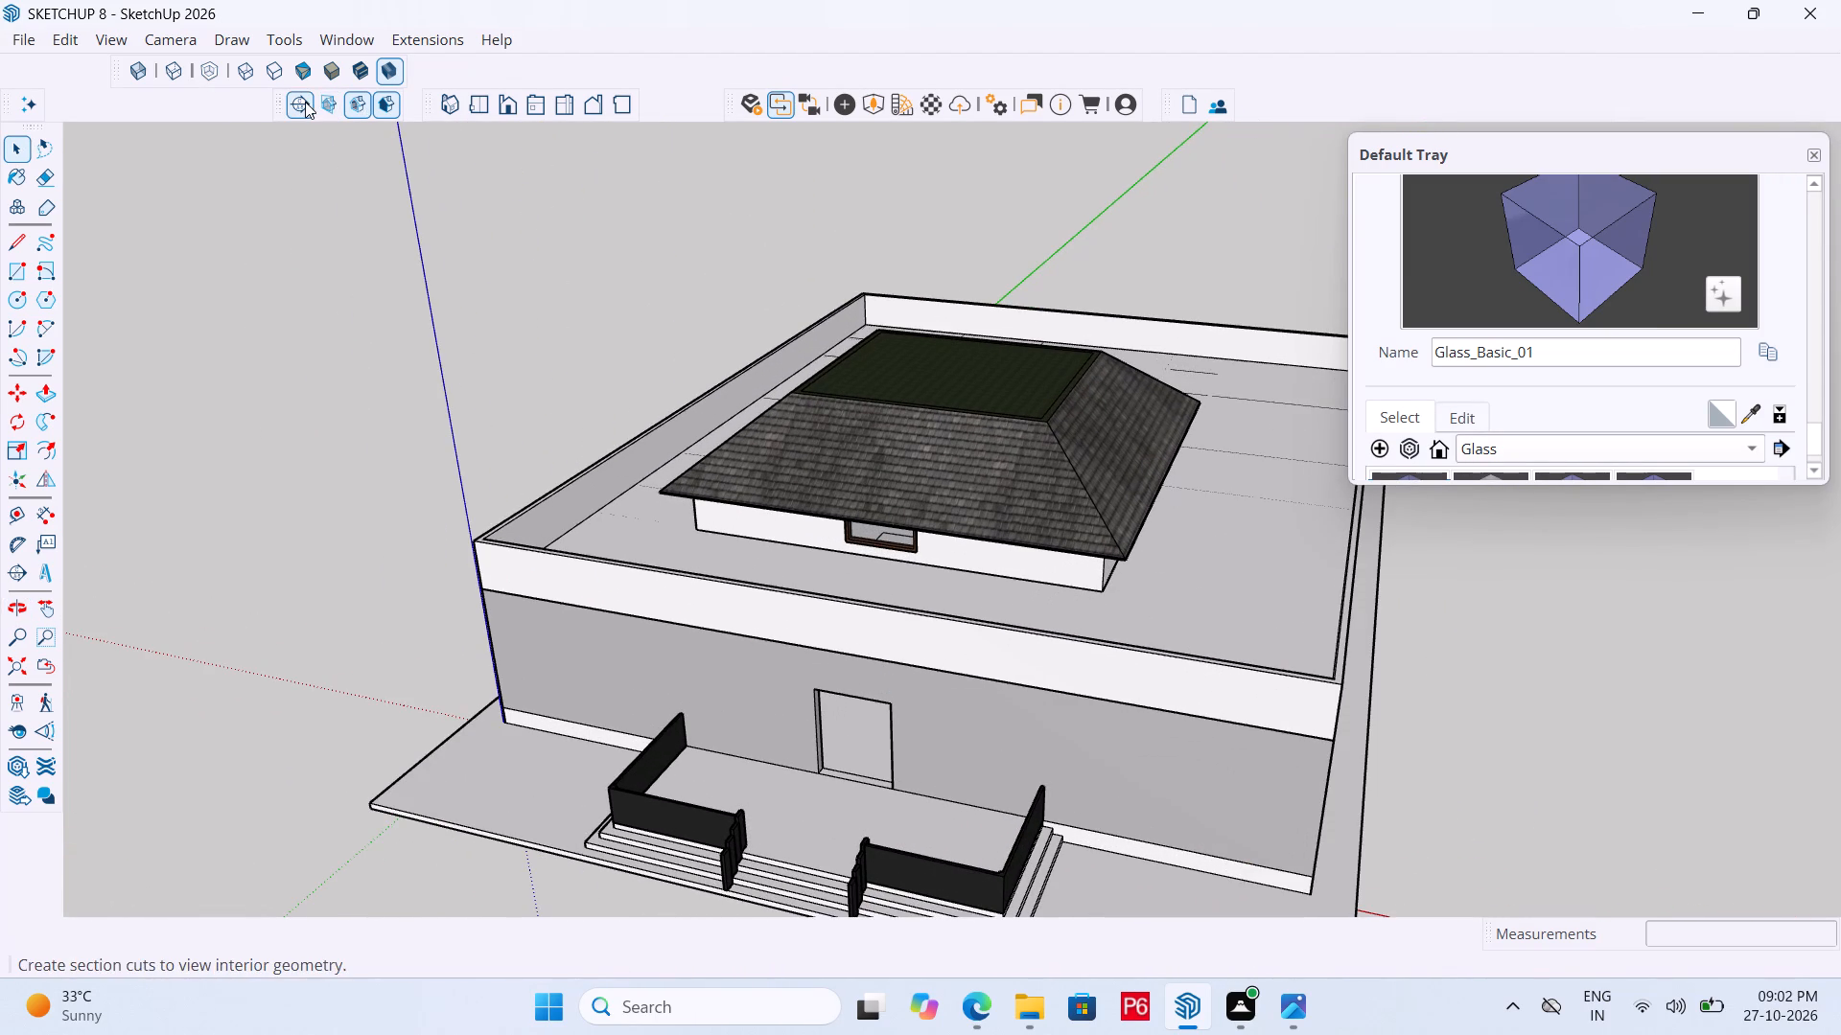
click(964, 371)
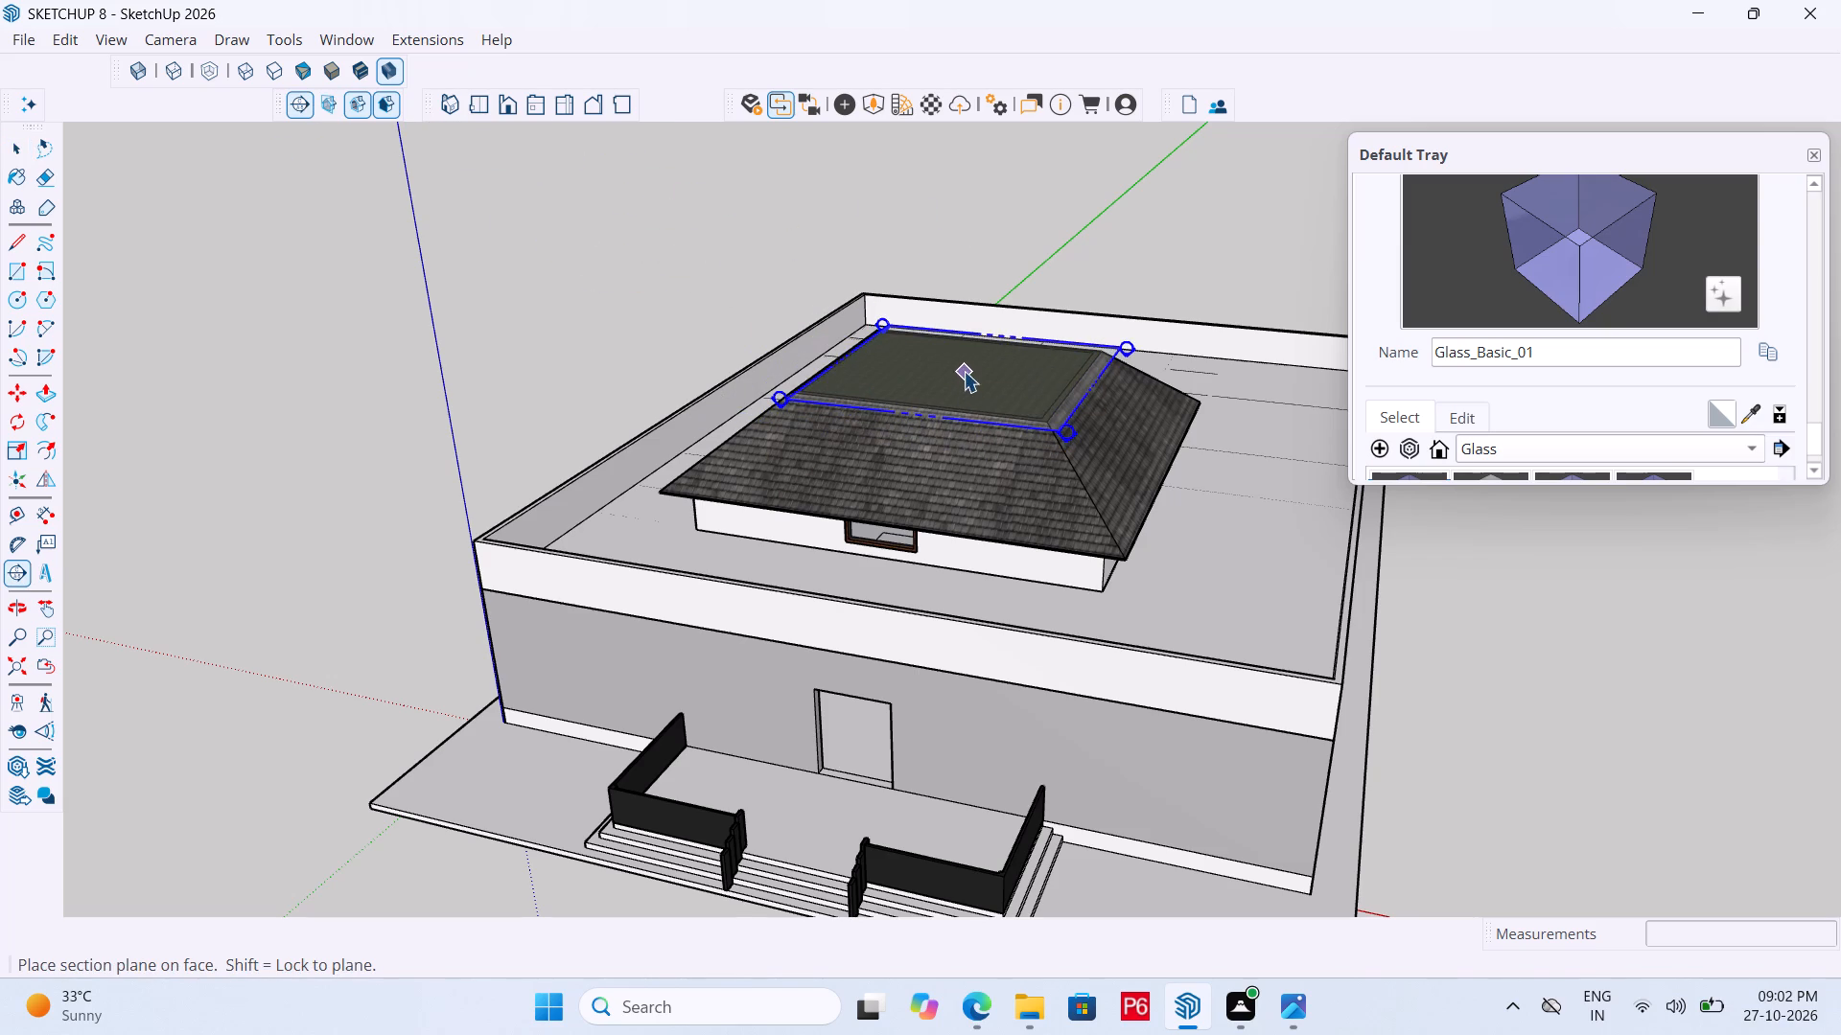
click(987, 563)
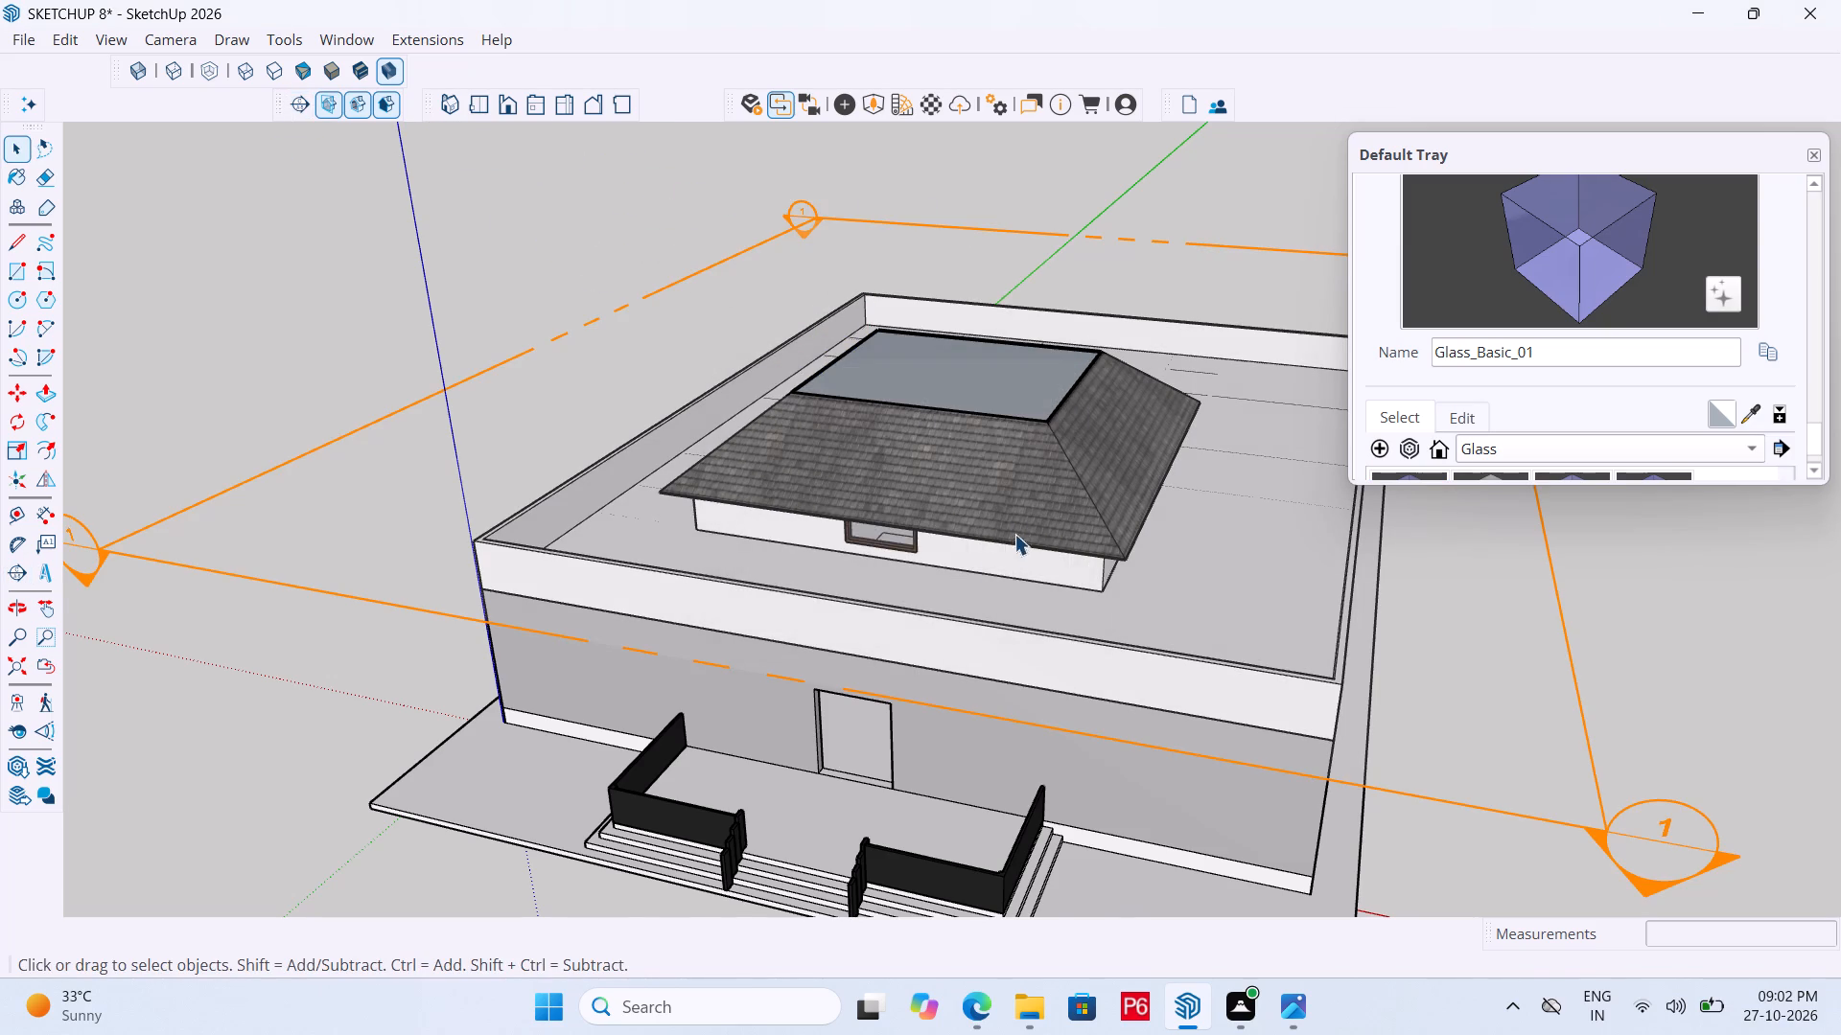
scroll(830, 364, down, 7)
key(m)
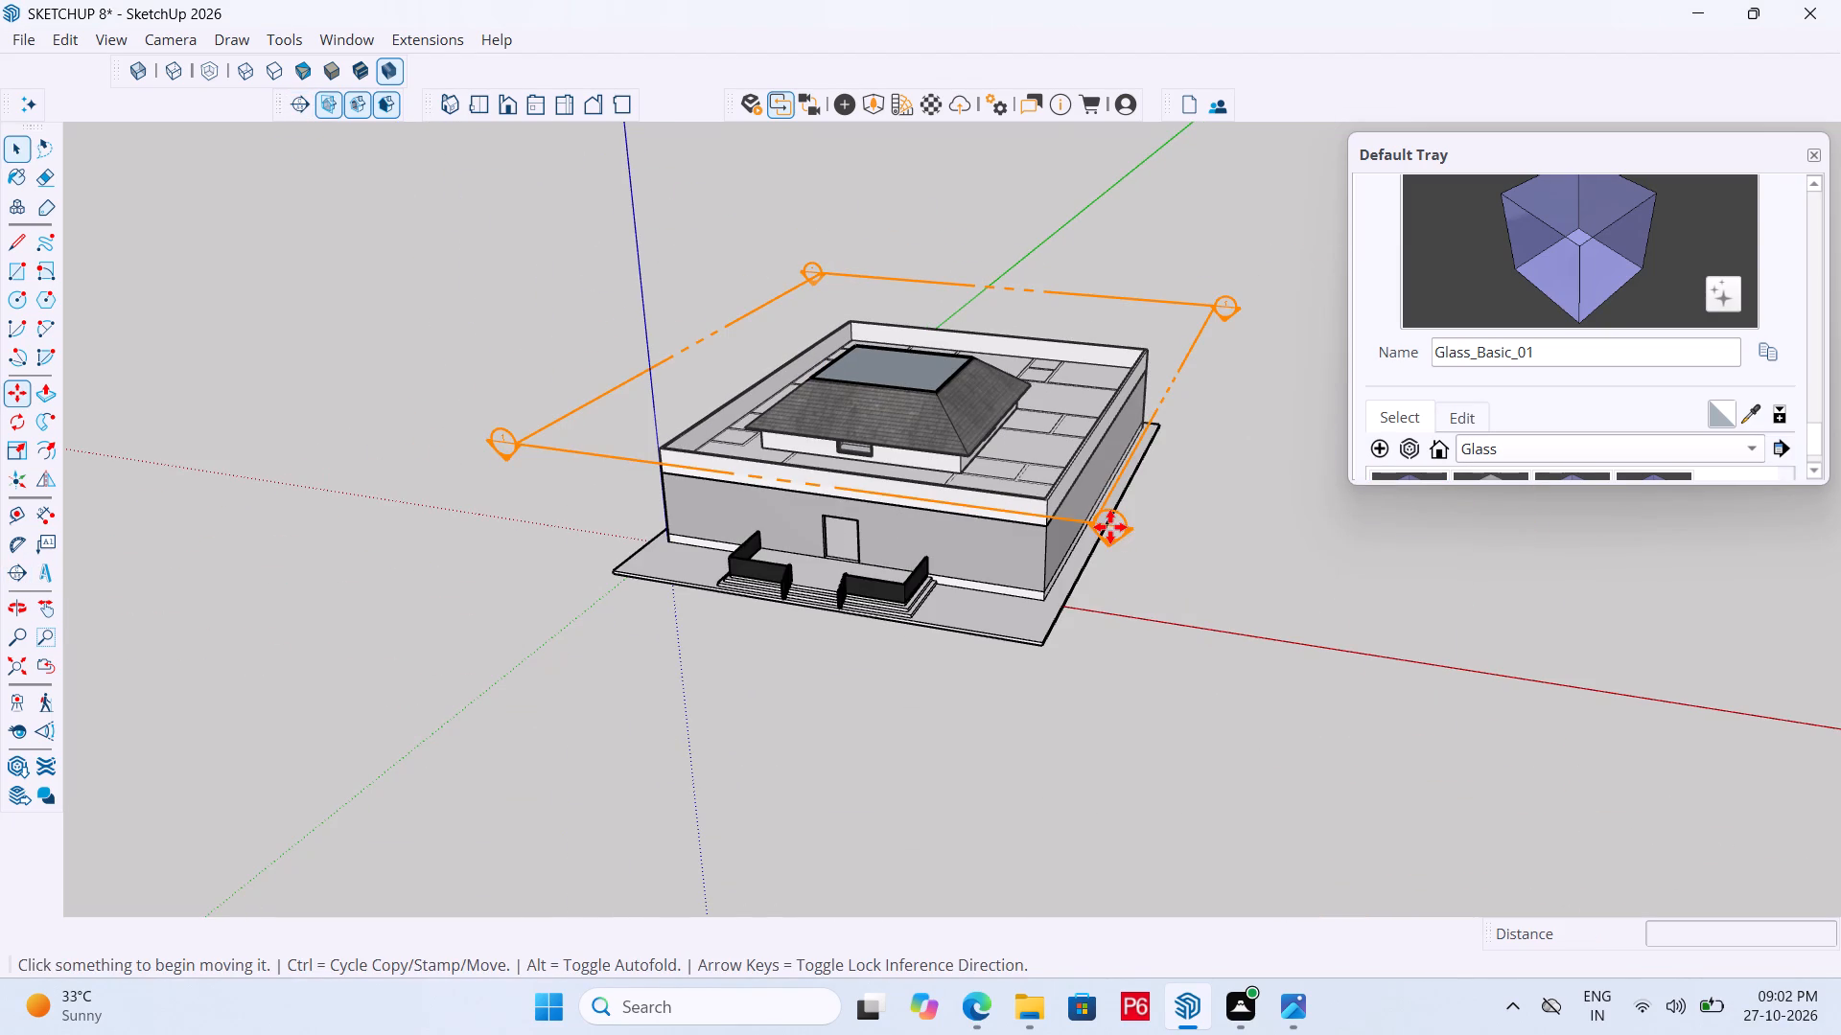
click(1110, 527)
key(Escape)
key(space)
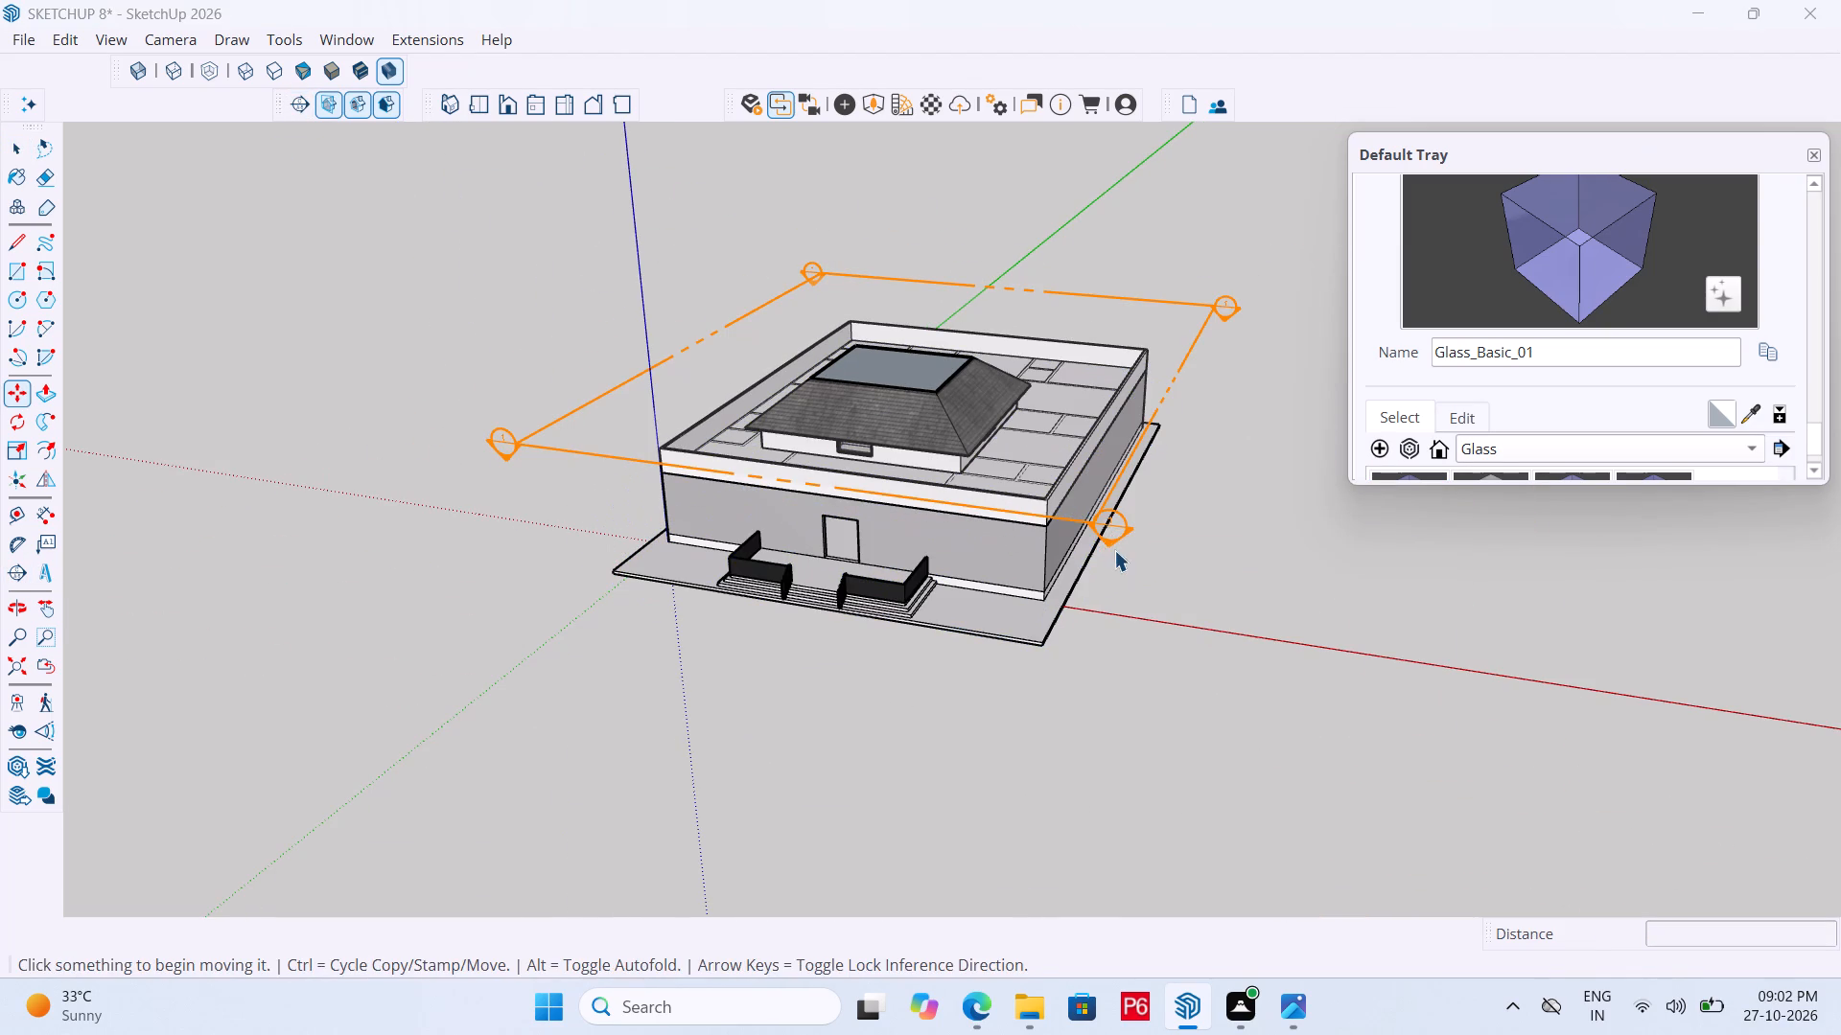
Move the section plane down about 14' along the blue axis to cut through the building's walls.
click(1103, 530)
key(m)
click(1106, 523)
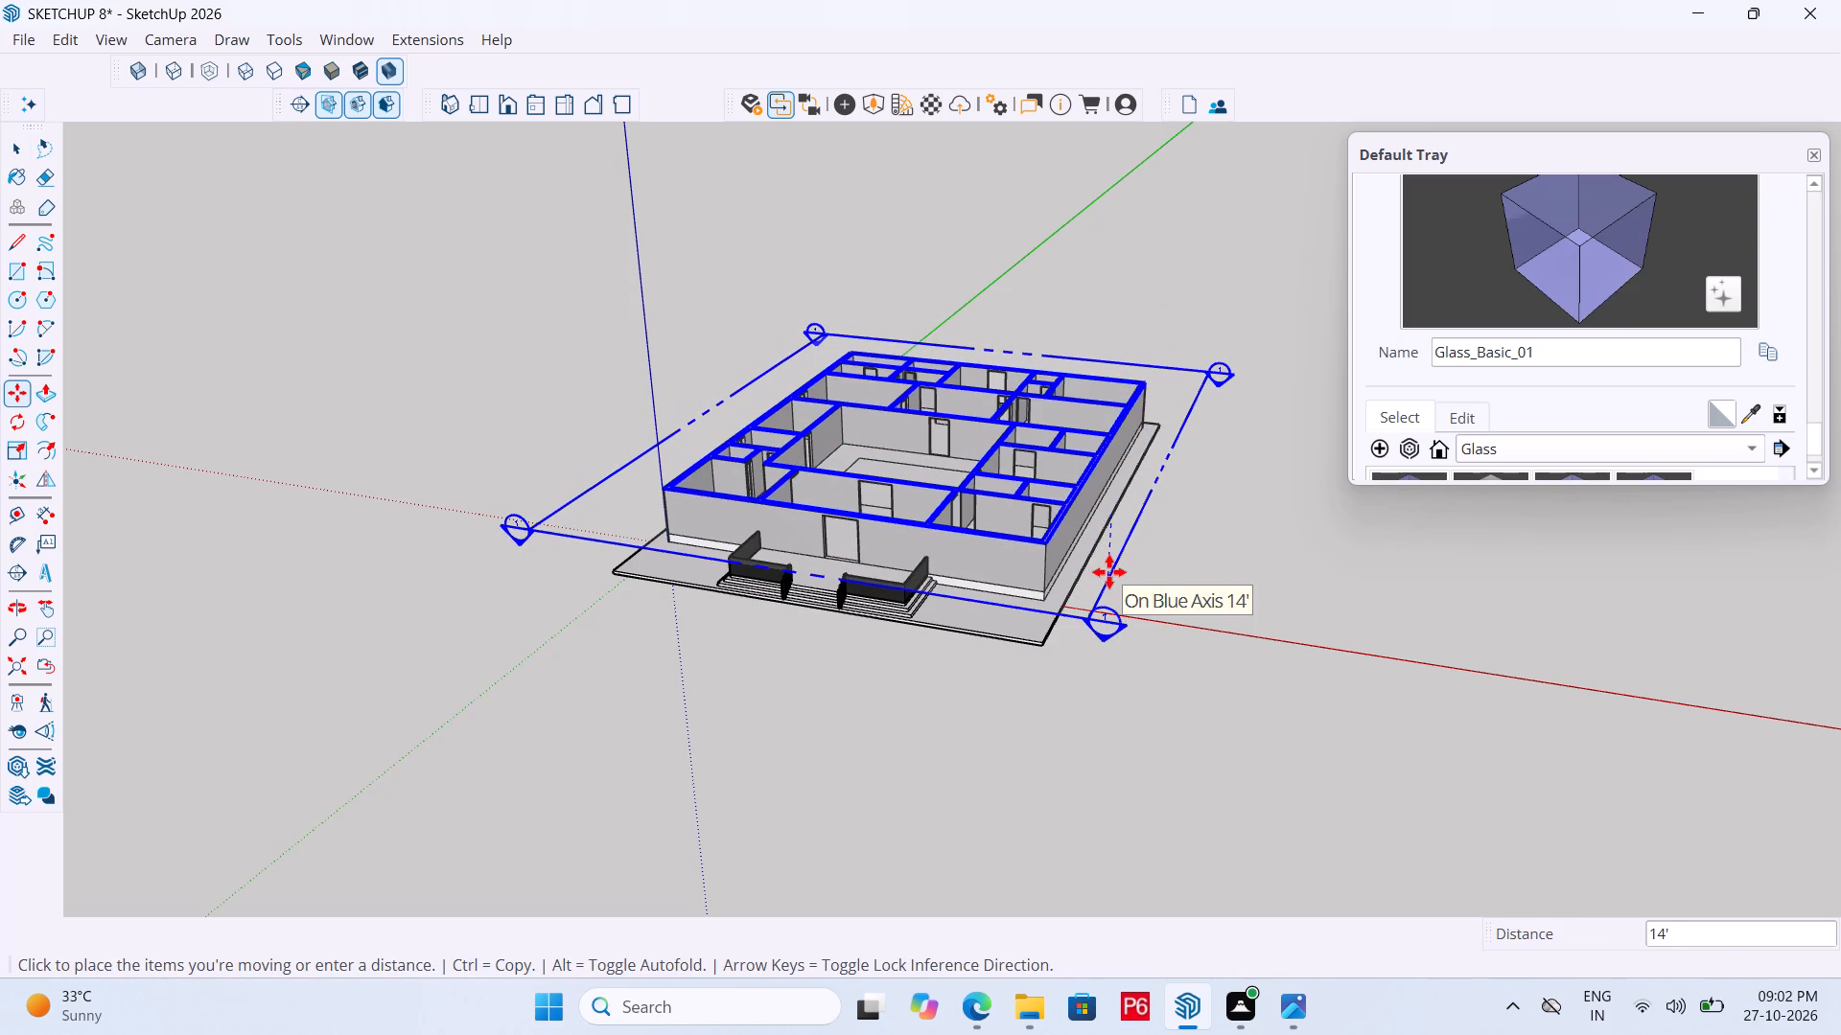
click(1109, 572)
Examine the sectioned rooms, interior walls and door openings around the central hall from several angles.
middle_drag(898, 450, 791, 535)
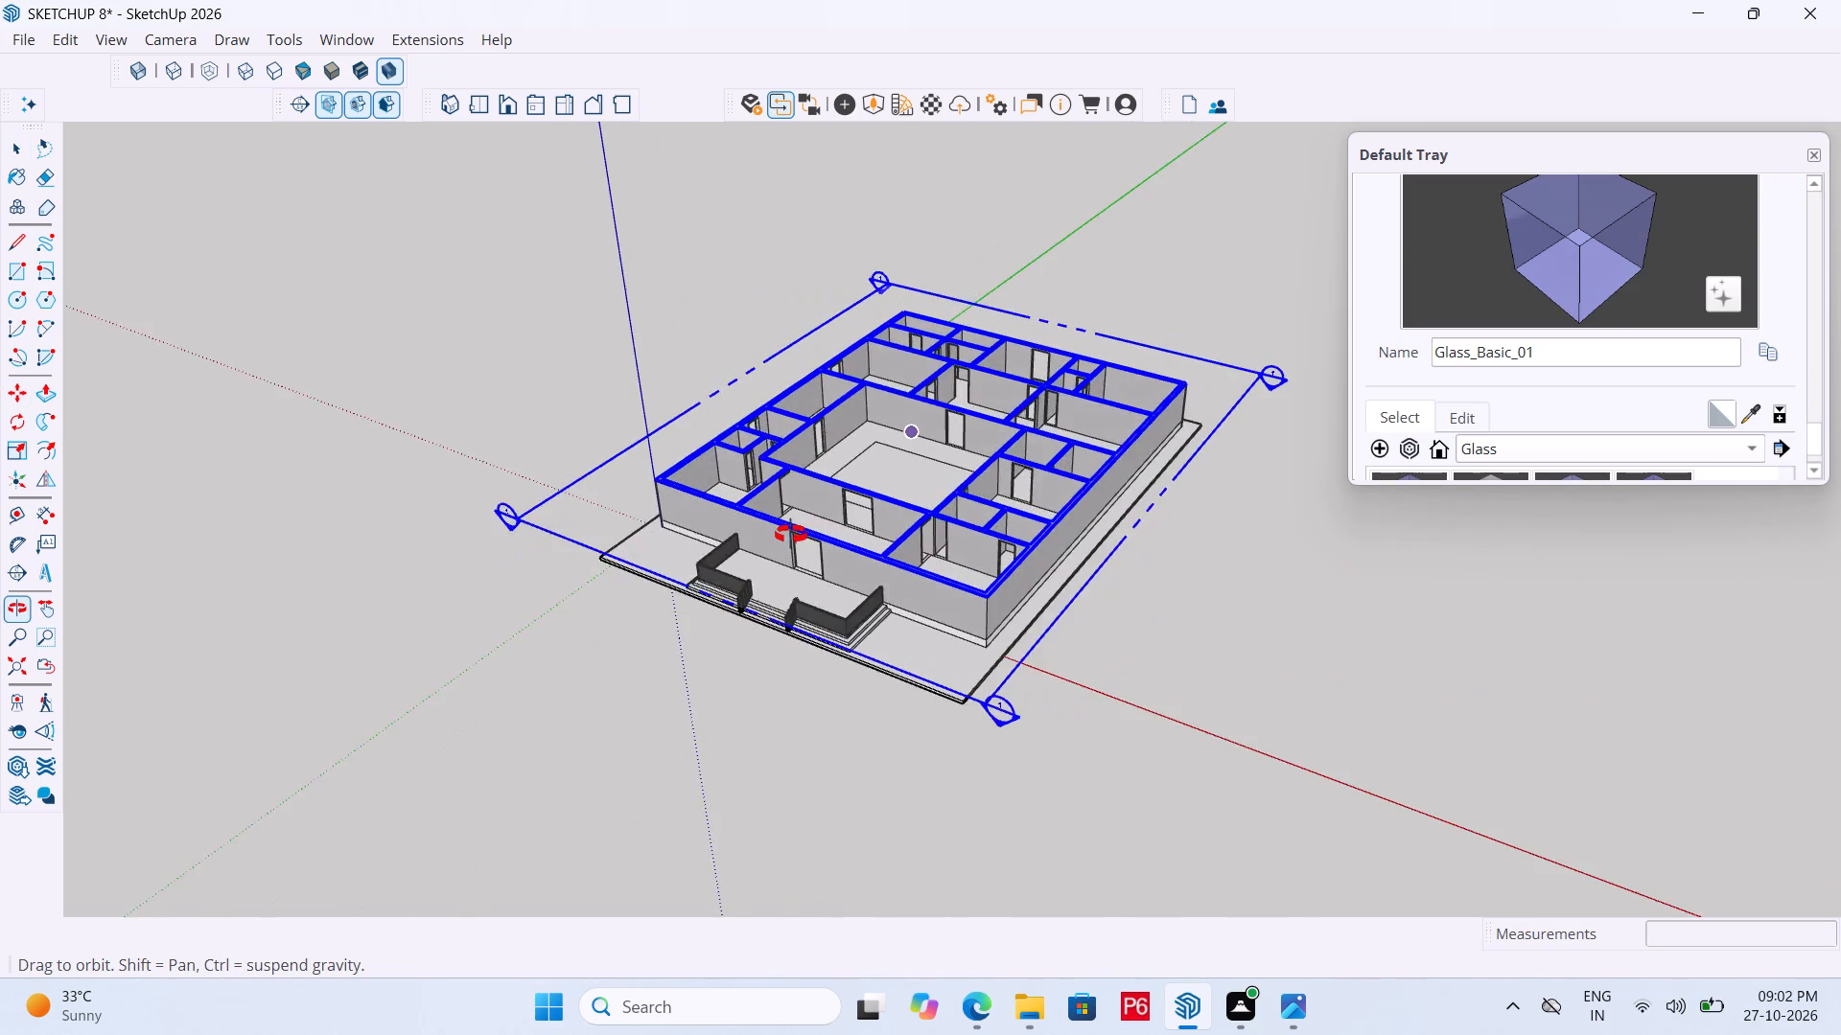
middle_drag(791, 535, 1138, 540)
scroll(855, 540, up, 11)
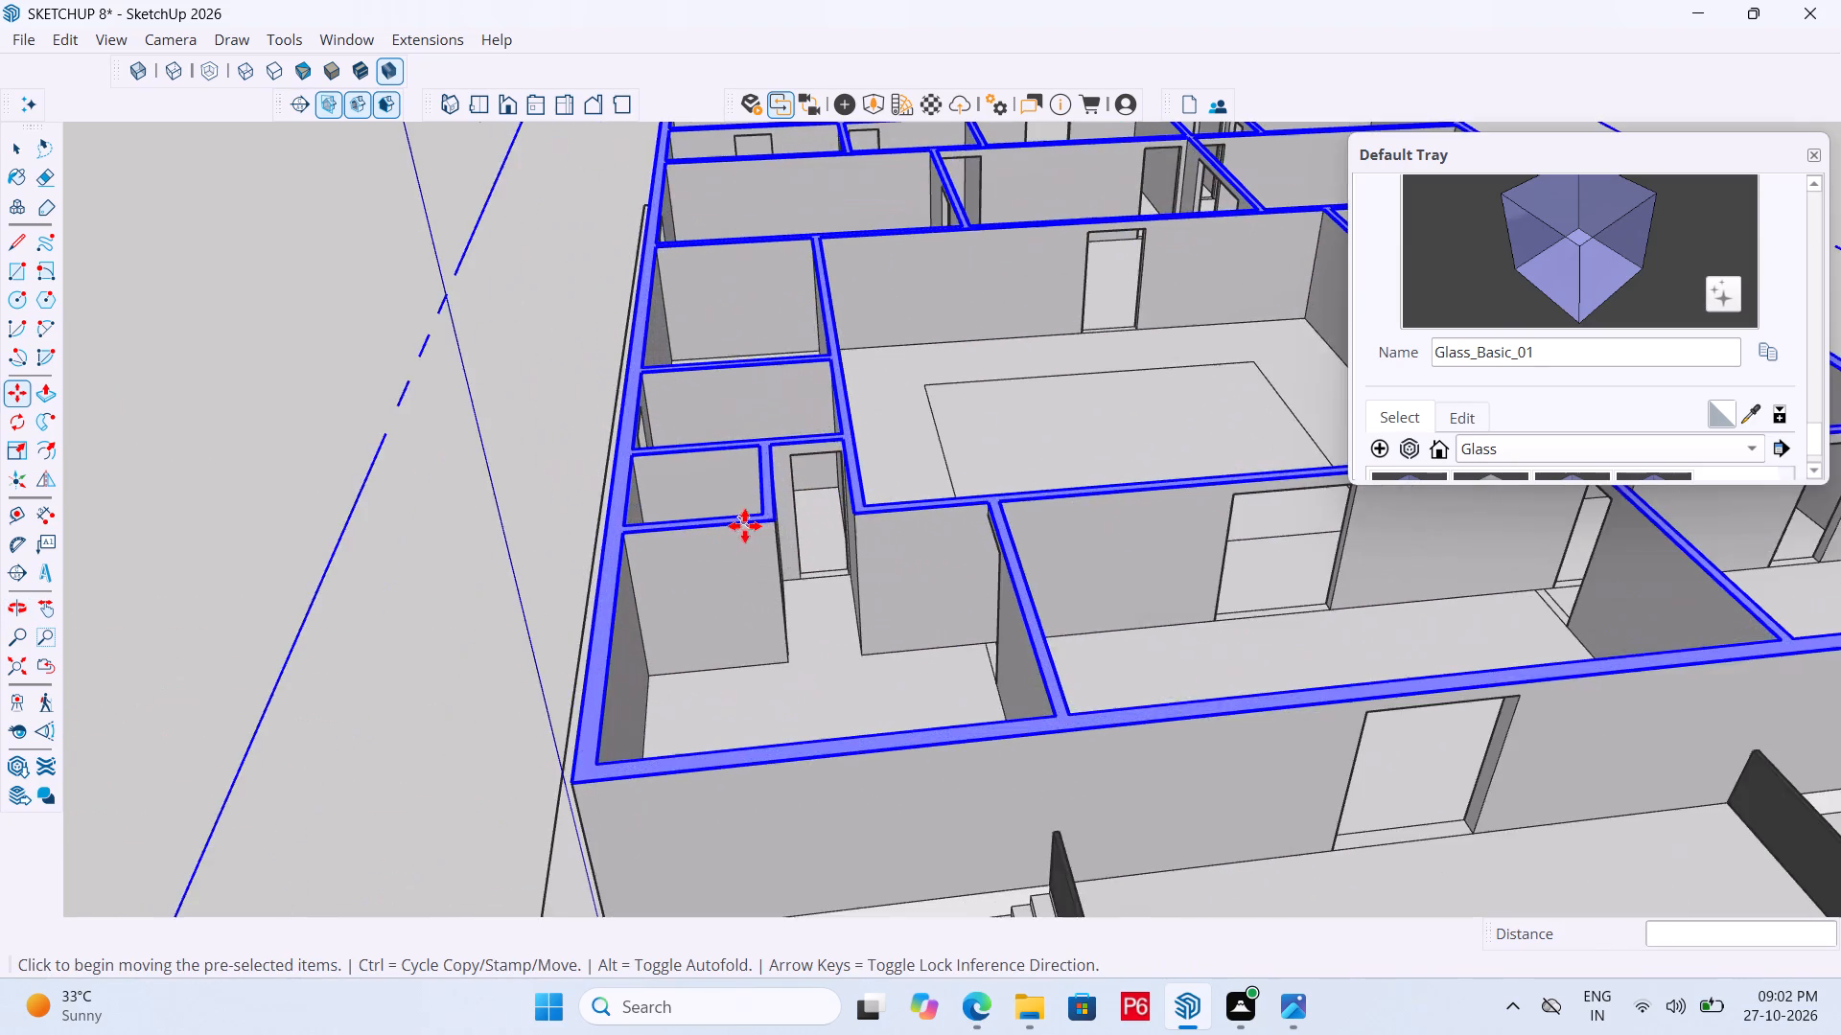
scroll(745, 526, up, 1)
middle_drag(872, 516, 786, 519)
scroll(623, 435, down, 6)
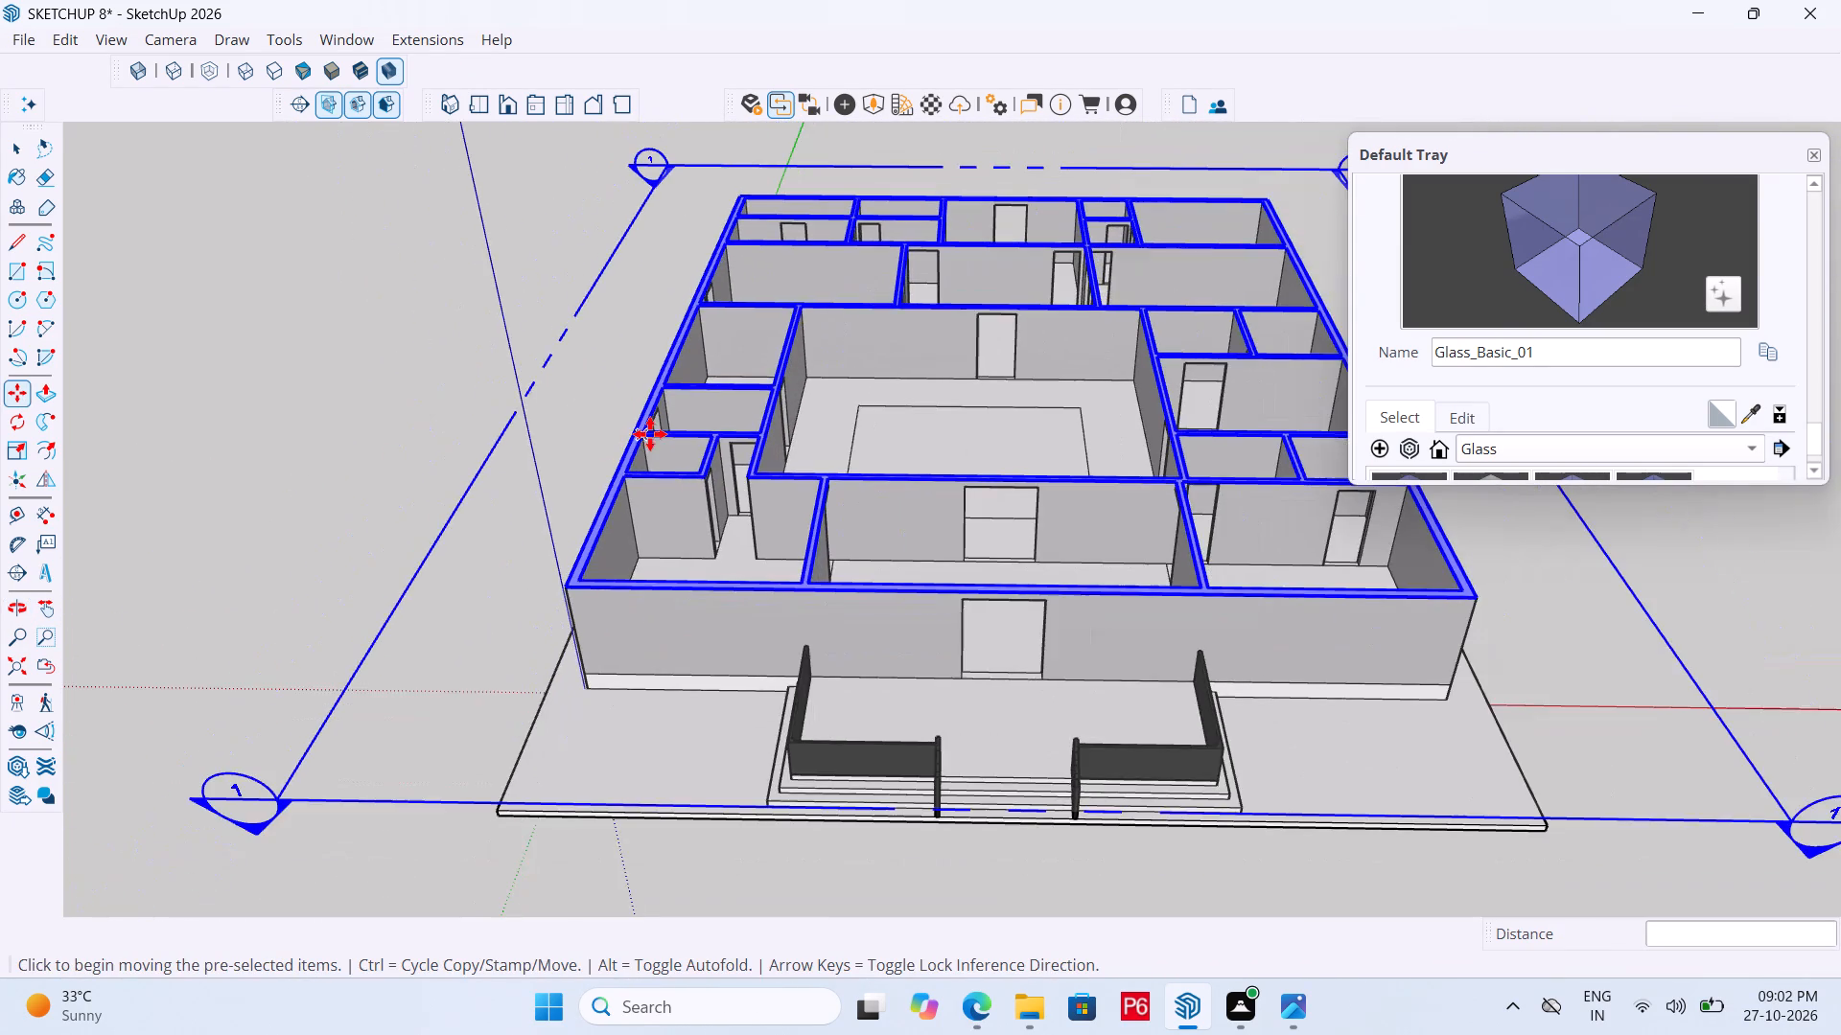
scroll(997, 310, up, 5)
middle_drag(1041, 315, 857, 330)
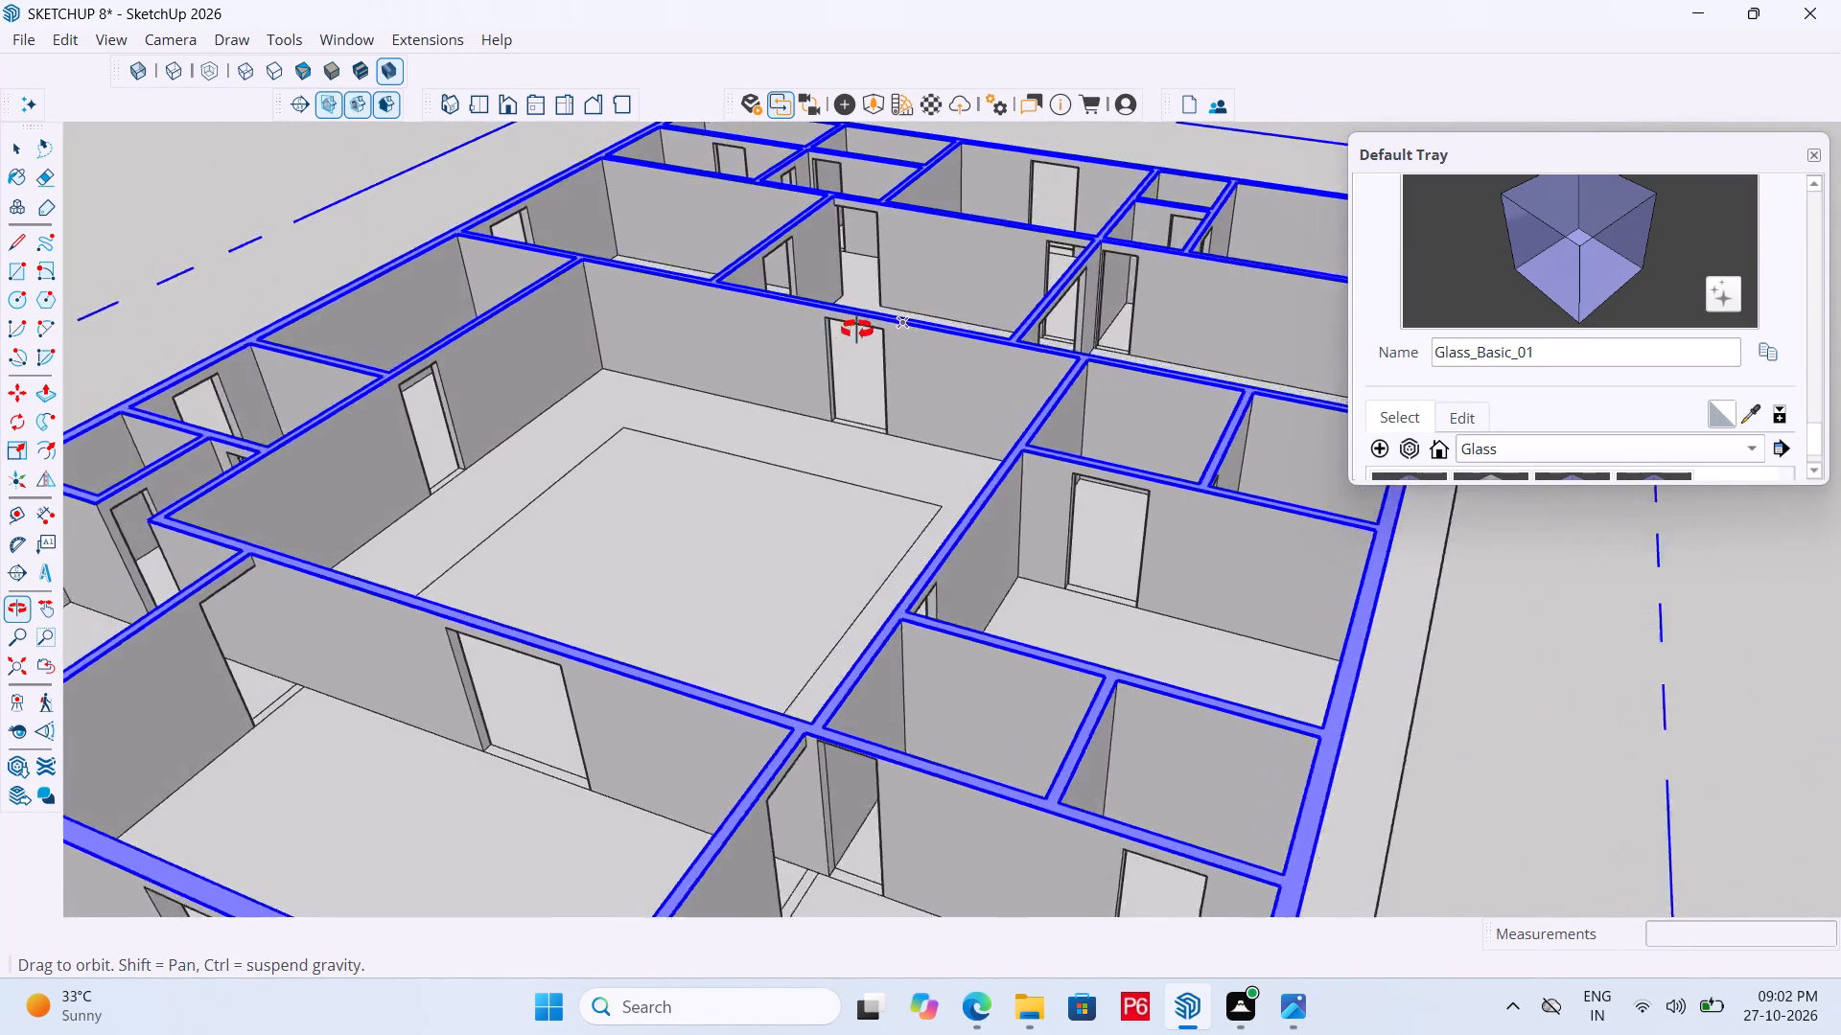
middle_drag(857, 330, 1188, 341)
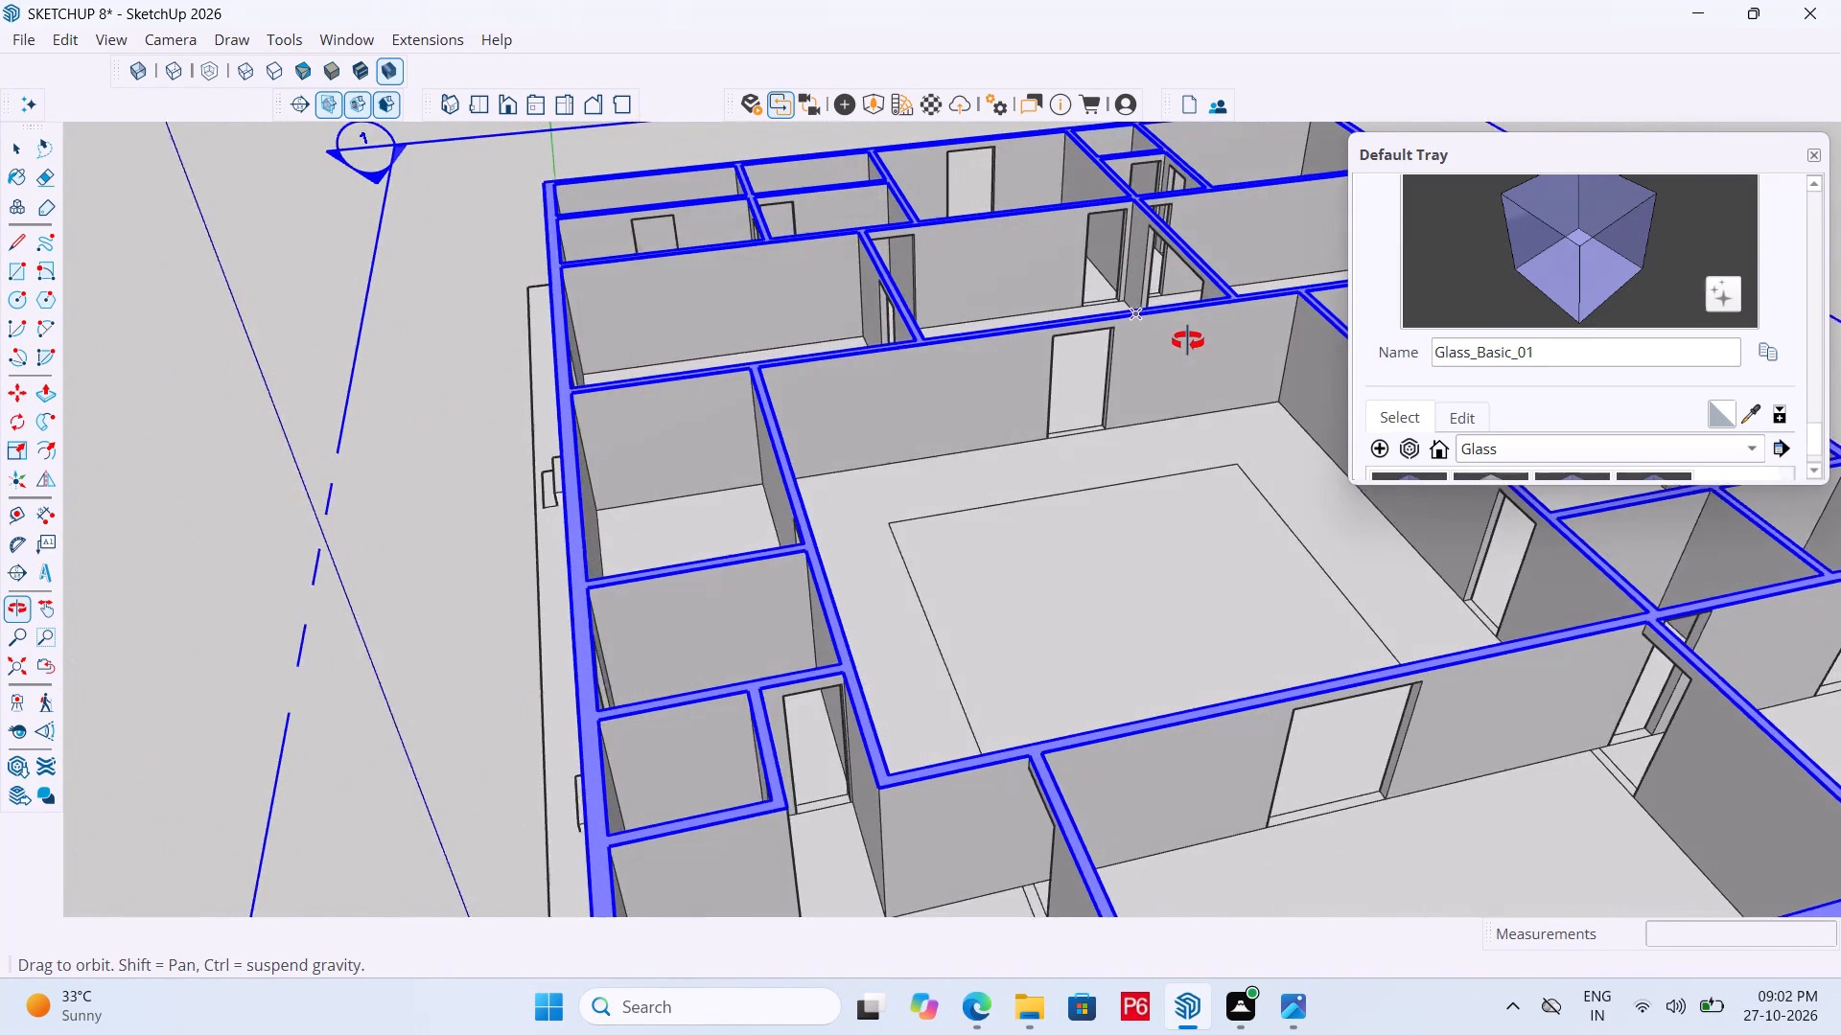
middle_drag(1188, 341, 1154, 342)
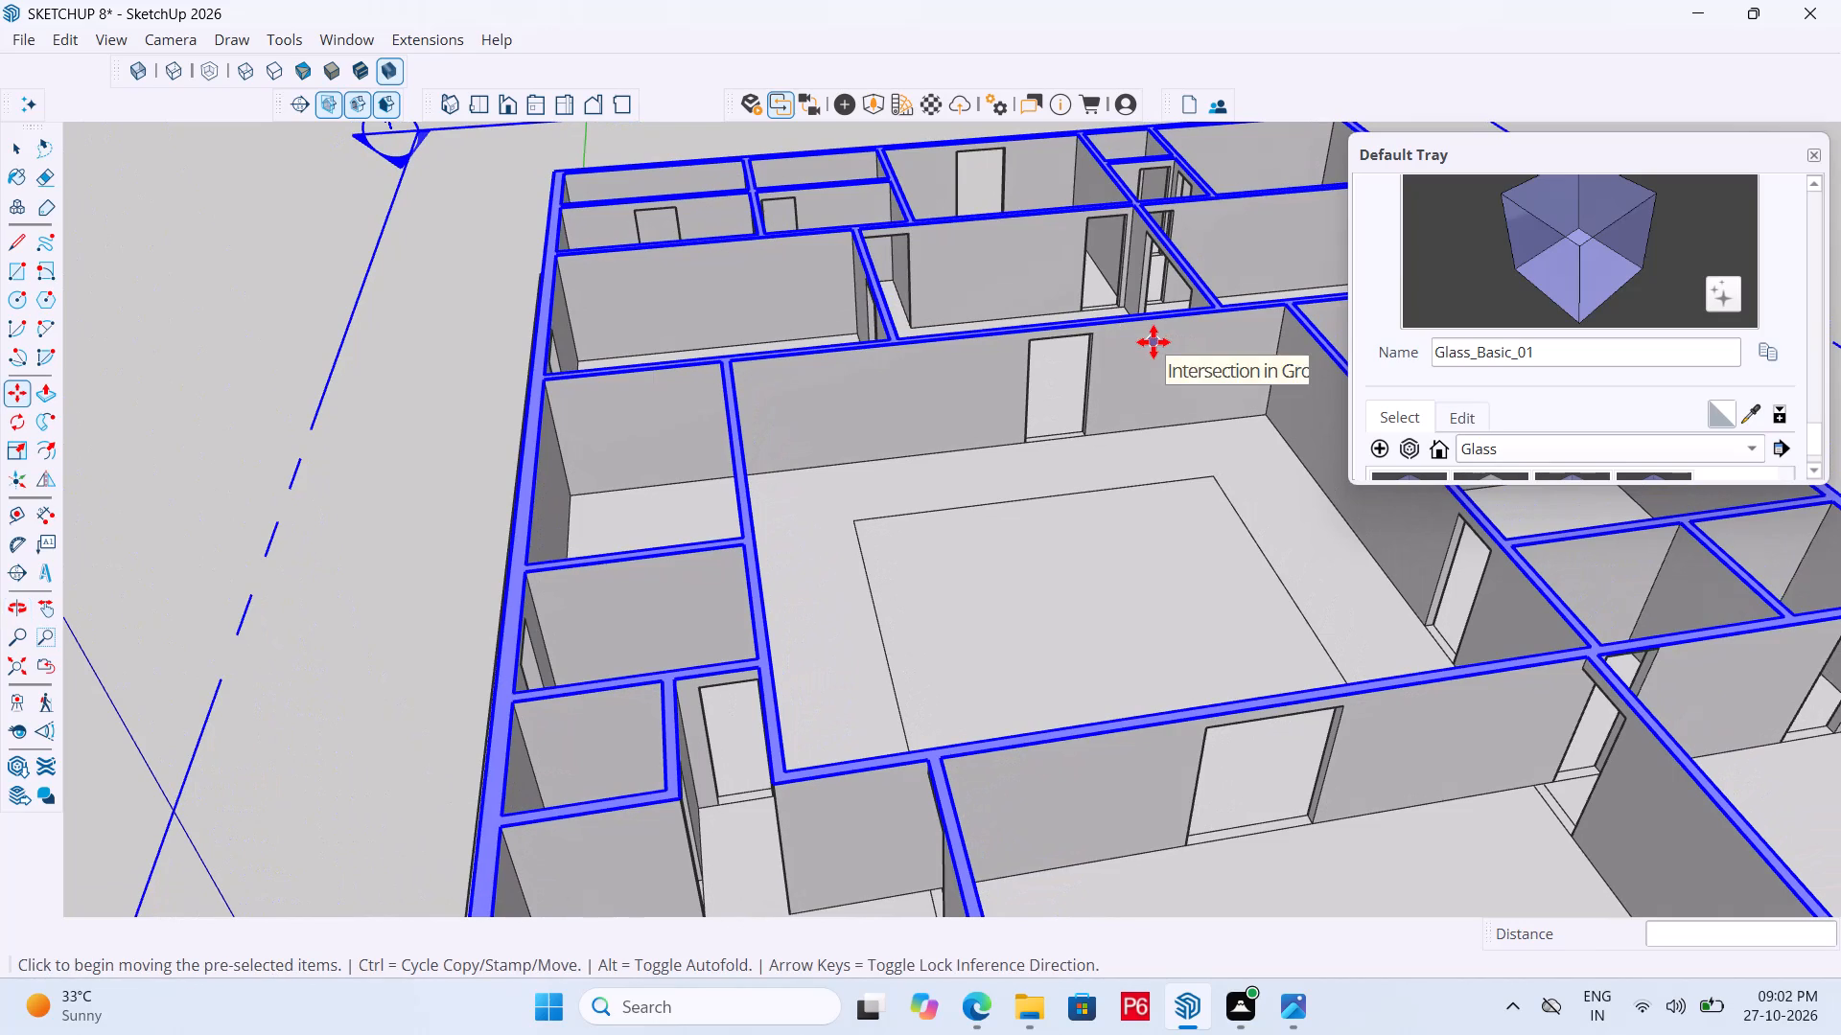
scroll(938, 380, down, 4)
scroll(988, 415, up, 6)
scroll(1012, 315, up, 5)
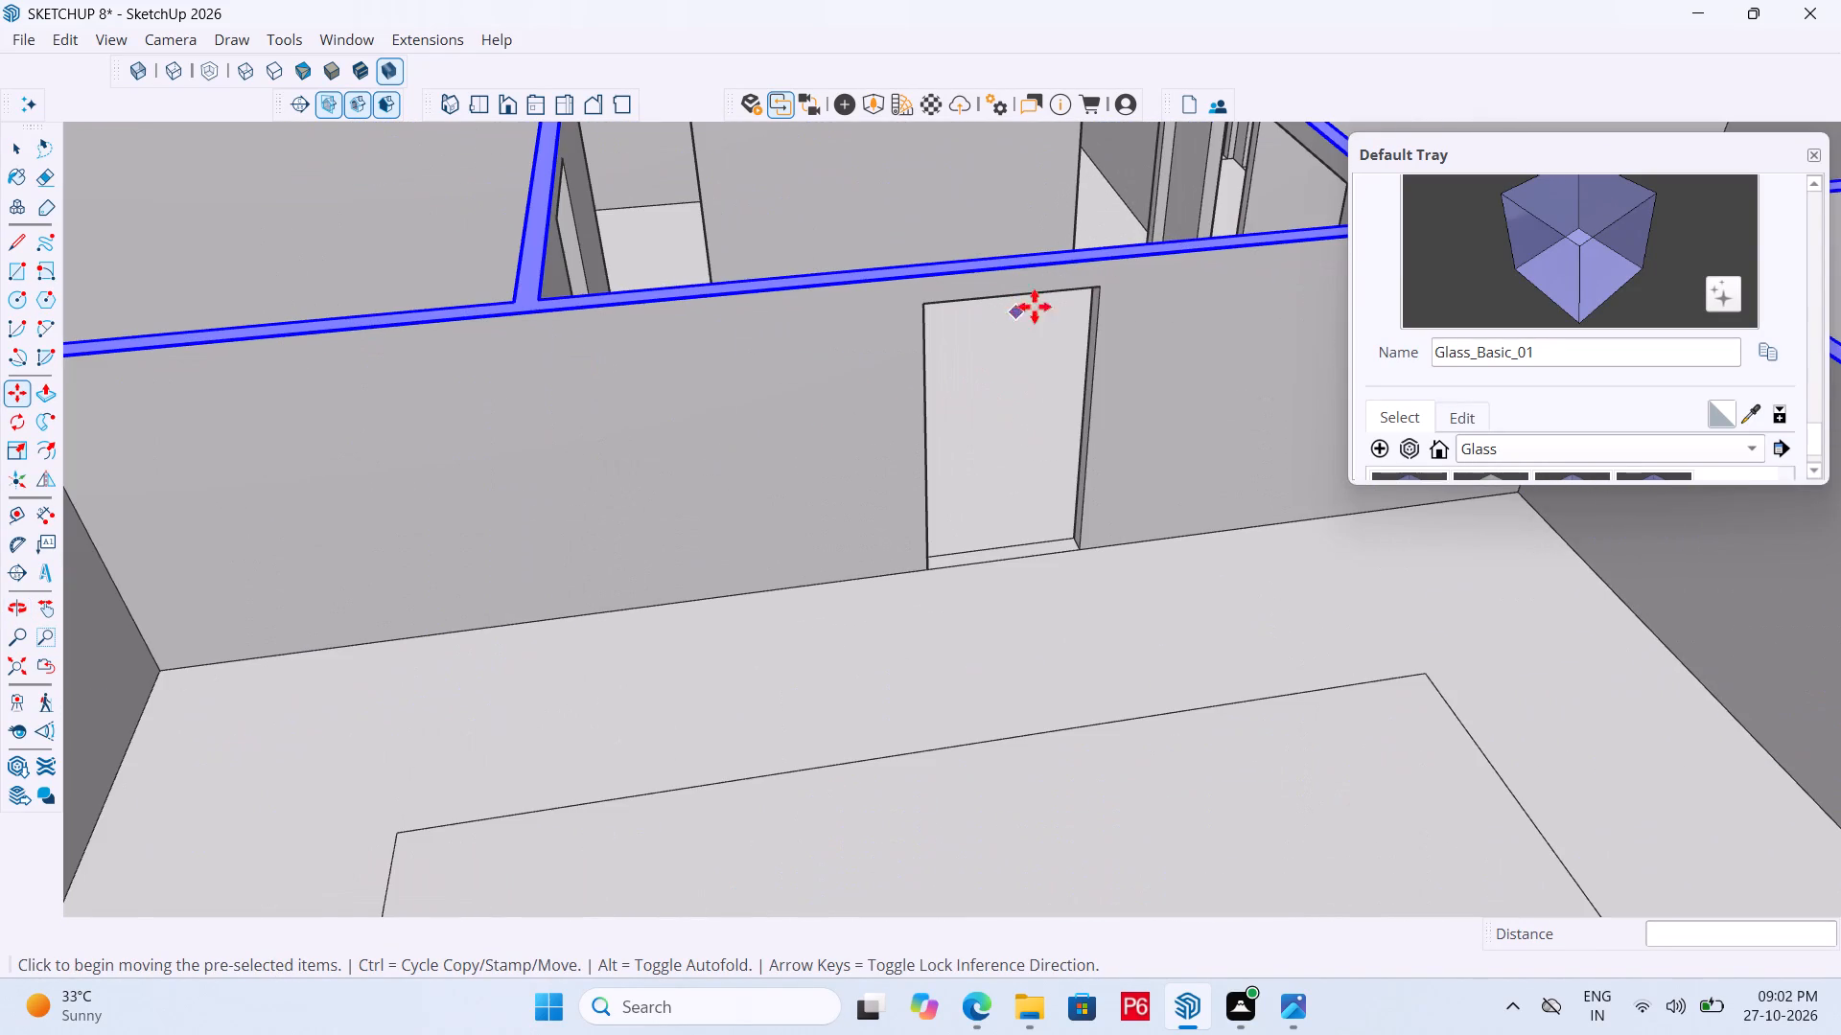
middle_drag(1058, 292, 734, 275)
scroll(646, 293, down, 4)
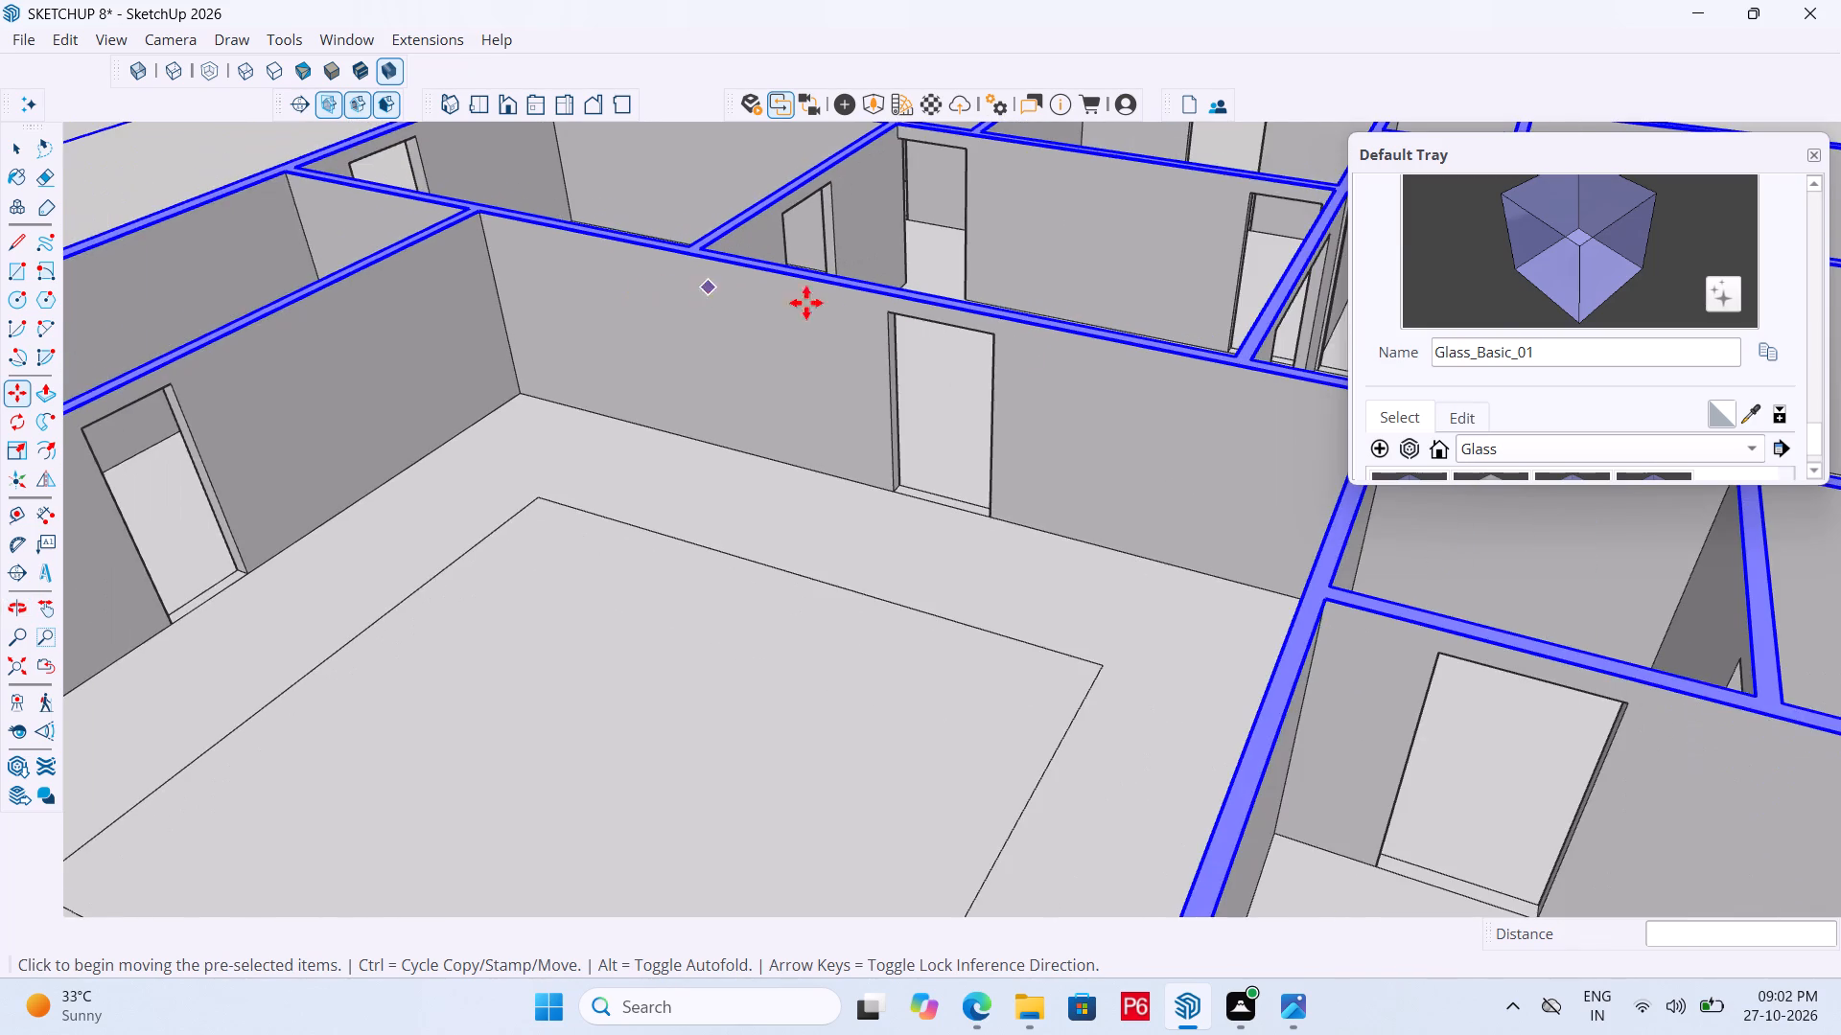
Draw a 7' 6" by 4' rectangle covering the door opening in the central hall's wall opposite the entrance.
scroll(1061, 359, up, 5)
key(space)
key(r)
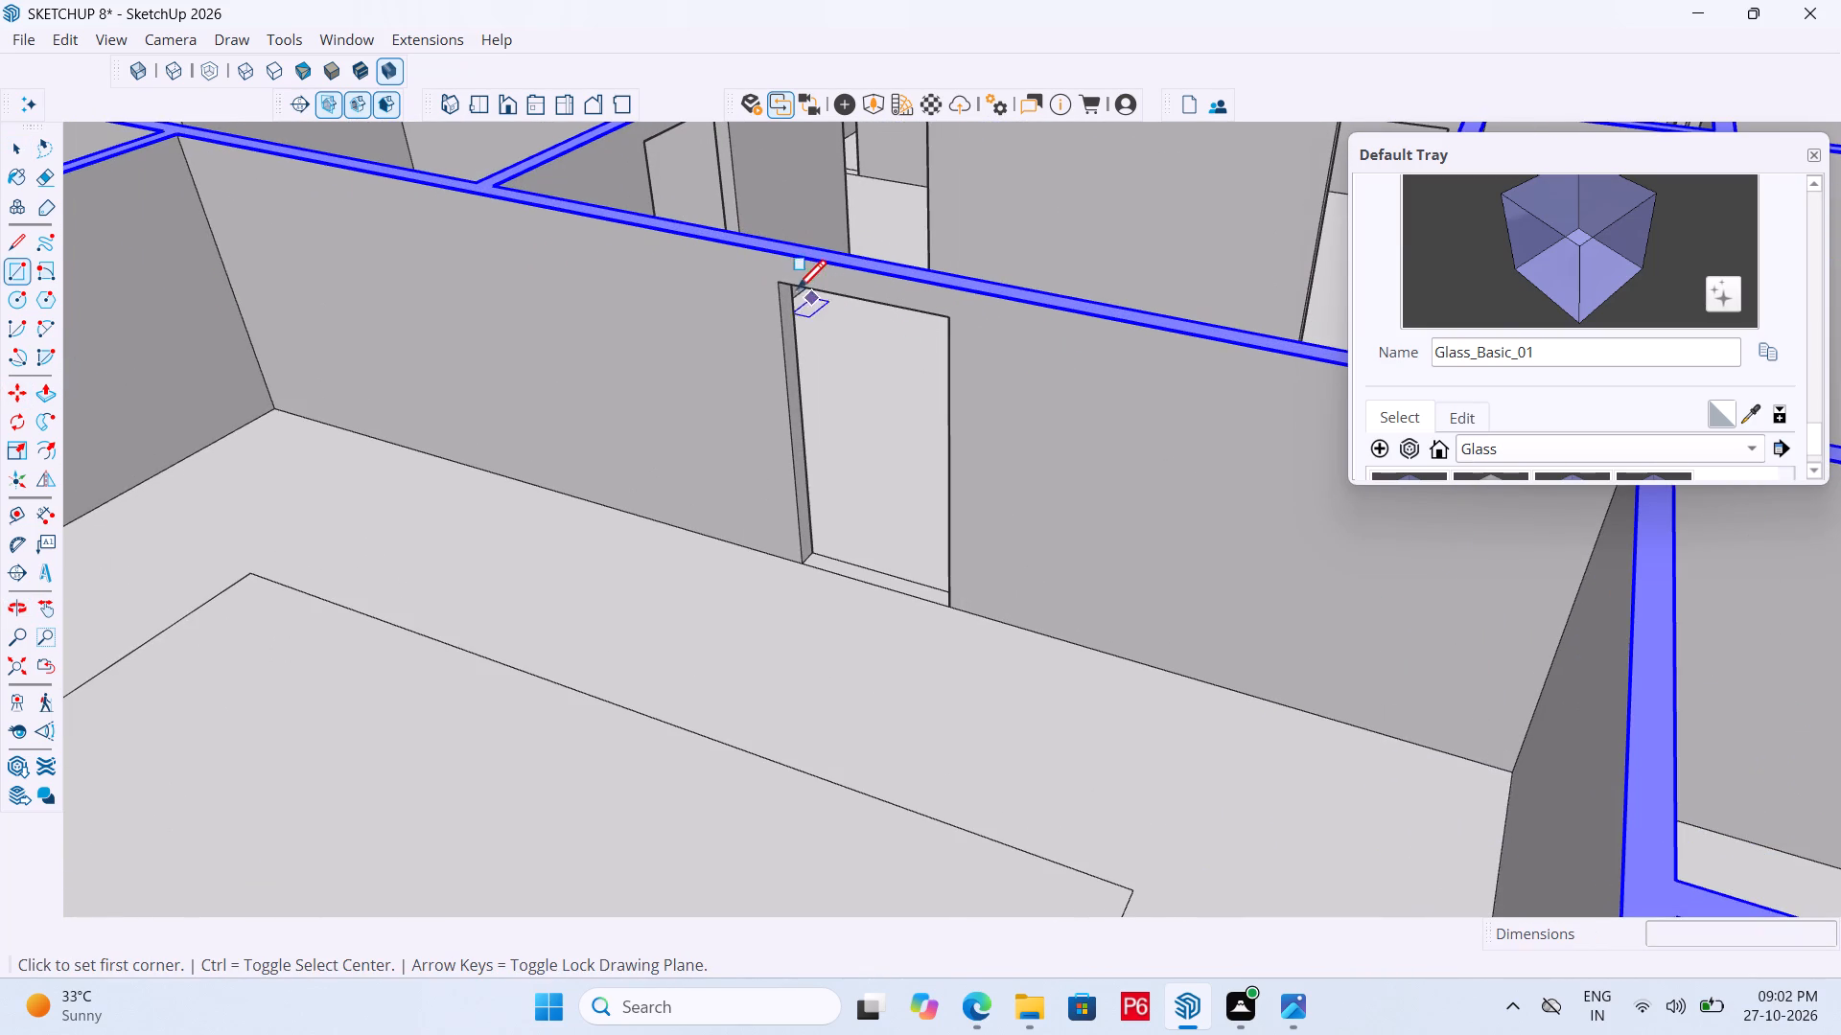
click(788, 289)
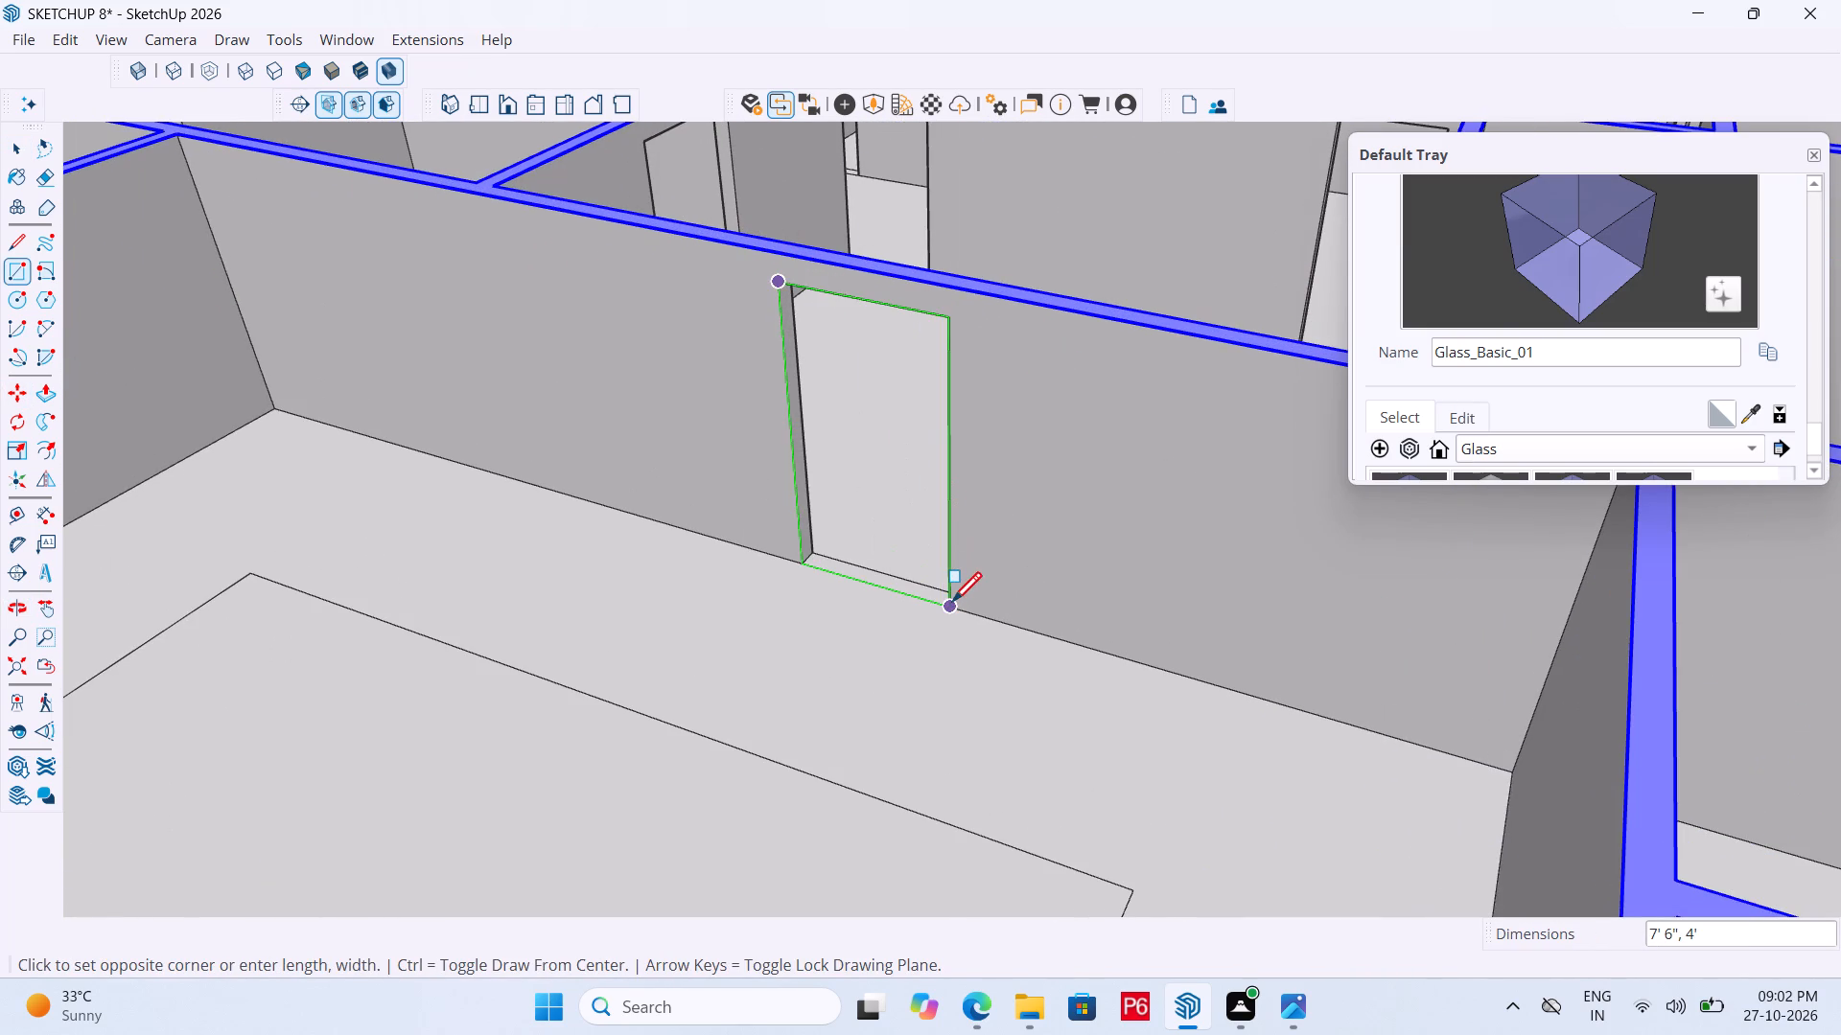
click(952, 605)
key(space)
Make the door rectangle's face and edges a group and open it for editing.
scroll(845, 392, down, 7)
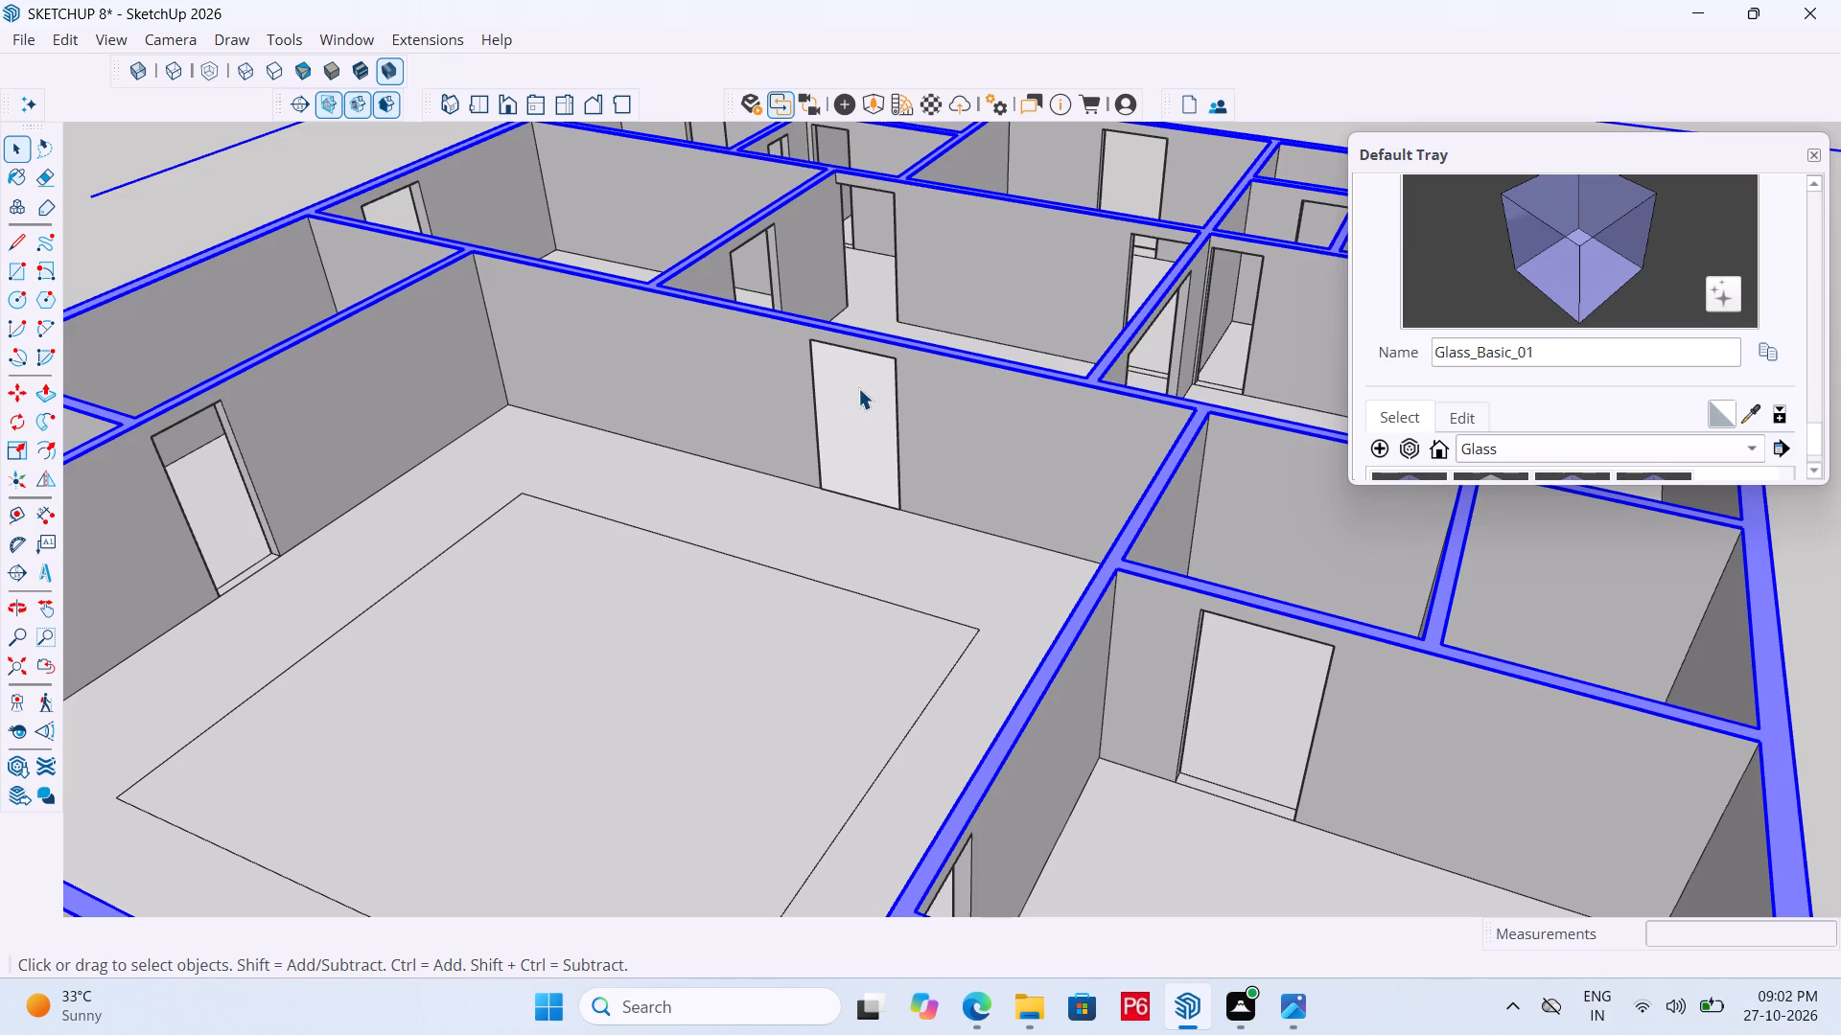
double_click(858, 388)
right_click(858, 388)
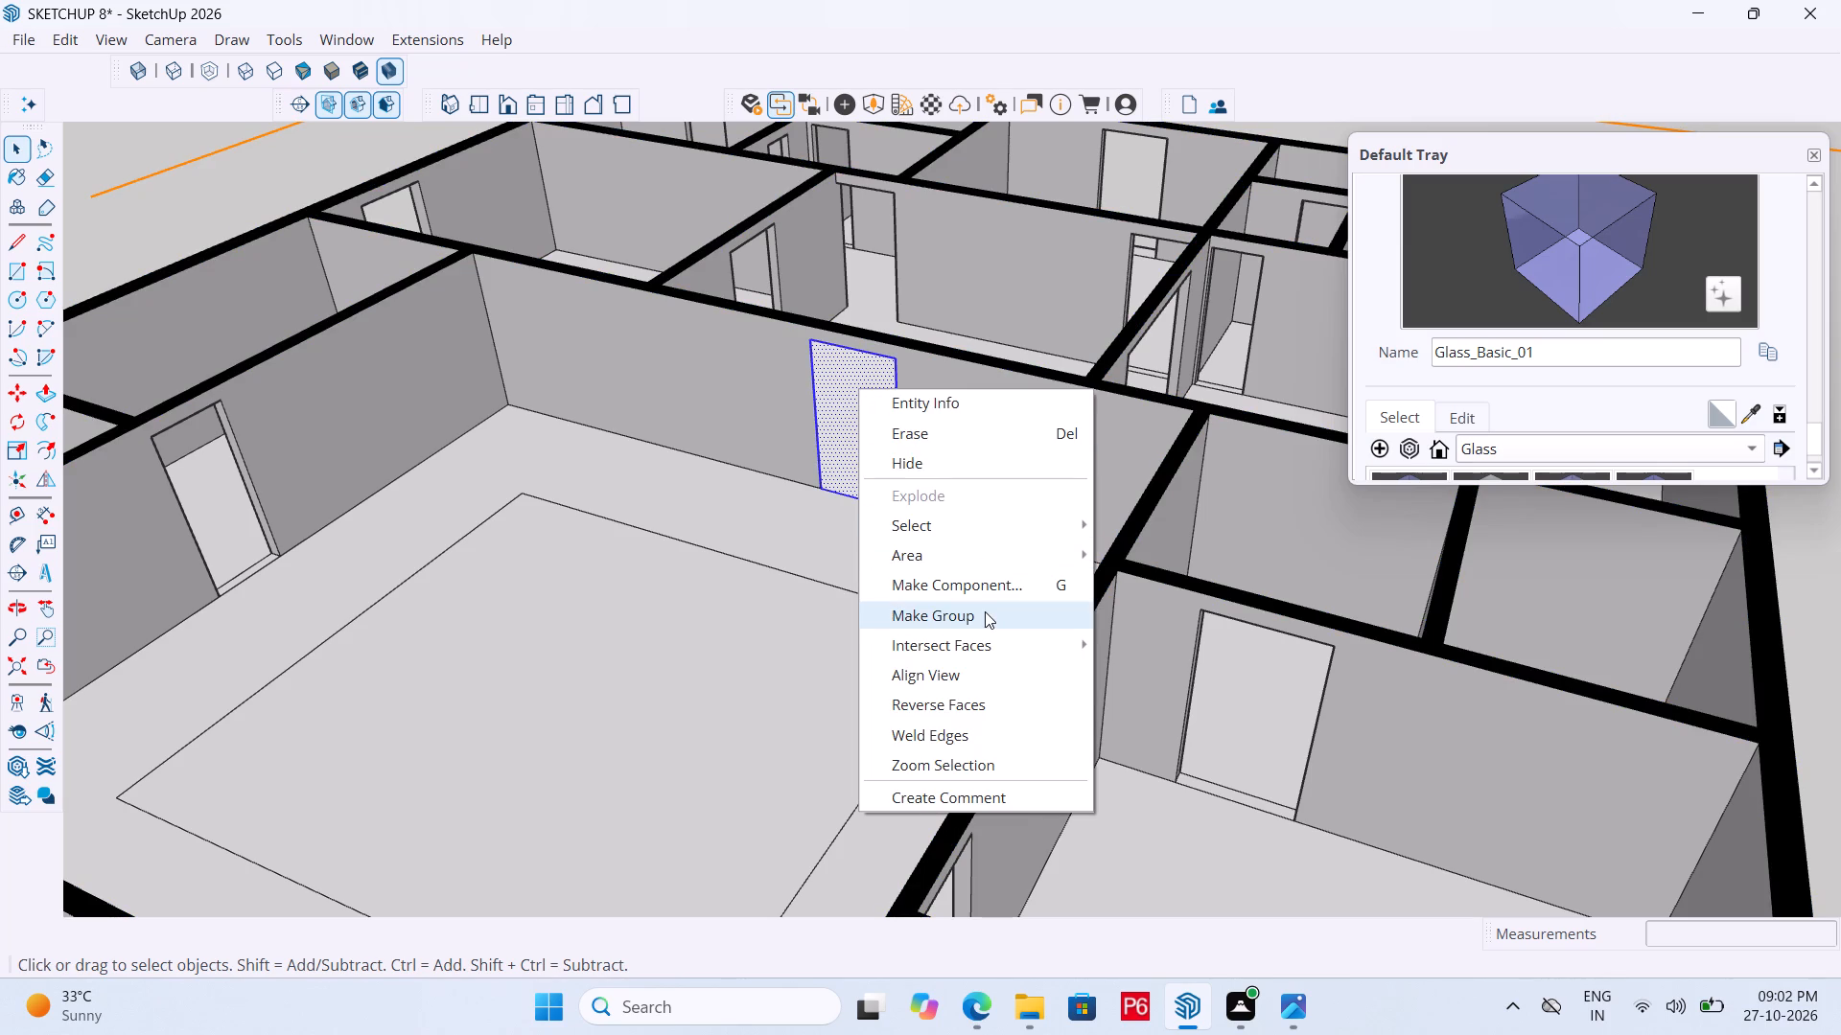
click(985, 611)
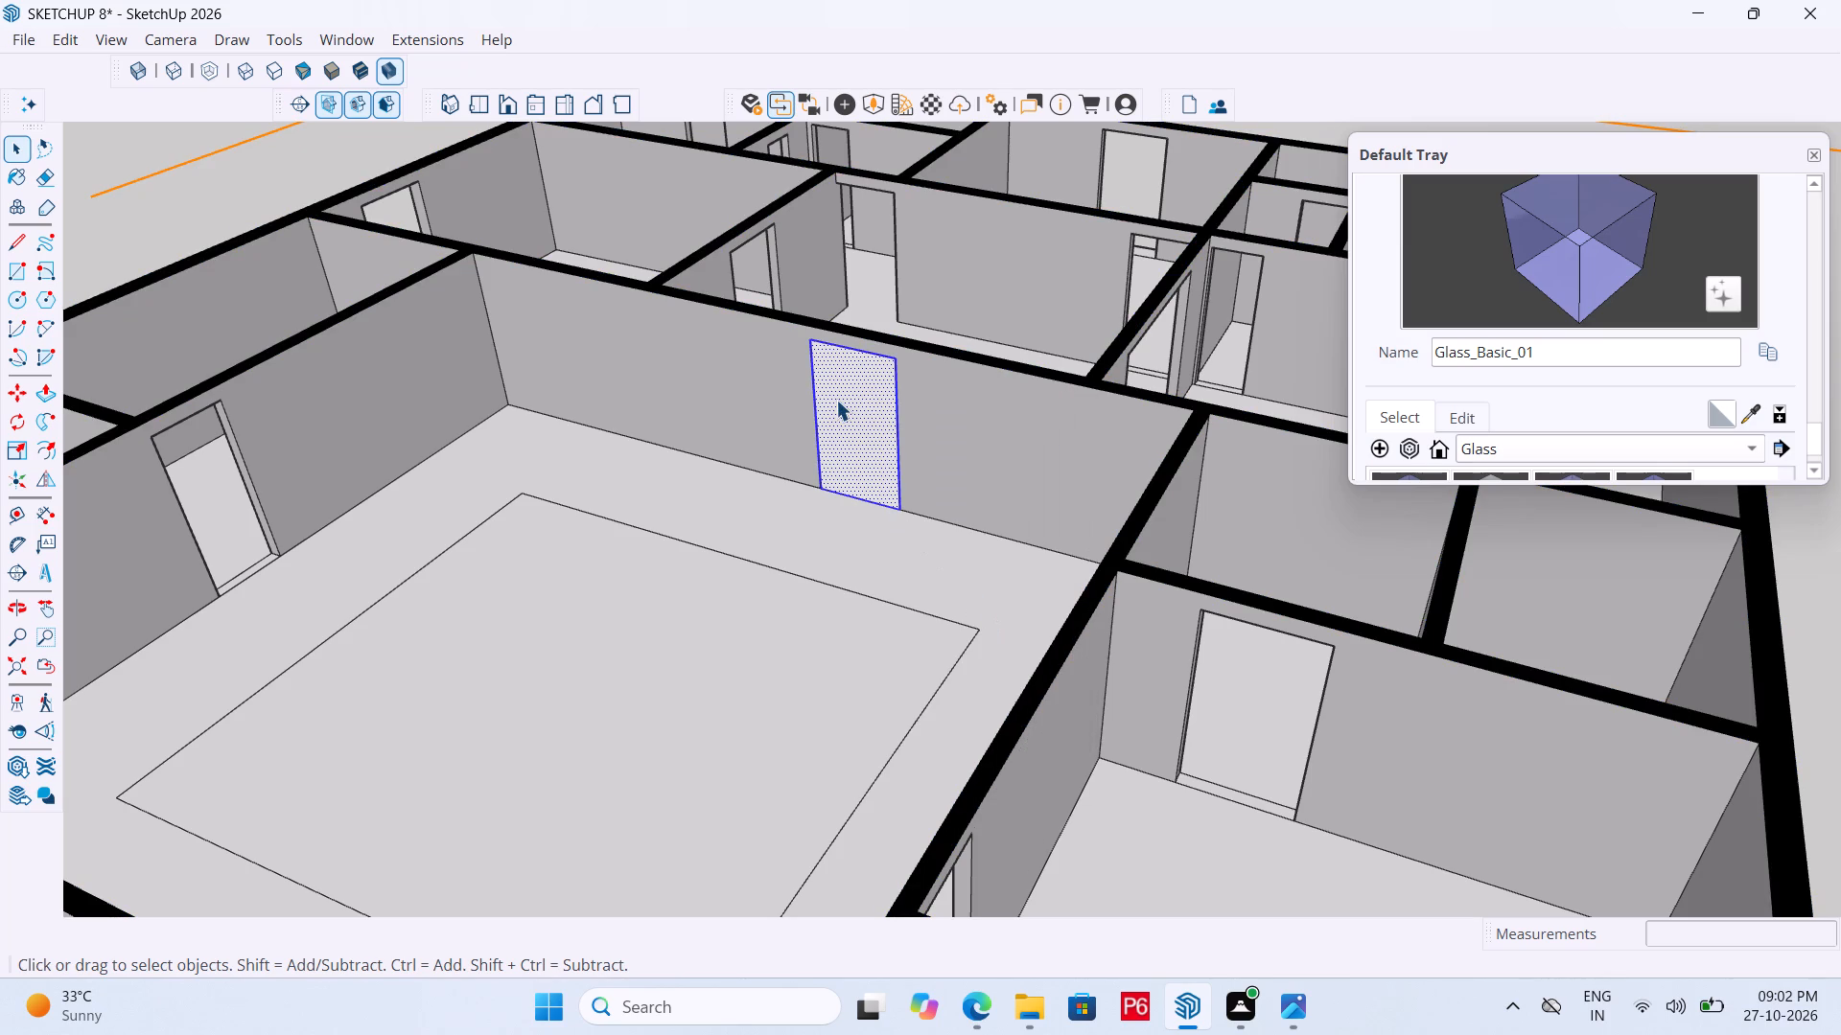
double_click(836, 398)
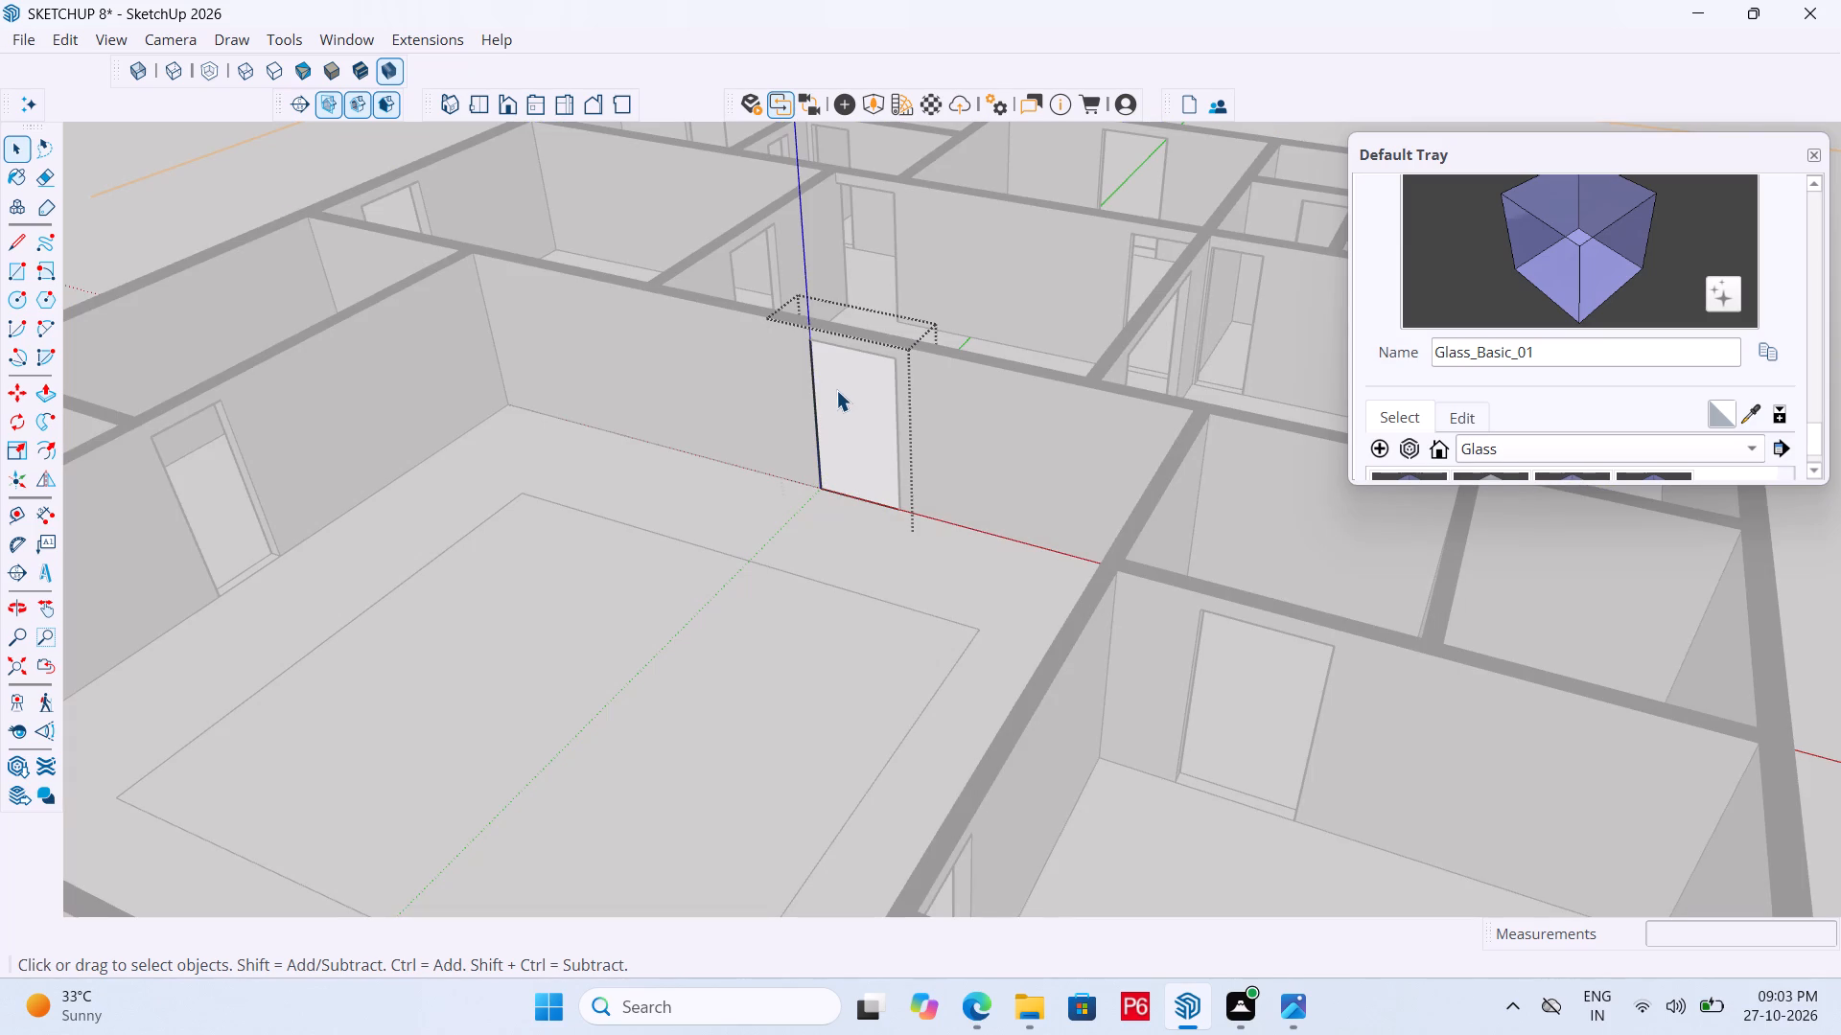
Offset the door face's outline 3" inward to form the frame border.
click(836, 390)
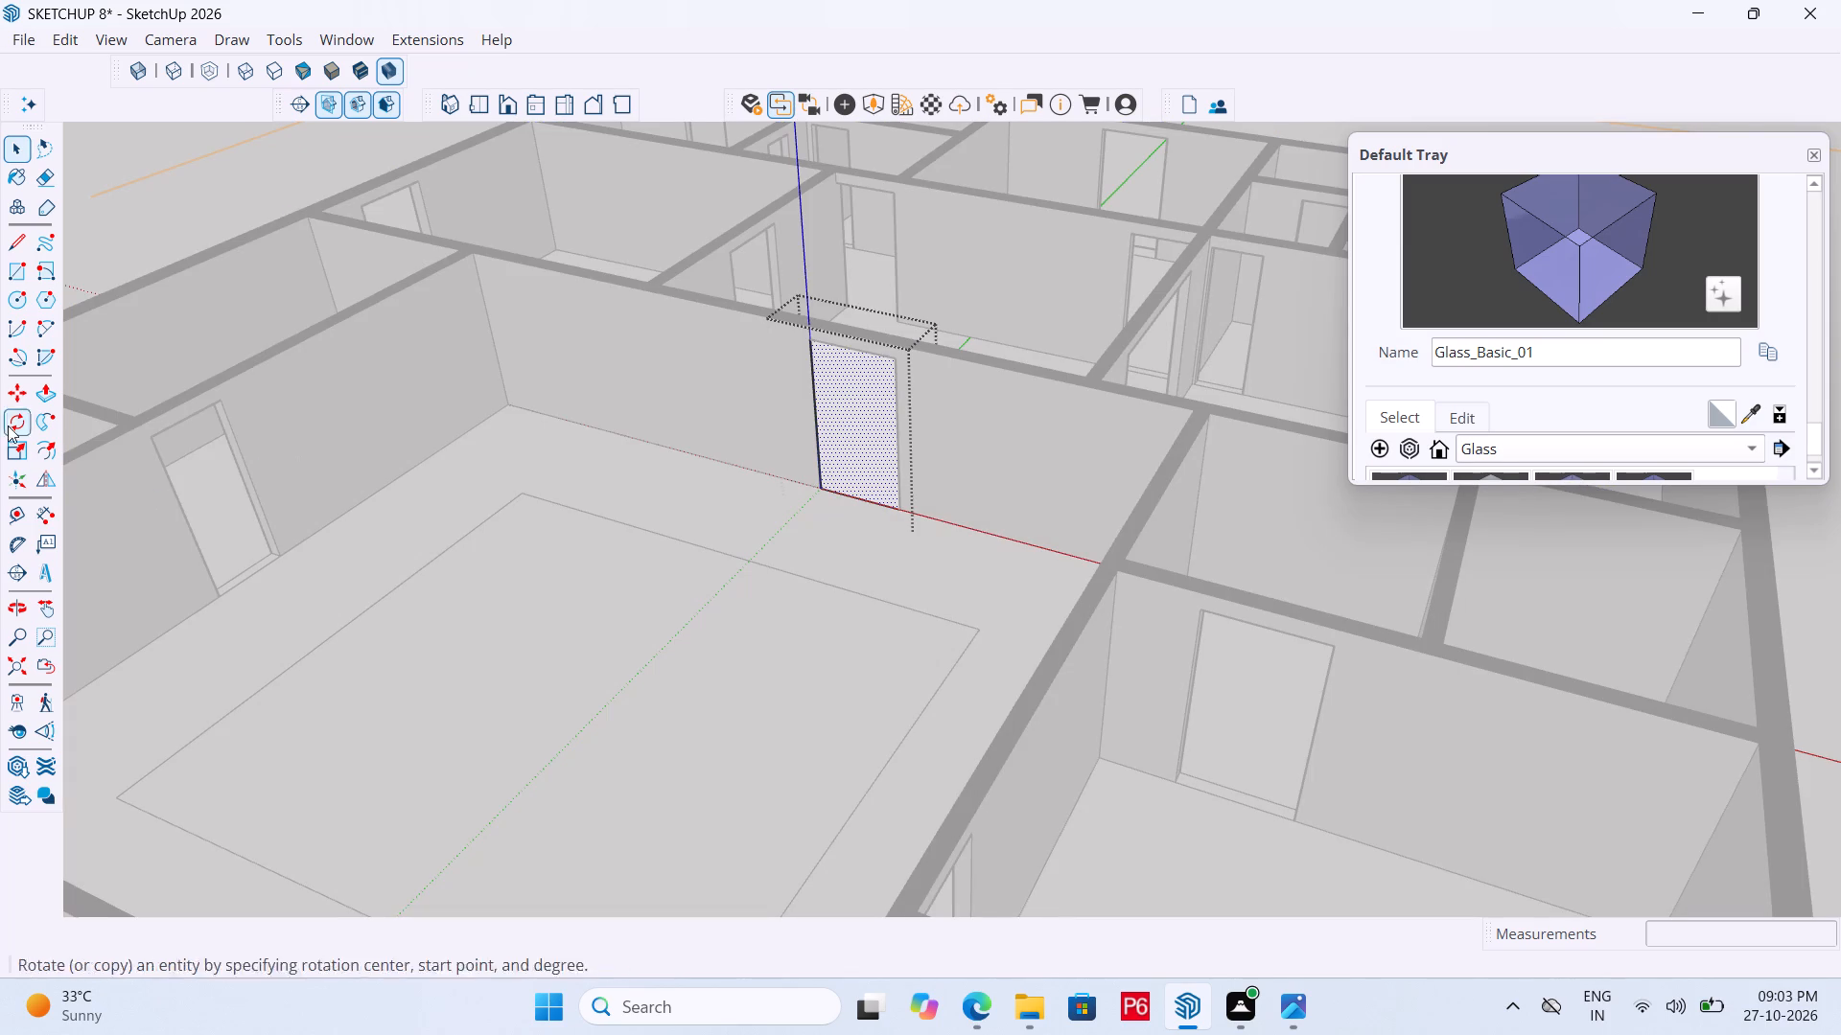
click(41, 443)
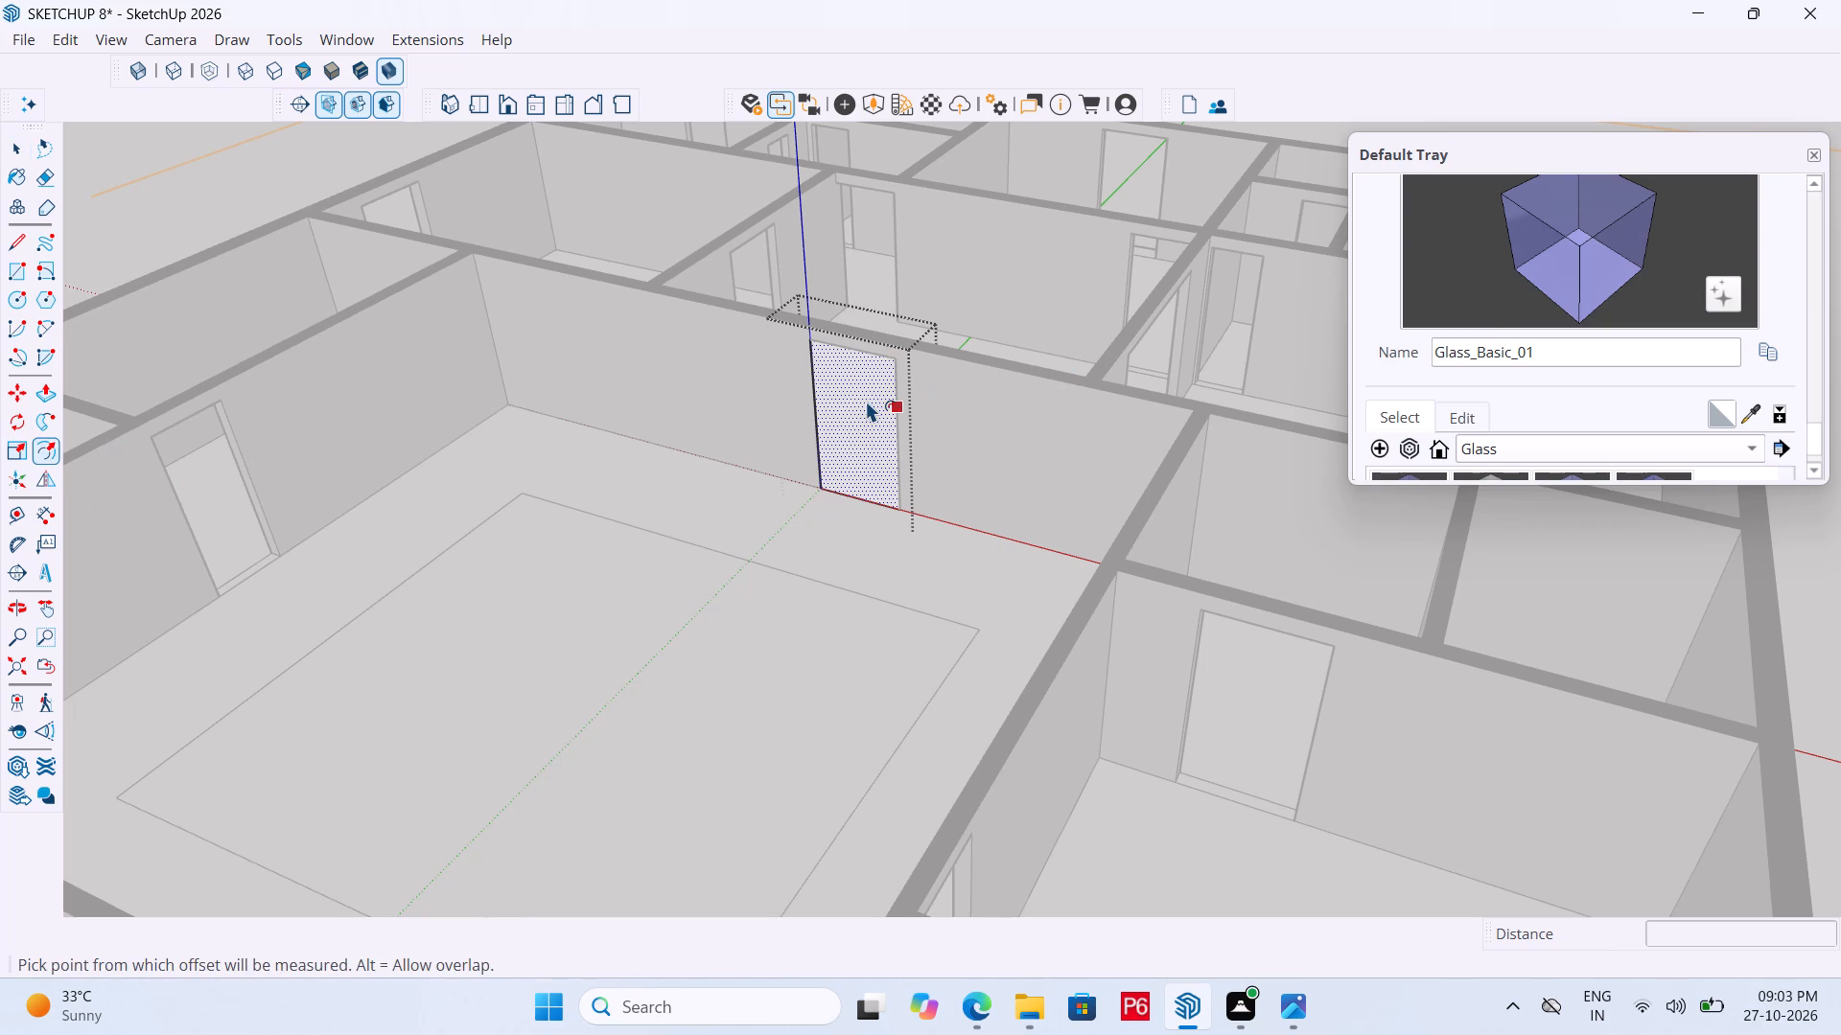
click(866, 401)
key(3)
key(shift+quotedbl)
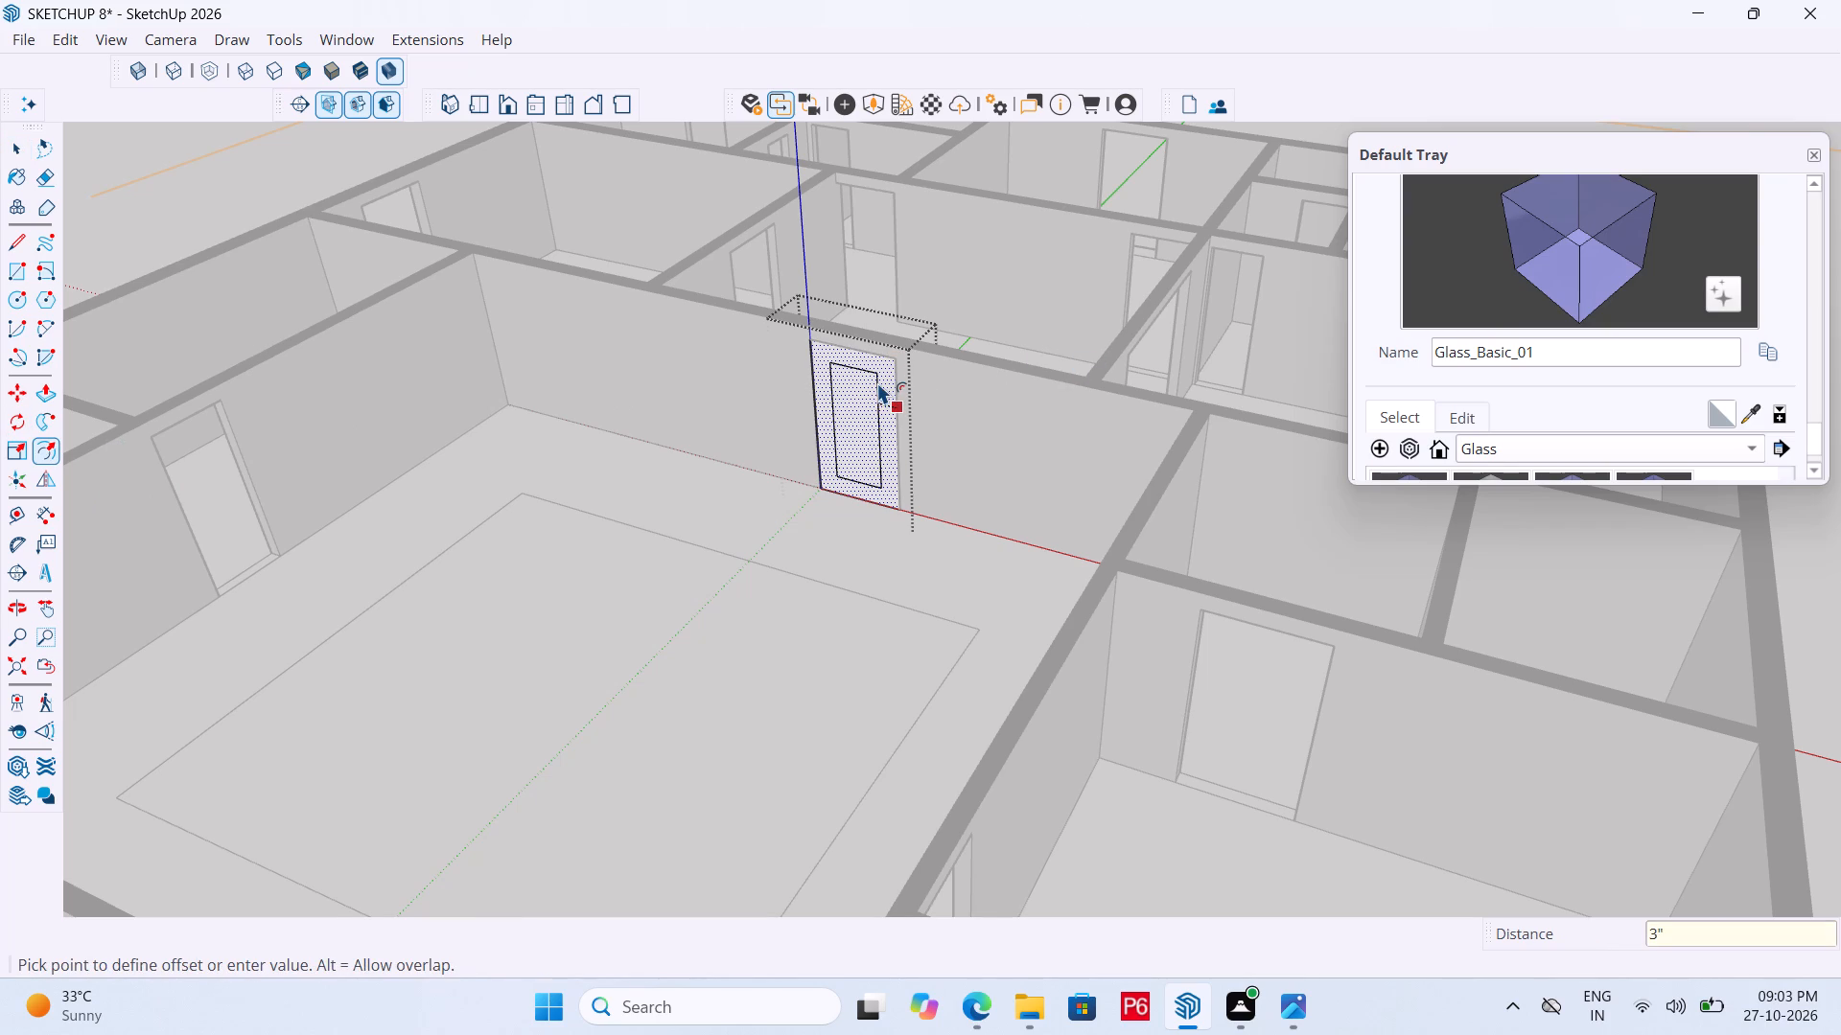
key(Return)
scroll(827, 411, up, 9)
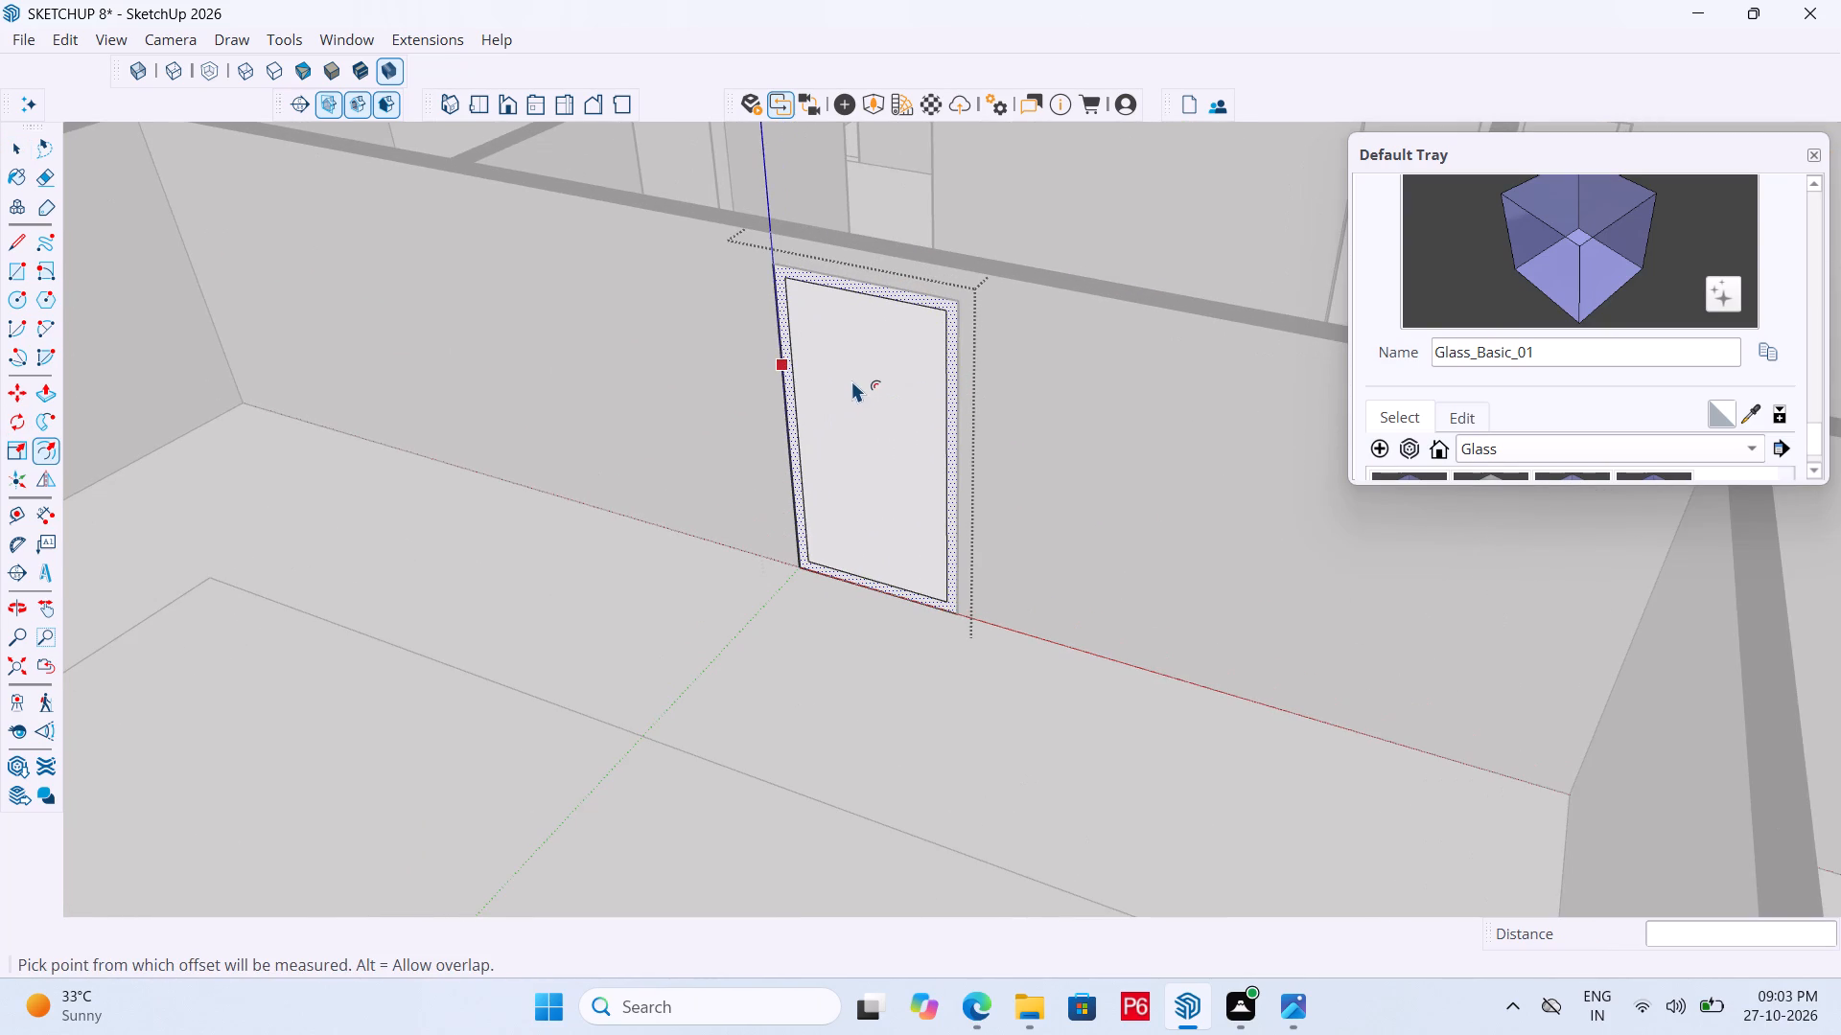
key(space)
Paint the door's frame border with the Wood_Veneer_15_1K material from the Wood collection.
scroll(937, 415, up, 4)
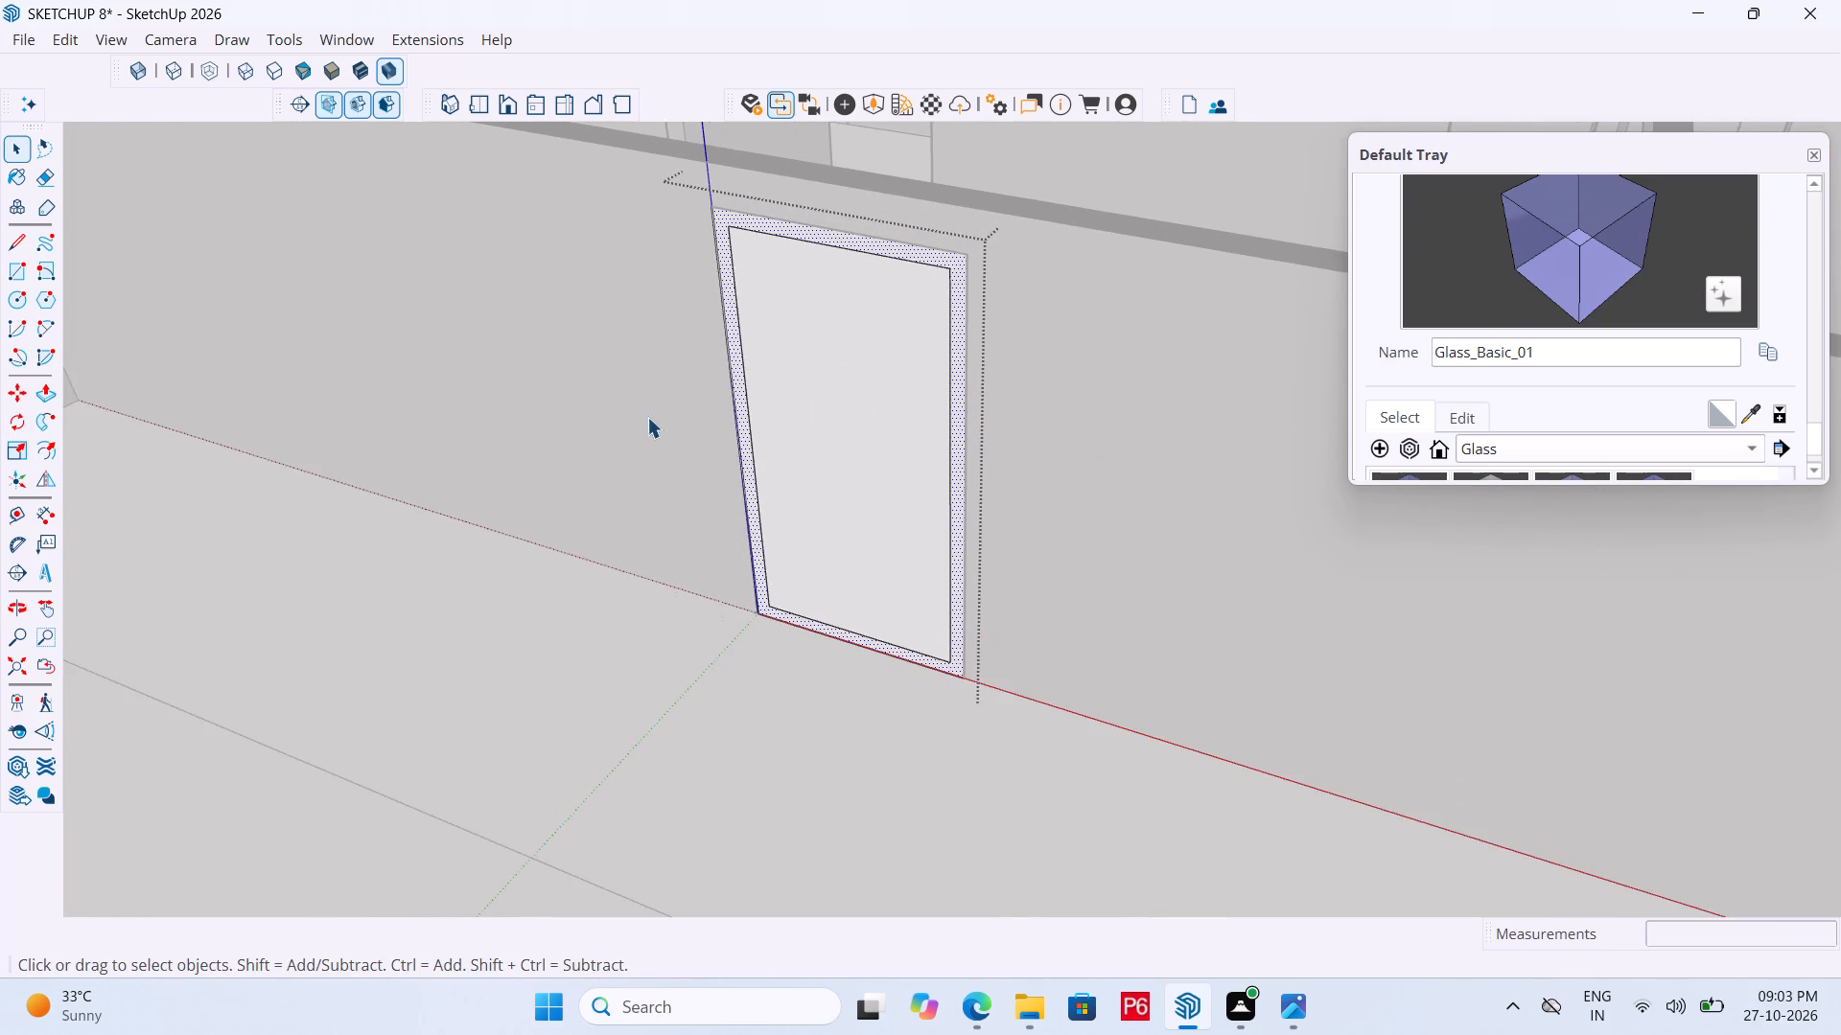
key(b)
scroll(1644, 411, down, 3)
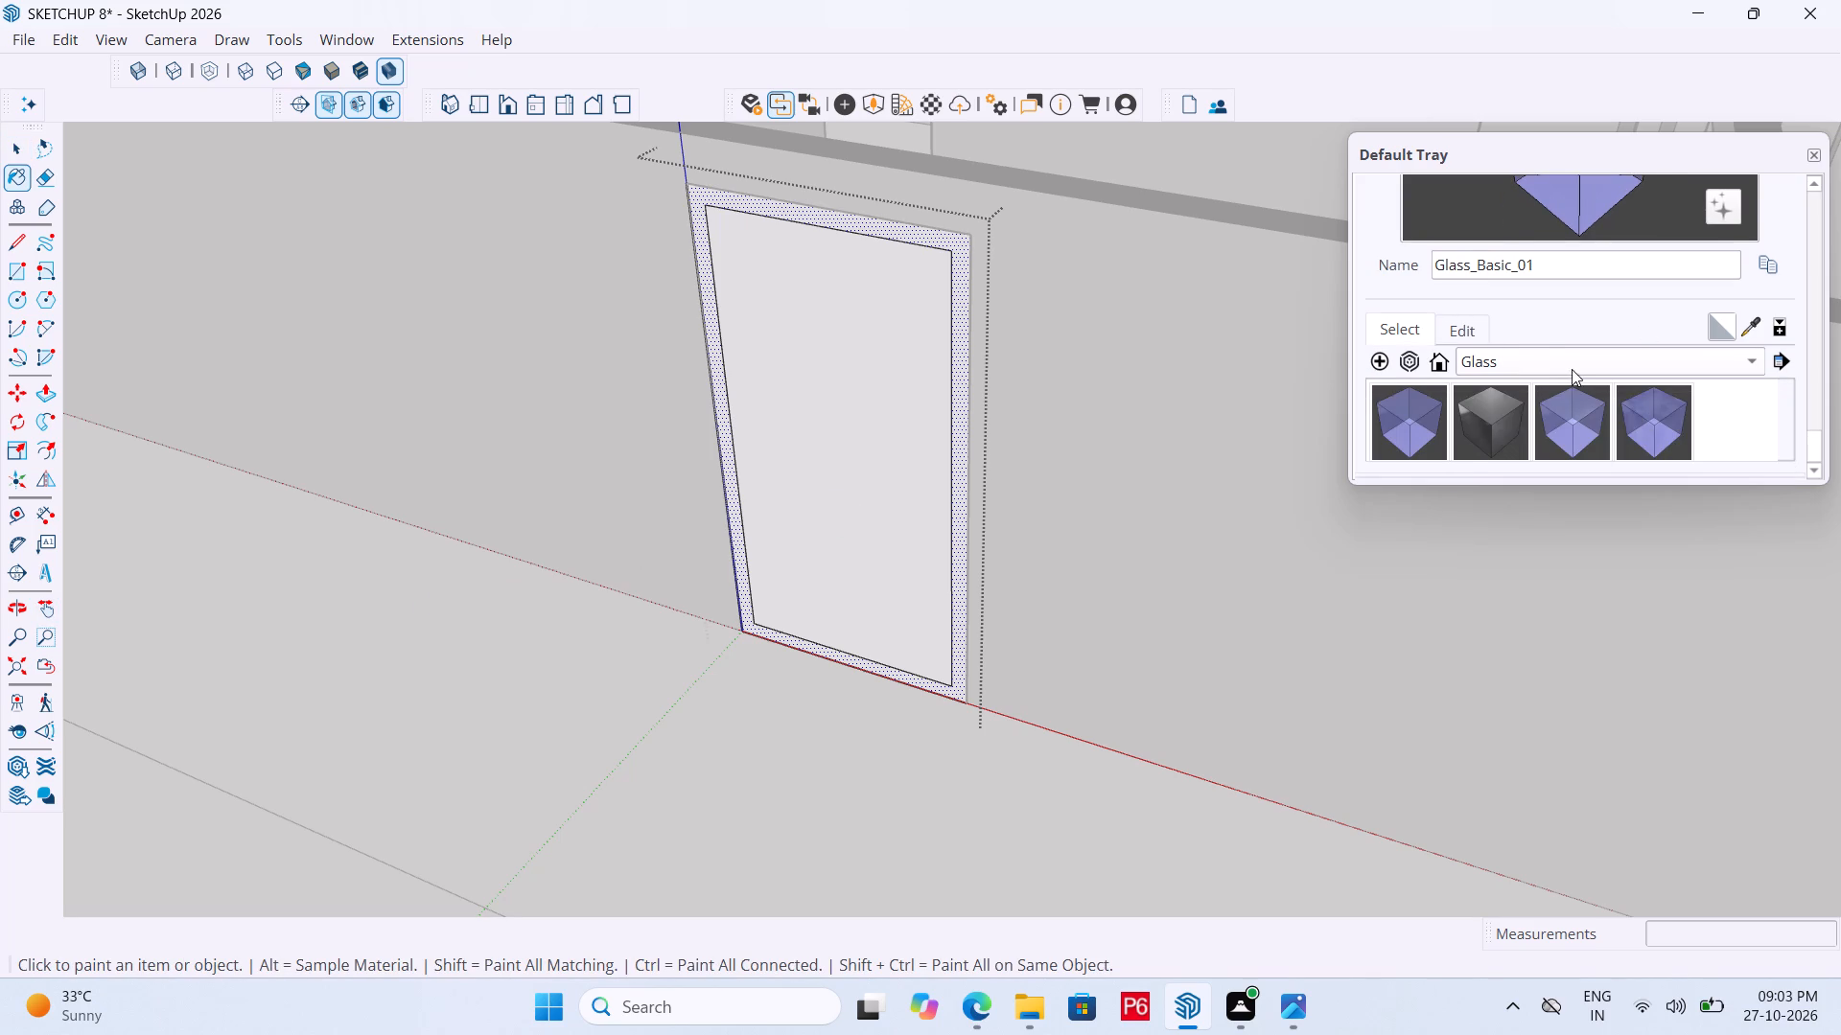
click(1573, 367)
click(1531, 555)
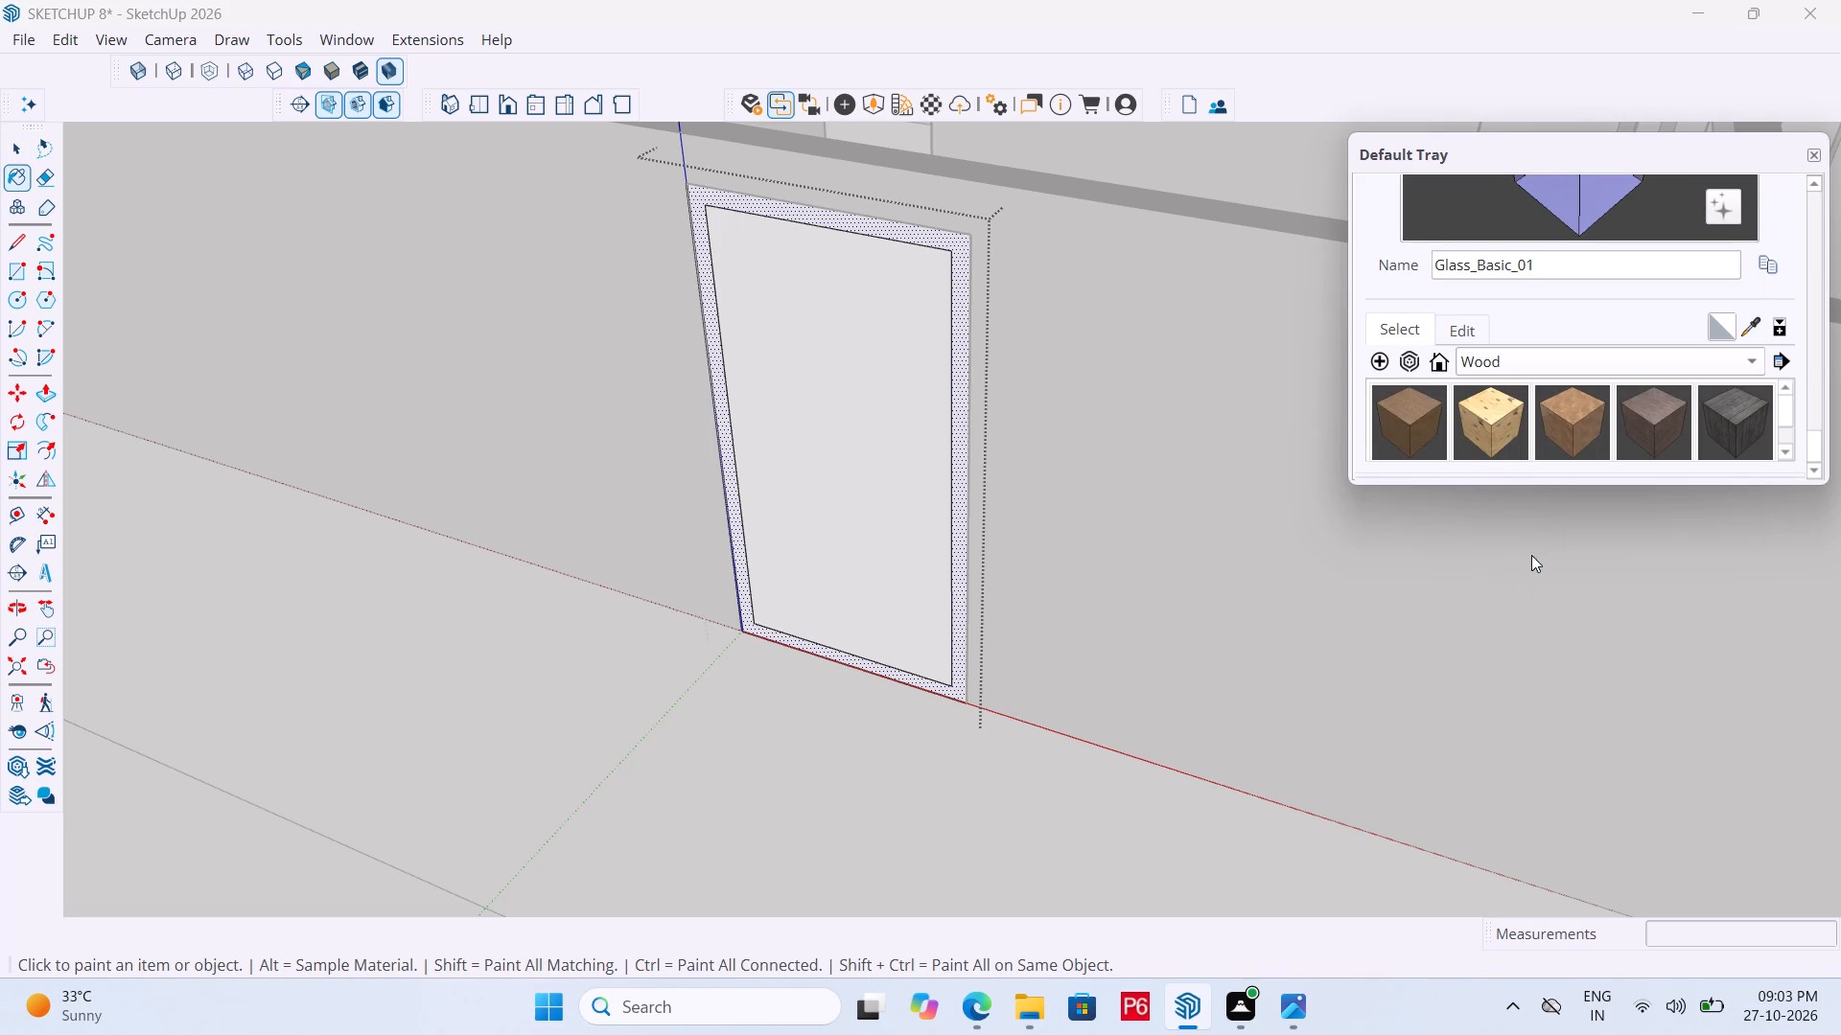
scroll(1474, 451, down, 2)
click(1435, 425)
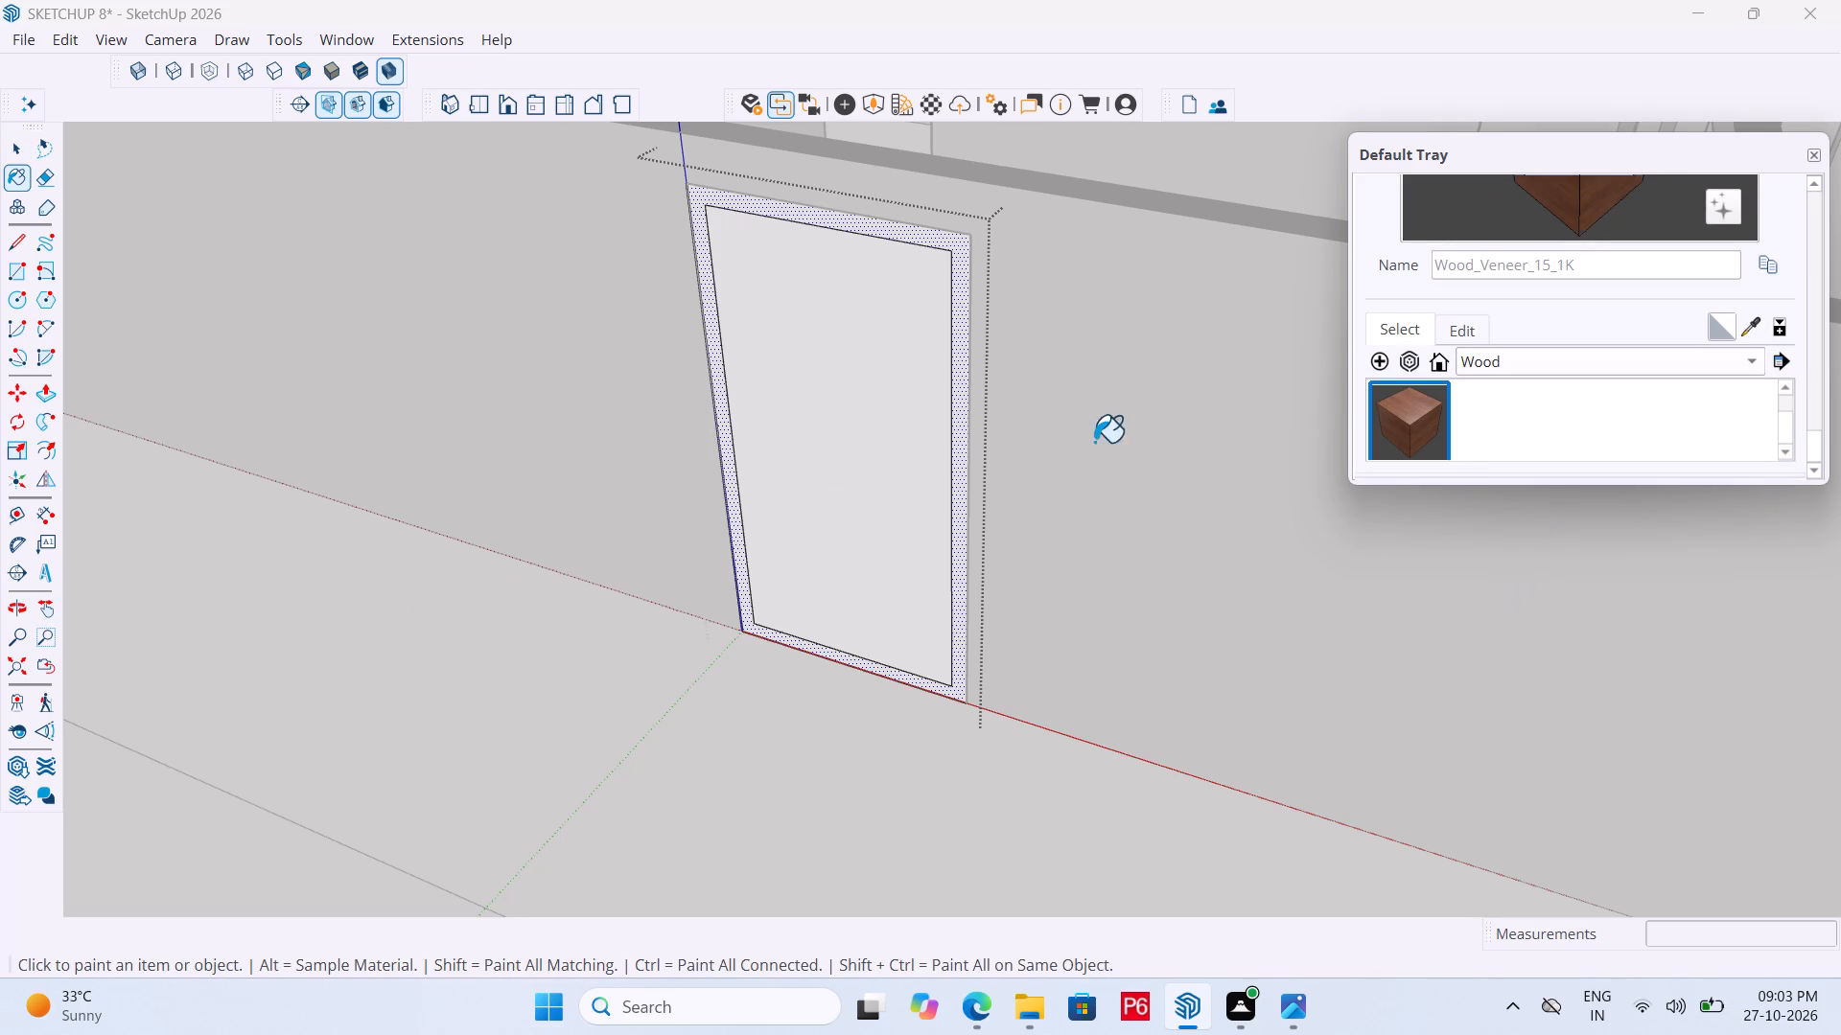
scroll(958, 424, up, 1)
click(959, 418)
scroll(1001, 556, down, 2)
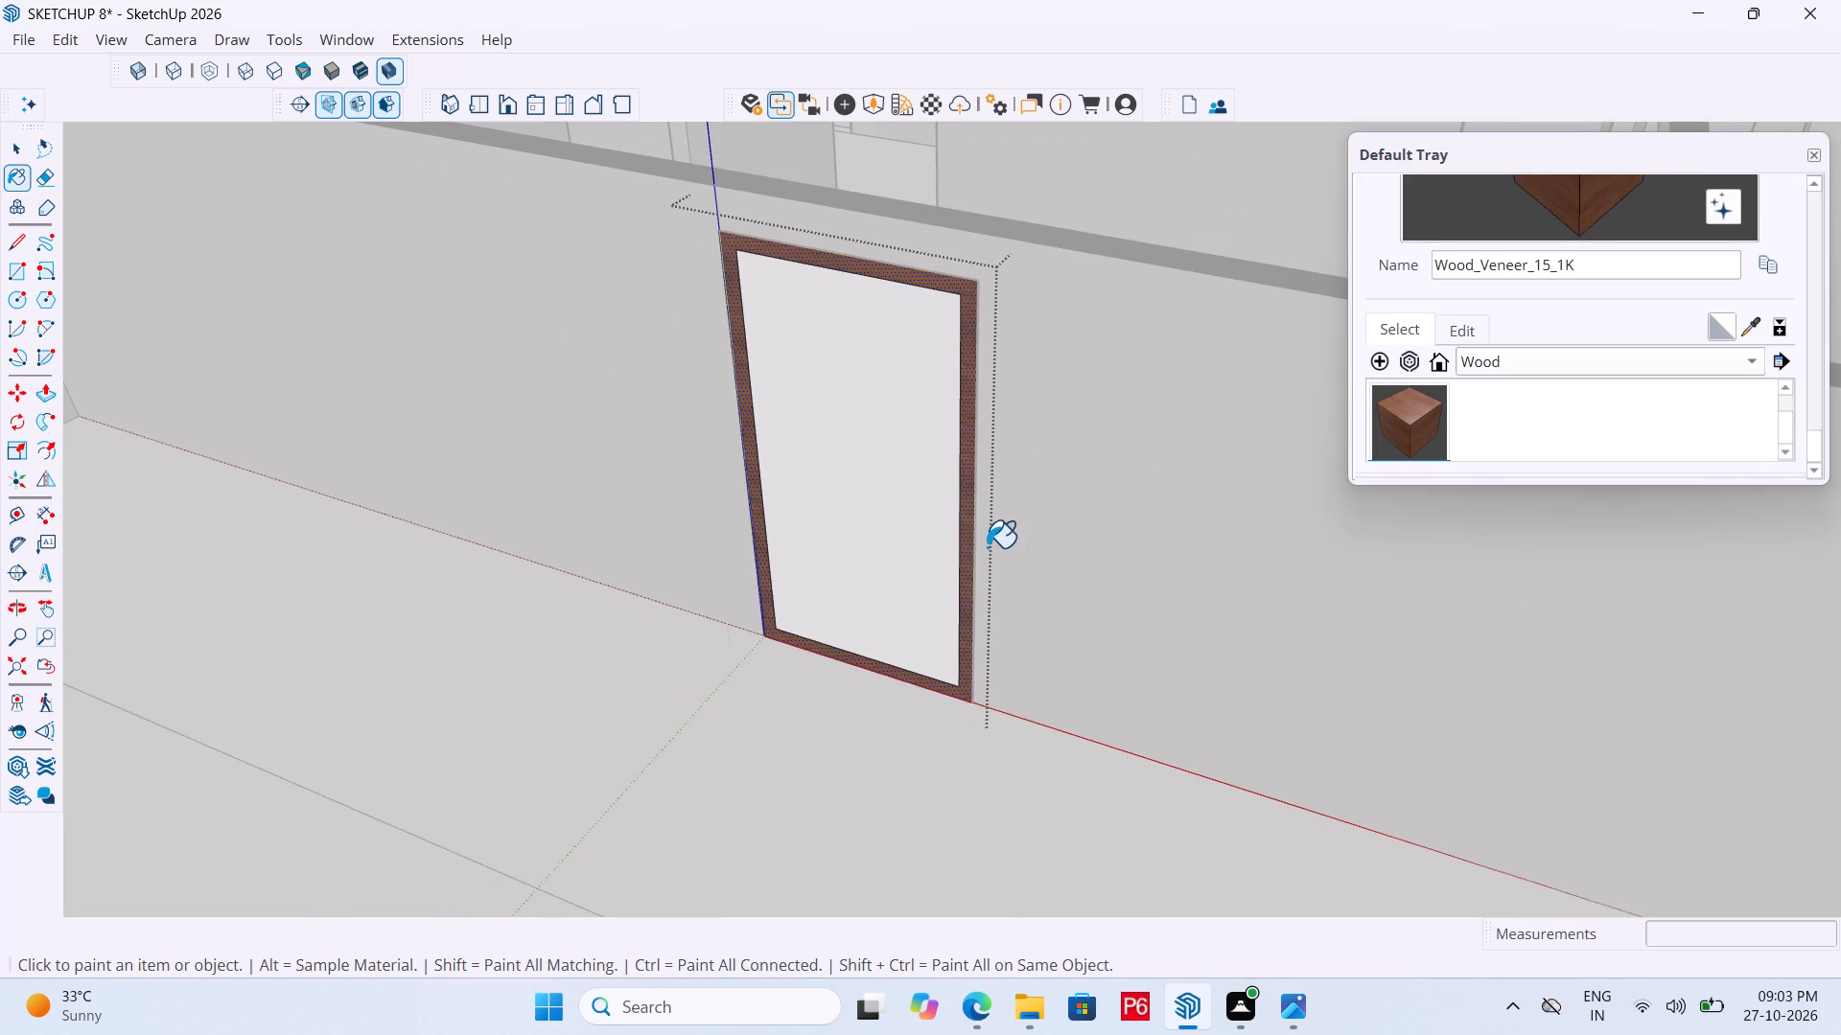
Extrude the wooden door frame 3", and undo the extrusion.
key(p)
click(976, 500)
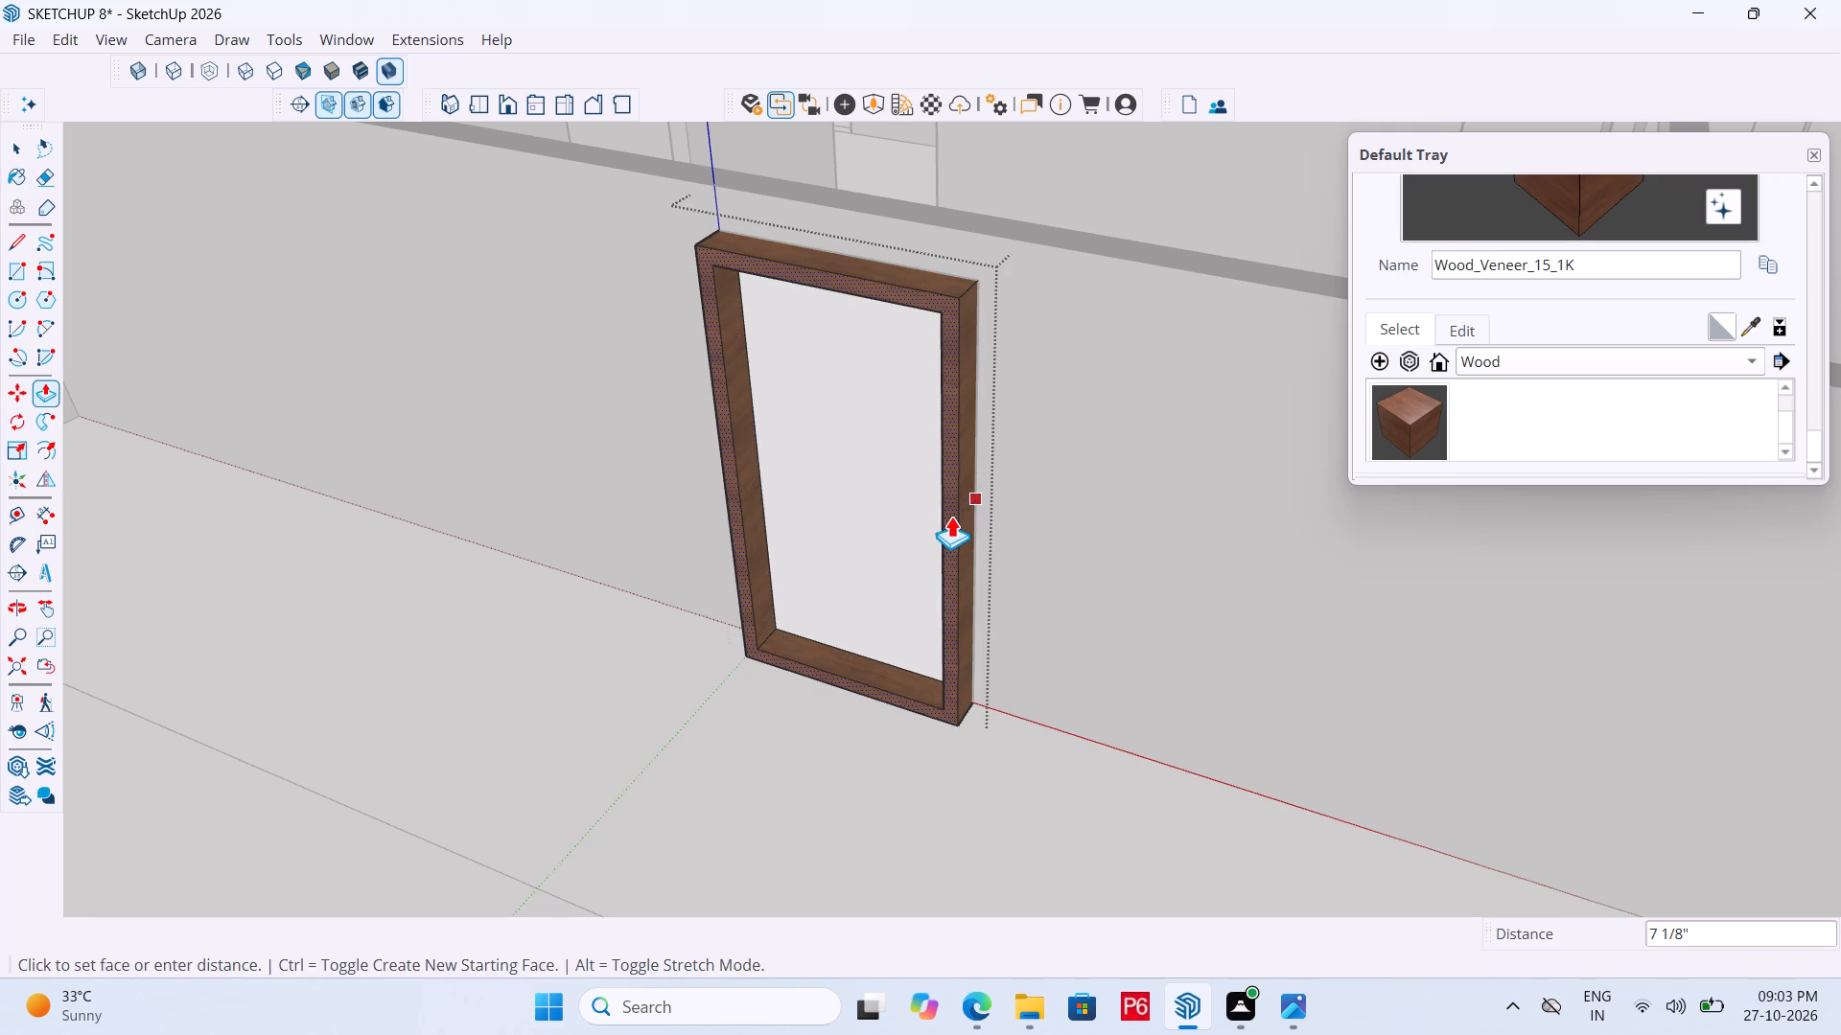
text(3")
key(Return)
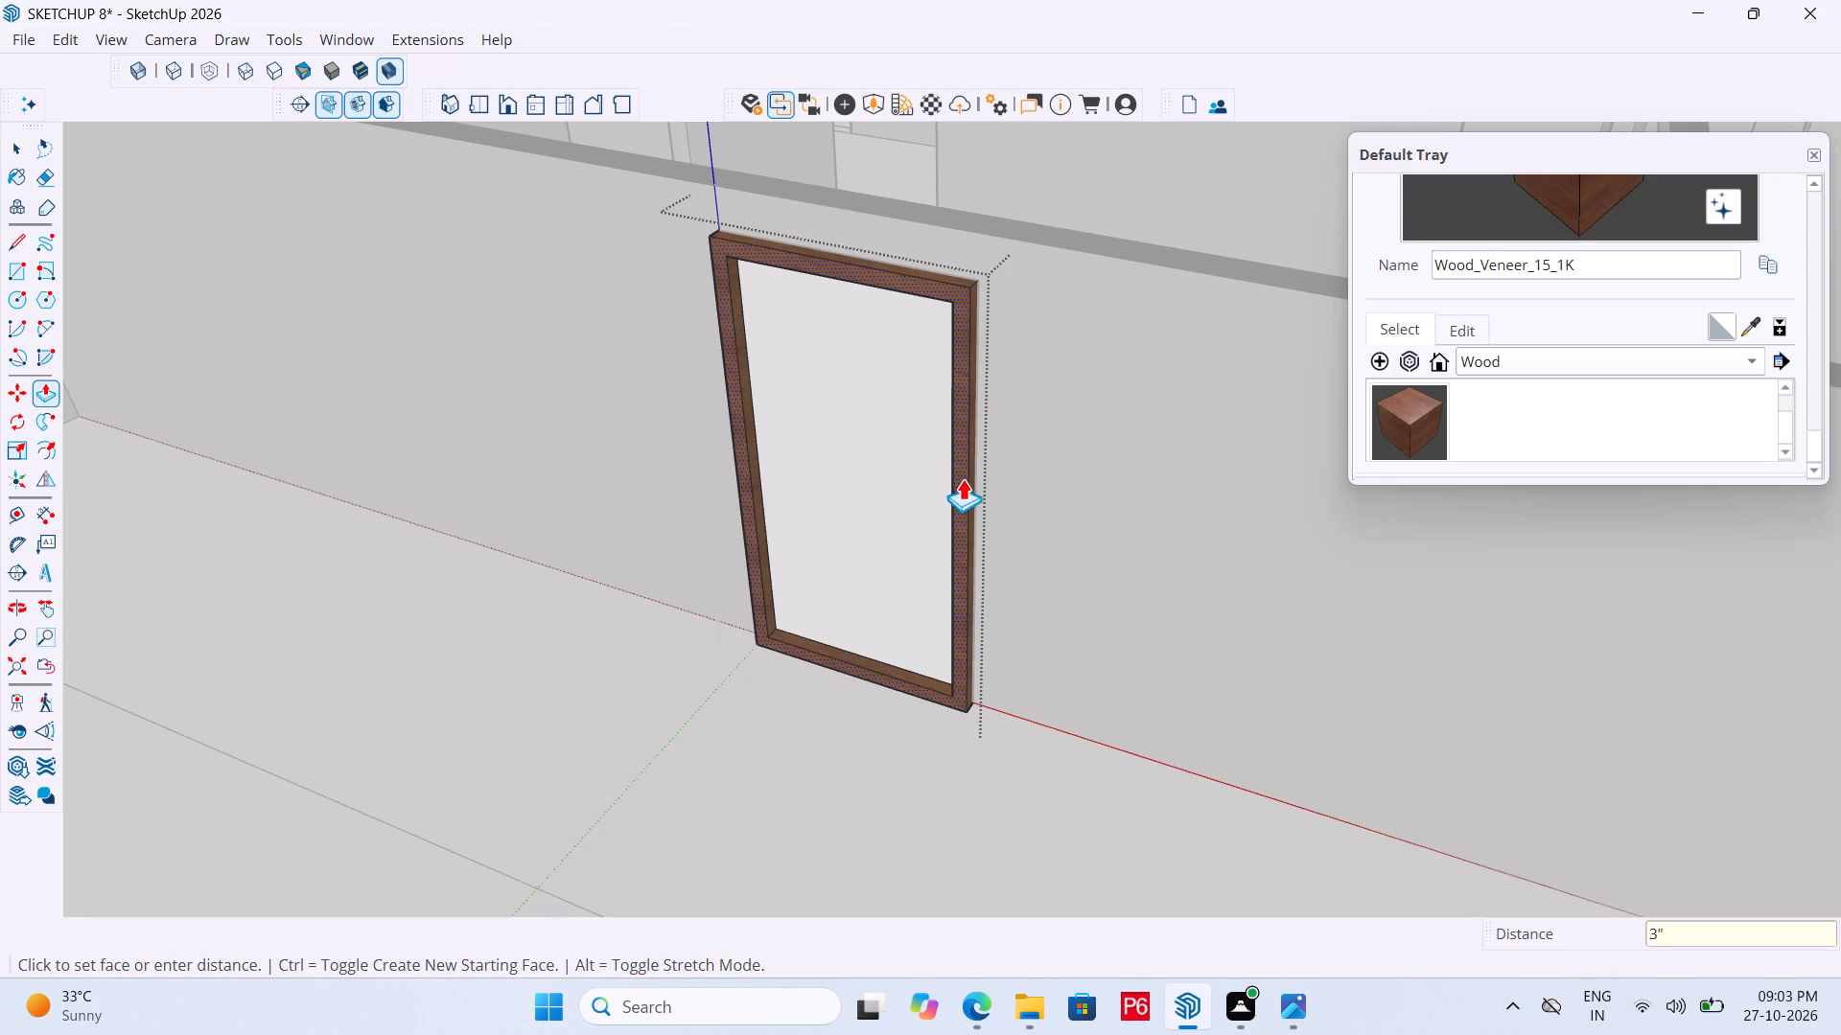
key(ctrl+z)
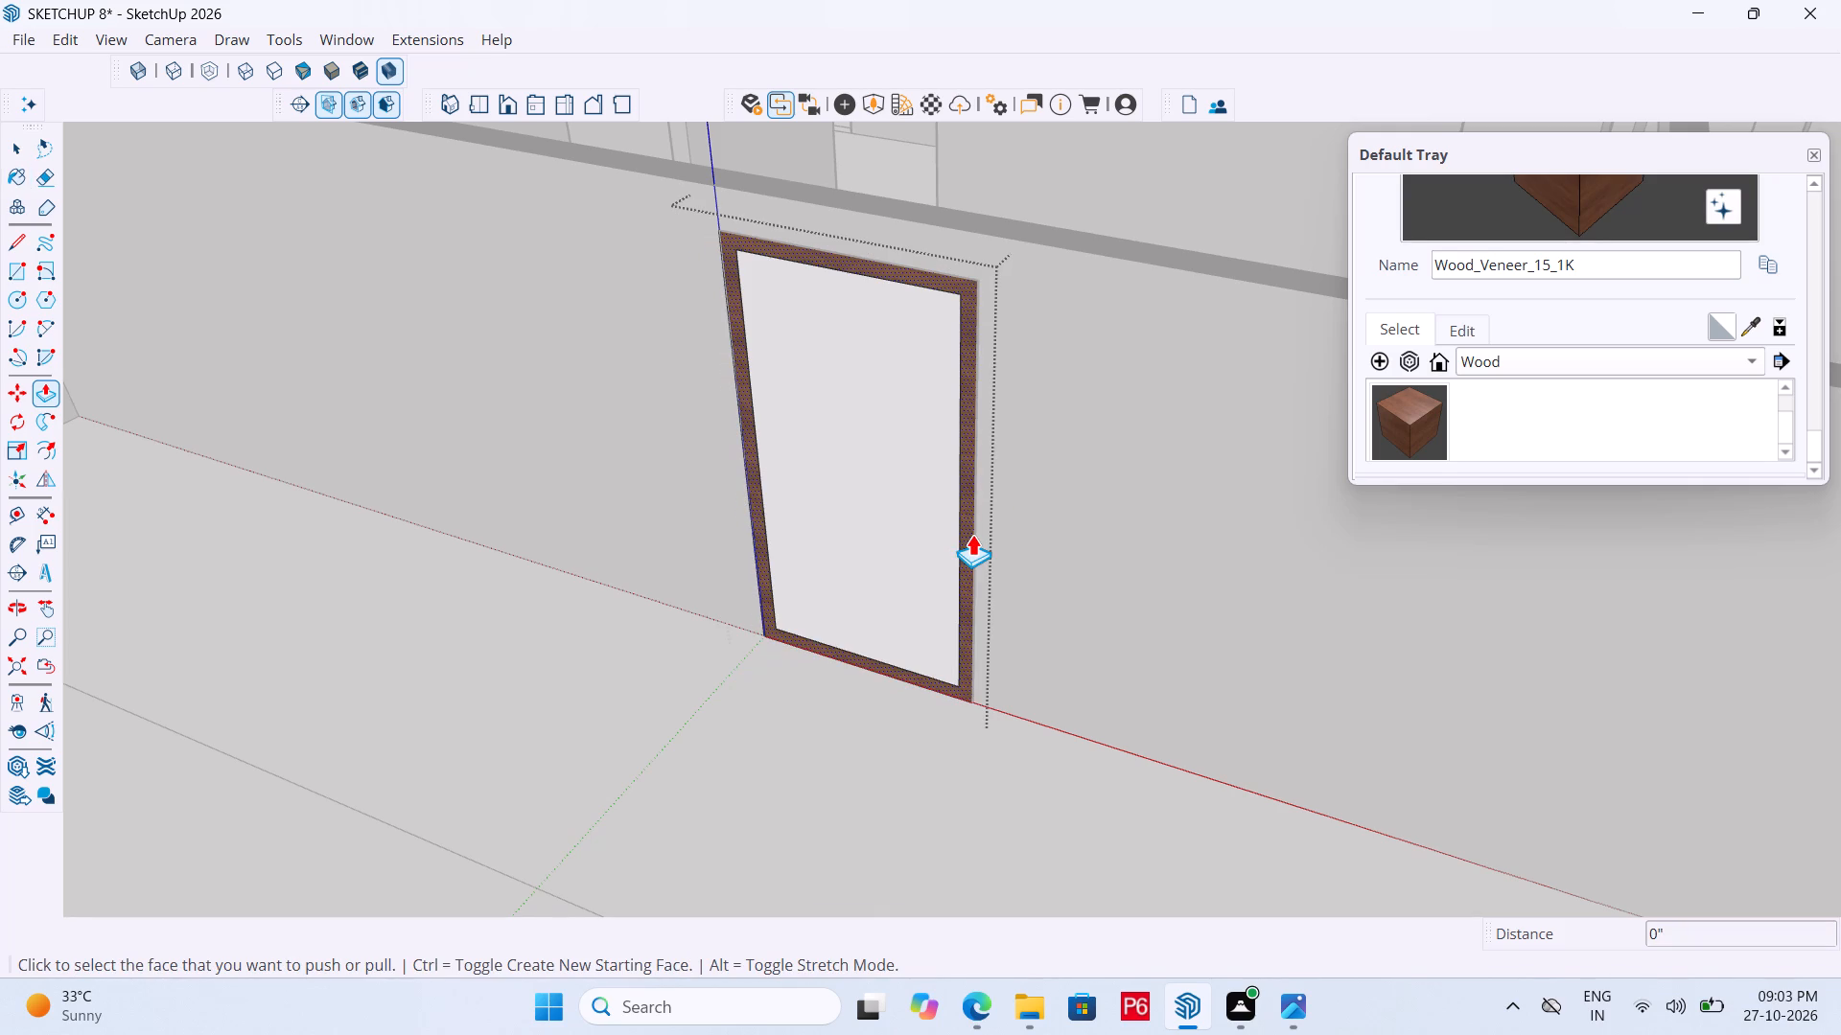
Extrude the wooden door frame 5" with Push/Pull.
click(972, 534)
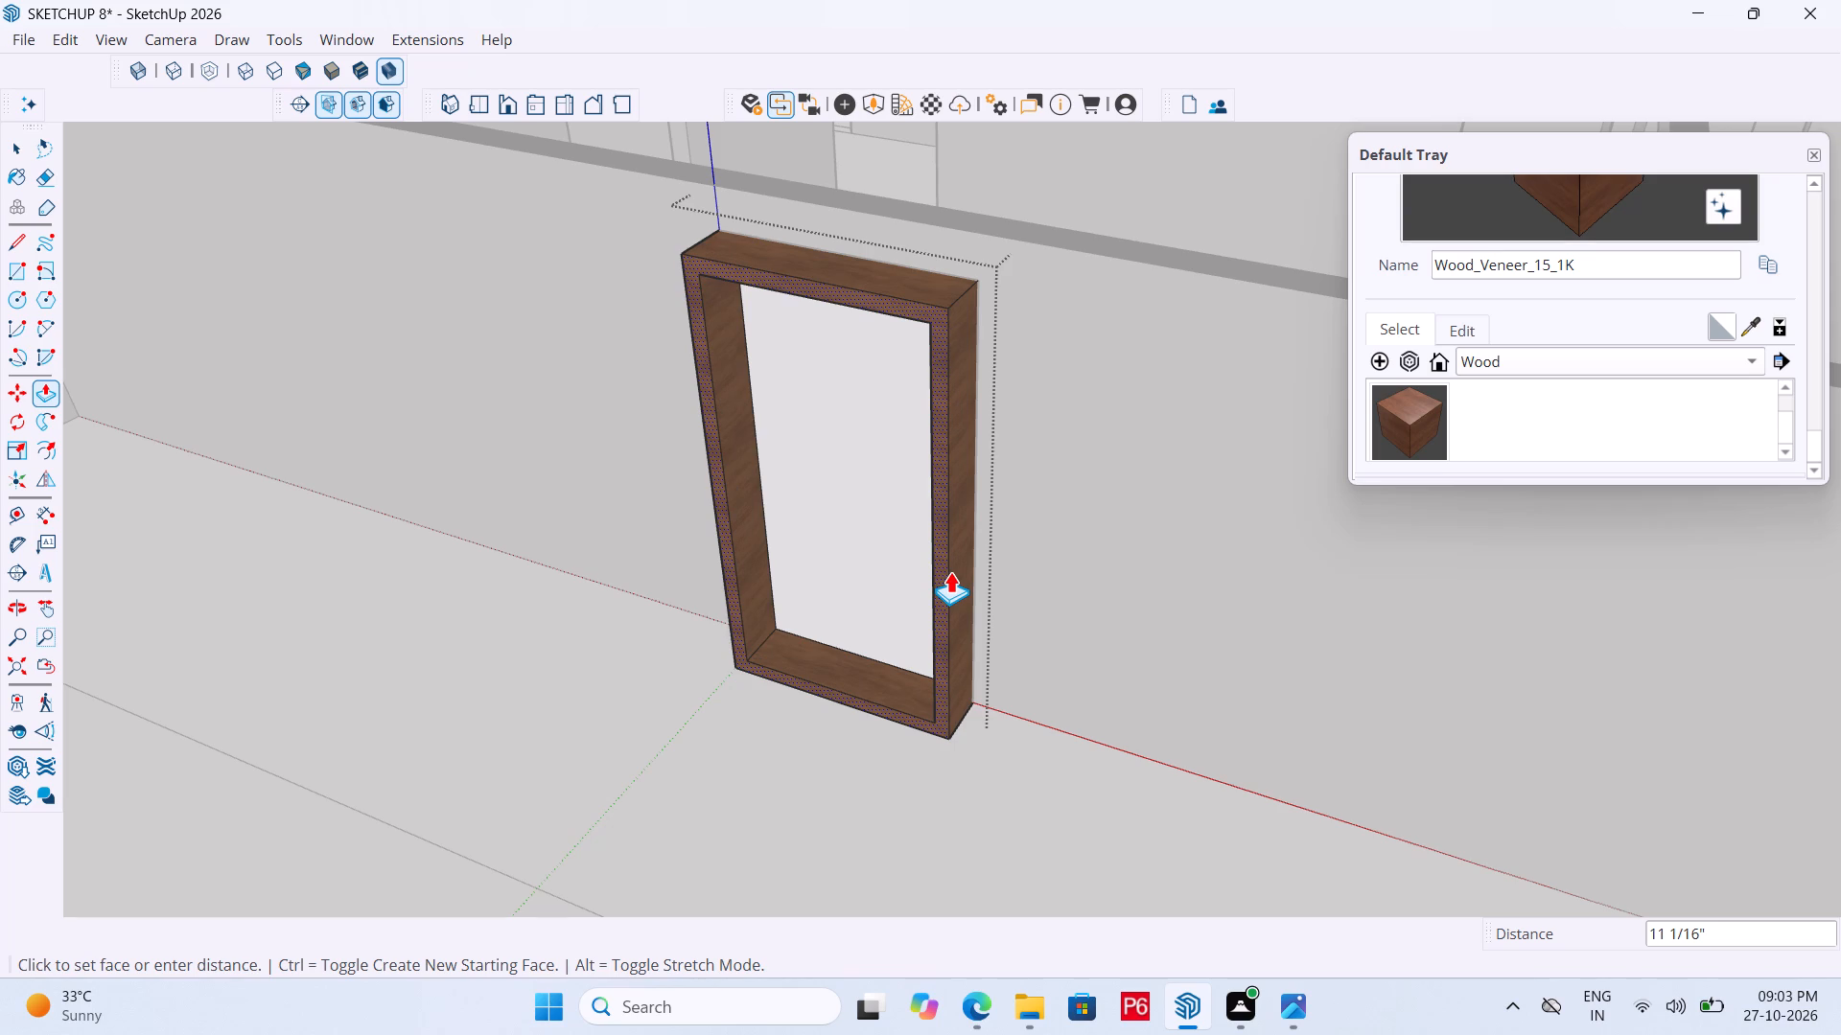
text(5")
key(Return)
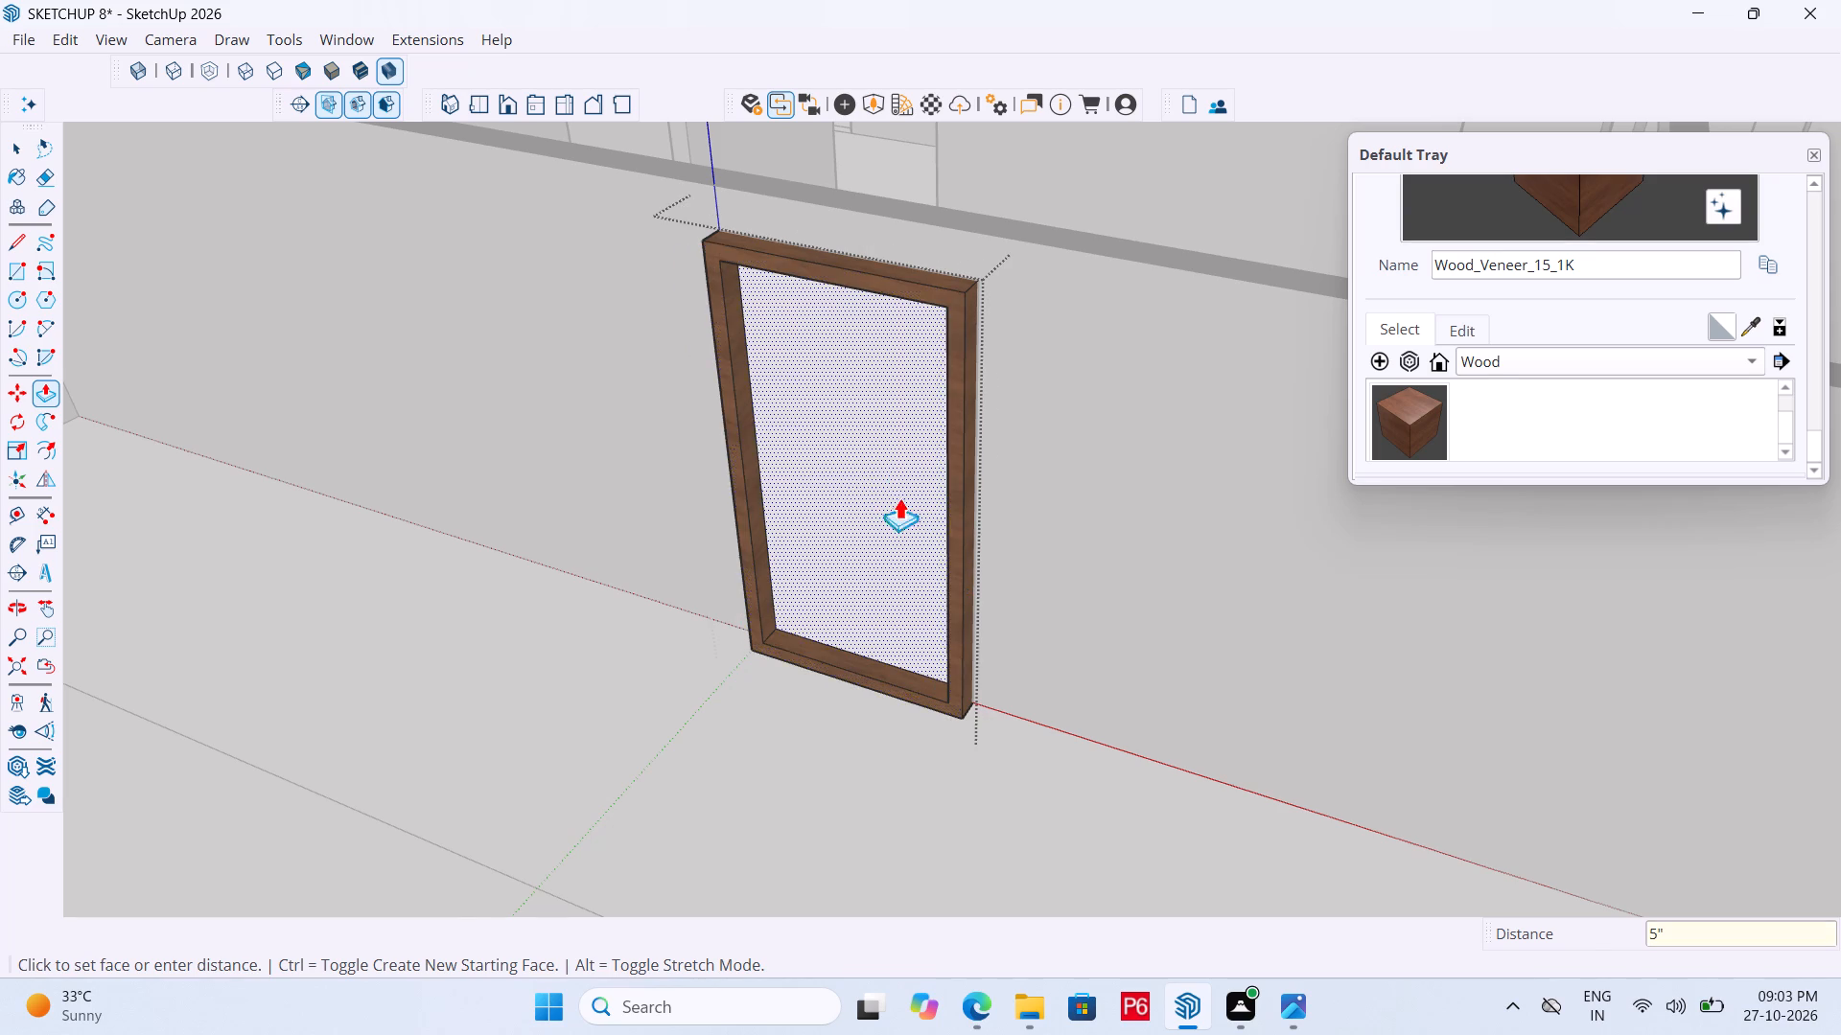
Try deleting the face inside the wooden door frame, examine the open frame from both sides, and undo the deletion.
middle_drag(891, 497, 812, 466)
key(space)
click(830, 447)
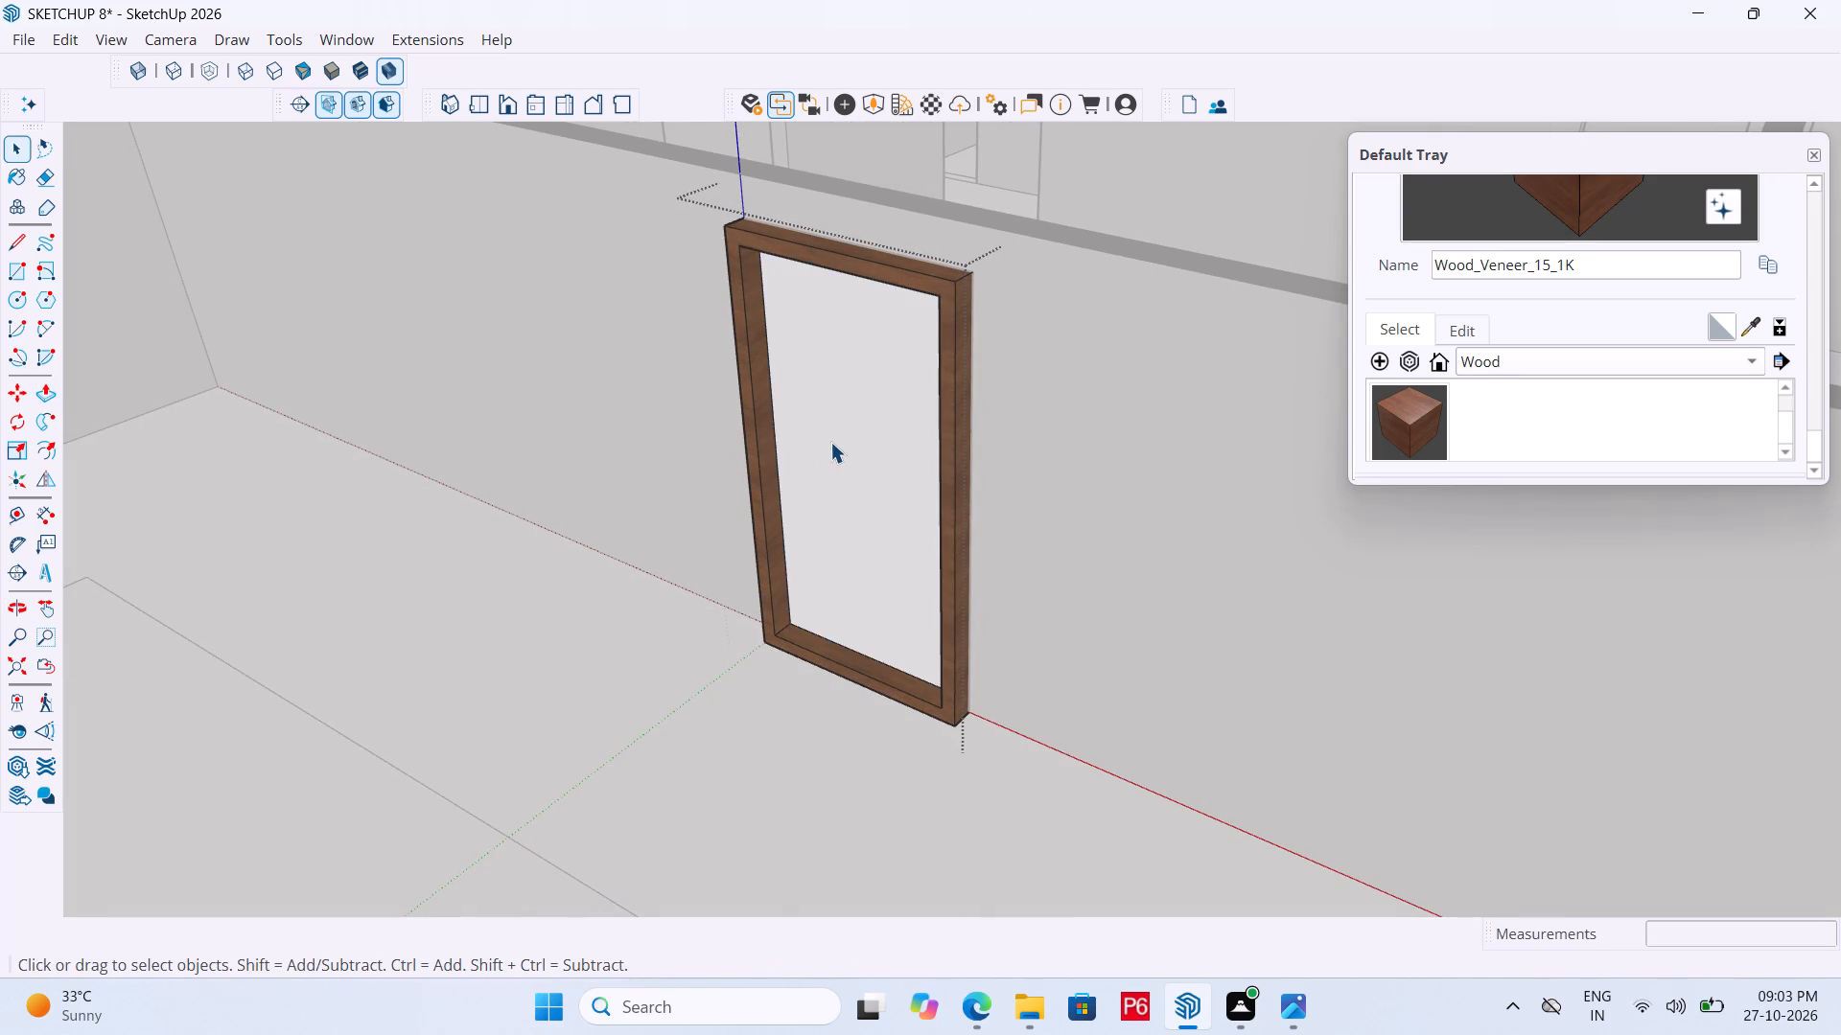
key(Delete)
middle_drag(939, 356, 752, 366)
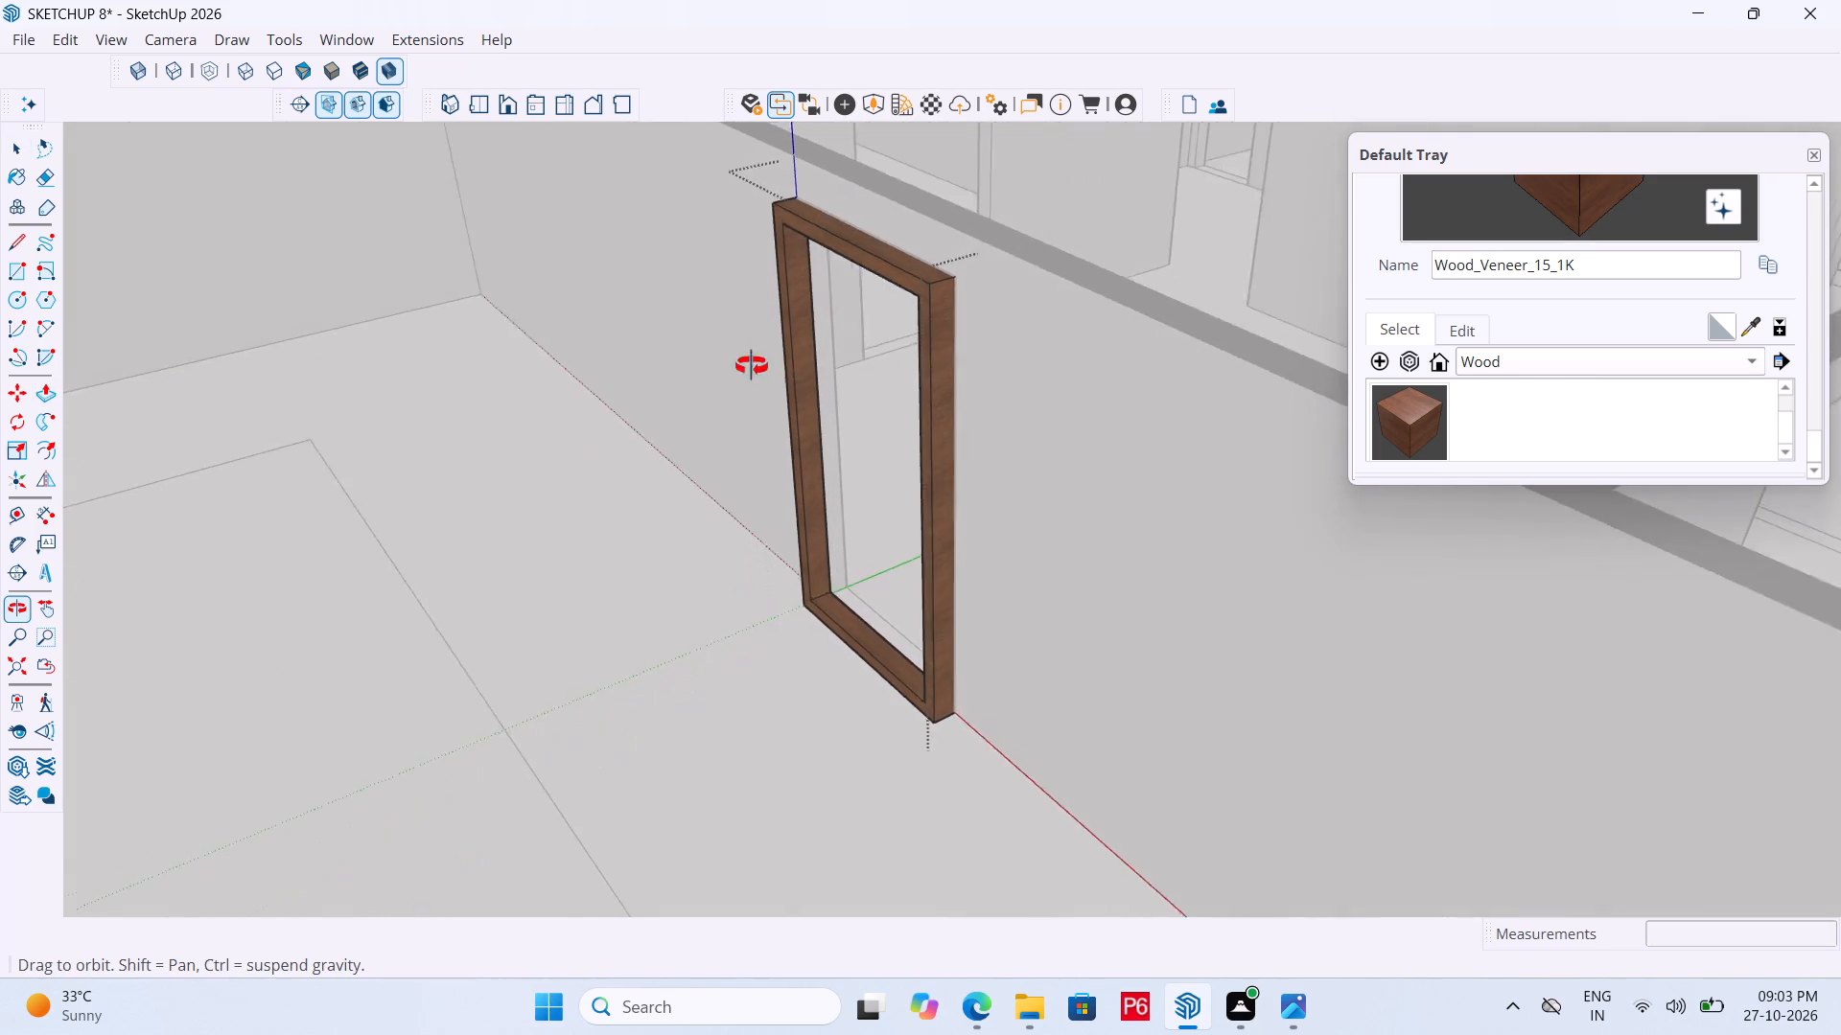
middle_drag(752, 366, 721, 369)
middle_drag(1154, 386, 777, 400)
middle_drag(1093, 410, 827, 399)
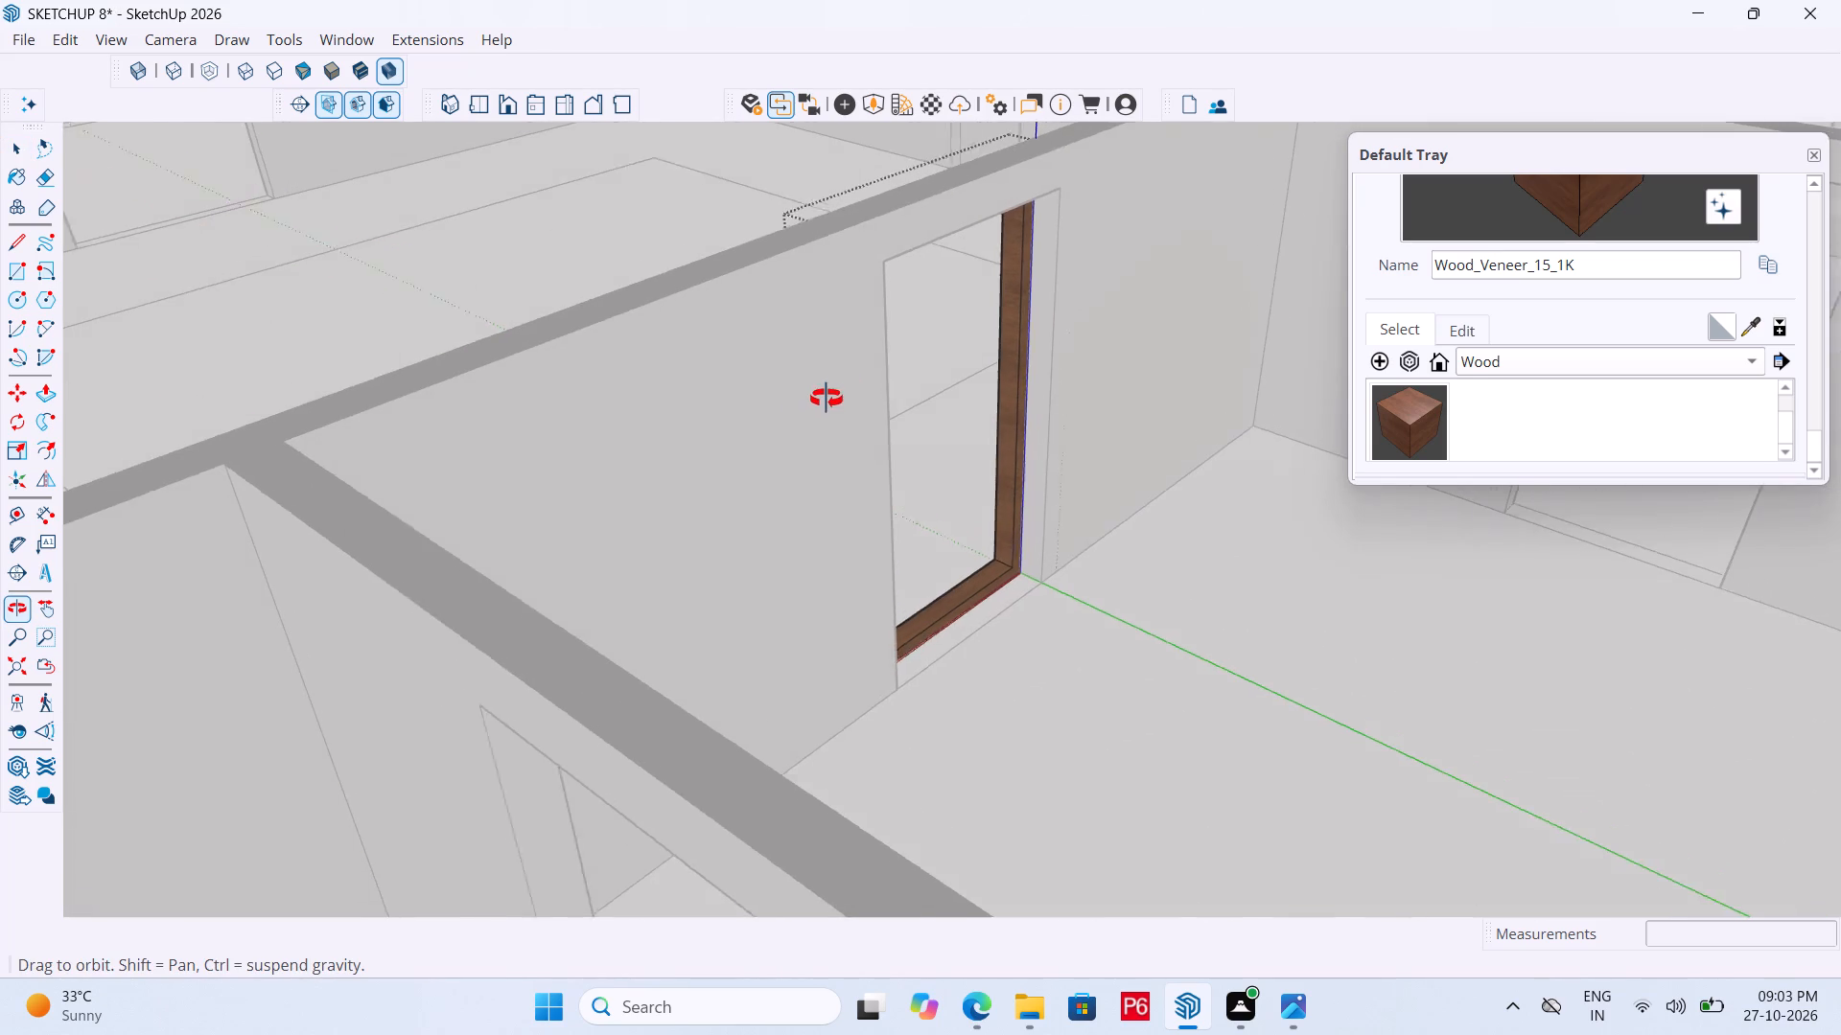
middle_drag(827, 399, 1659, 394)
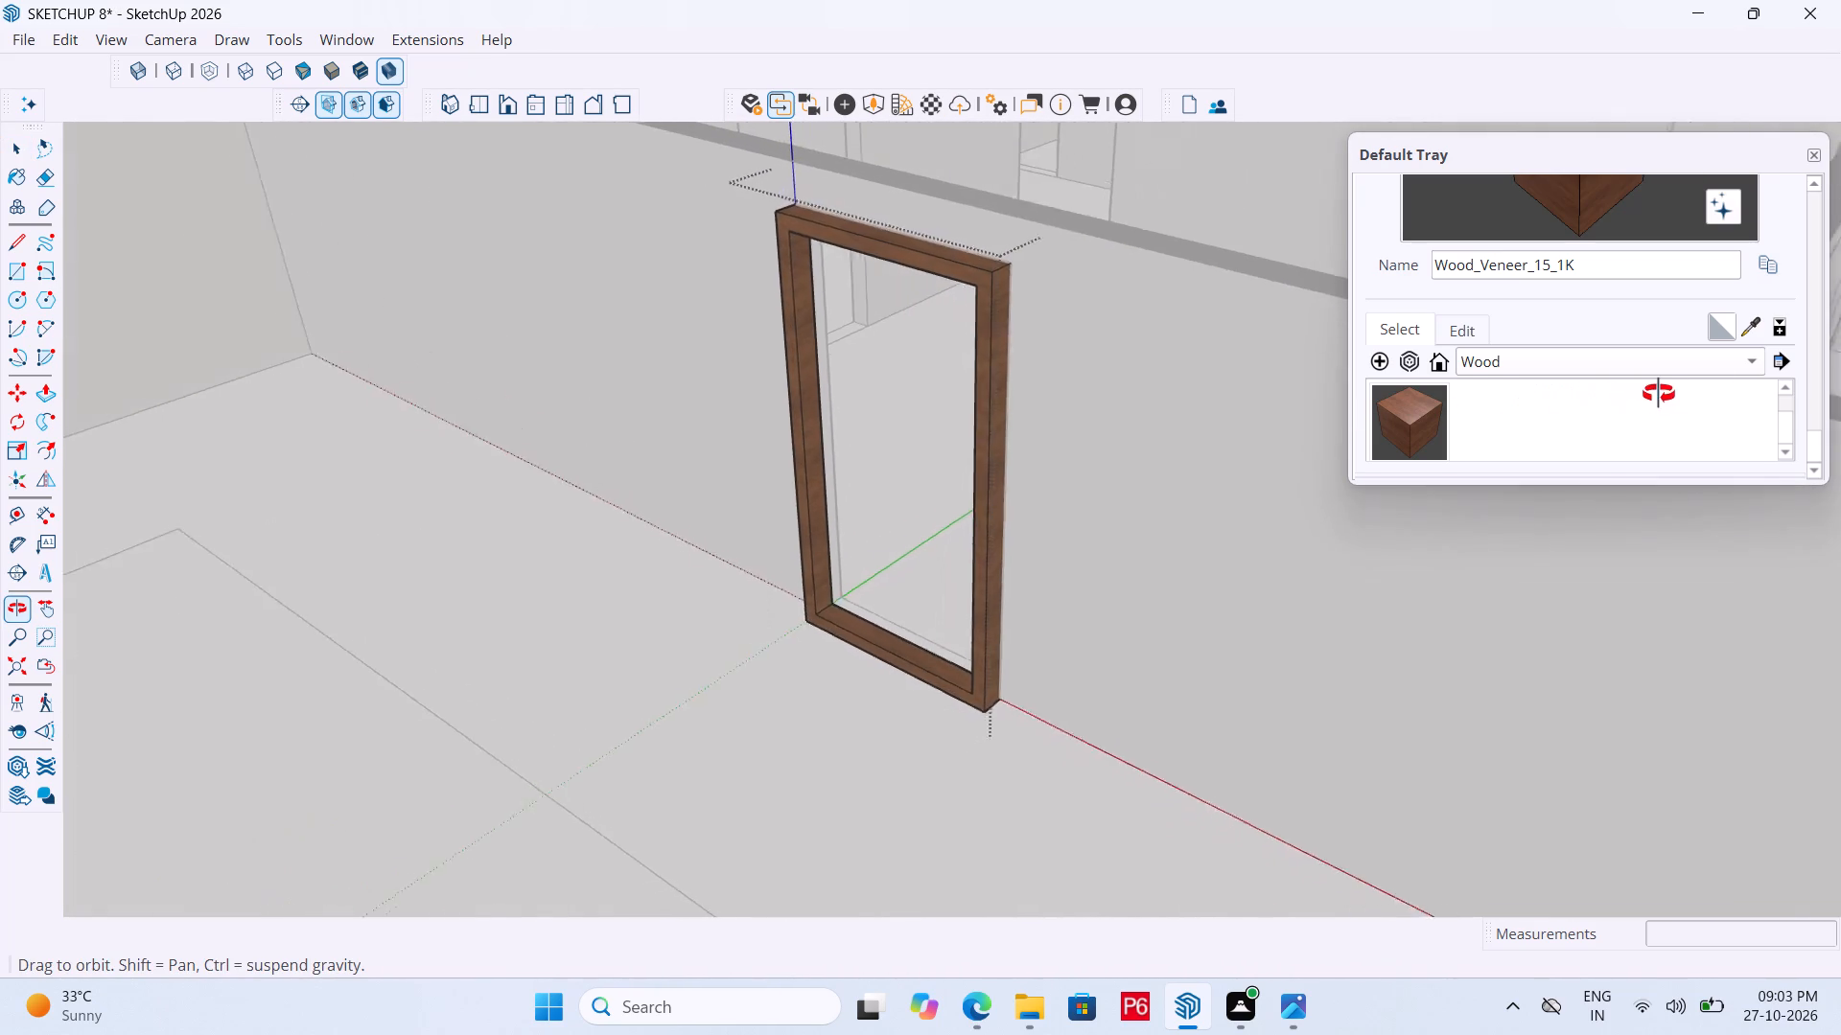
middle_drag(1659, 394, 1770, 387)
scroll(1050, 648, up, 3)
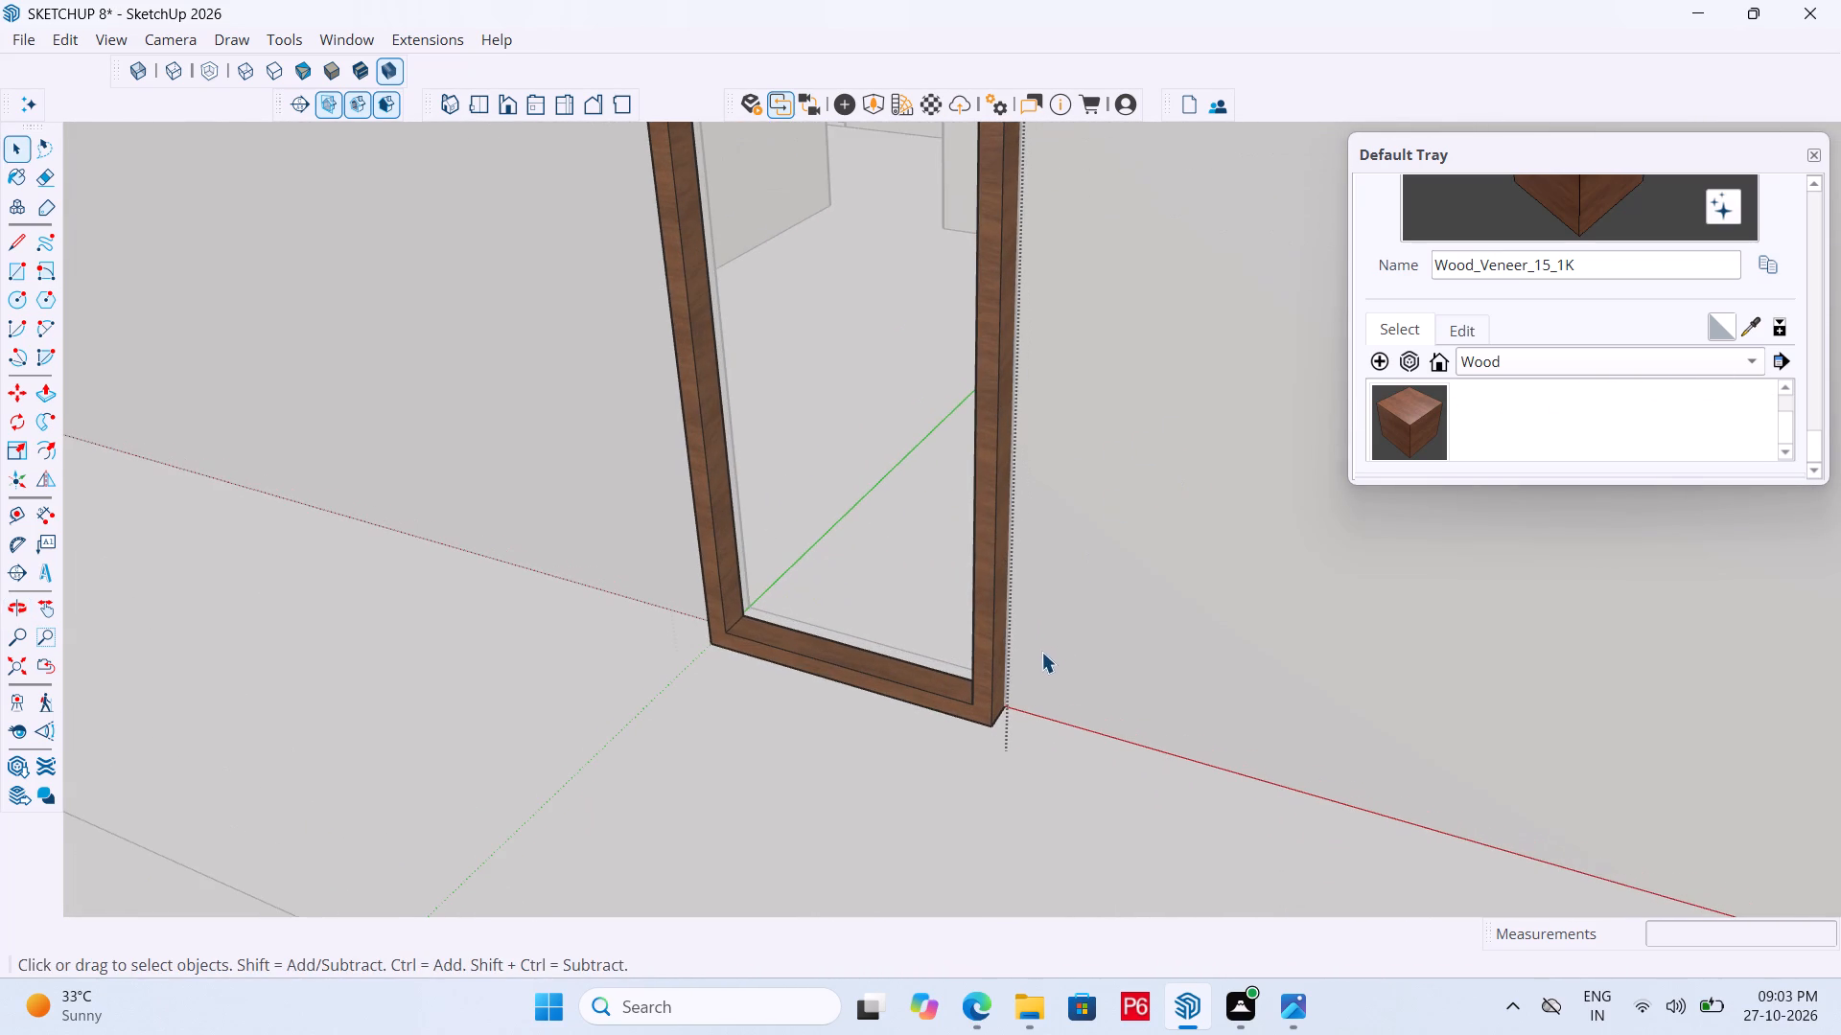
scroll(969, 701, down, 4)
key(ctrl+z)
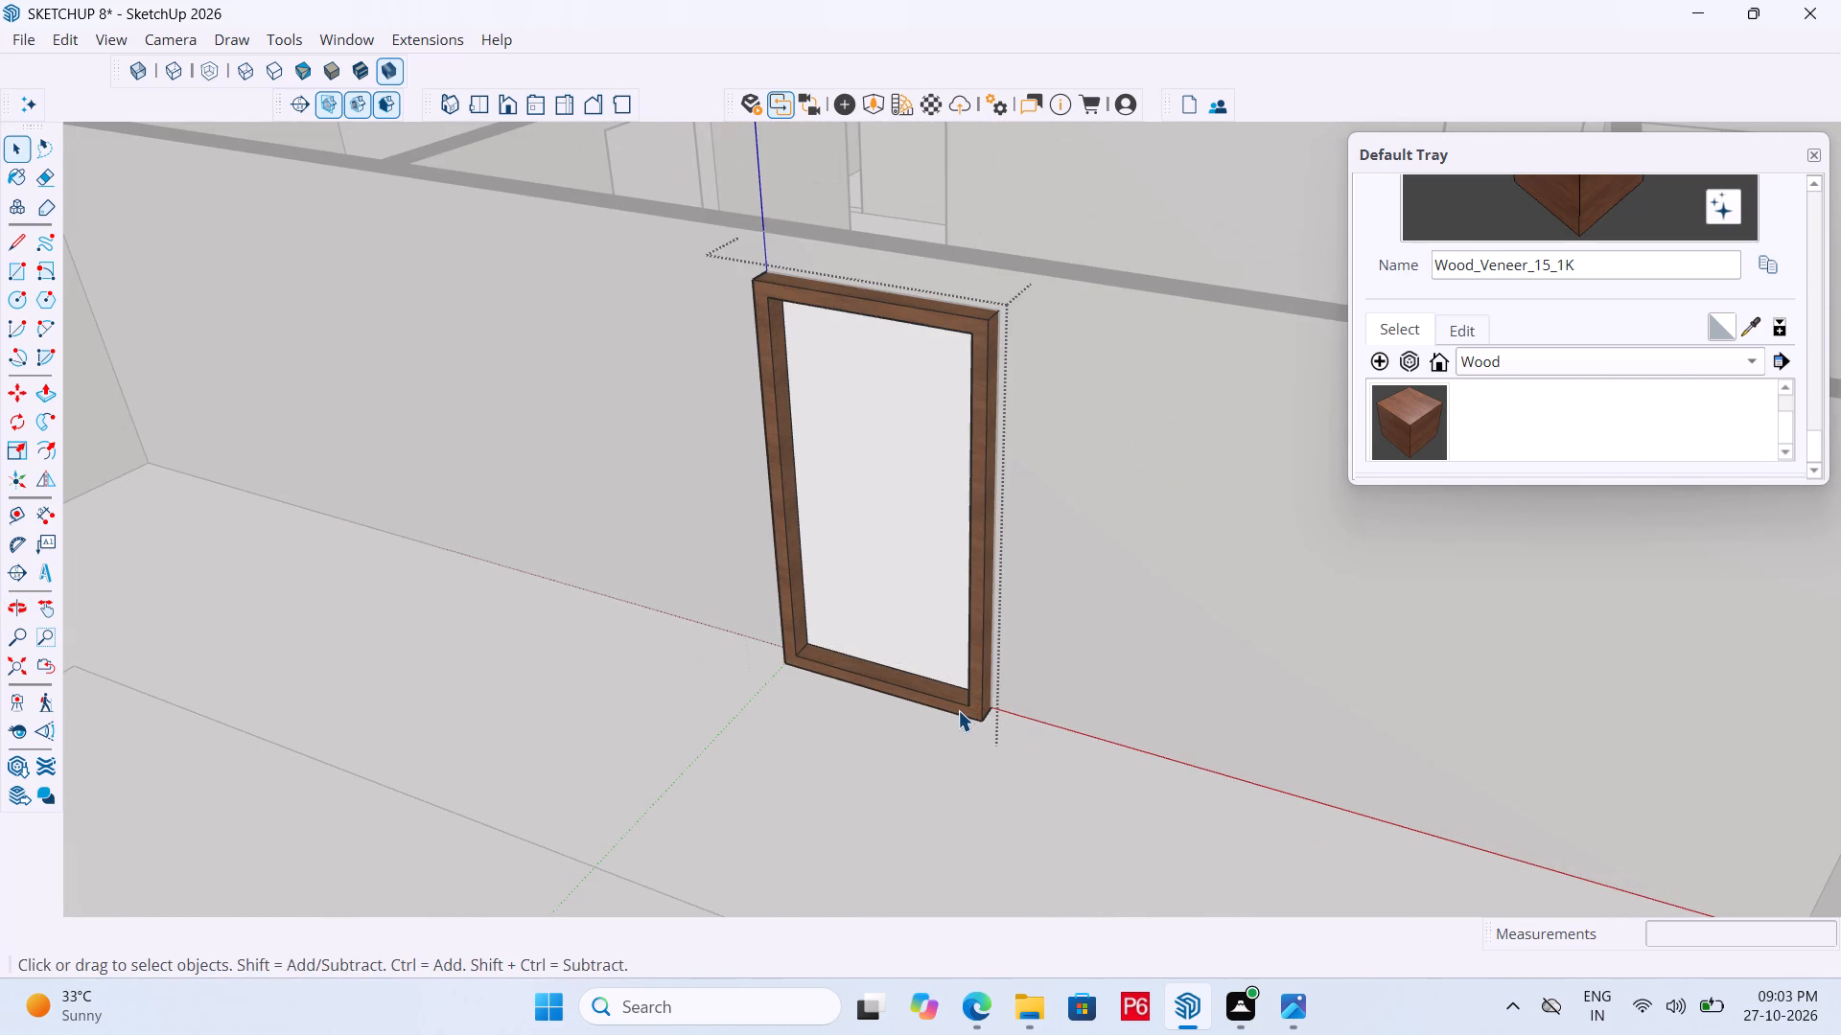
Extrude the face inside the wooden door frame 2" with Push/Pull.
click(884, 504)
key(p)
click(886, 568)
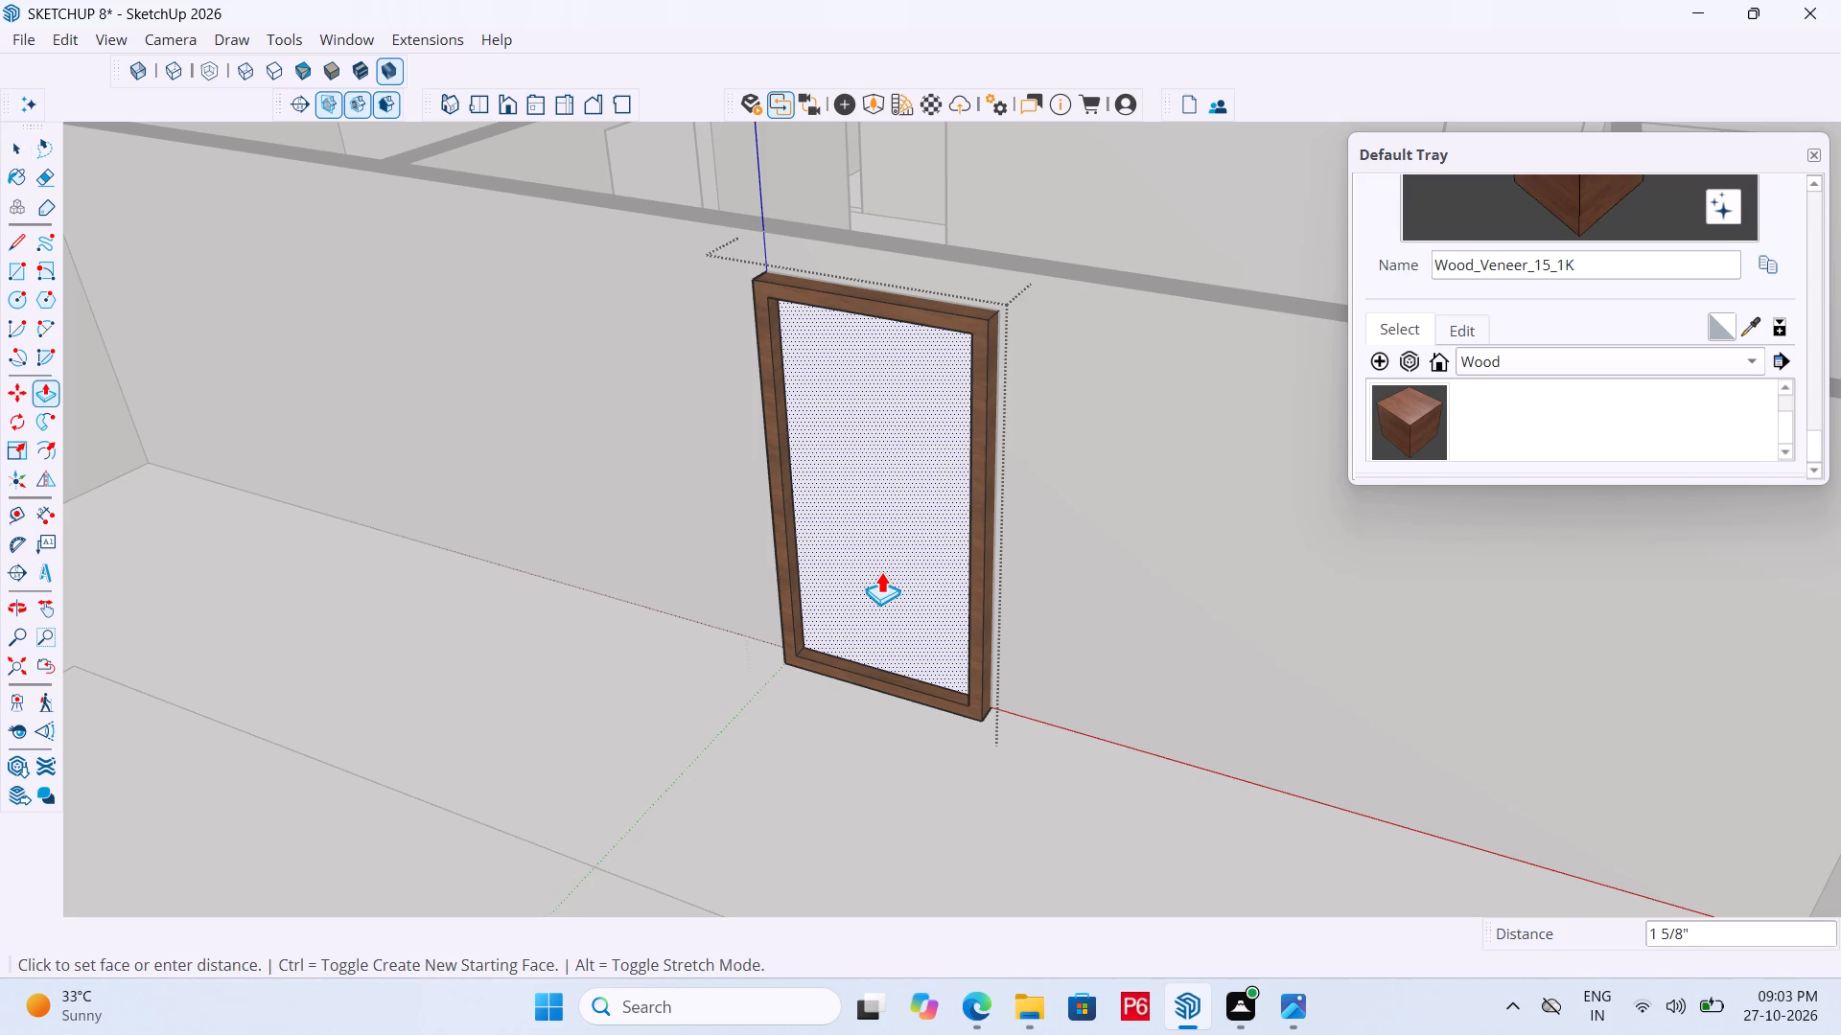
text(2")
key(Return)
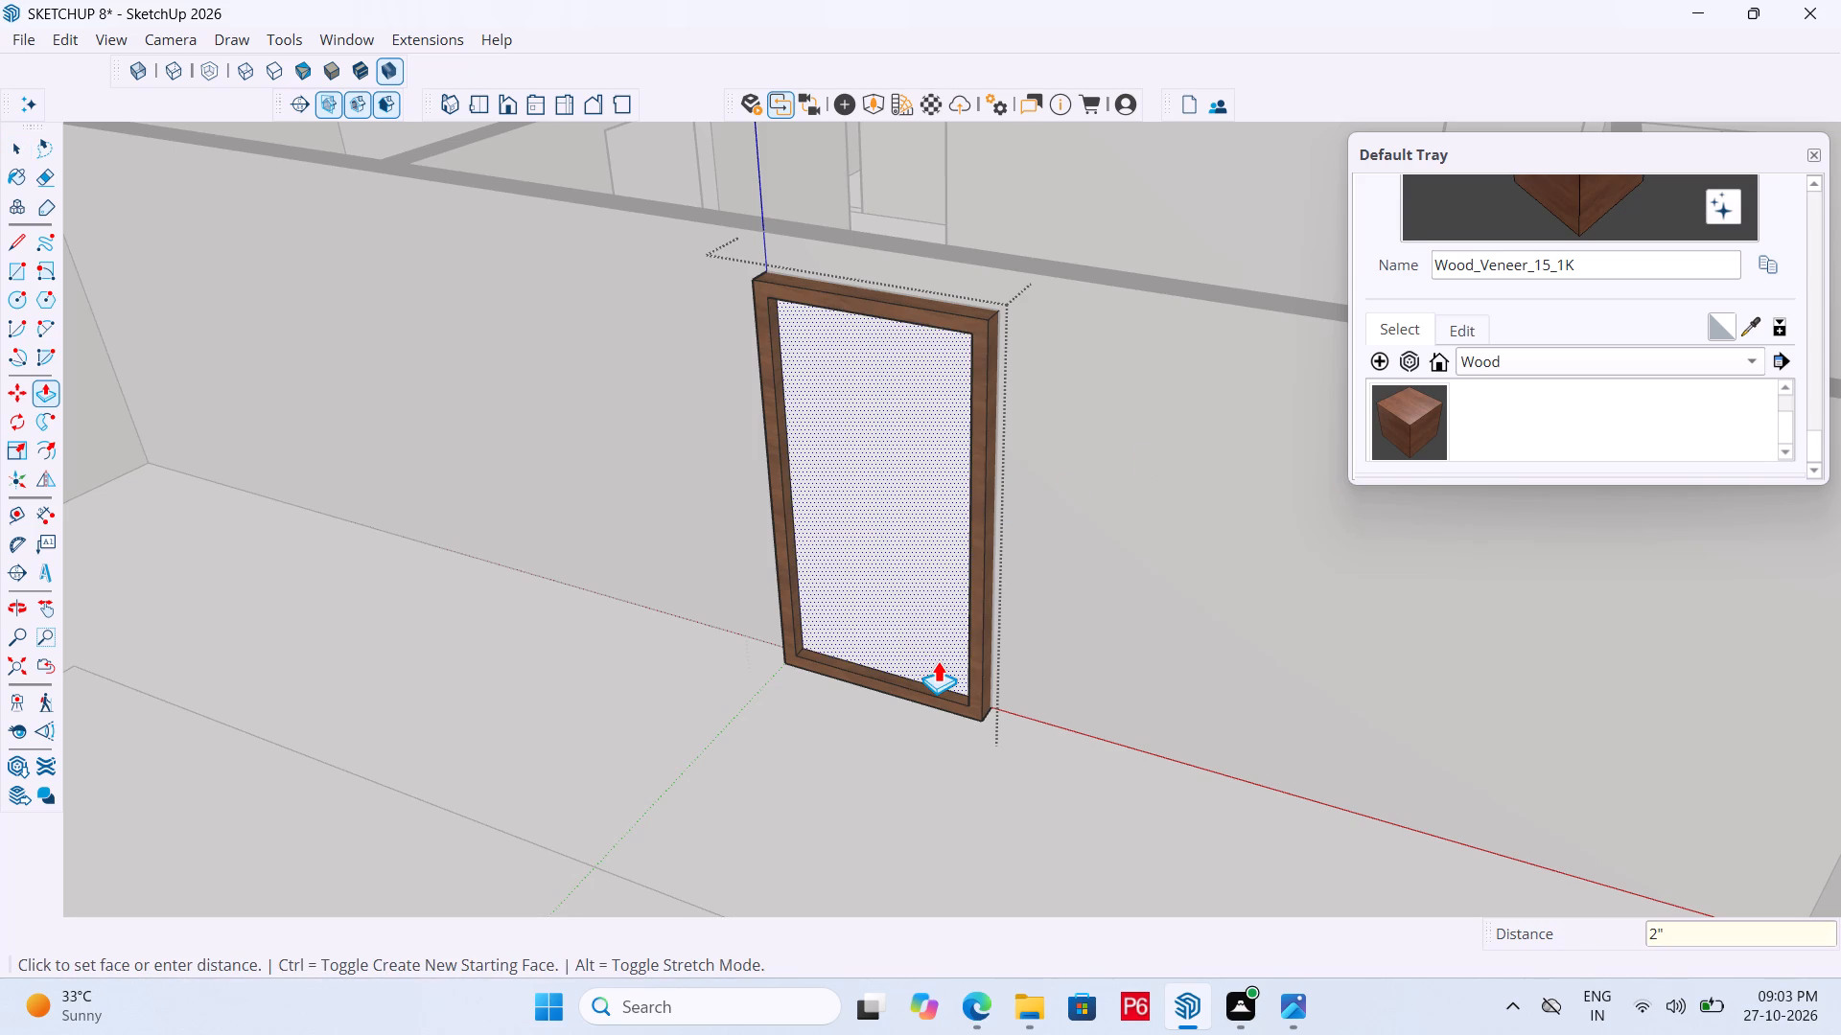
scroll(938, 660, up, 2)
Save the model.
key(ctrl+s)
key(ctrl+s)
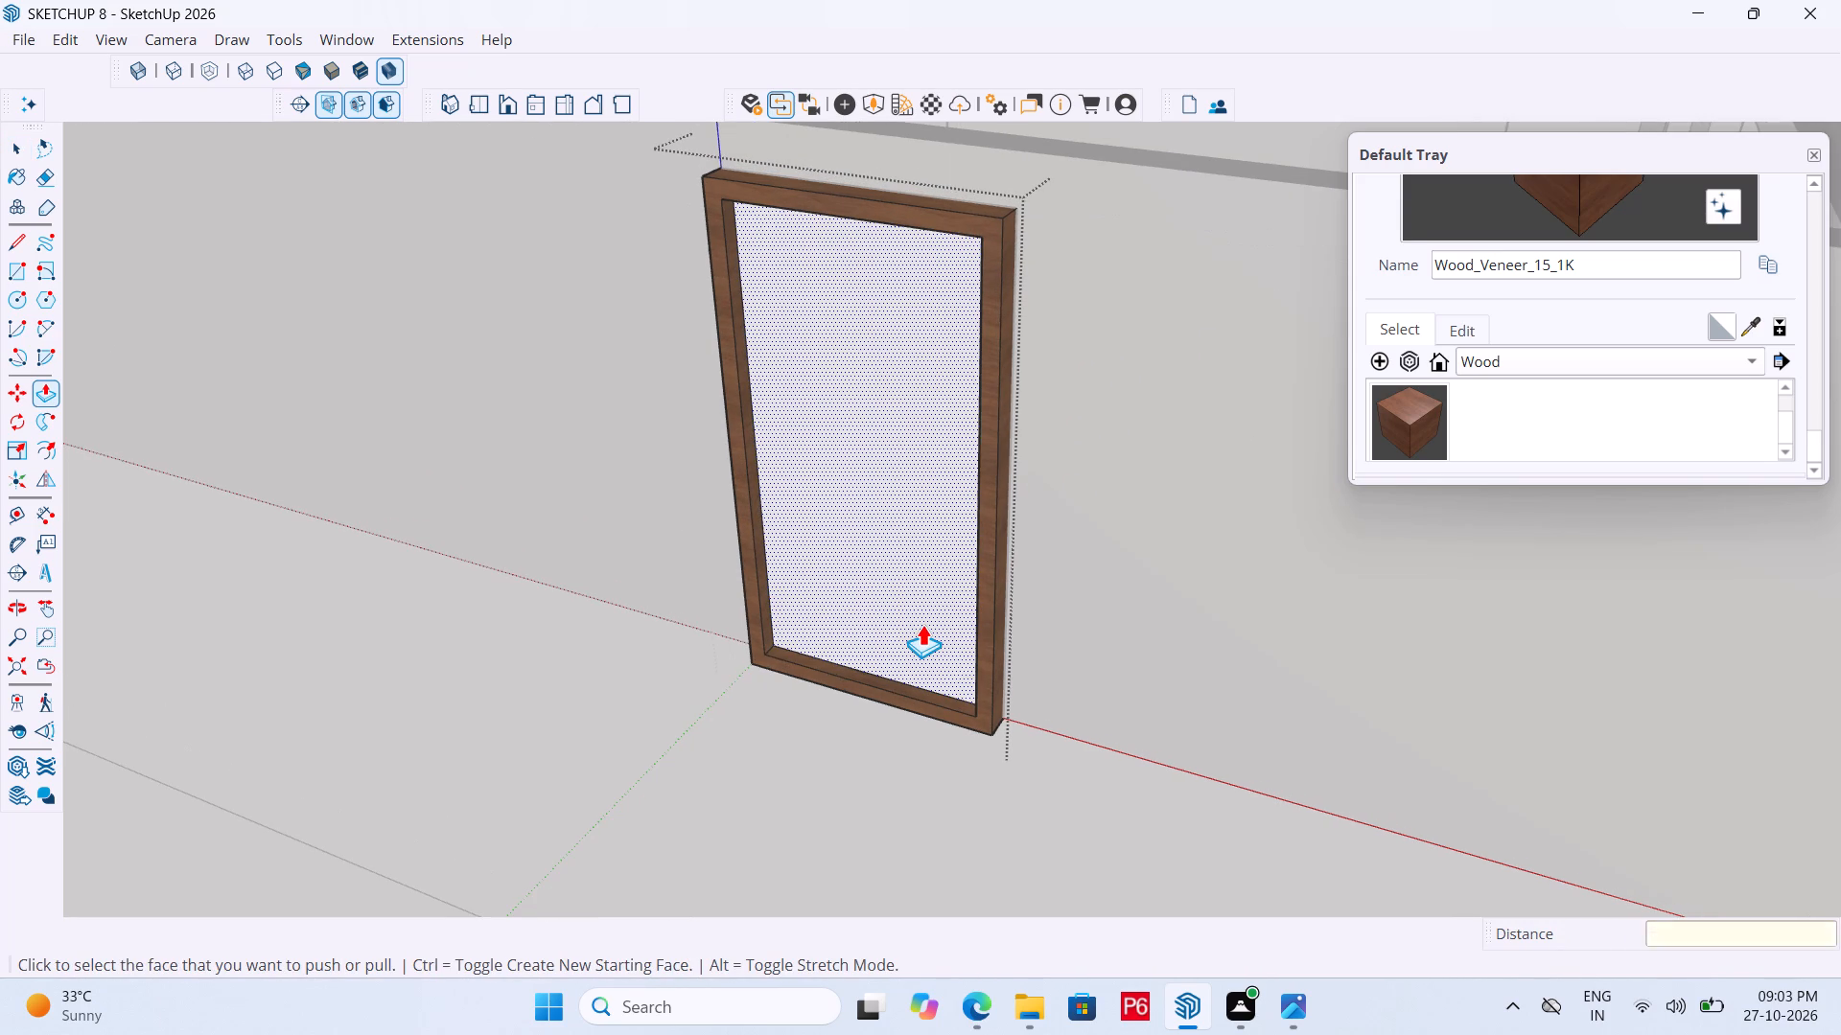
key(ctrl+s)
key(ctrl+s)
key(ctrl+s)
key(space)
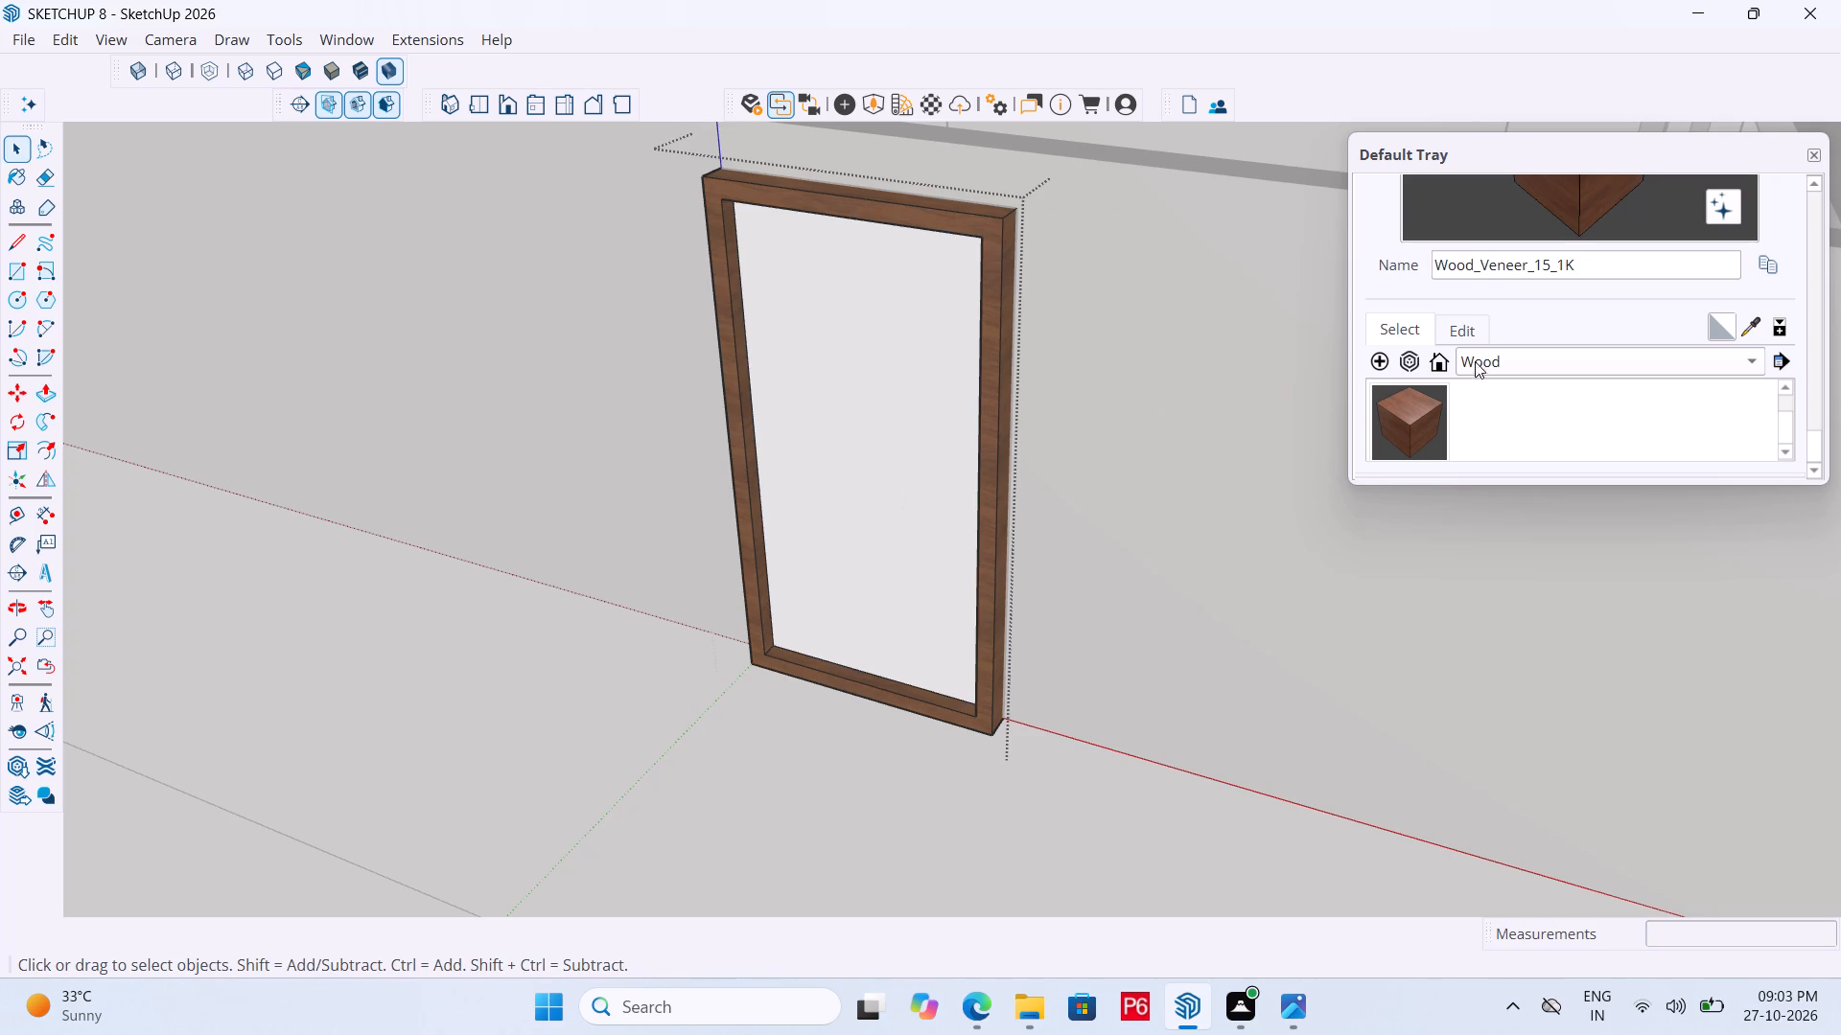
Paint the front face of the door panel with the Wood_Floor_12_1K material from the Wood collection.
click(1489, 368)
scroll(1455, 418, up, 2)
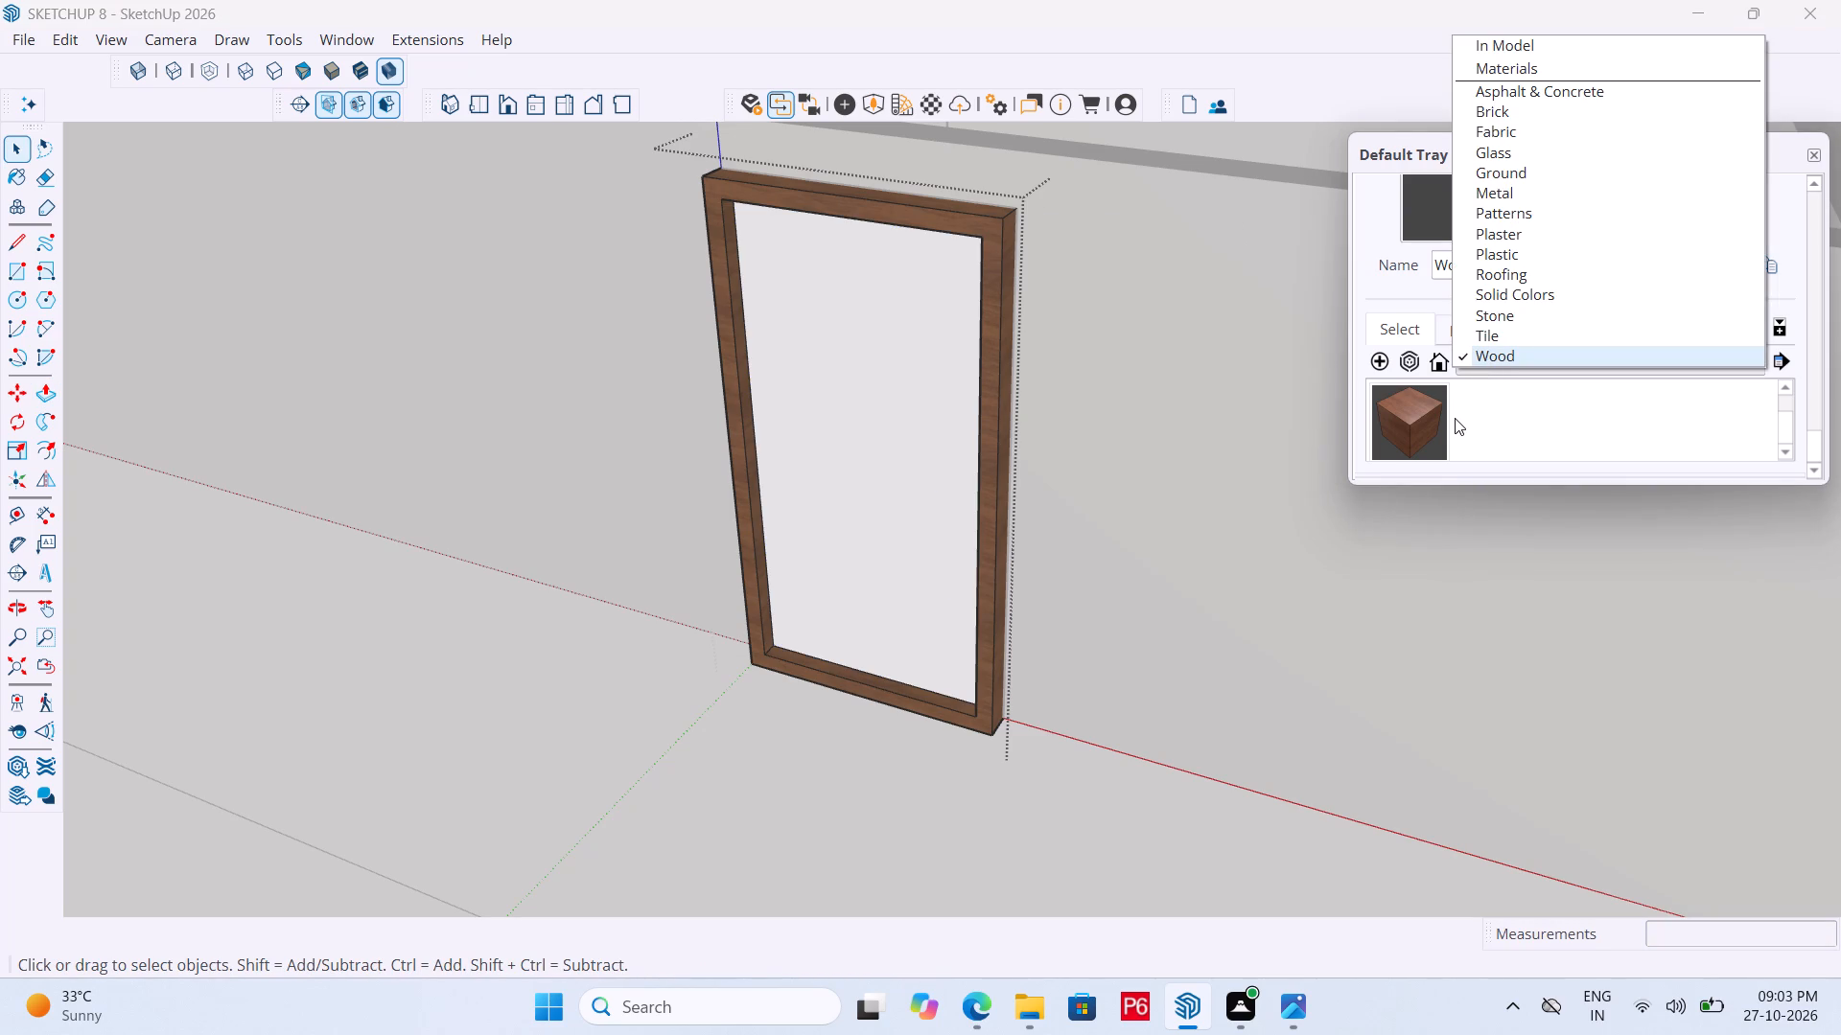
scroll(1455, 418, up, 2)
scroll(1562, 419, up, 3)
scroll(1434, 431, down, 5)
click(1524, 416)
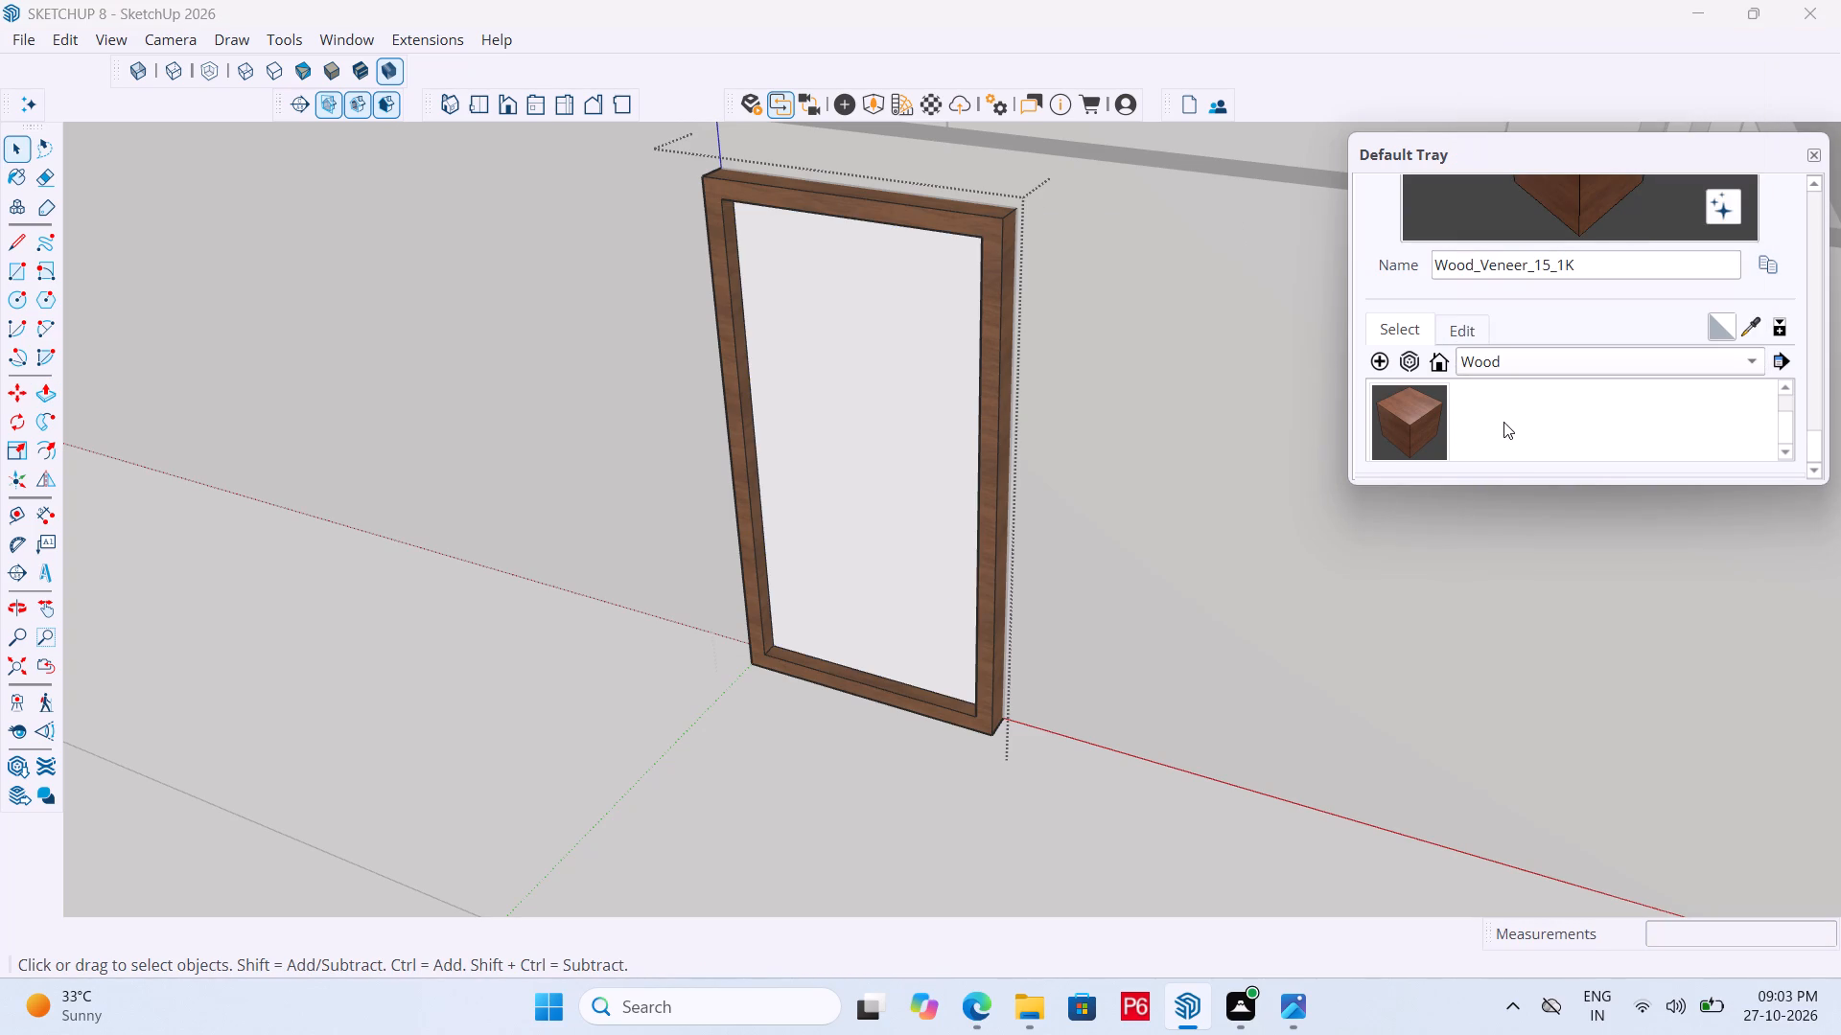
scroll(1503, 422, up, 2)
click(1660, 423)
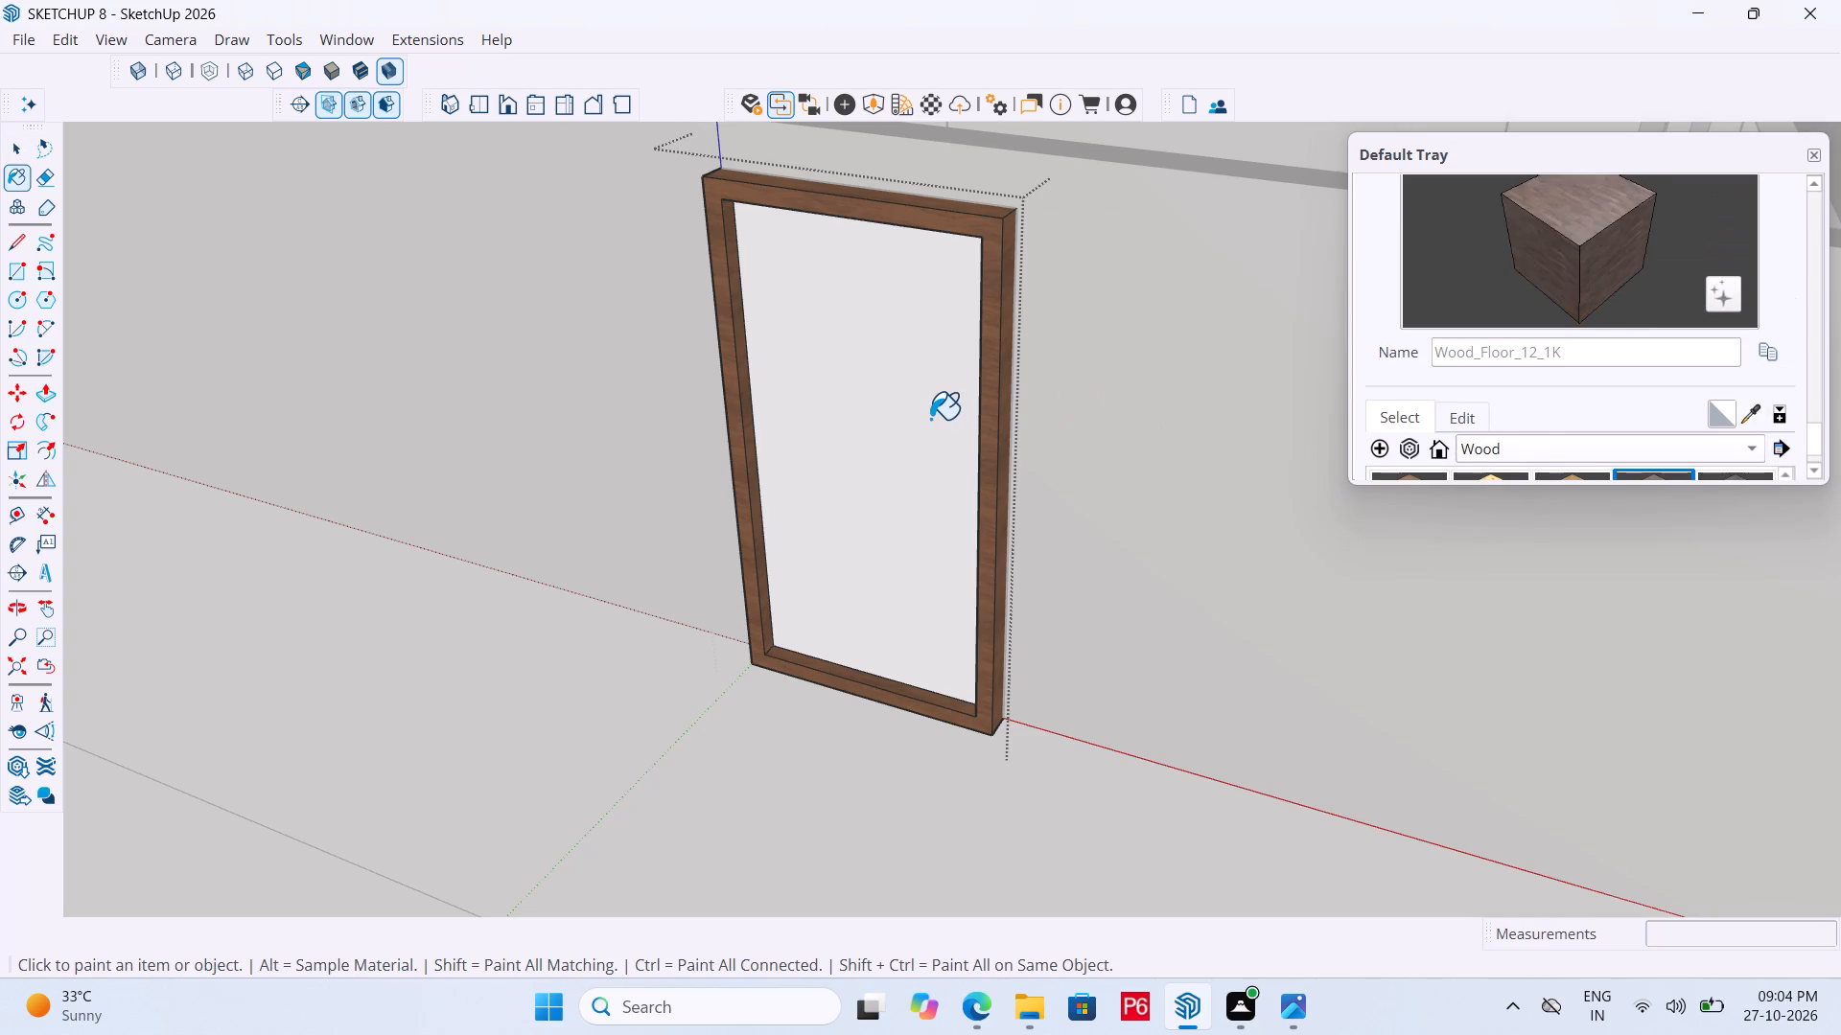
click(930, 419)
Paint the back face of the door panel with the same Wood_Floor_12_1K material.
scroll(1079, 431, down, 5)
middle_drag(1188, 486, 1135, 496)
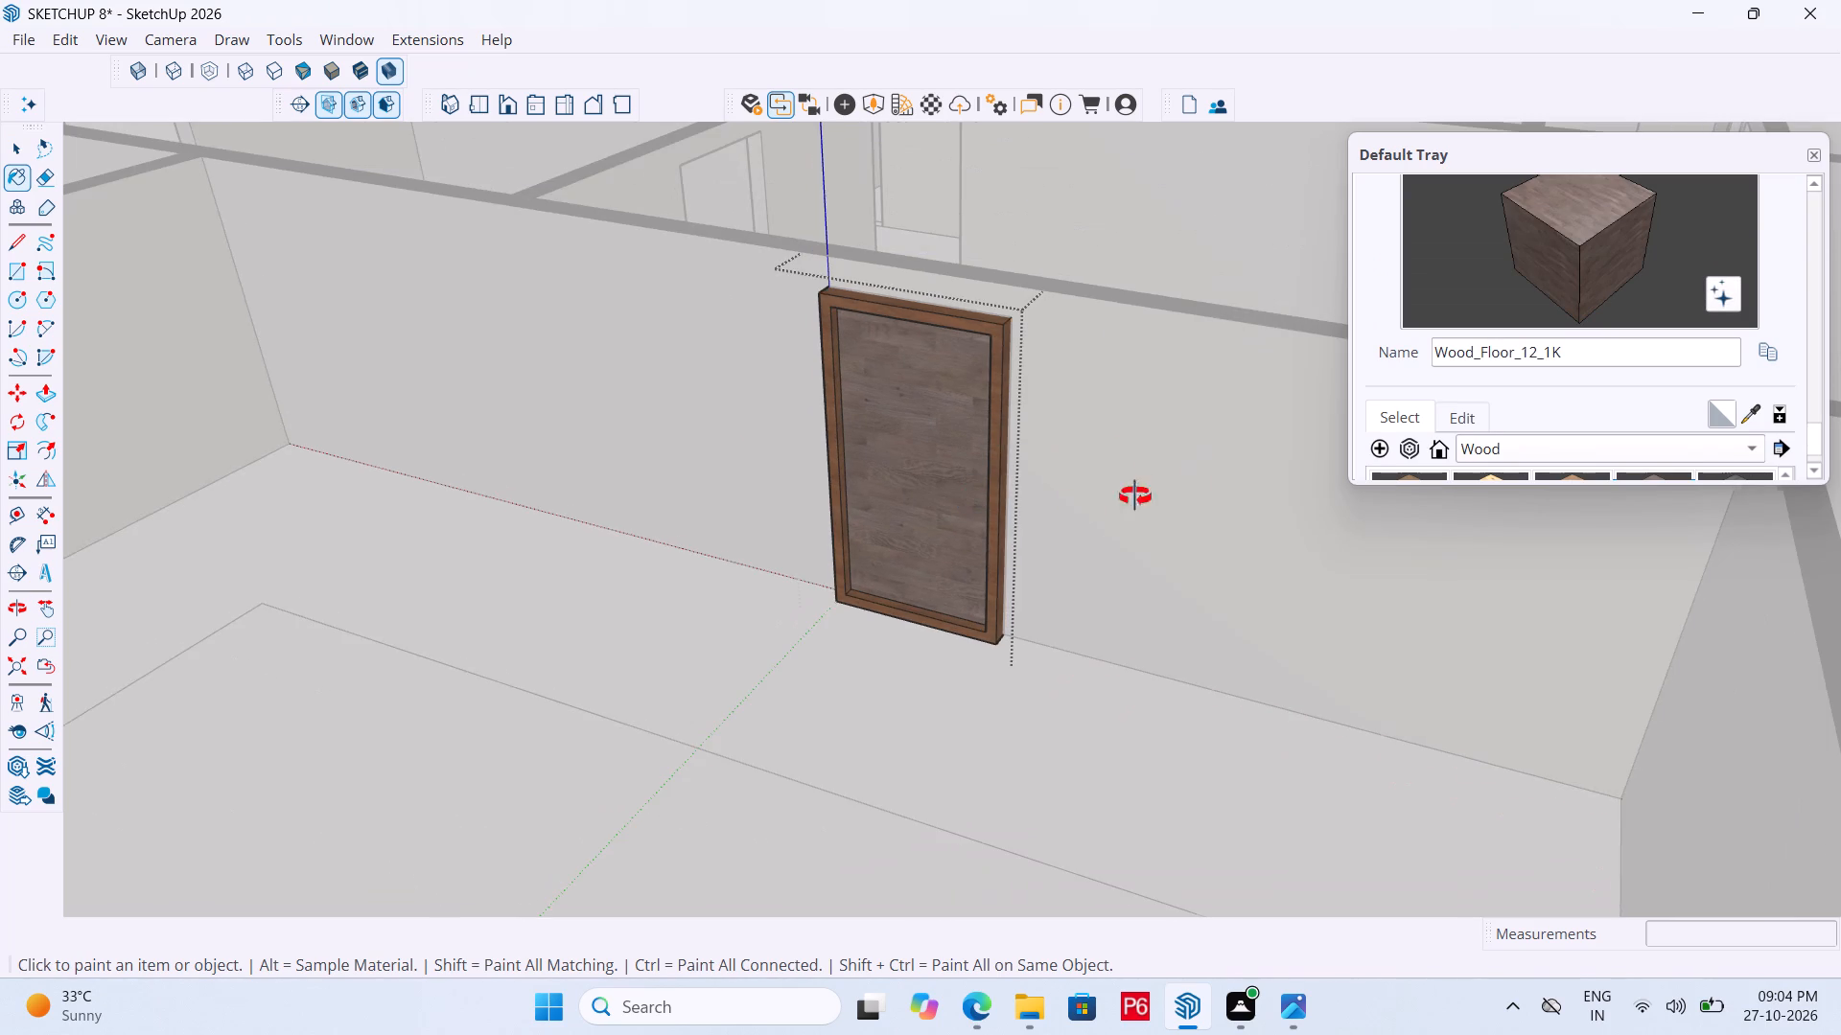
middle_drag(1135, 496, 416, 521)
middle_drag(1031, 458, 678, 430)
scroll(1037, 415, up, 3)
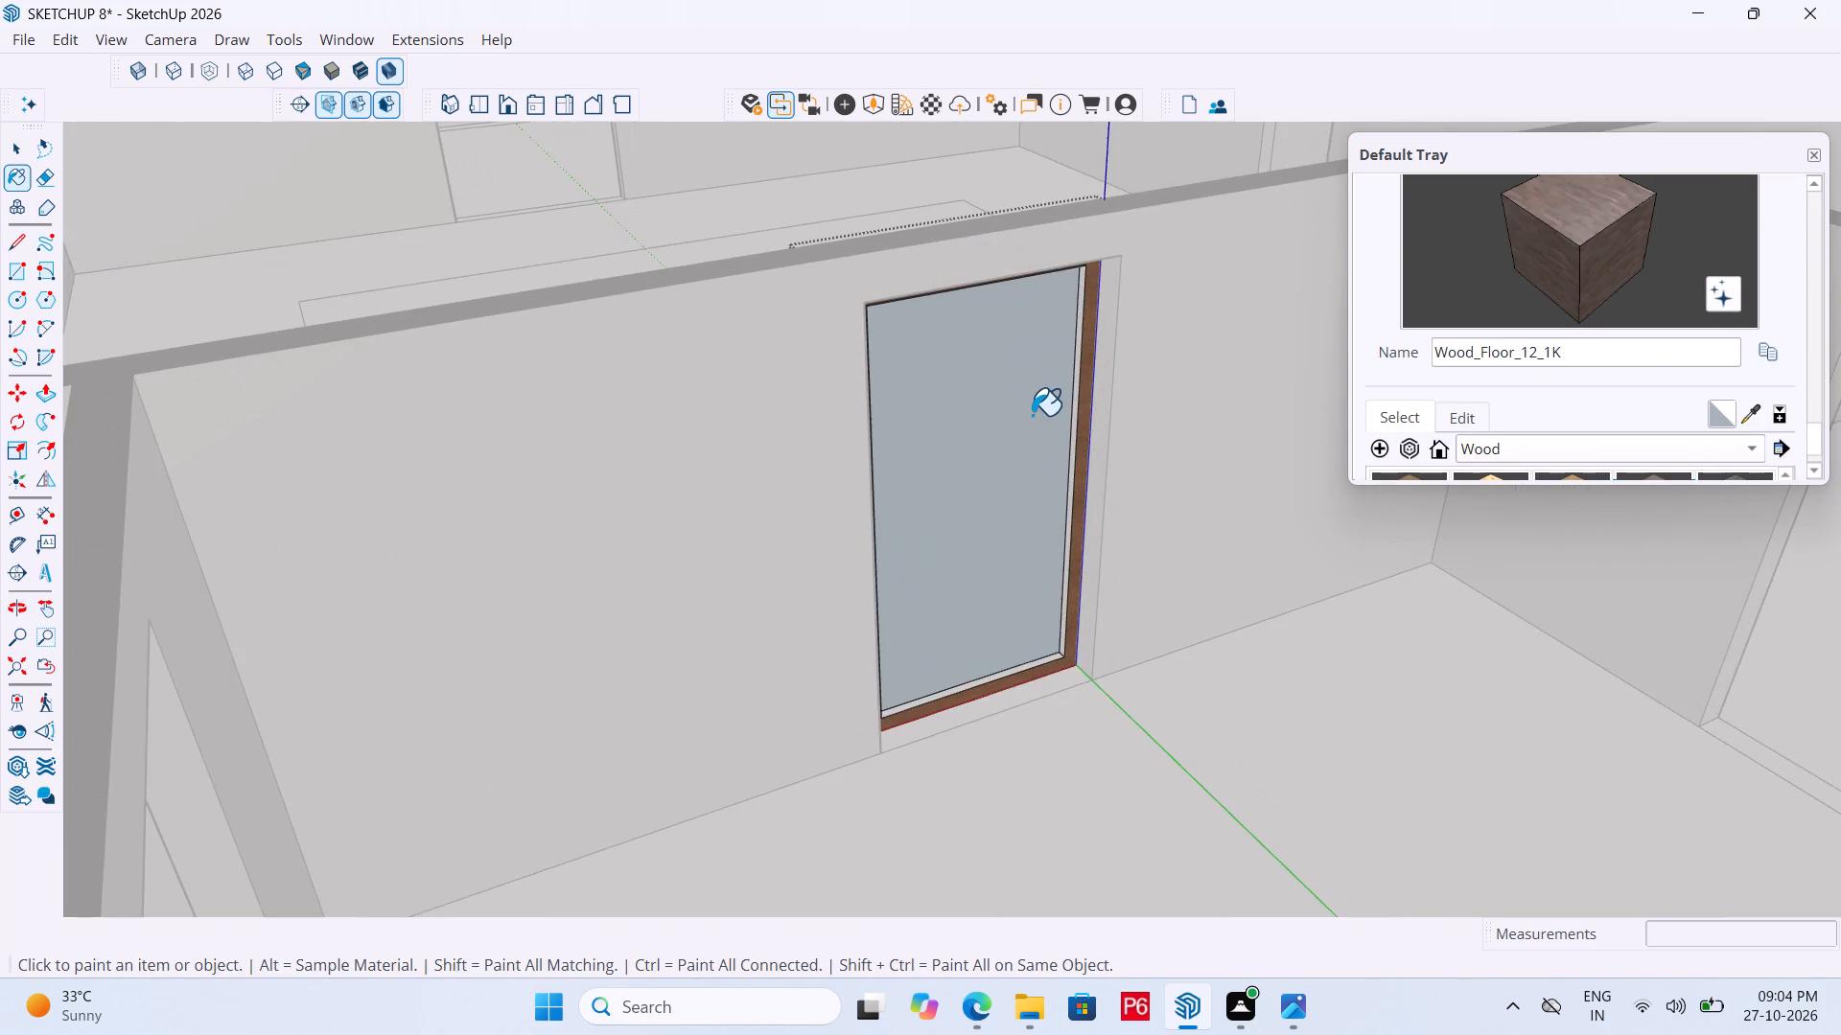
click(1027, 415)
Paint the unpainted inner side and bottom faces of the frame, behind the panel, with Wood_Veneer_15_1K.
scroll(1033, 413, up, 10)
scroll(1515, 385, down, 2)
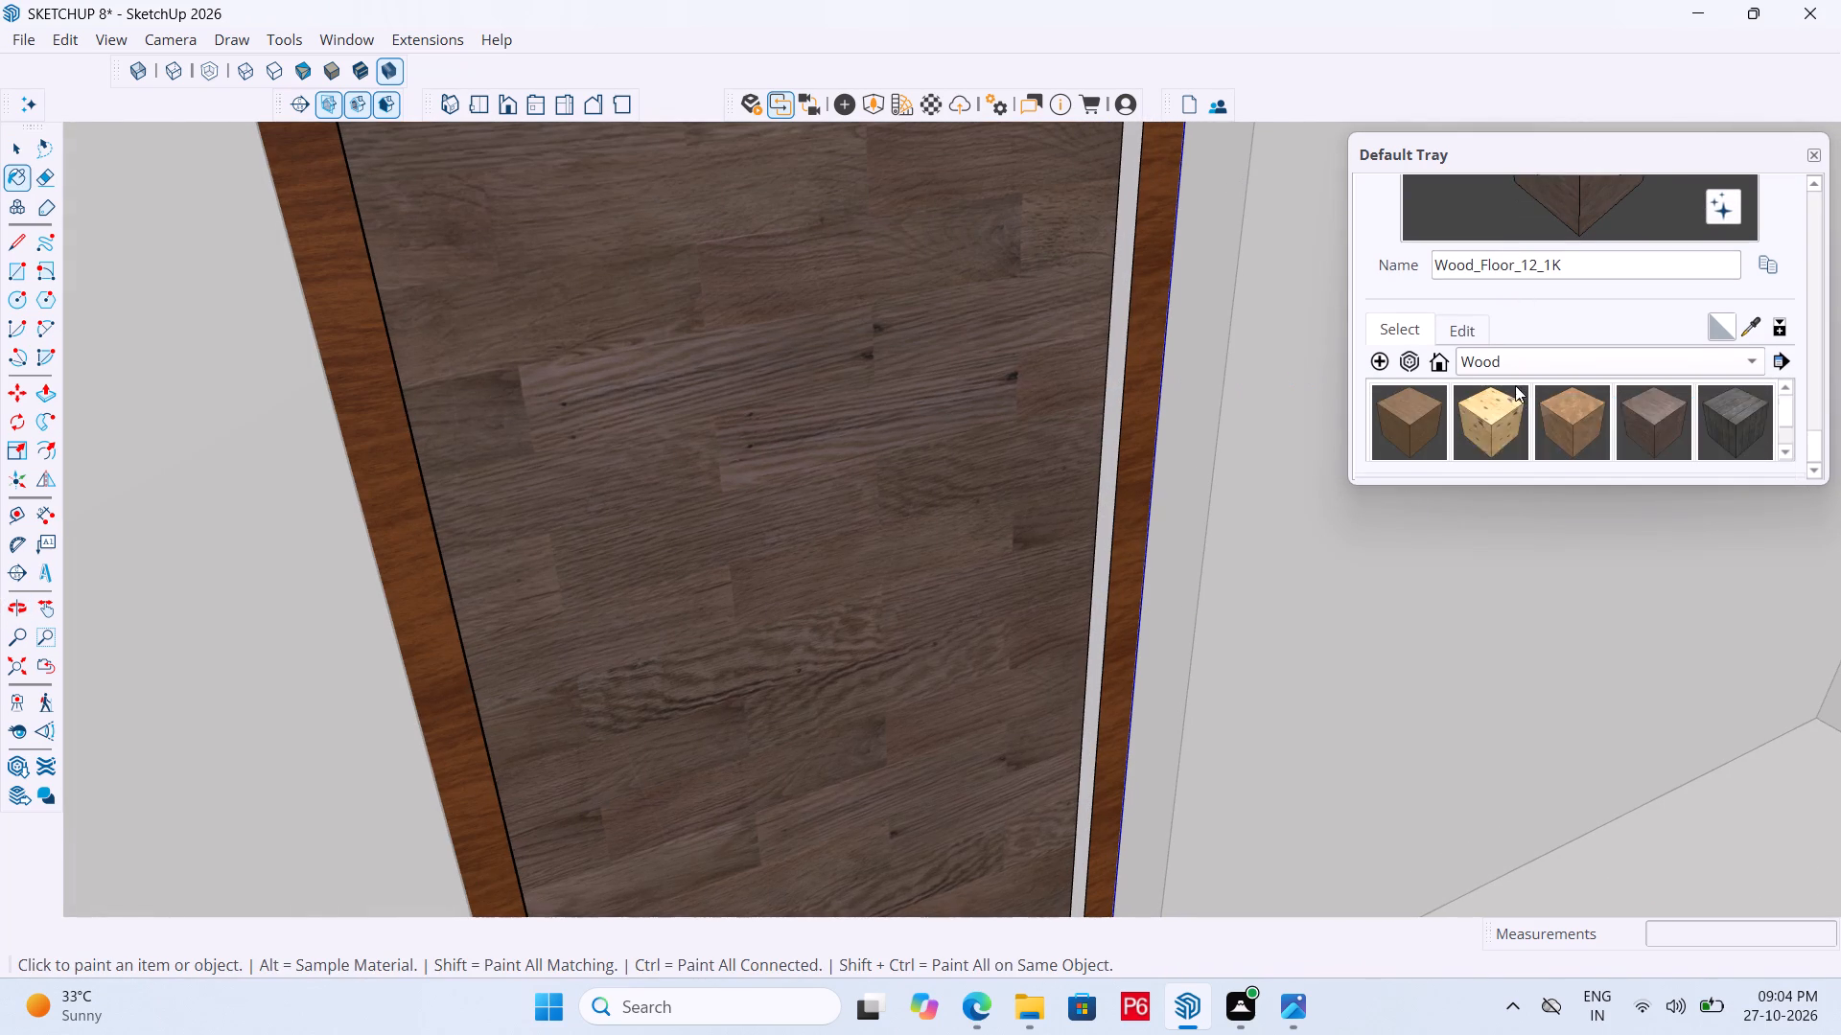
scroll(1515, 385, down, 2)
click(1436, 404)
click(1121, 404)
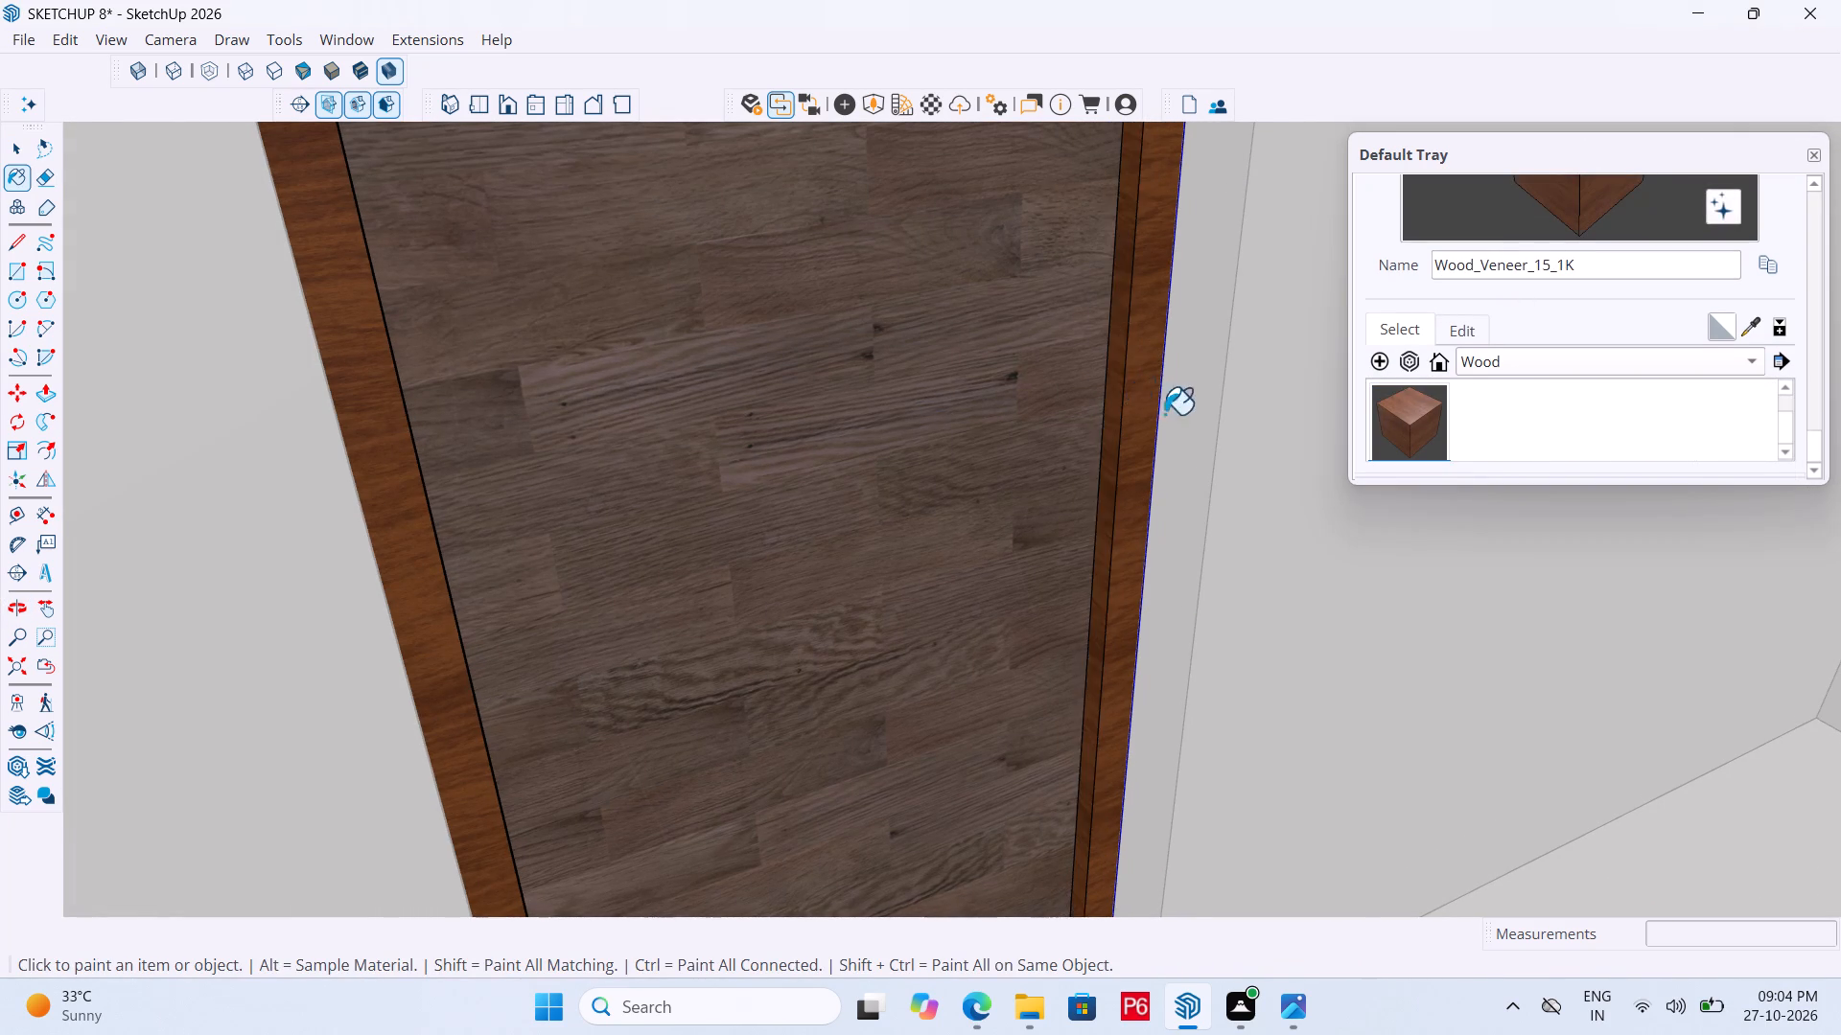
scroll(1220, 482, down, 6)
middle_drag(1320, 536, 742, 567)
scroll(887, 647, up, 5)
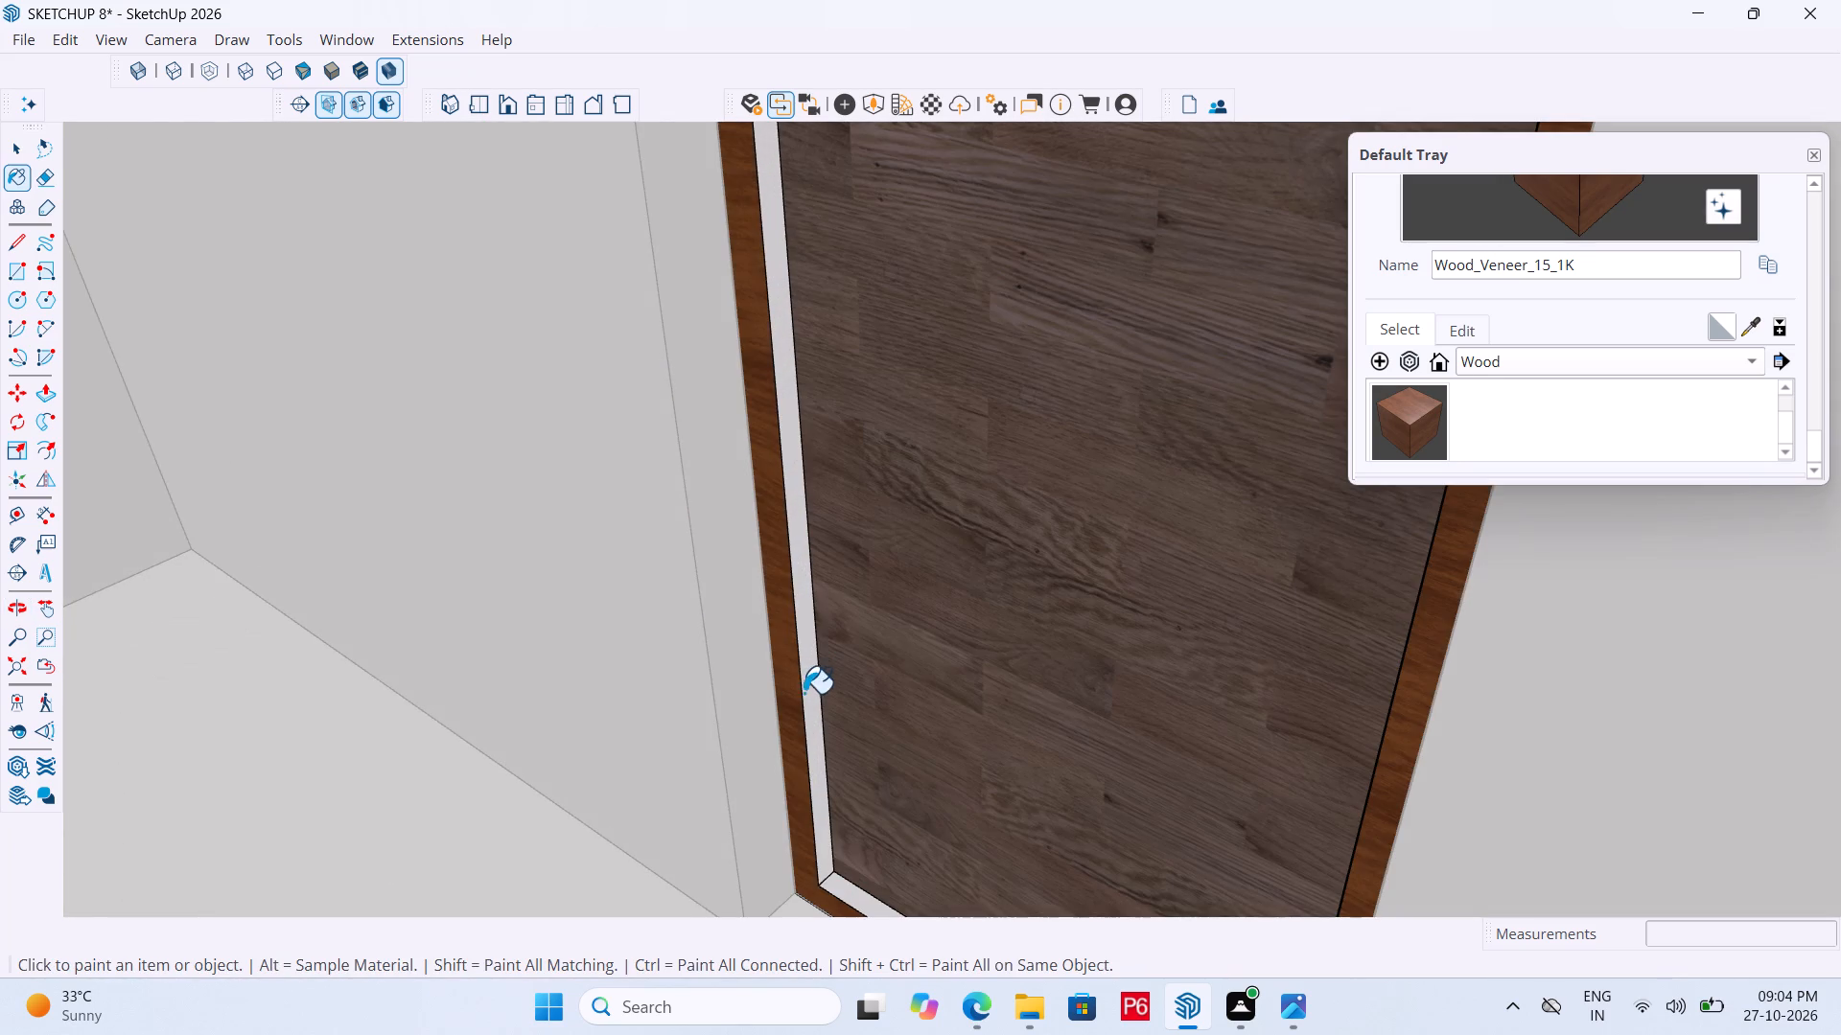
click(805, 686)
scroll(765, 510, down, 7)
scroll(914, 809, up, 7)
click(967, 787)
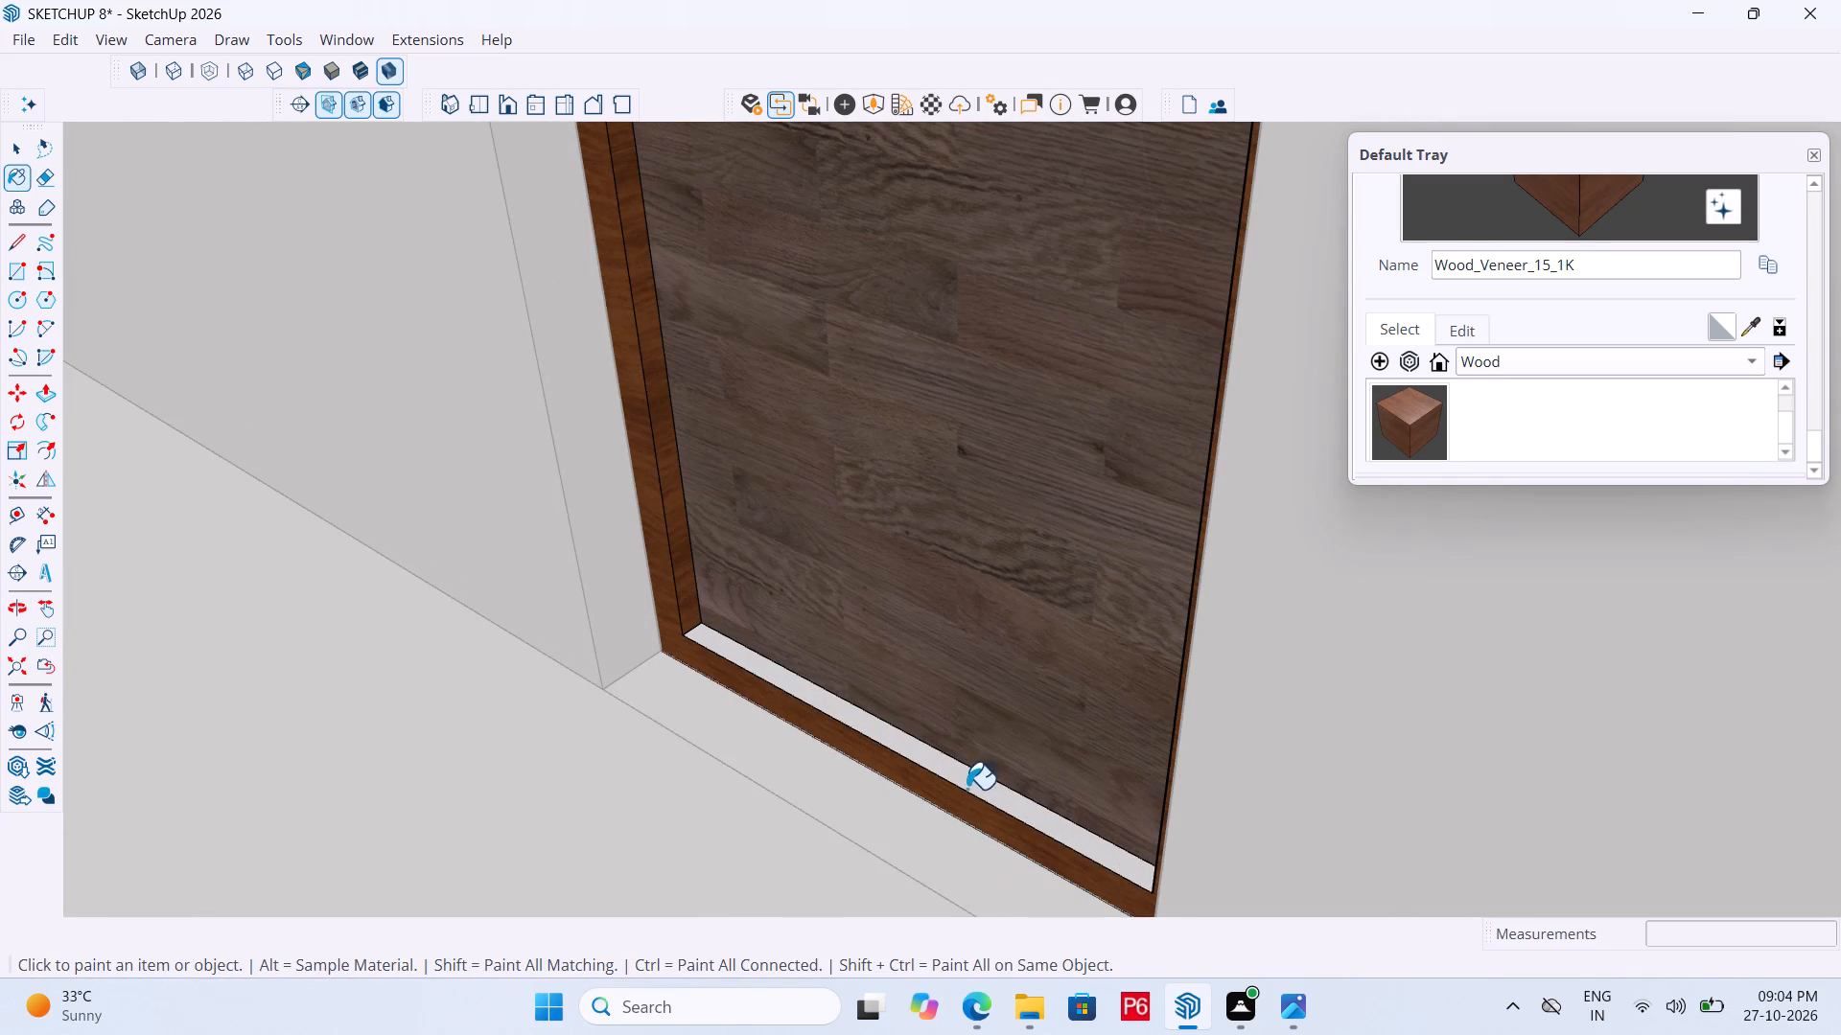
Paint the remaining inner top face of the frame, behind the panel, with Wood_Veneer_15_1K.
scroll(969, 832, down, 12)
middle_drag(938, 639, 1078, 309)
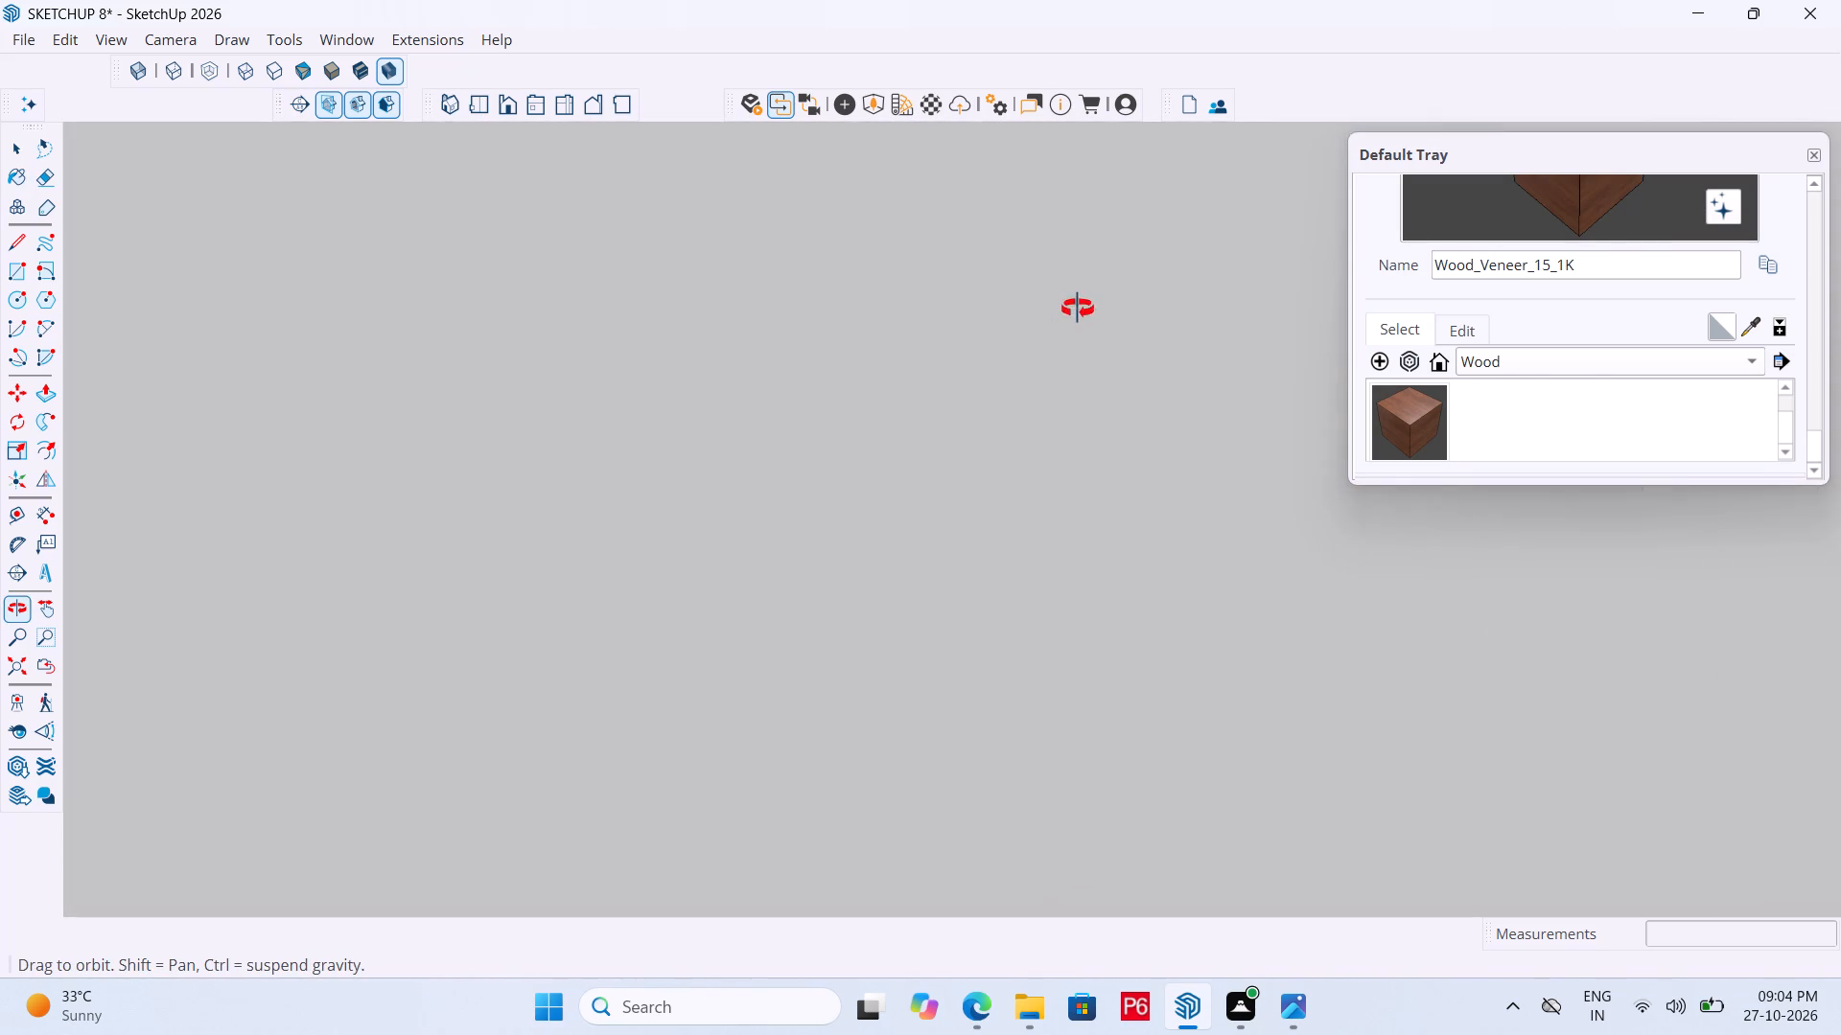
middle_drag(1078, 309, 1045, 424)
scroll(1034, 449, up, 11)
middle_drag(985, 382, 978, 219)
scroll(999, 356, up, 7)
click(1025, 364)
Move the whole door by its bottom front corner back into the opening, flush with the wall face.
scroll(952, 402, down, 5)
middle_drag(871, 408, 874, 836)
scroll(865, 278, down, 20)
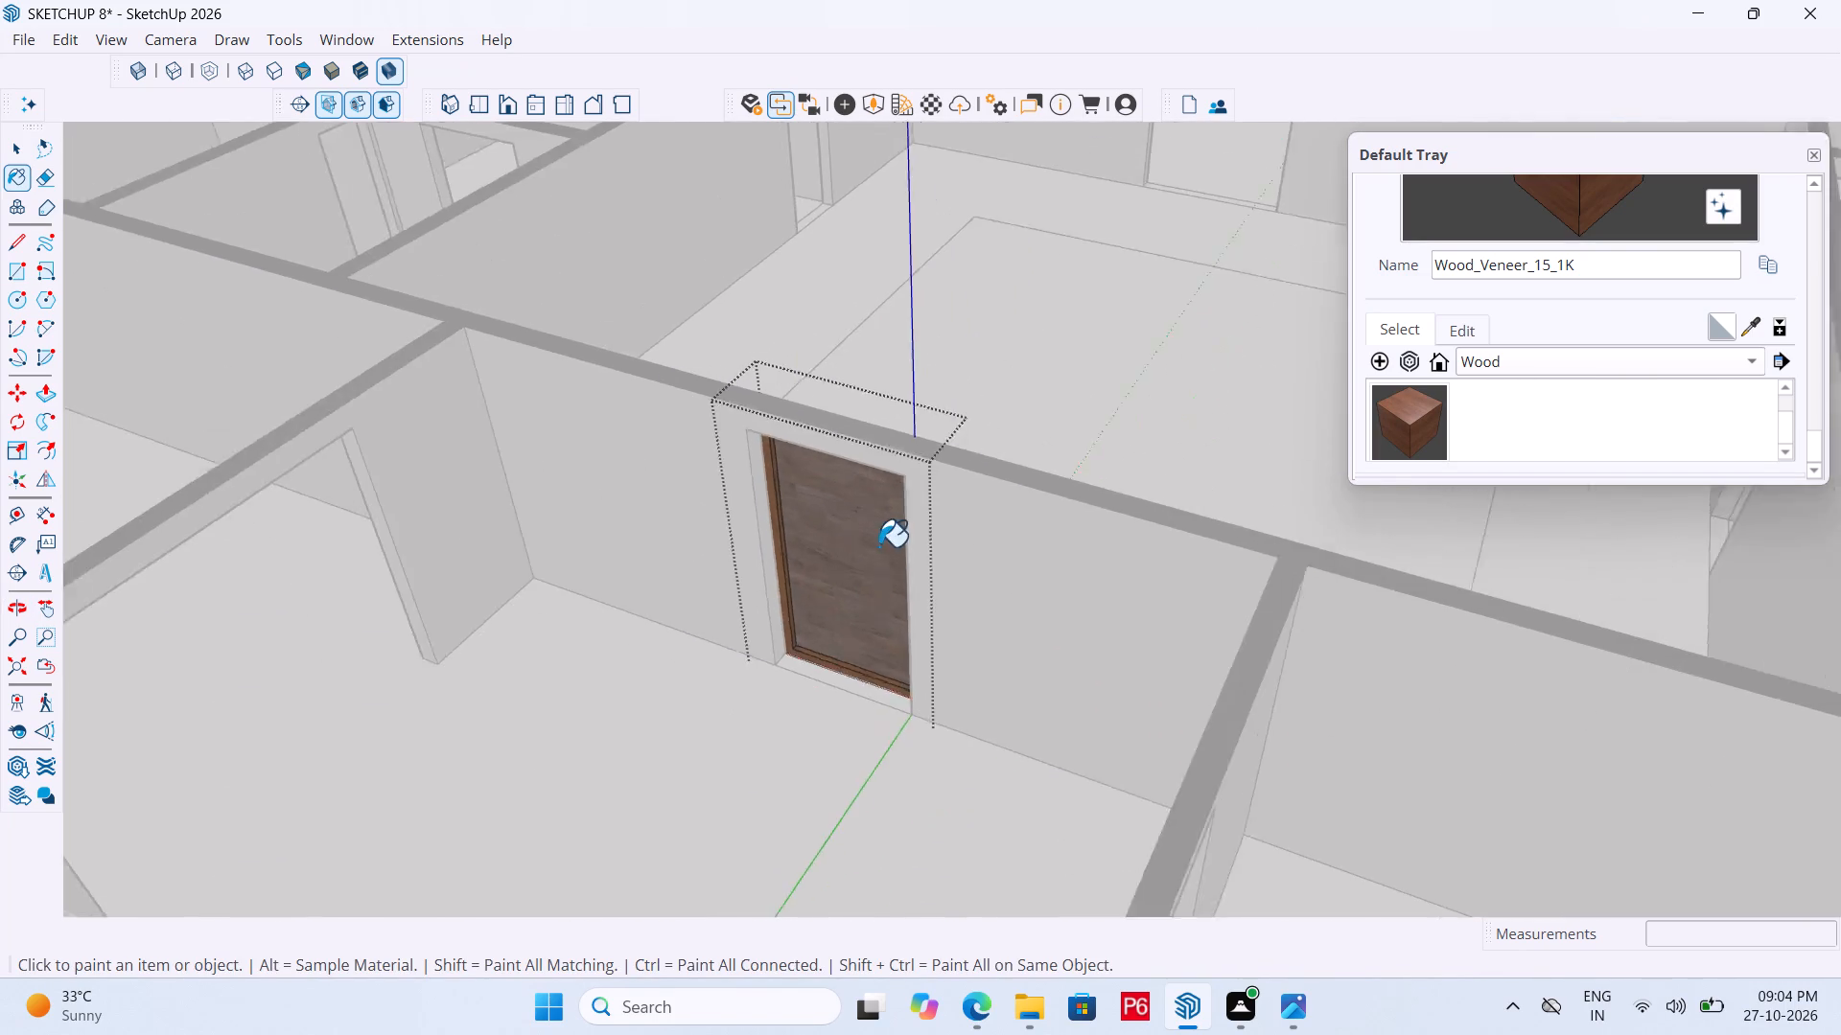
scroll(878, 546, down, 1)
scroll(878, 530, up, 1)
scroll(837, 449, down, 6)
middle_drag(761, 582, 1822, 490)
middle_drag(928, 656, 1321, 660)
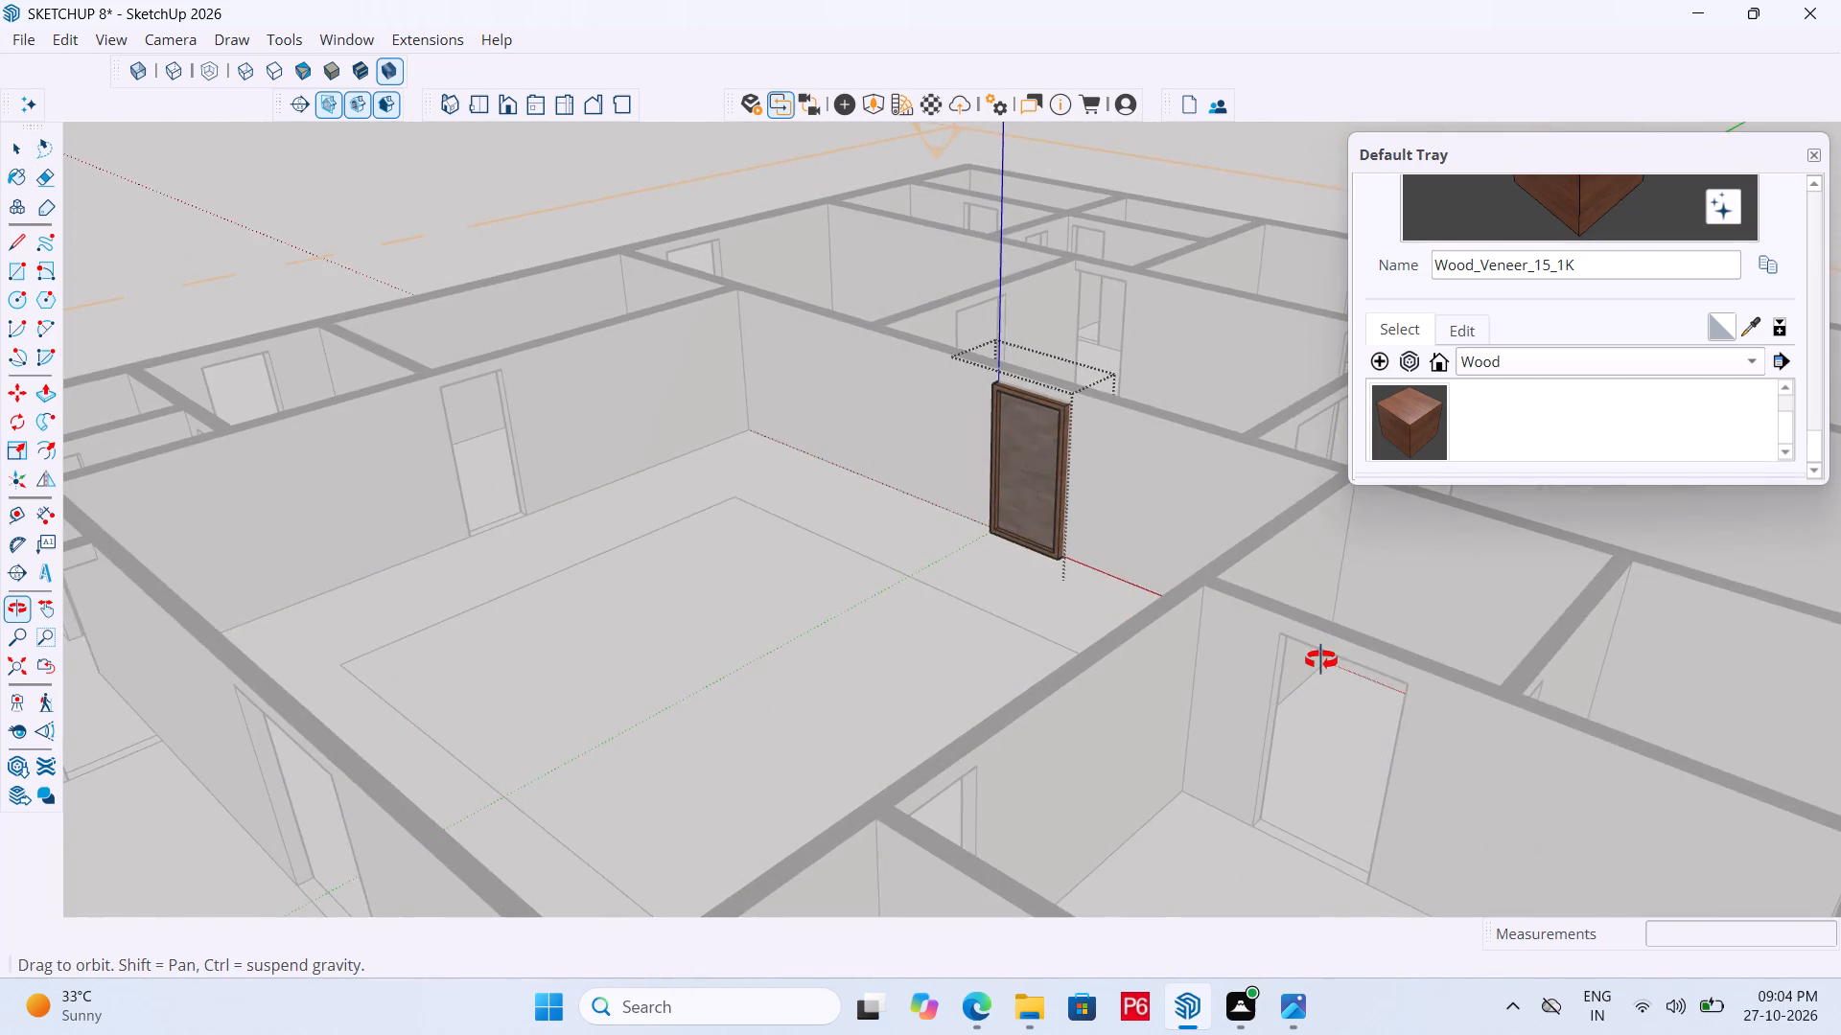
middle_drag(1321, 660, 1188, 713)
scroll(1050, 474, up, 9)
key(space)
click(1021, 698)
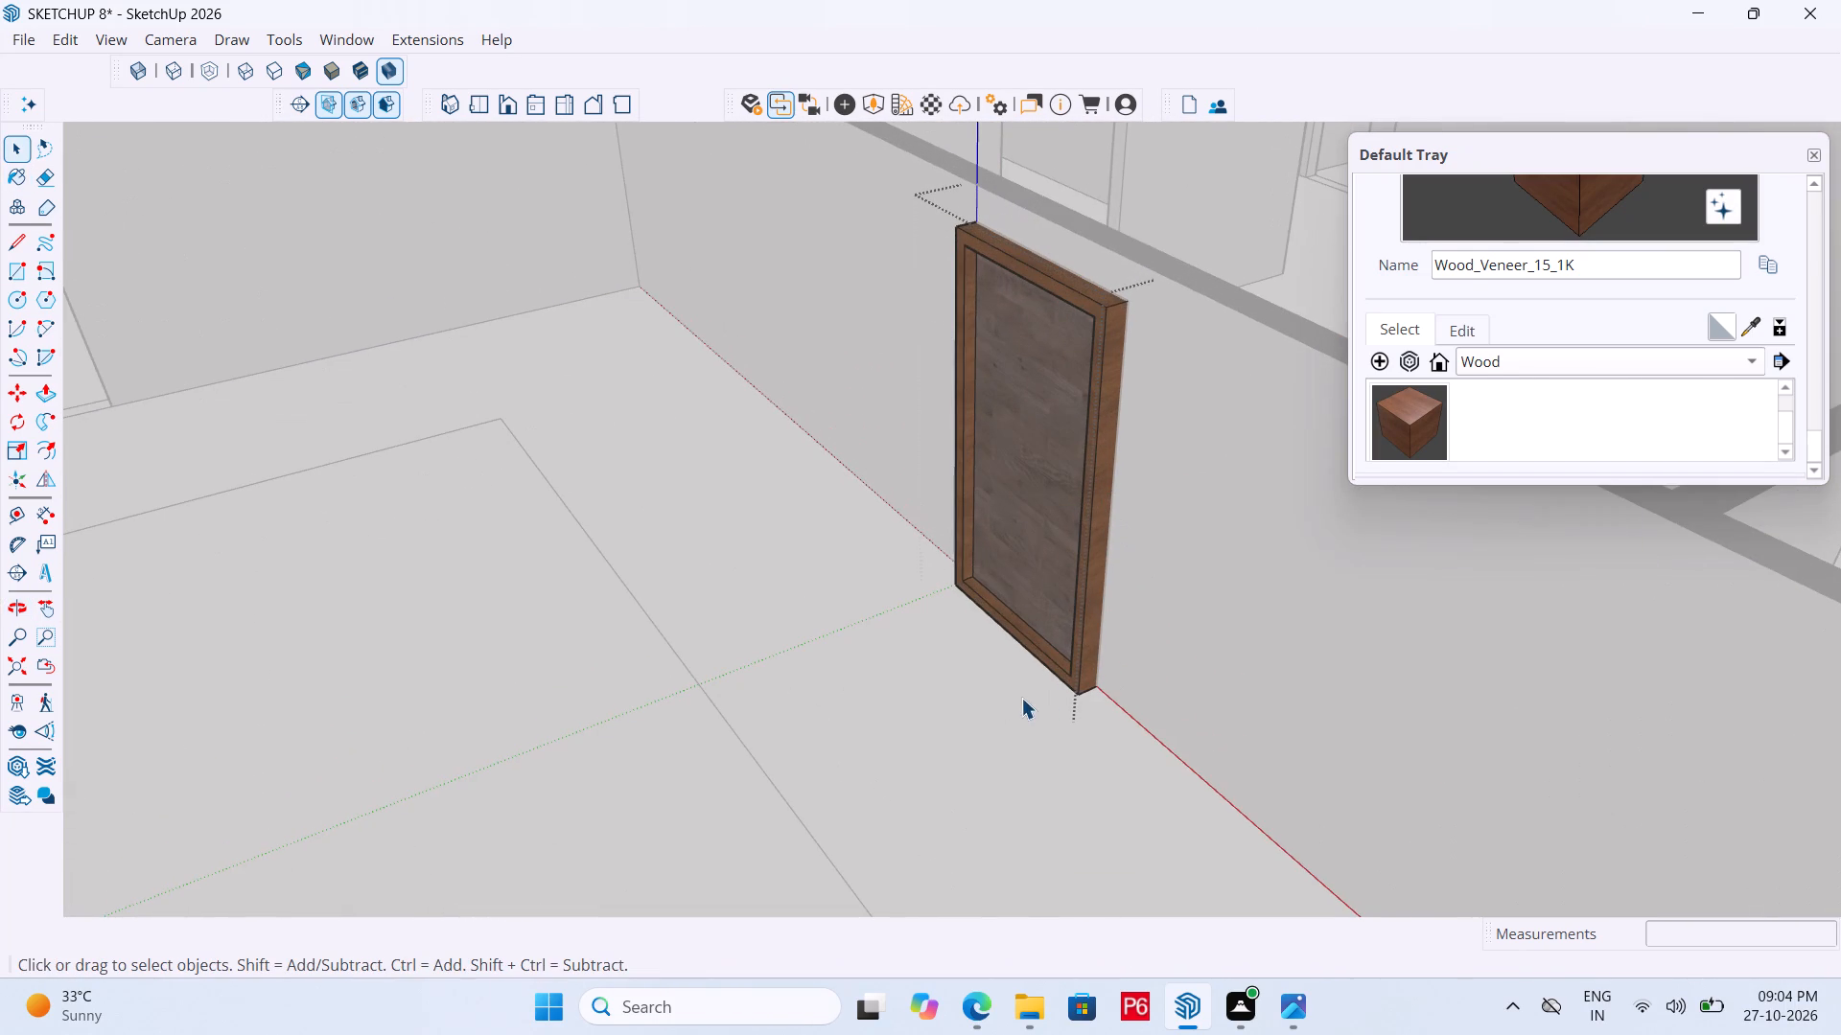
click(1067, 660)
scroll(1054, 709, up, 6)
key(m)
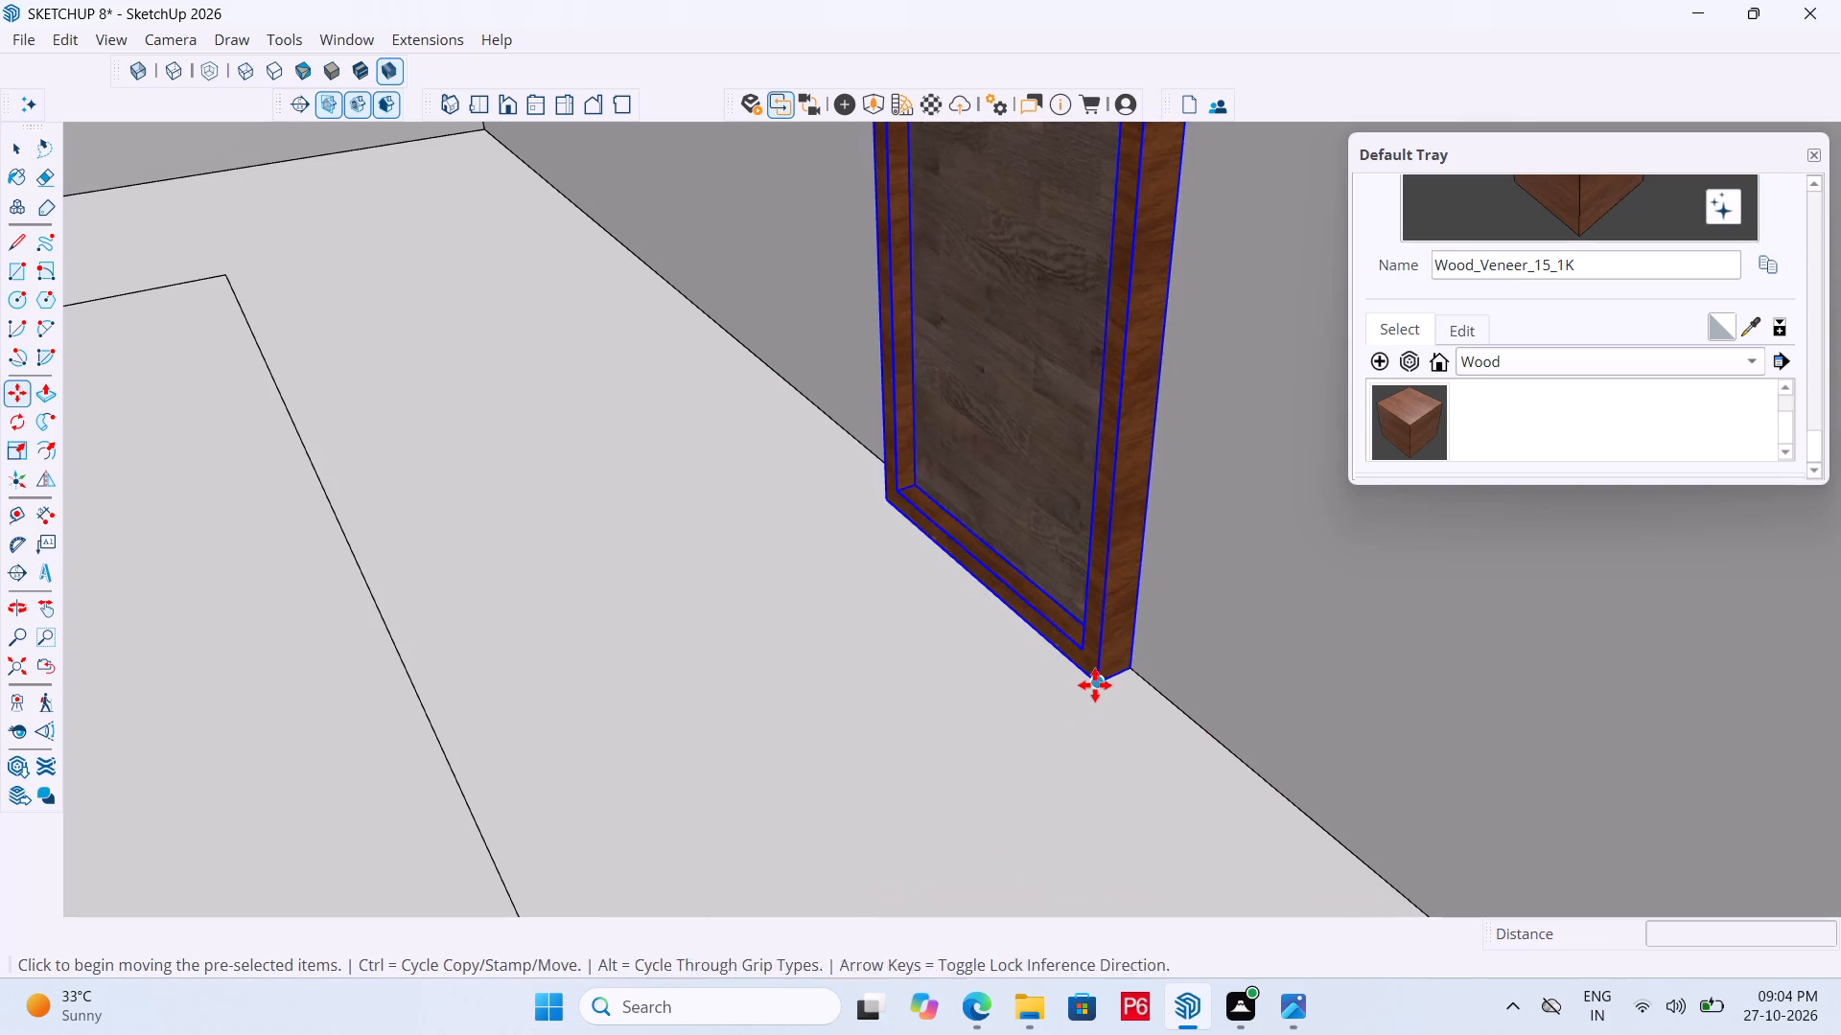
click(1095, 681)
click(1129, 659)
scroll(1057, 683, down, 5)
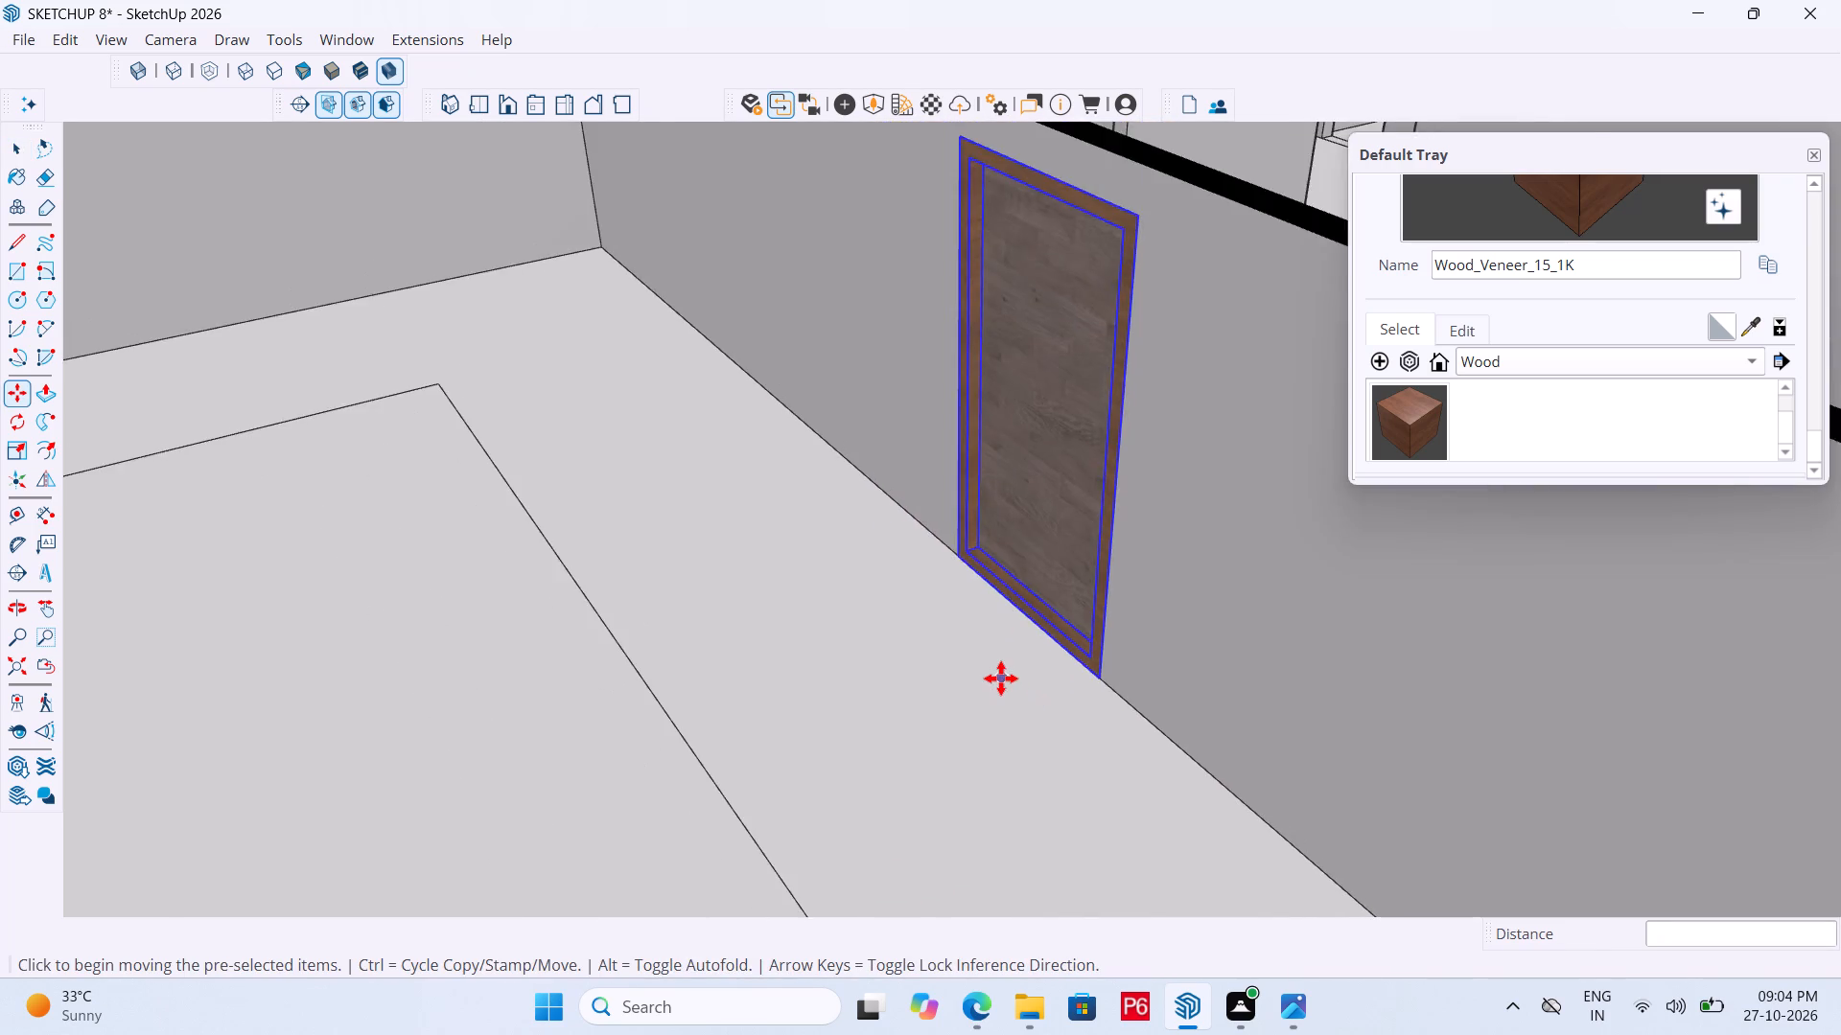
Open the door group for editing and draw a small knob circle on the panel at mid-height near the frame's right-hand upright.
scroll(1001, 678, down, 4)
middle_drag(1004, 677, 1185, 661)
key(space)
click(1102, 434)
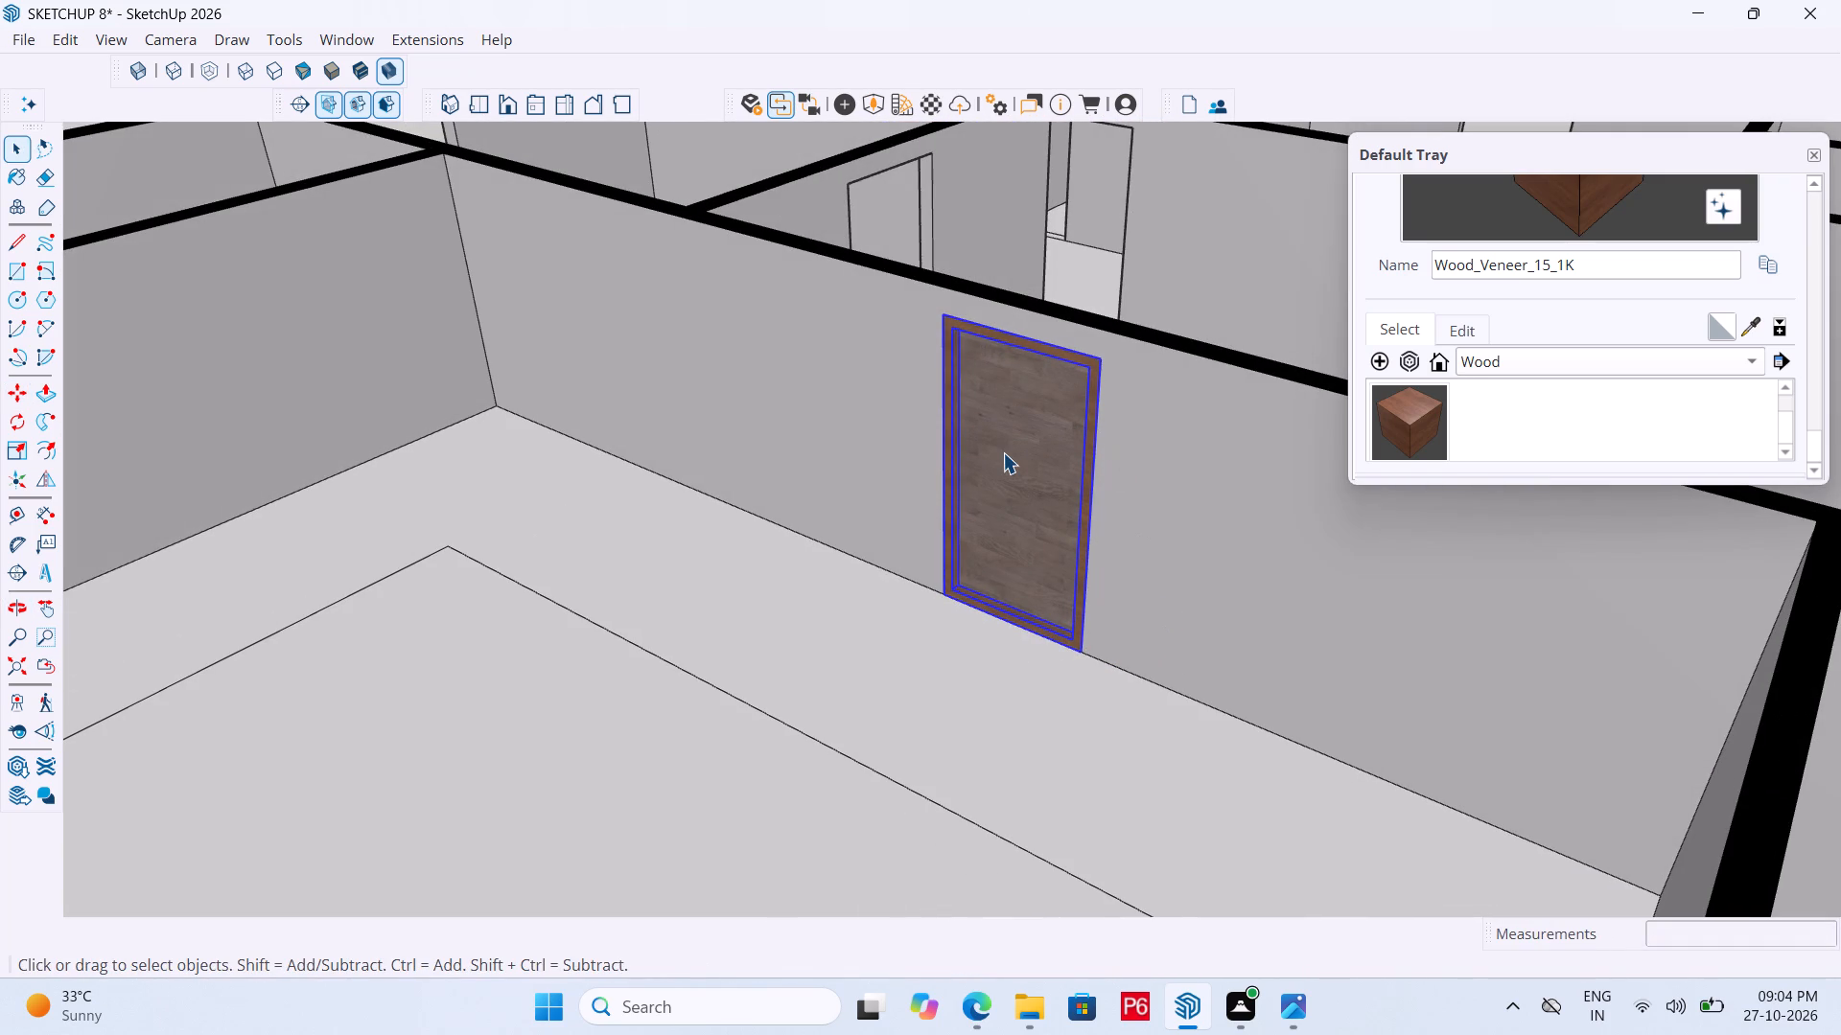
click(1003, 452)
double_click(1022, 437)
scroll(1061, 498, up, 4)
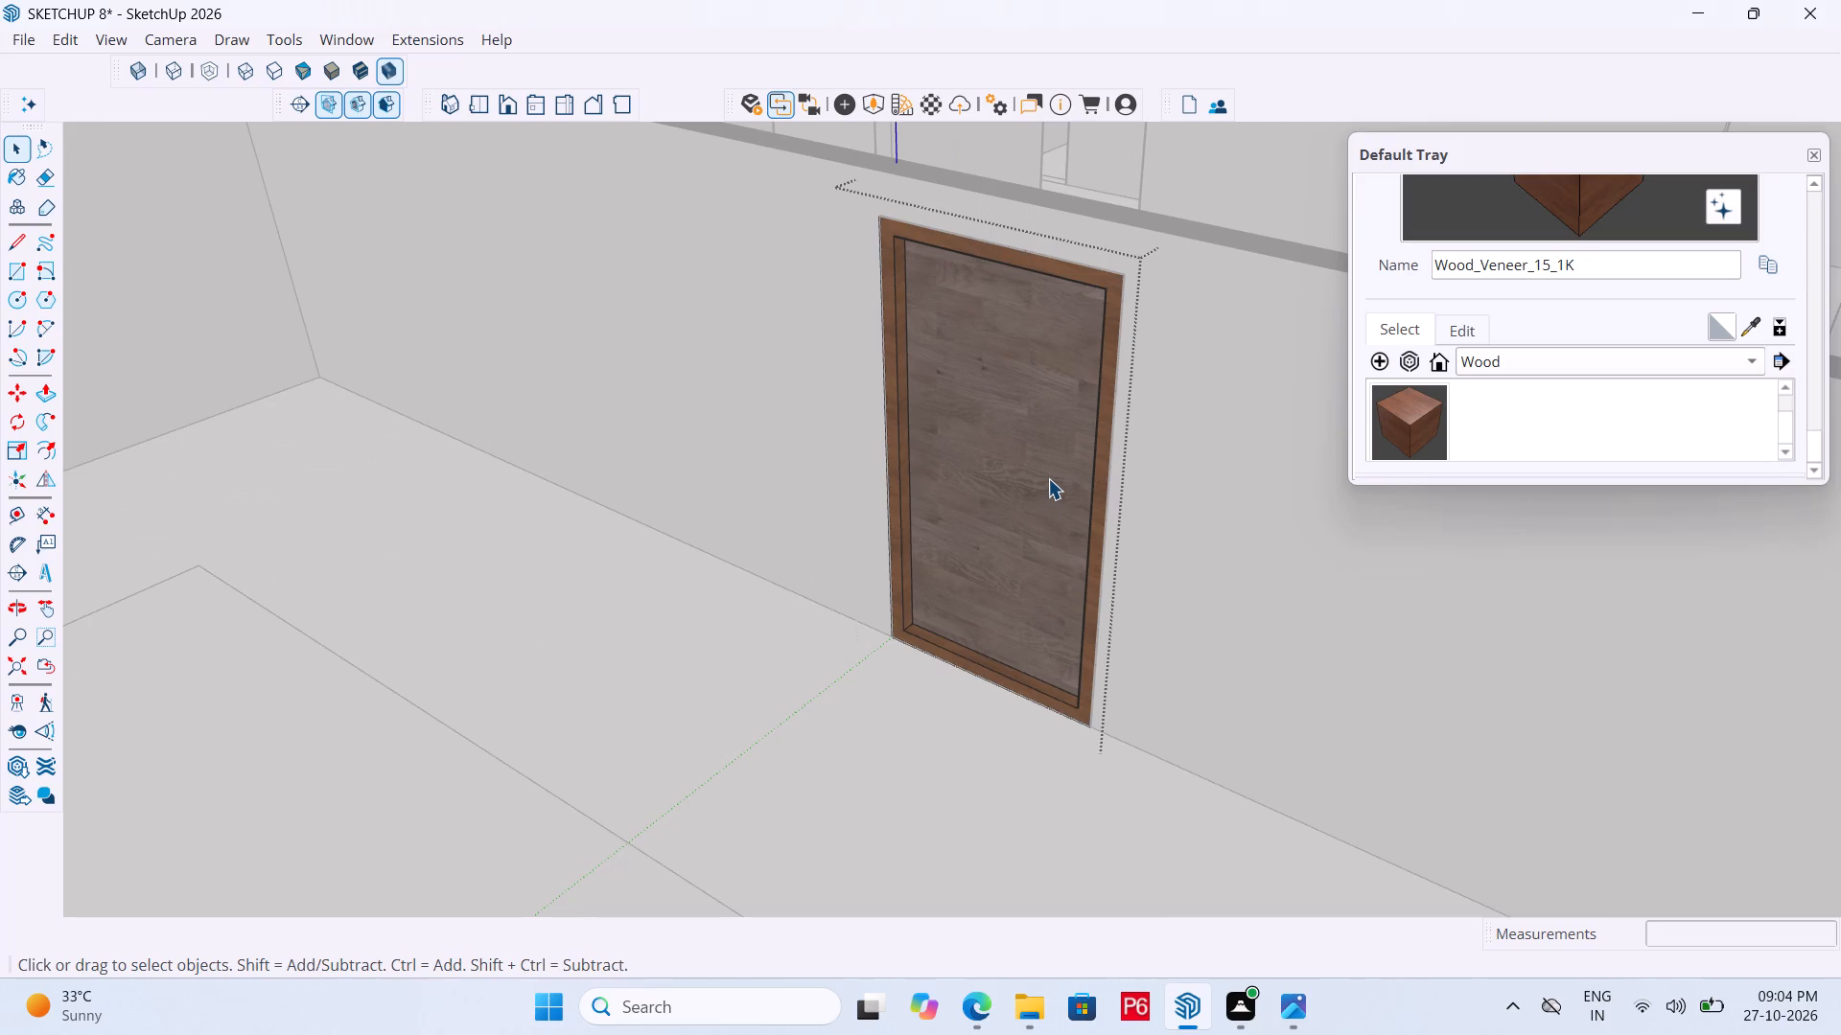
click(1066, 470)
scroll(1080, 416, up, 3)
scroll(888, 563, down, 4)
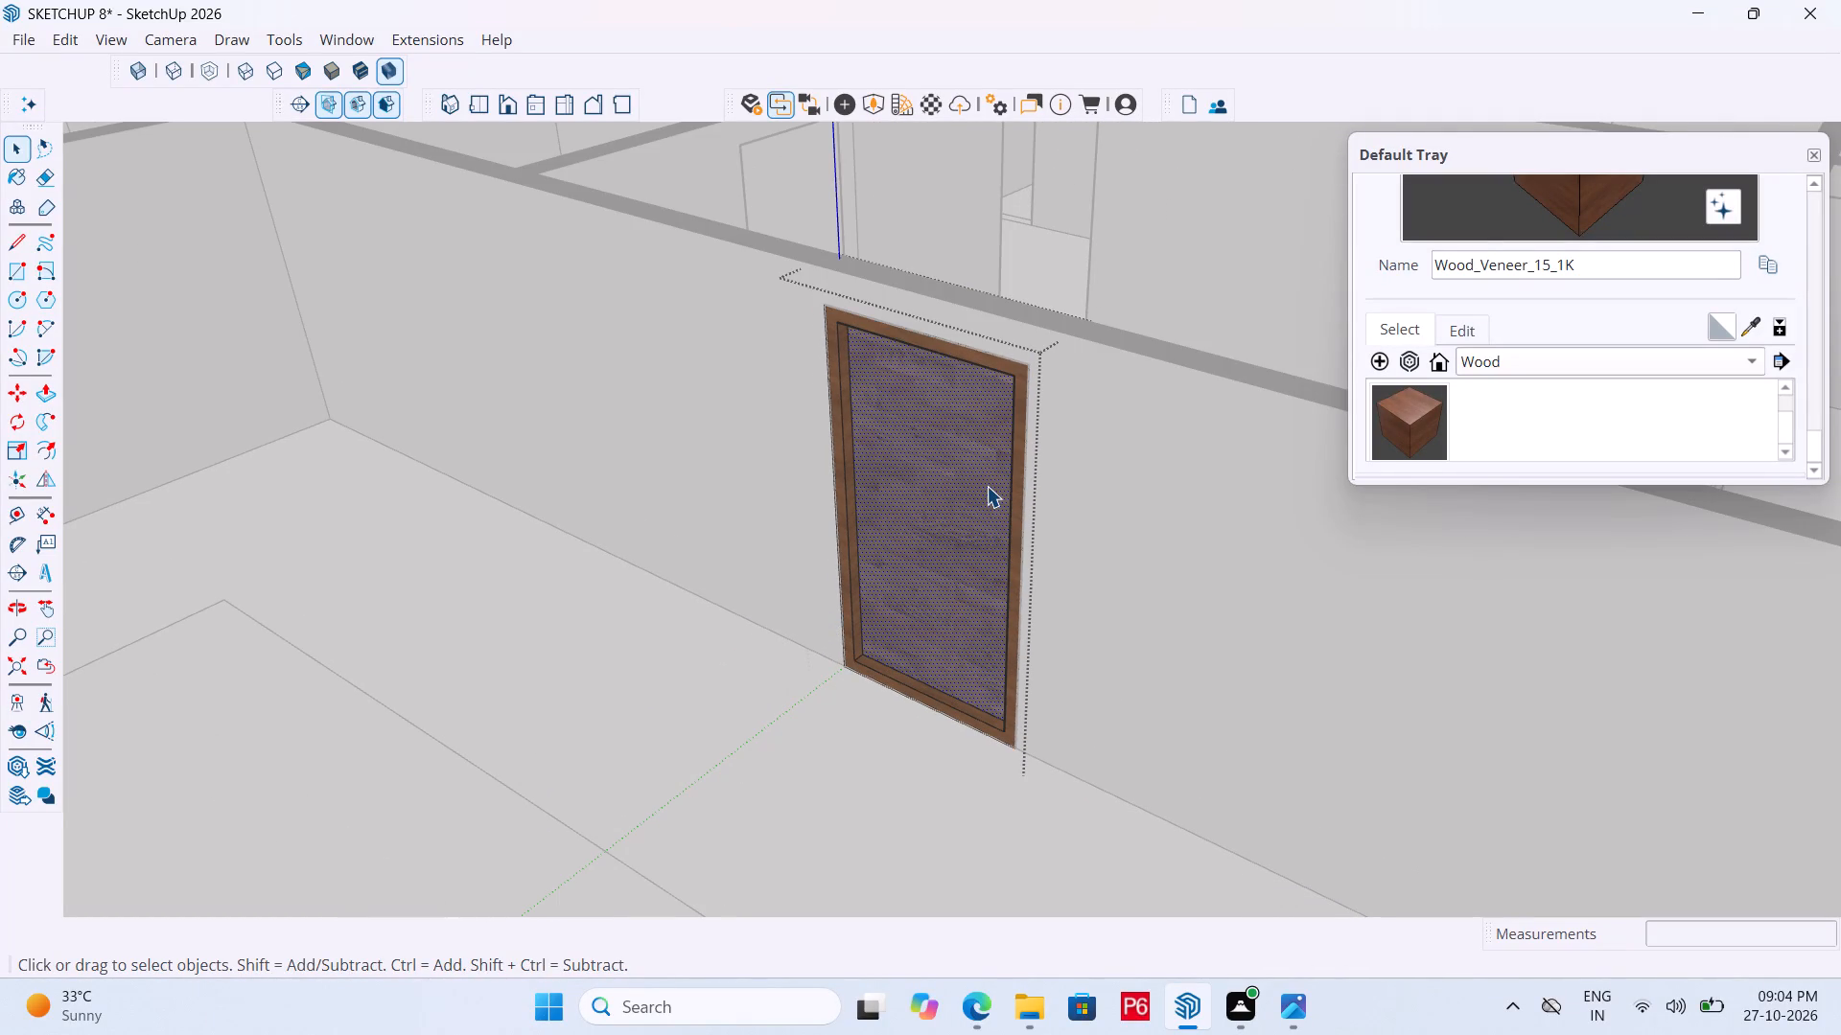
key(c)
scroll(987, 527, up, 2)
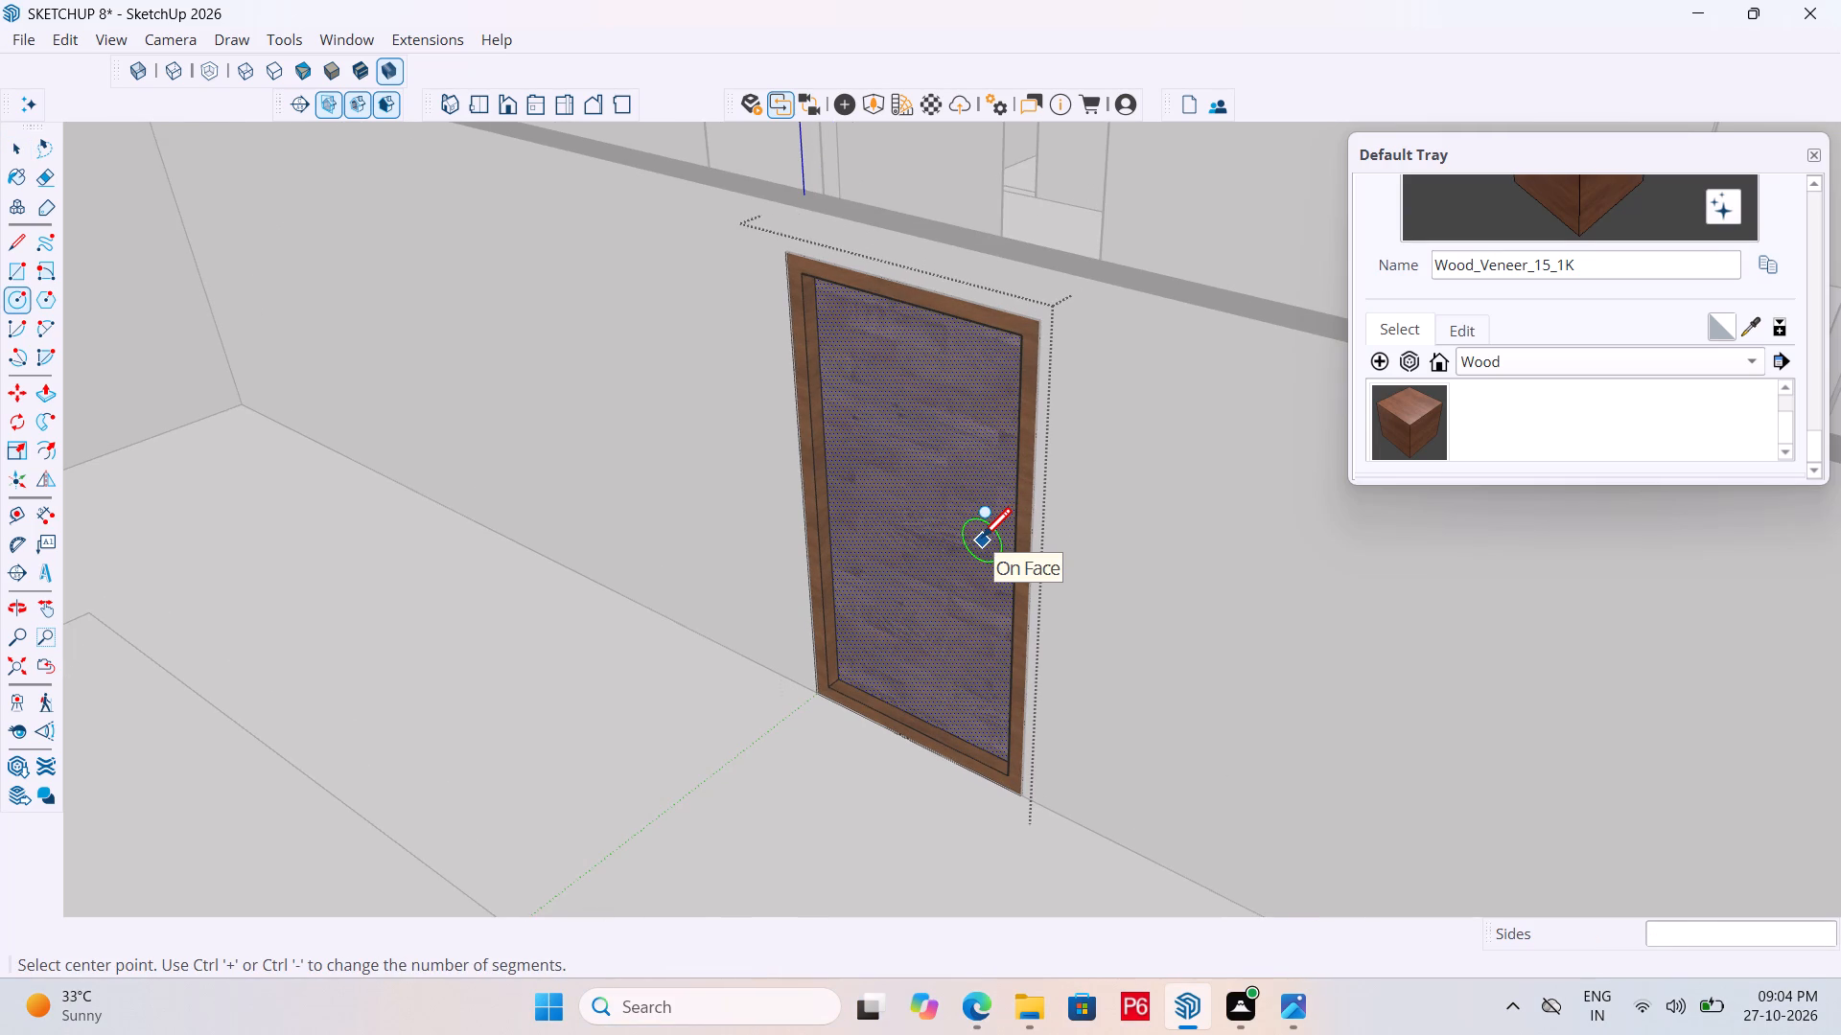
double_click(982, 540)
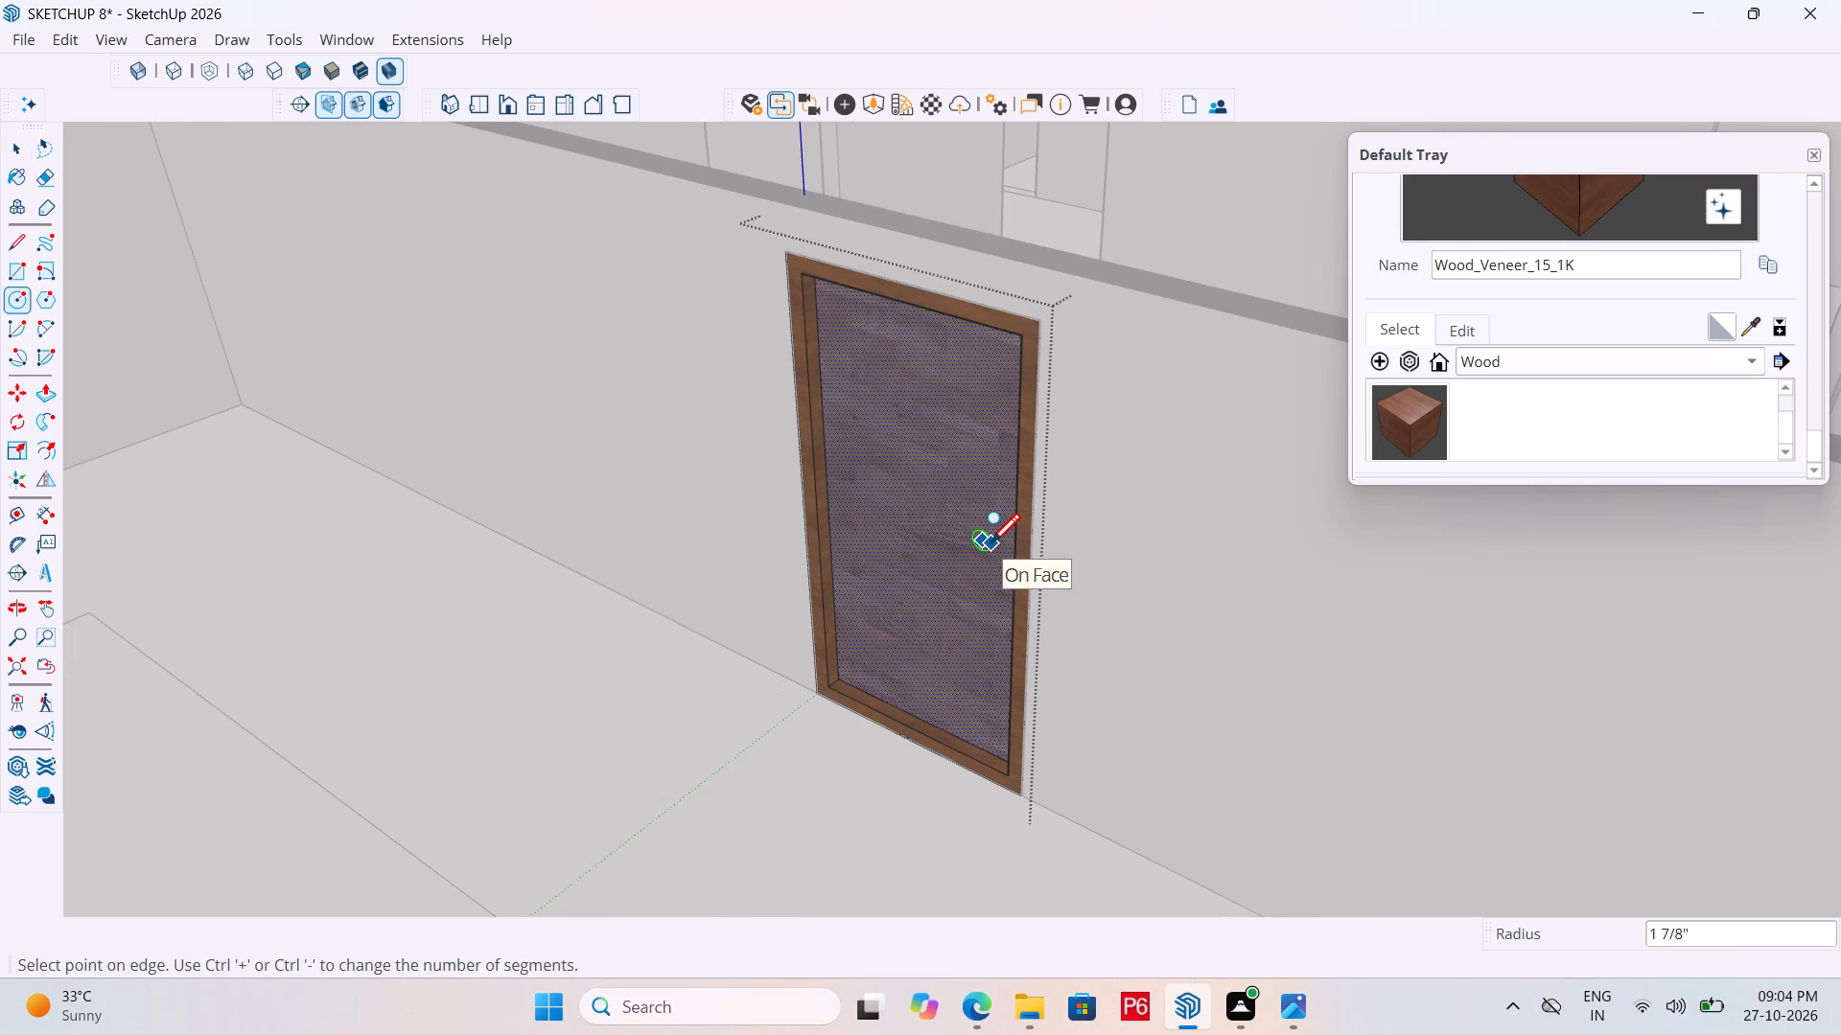
click(991, 548)
key(space)
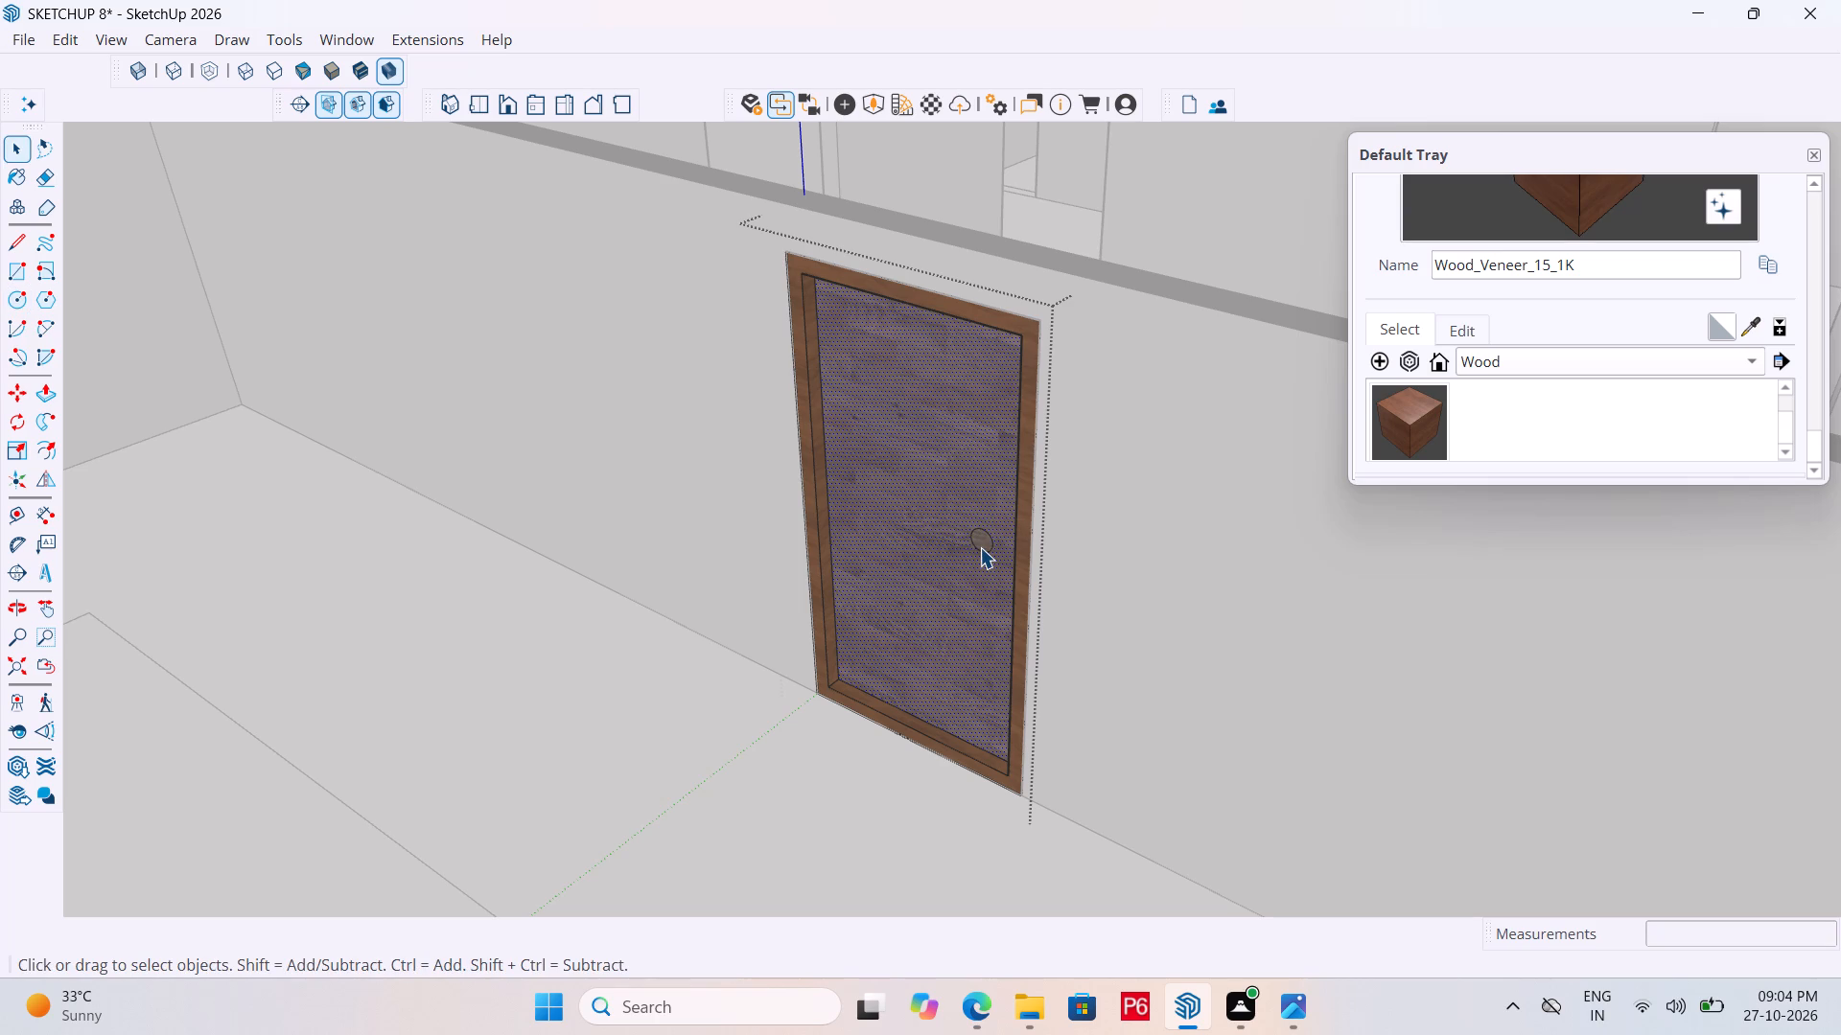
Group the knob circle's face and edge.
double_click(980, 547)
double_click(982, 544)
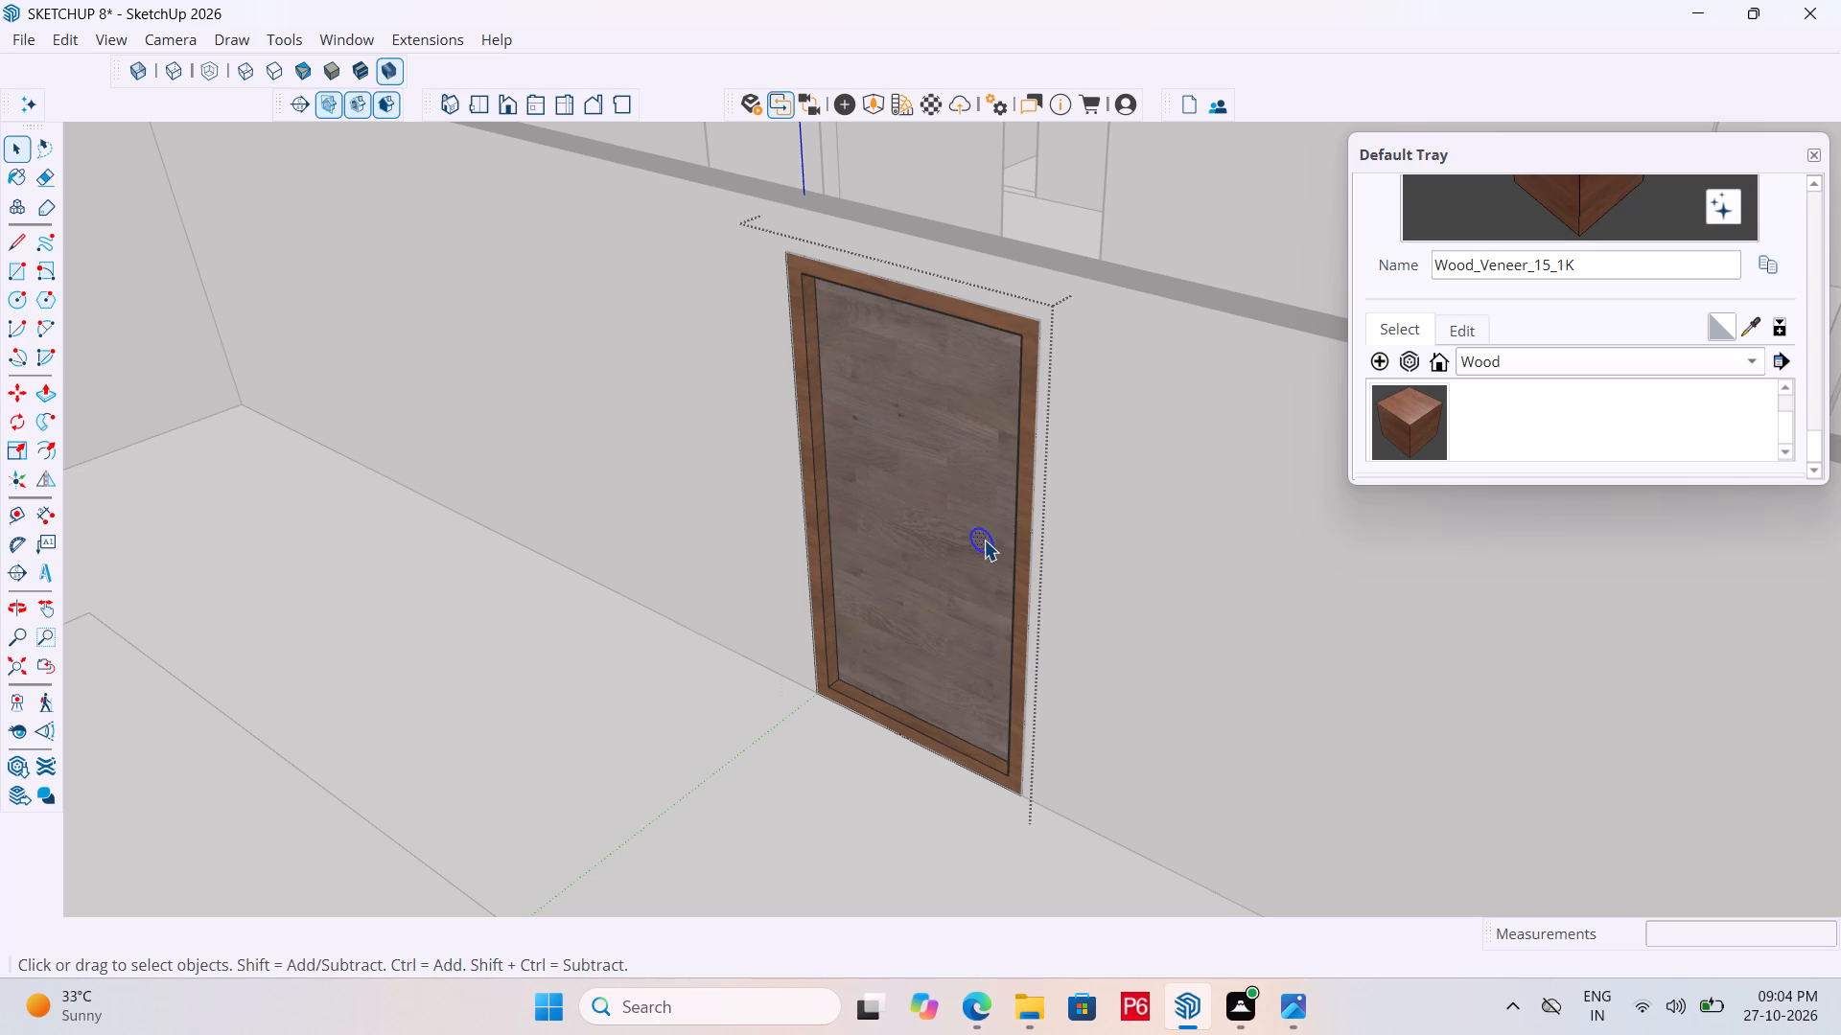
right_click(984, 540)
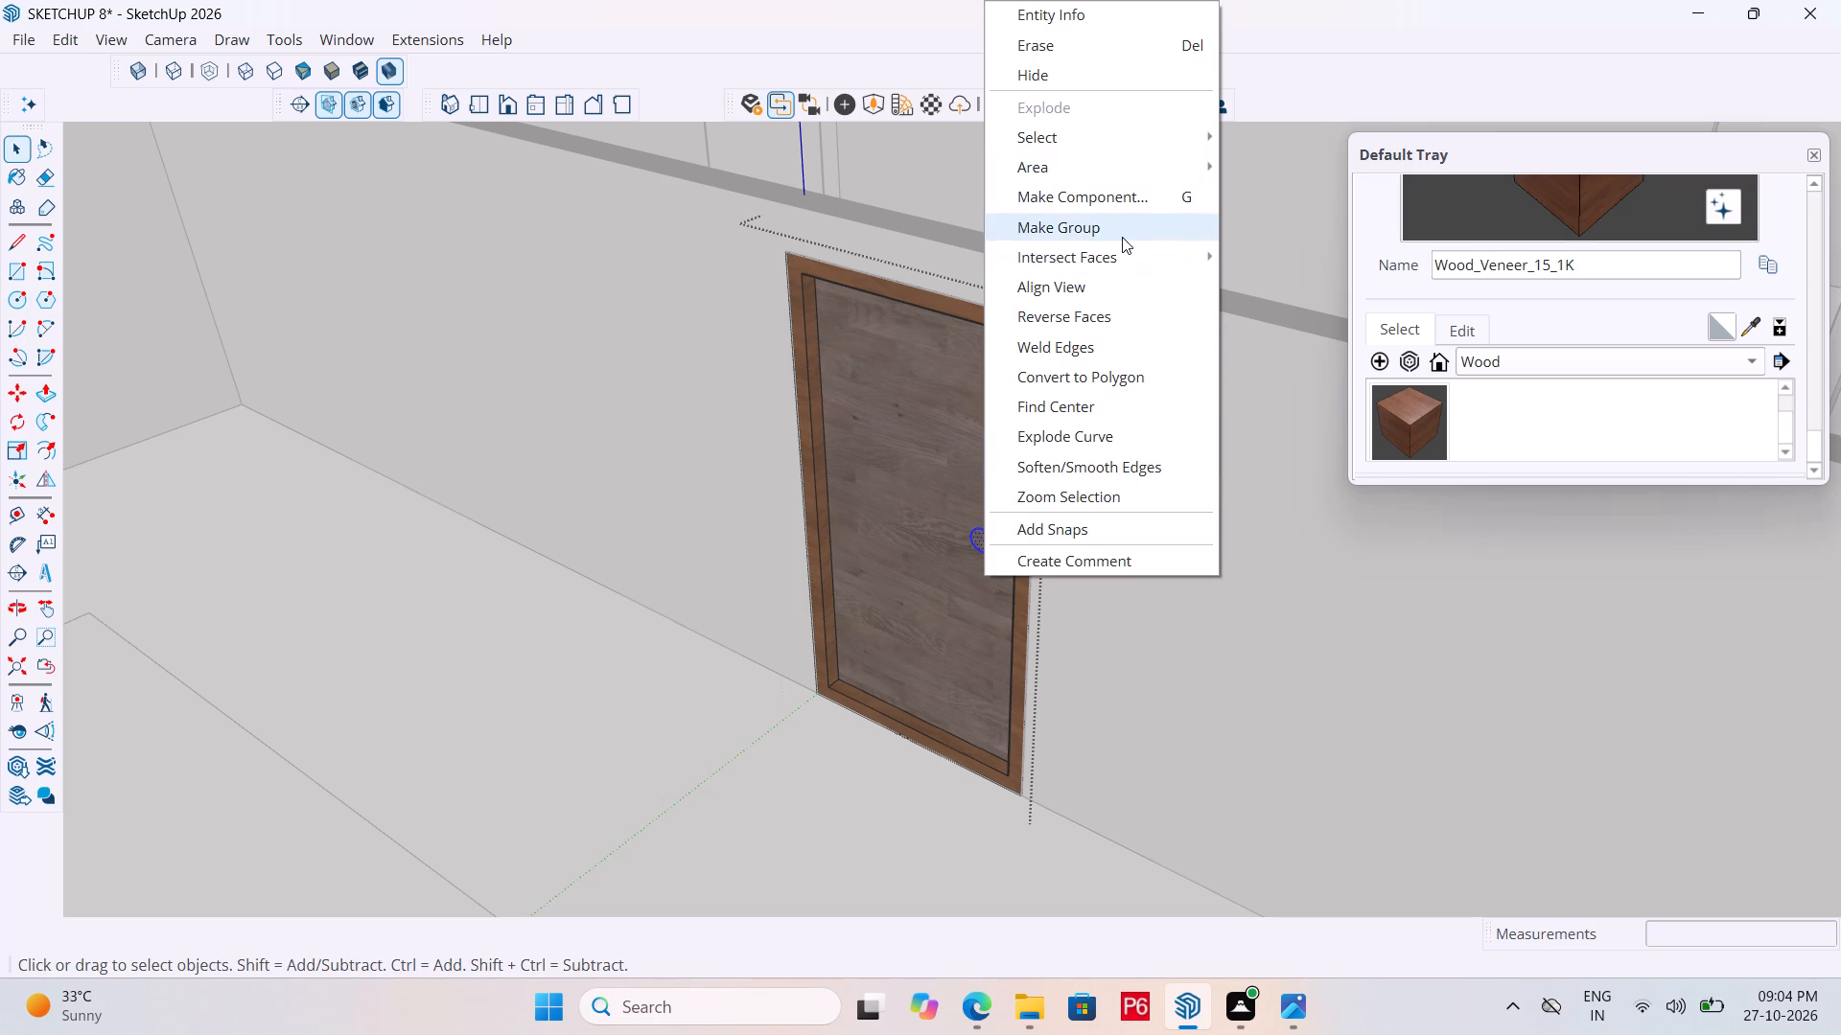
click(1123, 235)
Open the knob group for editing and paint its circular face with the Metal_06_1K material.
double_click(988, 542)
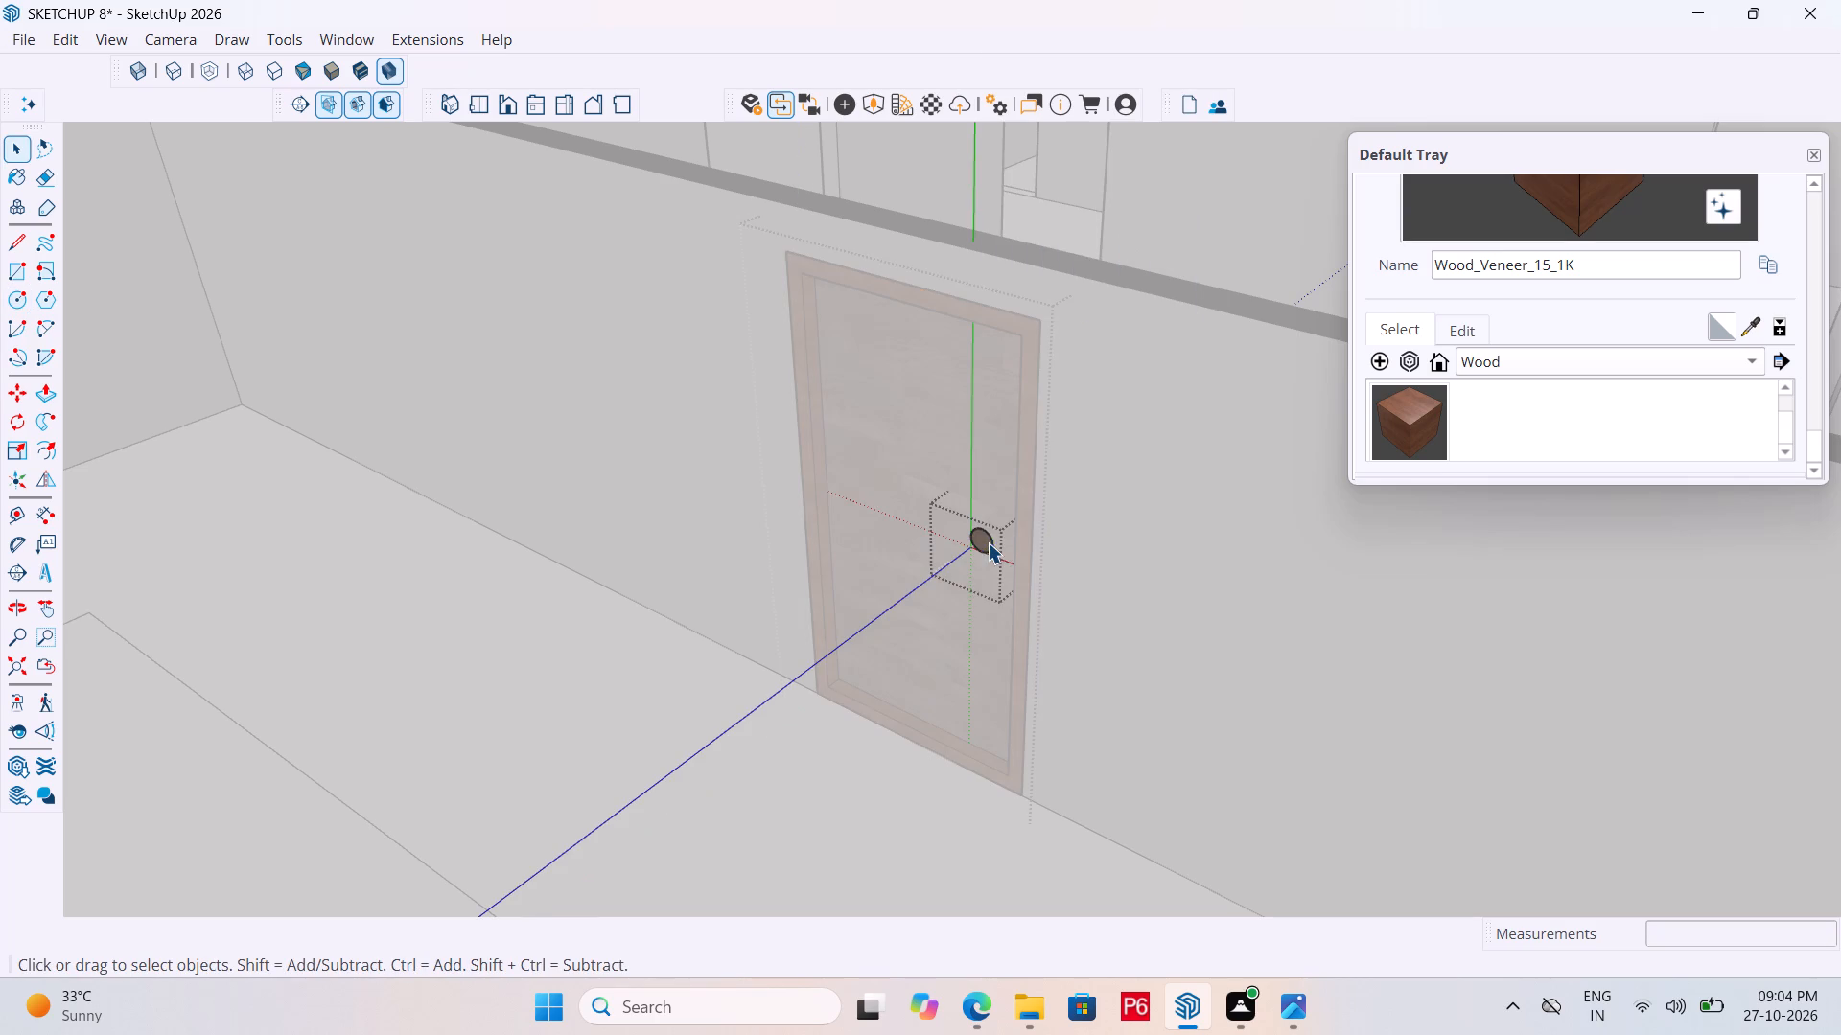
click(1497, 368)
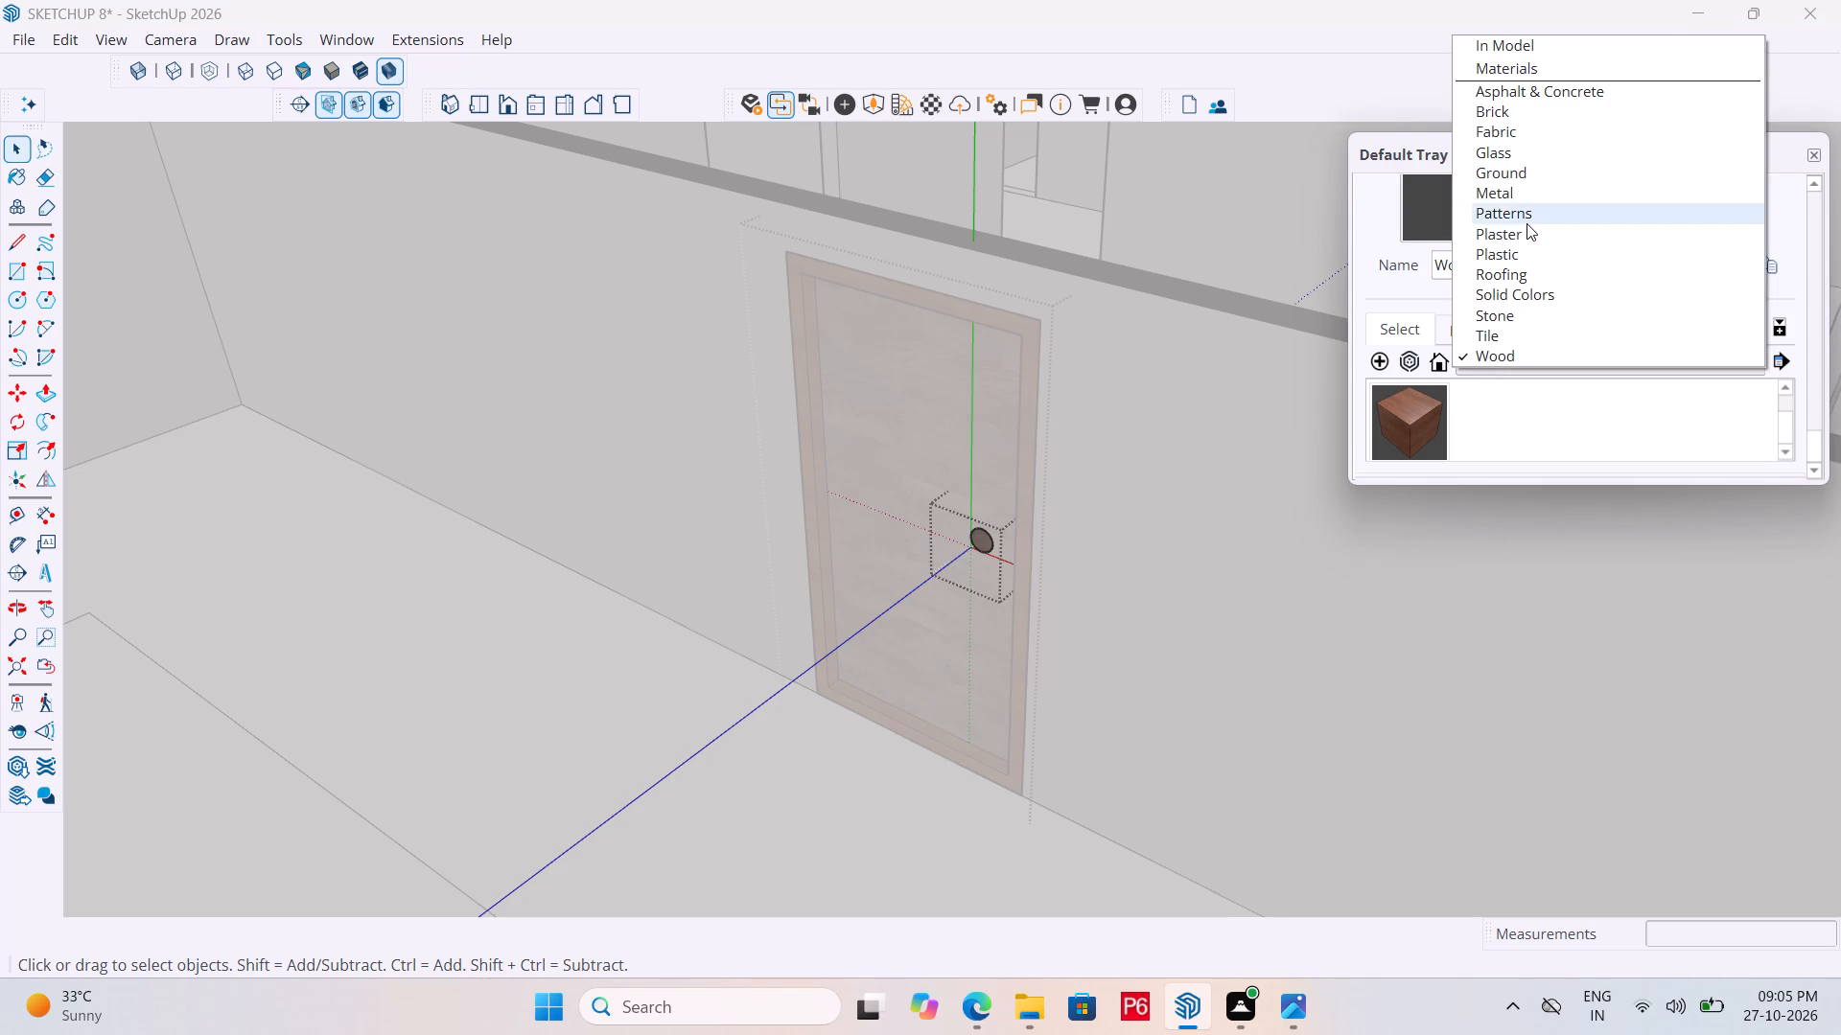
click(1547, 291)
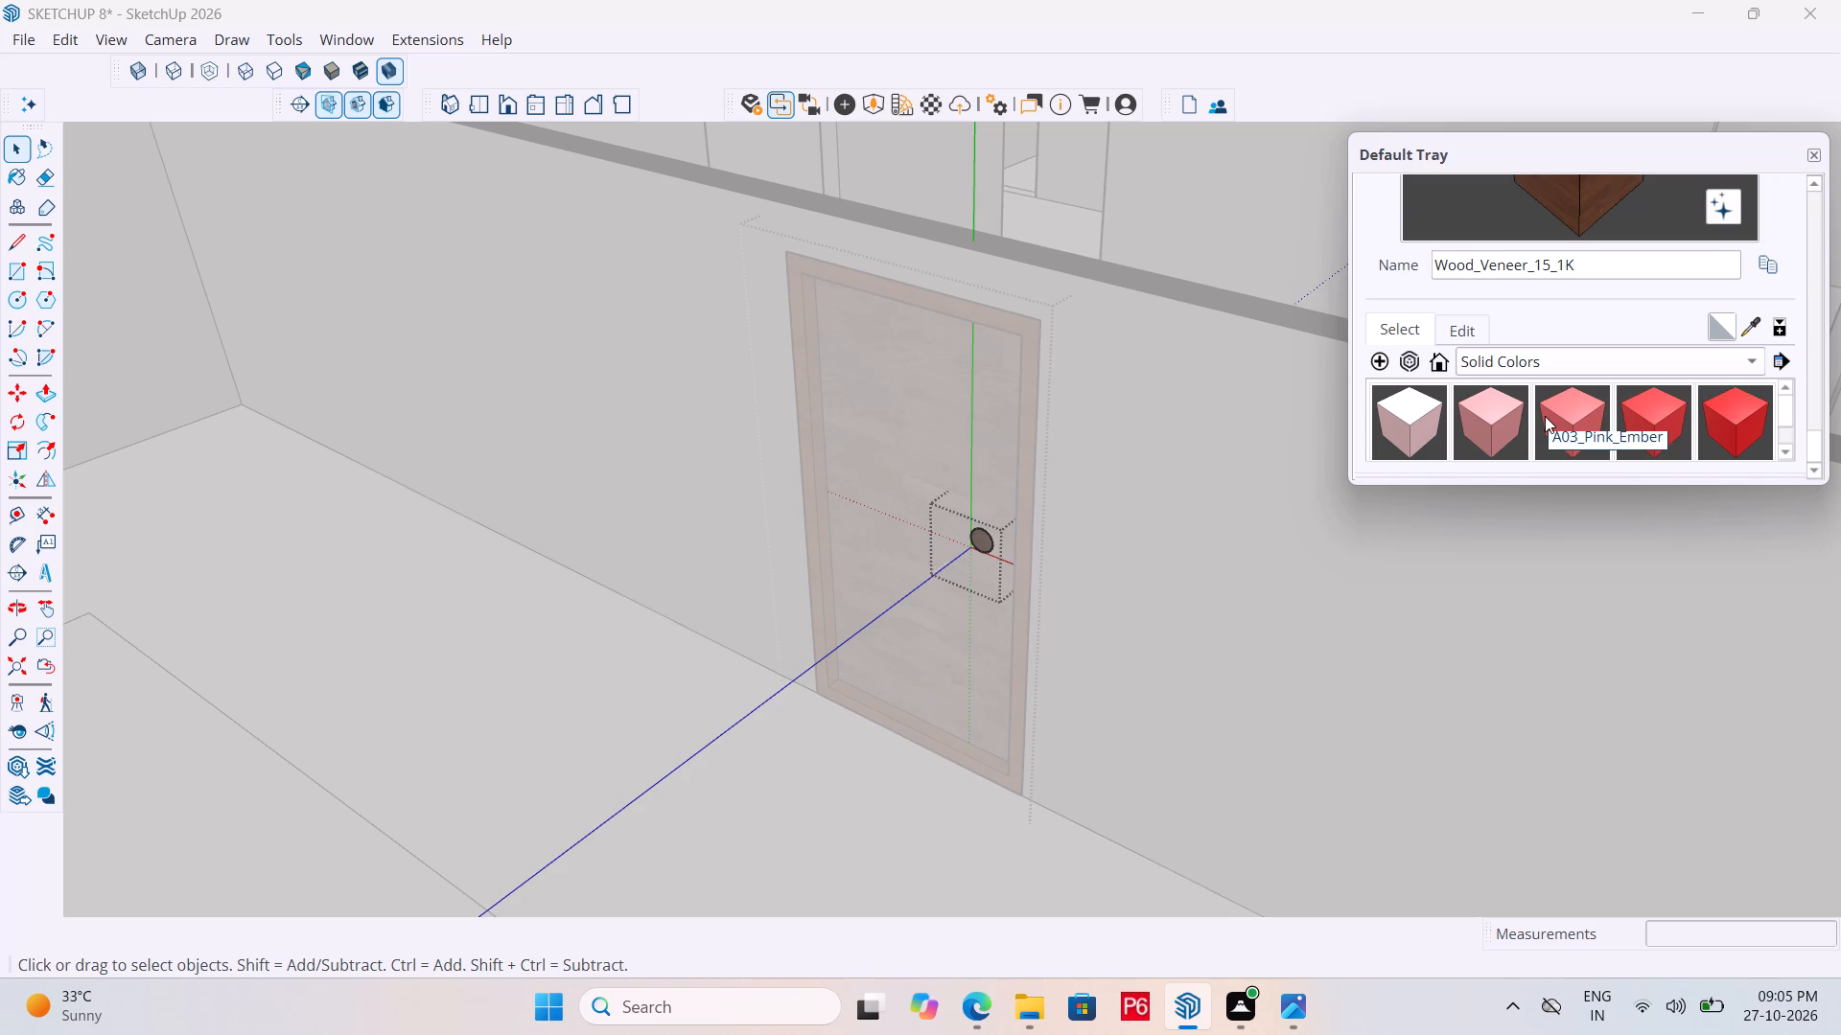
scroll(1542, 419, down, 4)
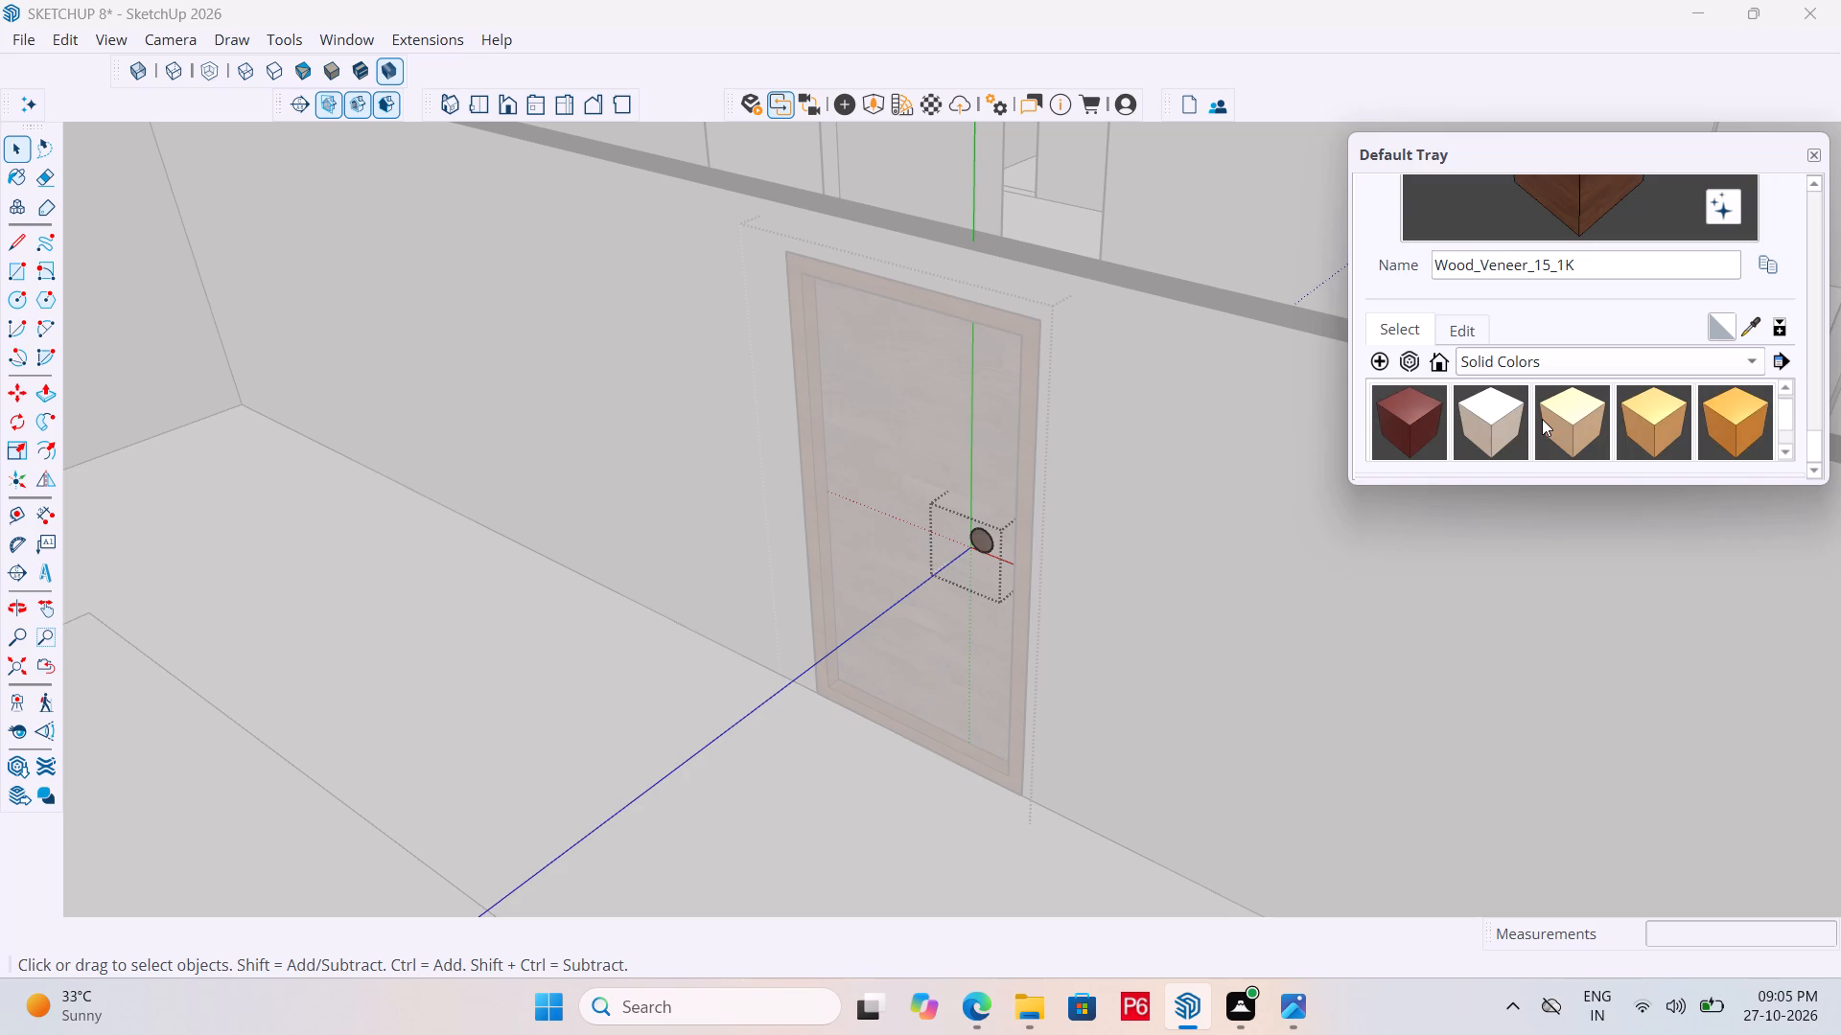
click(1534, 360)
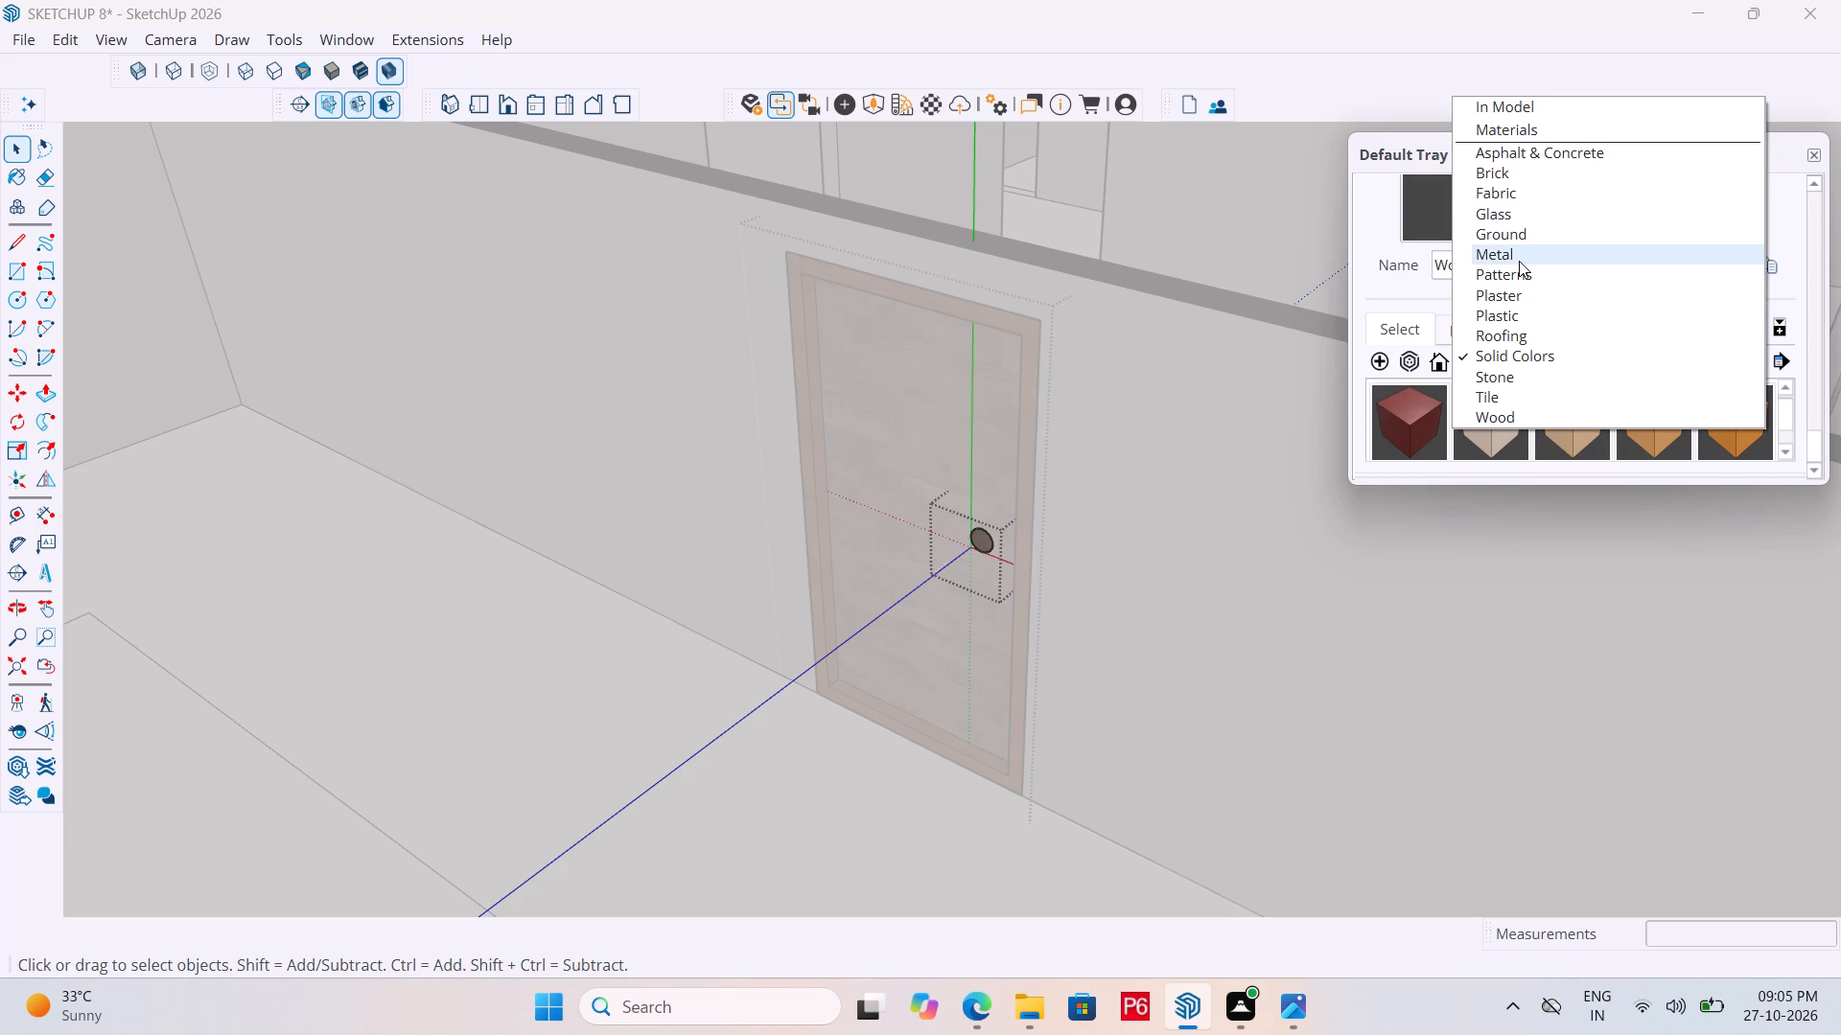
double_click(1519, 257)
click(1414, 425)
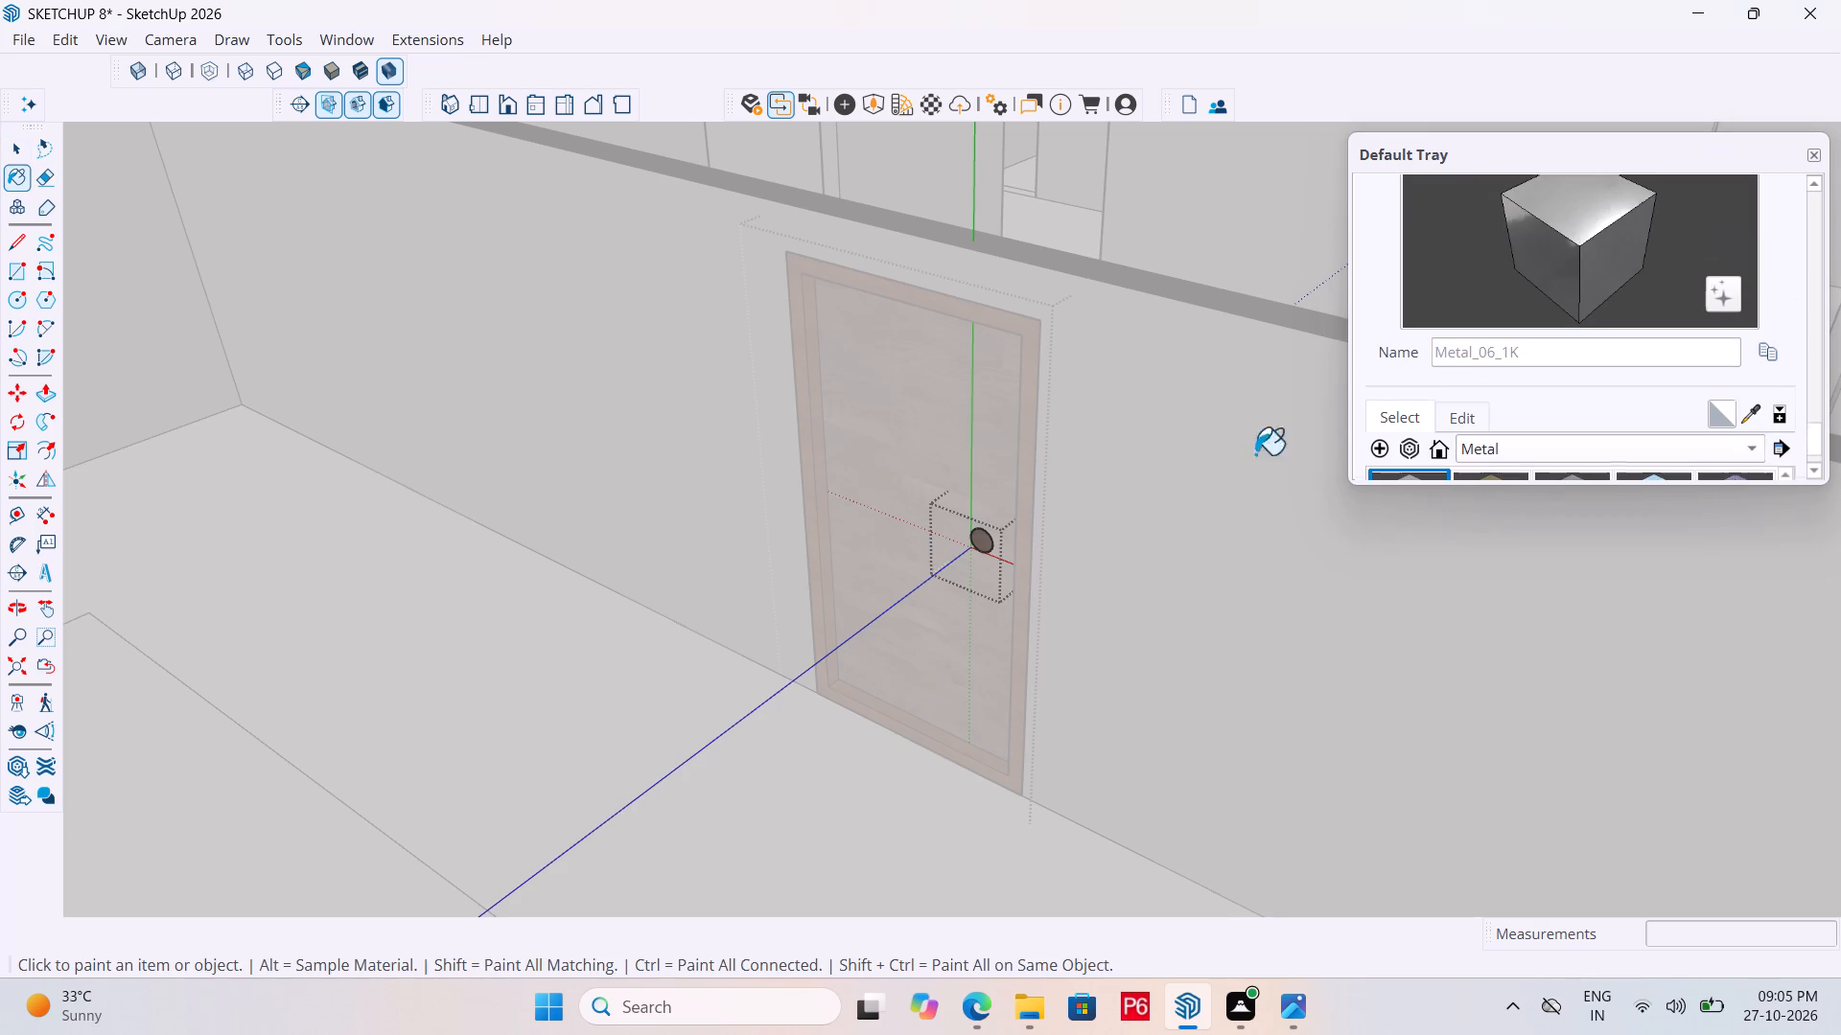
scroll(944, 544, up, 15)
click(1020, 512)
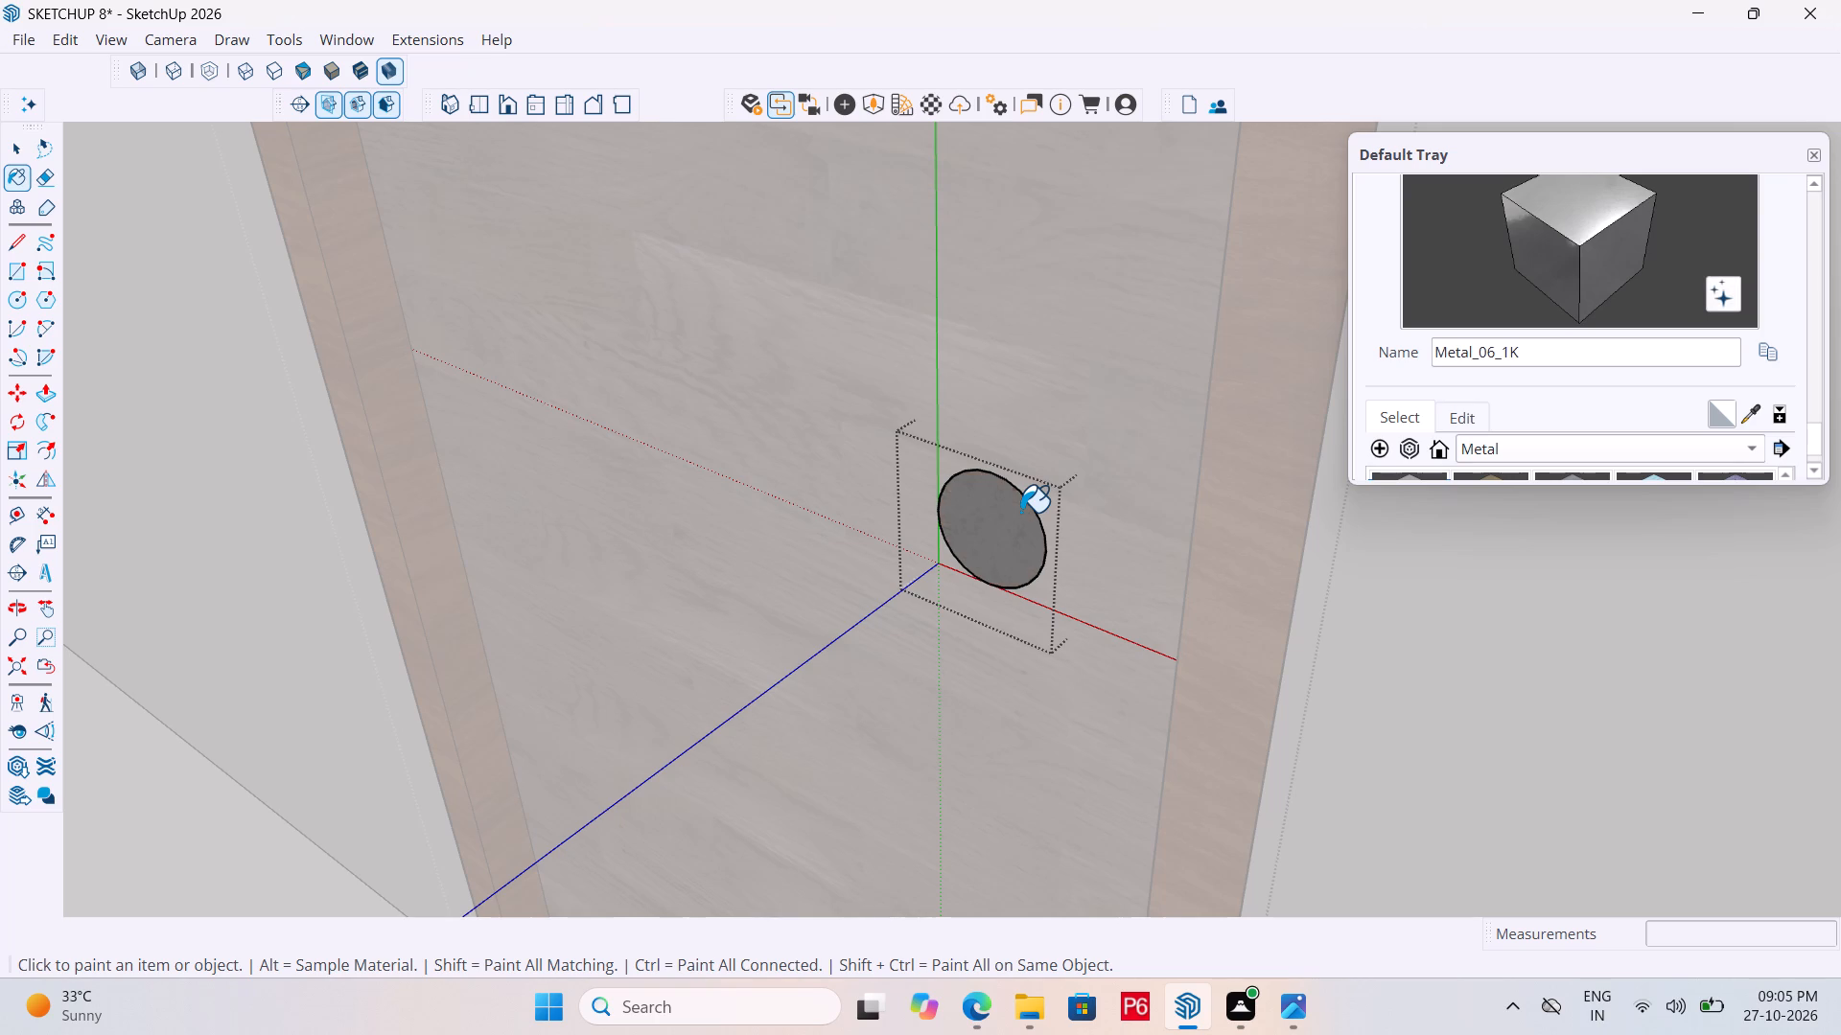
Extrude the knob's circular face 3" out from the door panel.
key(p)
click(1014, 523)
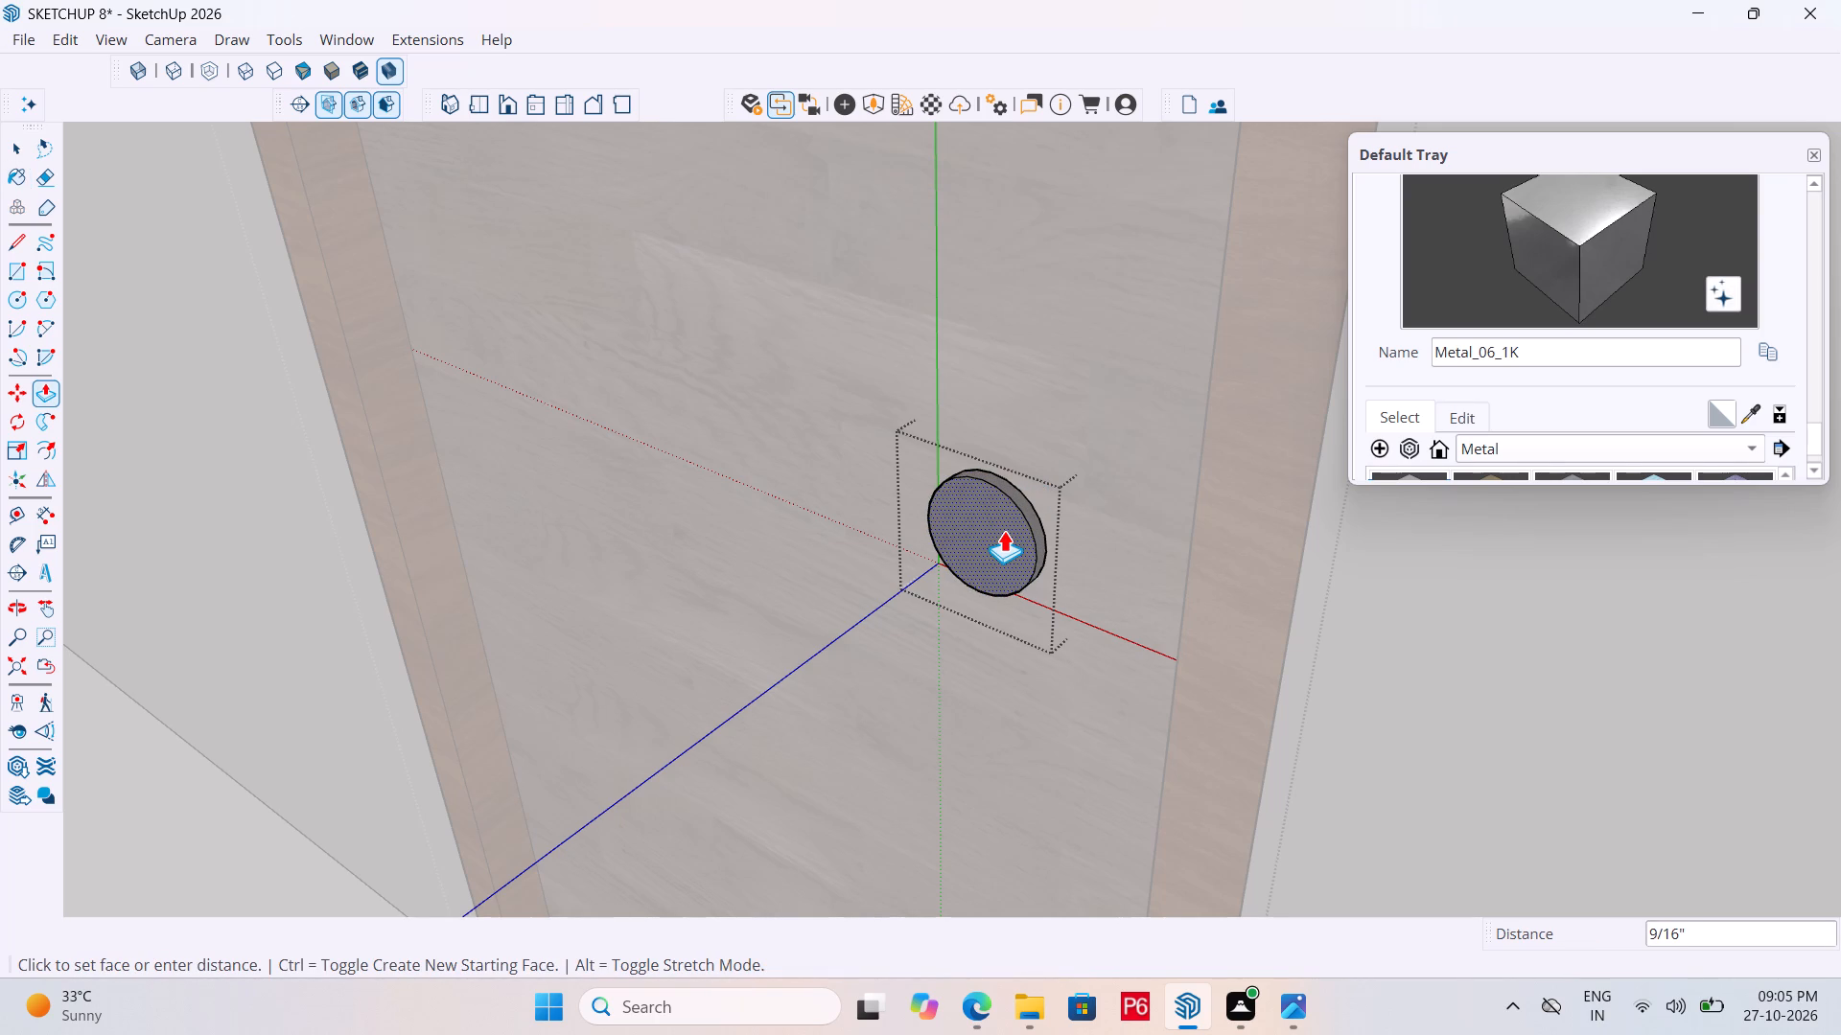
key(shift+quotedbl)
key(BackSpace)
key(3)
key(shift+quotedbl)
key(Return)
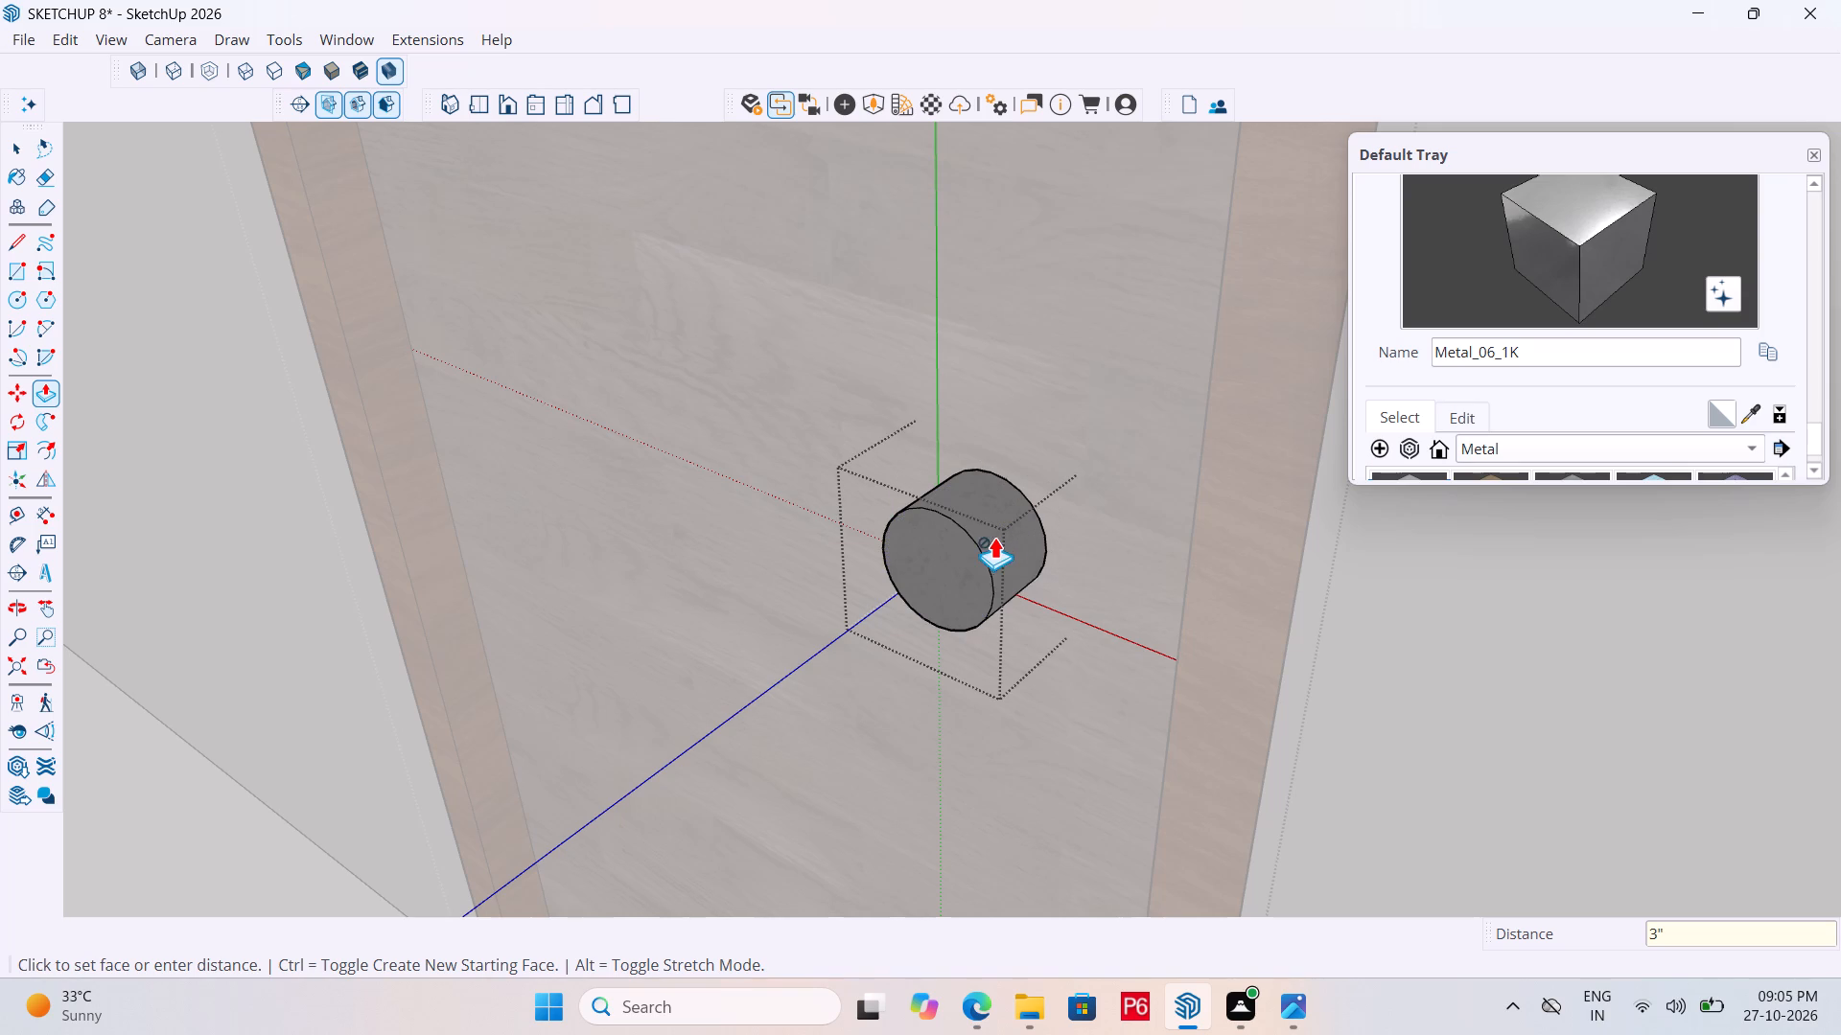
Push the knob's front face back about 2" to leave a thin disc, and leave the knob group.
click(947, 586)
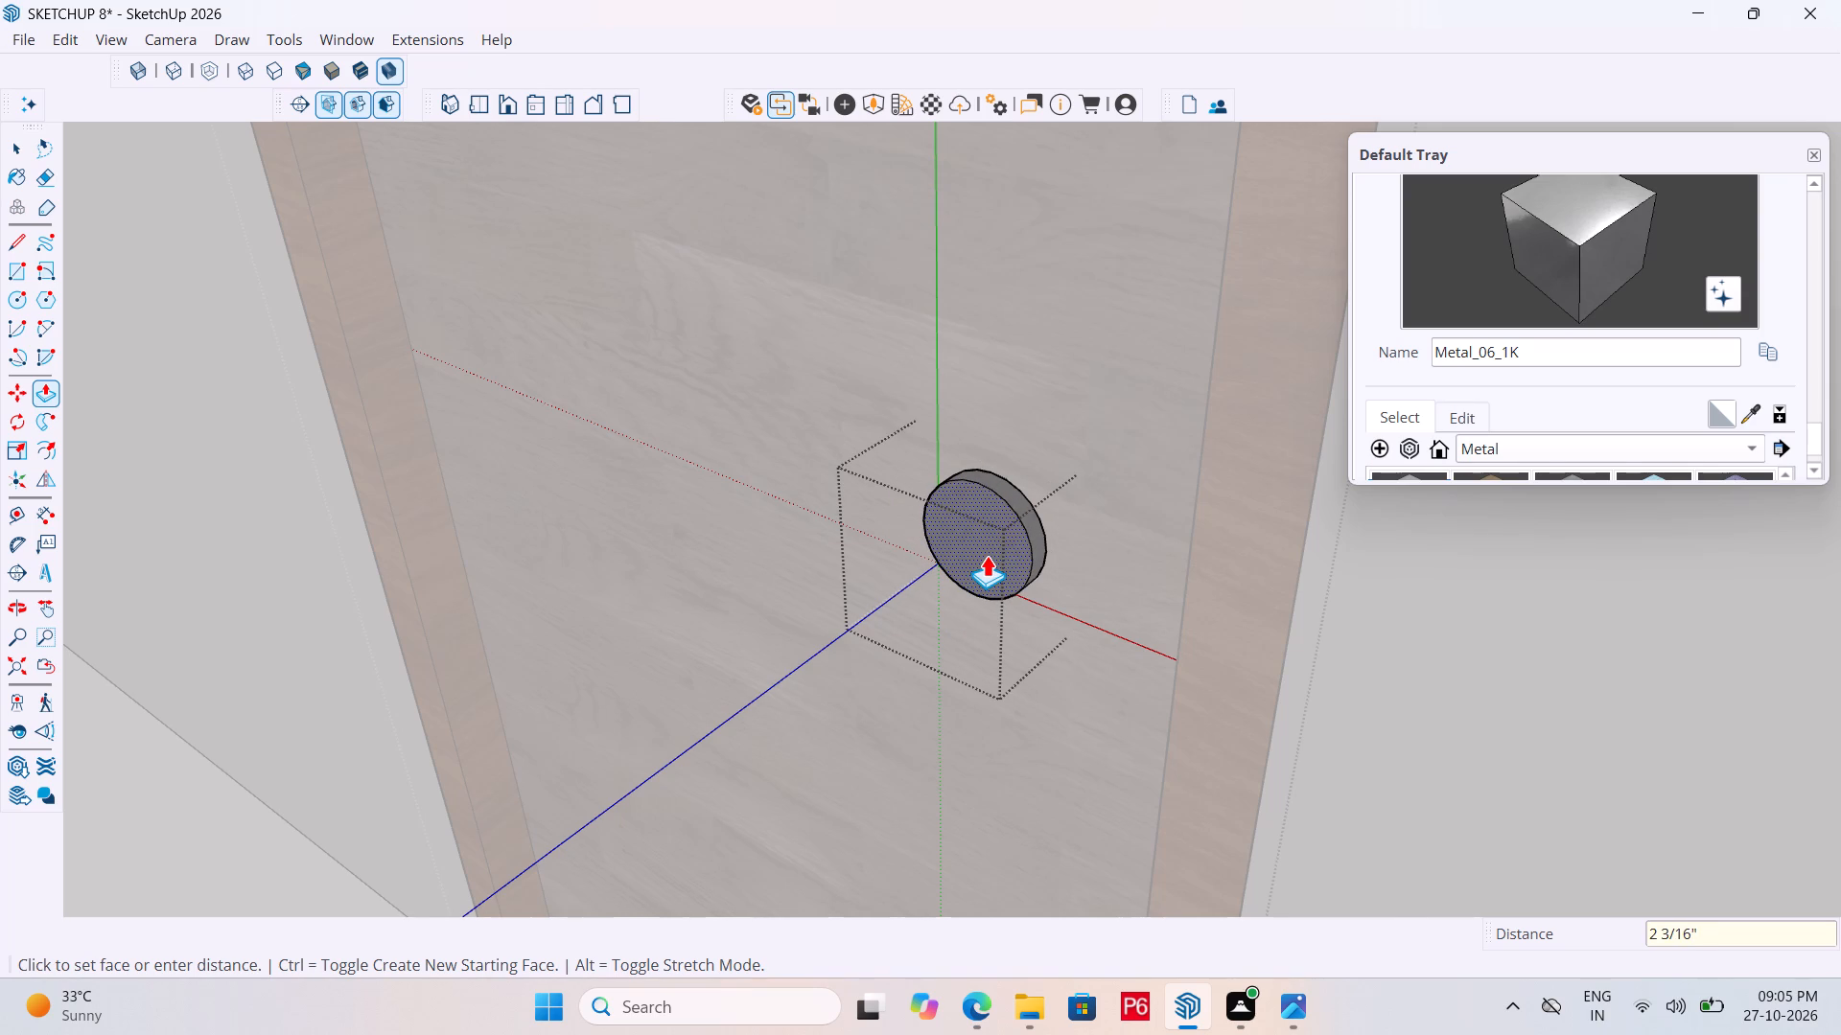
click(990, 553)
scroll(911, 576, down, 6)
key(space)
click(1132, 587)
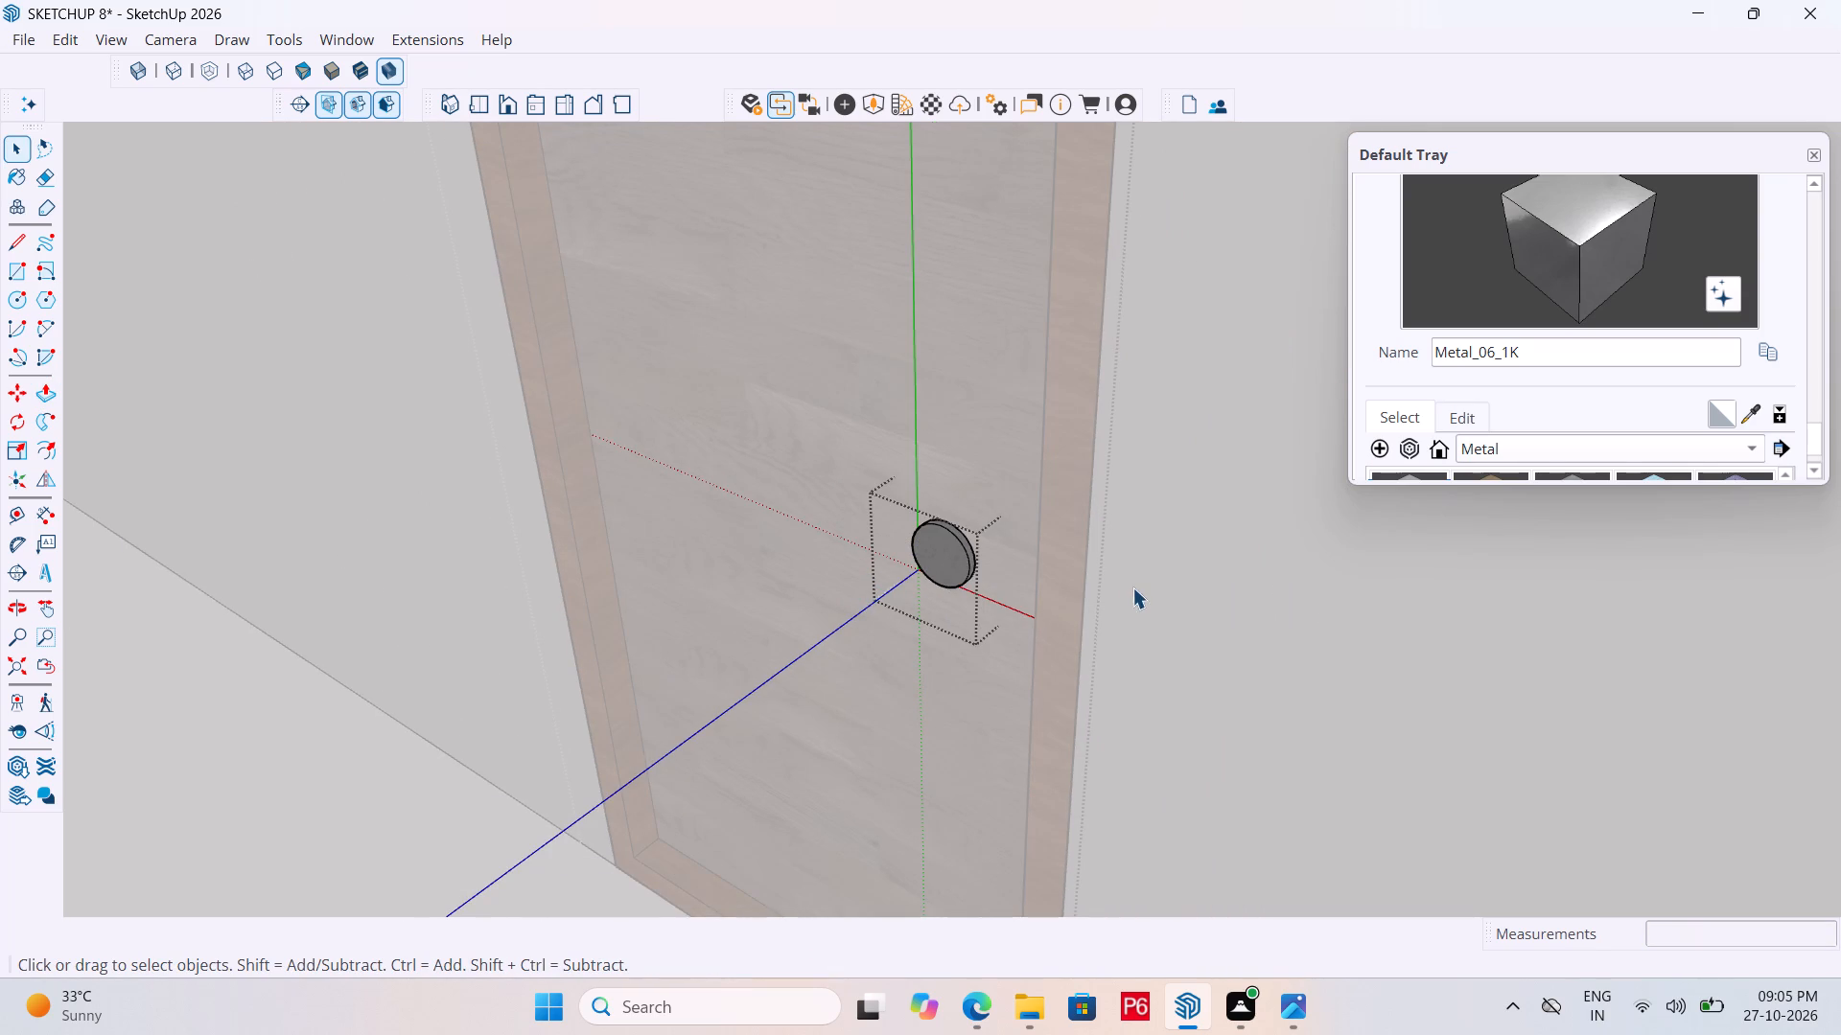
Save the model.
key(ctrl+s)
key(ctrl+s)
key(ctrl+s)
key(ctrl+s)
key(ctrl+s)
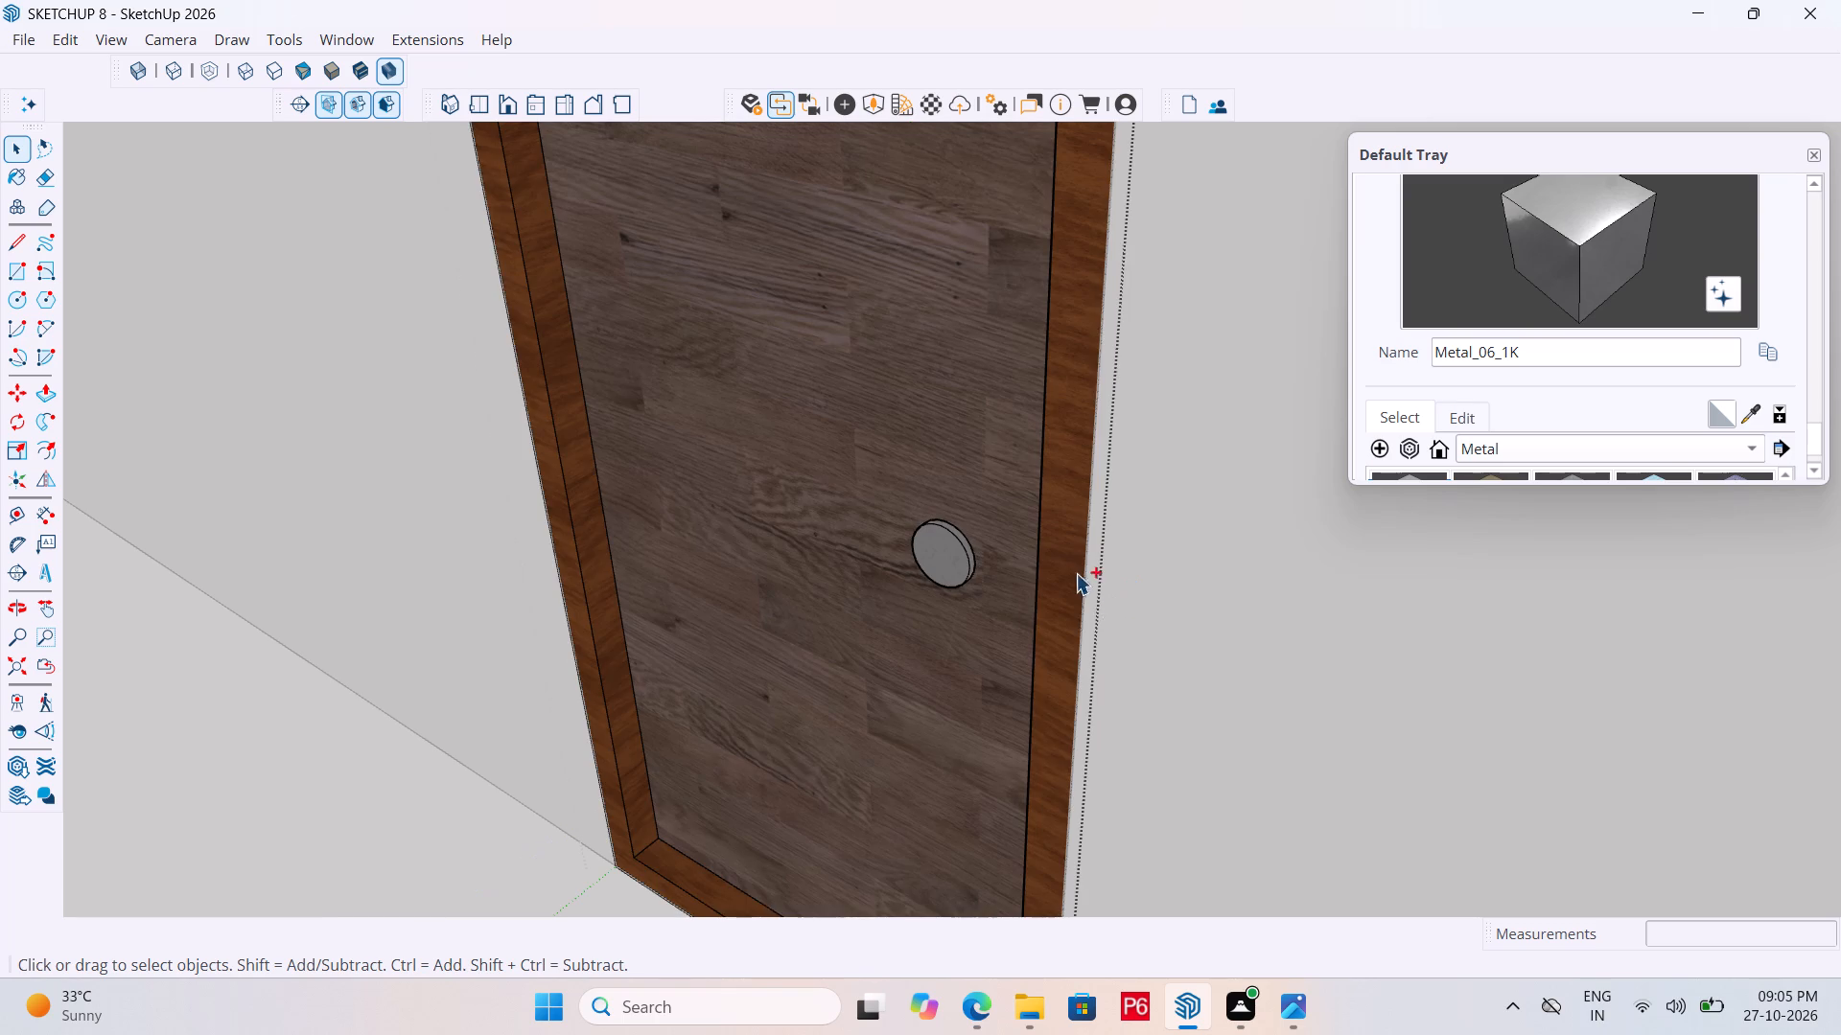
Leave the door group and copy the finished door by its bottom corner about 22' 5" out into the large room.
scroll(1071, 573, down, 16)
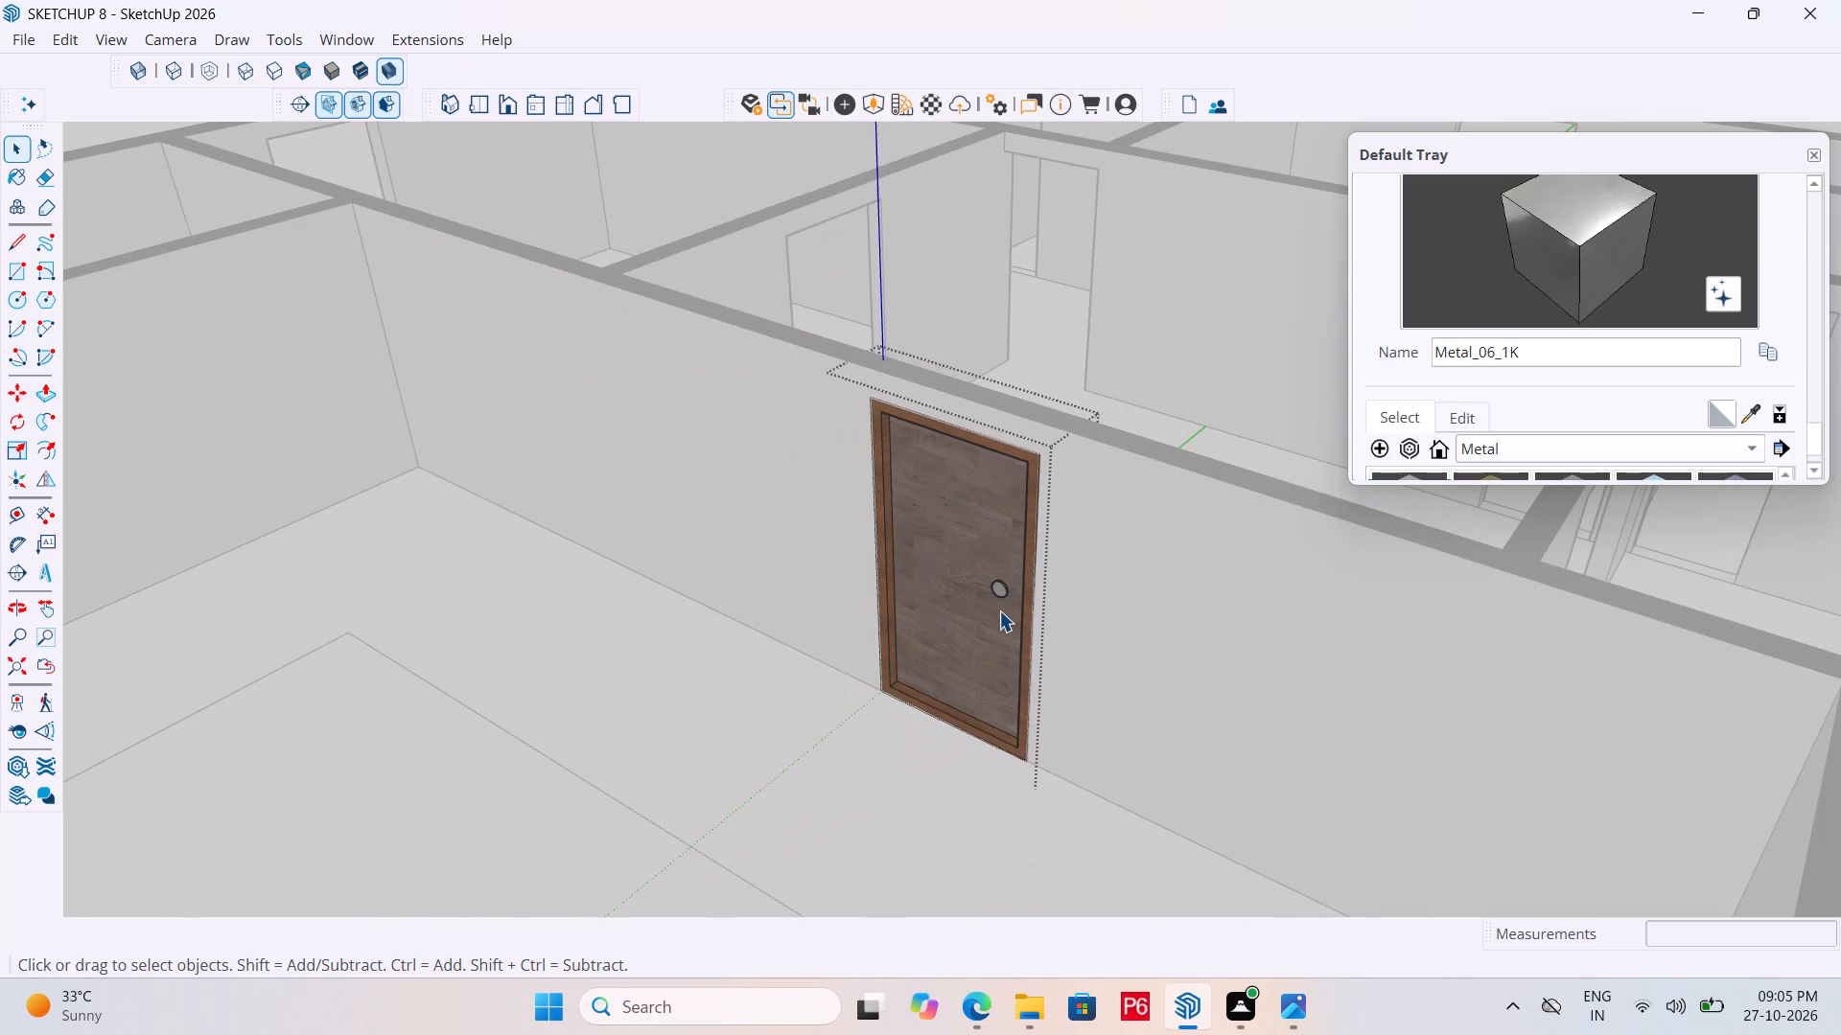
key(space)
click(1158, 541)
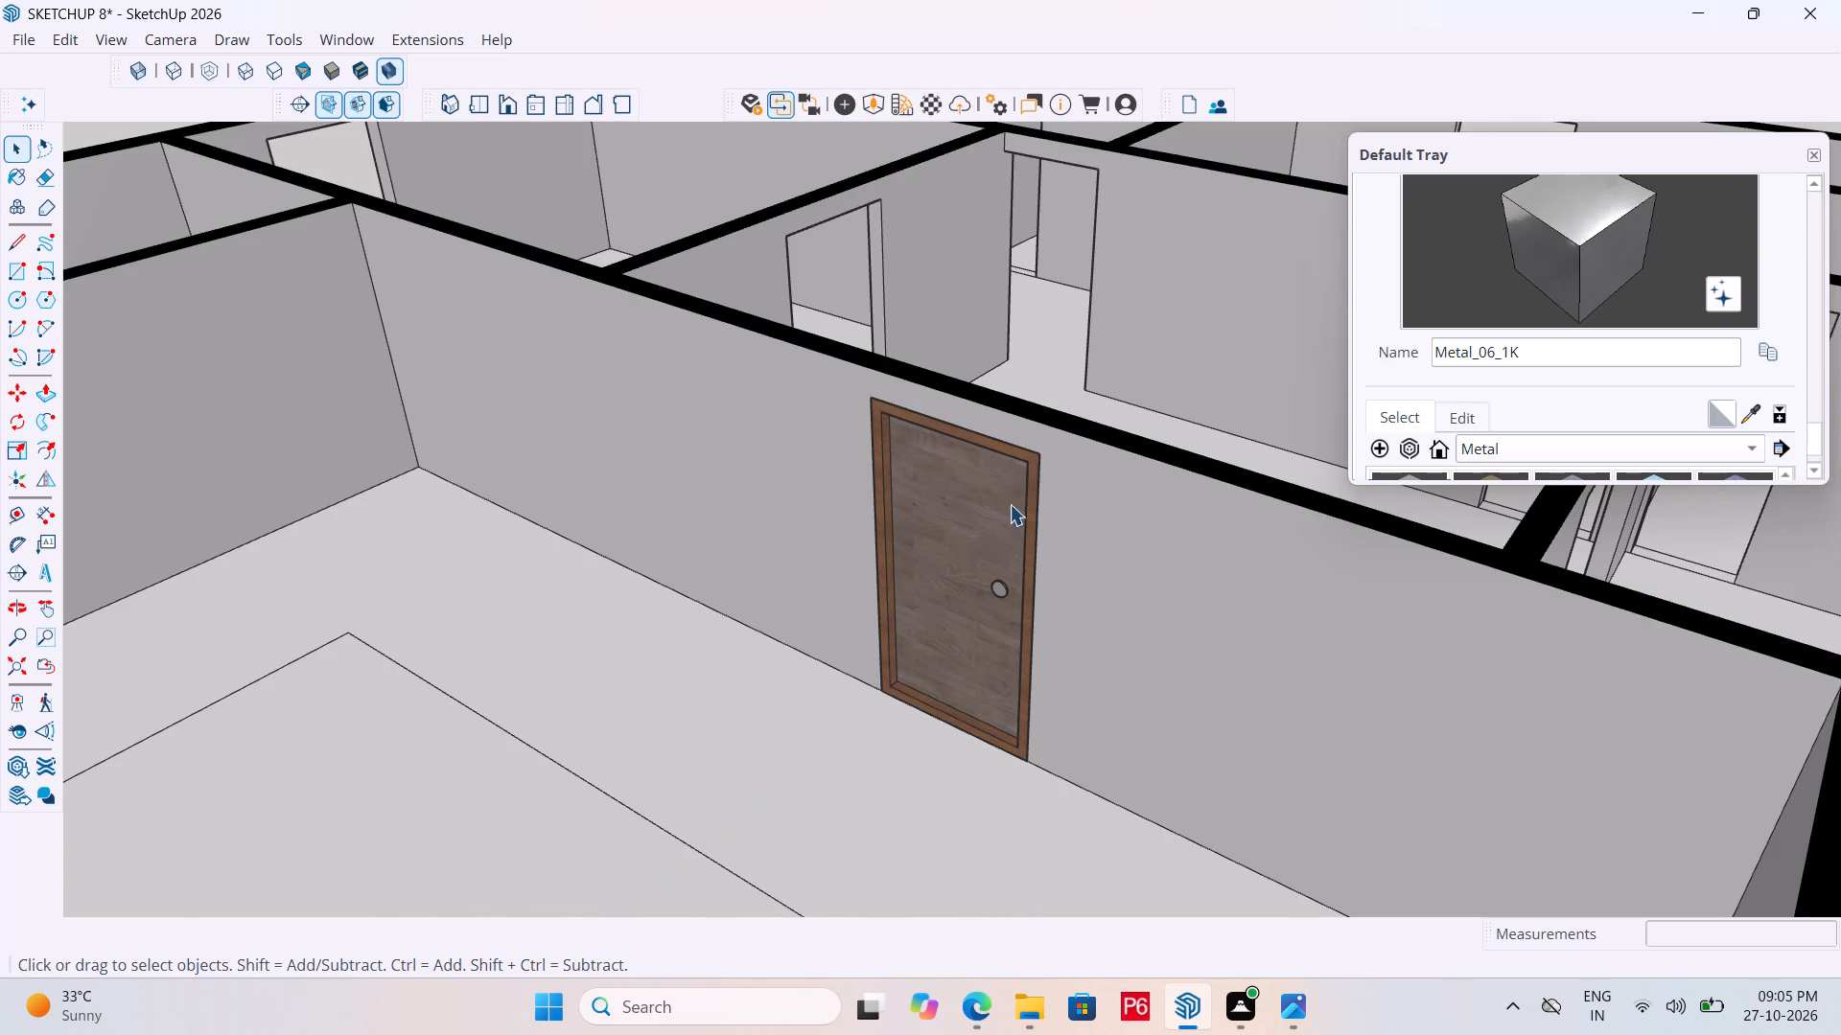
click(1015, 494)
scroll(991, 771, up, 6)
key(m)
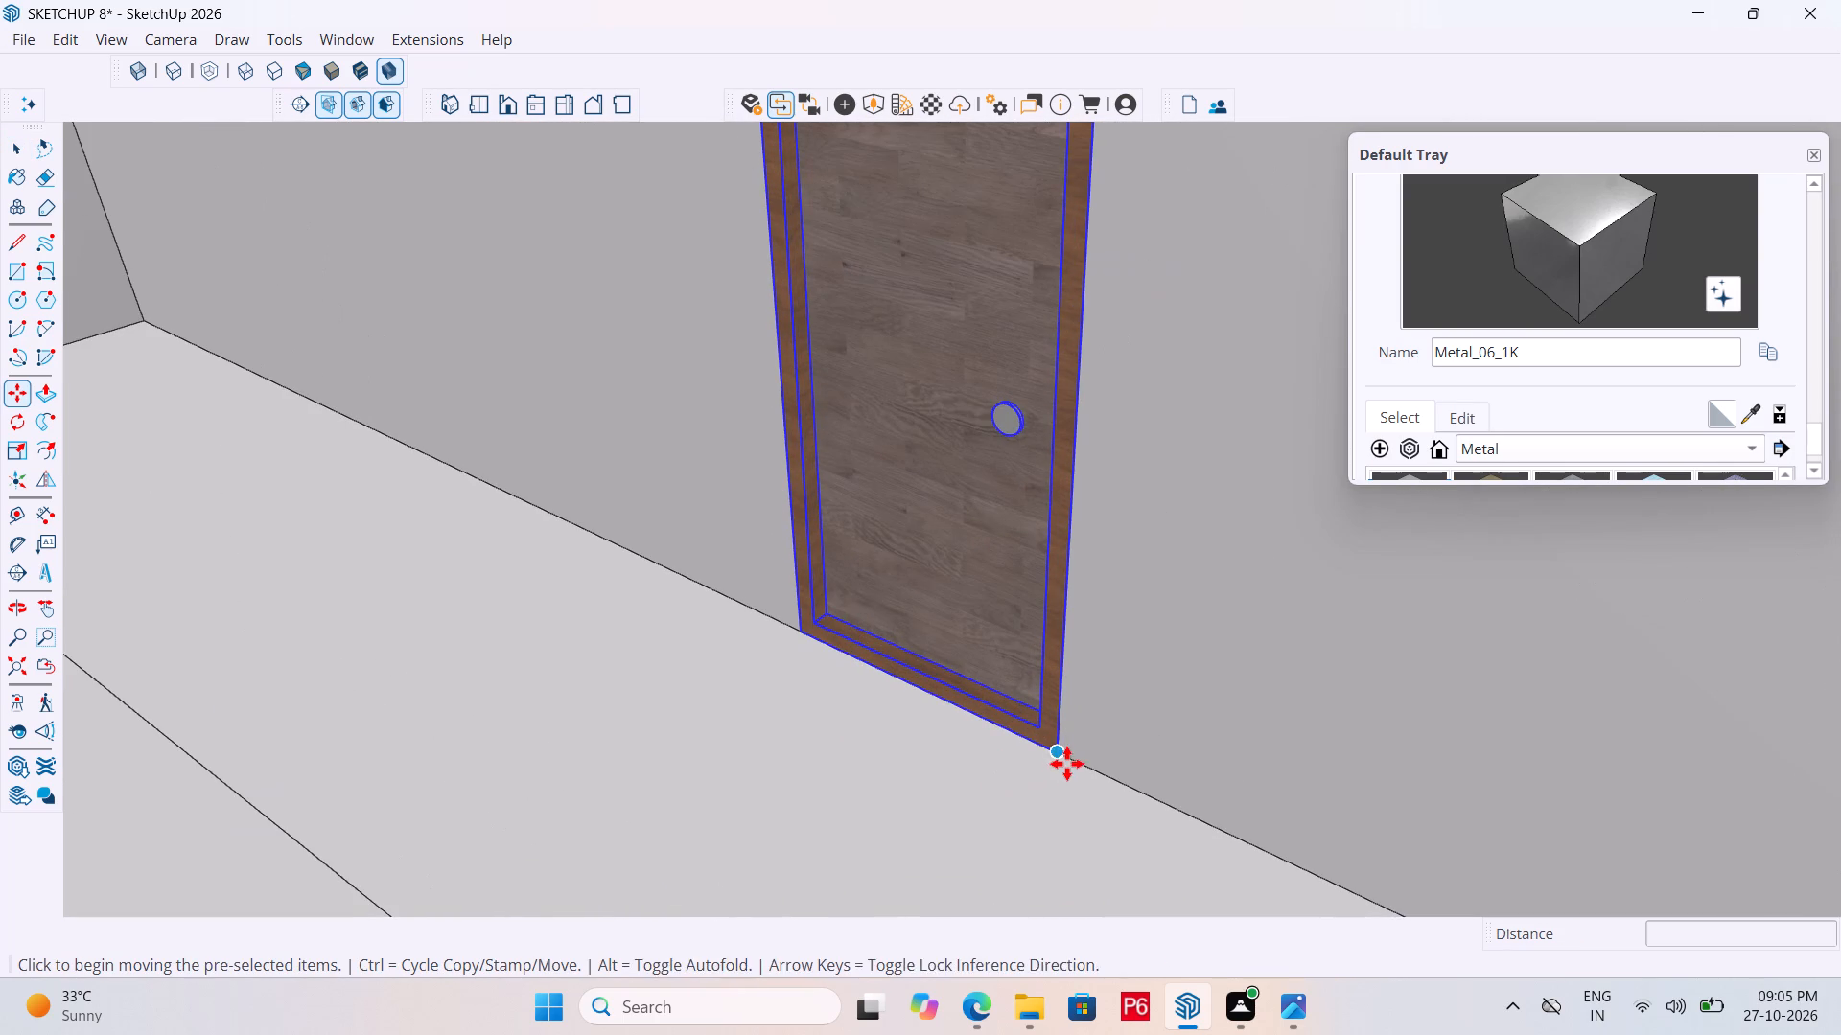
click(1068, 763)
scroll(926, 645, down, 15)
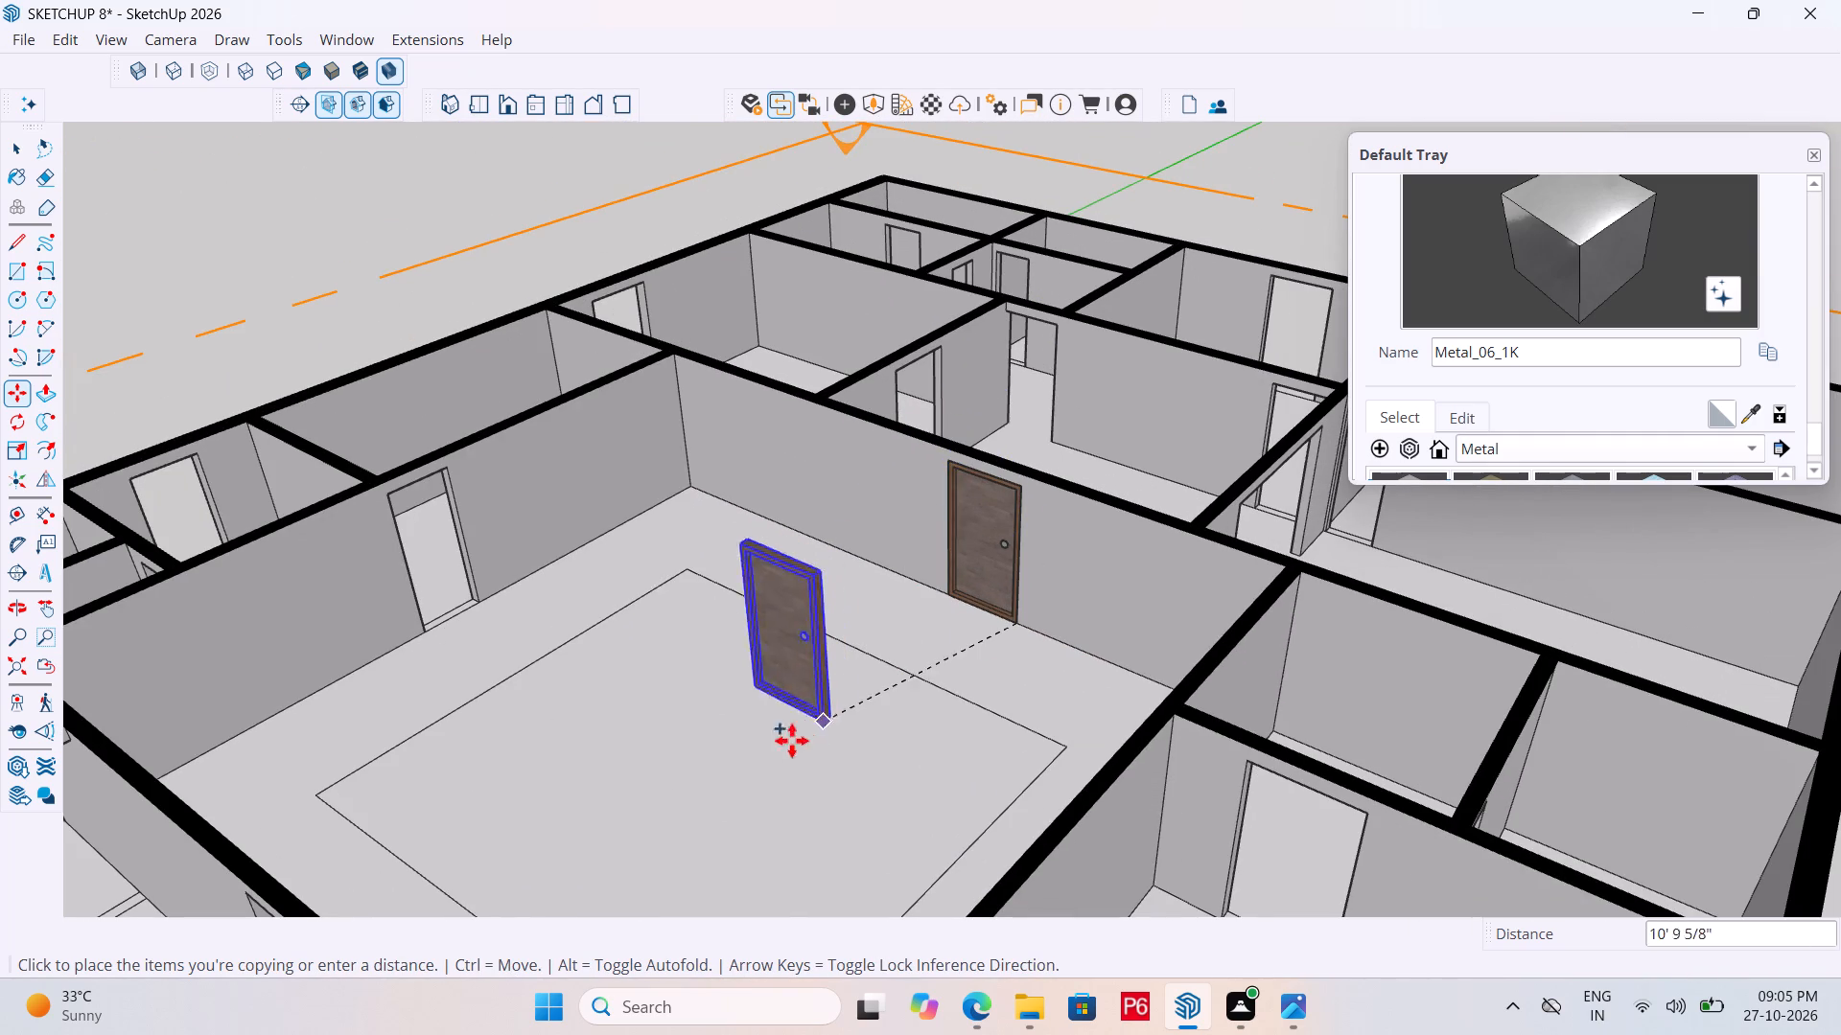
scroll(986, 573, down, 7)
scroll(887, 721, up, 6)
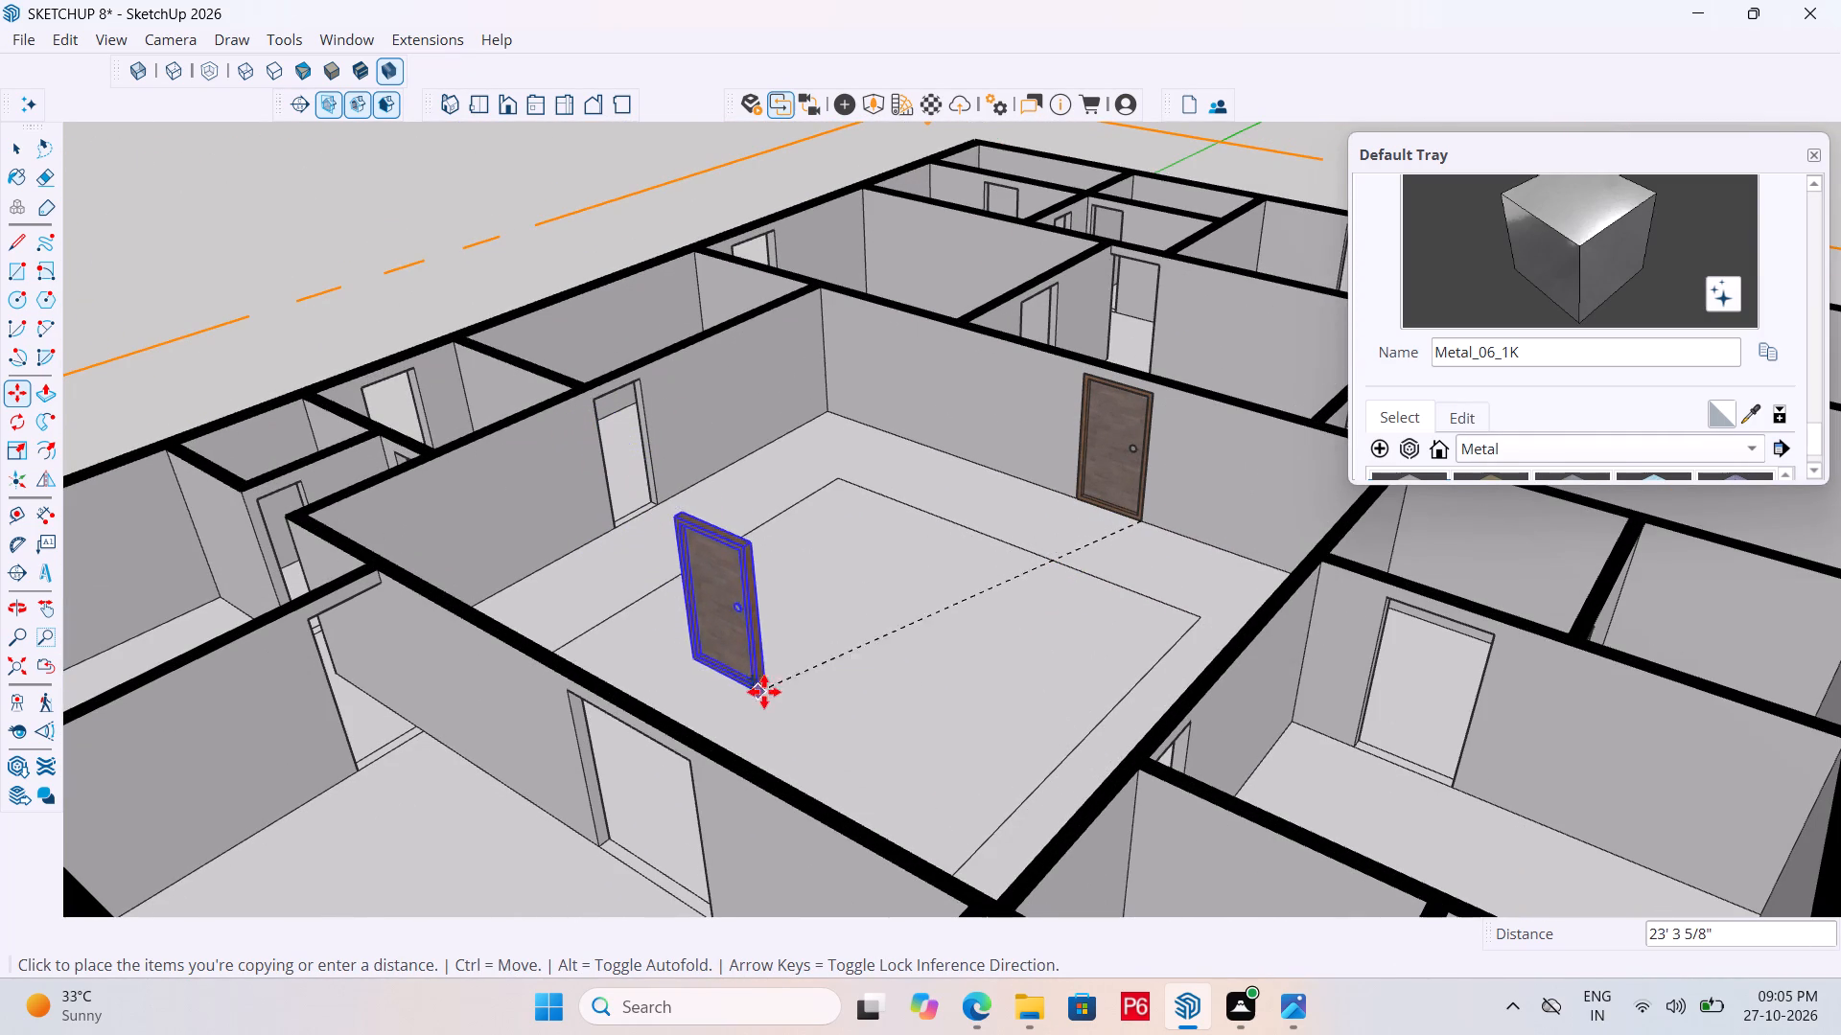
click(875, 754)
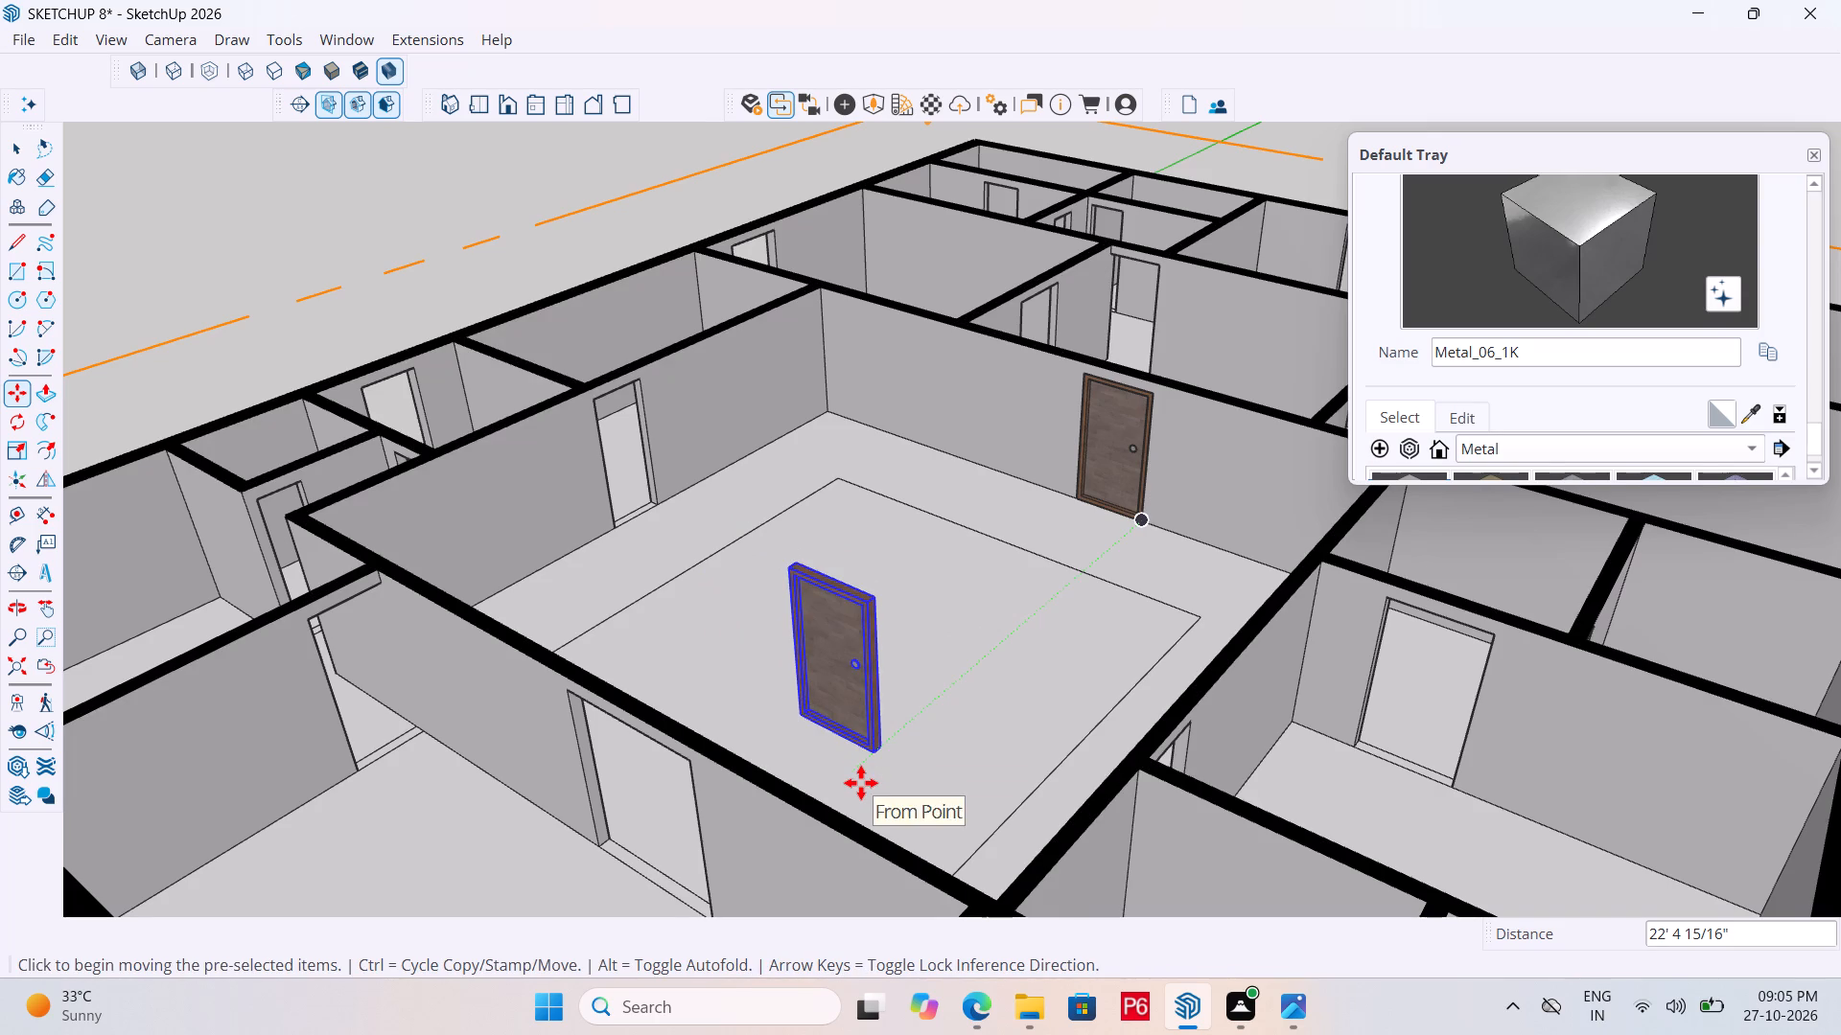
Save the model with the copied door.
key(ctrl+s)
key(ctrl+s)
key(ctrl+s)
Rotate the door copy 90° on the floor plane so it lines up with the adjoining wall's opening.
middle_drag(853, 778, 651, 774)
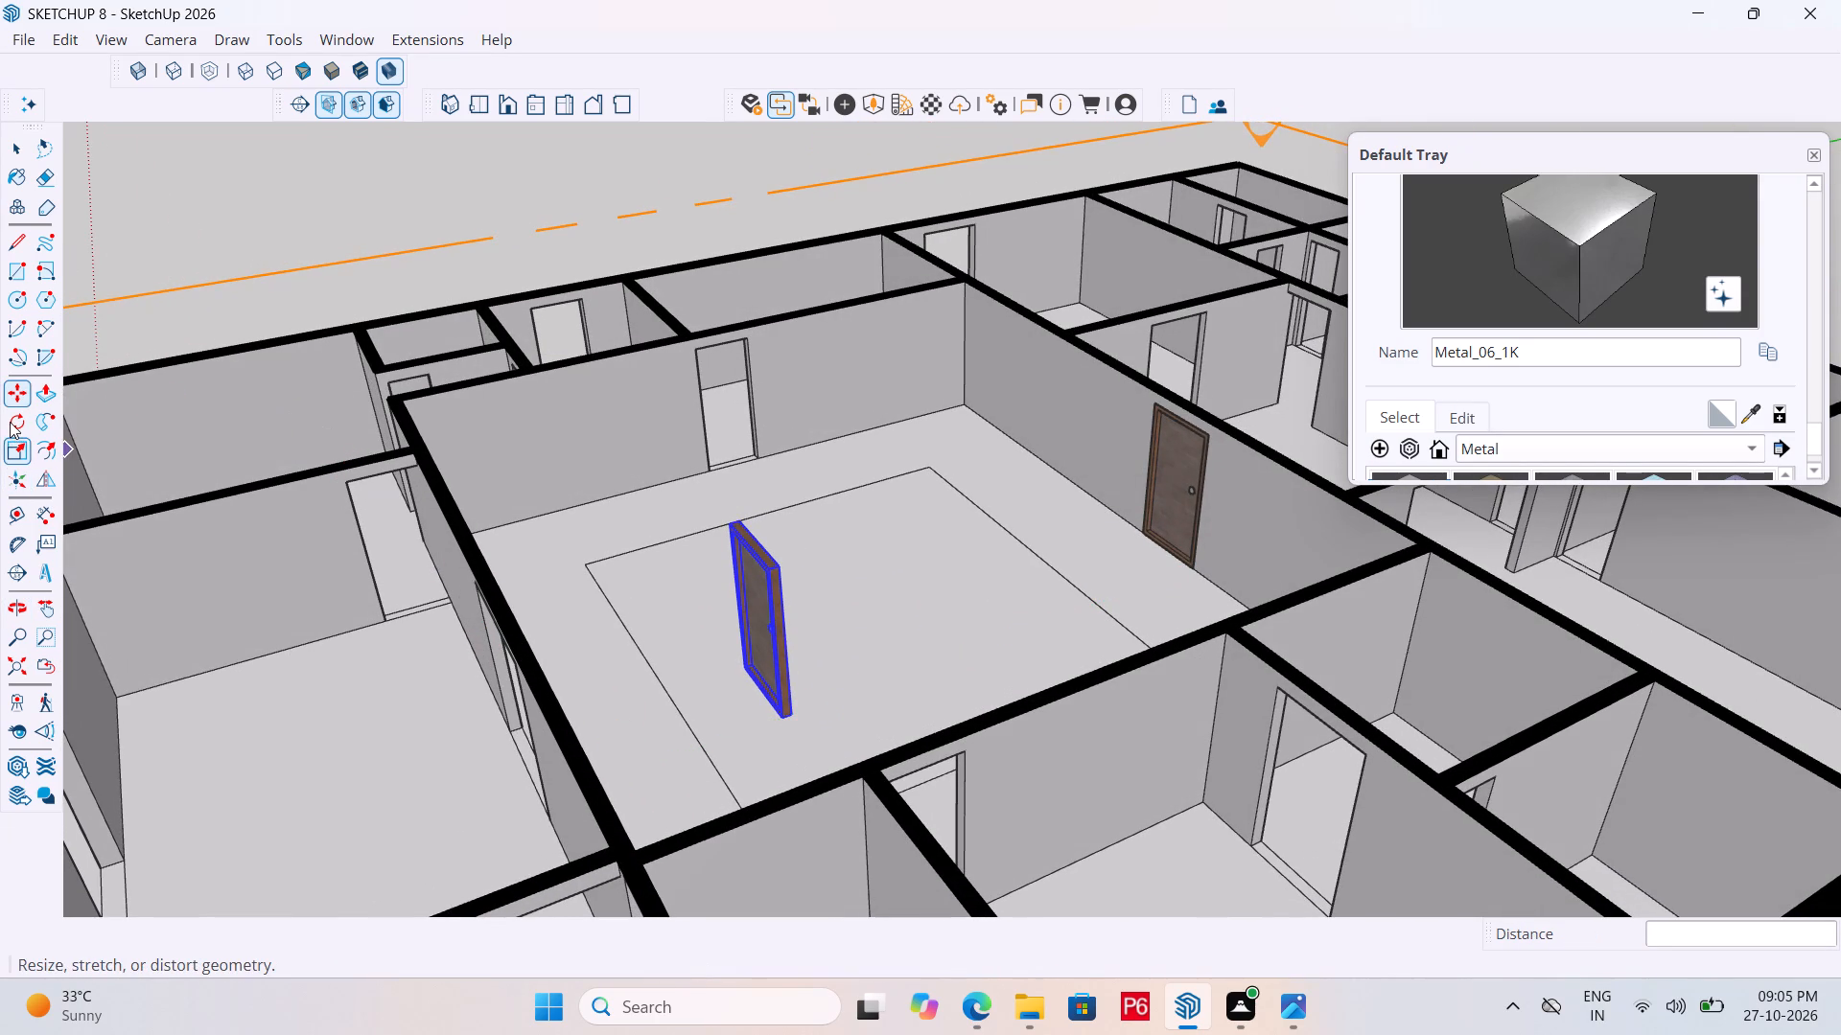
click(17, 421)
scroll(777, 789, up, 3)
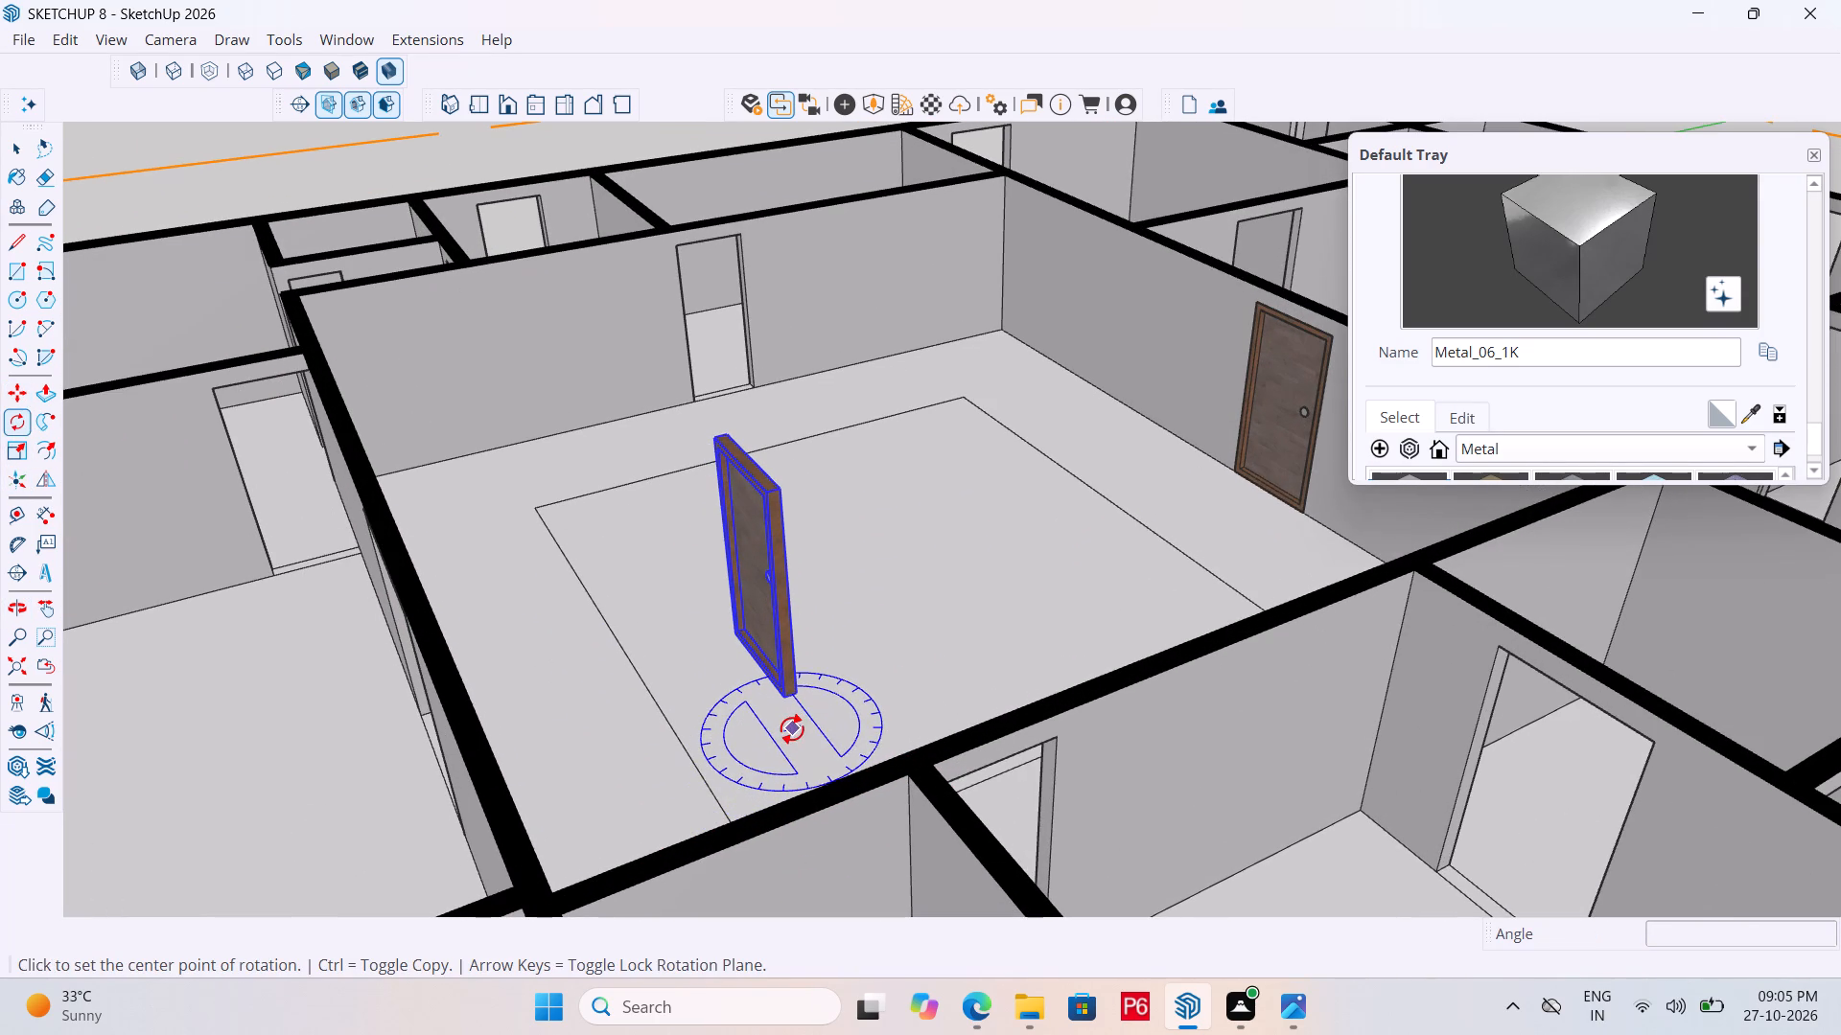
click(792, 727)
click(1008, 655)
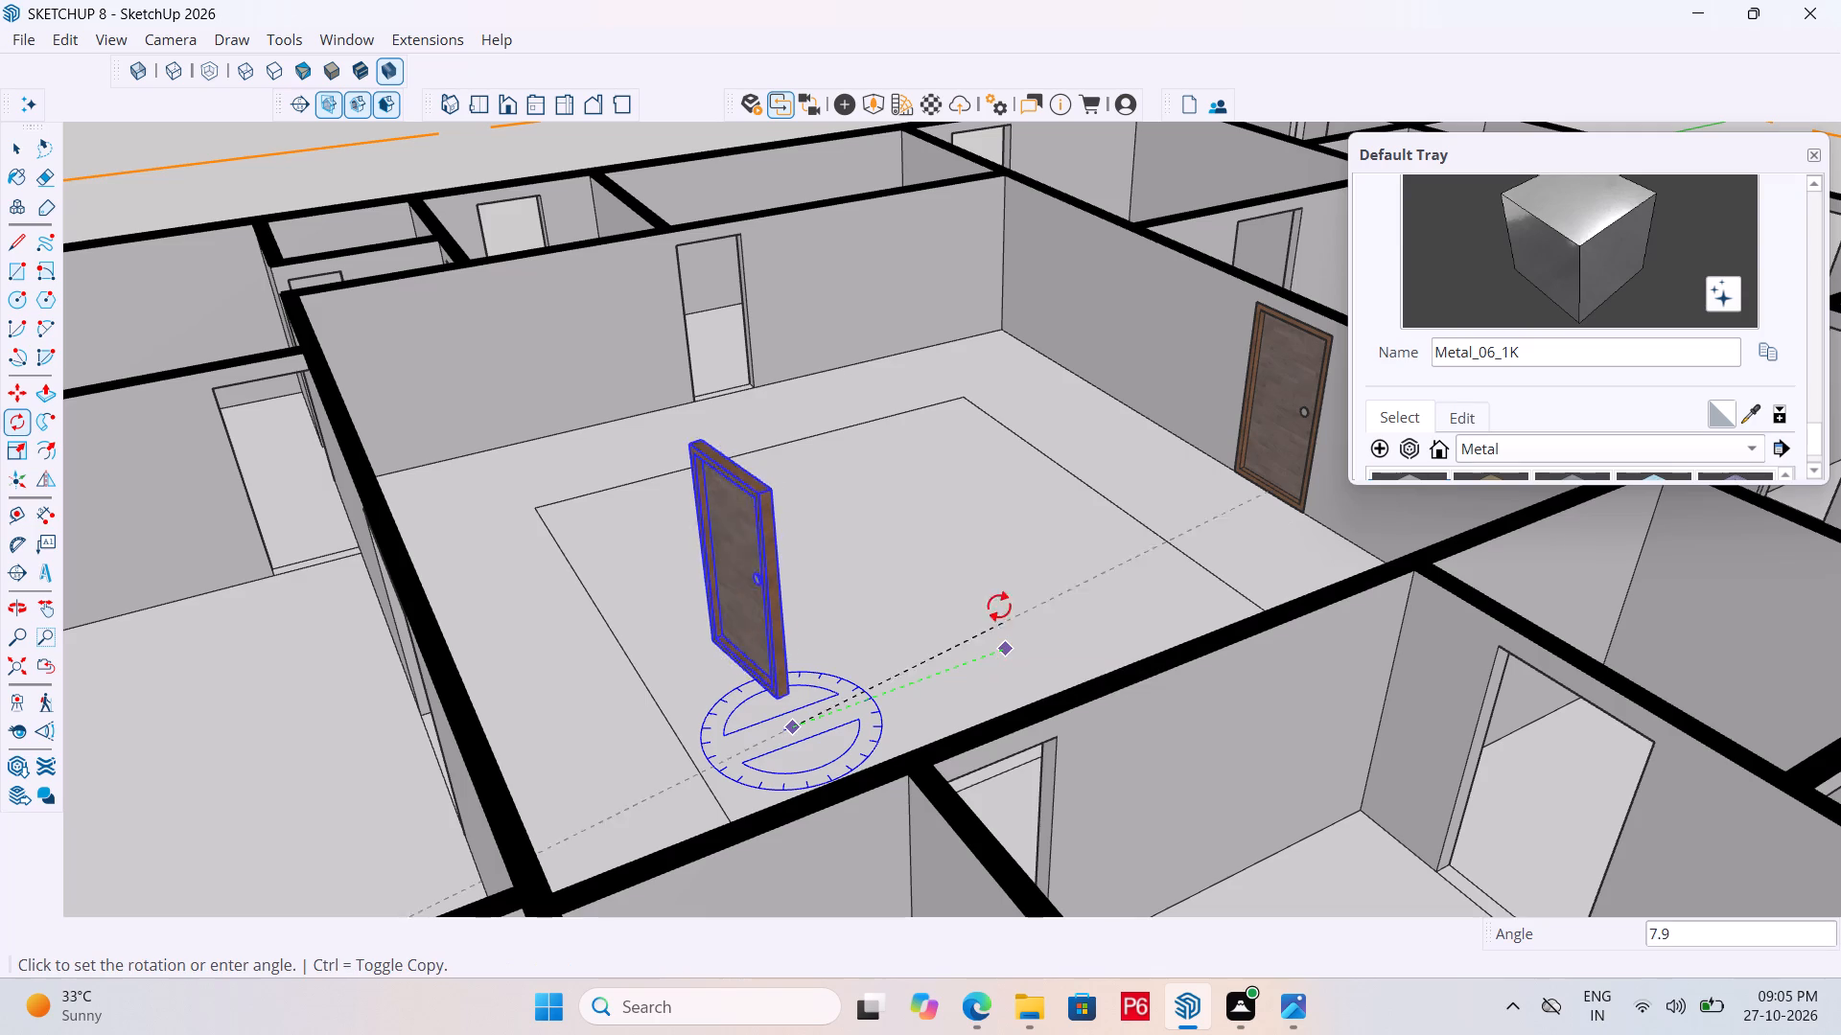
click(614, 498)
Move the rotated door by its bottom corner onto the bottom corner of the opening in the large room's adjoining wall.
scroll(1189, 637, down, 5)
middle_drag(1201, 667, 931, 668)
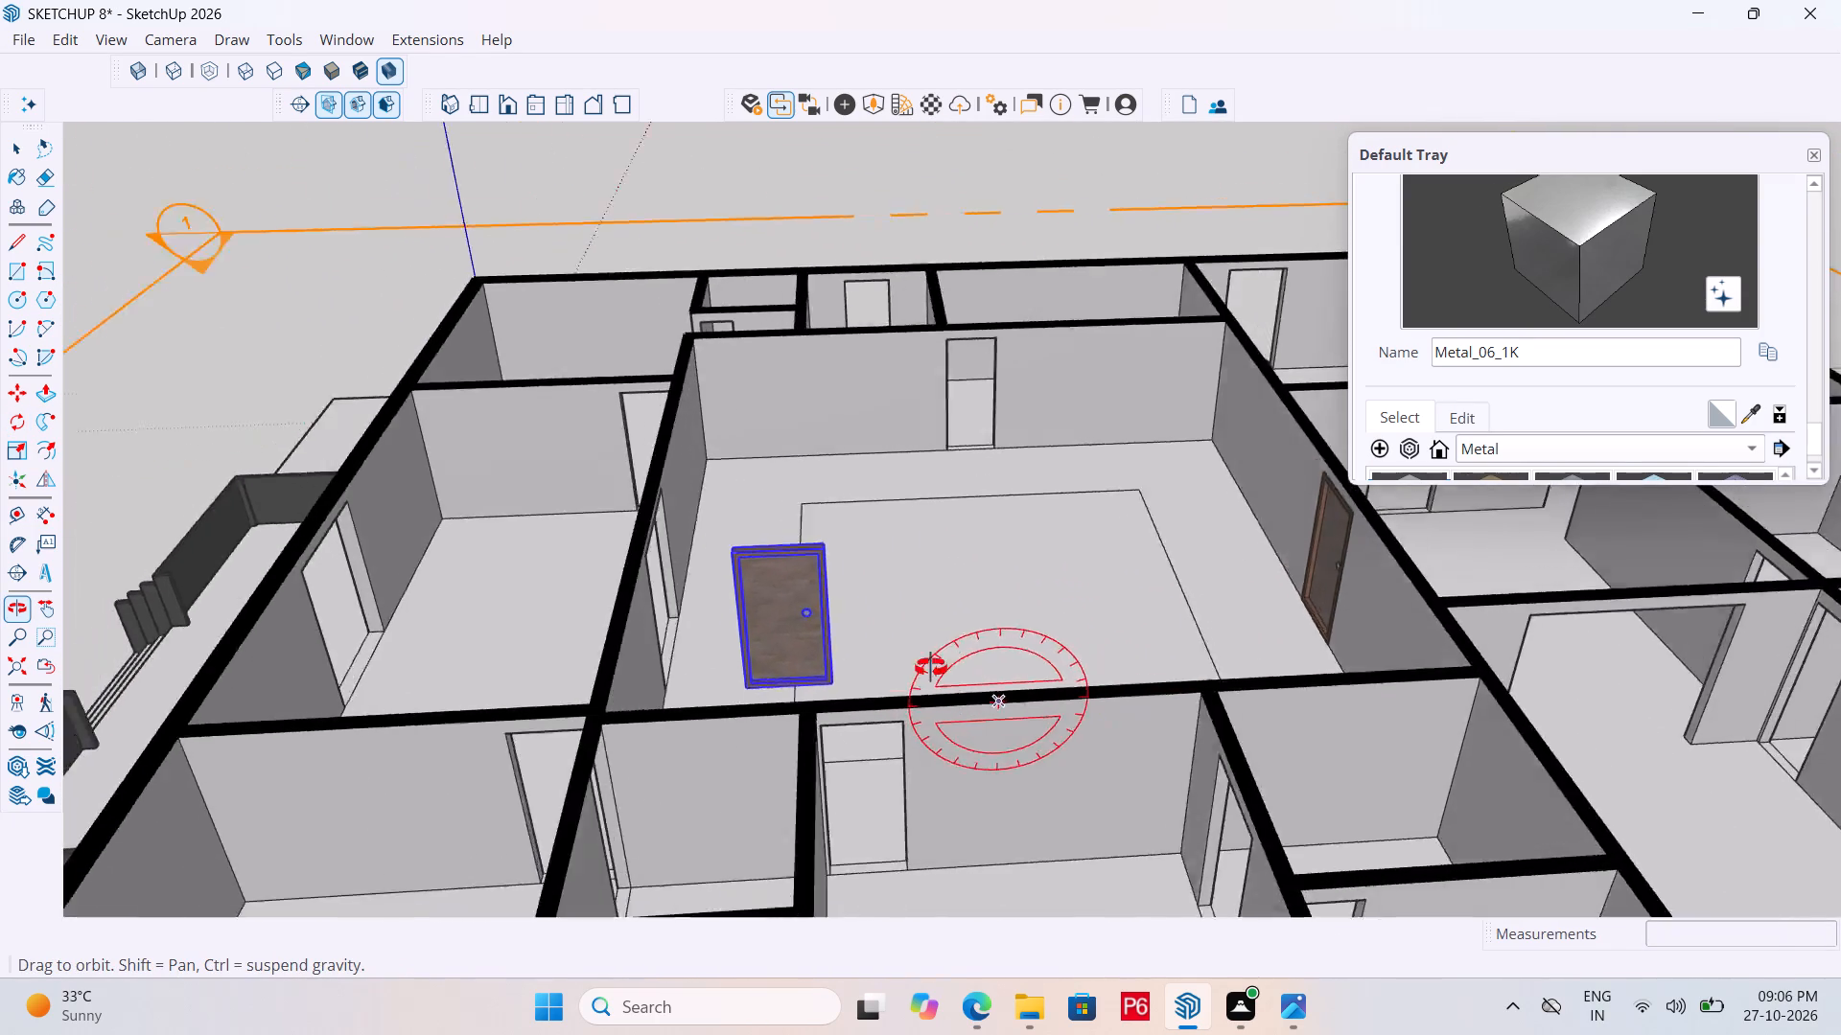
middle_drag(931, 668, 706, 664)
scroll(716, 616, up, 4)
key(space)
scroll(831, 641, up, 5)
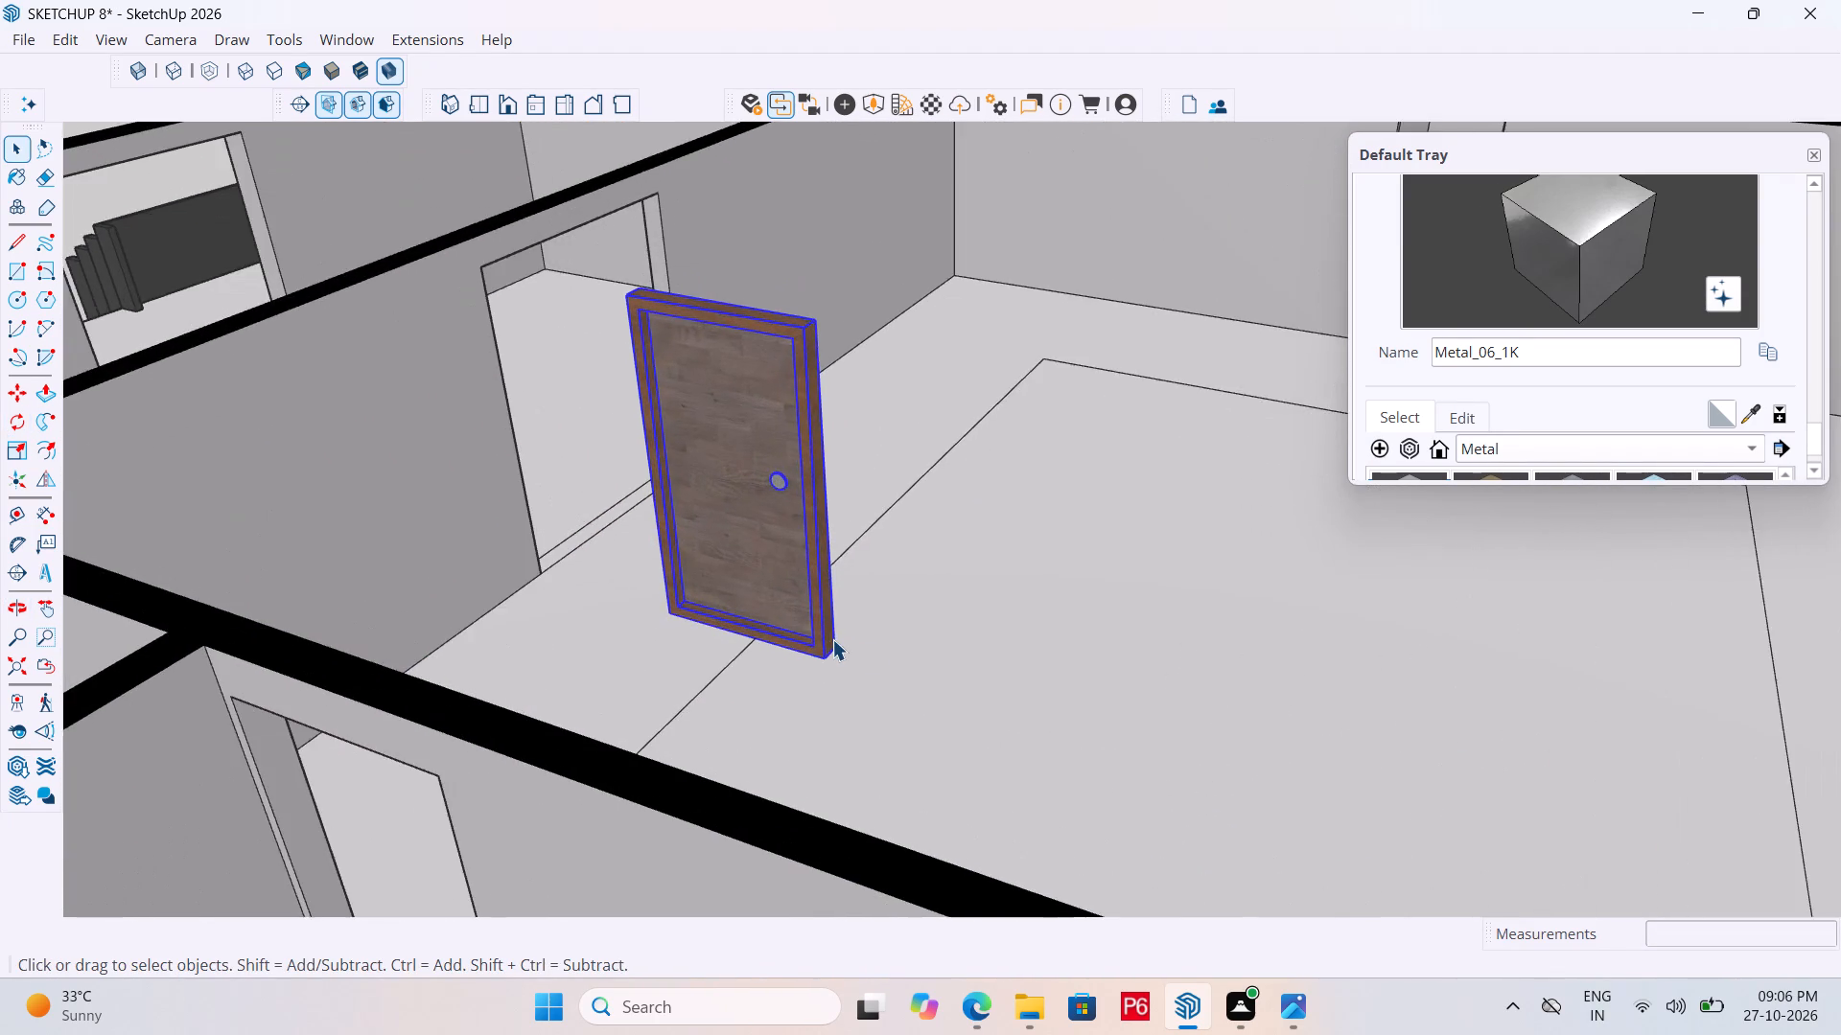
scroll(865, 646, up, 5)
key(m)
click(799, 682)
scroll(1078, 615, down, 7)
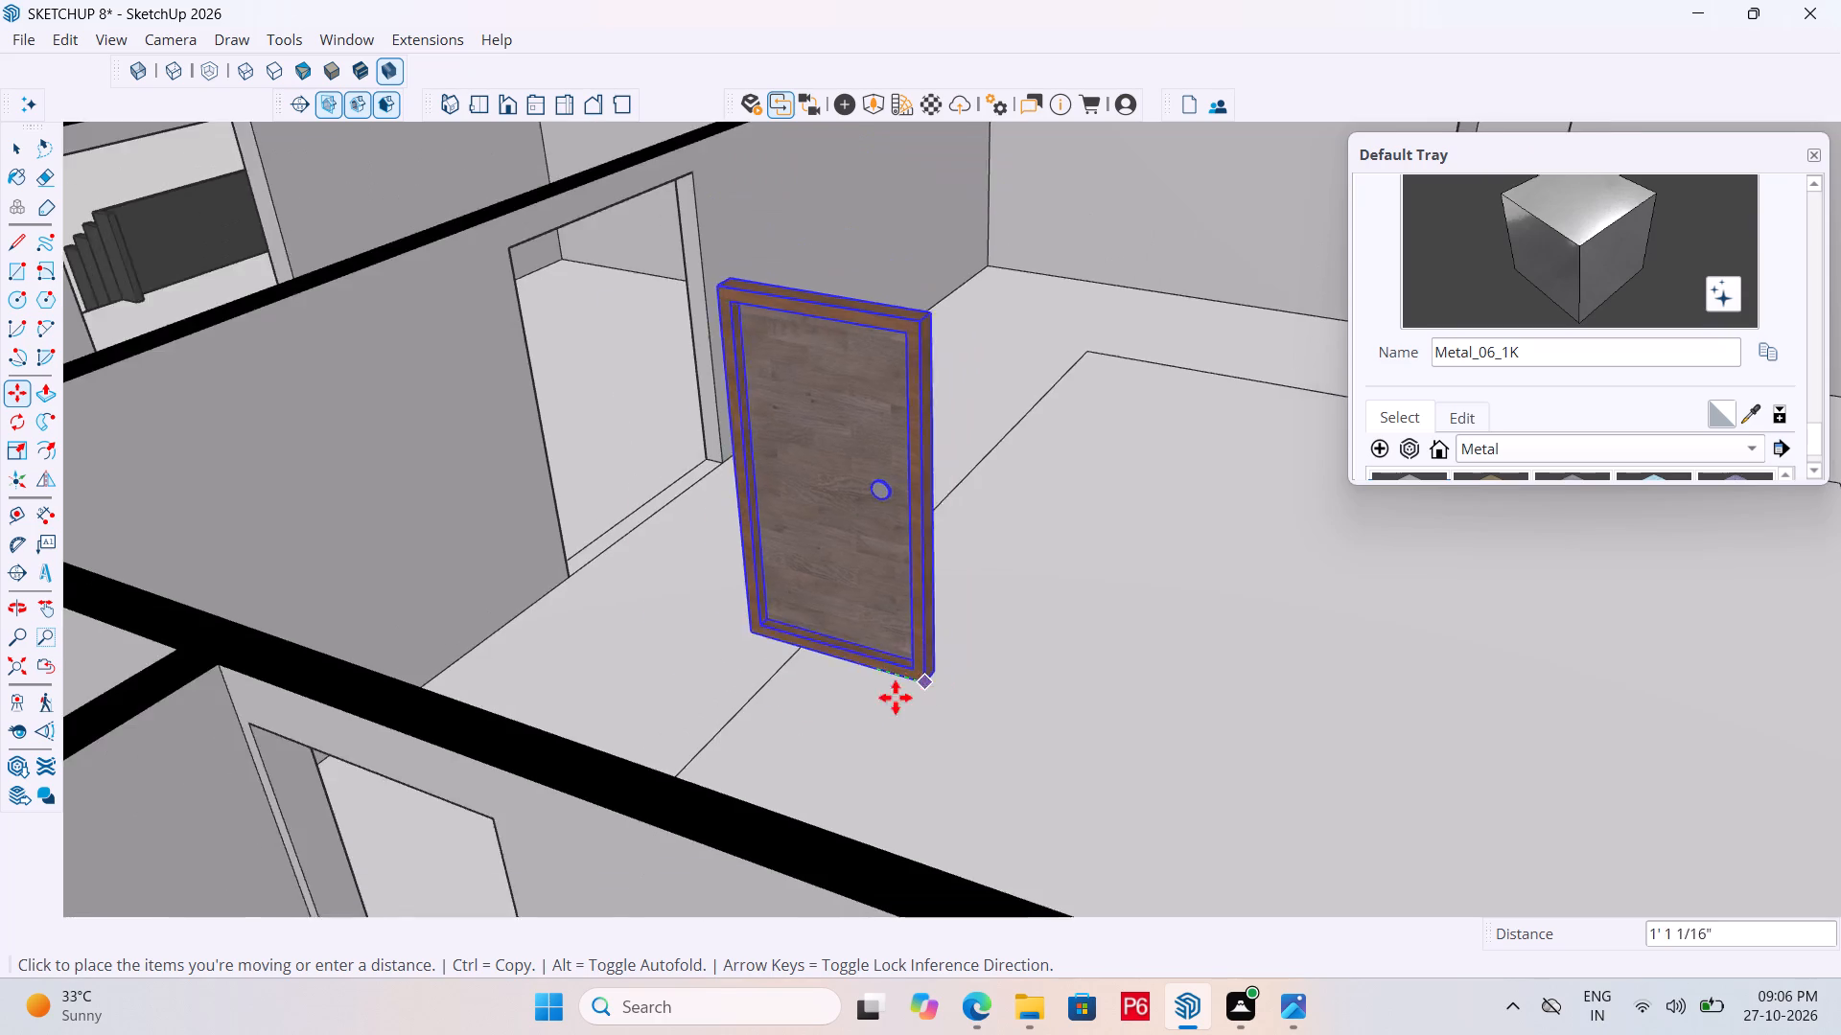
scroll(896, 698, down, 5)
scroll(689, 797, down, 5)
scroll(1201, 567, up, 5)
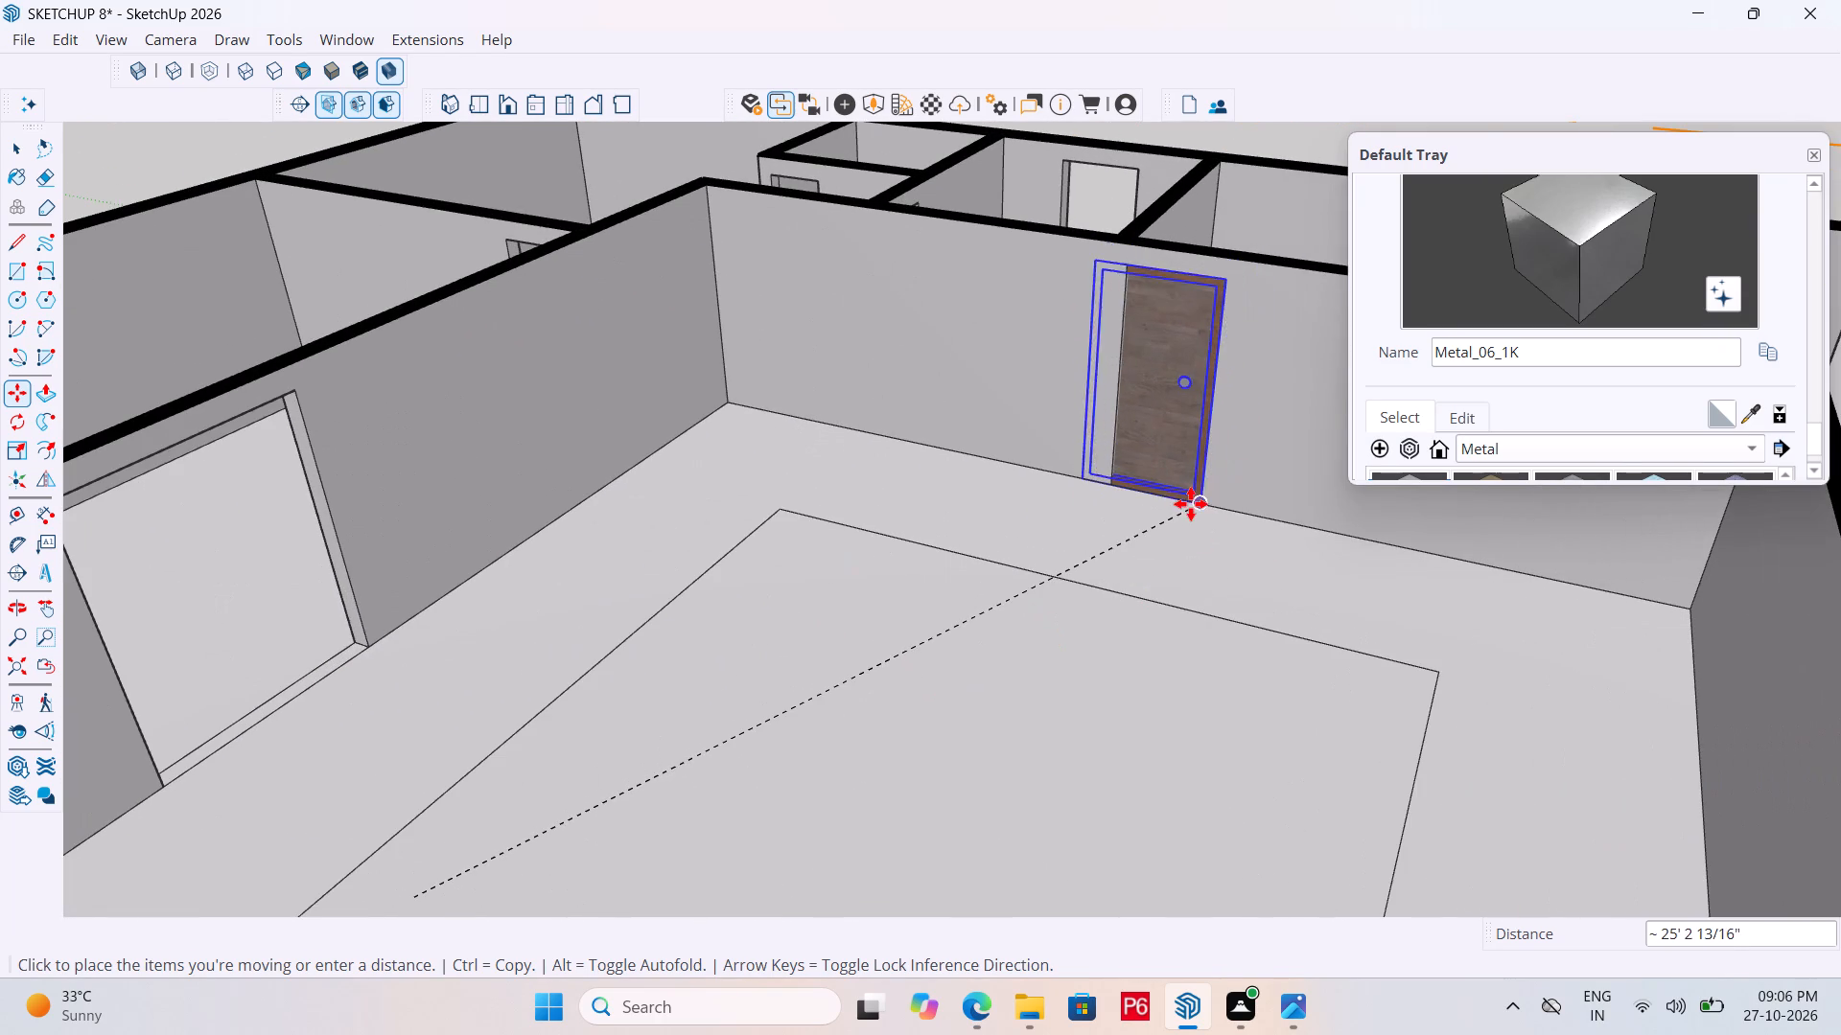
scroll(1216, 494, up, 4)
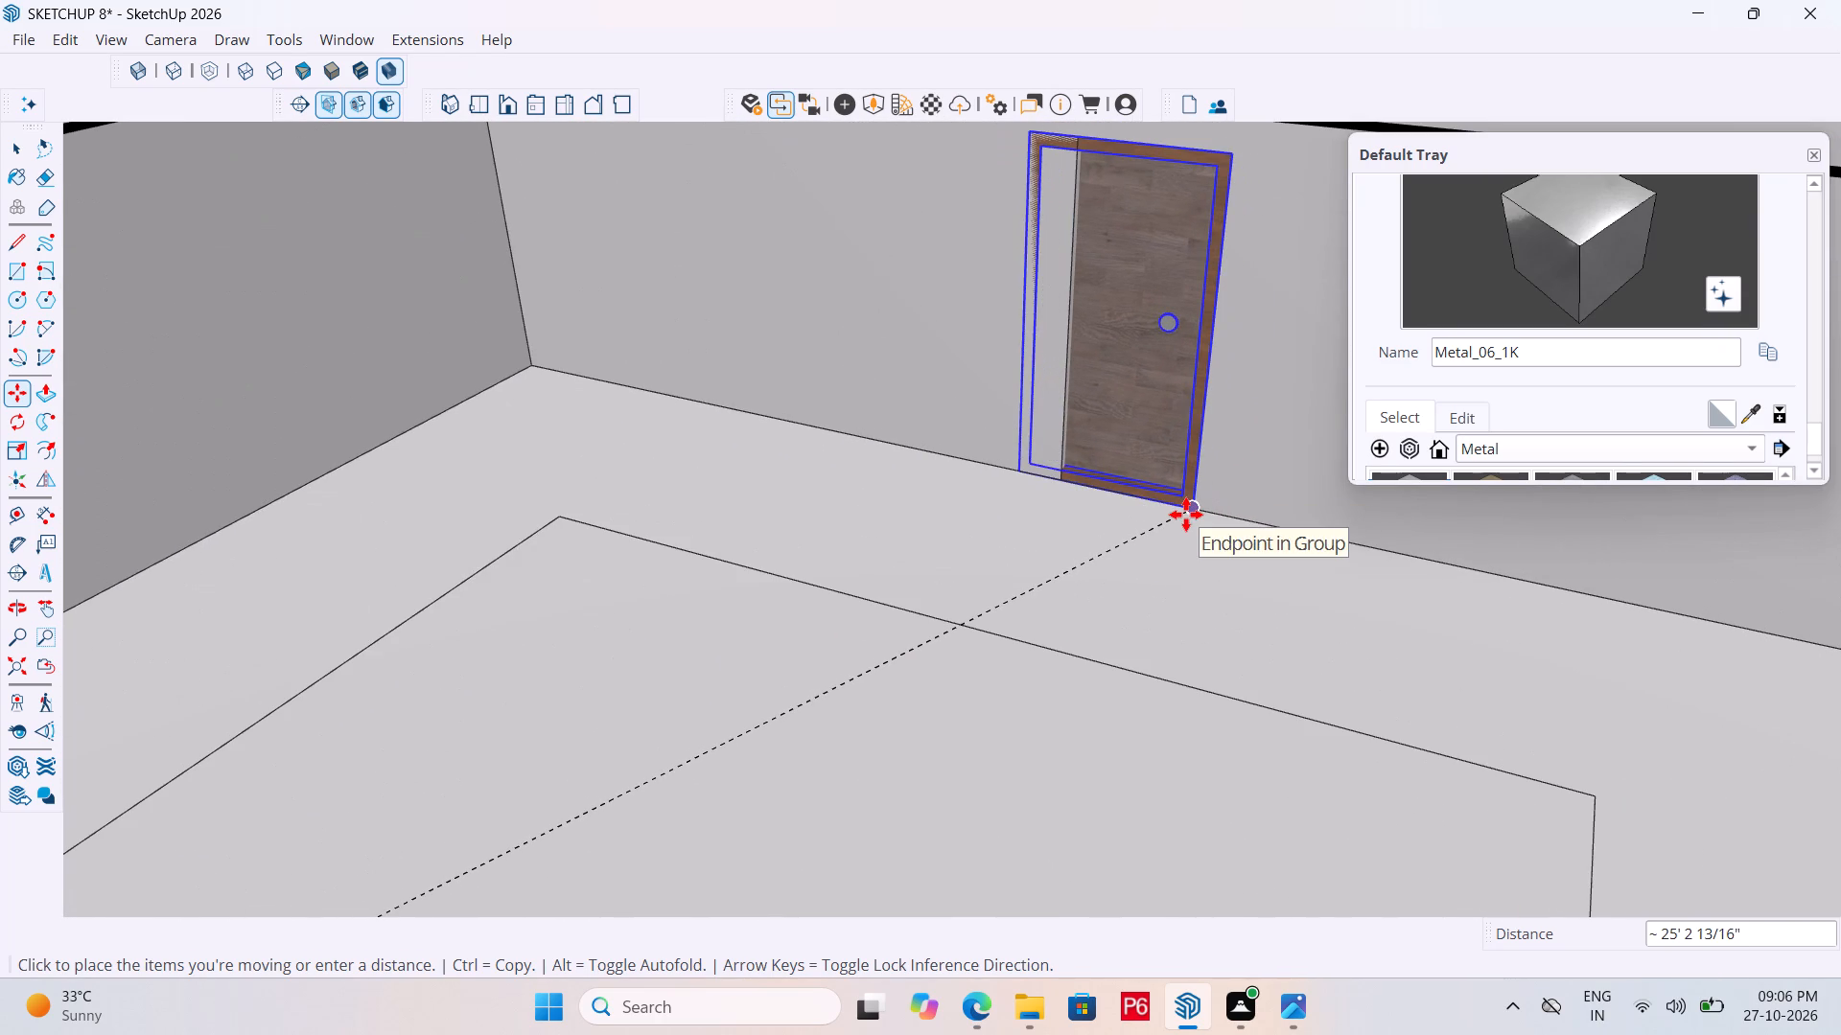
click(1186, 515)
Open the building group for editing and push the opening's knob-side jamb outward about 1' 9" to widen the opening.
scroll(716, 603, down, 5)
scroll(800, 649, down, 4)
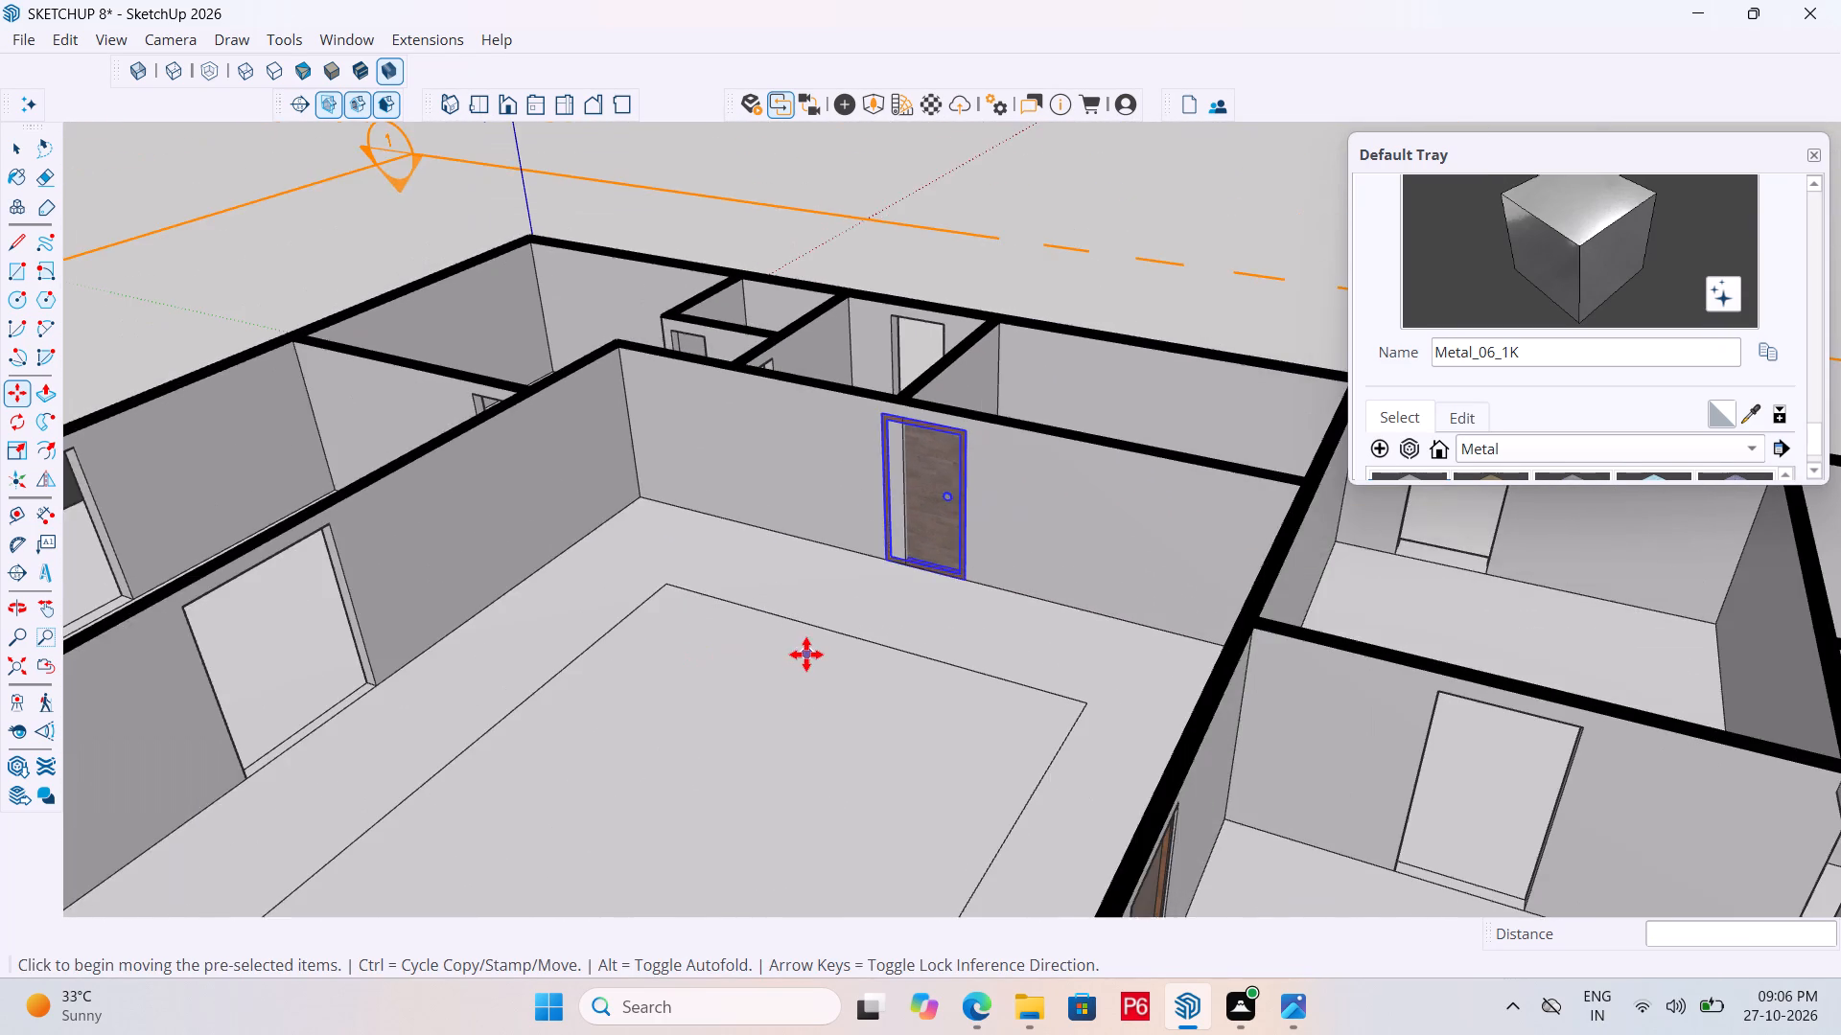
middle_drag(806, 654, 1293, 659)
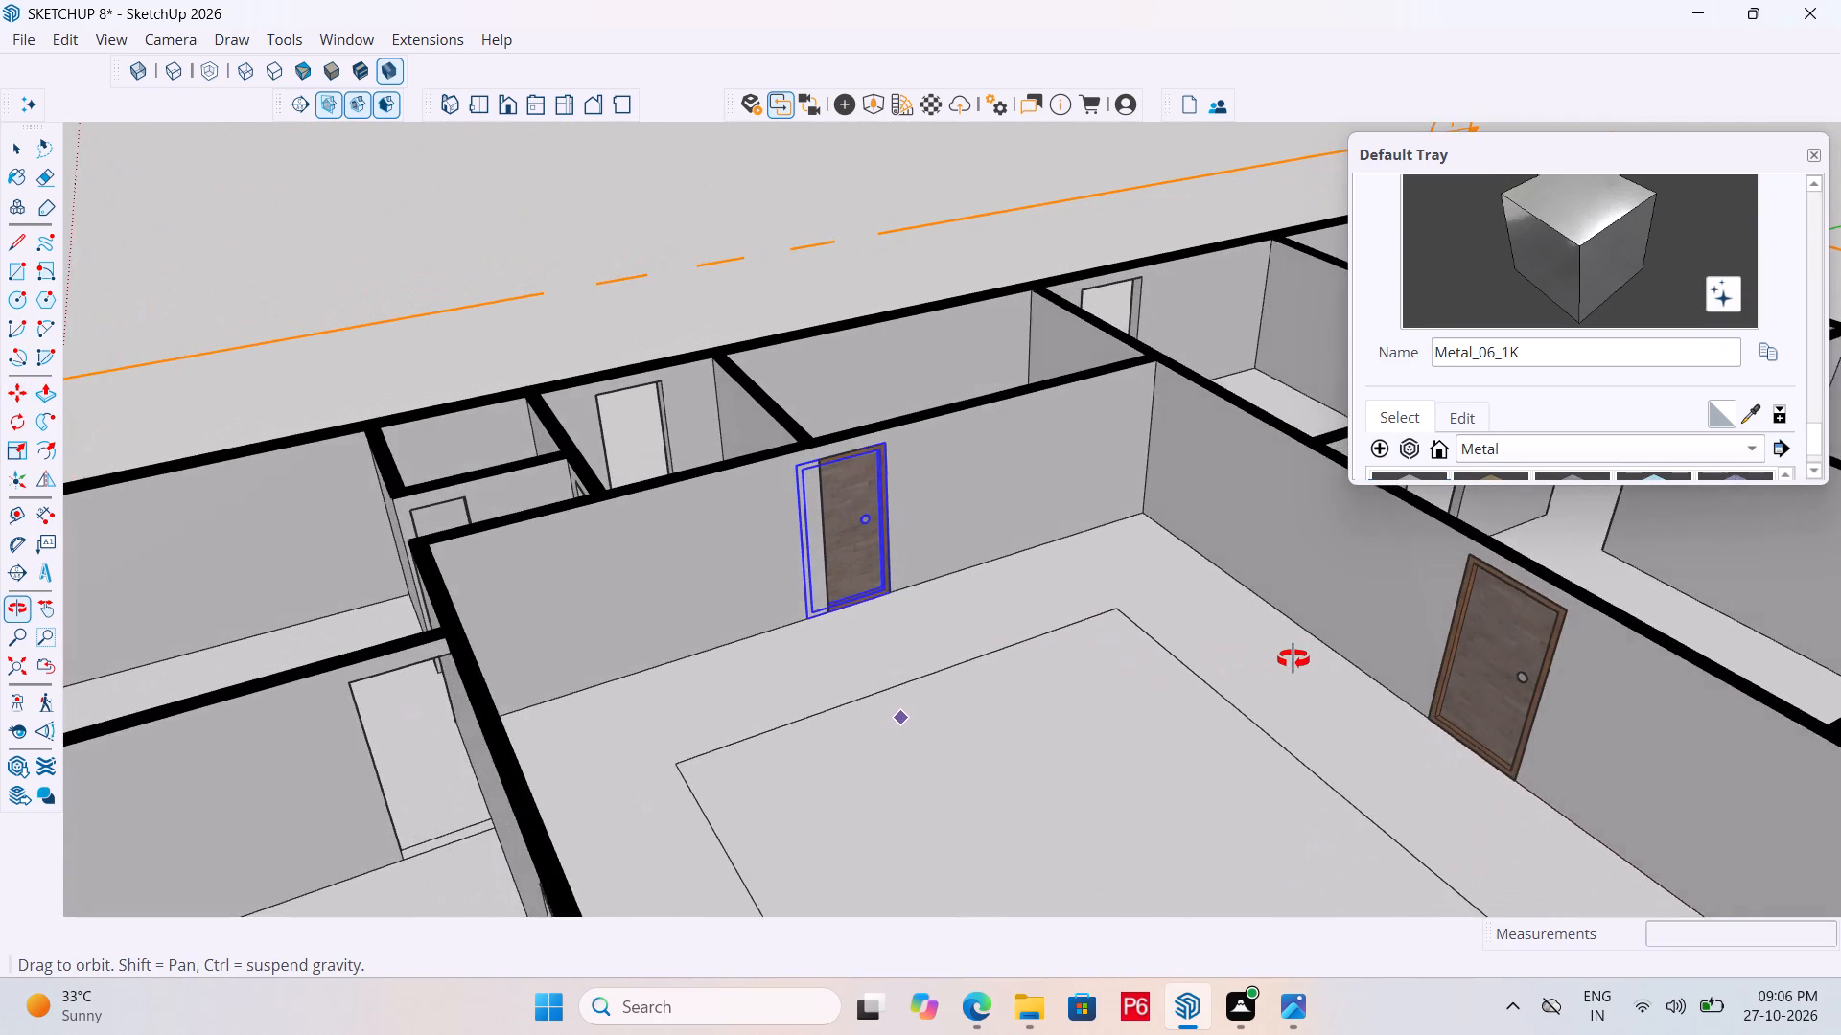
middle_drag(1293, 659, 1349, 649)
middle_click(1349, 649)
key(space)
double_click(945, 448)
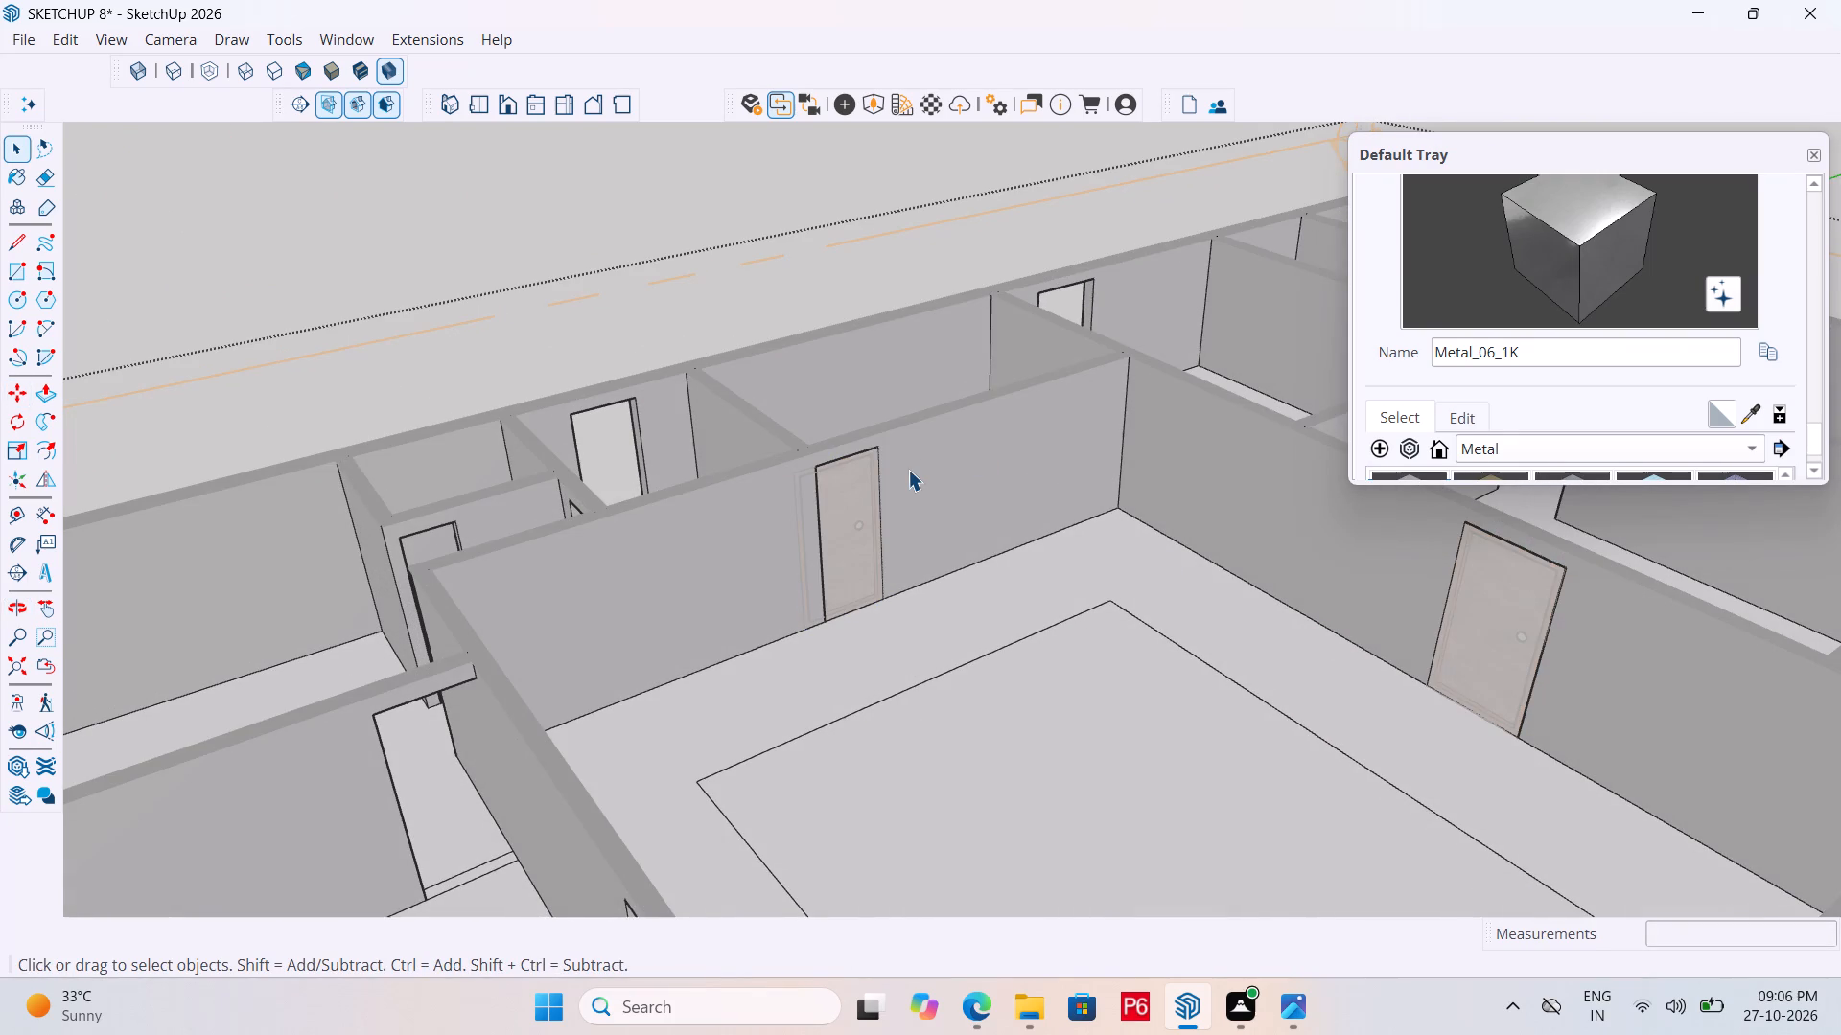
scroll(883, 491, up, 9)
click(1019, 425)
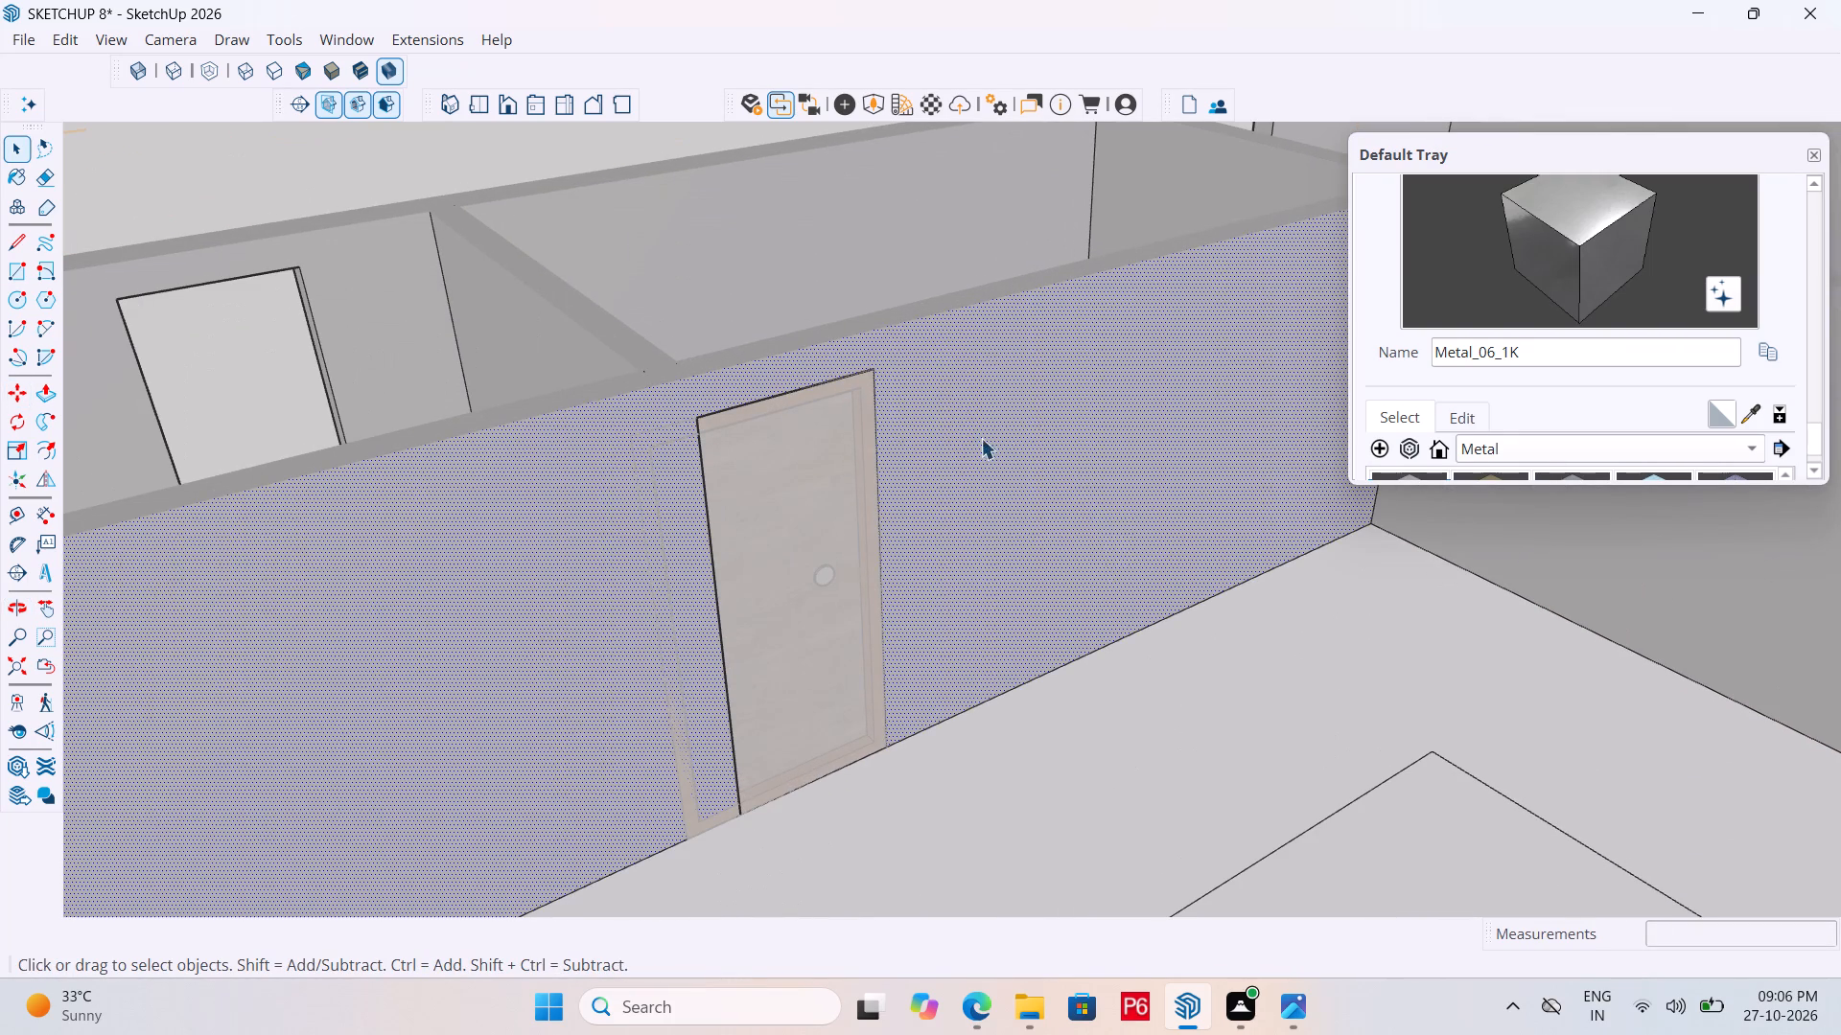
key(p)
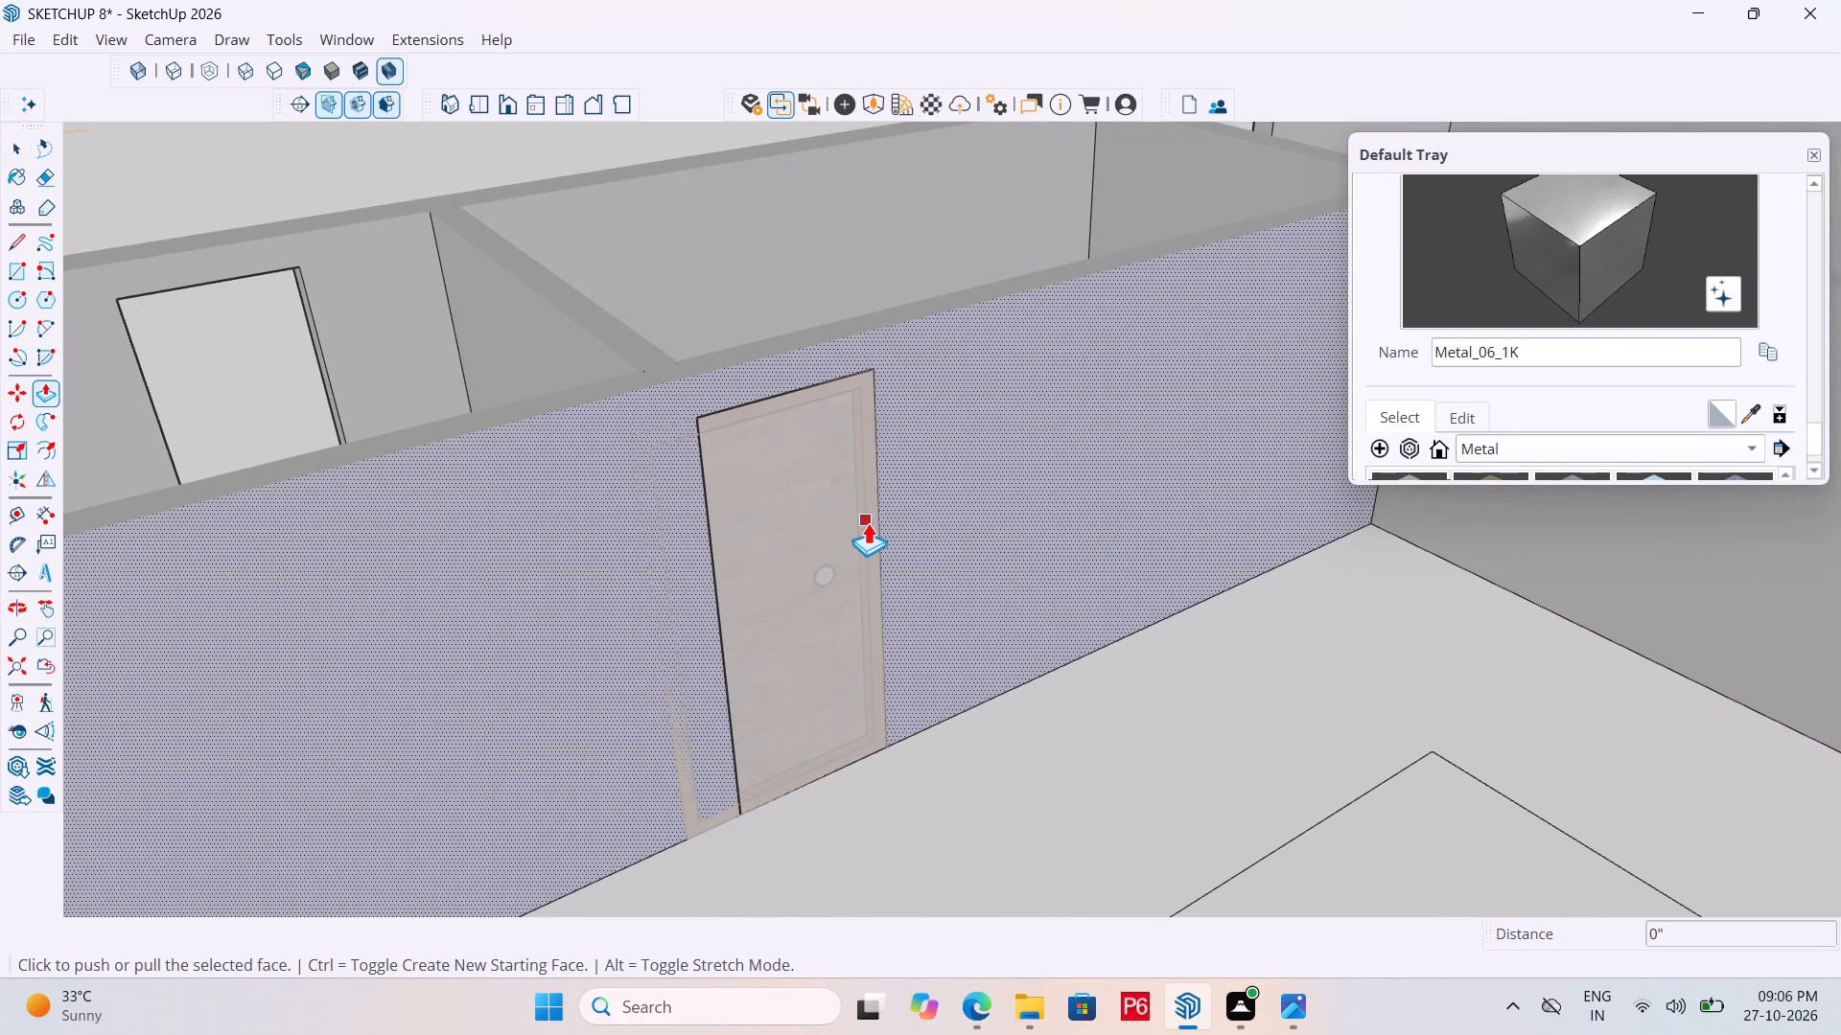
key(space)
click(874, 471)
key(p)
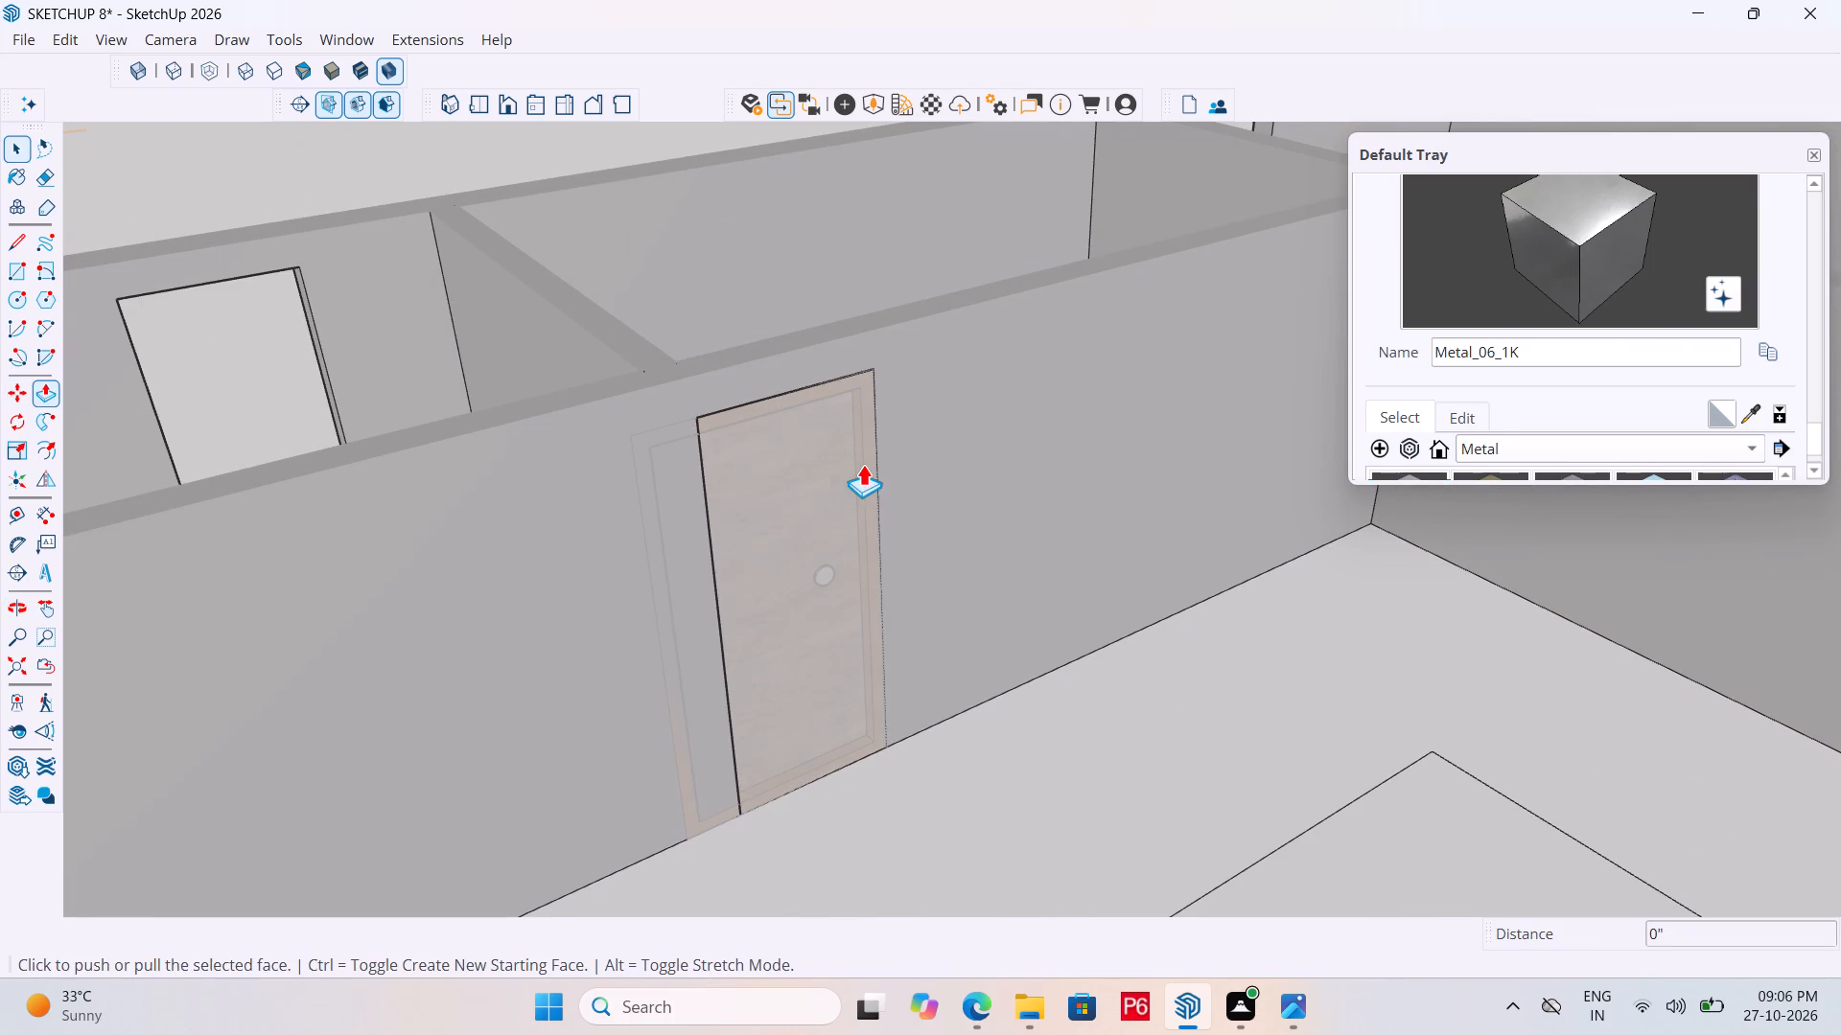
click(863, 464)
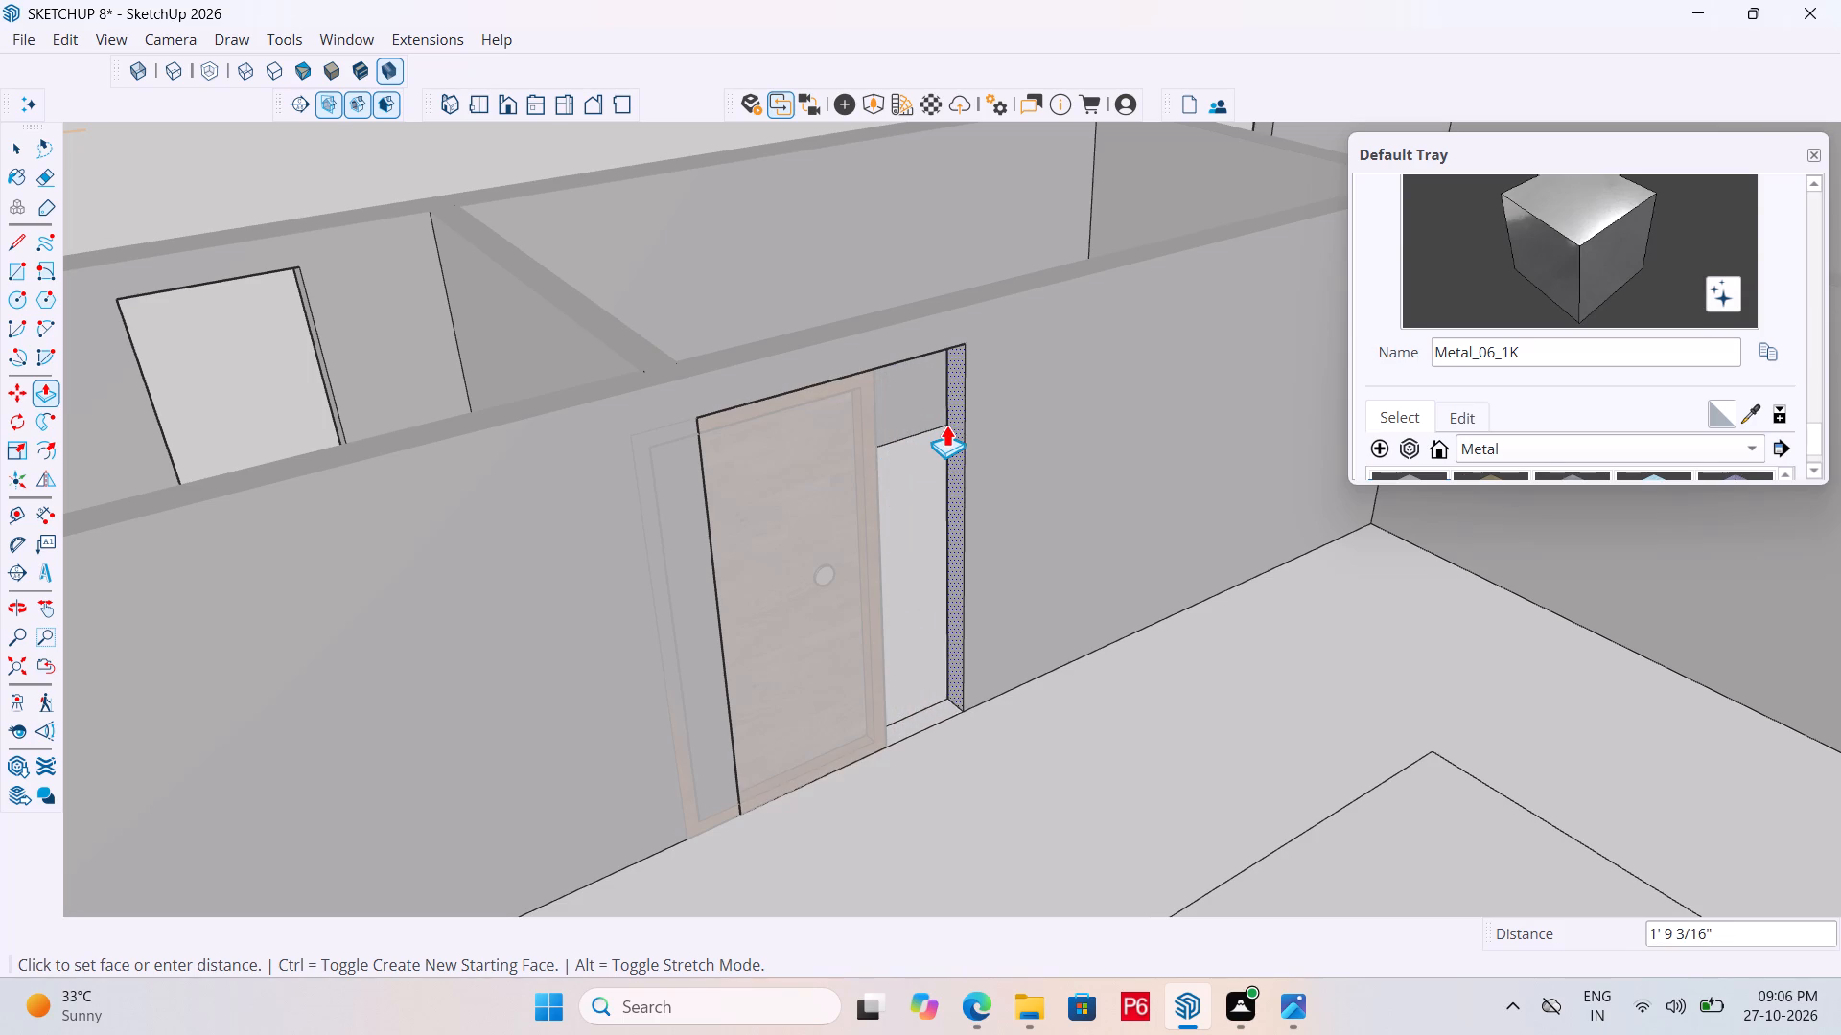
click(958, 421)
middle_drag(1006, 459, 745, 470)
key(space)
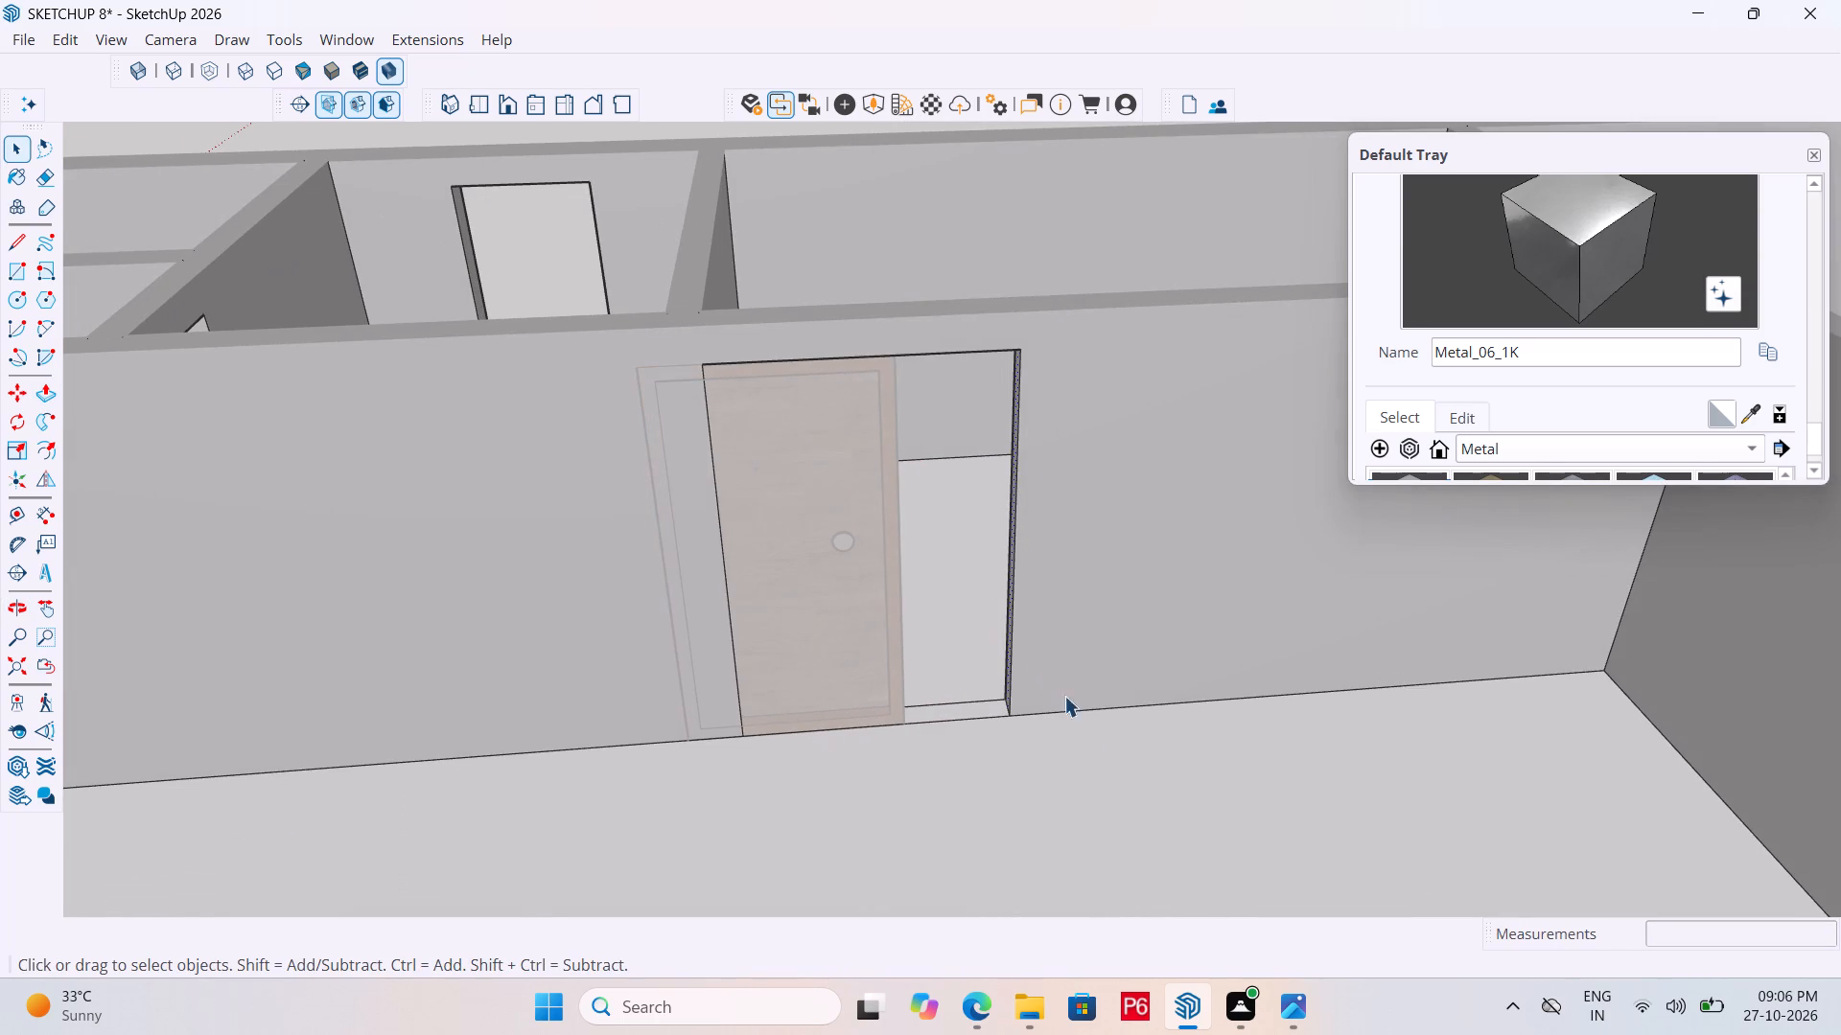
Save the model with the widened opening and leave the building group.
click(1108, 733)
click(912, 275)
scroll(852, 546, down, 4)
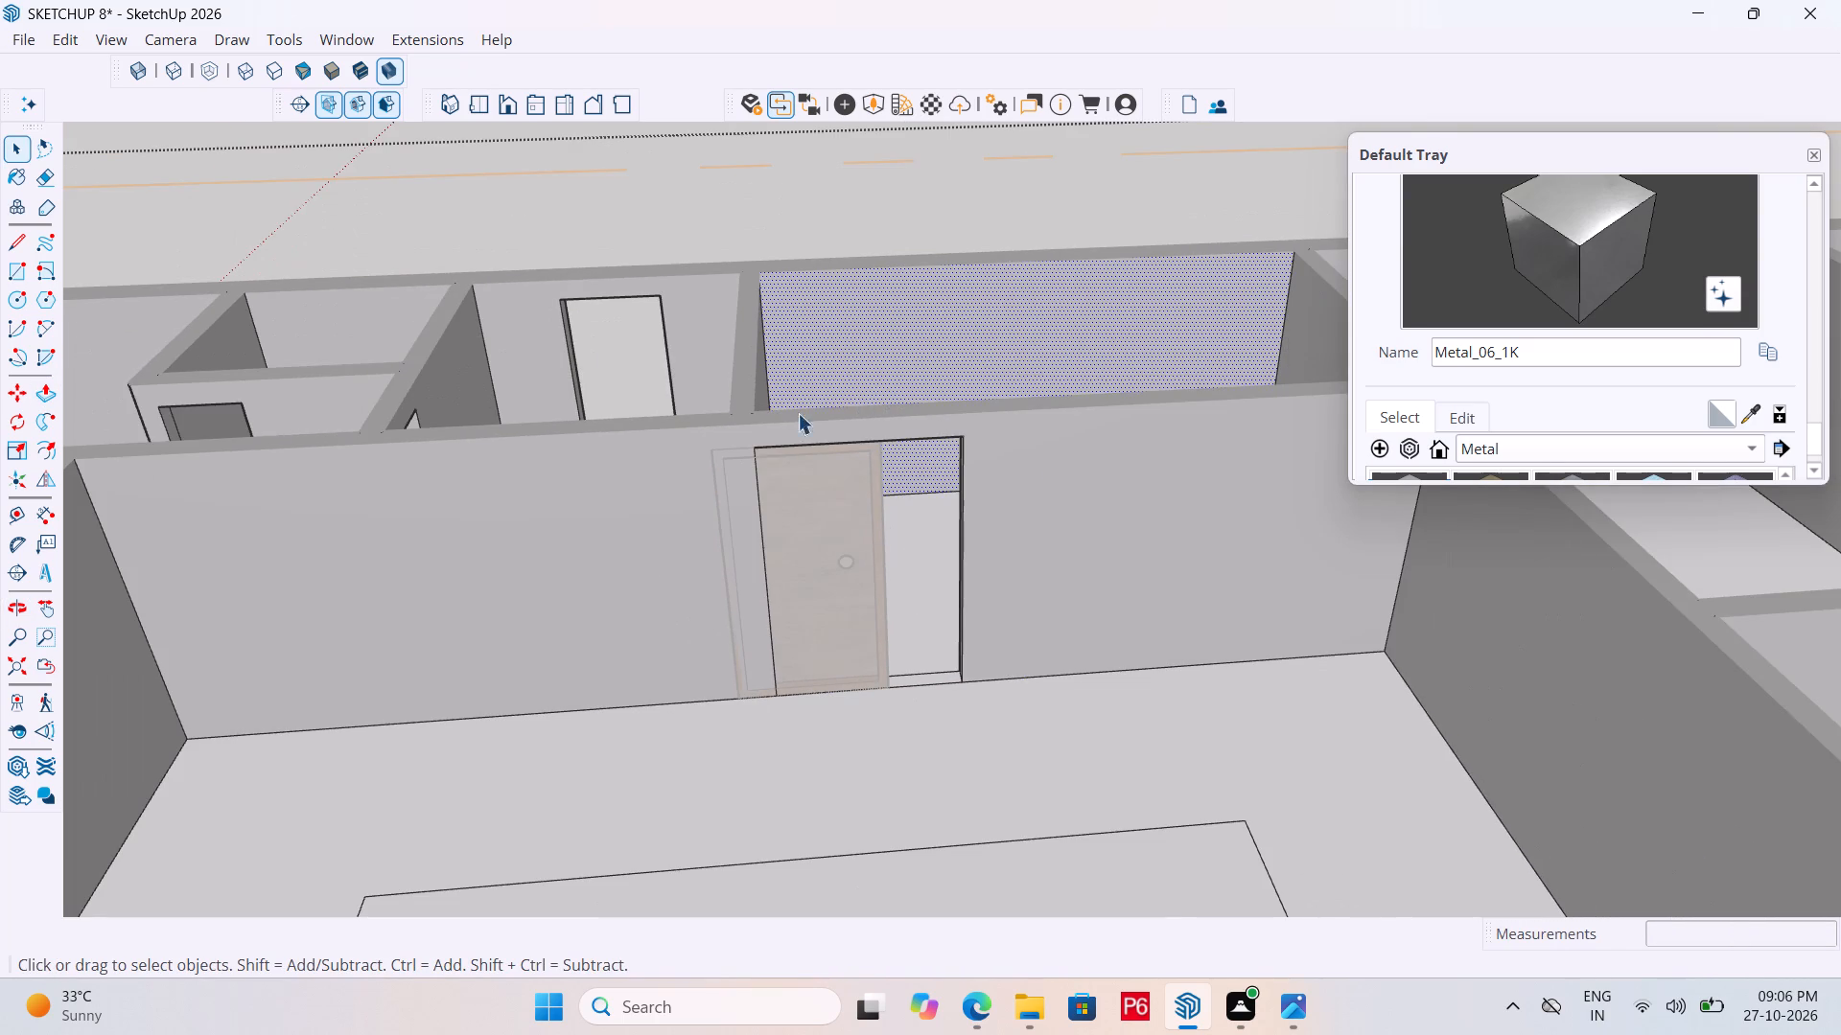
click(806, 192)
double_click(924, 206)
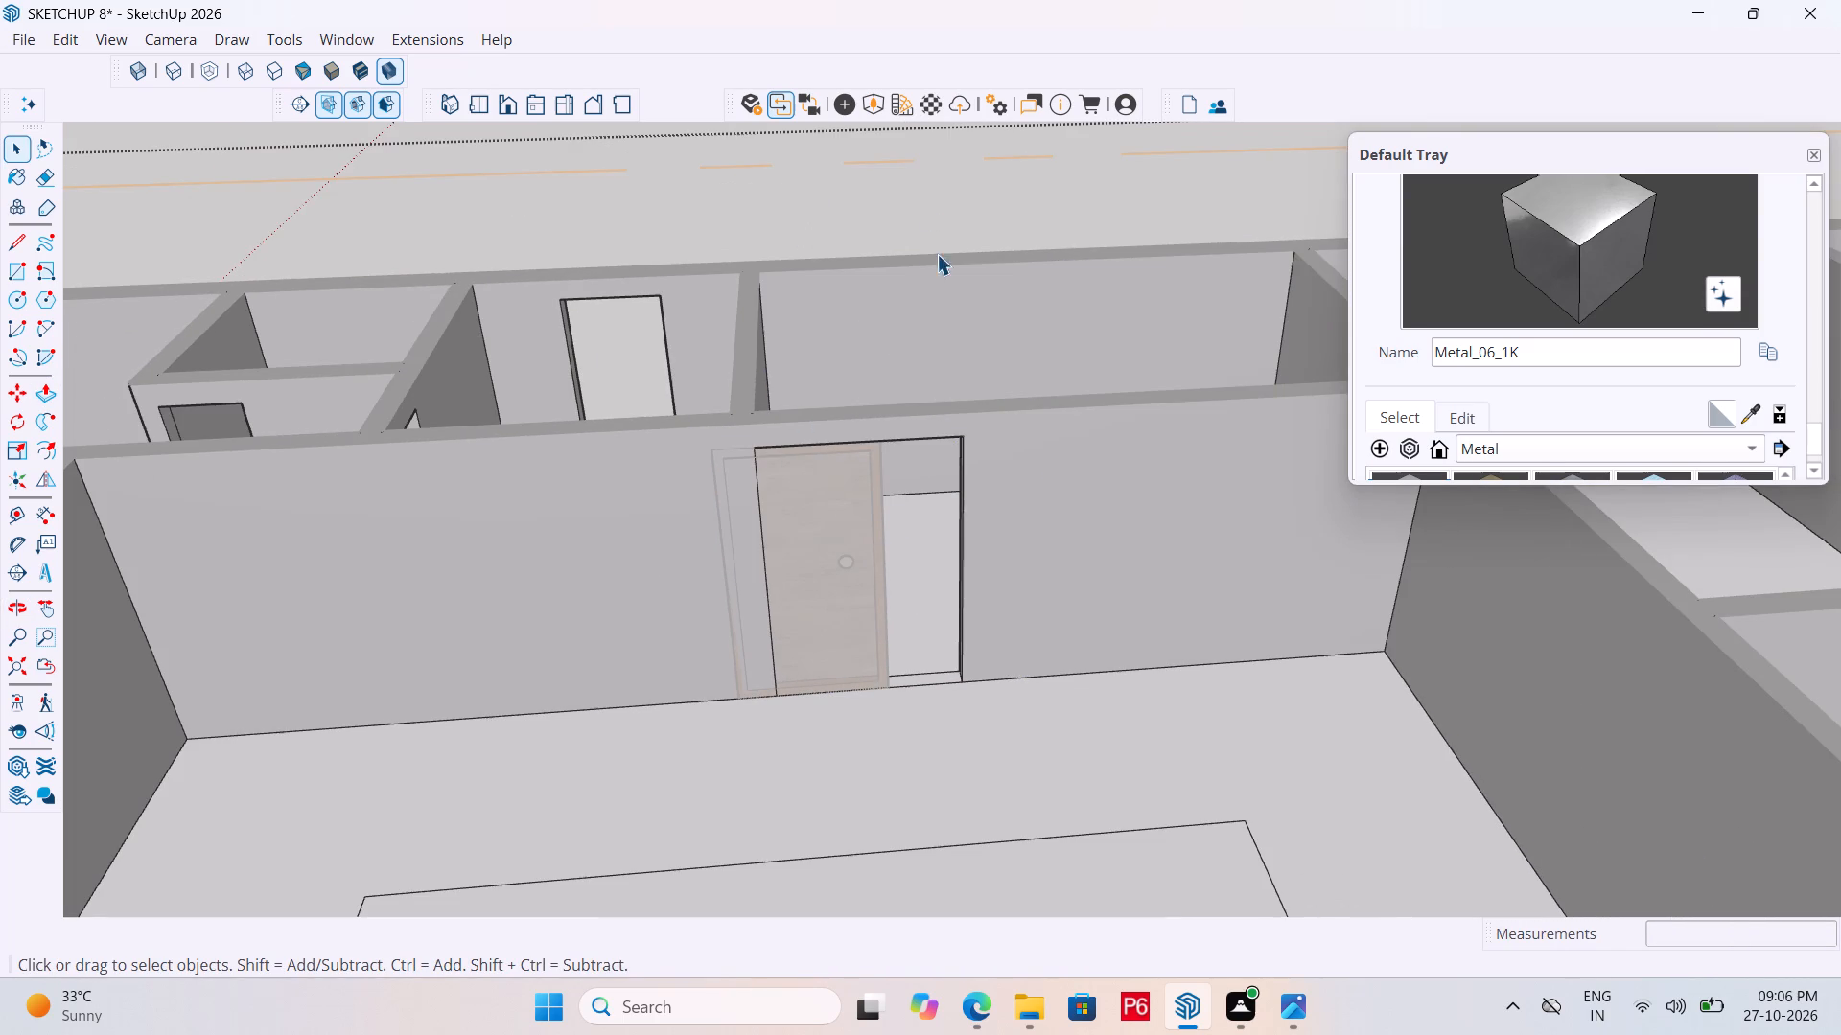
triple_click(959, 191)
double_click(961, 188)
drag(963, 188, 988, 198)
click(1013, 188)
key(ctrl+s)
key(ctrl+s)
scroll(759, 368, down, 5)
key(space)
click(906, 204)
click(895, 162)
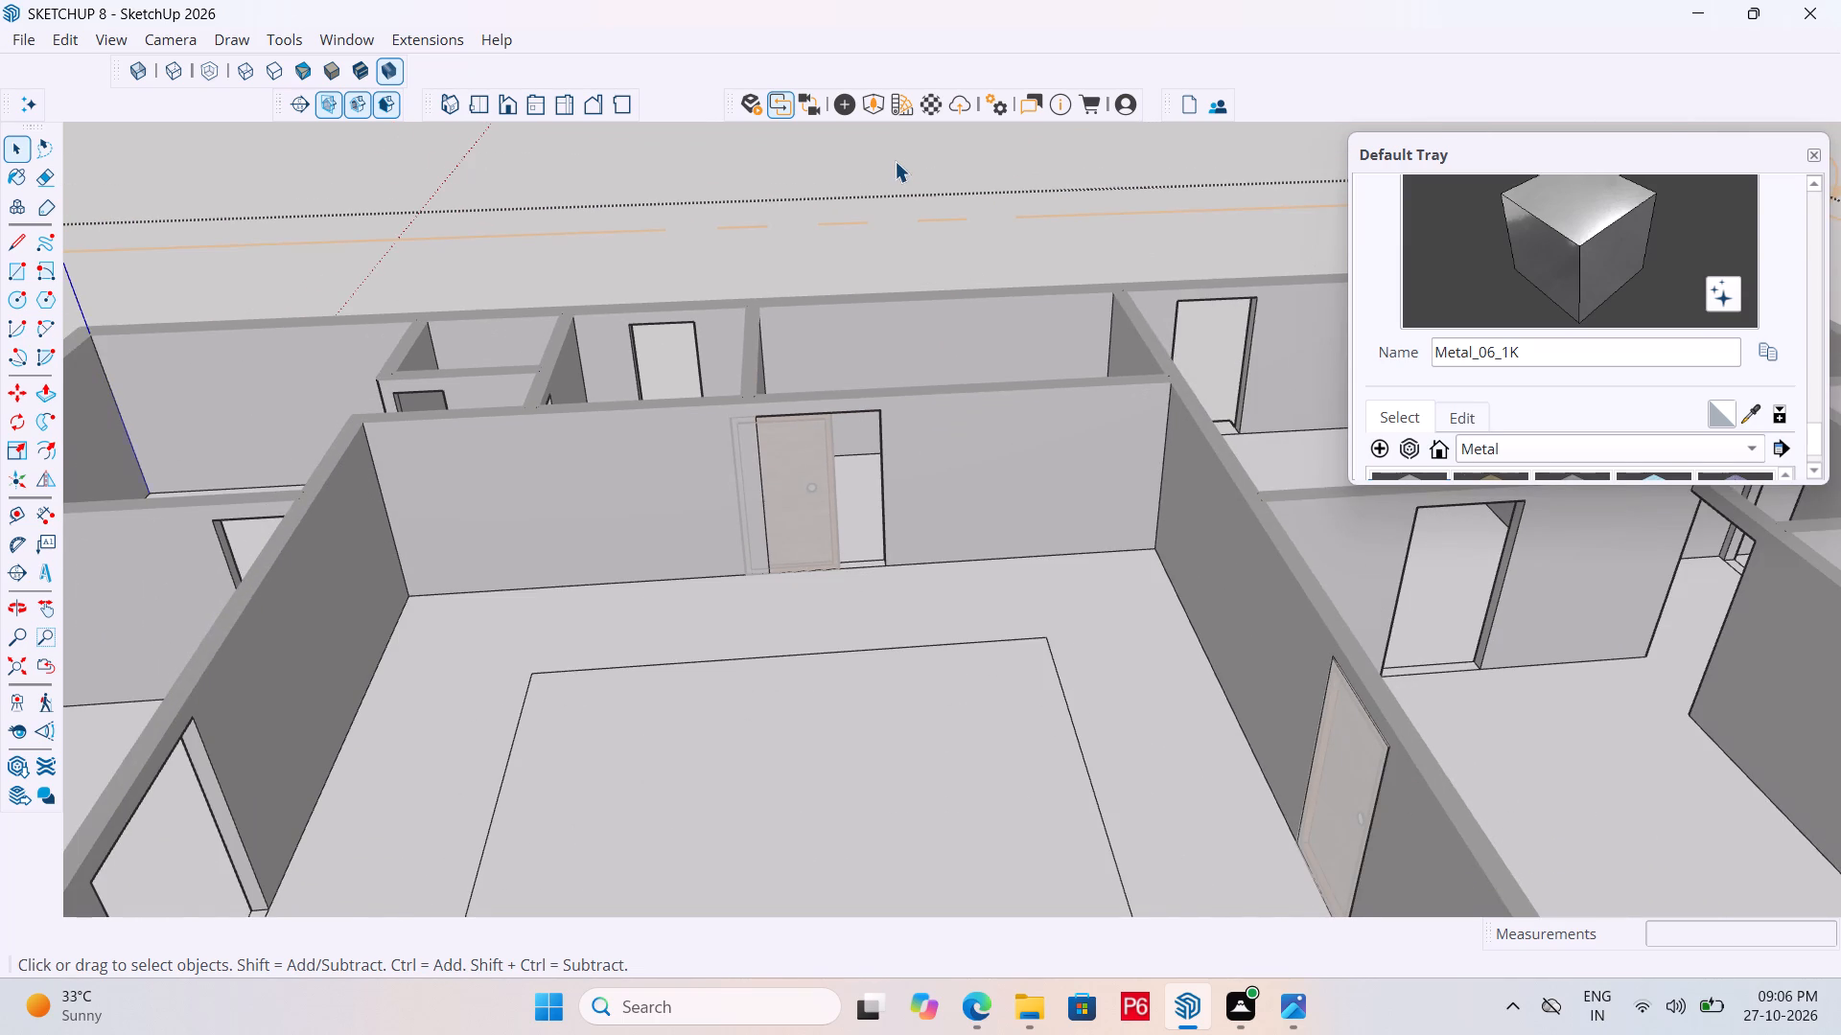
click(890, 158)
Move the door along the wall by its bottom corner onto the widened opening's far bottom corner, on the side away from the knob.
scroll(870, 522, up, 5)
middle_drag(834, 545, 603, 541)
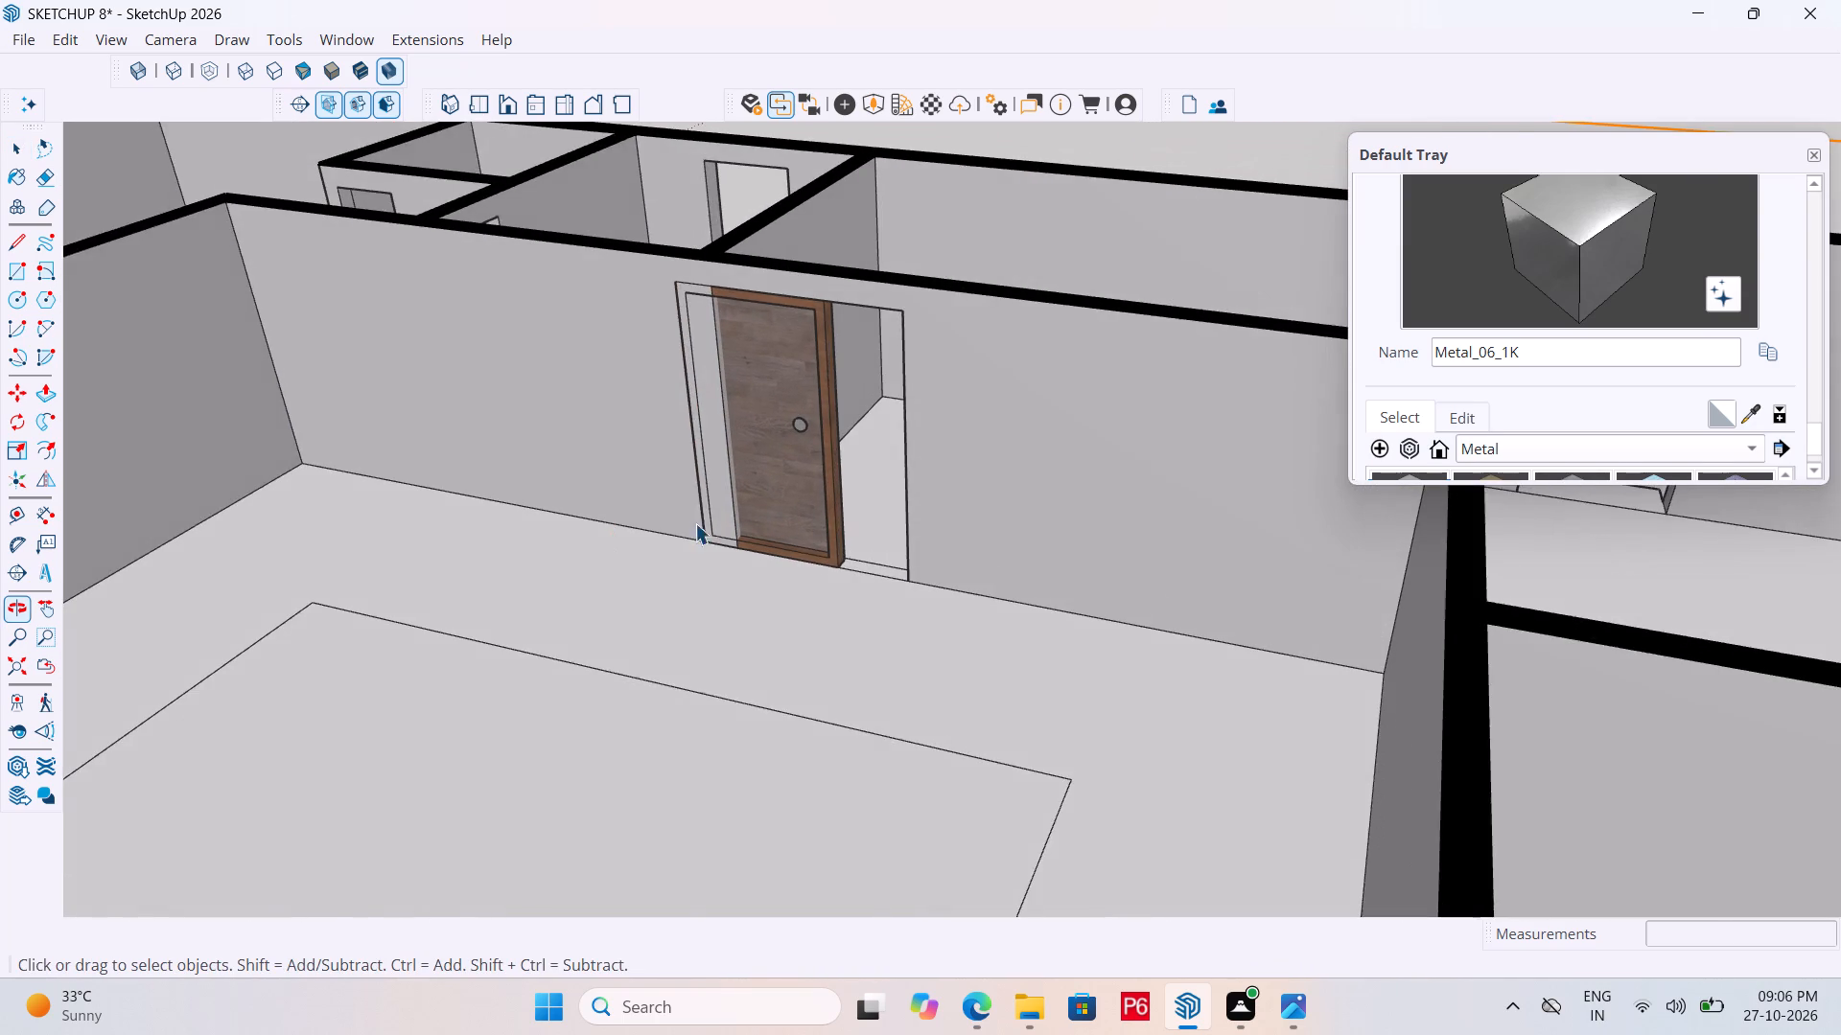
scroll(699, 523, up, 1)
click(780, 483)
scroll(841, 535, up, 8)
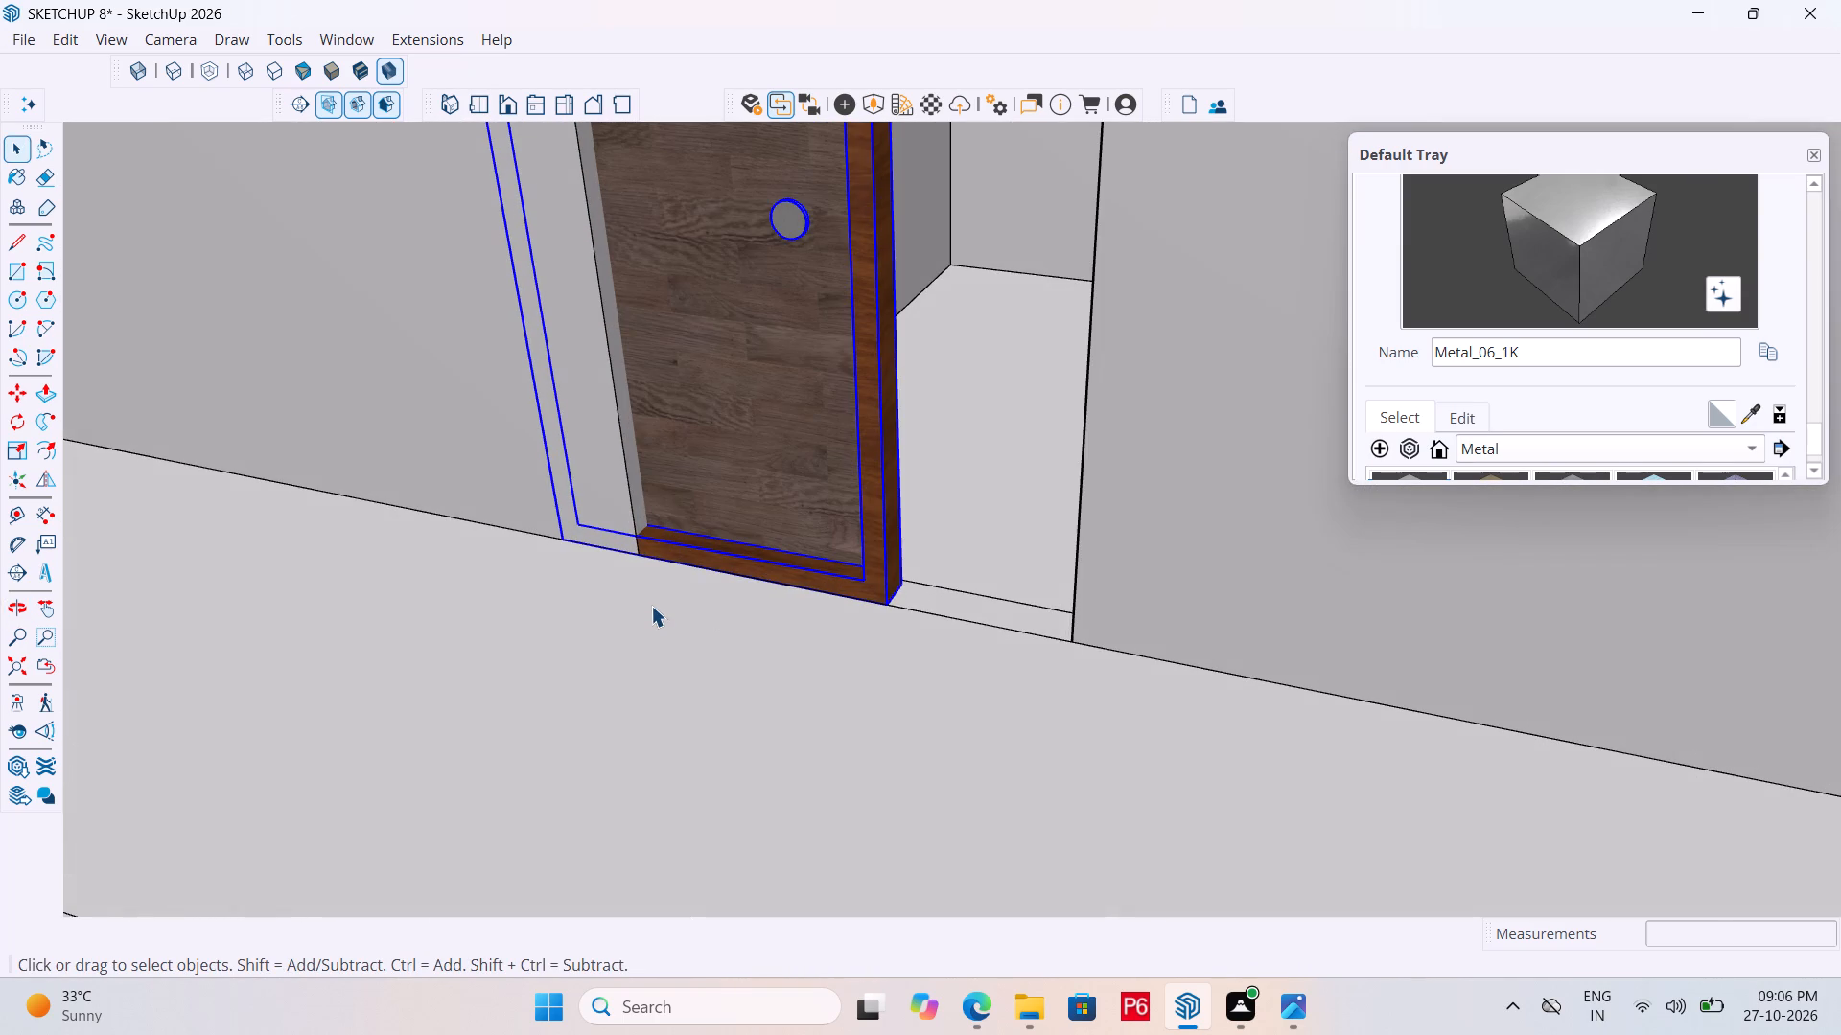
key(m)
click(563, 543)
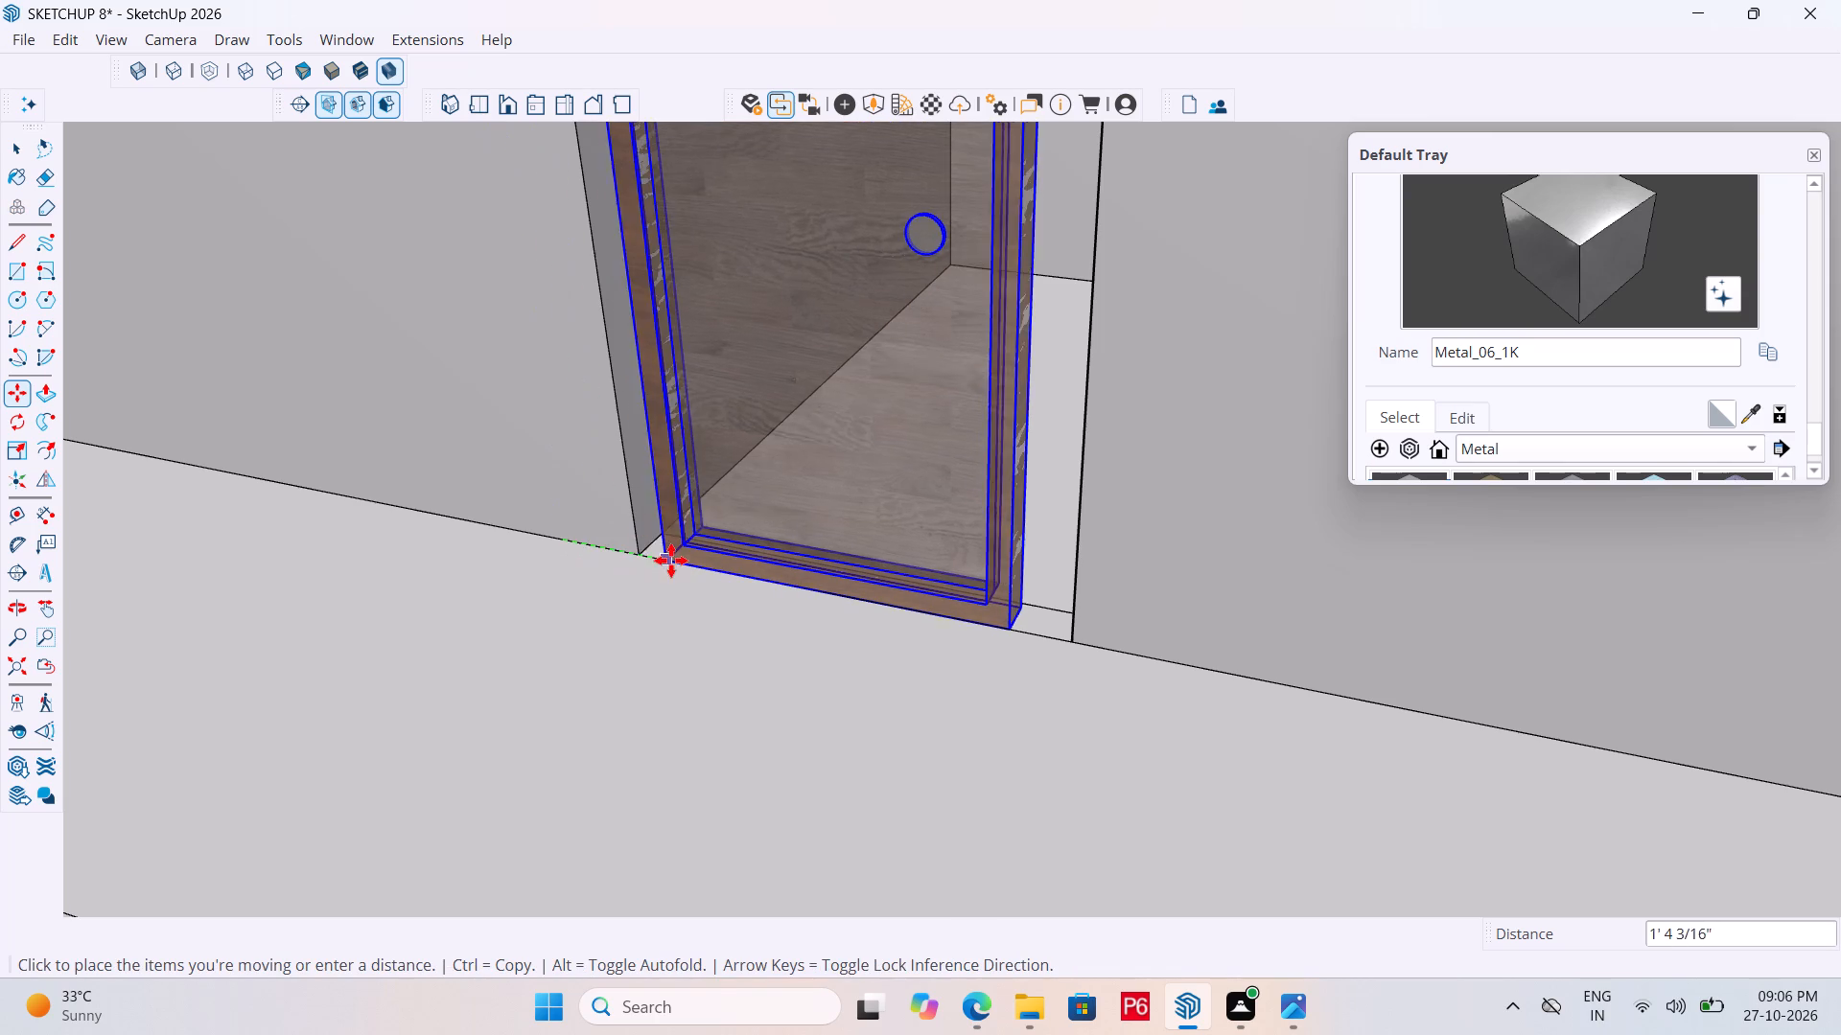
double_click(639, 553)
scroll(681, 603, down, 6)
Open the building group for editing and push the opening's knob-side jamb inward about 1' to meet the door frame's edge.
middle_drag(772, 649, 1207, 623)
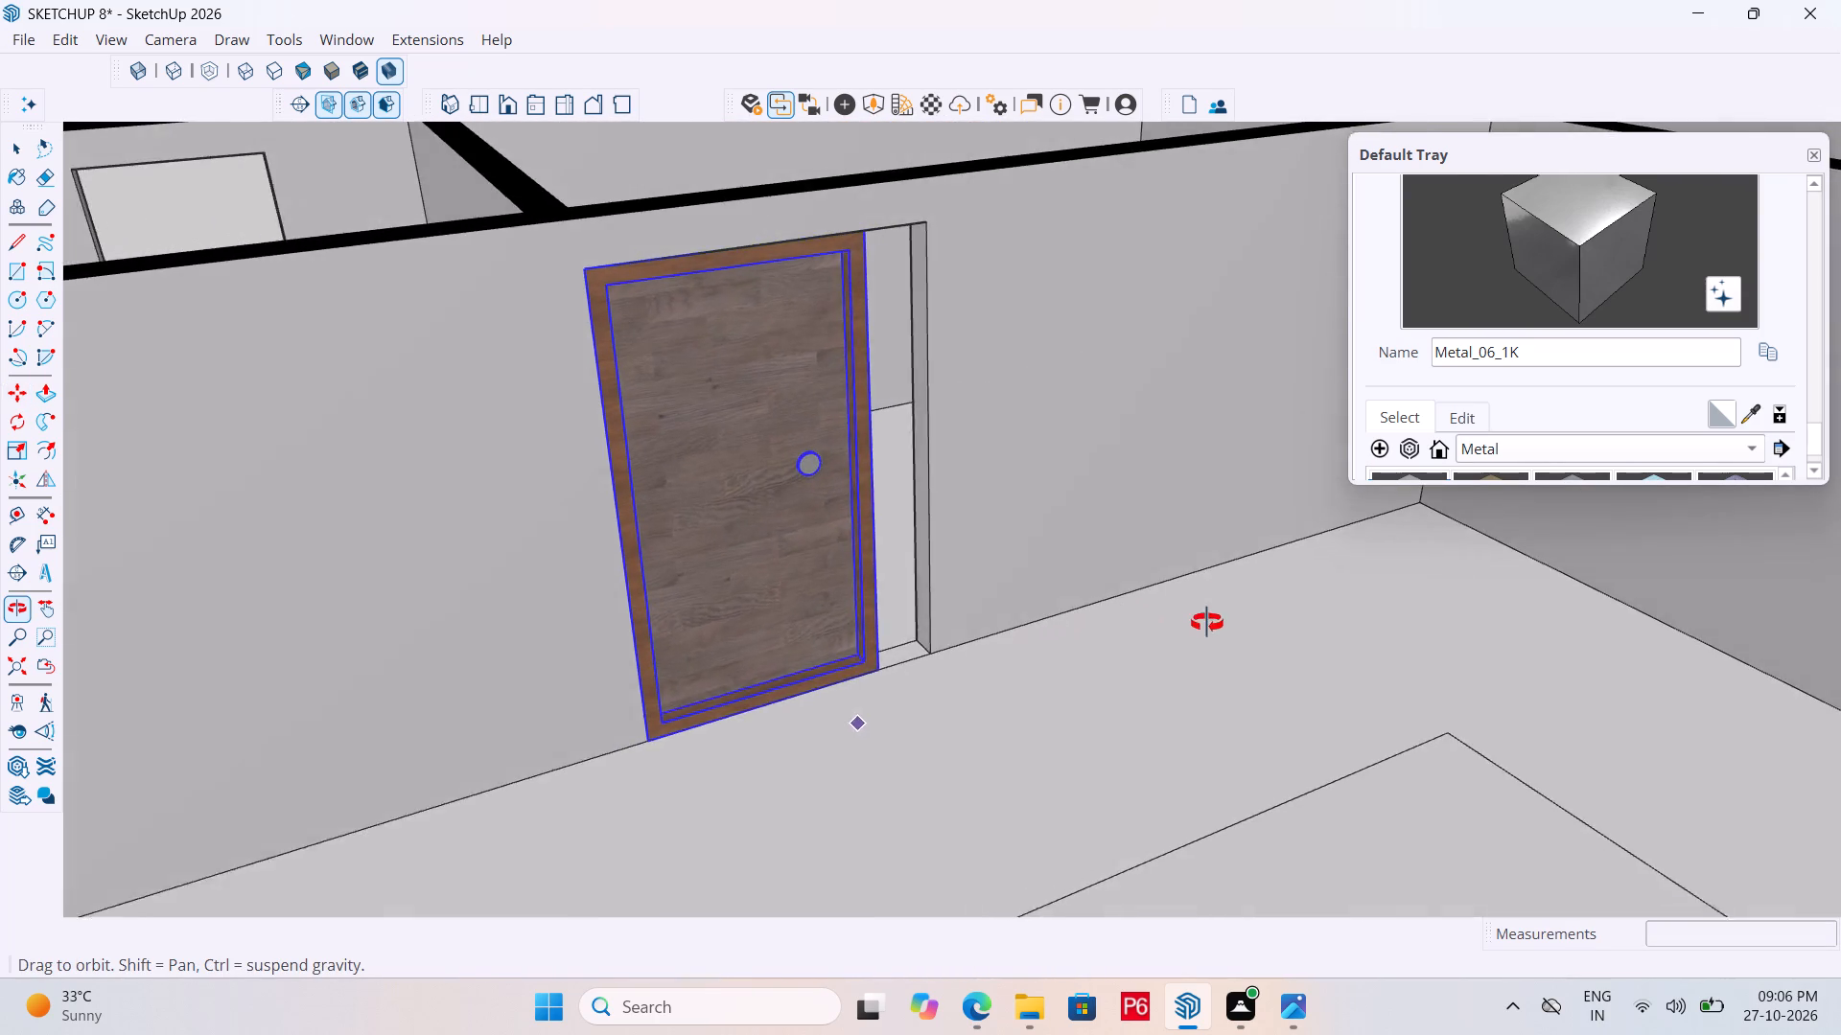
middle_drag(1207, 623, 1215, 624)
key(space)
scroll(927, 472, up, 5)
click(918, 469)
double_click(920, 430)
click(919, 421)
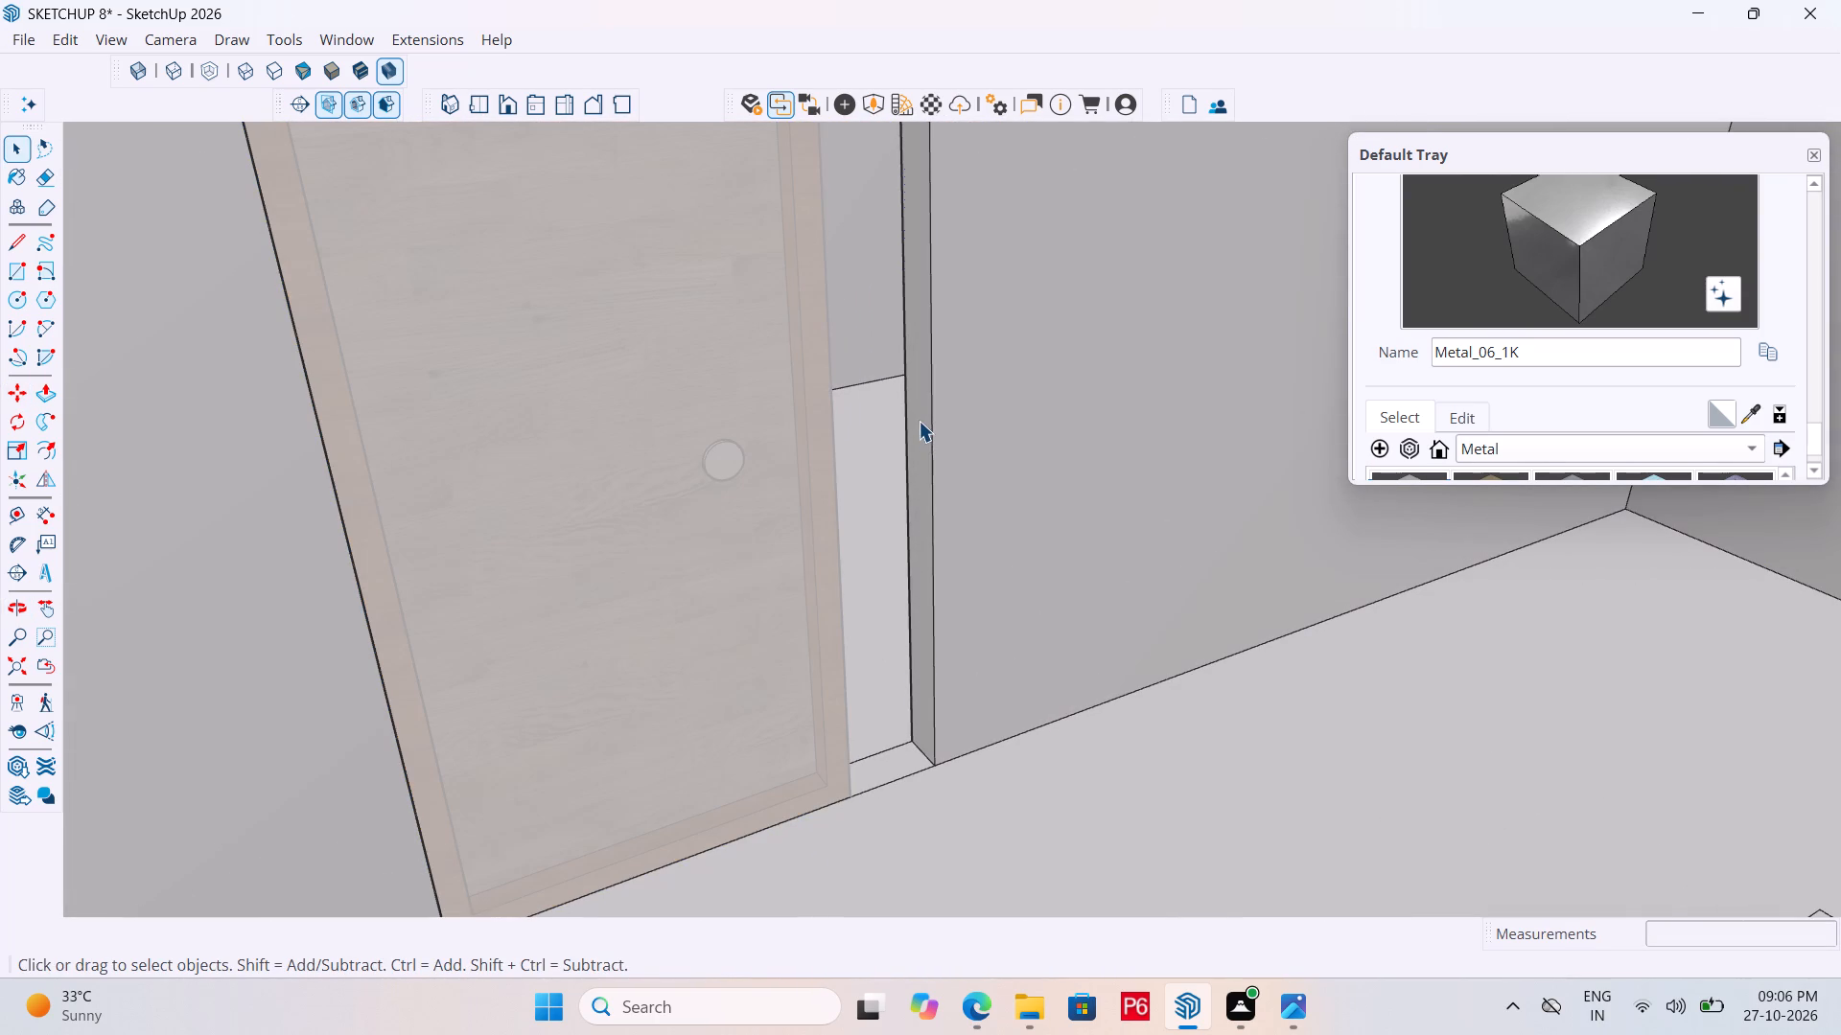
key(p)
click(919, 421)
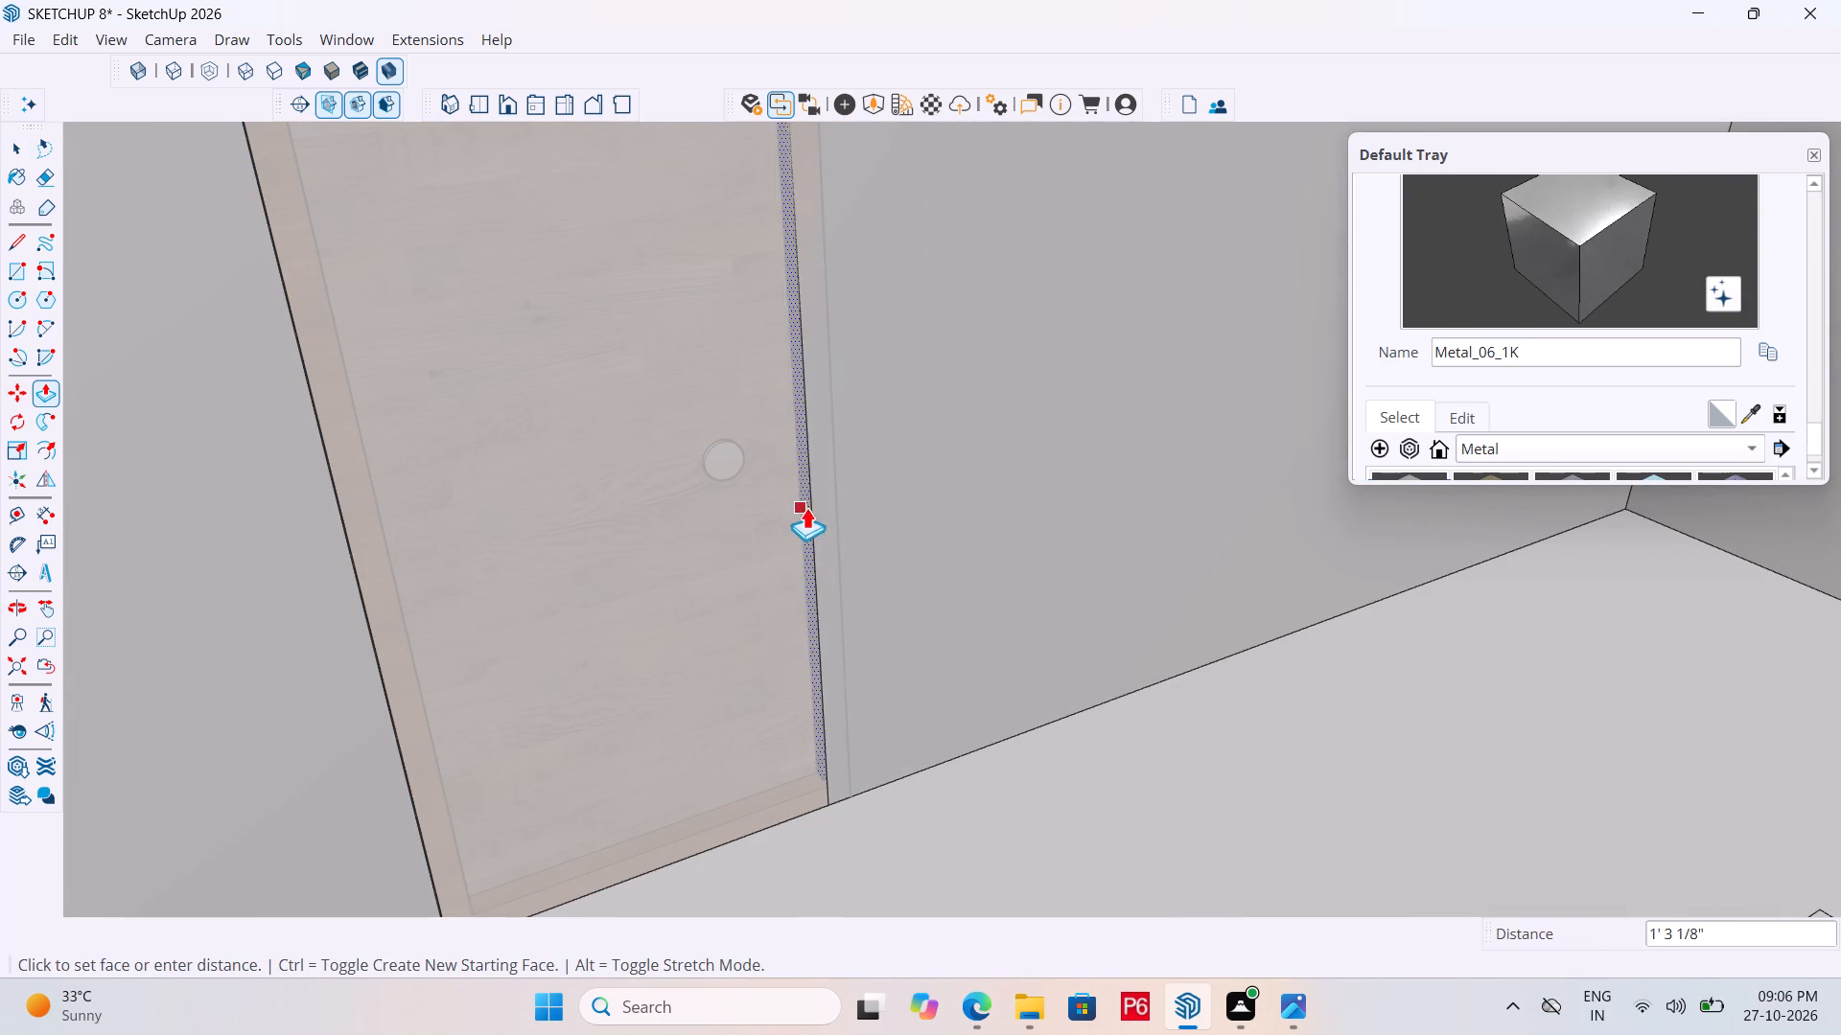
scroll(839, 520, up, 6)
click(831, 462)
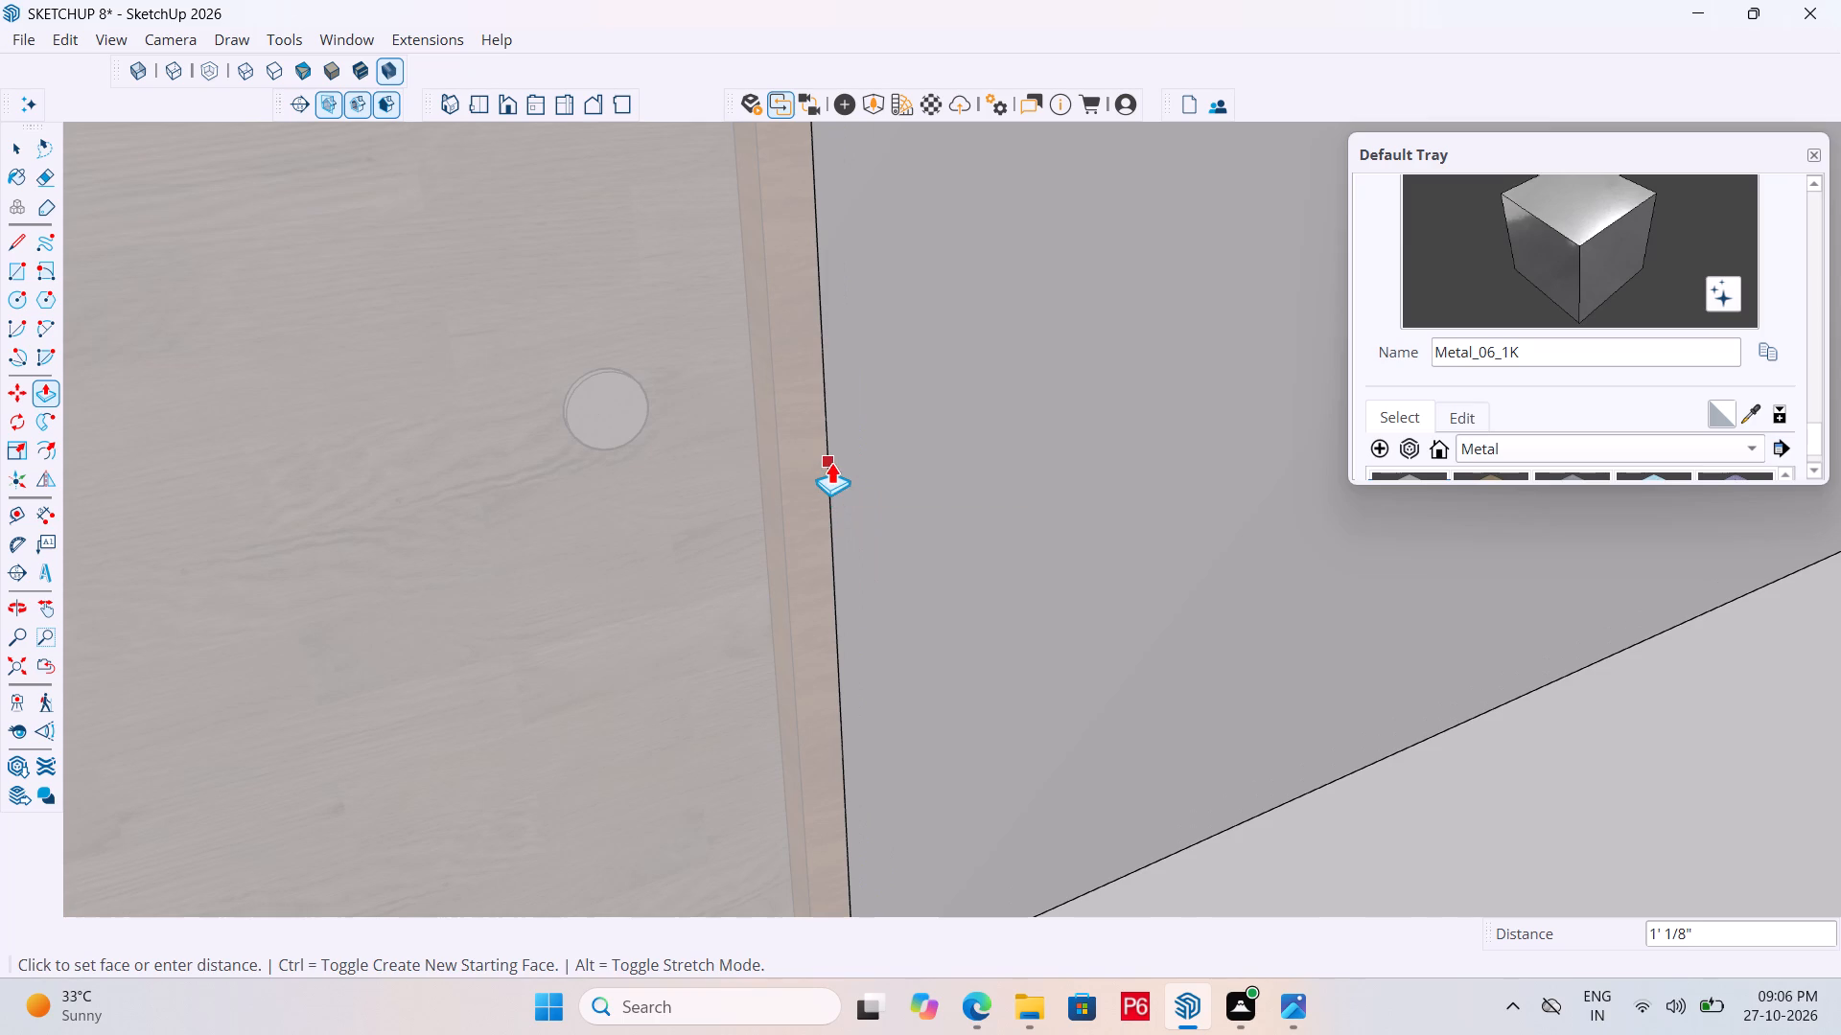
Save the model with the fitted opening and leave the building group.
scroll(1002, 494, down, 7)
key(ctrl+s)
key(ctrl+s)
key(ctrl+s)
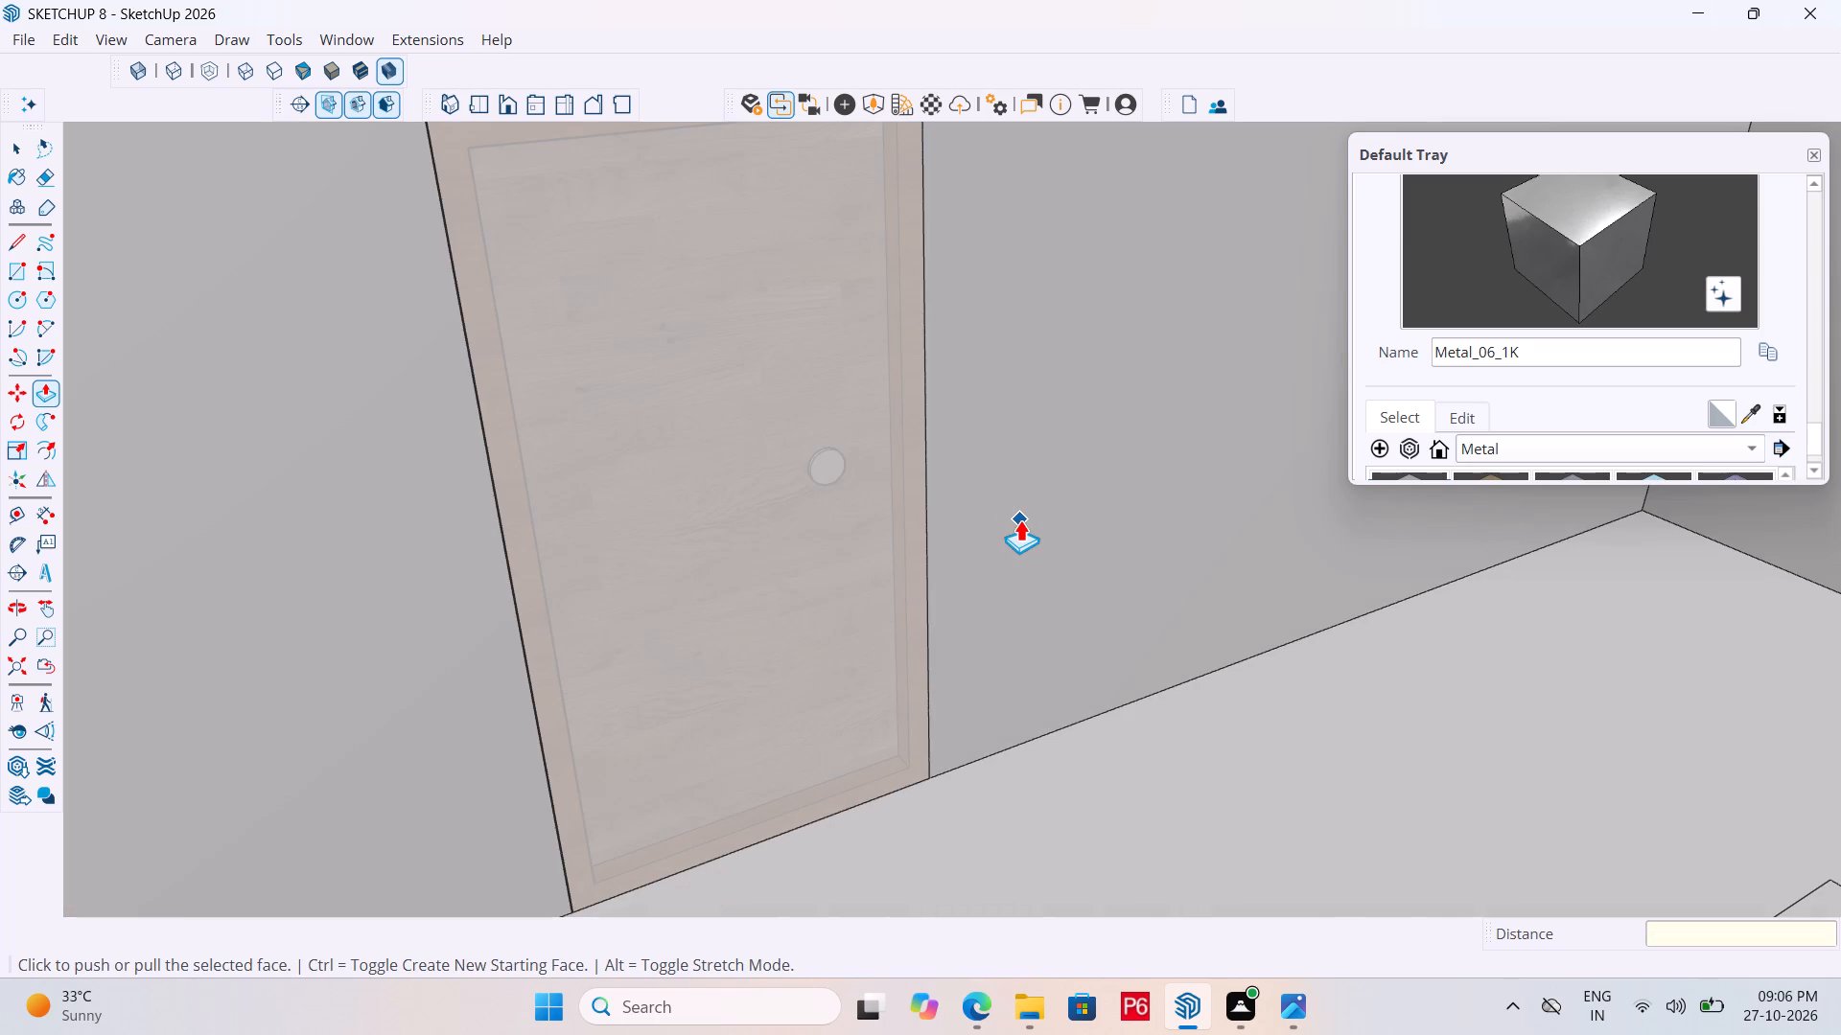
key(ctrl+s)
key(ctrl+s)
key(ctrl+s)
scroll(876, 521, down, 5)
scroll(778, 541, down, 10)
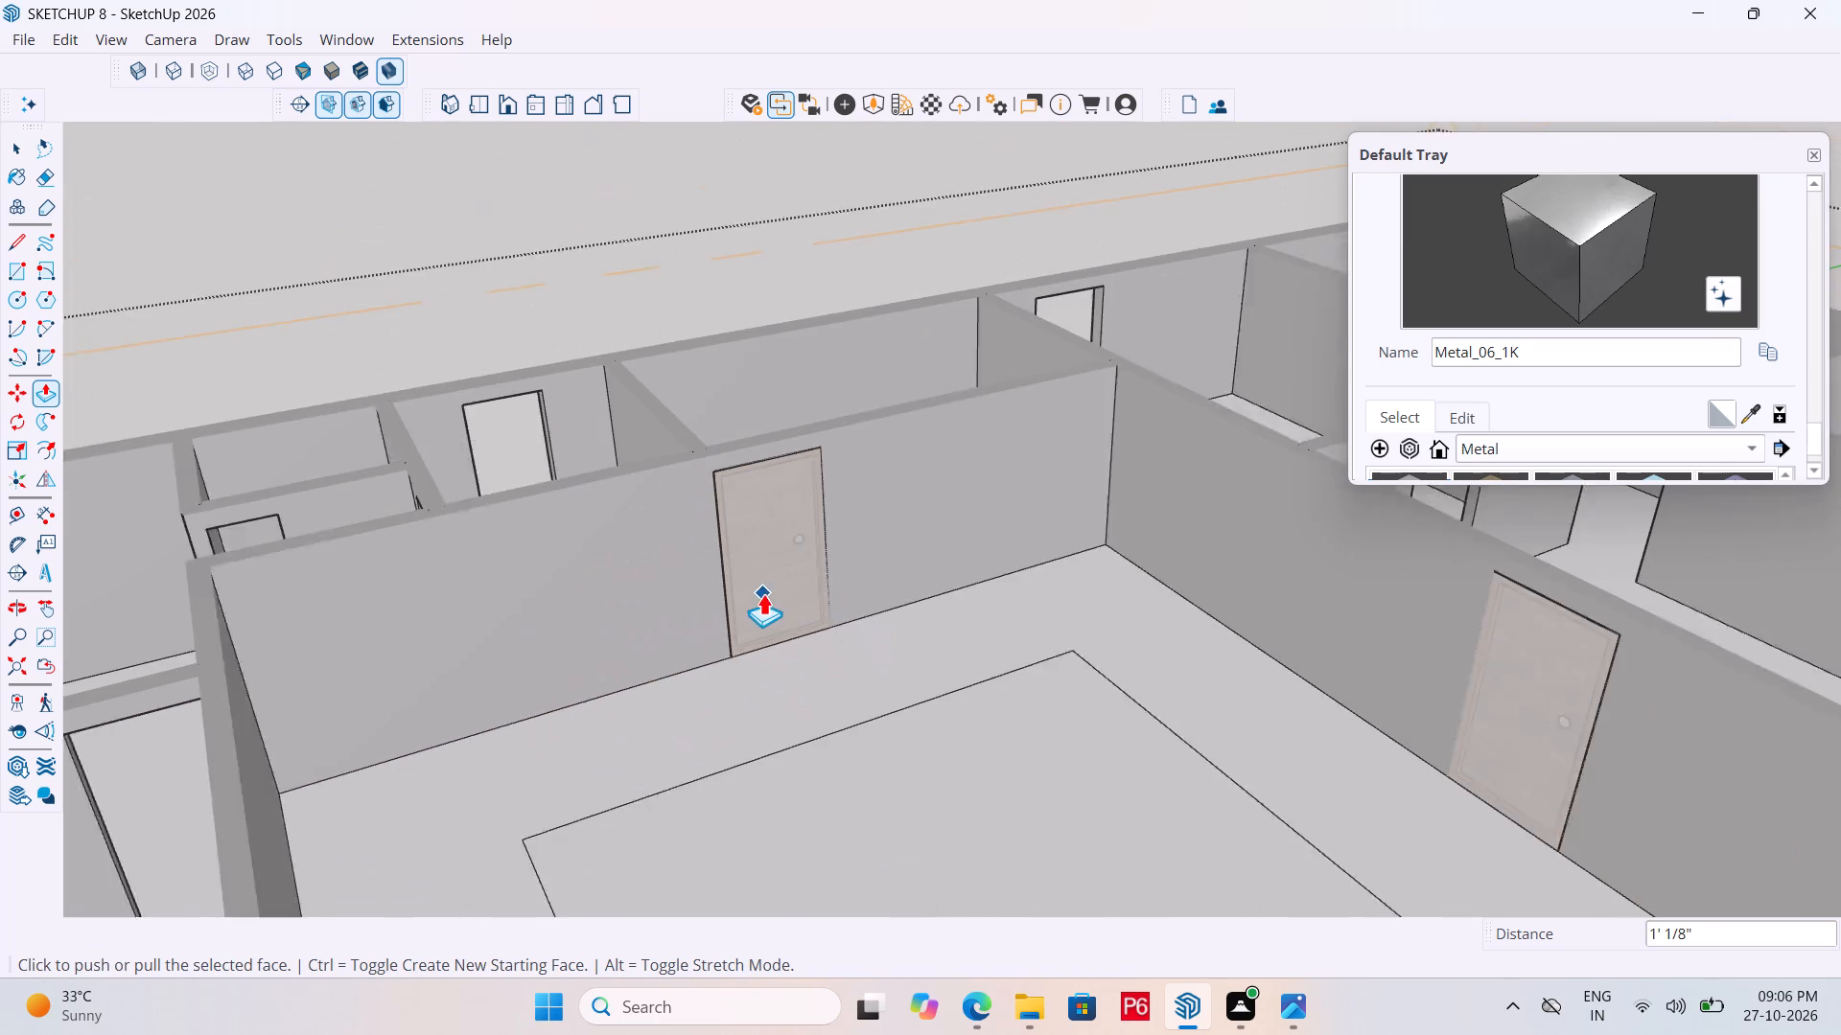
key(space)
click(643, 234)
Copy the newly fitted door about 18' 2" across the large room's floor, towards the adjoining wall with an empty opening.
scroll(509, 322, down, 5)
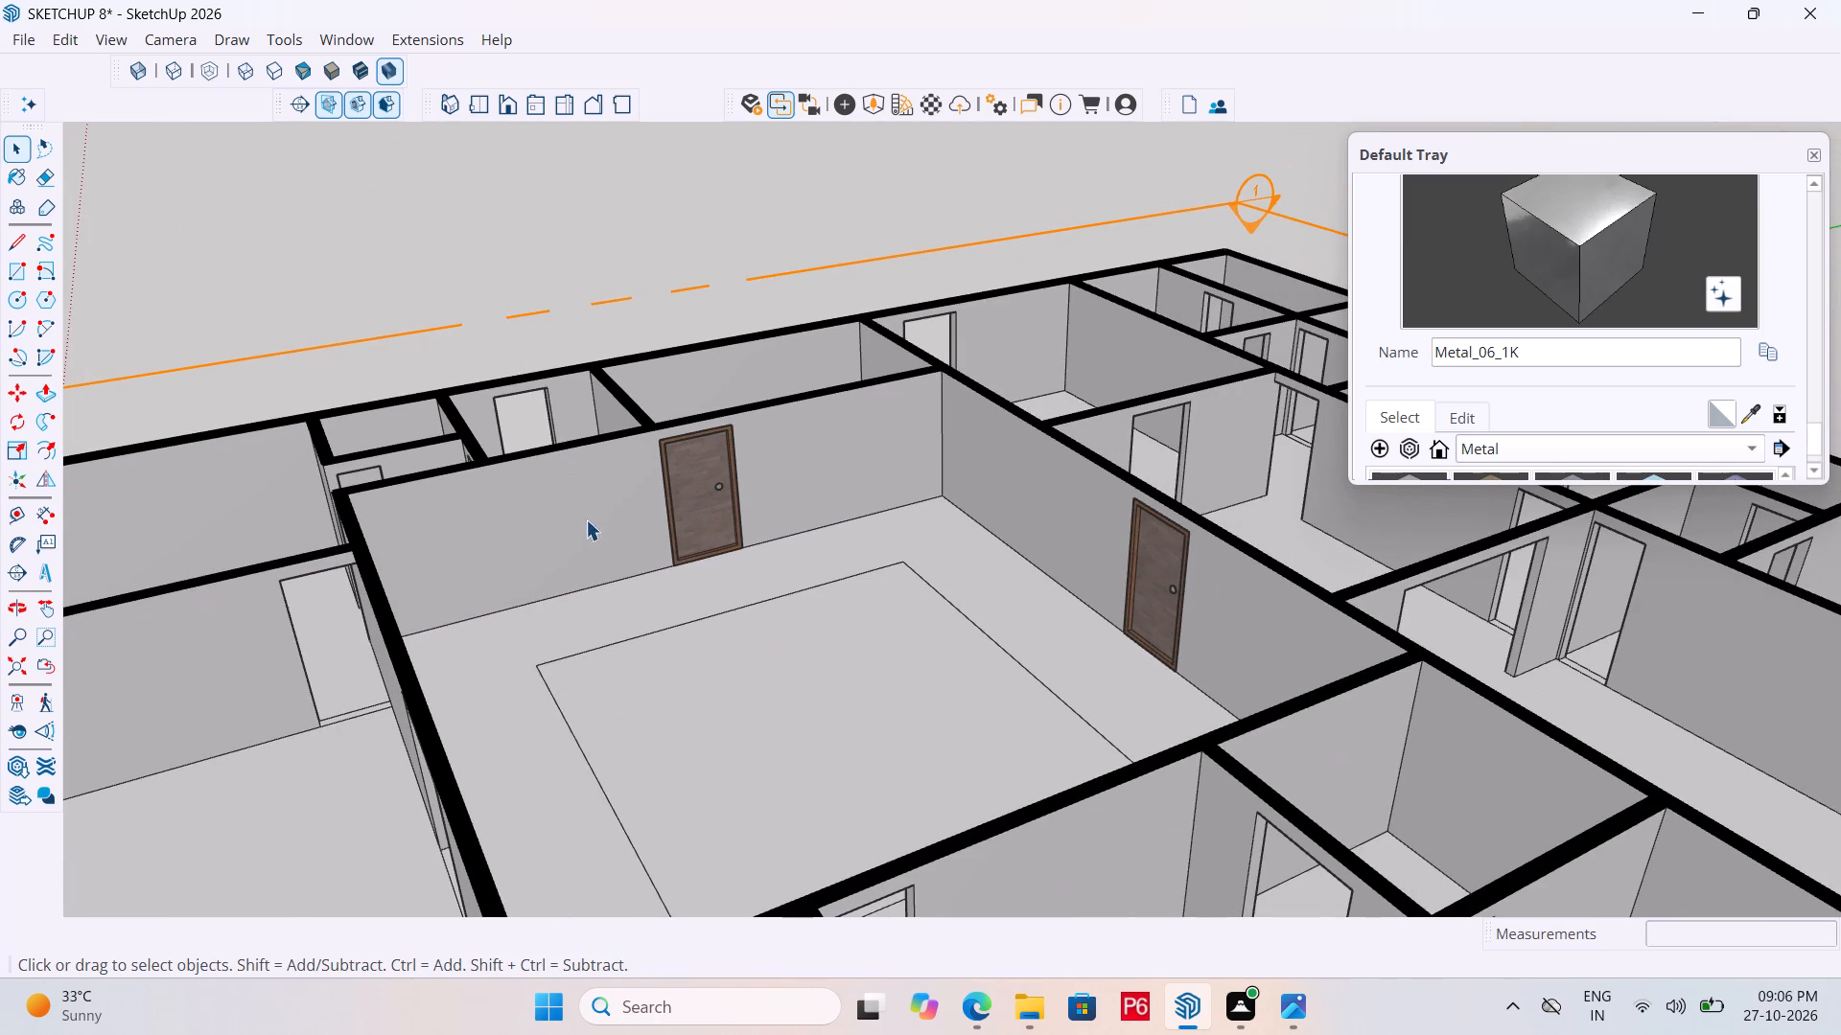
middle_drag(627, 543, 1301, 656)
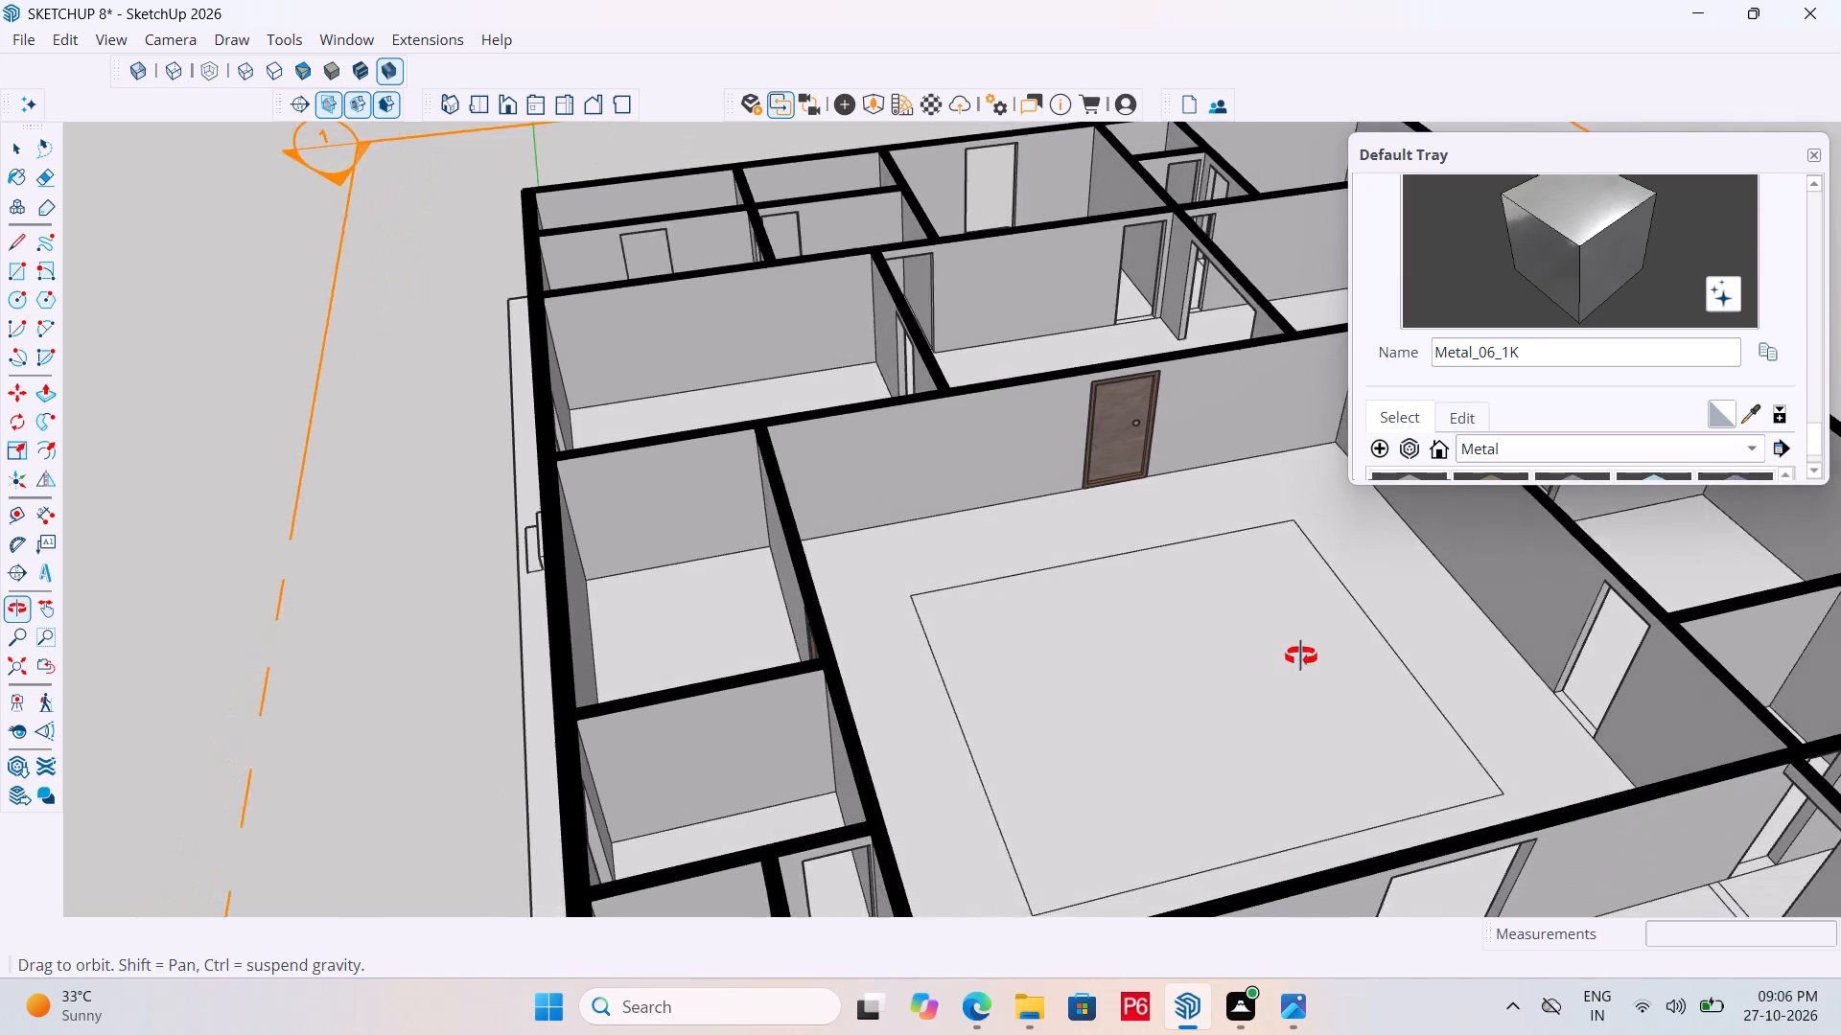
middle_drag(1301, 656, 1301, 649)
scroll(667, 458, down, 6)
middle_drag(947, 534, 1634, 482)
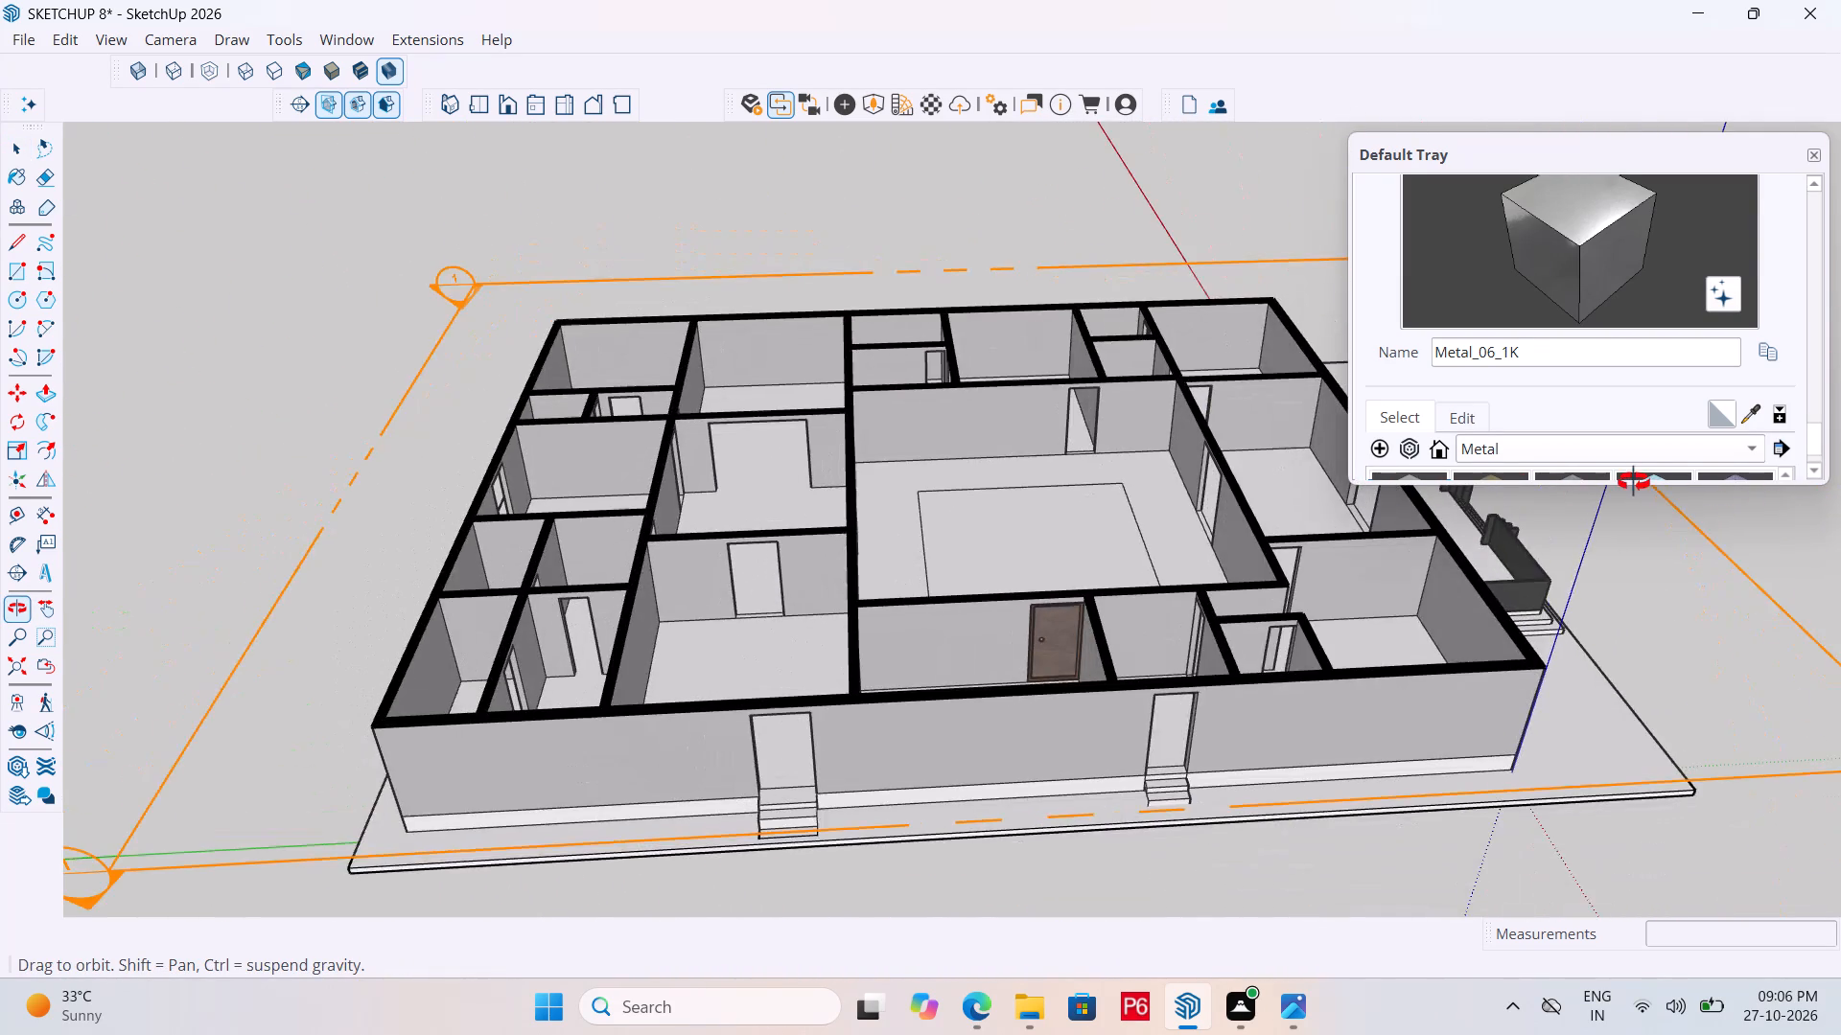
middle_drag(1634, 482, 920, 536)
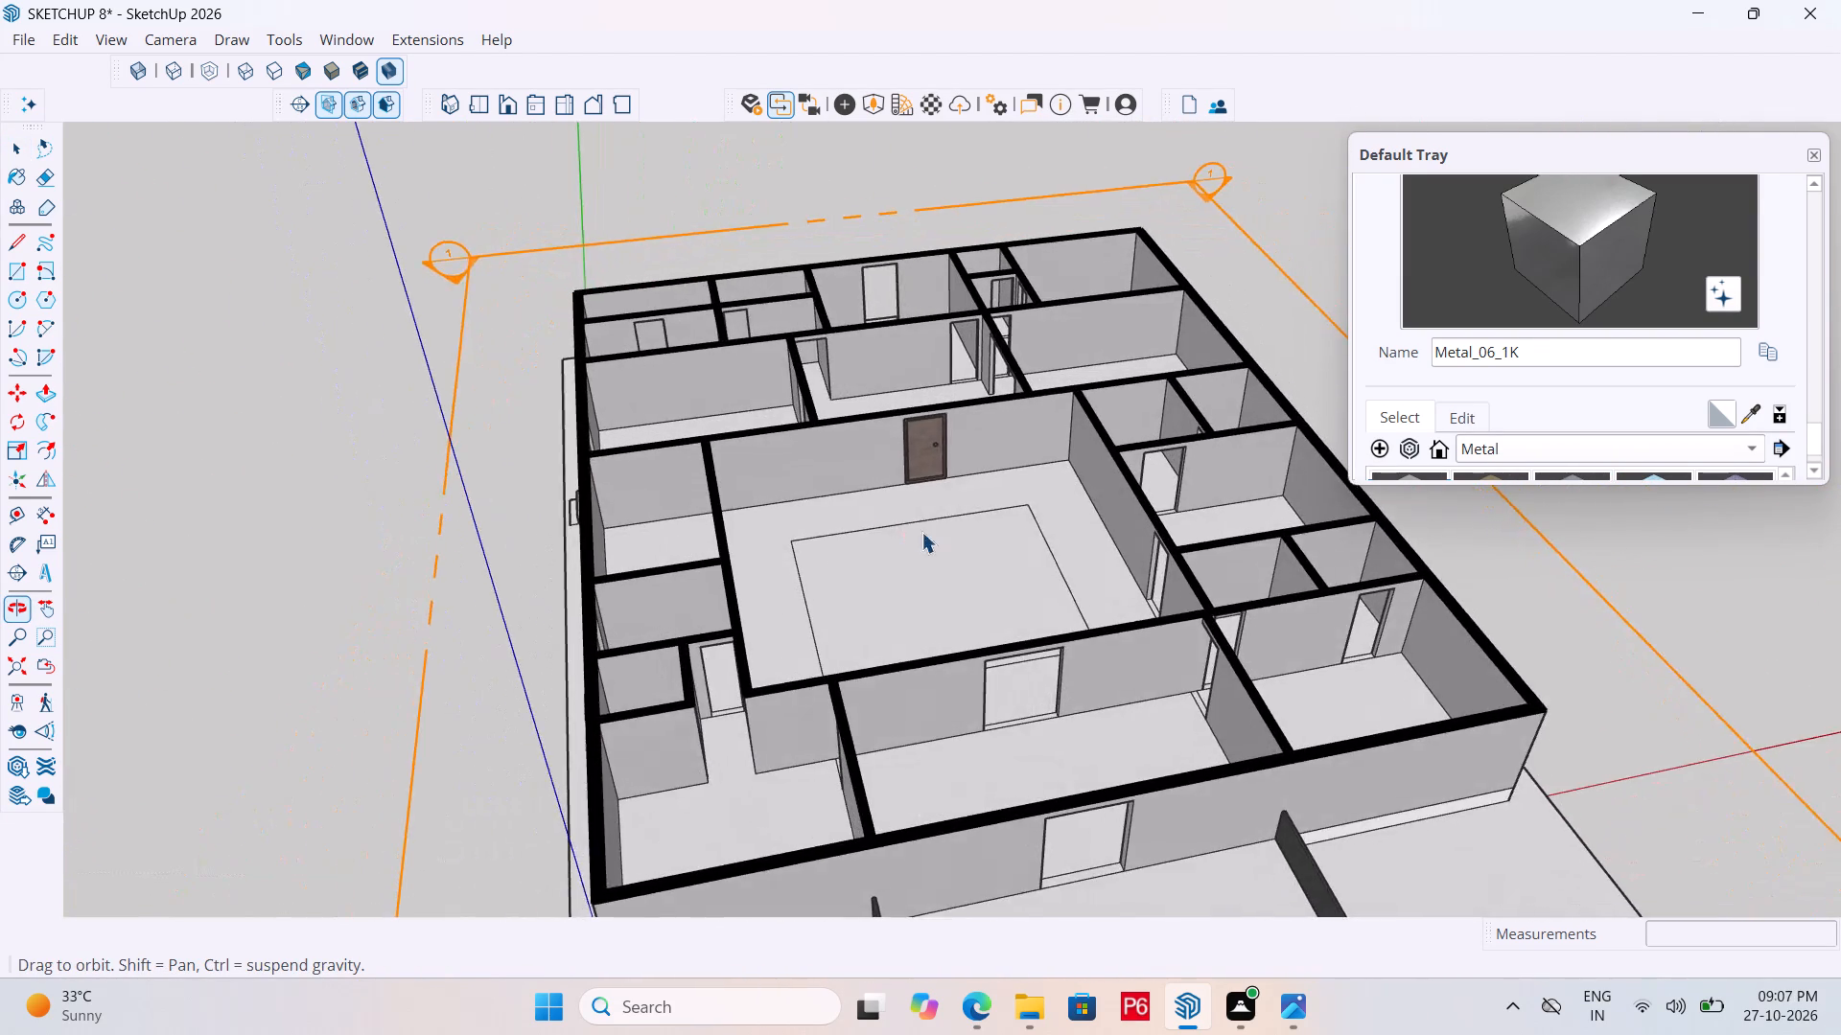
scroll(921, 464, up, 4)
click(939, 439)
key(m)
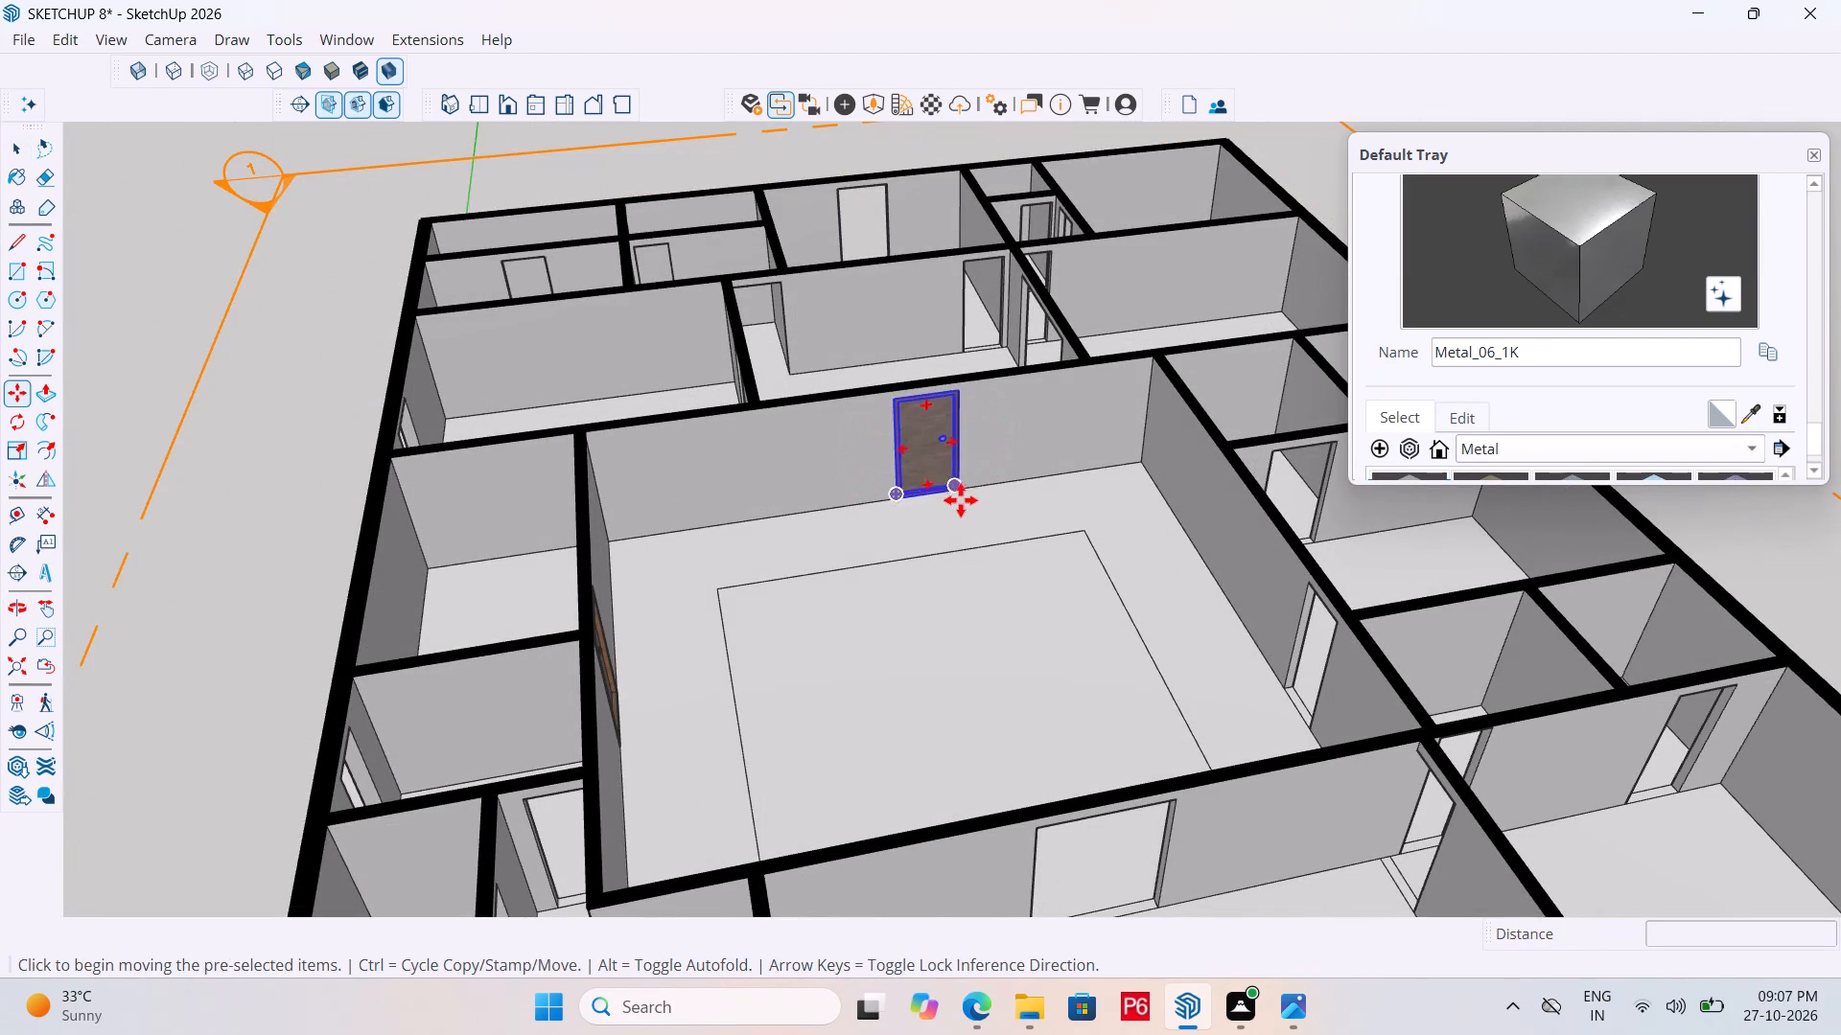
click(972, 492)
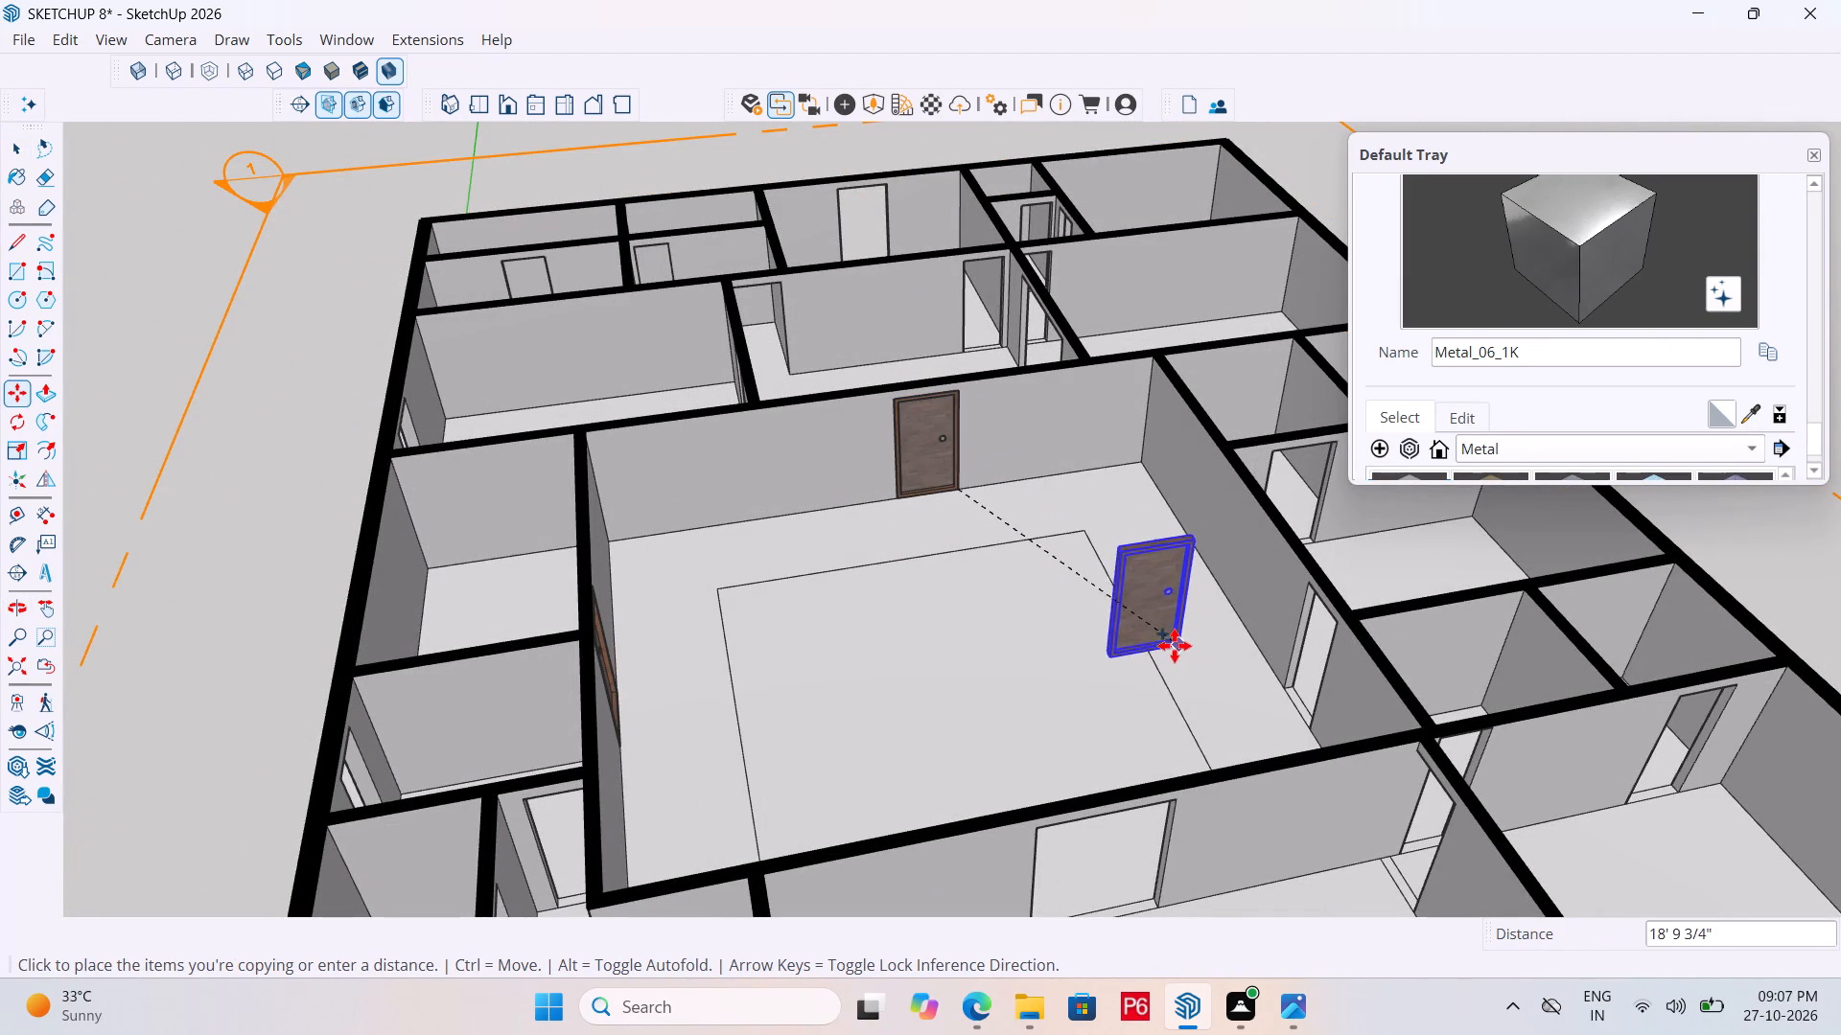
middle_drag(1150, 660, 1359, 616)
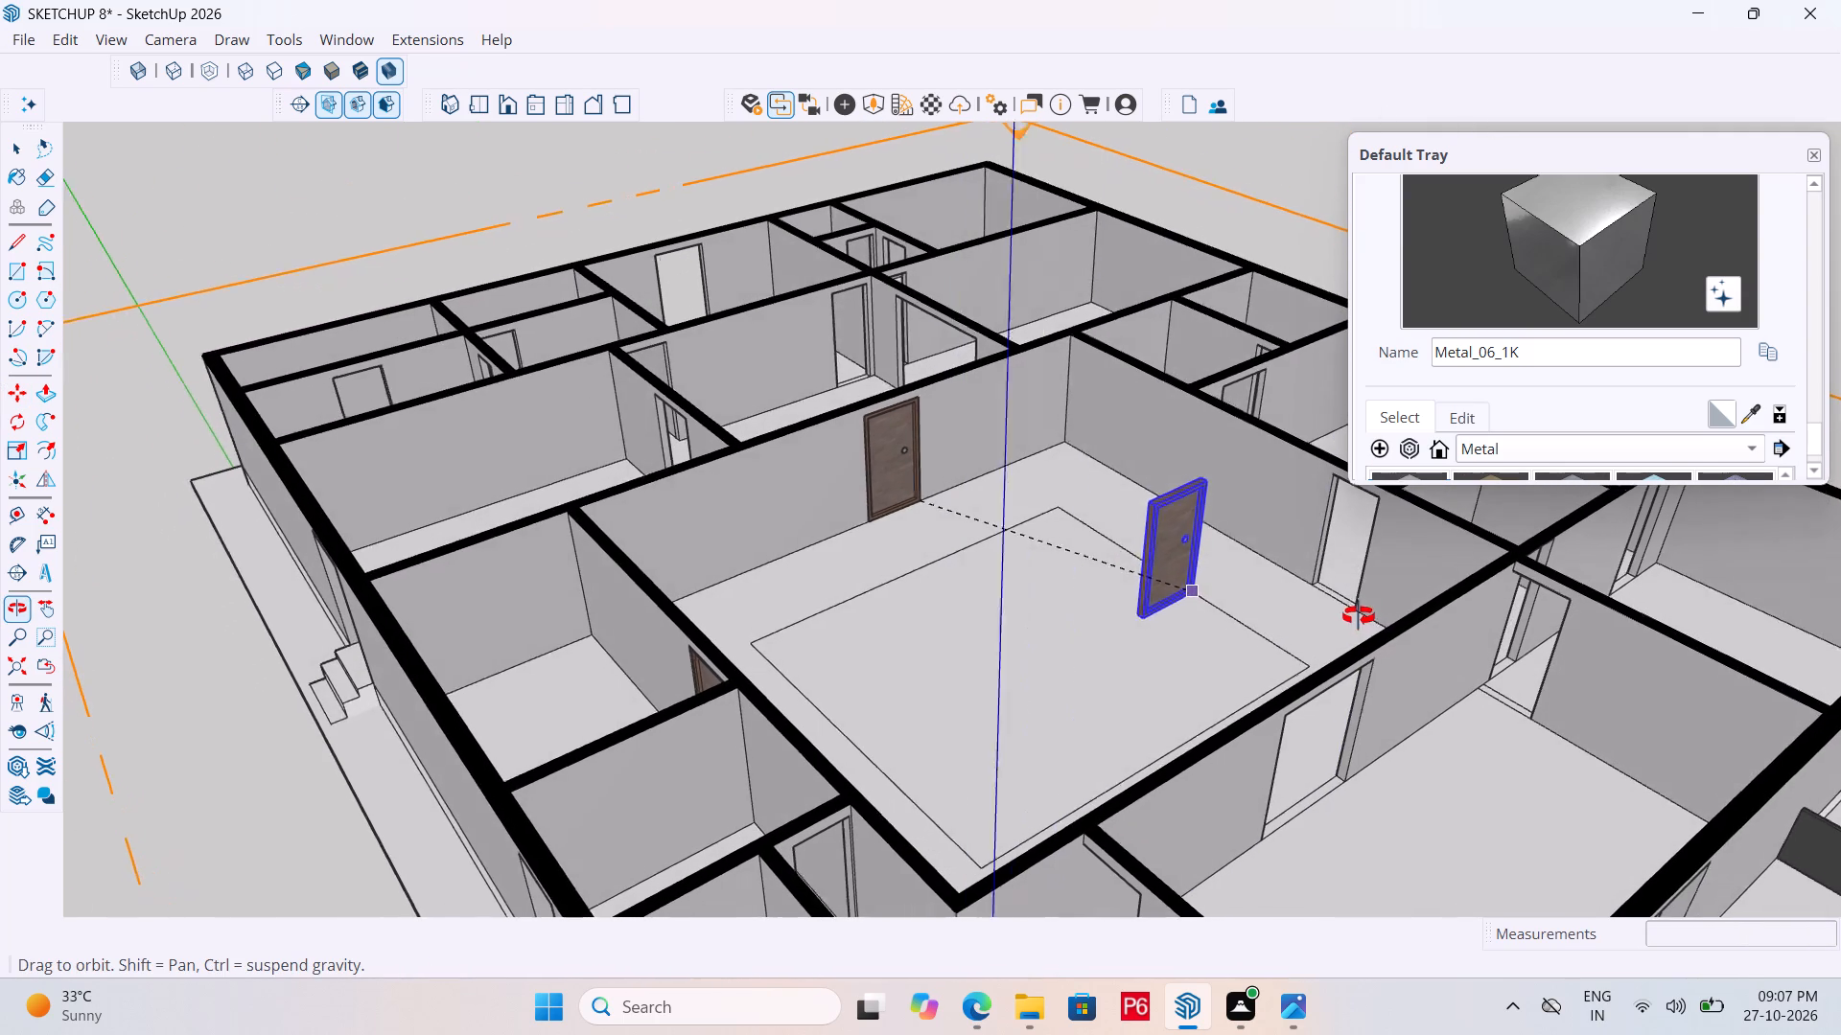
middle_drag(1359, 616, 1355, 616)
click(1176, 600)
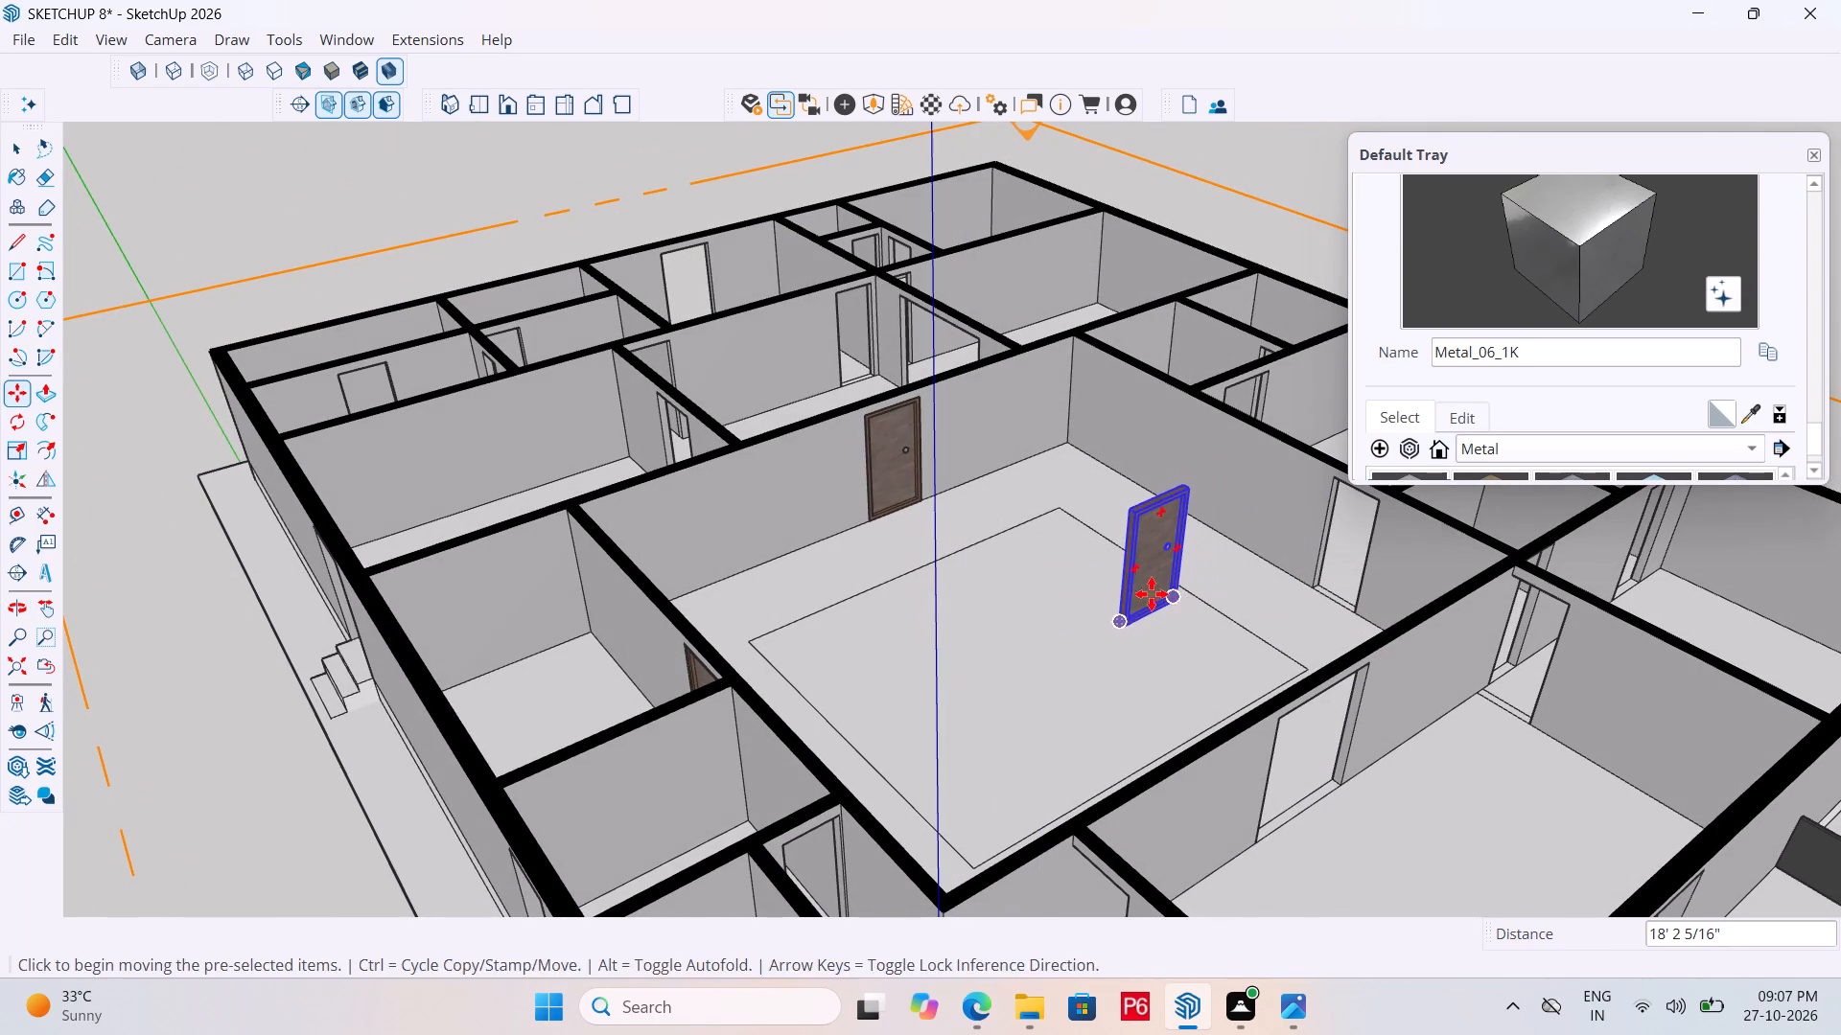
Rotate the new door copy 90° on the floor plane so it runs parallel to the adjoining wall with the empty opening.
middle_drag(1065, 580, 1200, 549)
scroll(1200, 549, up, 5)
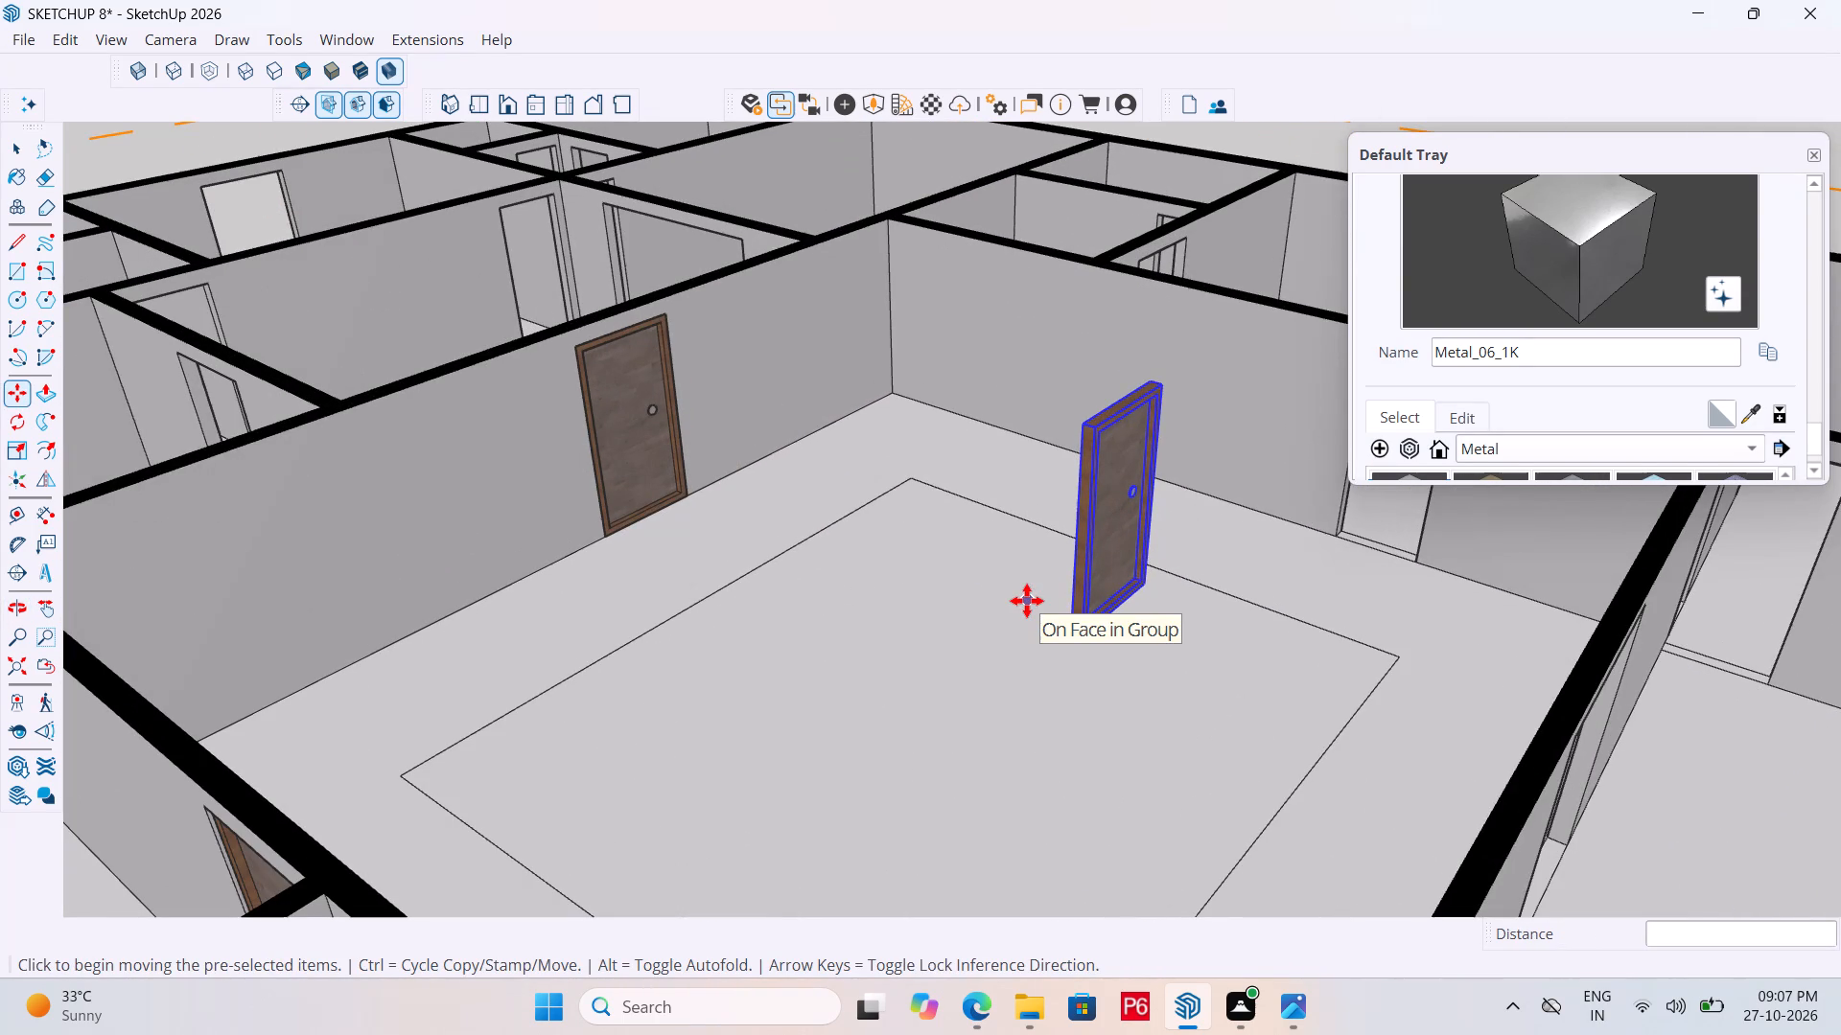
click(21, 419)
click(1113, 708)
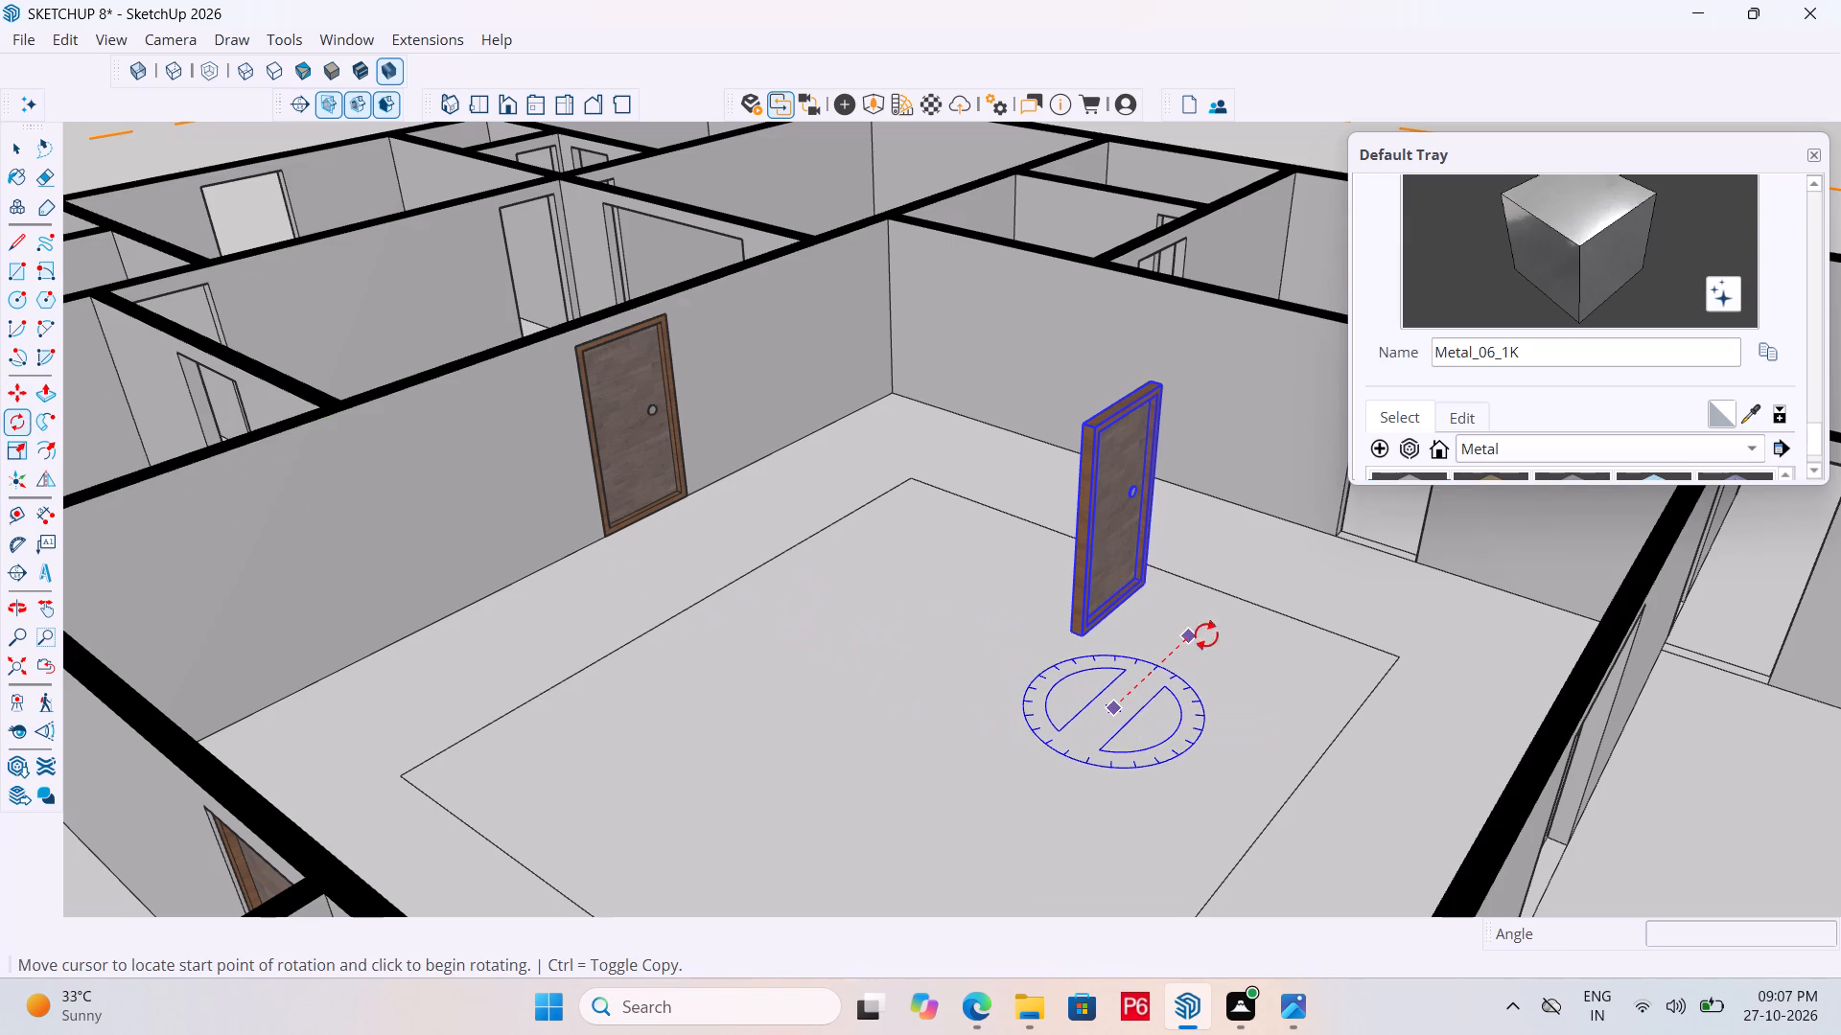
click(1238, 596)
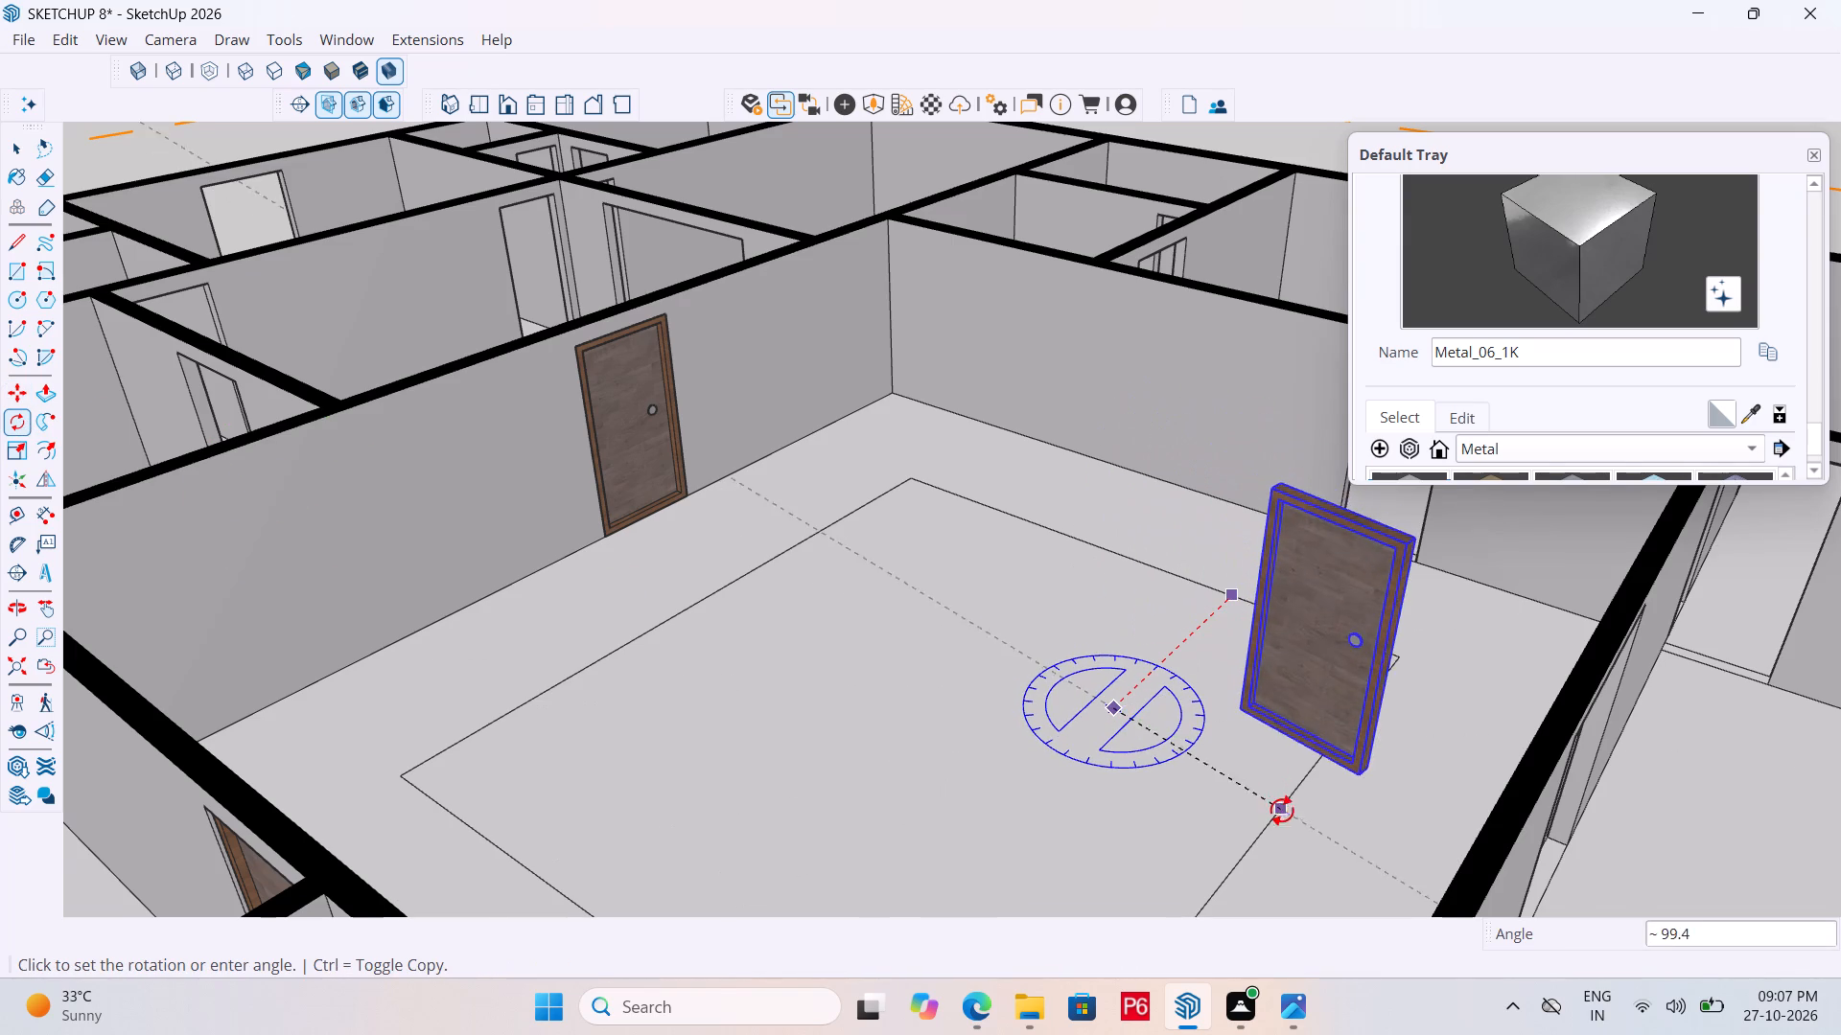
click(1348, 815)
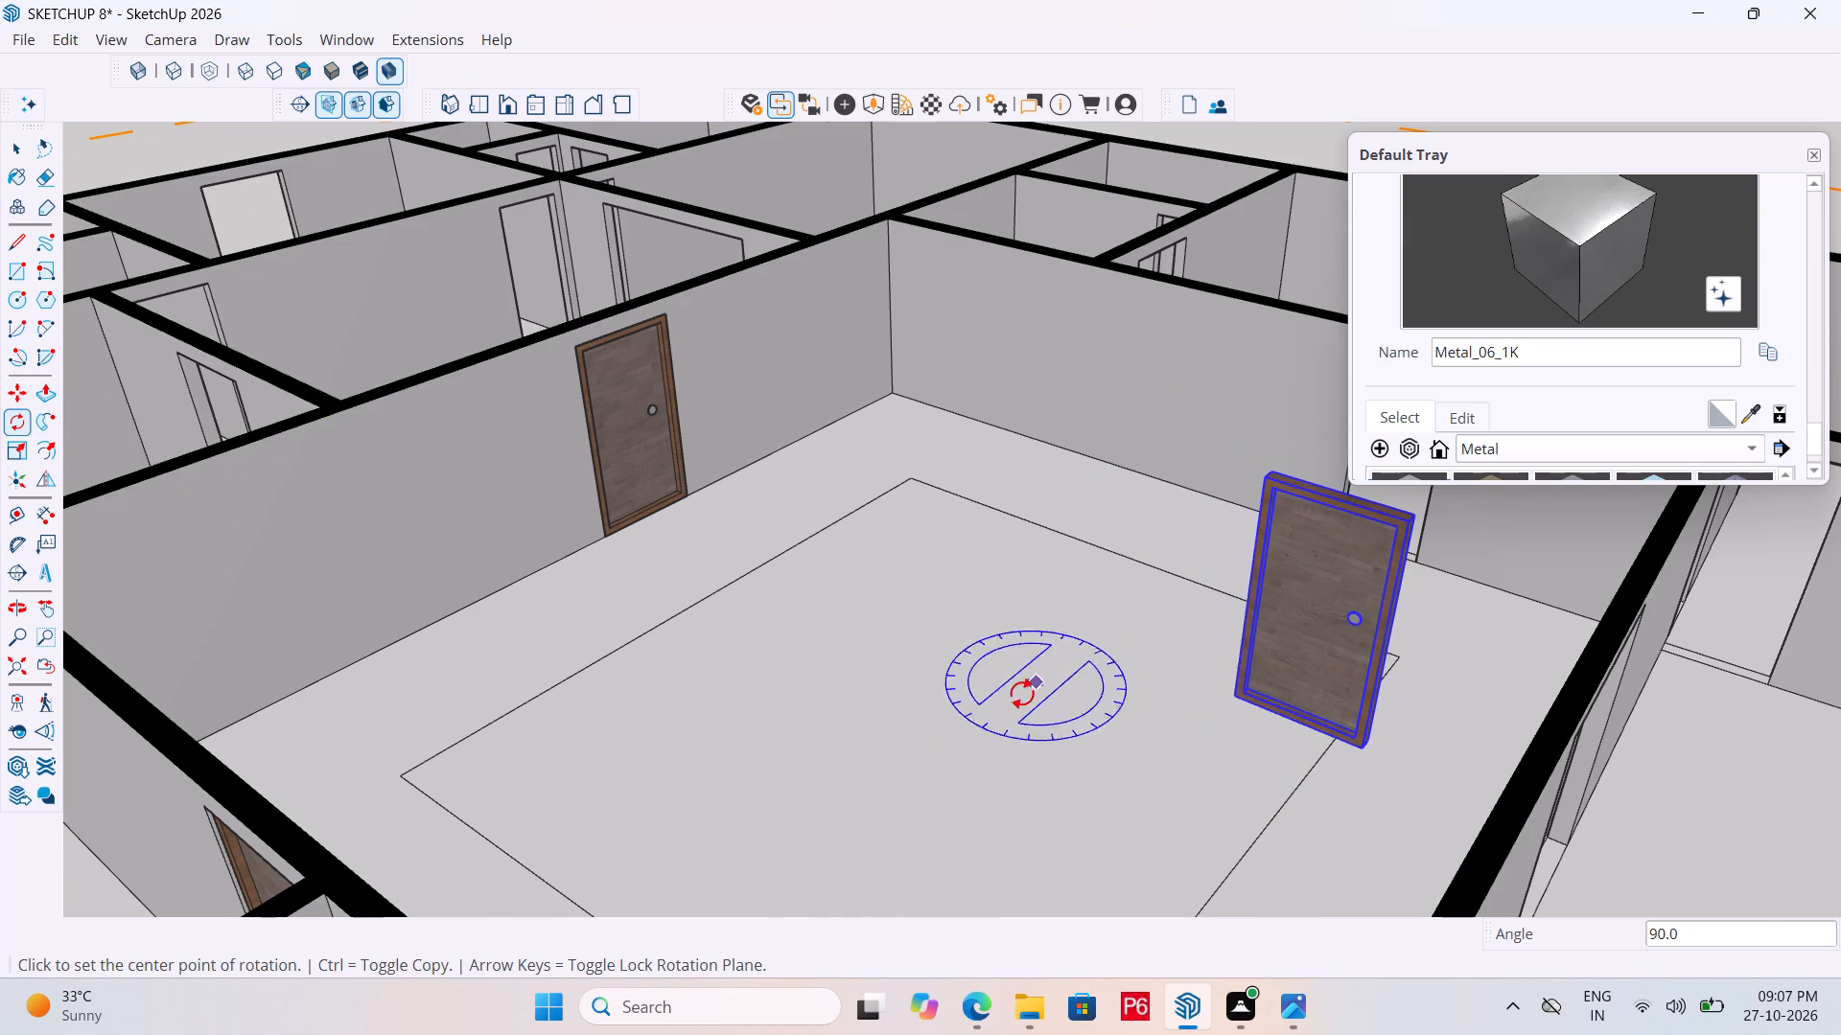
scroll(1018, 697, down, 5)
middle_drag(1037, 734, 1332, 743)
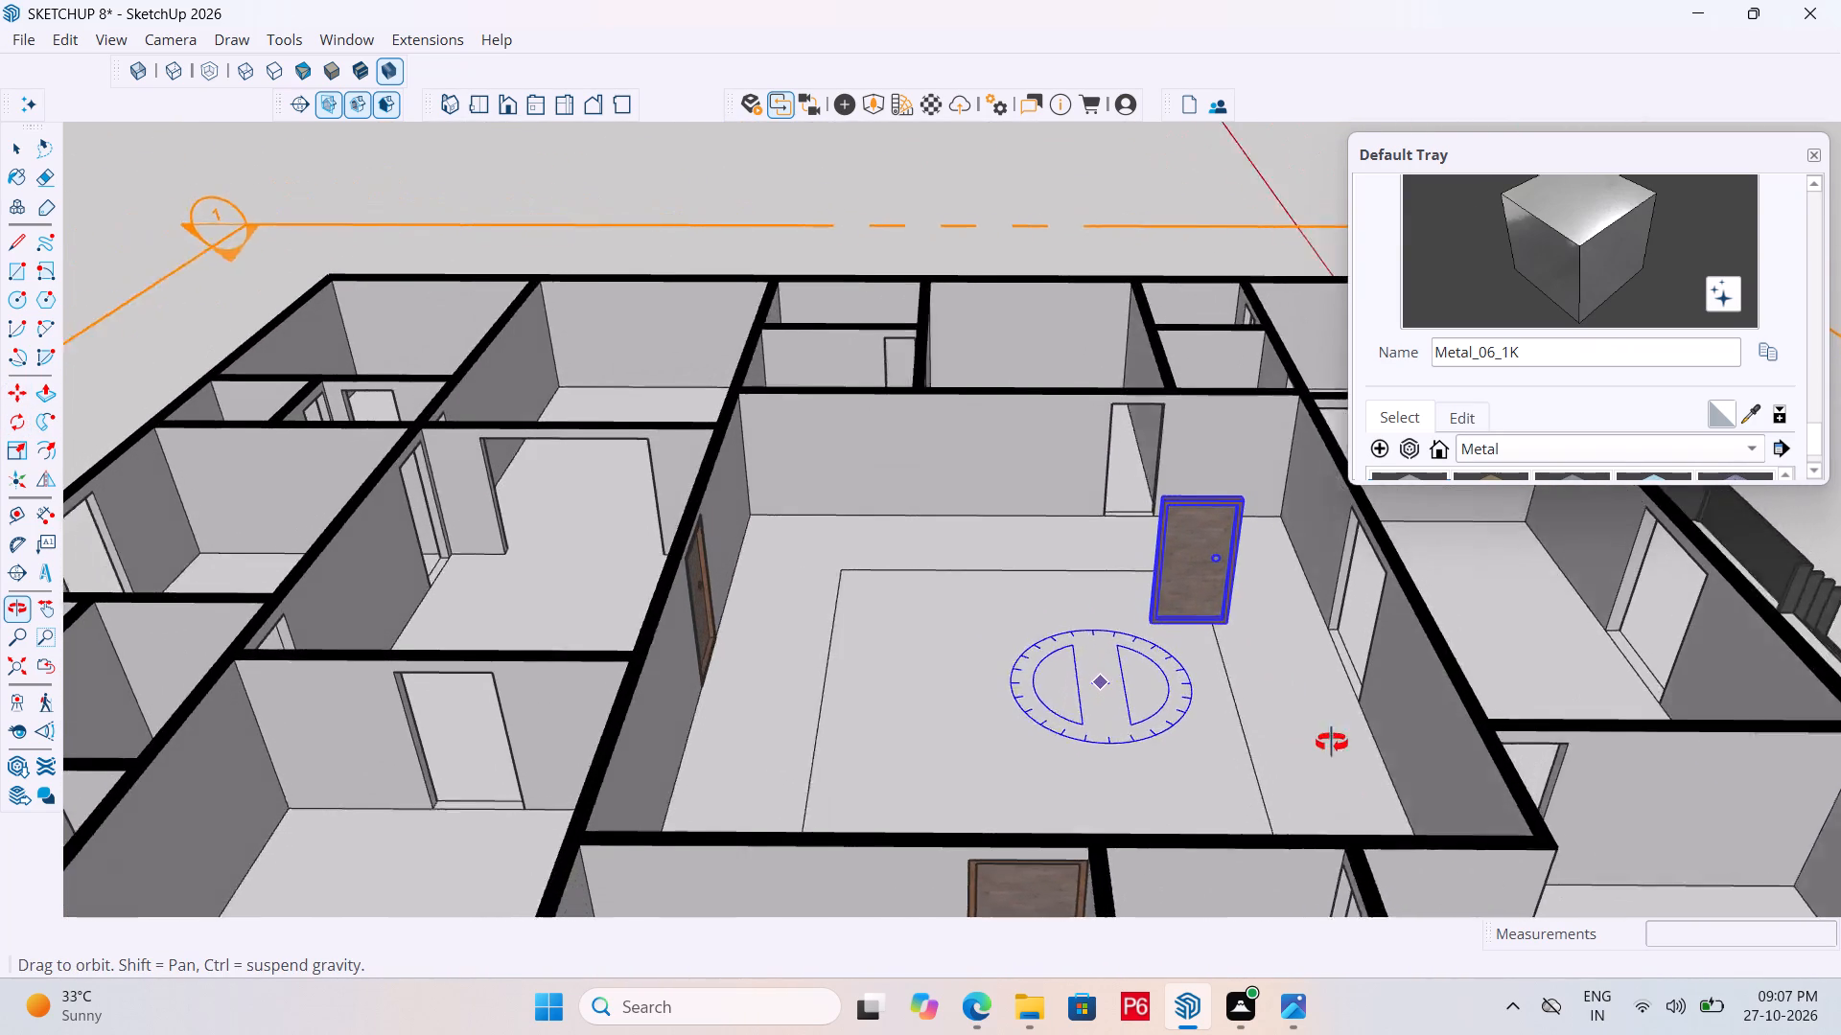
middle_drag(1332, 743, 1292, 736)
key(space)
Save the model with the rotated door copy.
key(ctrl+s)
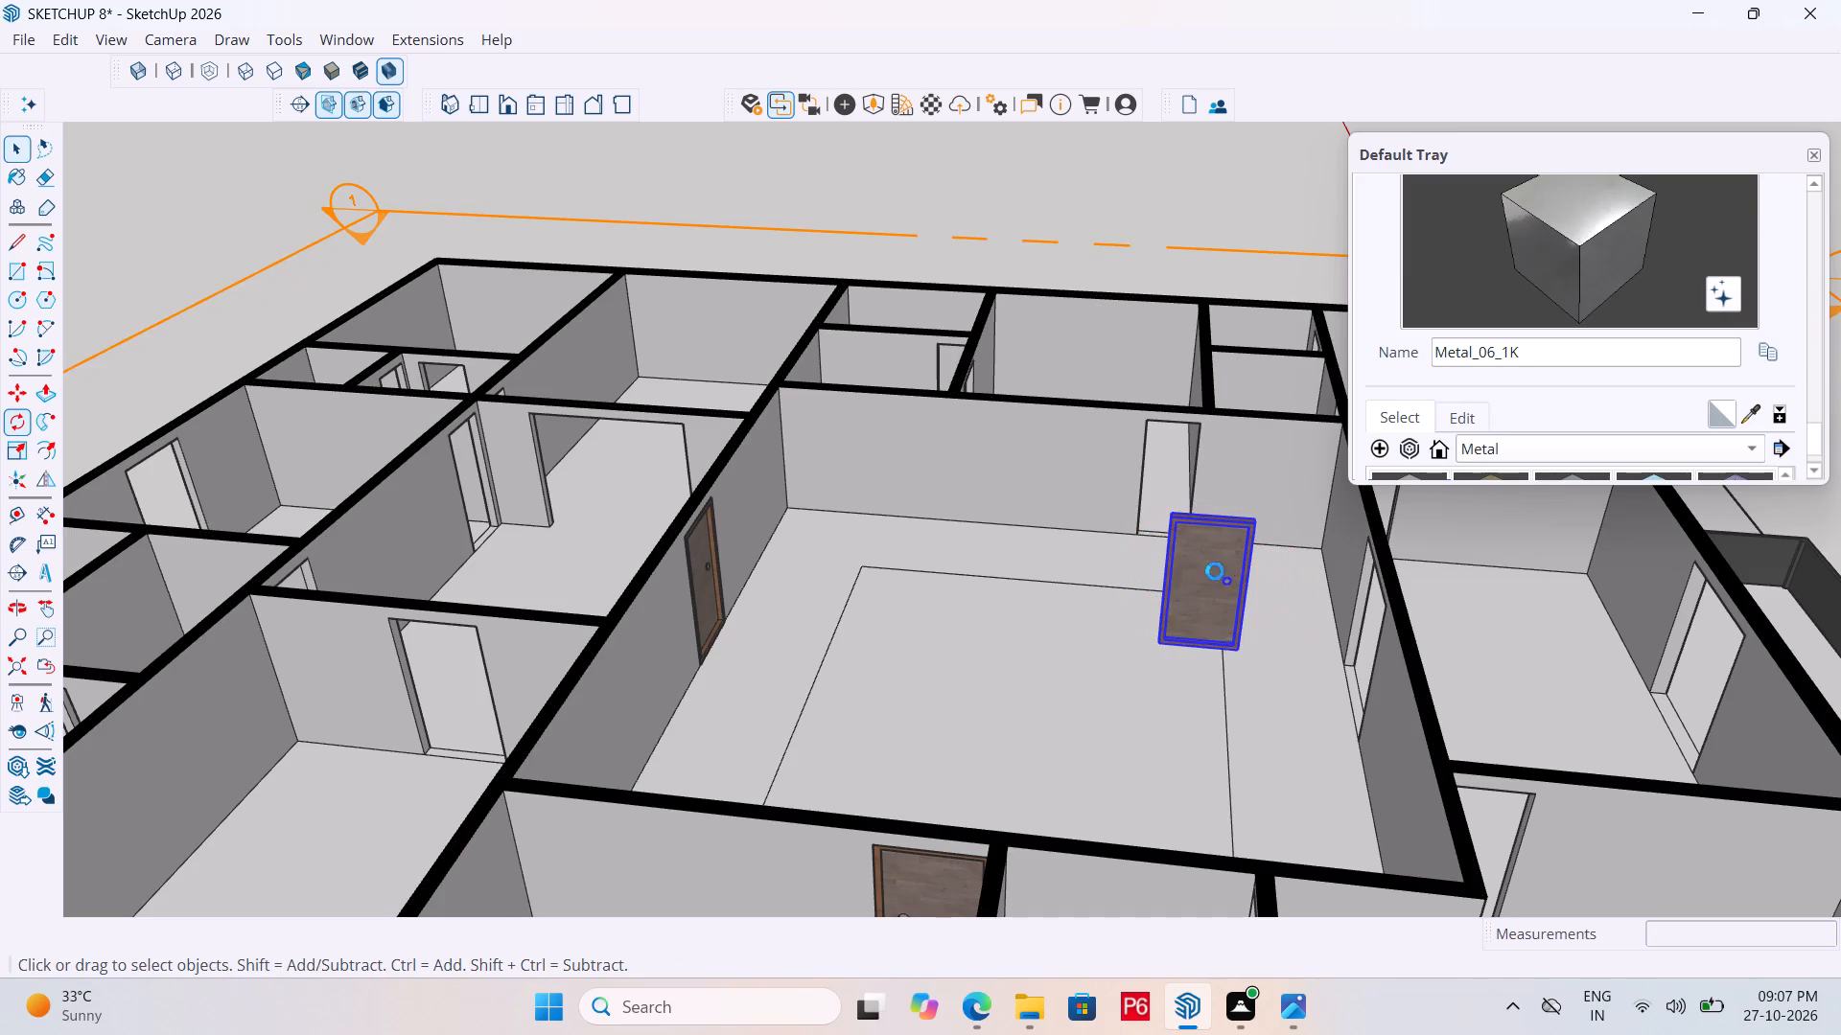
key(ctrl+s)
key(ctrl+s)
key(ctrl+s)
key(ctrl+s)
Move the rotated door copy by its knob-side bottom corner about 11' across the floor, closer to the empty opening's wall.
middle_drag(1251, 583, 1158, 598)
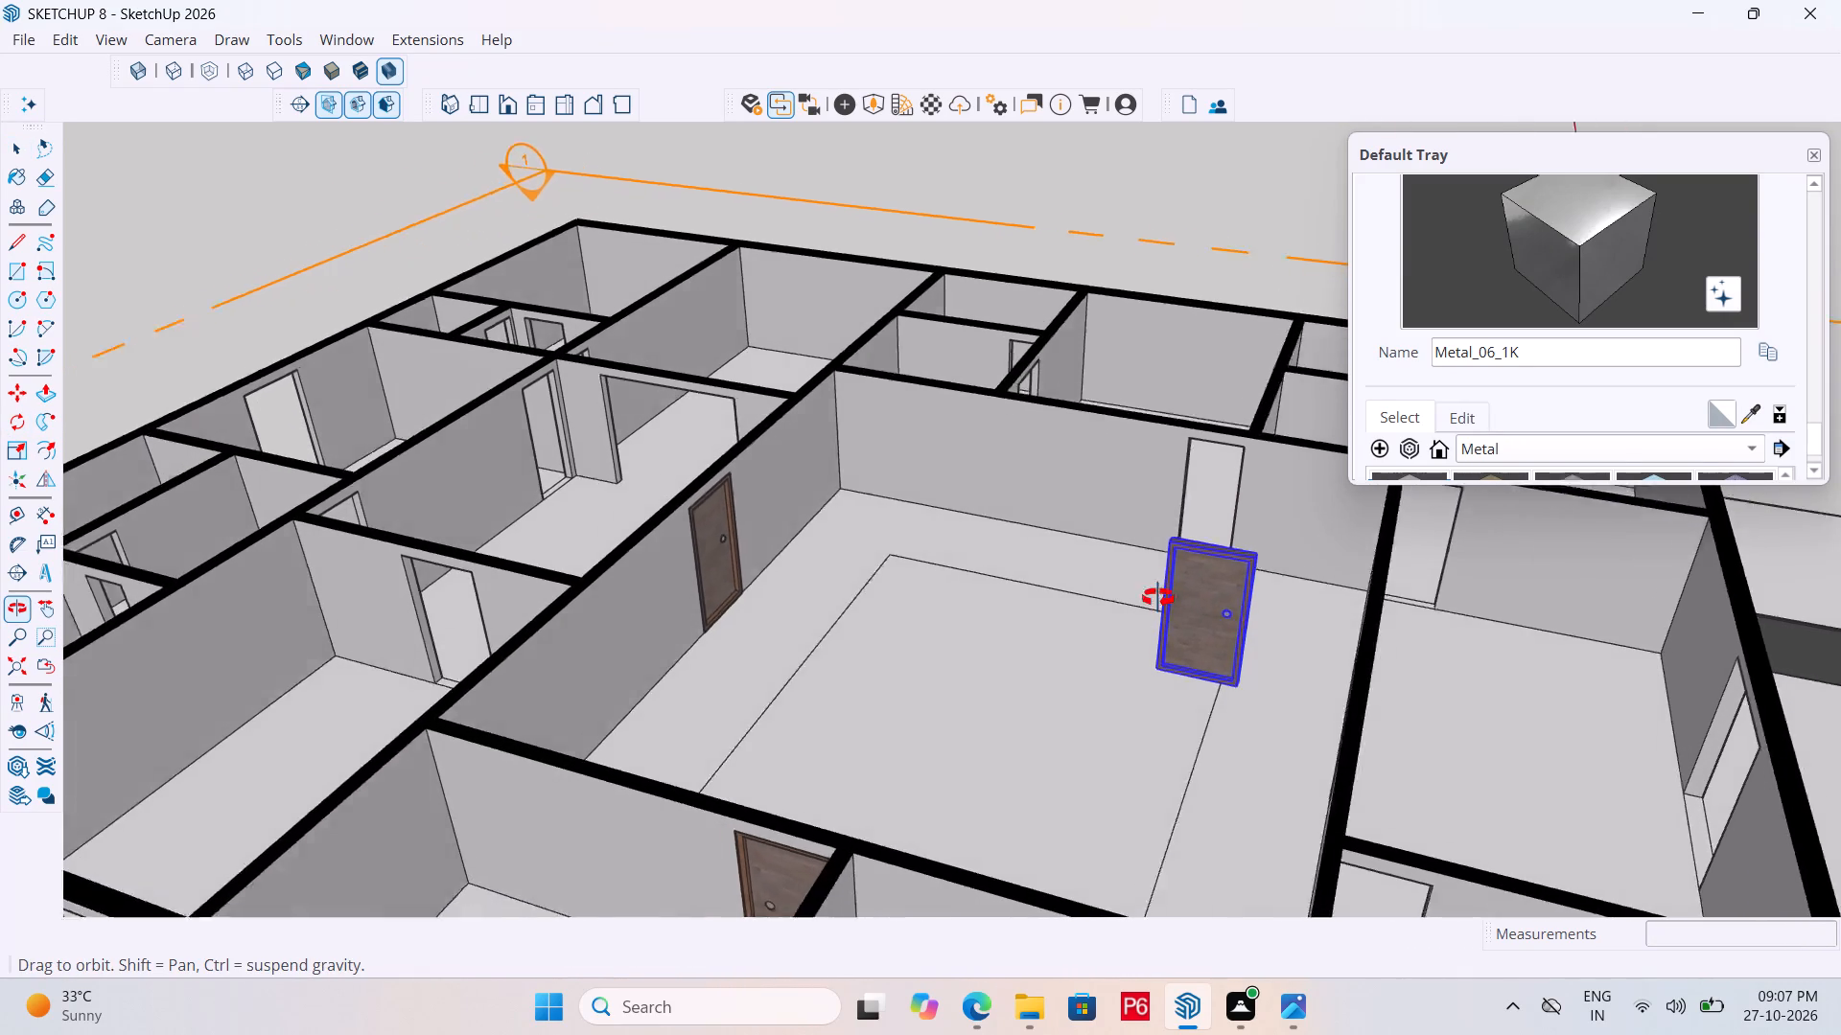
middle_drag(1158, 598, 1183, 609)
scroll(1319, 654, up, 9)
middle_drag(1143, 648, 875, 655)
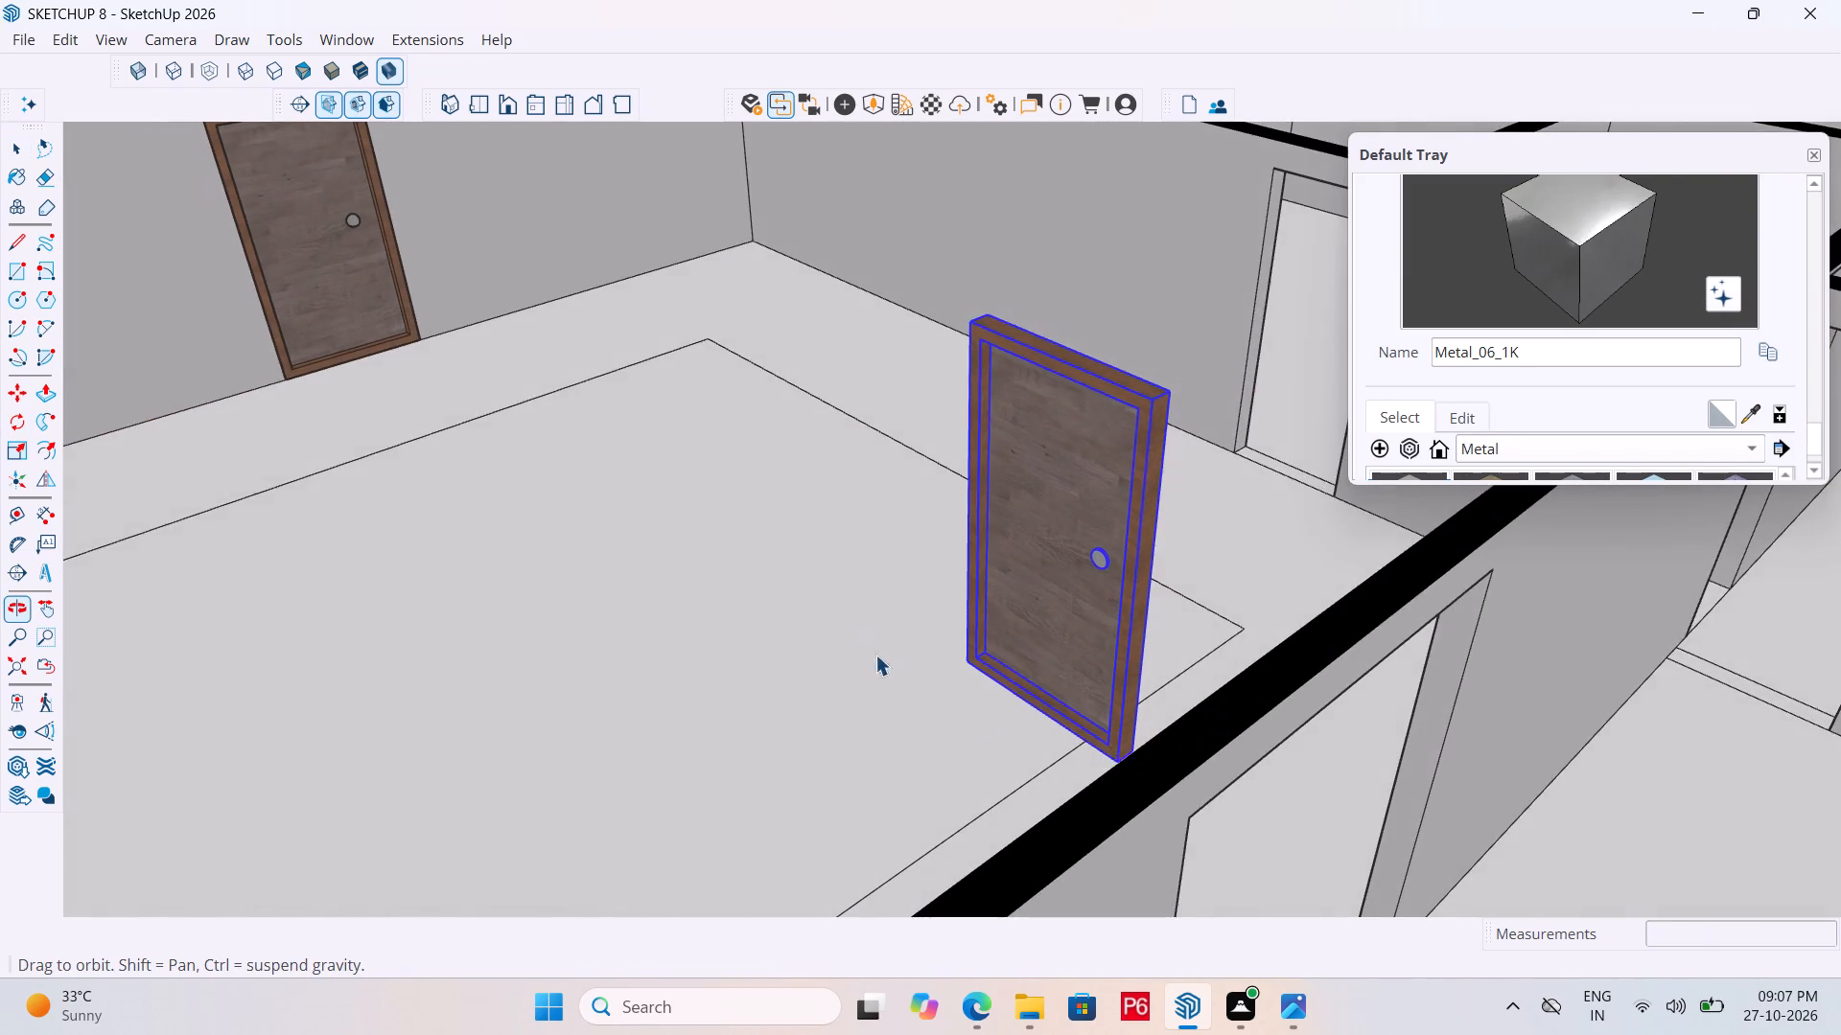
middle_drag(875, 655, 875, 652)
scroll(1113, 745, up, 4)
key(m)
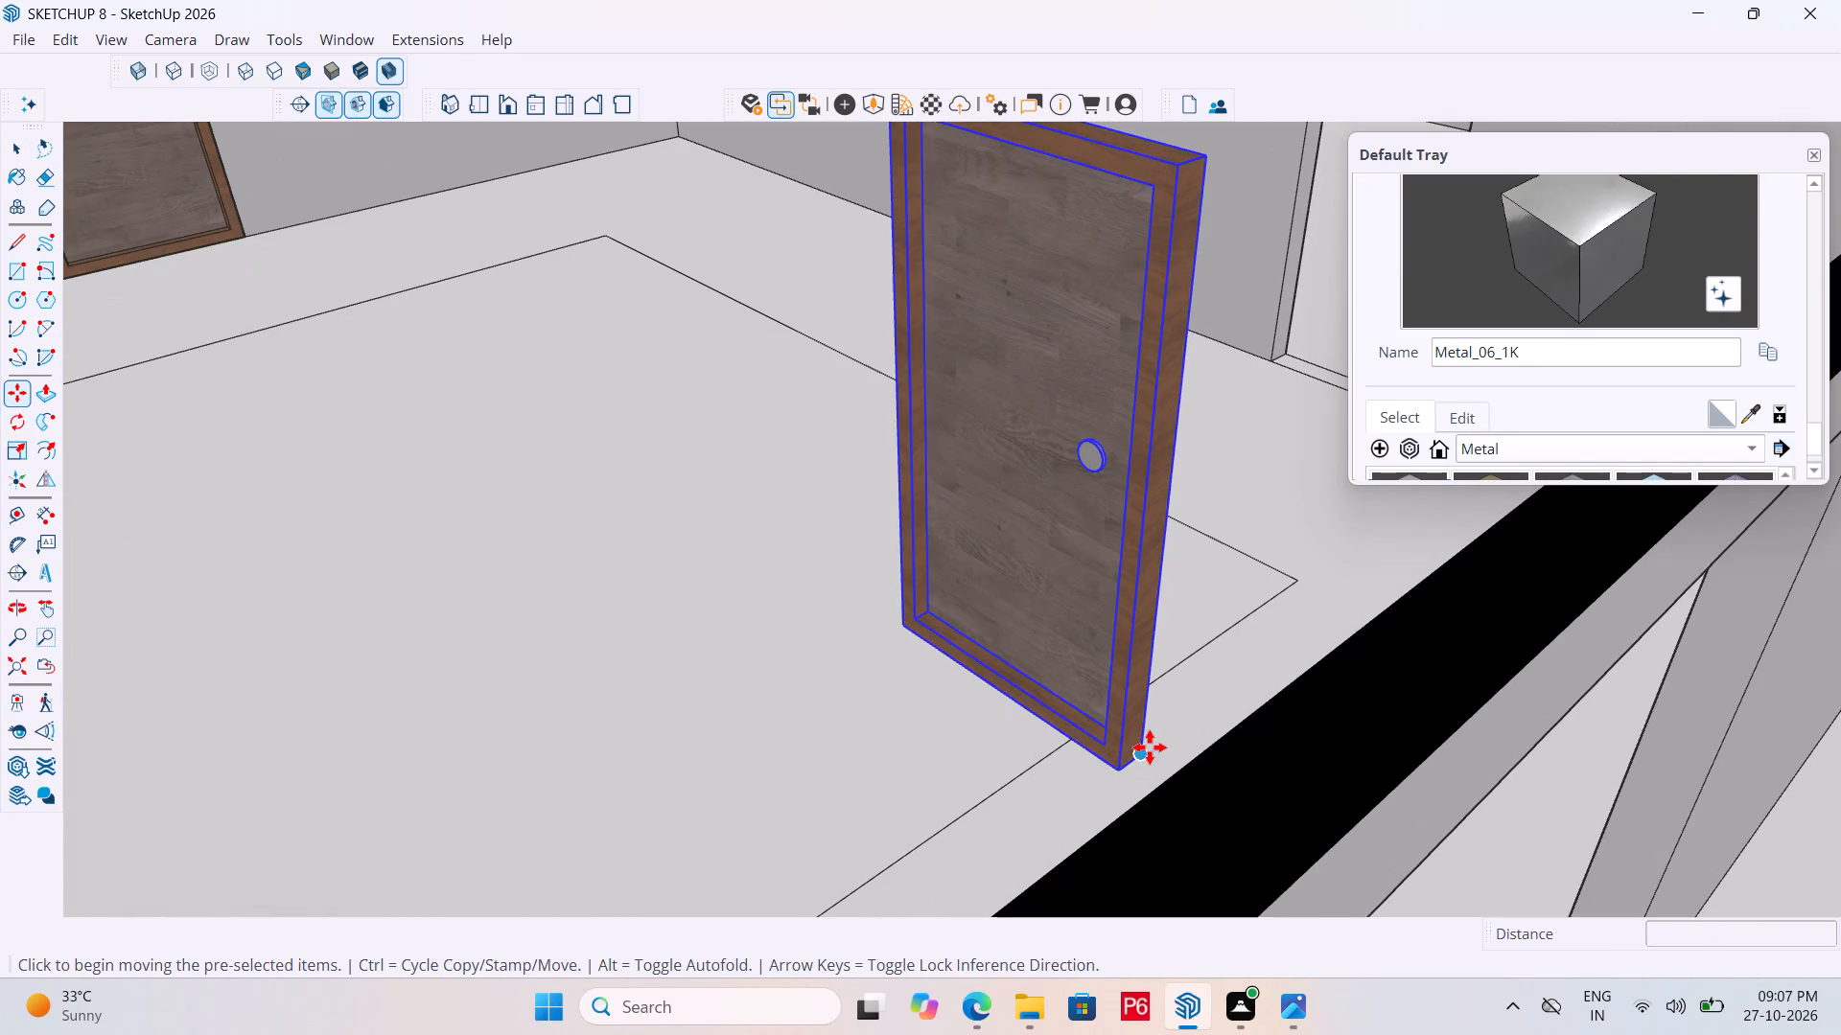
click(1150, 747)
scroll(1070, 511, down, 6)
scroll(1033, 633, down, 4)
click(1046, 493)
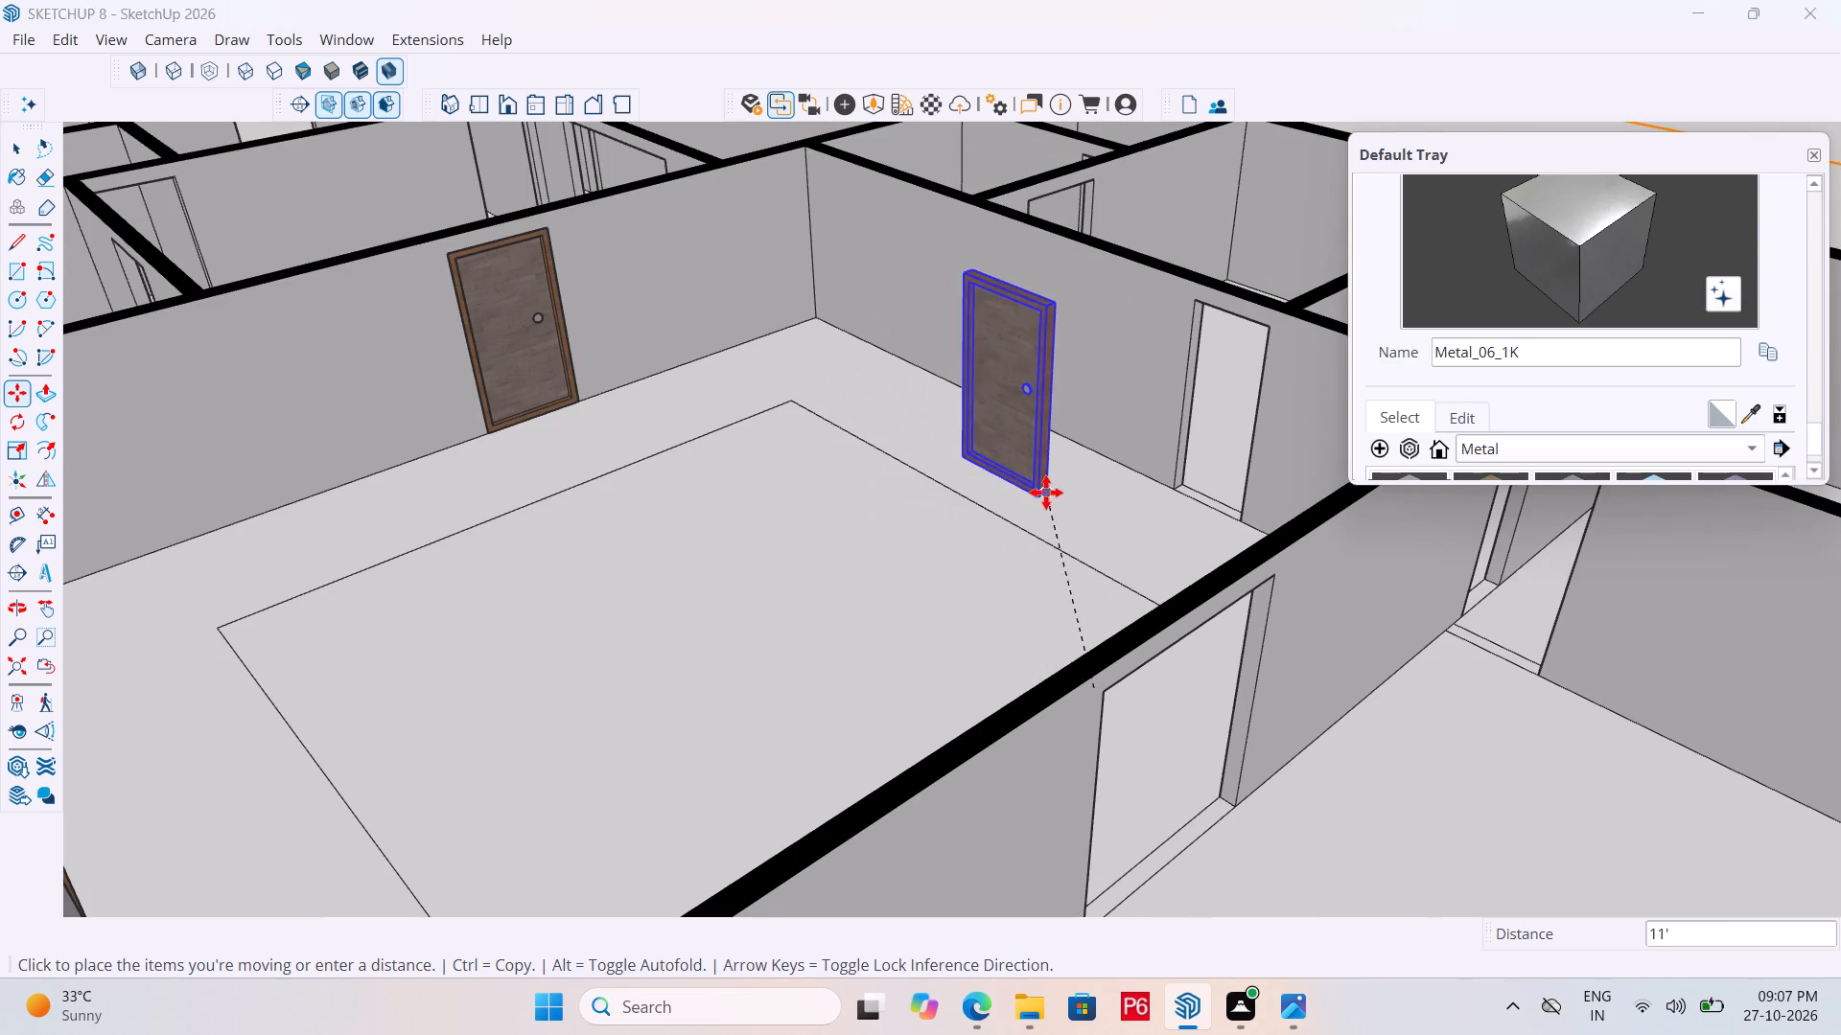
Open the building group for editing and push the opening's jamb nearest the door copy outward to widen the opening.
scroll(1204, 401, up, 6)
key(space)
double_click(1169, 416)
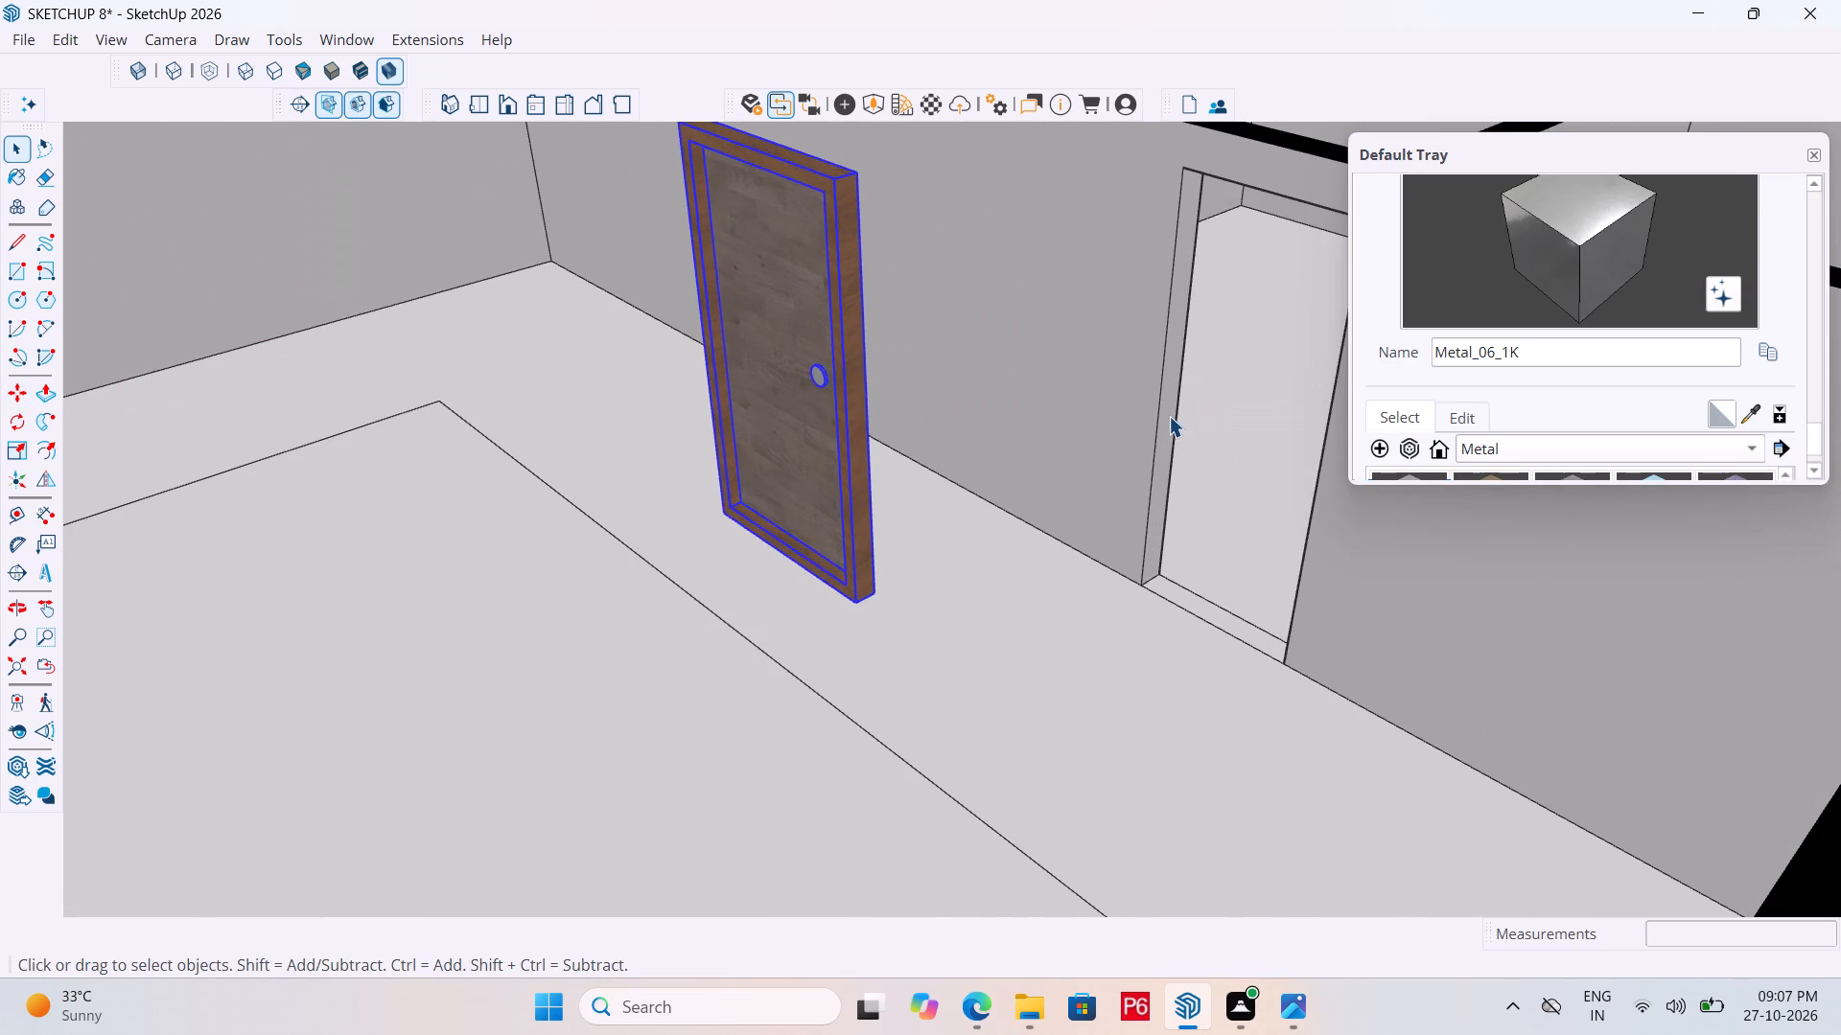
click(1170, 394)
key(p)
click(1170, 394)
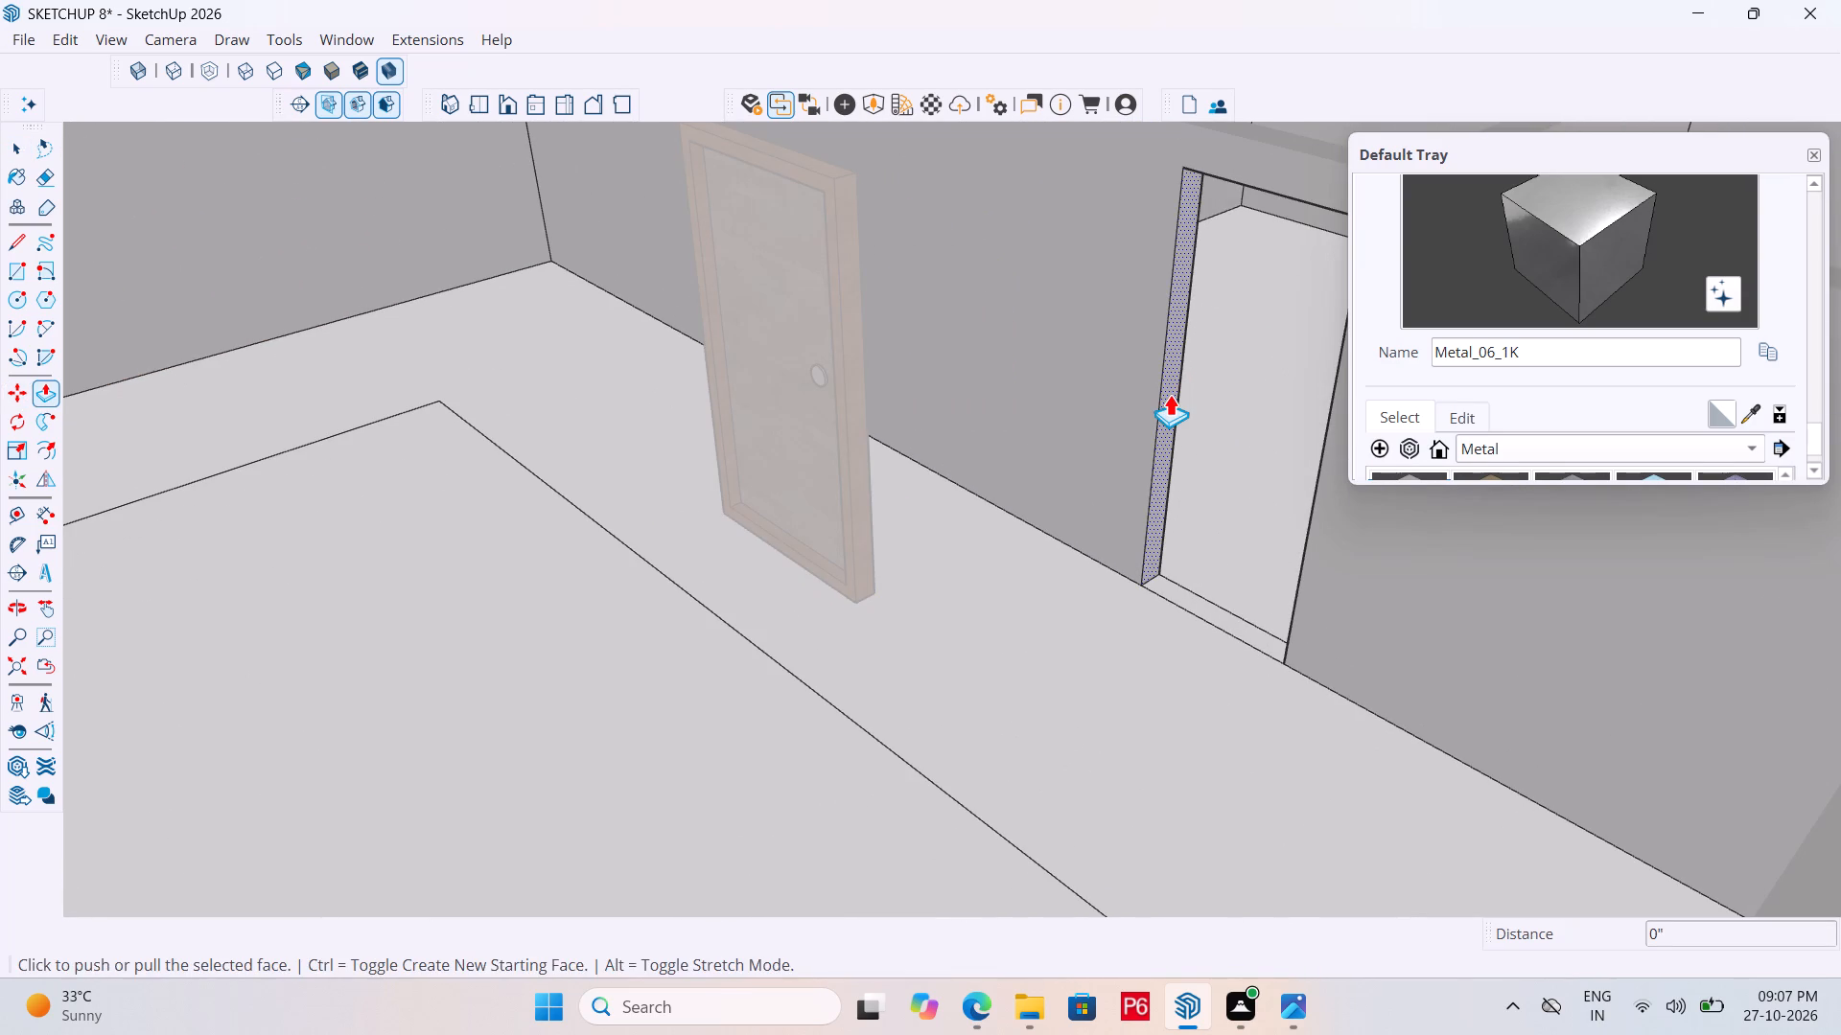
click(1031, 309)
scroll(847, 665, down, 5)
middle_drag(1038, 709, 1223, 697)
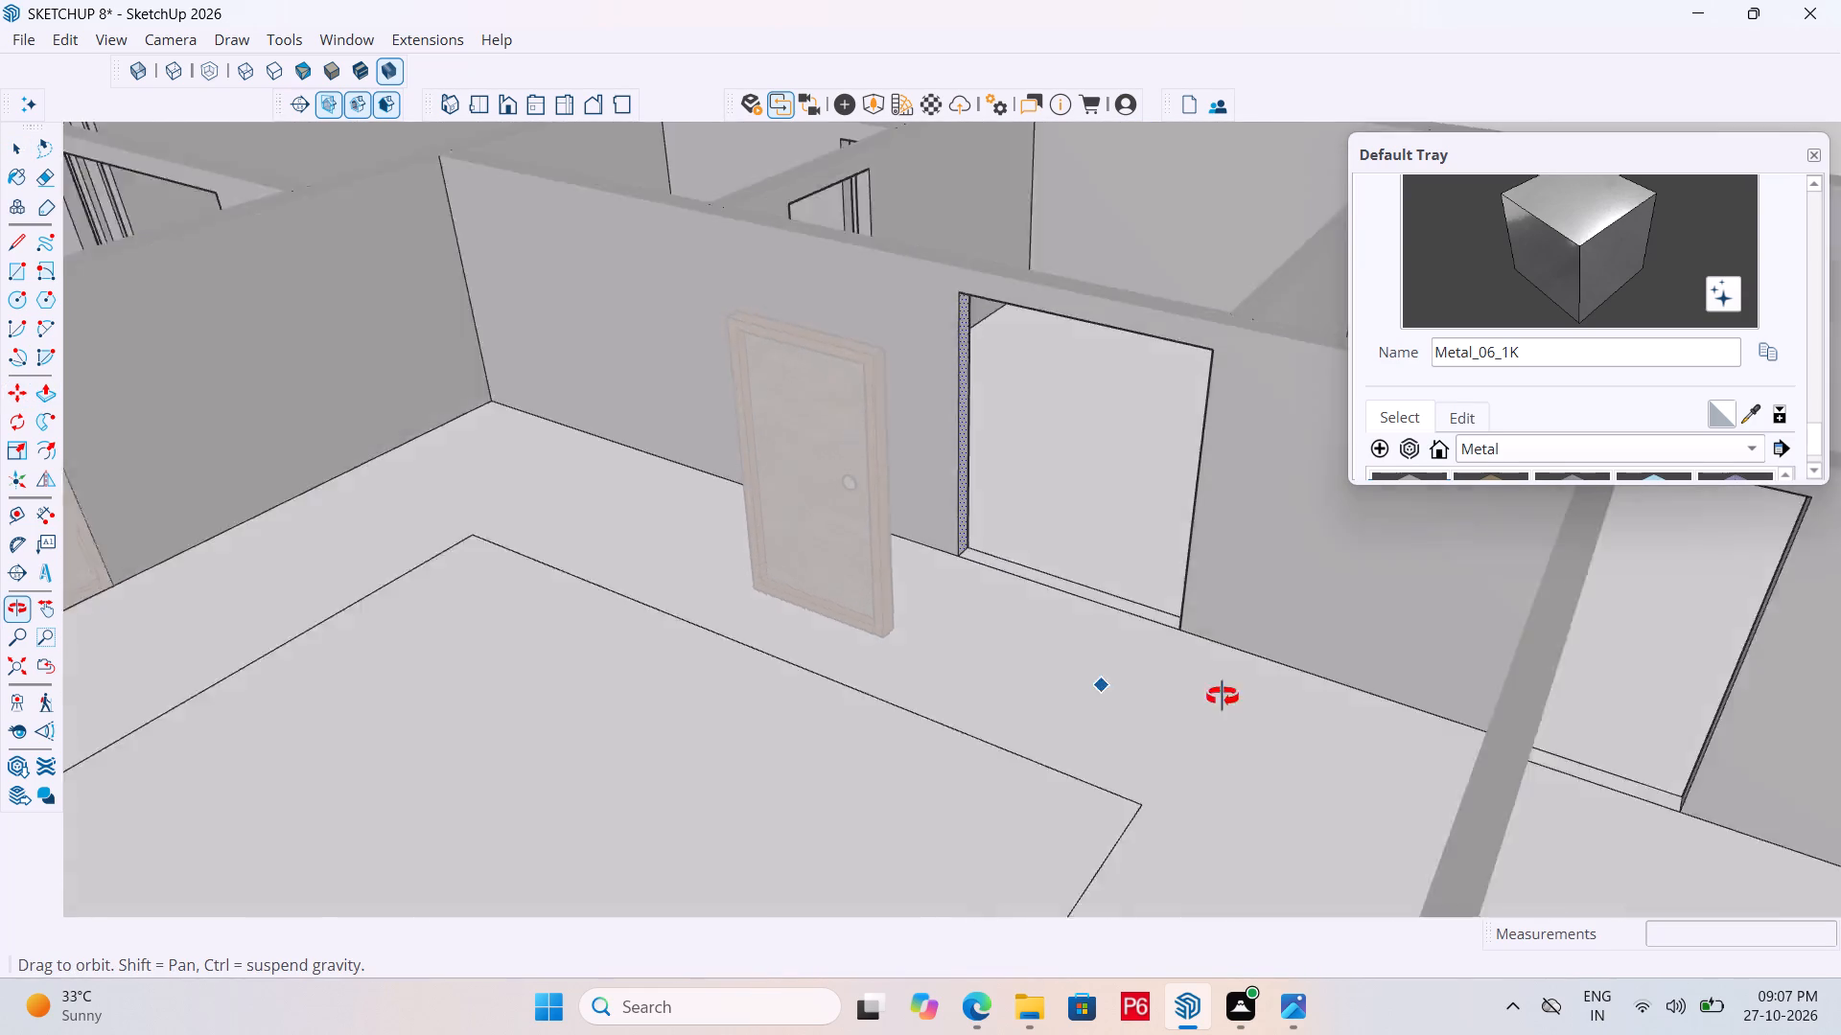
middle_drag(1223, 697, 1541, 698)
key(space)
middle_drag(1118, 580, 988, 589)
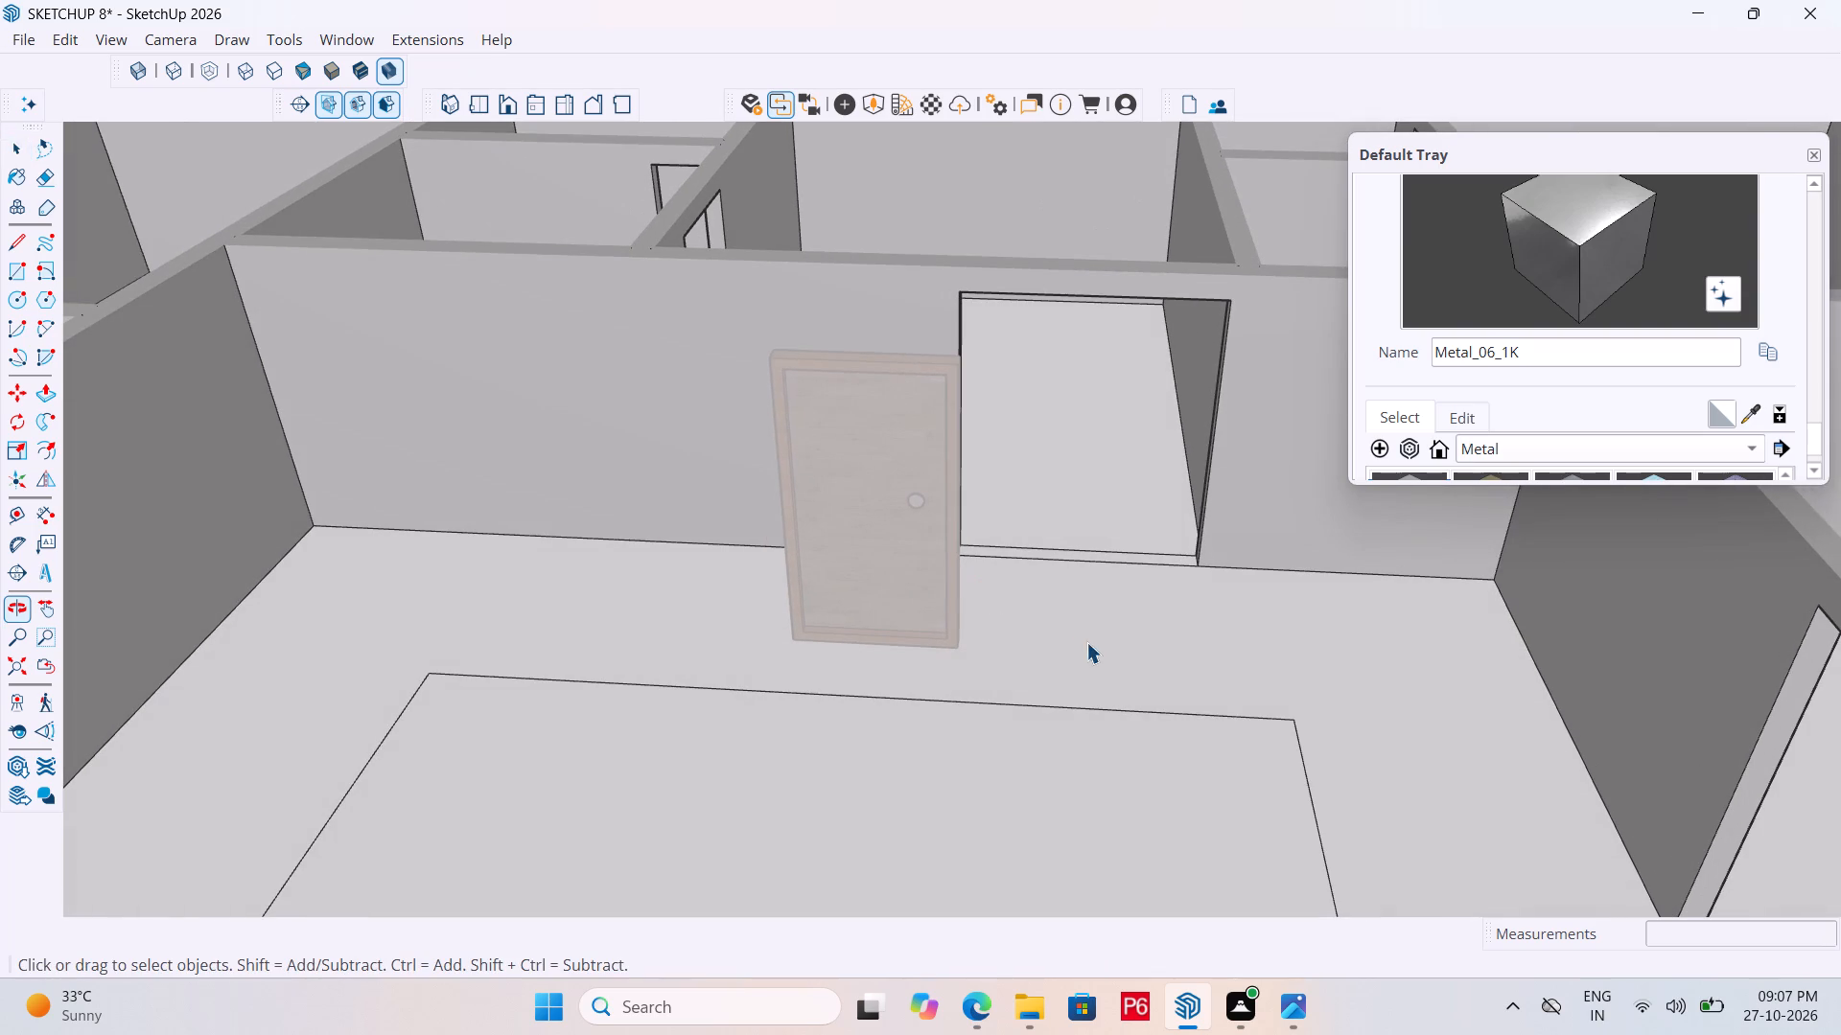
Close the building group and move the door copy by its knob-side bottom corner to the empty opening's far bottom corner.
click(1086, 642)
scroll(996, 362, down, 6)
triple_click(1025, 198)
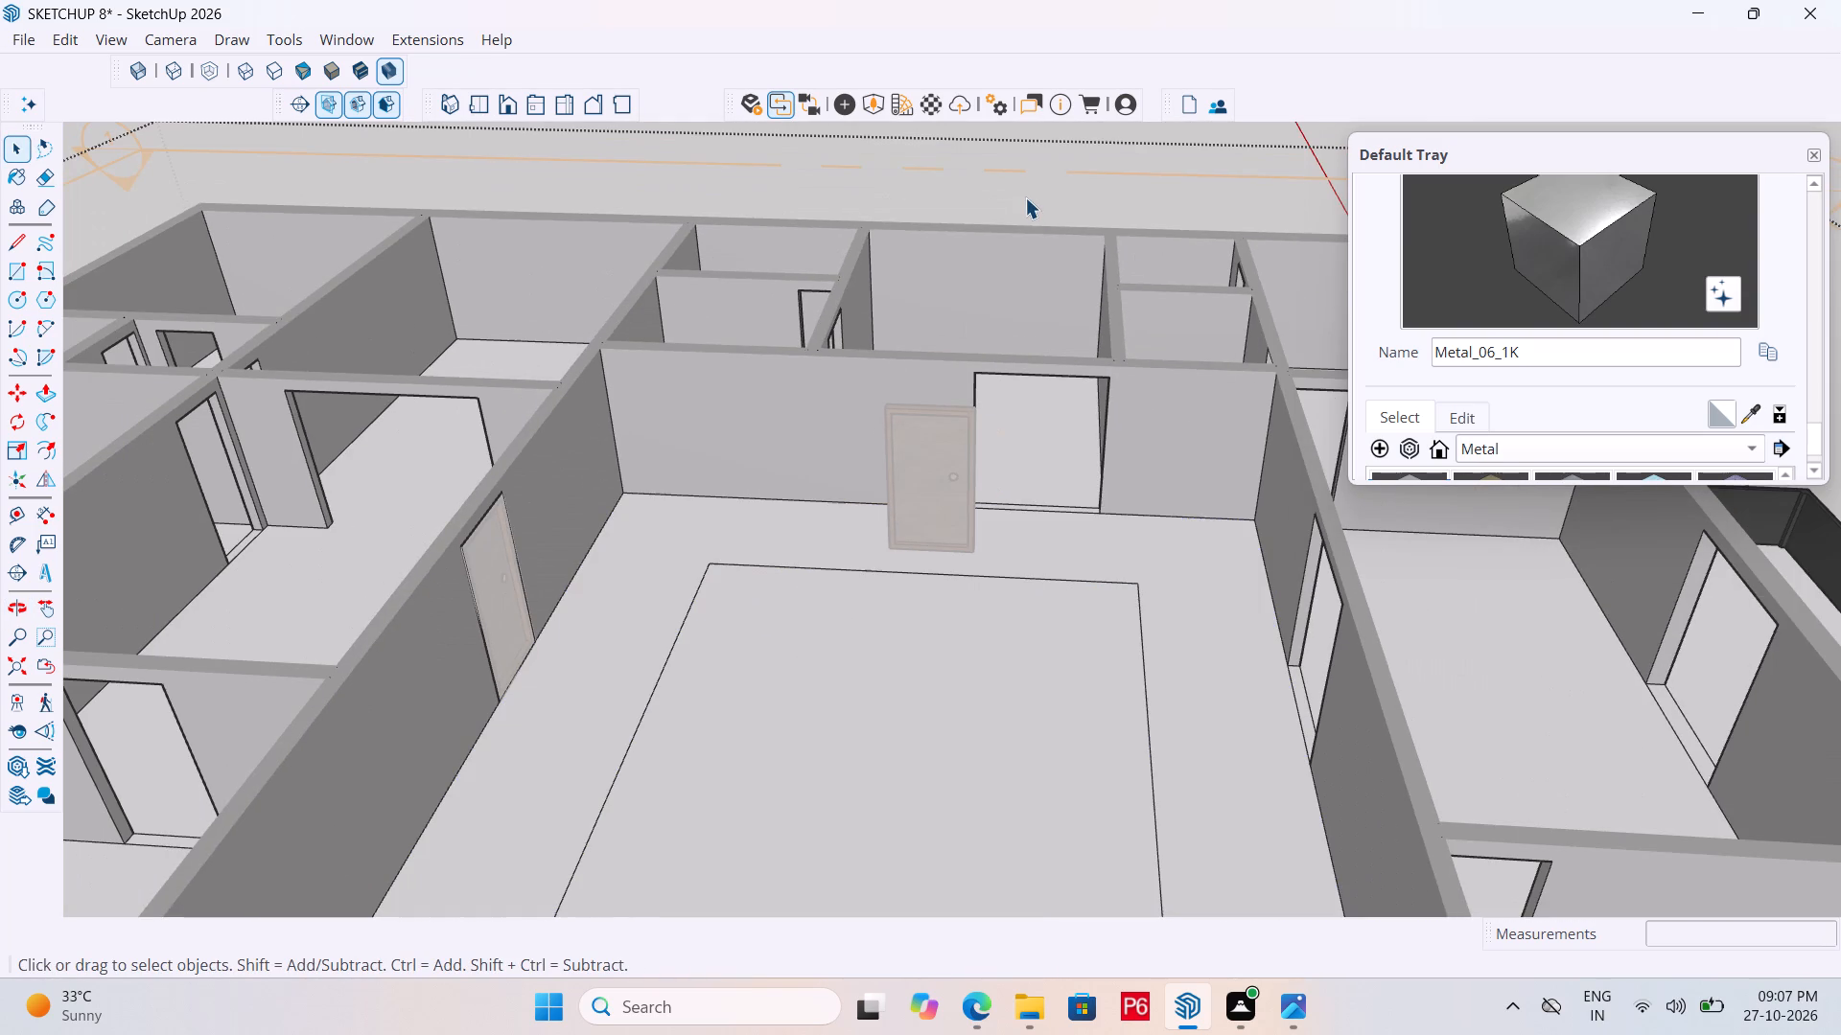
click(1025, 197)
click(1018, 191)
double_click(1109, 153)
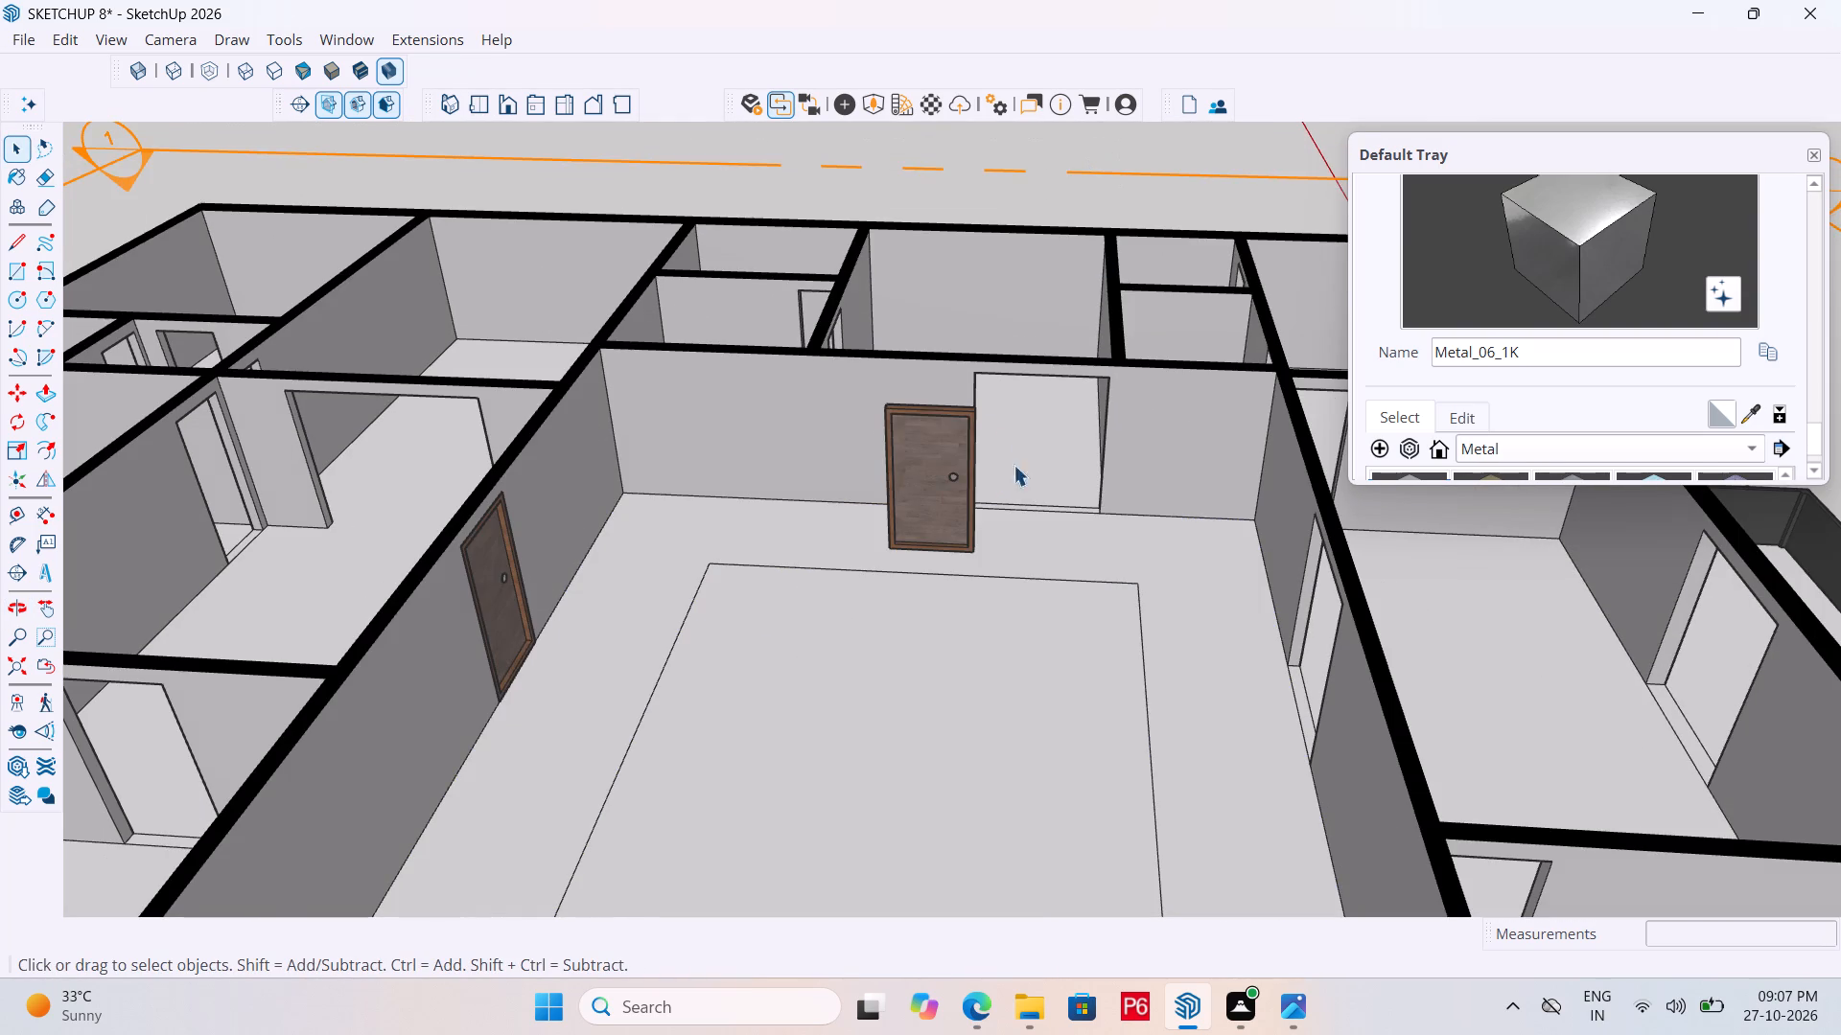
middle_drag(1014, 467, 870, 487)
scroll(957, 536, up, 5)
click(959, 536)
scroll(1085, 575, up, 5)
middle_drag(1029, 584, 917, 573)
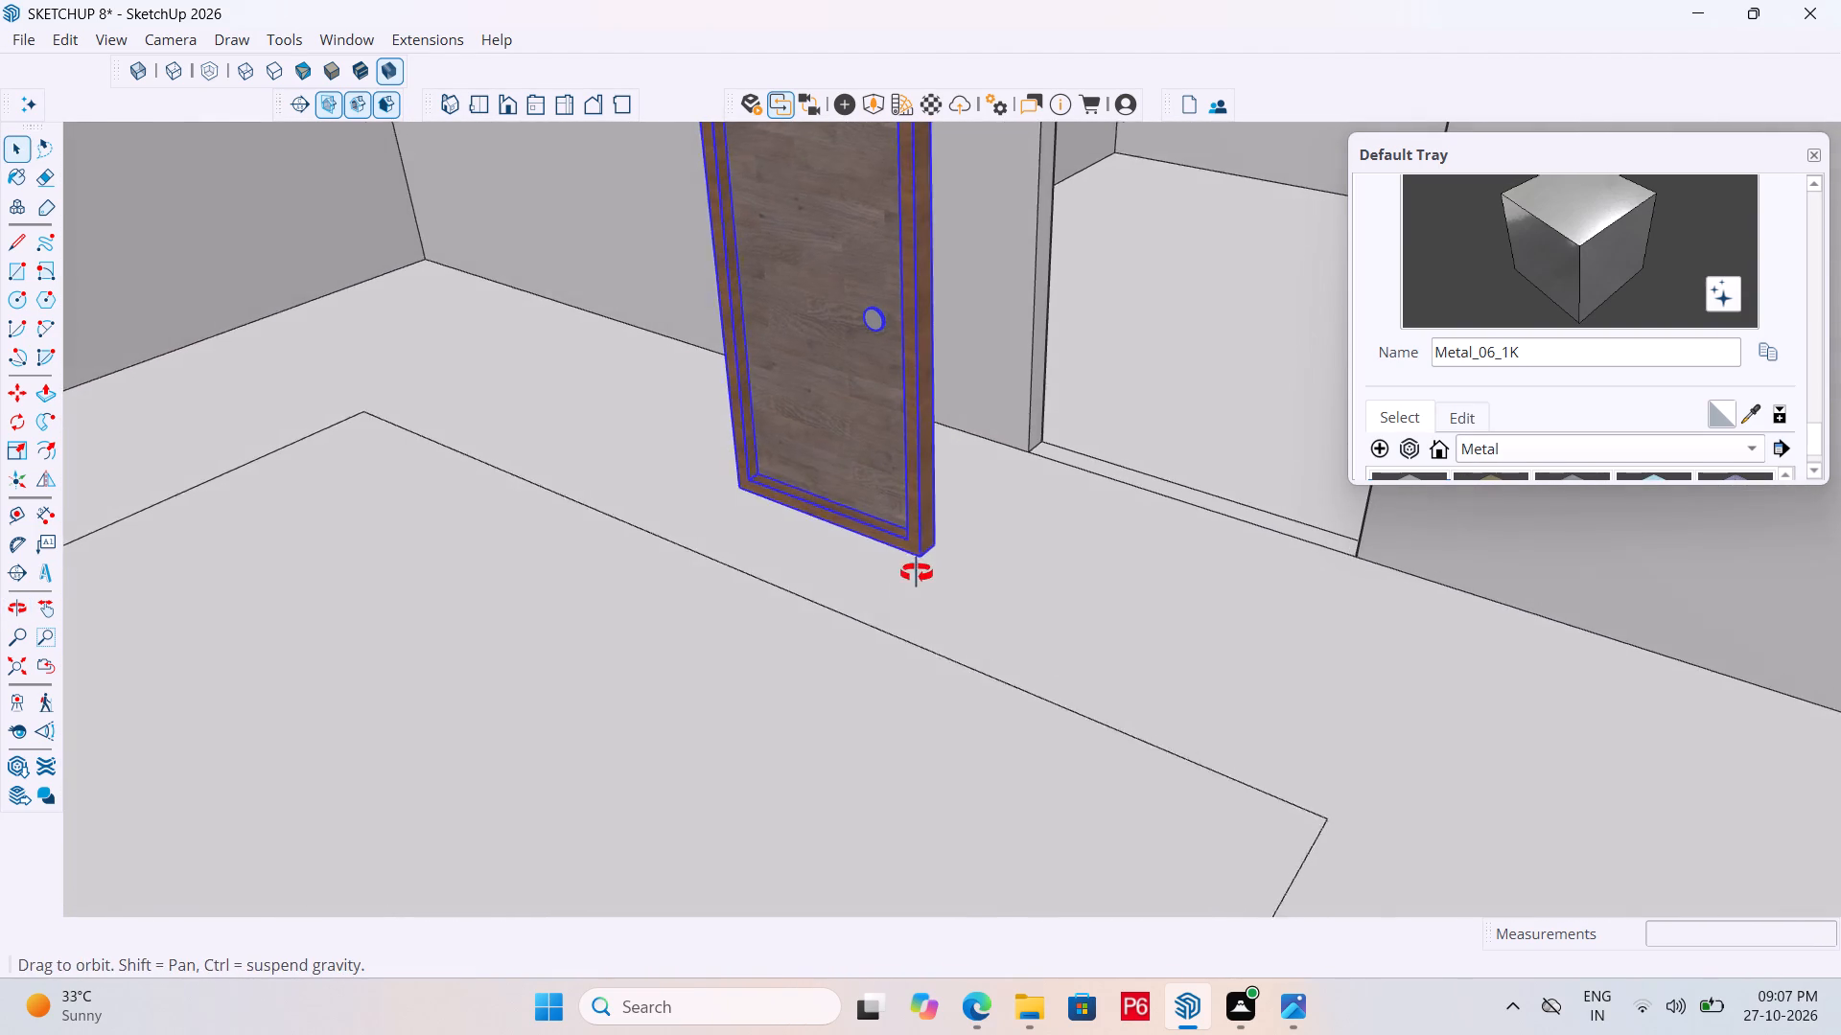
middle_drag(917, 573, 888, 574)
key(m)
click(918, 560)
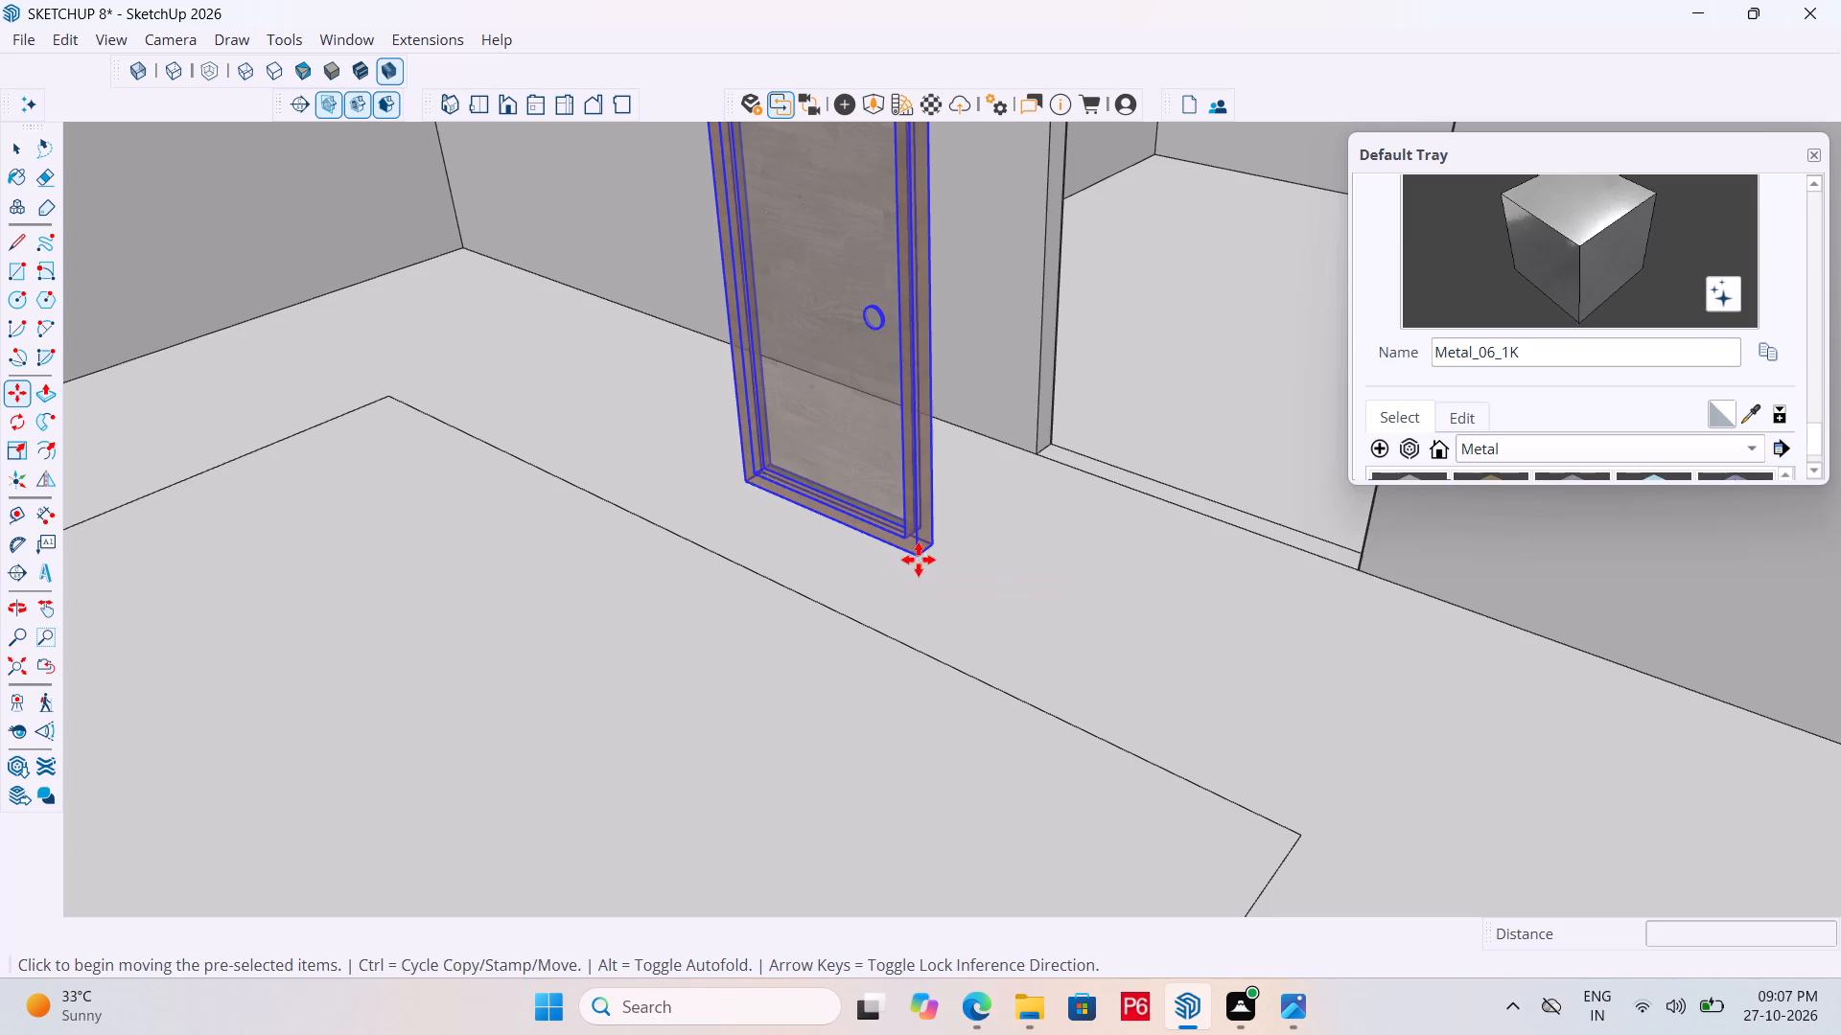
click(1352, 572)
Open the building group and push the opening's free jamb inward about 2' 4 5/16" to meet the door frame's edge.
scroll(923, 722, down, 4)
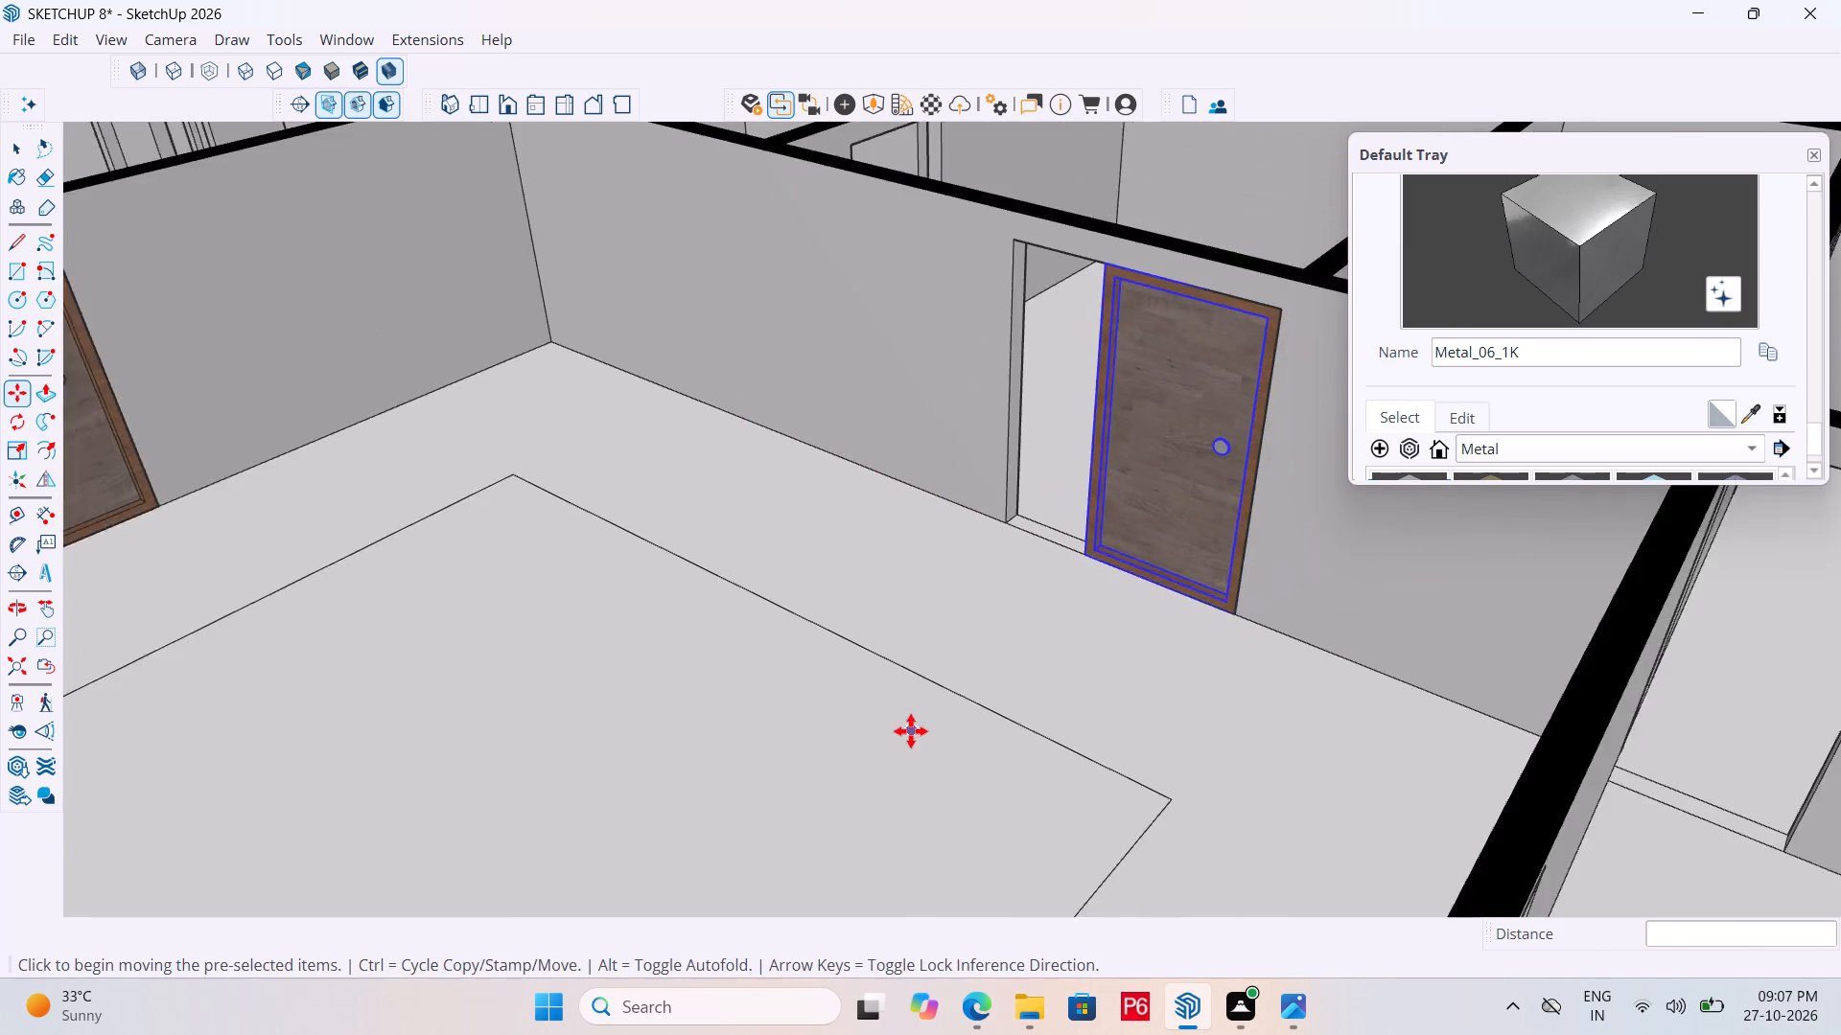
middle_drag(911, 731, 894, 665)
scroll(1262, 222, up, 4)
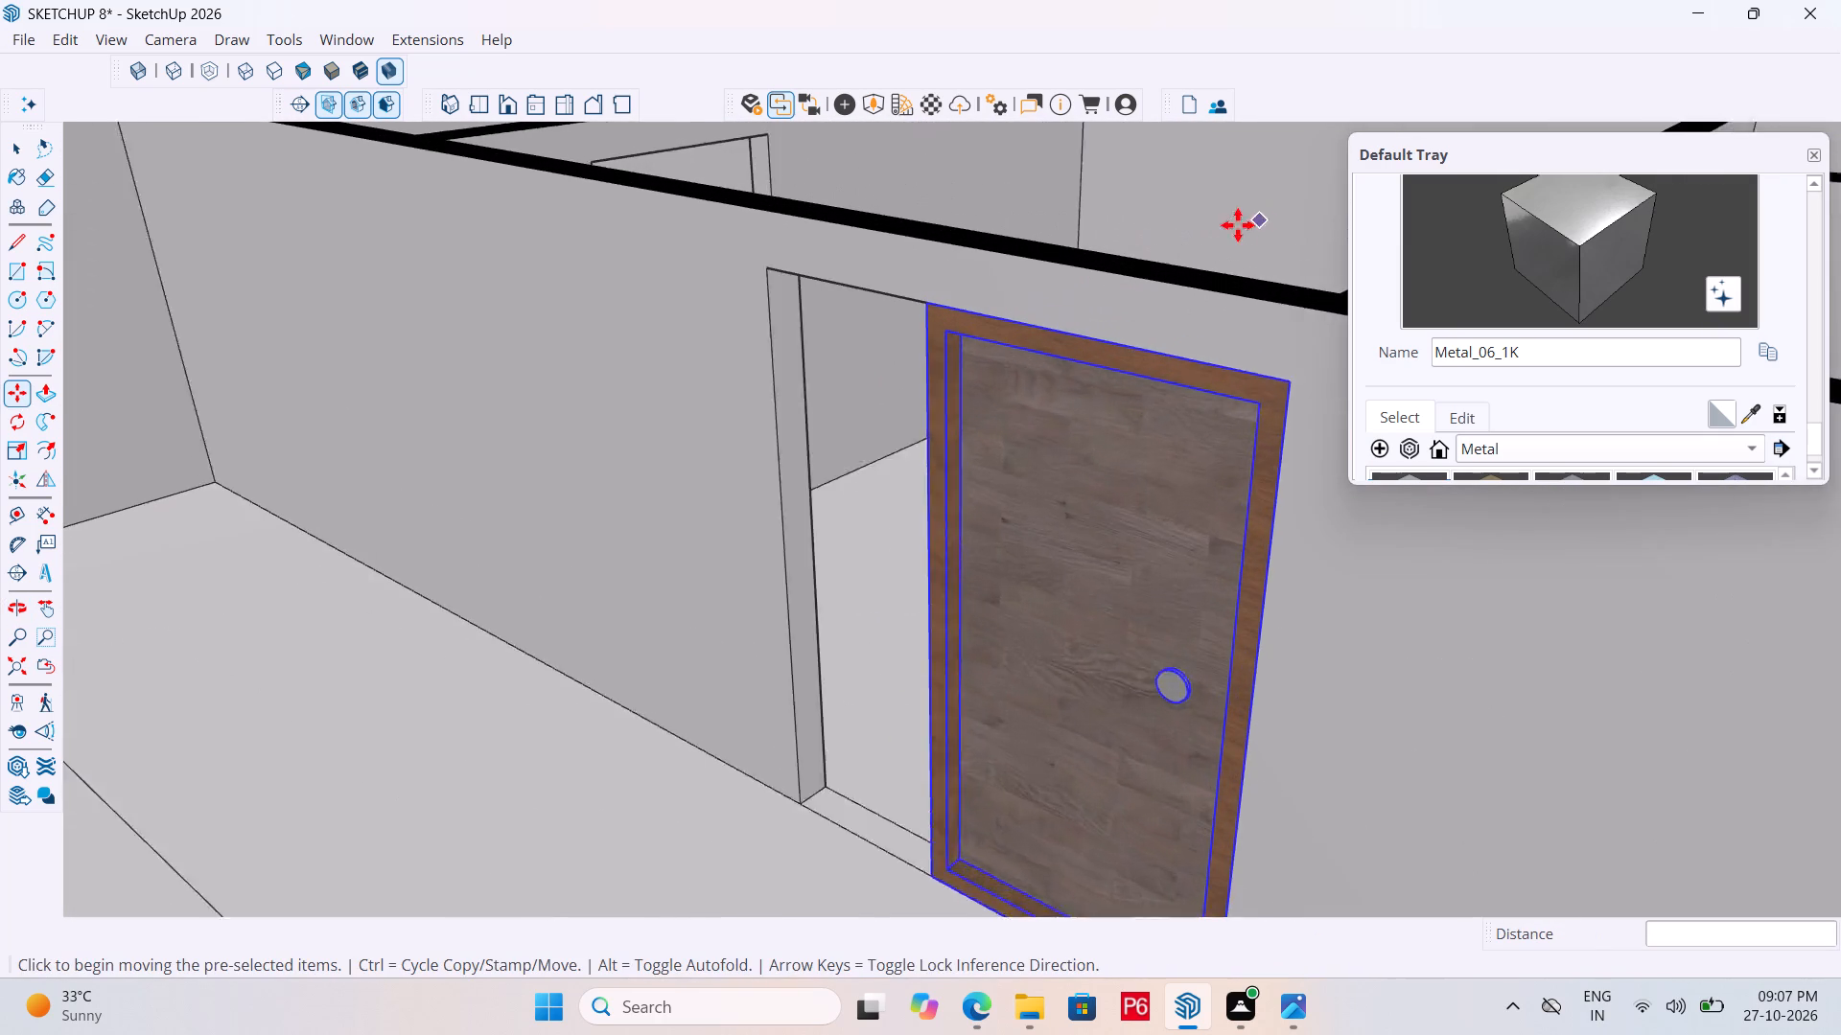
scroll(1238, 225, up, 1)
scroll(1086, 237, down, 5)
middle_drag(1060, 408, 1073, 359)
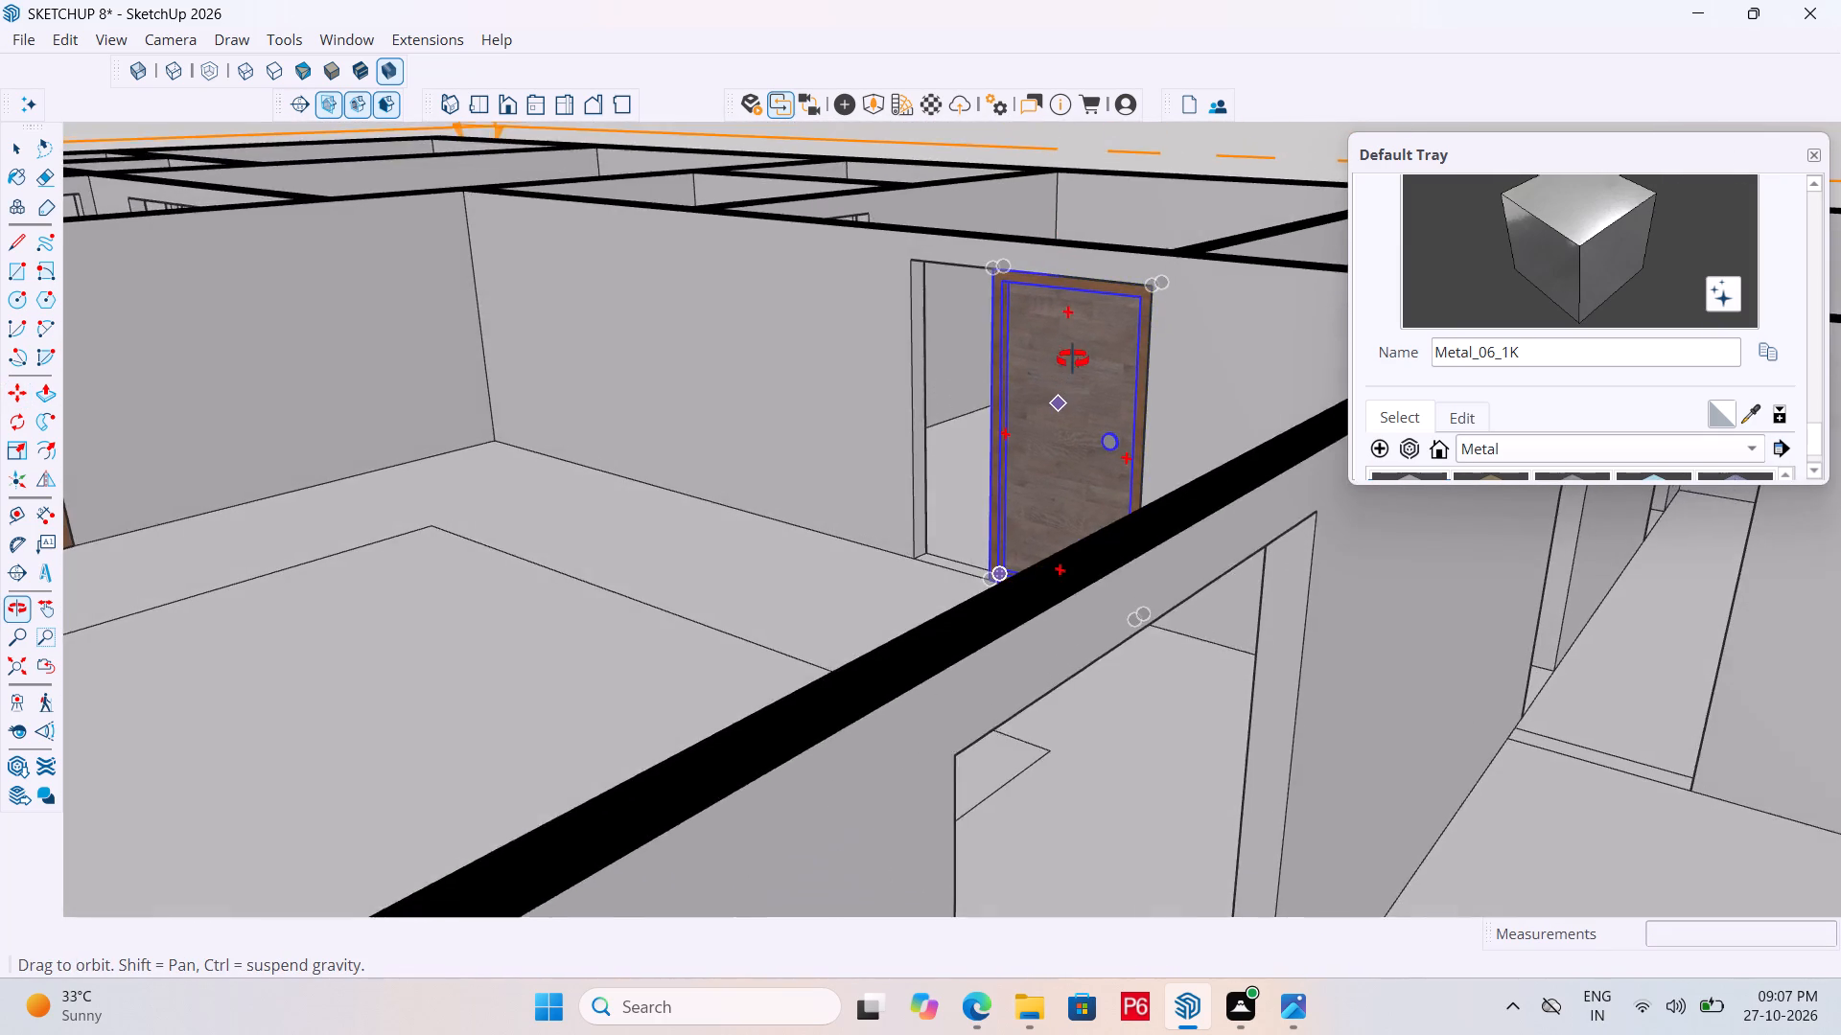
middle_drag(1073, 359, 1071, 396)
scroll(987, 419, up, 1)
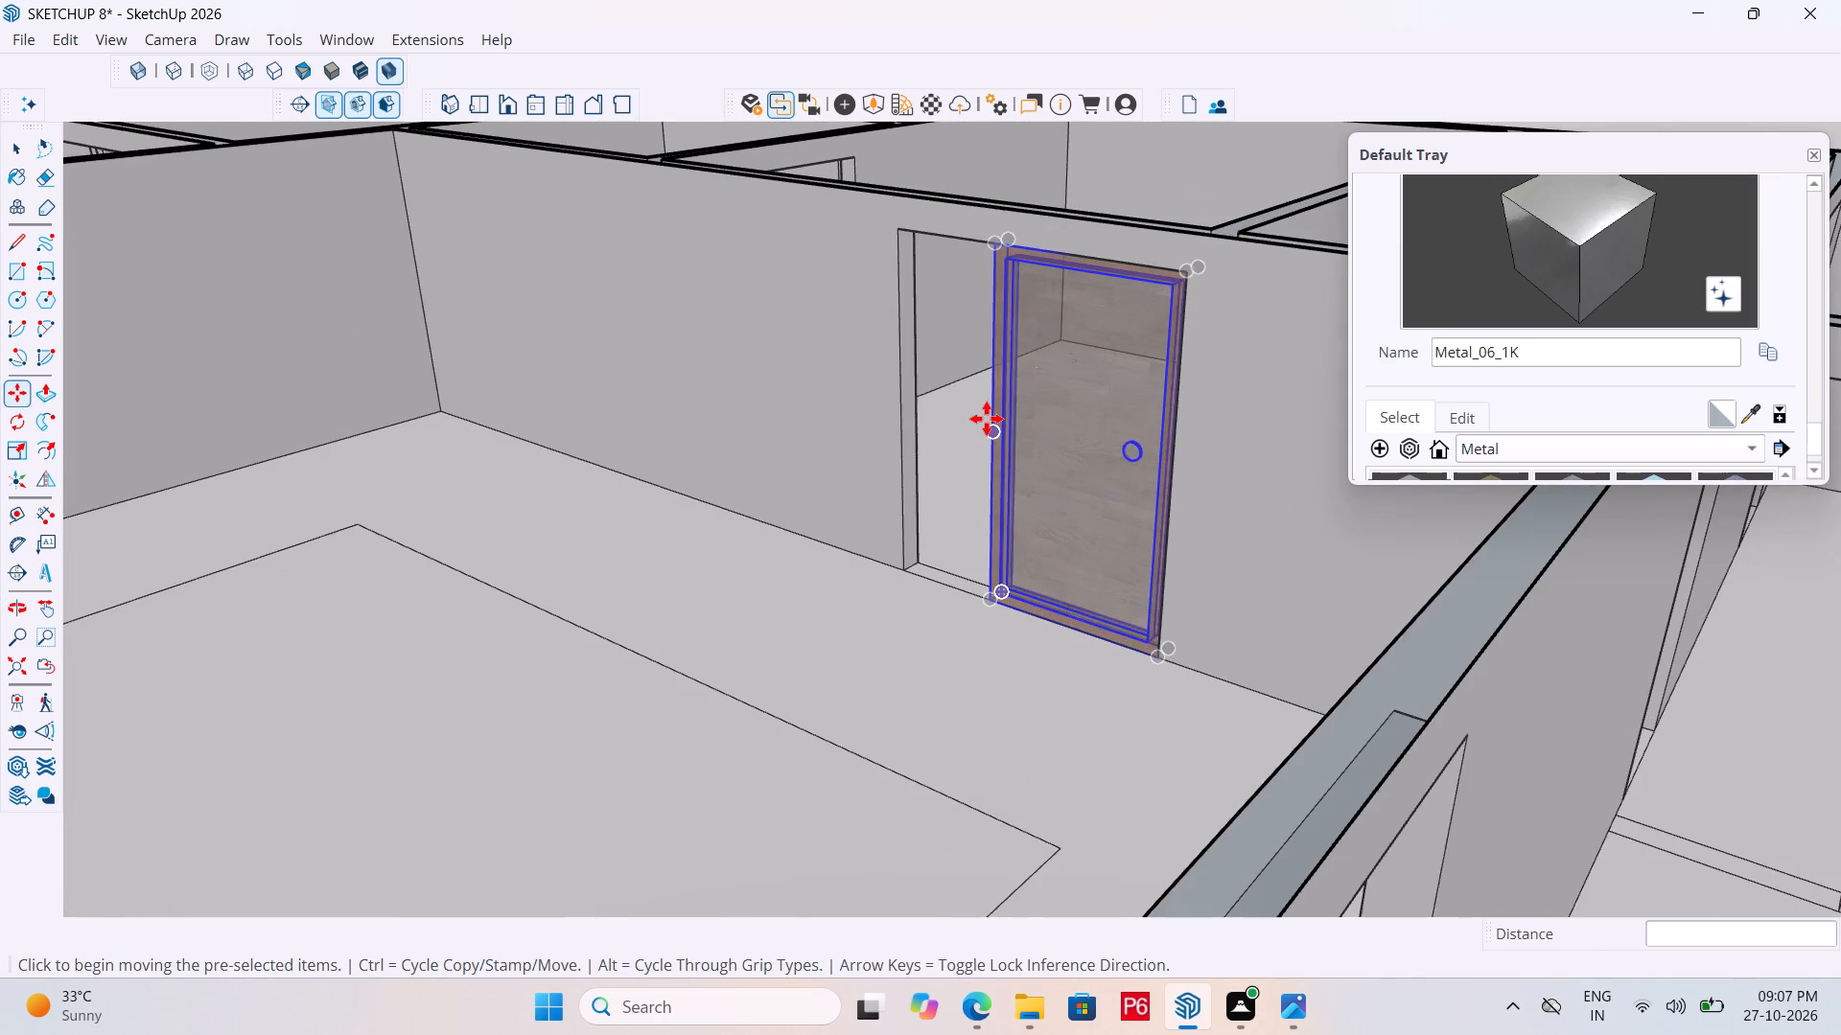
scroll(987, 419, up, 1)
key(space)
click(897, 442)
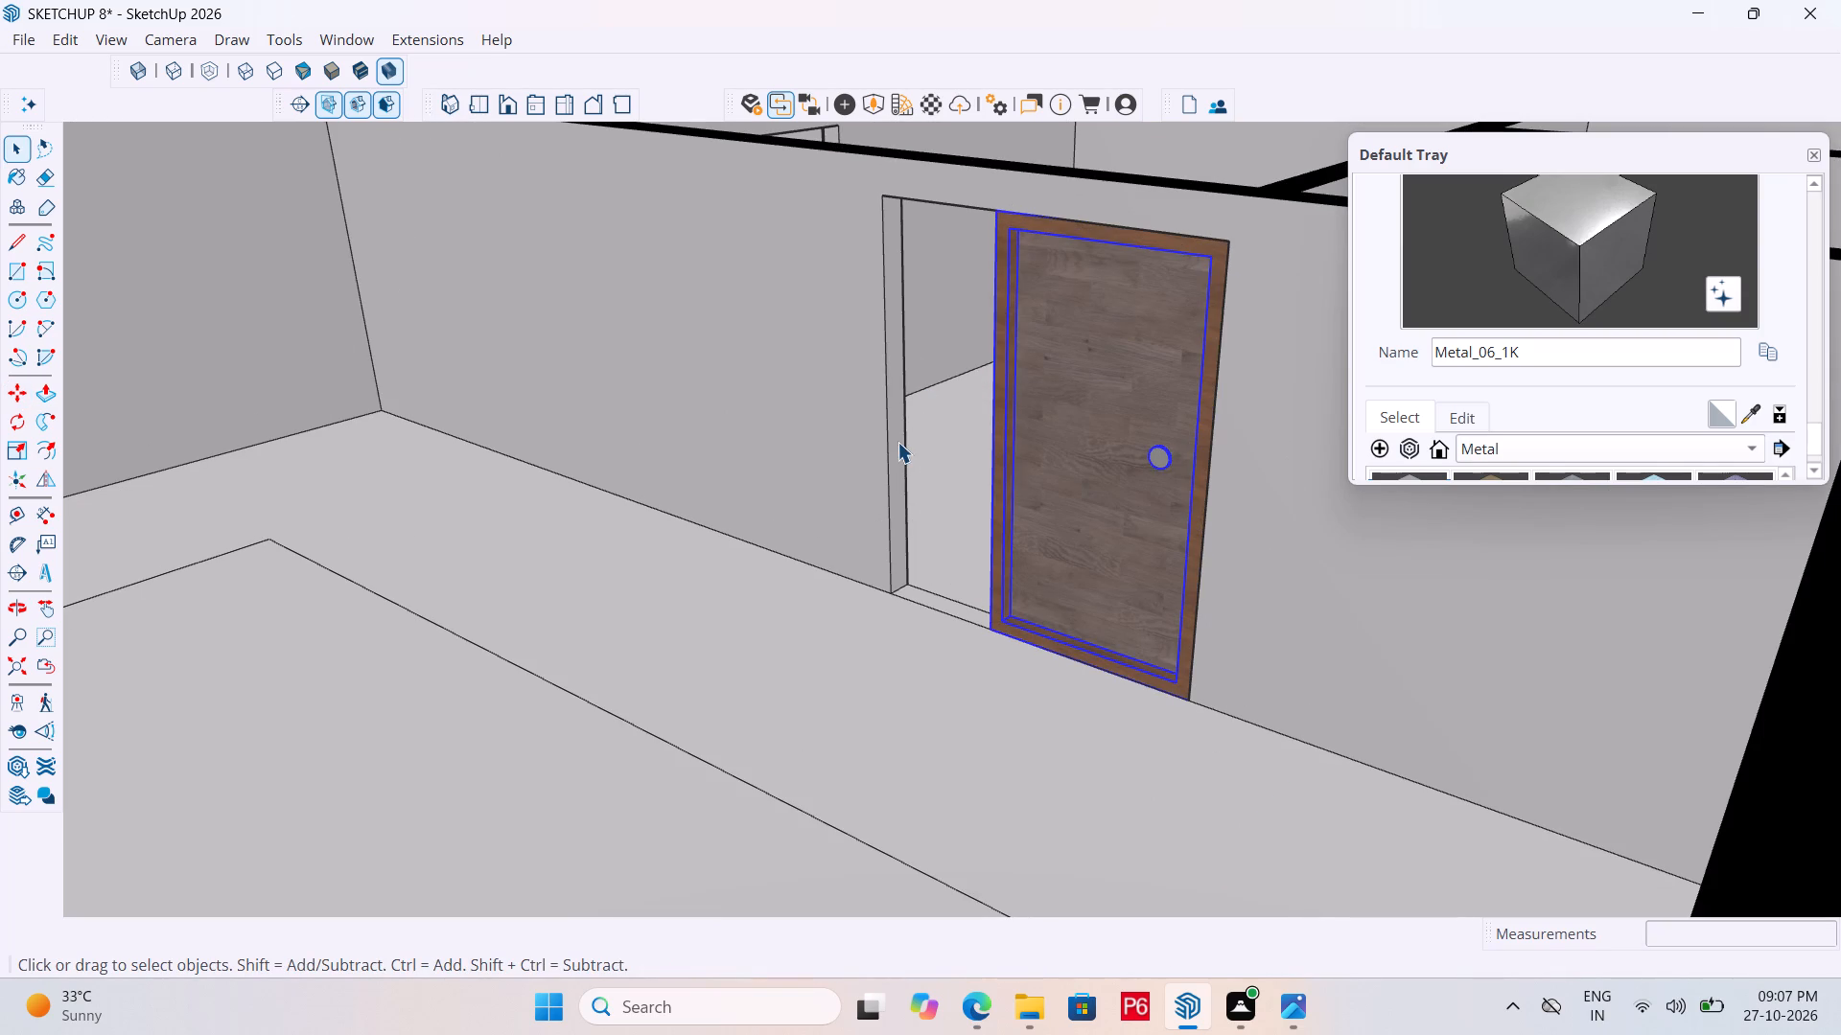
double_click(900, 415)
click(895, 386)
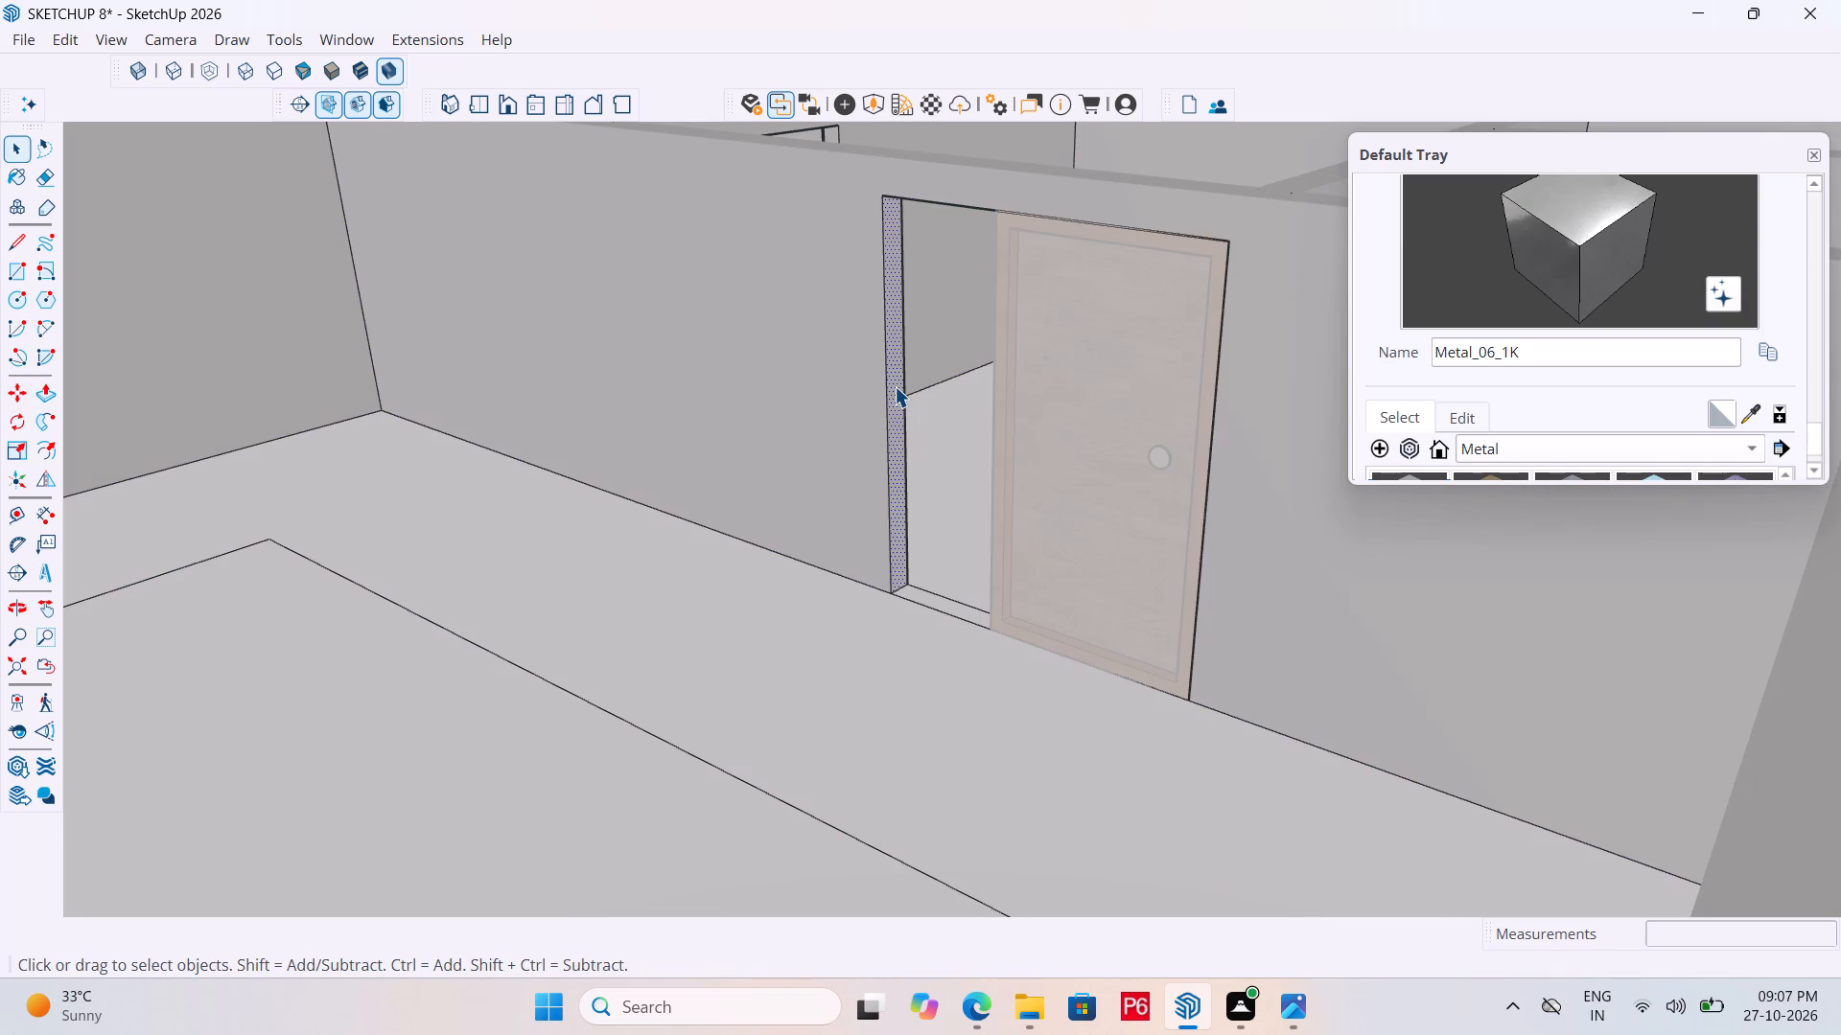
key(p)
click(895, 386)
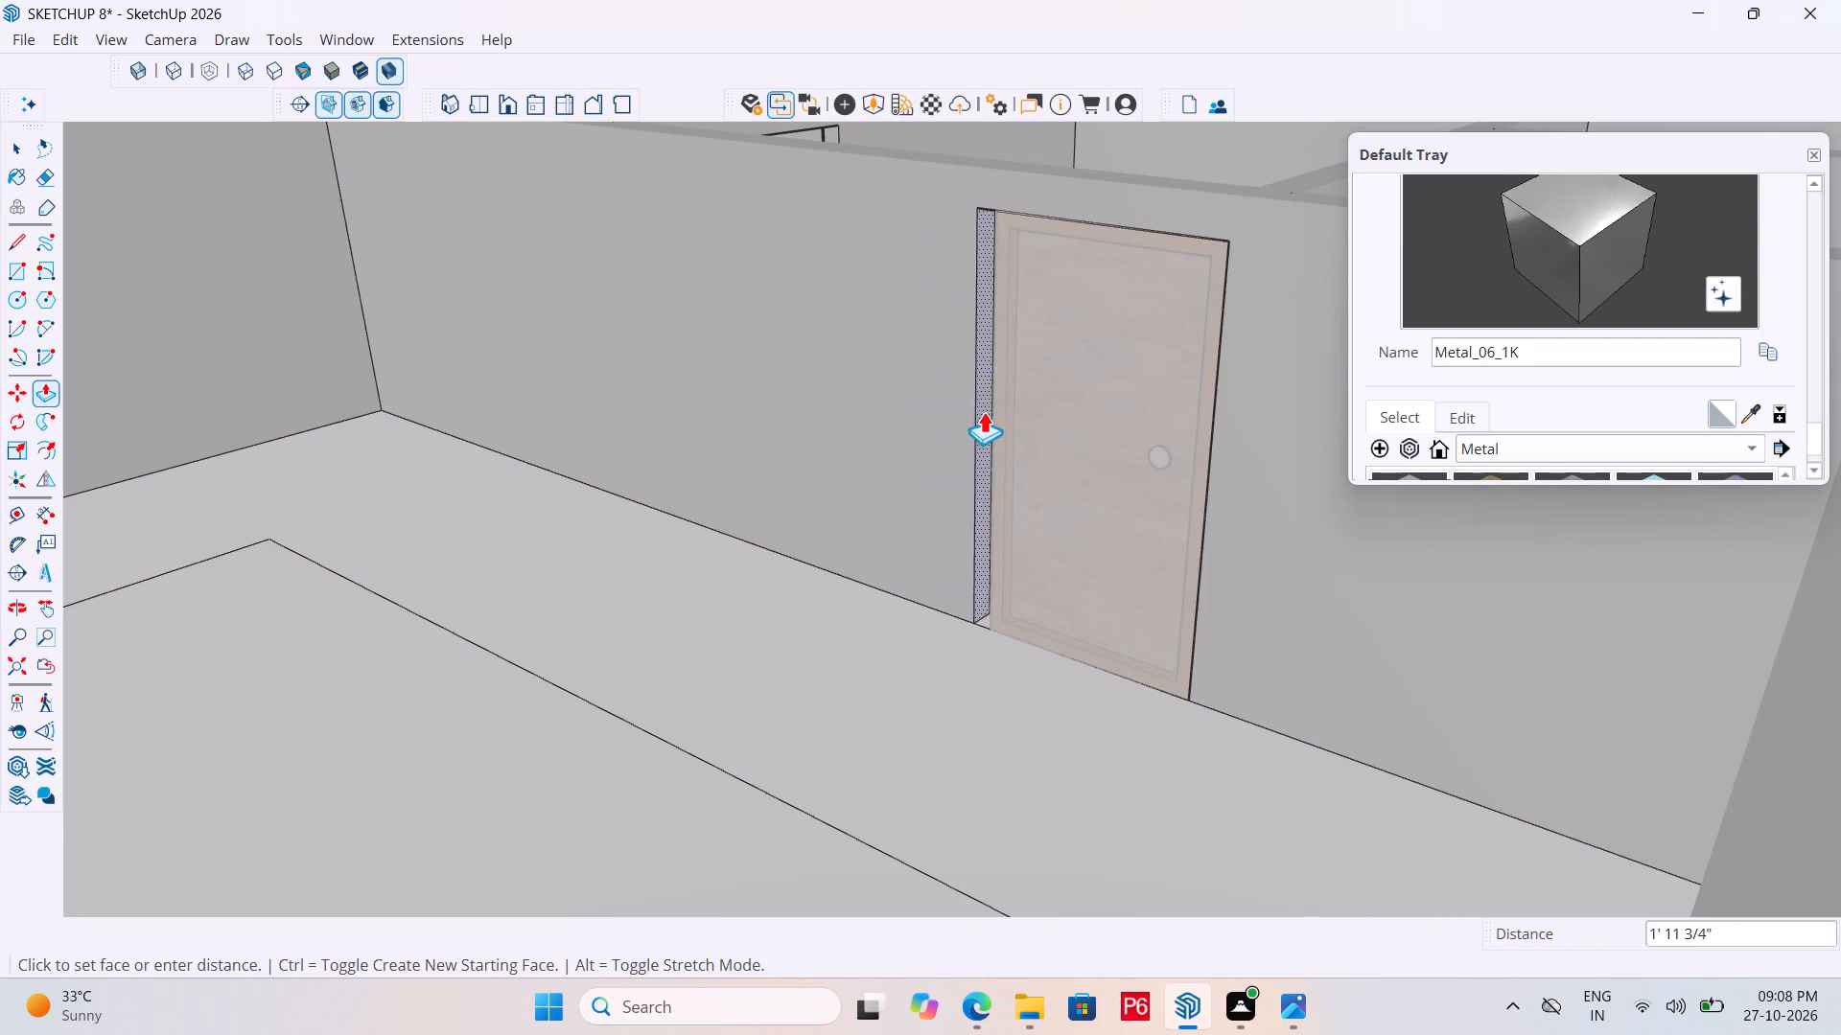
click(995, 451)
Save the model with the fitted door and narrowed opening, and close the building group.
scroll(1022, 509, down, 4)
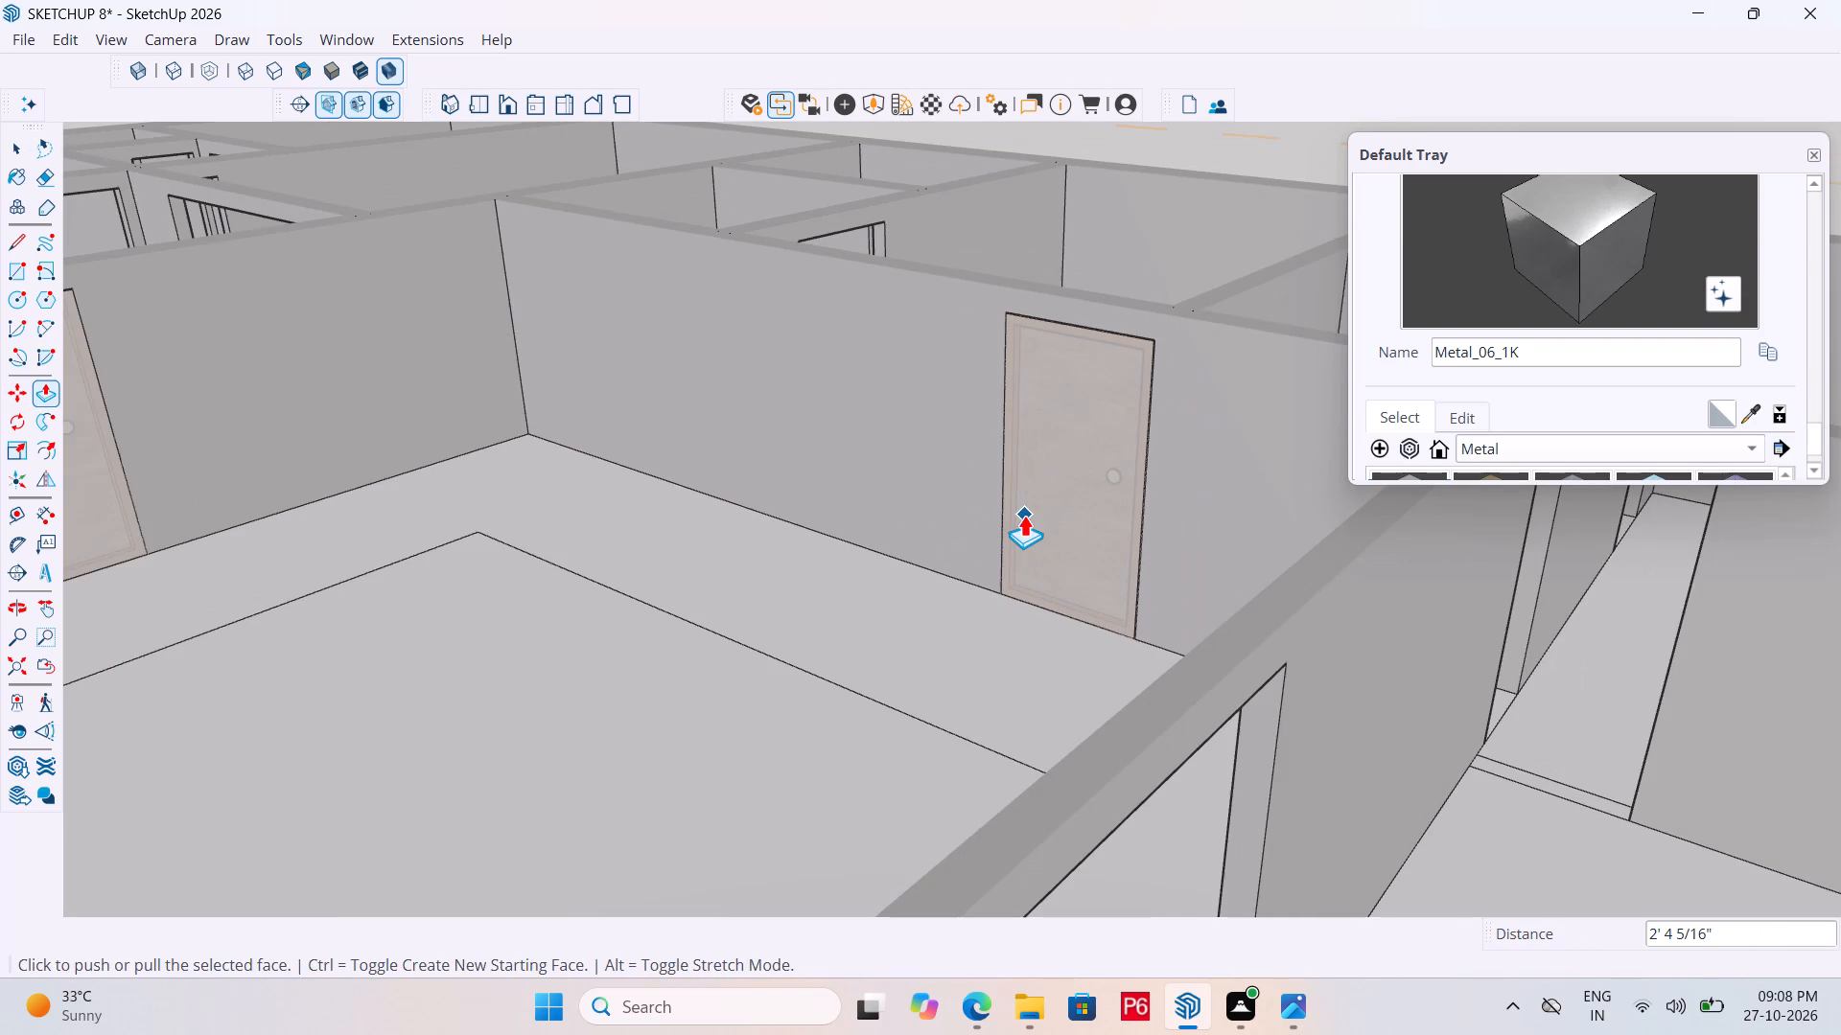
key(ctrl+s)
key(ctrl+s)
key(ctrl+s)
key(ctrl+s)
key(ctrl+s)
key(ctrl+s)
key(ctrl+s)
scroll(1011, 497, down, 4)
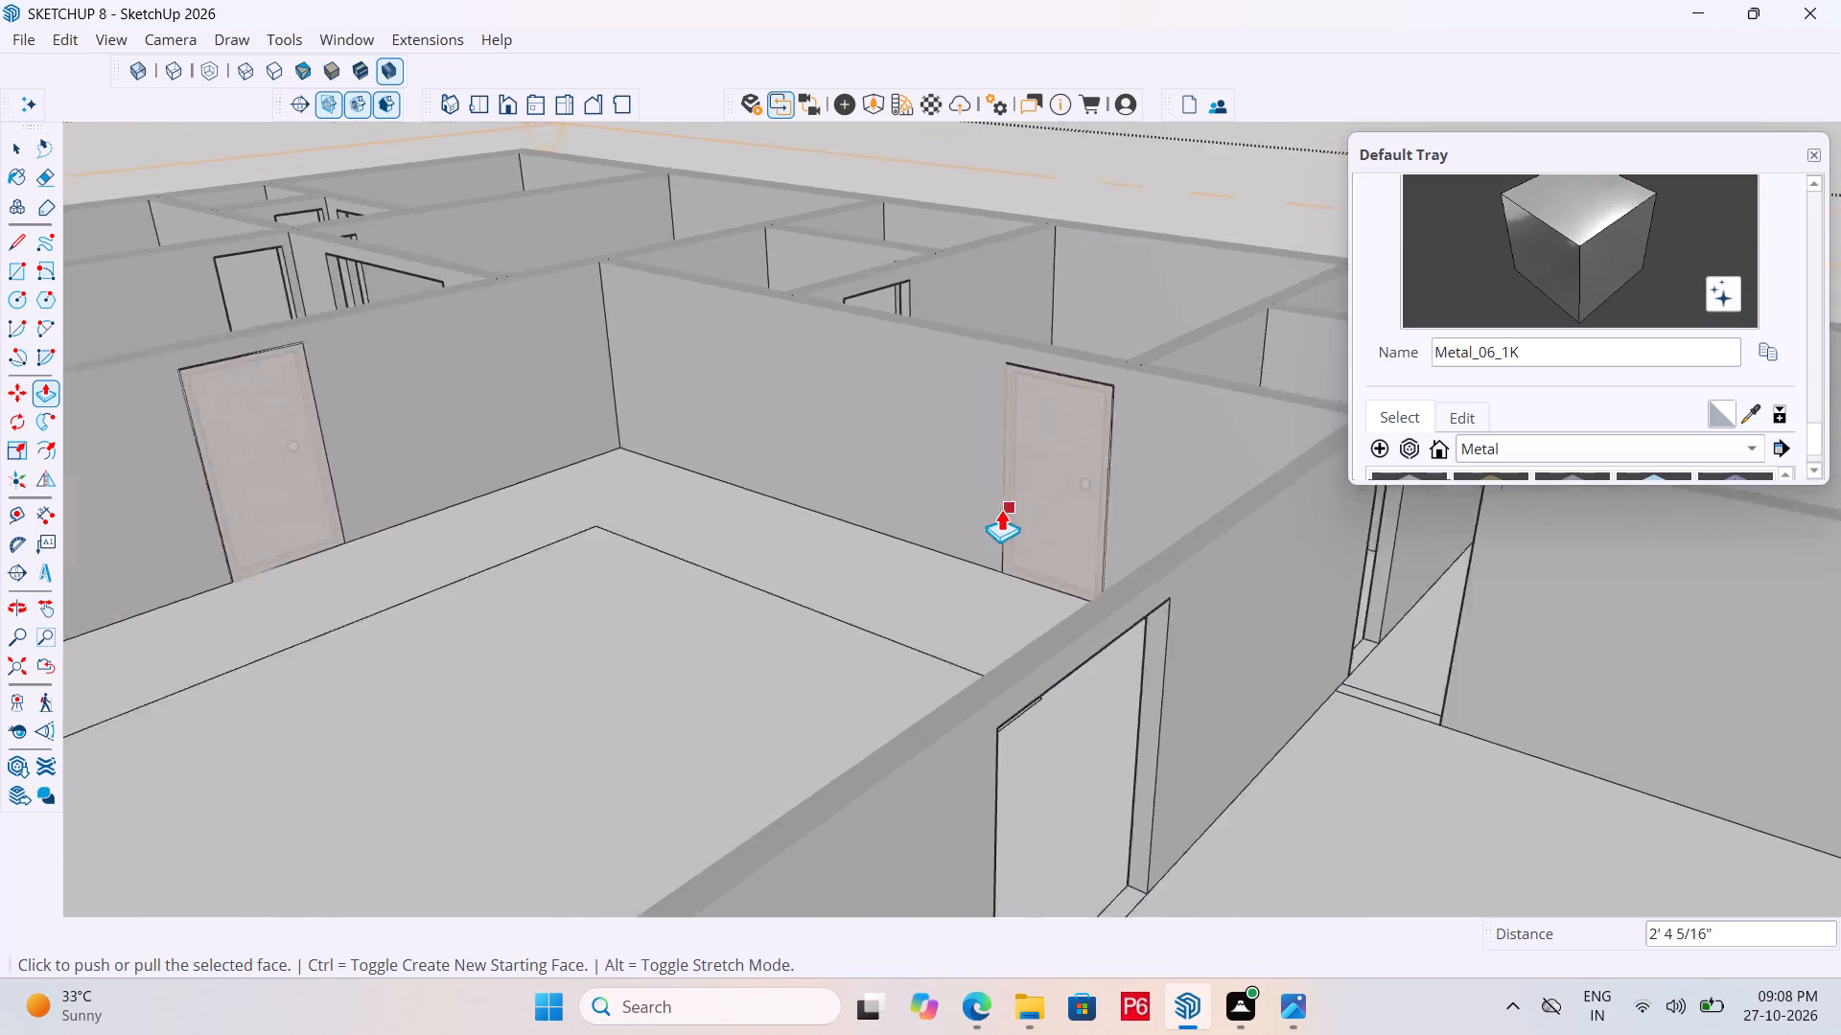
scroll(1001, 509, down, 8)
scroll(946, 563, down, 5)
middle_drag(889, 627, 1098, 682)
key(space)
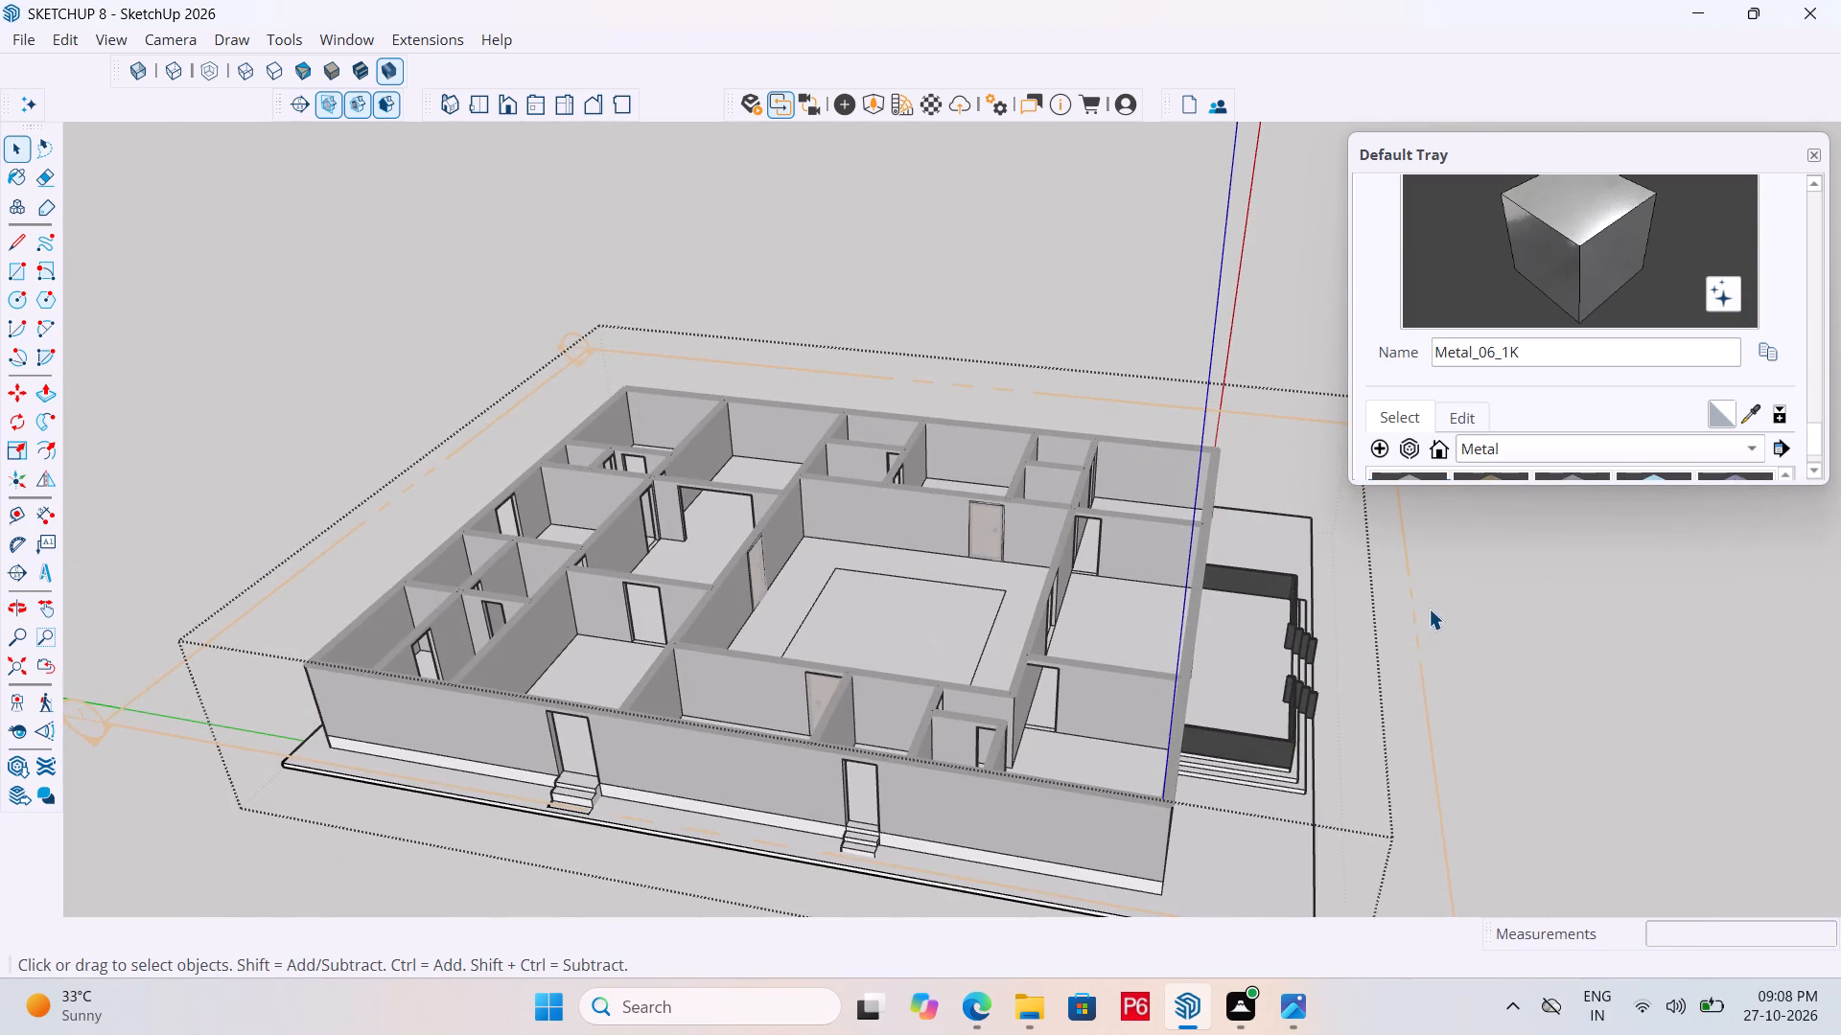
click(1432, 606)
Examine the whole sectioned building from several sides to review the placed doors and the remaining empty openings.
middle_drag(966, 655, 1577, 597)
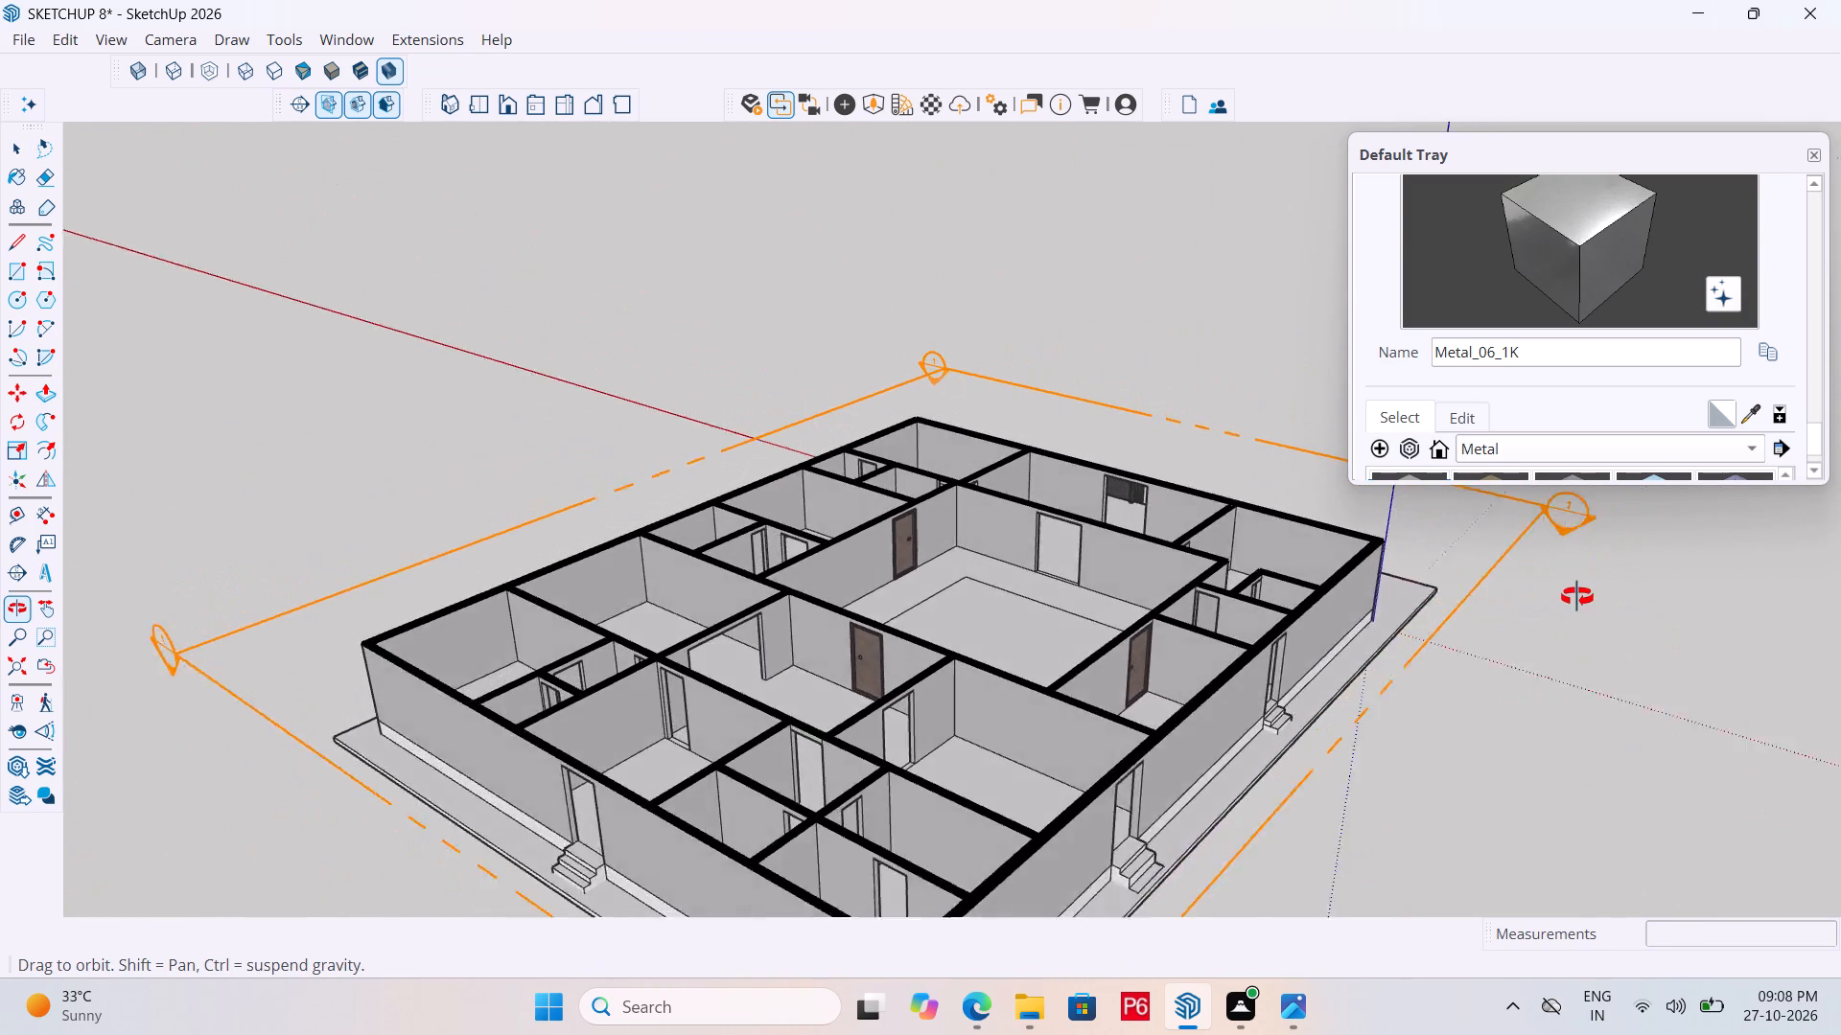
middle_drag(1577, 597, 1053, 694)
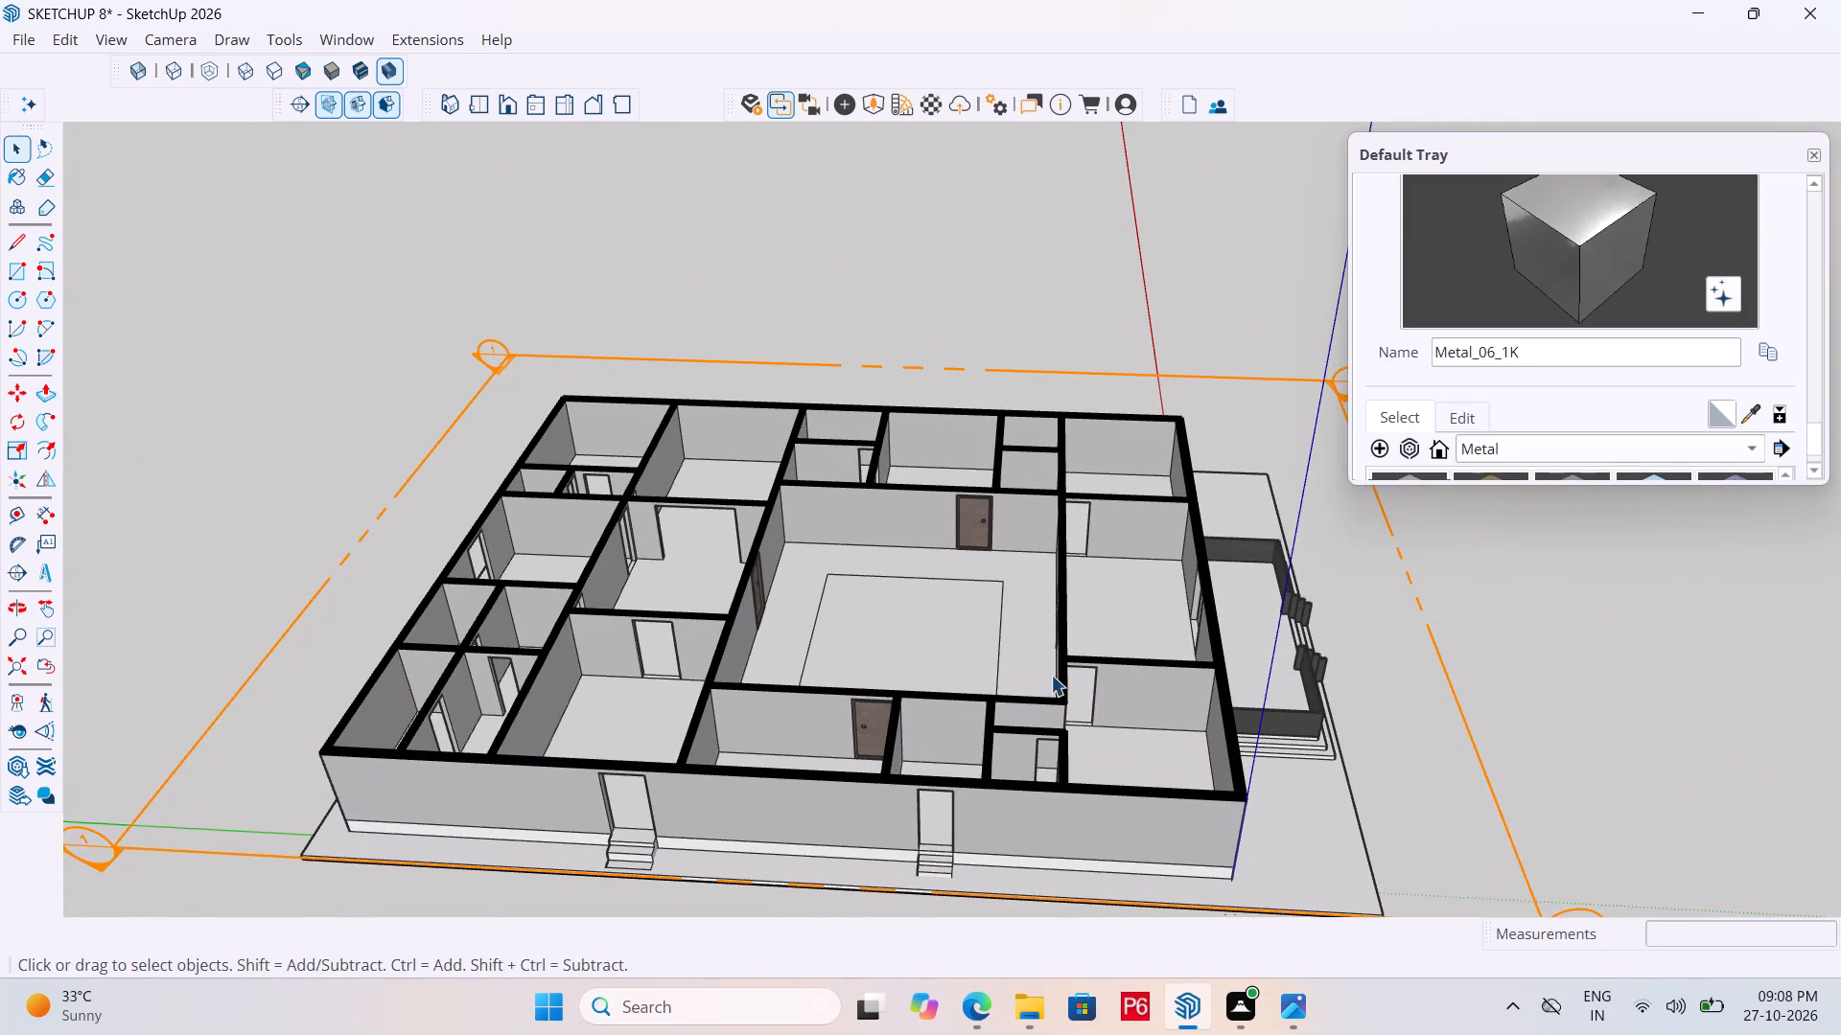
scroll(1339, 715, down, 4)
middle_drag(1149, 684, 537, 612)
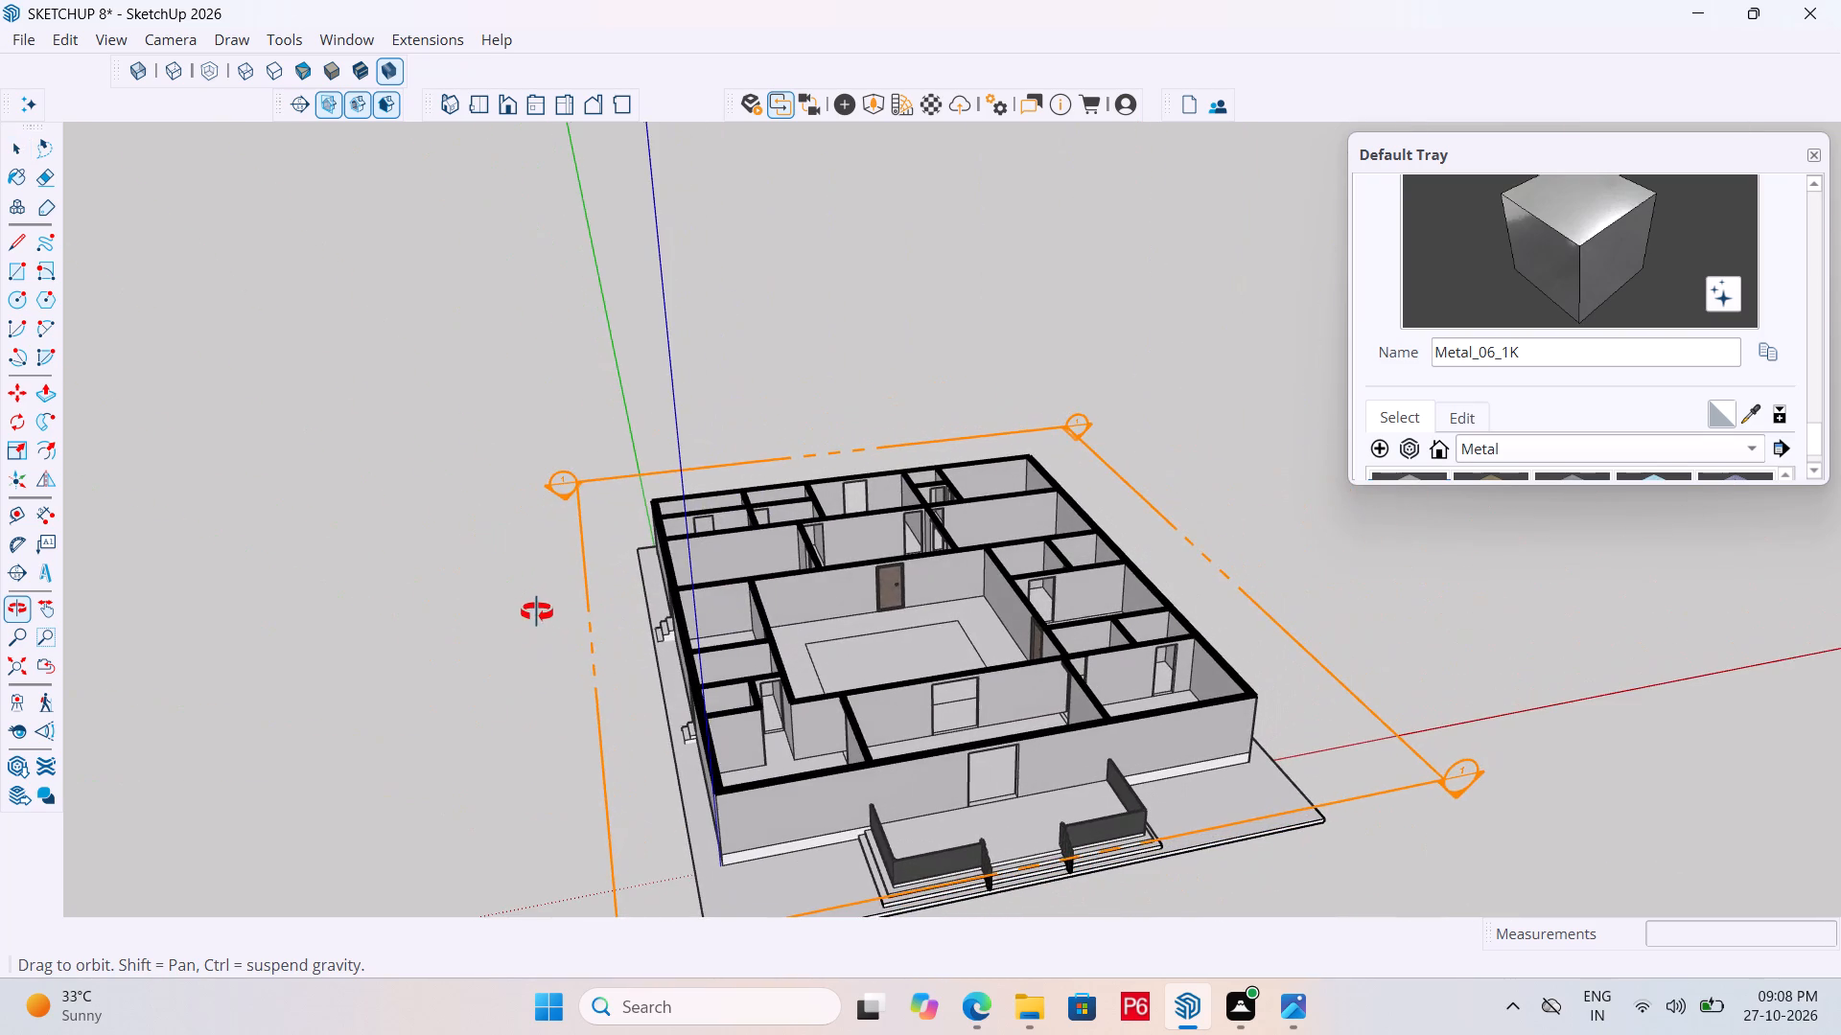
middle_drag(537, 612, 500, 670)
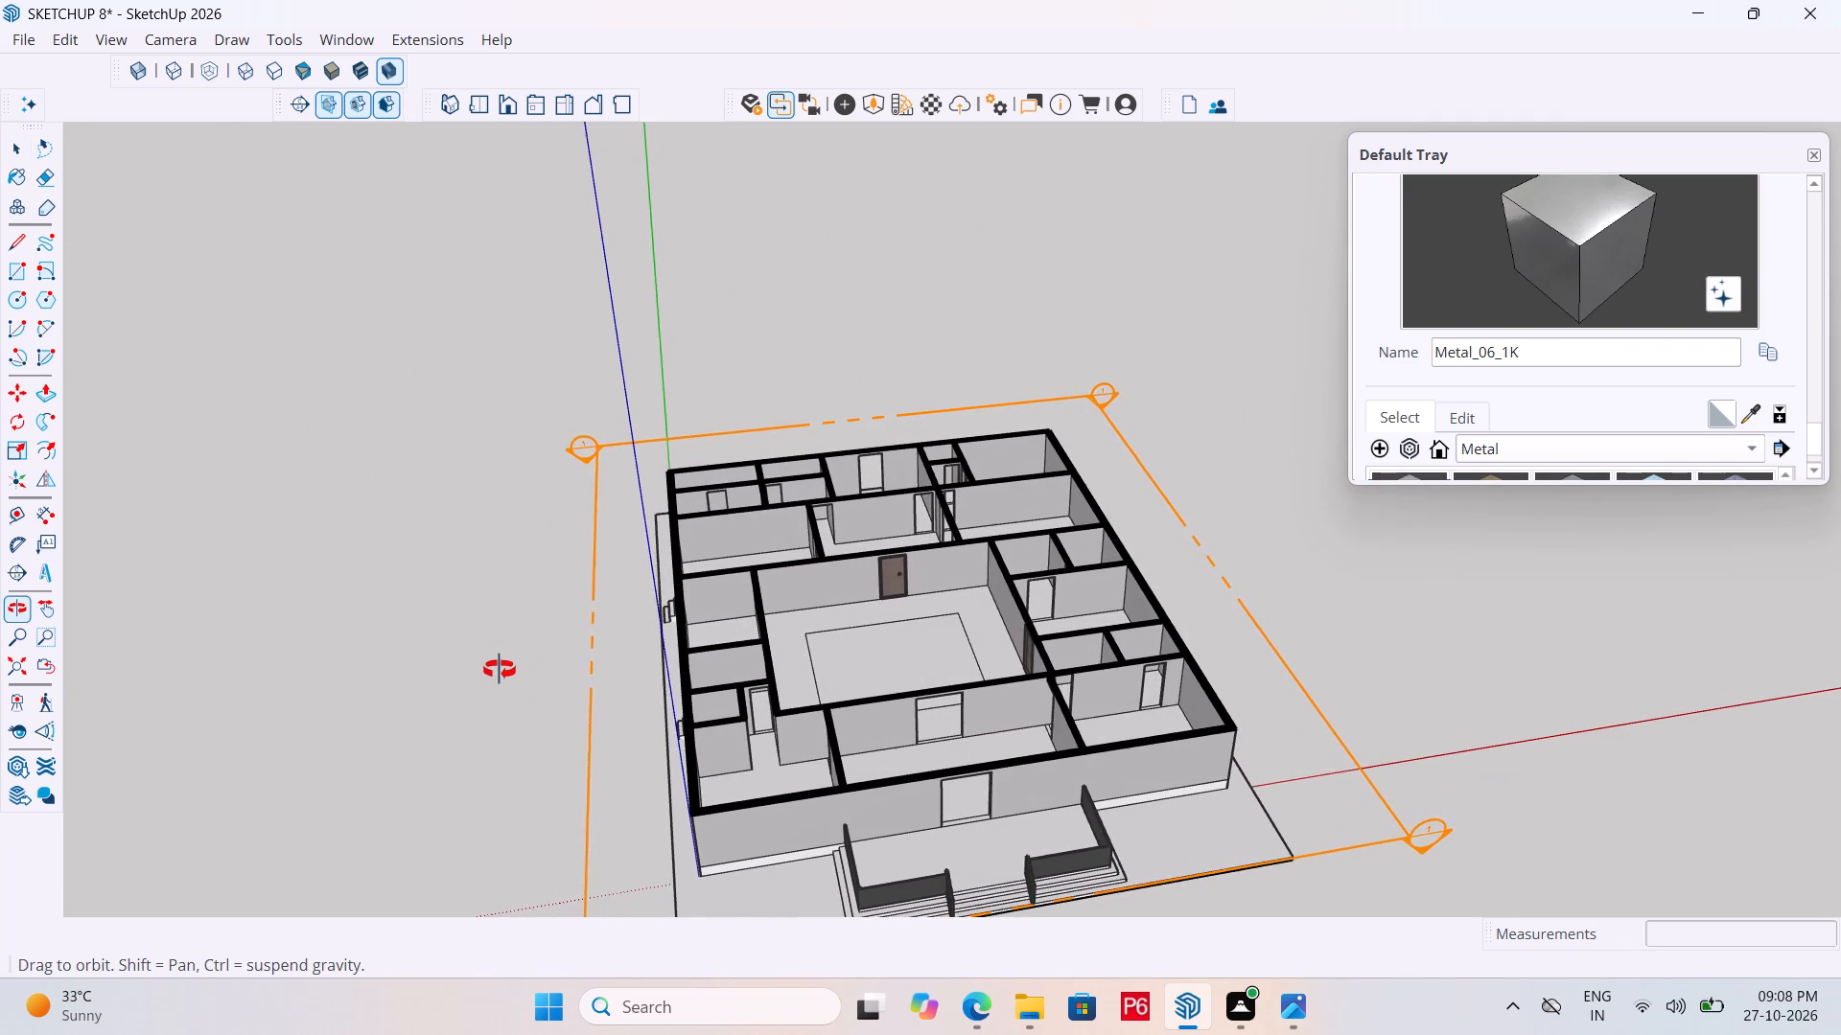
middle_drag(500, 670, 1018, 831)
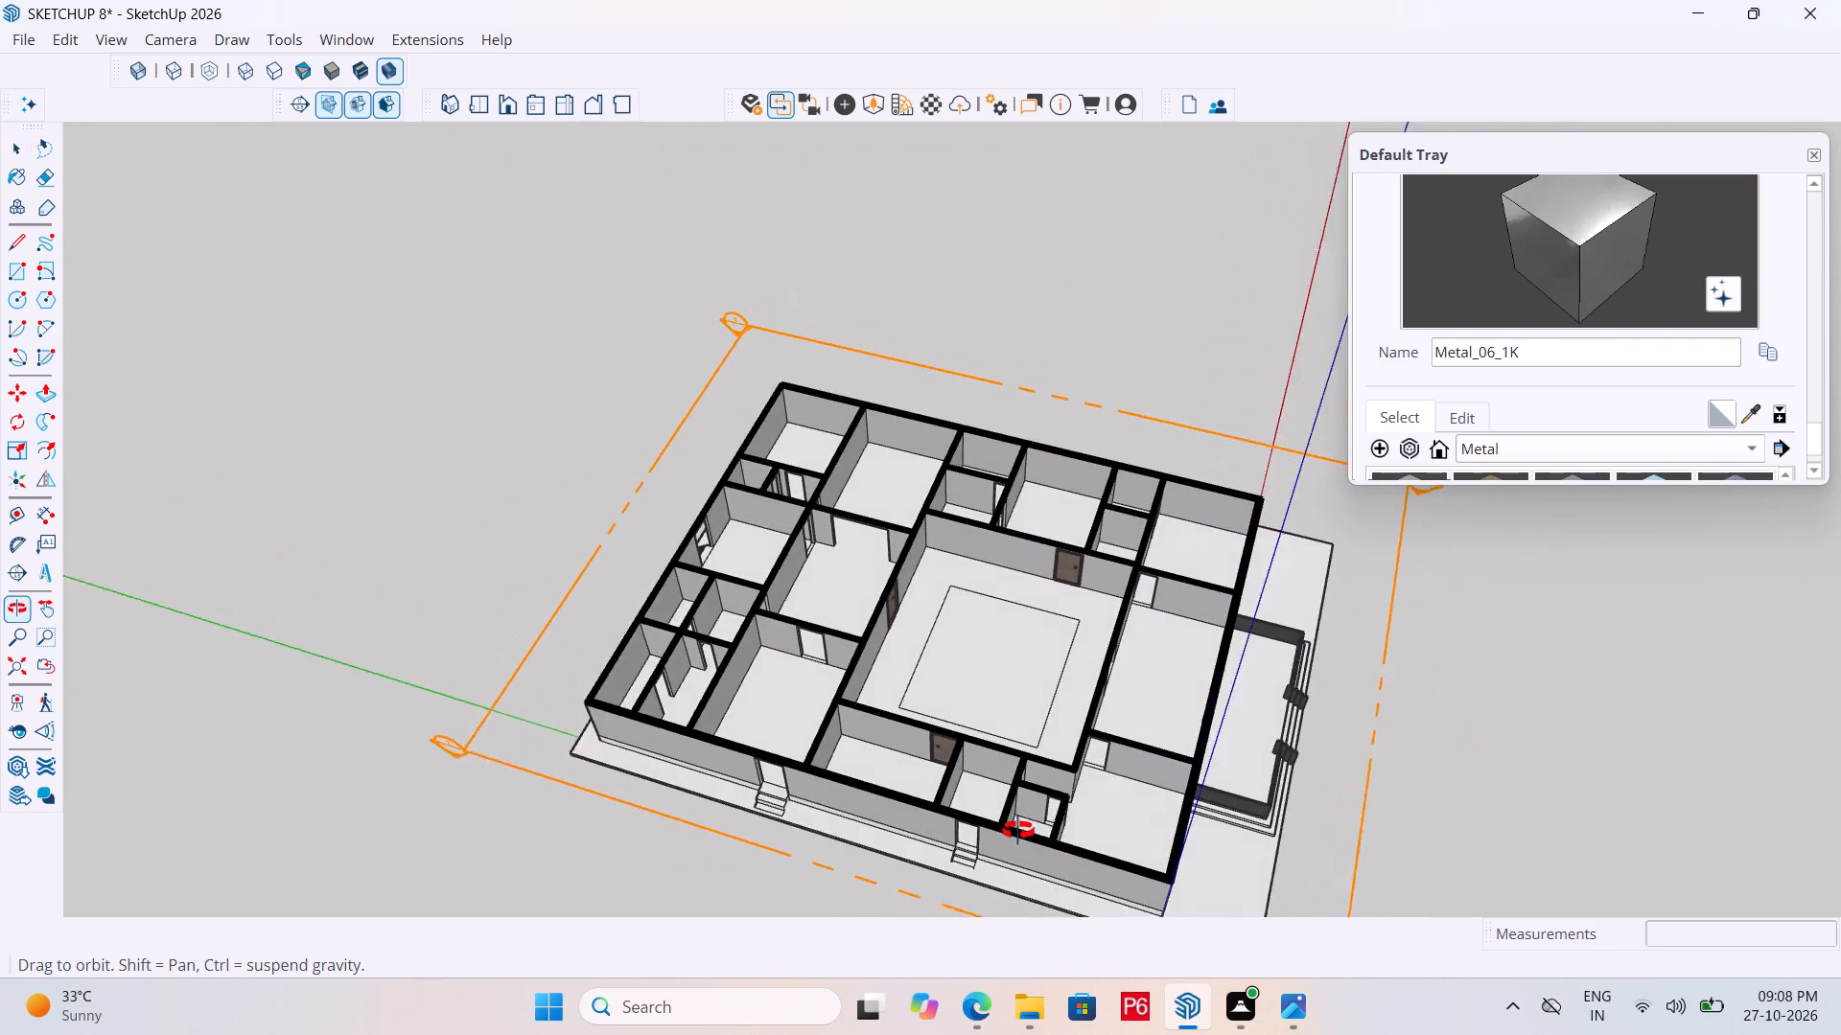
middle_drag(1018, 831, 869, 816)
middle_drag(825, 811, 806, 807)
middle_click(790, 806)
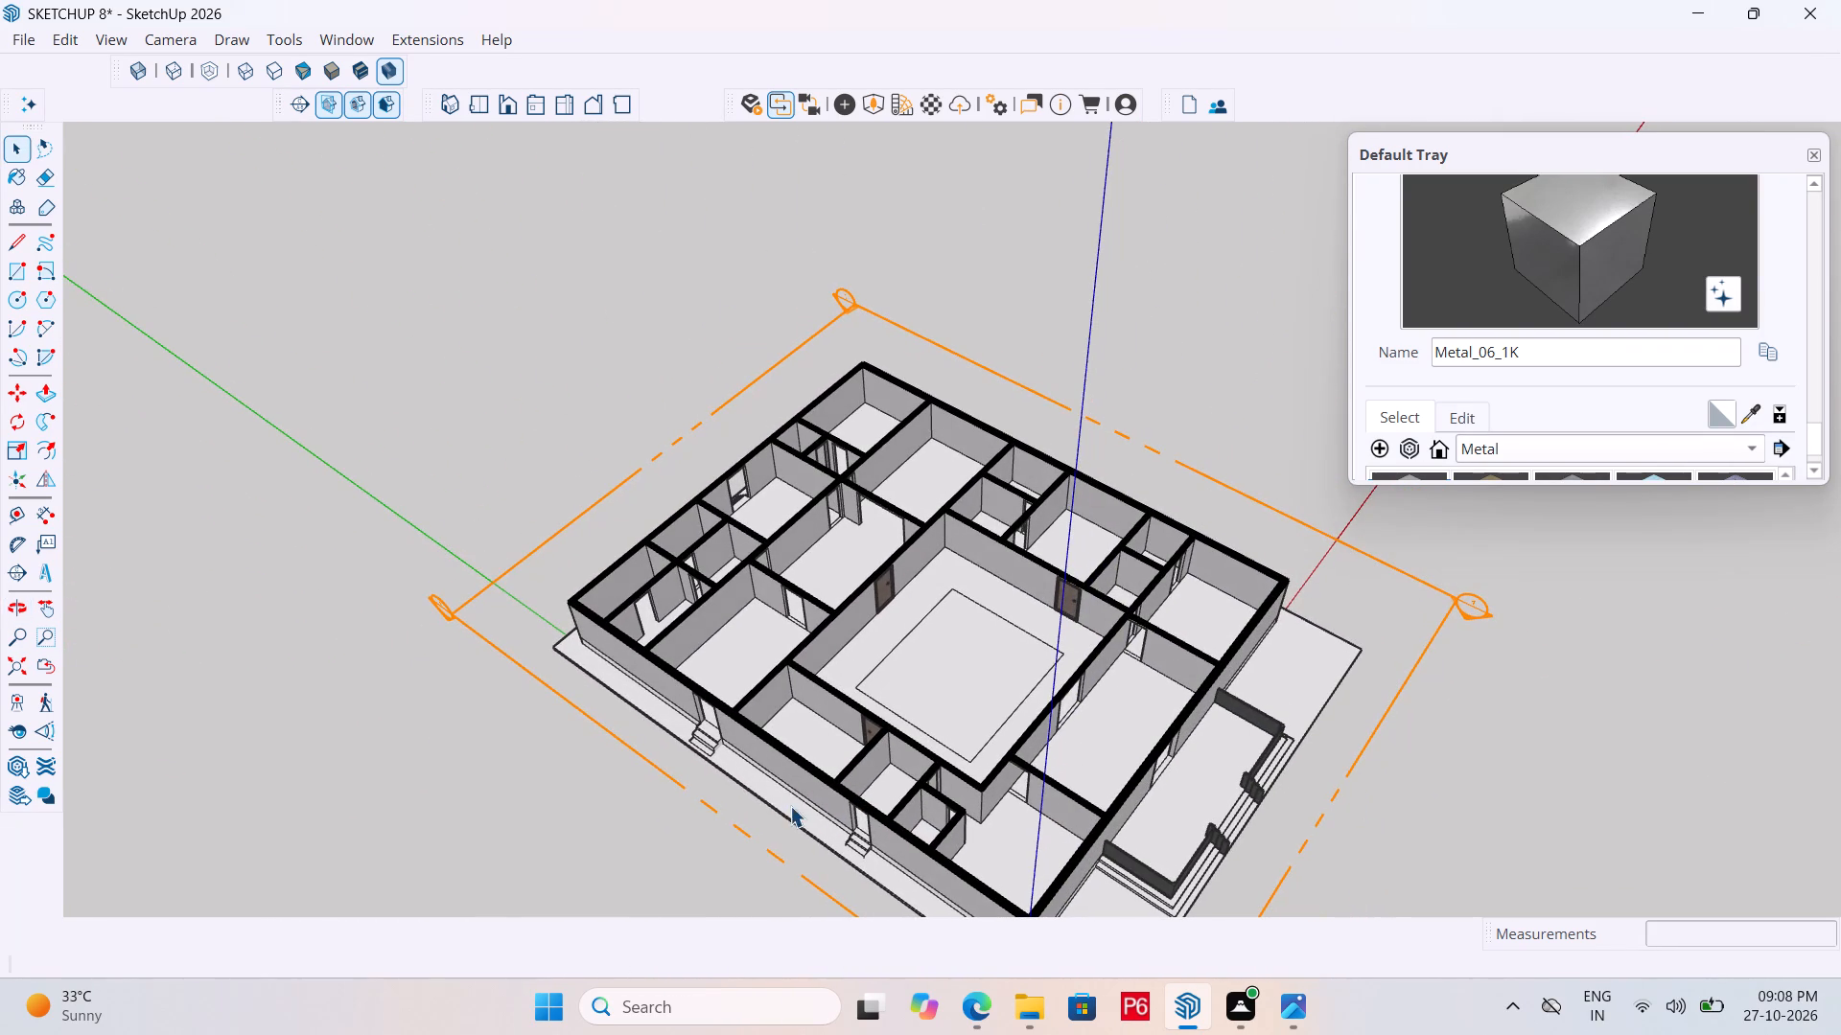
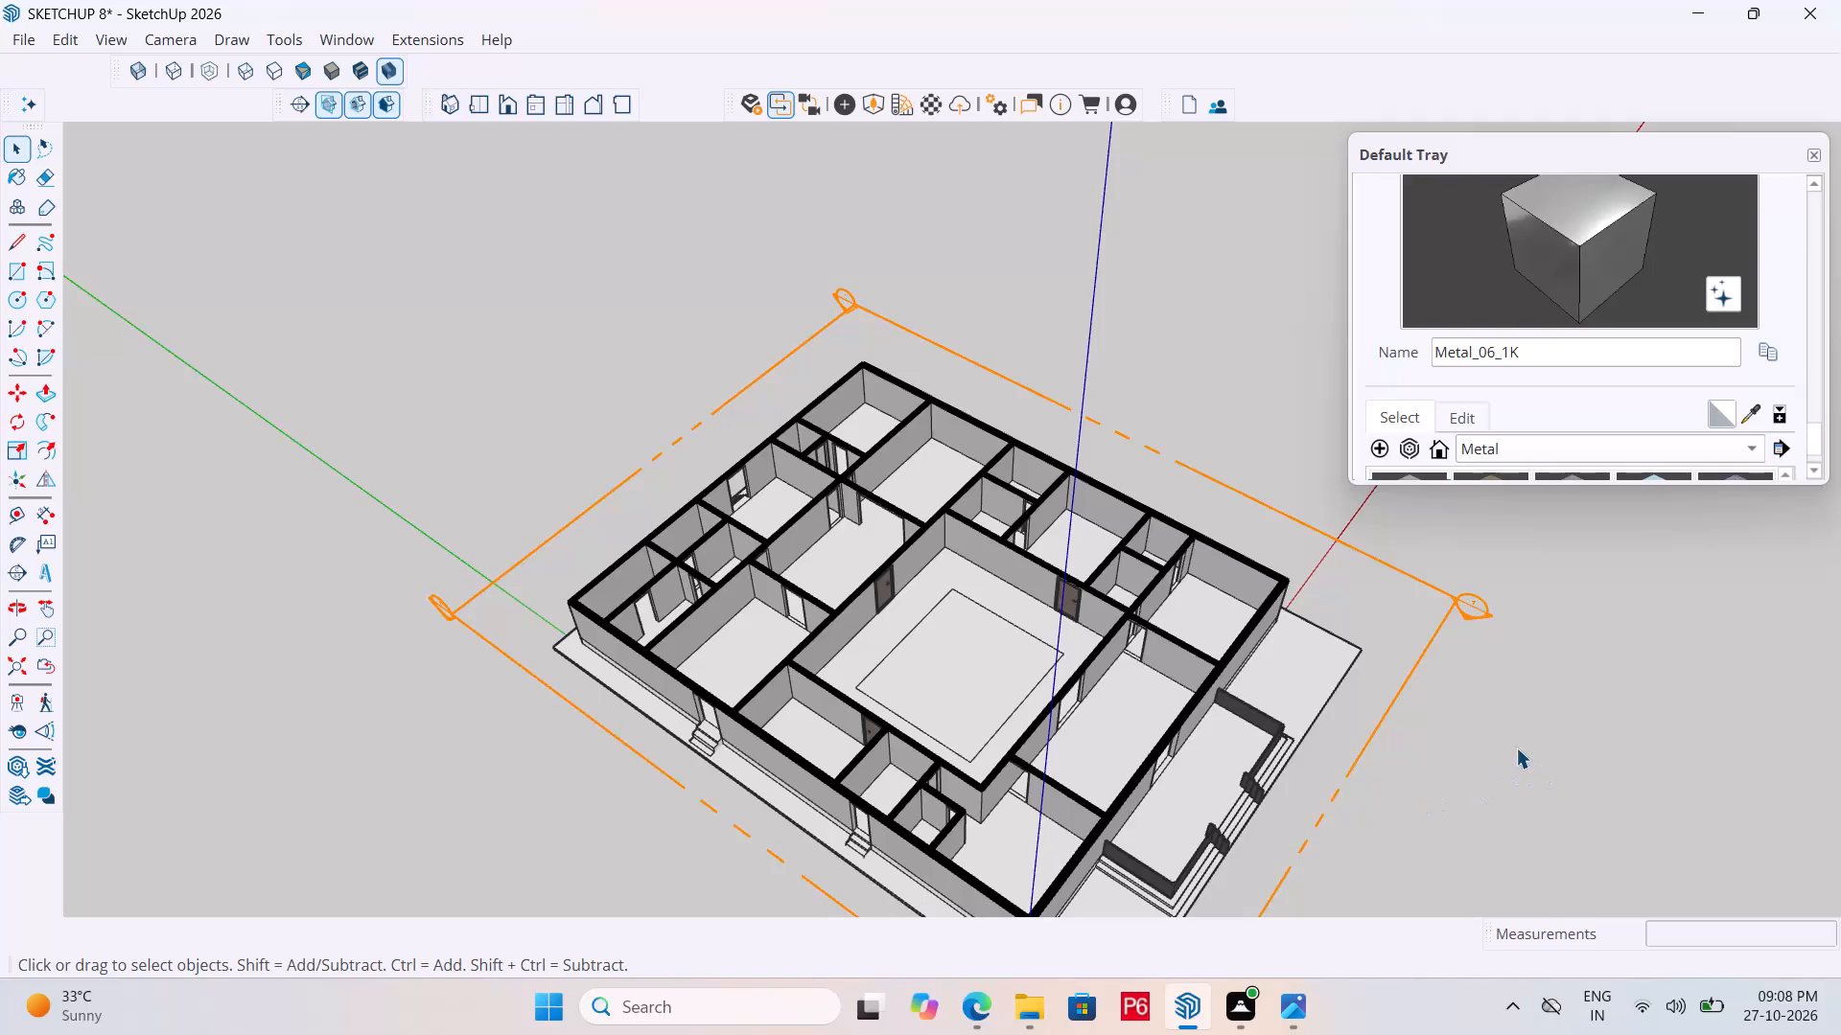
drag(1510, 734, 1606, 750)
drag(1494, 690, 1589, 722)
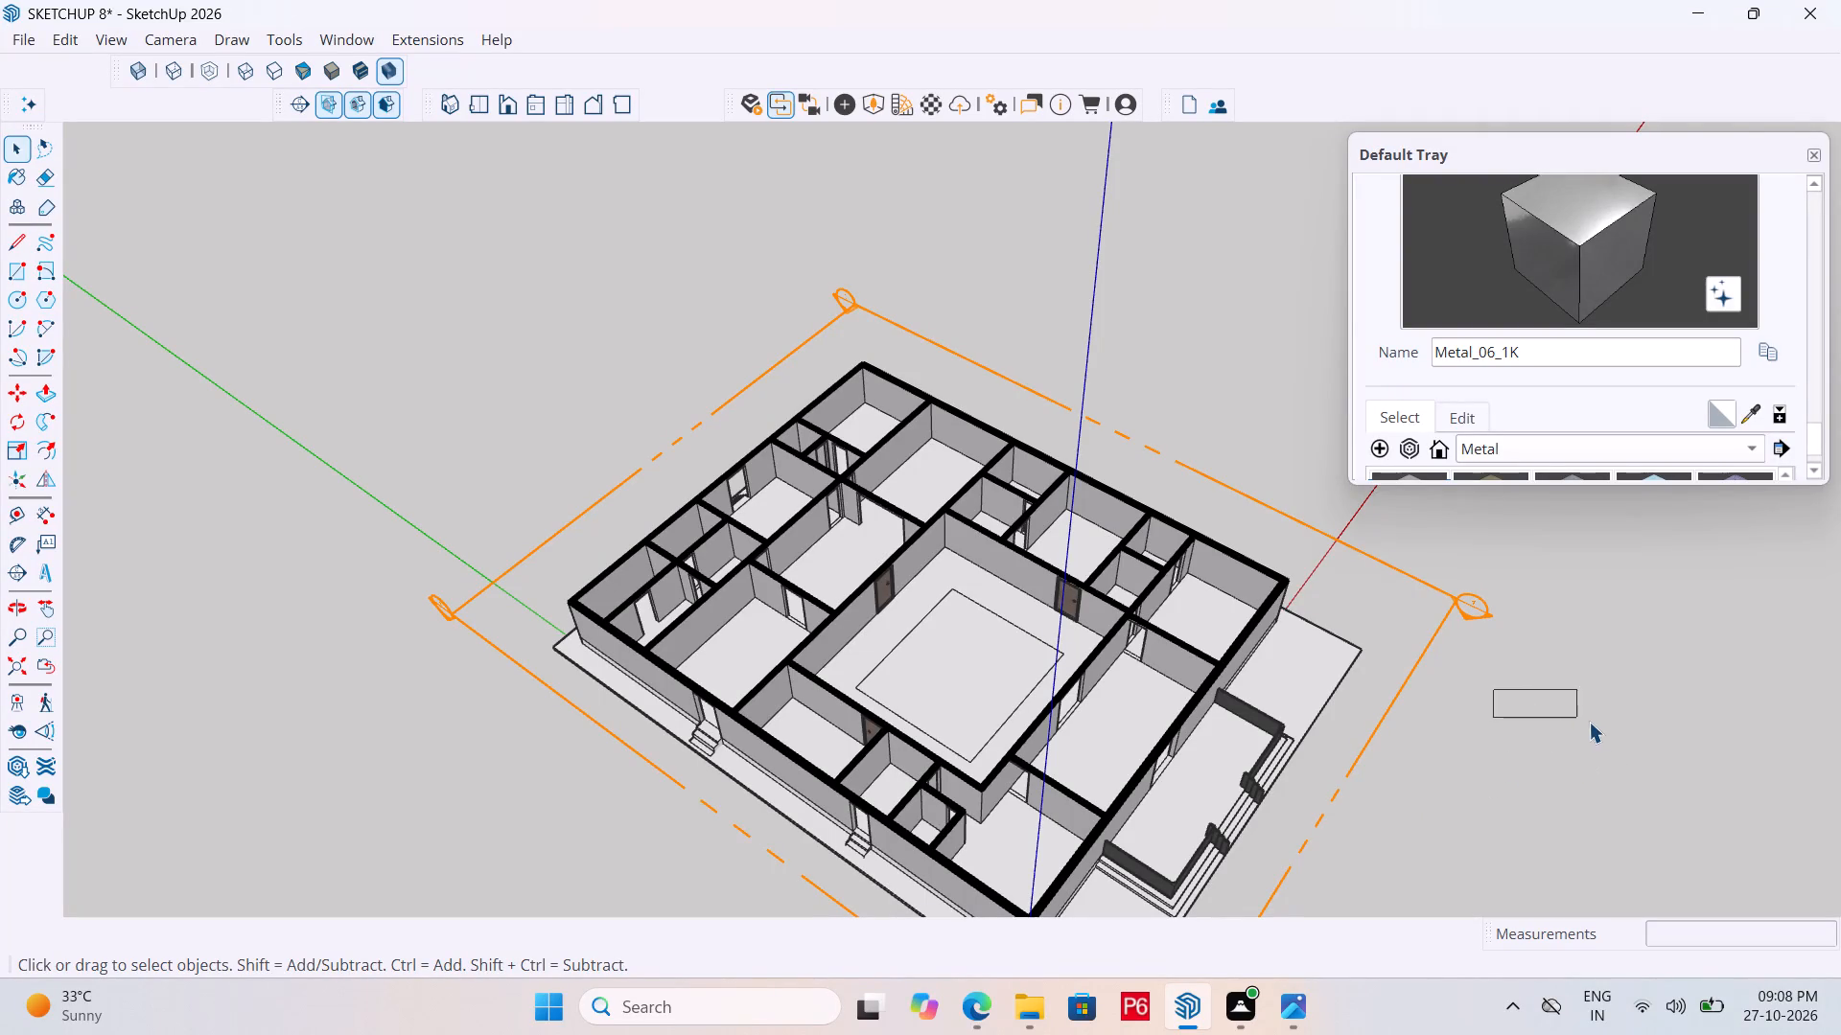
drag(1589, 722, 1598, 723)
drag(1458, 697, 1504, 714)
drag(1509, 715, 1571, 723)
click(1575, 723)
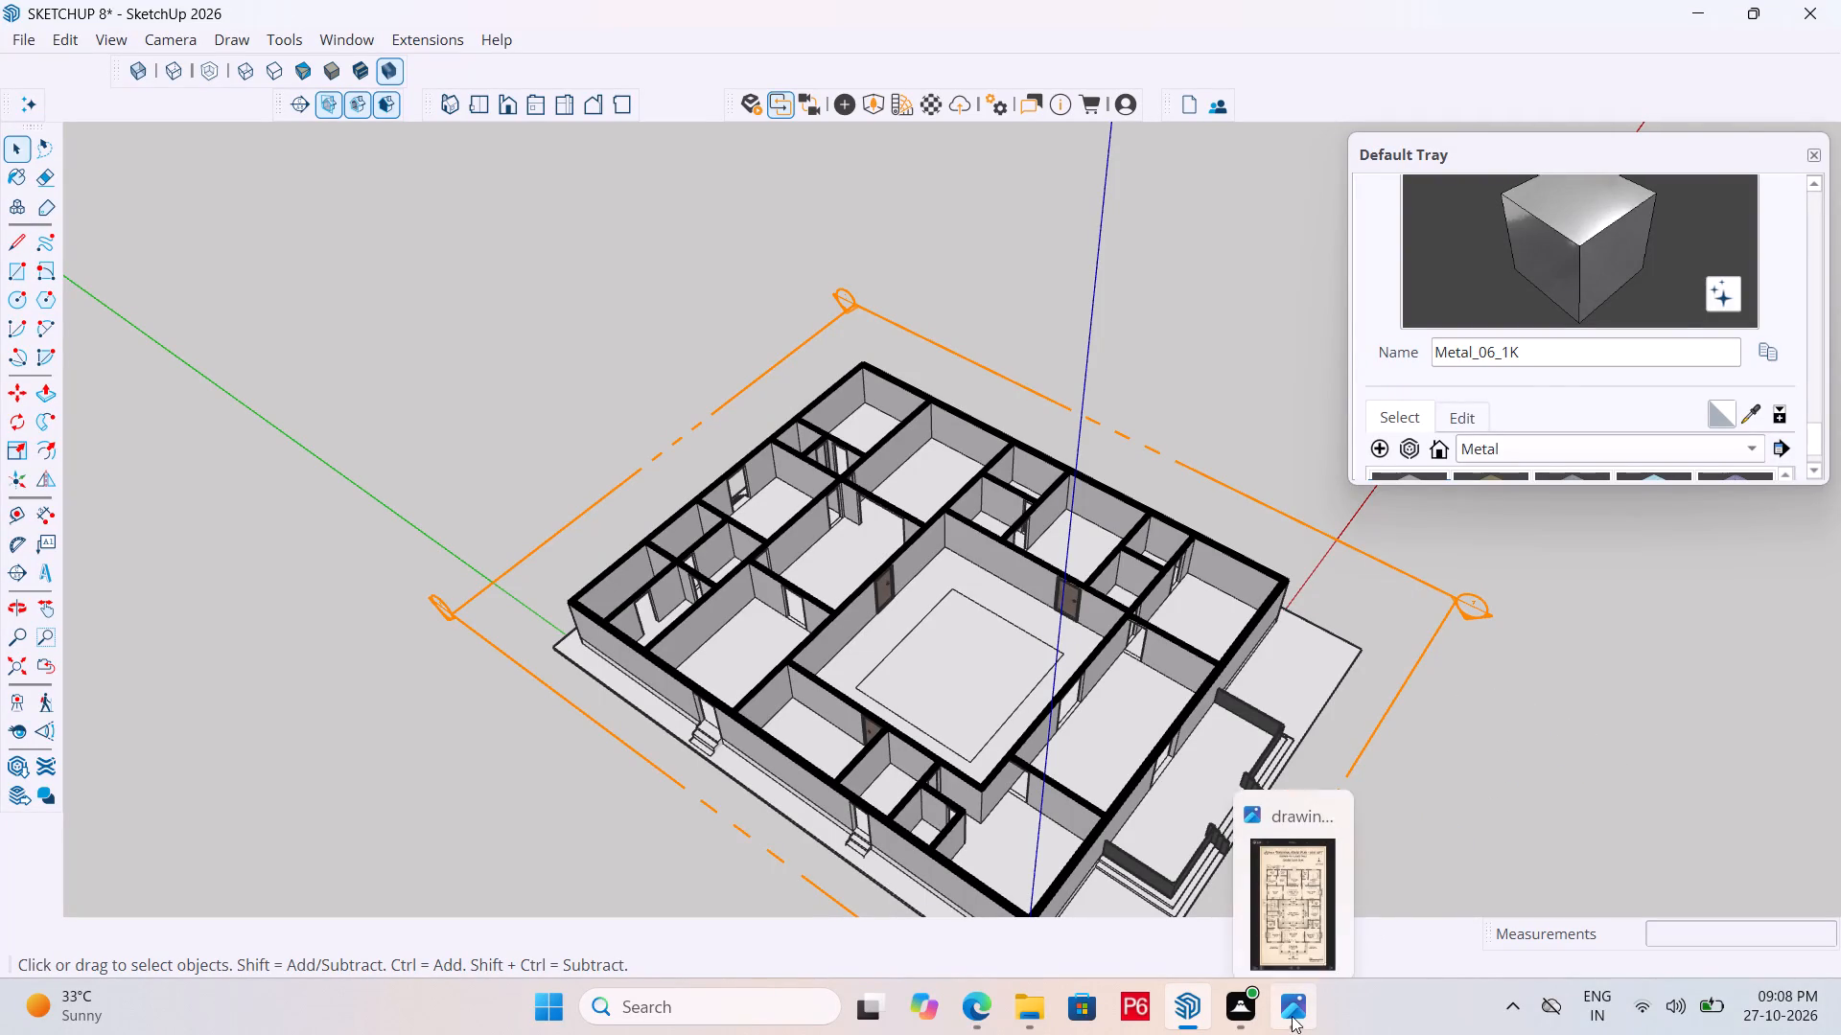
Show the drawing 22.jpeg floor plan beside the model in a narrower window, and shorten and move the Default Tray clear of the plan.
click(1293, 1015)
click(1159, 42)
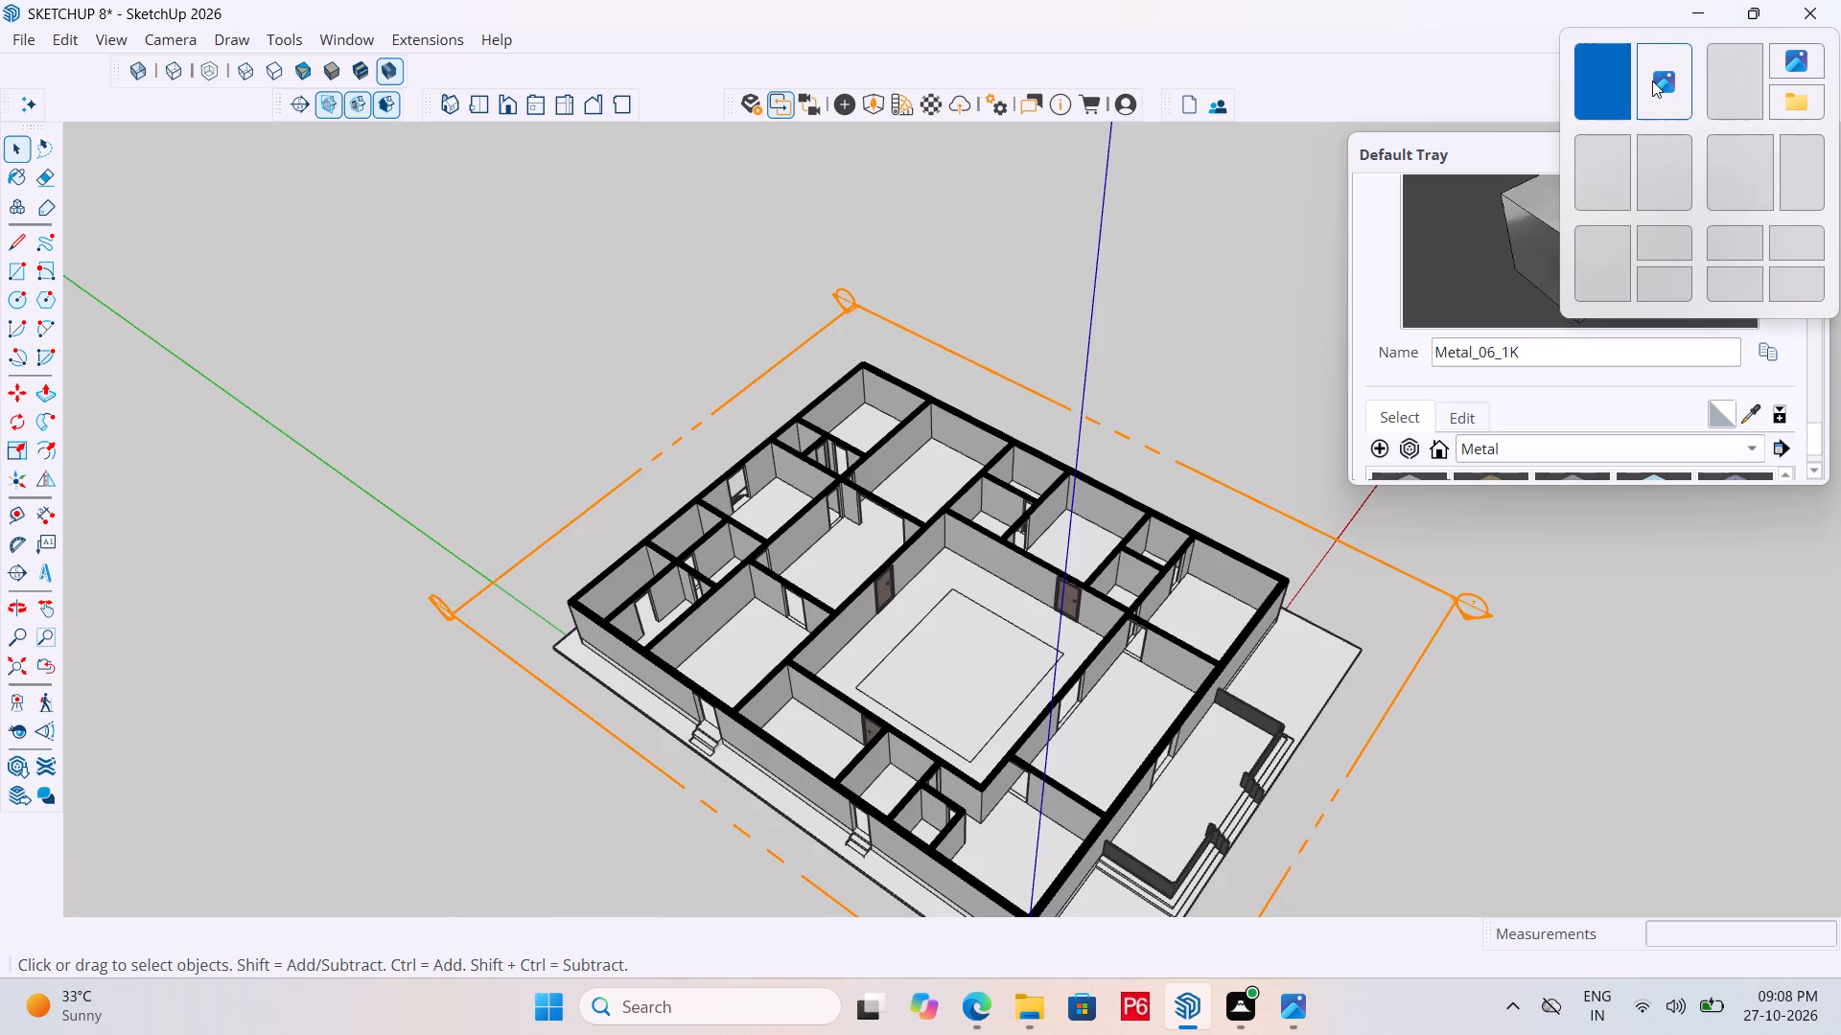
click(1652, 80)
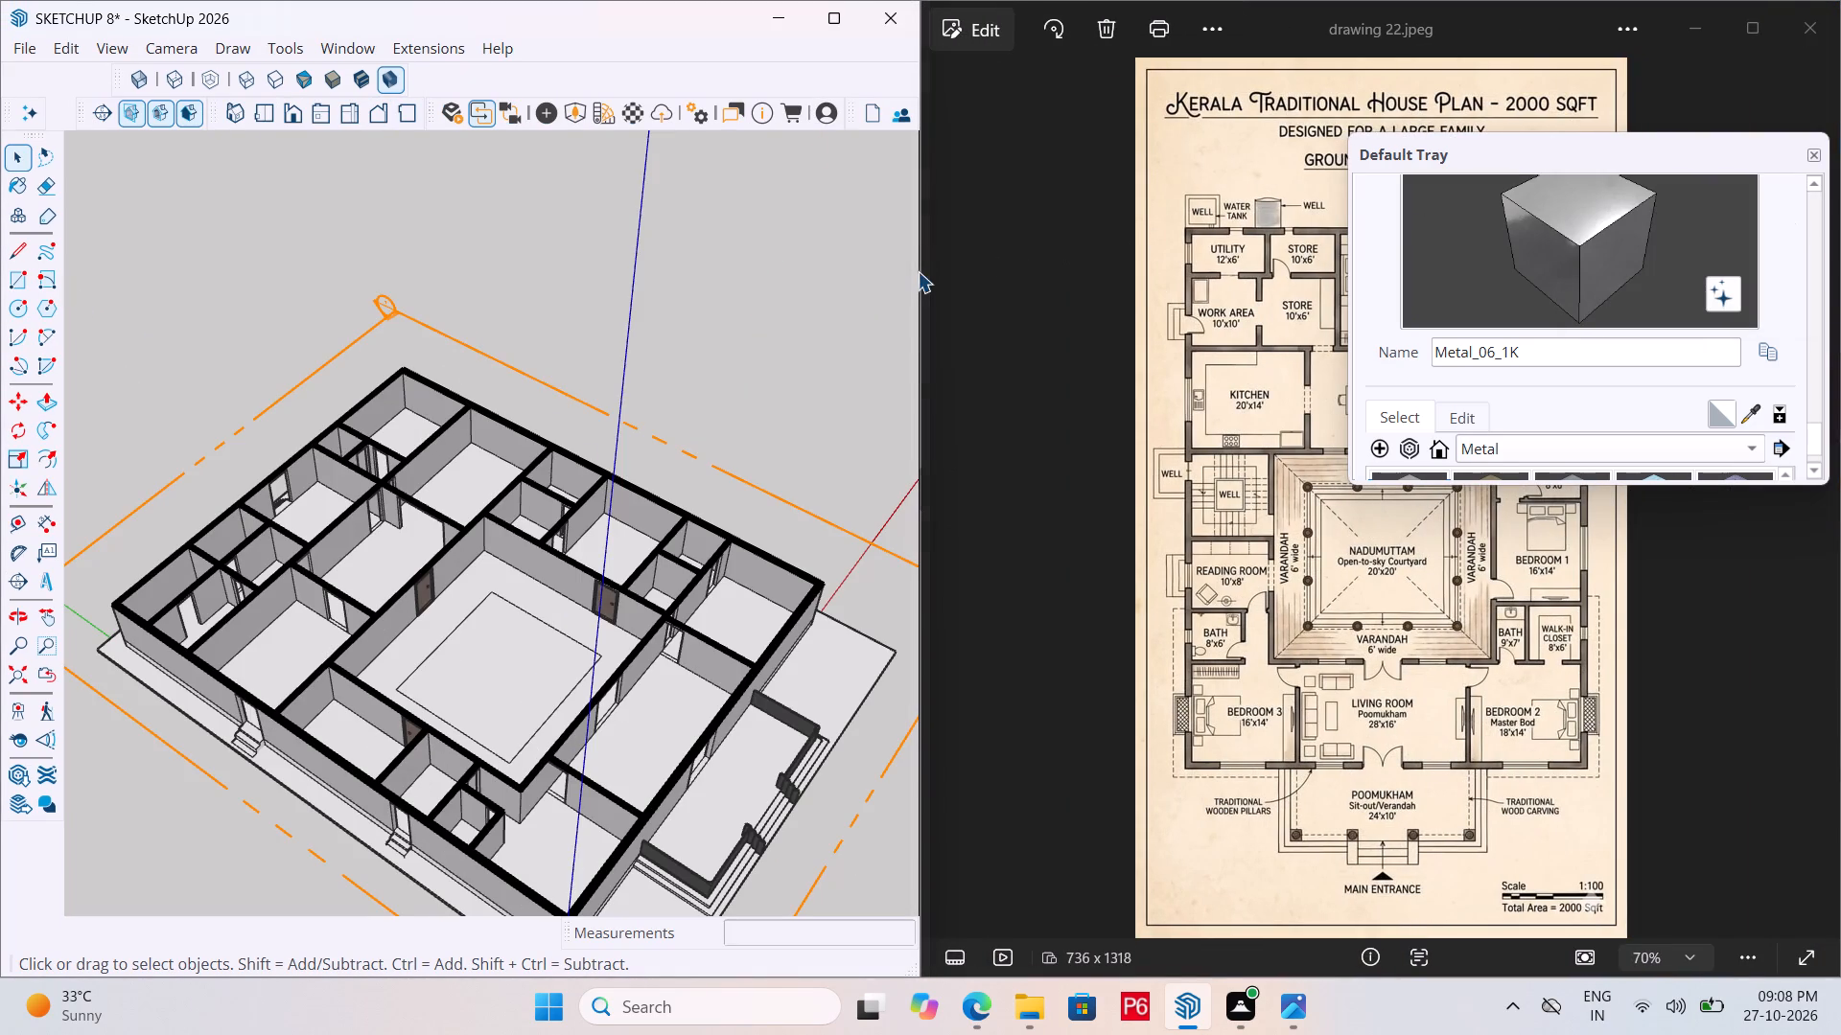
drag(923, 308, 1524, 310)
drag(1699, 153, 1696, 151)
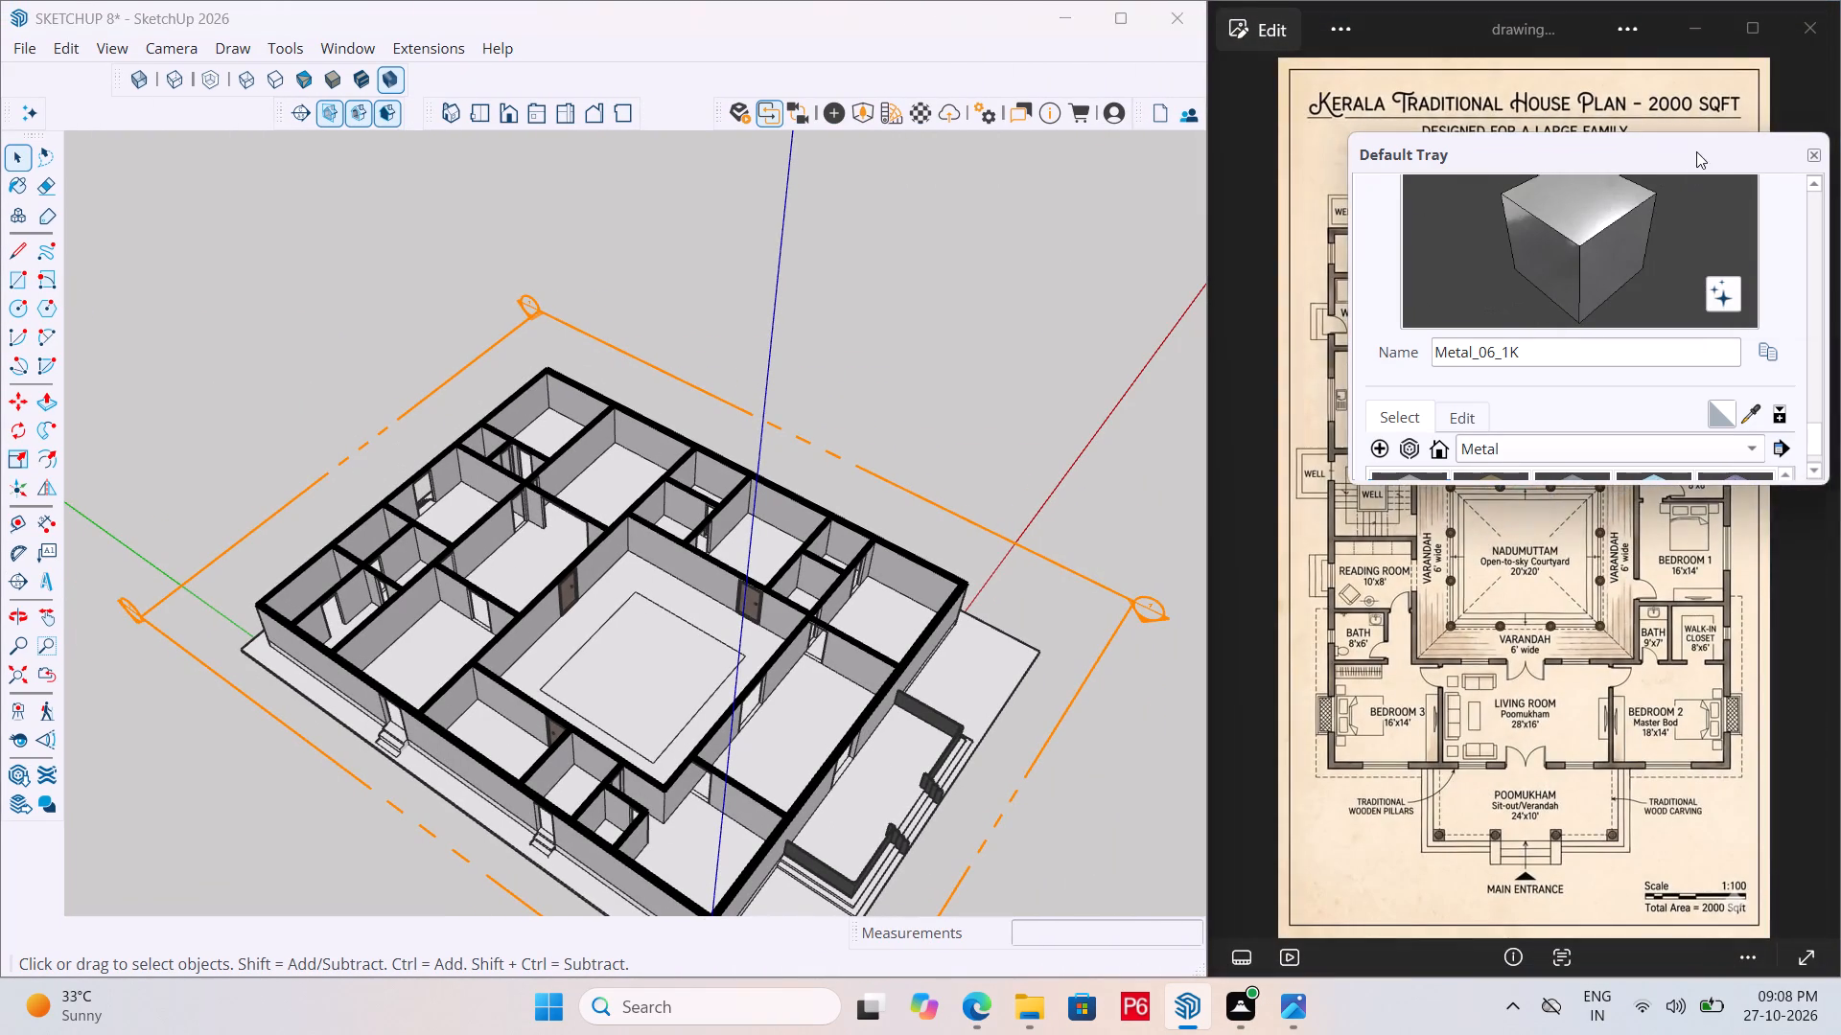
drag(1696, 151, 1072, 86)
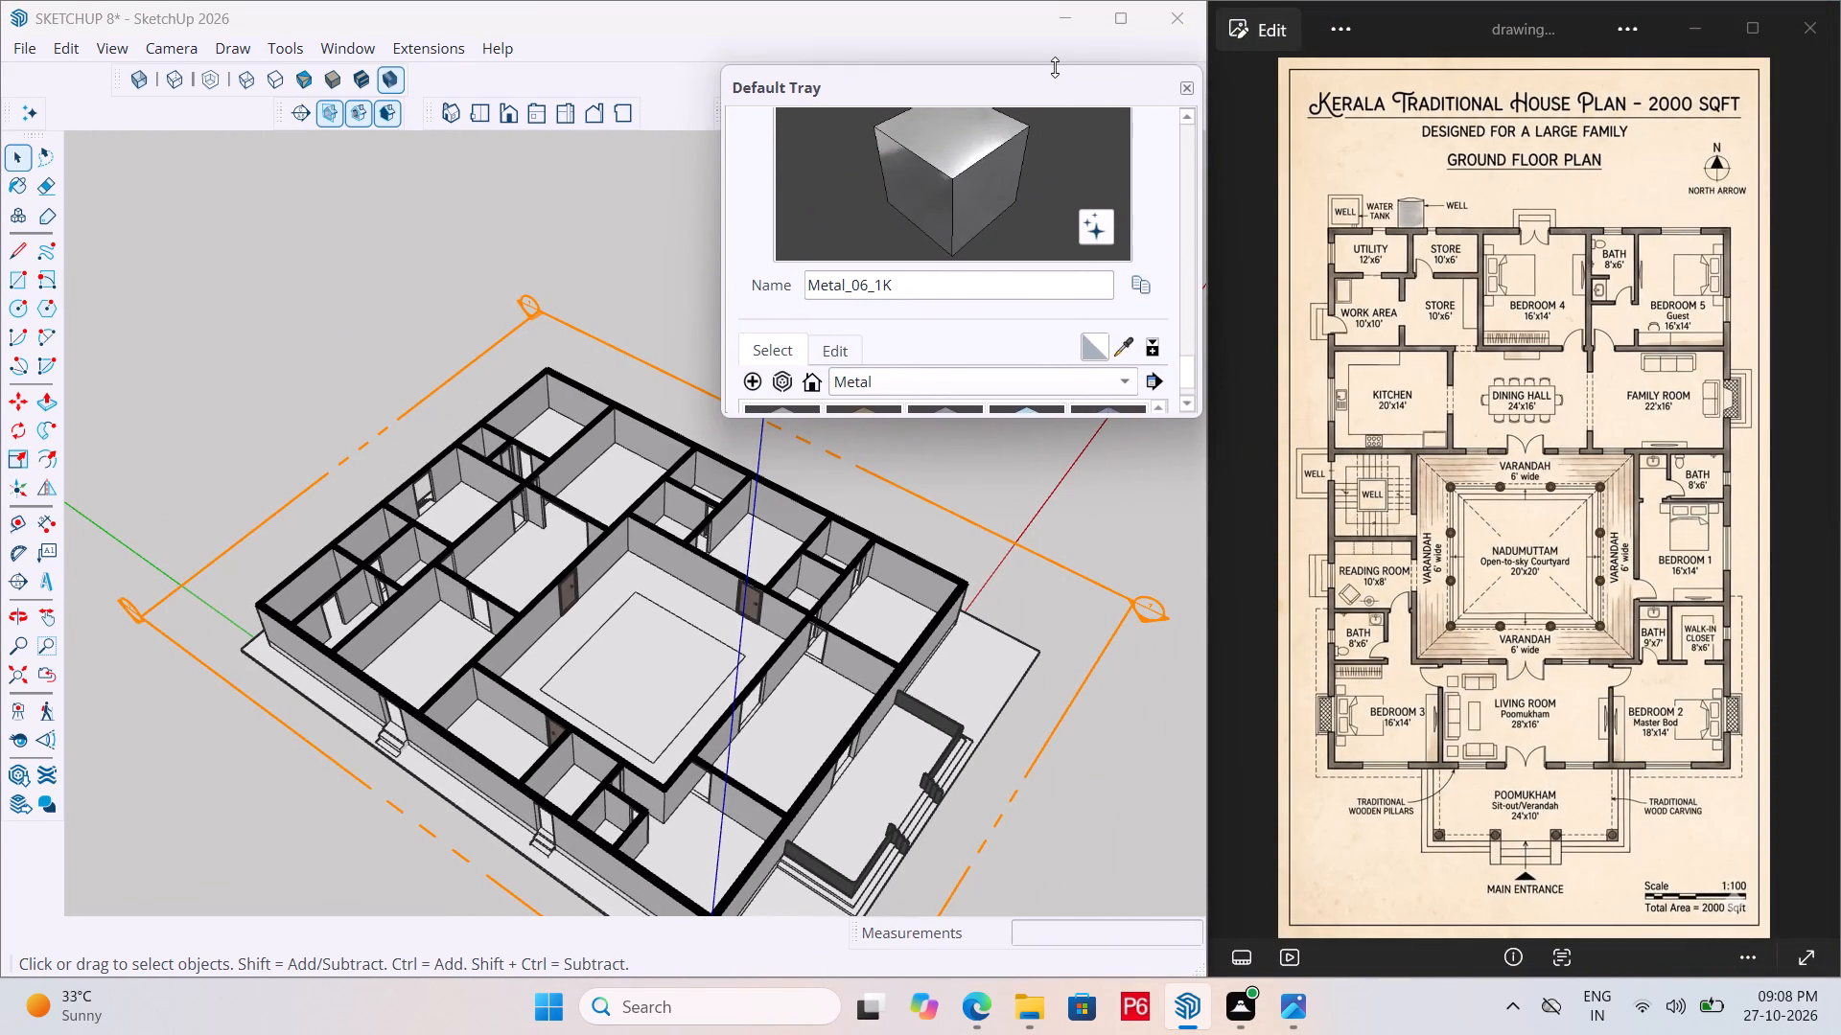
drag(1055, 67, 1056, 146)
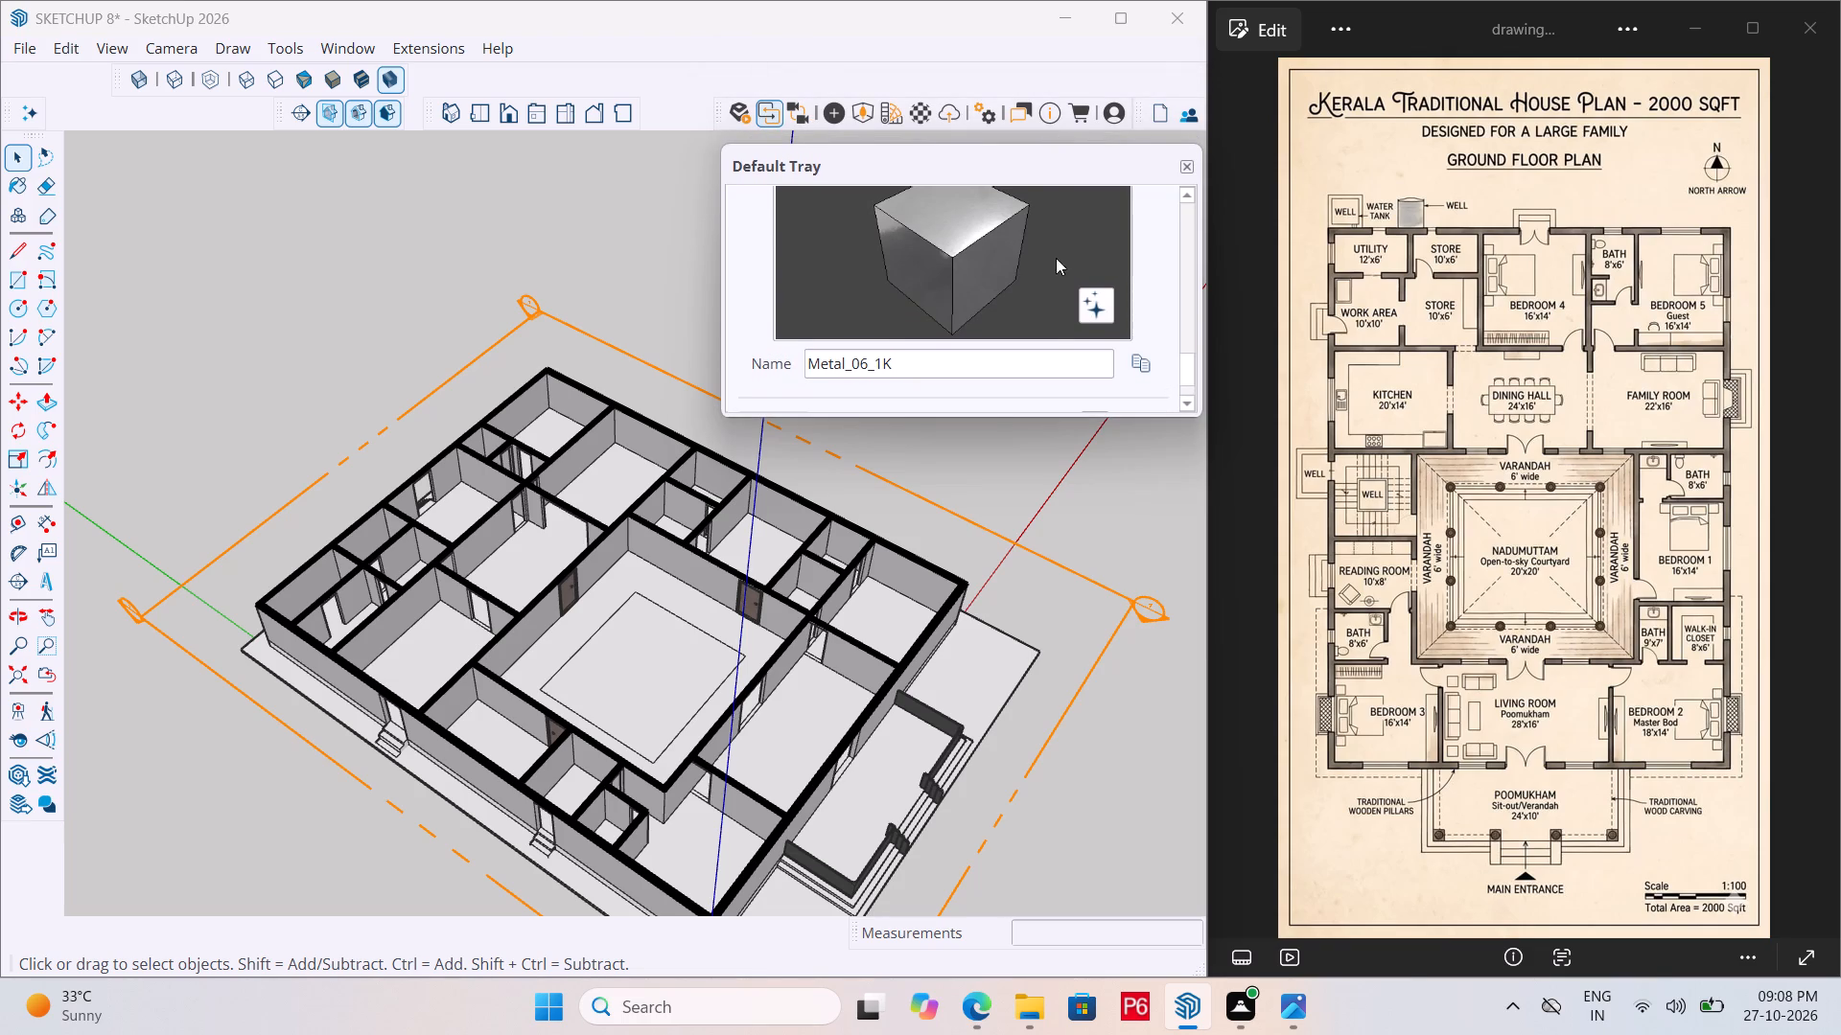
scroll(1047, 257, down, 4)
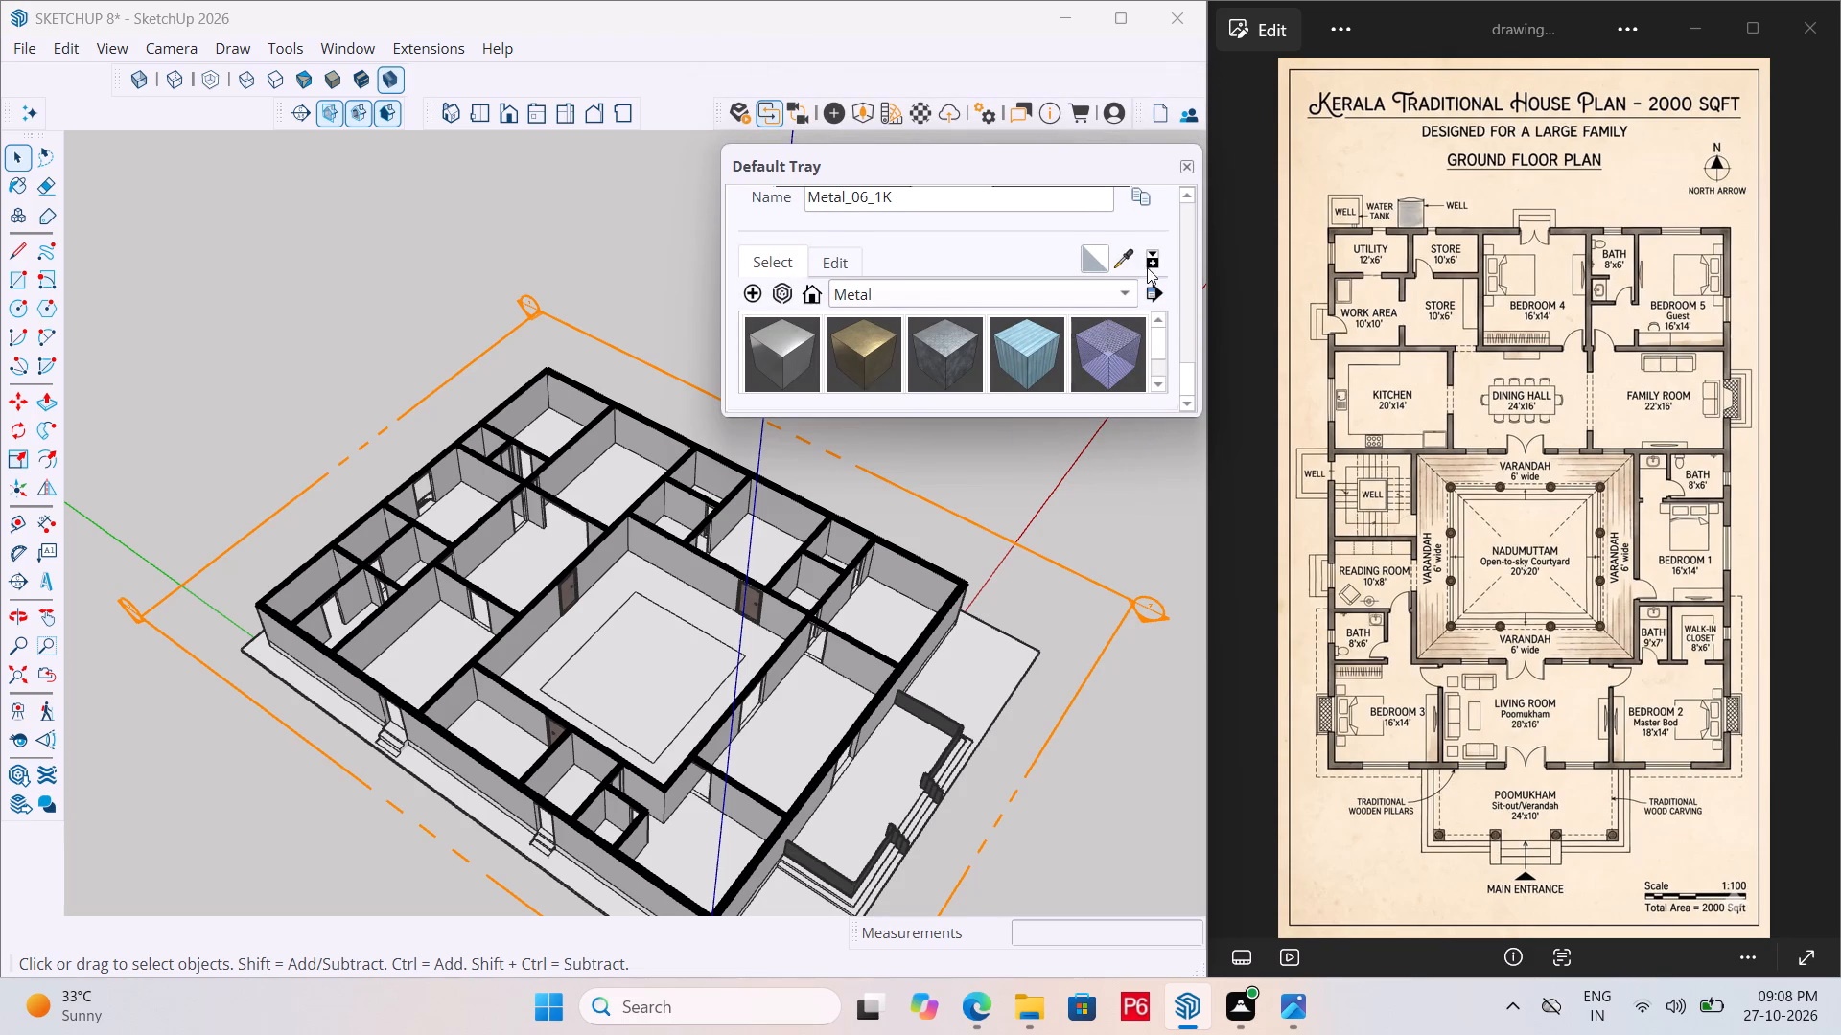
drag(1164, 156, 1150, 37)
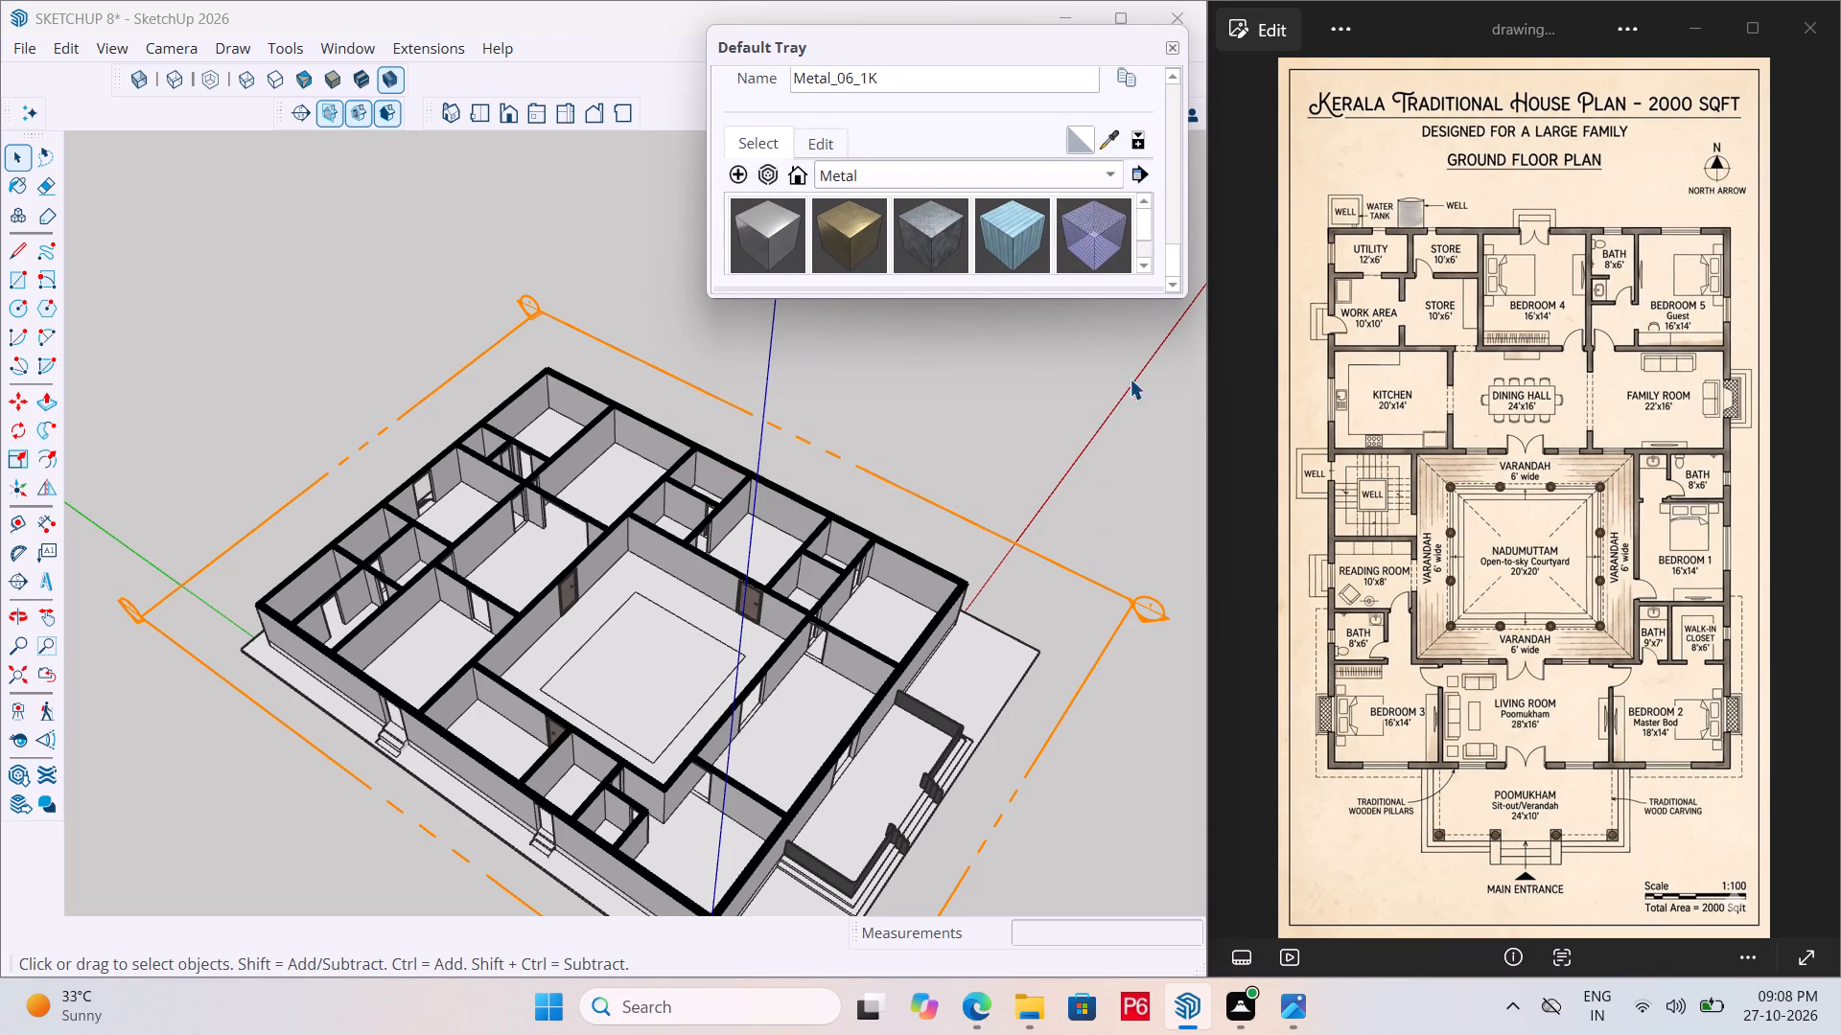
Save the model.
click(999, 461)
key(ctrl+s)
key(ctrl+s)
key(ctrl+s)
key(ctrl+s)
key(ctrl+s)
key(ctrl+s)
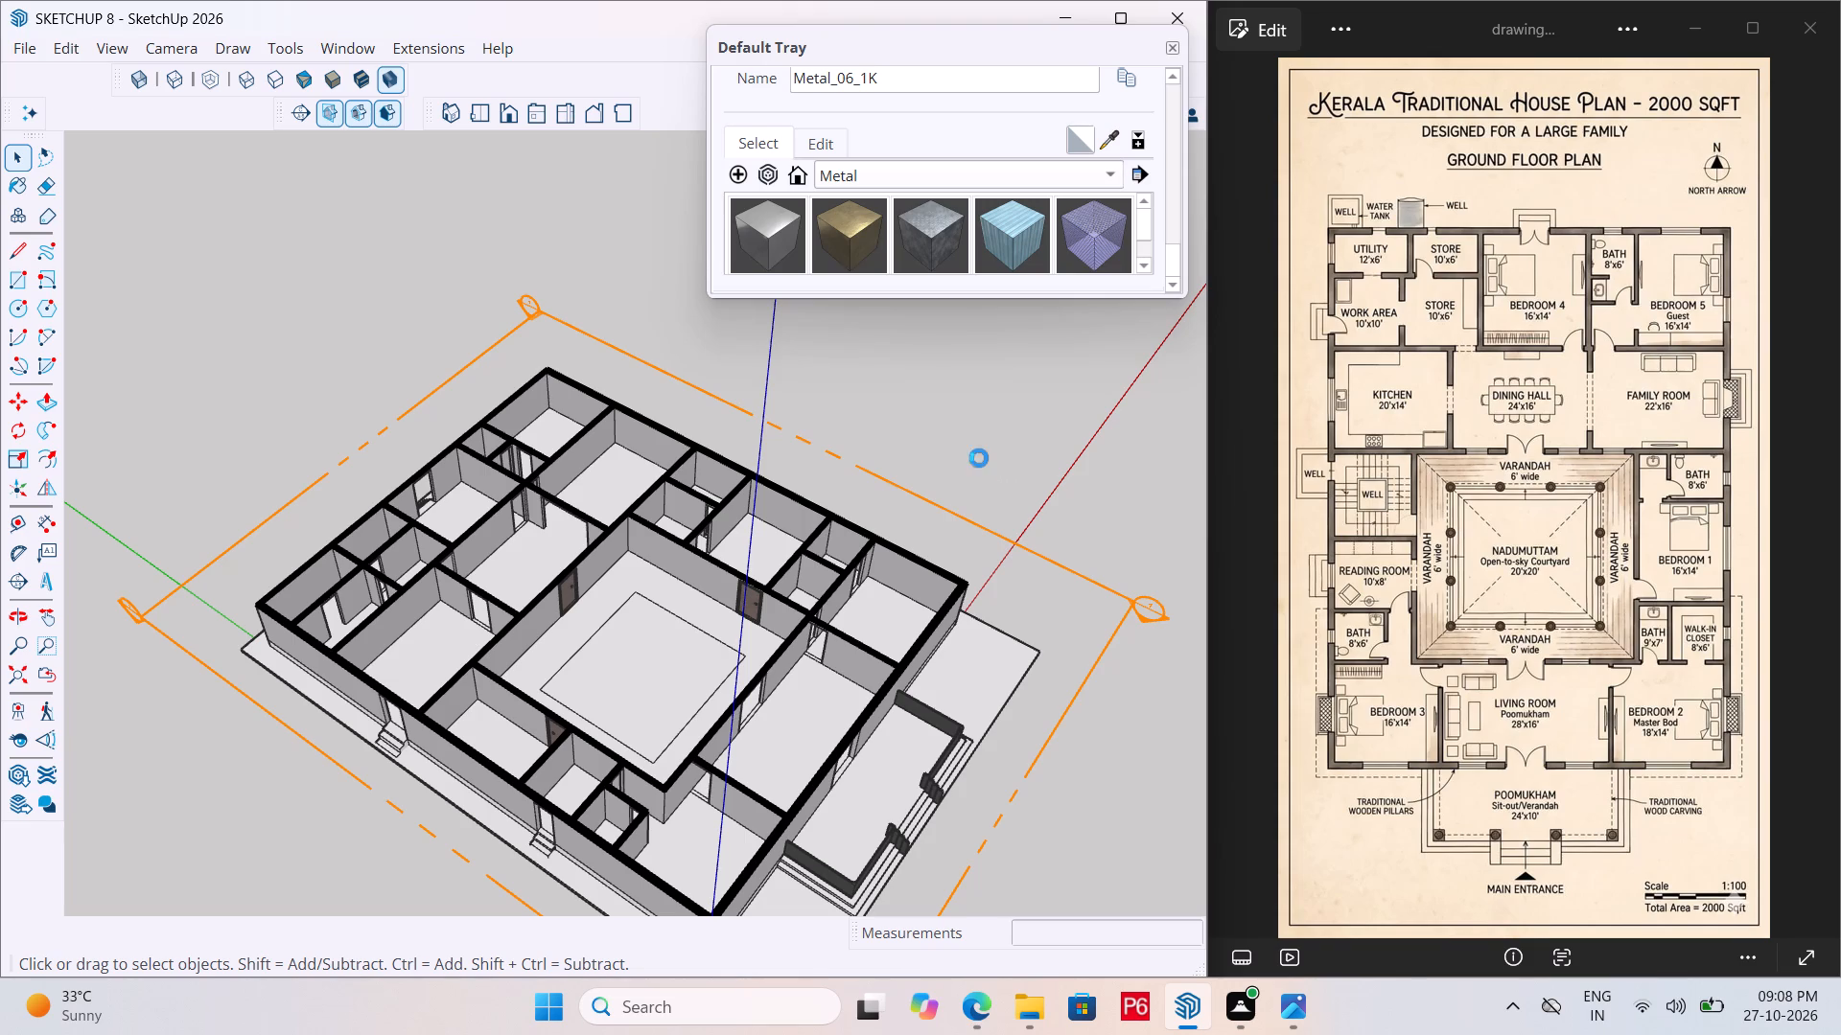
key(ctrl+s)
key(ctrl+s)
Examine the sectioned building from several sides against the floor plan, including the door already fitted in the courtyard wall.
scroll(928, 446, down, 6)
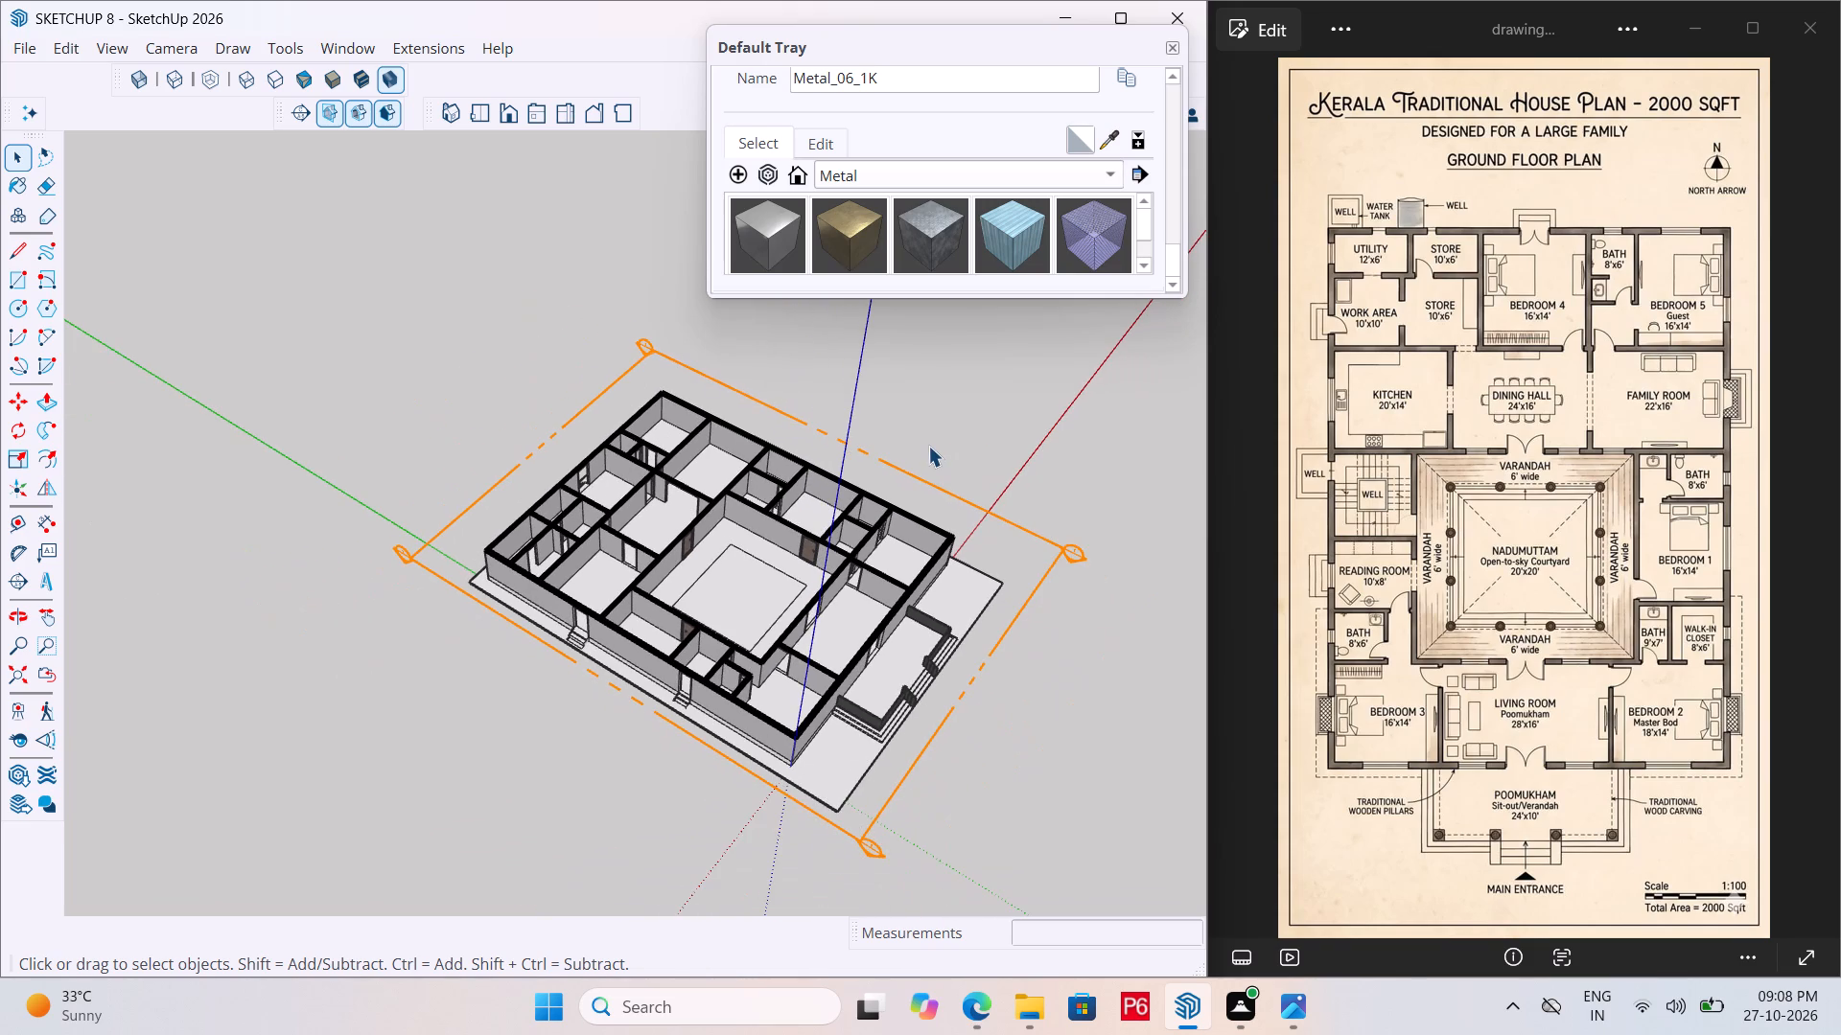
middle_drag(796, 566, 683, 568)
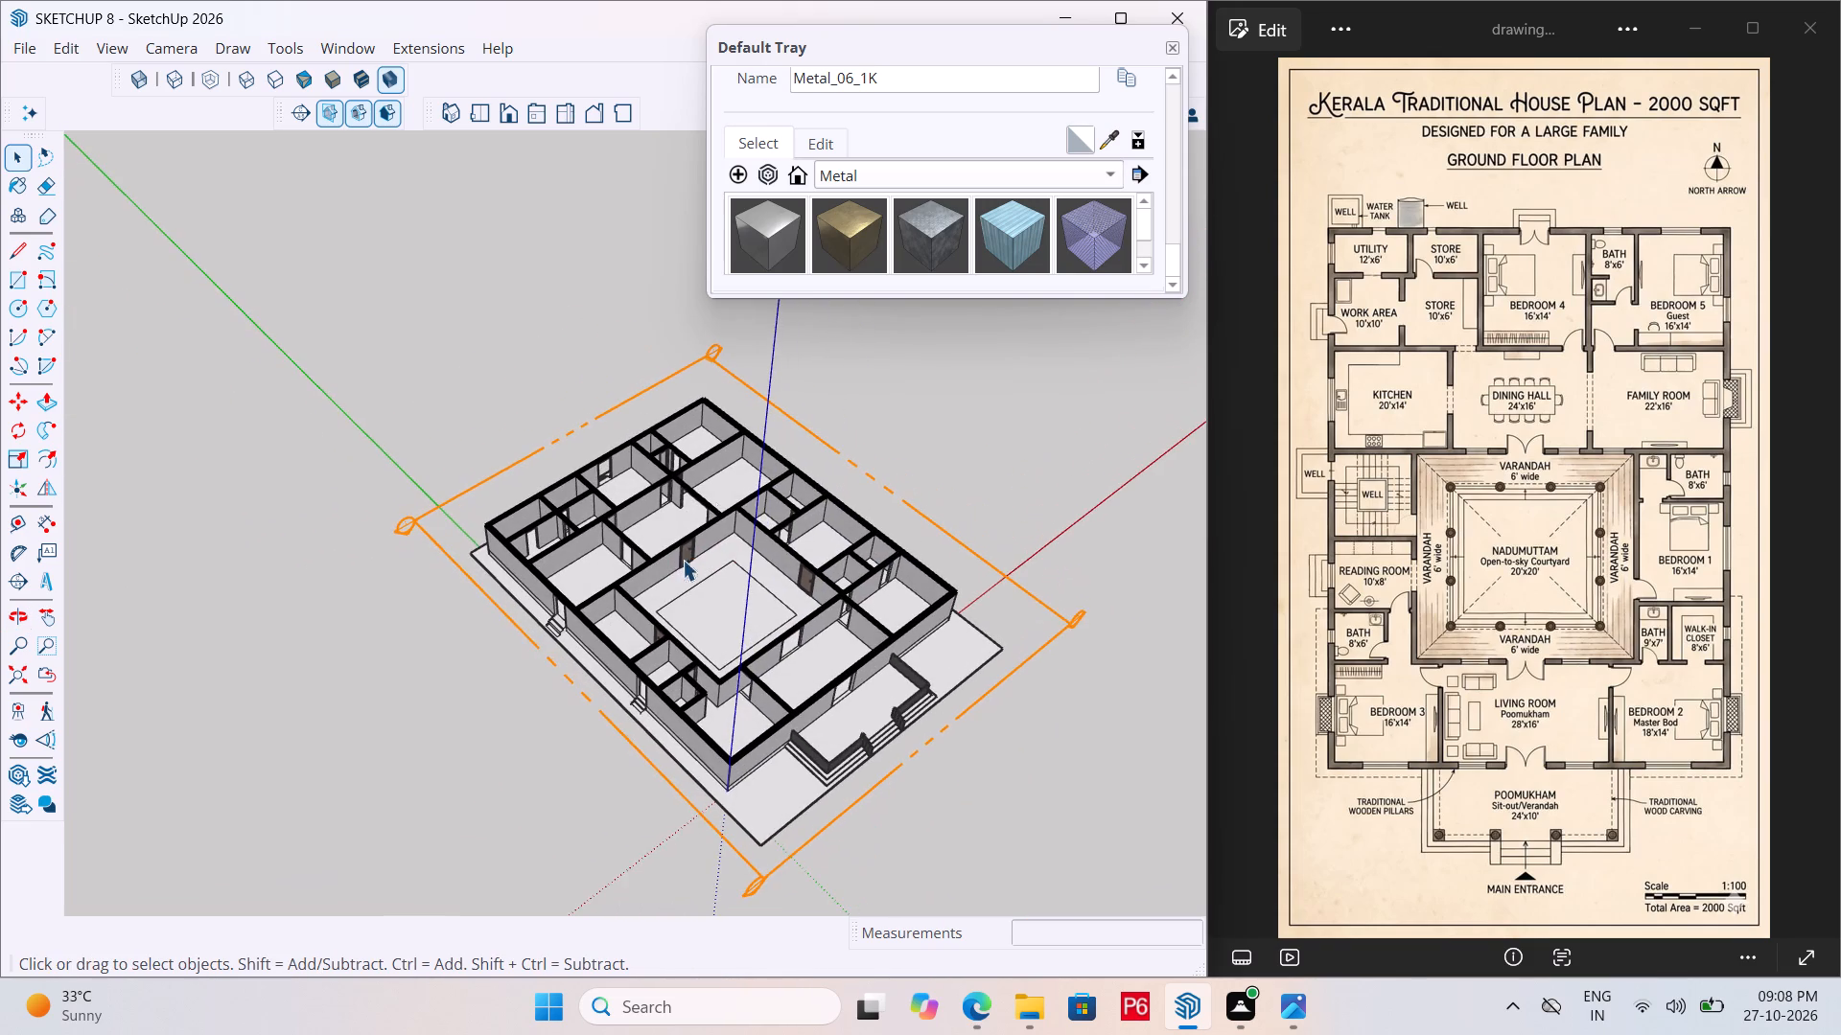
scroll(777, 460, down, 3)
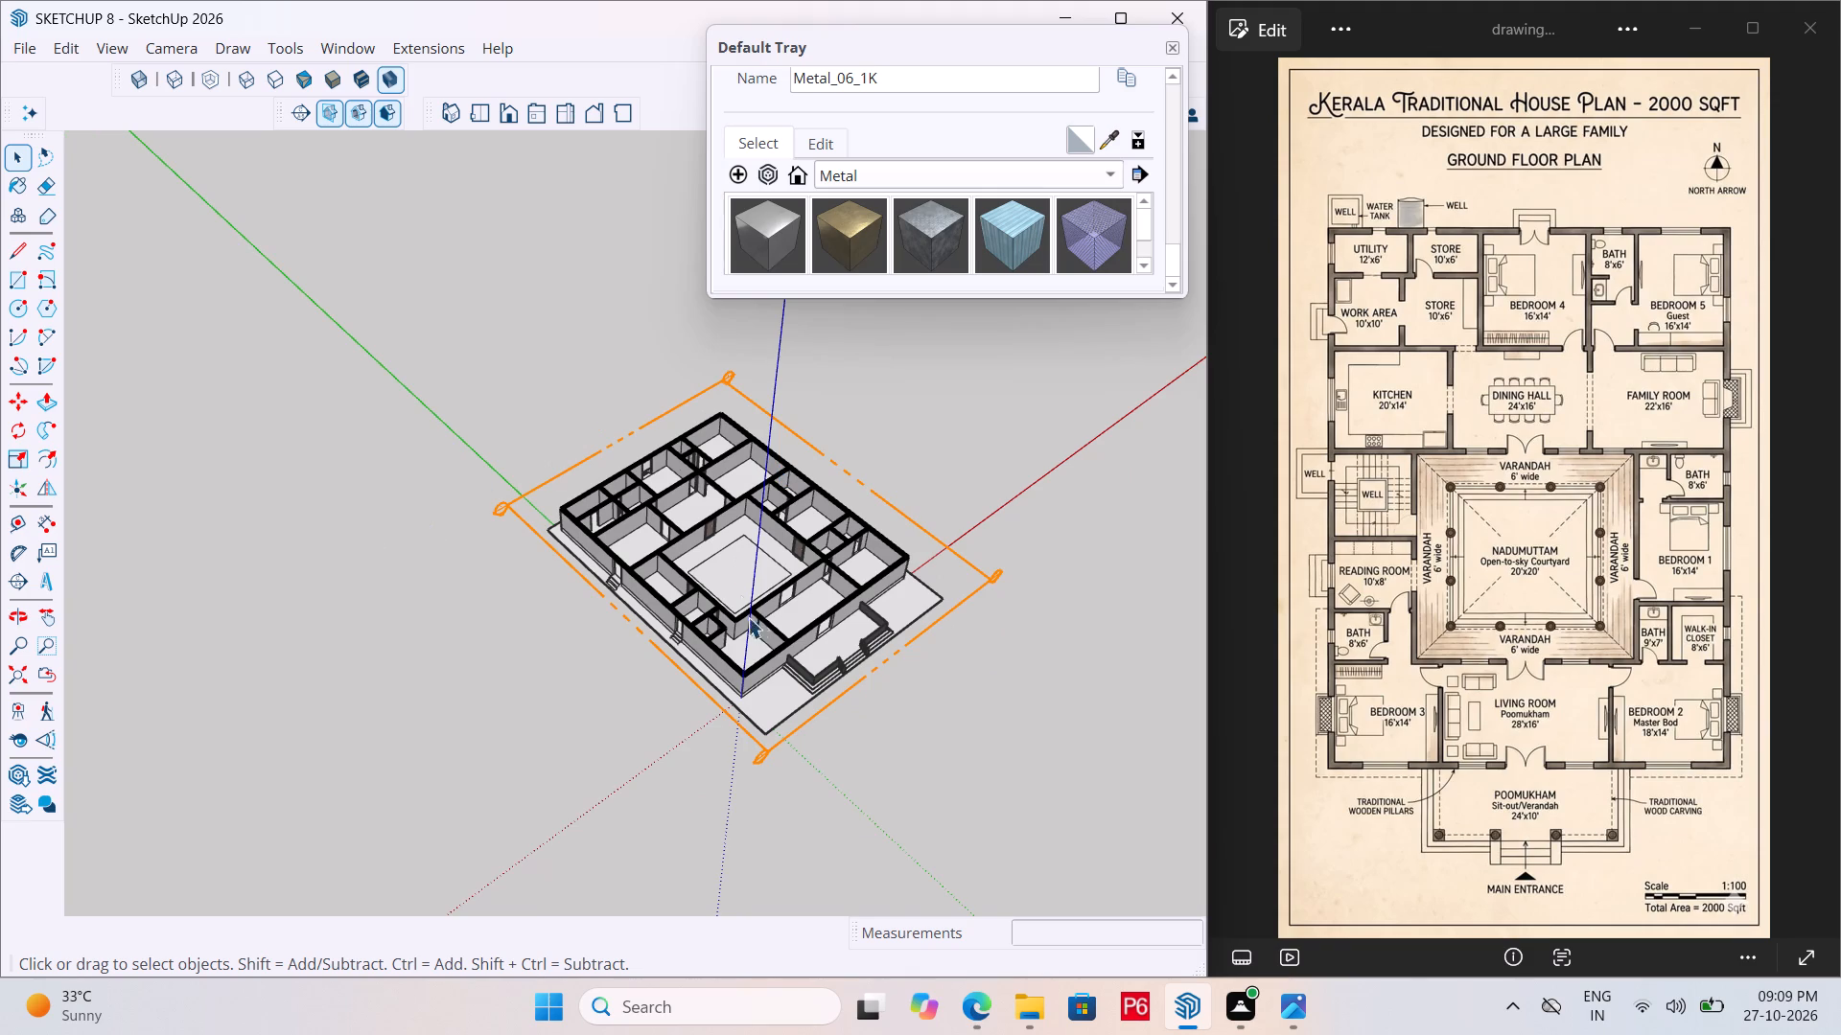
middle_drag(721, 632, 606, 698)
scroll(651, 716, up, 7)
middle_drag(754, 590, 399, 603)
scroll(741, 582, down, 4)
middle_drag(770, 665, 632, 664)
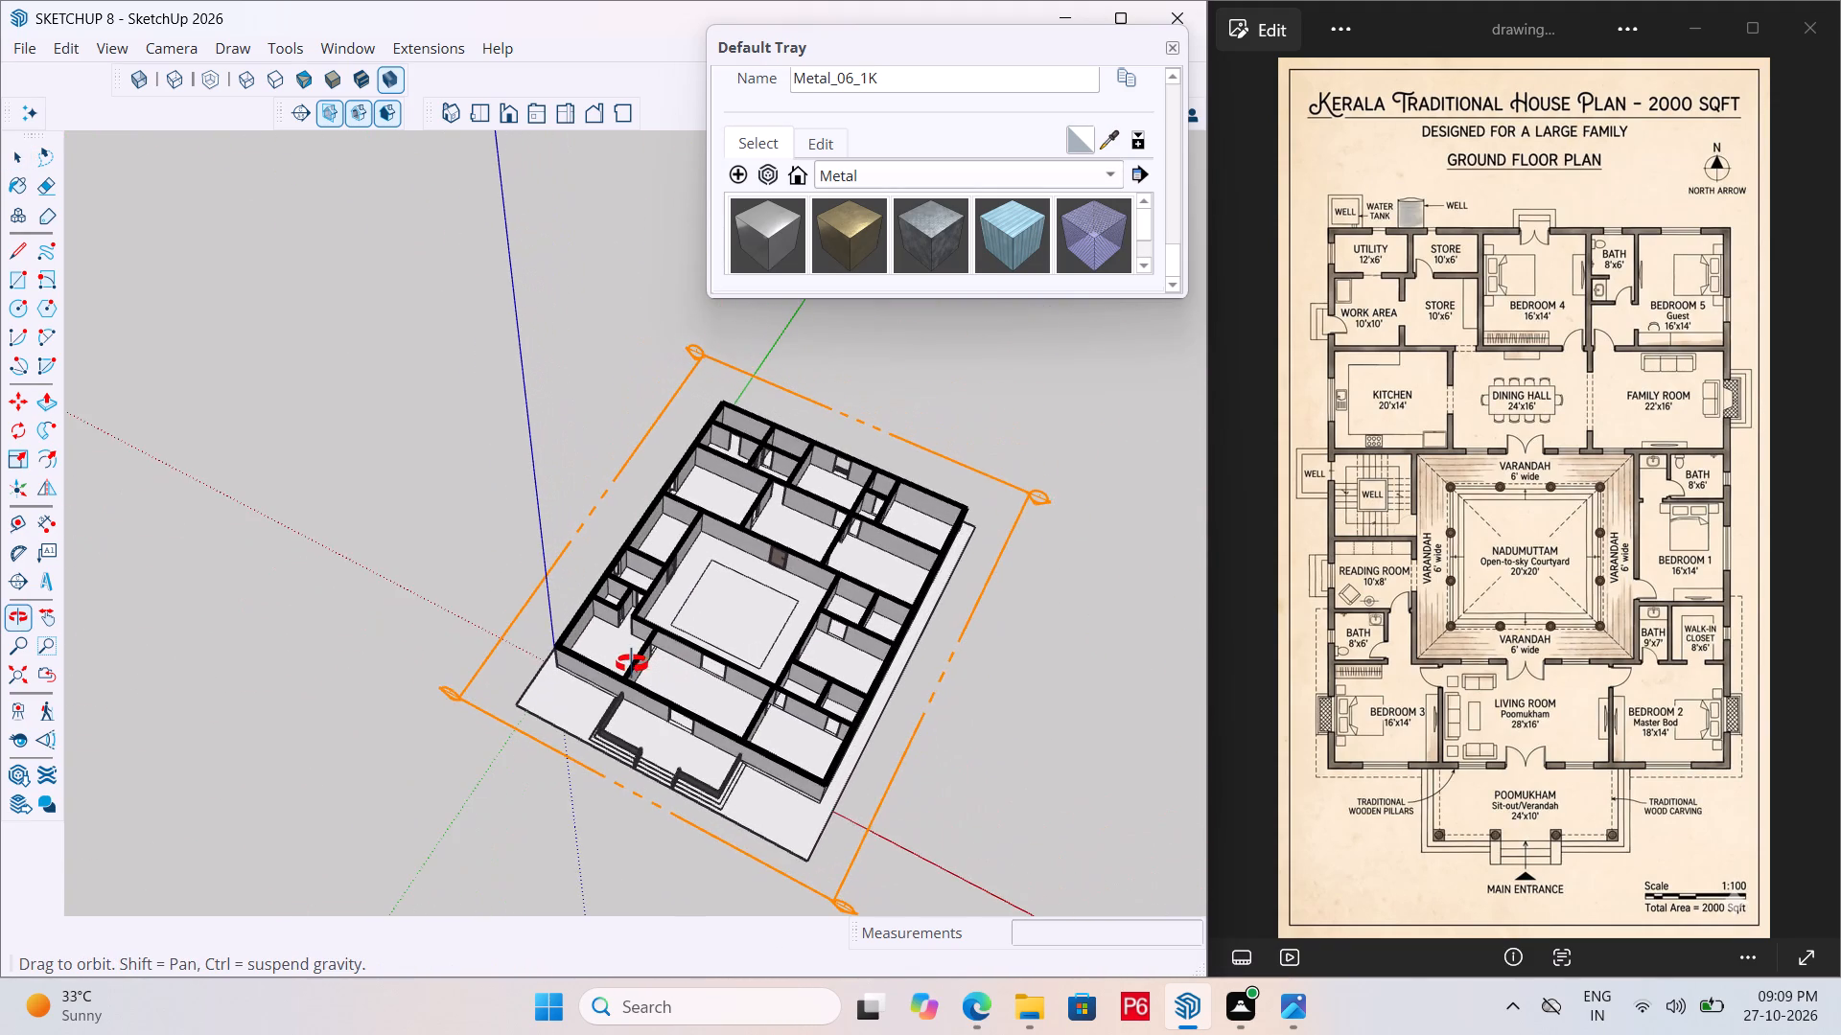
middle_drag(632, 664, 631, 664)
scroll(664, 690, up, 11)
middle_drag(787, 639, 598, 661)
scroll(963, 596, down, 5)
middle_drag(734, 641, 655, 545)
middle_drag(666, 539, 705, 531)
scroll(792, 518, up, 4)
scroll(723, 580, up, 2)
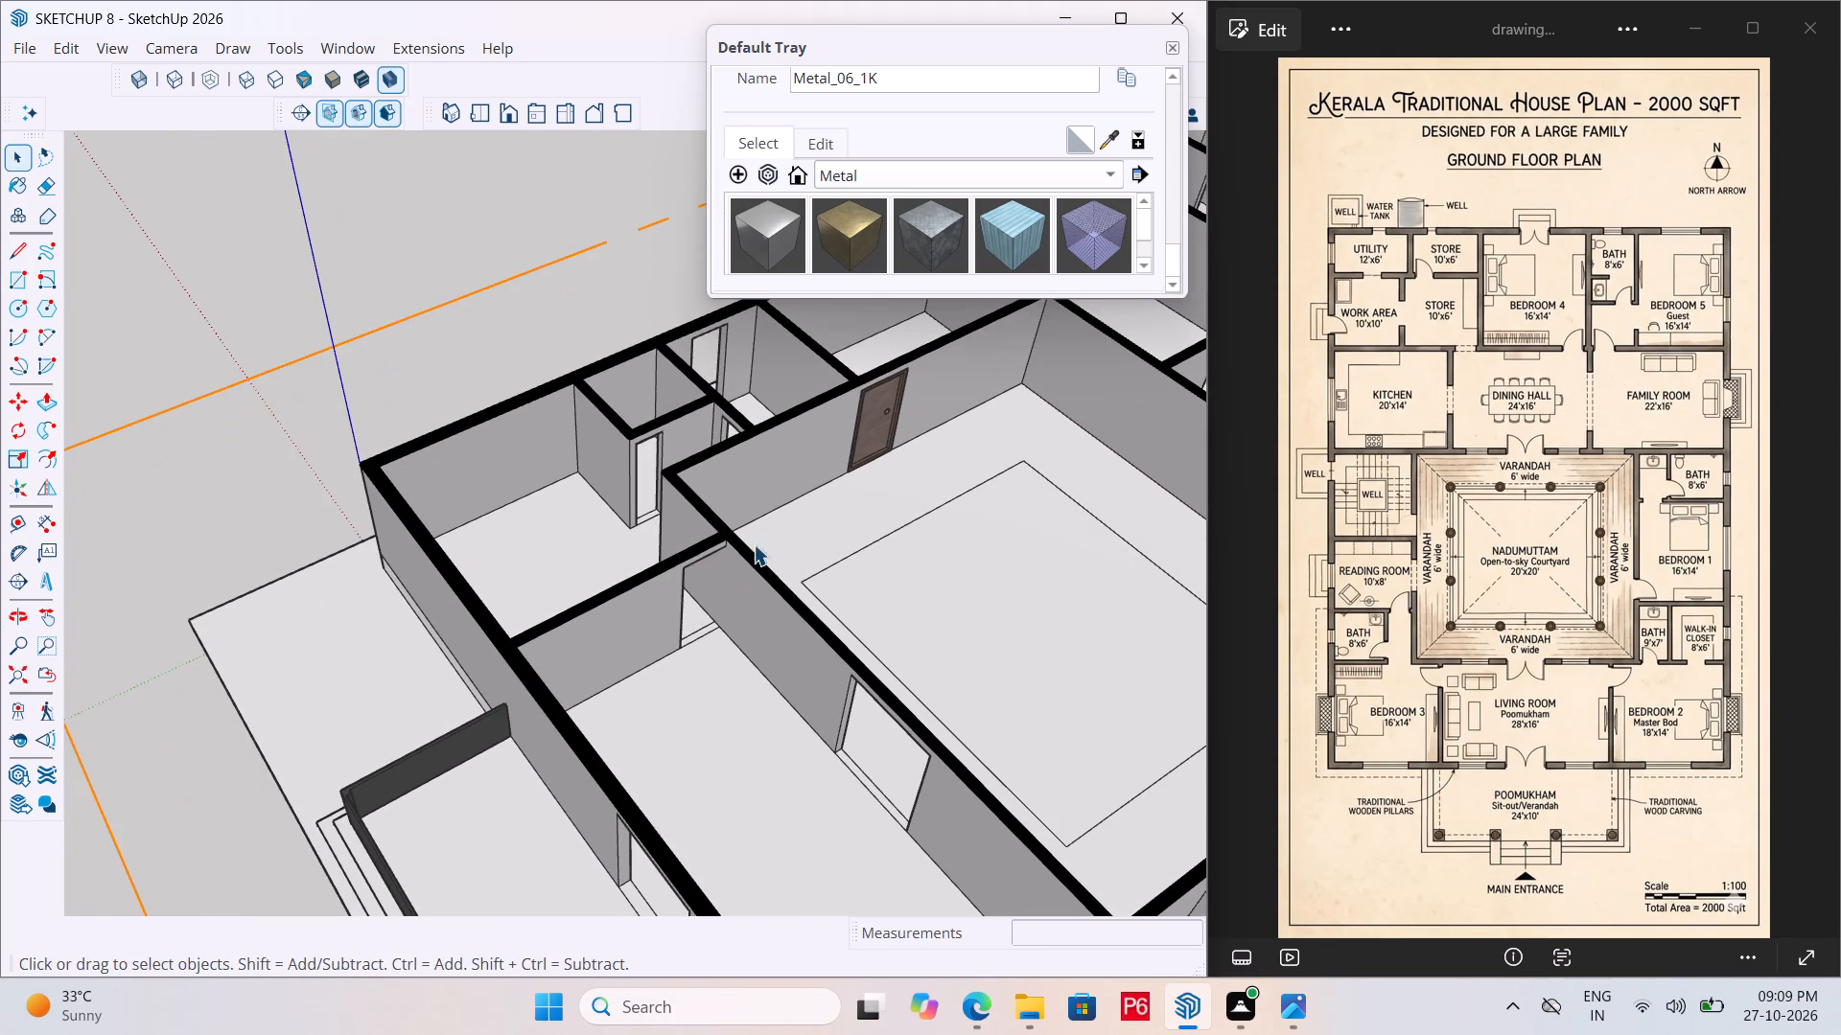
click(879, 431)
scroll(883, 433, up, 4)
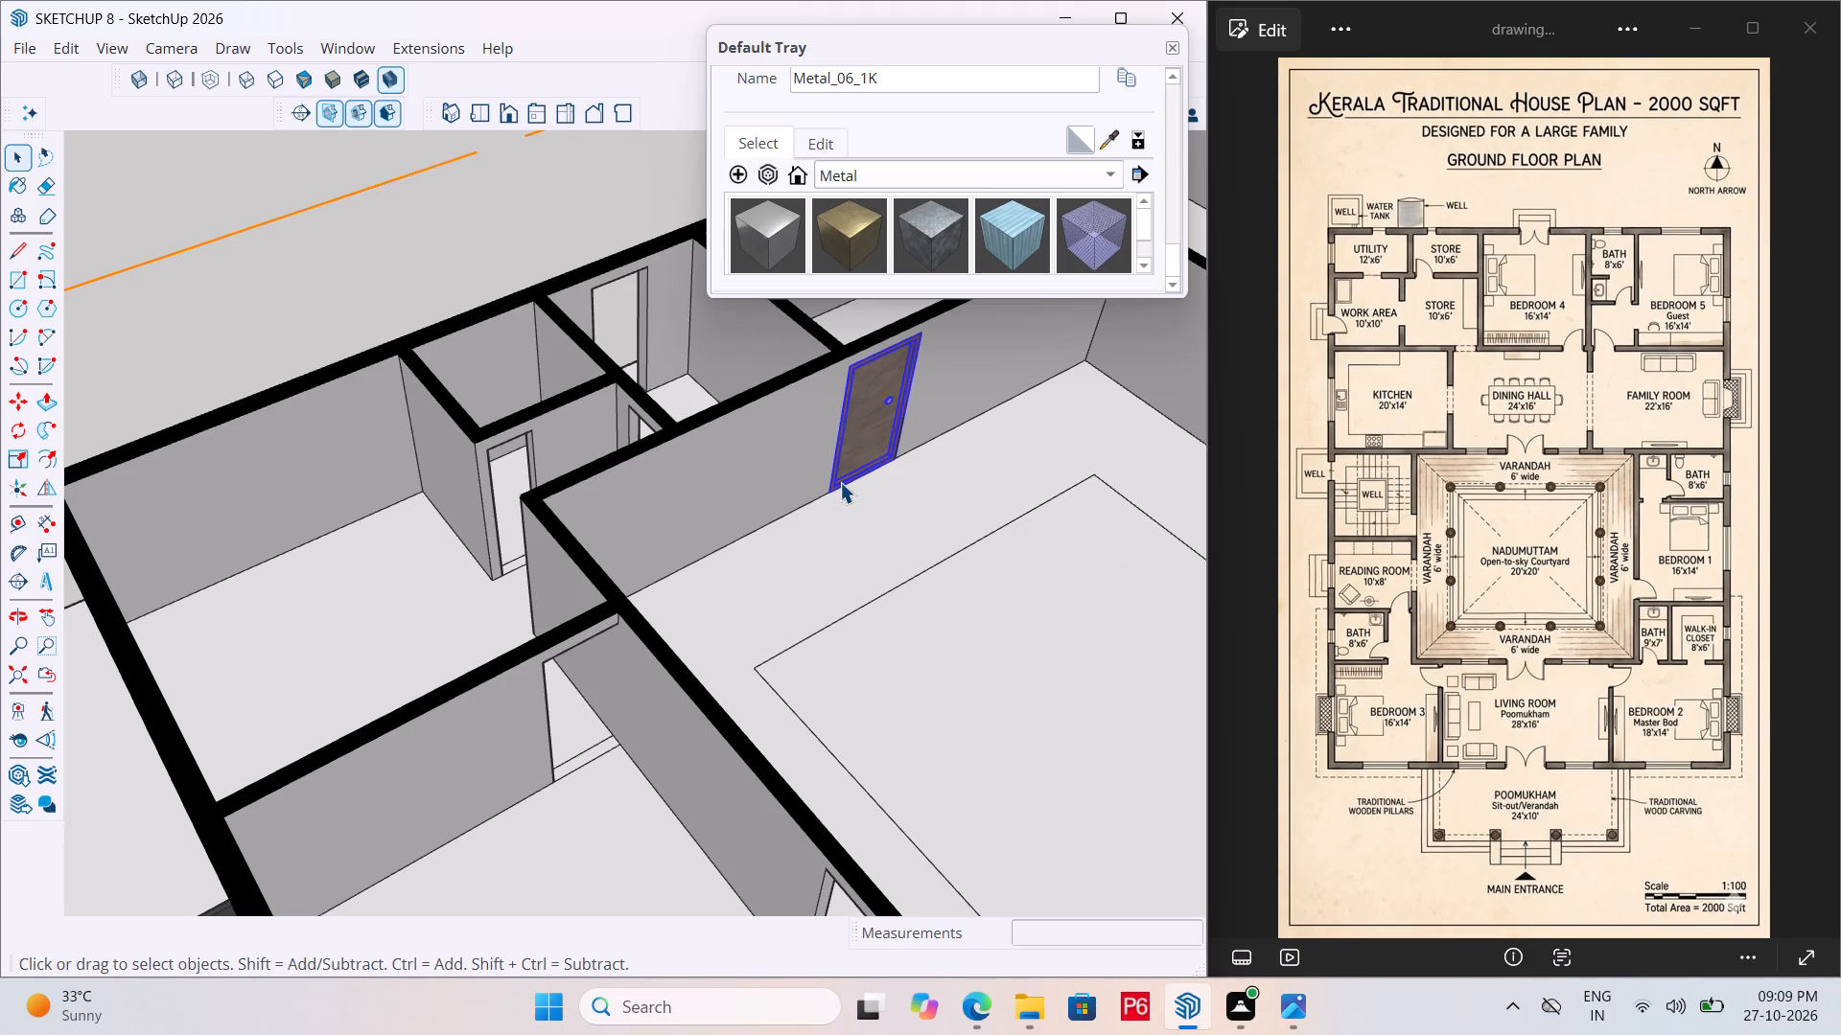
scroll(942, 602, down, 4)
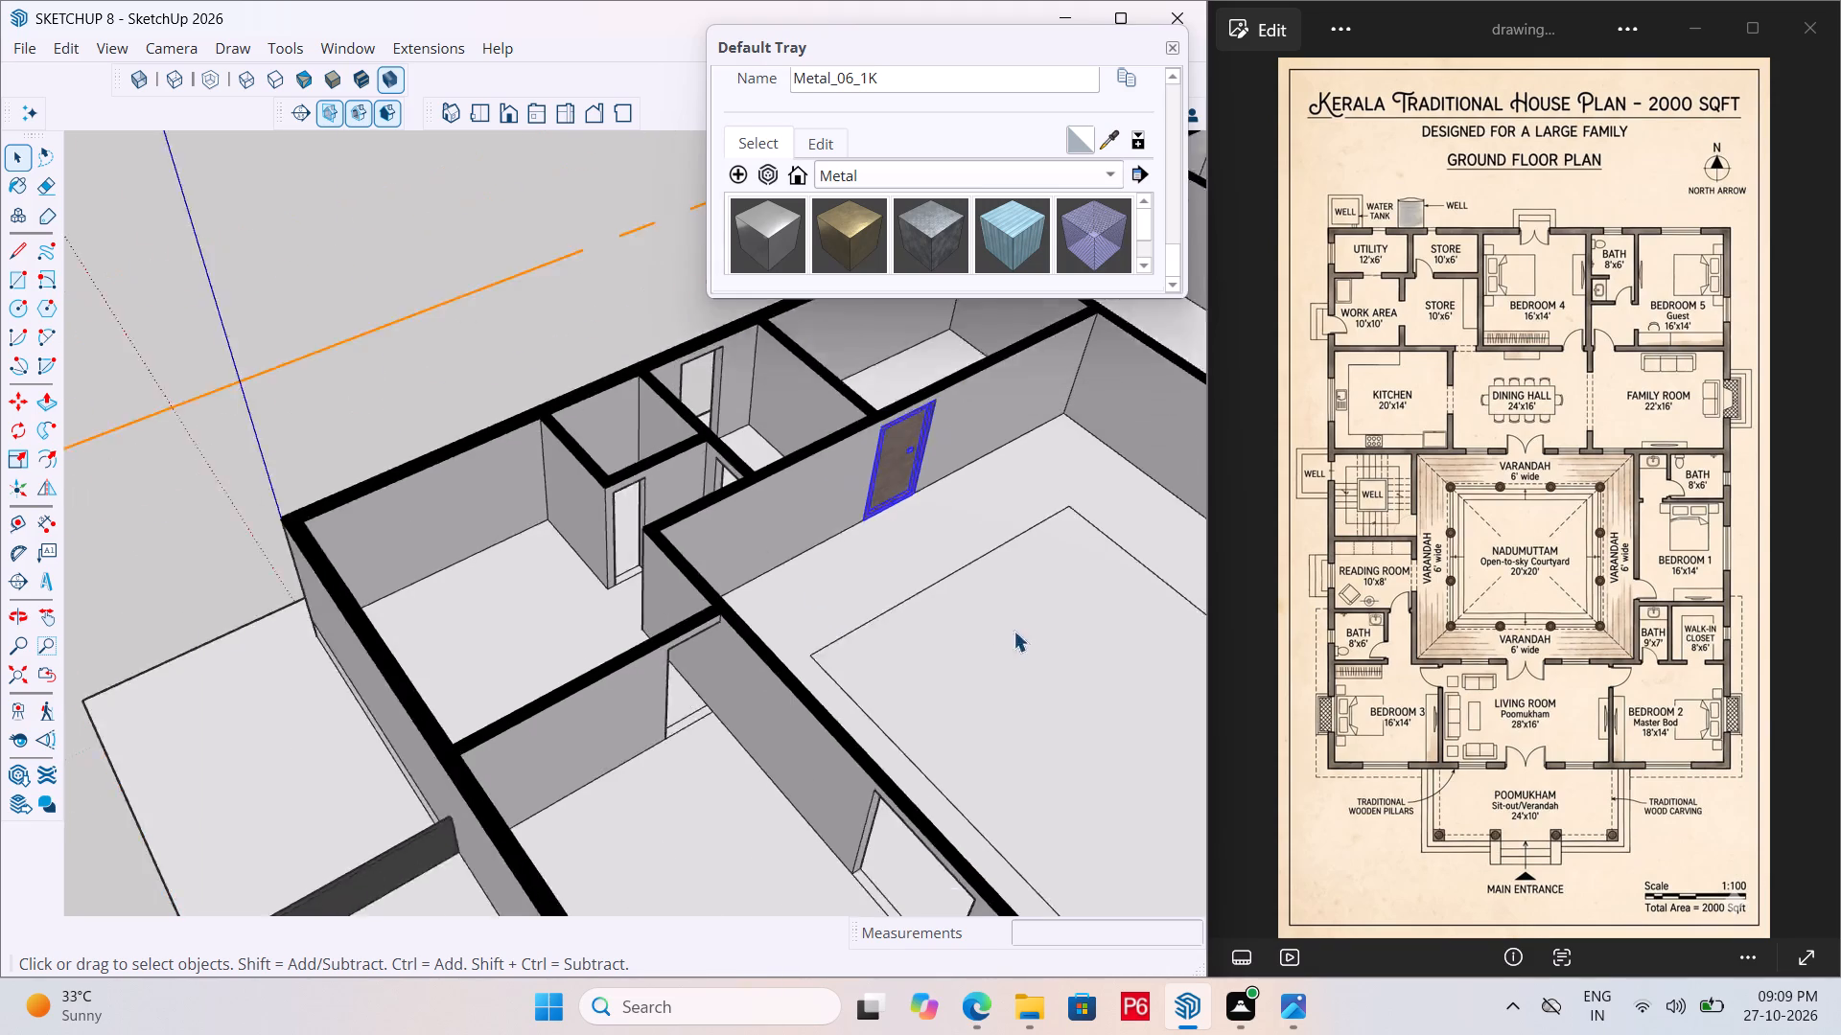
scroll(1014, 631, down, 2)
Within the building group, widen the opening between the living room and Bedroom 3 by pushing its free jamb back about 2' 1 15/16".
middle_drag(732, 680, 411, 603)
scroll(467, 617, up, 6)
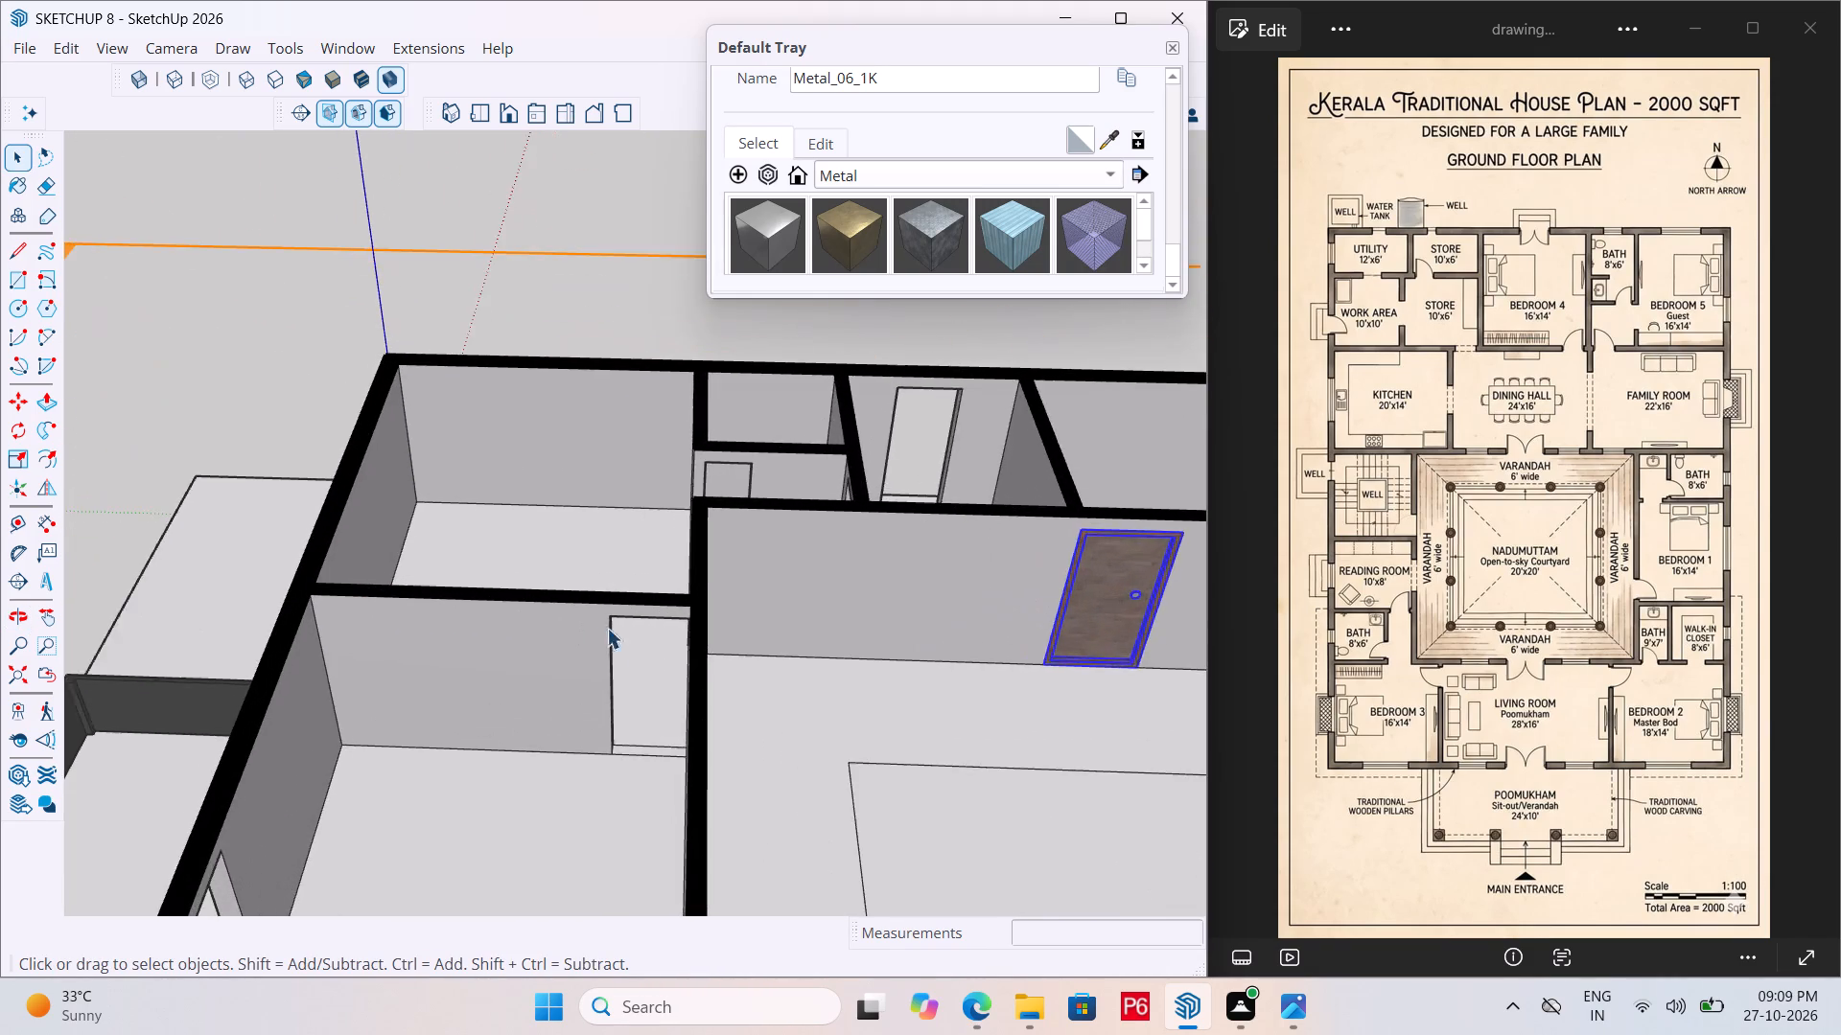
scroll(607, 628, up, 4)
middle_drag(614, 643, 571, 645)
scroll(971, 653, down, 5)
middle_drag(793, 668, 752, 660)
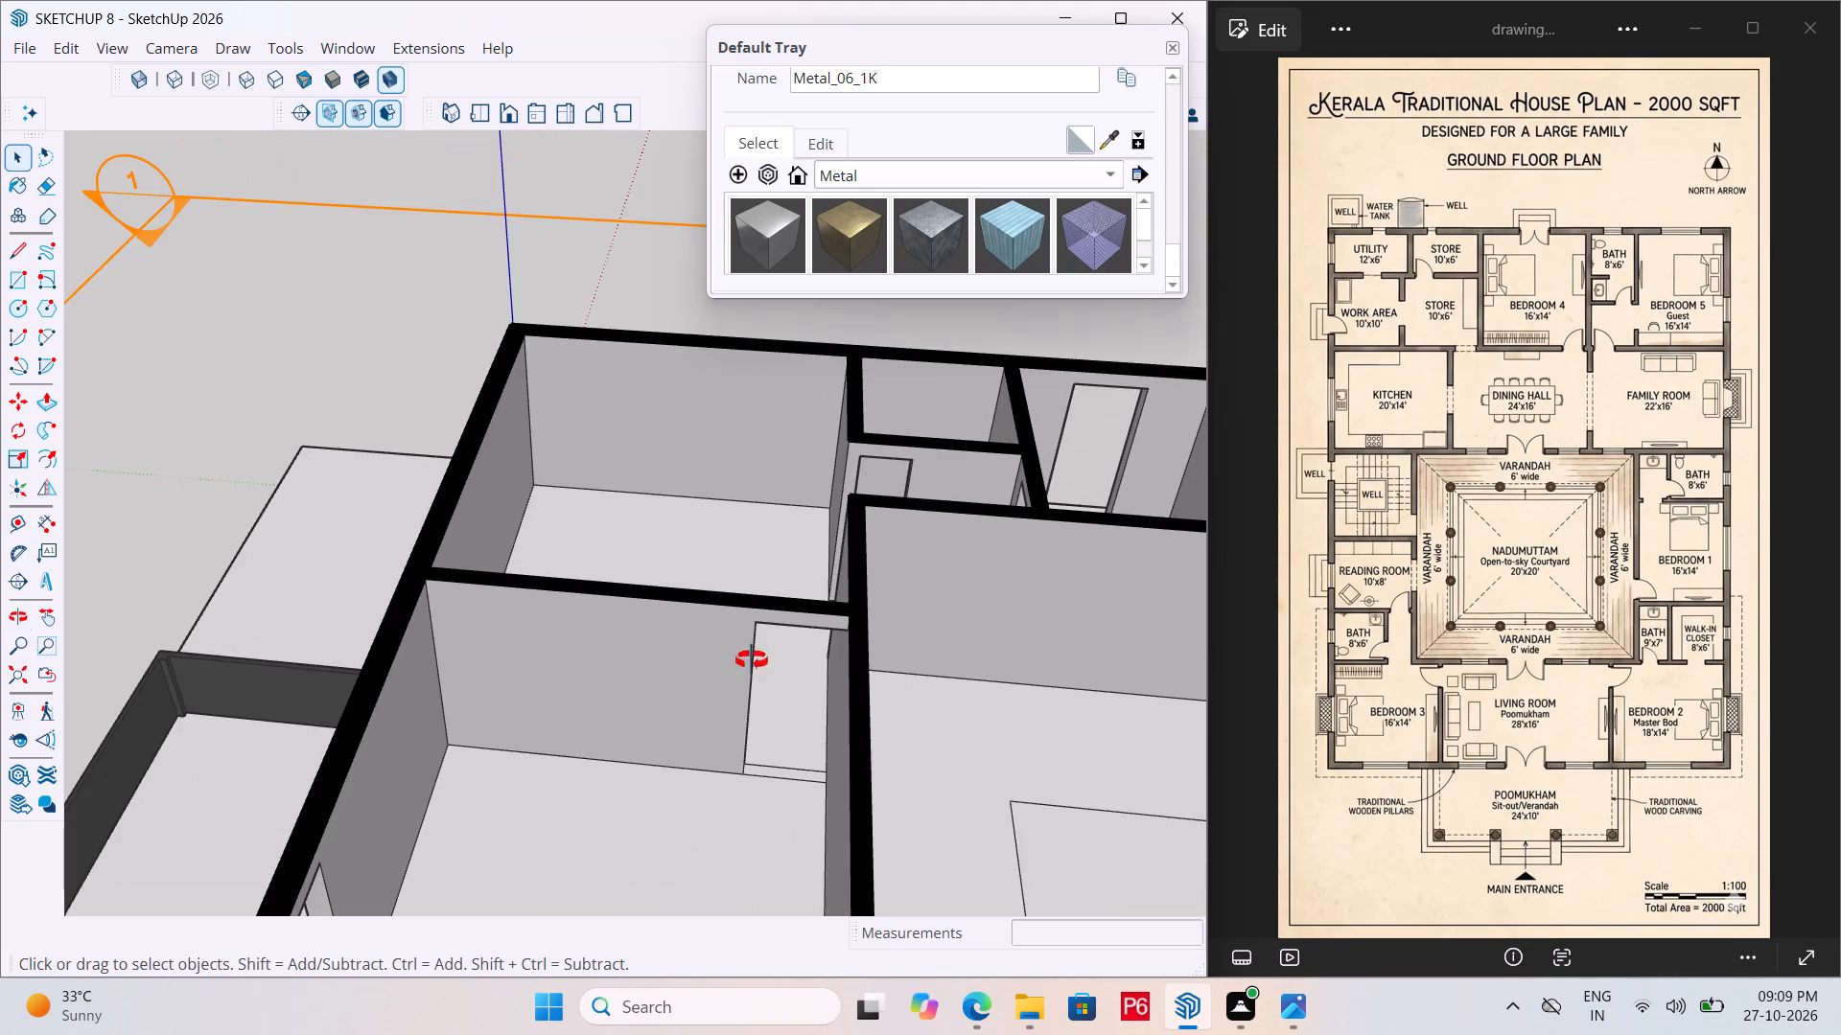
middle_drag(752, 660, 633, 639)
scroll(549, 634, up, 1)
scroll(868, 569, down, 6)
scroll(662, 613, up, 1)
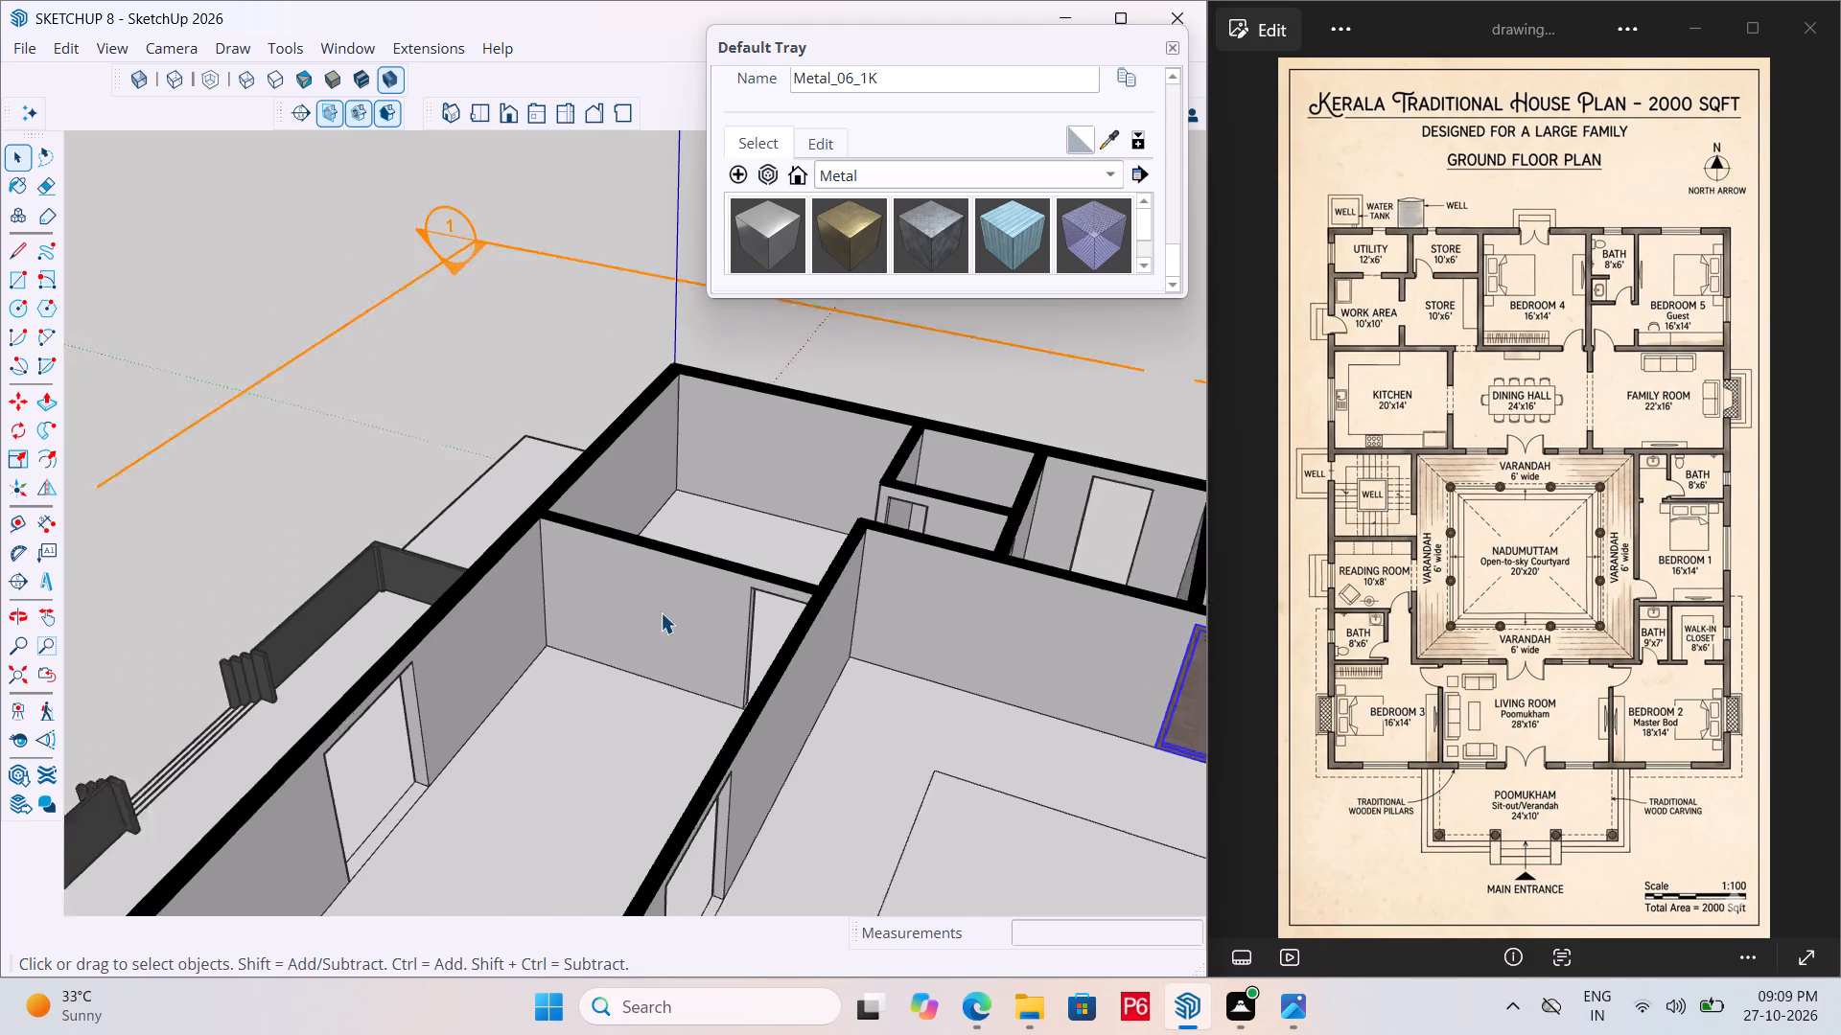
scroll(661, 612, up, 10)
middle_drag(763, 617, 667, 620)
scroll(801, 625, up, 2)
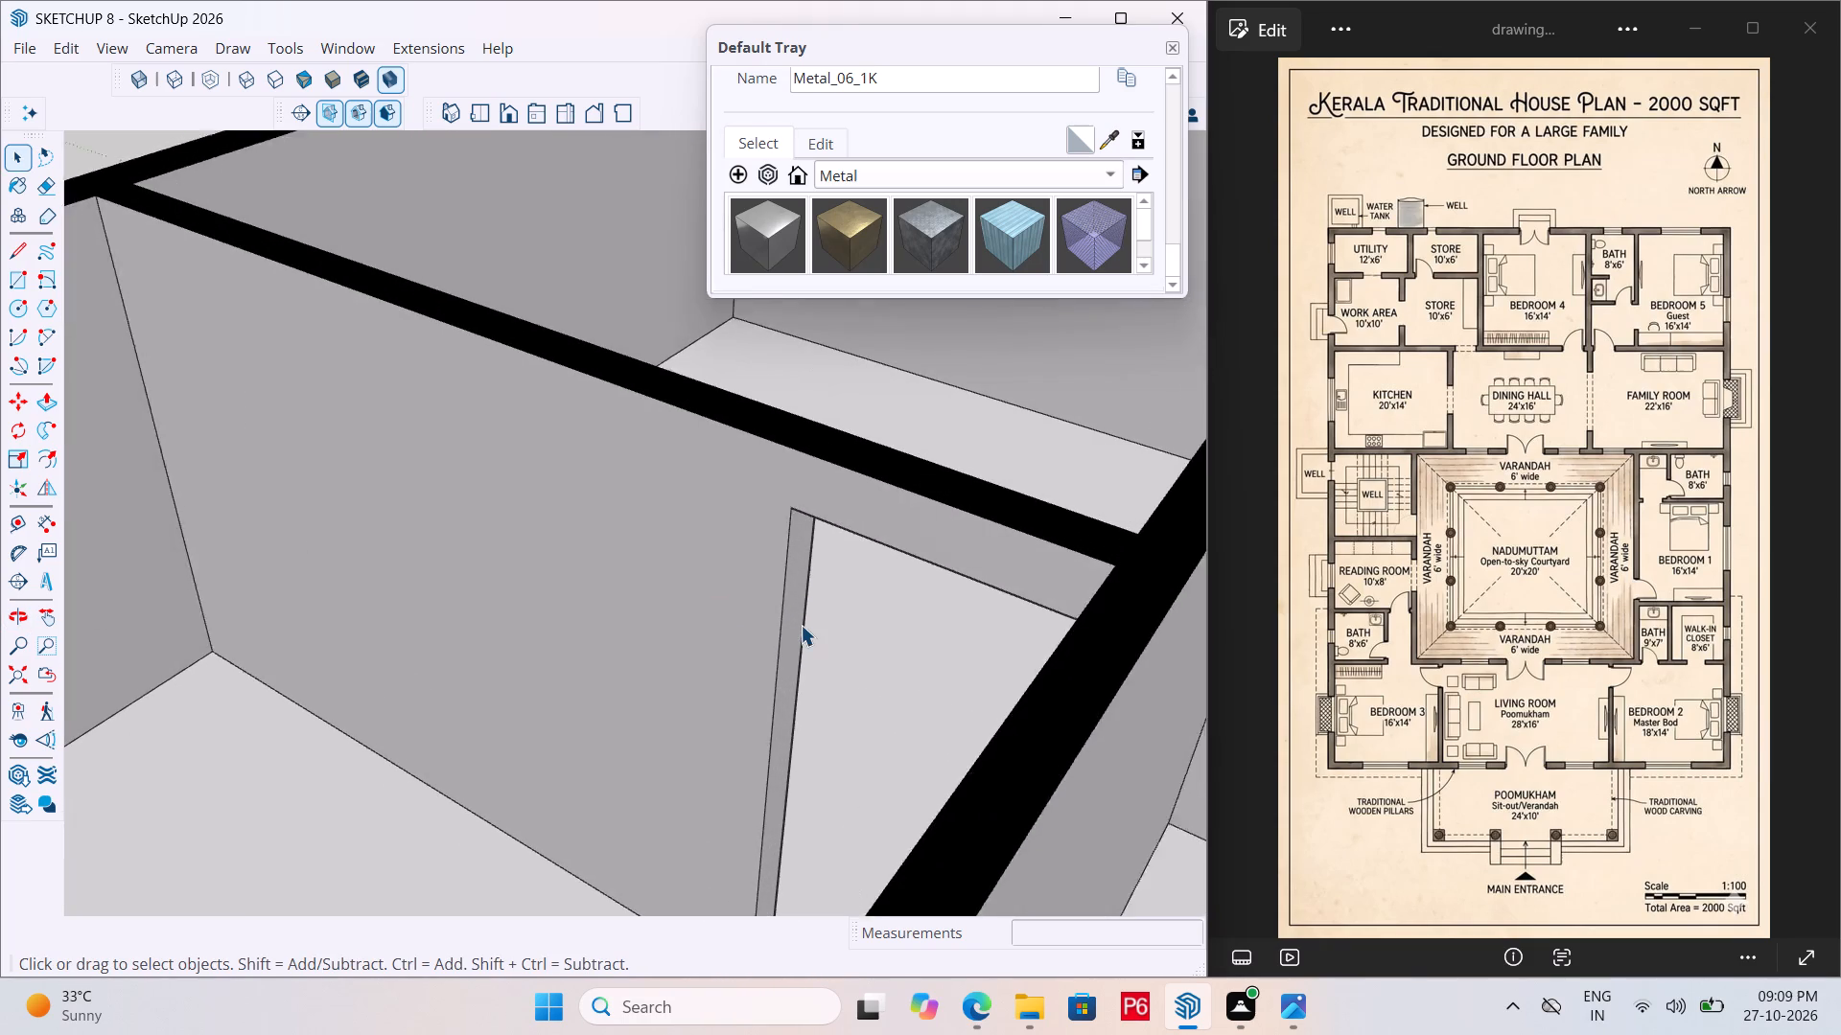
scroll(801, 625, up, 2)
key(space)
click(795, 605)
click(789, 579)
double_click(789, 559)
click(792, 535)
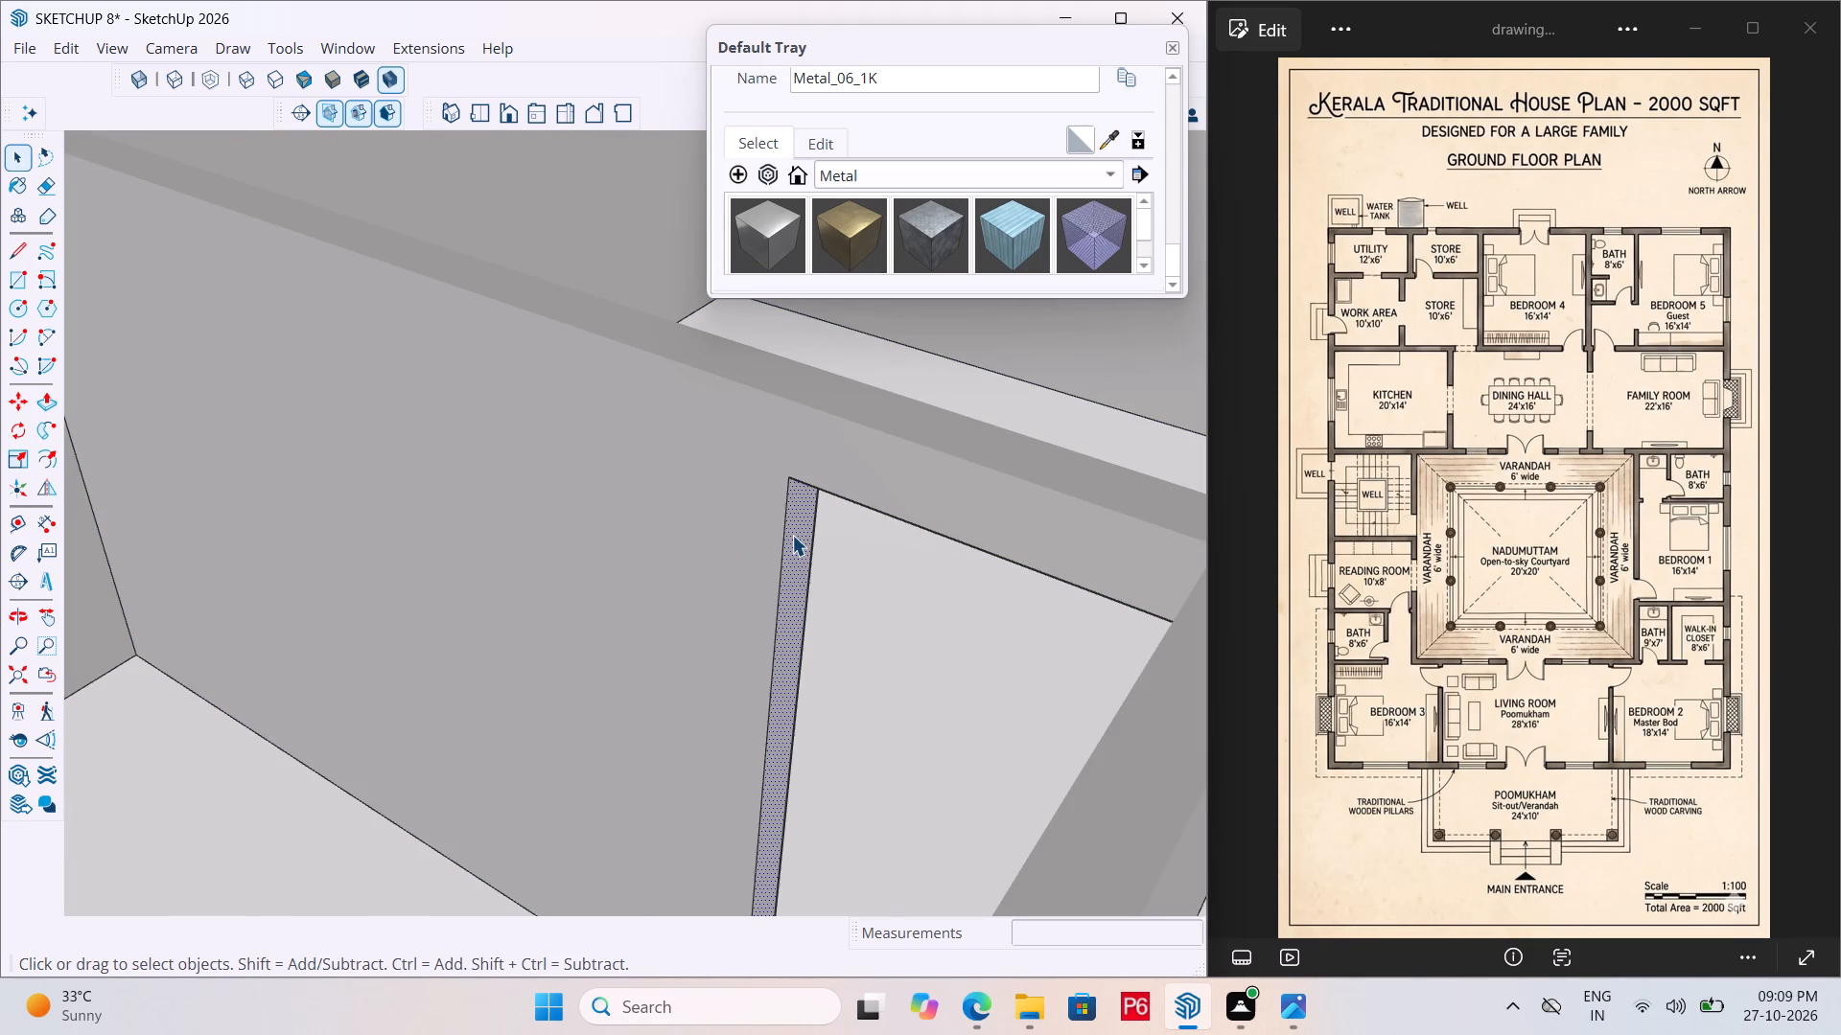
key(p)
click(795, 548)
click(595, 434)
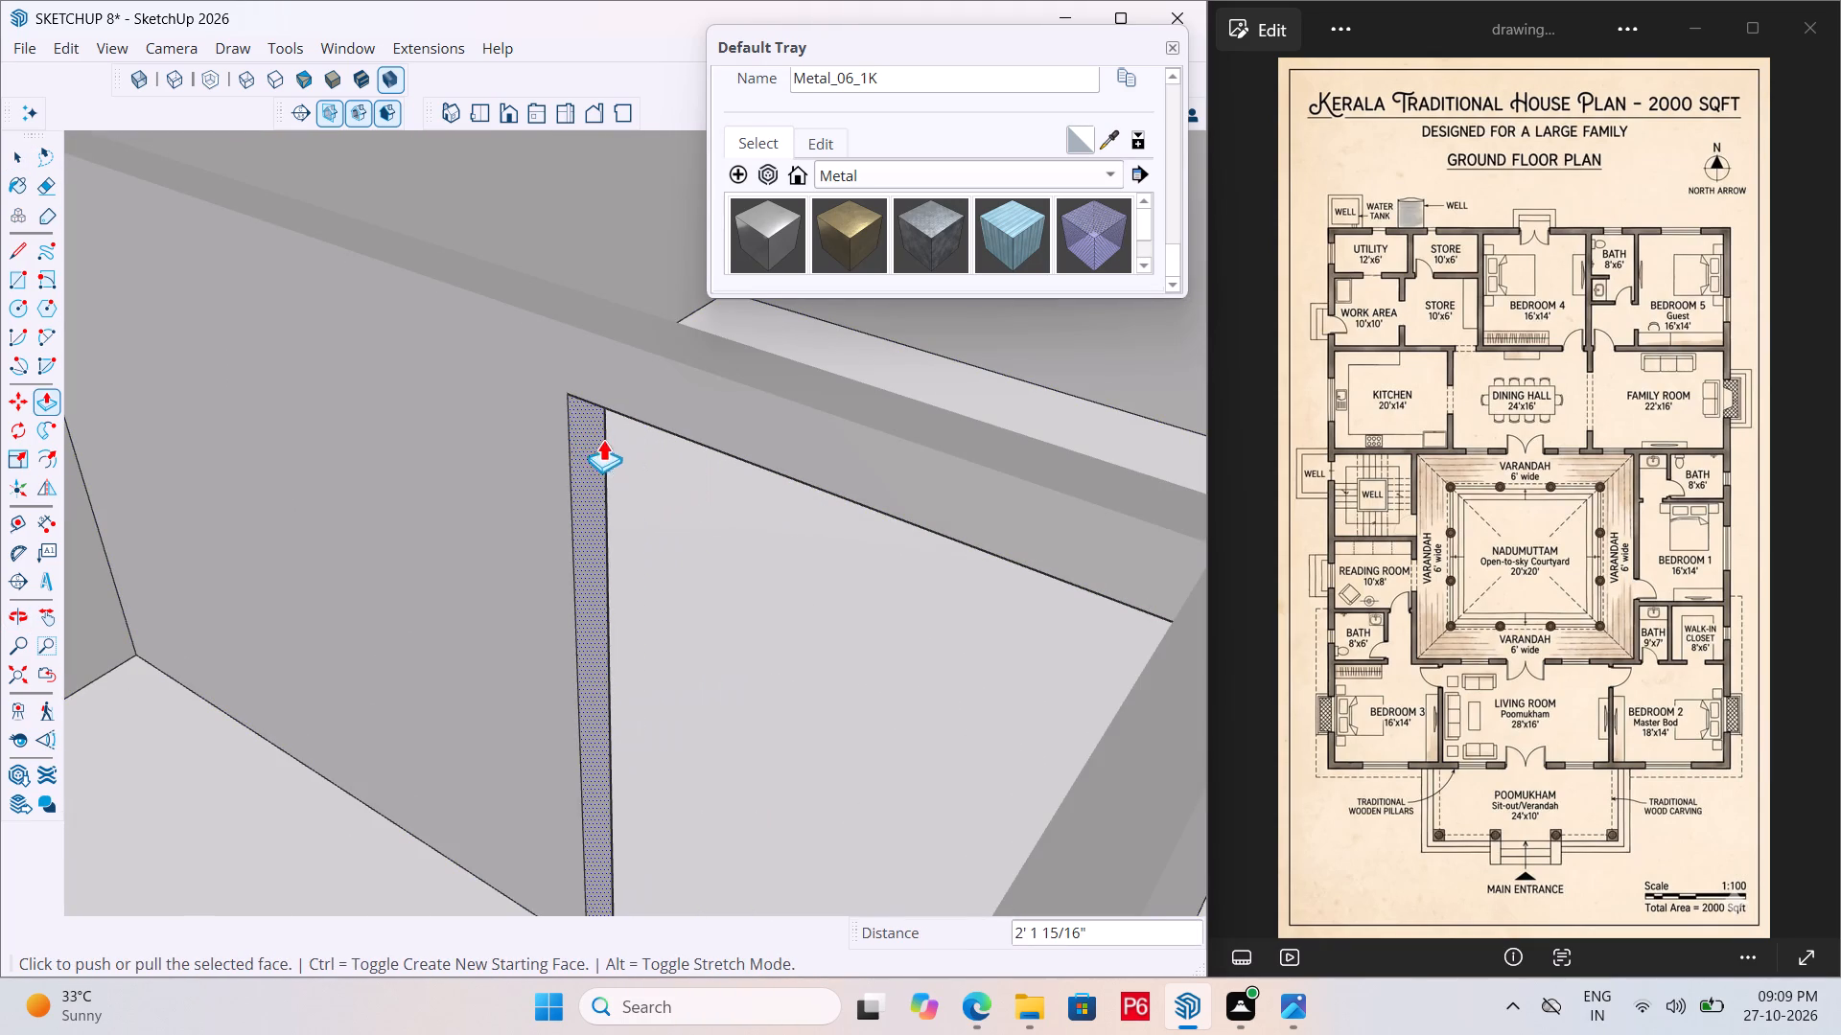
scroll(838, 475, down, 12)
middle_drag(703, 651, 1067, 671)
scroll(521, 747, down, 6)
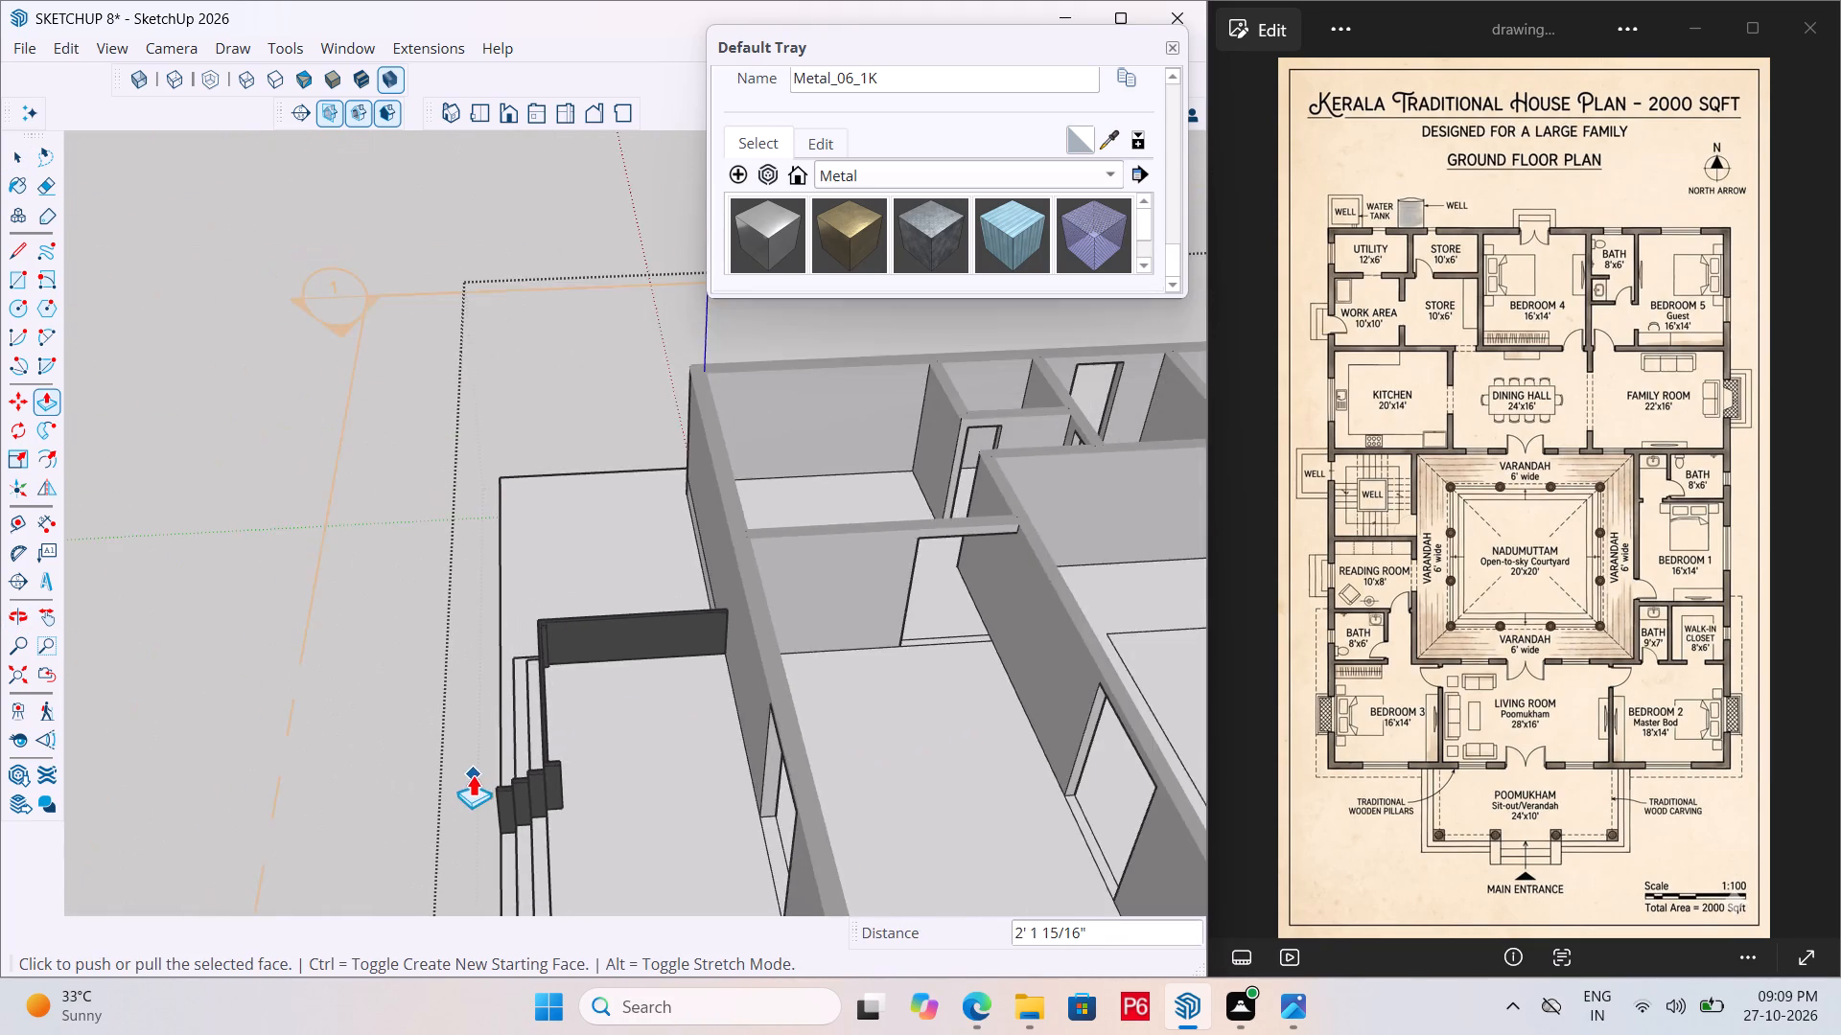
scroll(479, 767, down, 7)
middle_drag(803, 692, 959, 694)
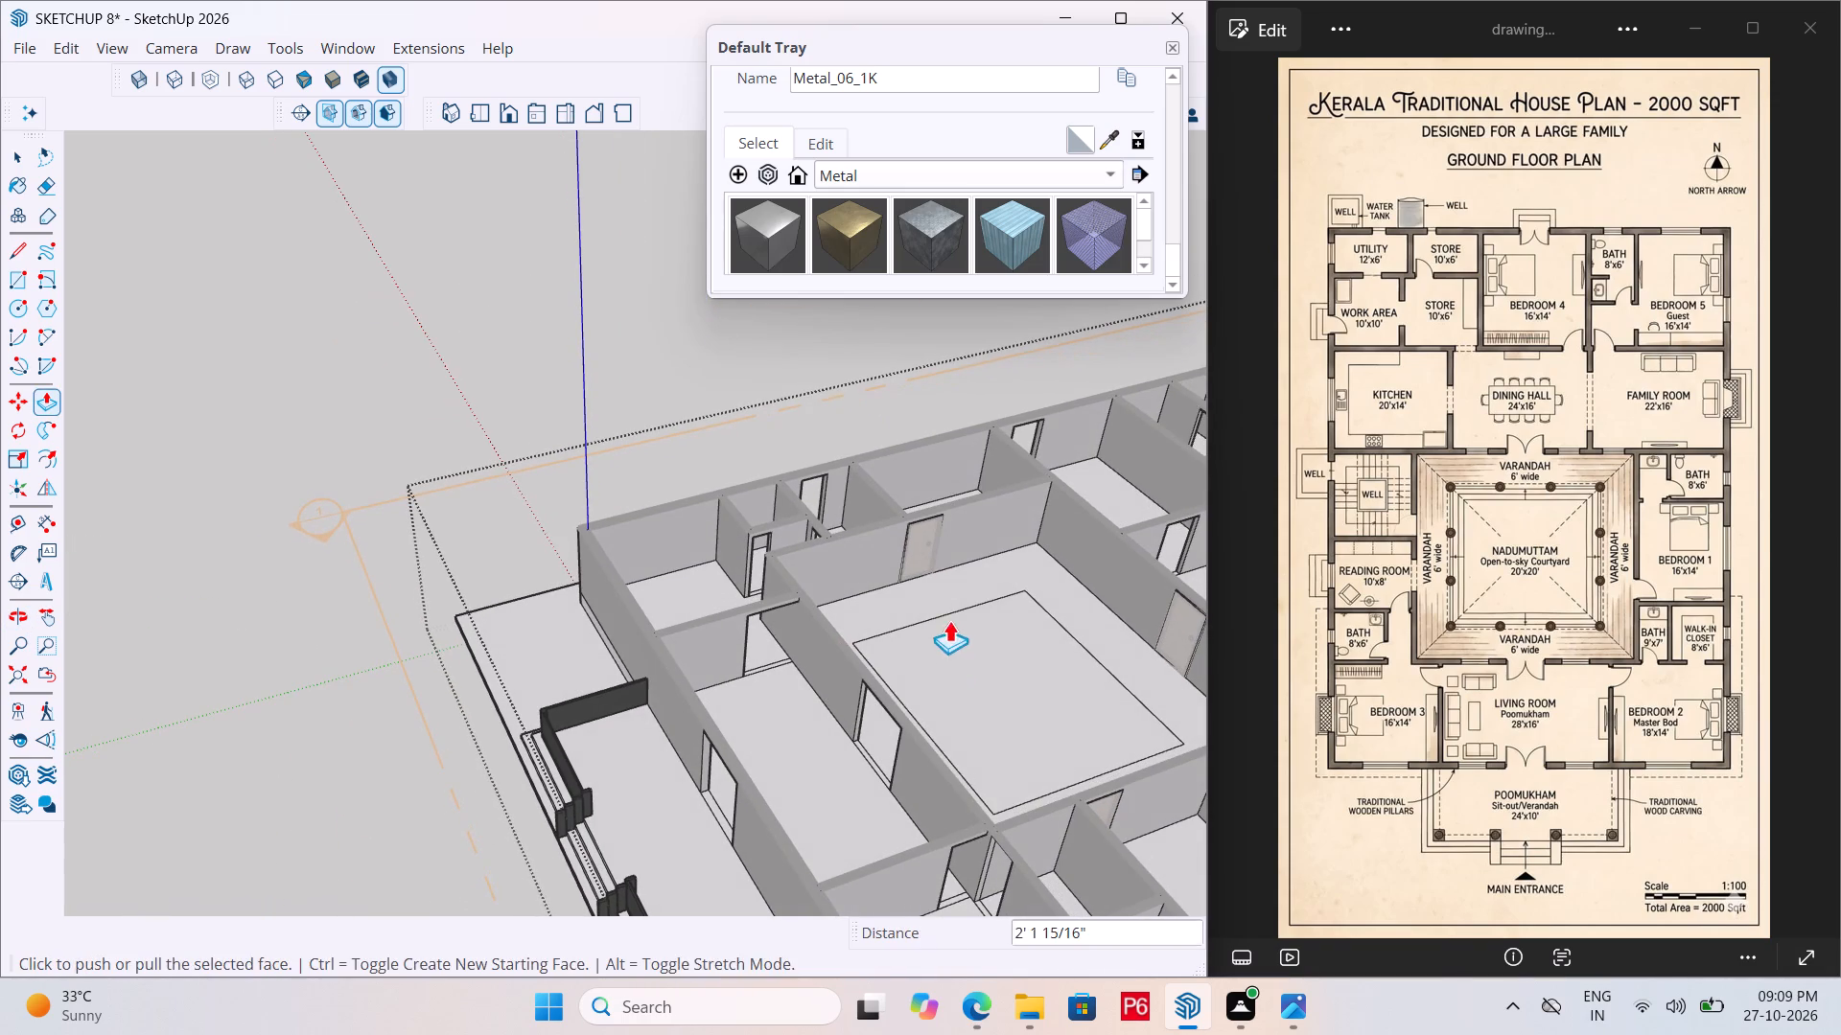
key(space)
click(1014, 586)
double_click(754, 363)
Copy the courtyard wall's door by its knob-side bottom corner to the bottom corner of the opening between the living room and Bedroom 3.
scroll(922, 540, up, 6)
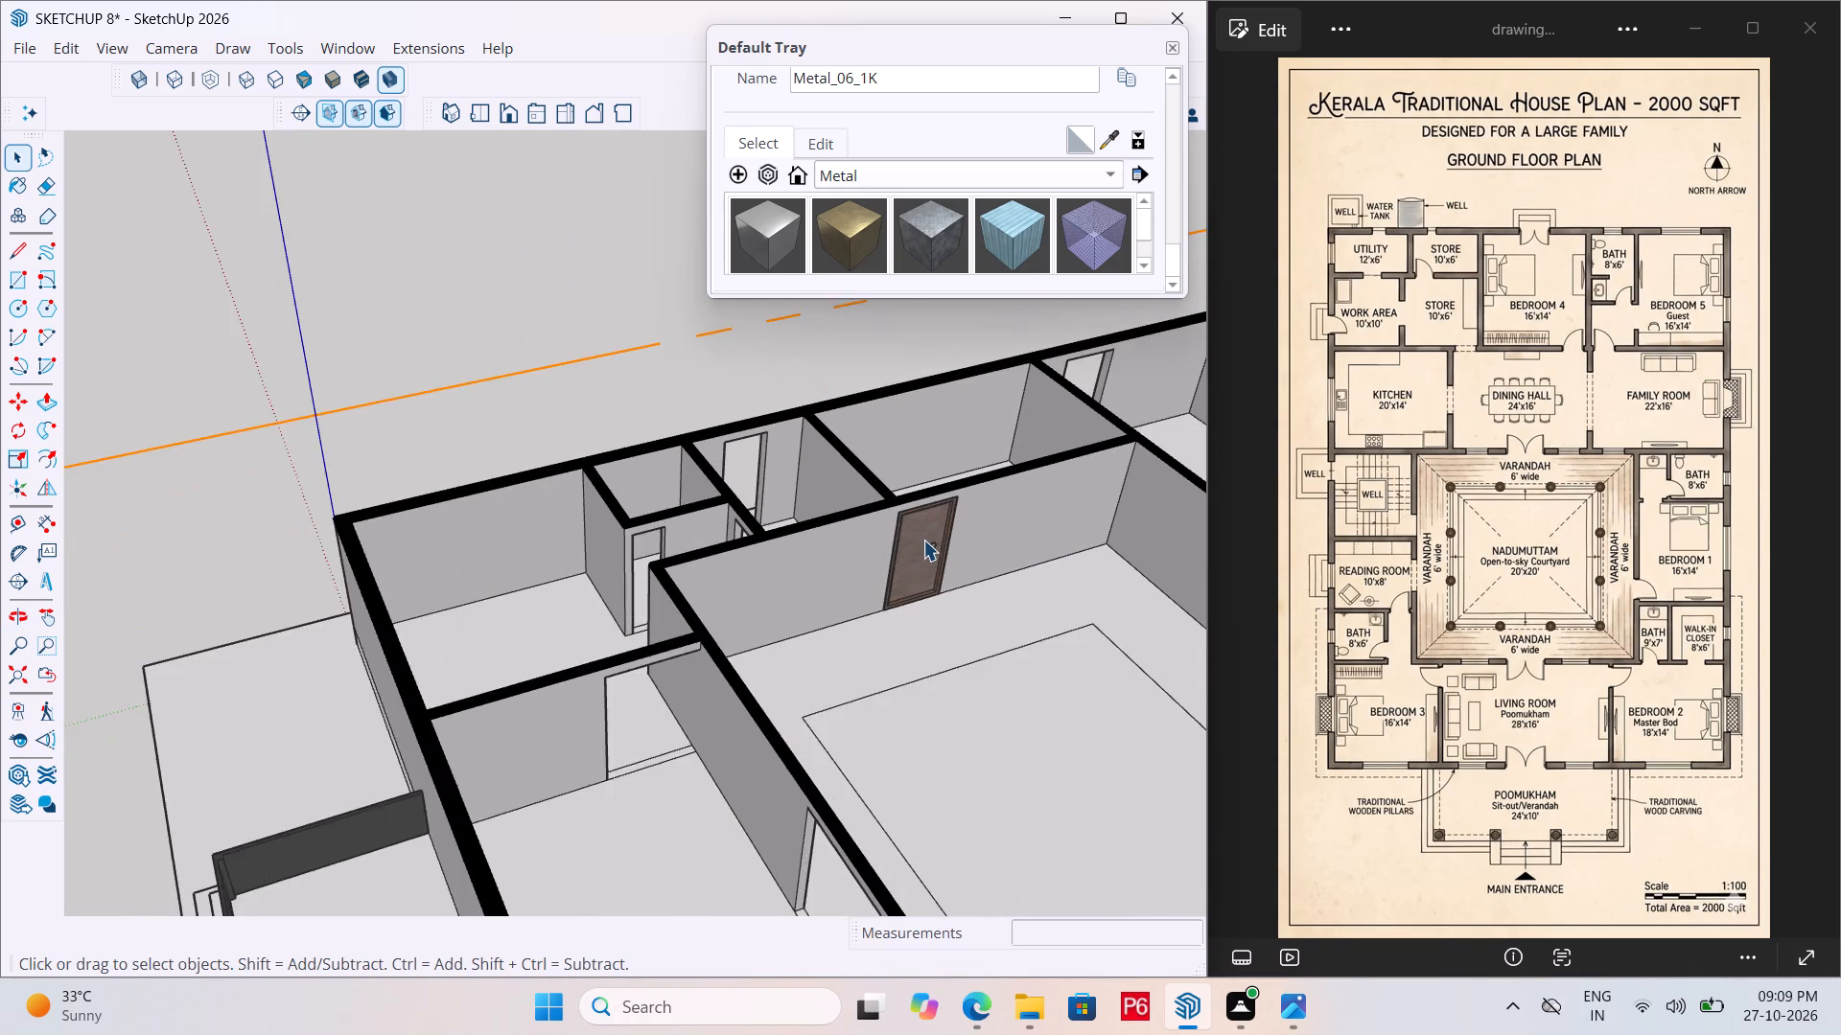
click(923, 540)
scroll(956, 592, up, 16)
key(m)
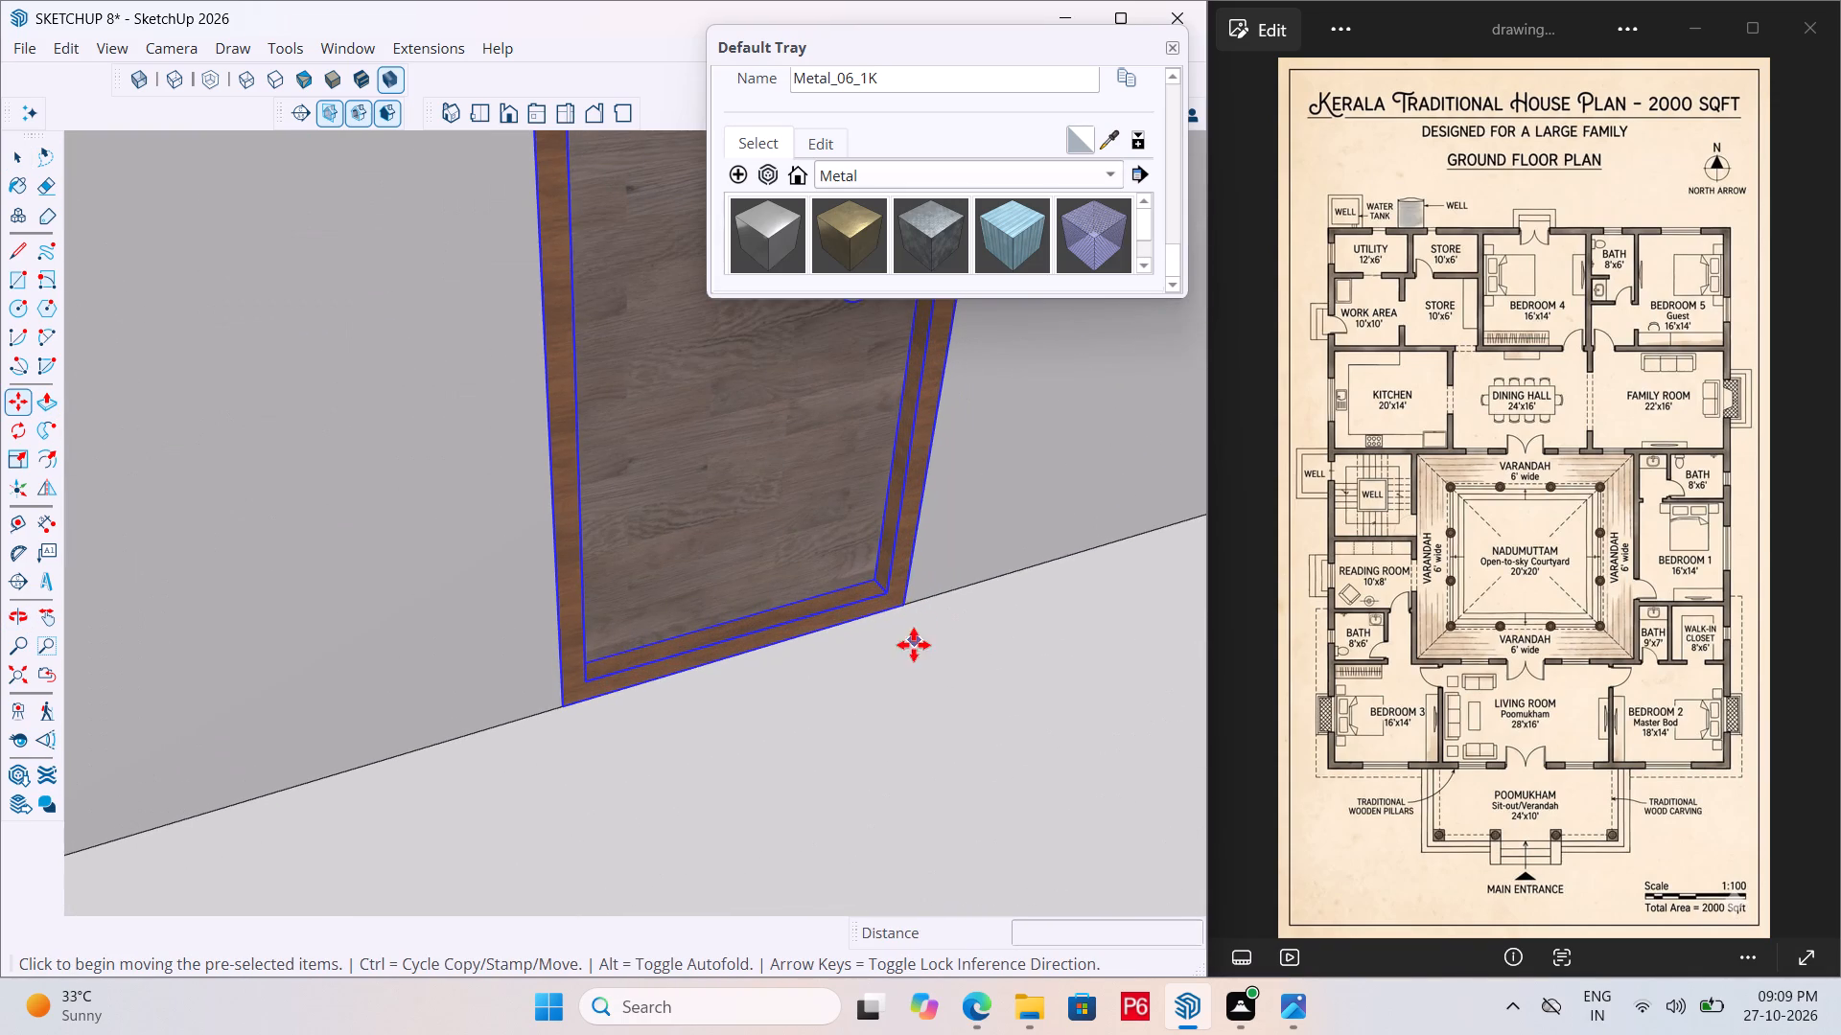
click(911, 610)
scroll(851, 588, down, 15)
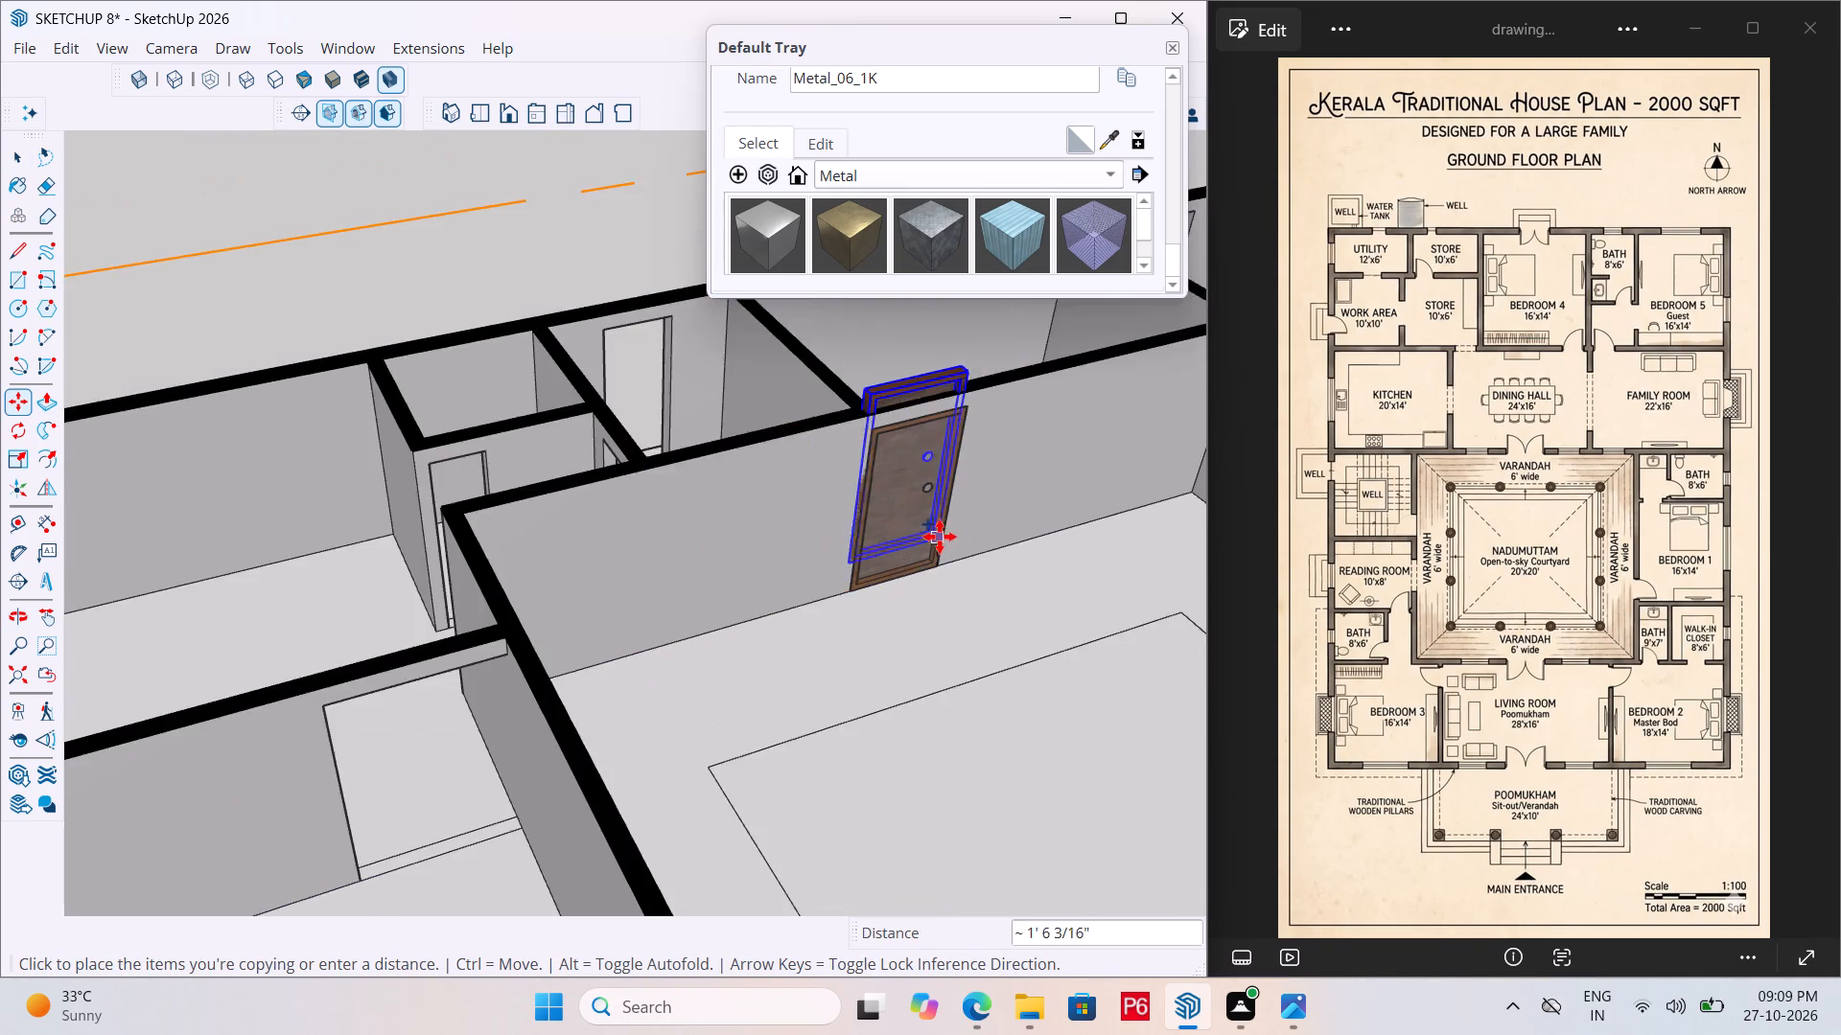
scroll(940, 537, down, 4)
scroll(661, 724, up, 7)
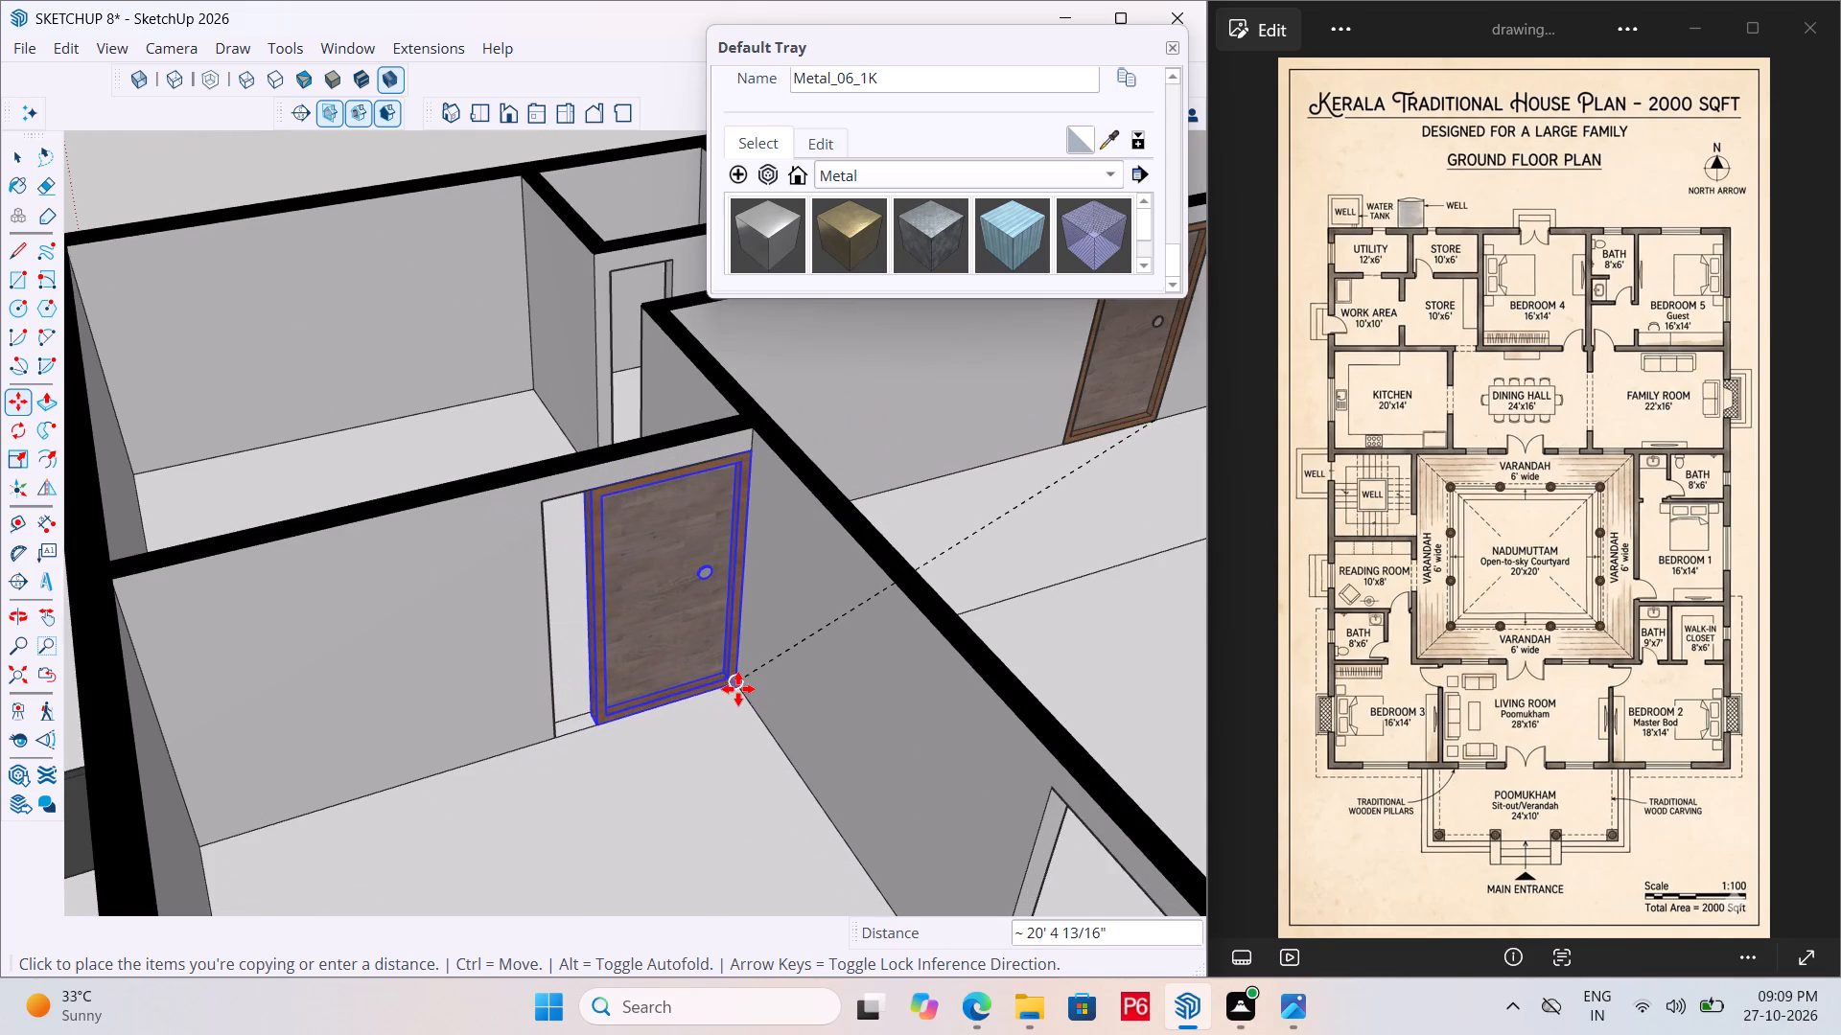
click(738, 689)
Open the building group, push the Bedroom 3 opening's free jamb inward to meet the door frame's edge, and close the group.
middle_drag(790, 691, 502, 678)
scroll(790, 691, down, 1)
scroll(1094, 662, down, 5)
middle_drag(911, 701, 879, 697)
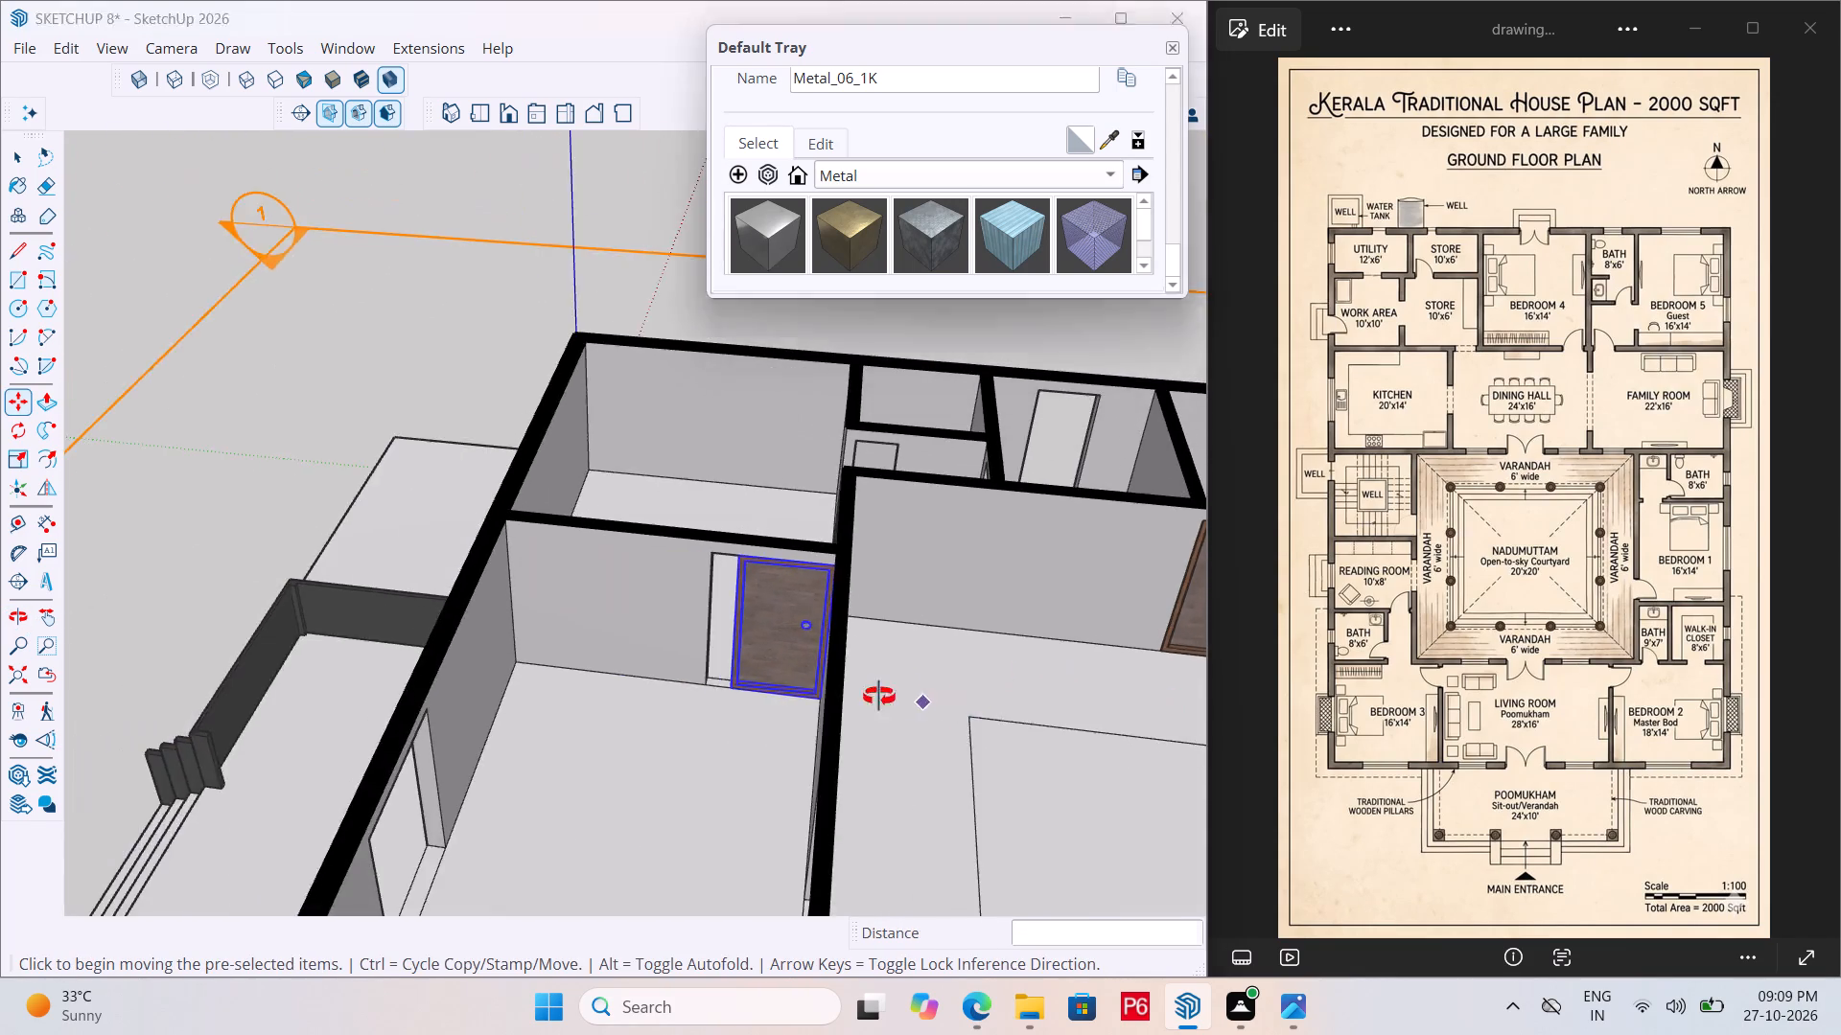
middle_drag(879, 697, 660, 655)
scroll(653, 632, up, 10)
key(space)
click(658, 605)
double_click(664, 592)
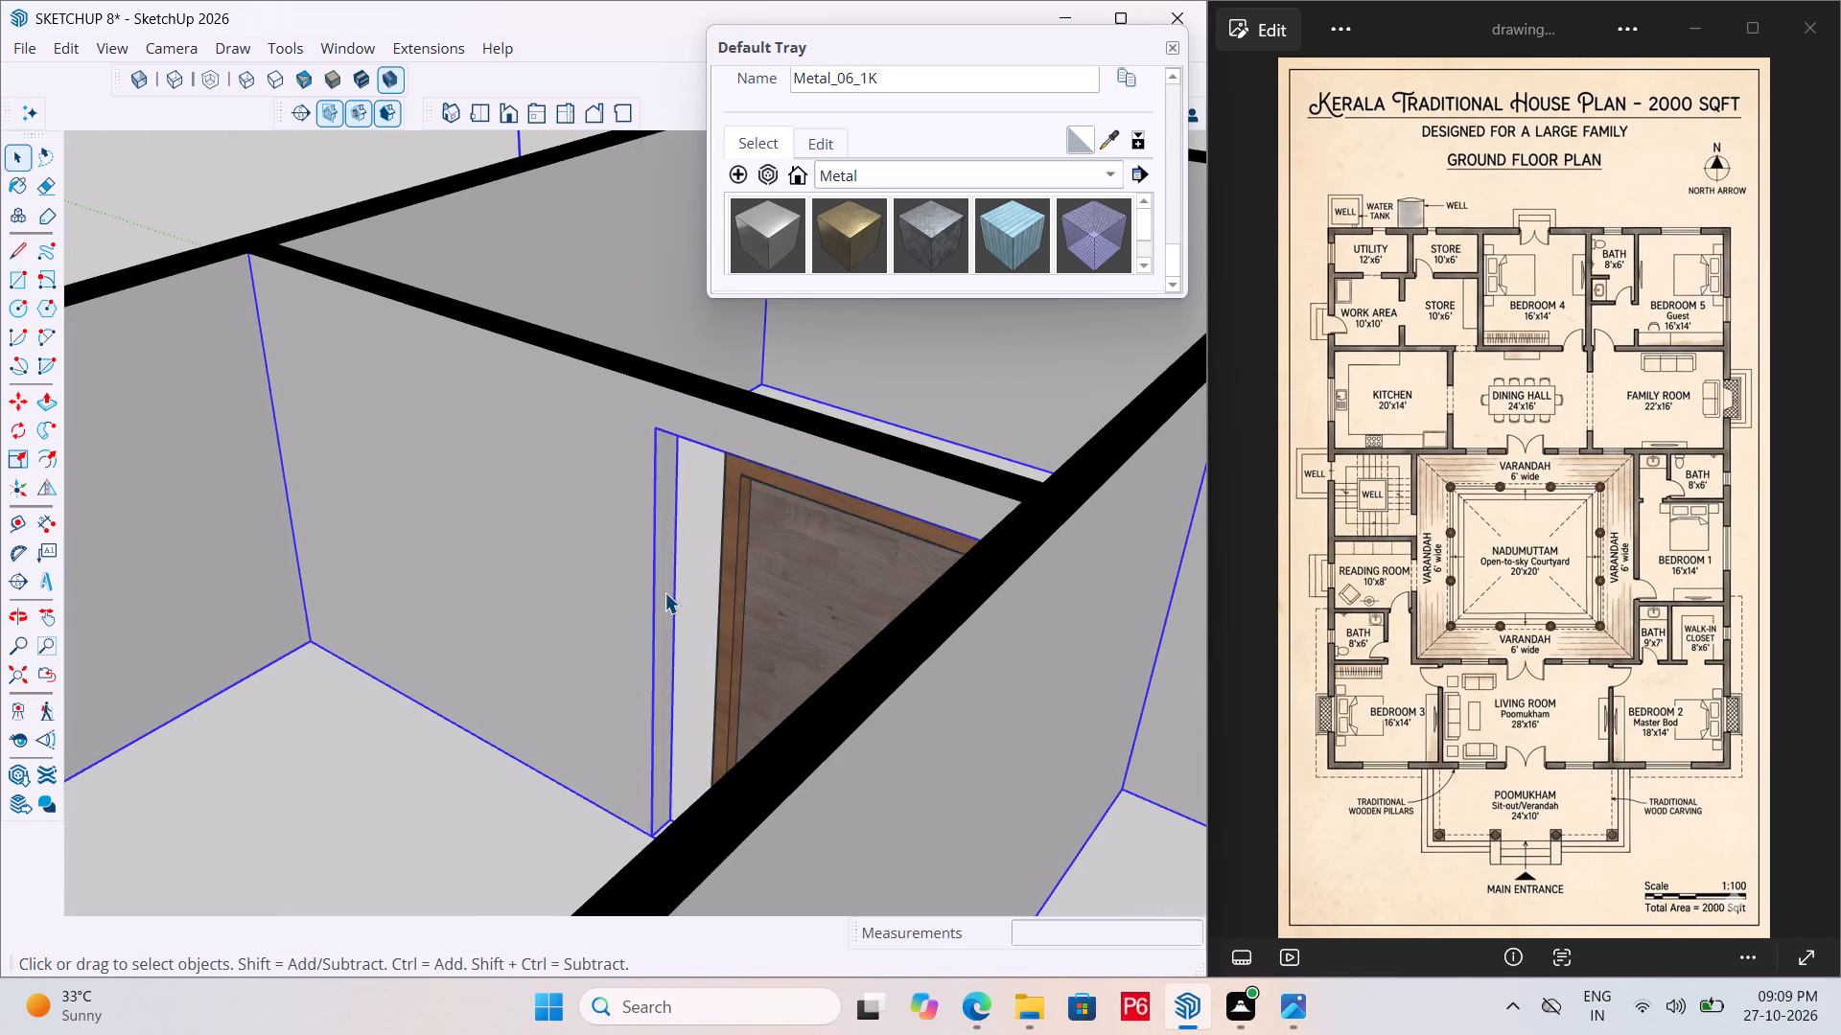
click(664, 581)
key(p)
click(664, 581)
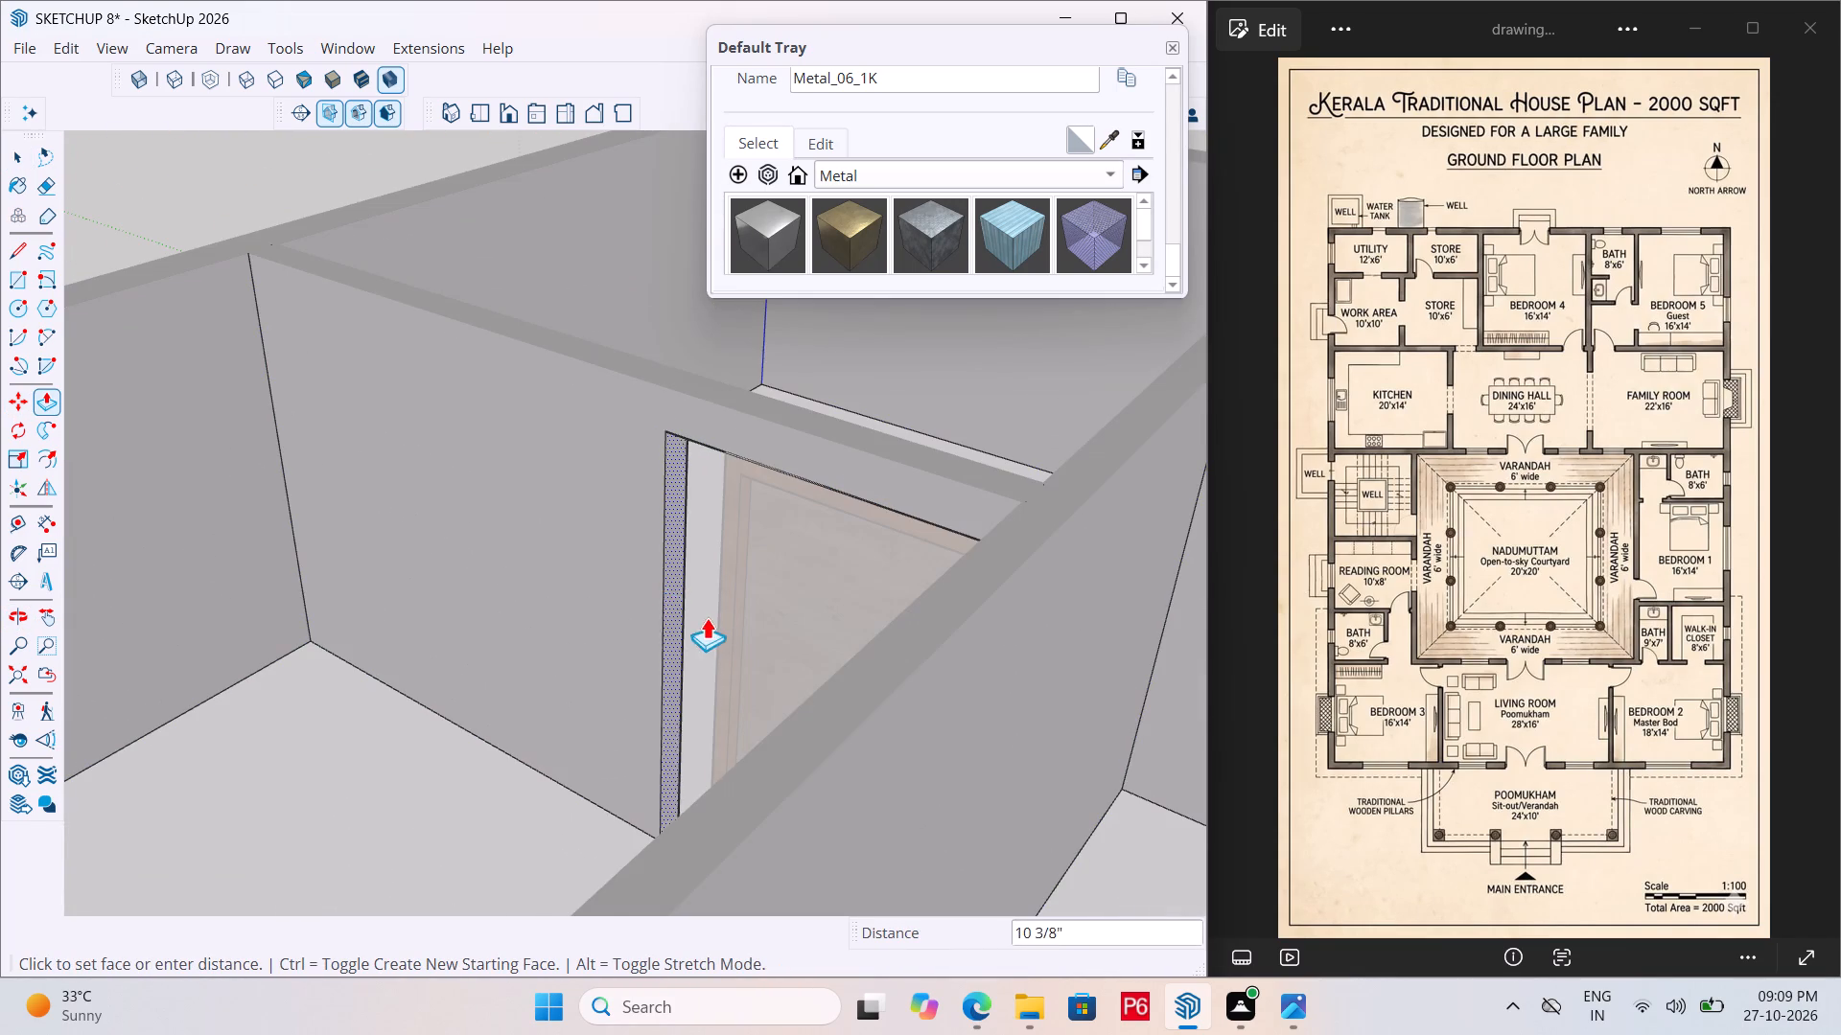
click(711, 632)
scroll(717, 604, down, 5)
middle_drag(665, 632, 798, 644)
scroll(665, 632, down, 1)
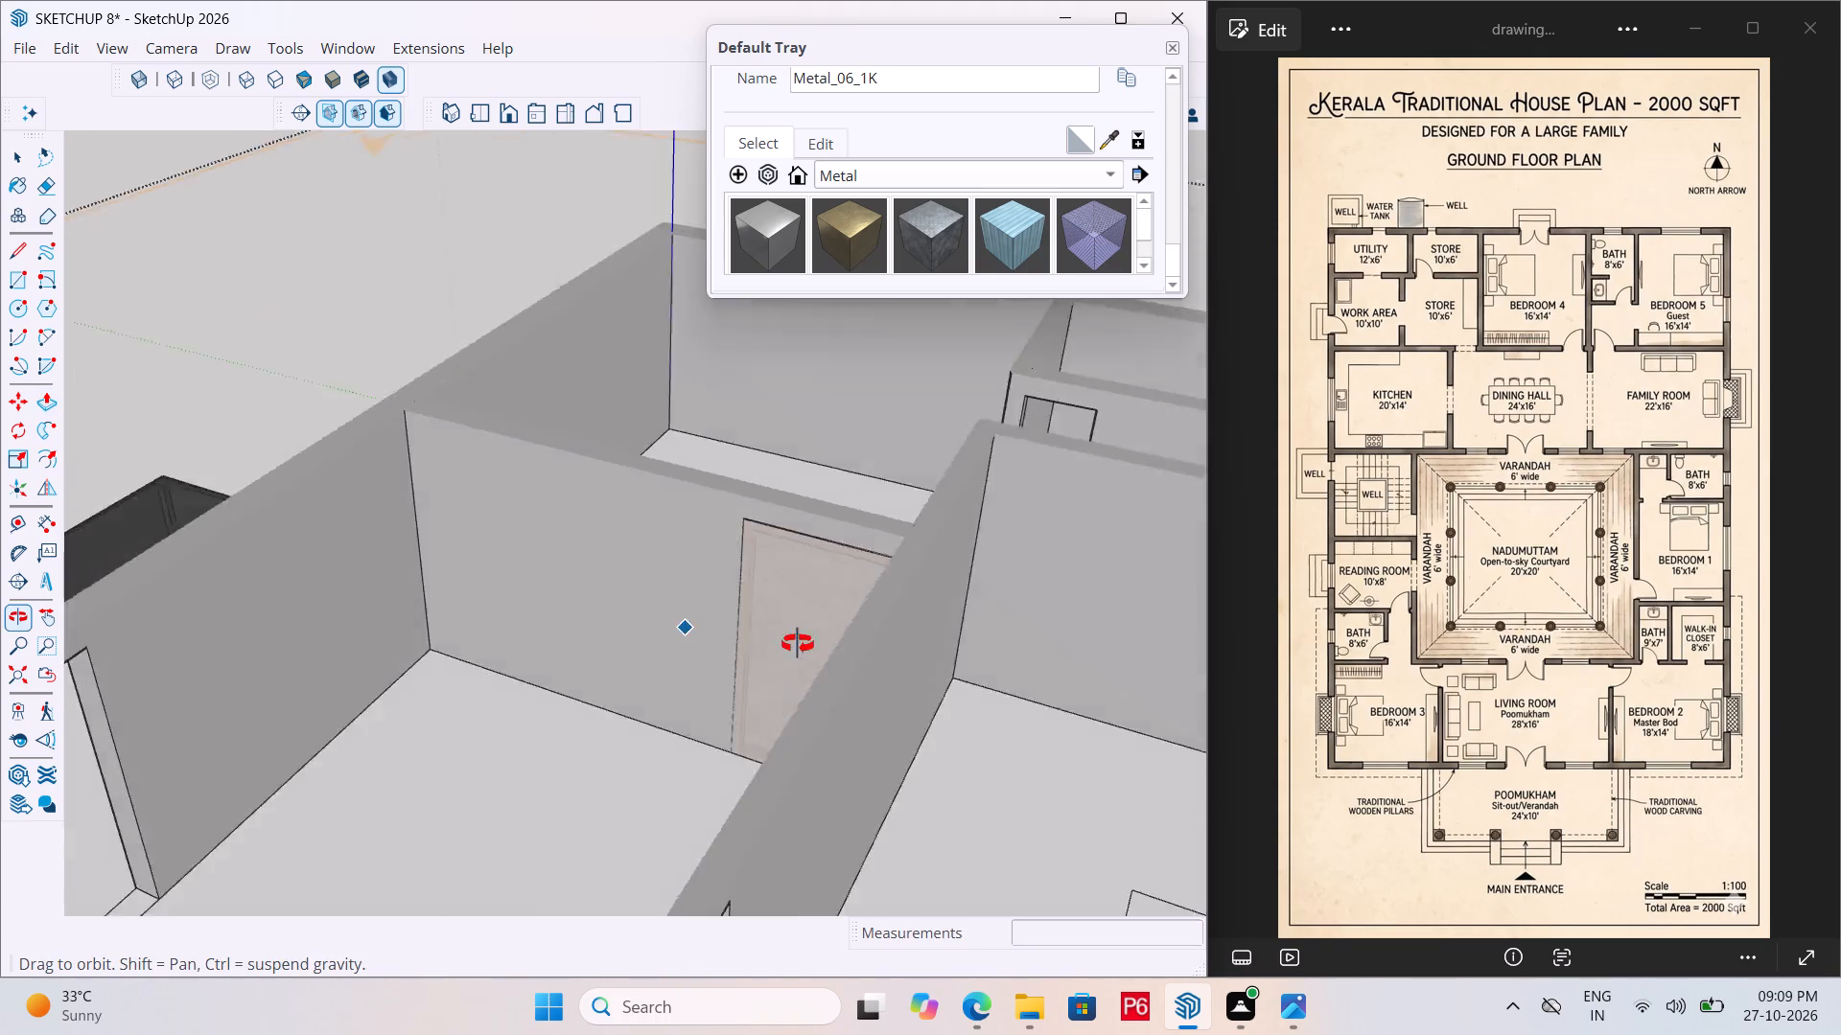
middle_drag(798, 644, 1306, 604)
scroll(983, 664, down, 4)
key(space)
click(561, 292)
triple_click(546, 329)
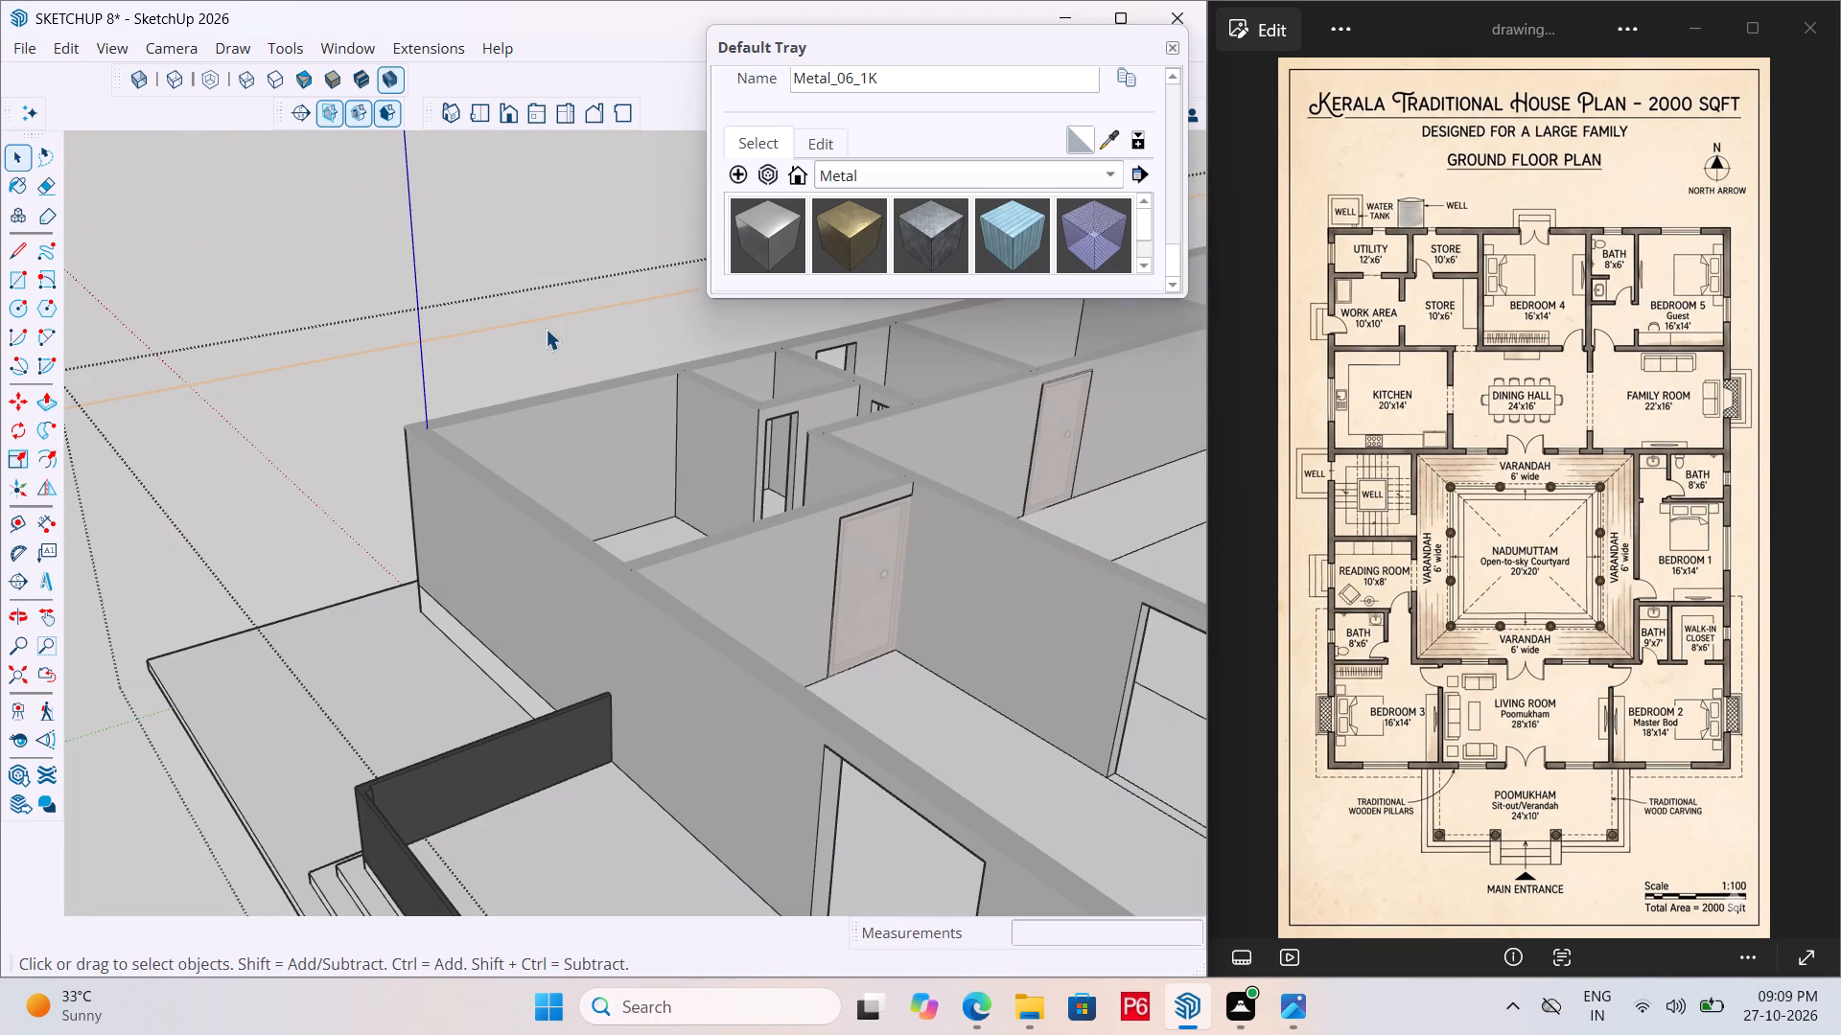
Close the building group and save the model.
click(536, 322)
drag(535, 314, 542, 285)
triple_click(547, 237)
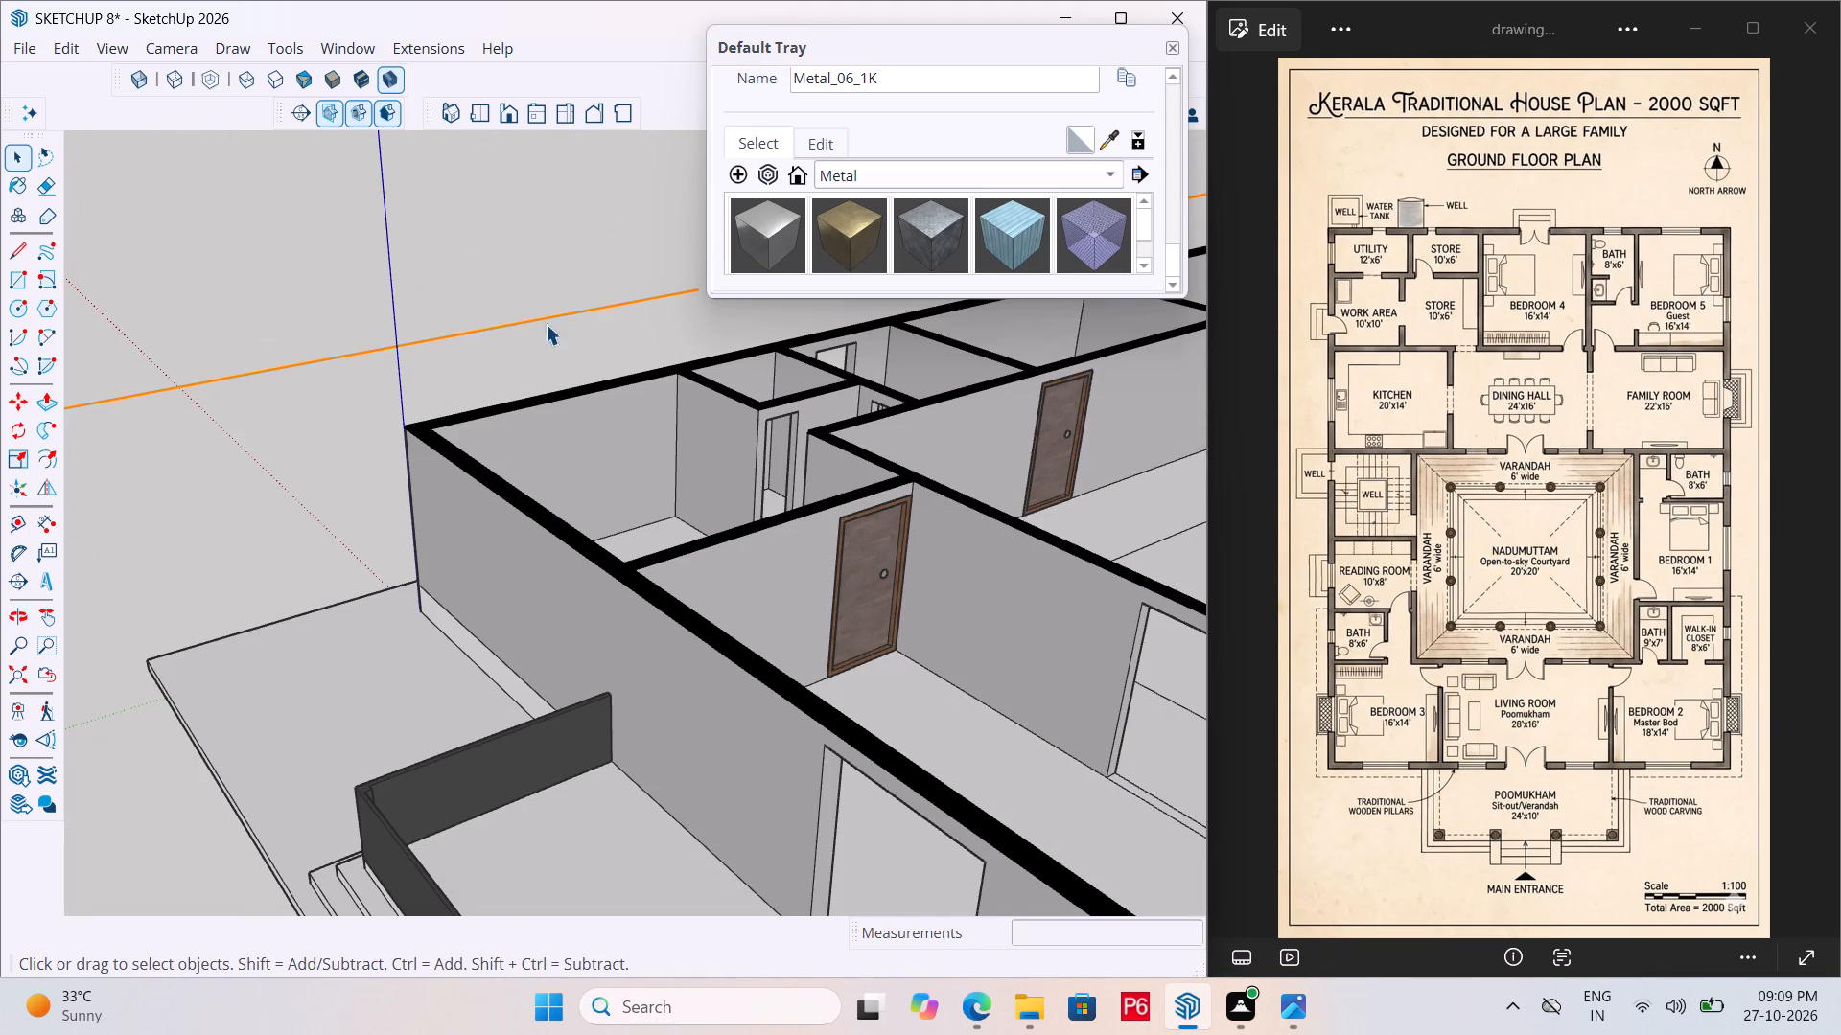
key(ctrl+s)
key(ctrl+s)
key(ctrl+s)
key(ctrl+s)
key(ctrl+s)
key(ctrl+s)
key(ctrl+s)
key(ctrl+s)
Within the building group, widen the opening between the living room and Bedroom 2 by pushing its free jamb back, and close the group.
scroll(701, 695, down, 11)
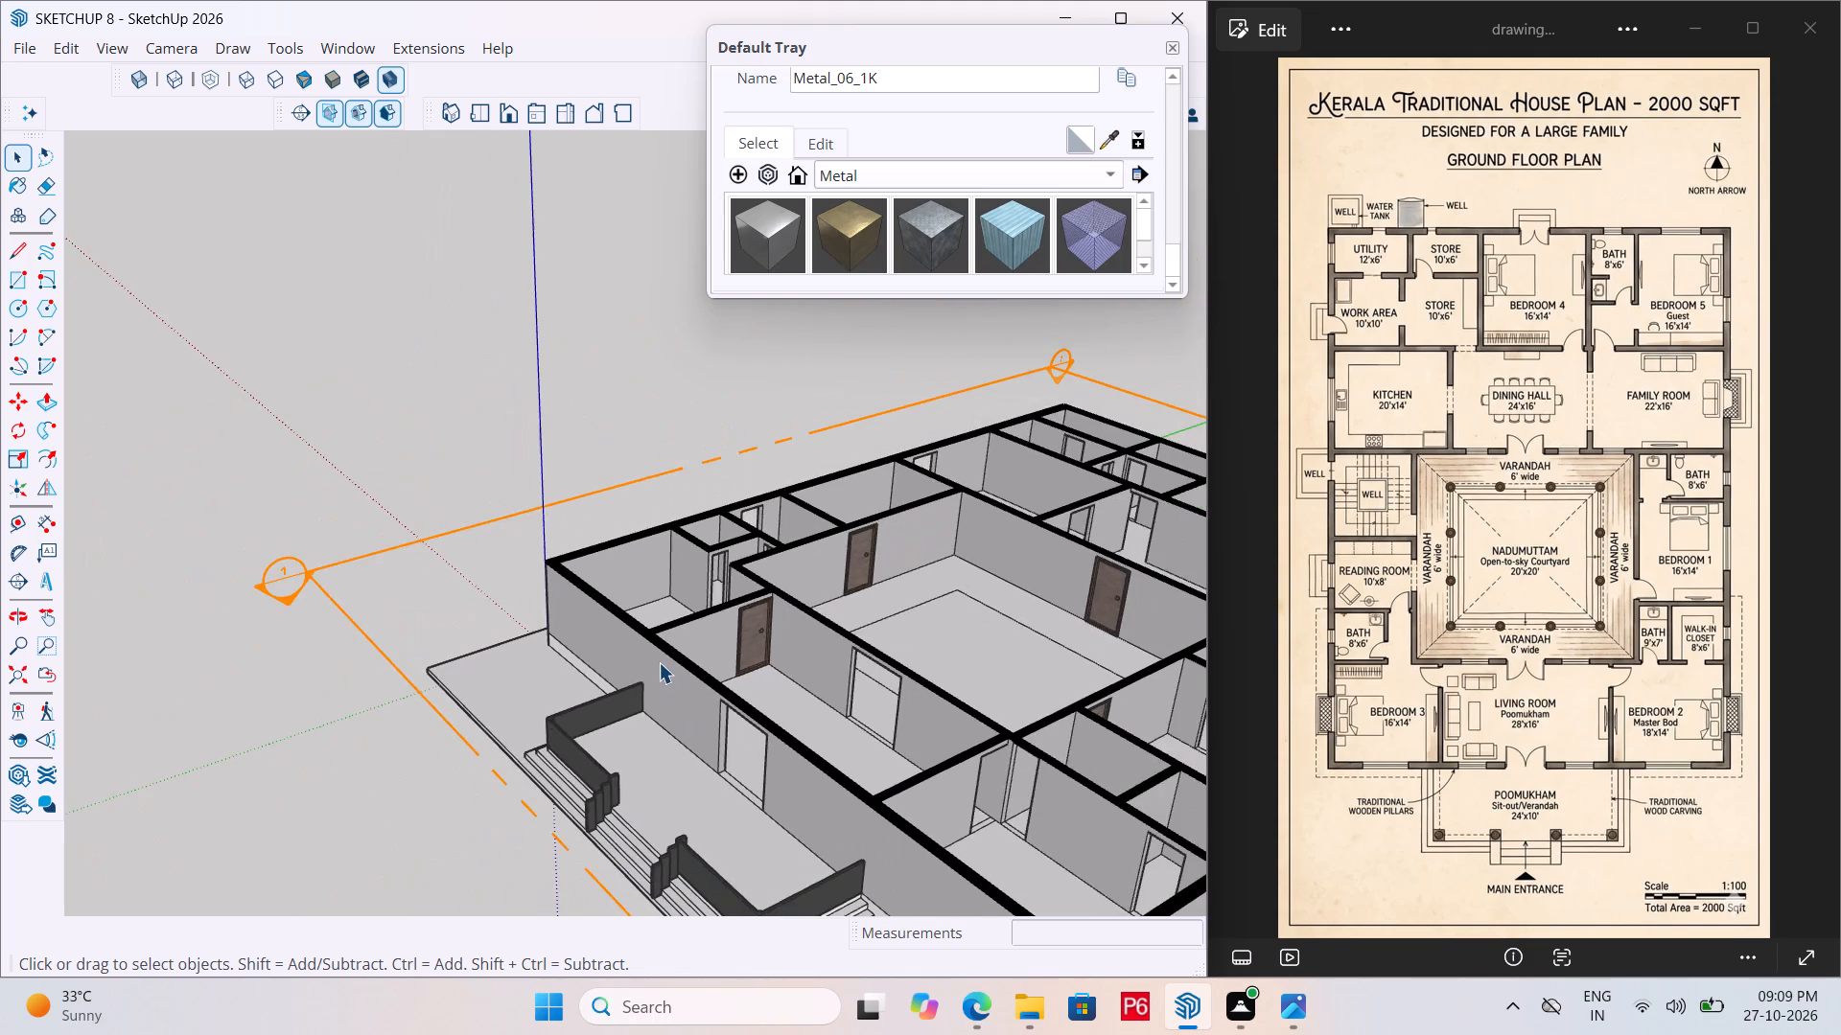
scroll(664, 666, down, 4)
middle_drag(711, 702, 1396, 735)
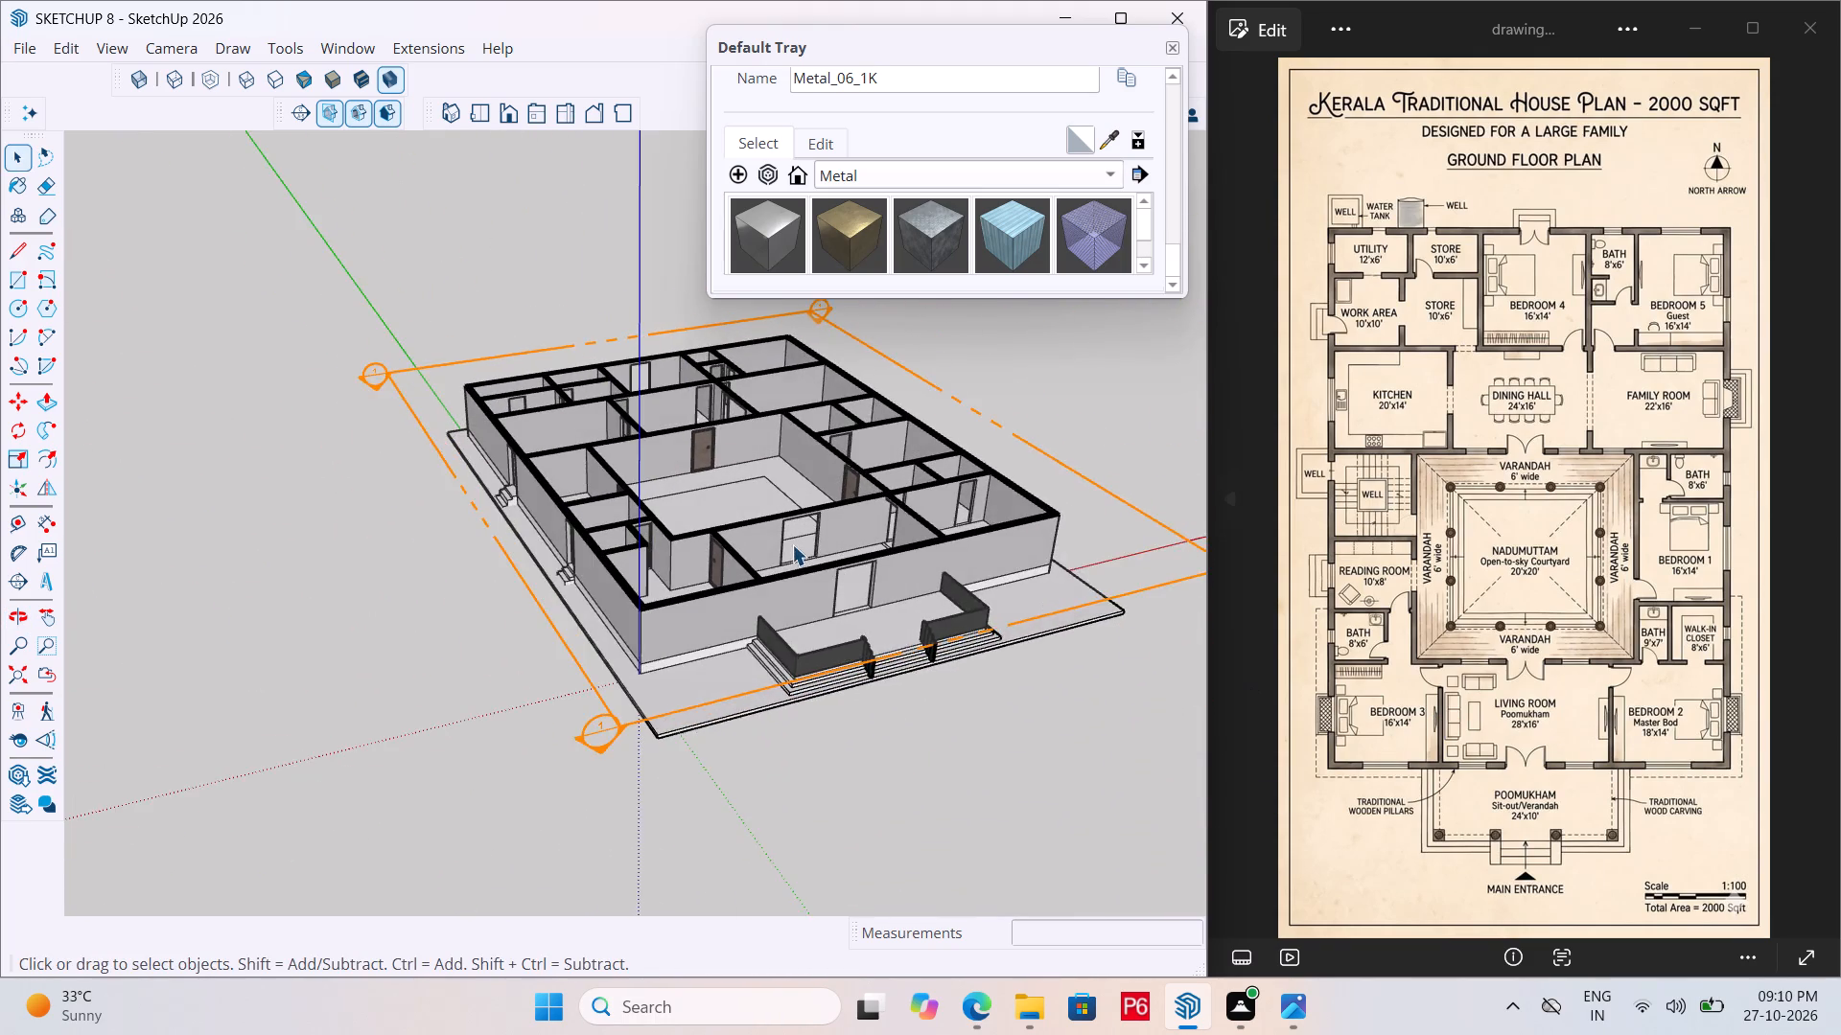
scroll(792, 544, up, 5)
middle_drag(824, 541, 1023, 621)
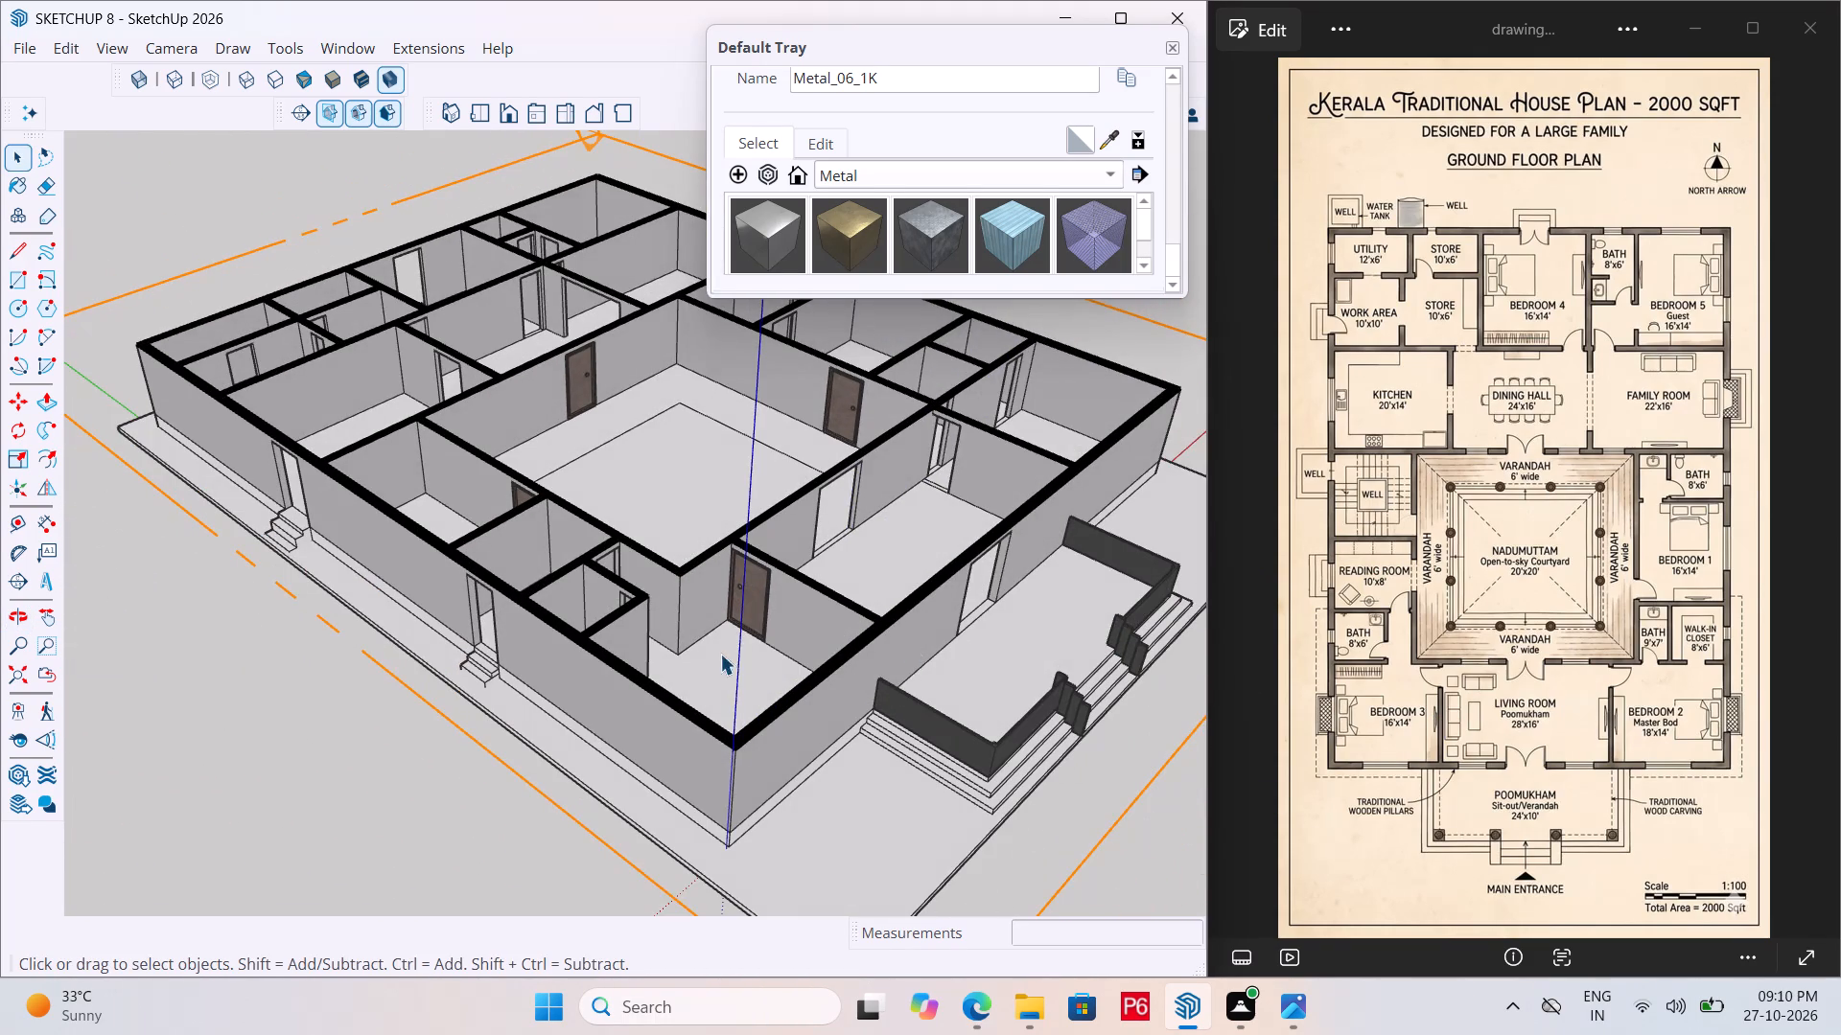
scroll(872, 407, up, 5)
middle_drag(948, 488, 1119, 501)
scroll(950, 490, up, 1)
scroll(891, 762, down, 3)
scroll(958, 362, up, 9)
middle_drag(947, 537, 1186, 480)
scroll(719, 551, down, 4)
scroll(966, 535, up, 11)
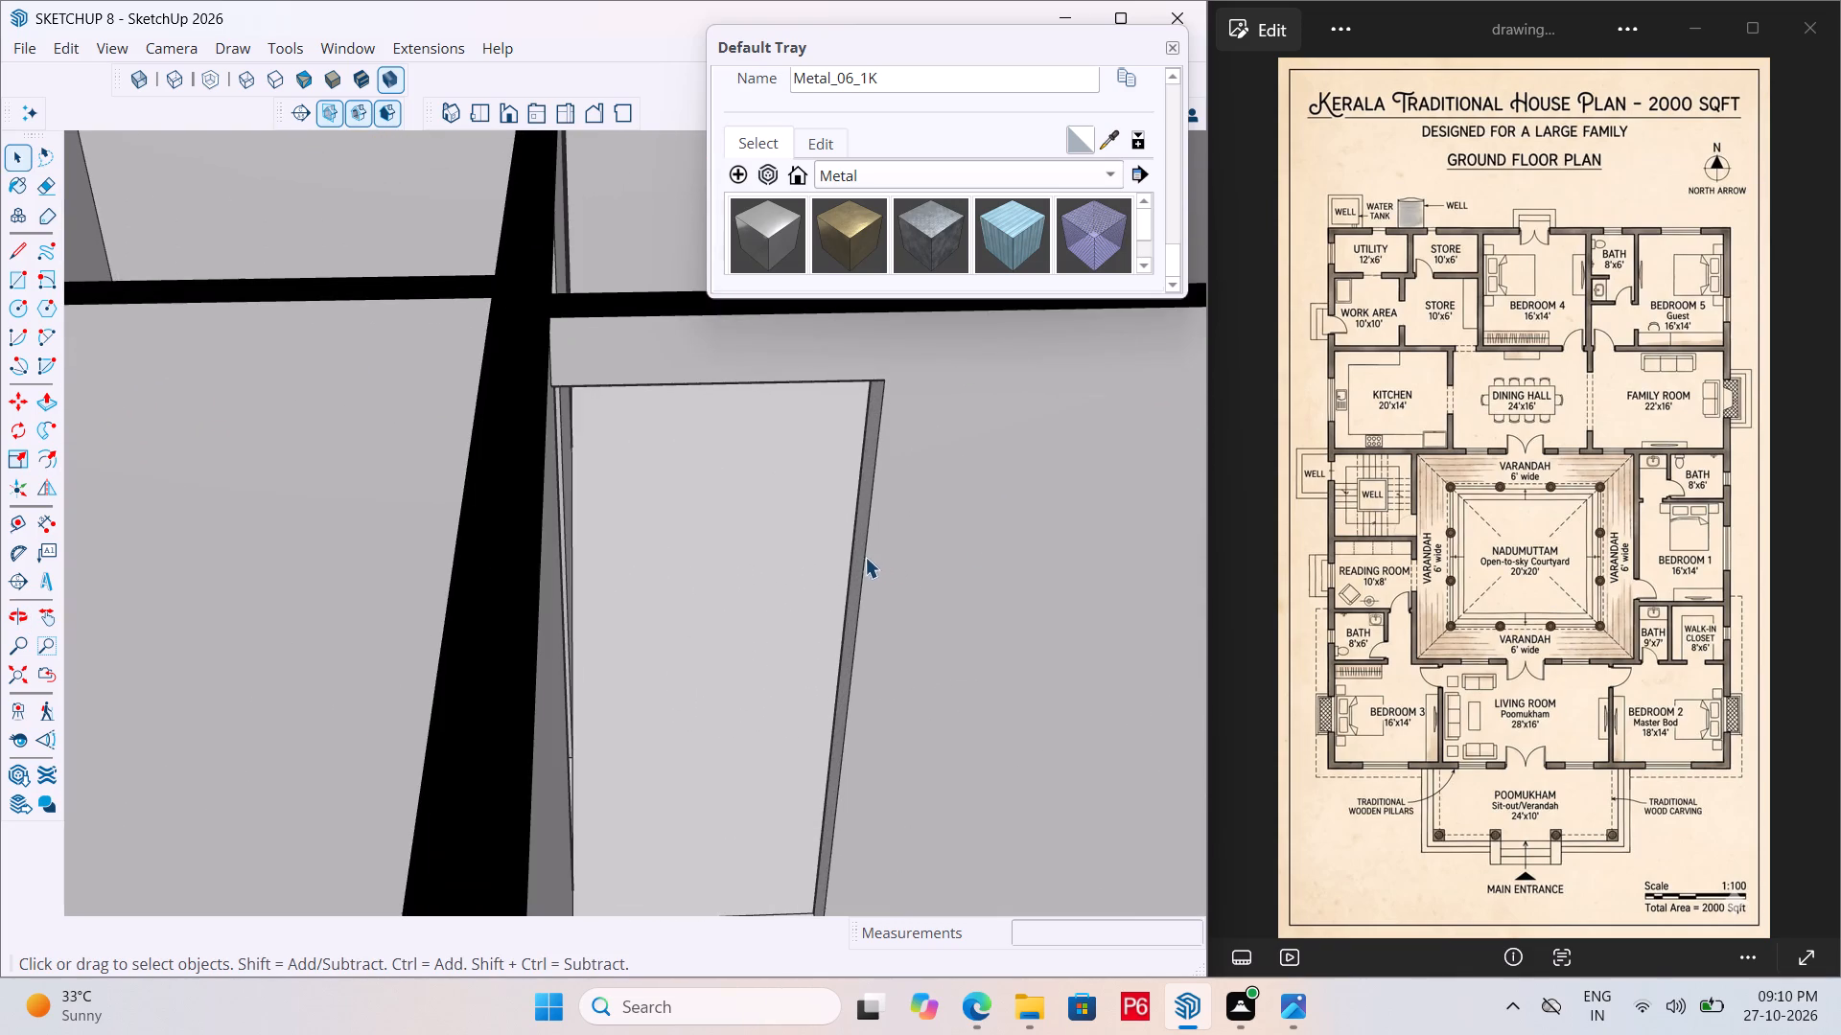
middle_drag(865, 554, 968, 598)
scroll(867, 517, up, 4)
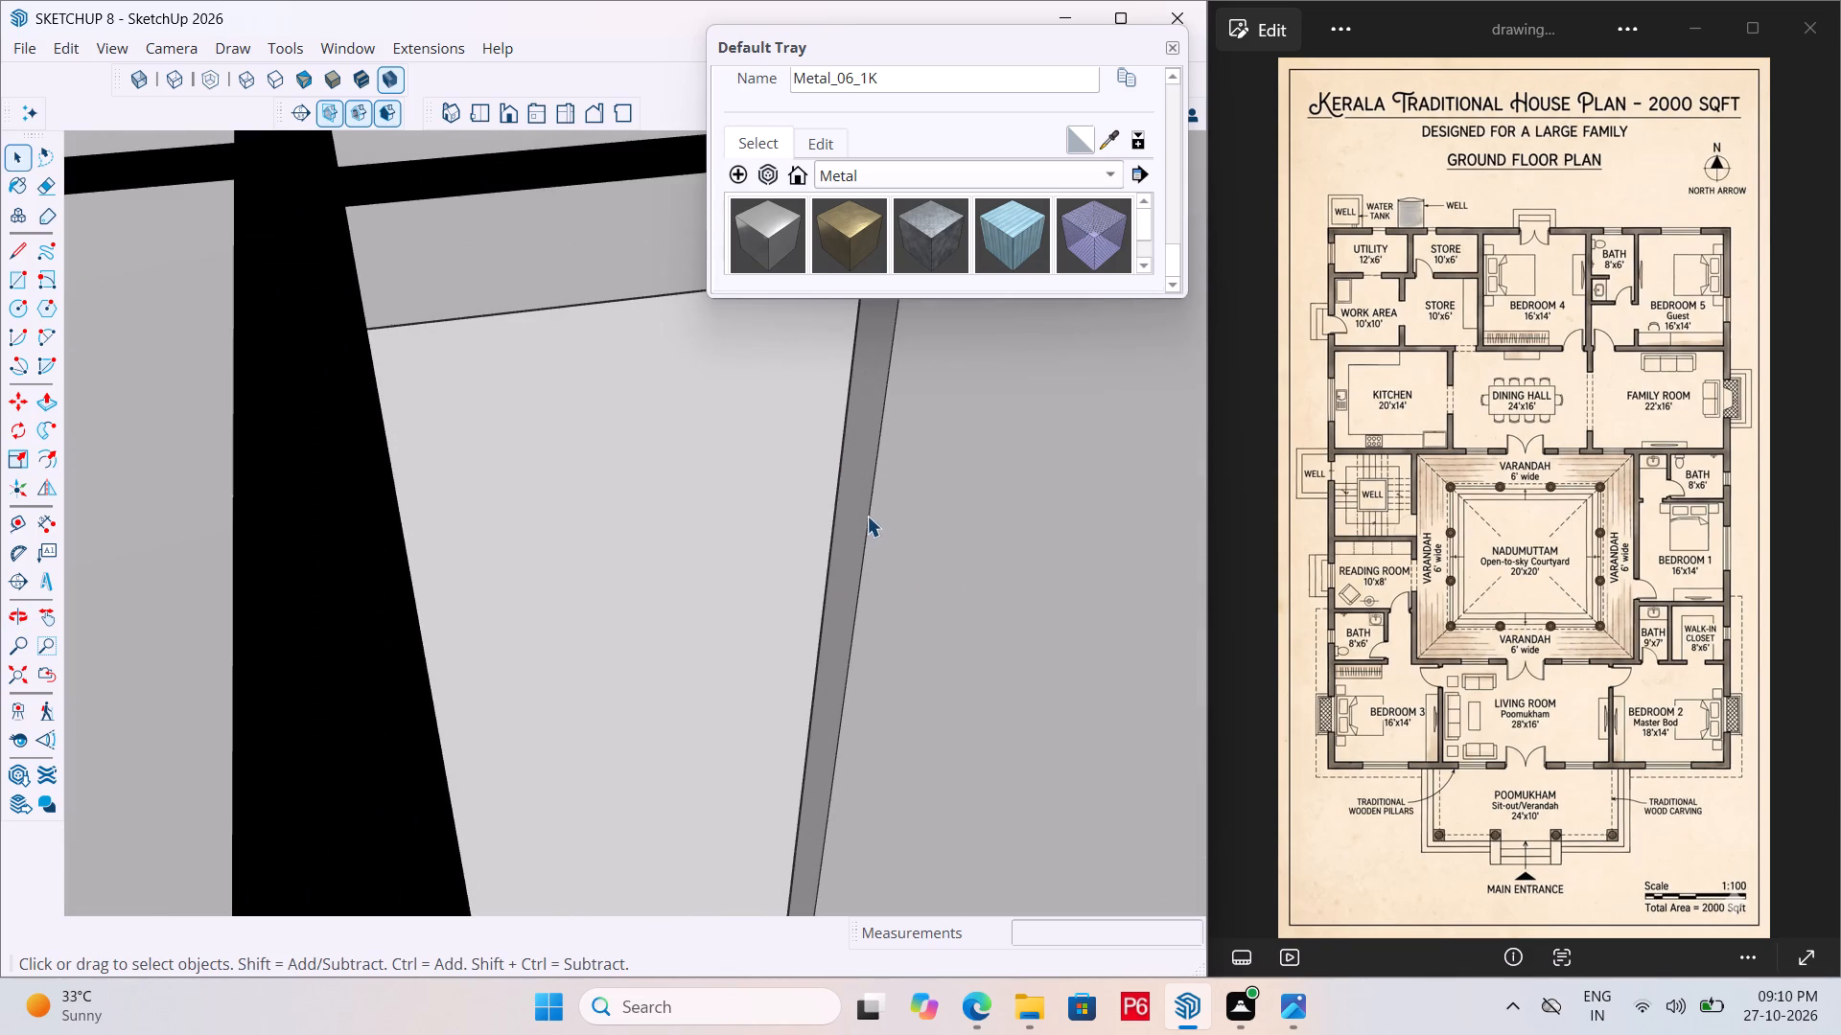
click(859, 459)
double_click(859, 453)
click(859, 438)
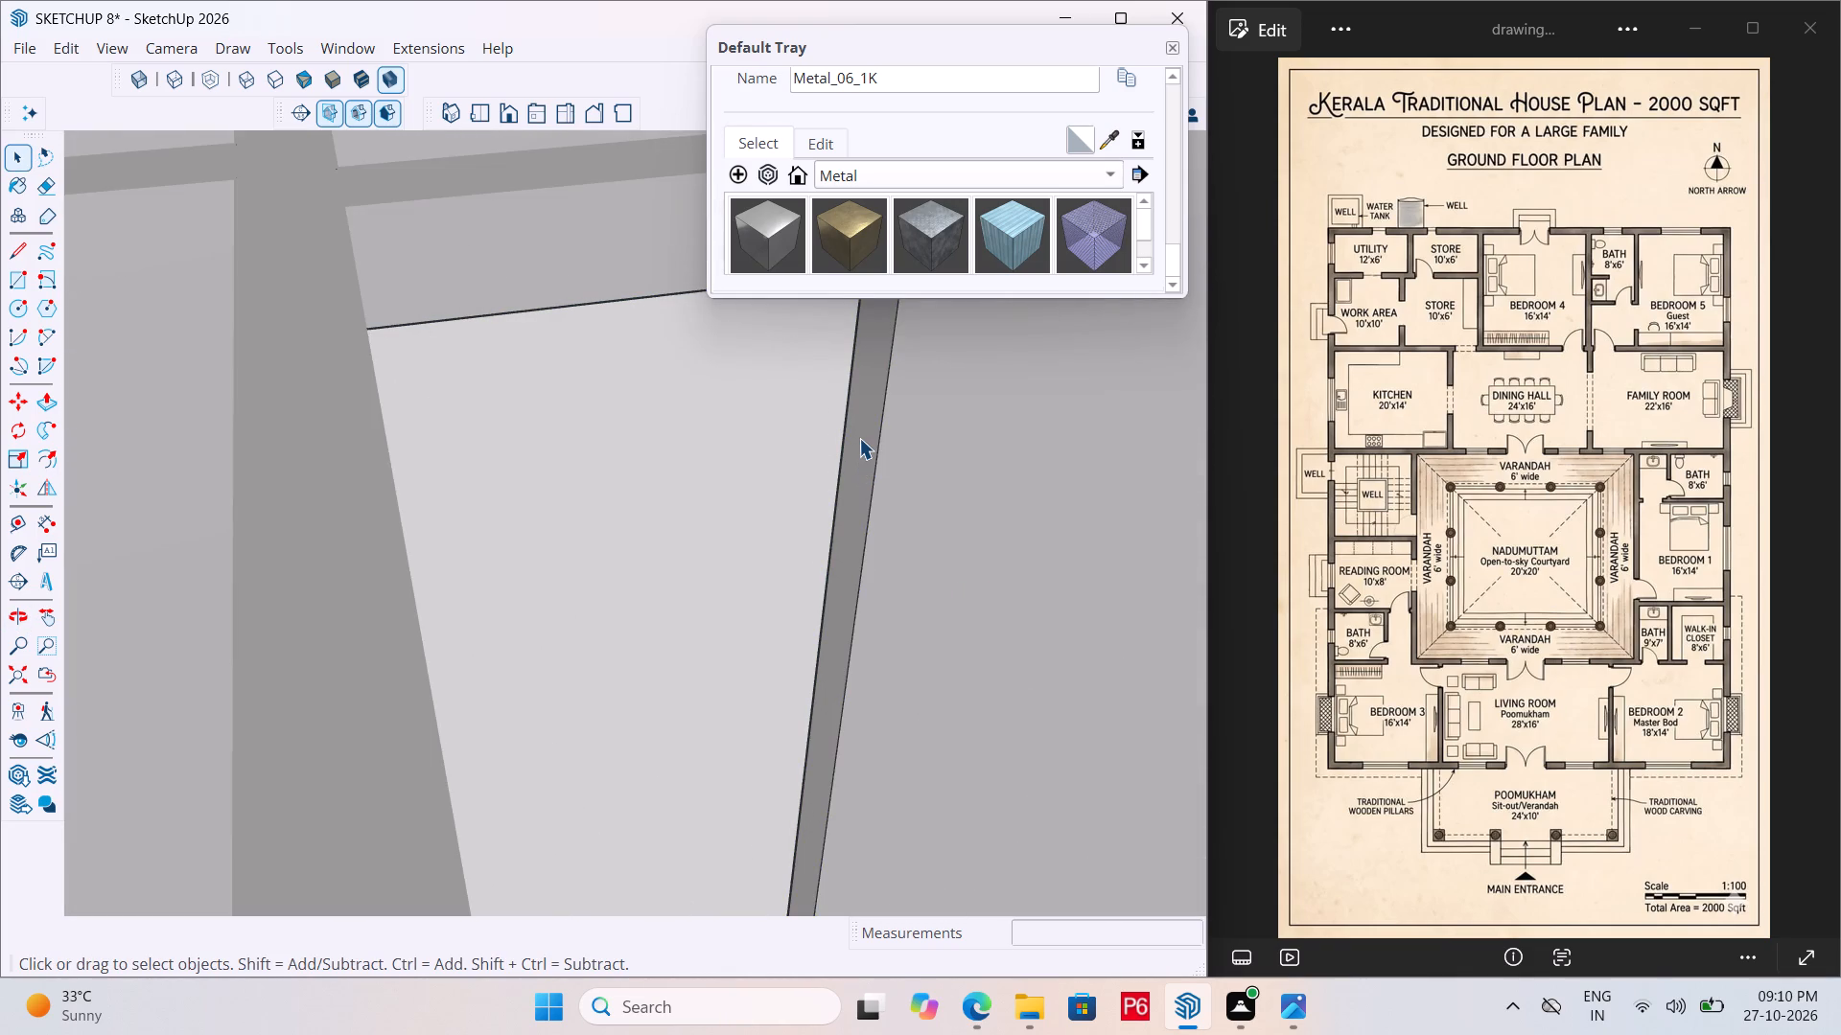
key(p)
click(859, 438)
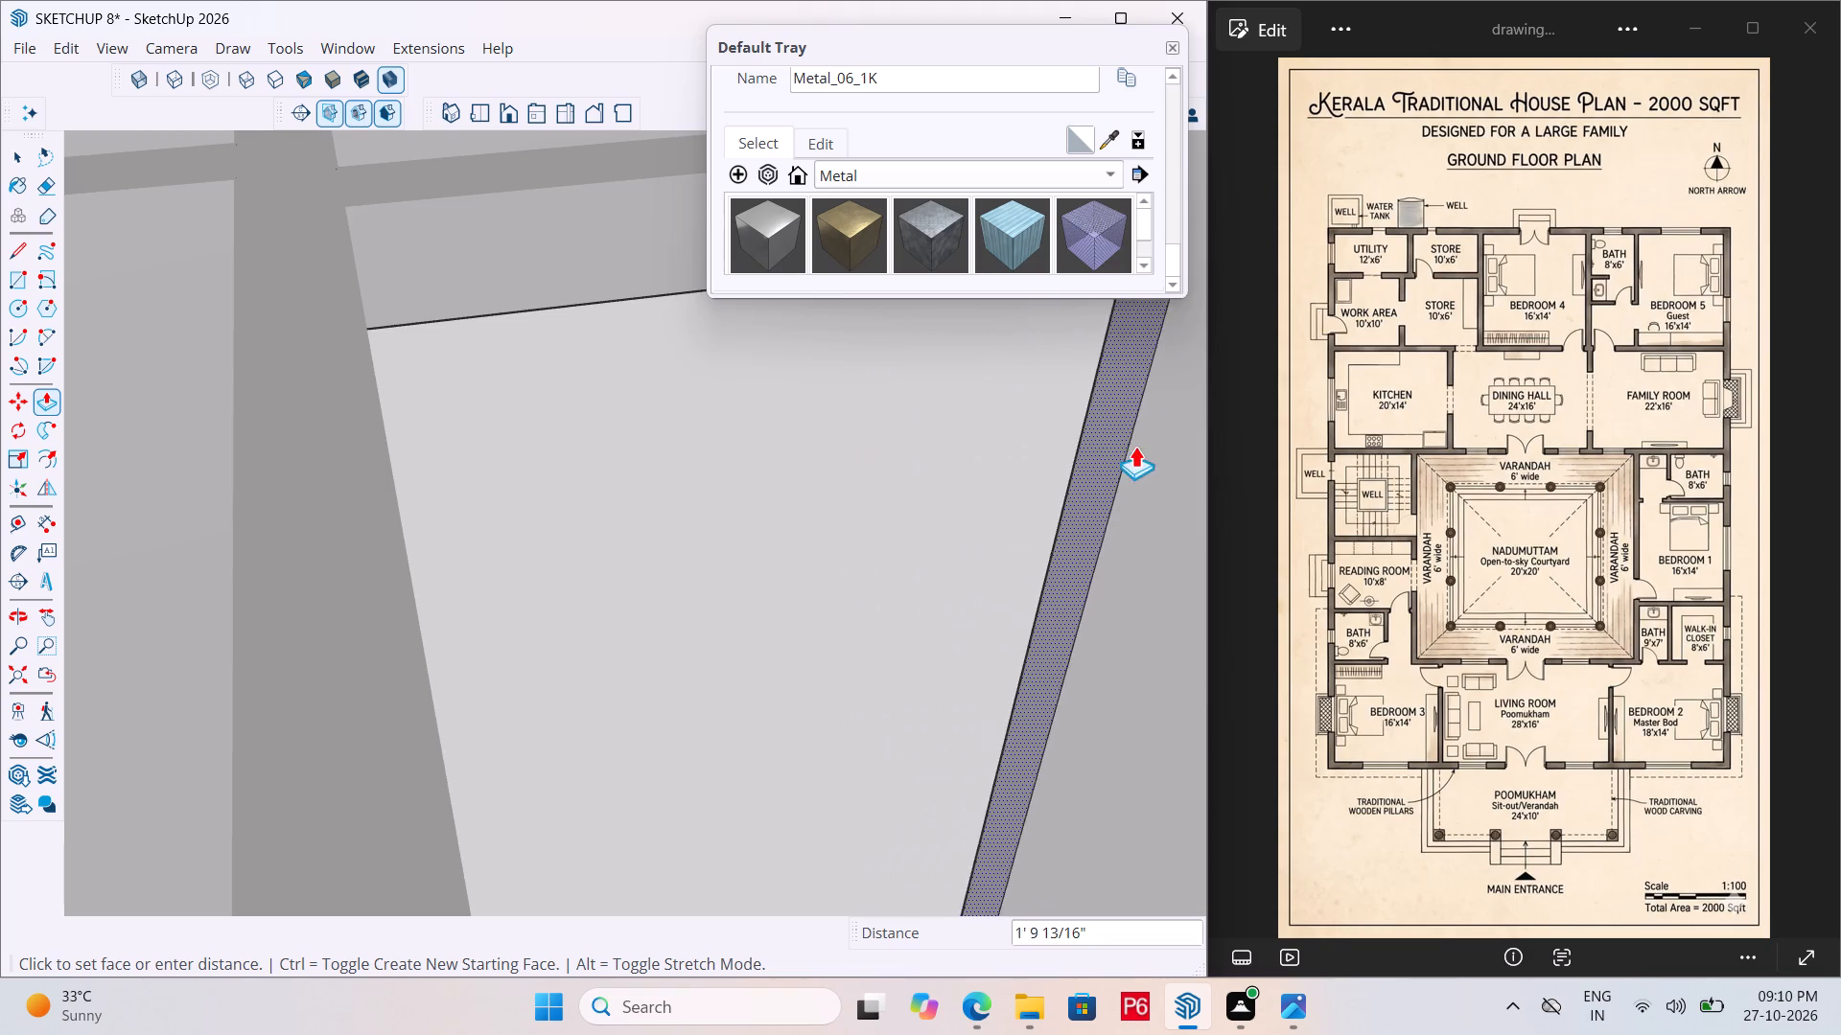
scroll(600, 530, down, 5)
click(1016, 477)
scroll(801, 536, down, 5)
middle_drag(844, 549, 612, 508)
scroll(1009, 465, down, 6)
middle_drag(791, 523, 690, 505)
scroll(665, 531, down, 3)
click(608, 174)
key(space)
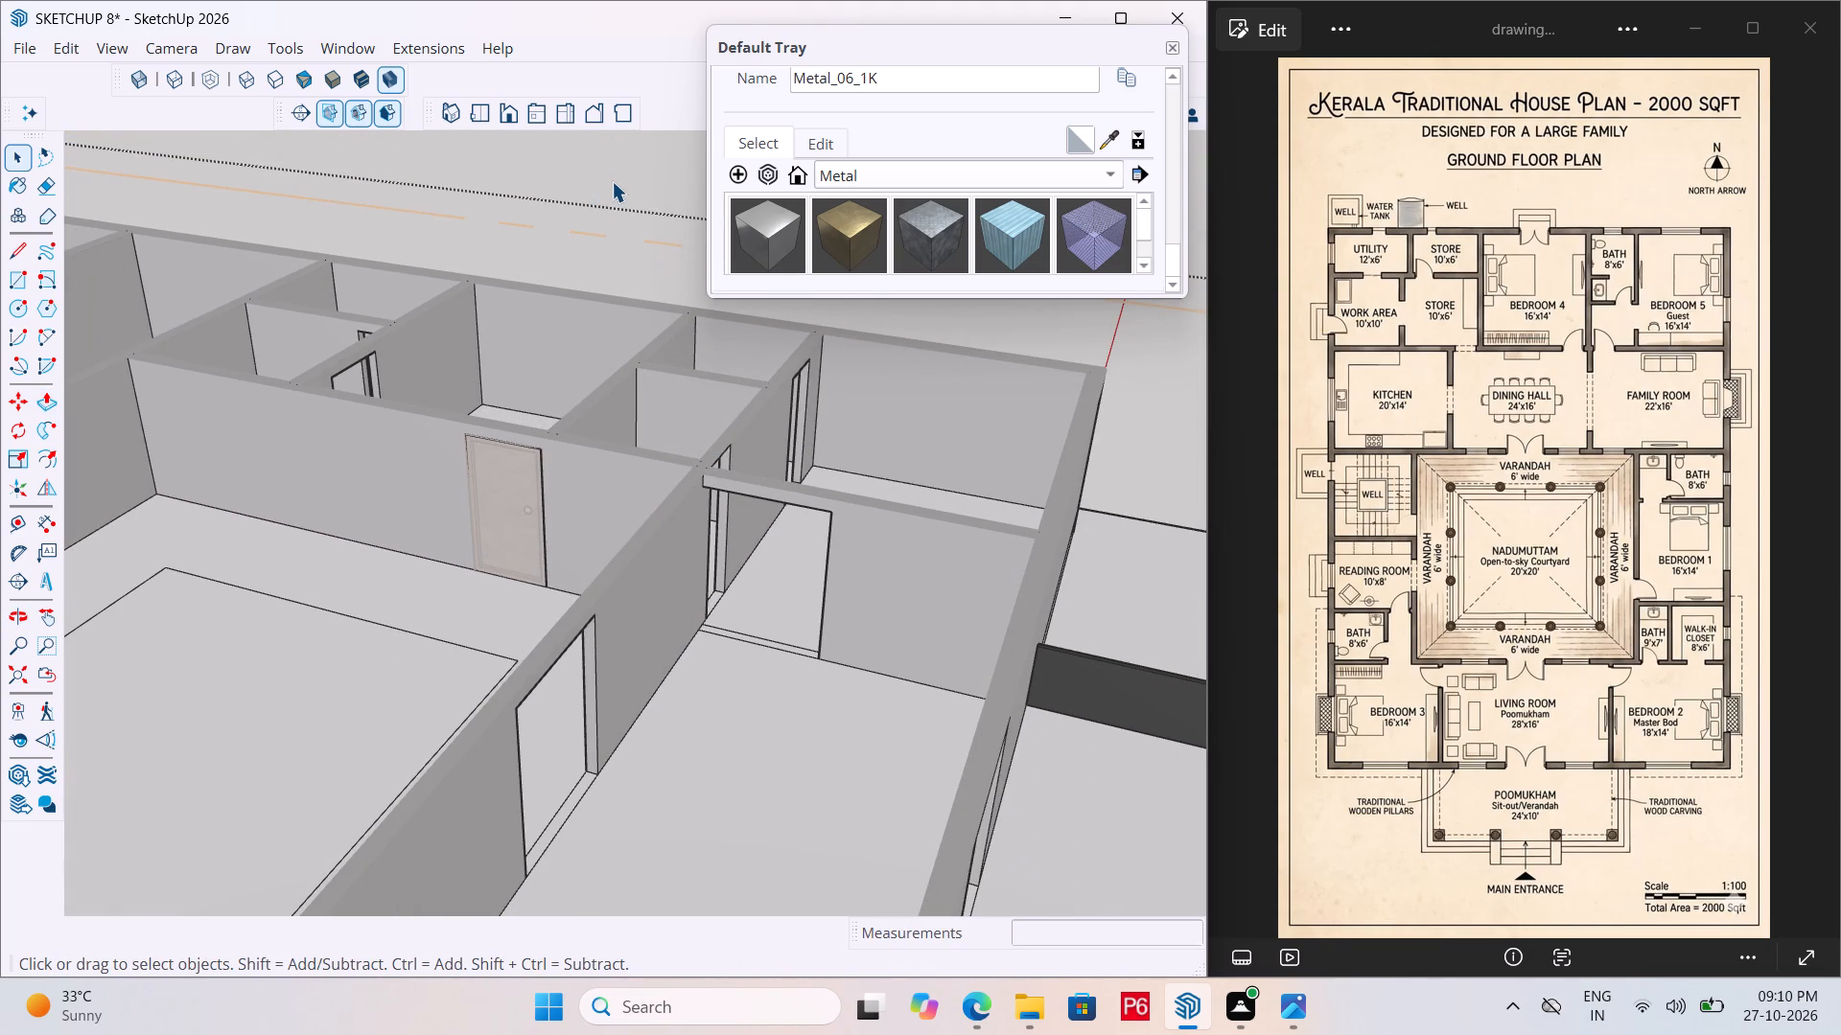
double_click(612, 181)
Copy the door in the courtyard's Bedroom 1 side wall by its hinge-side bottom corner to the bottom corner of the living room–Bedroom 2 opening.
scroll(753, 349, down, 3)
middle_drag(659, 439, 603, 469)
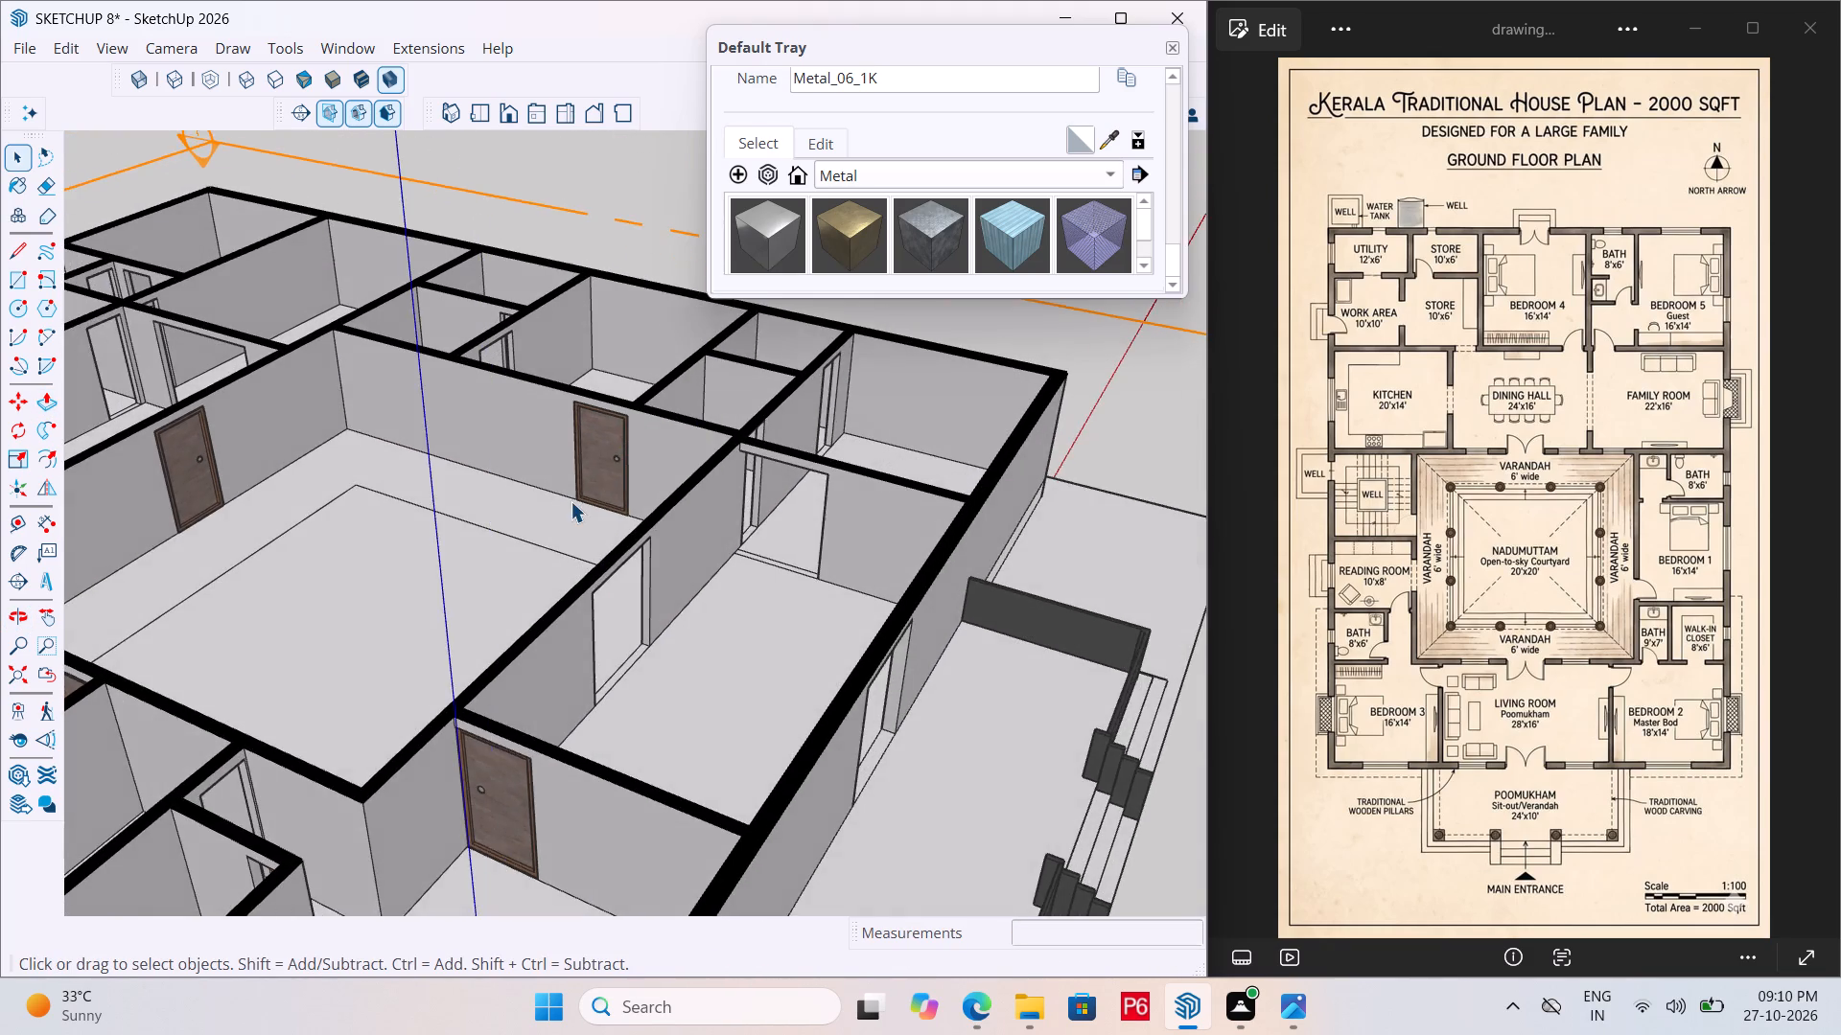
scroll(571, 501, up, 2)
click(607, 476)
scroll(596, 528, up, 6)
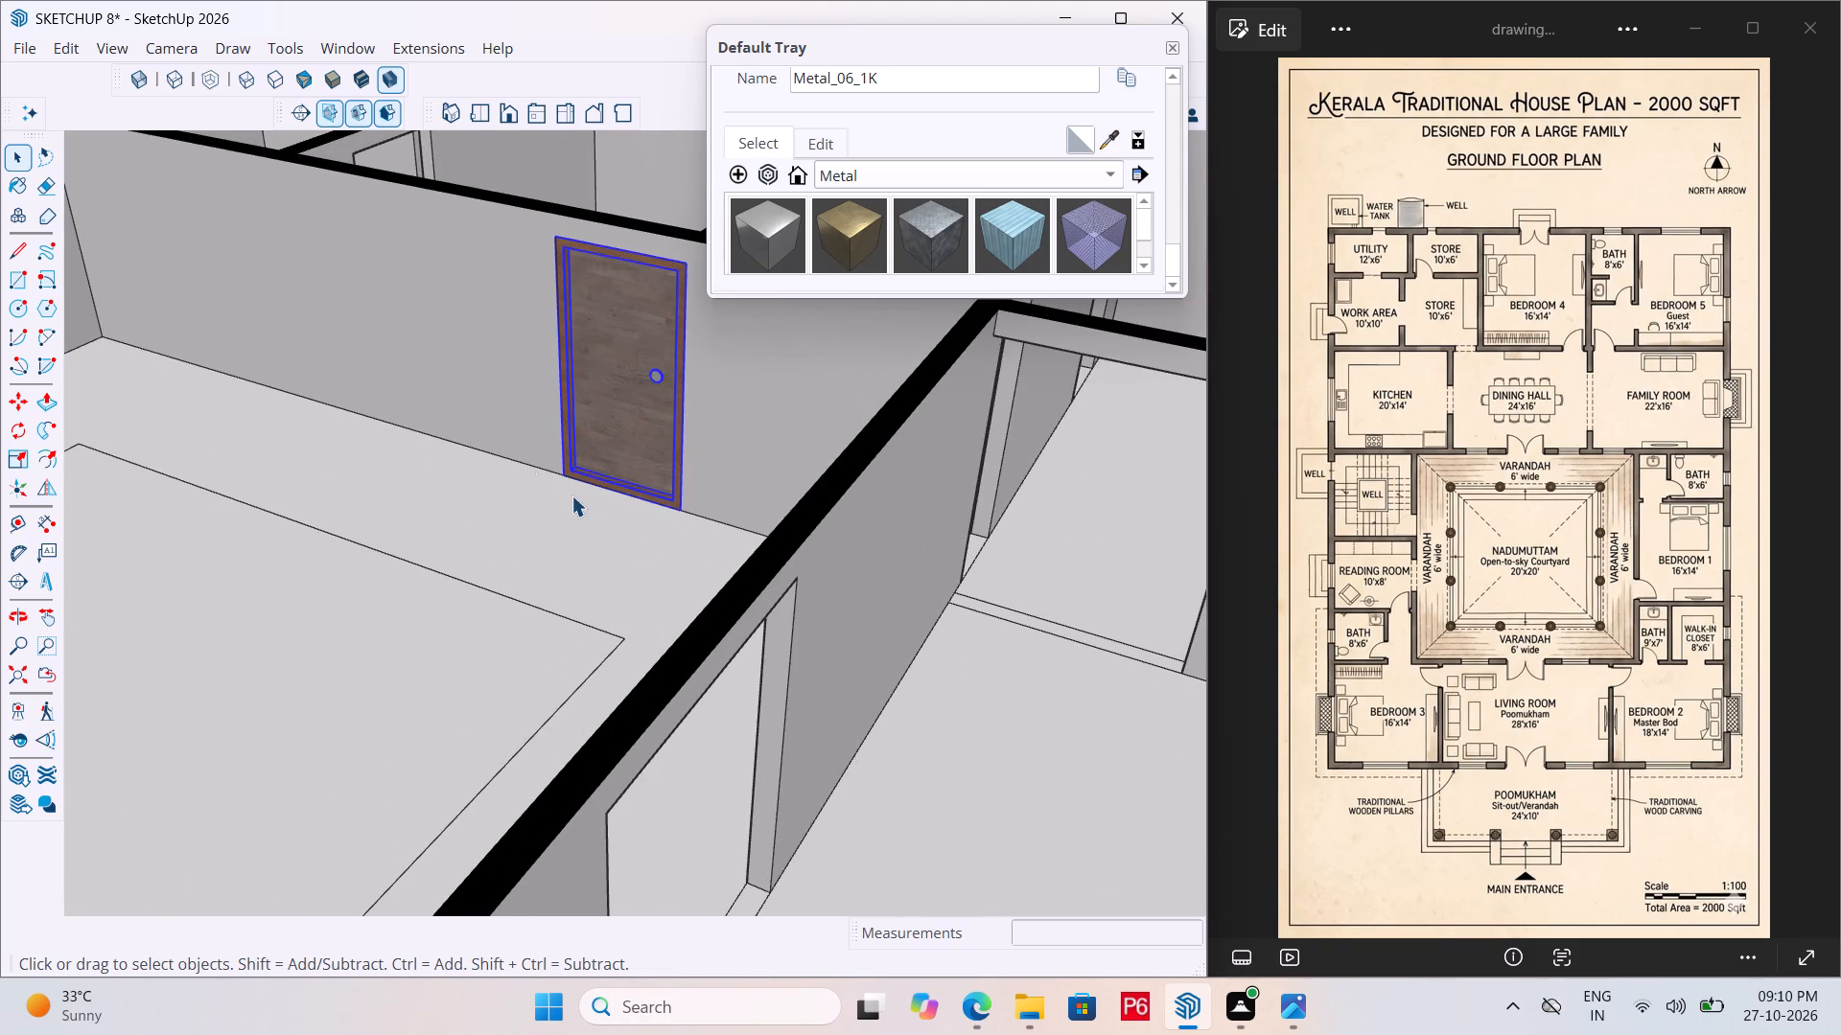
scroll(534, 467, up, 5)
key(m)
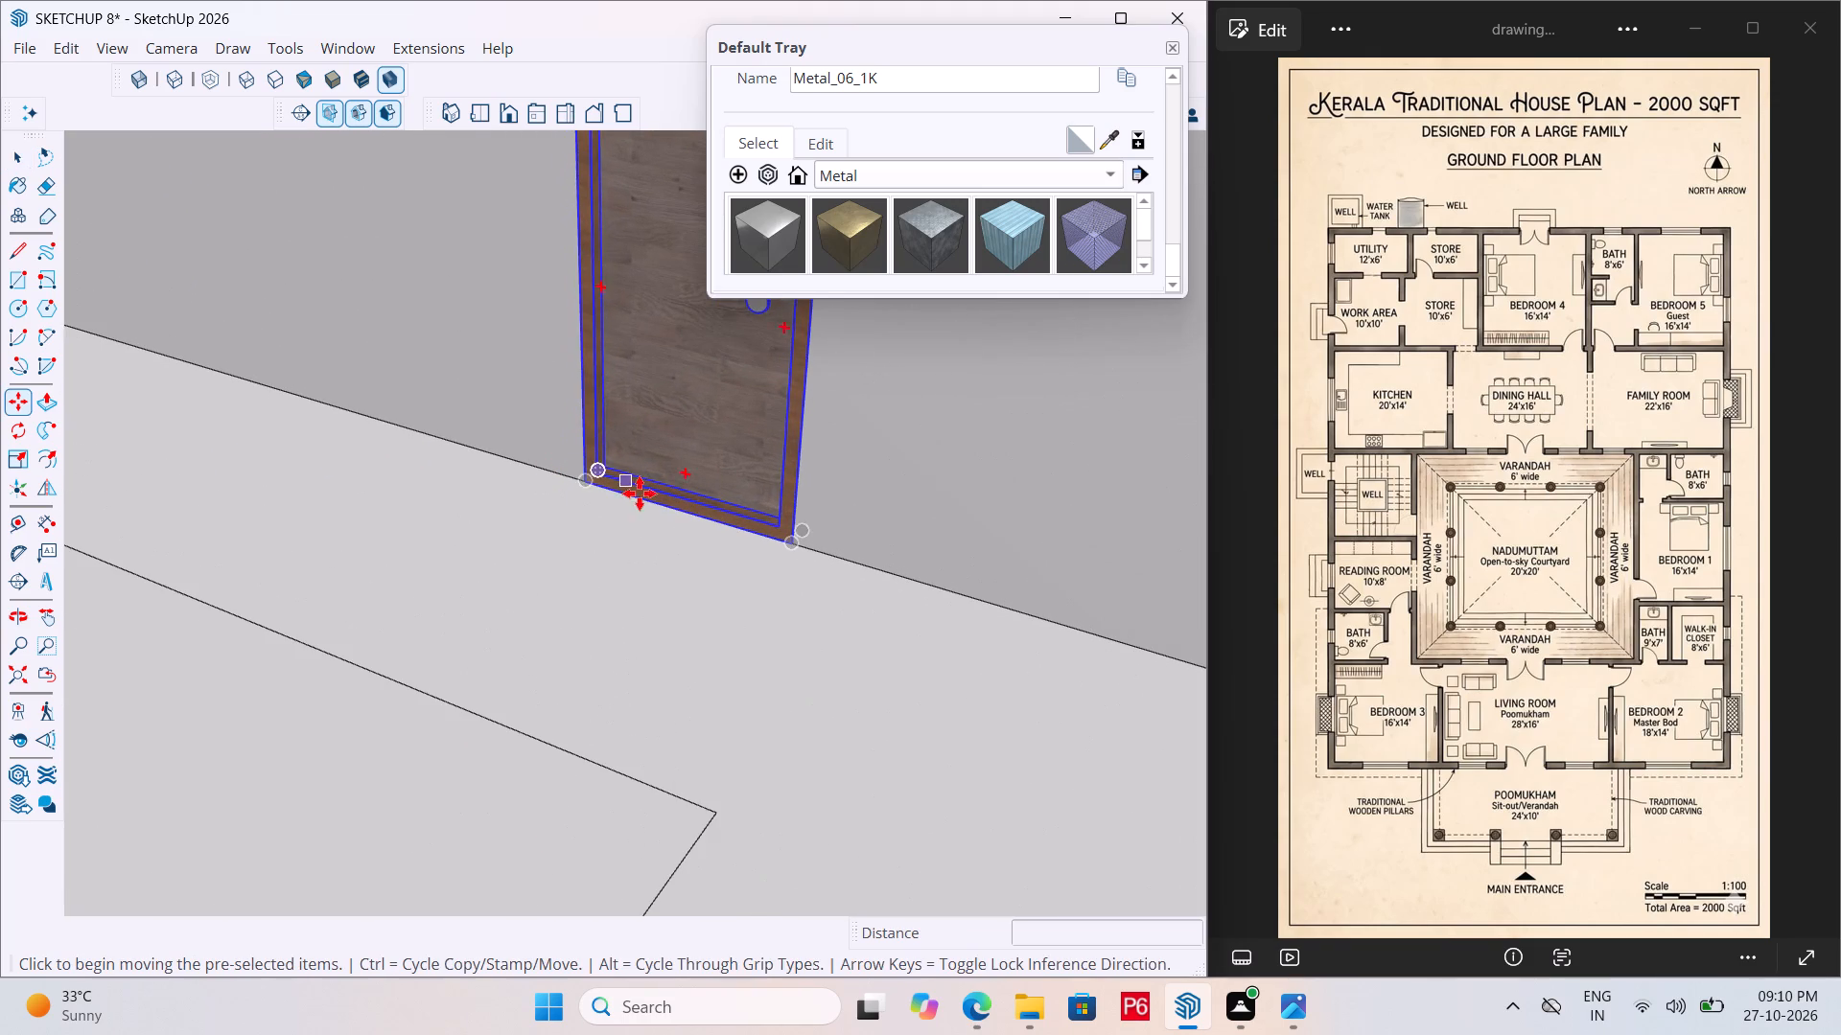
click(584, 485)
scroll(708, 514, down, 9)
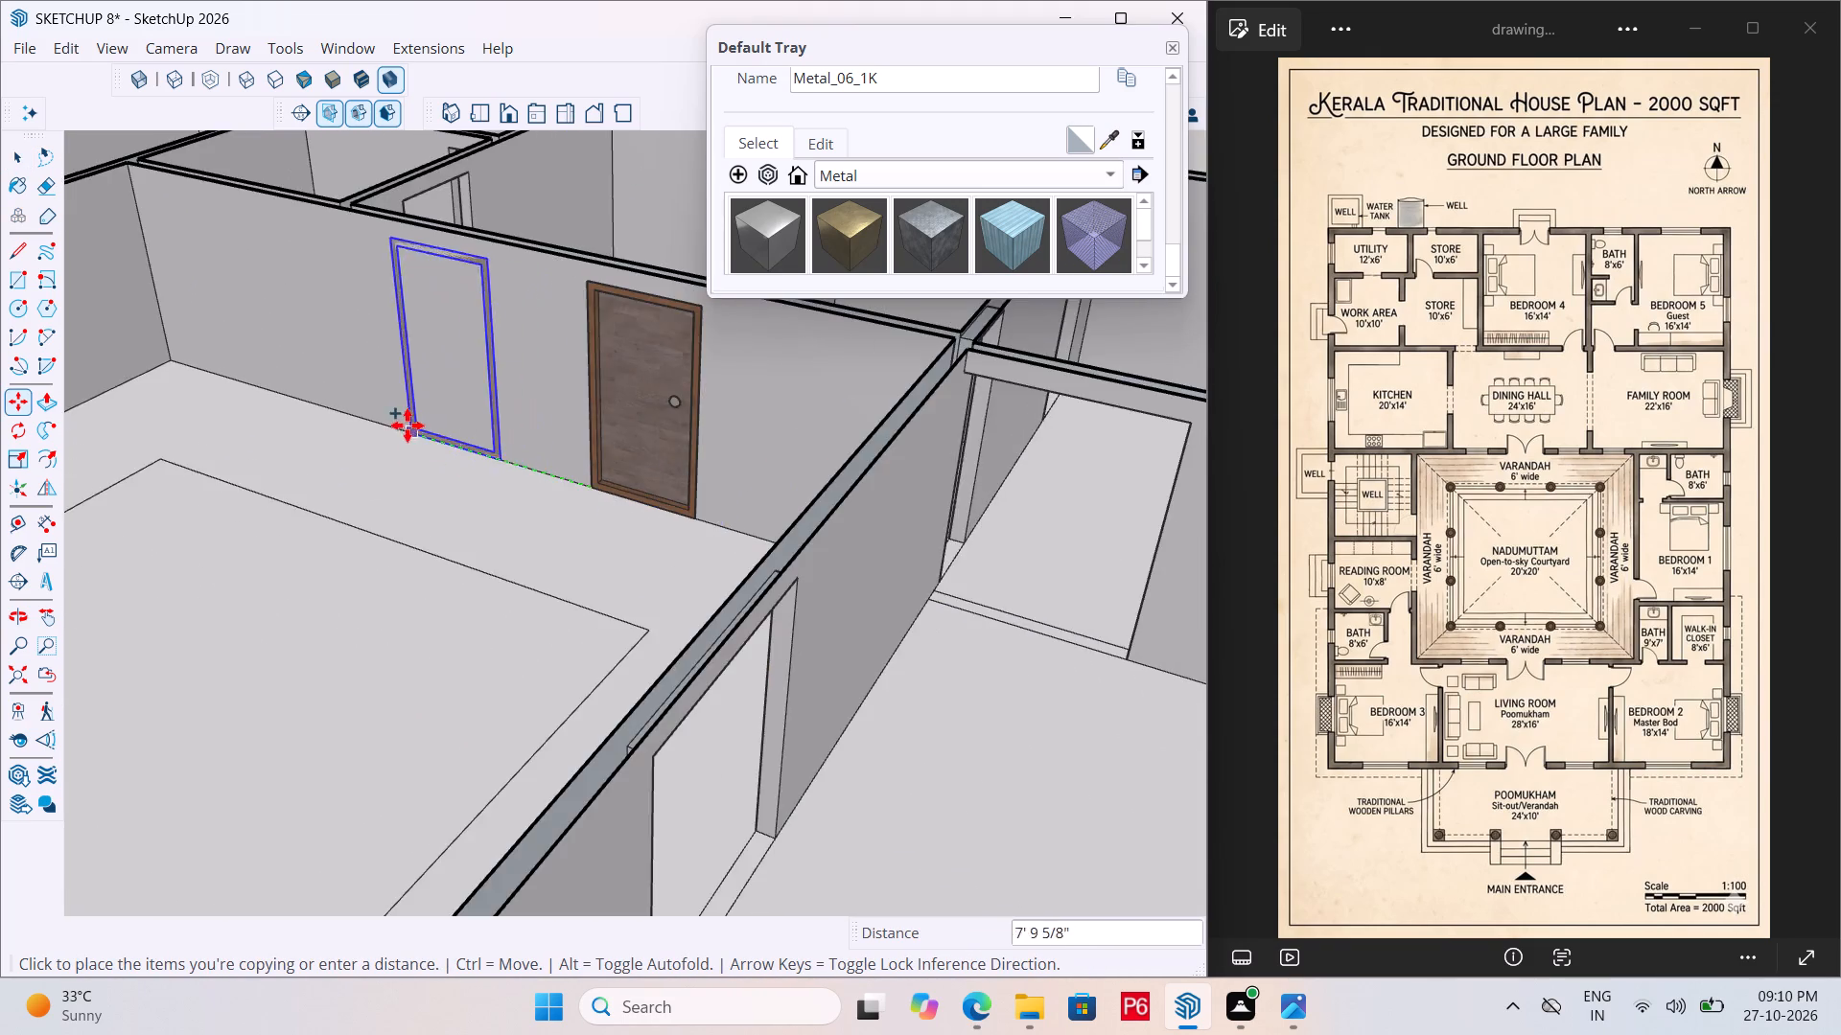
scroll(408, 425, down, 3)
scroll(757, 517, up, 11)
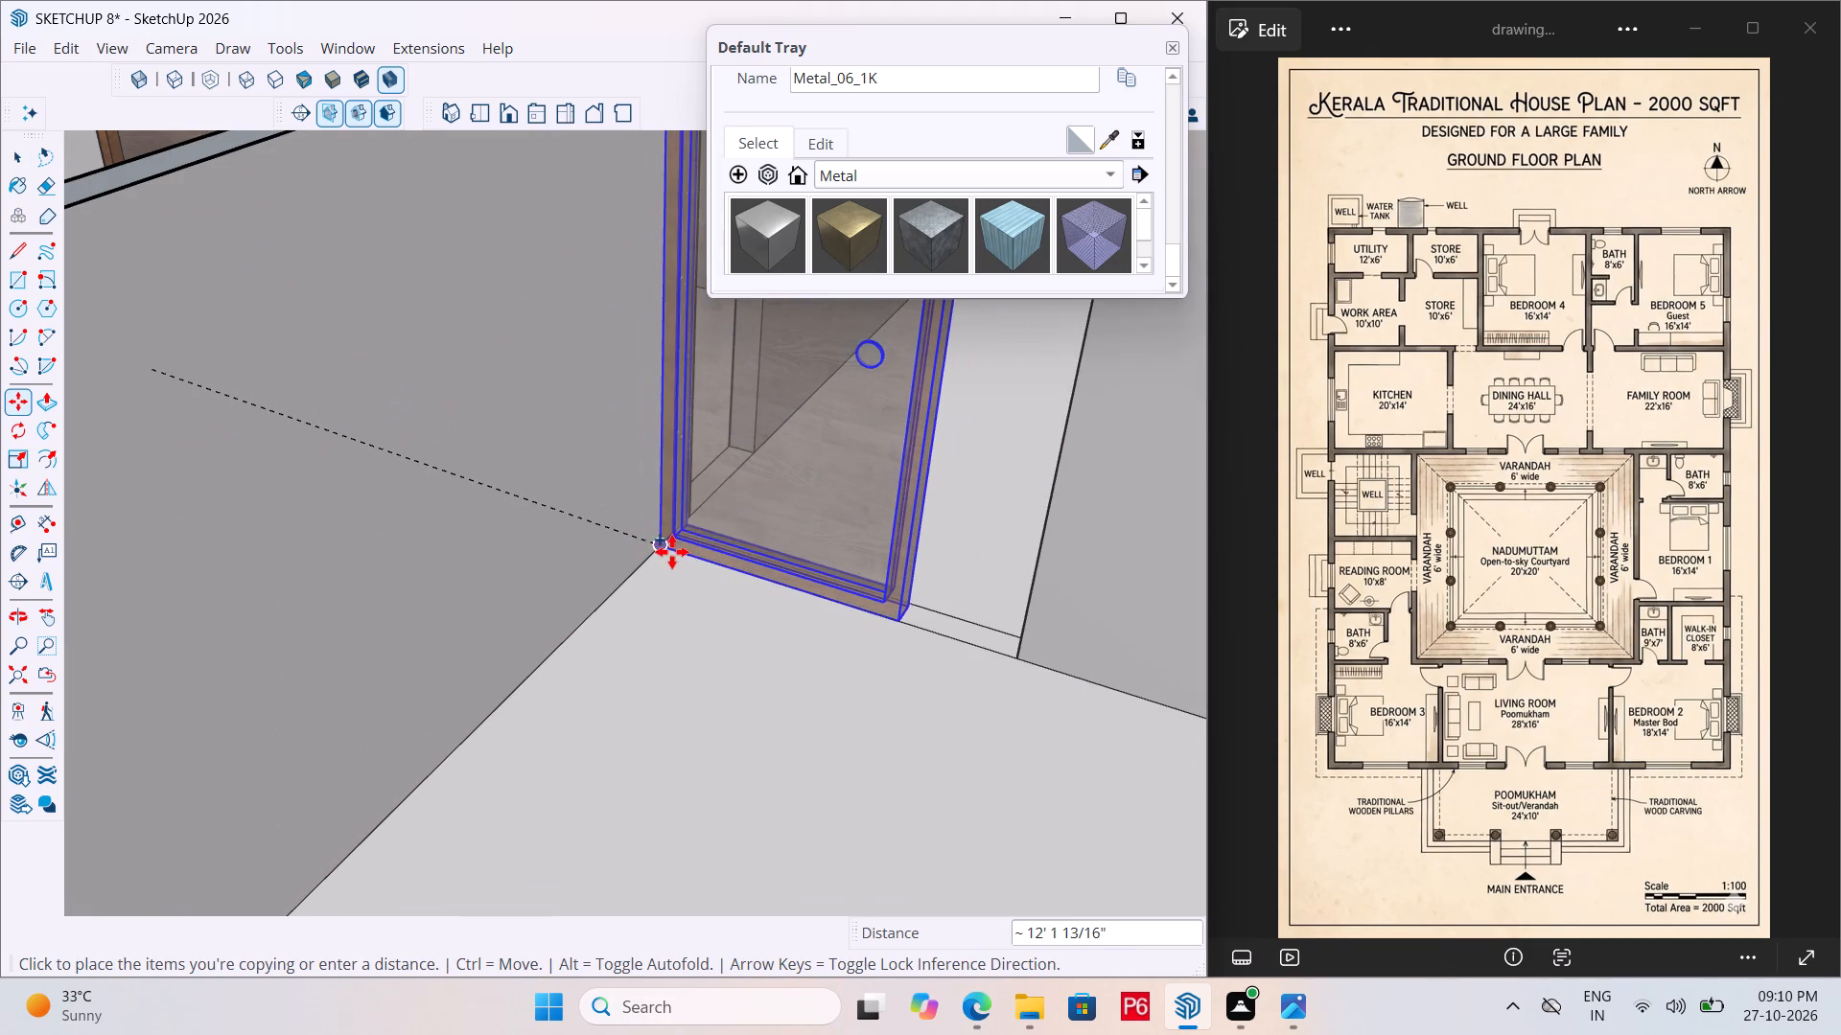
click(664, 547)
scroll(717, 503, down, 4)
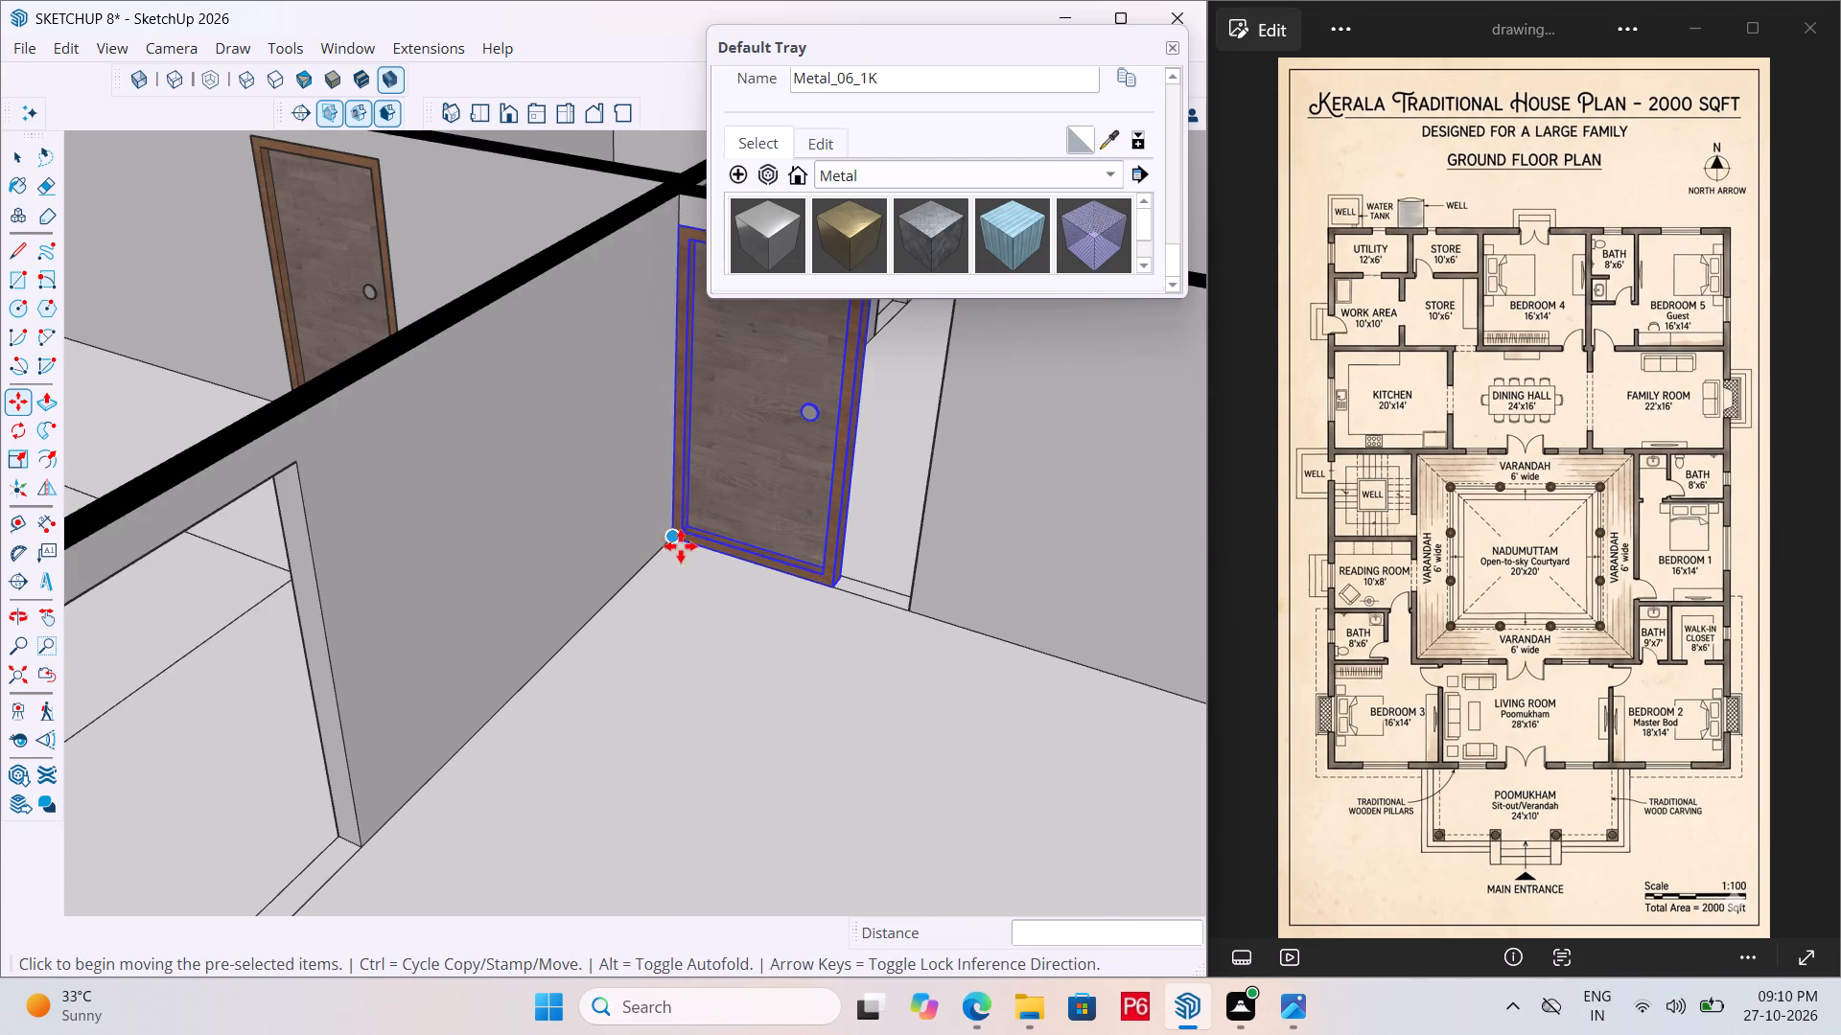
Open the building group and push the Bedroom 2 opening's free jamb inward 1' 9" to meet the copied door frame's edge.
scroll(680, 539, down, 6)
middle_drag(633, 613, 1192, 683)
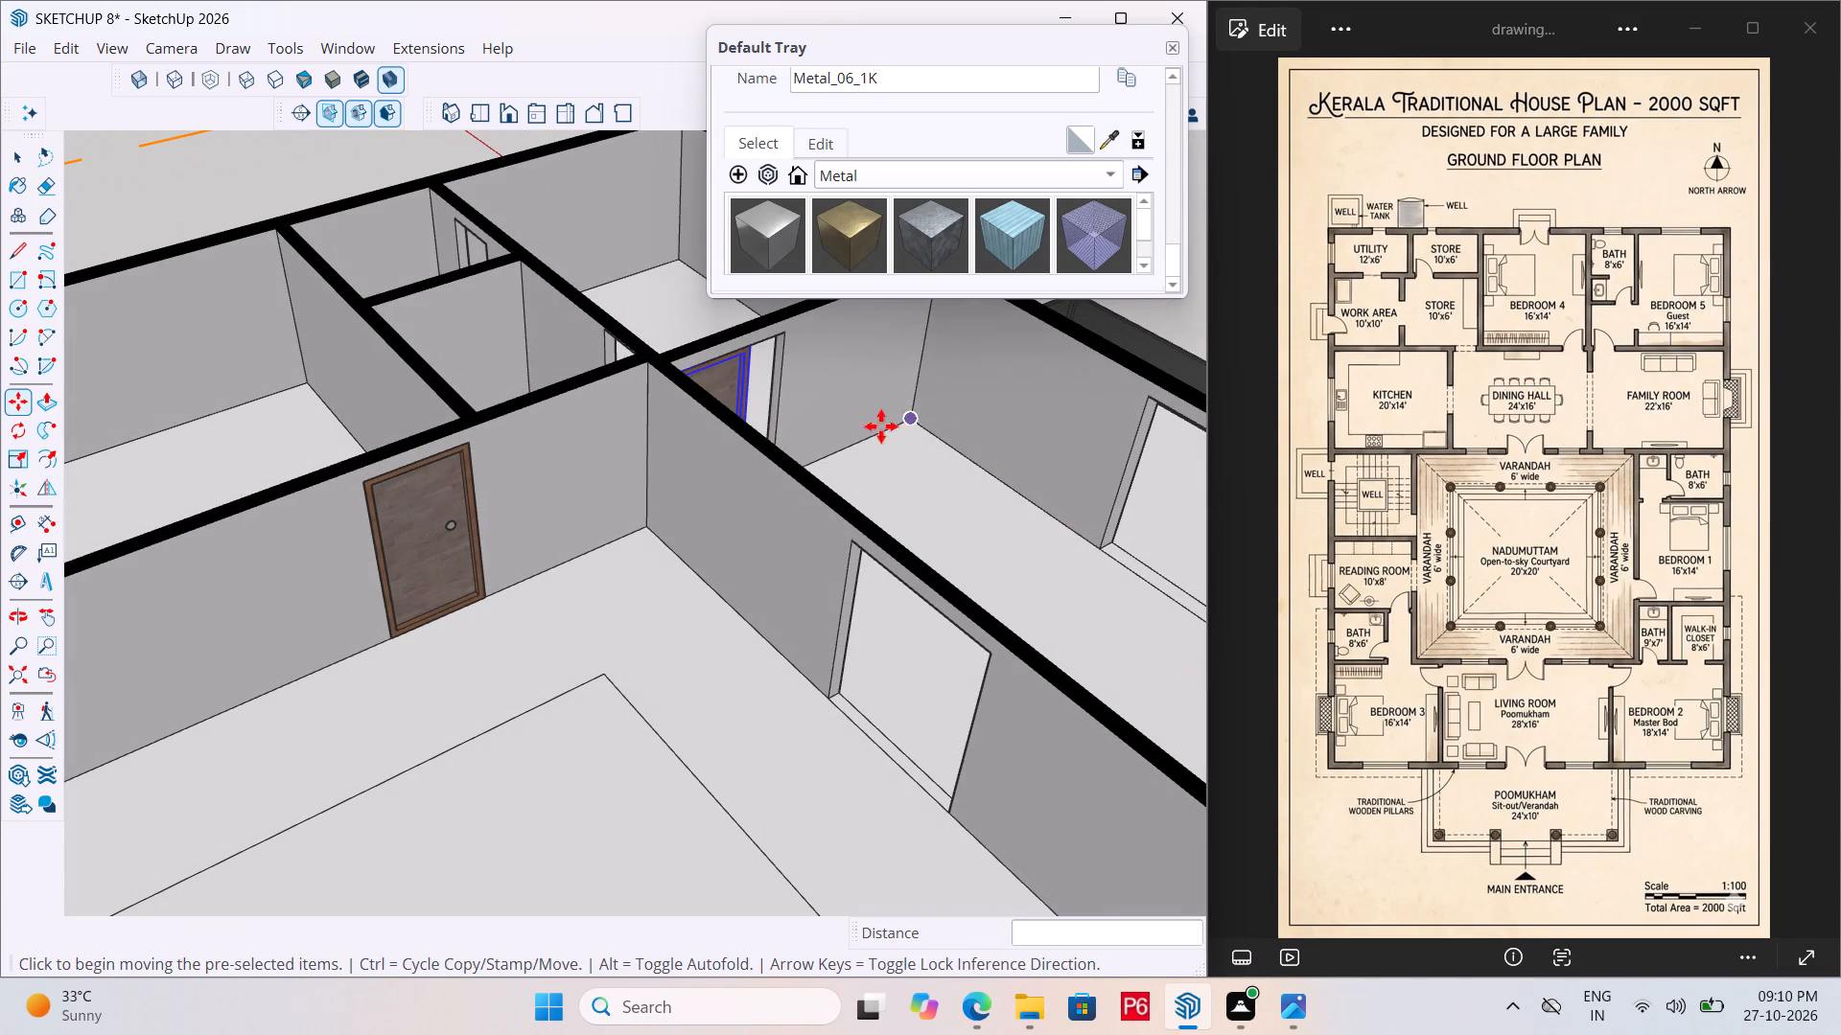
scroll(845, 372, up, 10)
key(space)
click(723, 383)
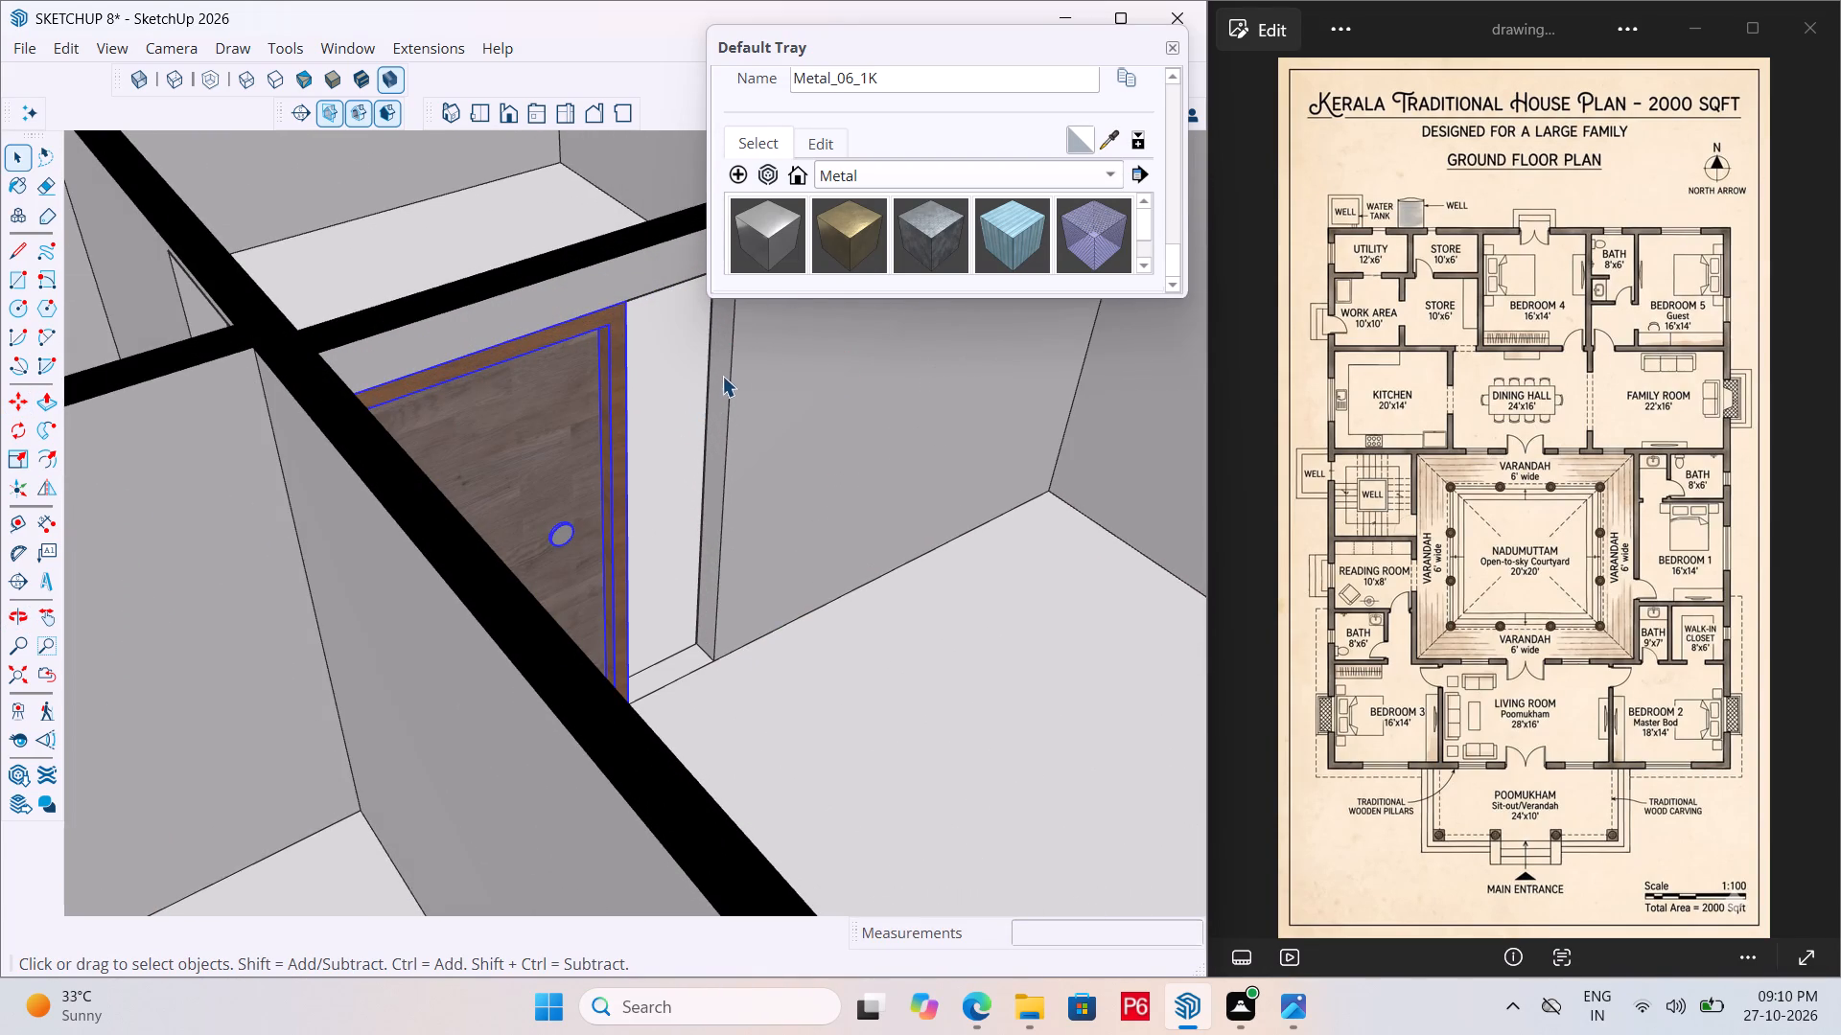
double_click(722, 373)
double_click(722, 360)
key(p)
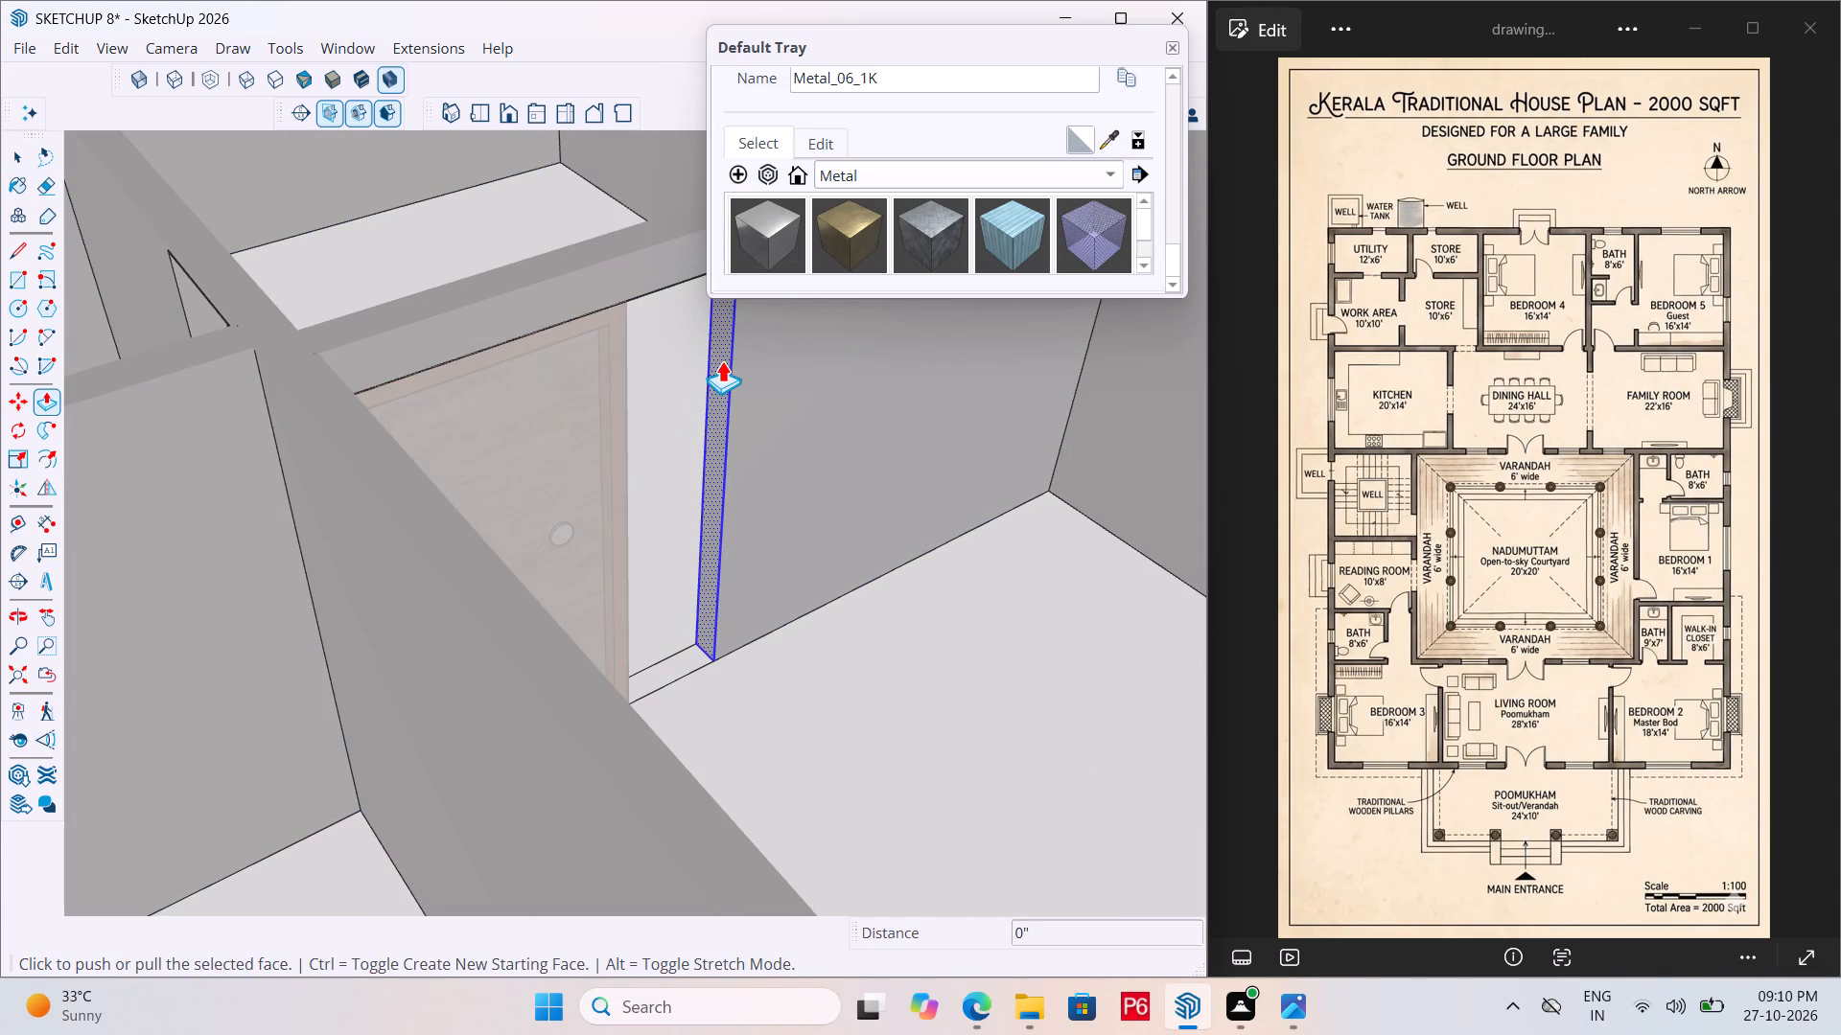
click(712, 351)
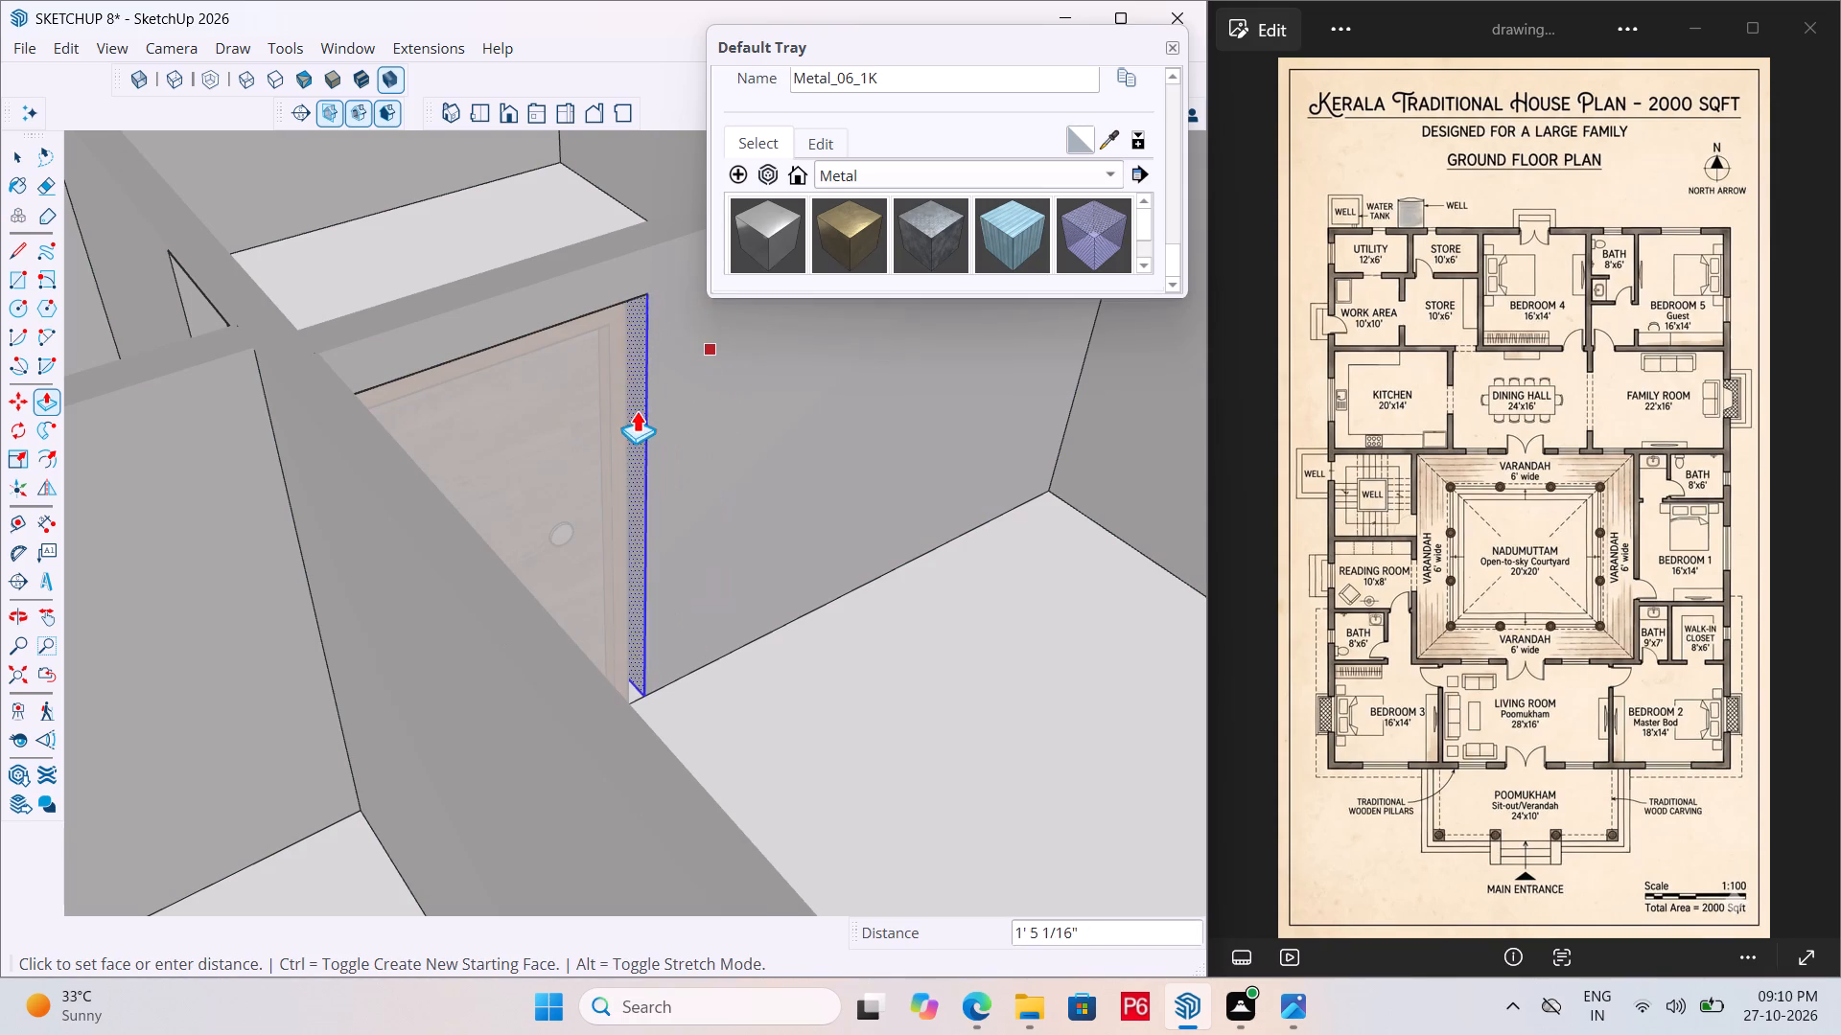
click(620, 403)
Examine the sectioned building against the floor plan, checking the openings near Bedroom 3's bath and around the courtyard.
scroll(789, 401, down, 6)
scroll(707, 427, down, 5)
scroll(795, 438, down, 2)
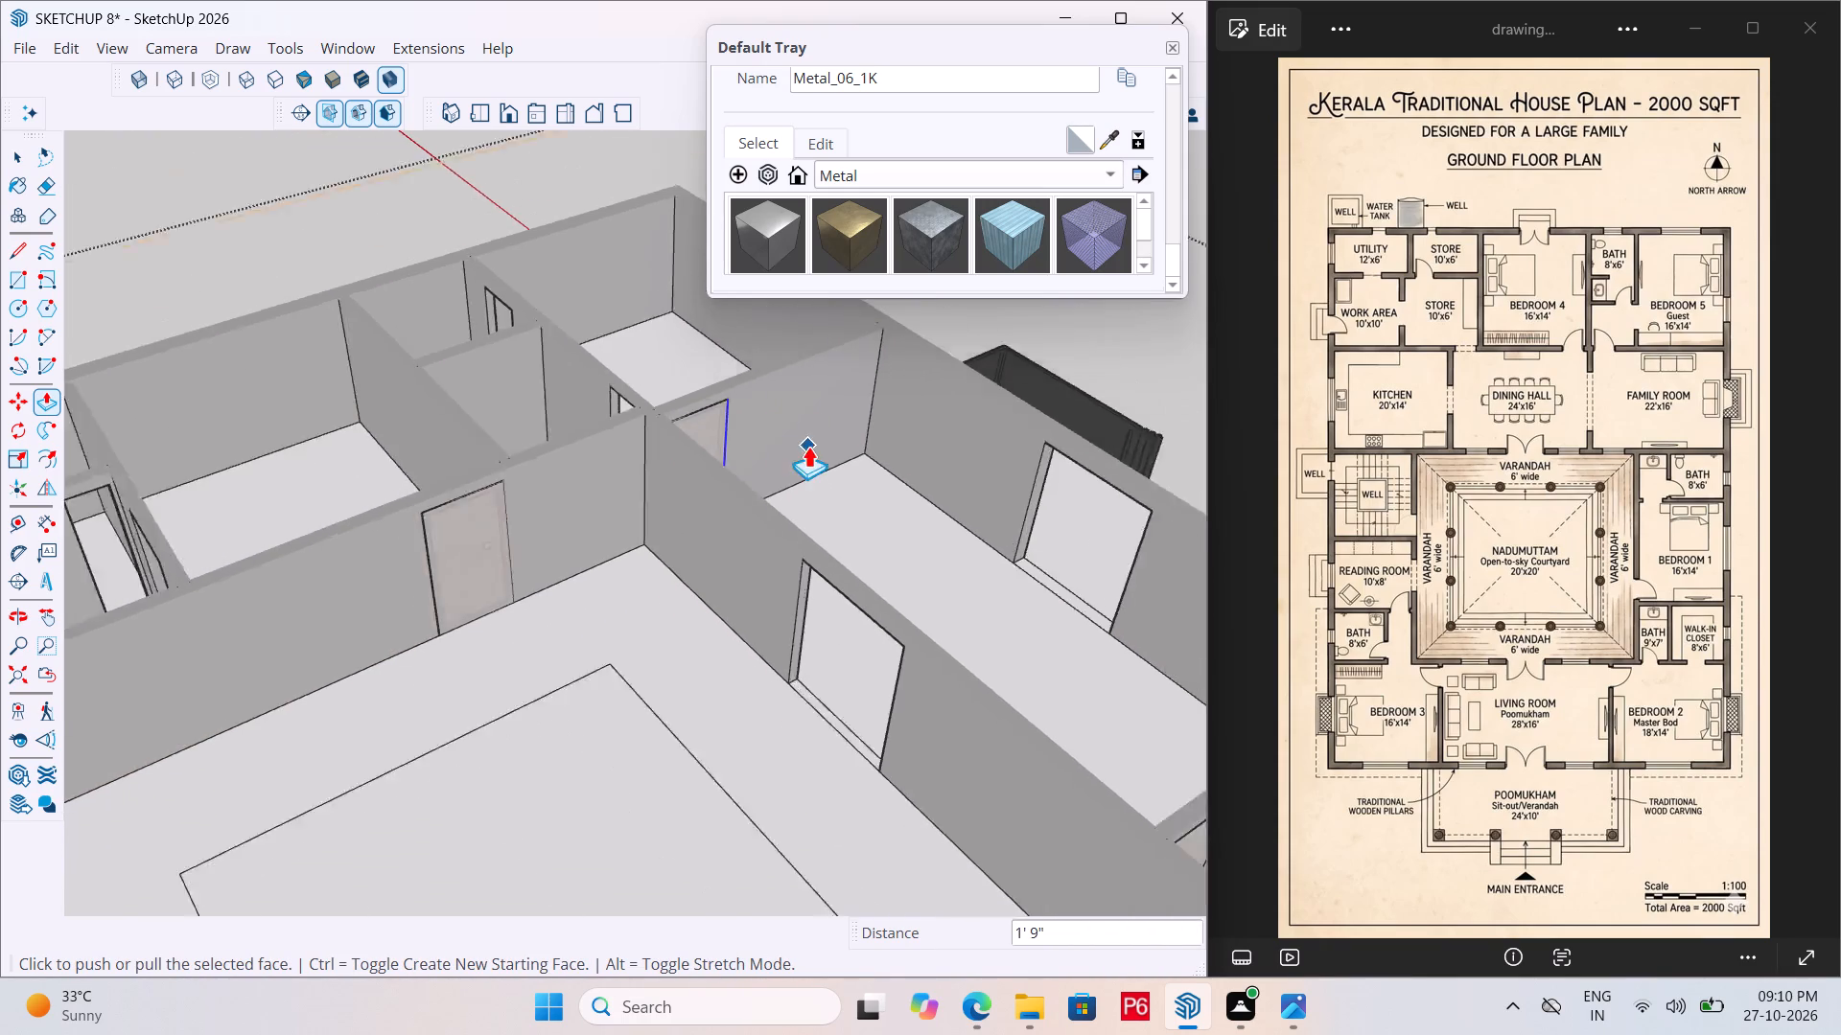
scroll(808, 446, down, 4)
middle_drag(1037, 469, 331, 368)
scroll(882, 458, down, 5)
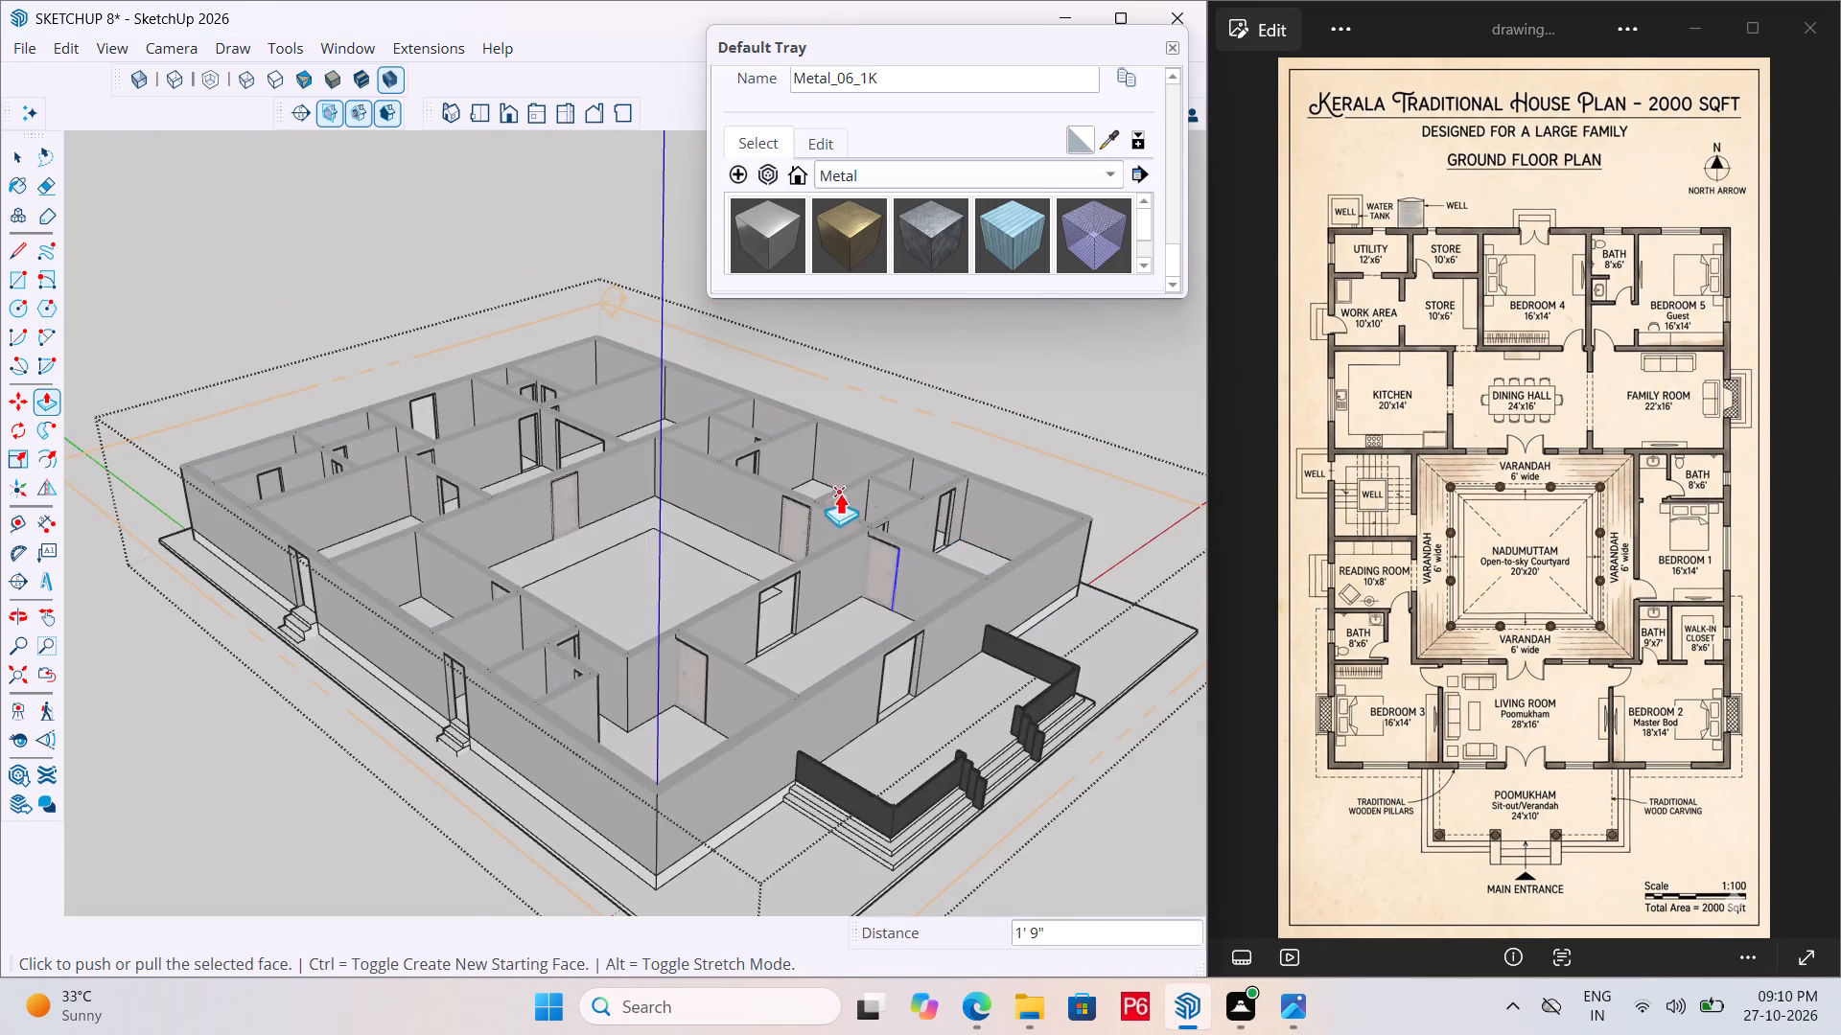
scroll(915, 473, down, 6)
middle_drag(730, 563, 339, 566)
middle_drag(914, 570, 389, 570)
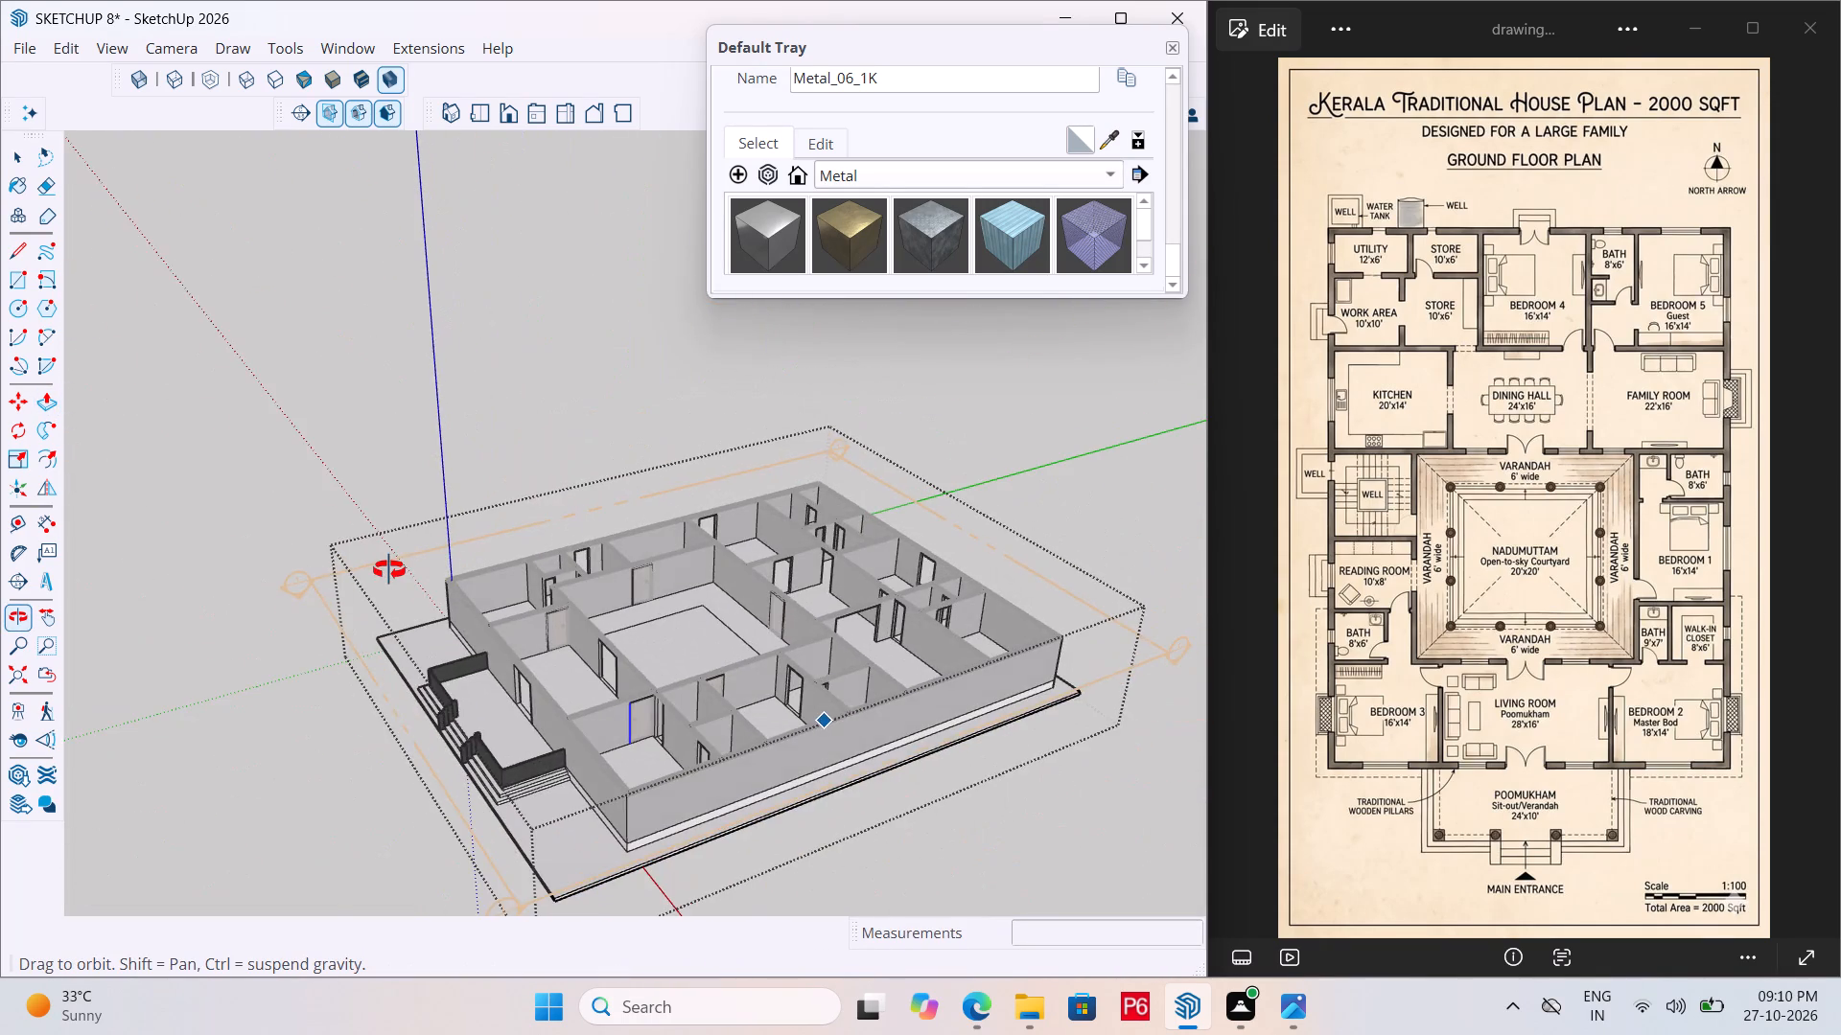
middle_drag(389, 570, 1221, 495)
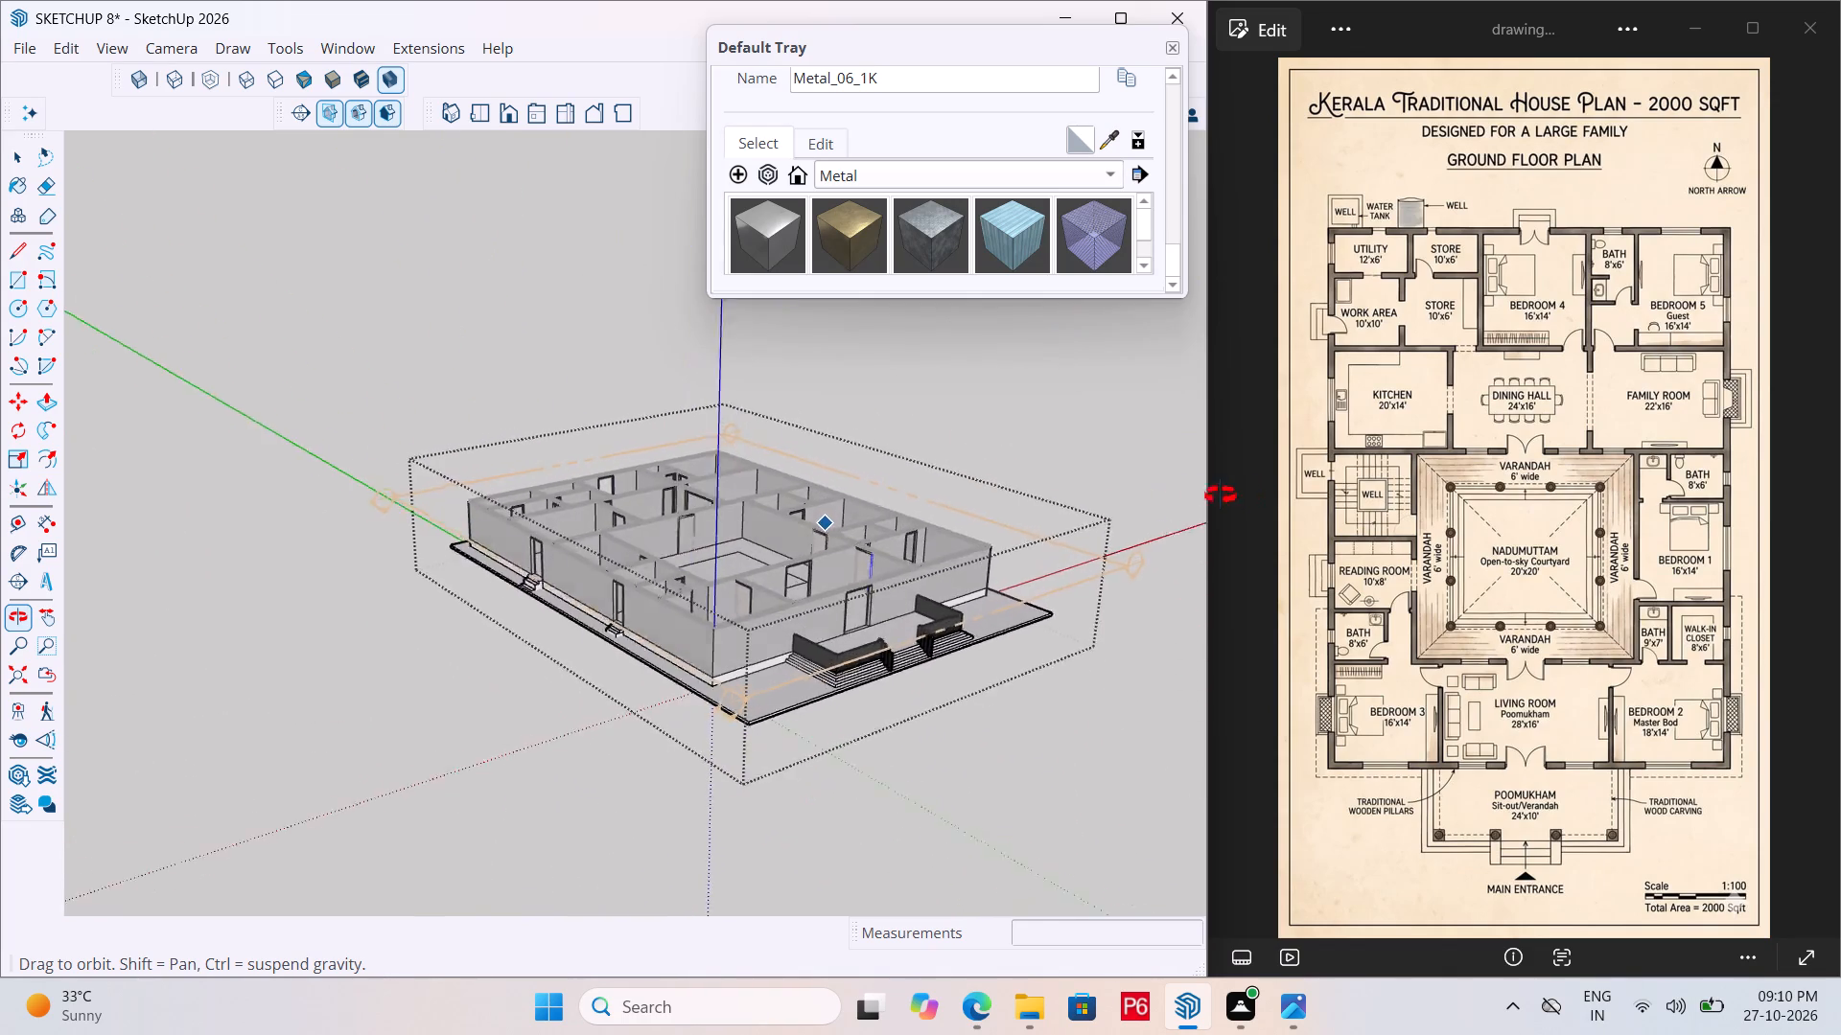
middle_drag(1221, 495, 1048, 555)
middle_click(797, 733)
middle_drag(940, 615, 612, 655)
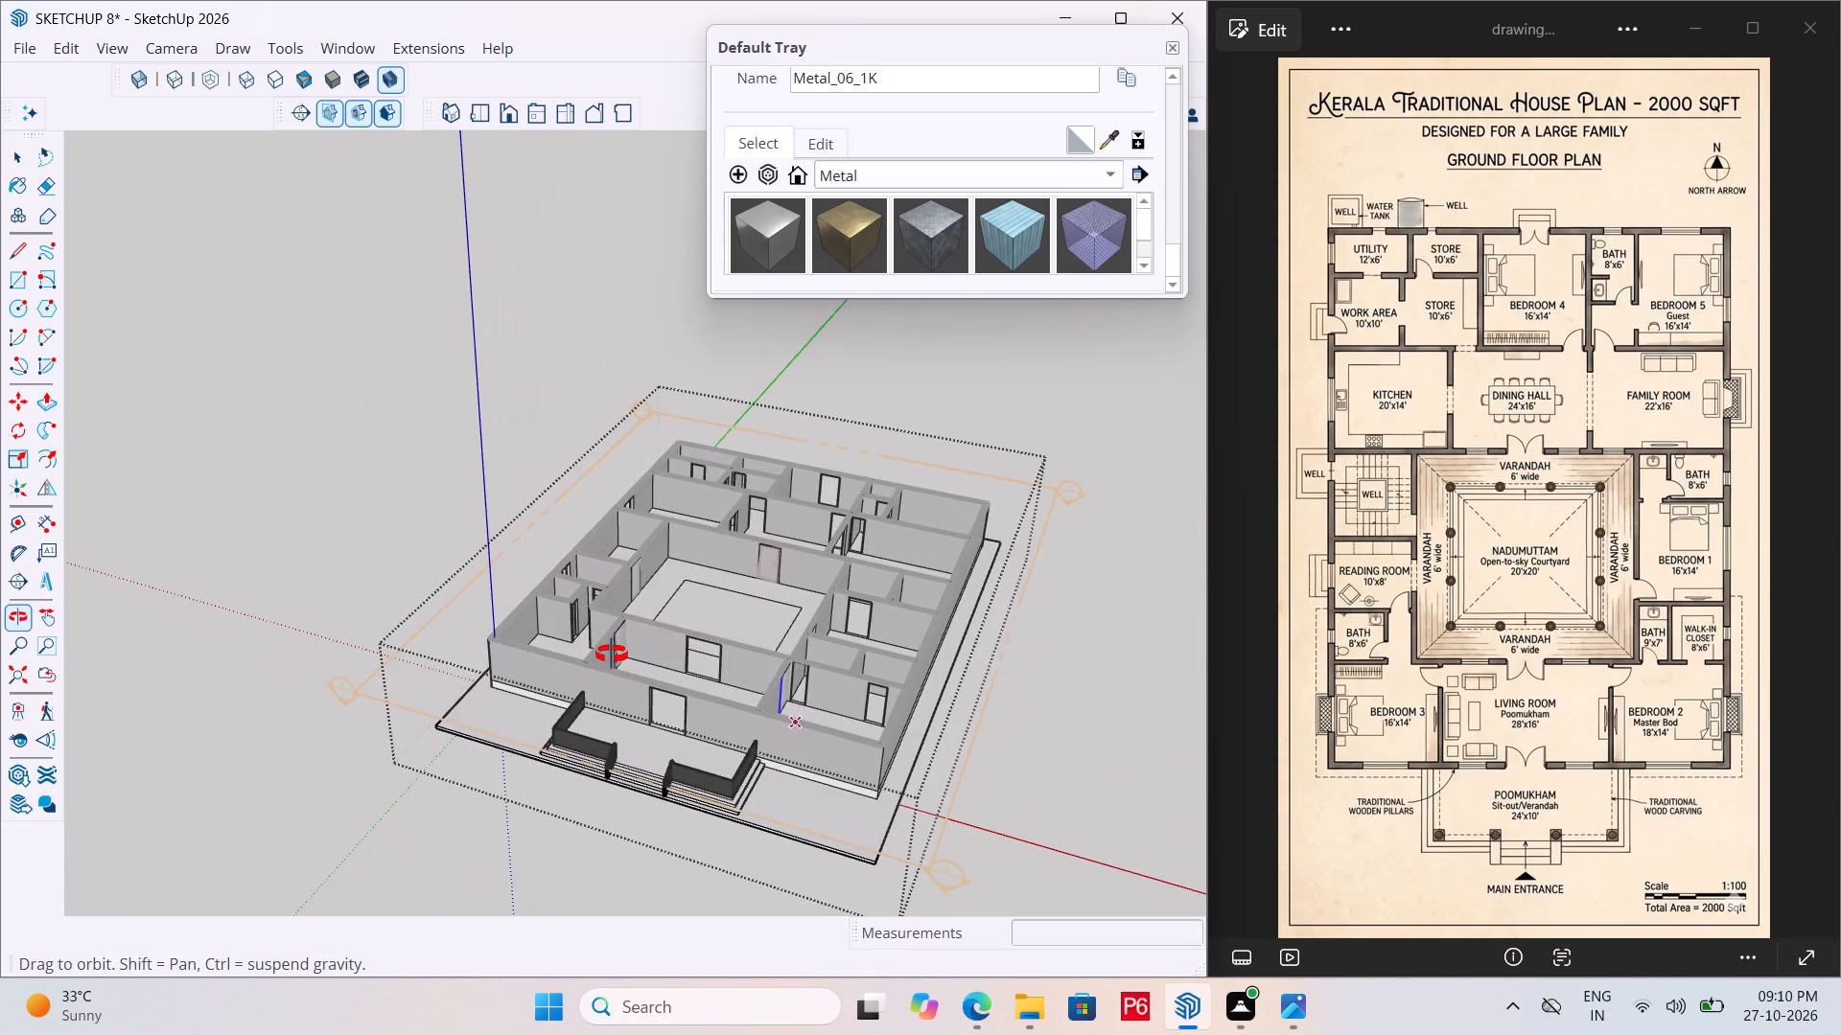
middle_drag(612, 655, 753, 767)
scroll(587, 677, up, 4)
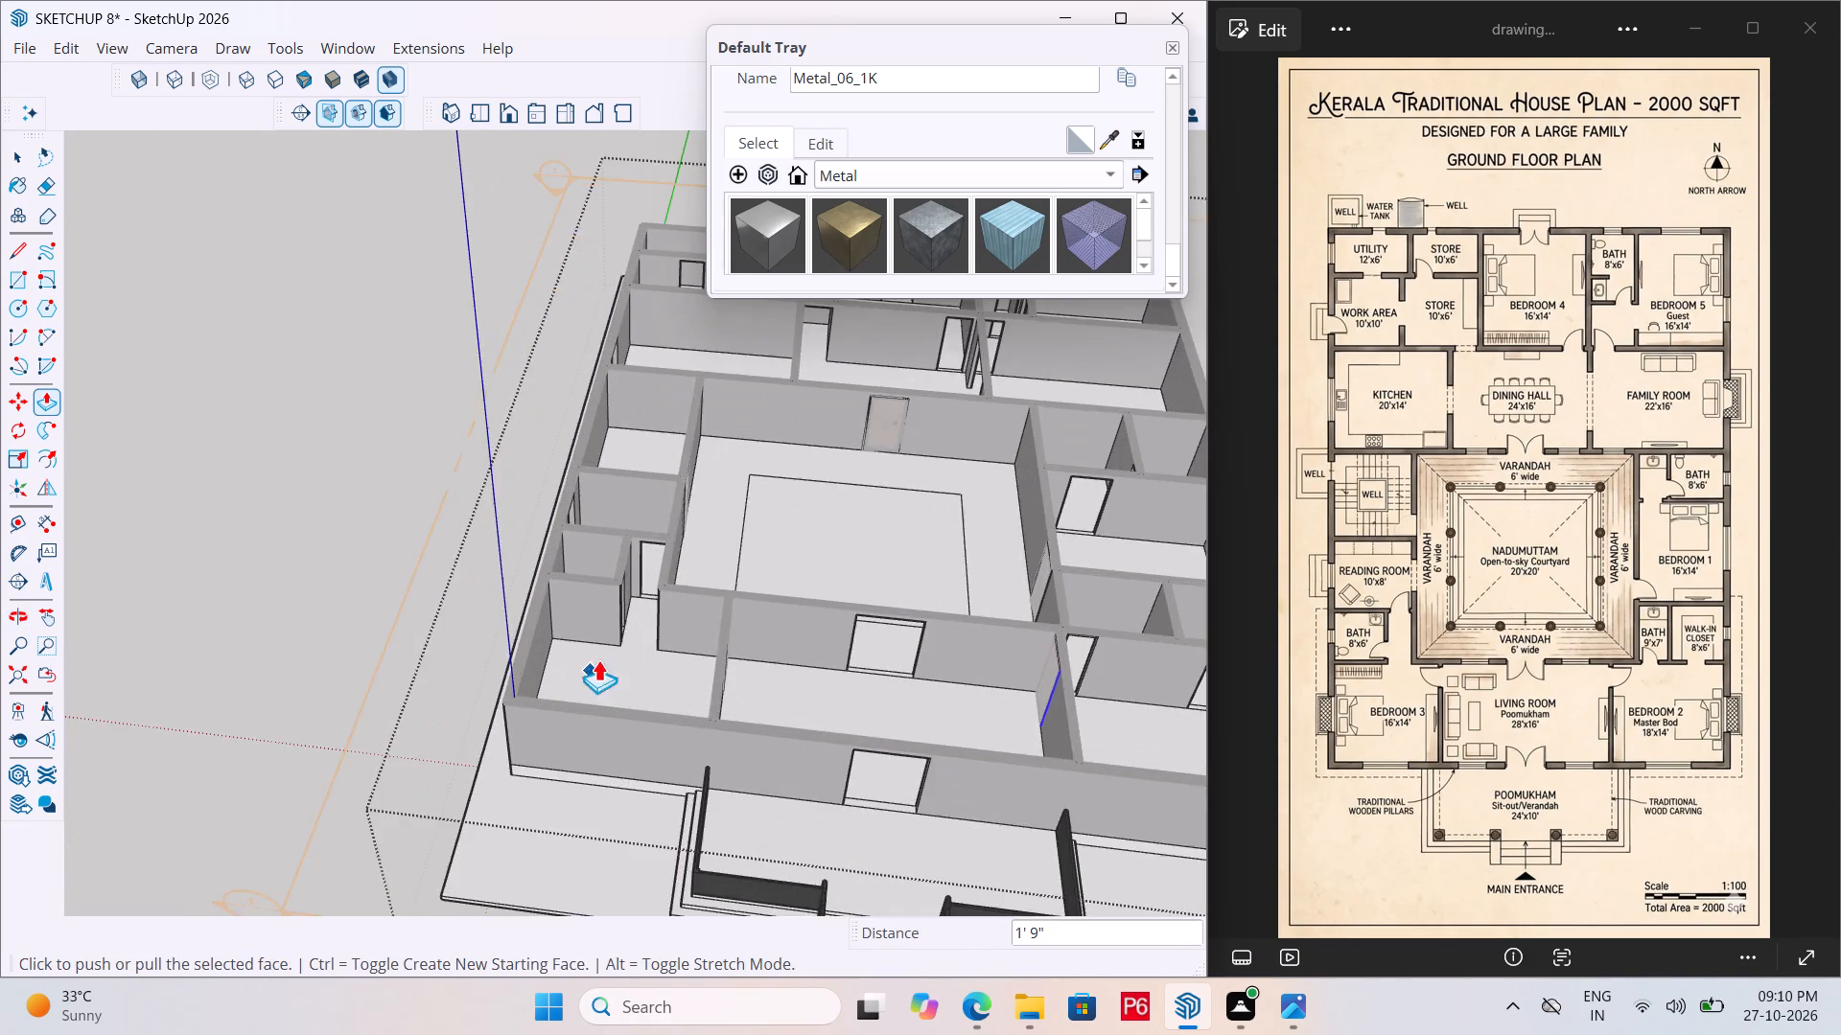
scroll(598, 659, up, 8)
middle_drag(635, 565, 780, 558)
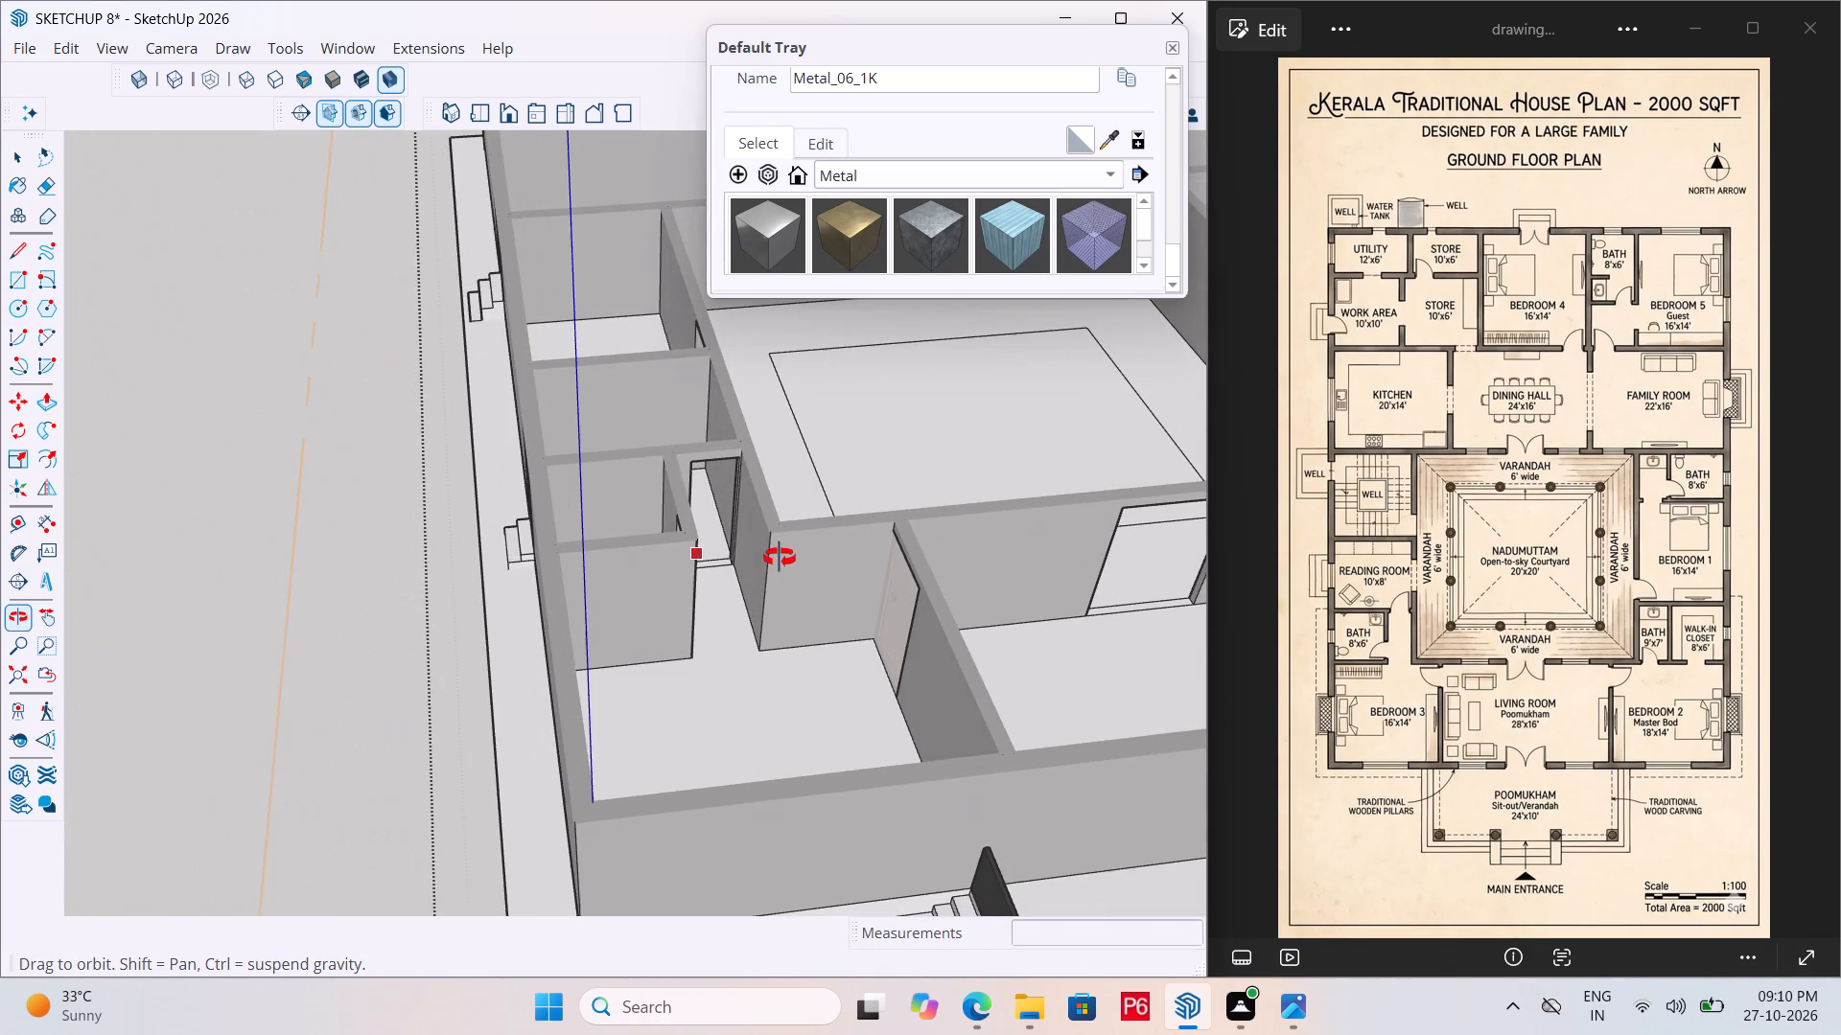
middle_drag(780, 558, 840, 545)
scroll(803, 517, up, 11)
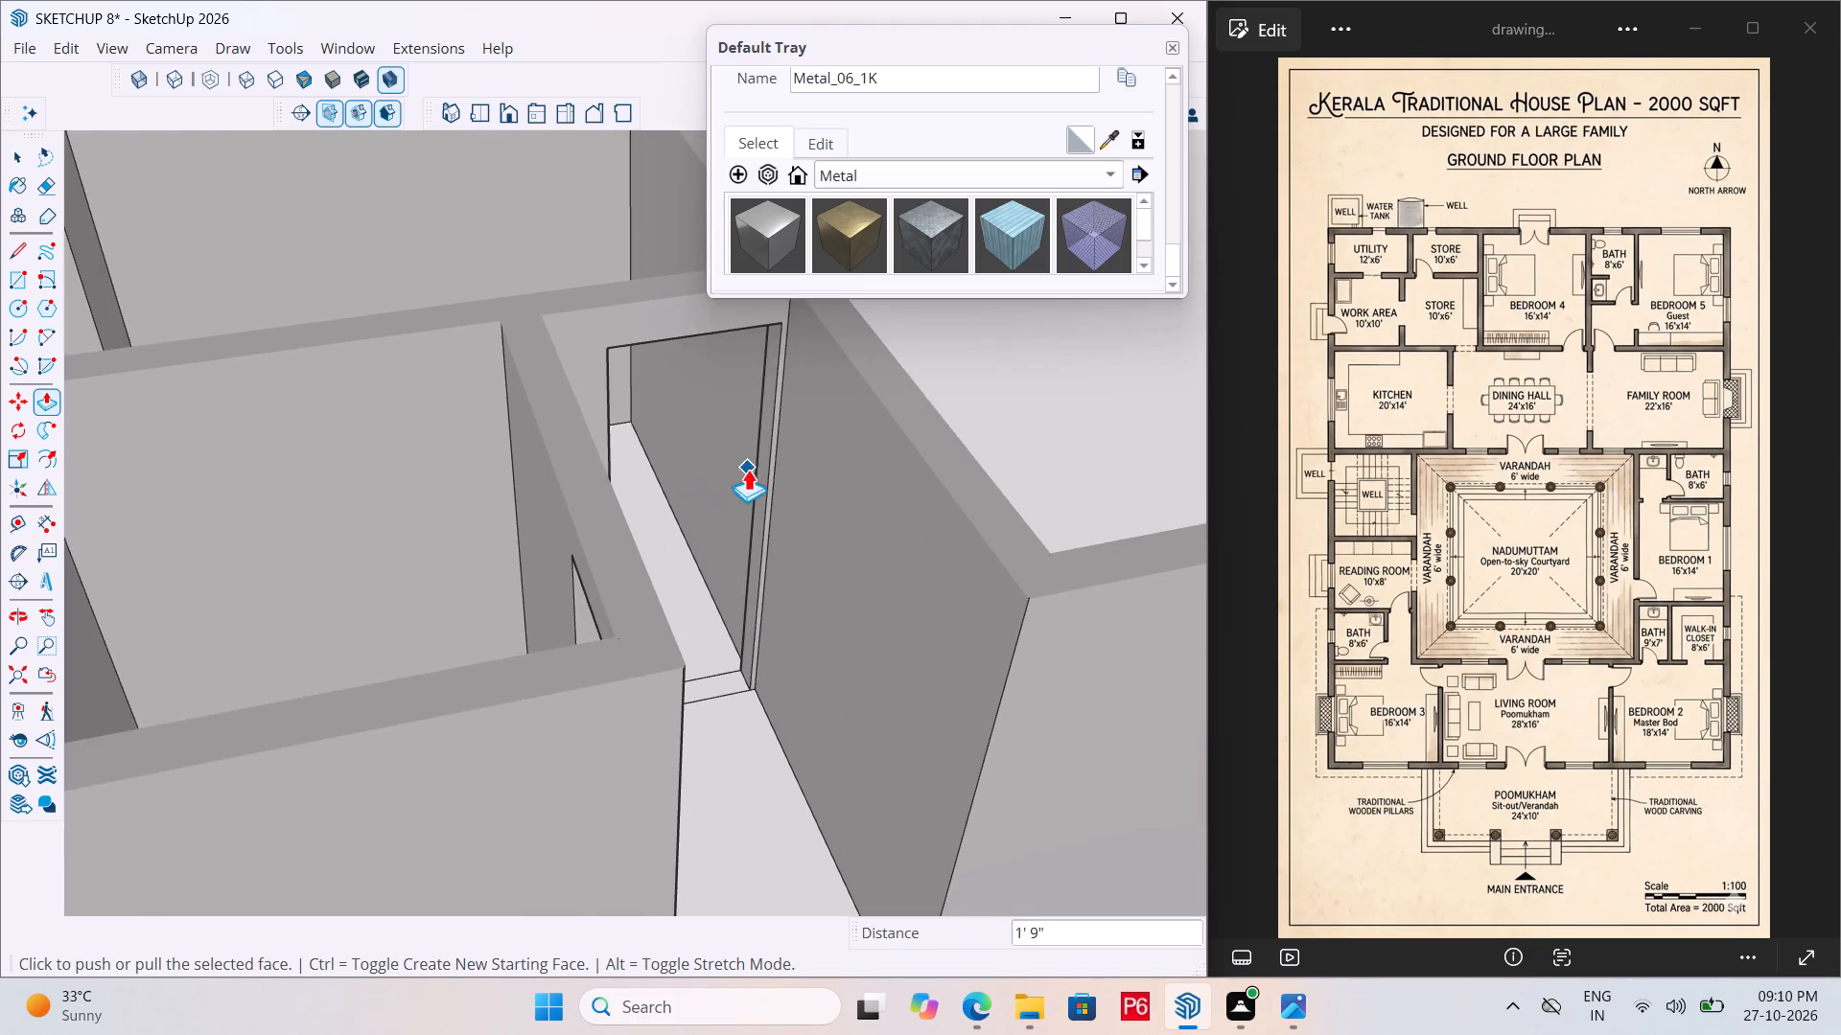
scroll(755, 488, down, 6)
scroll(691, 542, down, 6)
scroll(563, 540, down, 3)
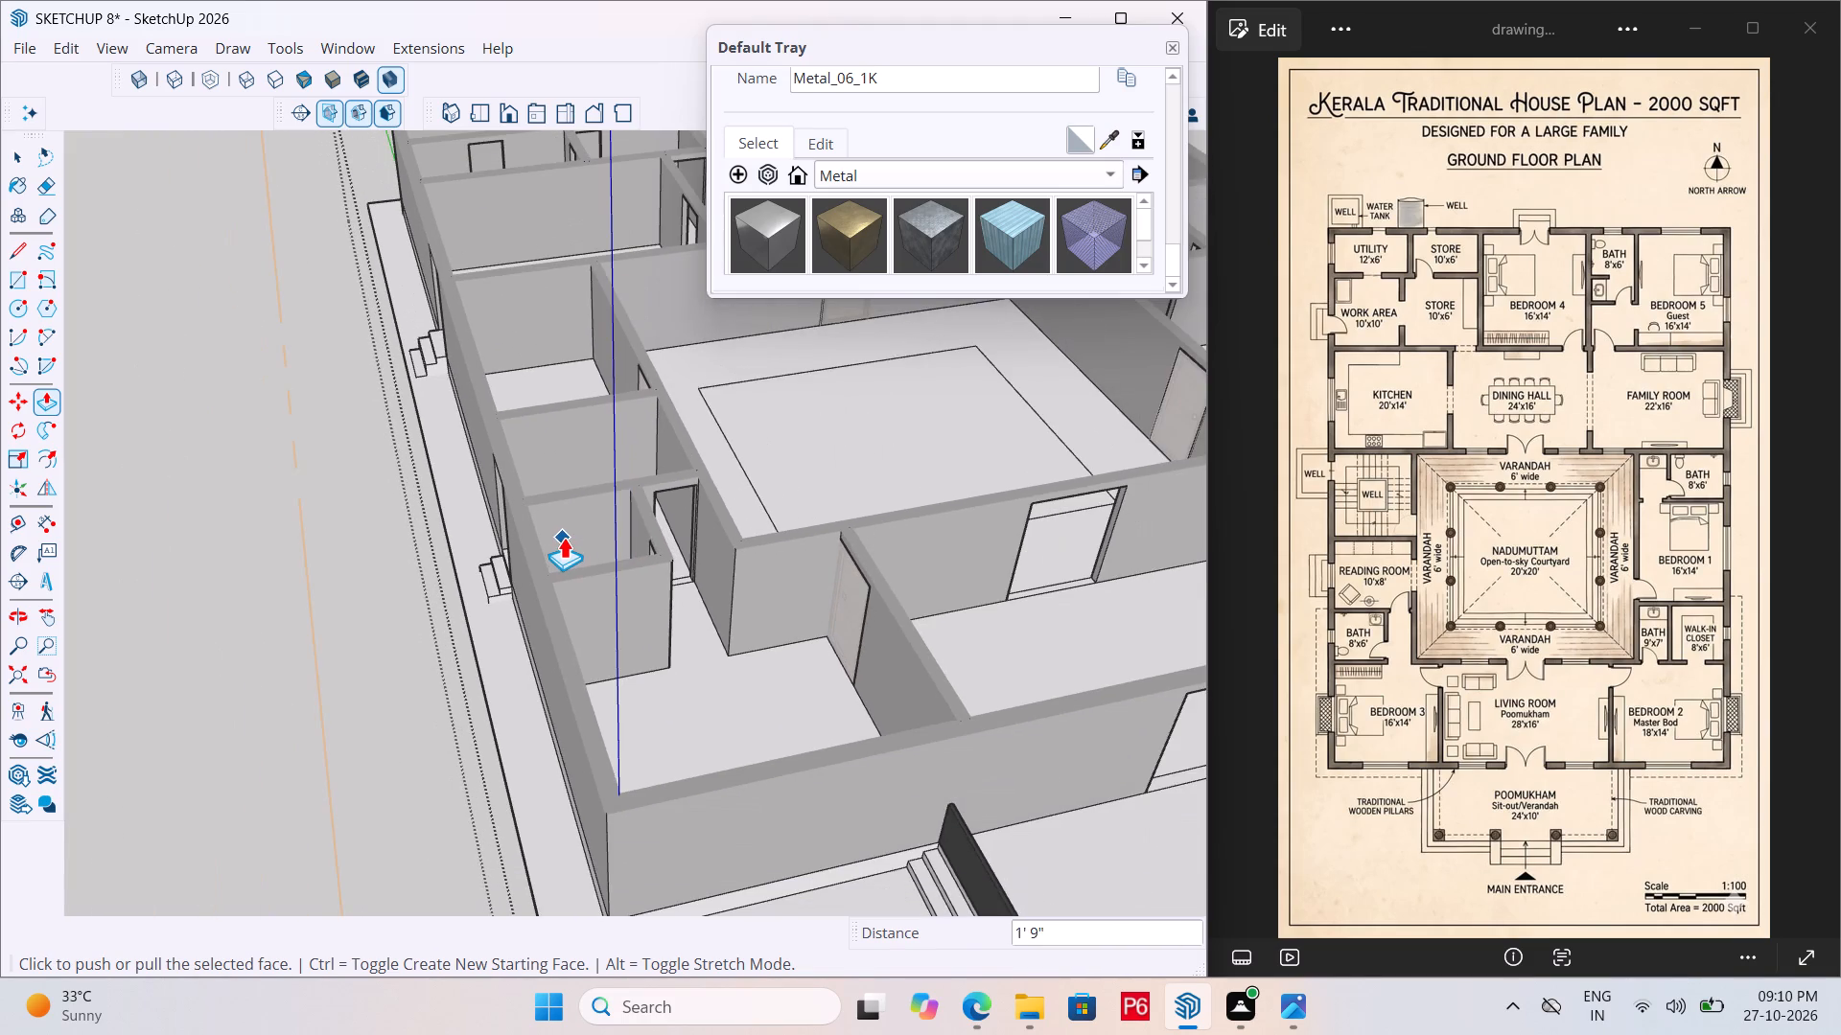
scroll(564, 537, down, 6)
middle_drag(1006, 527, 651, 508)
scroll(1006, 527, down, 1)
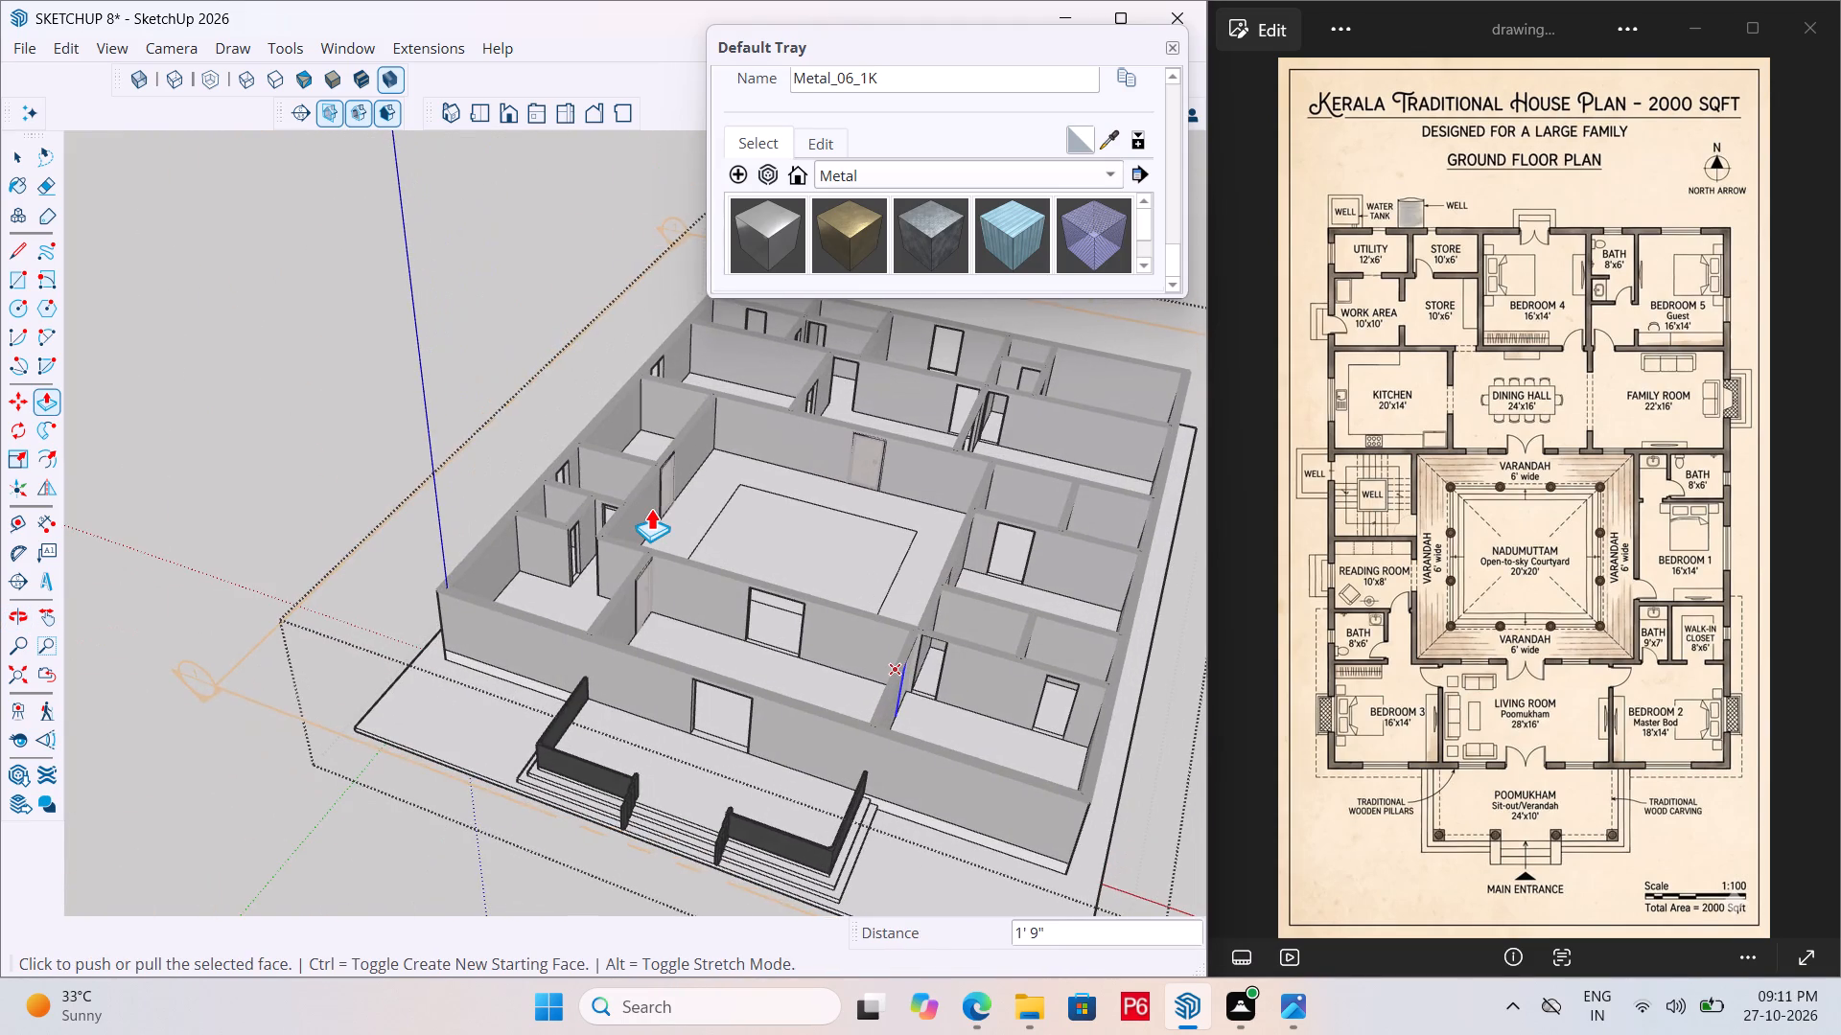
scroll(651, 508, down, 5)
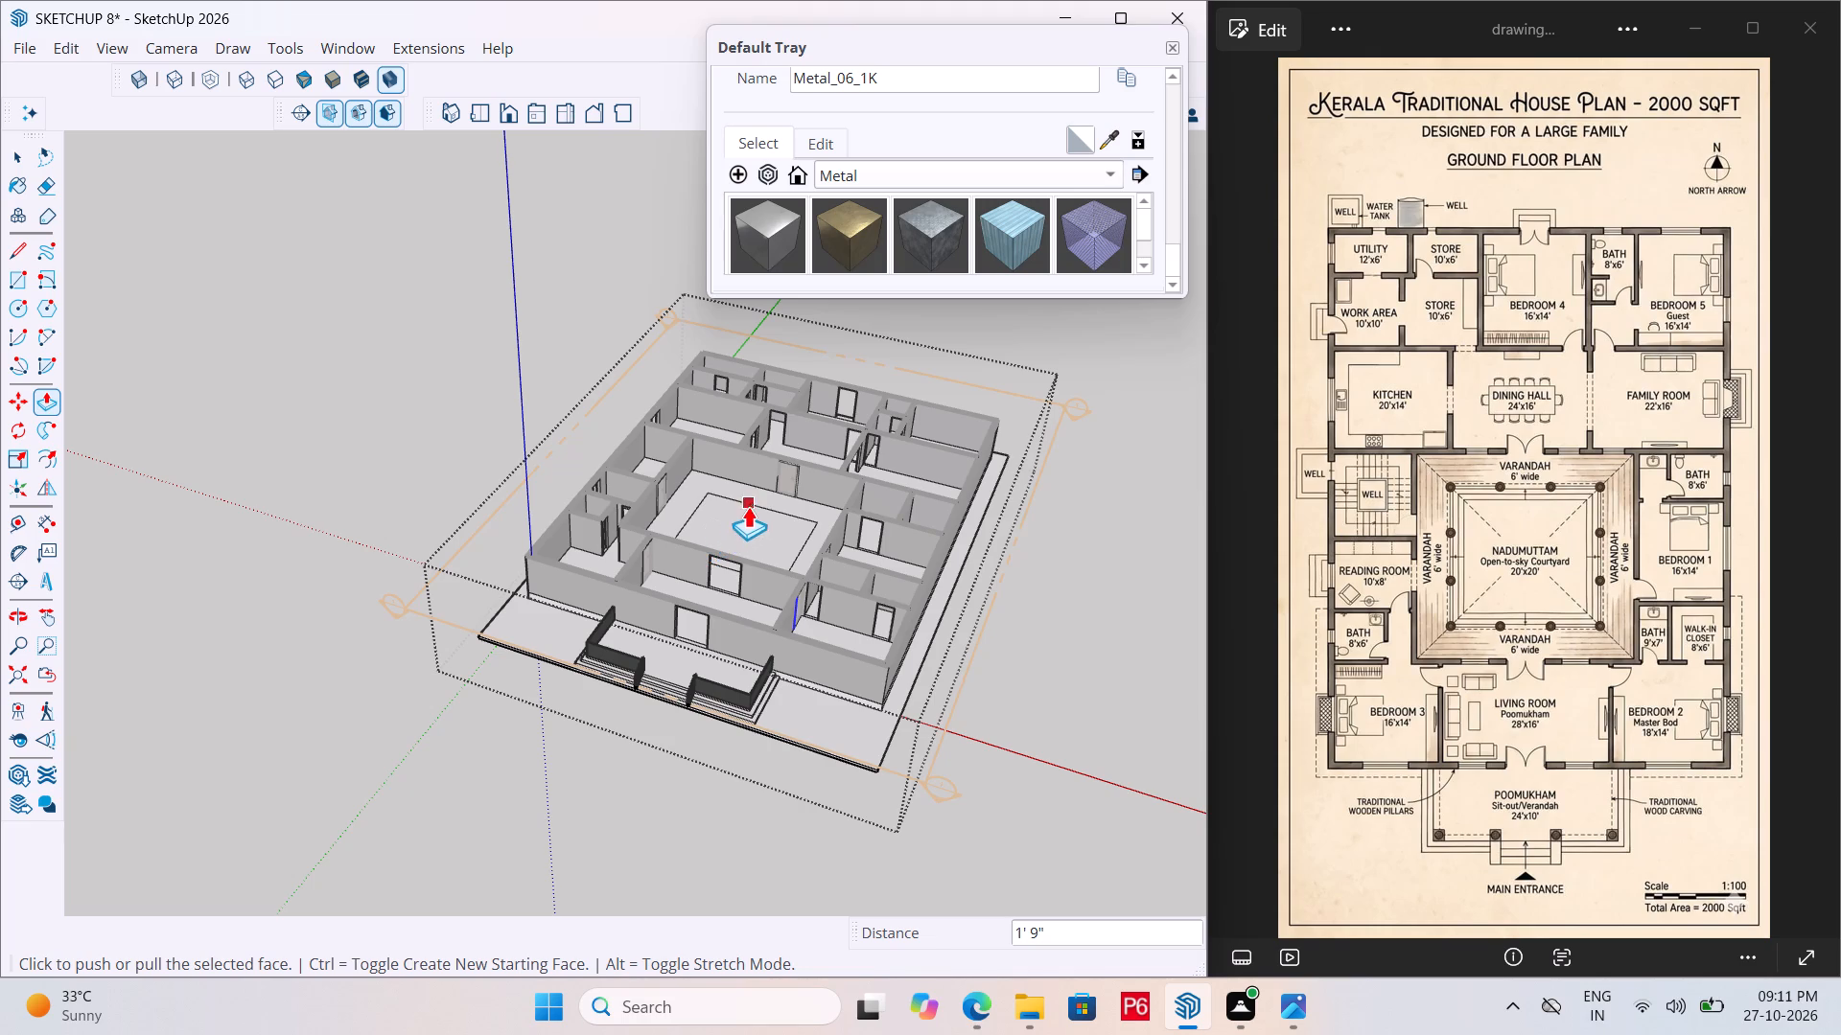
middle_drag(753, 497, 786, 463)
scroll(786, 463, up, 11)
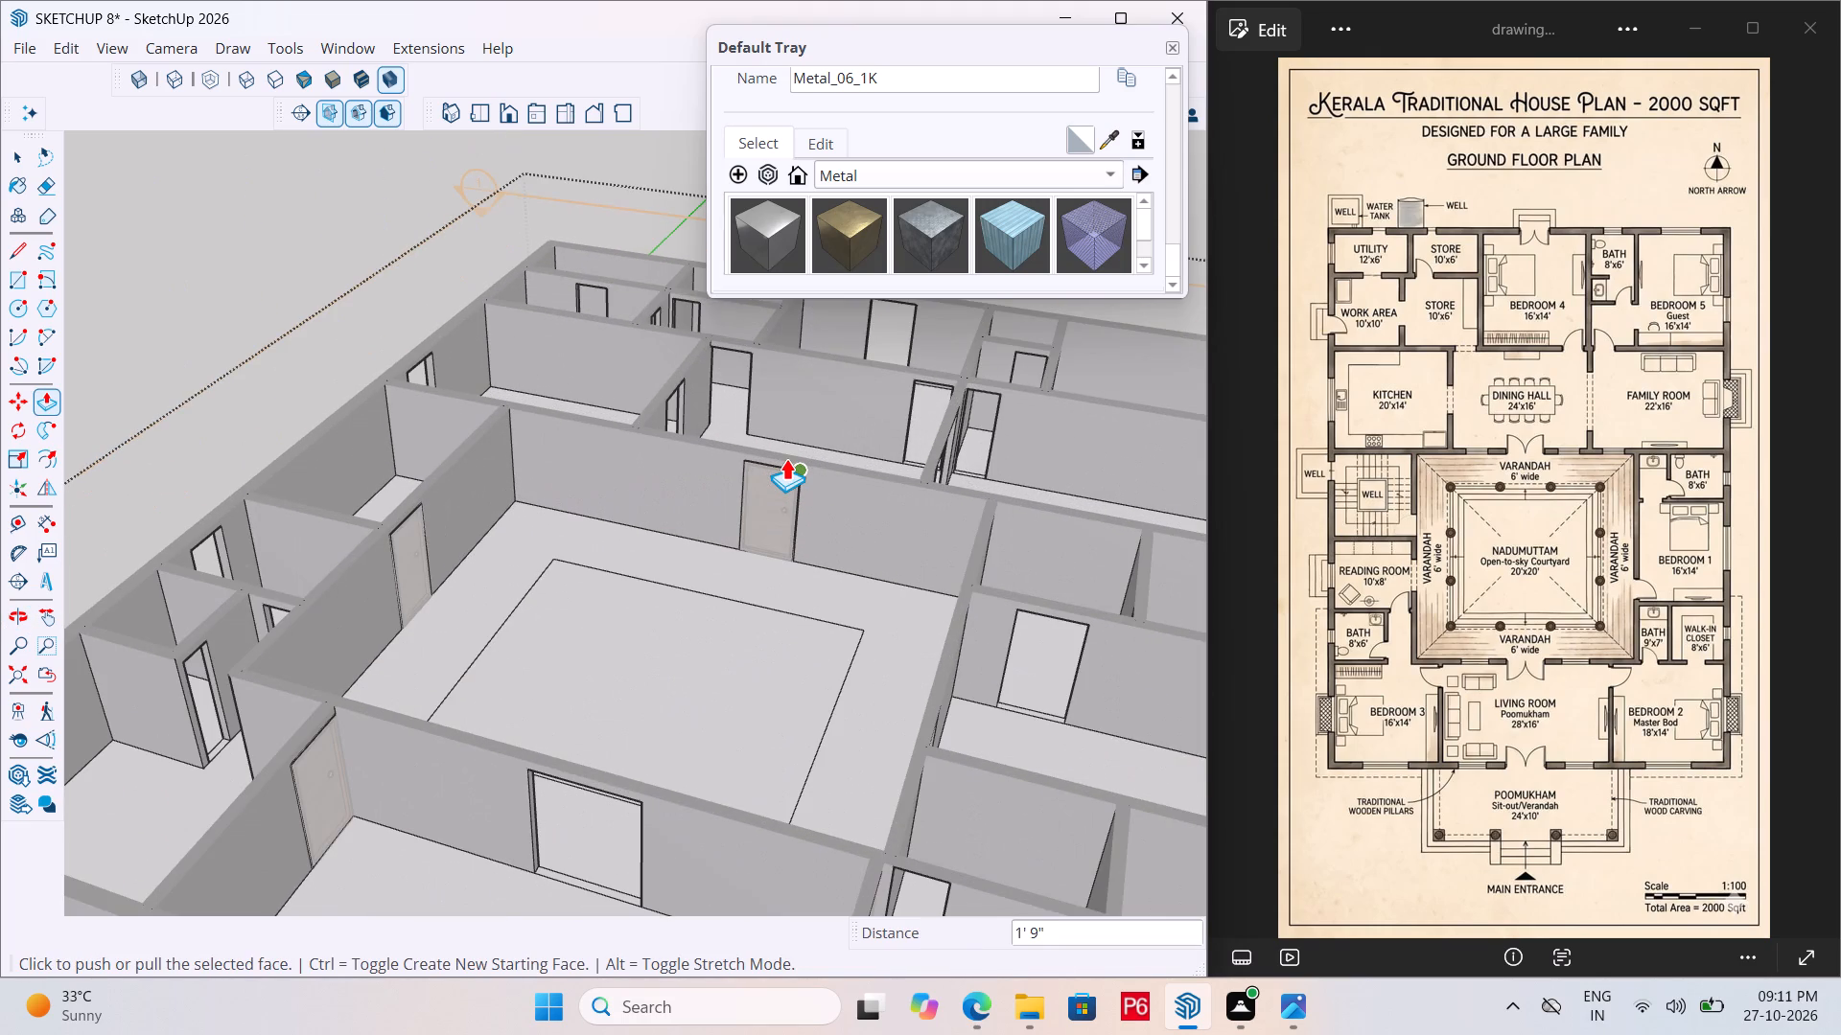
scroll(770, 485, up, 6)
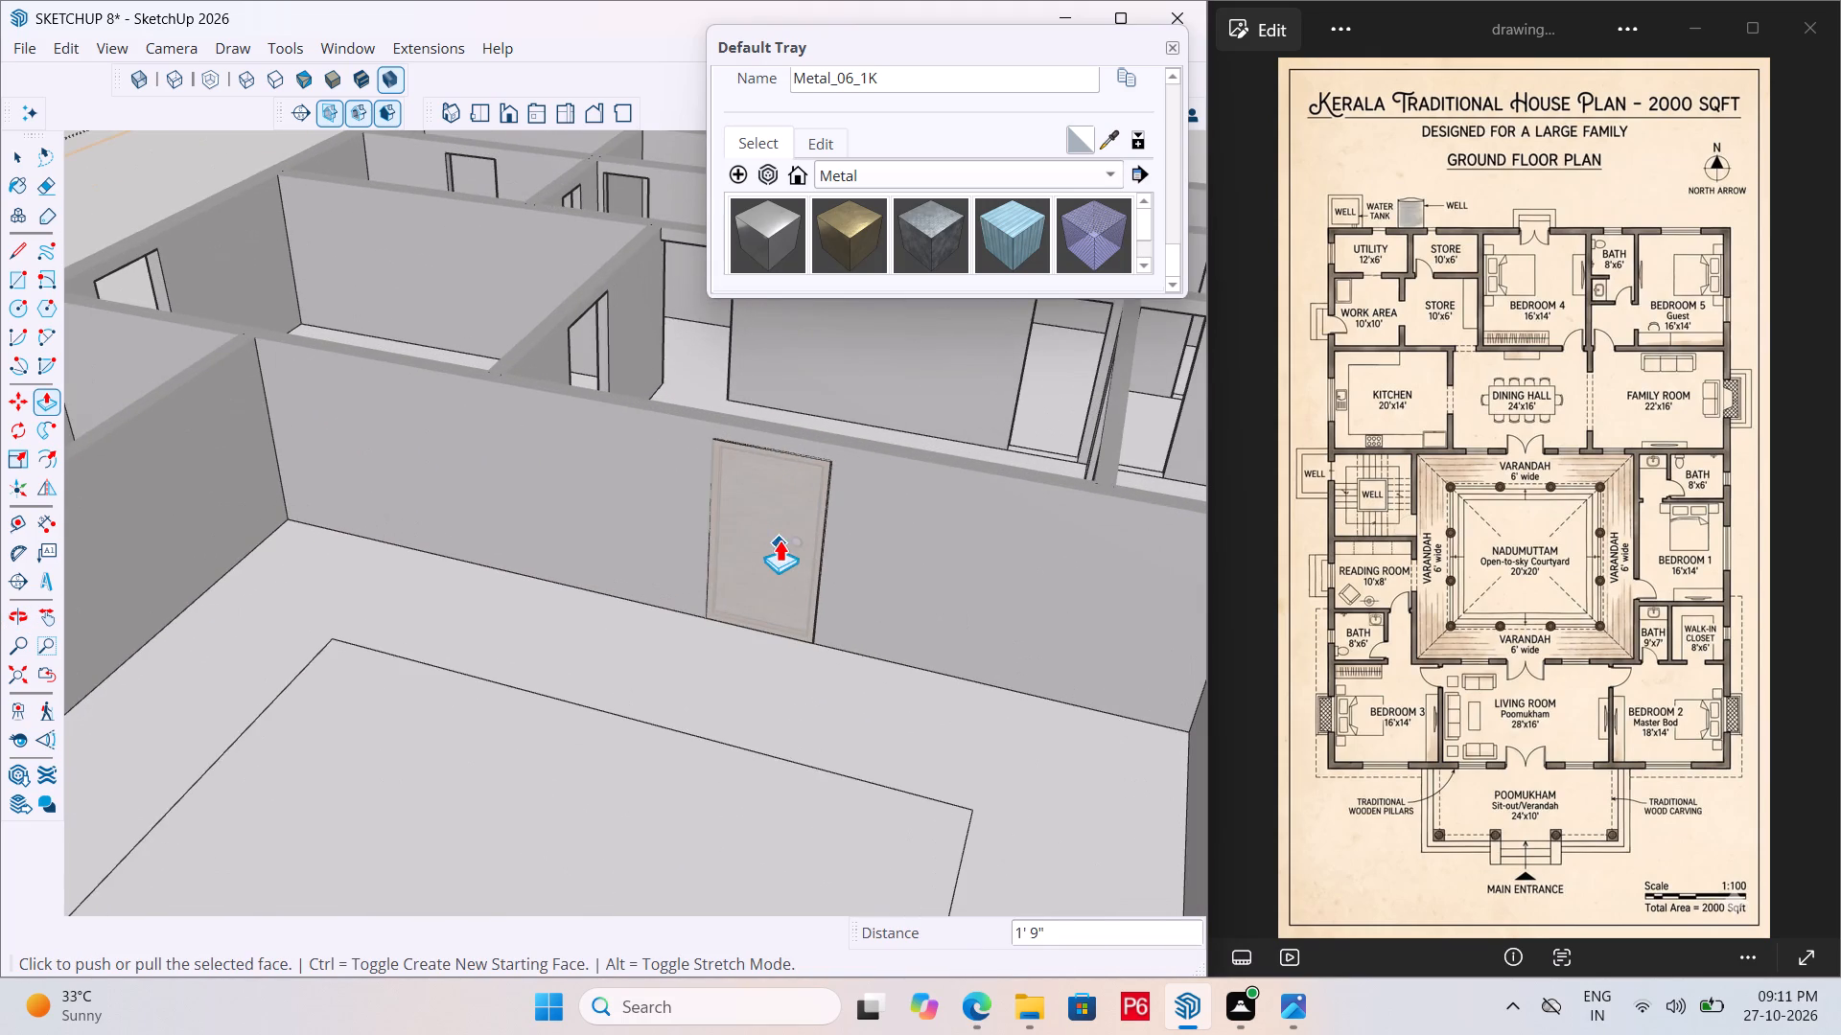
scroll(789, 446, down, 14)
Save the model with the new Bedroom 2 door.
key(ctrl+s)
key(ctrl+s)
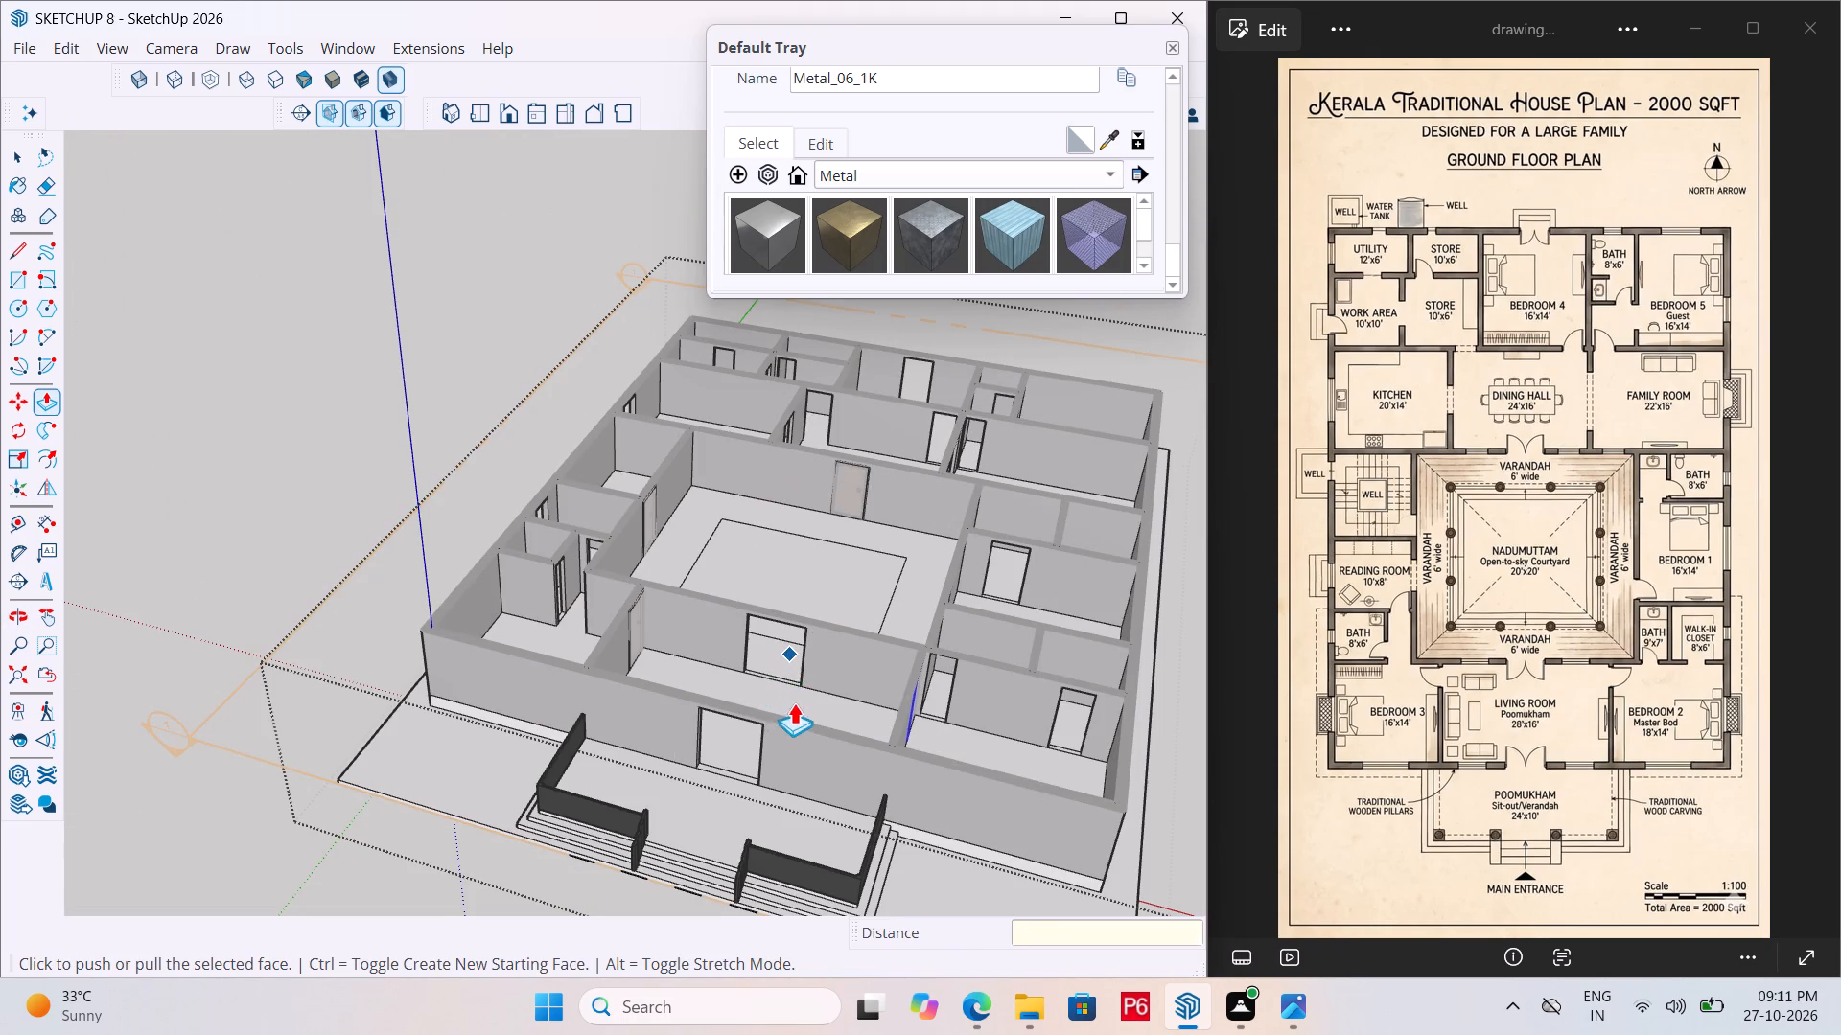
middle_drag(807, 693, 828, 637)
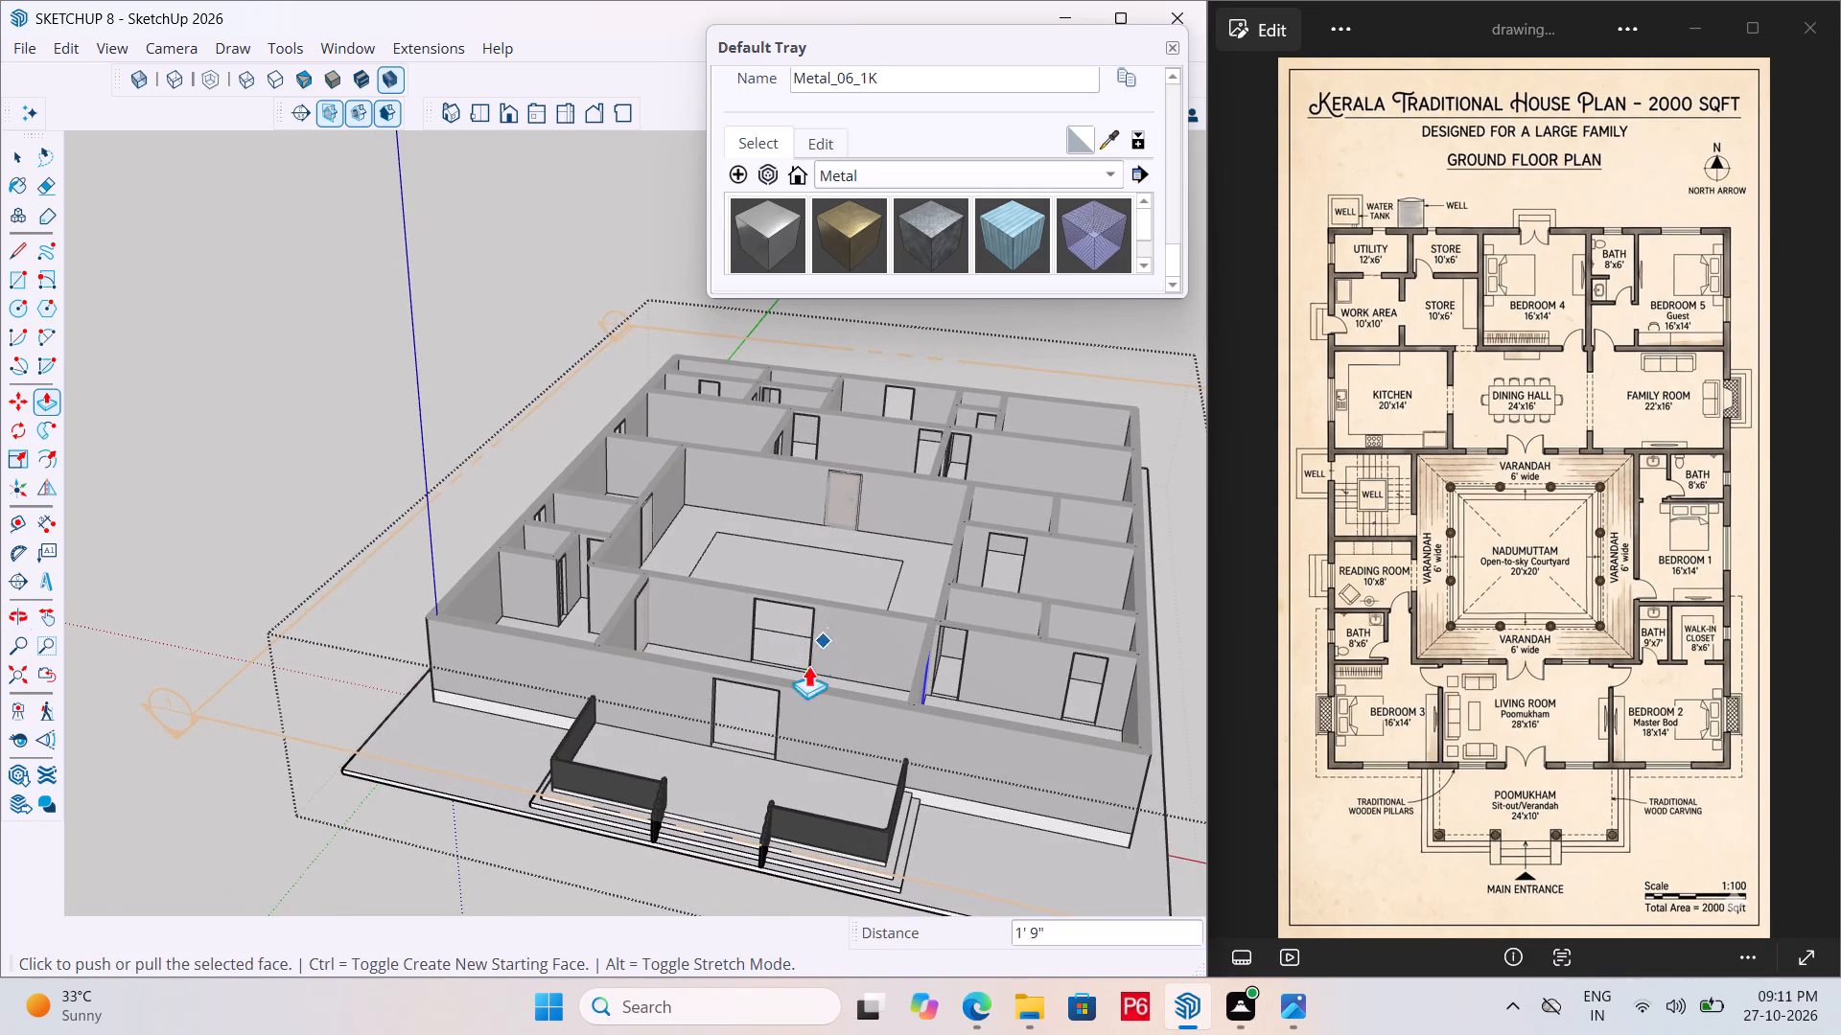
Draw a 7' 6" by 6' rectangle corner to corner across the main entrance opening in the front wall.
scroll(761, 726, up, 6)
middle_drag(799, 737, 852, 746)
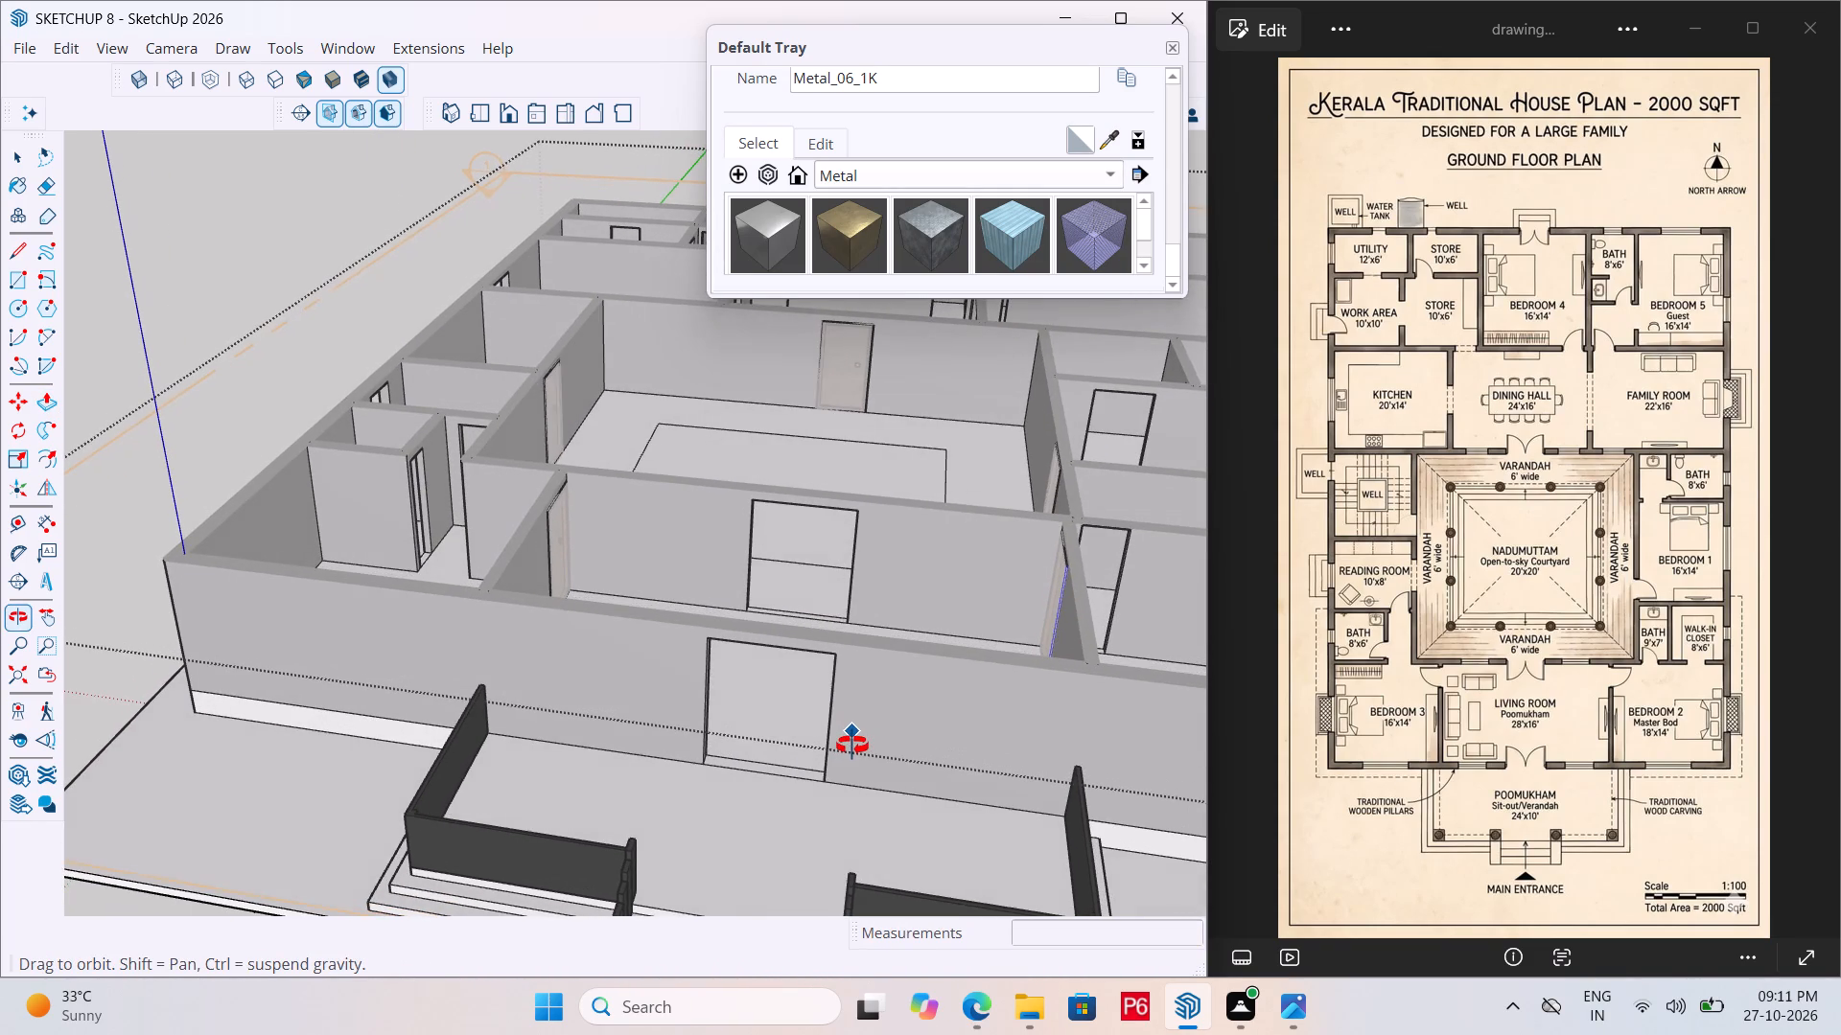
middle_drag(852, 746, 852, 747)
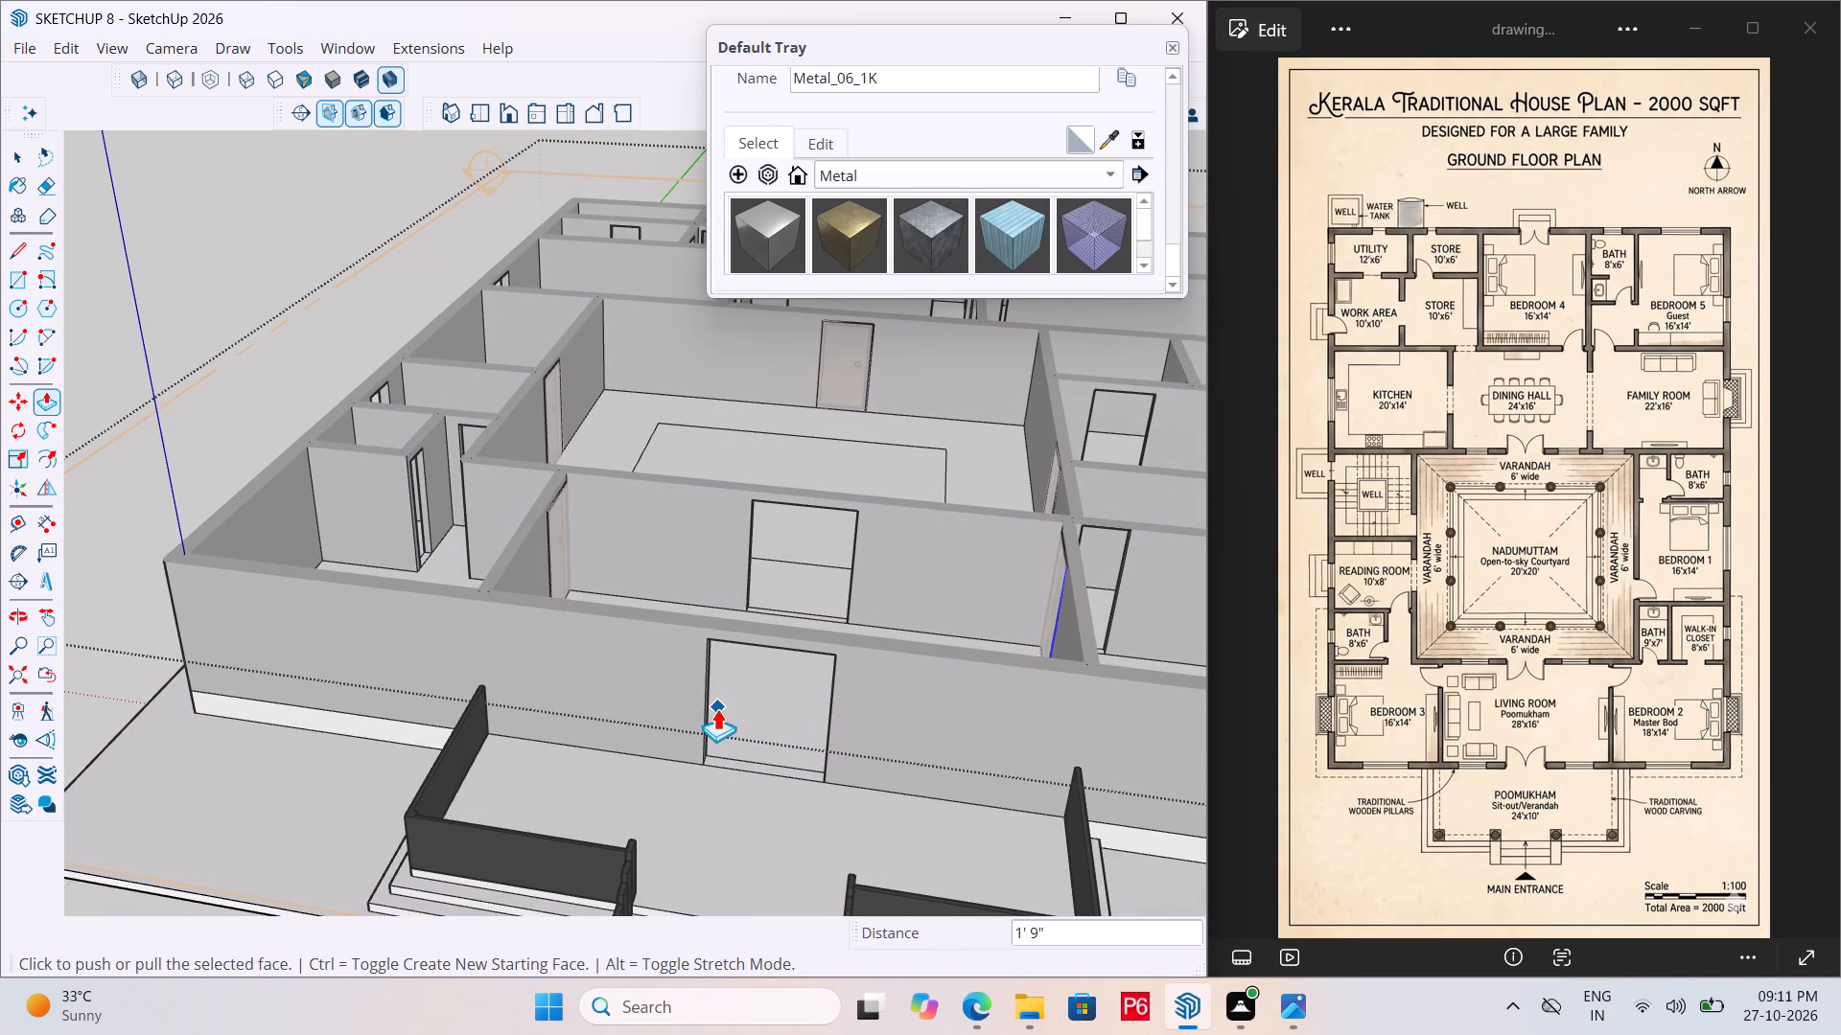
scroll(717, 708, up, 5)
middle_drag(884, 669, 864, 624)
key(r)
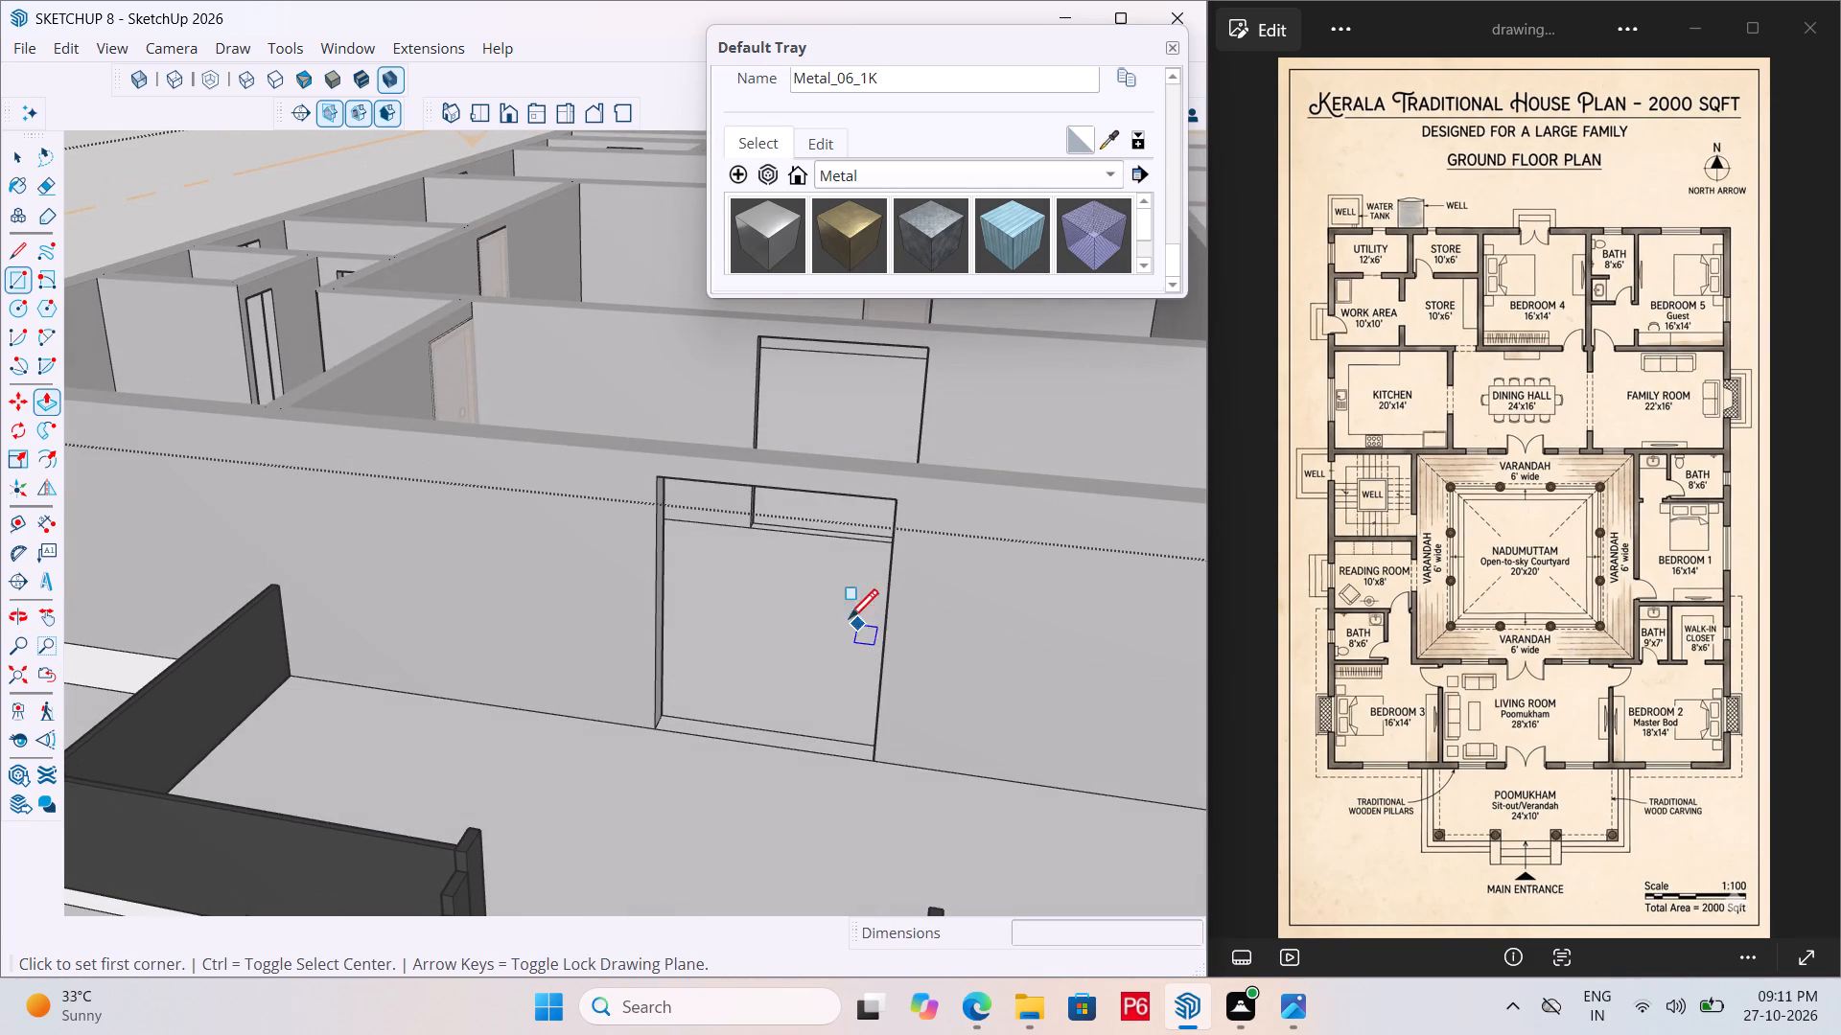
click(655, 474)
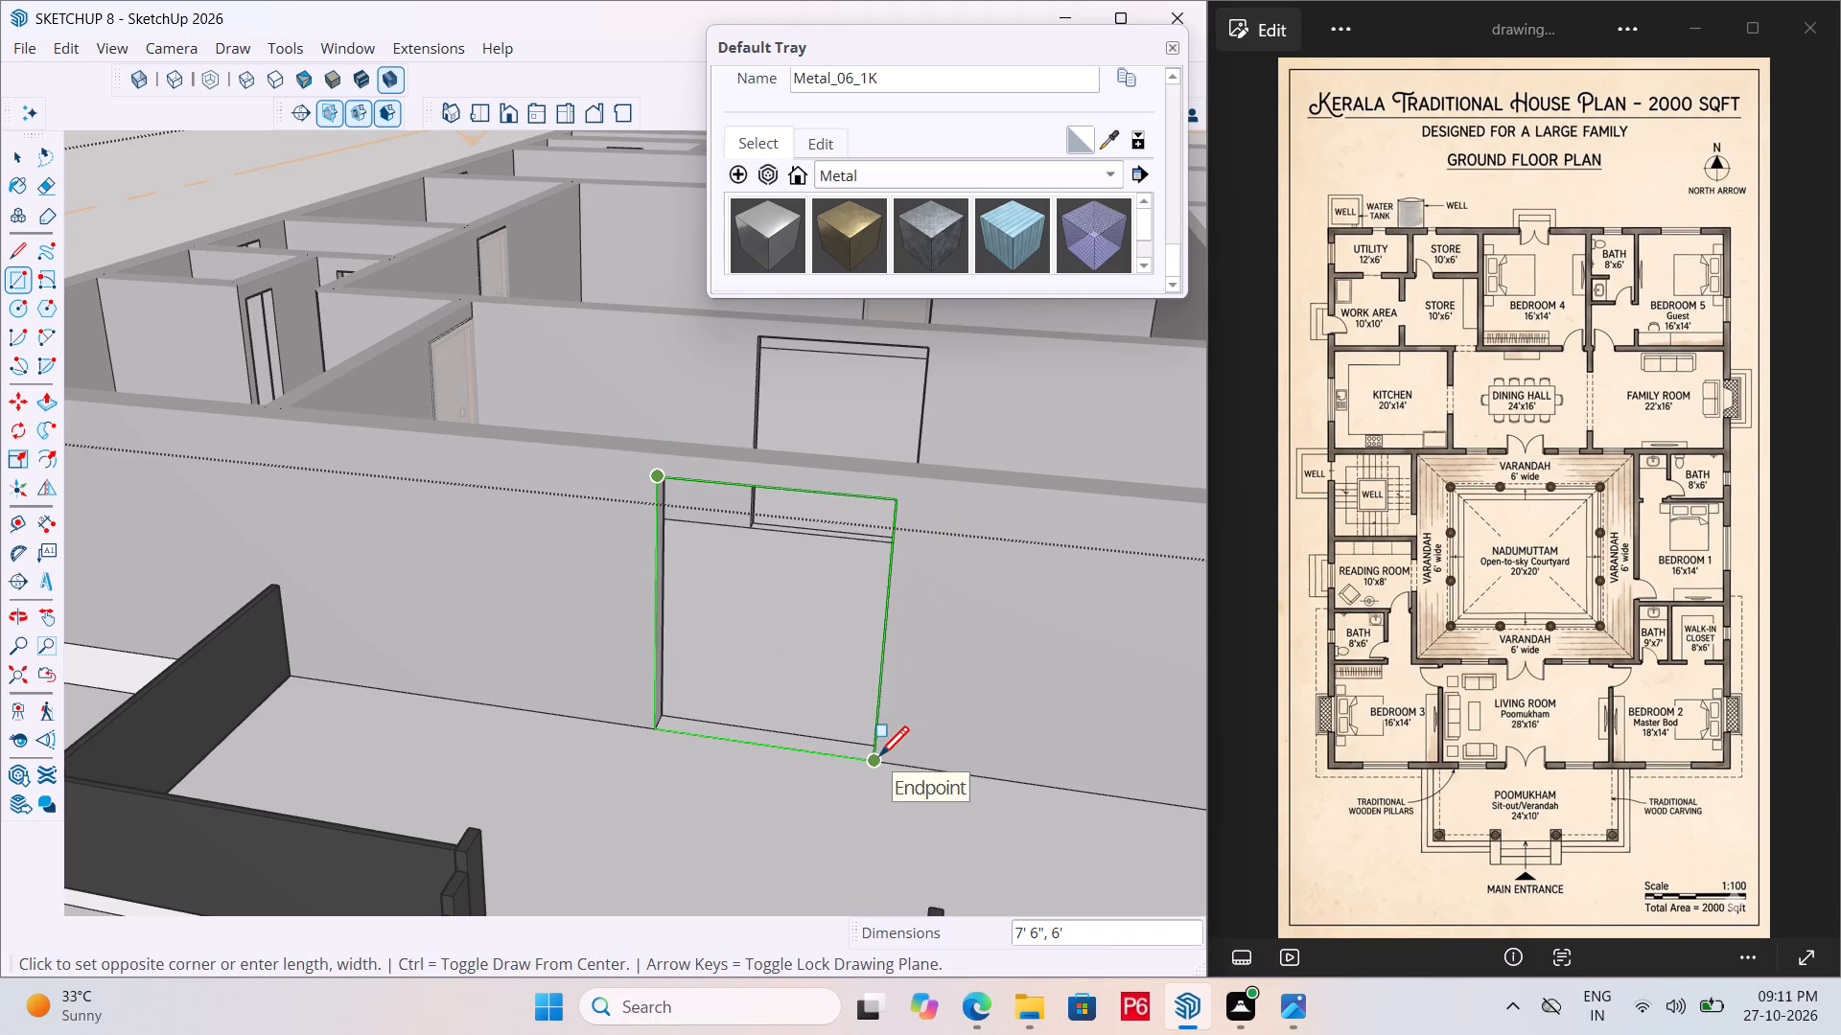
click(879, 759)
Make the entrance rectangle and its edges a group and open that group for editing.
key(space)
double_click(804, 618)
right_click(804, 618)
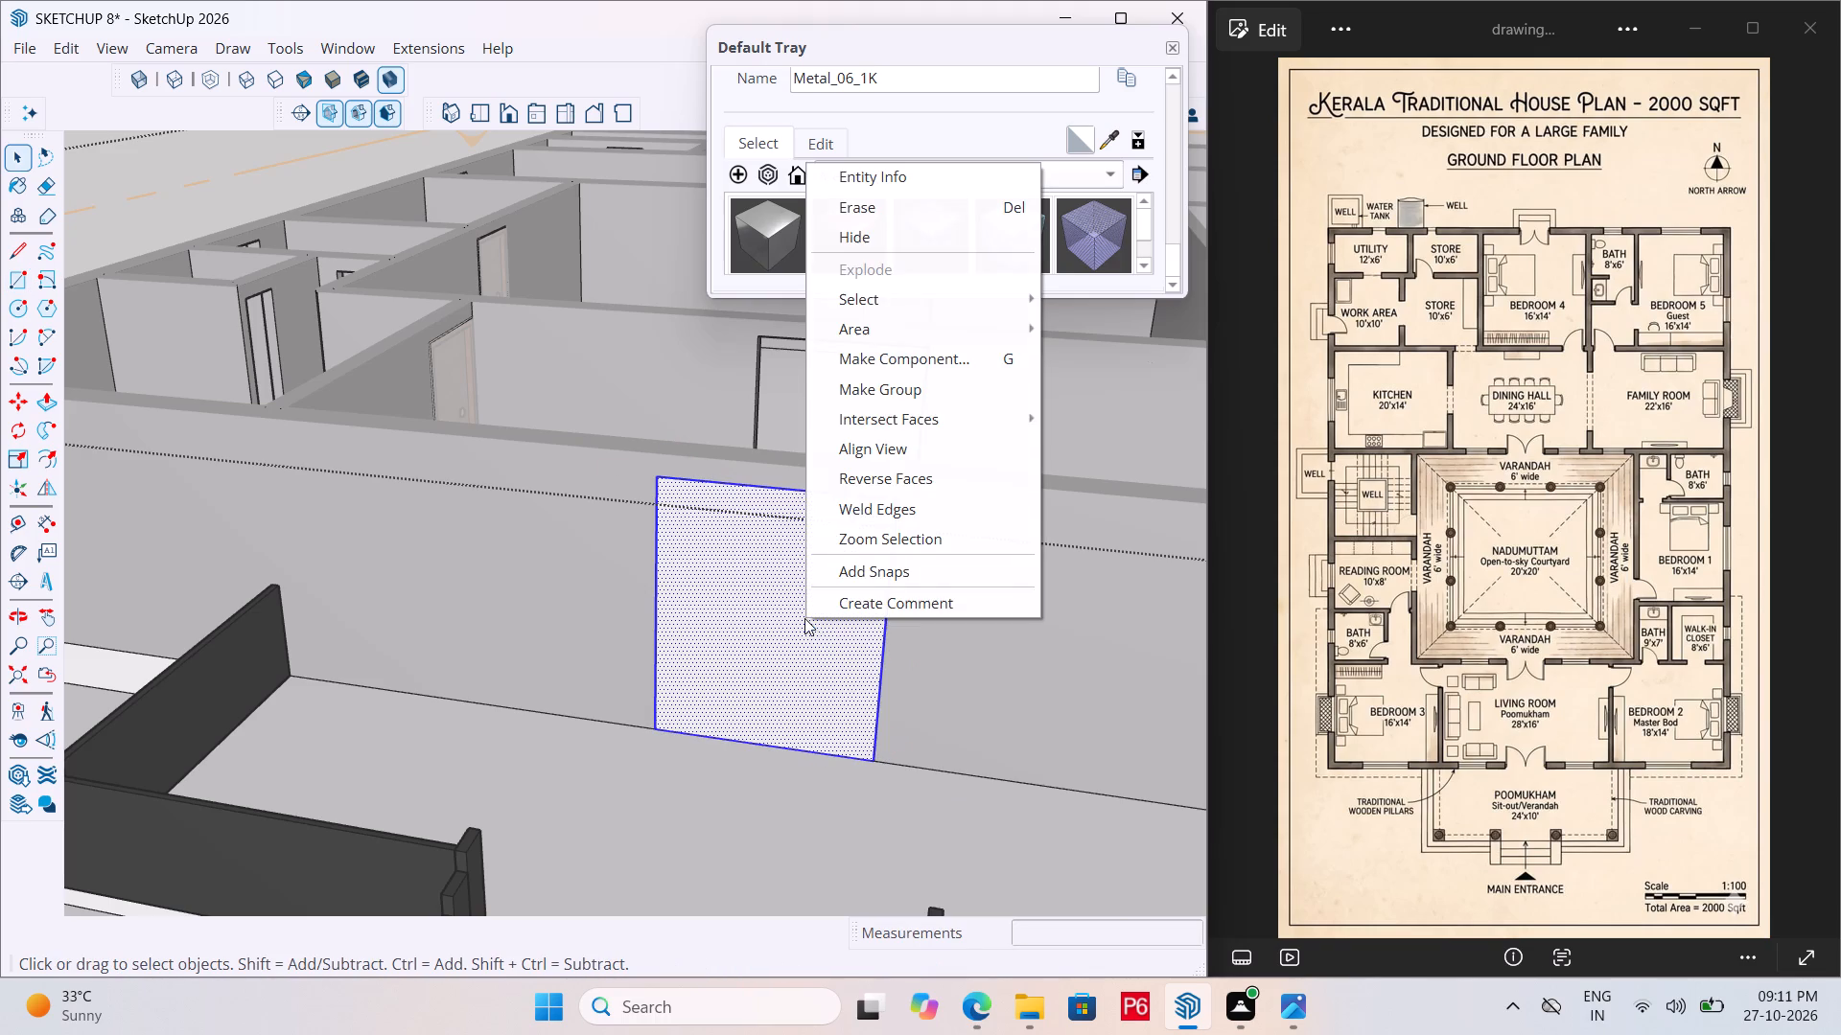
click(898, 389)
double_click(761, 574)
Offset the entrance rectangle's outline inward 3" to form the door frame border.
click(744, 560)
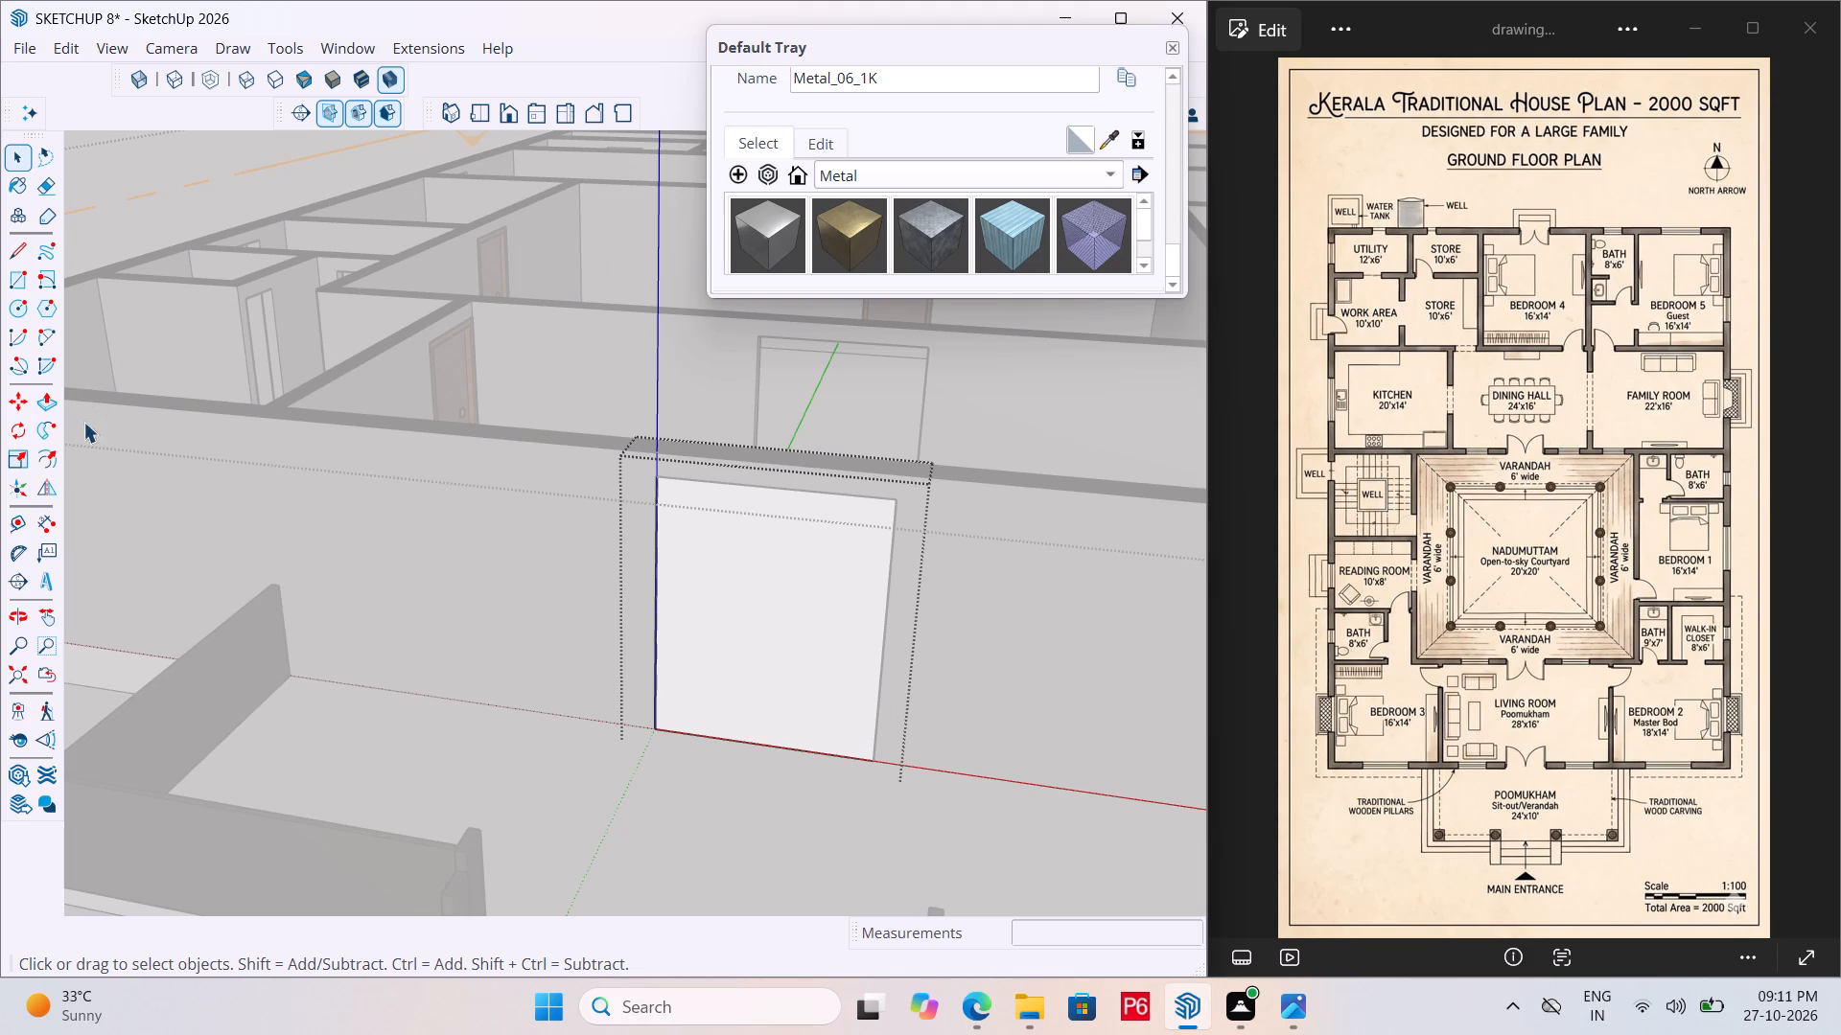
double_click(48, 459)
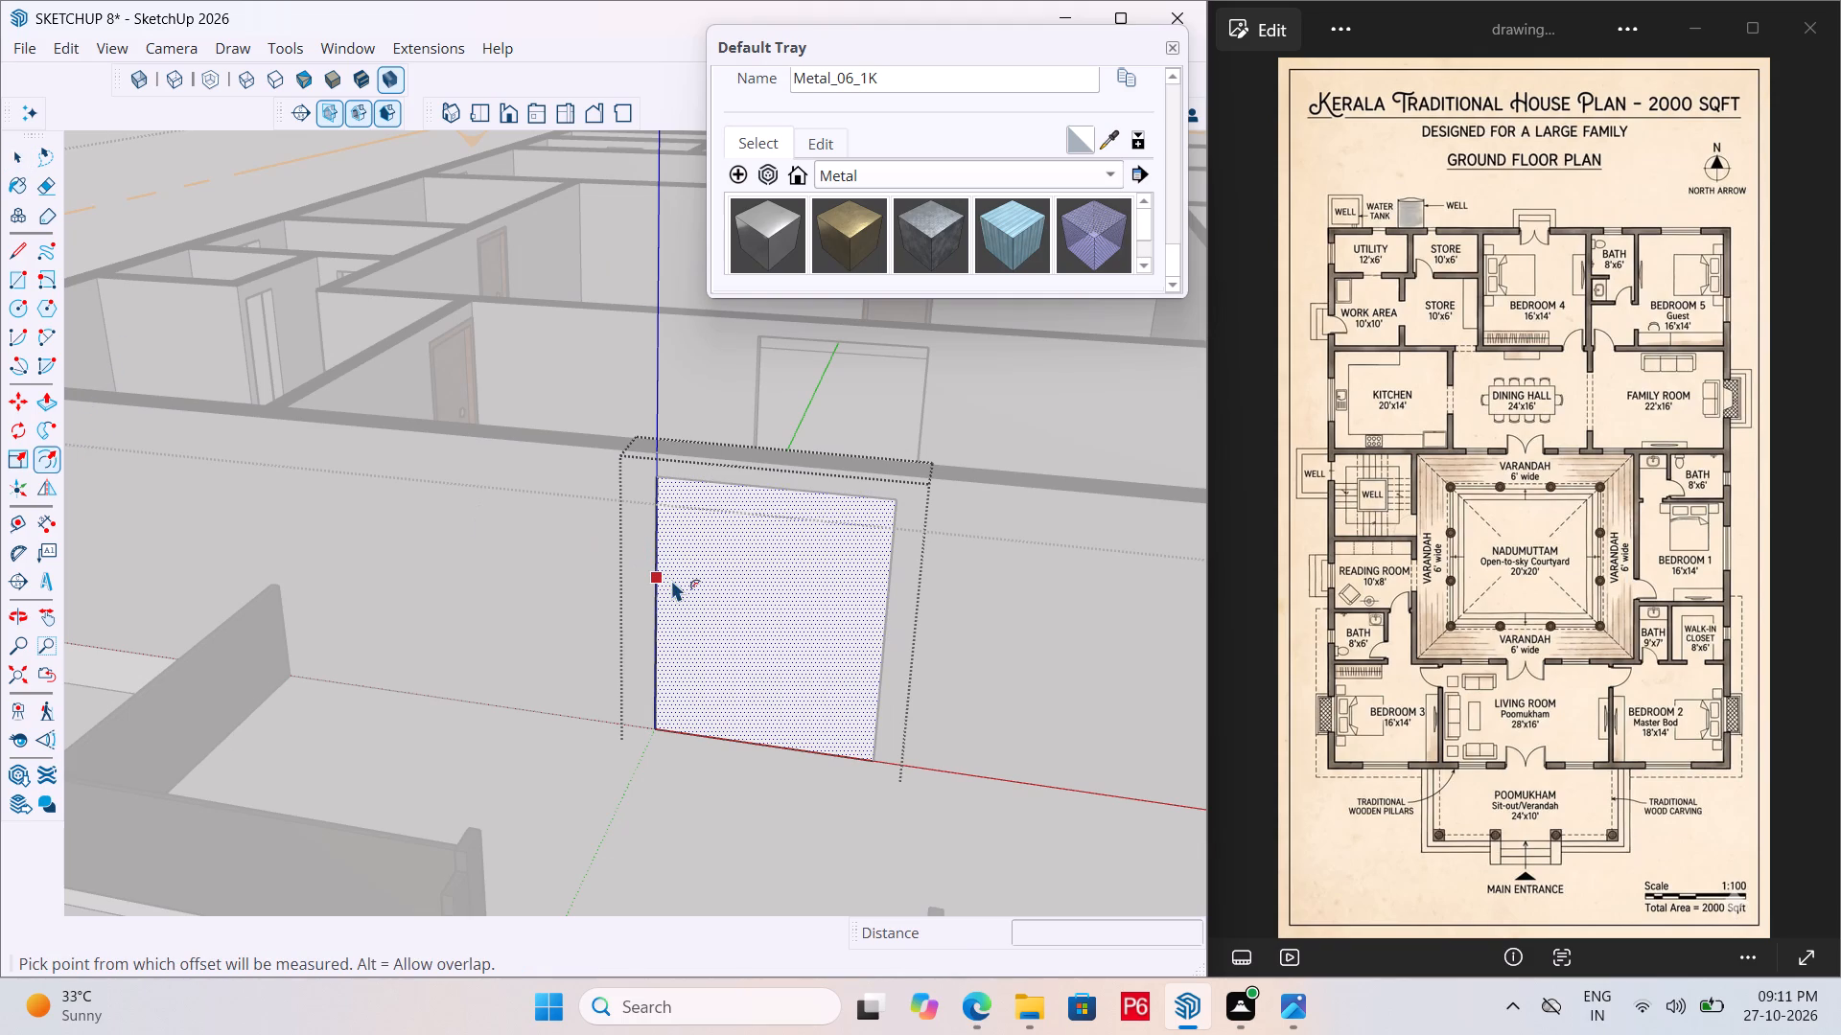
click(671, 580)
text(3")
key(Return)
Draw a vertical centre line from the midpoint of the inner outline's top edge down to its bottom edge.
middle_drag(843, 539, 828, 475)
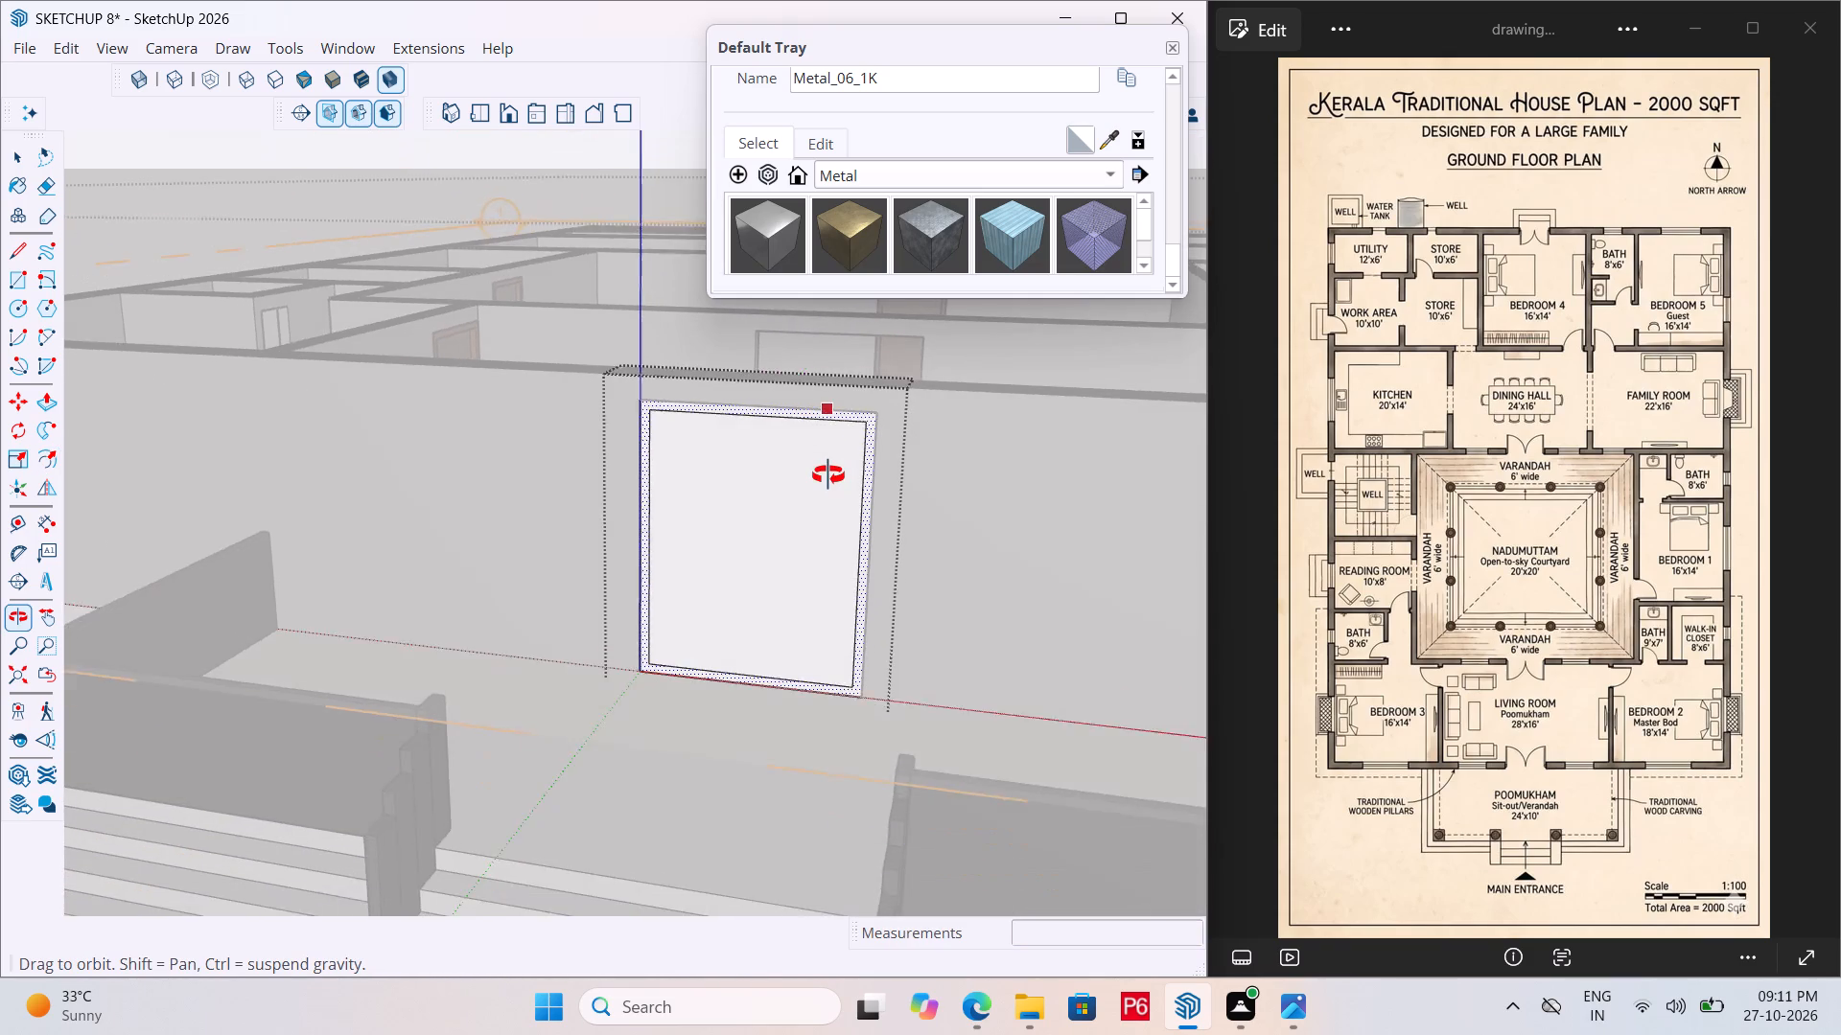
middle_drag(828, 475, 803, 479)
key(l)
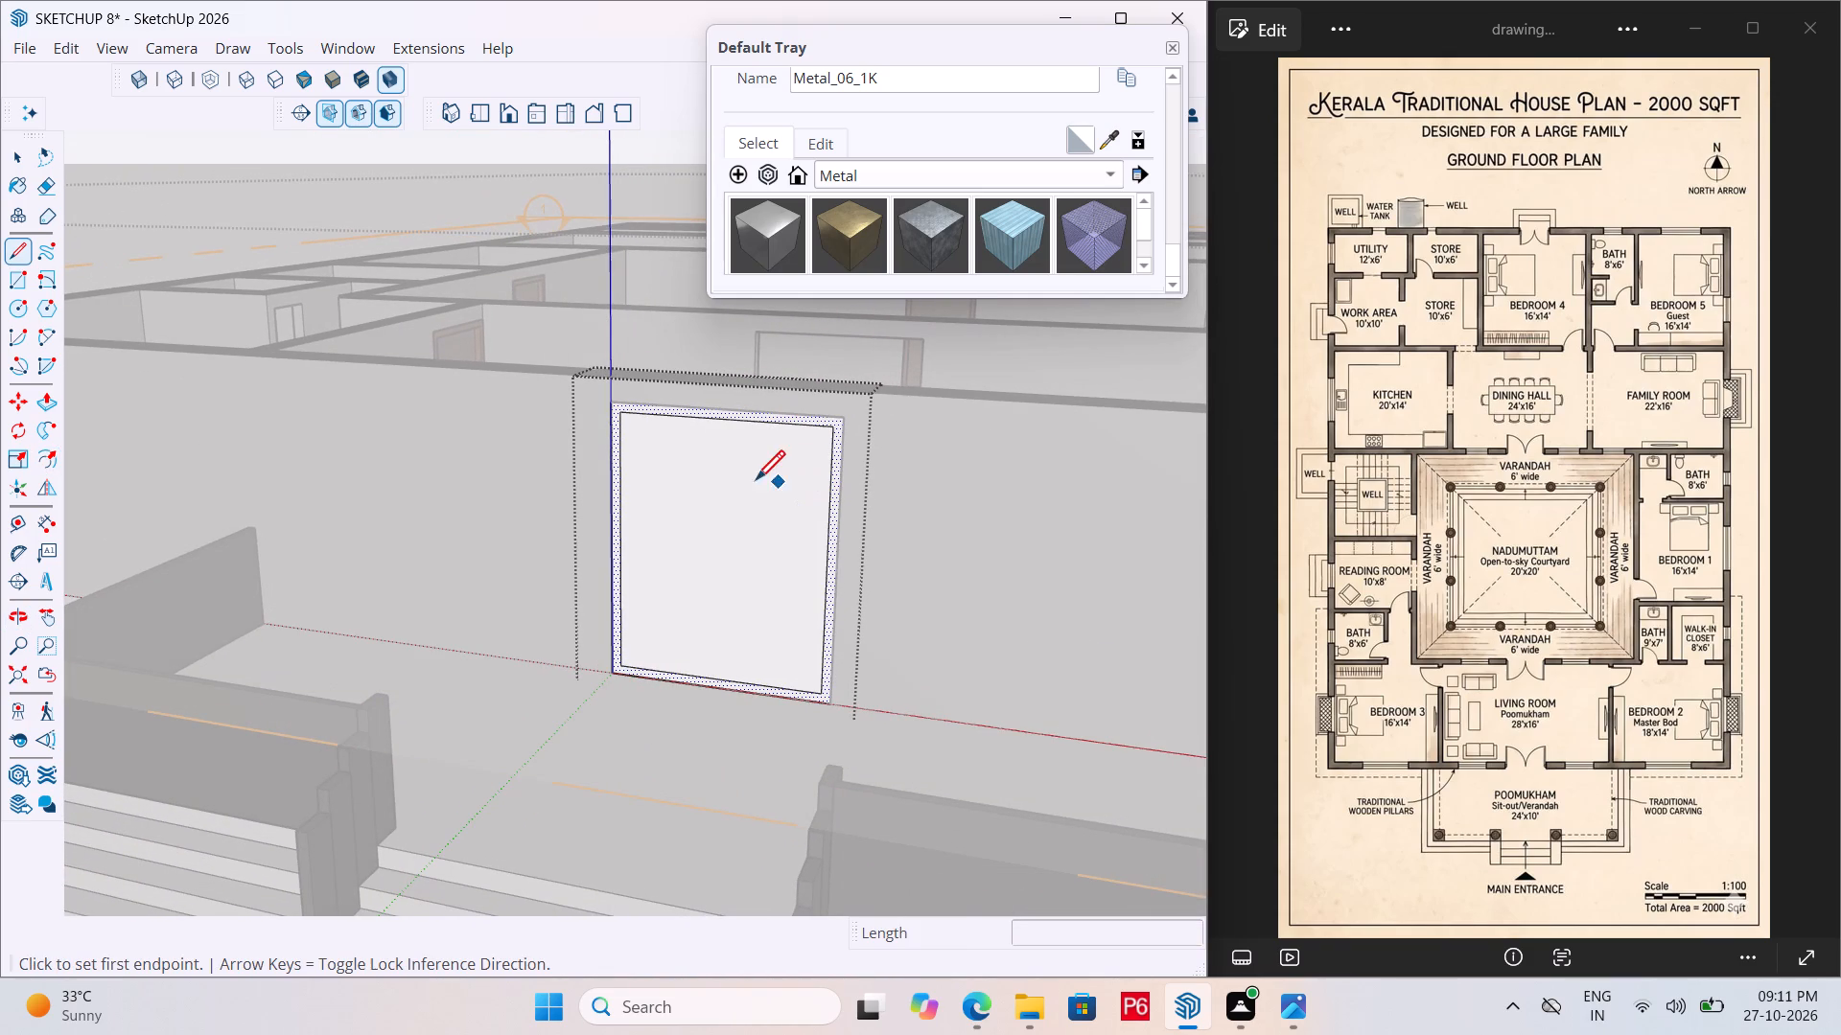
click(717, 422)
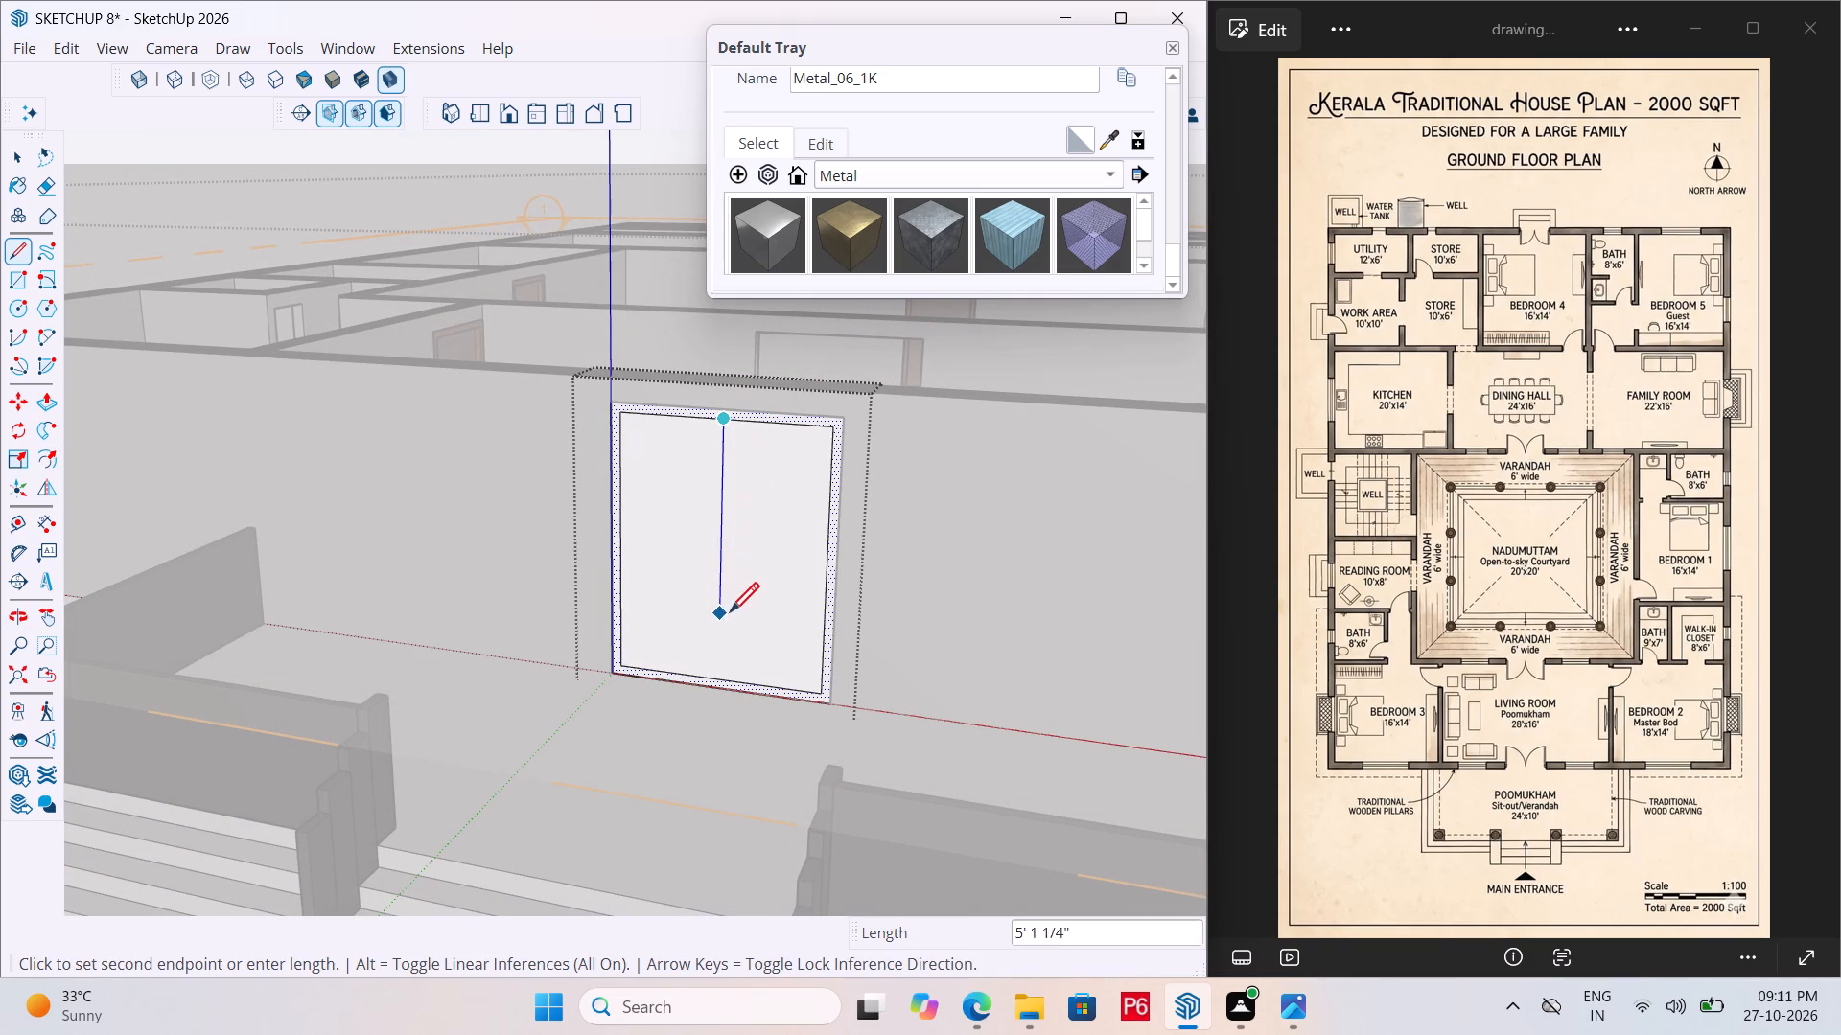
click(717, 675)
Place vertical guides 1" to either side of the door's centre line.
scroll(678, 506, down, 1)
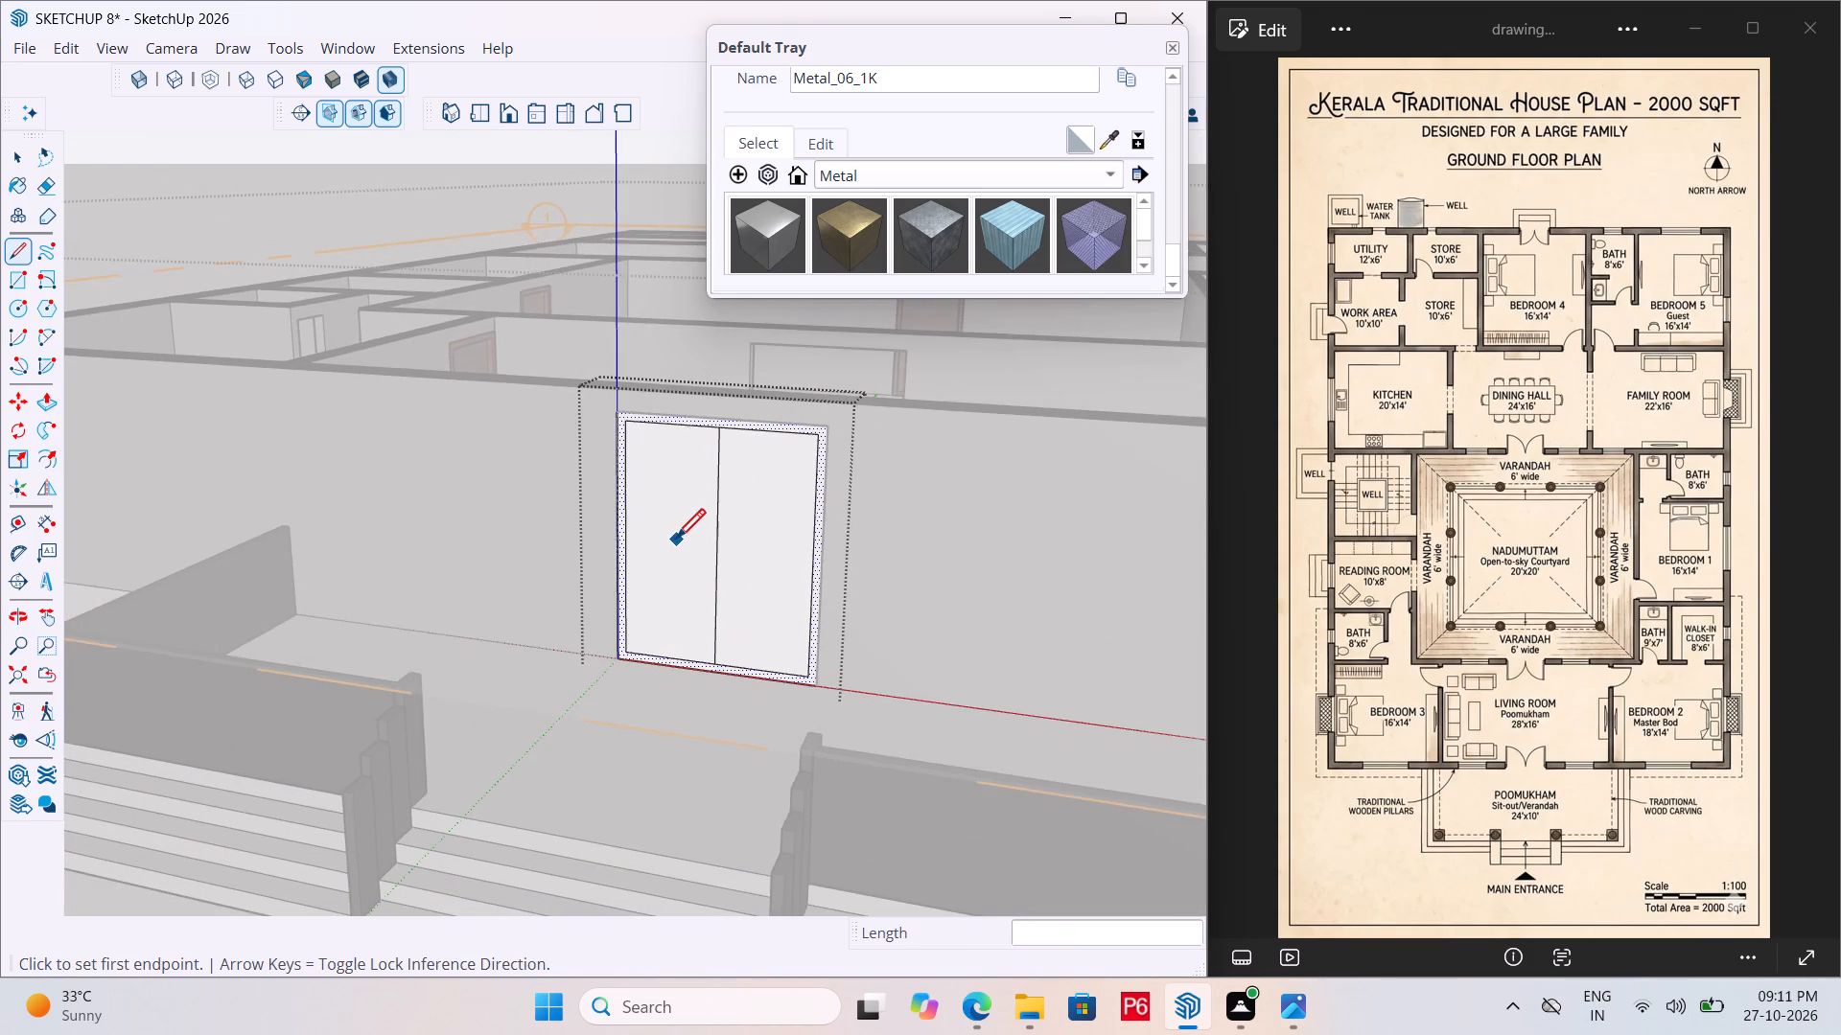
scroll(676, 541, up, 6)
key(space)
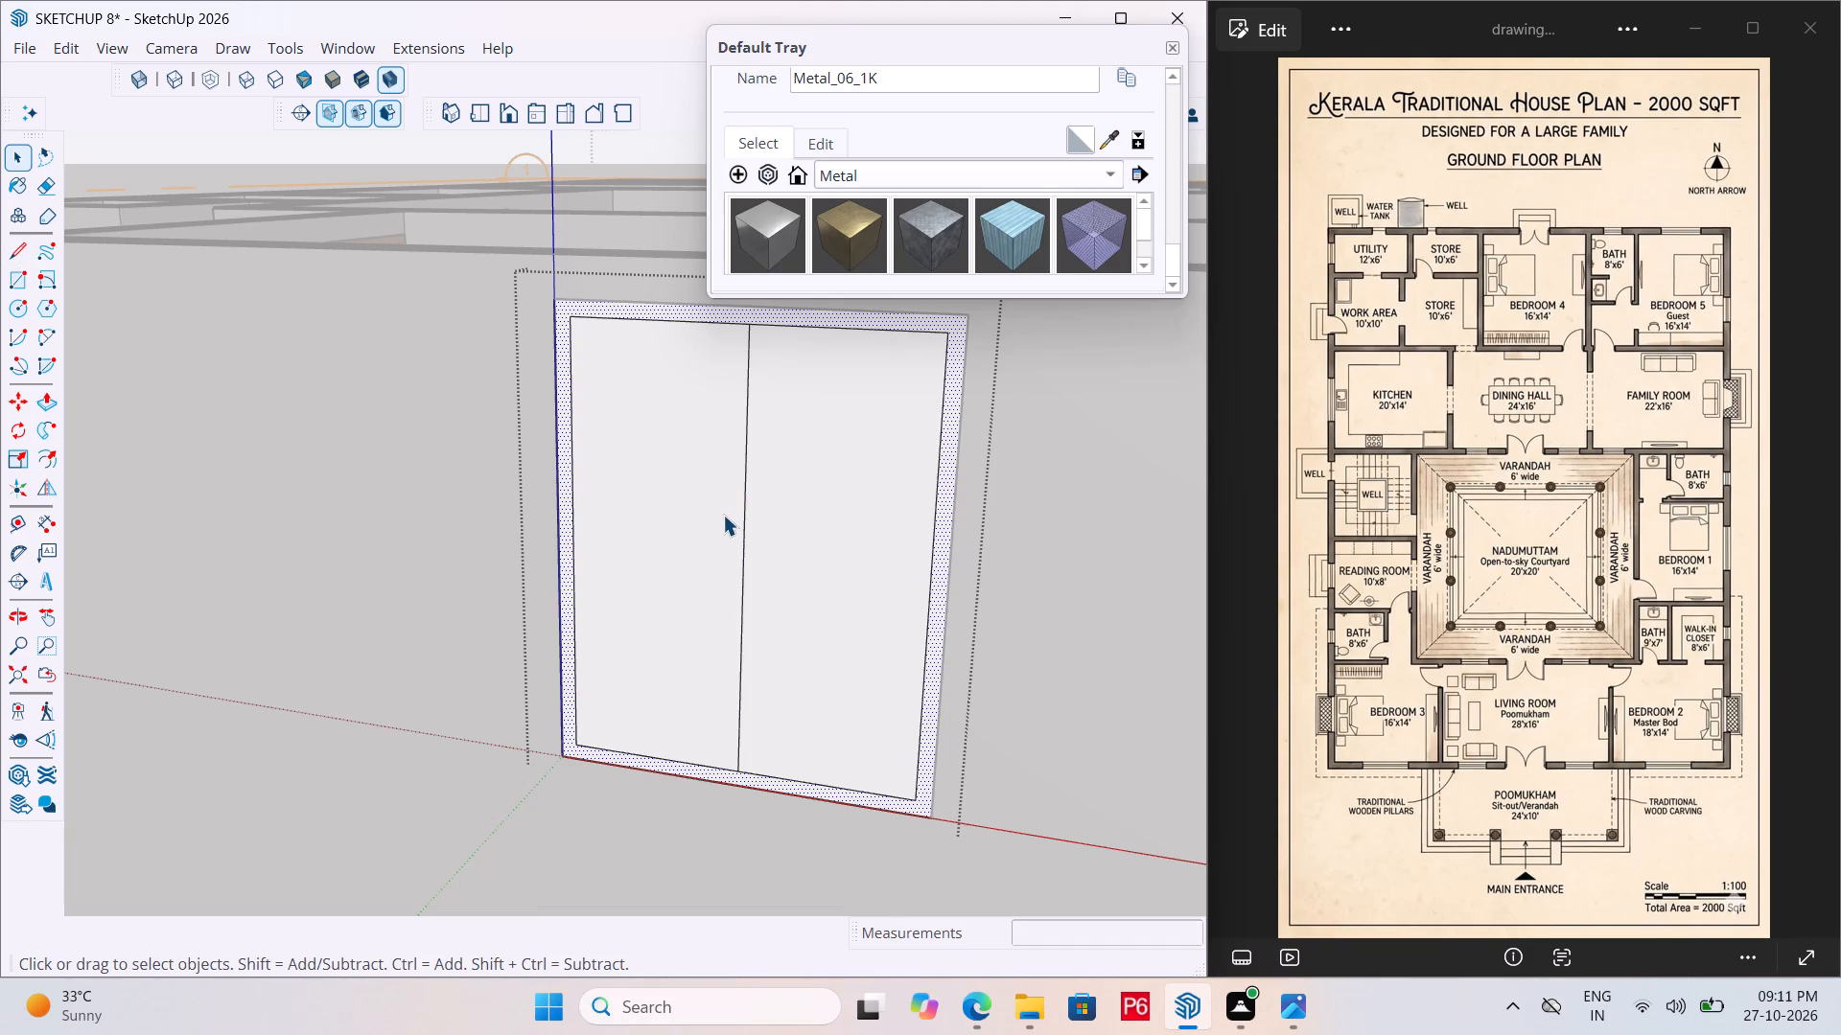
key(t)
click(745, 501)
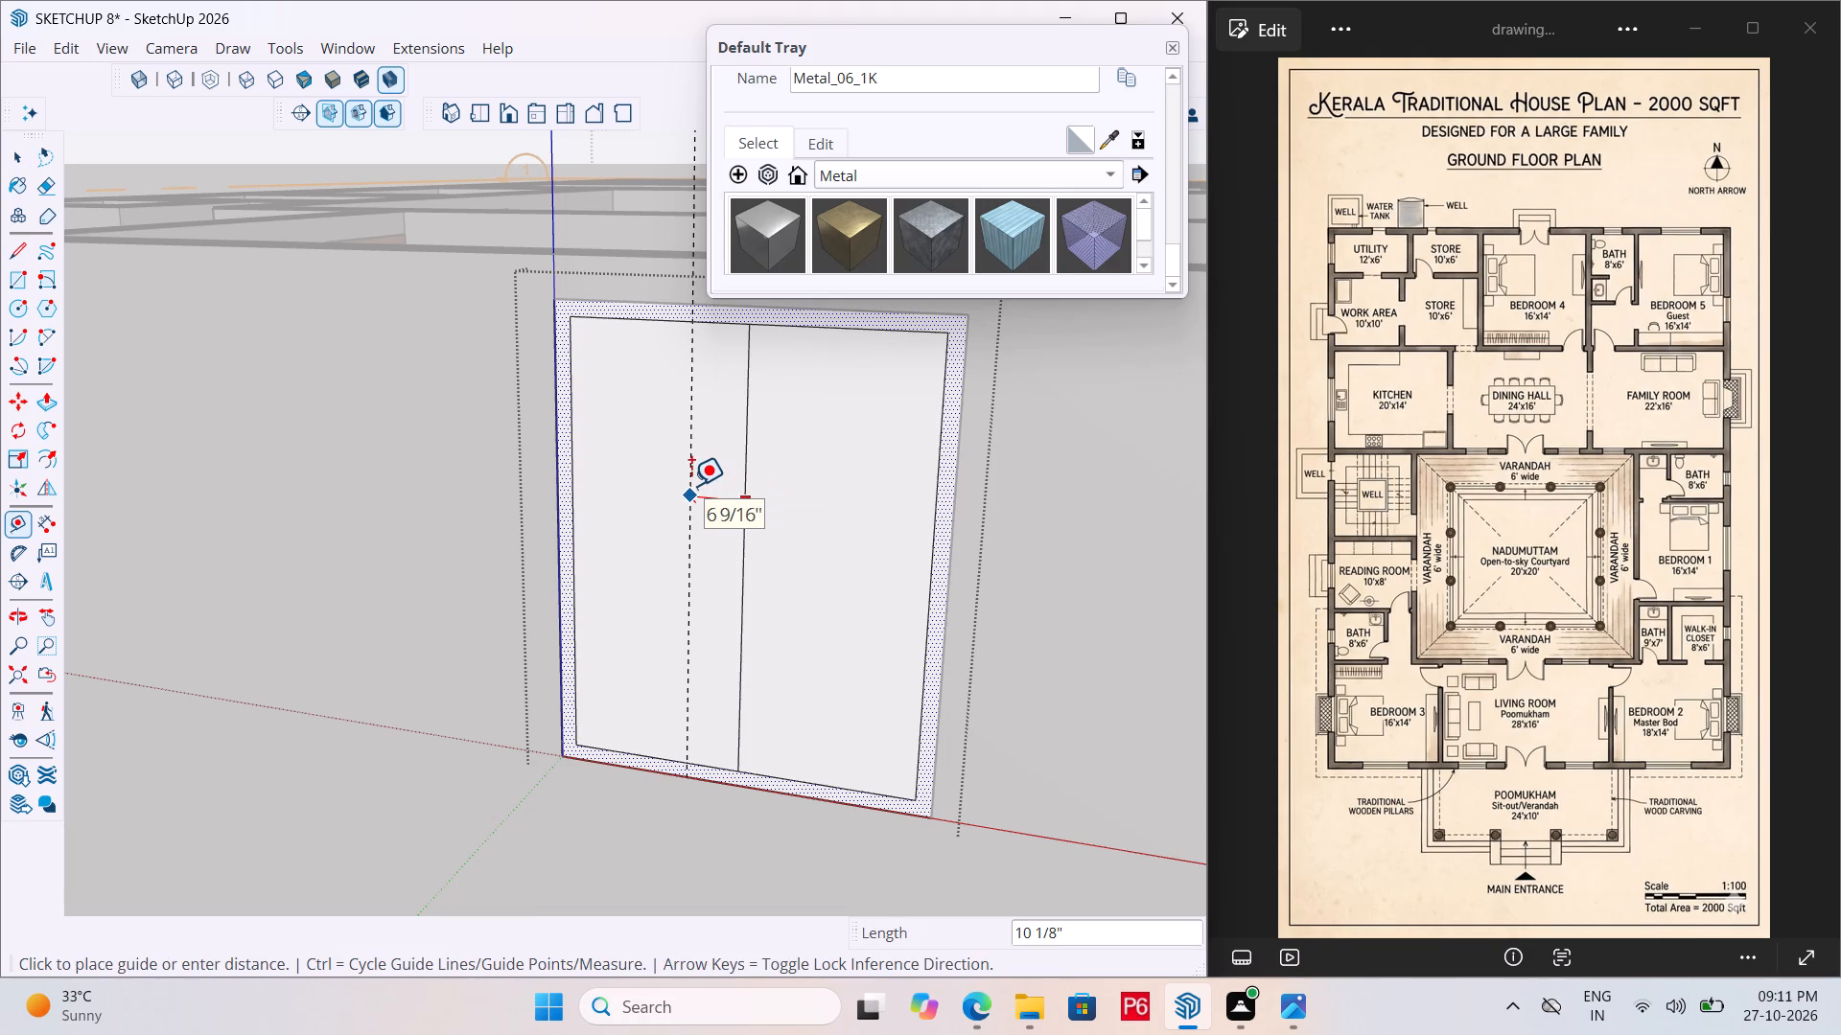
text(1")
key(Return)
scroll(757, 521, up, 5)
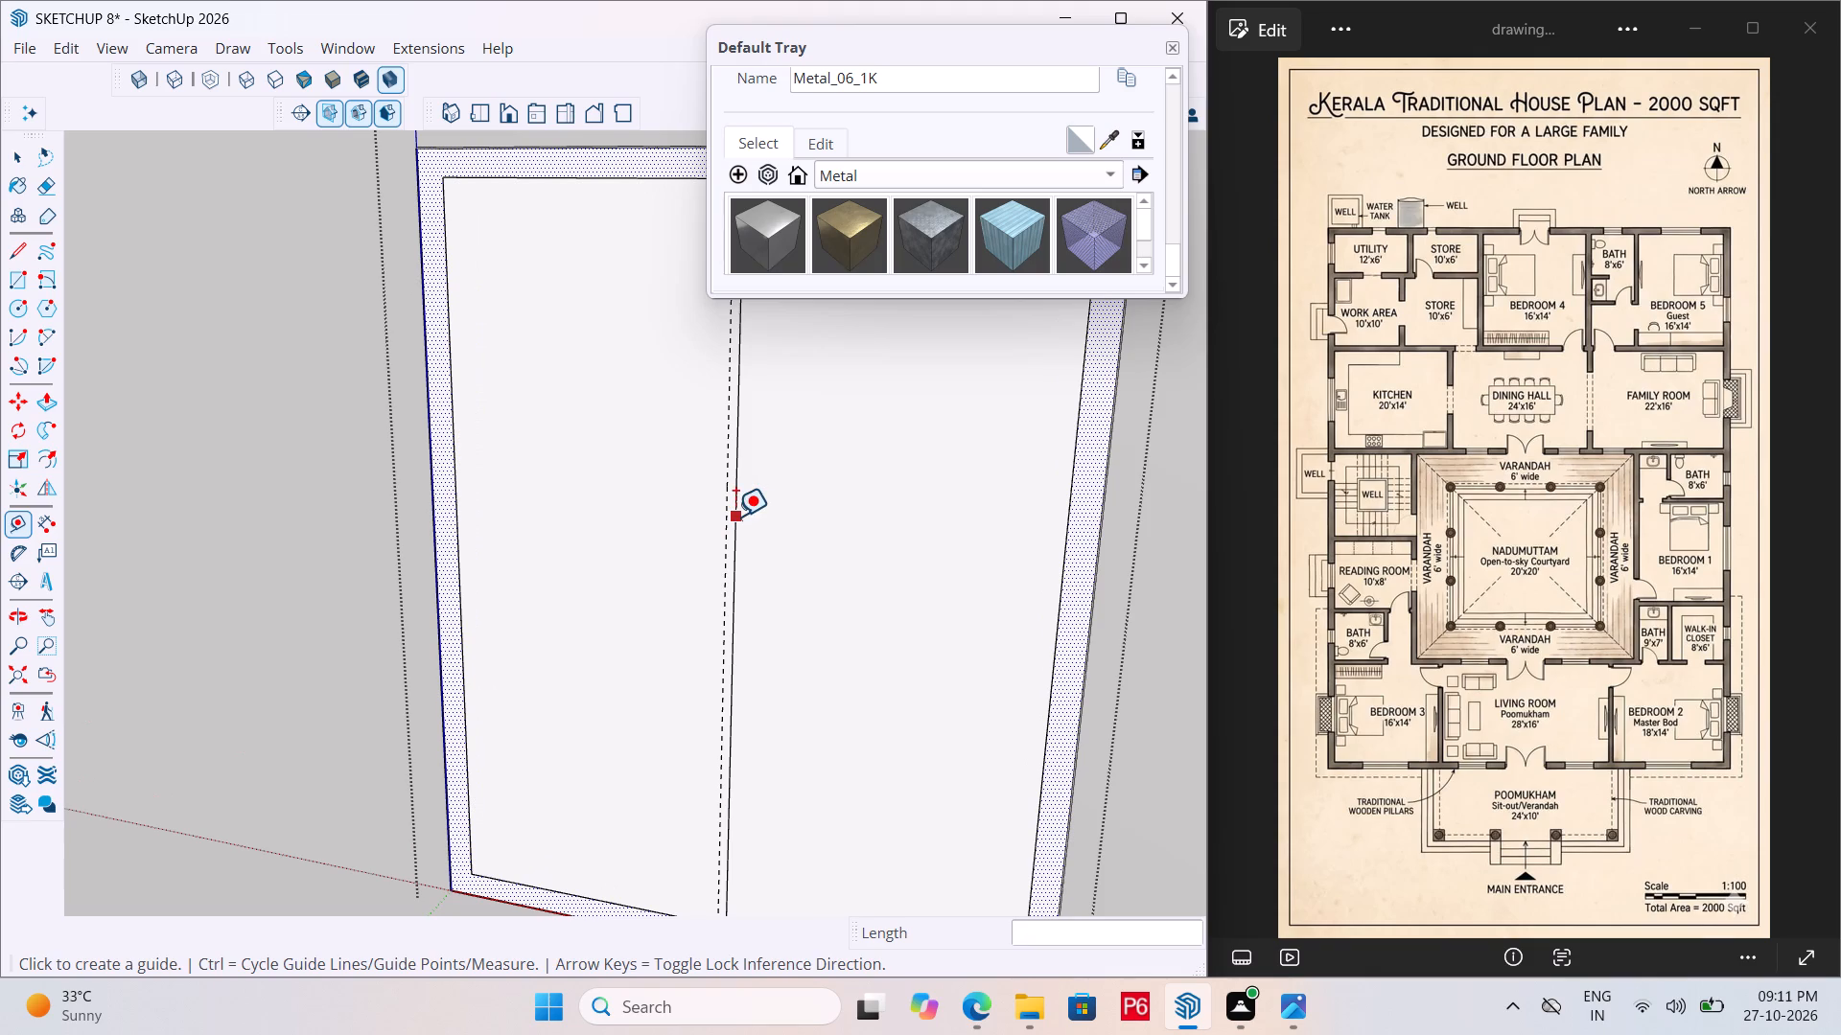
click(735, 517)
text(1")
key(Return)
Erase the vertical centre line between the two guides.
scroll(635, 556, down, 7)
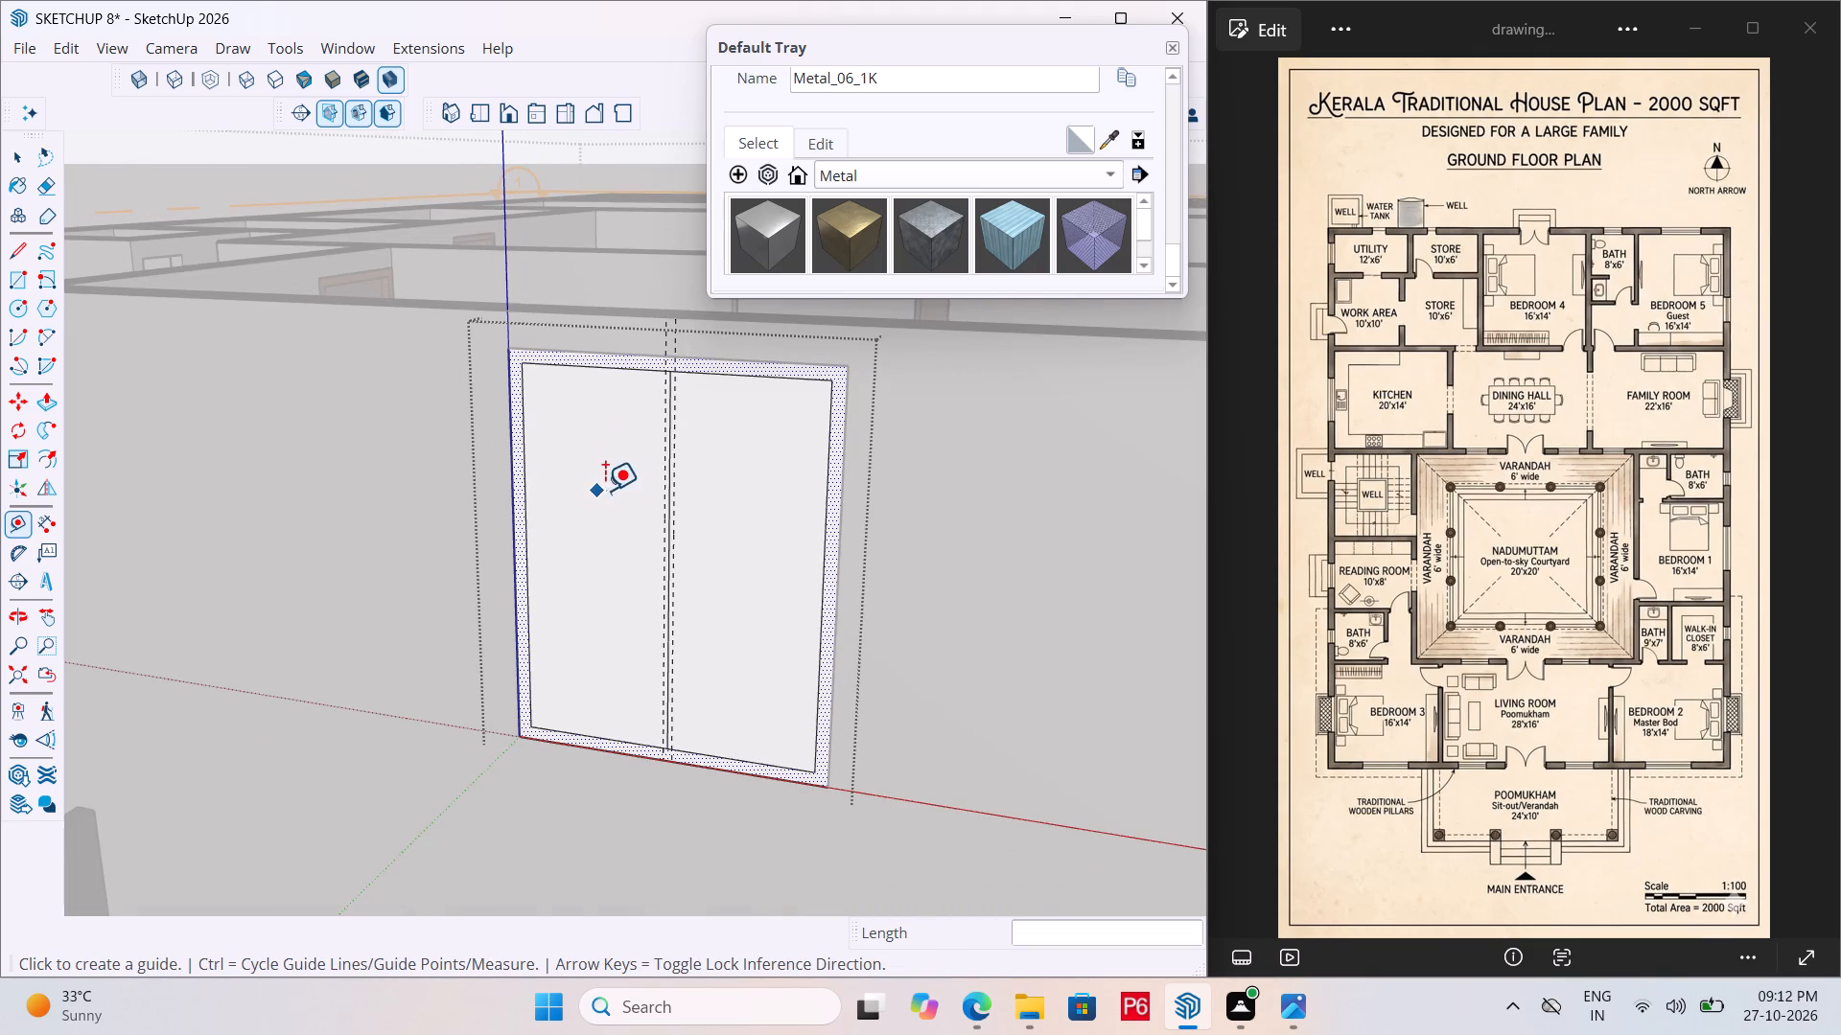
scroll(621, 491, up, 5)
scroll(700, 446, up, 5)
key(e)
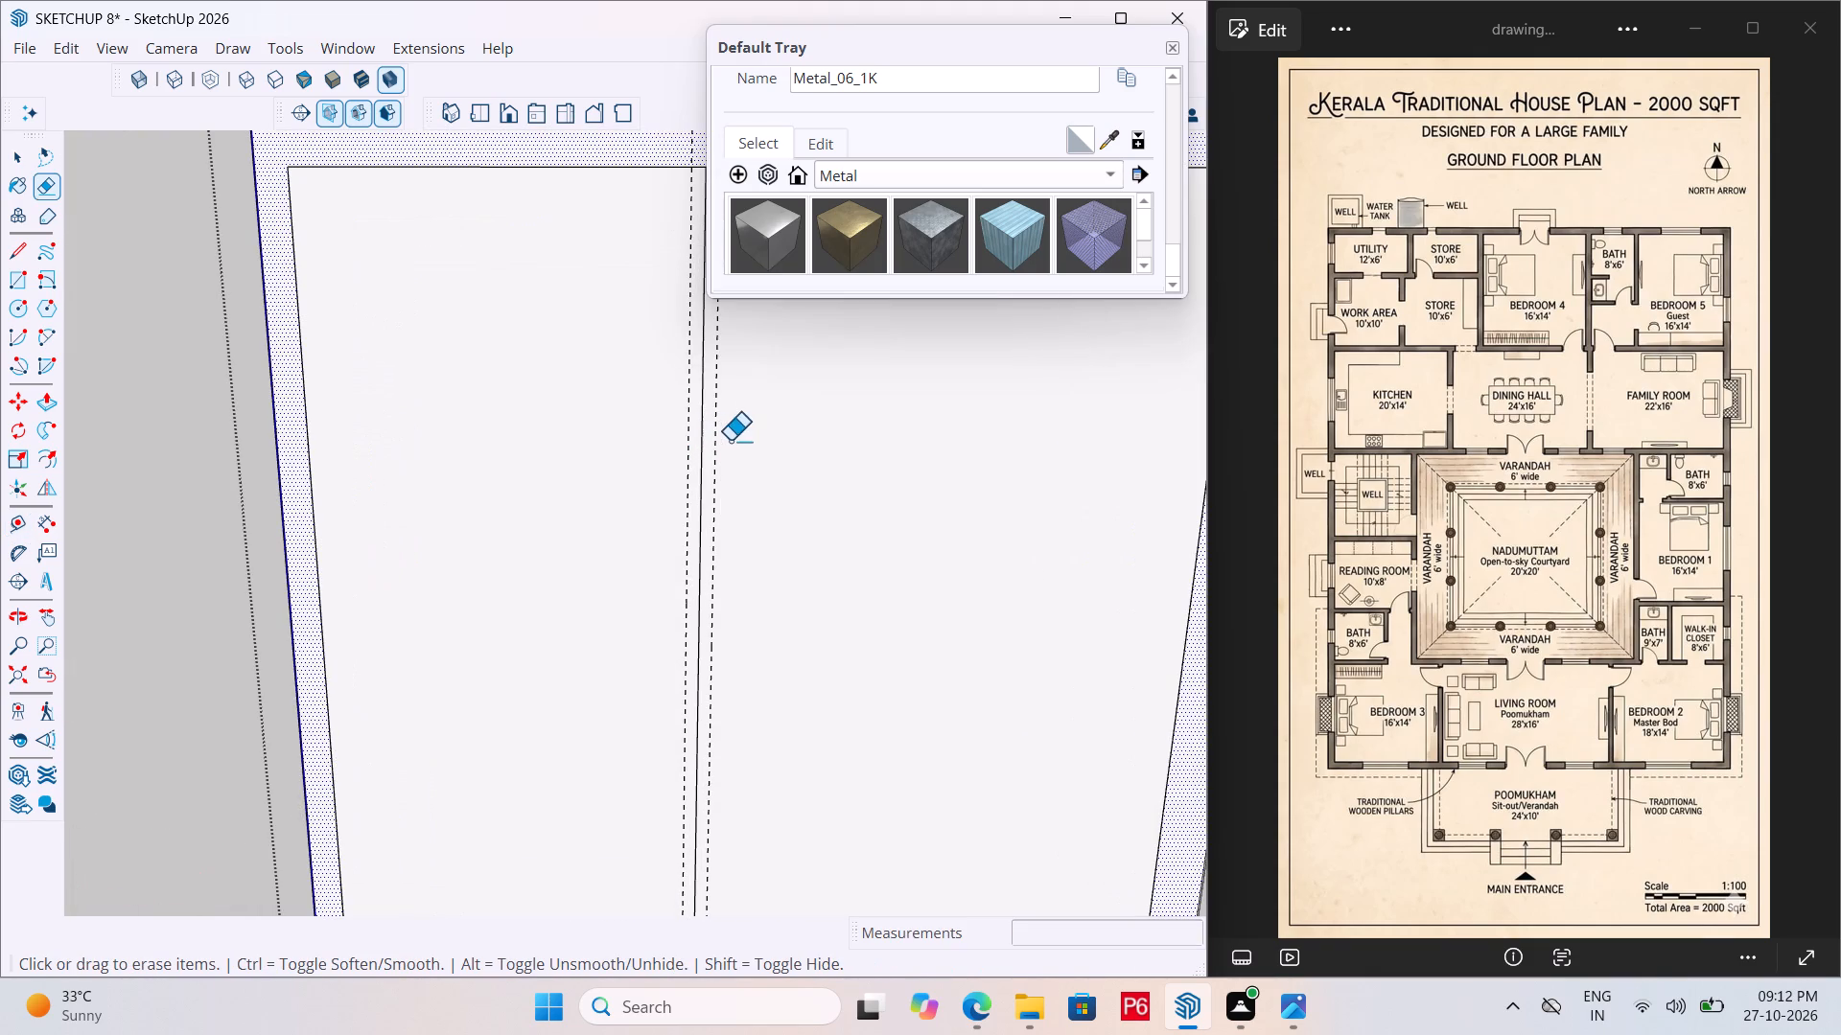
click(701, 458)
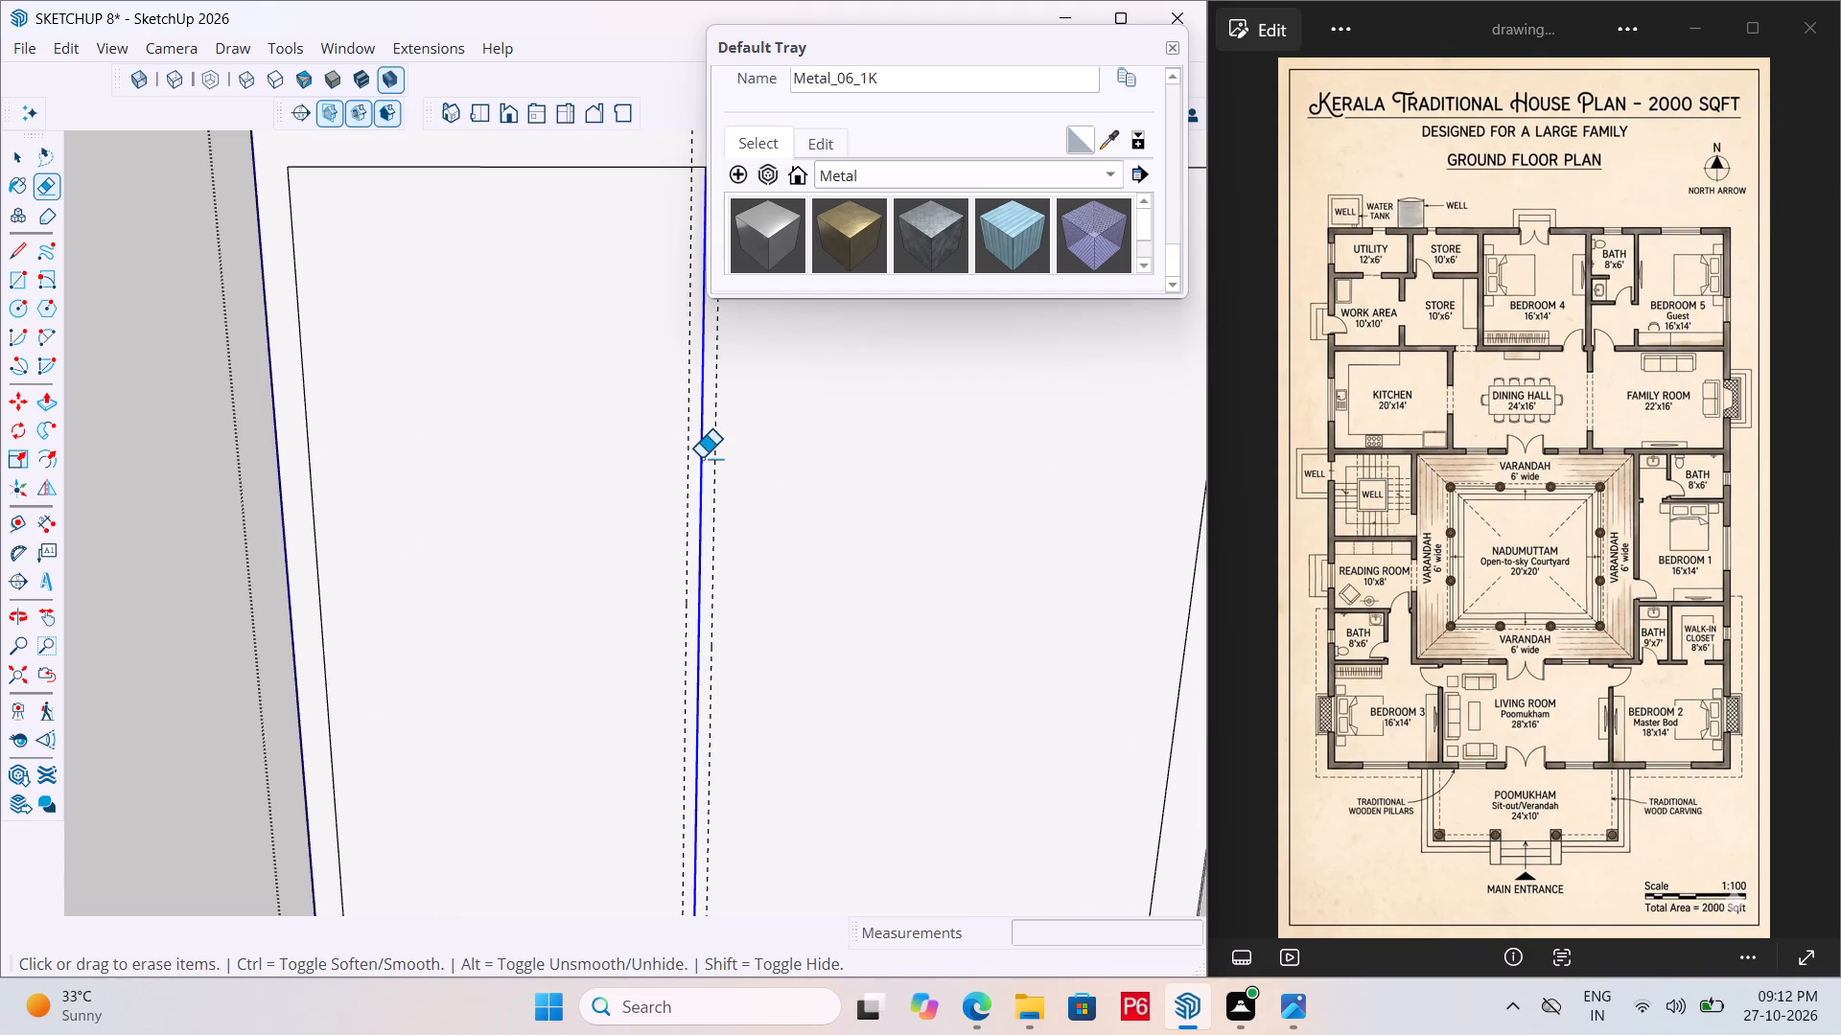
Draw a 2" by 7' rectangle between the two guides as the central mullion, spanning the inner outline's full height.
scroll(646, 480, down, 7)
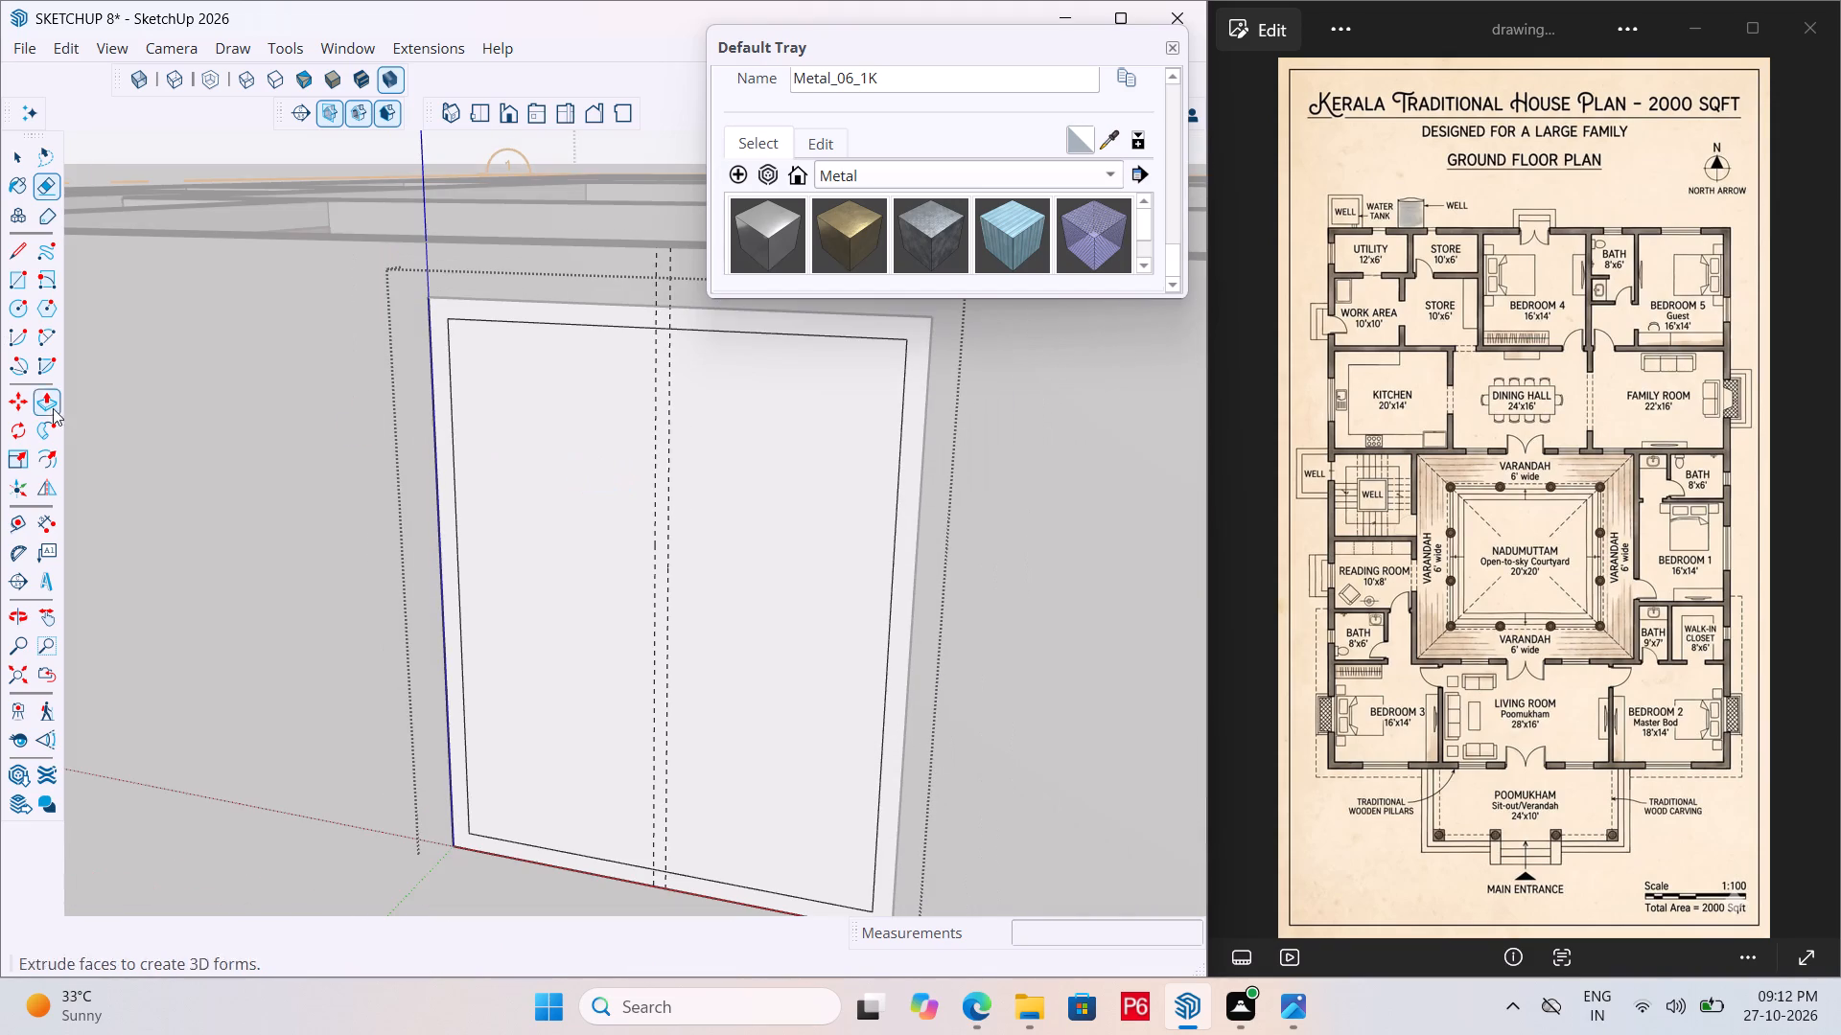
click(19, 280)
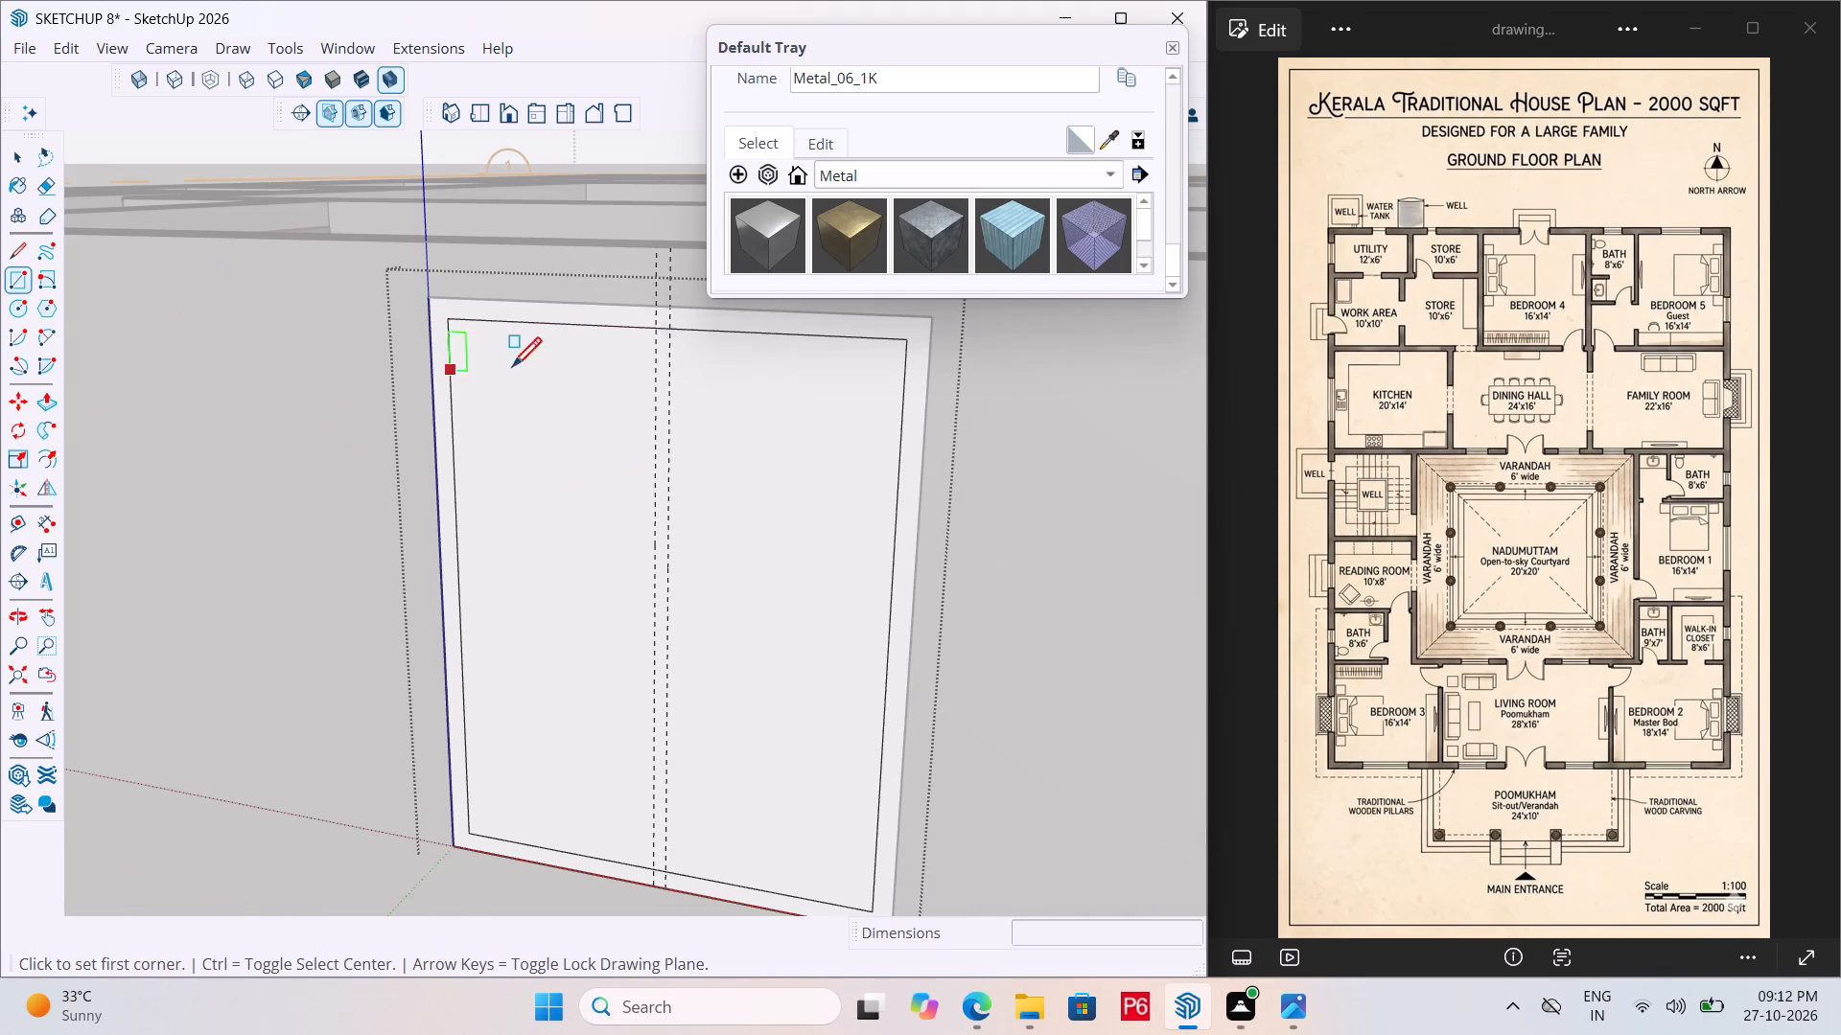
drag(651, 333, 656, 344)
scroll(501, 353, down, 4)
scroll(636, 724, up, 4)
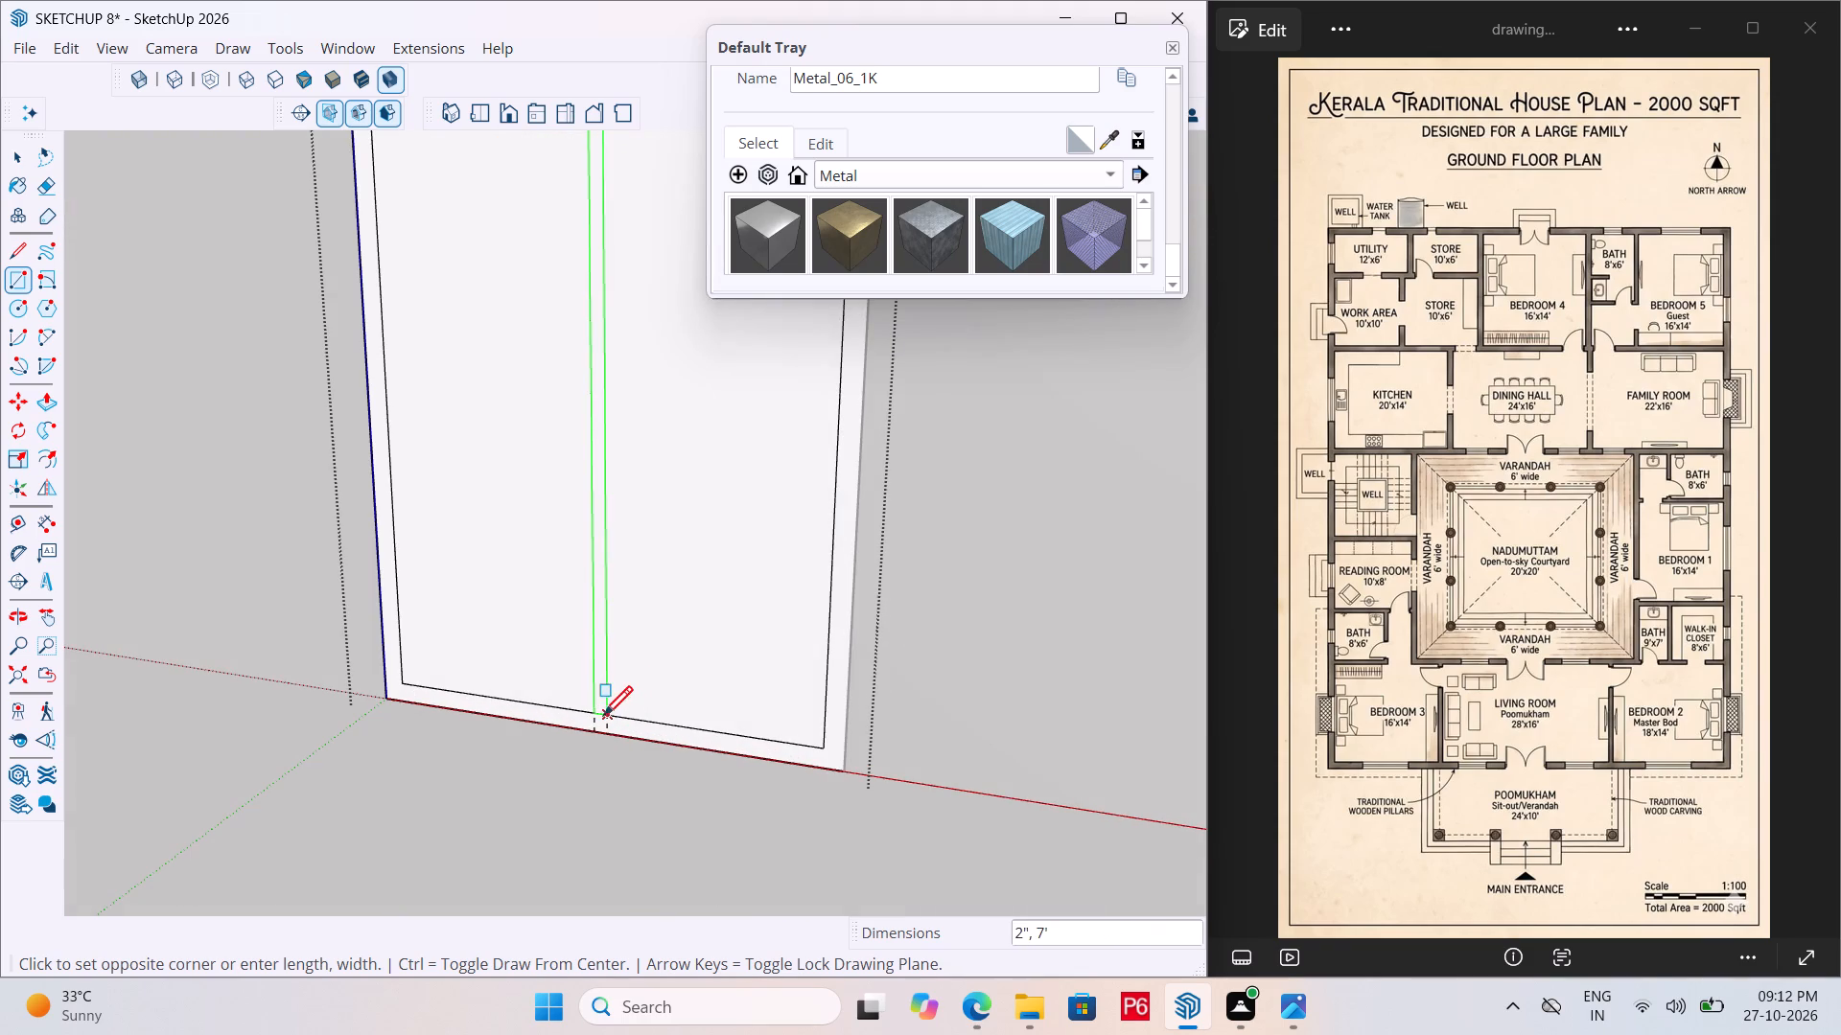
click(606, 716)
Erase both vertical guides along the mullion.
scroll(710, 709, down, 5)
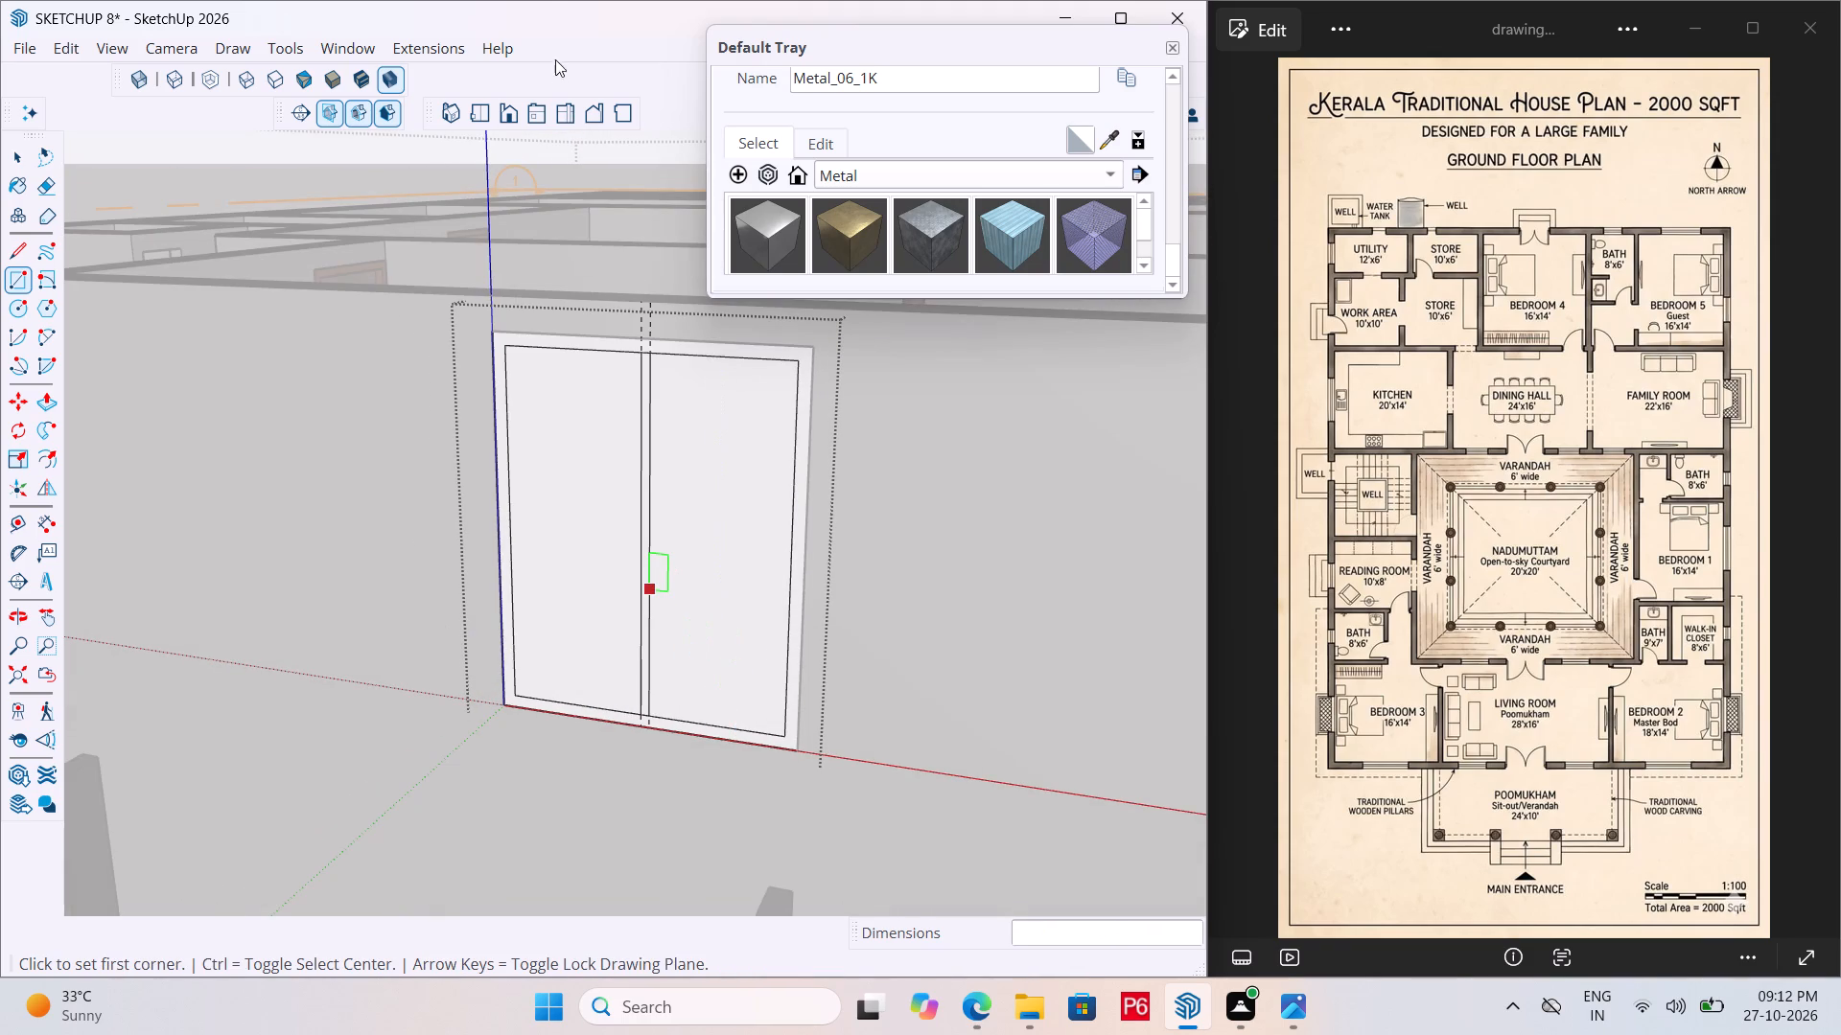
scroll(619, 239, up, 4)
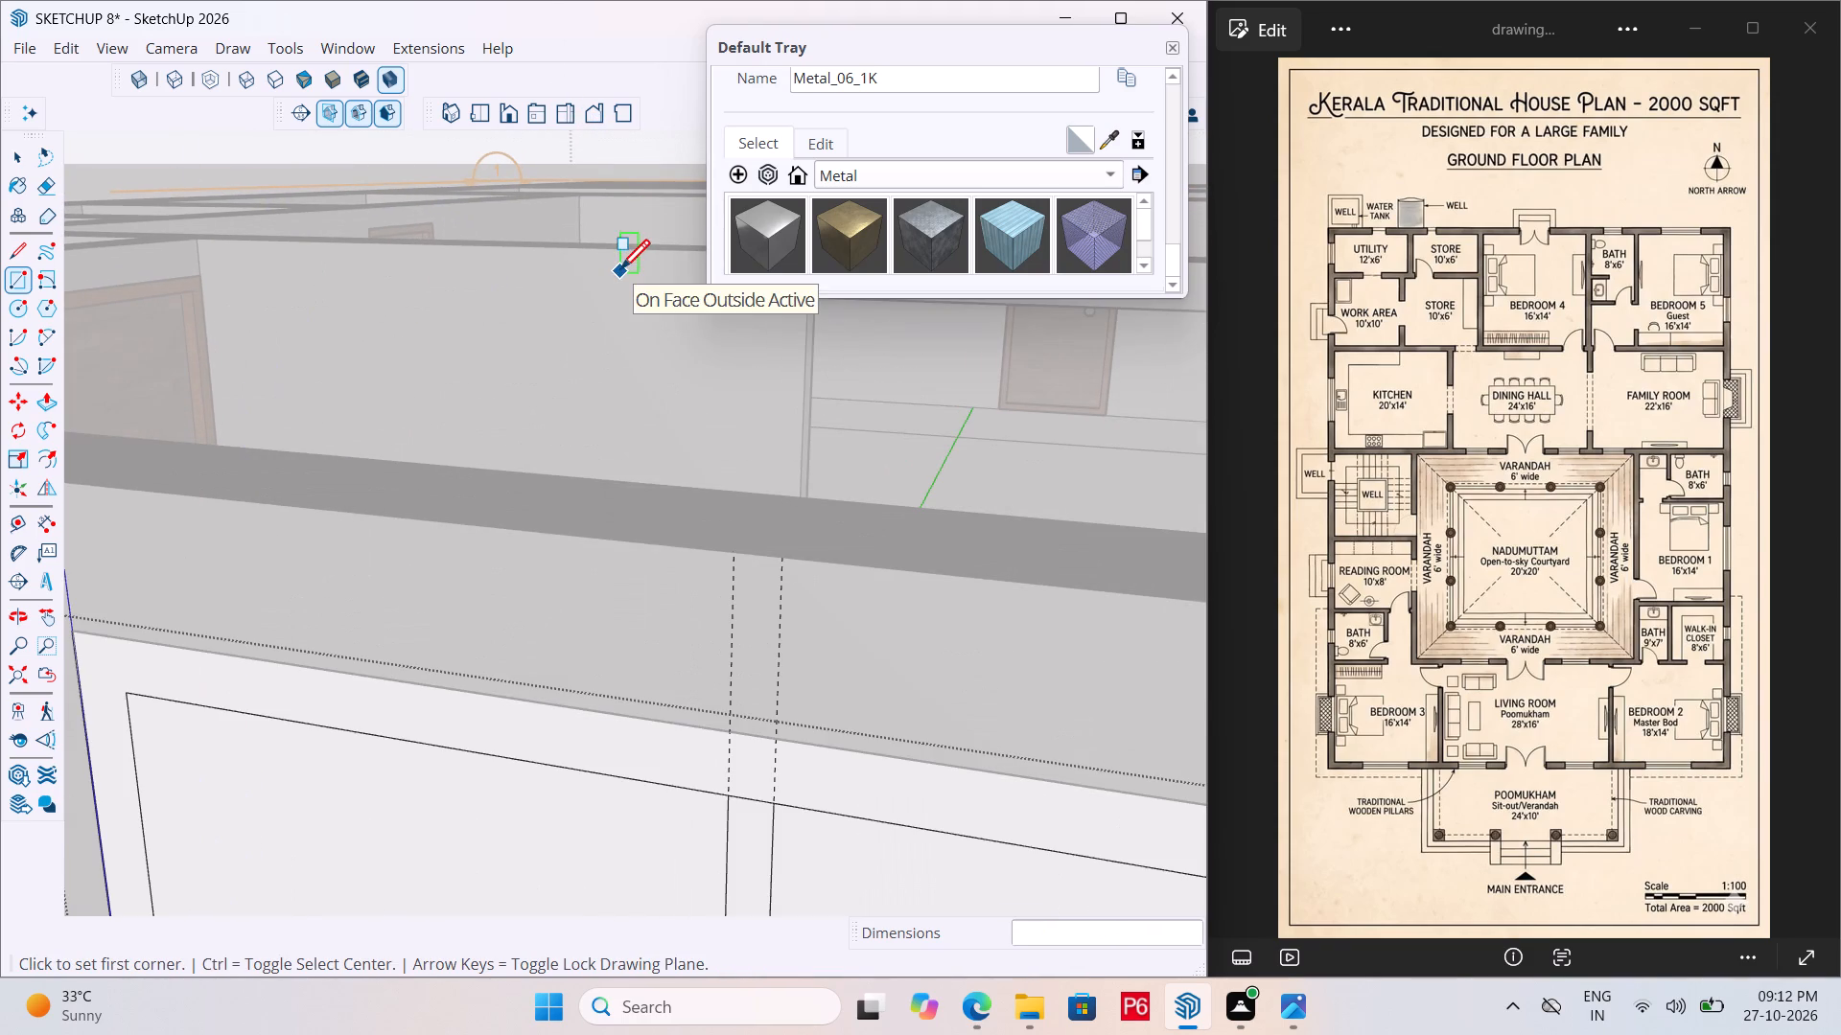
key(e)
drag(793, 616, 716, 594)
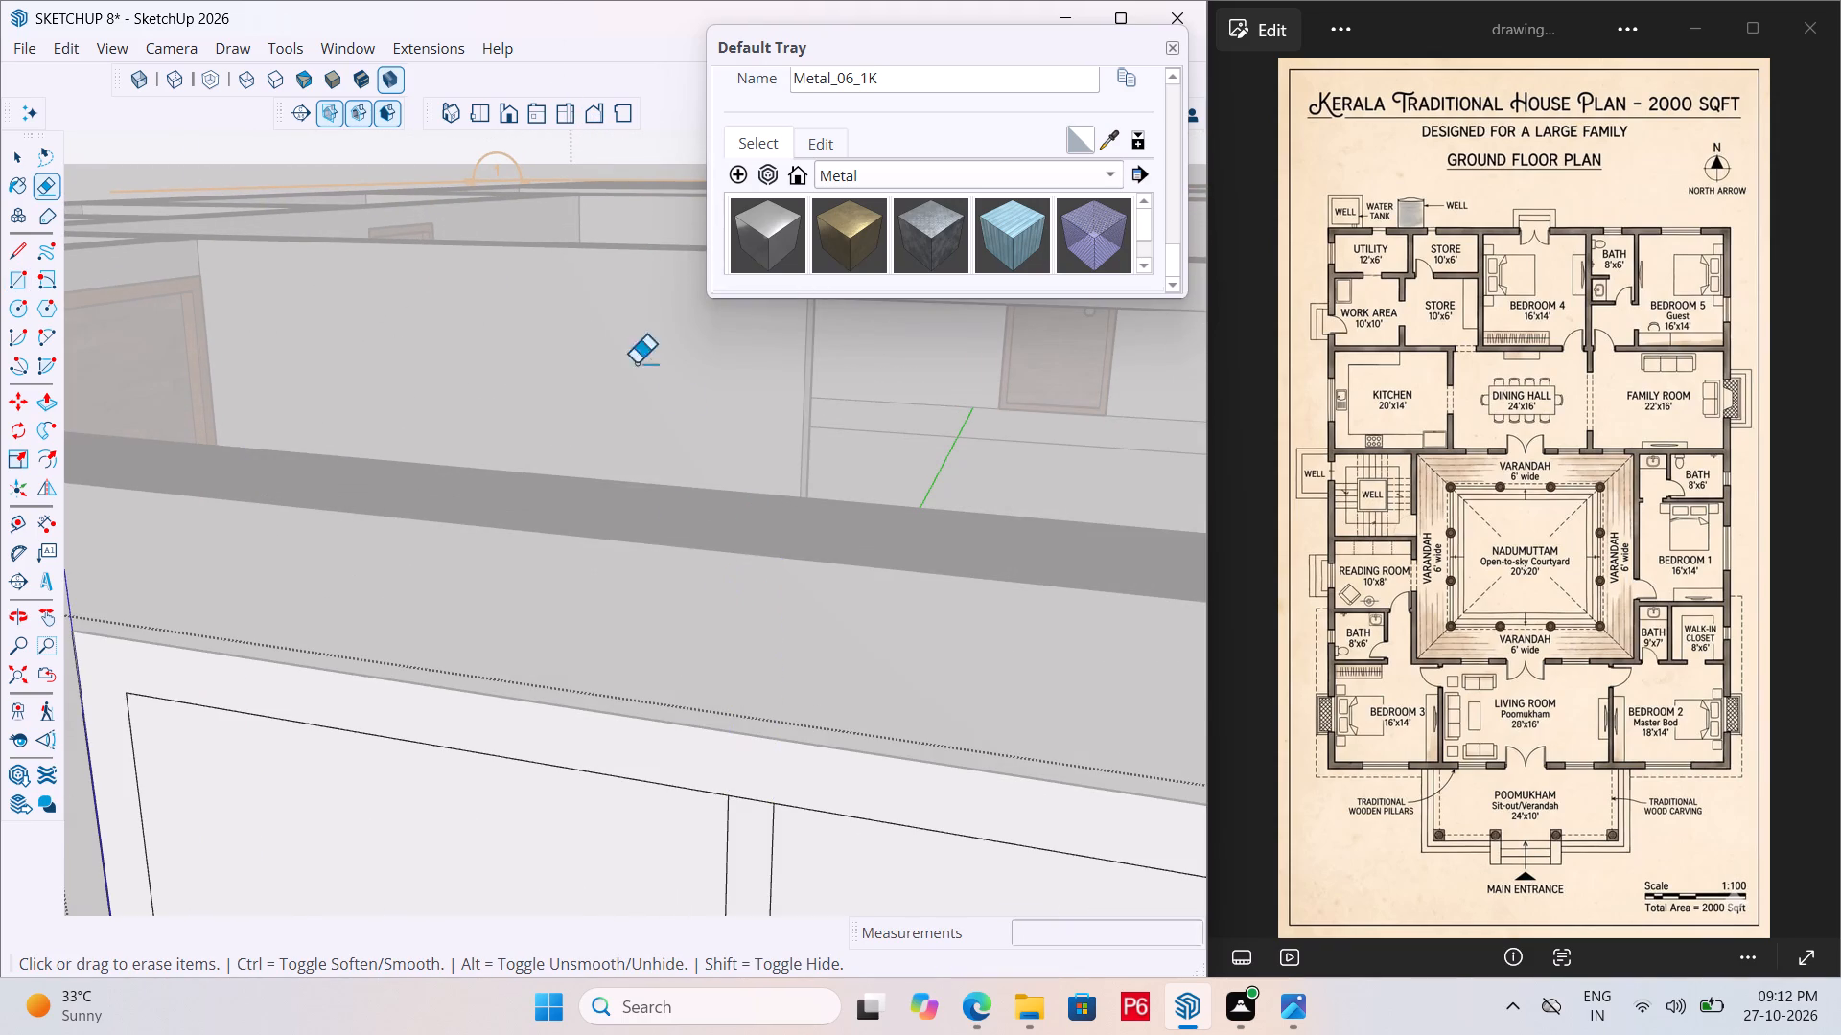
Erase the short edges at the mullion's top and bottom so it merges with the surrounding frame face.
scroll(630, 316, down, 6)
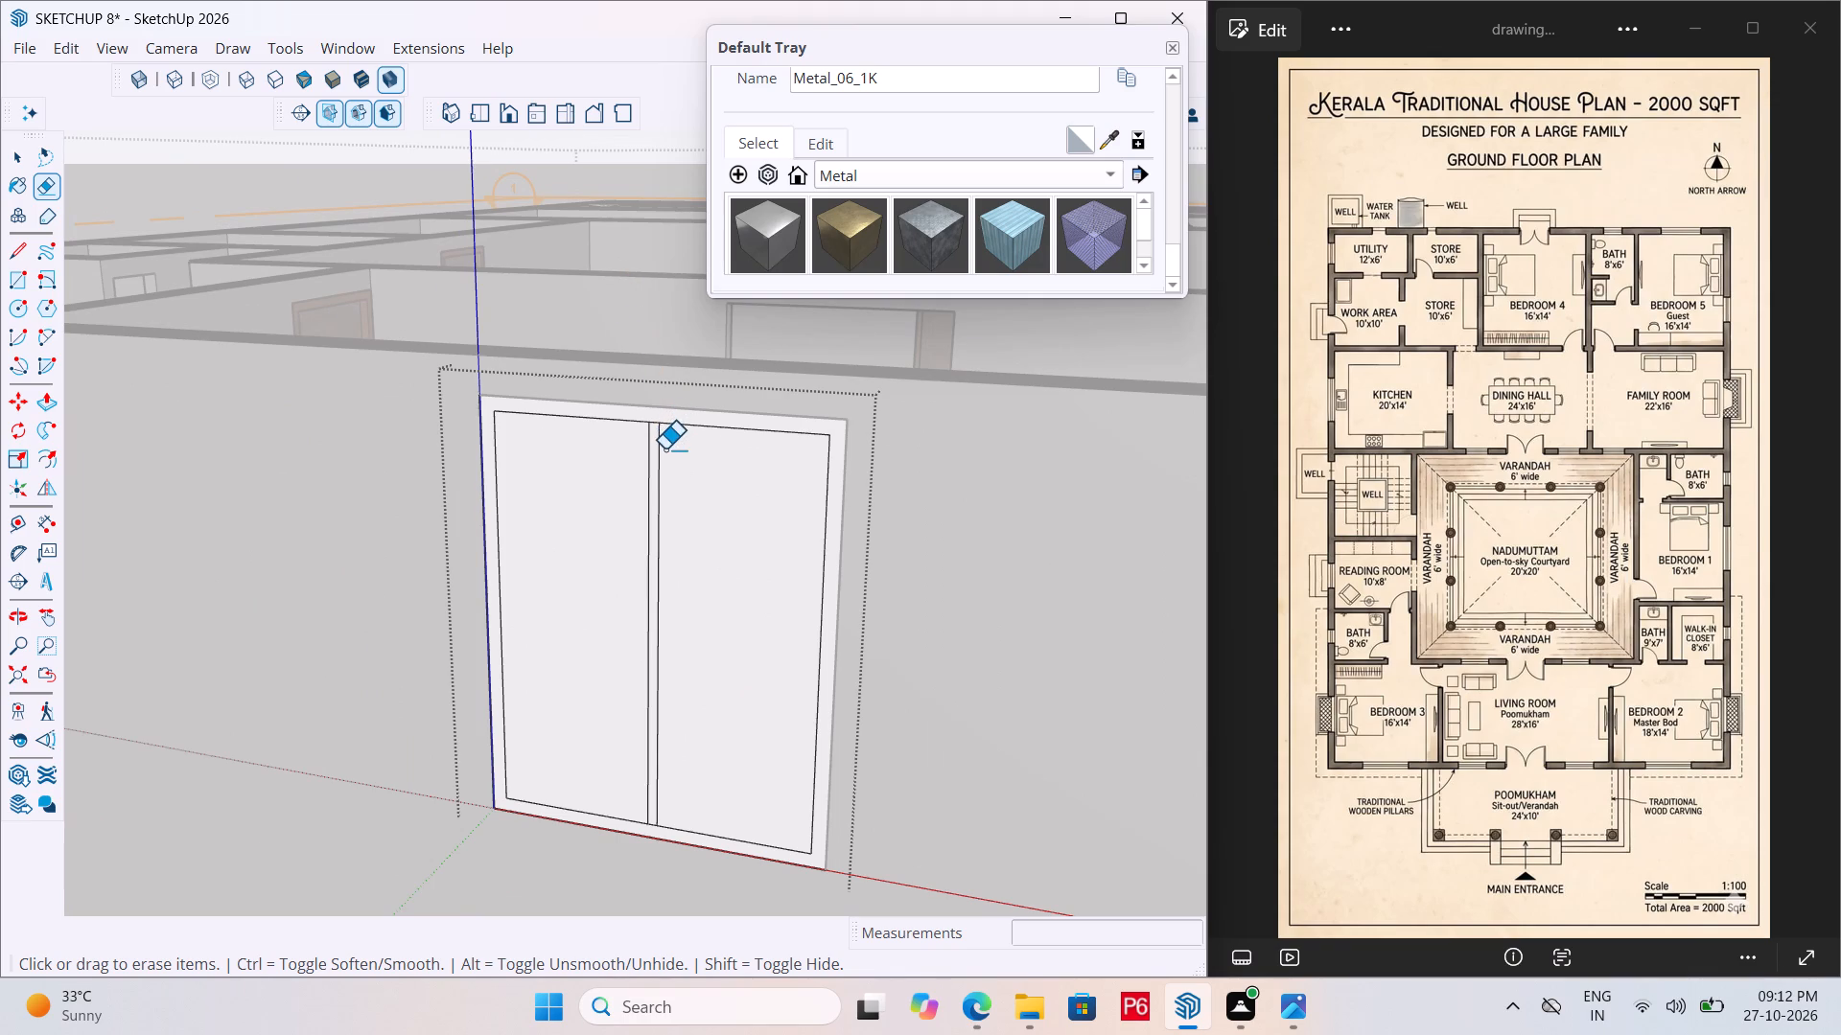
scroll(675, 452, up, 10)
click(628, 380)
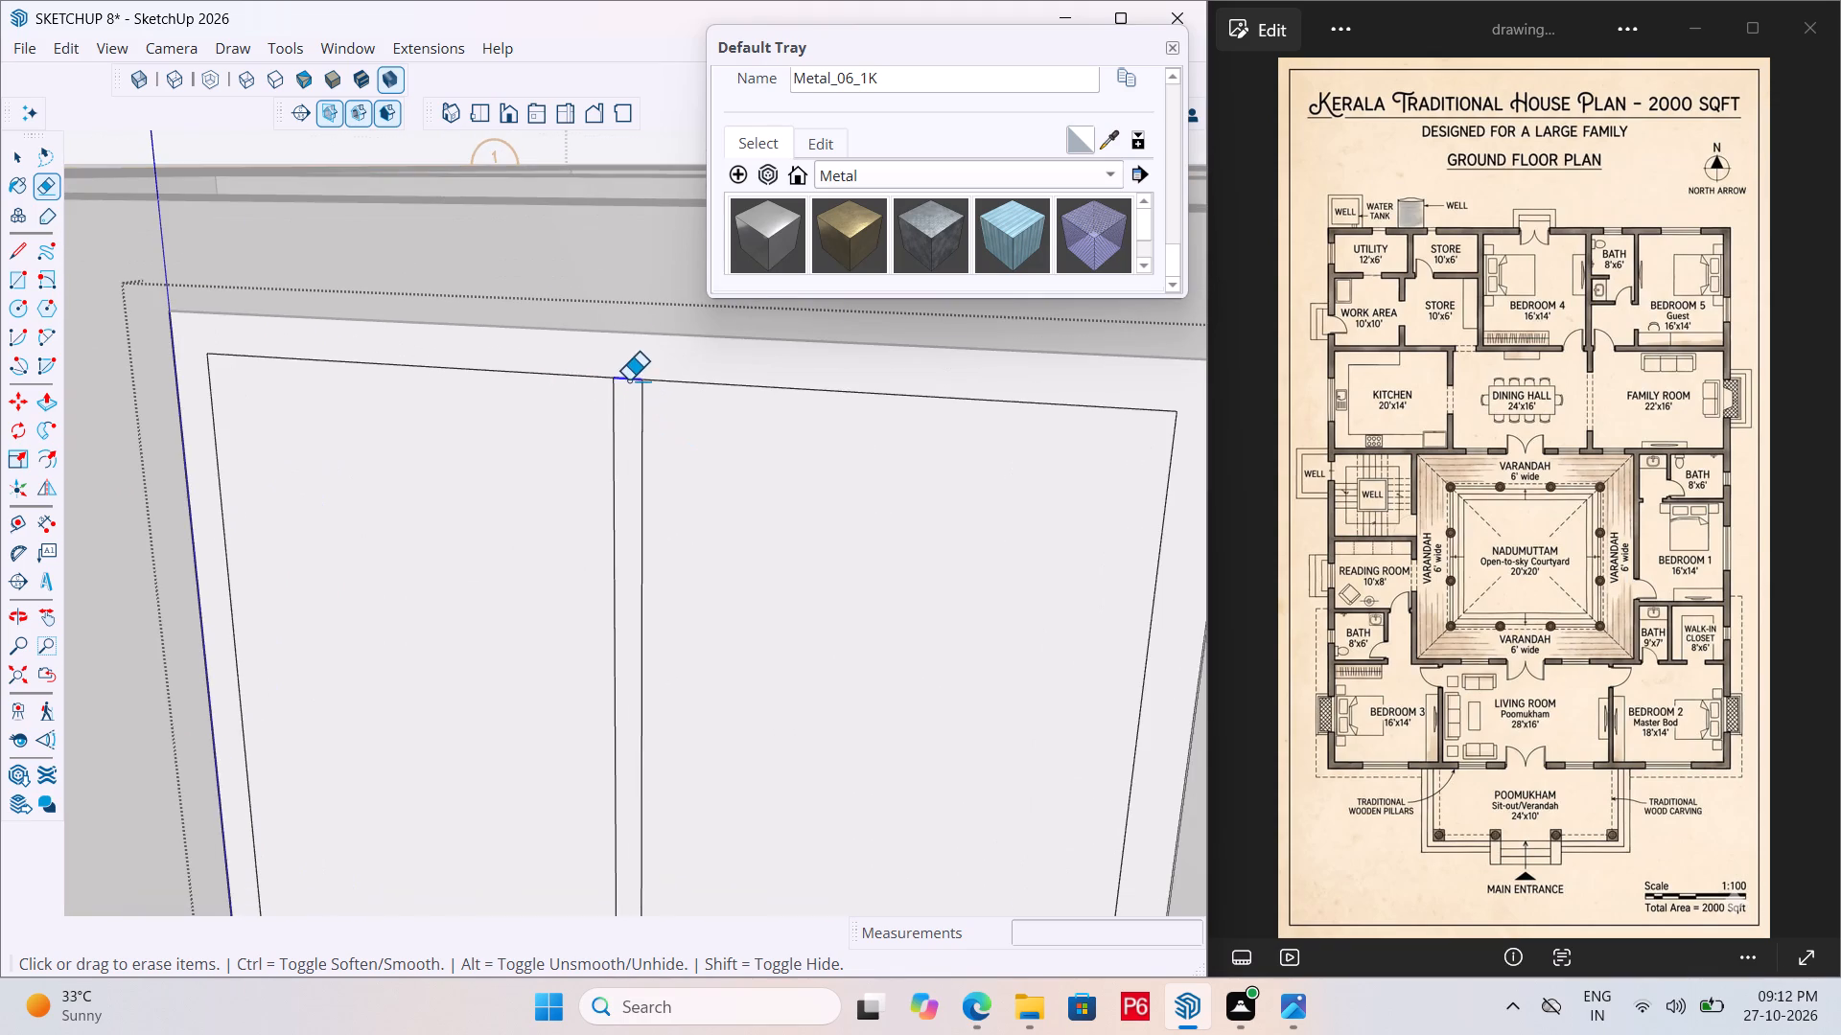
scroll(585, 270, down, 11)
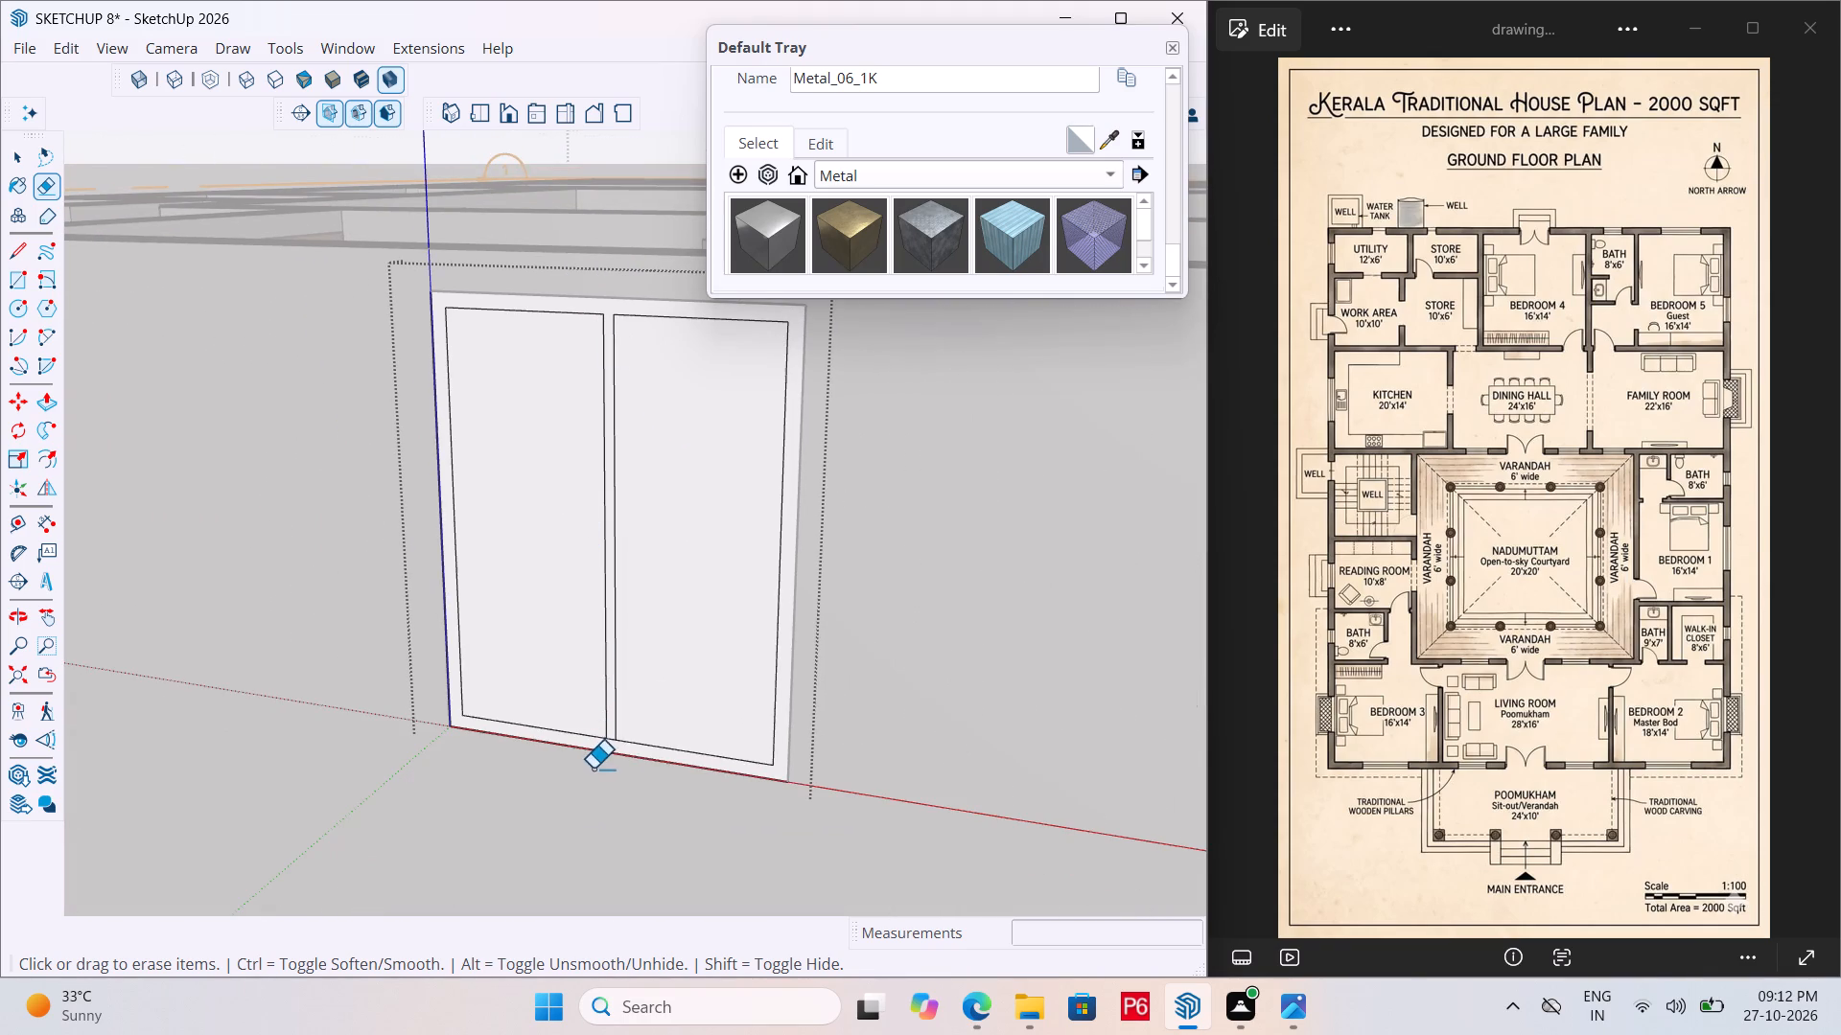
scroll(595, 767, up, 7)
drag(620, 724, 621, 711)
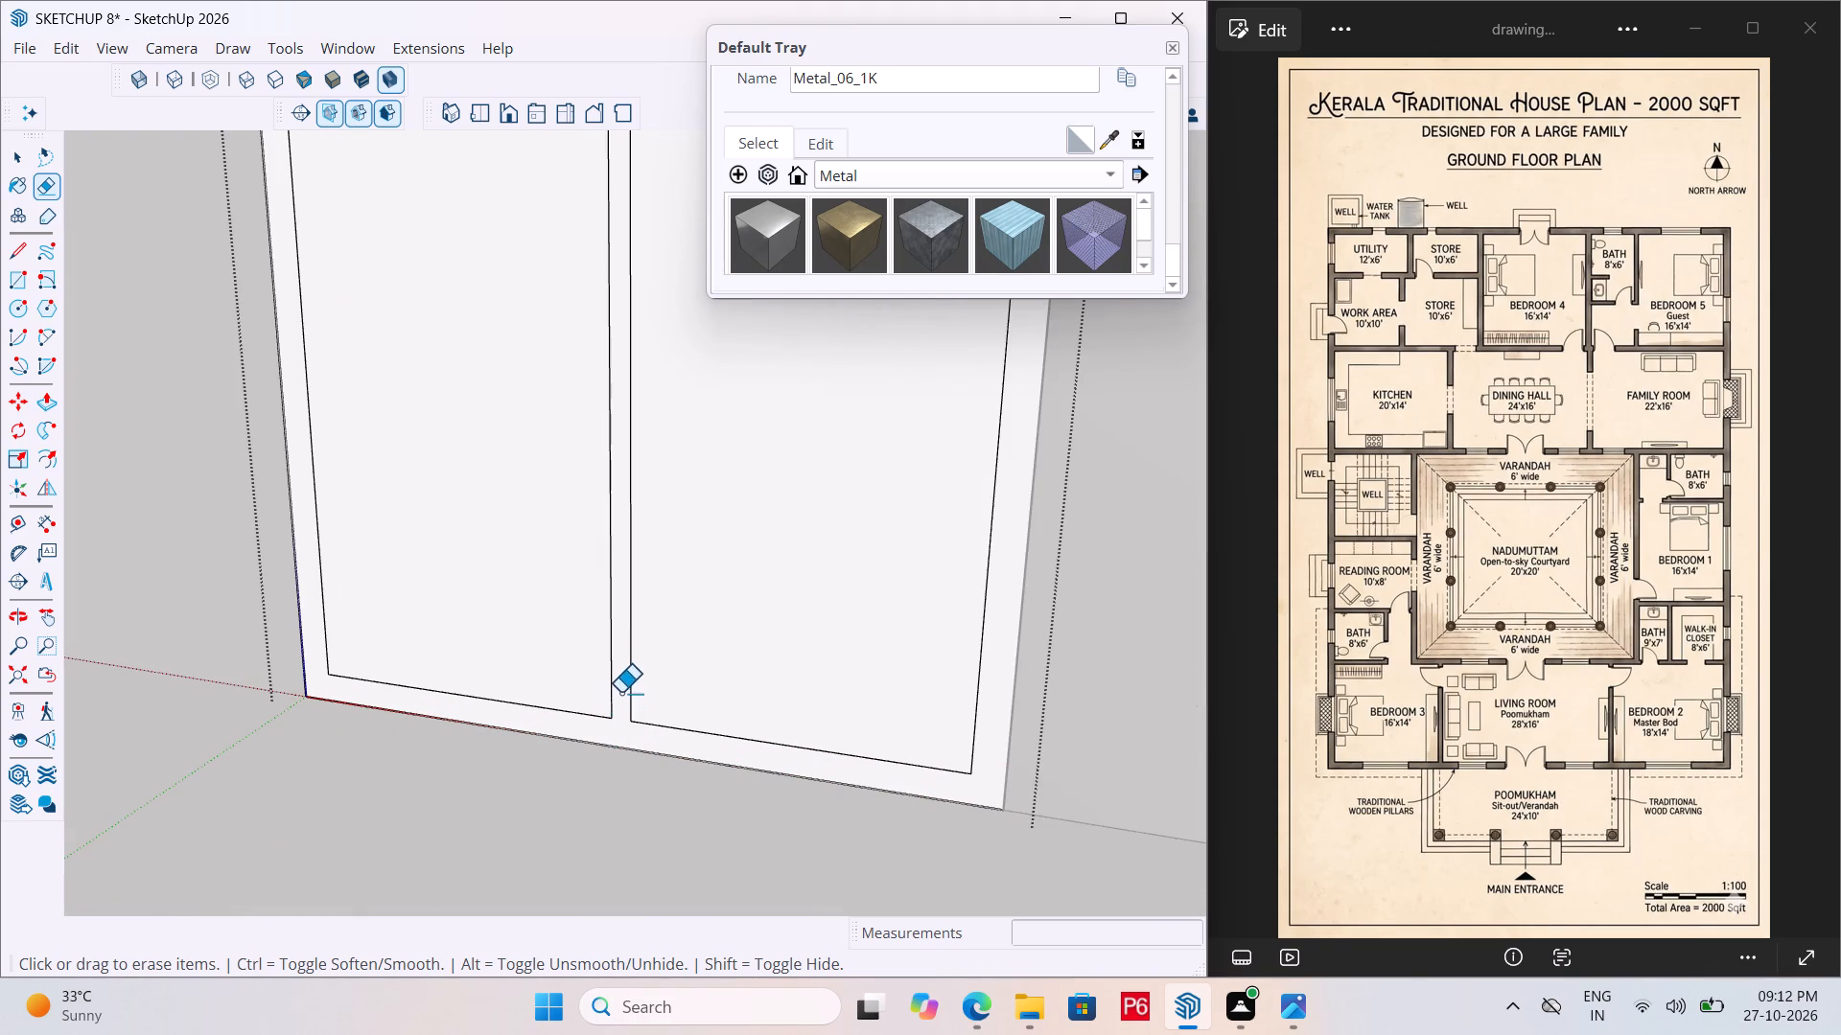
Save the model with the new entrance door outline.
scroll(625, 693, down, 5)
key(ctrl+s)
key(ctrl+s)
key(ctrl+s)
key(ctrl+s)
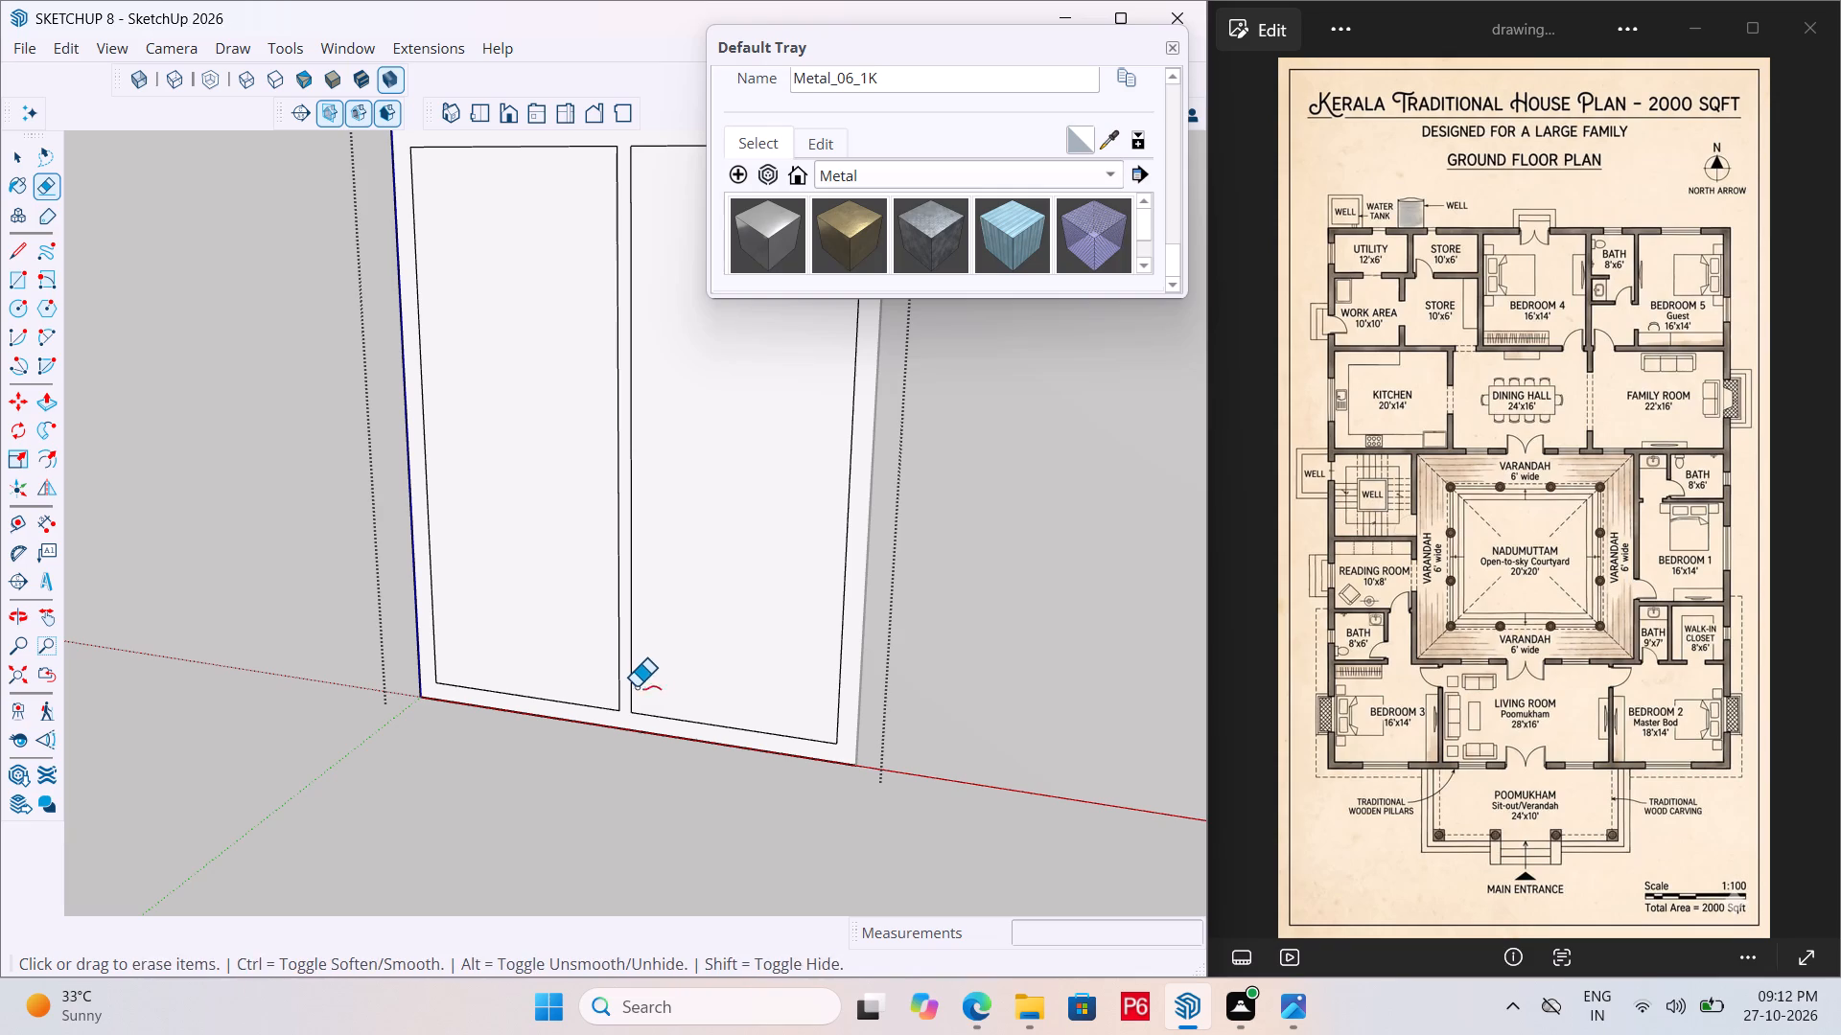
key(ctrl+s)
Examine the double-door outline in the main entrance from the front steps and against the surrounding walls.
scroll(854, 658, down, 7)
middle_drag(764, 643, 782, 646)
scroll(1041, 602, down, 5)
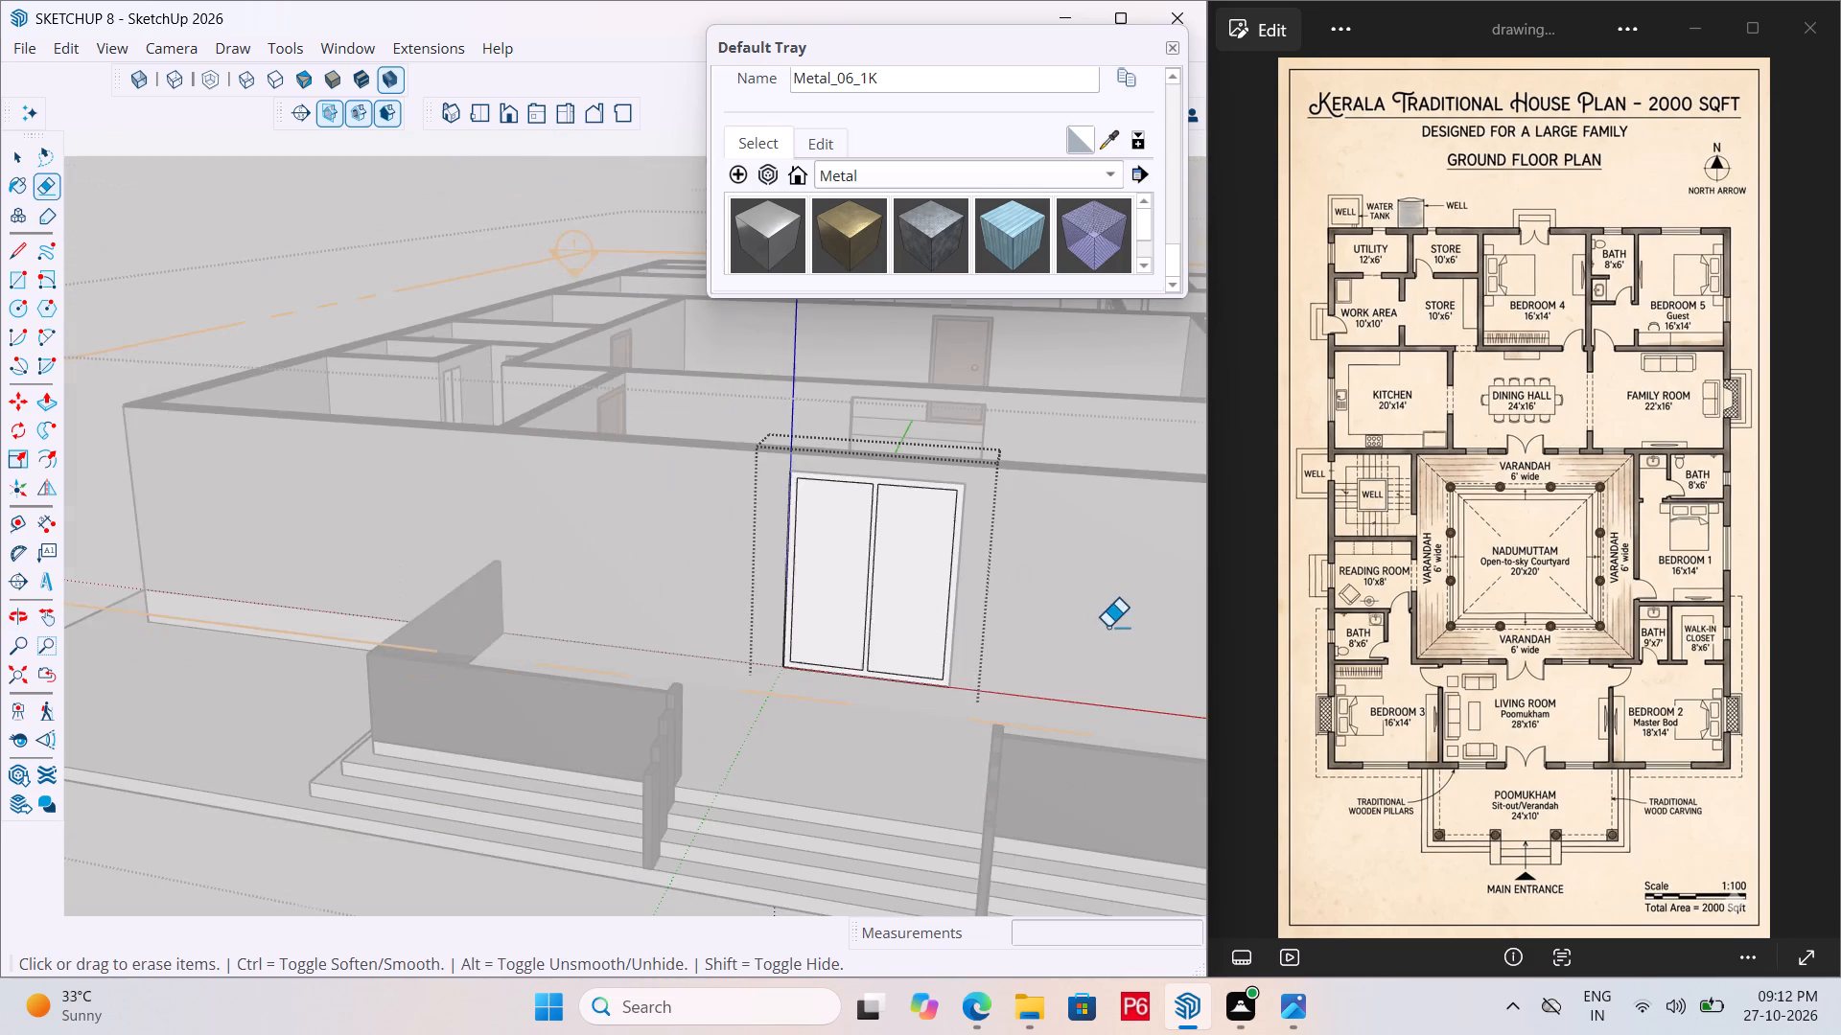
middle_drag(827, 633, 781, 639)
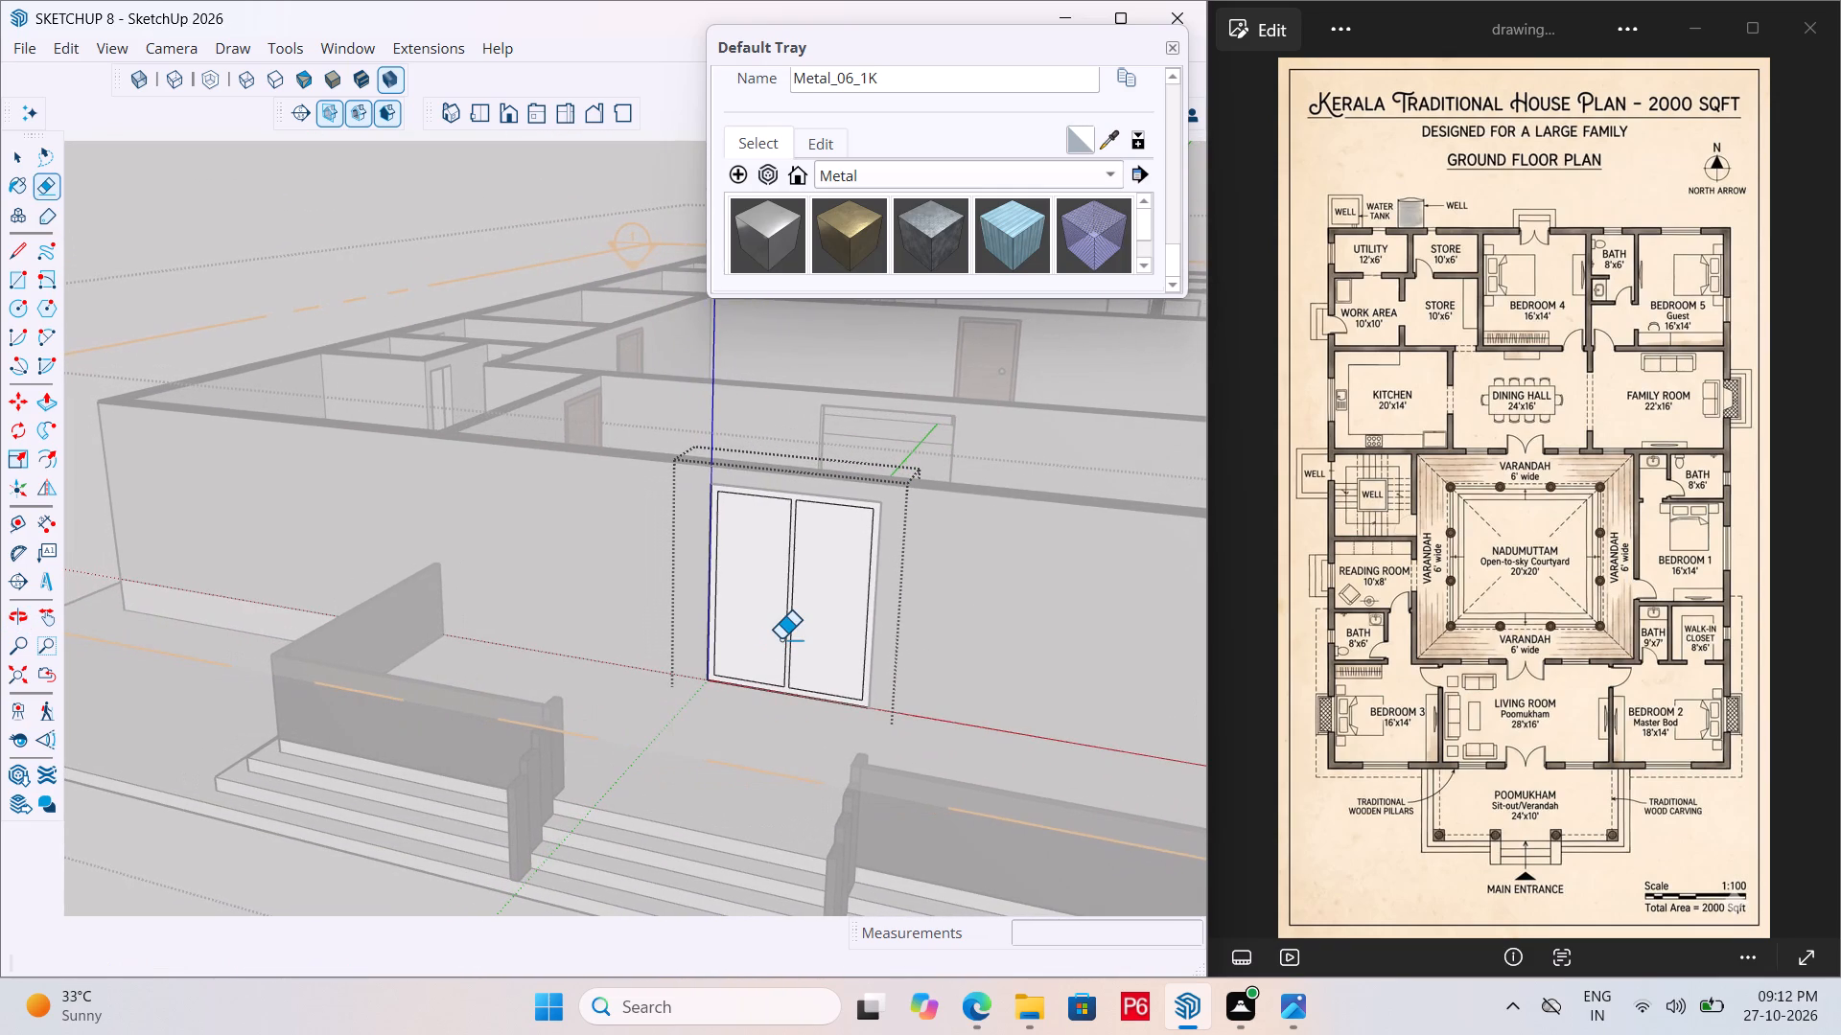
scroll(824, 644, up, 3)
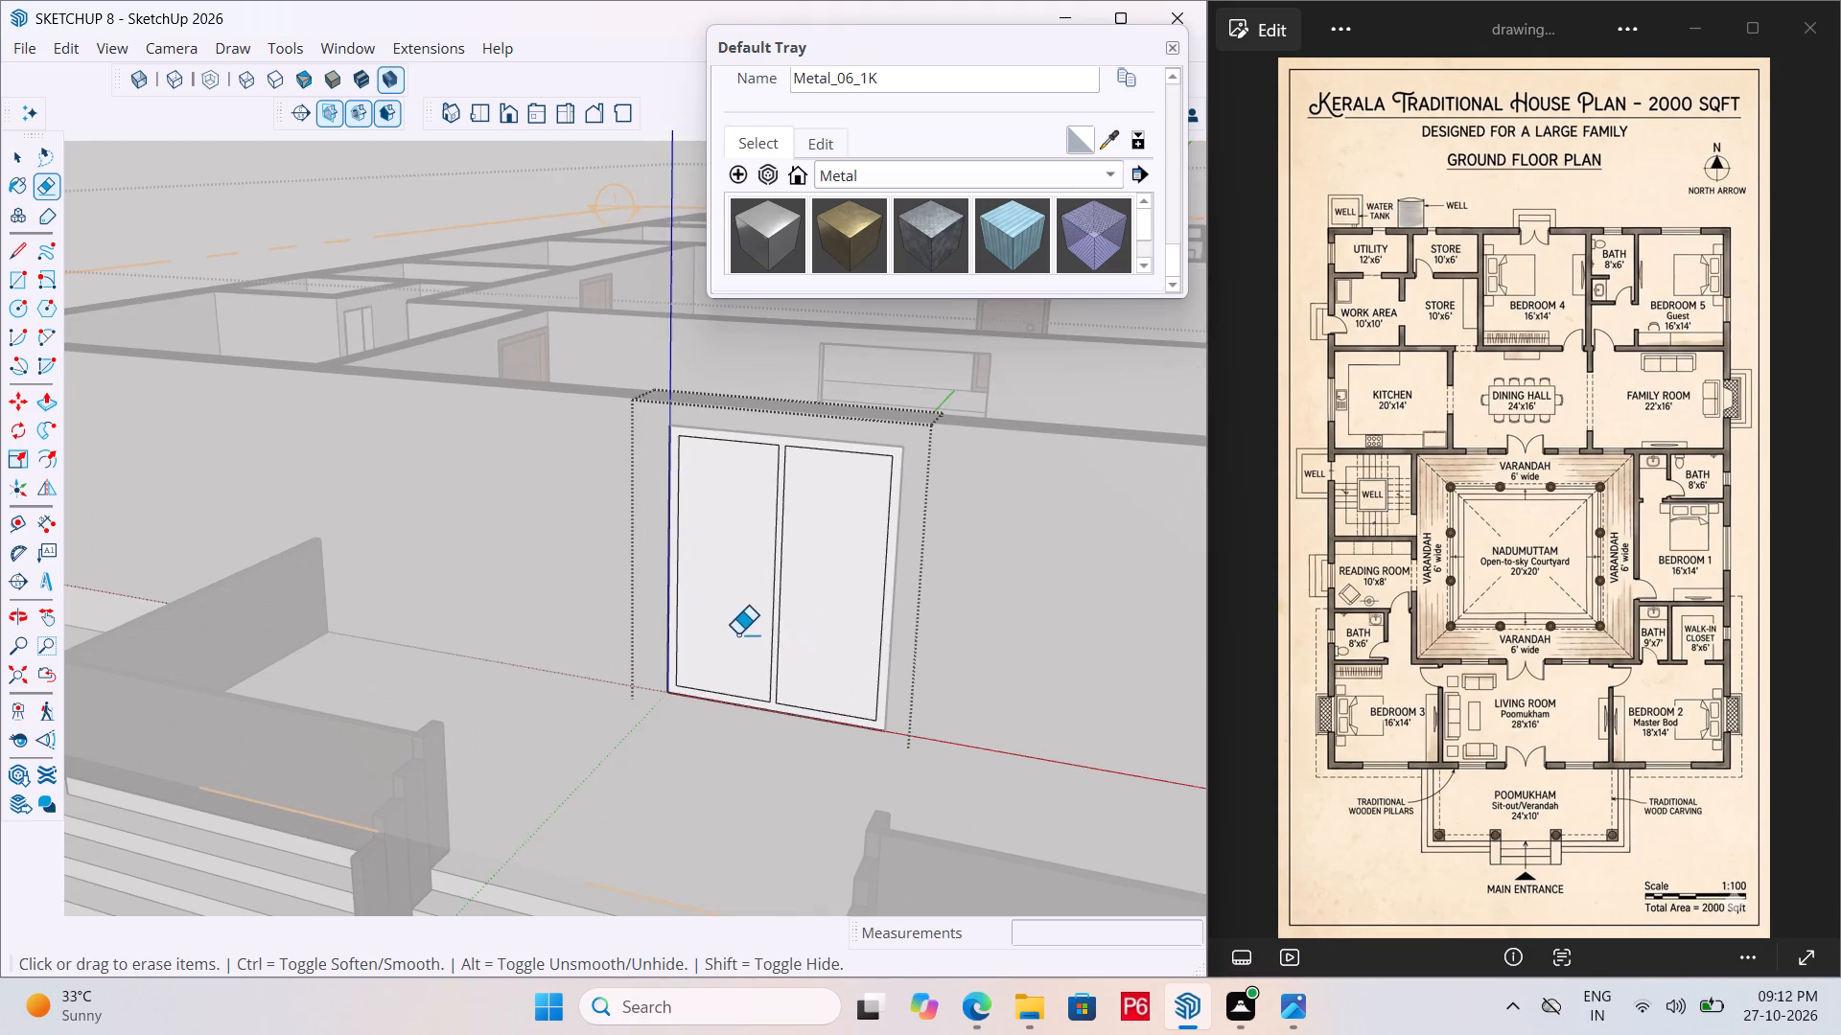
scroll(801, 477, down, 11)
middle_drag(794, 470, 757, 499)
scroll(819, 517, up, 5)
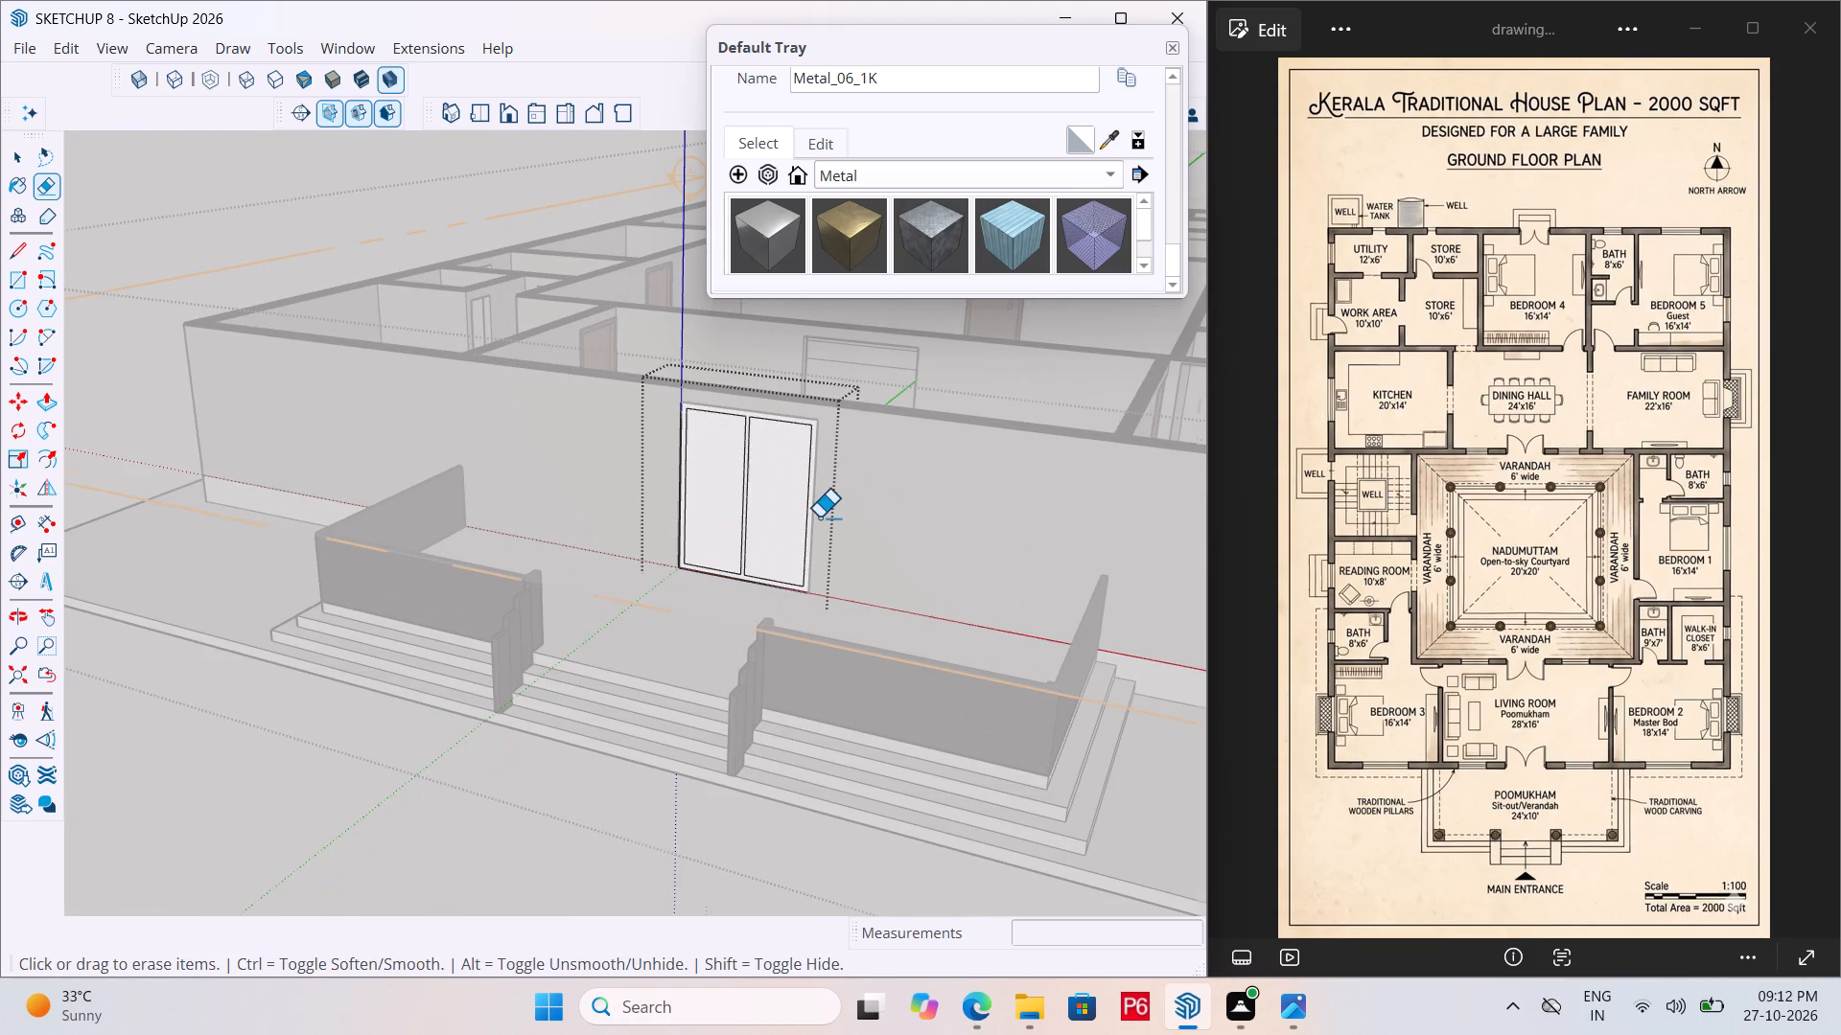
scroll(819, 517, up, 1)
scroll(702, 420, up, 2)
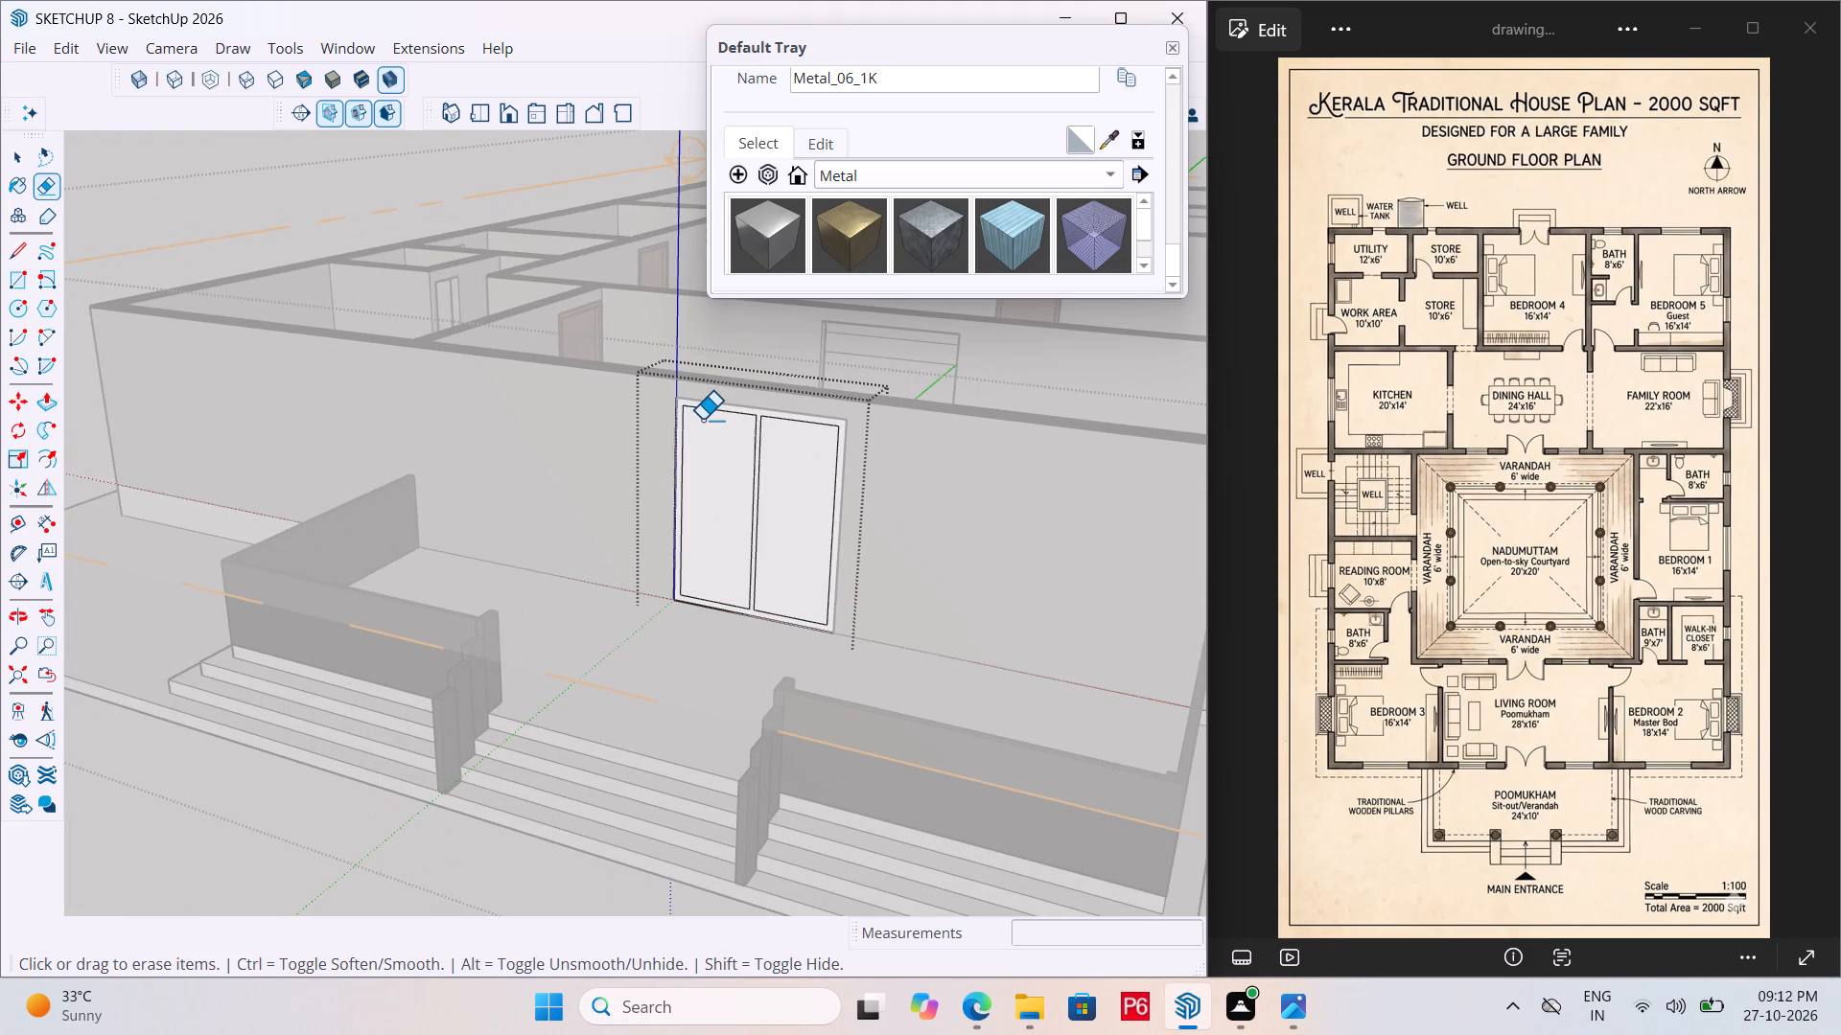
Paint the main entrance door's frame face, including the mullion, with Wood_Floor_12_1K from the Wood materials.
click(892, 163)
click(864, 333)
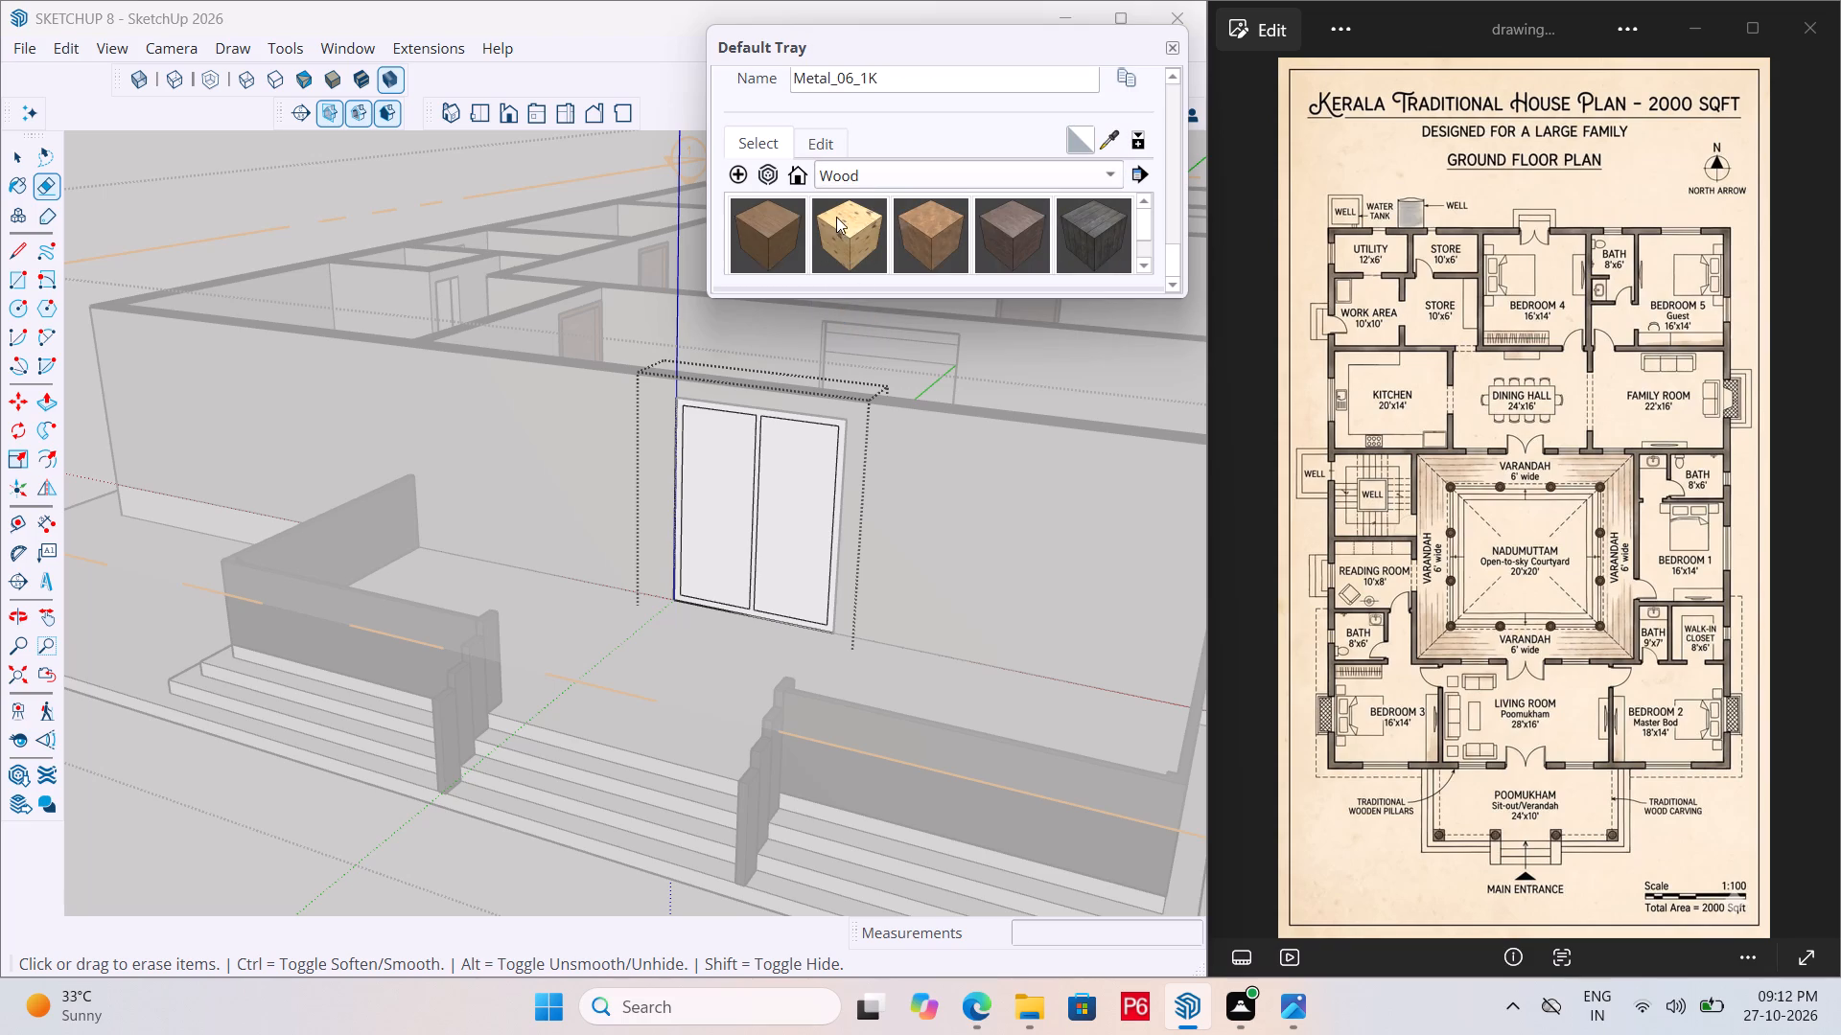
click(996, 230)
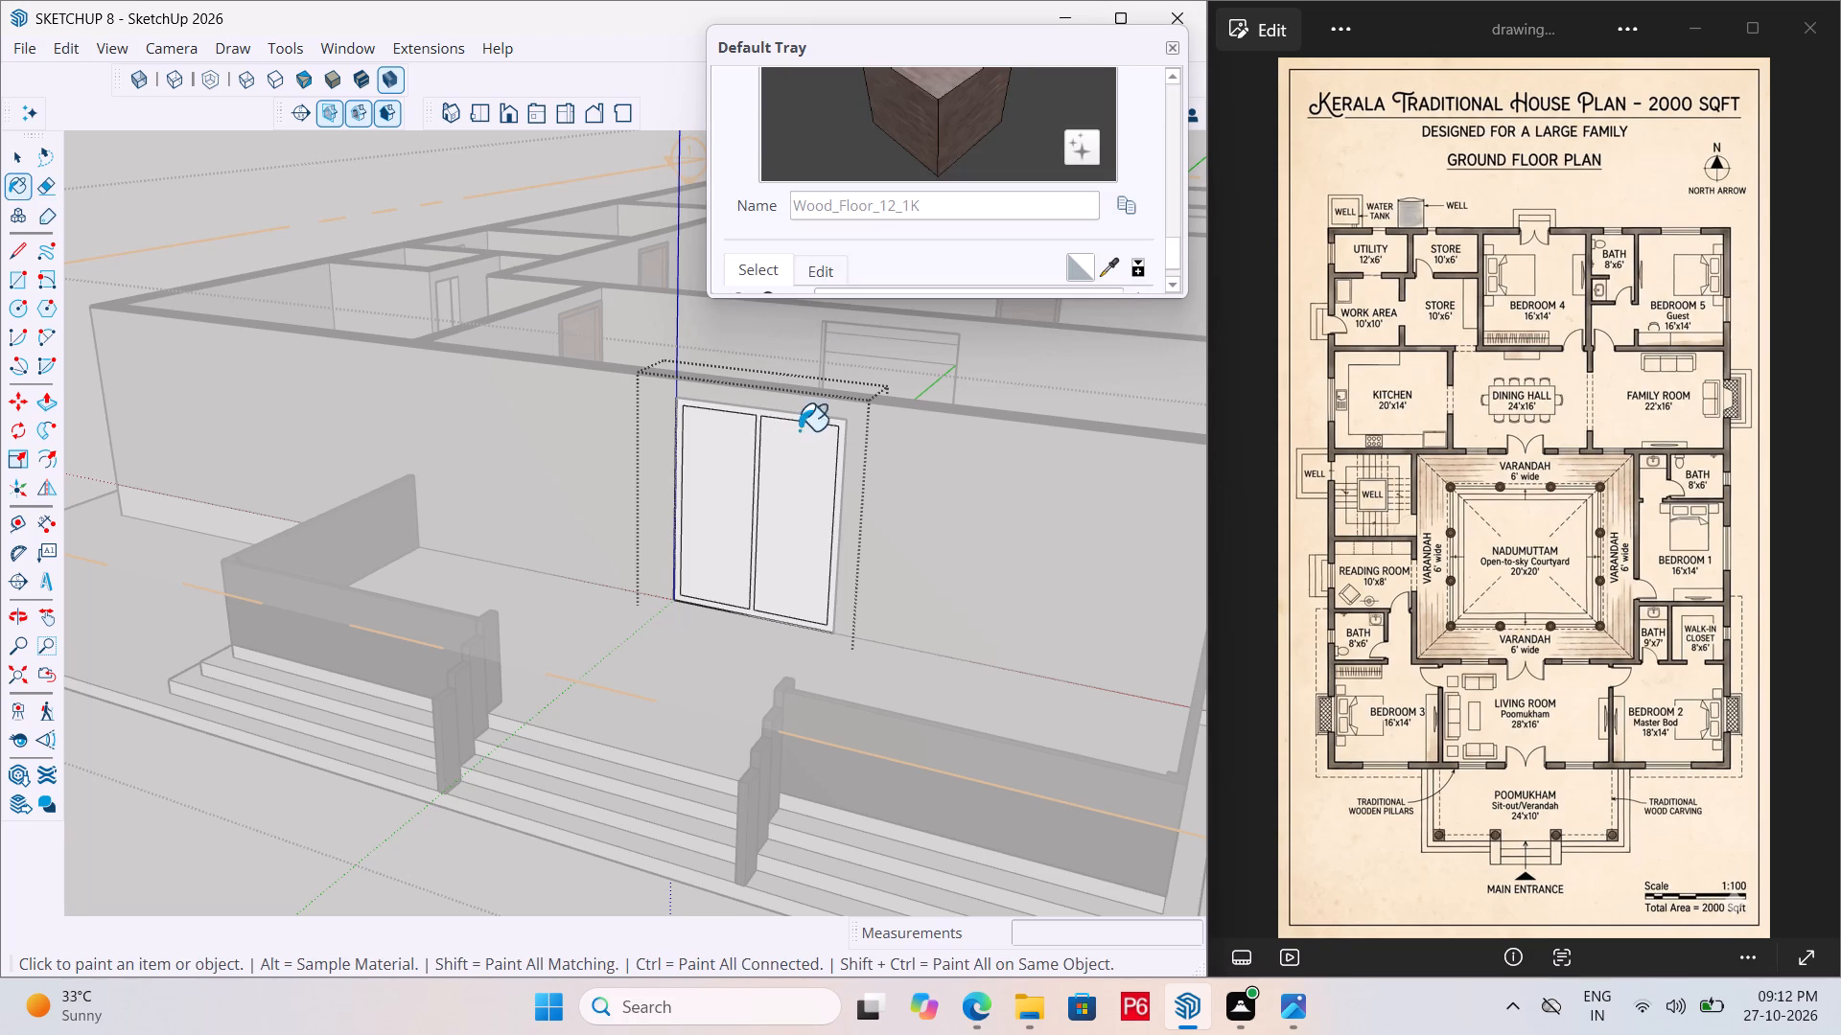
scroll(833, 439, up, 8)
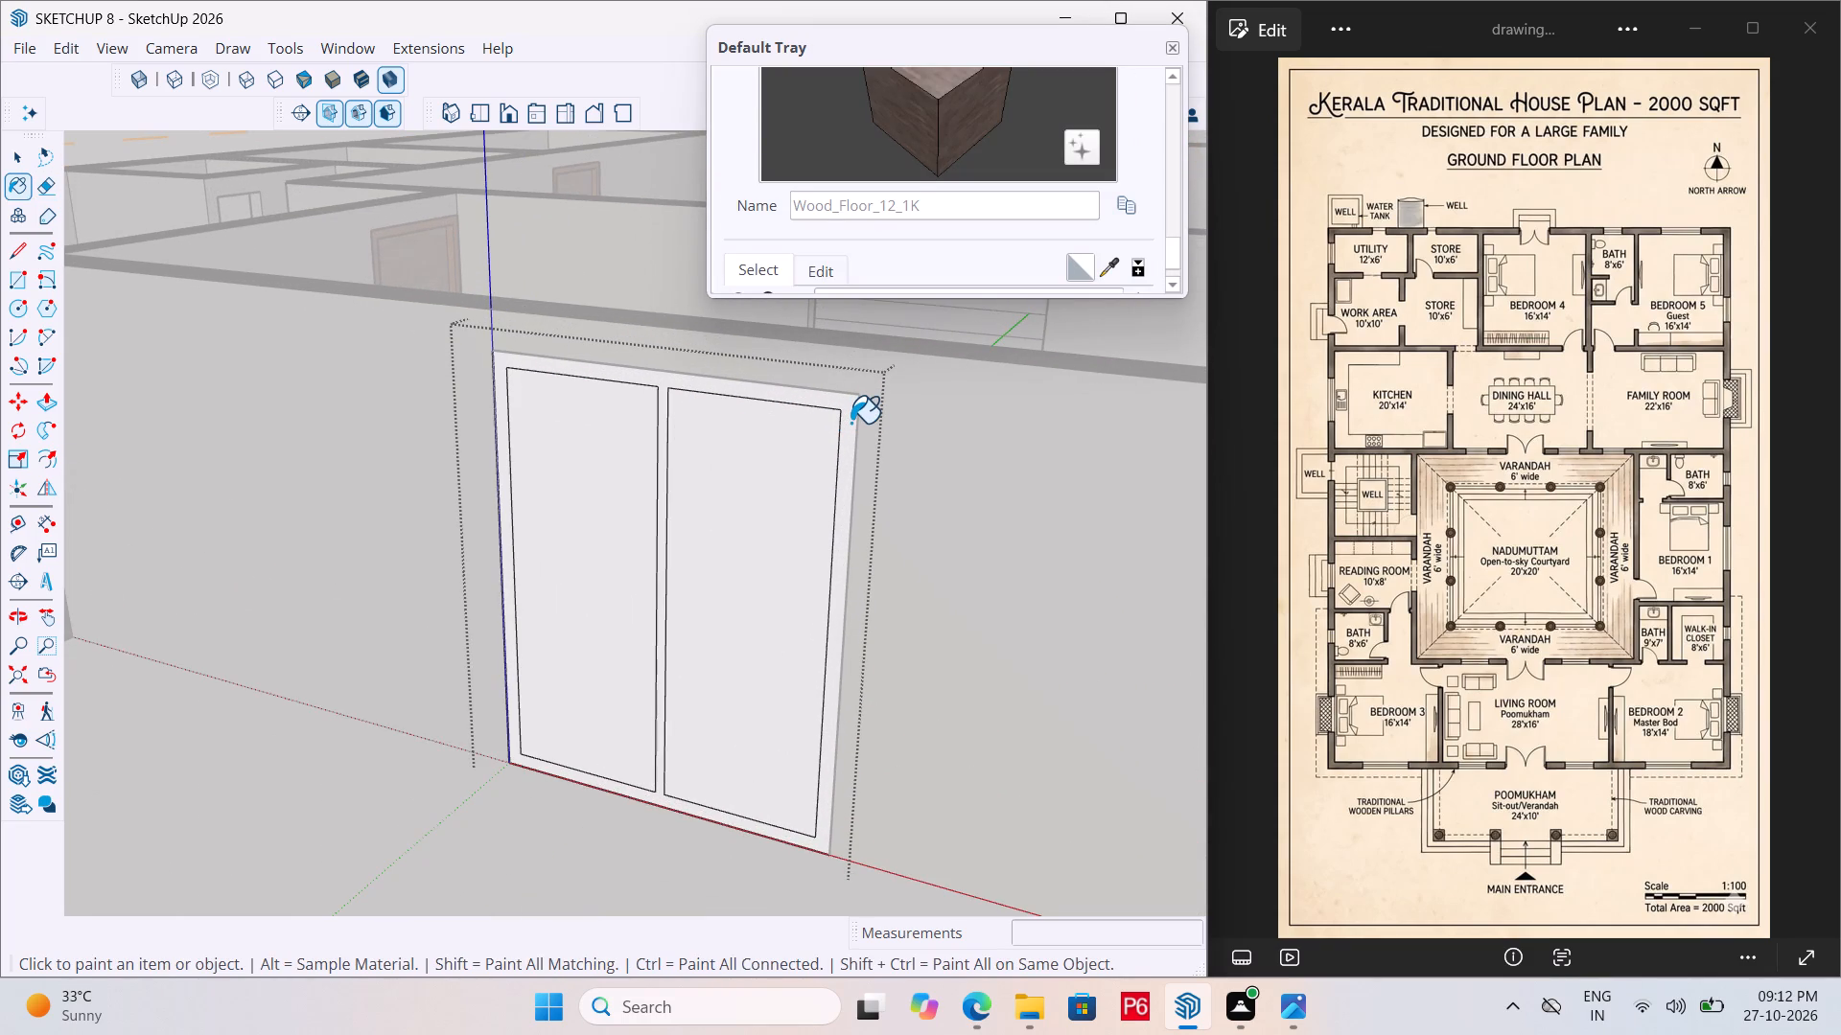
double_click(851, 423)
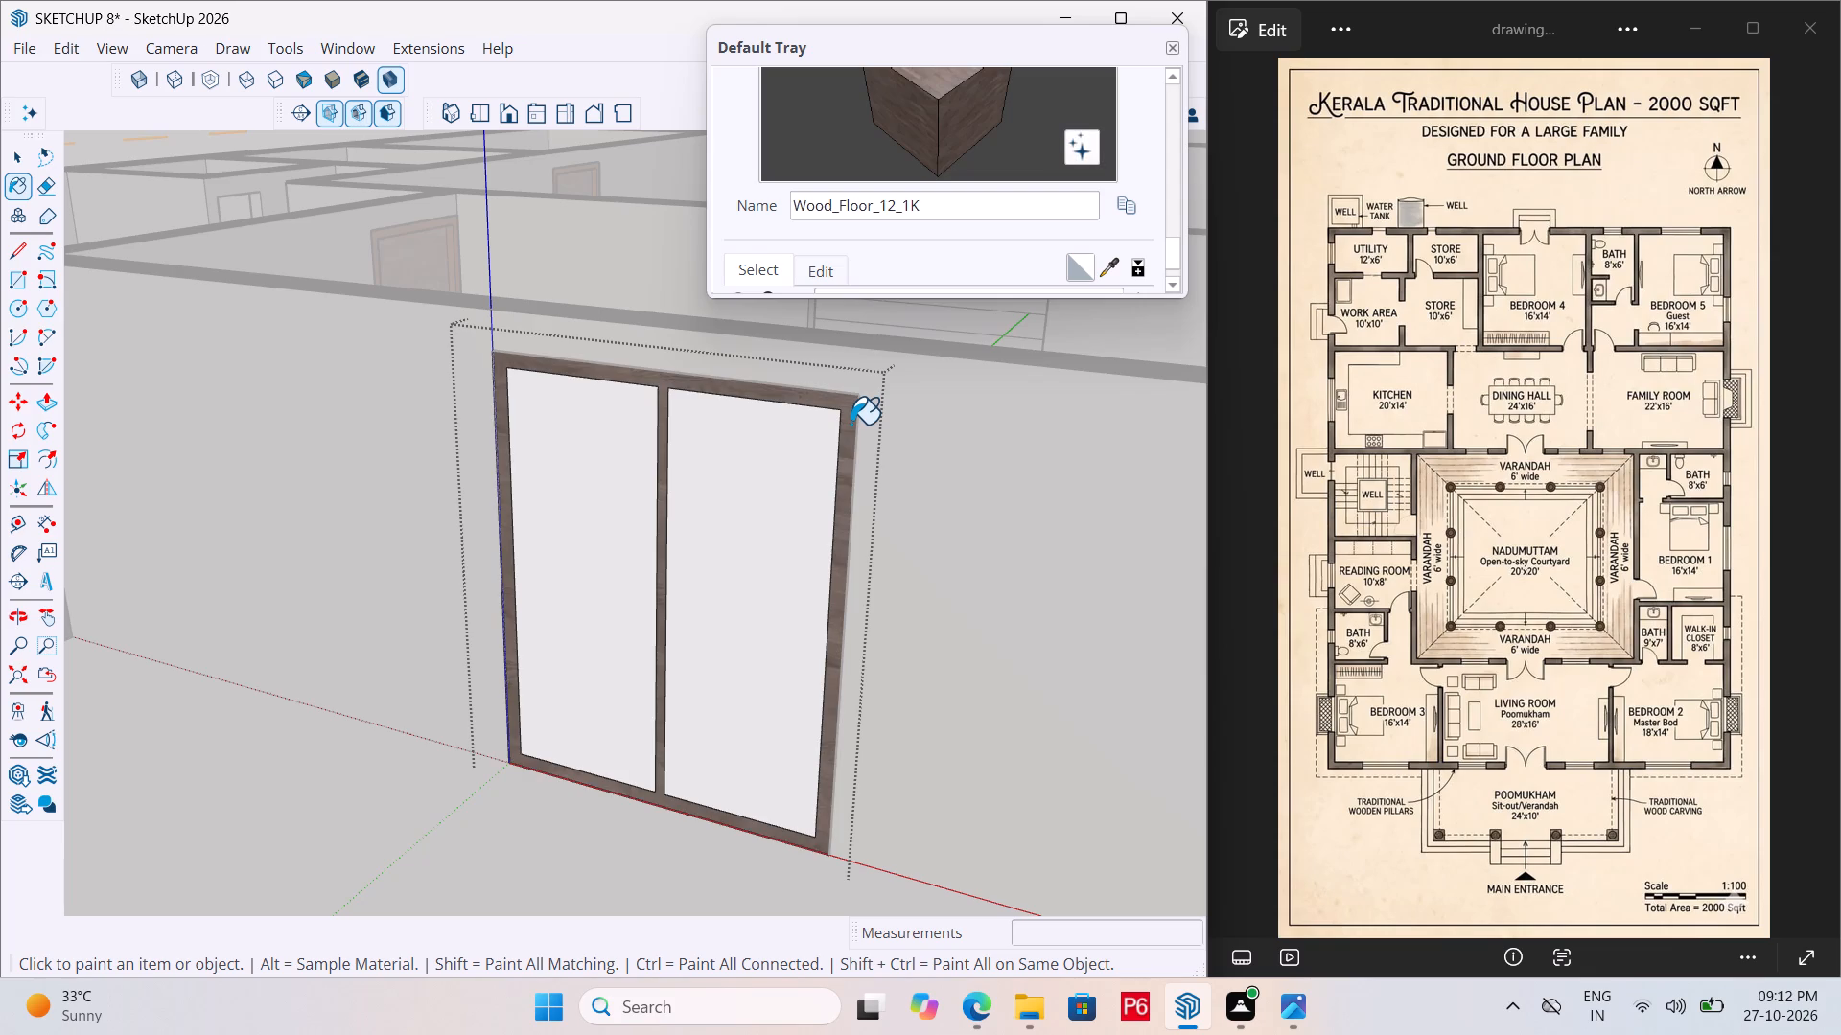
Push/Pull the wood-painted entrance door frame face outward by 6".
key(p)
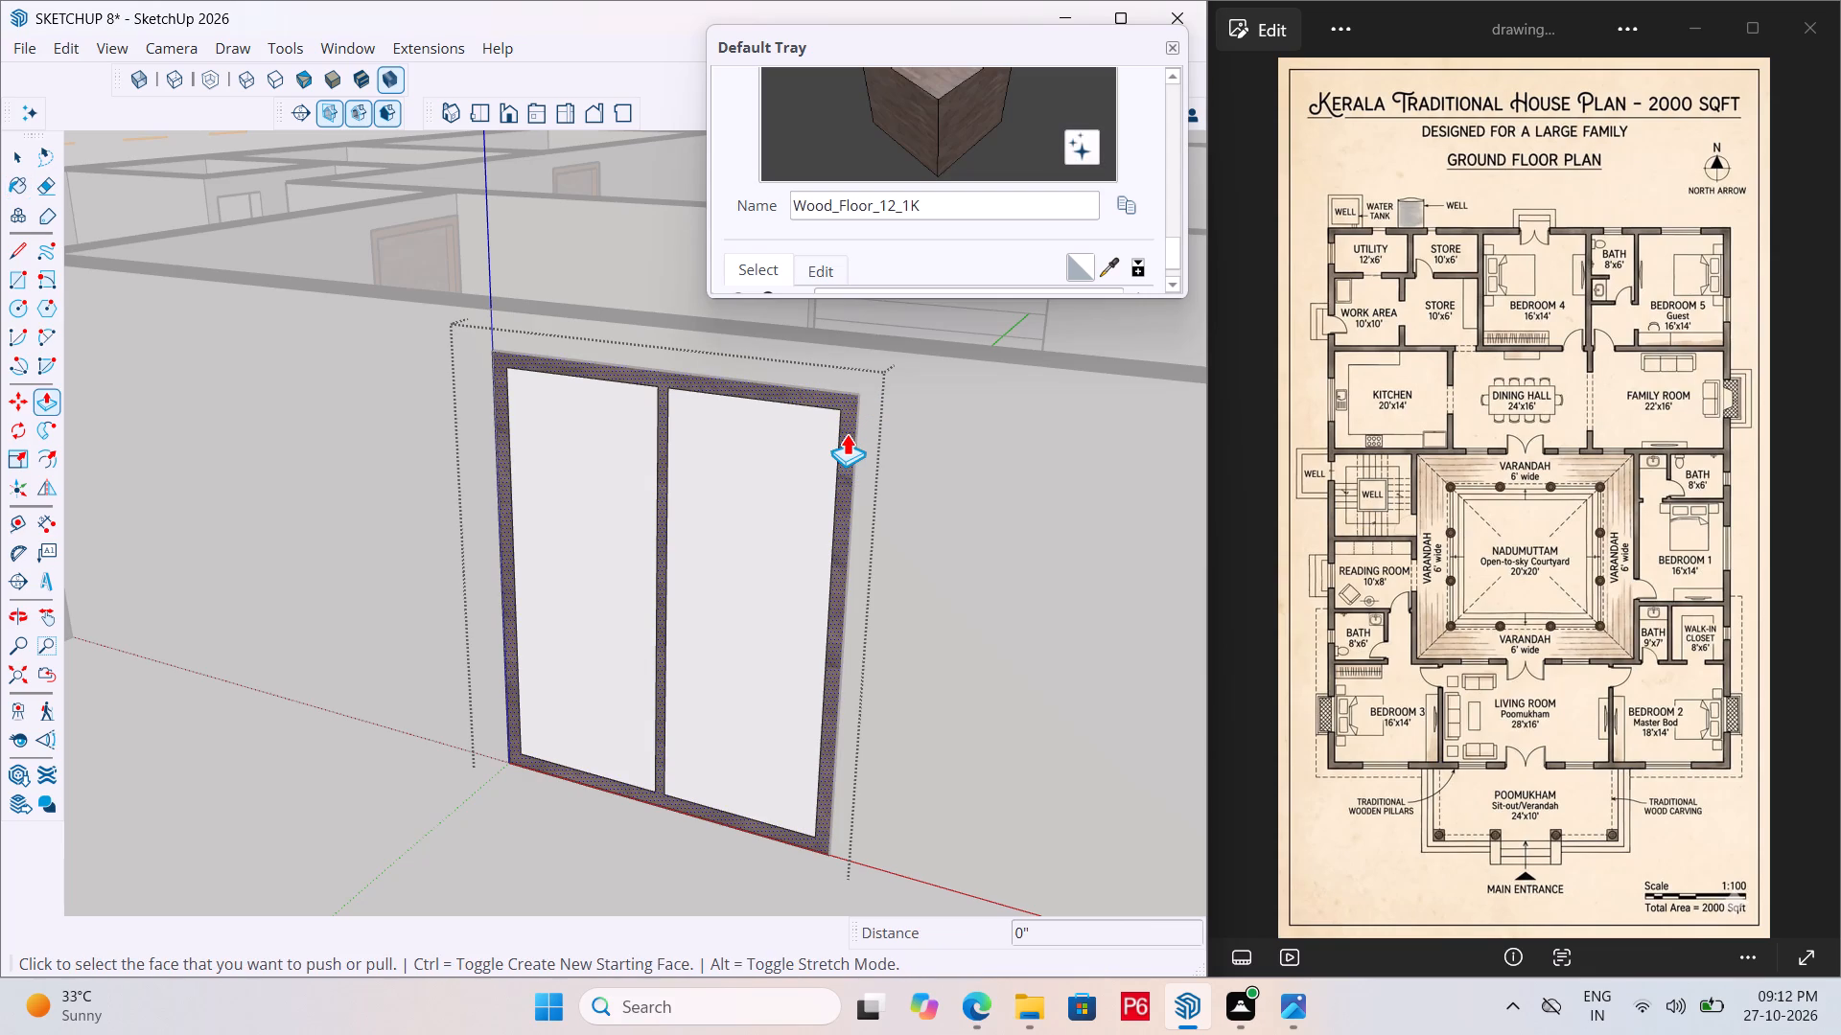
click(847, 433)
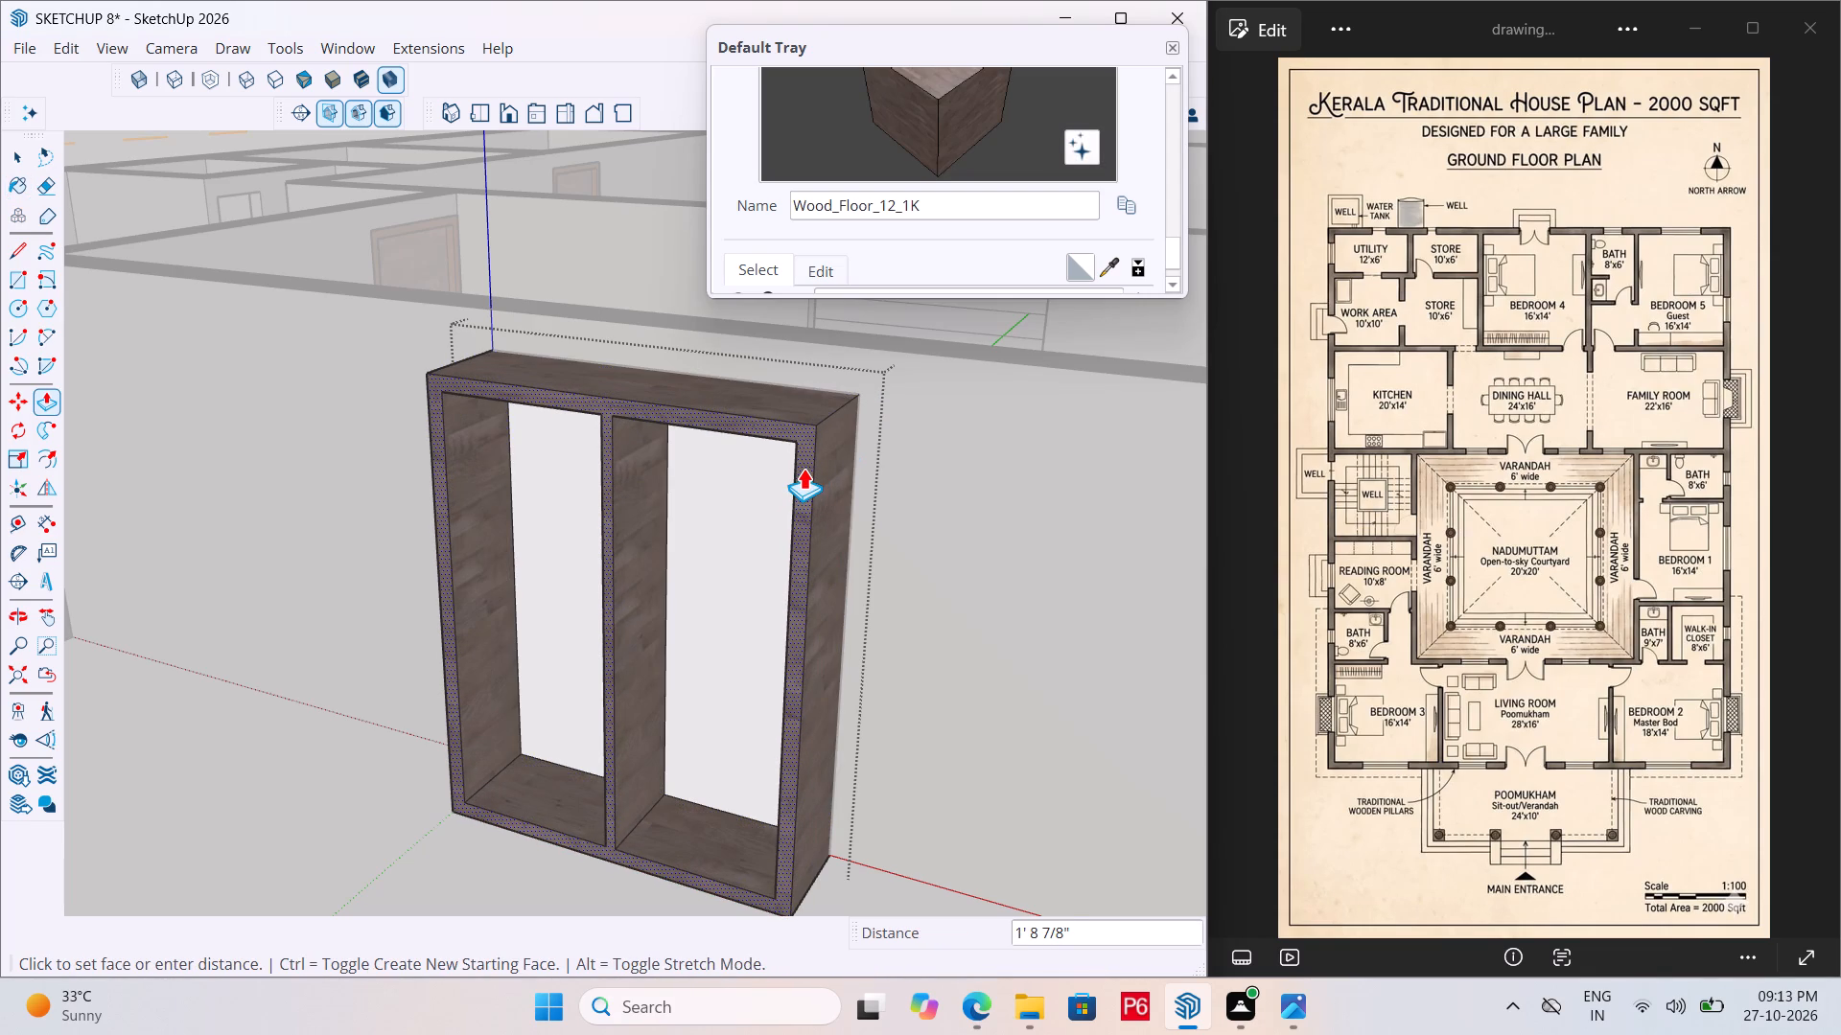
text(6")
key(Return)
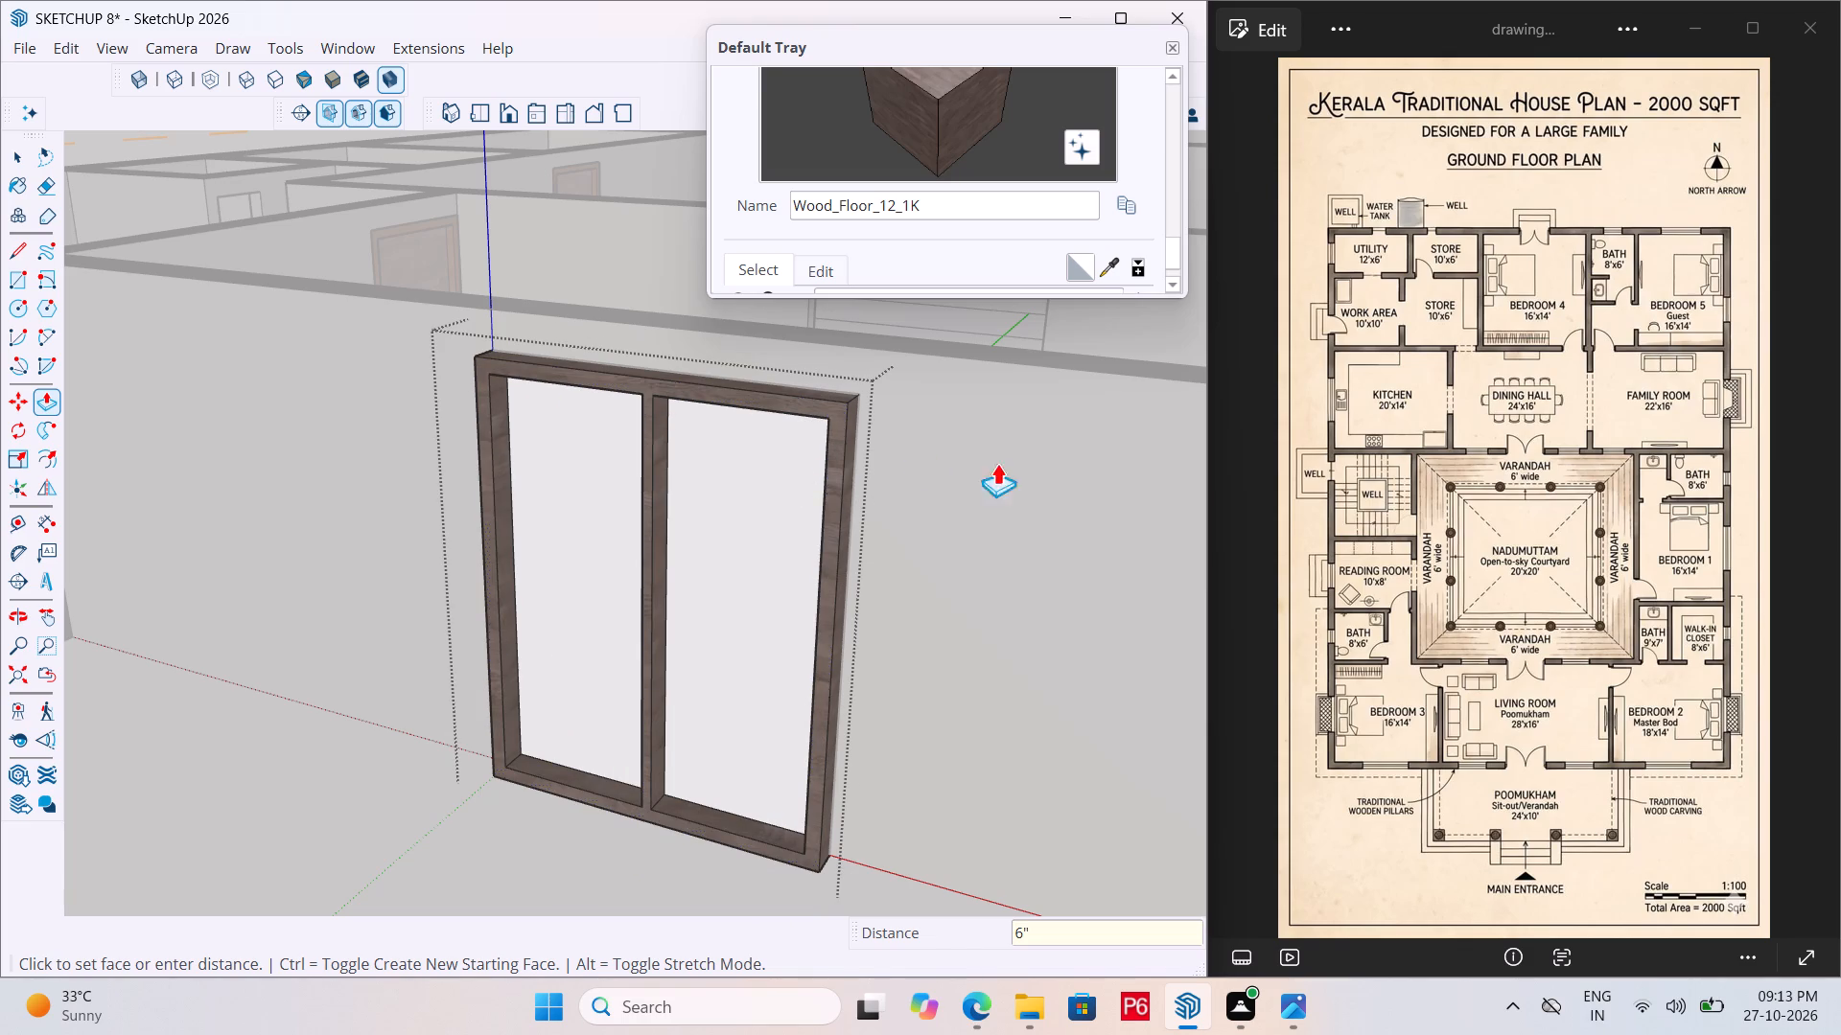
Delete the two blank leaf faces inside the entrance door frame so both bays are open.
middle_drag(997, 463, 118, 542)
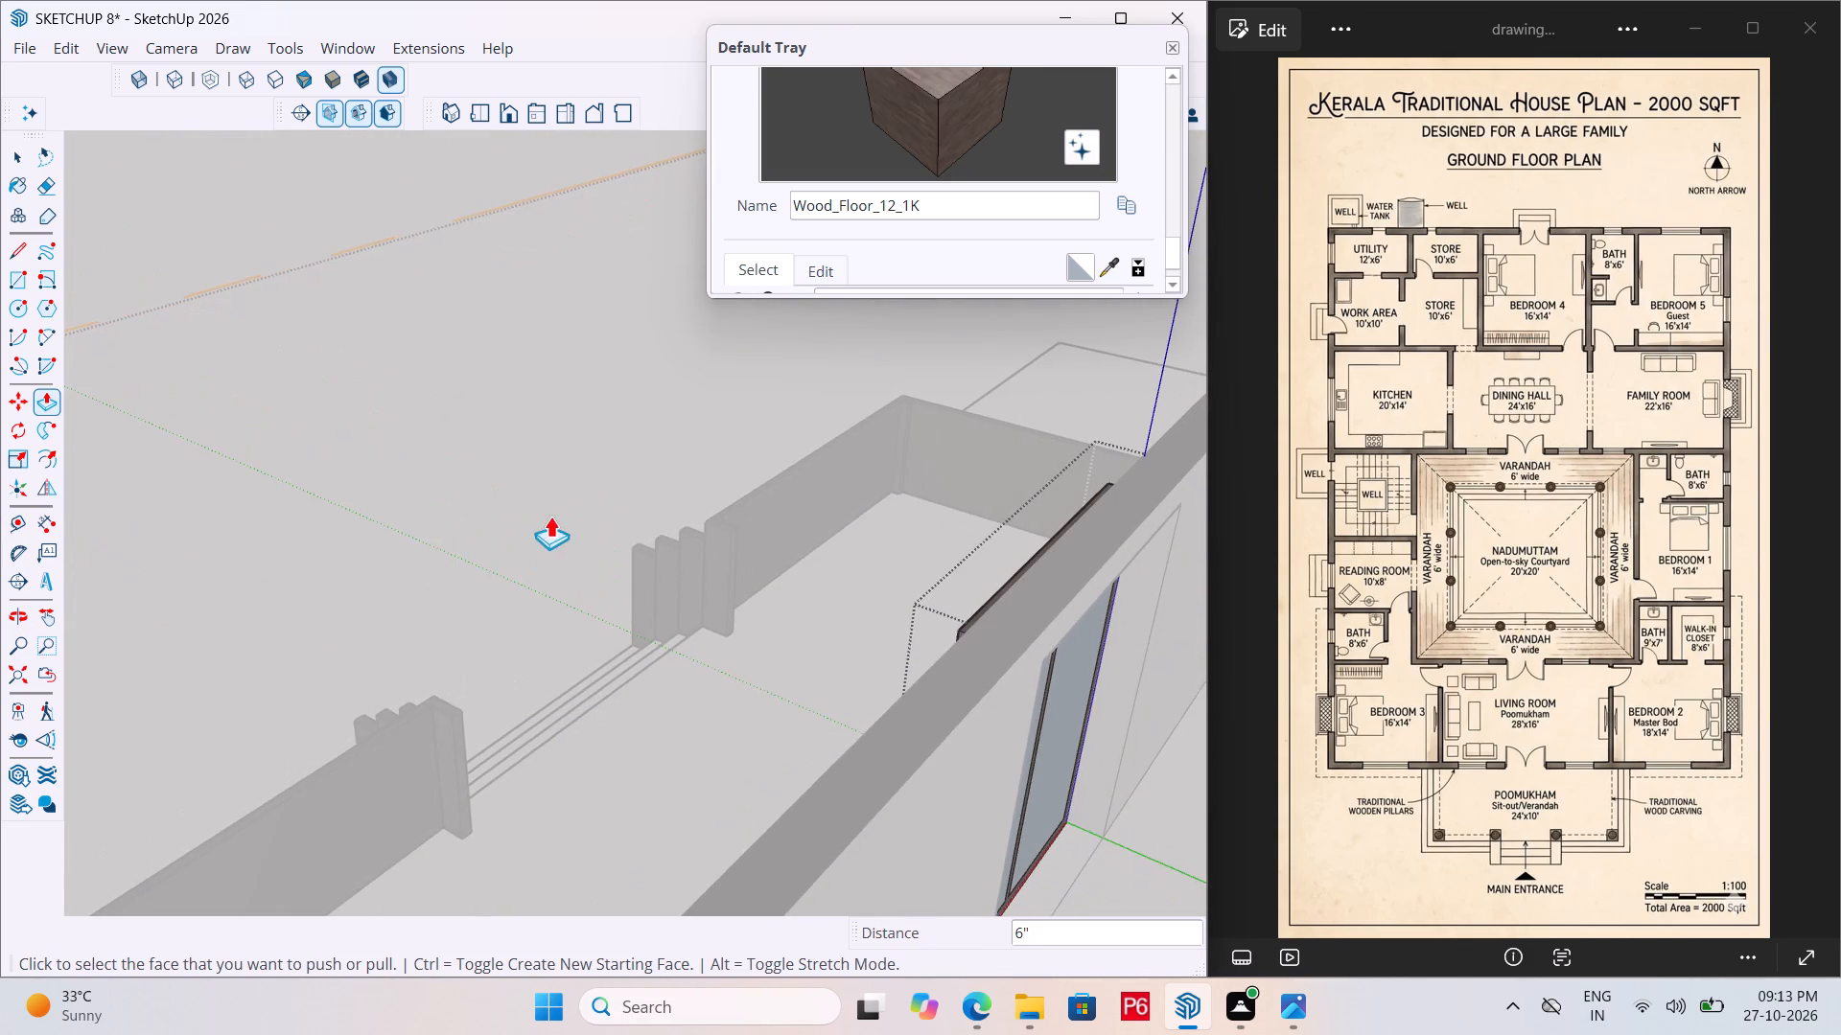
scroll(550, 516, down, 5)
middle_drag(951, 646, 1490, 617)
middle_drag(677, 632, 696, 656)
scroll(696, 614, down, 2)
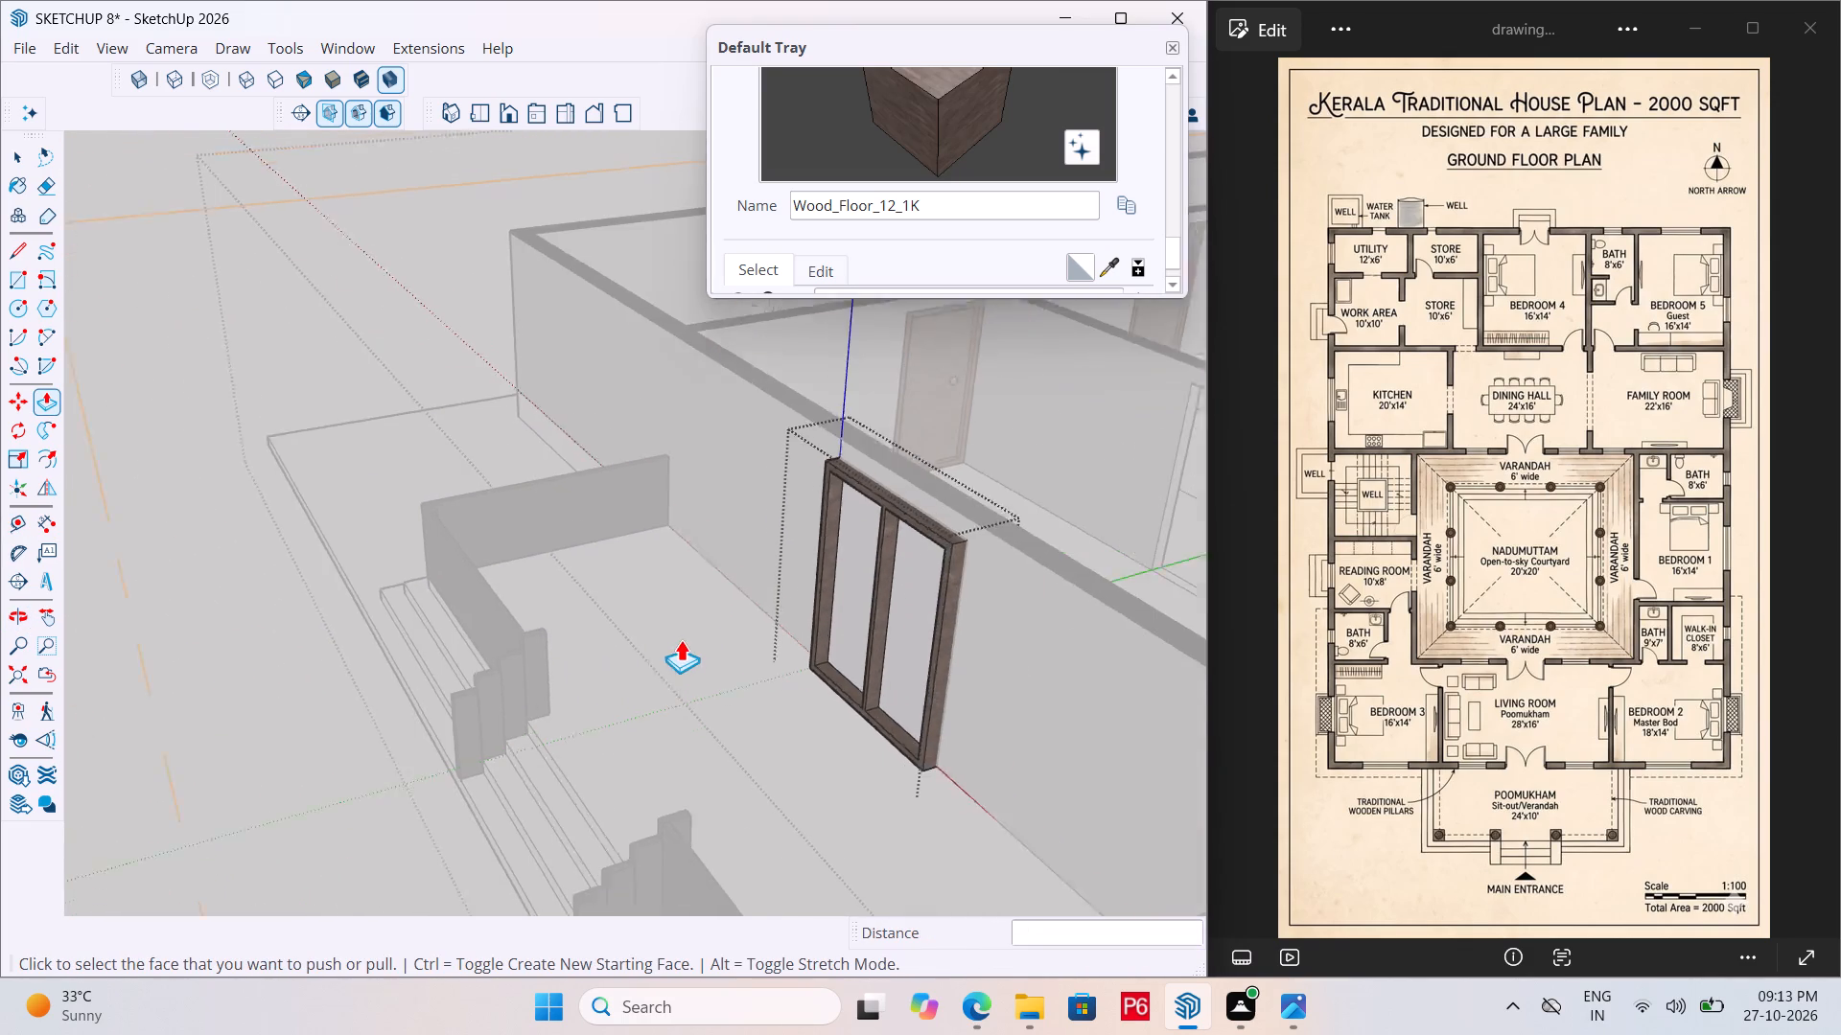
scroll(681, 639, down, 2)
middle_drag(913, 589, 934, 565)
scroll(987, 537, up, 9)
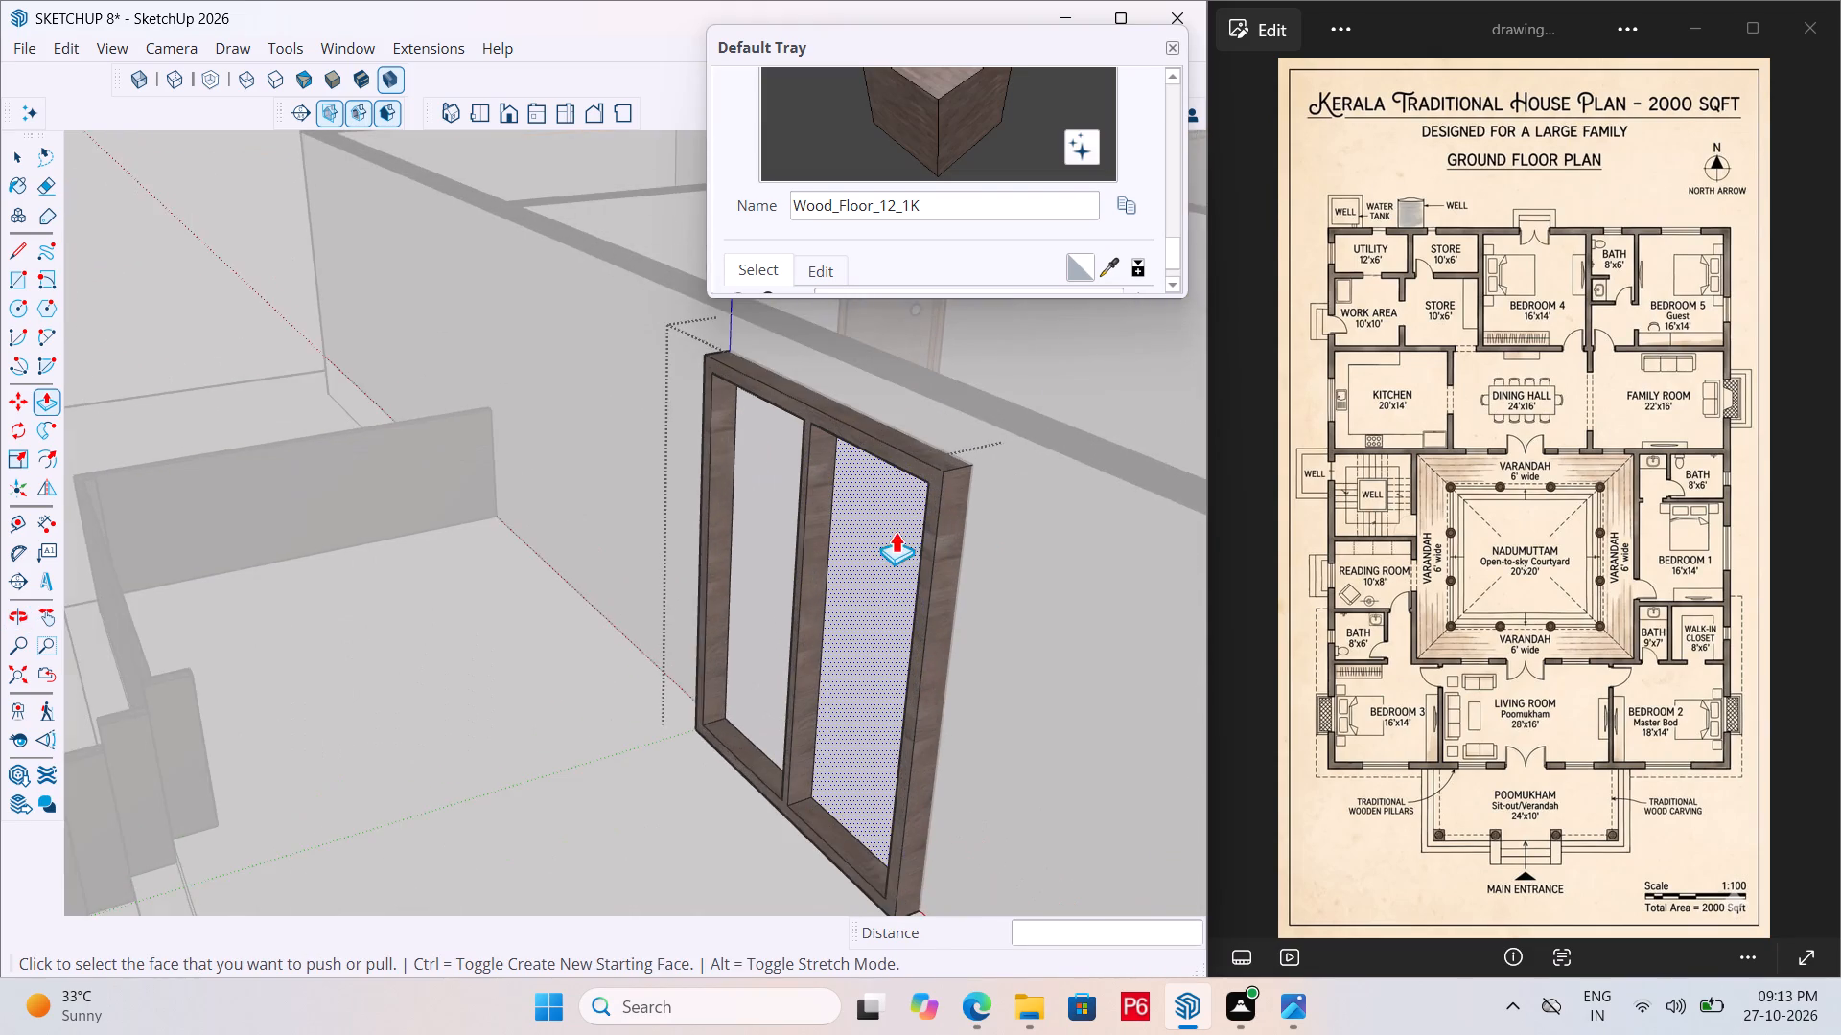
middle_drag(896, 531, 955, 526)
key(space)
click(853, 562)
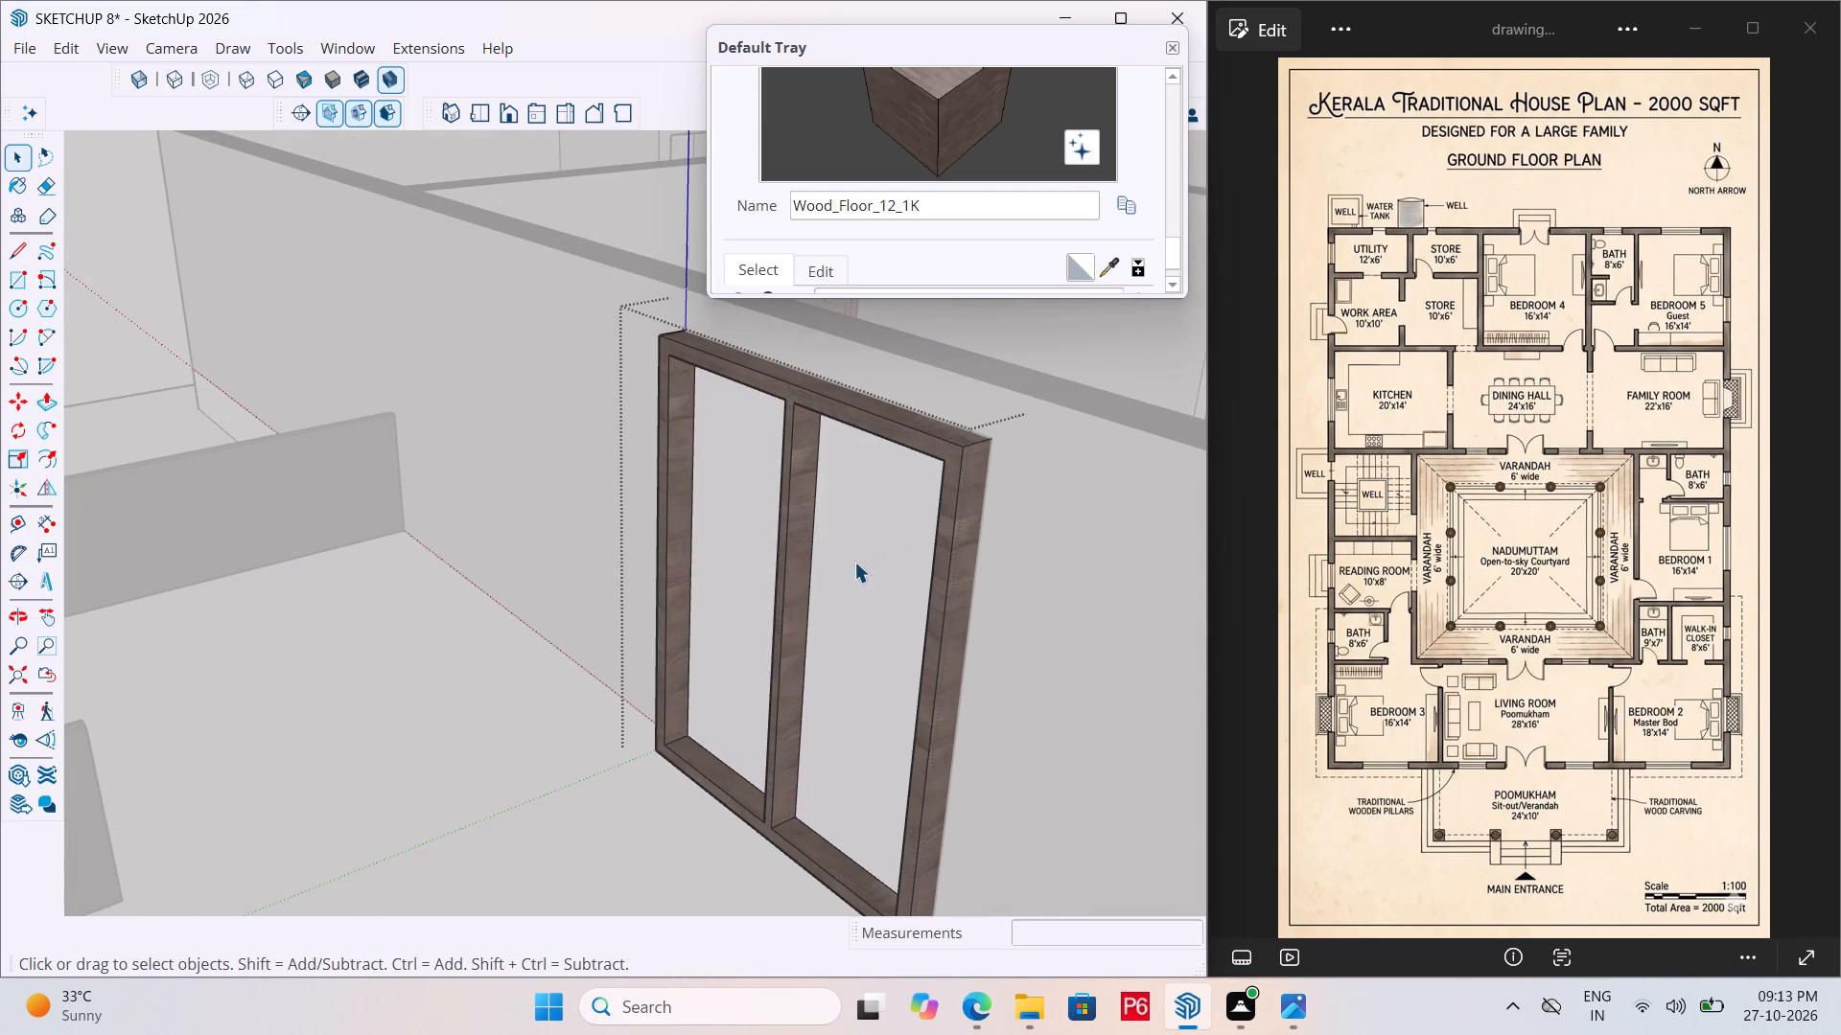
key(Delete)
click(757, 533)
key(Delete)
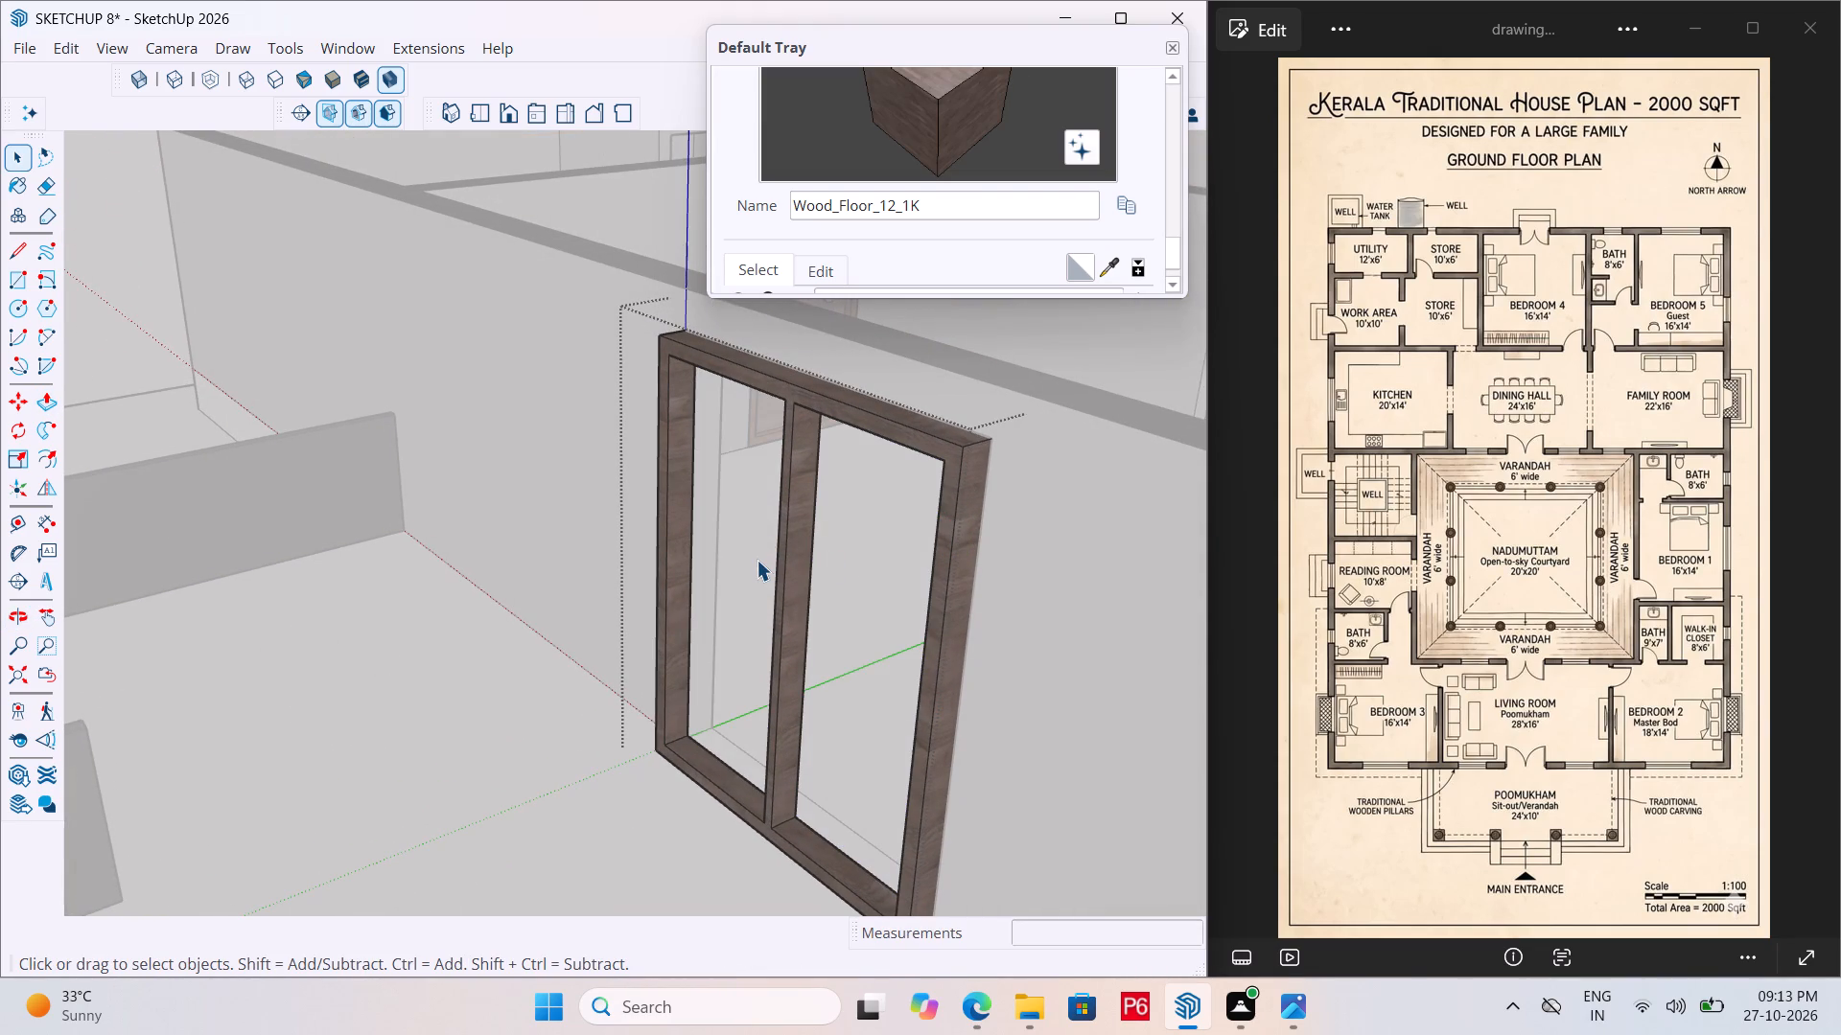
Save the model with the open wooden entrance frame.
key(ctrl+s)
key(ctrl+s)
key(ctrl+s)
key(ctrl+s)
key(ctrl+s)
Move the whole entrance door frame 6" back into the wall opening, from its outer bottom corner to the wall's face.
scroll(851, 522, down, 3)
double_click(1029, 578)
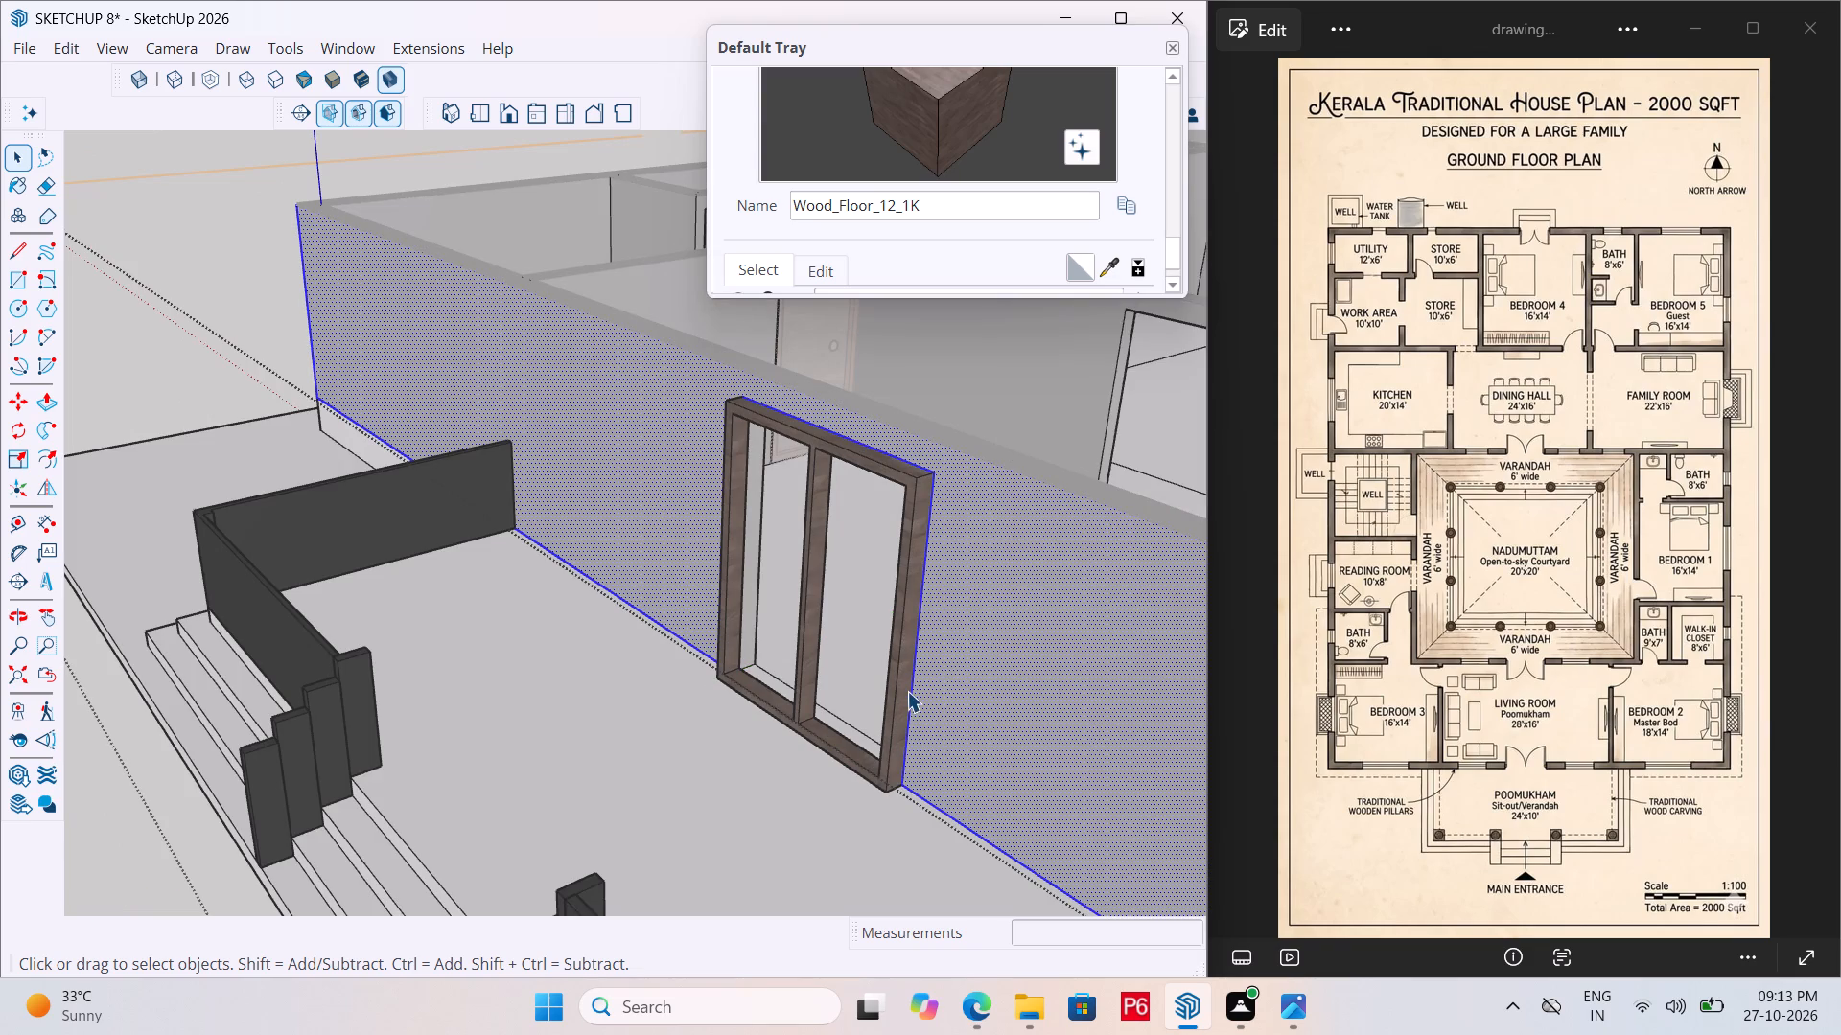
click(238, 249)
triple_click(231, 248)
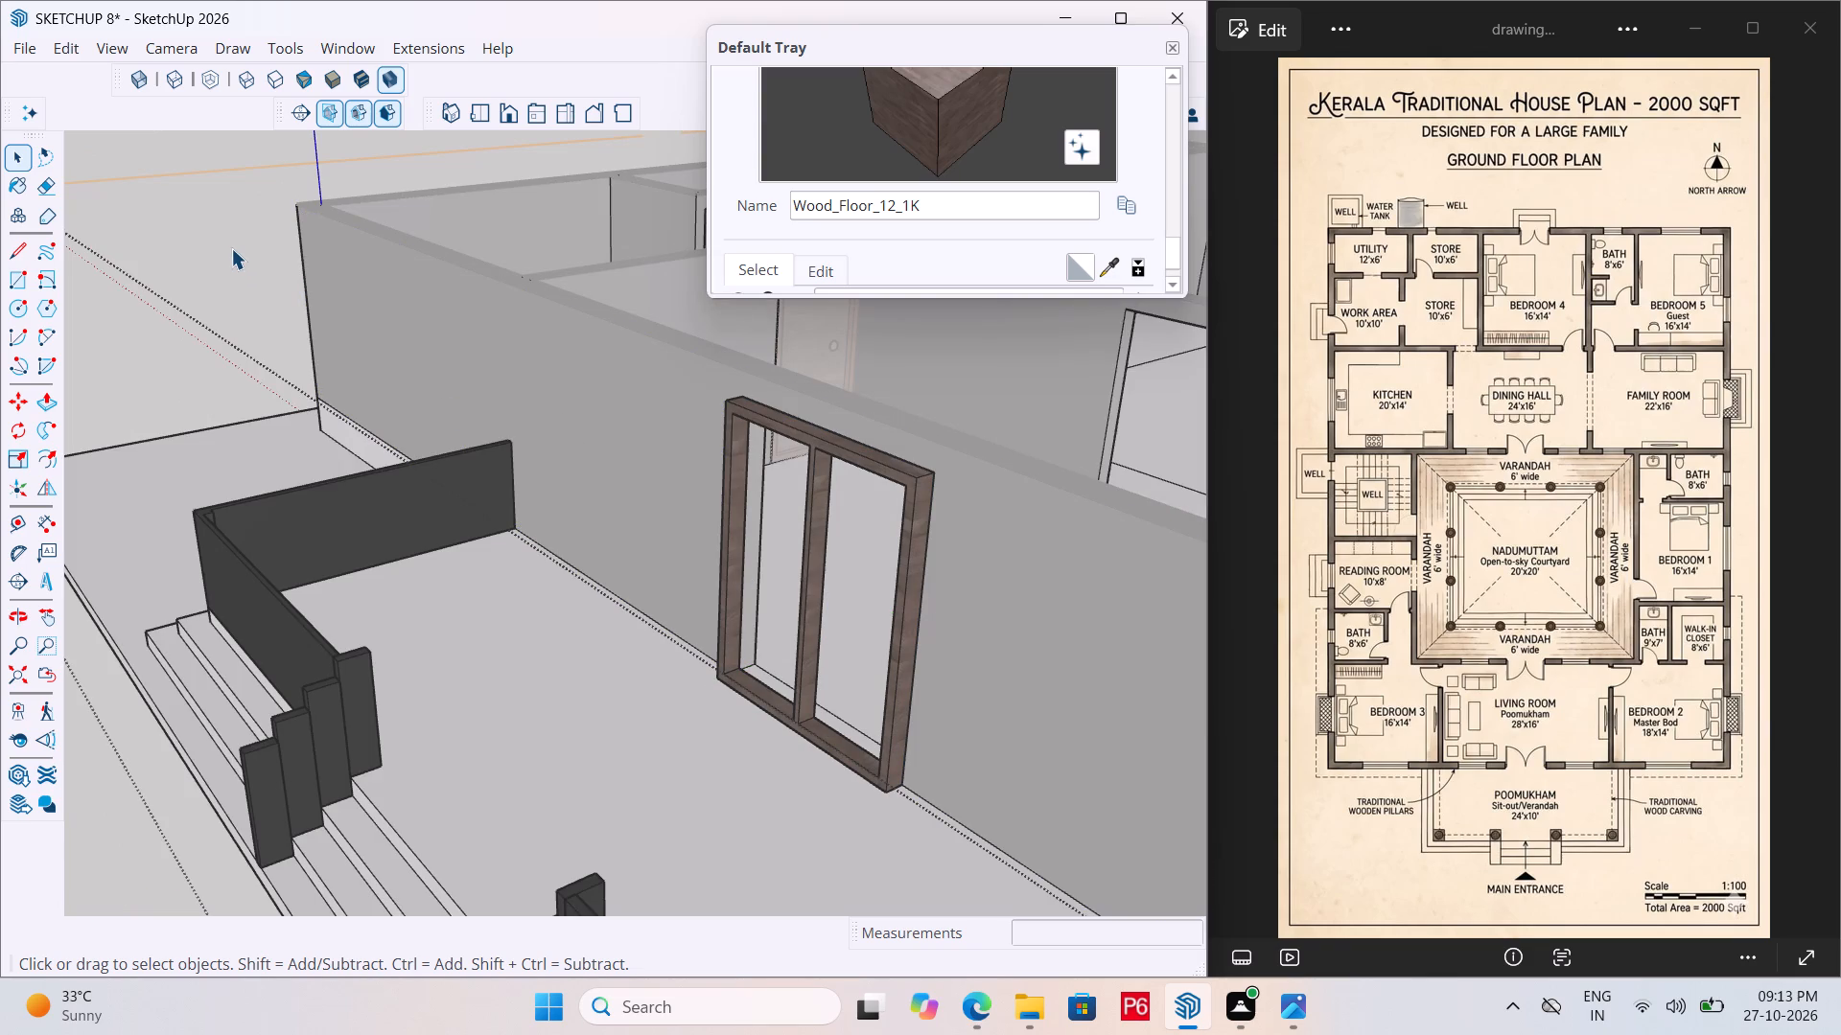
click(231, 248)
scroll(674, 540, down, 5)
middle_drag(646, 553, 1103, 549)
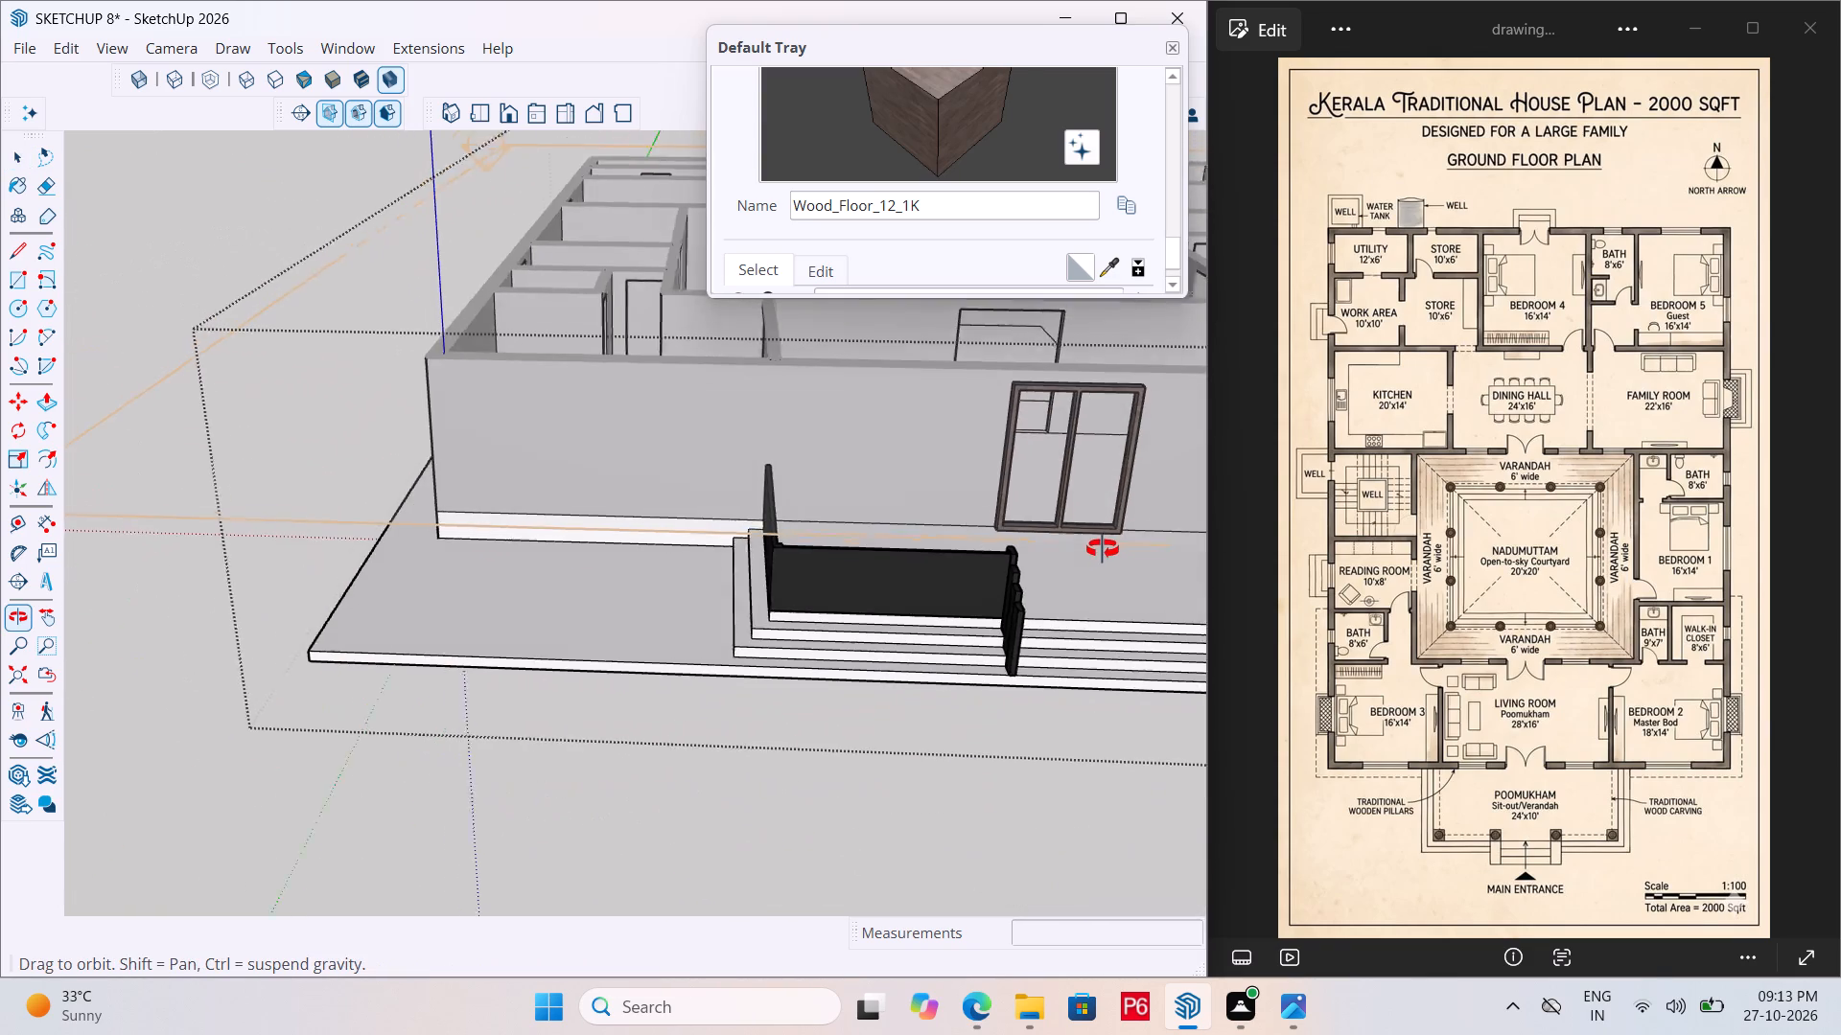
middle_drag(1103, 549, 742, 561)
key(space)
double_click(262, 304)
click(260, 281)
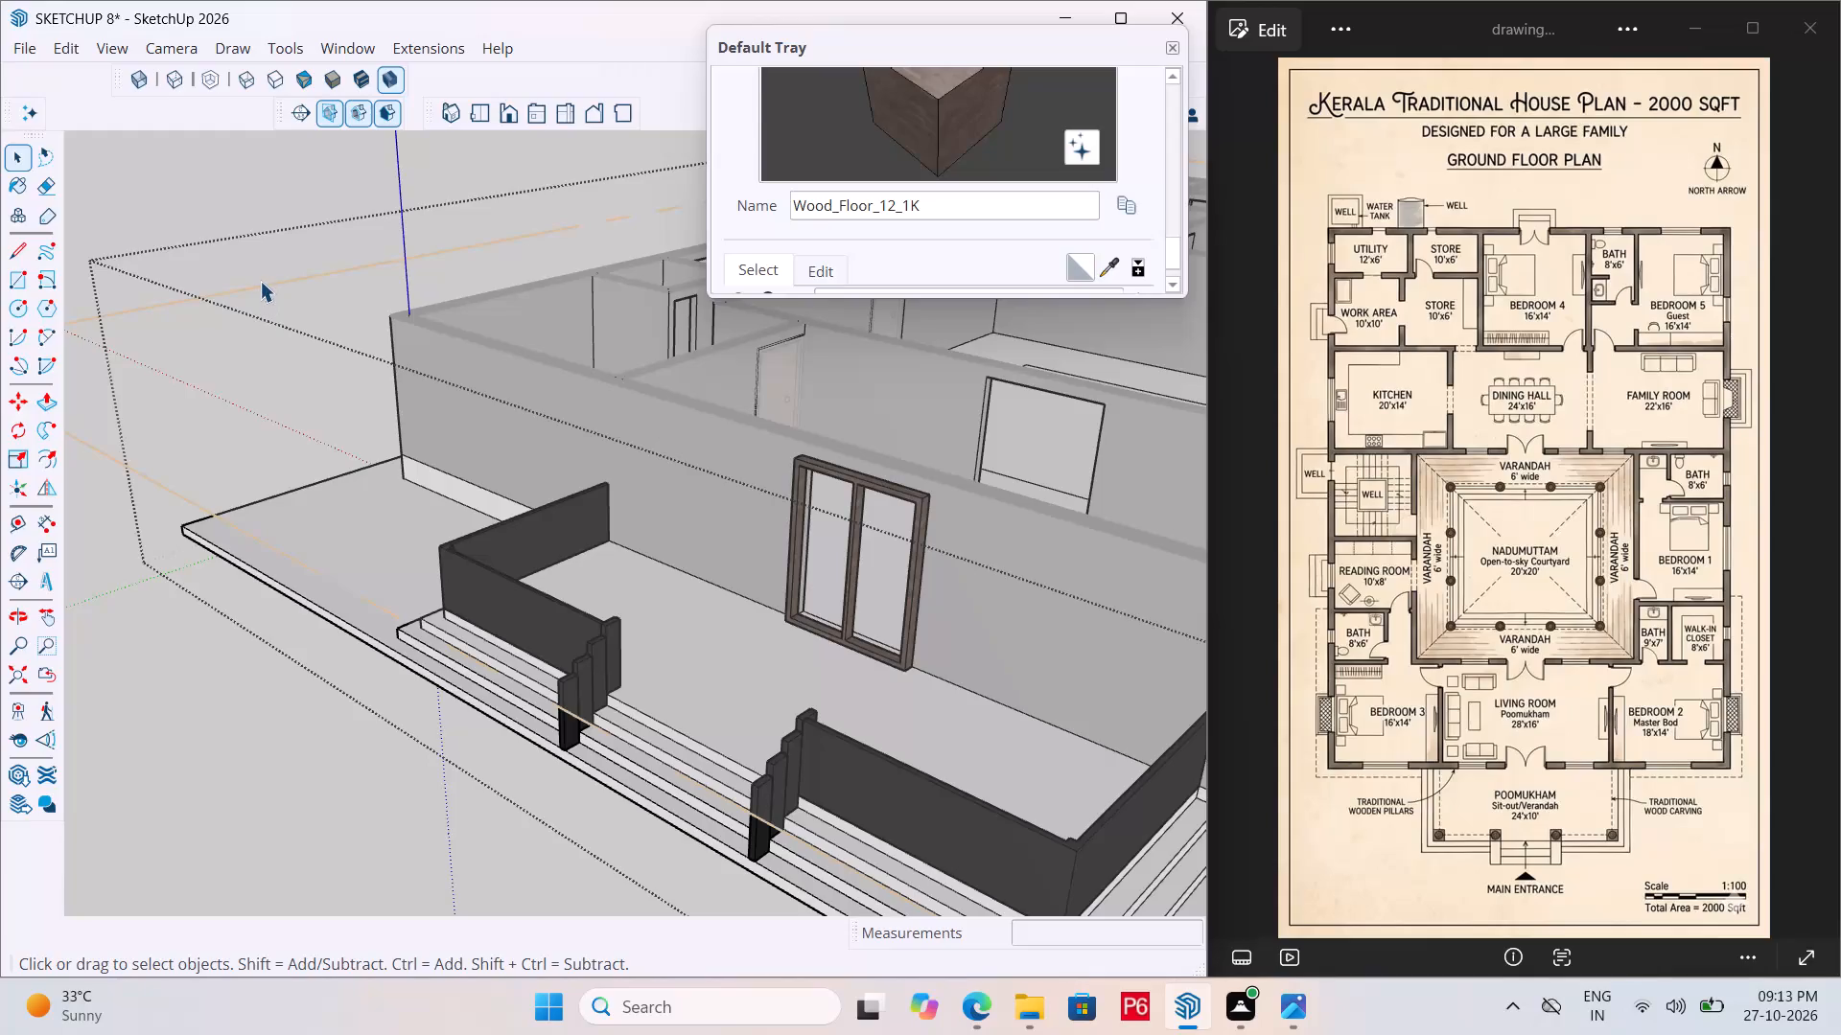
click(260, 275)
double_click(229, 209)
scroll(992, 646, up, 5)
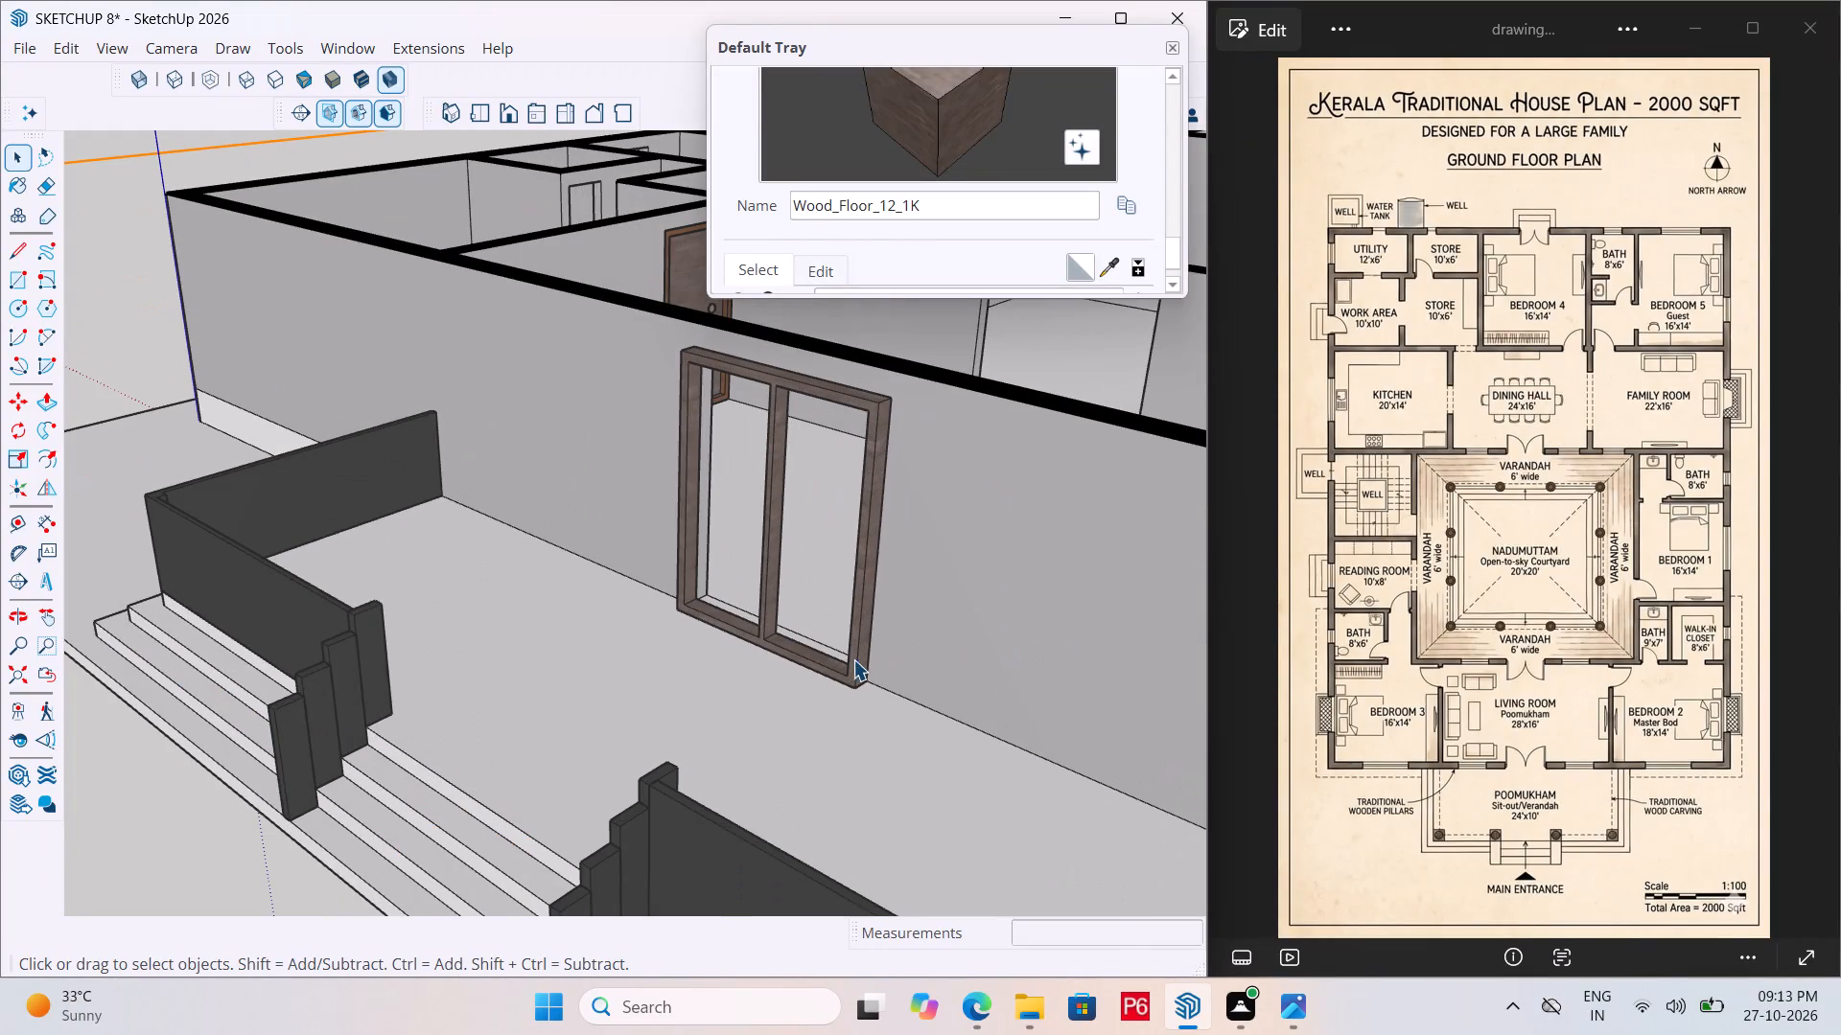
click(853, 666)
scroll(940, 656, up, 1)
middle_drag(939, 655, 905, 645)
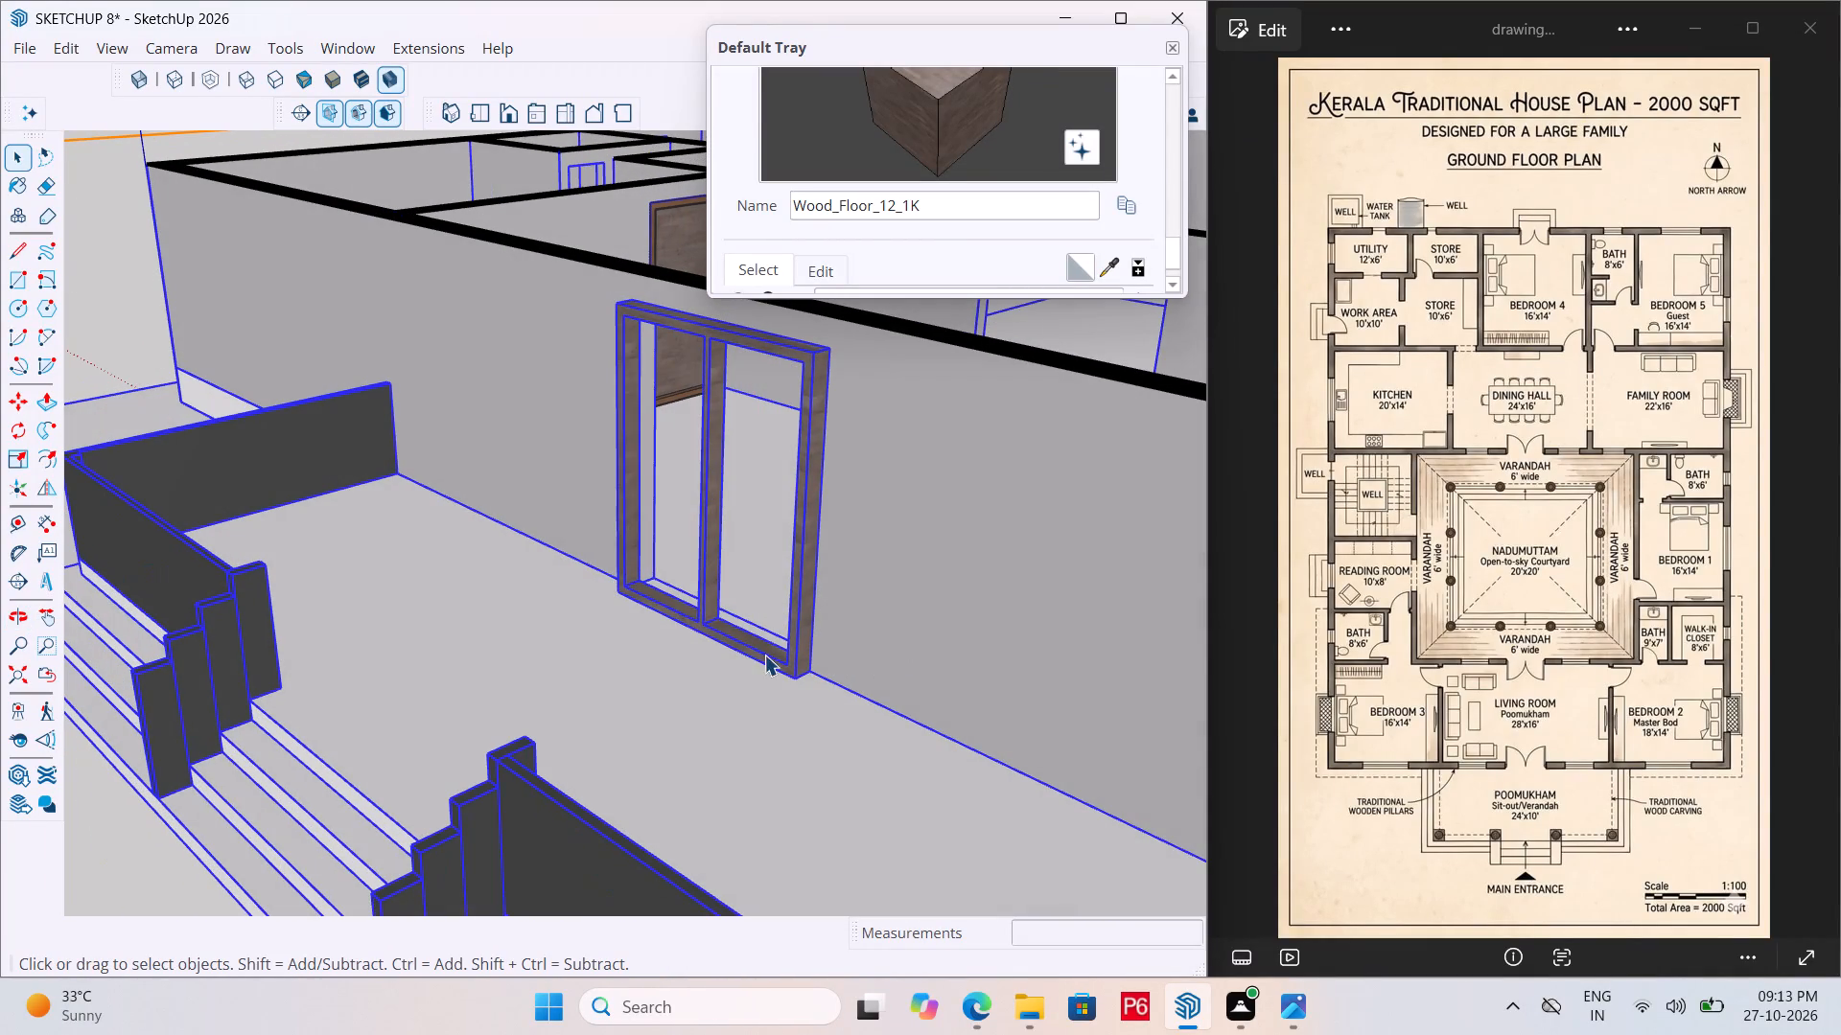
double_click(790, 656)
click(793, 656)
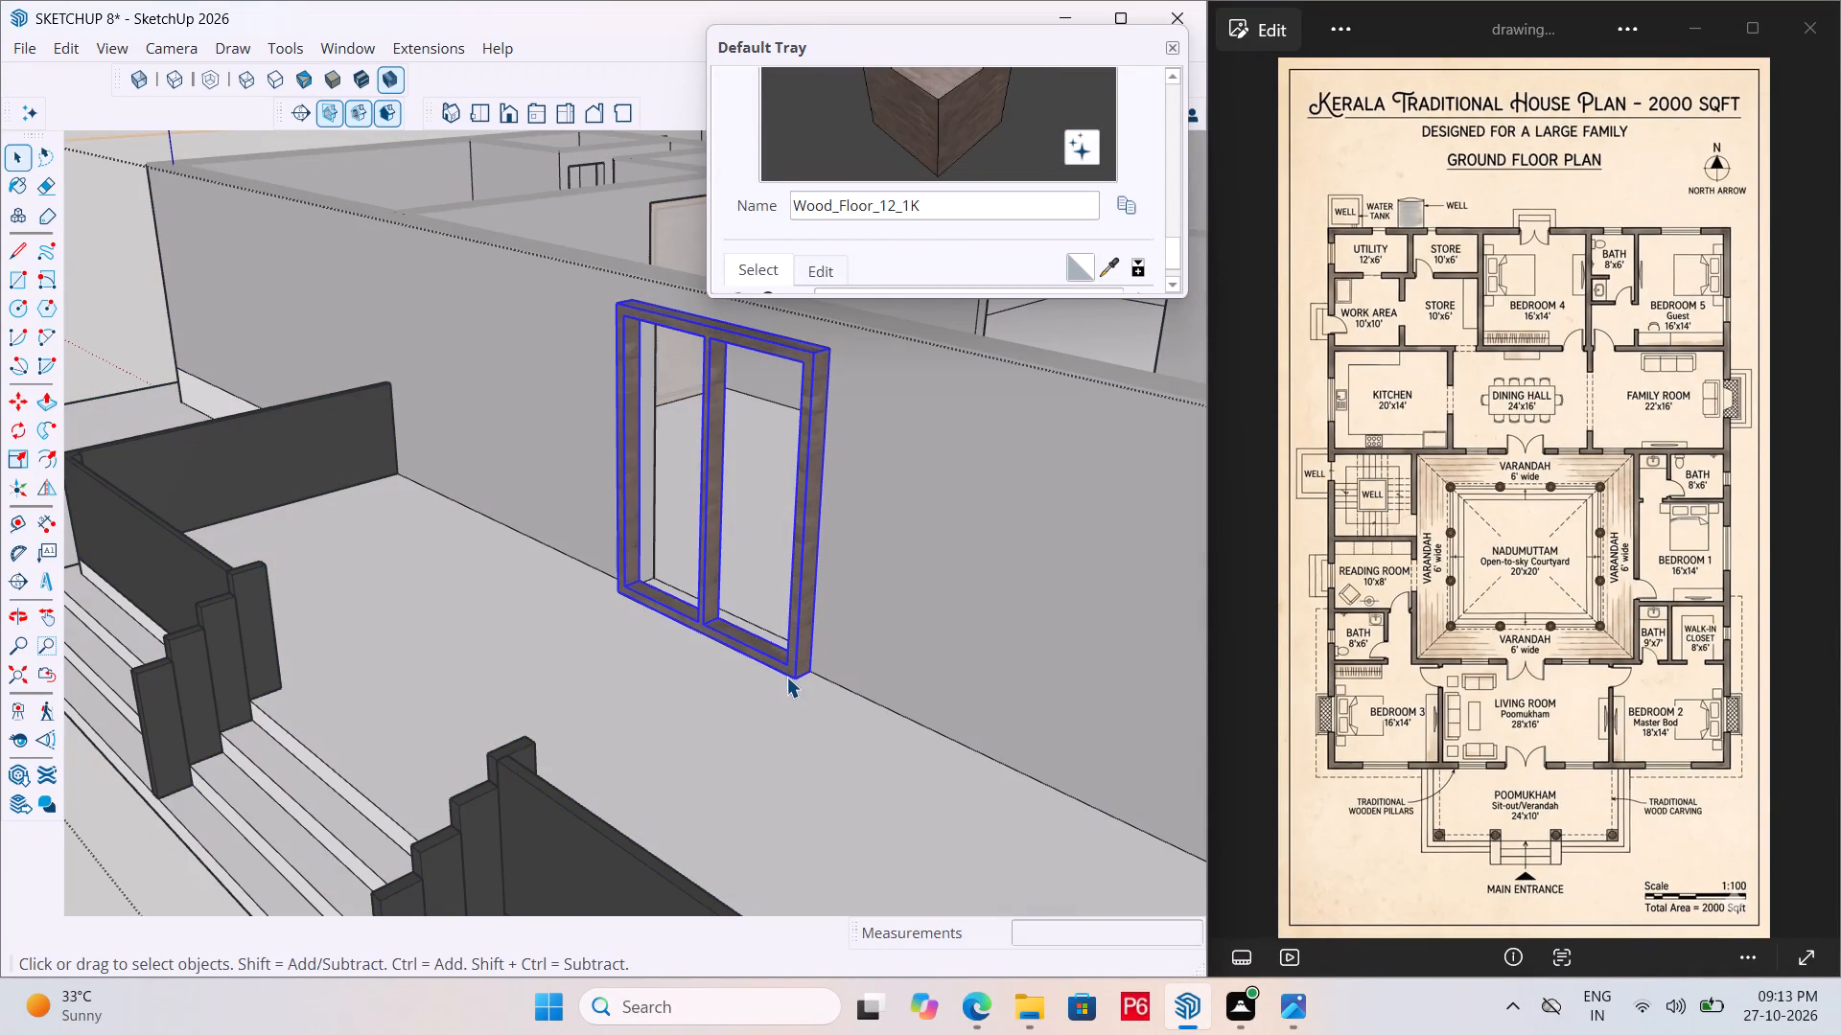
key(m)
click(795, 680)
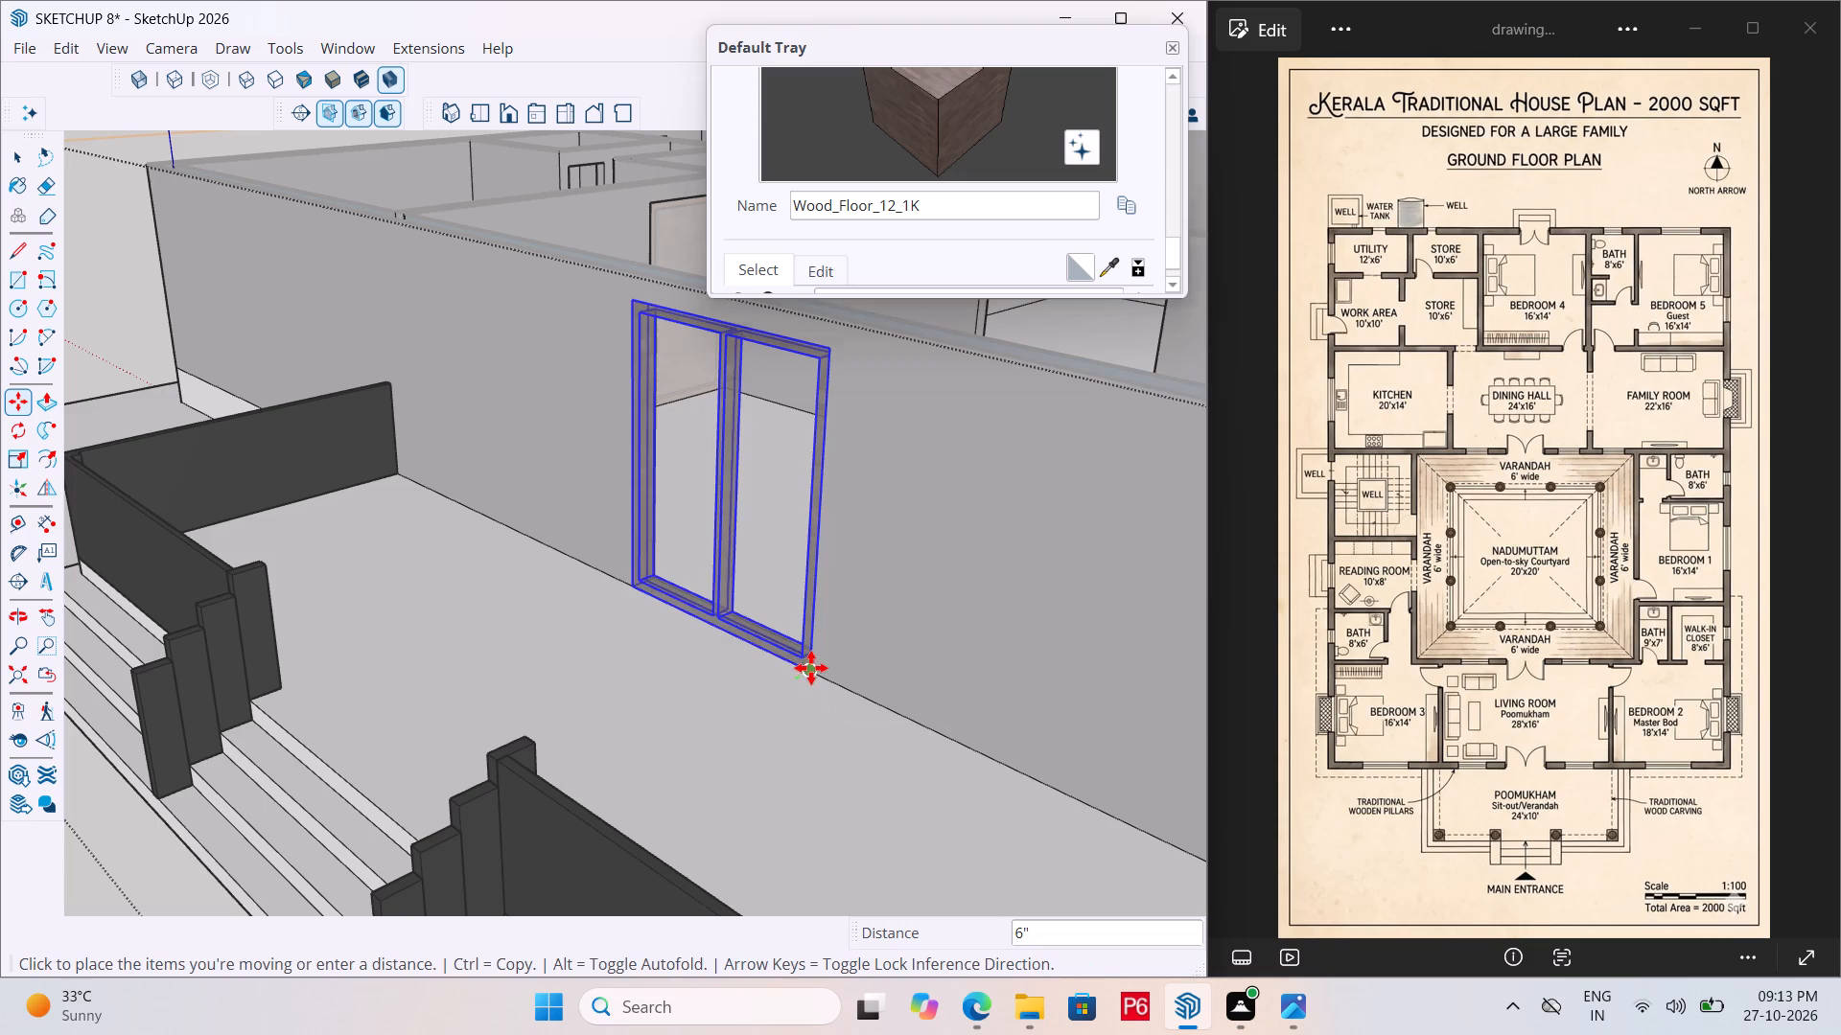
click(811, 668)
Save the model with the entrance frame repositioned in the wall.
key(ctrl+s)
key(ctrl+s)
key(ctrl+s)
key(ctrl+s)
key(ctrl+s)
key(ctrl+s)
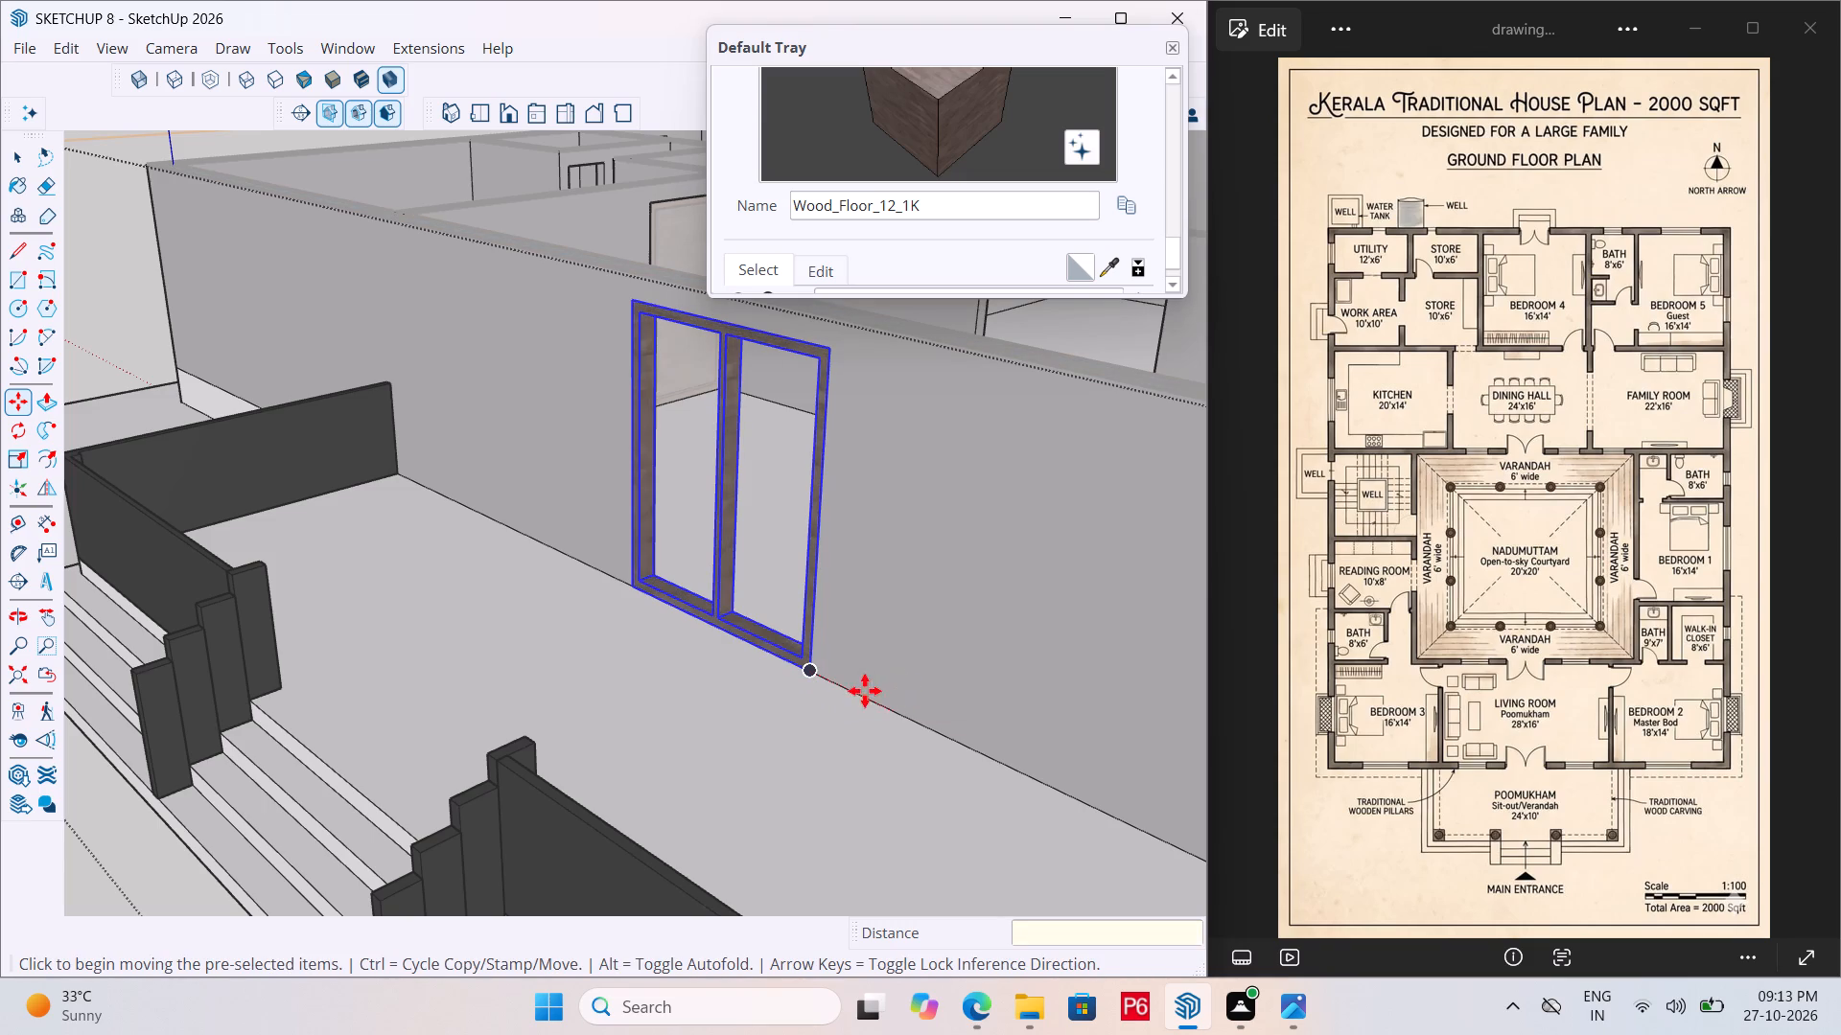
key(ctrl+s)
key(ctrl+s)
key(ctrl+s)
key(ctrl+s)
key(ctrl+s)
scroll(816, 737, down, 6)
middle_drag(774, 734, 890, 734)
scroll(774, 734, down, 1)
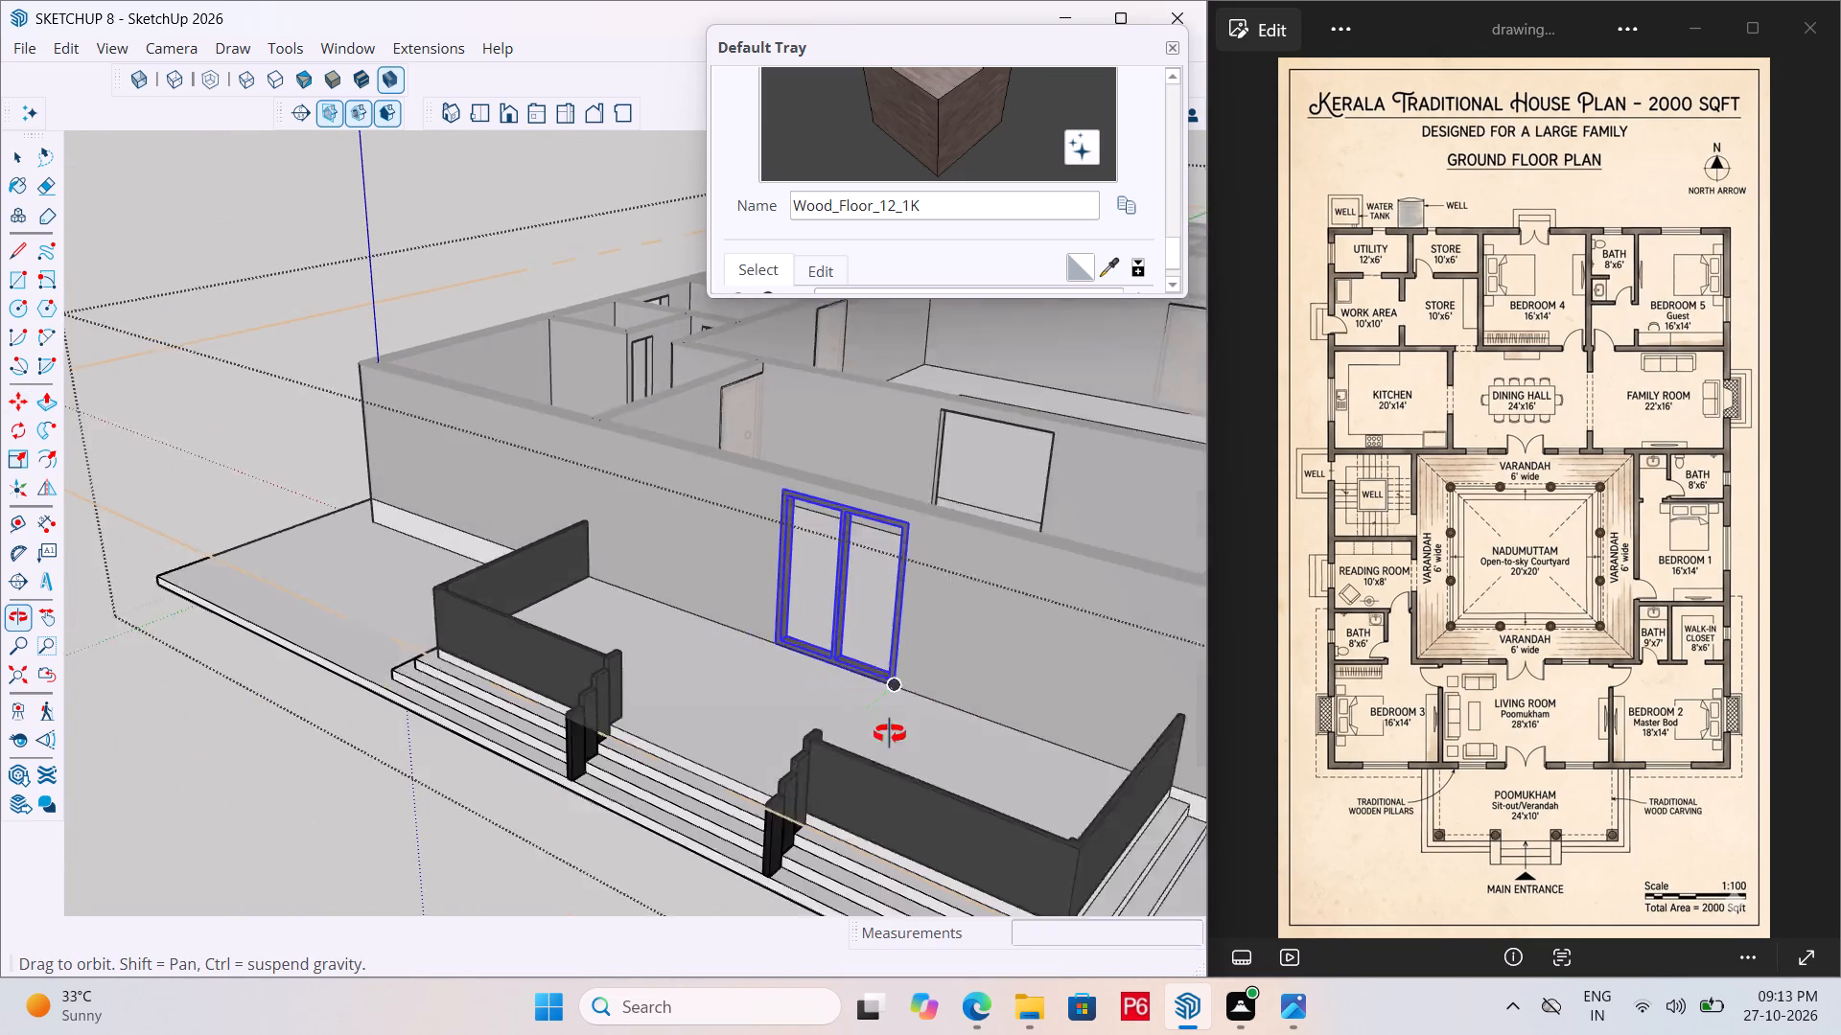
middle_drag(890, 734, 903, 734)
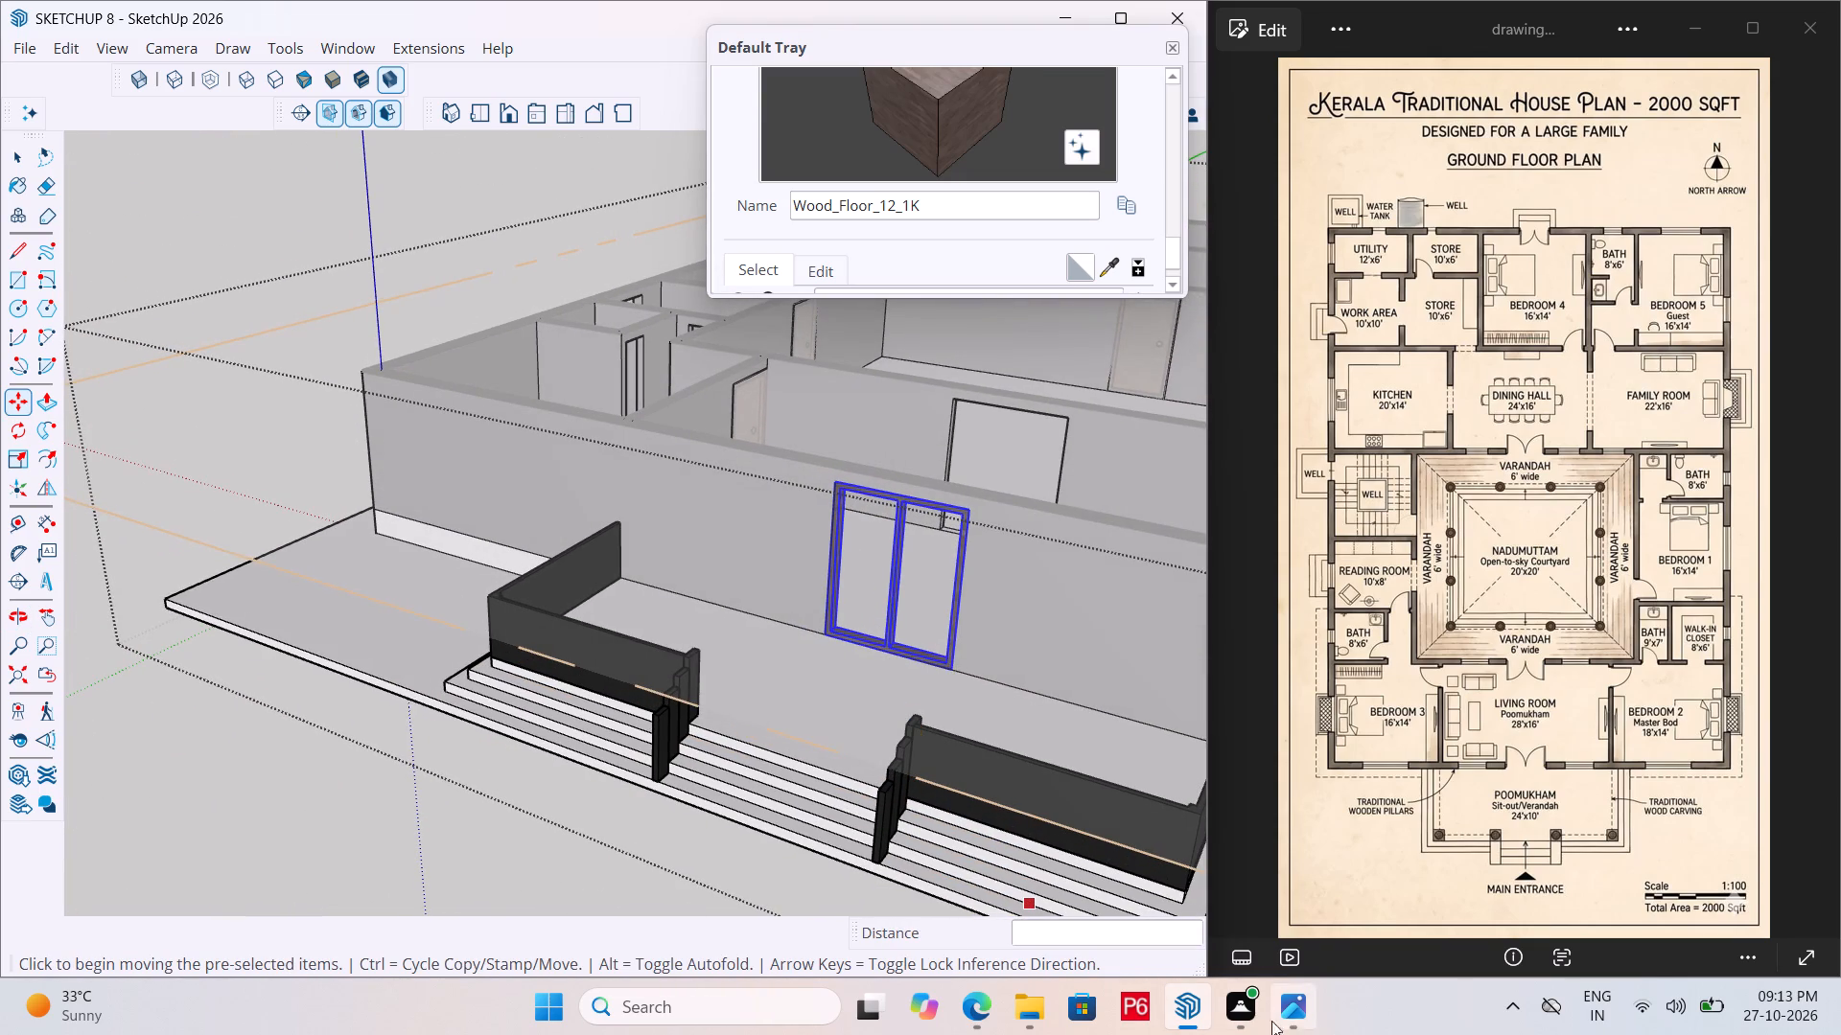
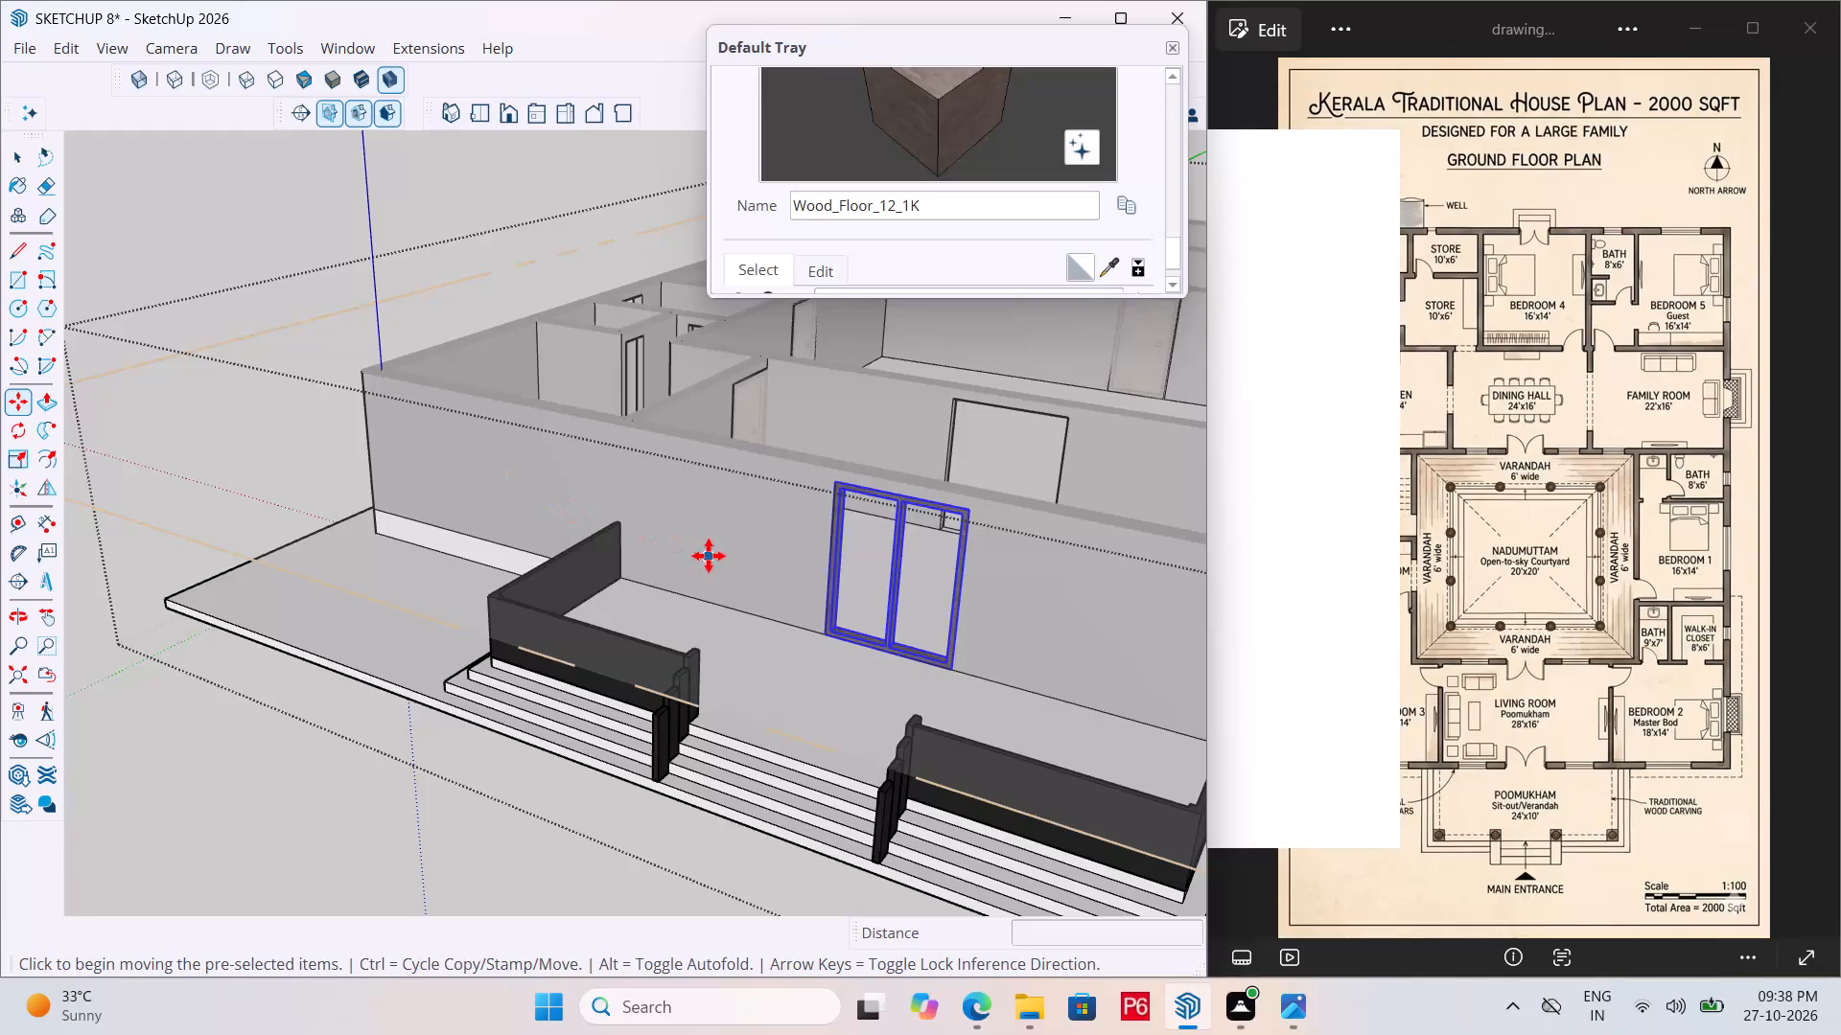
Save the model.
key(ctrl+s)
key(ctrl+s)
key(ctrl+s)
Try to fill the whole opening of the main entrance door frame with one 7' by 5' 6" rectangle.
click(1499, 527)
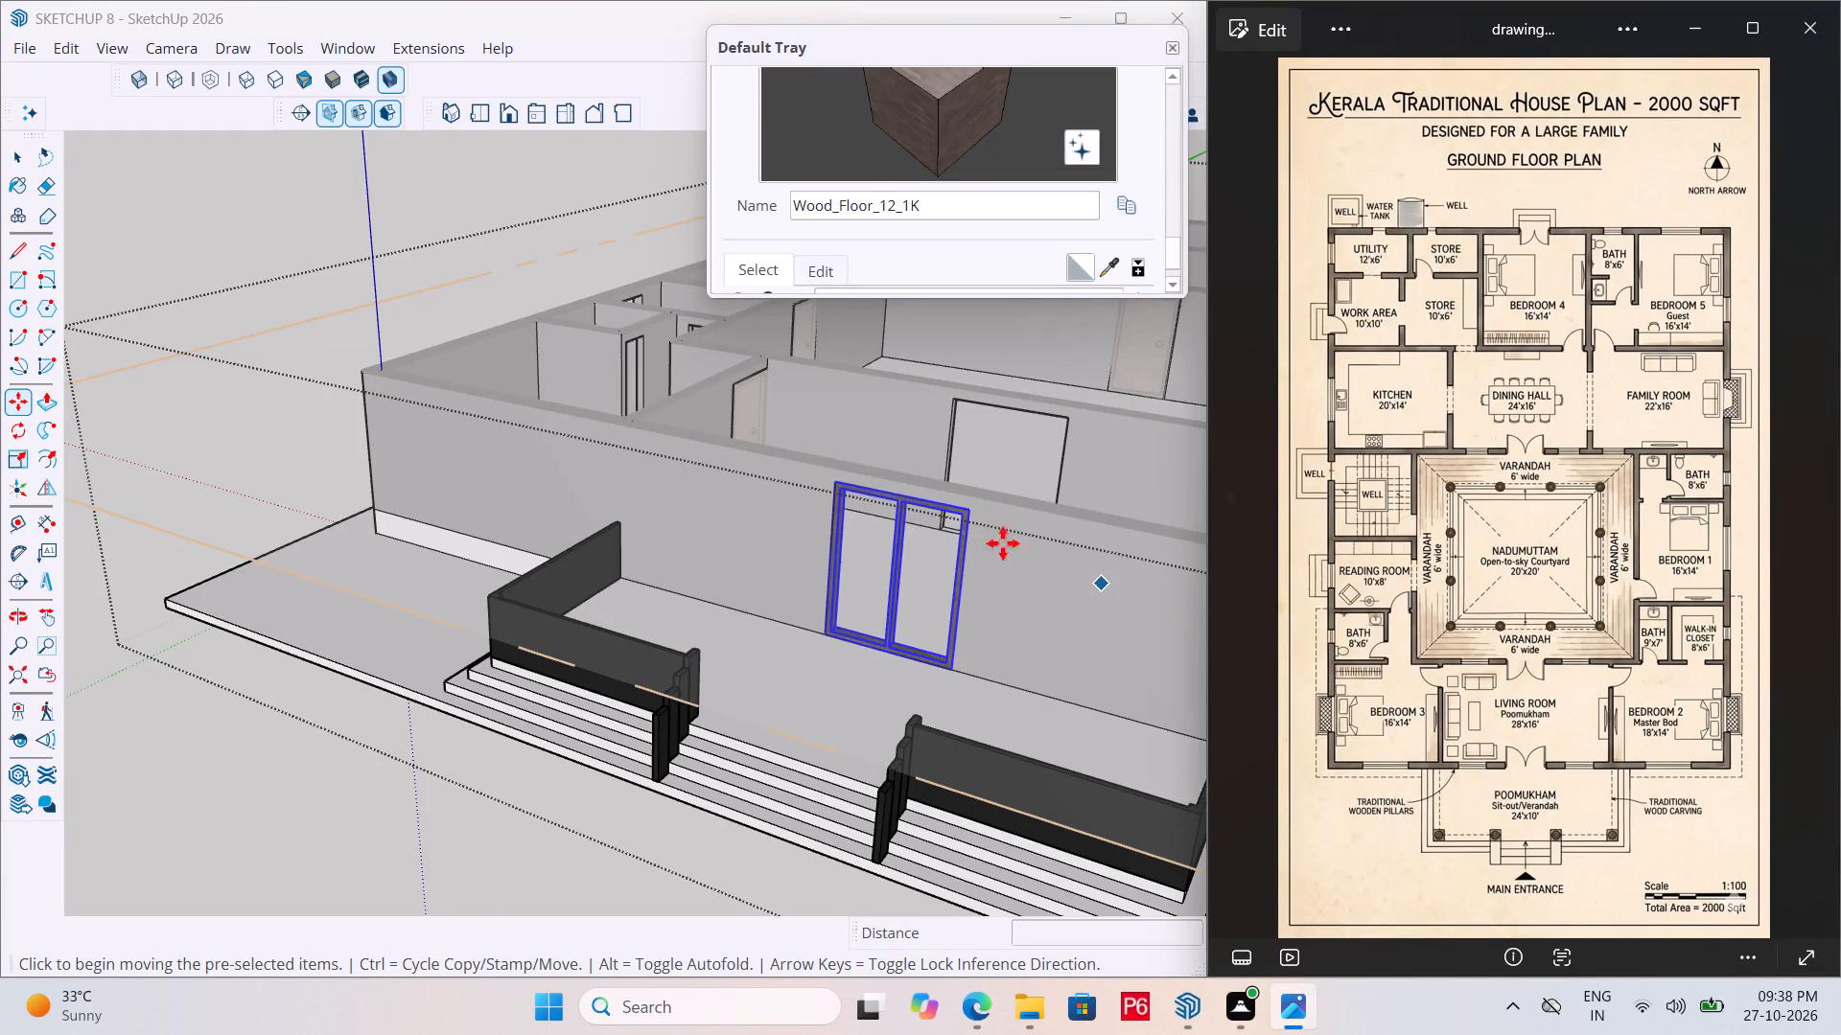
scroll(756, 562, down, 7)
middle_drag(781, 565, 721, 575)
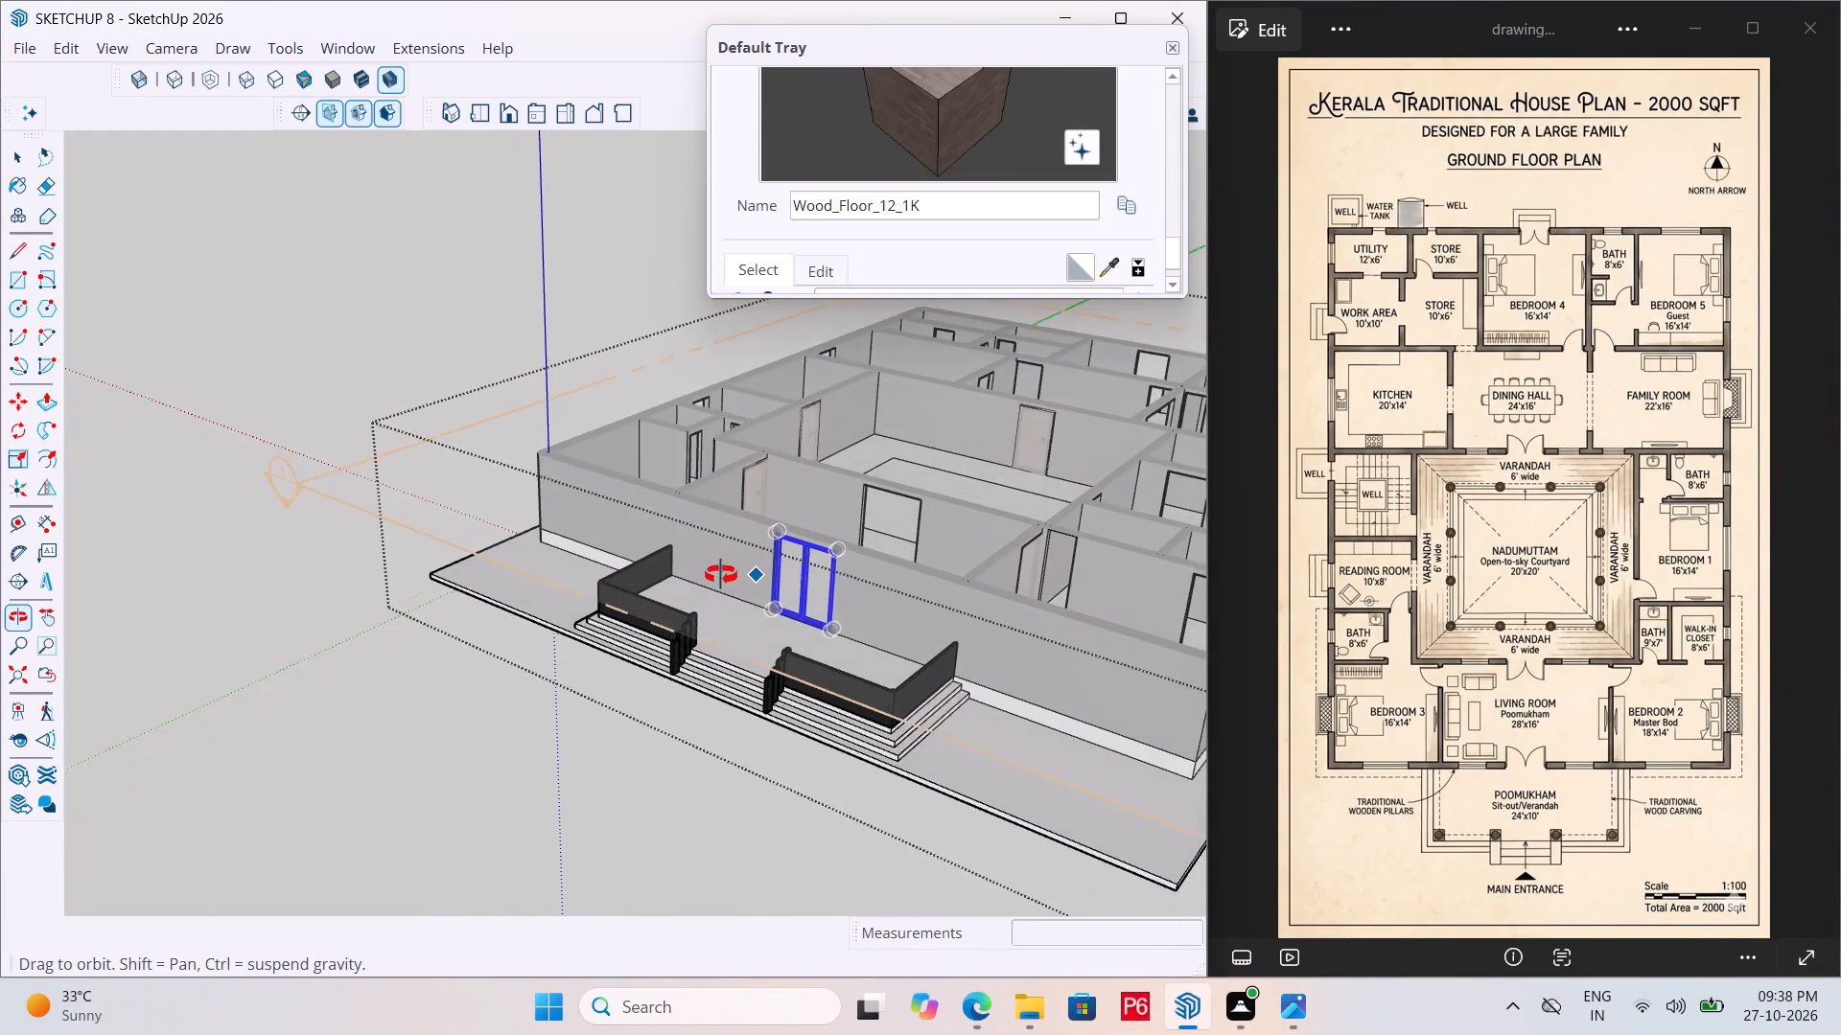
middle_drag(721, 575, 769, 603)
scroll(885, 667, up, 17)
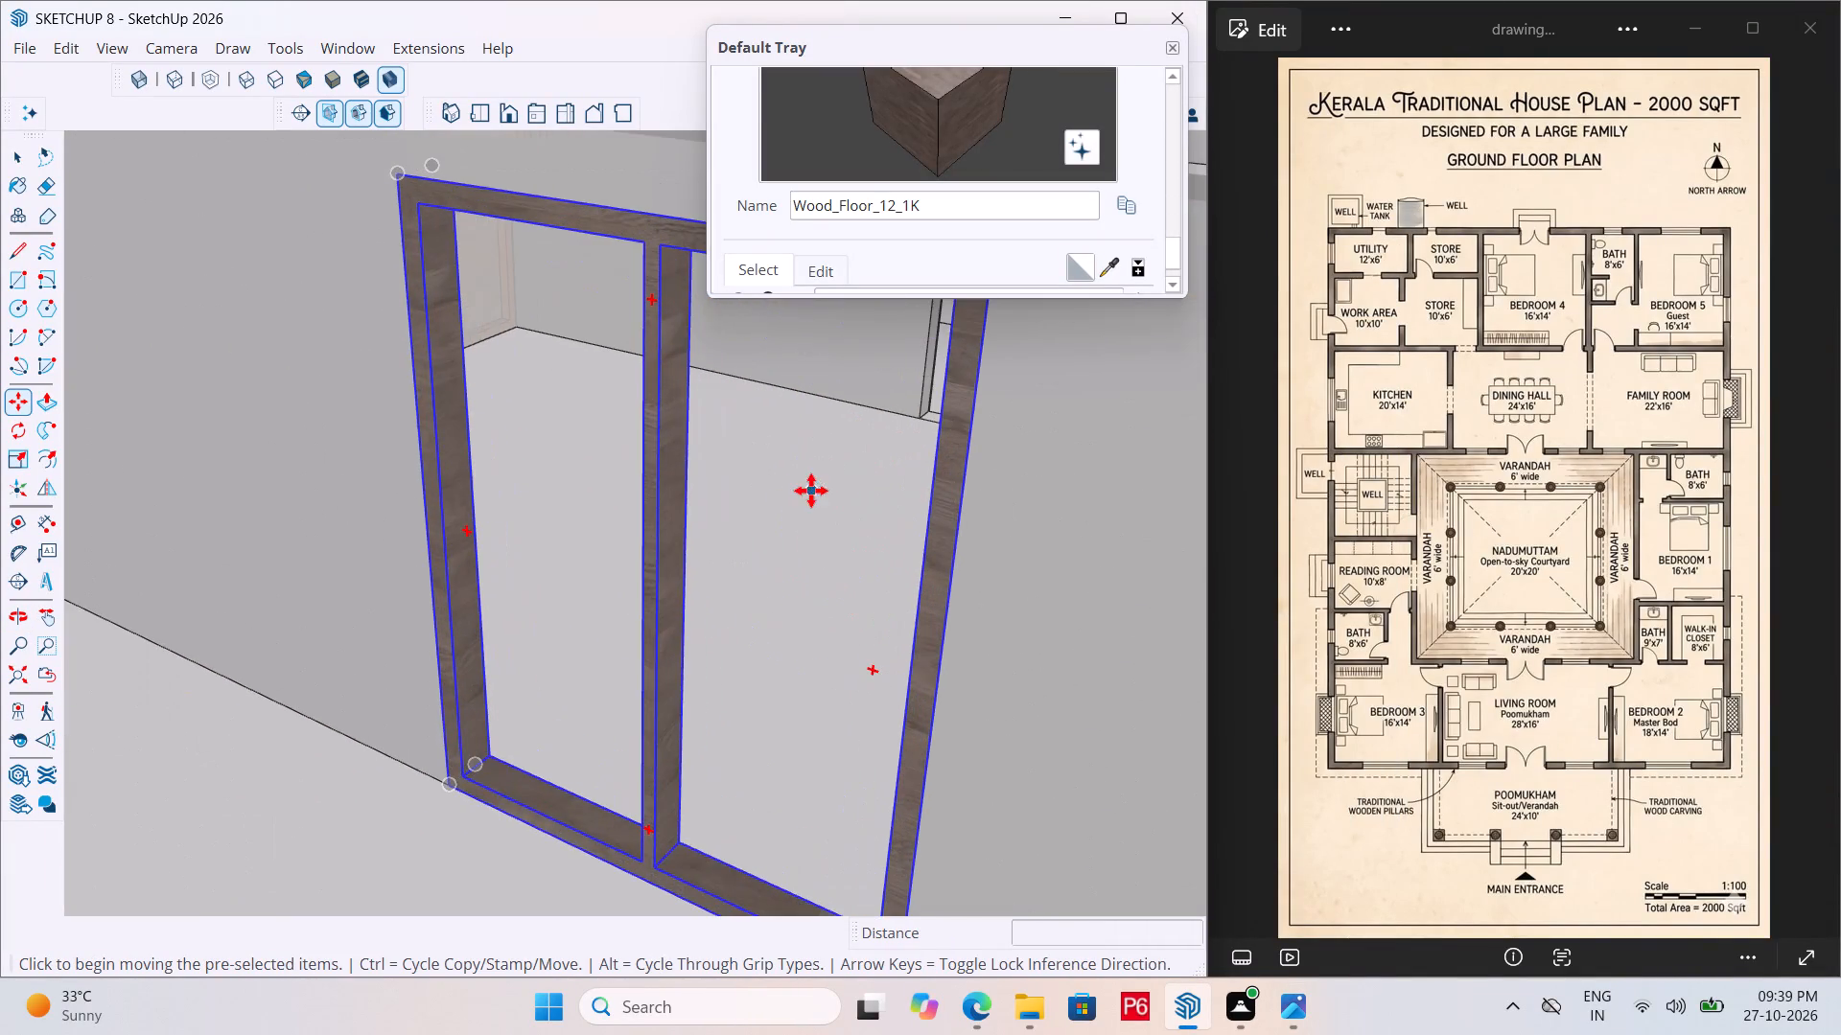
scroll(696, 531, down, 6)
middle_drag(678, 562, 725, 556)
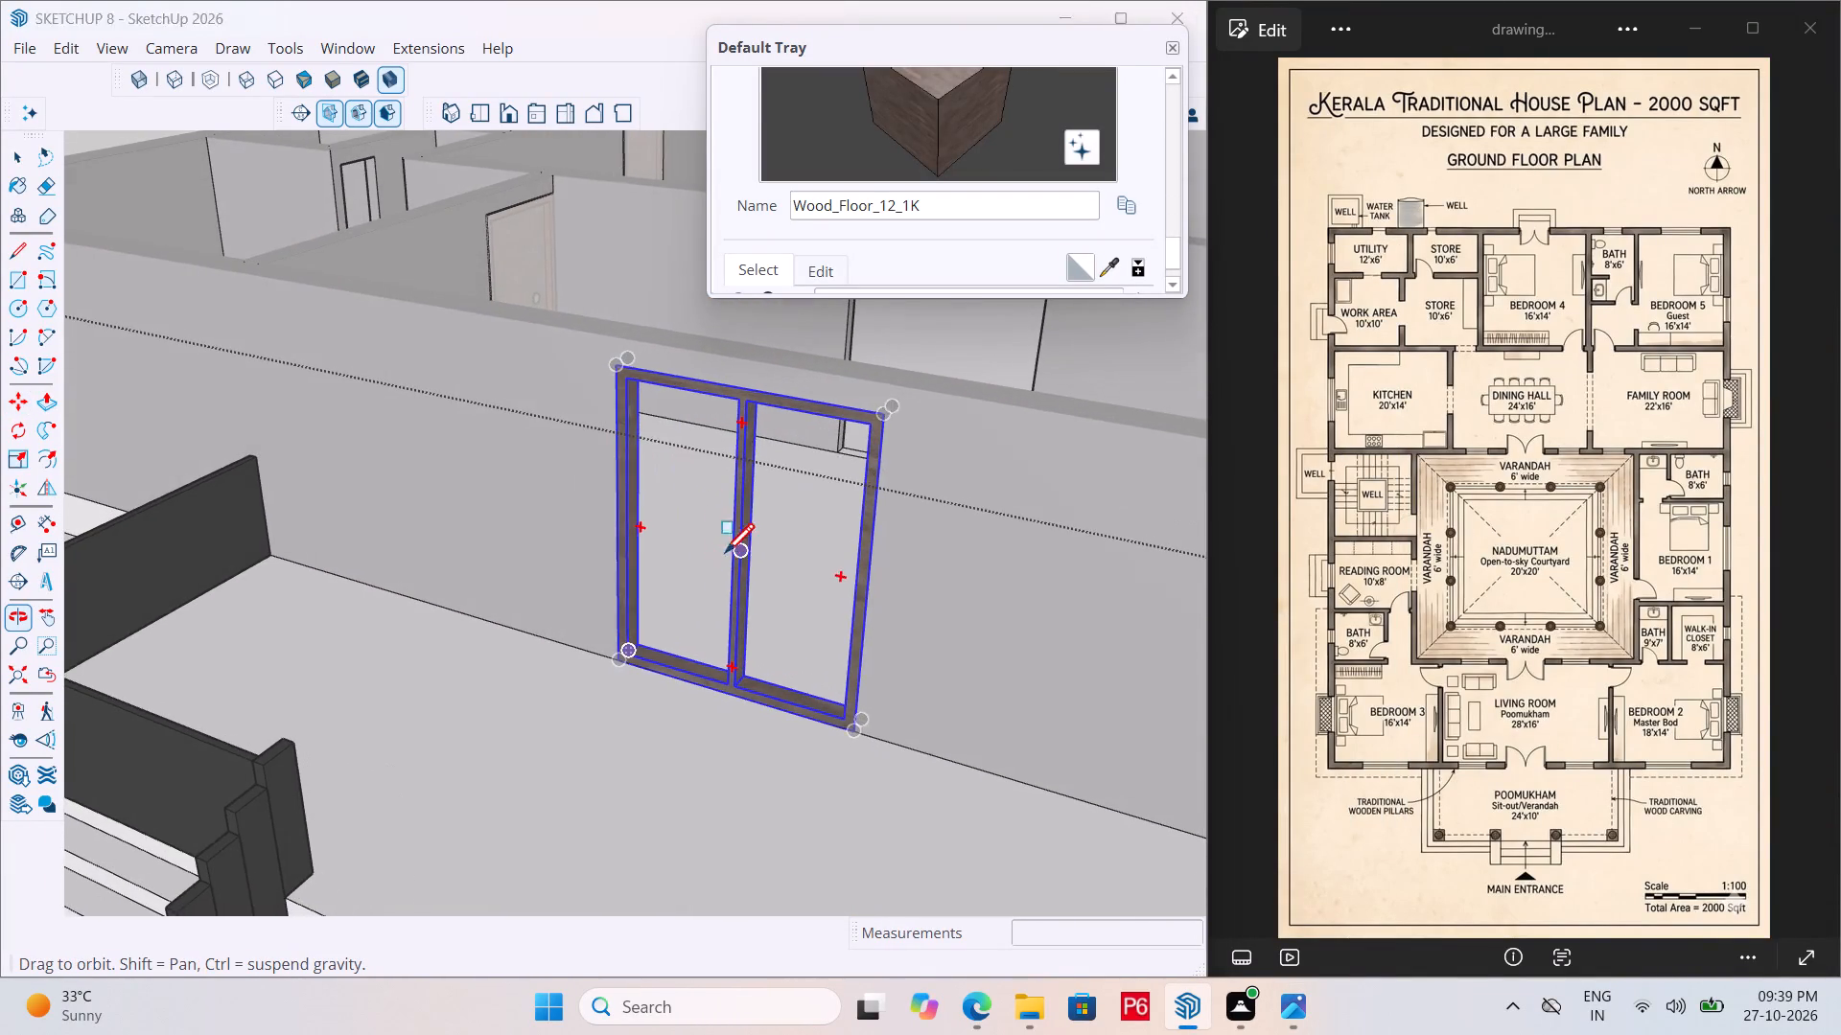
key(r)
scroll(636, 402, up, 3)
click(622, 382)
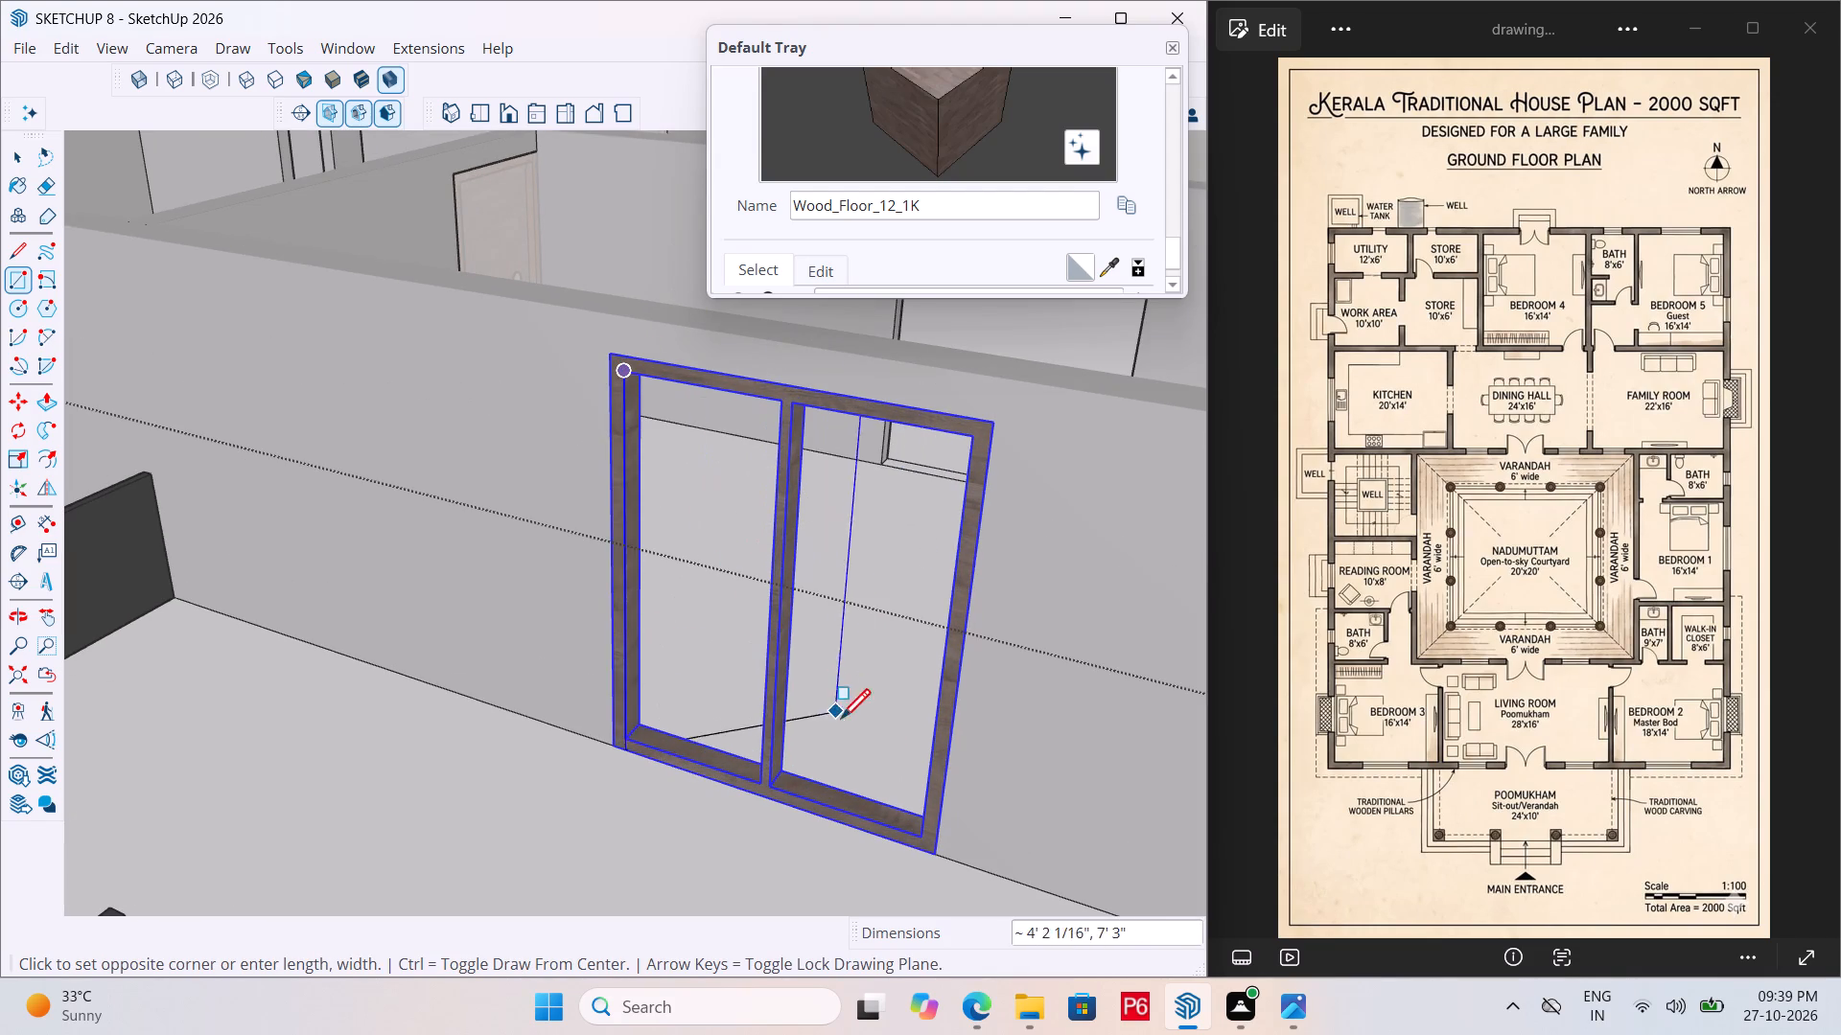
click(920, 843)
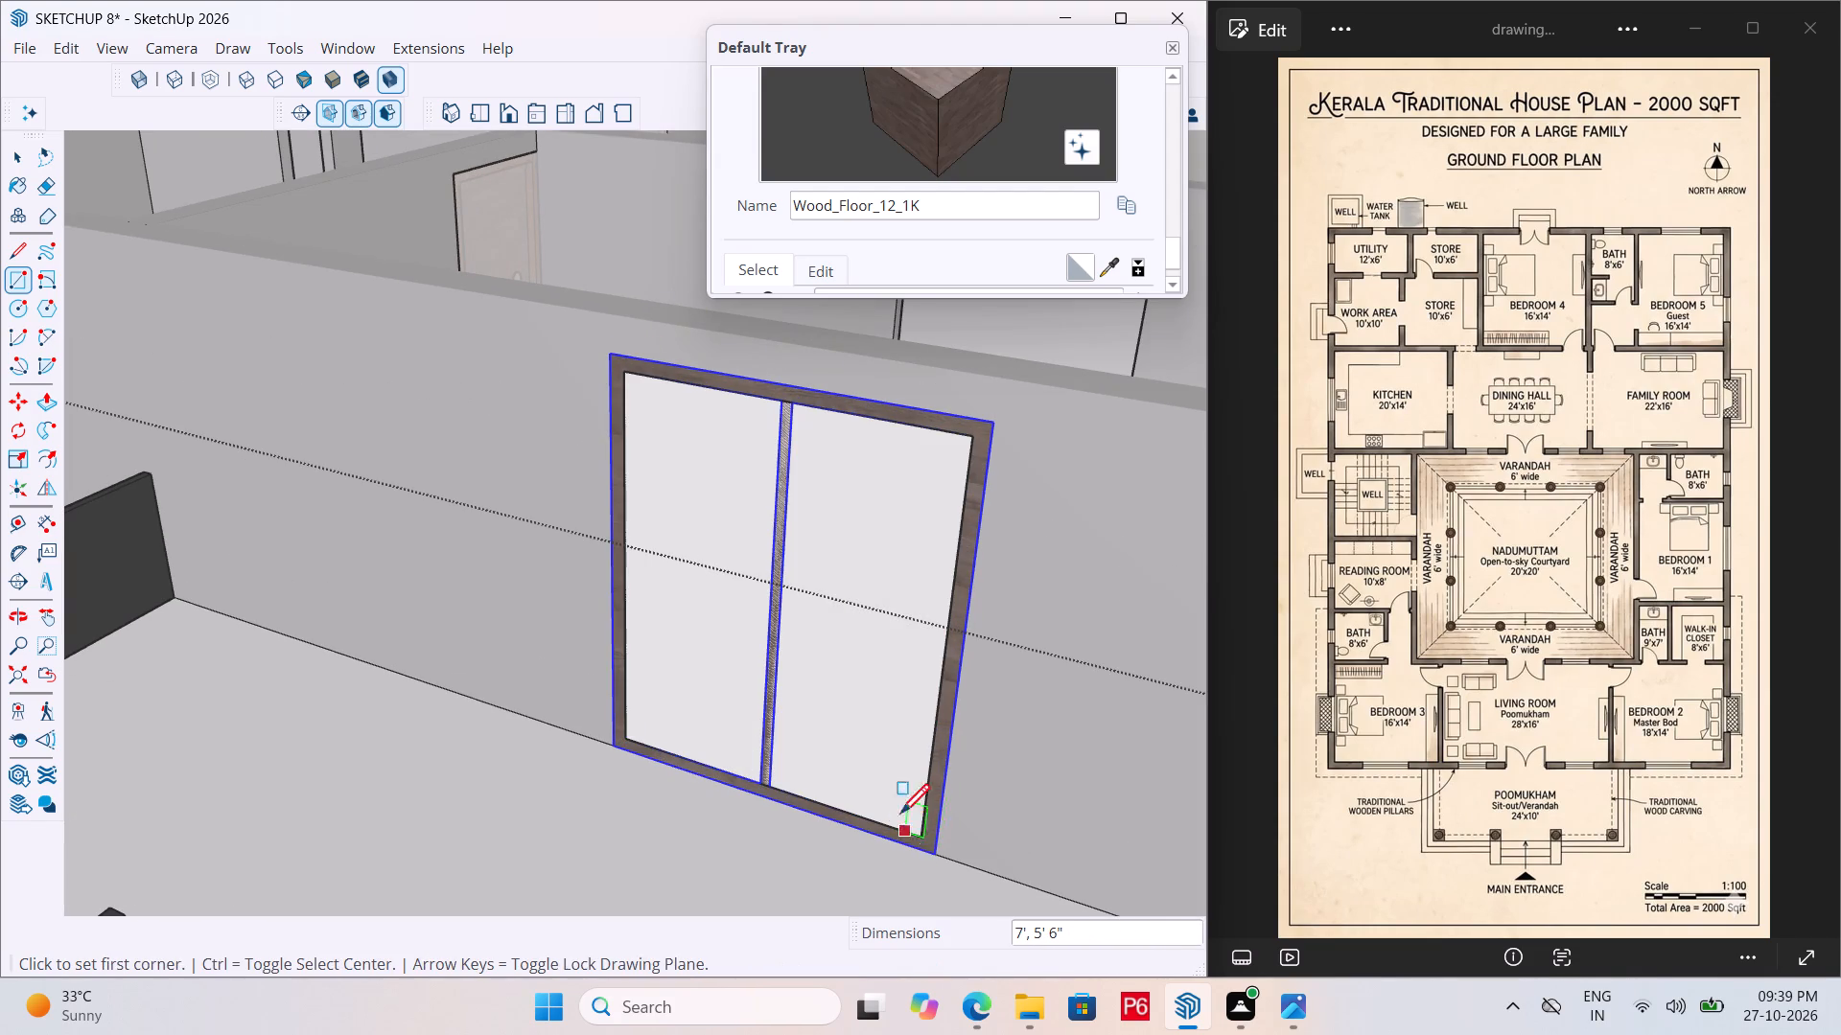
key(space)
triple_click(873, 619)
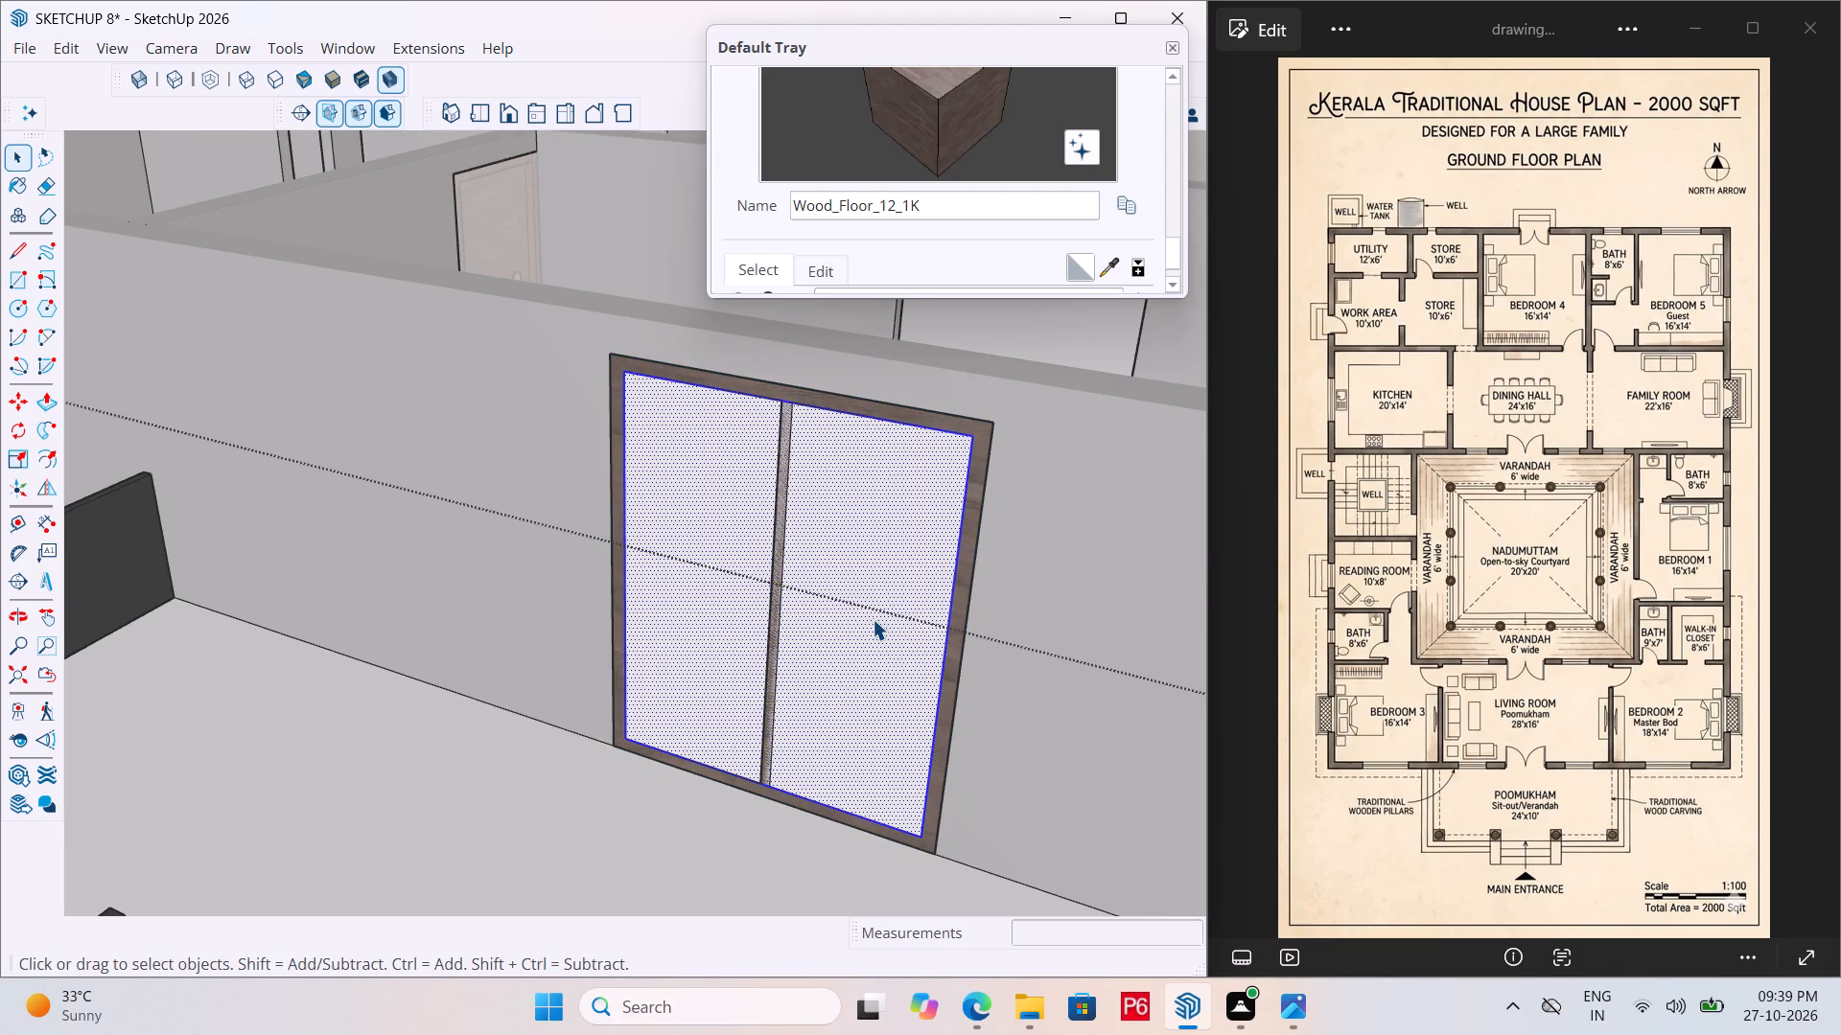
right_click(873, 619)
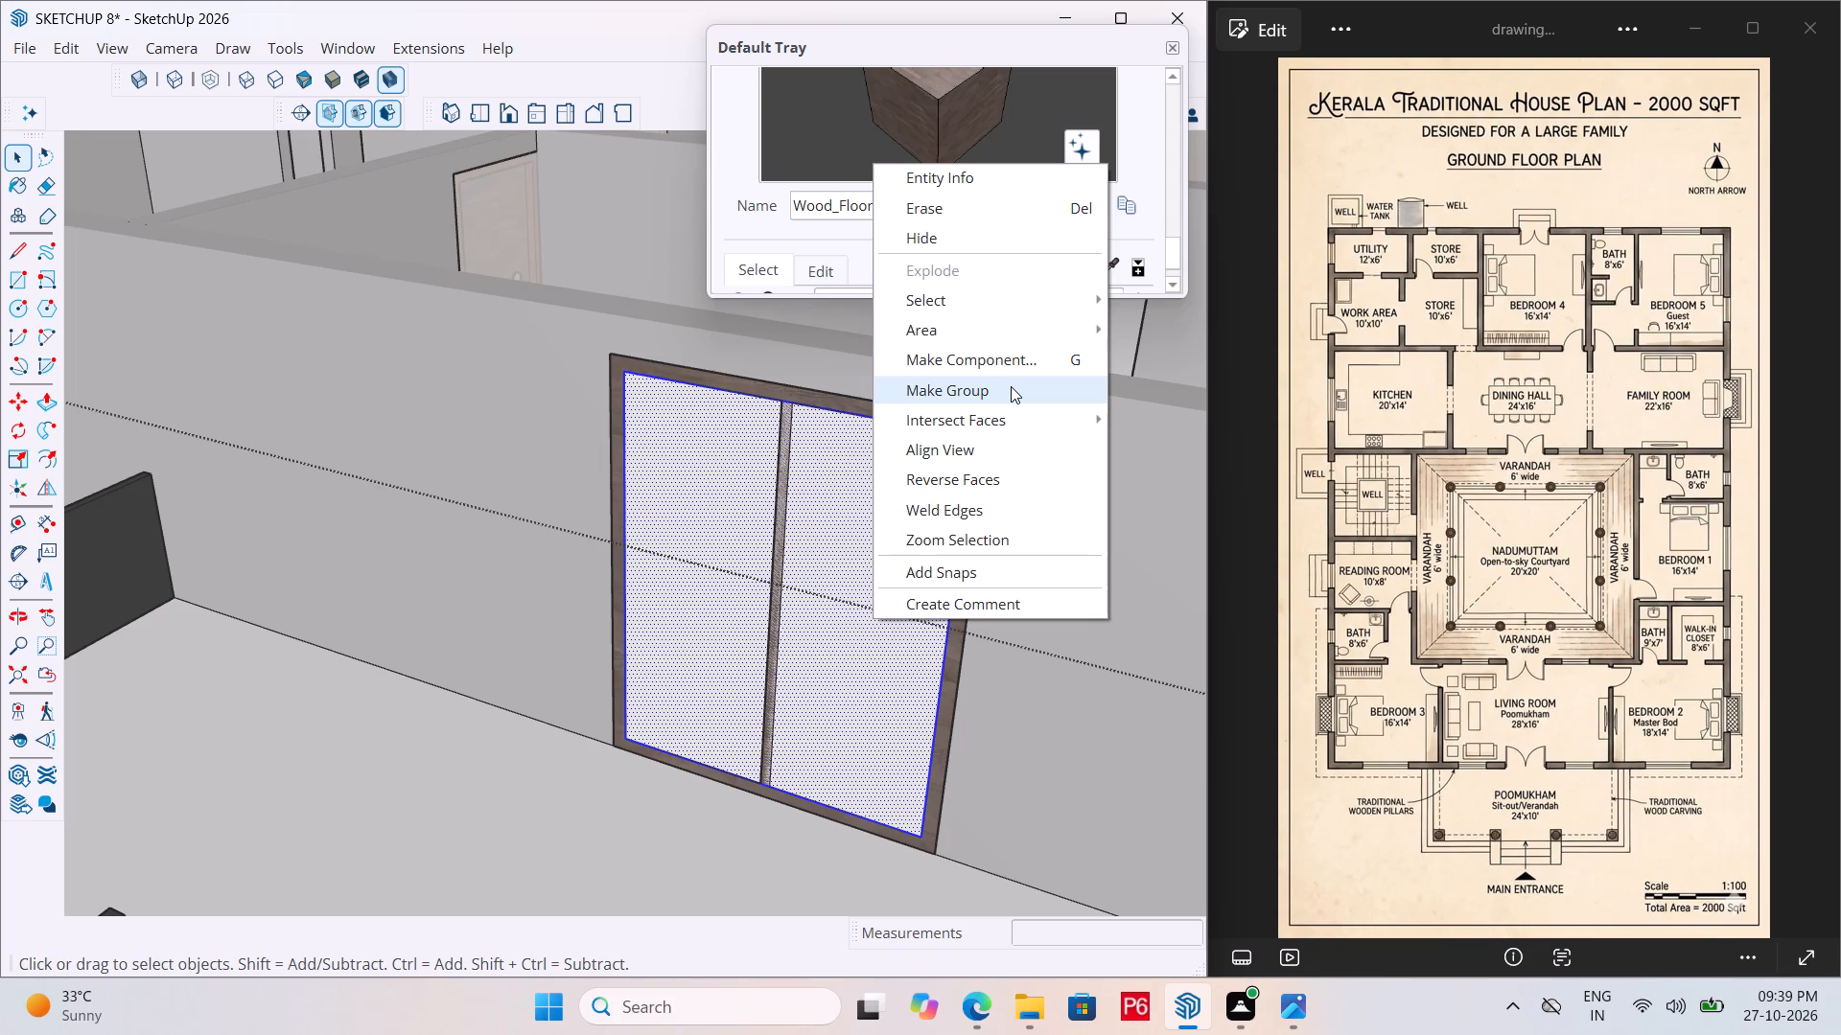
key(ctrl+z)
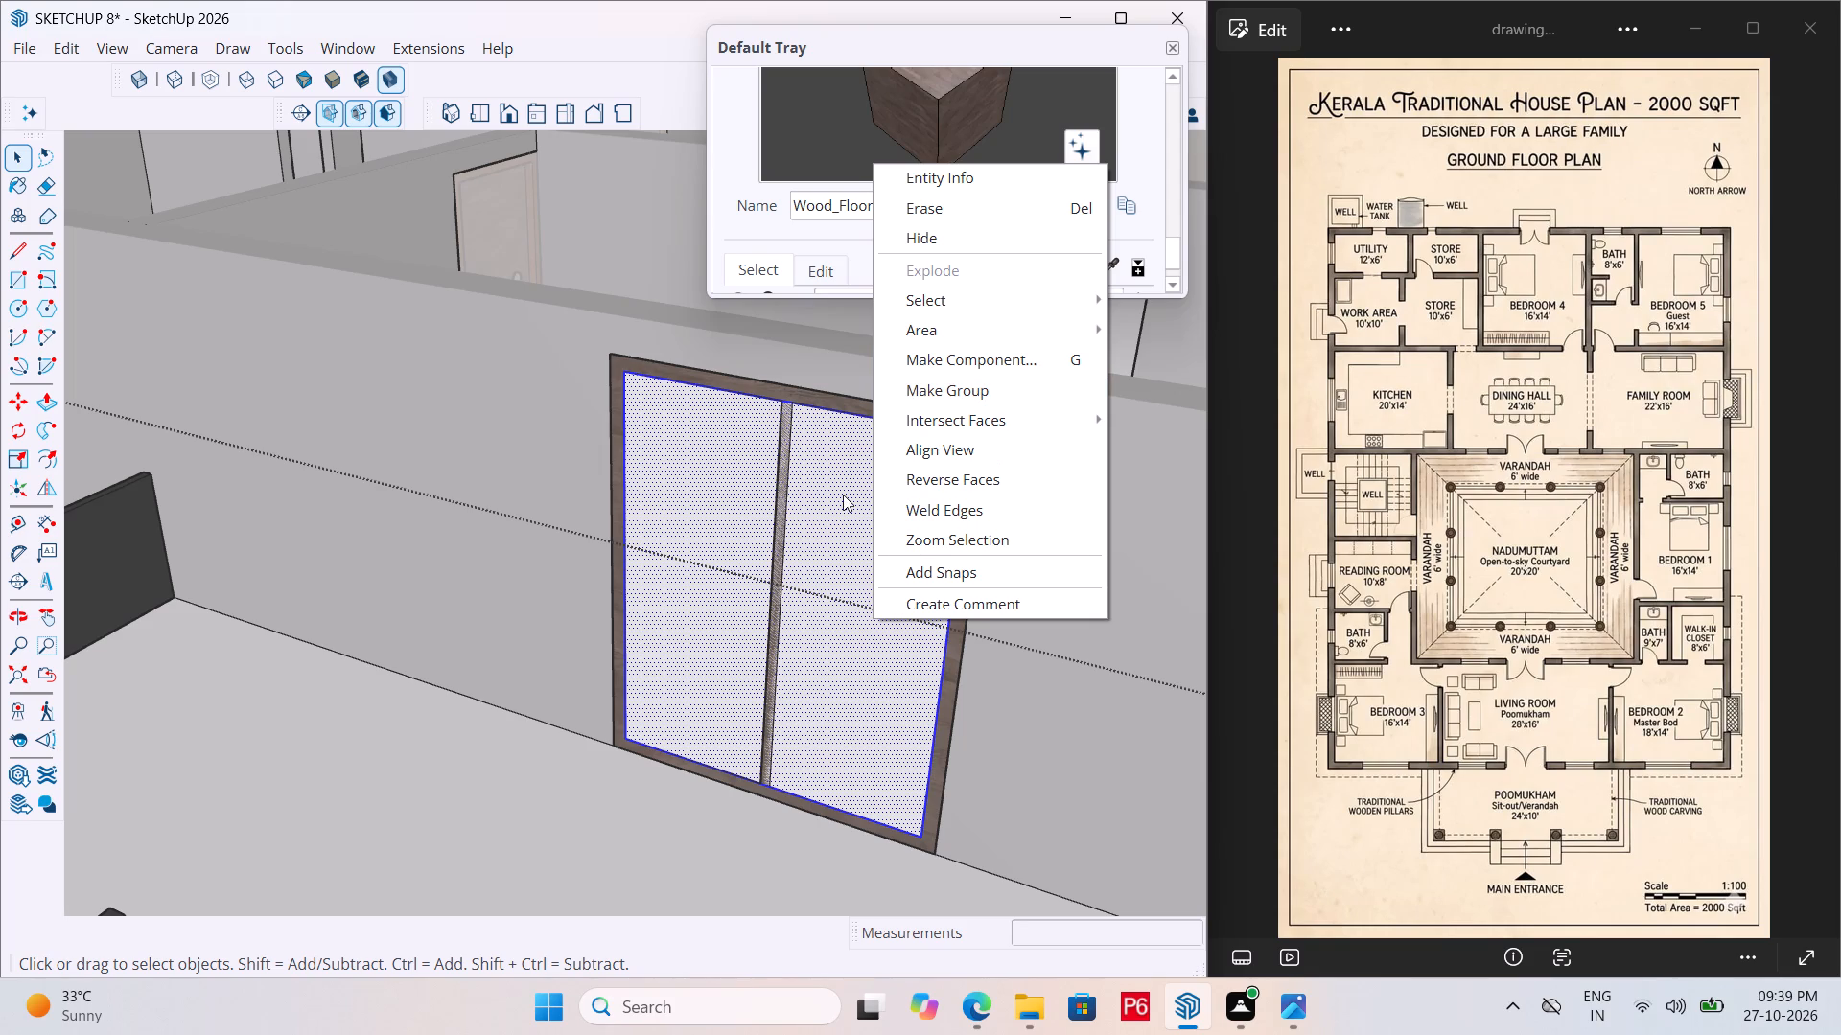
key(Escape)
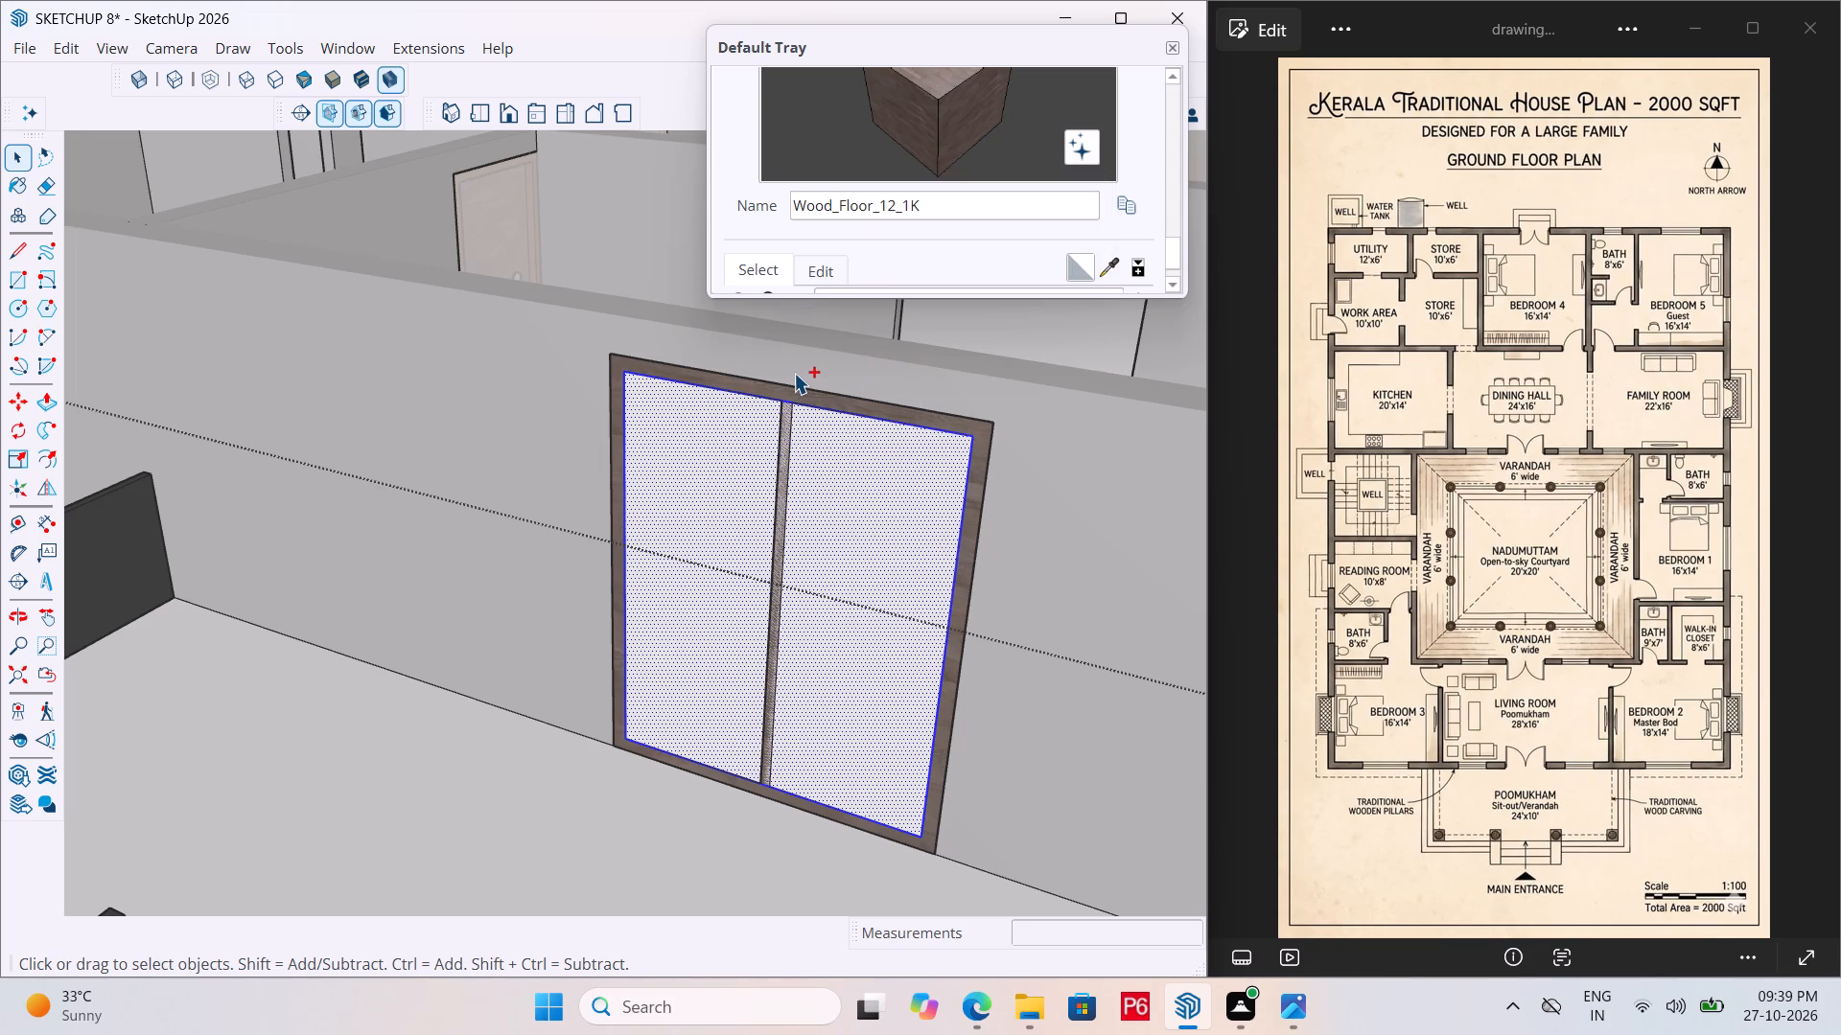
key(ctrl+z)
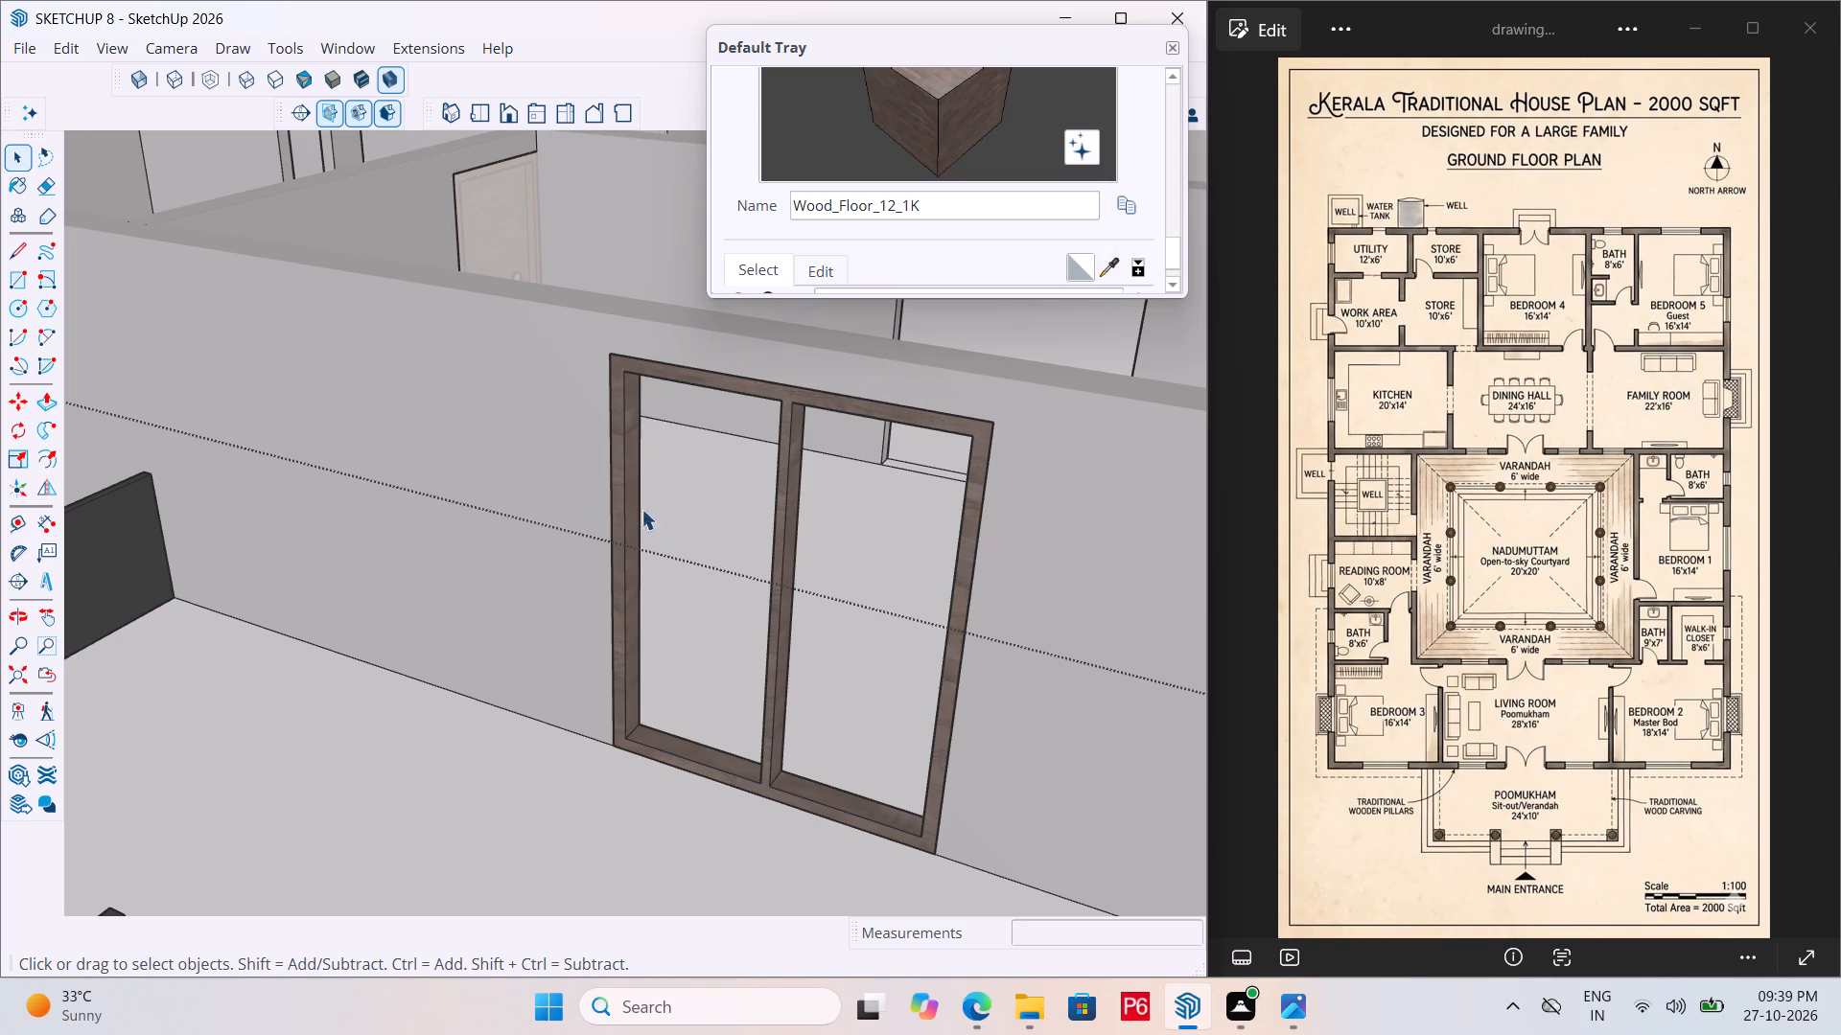
Draw a rectangle in each of the door frame's two openings, the first 7' by 2' 8", as separate door panels.
key(e)
key(r)
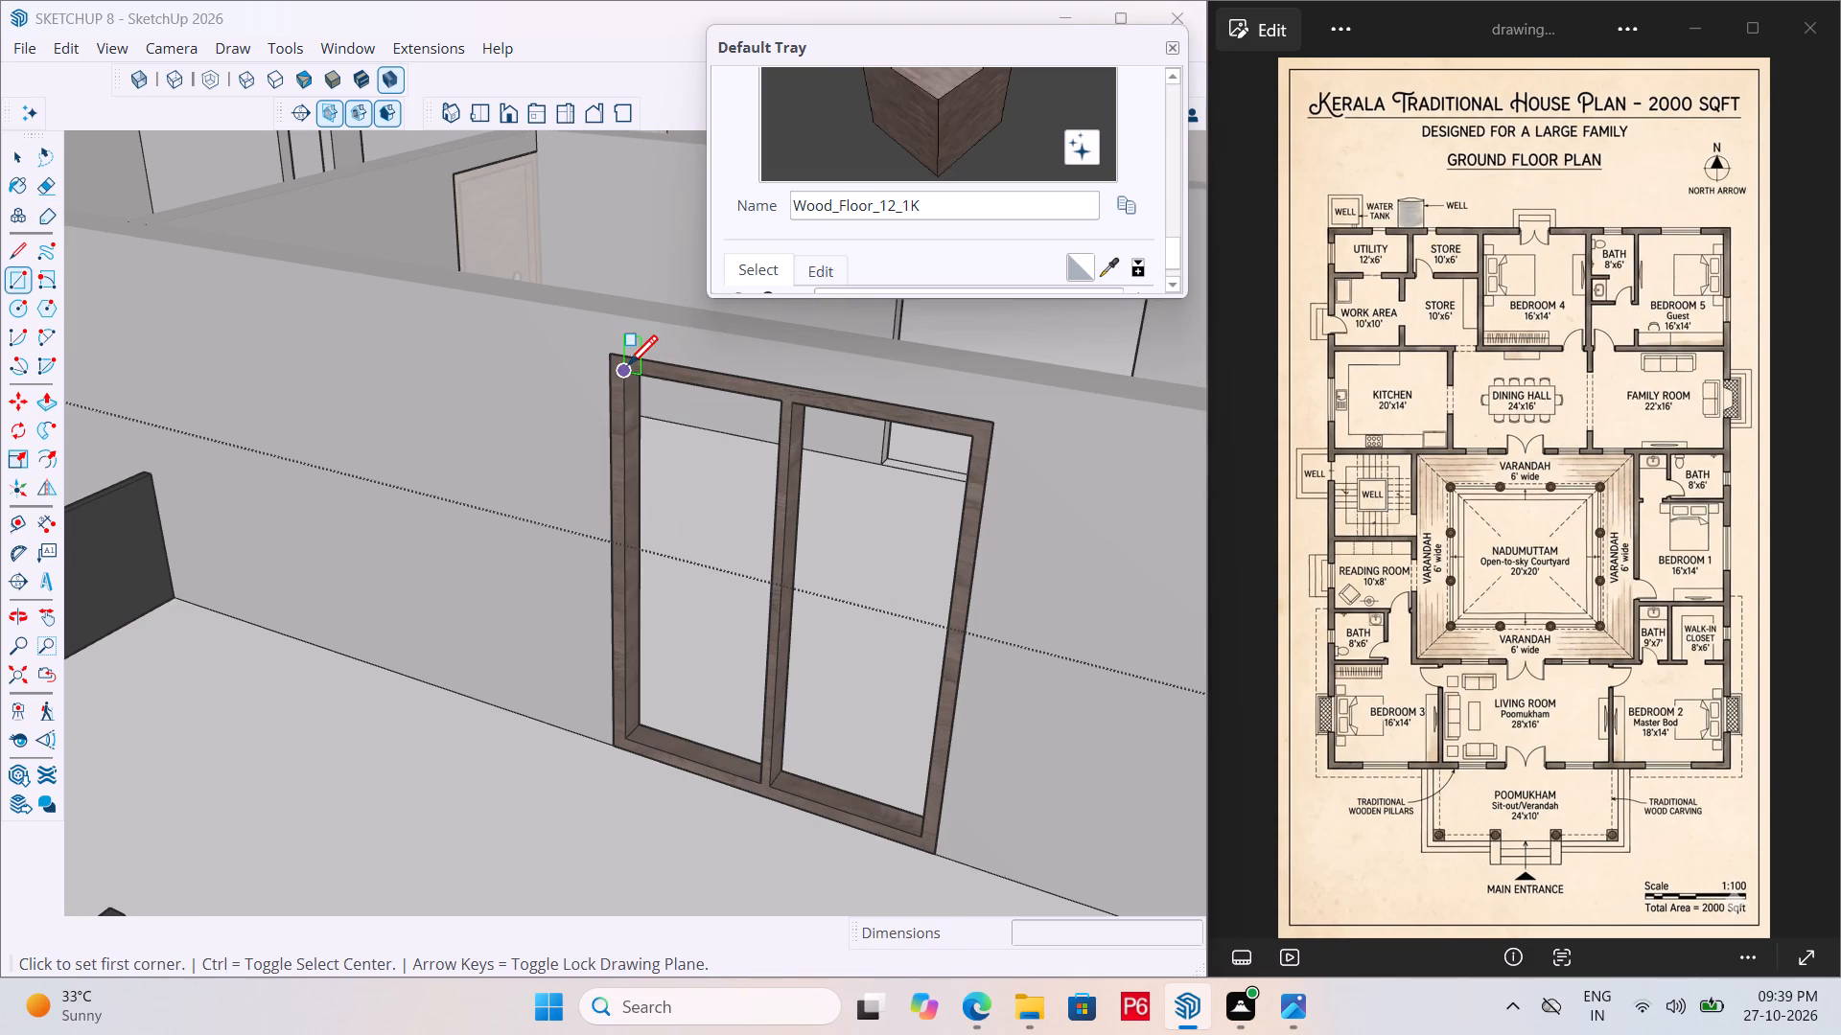
click(628, 368)
click(759, 783)
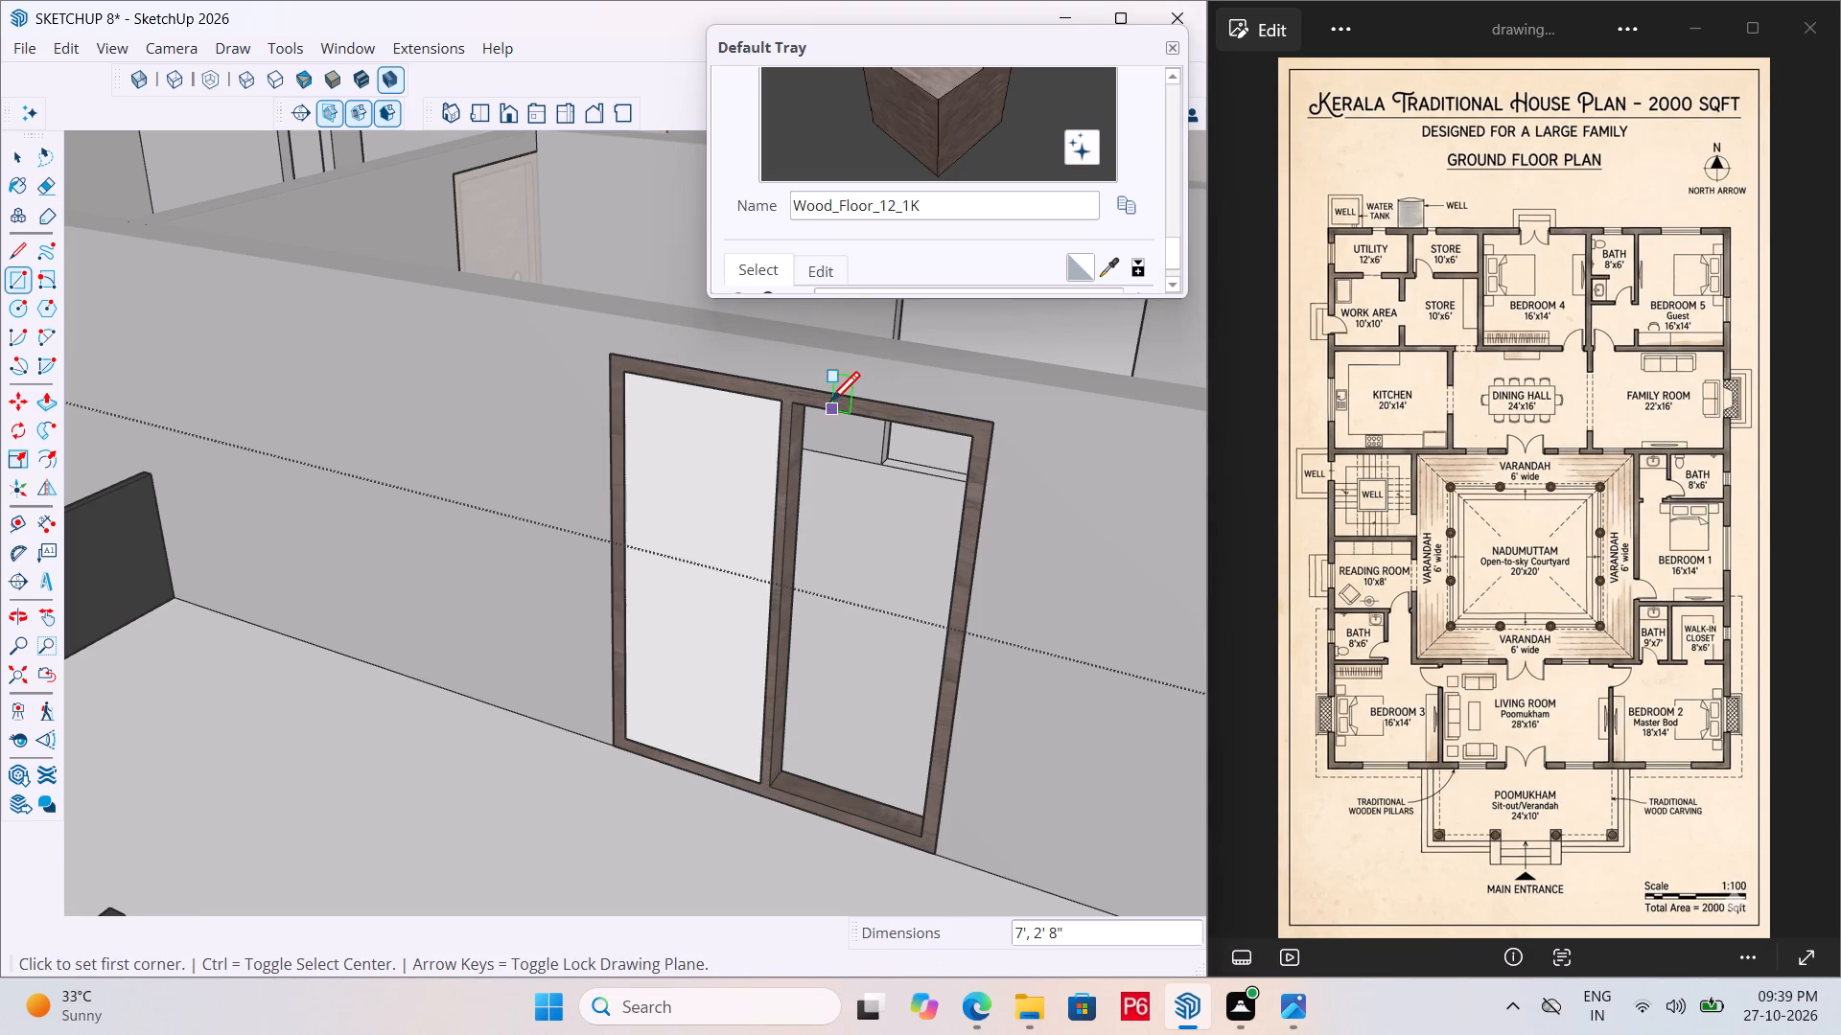
click(789, 411)
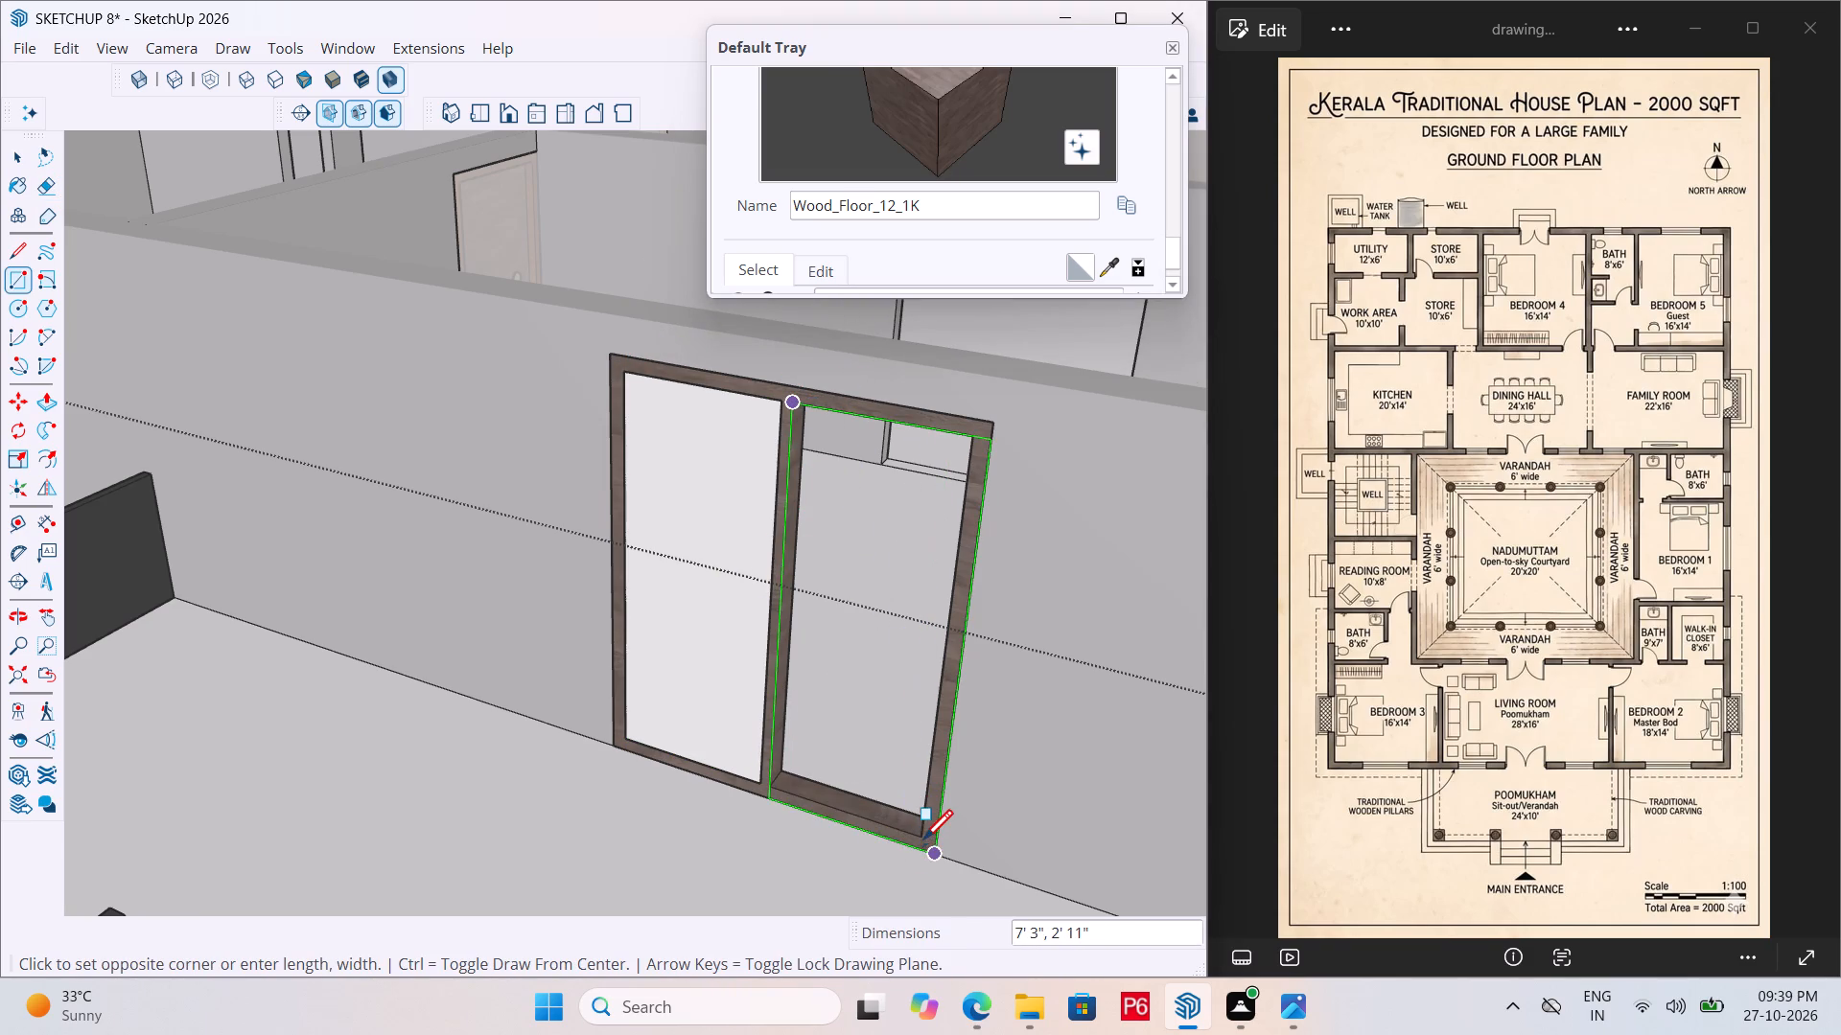
click(923, 842)
Push/Pull both door panels about 3 7/16" toward the living room, working from the room side.
scroll(615, 610, down, 3)
middle_drag(615, 609, 643, 581)
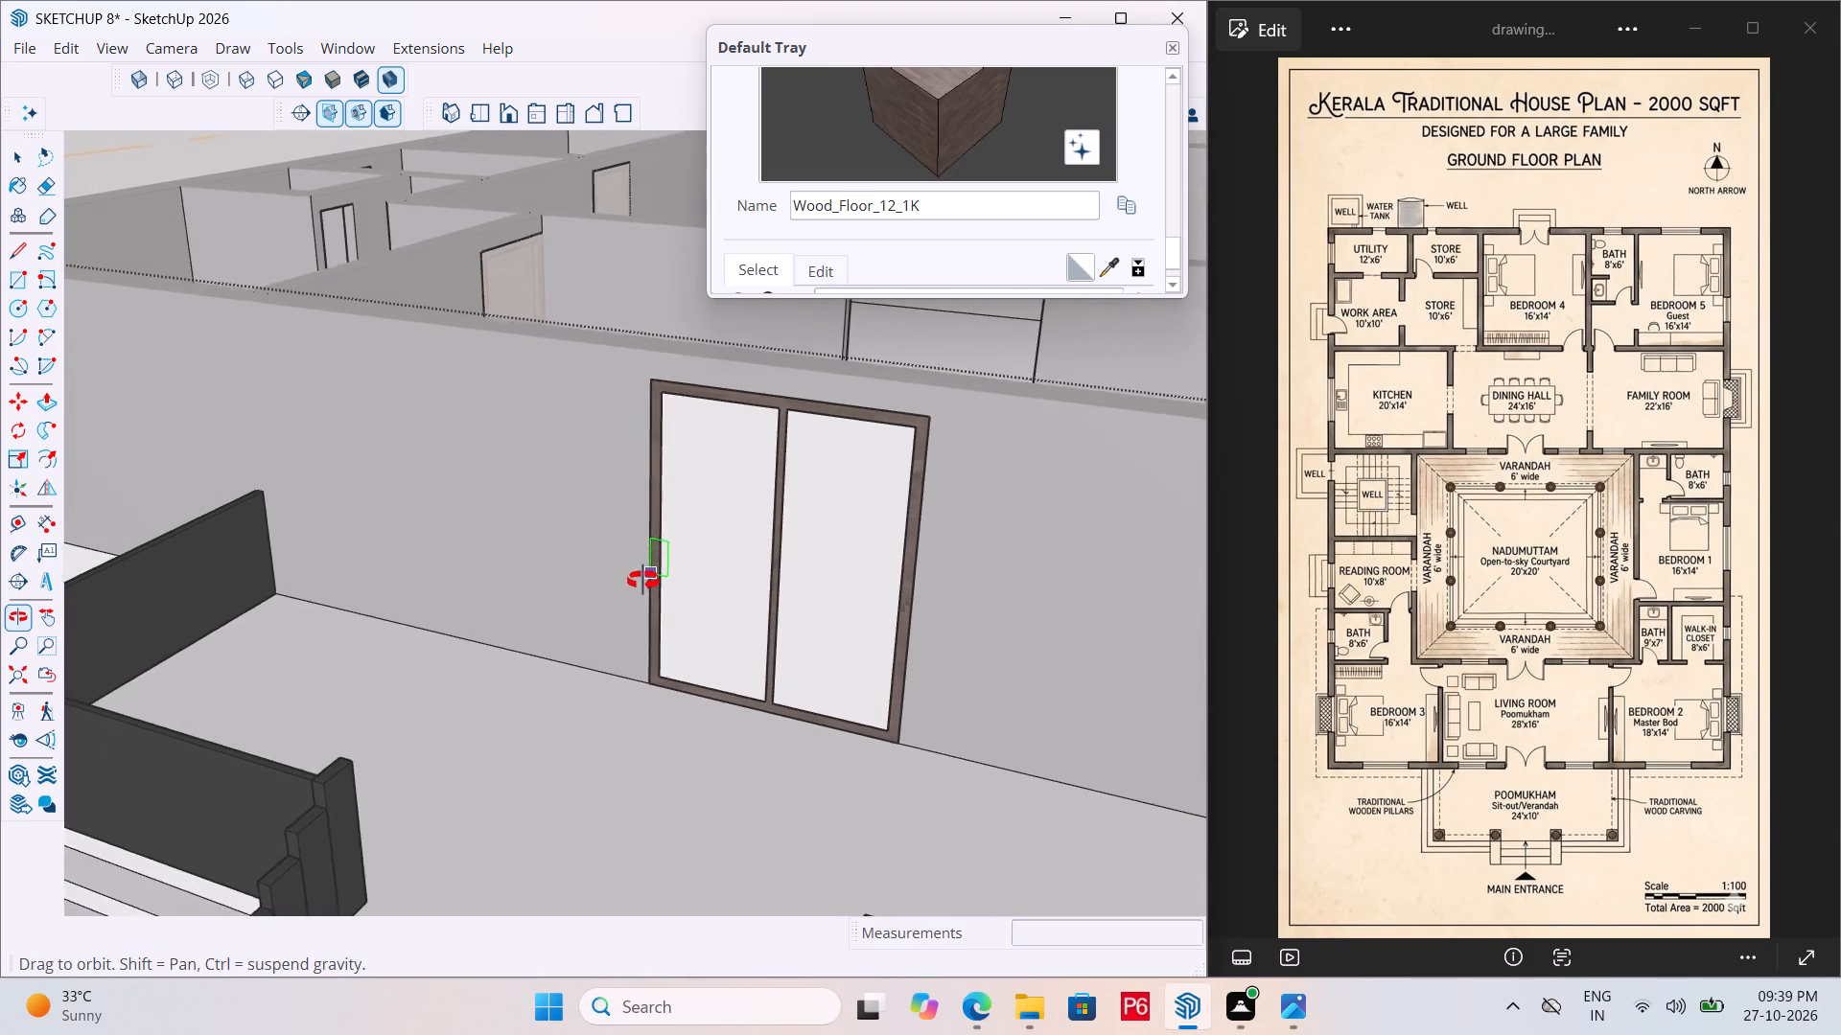
middle_drag(643, 581, 408, 672)
middle_drag(798, 626, 406, 656)
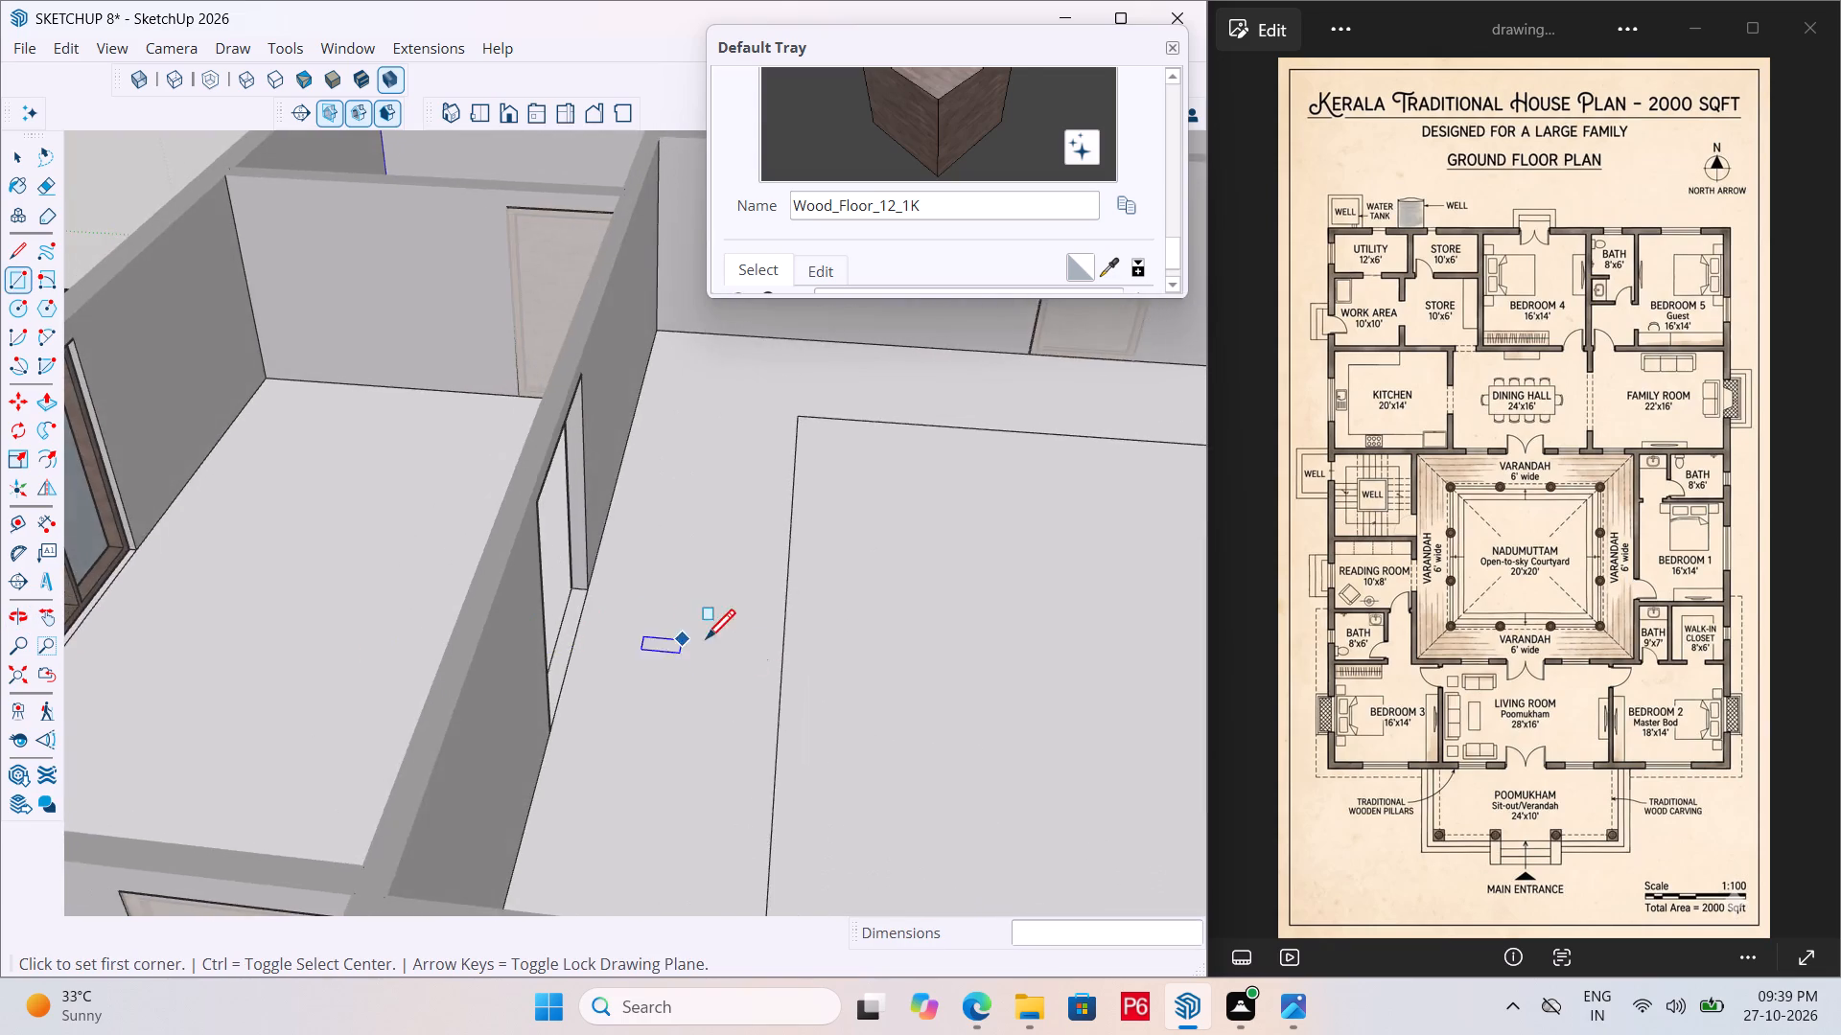
scroll(779, 687, down, 5)
middle_drag(430, 630, 206, 633)
scroll(190, 599, up, 15)
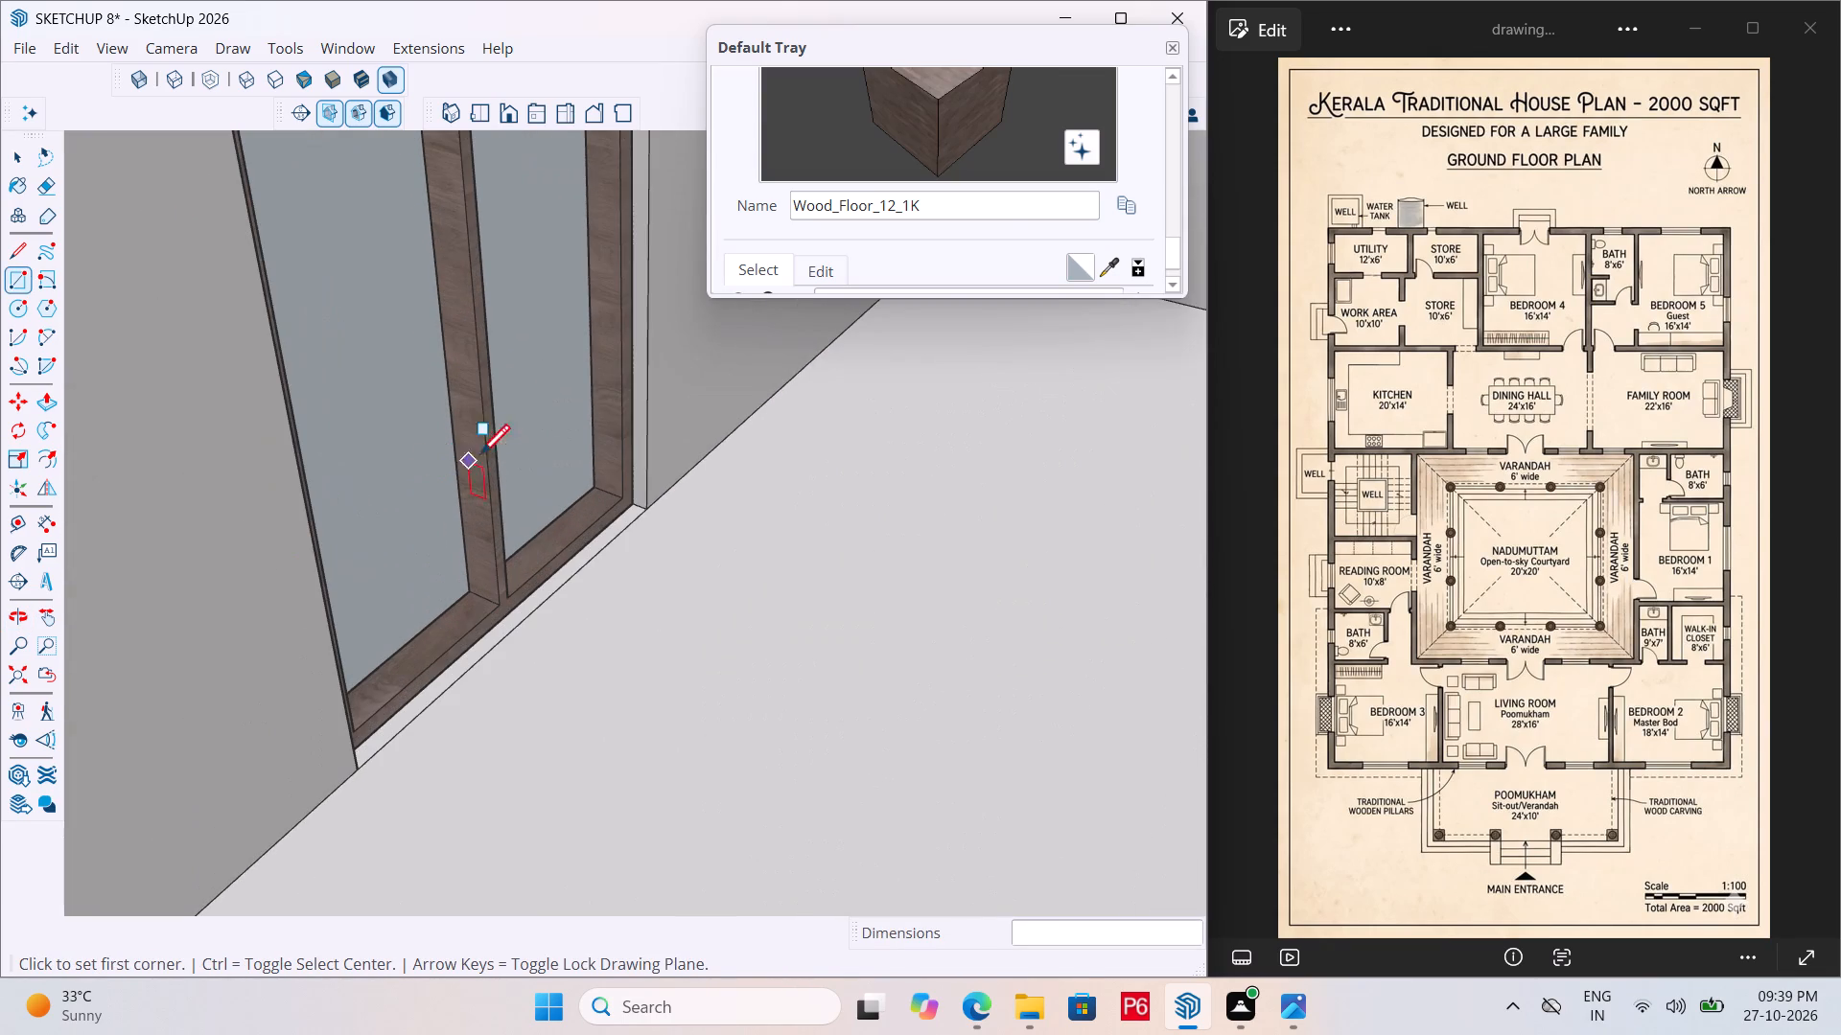
key(space)
click(533, 449)
key(p)
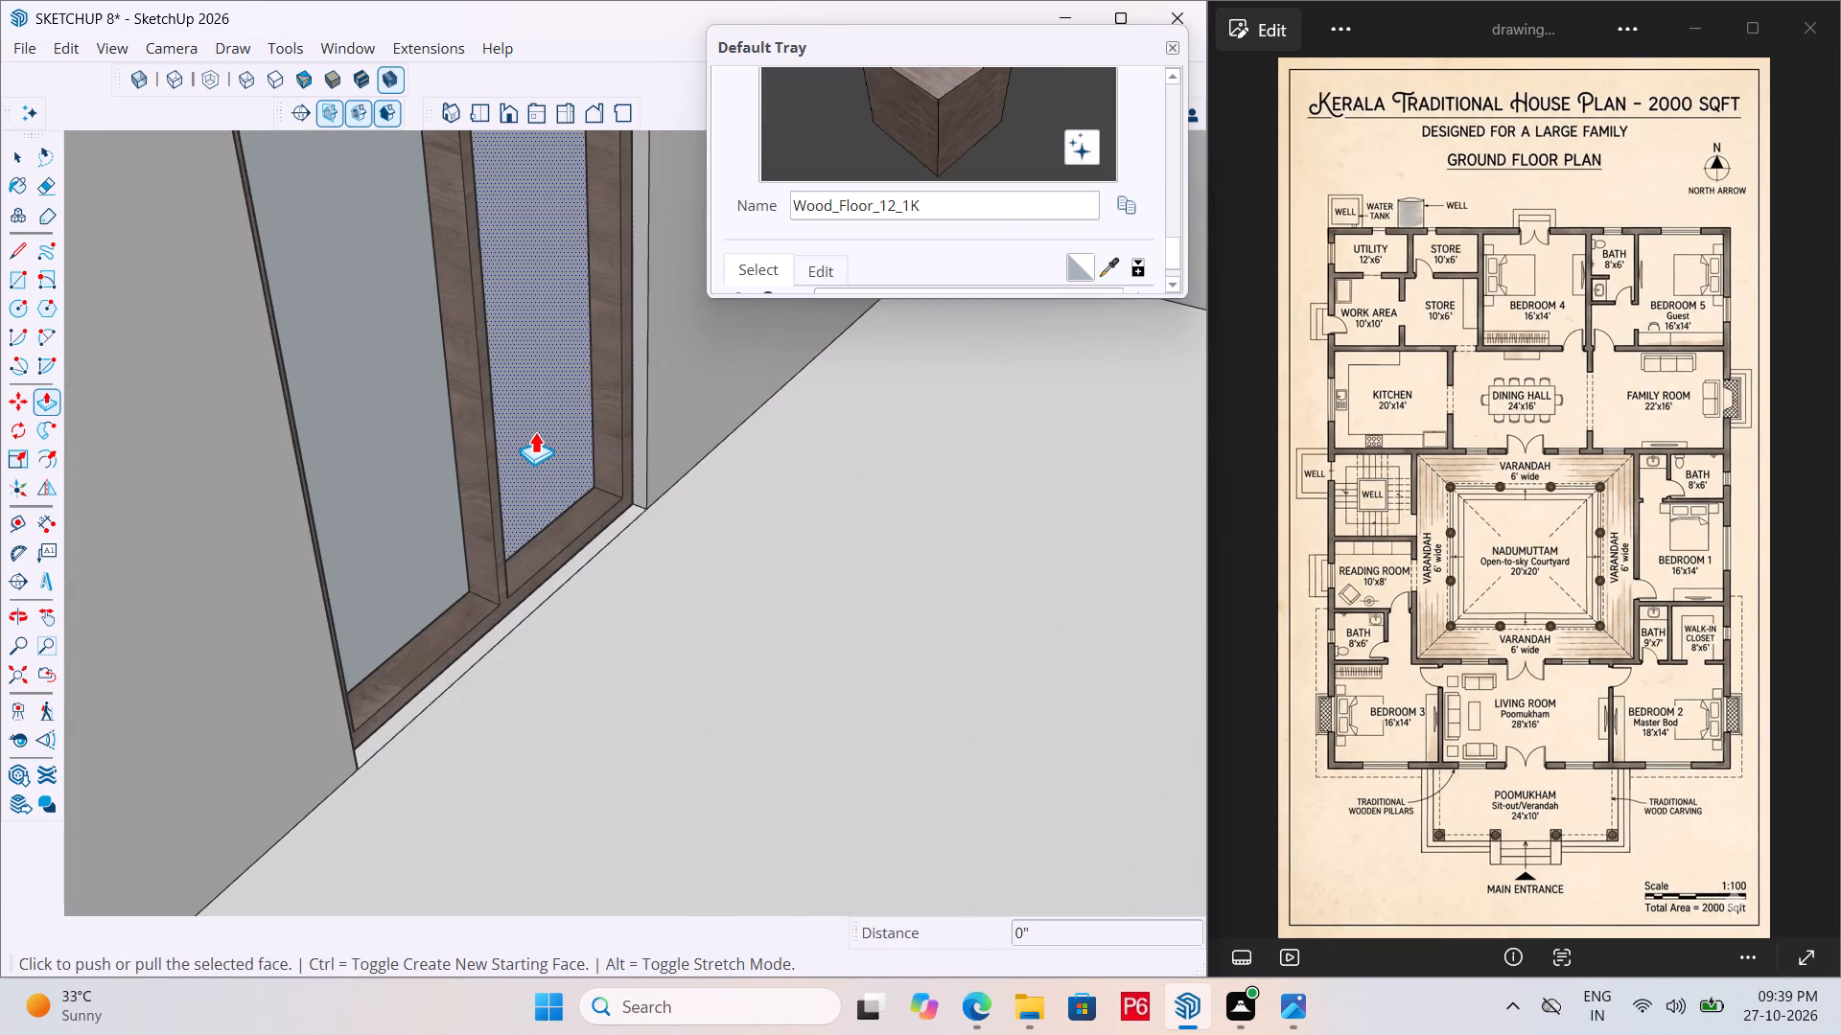
click(535, 431)
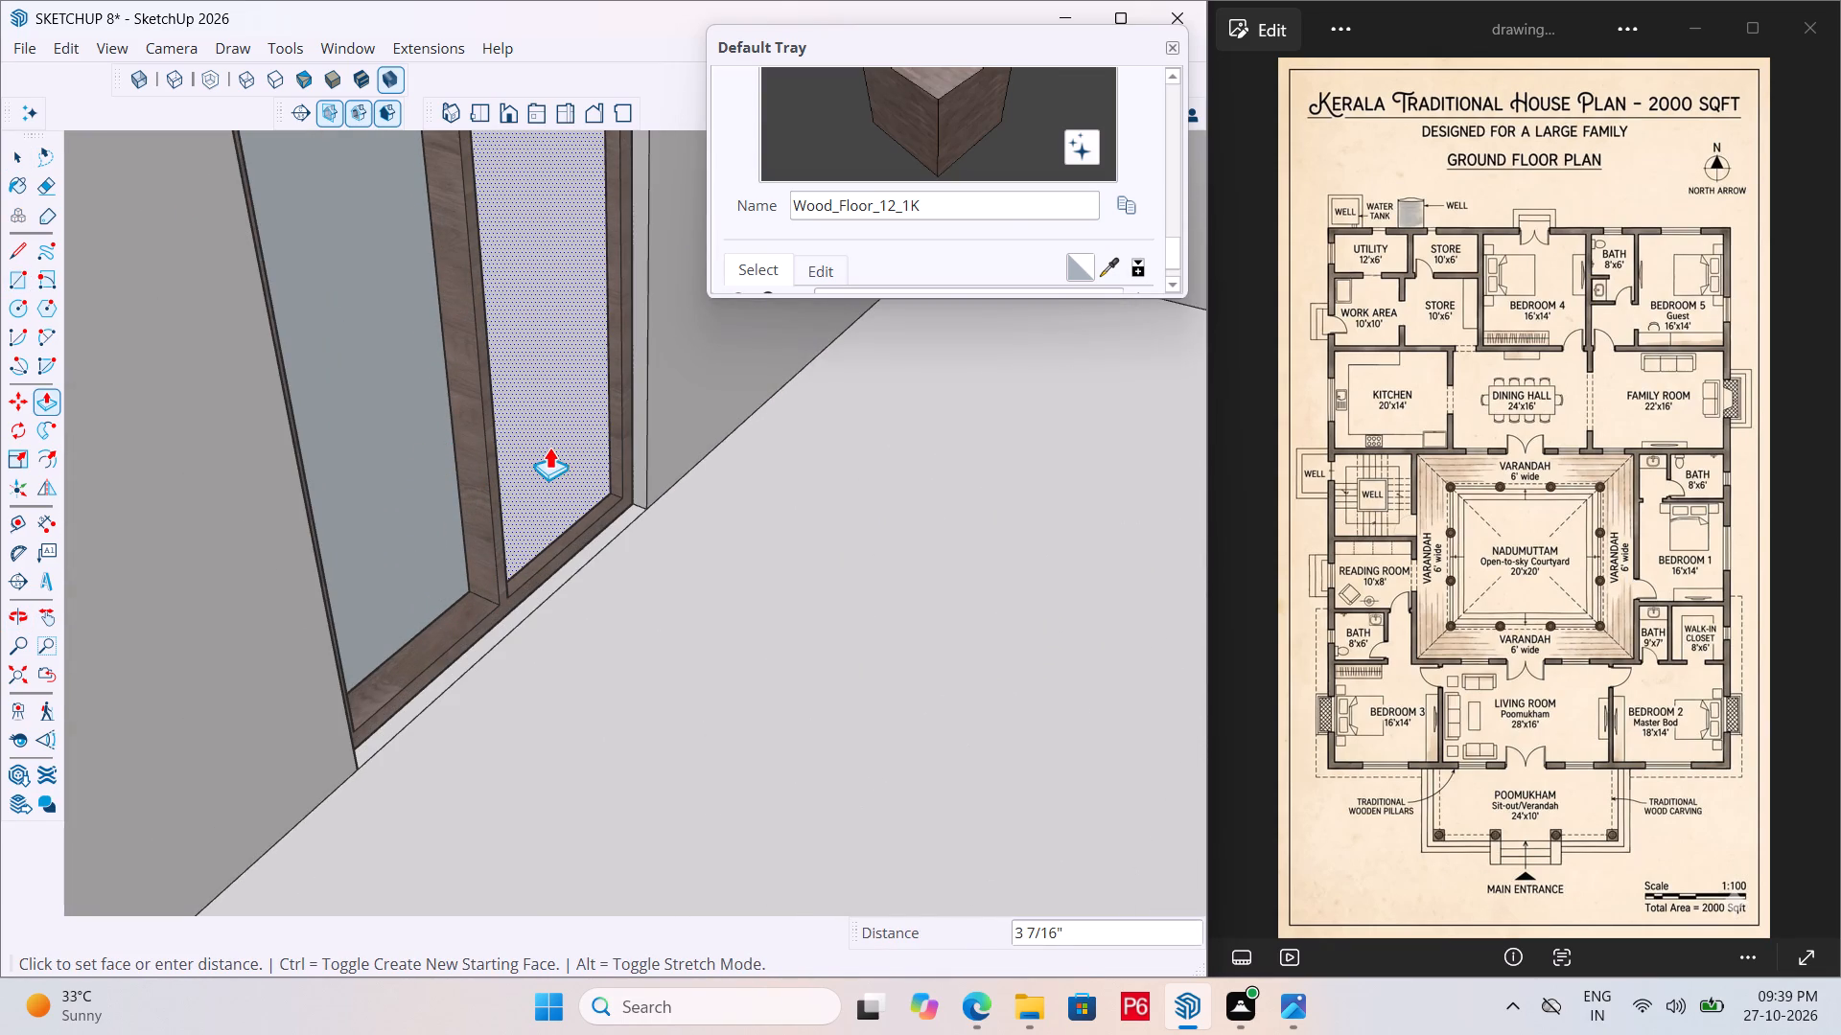
click(549, 447)
key(space)
click(429, 528)
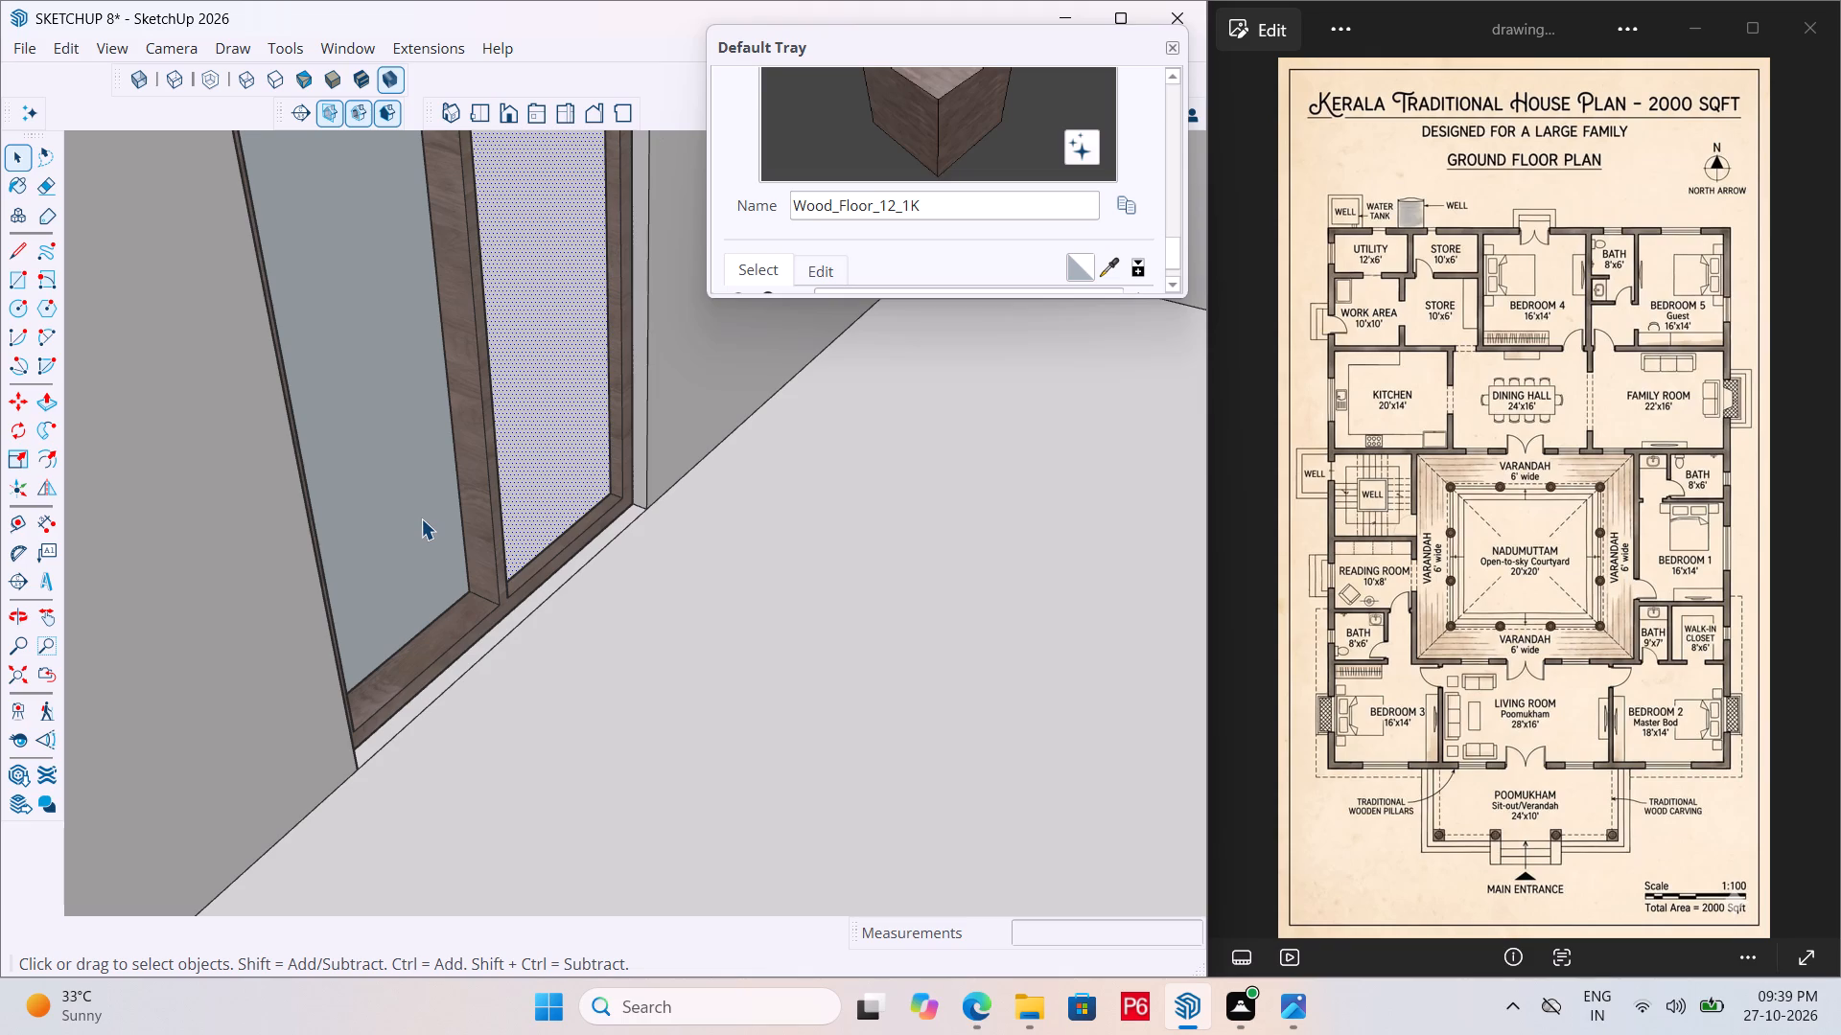
key(p)
double_click(412, 512)
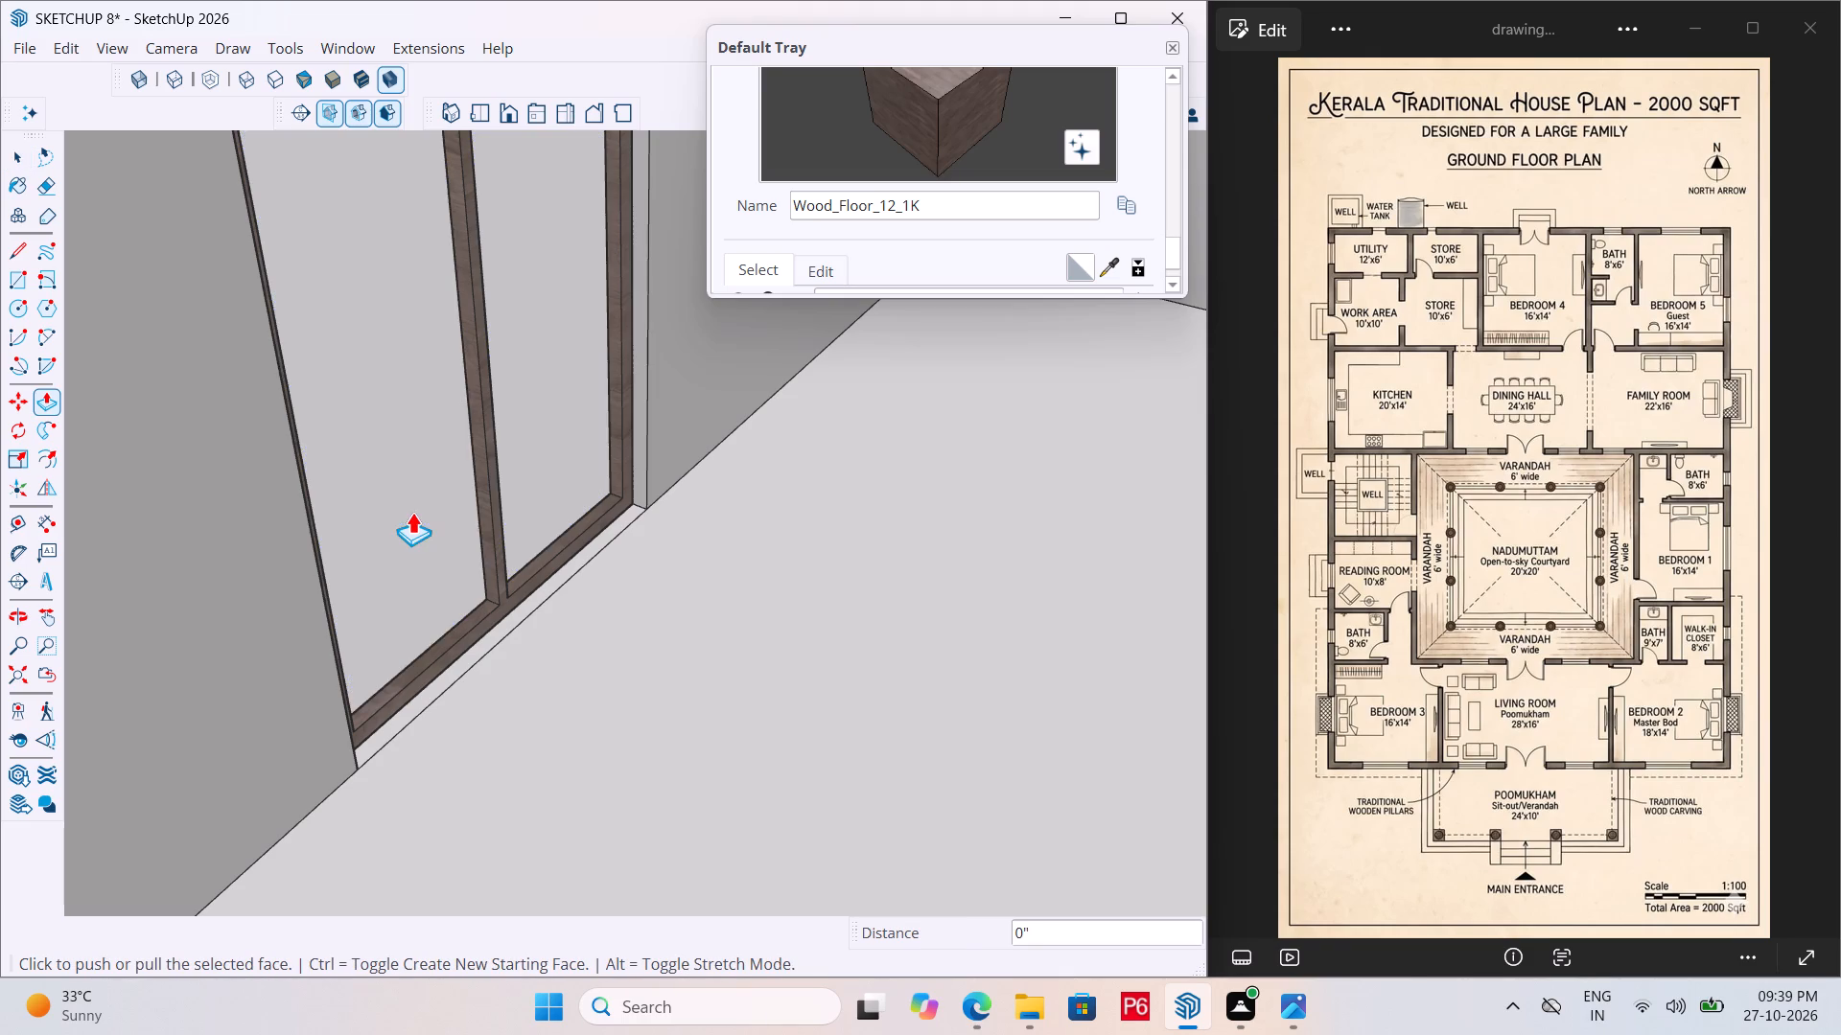
Paint the room-side faces of both door panels with the Wood_Veneer_15_1K material from the Wood collection.
scroll(580, 563, down, 10)
middle_drag(428, 613, 1295, 588)
middle_drag(705, 466, 0, 454)
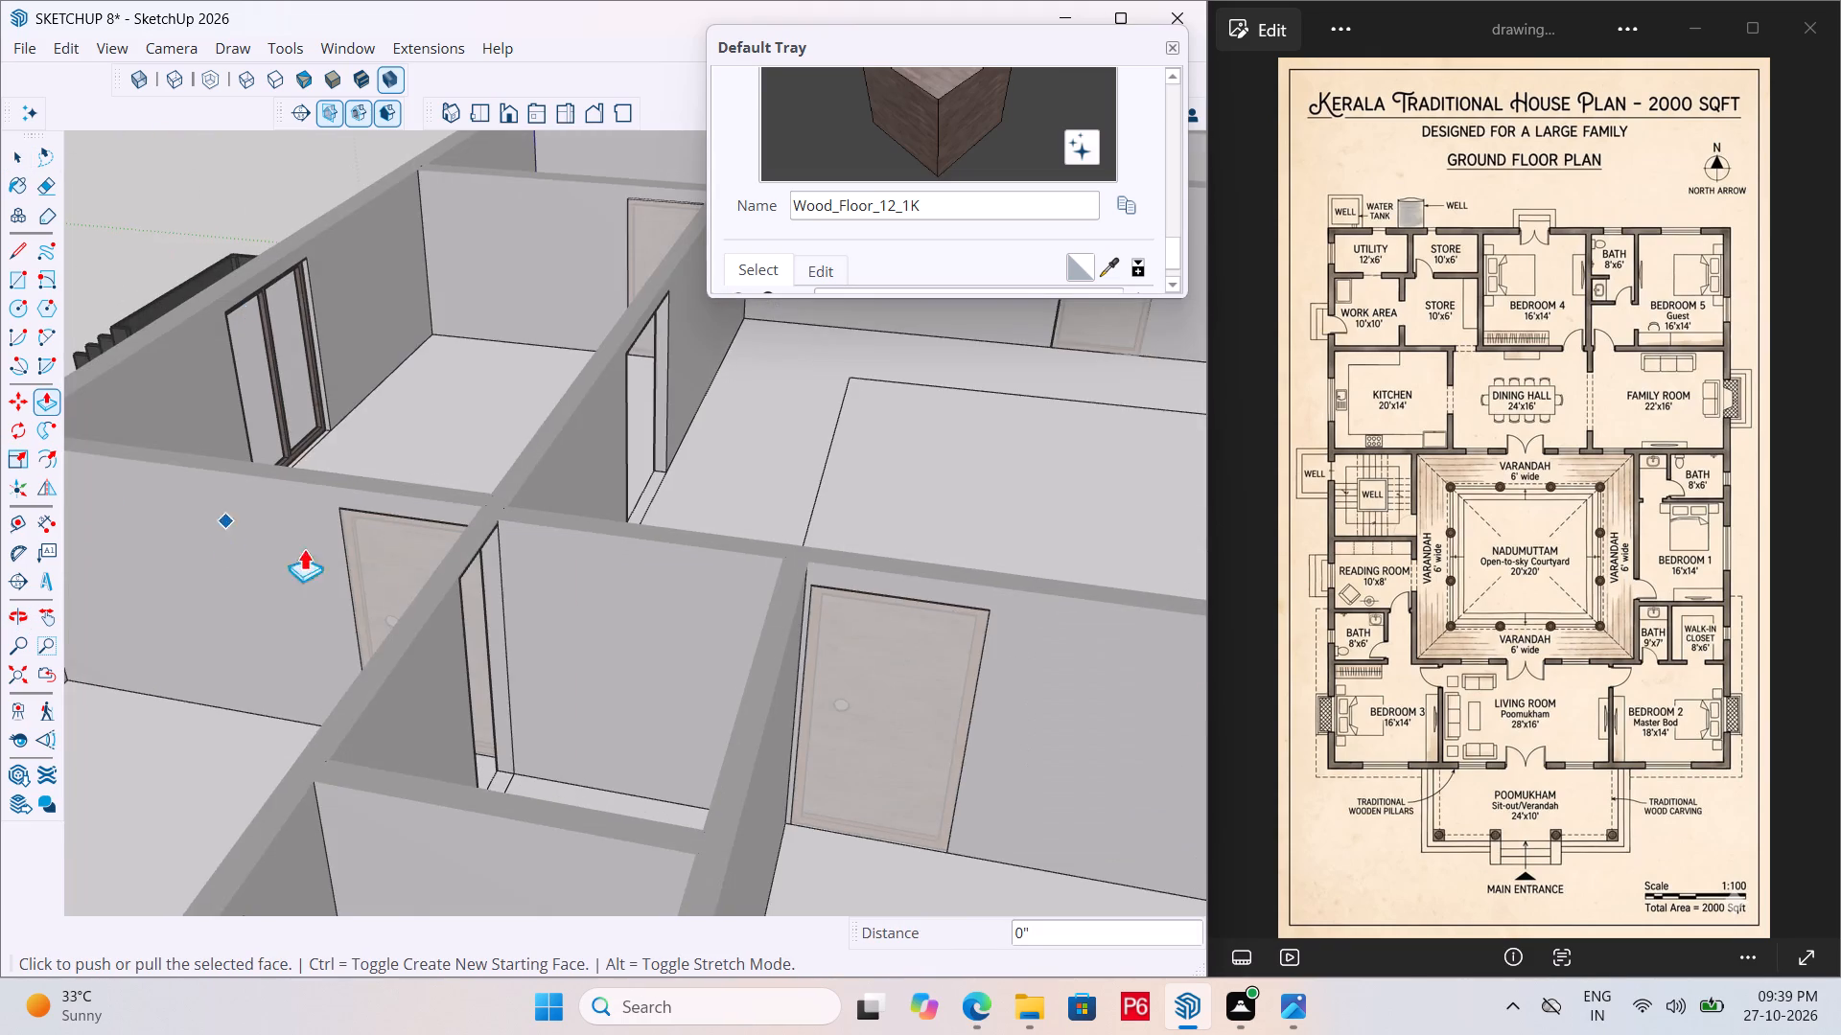
scroll(565, 821, down, 4)
scroll(885, 680, down, 5)
middle_drag(610, 562, 356, 555)
scroll(355, 555, up, 7)
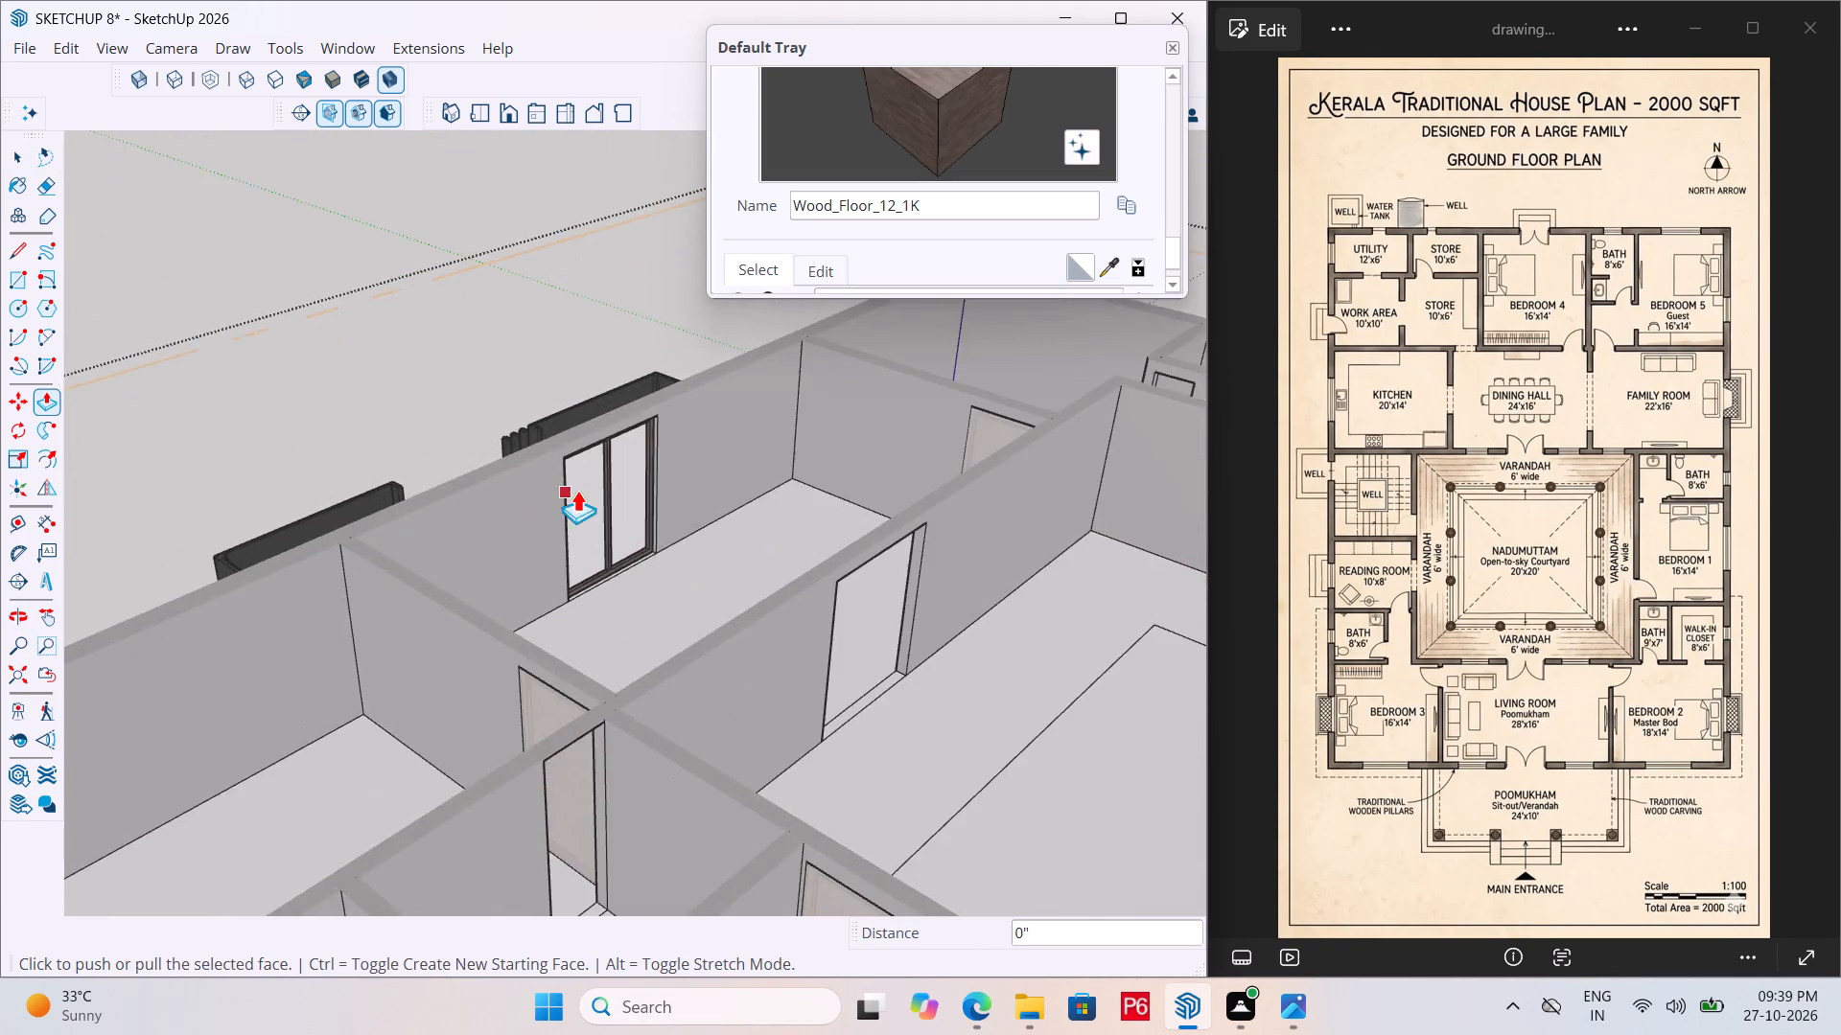
scroll(577, 490, up, 9)
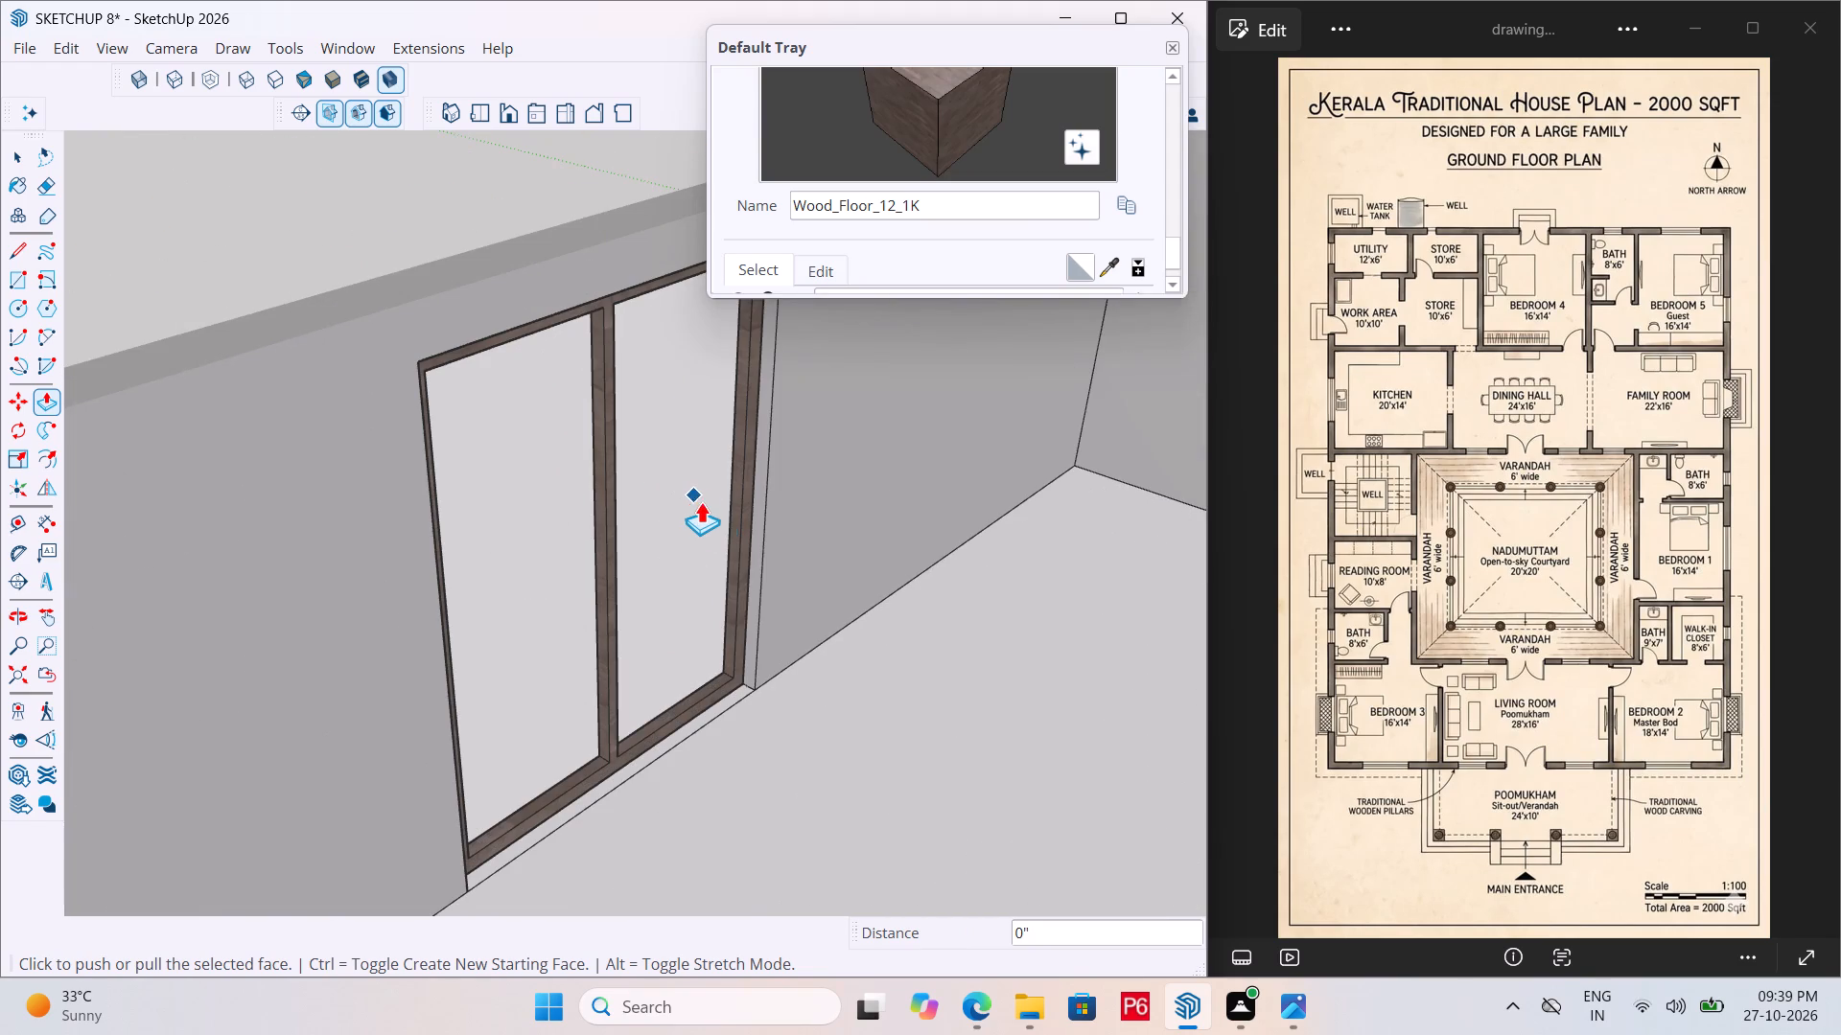
scroll(769, 562, up, 5)
scroll(743, 516, down, 5)
scroll(980, 249, down, 4)
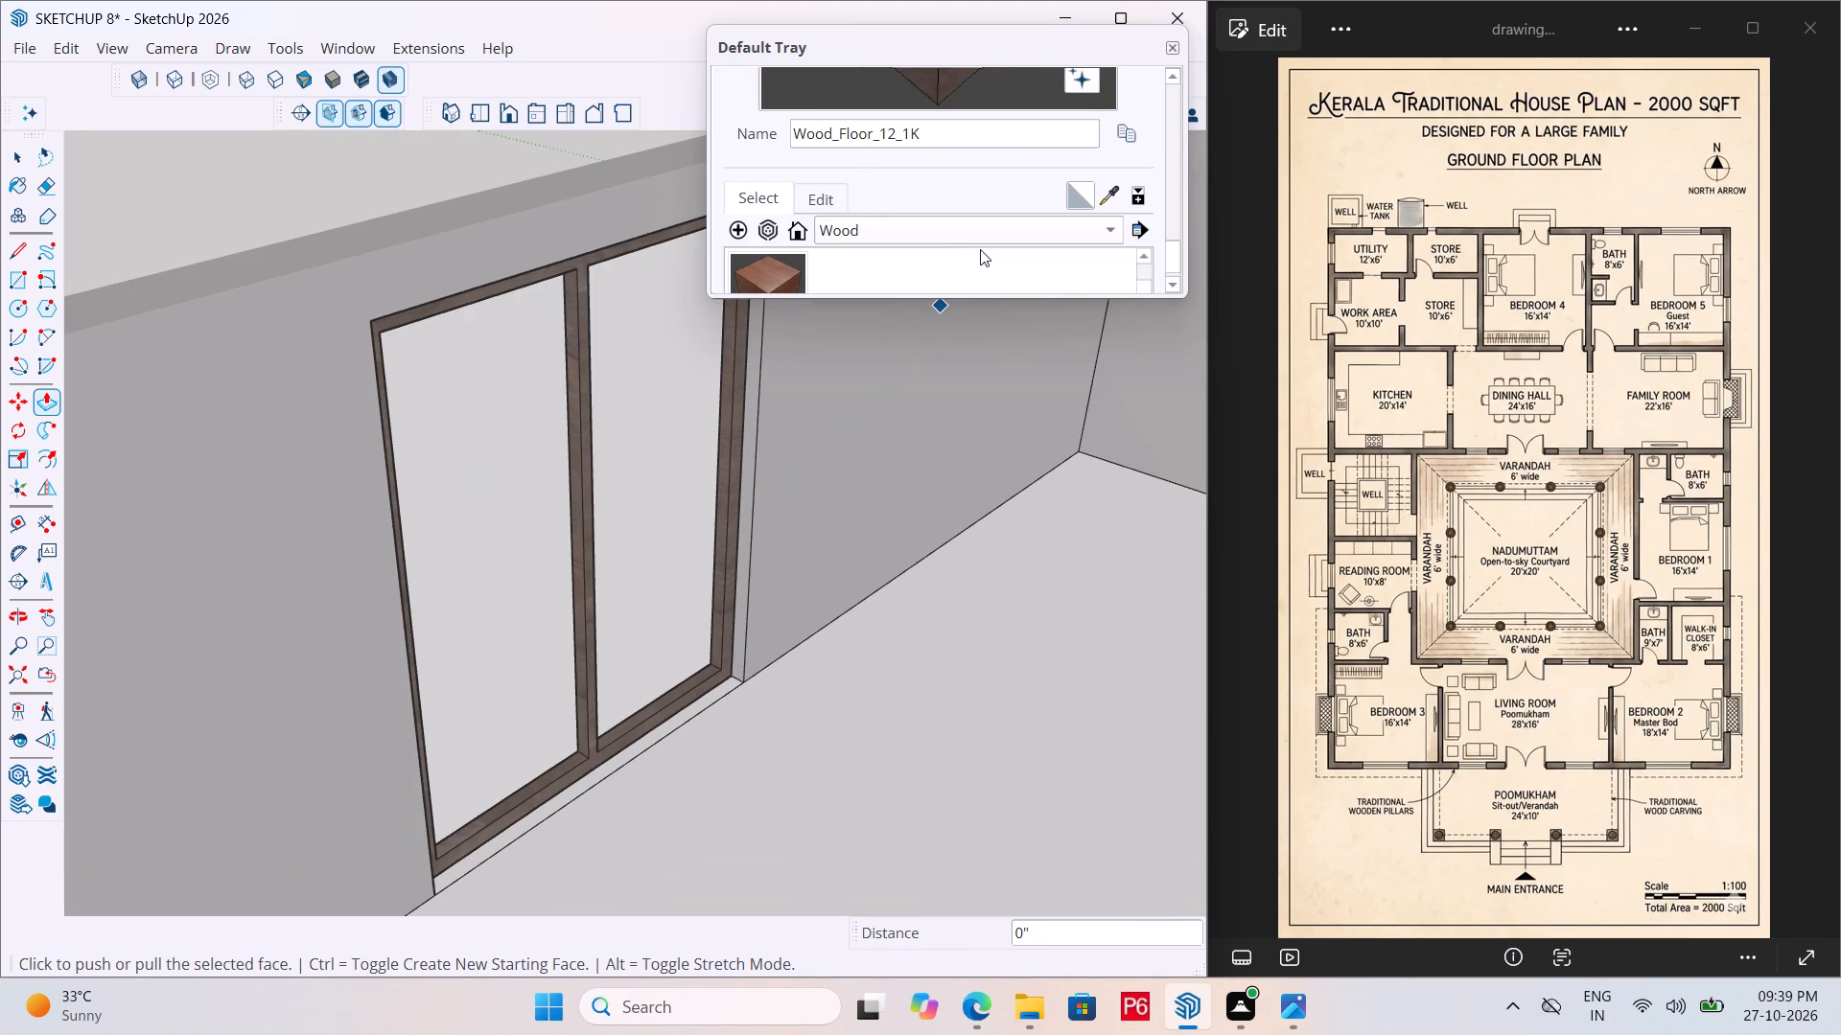
scroll(899, 224, up, 1)
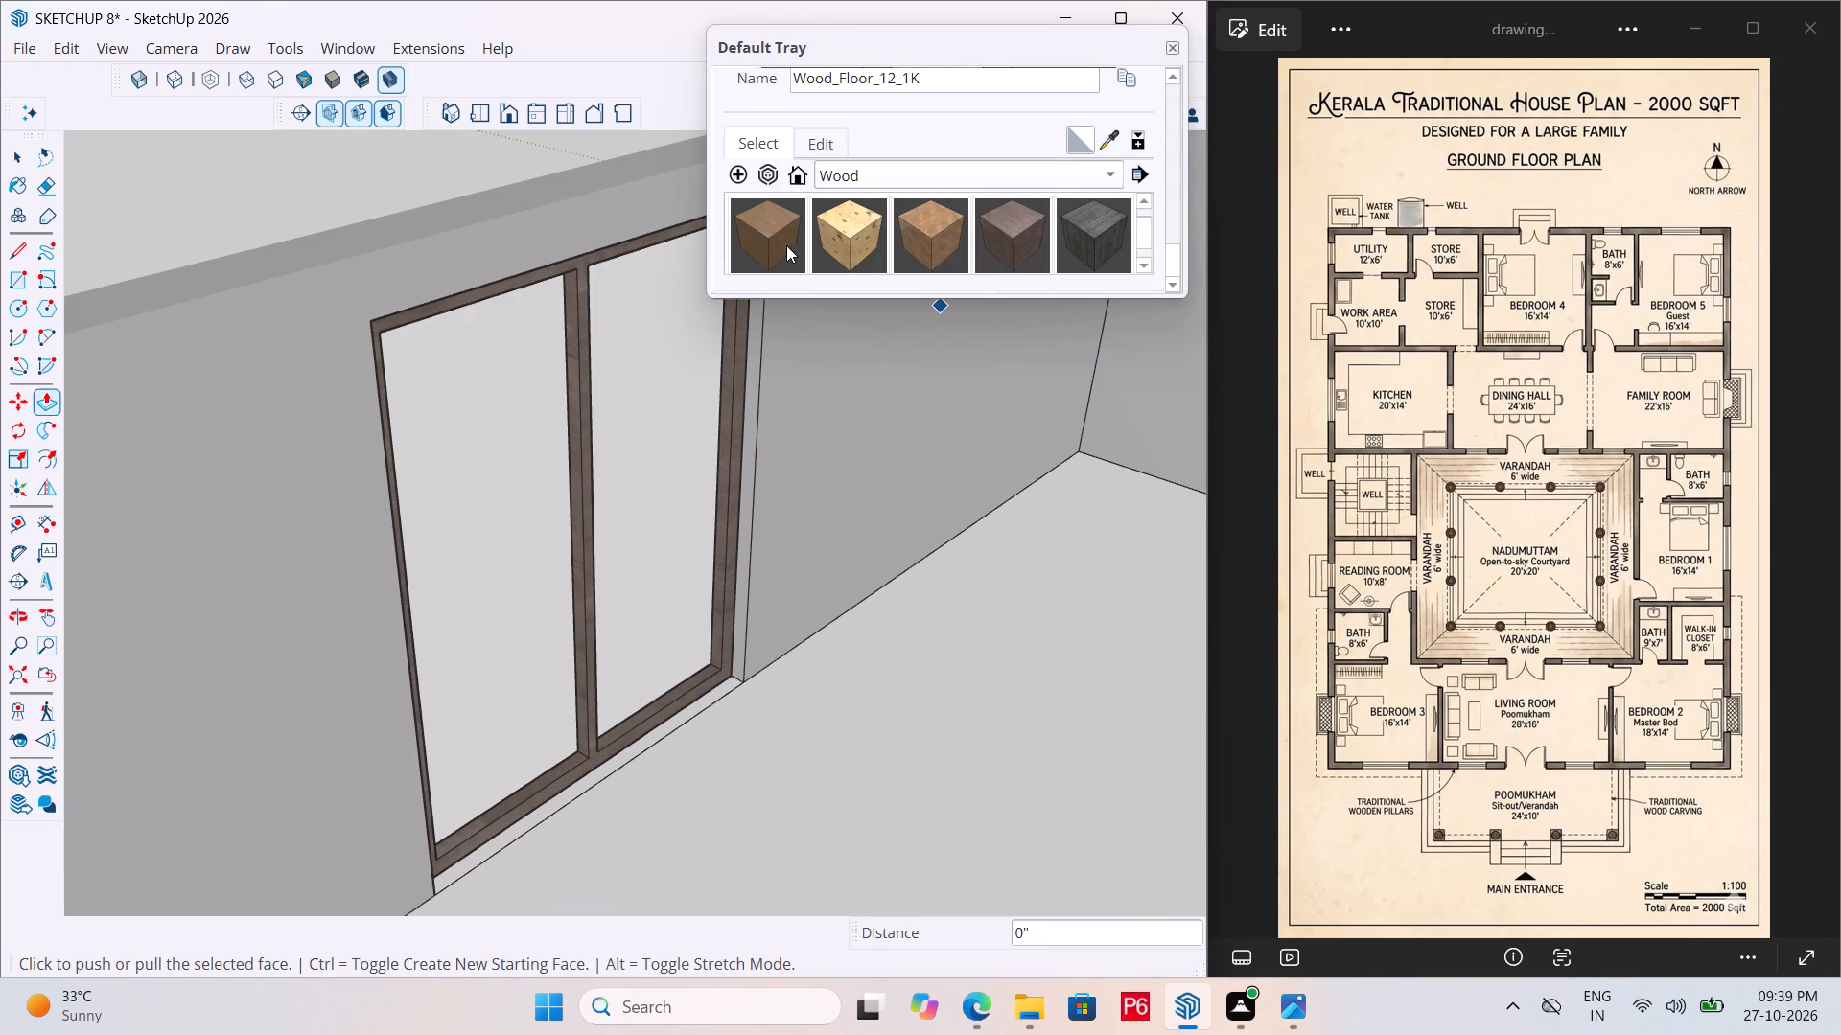
scroll(900, 213, down, 2)
click(778, 229)
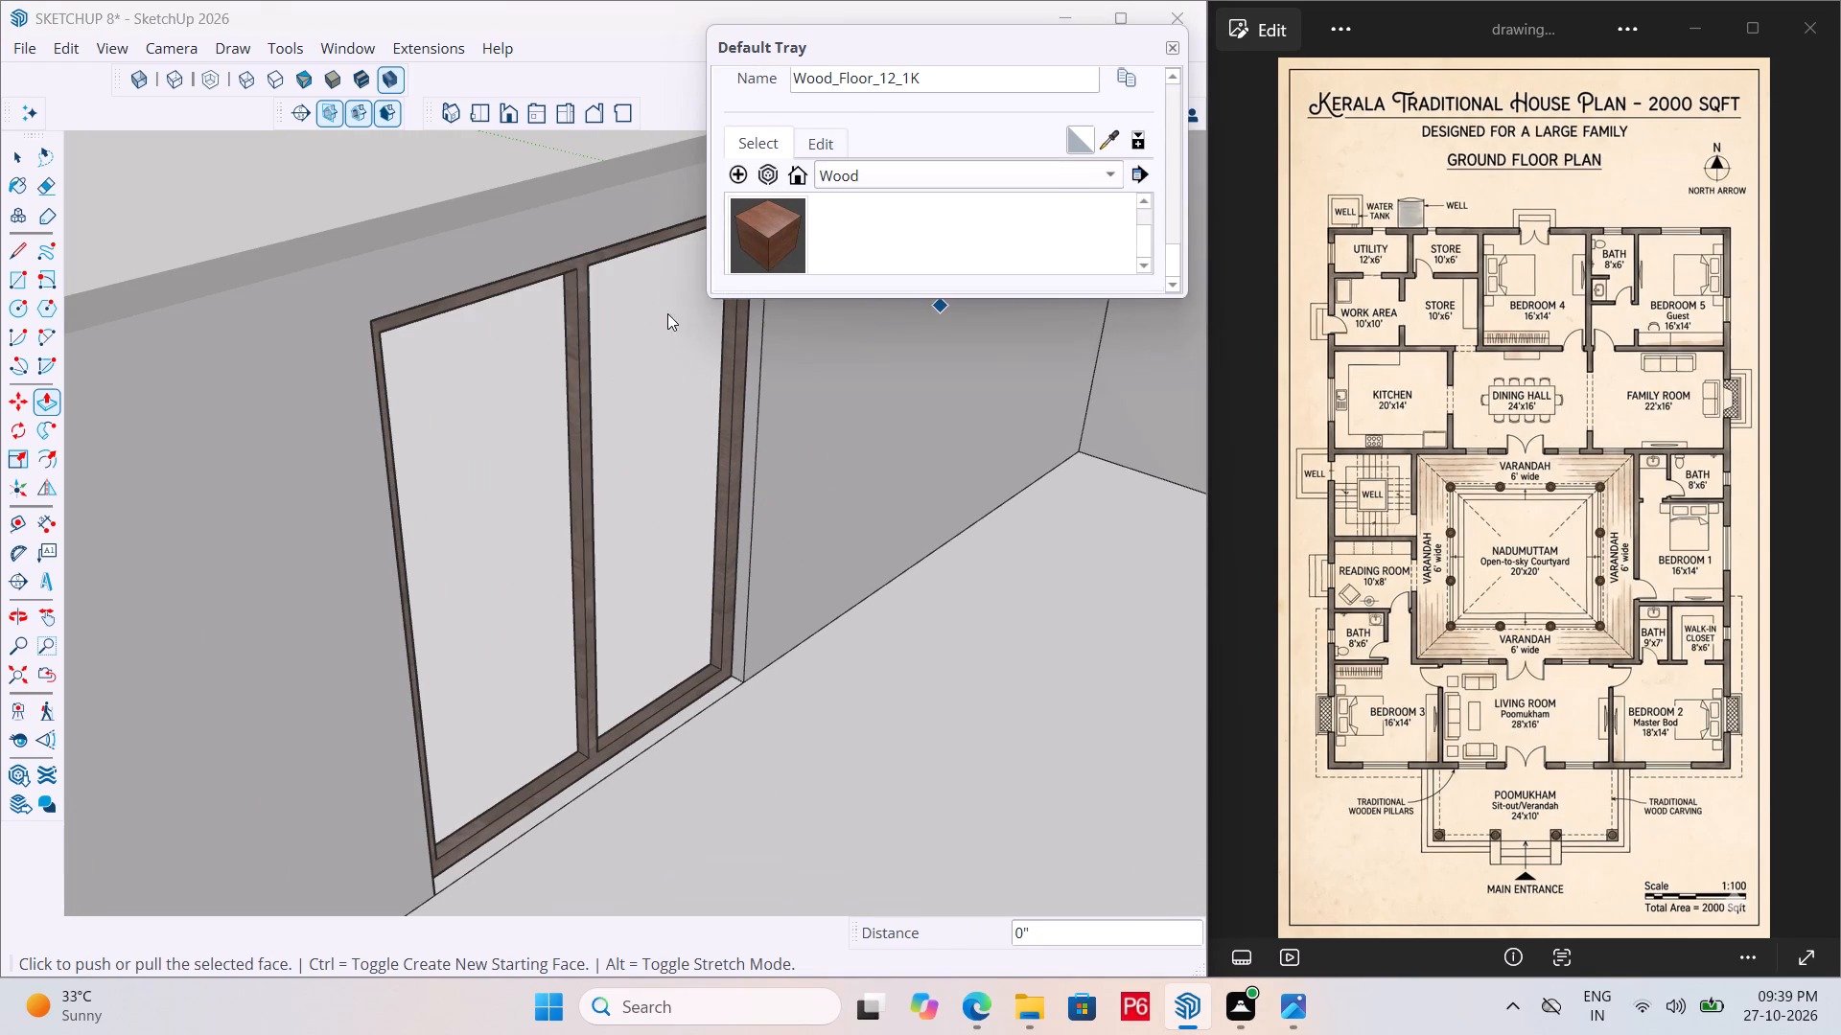
click(628, 395)
click(497, 431)
Paint the exterior faces of both door panels with the same Wood_Veneer_15_1K material.
scroll(607, 503, down, 5)
middle_drag(507, 558, 1614, 618)
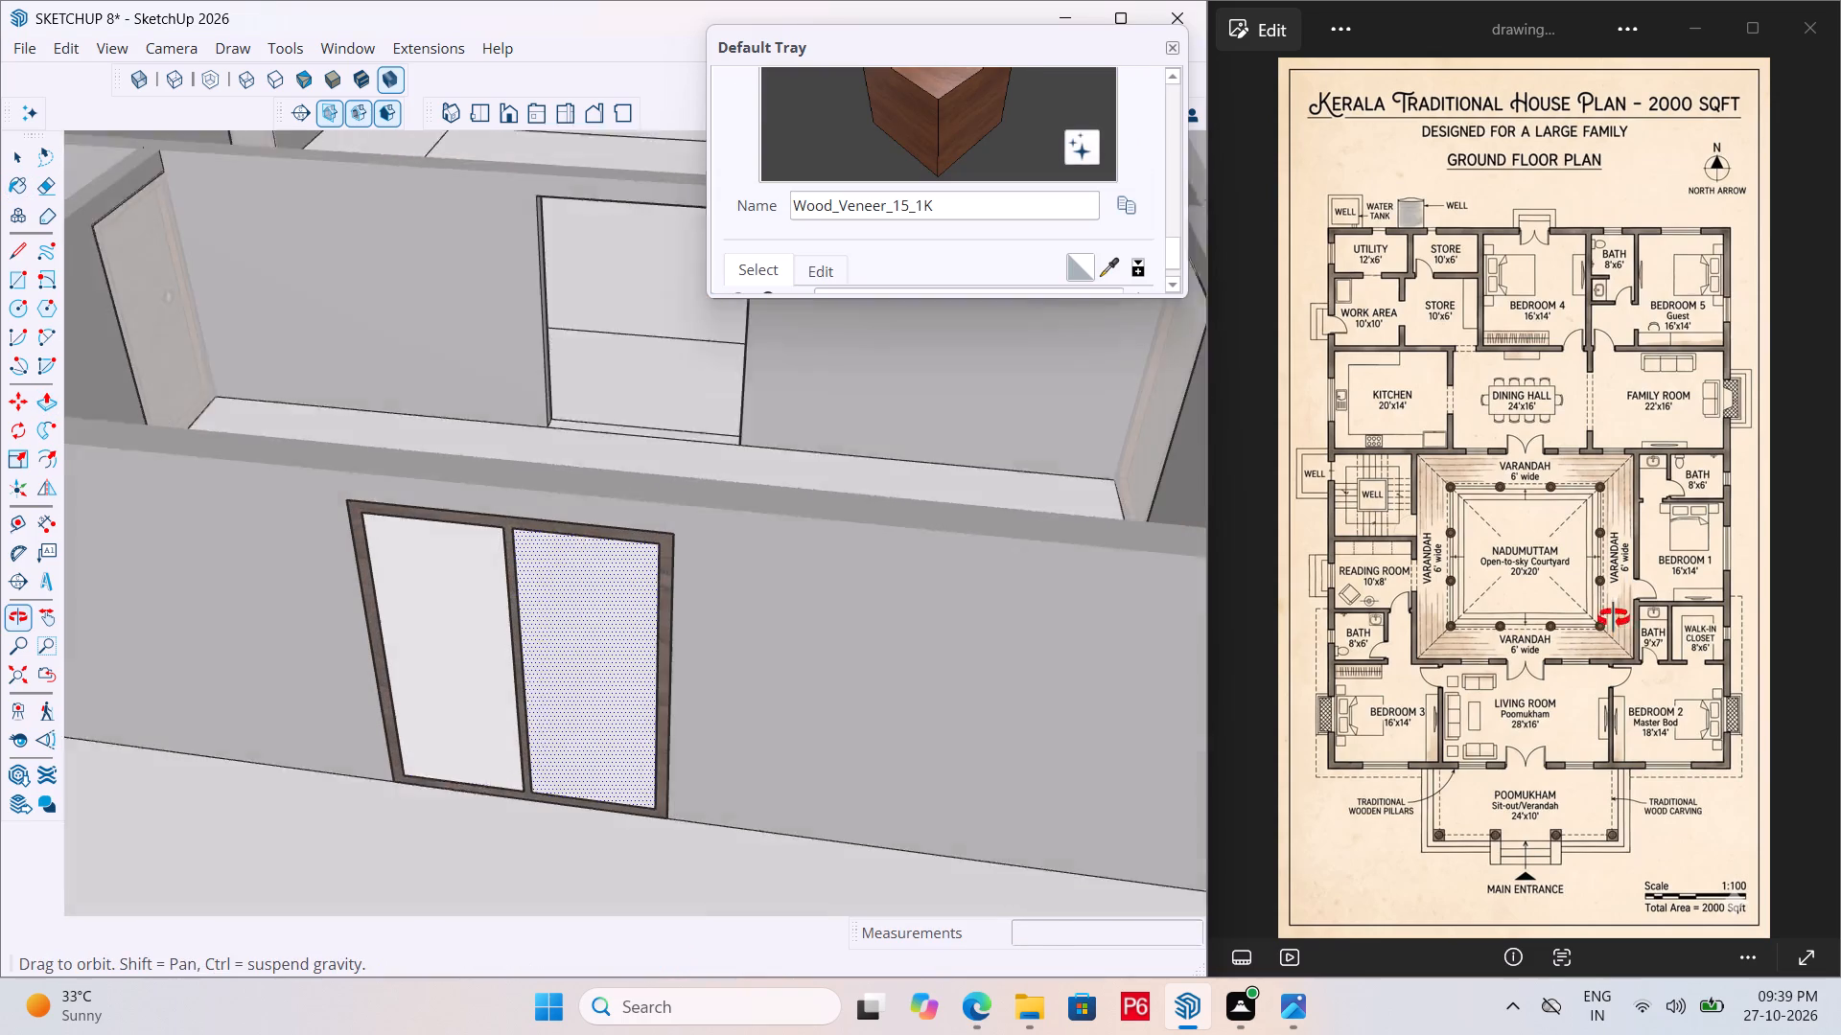
middle_drag(1614, 618, 1618, 611)
middle_drag(852, 604, 773, 583)
click(399, 566)
click(519, 589)
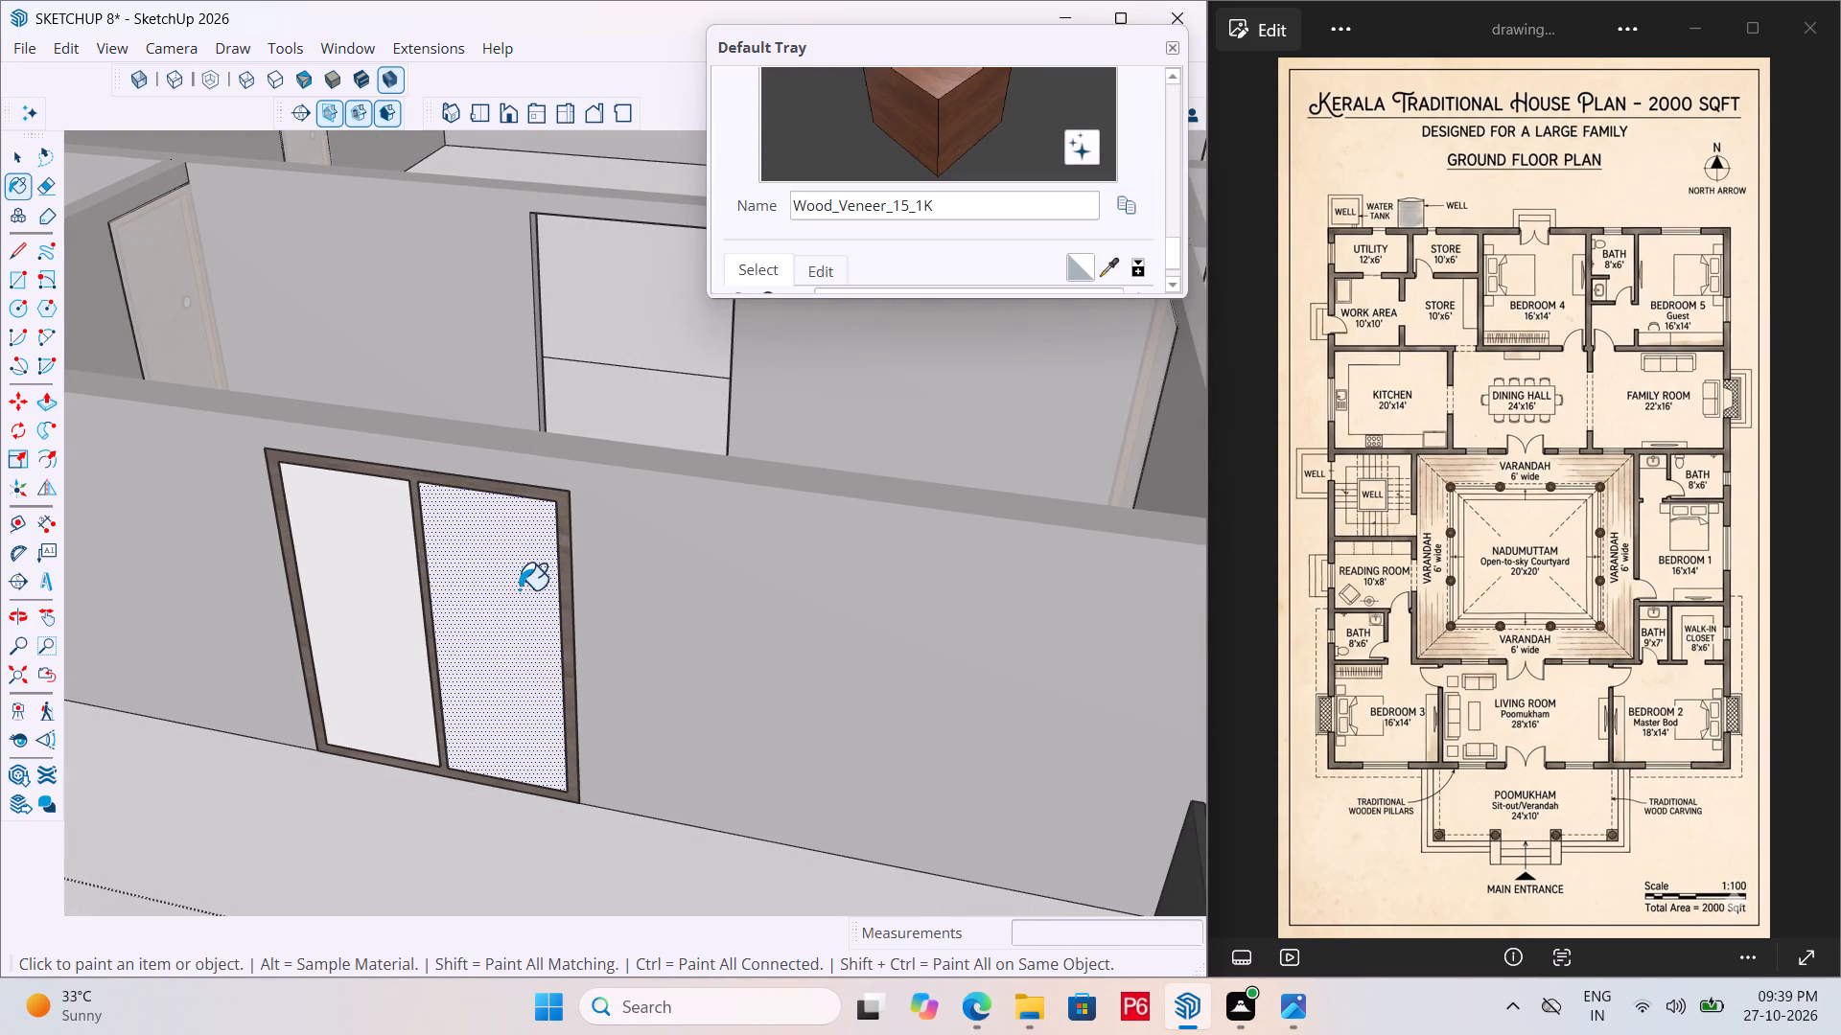
Save the model with the painted entrance door.
ctrl+scroll(719, 596, down, 2)
key(ctrl+s)
key(ctrl+s)
key(ctrl+s)
key(ctrl+s)
key(ctrl+s)
key(ctrl+s)
key(ctrl+s)
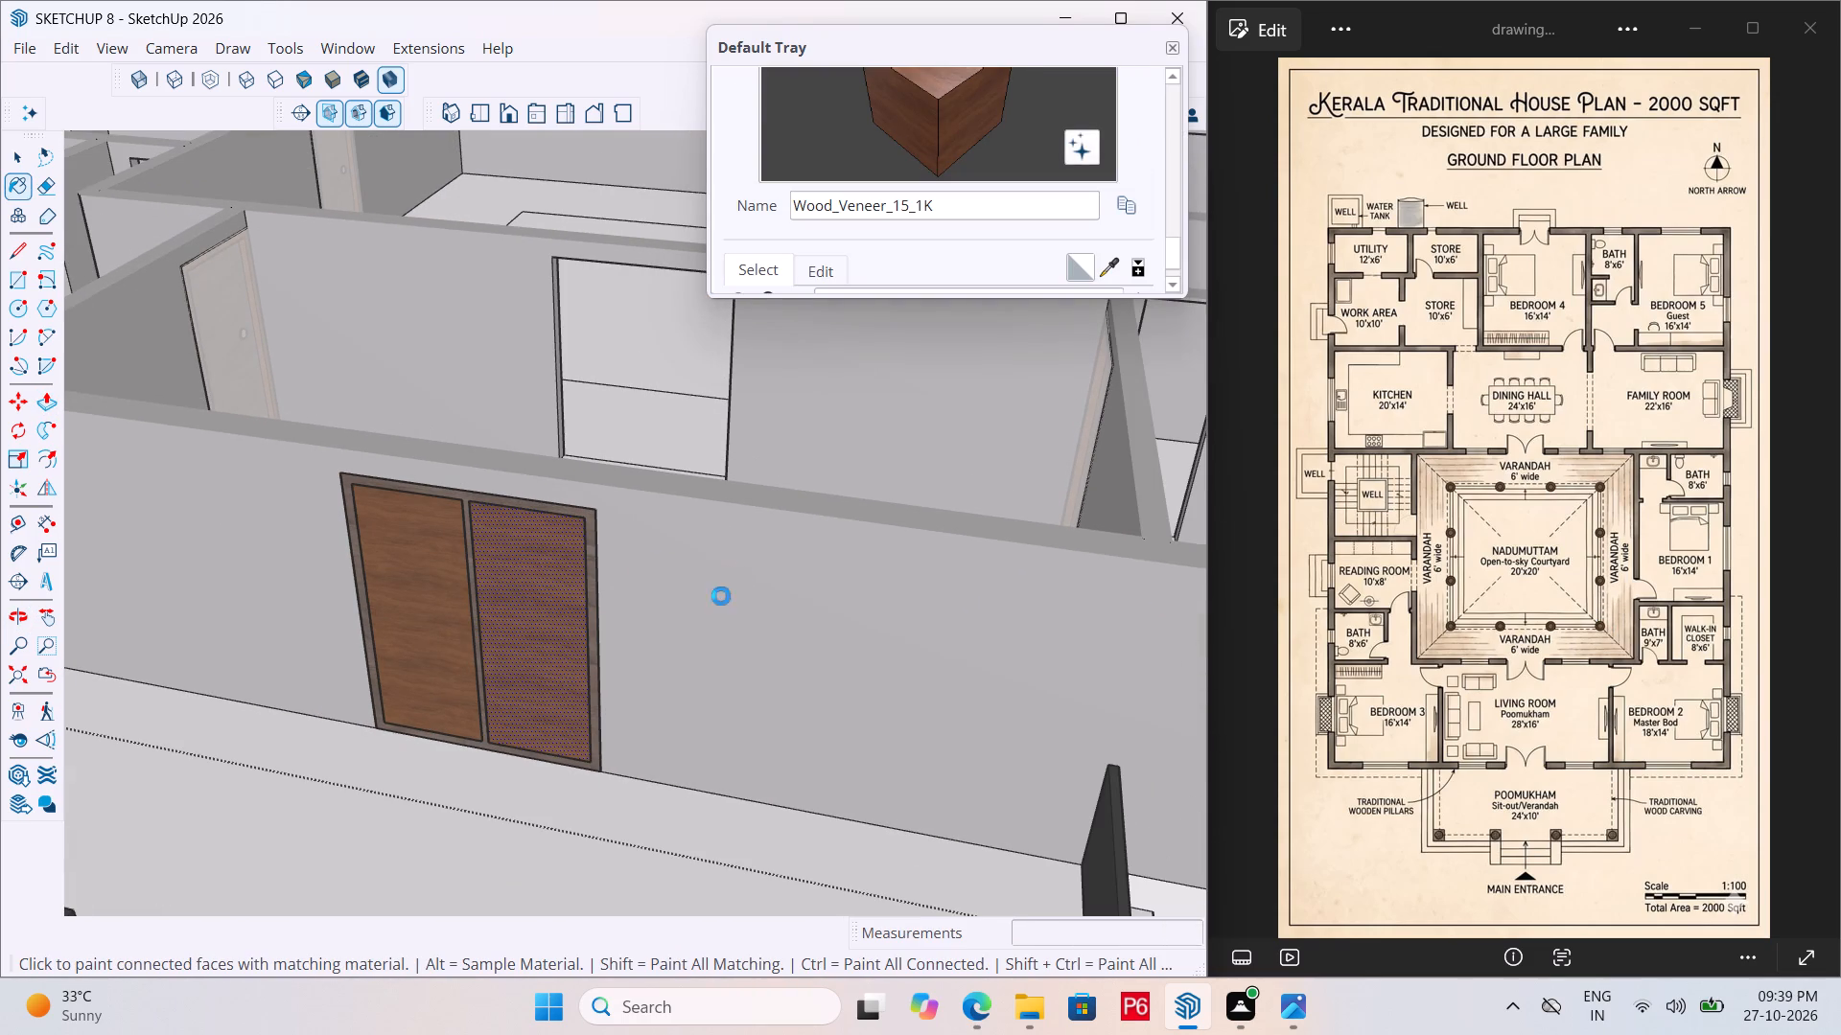
key(ctrl+s)
key(ctrl+s)
key(ctrl+s)
Open the entrance door frame group for editing and pull its exterior face outward about 1 15/16".
scroll(800, 542, down, 5)
middle_drag(739, 582, 824, 574)
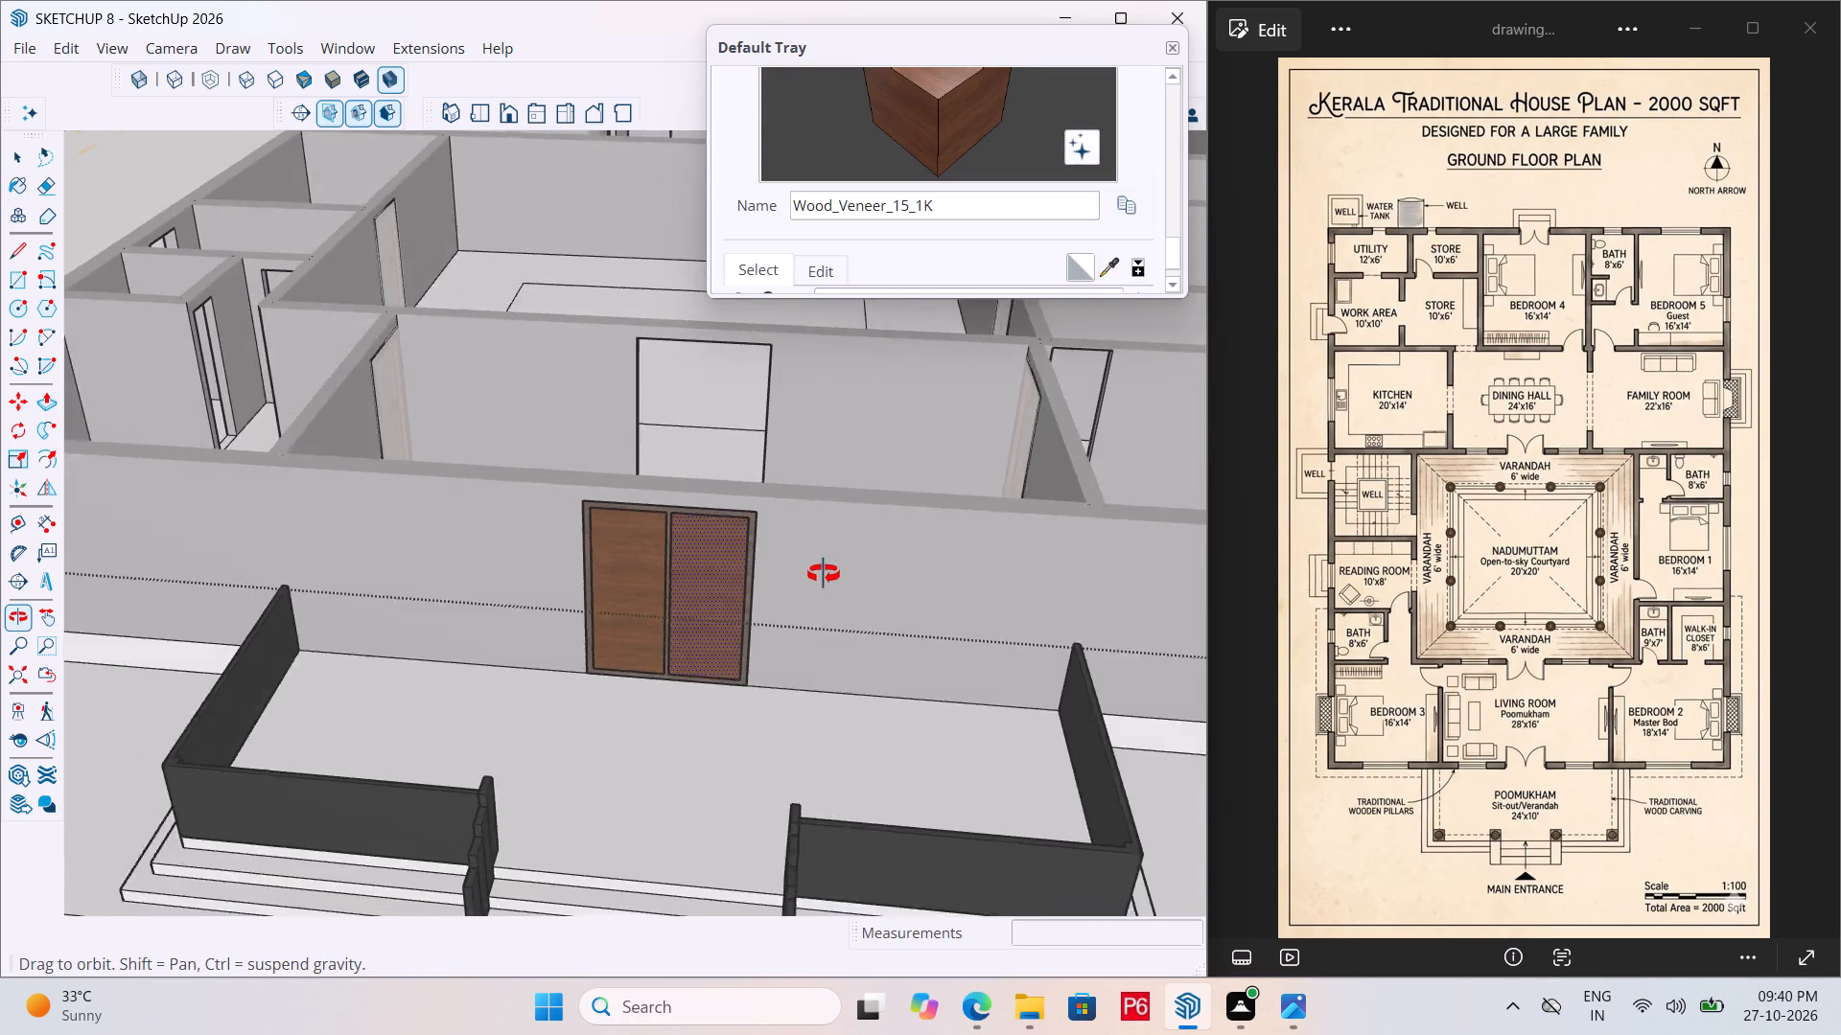
middle_drag(824, 574, 734, 572)
scroll(661, 567, up, 10)
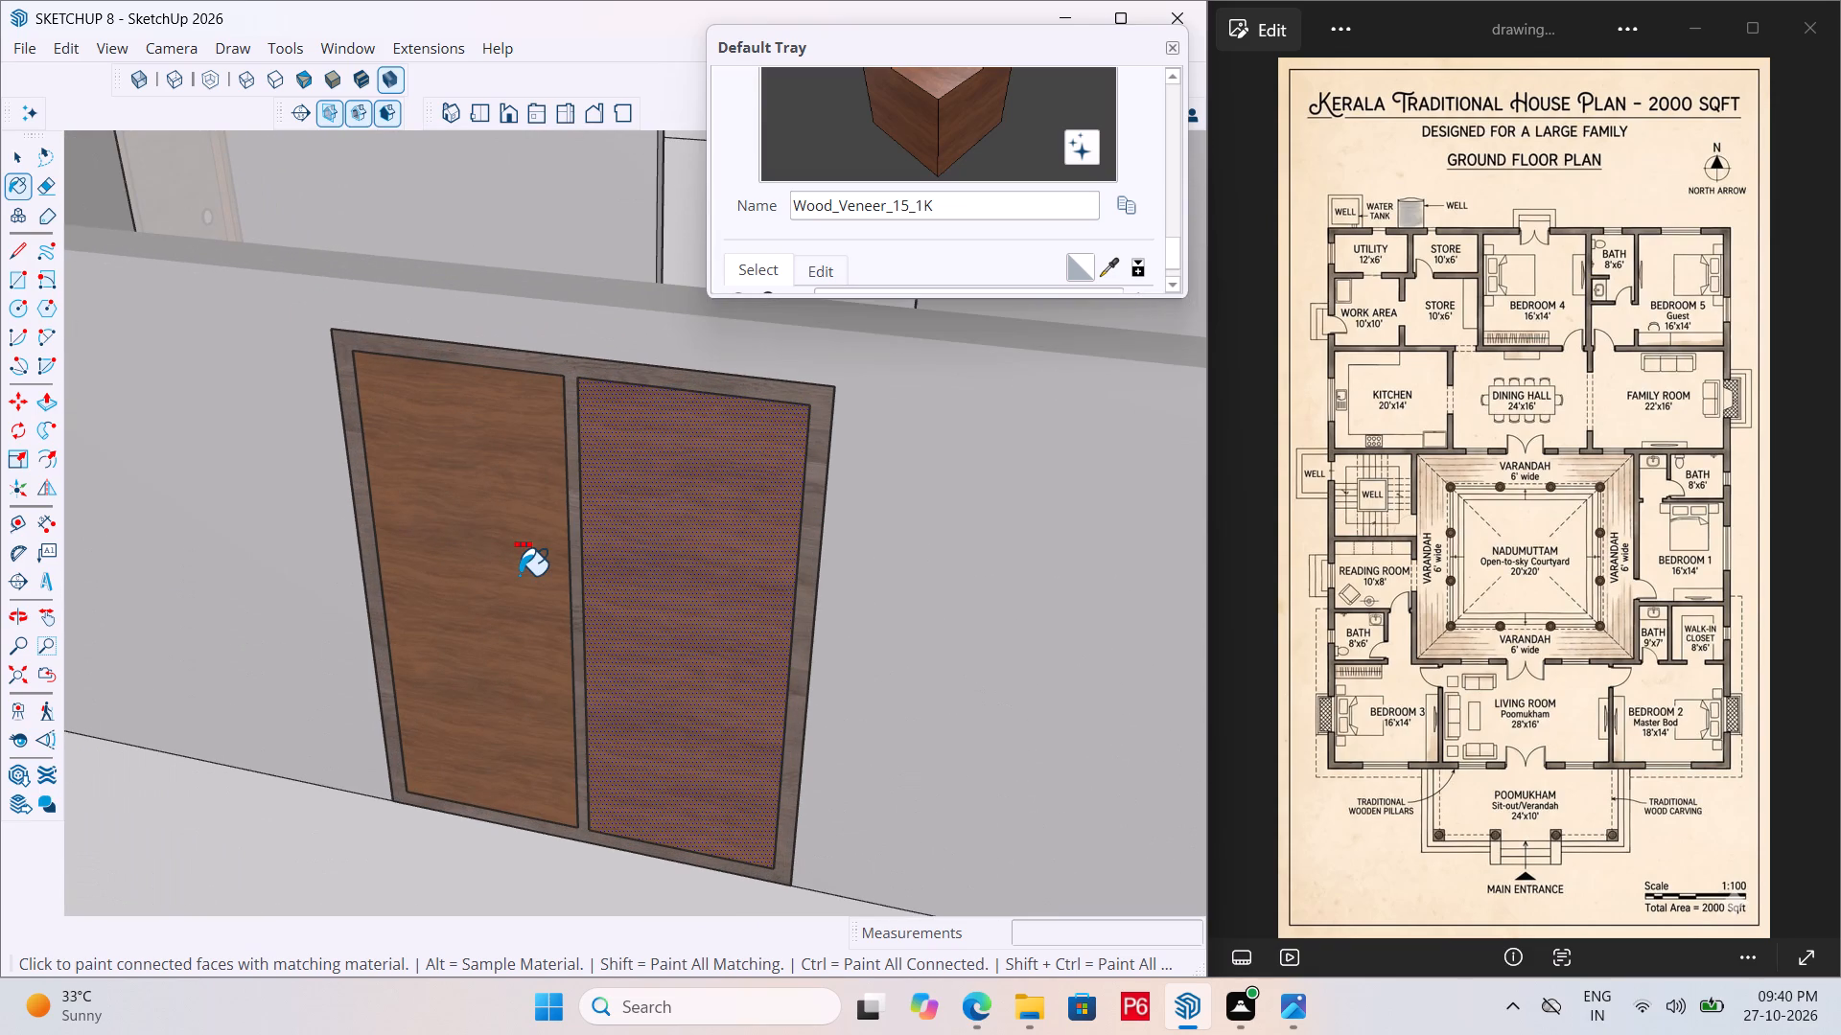
scroll(519, 575, up, 1)
key(space)
scroll(738, 560, down, 5)
middle_drag(783, 565, 733, 565)
scroll(787, 531, up, 7)
click(740, 443)
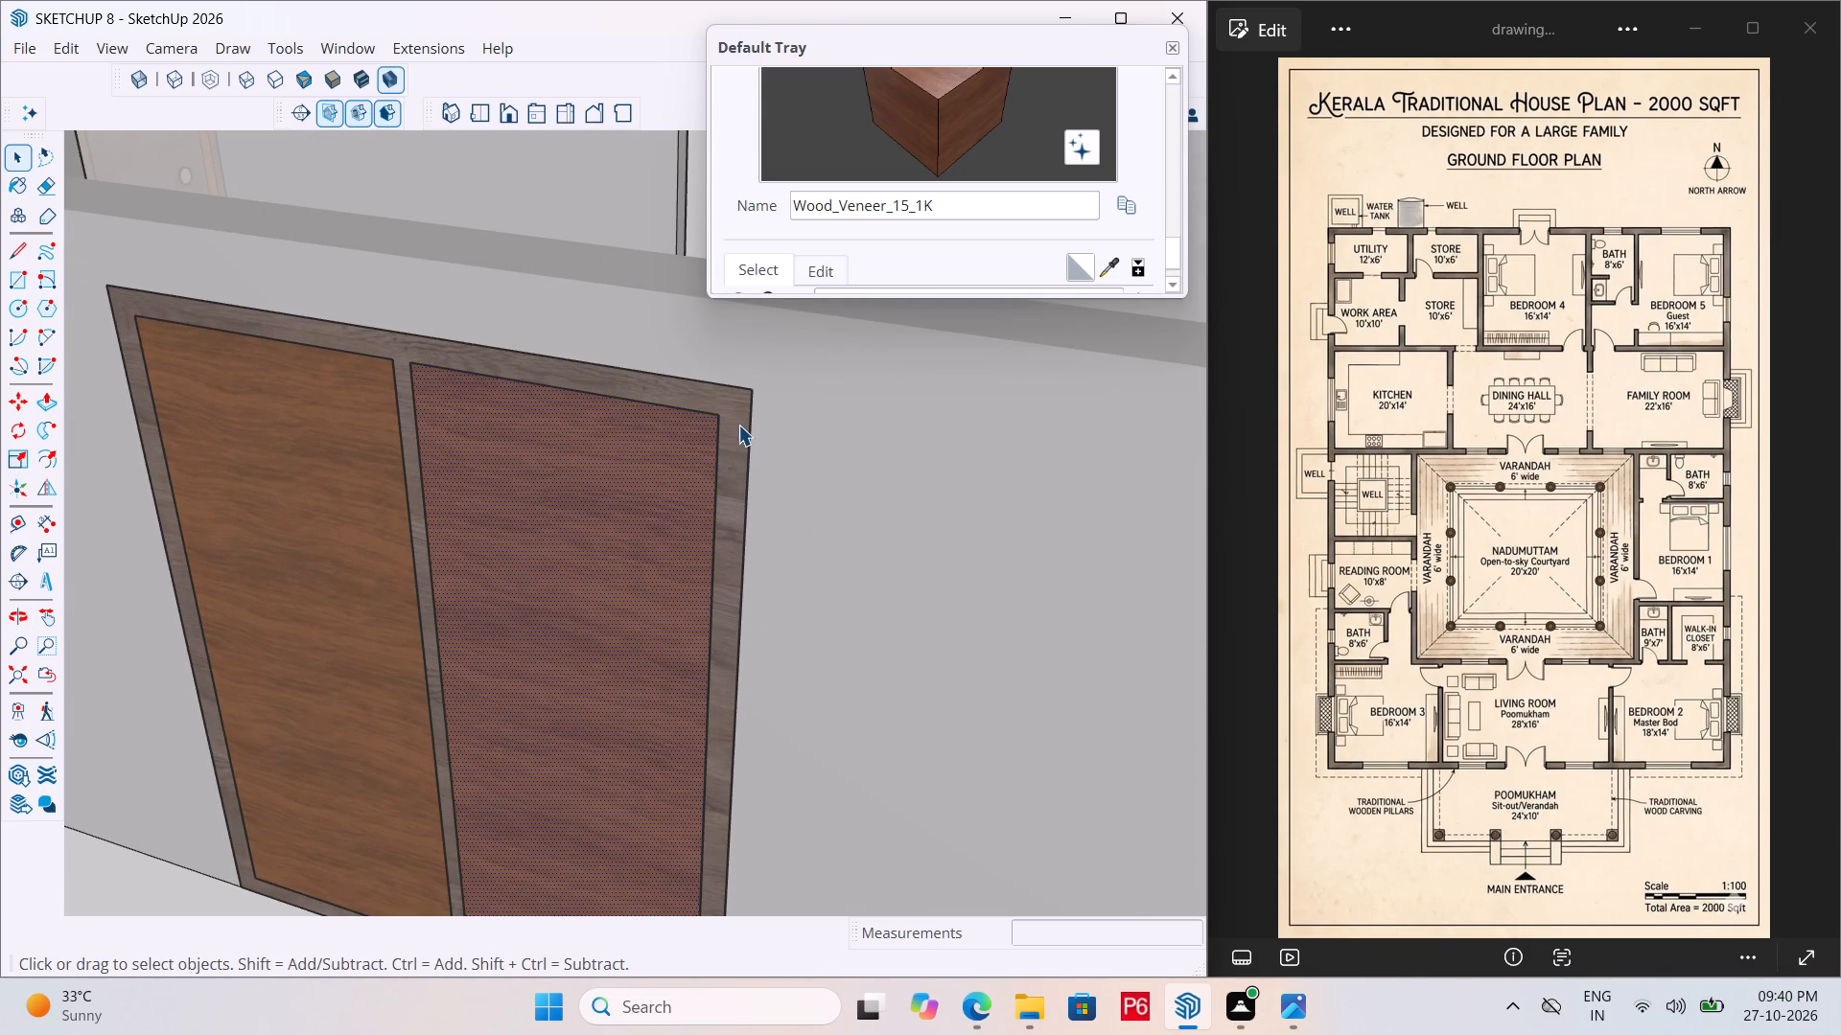
triple_click(738, 424)
key(p)
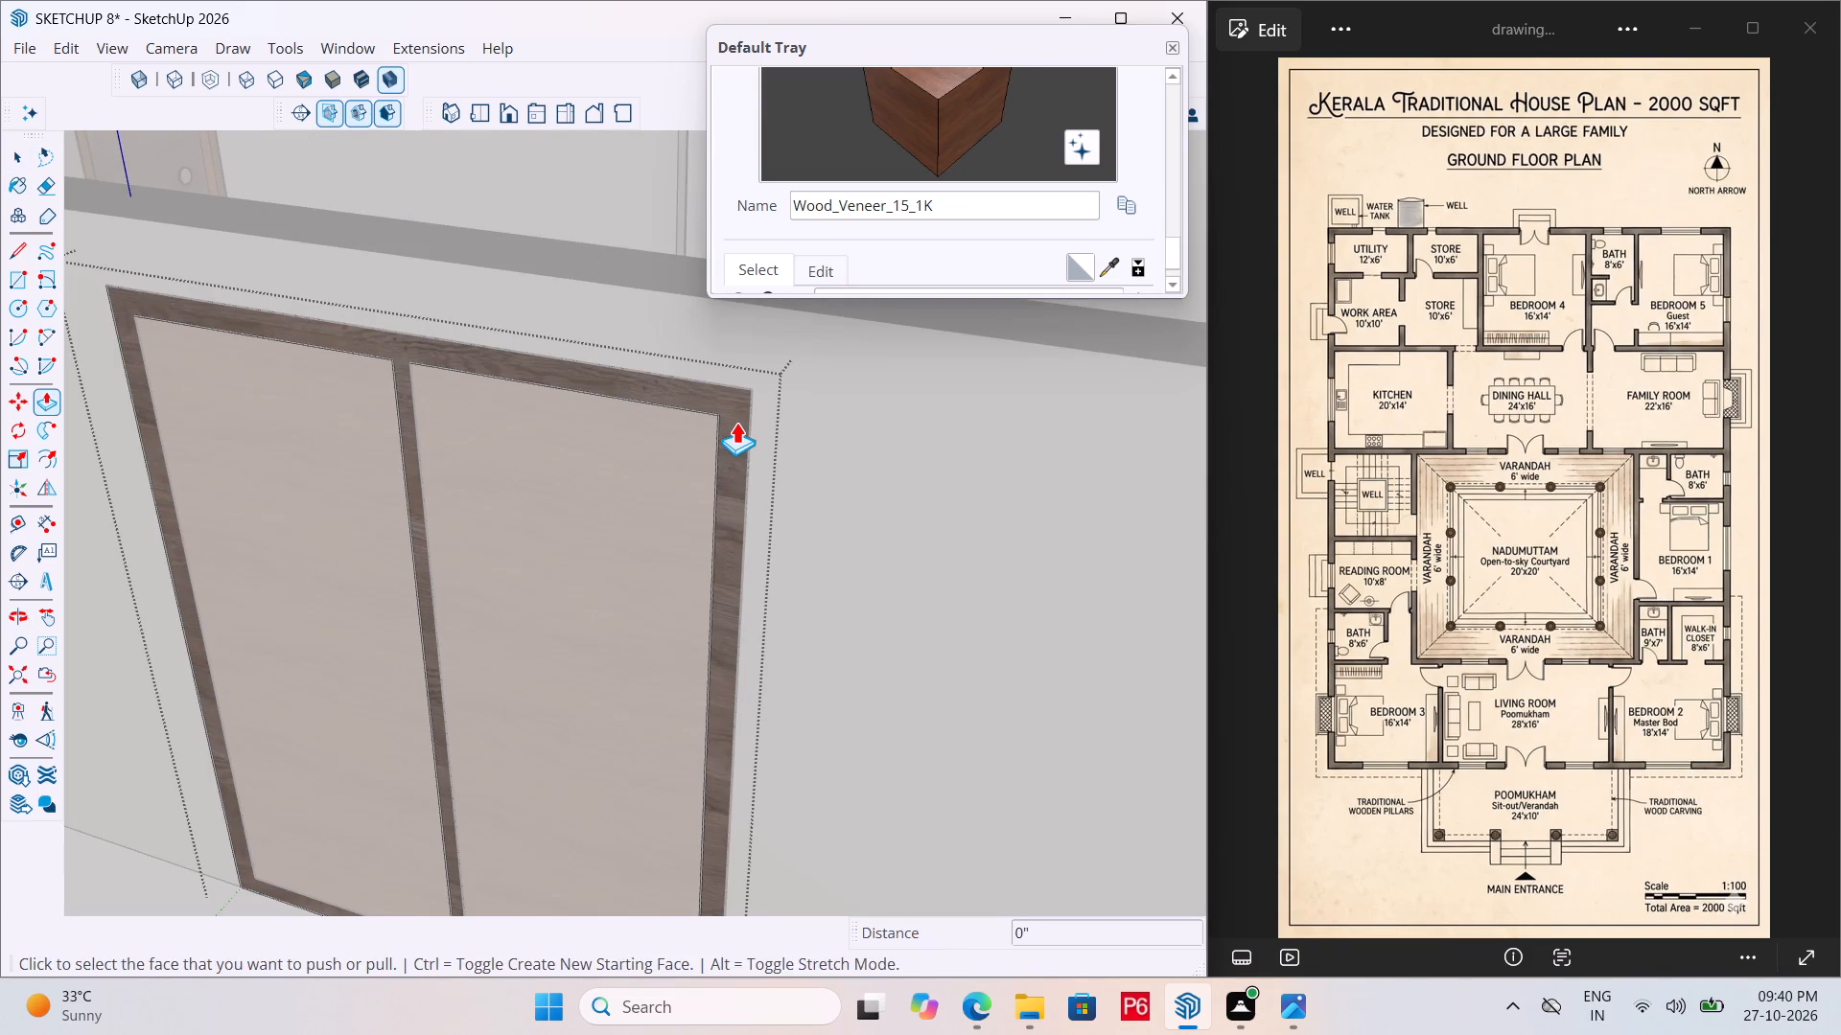
click(736, 422)
click(732, 432)
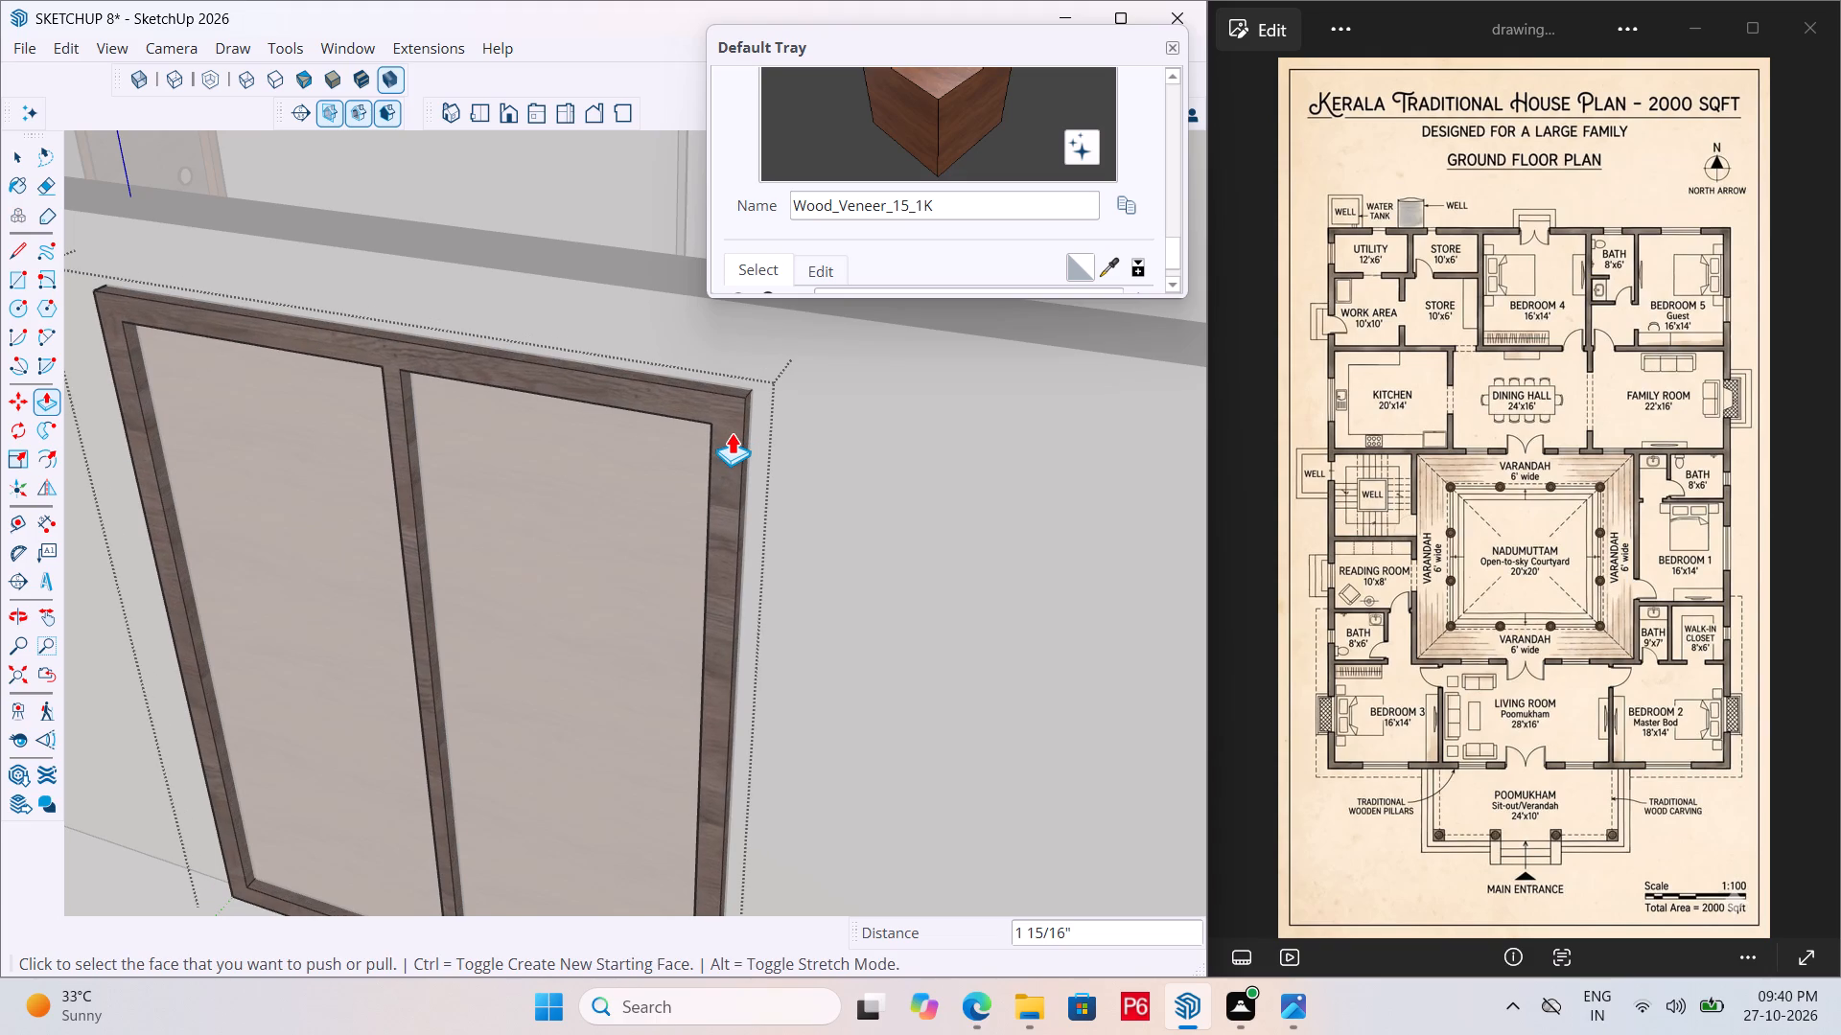
Save the model with the extruded entrance door frame.
scroll(813, 409, down, 3)
middle_drag(813, 409, 813, 400)
key(ctrl+s)
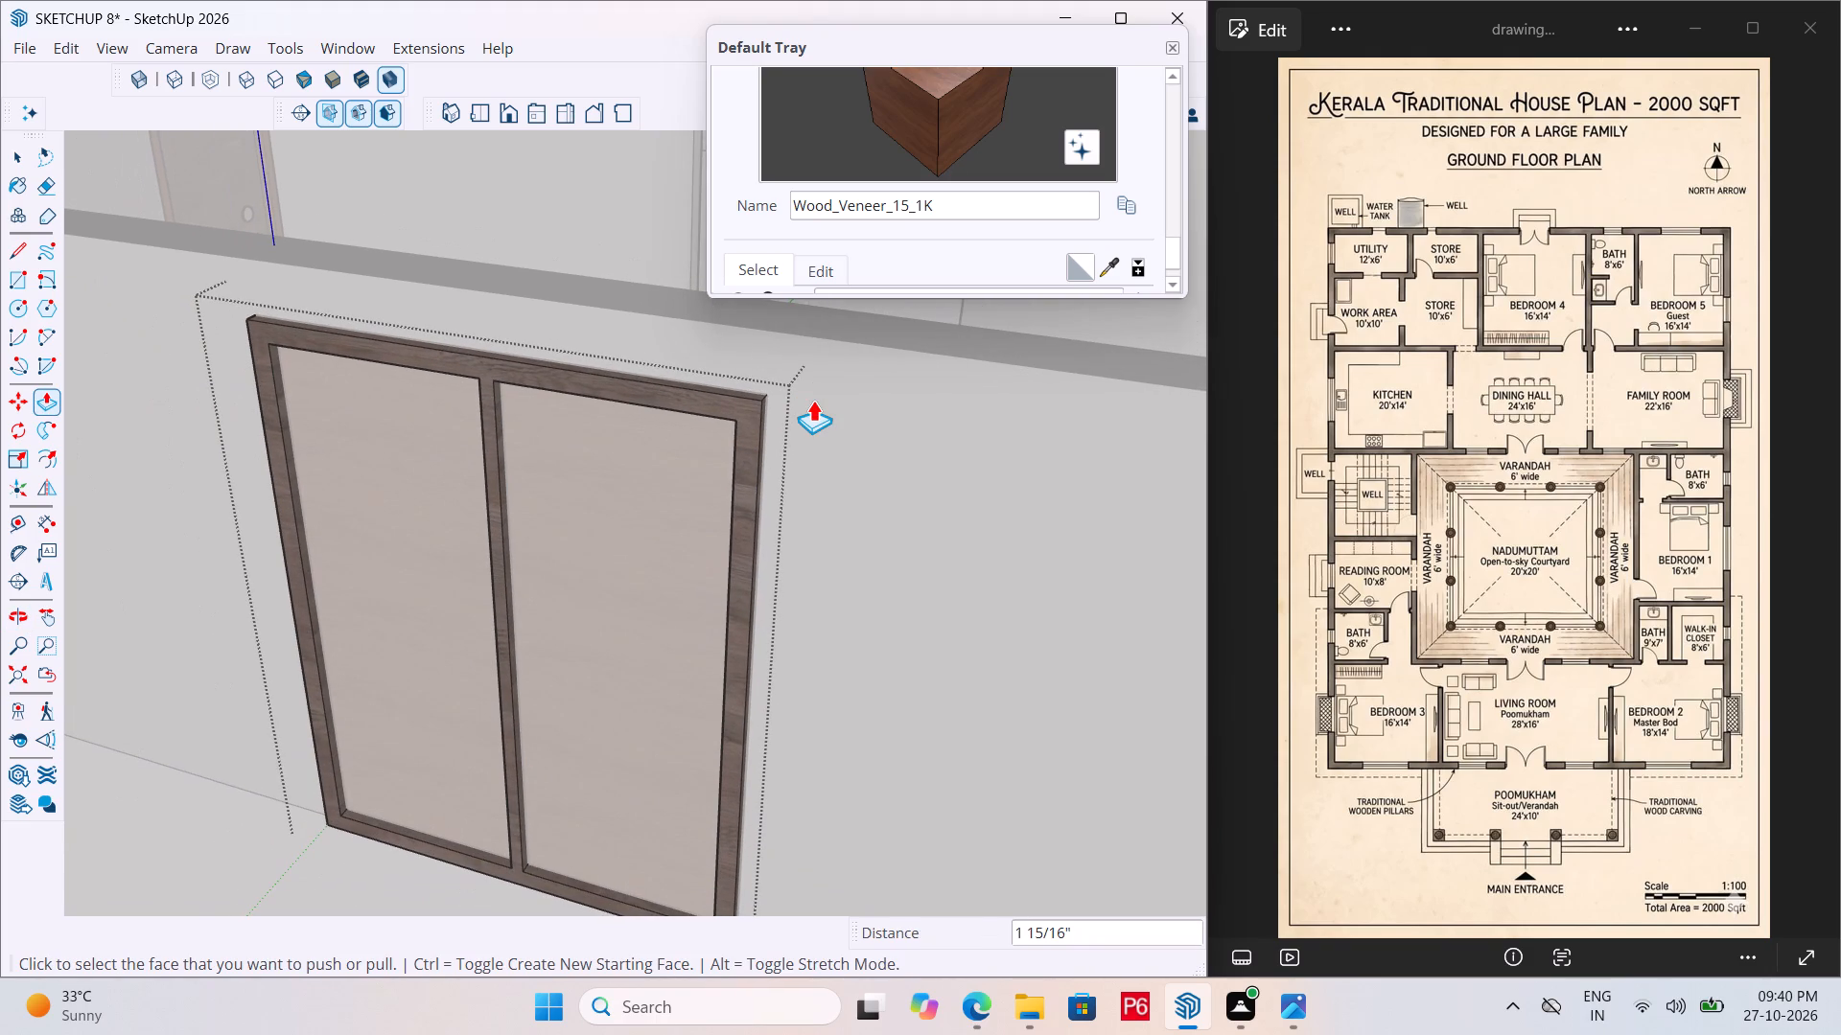
key(ctrl+s)
key(ctrl+s)
key(ctrl+s)
key(ctrl+s)
key(ctrl+s)
key(ctrl+s)
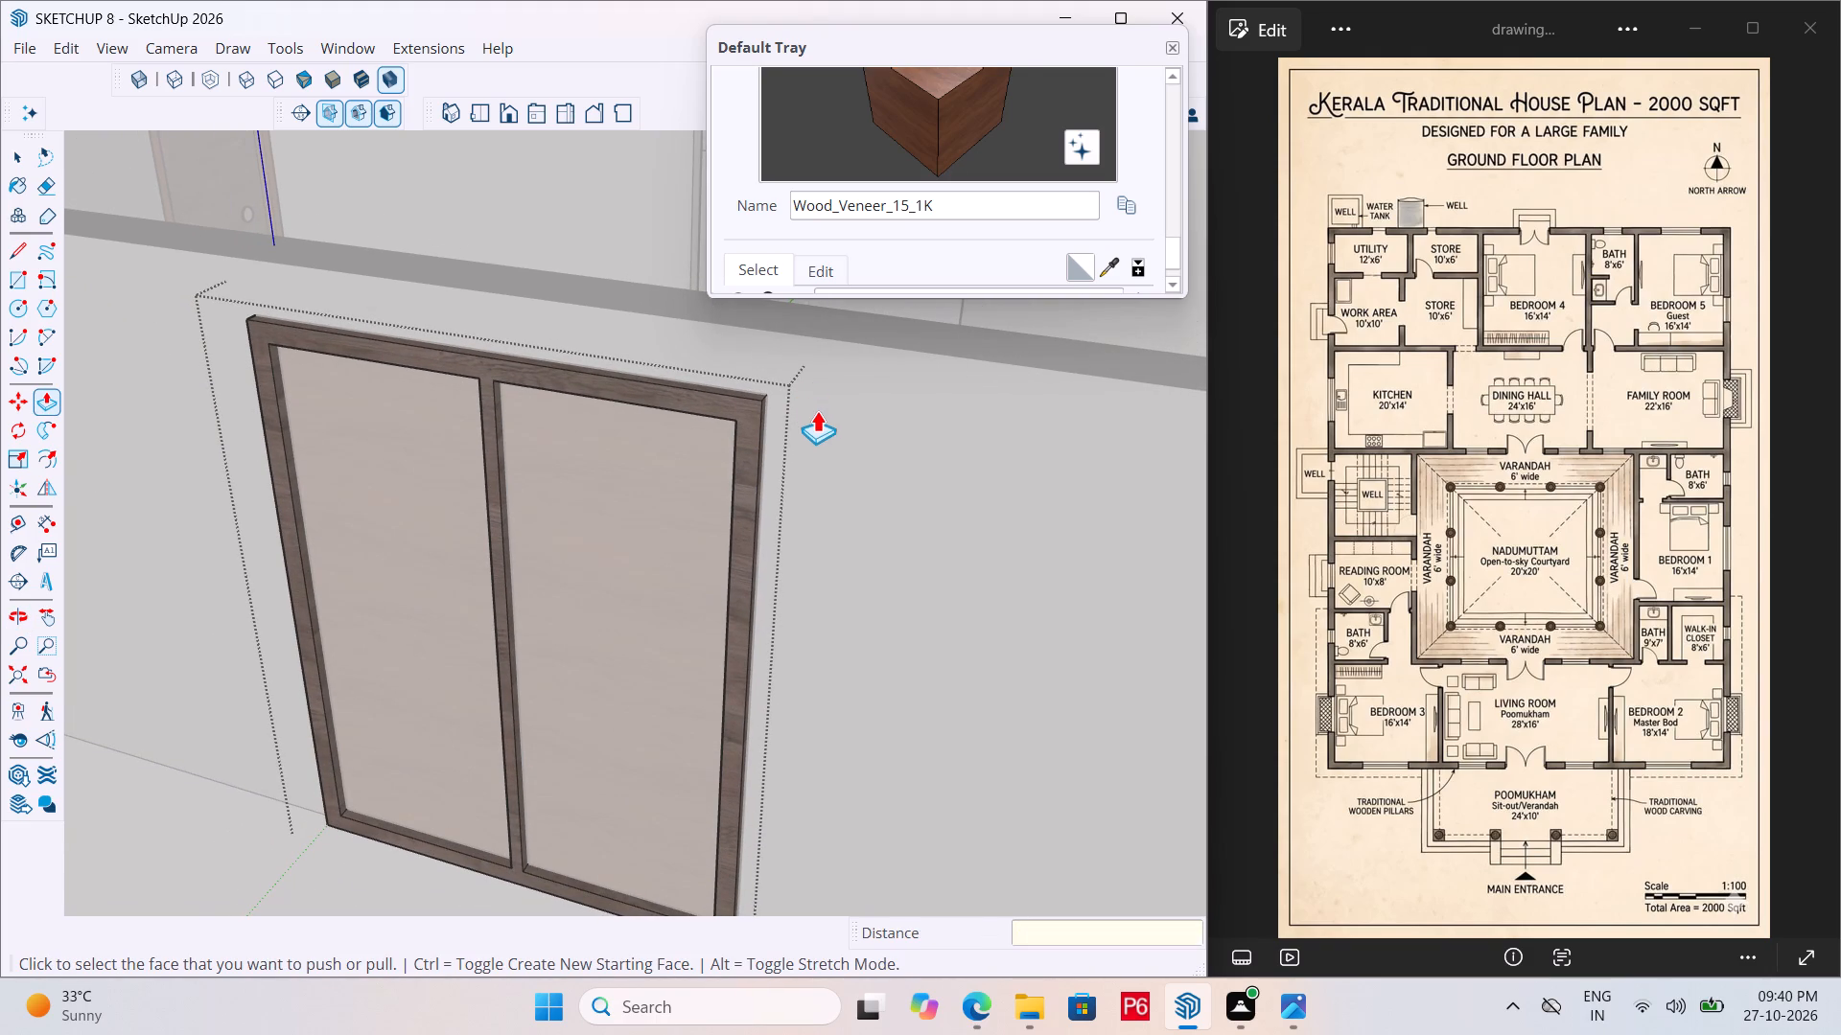
Finish editing the entrance door frame and close its enclosing groups.
middle_drag(817, 410, 837, 397)
key(space)
double_click(837, 405)
scroll(737, 486, down, 17)
click(319, 274)
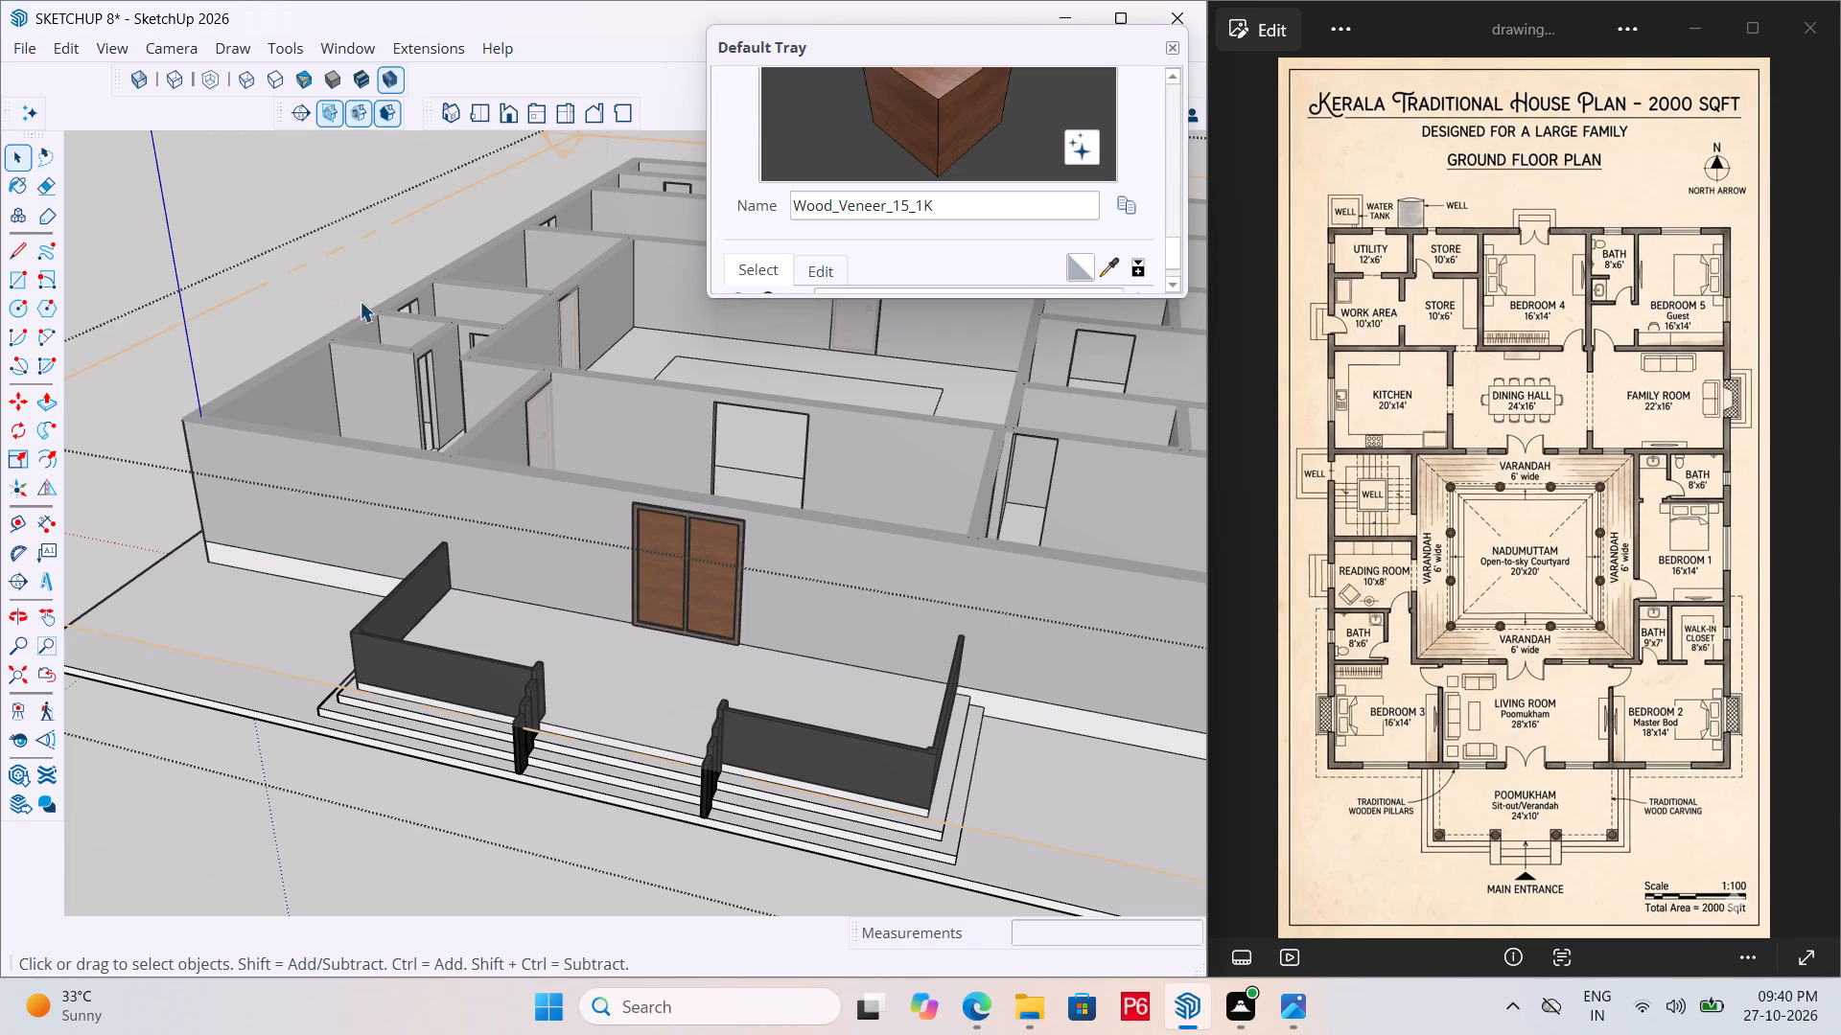
double_click(267, 264)
Open the group holding the entrance door panels for editing and select the left panel's exterior face.
scroll(659, 506, up, 8)
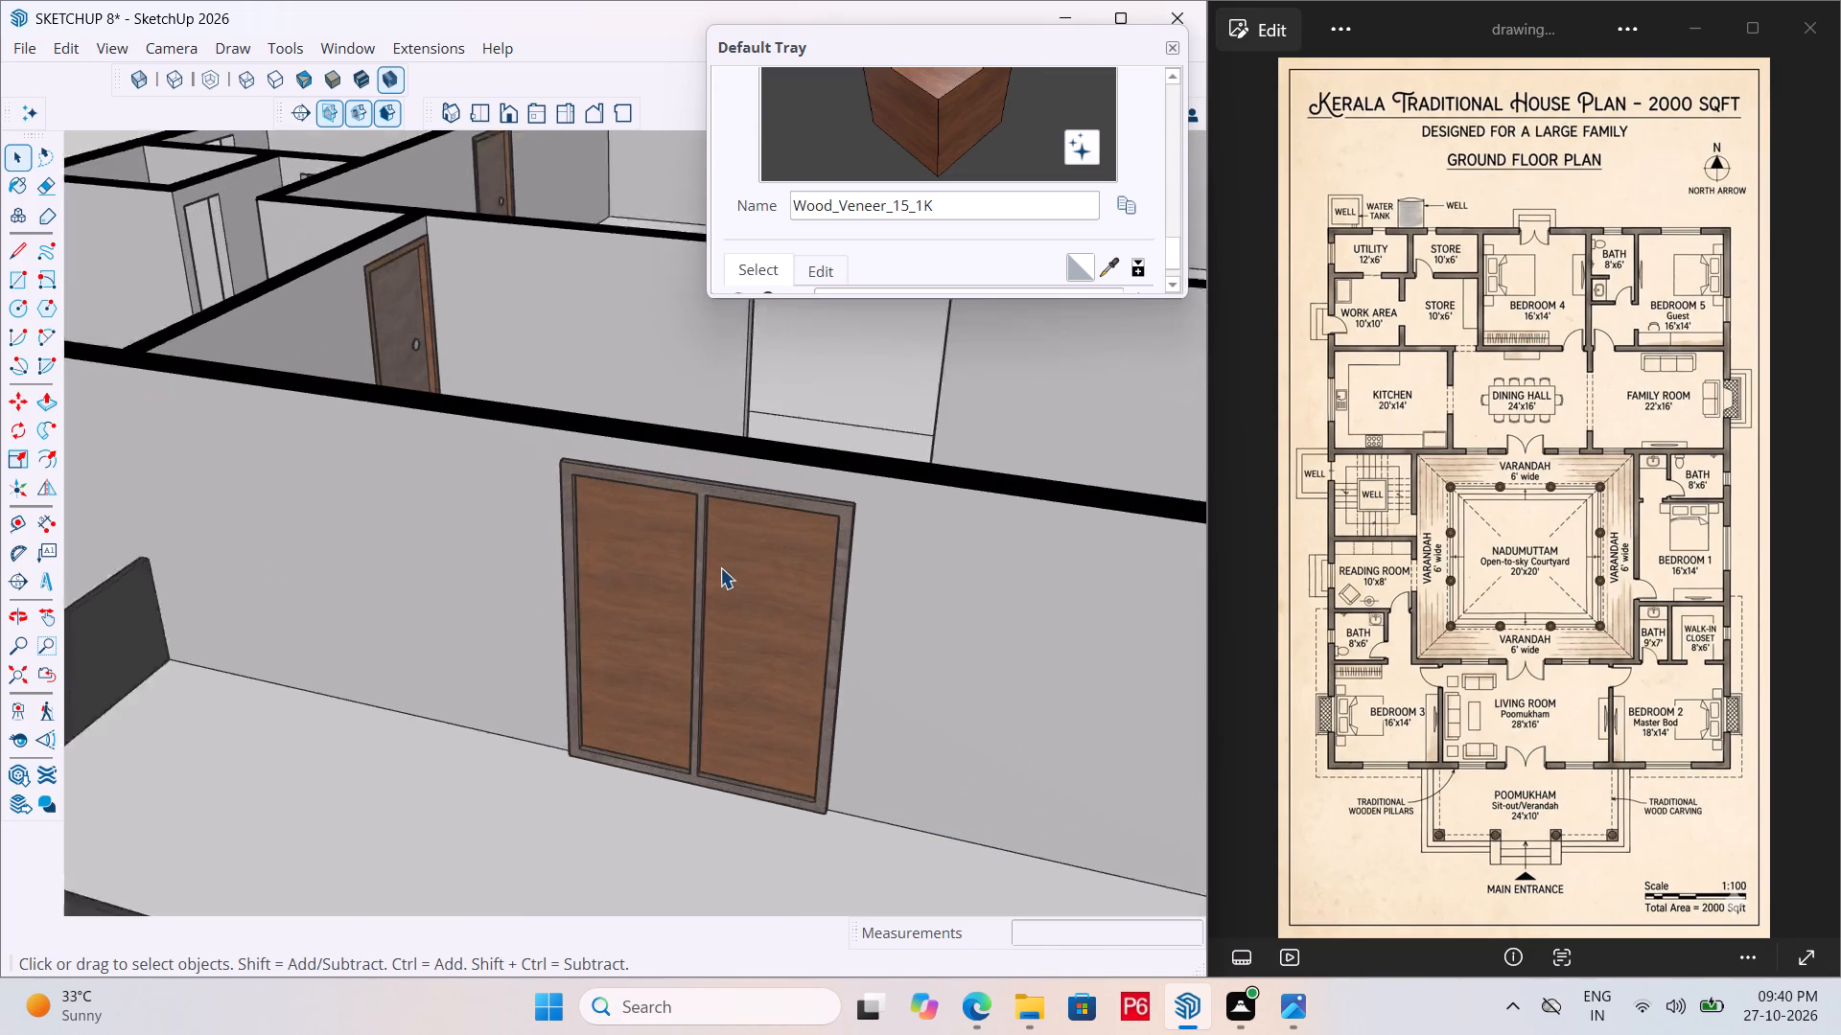
scroll(720, 567, up, 6)
middle_drag(722, 568, 699, 524)
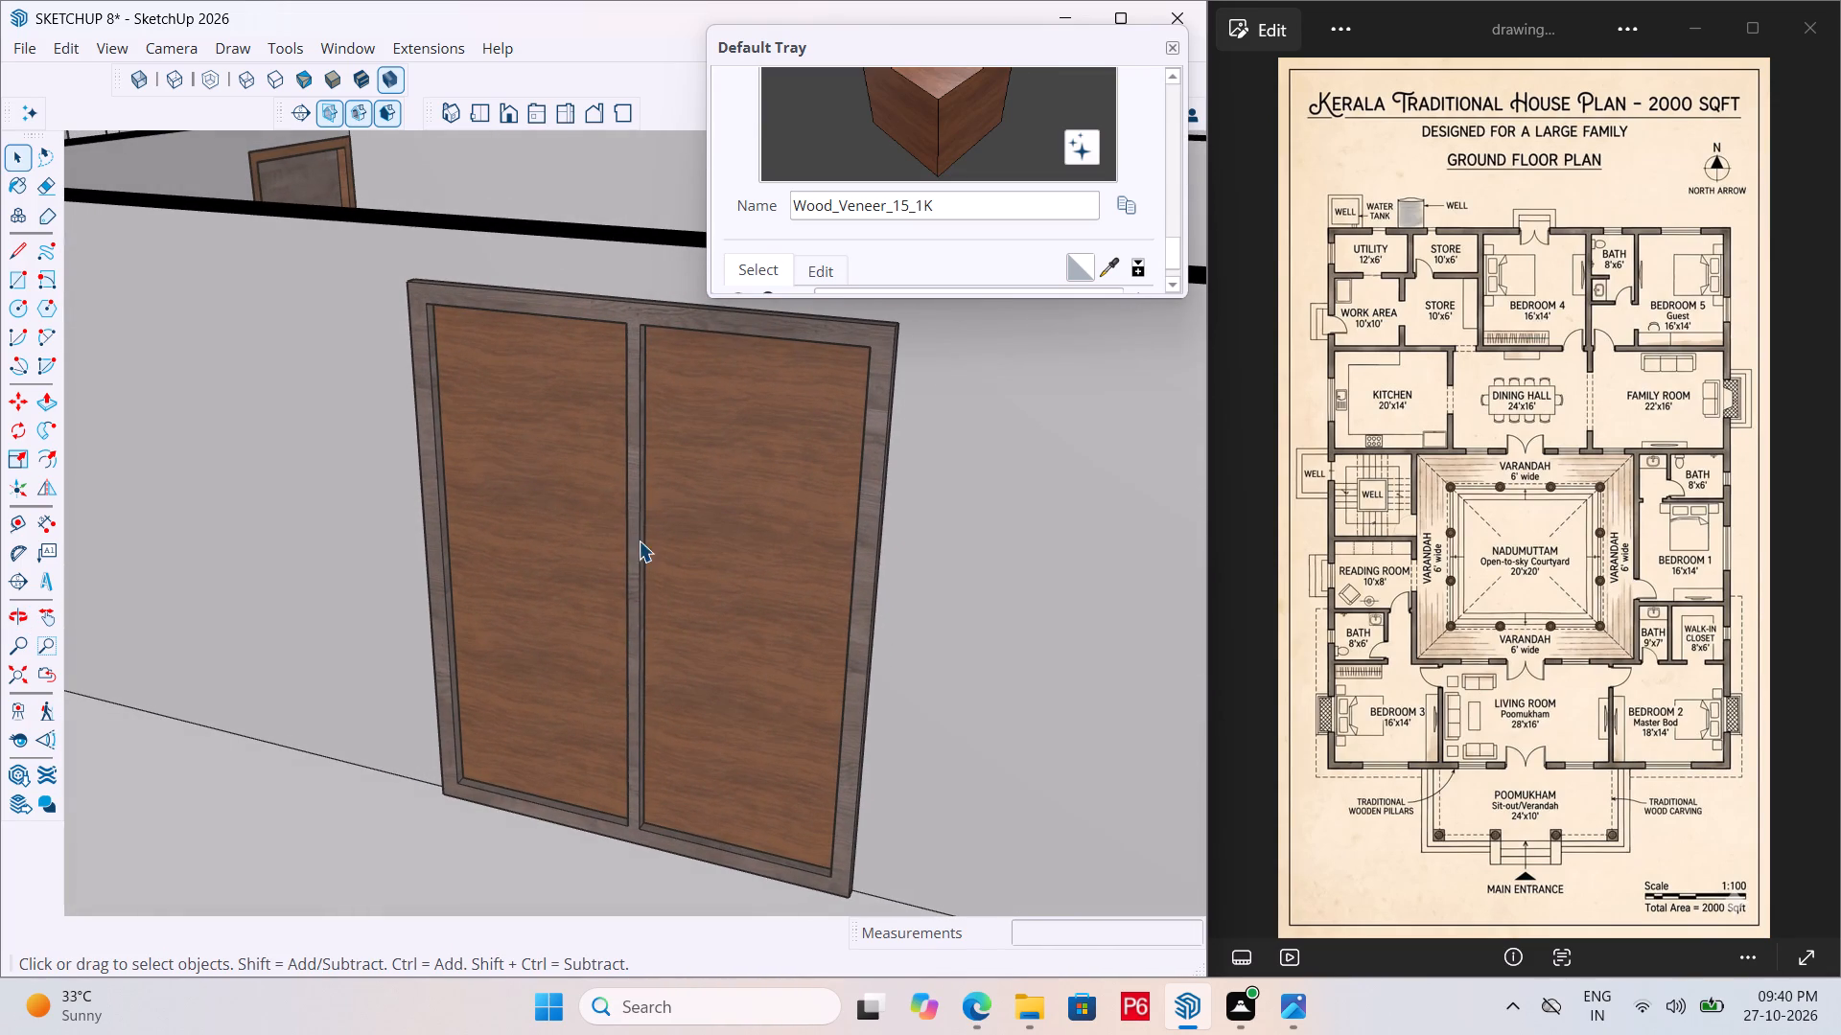
scroll(601, 543, up, 1)
click(578, 523)
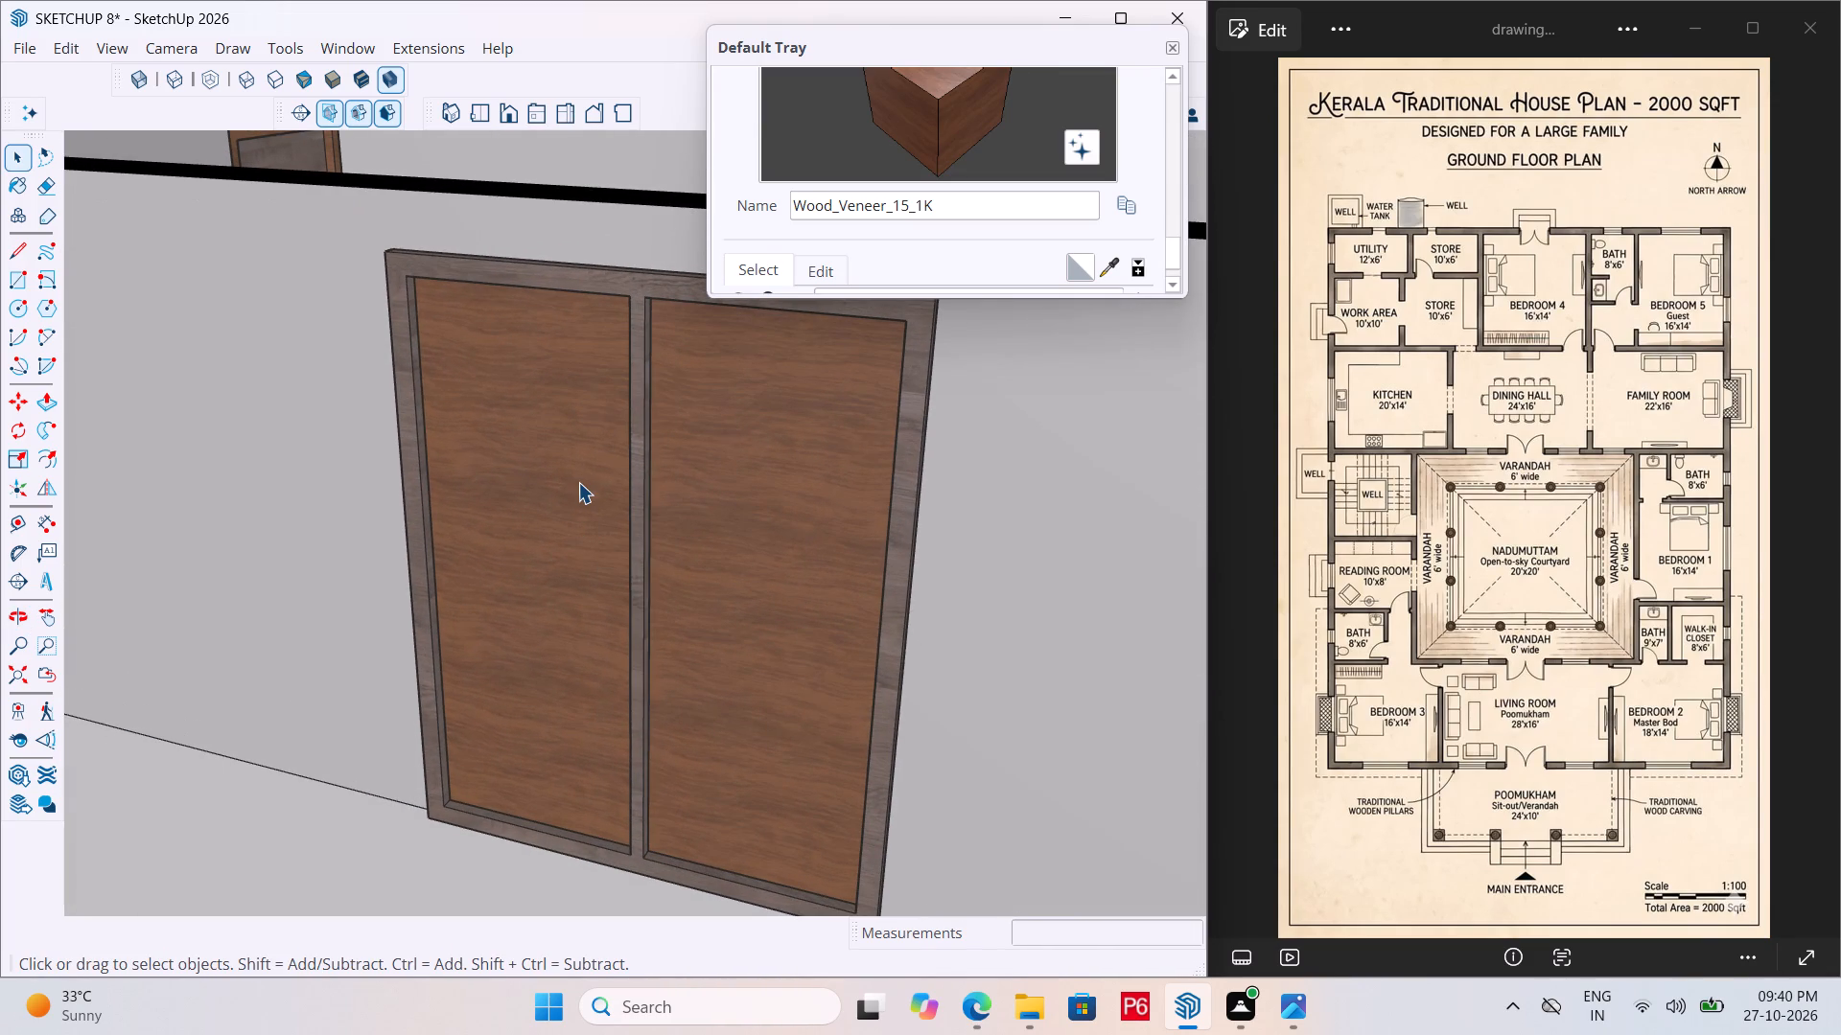
double_click(578, 482)
click(566, 436)
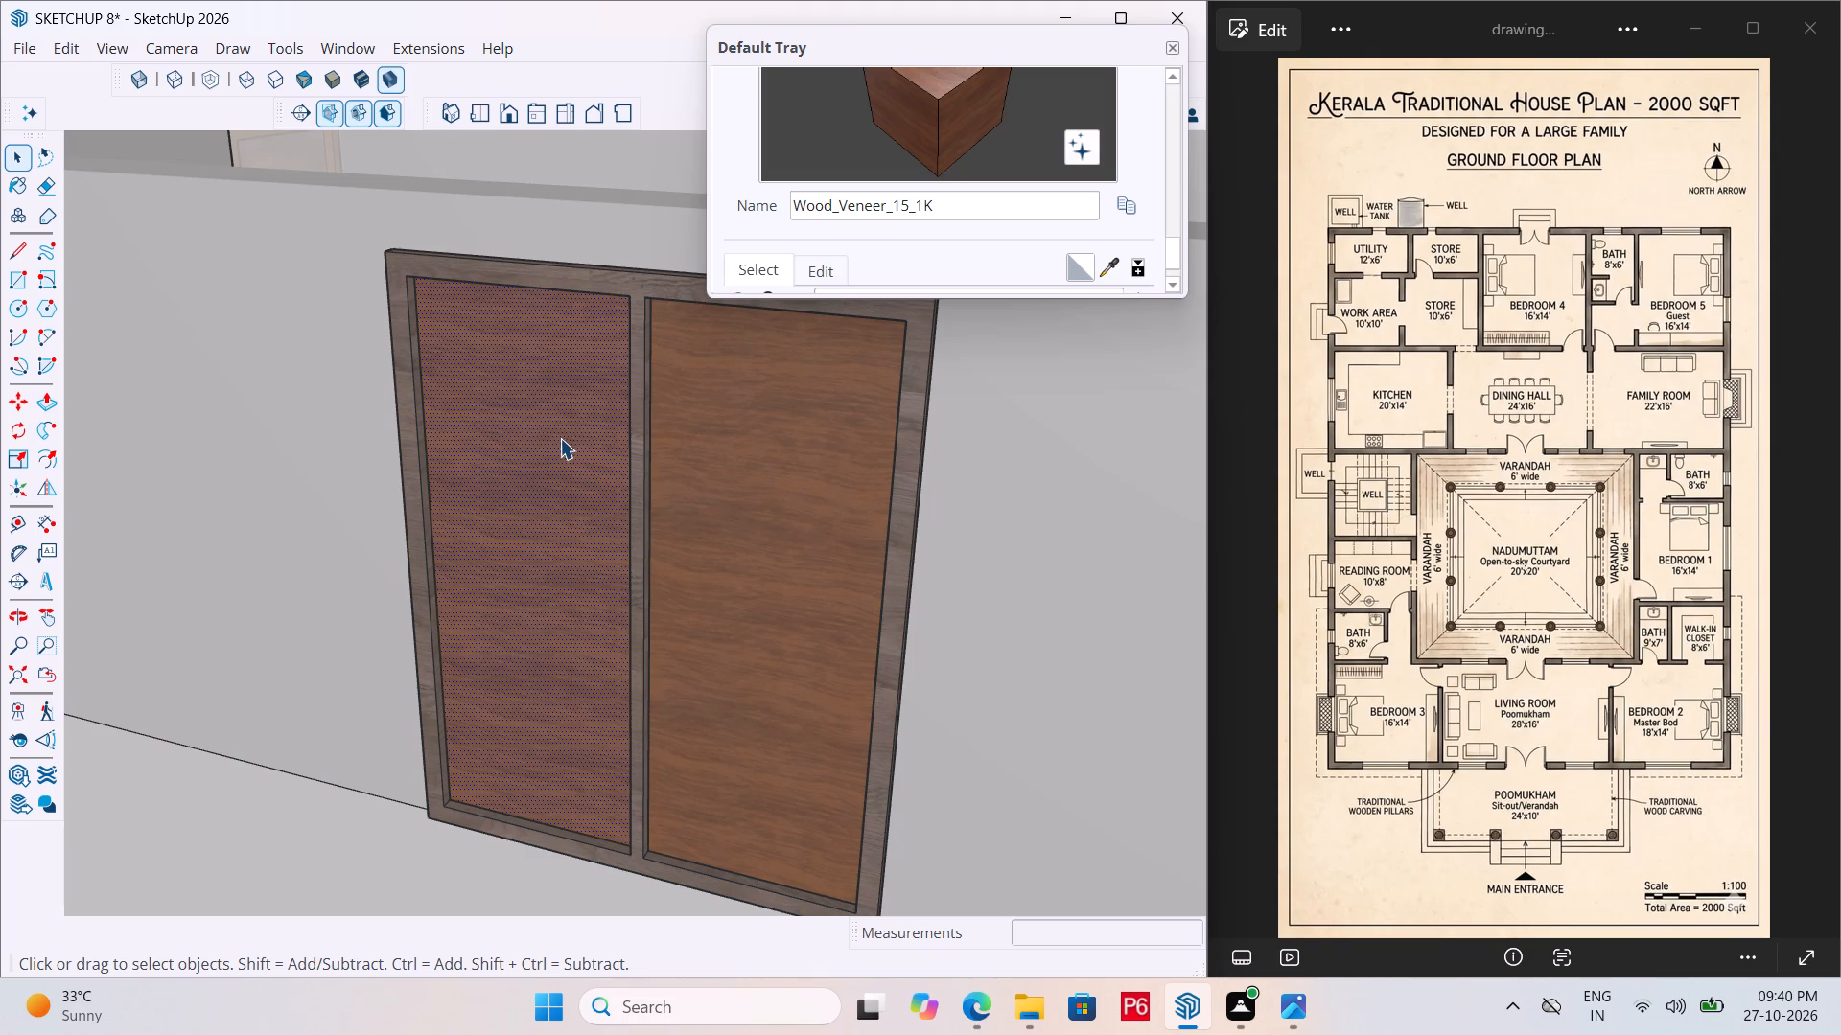
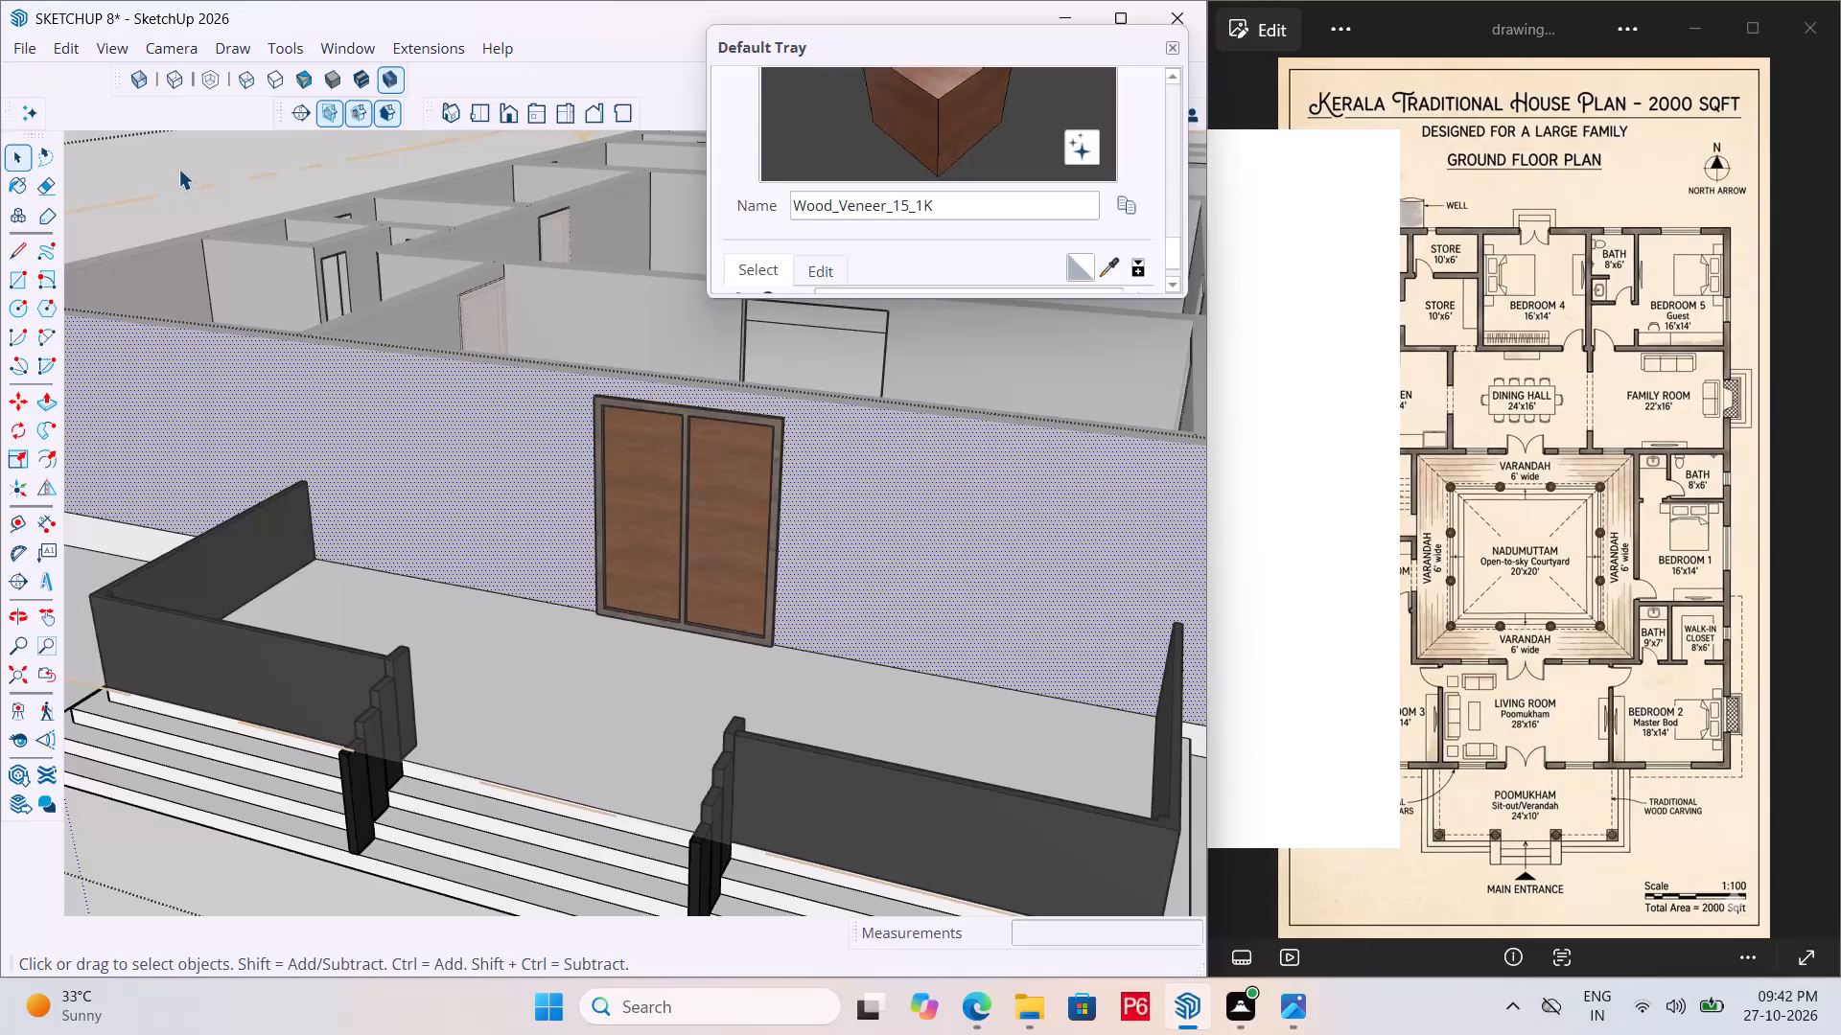
Close the current group, reopen the entrance door group for editing and select the right panel's exterior face.
double_click(179, 168)
click(666, 450)
scroll(721, 489, up, 2)
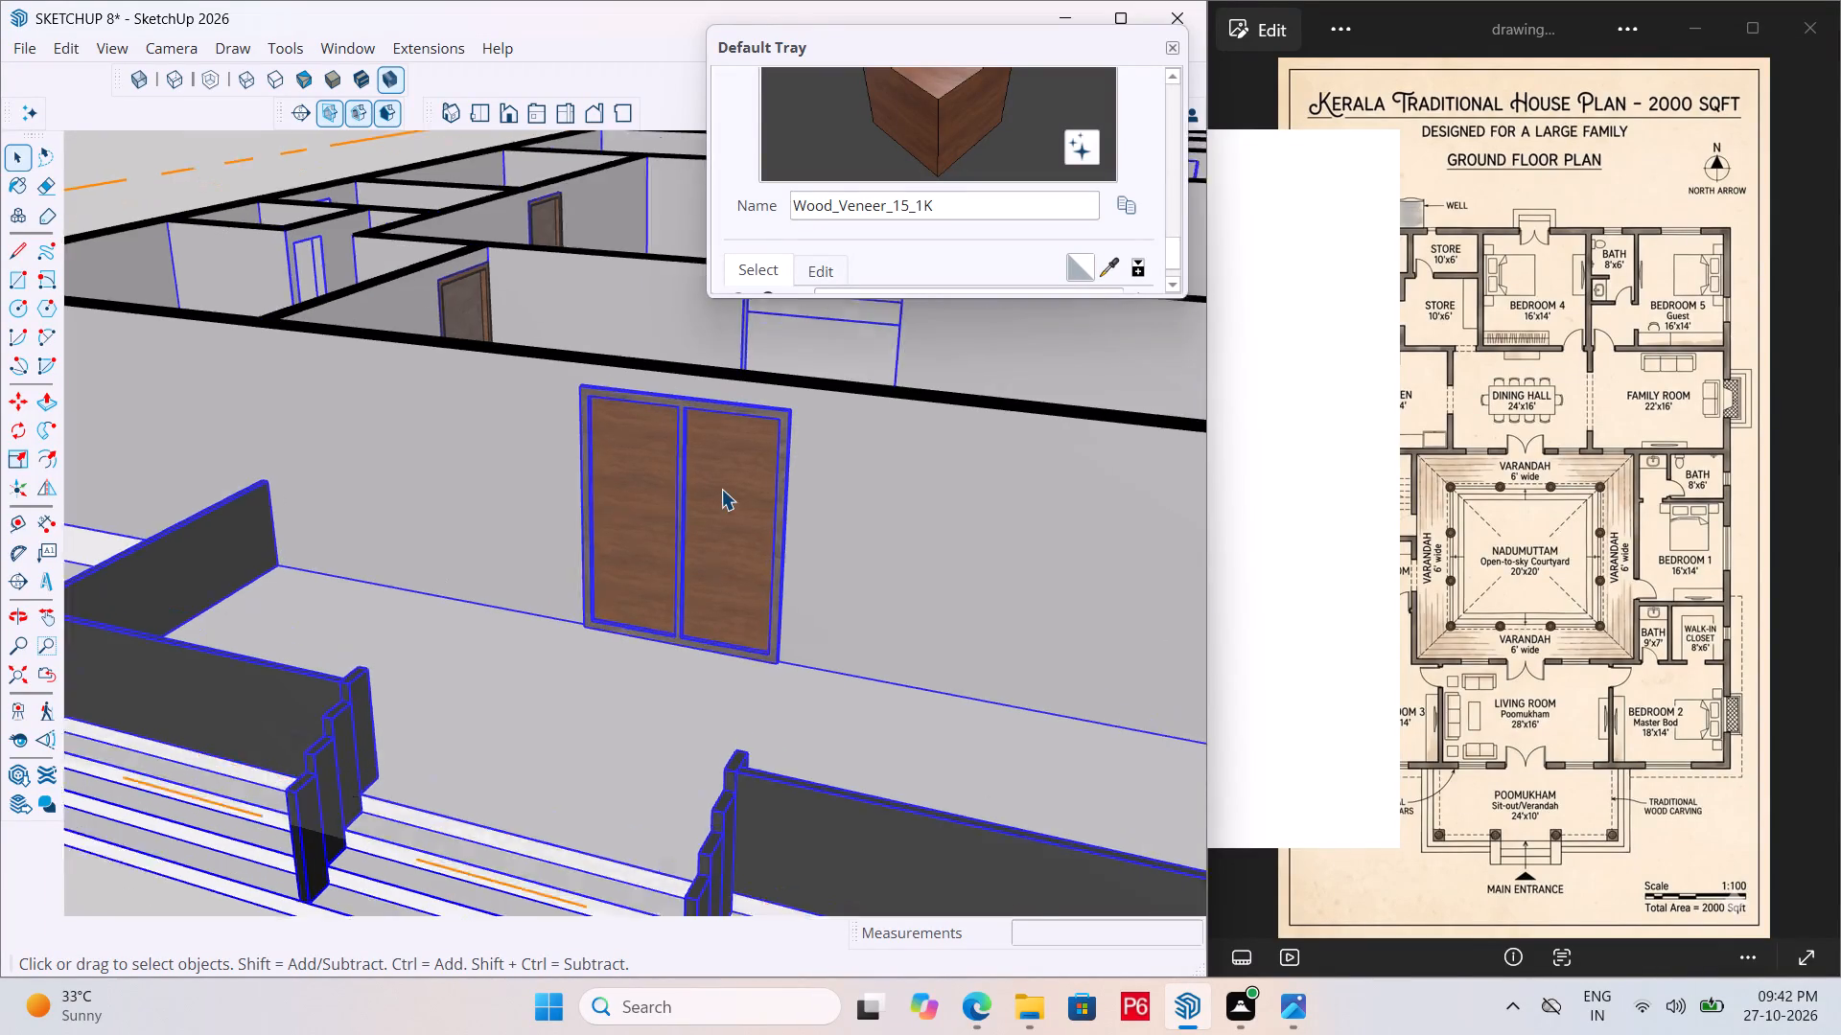
scroll(721, 489, up, 8)
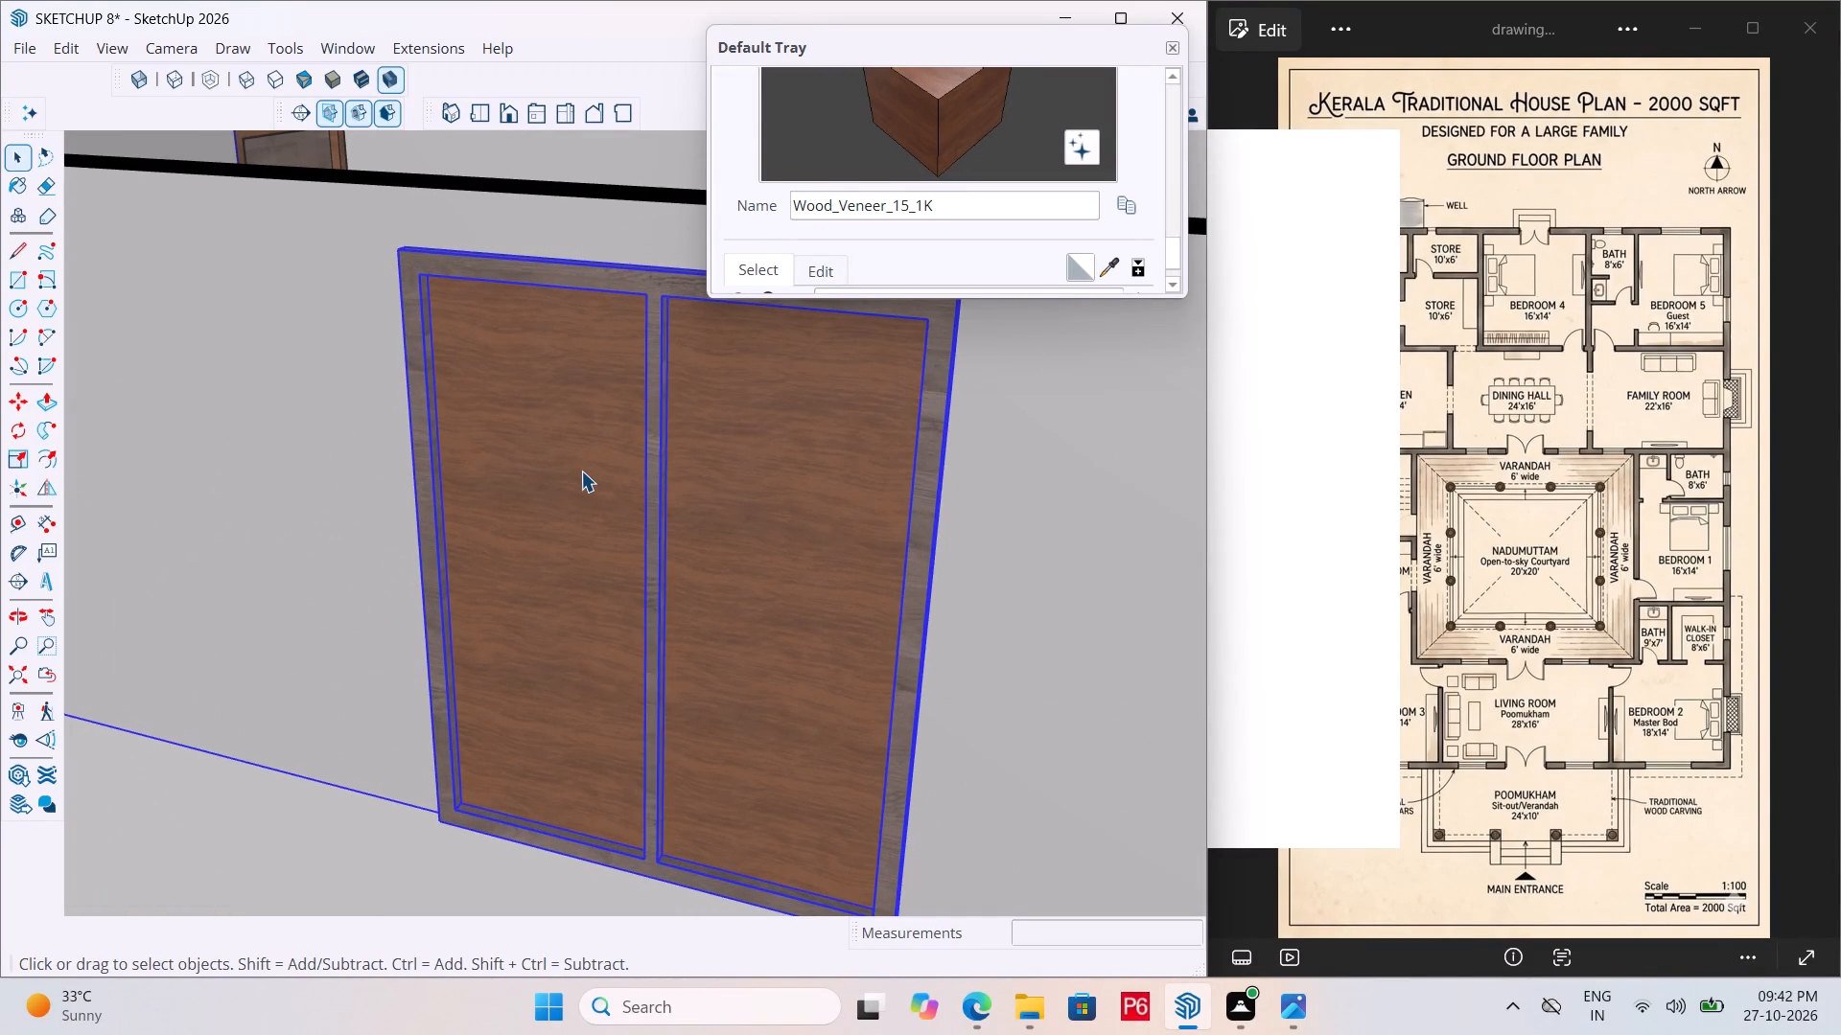
triple_click(581, 471)
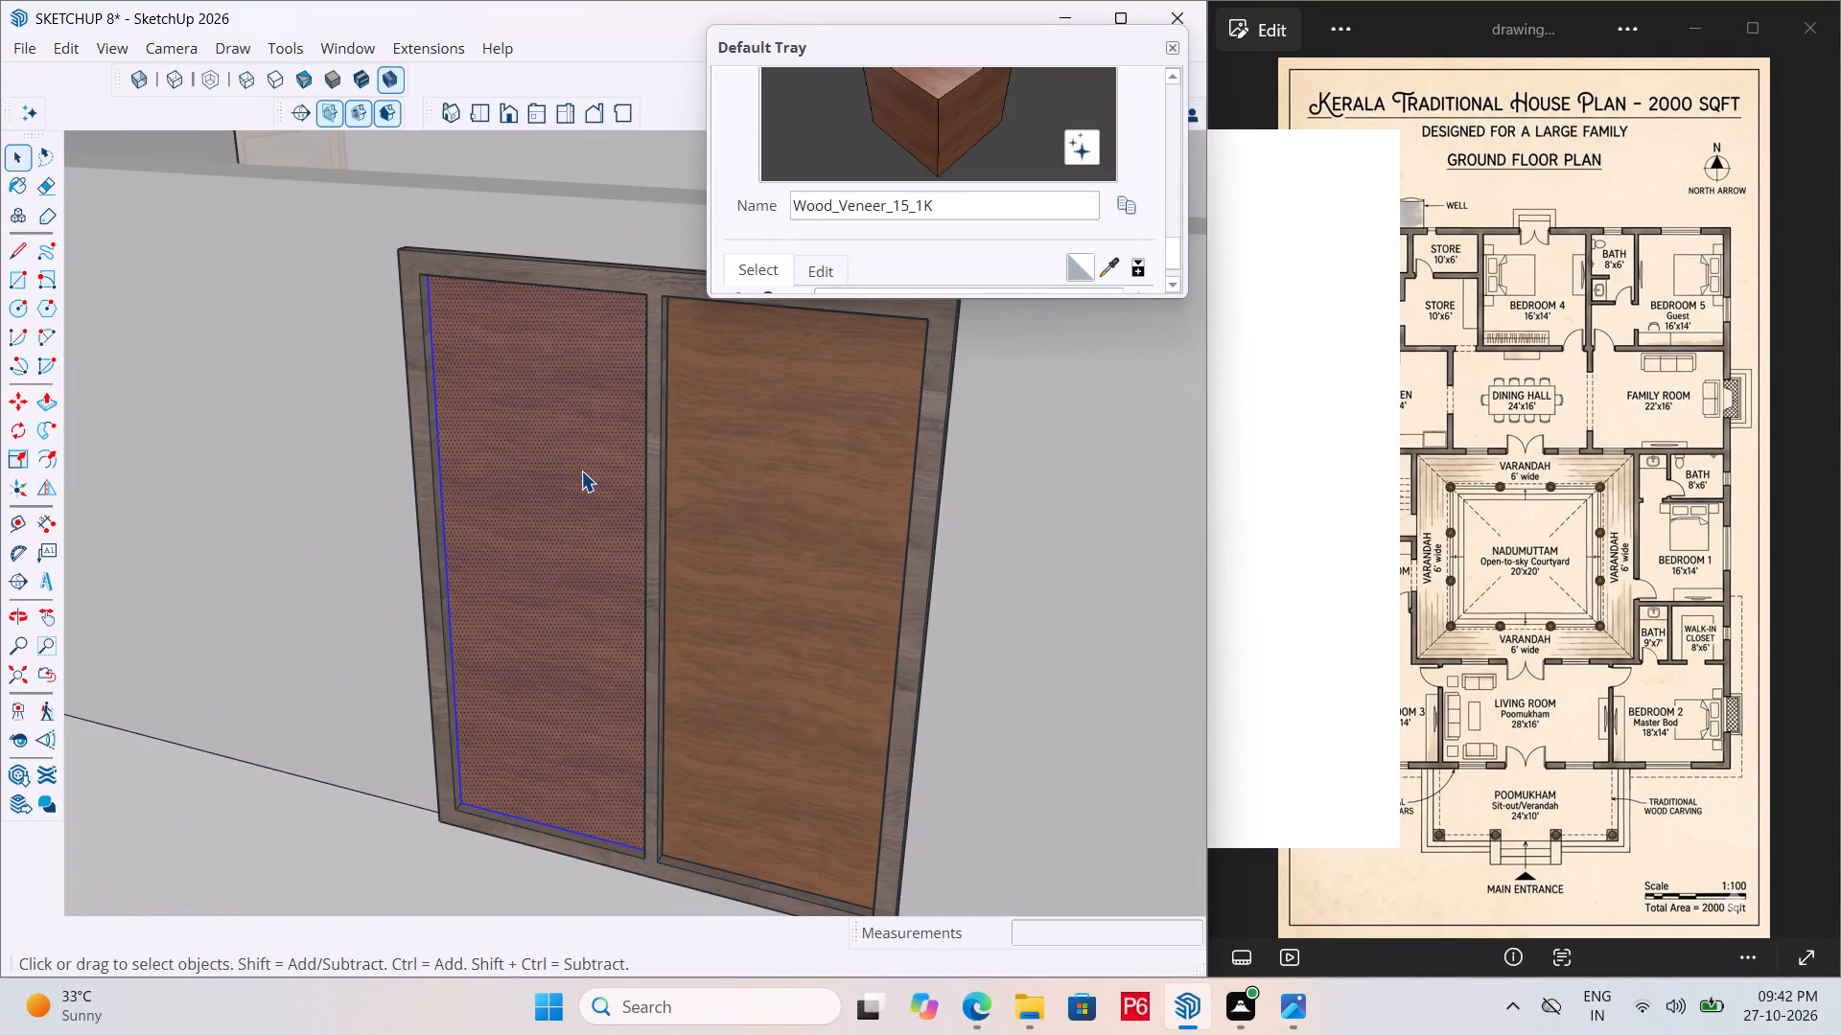
click(558, 416)
scroll(488, 411, down, 2)
click(667, 439)
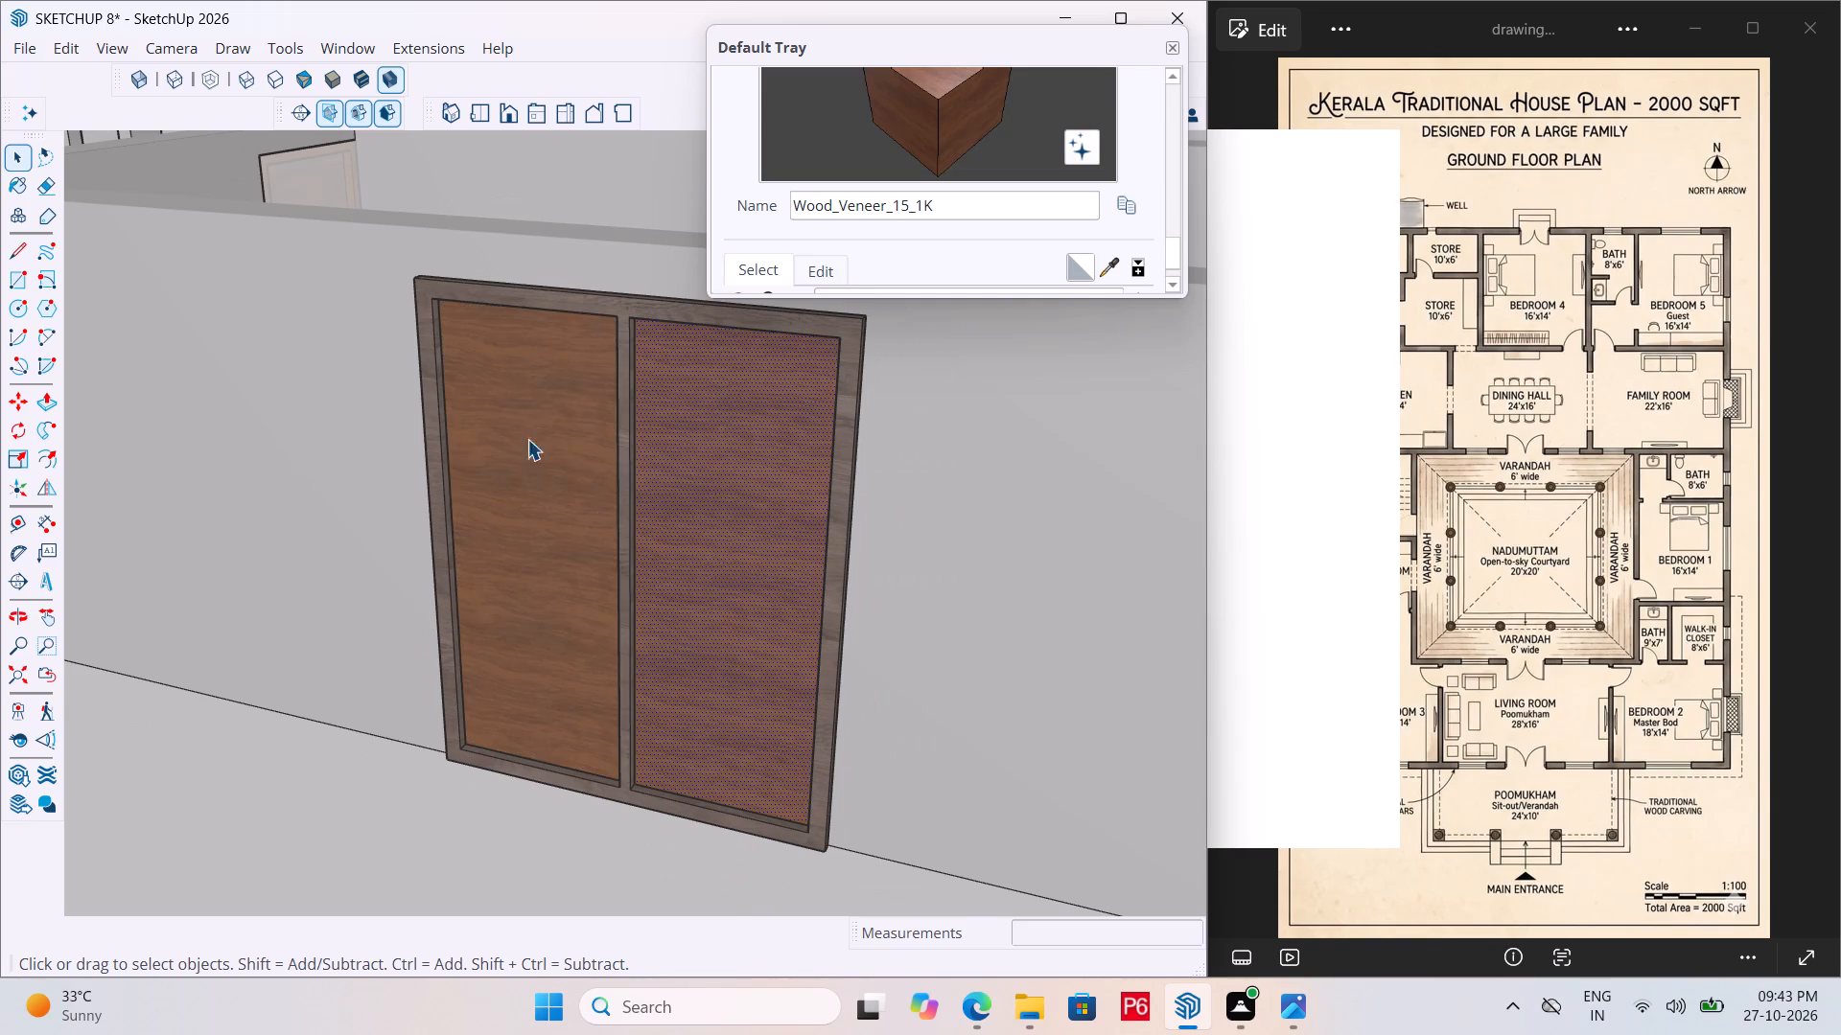
Save the model.
scroll(477, 439, down, 4)
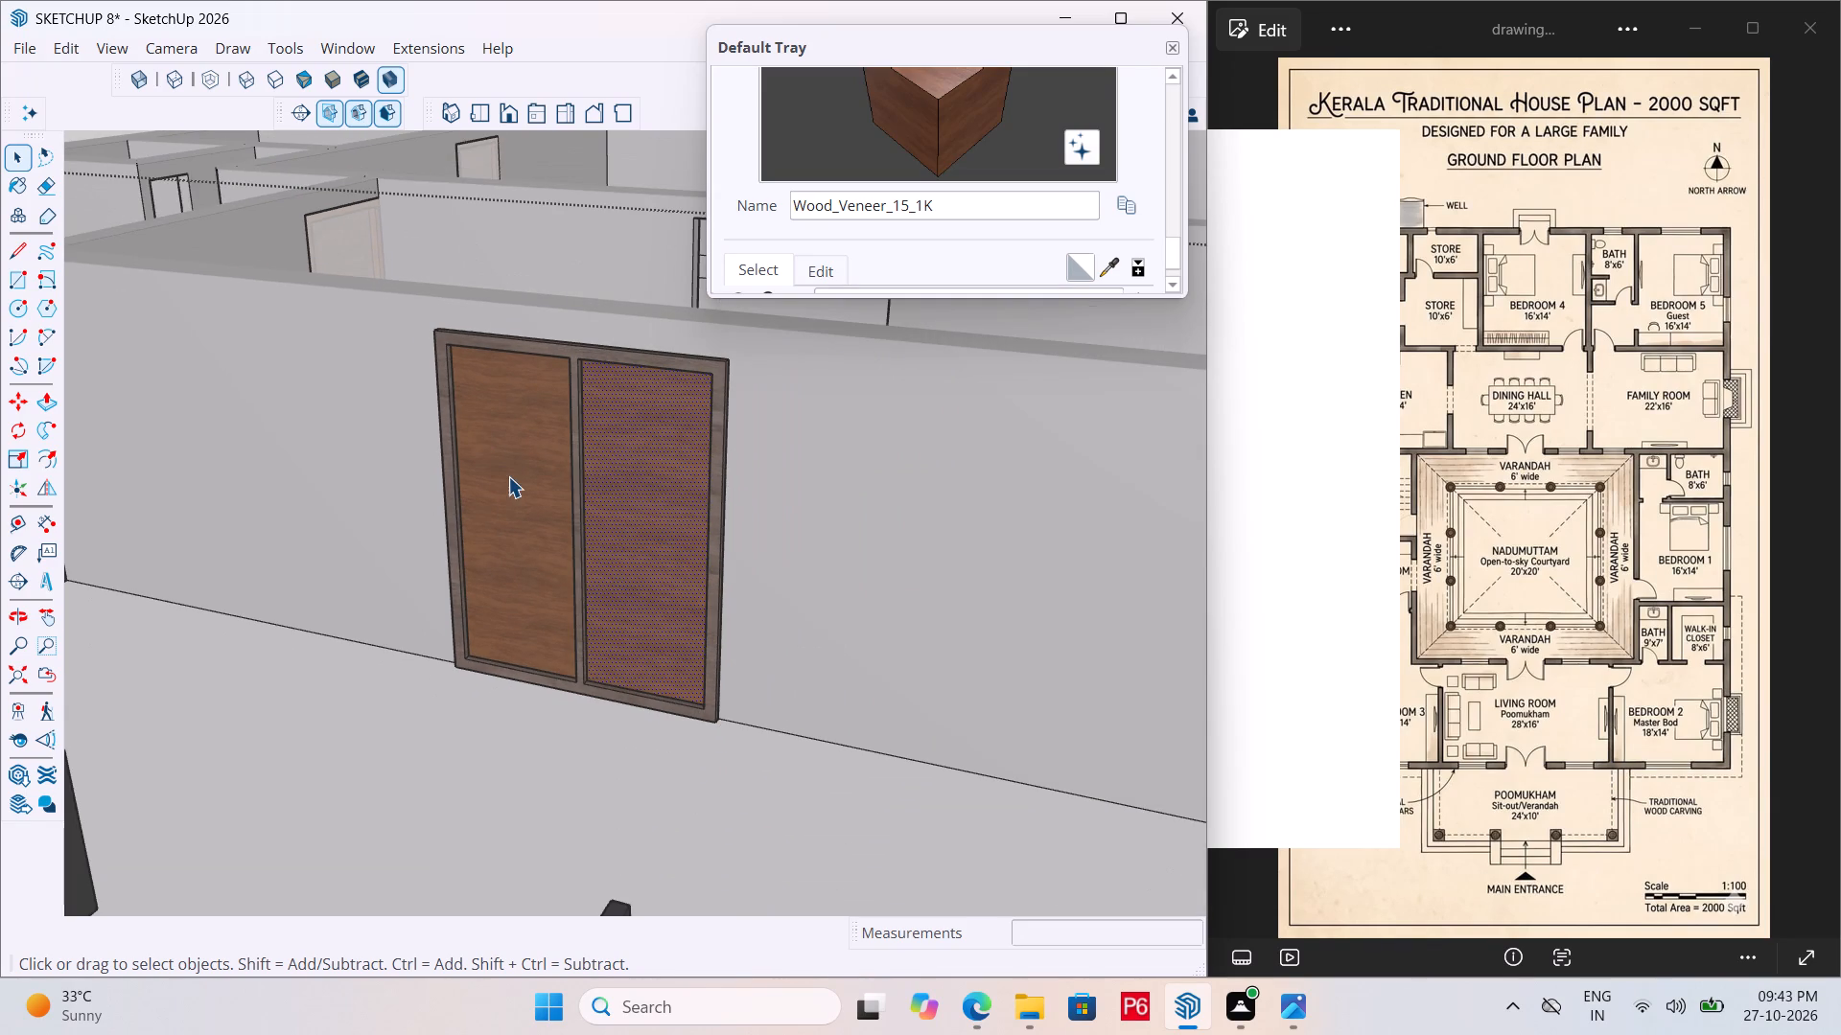
scroll(552, 512, down, 3)
key(ctrl+s)
key(ctrl+s)
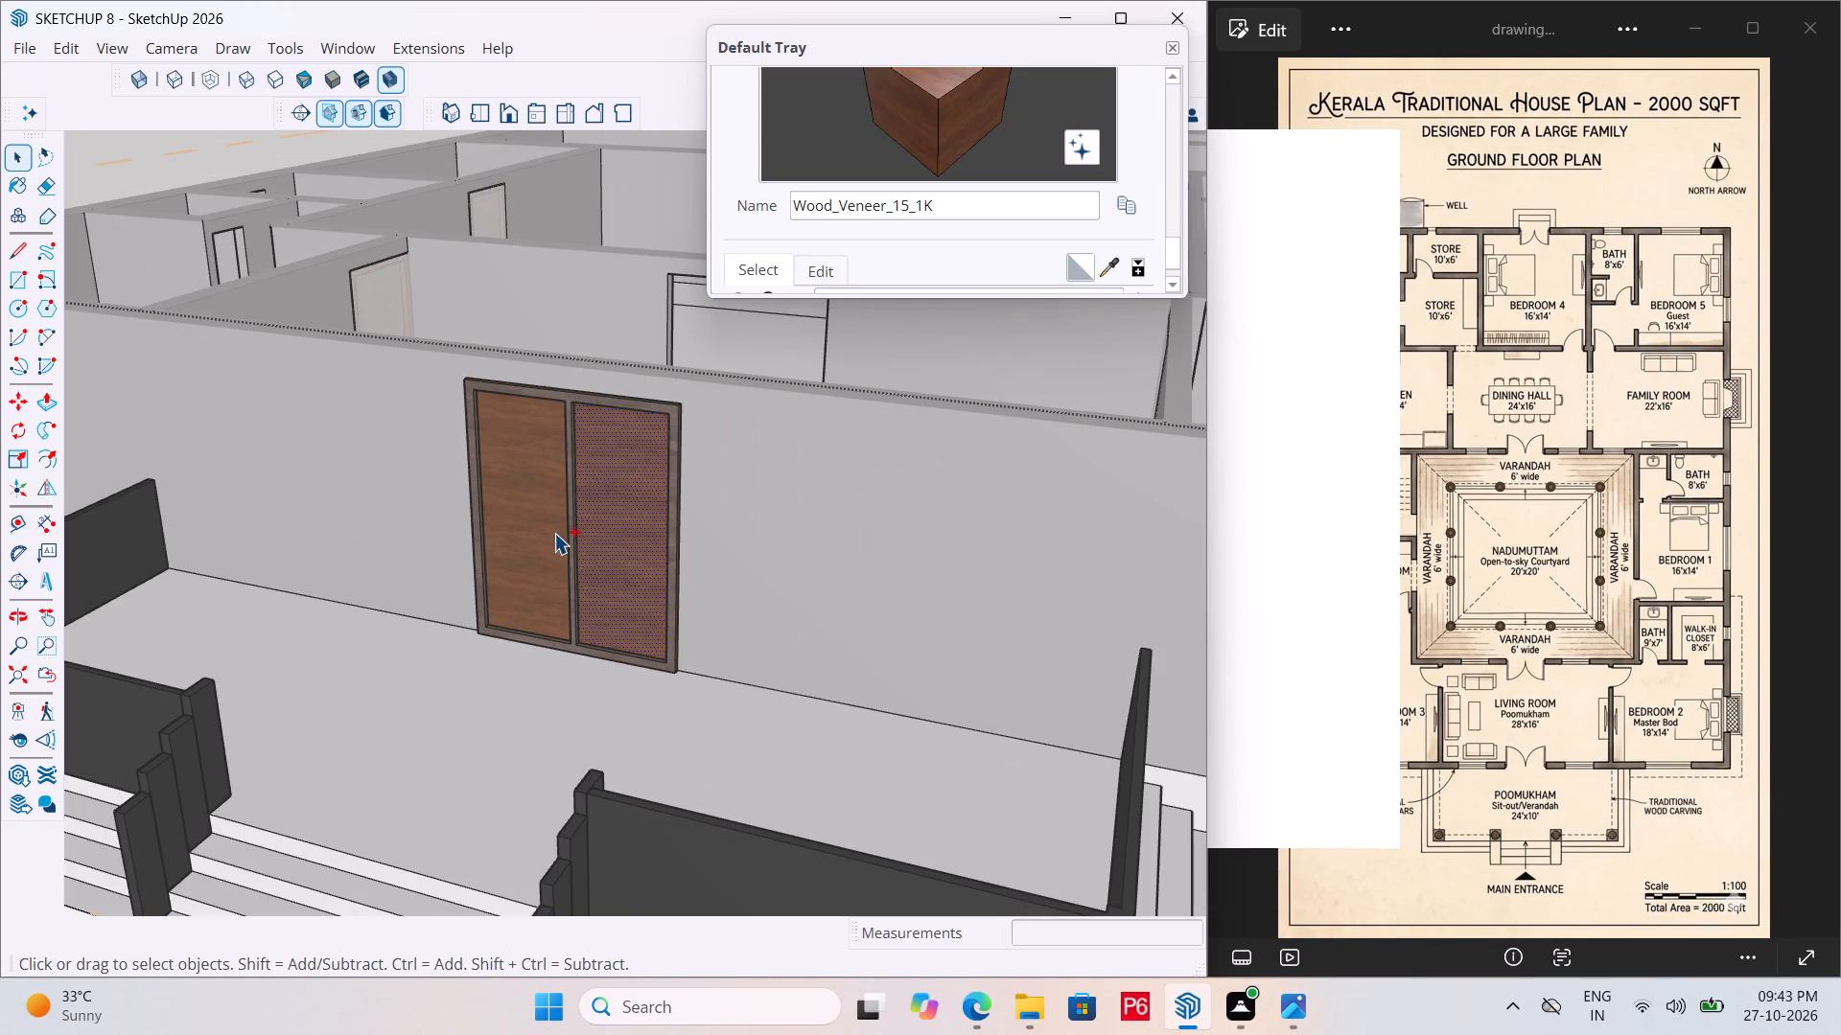
key(ctrl+s)
key(ctrl+s)
key(ctrl+s)
key(ctrl+s)
key(ctrl+s)
key(ctrl+s)
Open the entrance door frame for editing and push the centre mullion's side face 2" to remove the mullion.
middle_drag(548, 503, 569, 506)
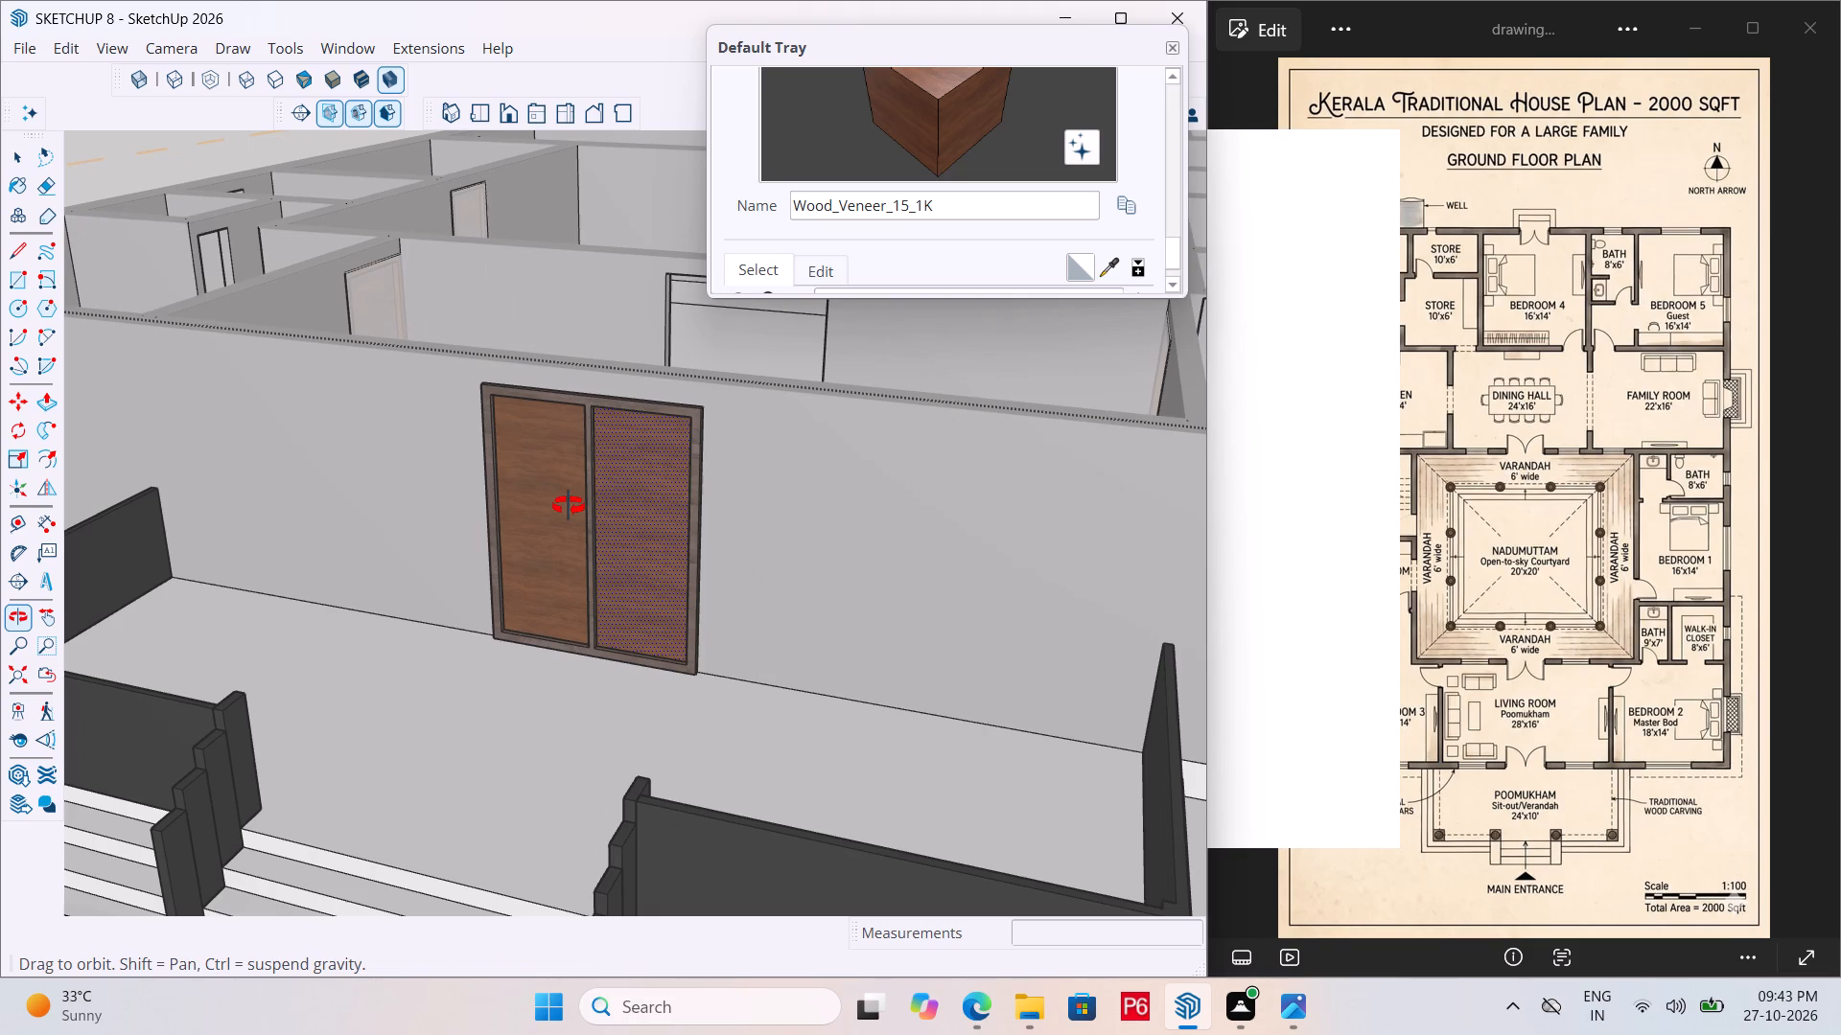
middle_drag(569, 506, 560, 506)
scroll(493, 437, up, 5)
scroll(481, 453, down, 5)
middle_drag(638, 581, 687, 554)
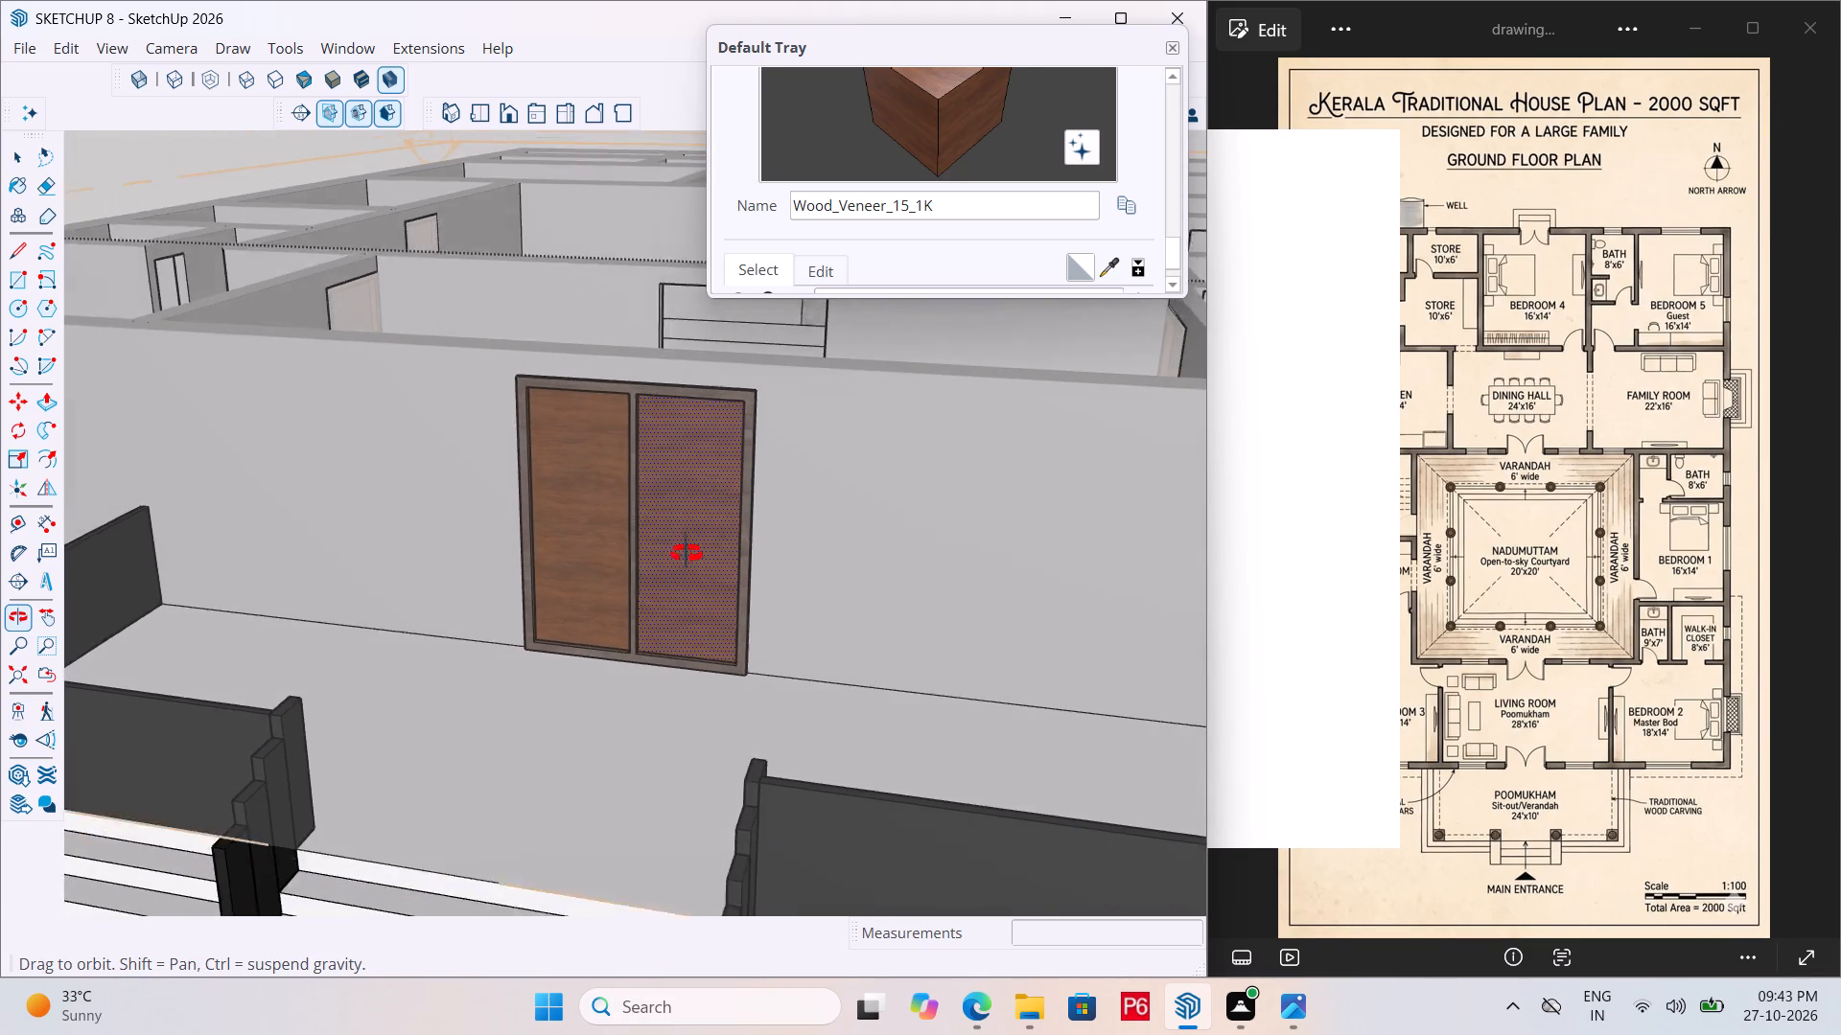
middle_drag(687, 554, 687, 573)
scroll(655, 501, up, 5)
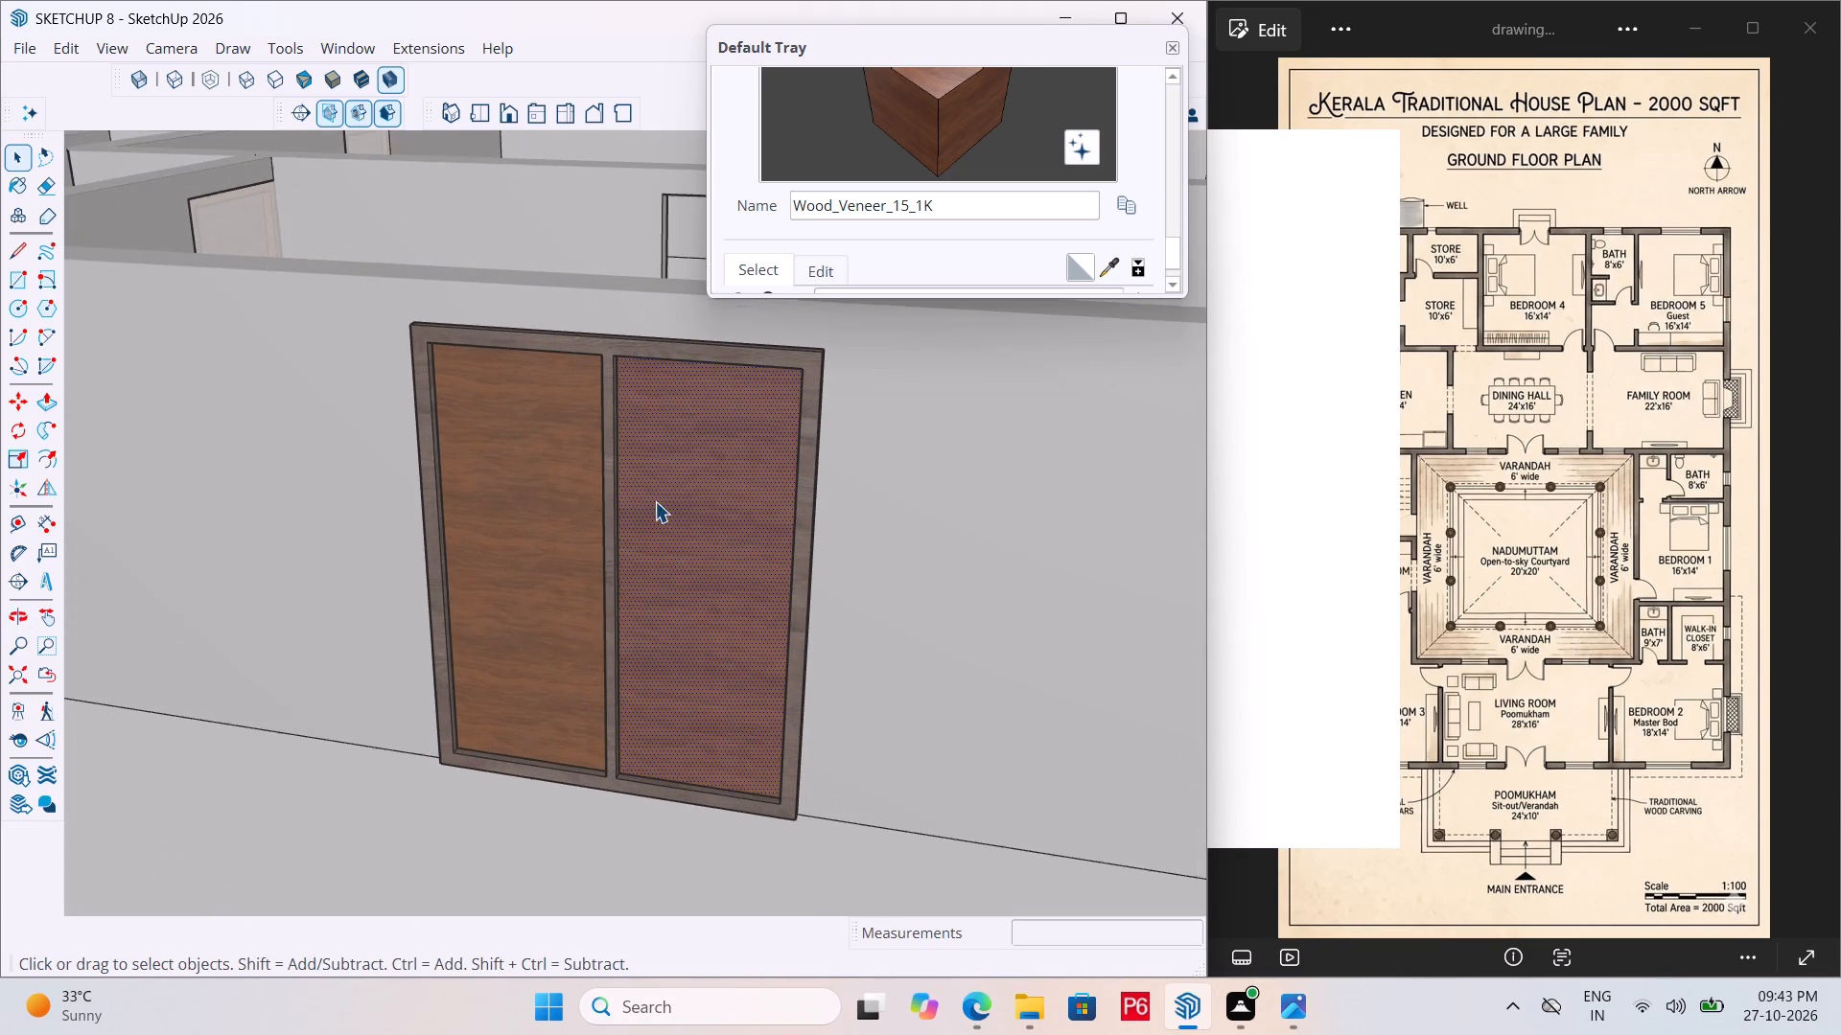
scroll(640, 487, up, 5)
middle_drag(637, 486, 470, 485)
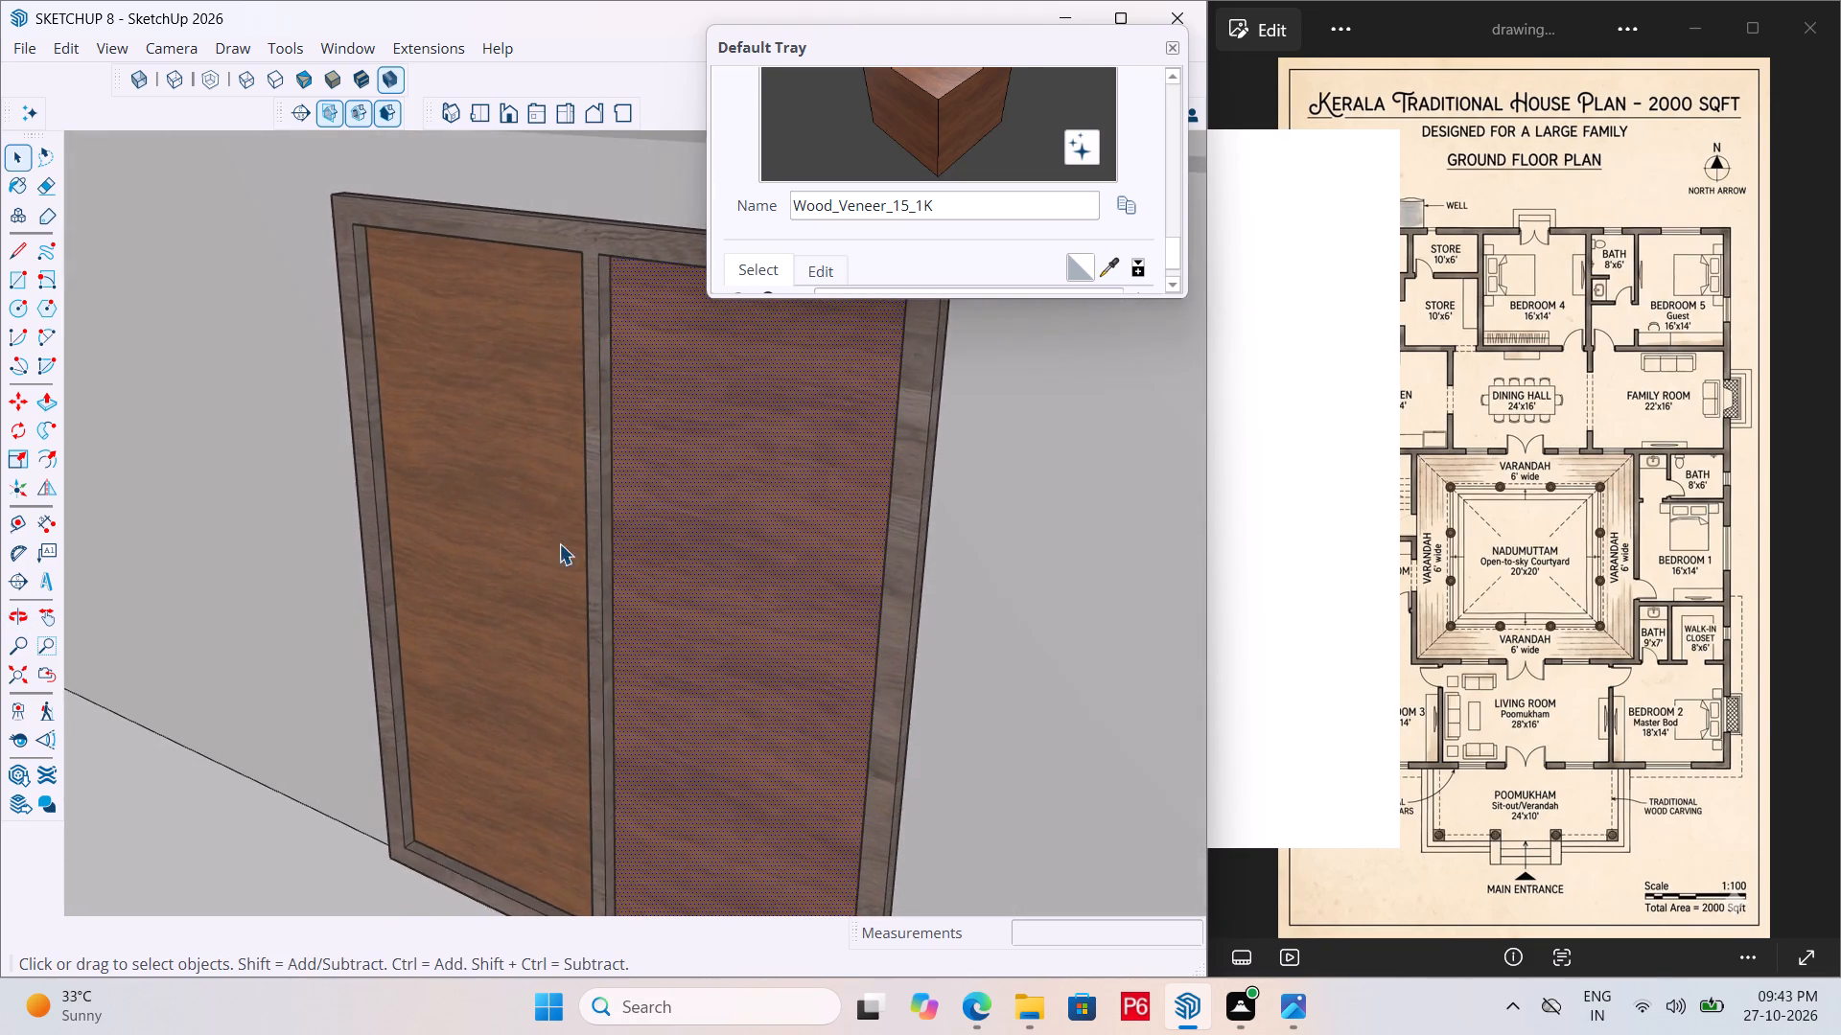
scroll(616, 550, up, 5)
click(606, 550)
double_click(601, 535)
click(601, 510)
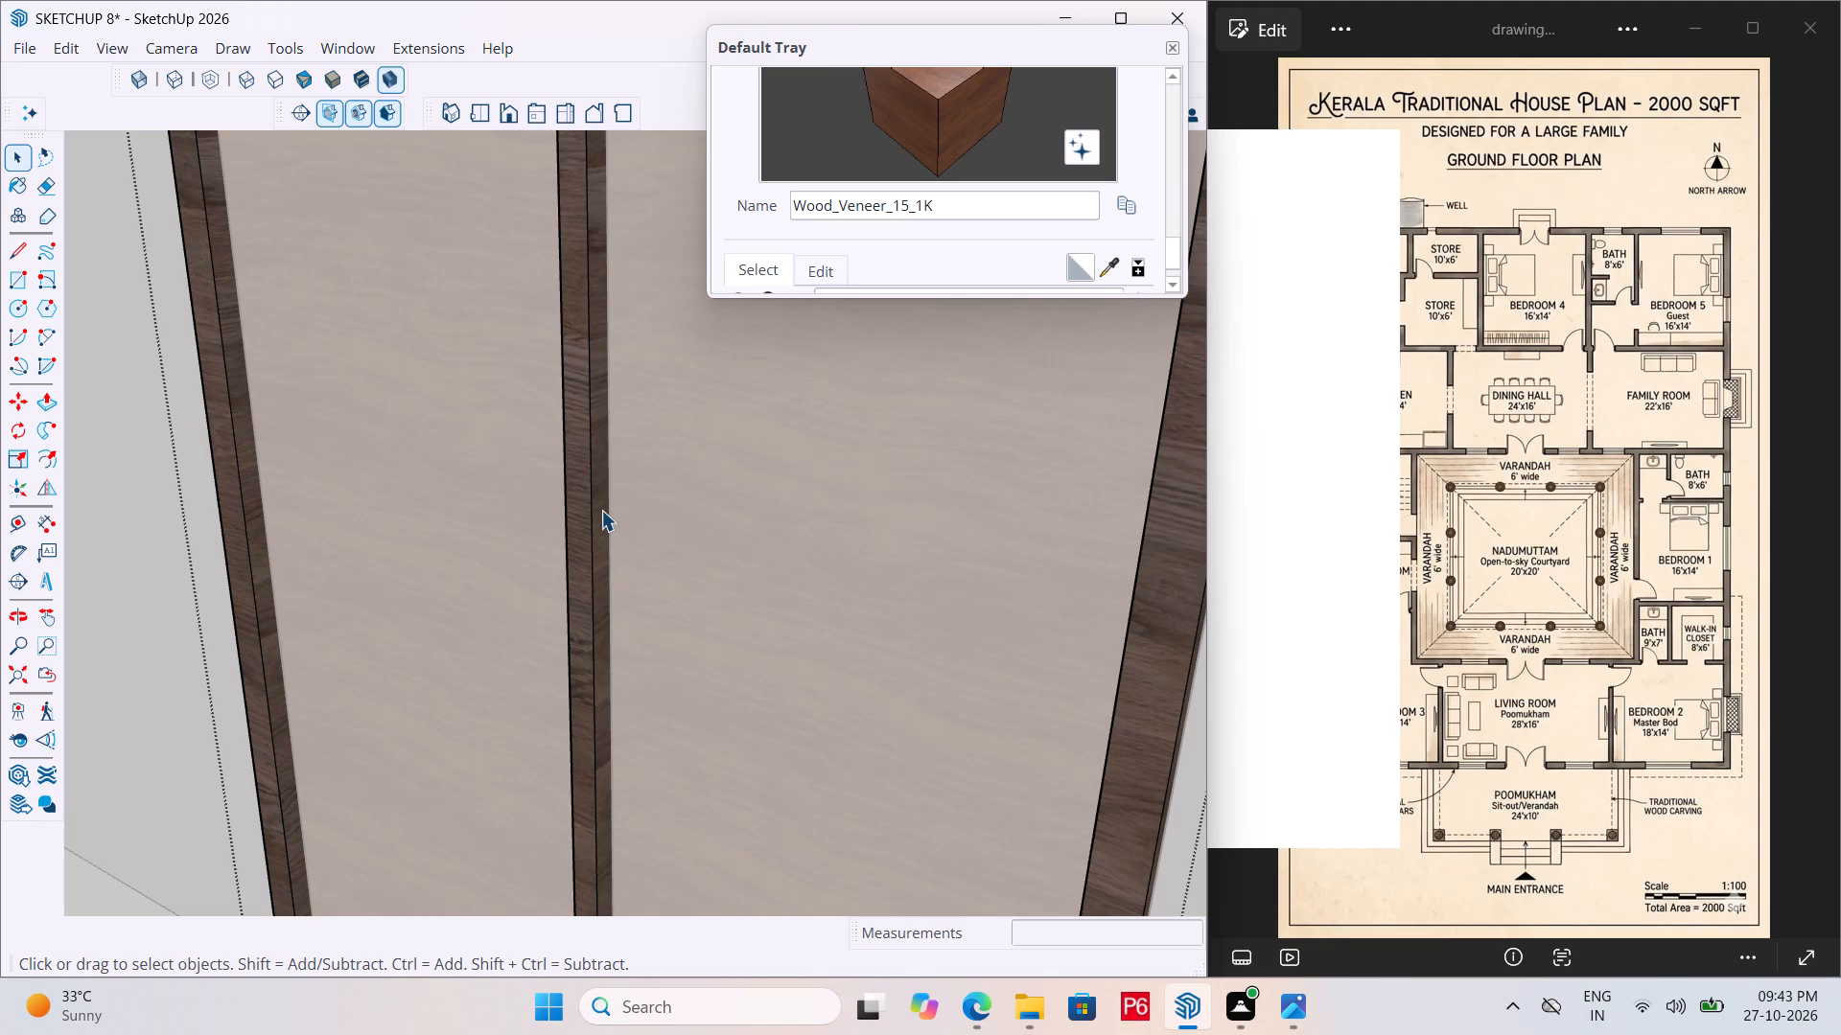
key(p)
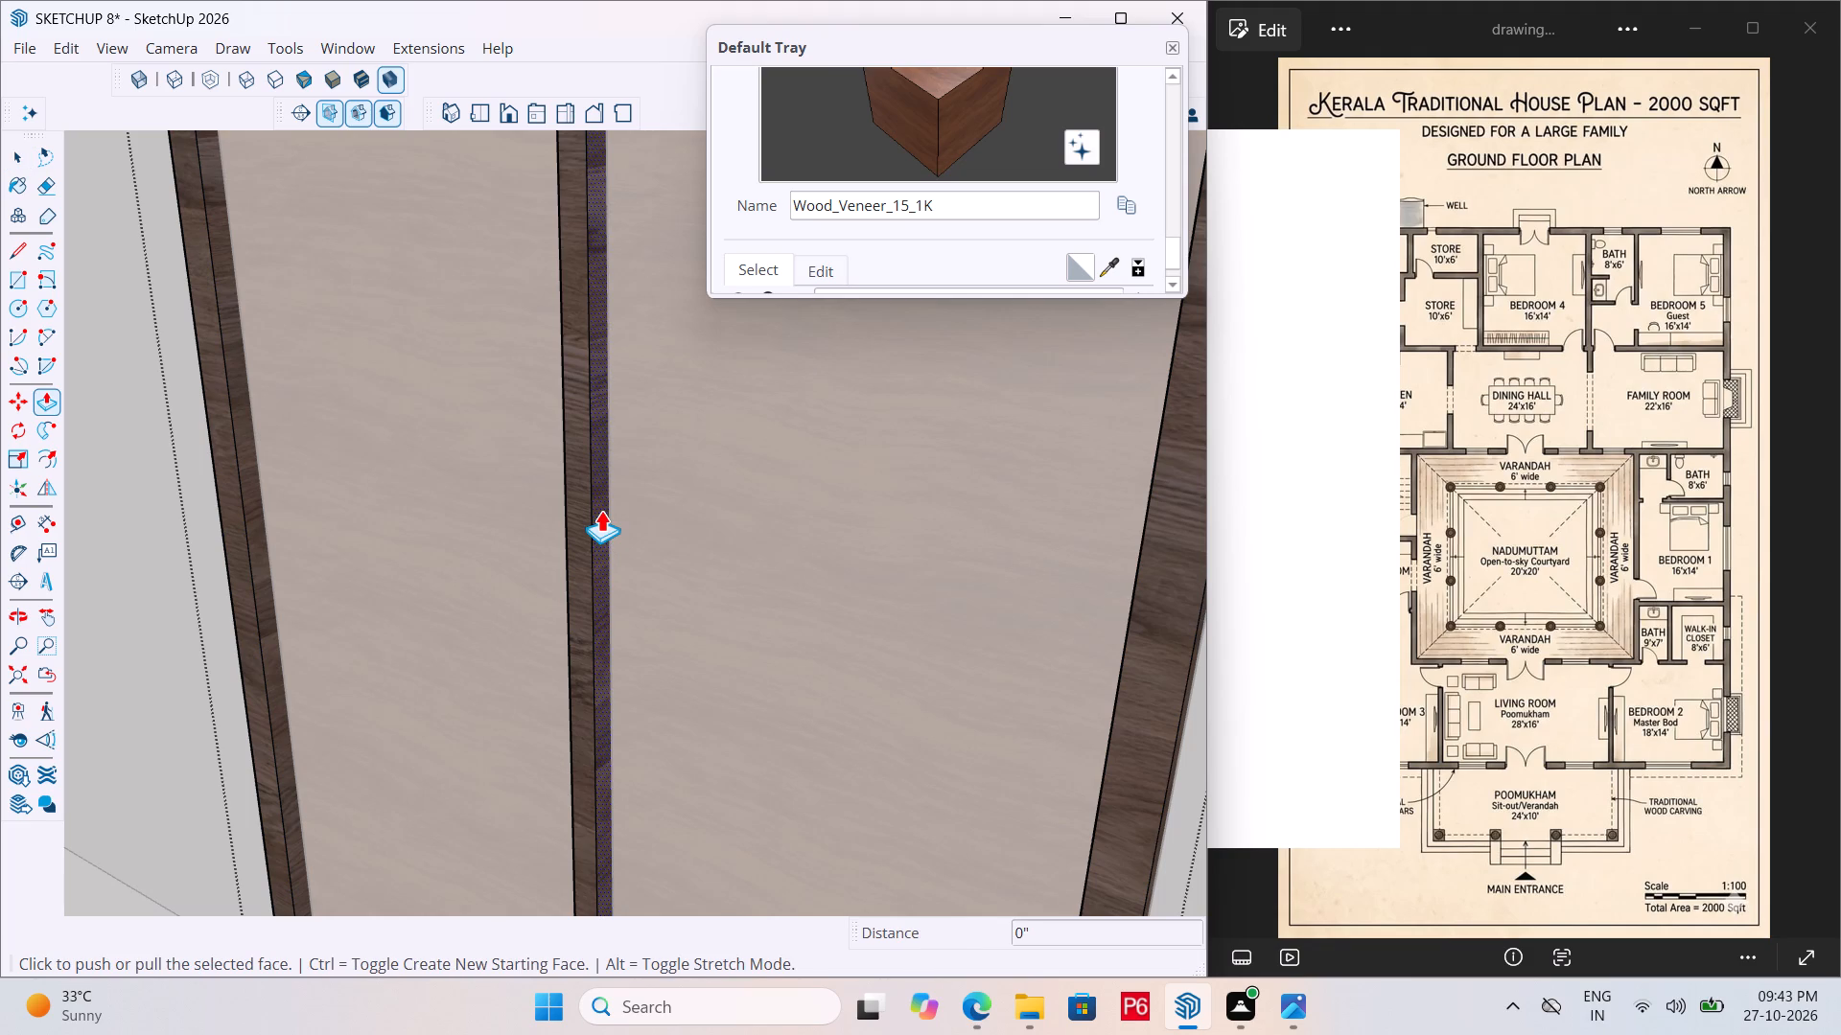
click(601, 503)
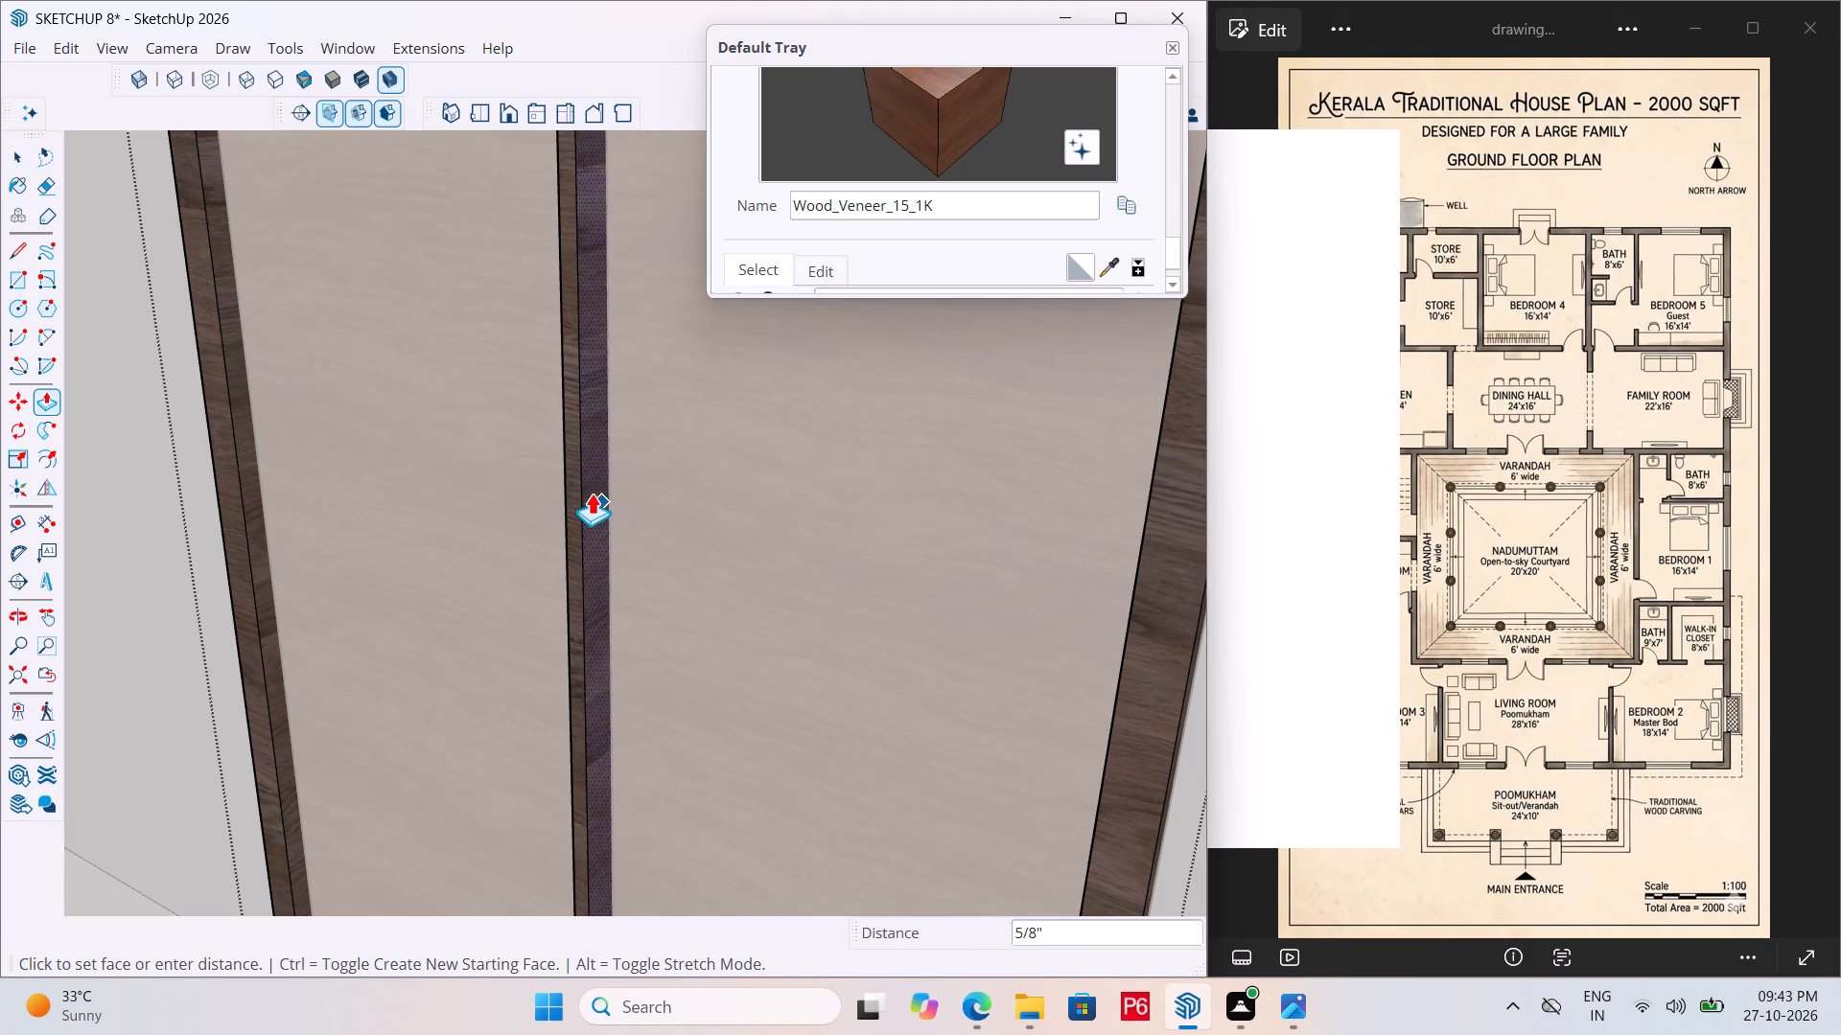
click(570, 476)
scroll(520, 491, down, 6)
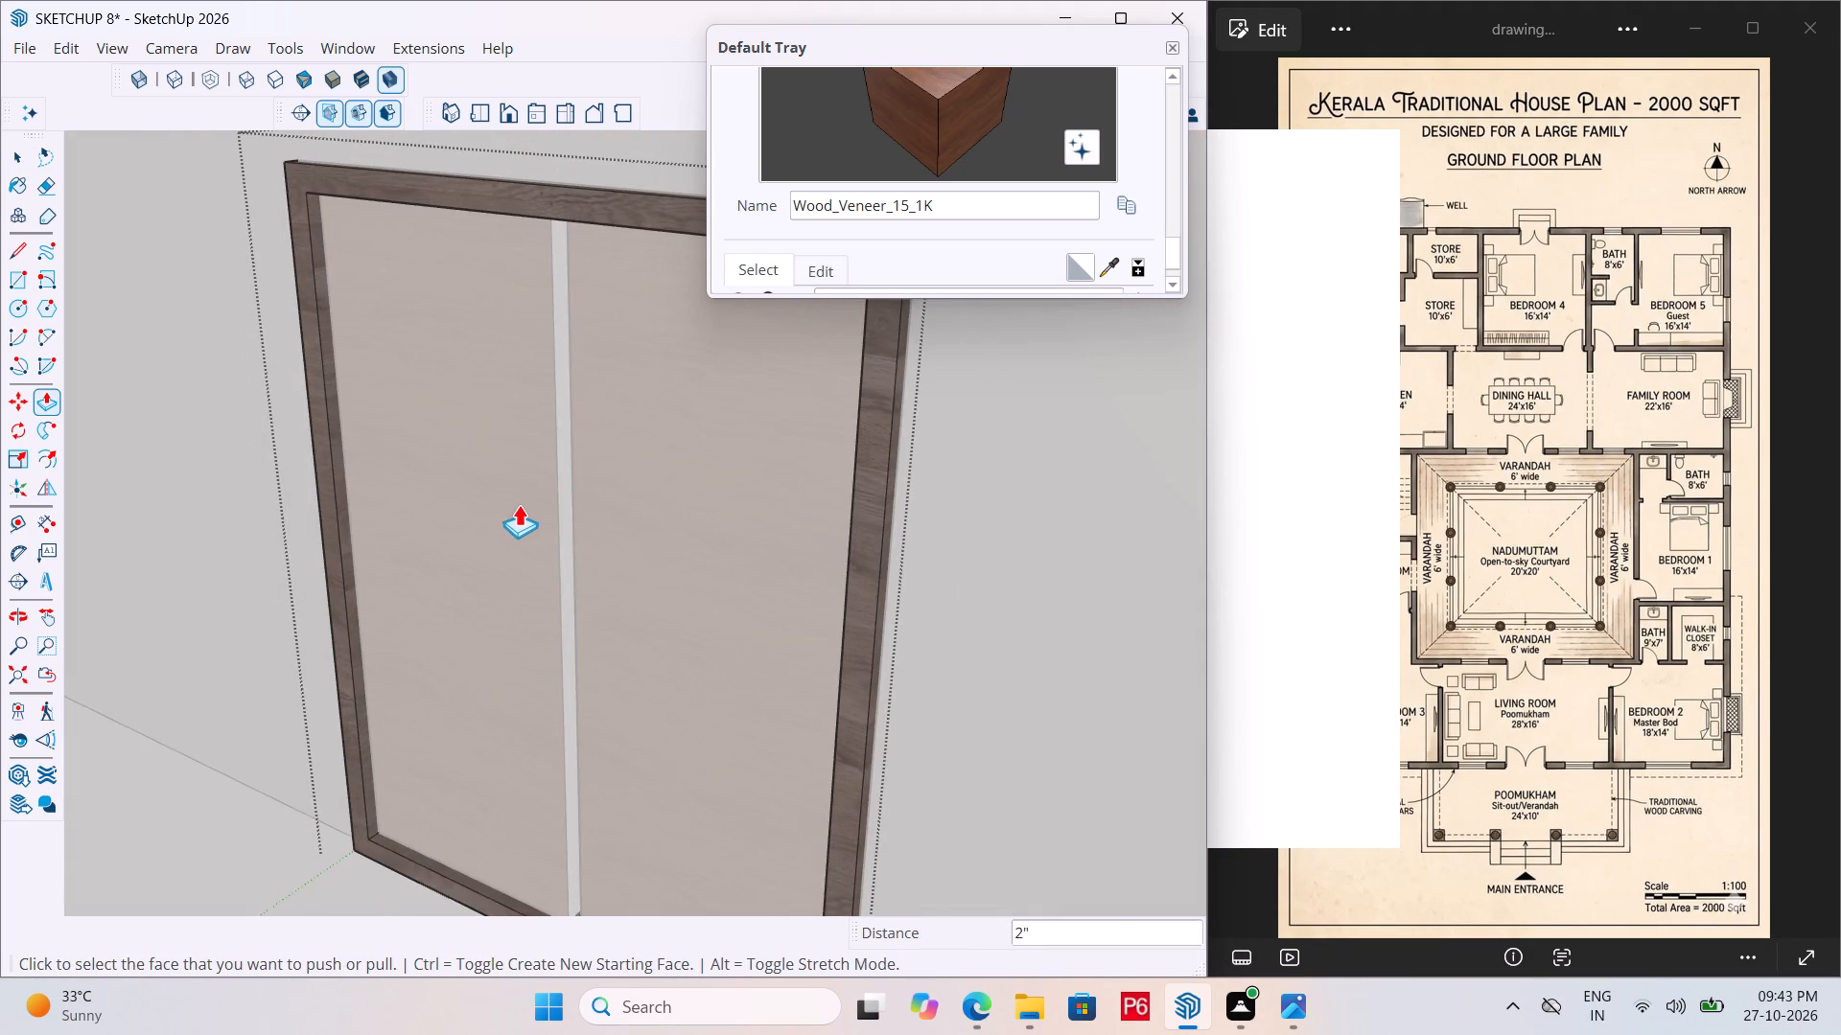
Finish editing the entrance door frame and close its group.
scroll(526, 515, down, 4)
middle_drag(539, 533, 674, 561)
key(space)
scroll(606, 533, up, 3)
click(881, 549)
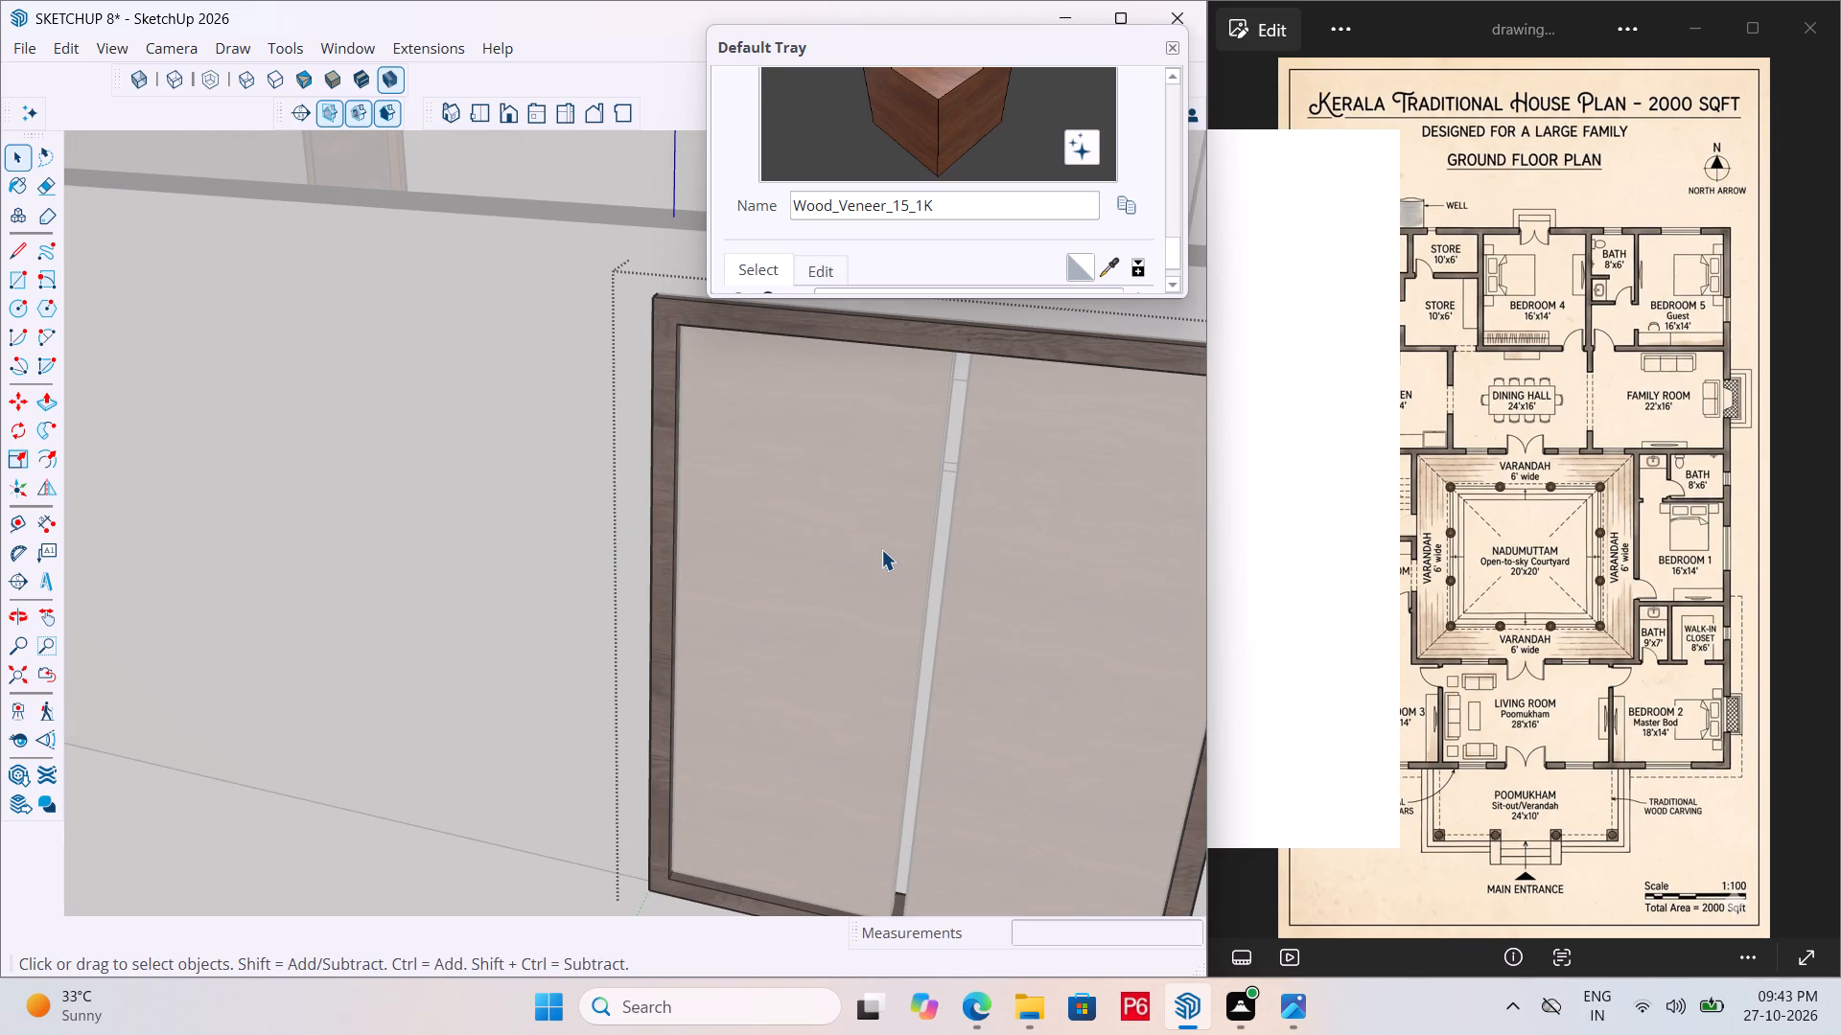
middle_drag(996, 581, 699, 529)
scroll(550, 486, down, 3)
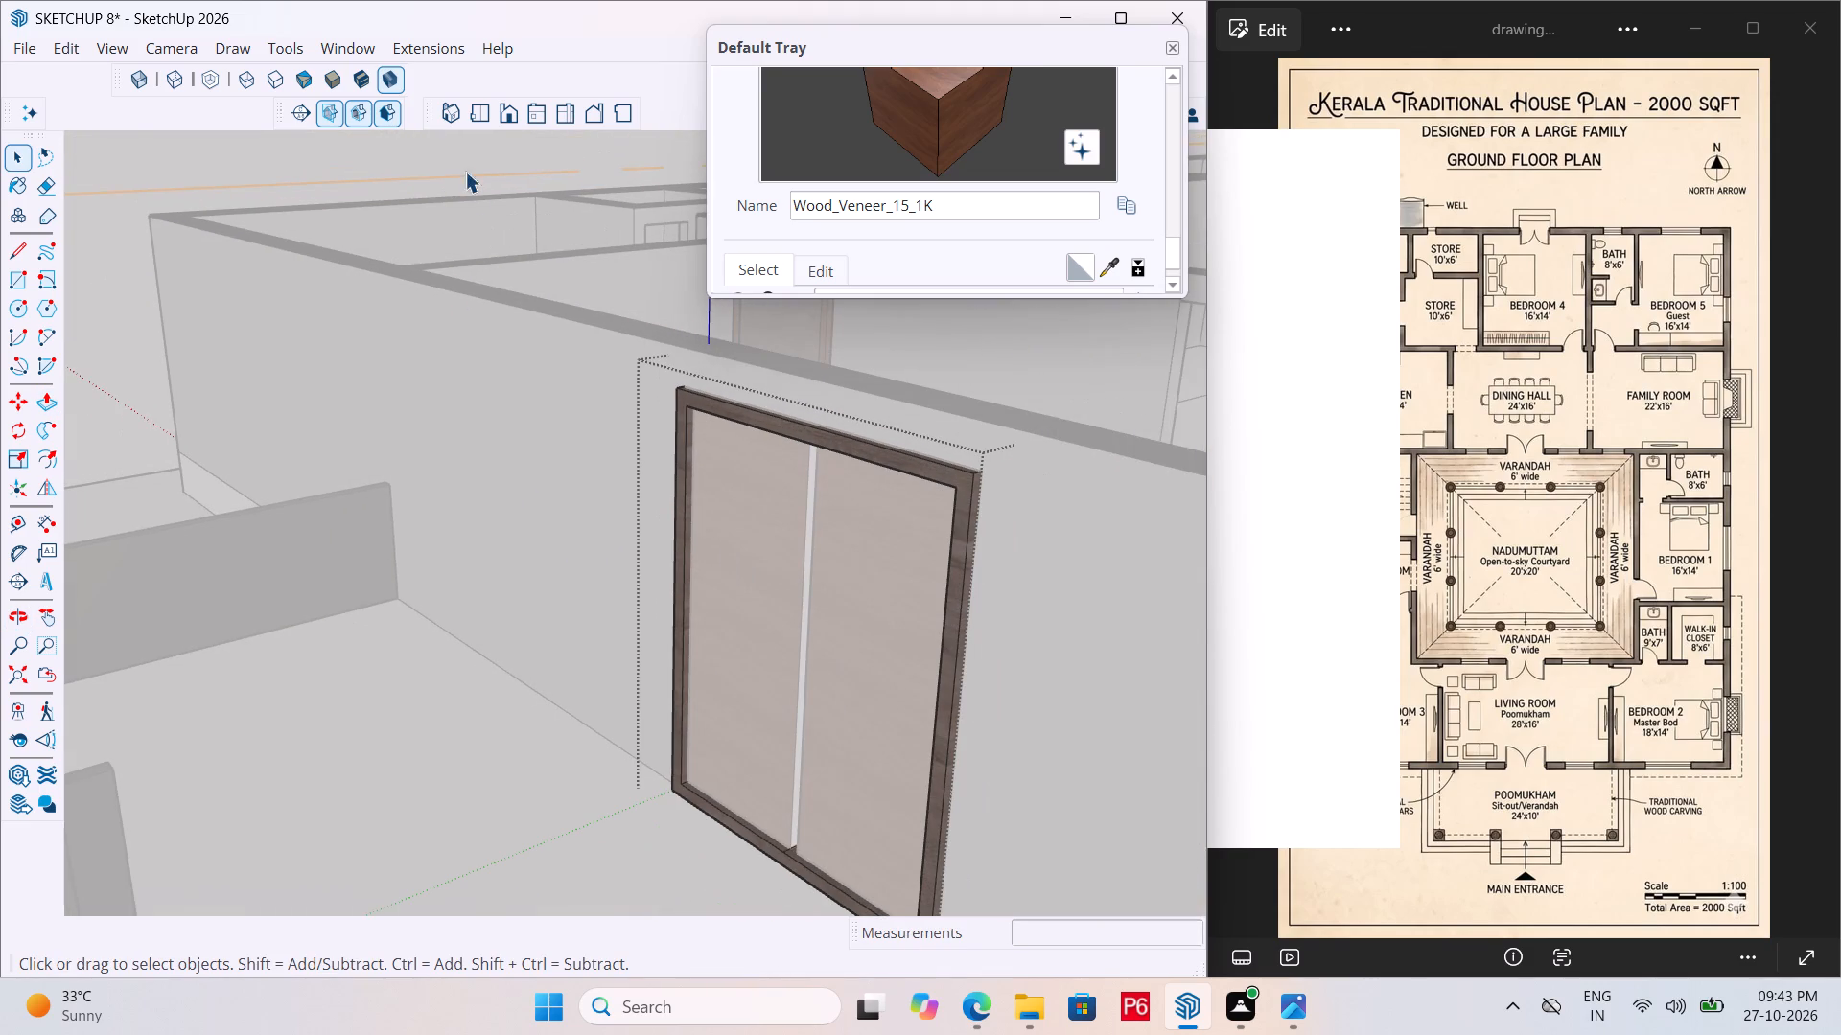
double_click(326, 139)
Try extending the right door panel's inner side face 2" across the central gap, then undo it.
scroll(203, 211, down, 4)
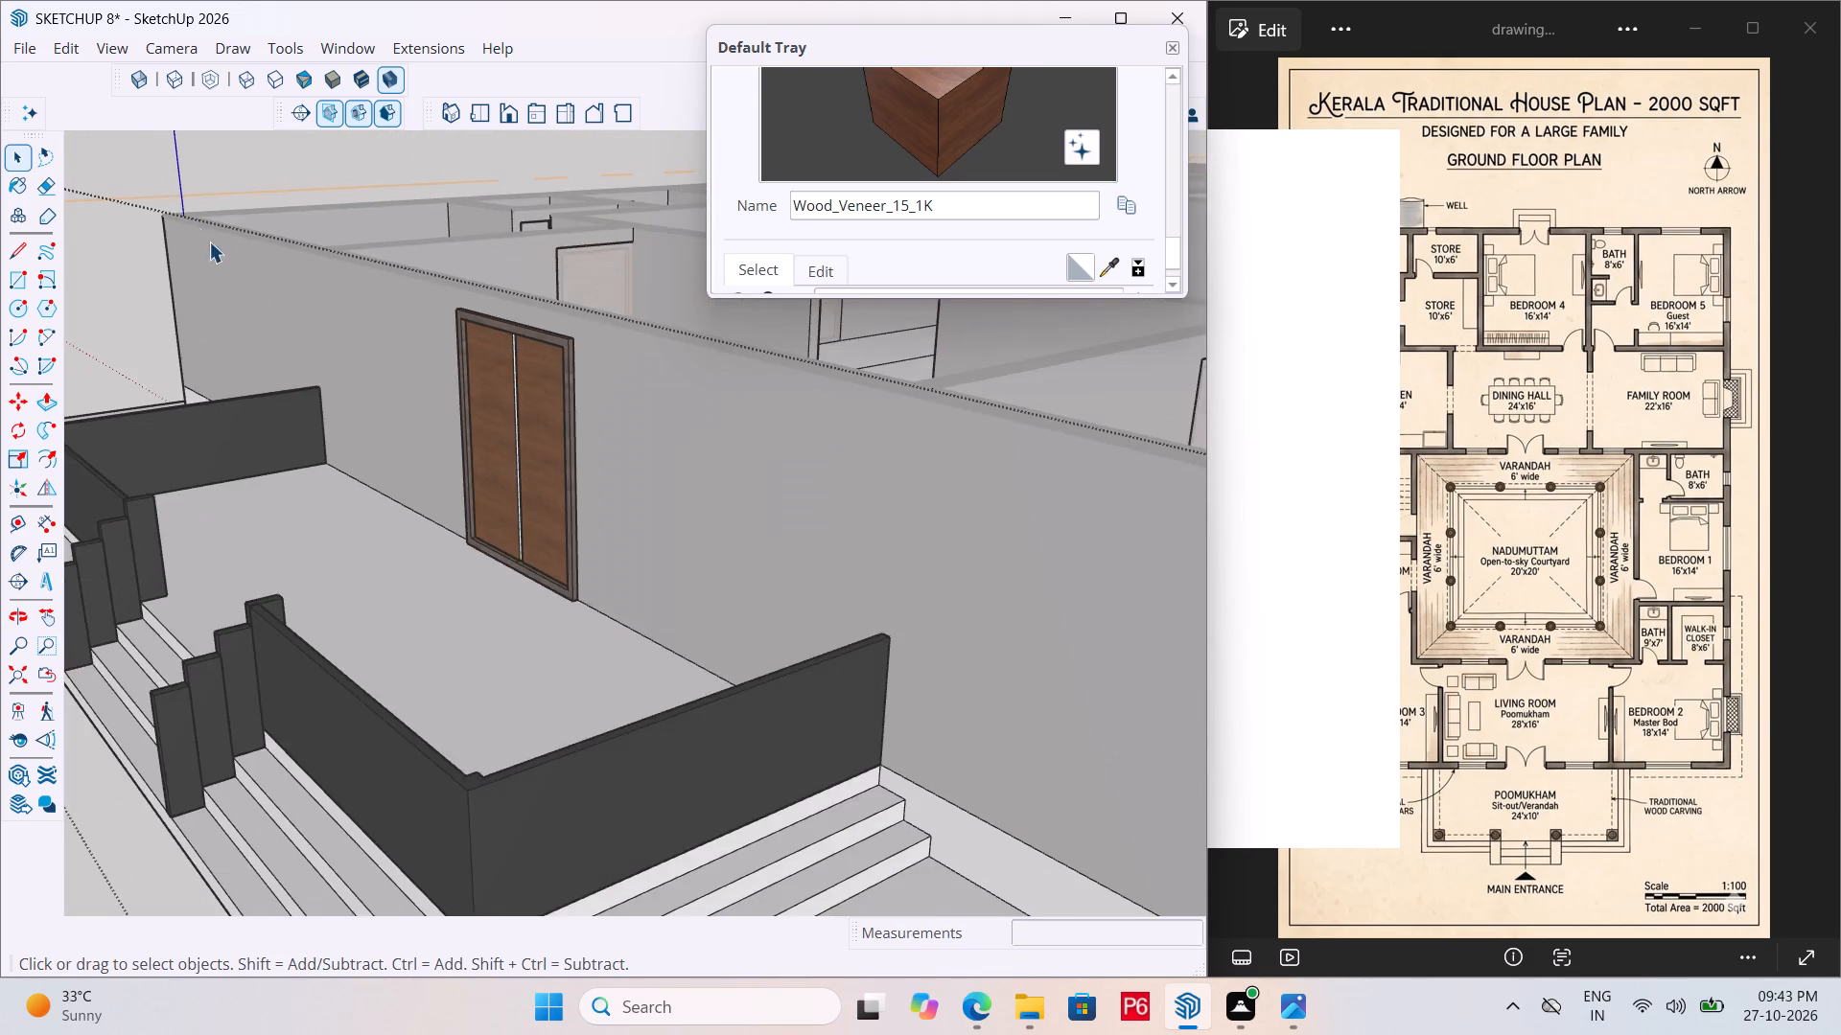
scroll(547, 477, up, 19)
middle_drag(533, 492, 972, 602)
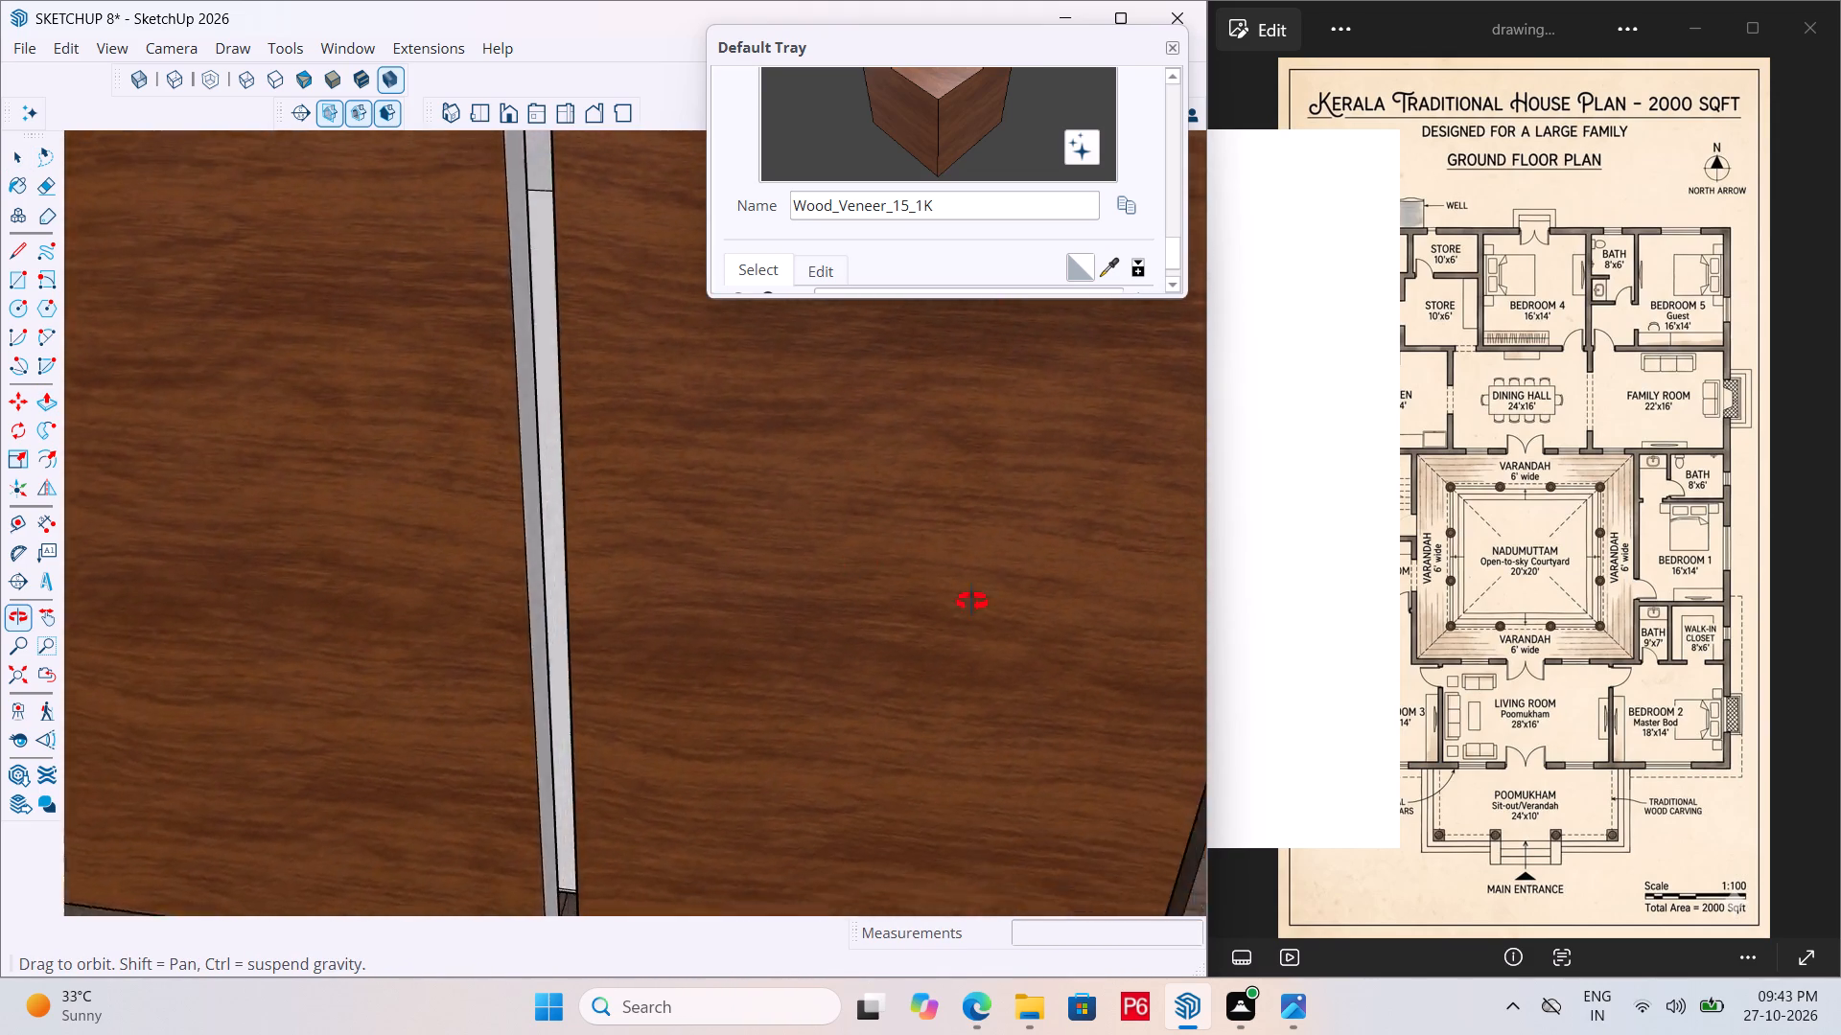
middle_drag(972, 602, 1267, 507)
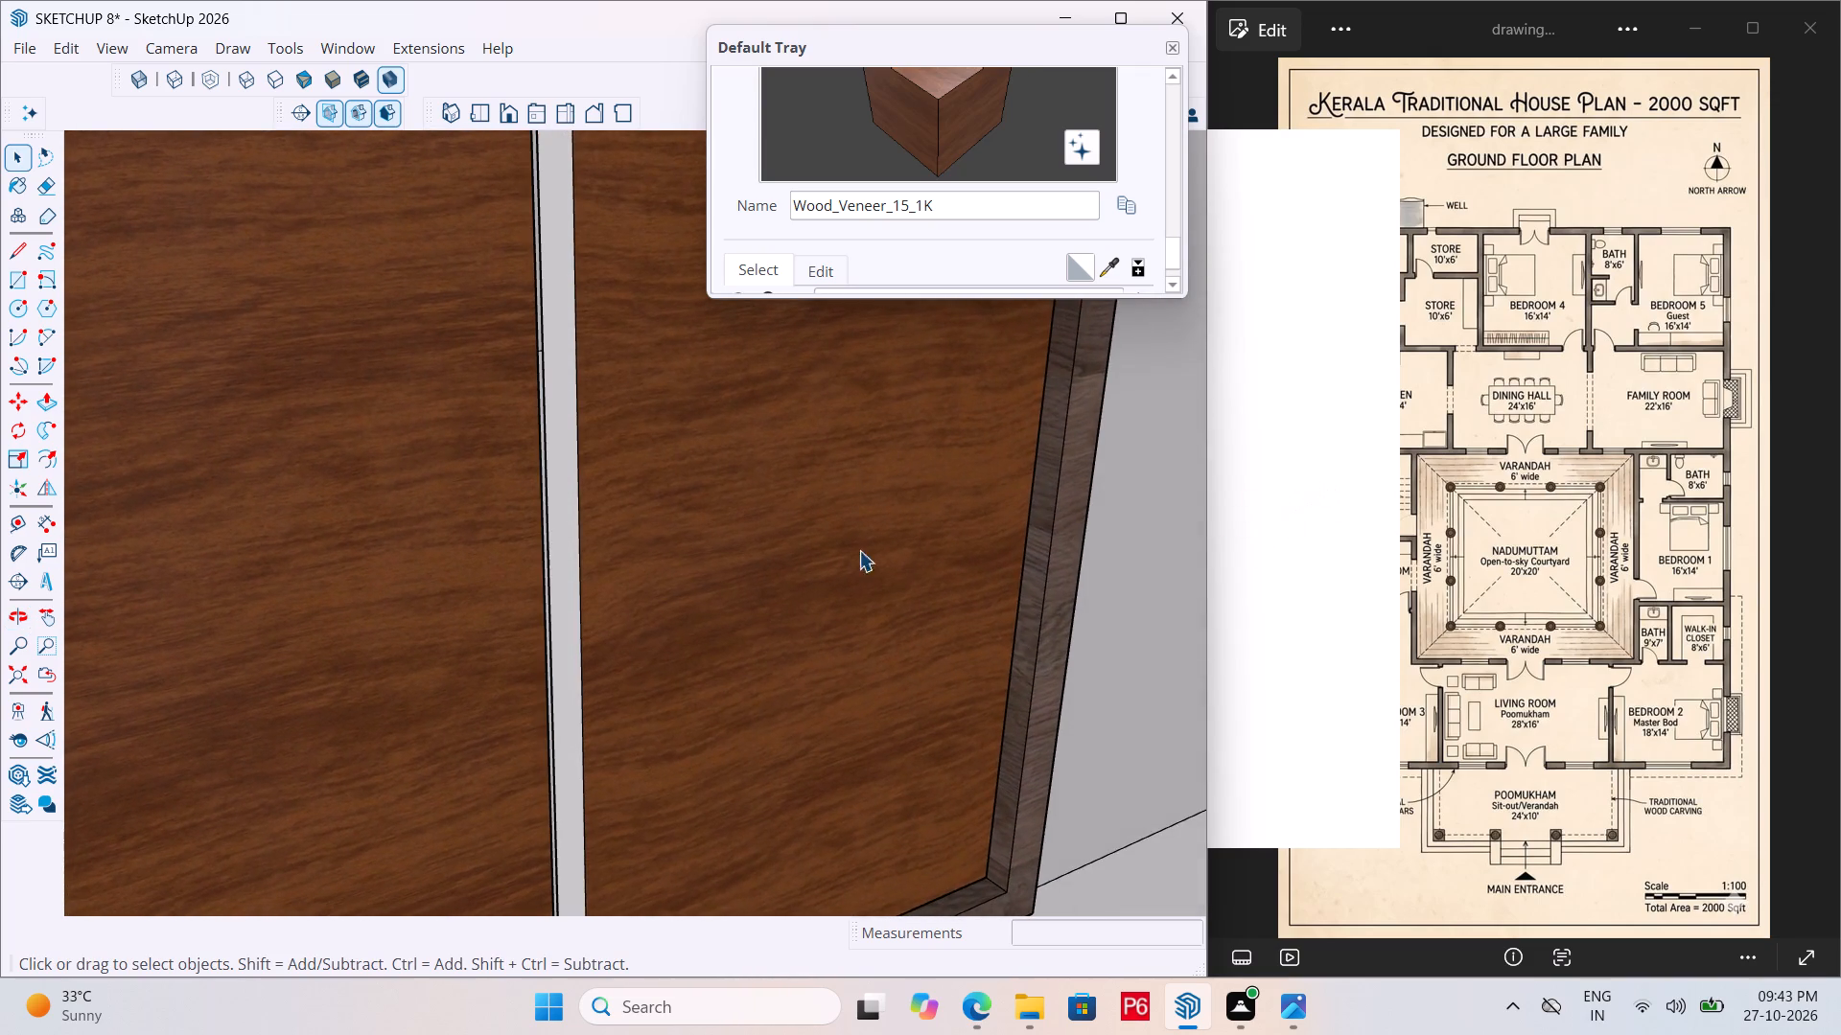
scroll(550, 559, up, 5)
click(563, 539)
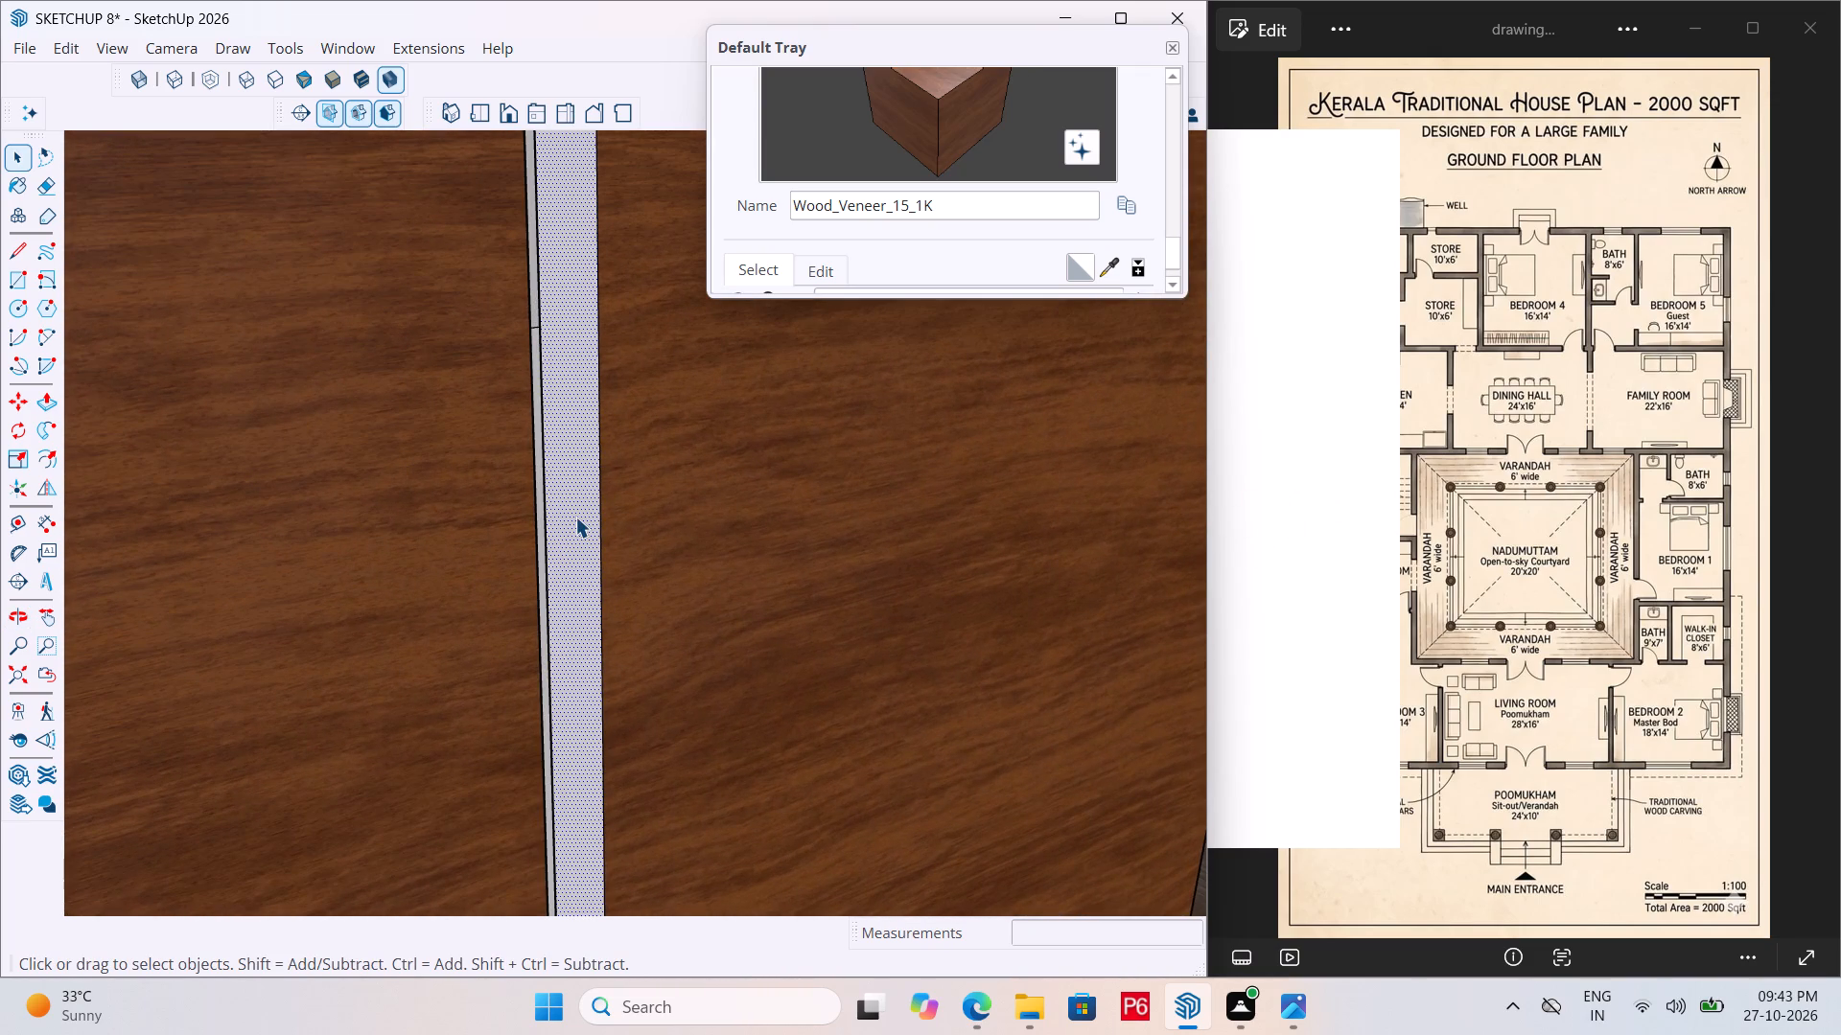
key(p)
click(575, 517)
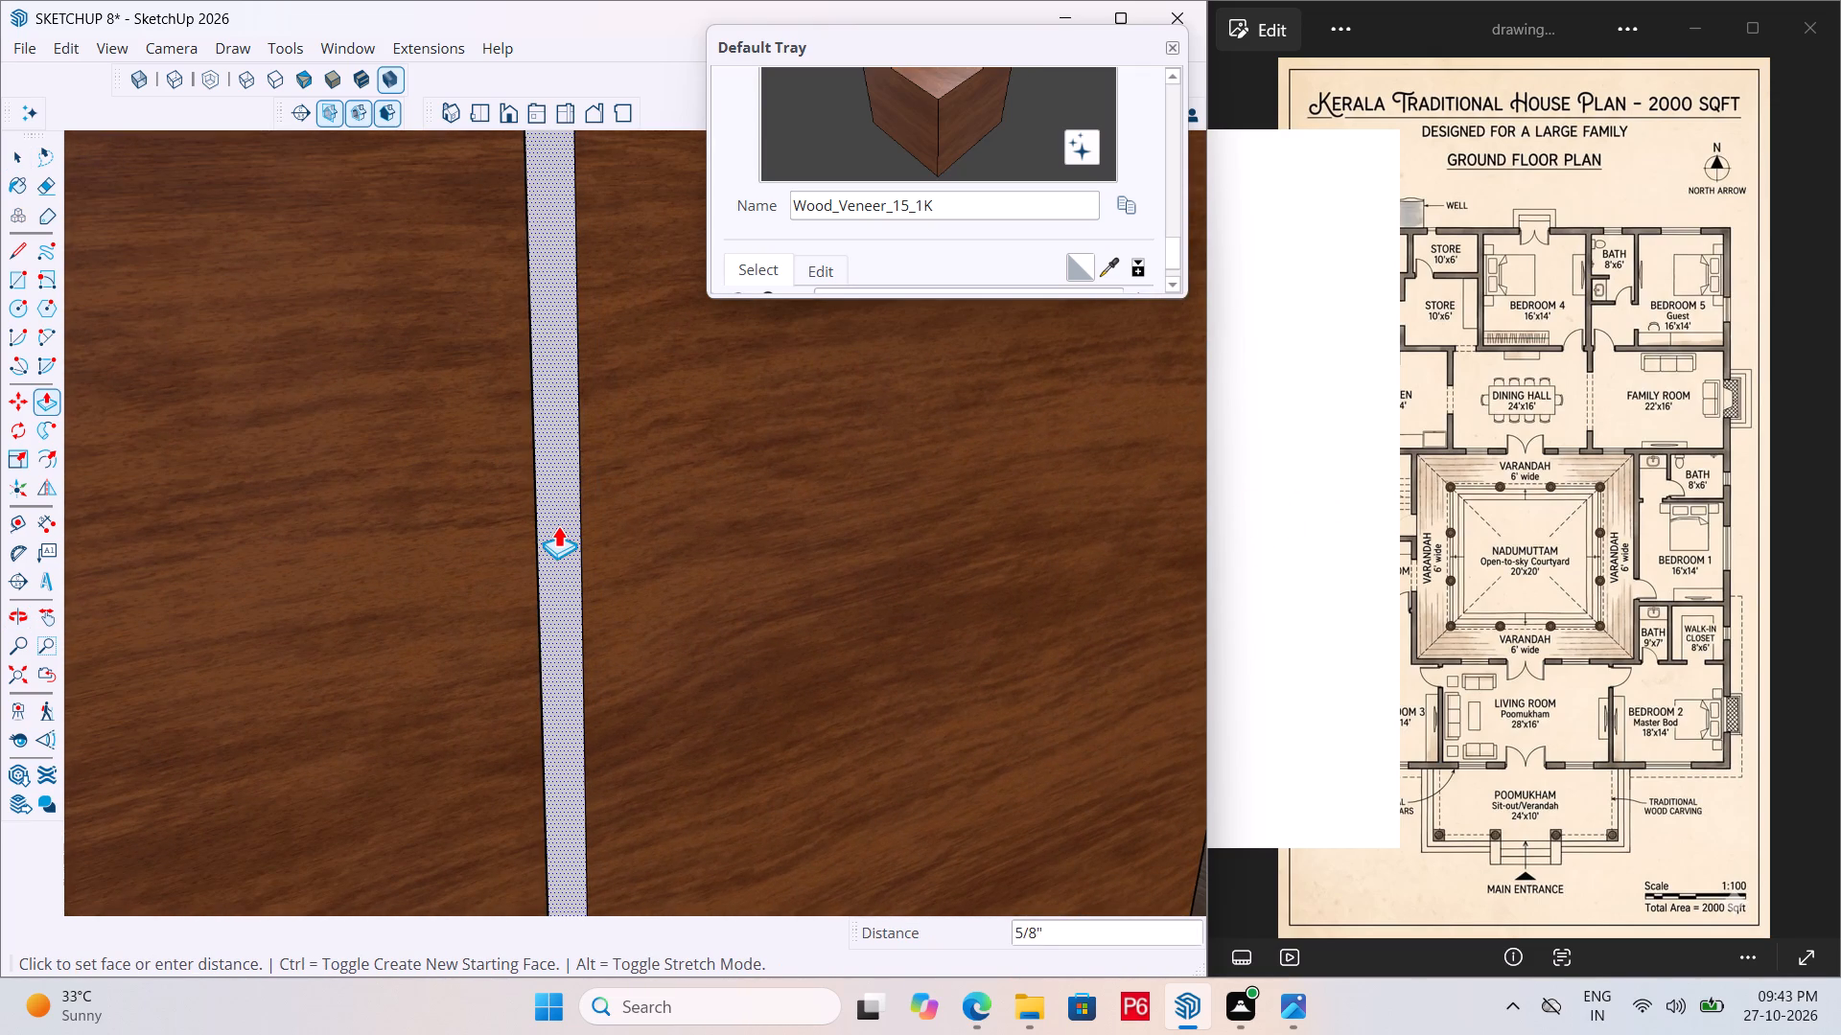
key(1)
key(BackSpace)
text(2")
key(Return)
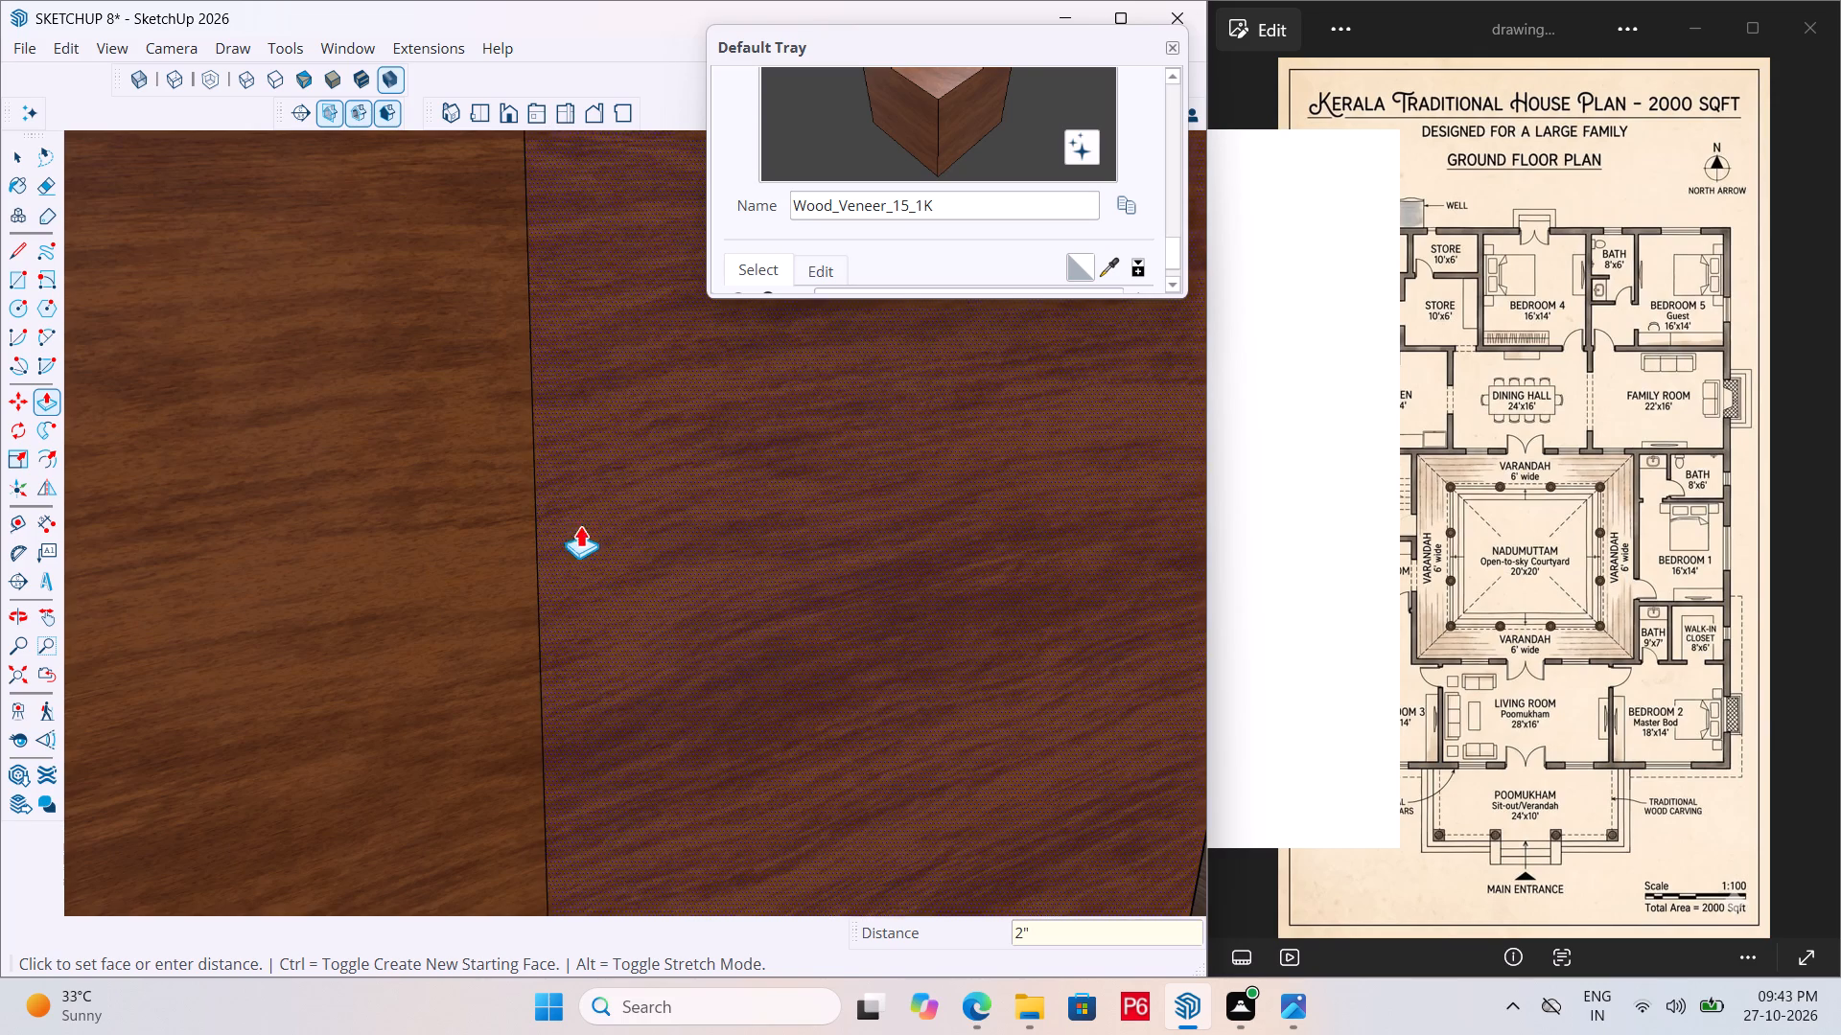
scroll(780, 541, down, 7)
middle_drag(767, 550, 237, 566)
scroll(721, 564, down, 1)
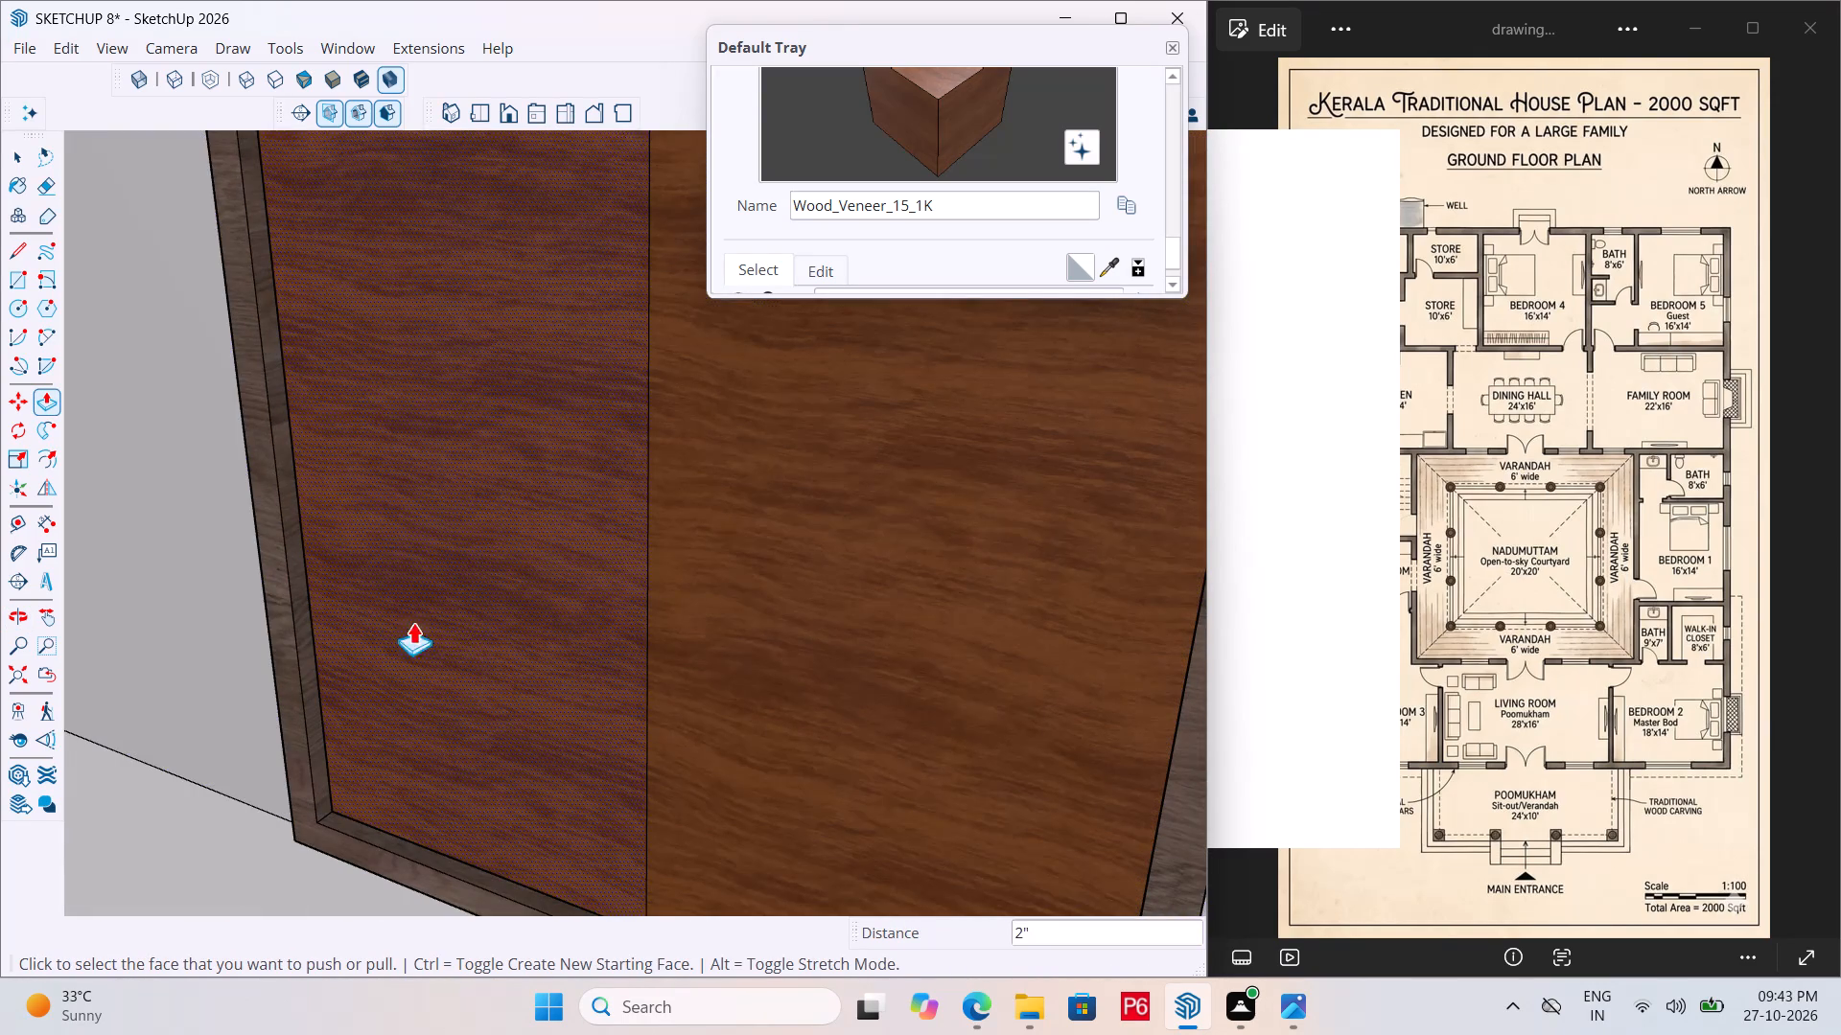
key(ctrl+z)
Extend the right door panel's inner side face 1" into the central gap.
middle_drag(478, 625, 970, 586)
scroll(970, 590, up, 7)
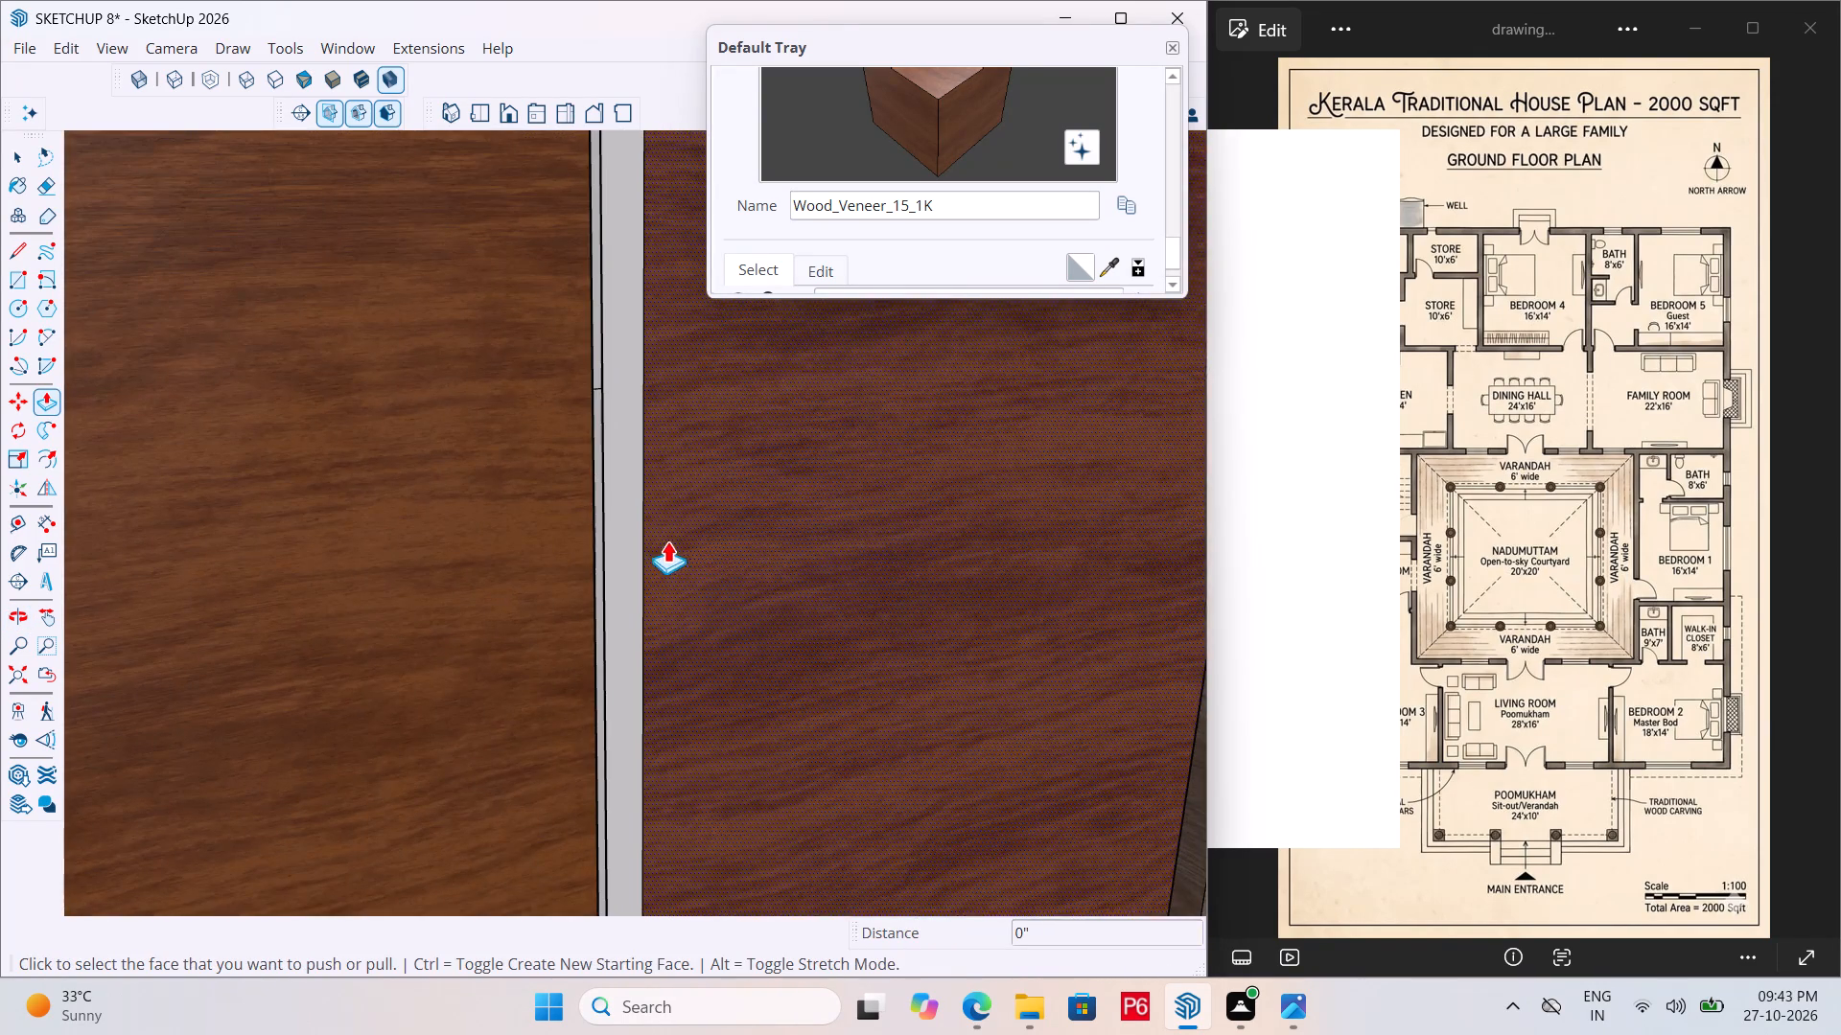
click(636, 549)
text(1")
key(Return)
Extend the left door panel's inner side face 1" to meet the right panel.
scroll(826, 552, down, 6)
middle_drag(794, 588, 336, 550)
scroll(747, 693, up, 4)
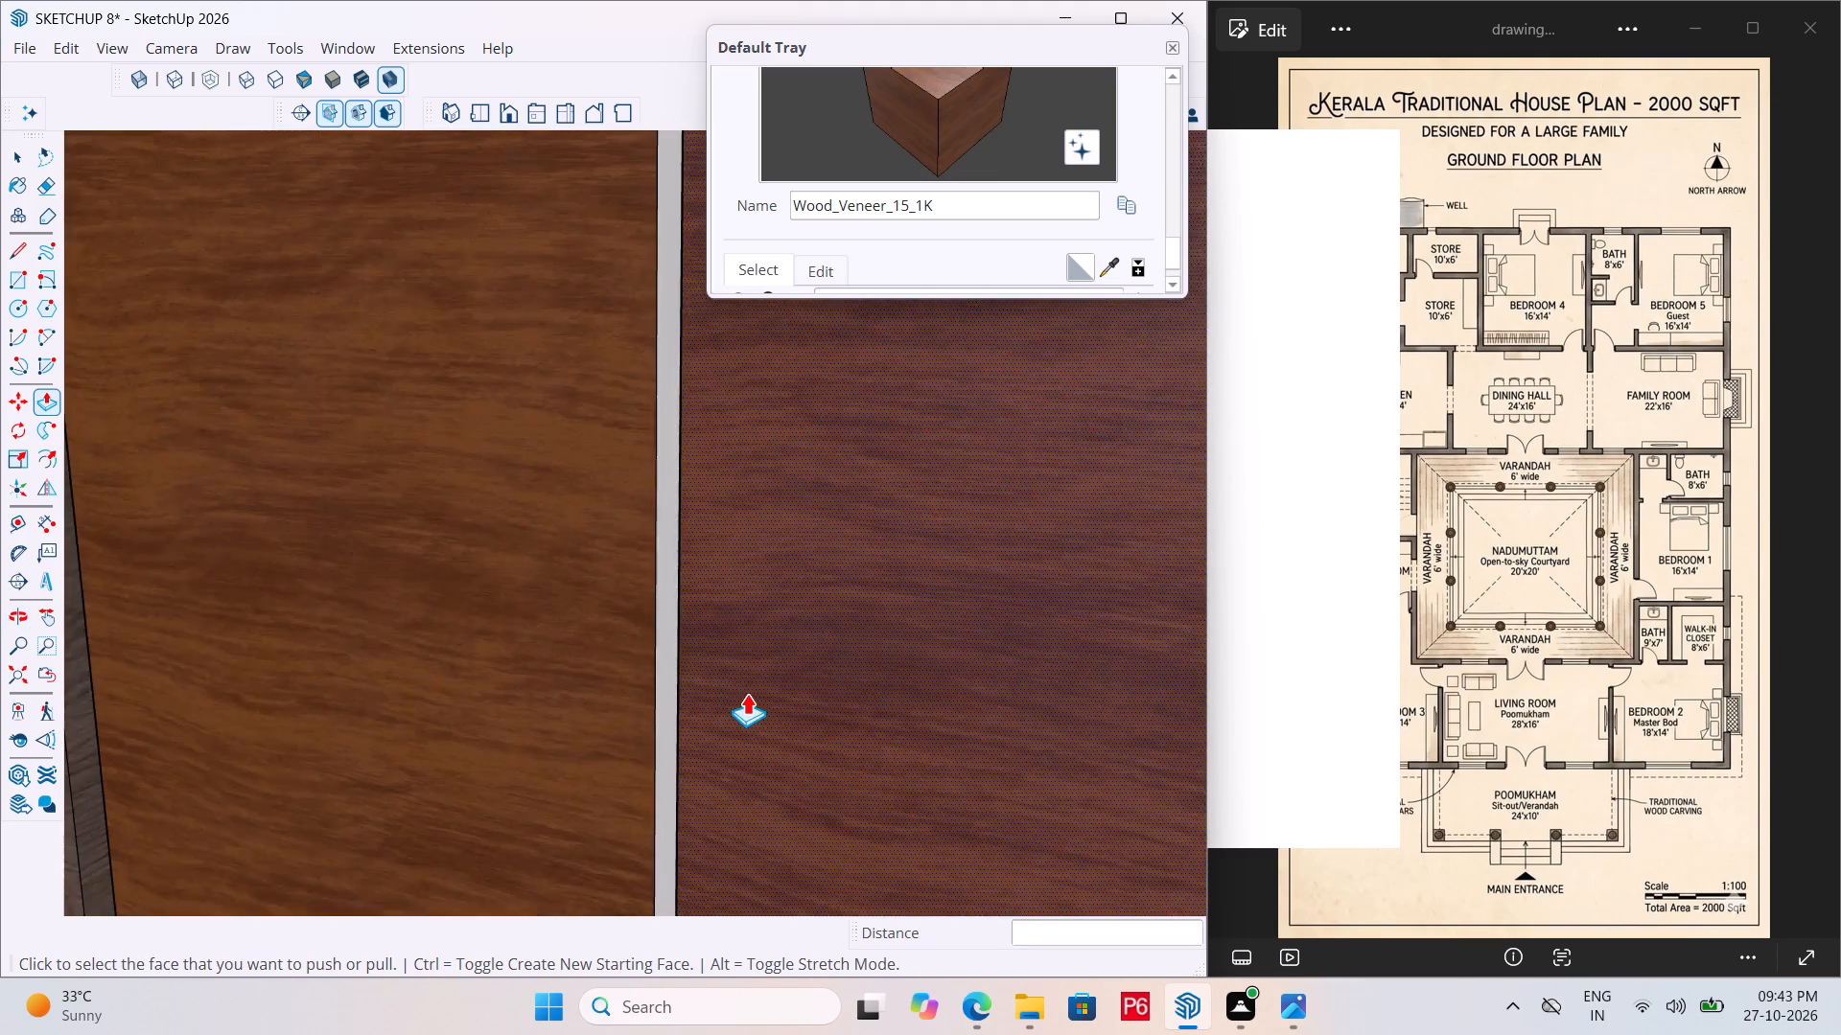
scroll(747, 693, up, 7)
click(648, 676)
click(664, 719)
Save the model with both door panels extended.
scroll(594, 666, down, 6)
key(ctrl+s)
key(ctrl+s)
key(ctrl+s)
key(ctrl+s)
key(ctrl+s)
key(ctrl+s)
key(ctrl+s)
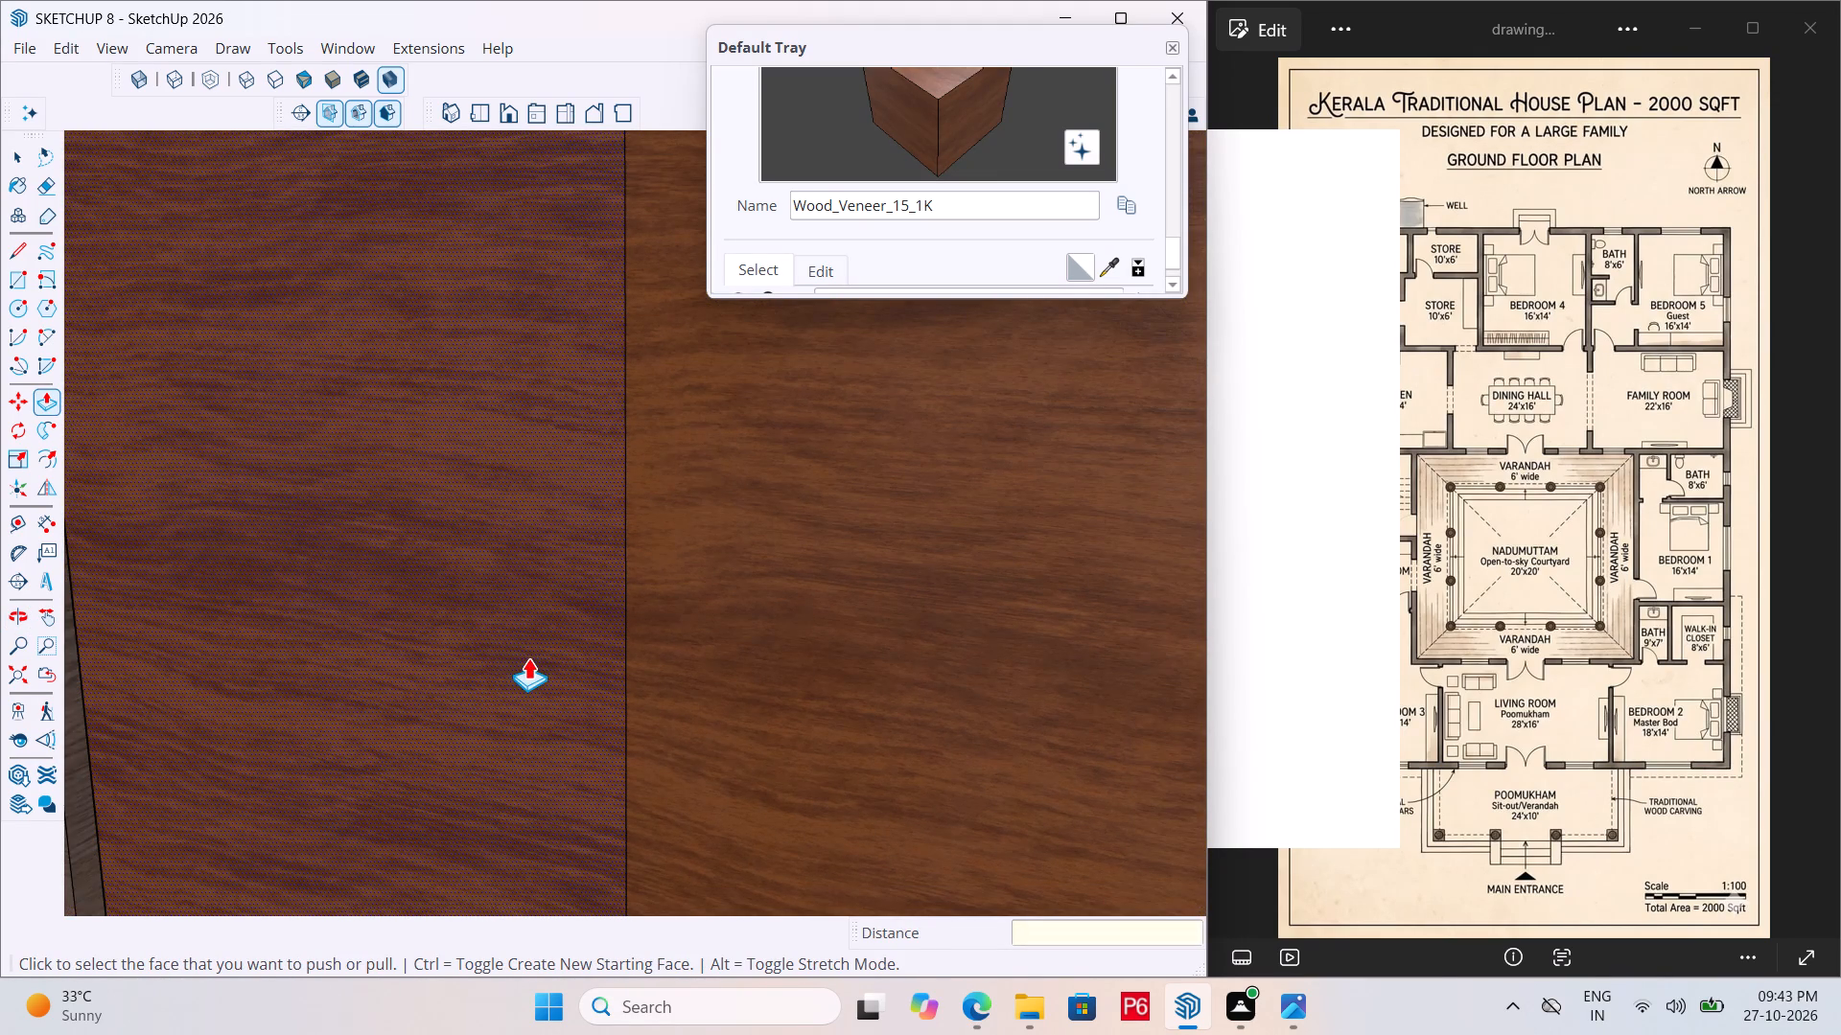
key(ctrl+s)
Examine the joint between the two door panels where it meets the frame's bottom rail.
scroll(480, 641, down, 14)
middle_drag(608, 729, 679, 749)
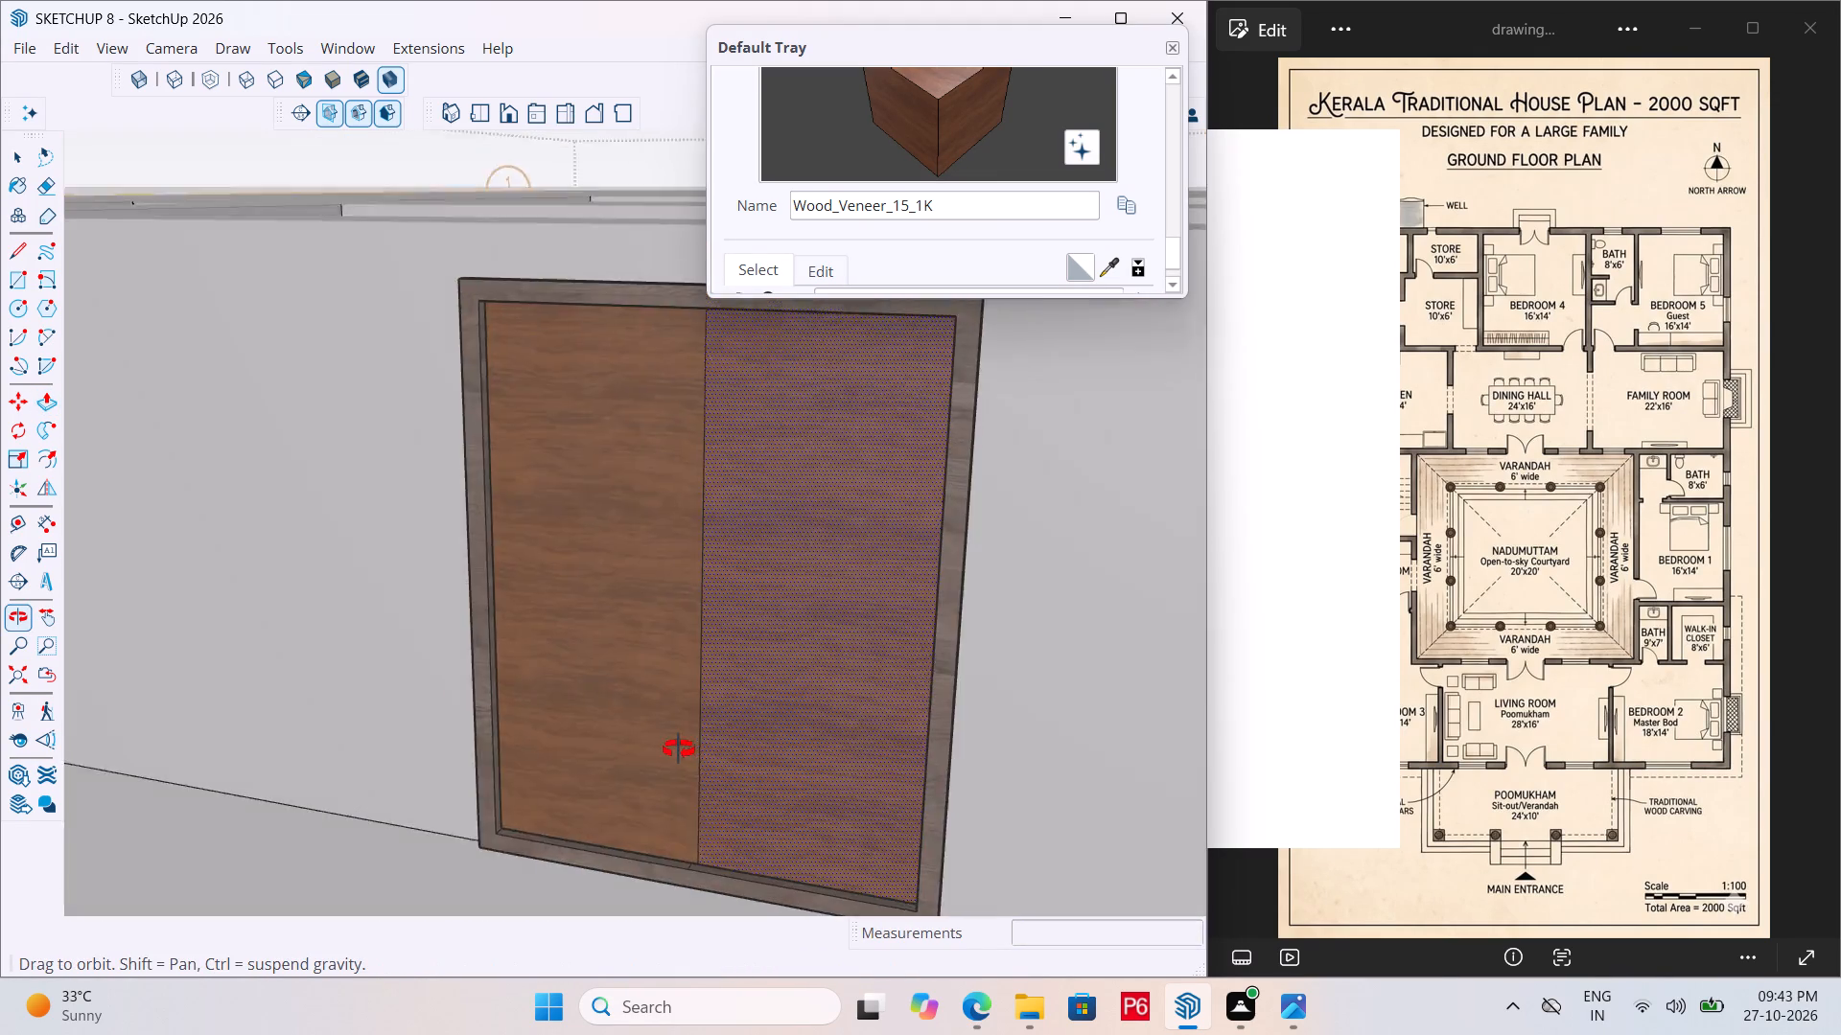
middle_drag(679, 749, 593, 713)
scroll(548, 766, up, 6)
scroll(591, 846, up, 6)
scroll(504, 826, up, 6)
scroll(425, 780, up, 4)
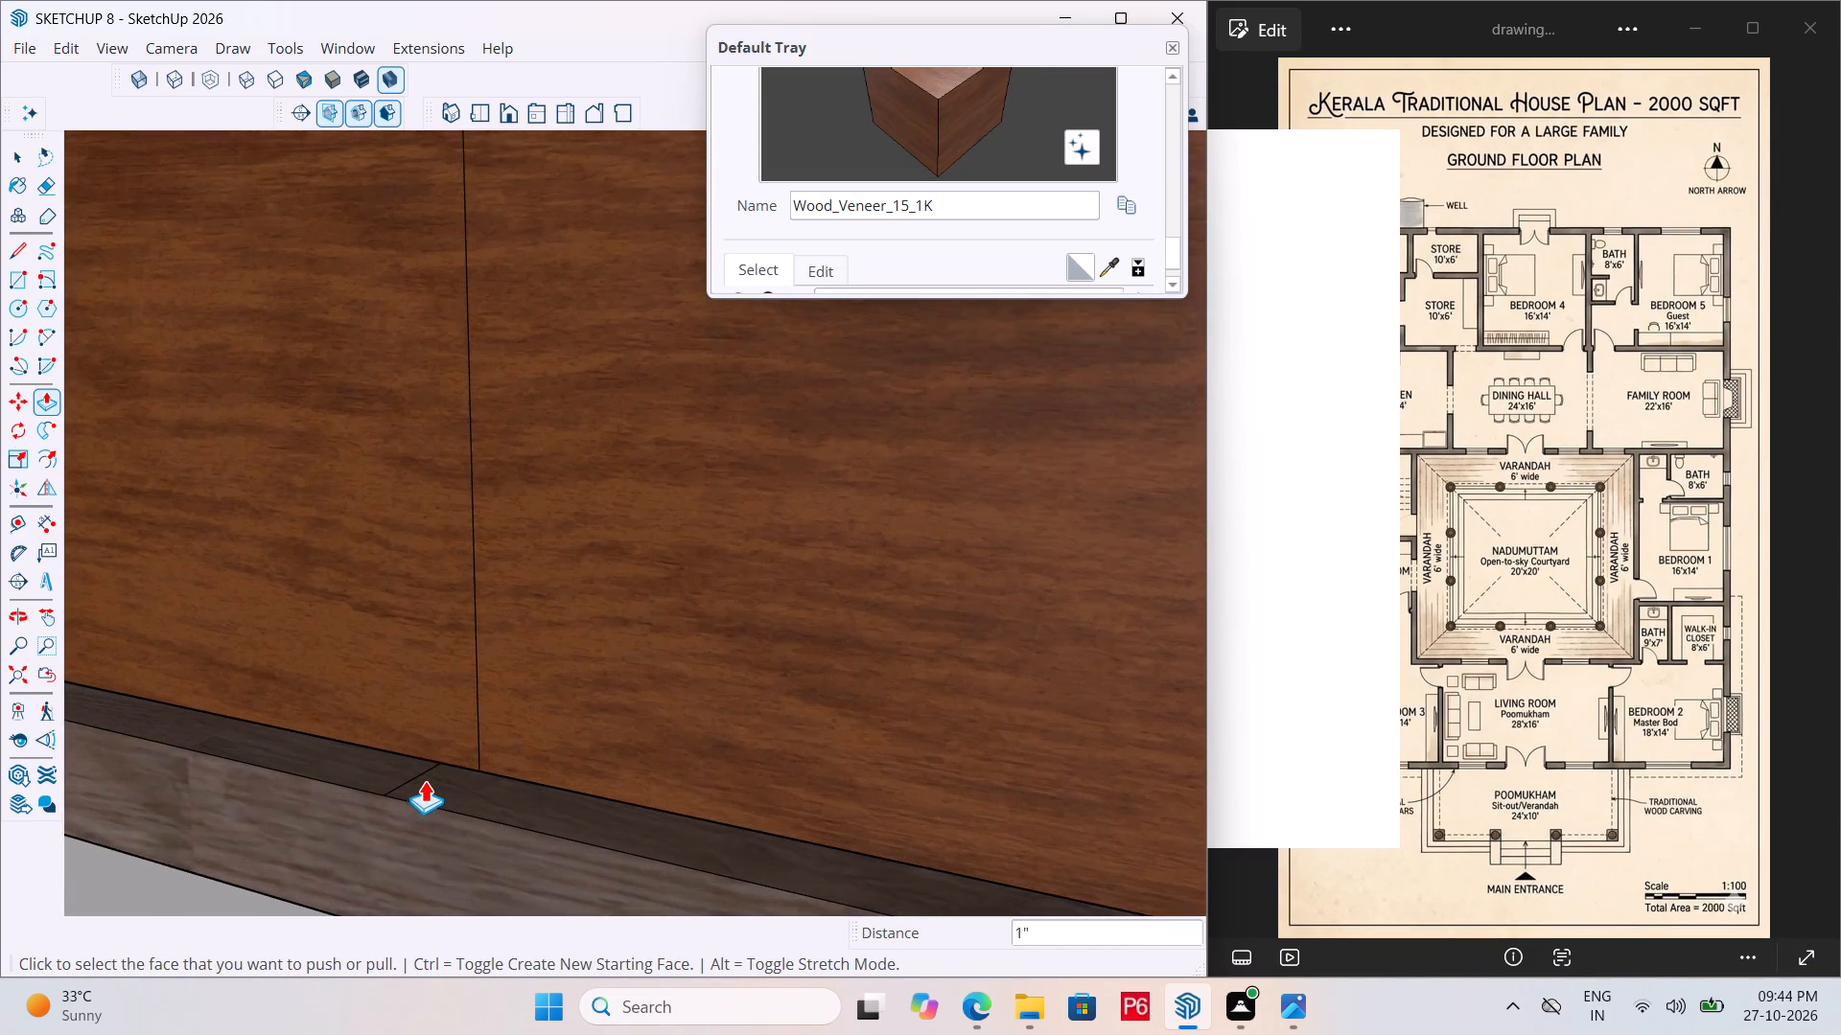
scroll(425, 780, up, 2)
middle_drag(511, 818, 789, 870)
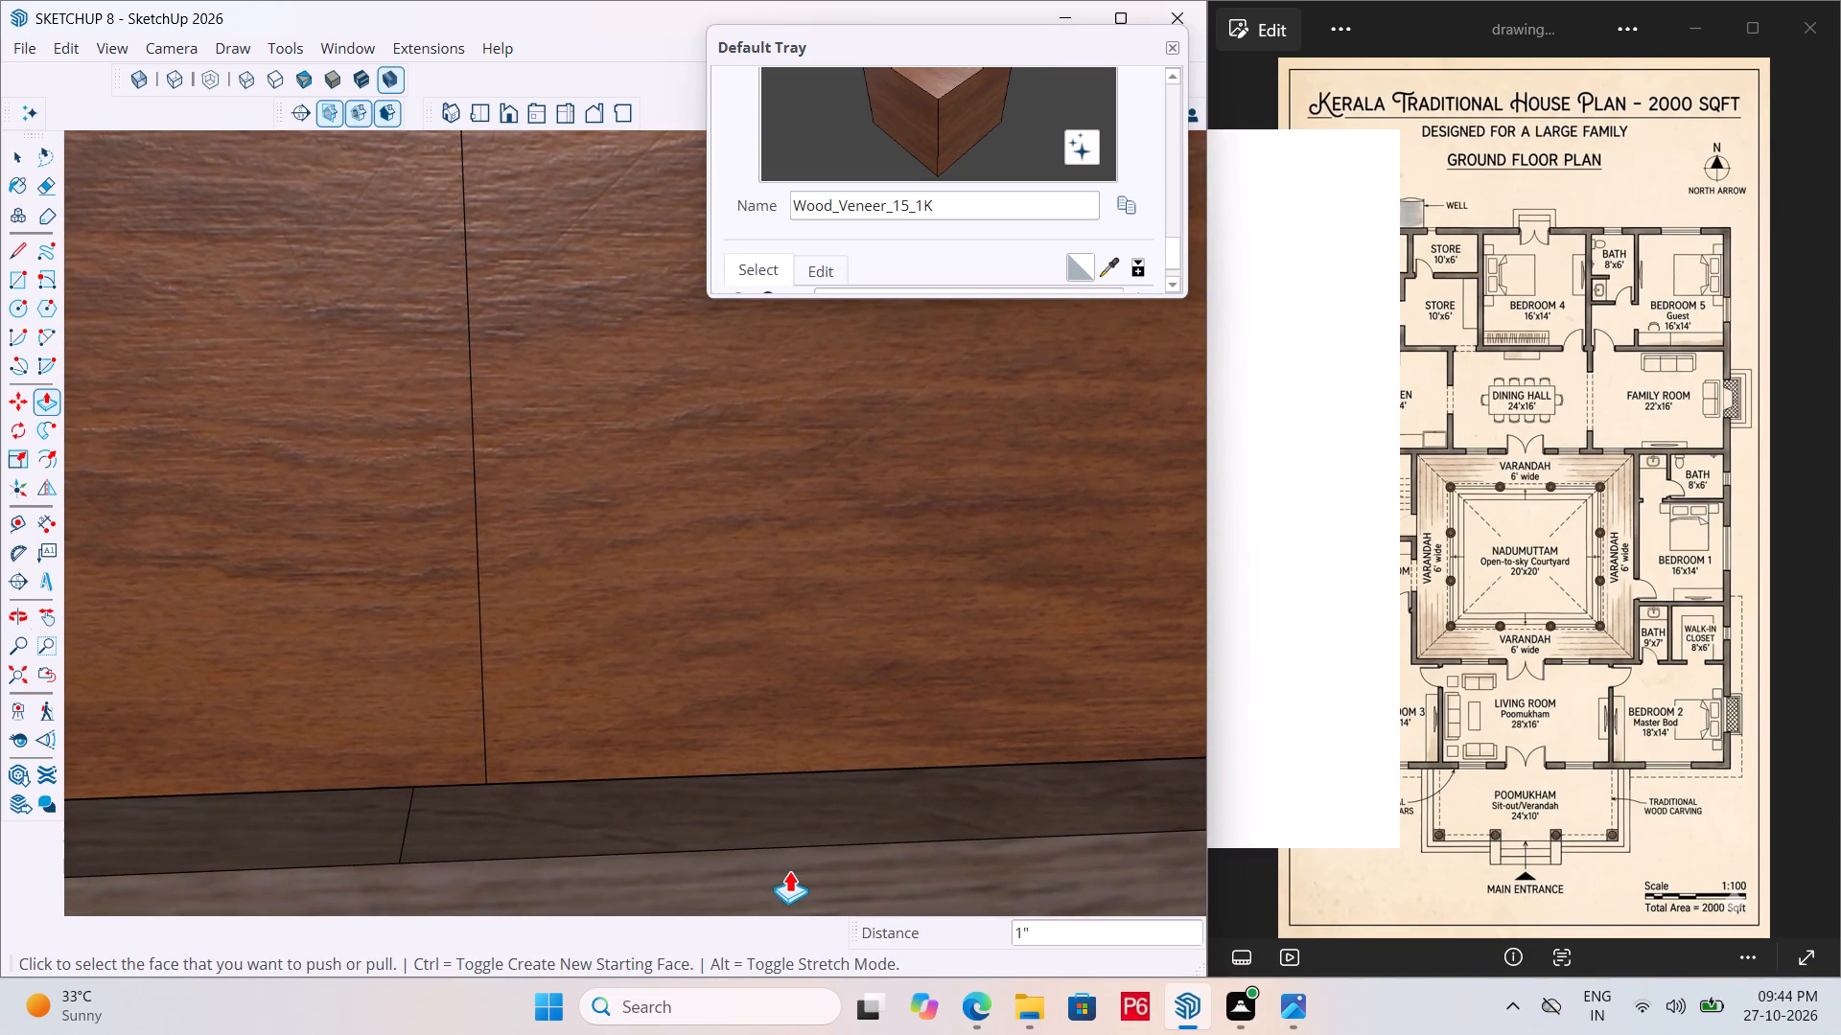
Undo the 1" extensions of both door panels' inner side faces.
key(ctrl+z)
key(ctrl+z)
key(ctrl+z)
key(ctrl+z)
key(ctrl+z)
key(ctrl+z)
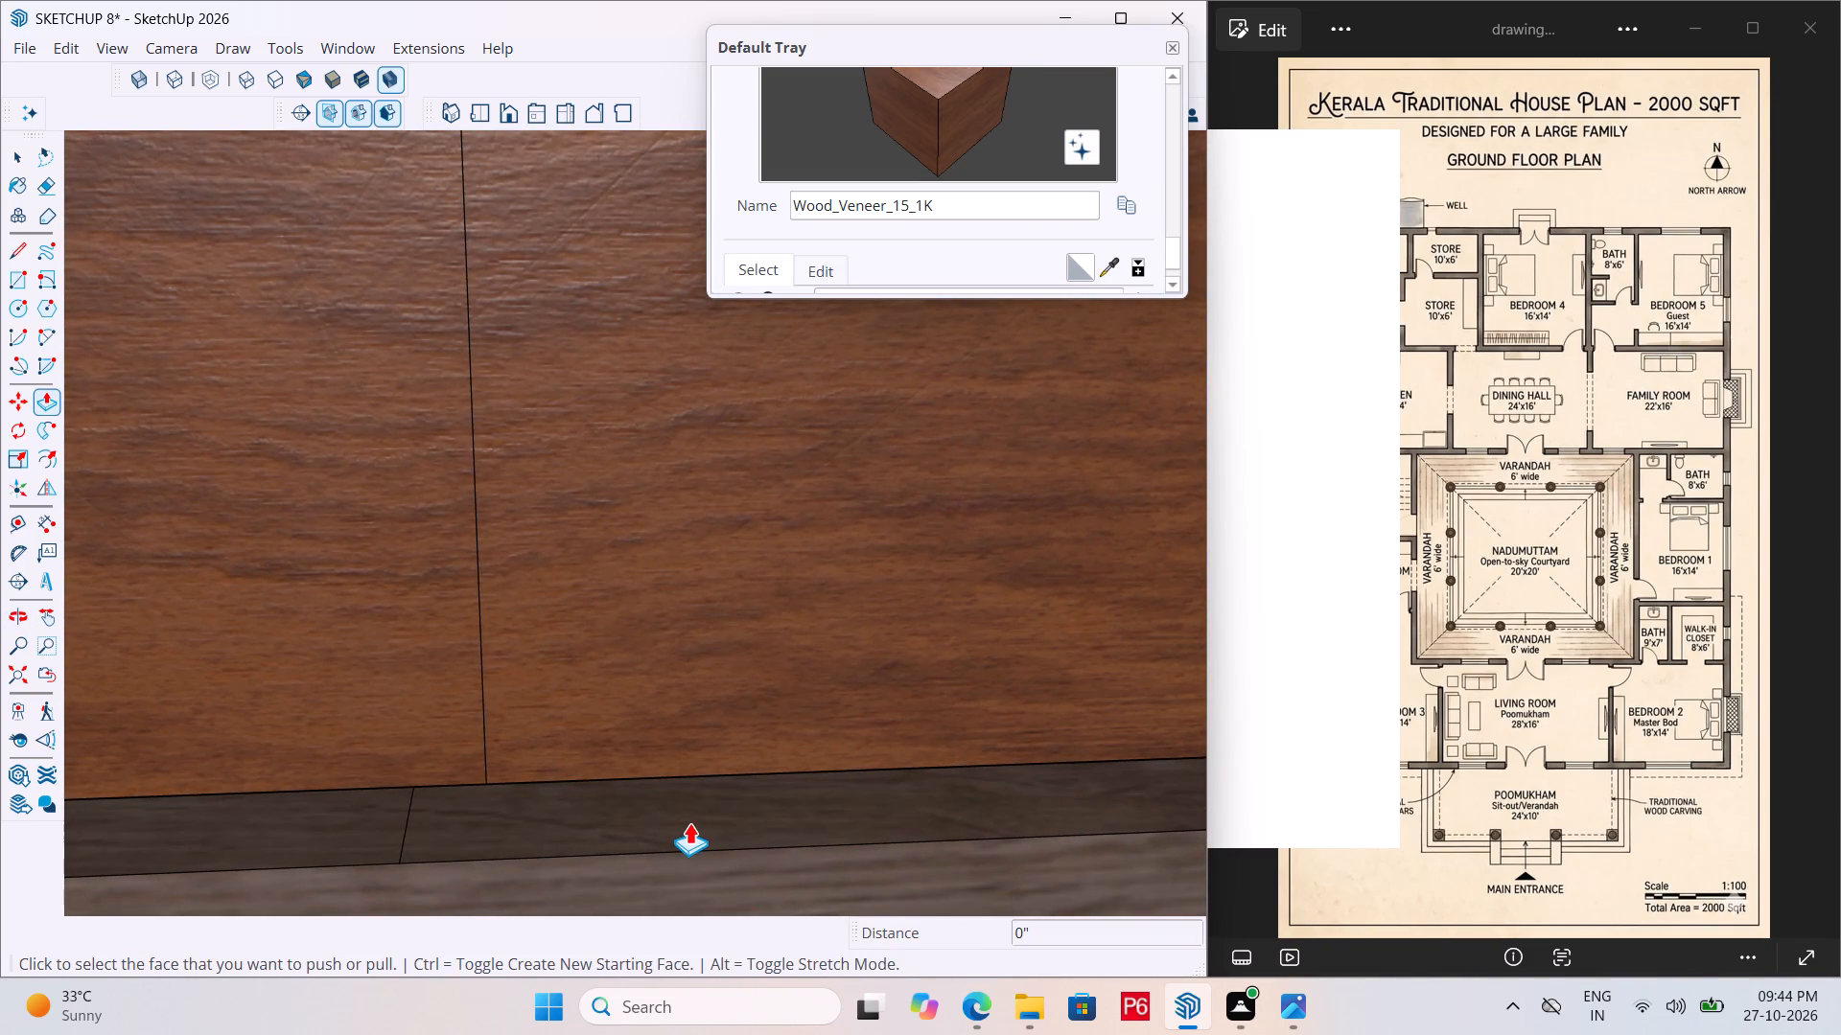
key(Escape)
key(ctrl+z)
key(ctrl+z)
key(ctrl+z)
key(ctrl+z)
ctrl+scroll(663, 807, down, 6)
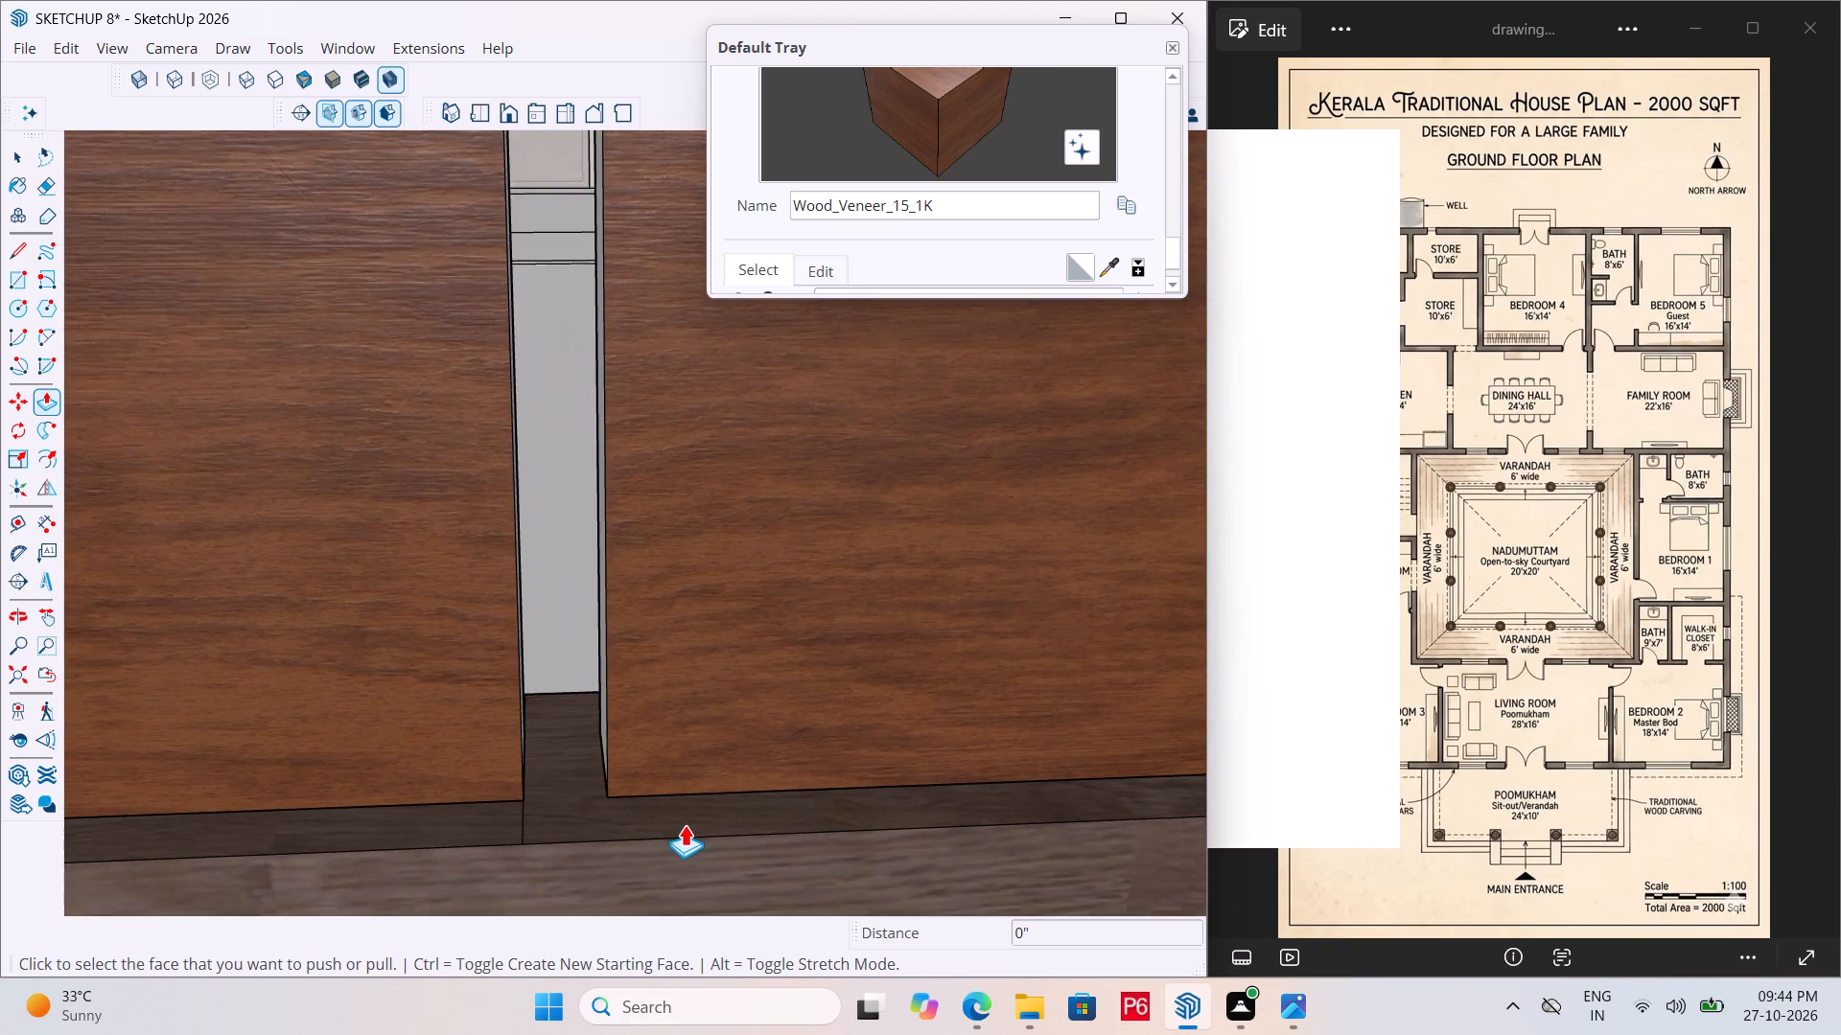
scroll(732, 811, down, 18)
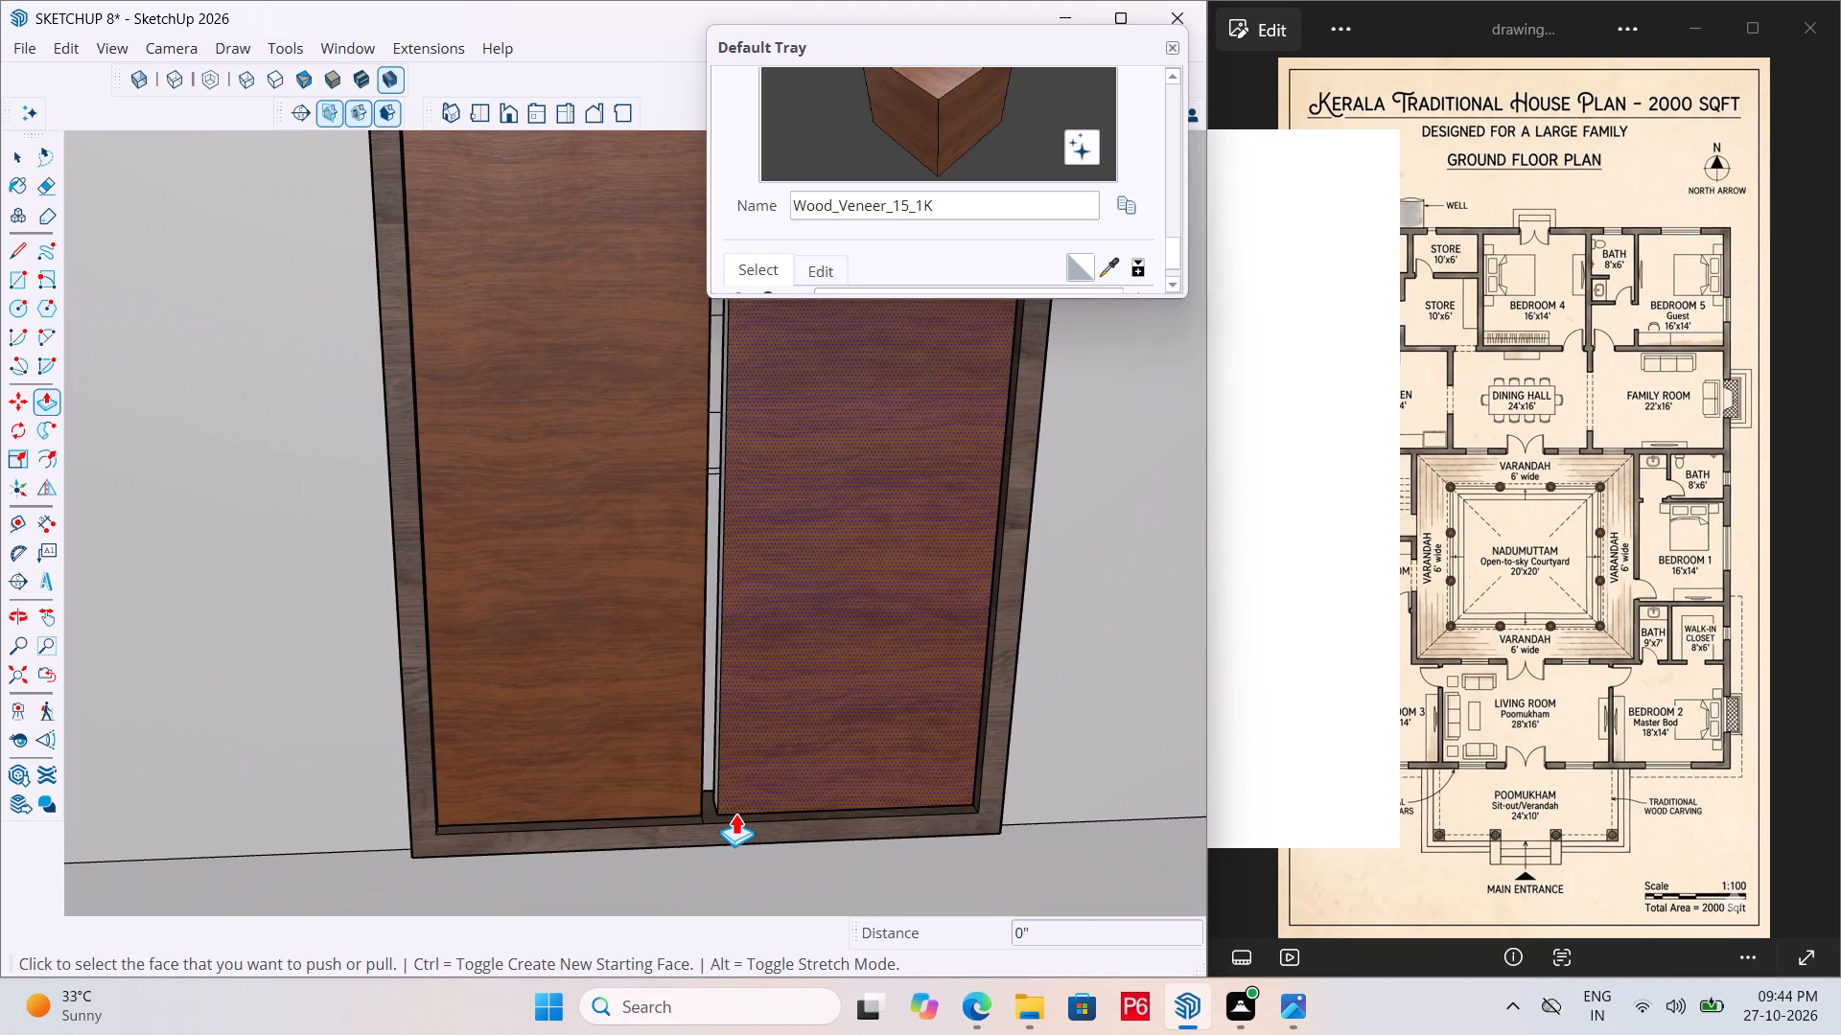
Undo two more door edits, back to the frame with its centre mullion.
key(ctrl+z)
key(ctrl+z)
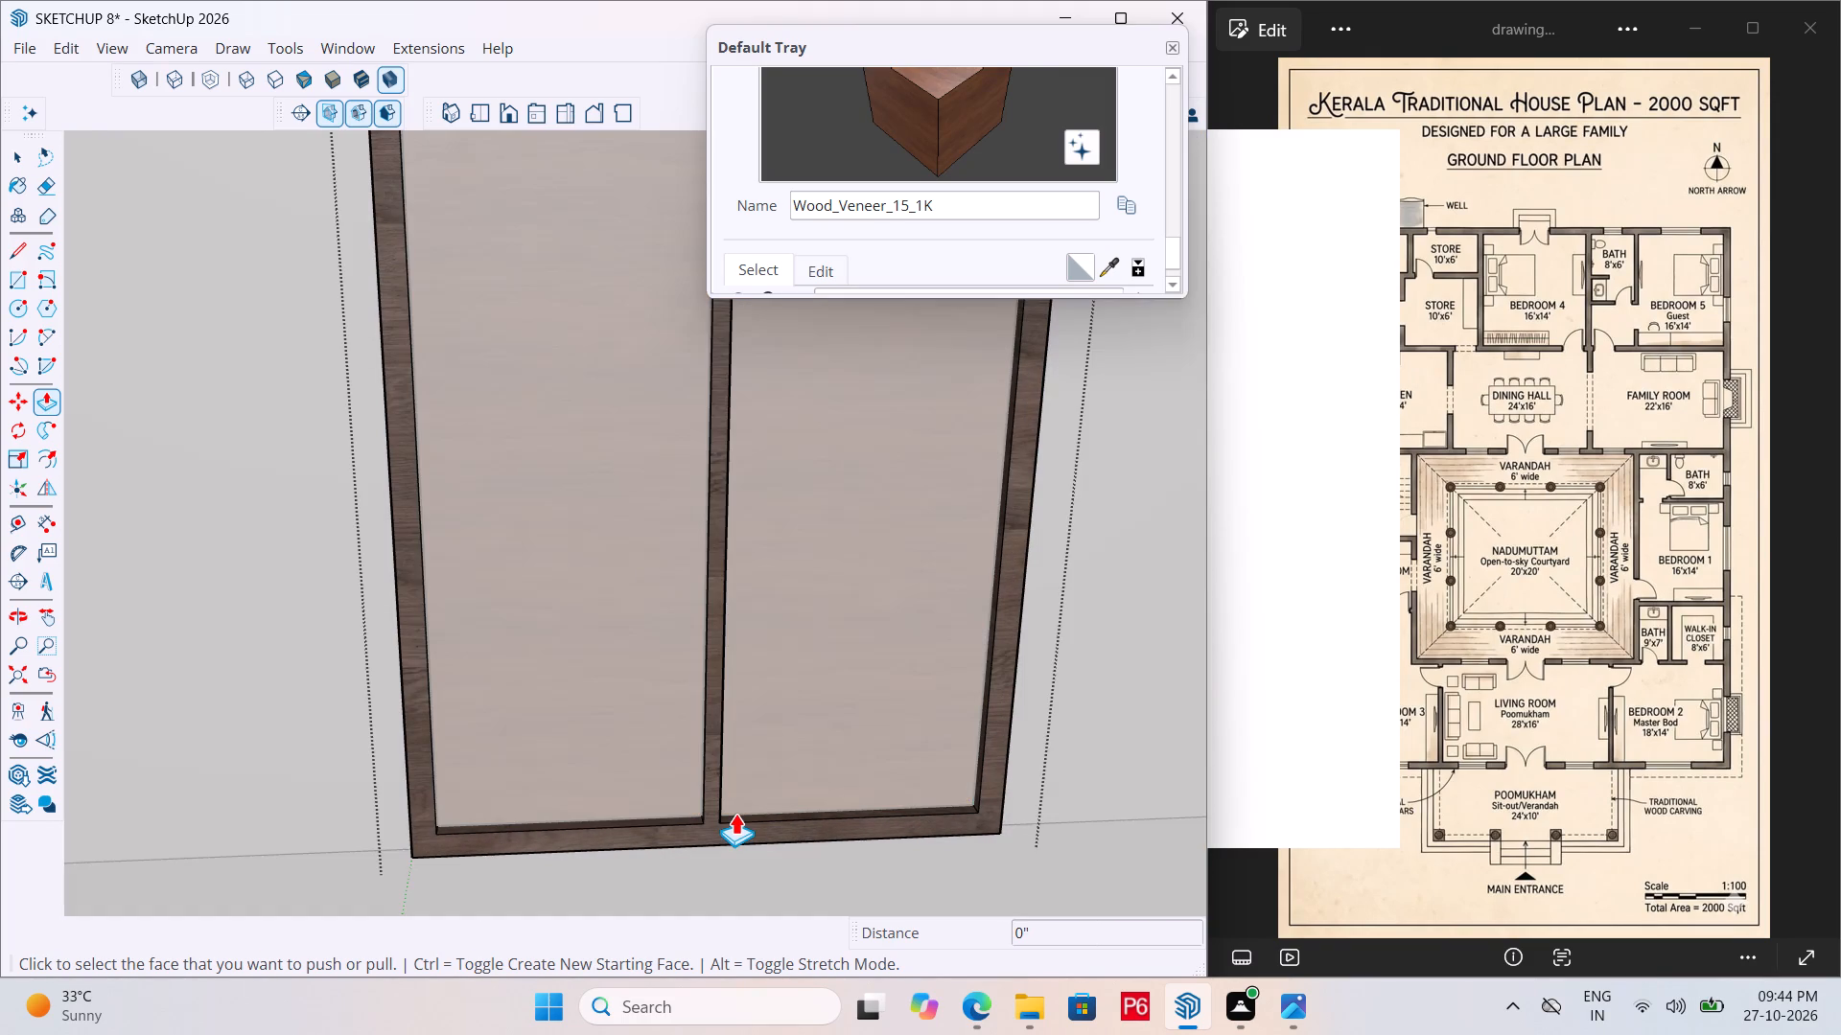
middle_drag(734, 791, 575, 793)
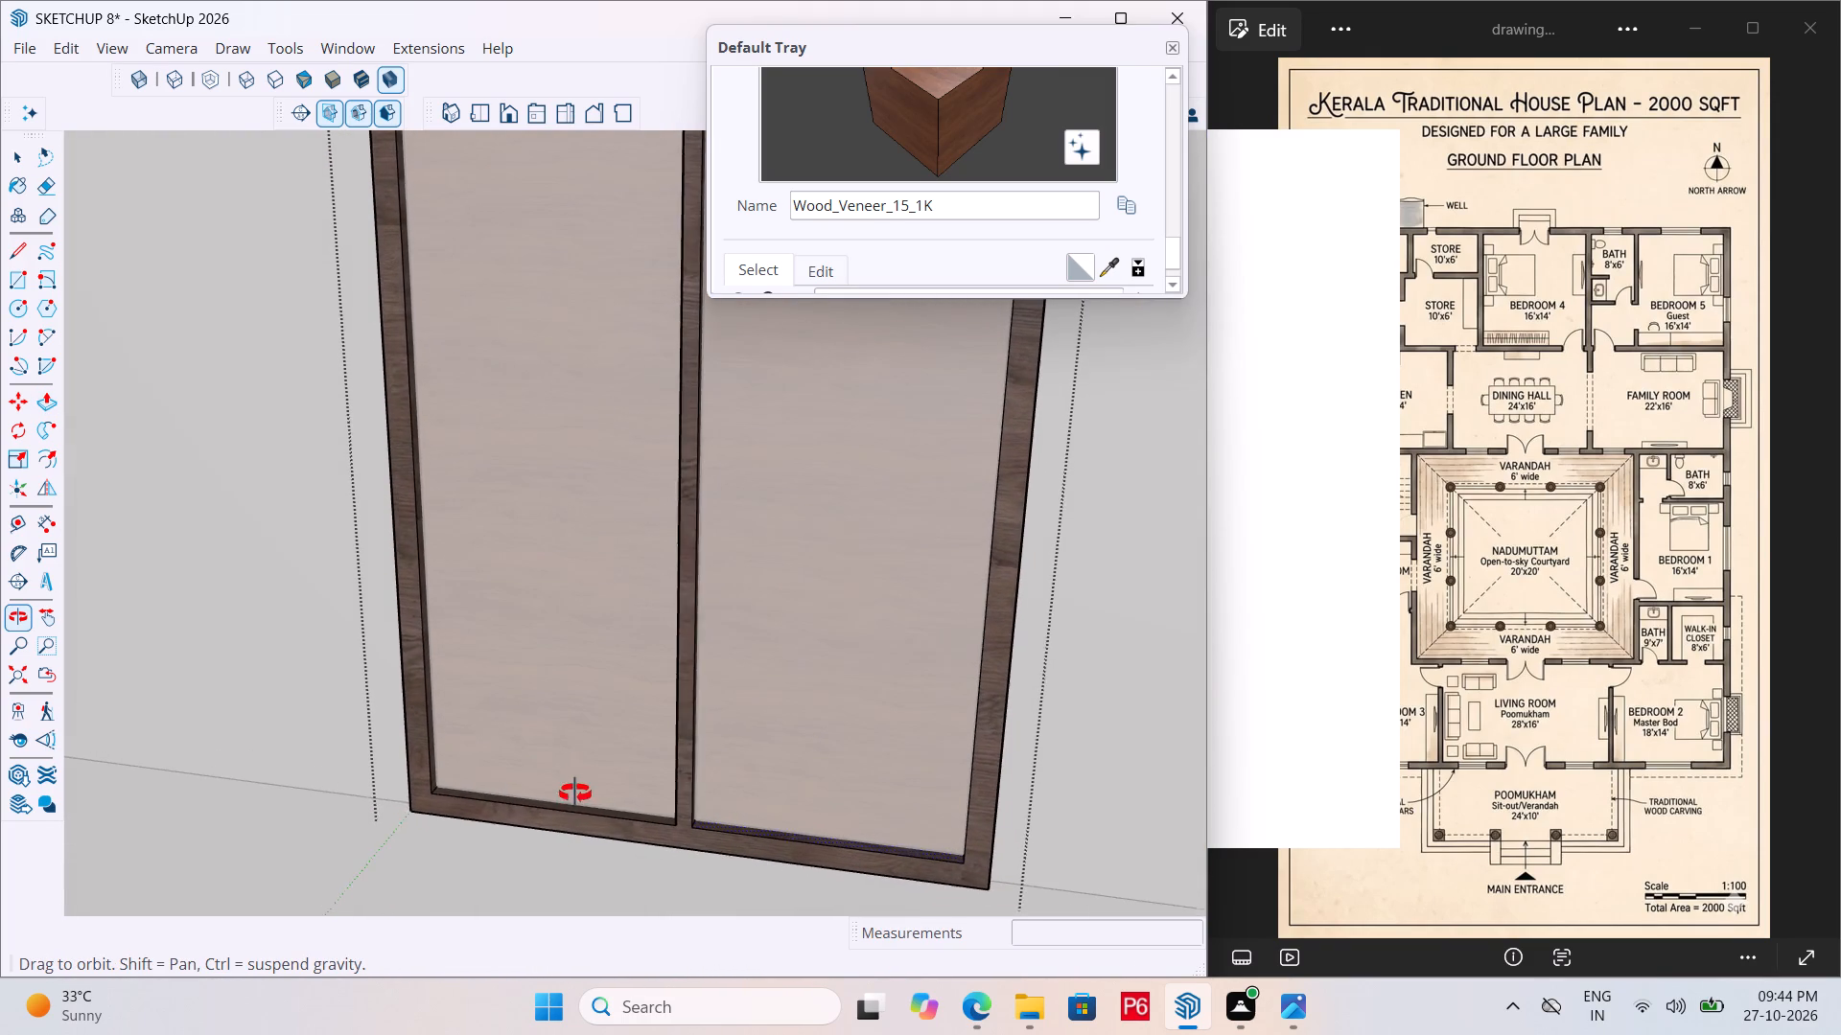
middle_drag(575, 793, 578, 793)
Redo the undone door edits until both wood veneer panels meet at the centre again.
key(ctrl+y)
key(ctrl+y)
key(ctrl+y)
key(ctrl+y)
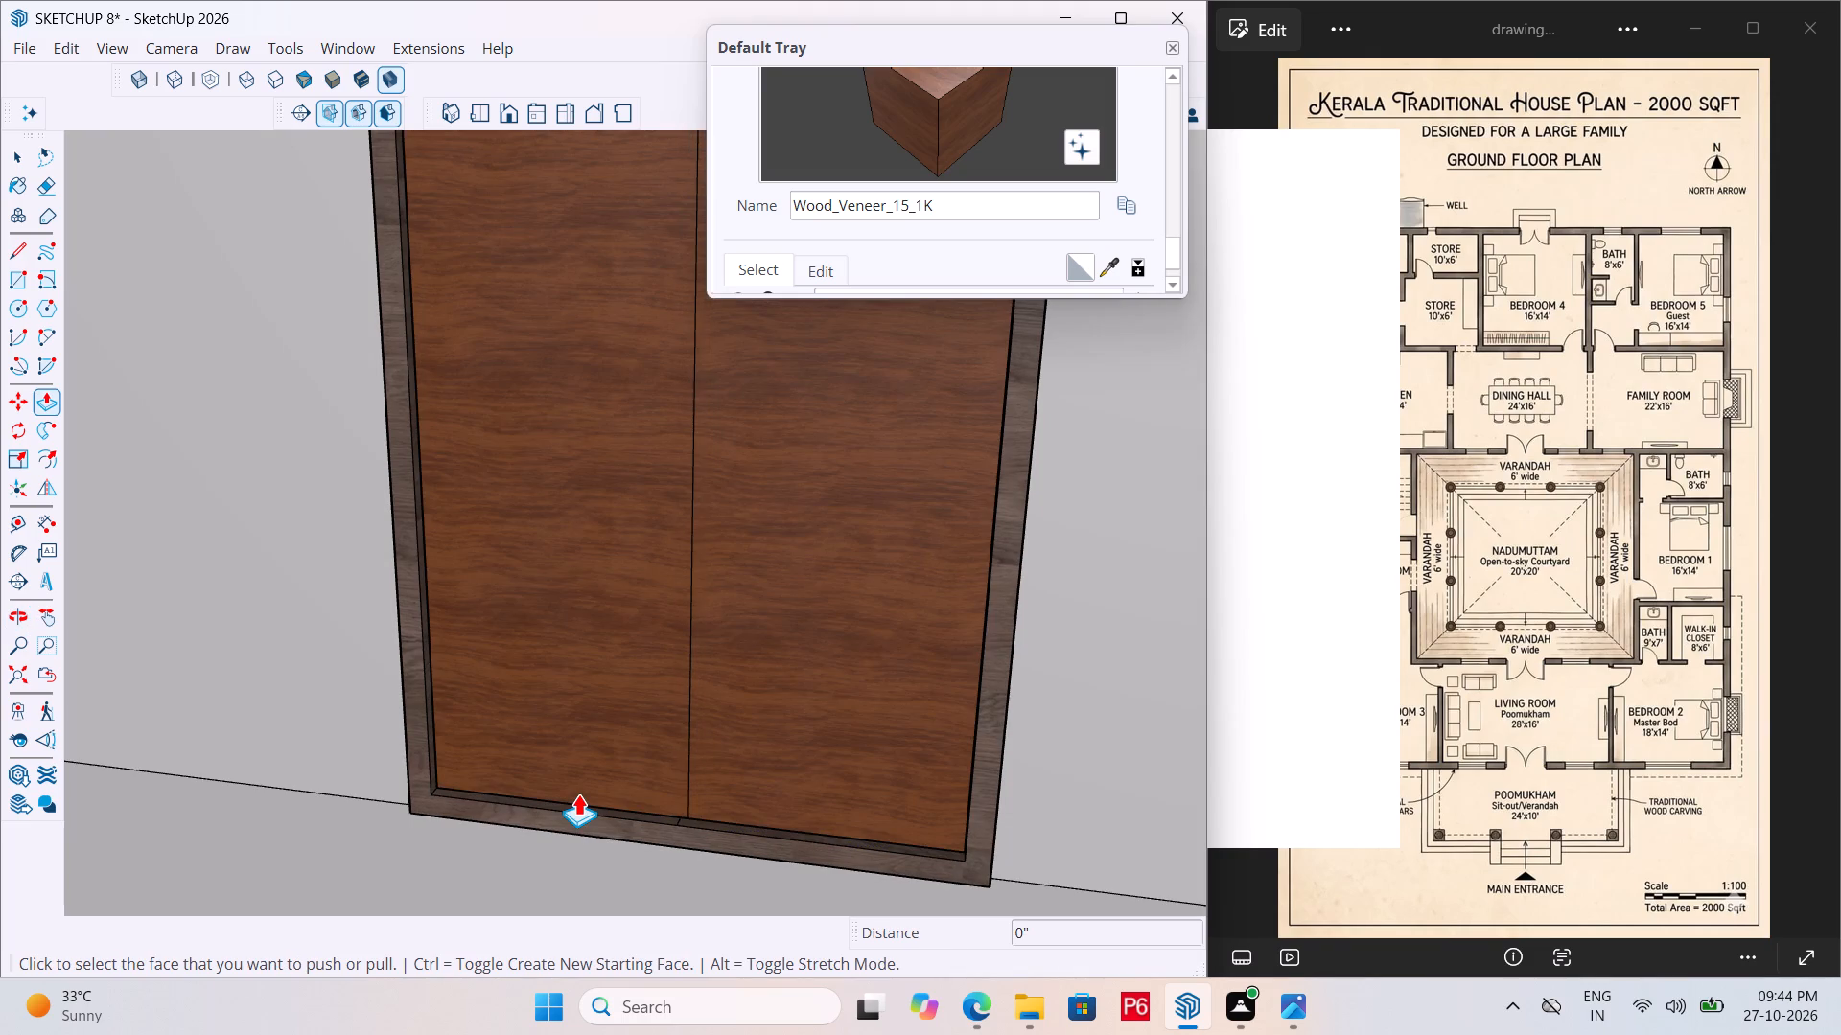
key(ctrl+y)
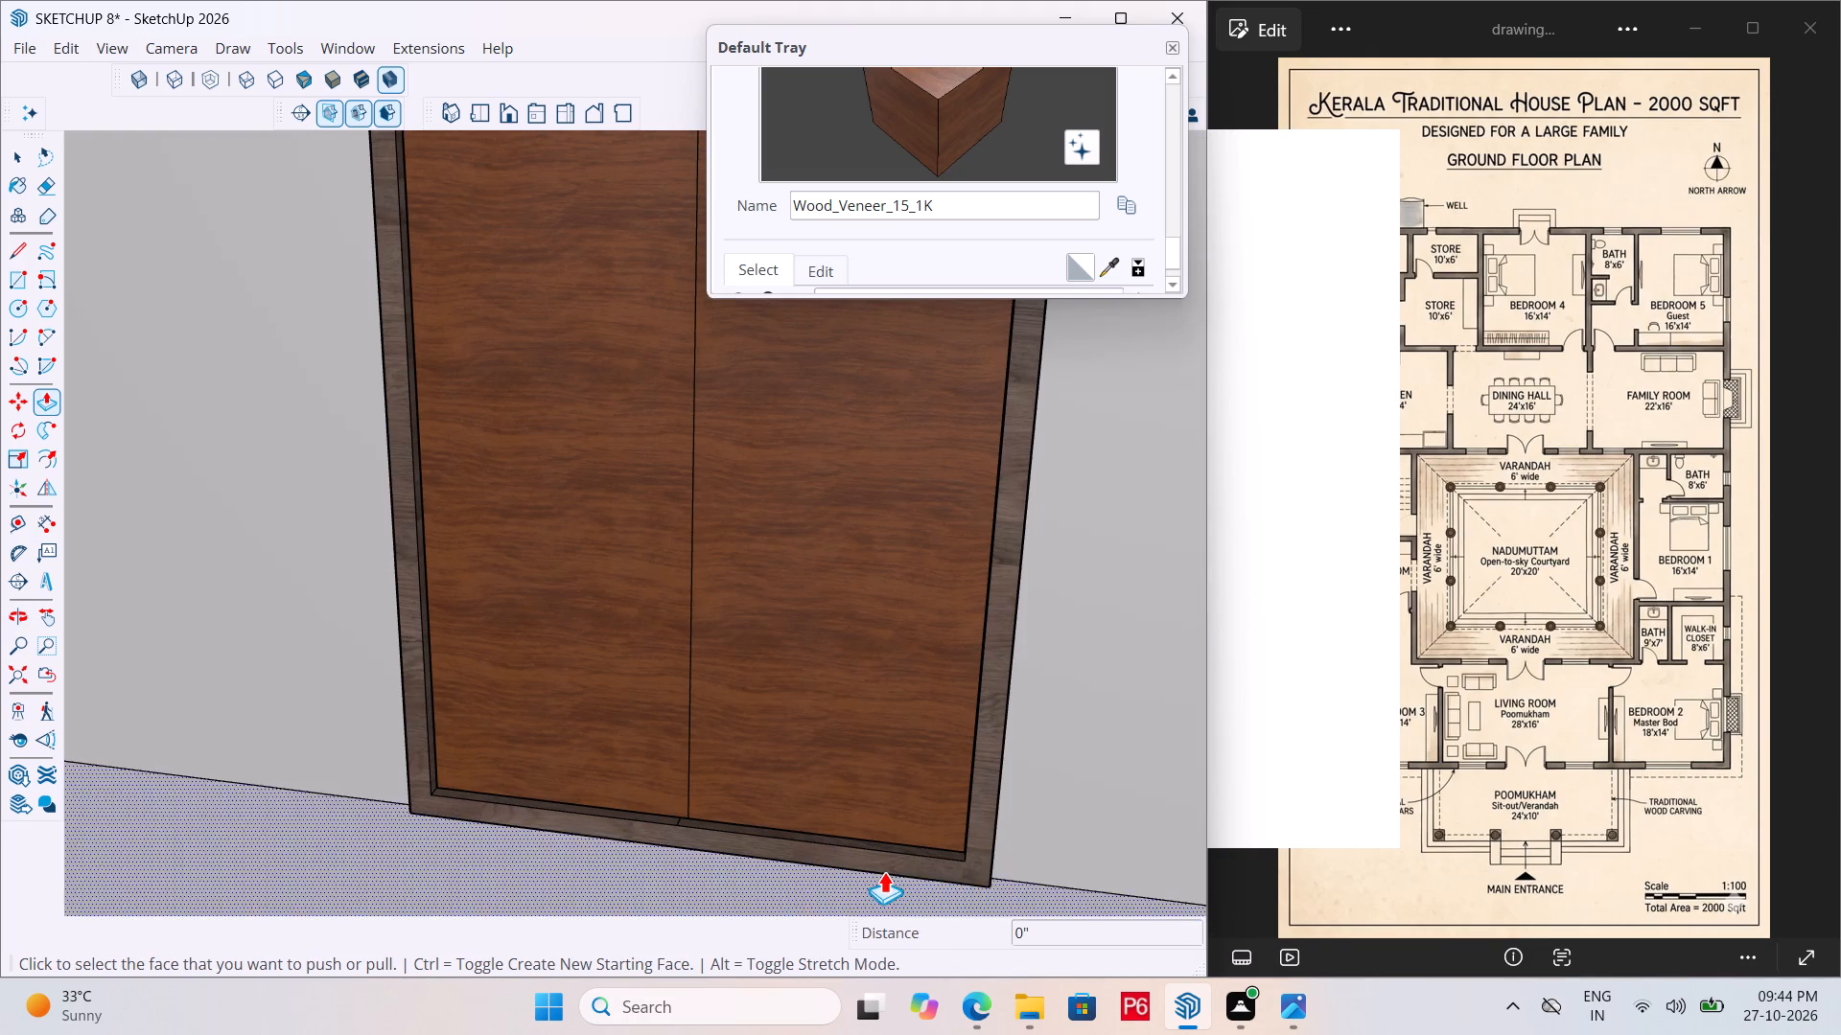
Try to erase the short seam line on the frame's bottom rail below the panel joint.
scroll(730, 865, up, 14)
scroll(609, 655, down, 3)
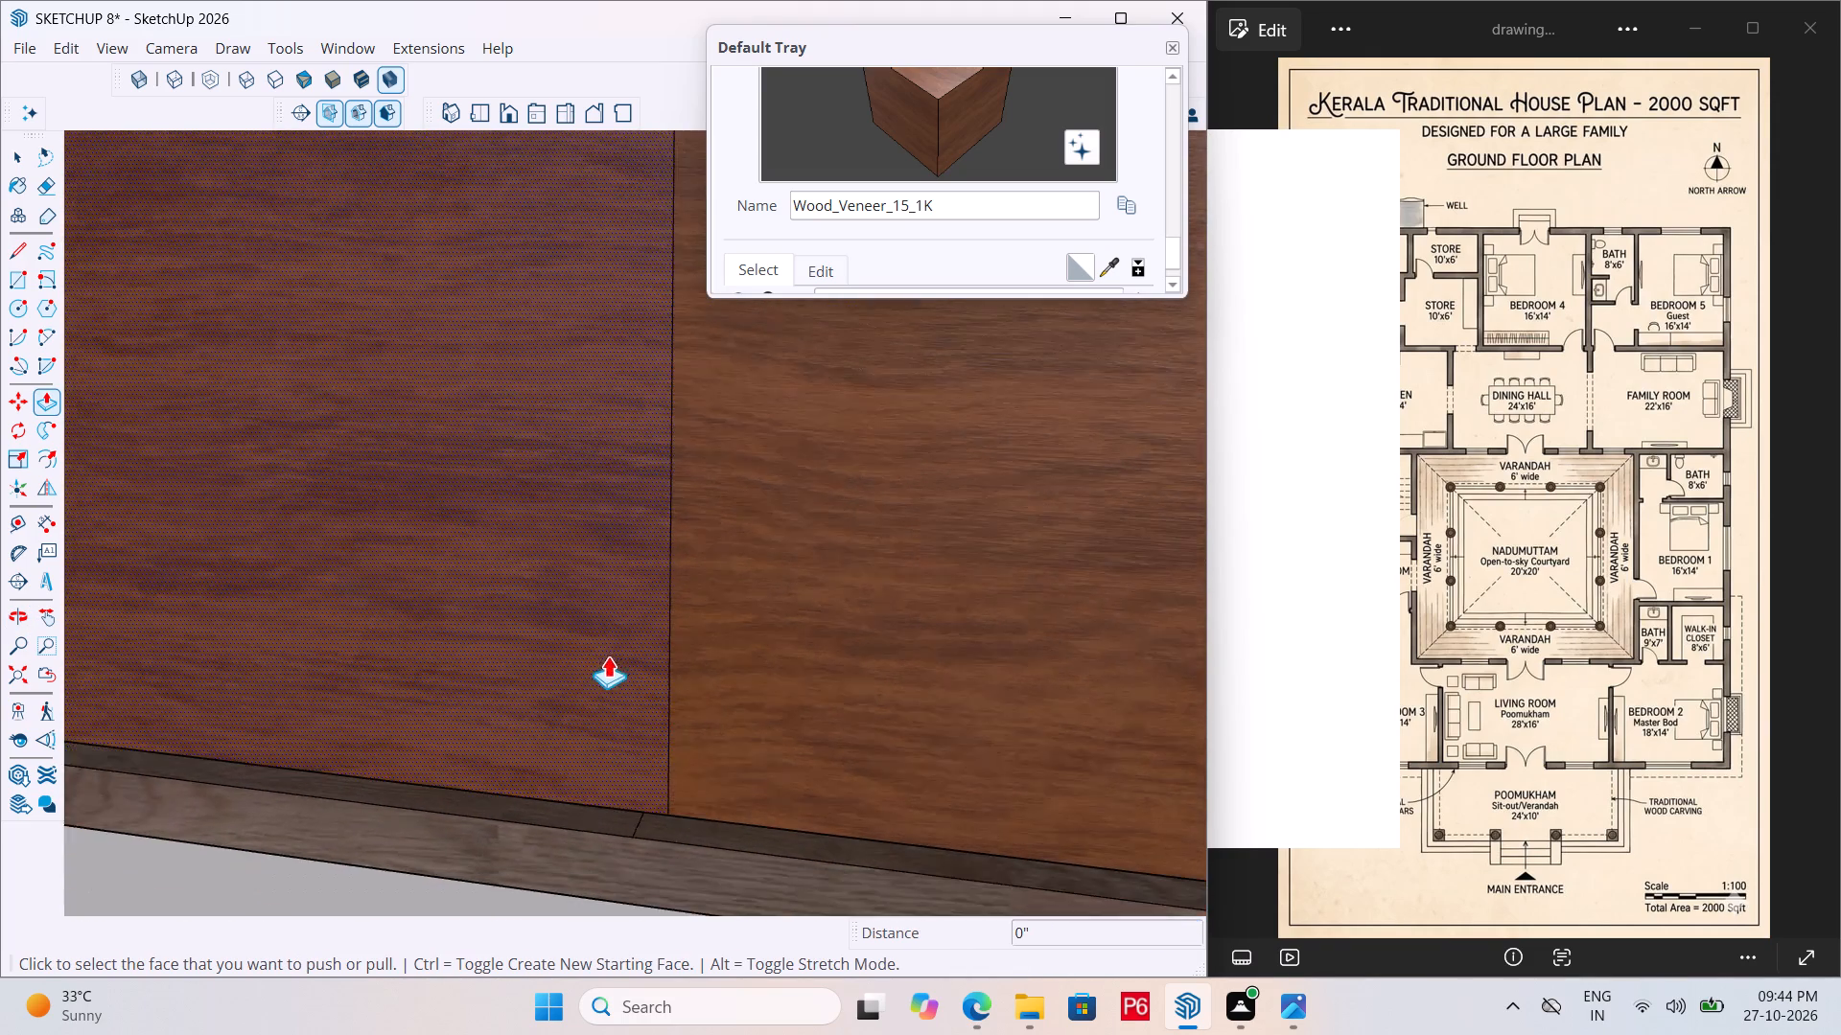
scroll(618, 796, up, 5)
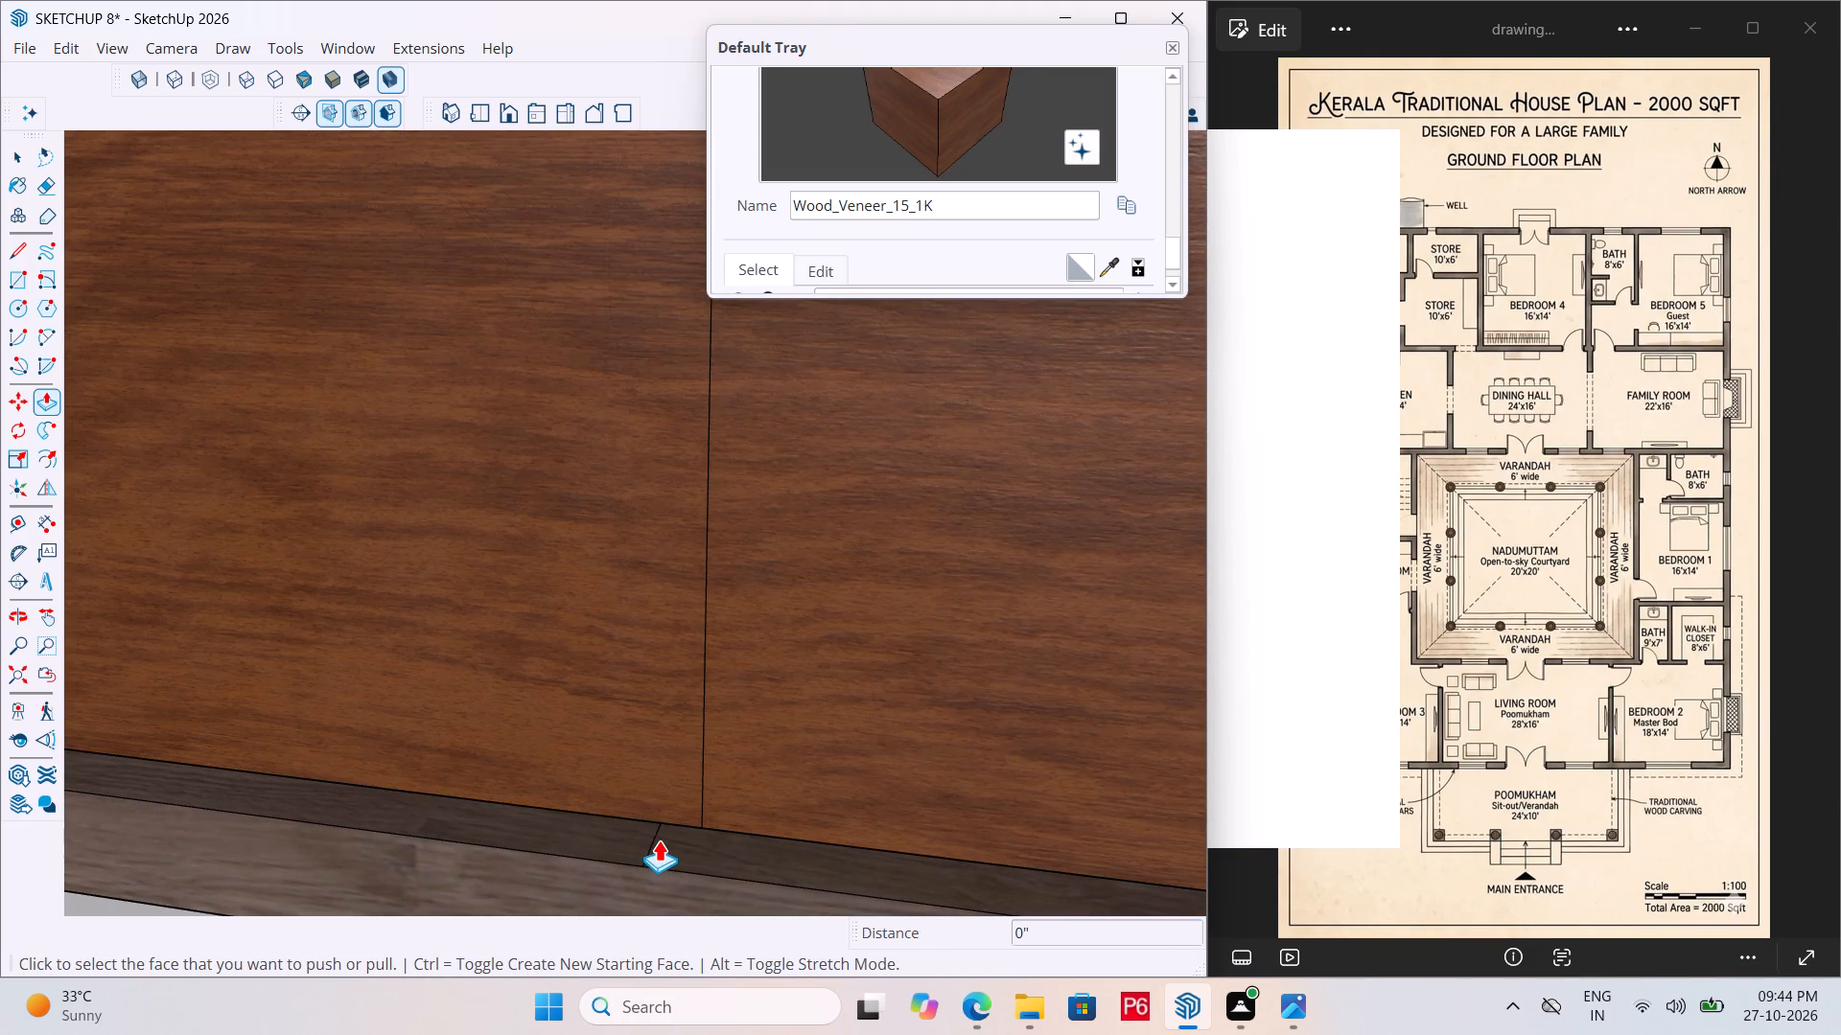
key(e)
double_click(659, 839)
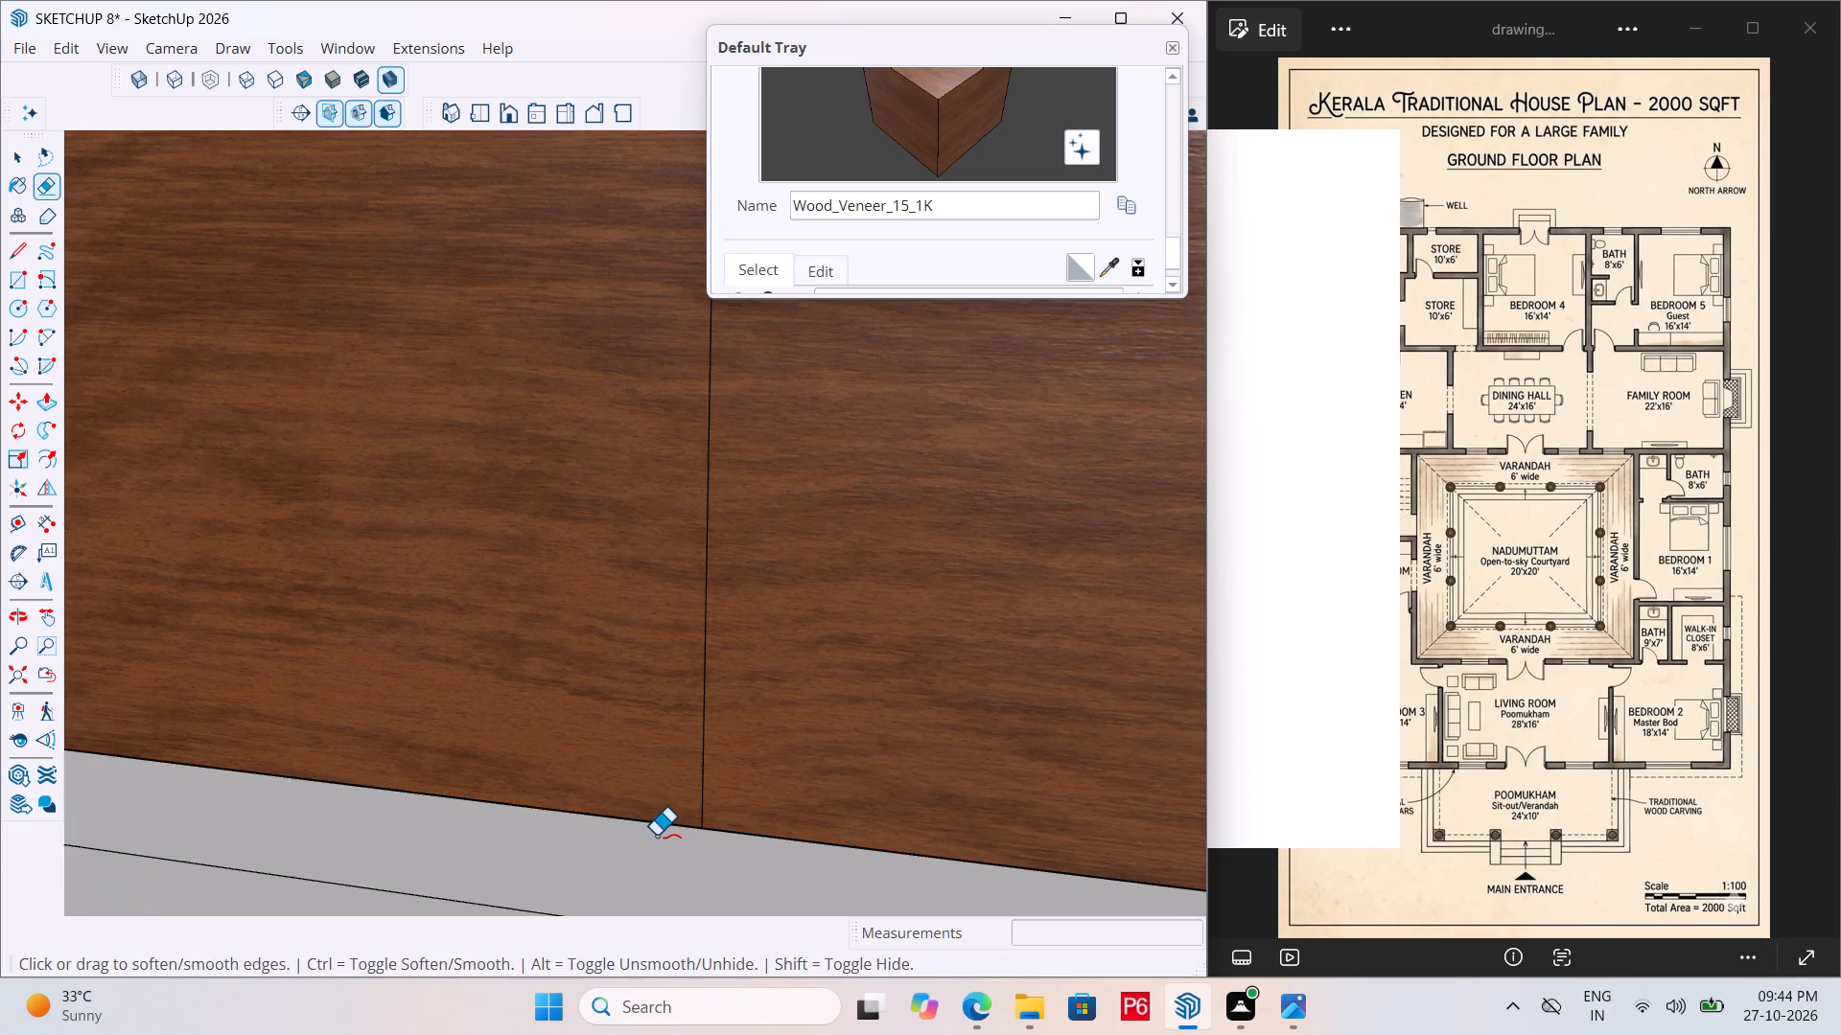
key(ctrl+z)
Open the door frame for editing and erase the leftover seam line on its bottom rail near the panel joint.
scroll(622, 769, down, 5)
scroll(648, 850, up, 4)
key(space)
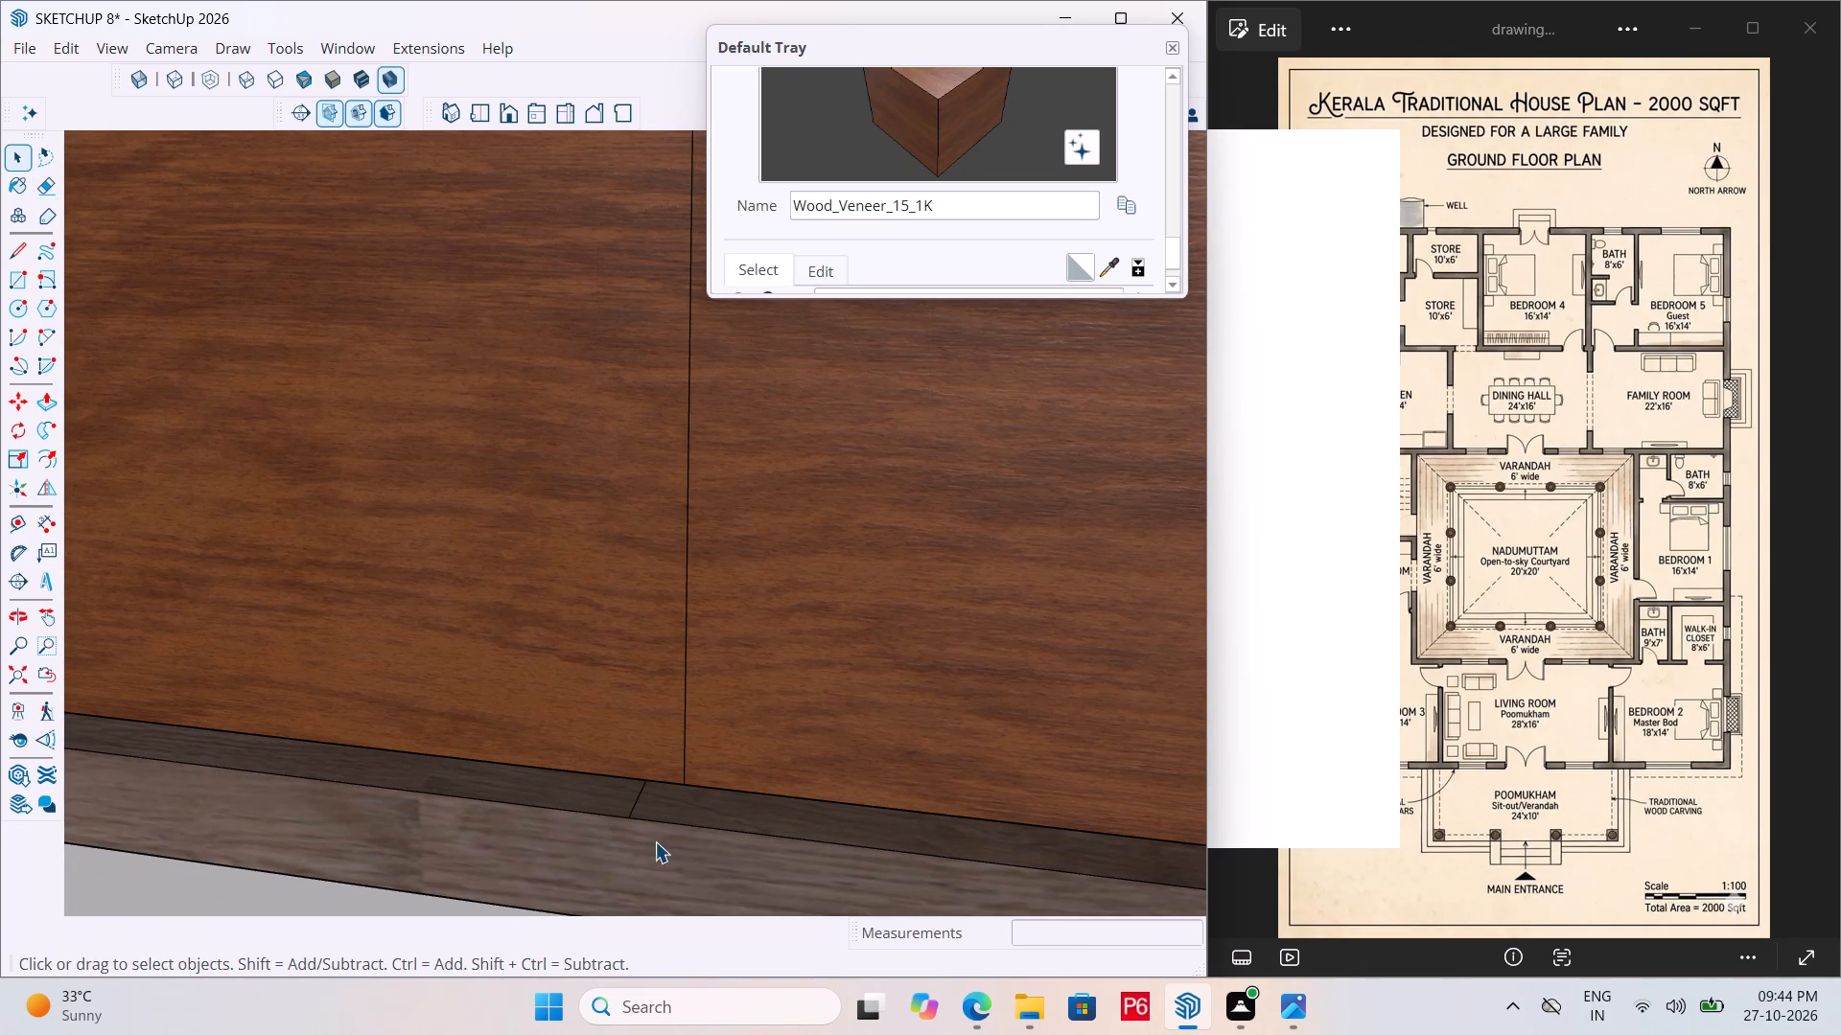
click(655, 841)
double_click(653, 830)
scroll(668, 811, up, 4)
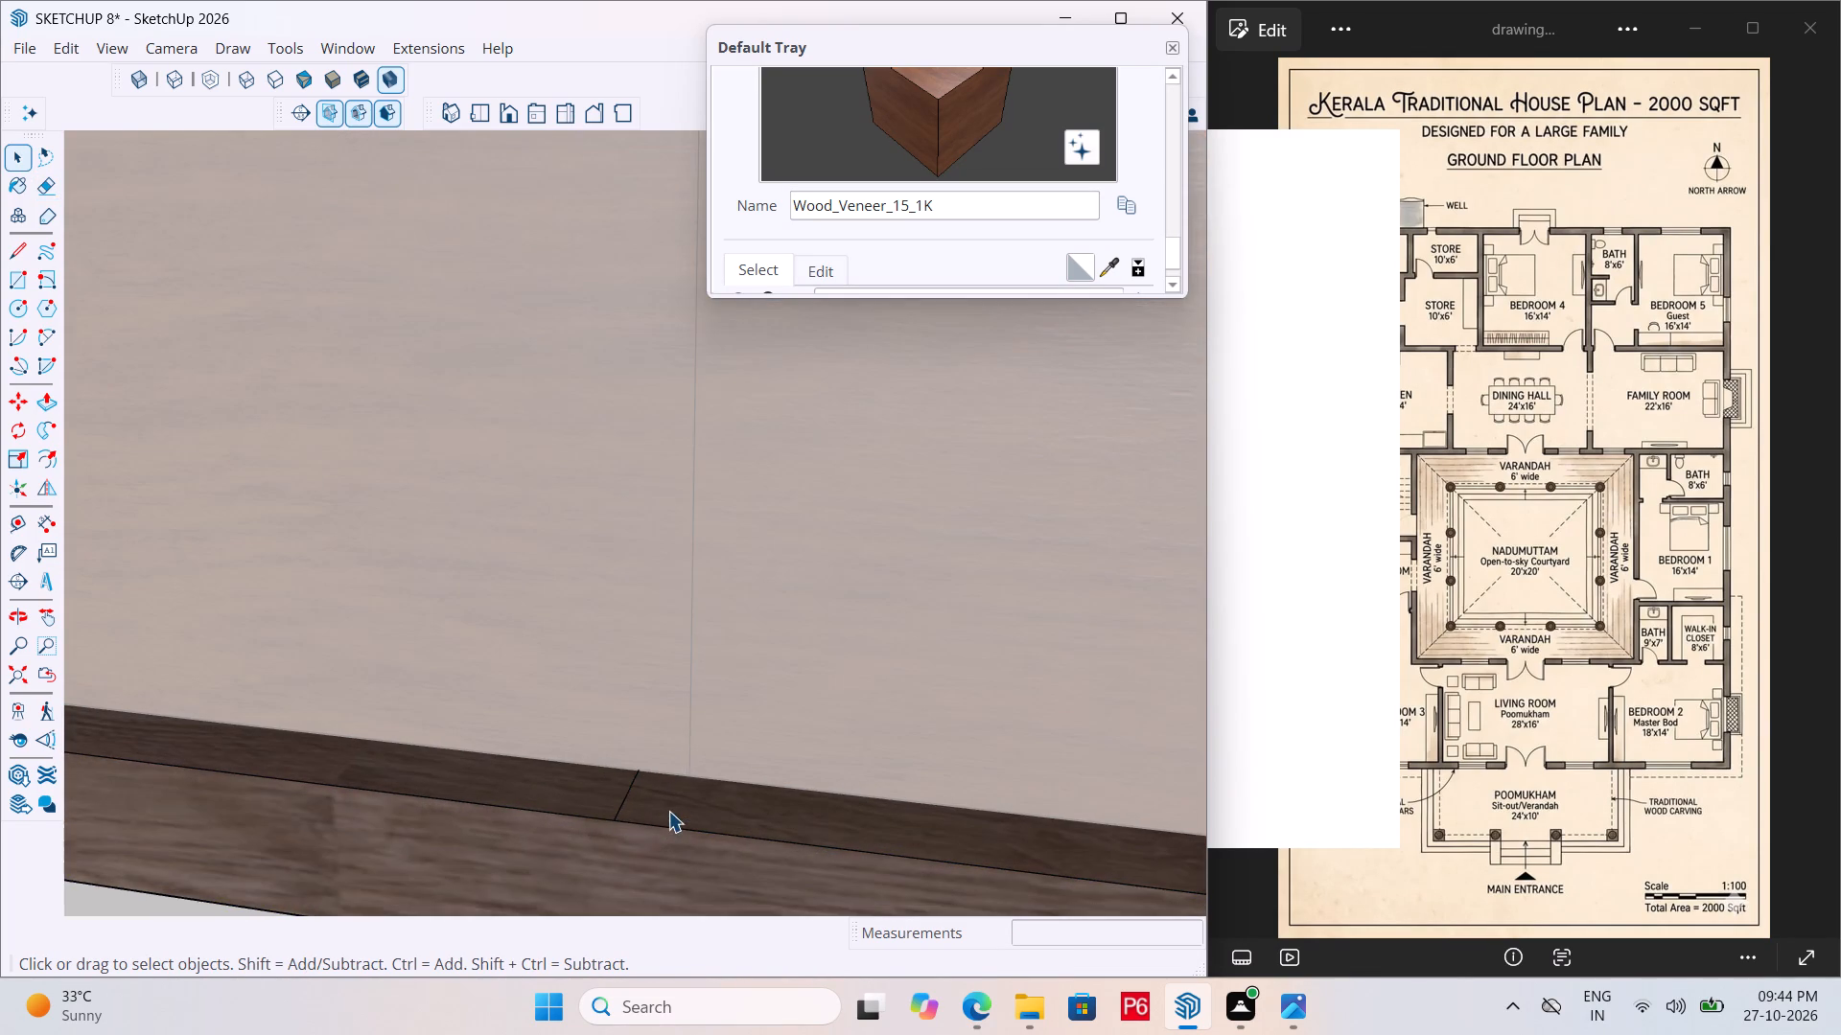
key(e)
double_click(620, 793)
scroll(618, 791, down, 3)
Save the model and leave the door frame's editing mode.
key(ctrl+s)
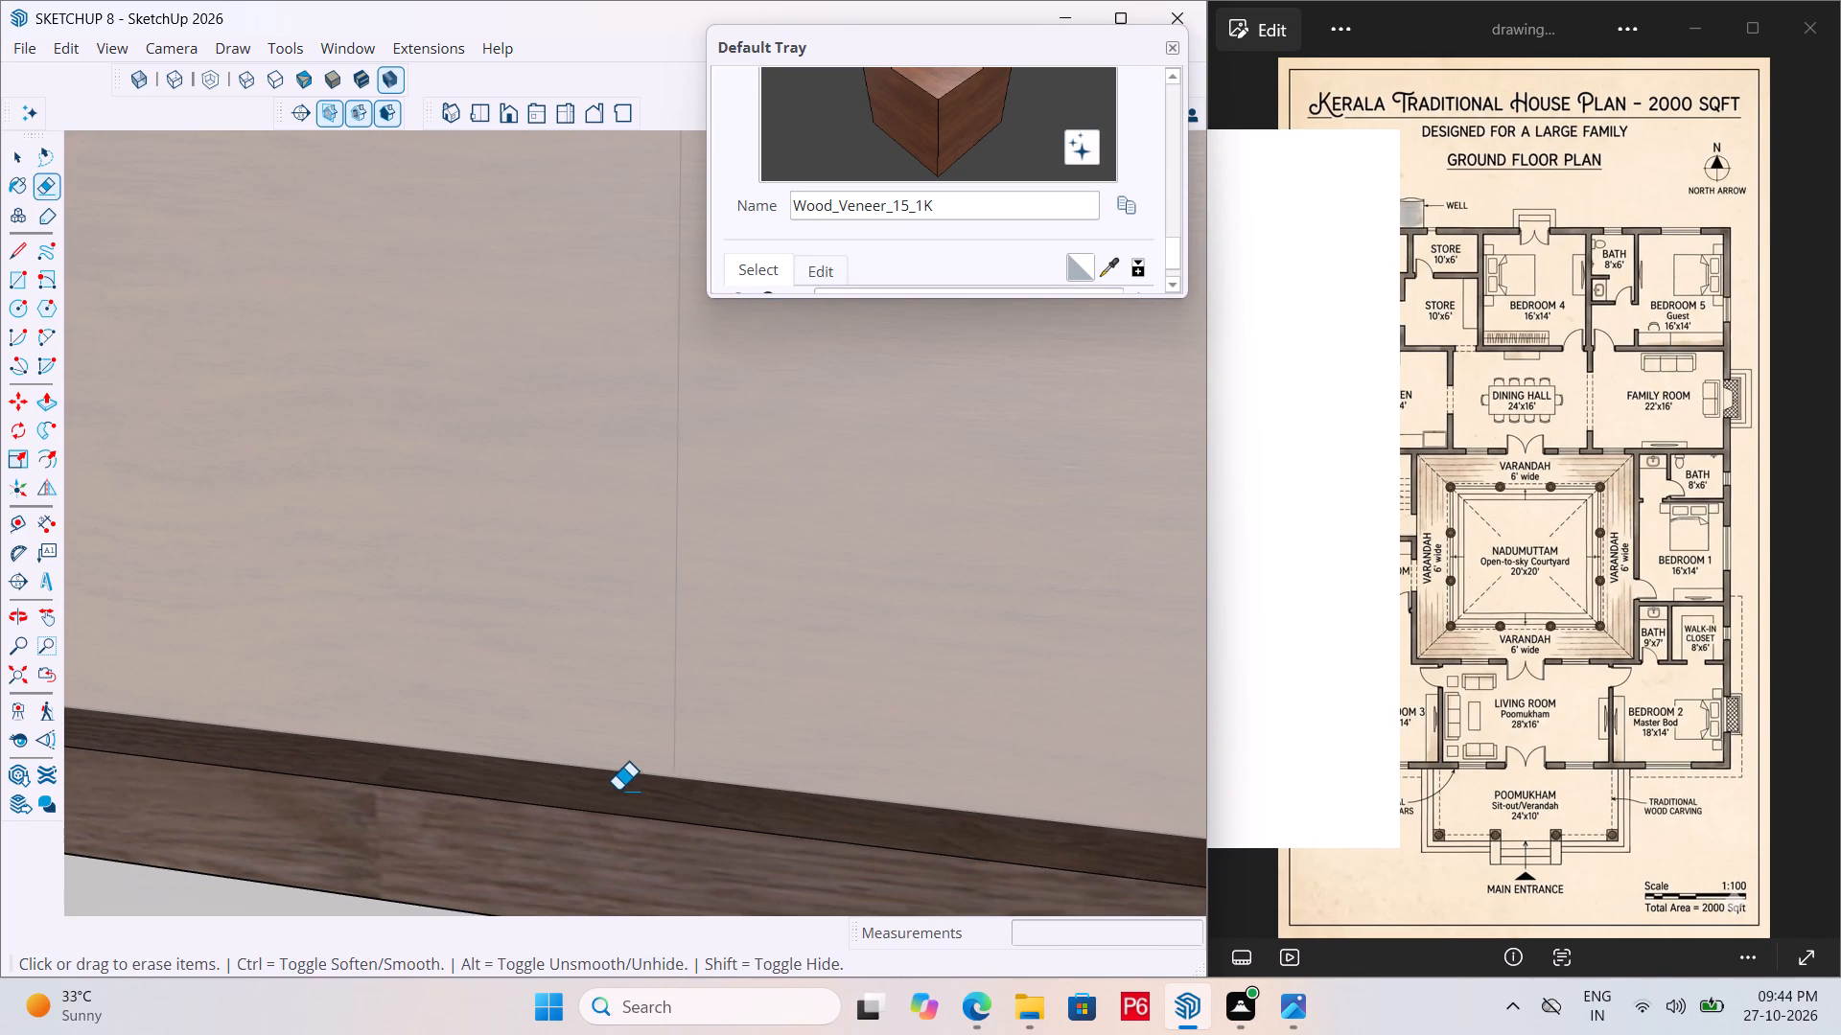
key(ctrl+s)
key(ctrl+s)
key(ctrl+s)
key(ctrl+s)
key(ctrl+s)
scroll(586, 770, down, 9)
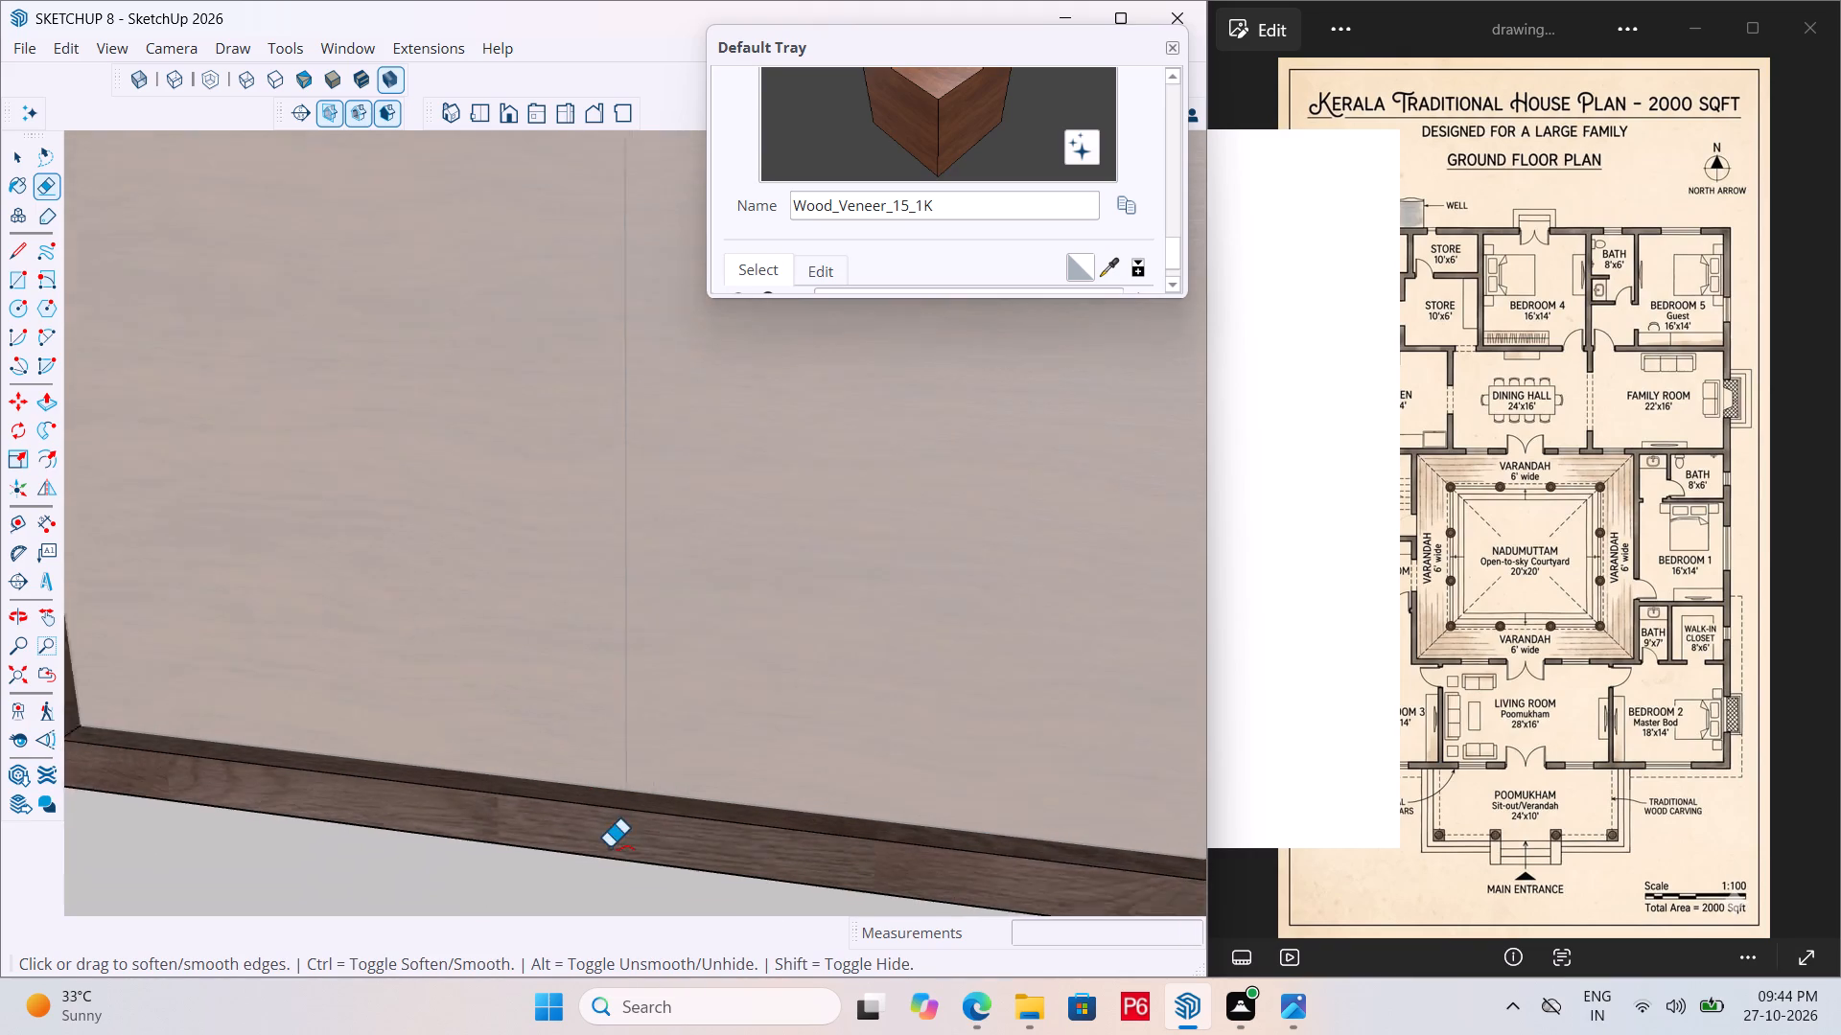
scroll(609, 847, down, 9)
scroll(725, 799, down, 5)
click(781, 694)
key(space)
click(986, 649)
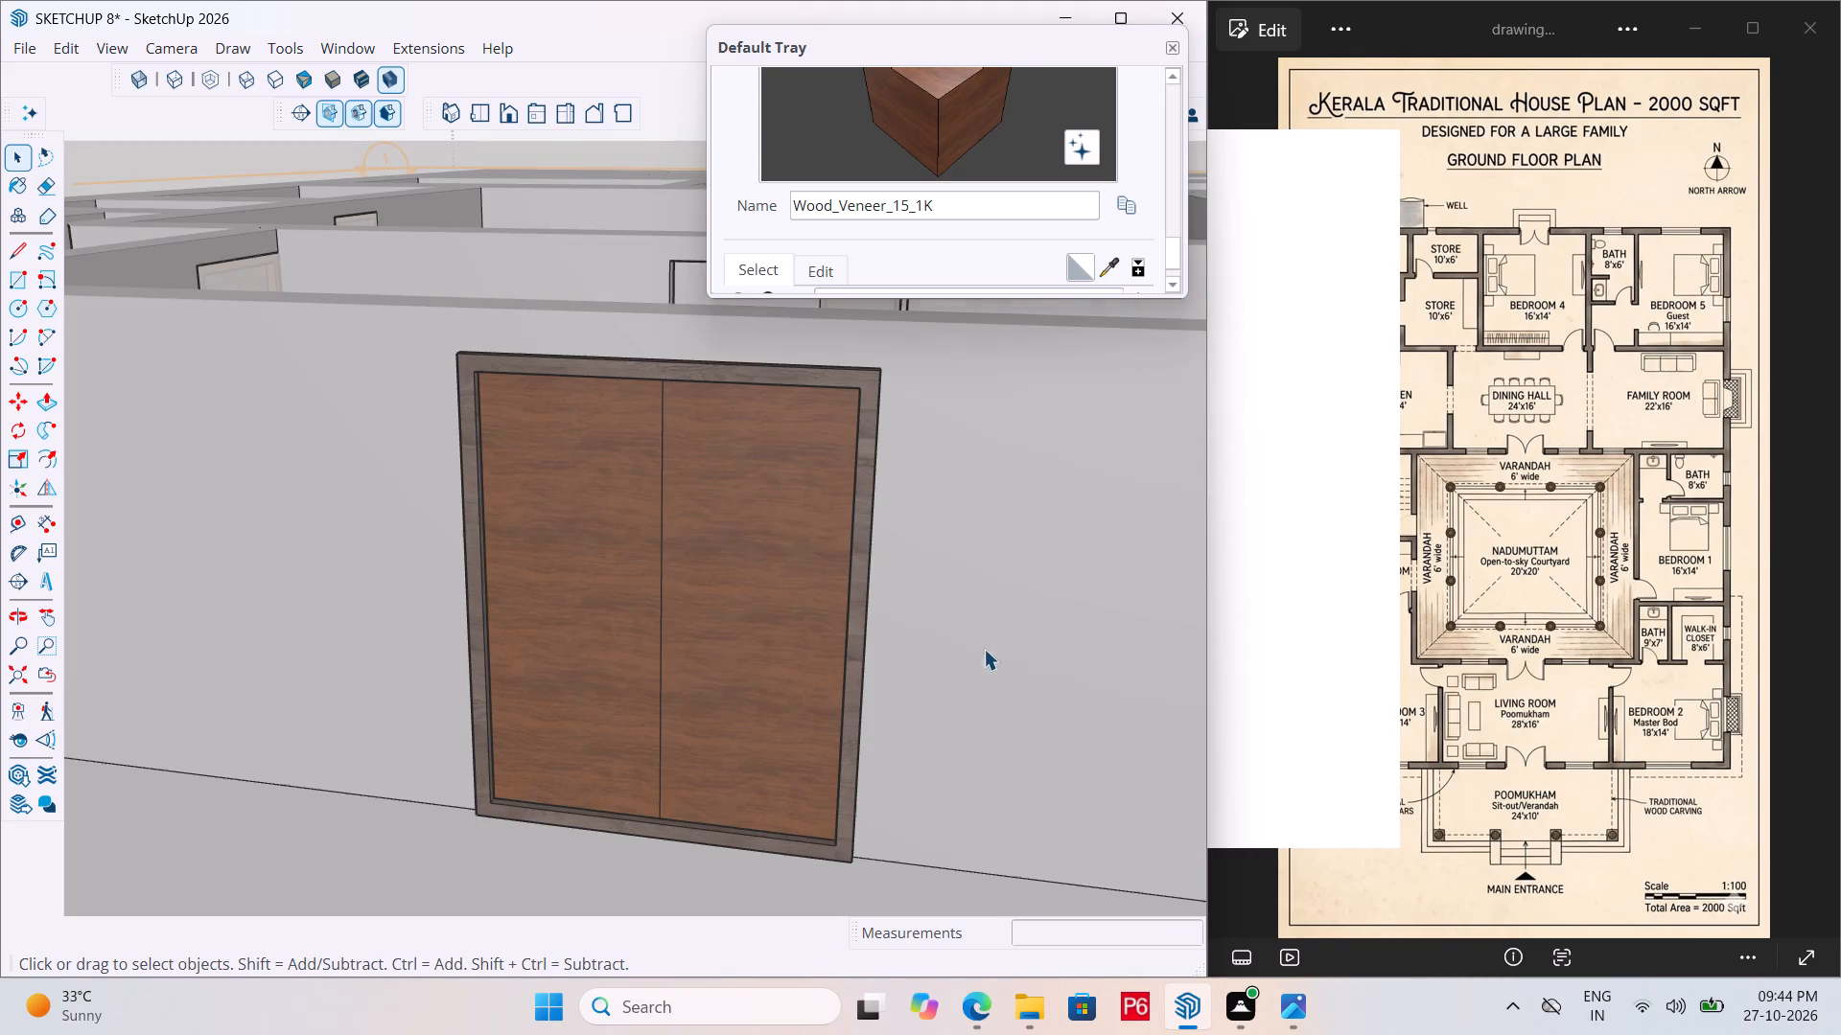
Examine the entrance double door from several angles, with its right panel's front face selected.
click(734, 609)
scroll(616, 573, up, 3)
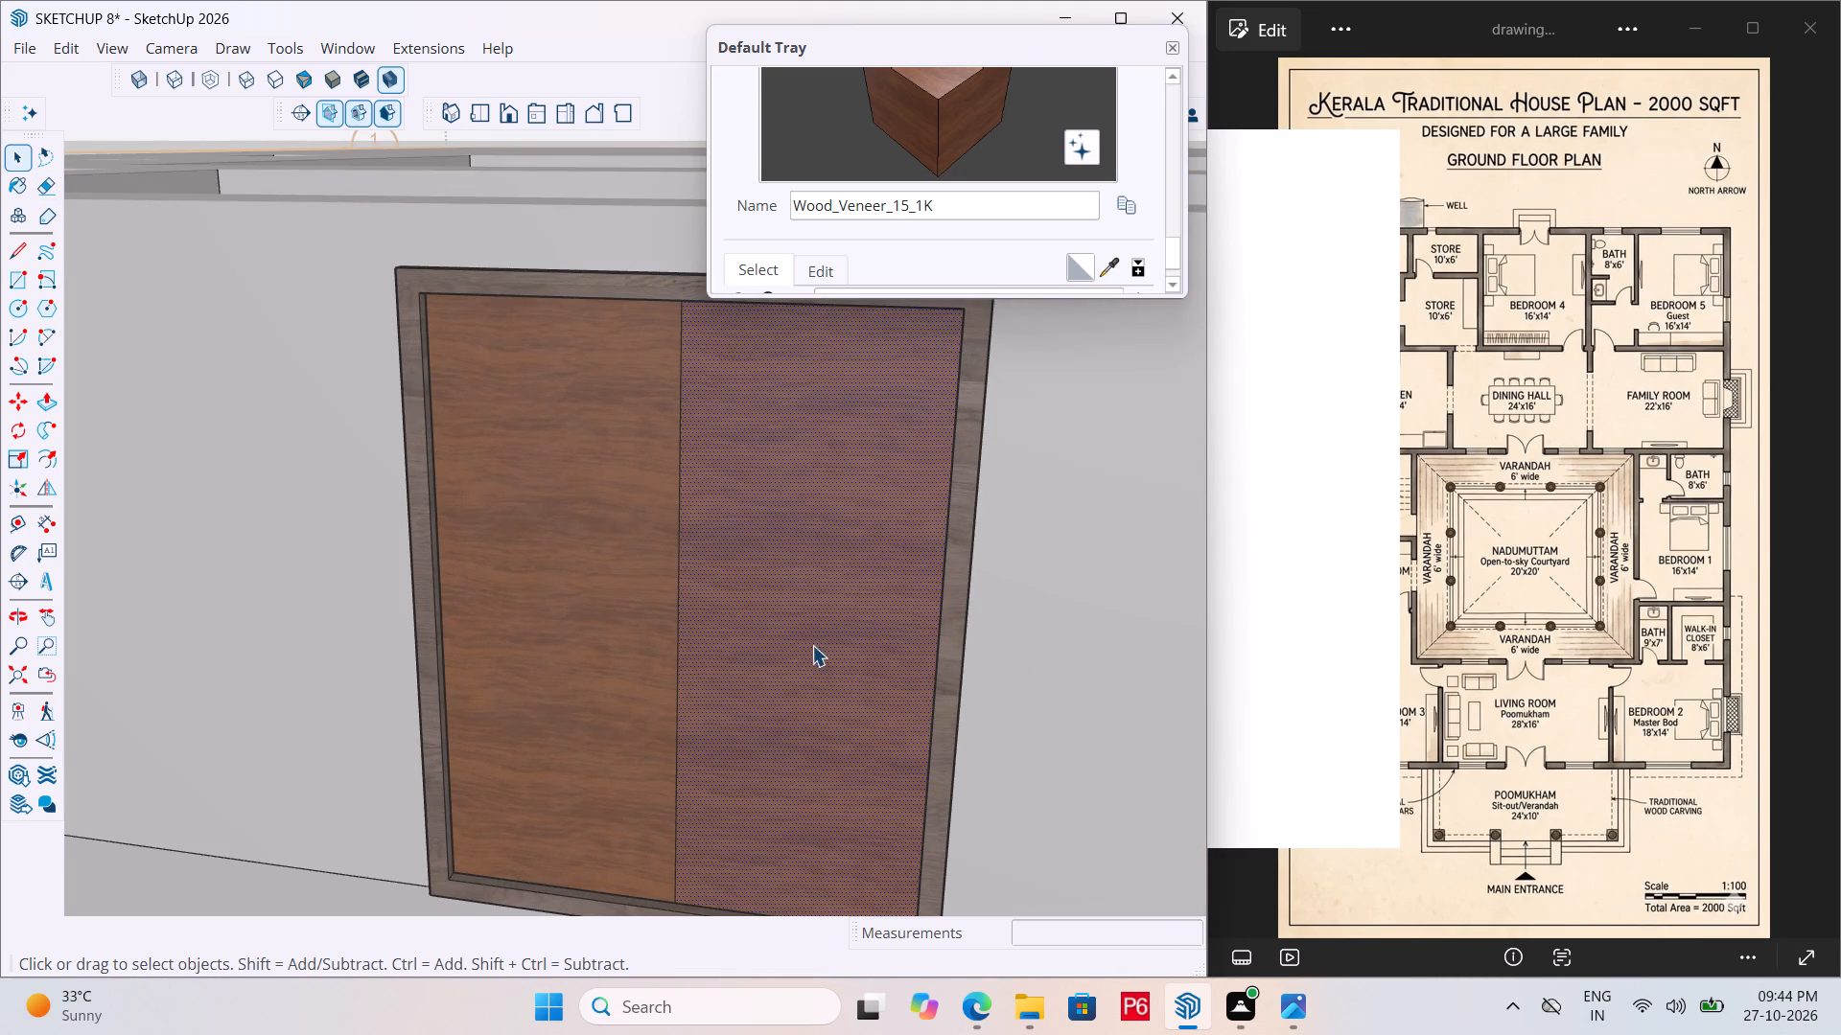
scroll(816, 607, down, 4)
scroll(707, 570, down, 5)
middle_drag(734, 637, 700, 635)
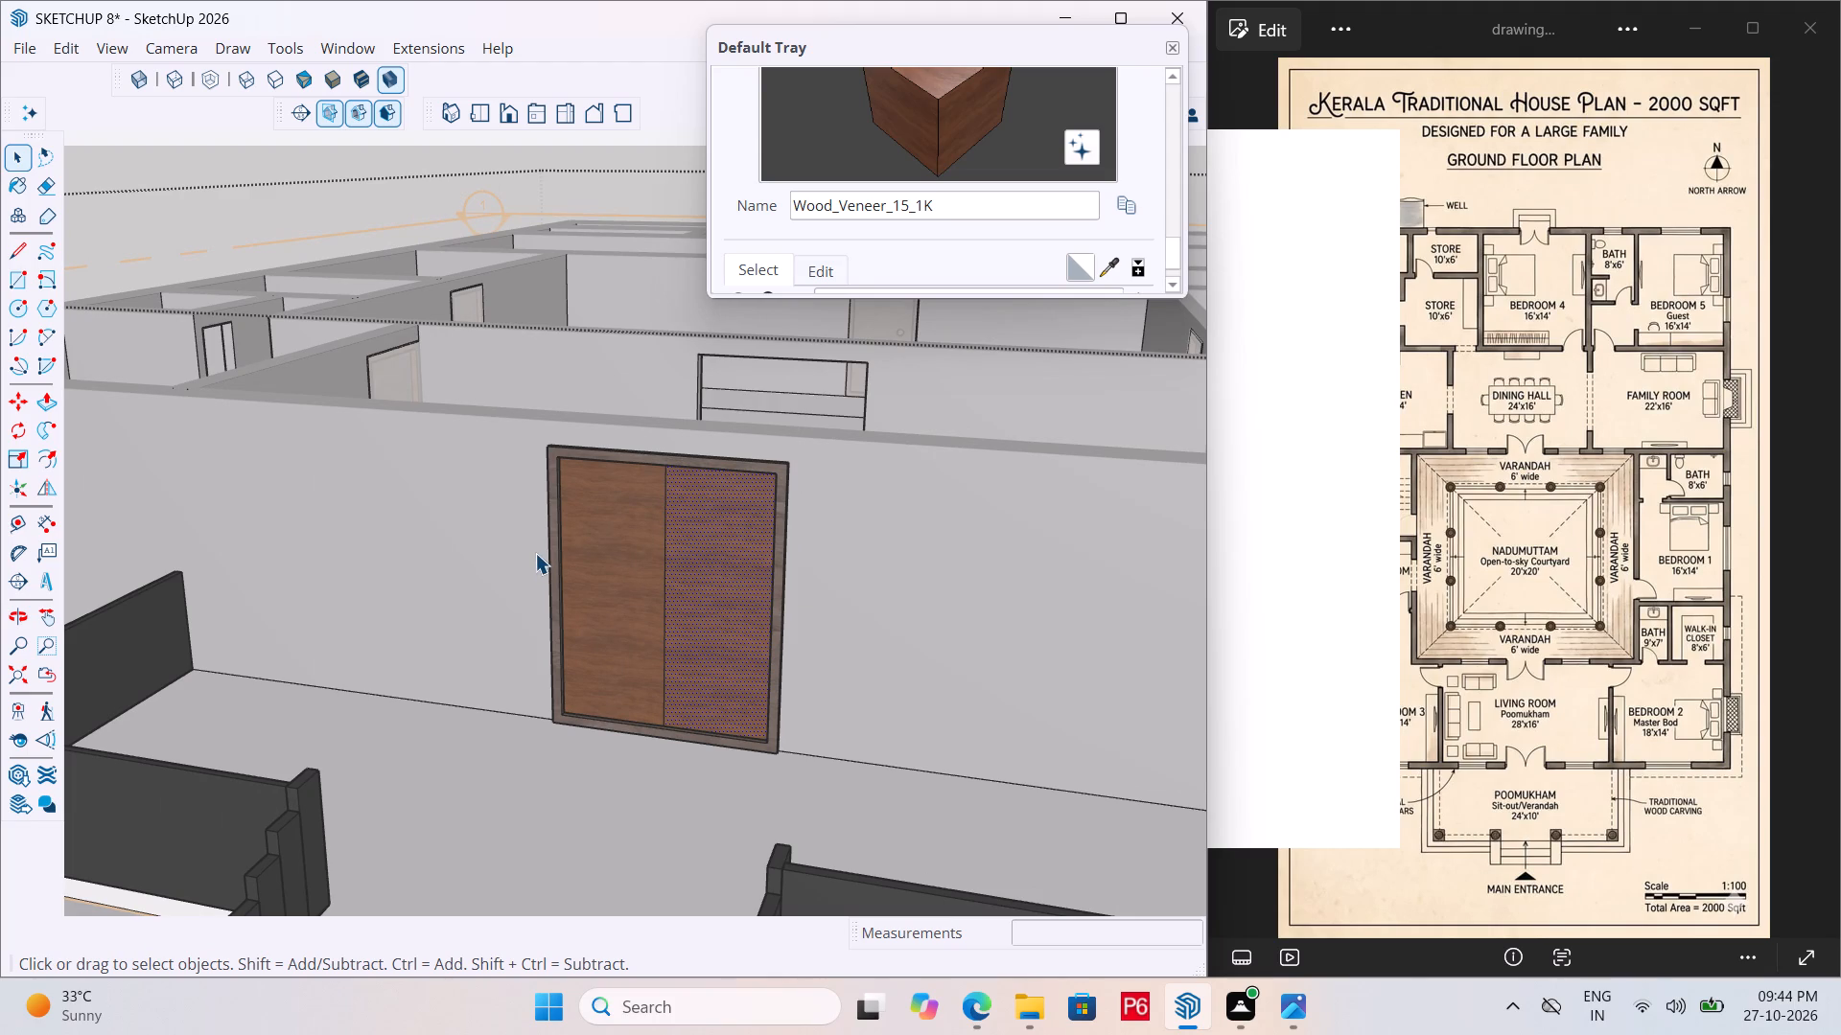
middle_drag(534, 553, 538, 555)
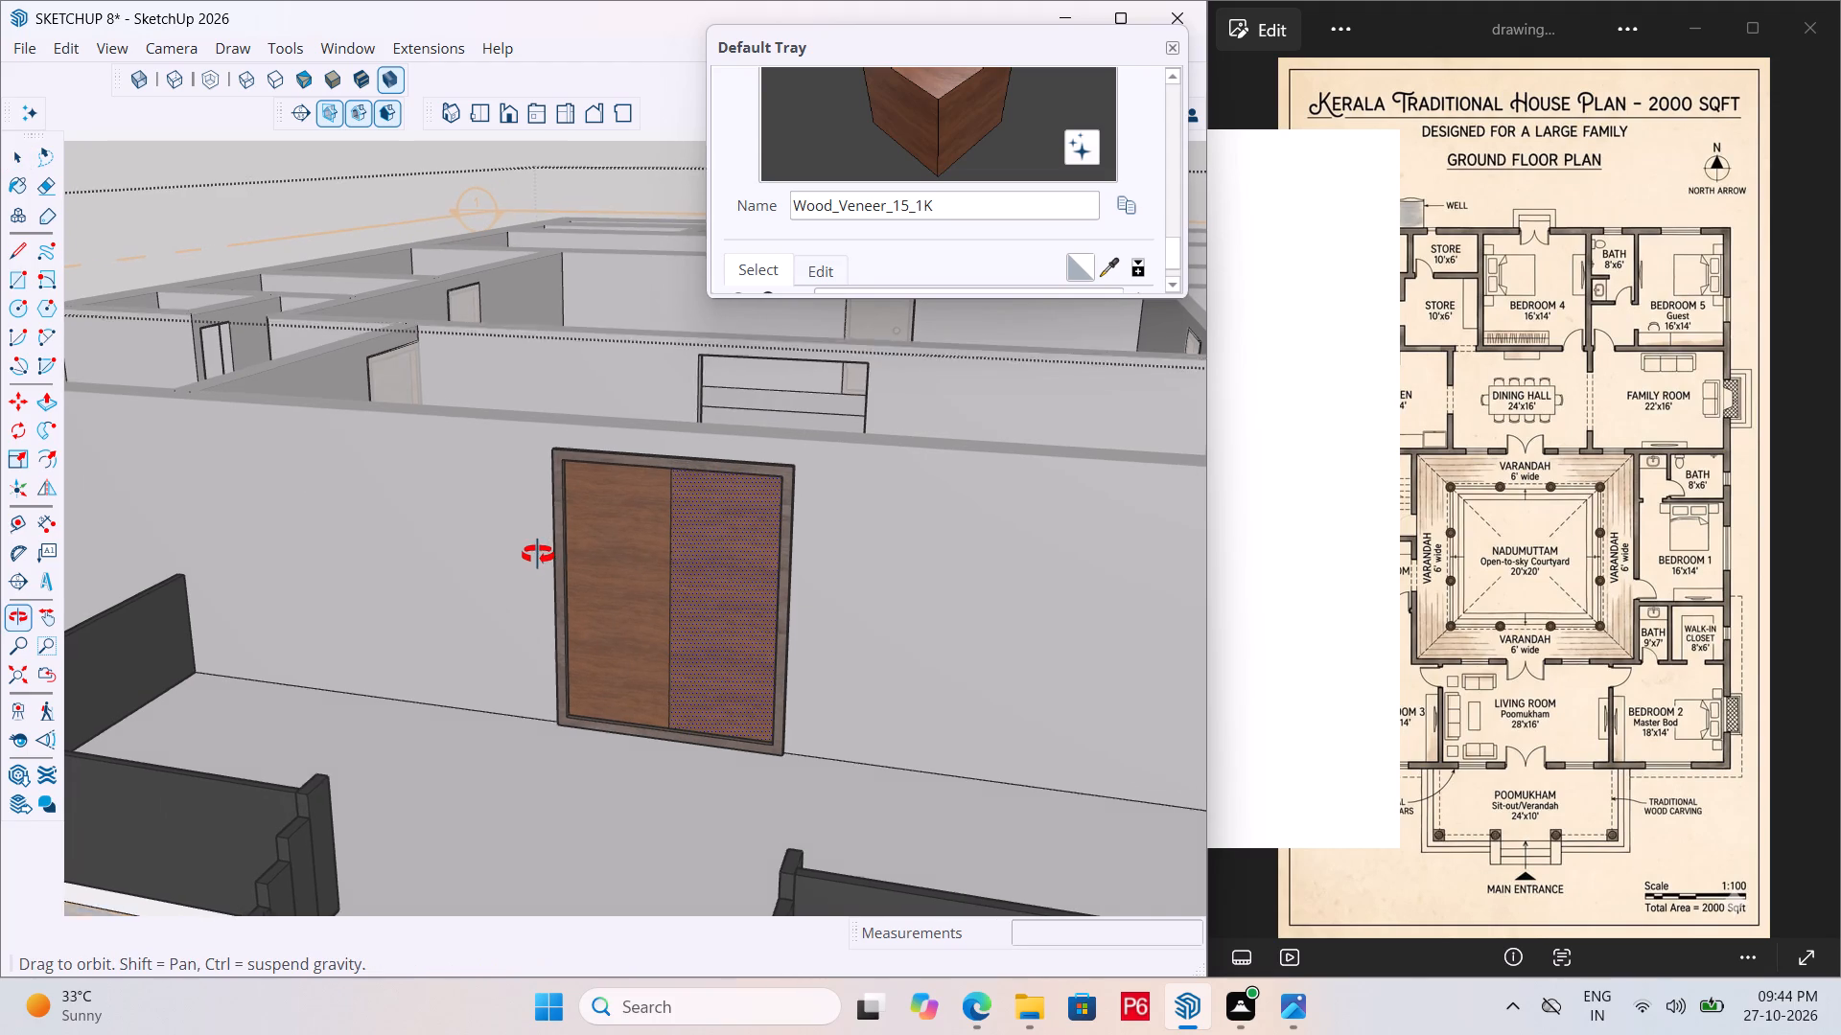
middle_drag(538, 555, 571, 563)
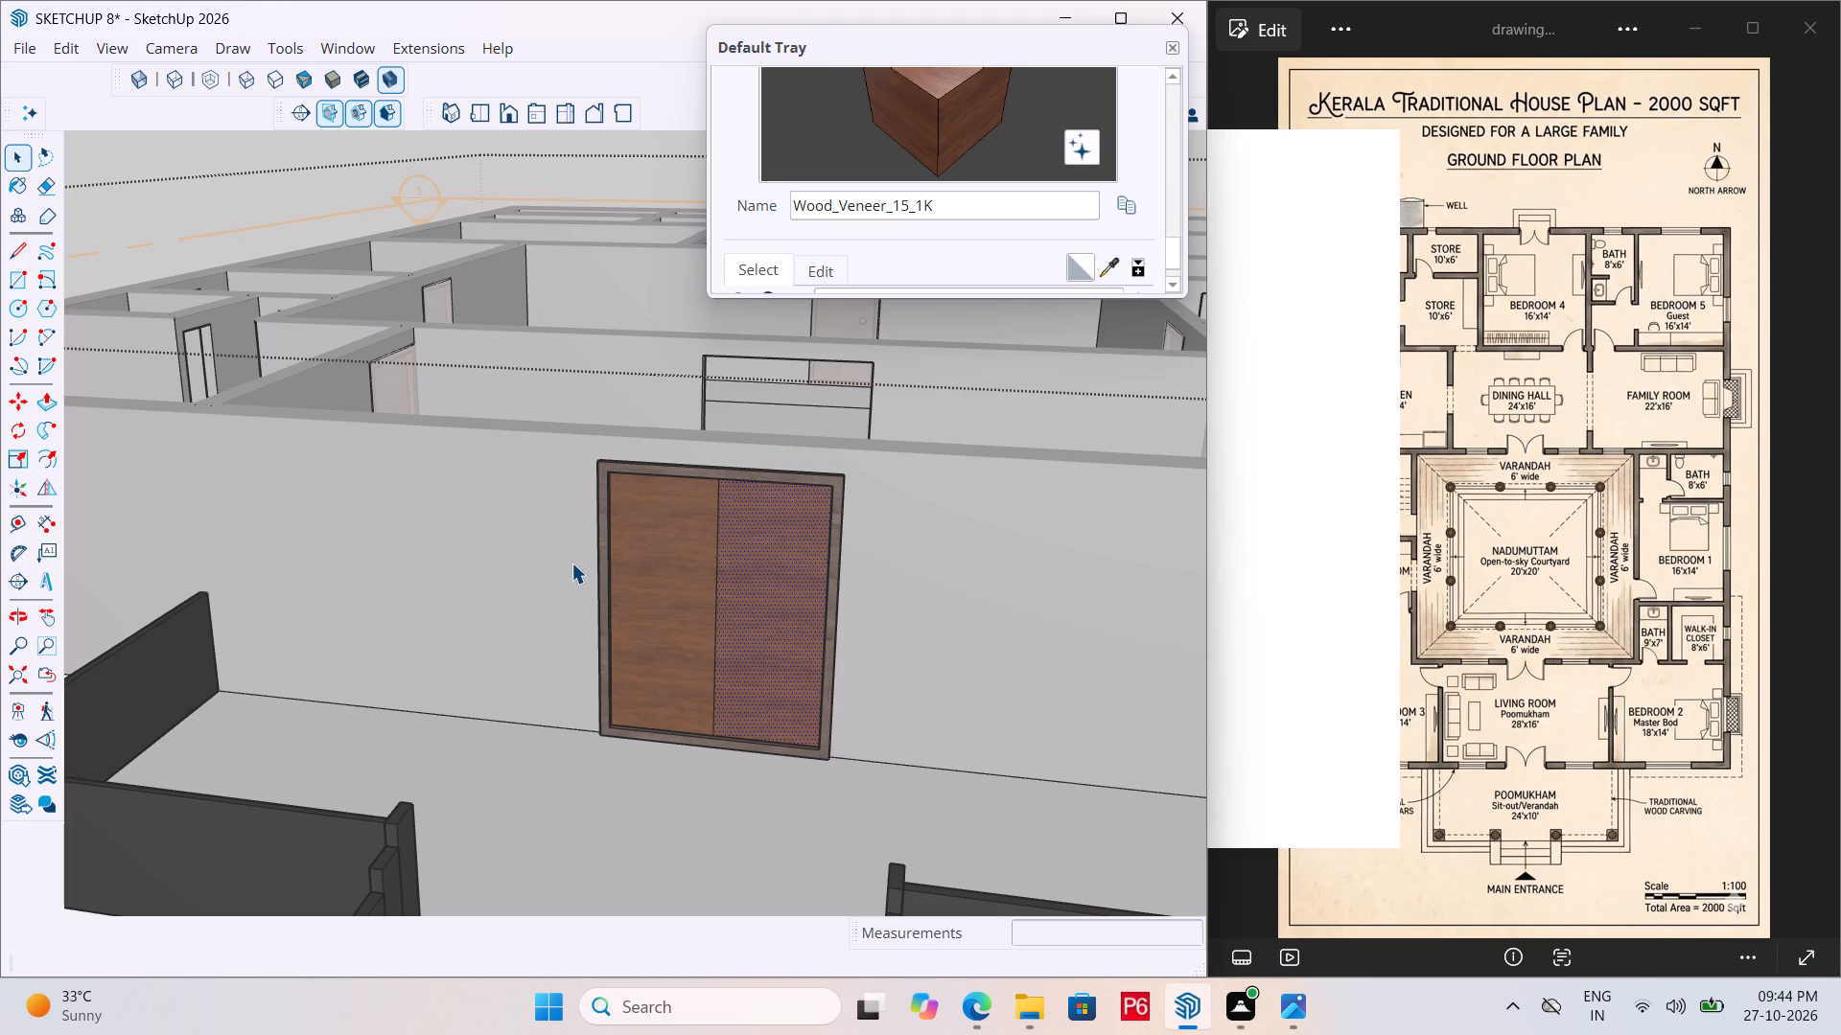
scroll(731, 549, up, 5)
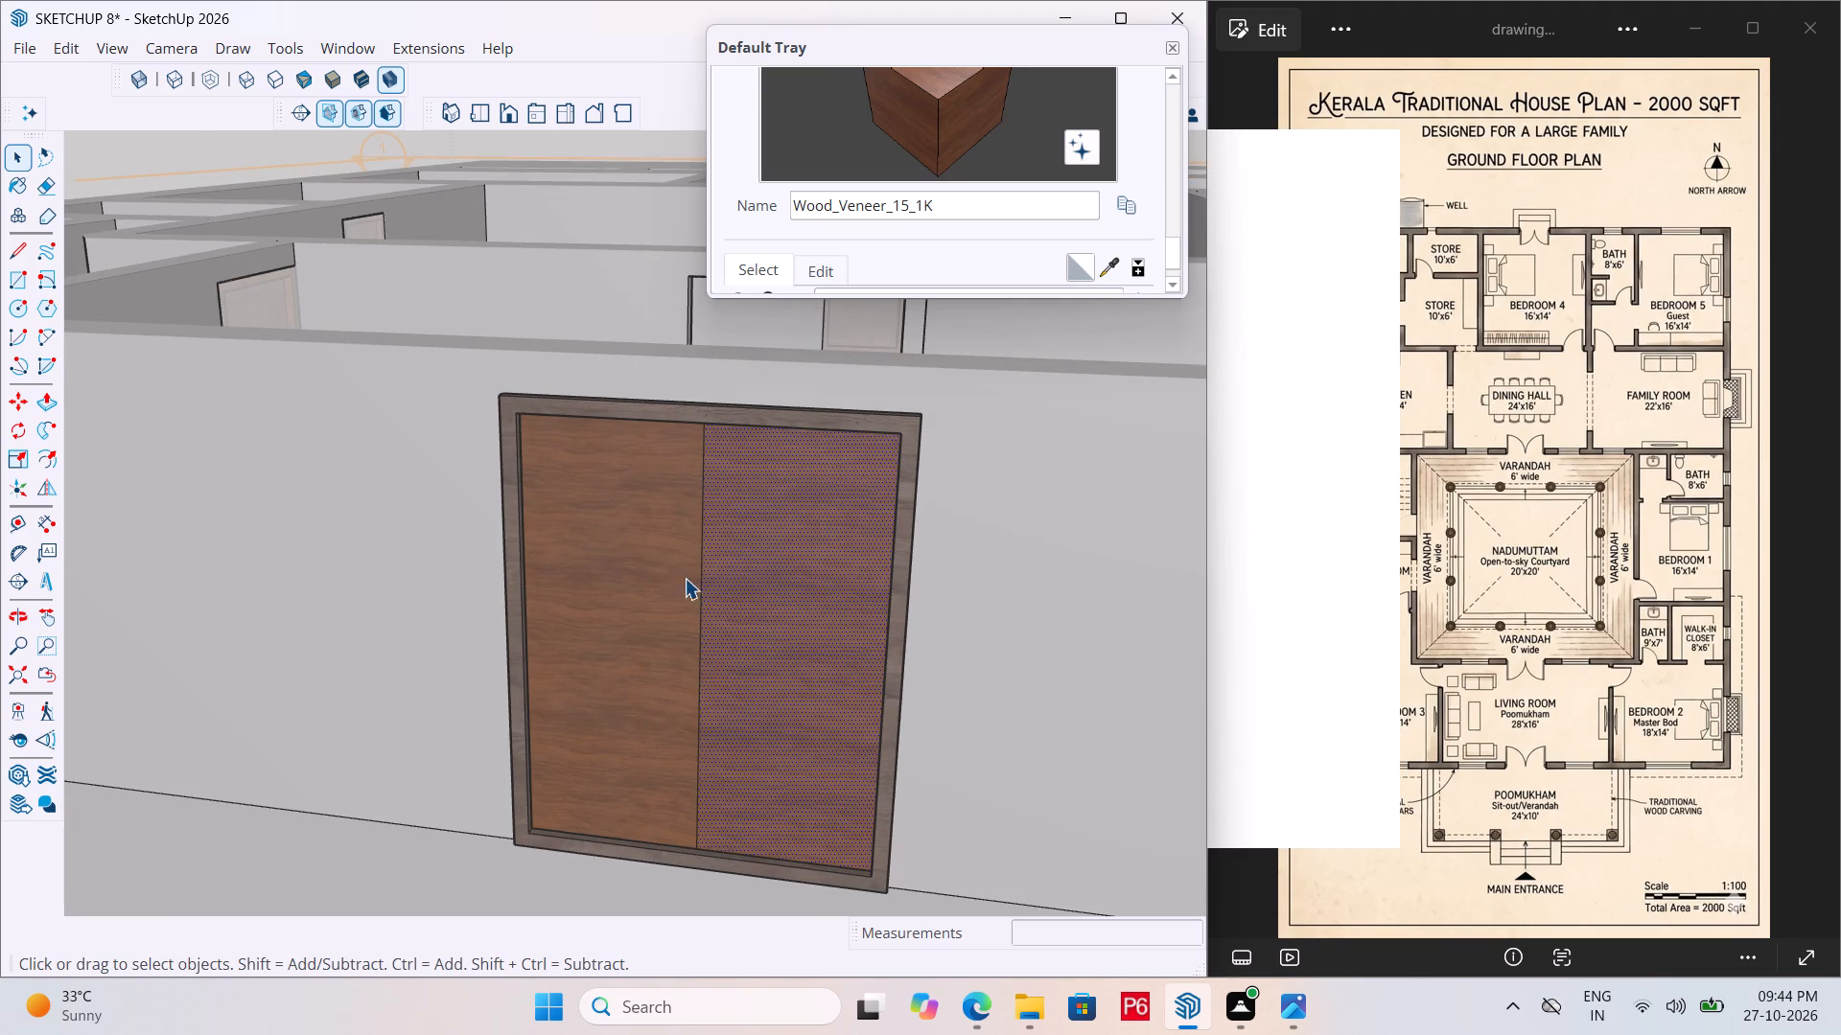
scroll(563, 551, down, 4)
middle_drag(655, 588, 663, 589)
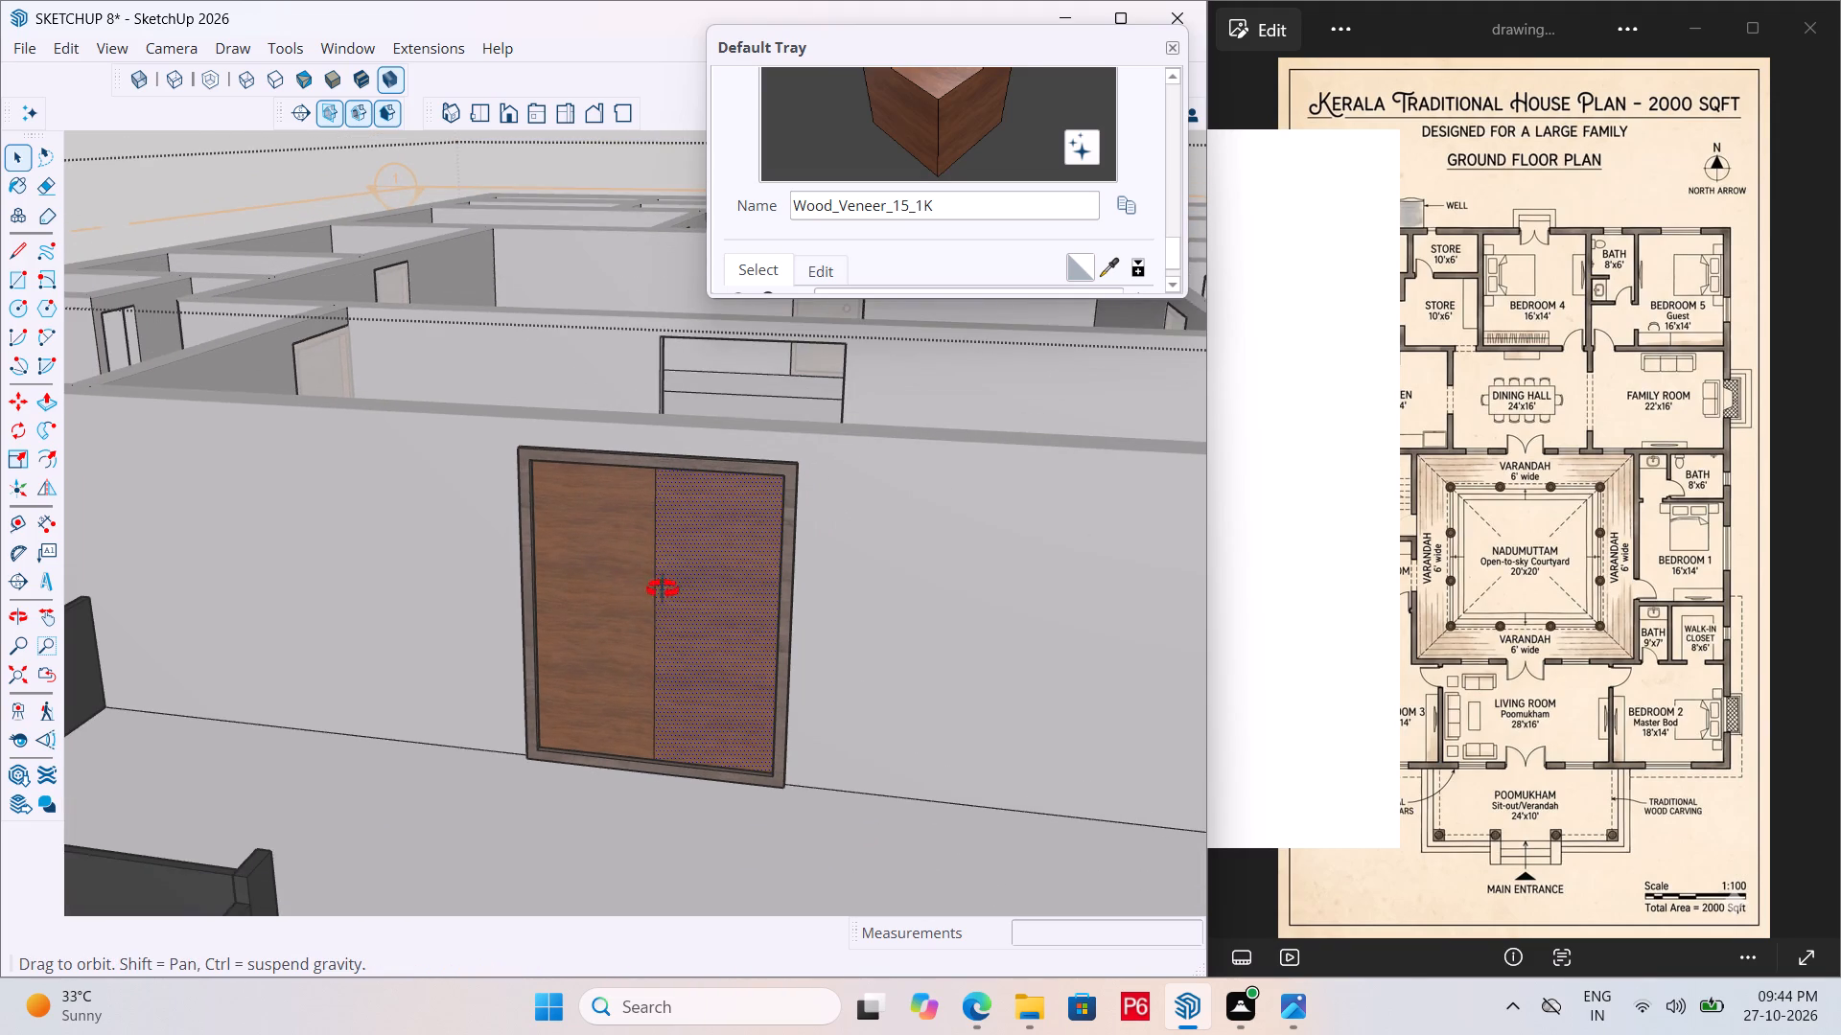
middle_drag(663, 589, 681, 550)
scroll(681, 550, up, 1)
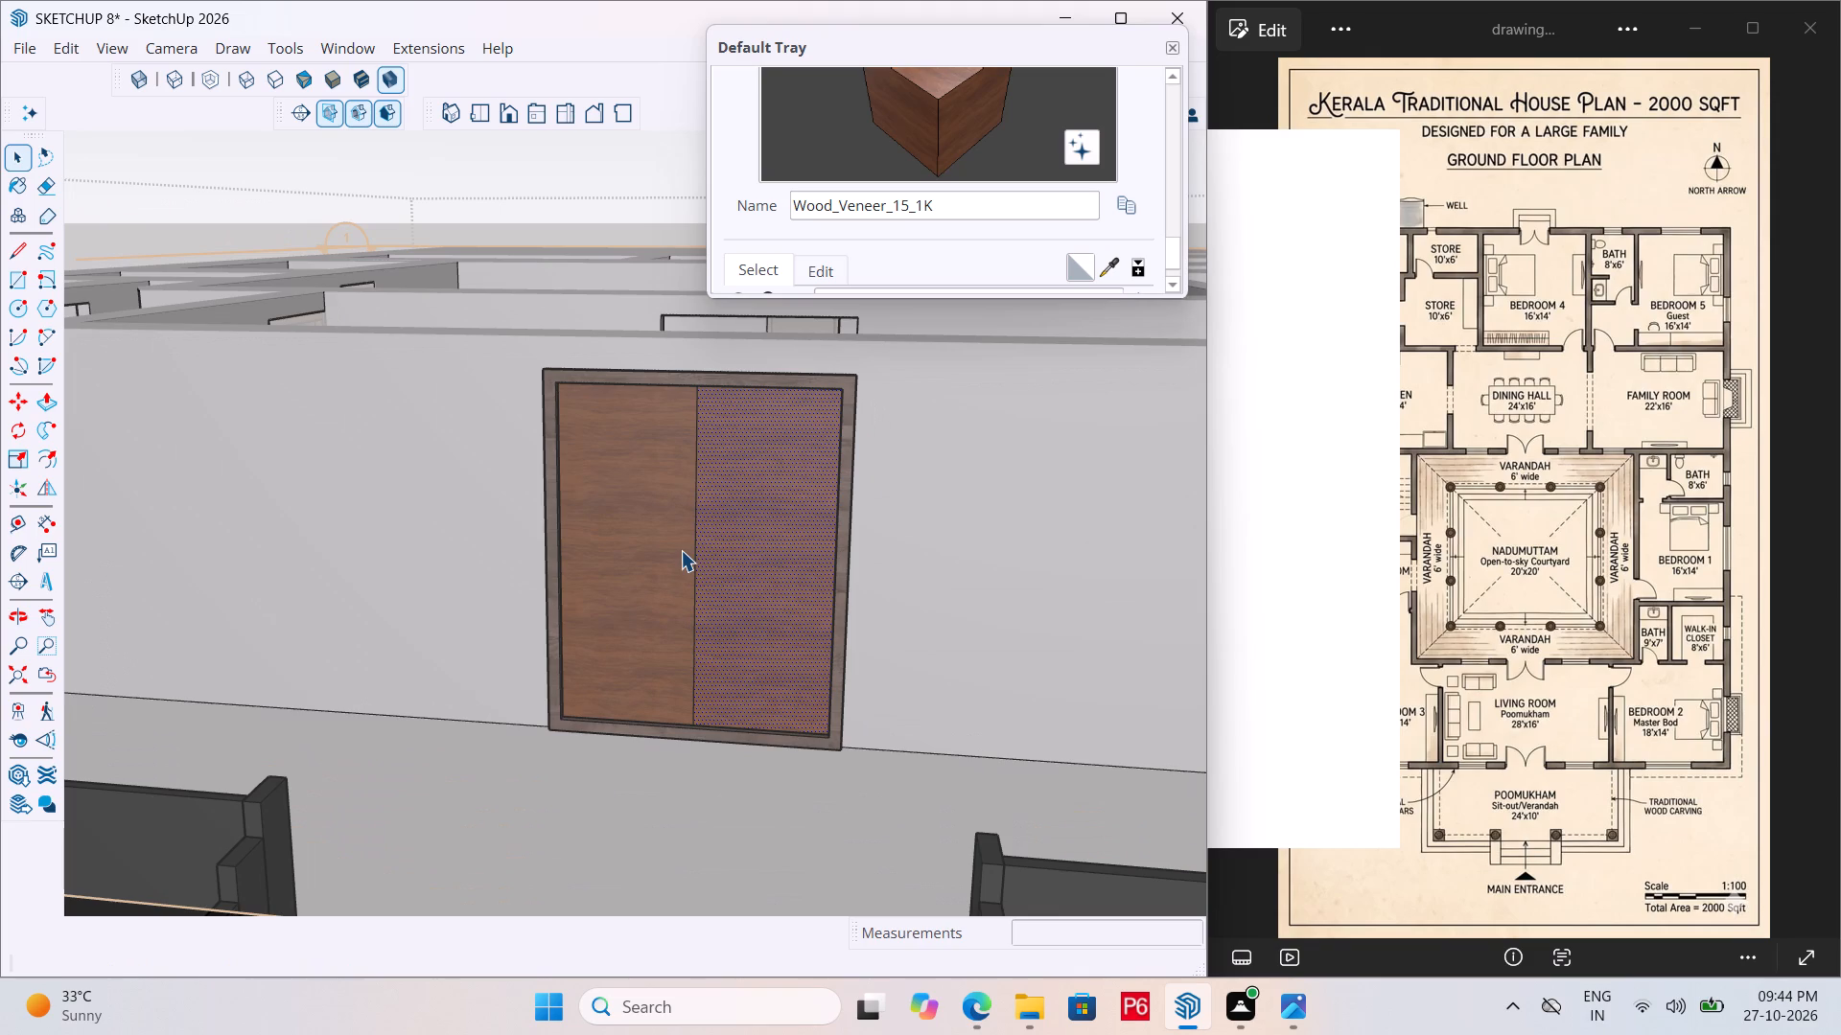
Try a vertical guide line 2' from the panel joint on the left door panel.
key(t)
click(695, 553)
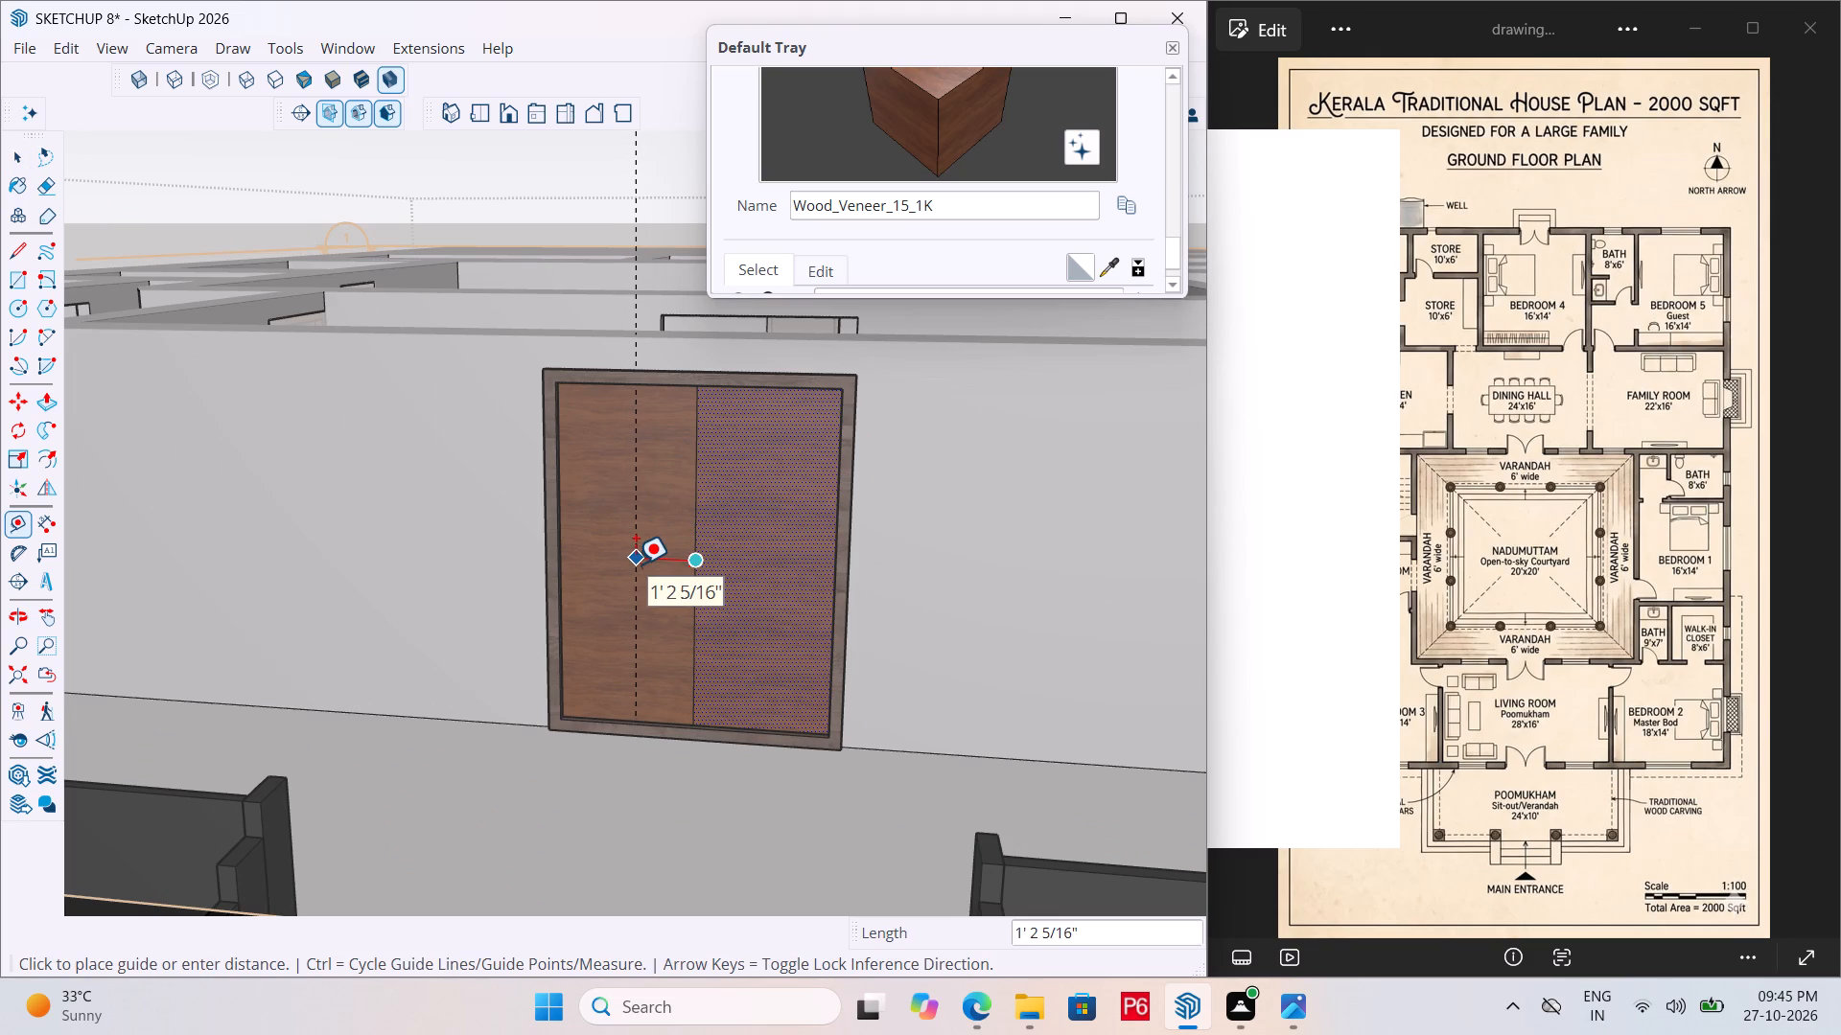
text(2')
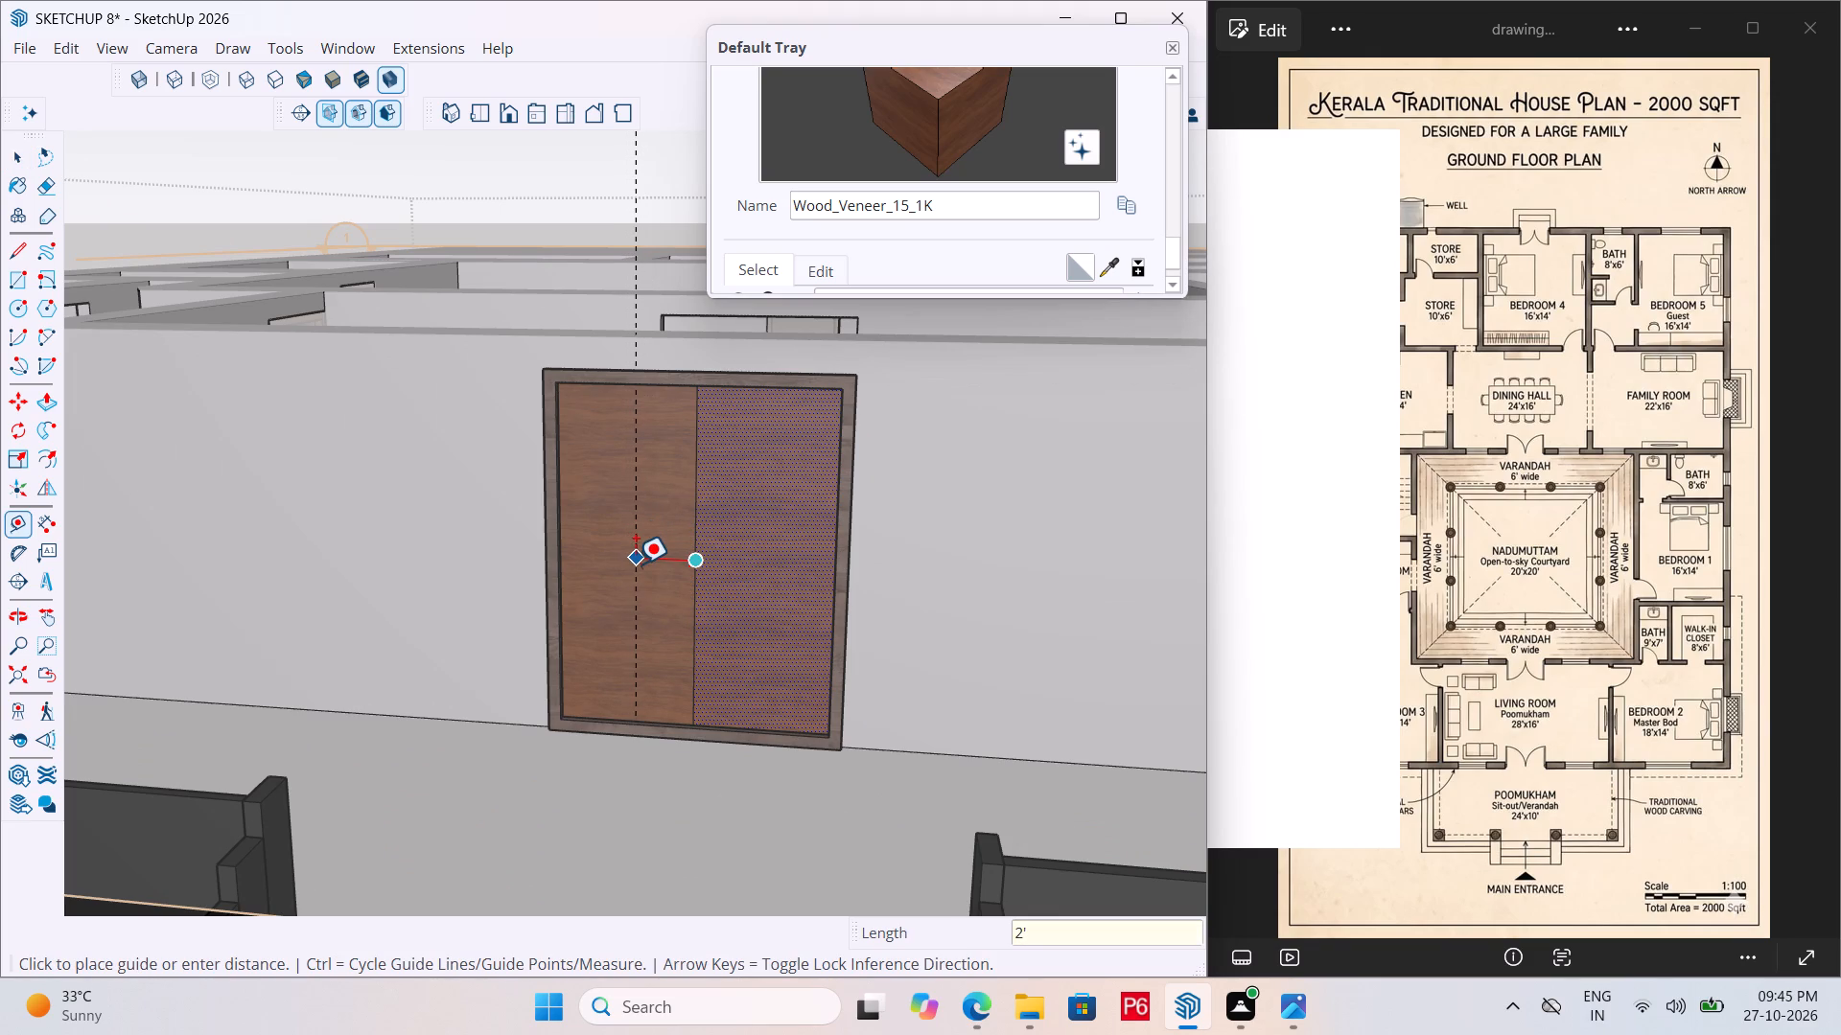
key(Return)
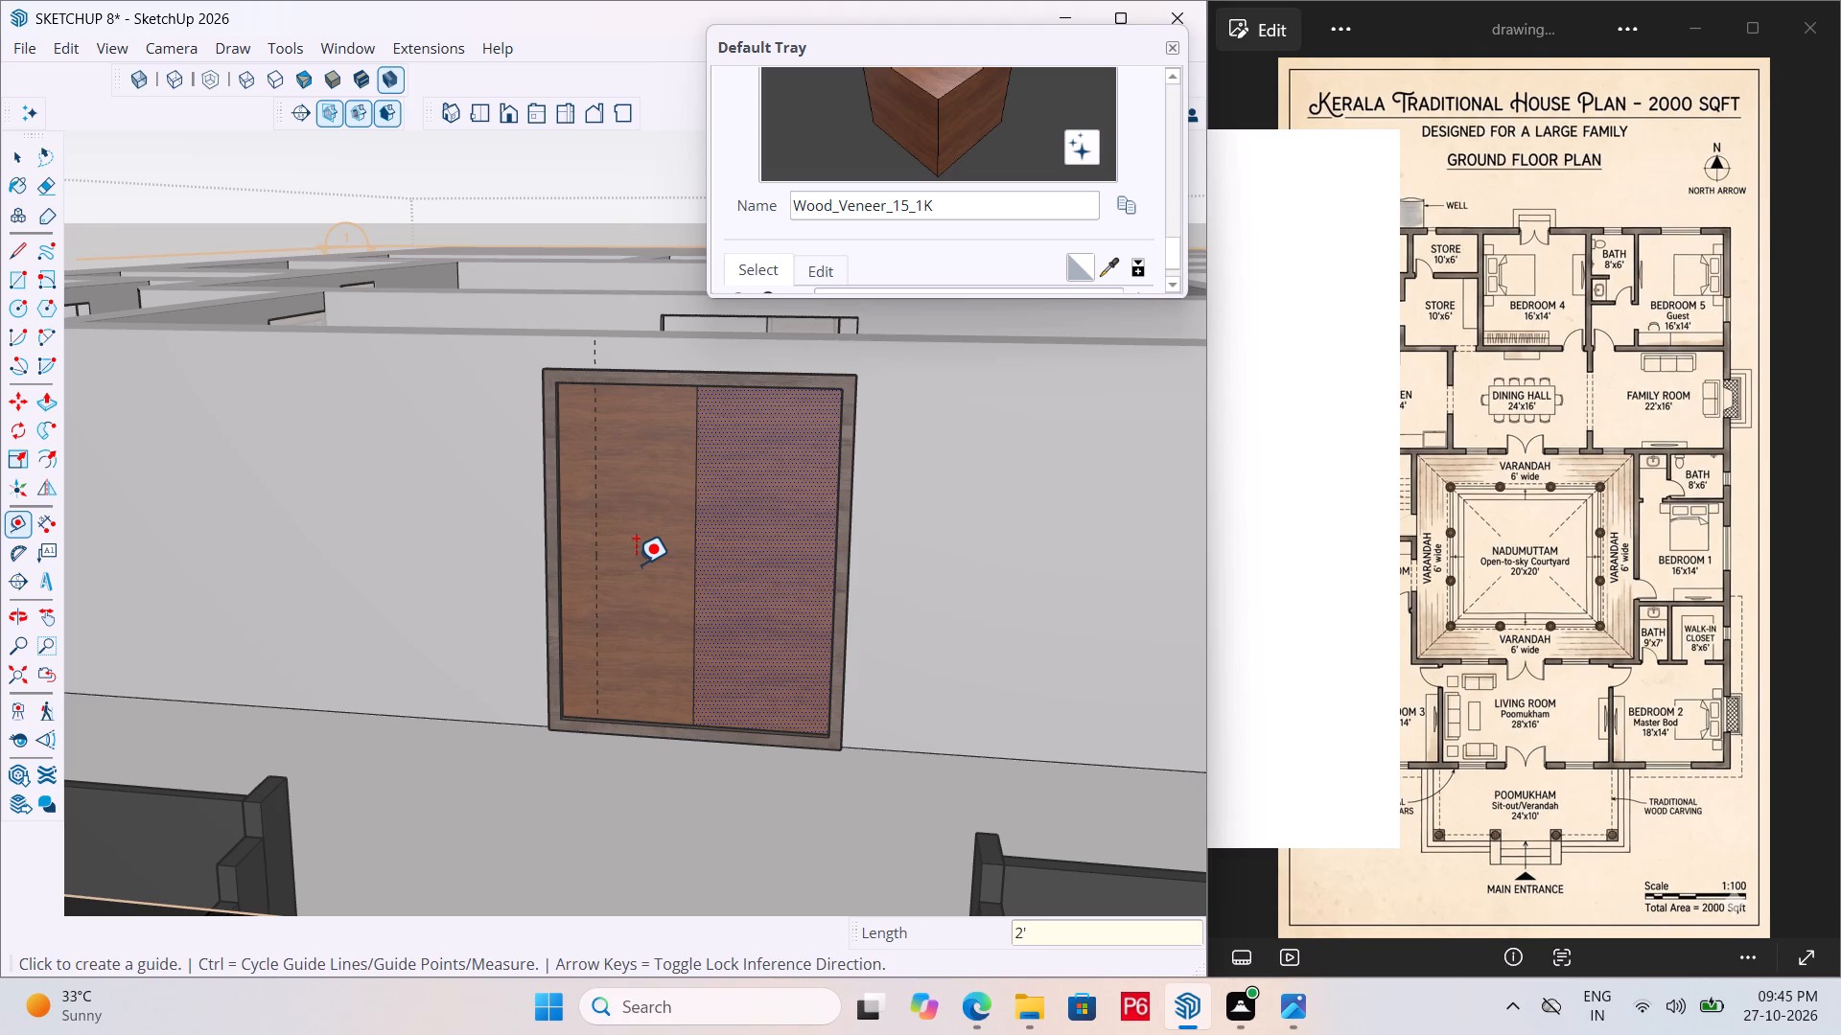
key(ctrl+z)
Place vertical guide lines 1' to each side of the joint between the two door panels.
click(691, 533)
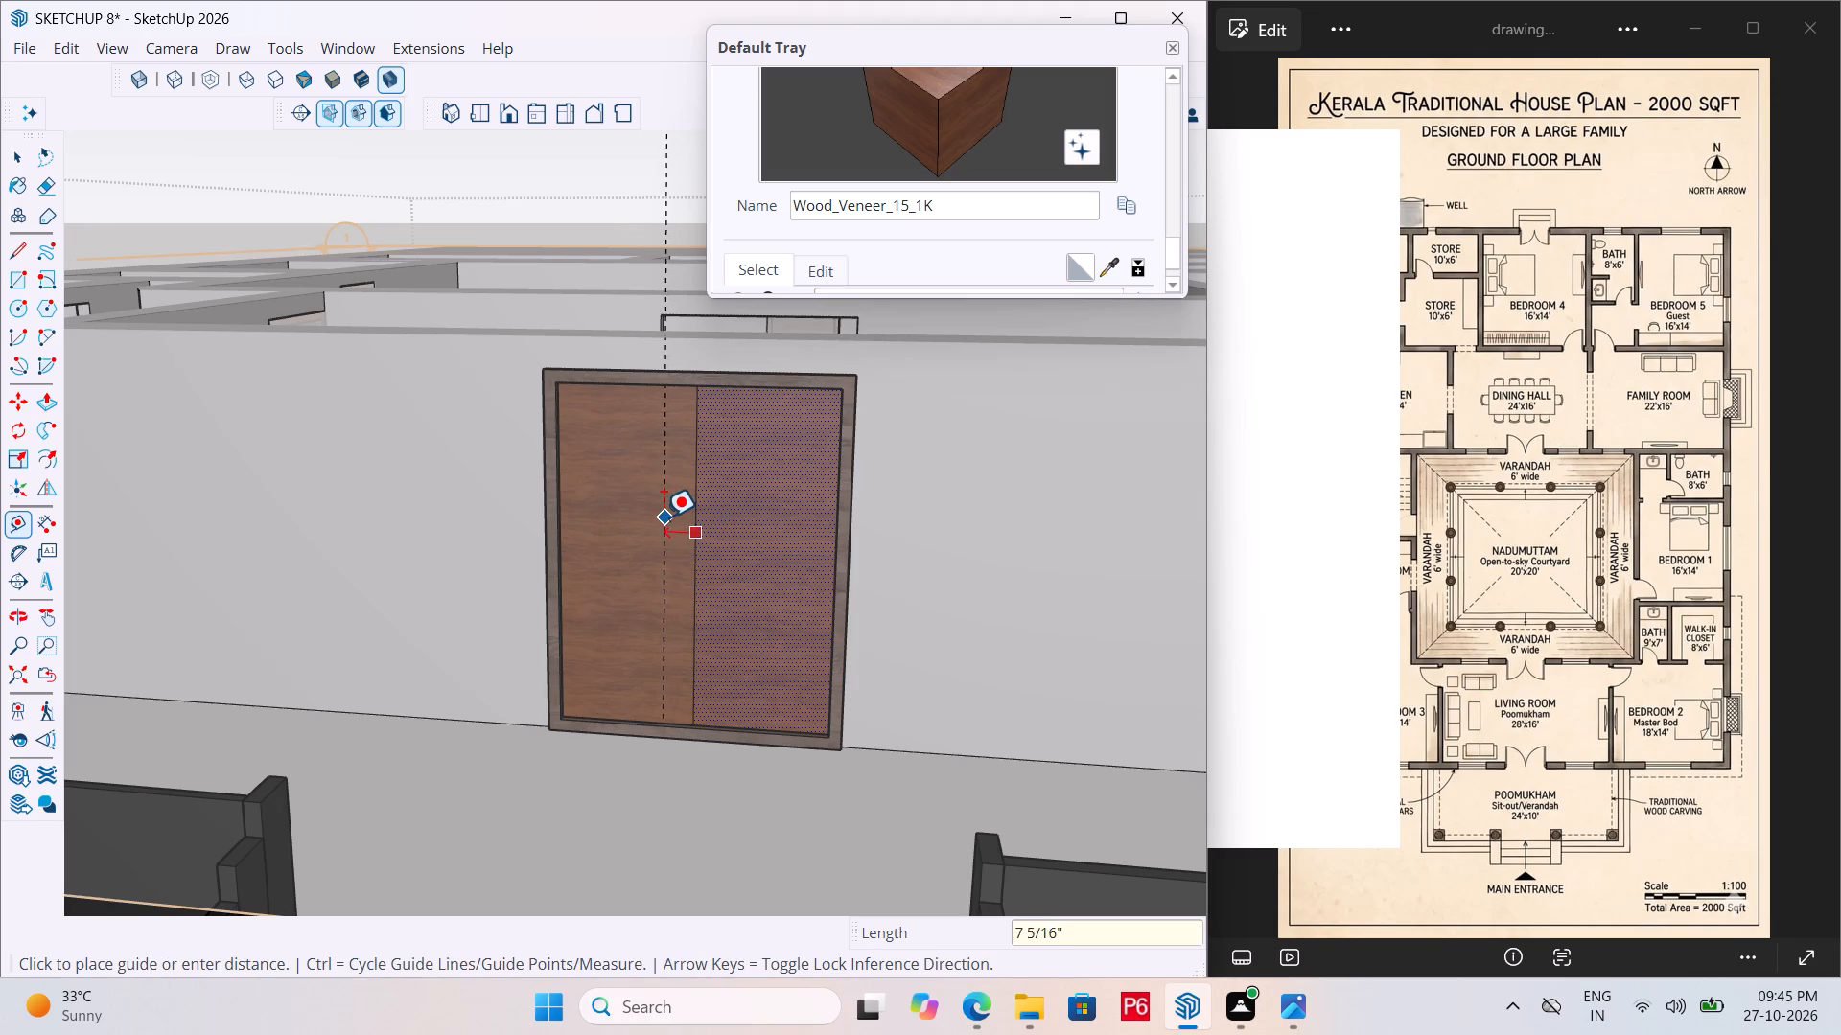
text(1')
key(Return)
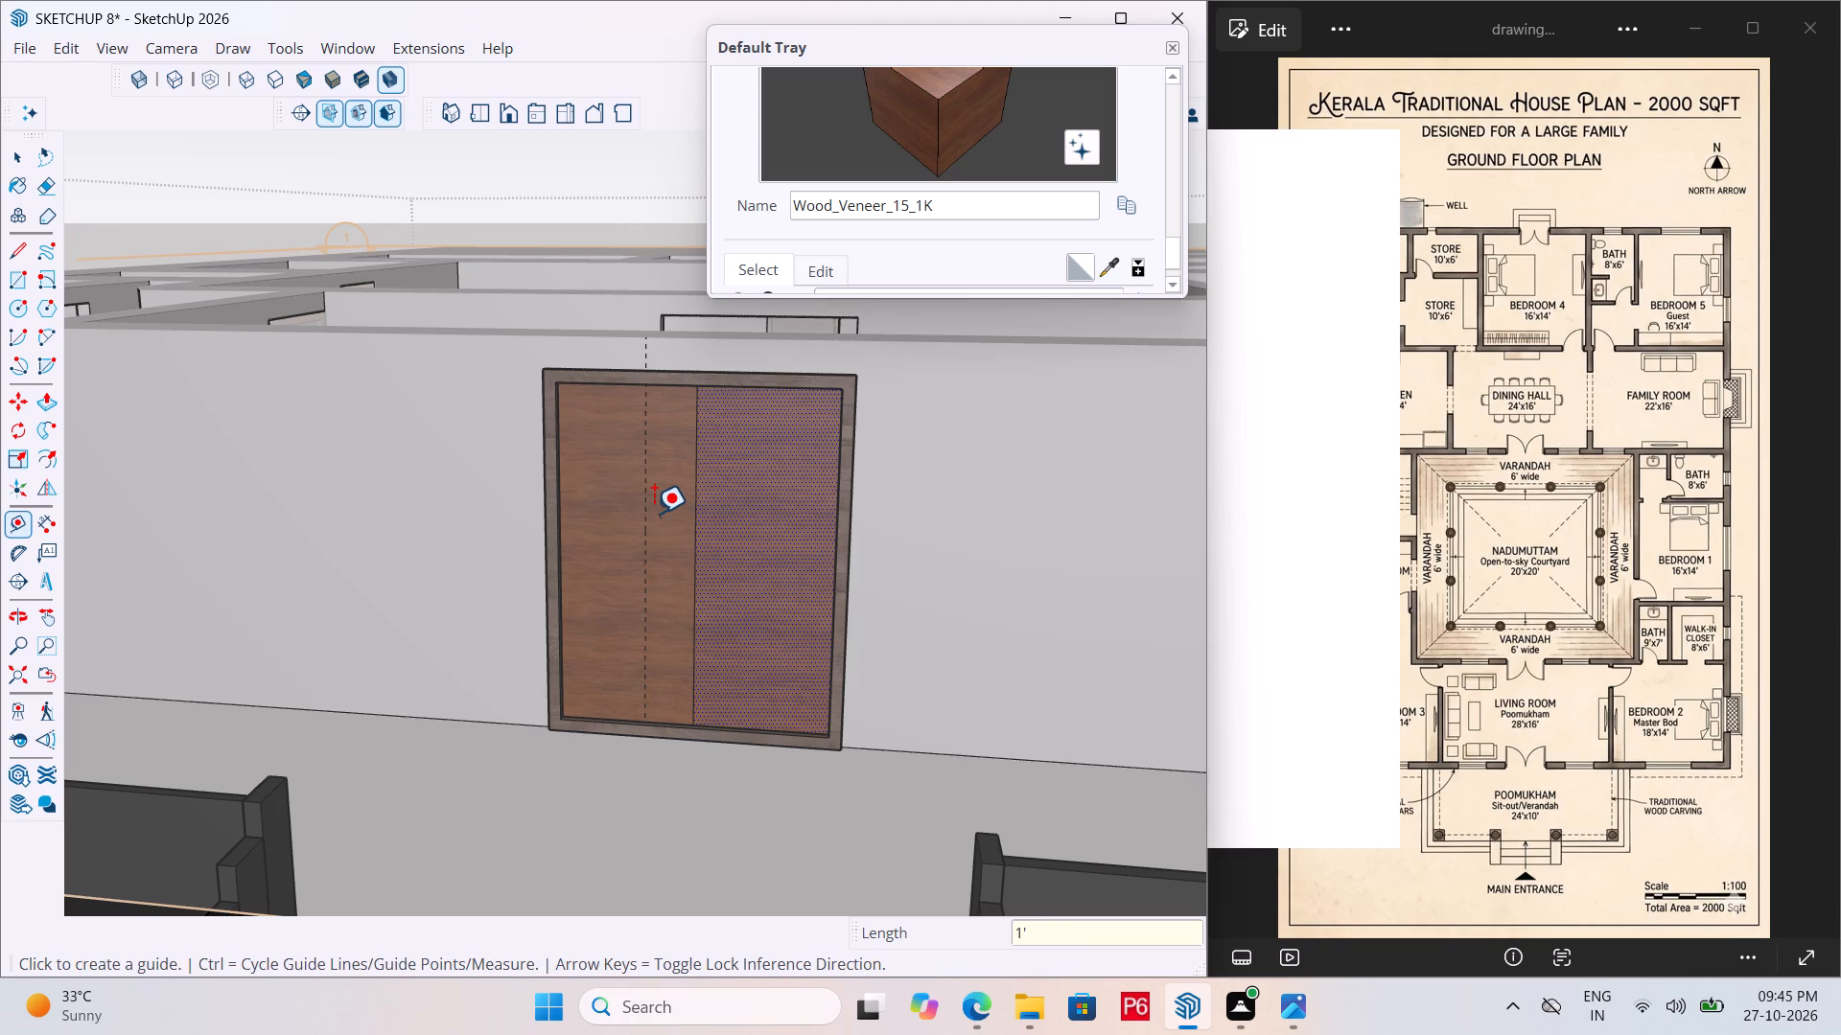
click(694, 524)
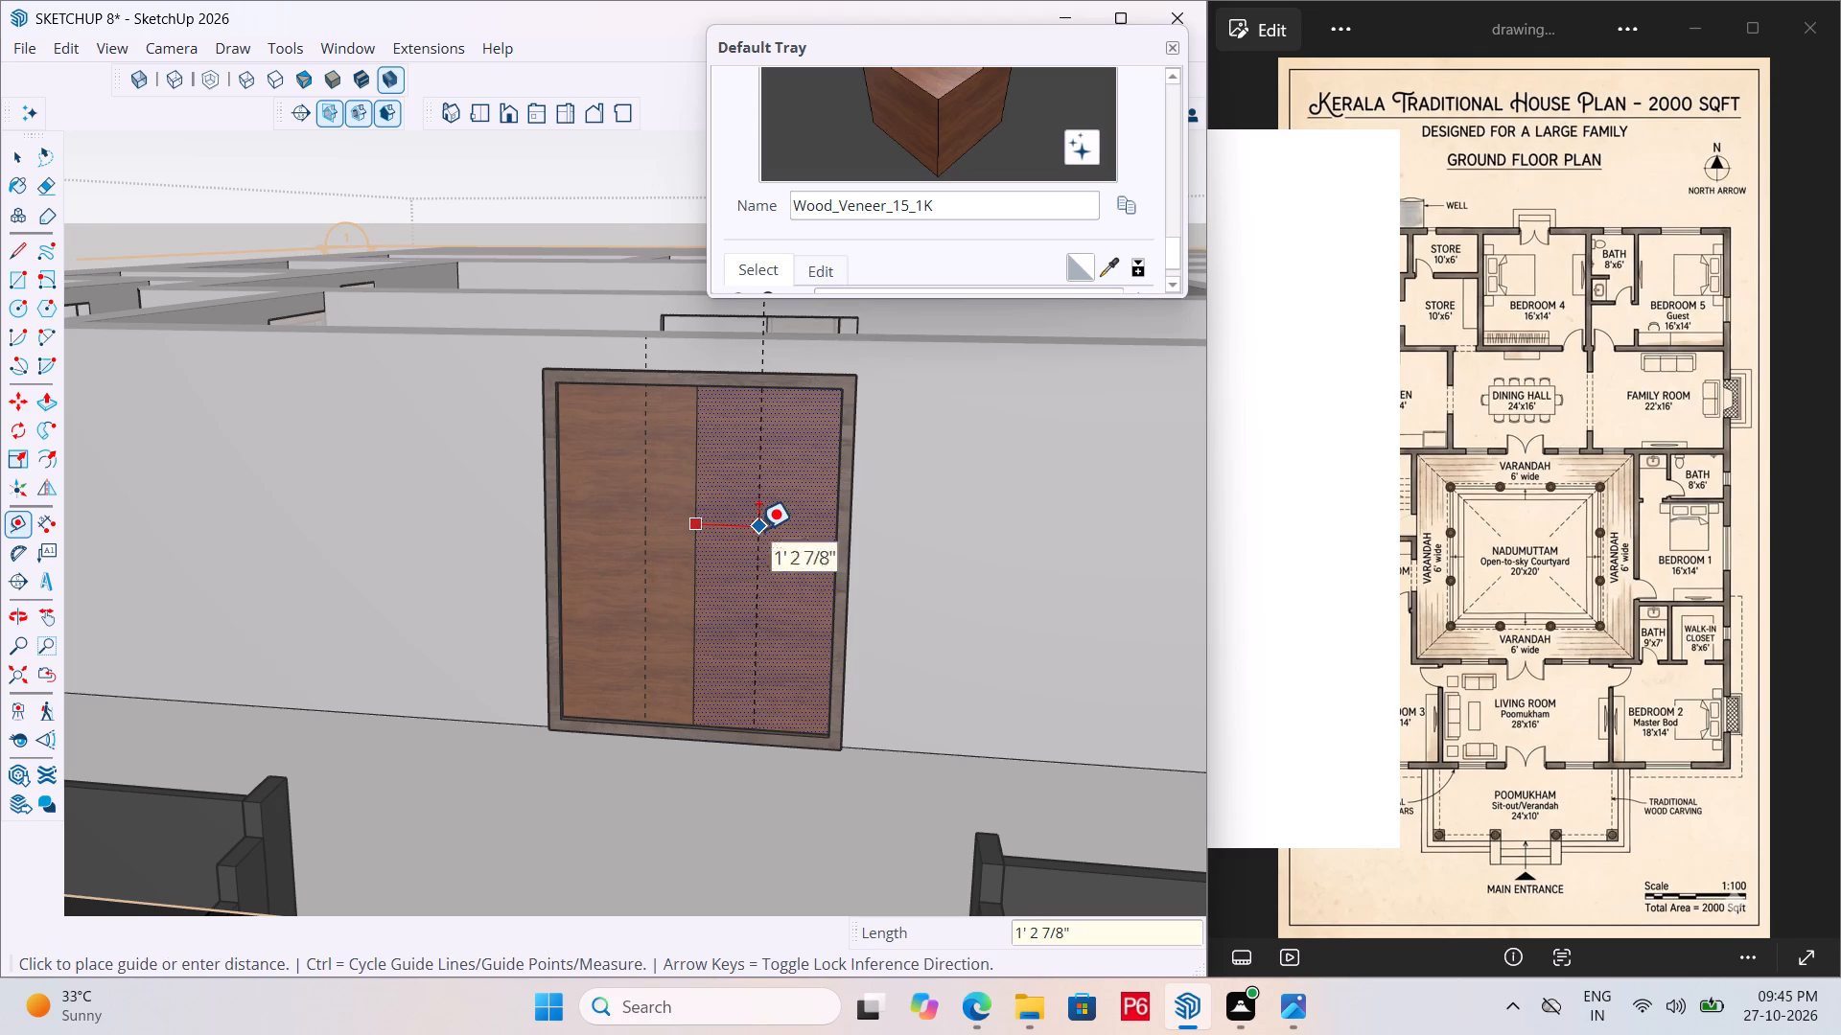
text(1')
key(Return)
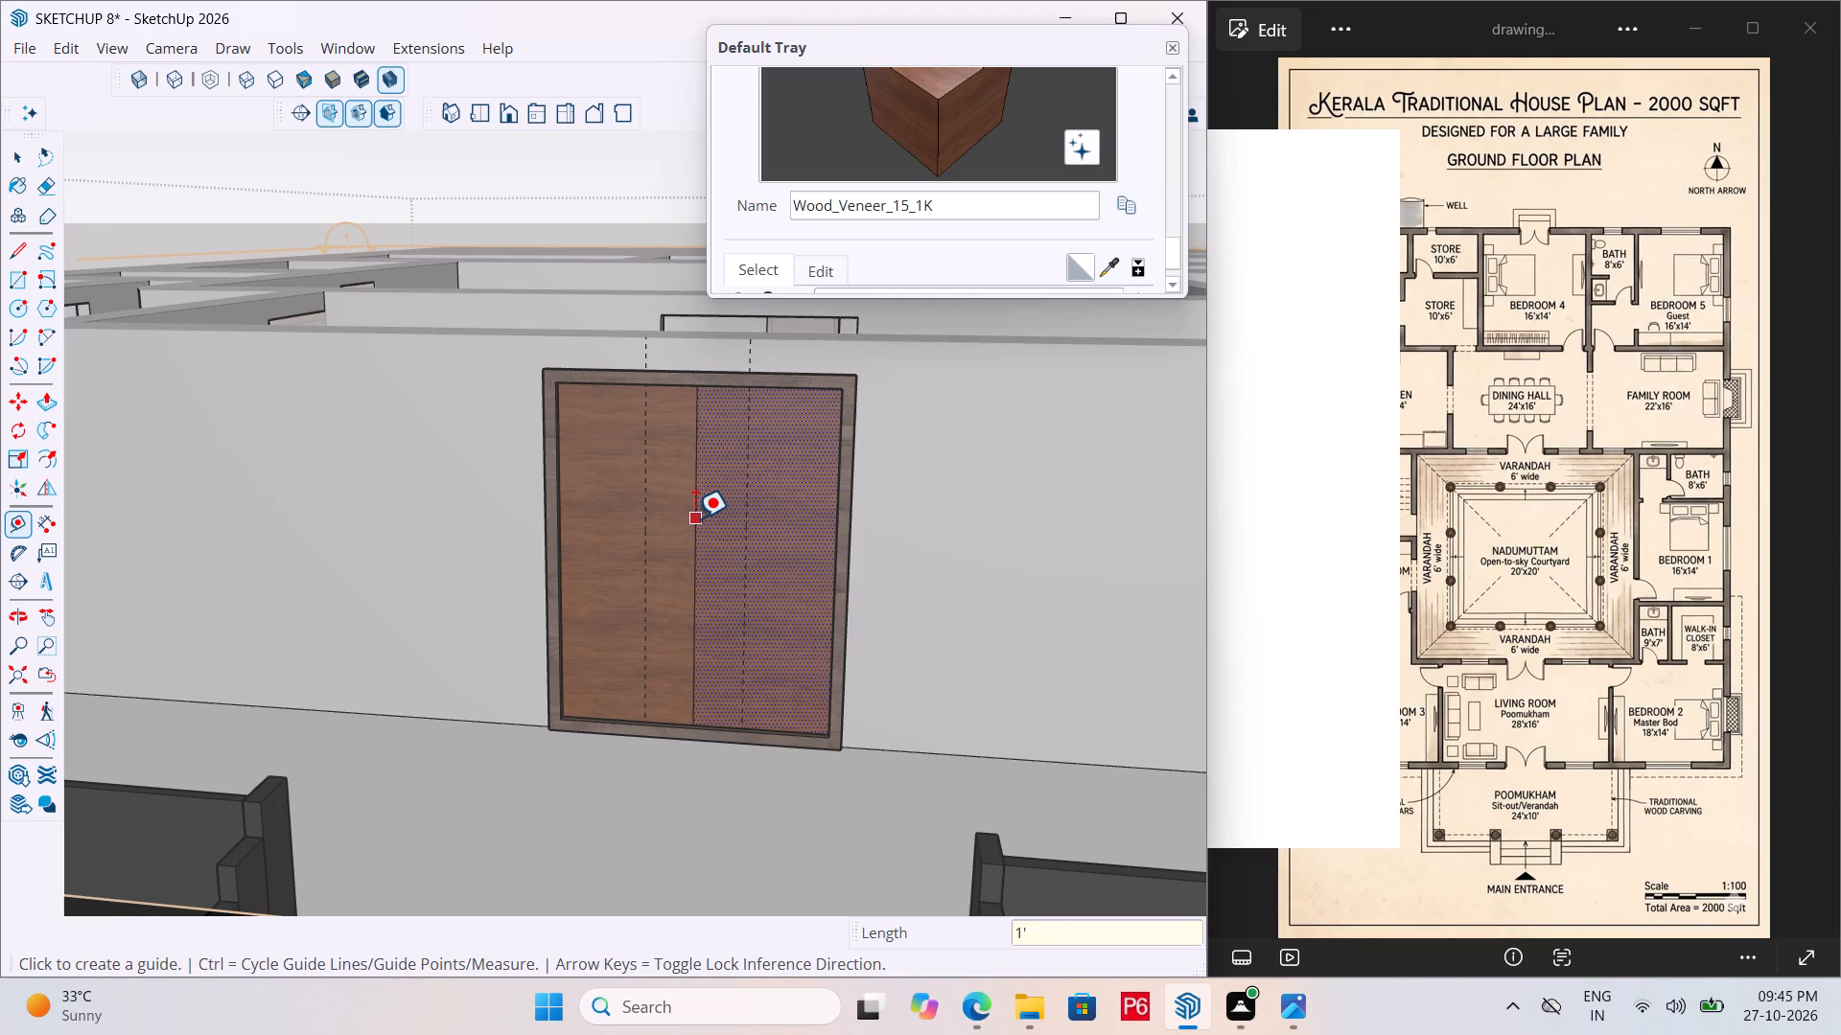
Add a second guide line 1" outward from the existing vertical guide on each door panel.
scroll(624, 482, up, 10)
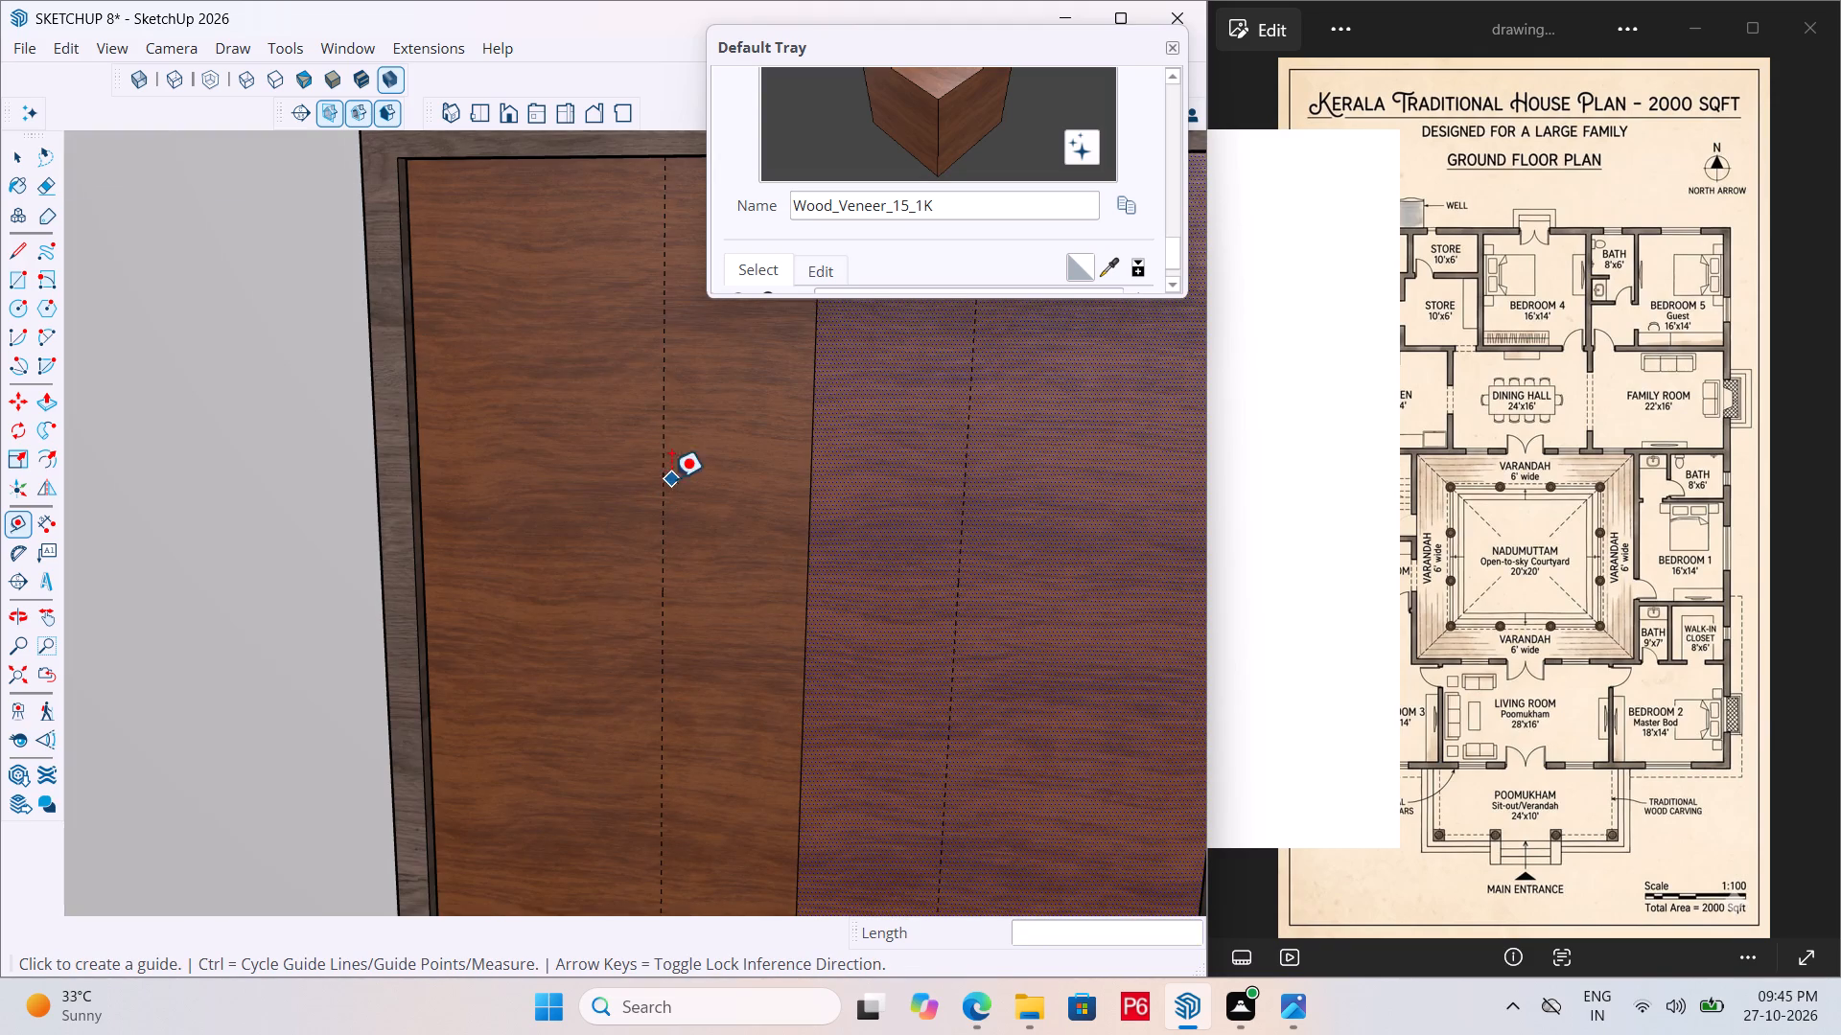
click(664, 466)
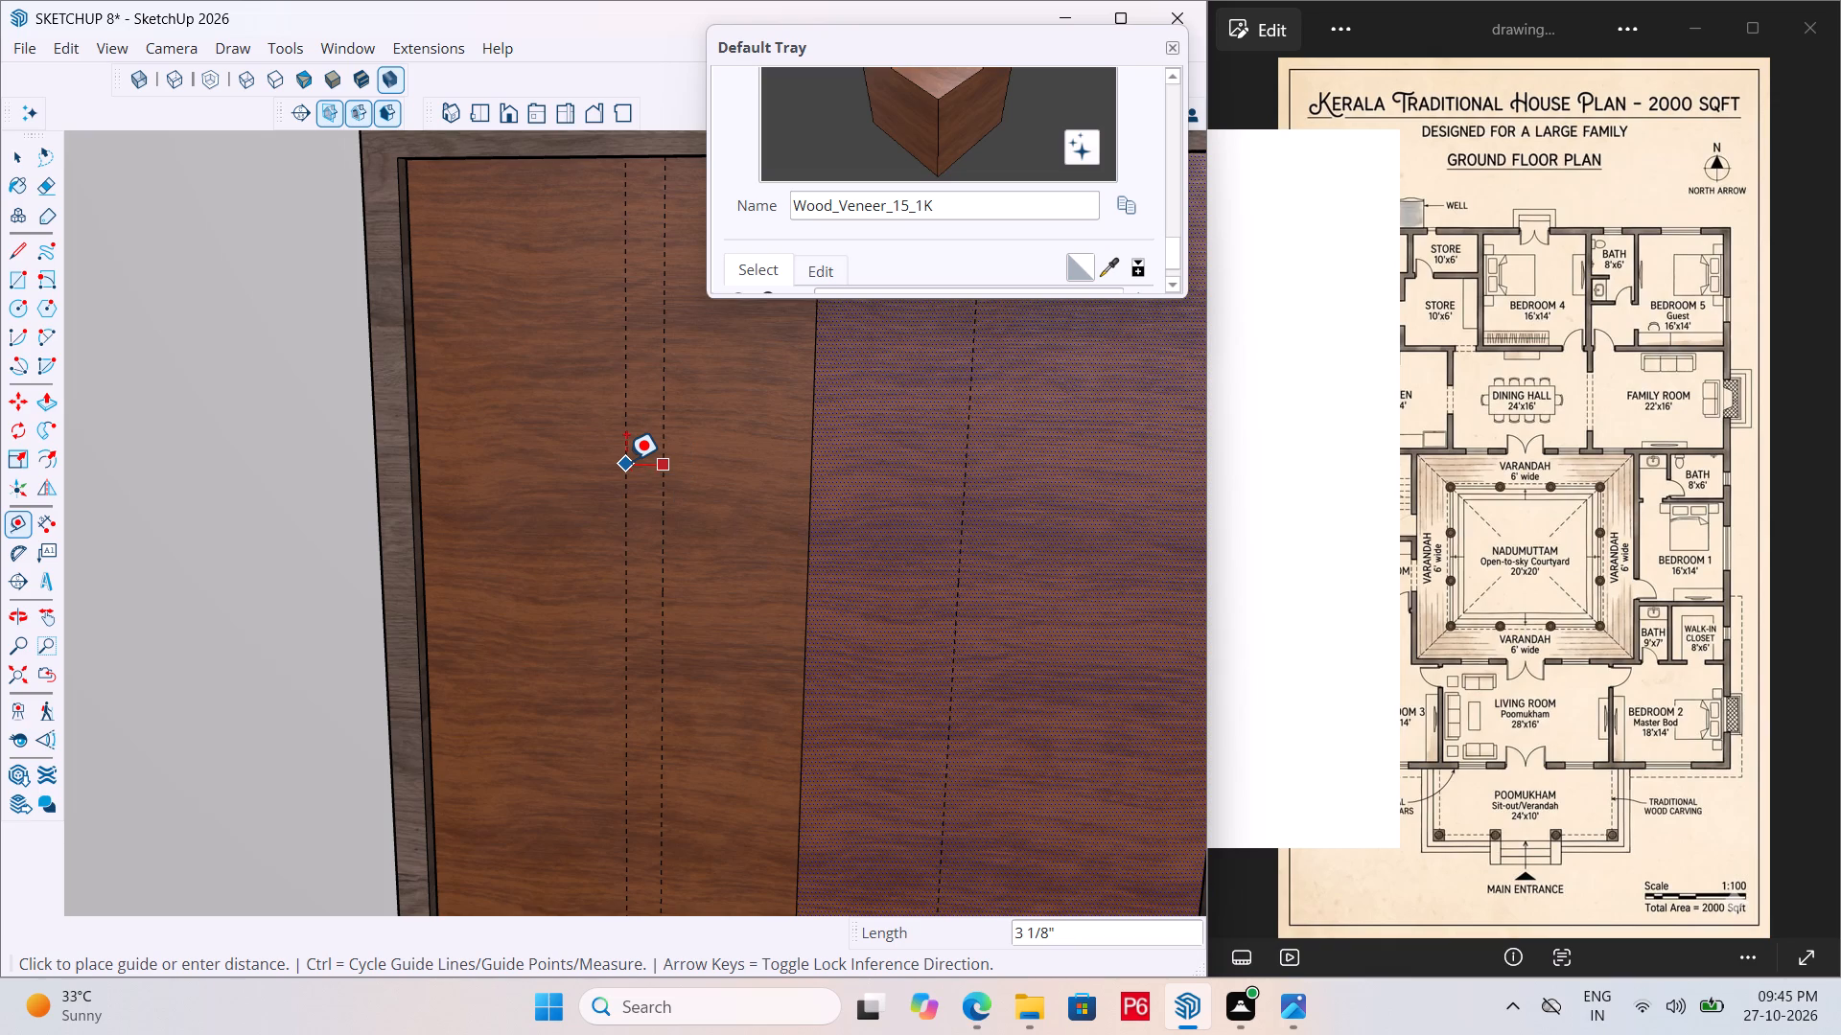
text(1")
key(Return)
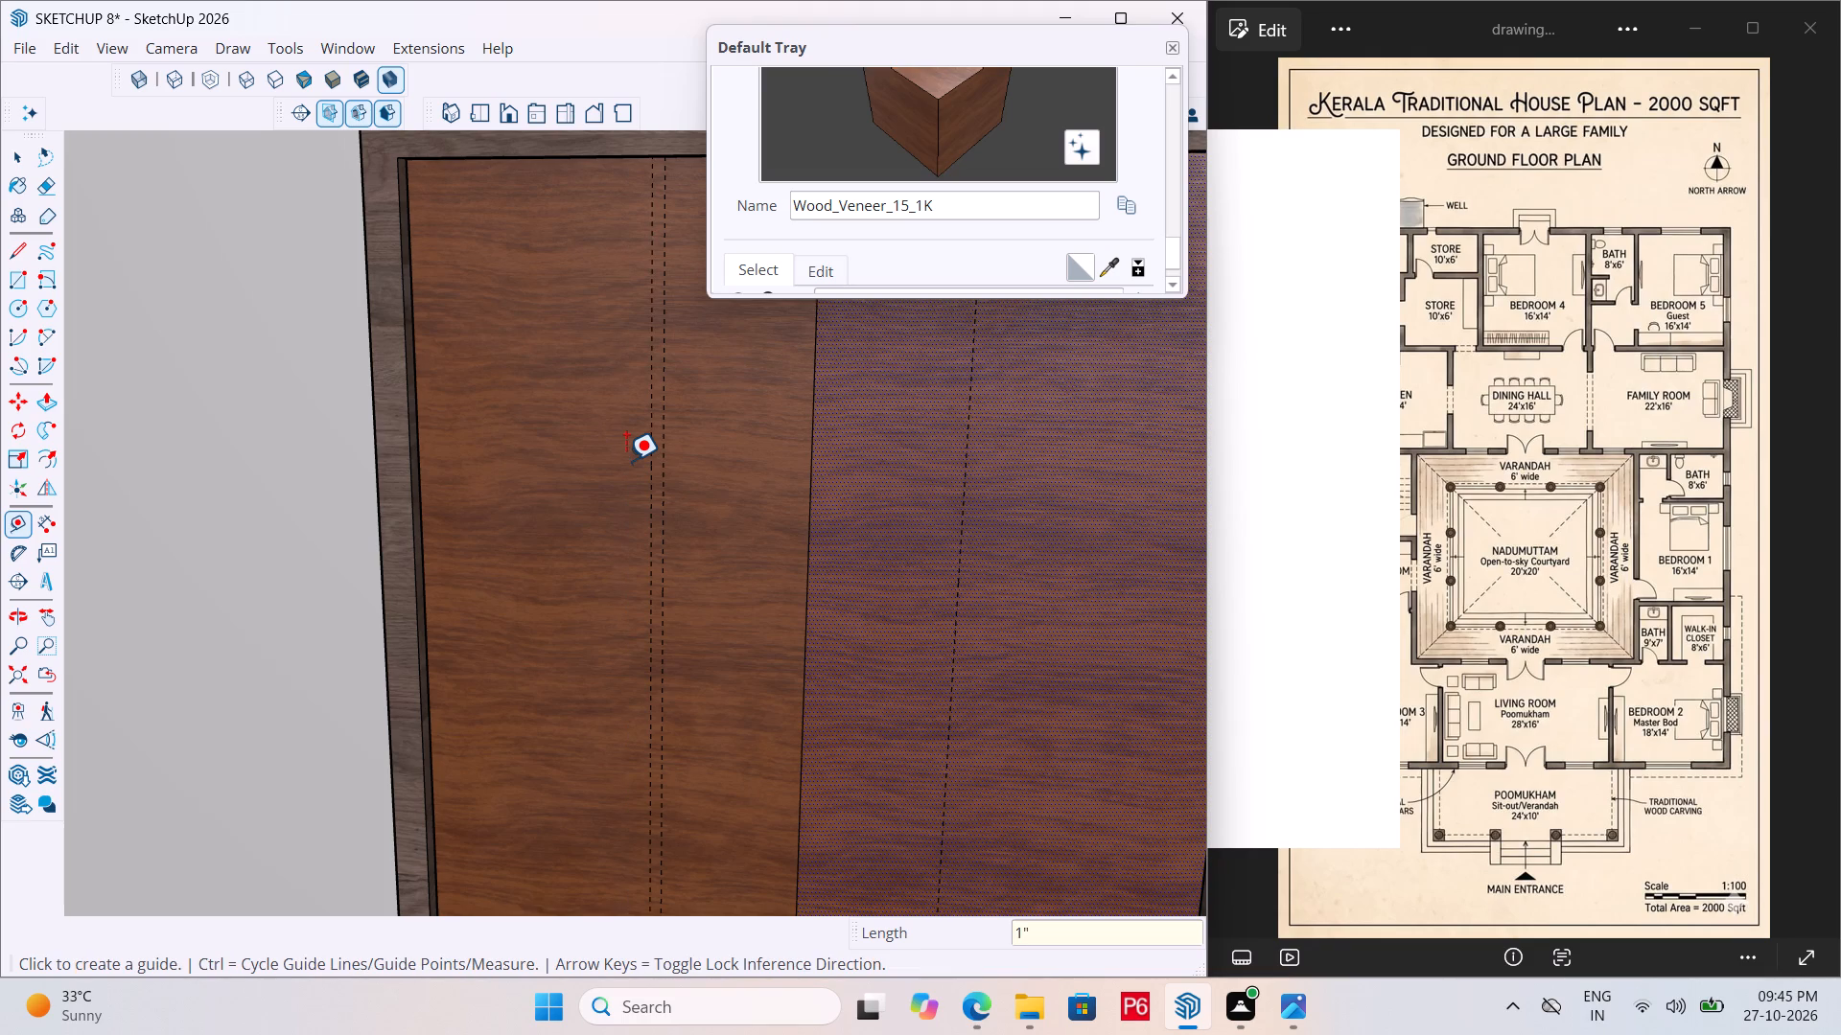
scroll(472, 545, down, 4)
click(801, 588)
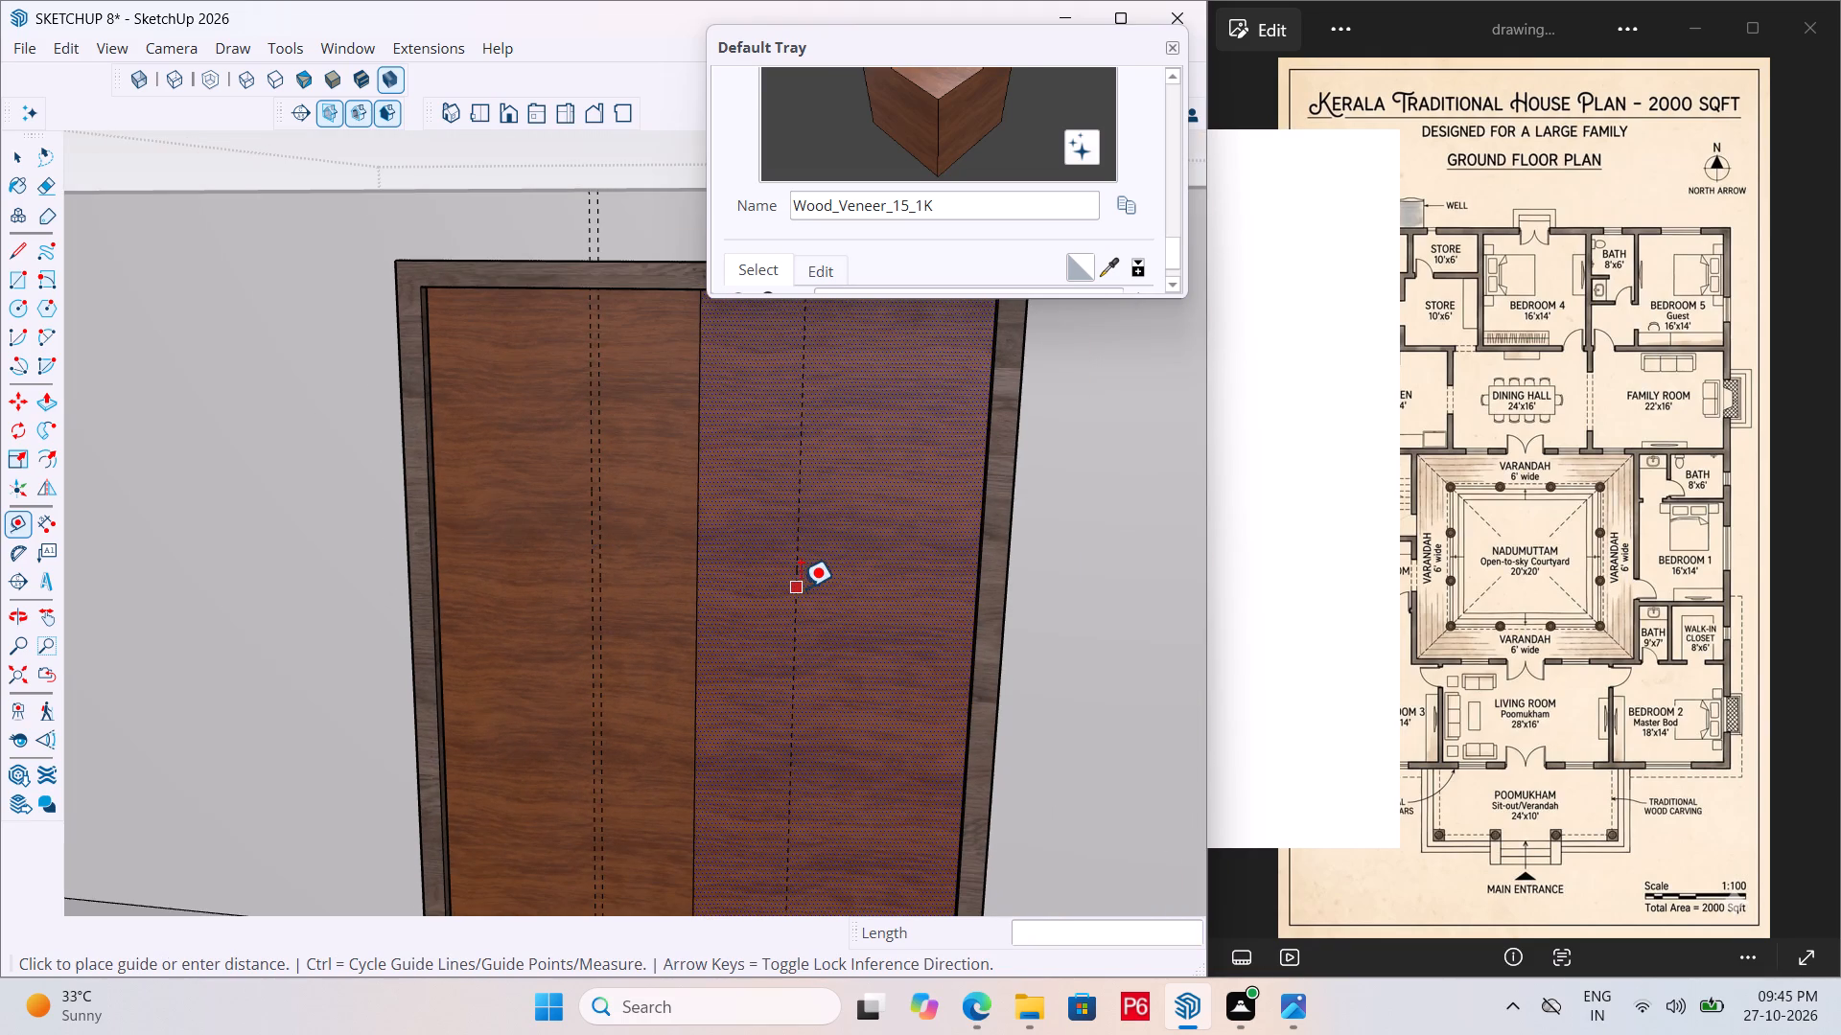
text(1")
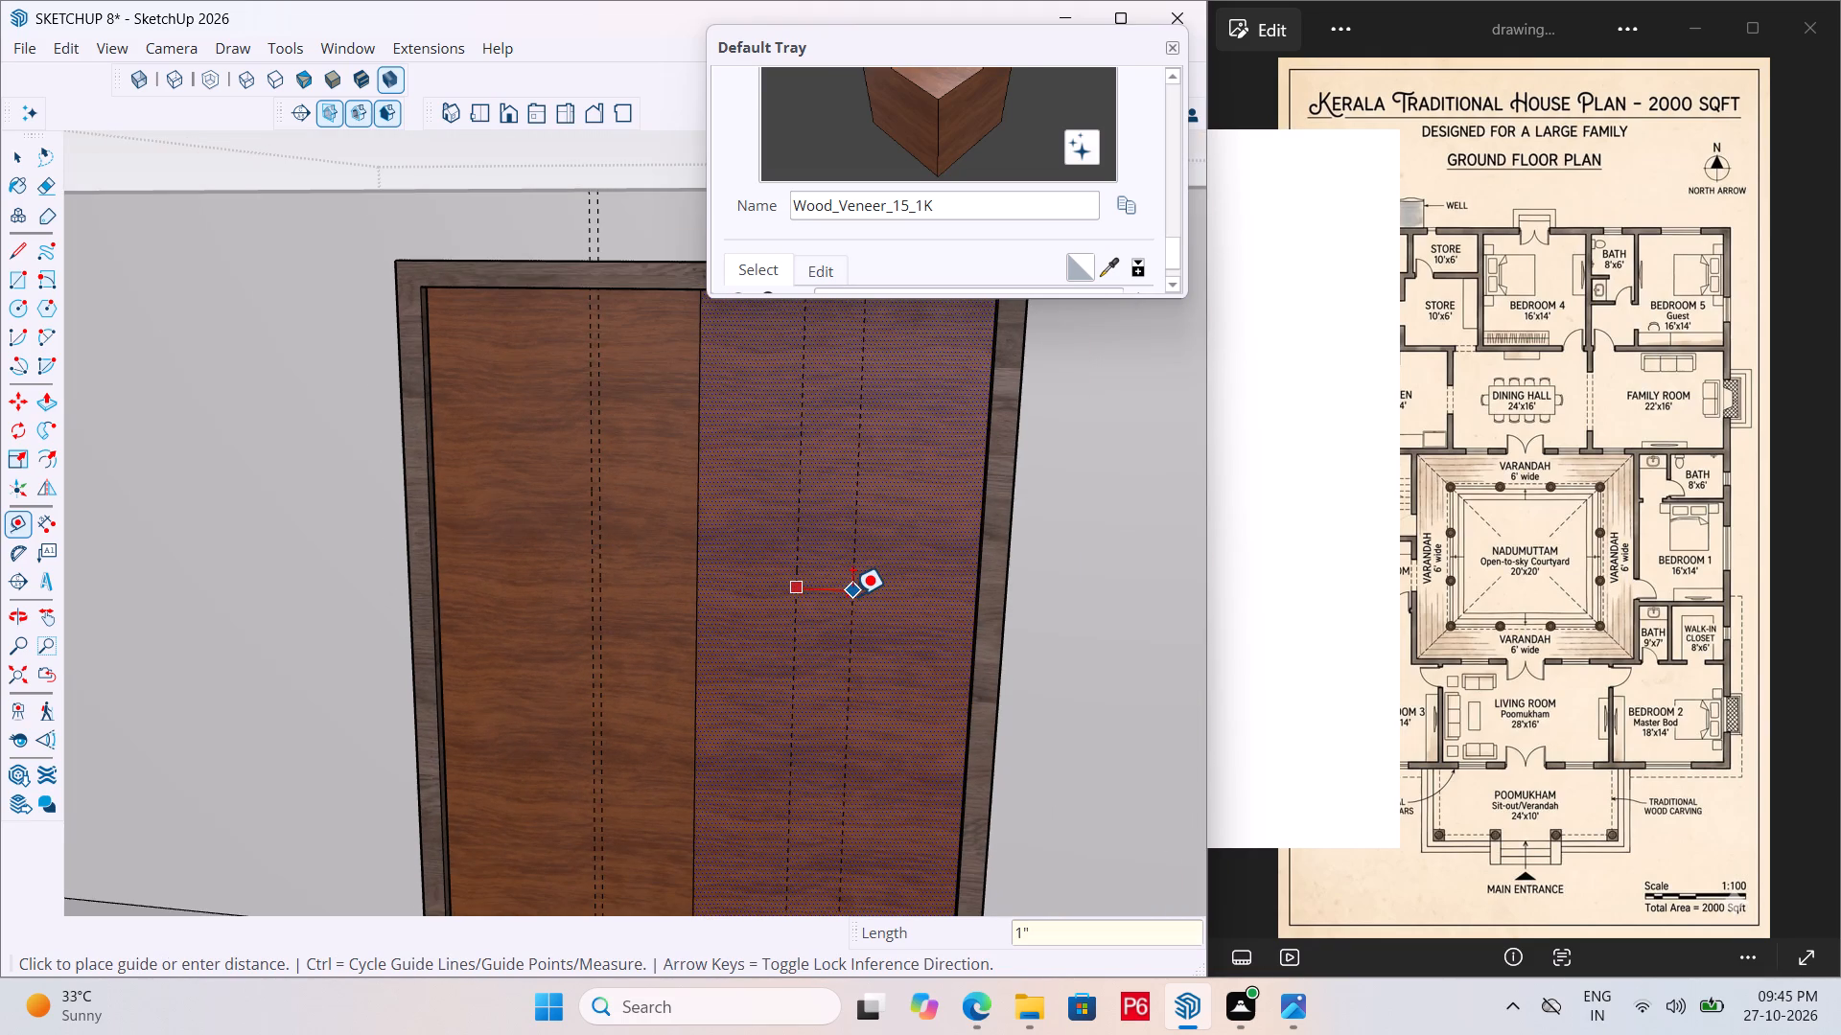
key(Return)
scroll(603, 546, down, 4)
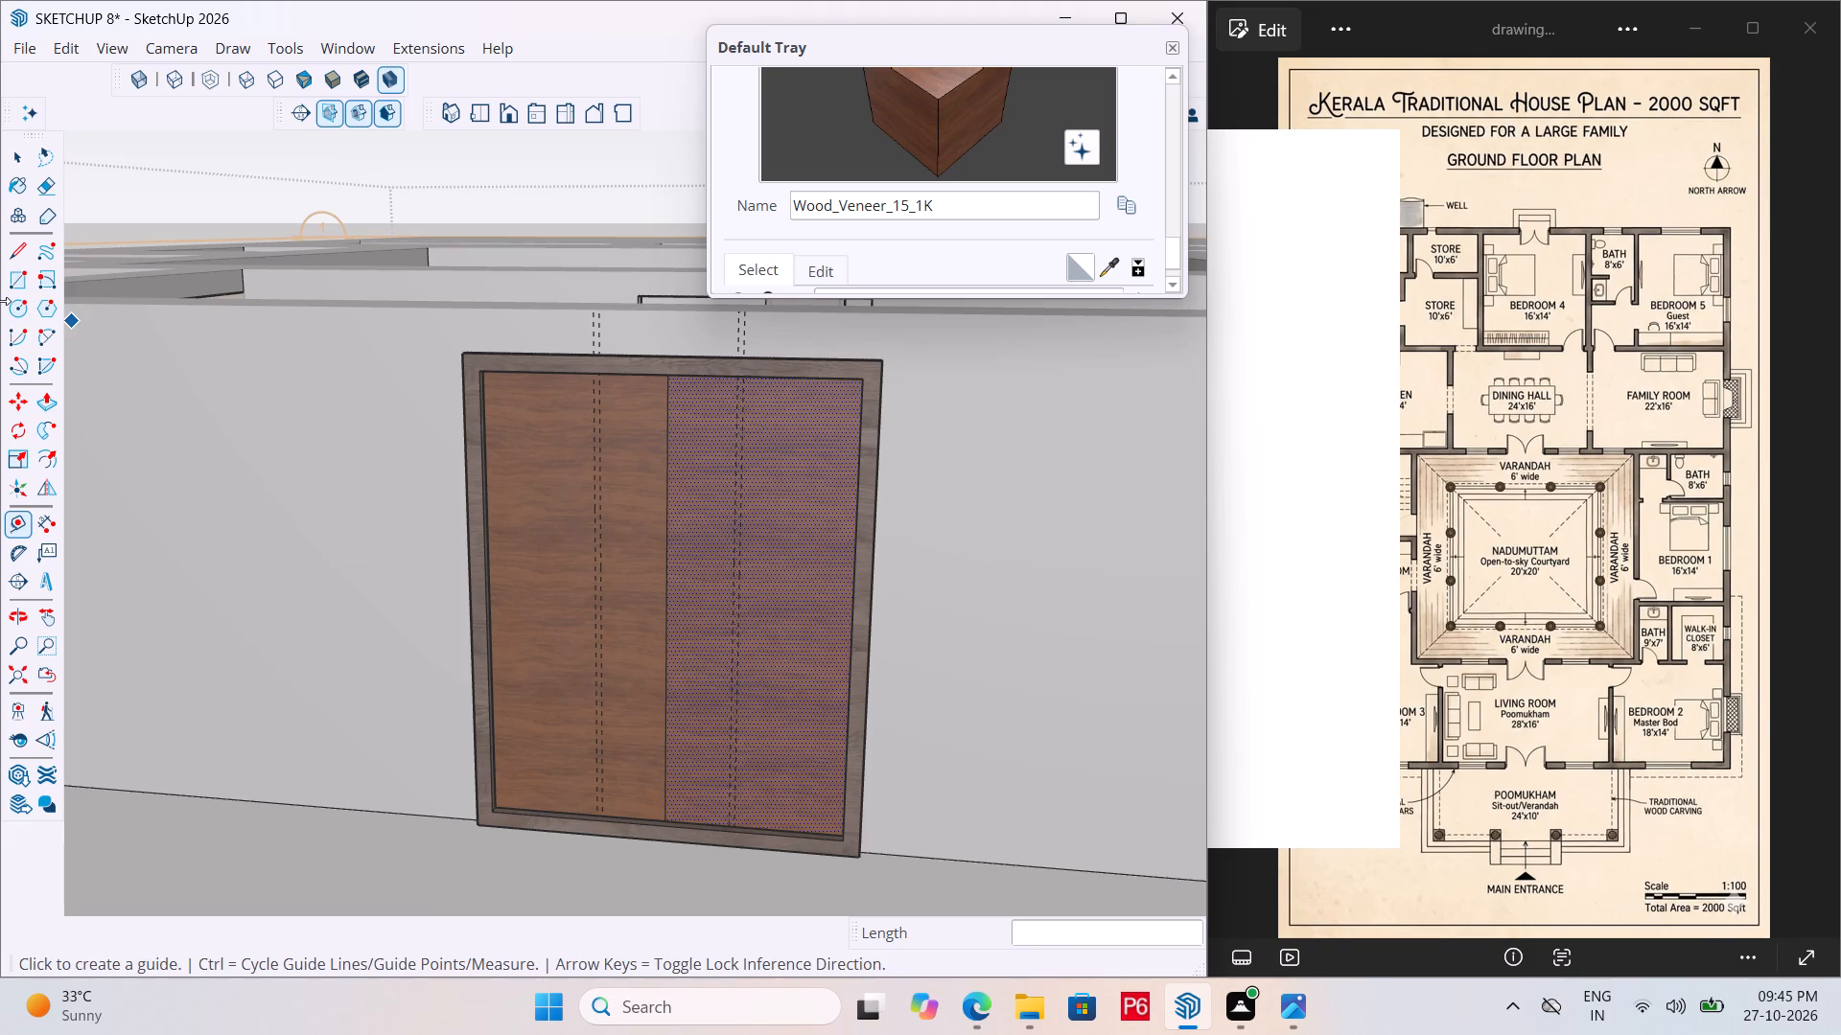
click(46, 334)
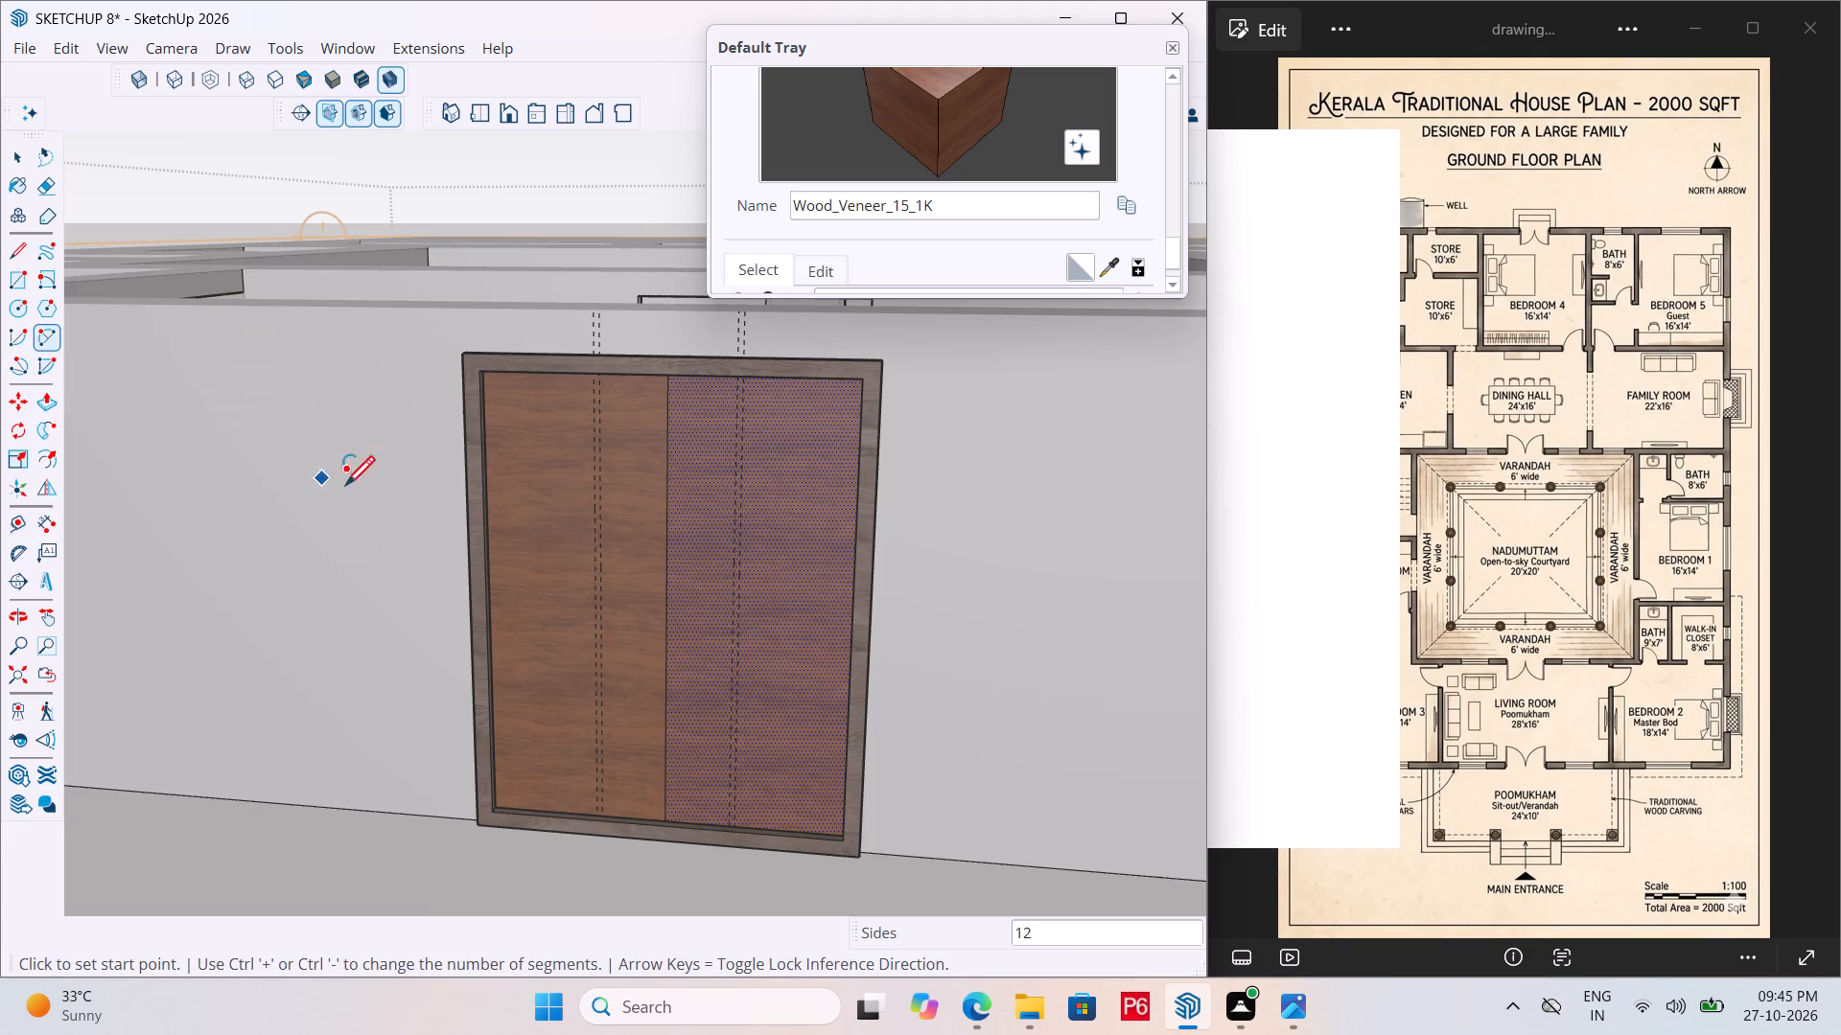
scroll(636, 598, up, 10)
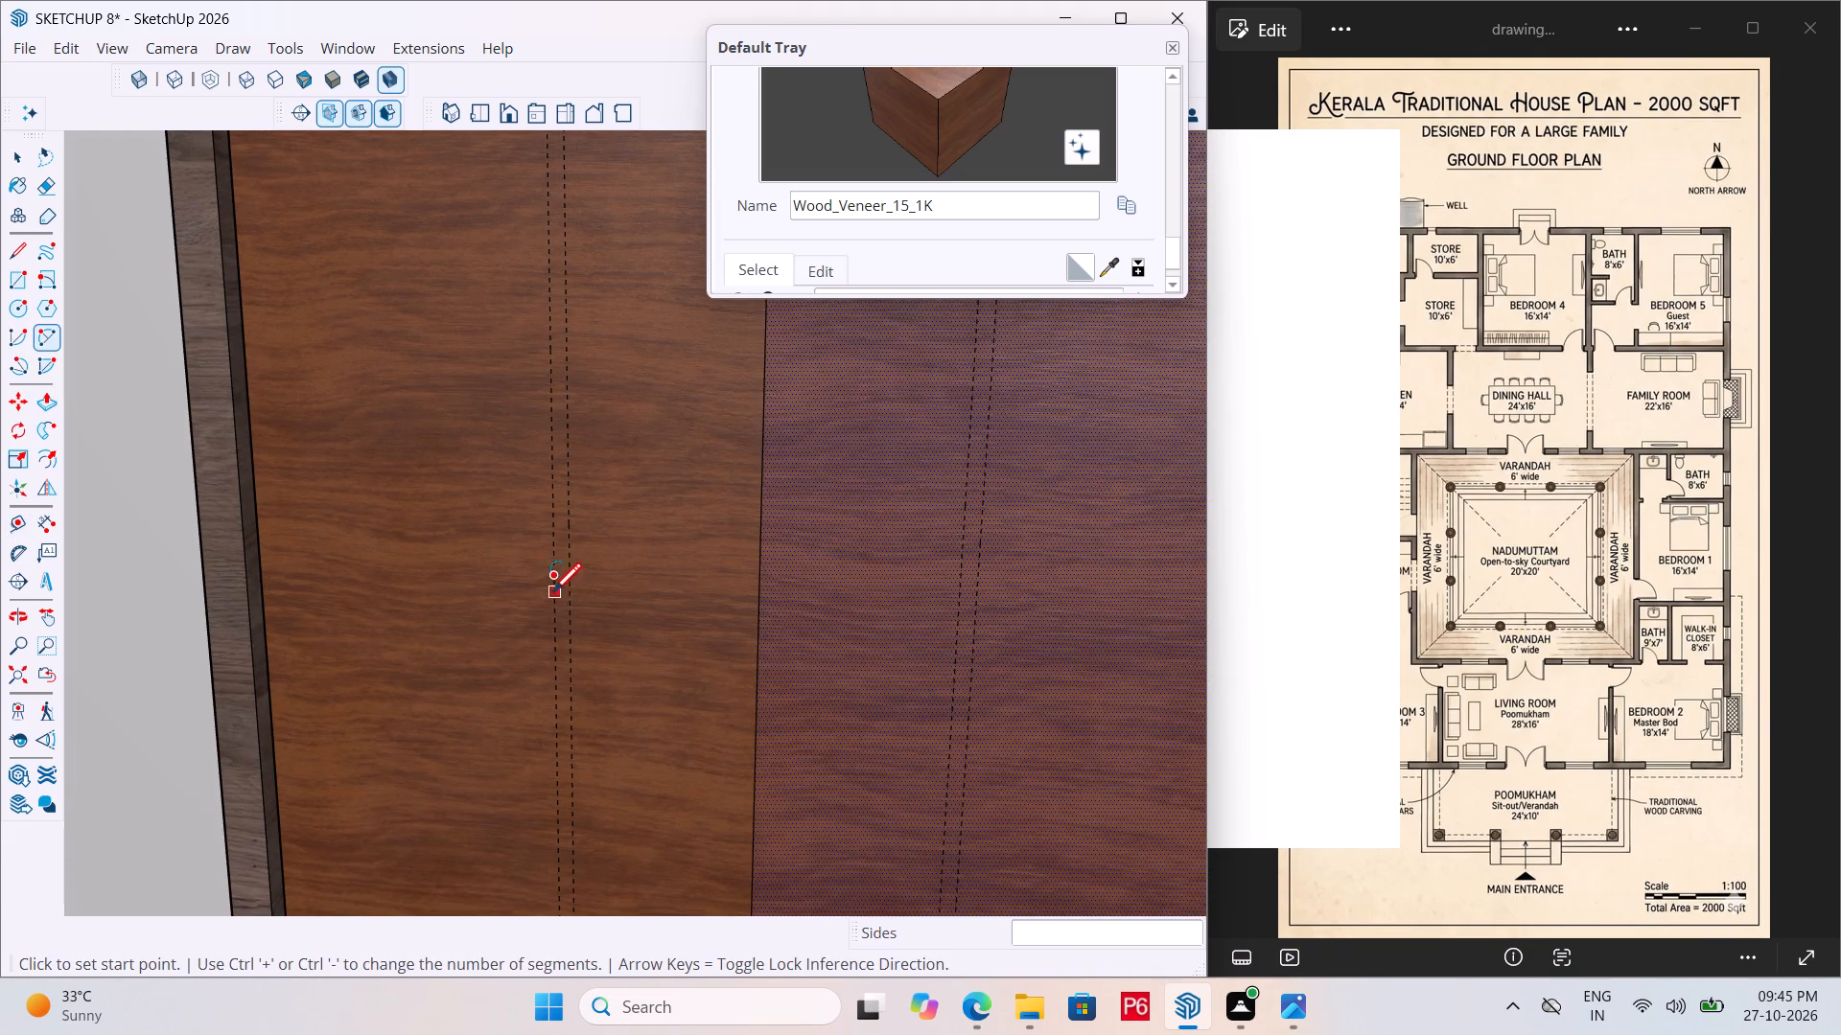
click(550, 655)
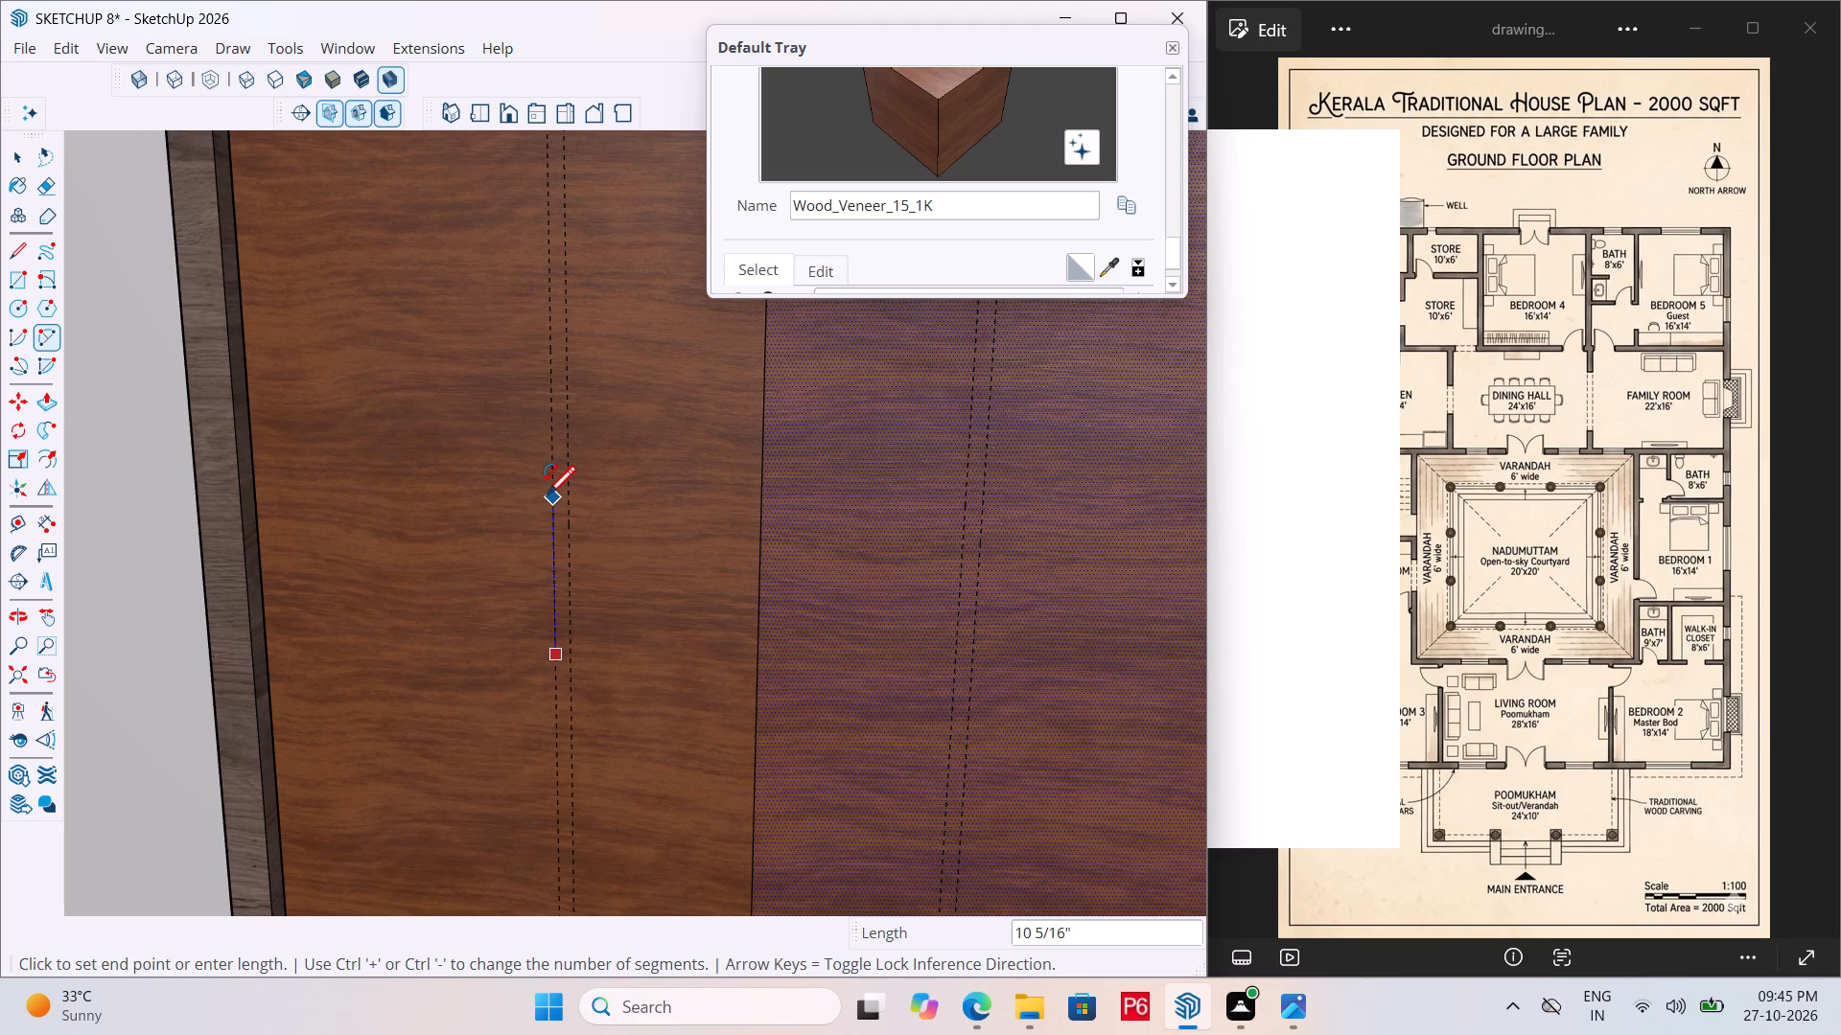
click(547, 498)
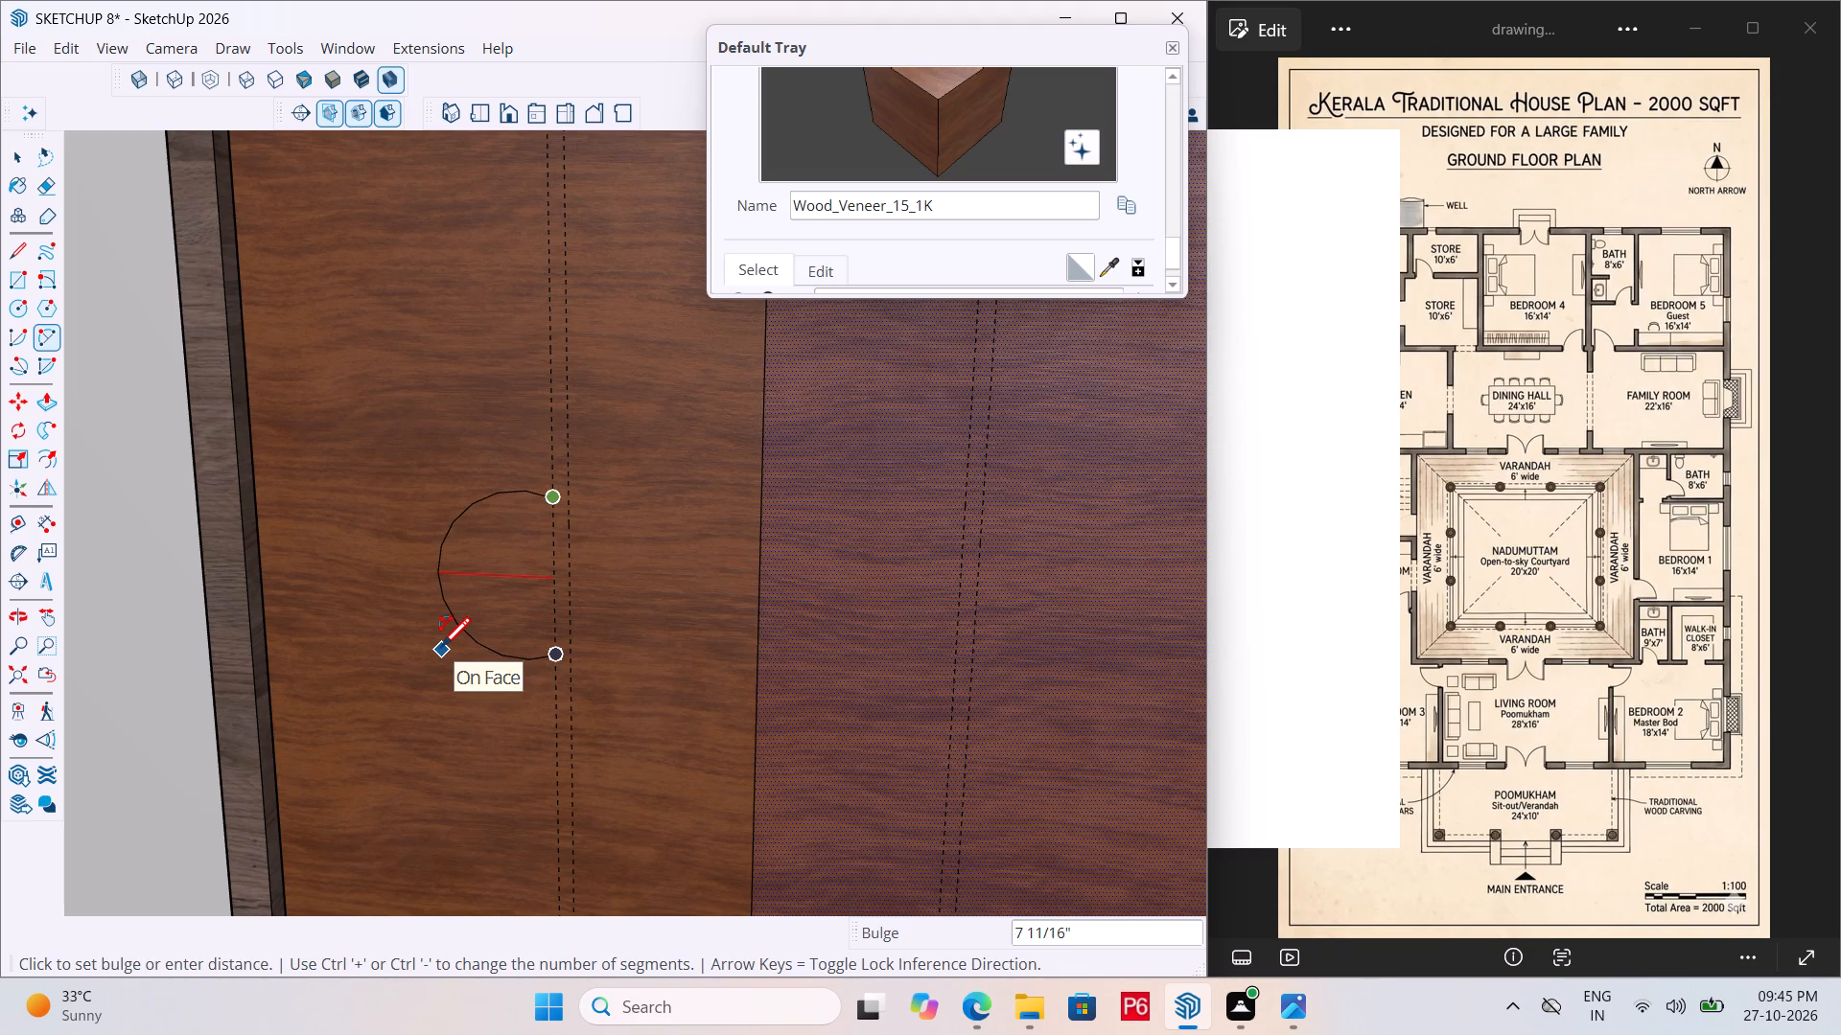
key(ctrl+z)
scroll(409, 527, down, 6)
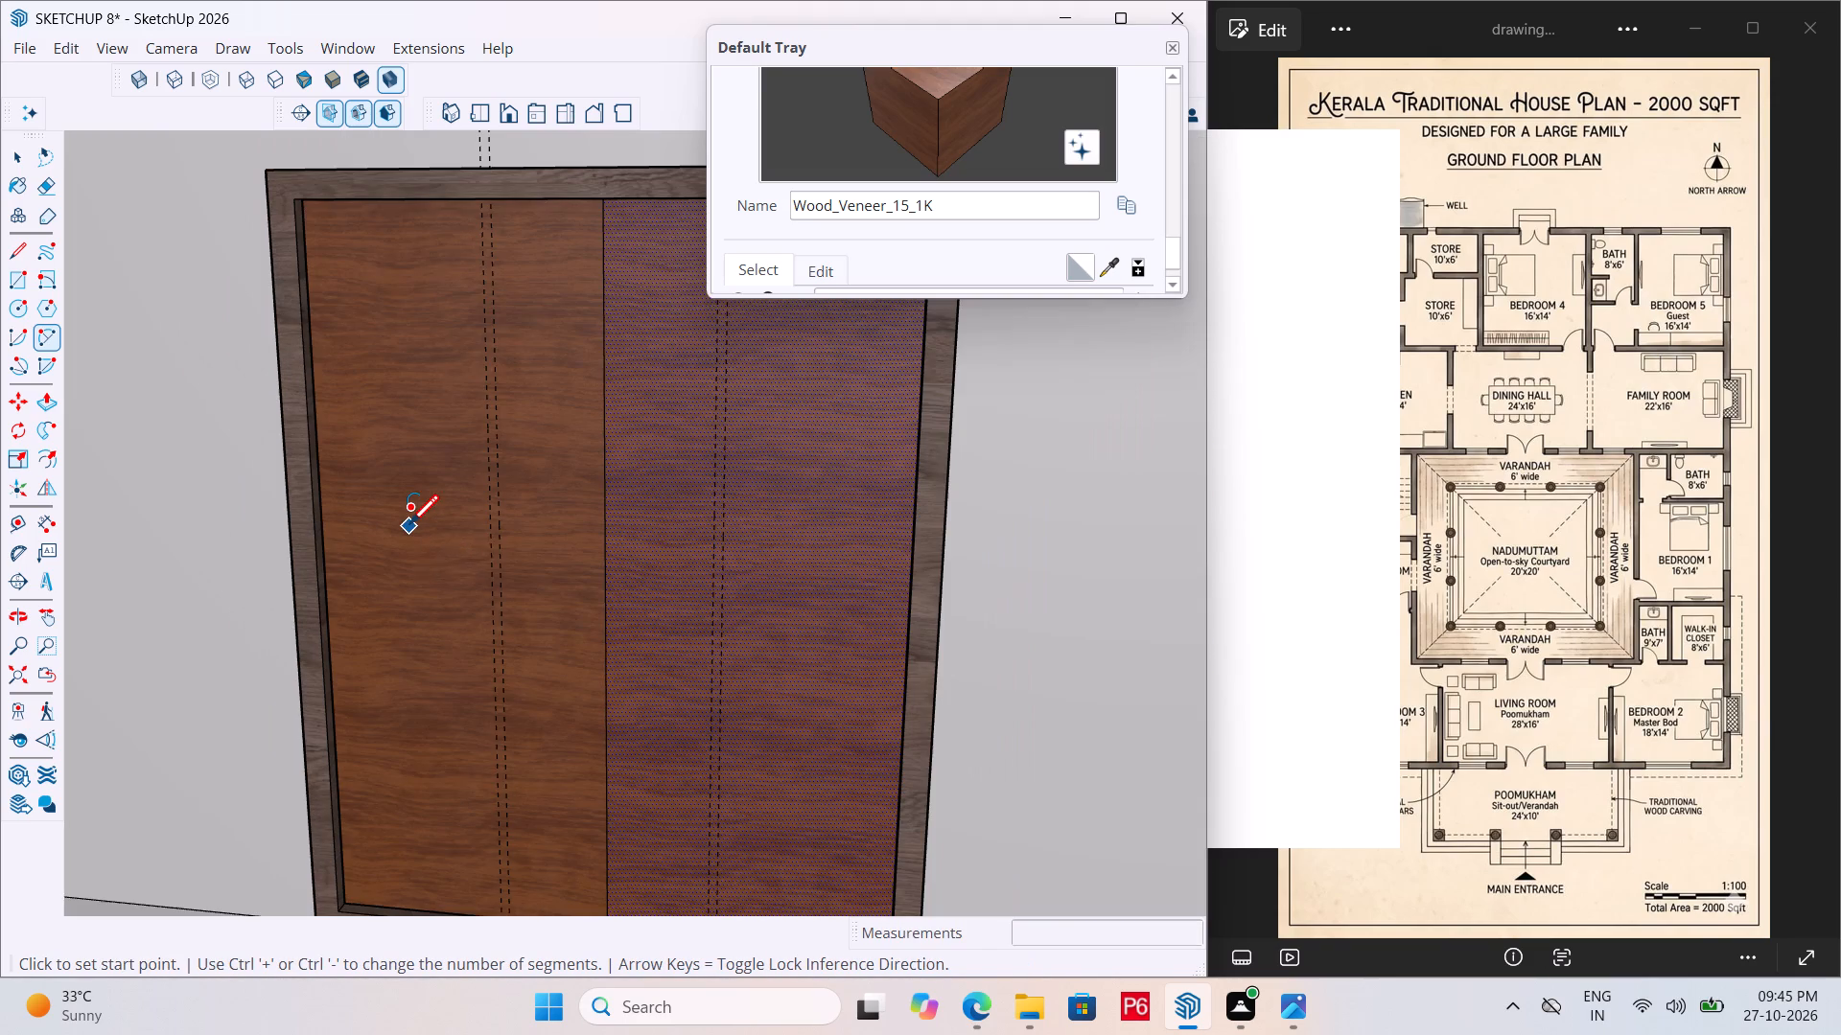
Save the model.
key(ctrl+s)
key(ctrl+s)
key(ctrl+s)
key(ctrl+s)
ctrl+scroll(449, 461, down, 3)
key(ctrl+s)
key(ctrl+s)
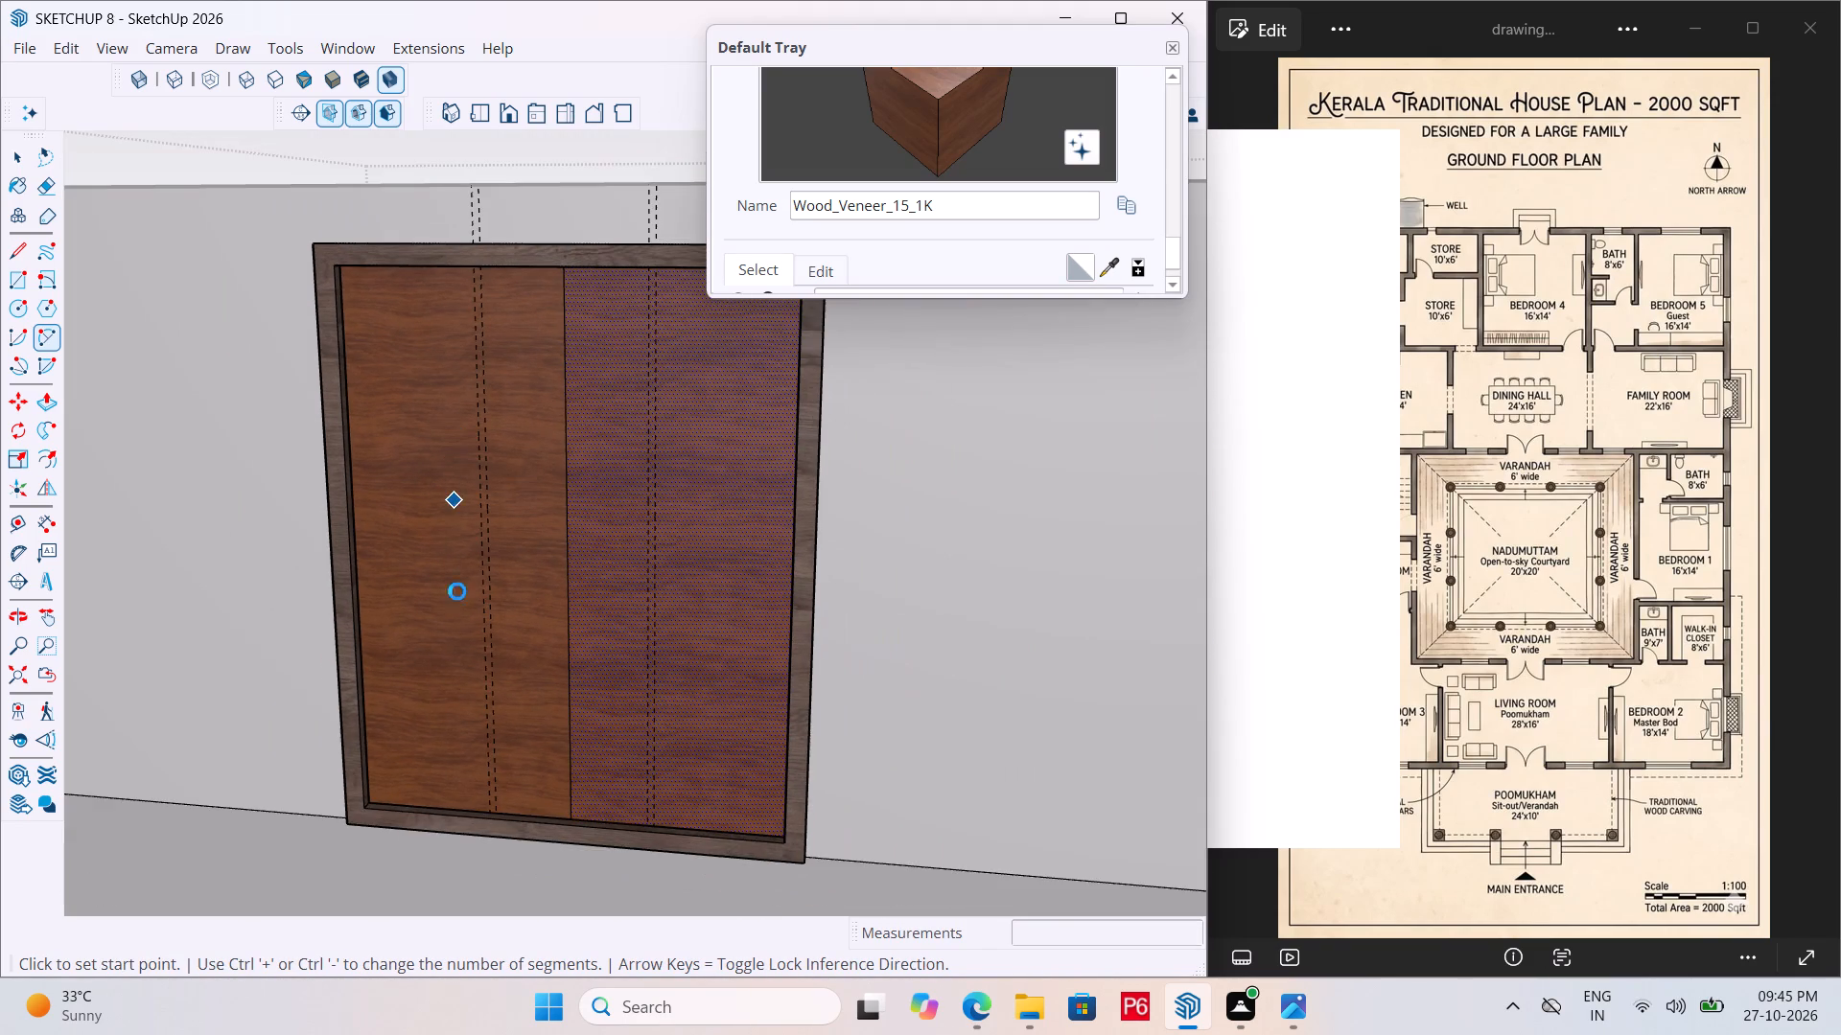
key(ctrl+s)
Undo the vertical guide lines on both panels of the entrance double door.
ctrl+scroll(446, 682, up, 5)
scroll(493, 390, up, 2)
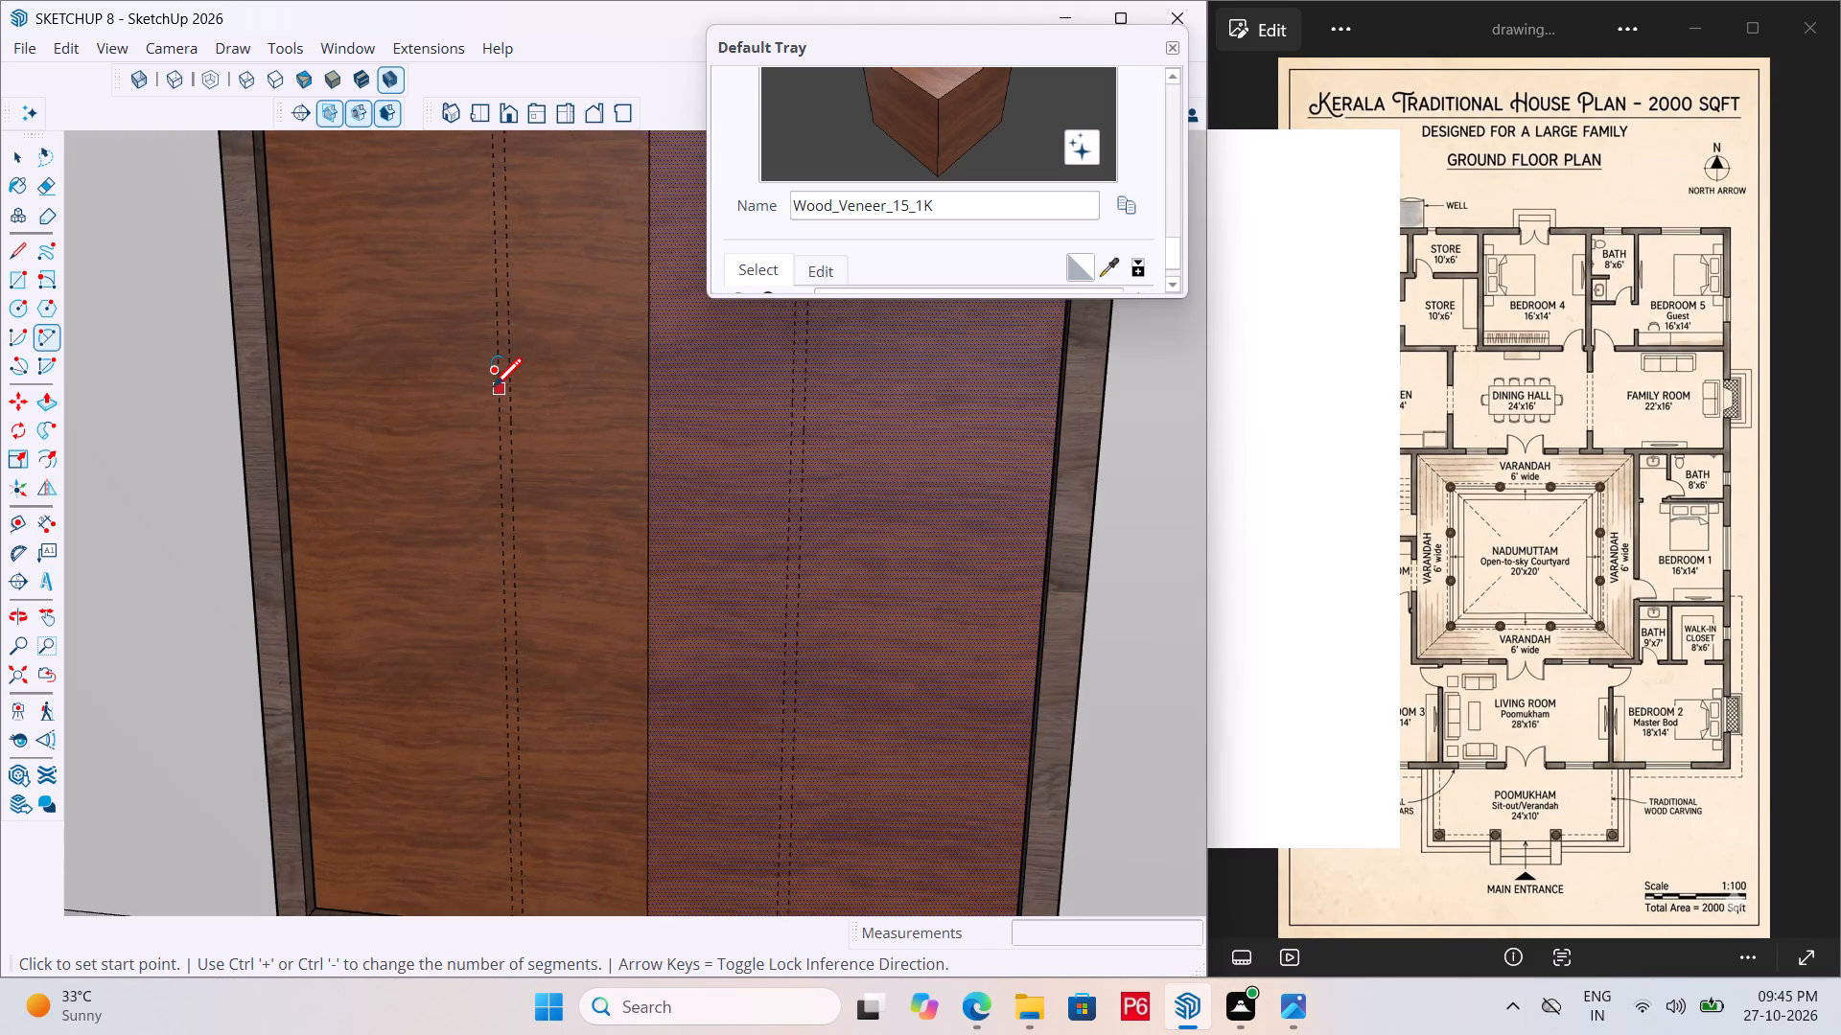
scroll(493, 390, up, 2)
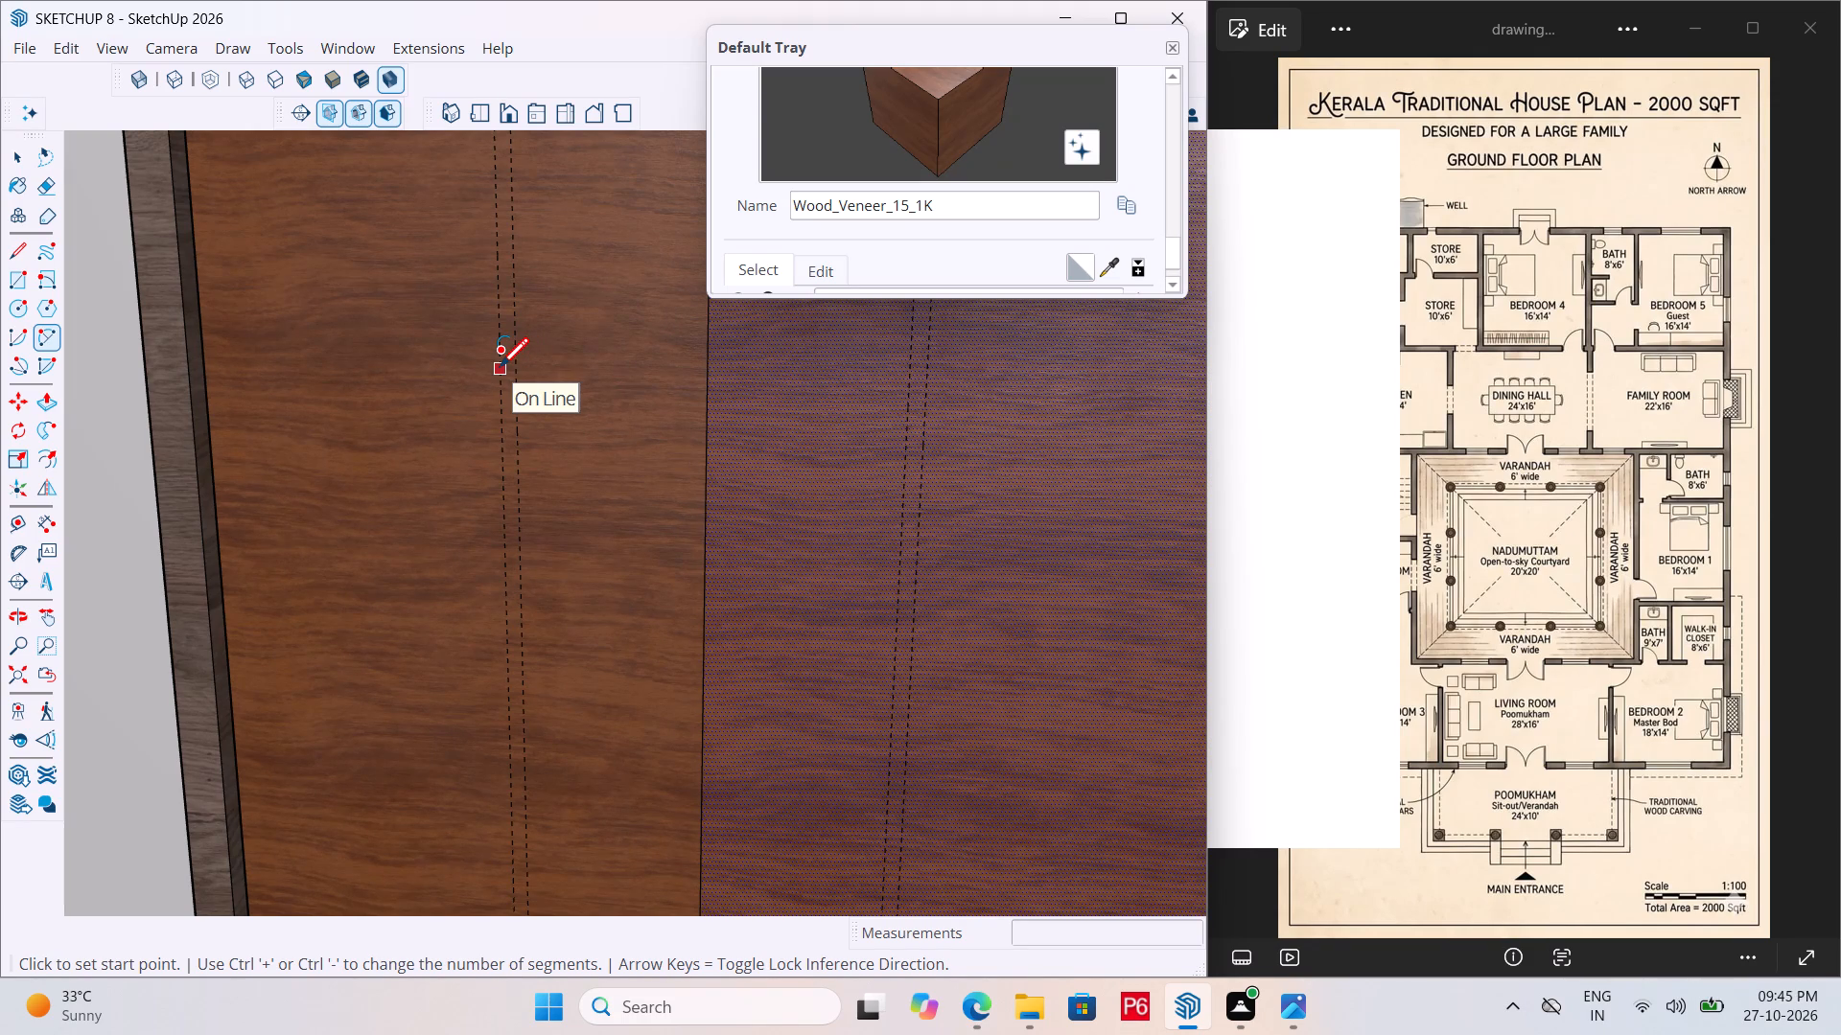
key(ctrl+z)
key(ctrl+z)
key(ctrl+z)
key(ctrl+z)
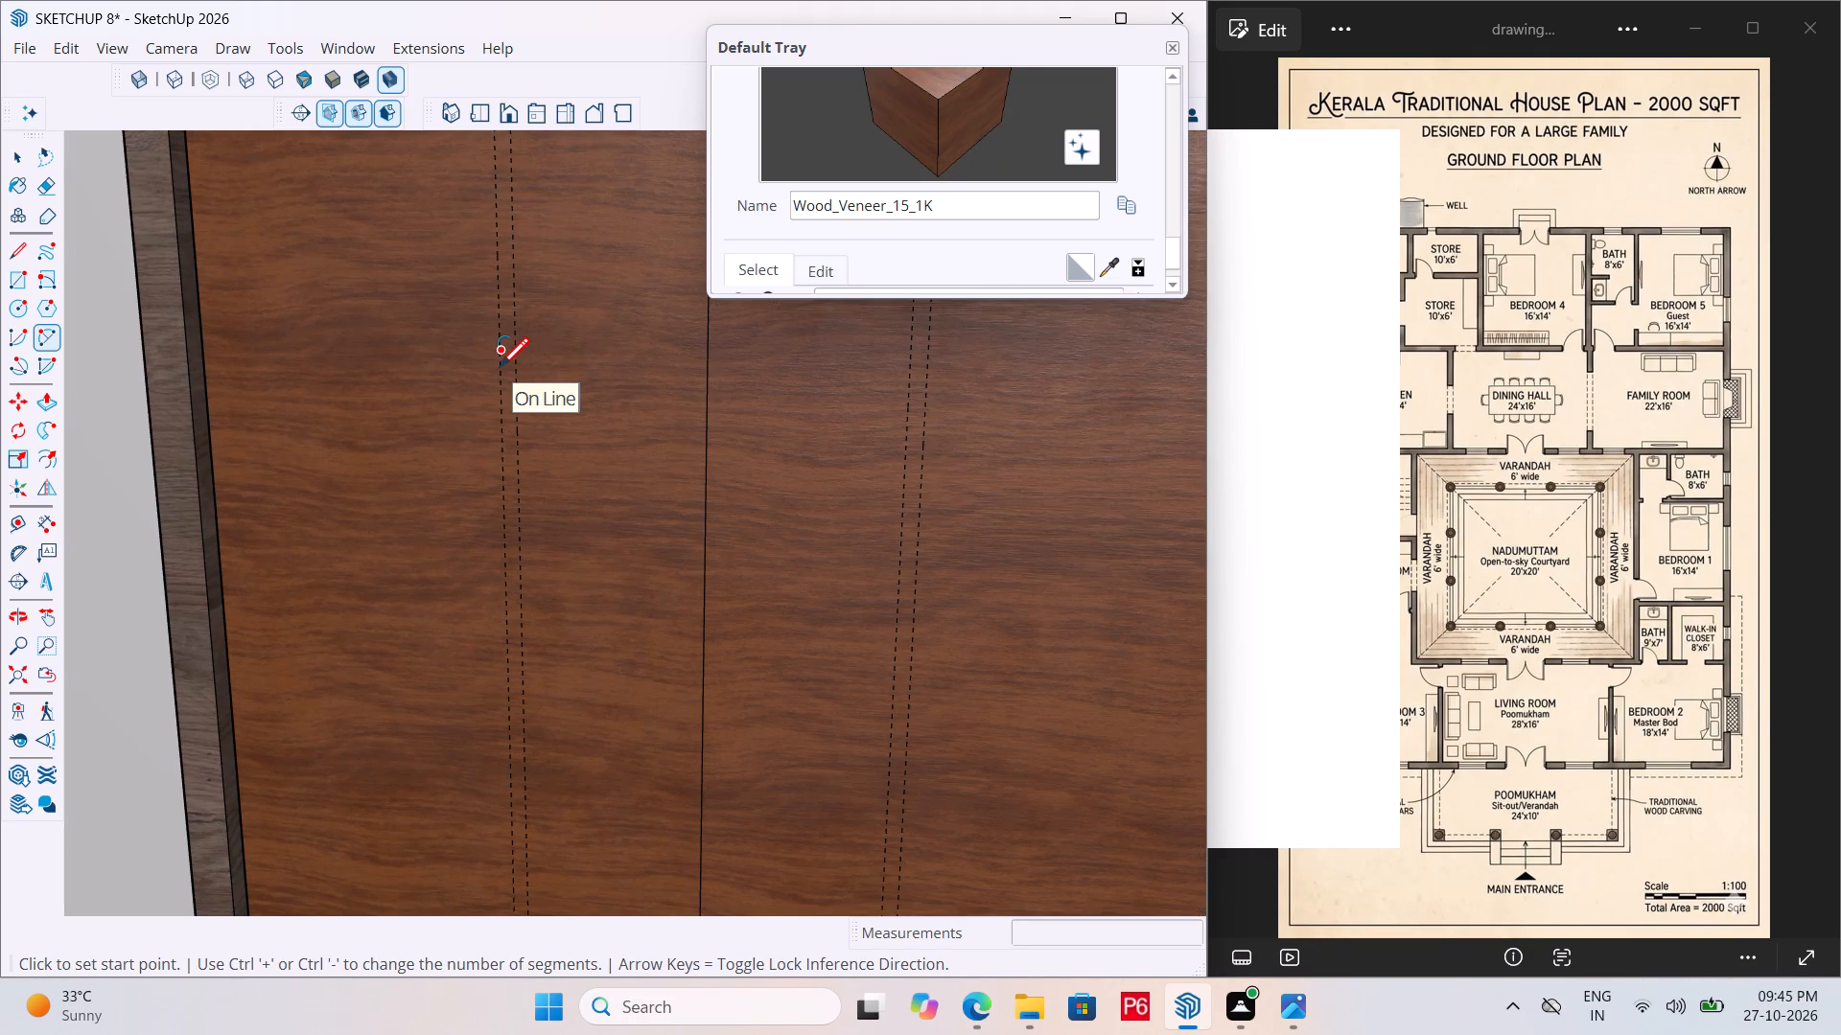
key(ctrl+z)
key(ctrl+z)
key(ctrl+z)
key(ctrl+z)
key(ctrl+z)
key(ctrl+z)
key(ctrl+z)
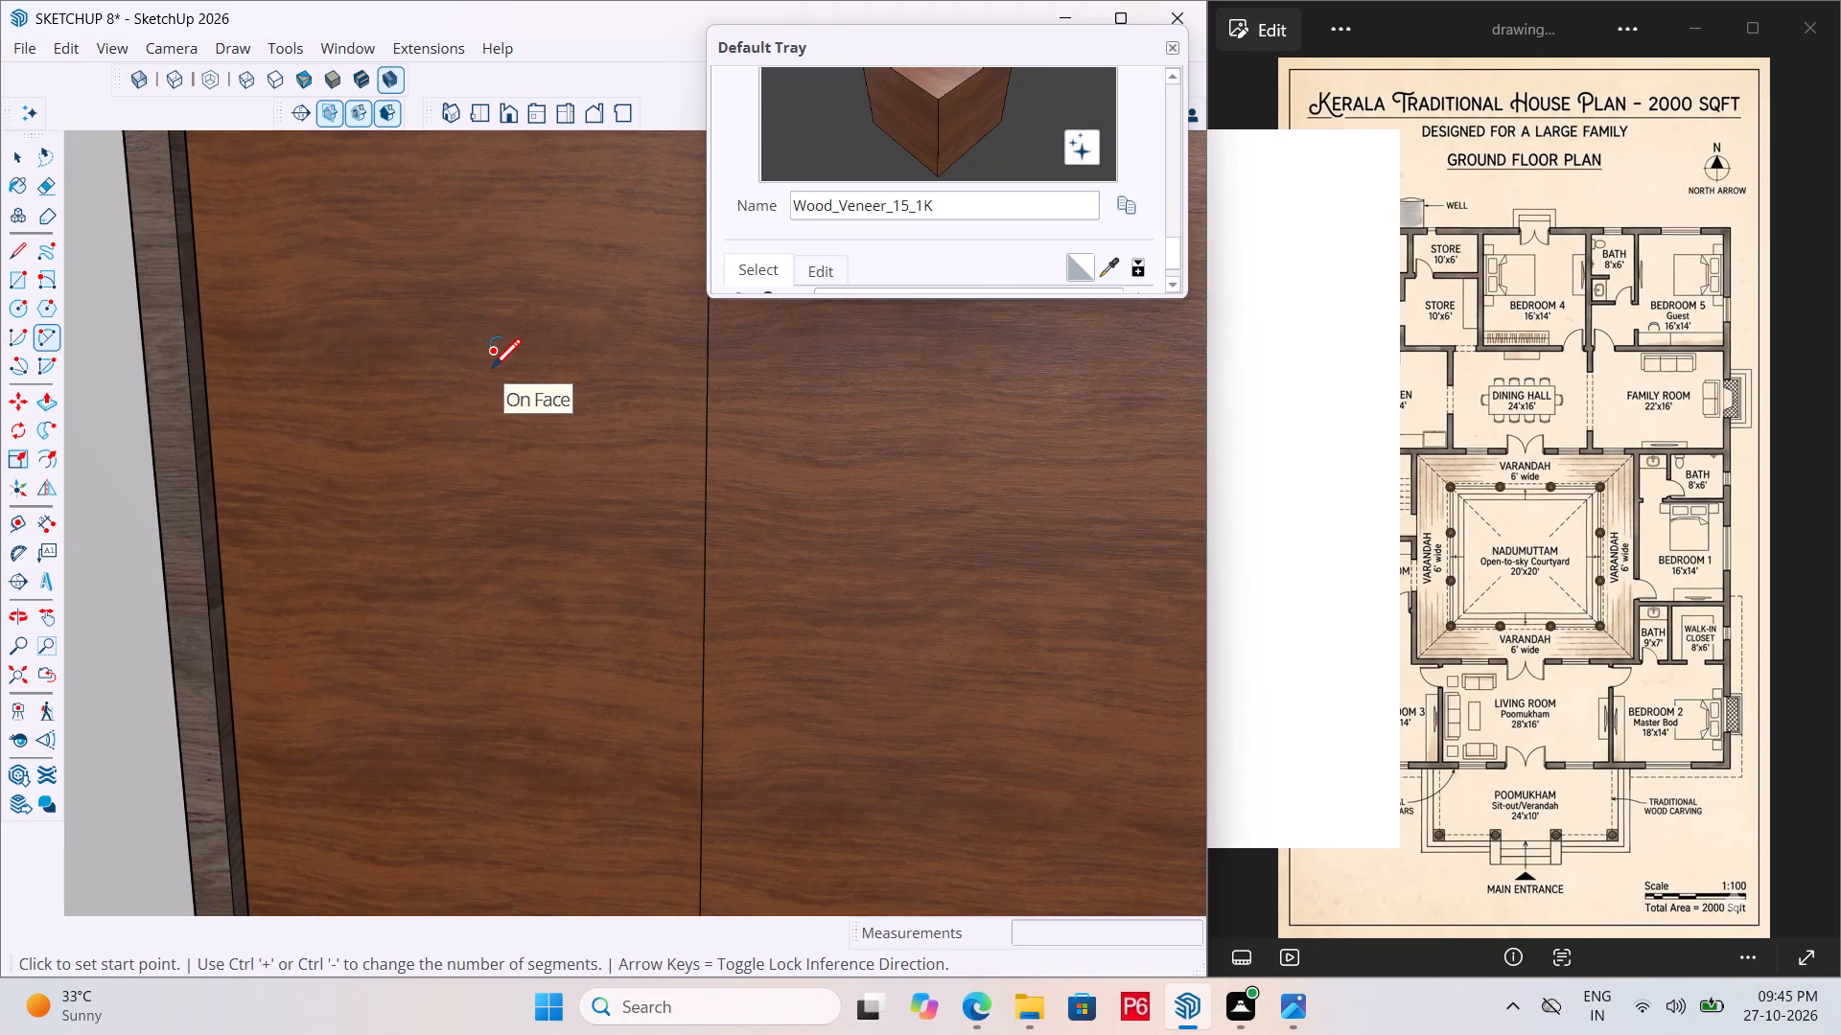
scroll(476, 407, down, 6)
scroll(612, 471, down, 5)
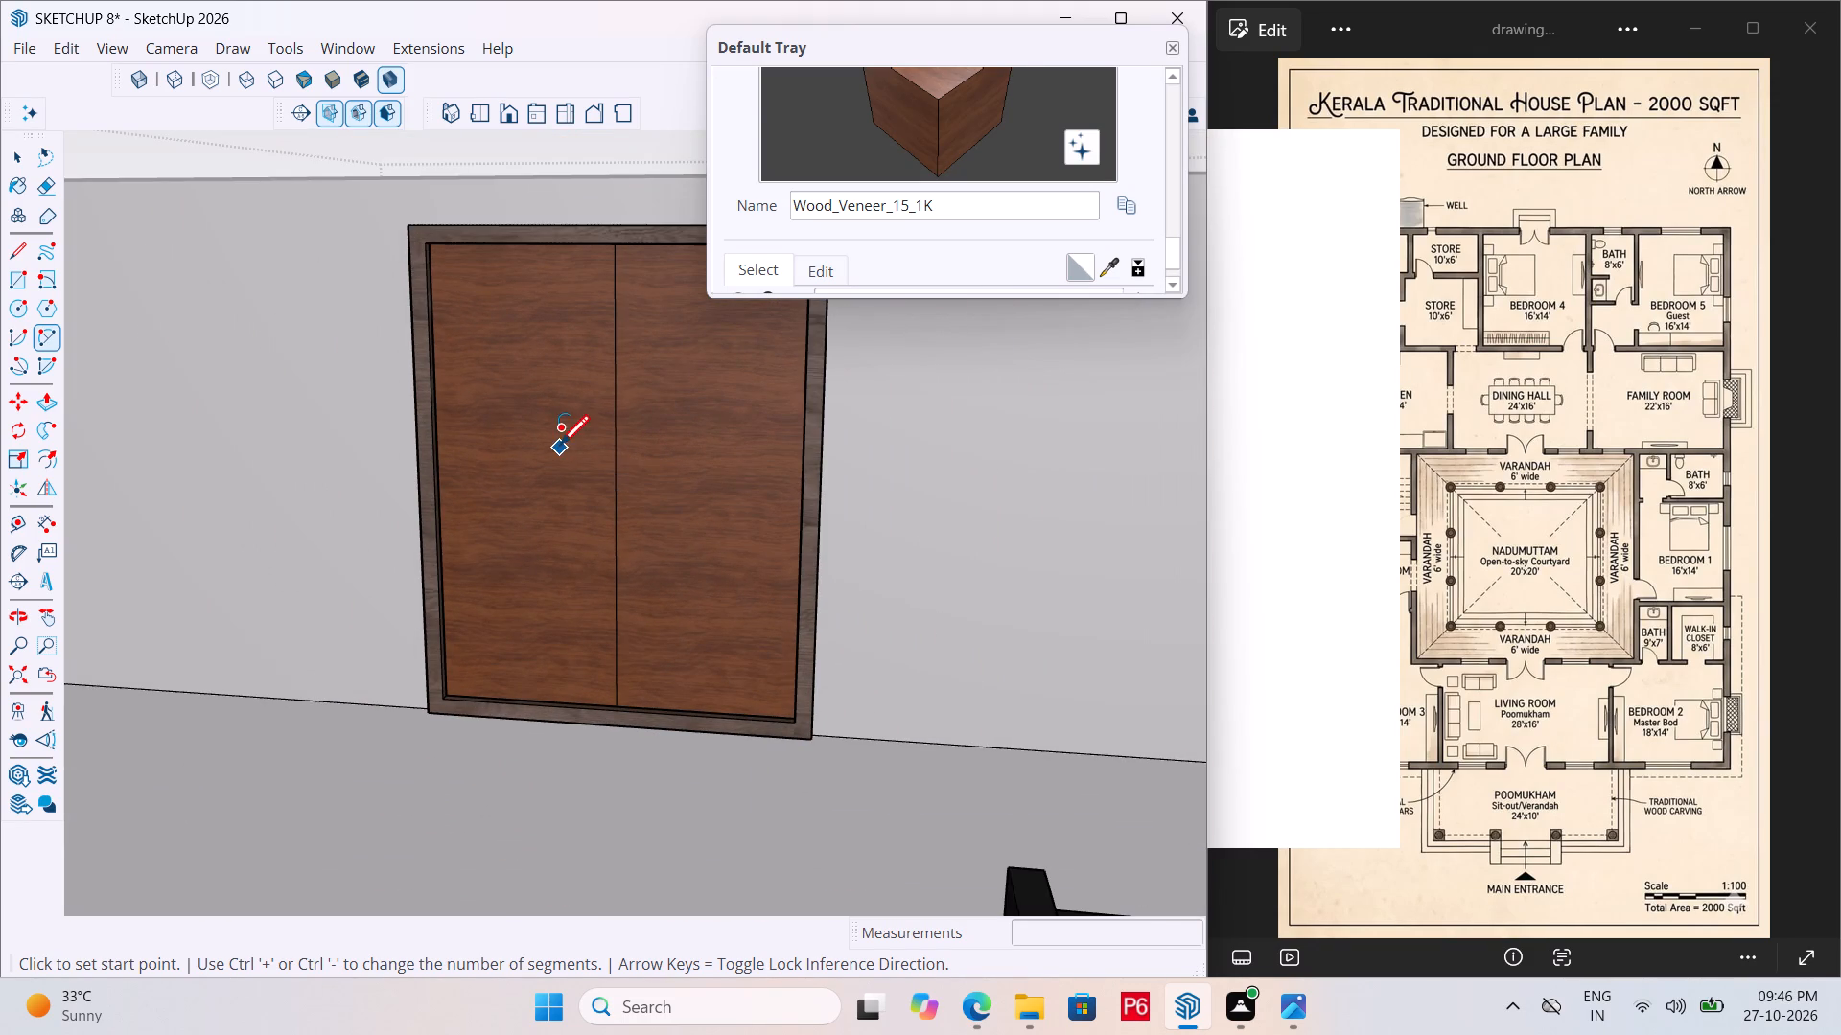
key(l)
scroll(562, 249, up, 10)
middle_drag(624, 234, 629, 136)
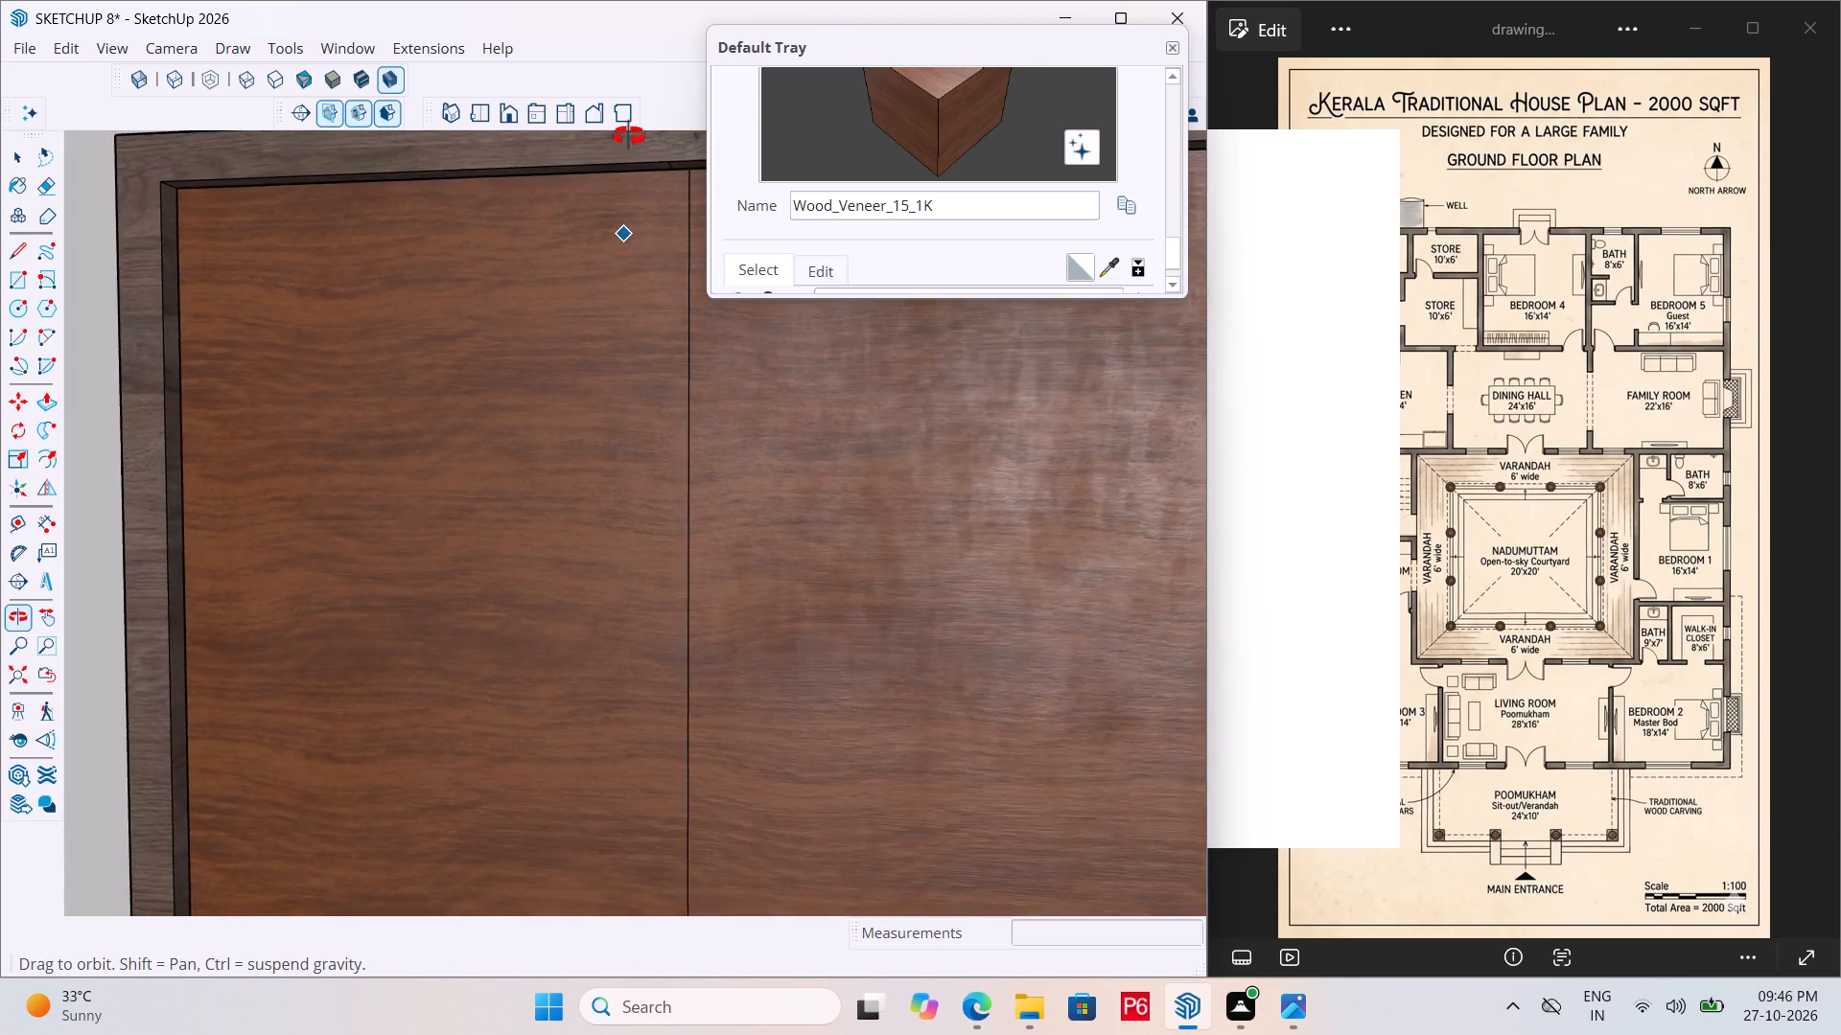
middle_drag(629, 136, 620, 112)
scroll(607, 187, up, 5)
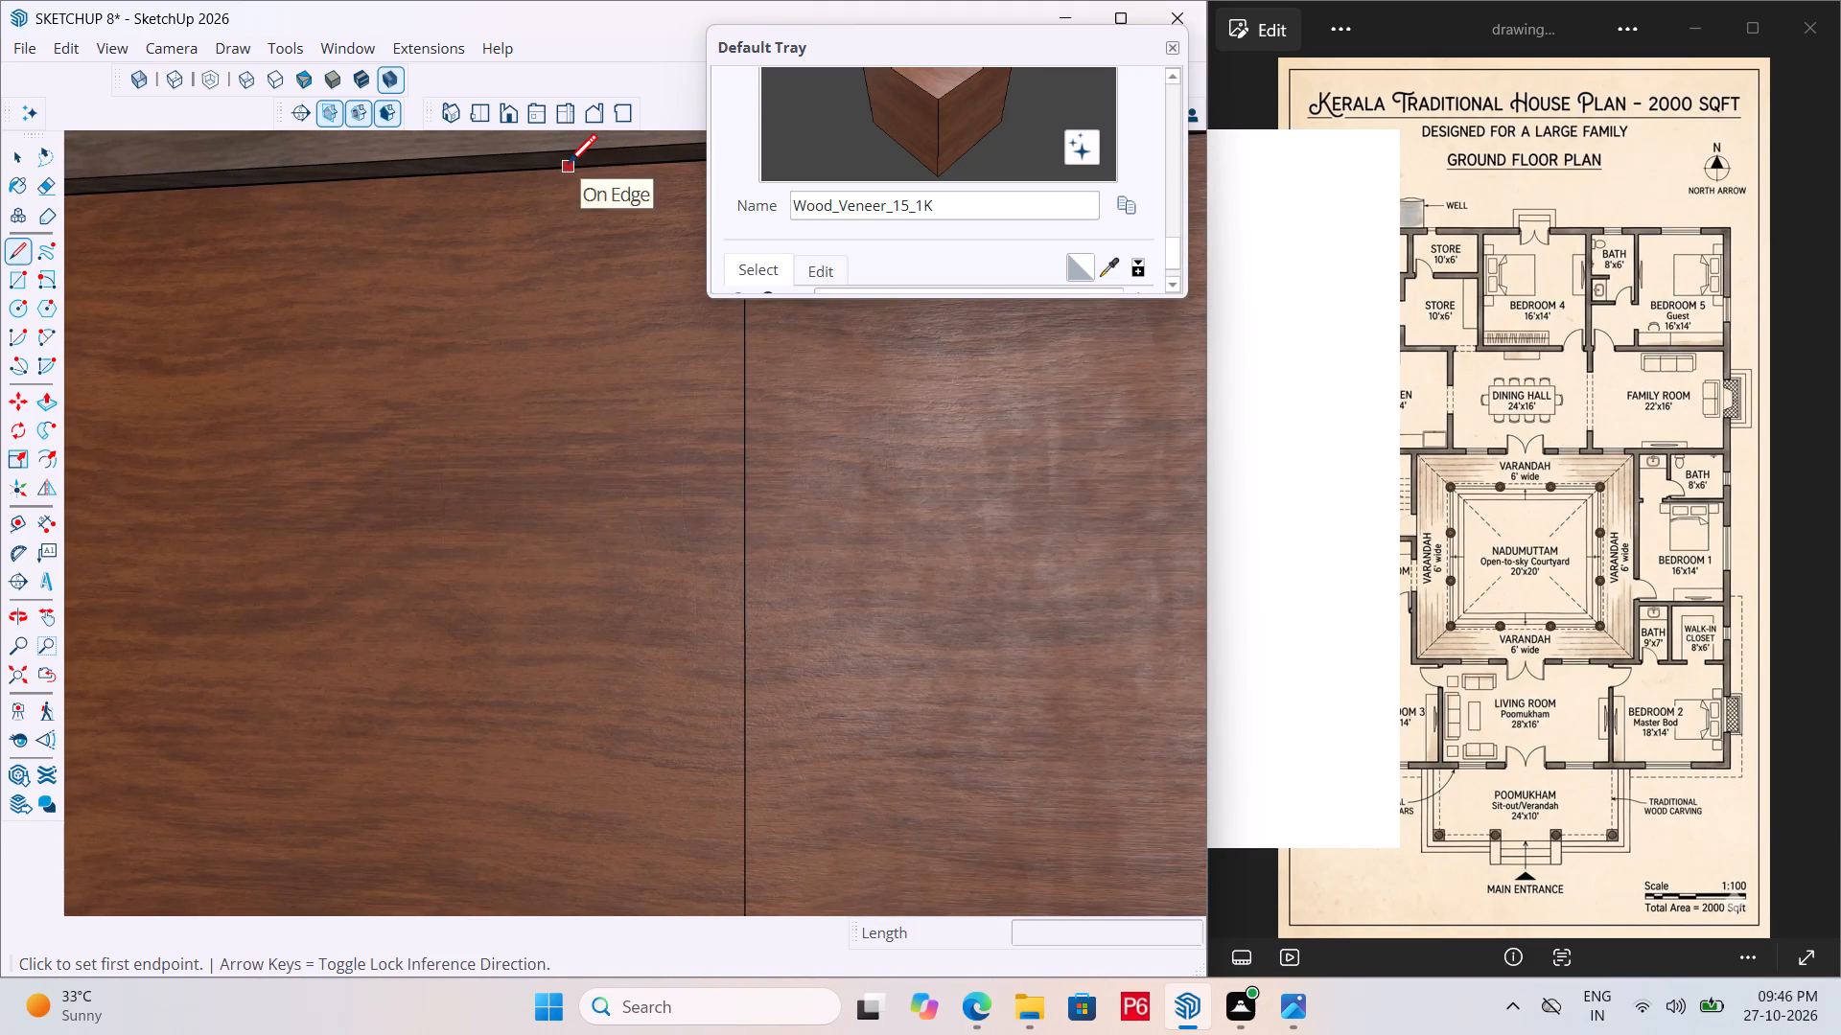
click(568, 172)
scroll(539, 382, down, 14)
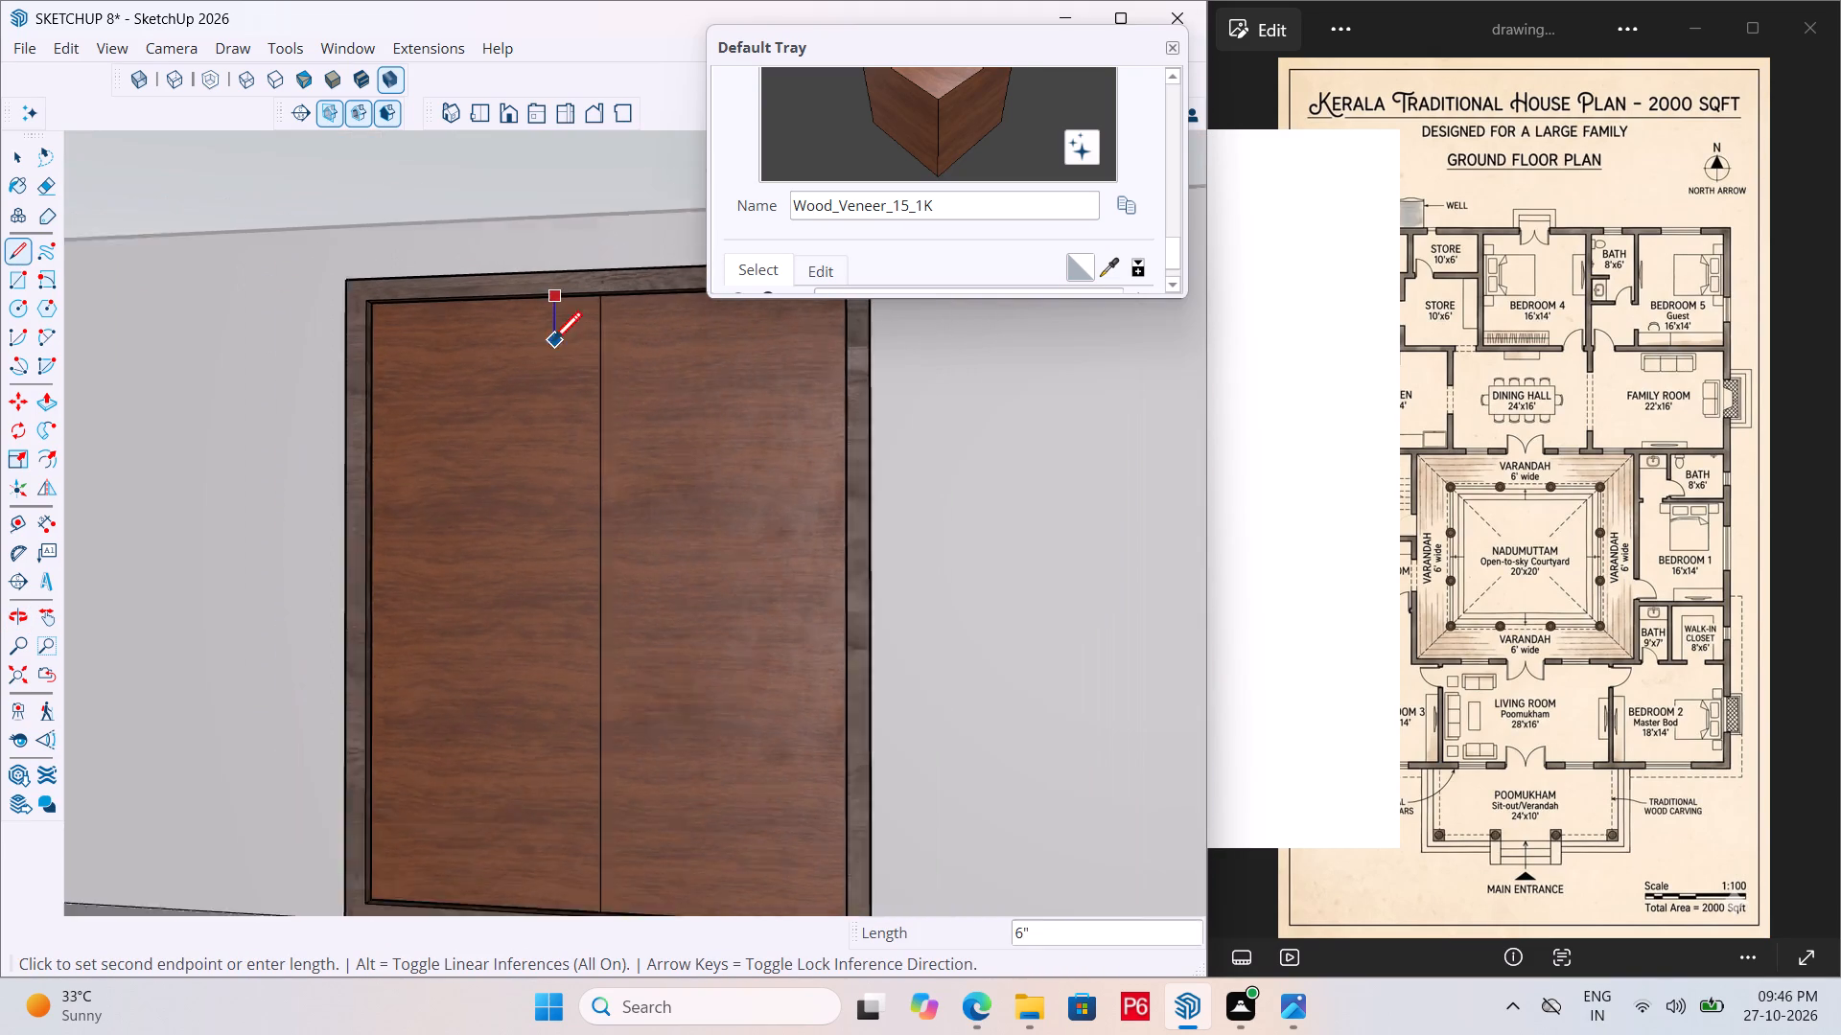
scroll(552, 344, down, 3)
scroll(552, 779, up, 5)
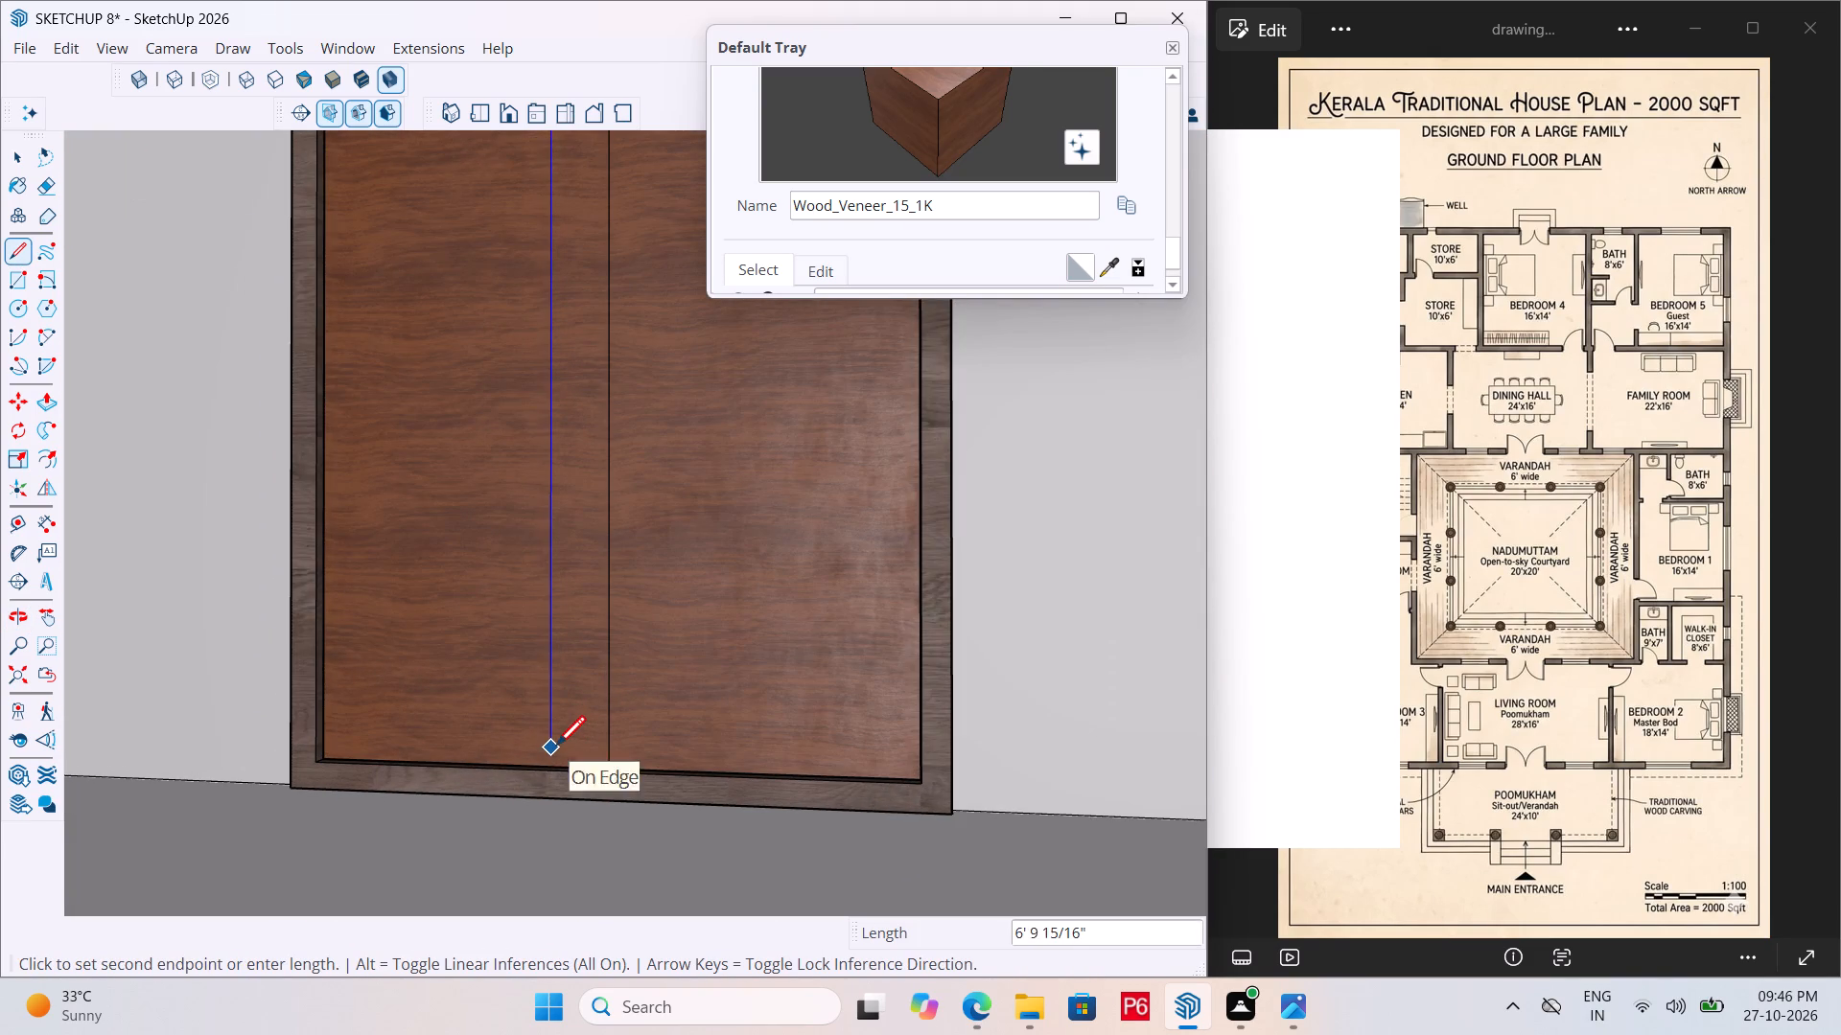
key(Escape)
Place vertical guide lines 6" to each side of the joint between the two door panels.
middle_drag(556, 748, 523, 839)
key(t)
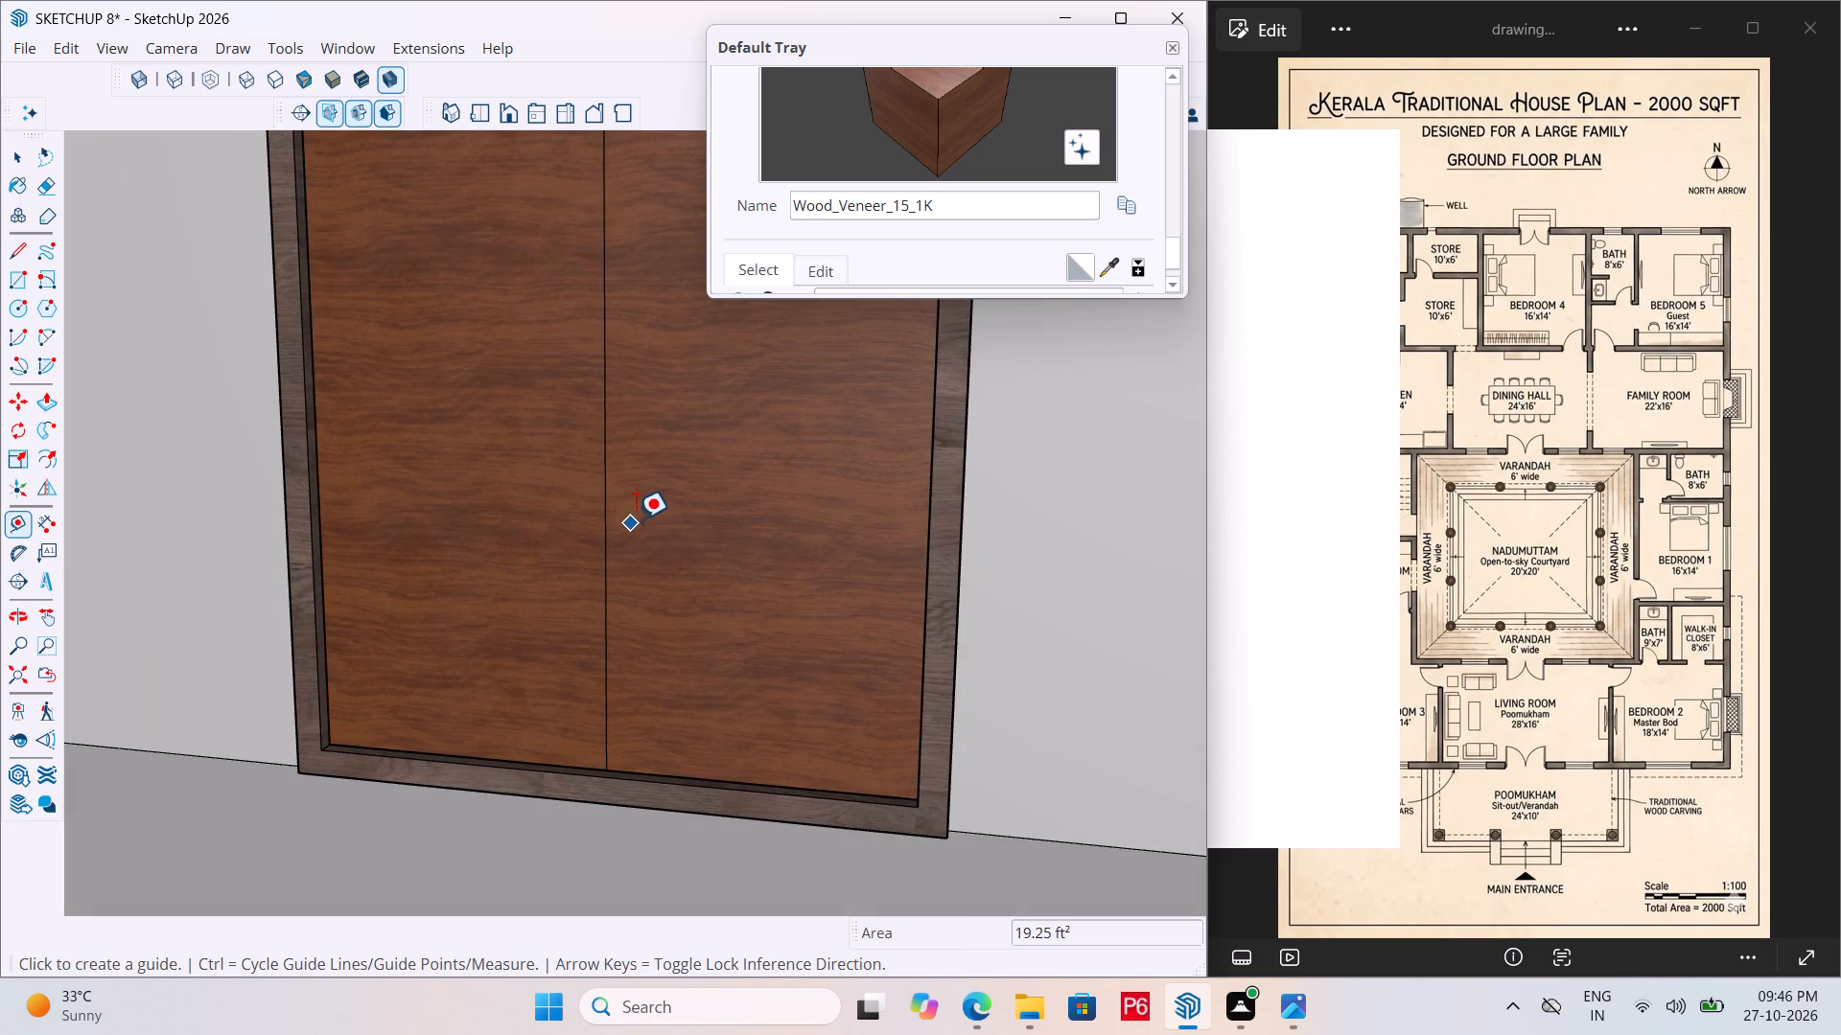
click(611, 532)
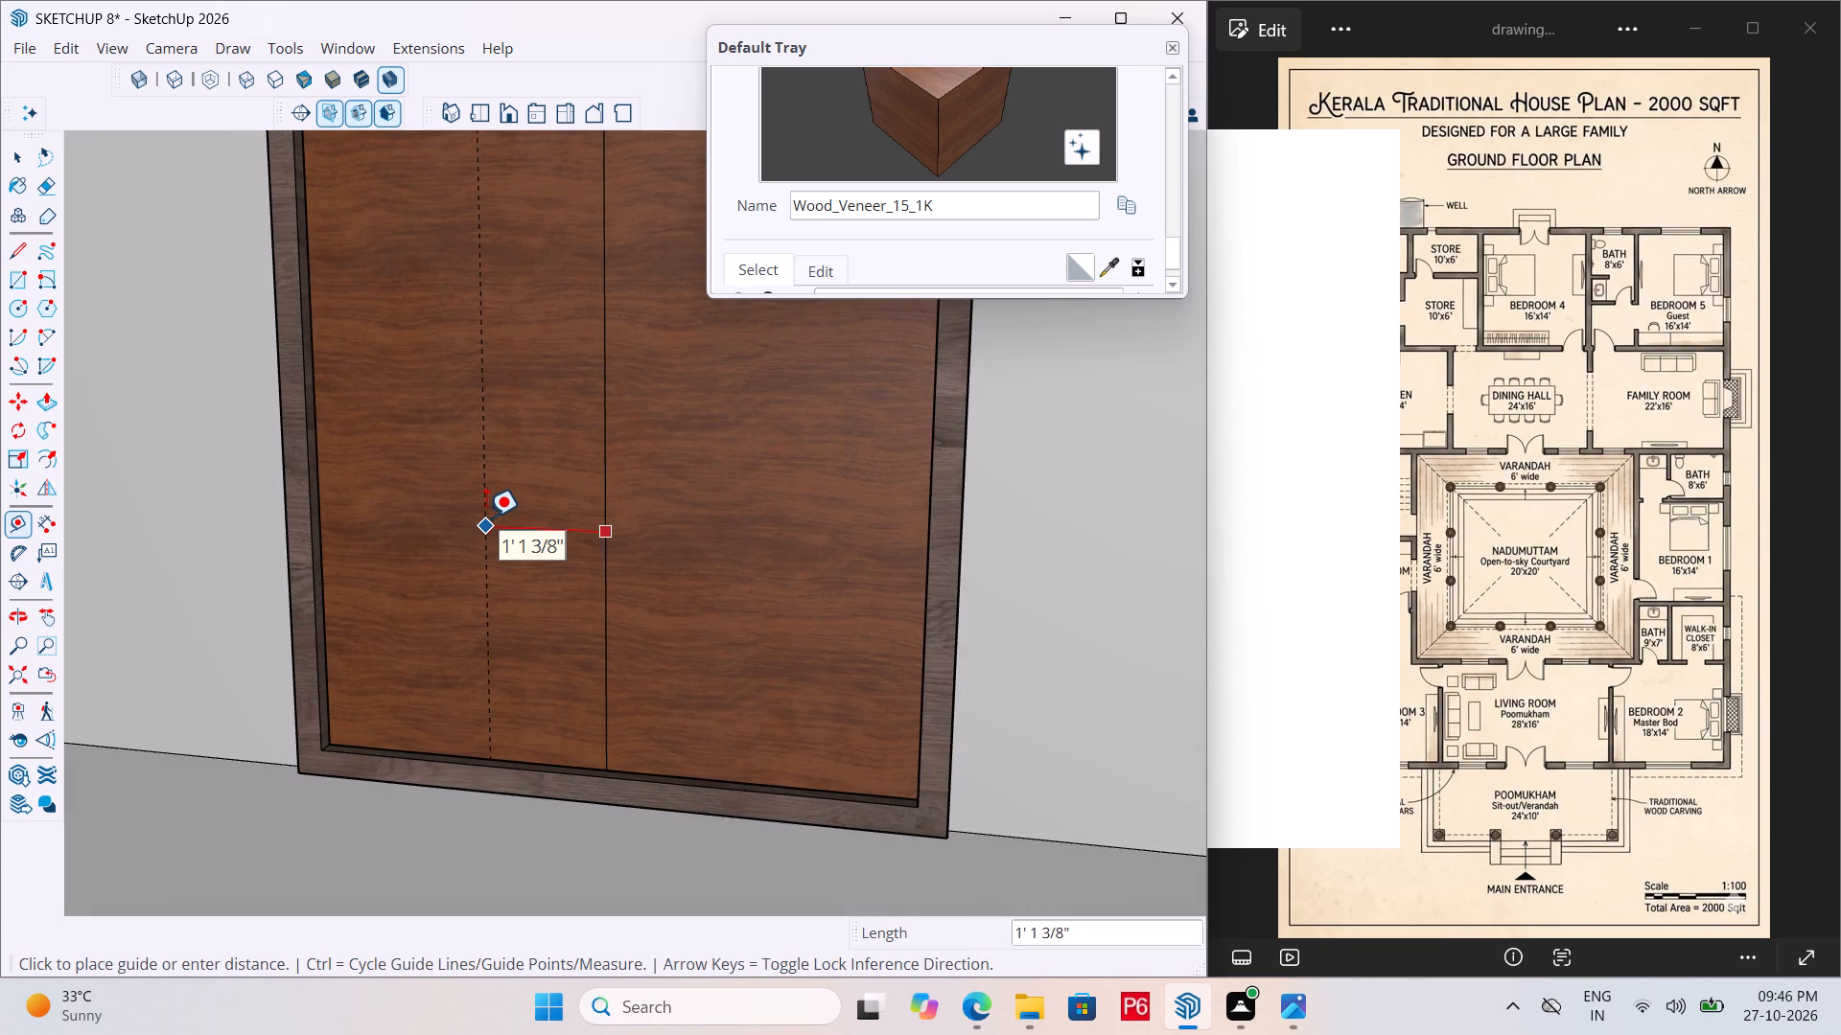
text(6")
key(Return)
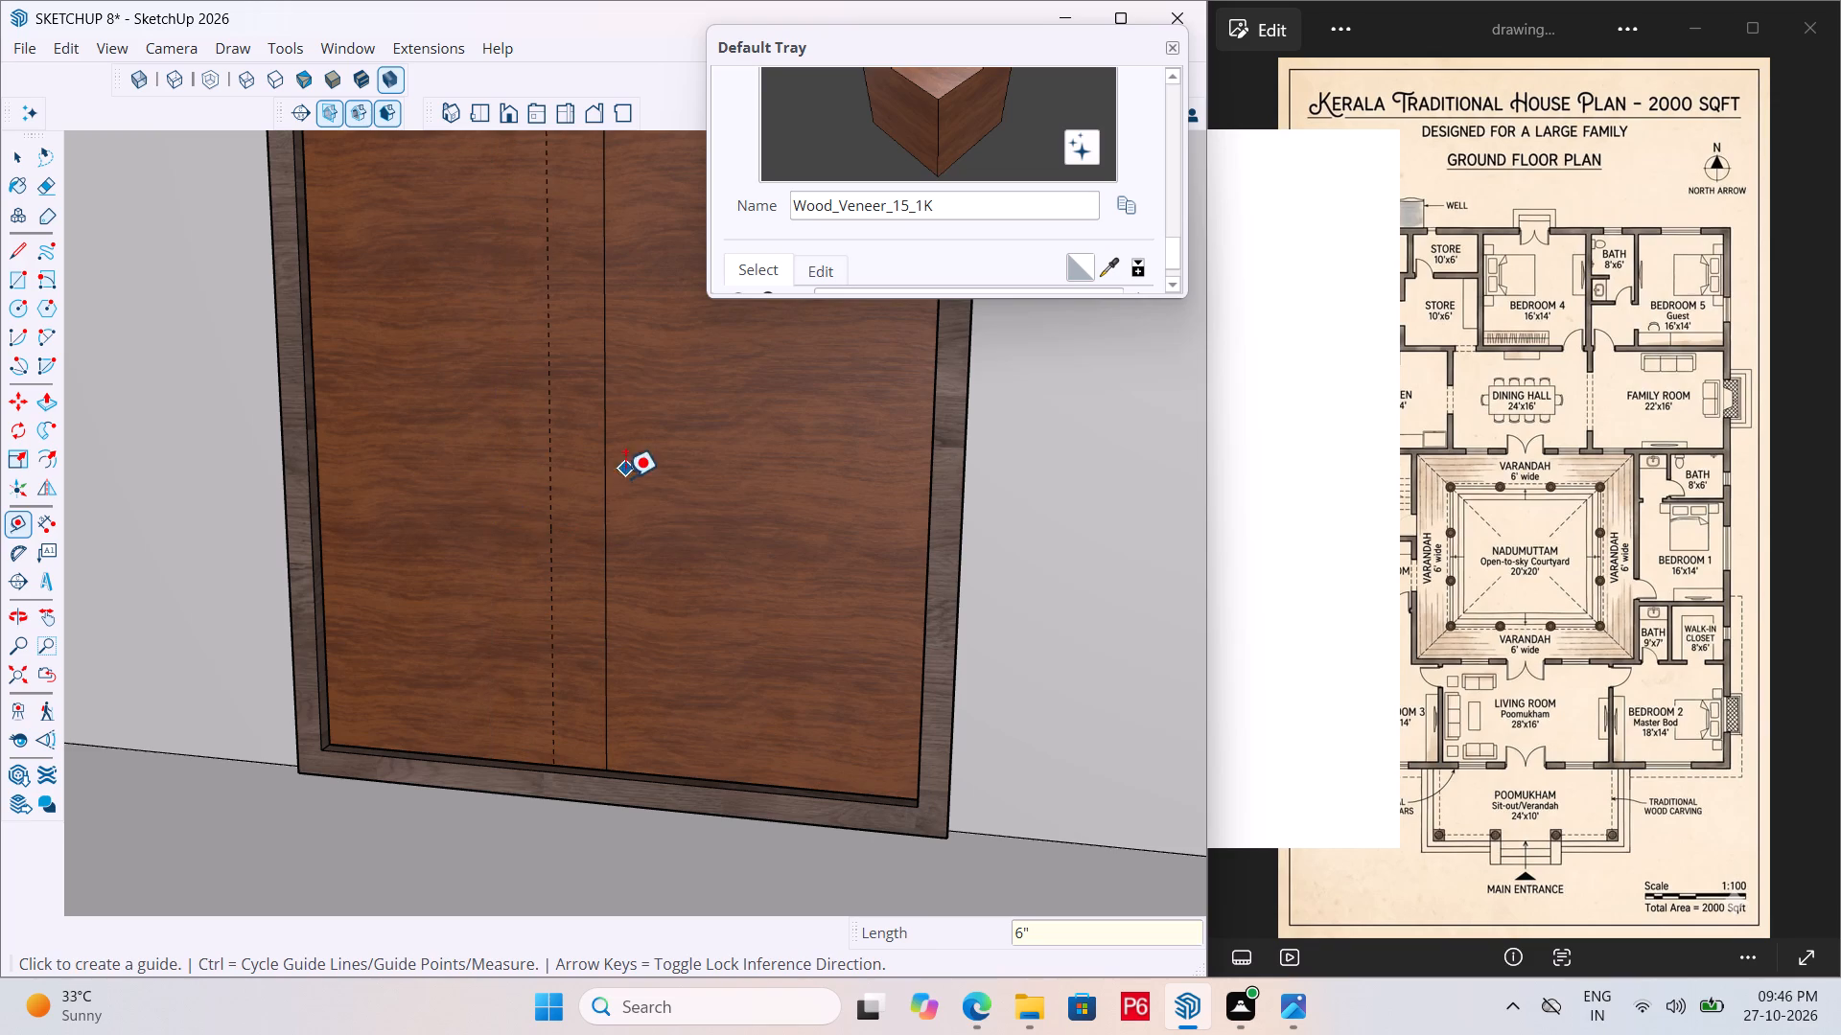
click(603, 508)
text(6")
key(Return)
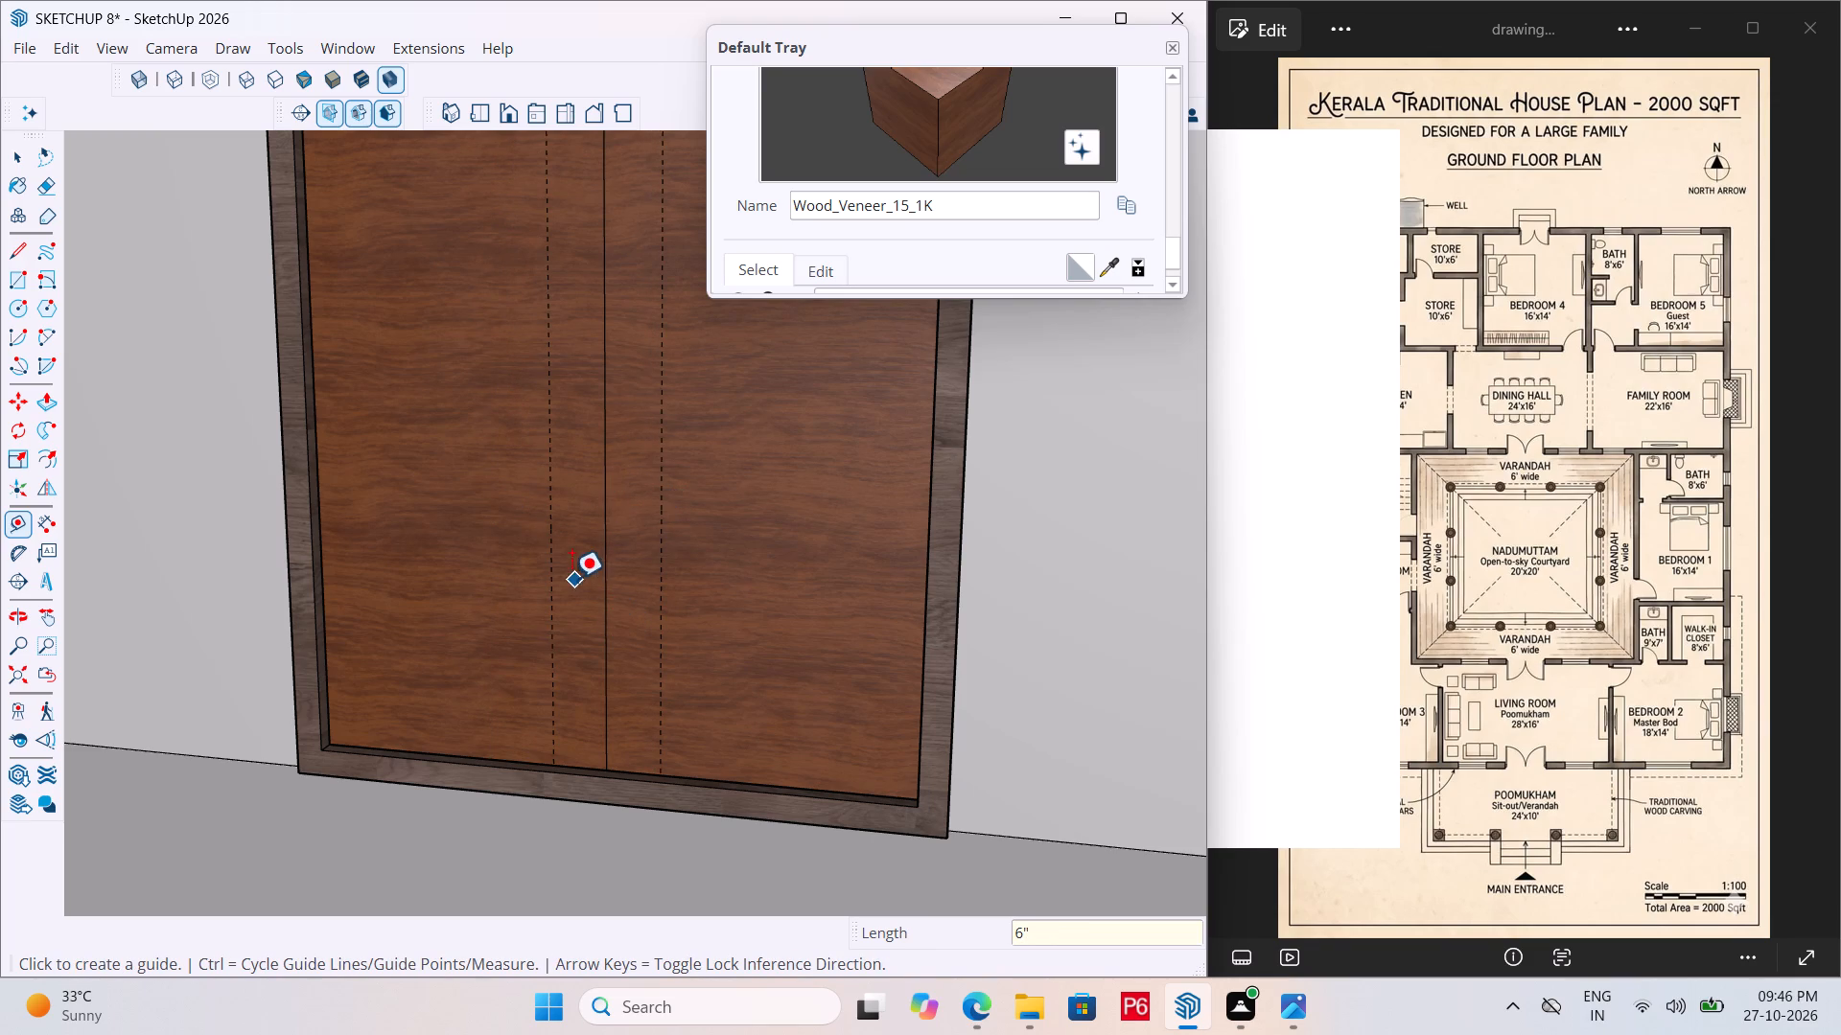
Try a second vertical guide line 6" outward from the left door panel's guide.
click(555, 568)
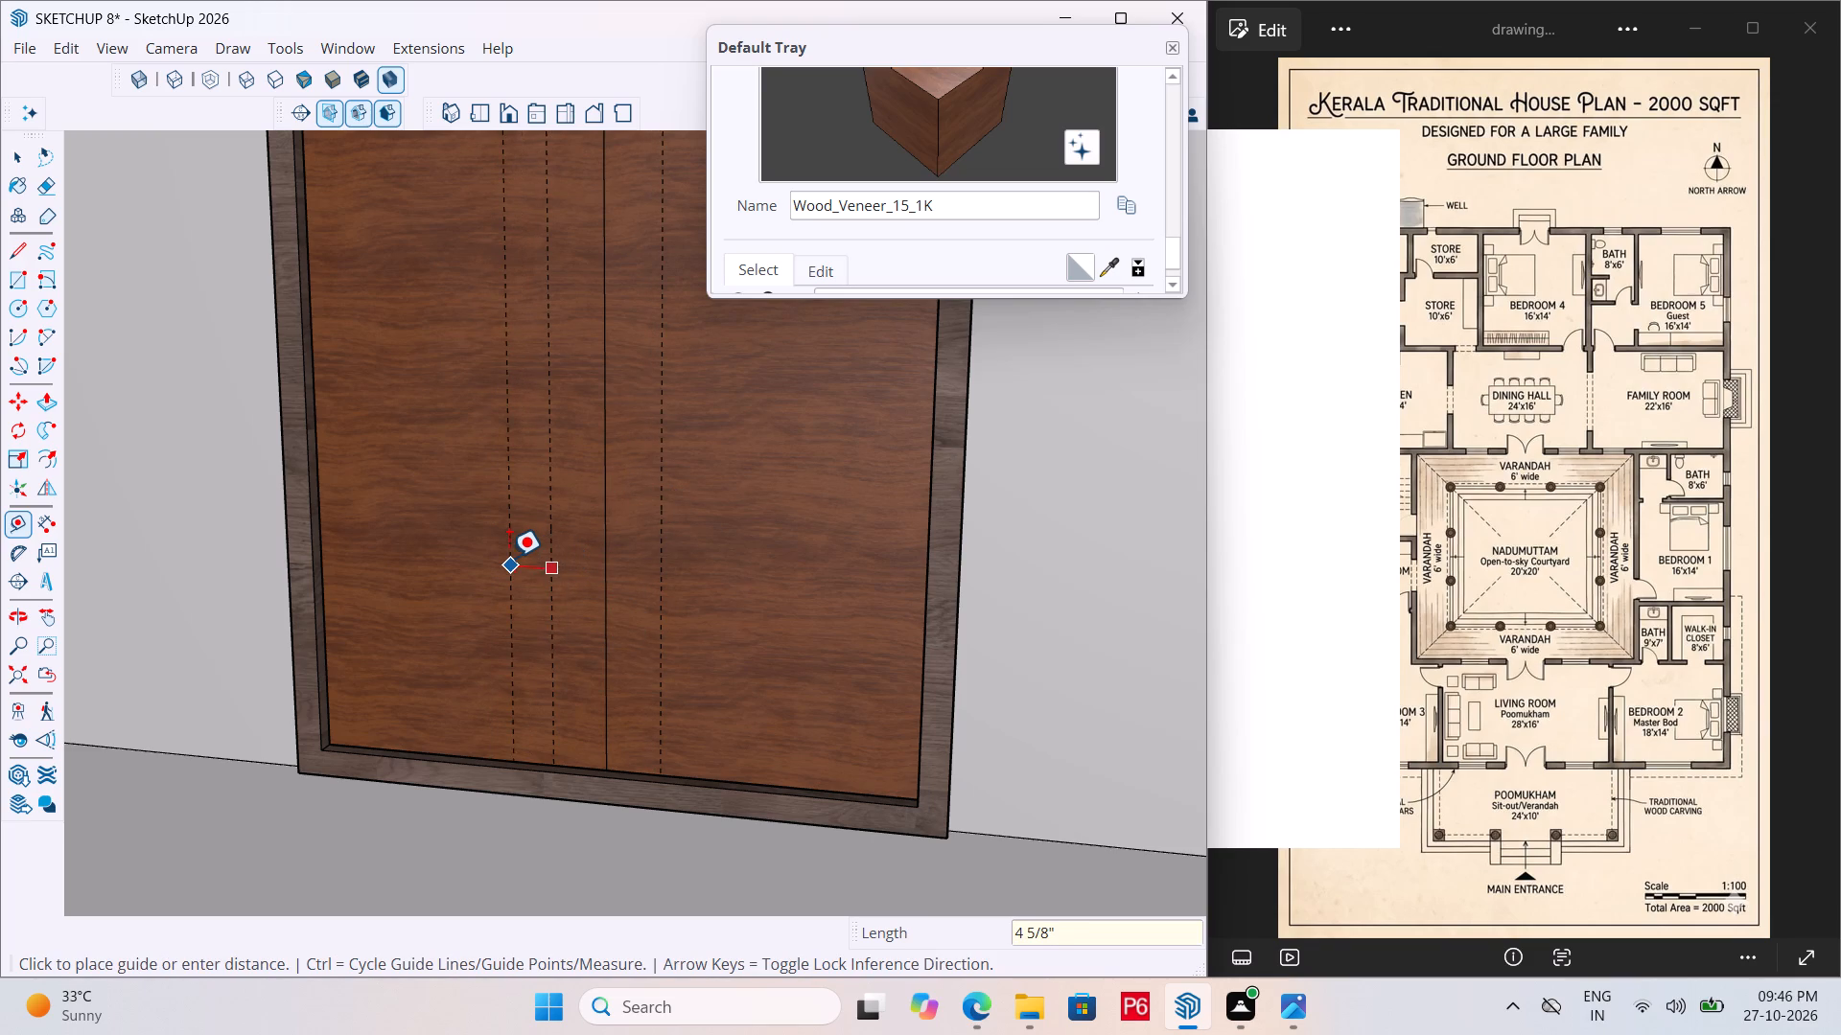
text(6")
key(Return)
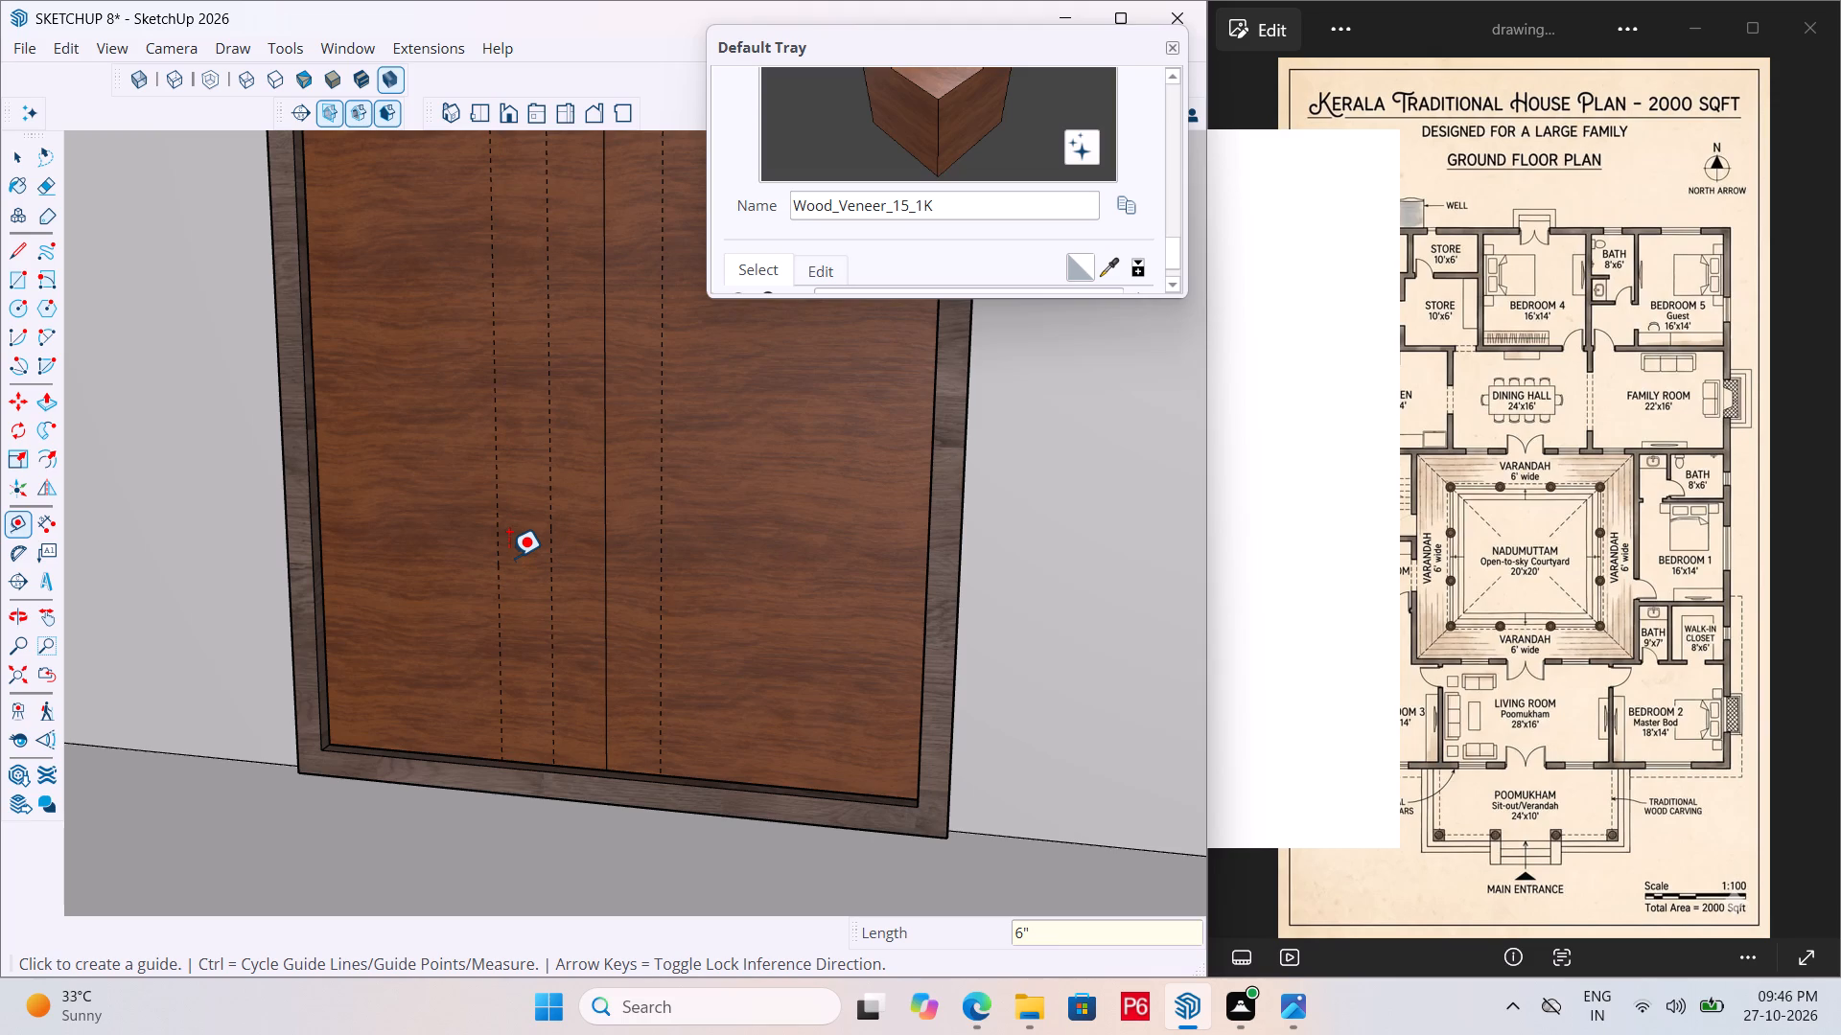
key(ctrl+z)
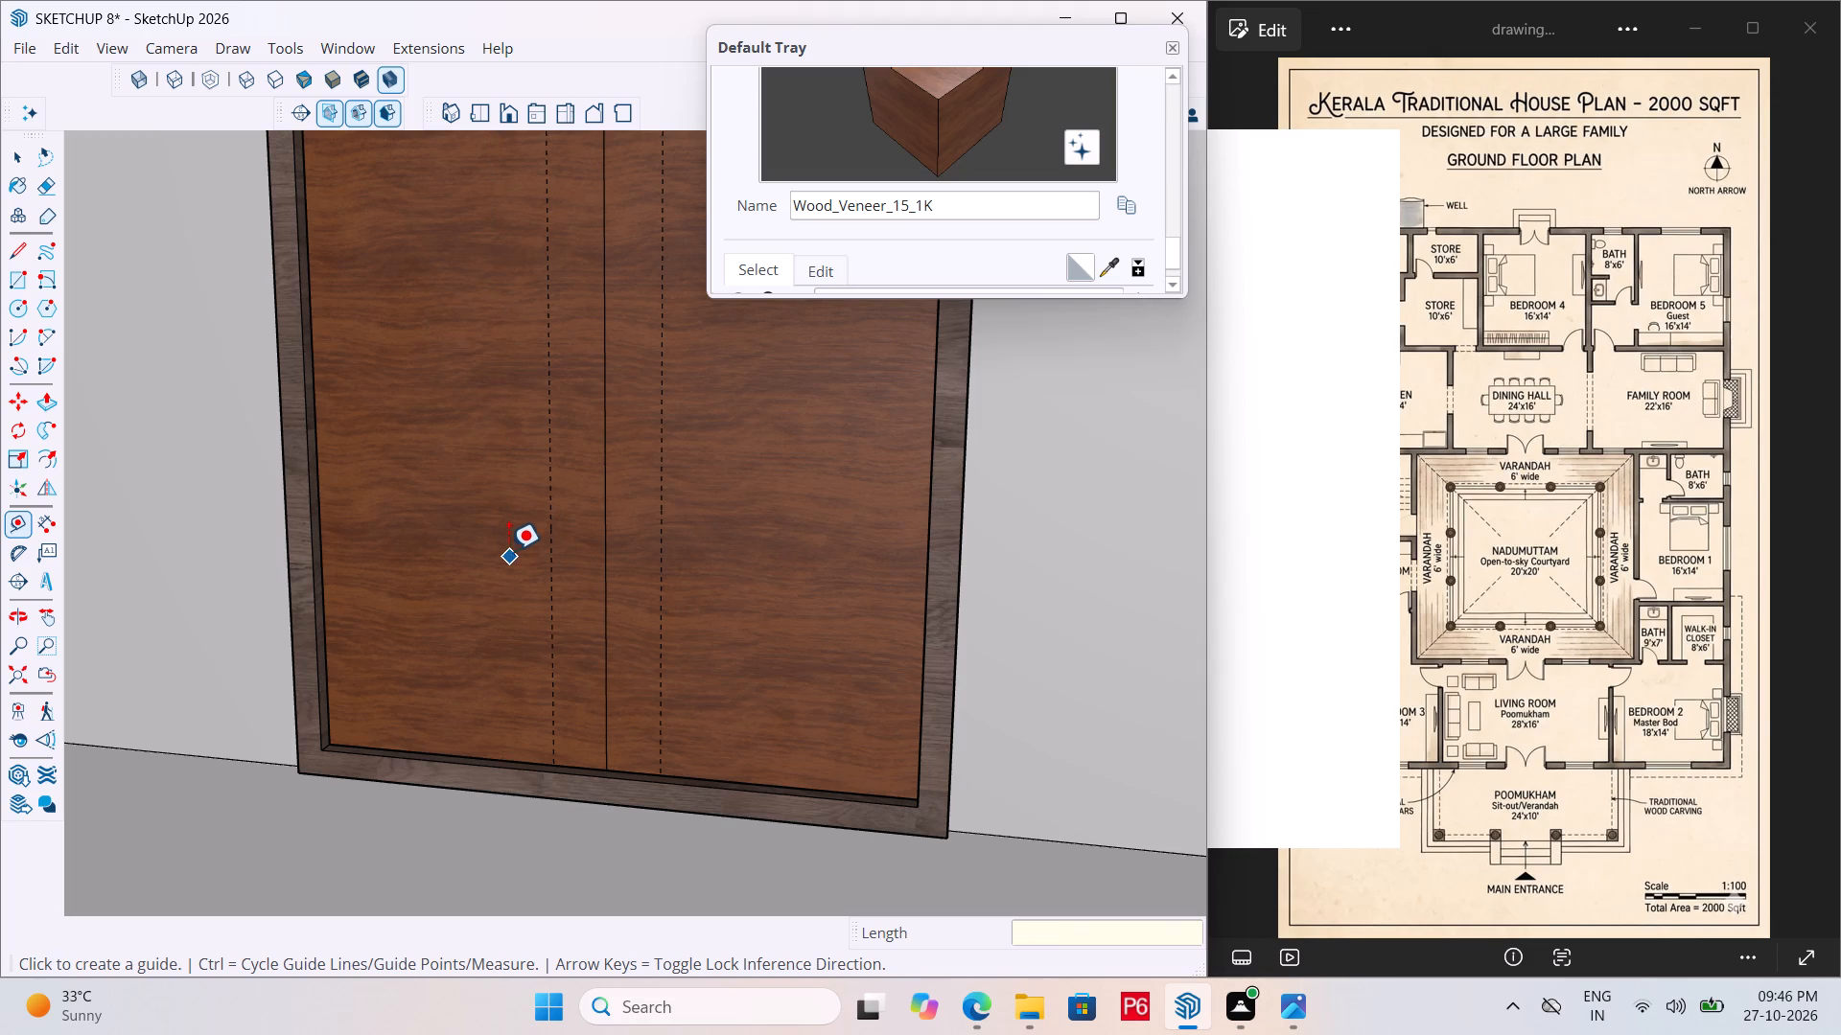
Add a second vertical guide line 1" outward from the existing guide on each door panel.
click(546, 490)
text(1")
key(Return)
click(666, 494)
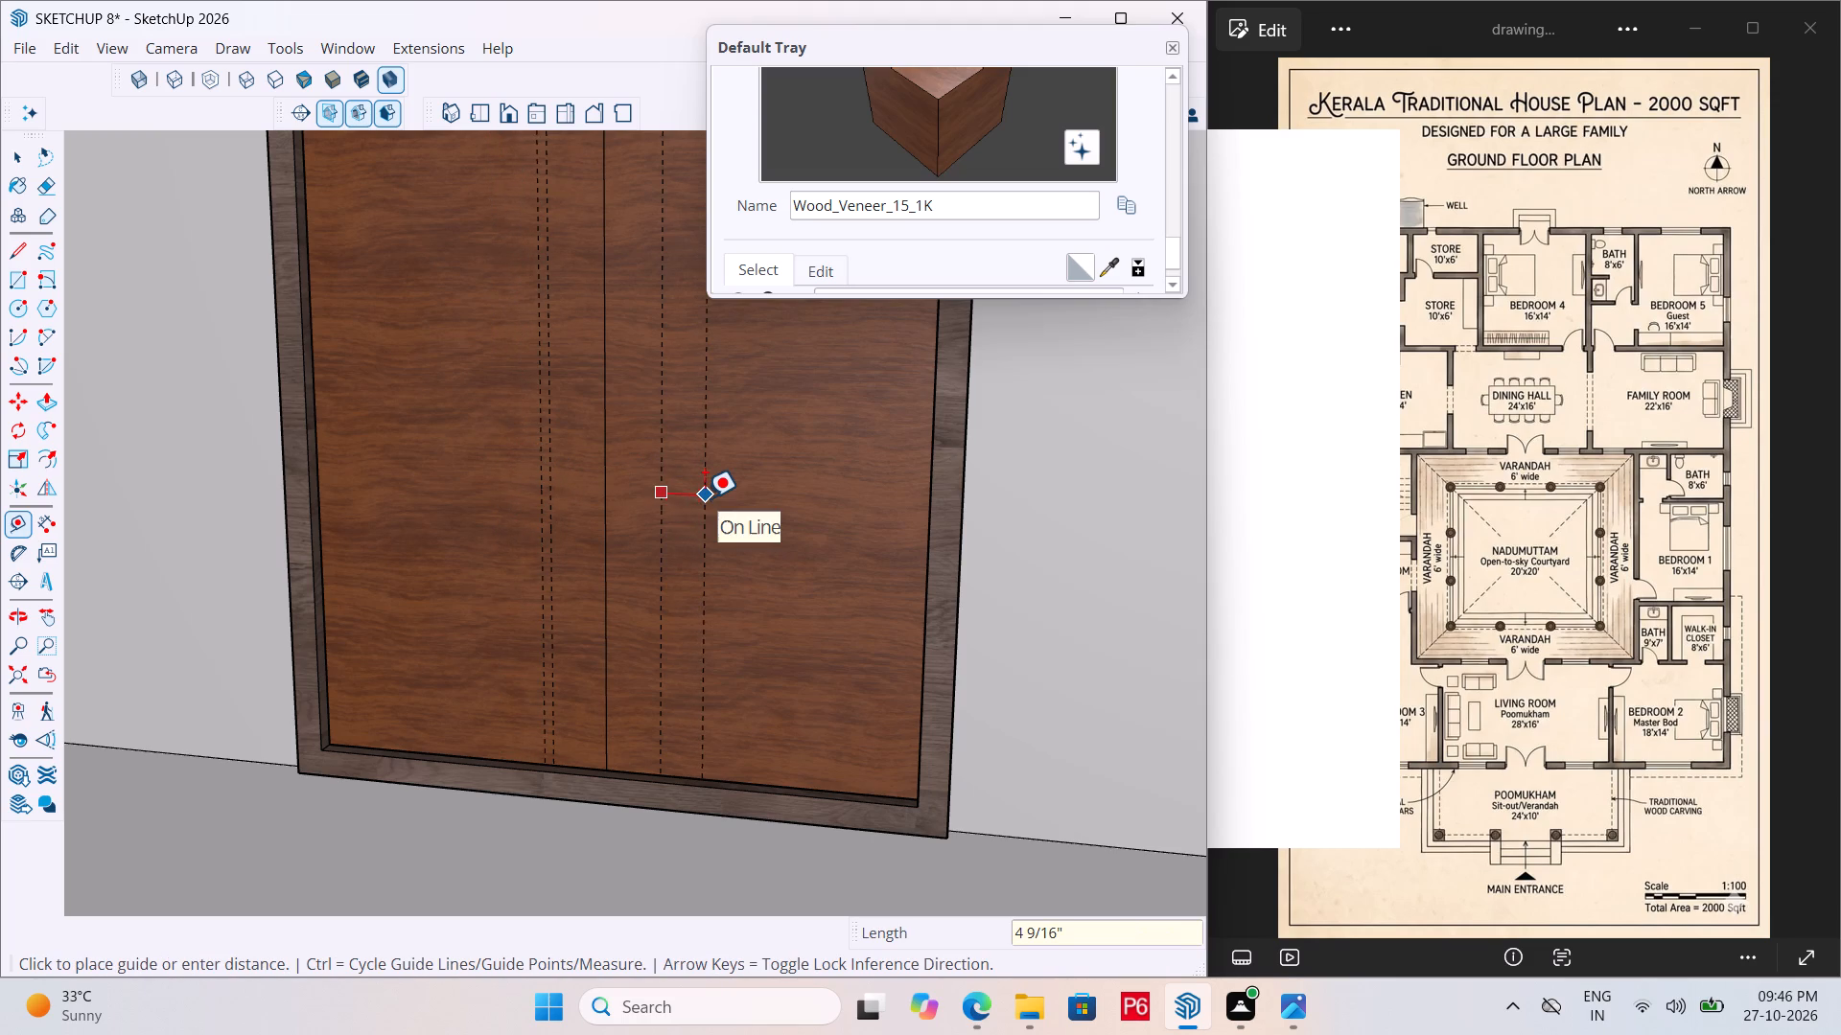
text(1")
key(Return)
Draw a 1" by 7' rectangle between the two guides on the left door panel, from its top edge to its bottom edge.
scroll(700, 636, down, 4)
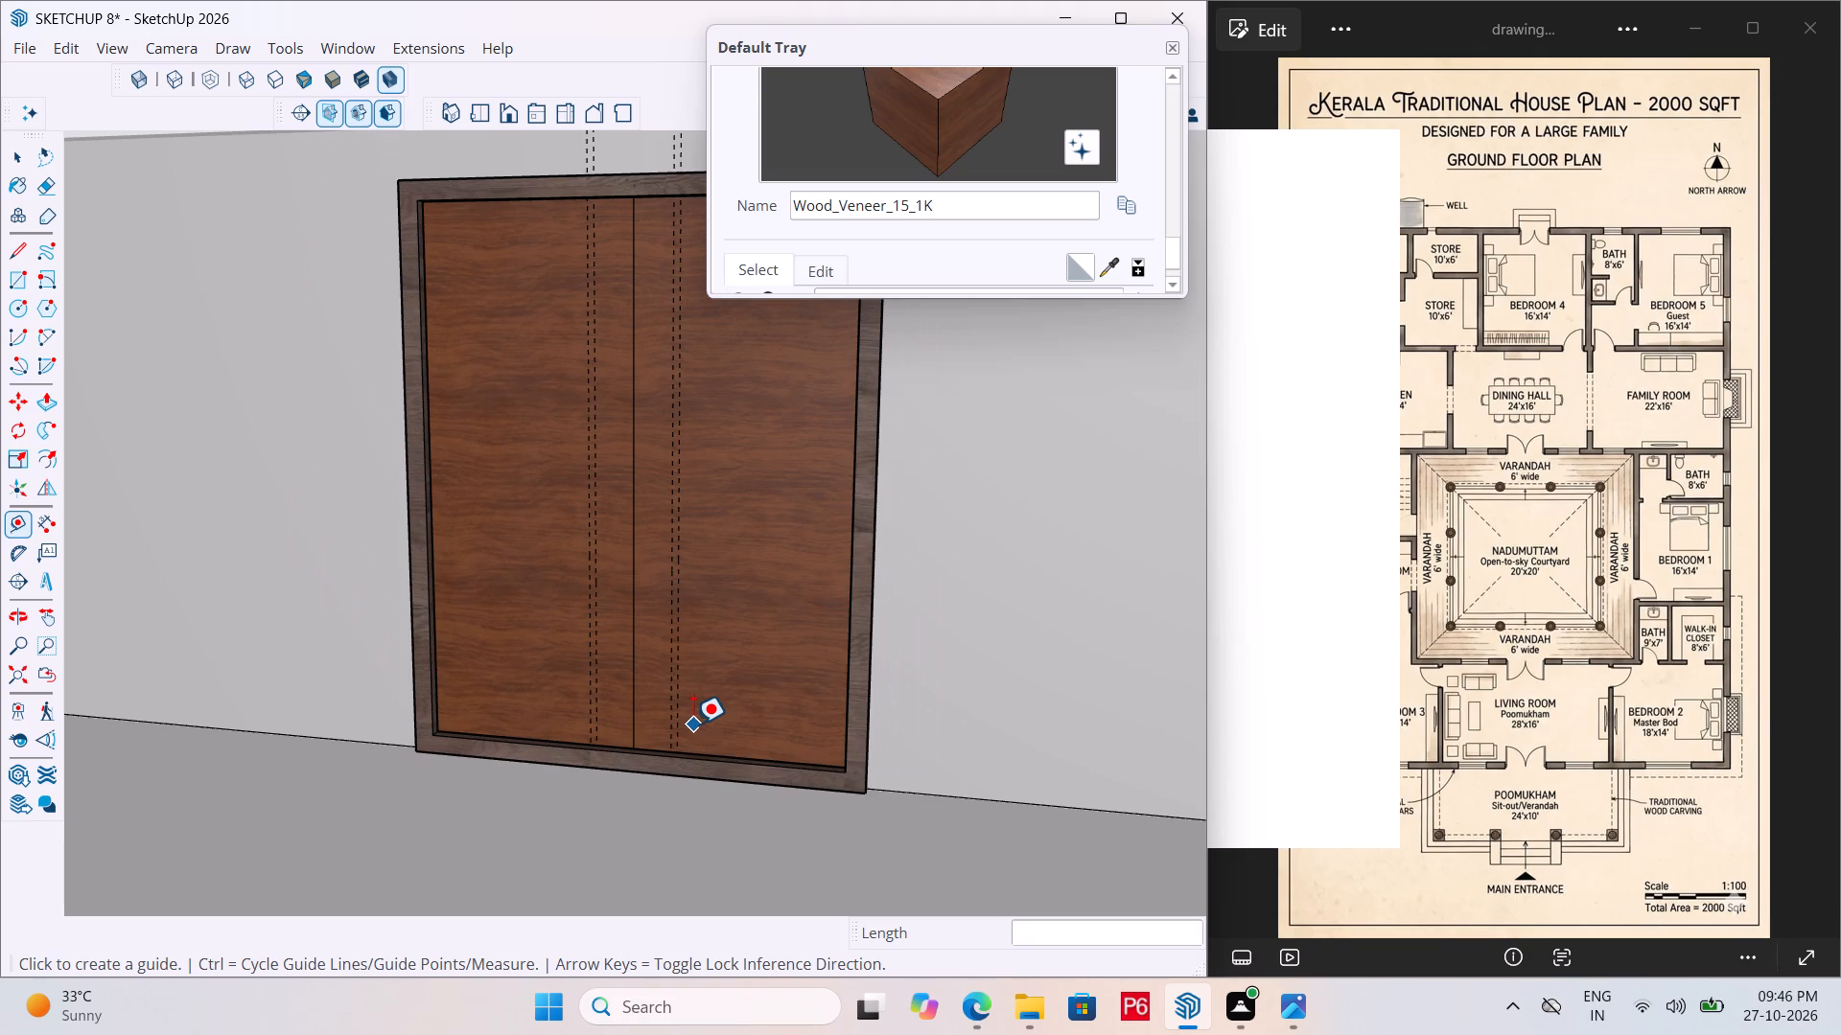
scroll(634, 225, up, 4)
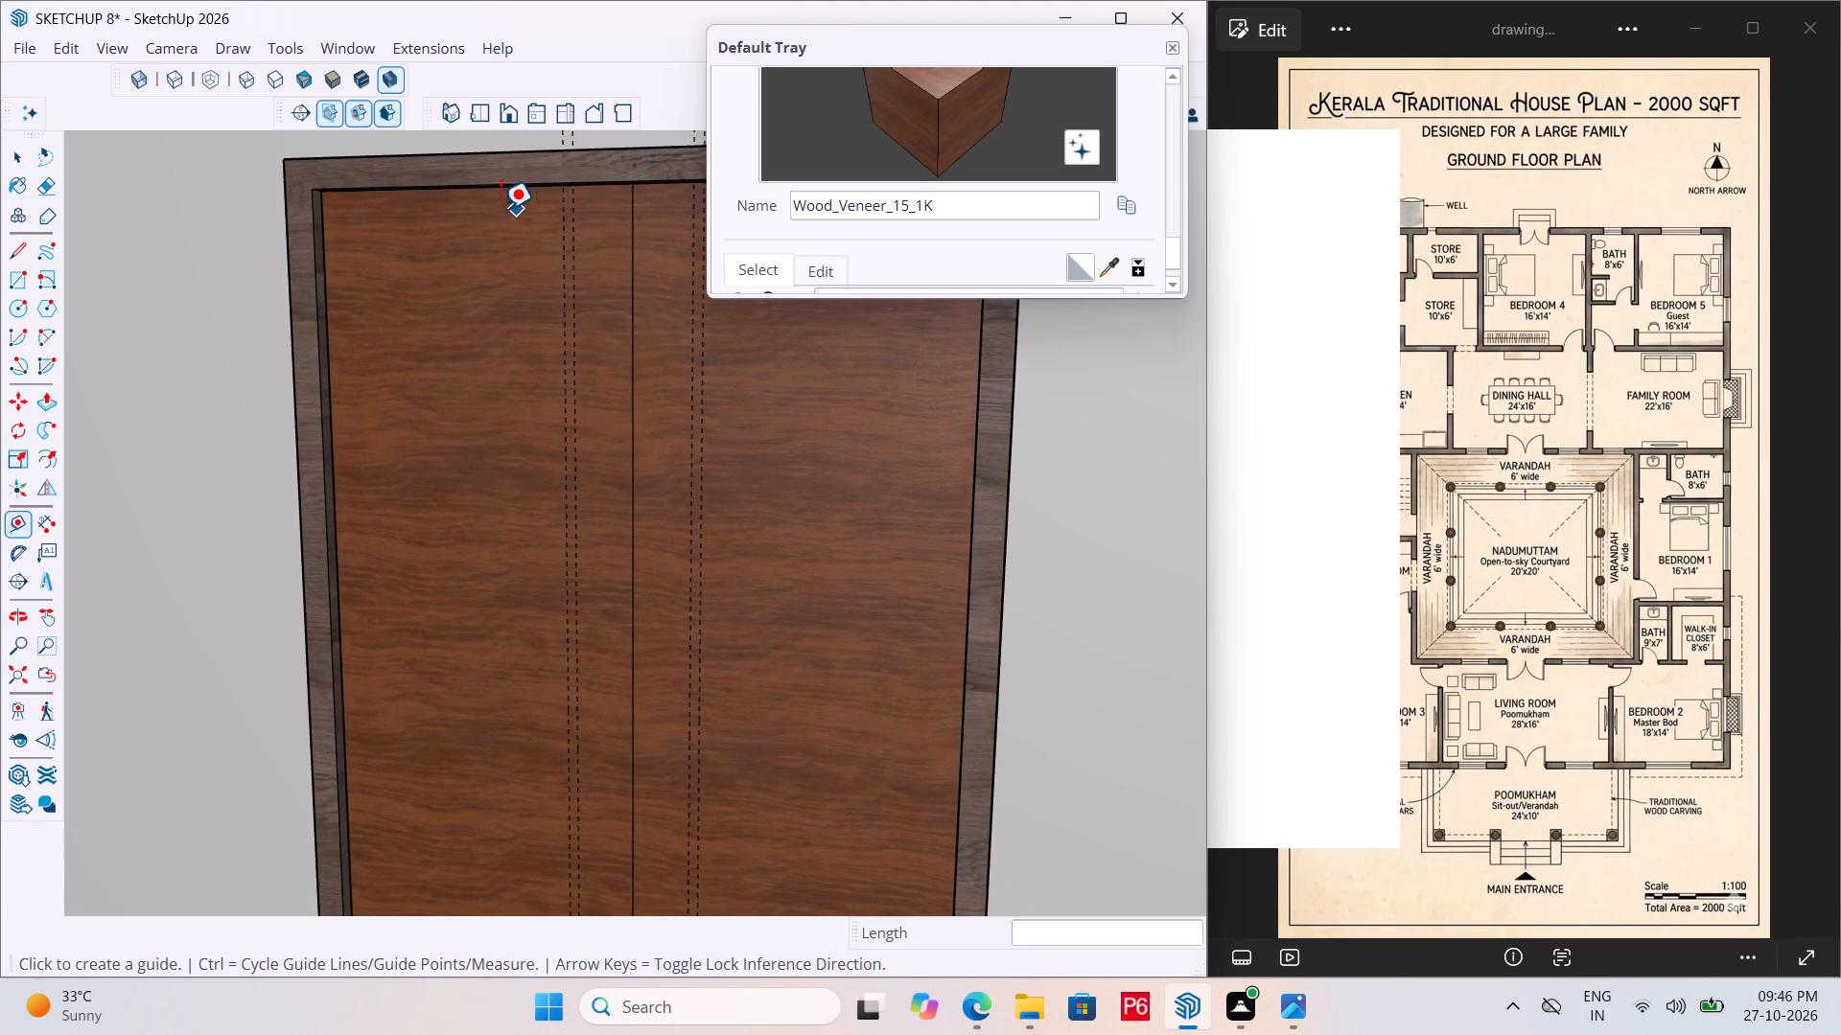
scroll(440, 220, down, 3)
scroll(537, 226, up, 8)
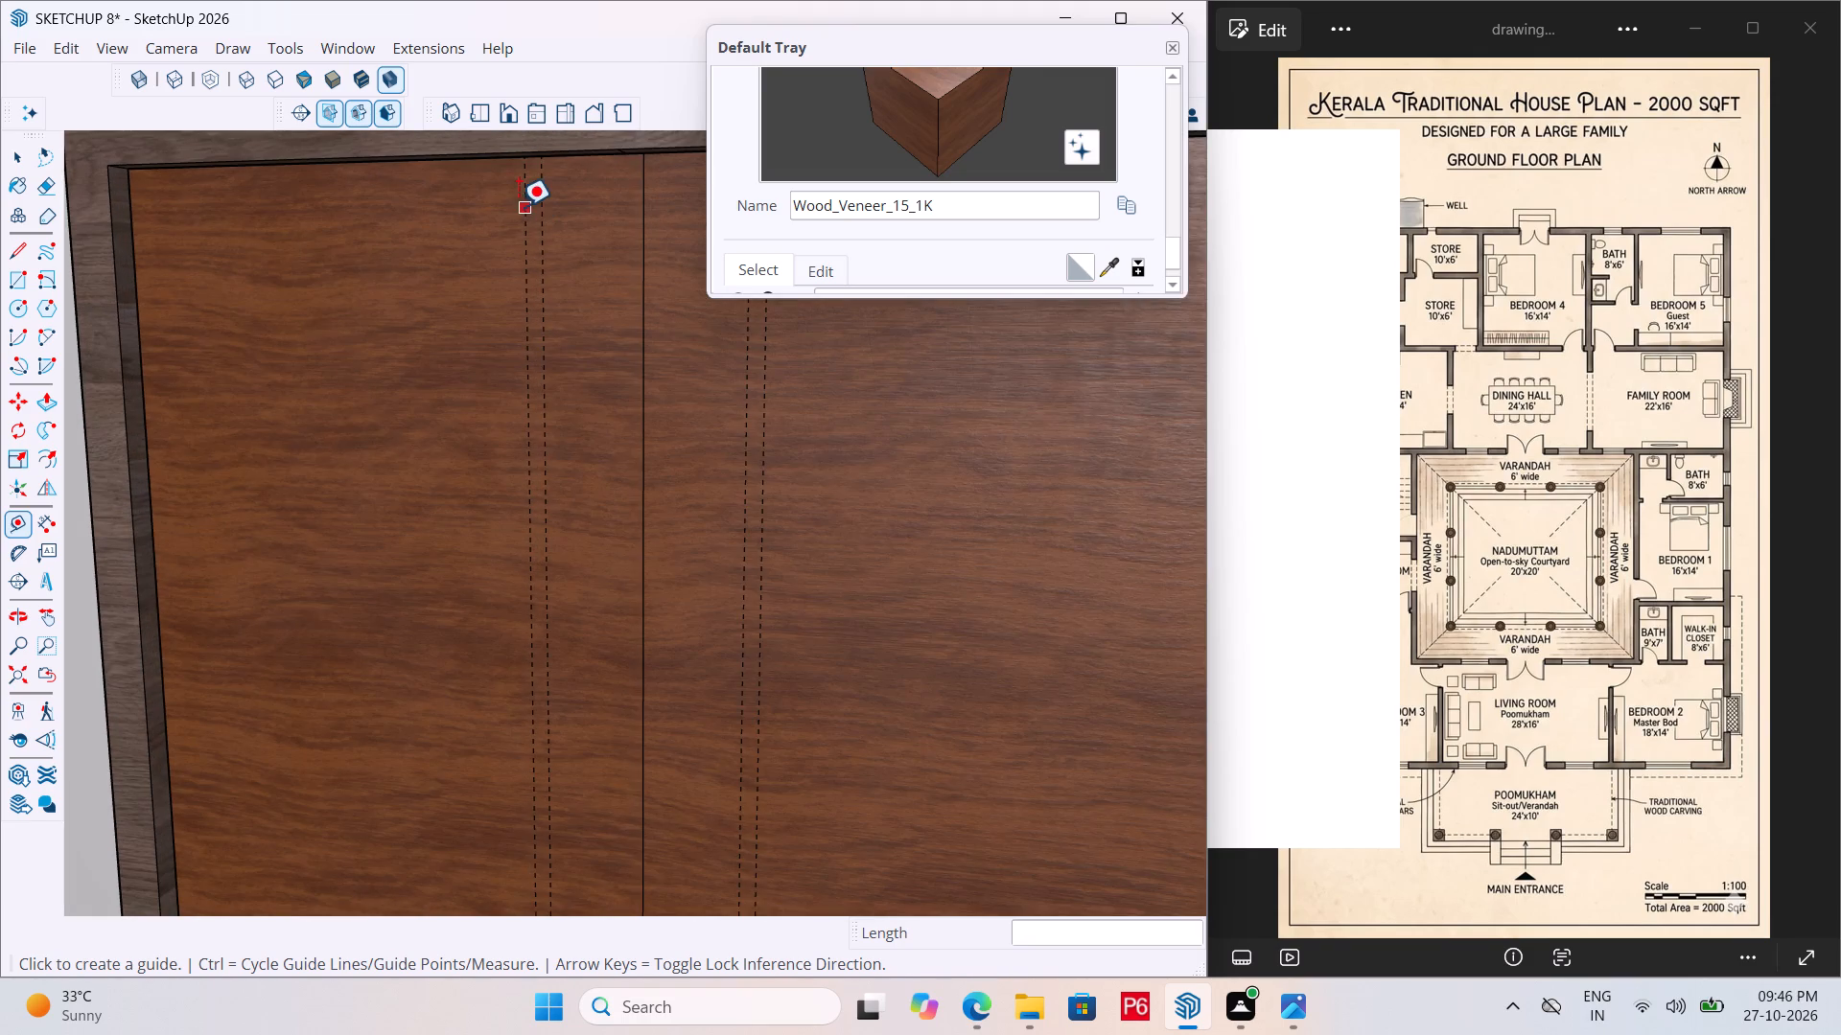
scroll(486, 218, down, 3)
key(r)
scroll(435, 605, down, 5)
middle_drag(505, 459, 535, 281)
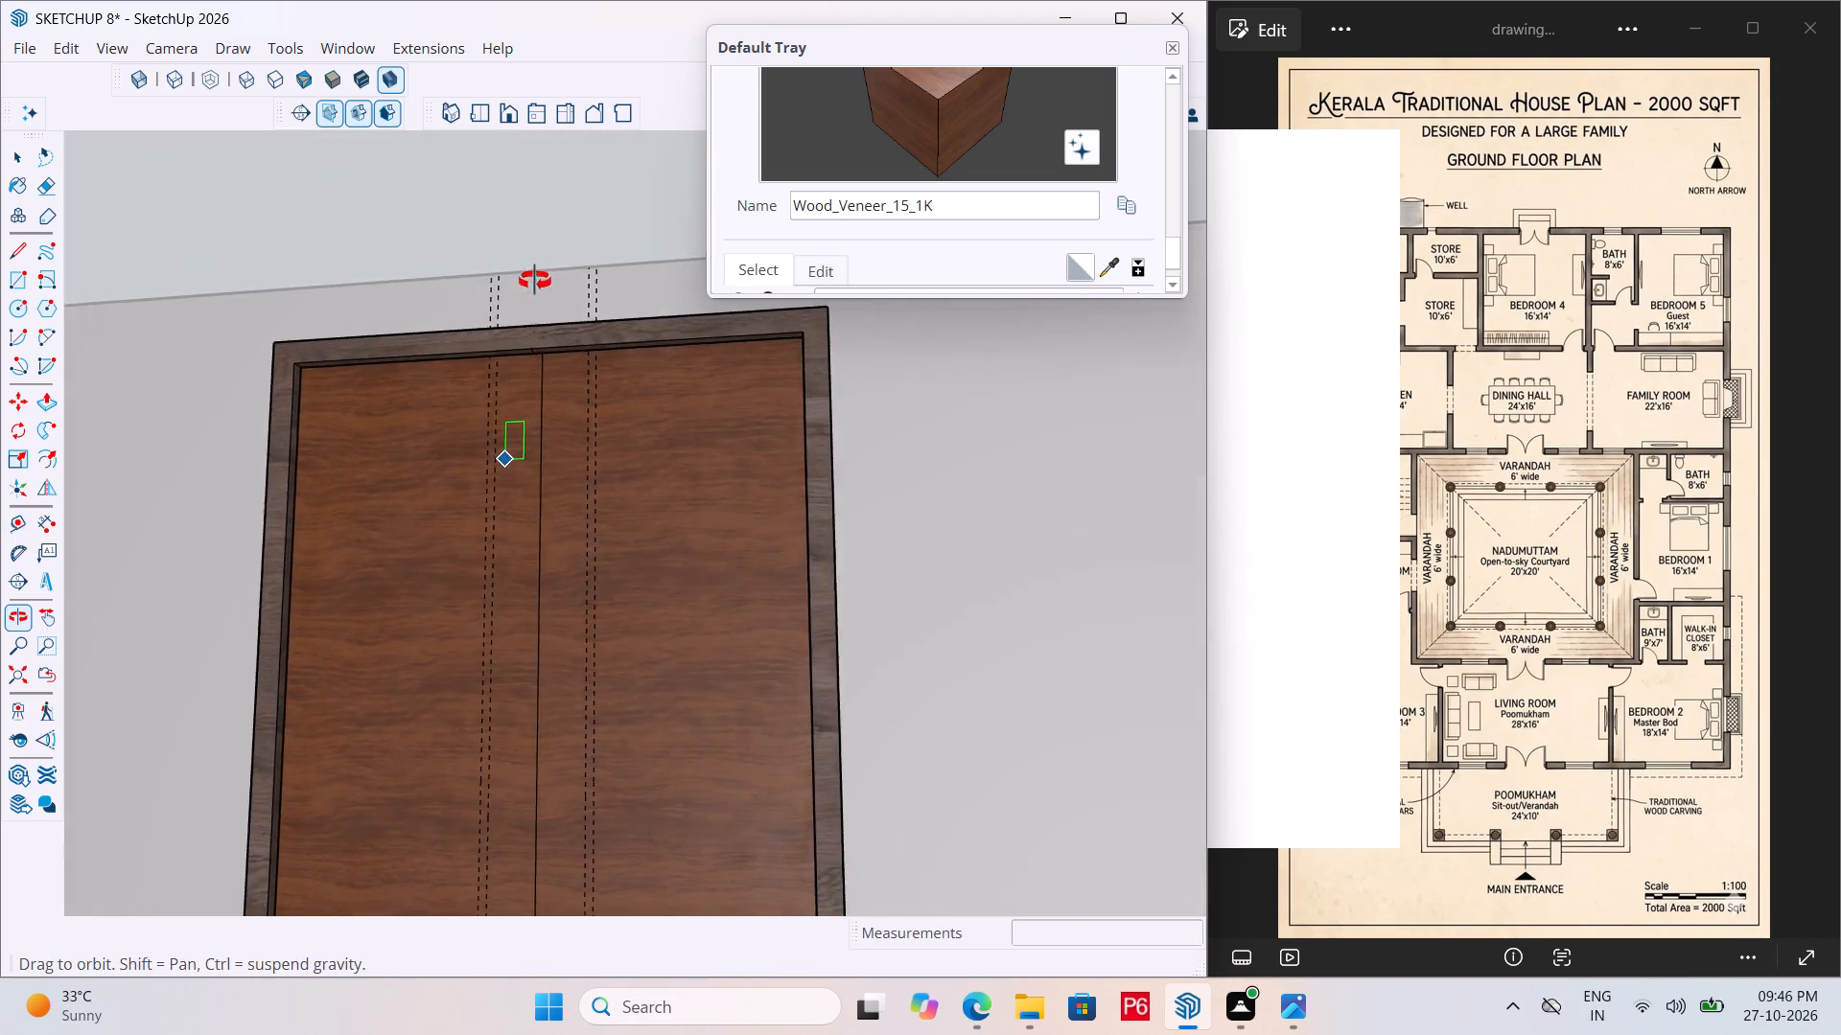
middle_drag(535, 281, 540, 260)
scroll(459, 409, up, 17)
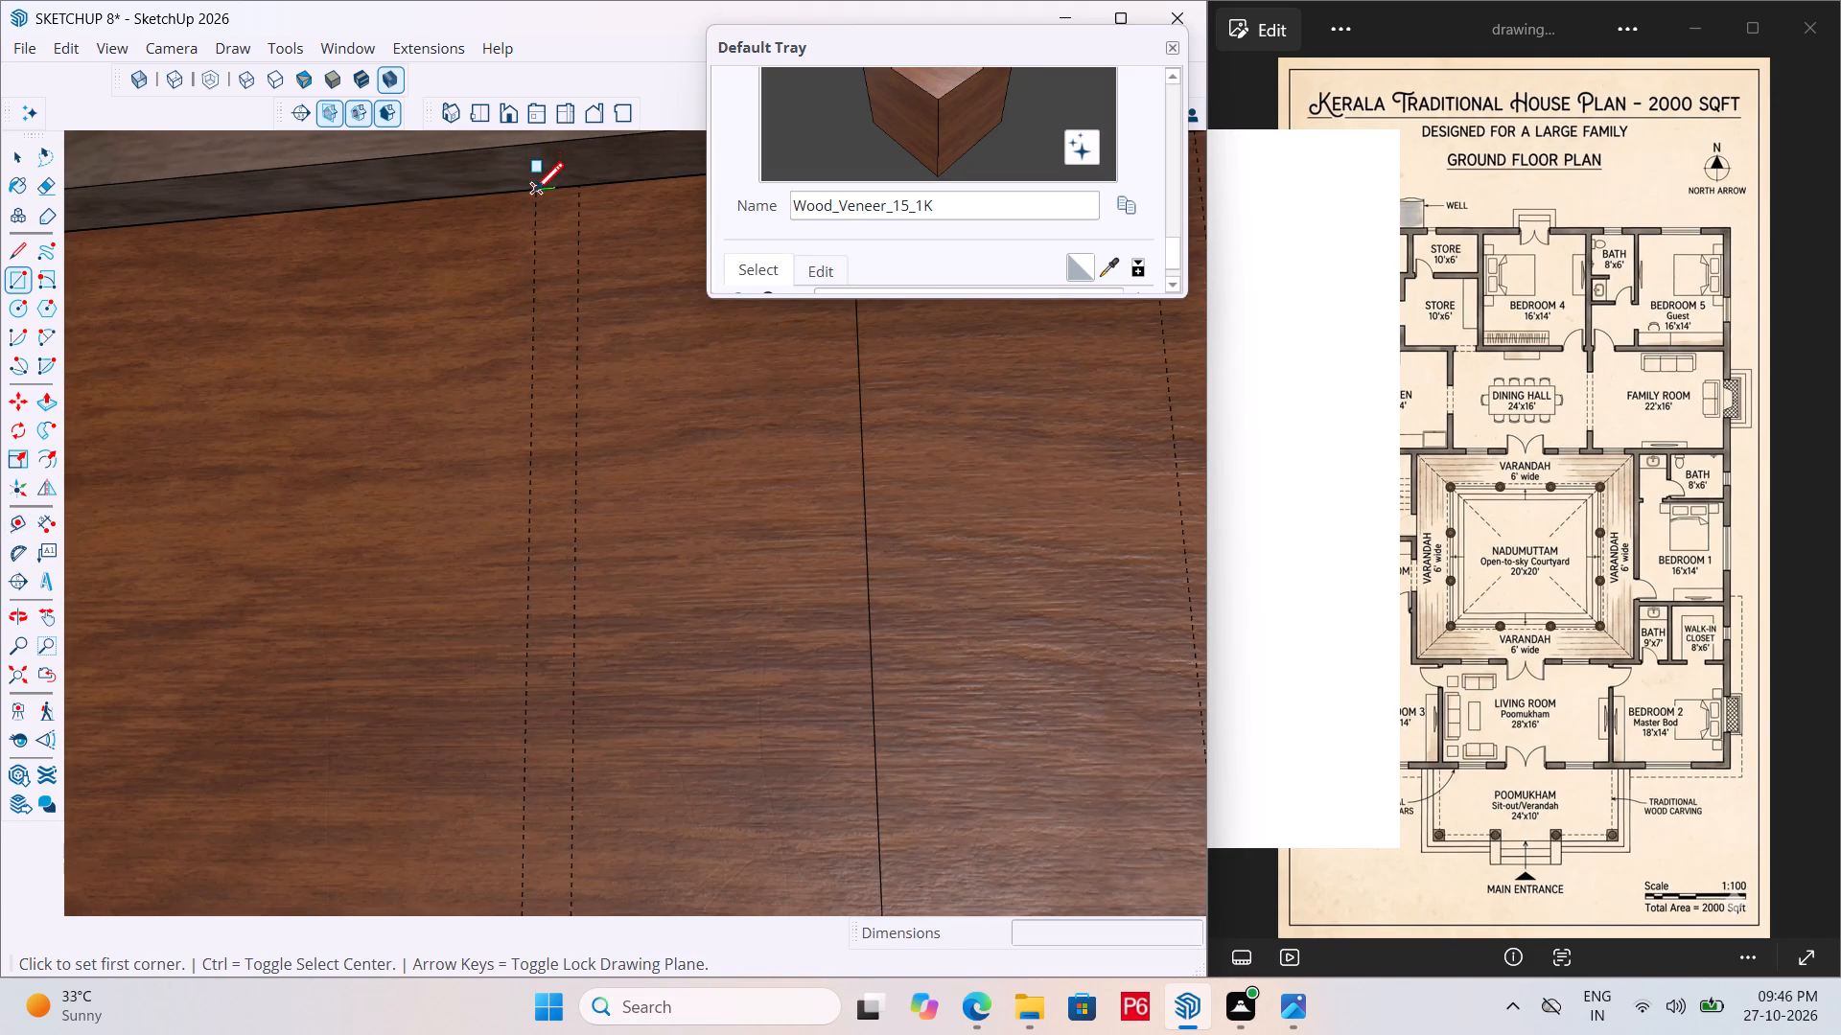
click(534, 195)
scroll(482, 556, down, 20)
scroll(565, 494, down, 7)
middle_drag(583, 747, 596, 848)
scroll(540, 674, down, 5)
scroll(571, 857, up, 6)
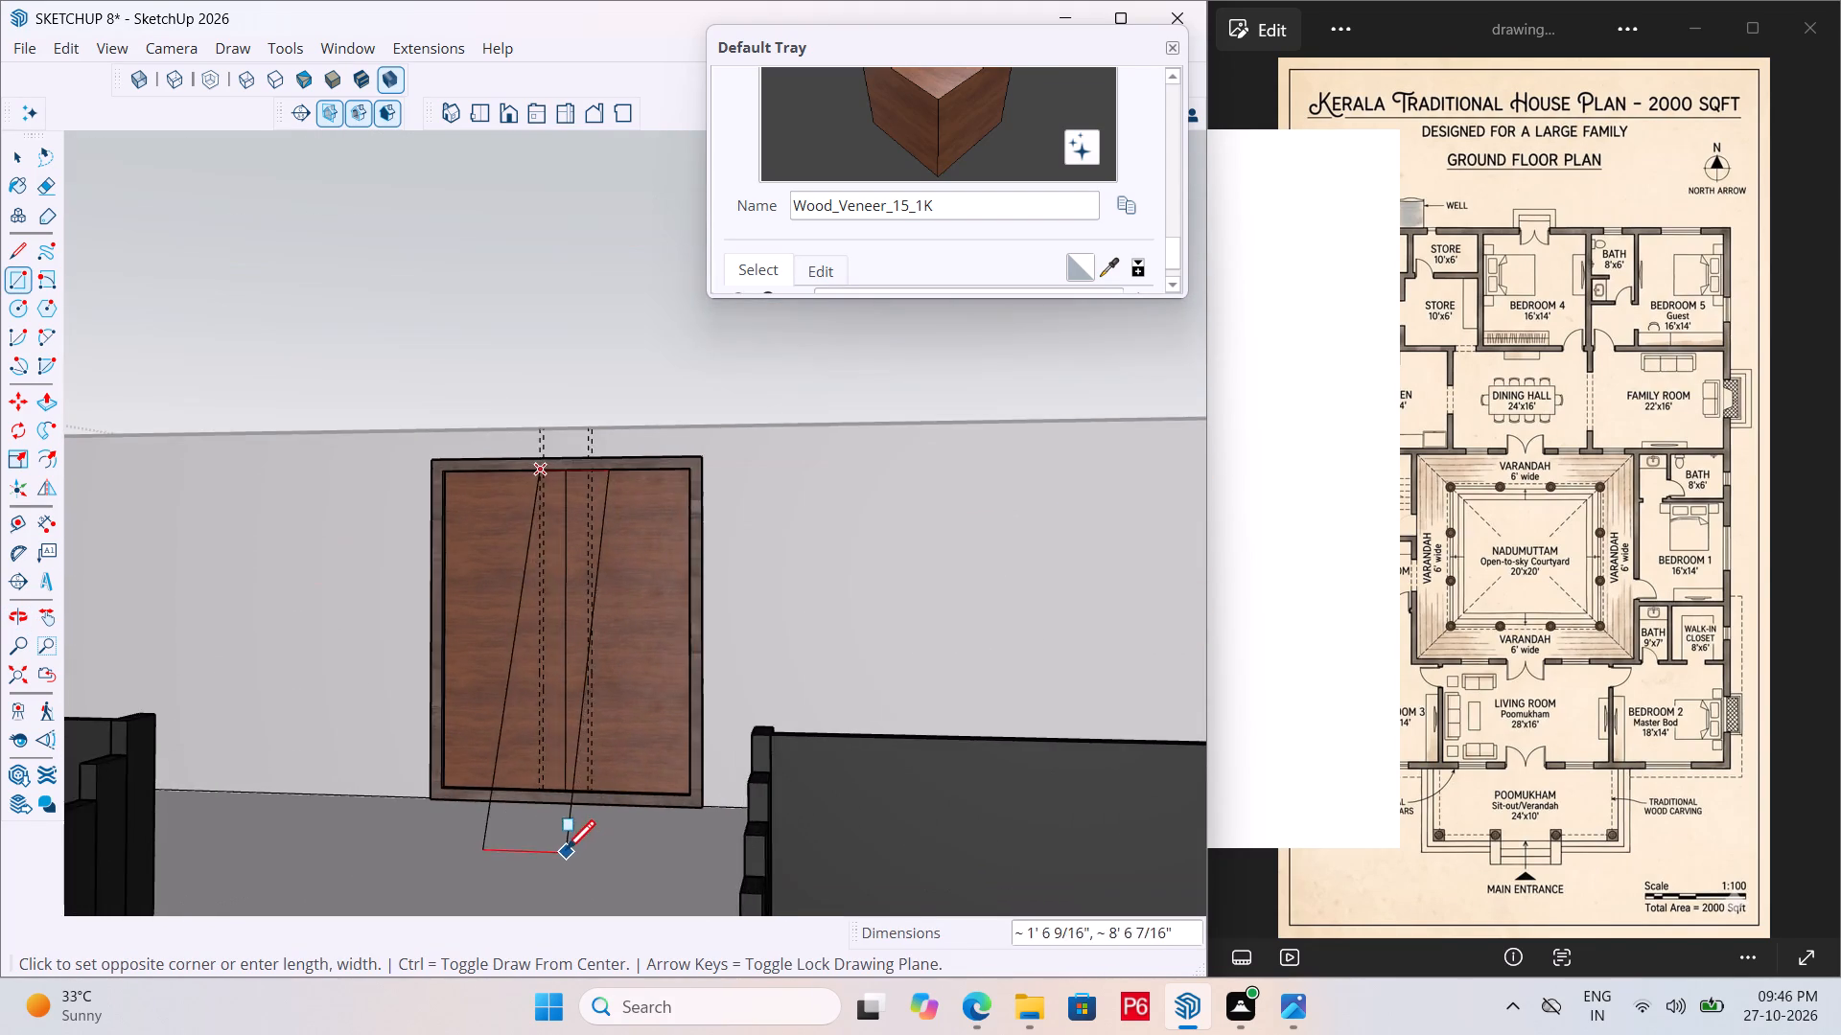
scroll(566, 853, up, 20)
scroll(566, 853, up, 5)
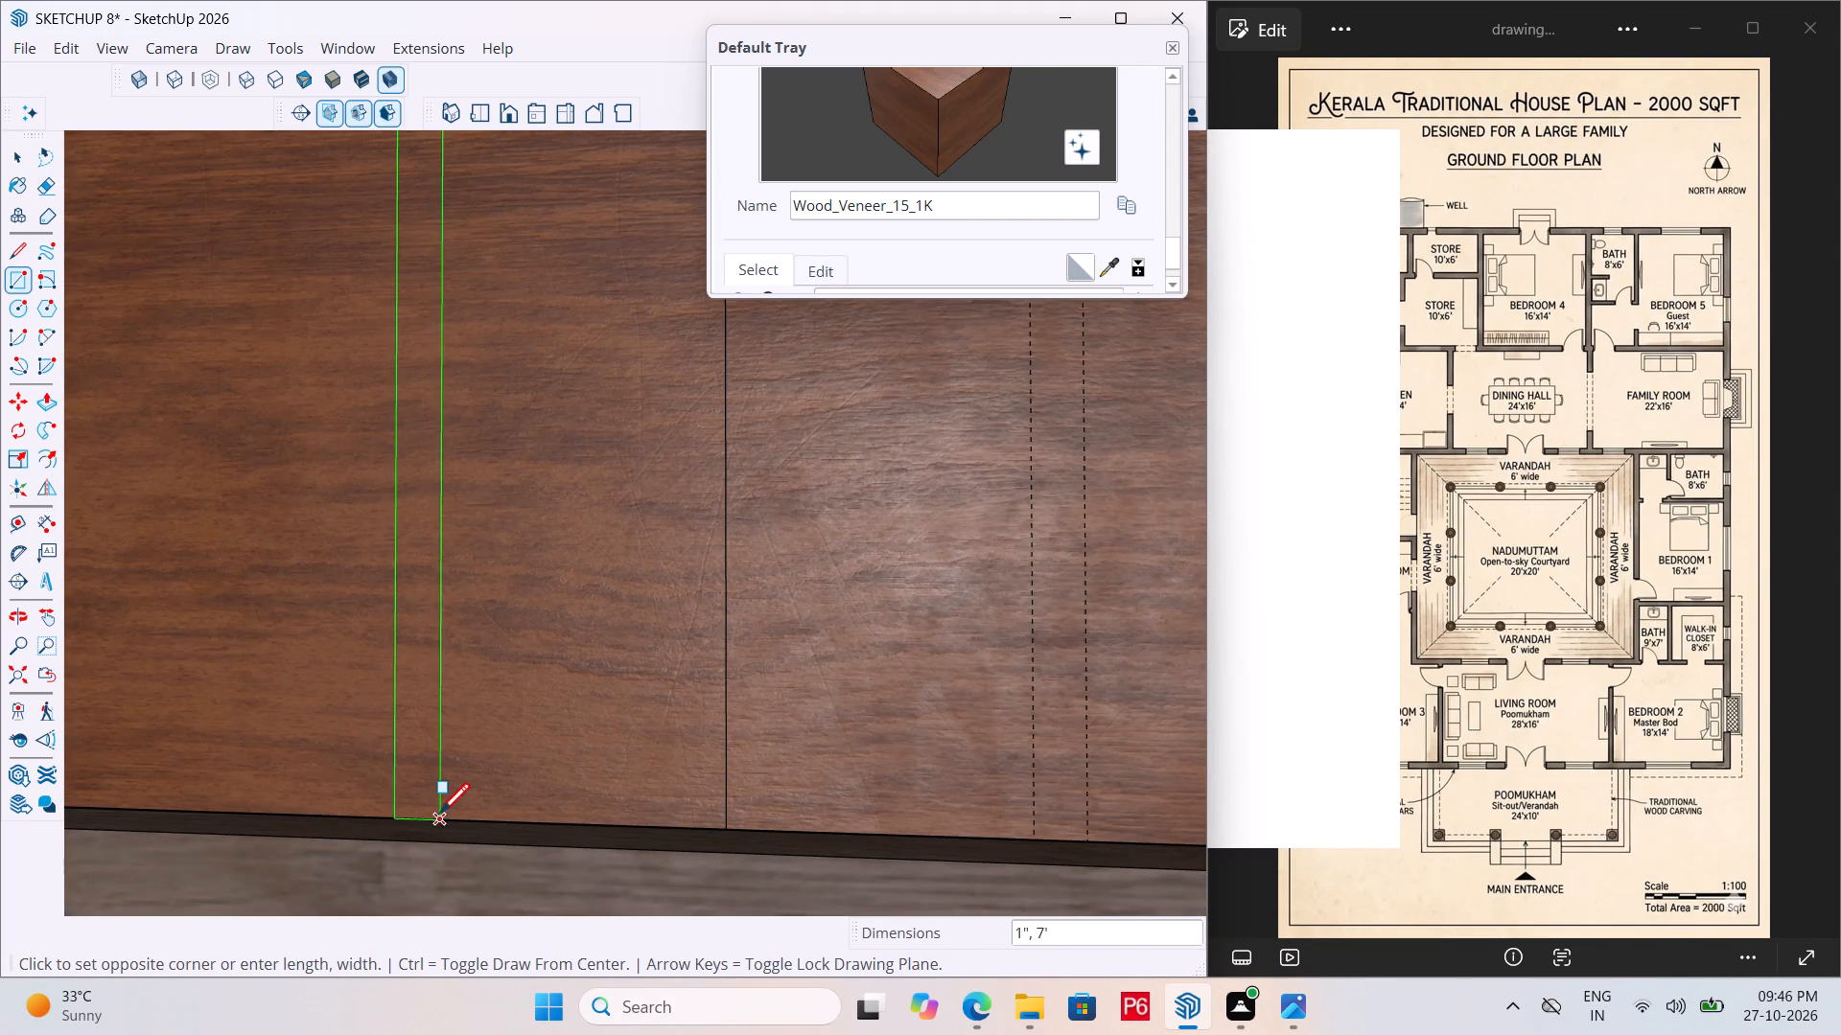
click(440, 816)
Draw a matching 1" by 7' rectangle between the two guides on the right door panel, from bottom edge to top edge.
scroll(419, 716, down, 13)
scroll(568, 768, up, 11)
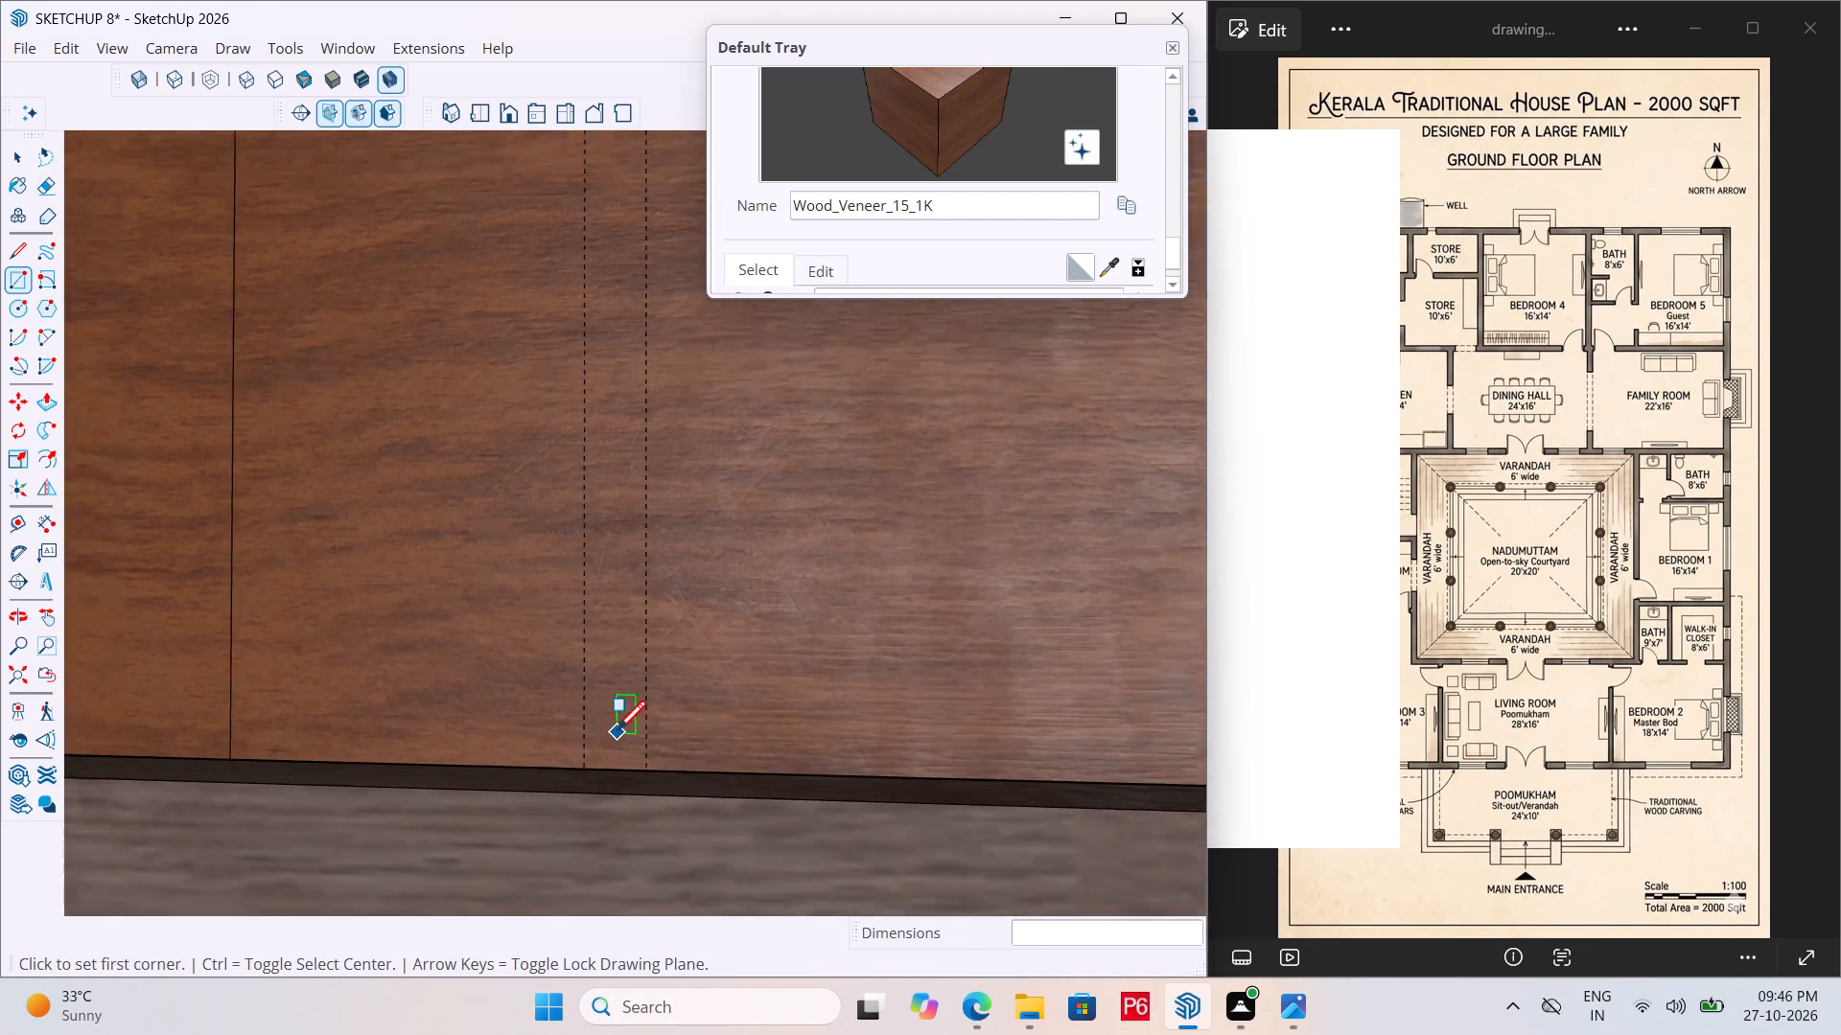
scroll(617, 733, up, 1)
click(578, 770)
scroll(621, 644, down, 5)
scroll(629, 862, down, 5)
scroll(629, 877, down, 18)
scroll(643, 477, up, 8)
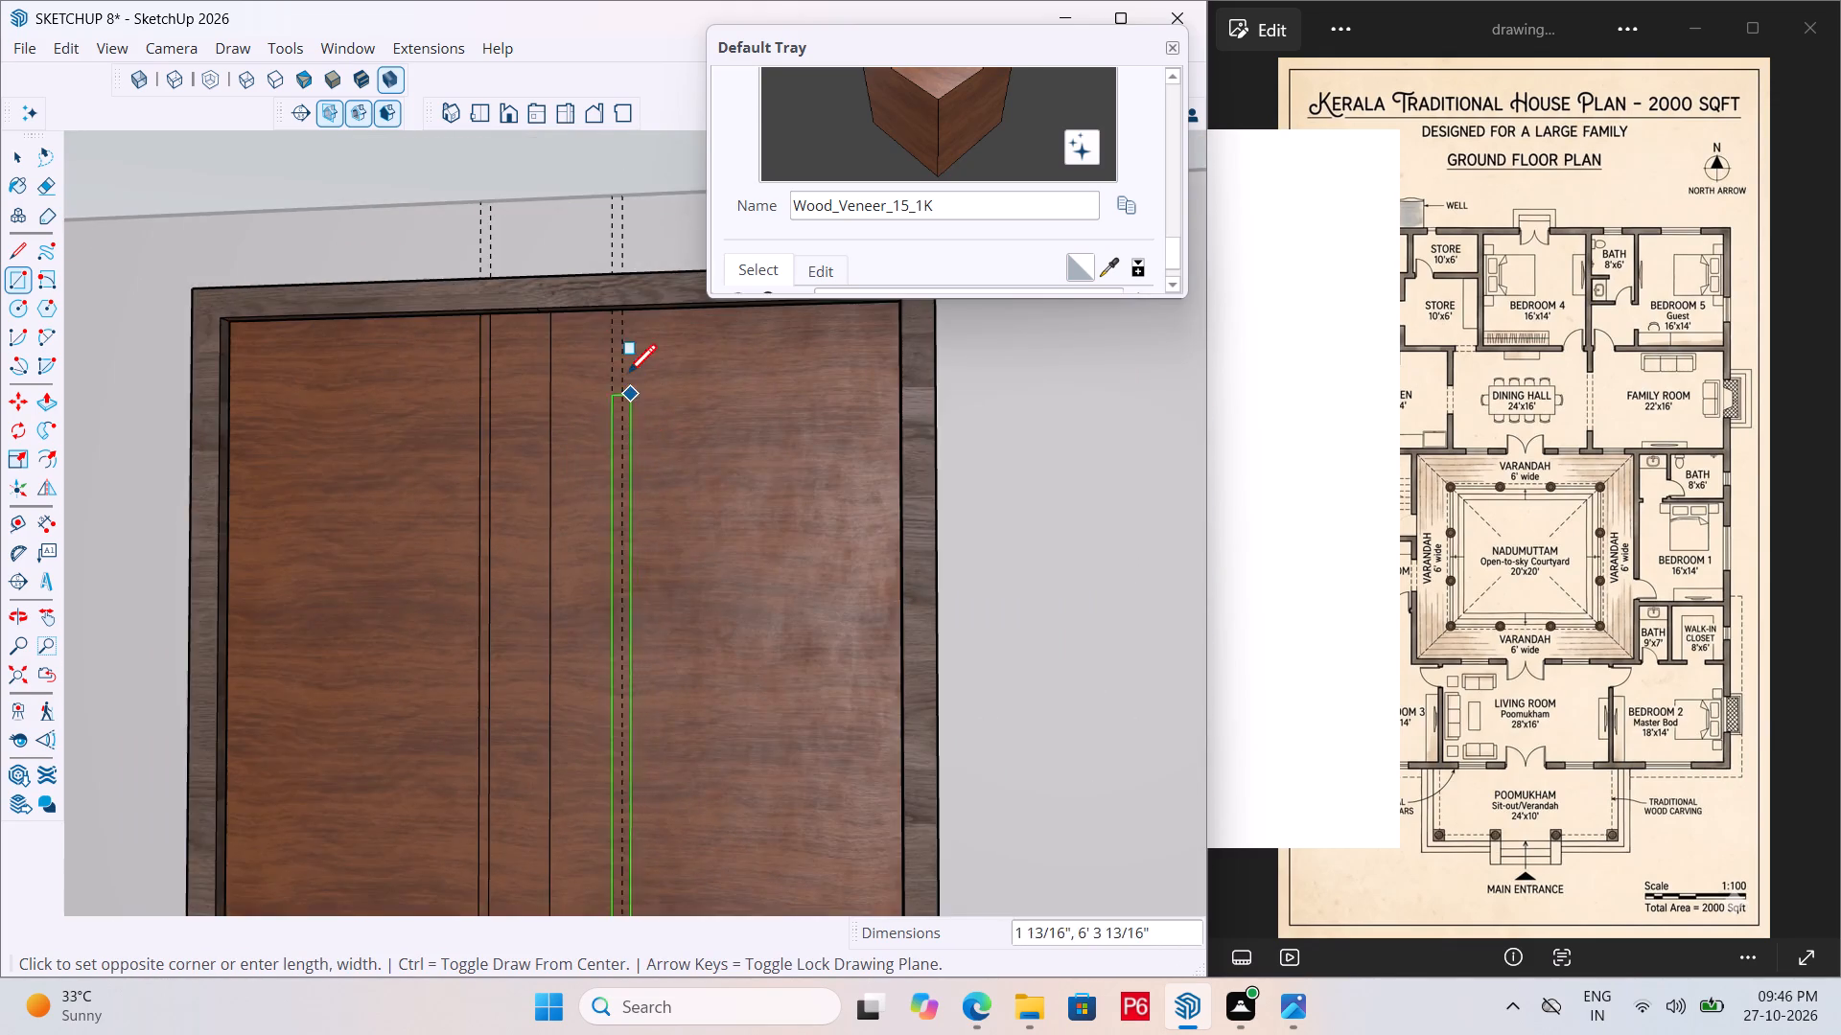
scroll(627, 377, up, 9)
click(617, 222)
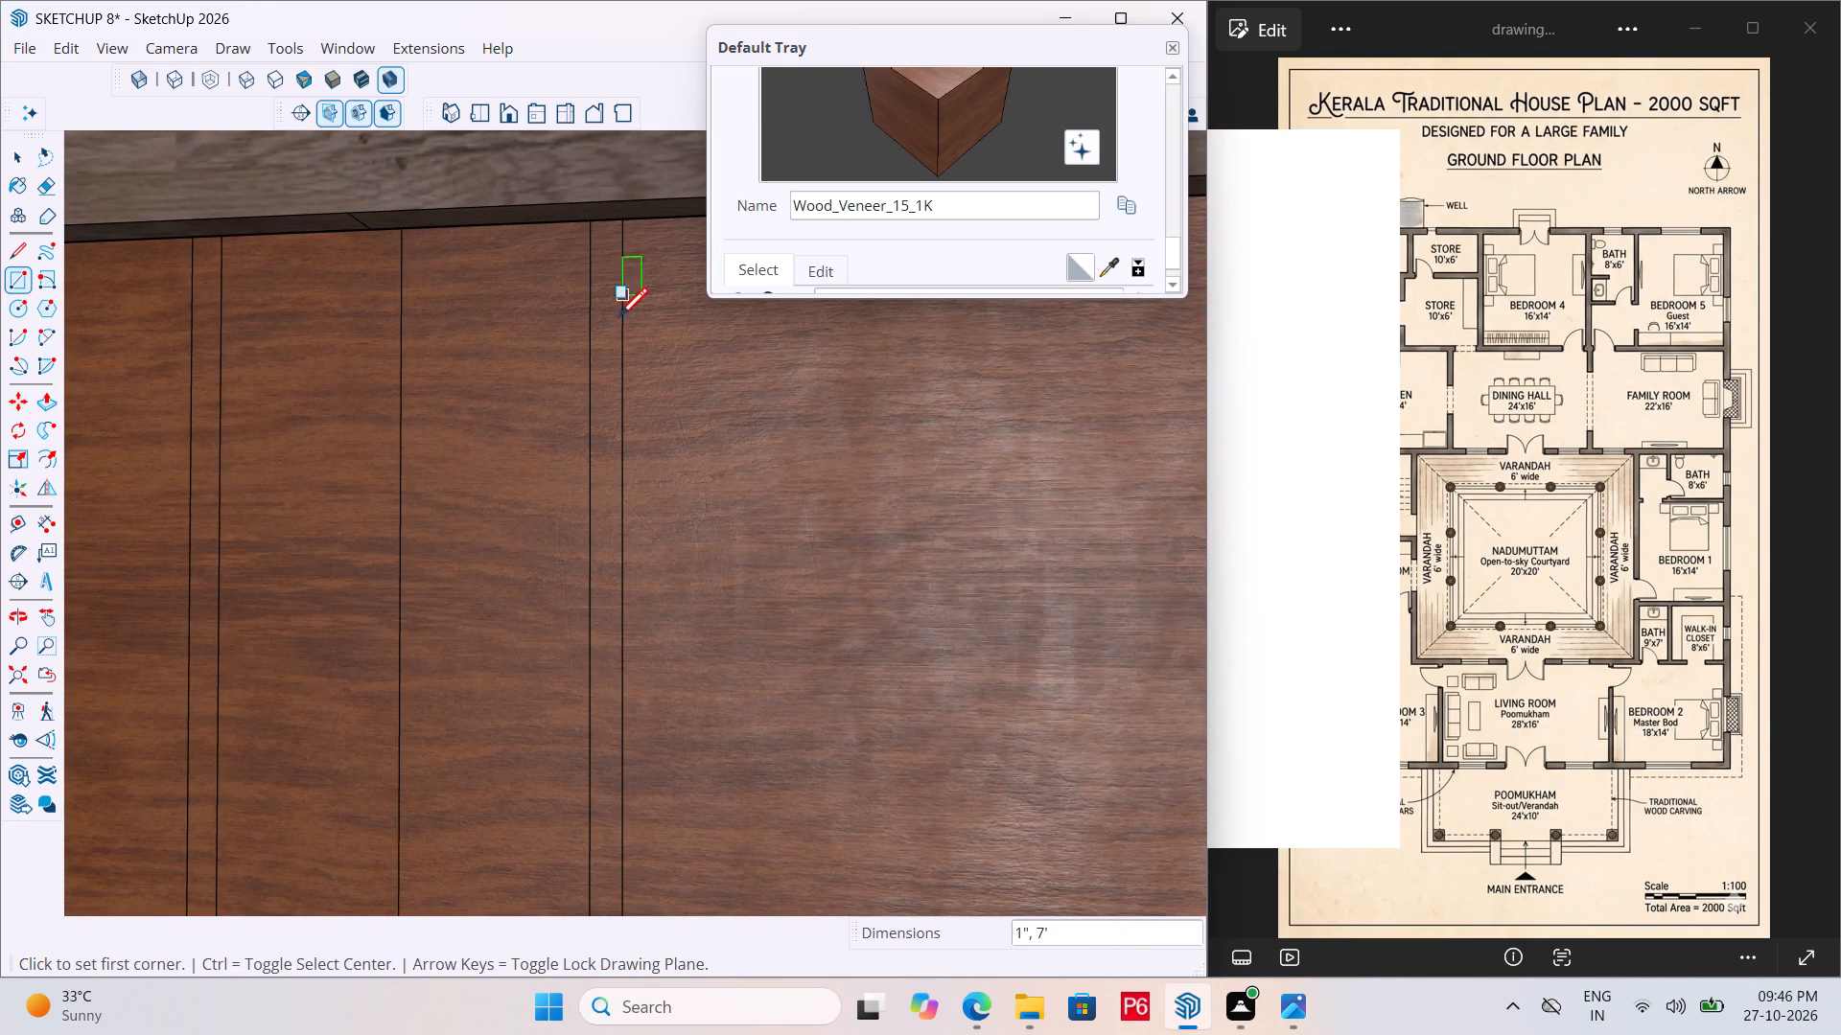
Switch to the ground floor plan image.
click(1428, 513)
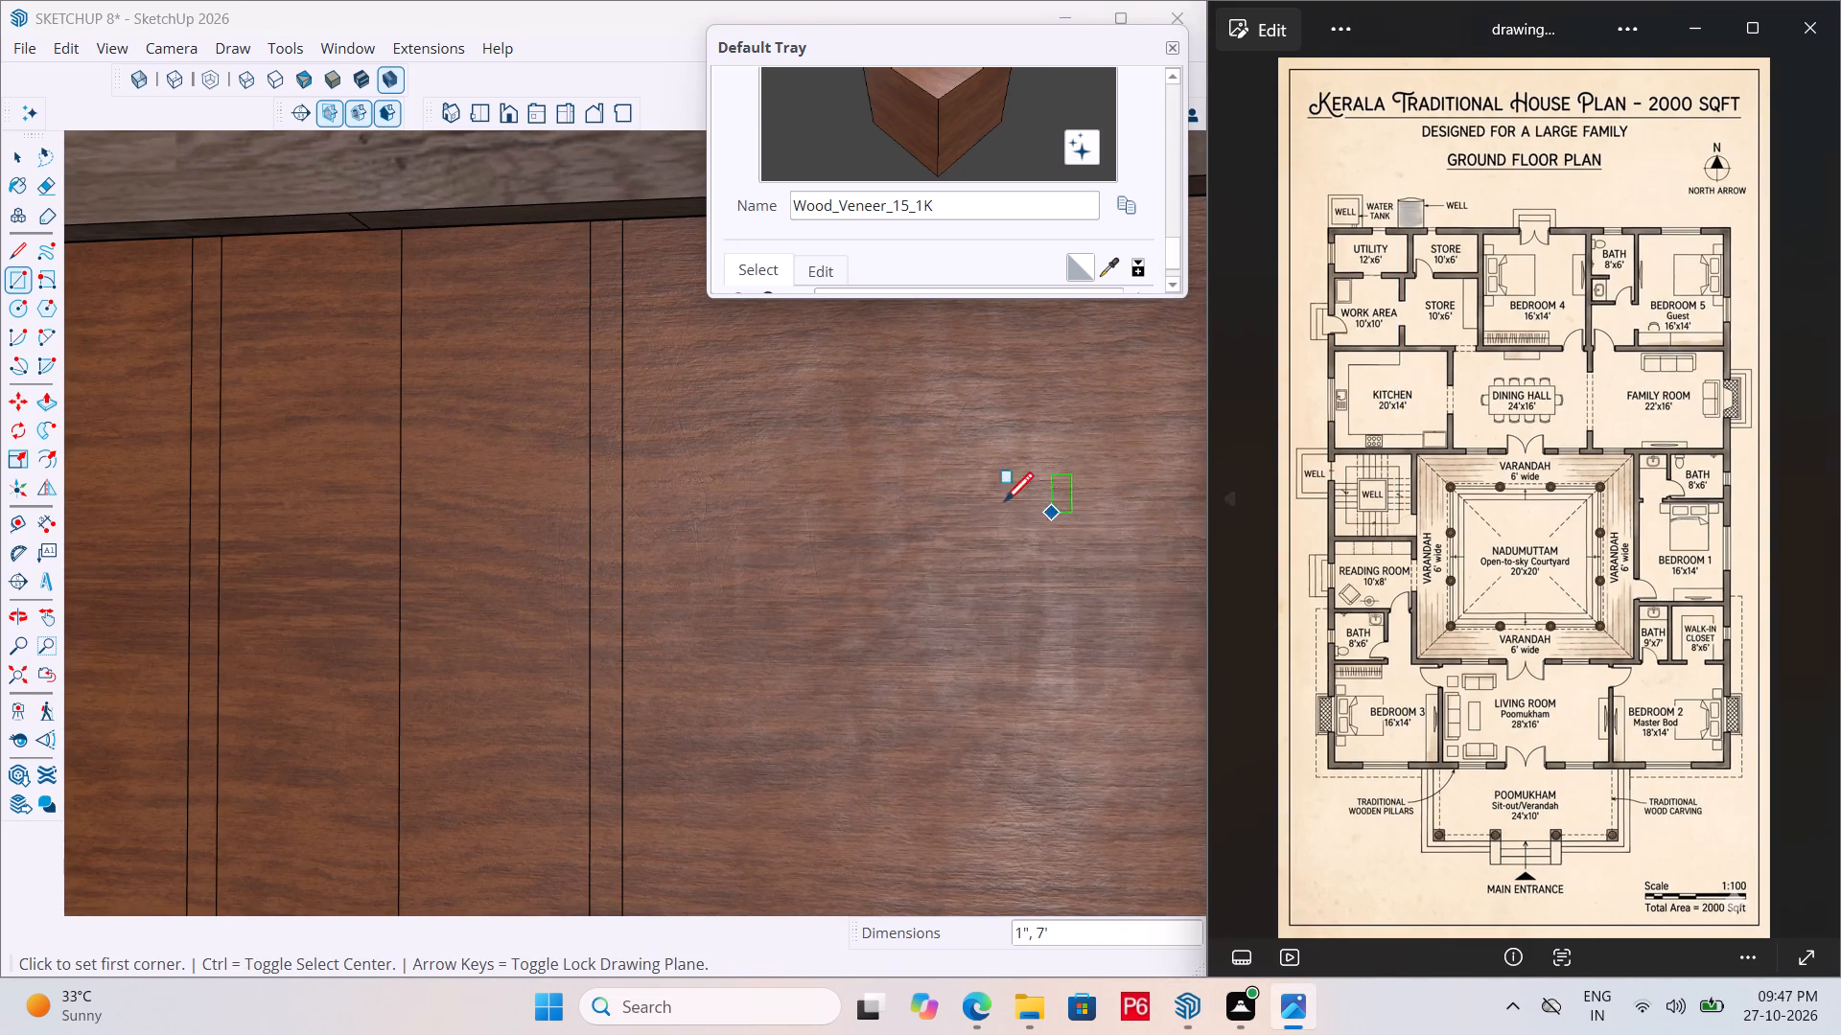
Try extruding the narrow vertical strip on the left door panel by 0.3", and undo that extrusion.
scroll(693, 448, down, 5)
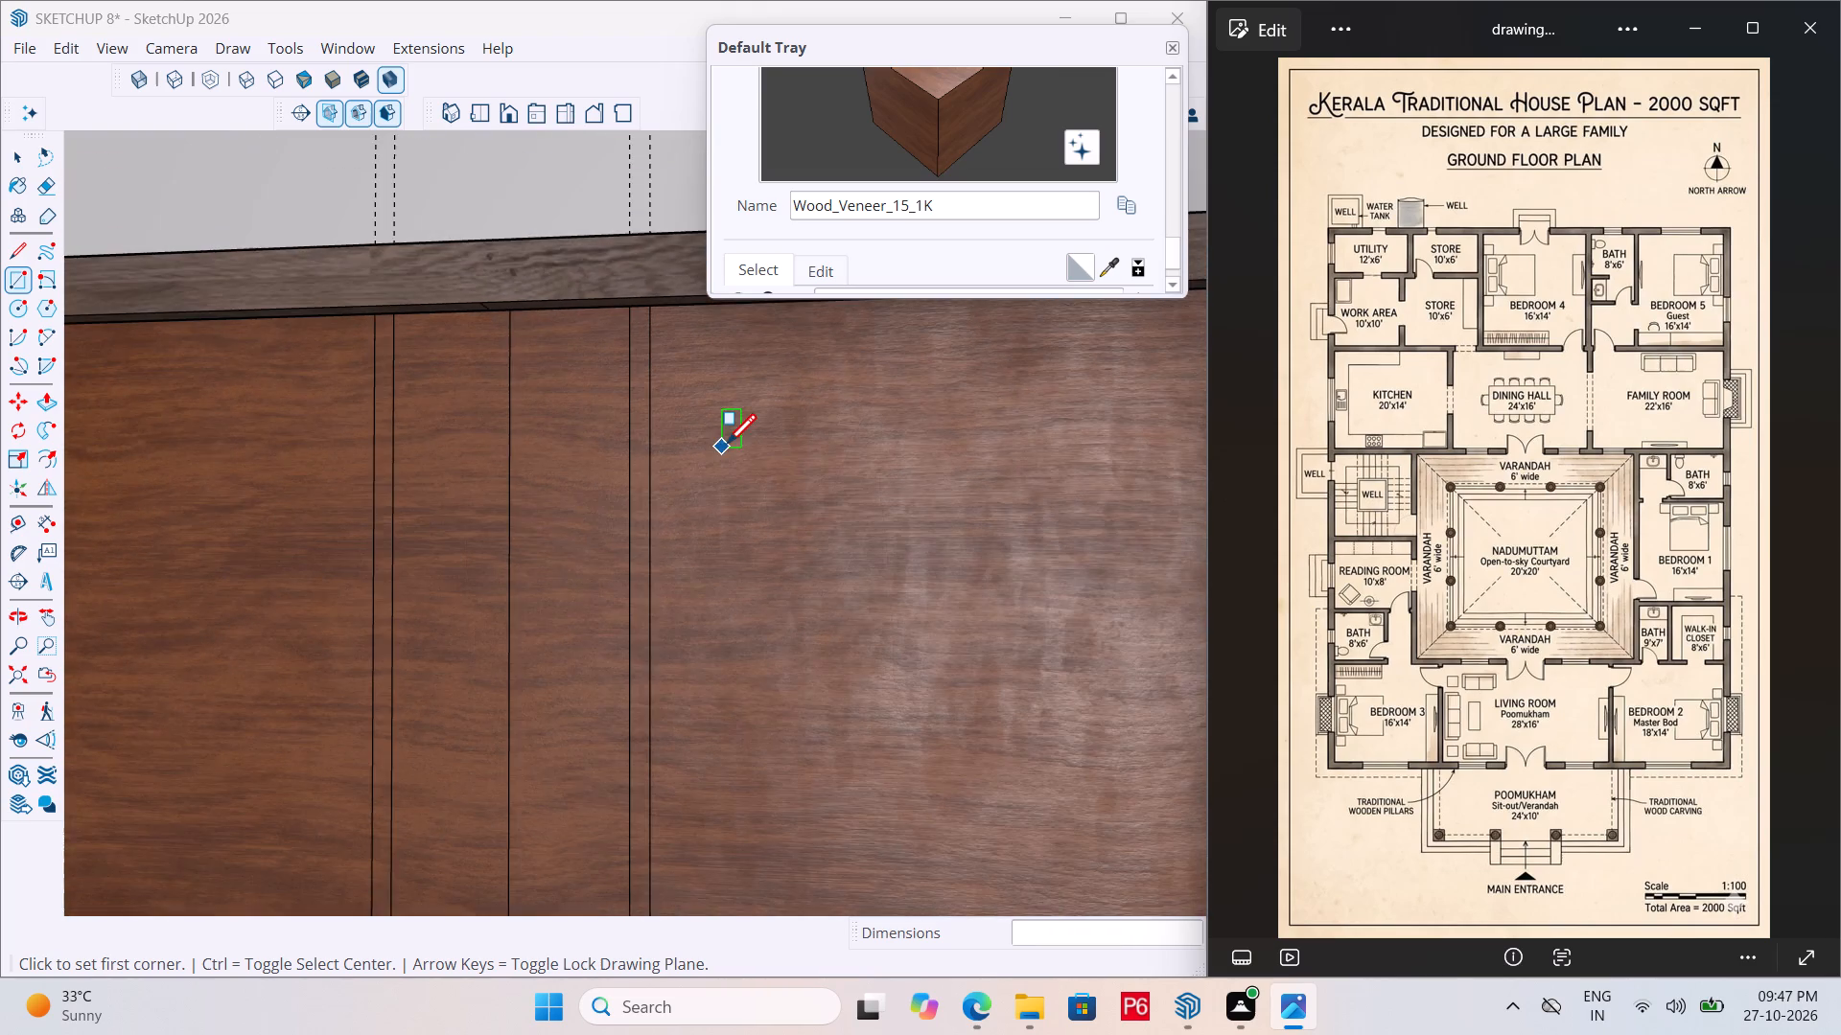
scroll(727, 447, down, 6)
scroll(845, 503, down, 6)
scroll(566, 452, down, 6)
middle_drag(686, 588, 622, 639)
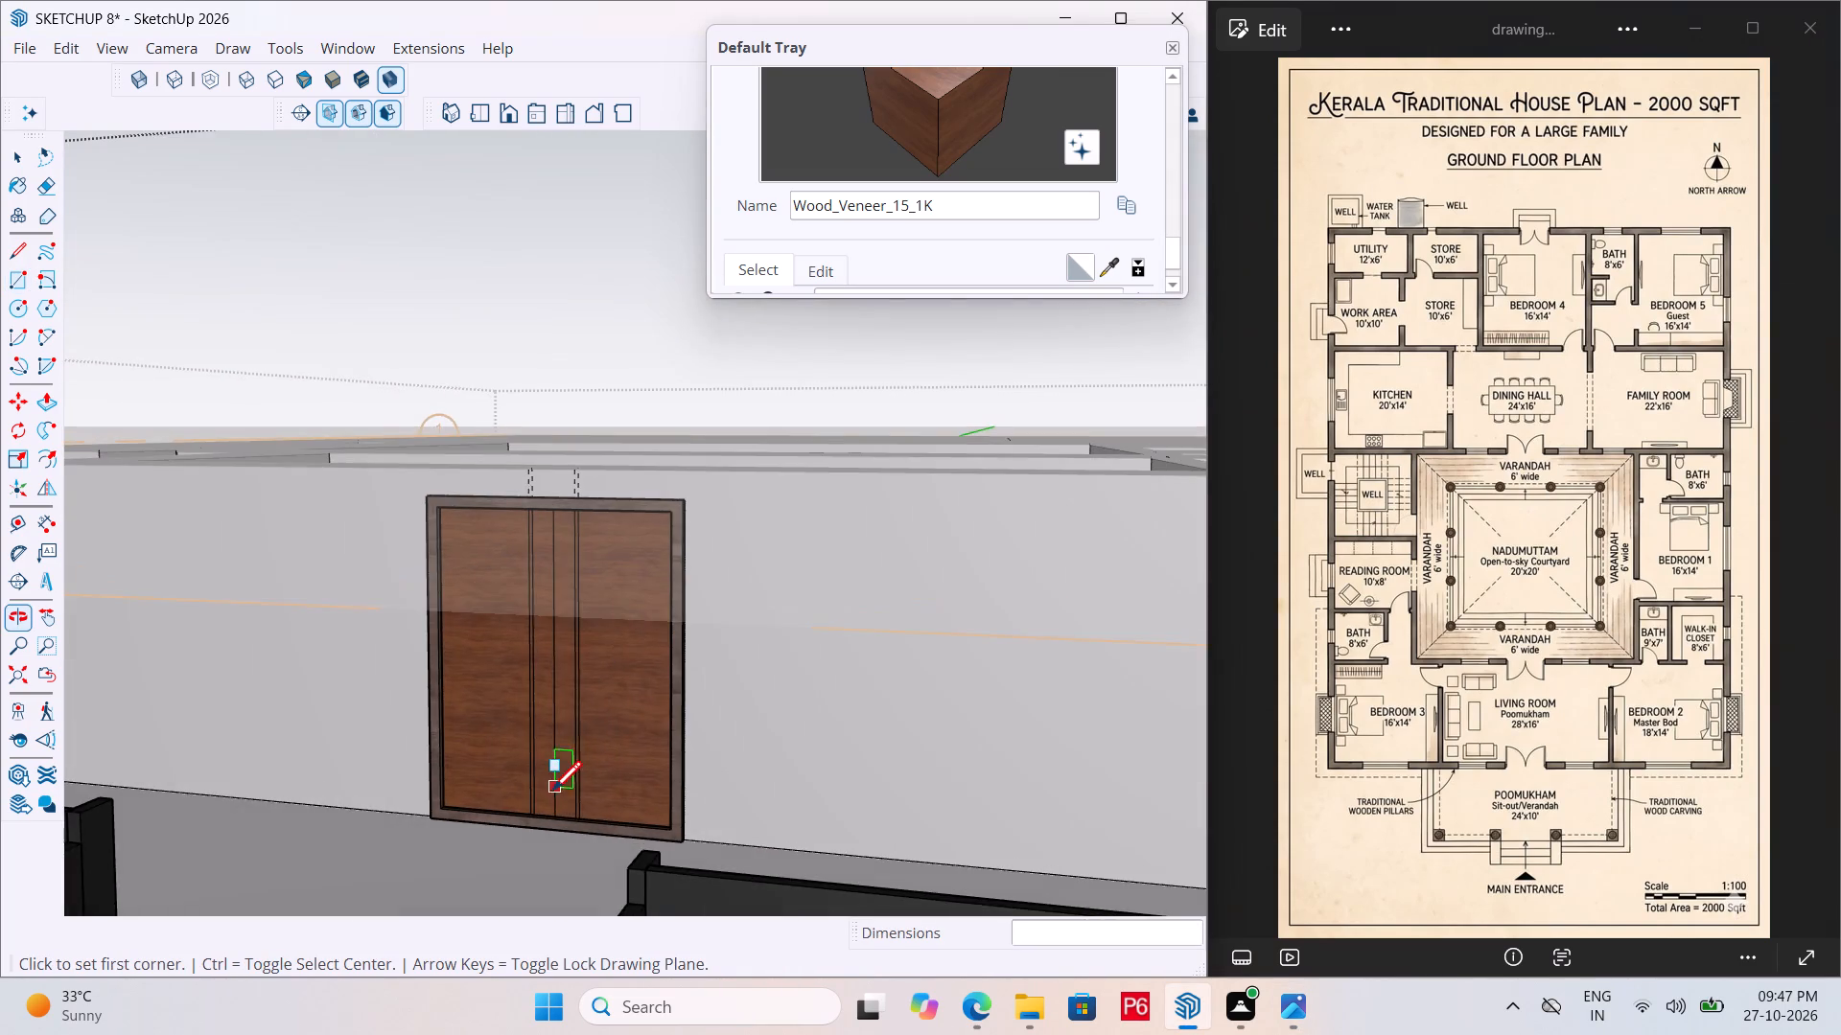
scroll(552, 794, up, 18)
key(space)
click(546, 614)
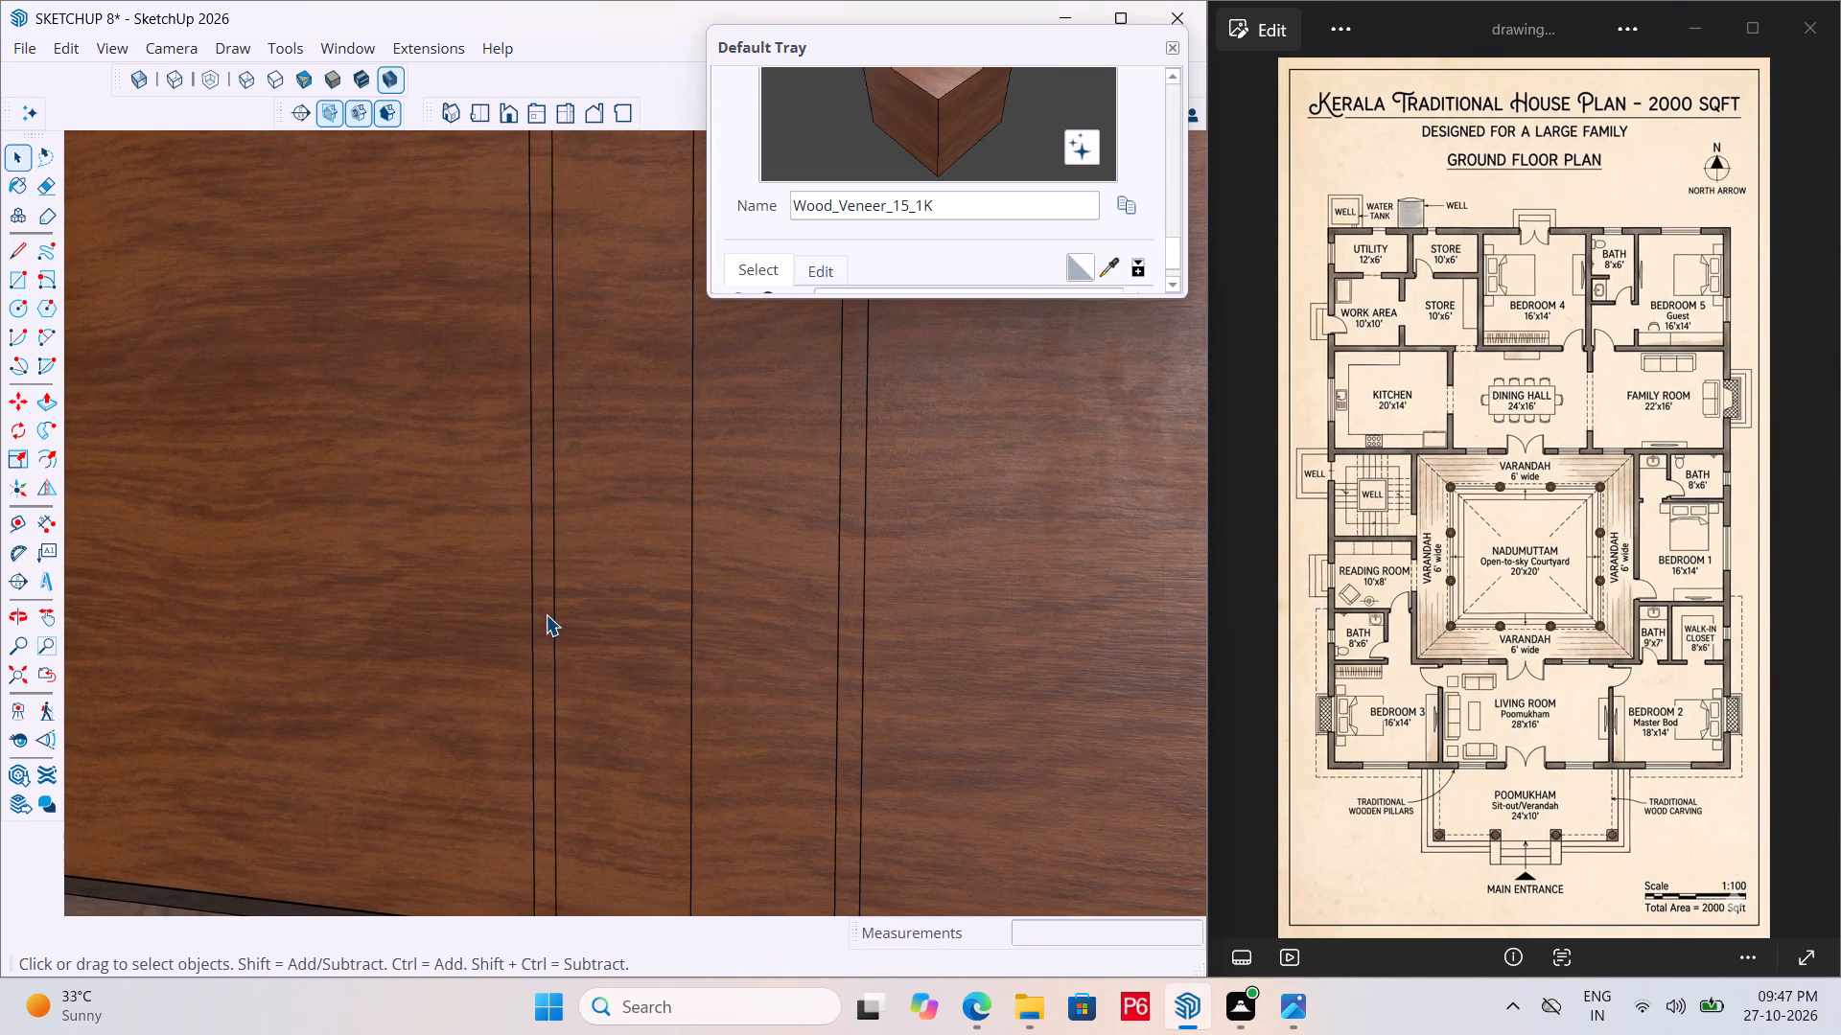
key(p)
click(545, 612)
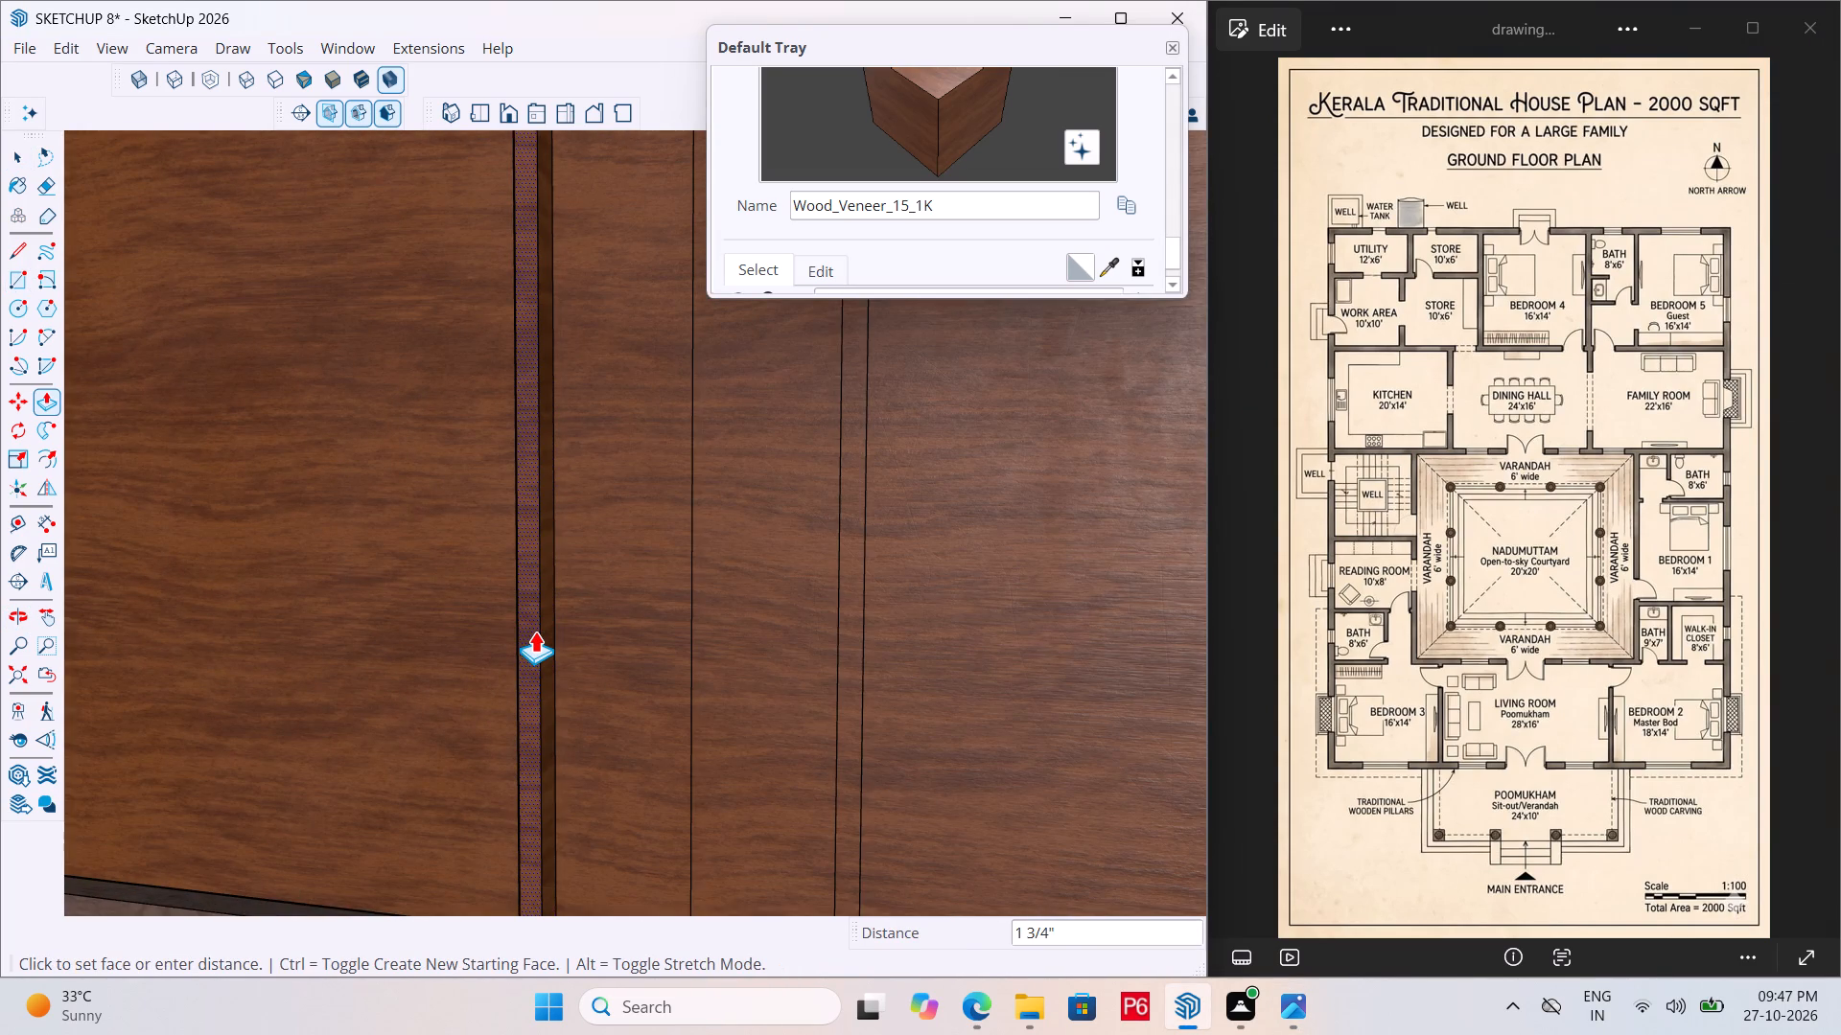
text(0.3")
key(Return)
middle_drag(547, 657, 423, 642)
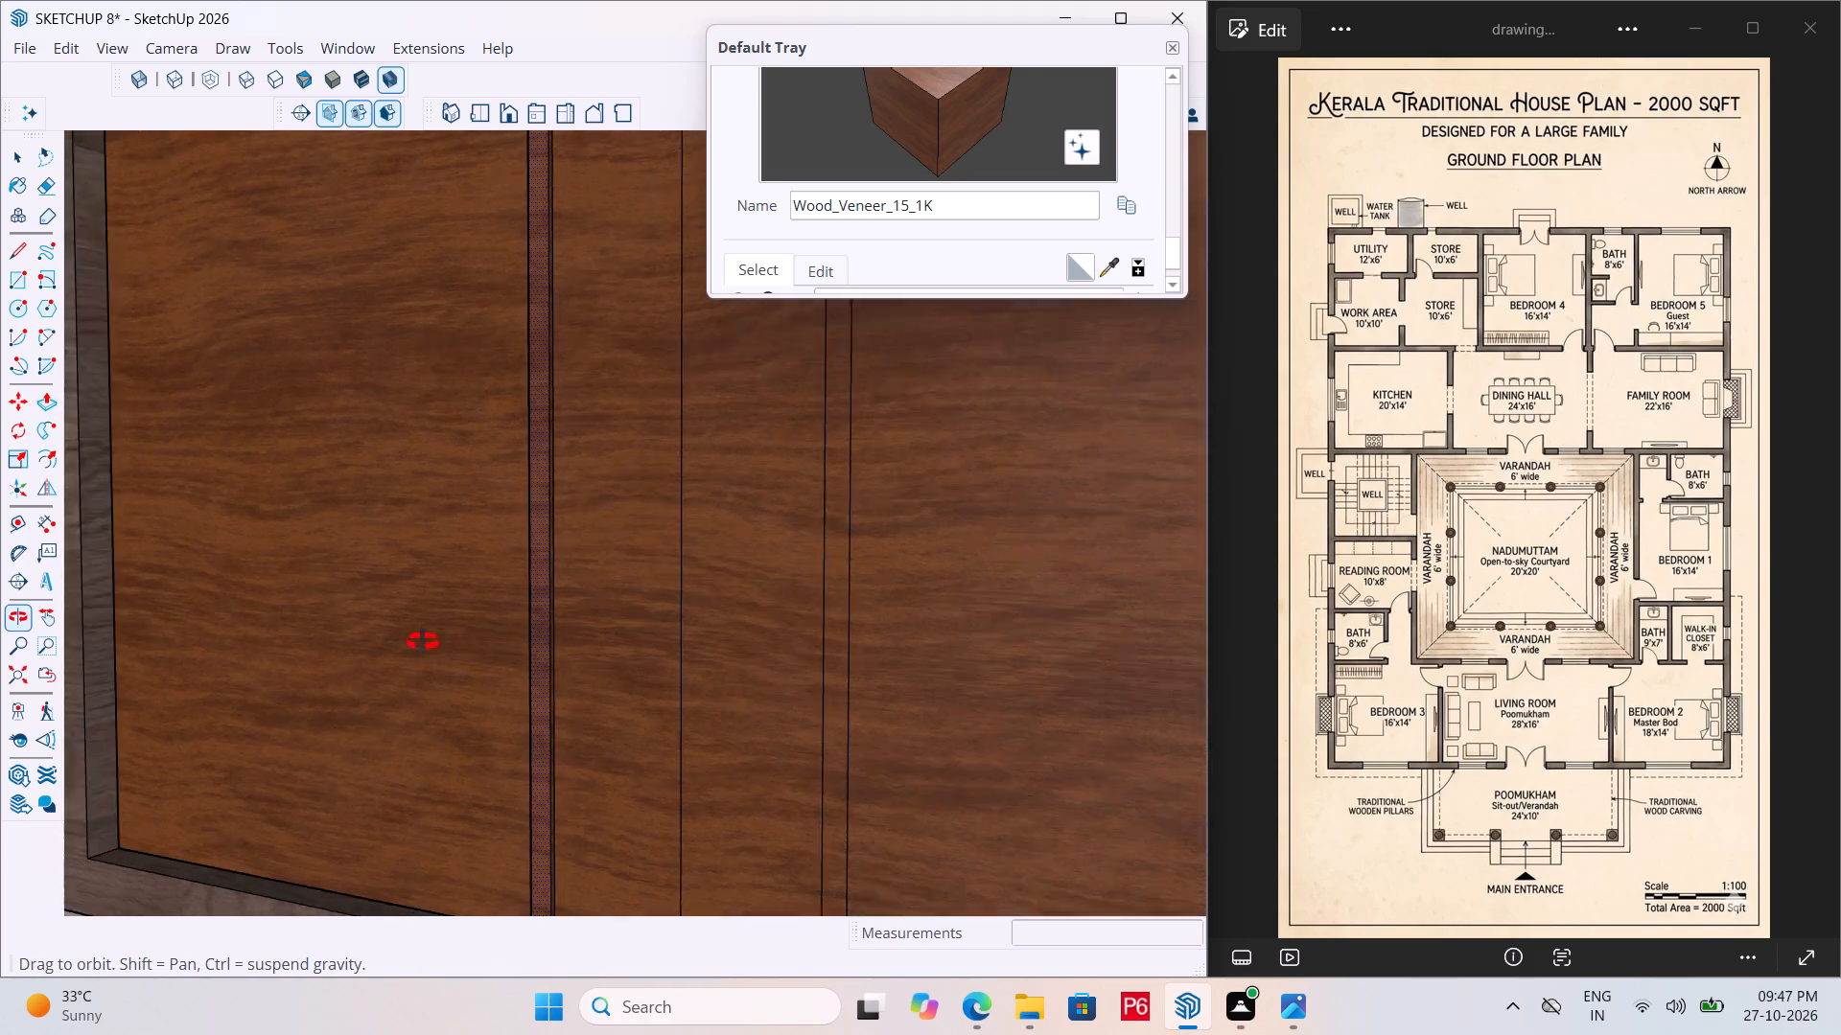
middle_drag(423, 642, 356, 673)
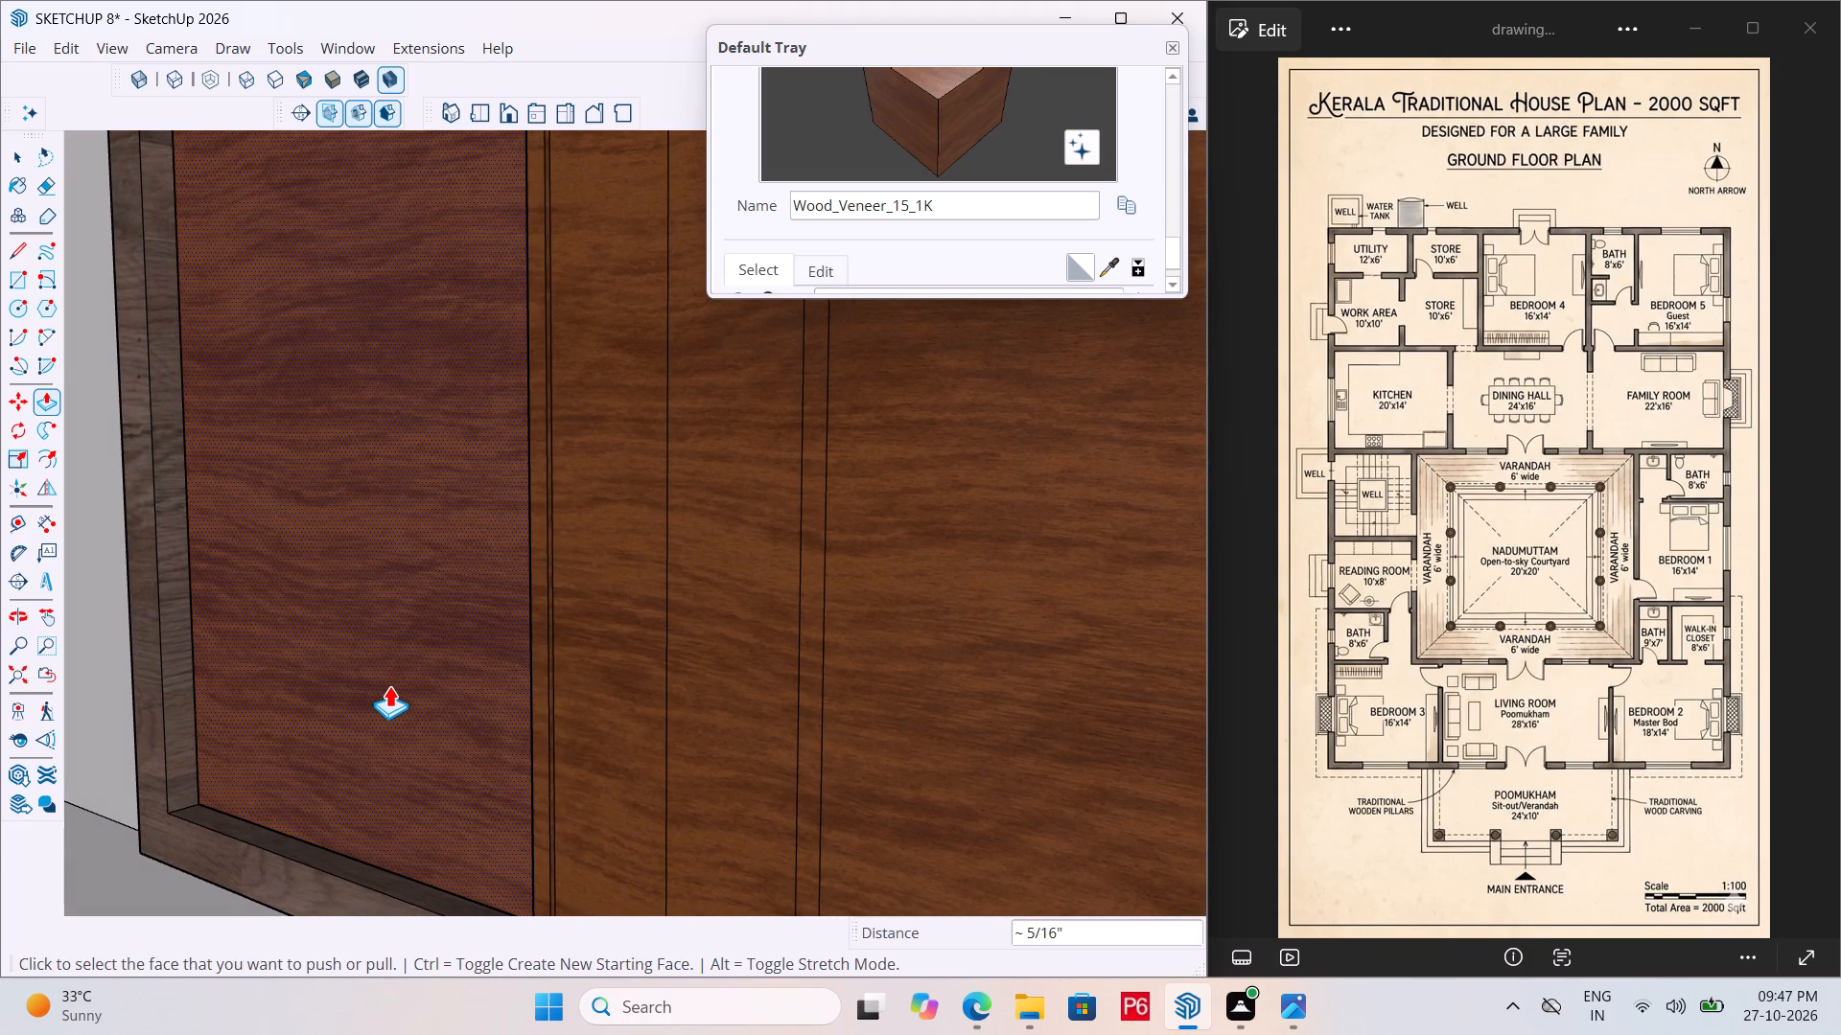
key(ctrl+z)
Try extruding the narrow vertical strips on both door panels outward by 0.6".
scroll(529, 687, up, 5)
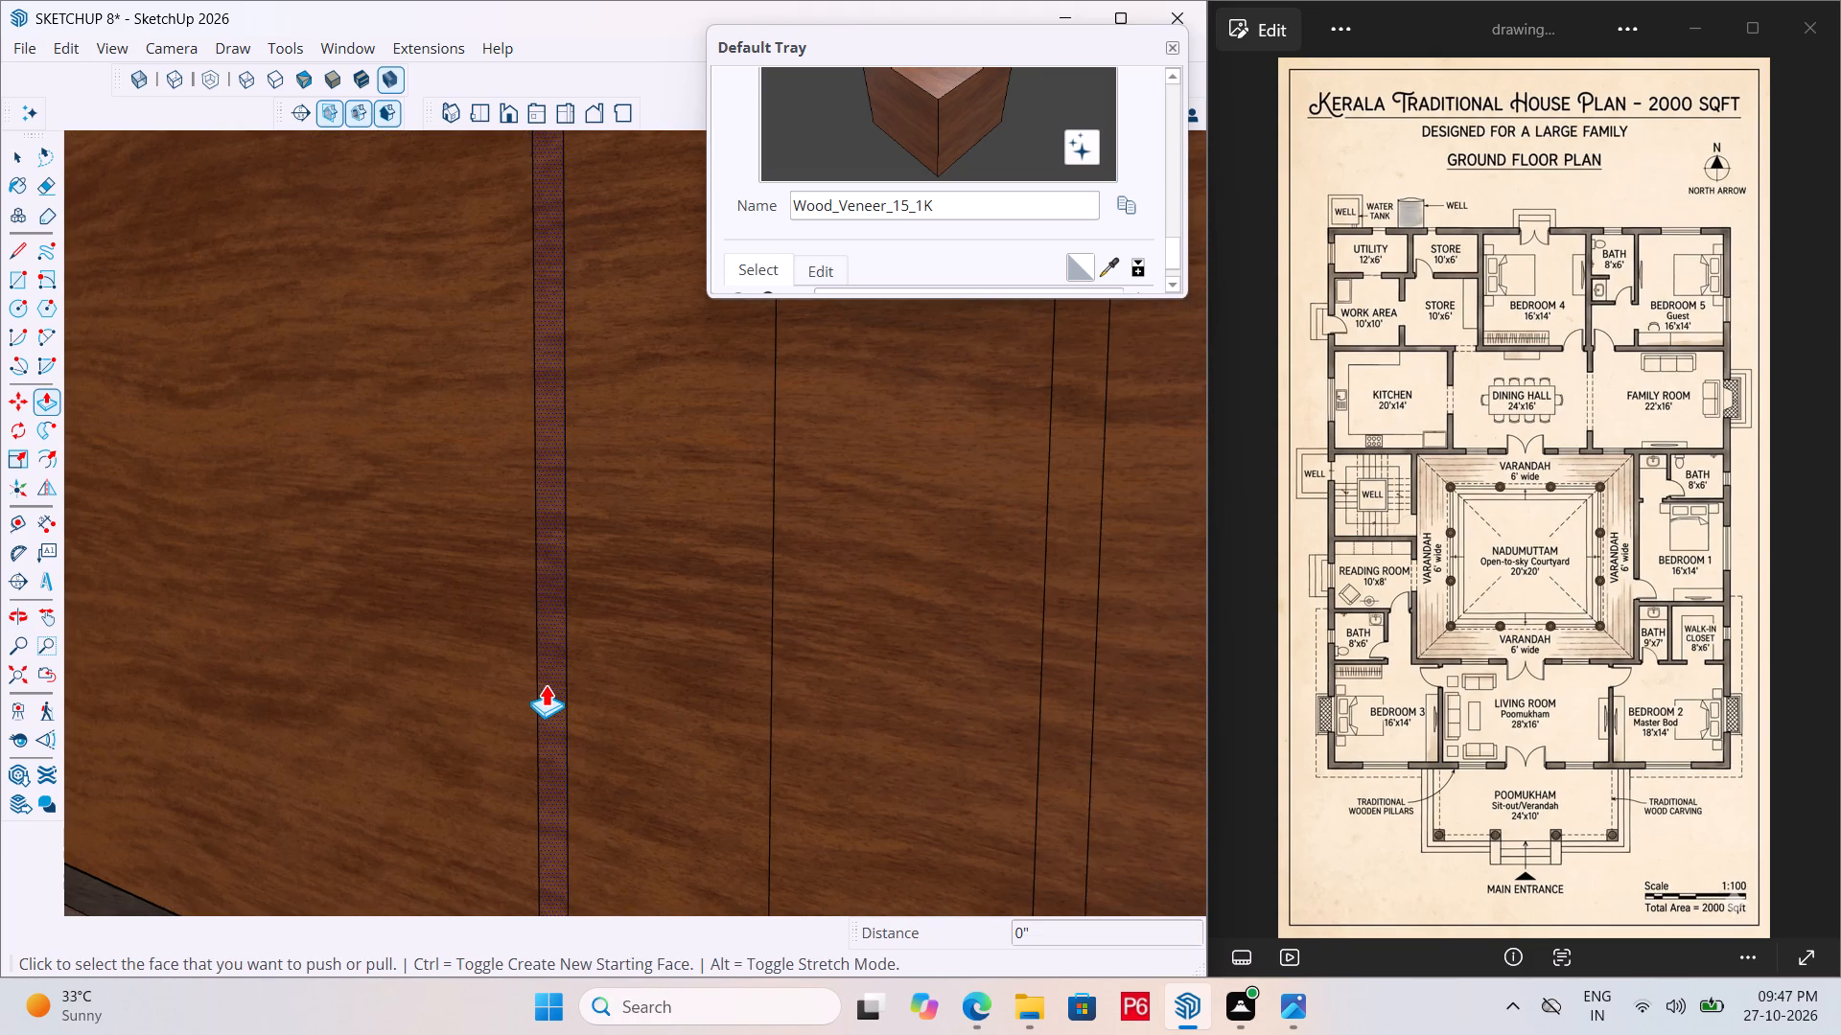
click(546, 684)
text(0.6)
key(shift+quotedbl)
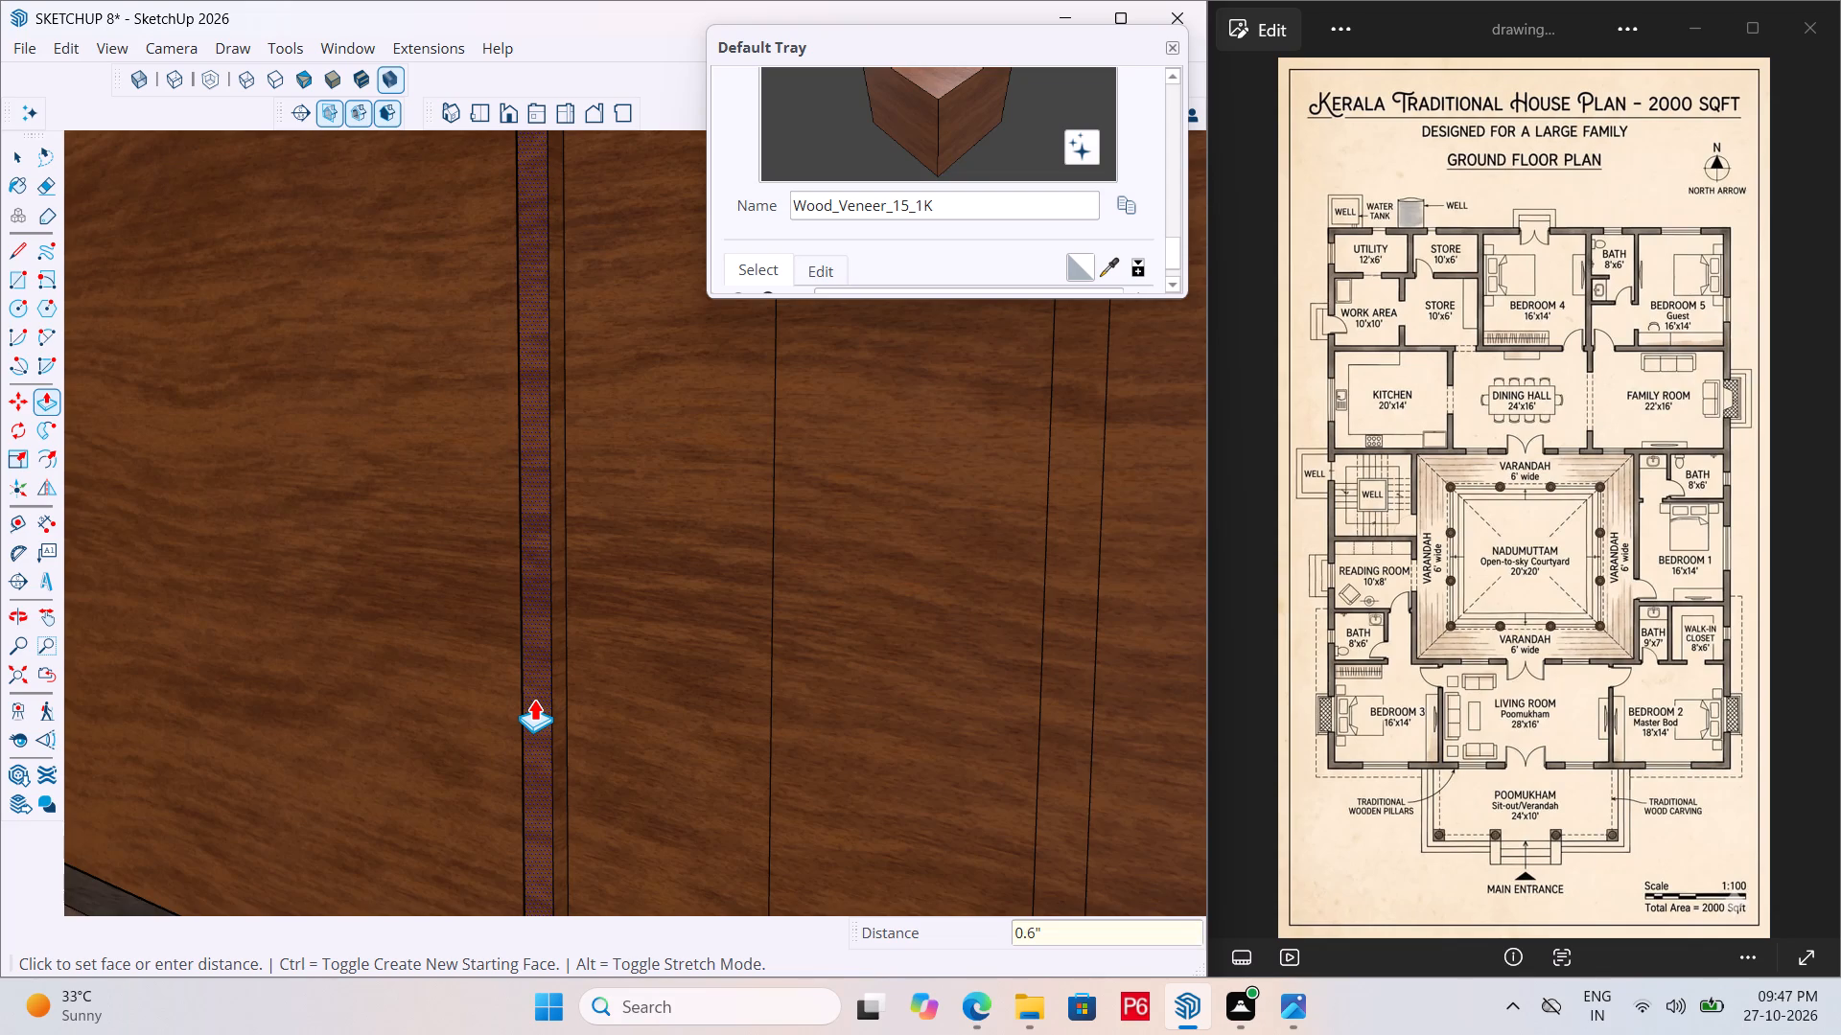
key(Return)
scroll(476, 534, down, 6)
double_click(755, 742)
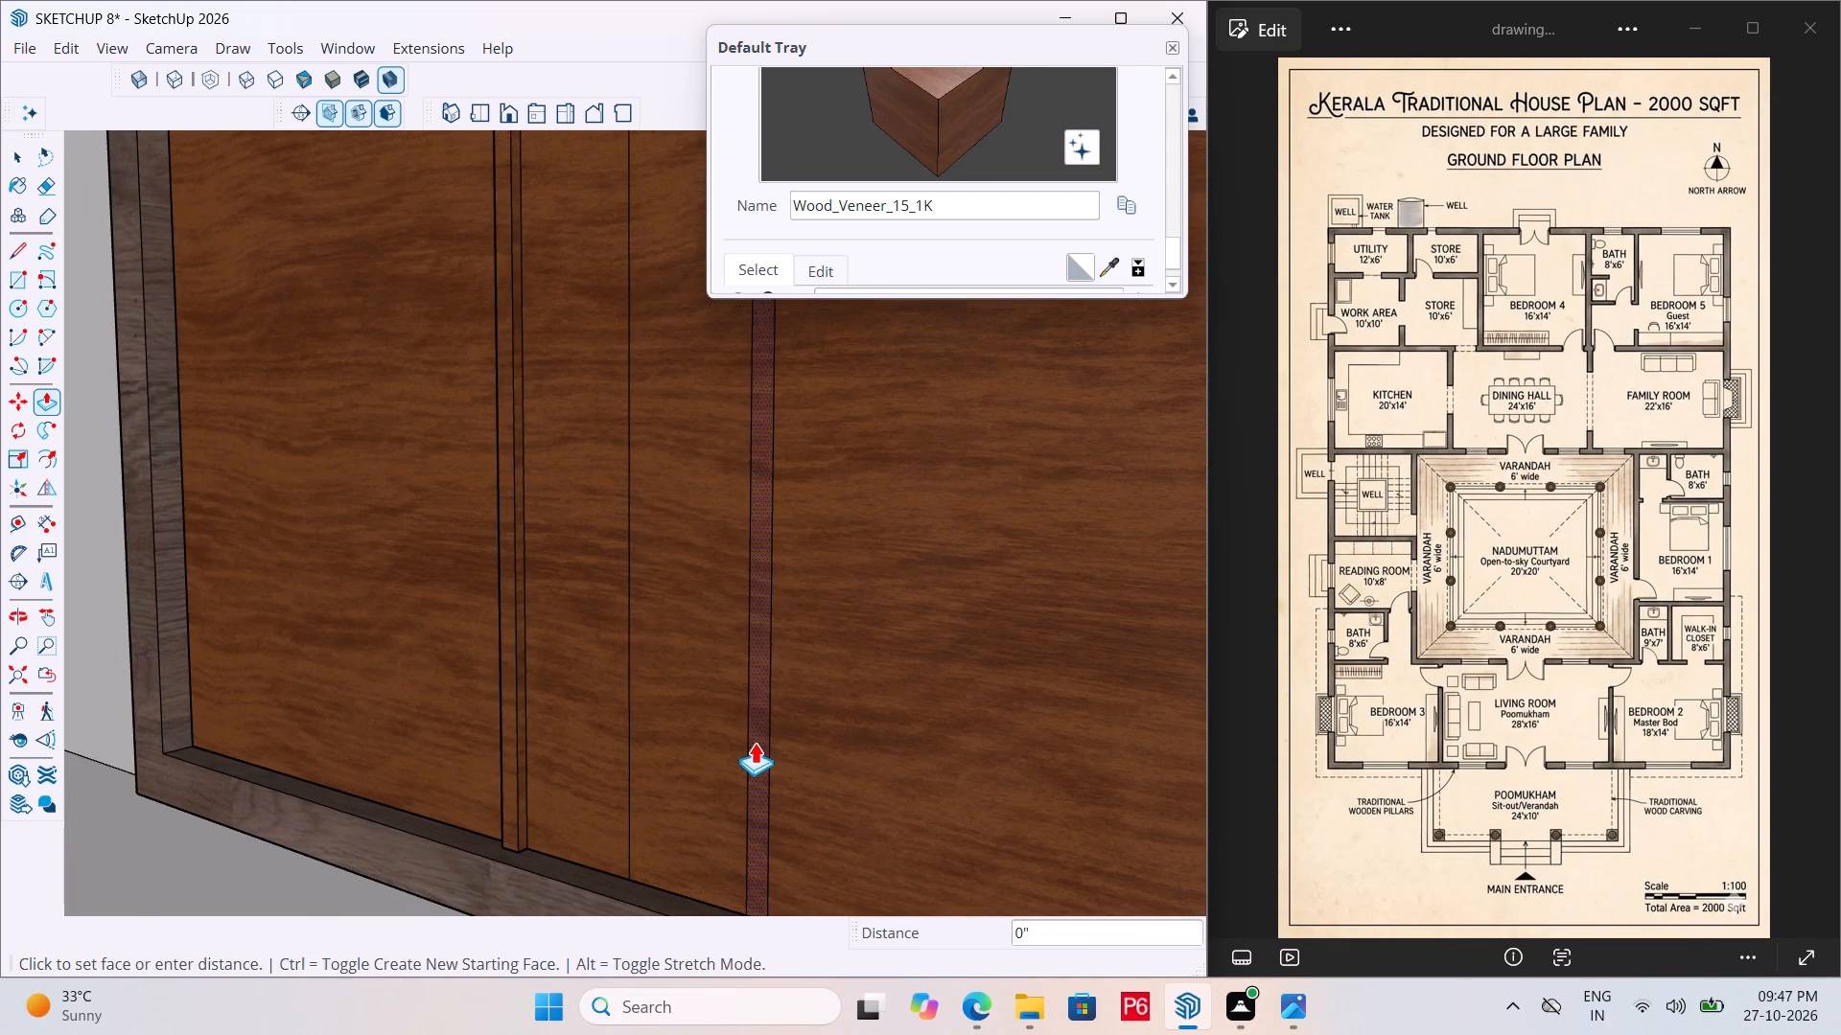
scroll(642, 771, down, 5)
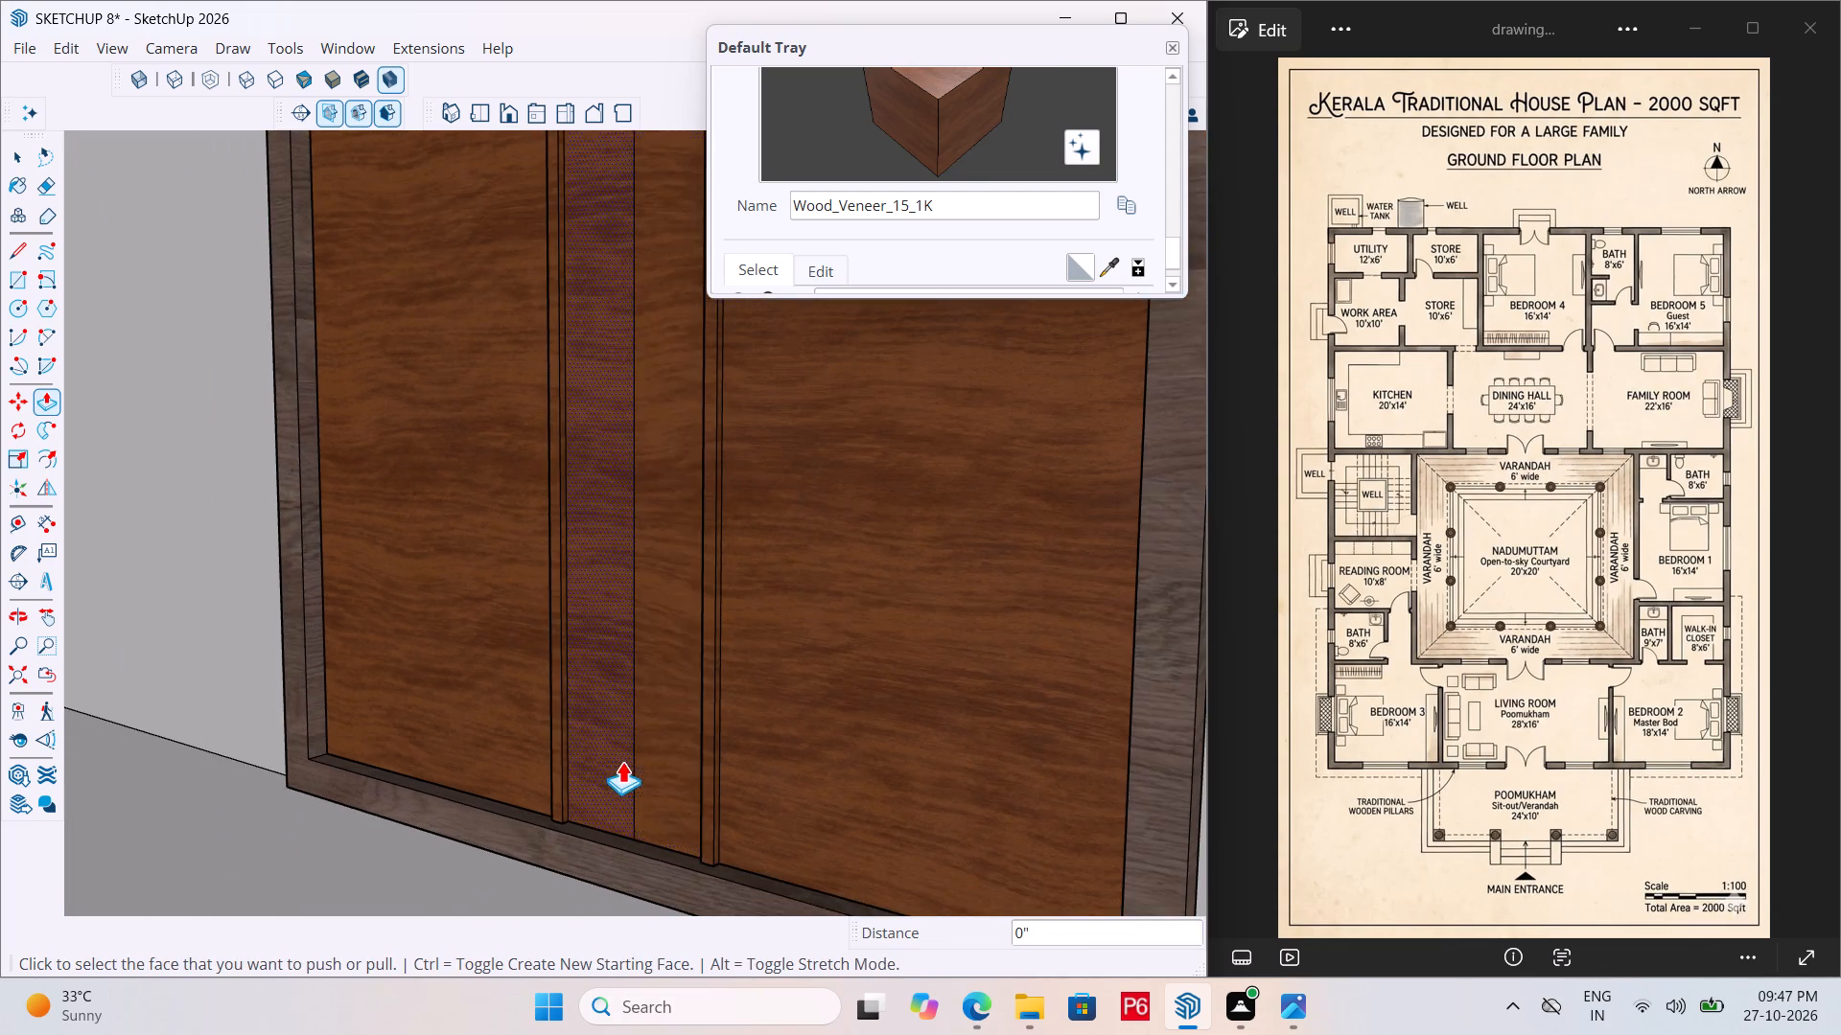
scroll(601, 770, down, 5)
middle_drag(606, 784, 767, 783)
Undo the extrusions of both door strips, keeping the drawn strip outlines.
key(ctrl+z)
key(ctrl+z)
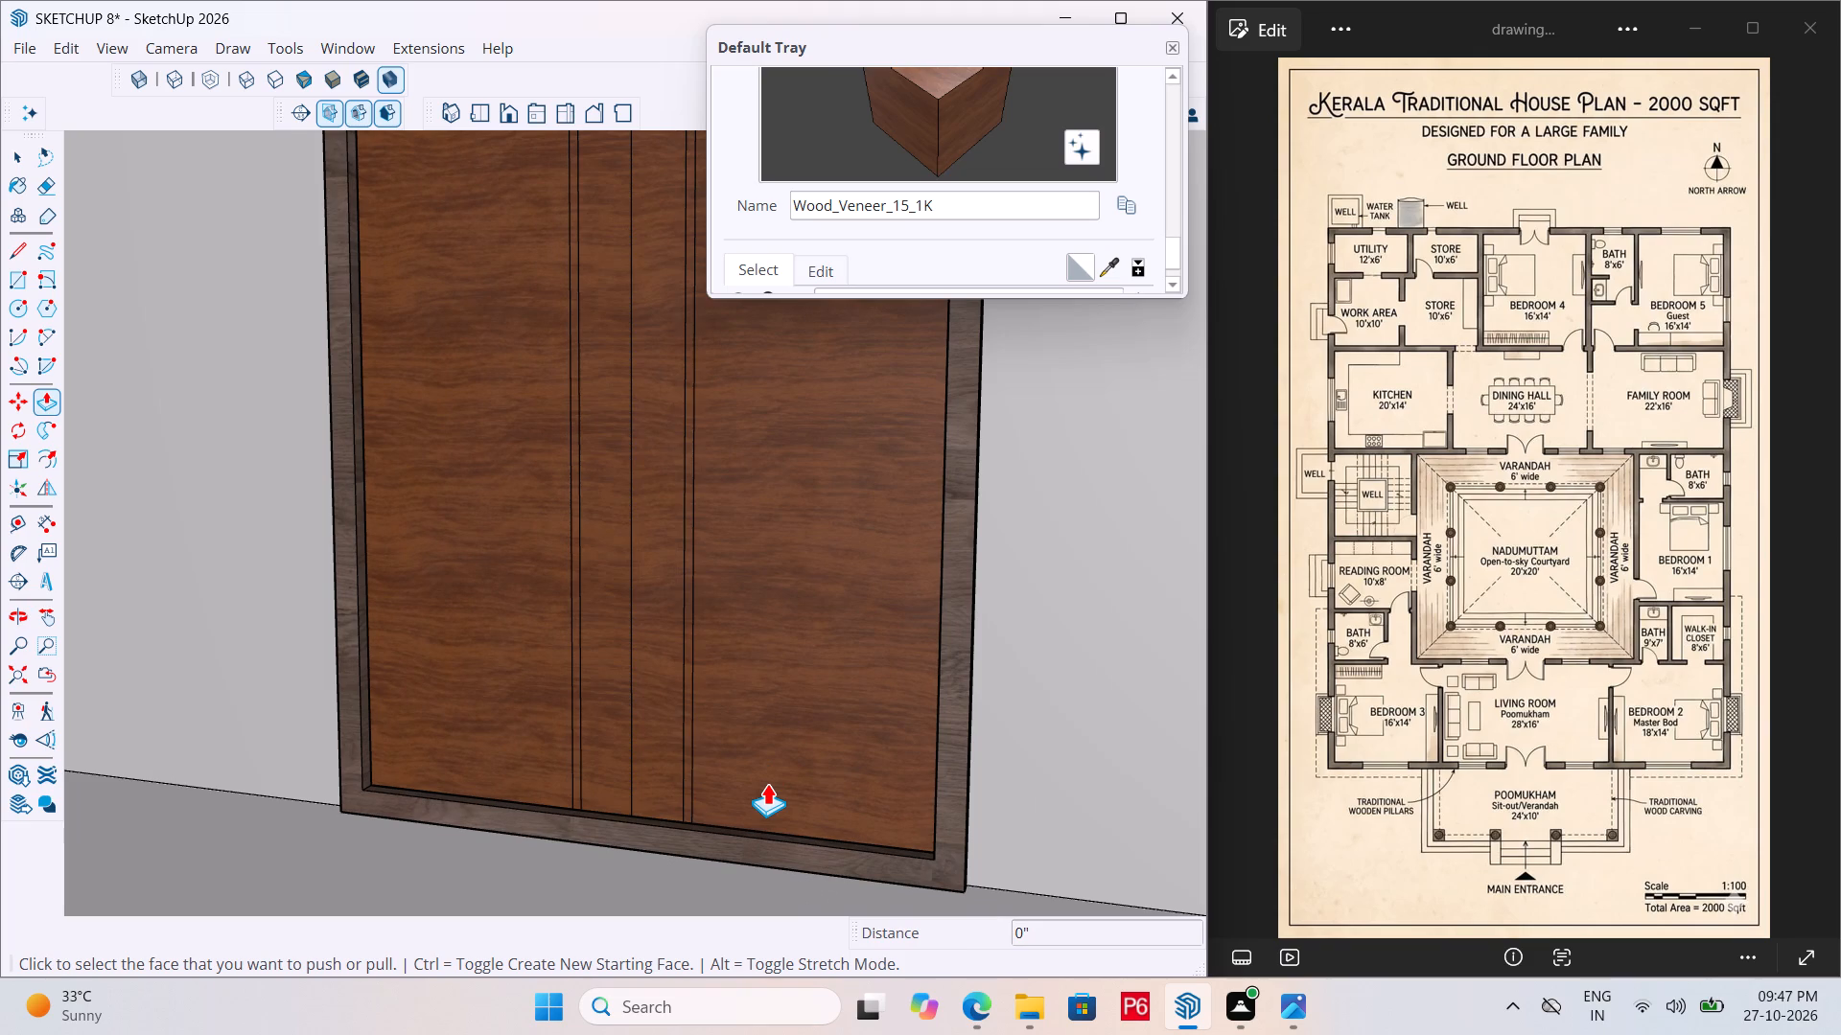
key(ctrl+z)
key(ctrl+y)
Erase the four vertical guide lines running through the two door panels.
scroll(621, 849, down, 4)
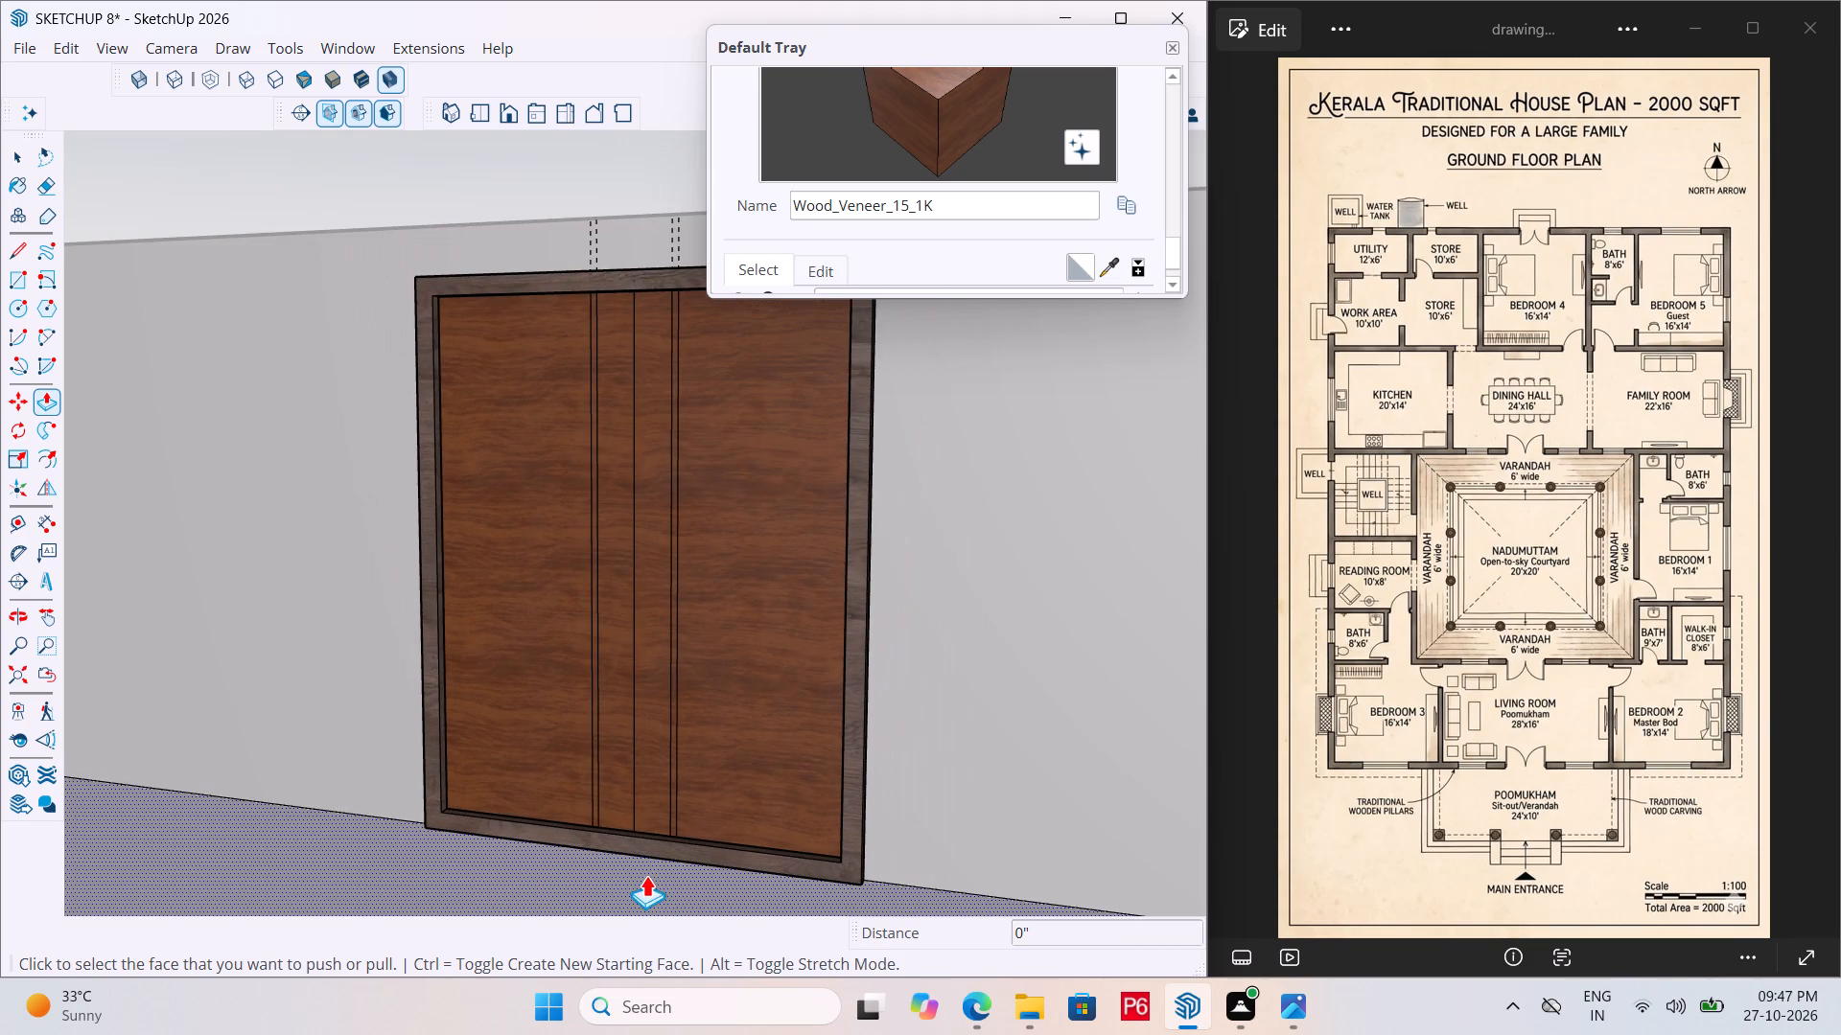
scroll(595, 606, down, 3)
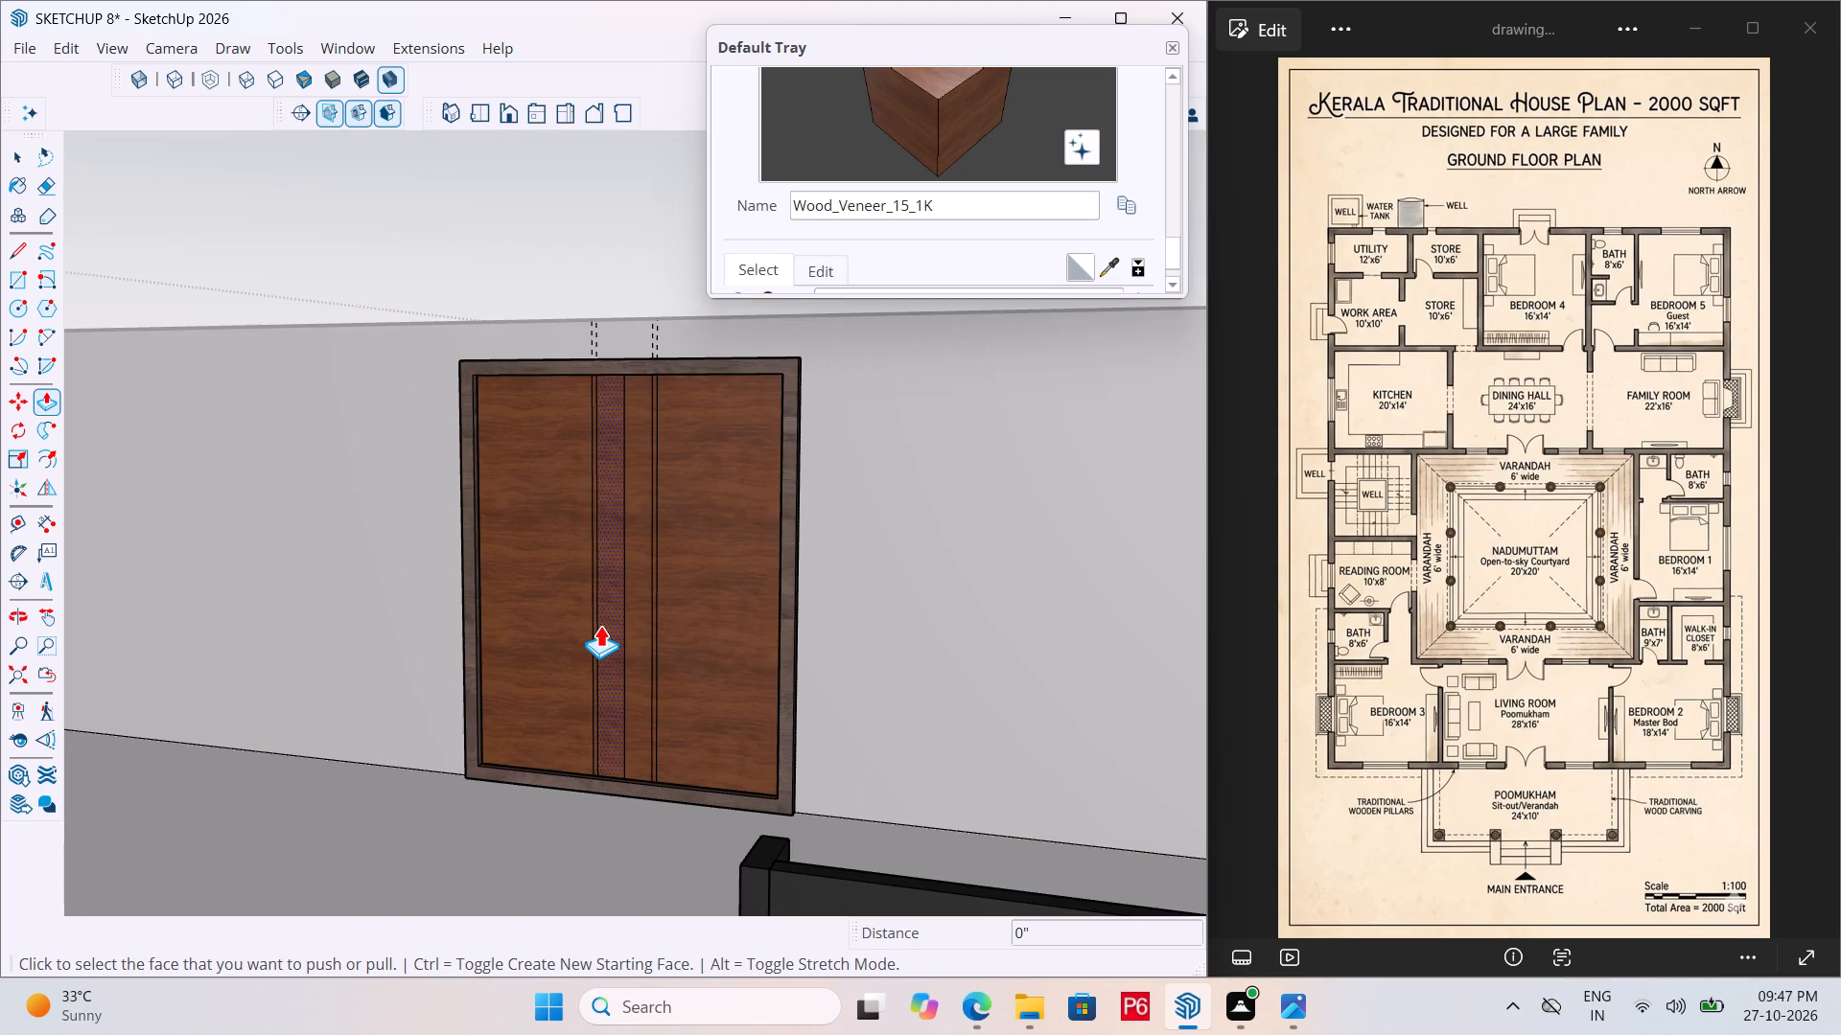
key(e)
drag(664, 339, 611, 329)
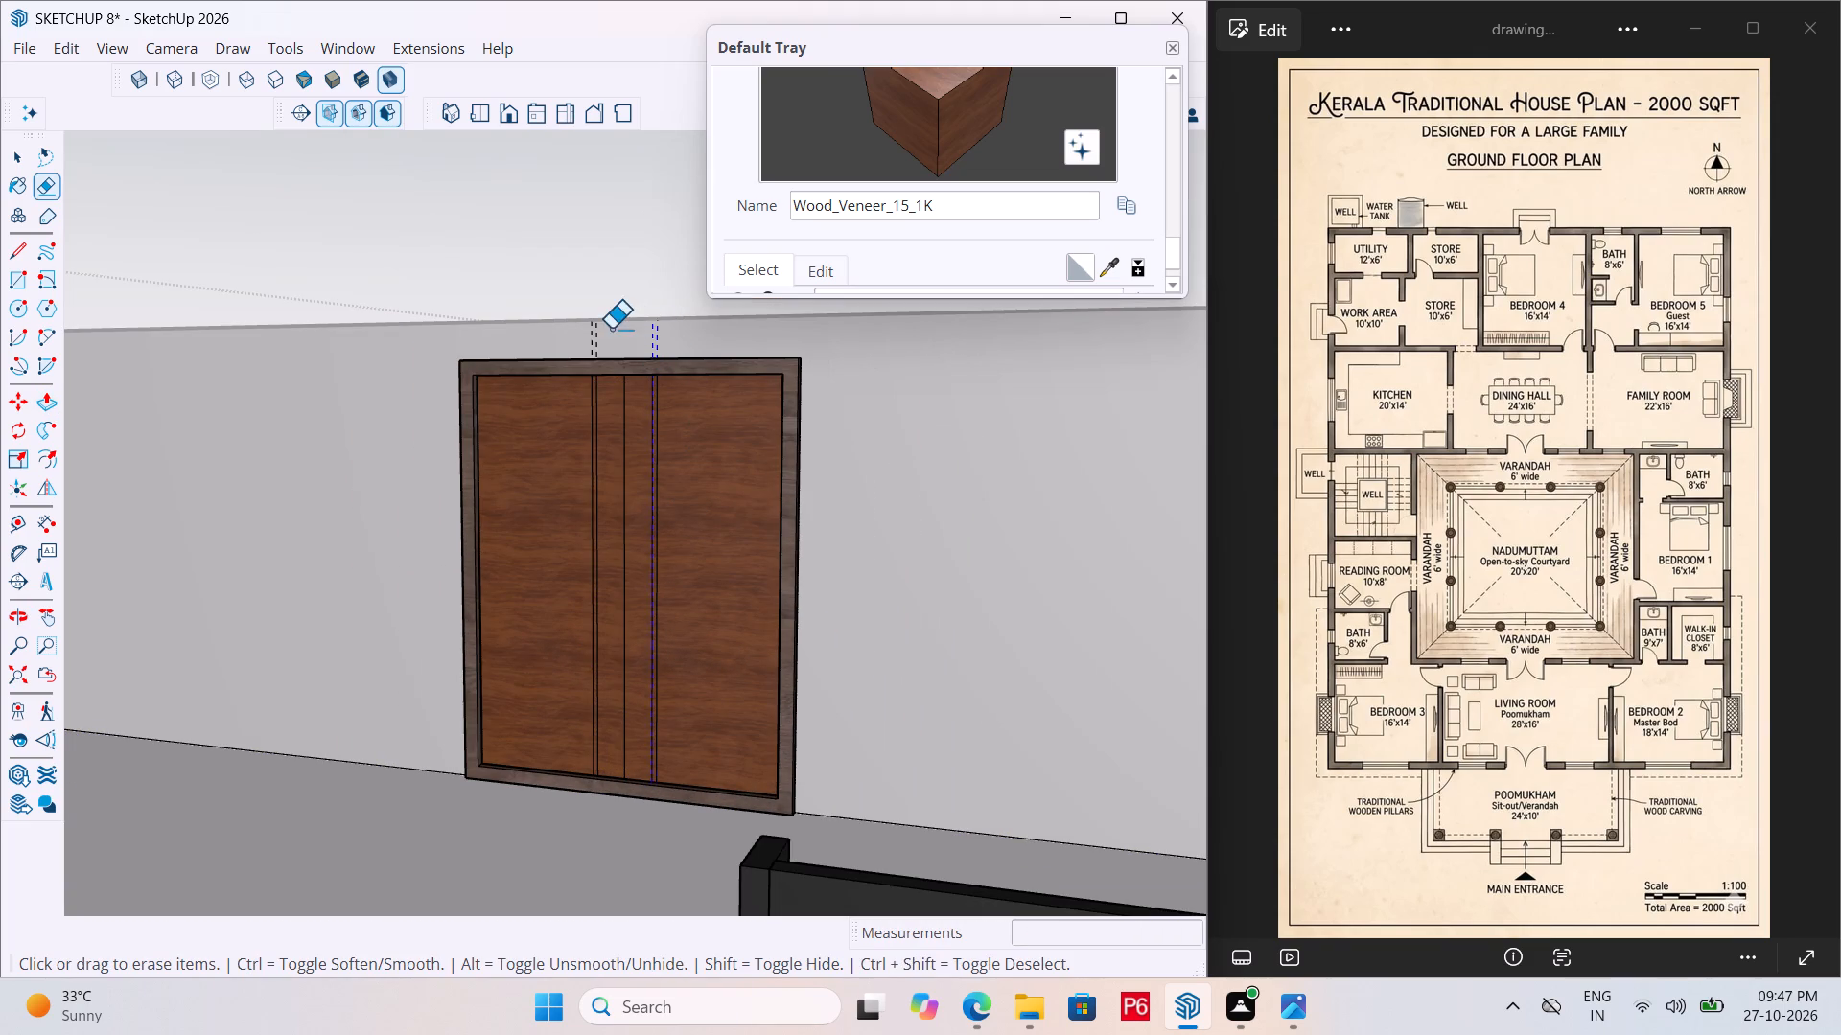
drag(611, 329, 583, 327)
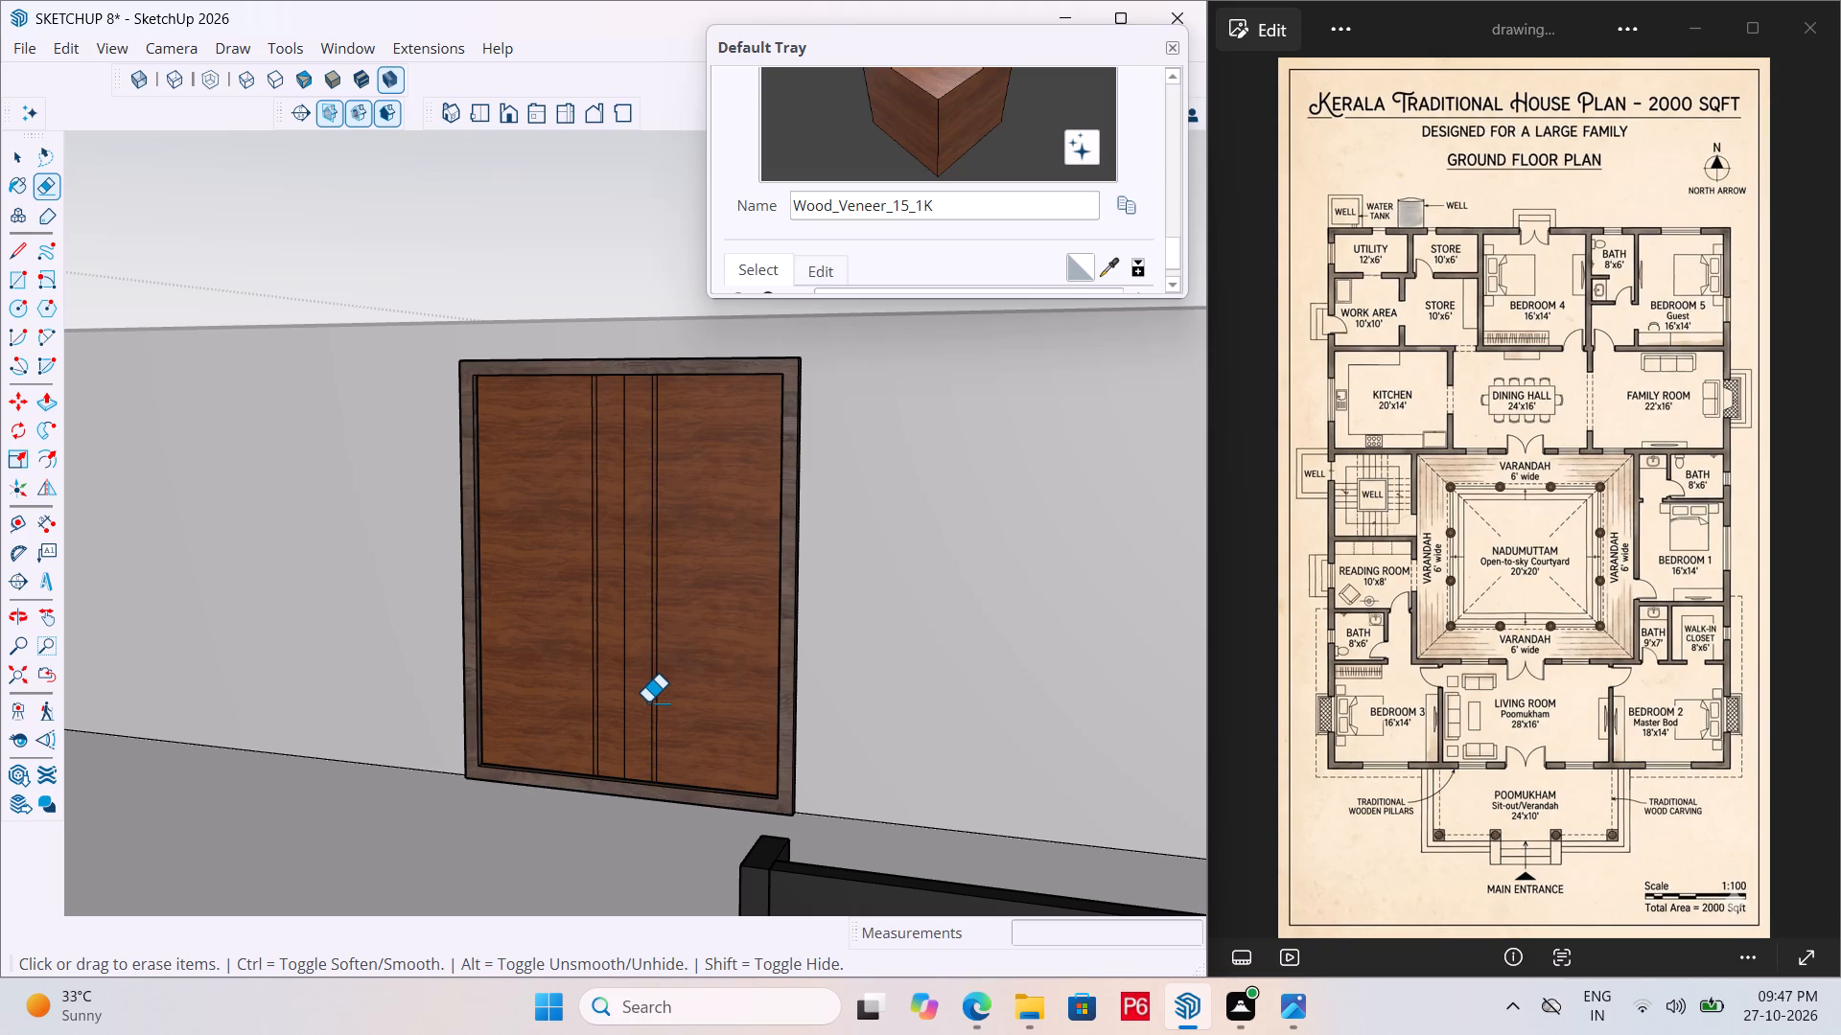
Draw a two-point arc on the left door panel, ending on the strip's outer edge and bulging outward about 8 1/4".
scroll(646, 703, up, 6)
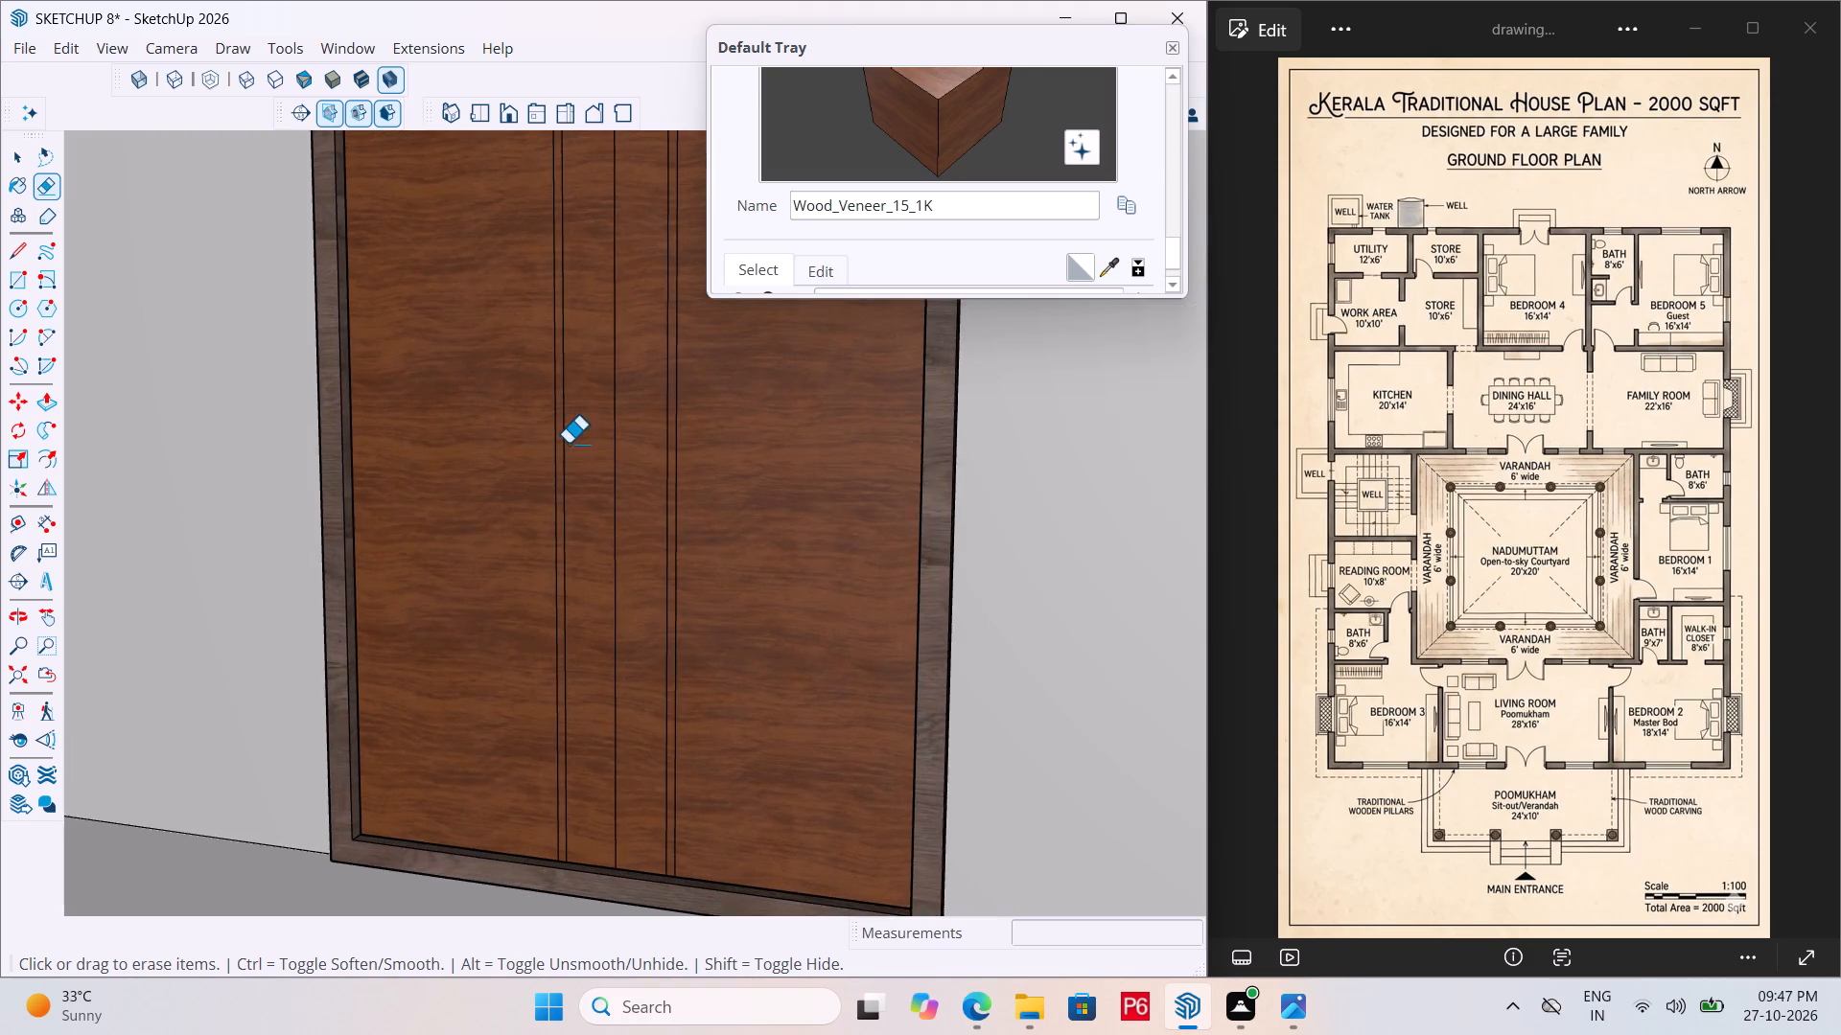
scroll(567, 406, up, 5)
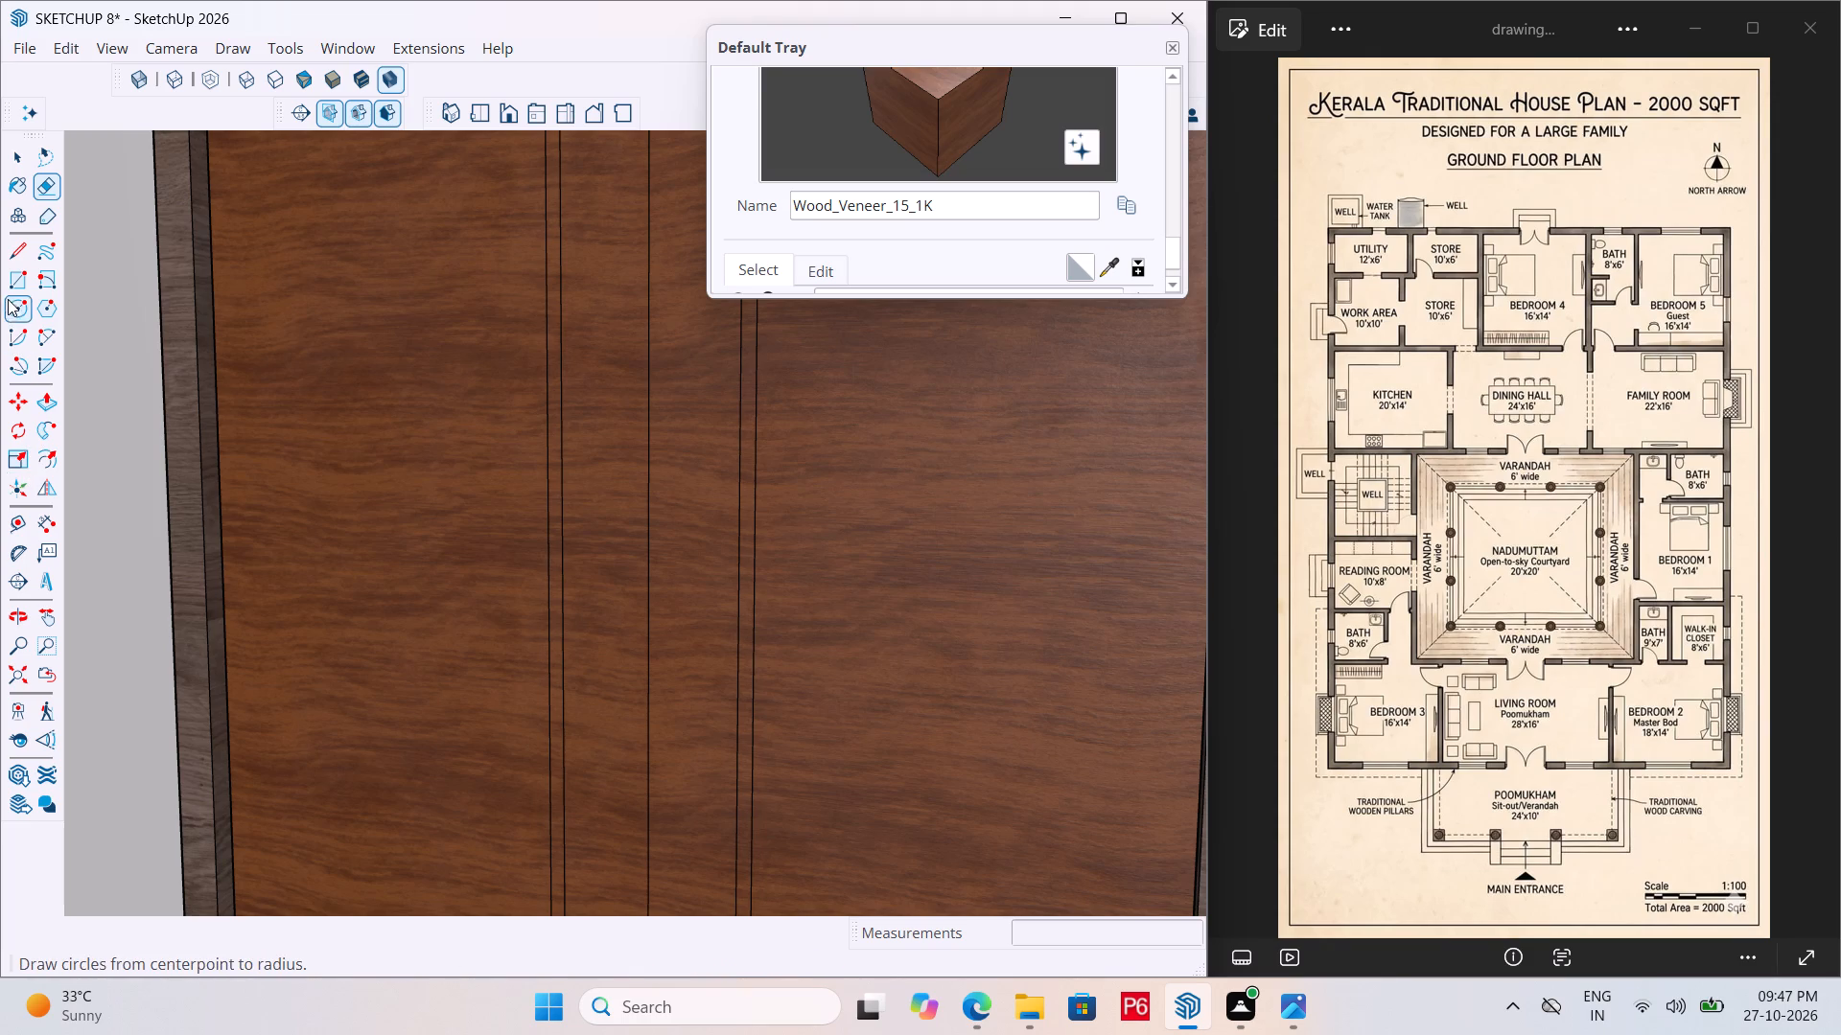
click(43, 328)
scroll(470, 463, down, 3)
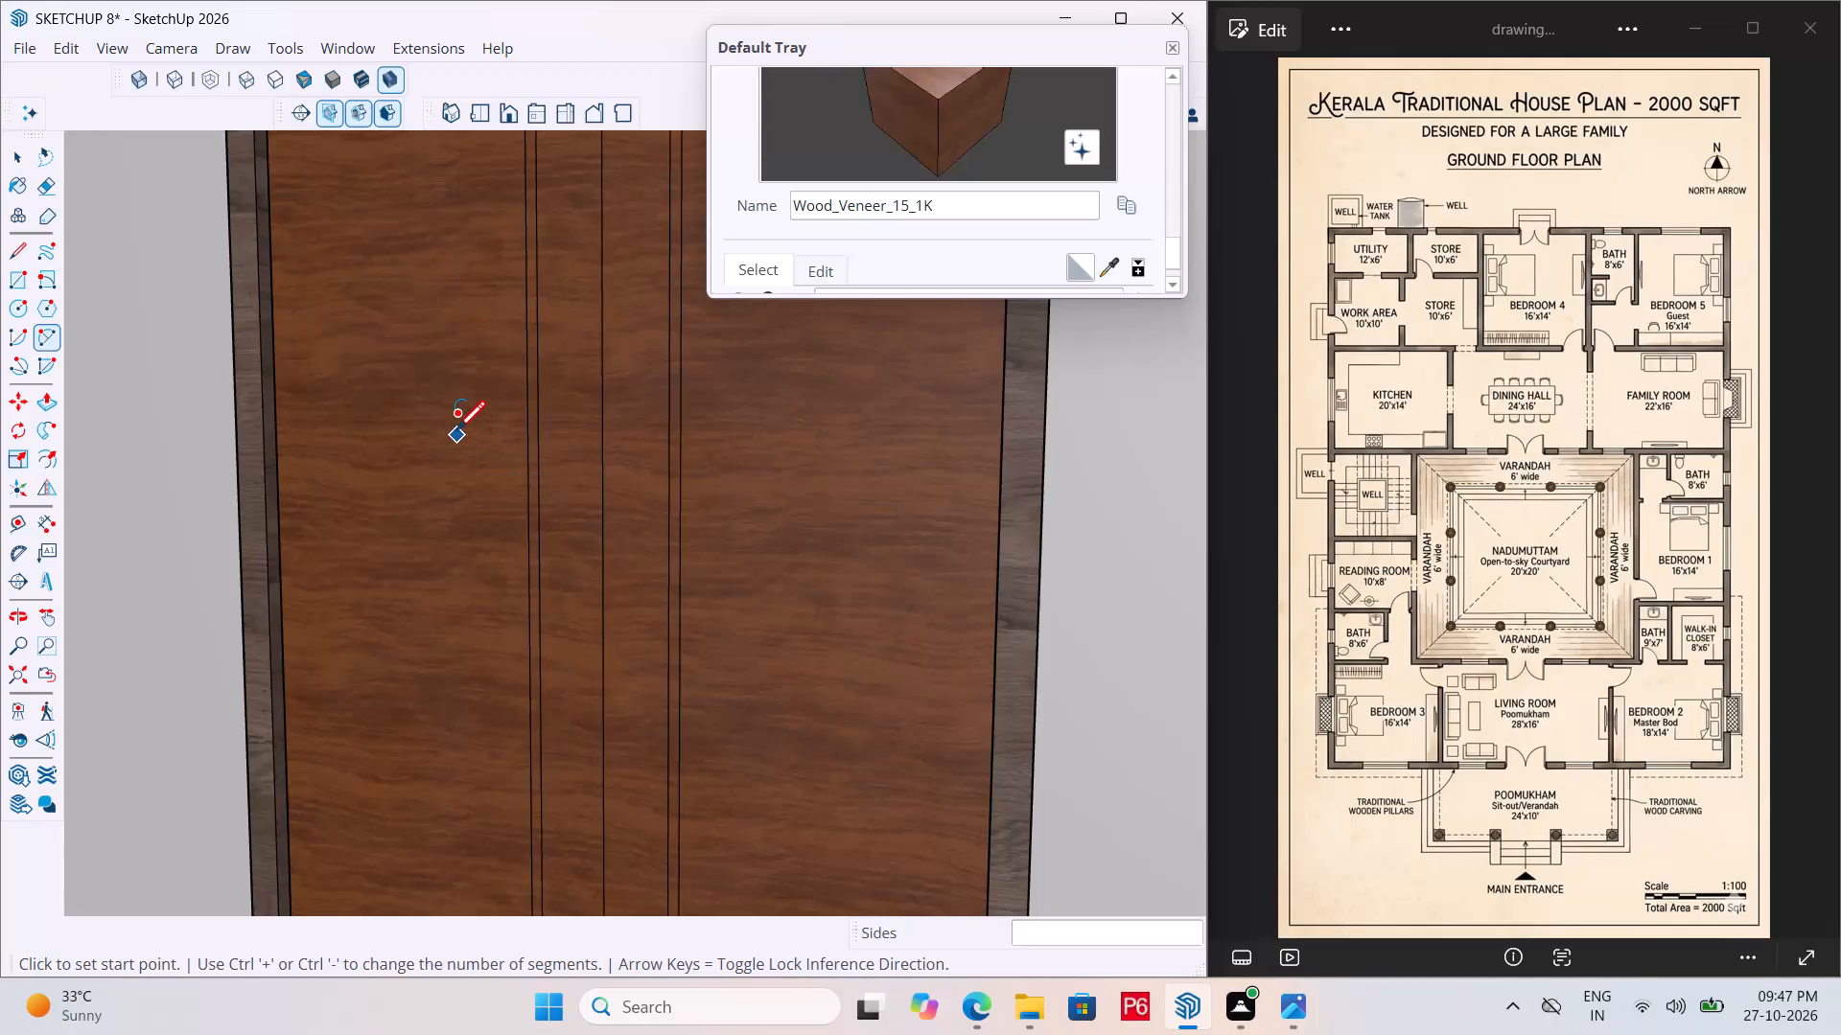
scroll(456, 433, down, 6)
scroll(469, 443, up, 3)
click(501, 409)
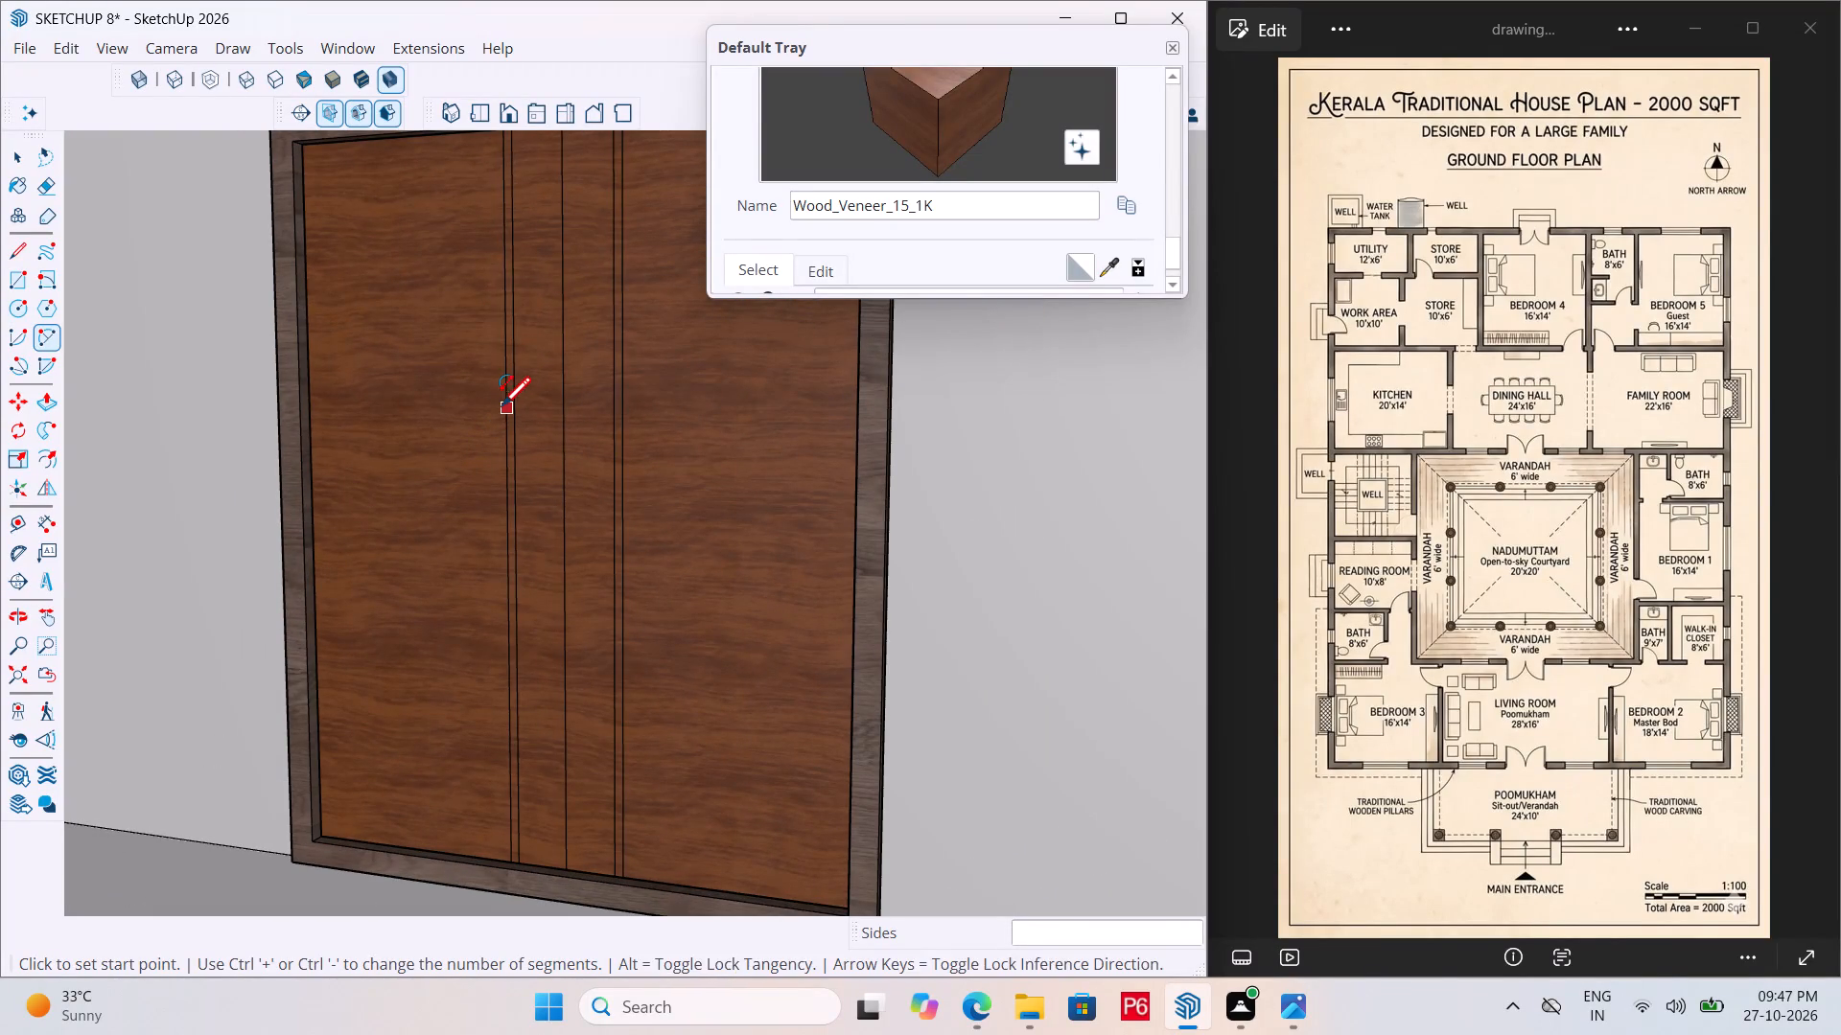
click(508, 579)
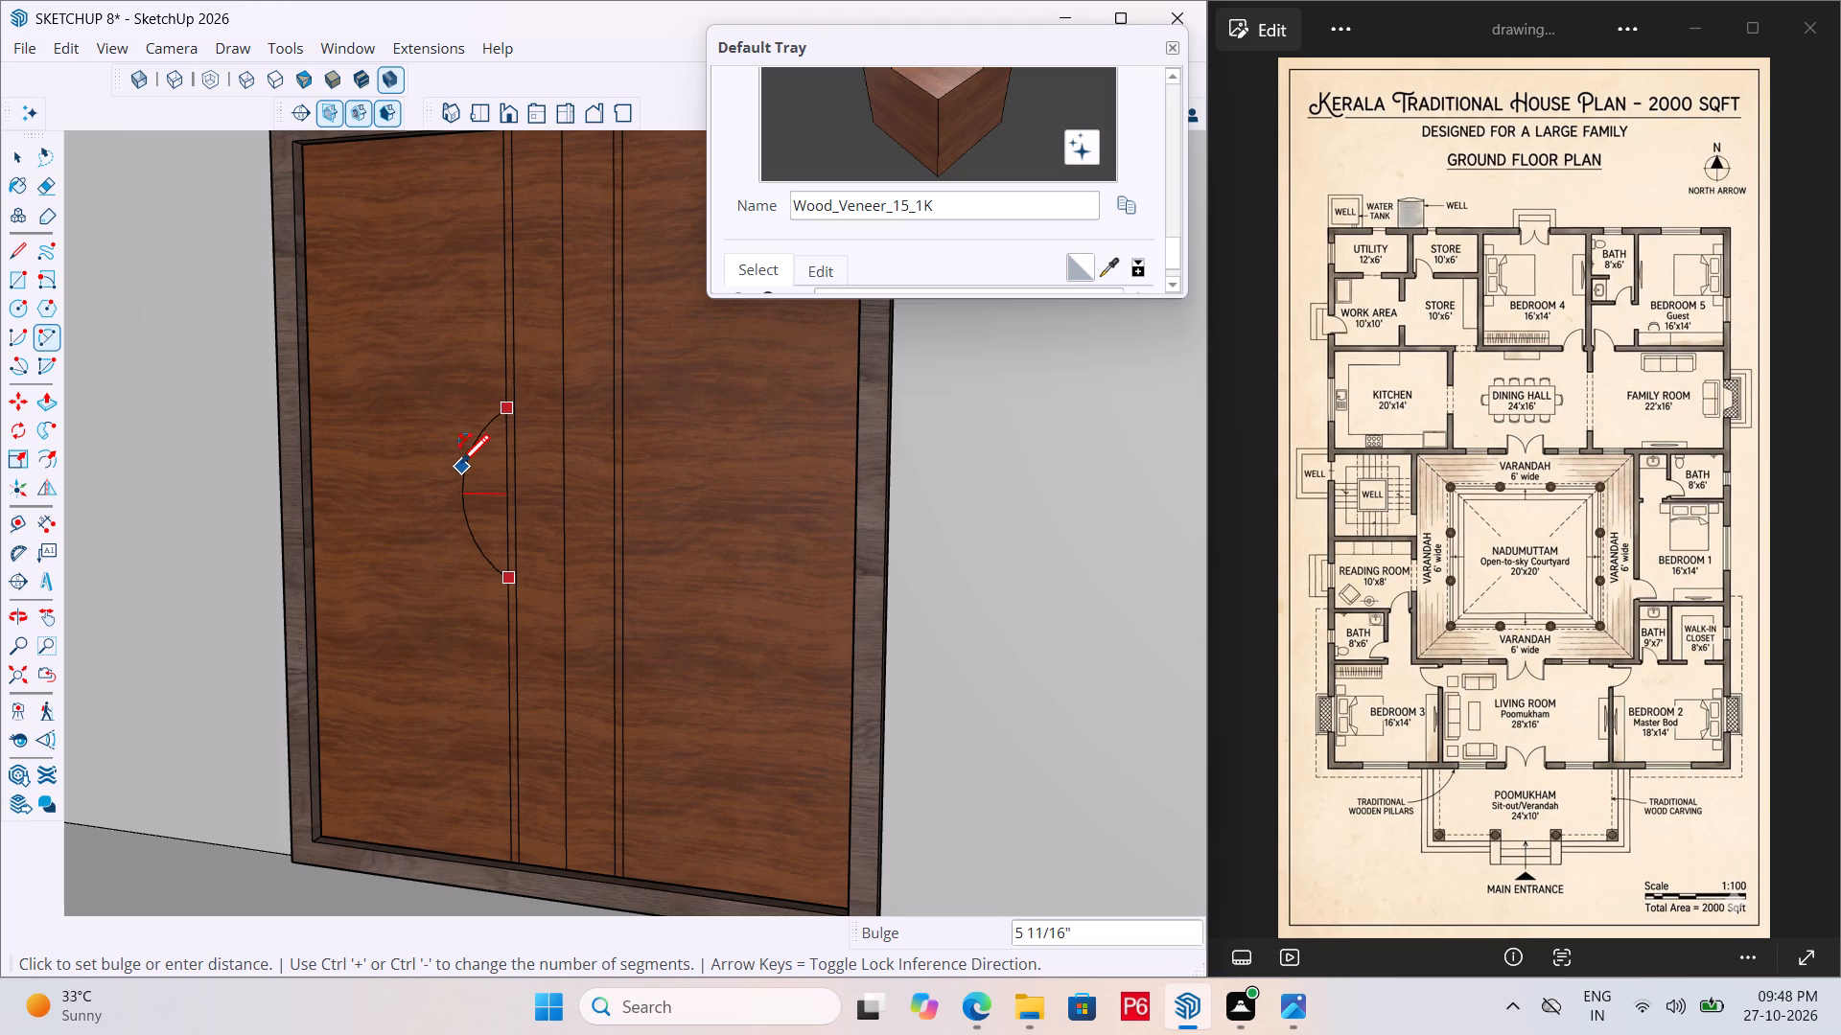
click(442, 447)
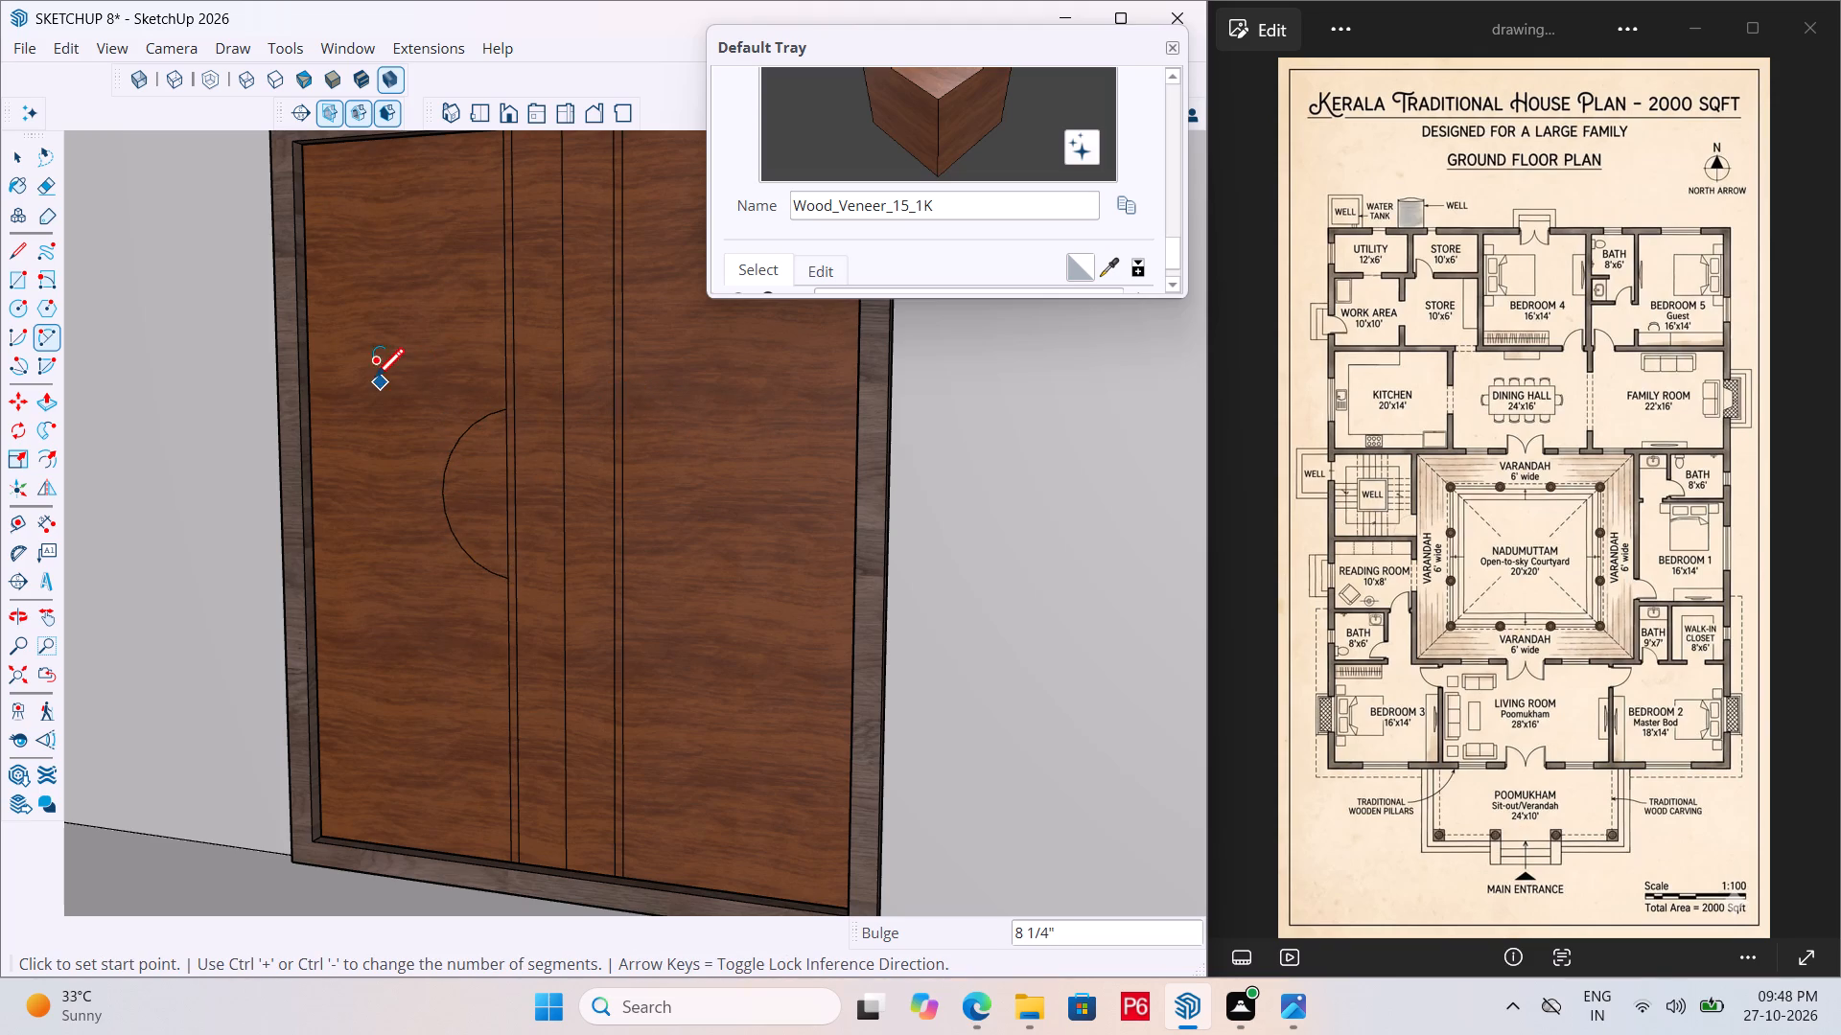
Save the model.
key(ctrl+s)
key(ctrl+s)
Offset the left panel's arc outward by 4".
scroll(423, 479, up, 1)
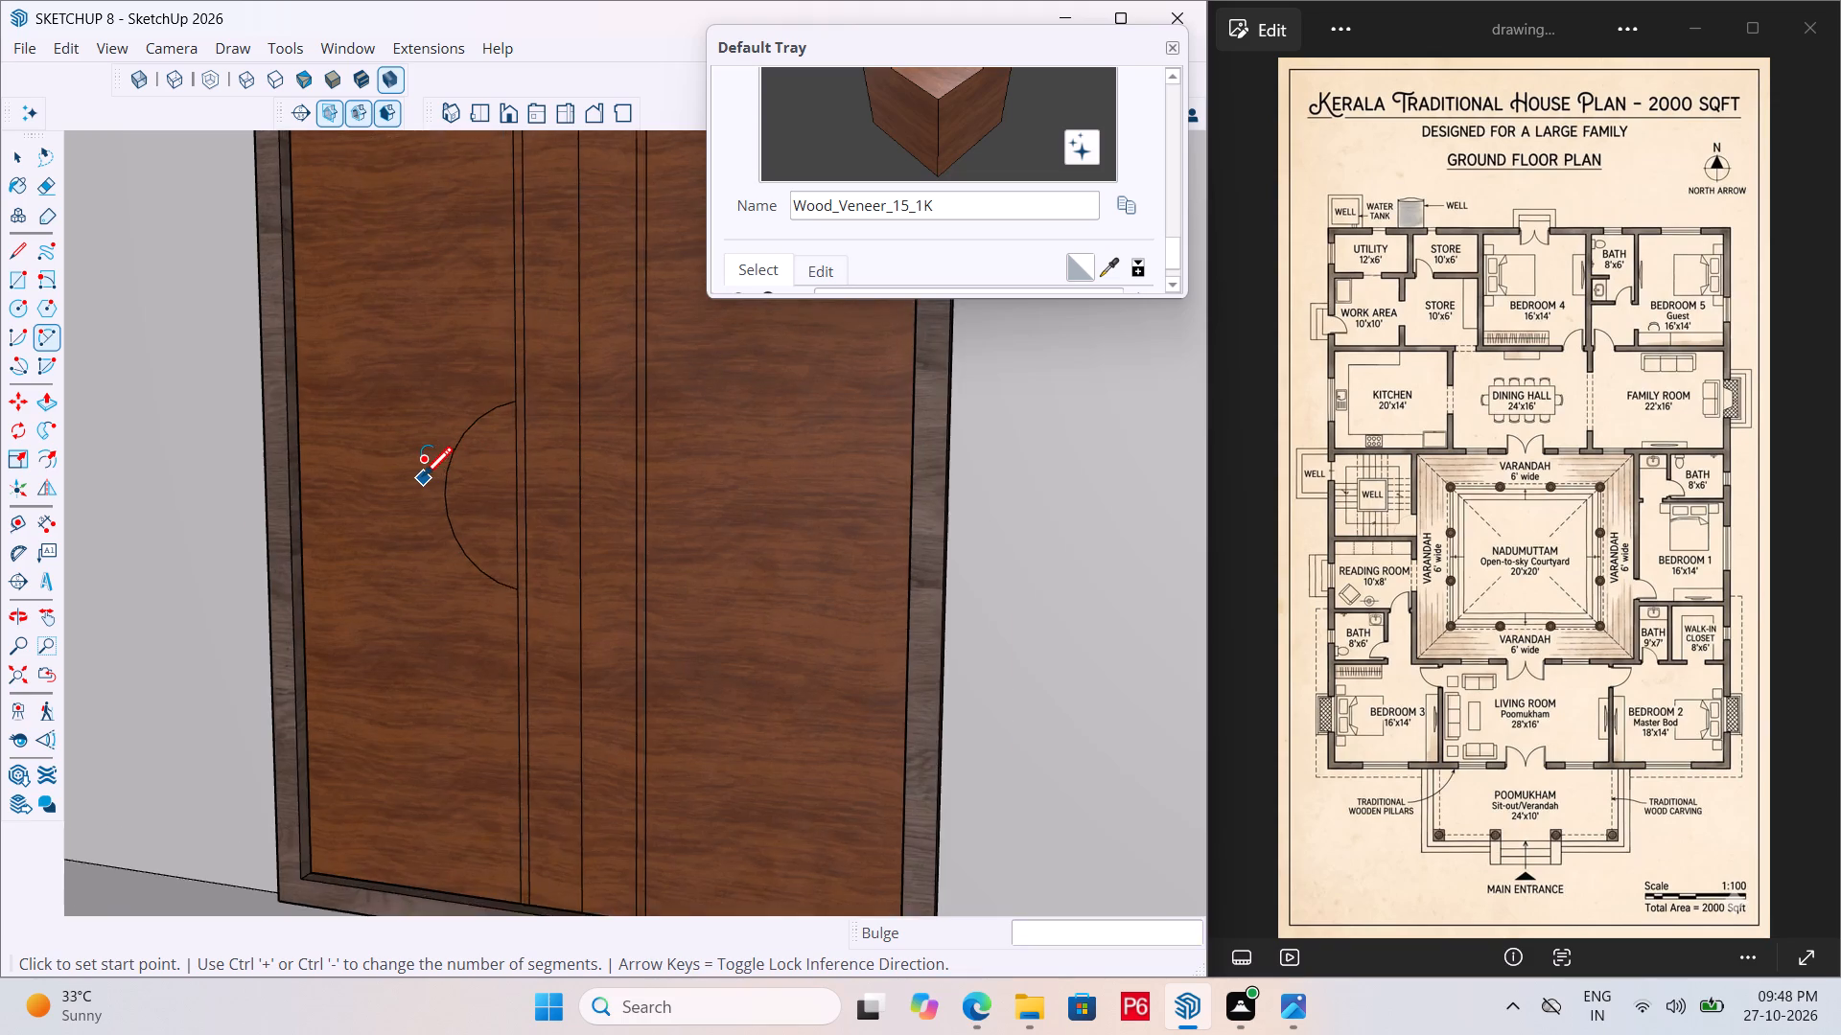
scroll(423, 479, up, 2)
key(space)
click(463, 433)
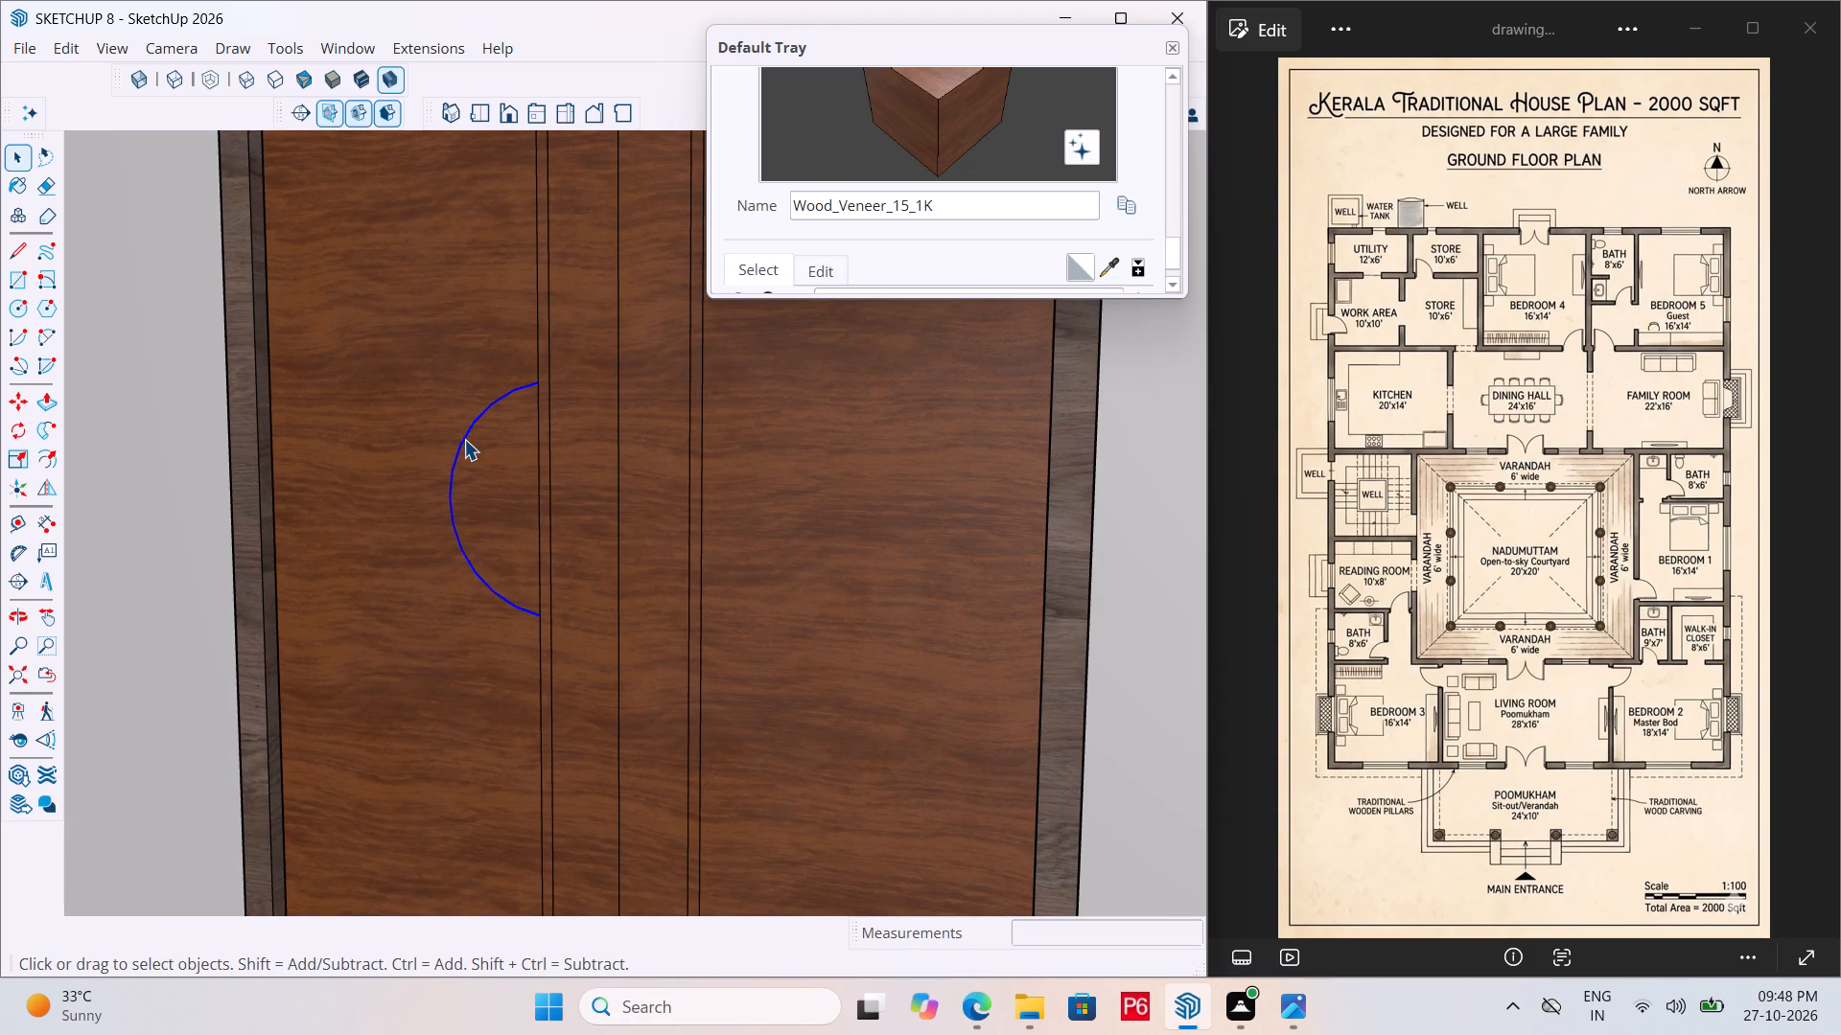
click(53, 453)
click(394, 440)
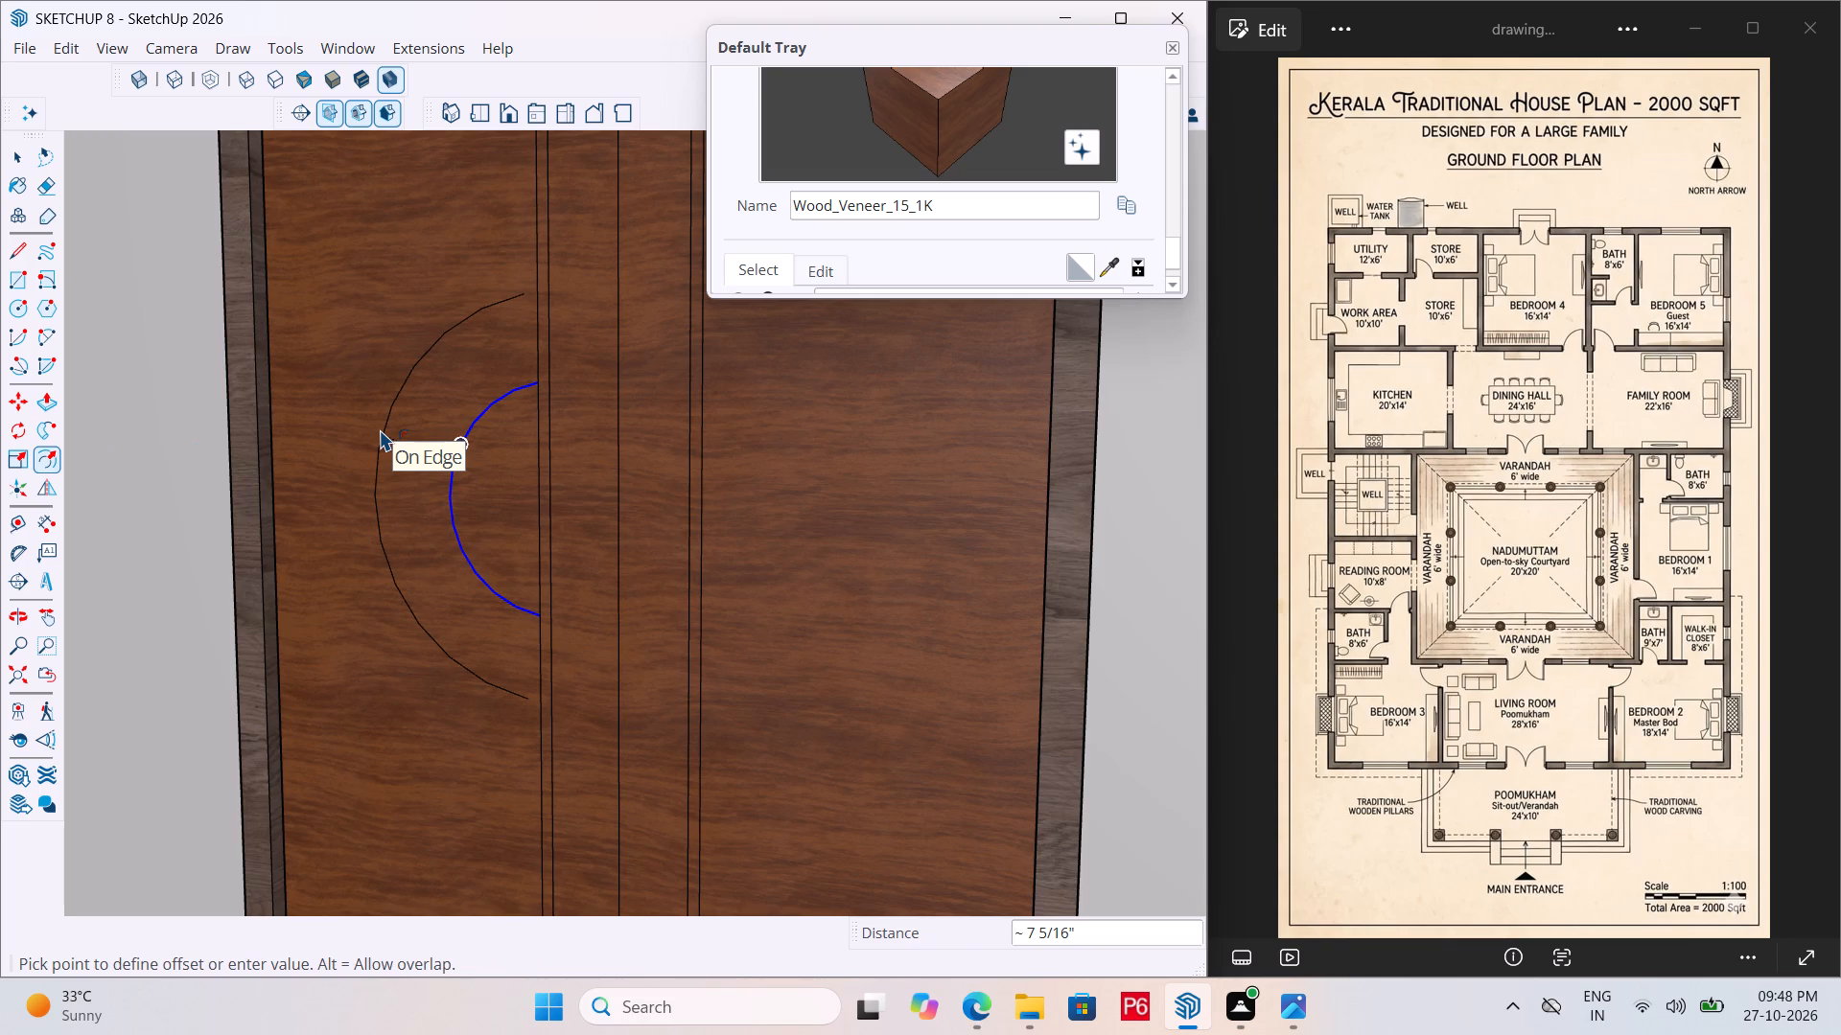
text(4")
key(Return)
Extend the lower and upper ends of the offset arc with short lines to the left strip's outer edge.
scroll(534, 657, up, 17)
key(l)
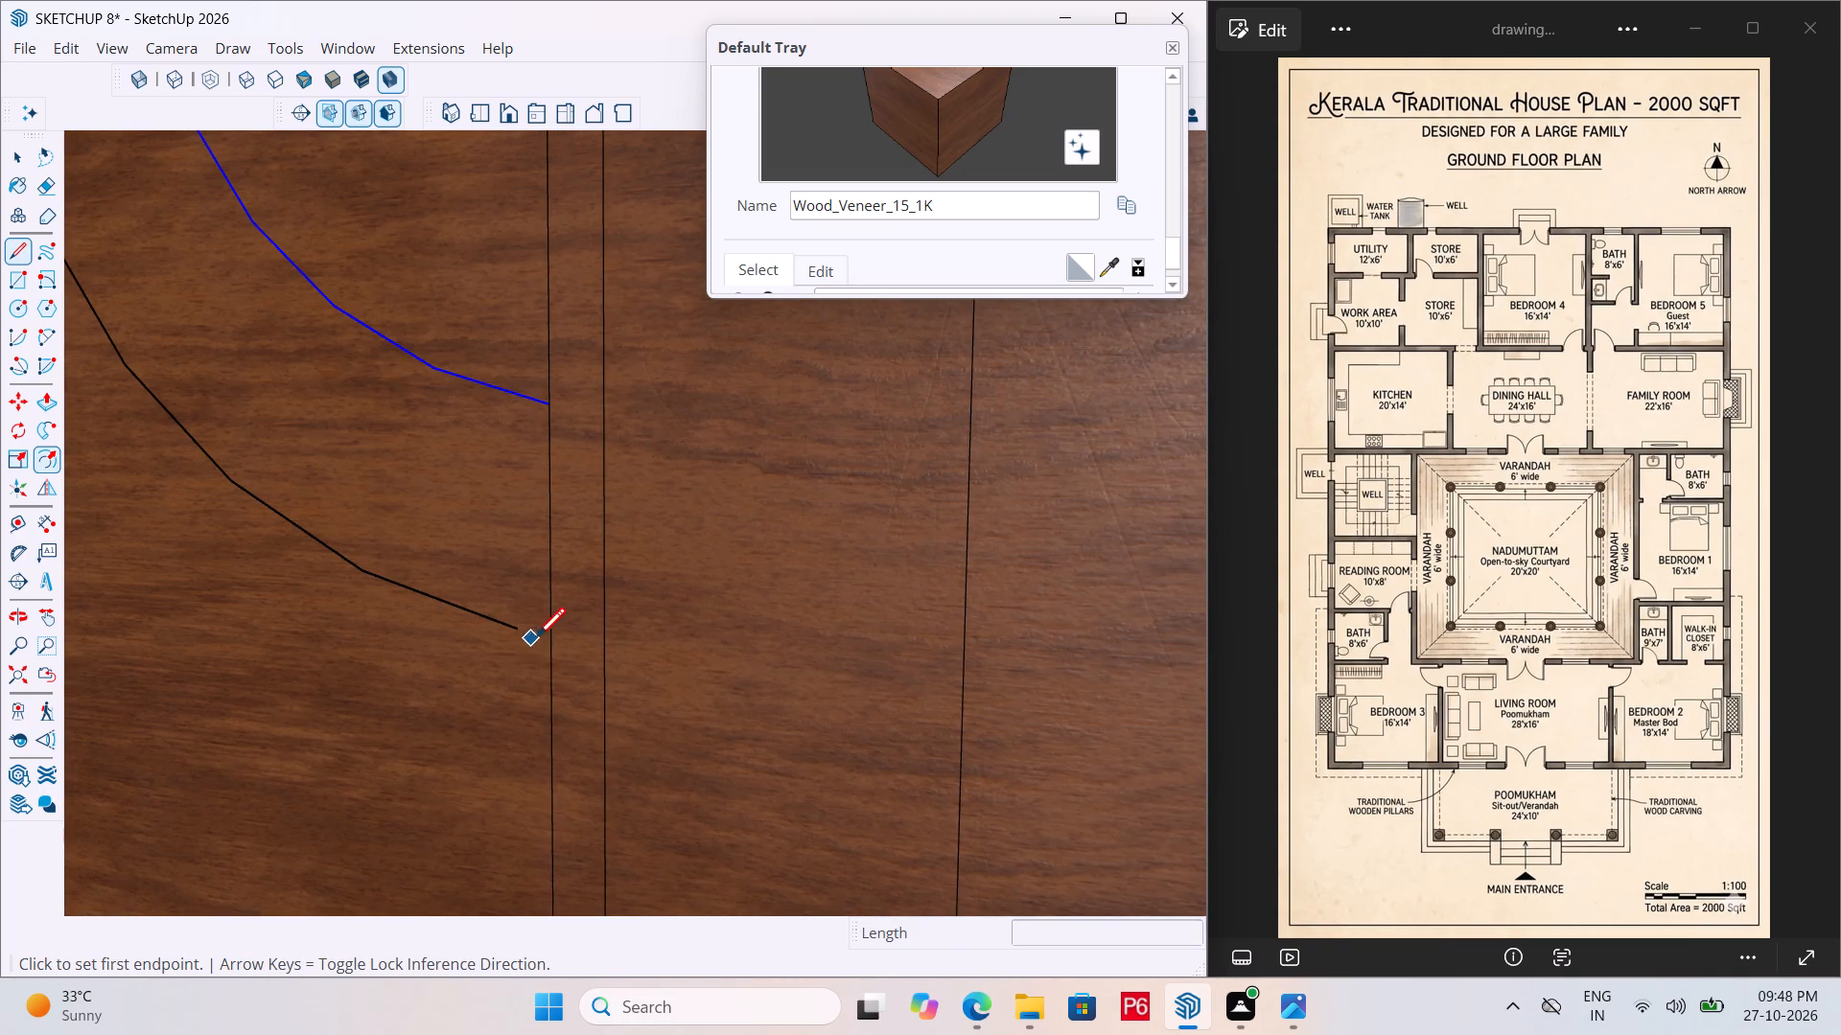
click(513, 628)
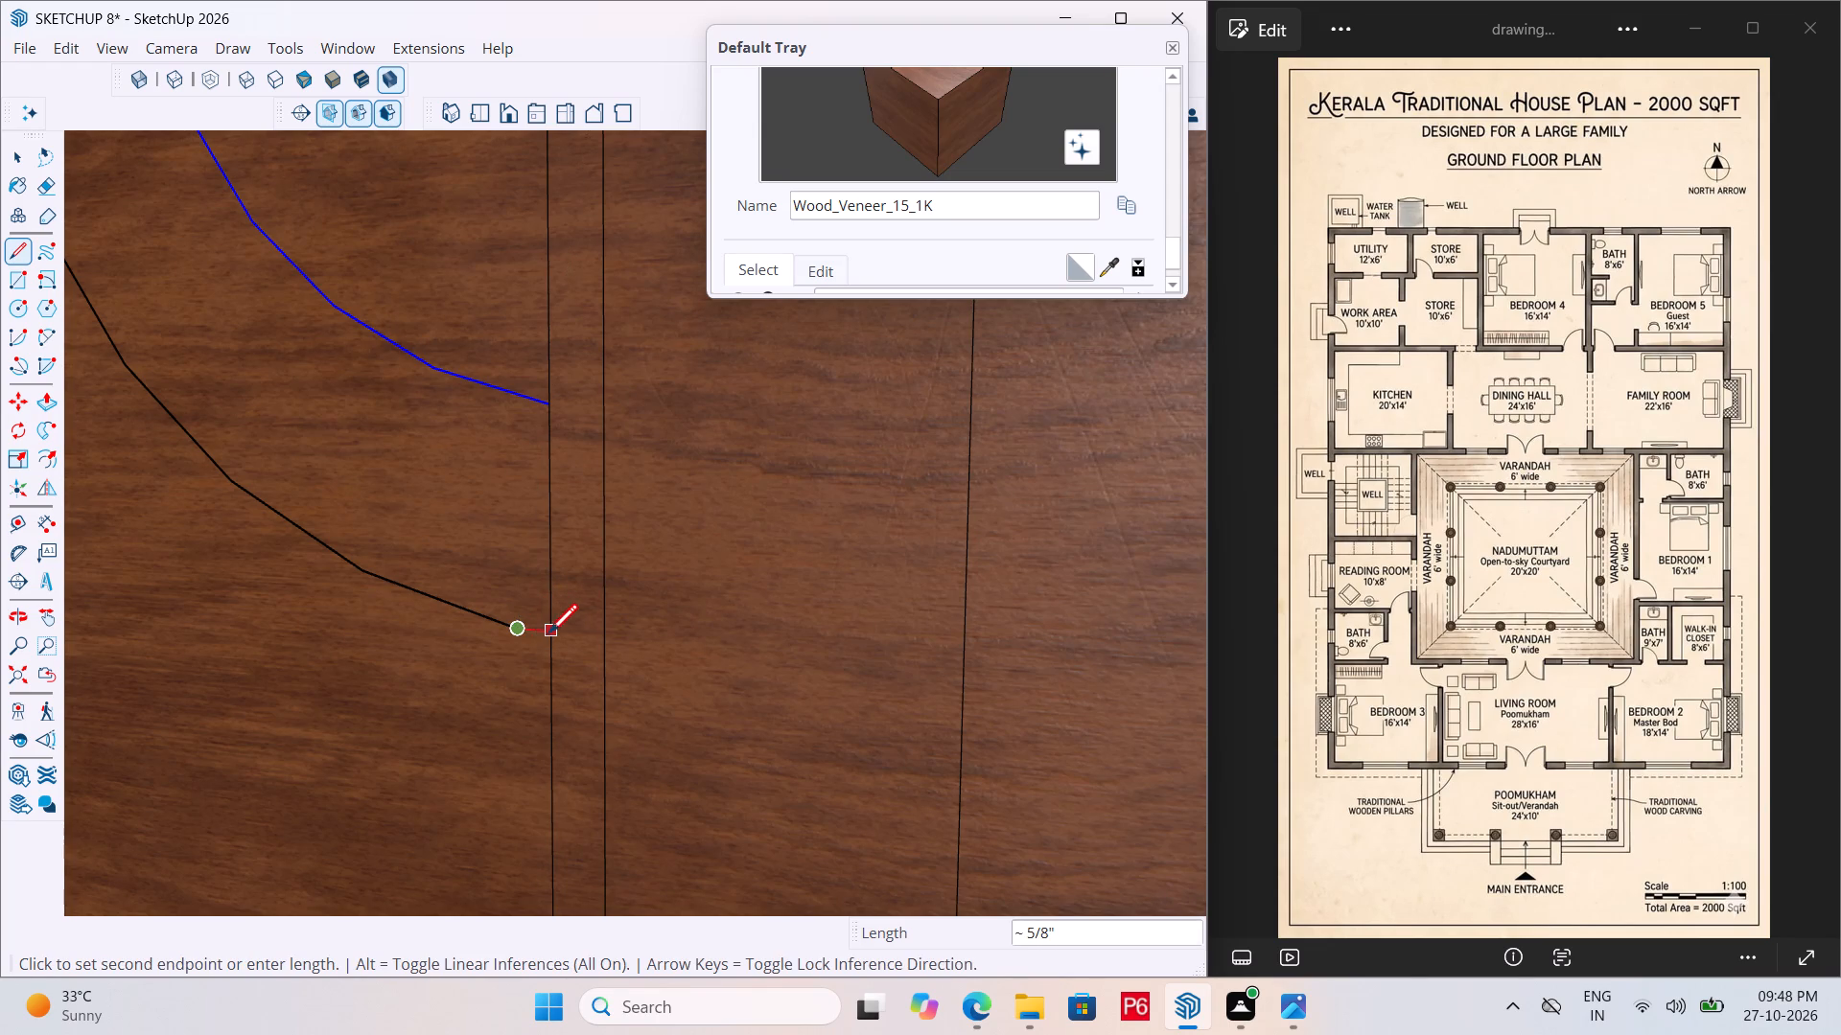
click(548, 636)
scroll(427, 769, down, 5)
key(space)
scroll(688, 753, down, 5)
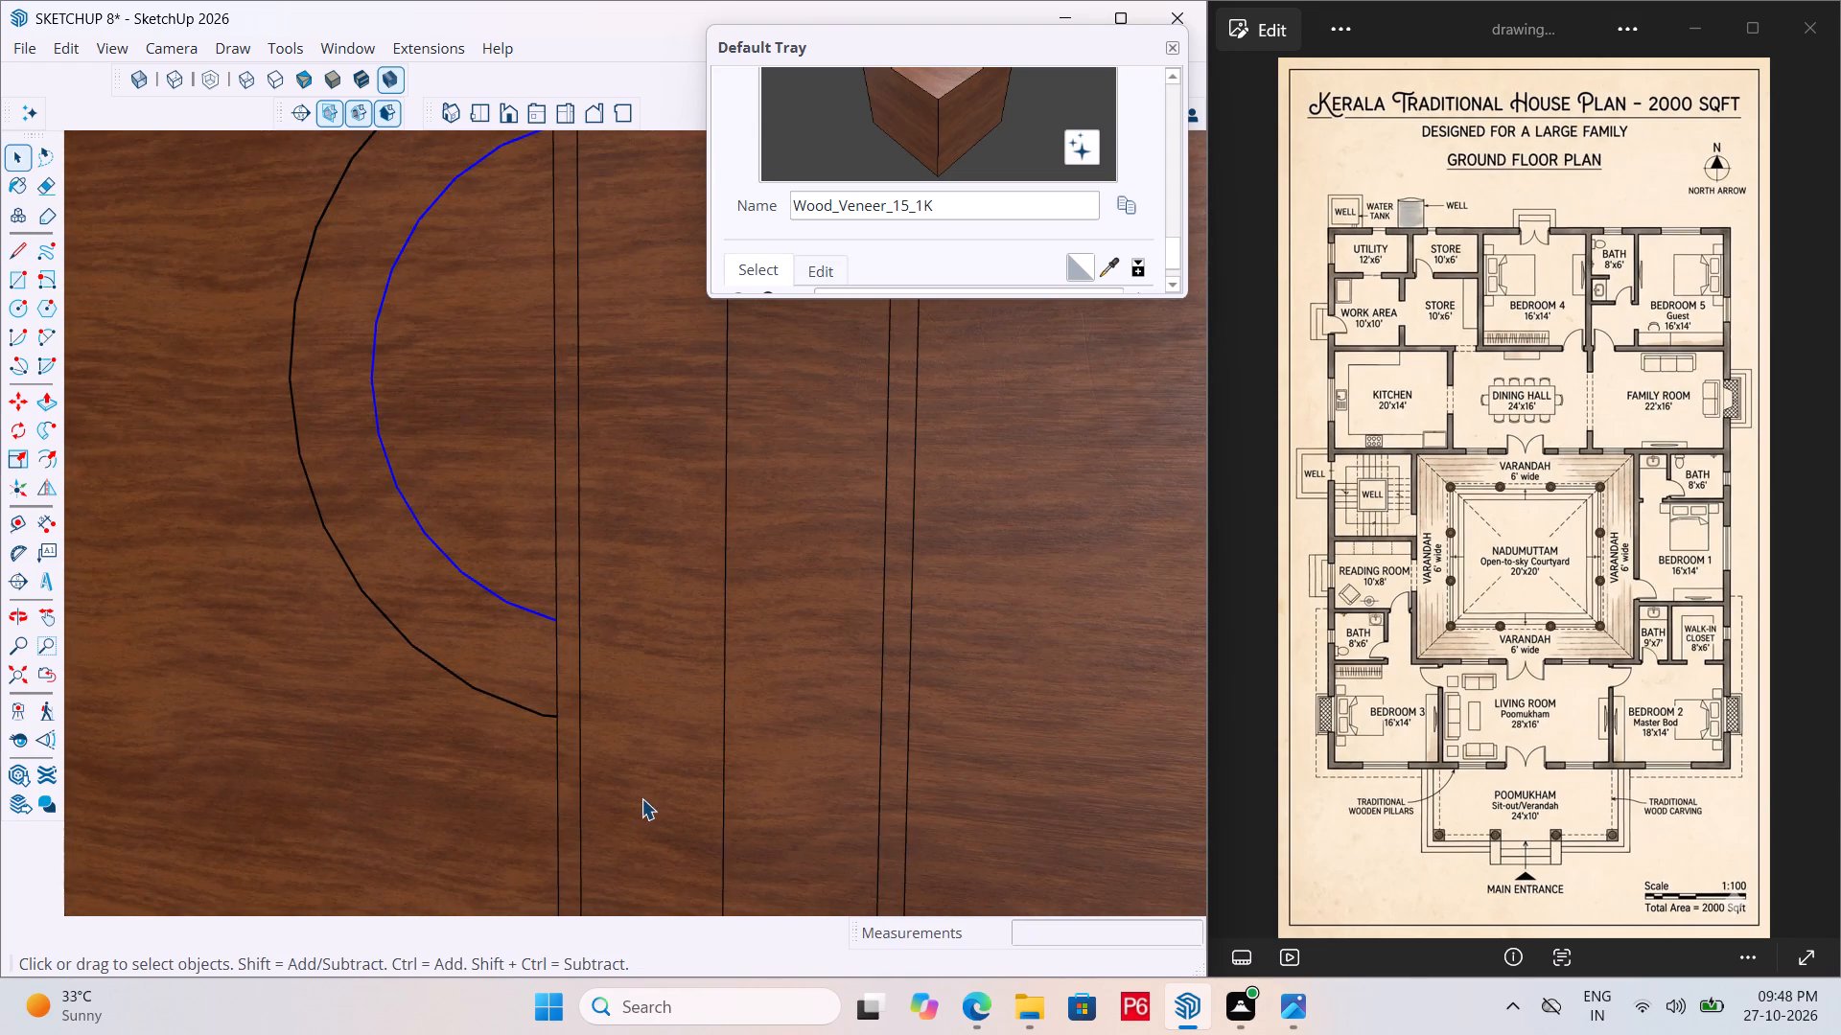
scroll(526, 738, down, 2)
scroll(531, 422, down, 4)
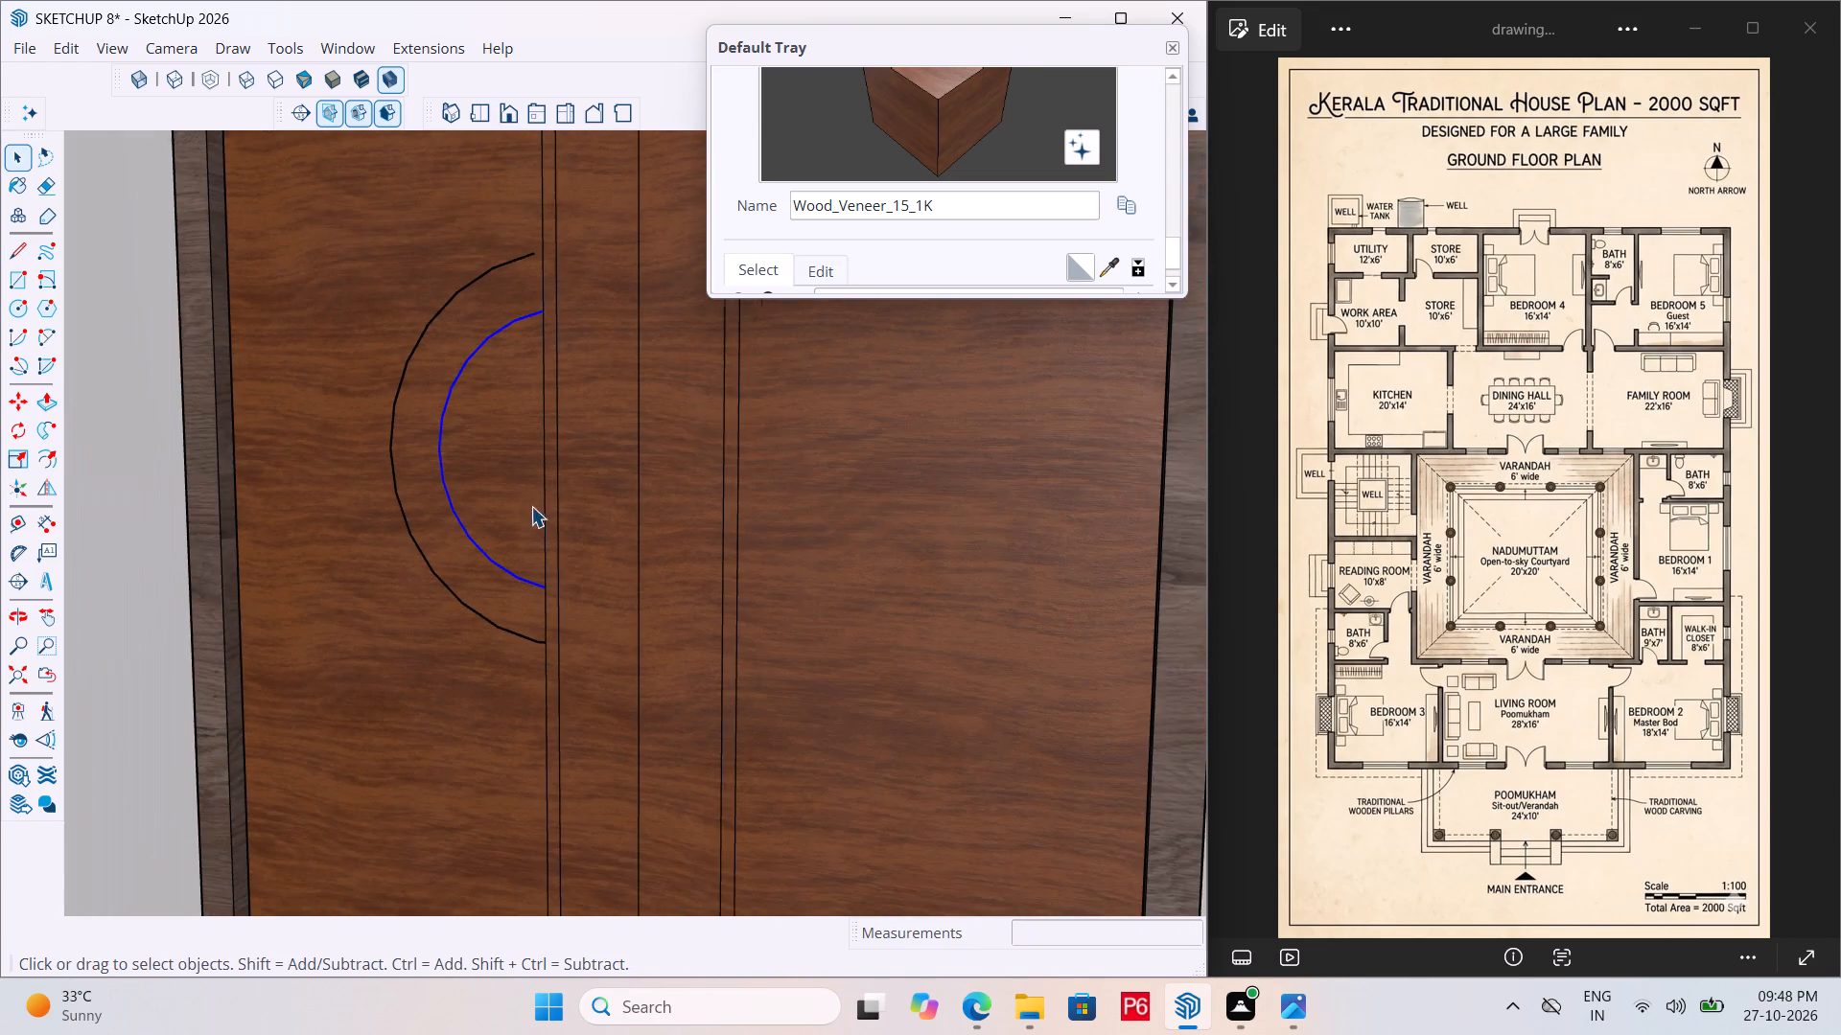
scroll(548, 258, up, 15)
key(l)
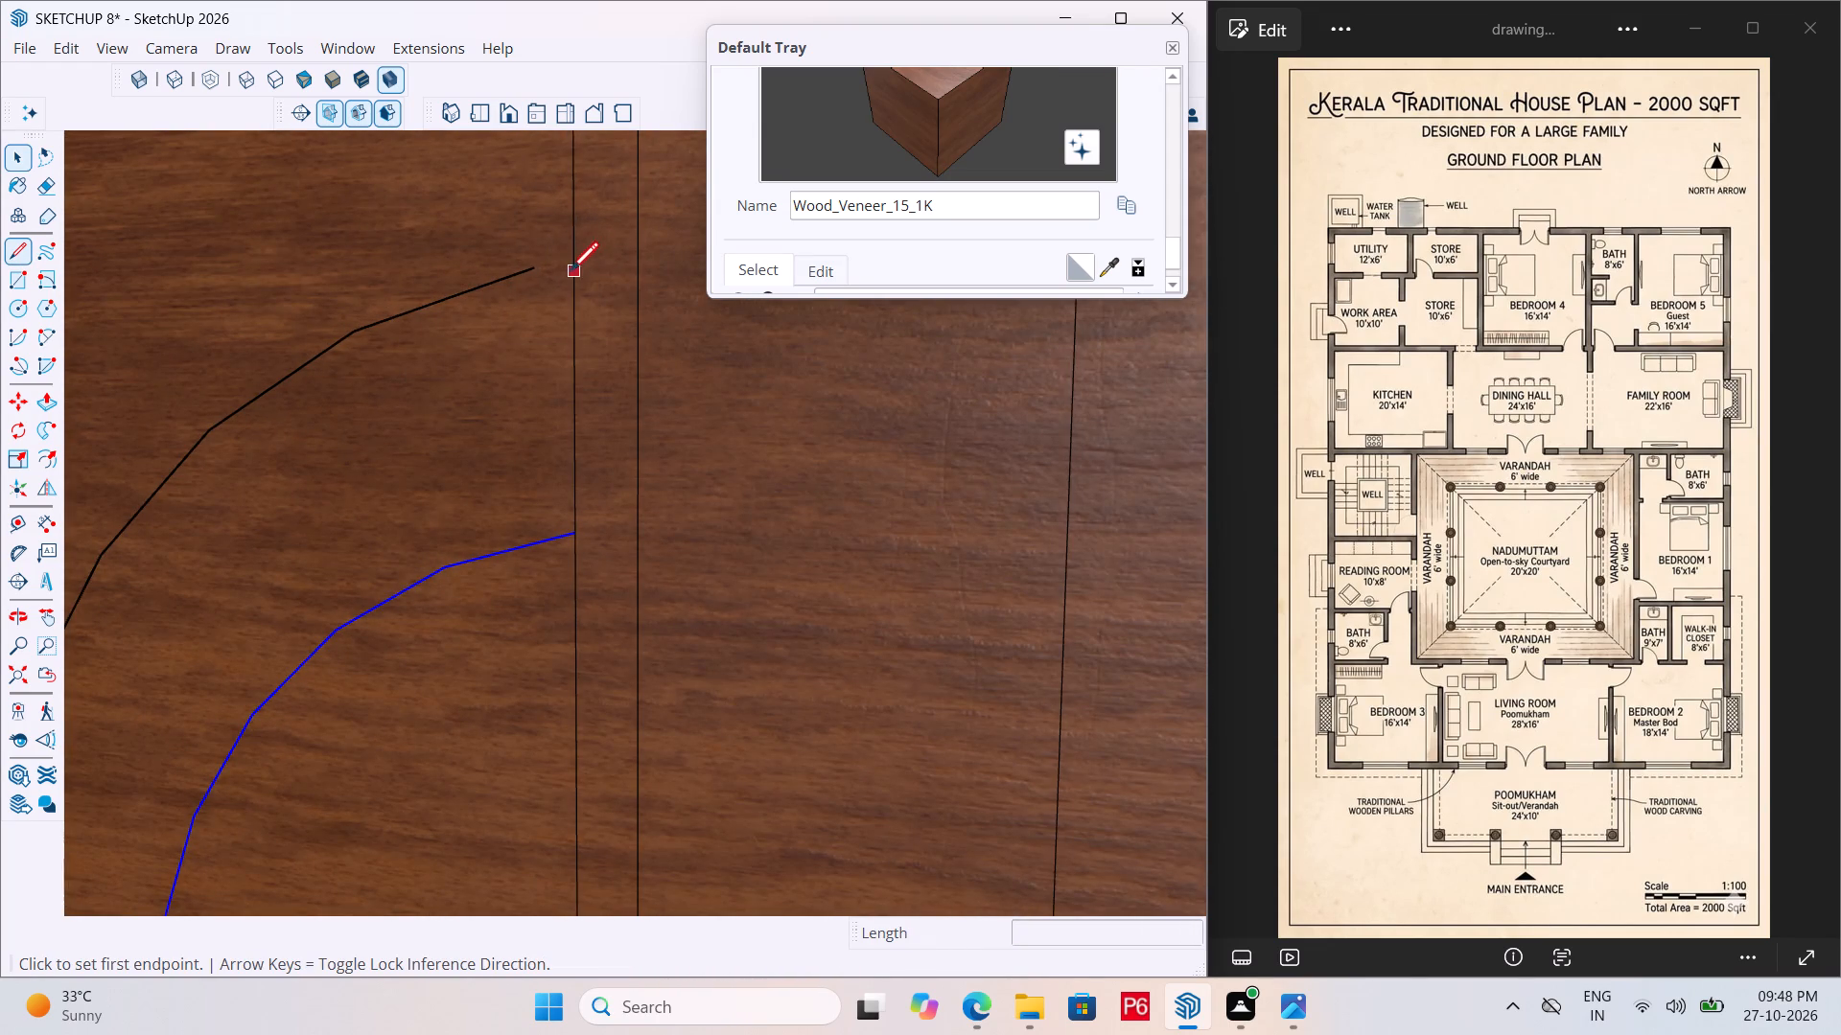
click(534, 264)
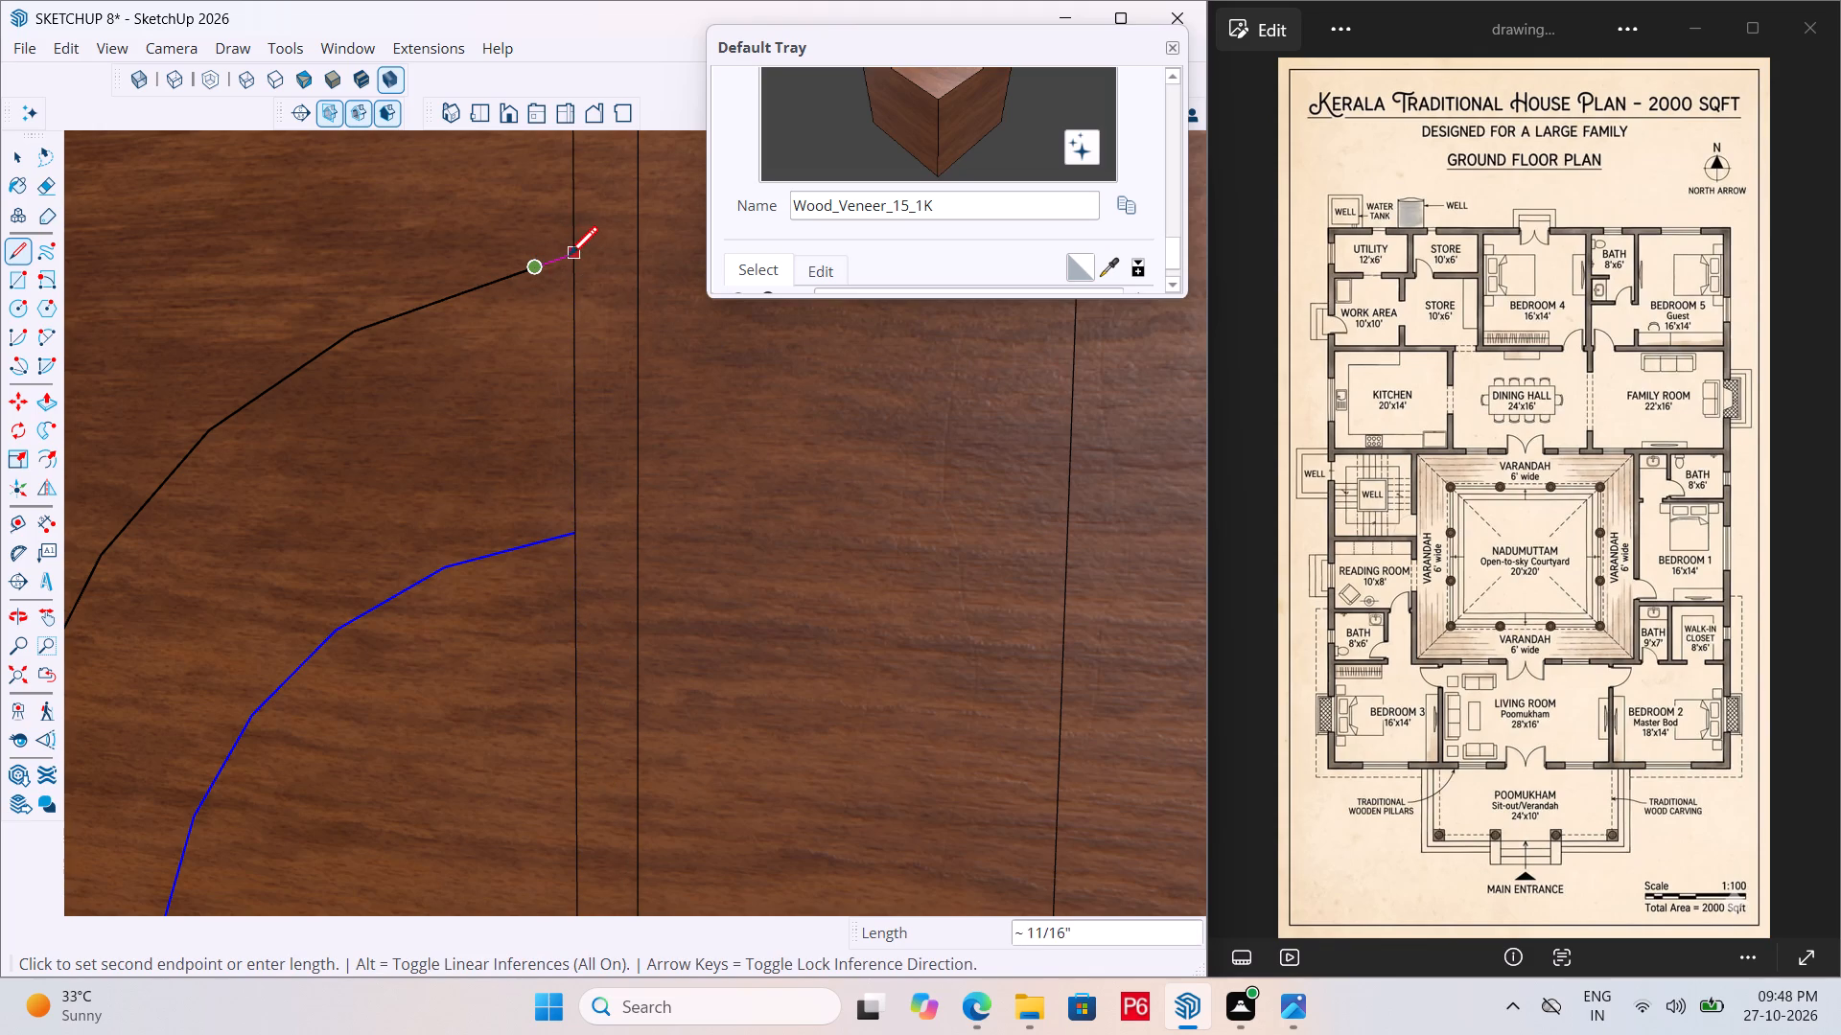
click(571, 257)
Draw lines along the left strip's outer edge joining the two arcs' ends, about 4 11/16" at the upper ends and 4" at the lower.
scroll(361, 252, down, 5)
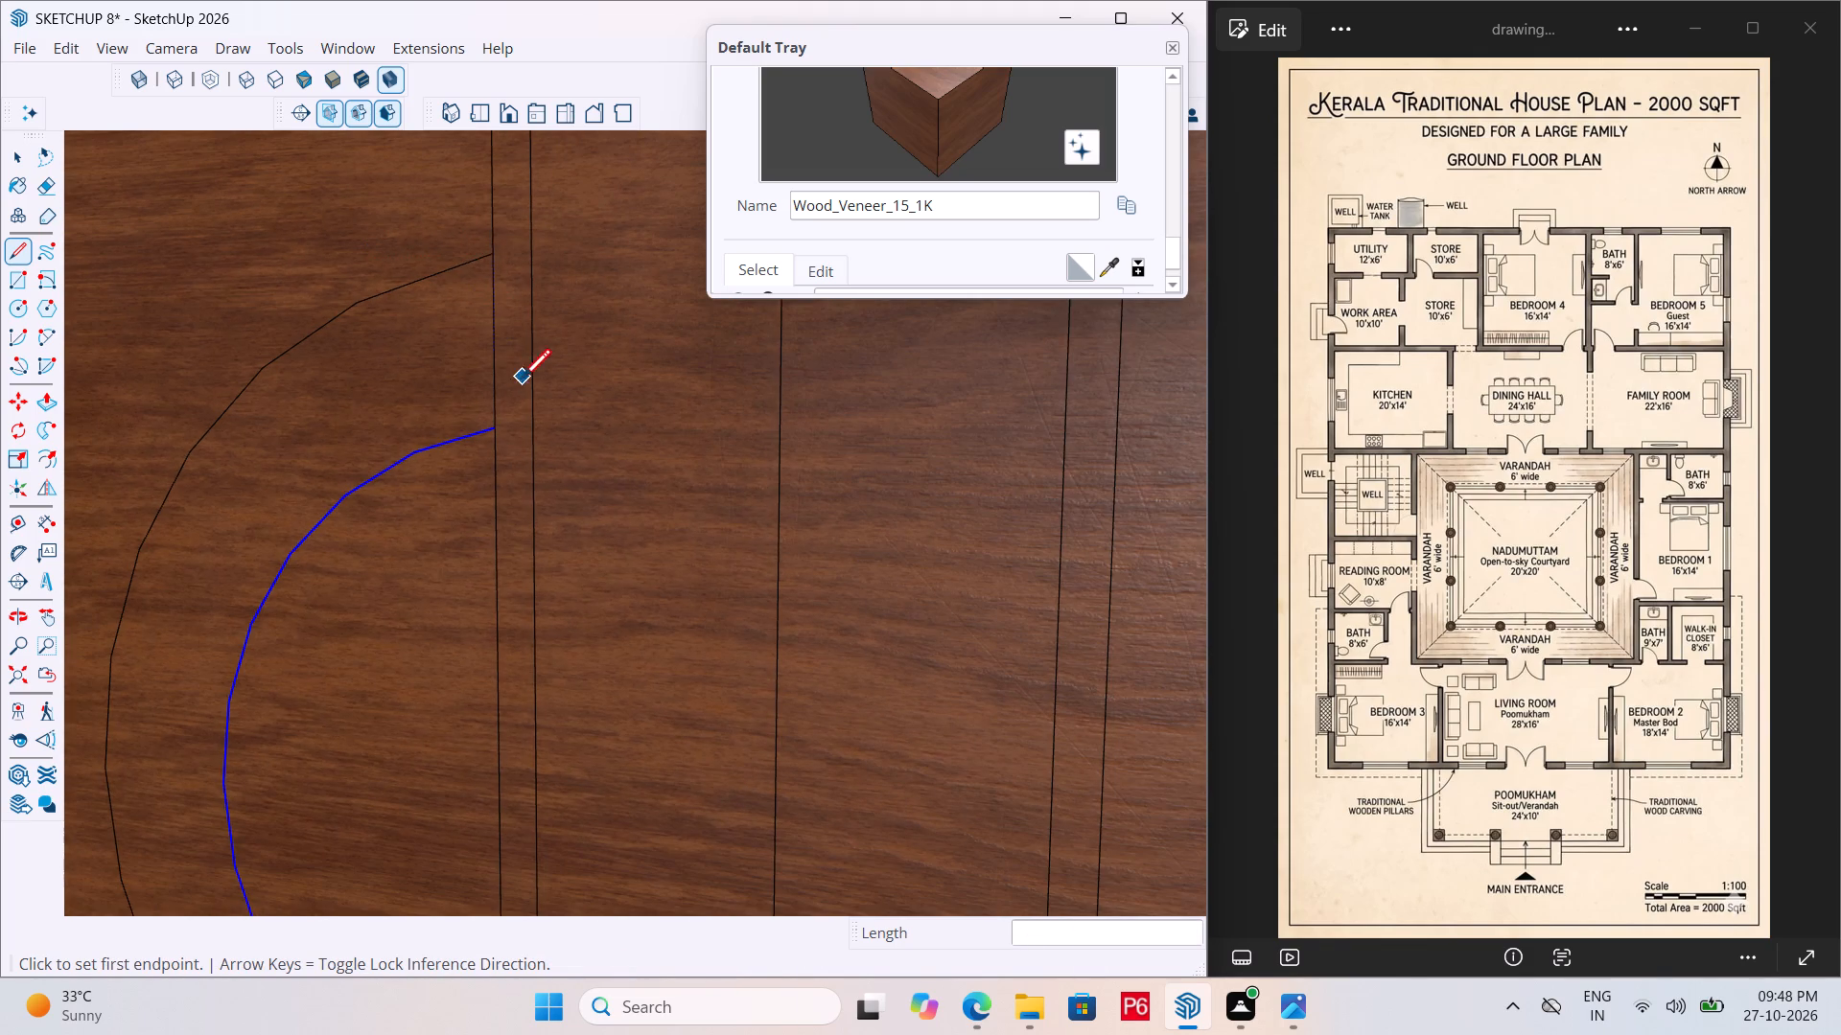
click(493, 433)
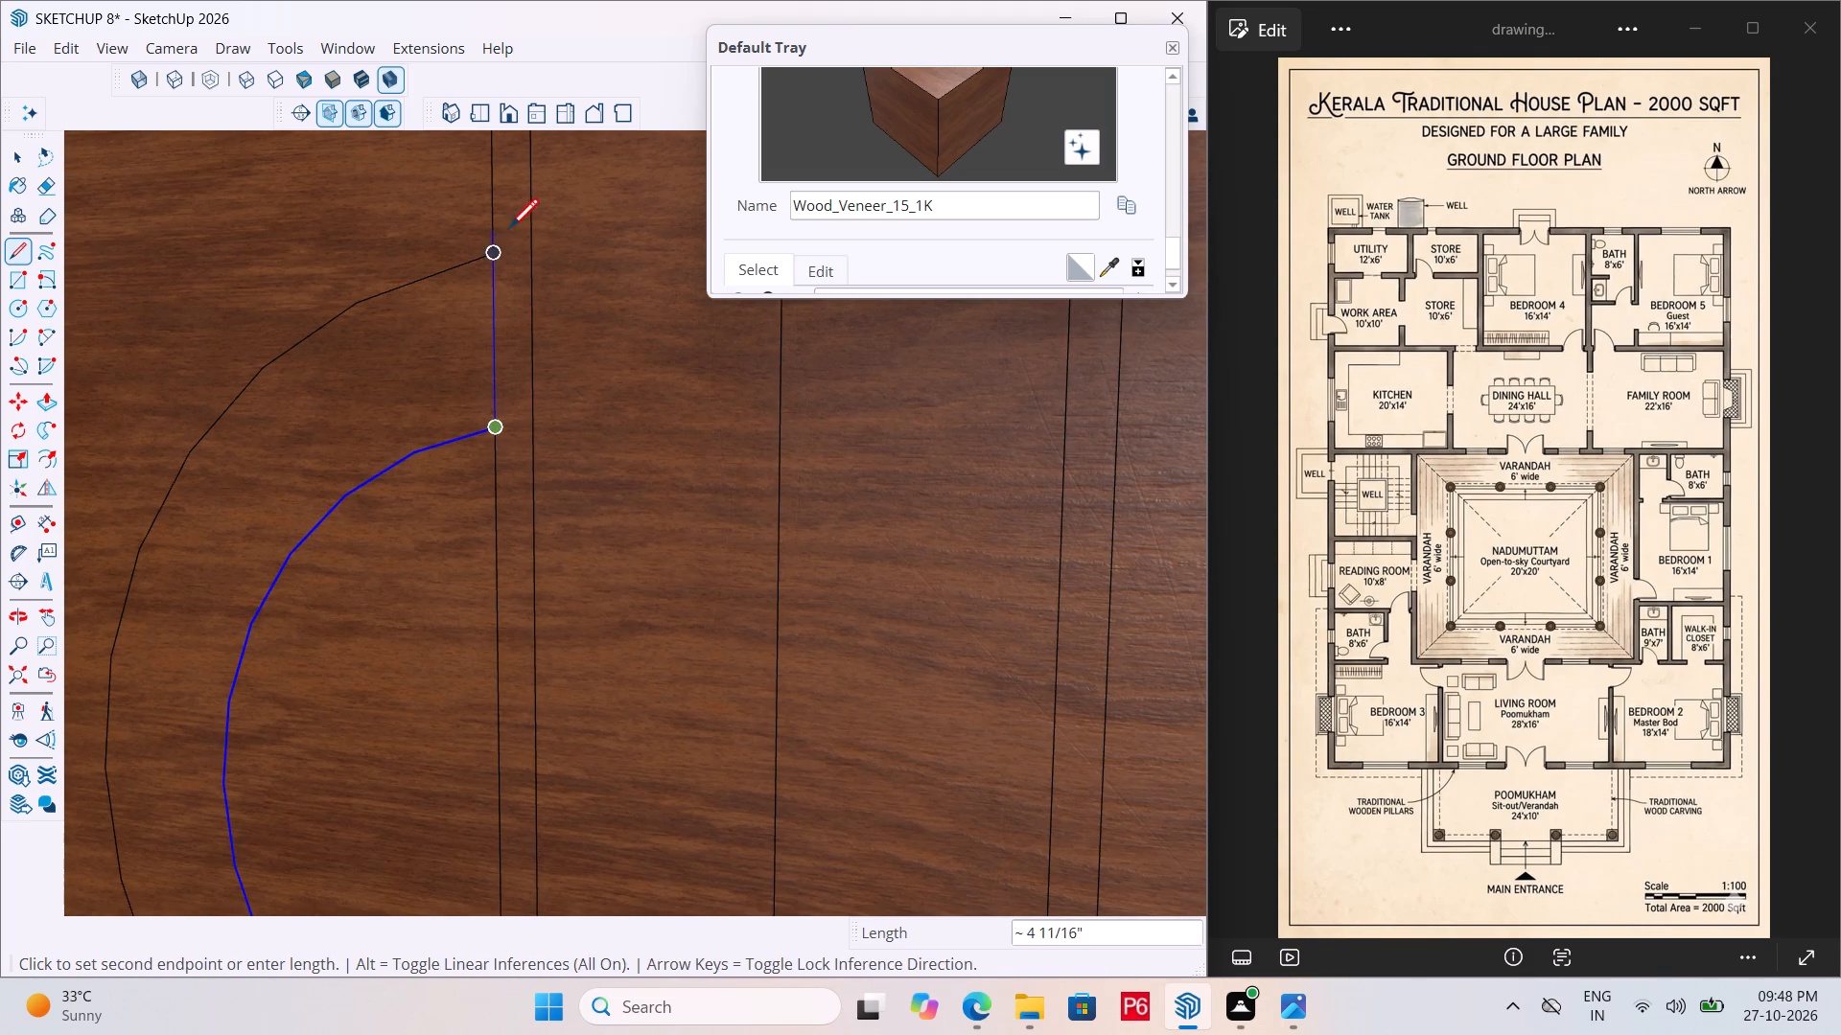
click(497, 247)
scroll(473, 158, down, 12)
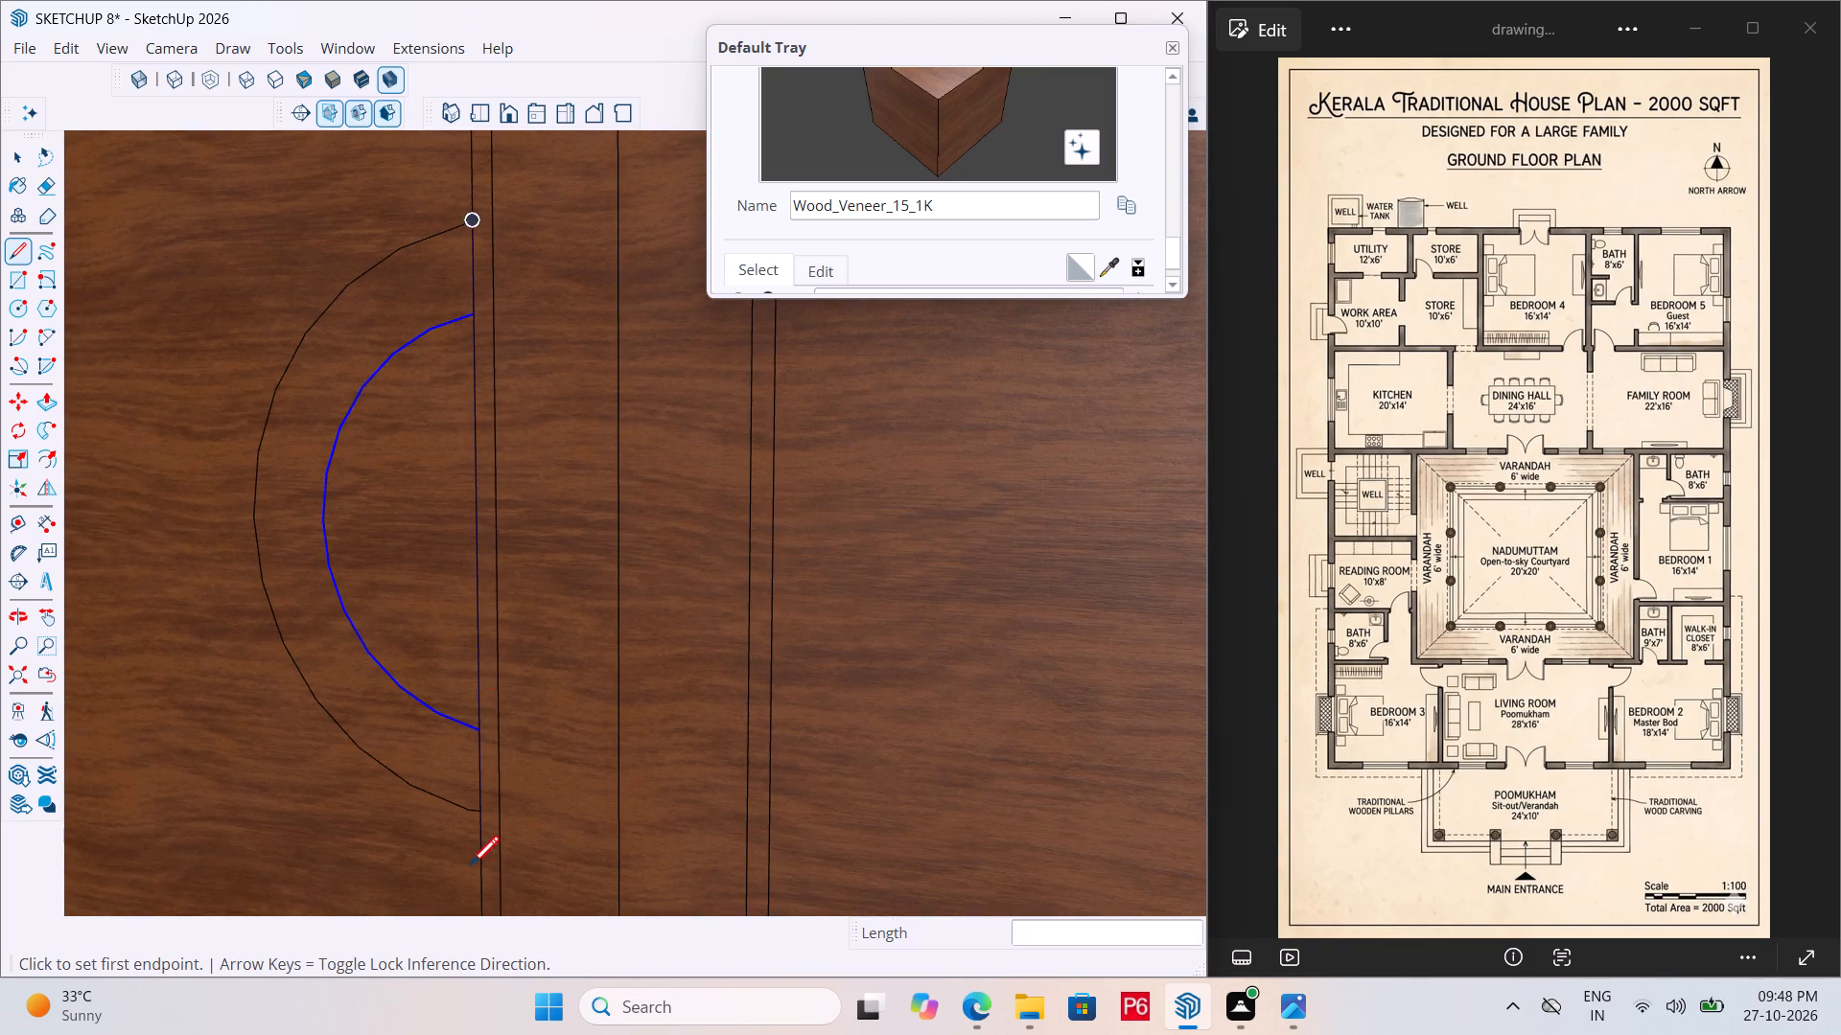
scroll(501, 913, up, 11)
click(469, 746)
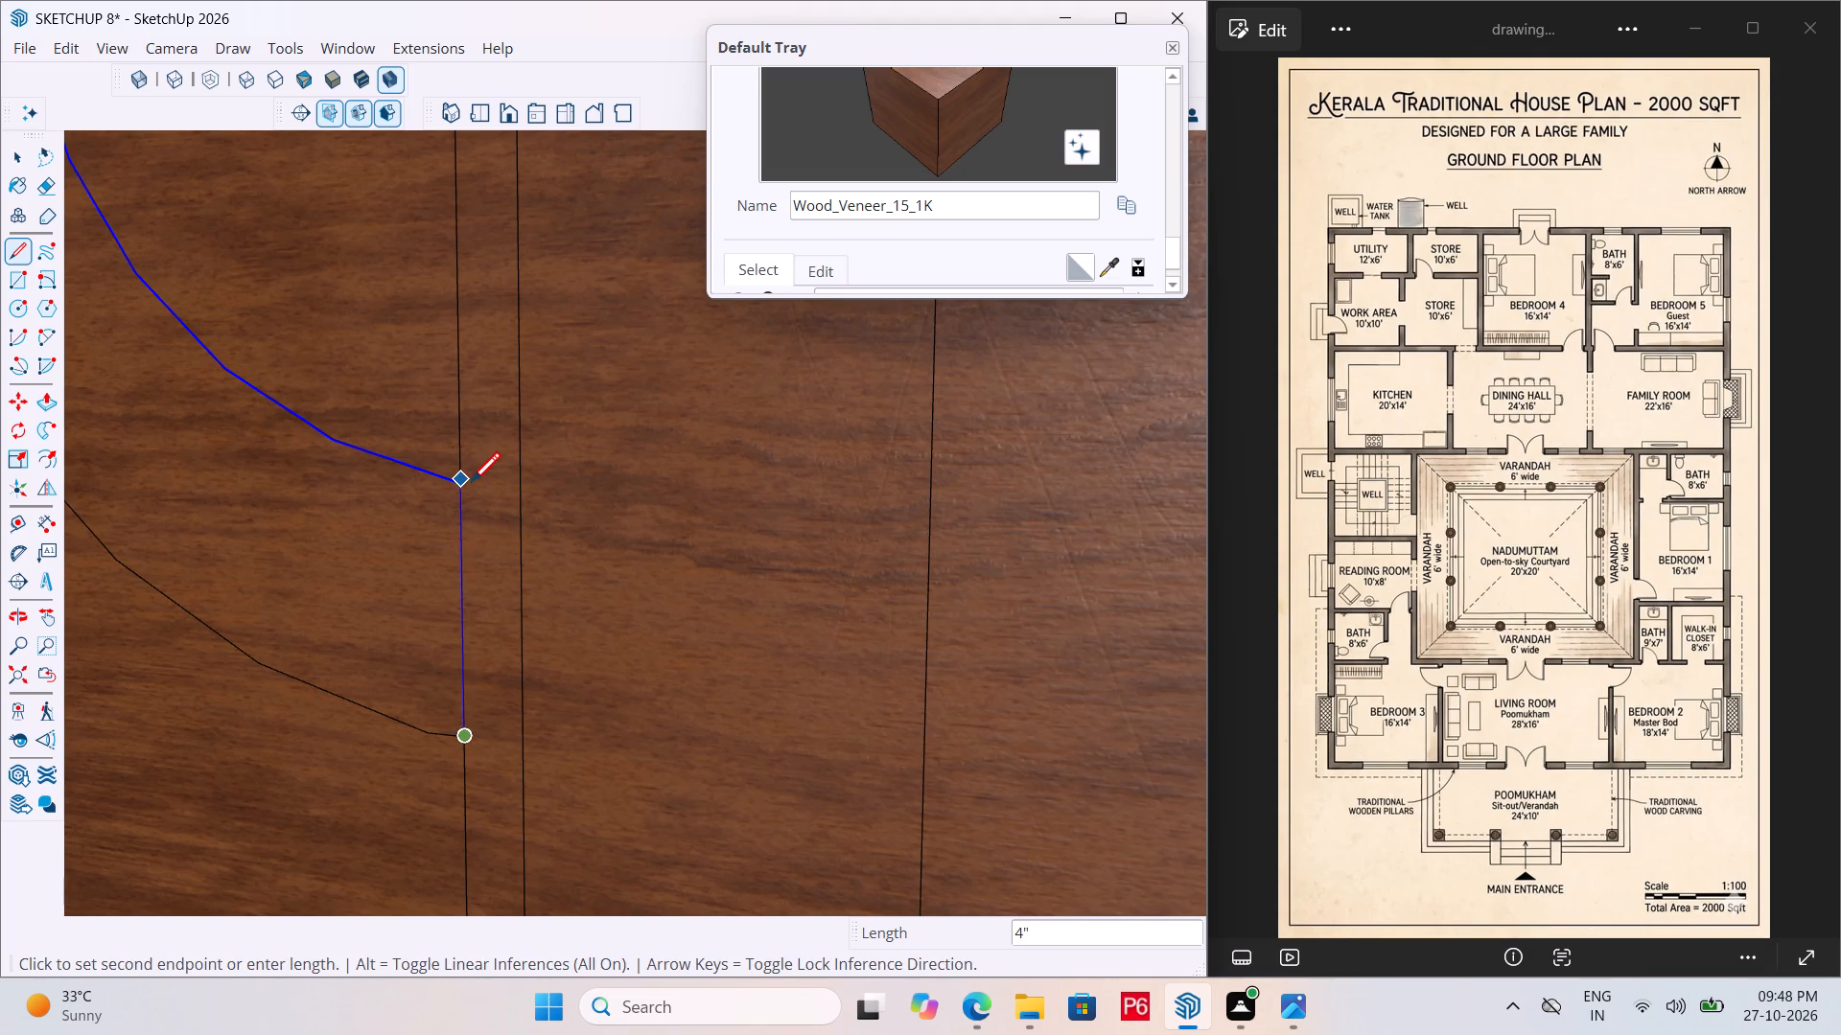
click(471, 485)
scroll(529, 616, down, 5)
Save the model.
key(ctrl+s)
key(ctrl+s)
key(ctrl+s)
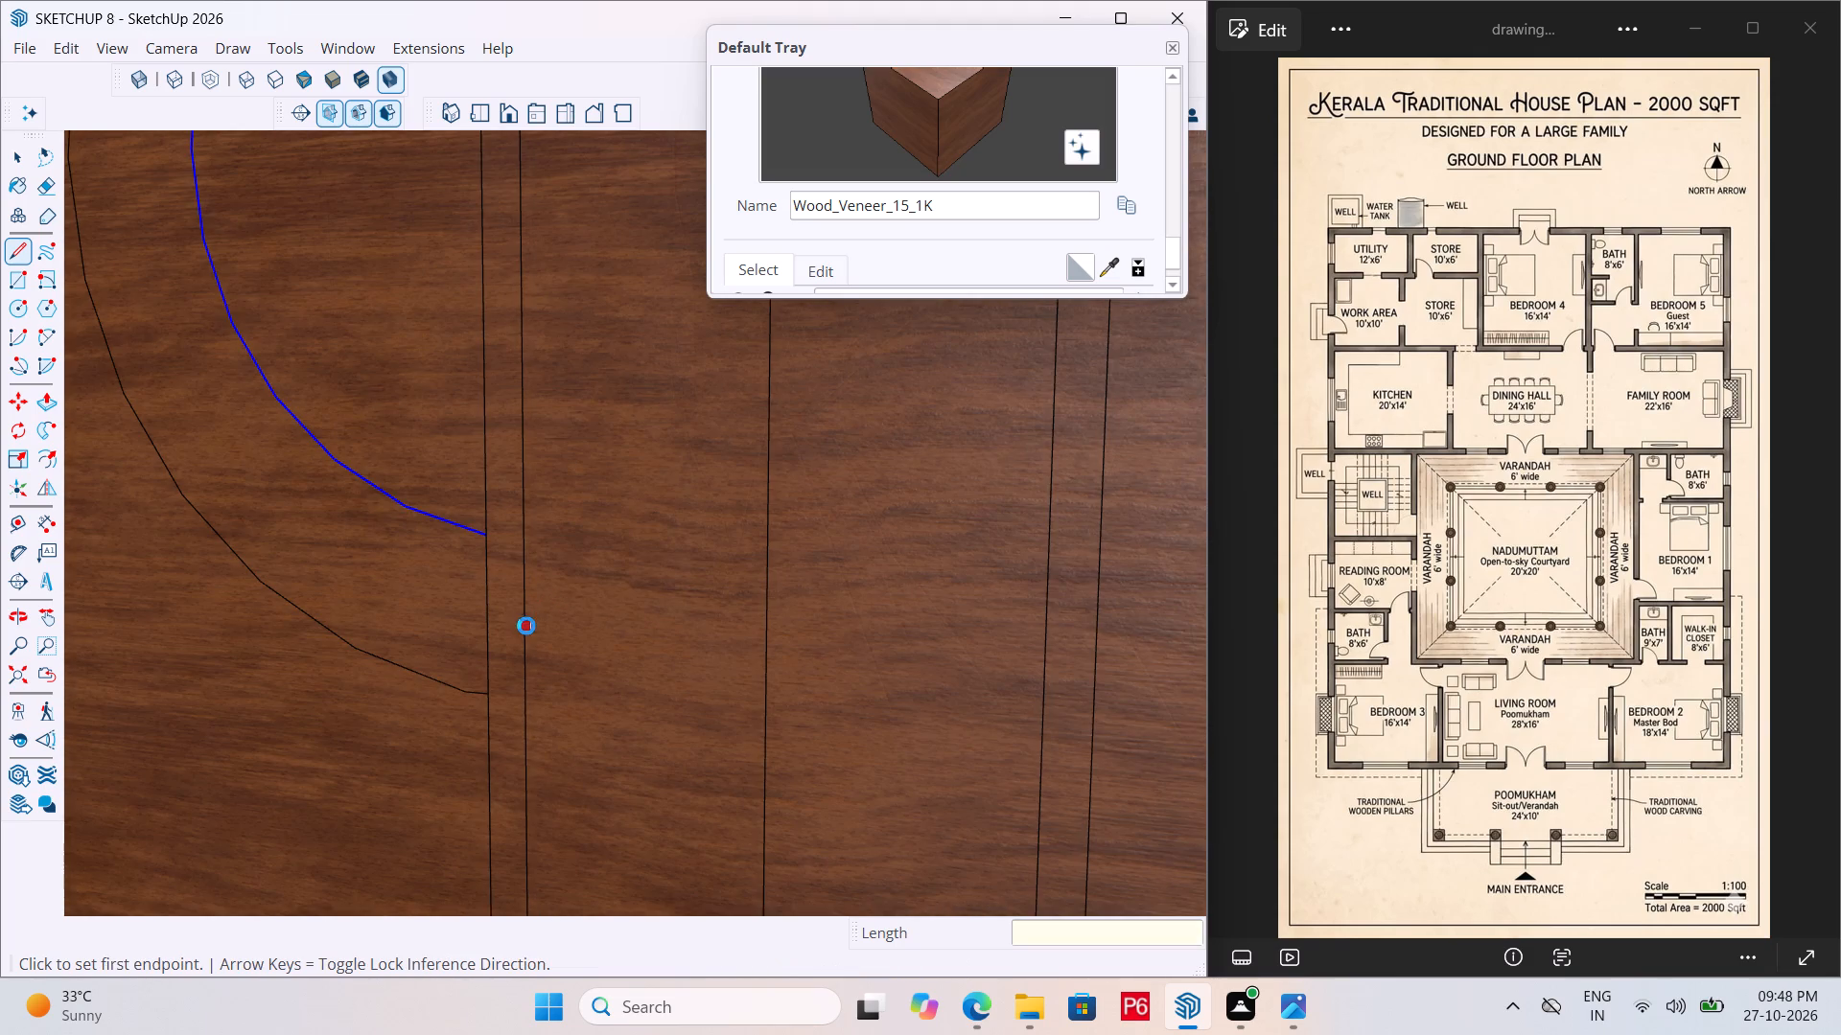
key(ctrl+s)
key(ctrl+s)
key(ctrl+s)
key(ctrl+s)
key(ctrl+s)
Erase the left strip's outer edge segments between the inner and outer arcs at the band's lower and upper ends.
scroll(515, 637, down, 3)
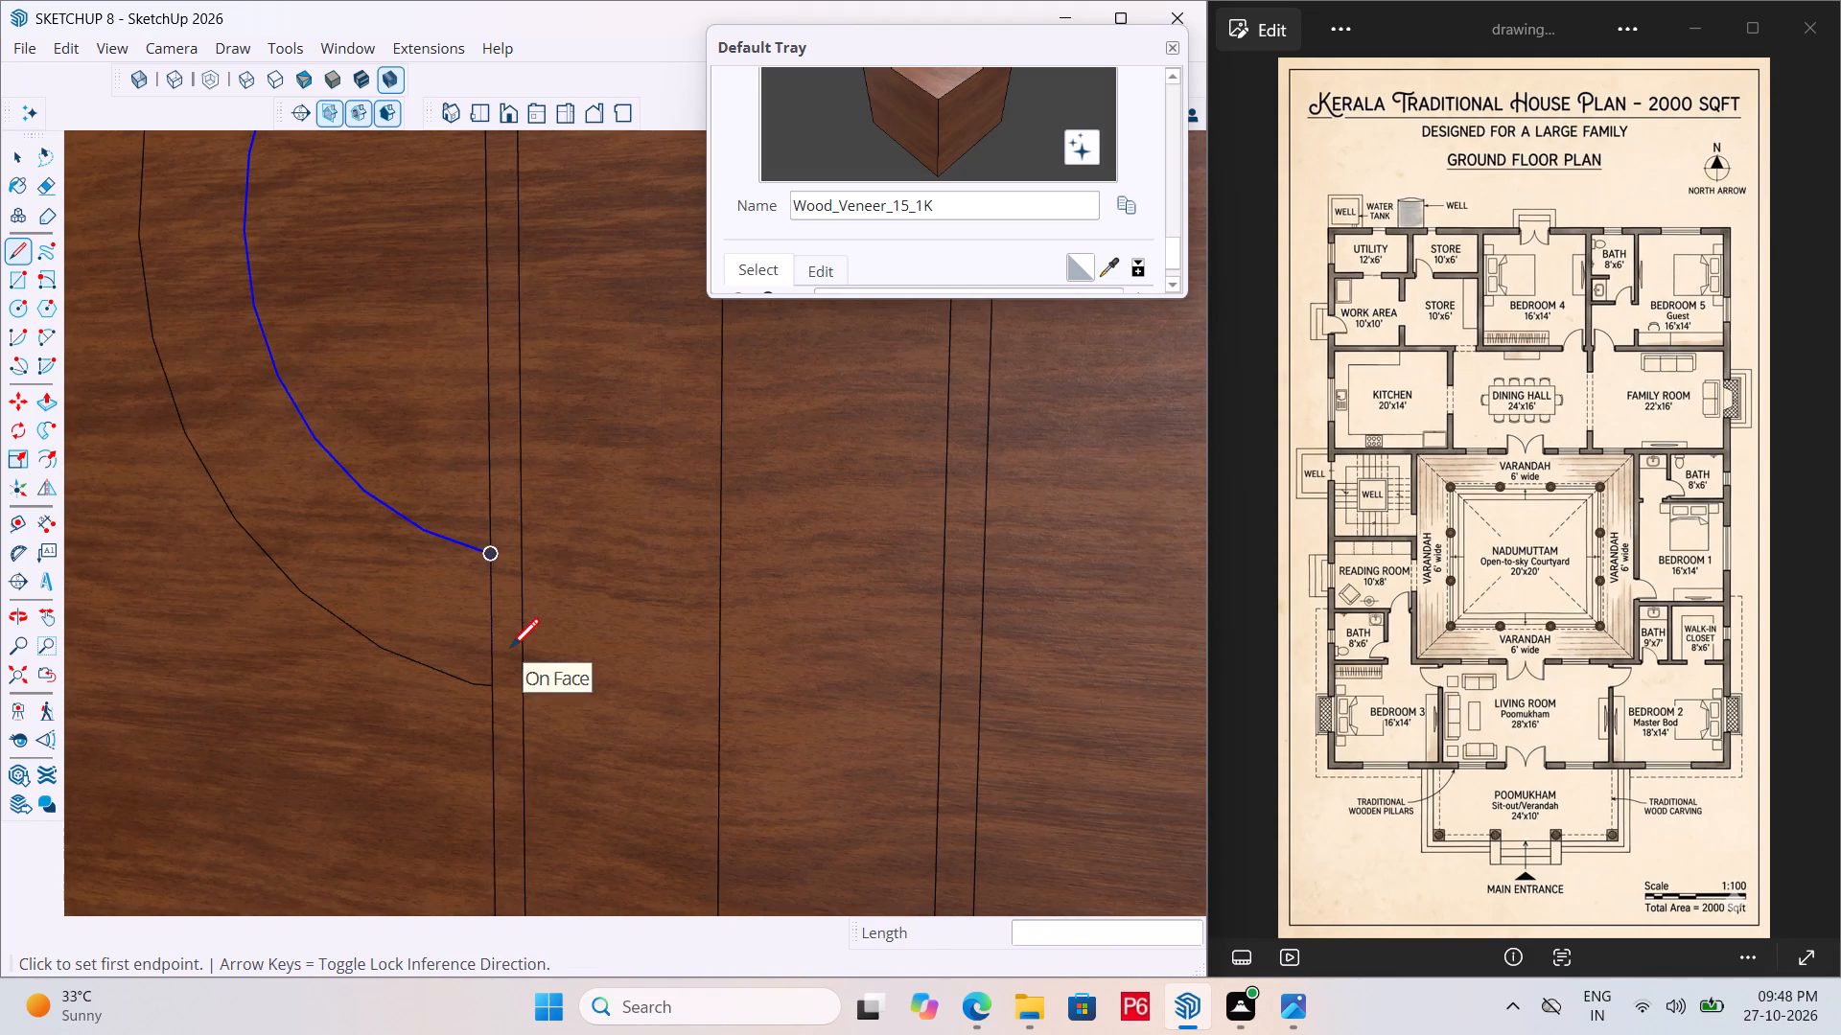
key(e)
drag(487, 626, 480, 608)
double_click(480, 608)
drag(483, 603, 499, 597)
scroll(518, 721, down, 9)
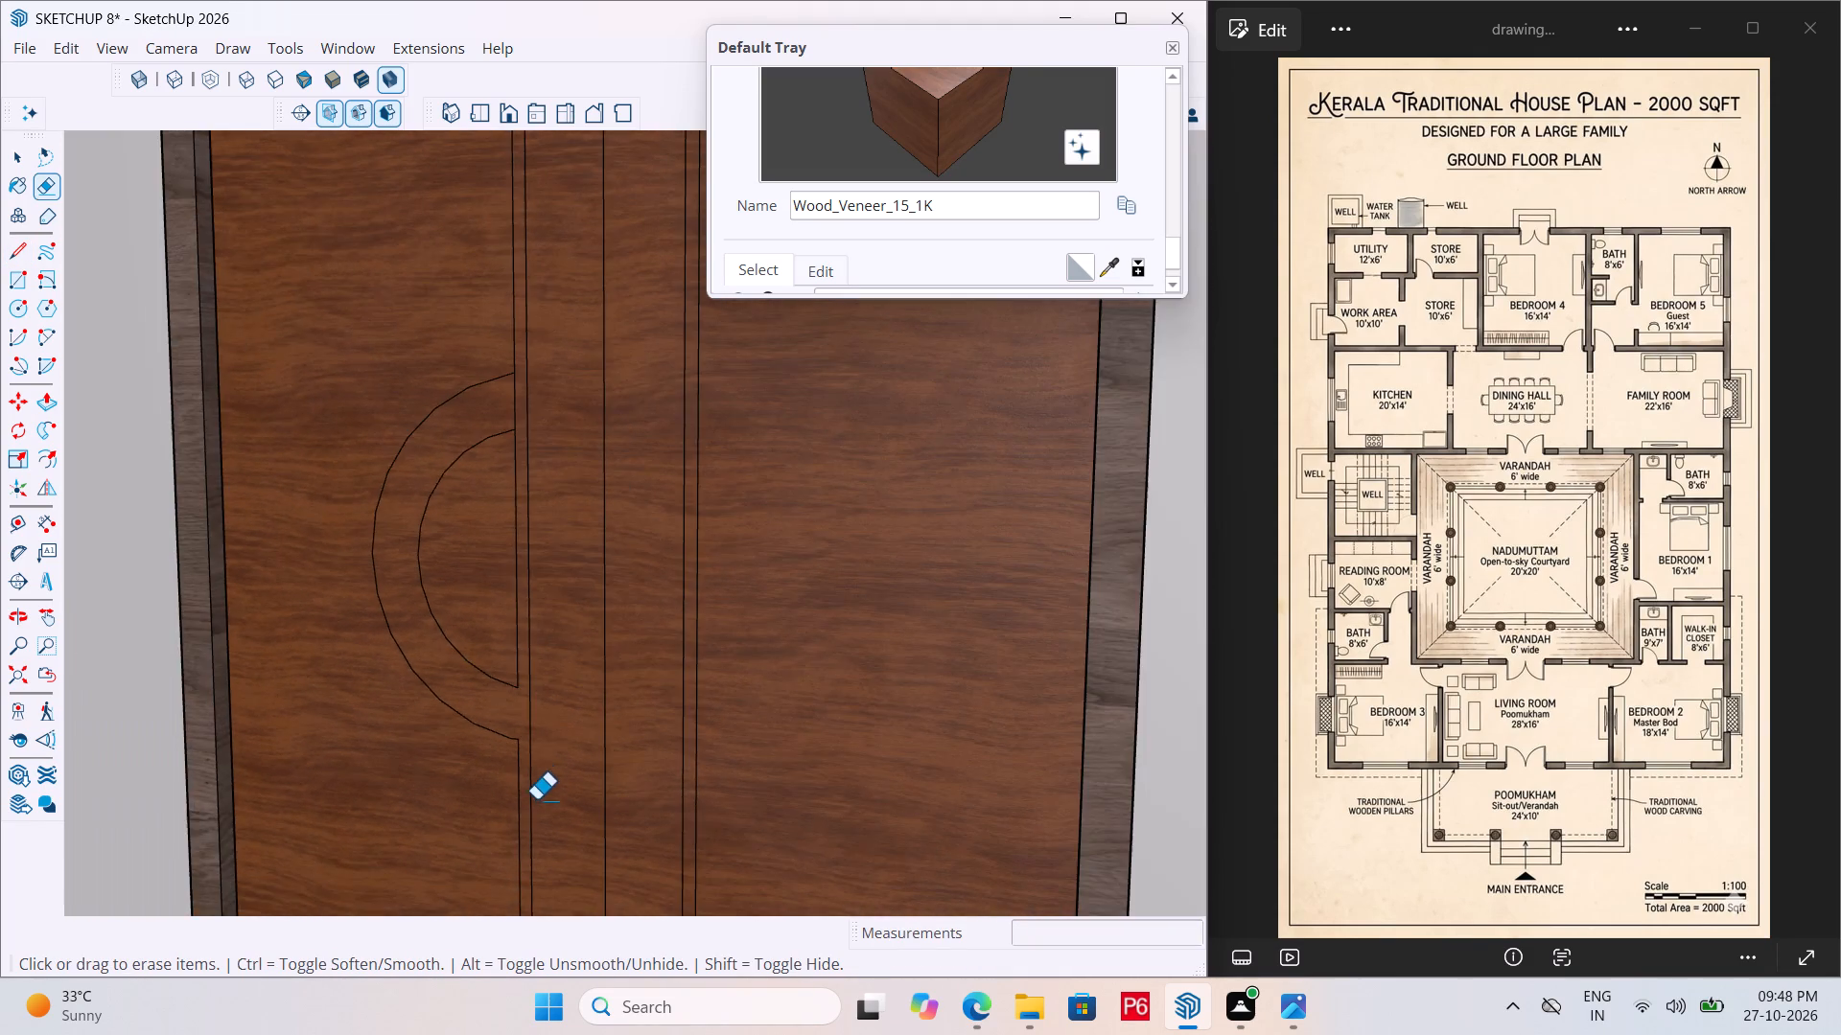
scroll(536, 800, down, 1)
scroll(500, 387, up, 5)
click(524, 398)
scroll(431, 376, down, 11)
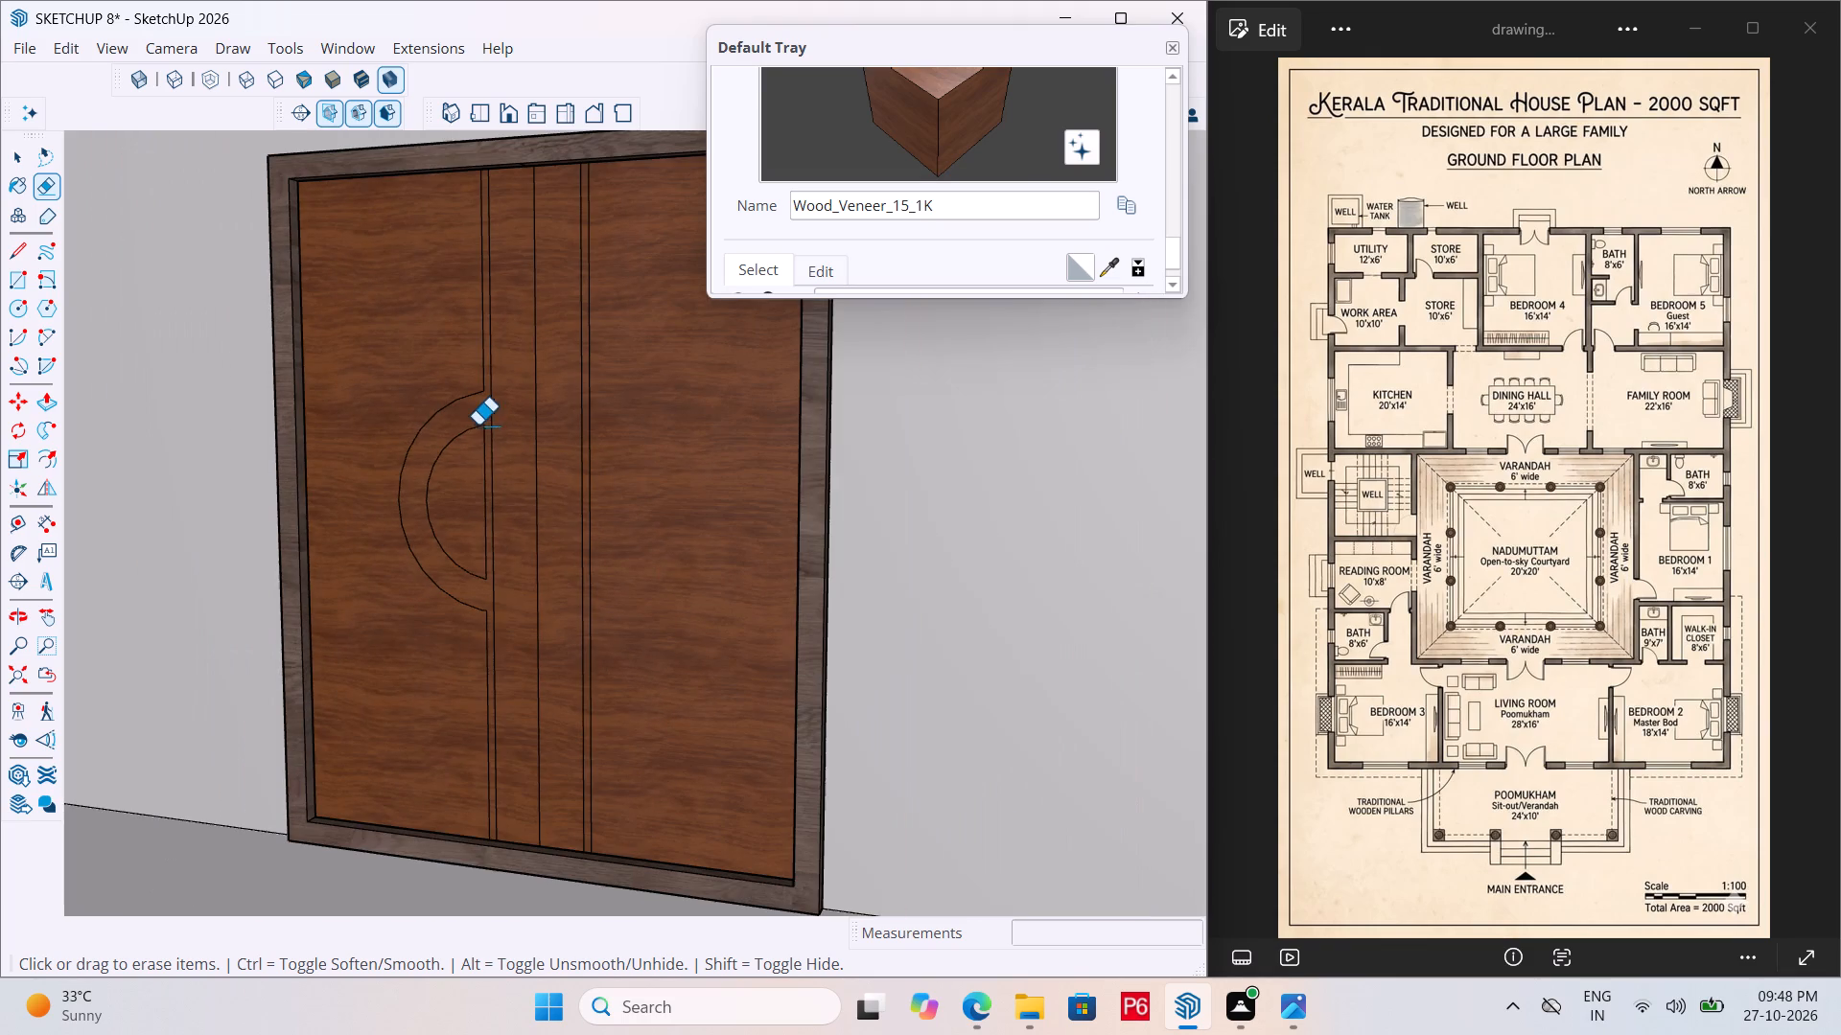
Draw two lines about 1' 2" long from the inner arc's upper and lower ends across to the right strip's outer edge.
middle_drag(663, 605, 702, 621)
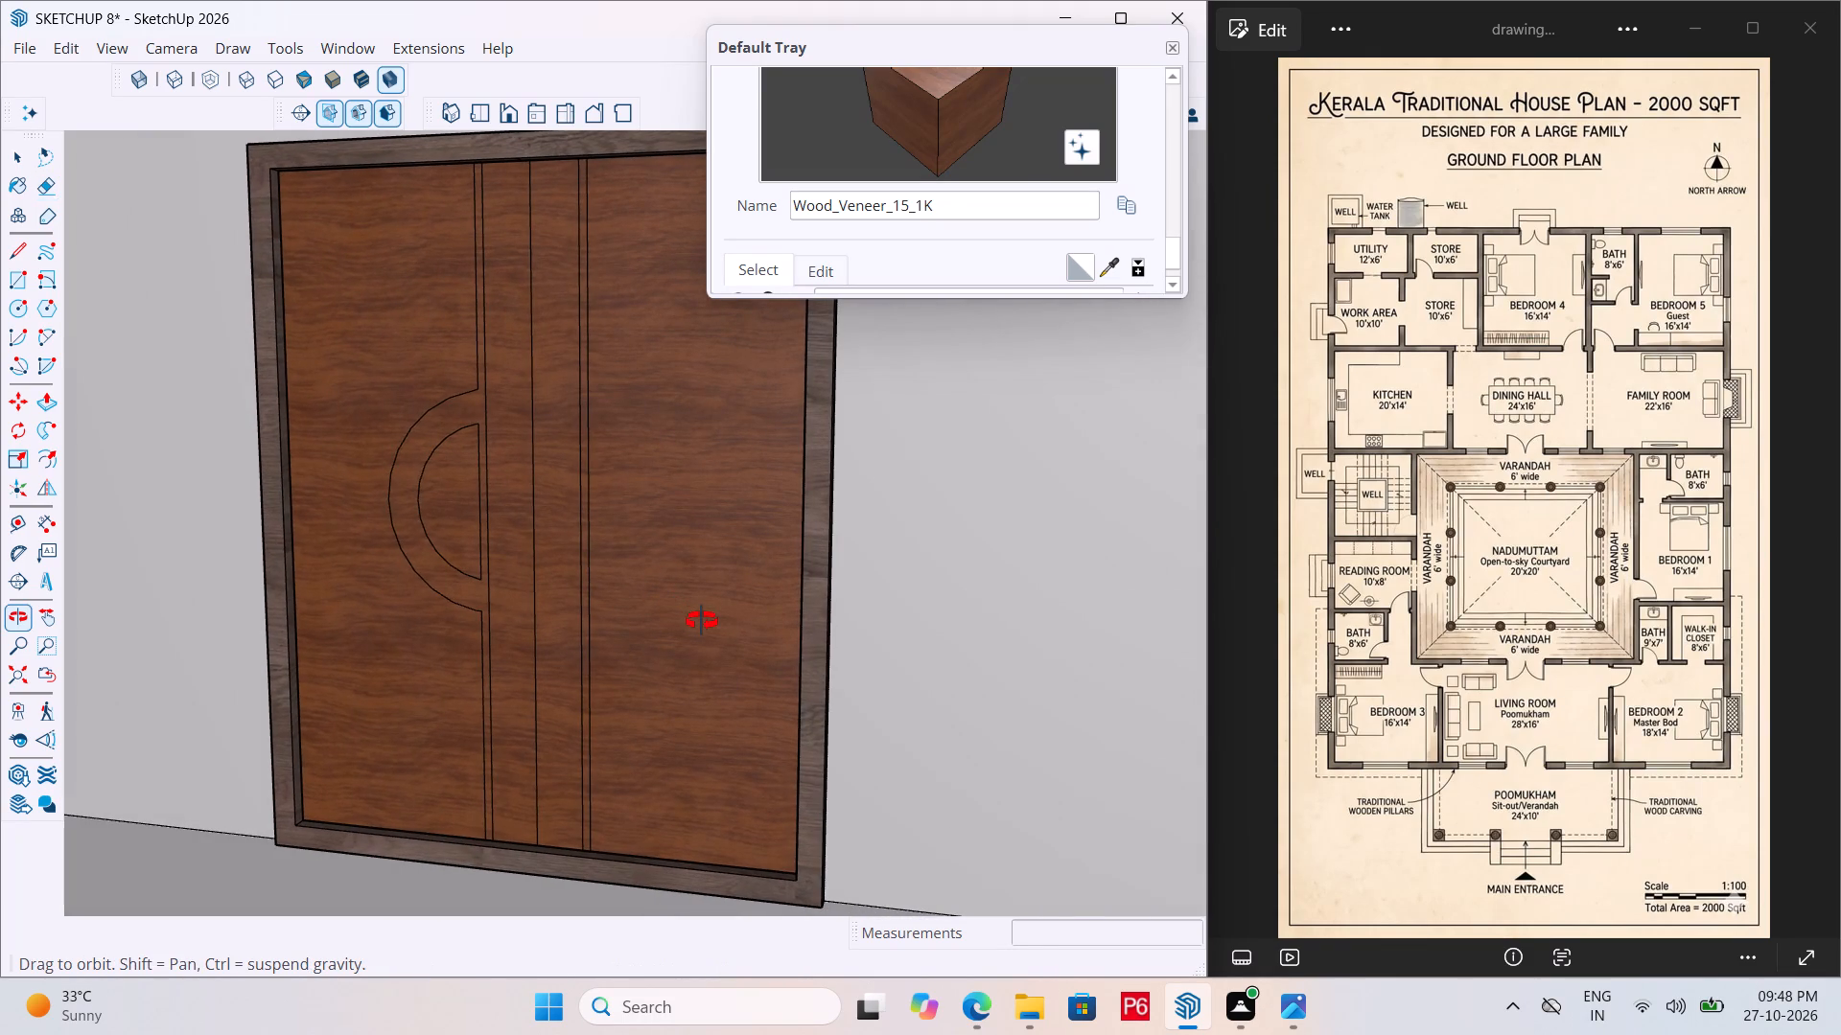
middle_drag(702, 621, 696, 626)
scroll(585, 353, up, 3)
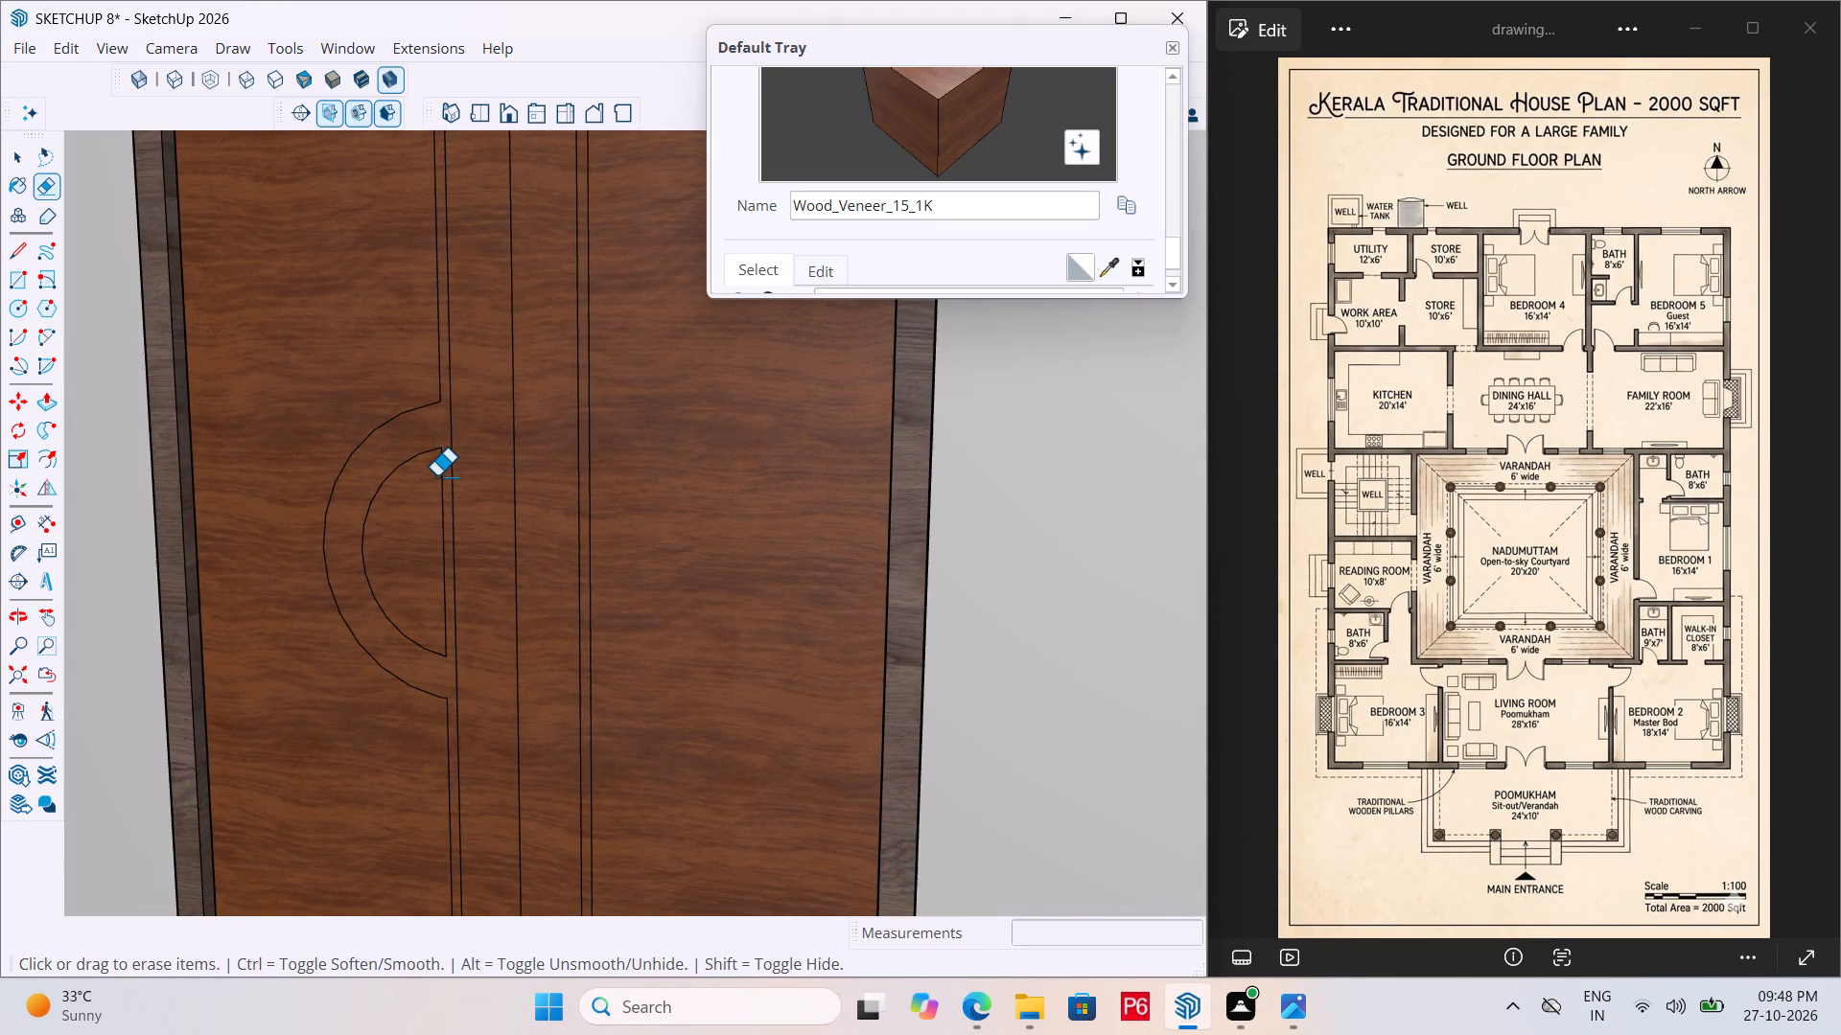
scroll(501, 496, up, 5)
key(l)
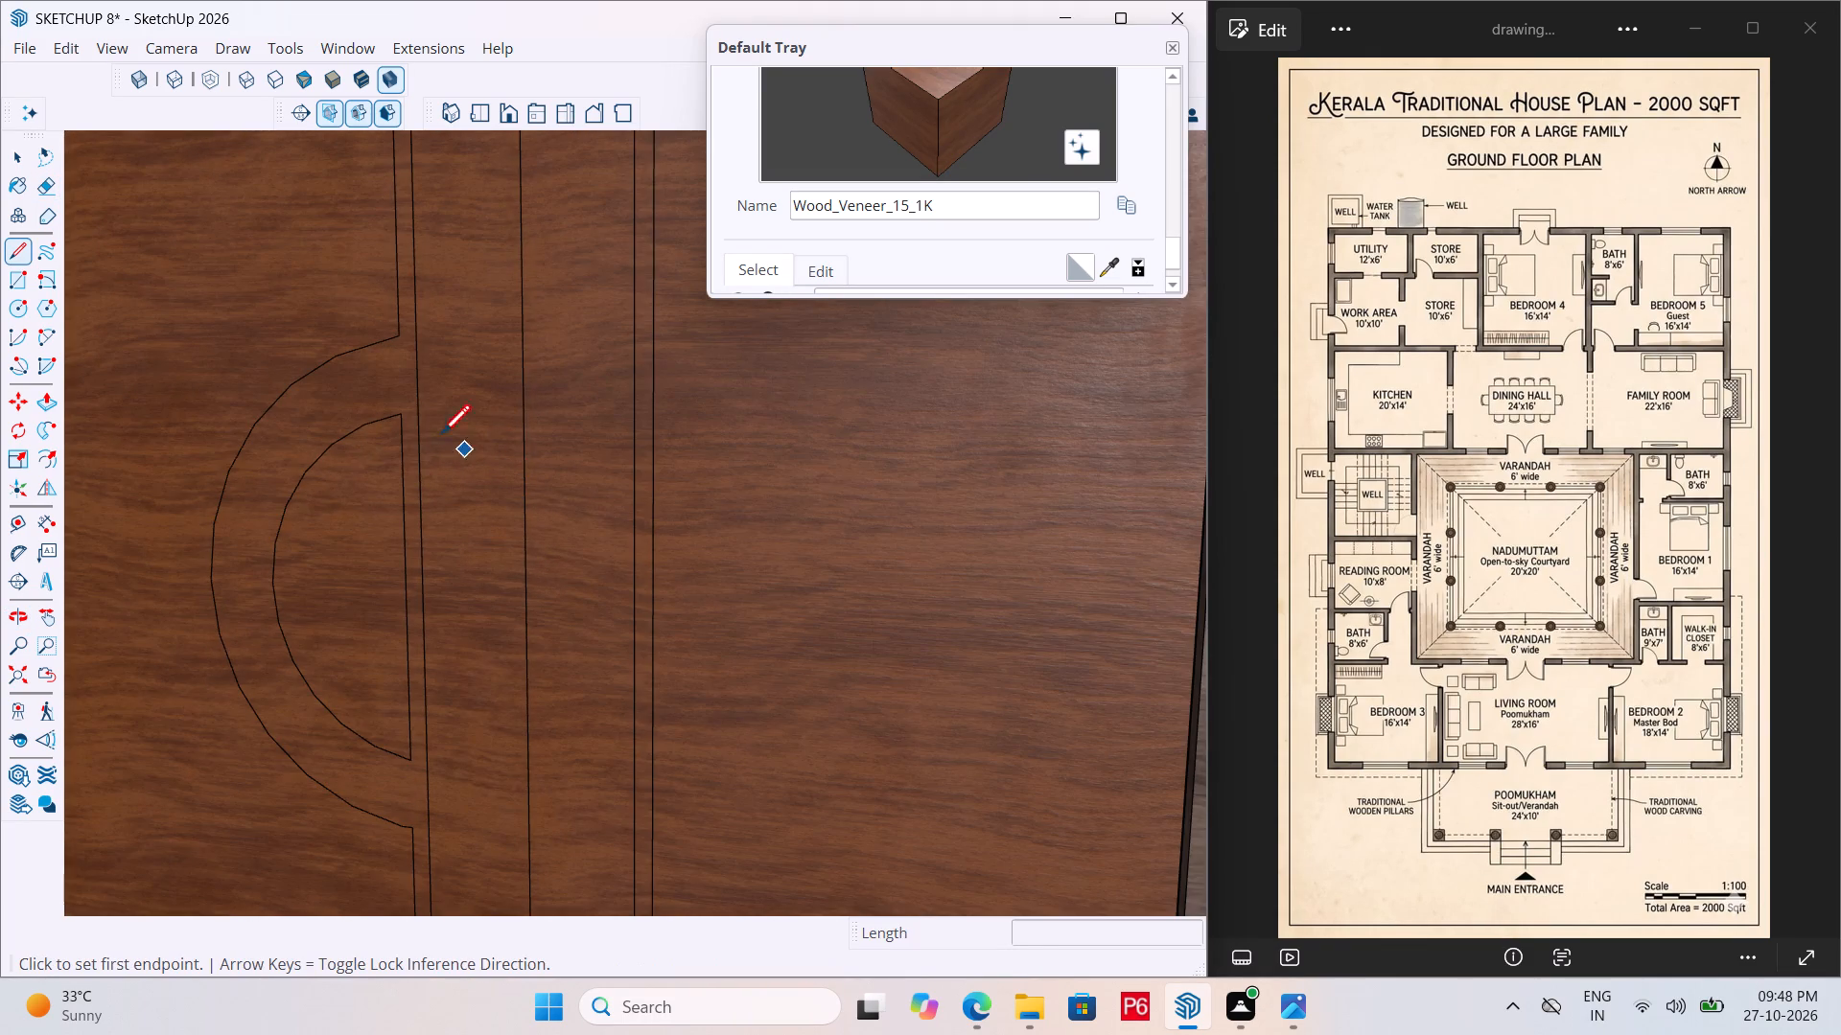
click(392, 414)
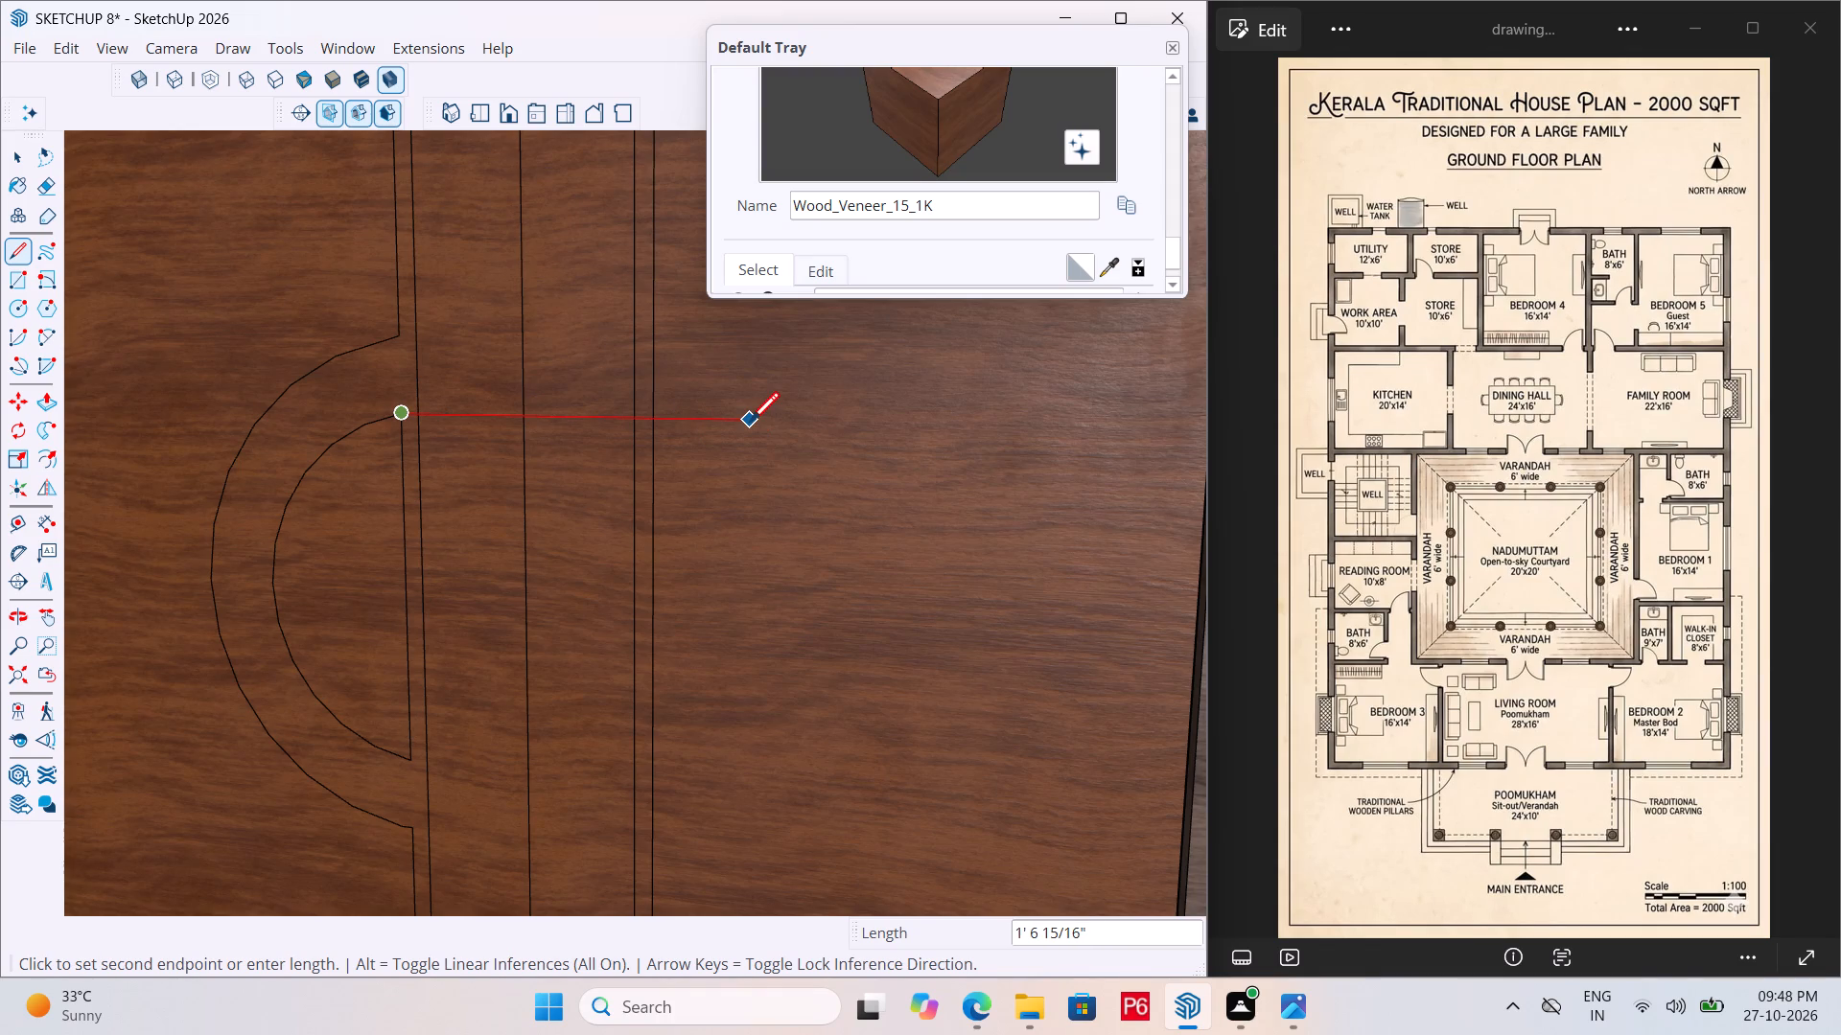
click(659, 416)
key(space)
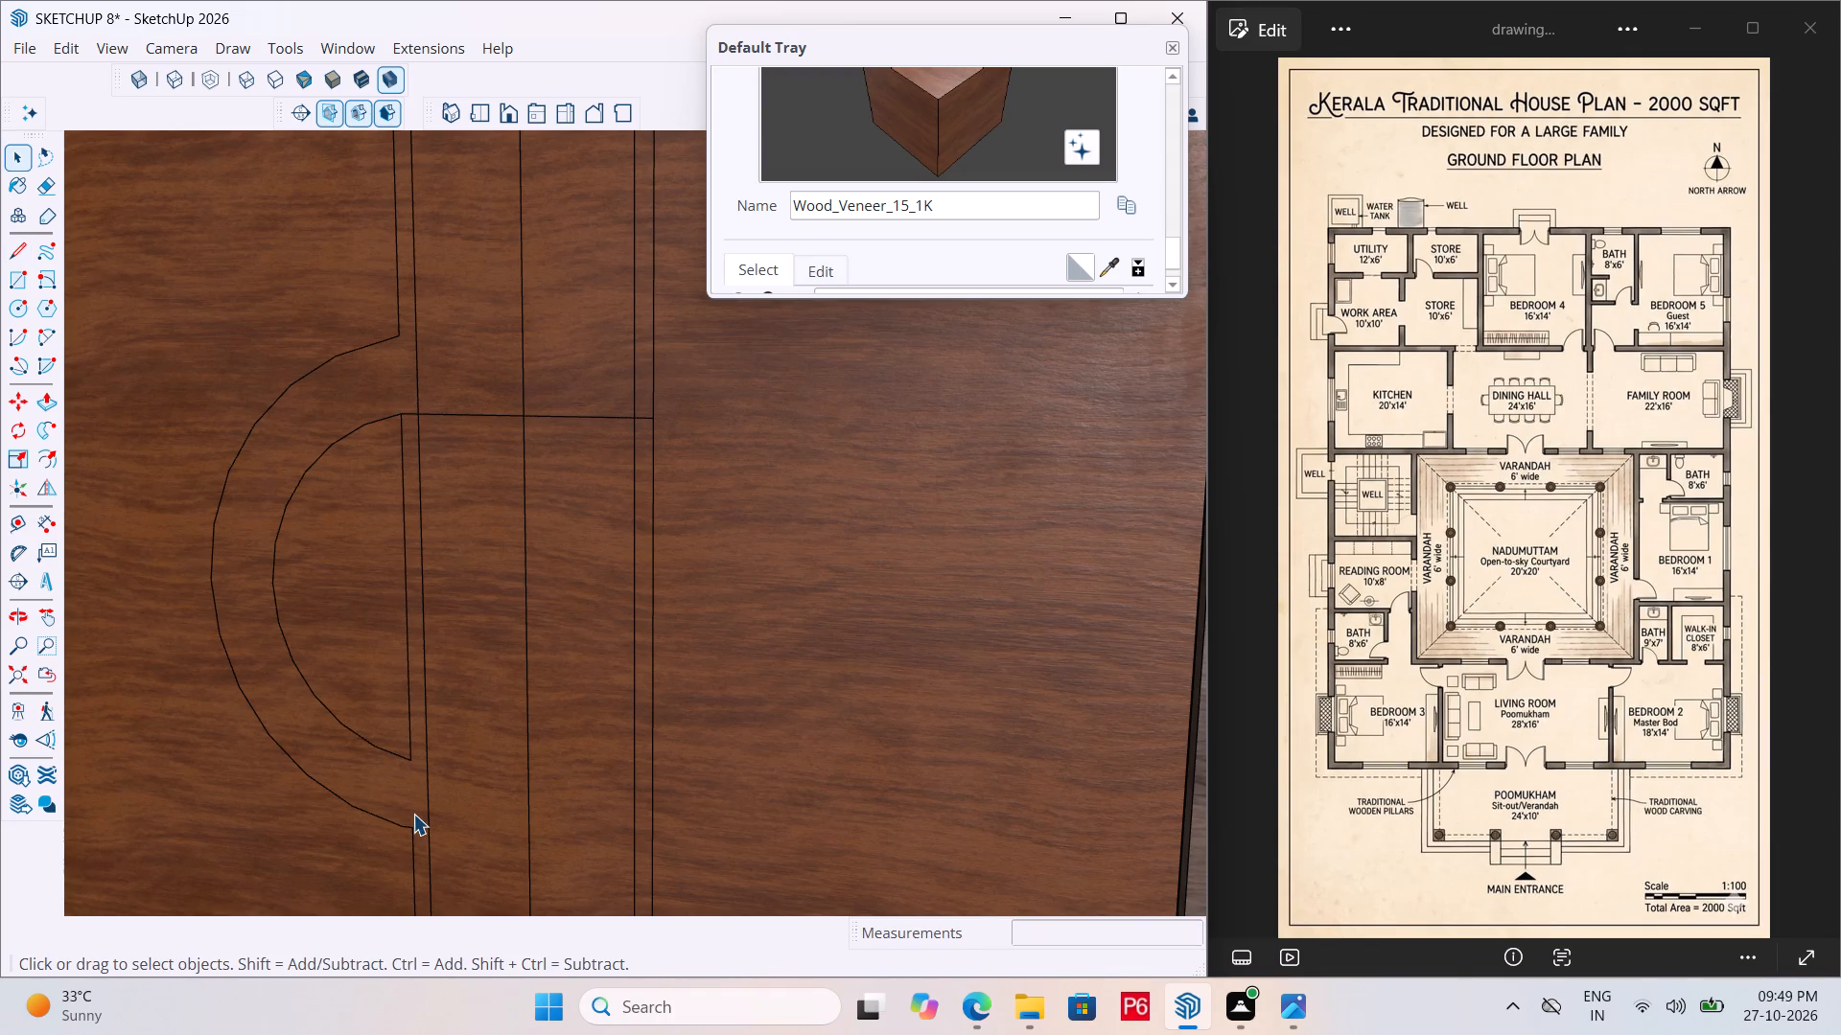
key(l)
click(405, 757)
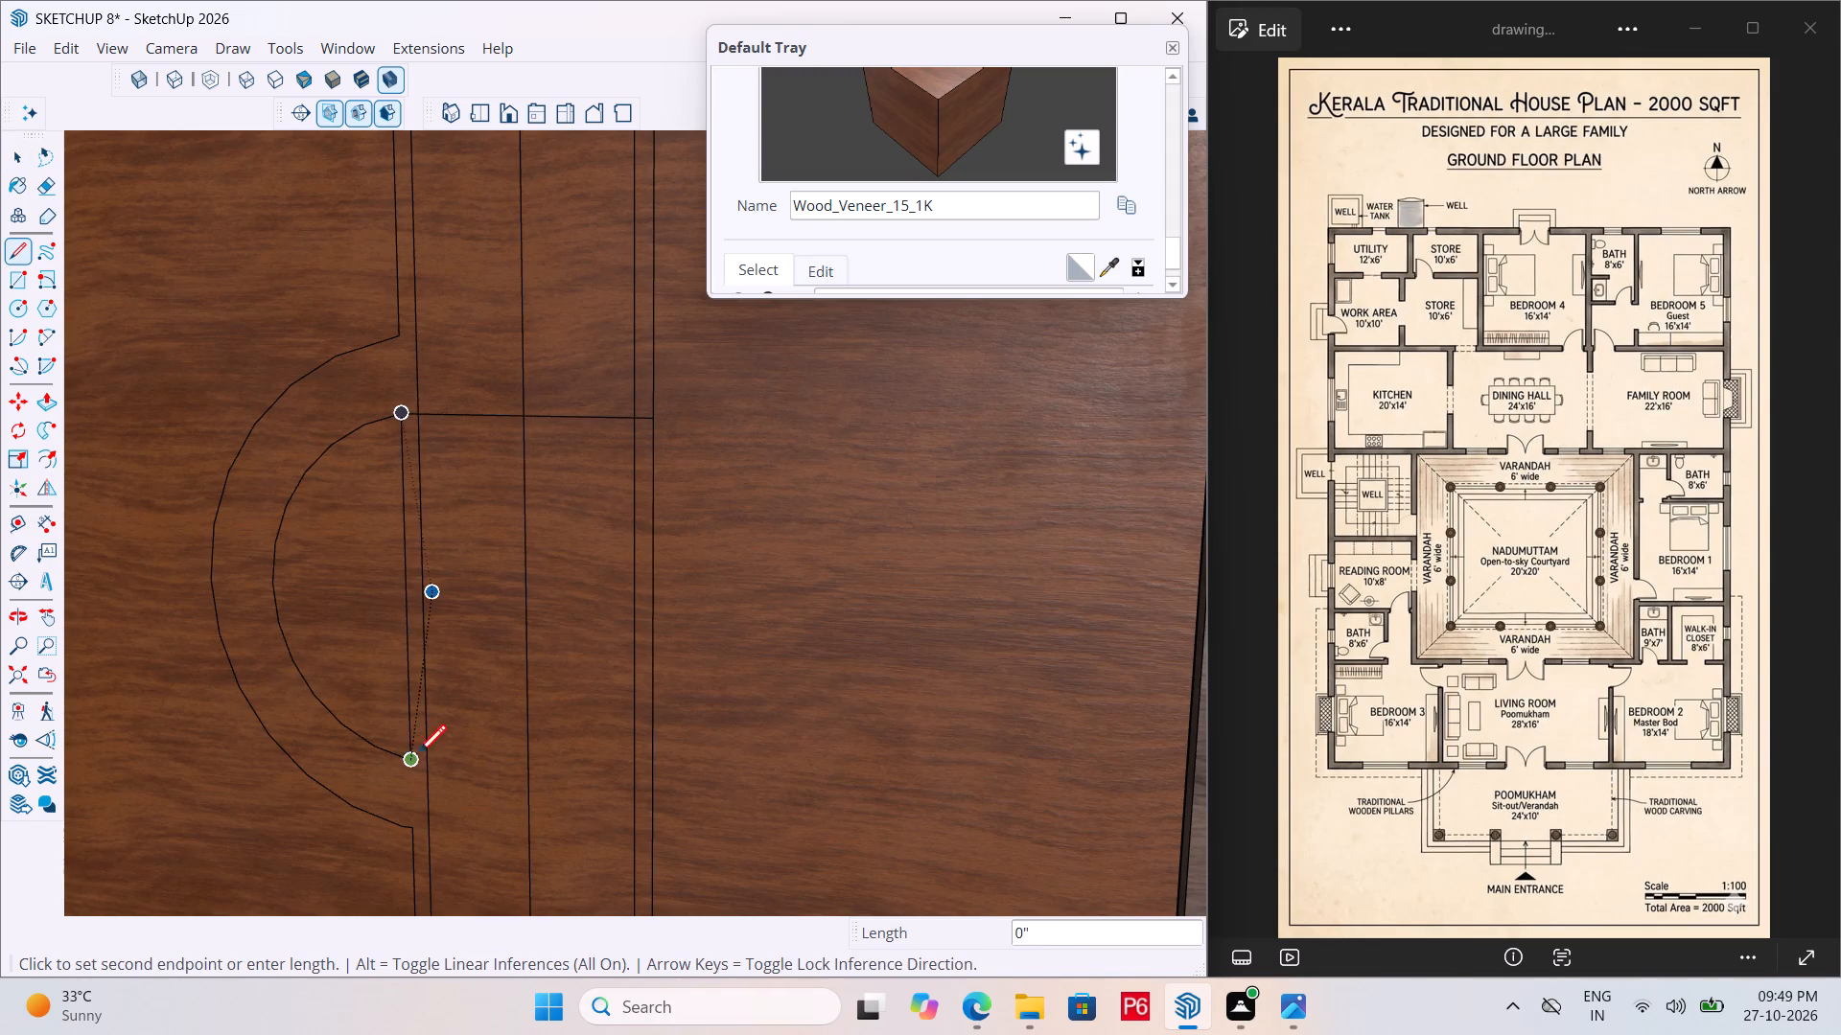
double_click(653, 790)
scroll(381, 548, down, 5)
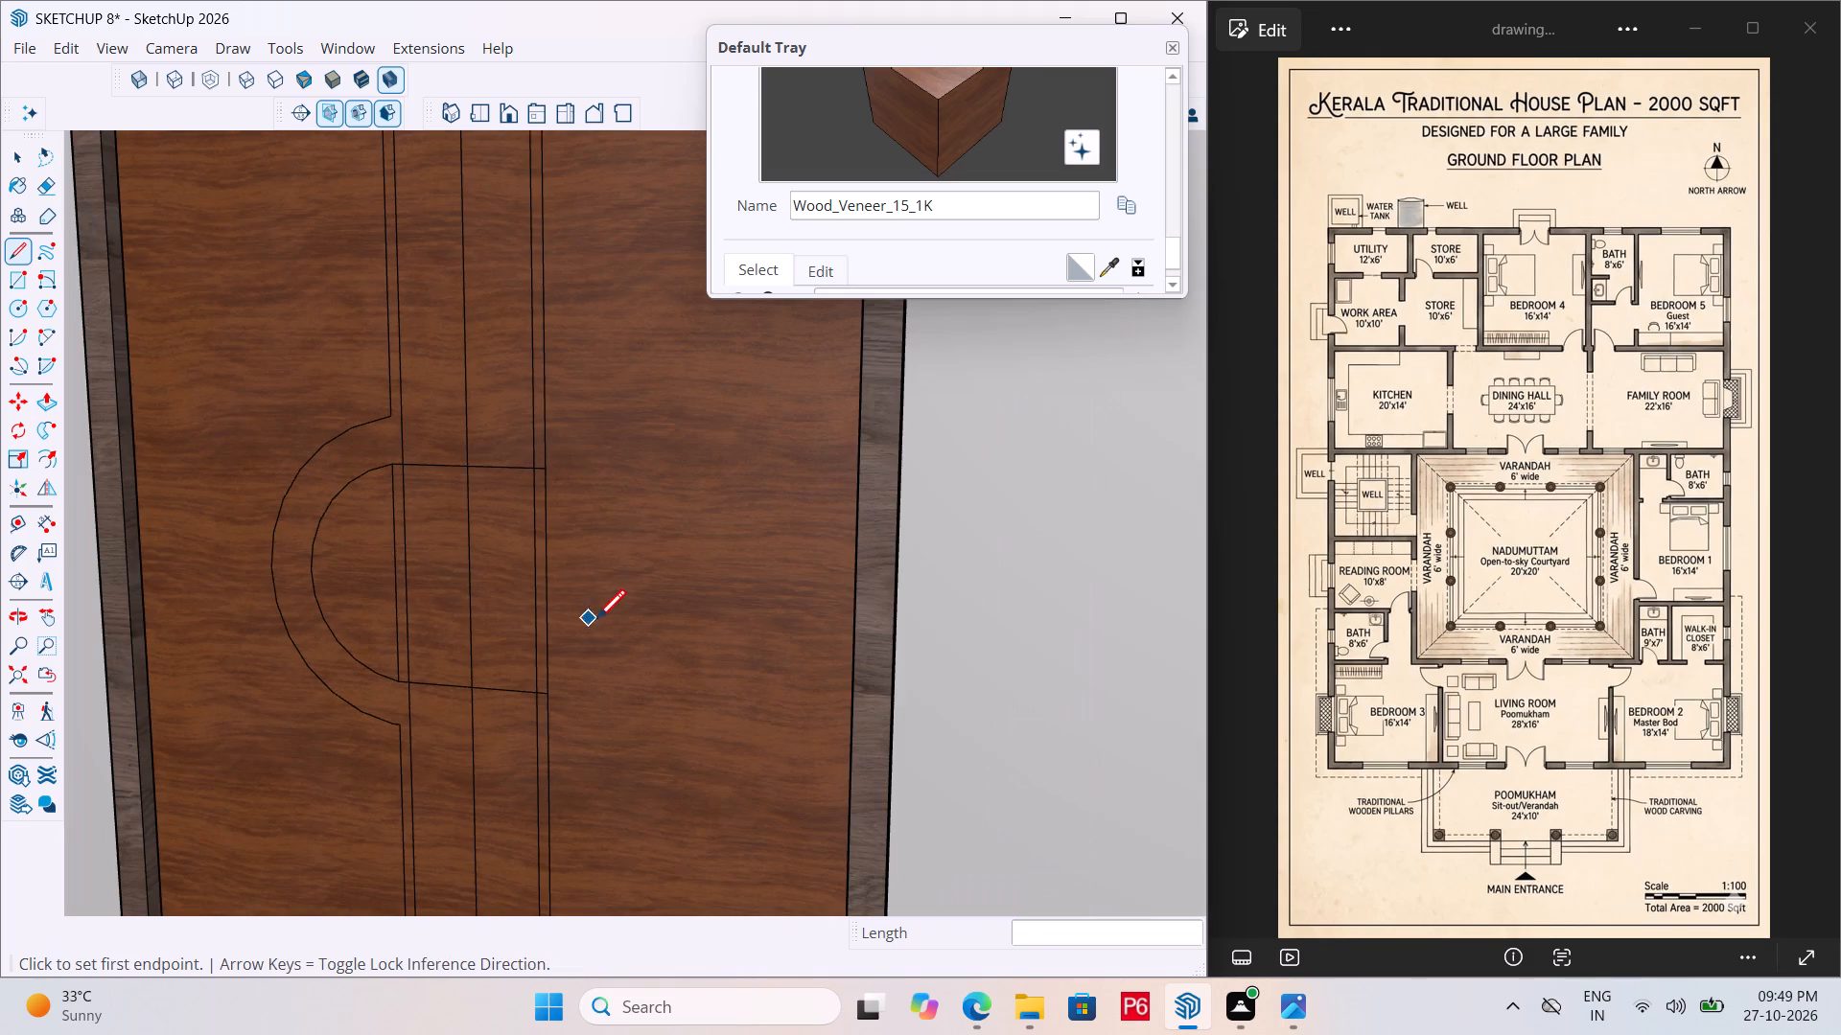
Save the model with the crossing lines added.
middle_drag(598, 623, 569, 627)
key(ctrl+s)
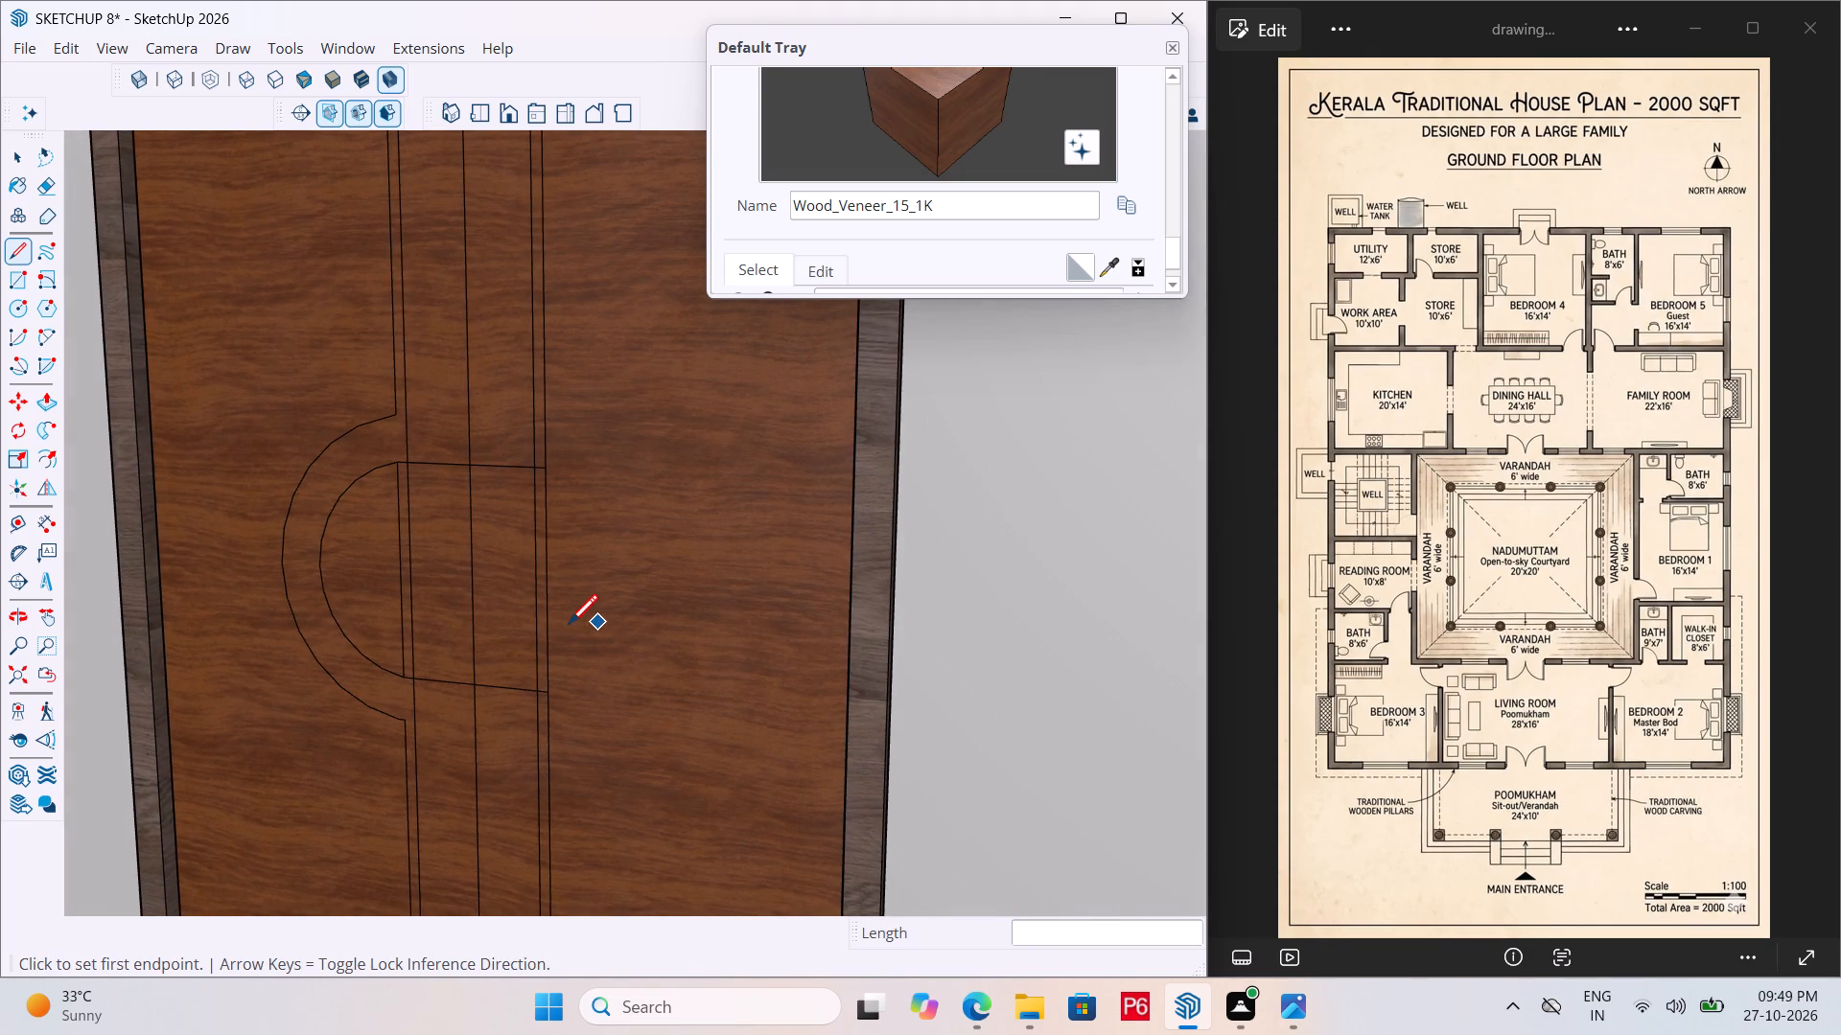
key(ctrl+s)
key(ctrl+s)
key(ctrl+s)
key(ctrl+s)
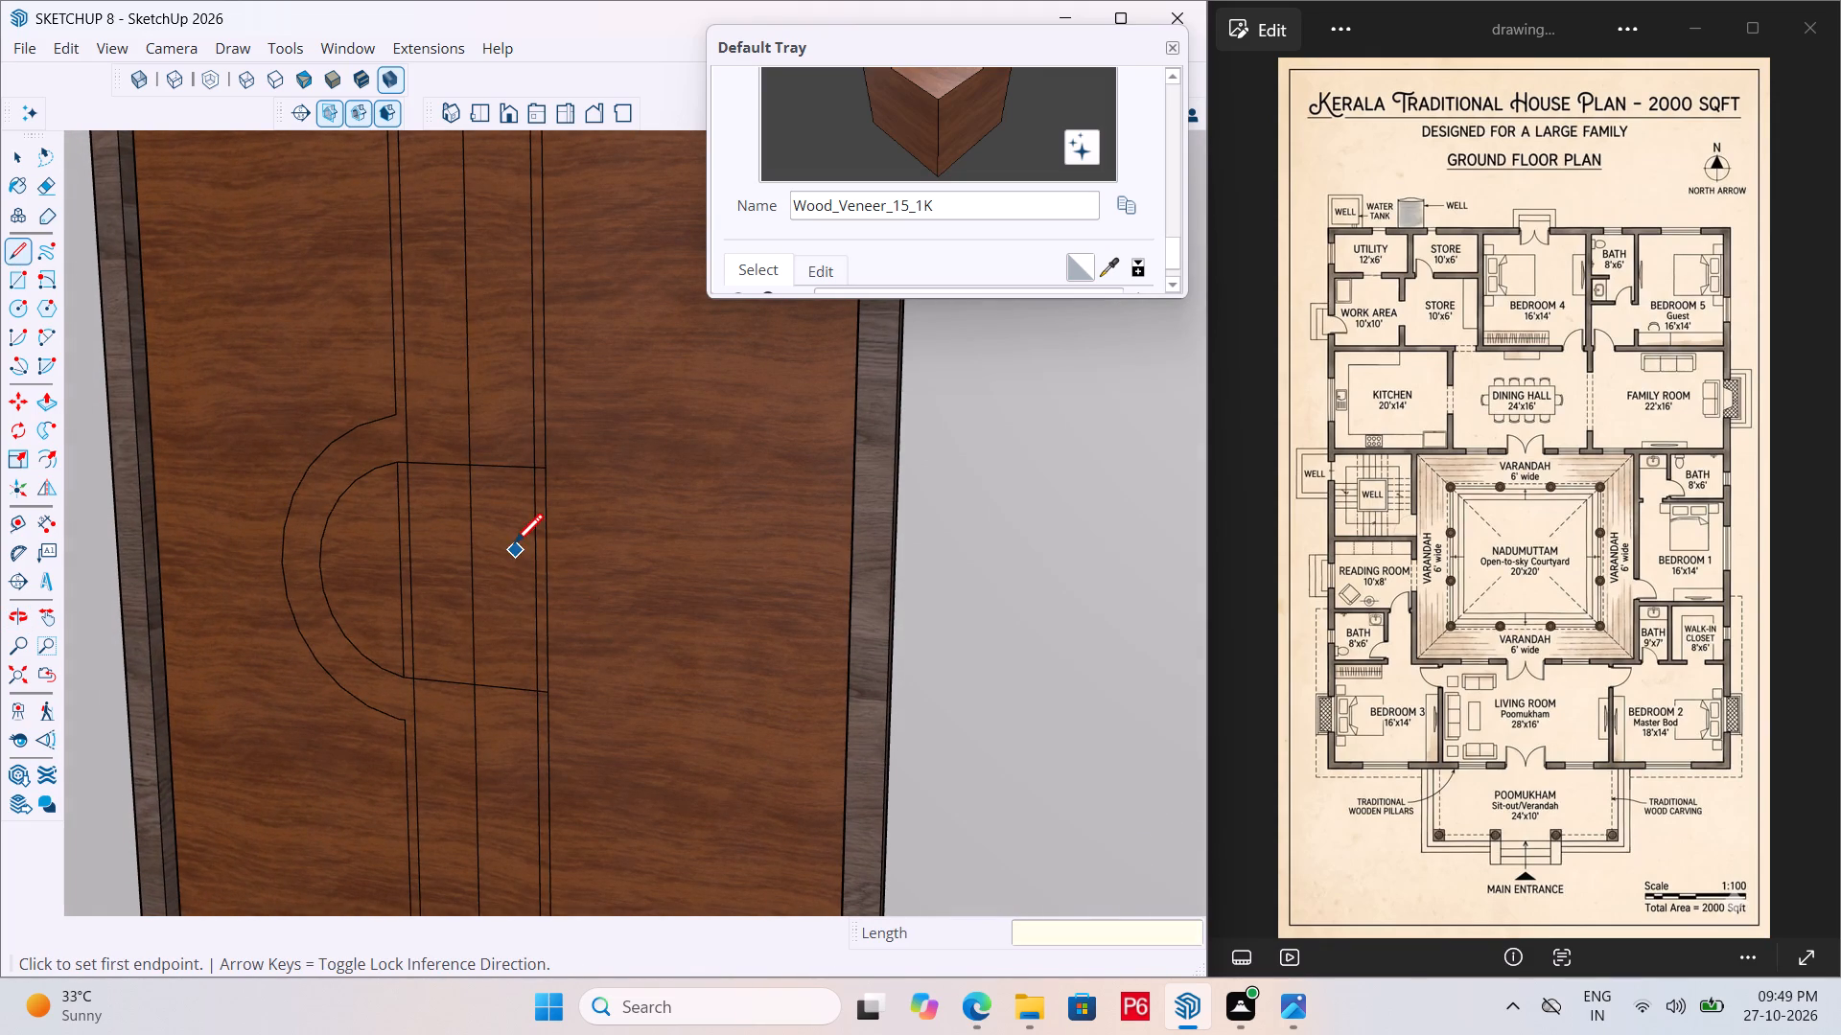
Draw a two-point arc on the right door panel between the crossing lines' ends, bulging outward about 7 5/8".
click(44, 335)
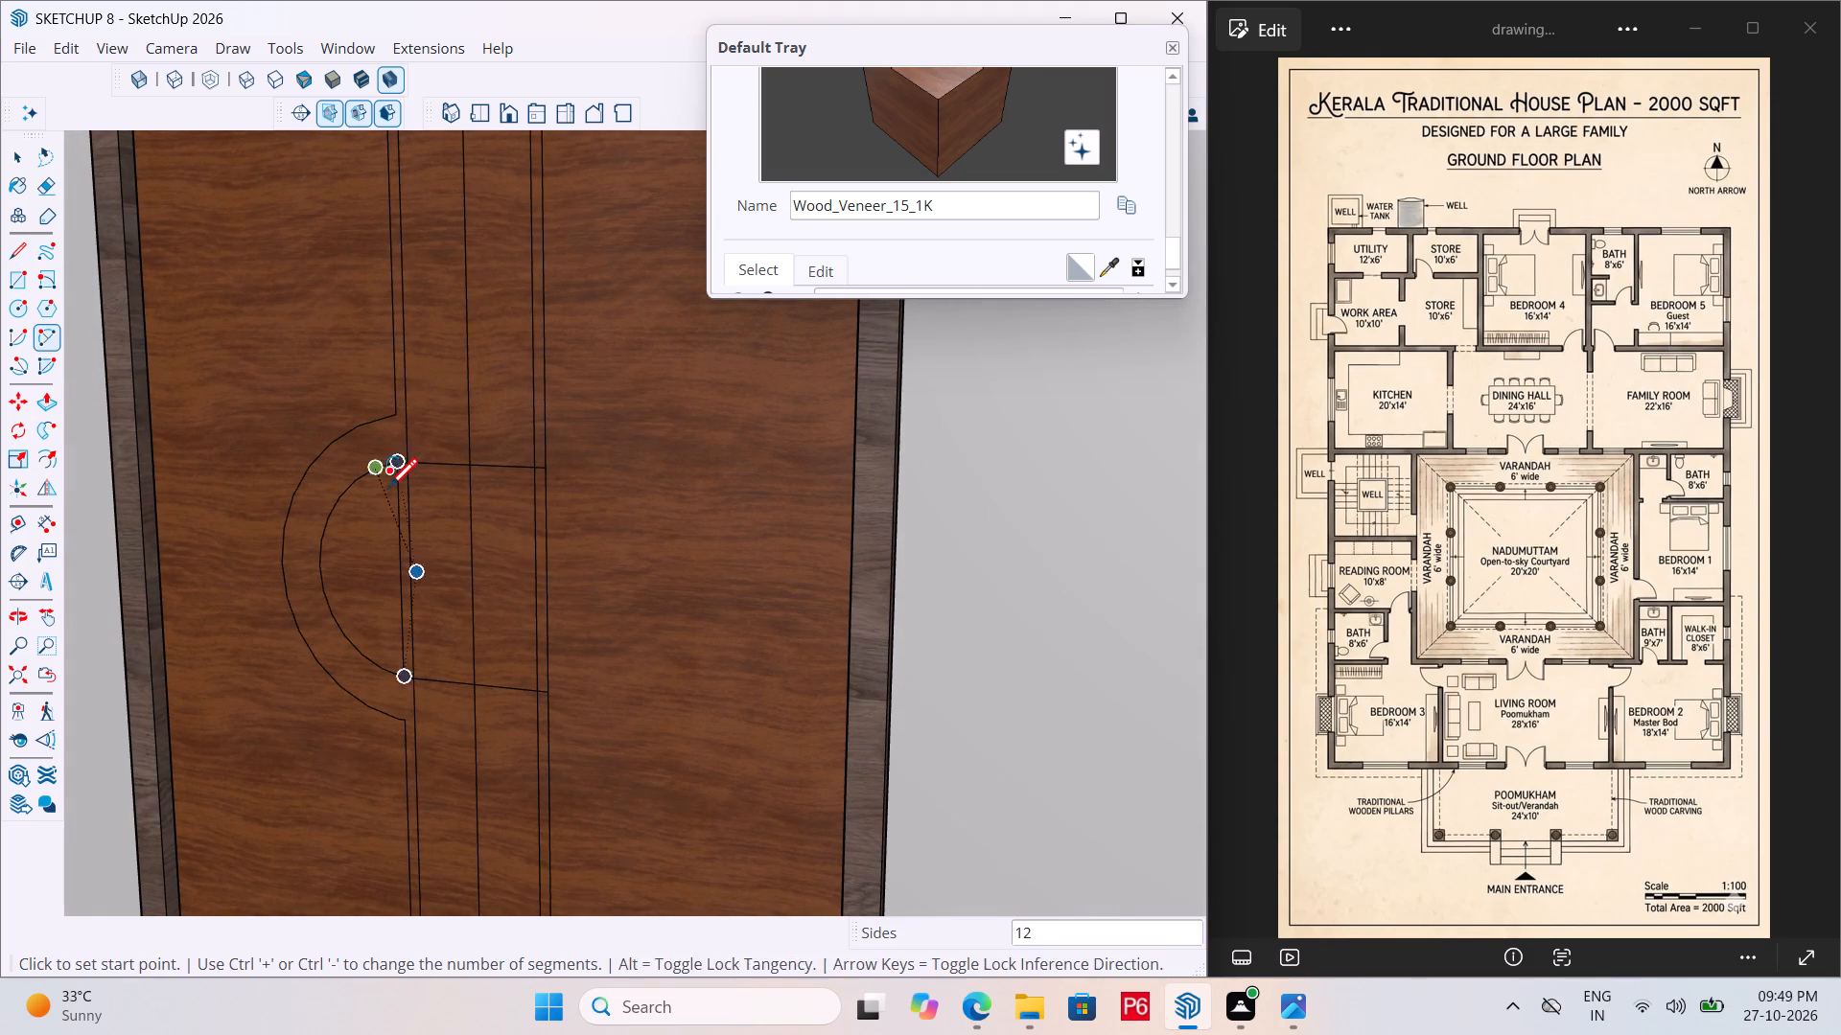
click(546, 467)
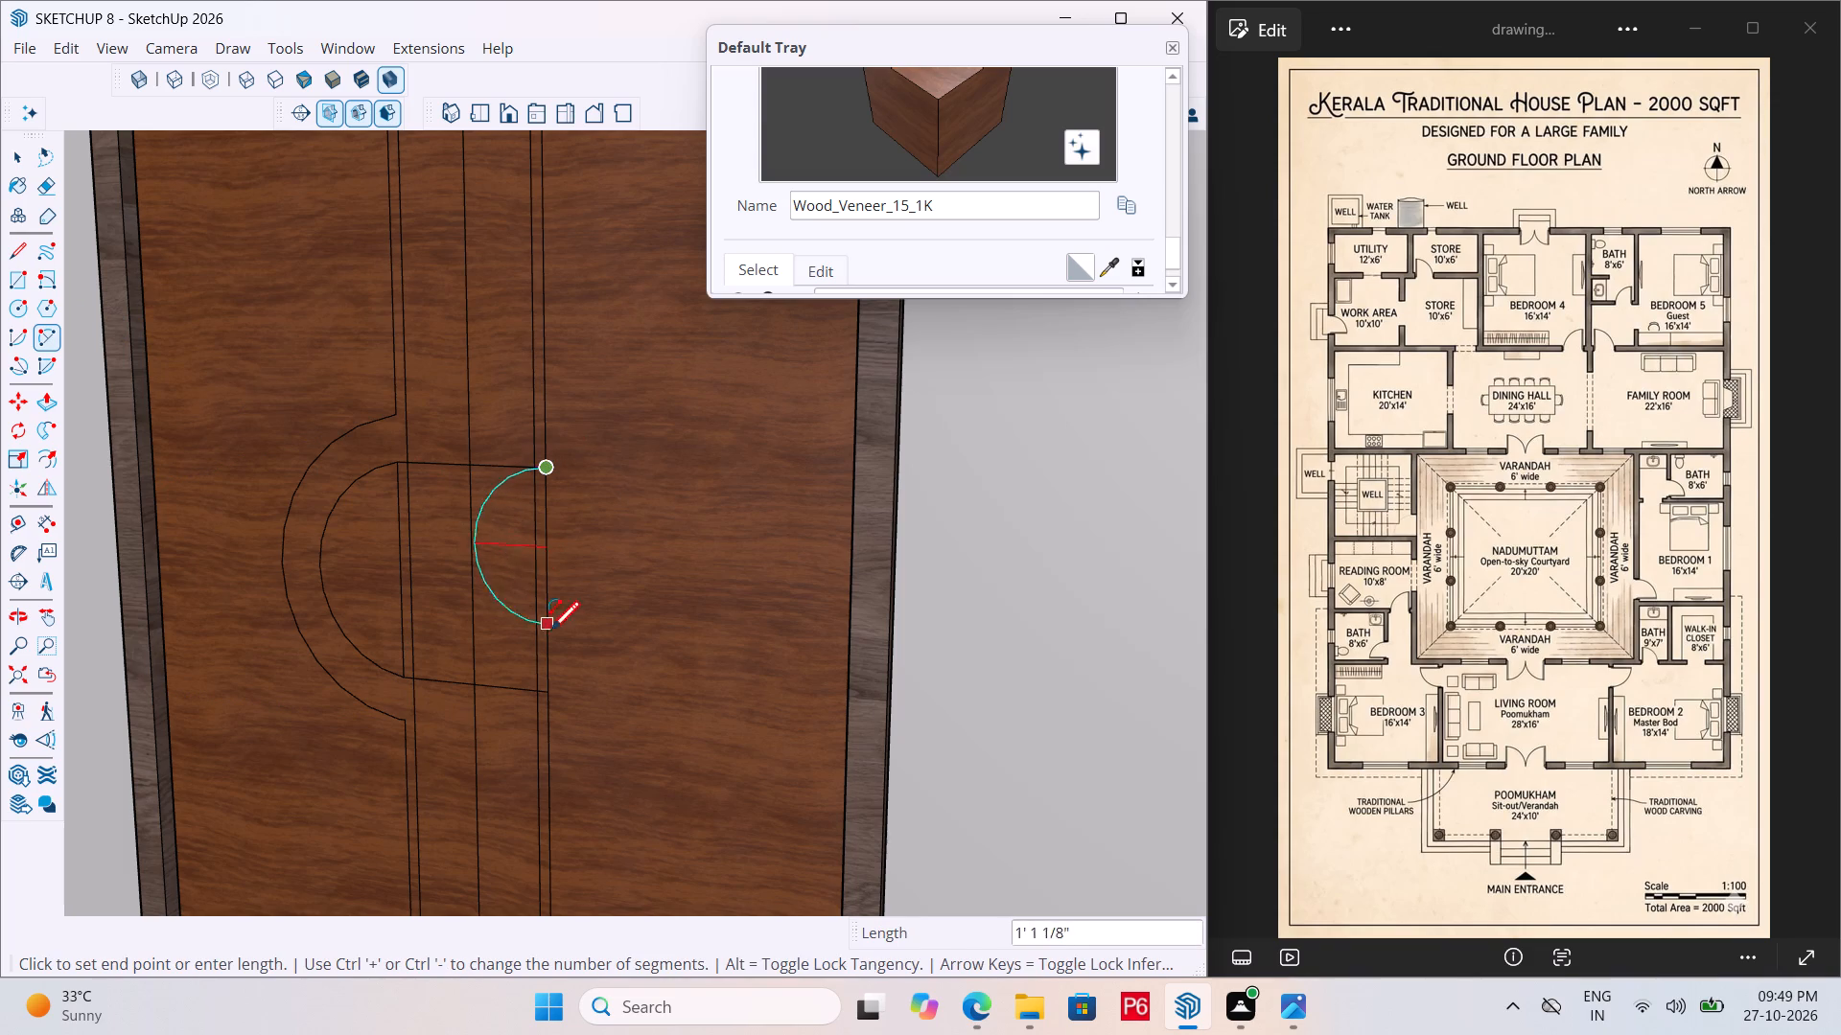
click(553, 684)
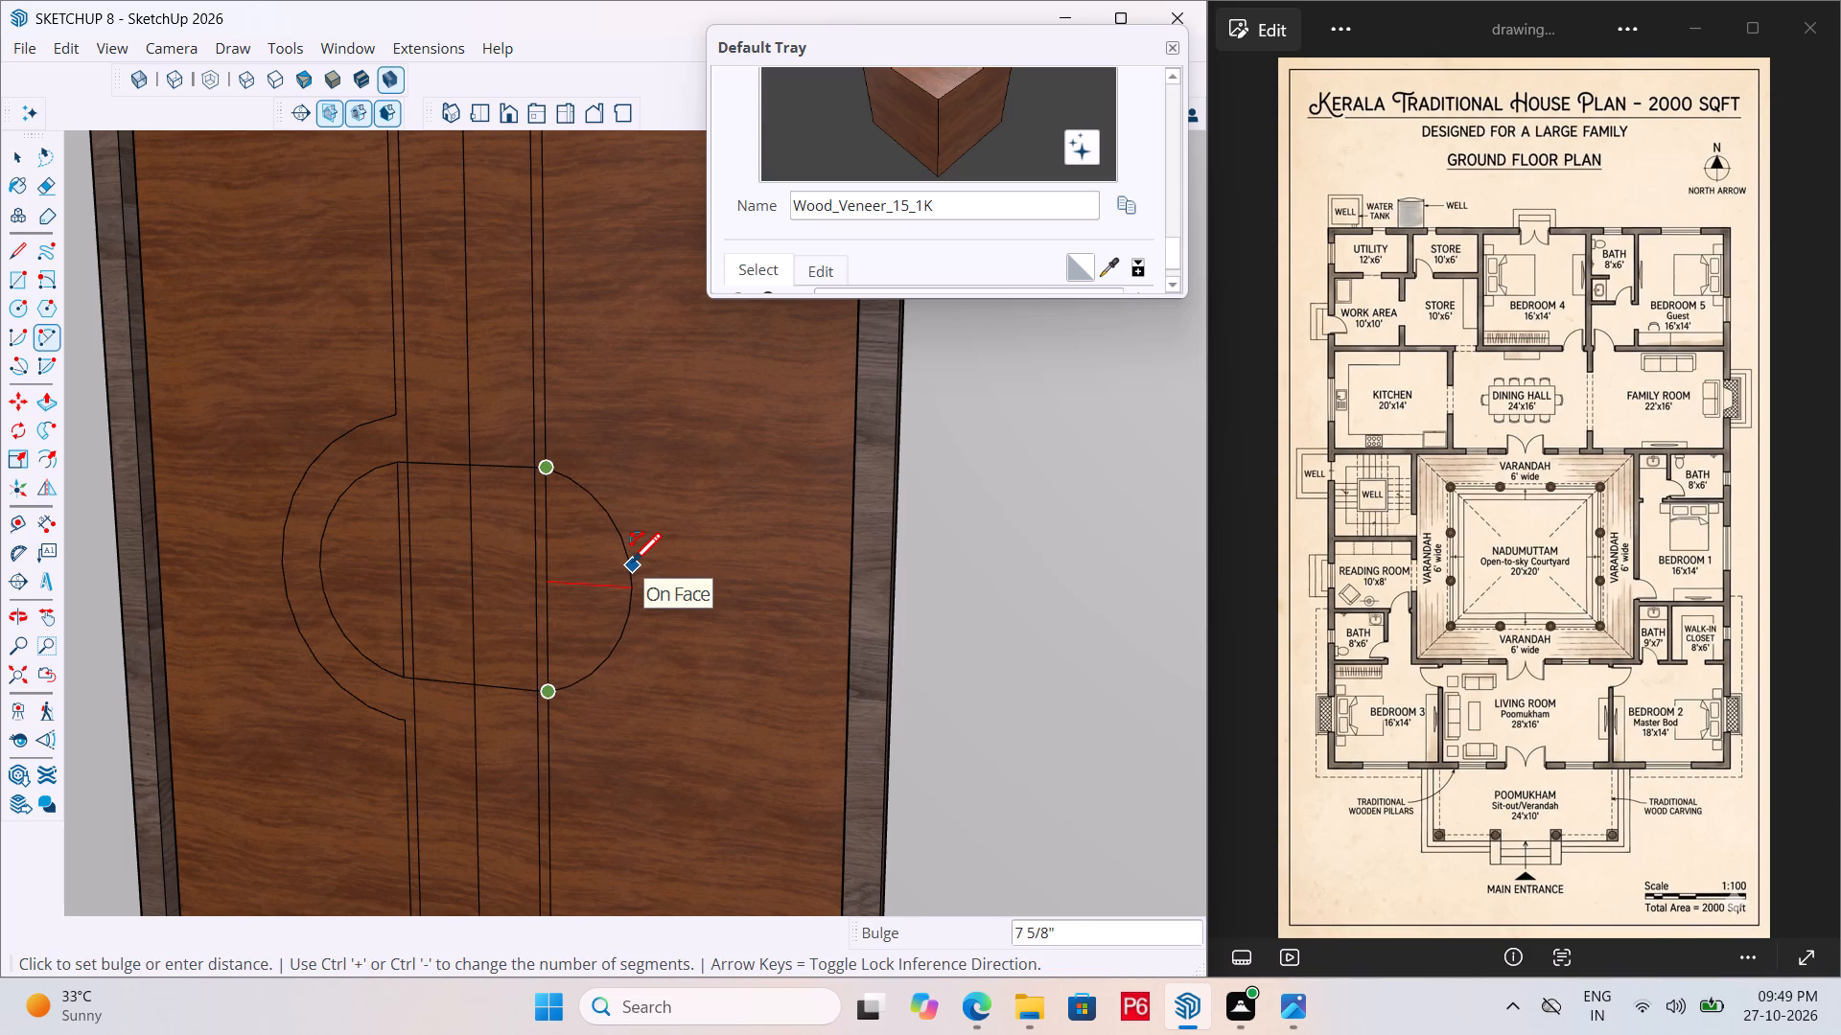
click(632, 565)
Save the model with the right panel's arc added.
scroll(801, 551, down, 3)
scroll(631, 565, up, 4)
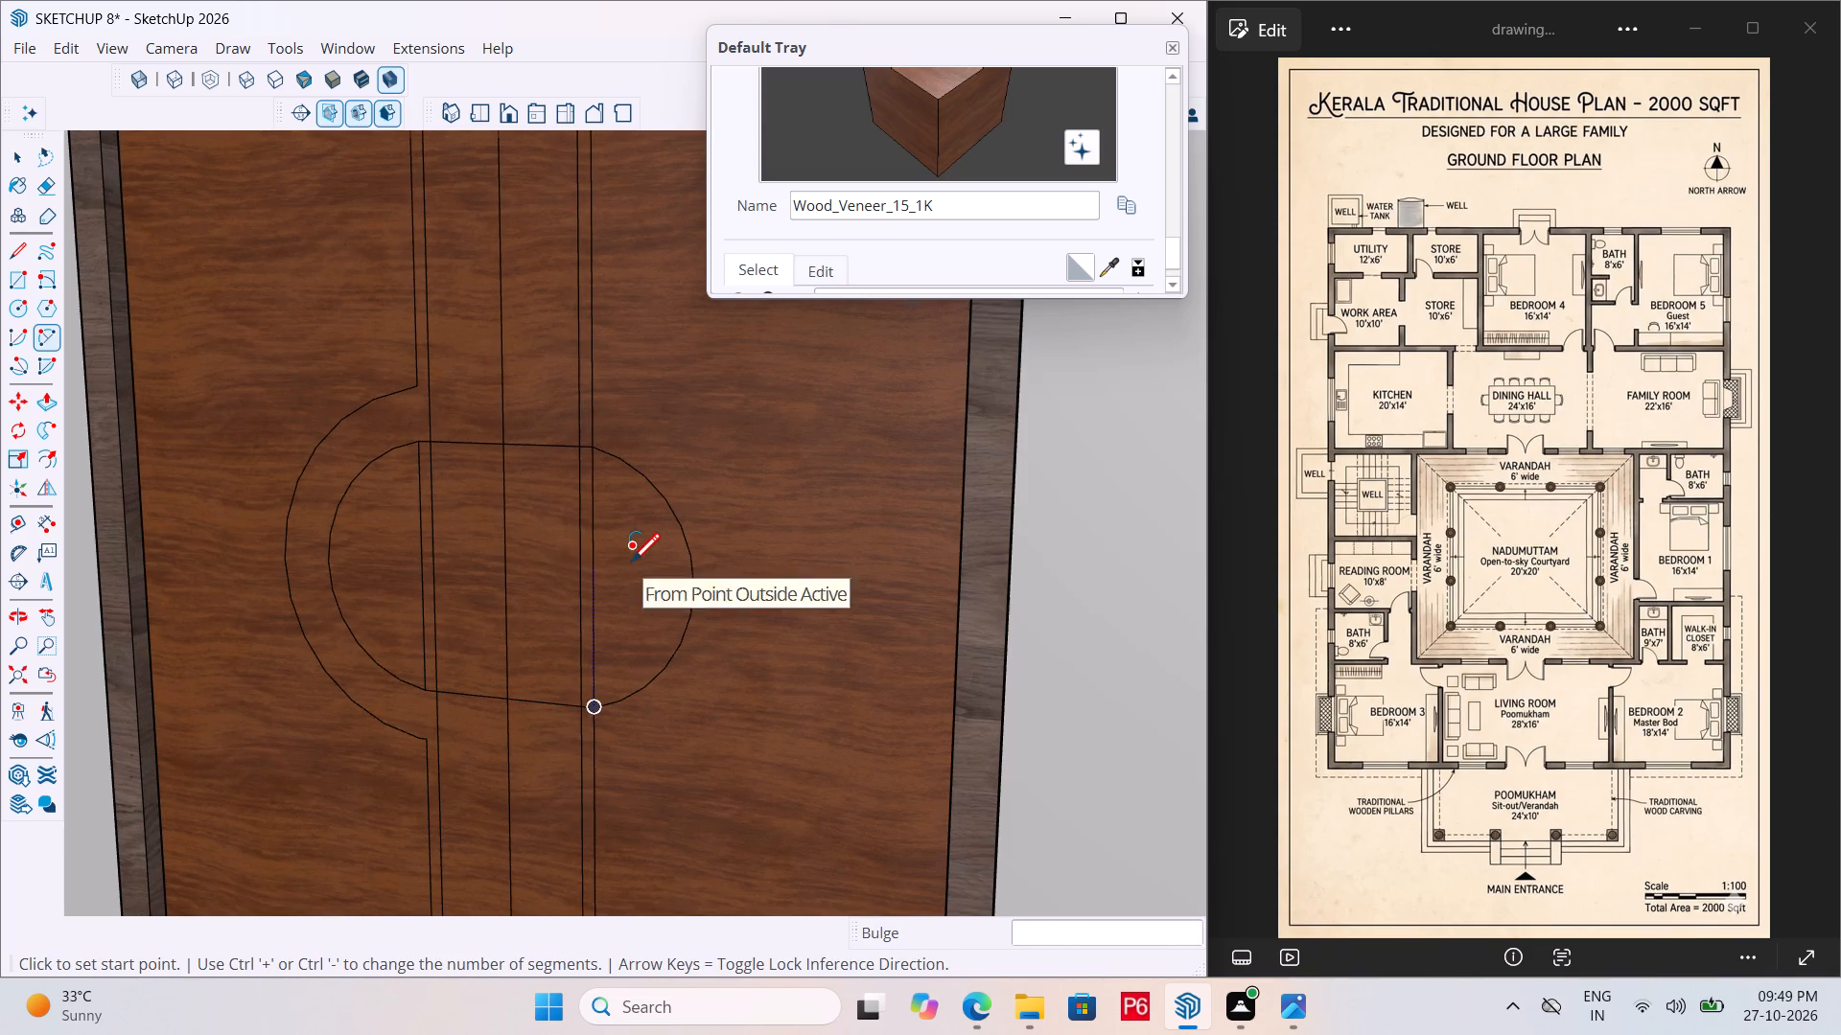
scroll(397, 542, up, 2)
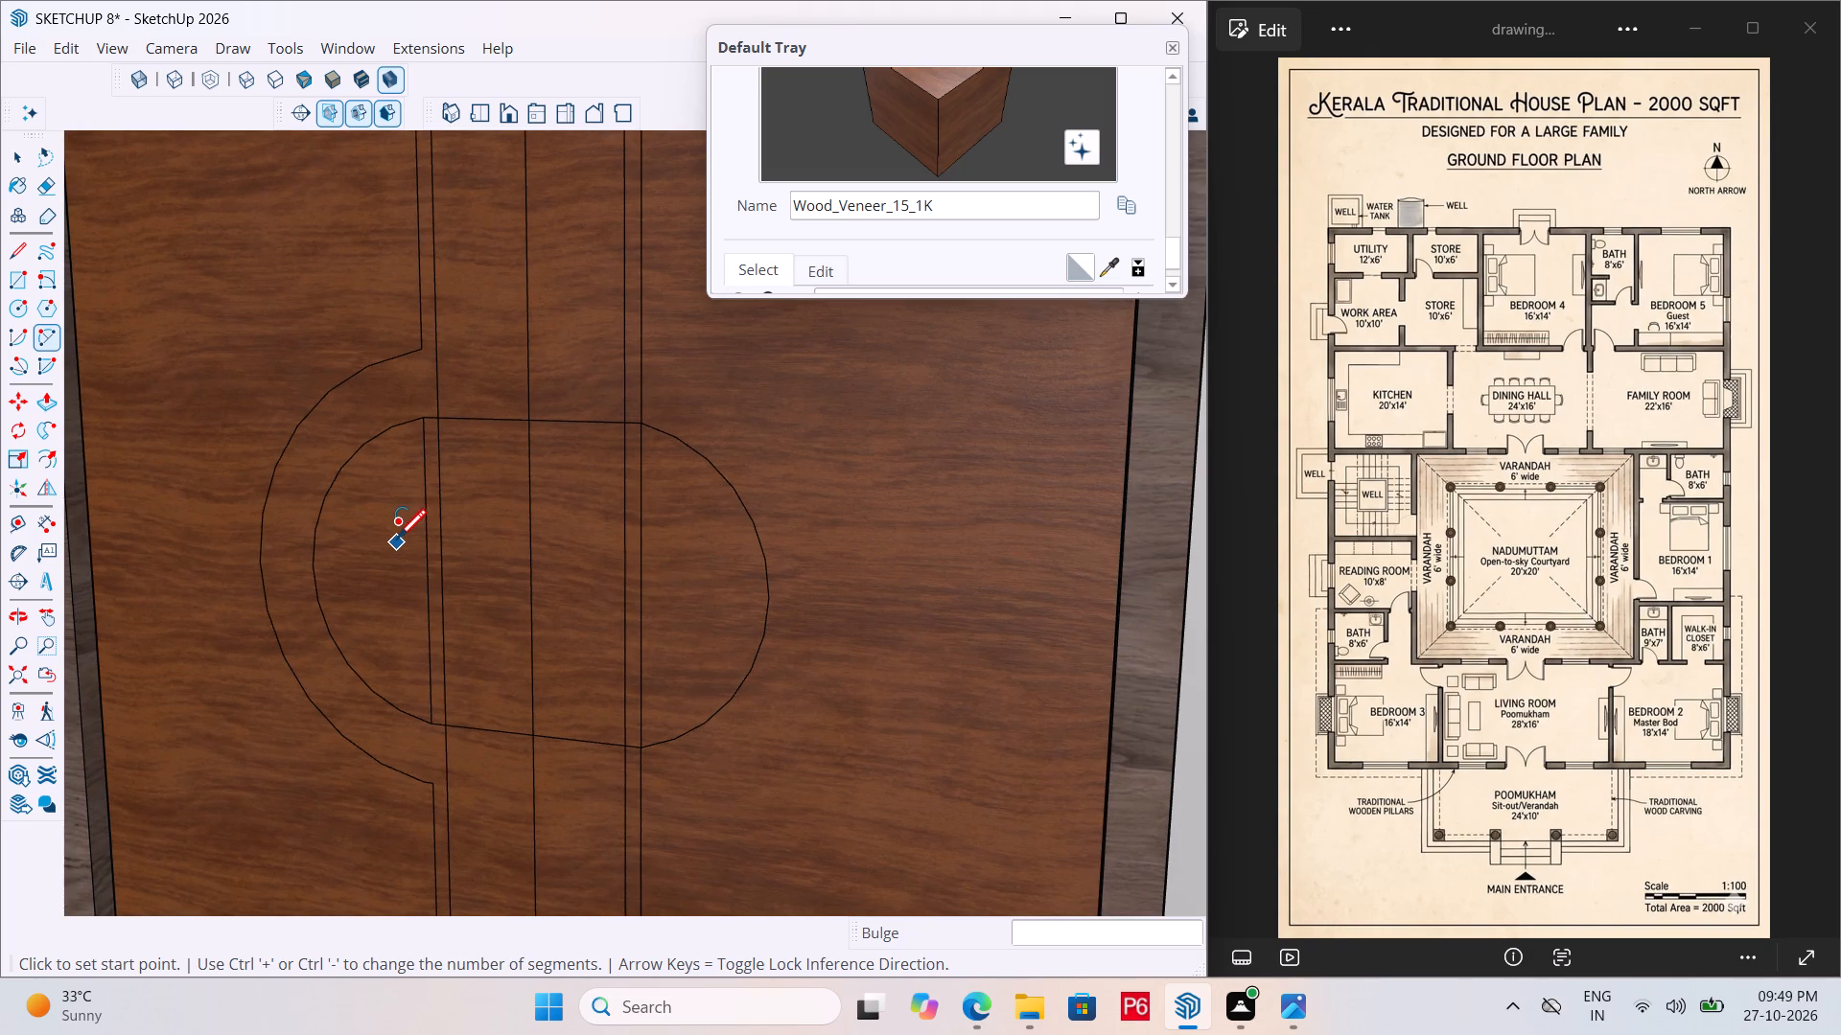
key(ctrl+s)
key(ctrl+s)
key(ctrl+s)
key(ctrl+s)
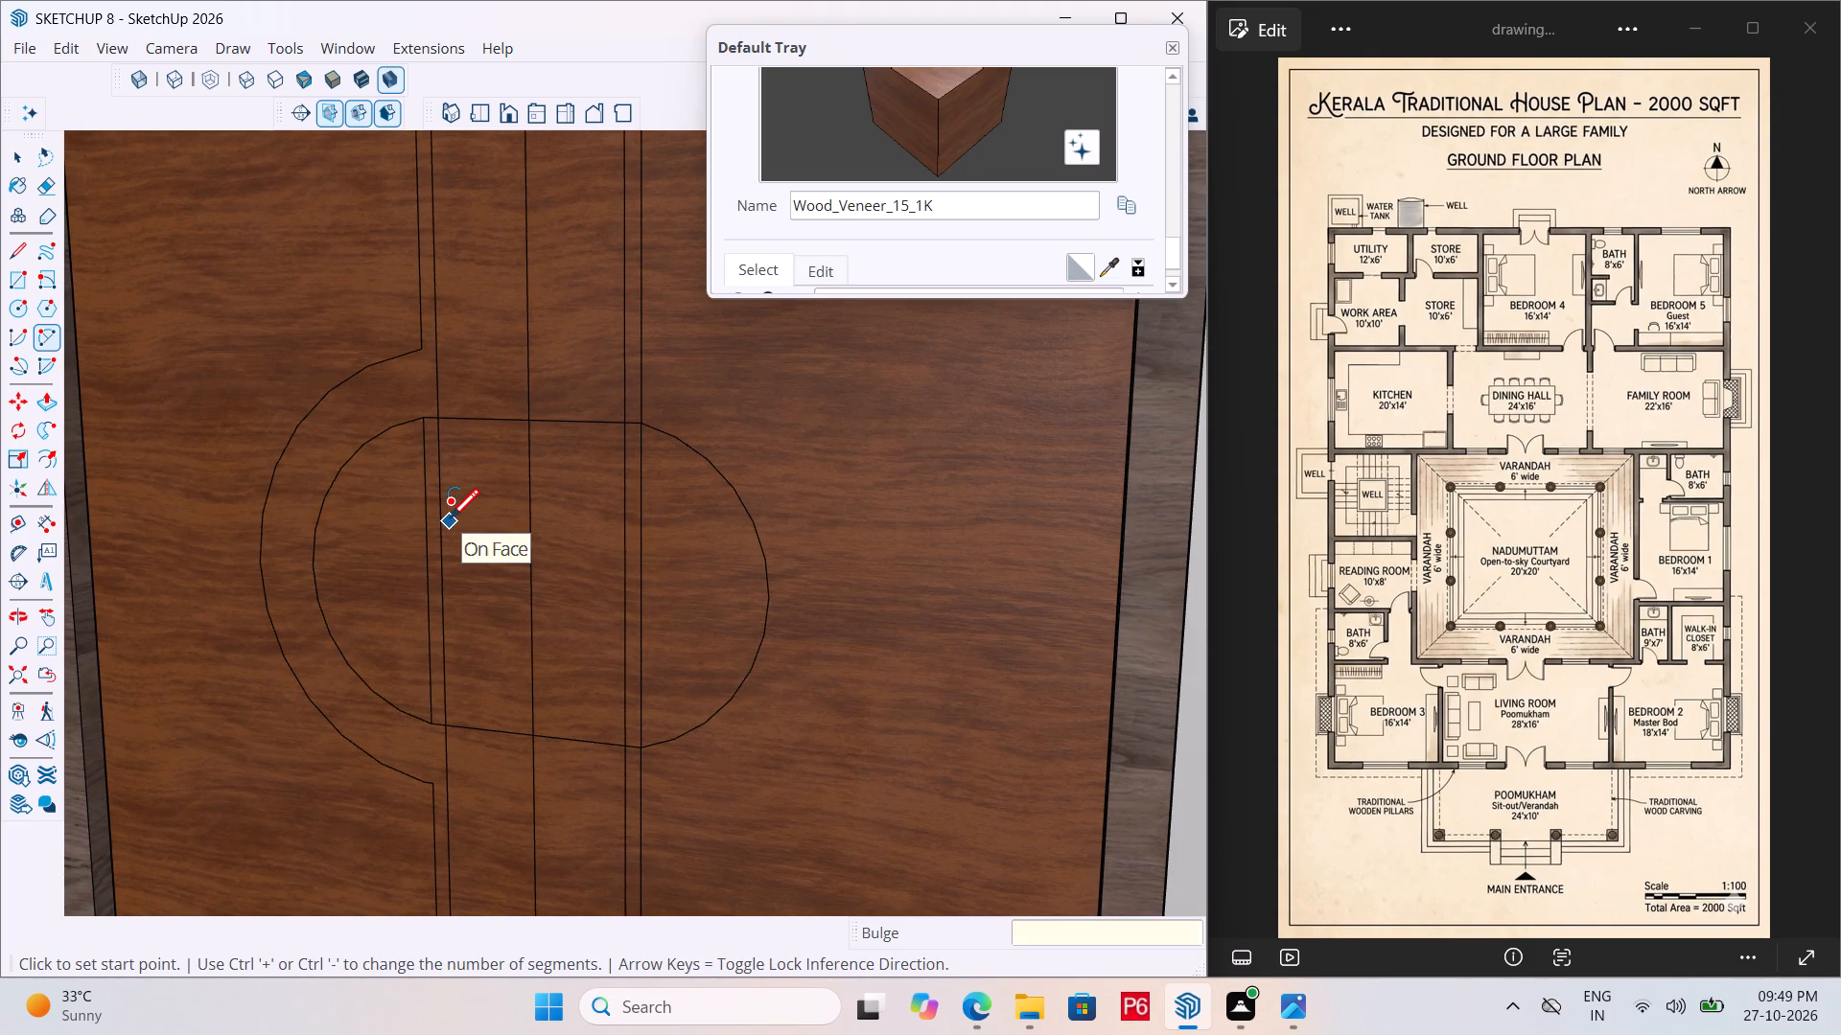
key(ctrl+s)
key(ctrl+s)
key(ctrl+s)
key(ctrl+s)
key(ctrl+s)
key(ctrl+s)
key(ctrl+s)
key(ctrl+s)
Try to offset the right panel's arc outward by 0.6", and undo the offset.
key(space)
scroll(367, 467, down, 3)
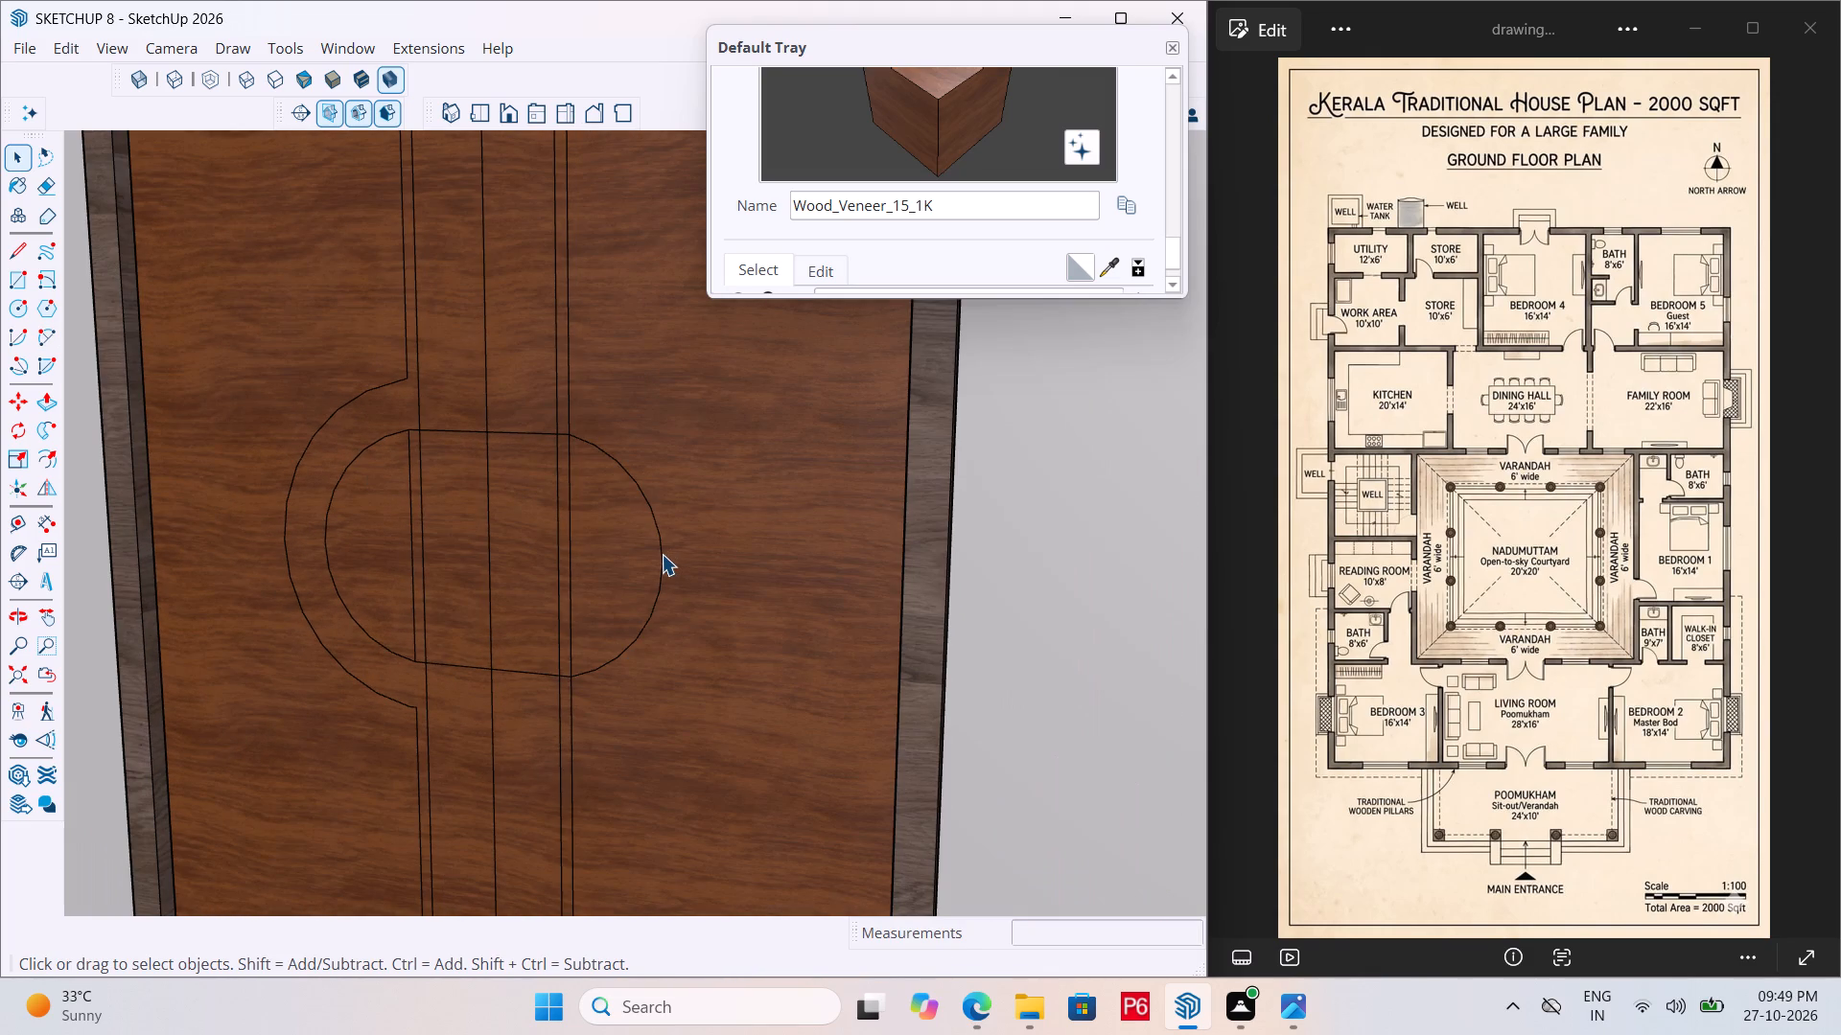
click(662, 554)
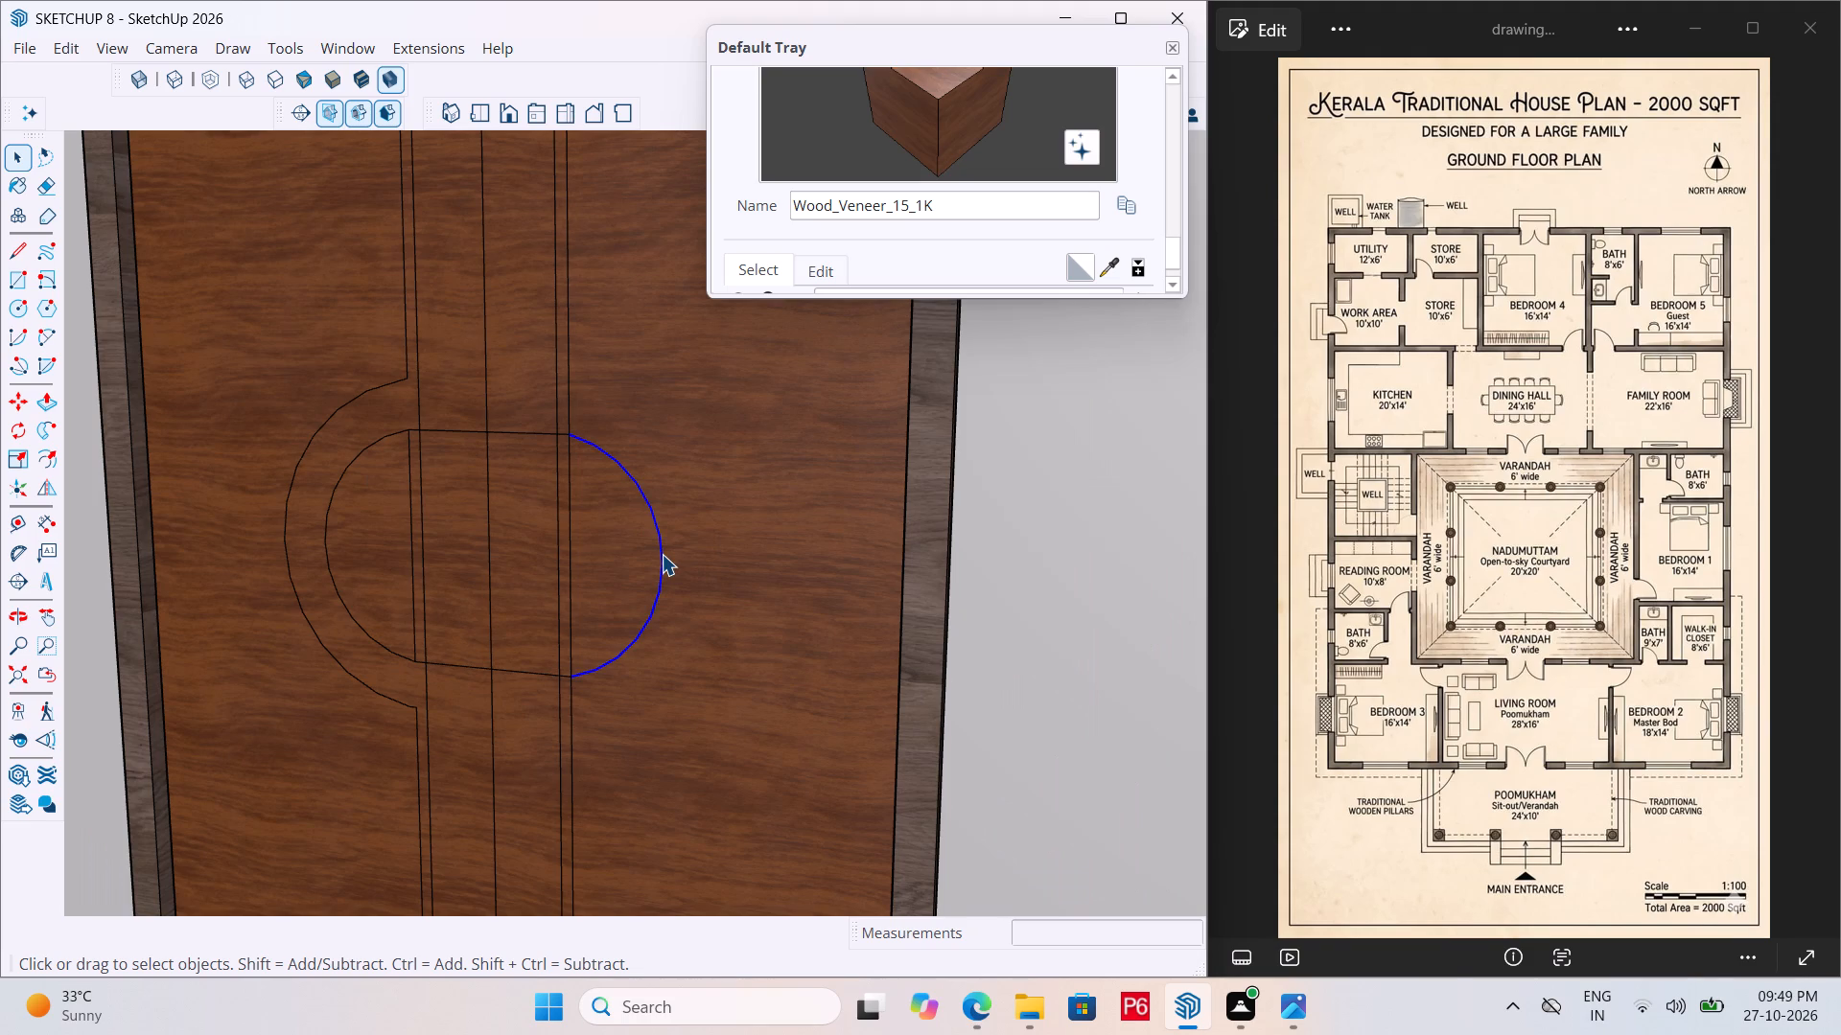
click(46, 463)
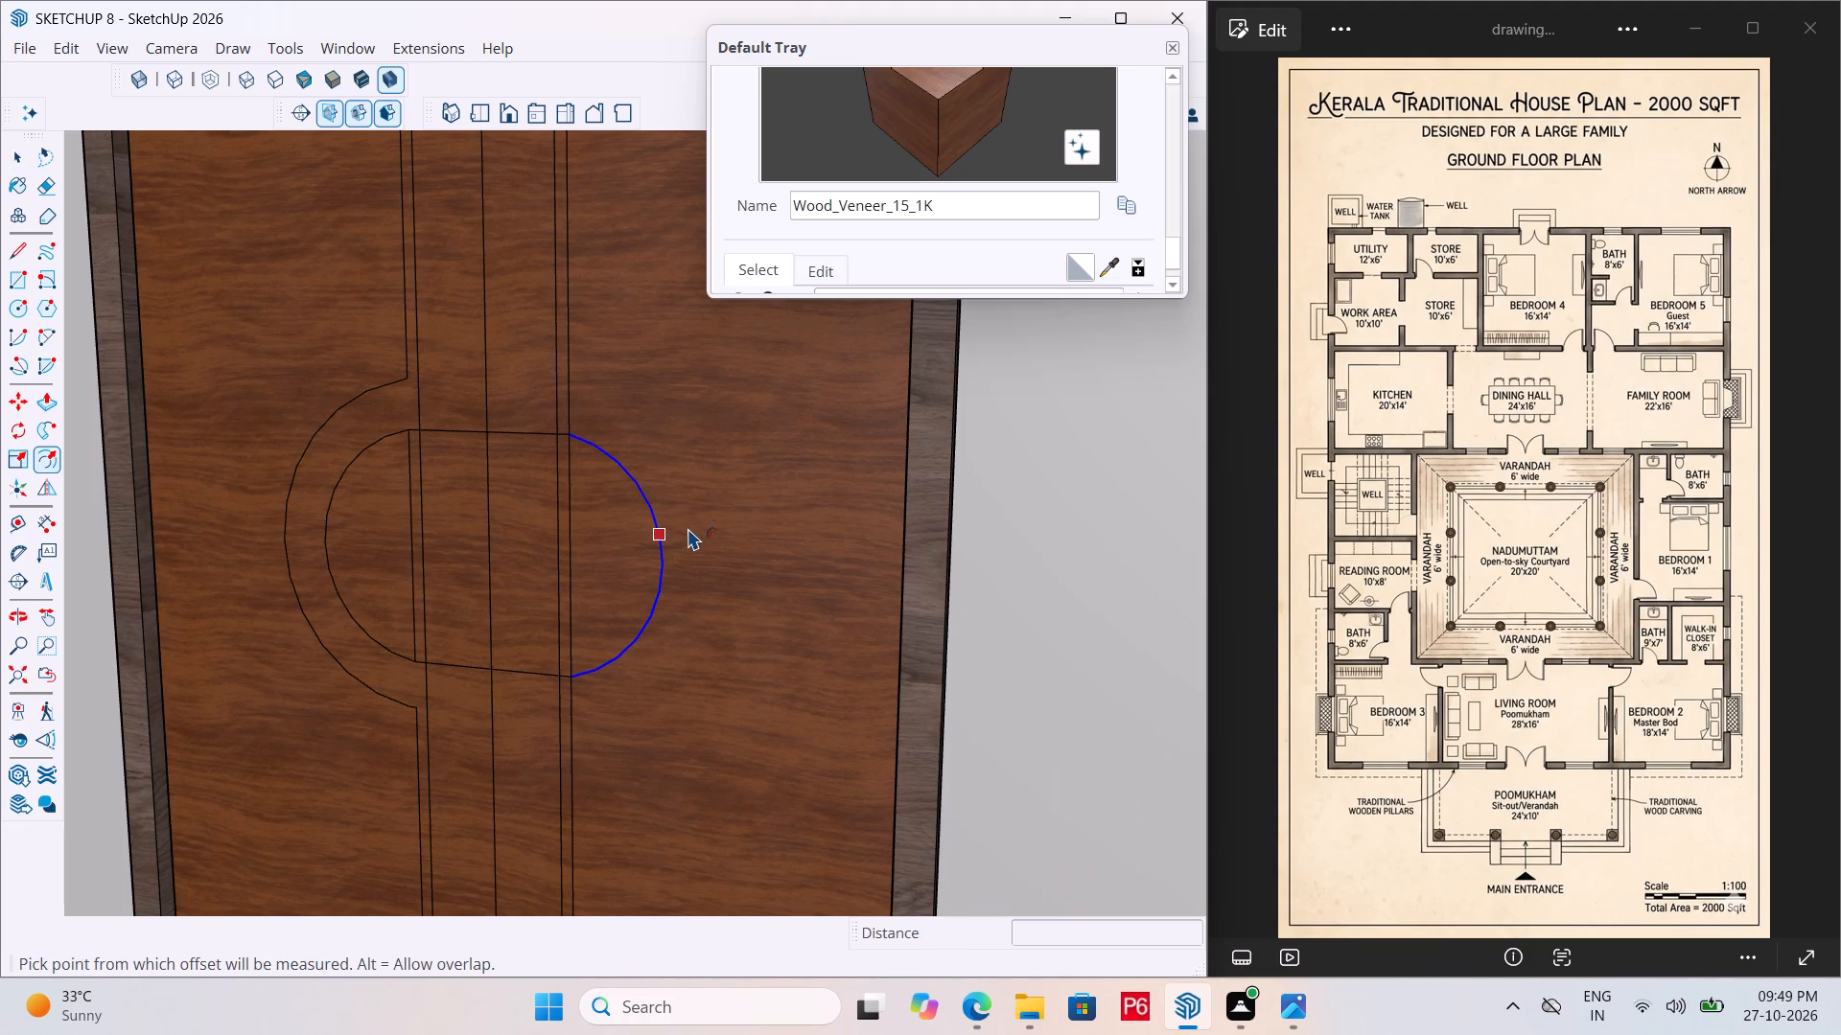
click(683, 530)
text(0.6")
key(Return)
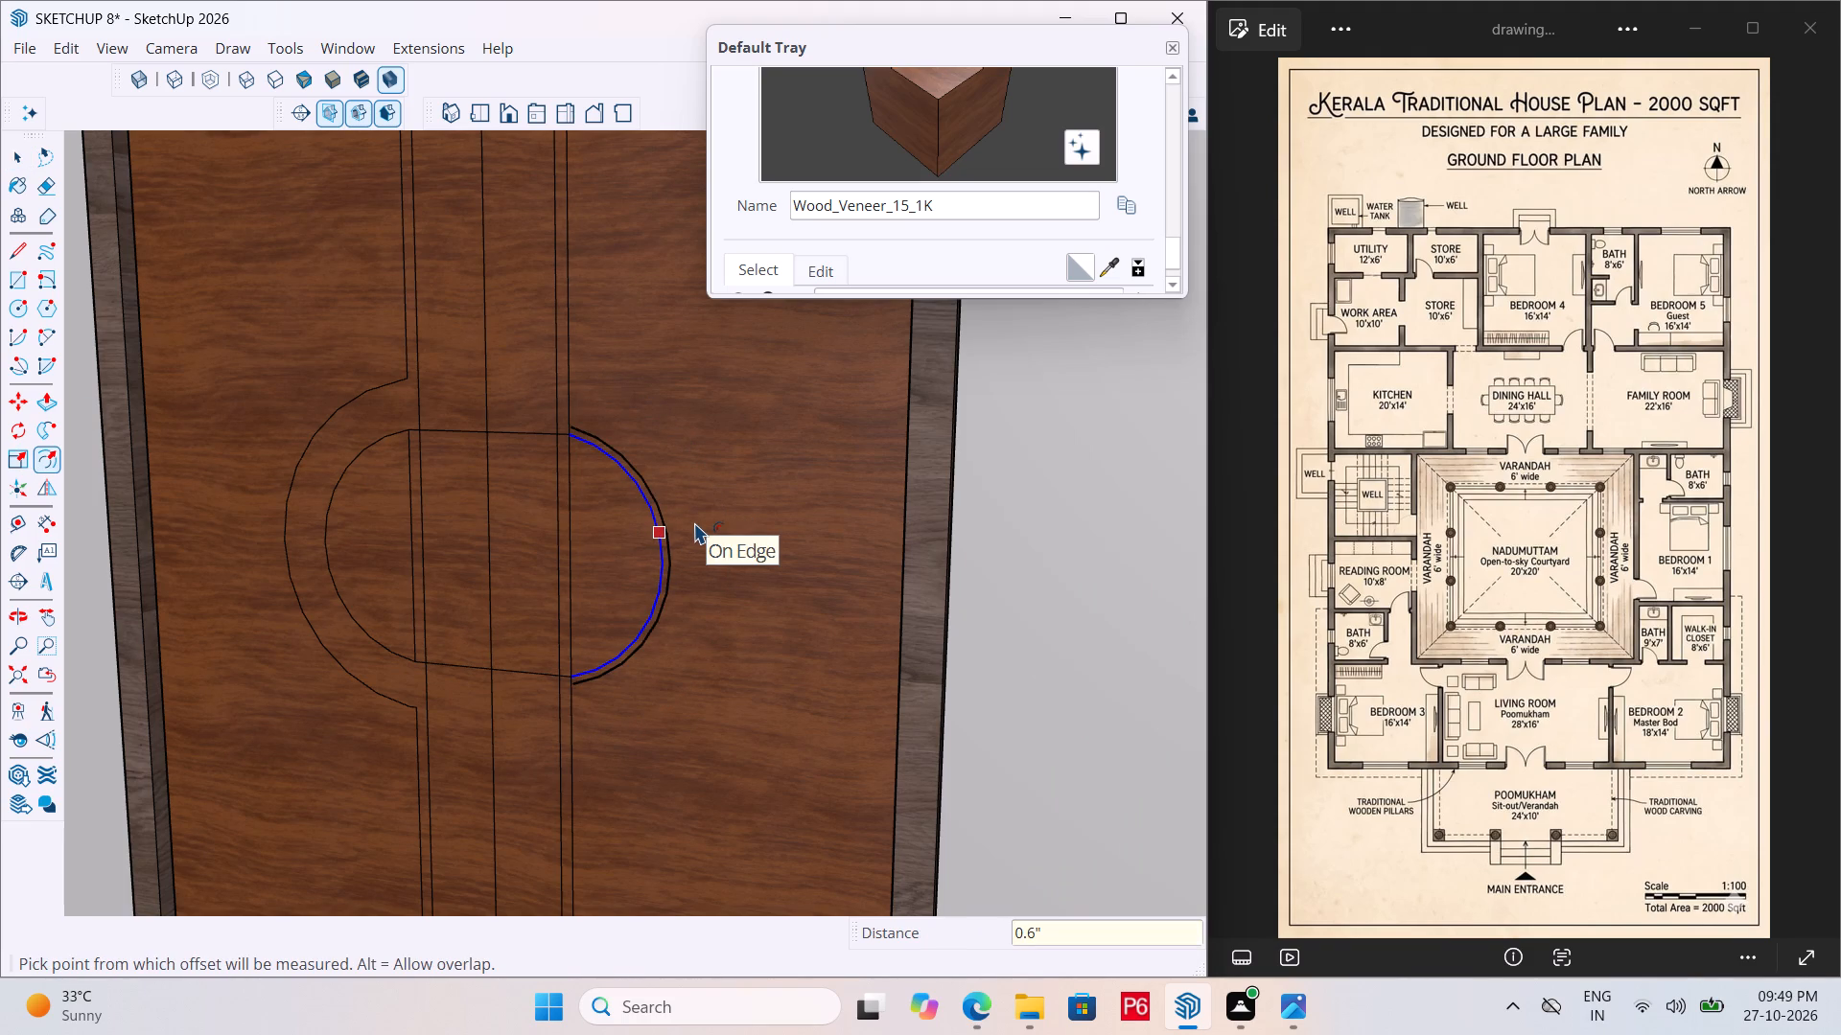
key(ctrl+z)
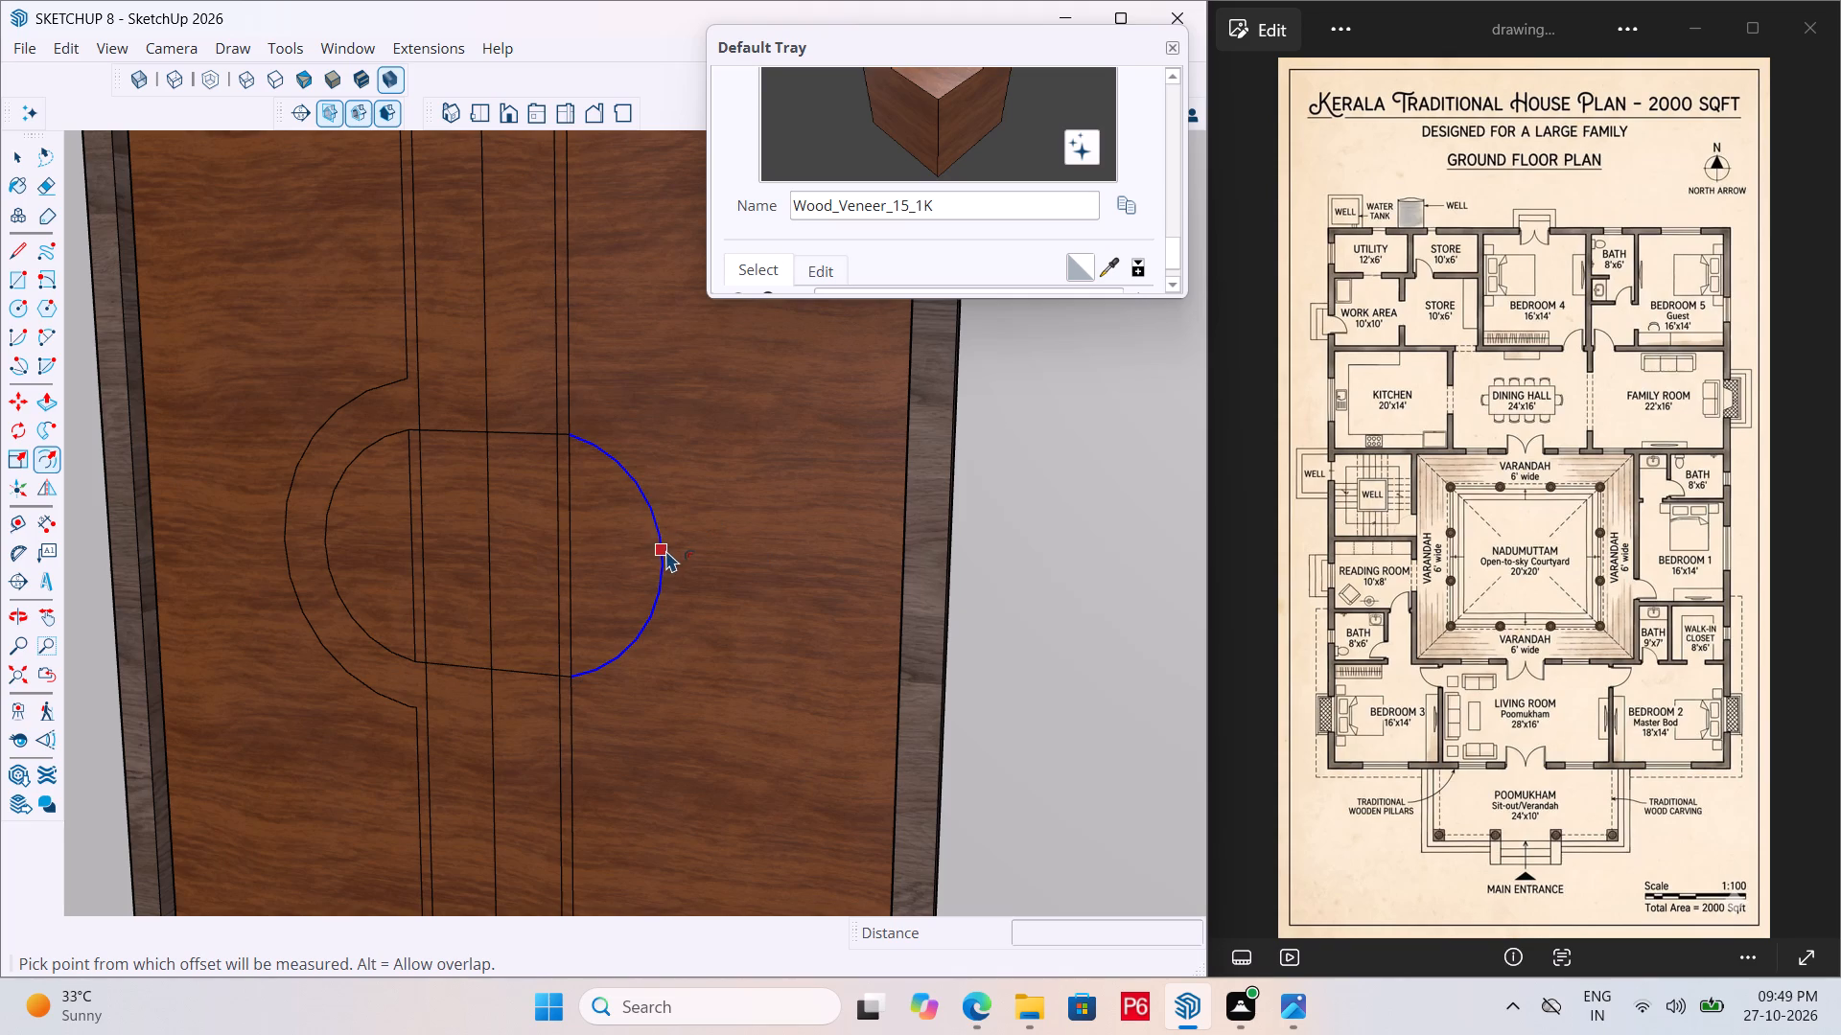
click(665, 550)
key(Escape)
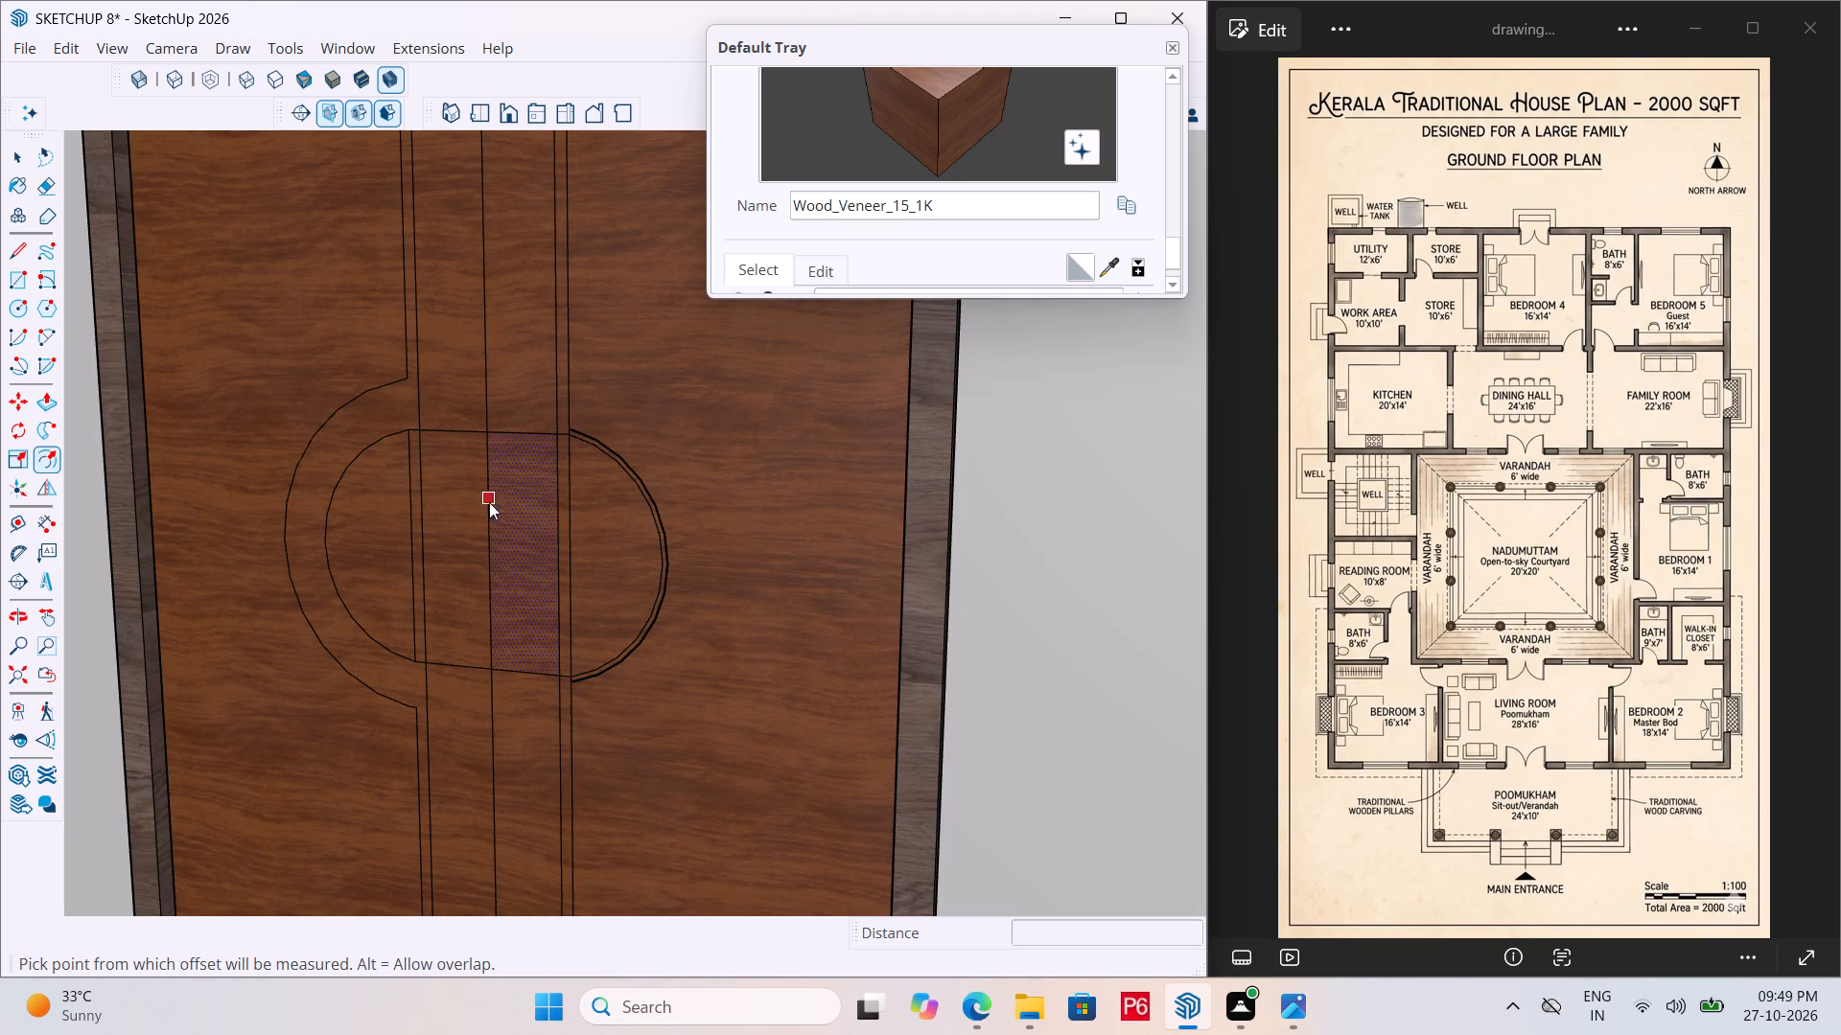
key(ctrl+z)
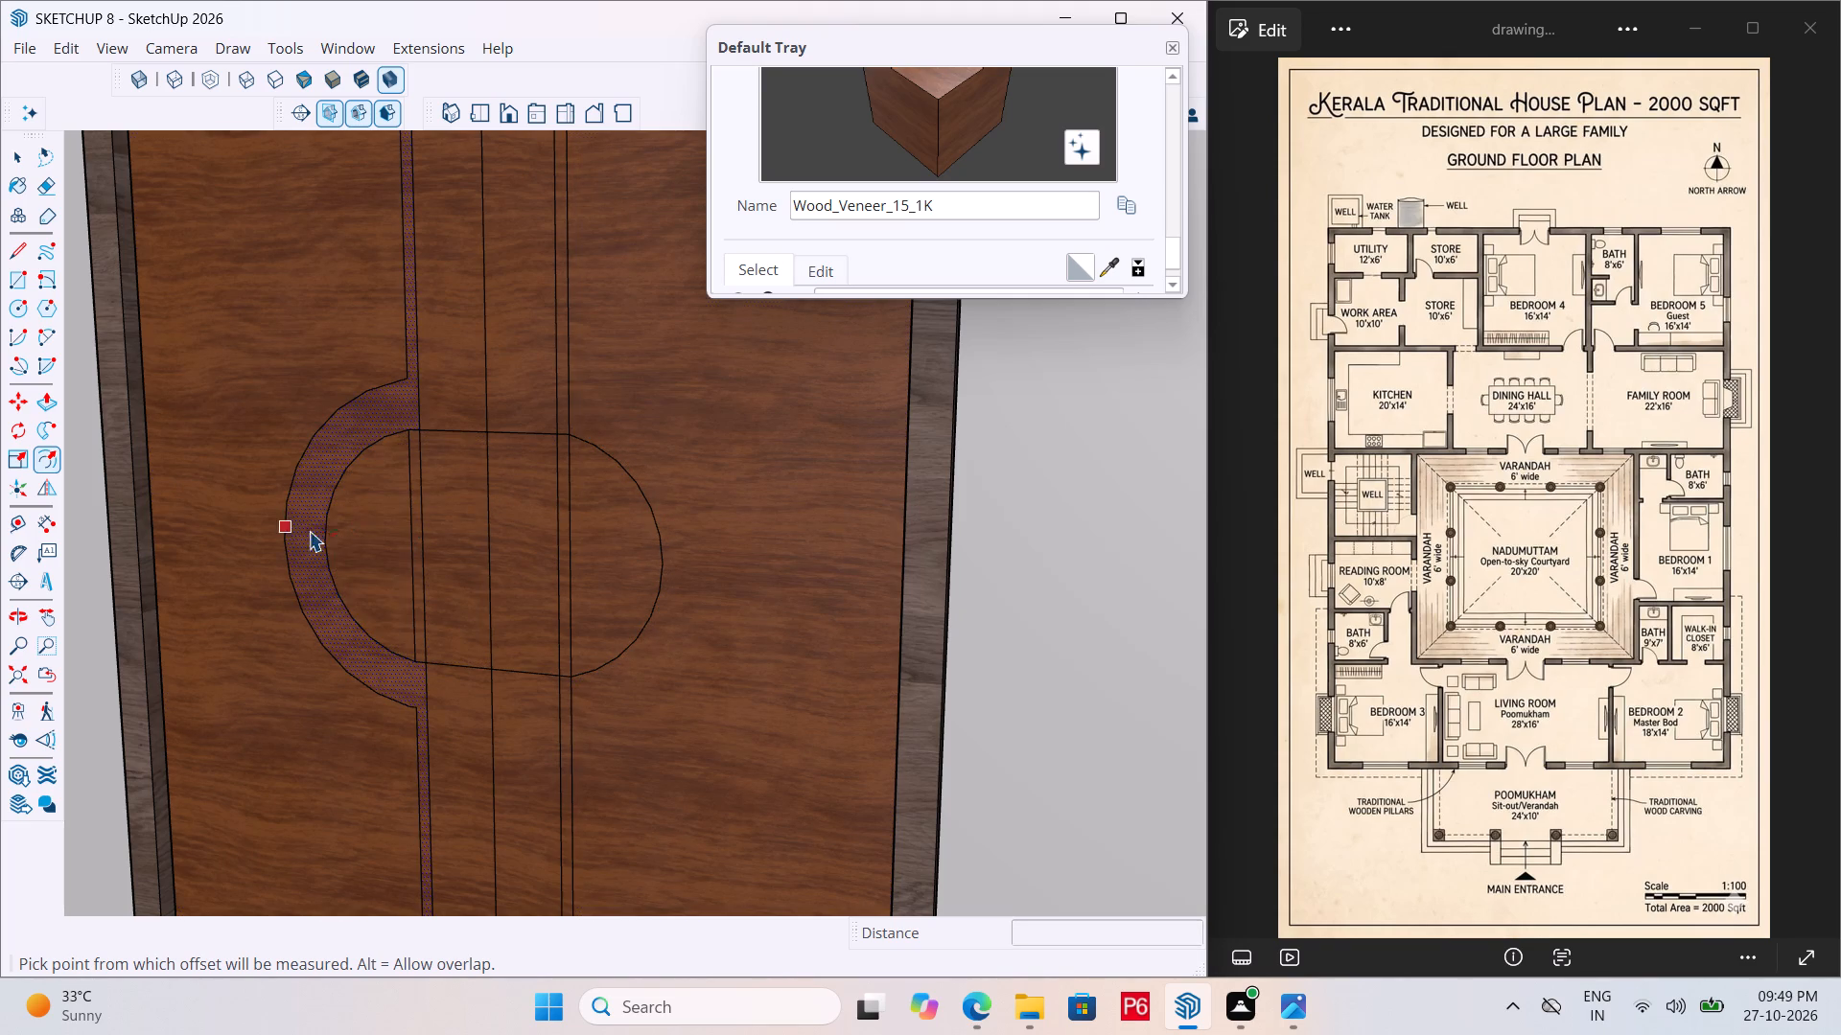
Measure the gap between the left door panel's inner and outer arcs with the Dimension tool.
click(48, 520)
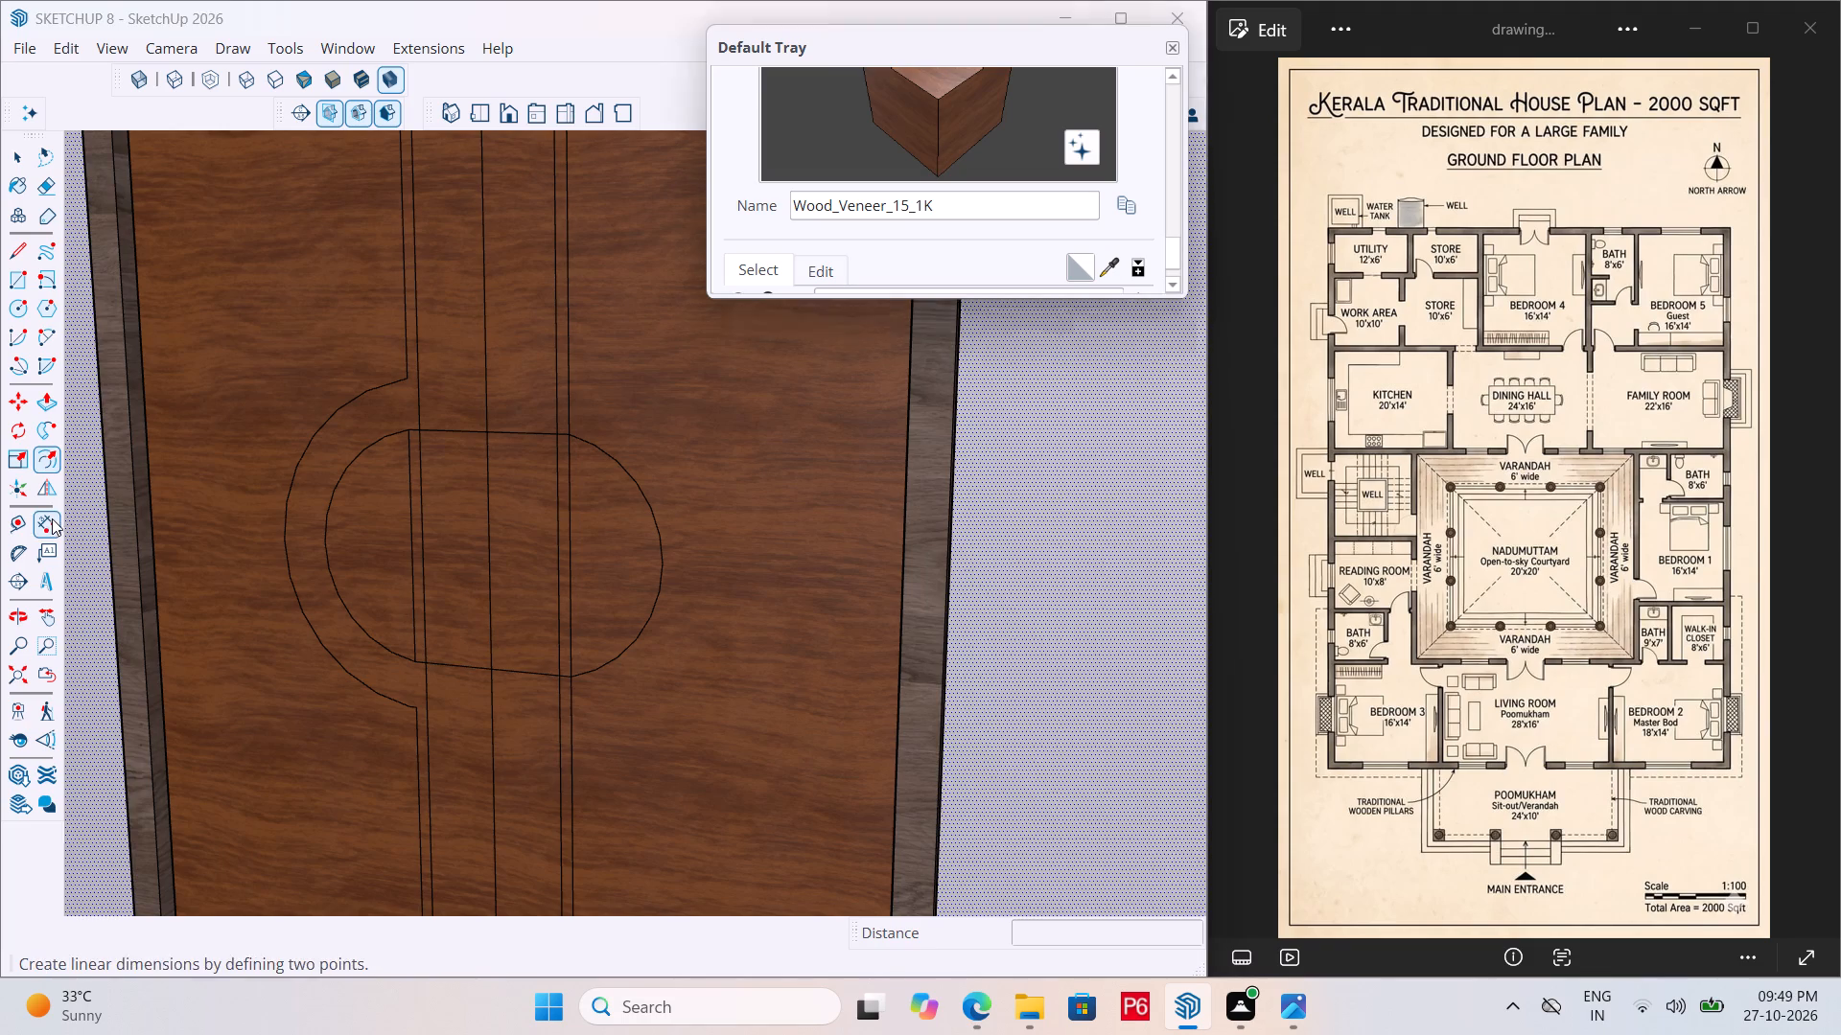
scroll(294, 517, up, 6)
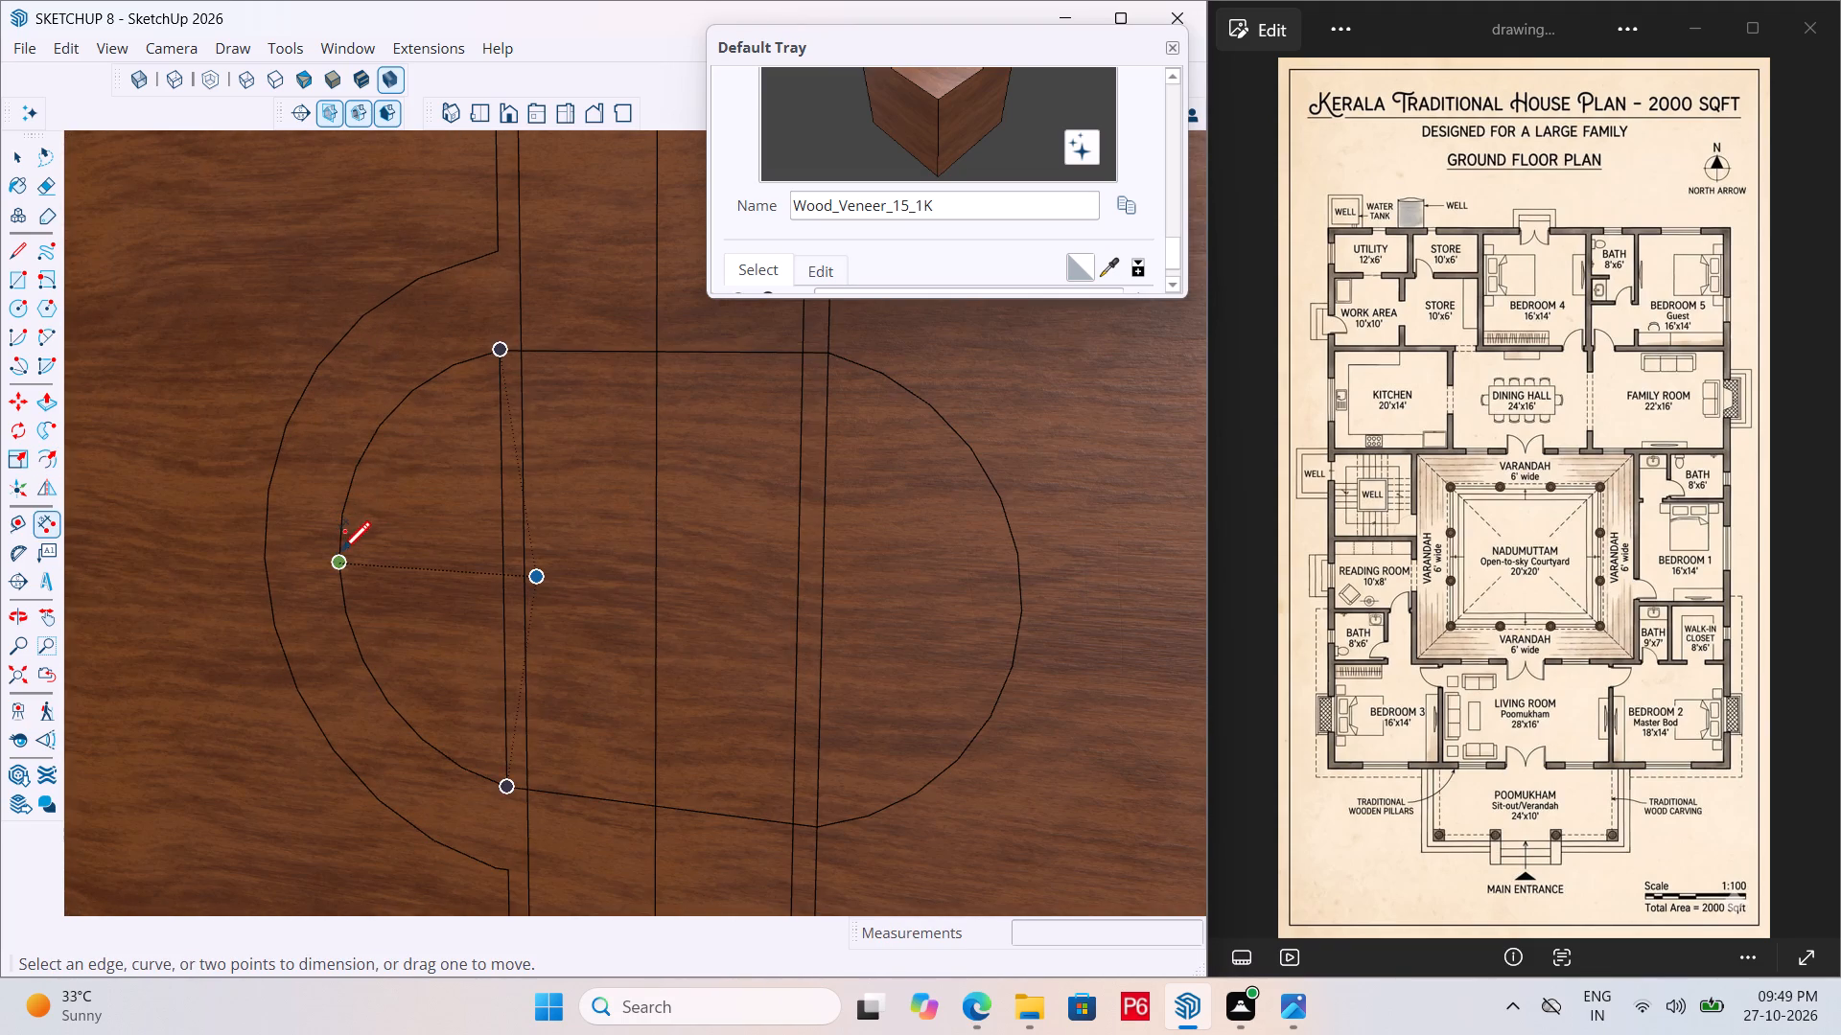
click(341, 564)
click(268, 558)
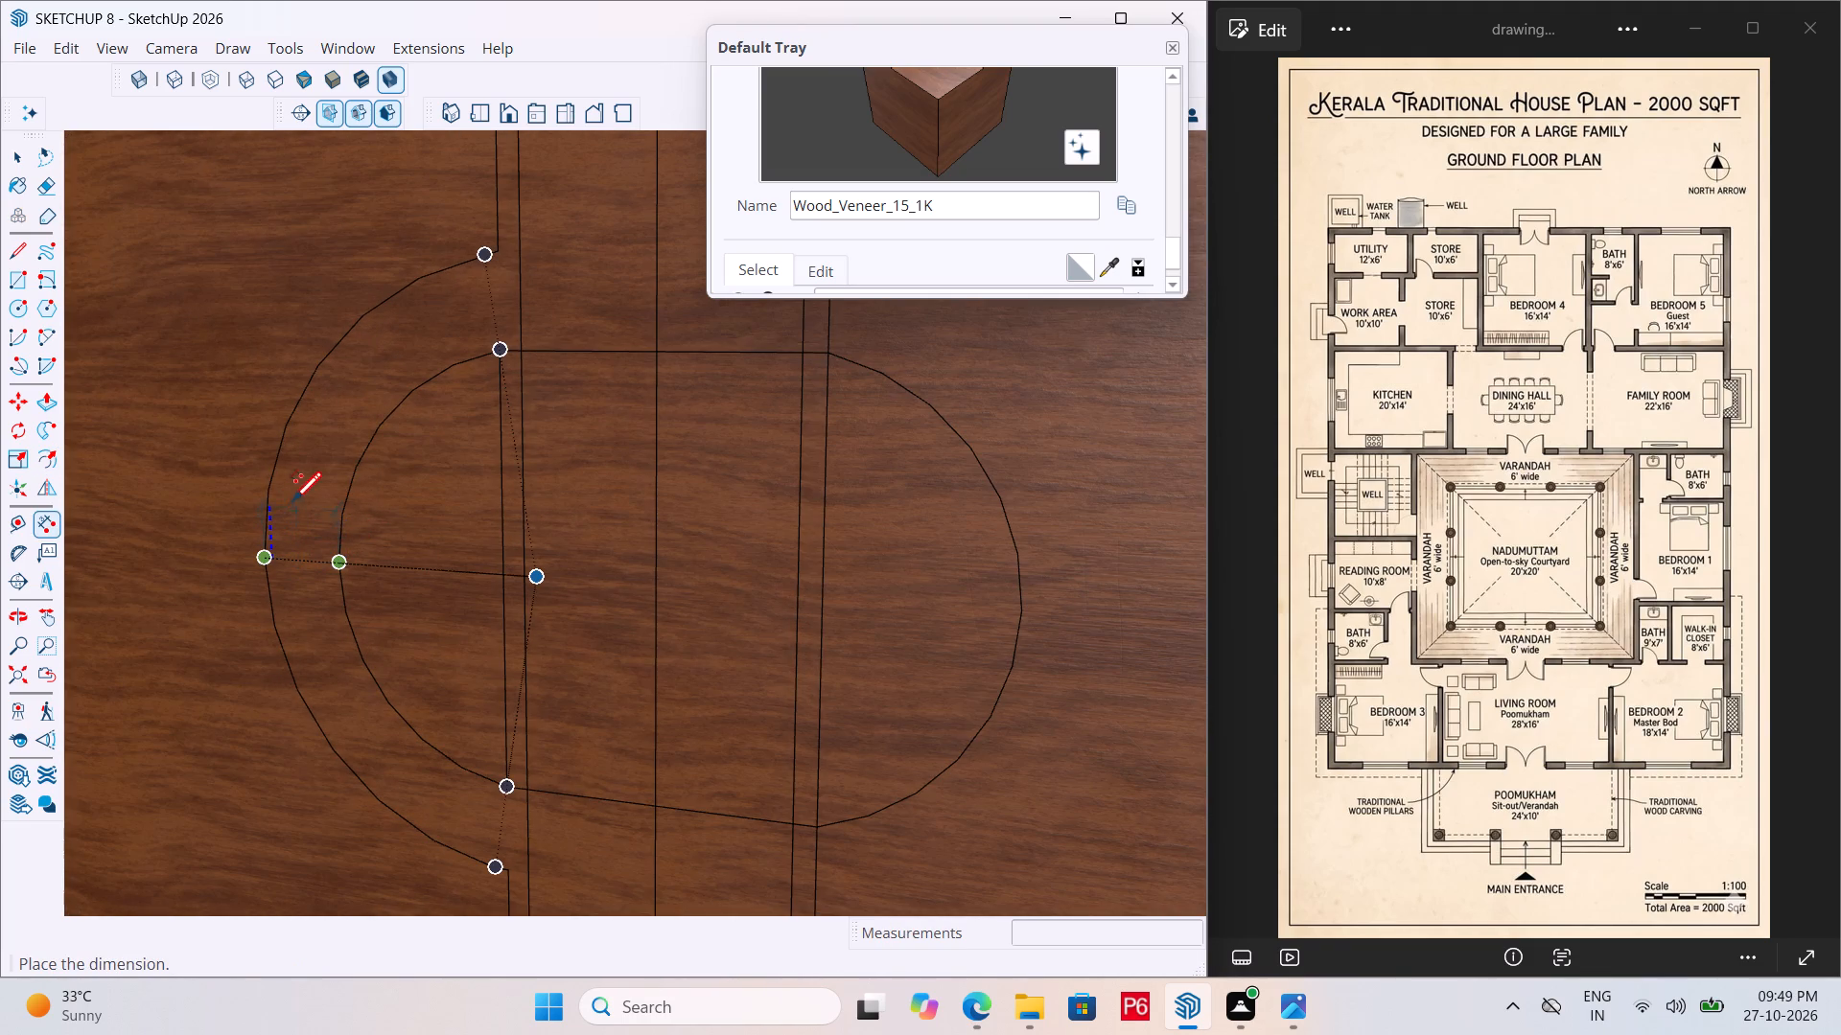
scroll(313, 482, up, 5)
scroll(310, 453, down, 4)
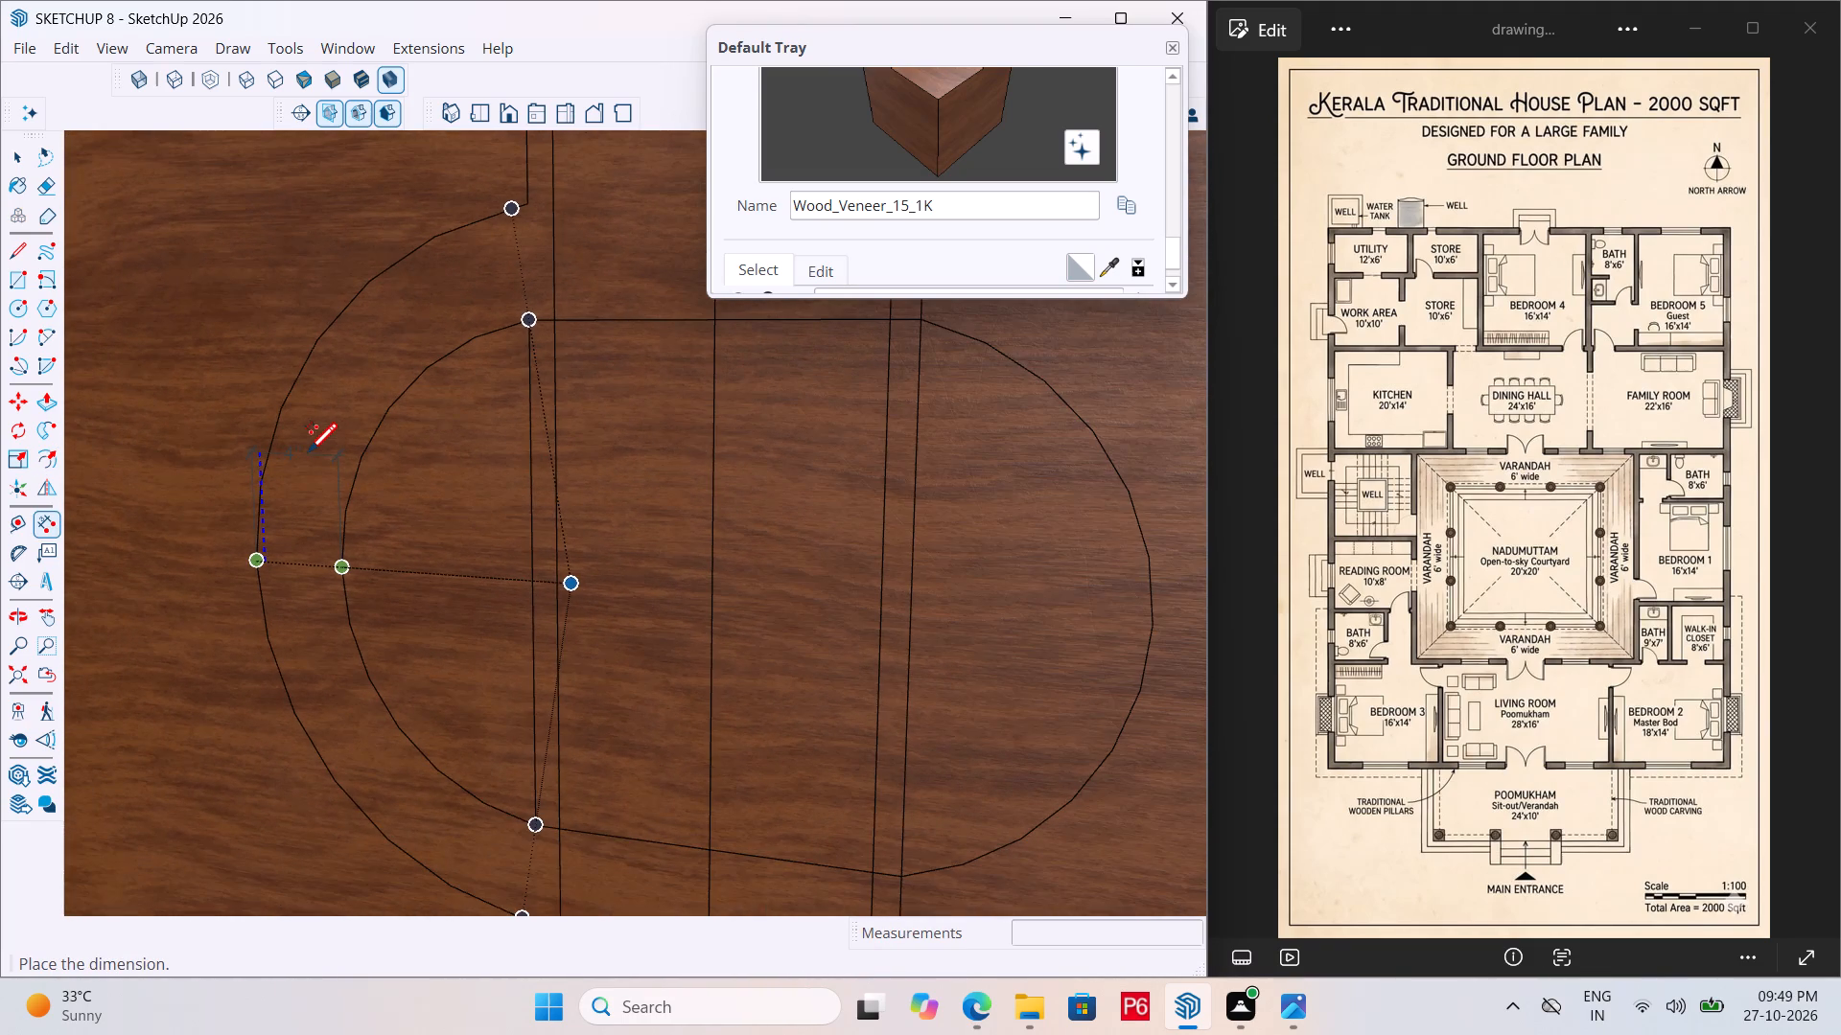
Save the model.
key(ctrl+s)
key(ctrl+s)
key(ctrl+s)
key(ctrl+s)
key(ctrl+s)
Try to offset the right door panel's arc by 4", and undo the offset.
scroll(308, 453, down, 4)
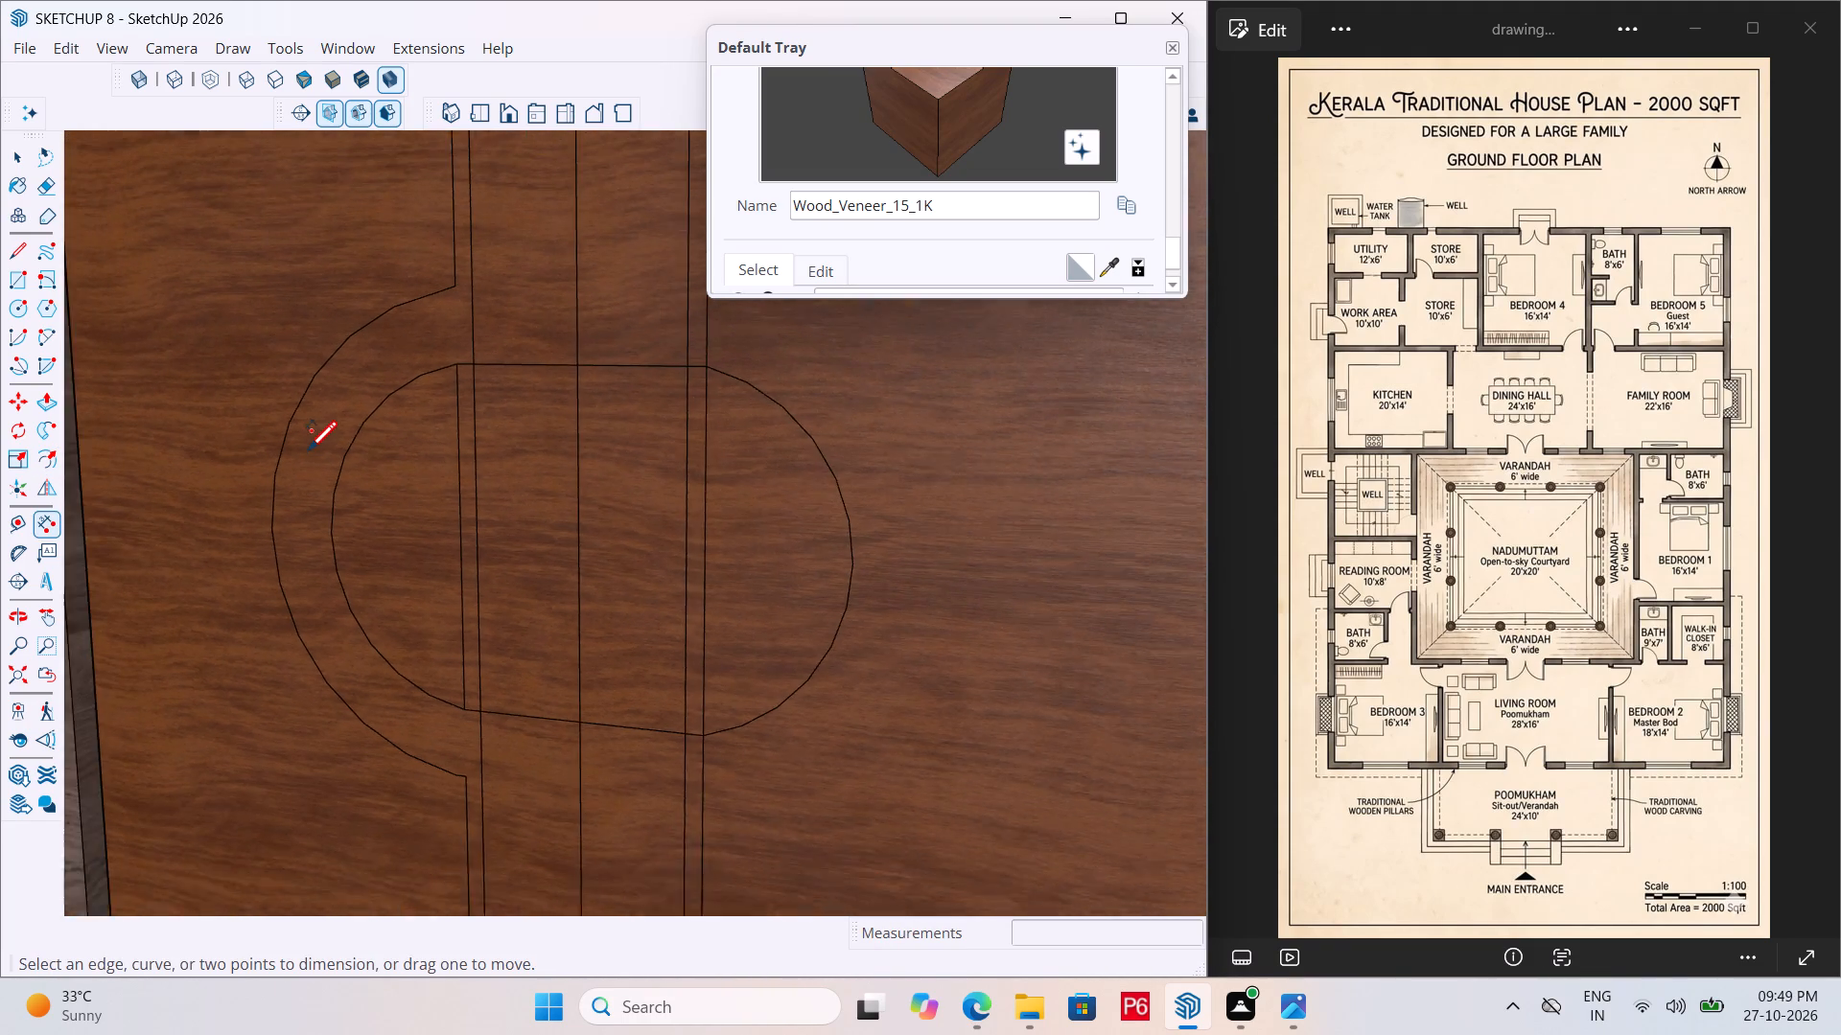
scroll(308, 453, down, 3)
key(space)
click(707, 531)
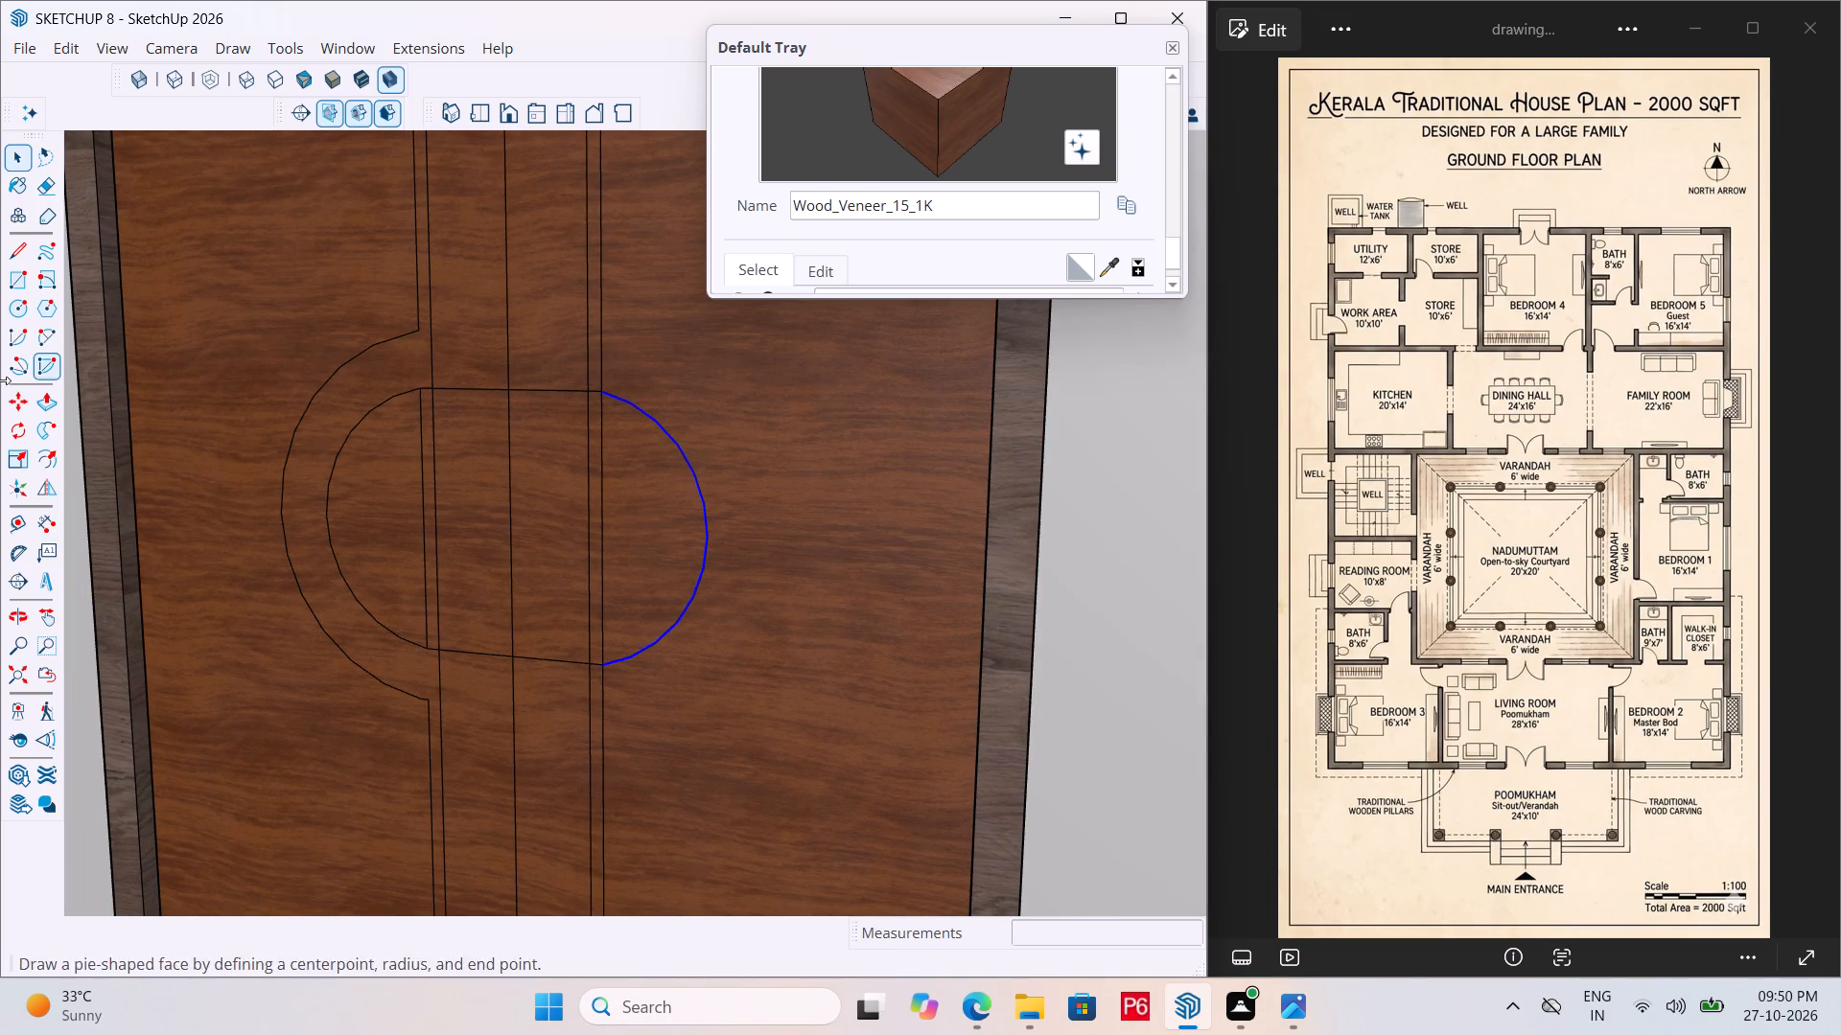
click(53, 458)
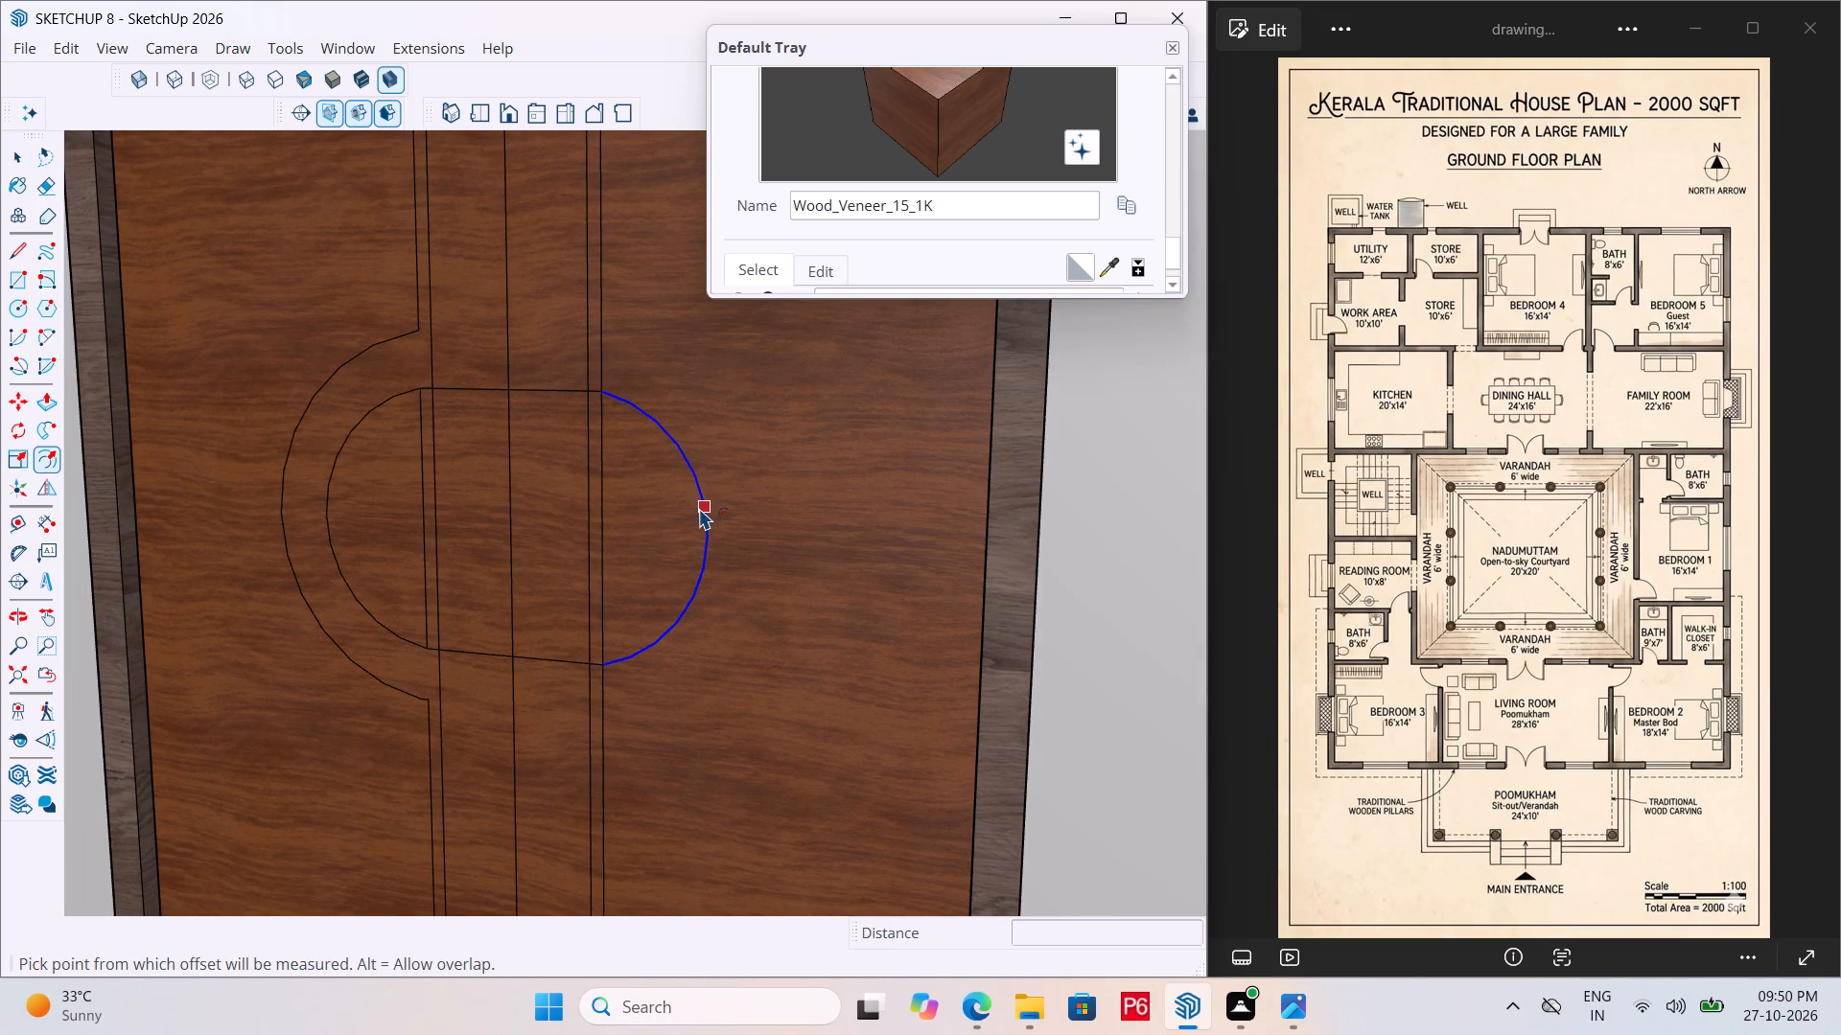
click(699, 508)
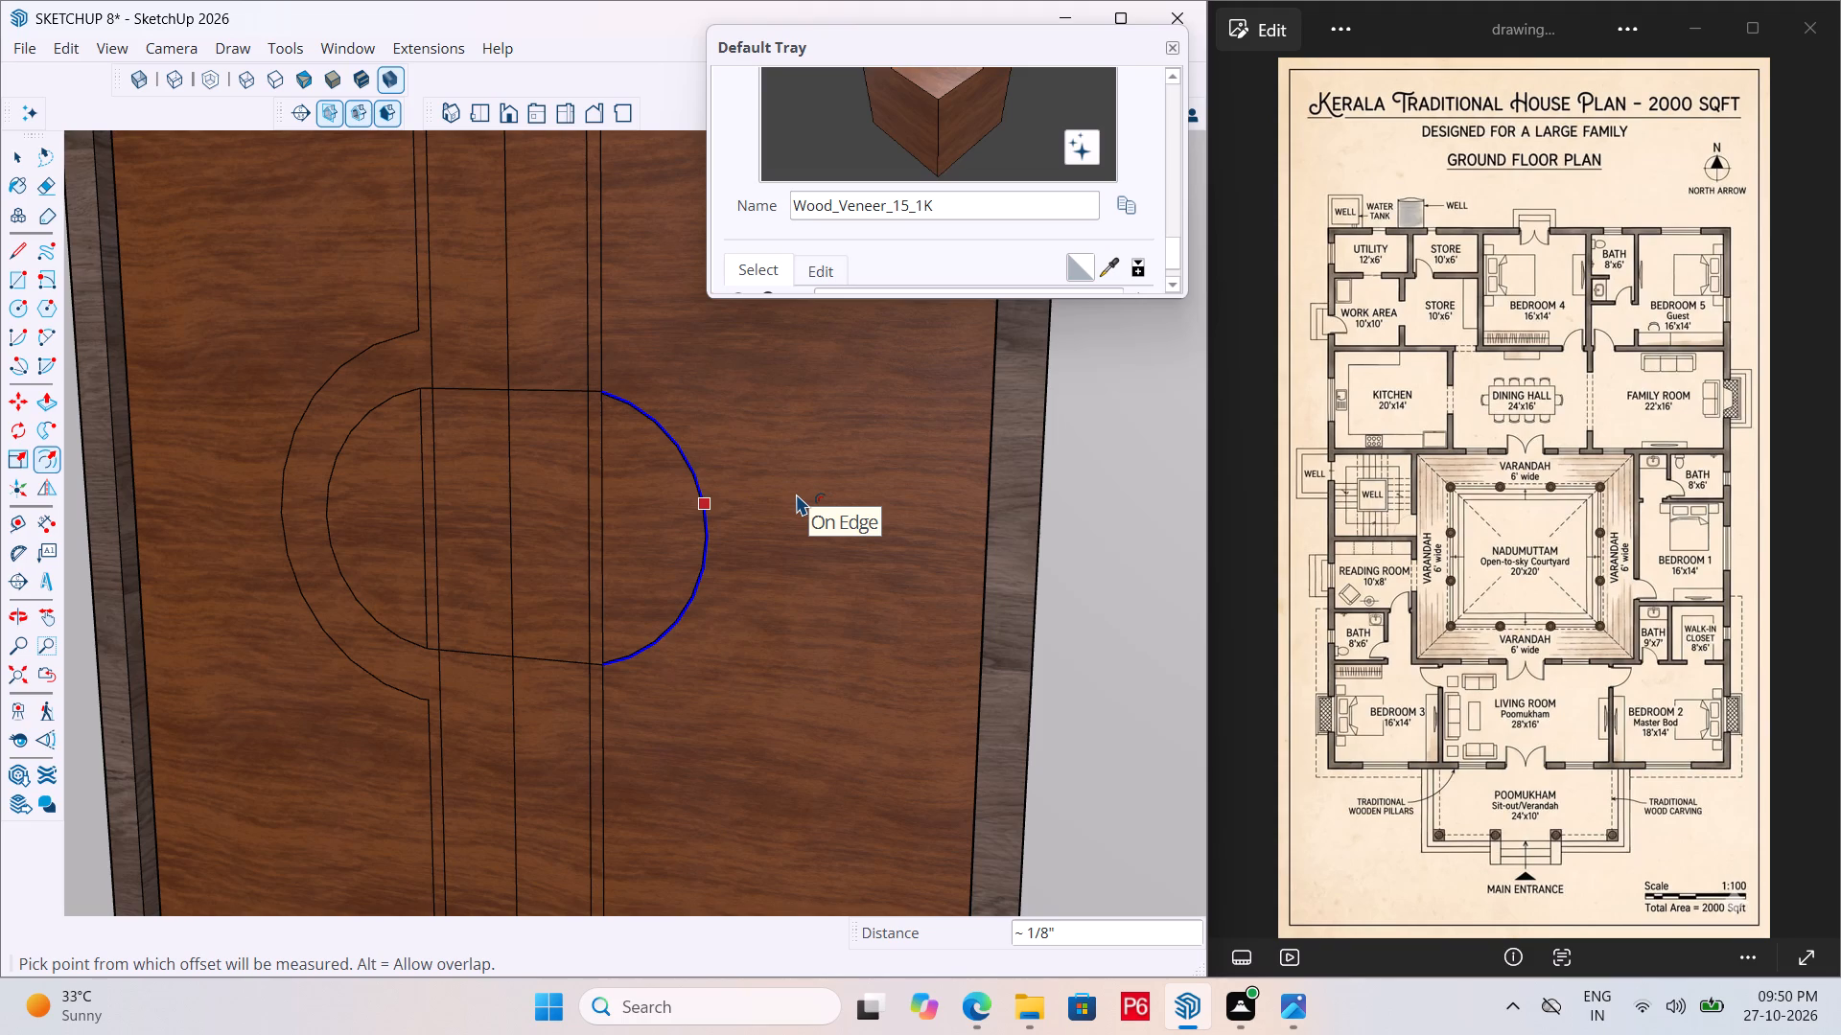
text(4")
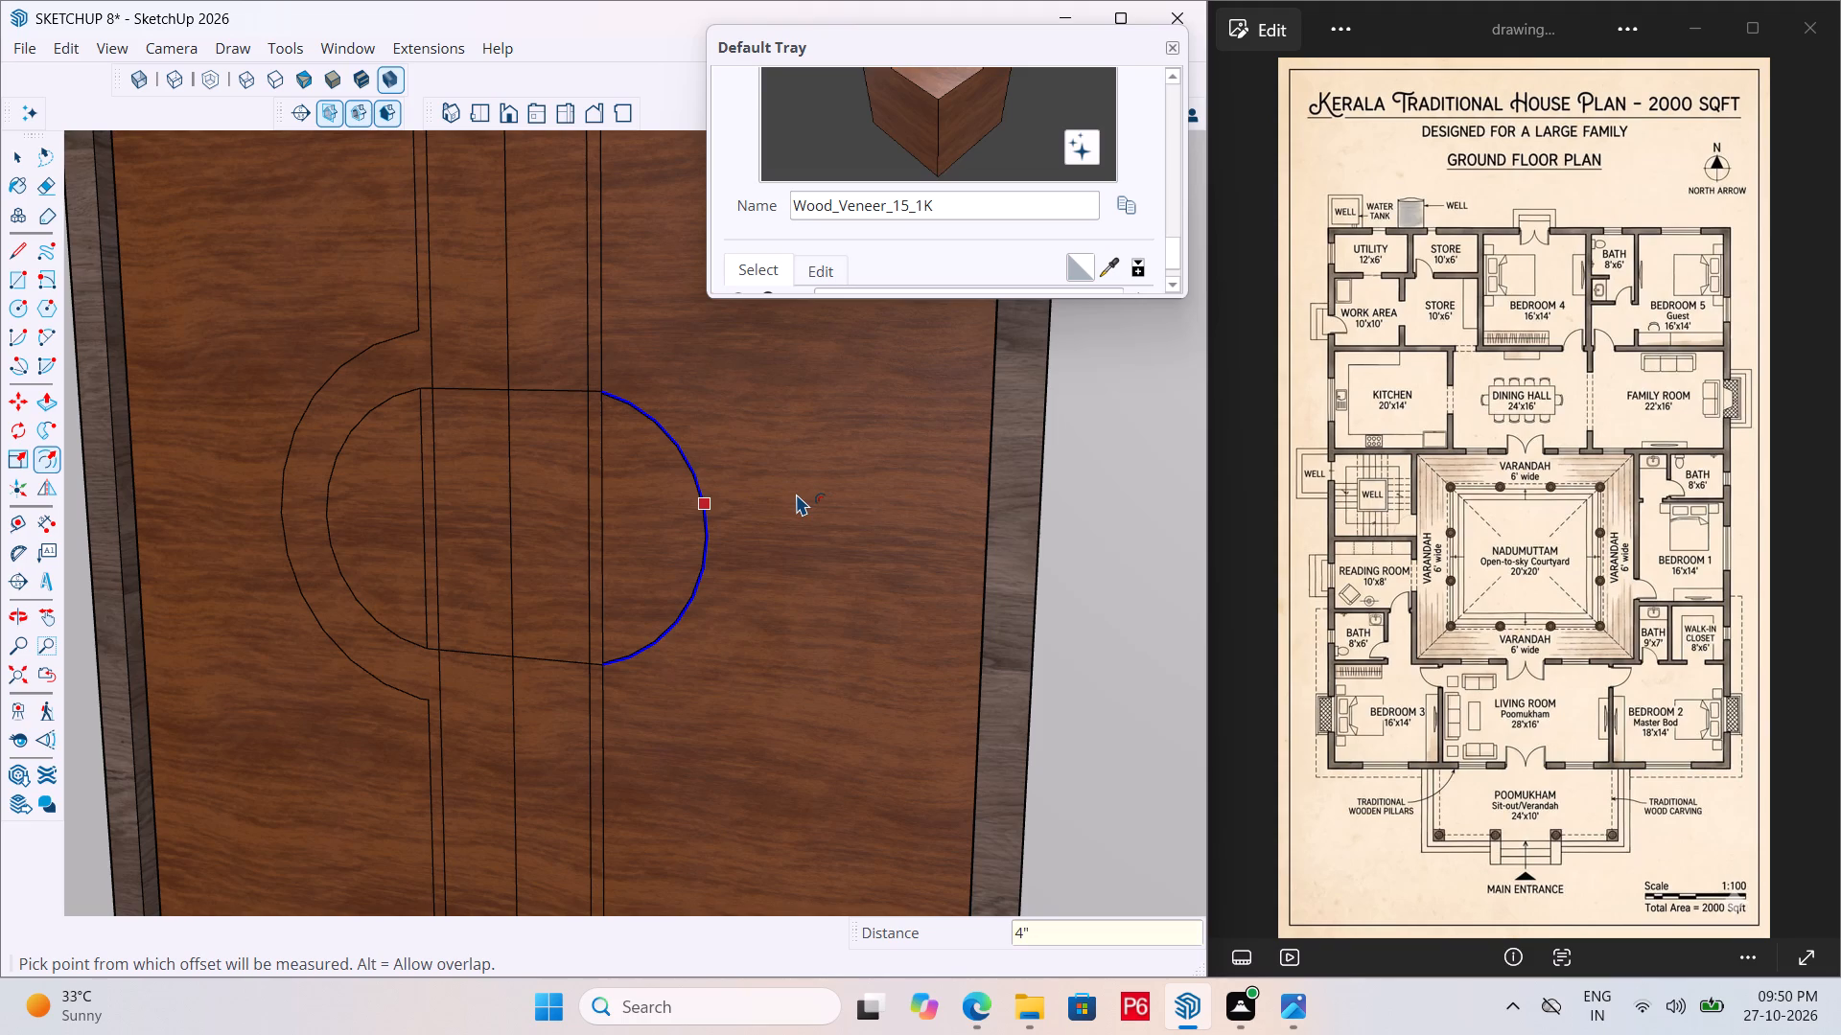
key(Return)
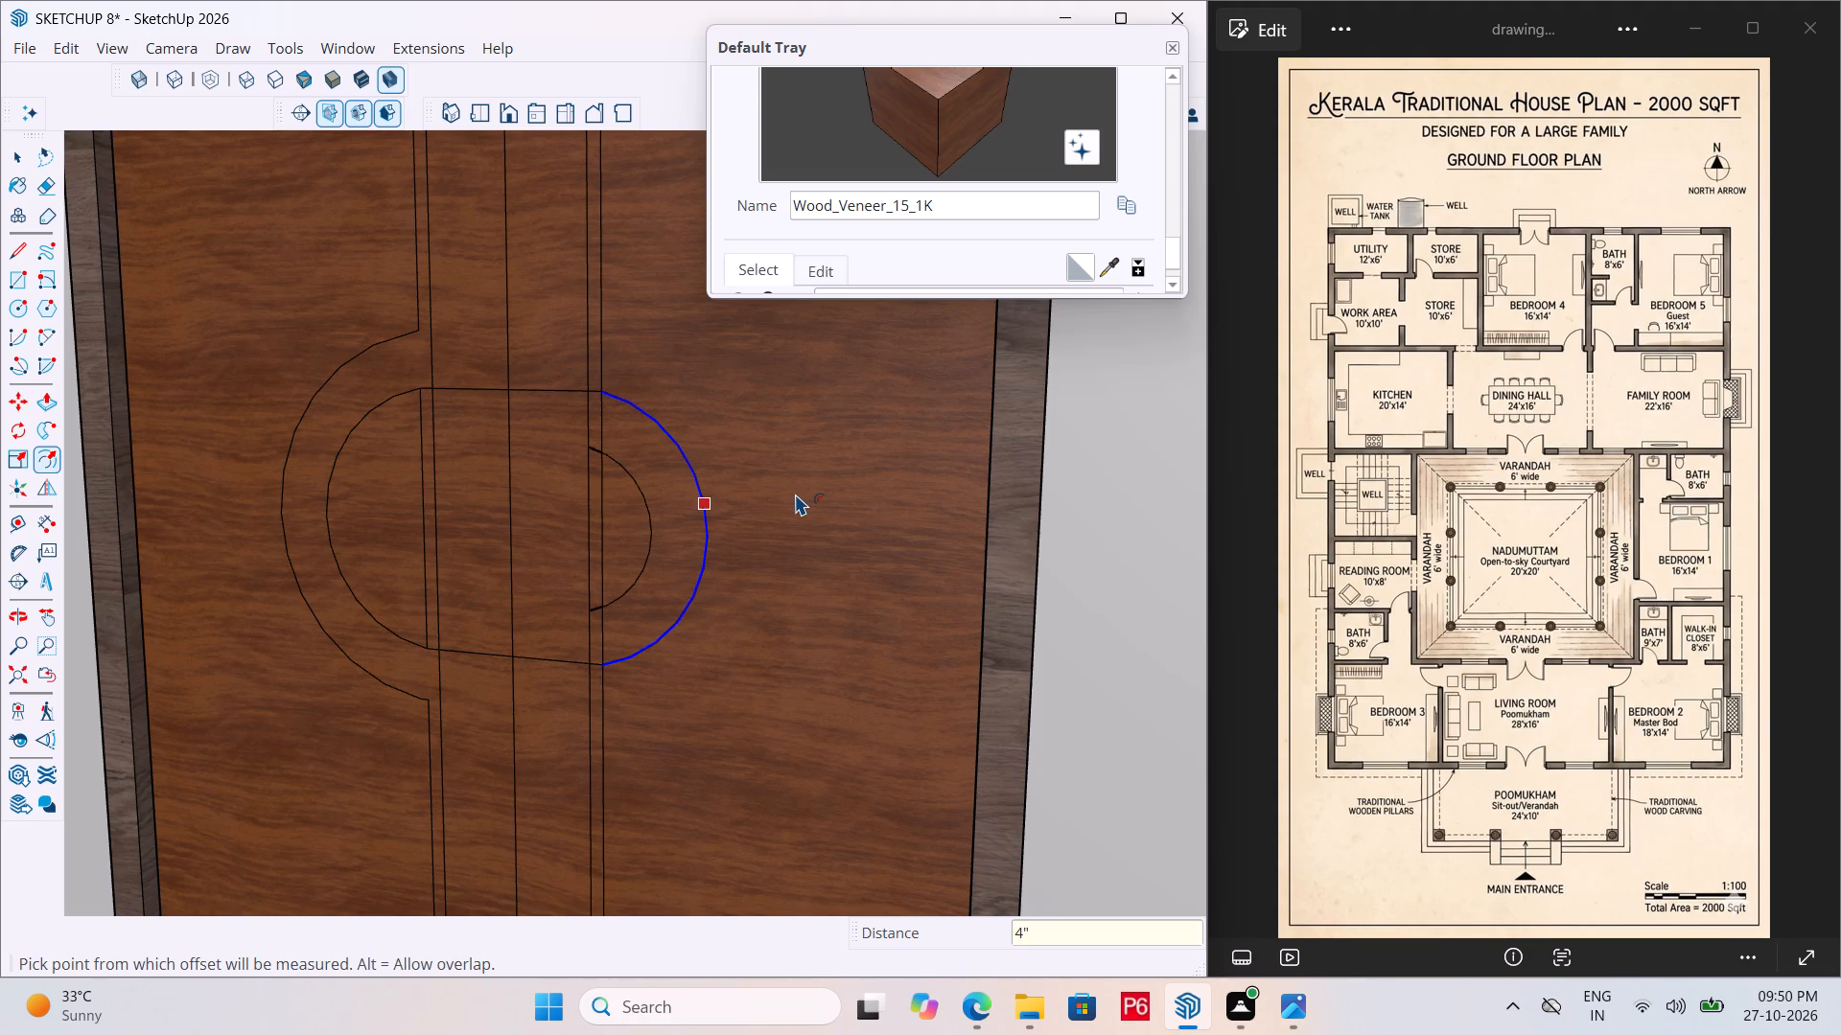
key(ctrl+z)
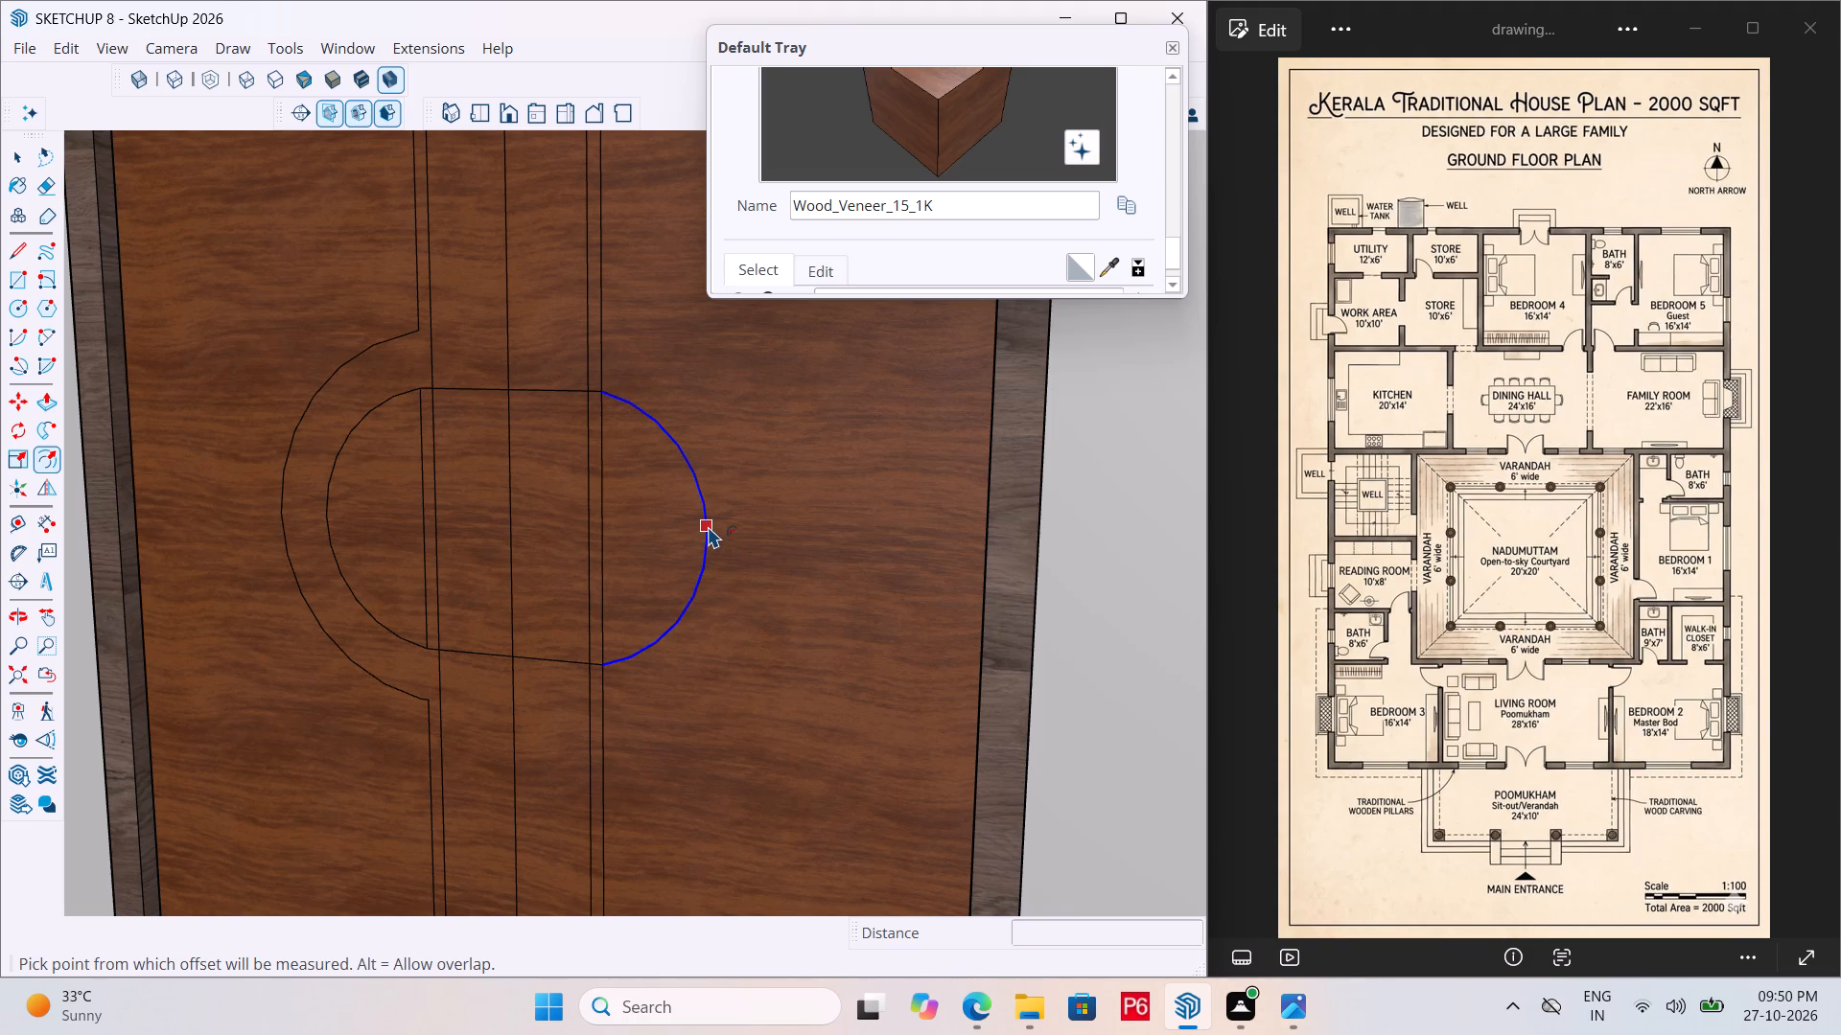
Offset the right door panel's arc outward by 4".
click(708, 526)
text(4")
key(Return)
Draw lines from the outer arc's upper end to the right strip's outer edge and down to the inner arc's upper end.
scroll(678, 295, up, 9)
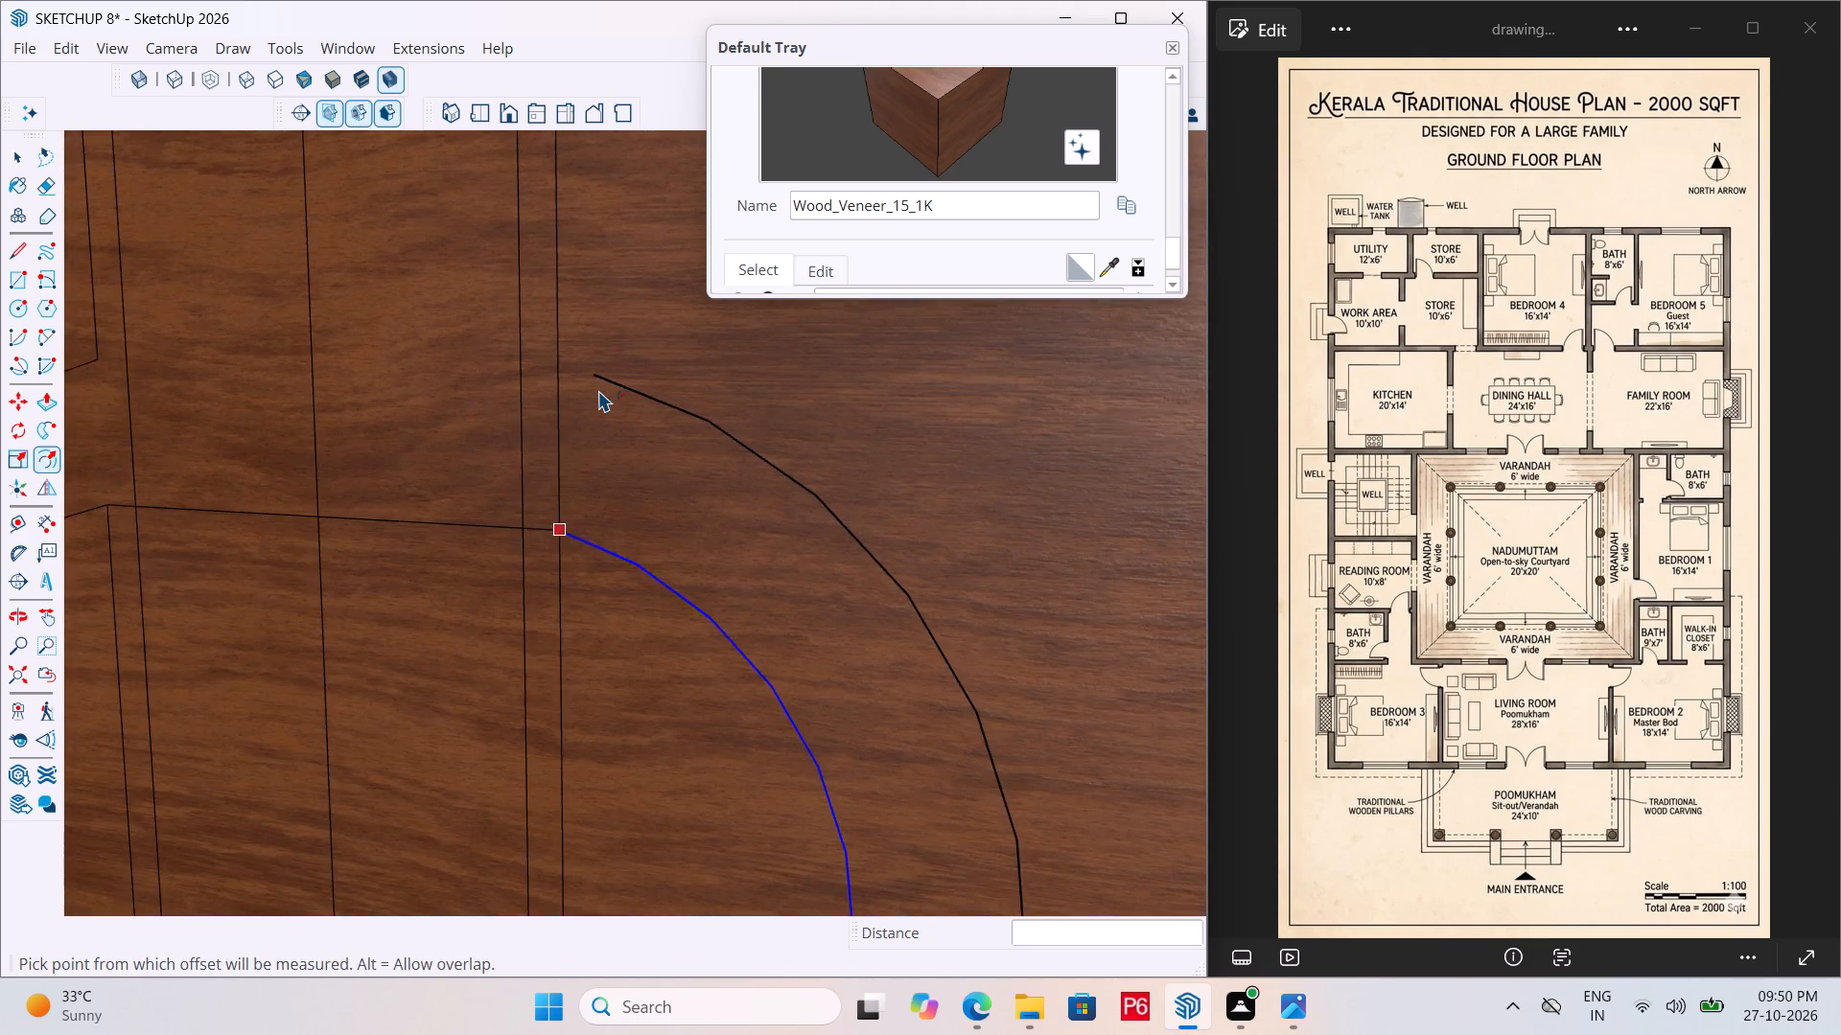
scroll(598, 390, up, 4)
key(l)
click(600, 369)
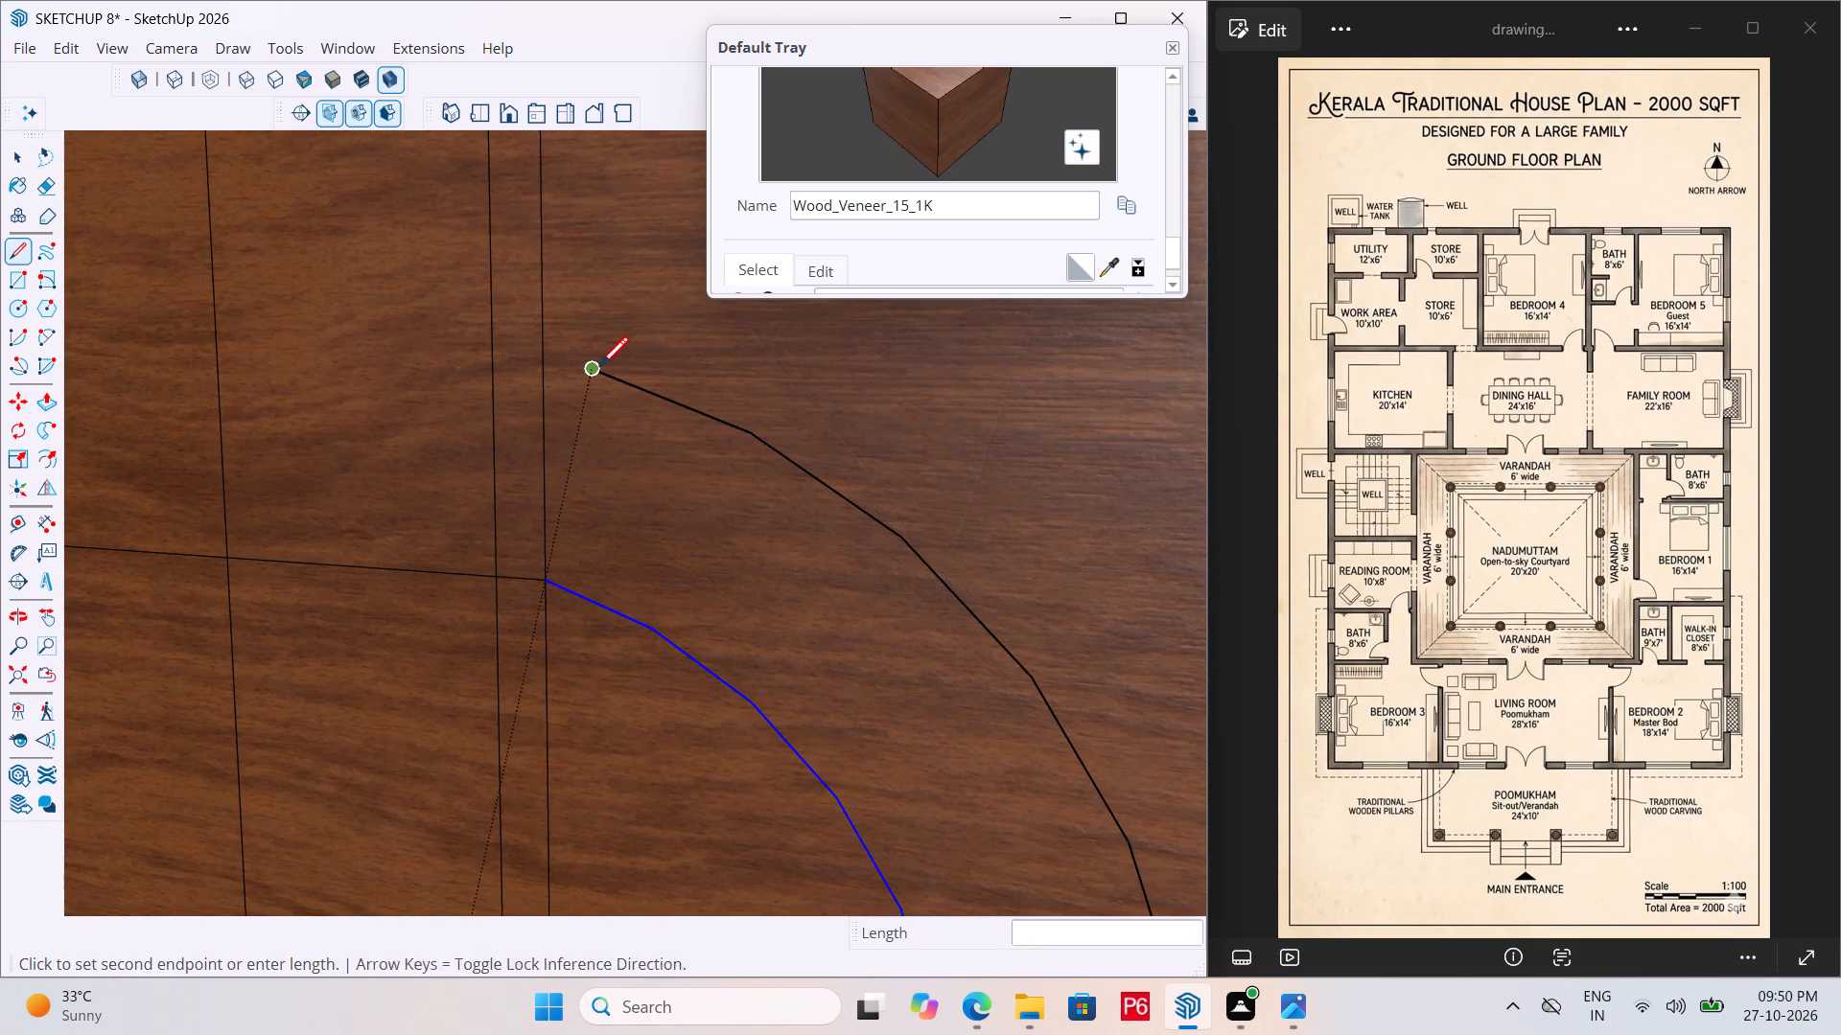
click(548, 359)
scroll(559, 291, down, 11)
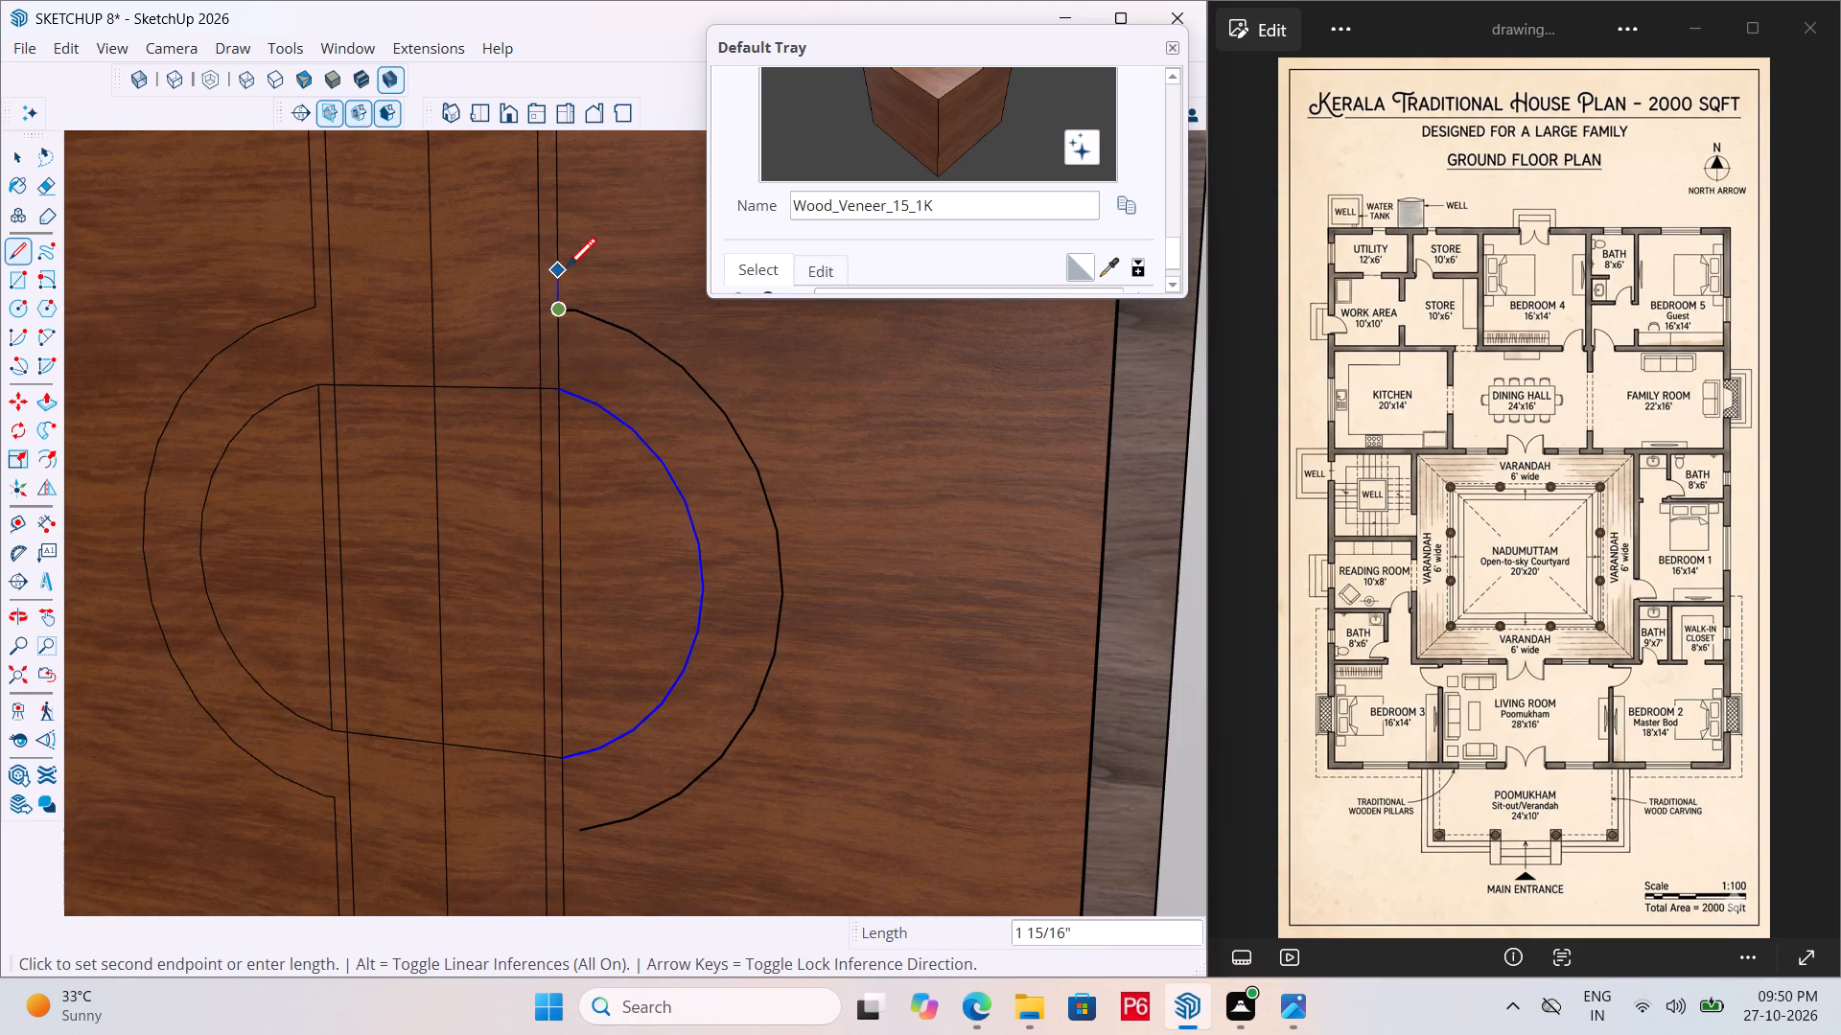
click(554, 392)
key(space)
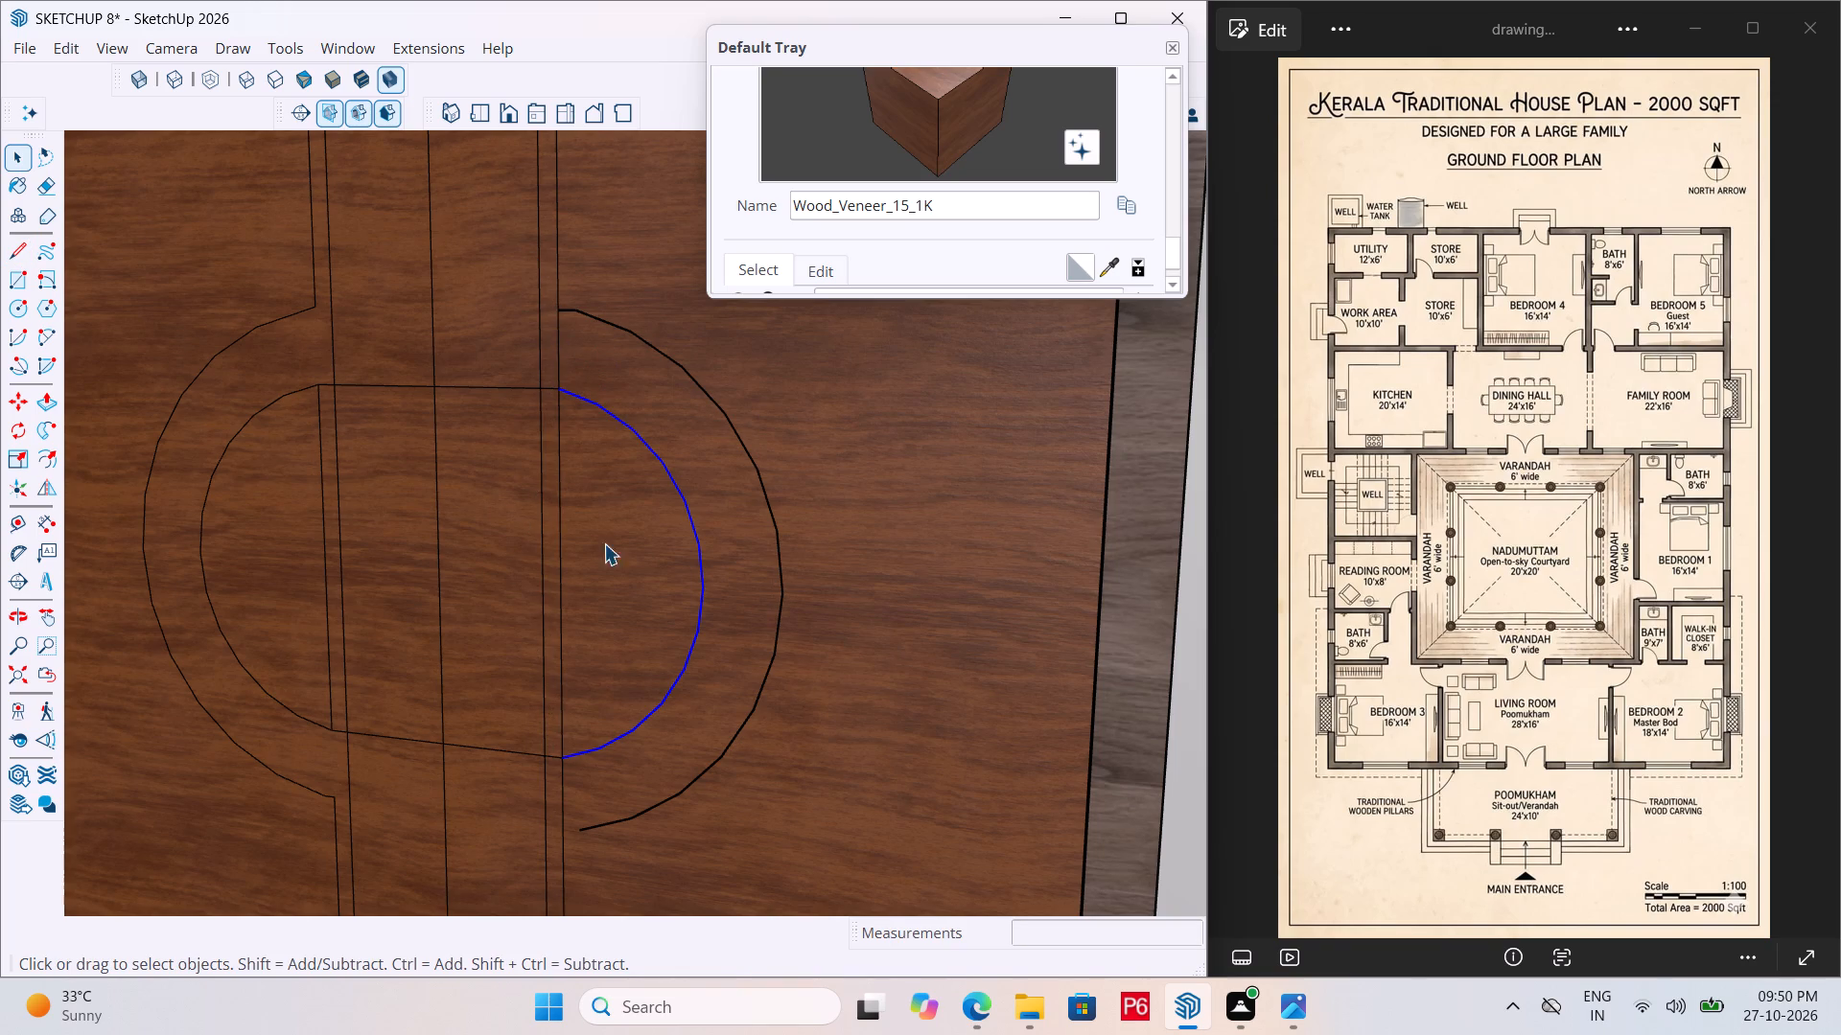
Extend the outer arc's lower end about 1" to the strip's outer edge and join that edge to the inner arc's lower end.
scroll(615, 833, up, 12)
key(l)
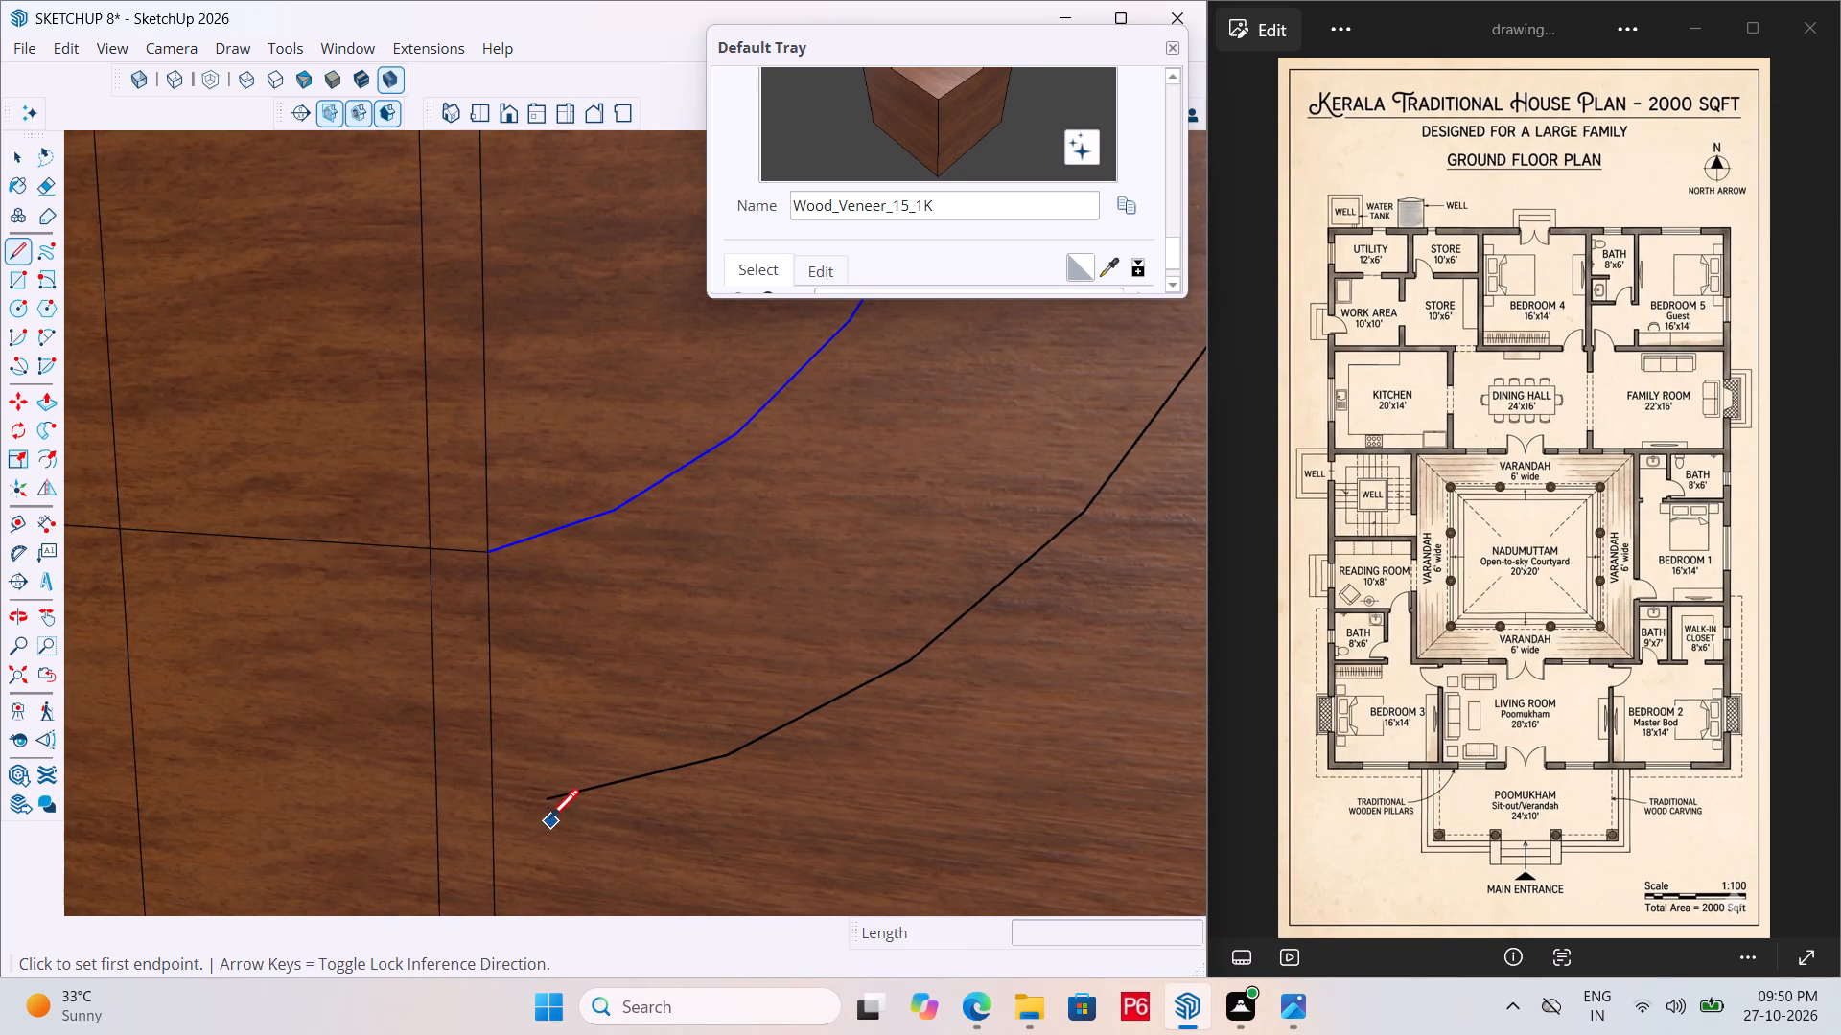
click(553, 800)
click(498, 816)
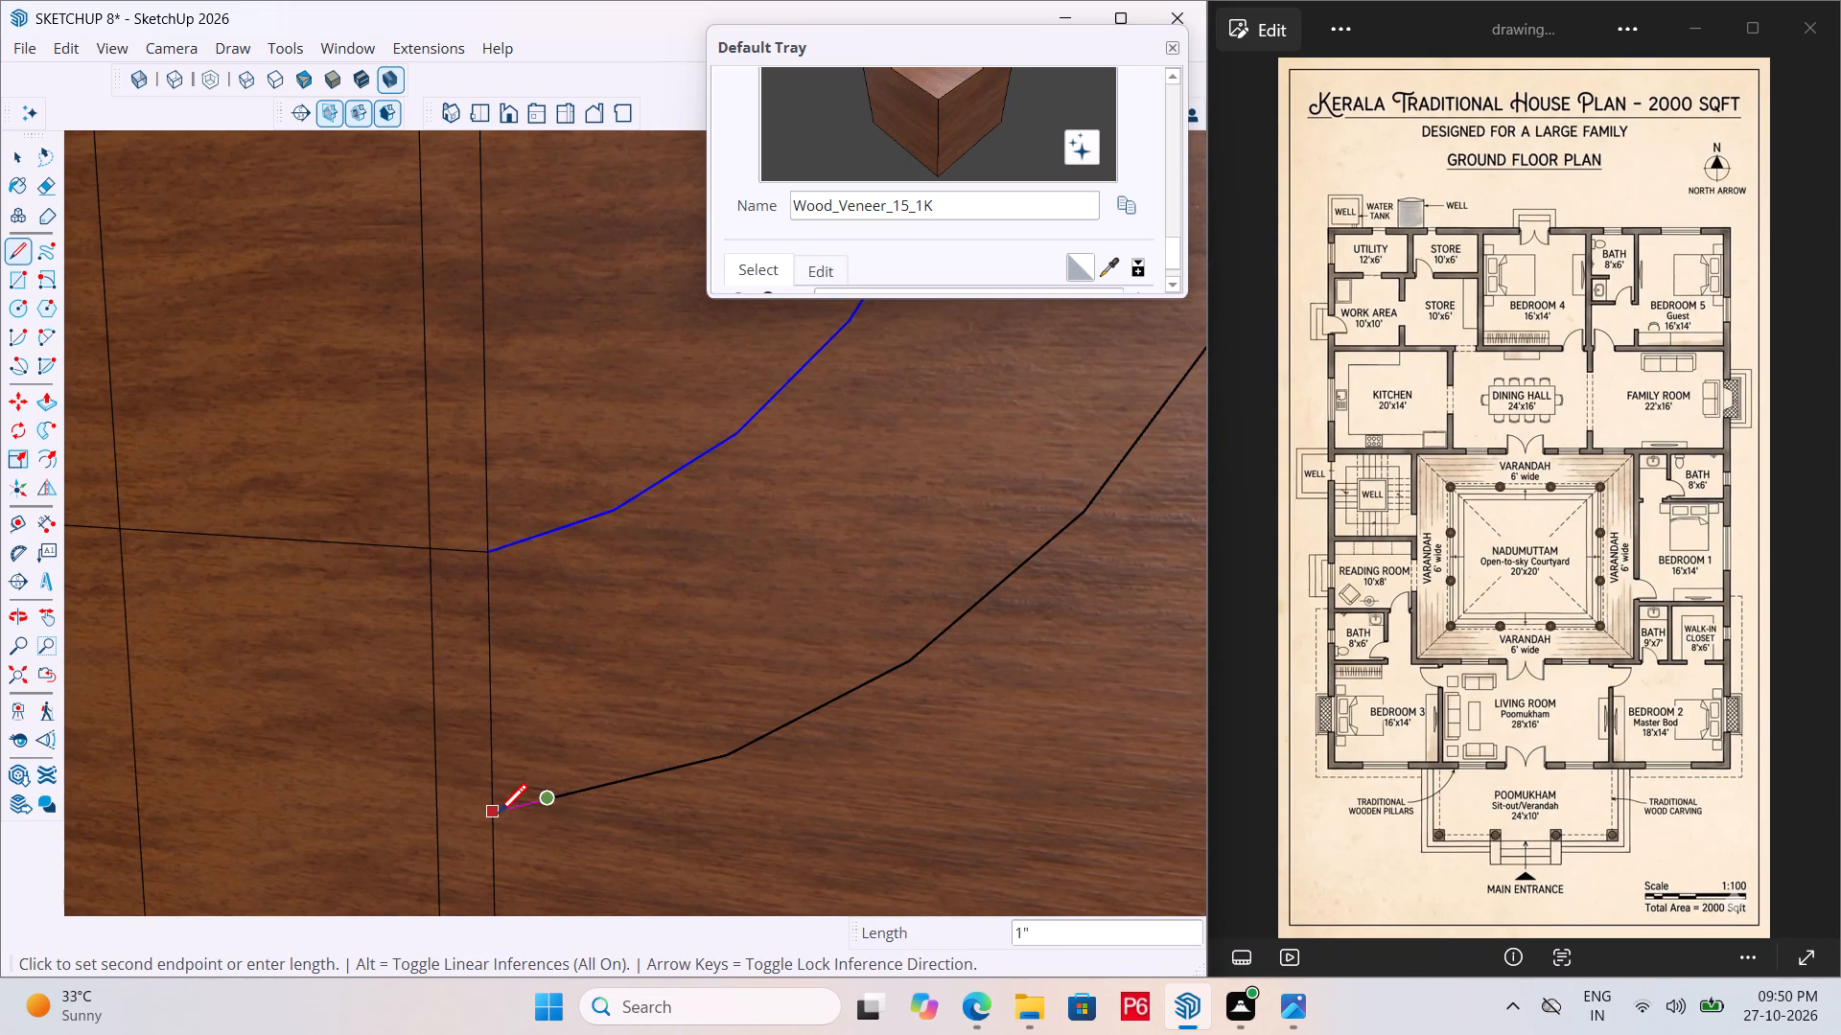
click(485, 560)
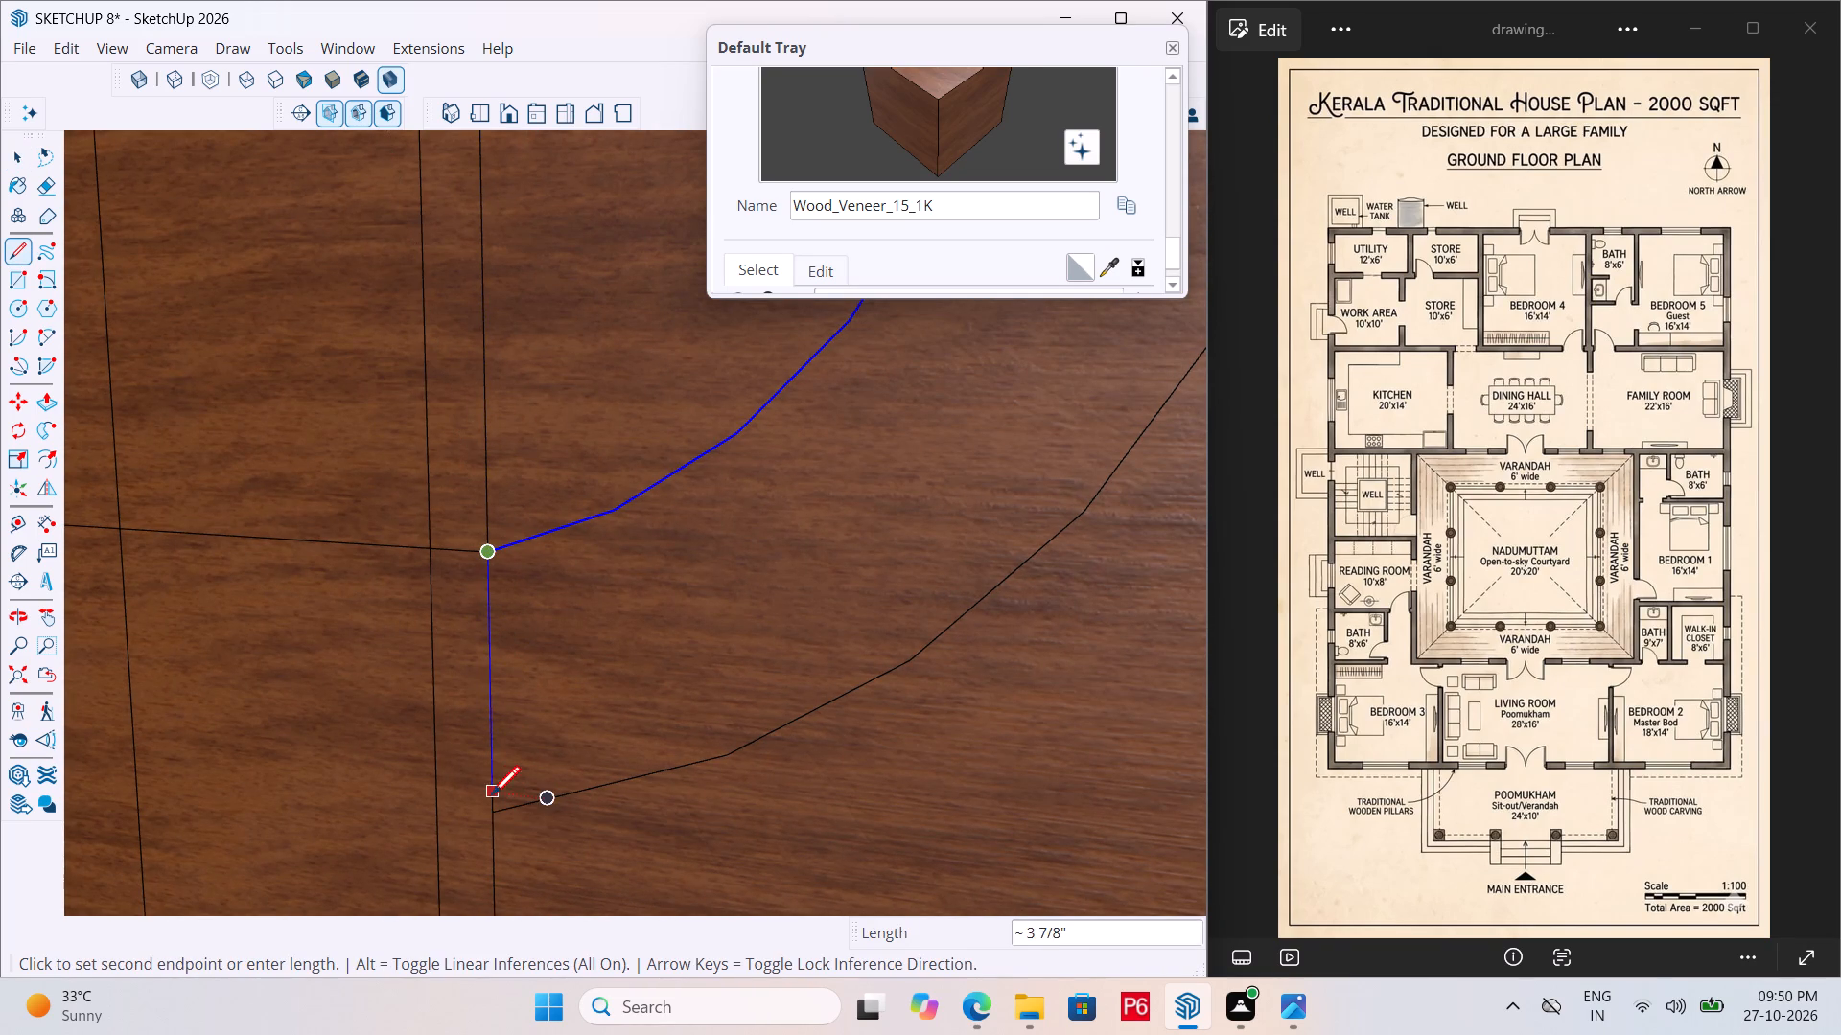
click(491, 810)
Save the model with the right panel's curved band added.
scroll(605, 786, down, 4)
key(ctrl+s)
key(ctrl+s)
ctrl+scroll(626, 782, down, 5)
key(ctrl+s)
key(ctrl+s)
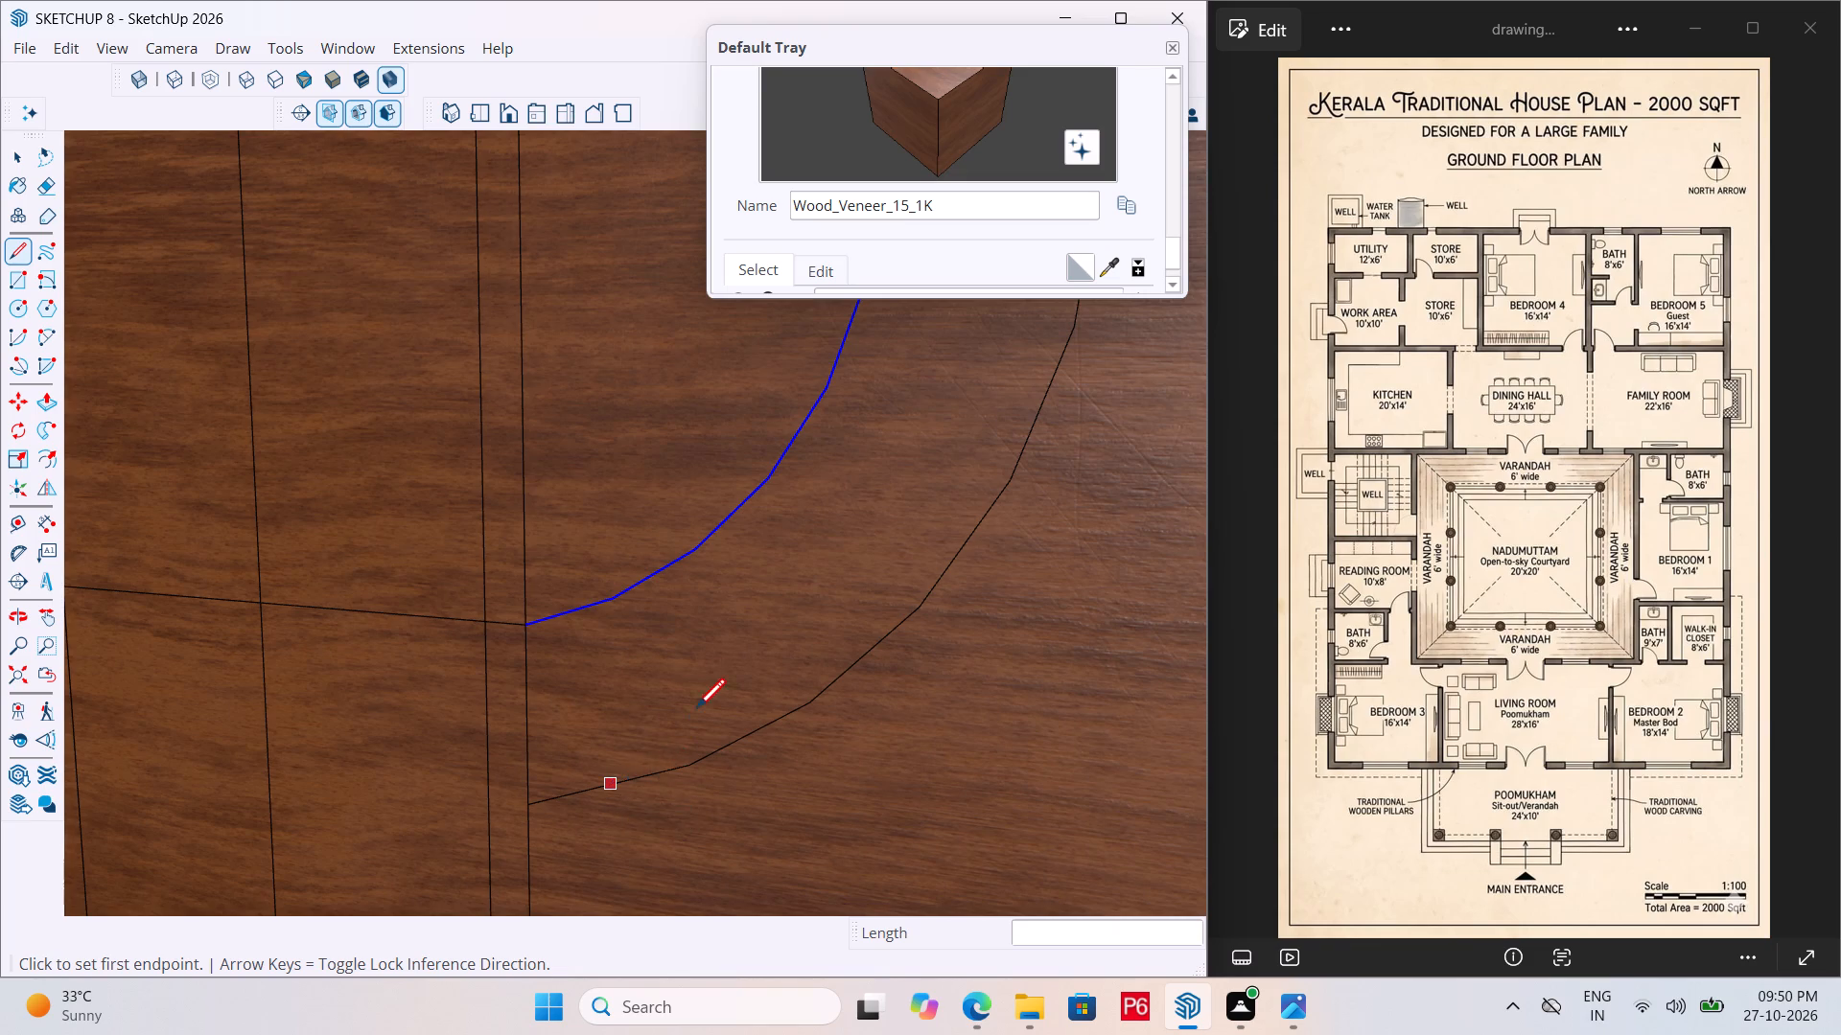
key(ctrl+s)
key(ctrl+s)
ctrl+scroll(711, 706, down, 4)
key(ctrl+s)
key(ctrl+s)
scroll(770, 726, down, 5)
key(s)
key(space)
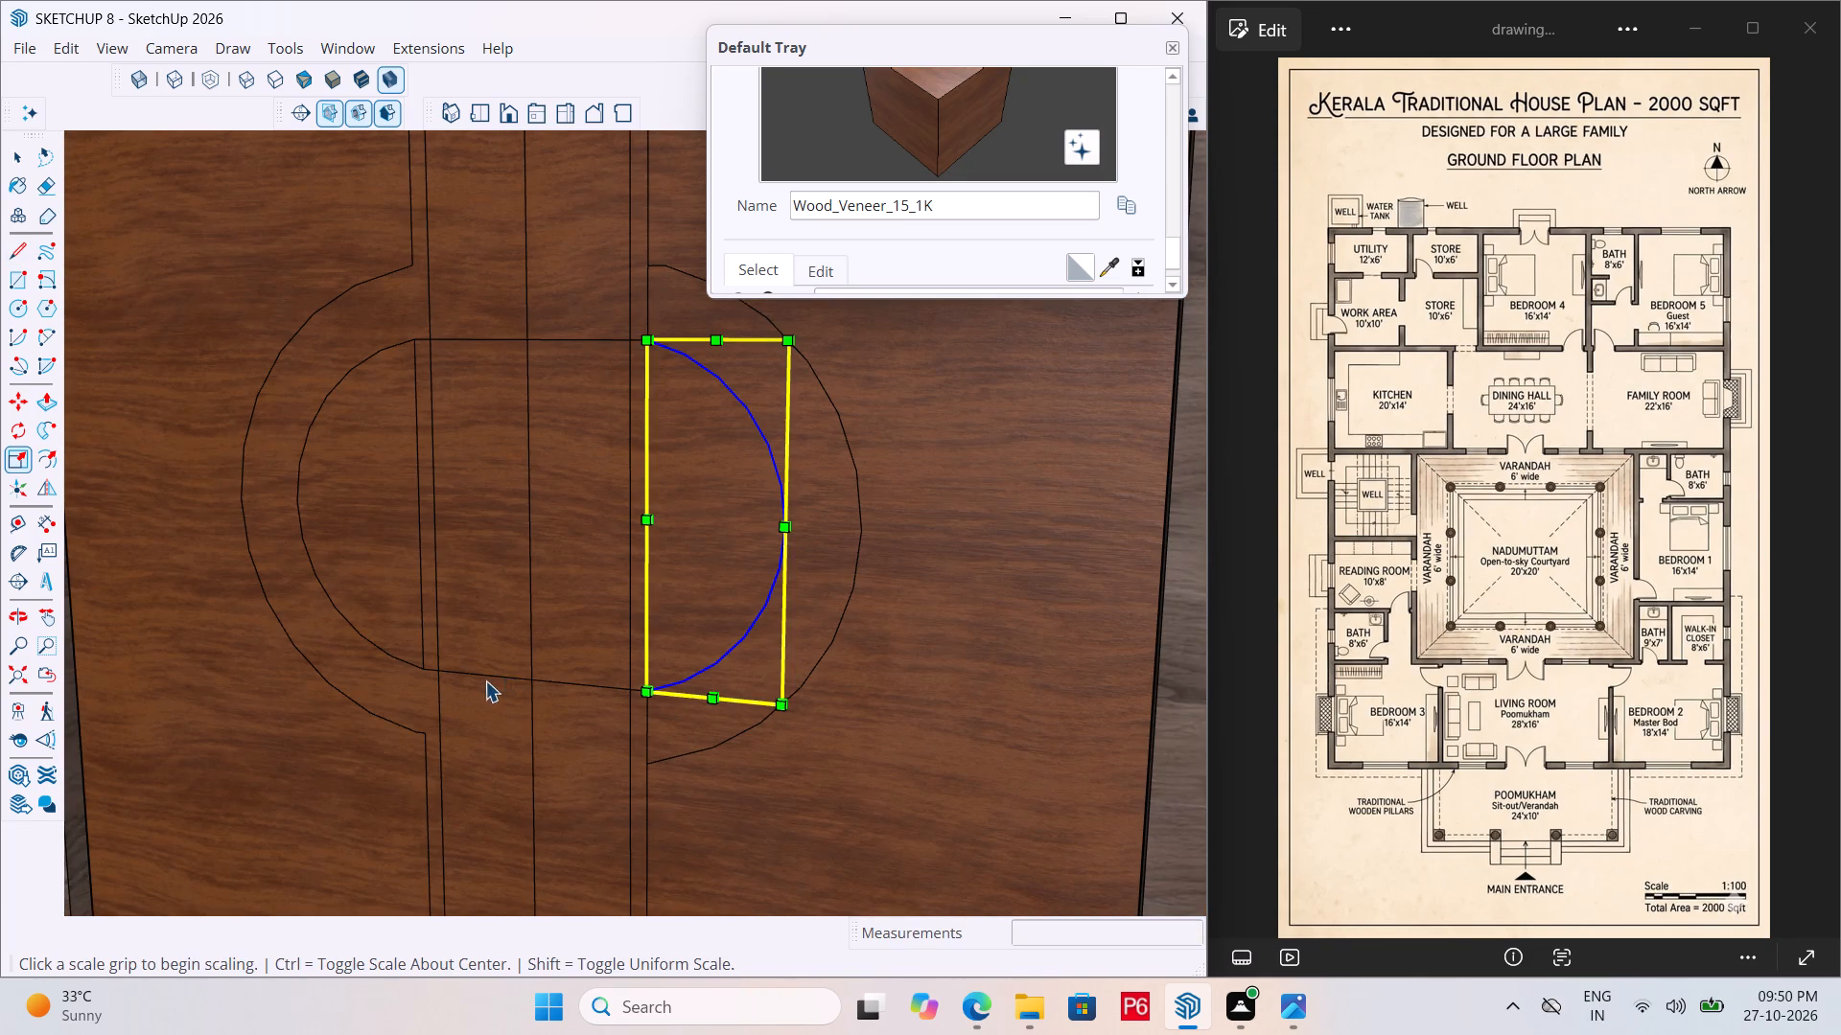
Erase the upper and lower crossing line segments between the two vertical strips, on both sides of the door's centre line.
click(593, 561)
click(507, 526)
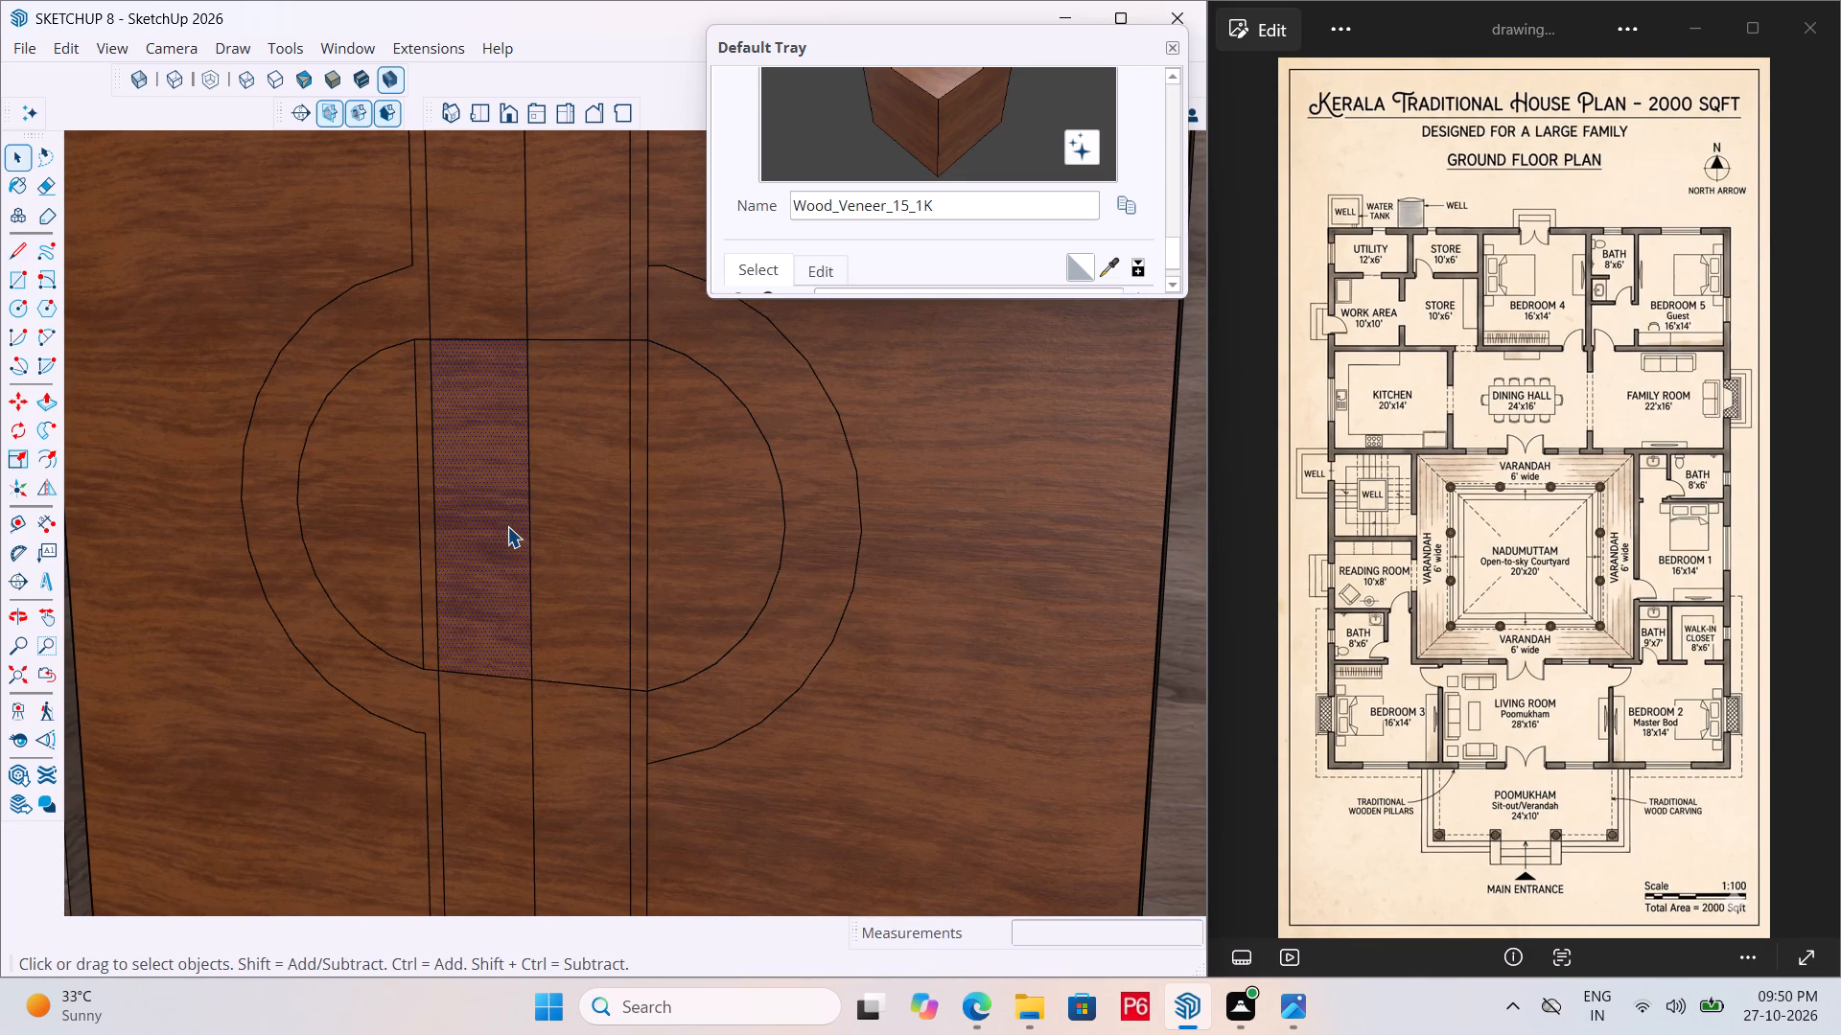
key(e)
drag(478, 350, 478, 337)
click(478, 337)
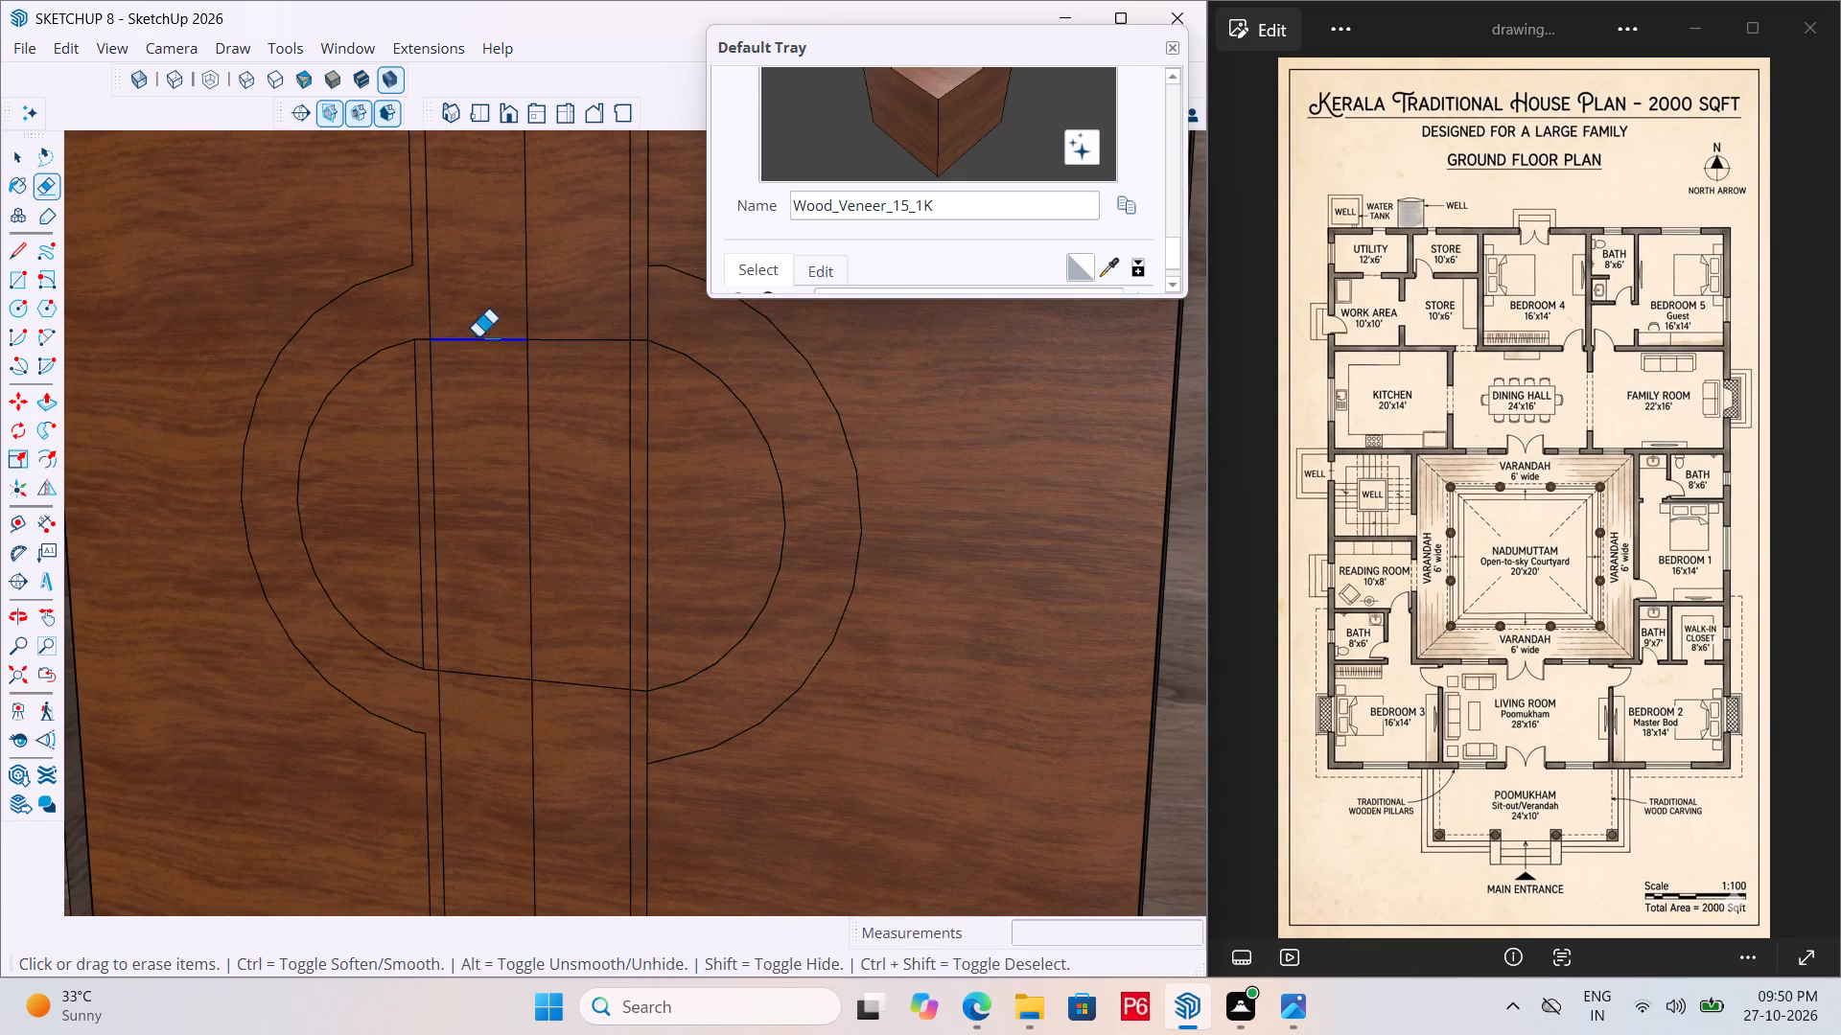
drag(583, 333, 578, 353)
drag(489, 654, 486, 689)
drag(566, 659, 575, 689)
click(575, 689)
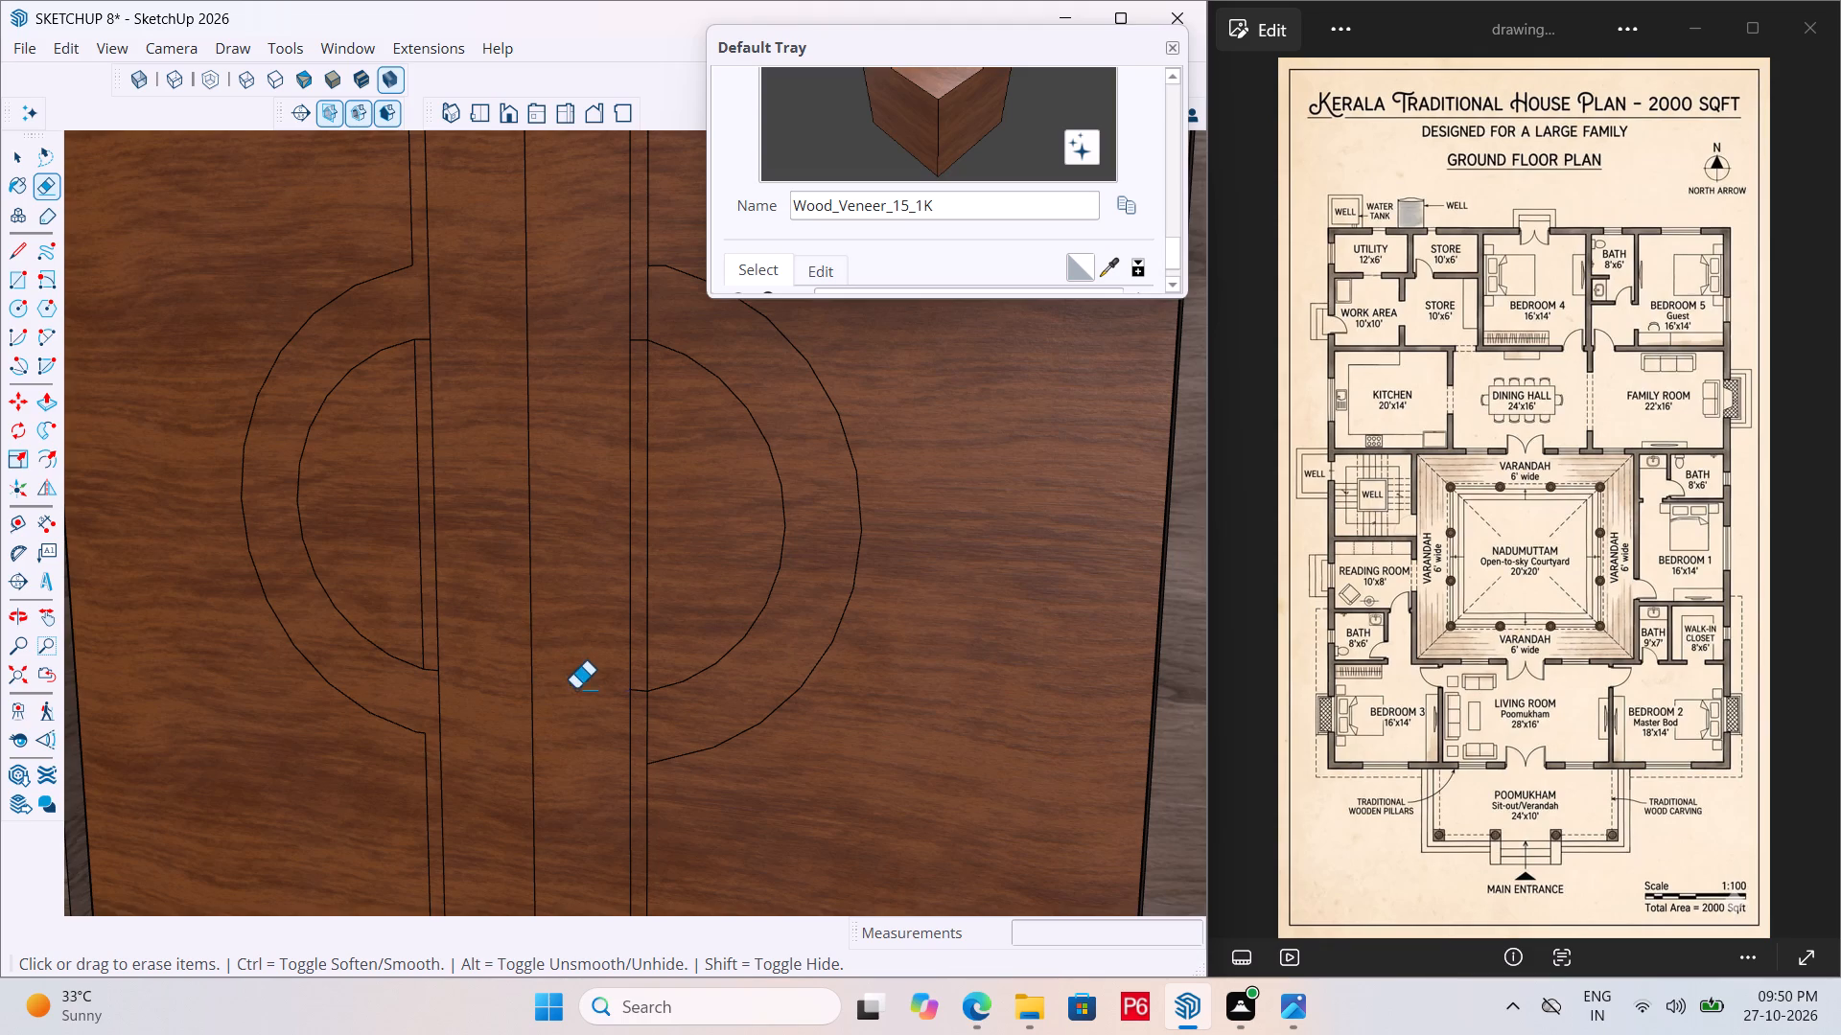
Save the model with the central crossing lines removed.
key(ctrl+s)
key(ctrl+s)
key(ctrl+s)
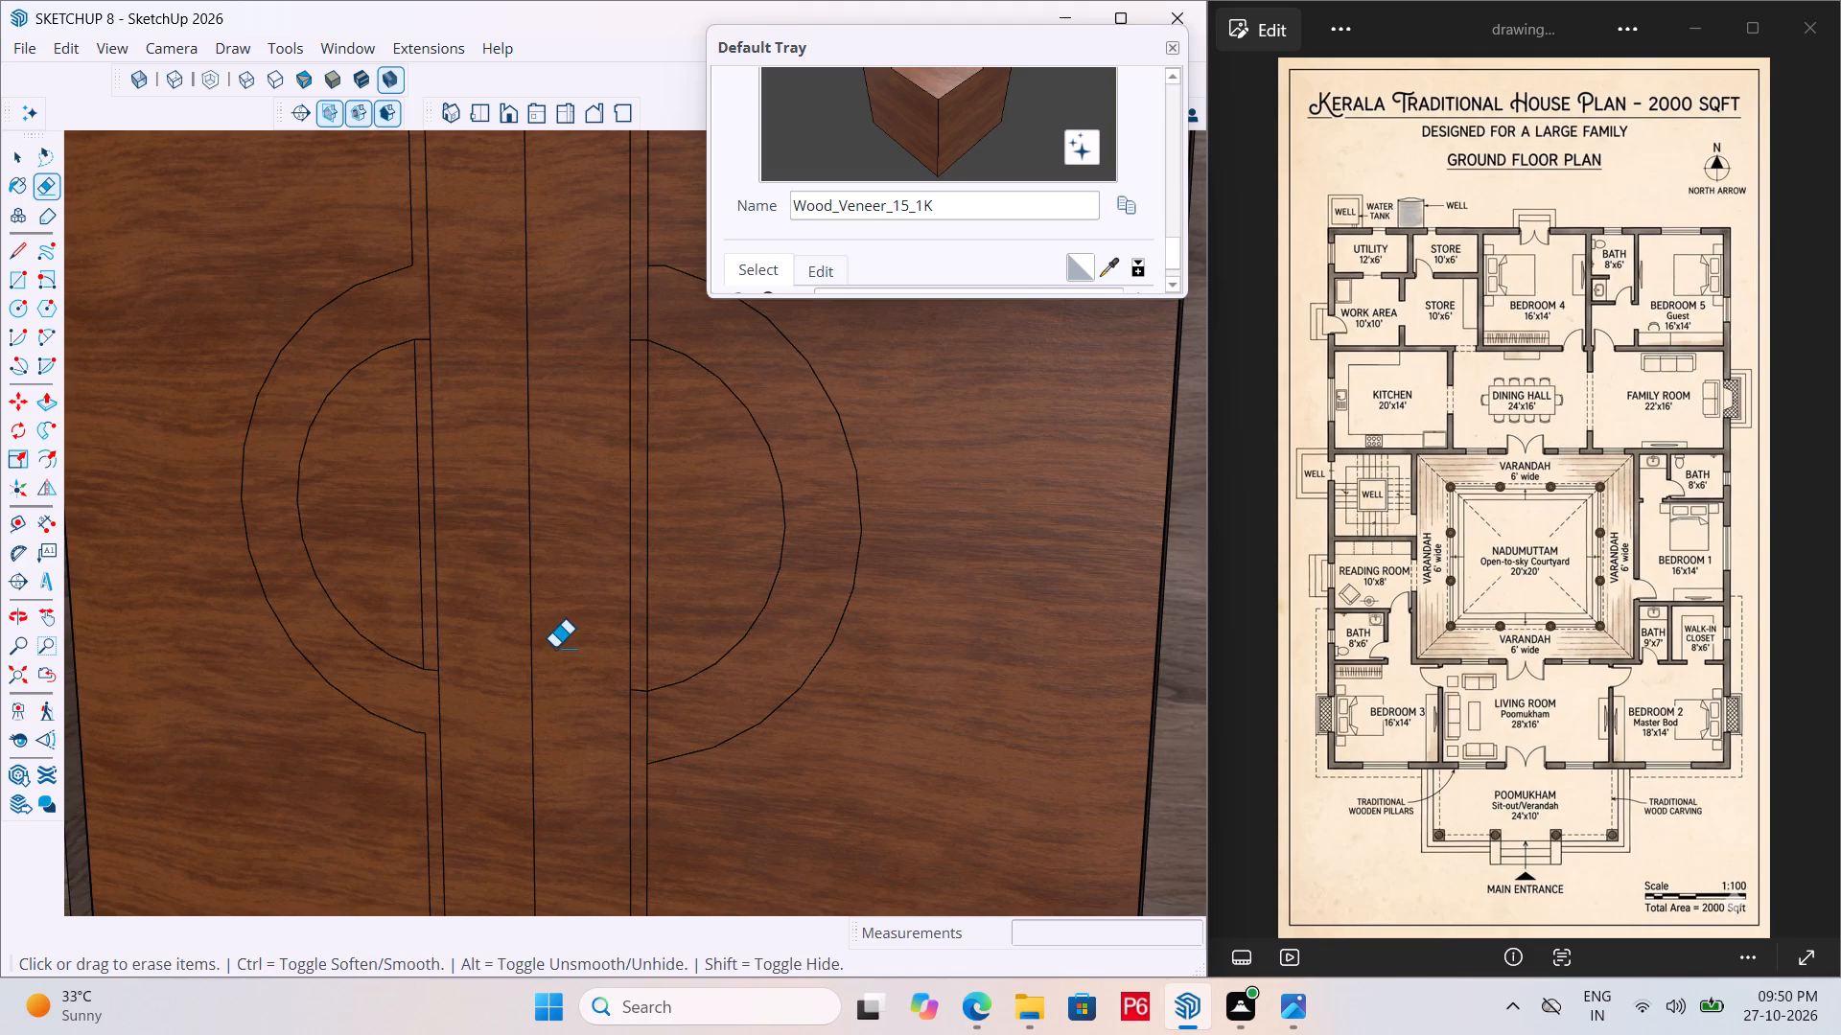
key(ctrl+s)
Erase the upper and lower crossing line stubs inside the left panel's vertical strip.
scroll(431, 350, up, 8)
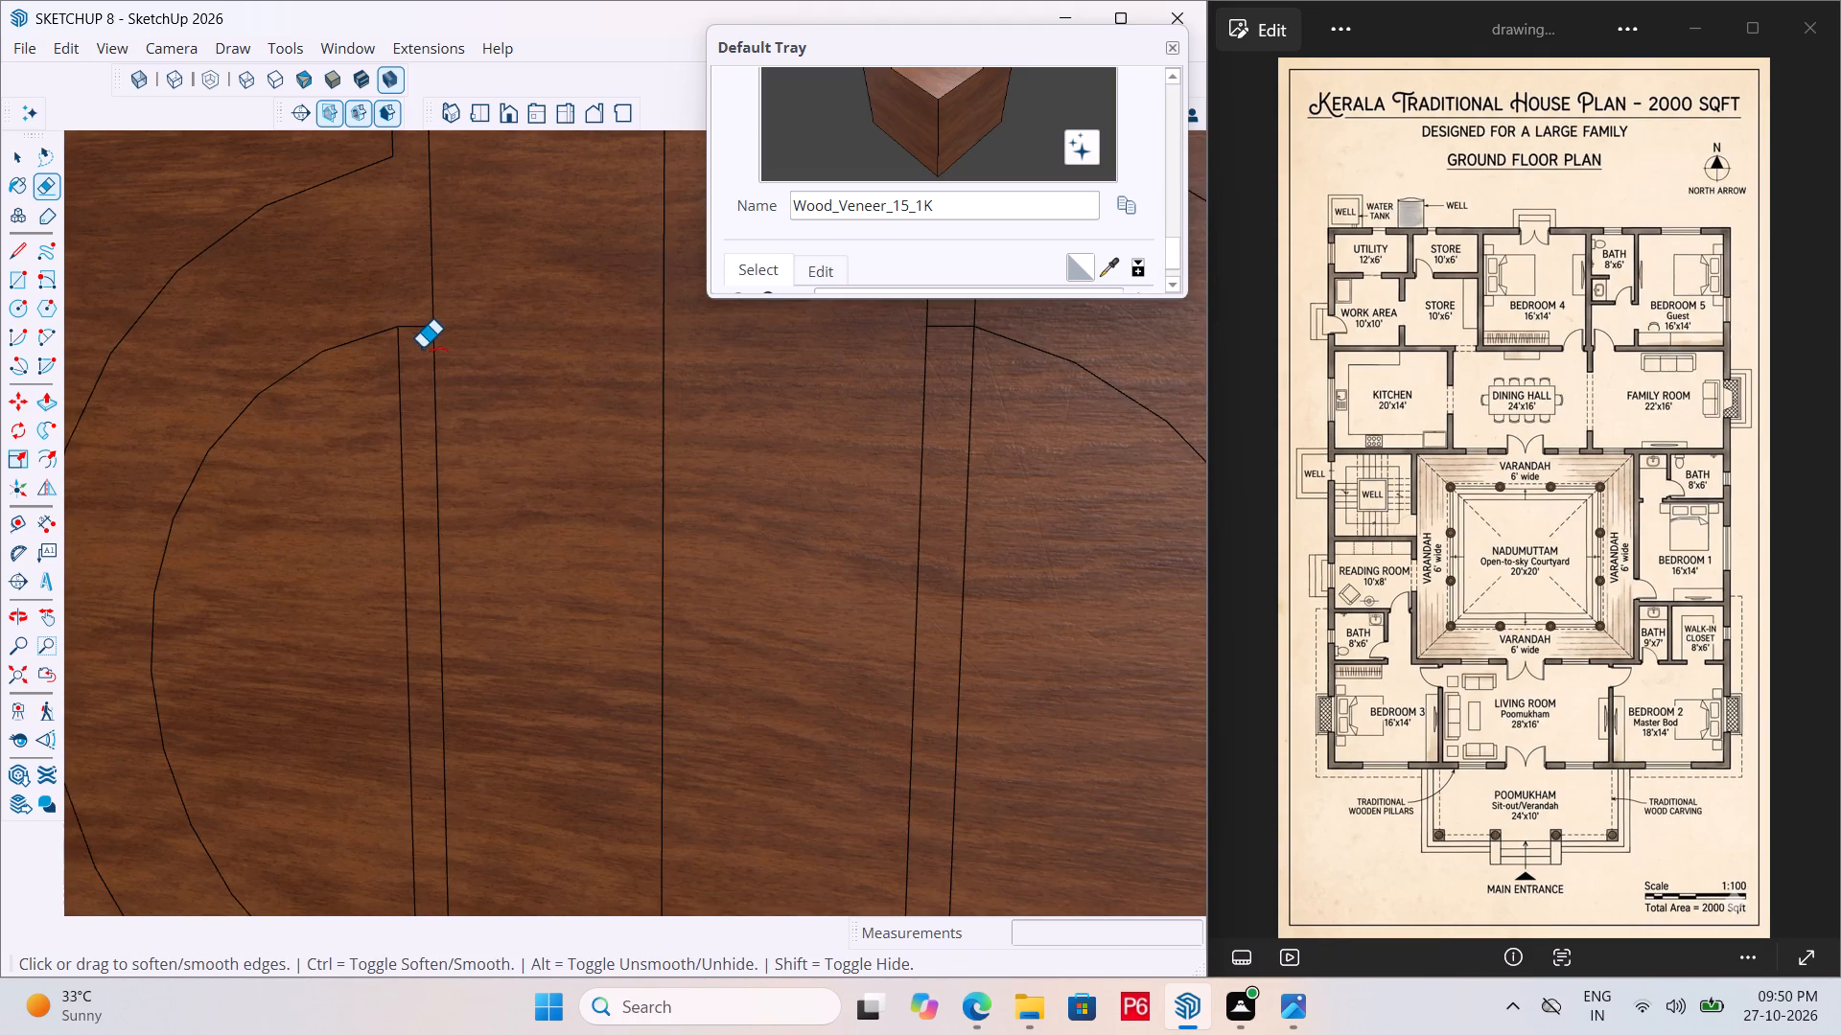
drag(414, 333, 414, 324)
scroll(427, 306, down, 5)
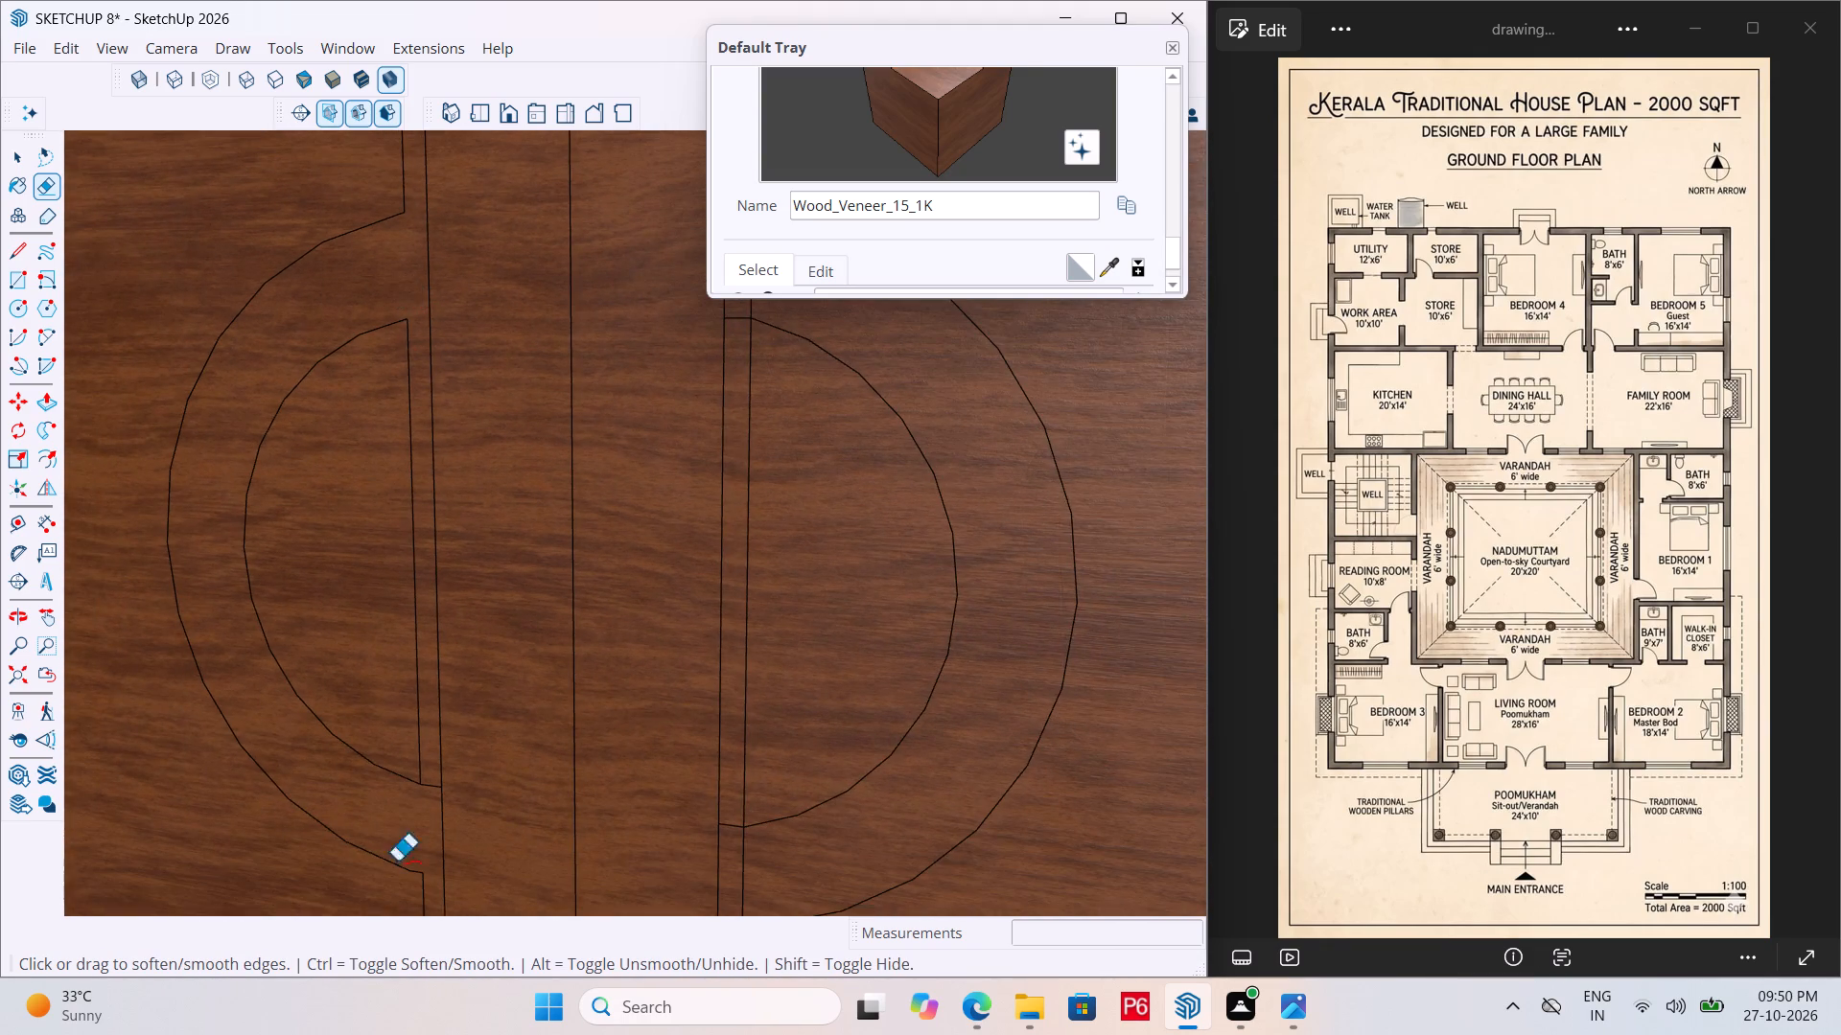
scroll(454, 896, up, 10)
drag(427, 713, 425, 695)
scroll(375, 597, down, 6)
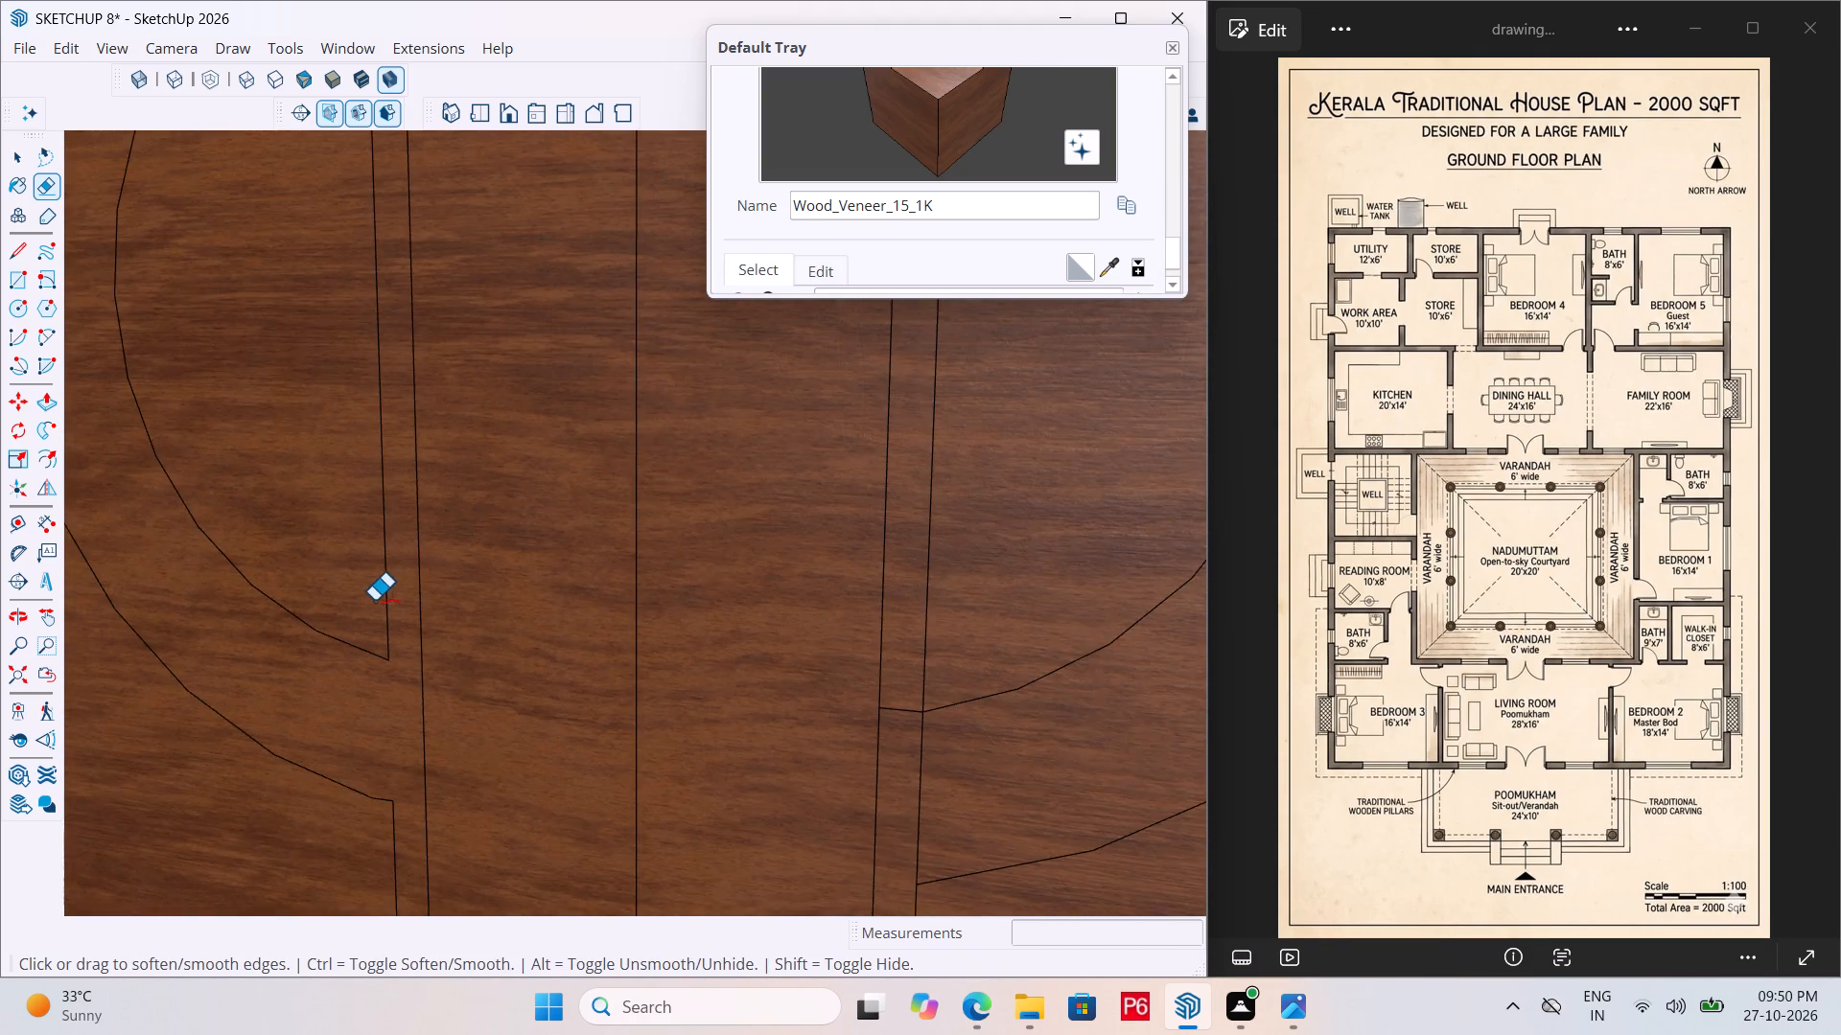
scroll(373, 624, down, 5)
Erase the right strip's crossing line stubs and its outer edge segments between the two arcs, opening the curved band into the strip.
scroll(808, 729, up, 10)
drag(588, 618, 583, 599)
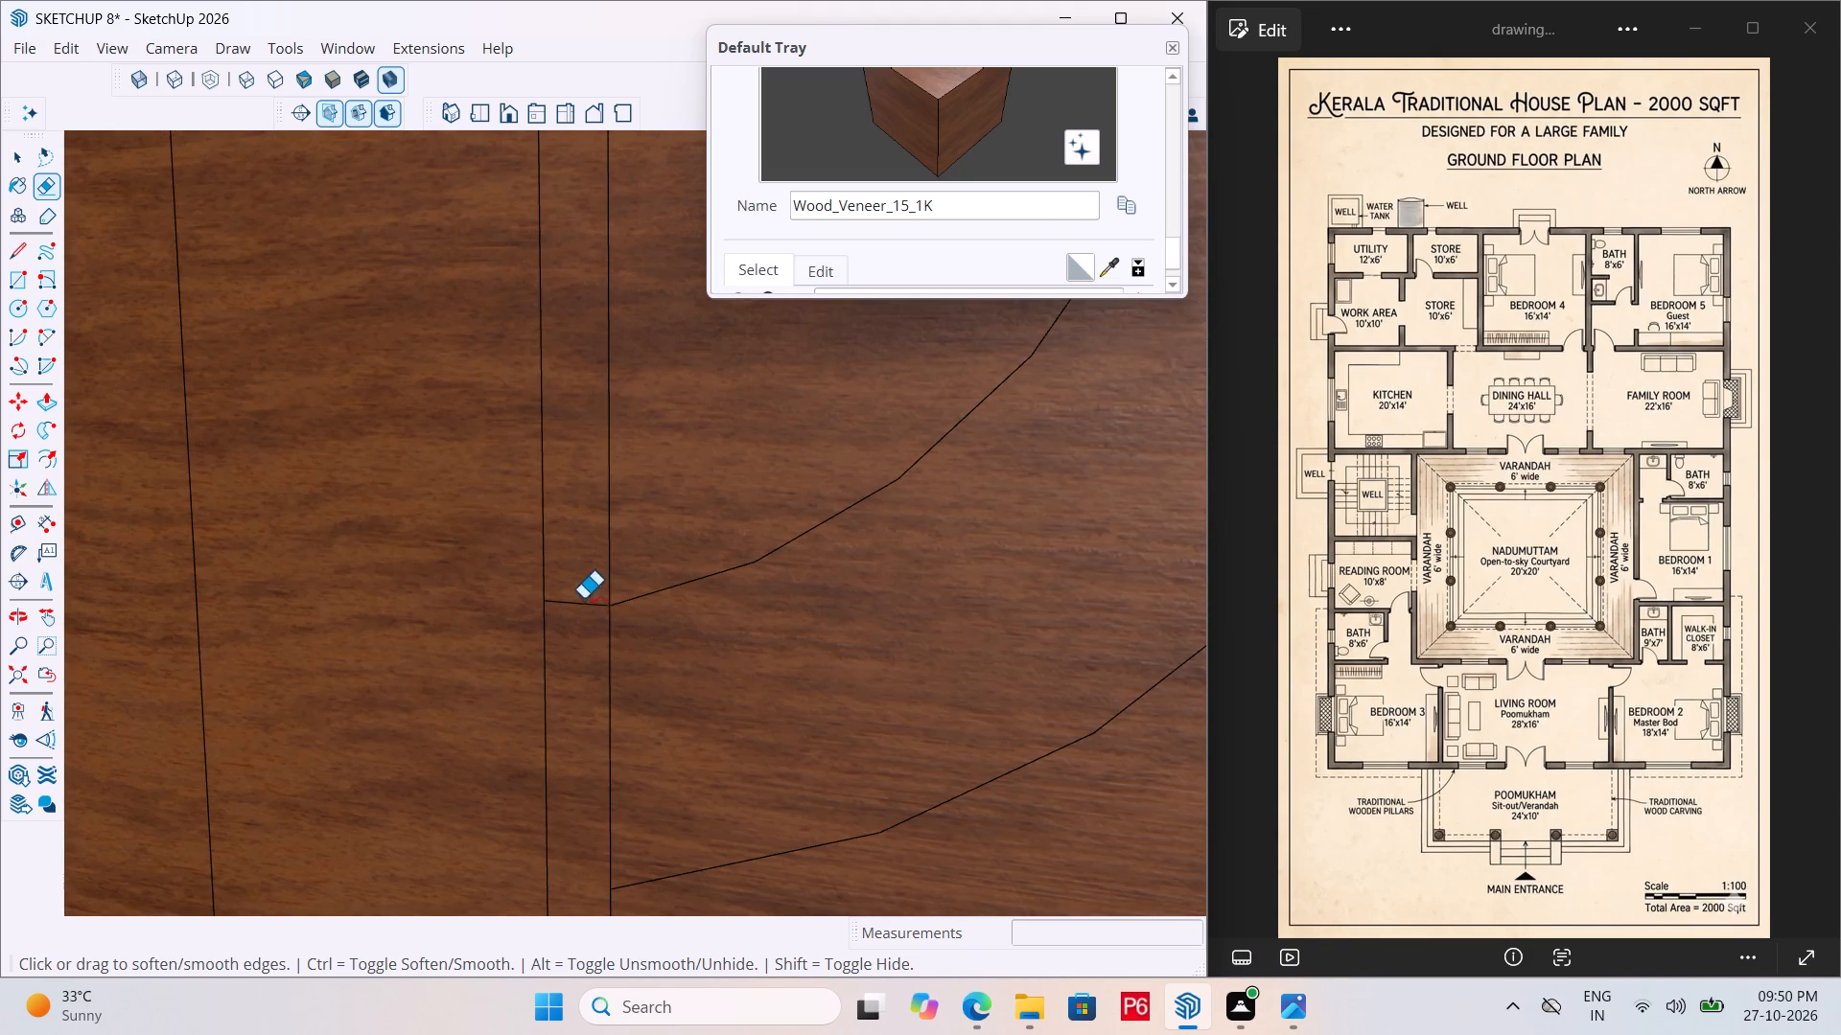
drag(583, 599, 581, 591)
click(580, 588)
scroll(698, 857, down, 6)
drag(658, 810, 673, 785)
scroll(715, 844, down, 6)
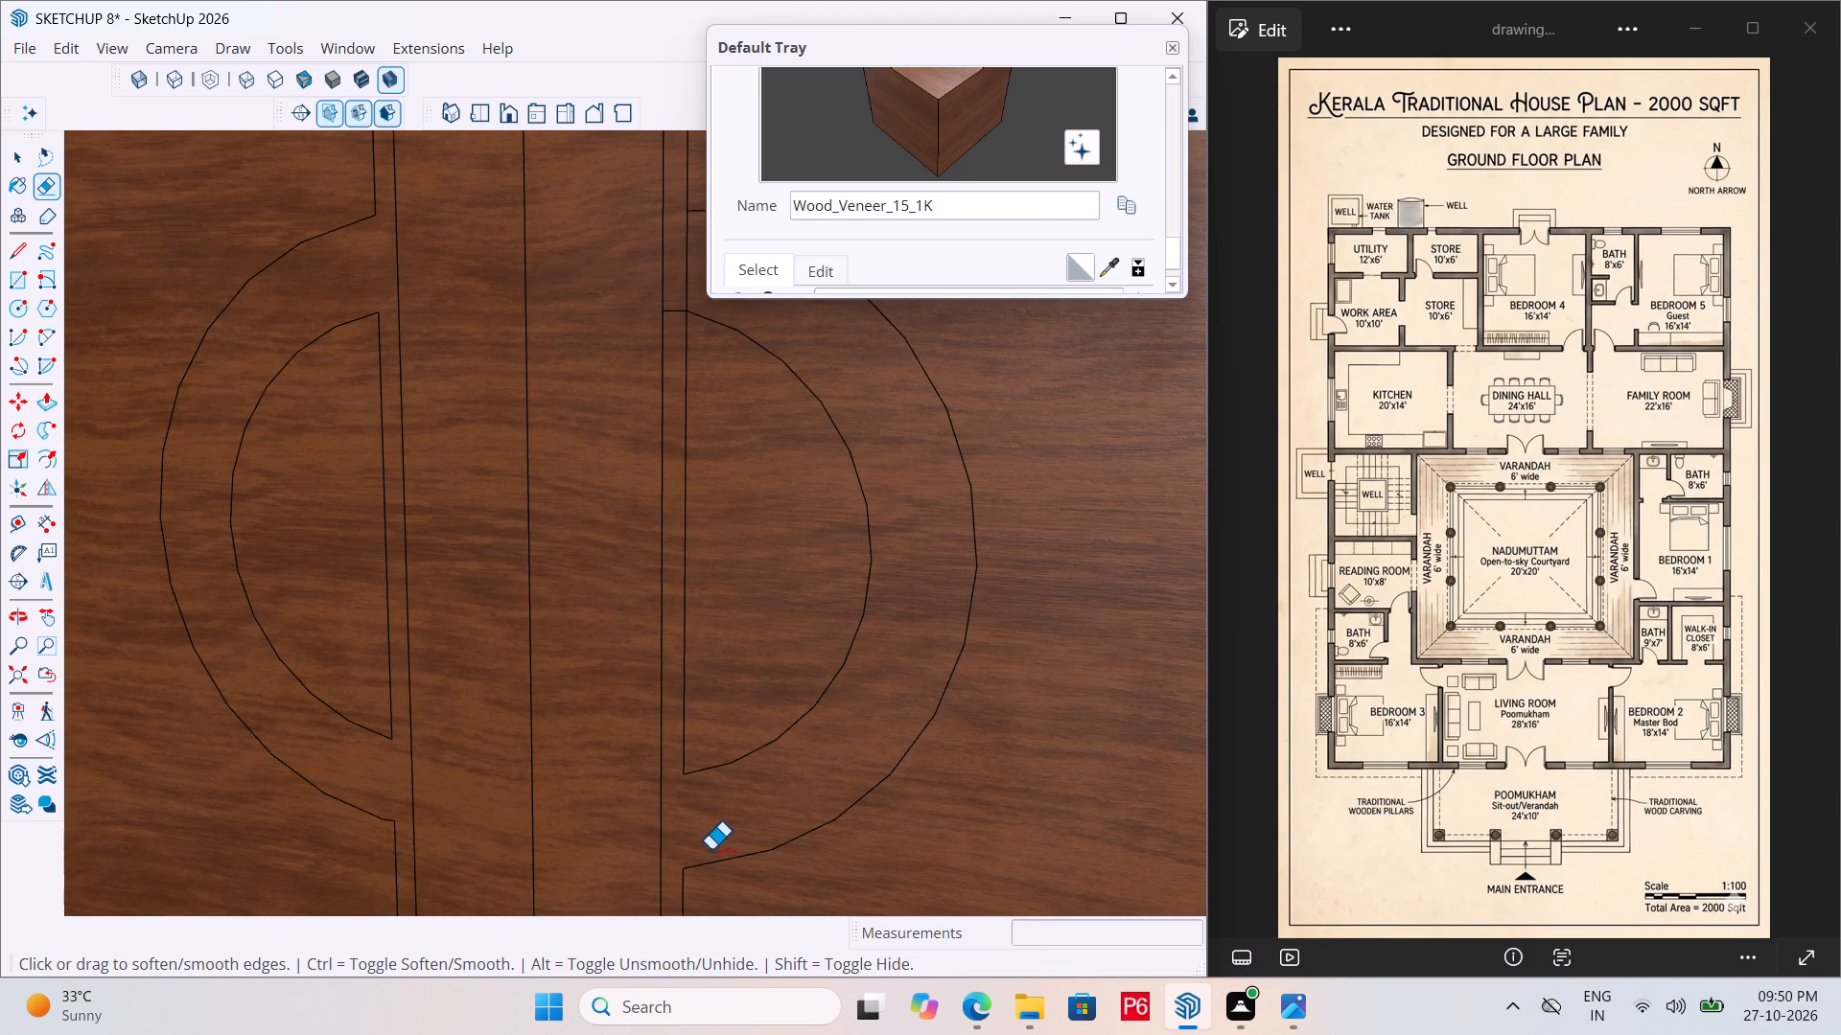
scroll(597, 715, down, 4)
scroll(660, 491, up, 10)
drag(640, 385, 646, 368)
drag(631, 404, 623, 418)
click(623, 418)
scroll(621, 453, down, 6)
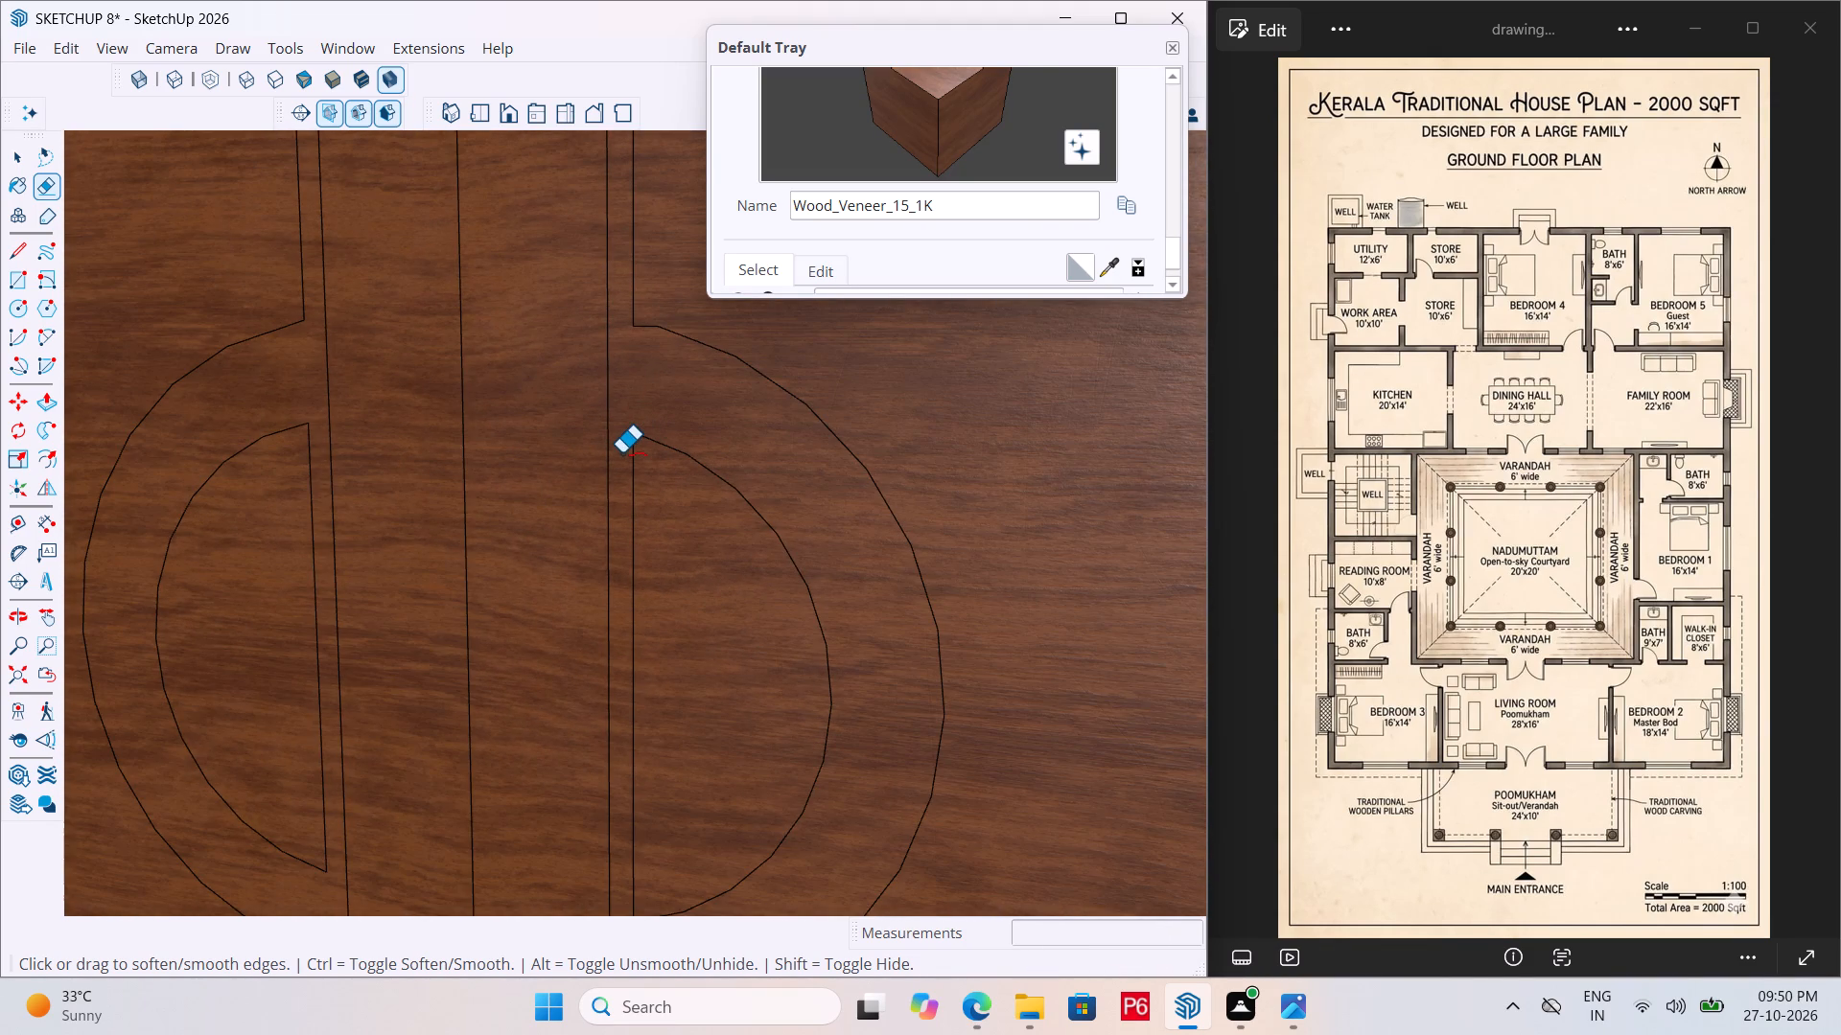
Save the model with both curved bands joined to their strips.
key(ctrl+s)
key(ctrl+s)
key(ctrl+s)
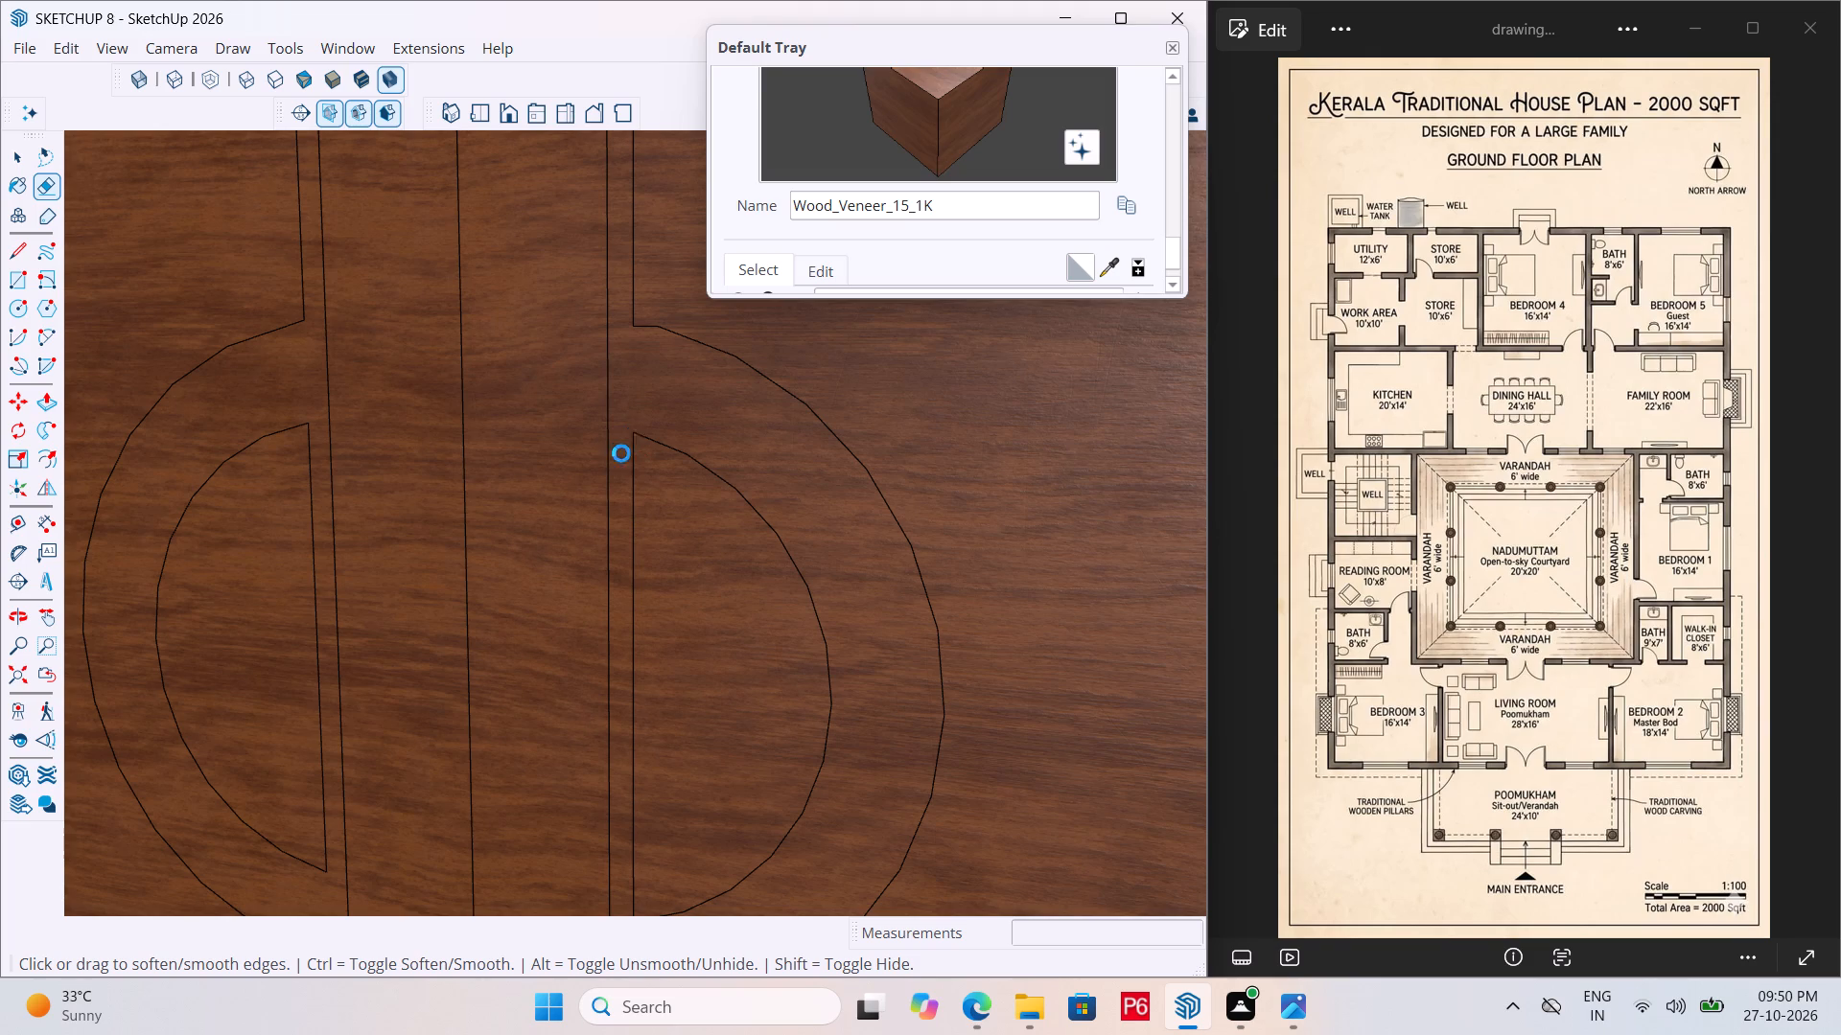
key(ctrl+s)
key(ctrl+s)
key(ctrl+s)
key(ctrl+s)
key(ctrl+s)
key(ctrl+s)
Examine the whole double door and the curved bands on both panels.
scroll(588, 423, down, 4)
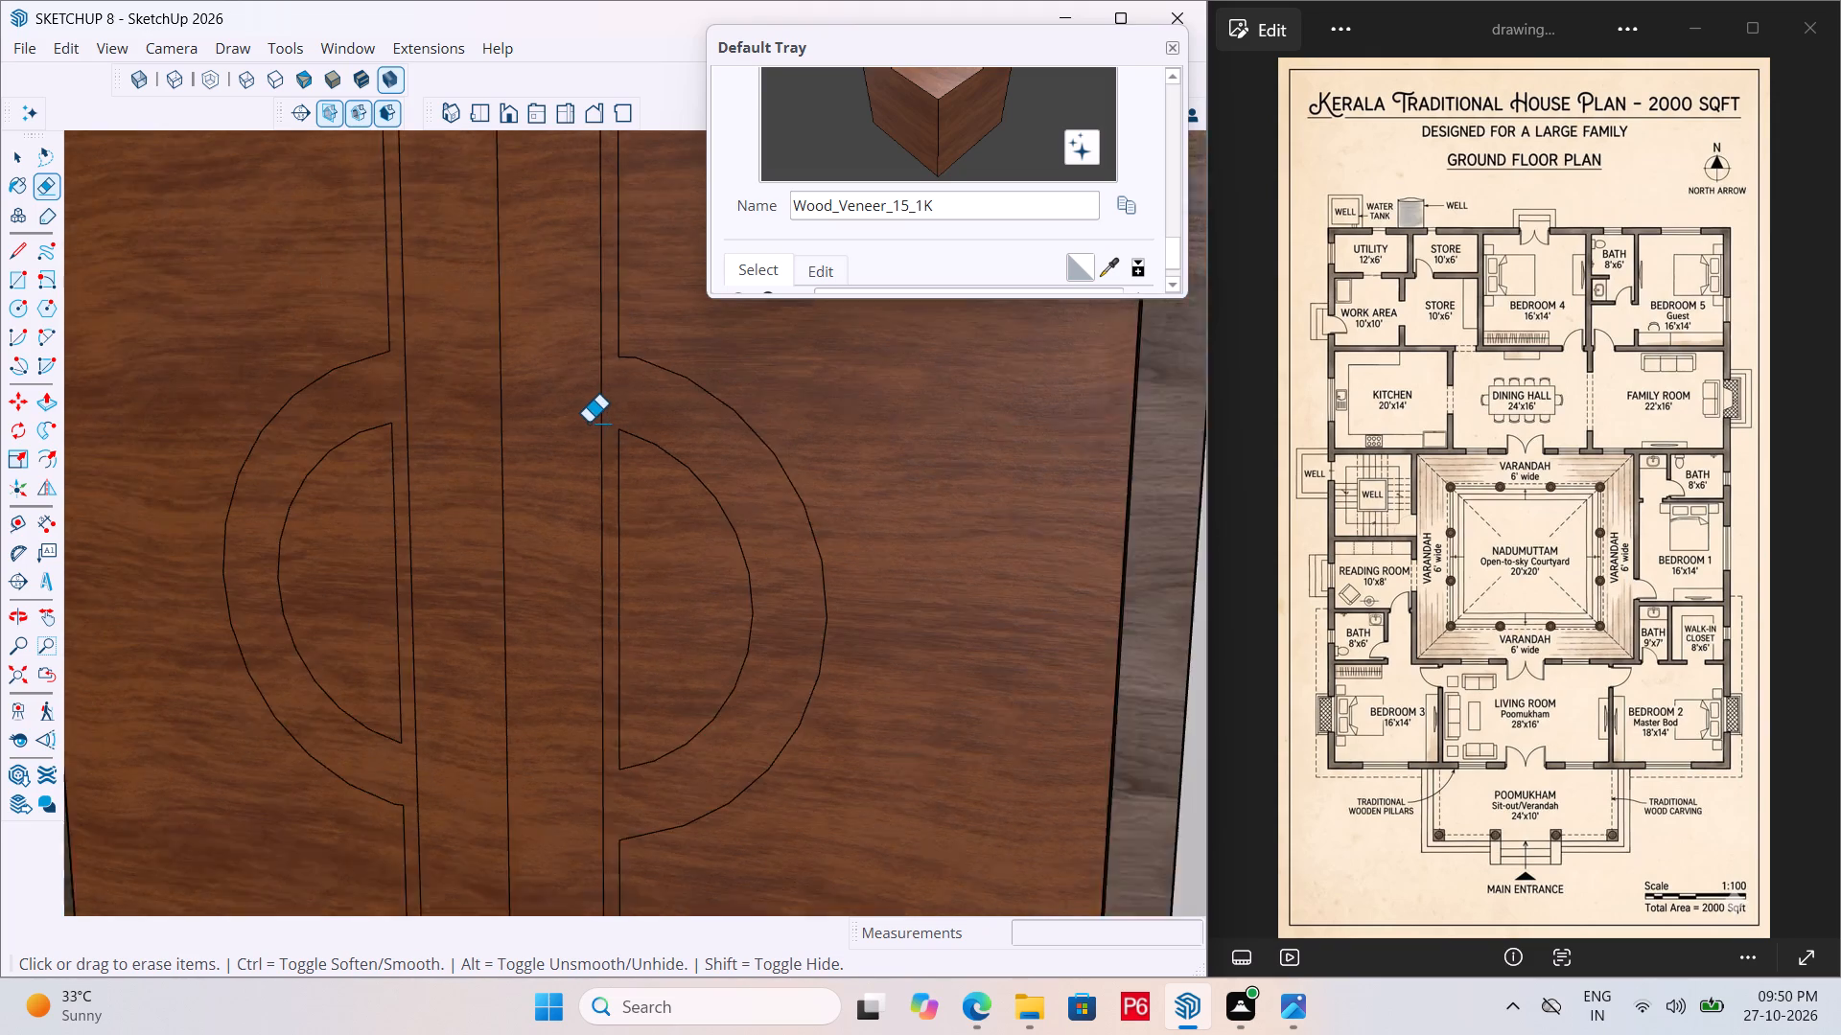
scroll(588, 423, down, 11)
middle_drag(587, 468, 610, 472)
scroll(609, 468, up, 1)
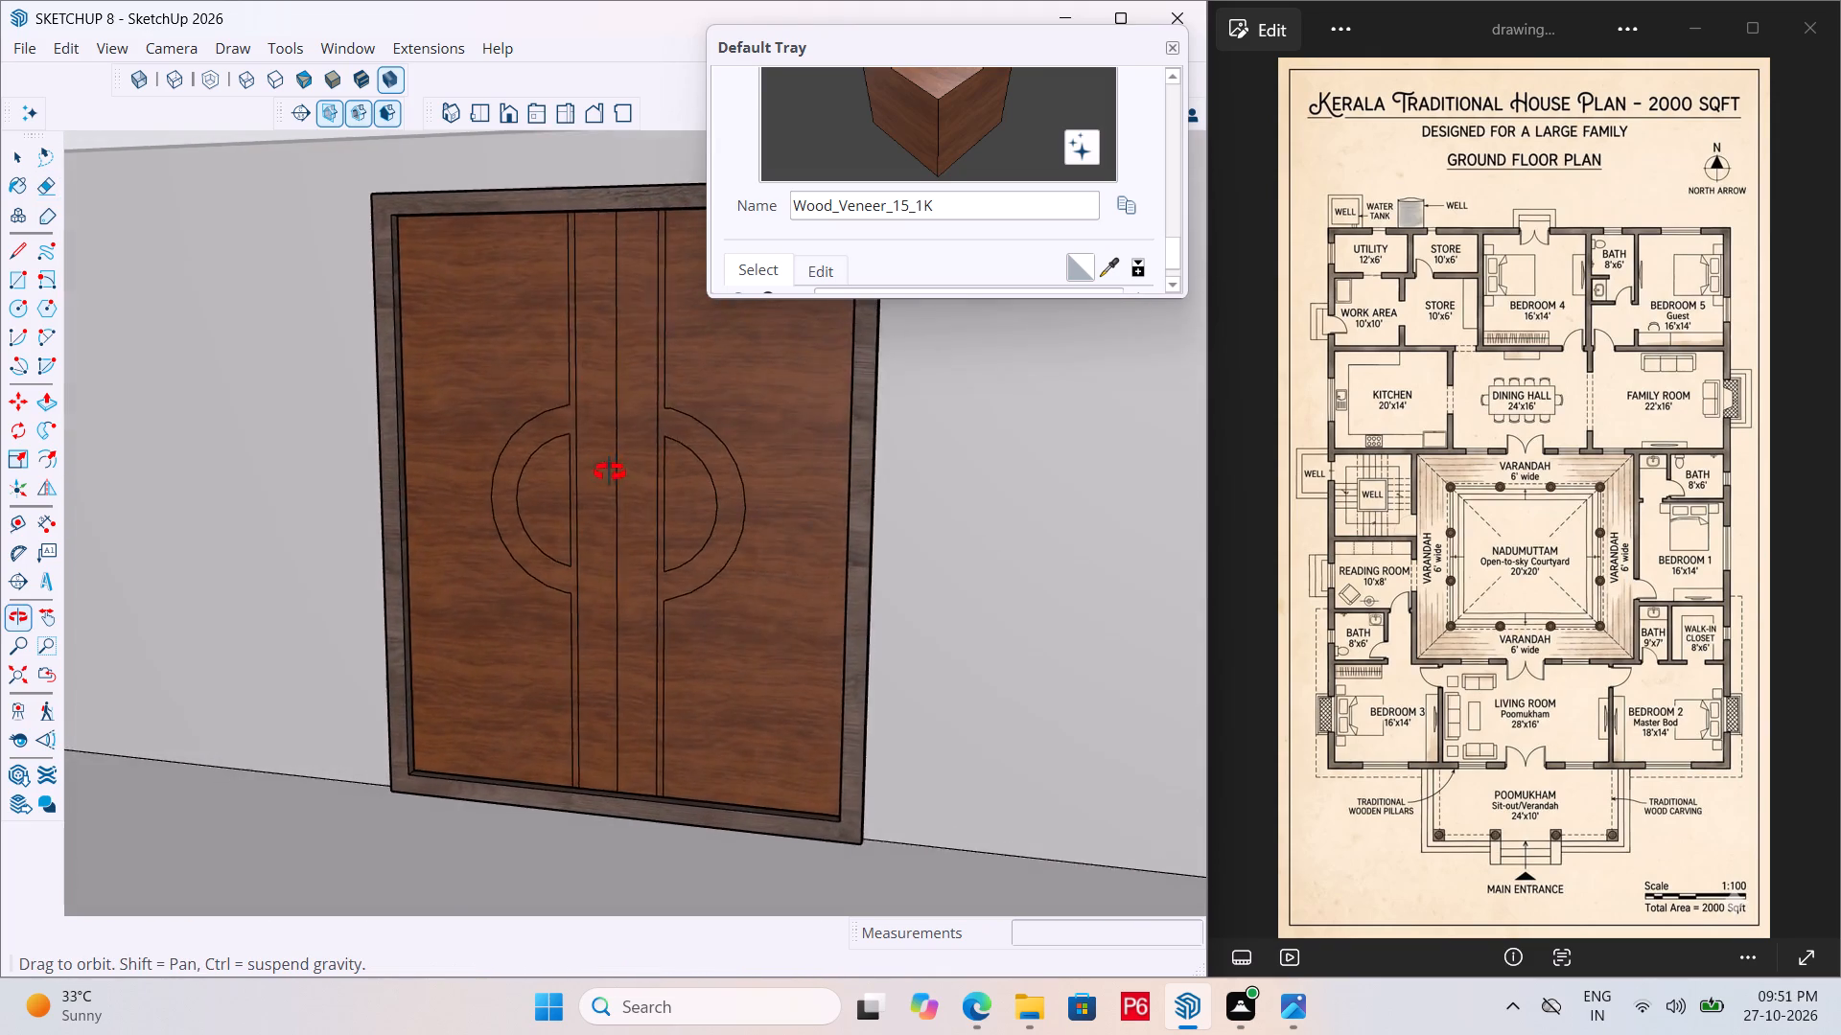
middle_drag(610, 472, 591, 478)
scroll(591, 478, up, 3)
scroll(700, 429, up, 4)
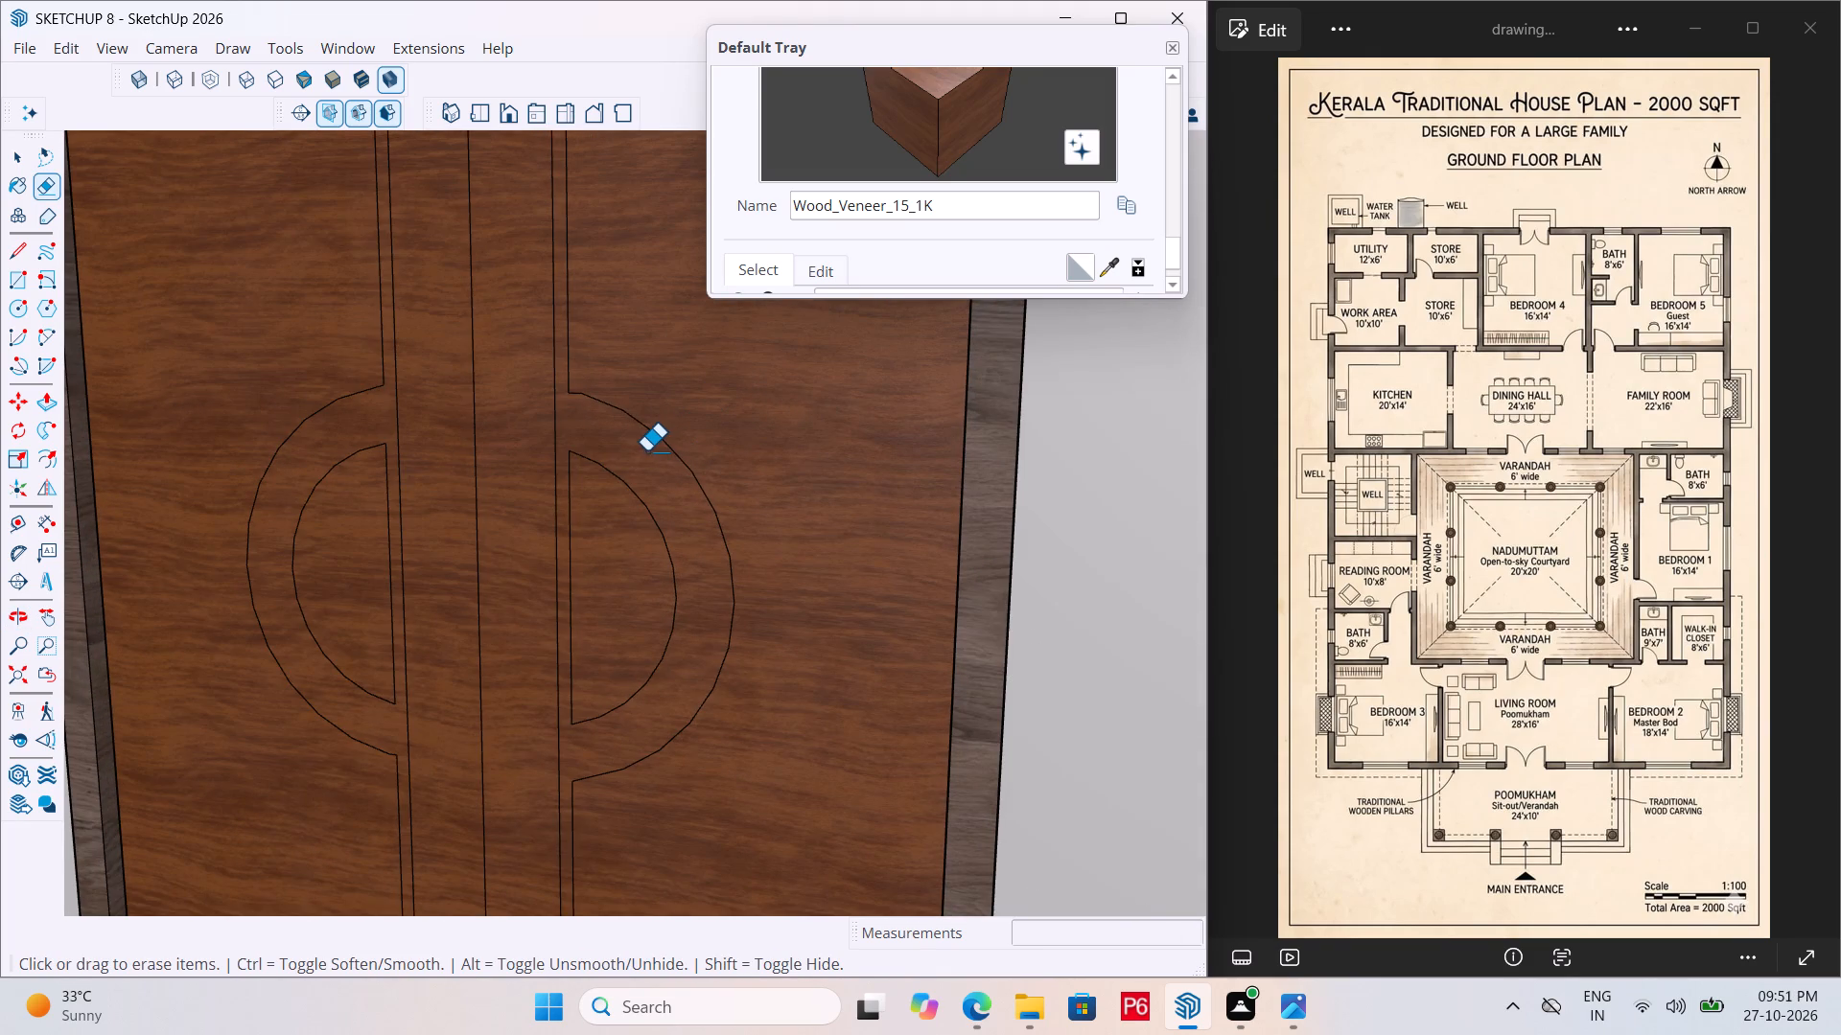
key(space)
scroll(645, 452, down, 4)
scroll(651, 478, up, 4)
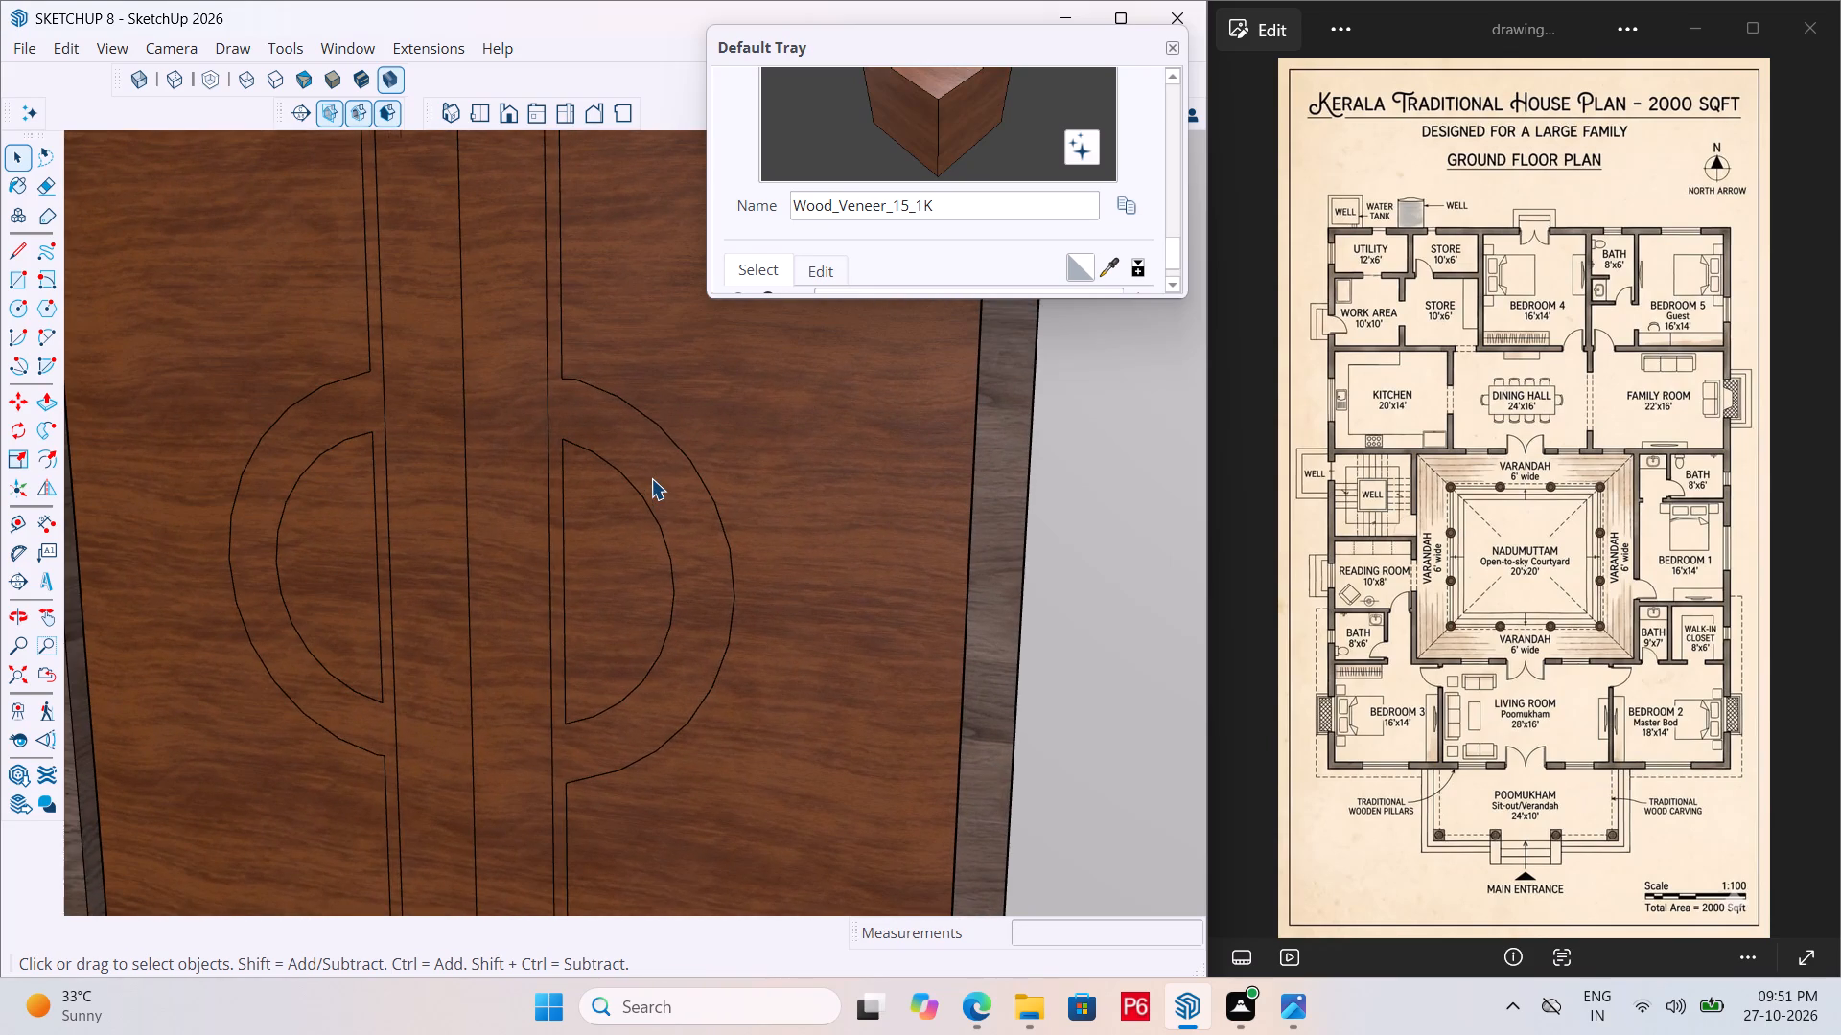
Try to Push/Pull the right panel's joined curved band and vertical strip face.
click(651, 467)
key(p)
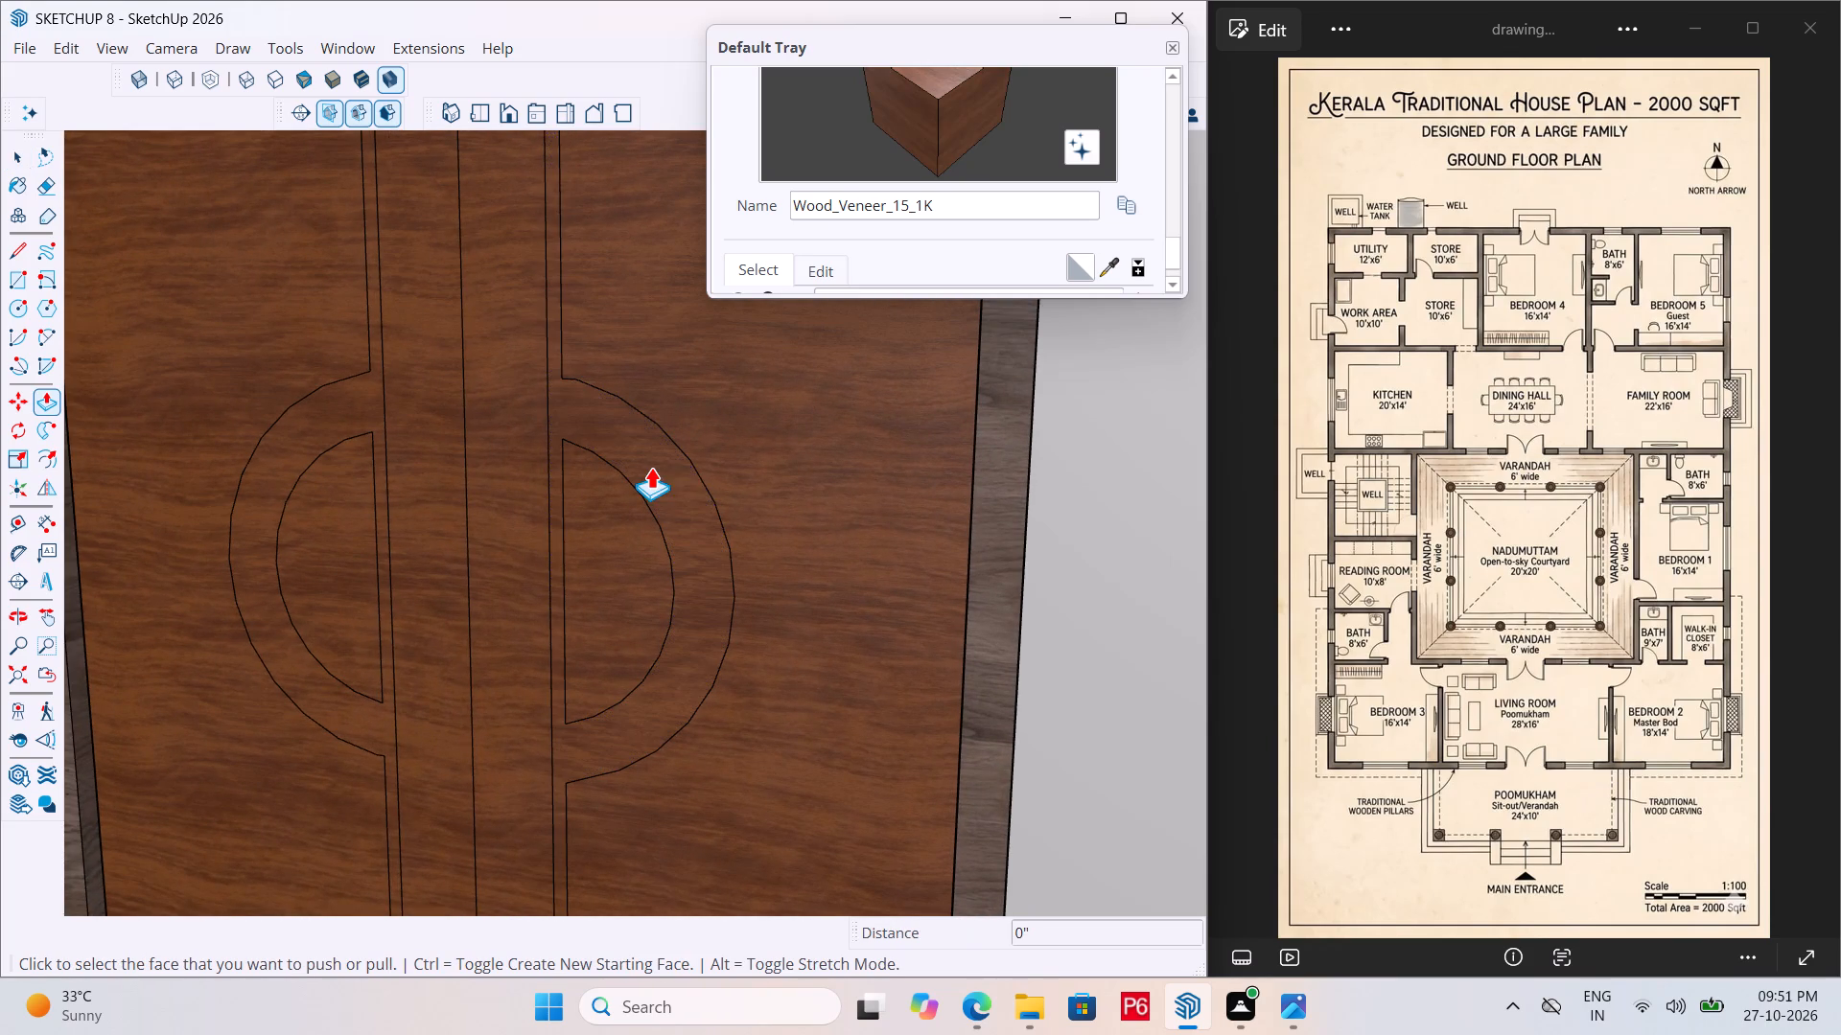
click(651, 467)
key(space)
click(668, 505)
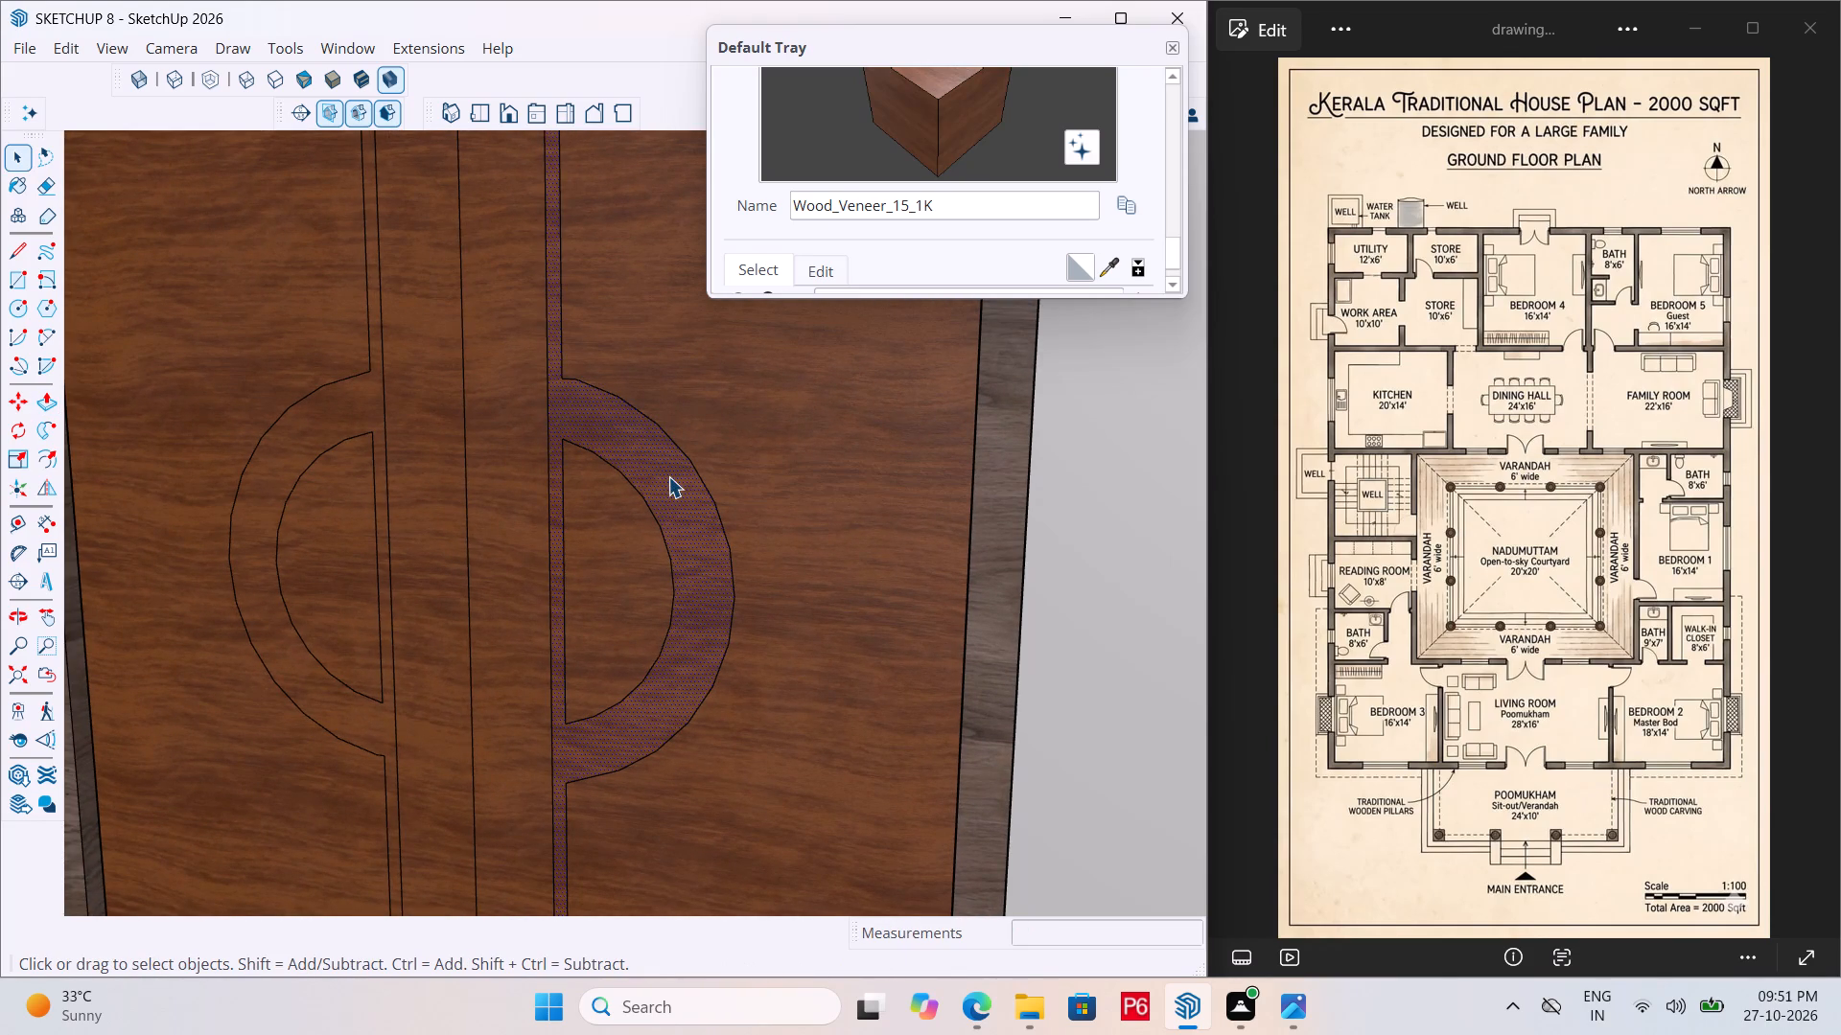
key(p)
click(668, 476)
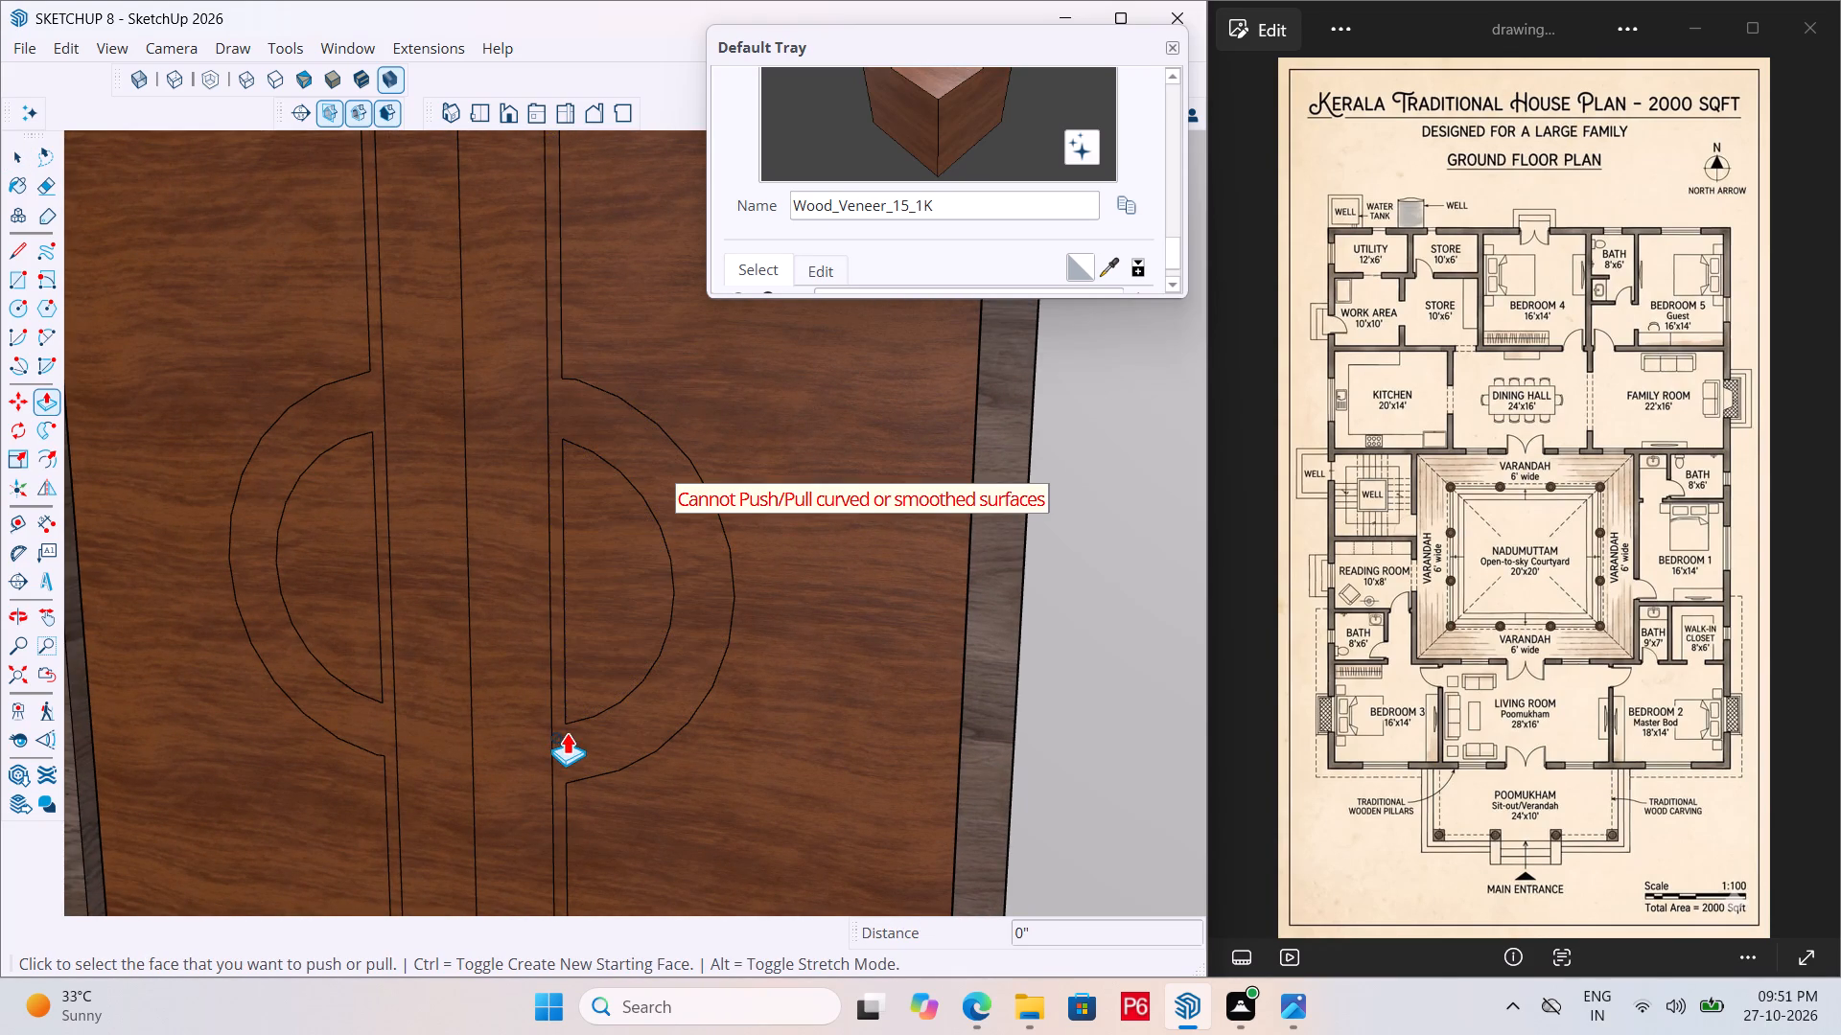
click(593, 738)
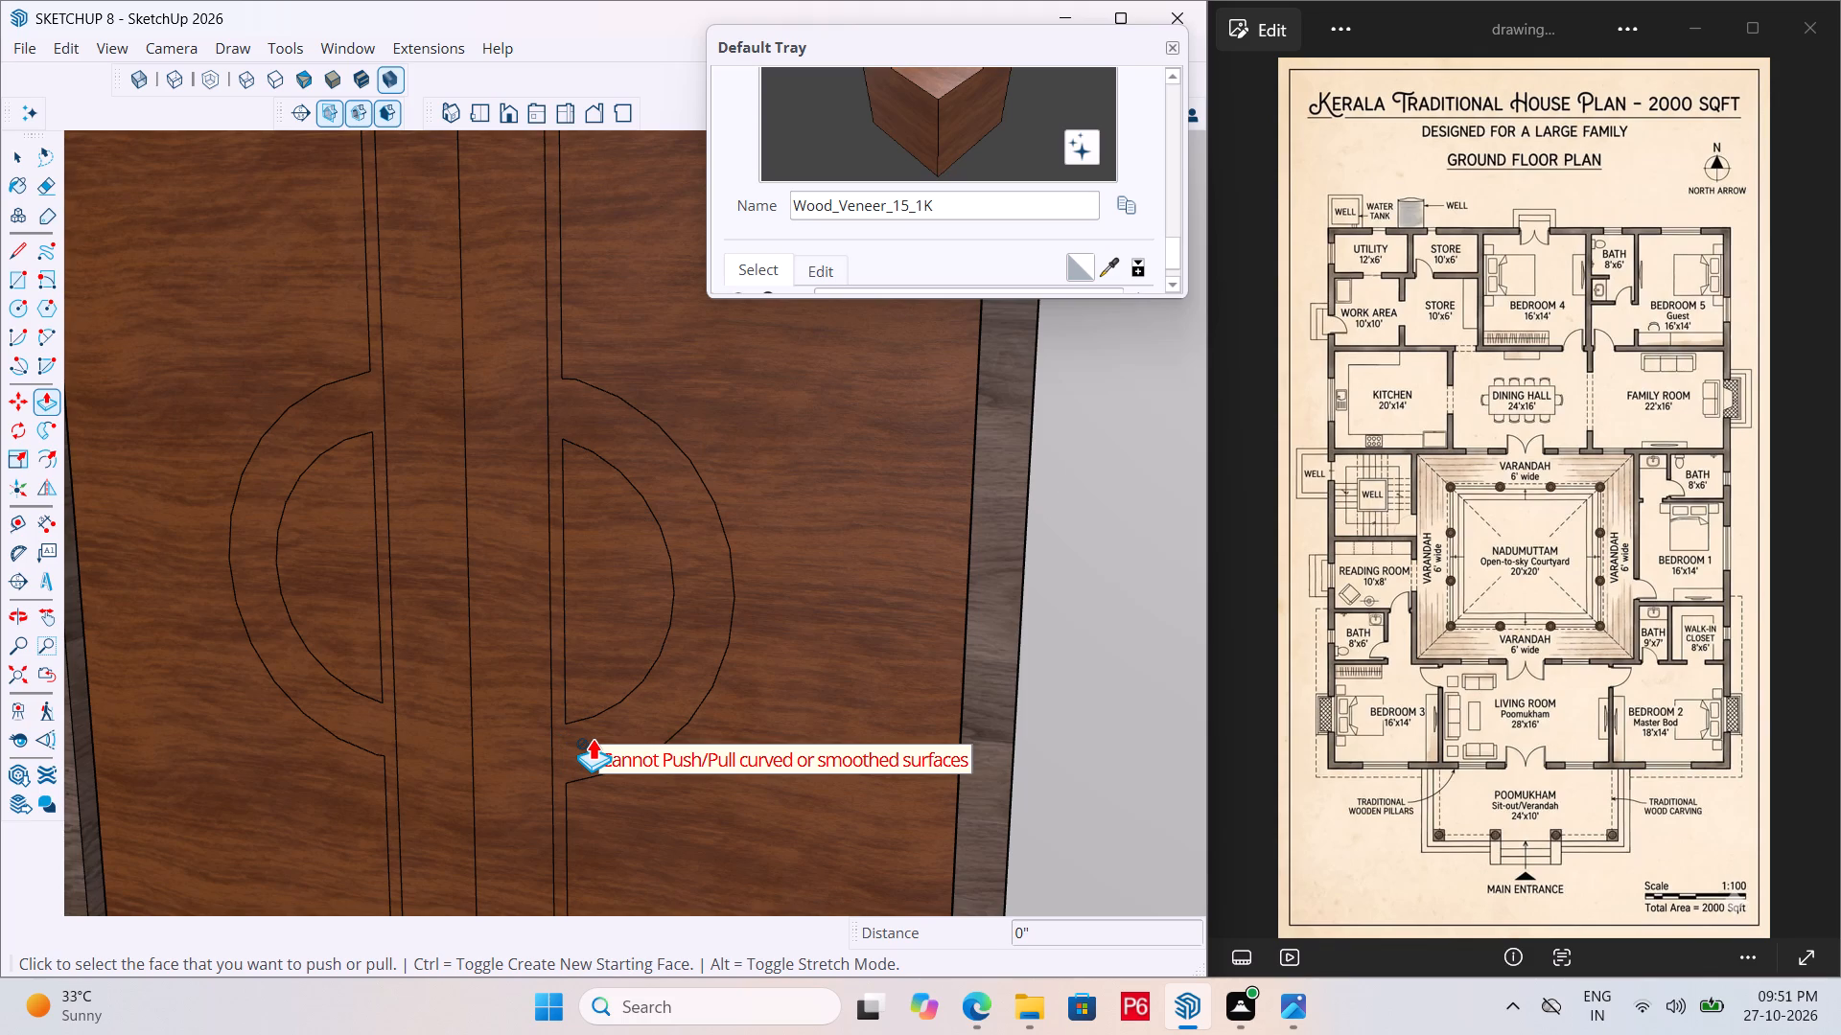
Undo the recent erasures back to the right band separated from its strip and the left strip's lower inner-arc stub restored.
key(ctrl+z)
key(ctrl+z)
key(ctrl+z)
key(ctrl+z)
key(ctrl+z)
key(ctrl+z)
key(ctrl+z)
key(ctrl+z)
key(ctrl+z)
key(ctrl+z)
key(Escape)
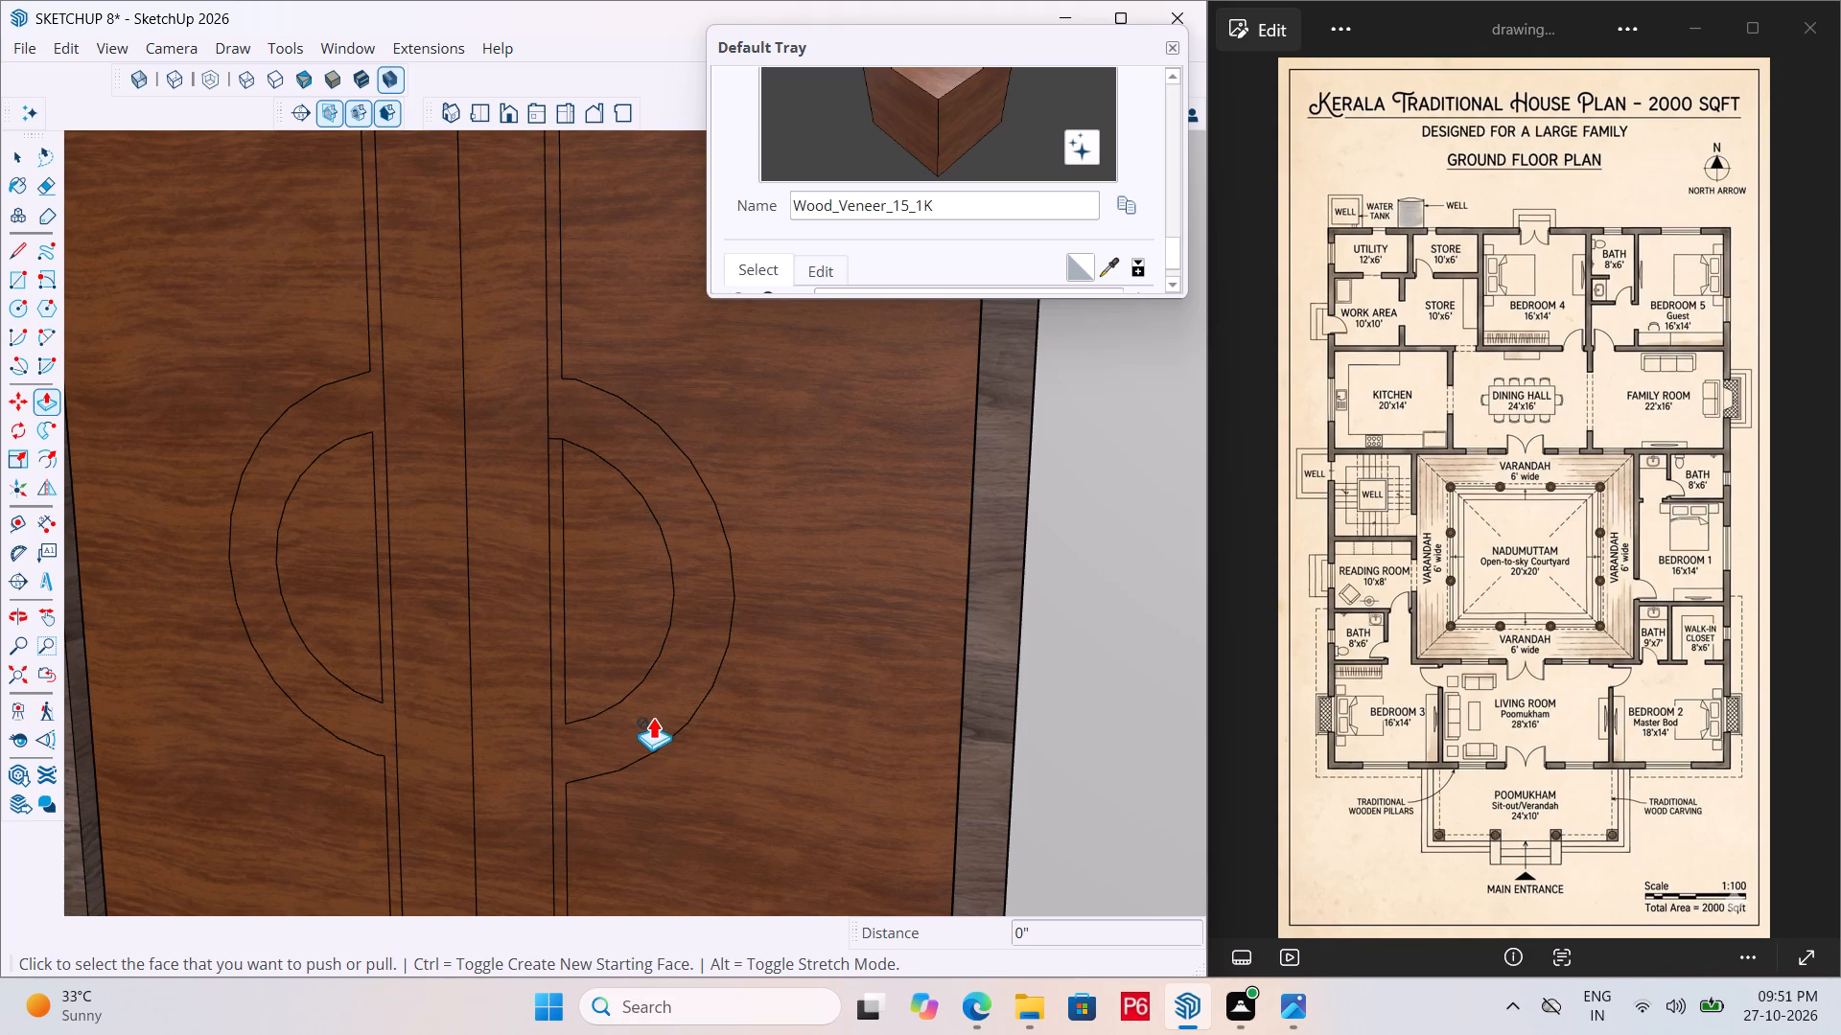
key(ctrl+z)
key(ctrl+z)
key(ctrl+z)
key(ctrl+z)
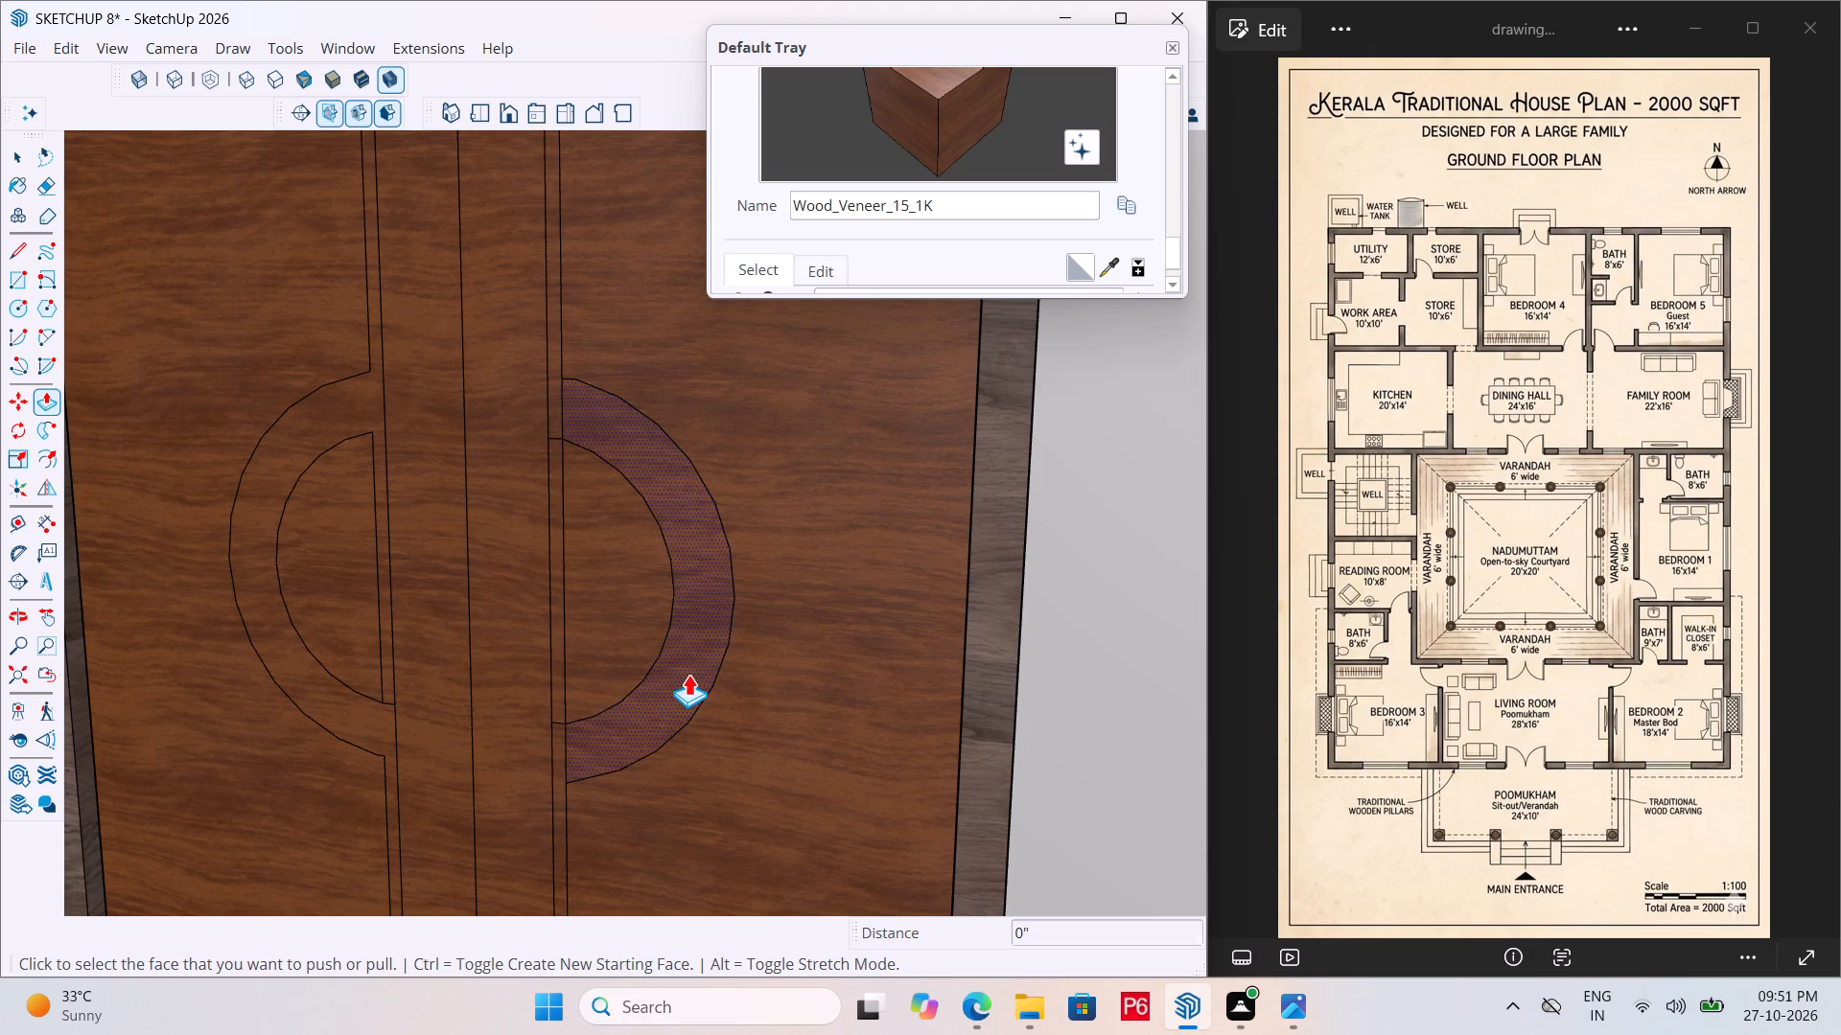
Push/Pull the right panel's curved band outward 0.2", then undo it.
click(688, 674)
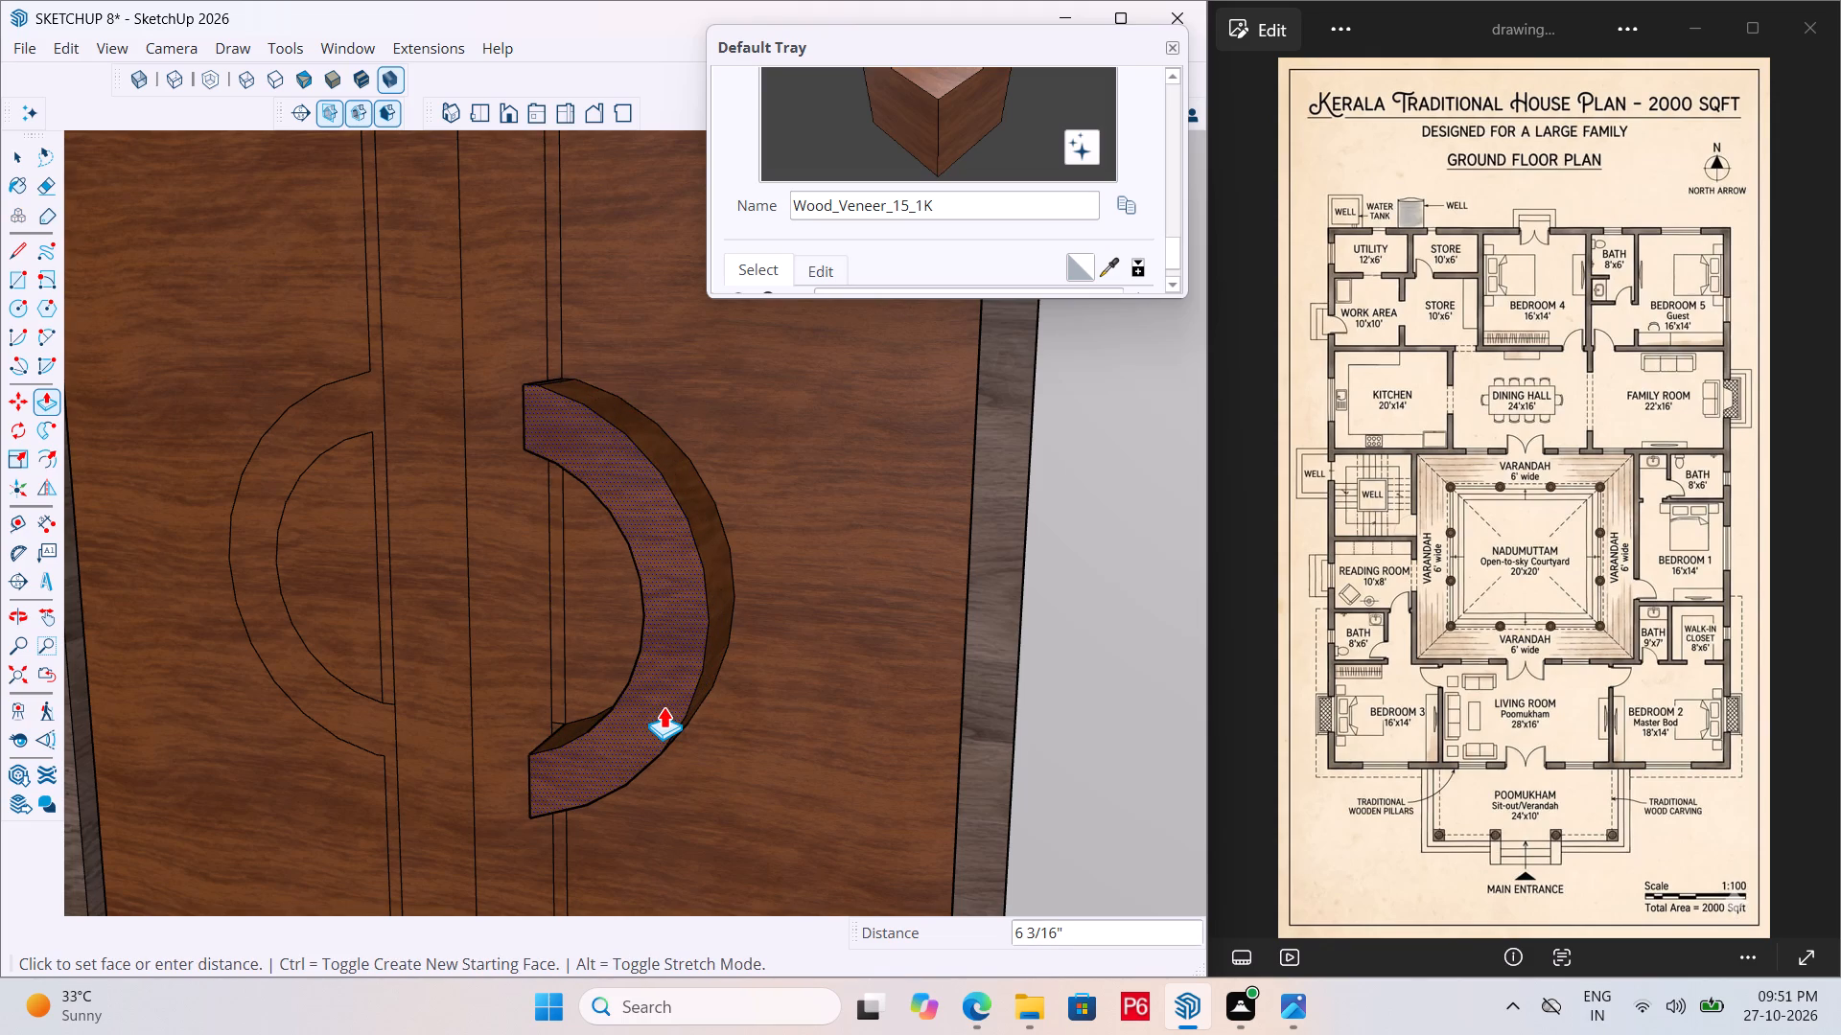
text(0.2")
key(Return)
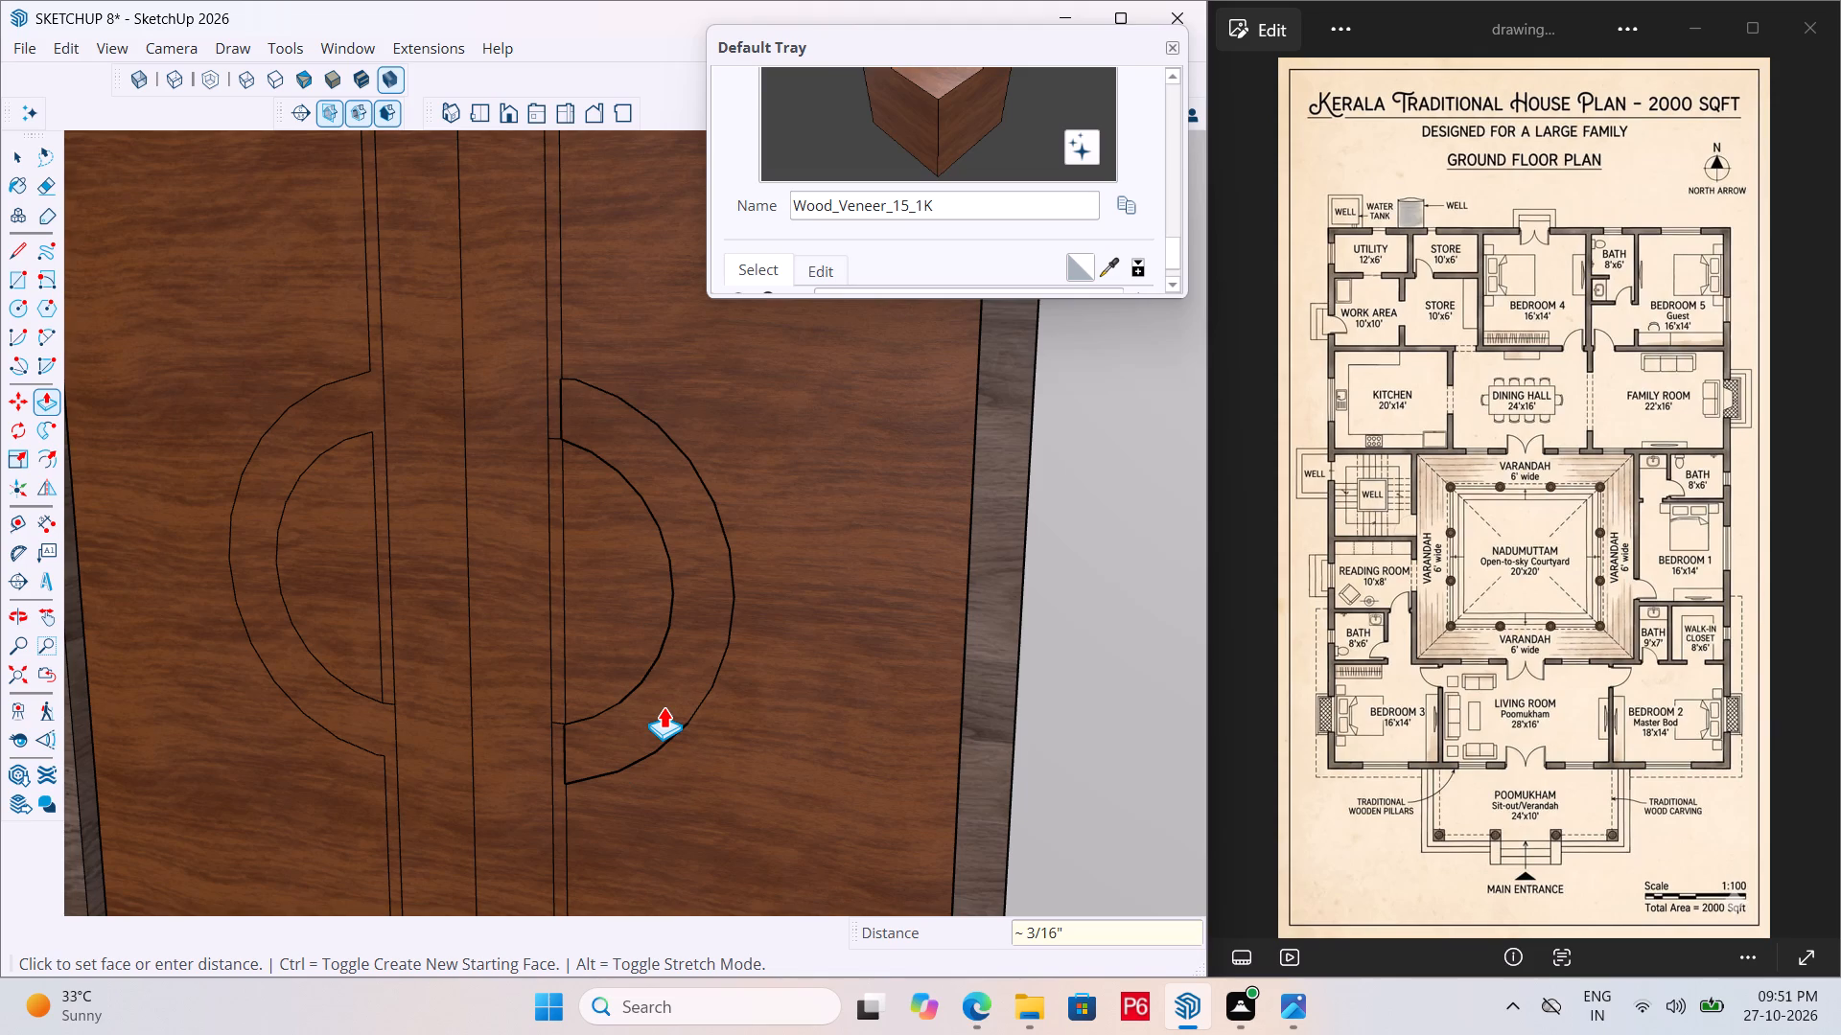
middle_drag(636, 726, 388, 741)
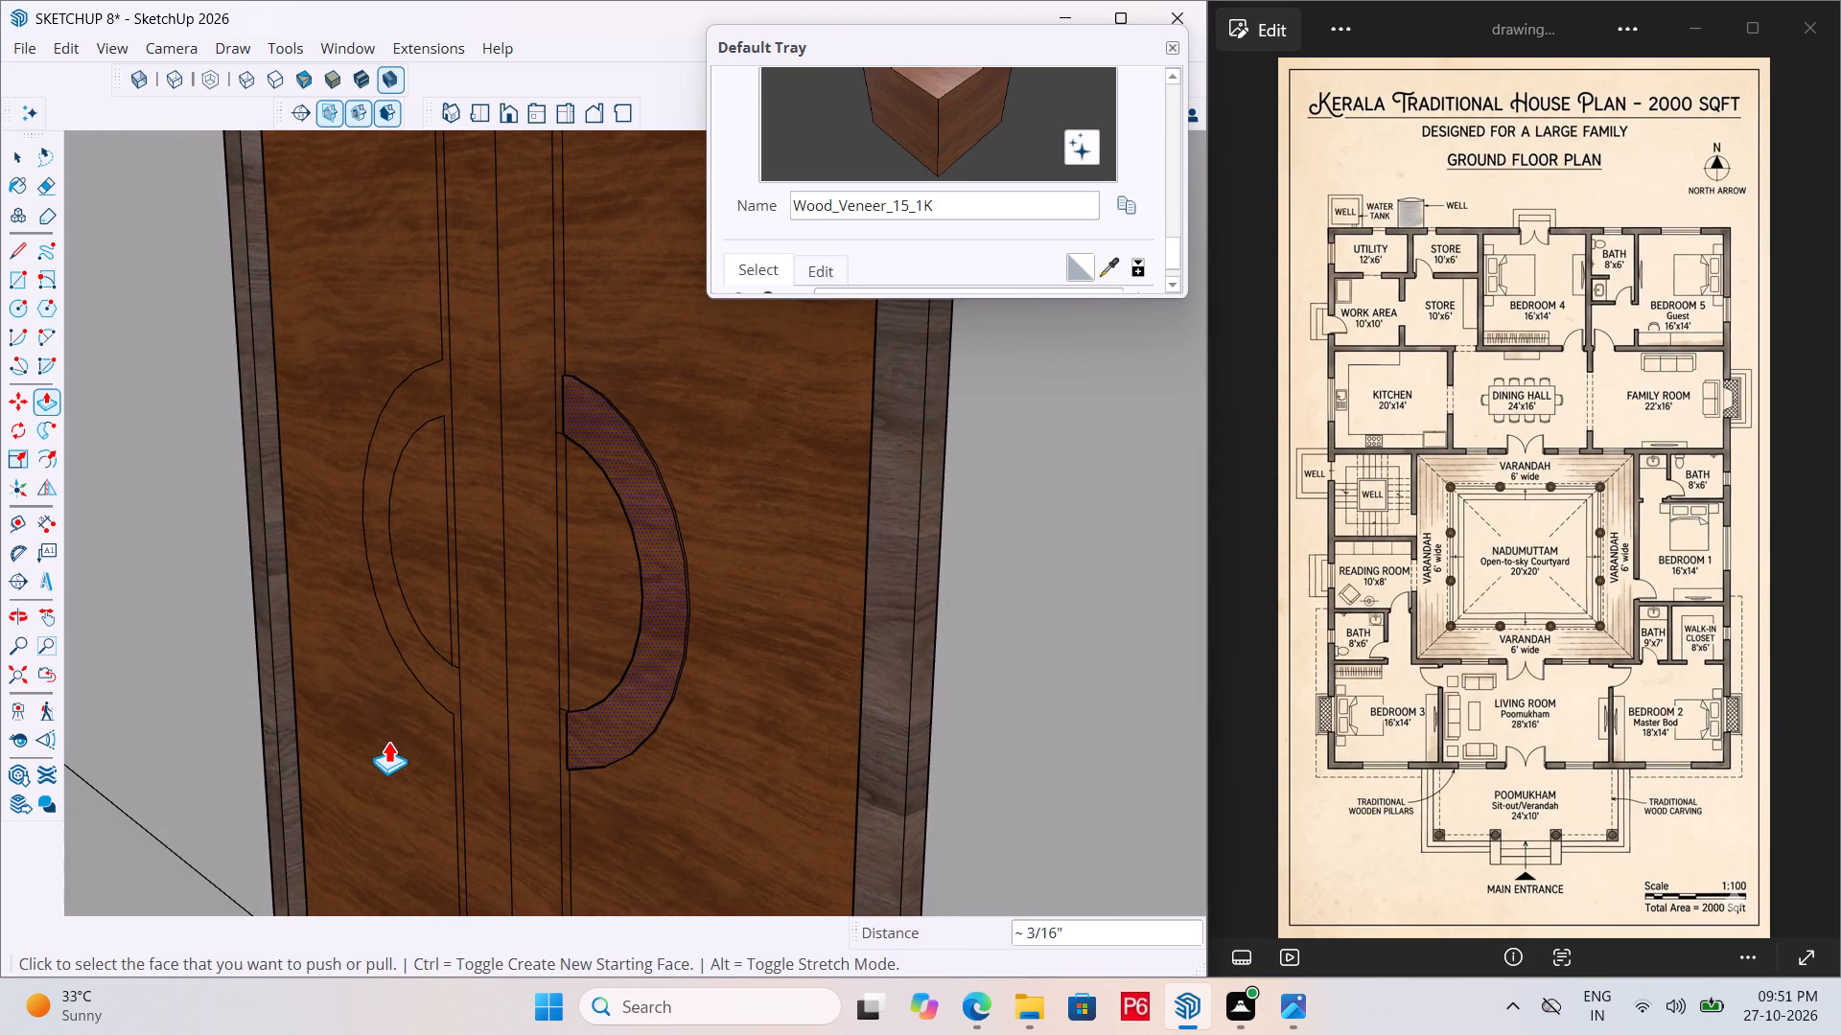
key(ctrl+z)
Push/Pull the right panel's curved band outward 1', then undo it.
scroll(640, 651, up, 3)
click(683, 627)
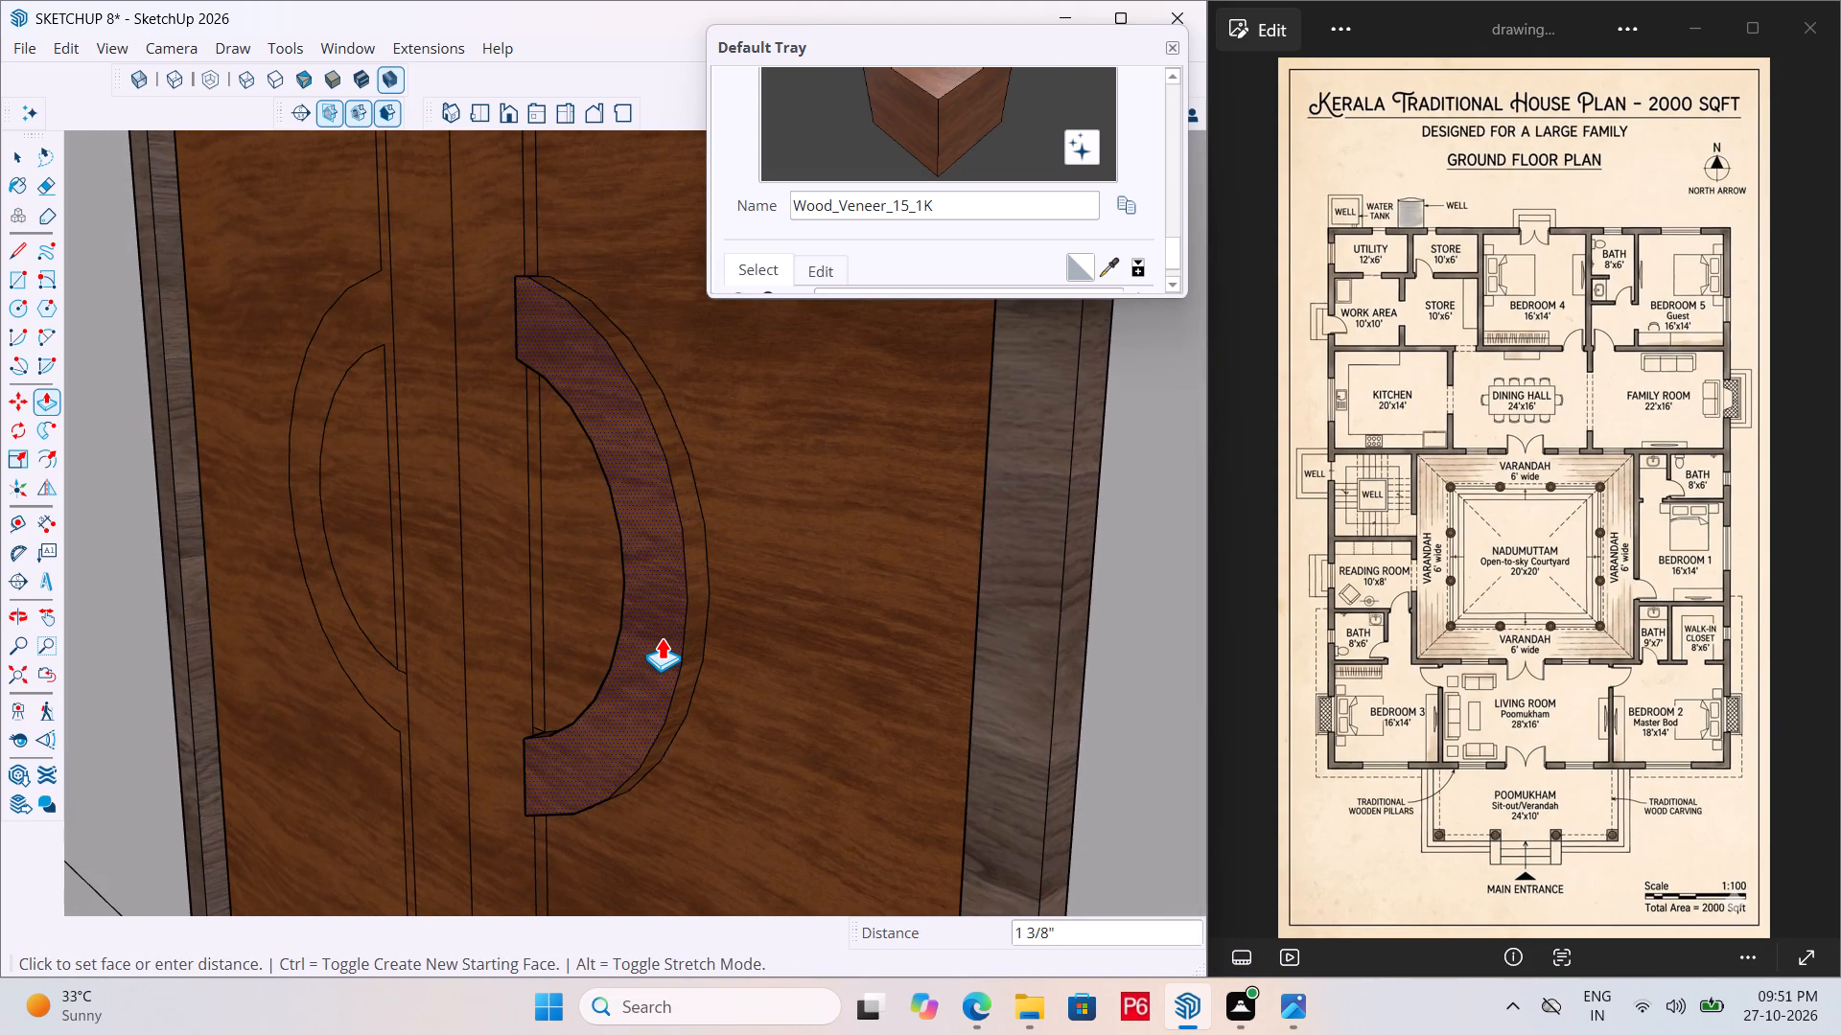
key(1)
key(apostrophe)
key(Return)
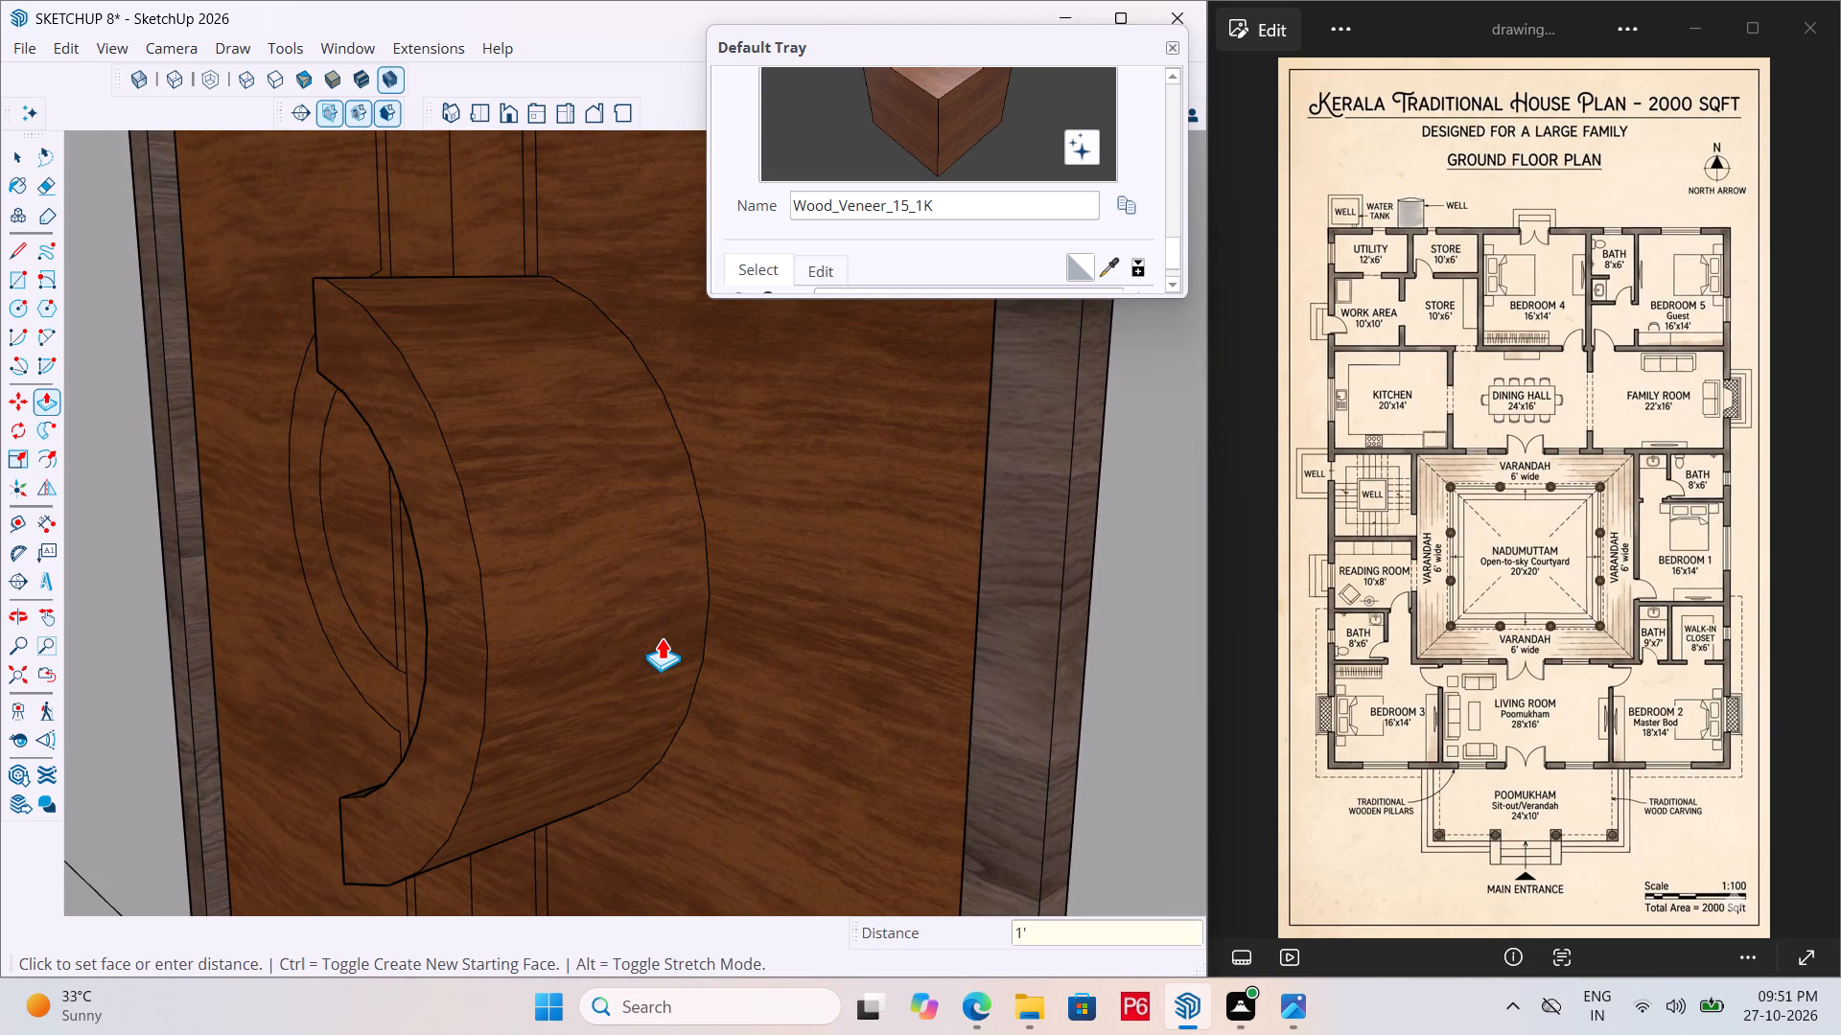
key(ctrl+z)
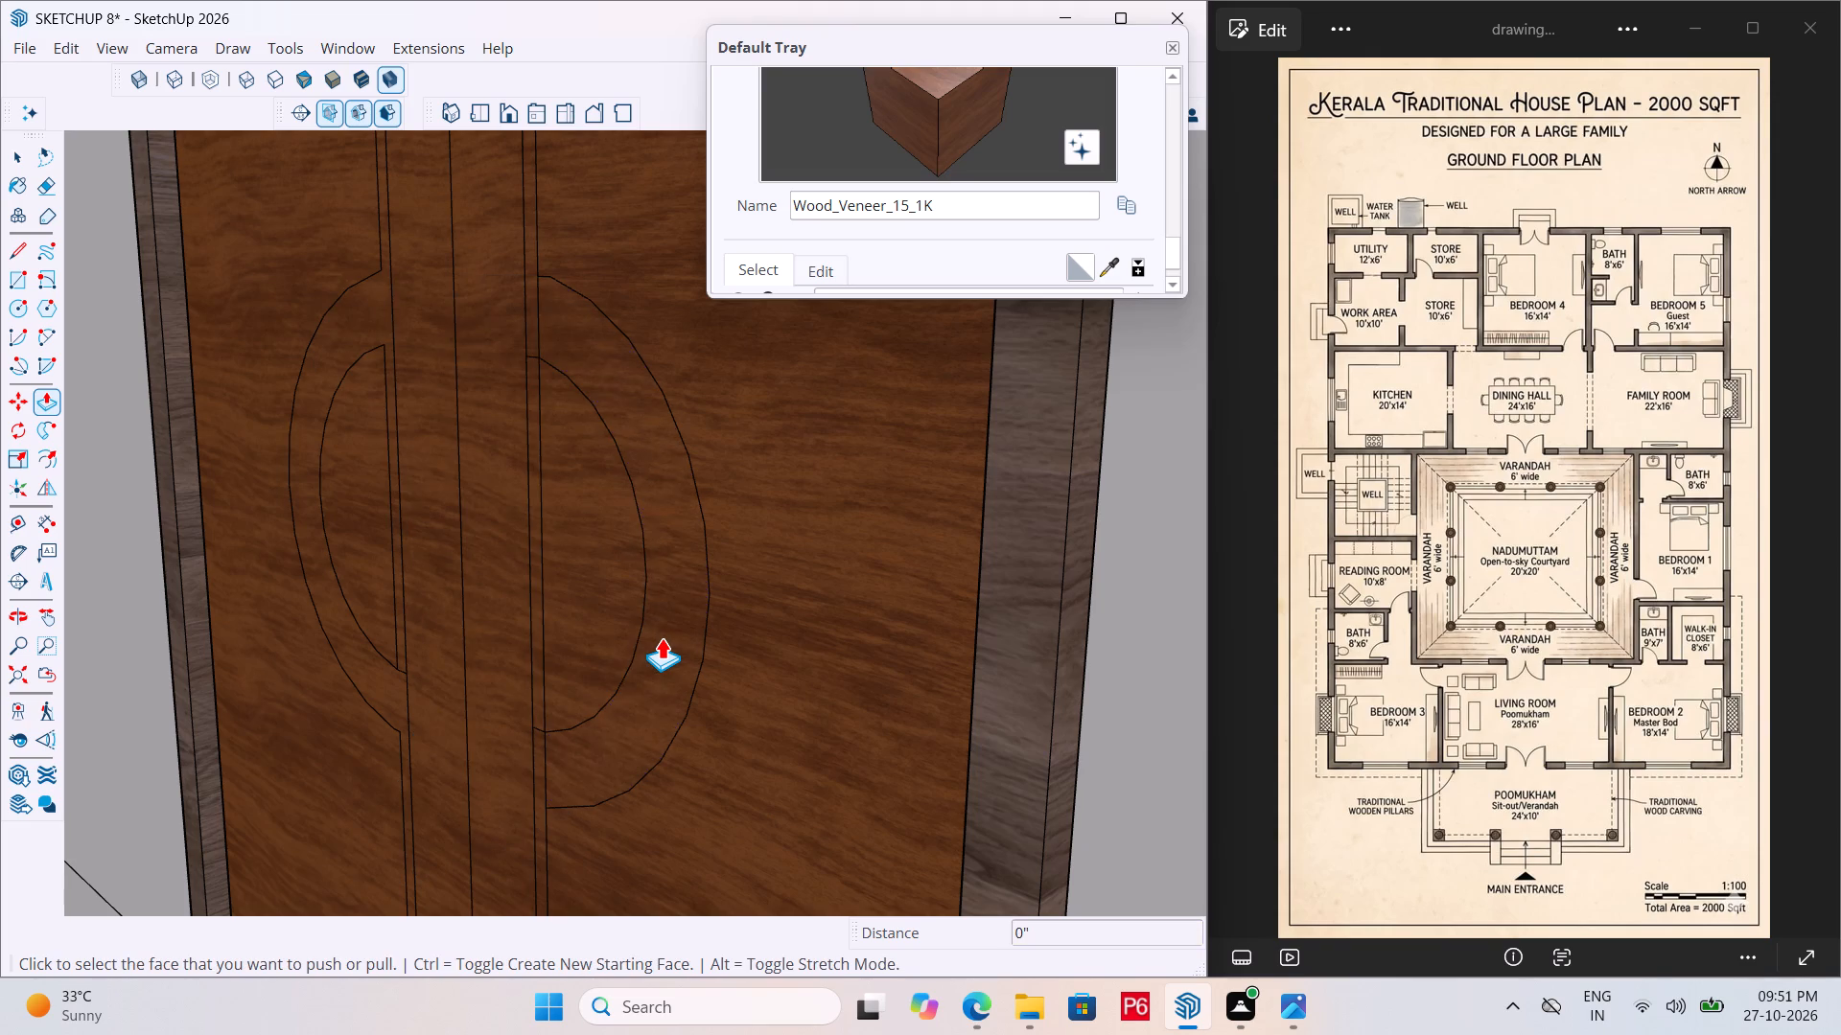
Push/Pull the right panel's curved band outward 0.6".
click(673, 610)
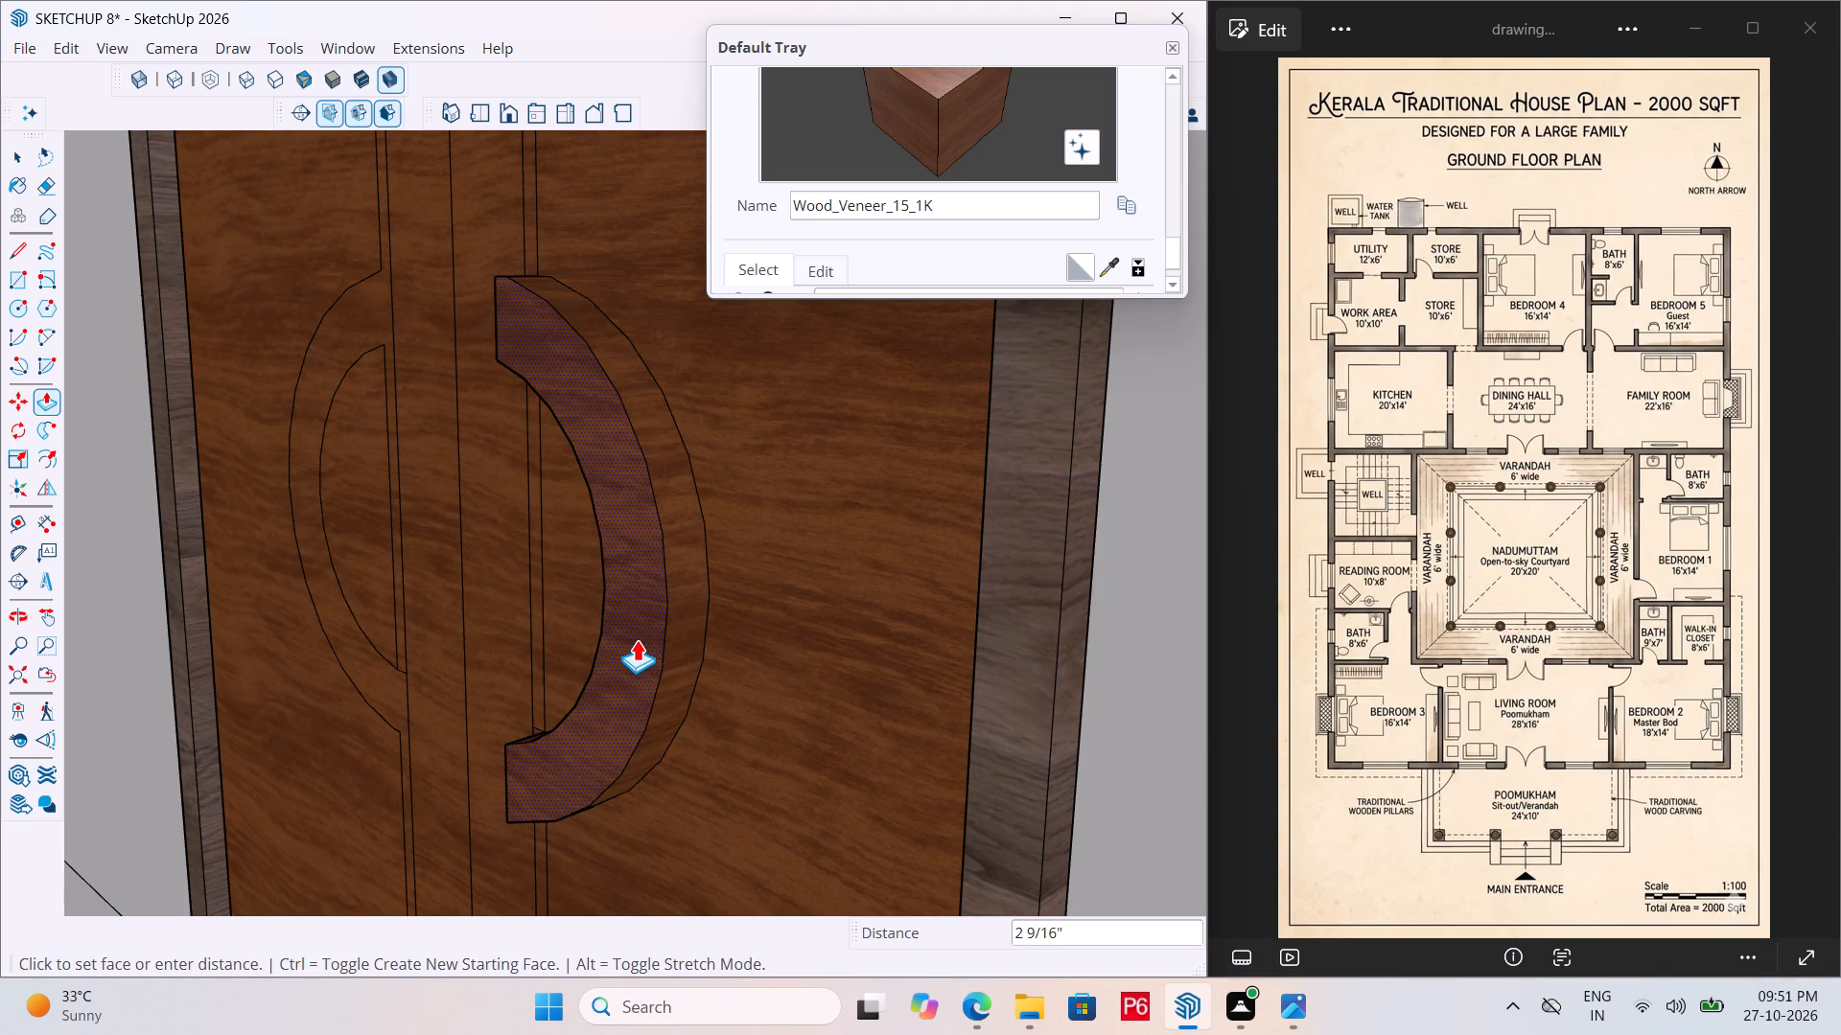
text(0.6")
key(Return)
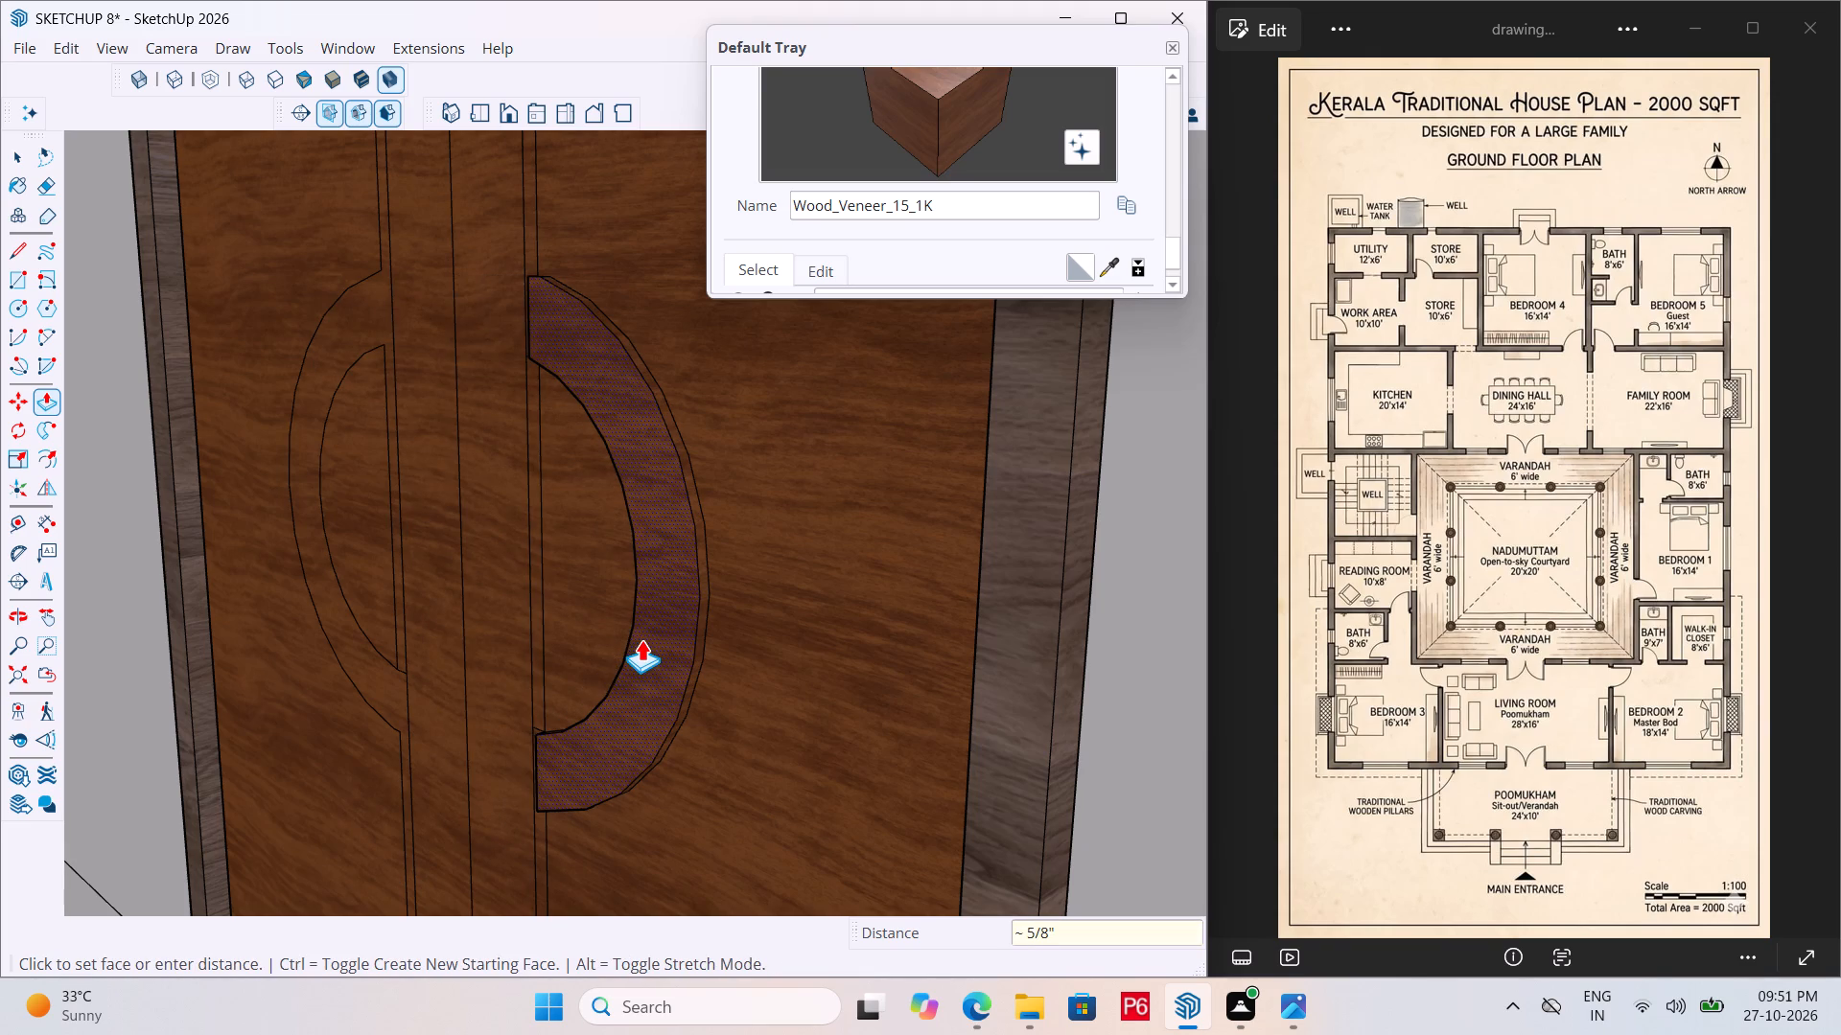
Push/Pull the right strip's middle, upper and lower segments outward about 5/8", level with the raised curved band.
middle_drag(632, 630, 865, 595)
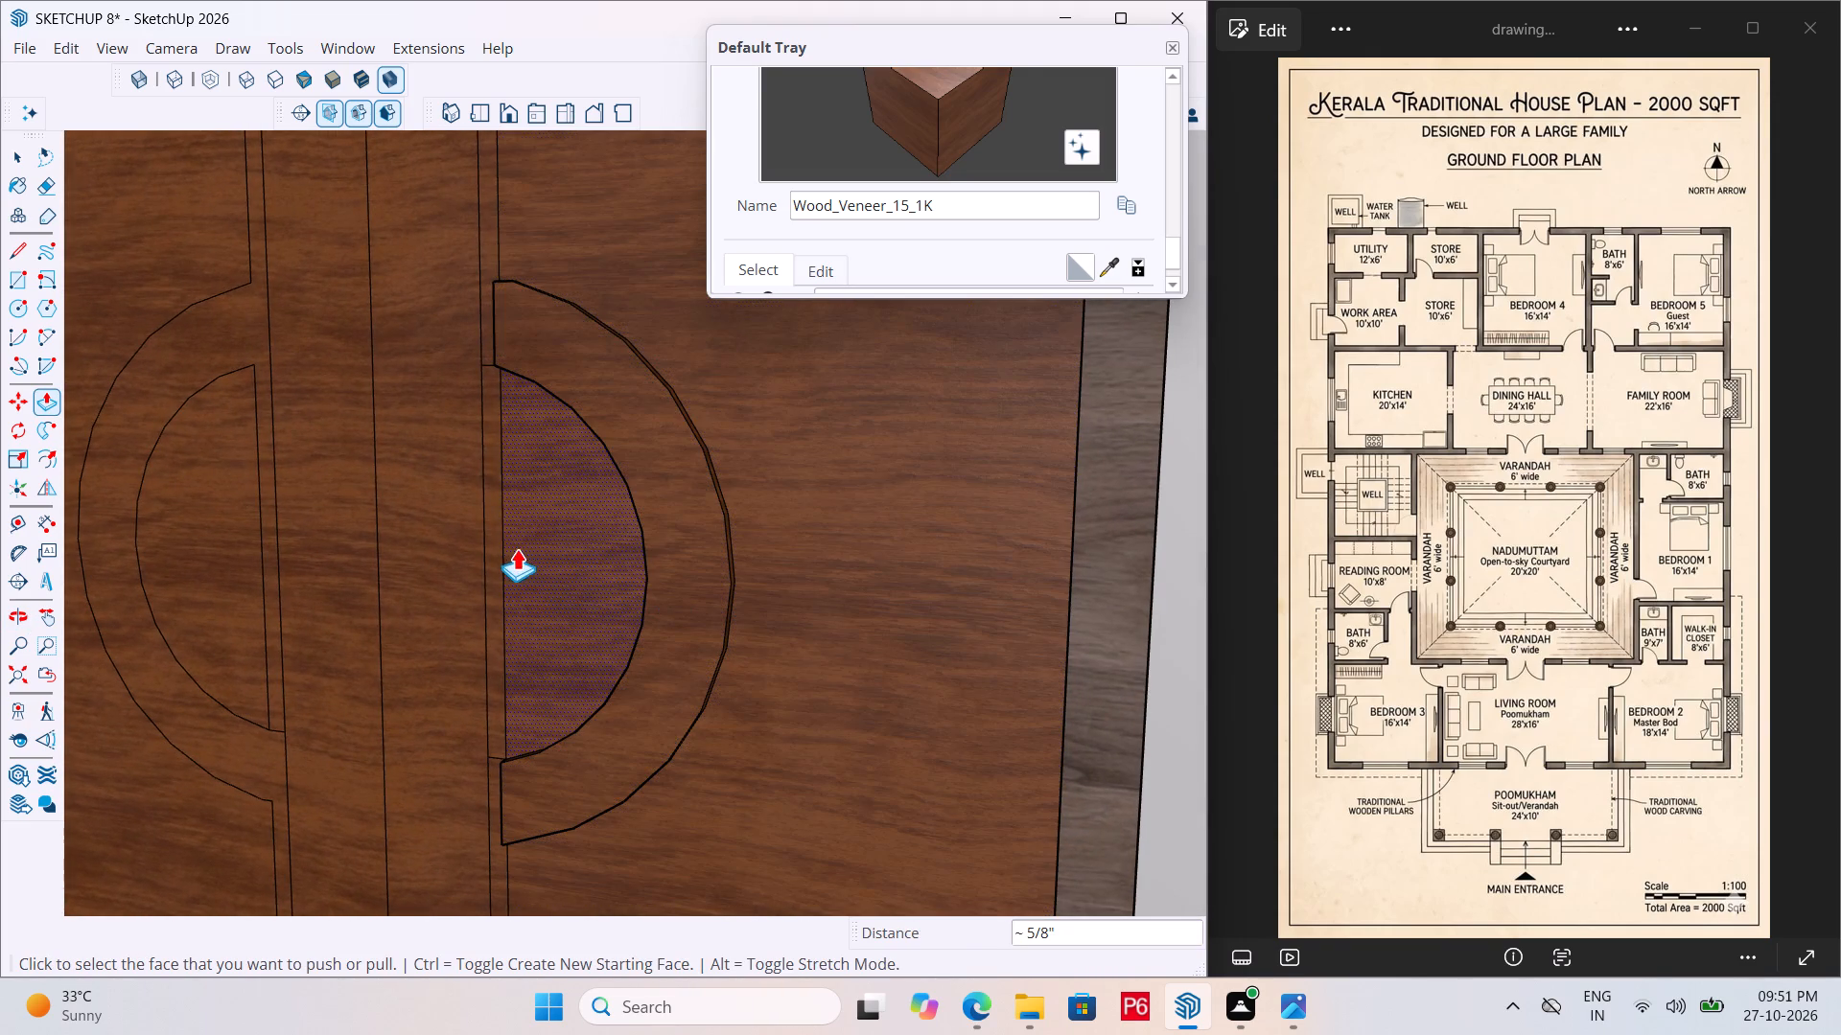
click(497, 538)
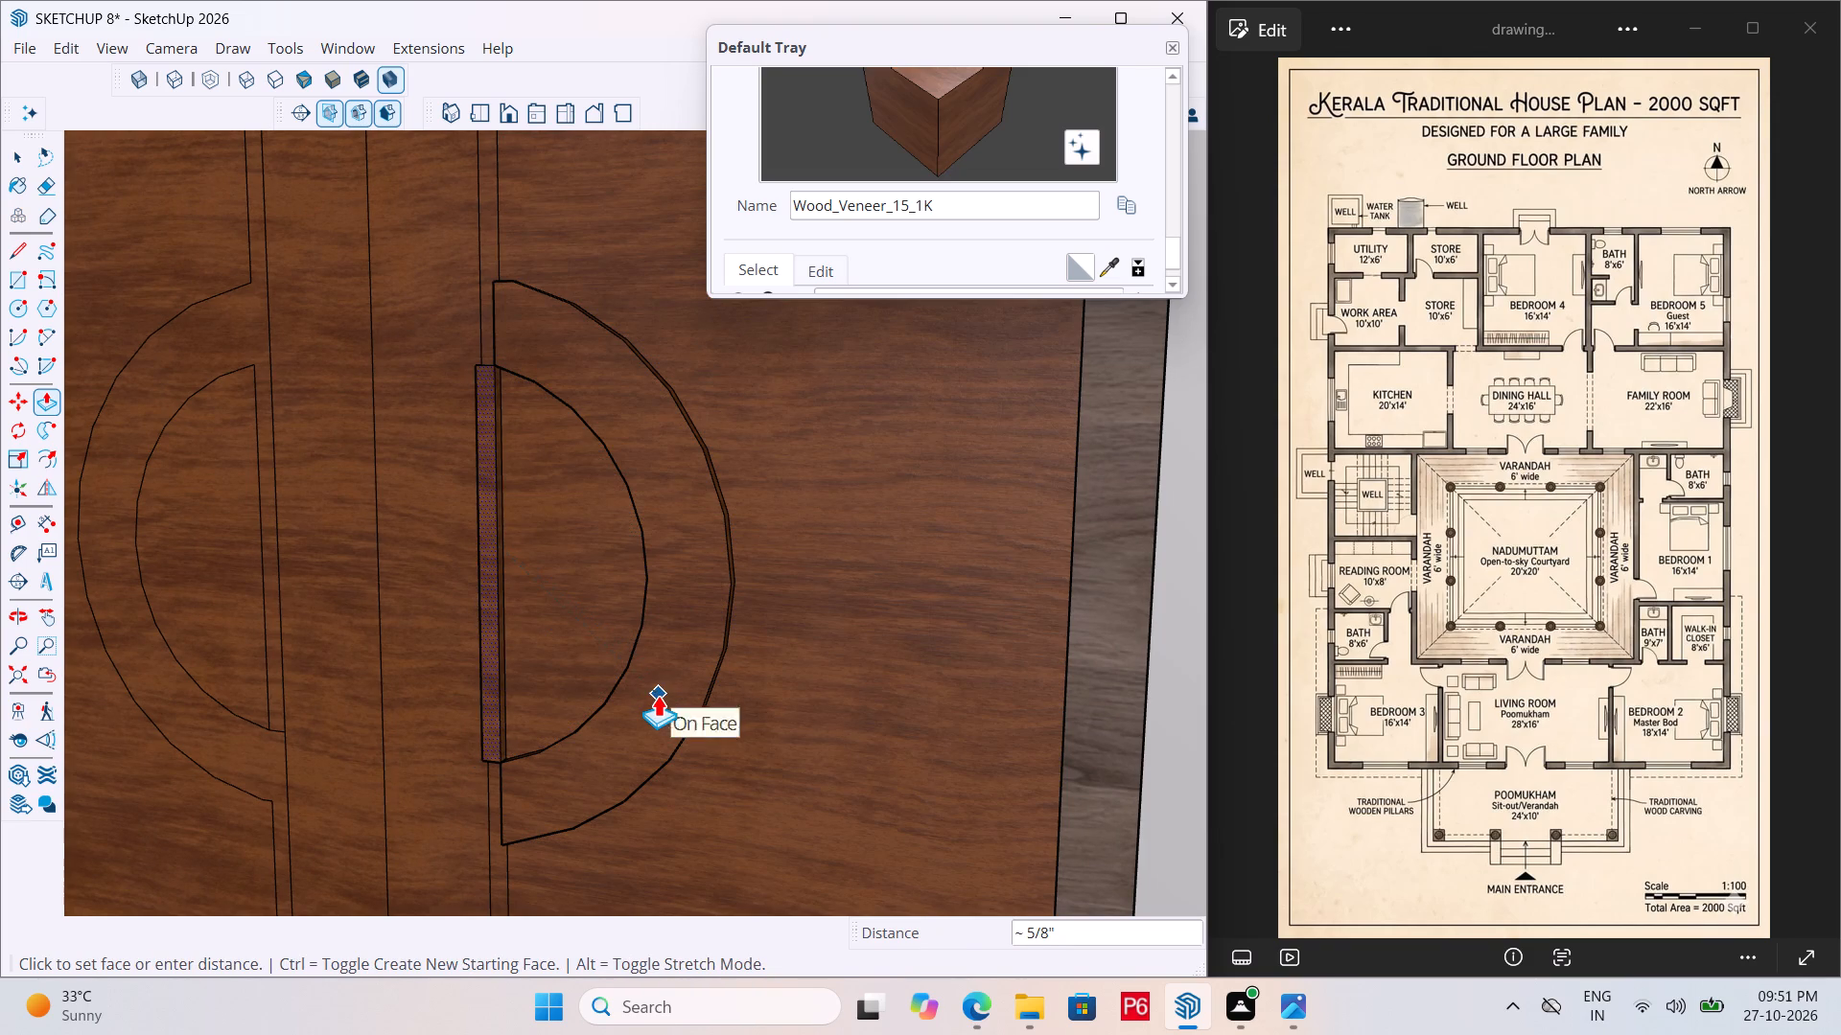
click(658, 695)
double_click(487, 225)
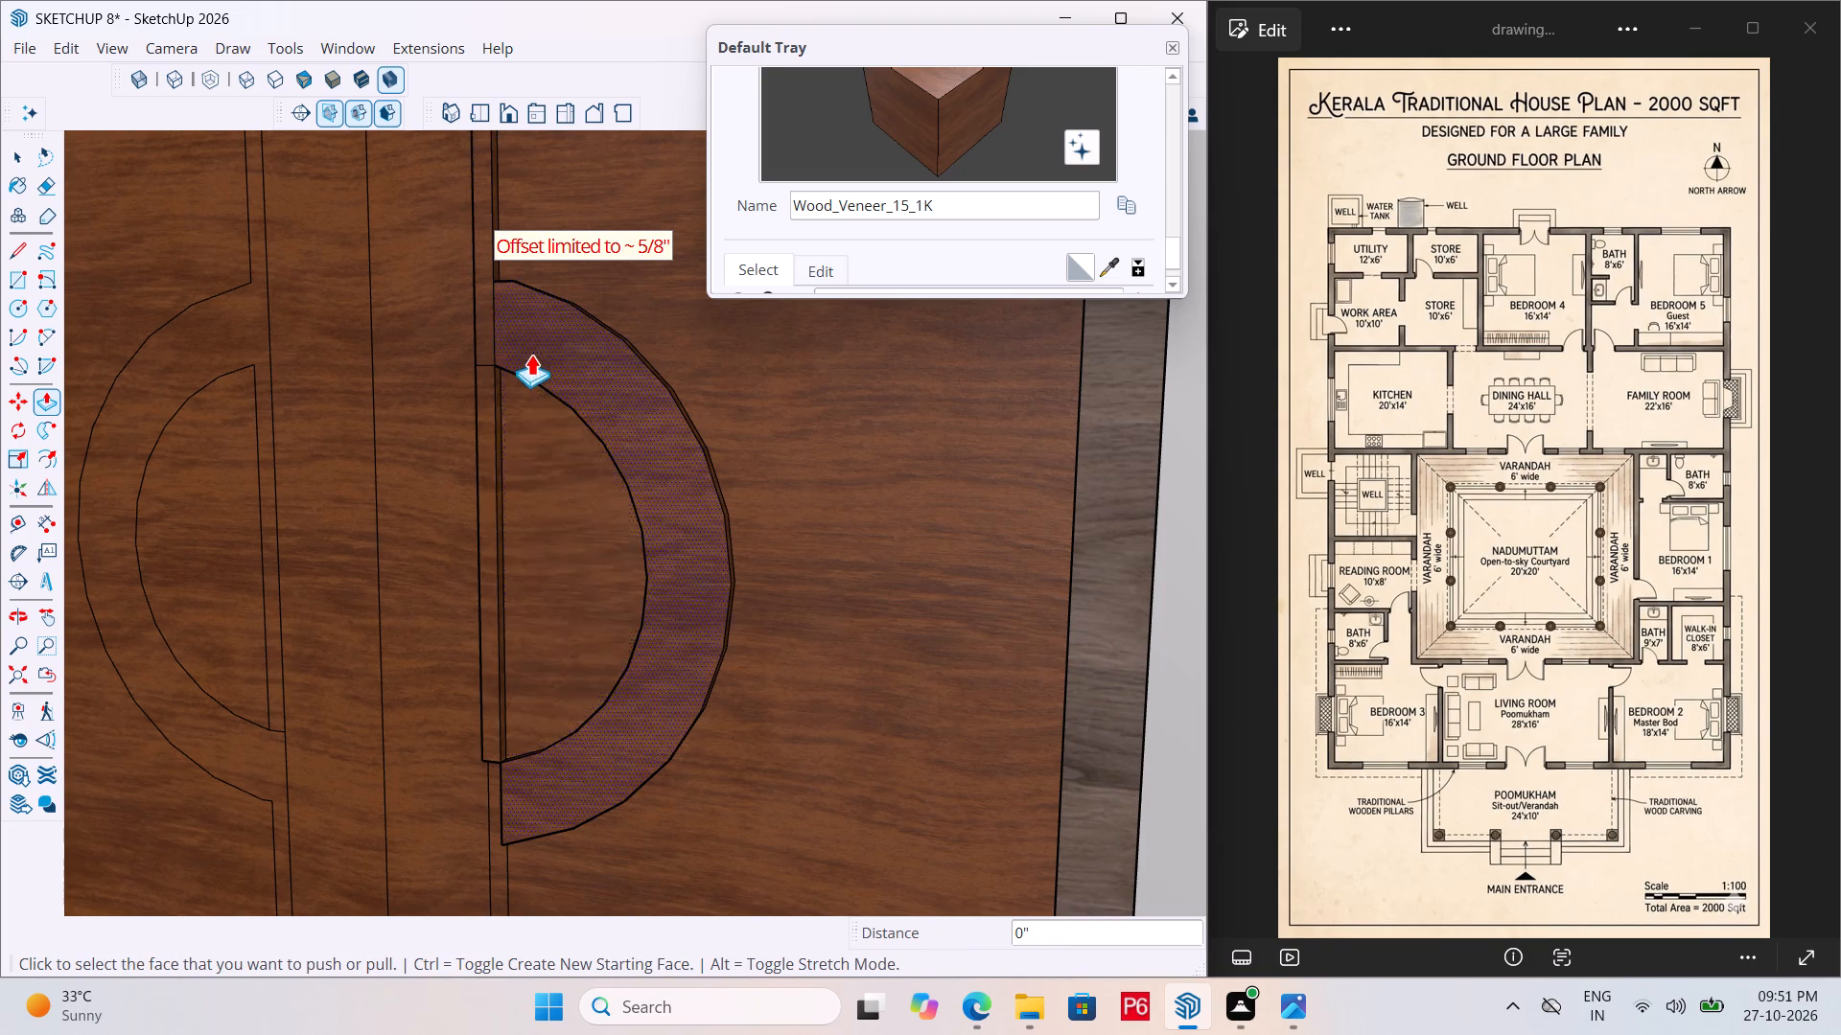
scroll(531, 353, down, 4)
scroll(504, 738, up, 5)
double_click(504, 738)
Draw a line along the left strip's outer edge between the lower ends of the two arcs, closing the band's lower end.
scroll(730, 692, down, 2)
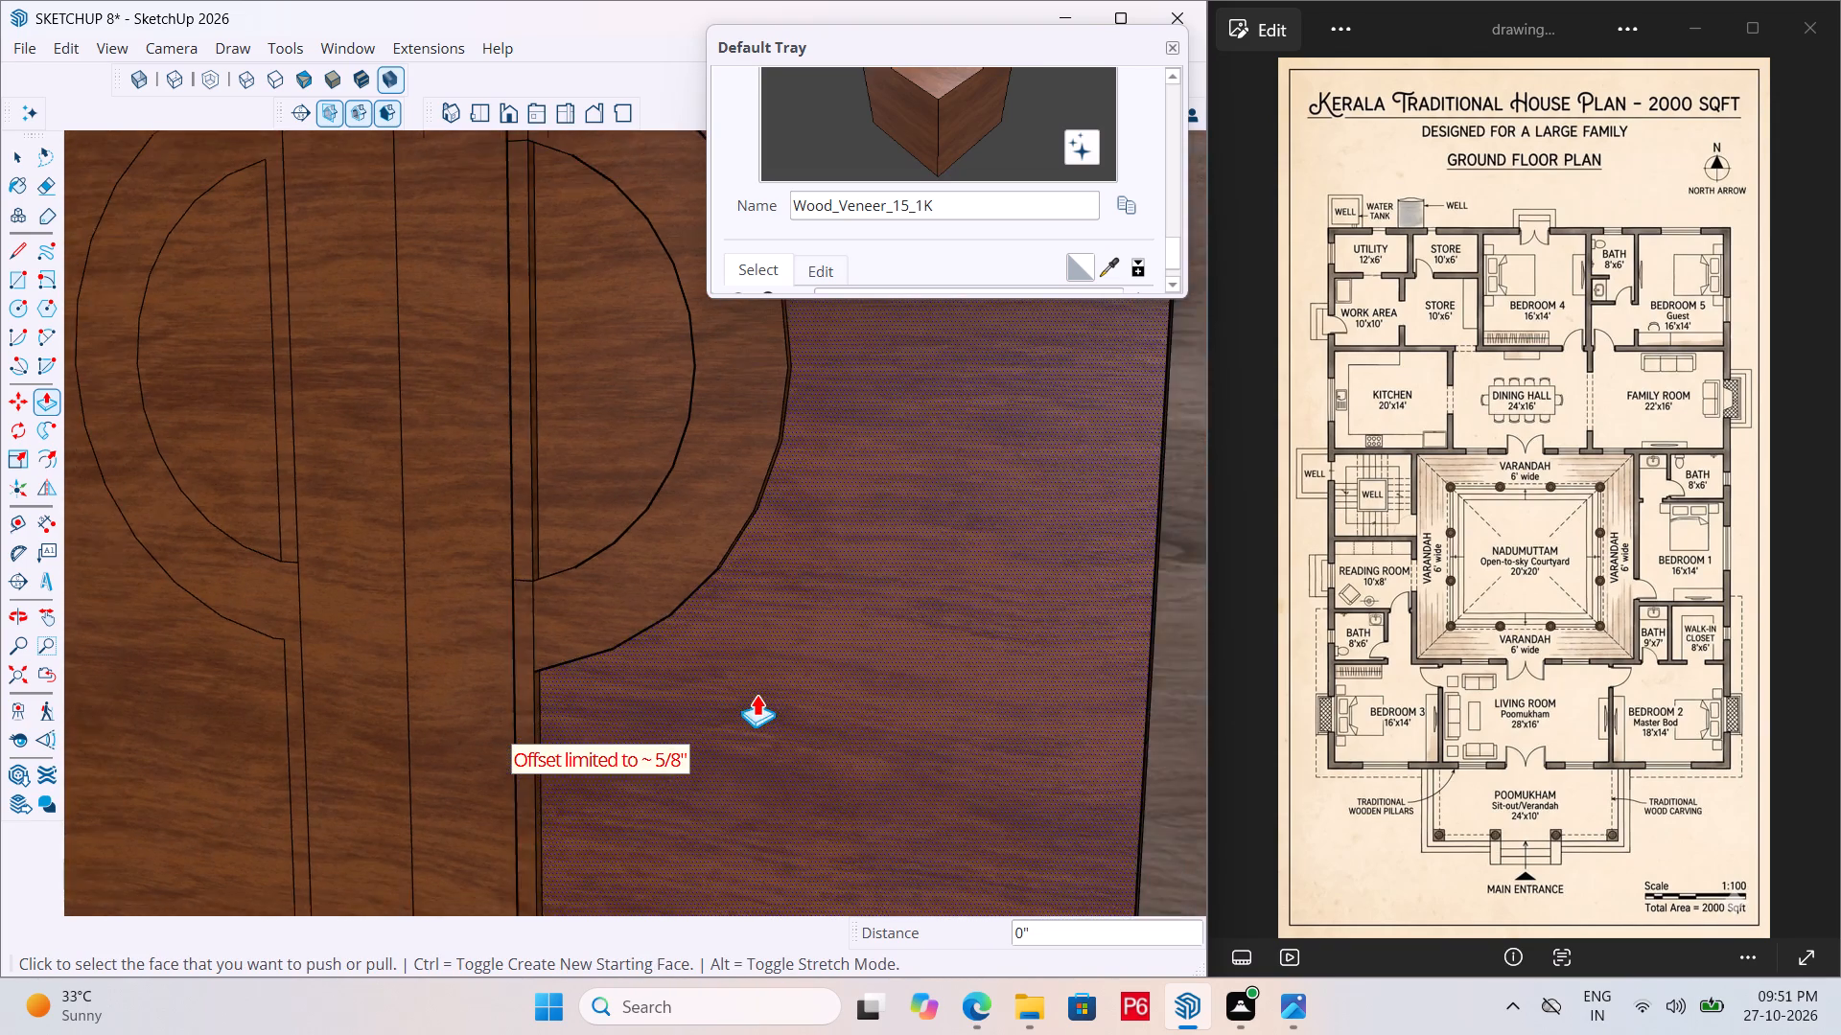
scroll(757, 694, down, 3)
scroll(409, 674, up, 4)
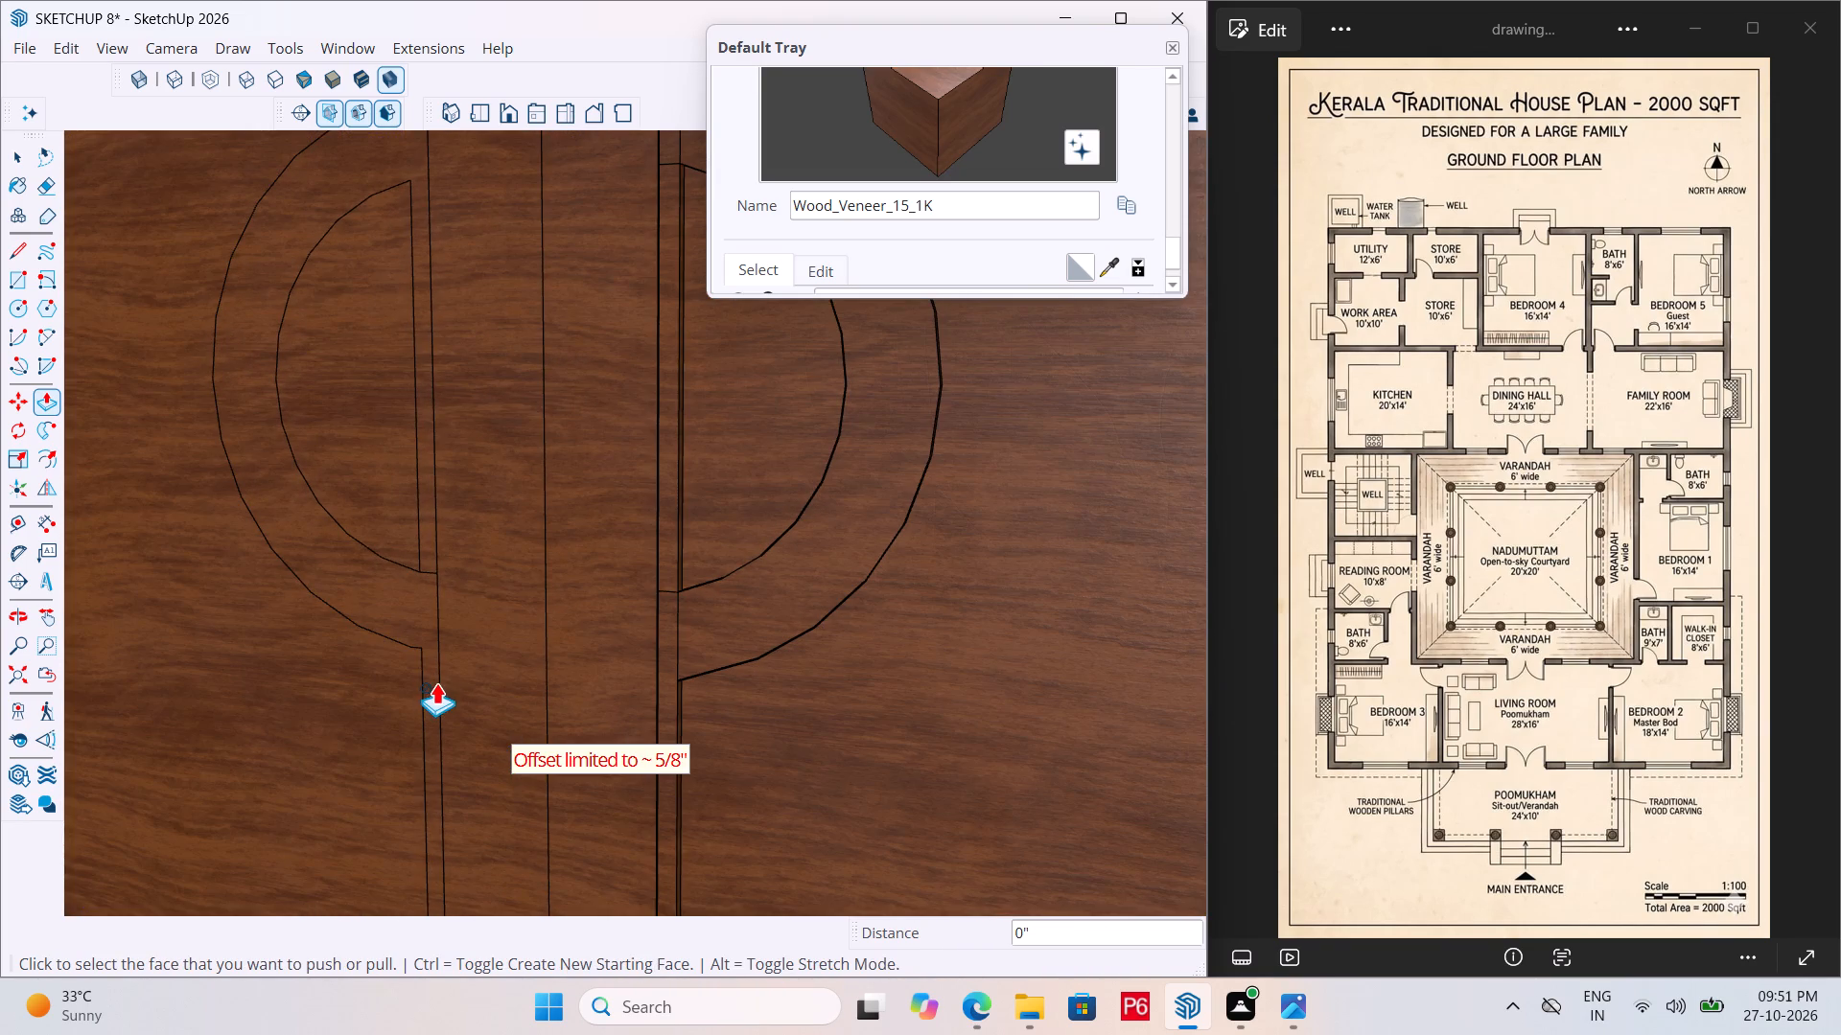
scroll(419, 646, up, 3)
key(l)
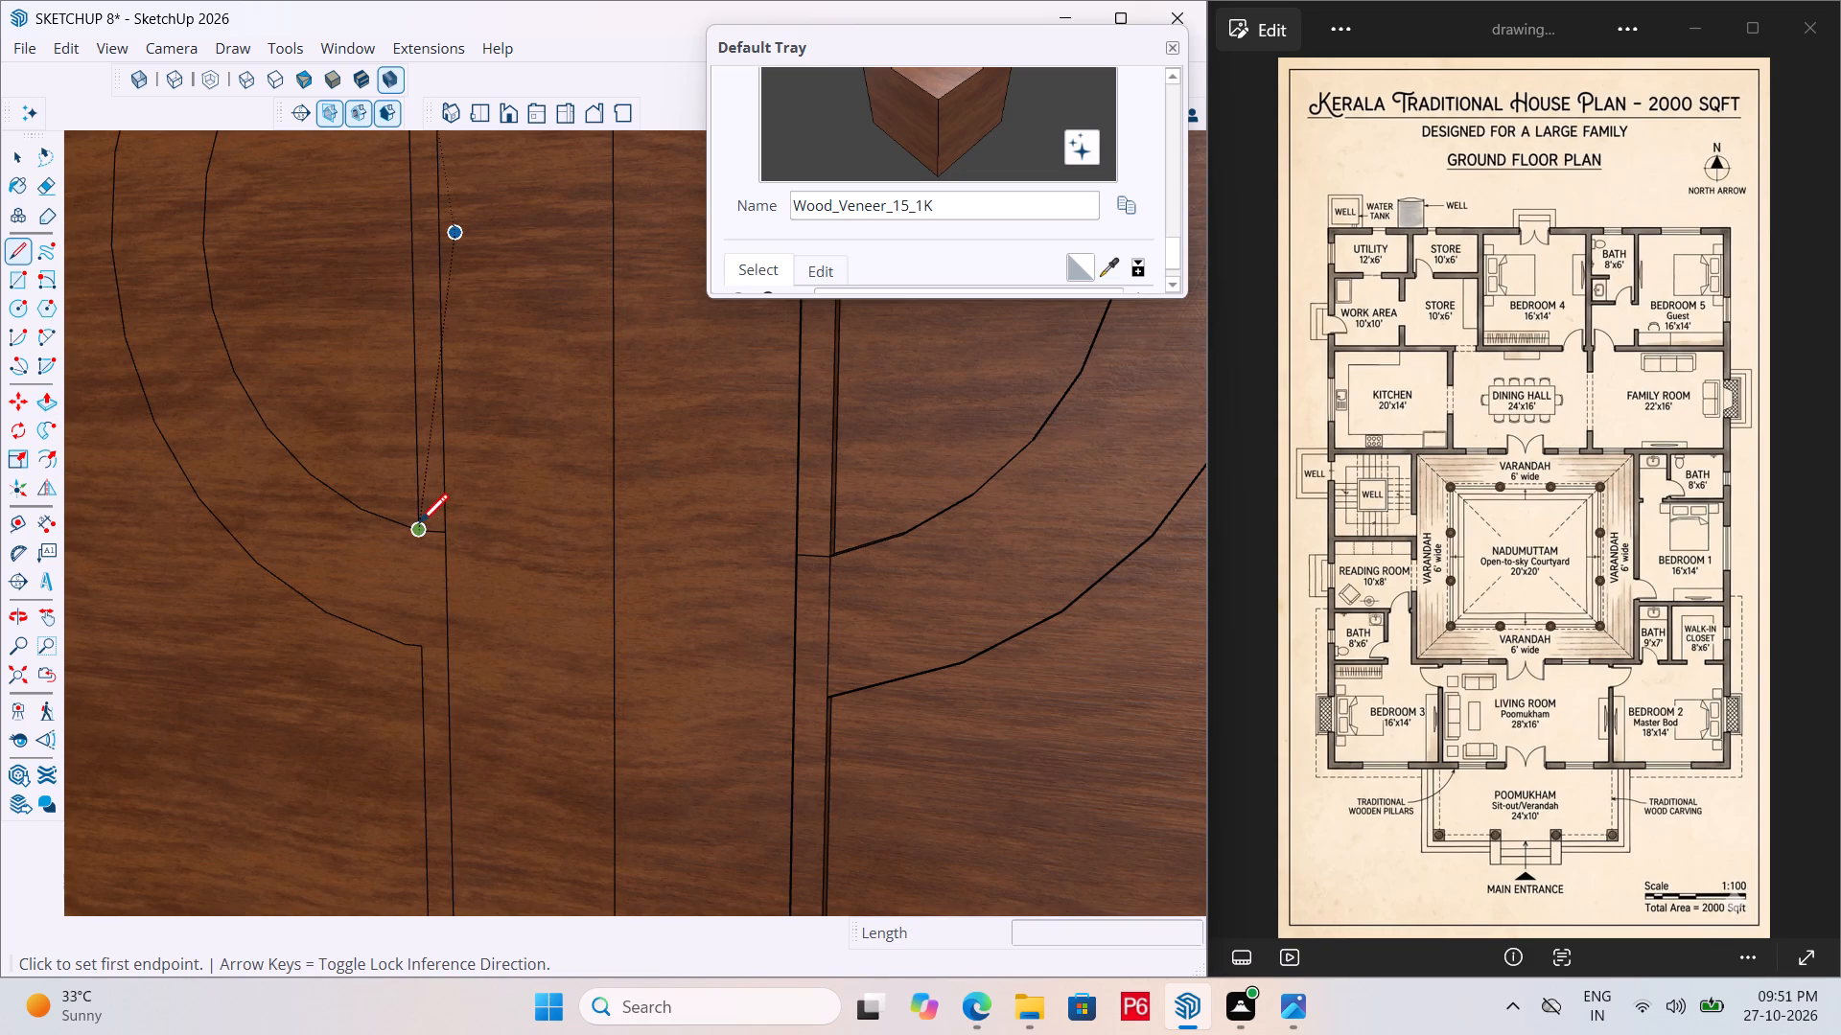
double_click(419, 526)
click(416, 646)
scroll(460, 774, down, 5)
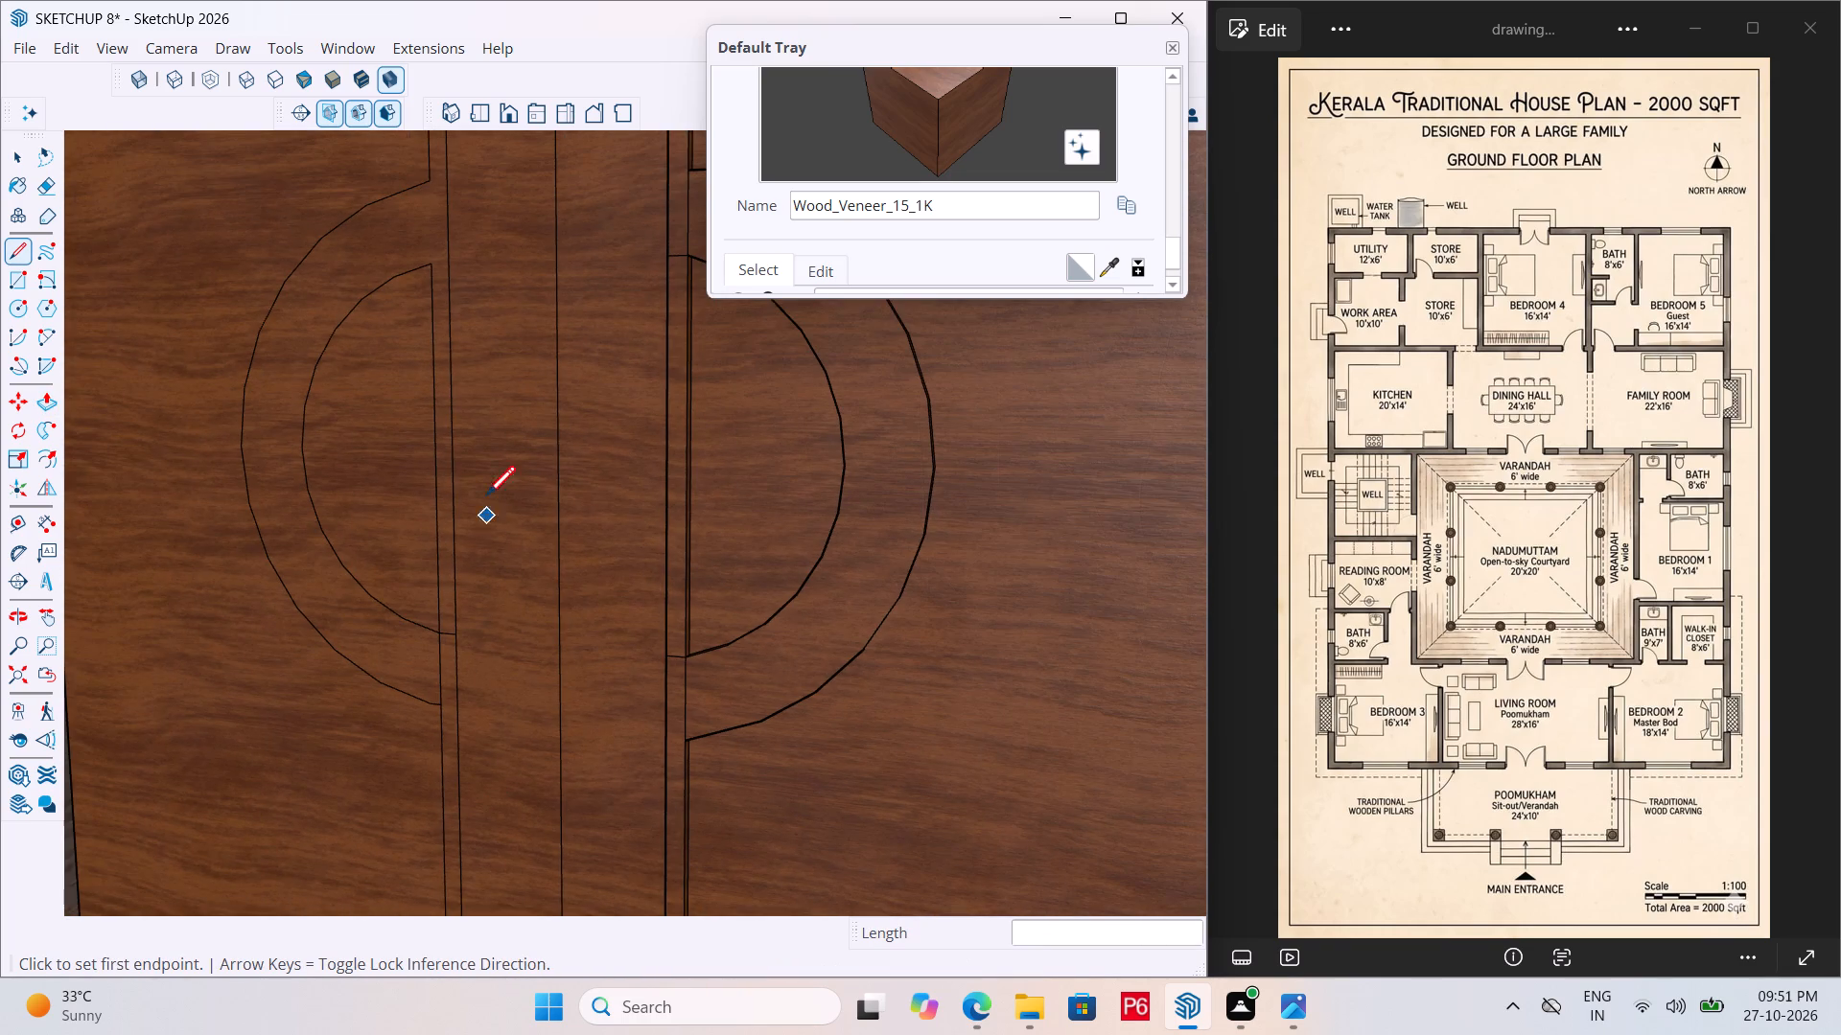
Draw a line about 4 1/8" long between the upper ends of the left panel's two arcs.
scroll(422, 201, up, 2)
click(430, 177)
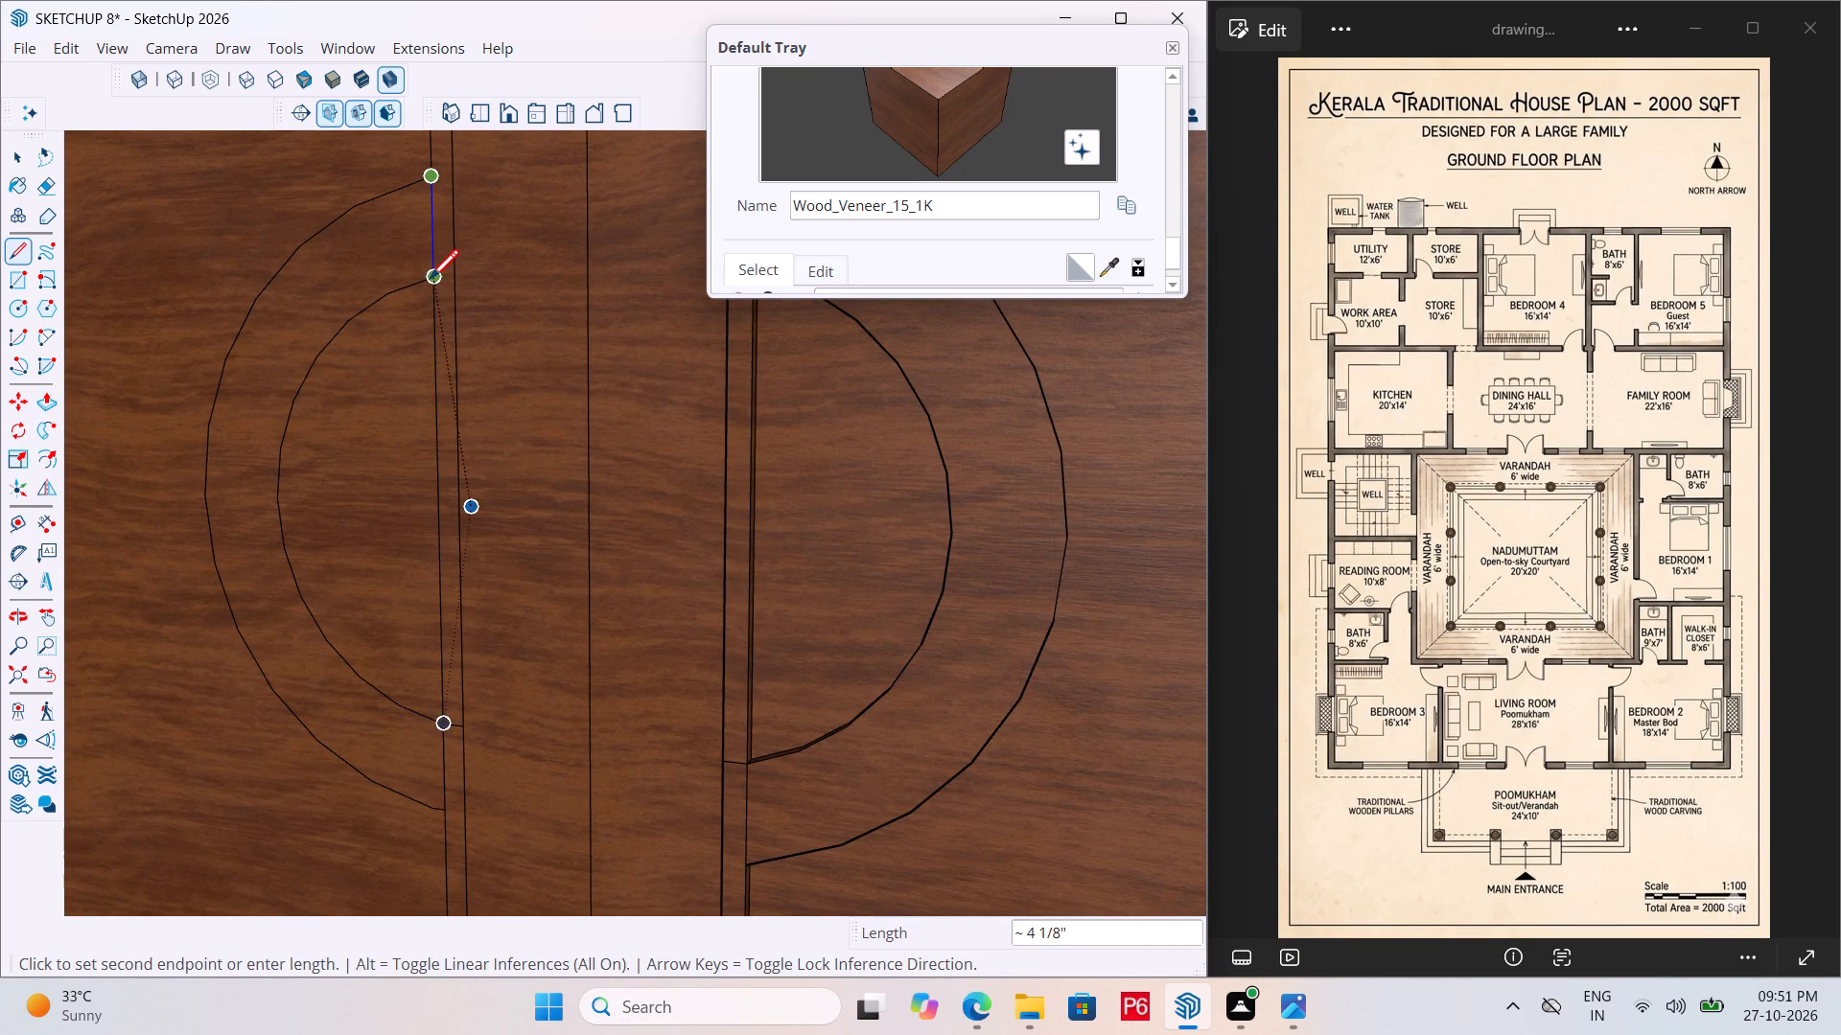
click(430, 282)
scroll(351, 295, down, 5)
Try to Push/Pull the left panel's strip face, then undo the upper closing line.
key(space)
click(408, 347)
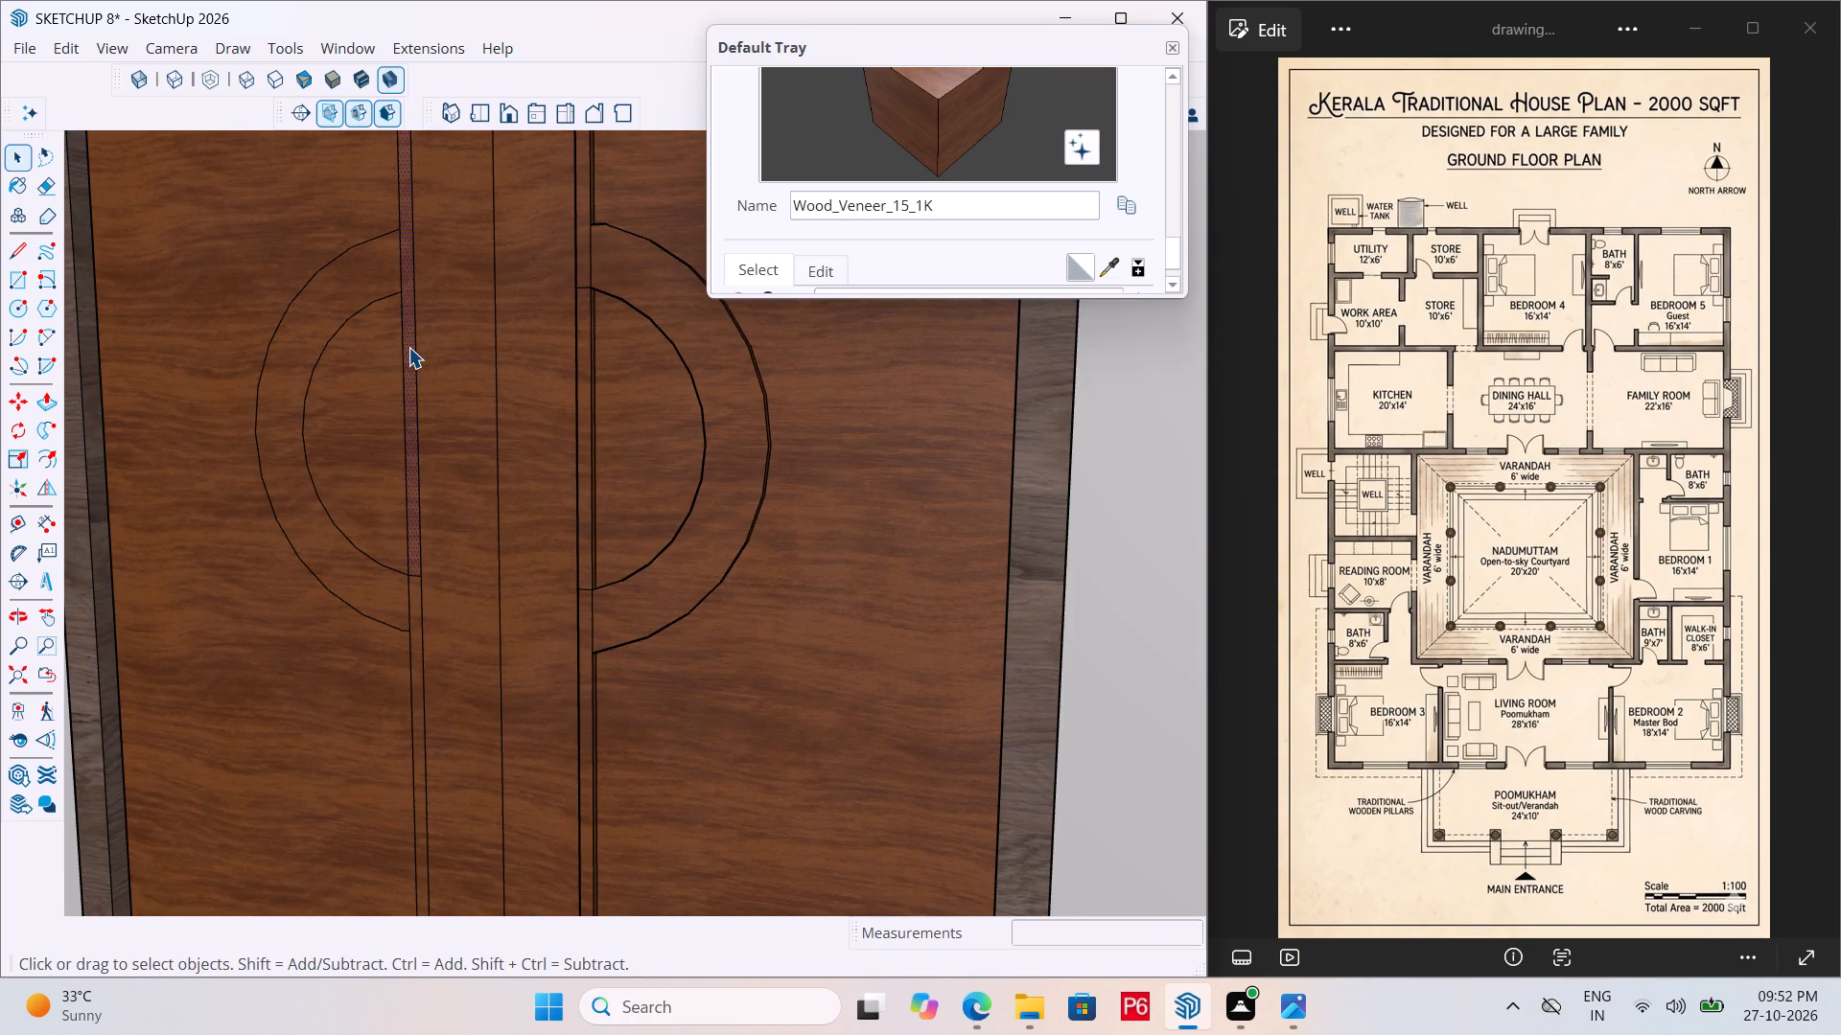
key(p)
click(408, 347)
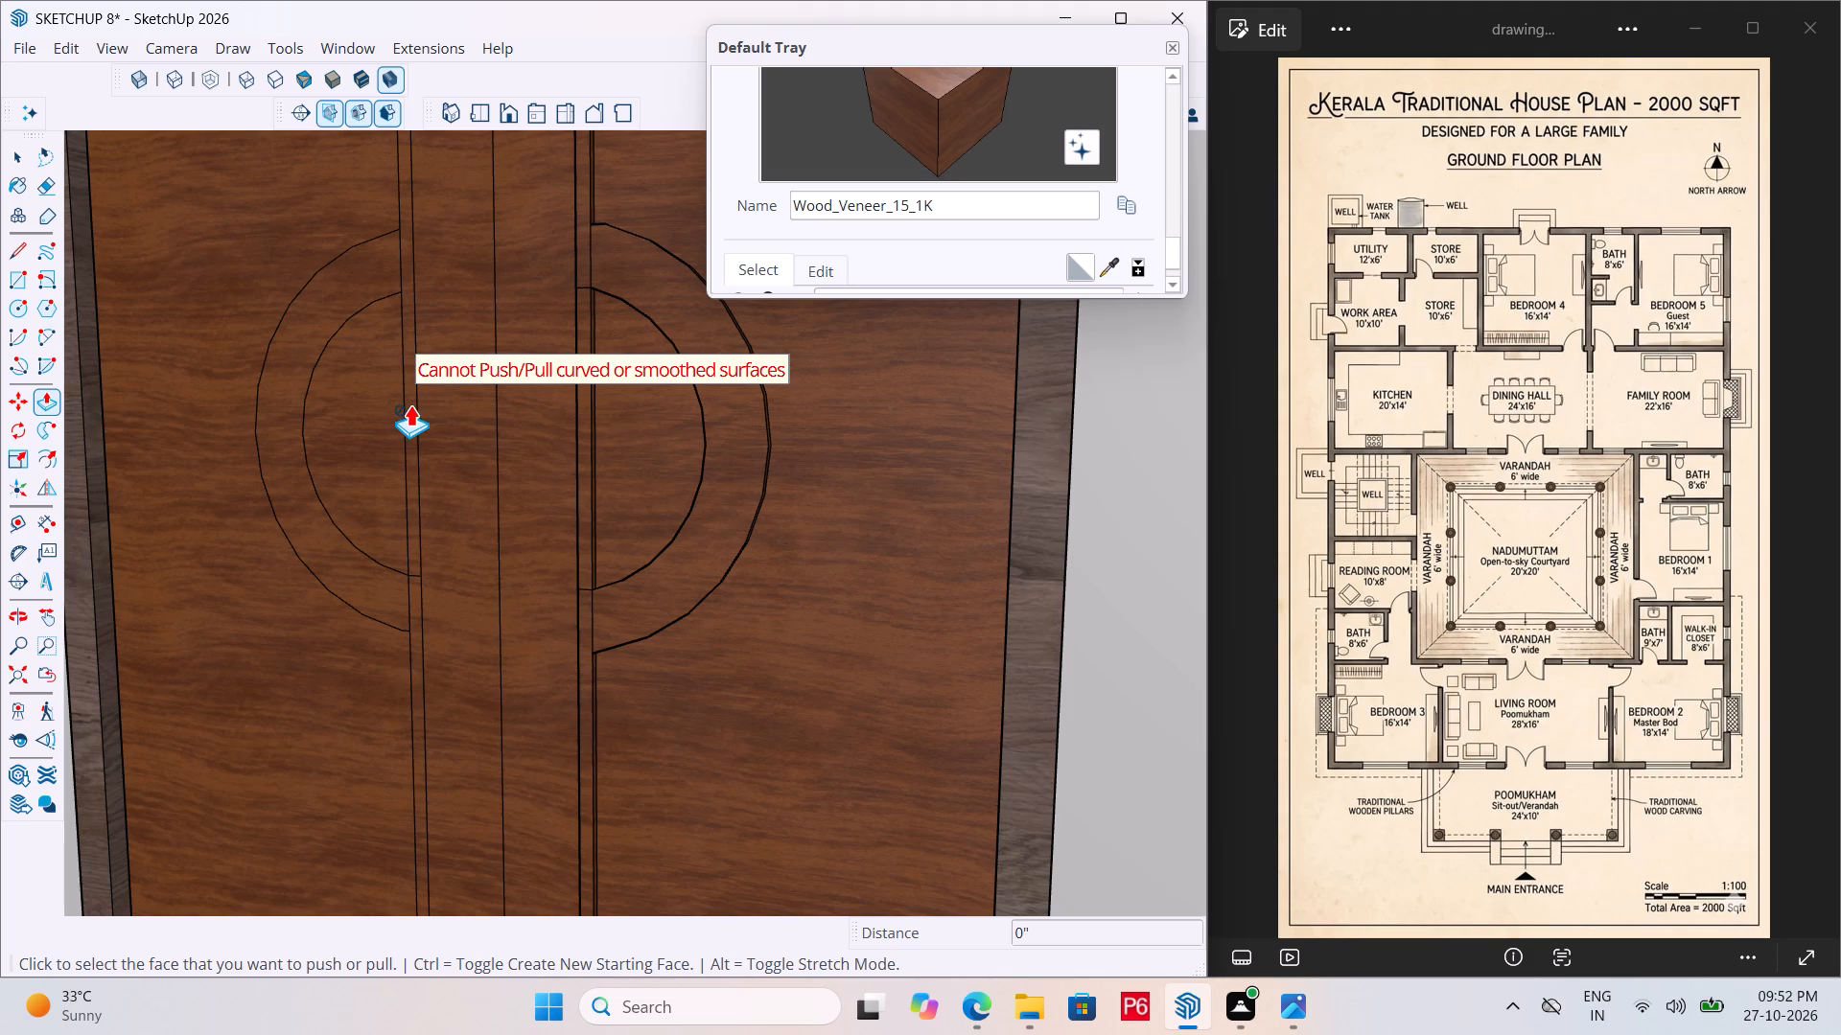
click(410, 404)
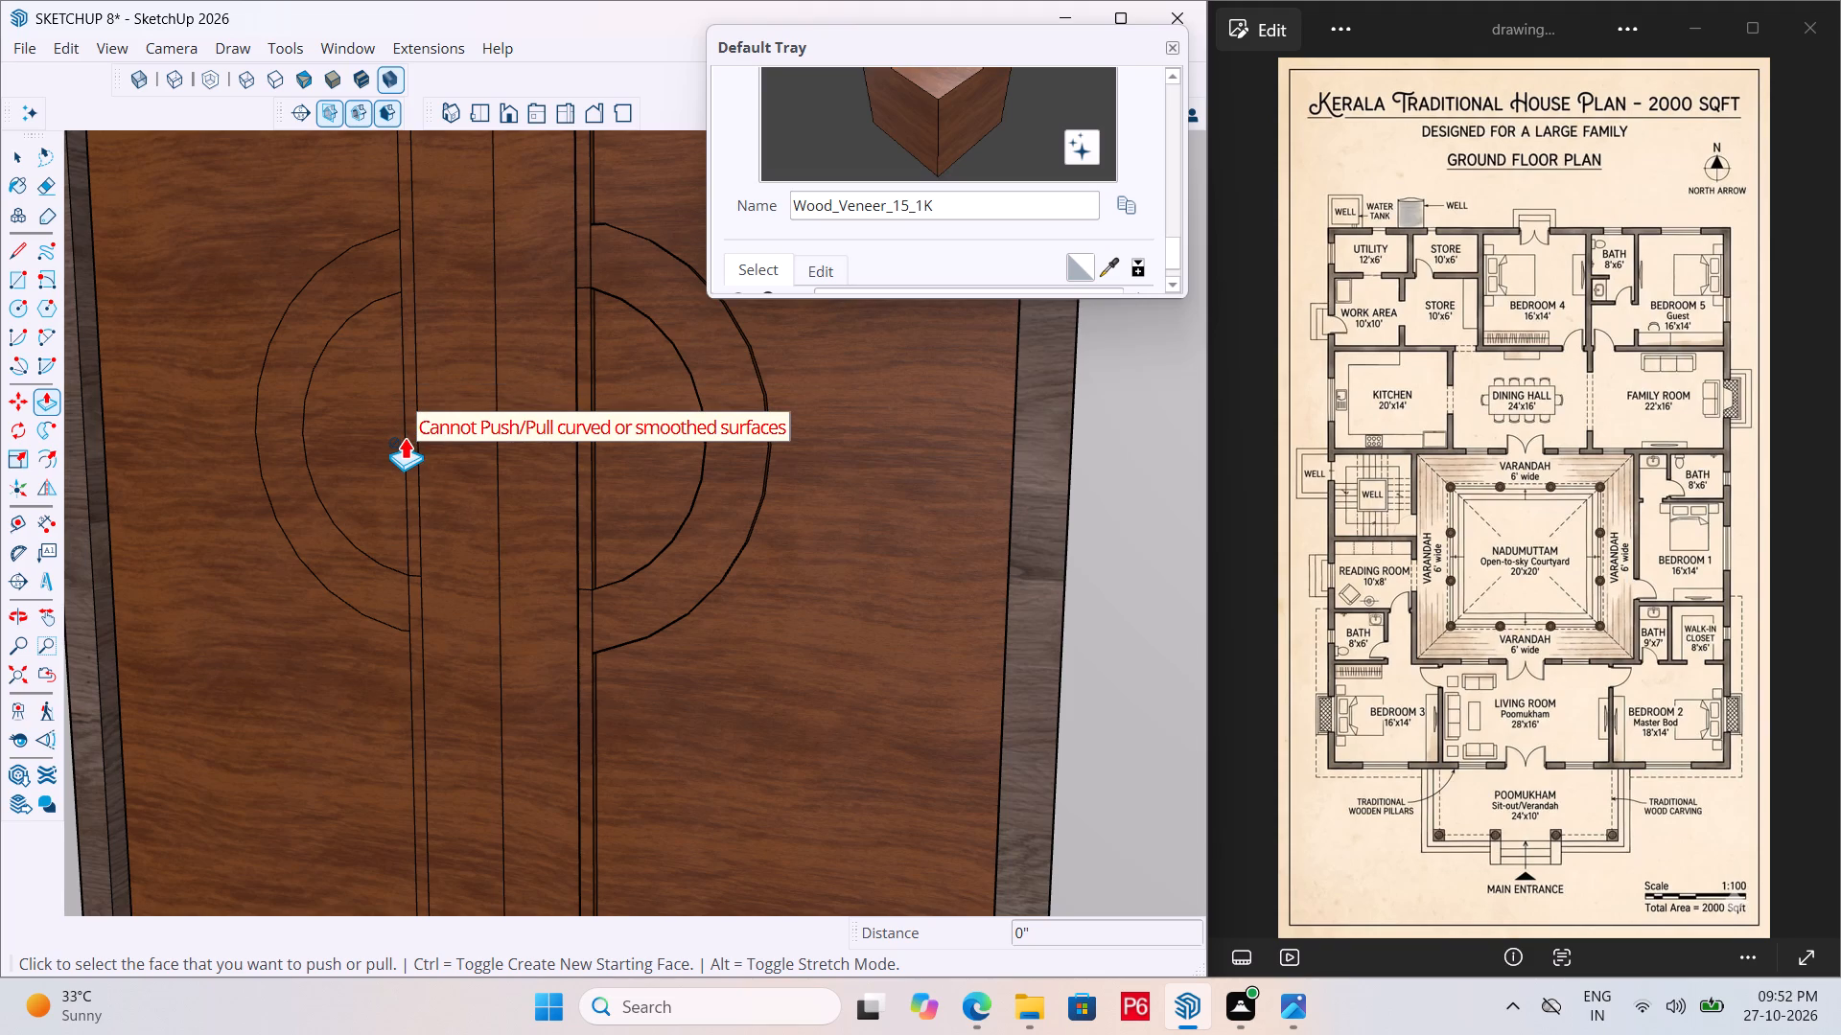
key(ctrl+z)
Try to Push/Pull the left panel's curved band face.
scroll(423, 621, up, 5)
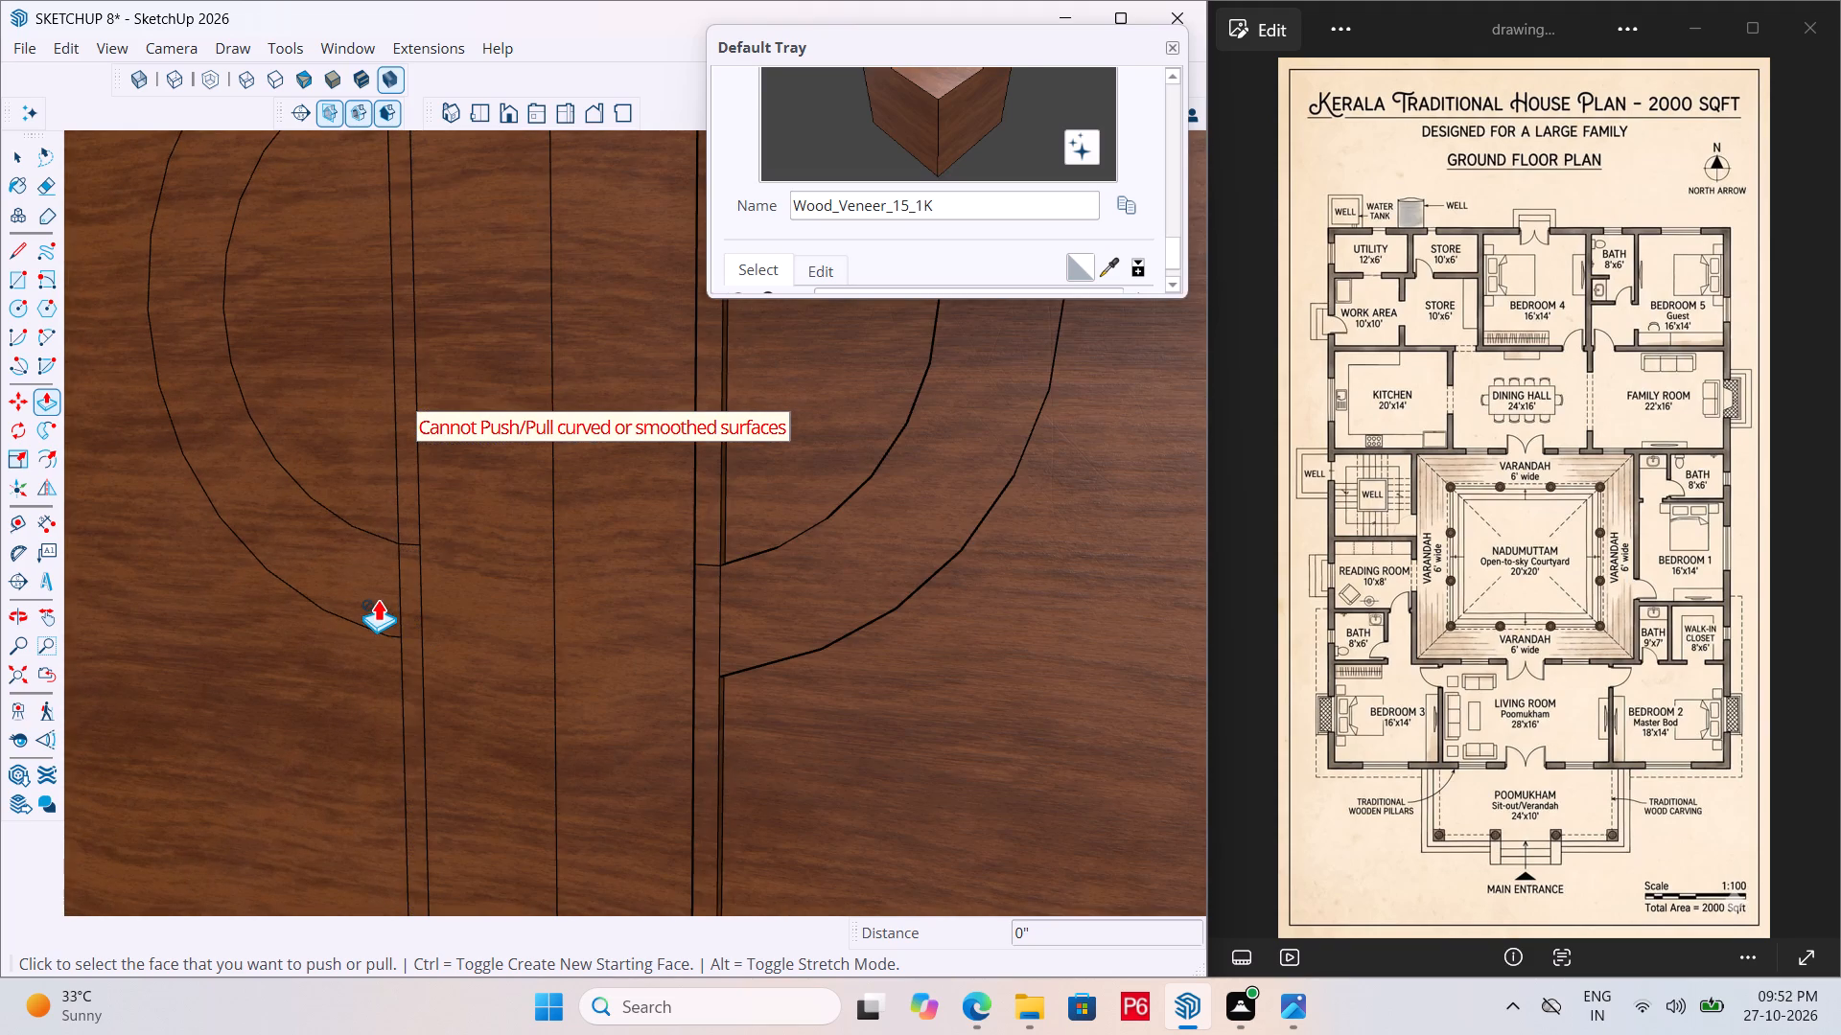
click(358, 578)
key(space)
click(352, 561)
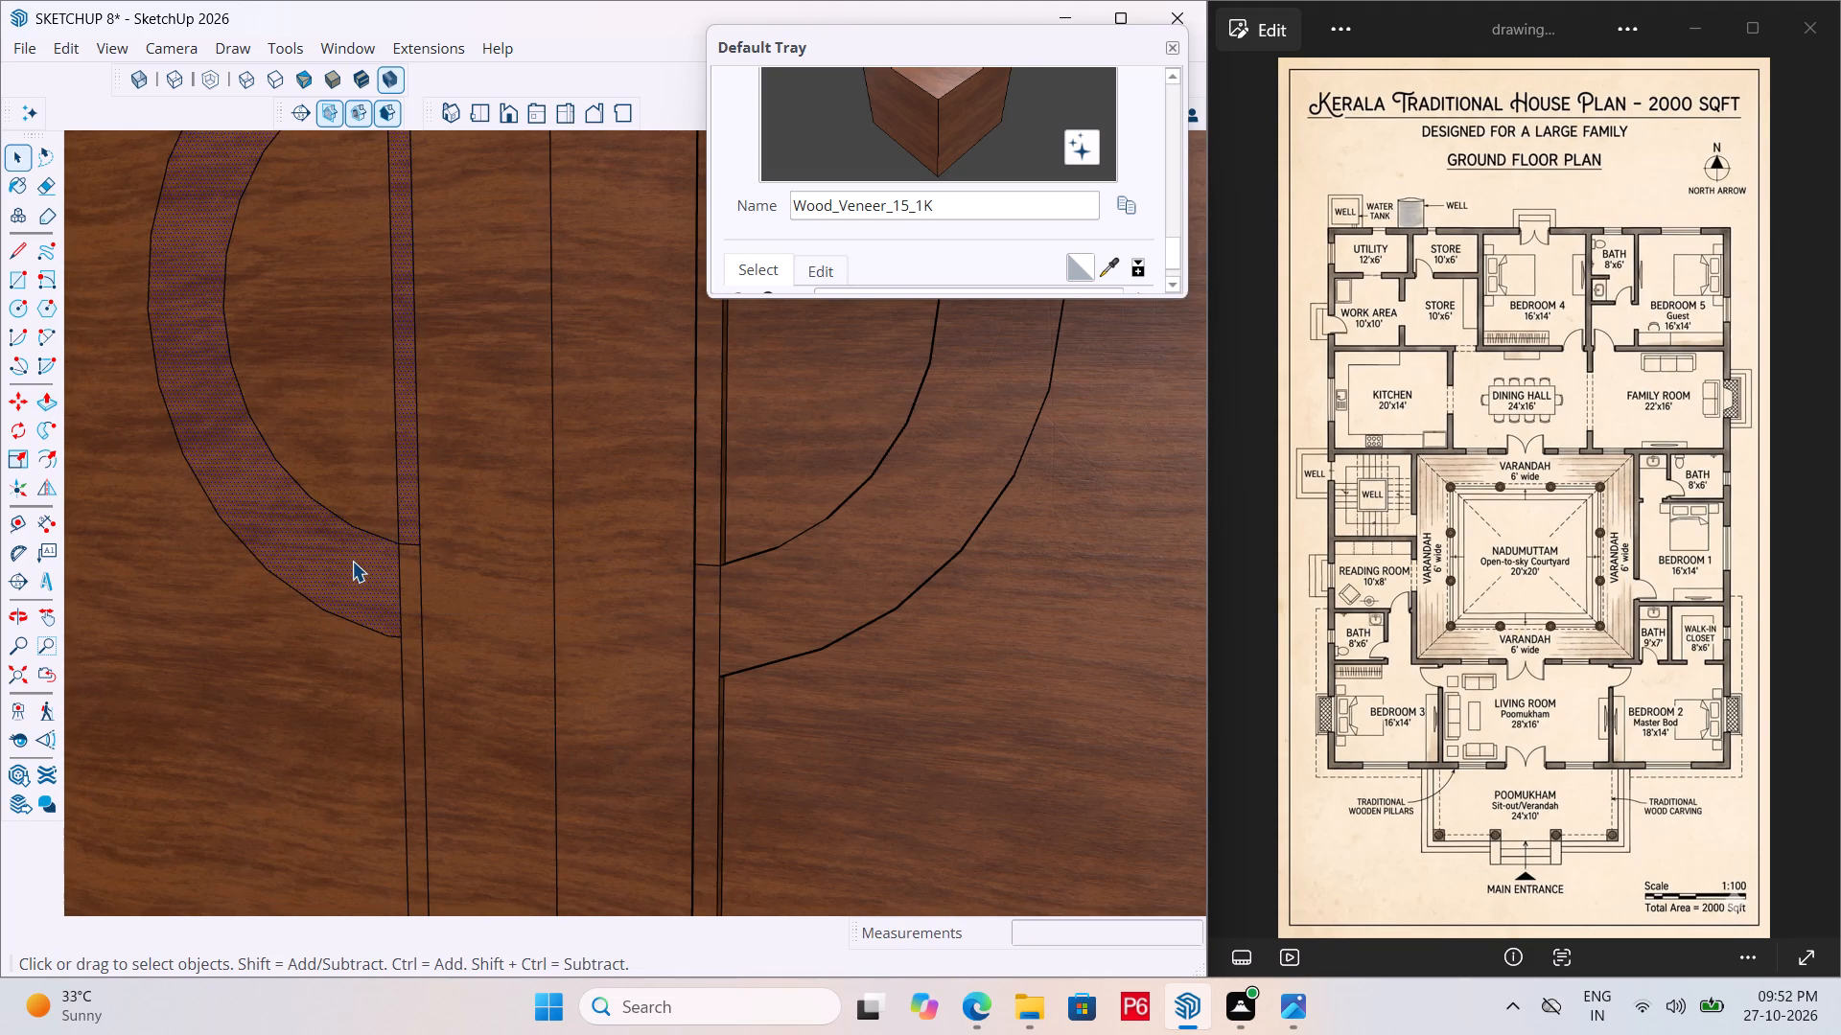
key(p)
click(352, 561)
Draw short lines across the left strip at the outer arc's lower end and at both arcs' upper ends.
scroll(431, 567, up, 3)
scroll(431, 663, up, 3)
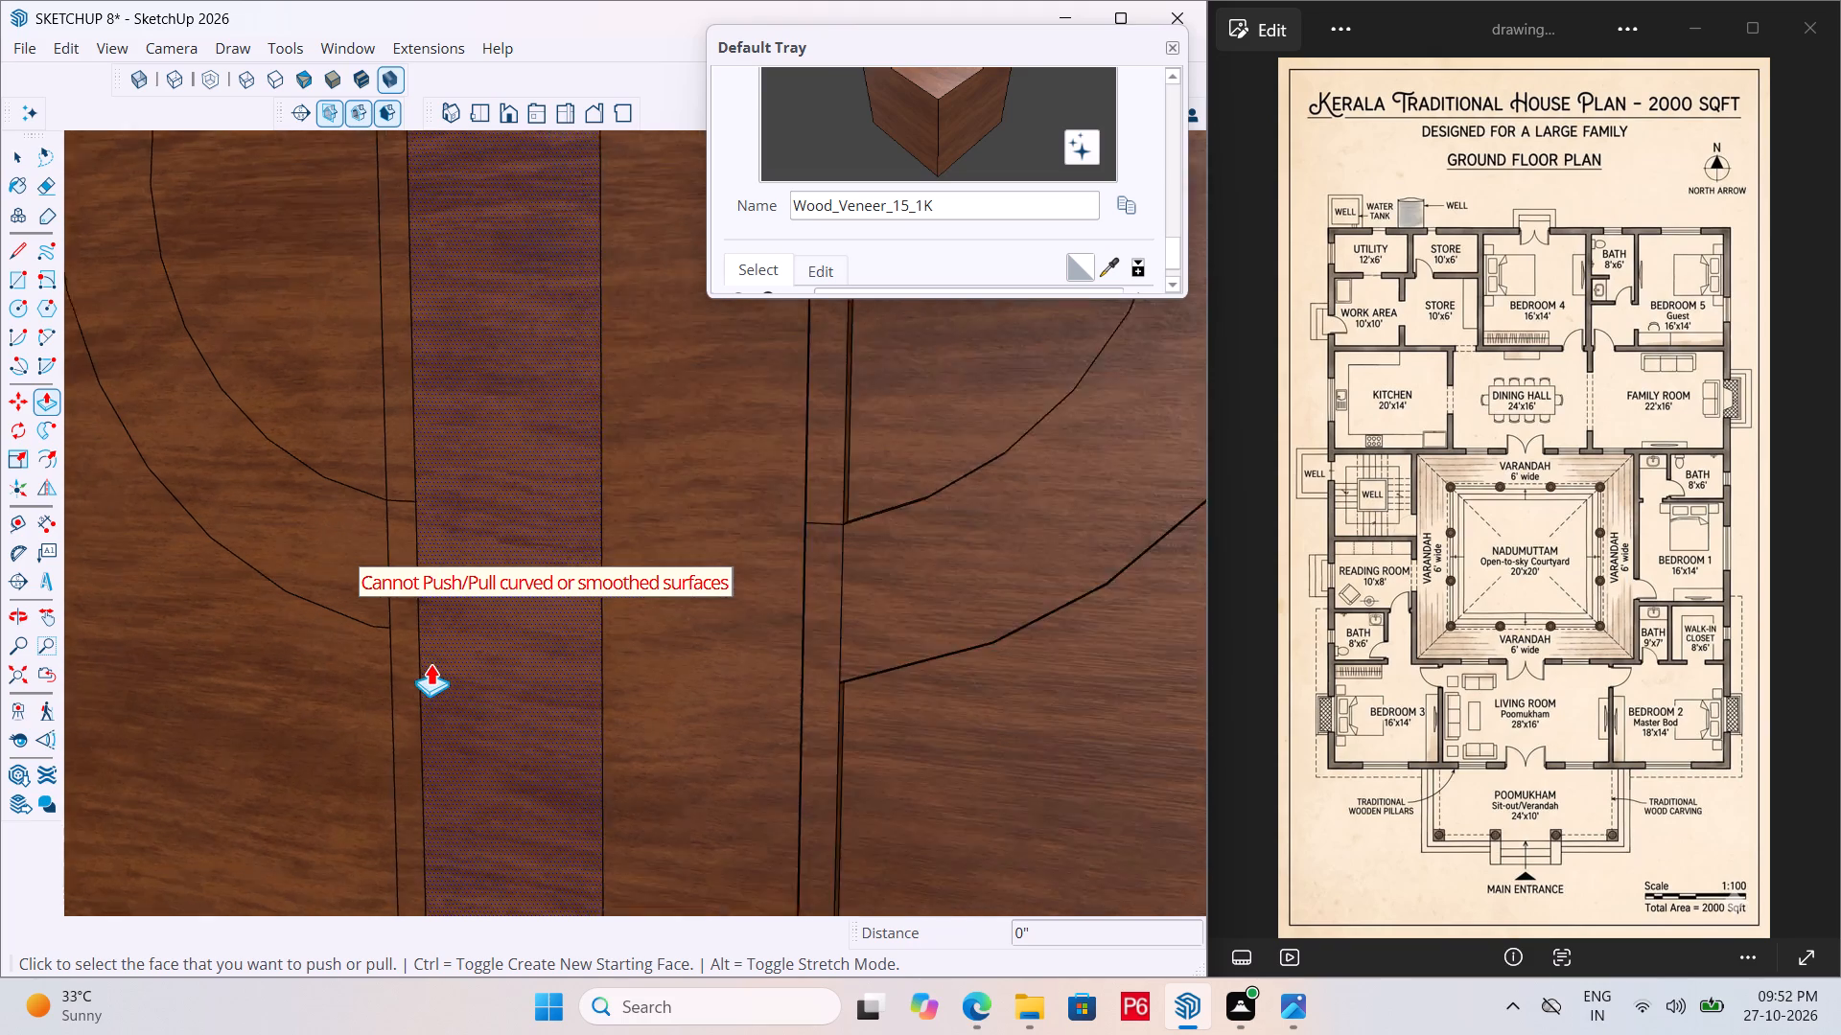
scroll(431, 663, up, 2)
key(l)
click(385, 627)
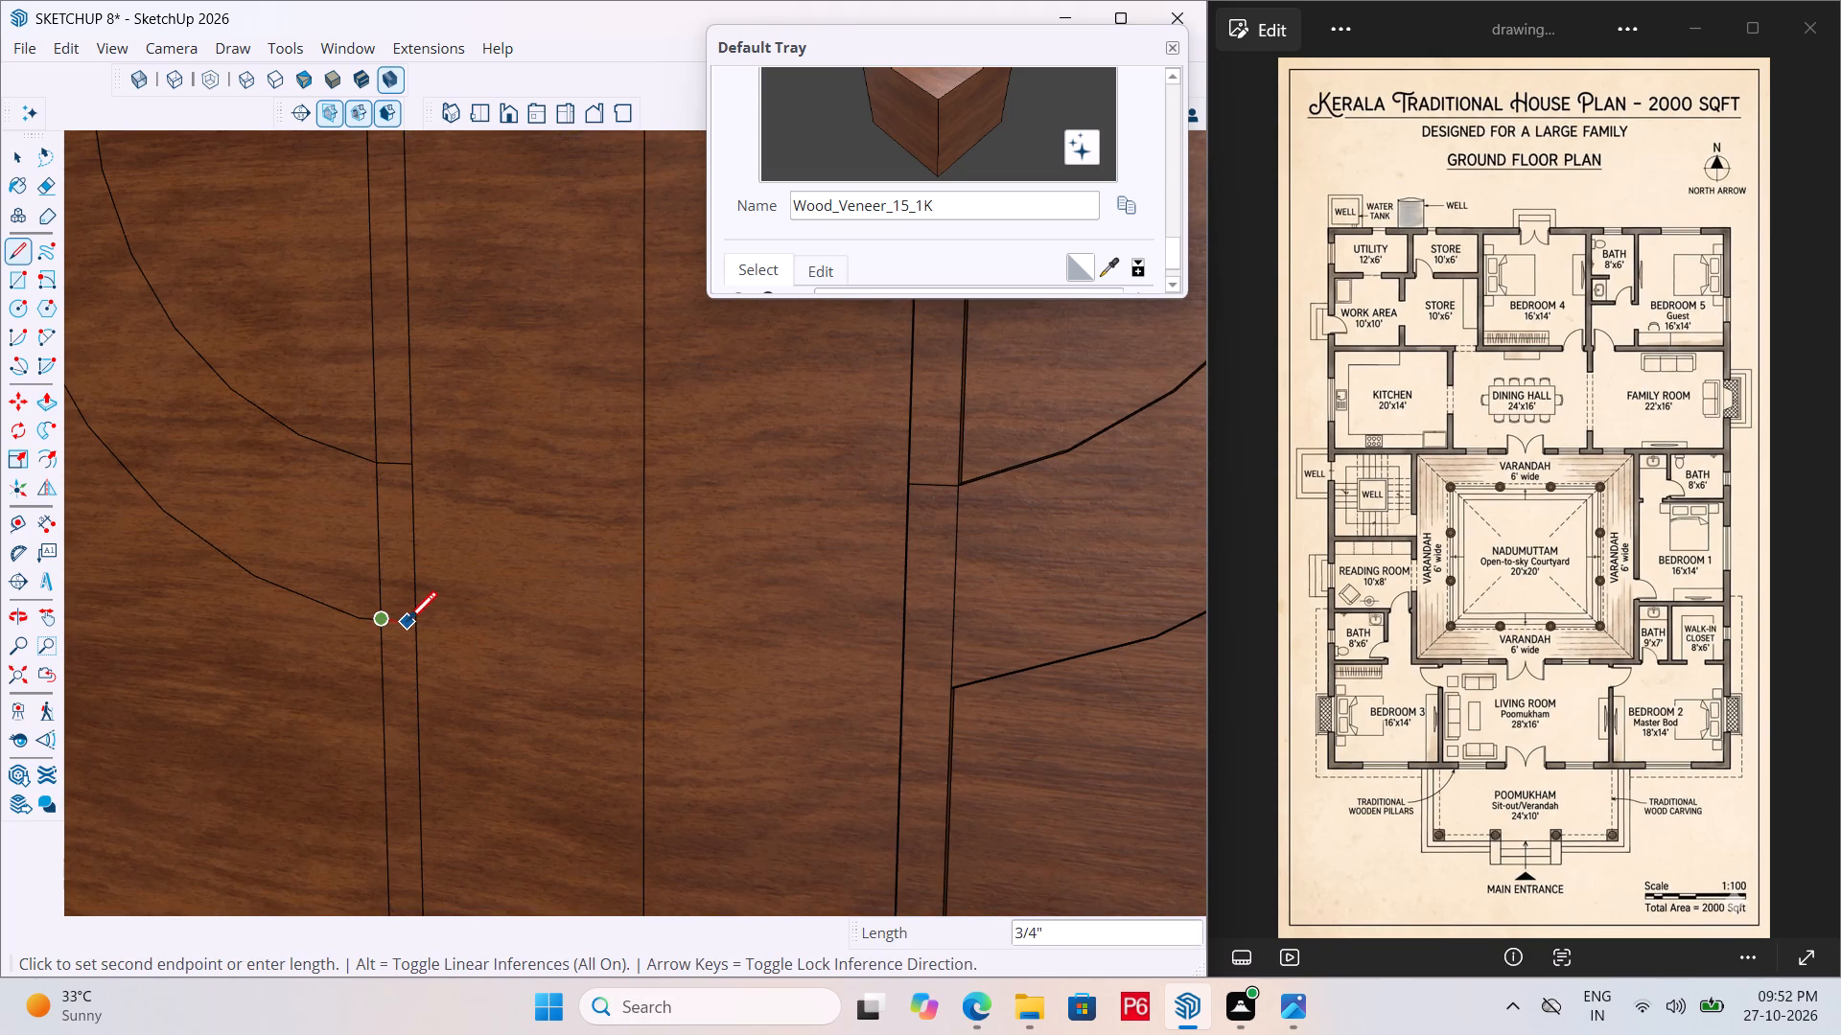
click(418, 623)
scroll(325, 745, down, 7)
scroll(422, 791, down, 3)
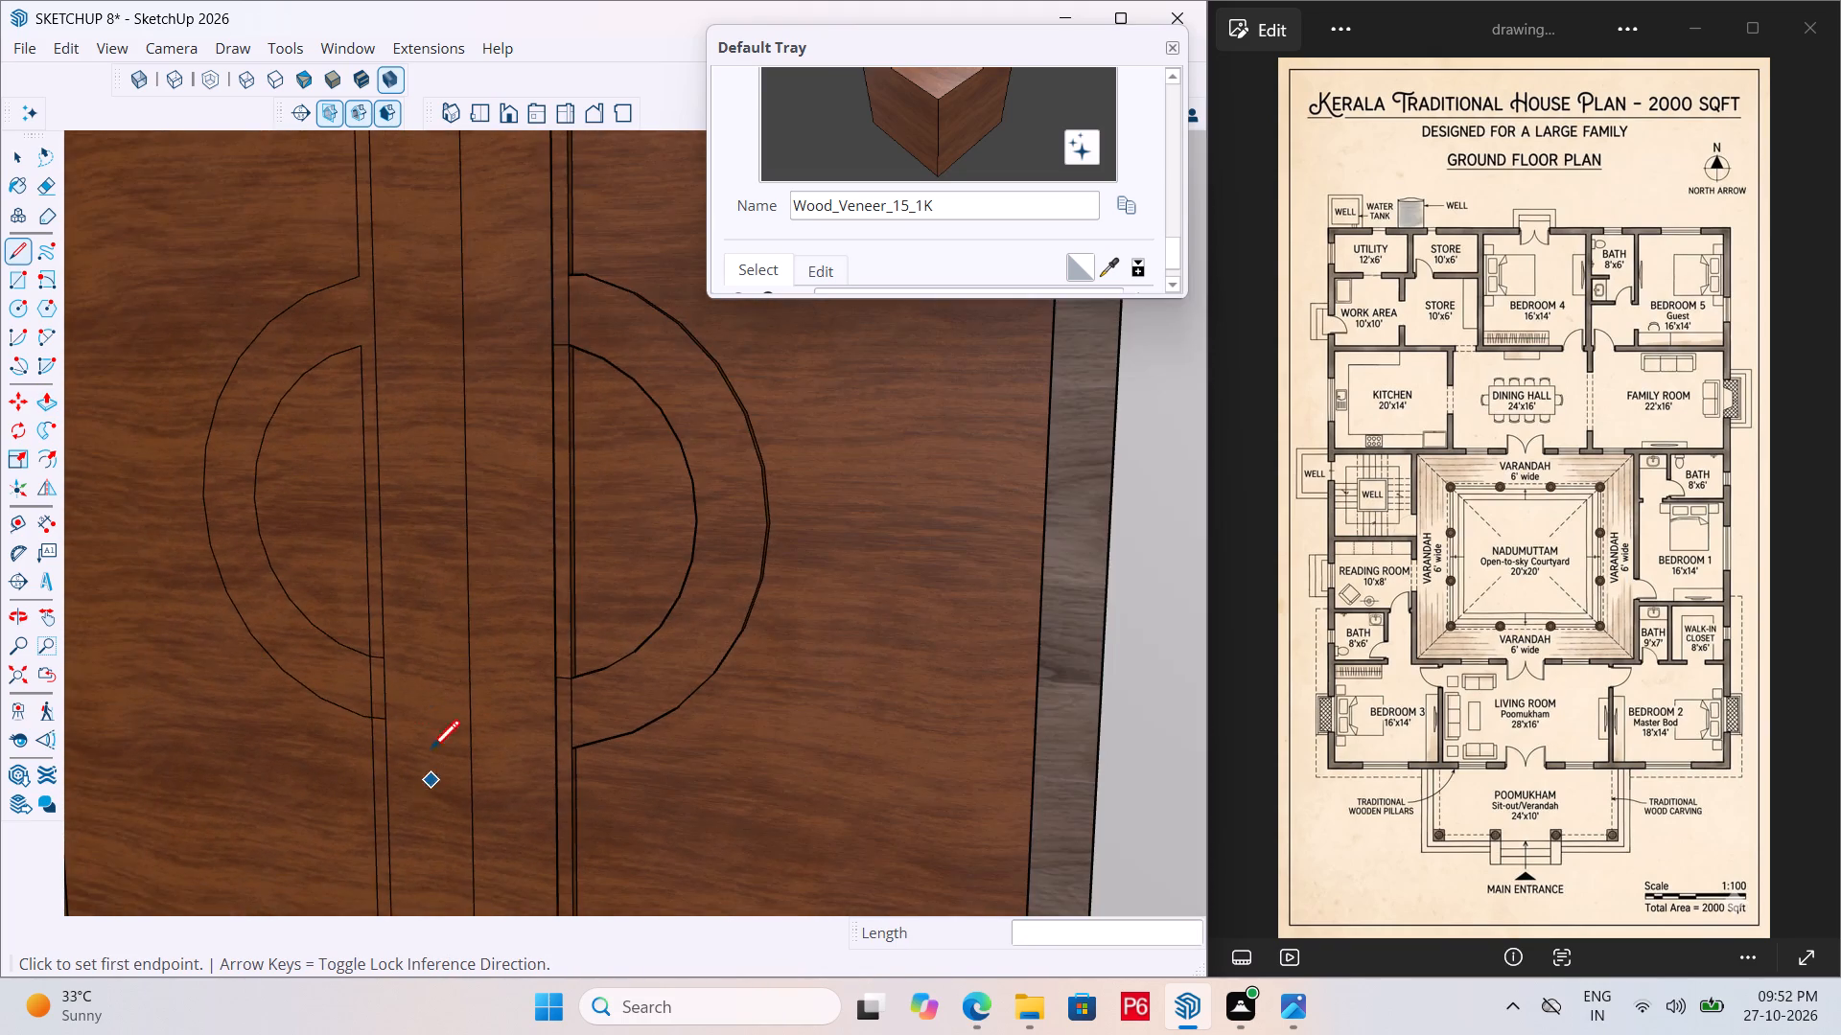
scroll(376, 298, up, 11)
click(352, 365)
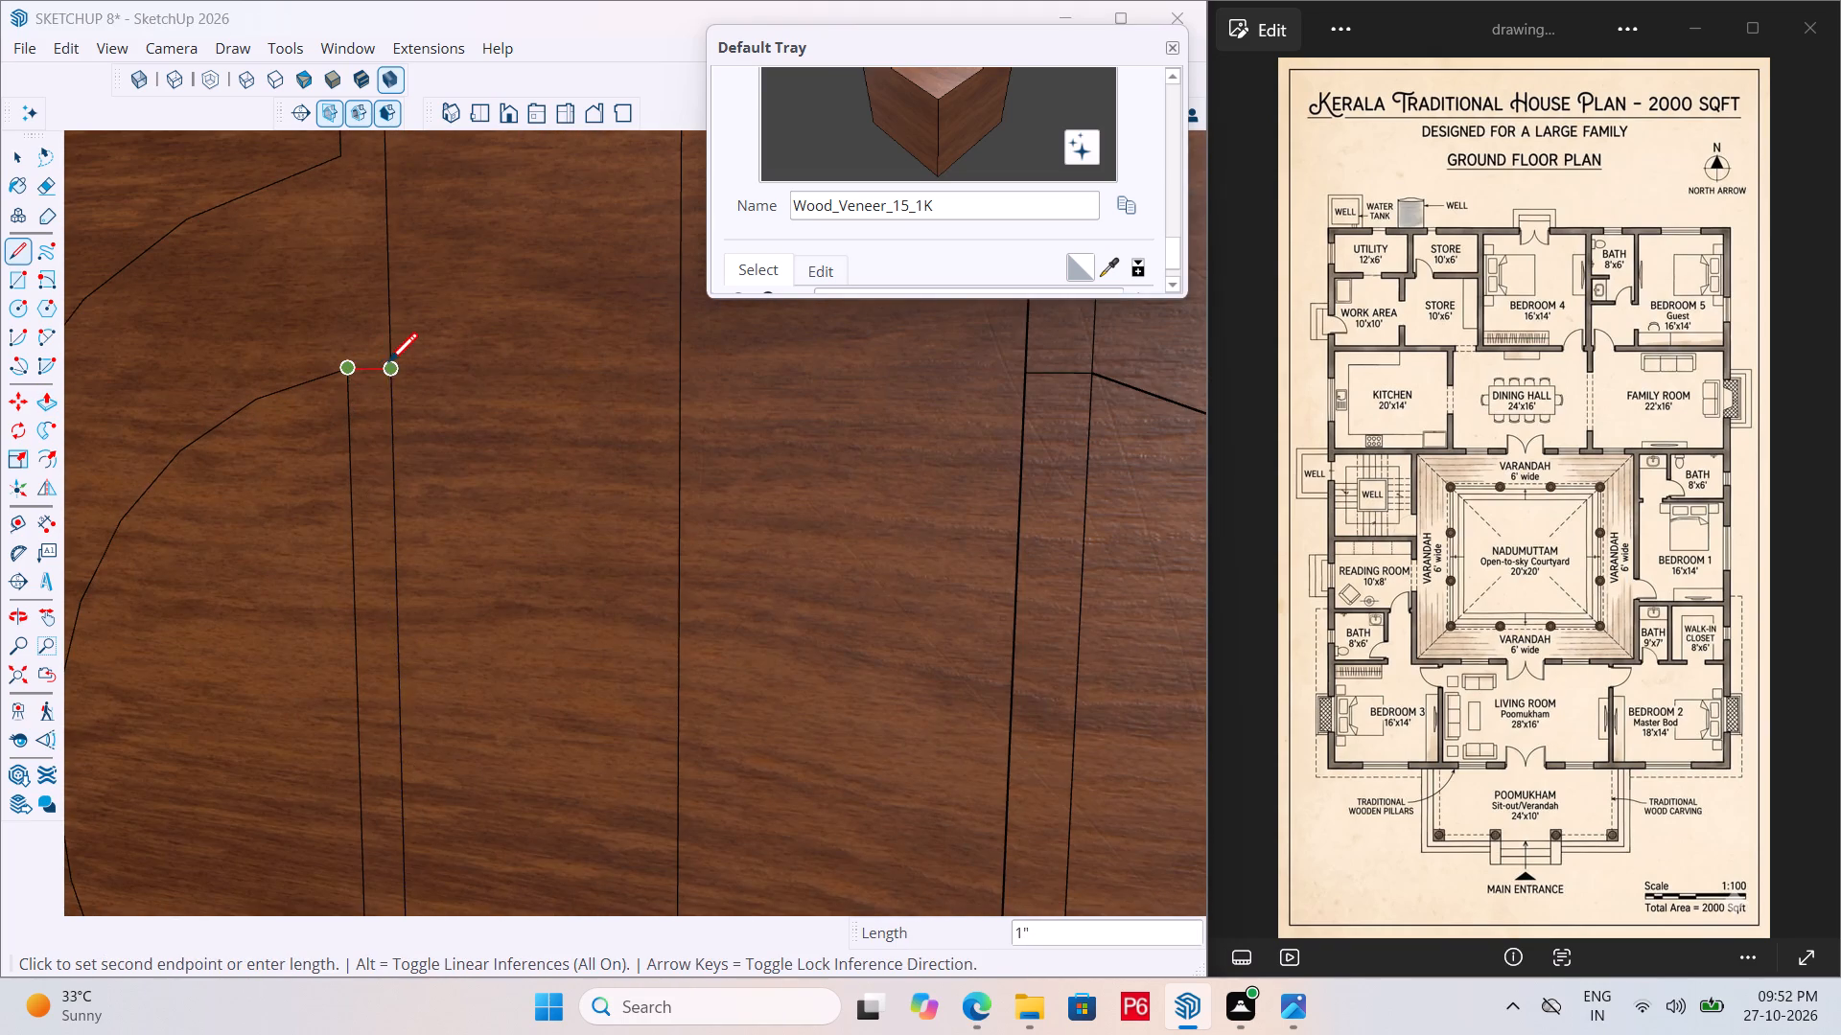
click(388, 365)
scroll(392, 573, down, 2)
click(351, 229)
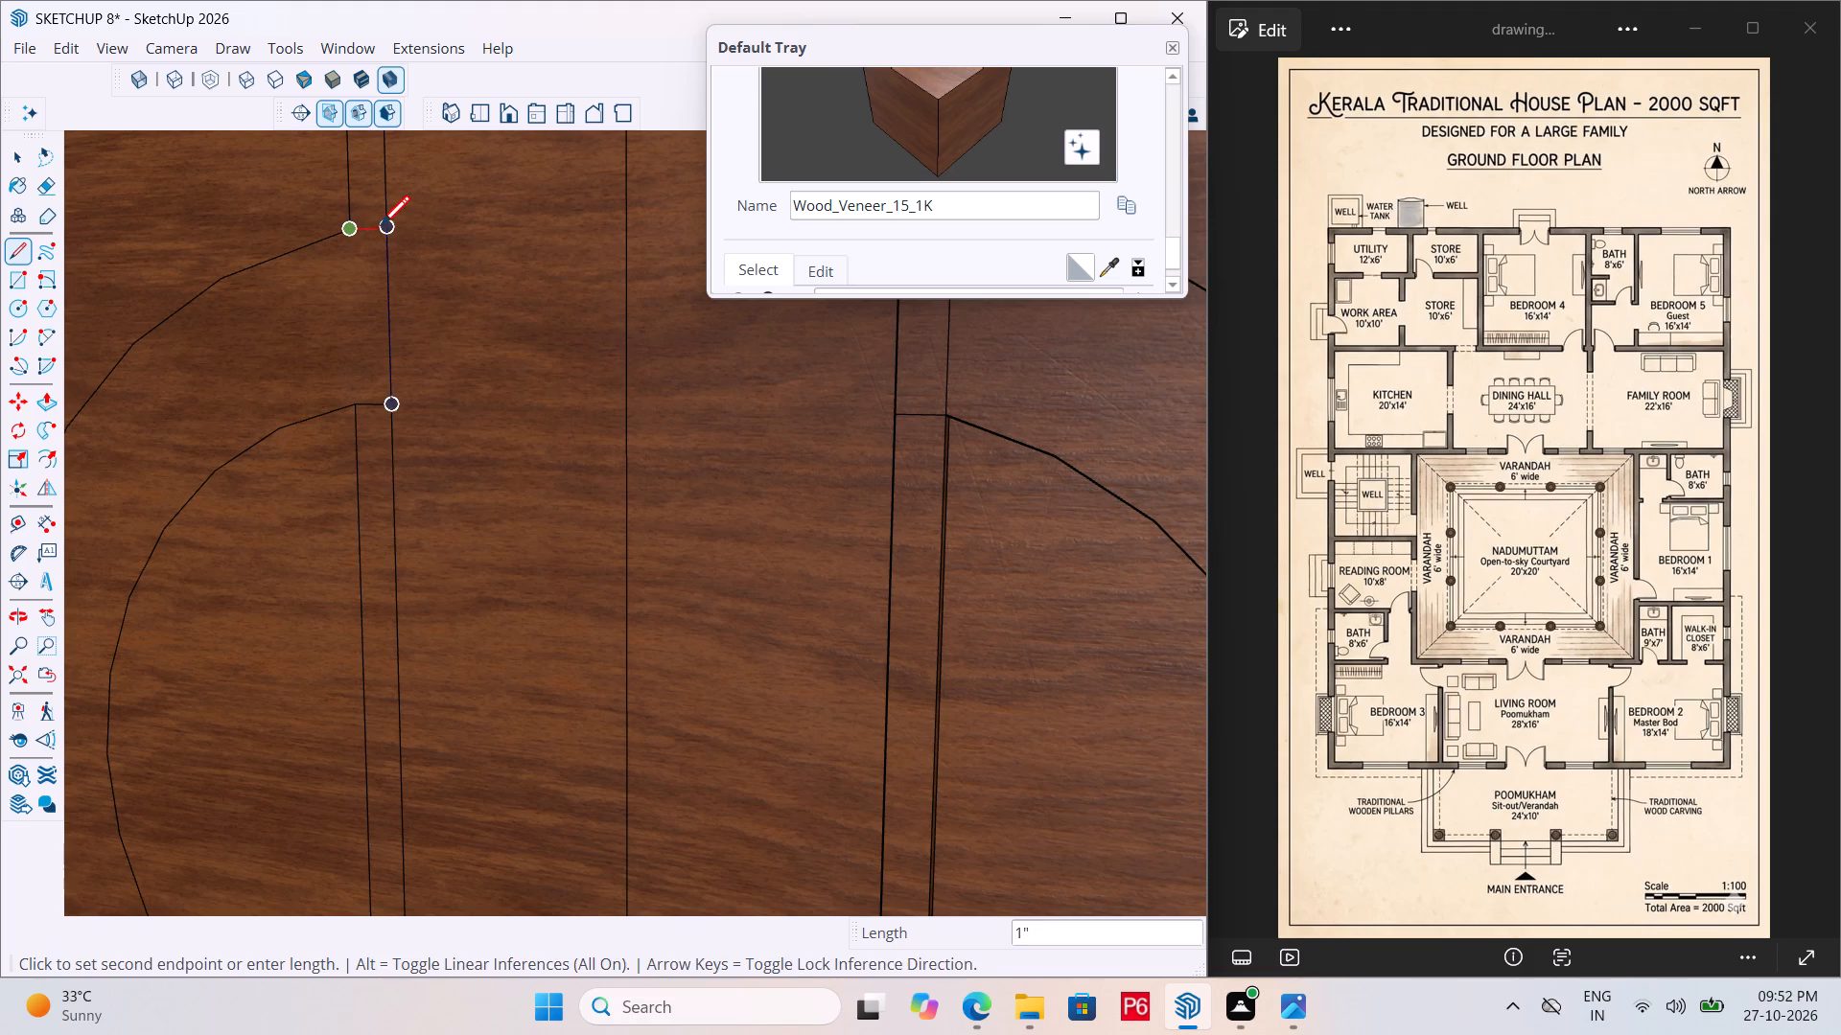
click(381, 228)
scroll(397, 199, down, 6)
scroll(462, 299, down, 2)
key(space)
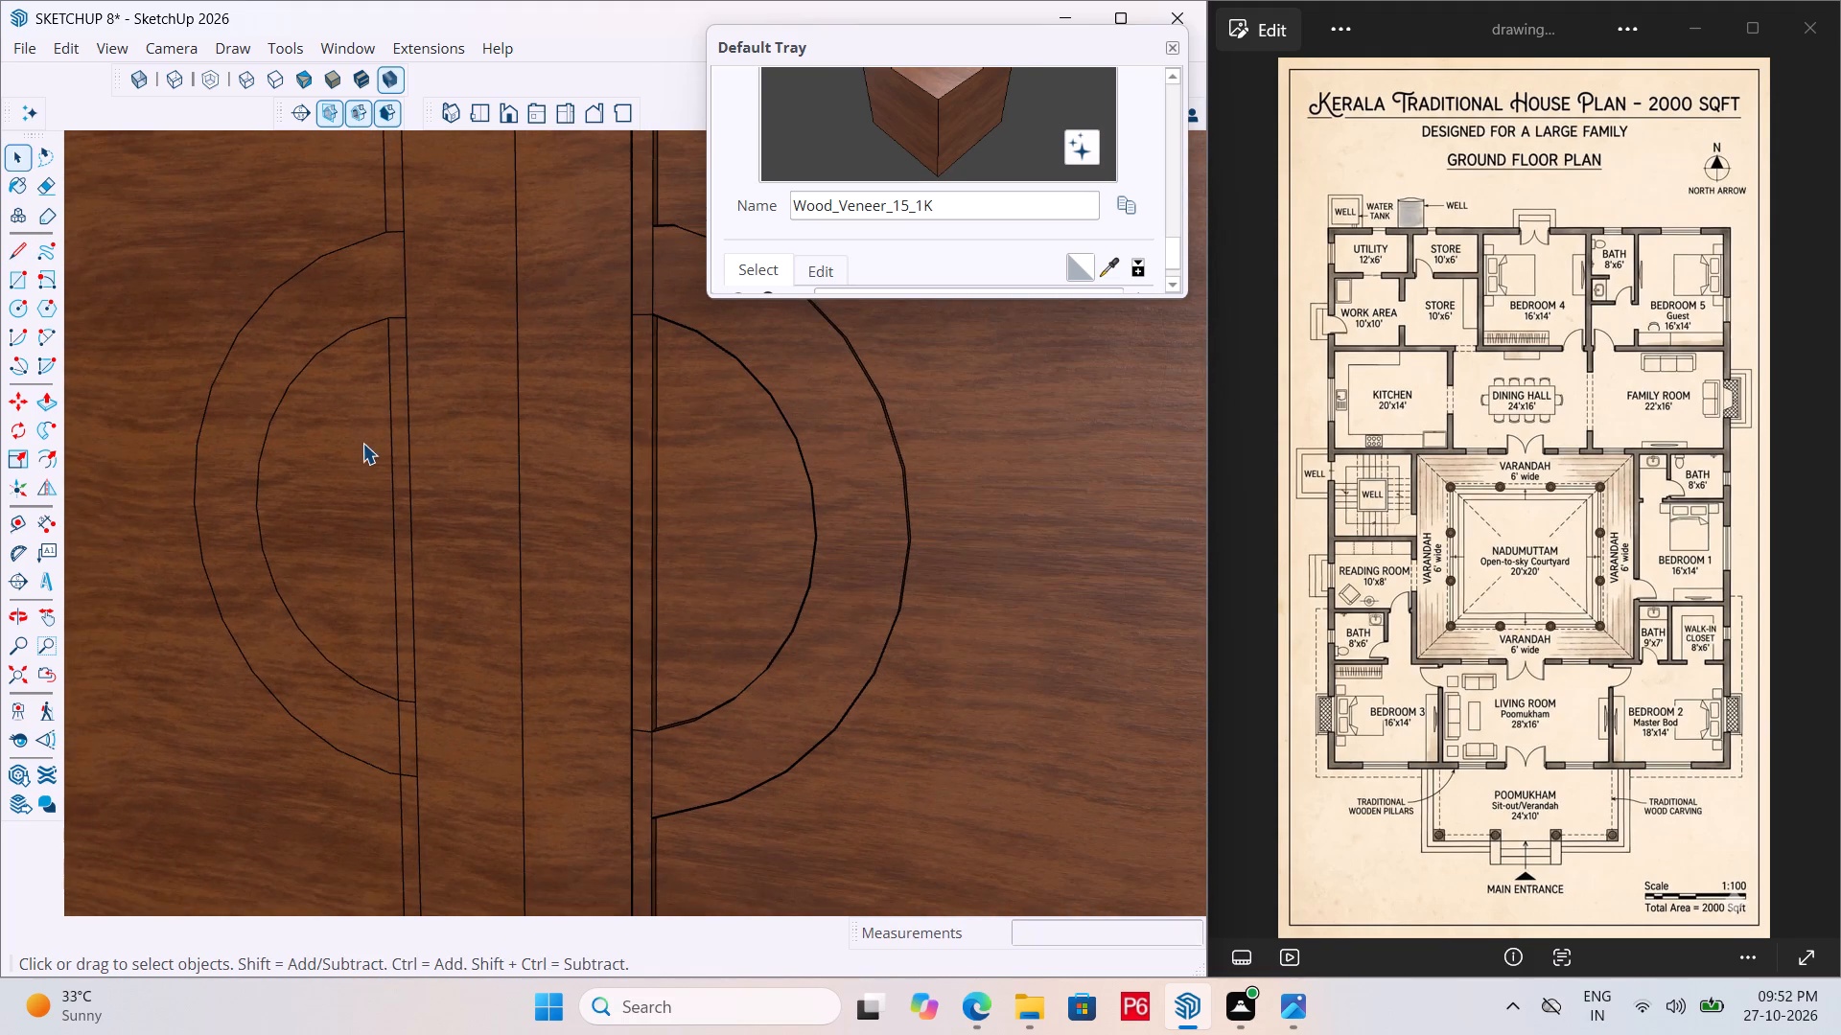
Push/Pull the left panel's curved band outward about 5/8".
click(331, 299)
key(p)
click(331, 299)
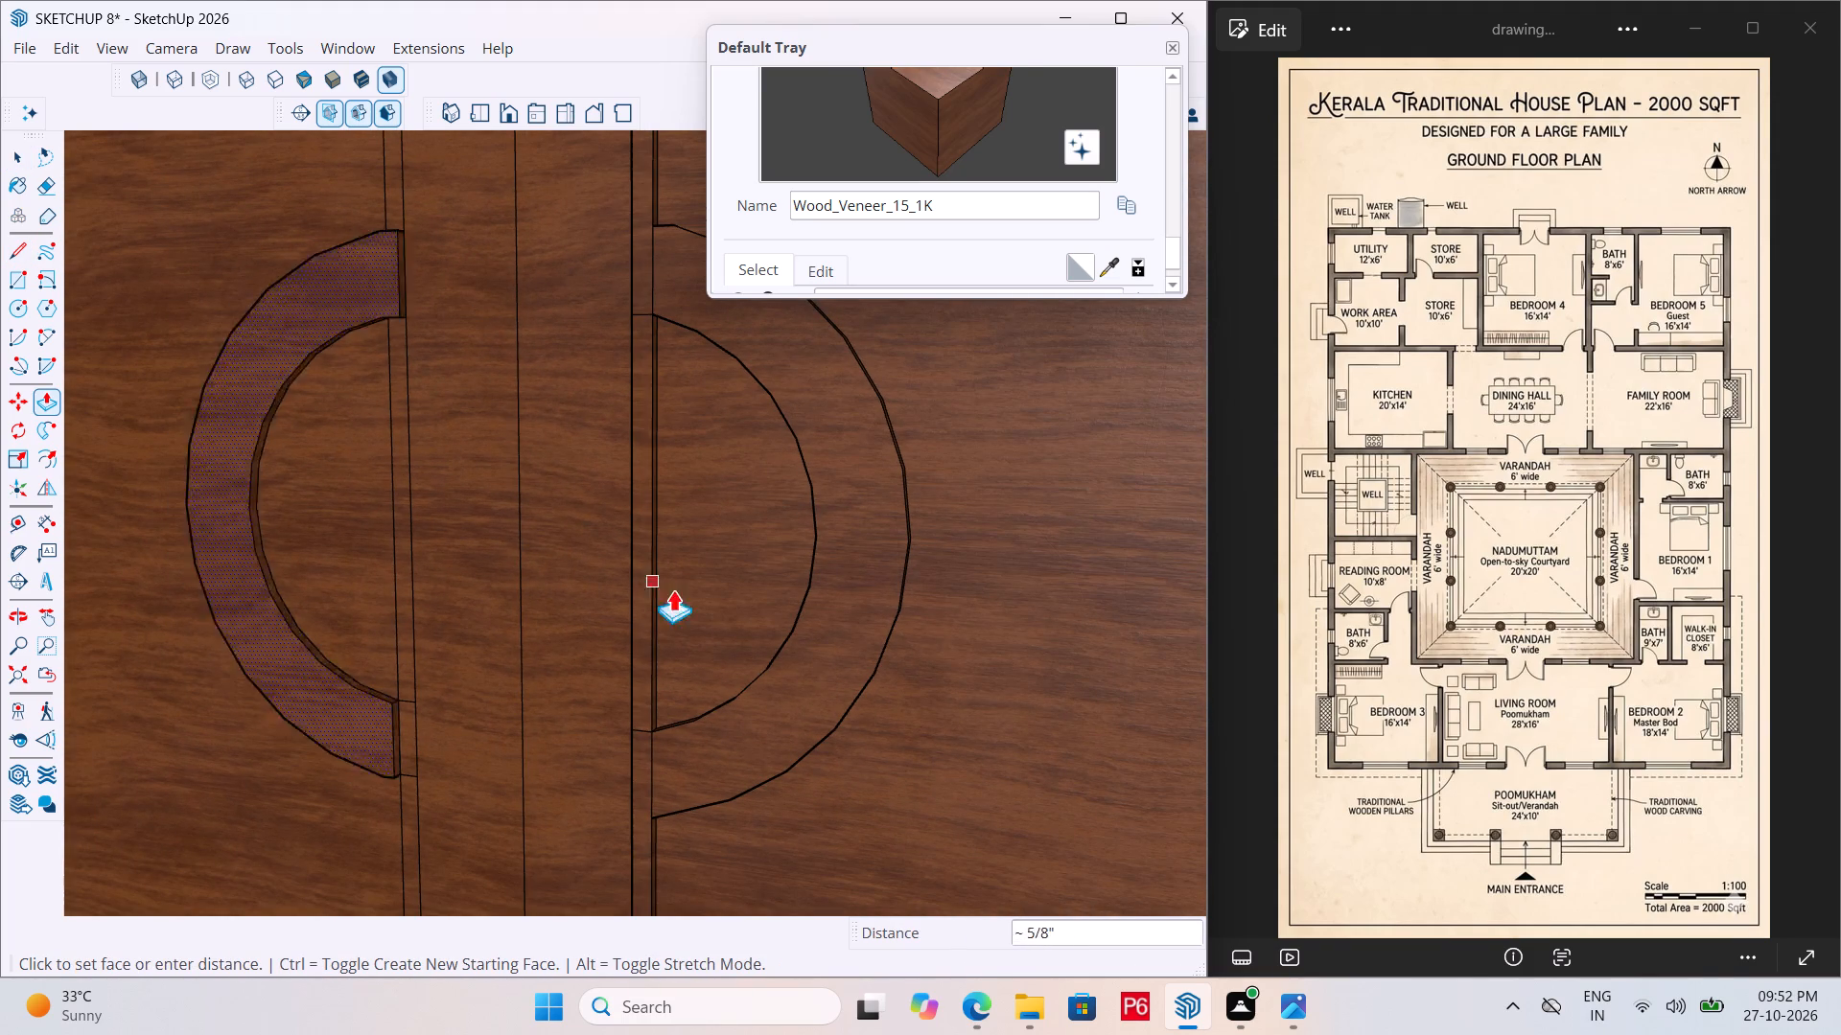
click(810, 648)
Push/Pull the left strip's section inside the inner arc to the level of the raised curved band.
scroll(367, 737, up, 6)
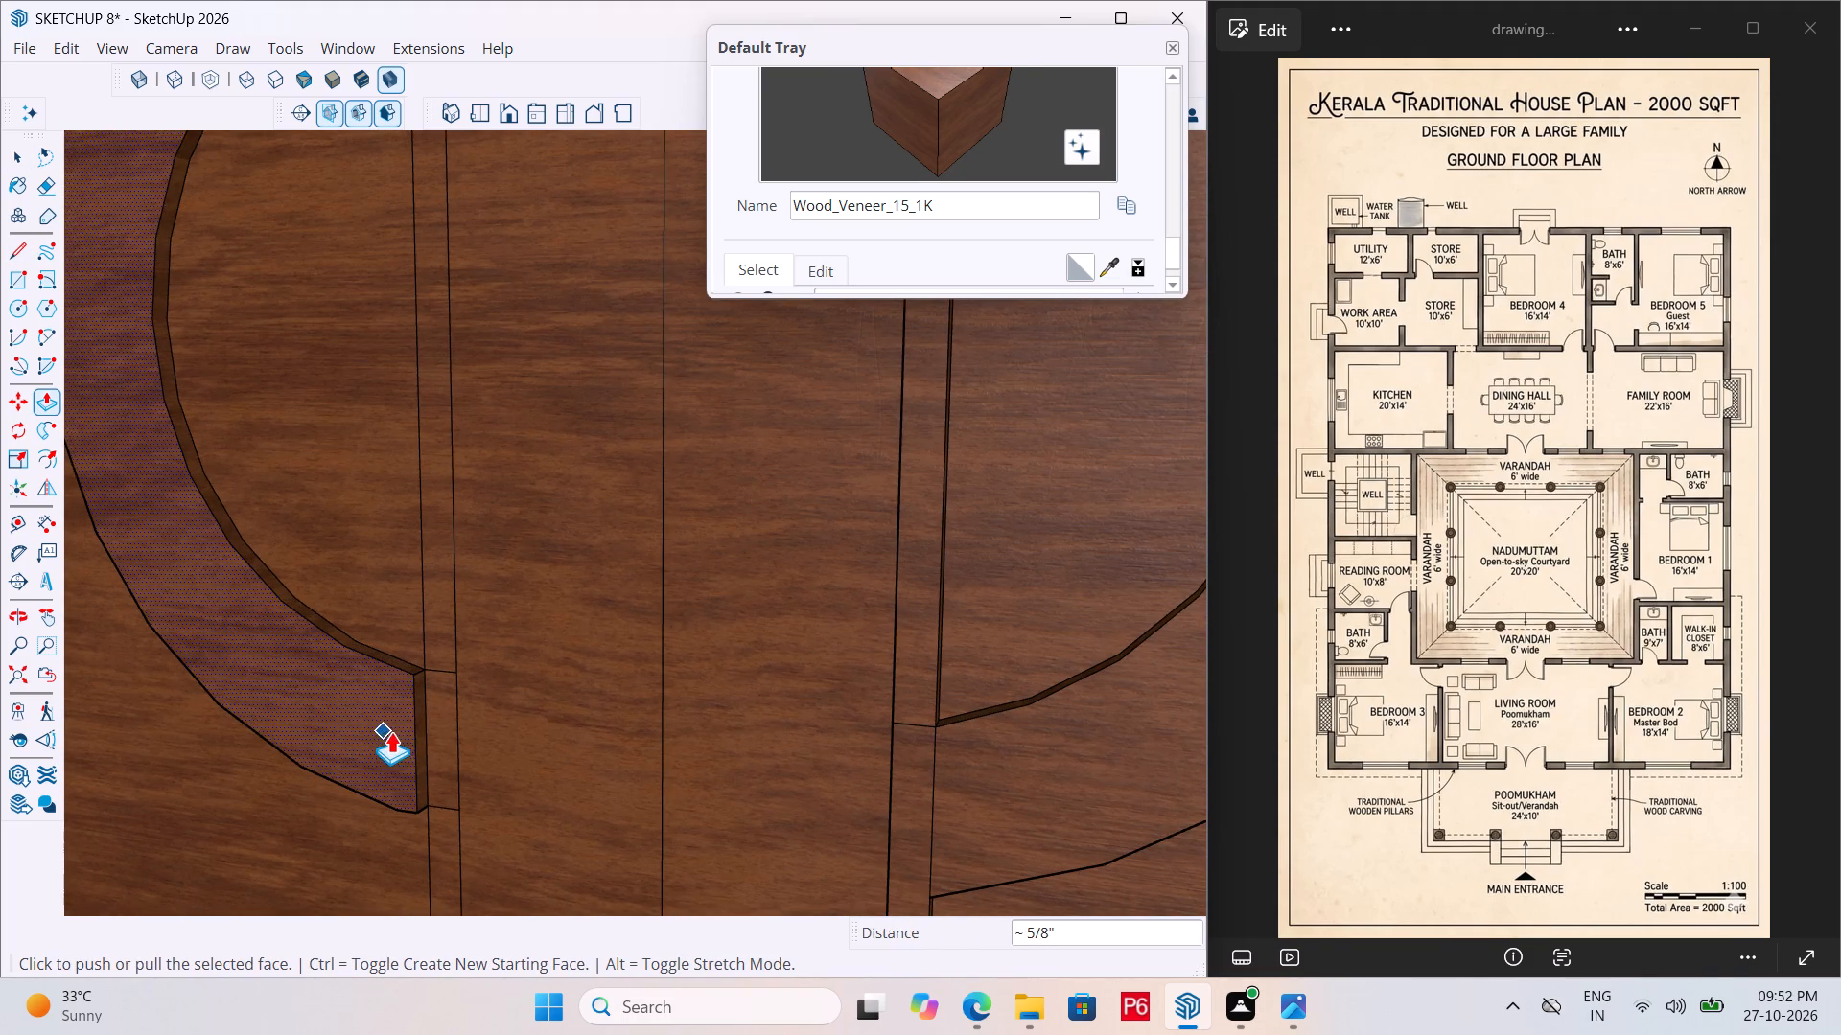
key(space)
click(437, 600)
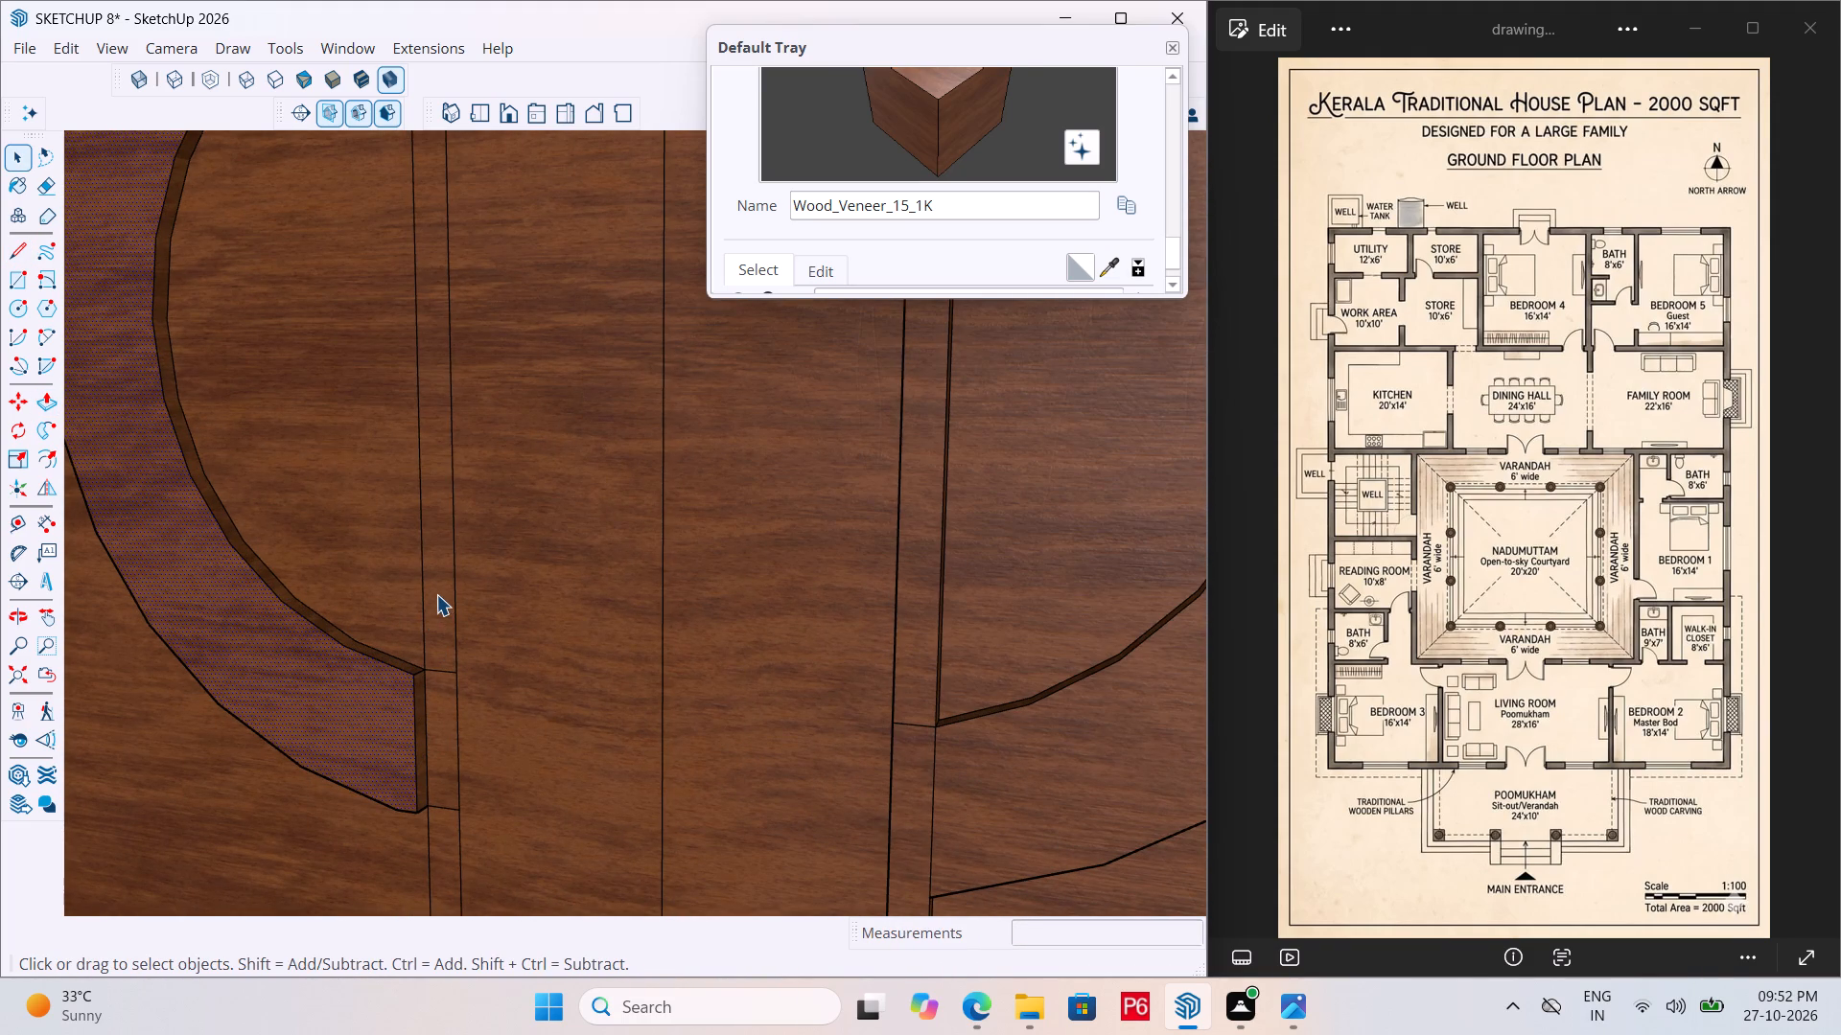
key(p)
click(436, 594)
click(371, 694)
Push/Pull the left strip's section below the outer arc to the level of the curved band.
scroll(404, 453, down, 7)
scroll(424, 603, down, 6)
scroll(422, 714, up, 7)
key(space)
click(432, 651)
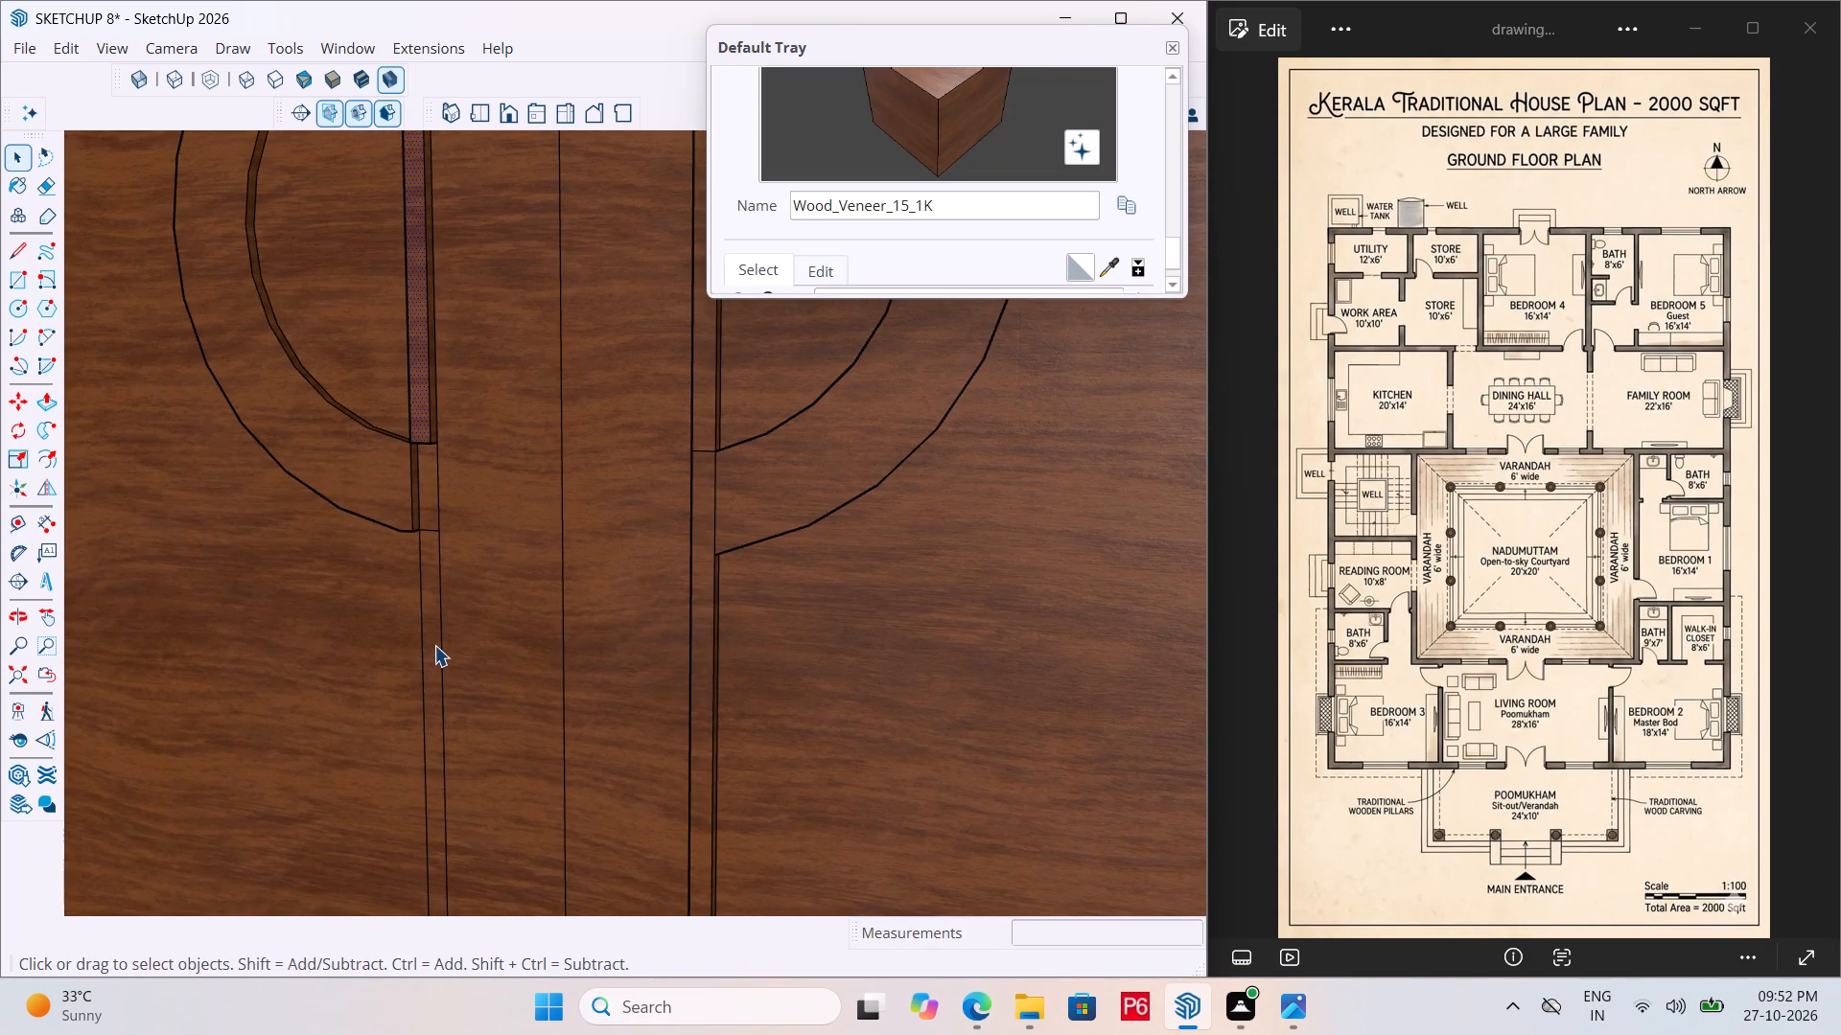
key(p)
click(434, 645)
click(363, 492)
Push/Pull the left strip's short section between the arcs' lower ends by the same distance as before.
scroll(391, 490, up, 5)
key(space)
click(441, 477)
key(p)
double_click(444, 477)
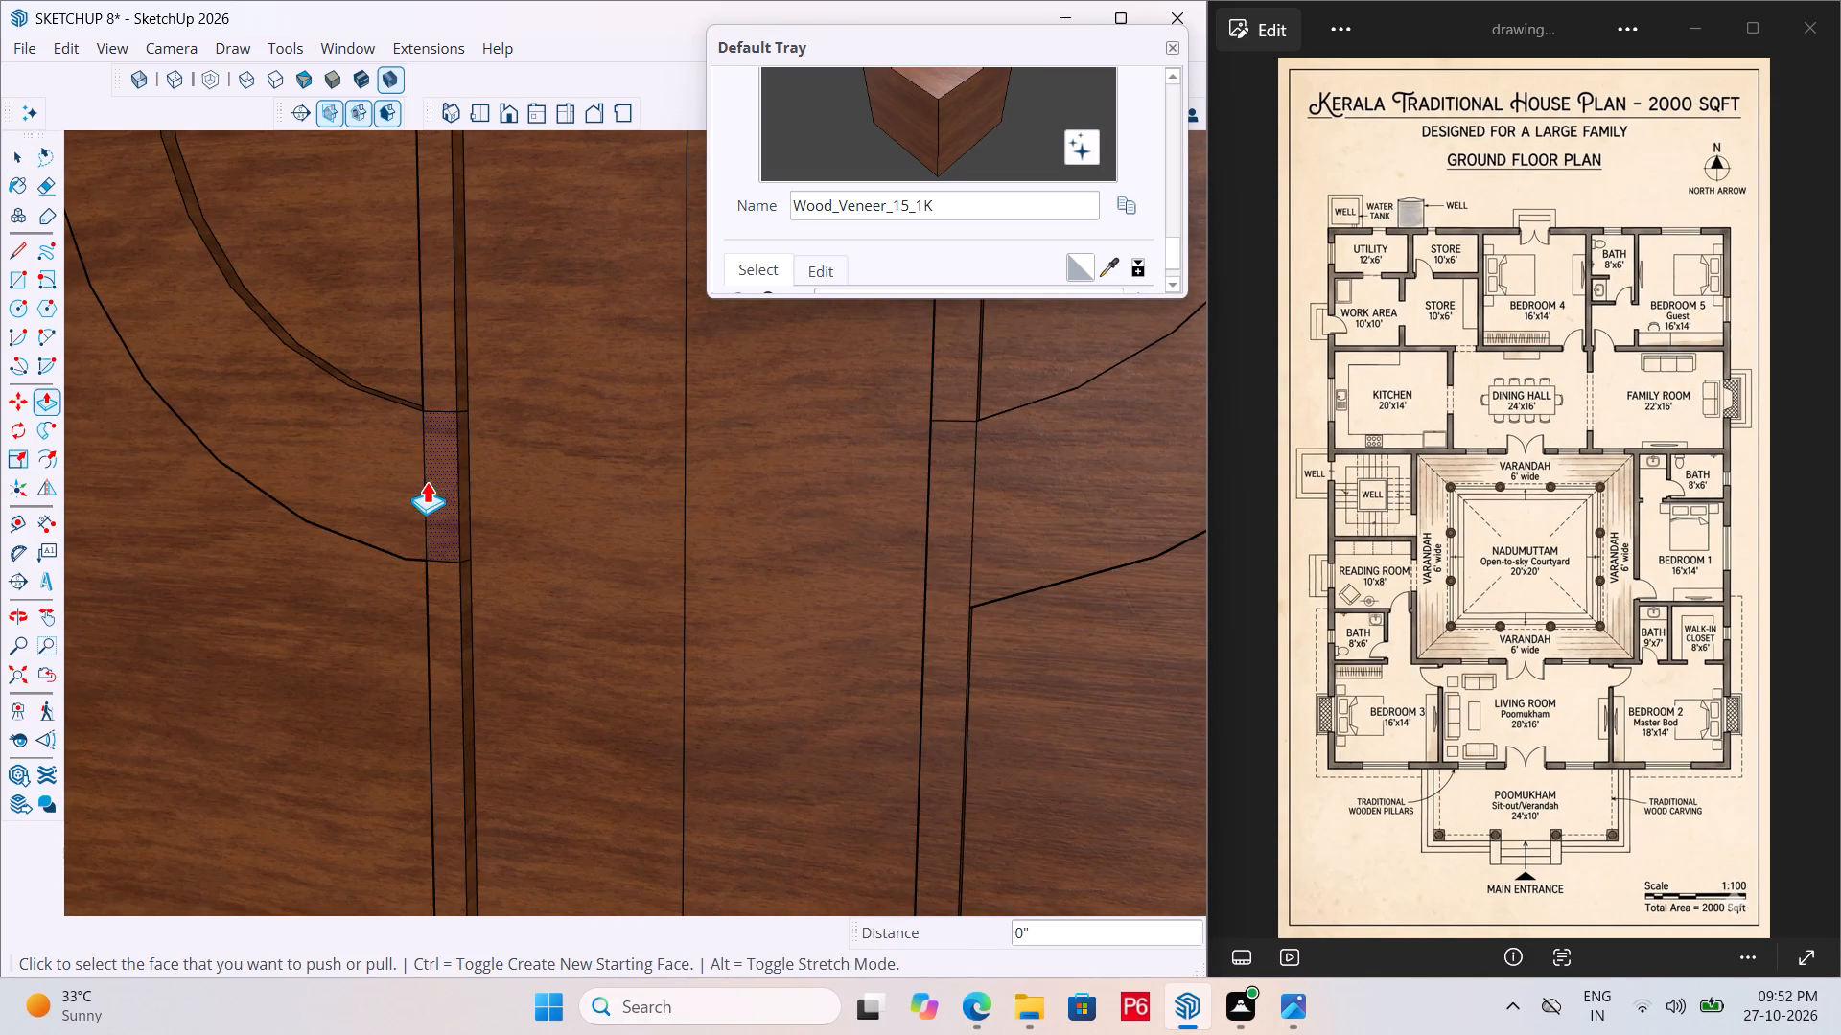
Push/Pull the left strip's section above the outer arc about 5/8", level with the curved band.
scroll(461, 601, down, 16)
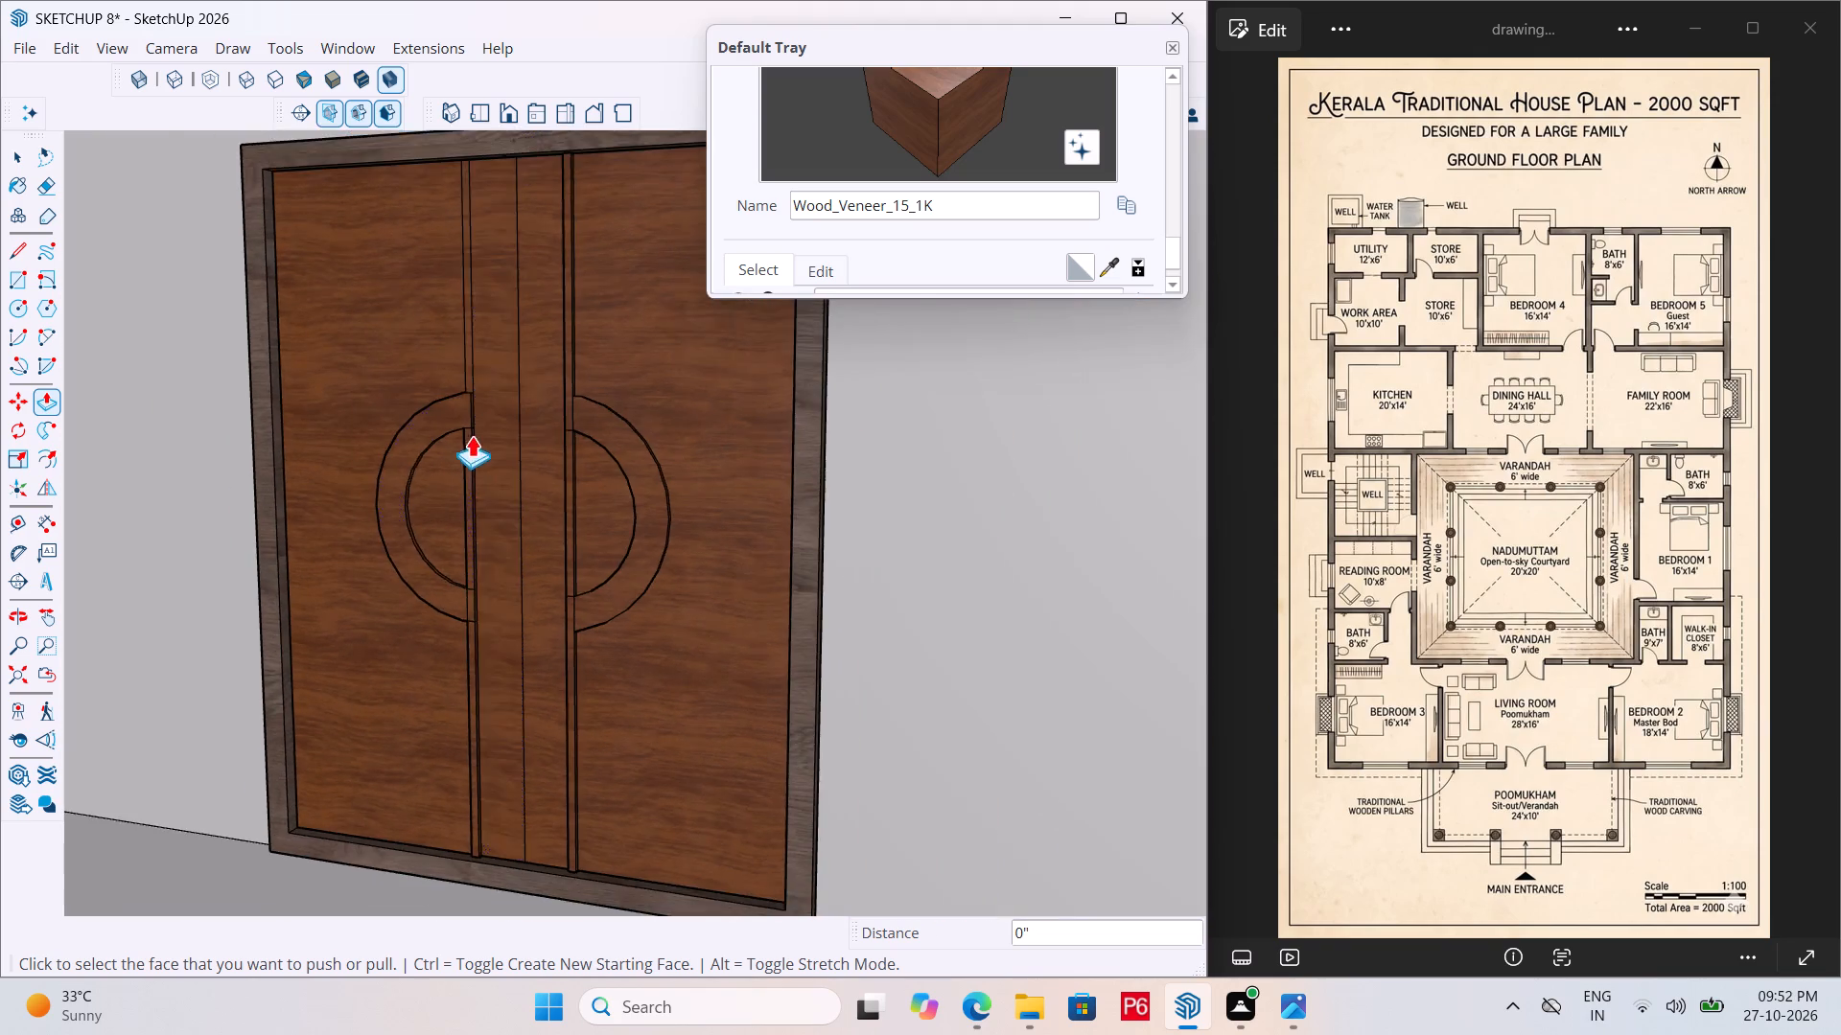
scroll(472, 373, up, 10)
click(463, 338)
click(448, 511)
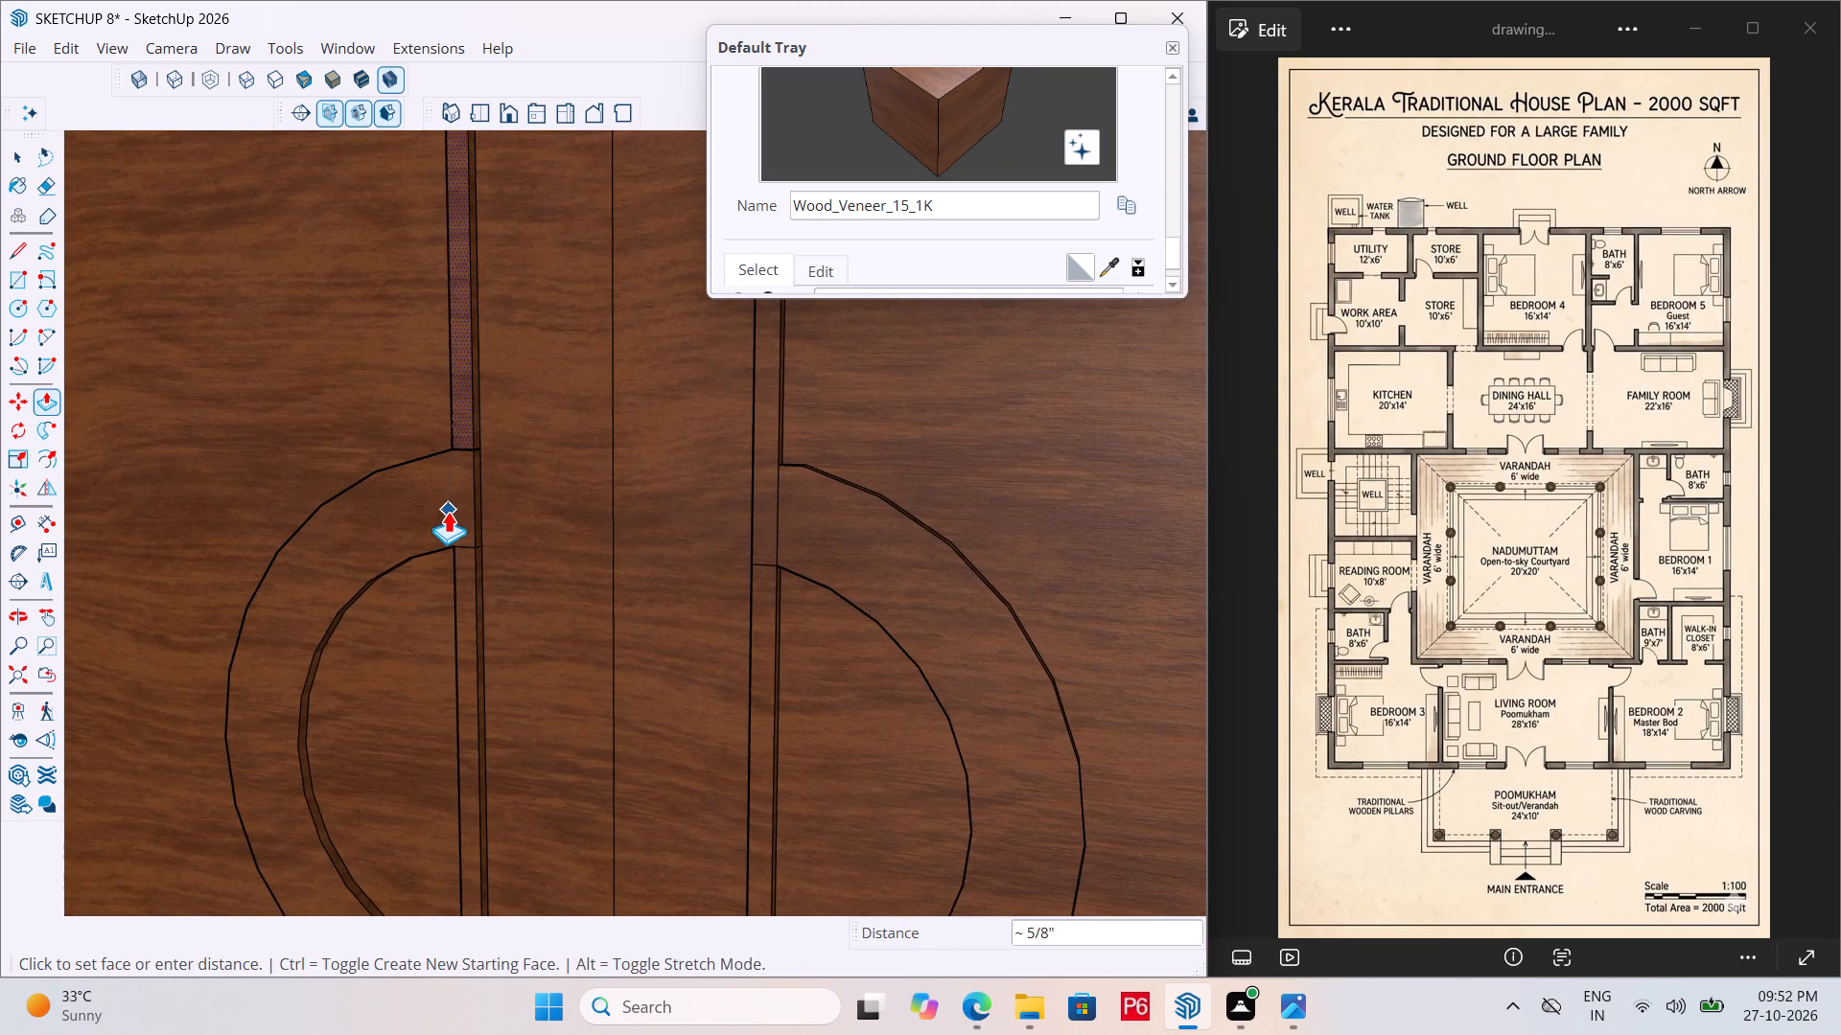
Save the model.
scroll(475, 460, down, 6)
key(ctrl+s)
key(ctrl+s)
key(ctrl+s)
key(ctrl+s)
key(ctrl+s)
key(ctrl+s)
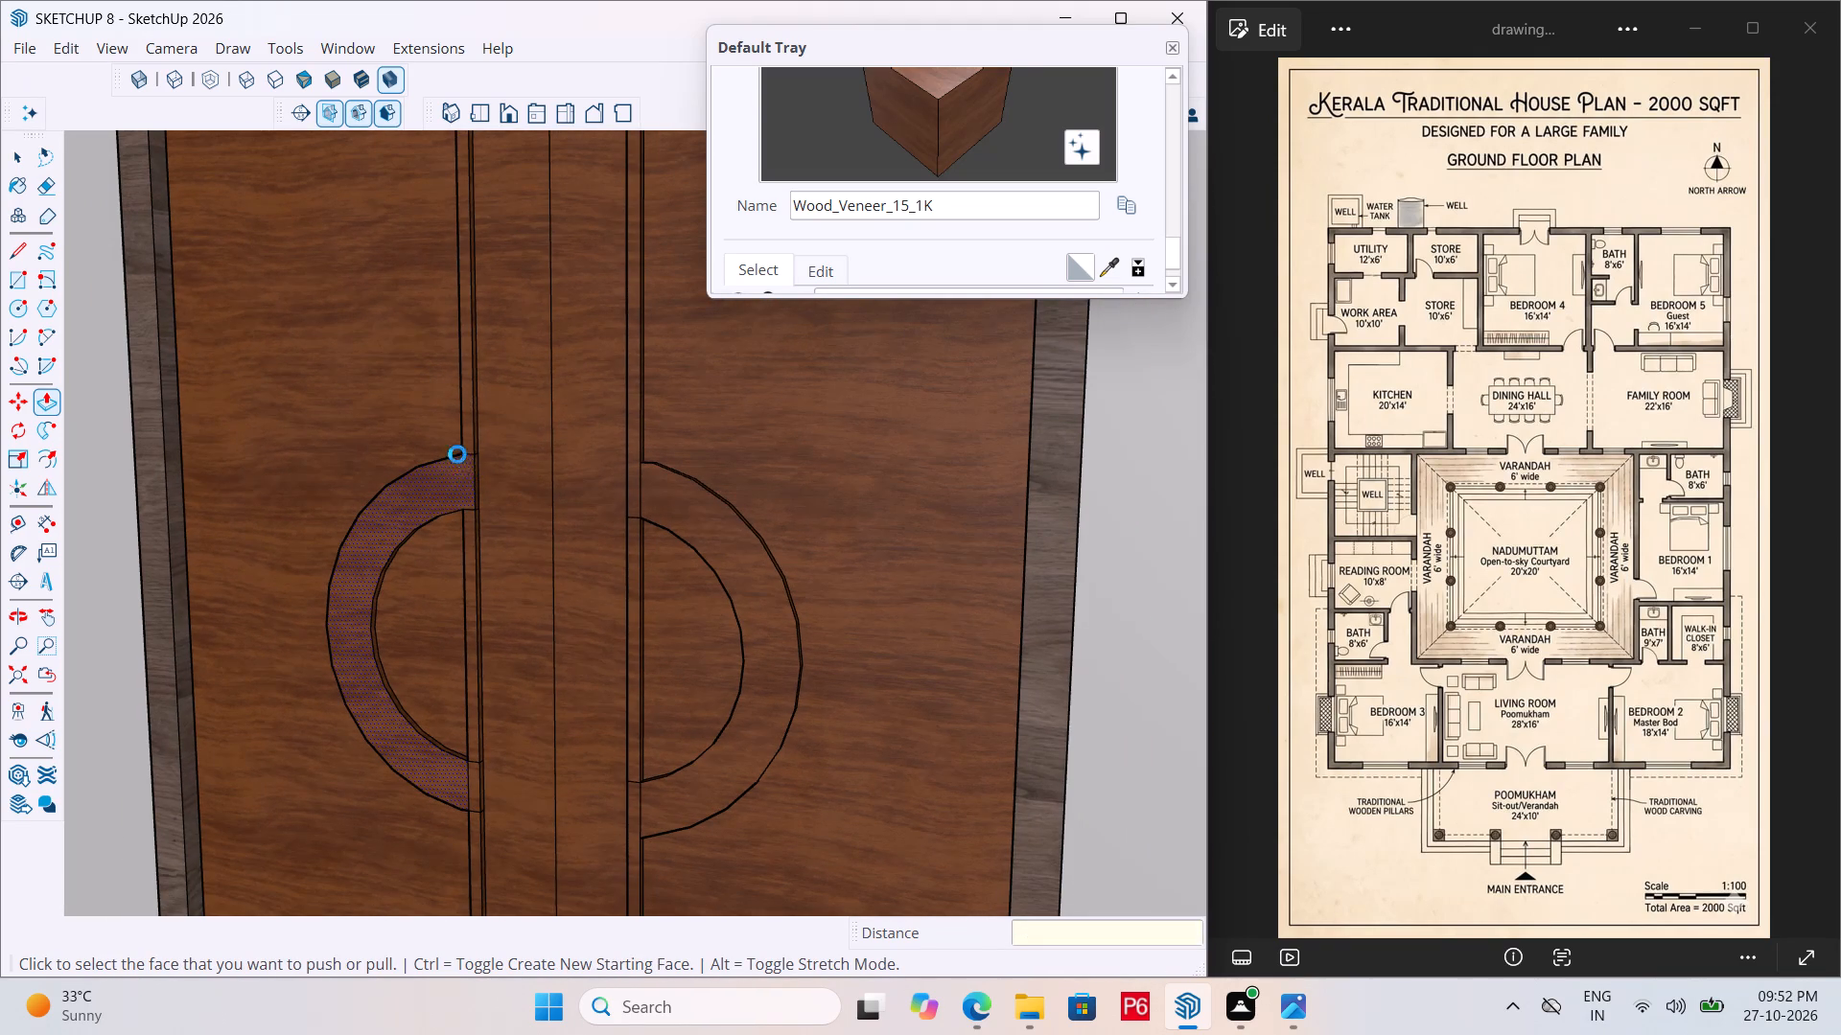
key(ctrl+s)
key(ctrl+s)
key(ctrl+s)
key(ctrl+s)
key(ctrl+s)
Paint the right and left curved bands with the Wood_Floor_01_1K material.
scroll(434, 437, down, 2)
scroll(863, 258, down, 3)
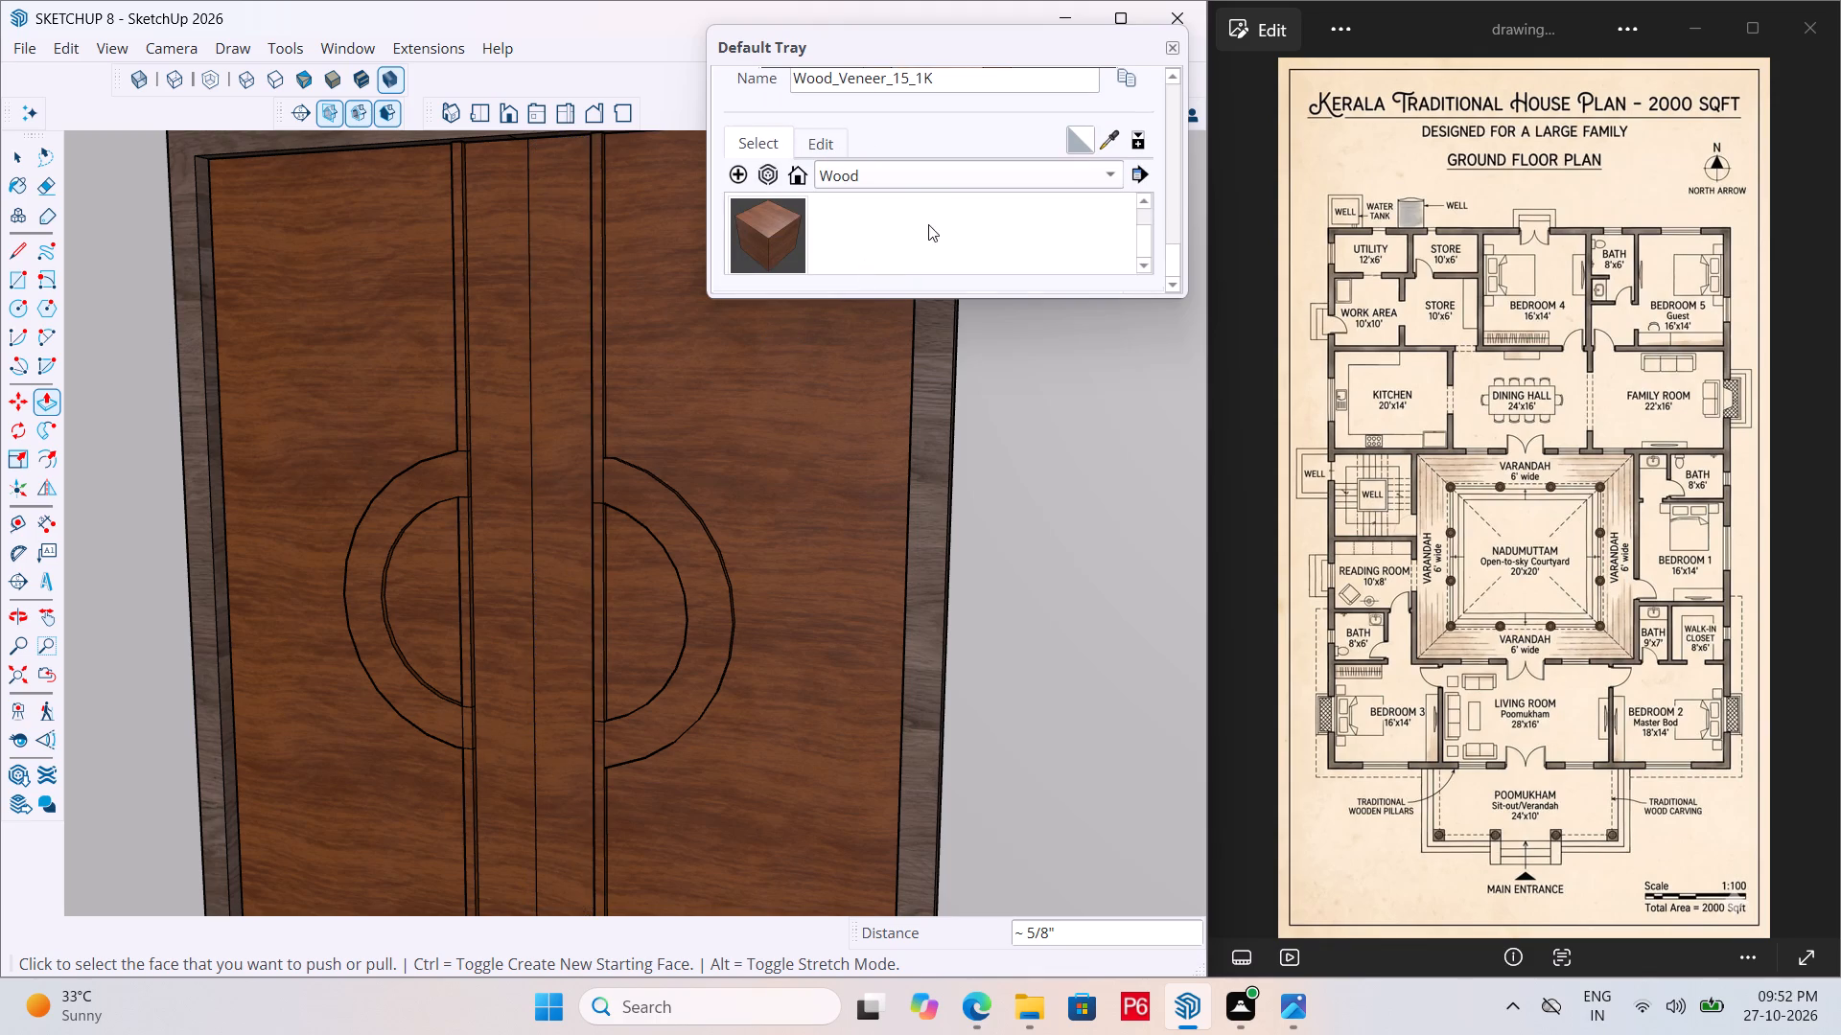
scroll(928, 224, up, 2)
click(926, 228)
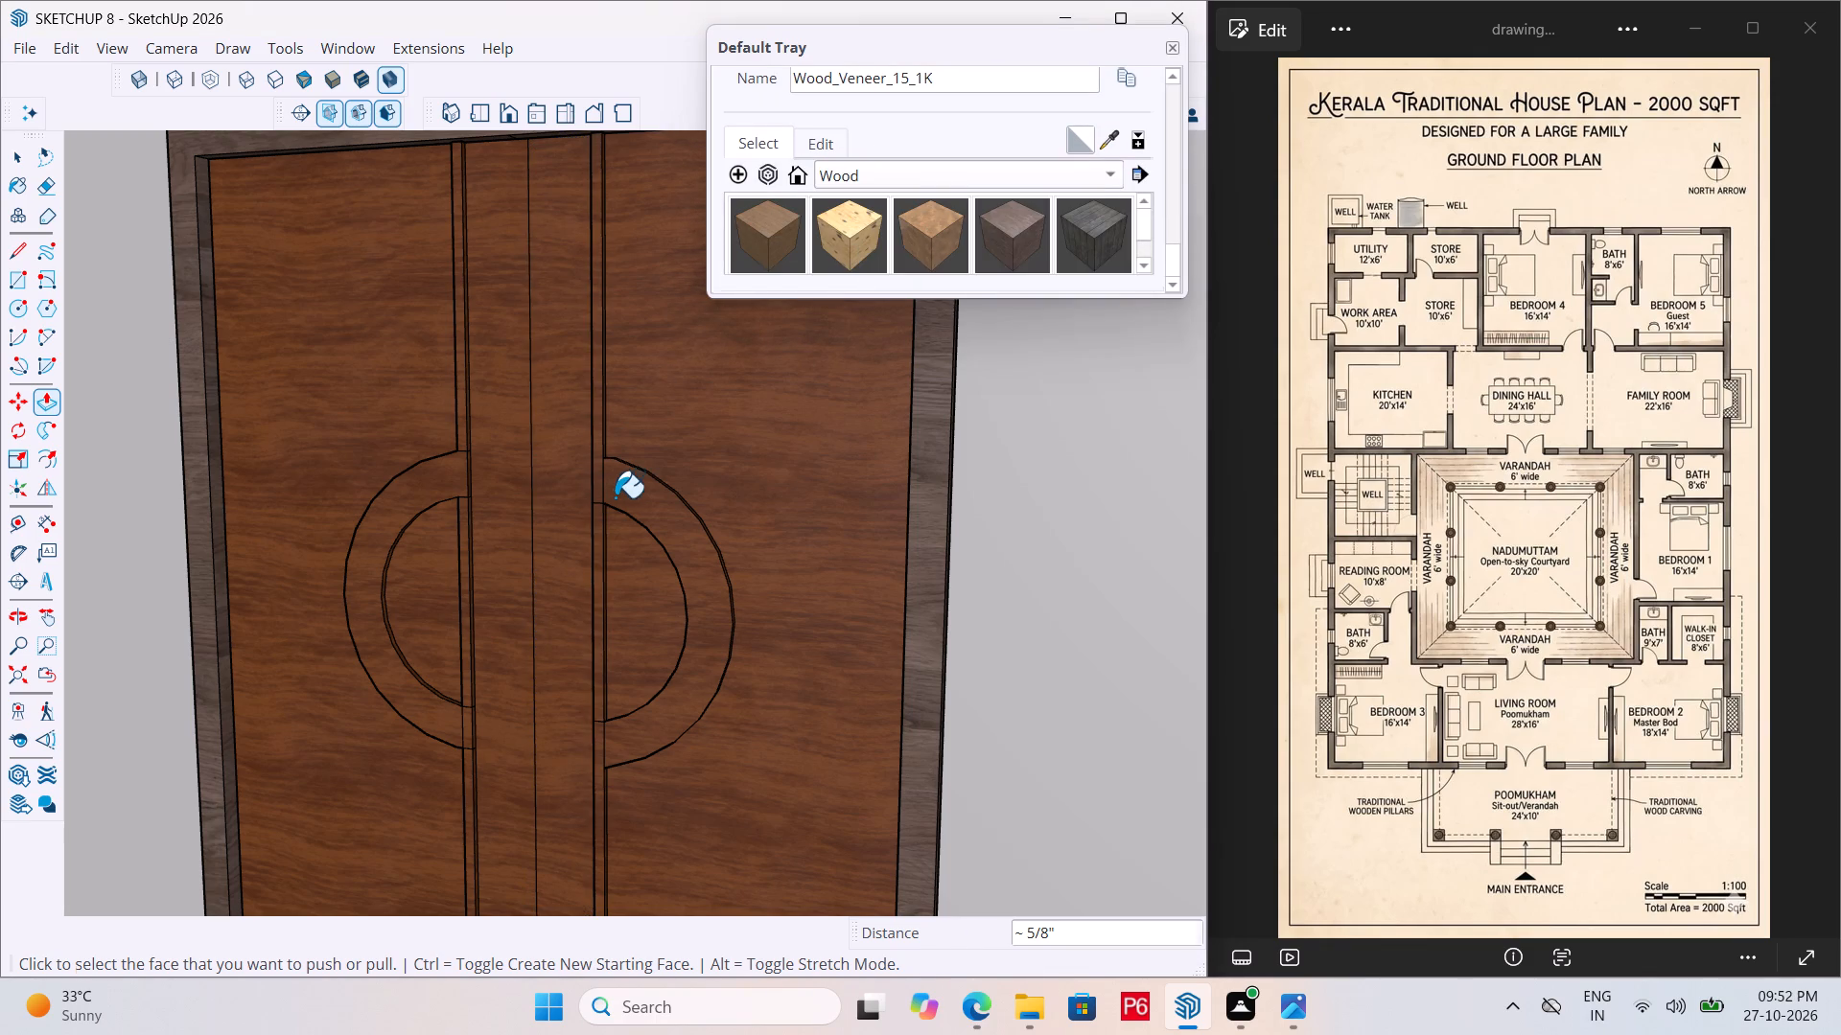
click(623, 492)
click(428, 491)
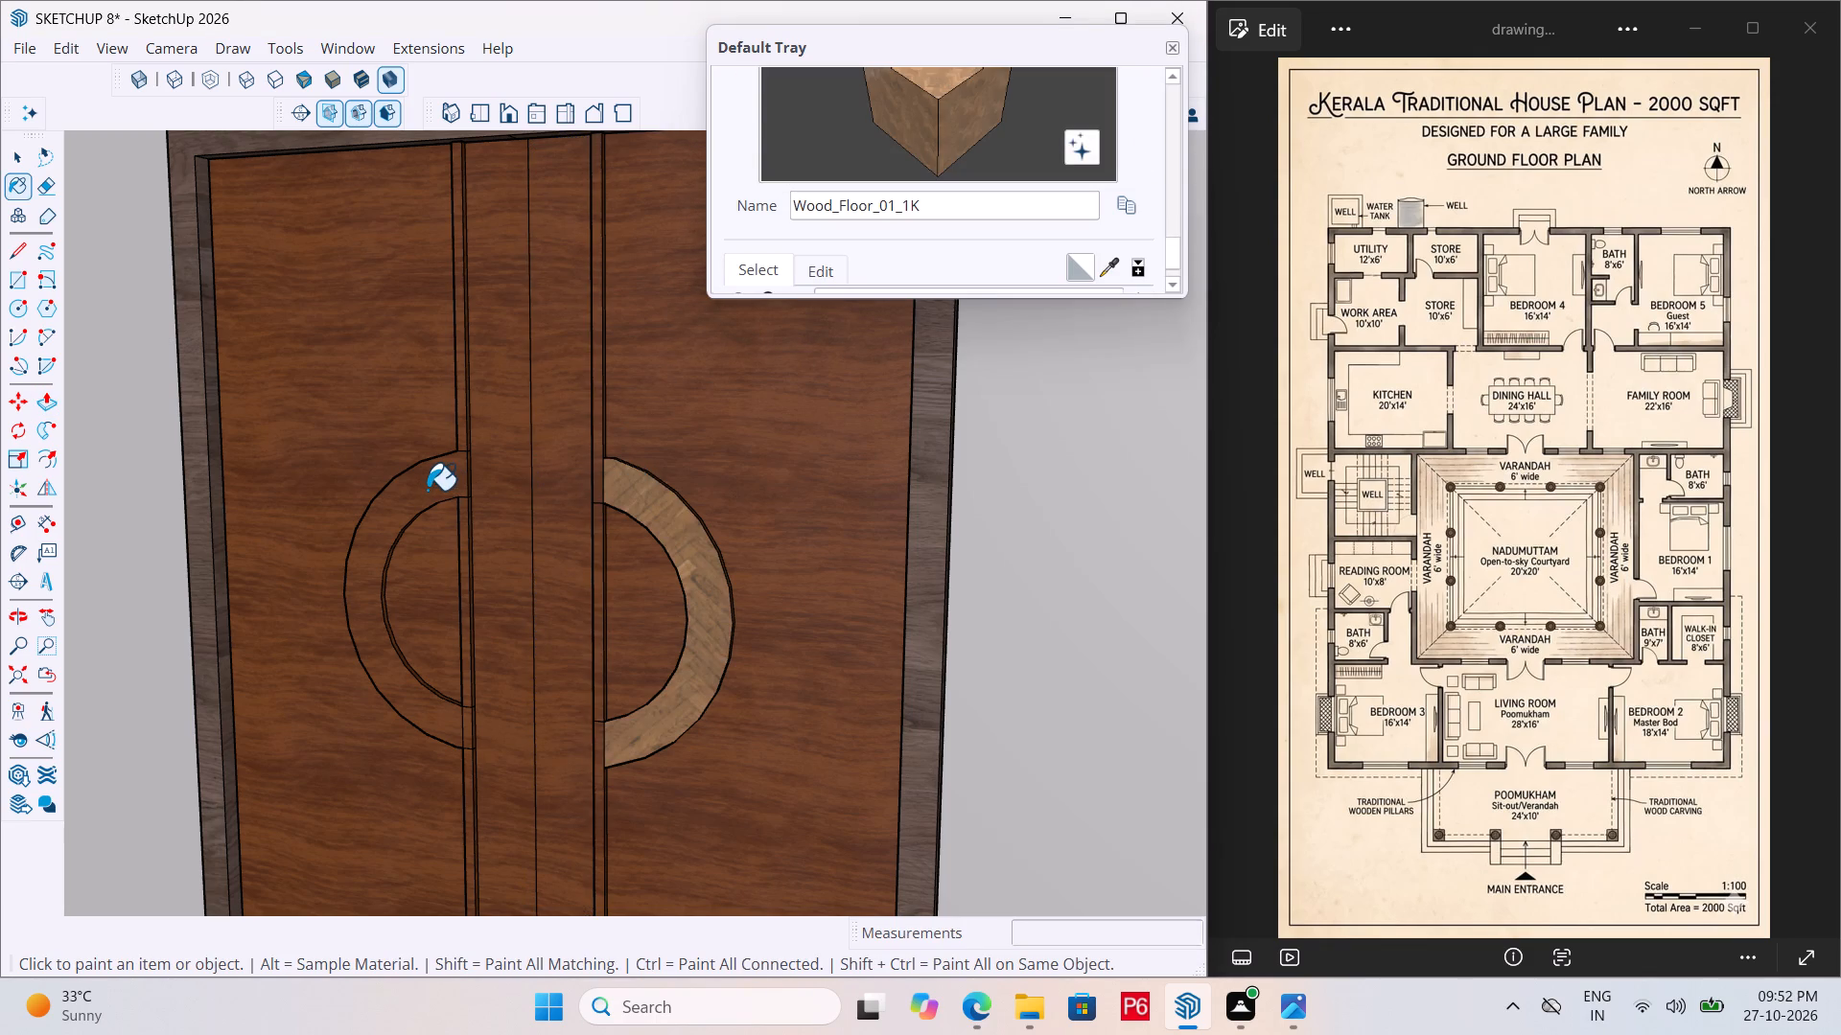
Paint all sections of the right door leaf's vertical strip with Wood_Floor_01_1K.
click(594, 450)
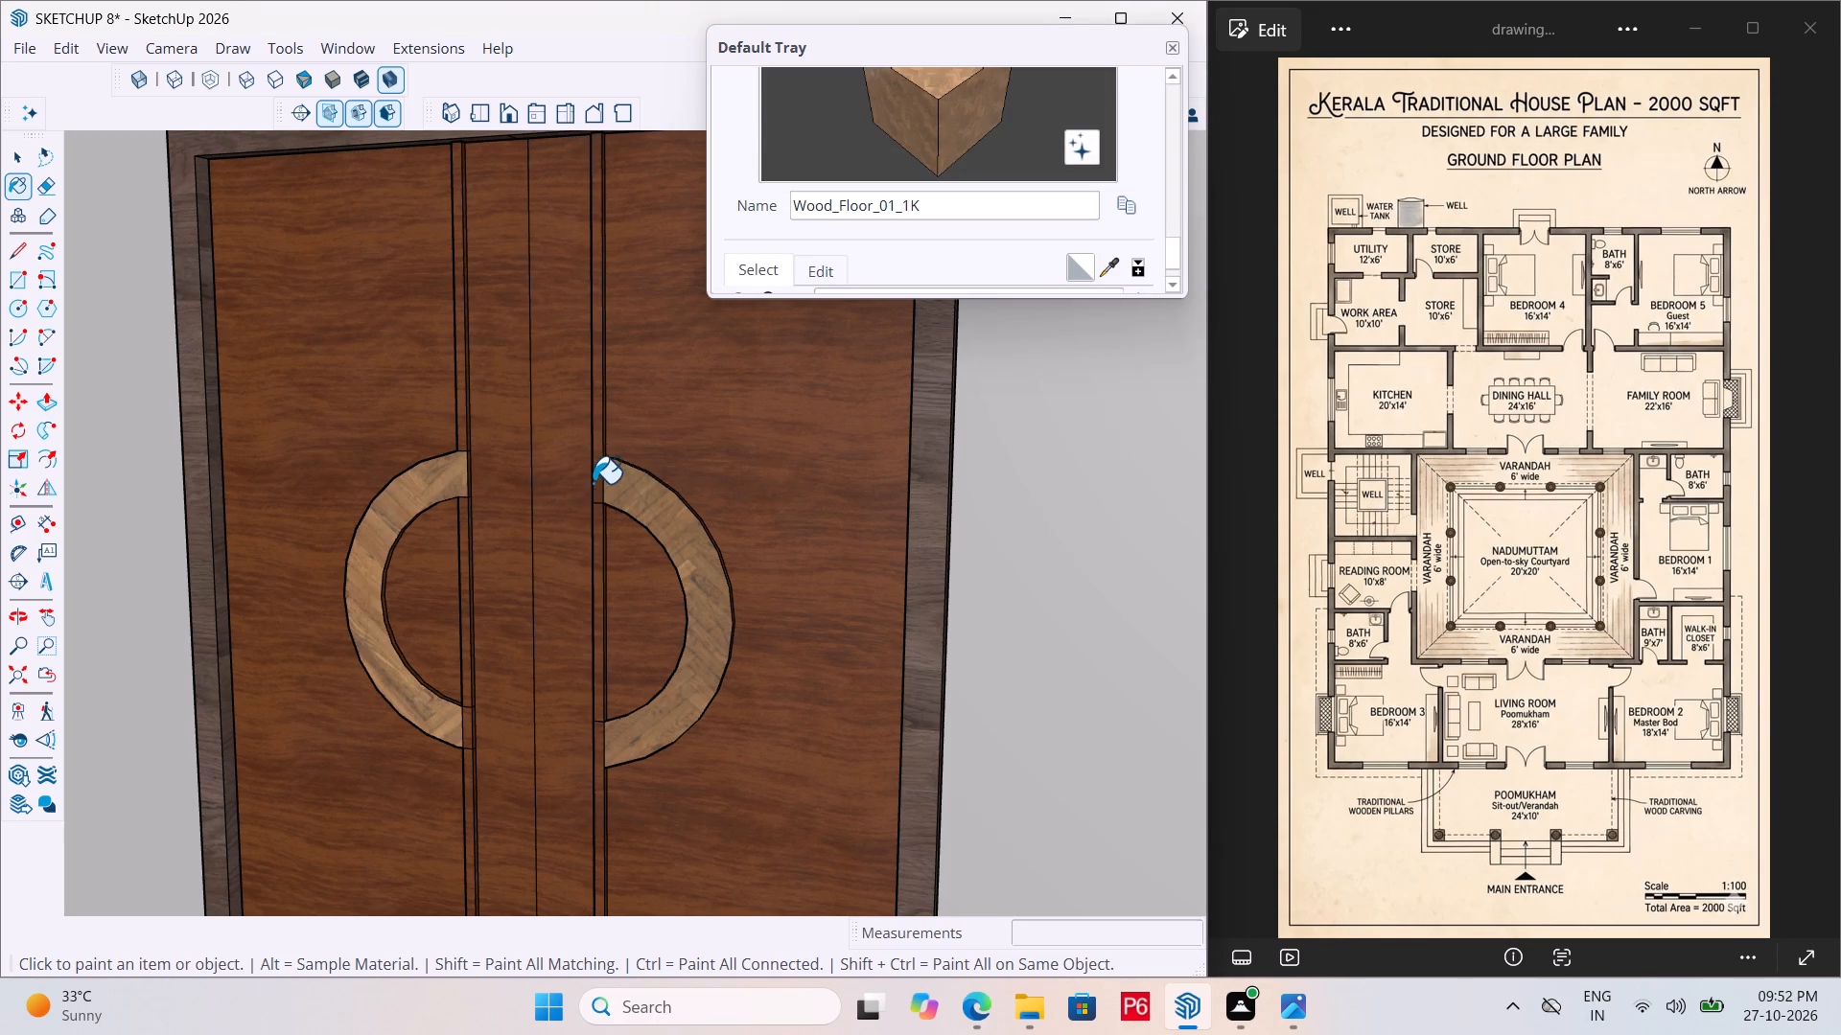
click(598, 529)
scroll(519, 358, down, 3)
scroll(569, 663, up, 7)
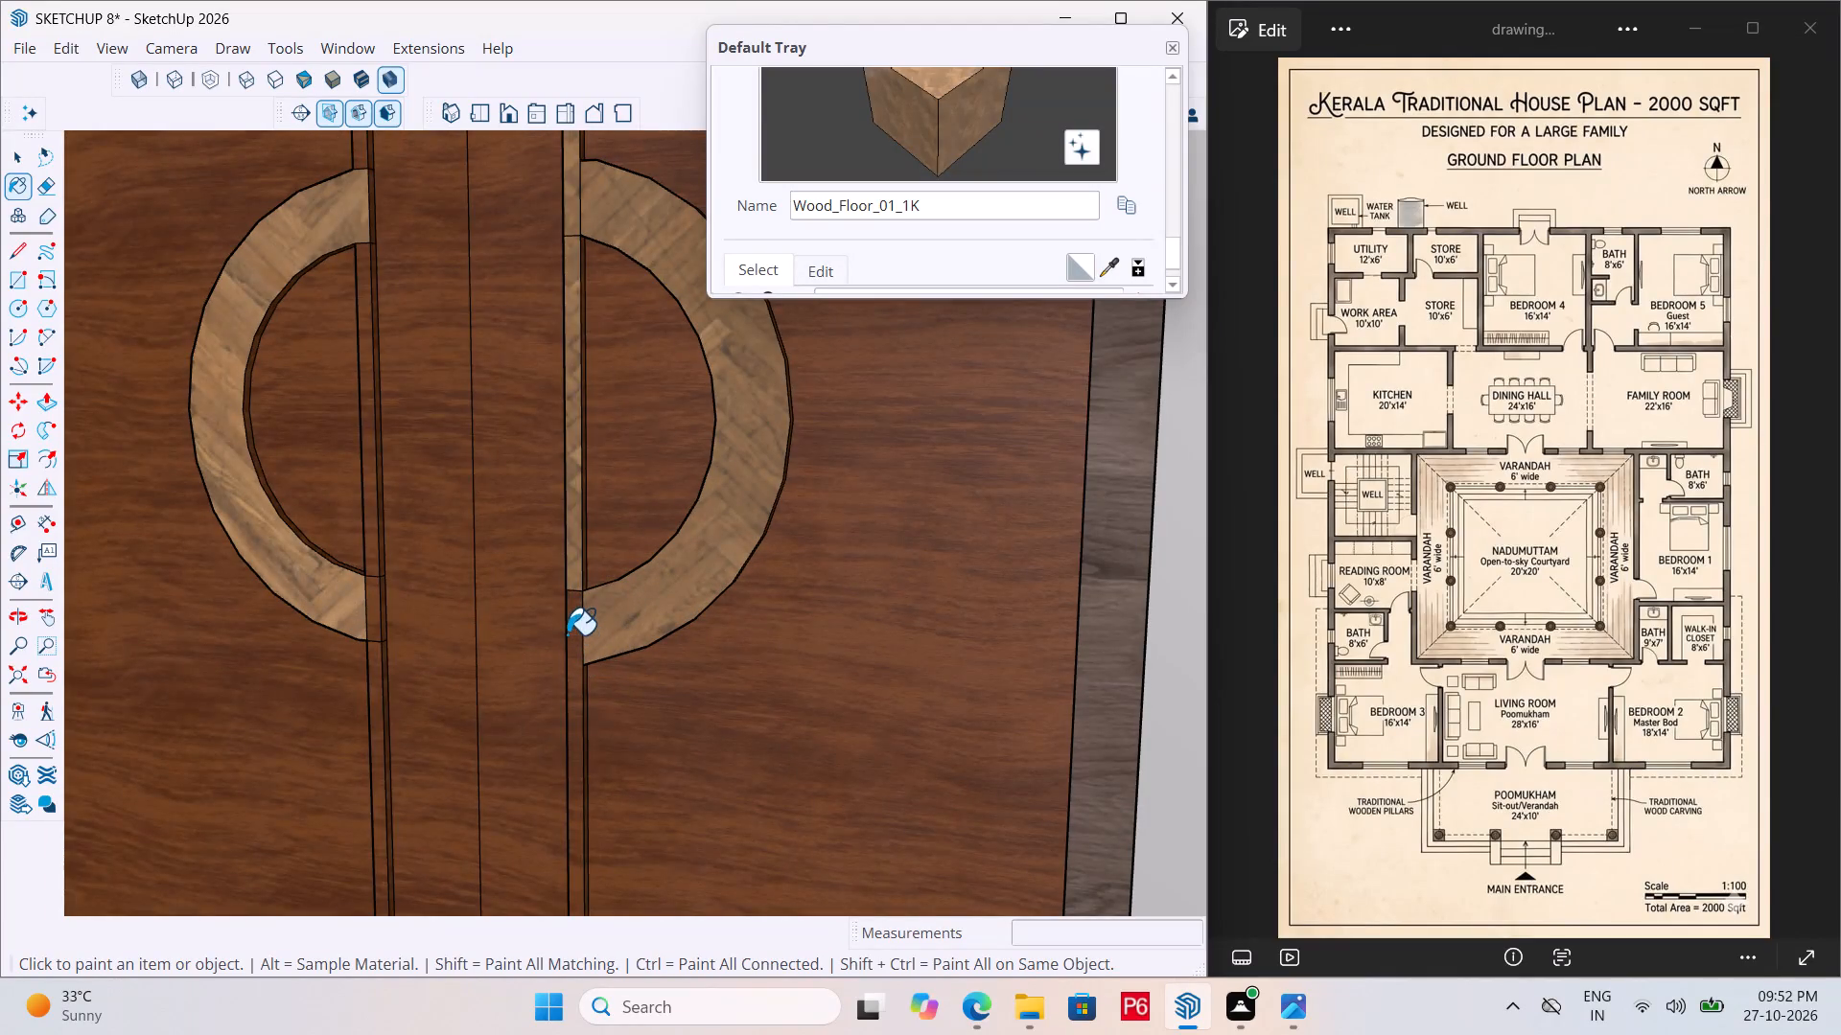
click(567, 634)
click(573, 617)
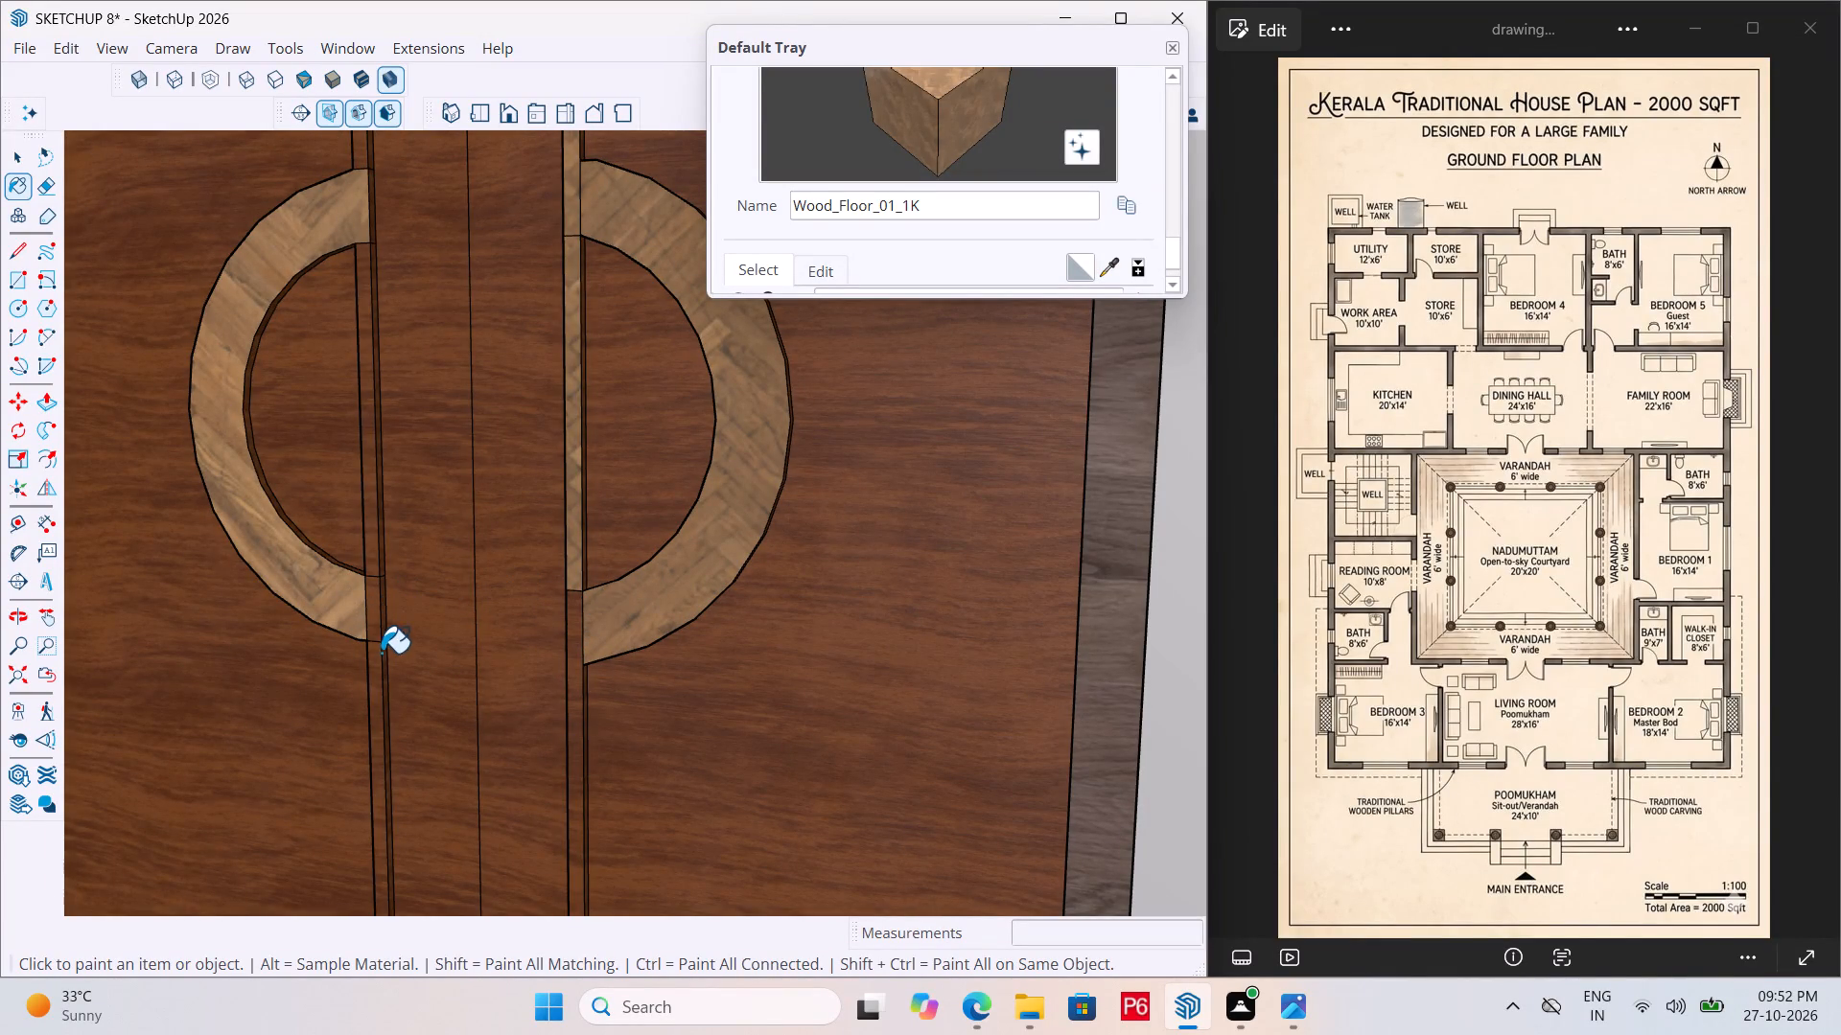
Paint all sections of the left door leaf's vertical strip with Wood_Floor_01_1K.
drag(382, 655, 382, 636)
click(380, 620)
drag(372, 662, 376, 618)
click(376, 618)
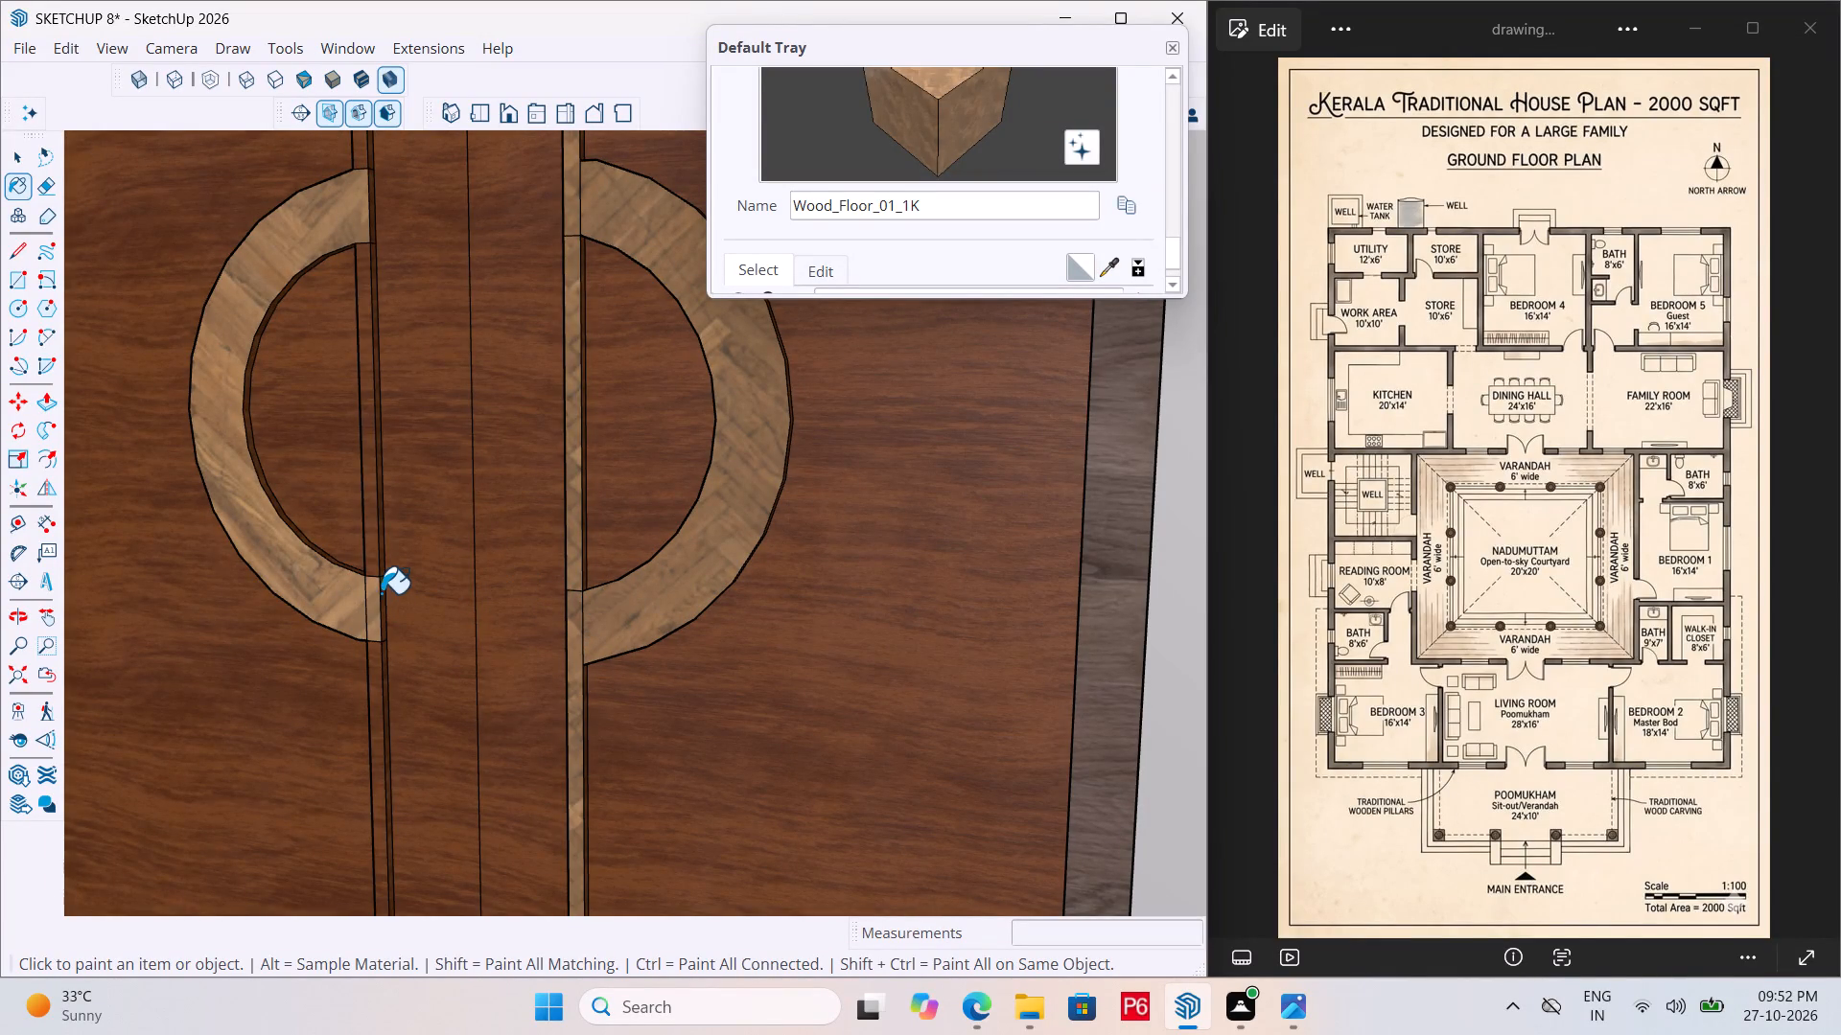
drag(381, 577, 381, 563)
click(375, 552)
click(375, 666)
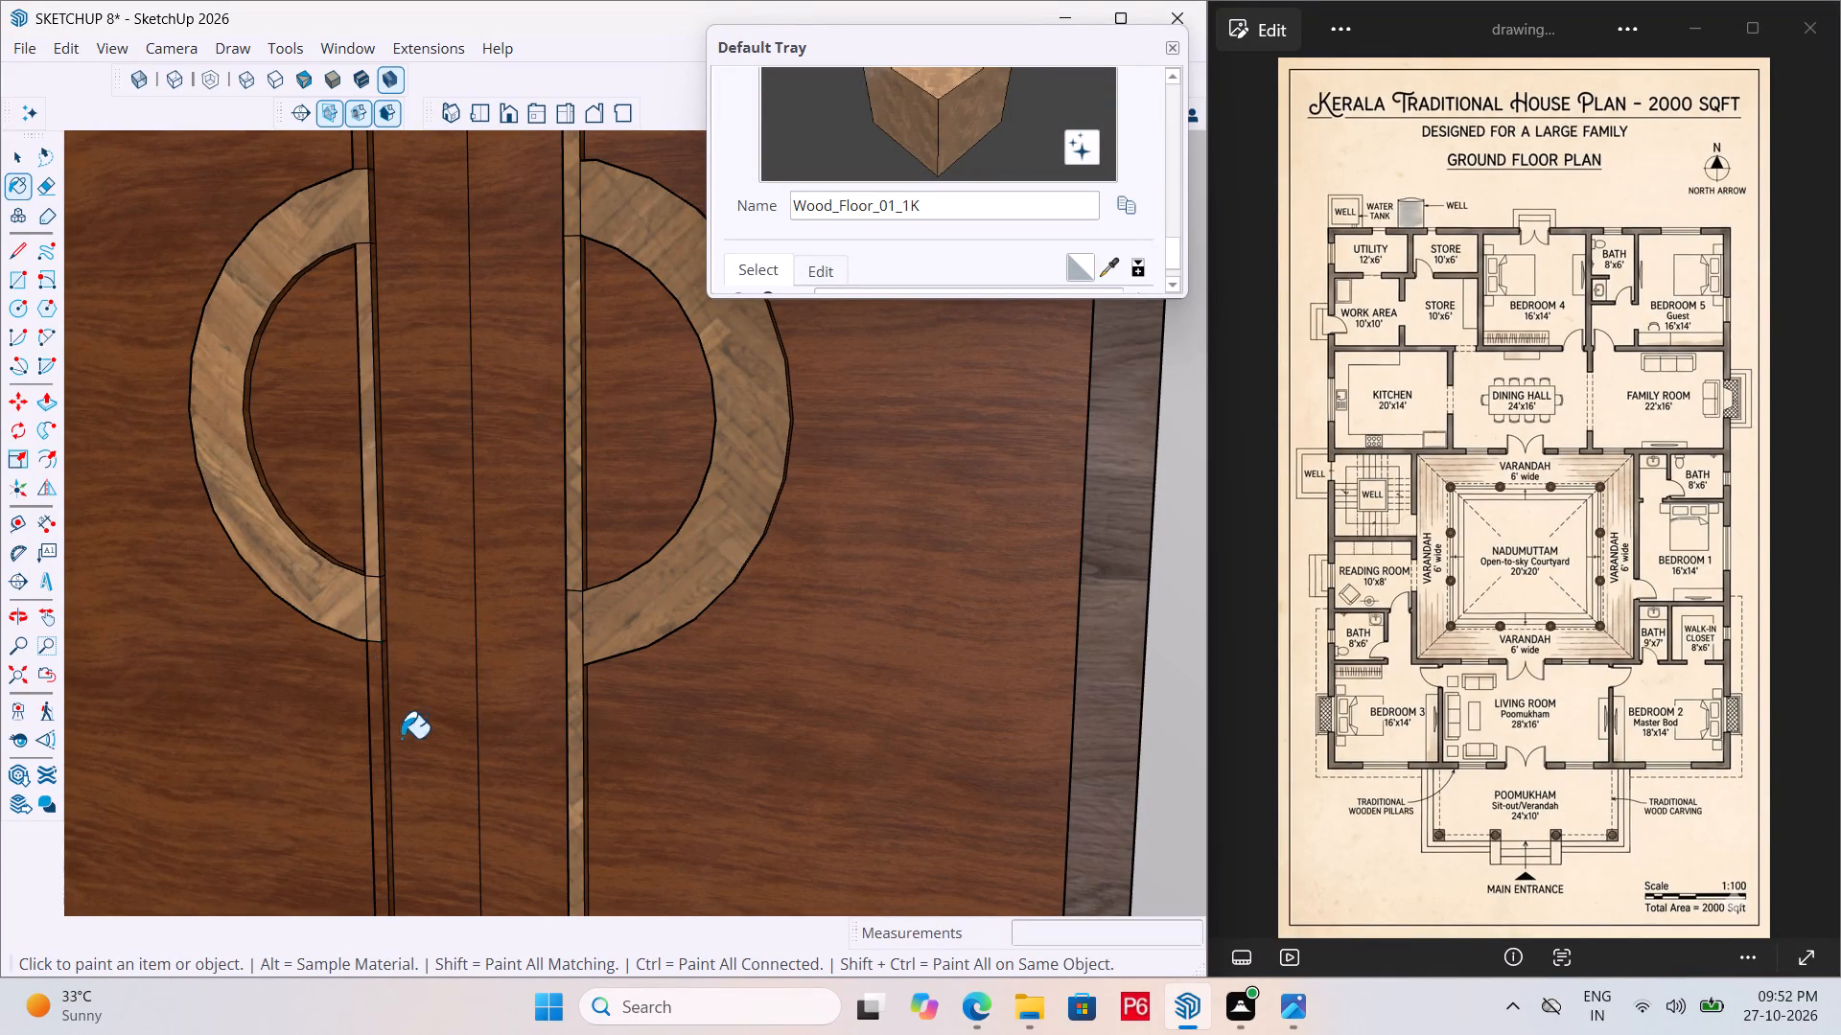
scroll(416, 787, down, 6)
scroll(373, 398, up, 10)
click(401, 450)
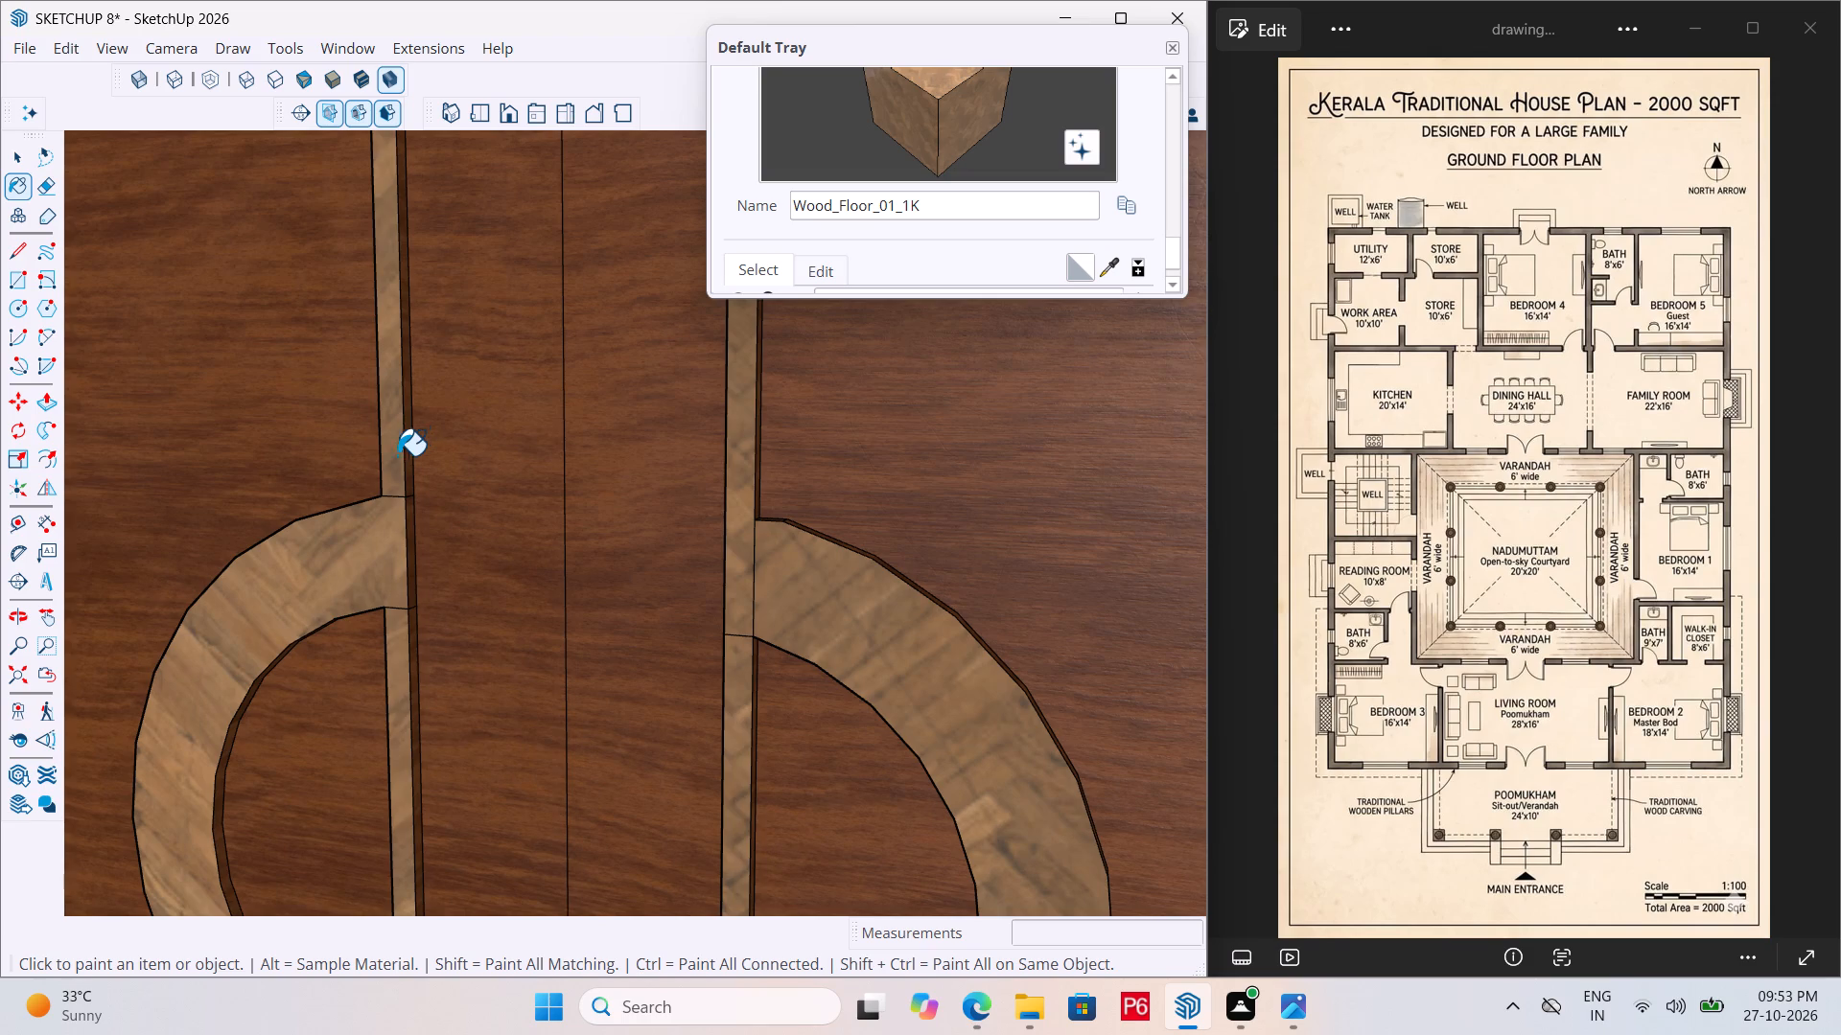
Save the model with the painted strips and bands.
scroll(398, 440, down, 7)
scroll(505, 406, down, 6)
key(ctrl+s)
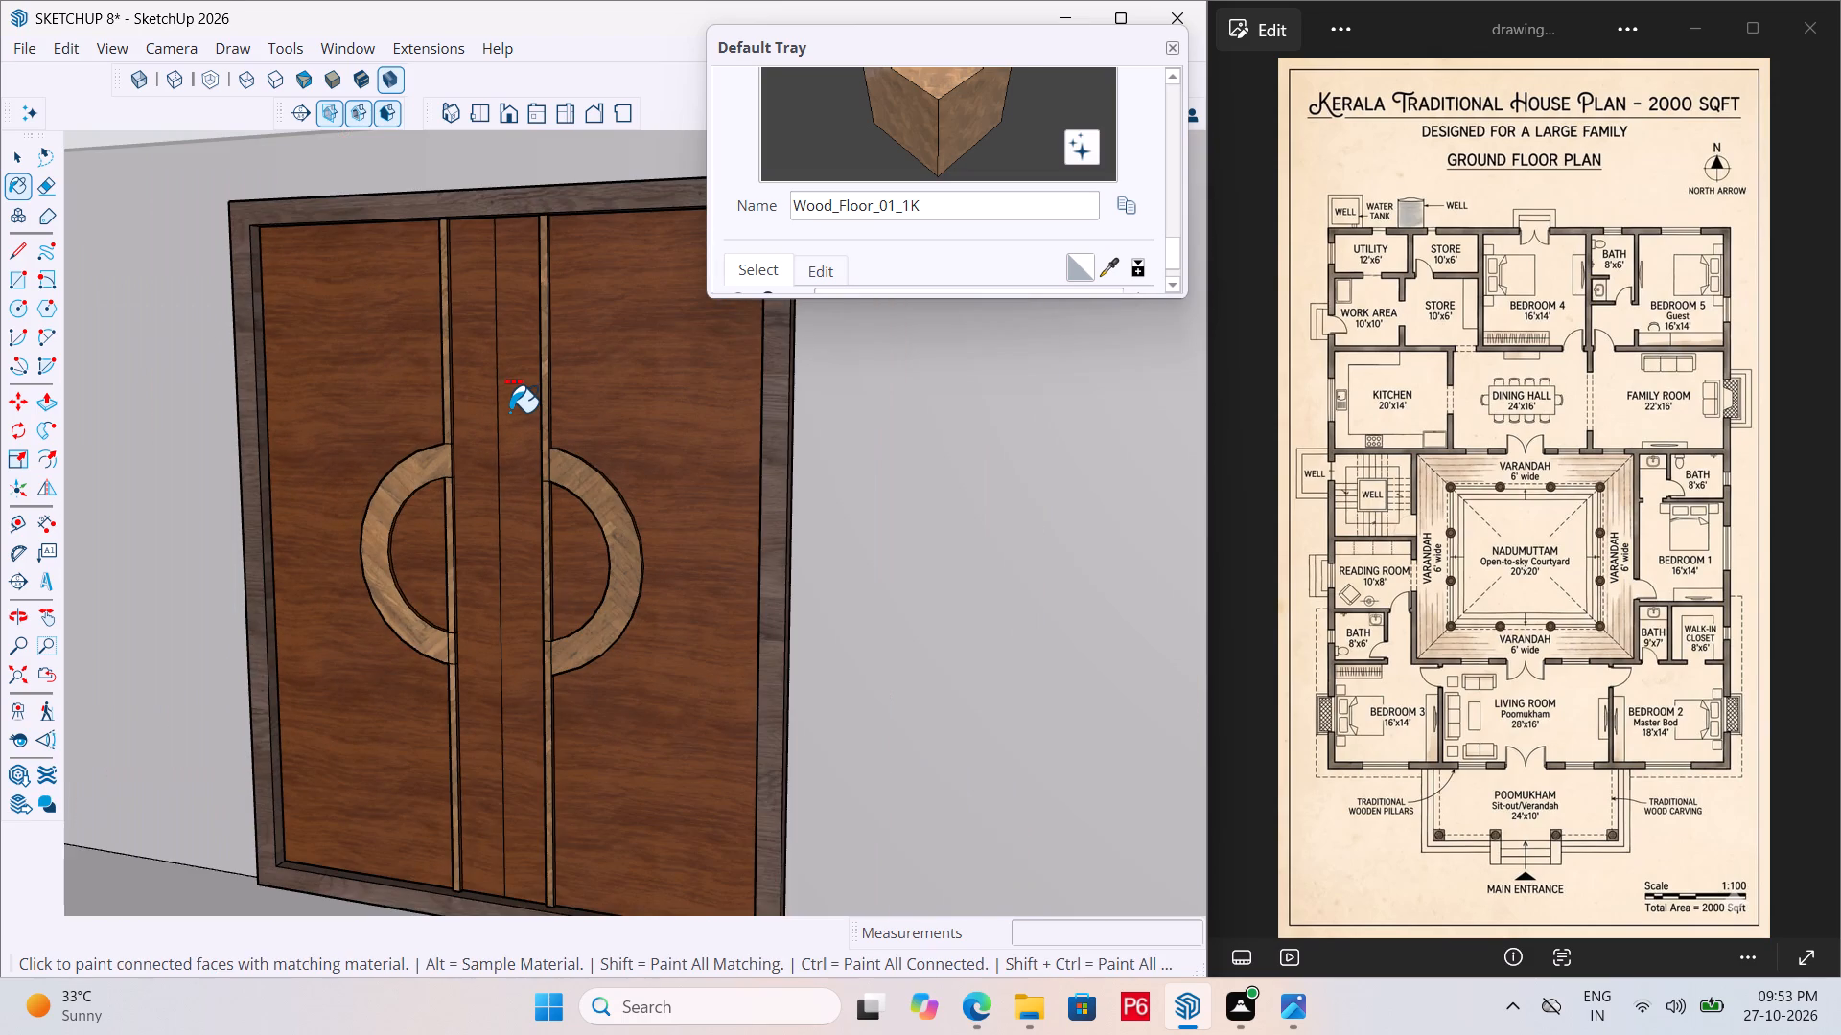
key(ctrl+s)
key(ctrl+s)
key(ctrl+s)
Draw a small rectangle about 1 5/16" by 1 3/4" between the left strip and the door's centre line, near the inner arc's upper end.
middle_drag(497, 495, 601, 499)
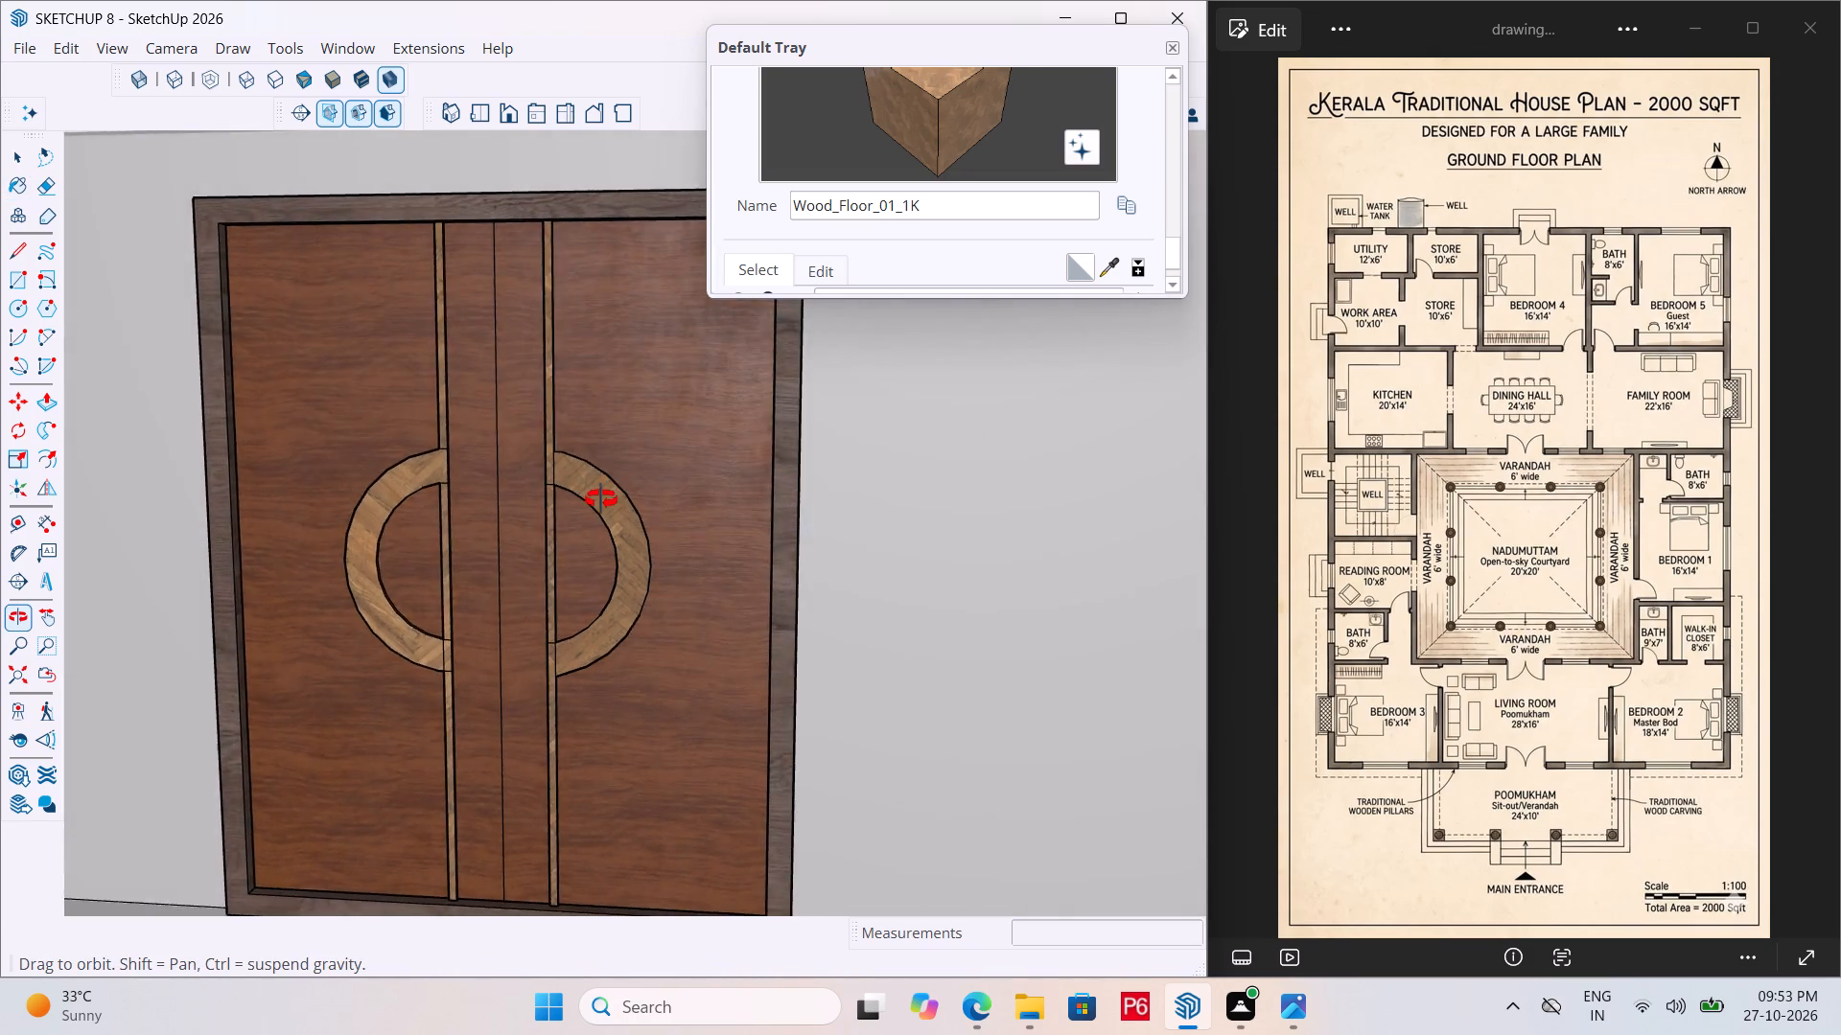
middle_drag(601, 499, 475, 508)
scroll(475, 508, up, 7)
middle_drag(465, 549, 440, 542)
middle_drag(451, 559, 436, 540)
scroll(478, 474, up, 3)
key(r)
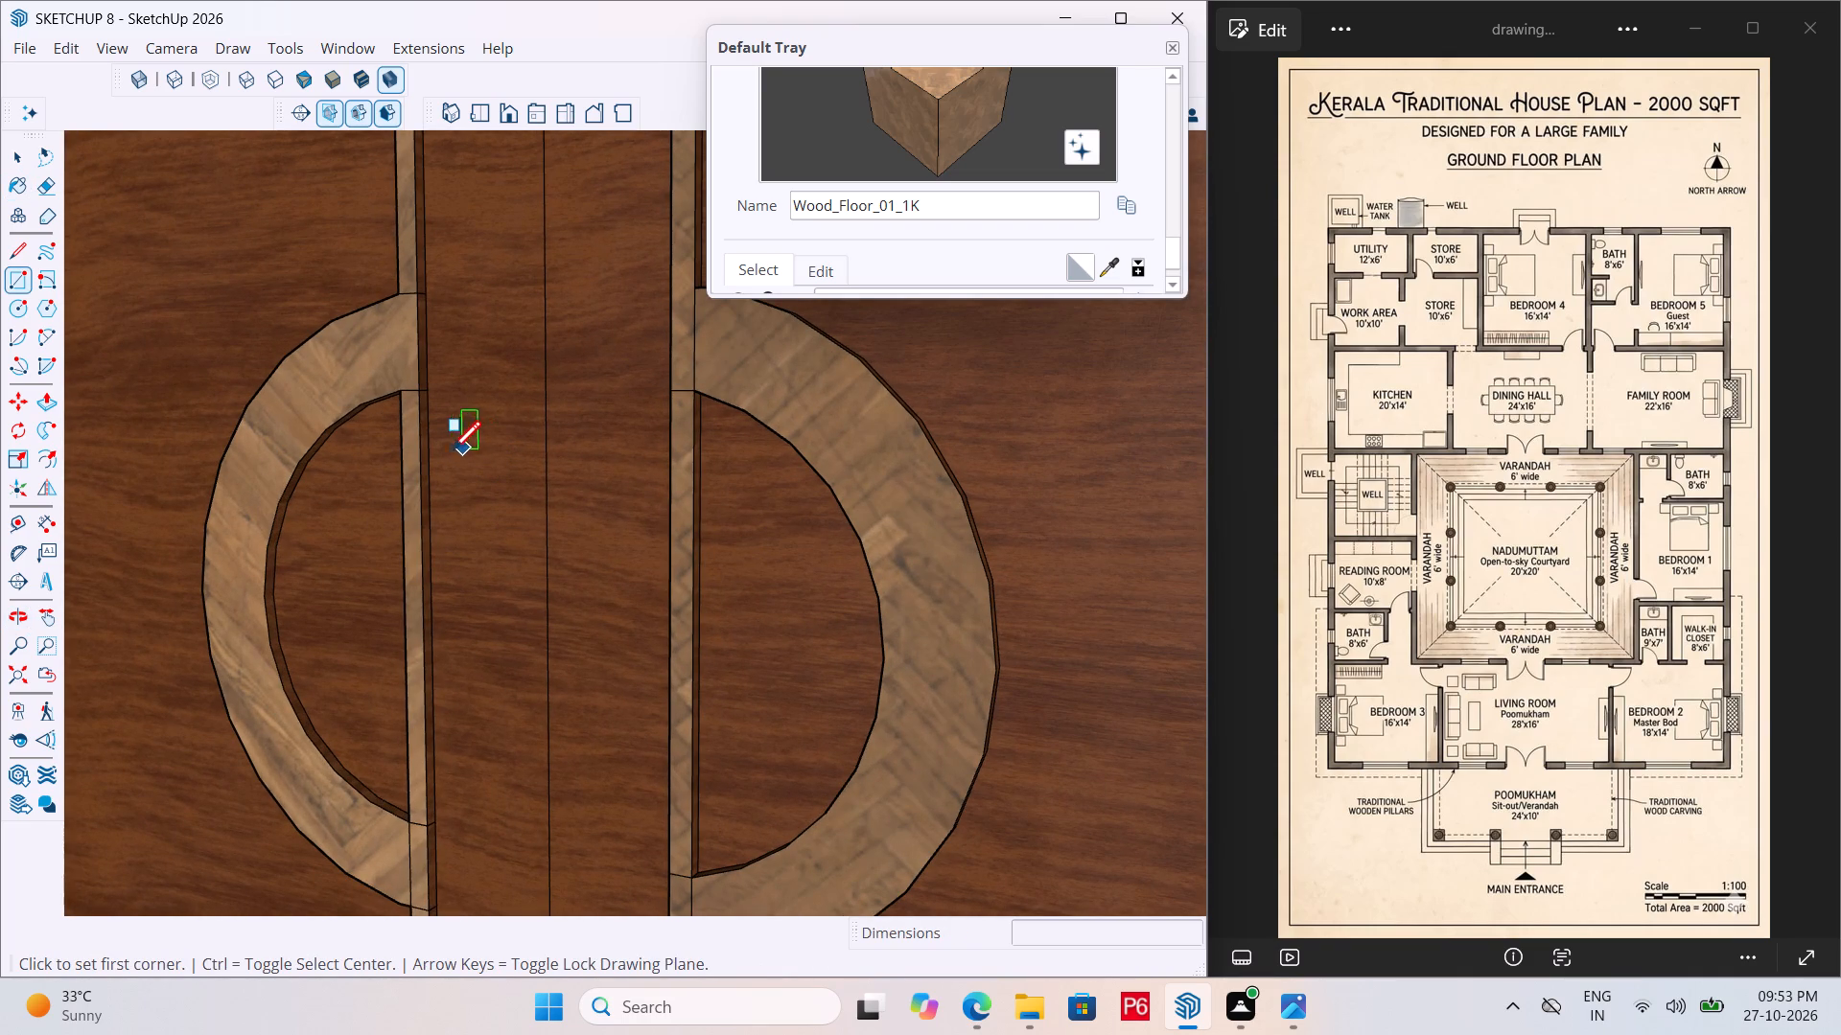
scroll(560, 586, down, 16)
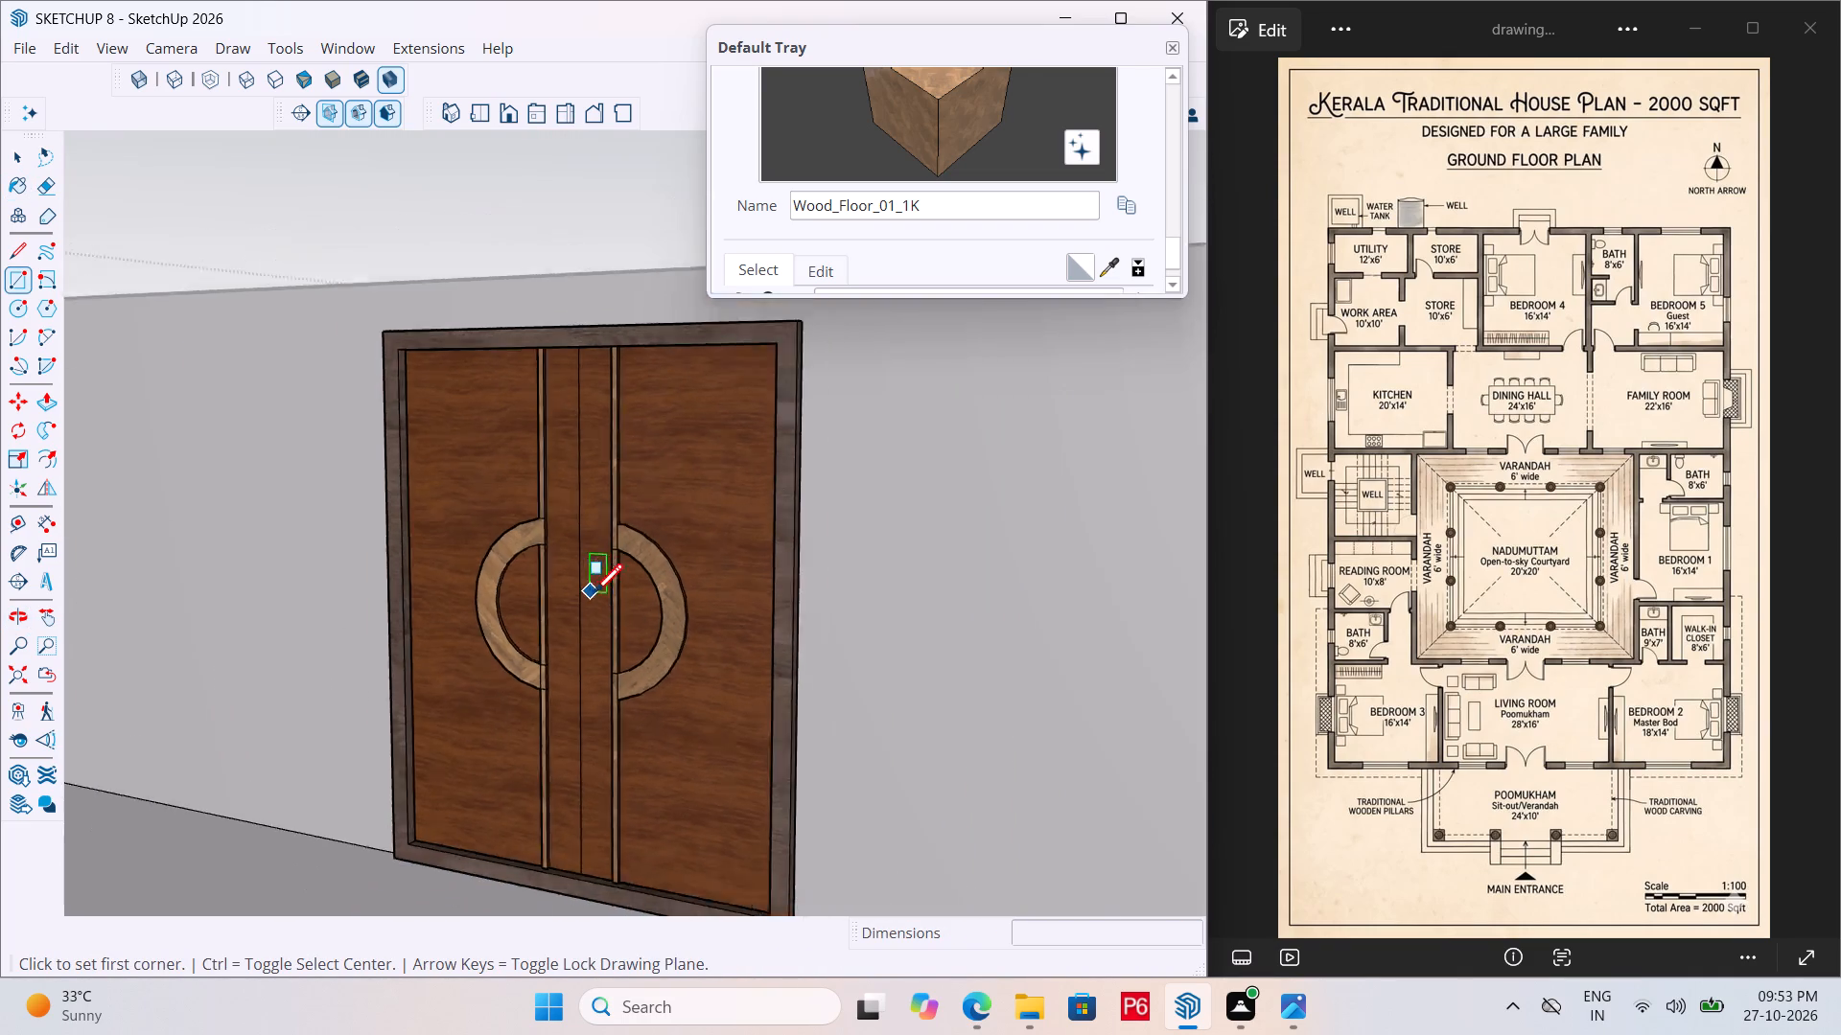
scroll(594, 596, down, 4)
scroll(576, 650, up, 15)
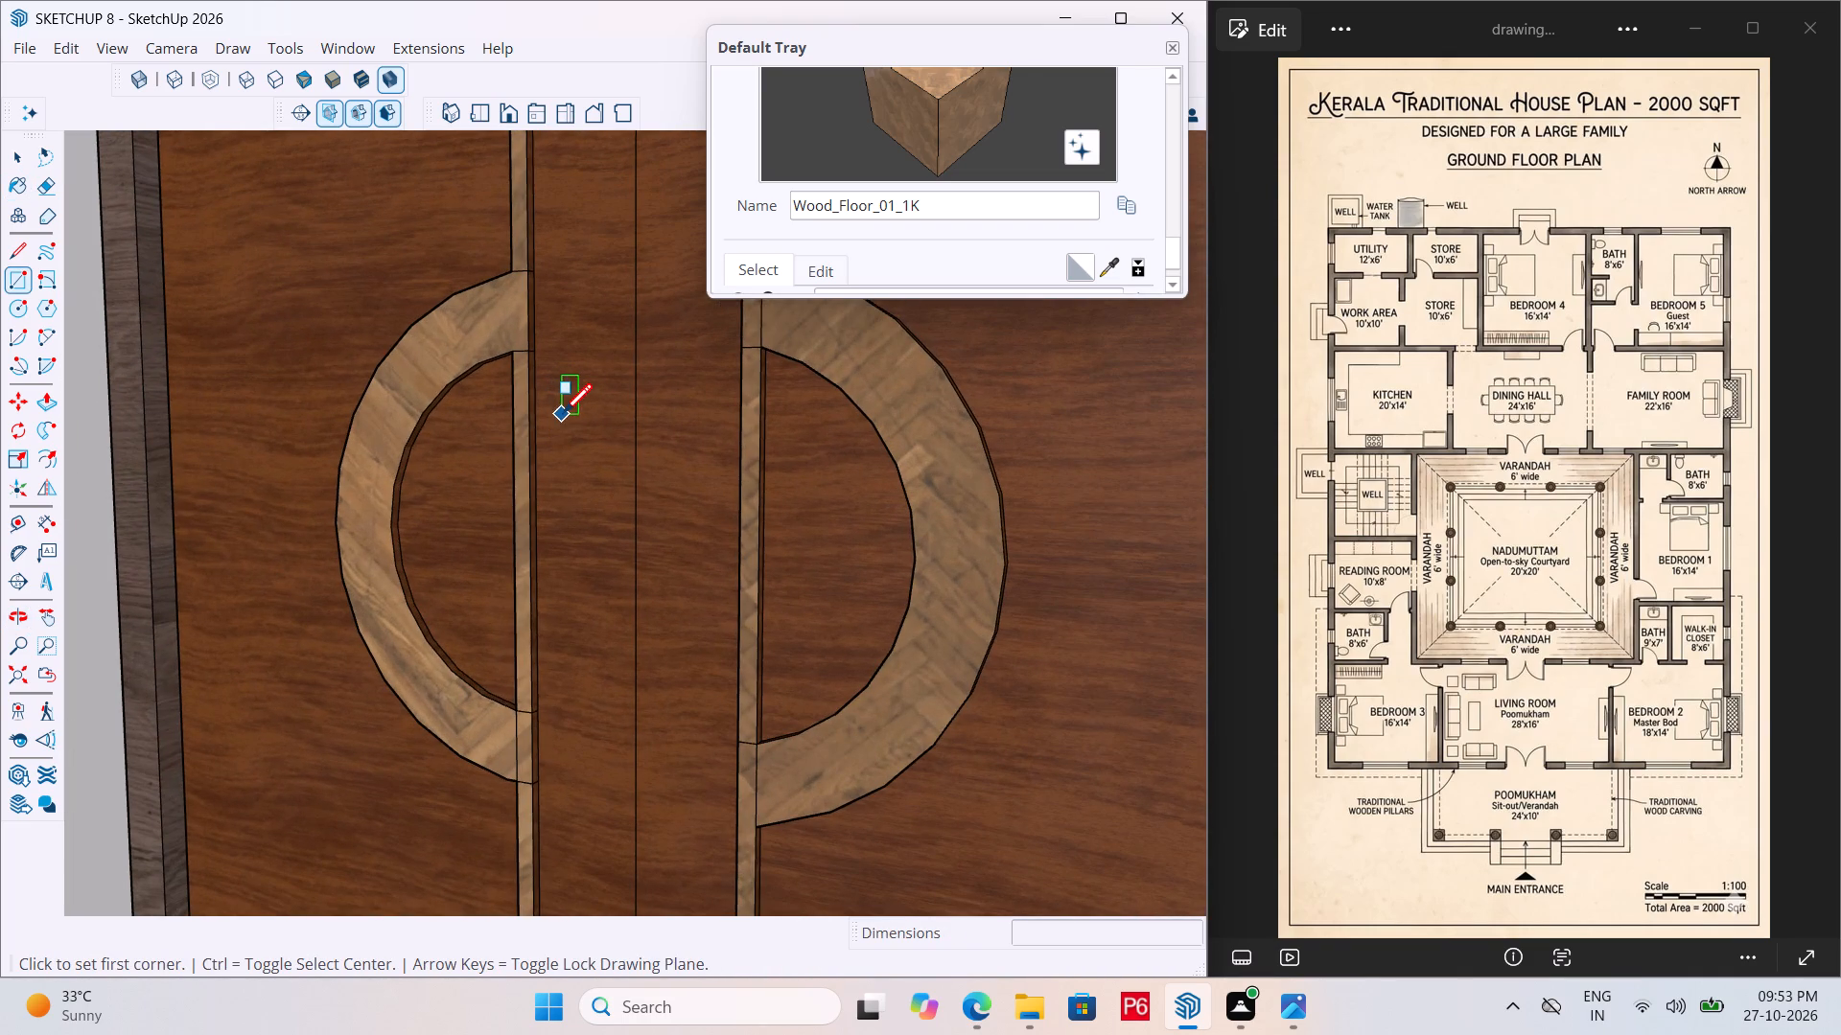
click(562, 402)
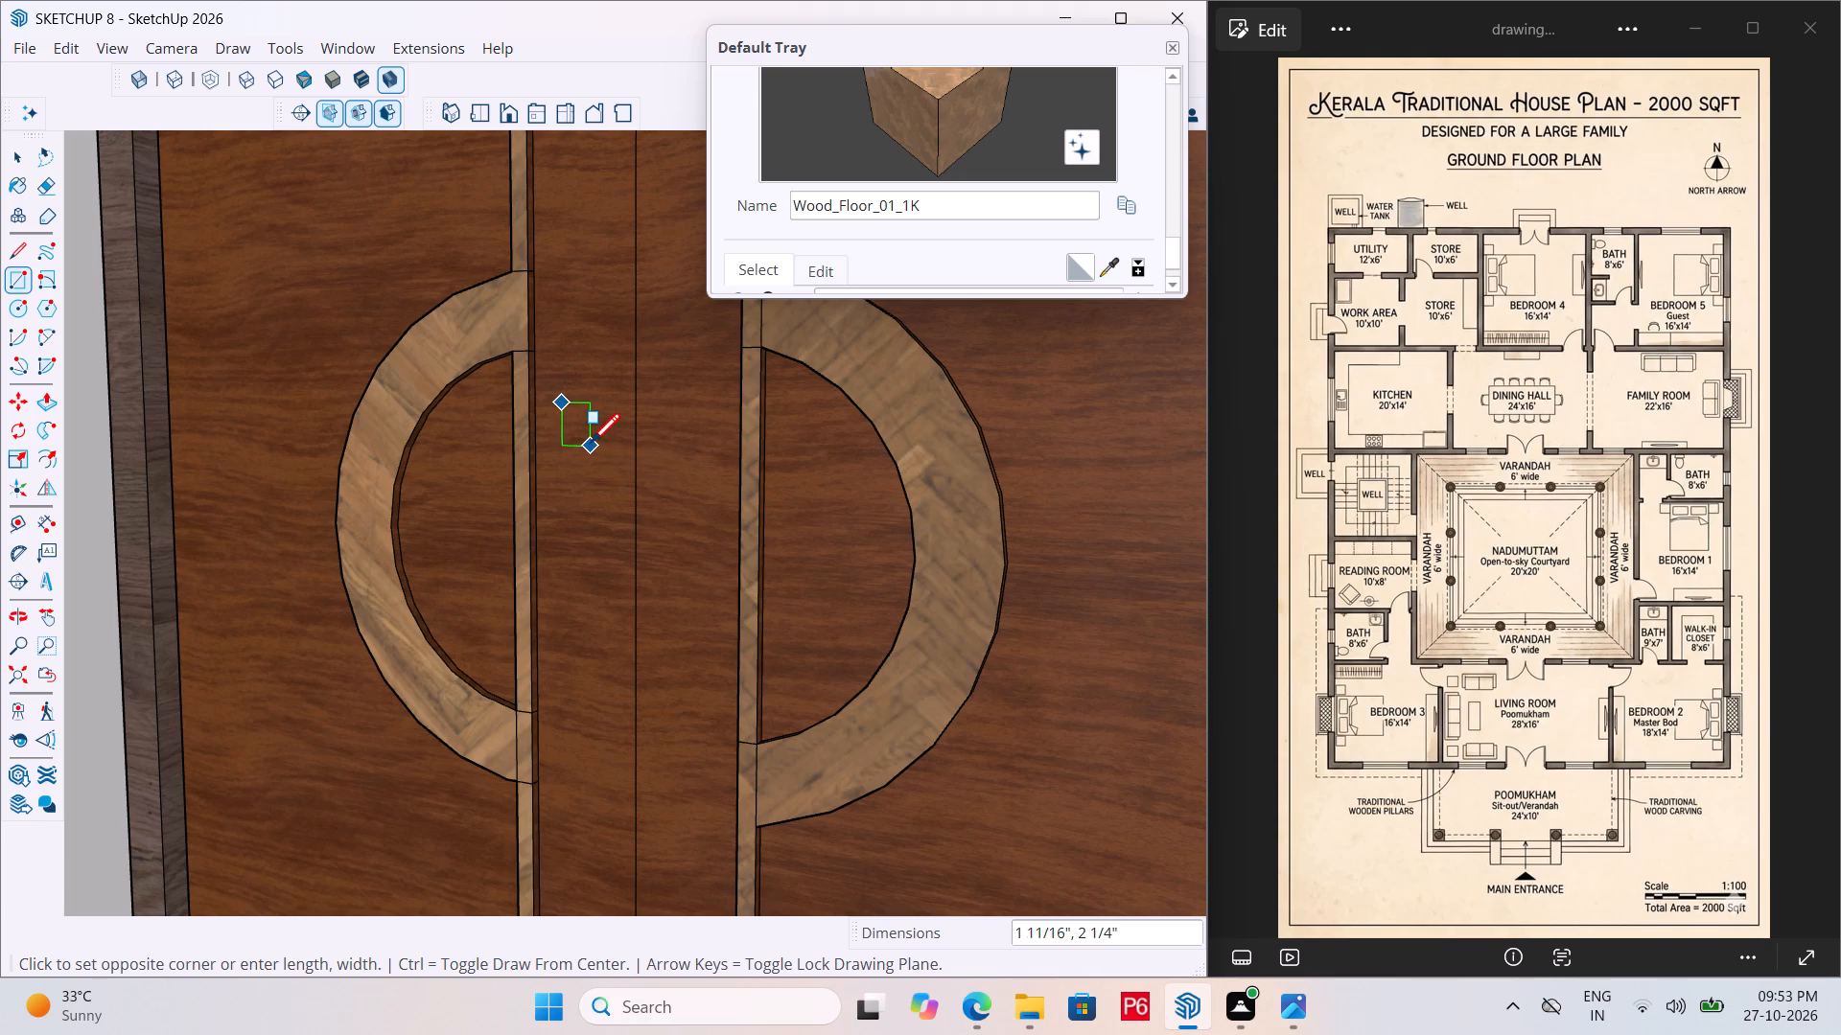
click(584, 436)
key(space)
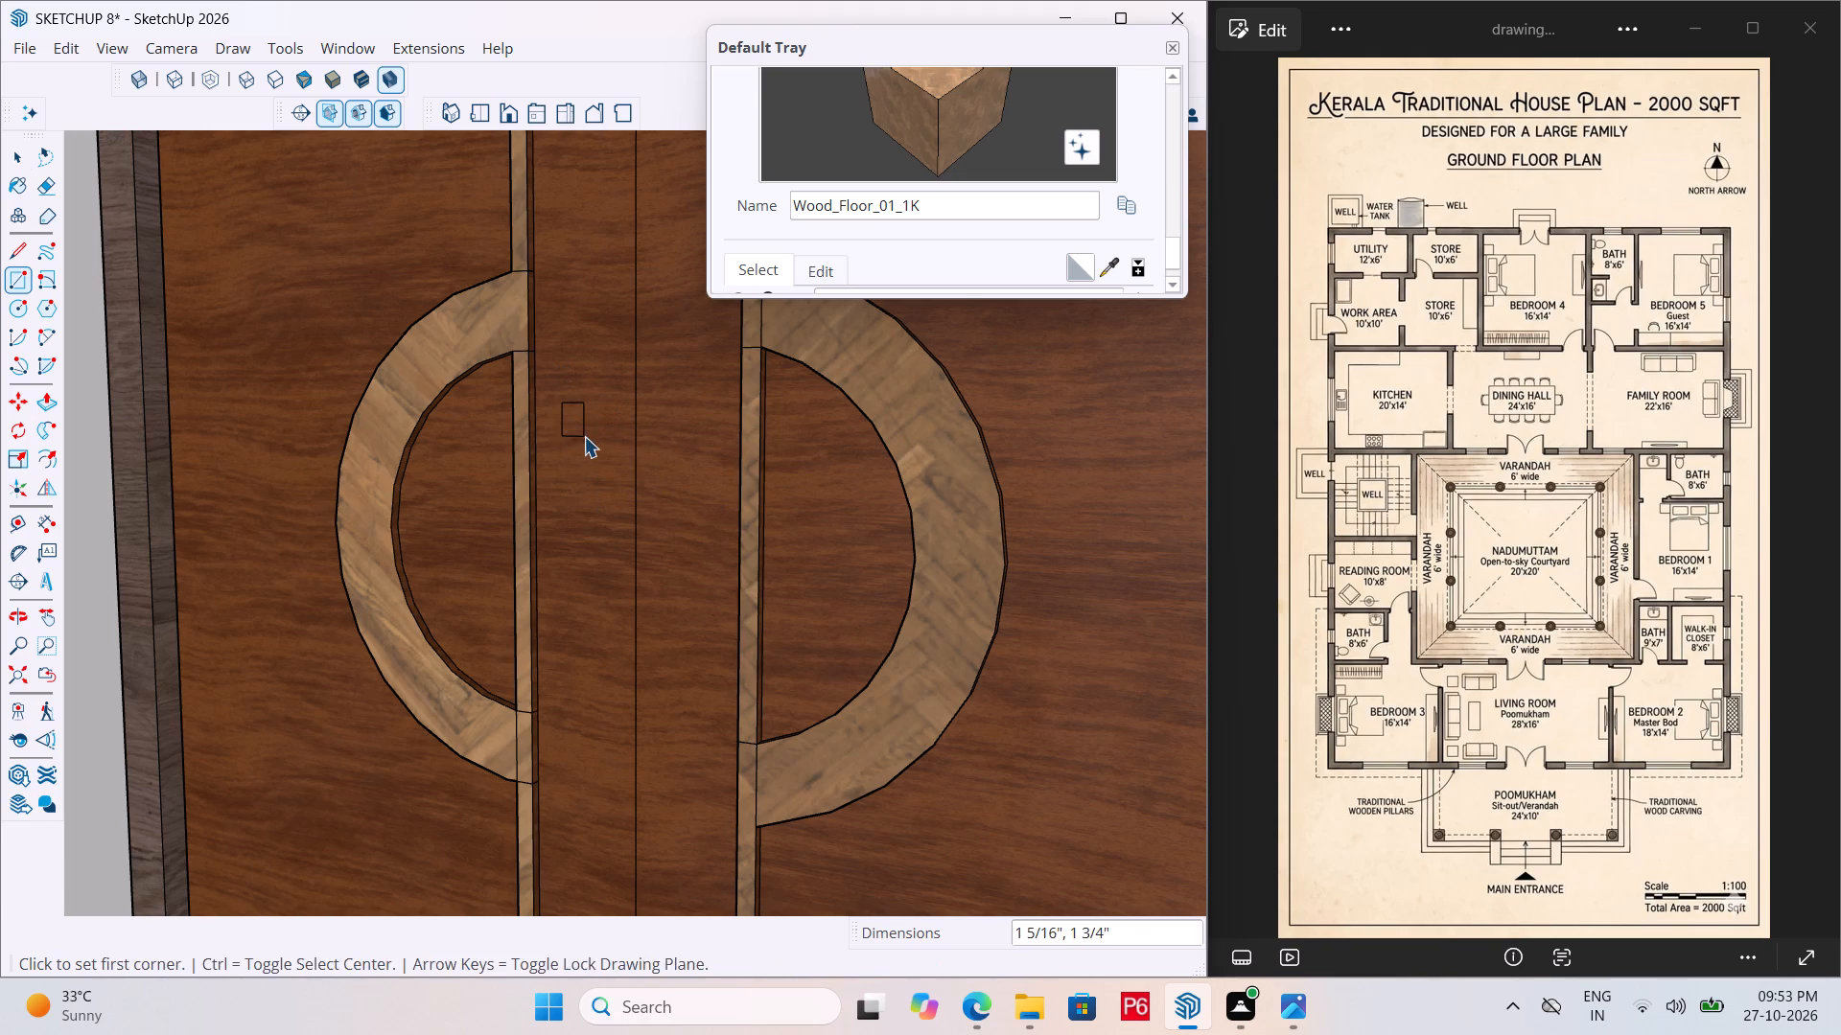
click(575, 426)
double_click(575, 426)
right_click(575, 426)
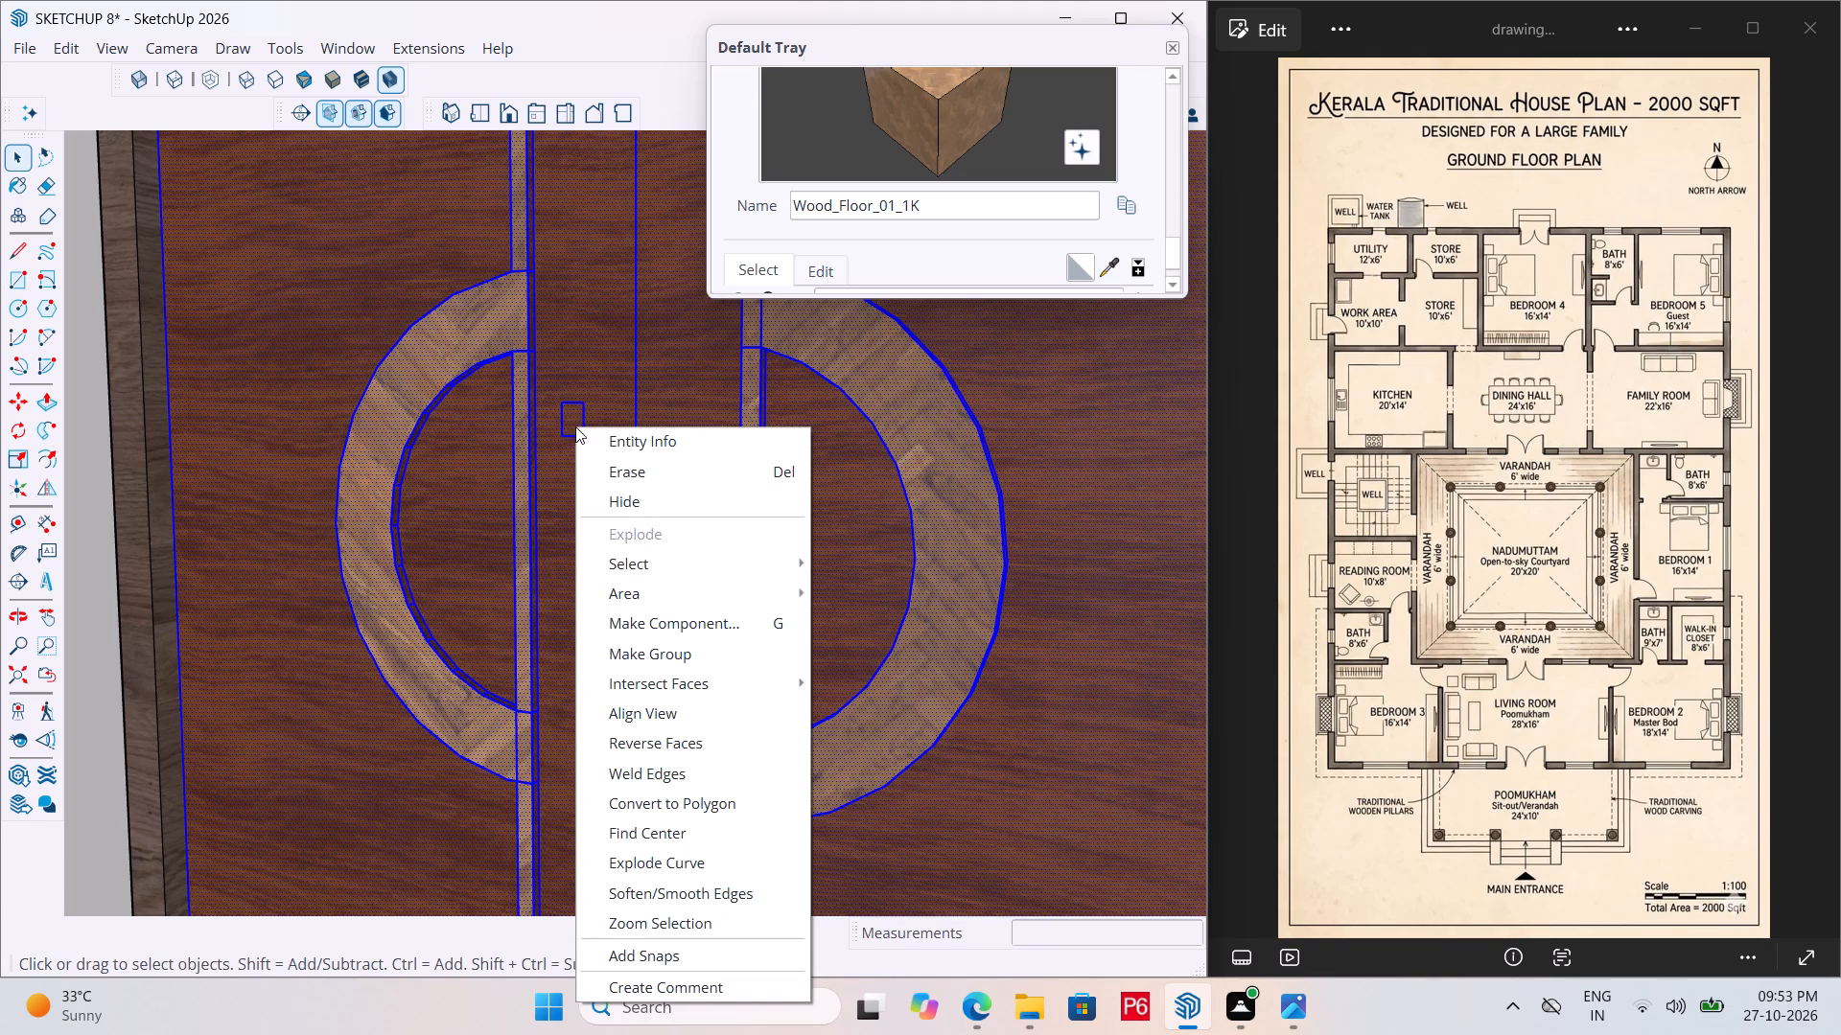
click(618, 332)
Make a group from the small rectangle's face and edges.
click(583, 417)
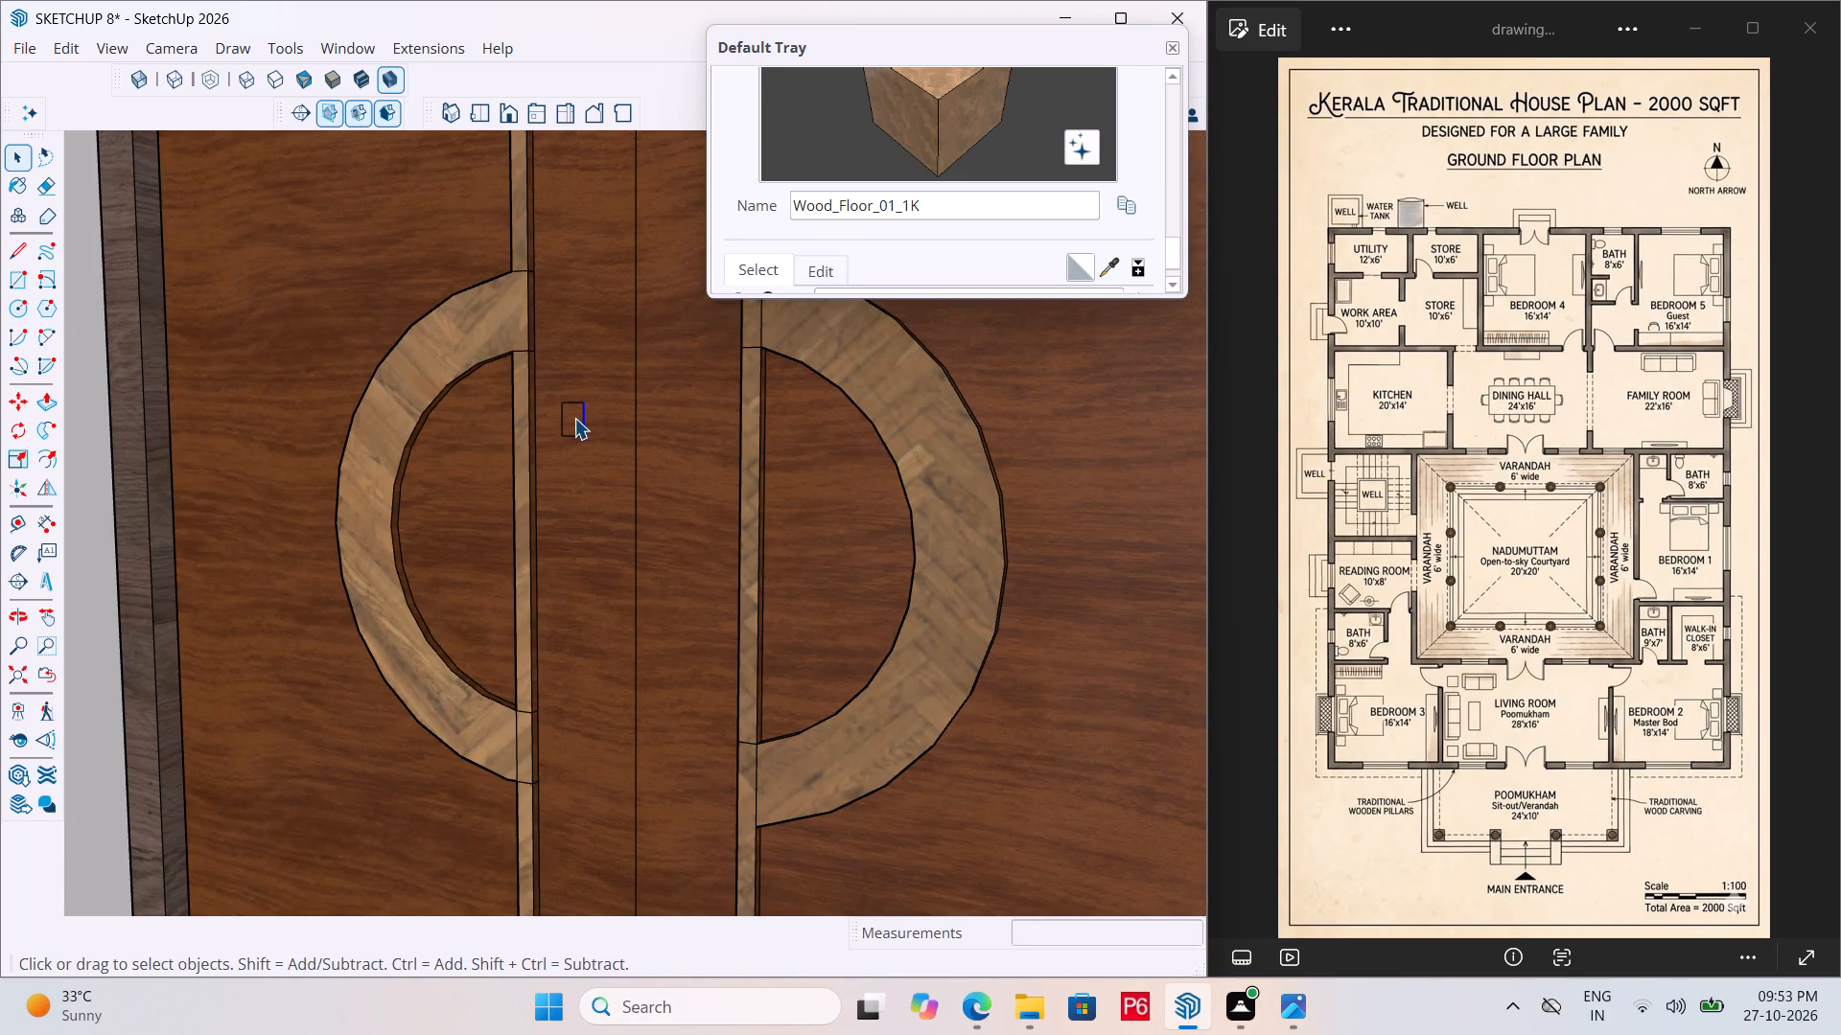
click(574, 418)
double_click(574, 418)
right_click(574, 418)
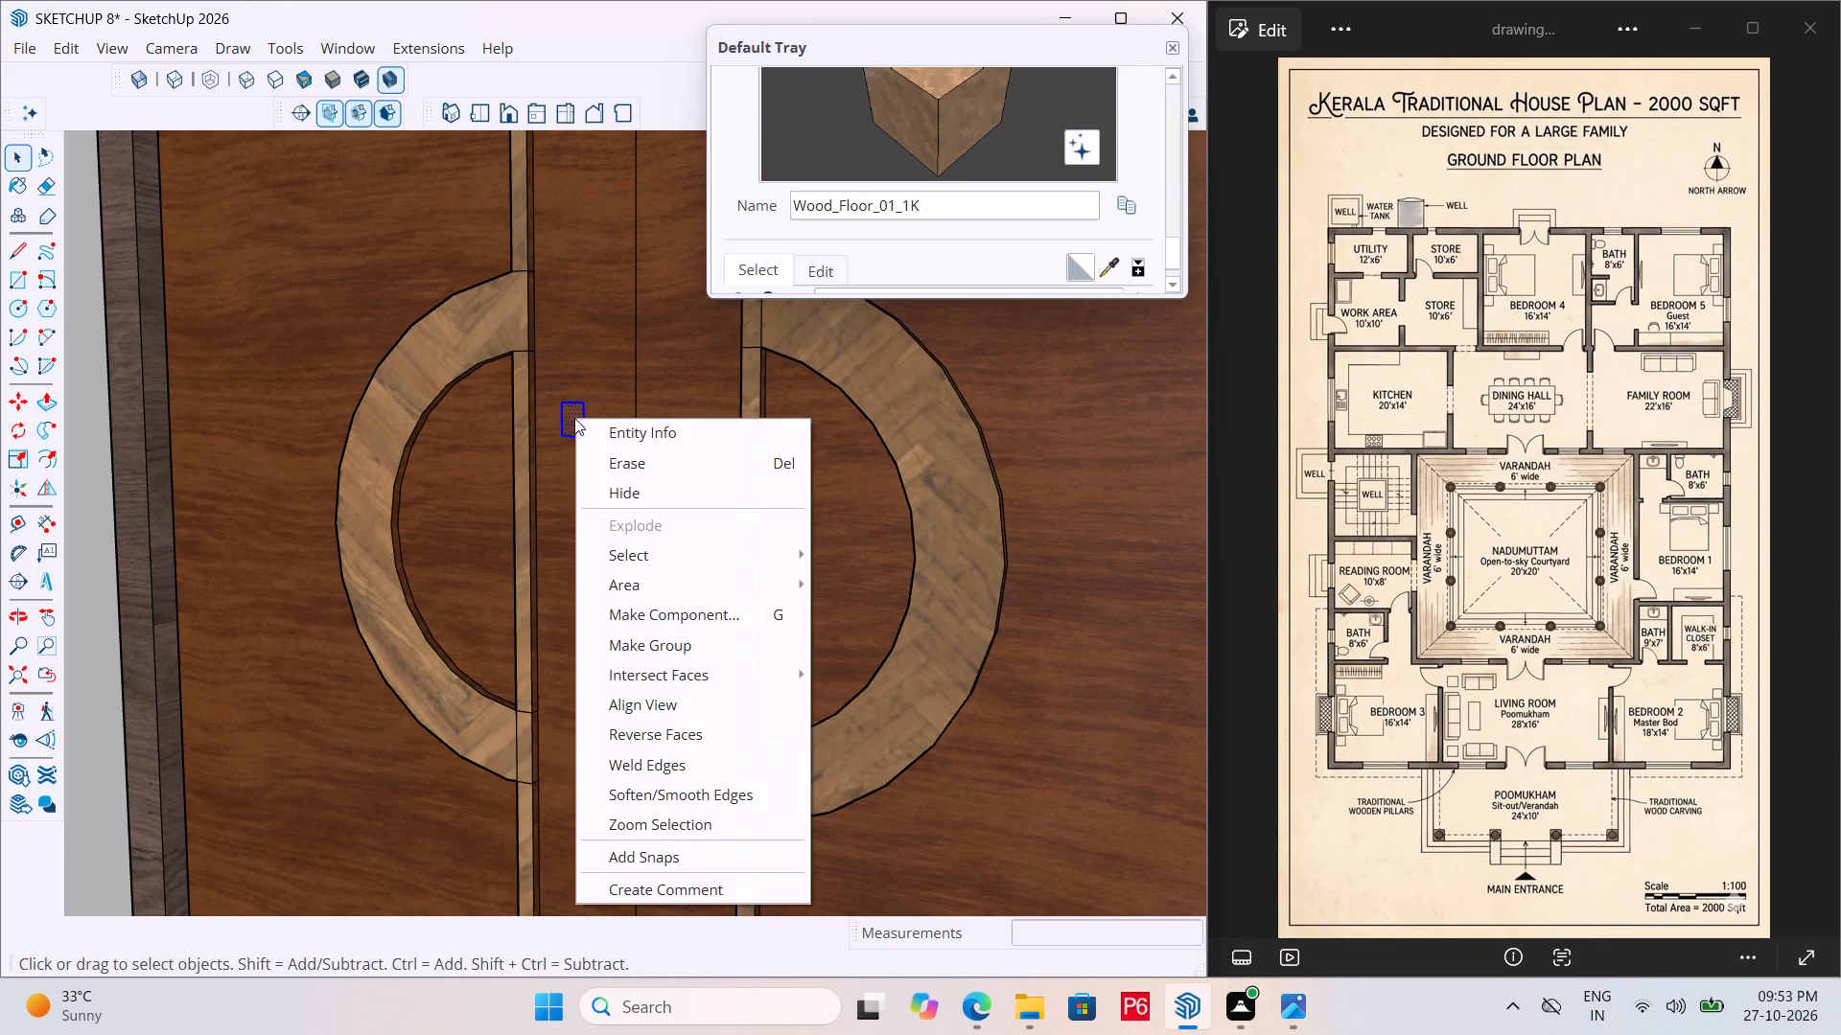
click(700, 648)
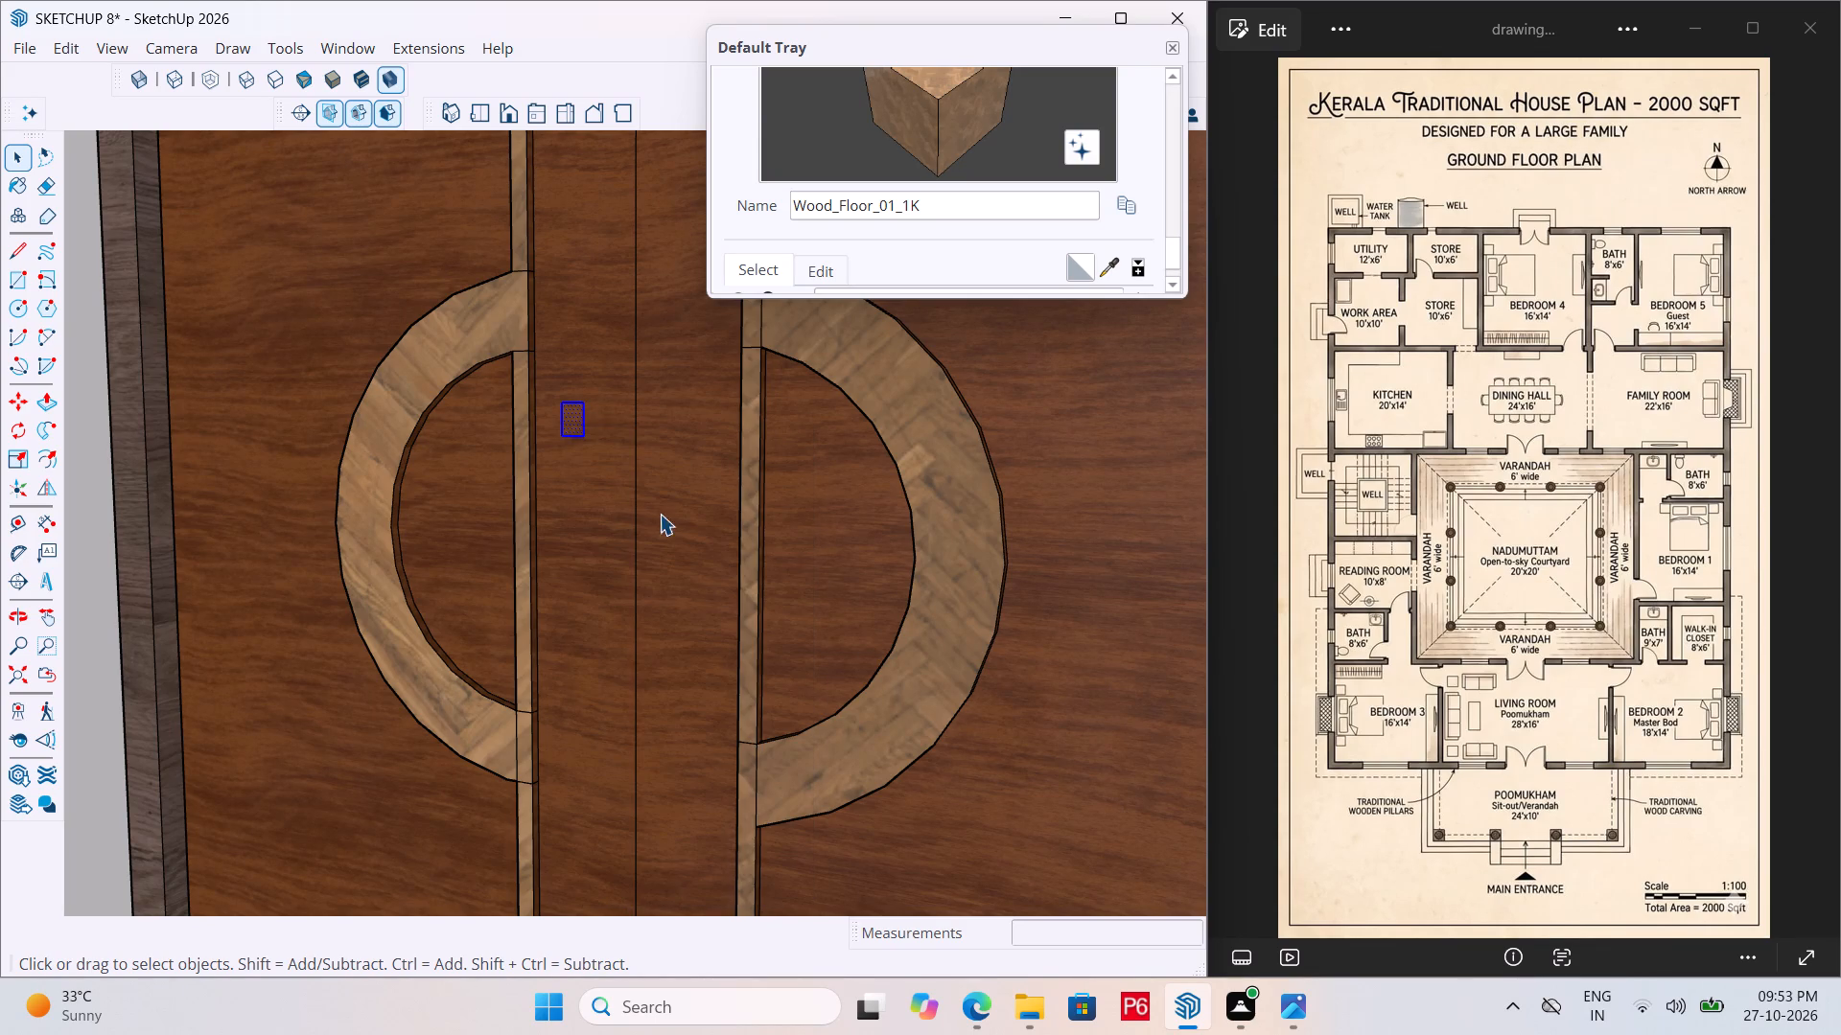
Open the small rectangle's group for editing and paint its face with the Metal_06_1K material from the Metal collection.
double_click(576, 423)
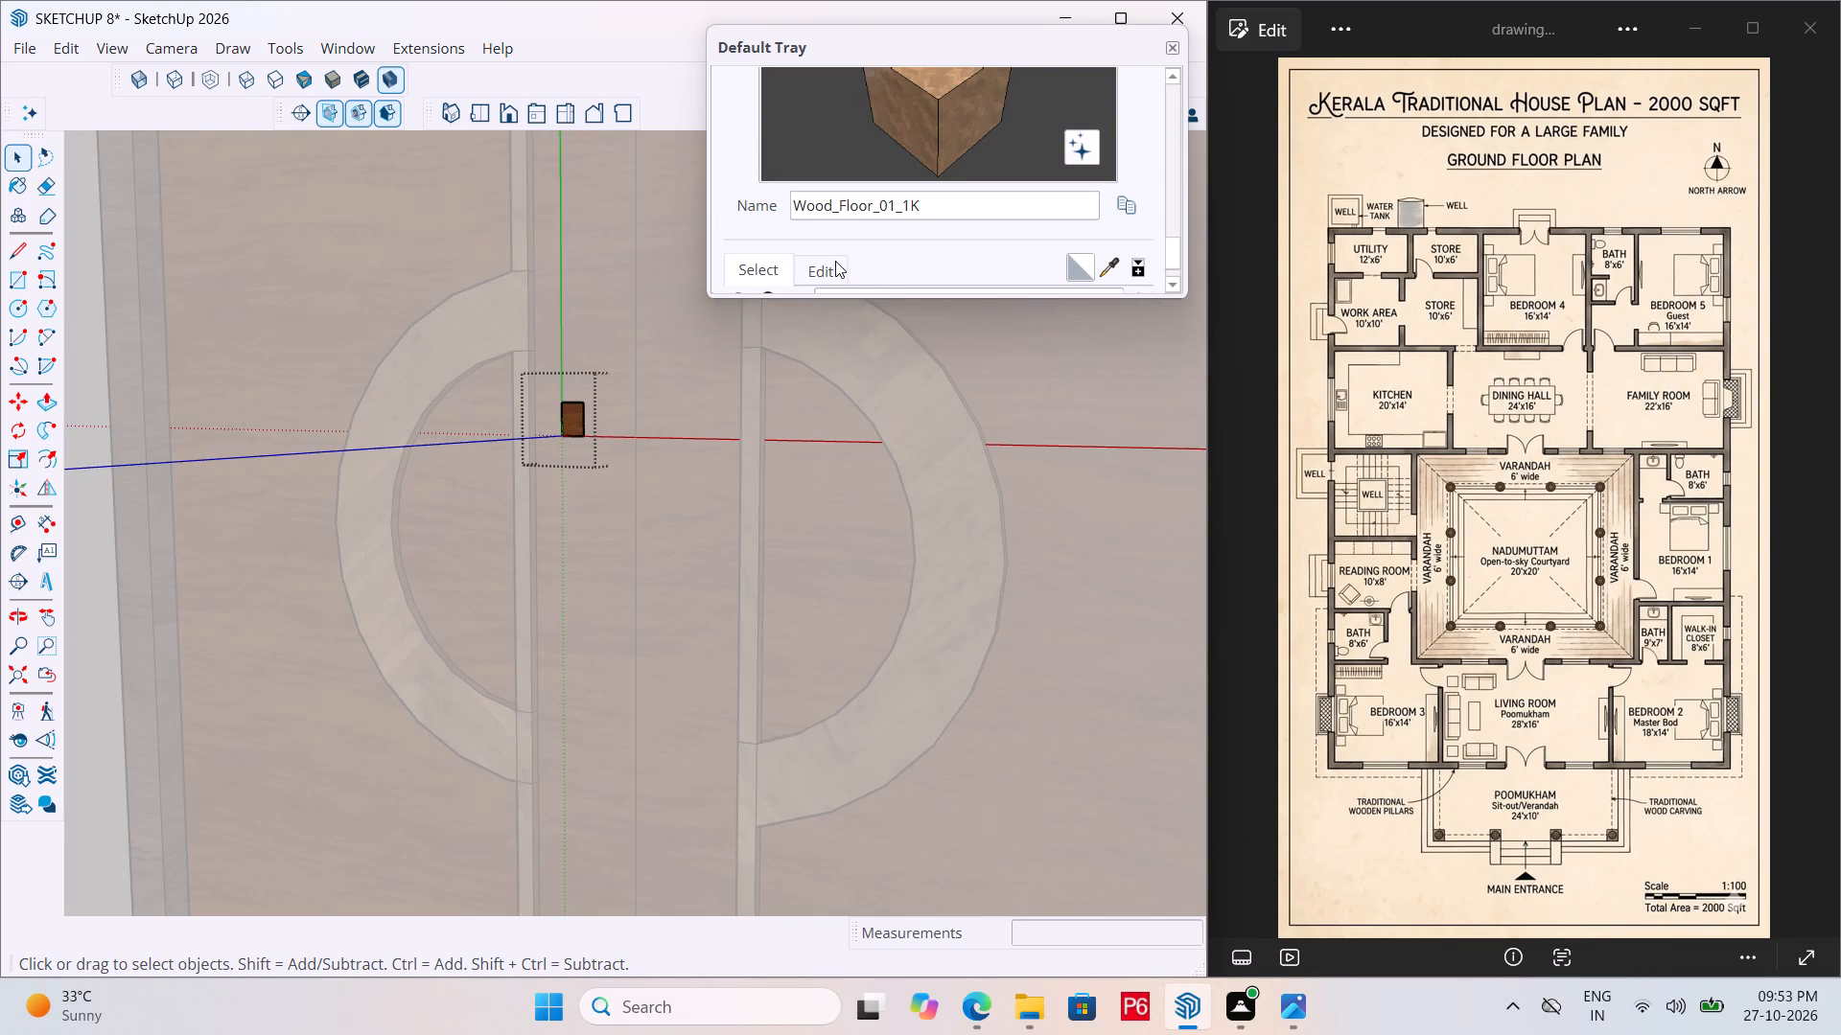
scroll(835, 261, down, 2)
click(844, 235)
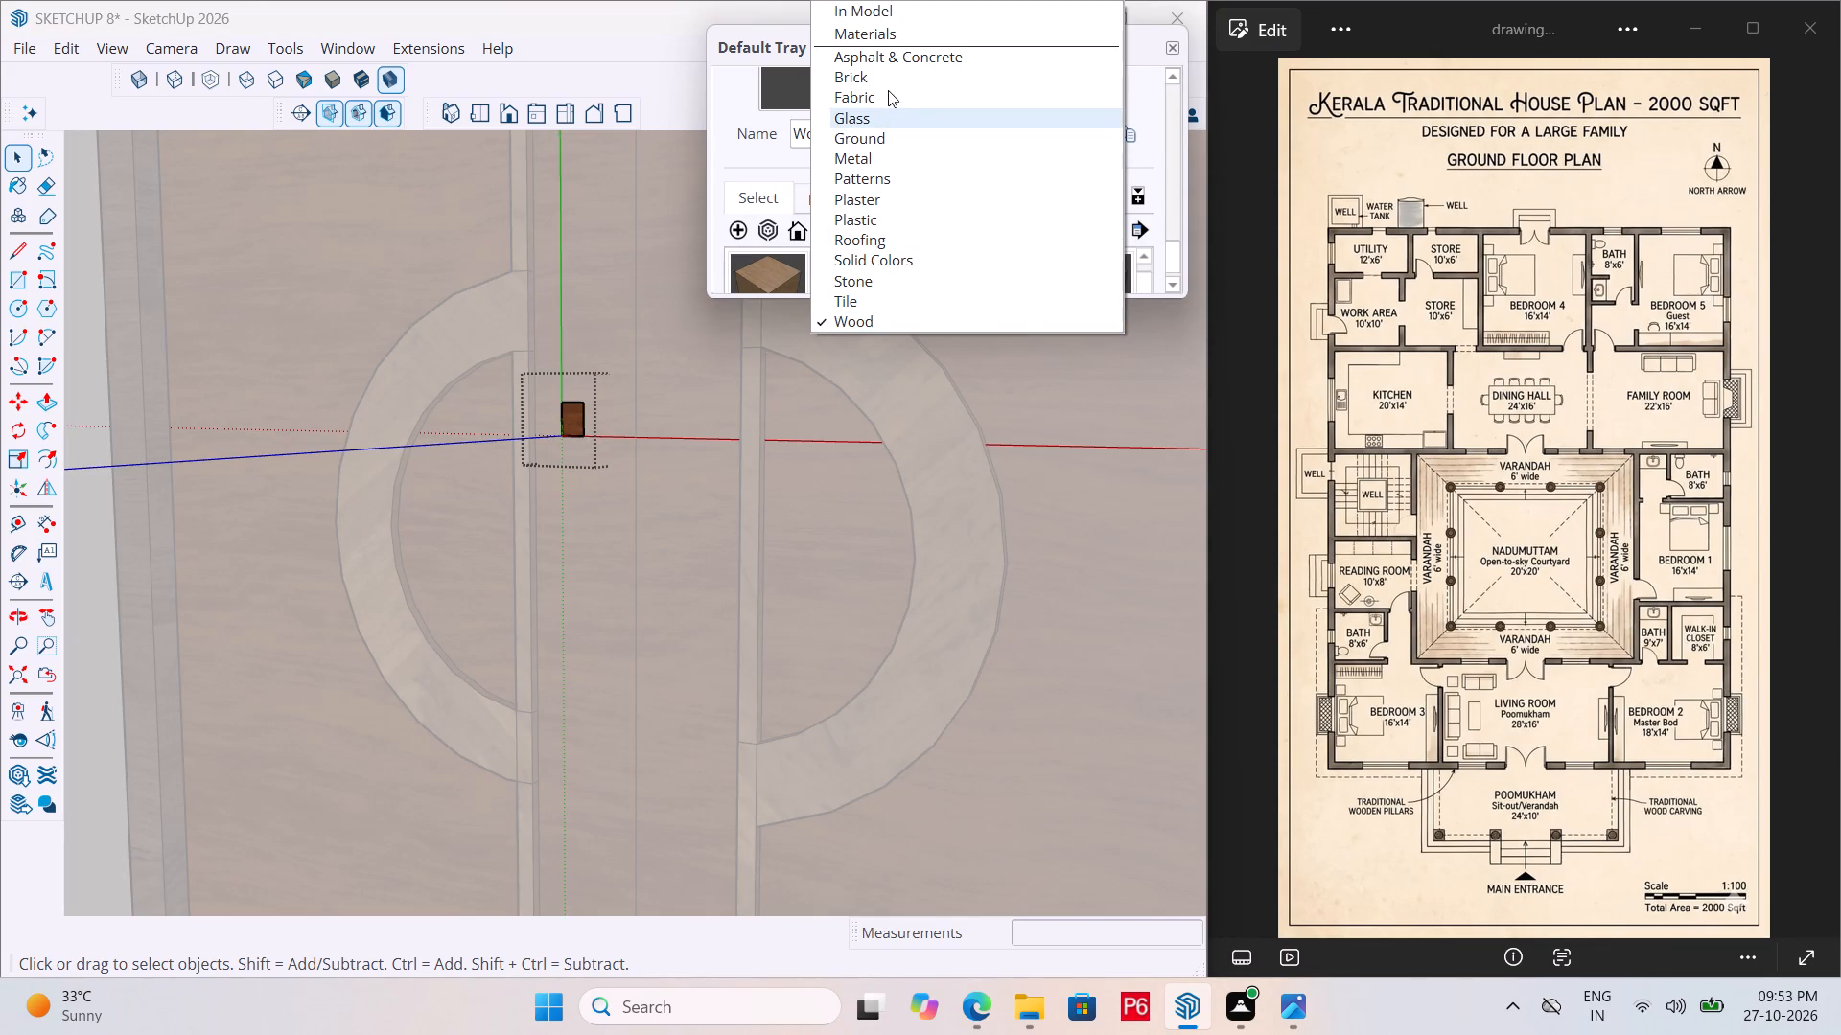
click(885, 153)
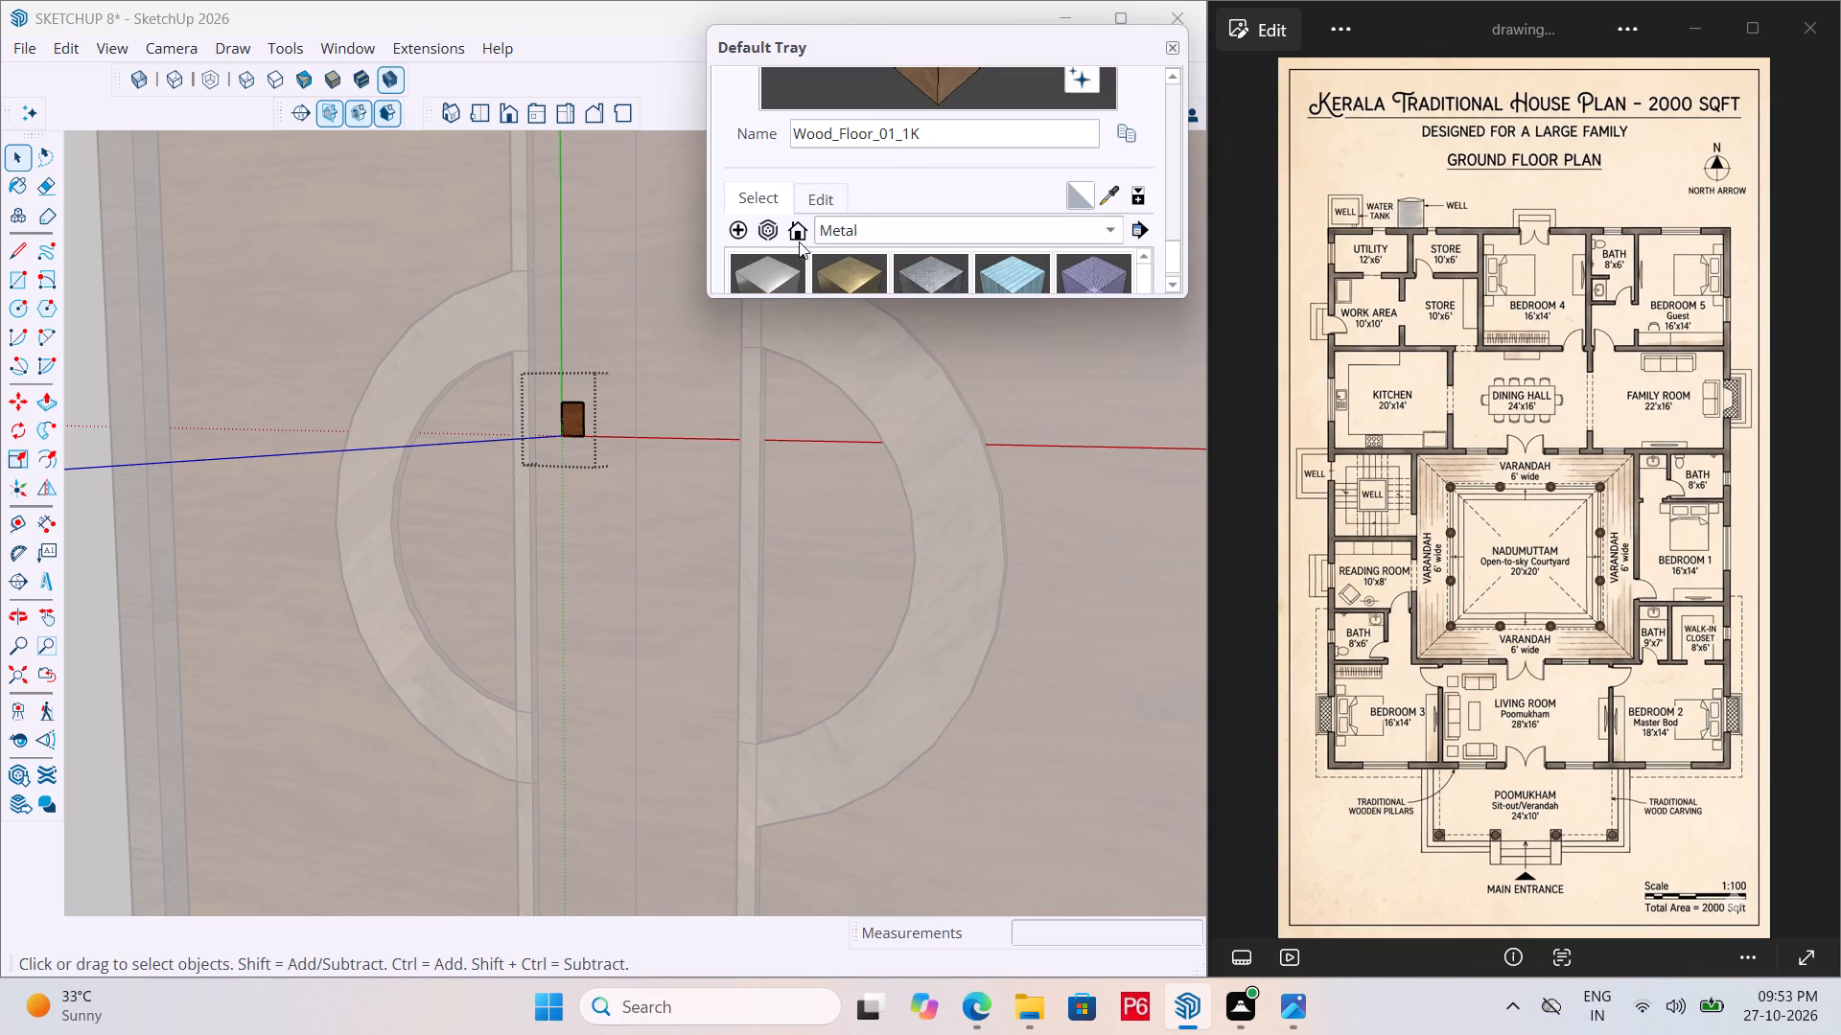
click(781, 264)
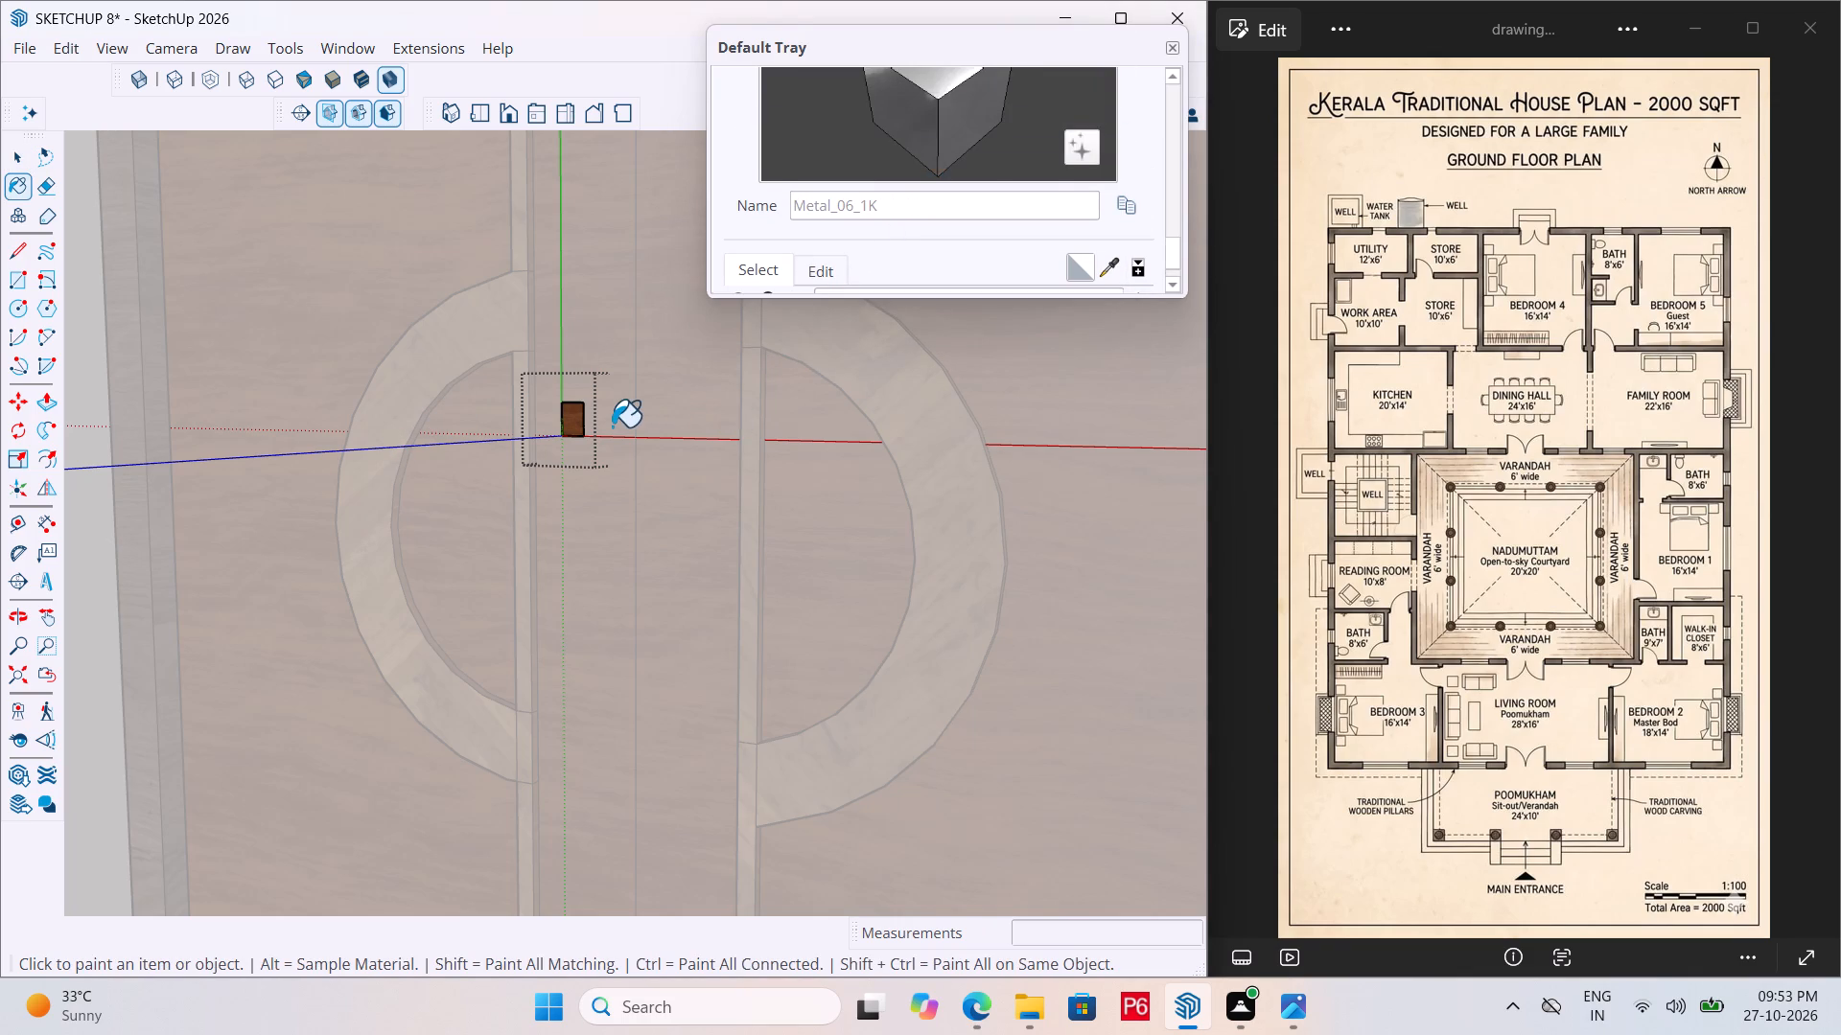
click(578, 418)
Push/Pull the small metal rectangle outward from the door by about 7" to form a bar.
key(p)
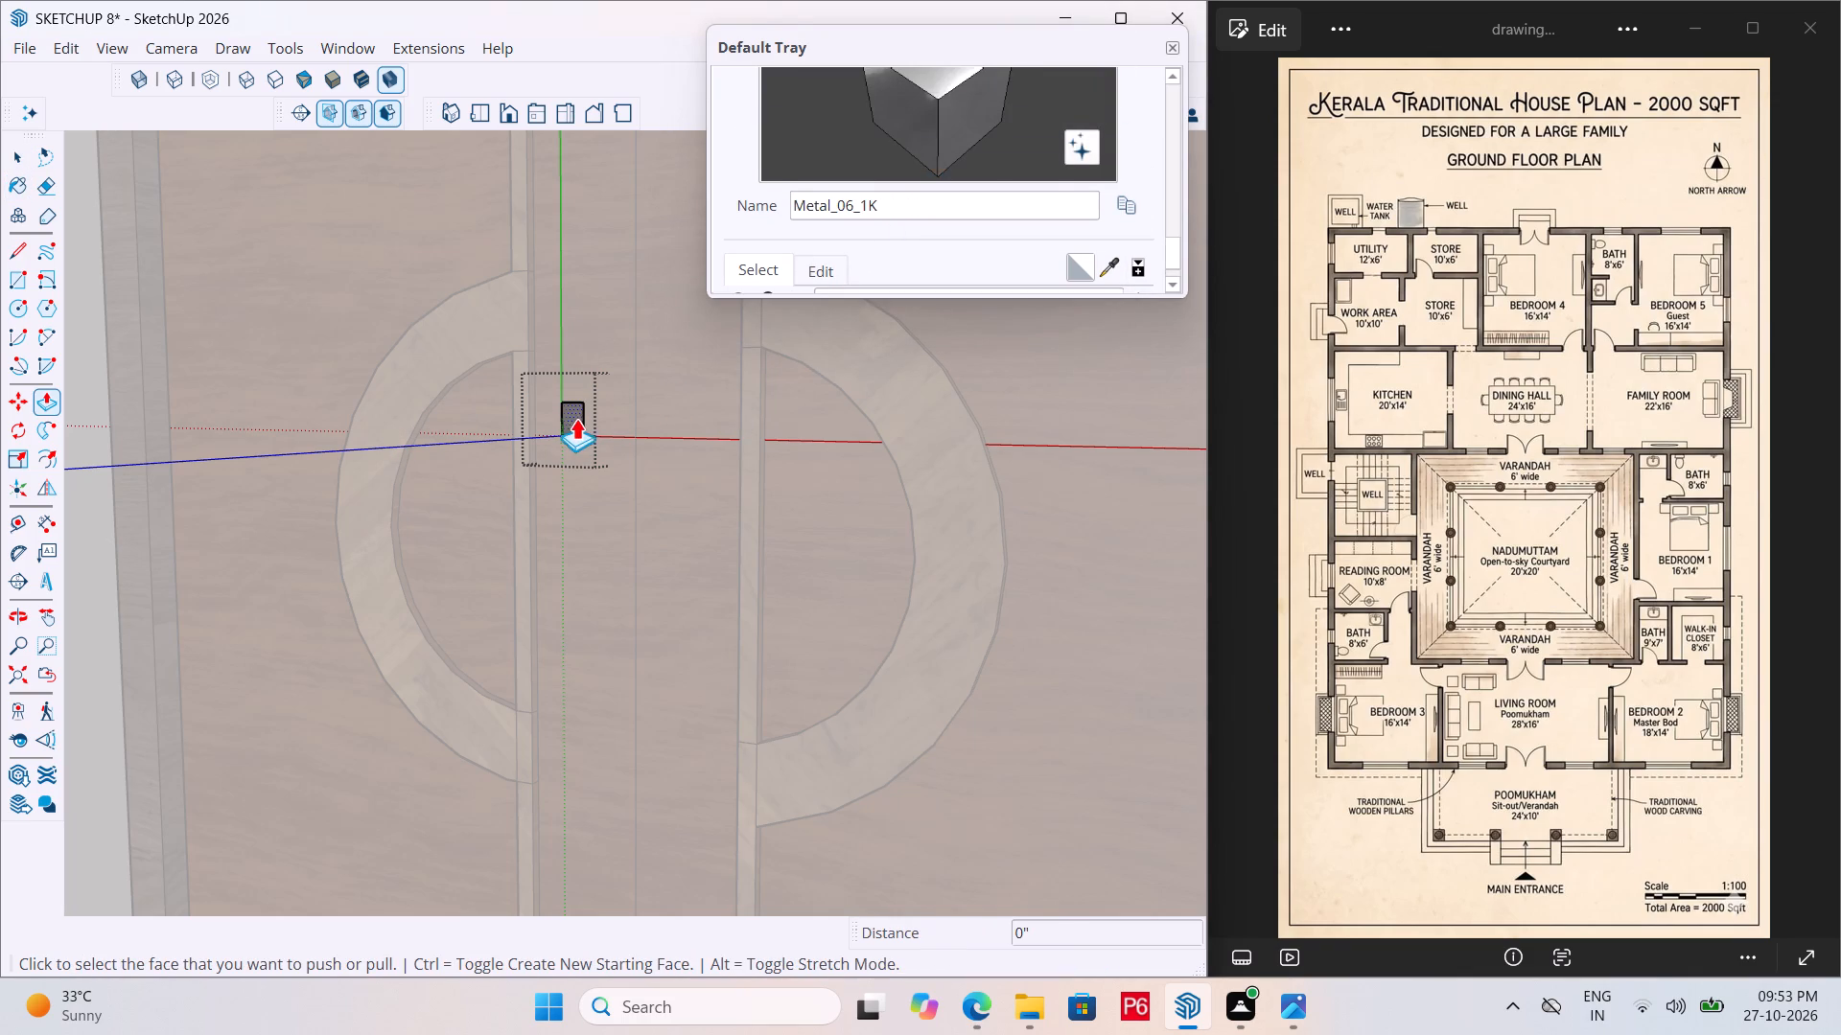
click(576, 419)
scroll(430, 482, down, 4)
middle_drag(430, 482, 326, 482)
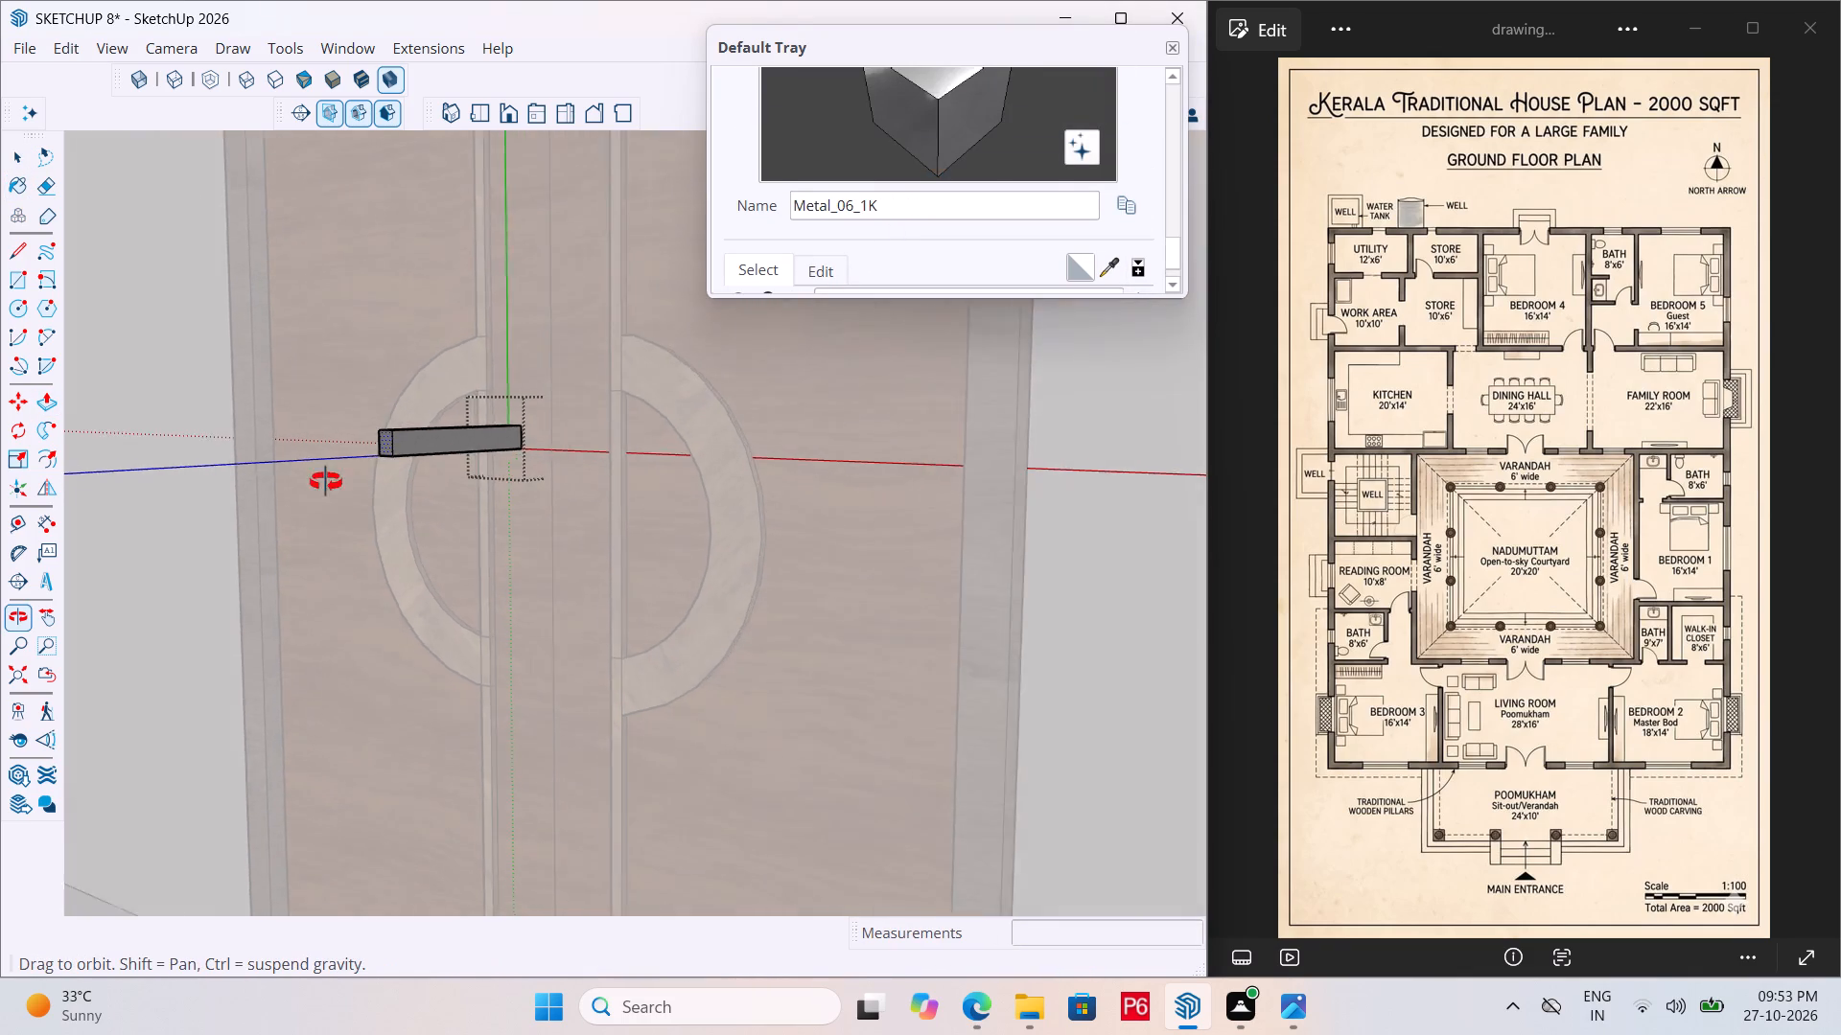
middle_drag(326, 482, 316, 484)
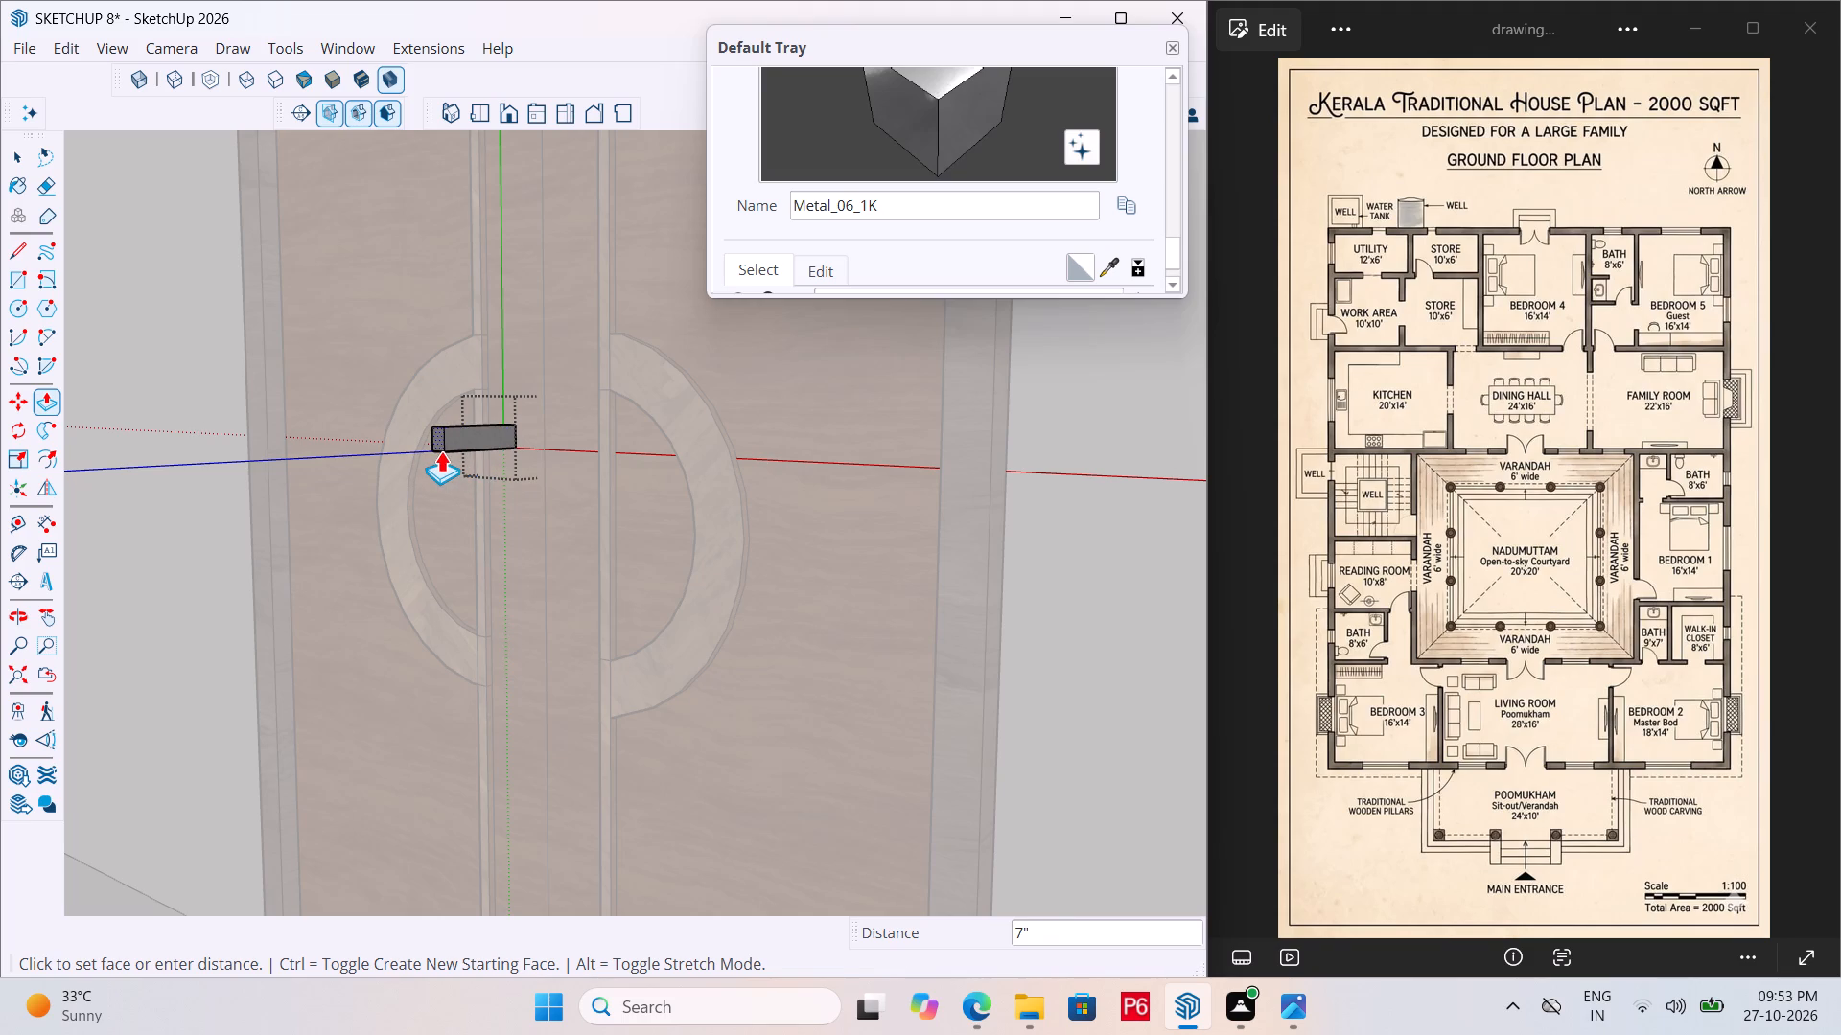
click(439, 450)
Slim the bar's cross-section by pushing one long side face in about 1/2" and the top face down about 13/16".
middle_drag(596, 474, 752, 527)
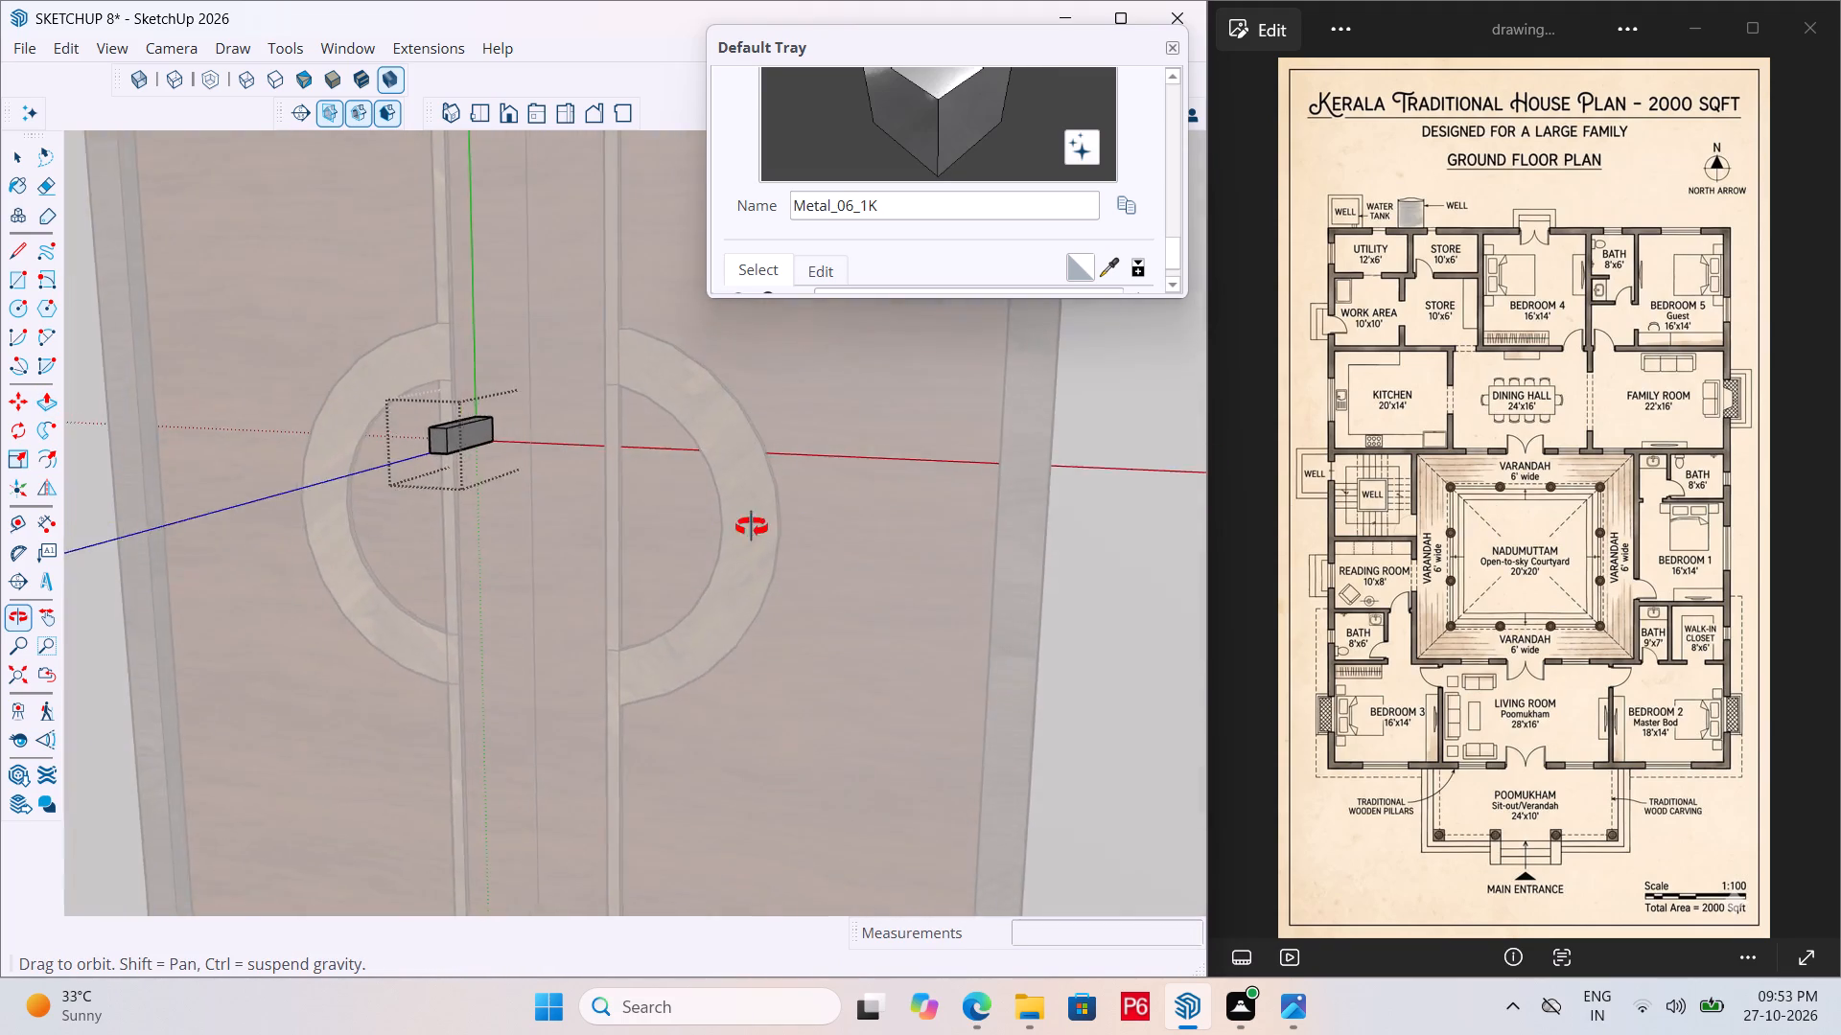
middle_drag(752, 527, 634, 527)
scroll(491, 448, up, 9)
click(396, 406)
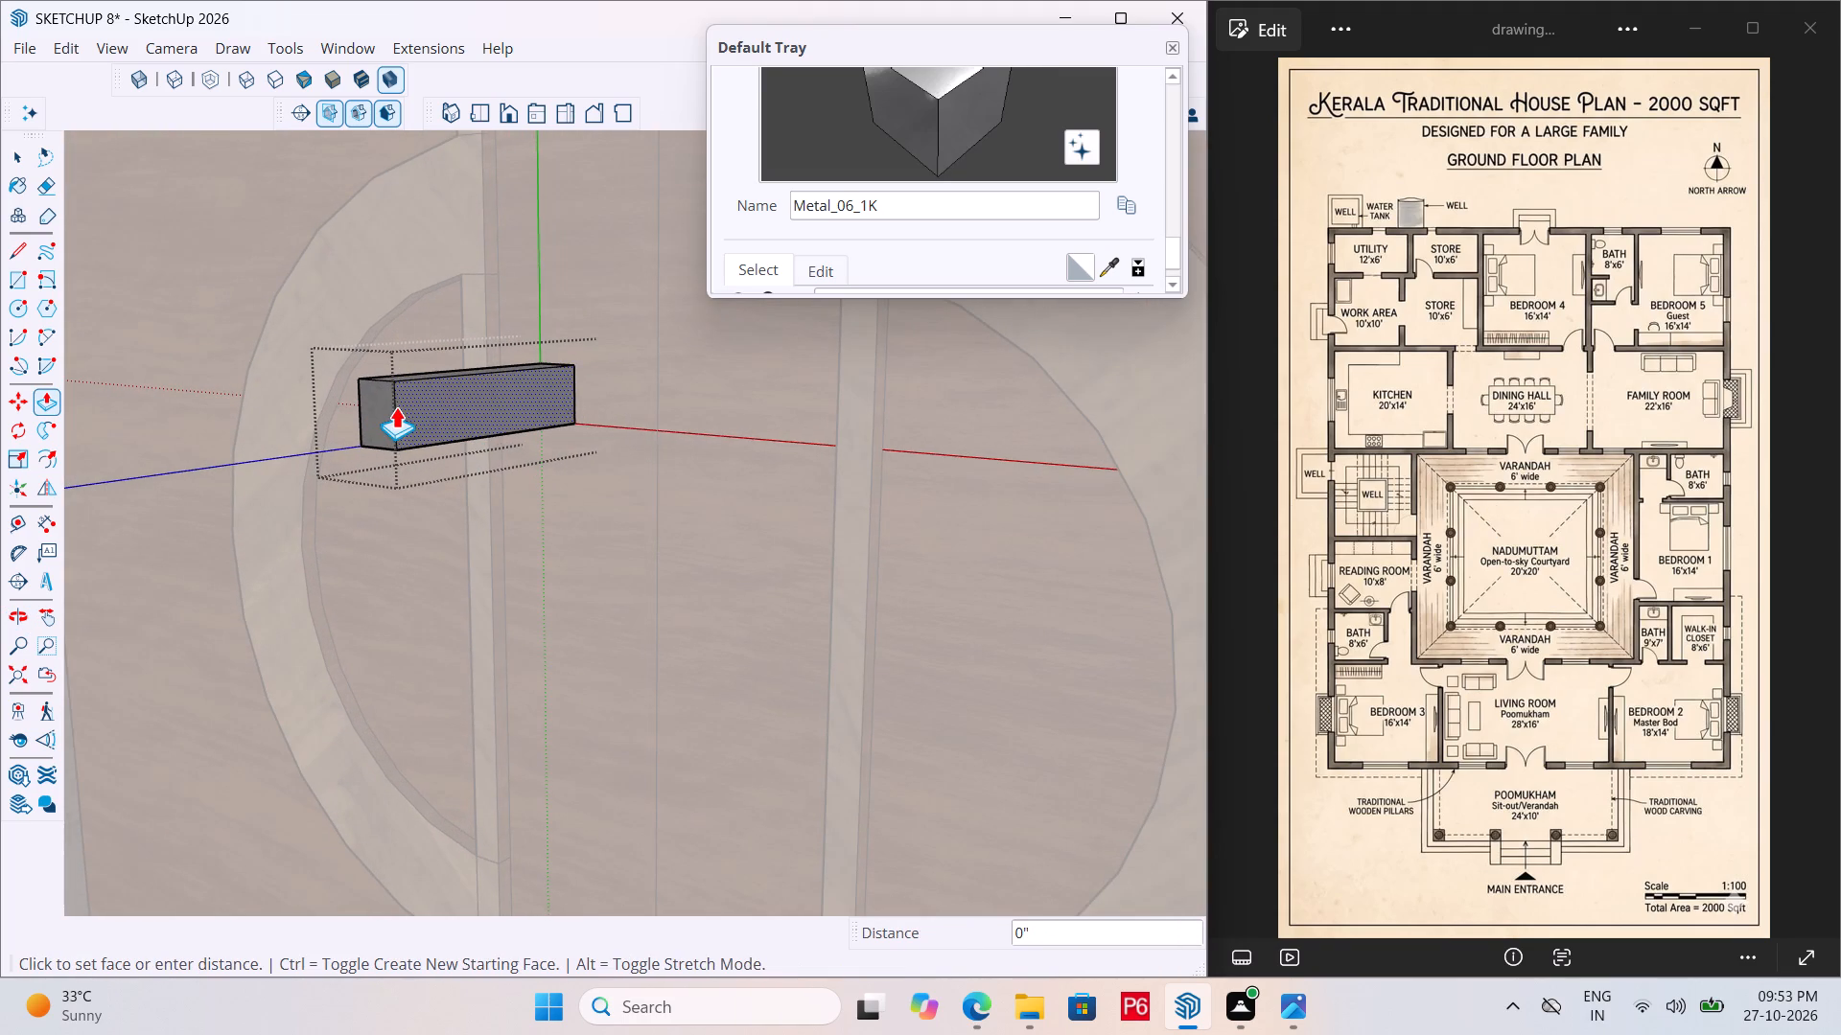
click(383, 406)
middle_drag(410, 439, 647, 482)
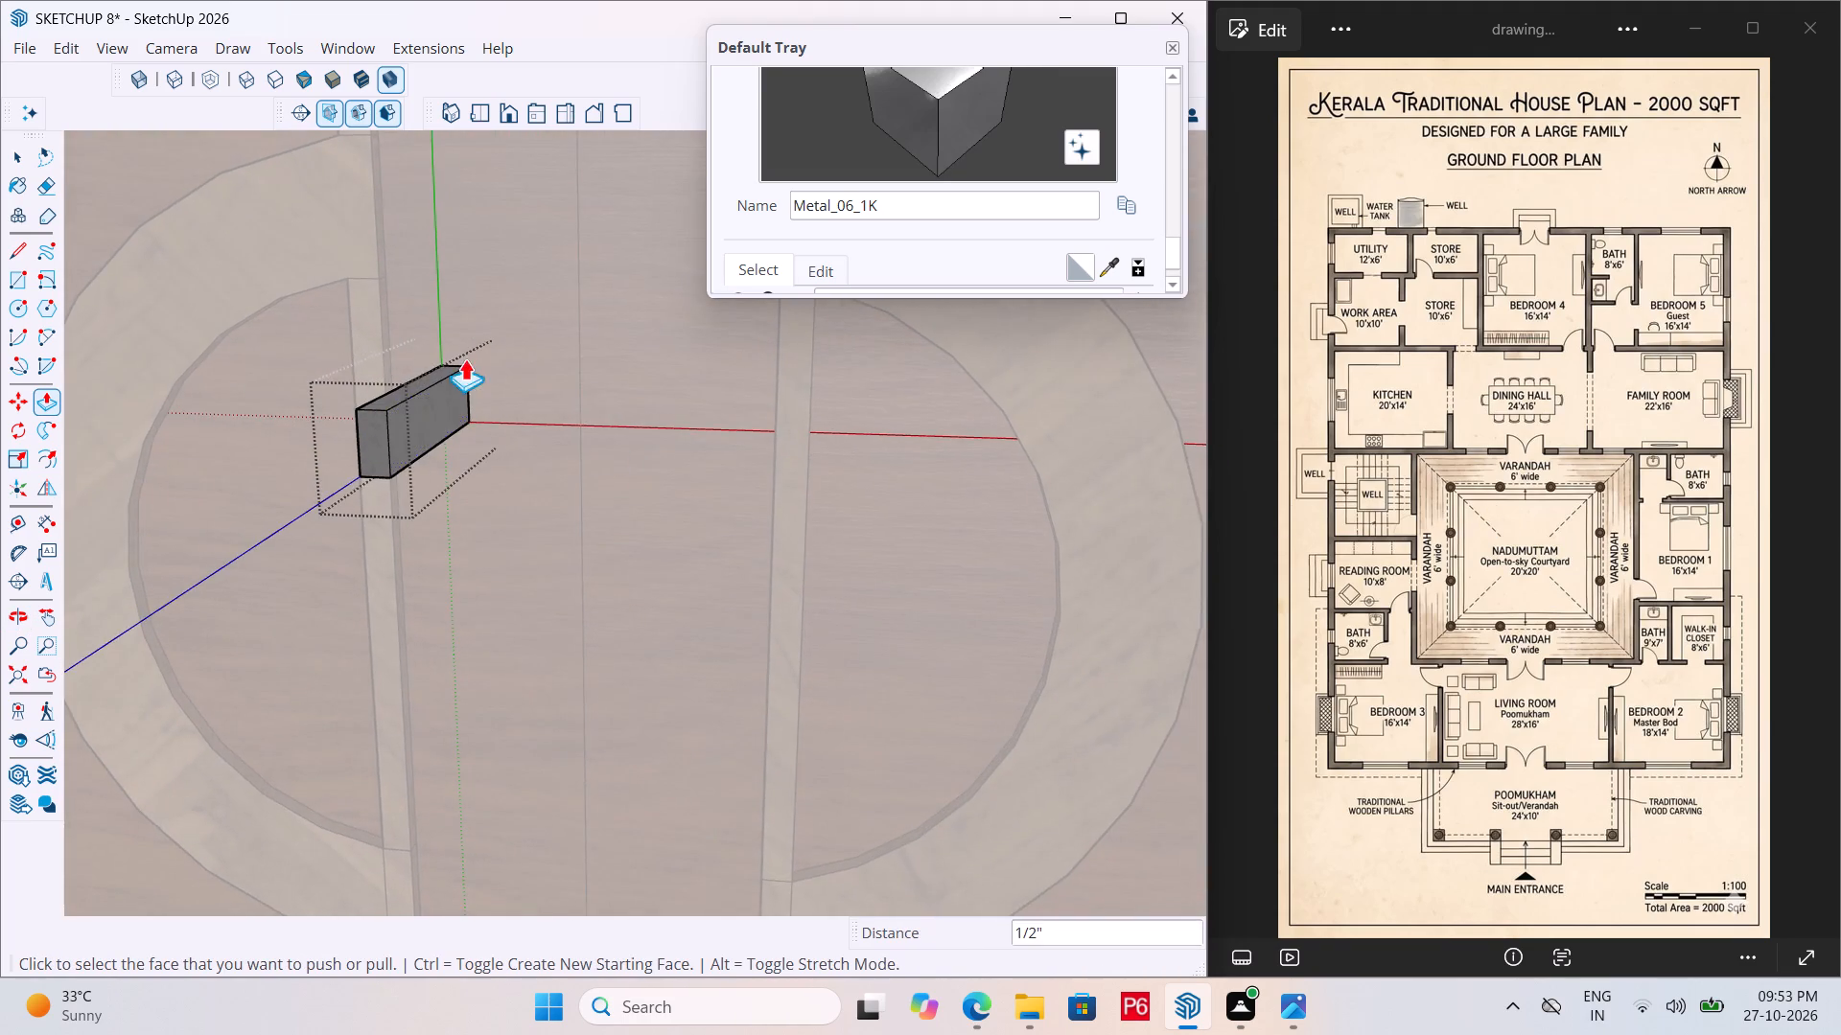
scroll(384, 350, up, 5)
click(380, 442)
click(380, 496)
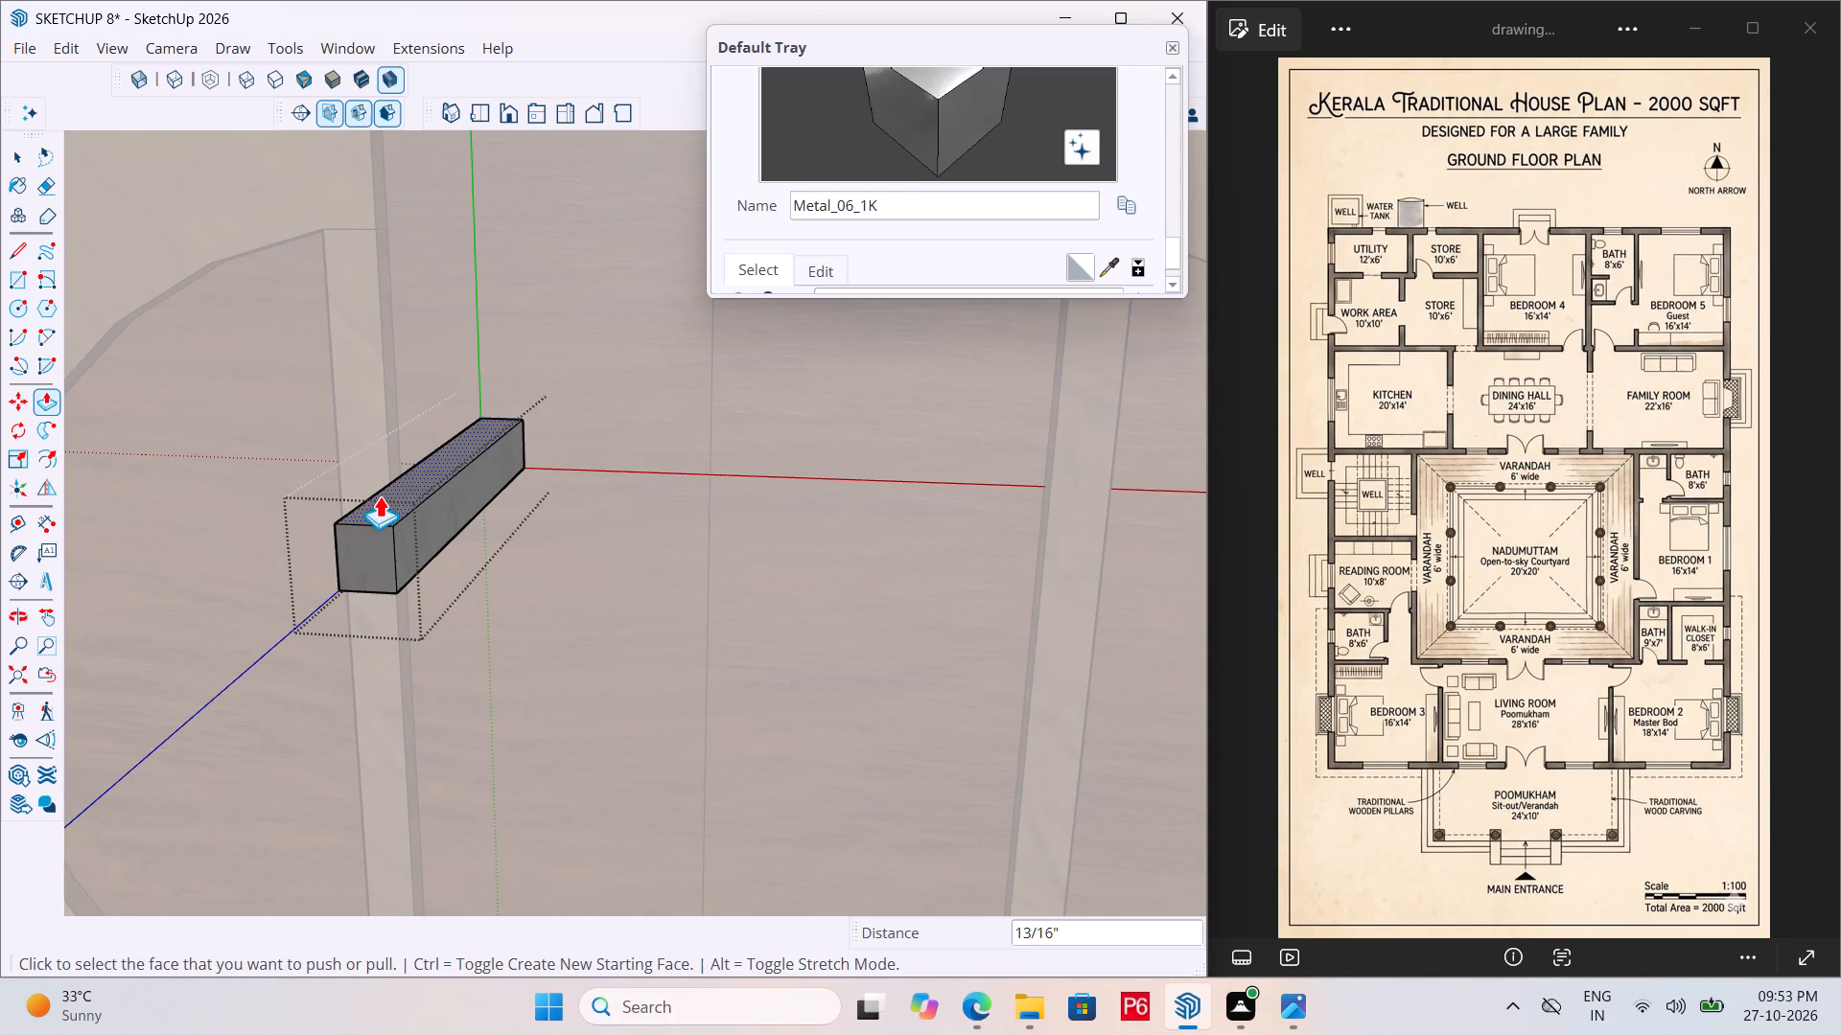
Extend the bar's outer end by about 1 1/16" as a separate segment with a new starting face.
middle_drag(516, 620, 454, 510)
scroll(301, 437, up, 5)
middle_drag(325, 437, 314, 286)
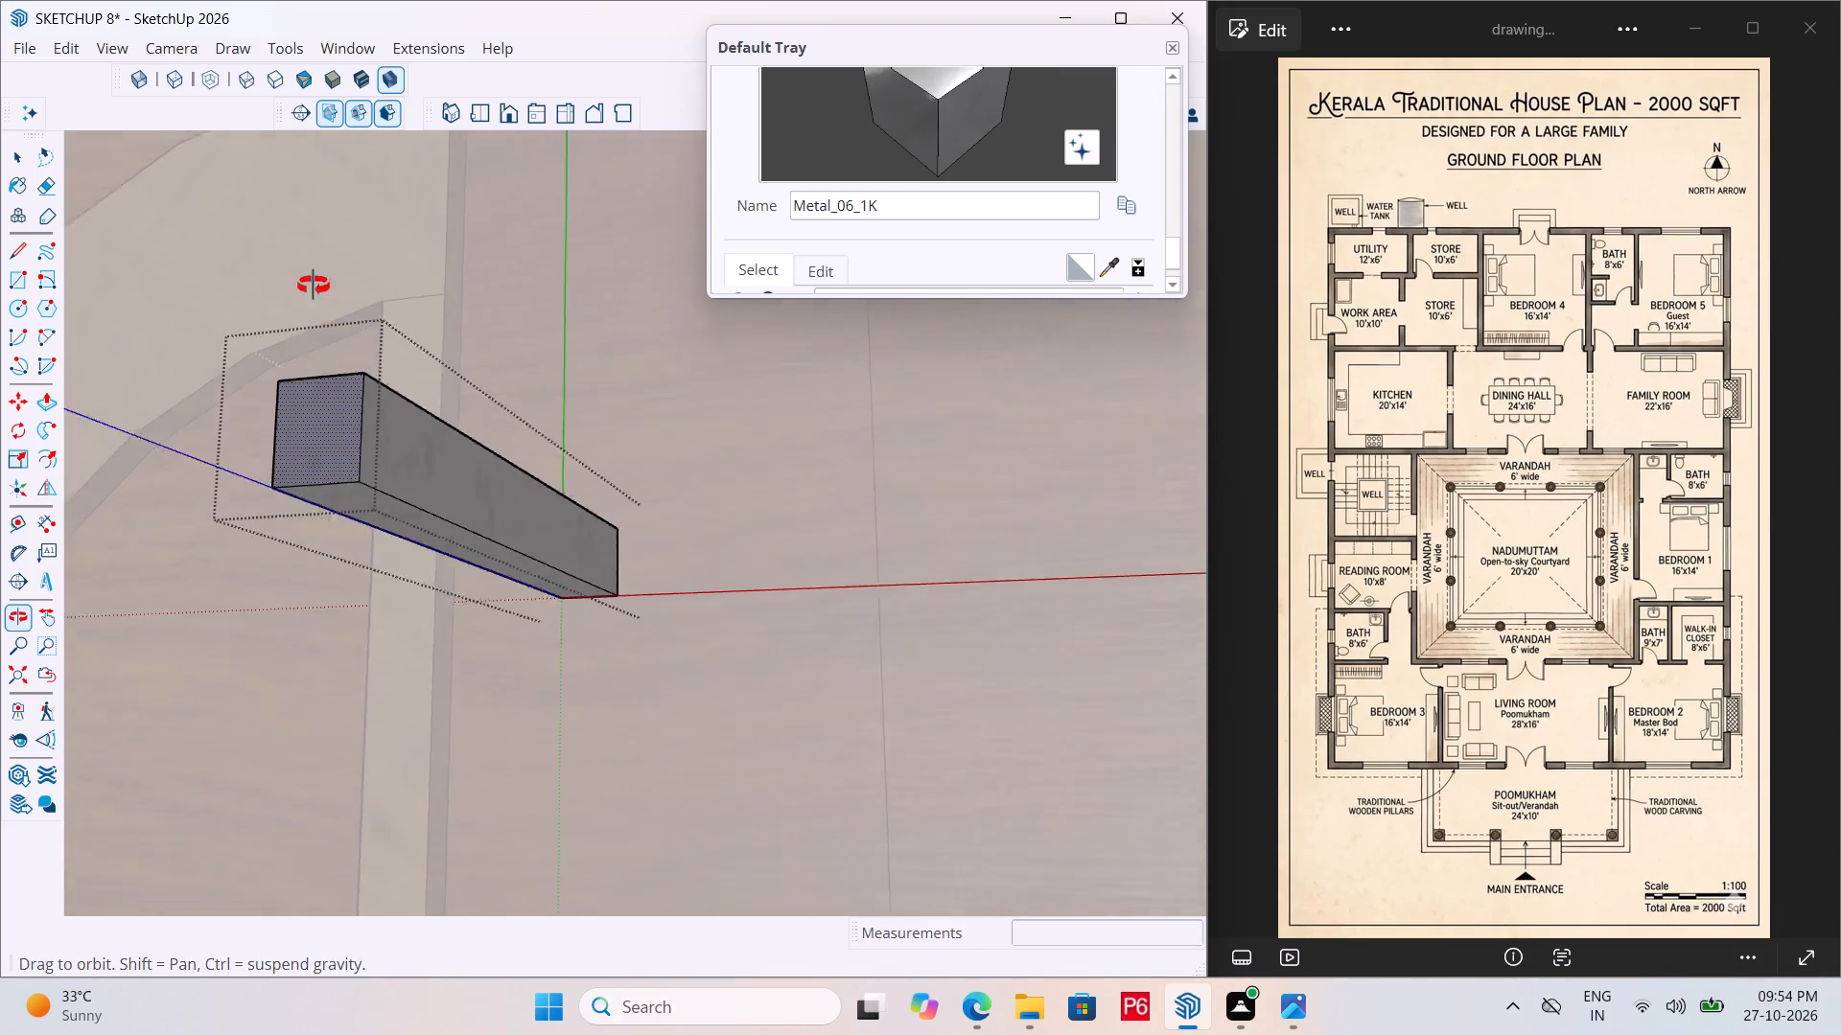
middle_drag(314, 286, 237, 317)
click(298, 417)
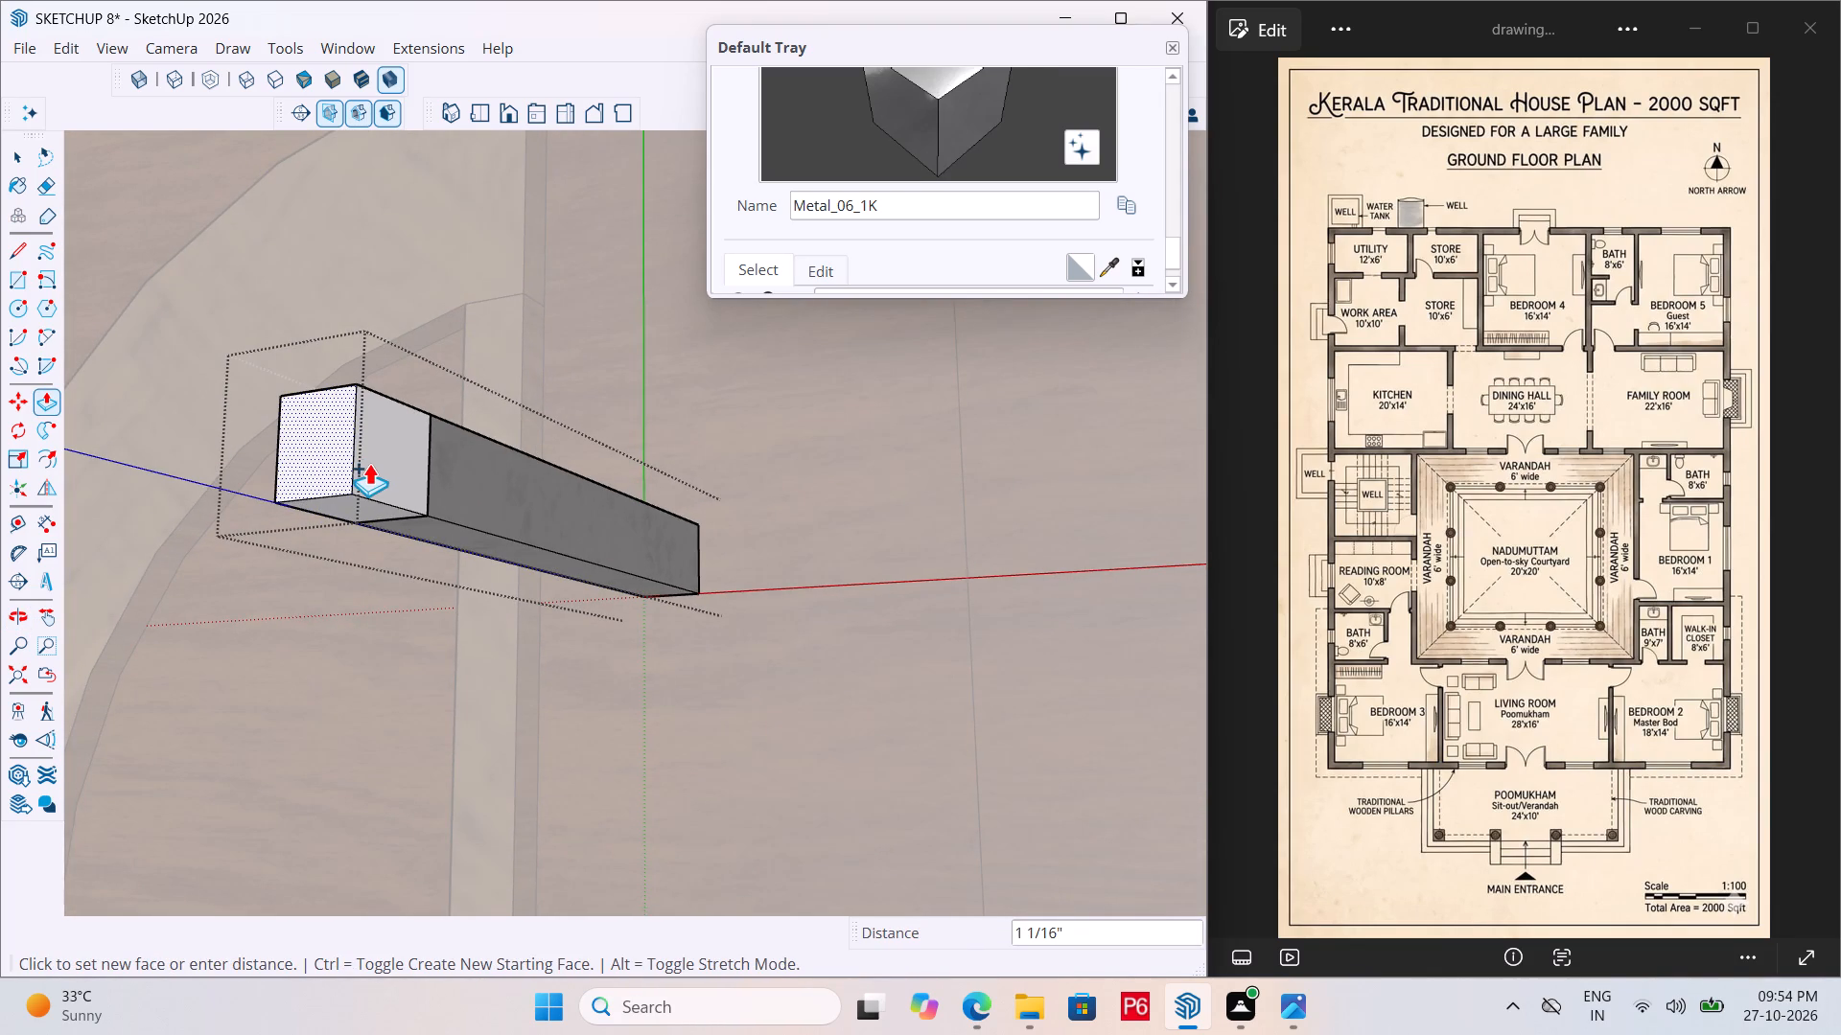
middle_drag(376, 479, 356, 357)
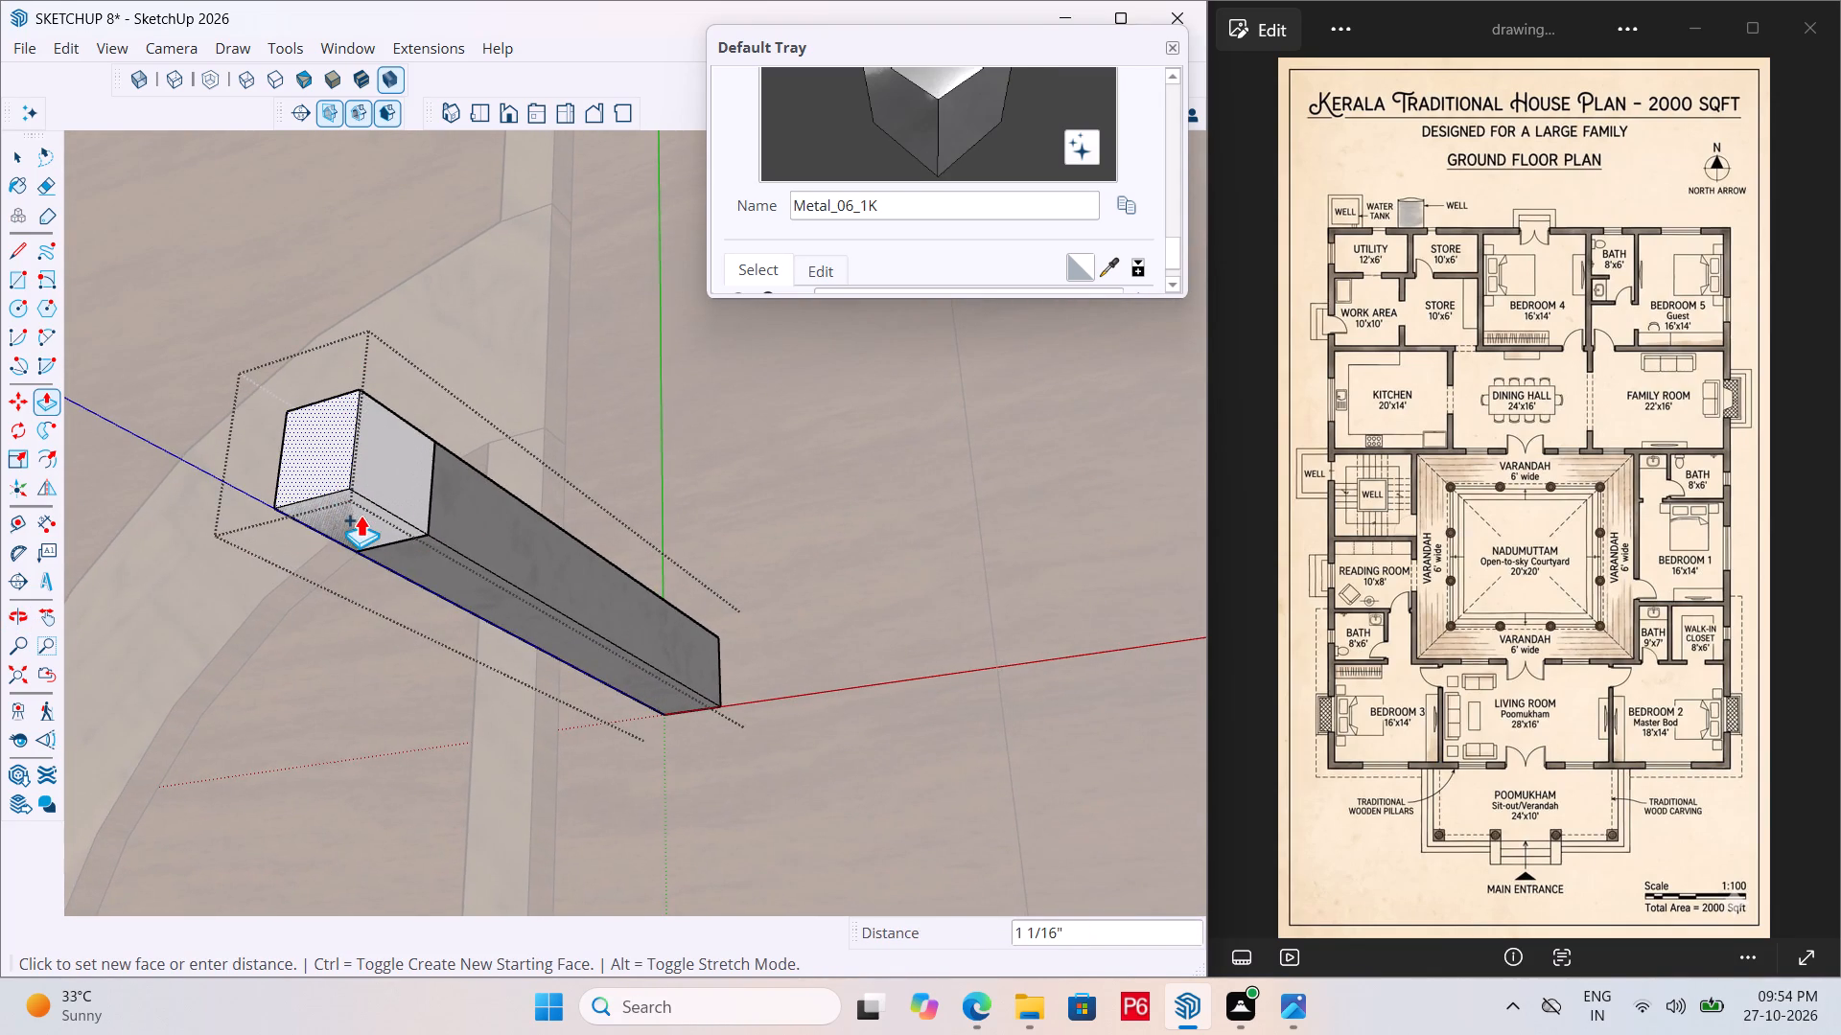
click(358, 517)
Pull the end segment's underside down about 1' 9/16" to form the handle's vertical grip.
click(345, 514)
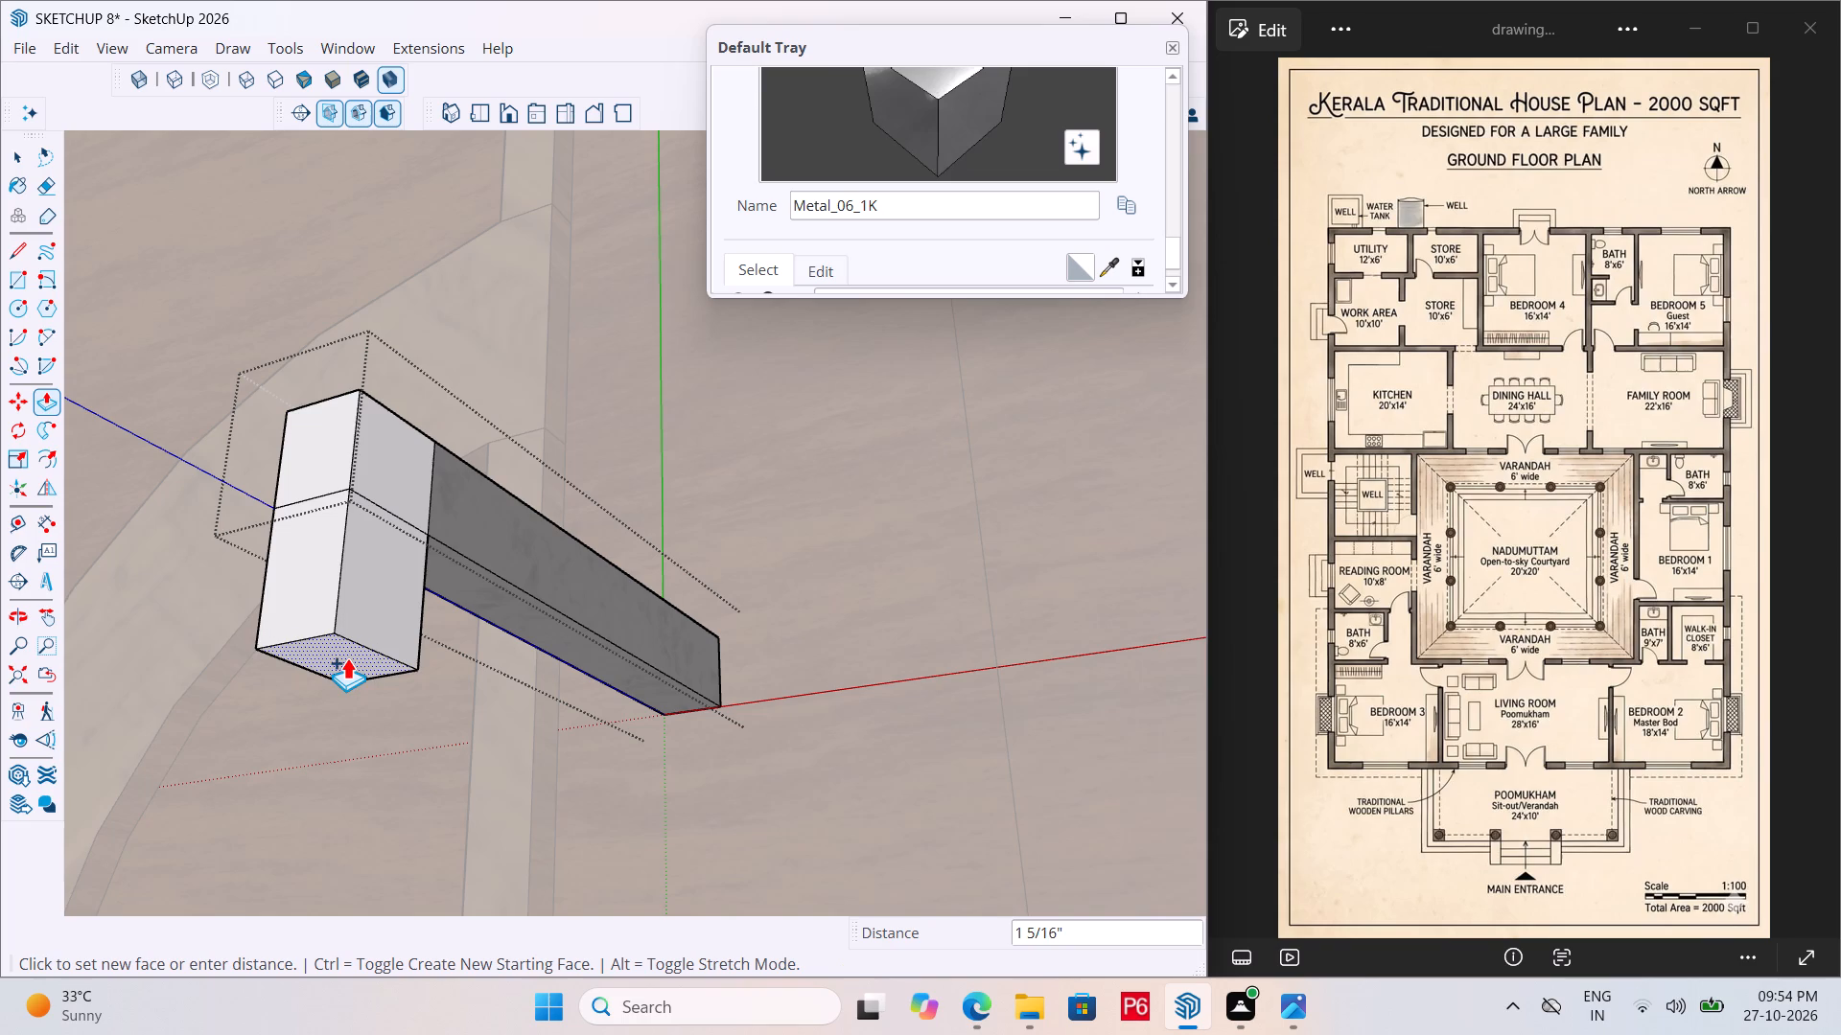
scroll(350, 581, down, 13)
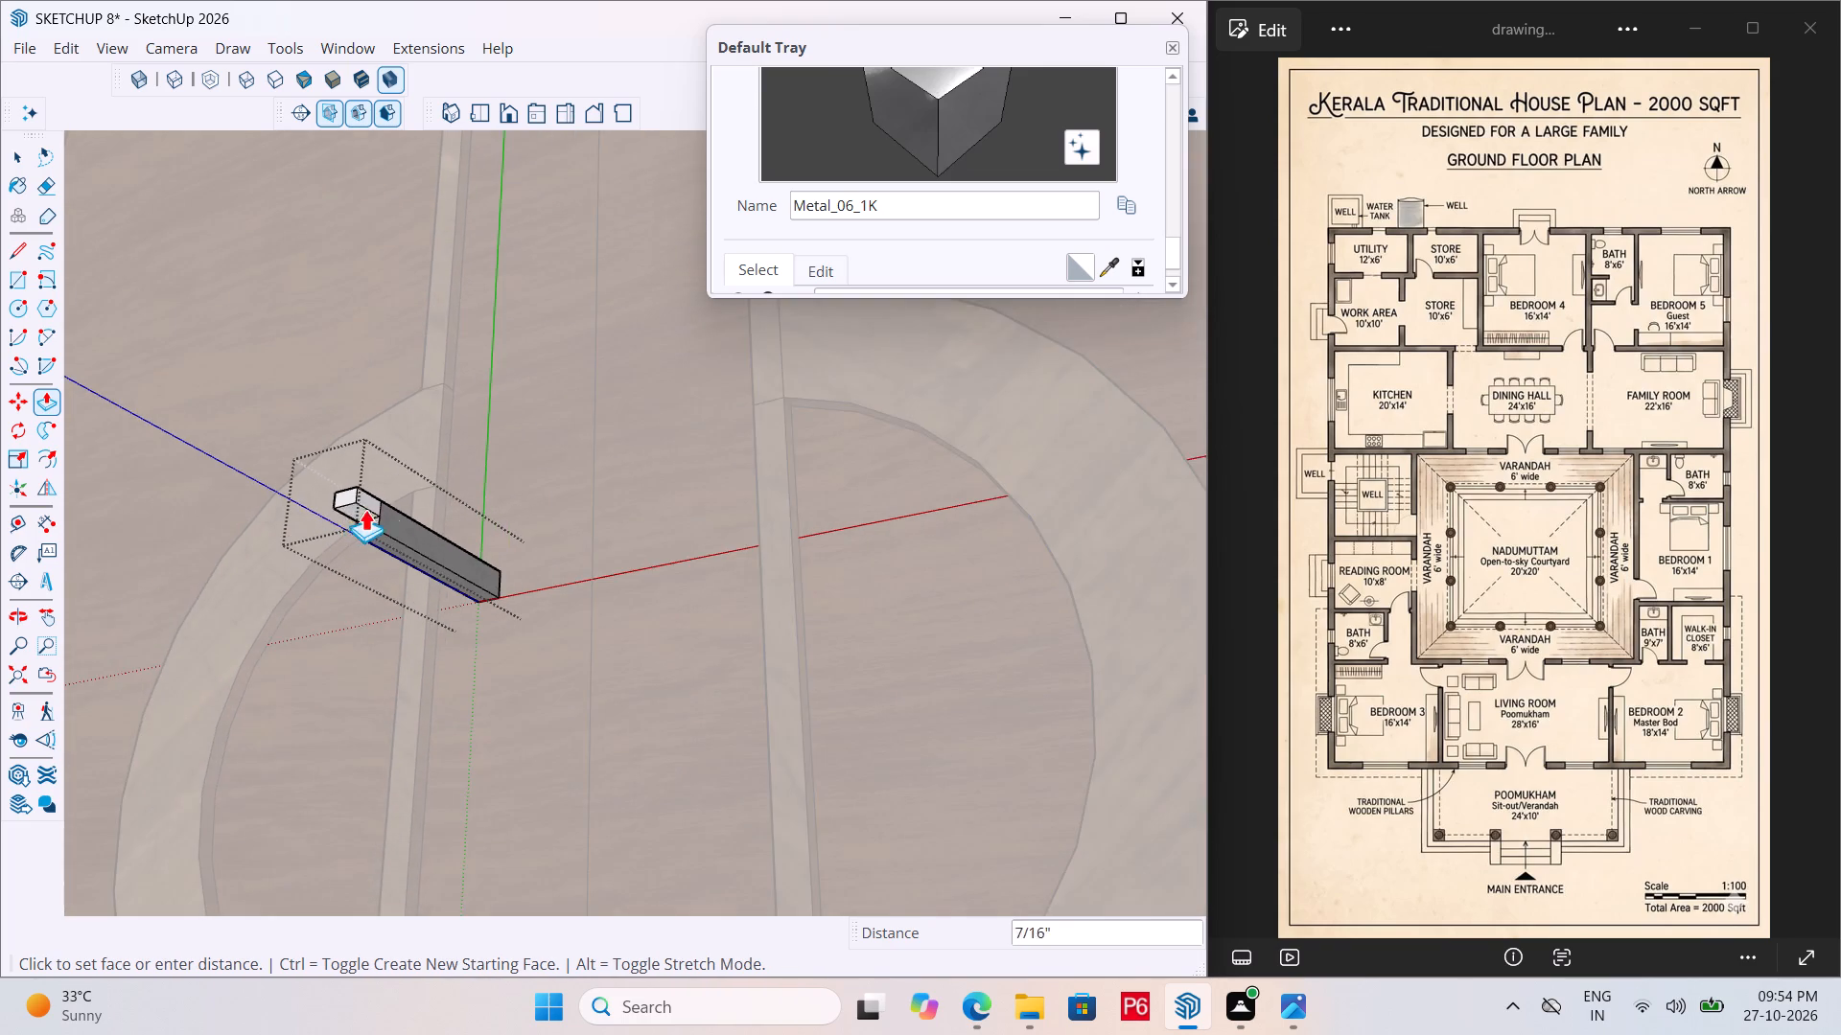
scroll(402, 525, down, 8)
scroll(408, 770, down, 2)
middle_drag(408, 770, 408, 771)
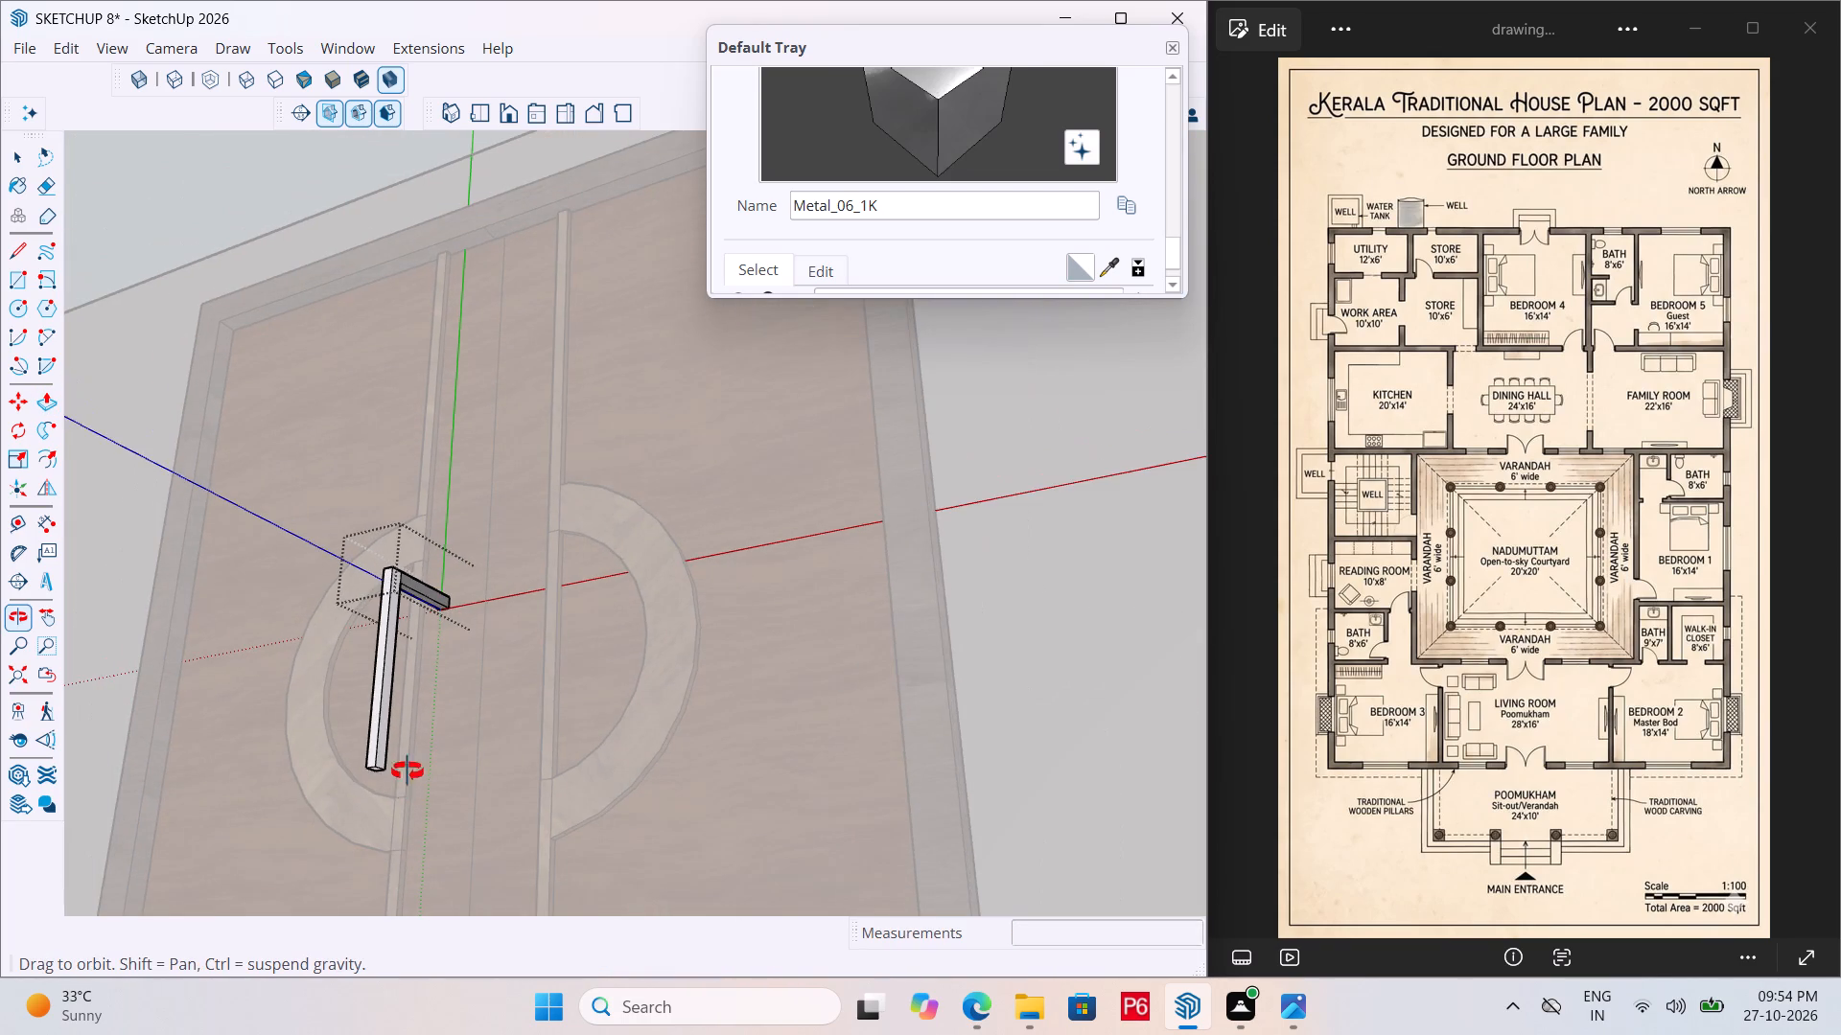
middle_drag(408, 771, 379, 944)
middle_drag(370, 838, 370, 892)
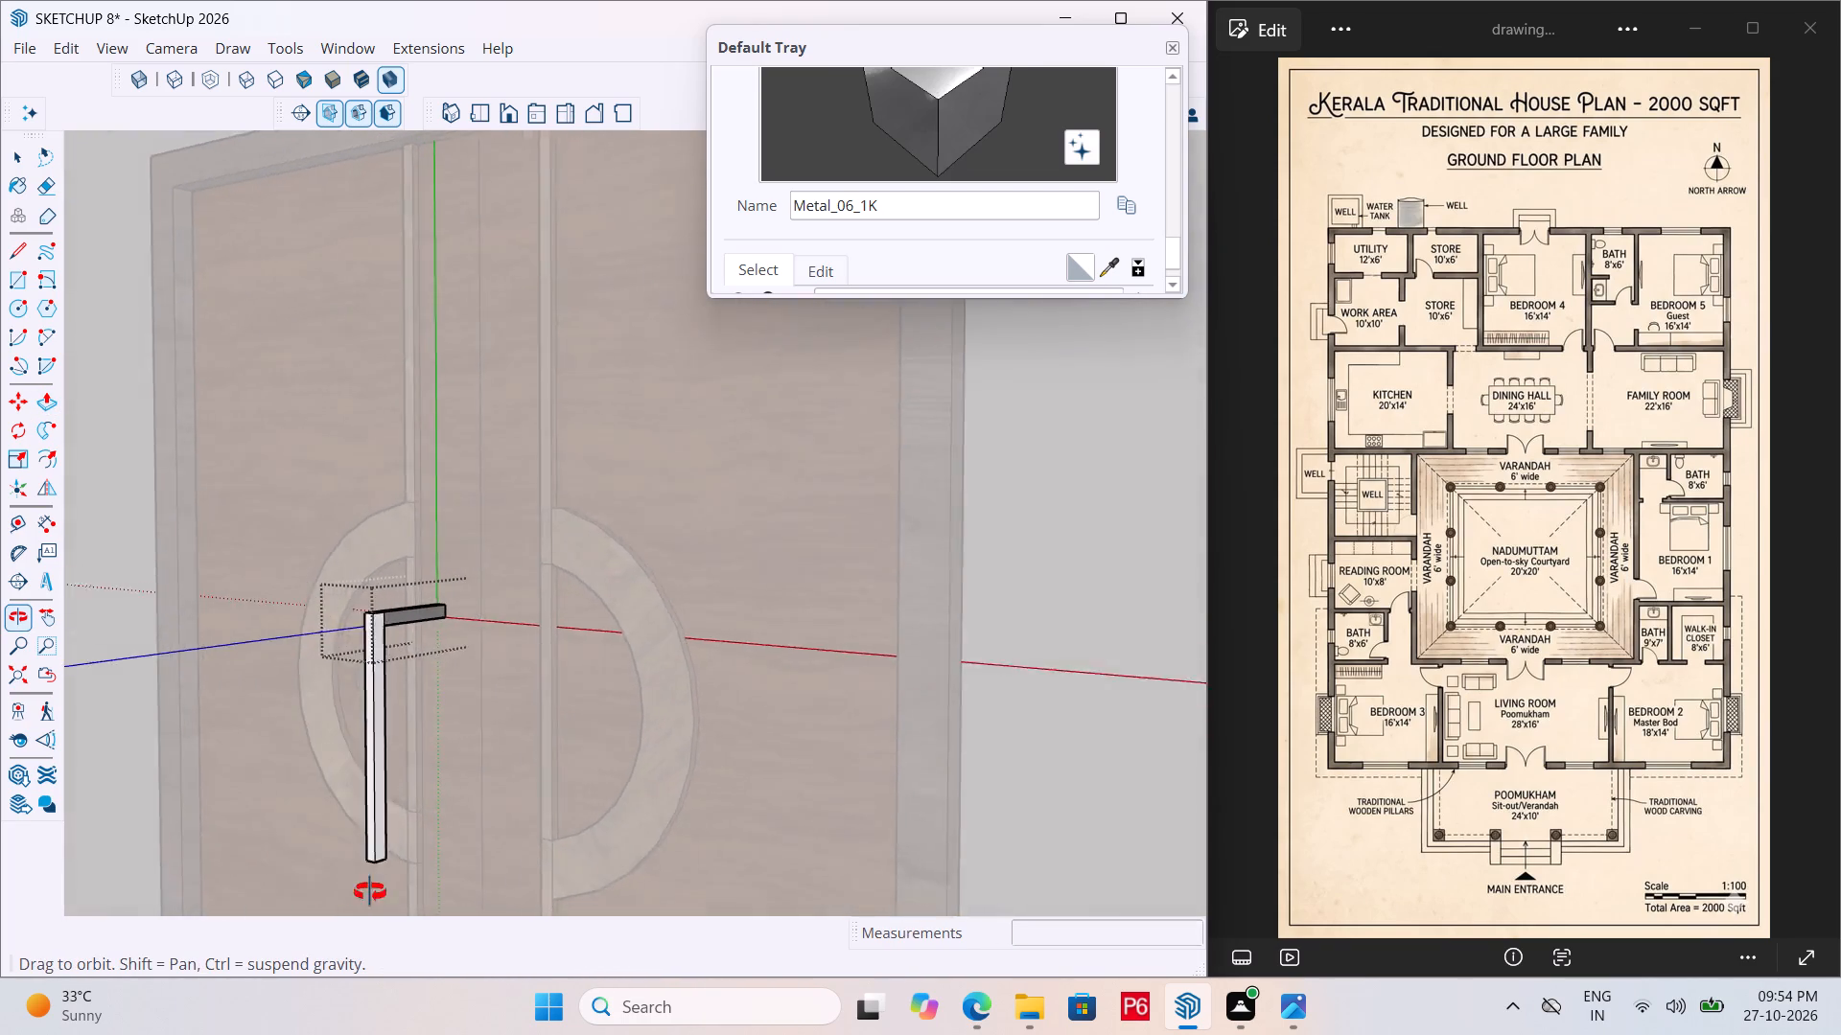
middle_drag(370, 892, 402, 862)
scroll(545, 506, down, 11)
middle_drag(527, 606, 511, 659)
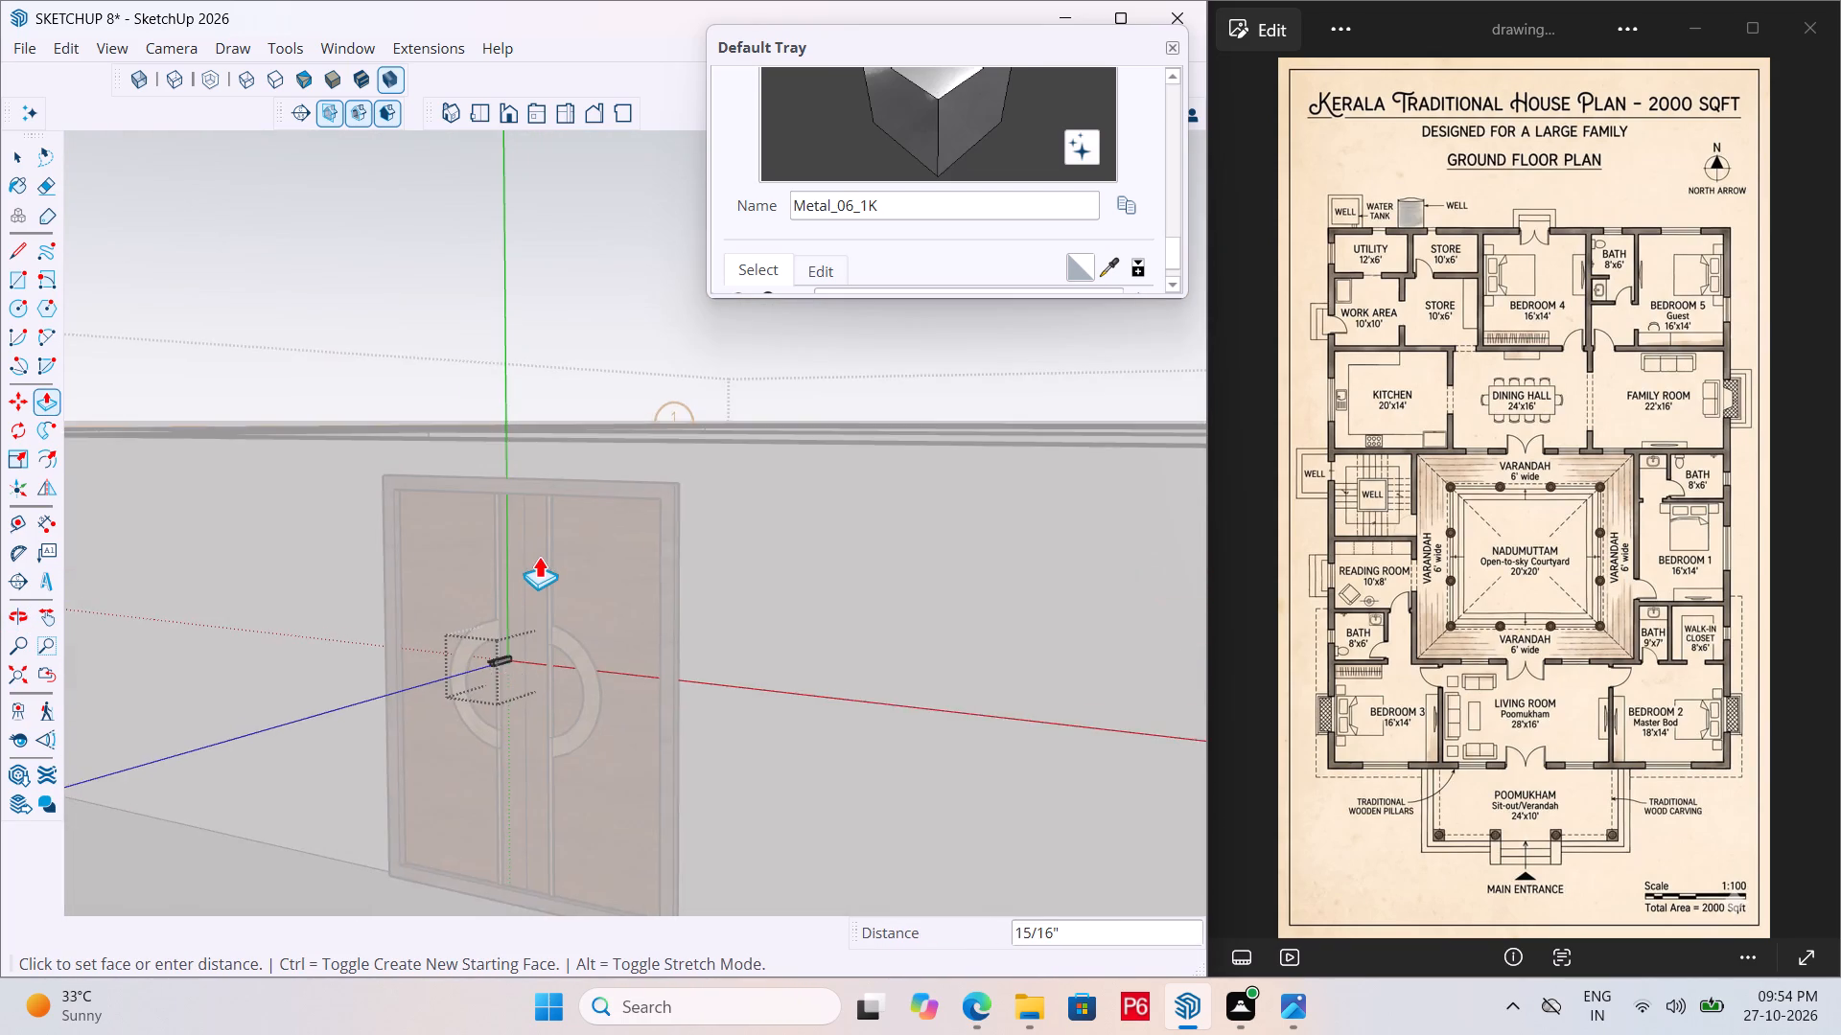
scroll(539, 556, down, 5)
scroll(530, 682, up, 19)
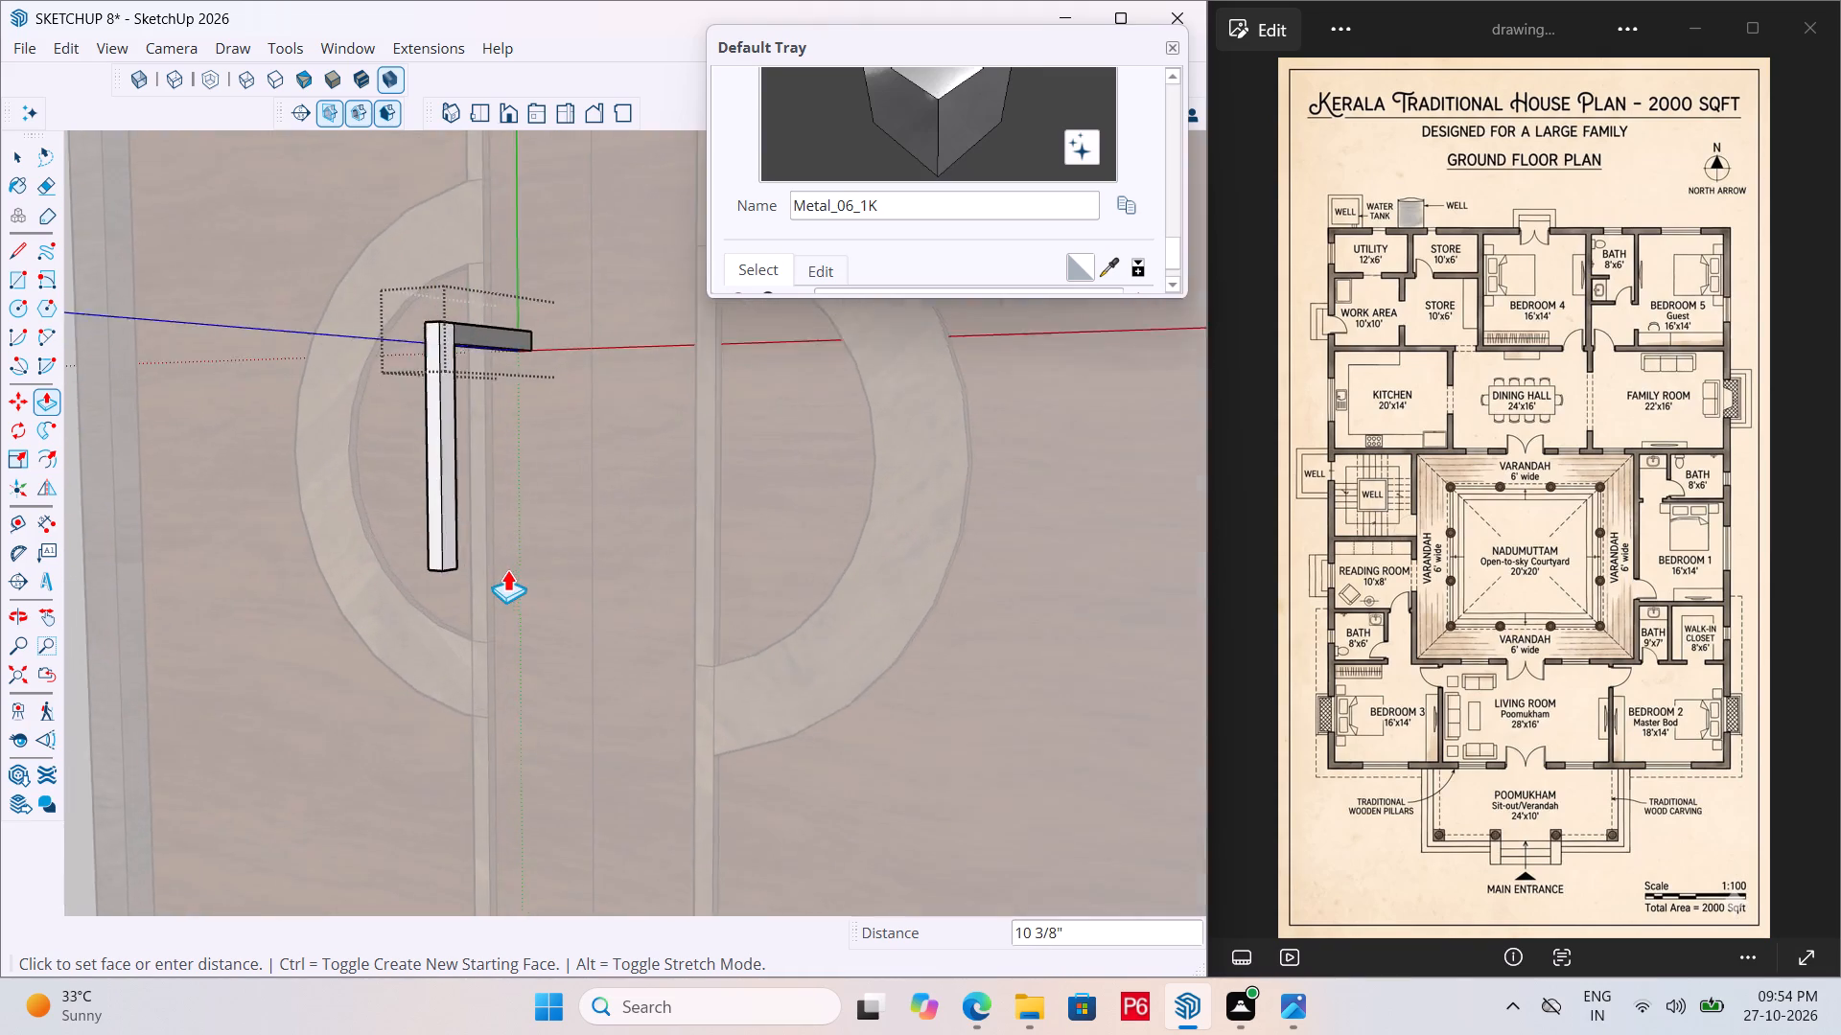
scroll(507, 569, up, 3)
click(483, 644)
Divide off a short segment about 5/8" high at the lower end of the vertical grip with Push/Pull.
middle_drag(448, 644, 127, 584)
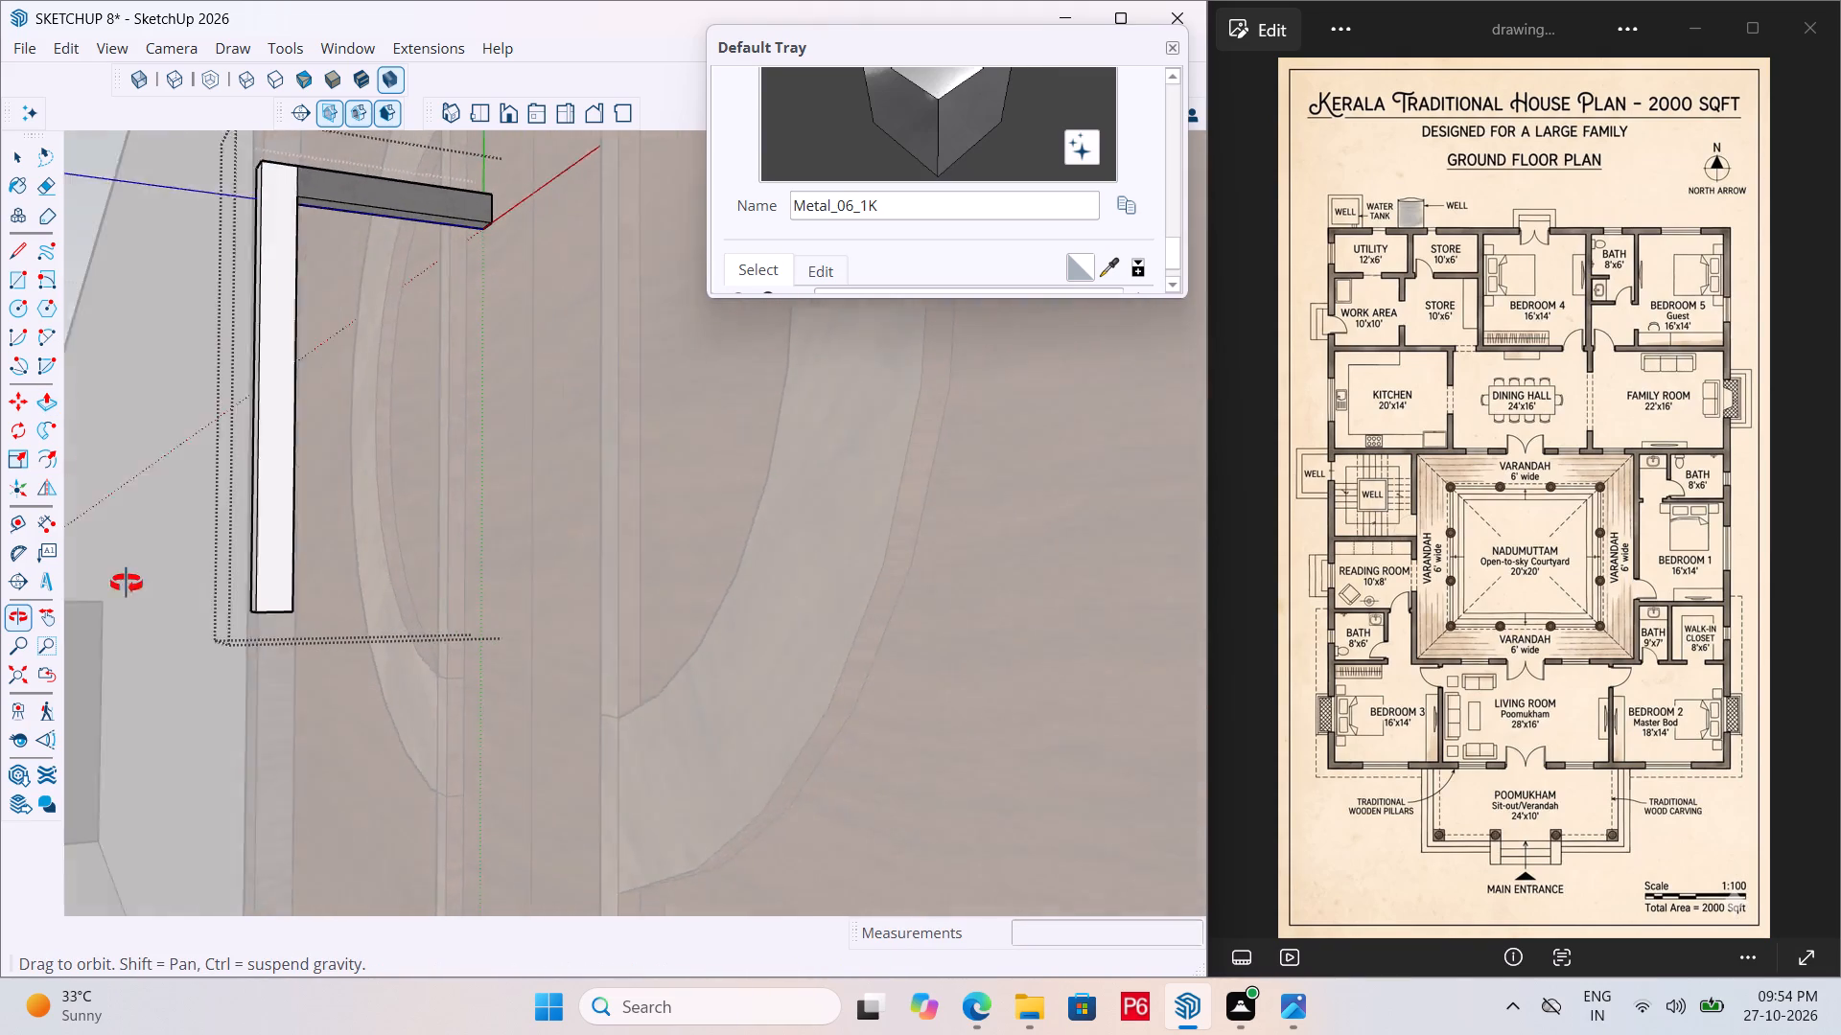
middle_drag(127, 584, 395, 402)
scroll(395, 402, up, 4)
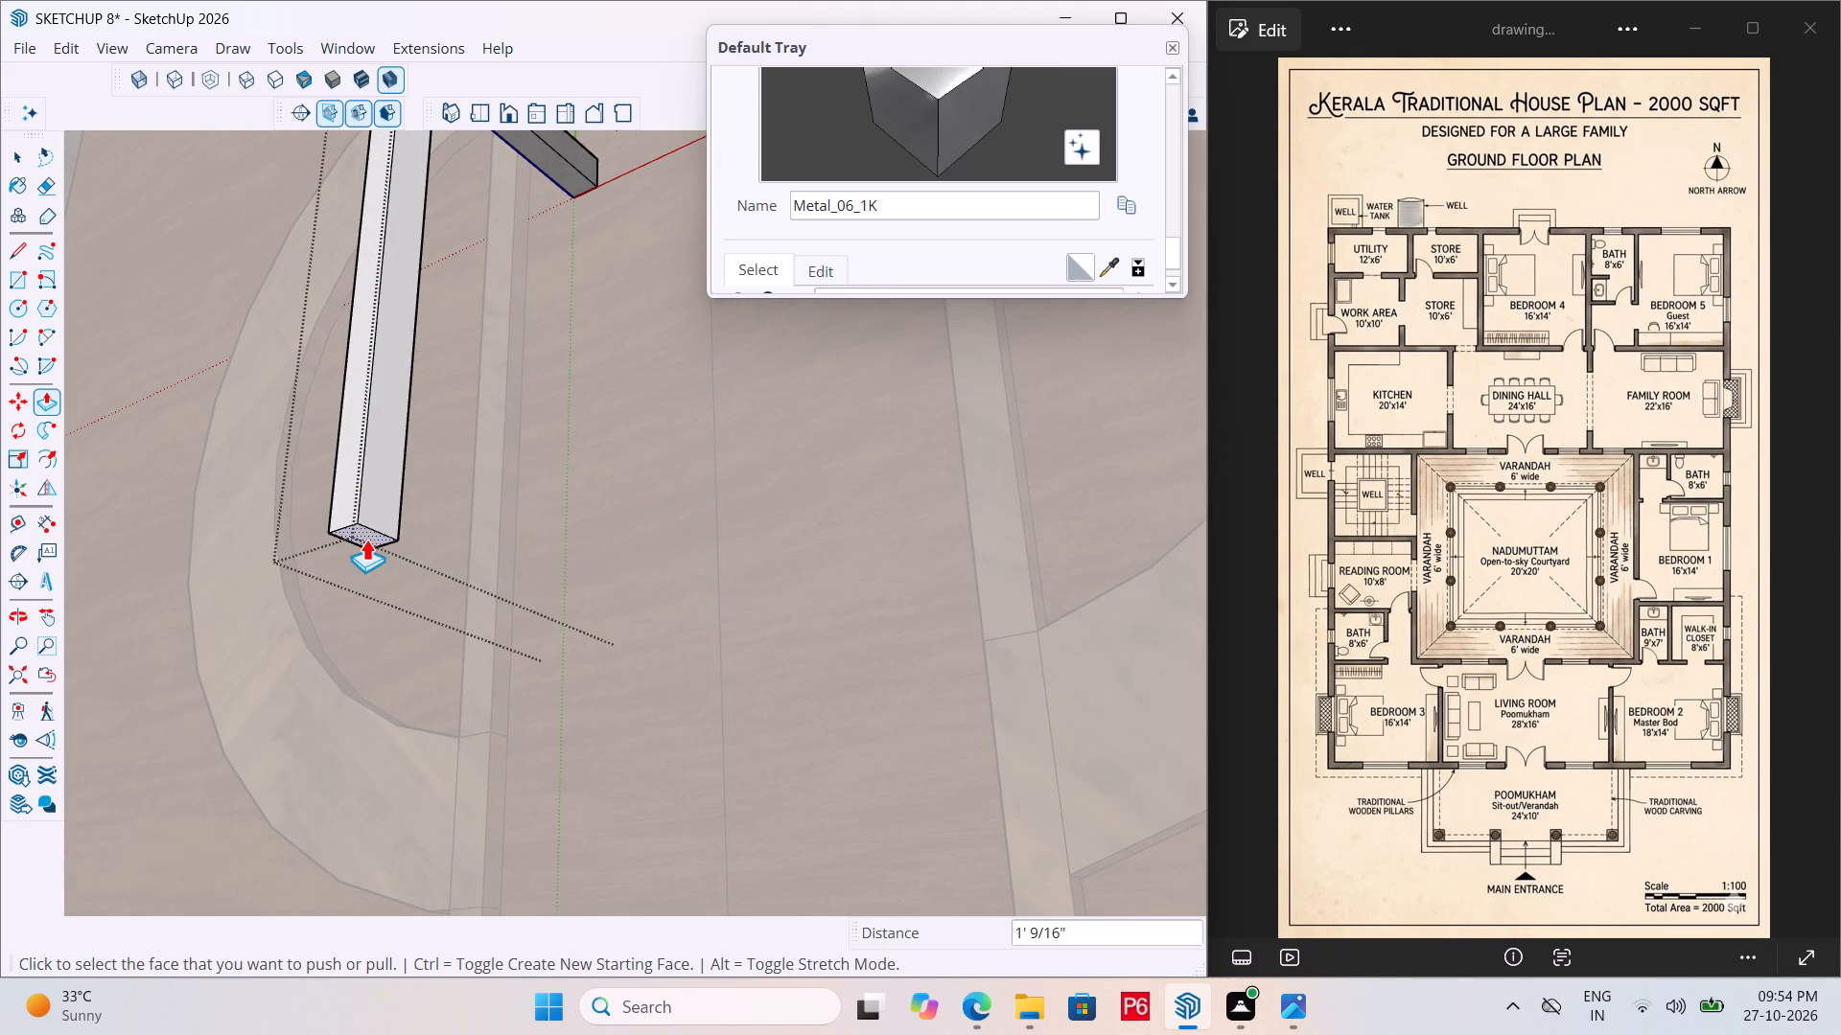
click(366, 539)
click(377, 510)
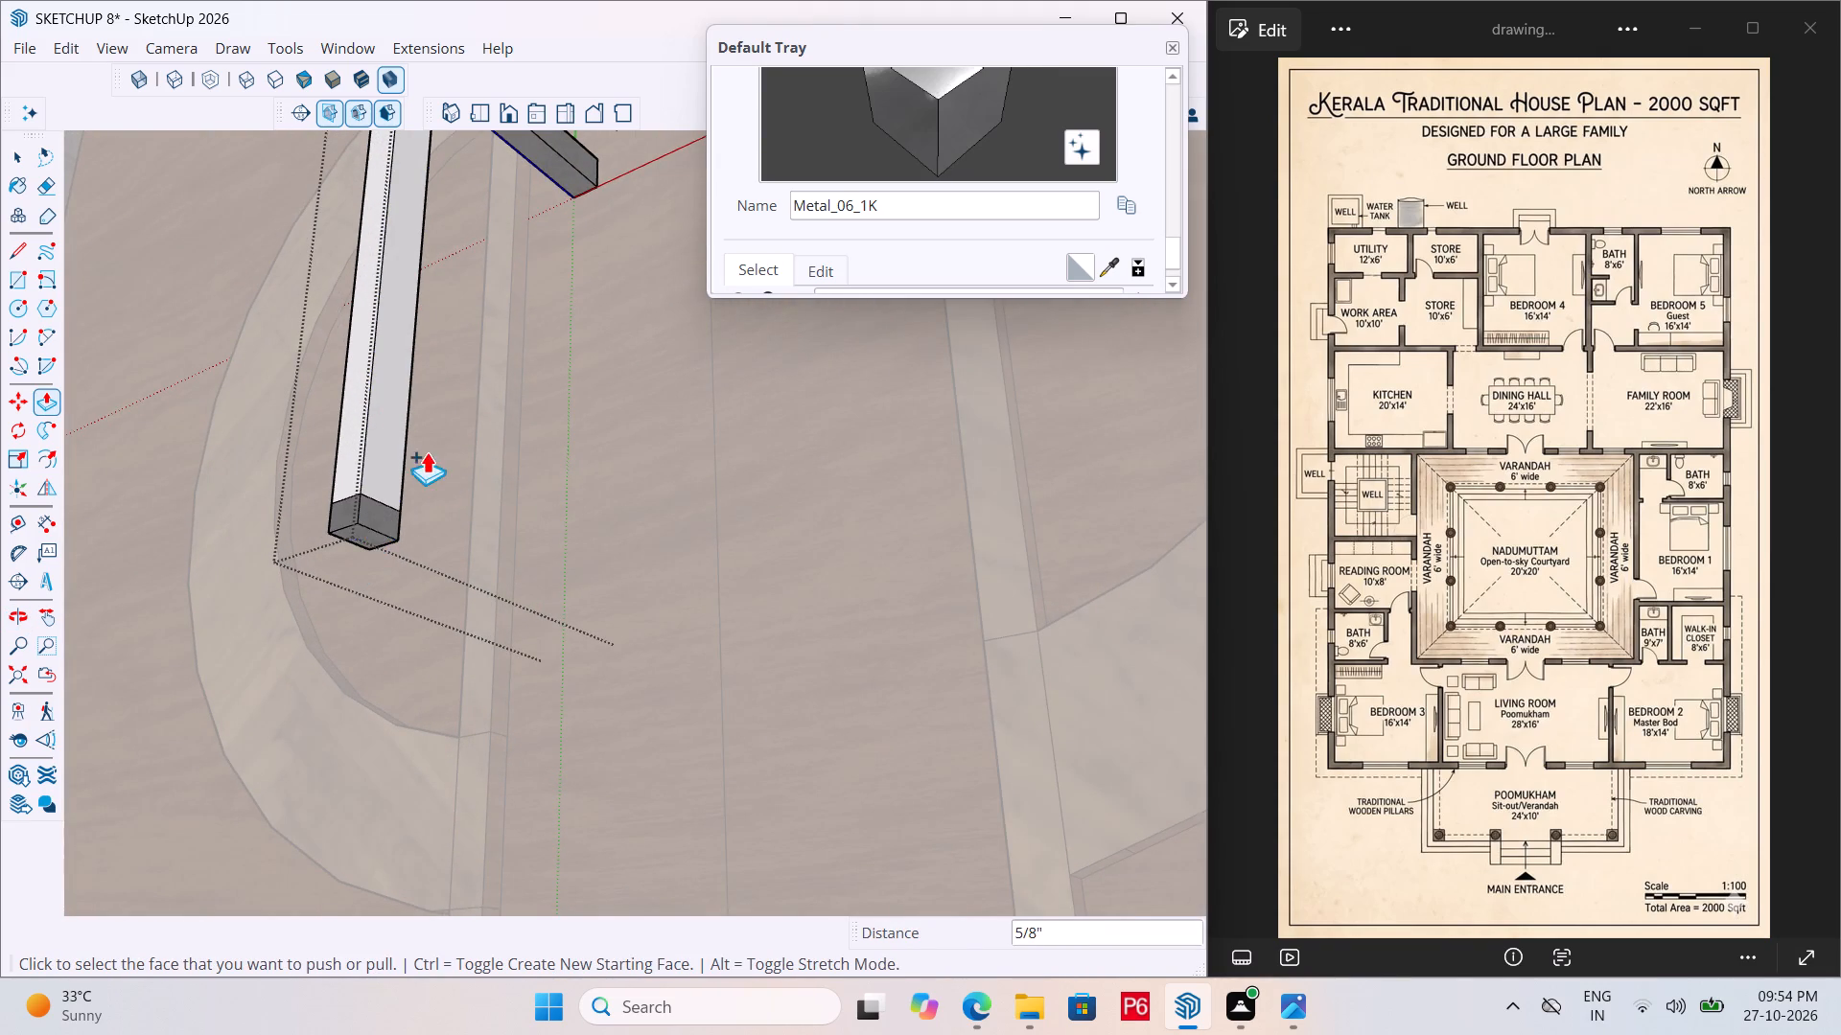
Pull the door-facing face of the grip's lower end segment about 6 1/4" toward the door to form the lower arm.
scroll(430, 453, down, 6)
middle_drag(446, 517, 358, 623)
scroll(685, 425, down, 4)
middle_drag(579, 462, 430, 536)
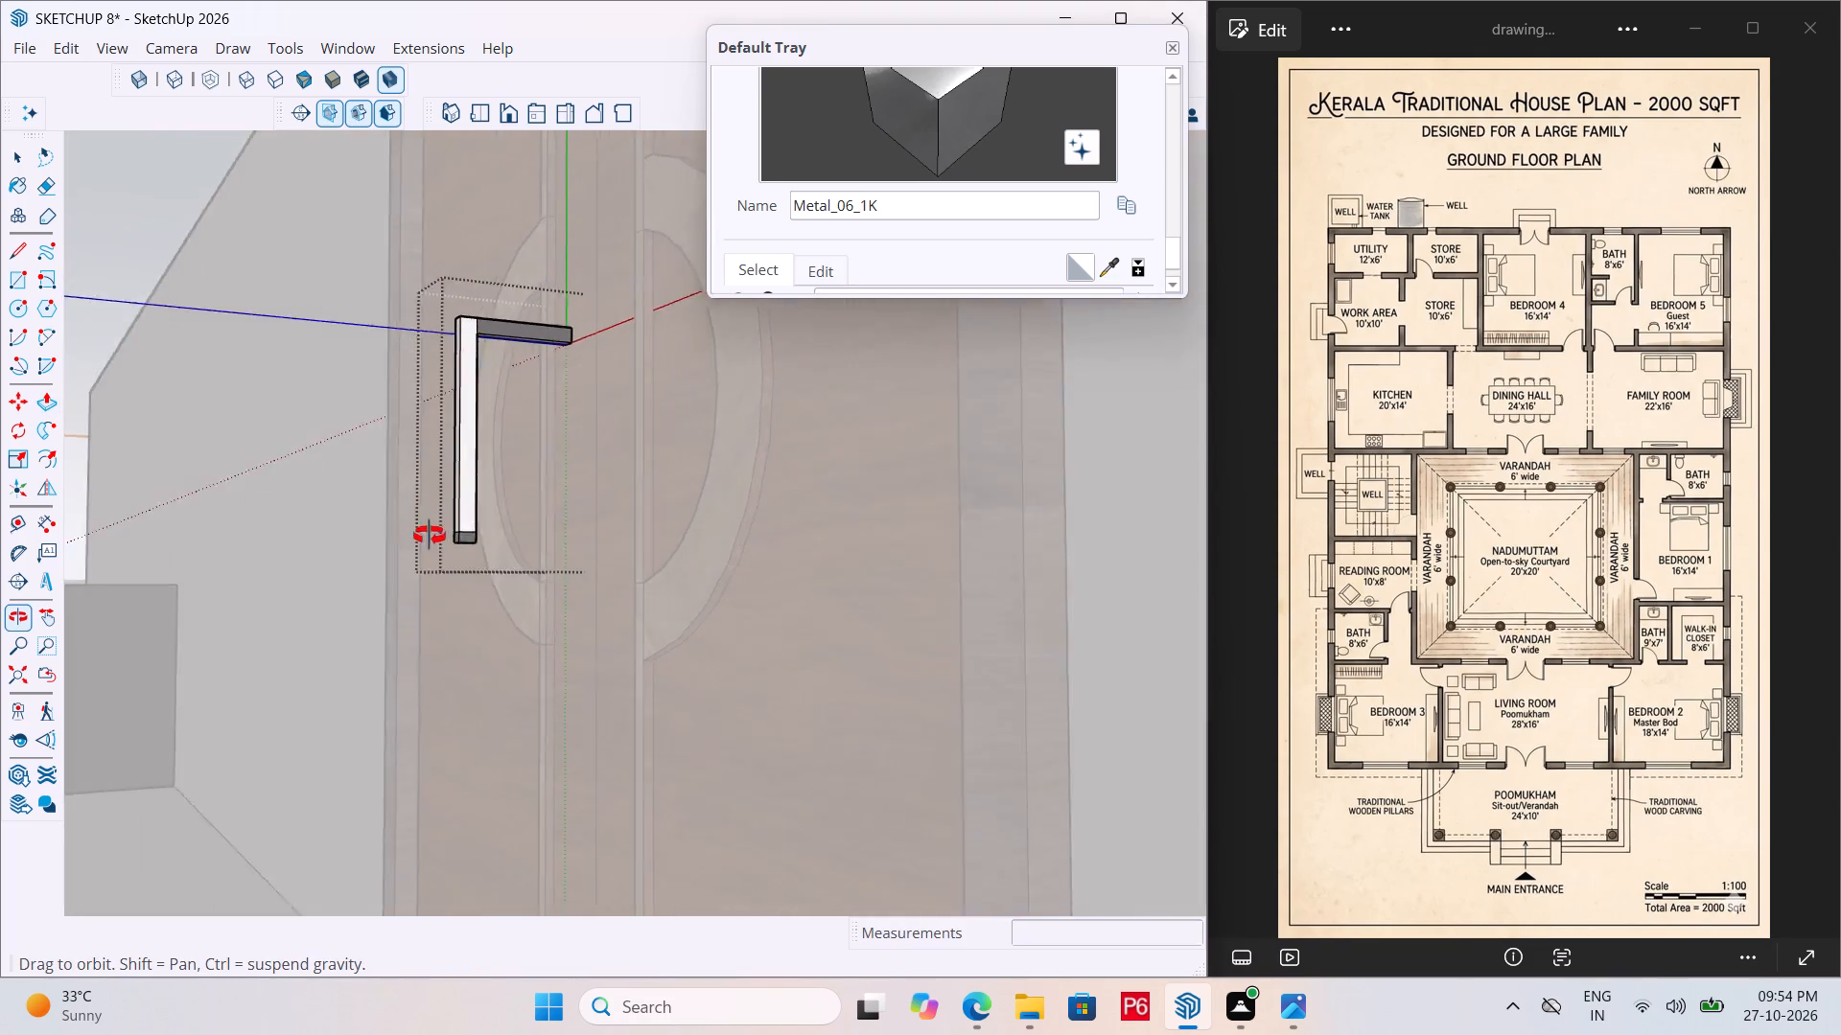
middle_drag(430, 536, 252, 571)
scroll(338, 561, up, 3)
scroll(1087, 400, up, 1)
middle_drag(1087, 400, 680, 387)
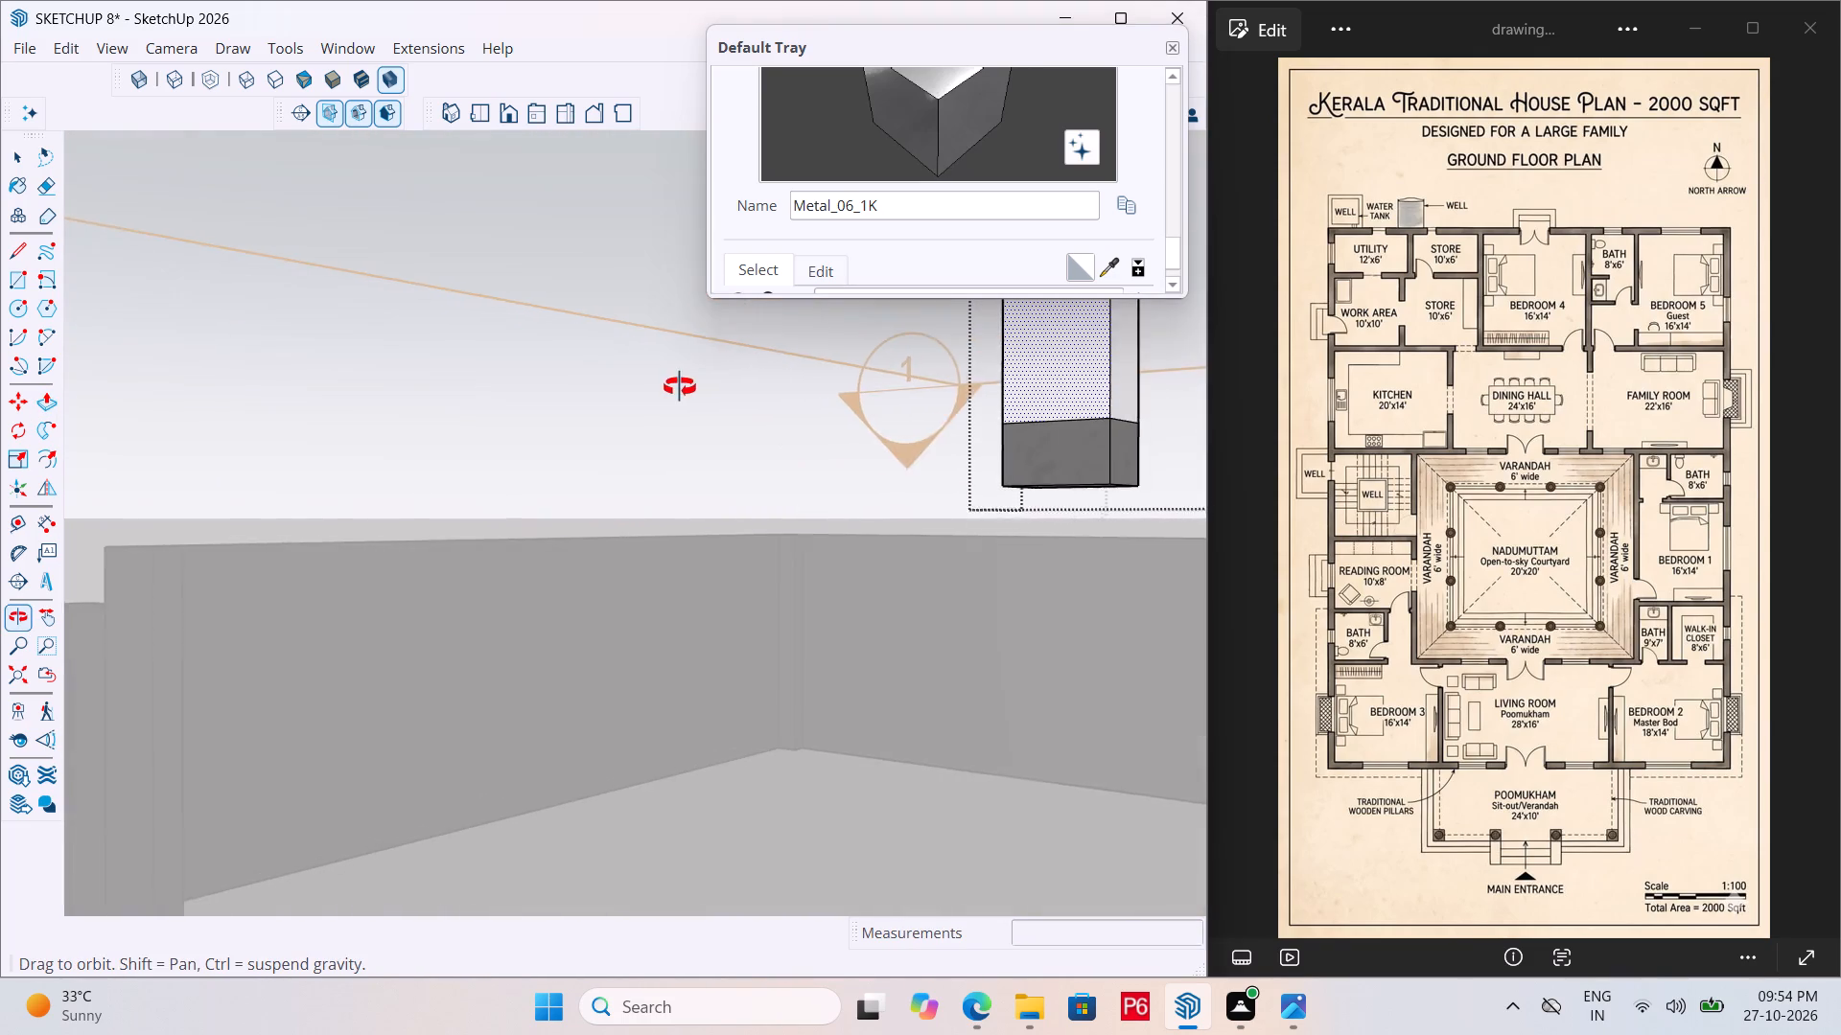
middle_drag(680, 387, 665, 389)
click(1130, 454)
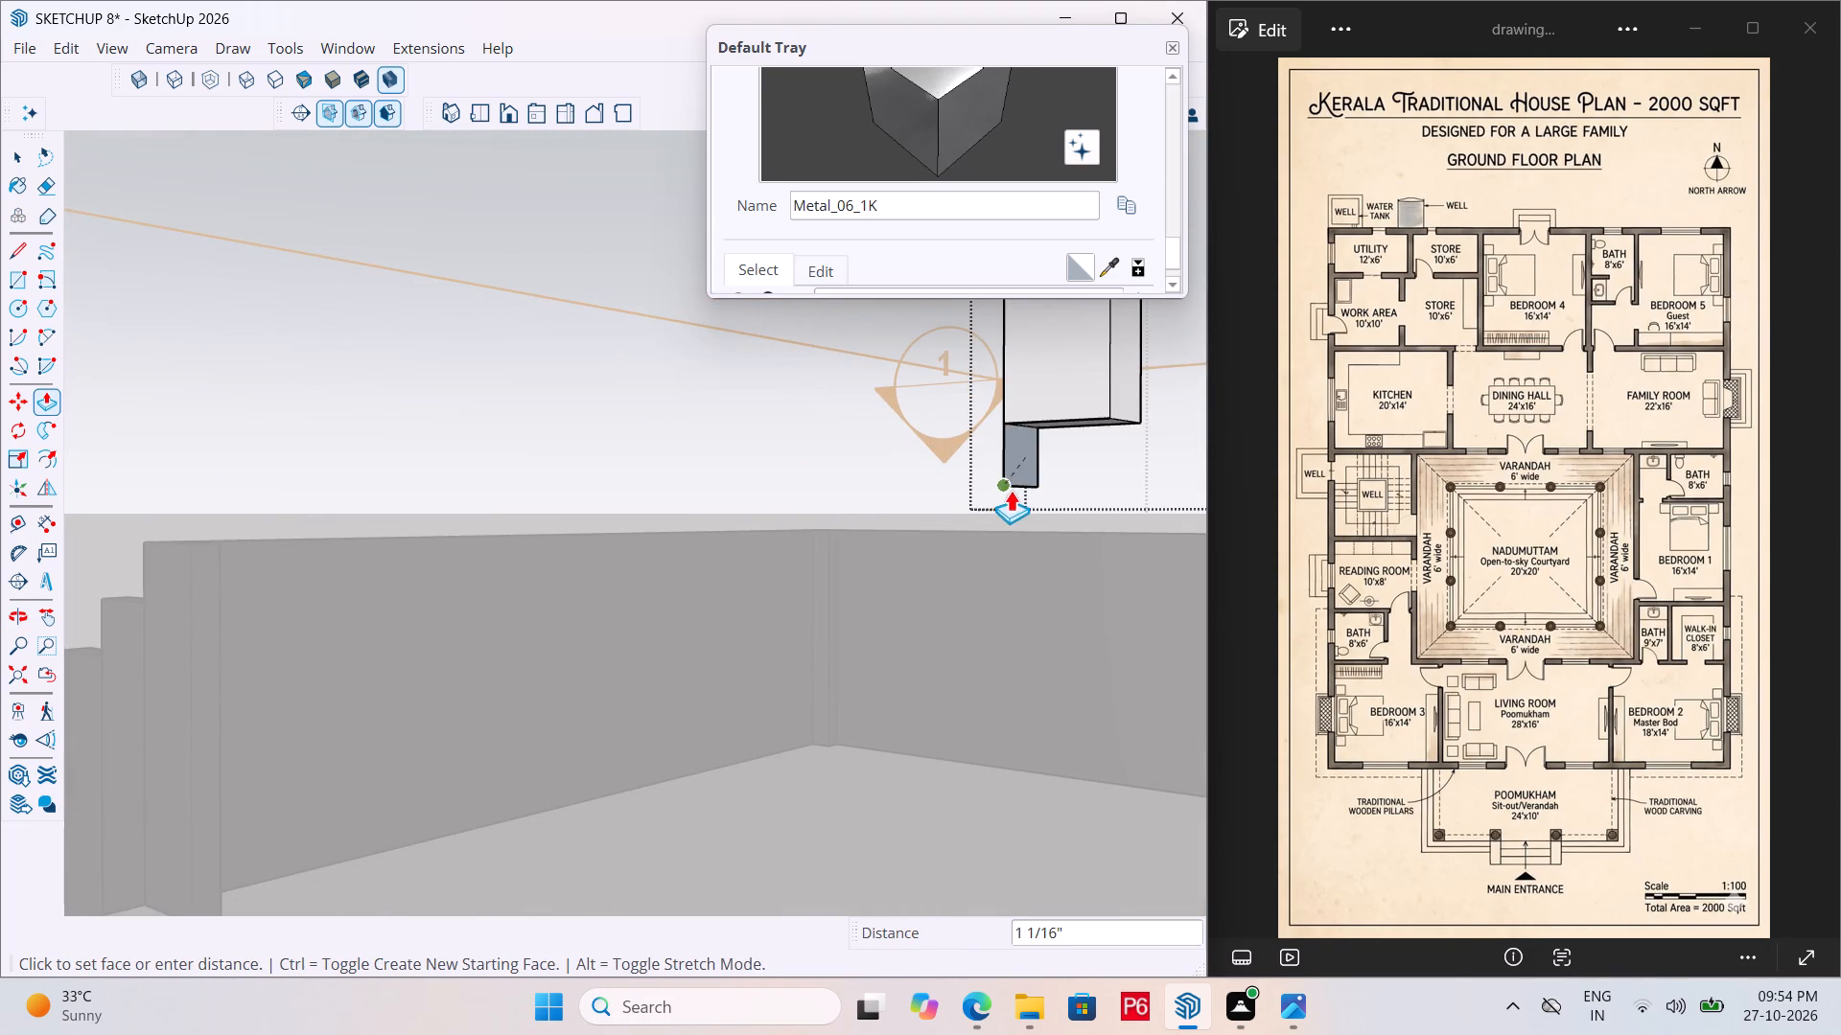
scroll(847, 467, down, 12)
scroll(922, 533, down, 6)
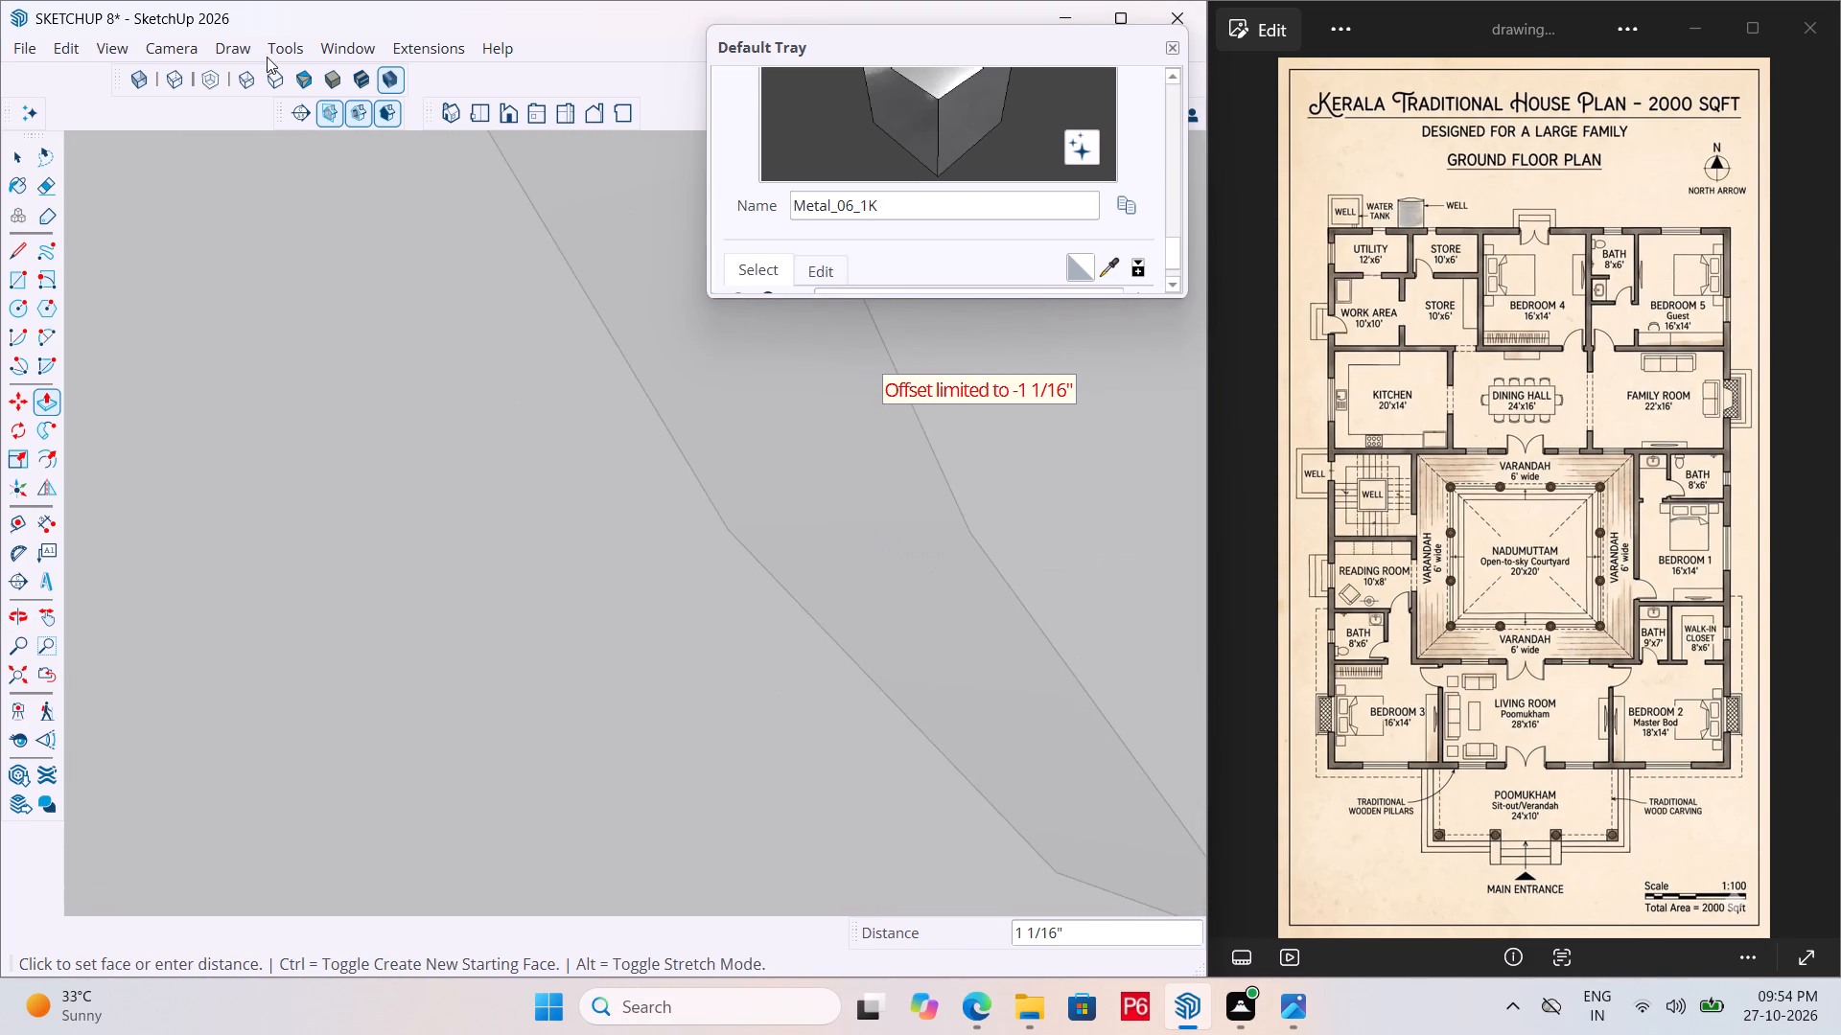
click(485, 109)
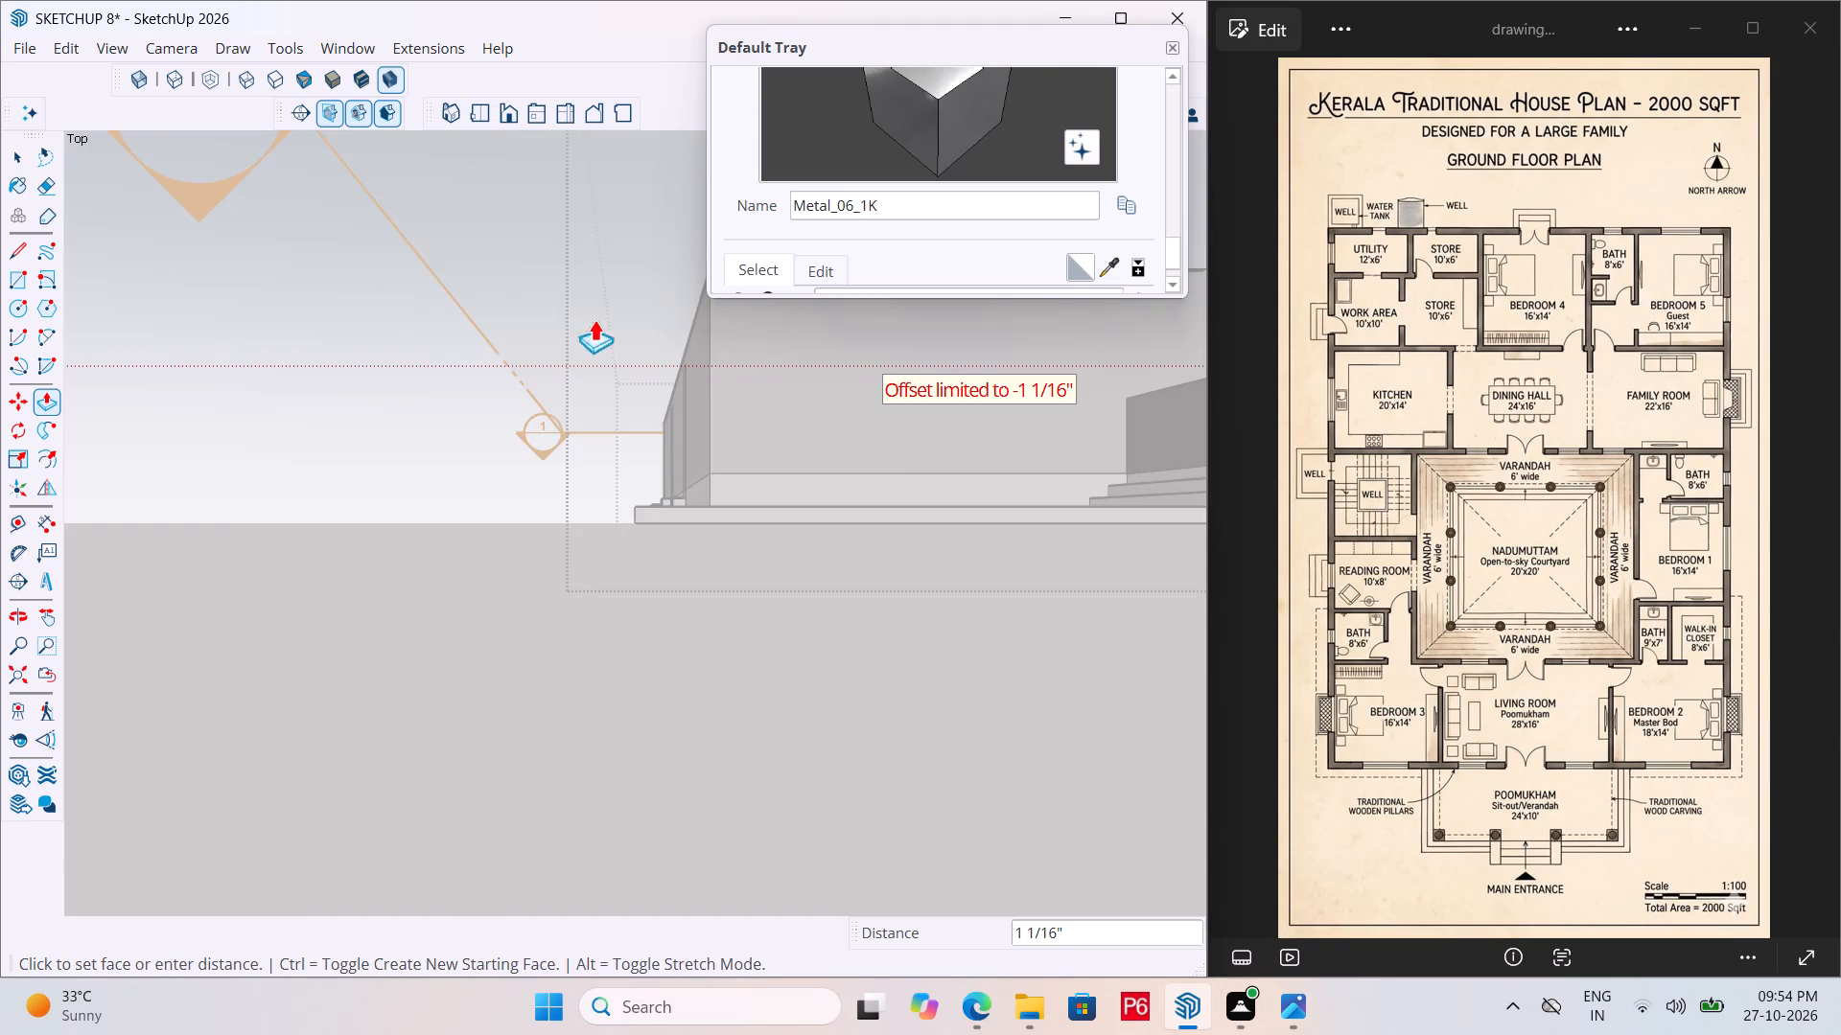
scroll(645, 400, down, 14)
middle_drag(745, 442, 781, 666)
middle_drag(776, 669, 195, 517)
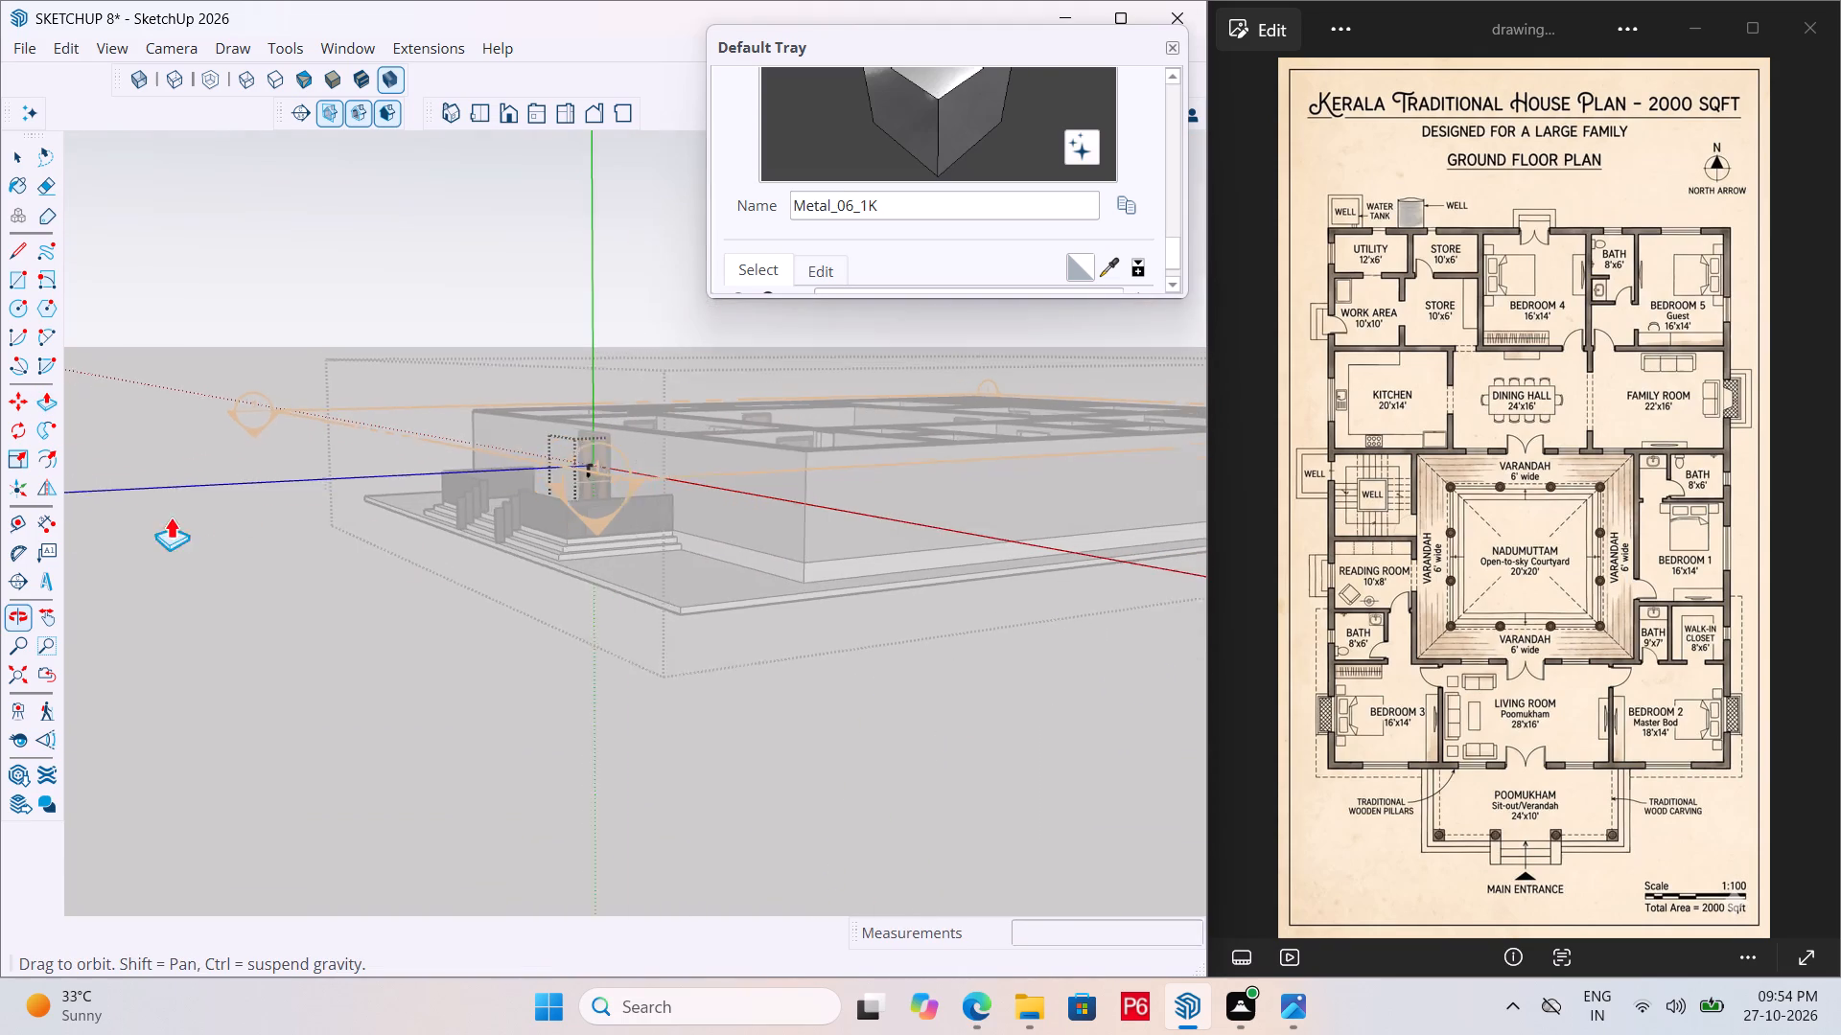
middle_drag(147, 591, 155, 596)
middle_drag(156, 599, 168, 686)
scroll(636, 472, up, 10)
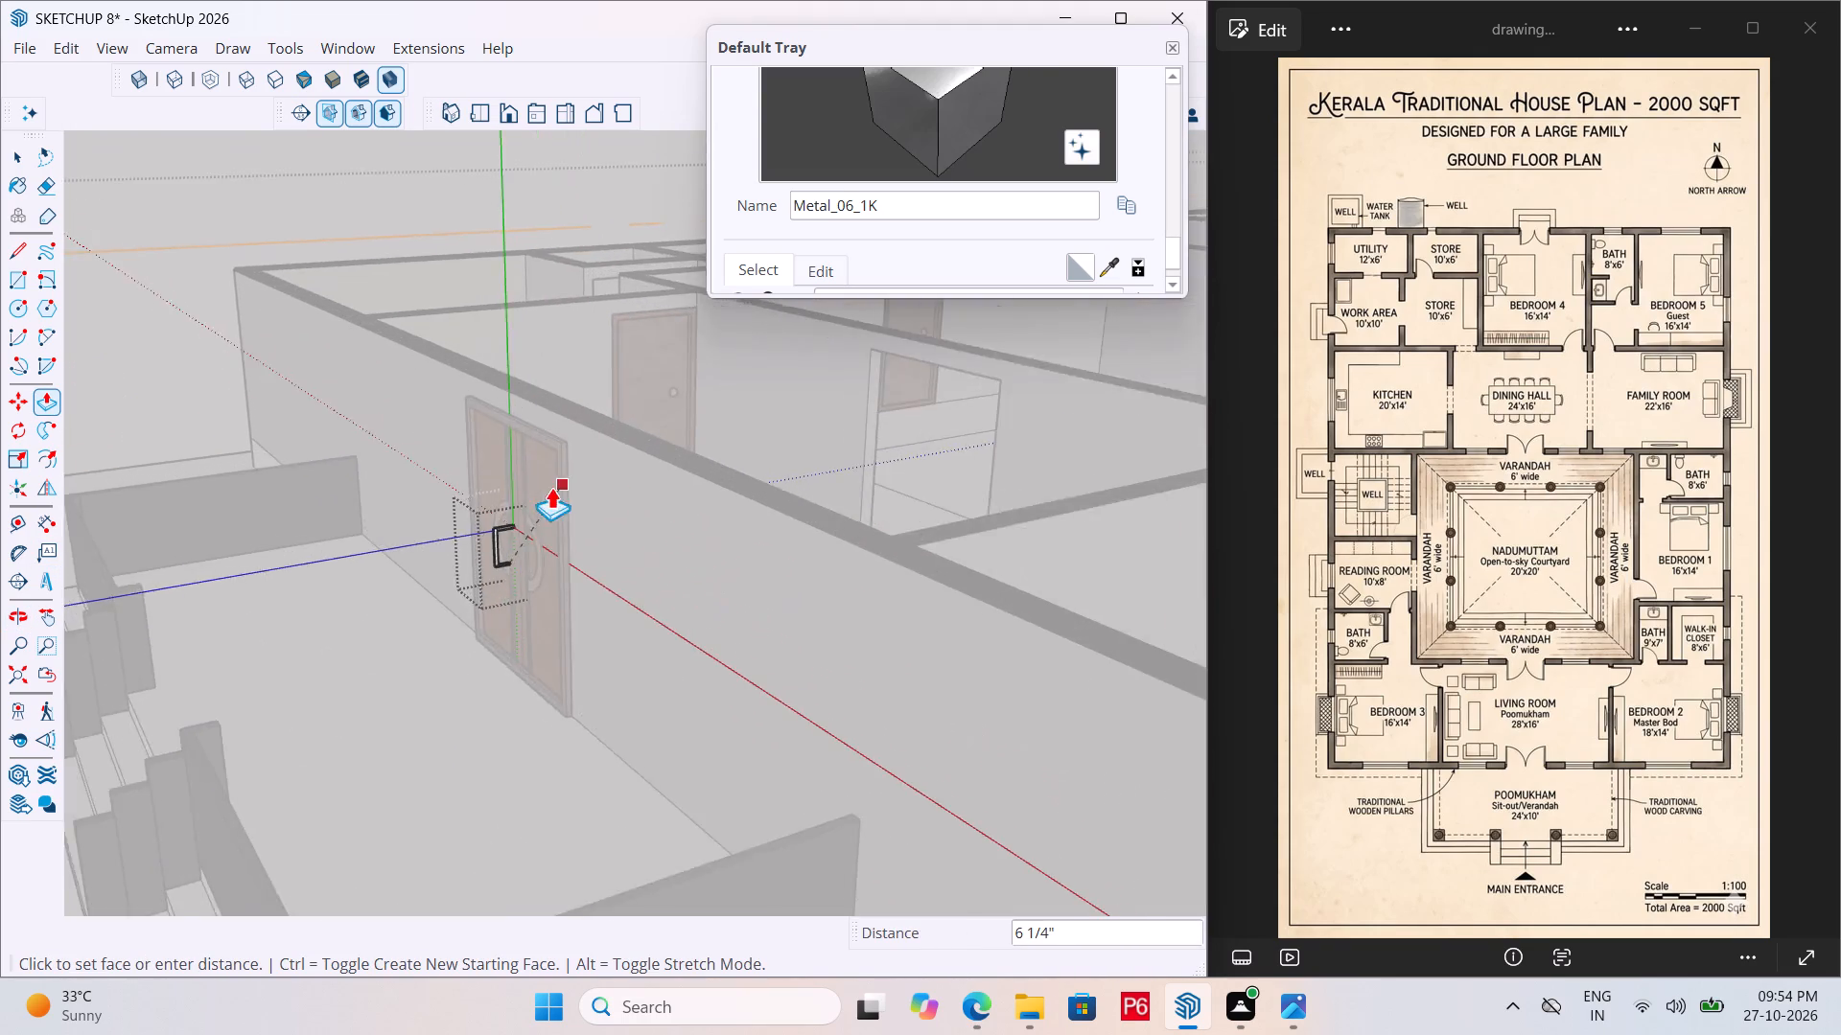
scroll(551, 487, up, 18)
middle_drag(509, 579, 668, 575)
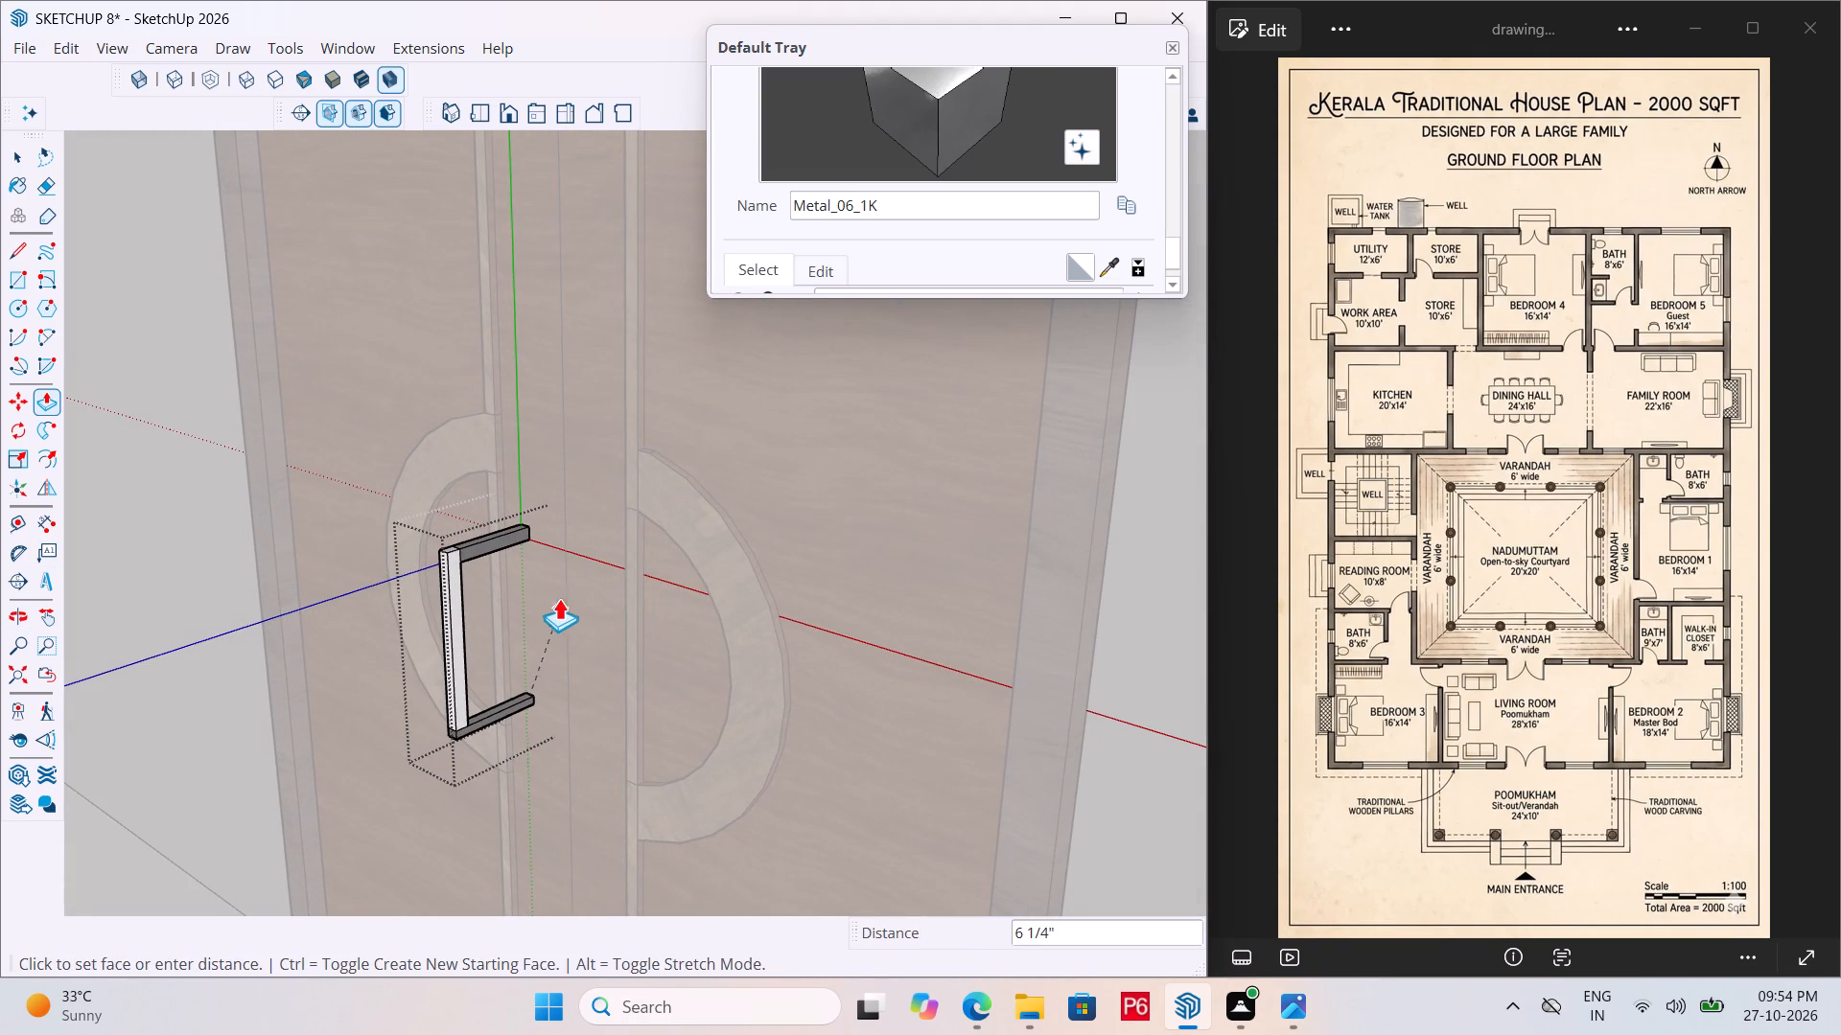
click(556, 578)
Save the model with the shaped door handle.
scroll(554, 561, down, 3)
key(ctrl+s)
key(ctrl+s)
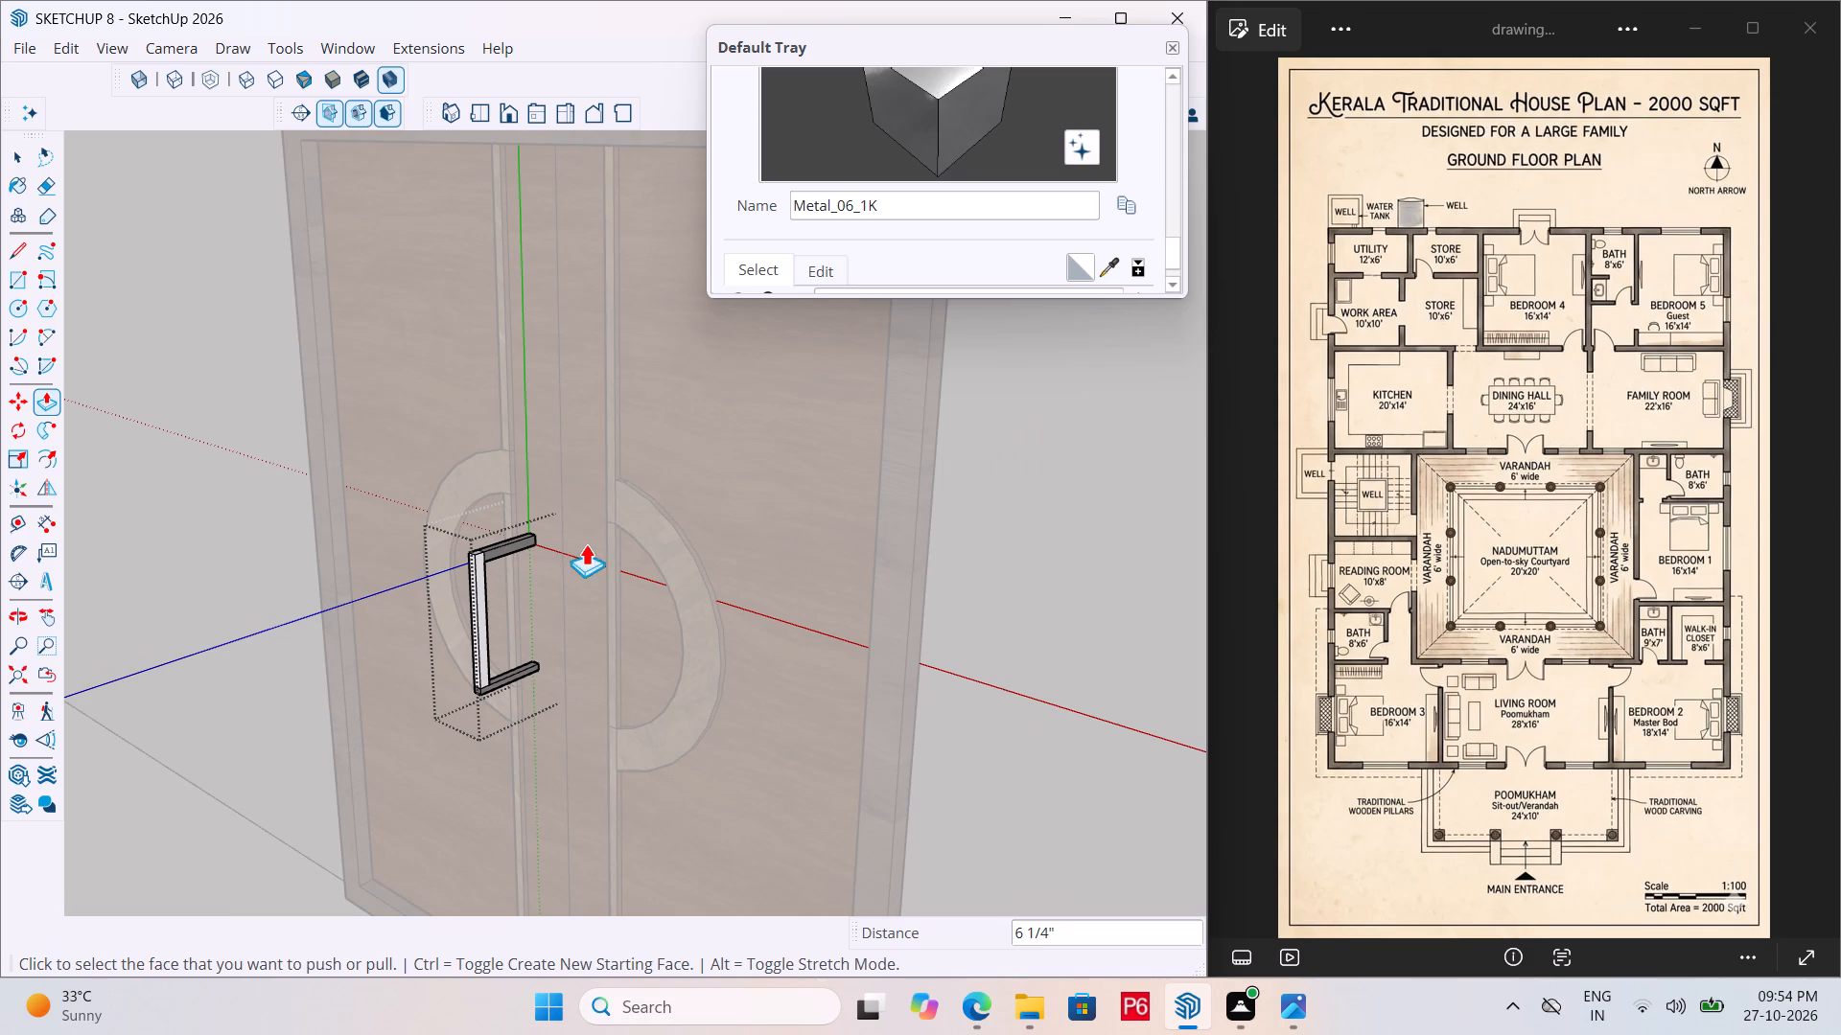
Paint the front, one side and the top end of the handle's vertical grip with the Metal_06_1K material.
scroll(836, 232, down, 2)
click(765, 225)
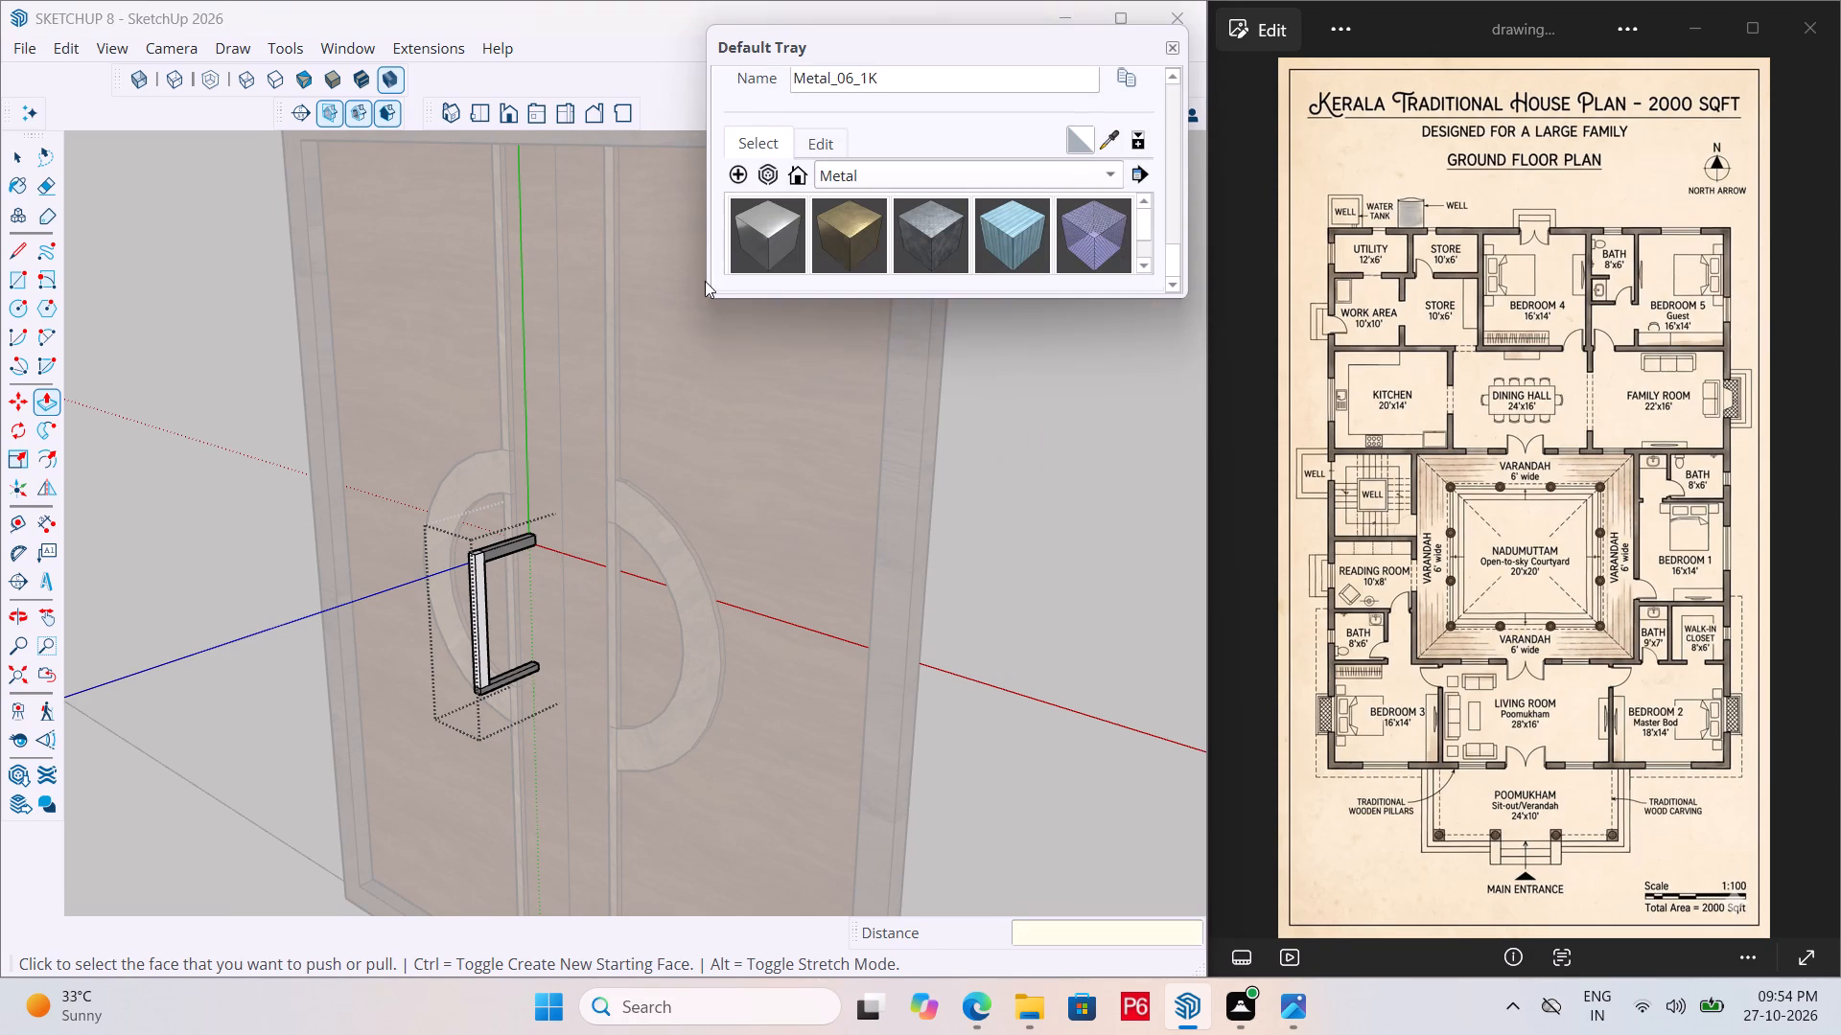
scroll(355, 677, up, 11)
click(547, 525)
click(561, 514)
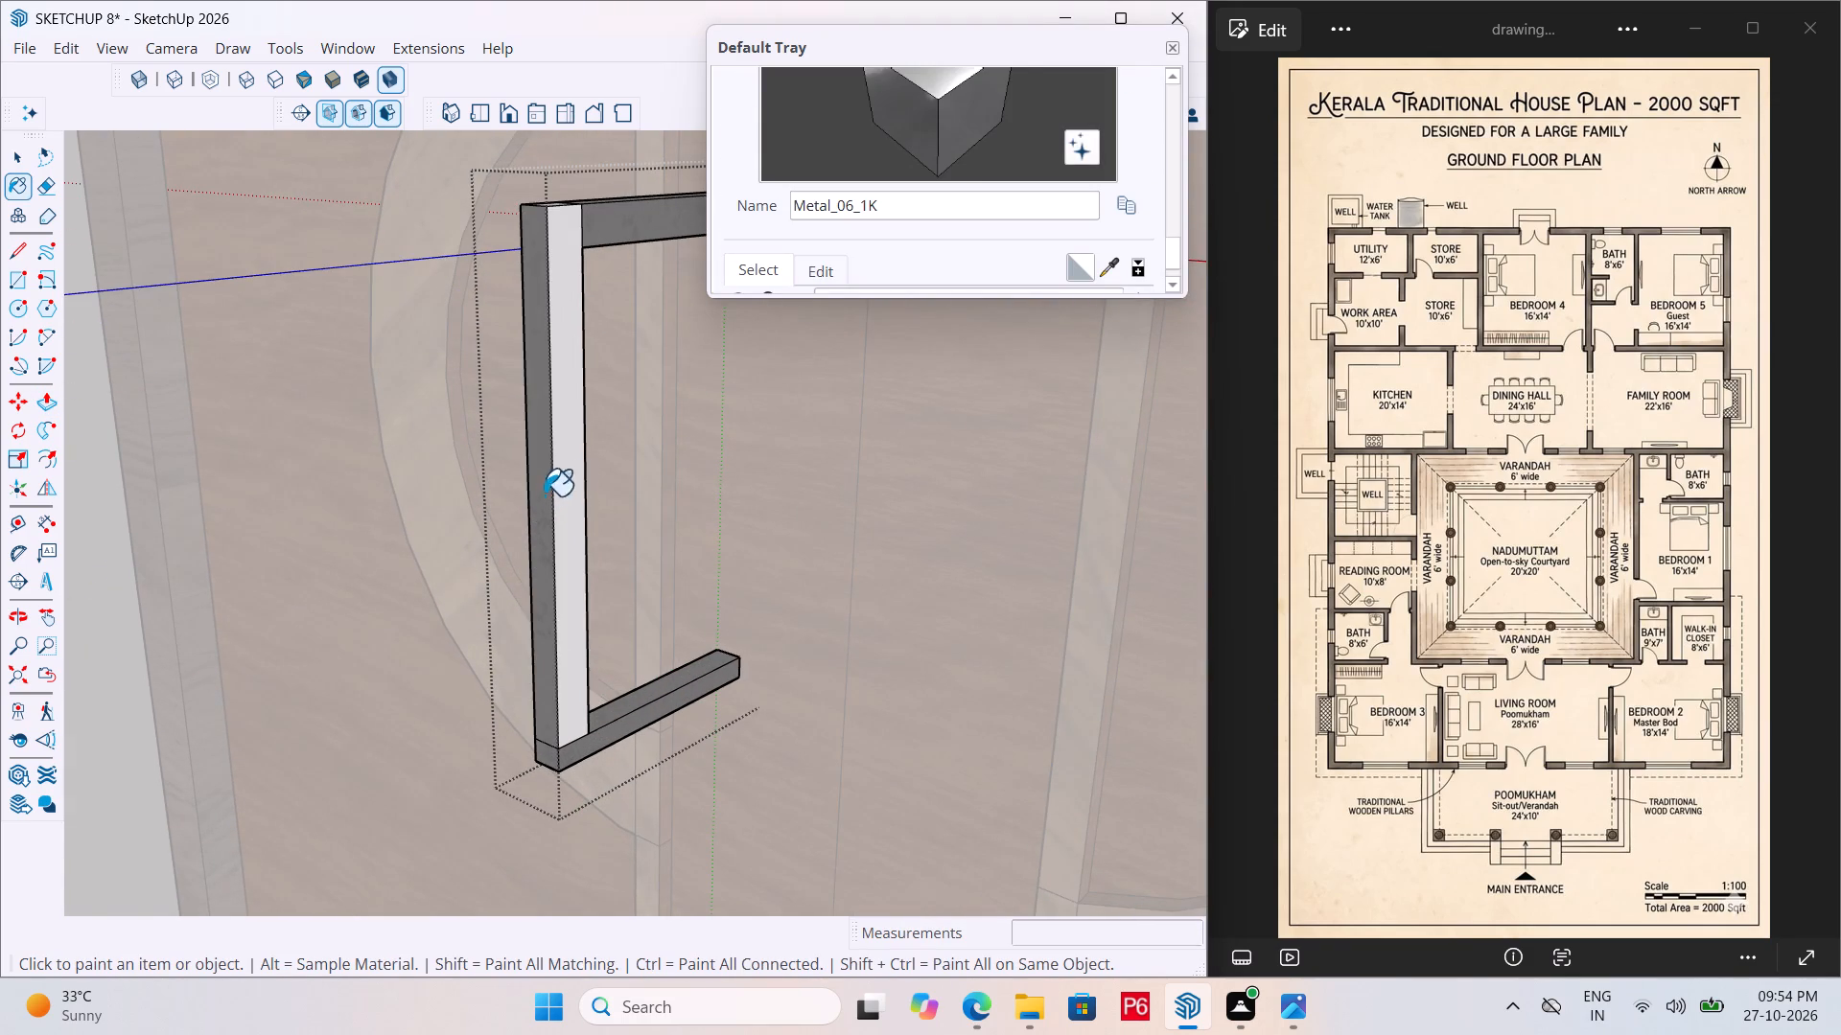
scroll(541, 499, down, 5)
scroll(546, 364, up, 1)
middle_drag(548, 375, 557, 566)
scroll(513, 374, up, 5)
click(547, 337)
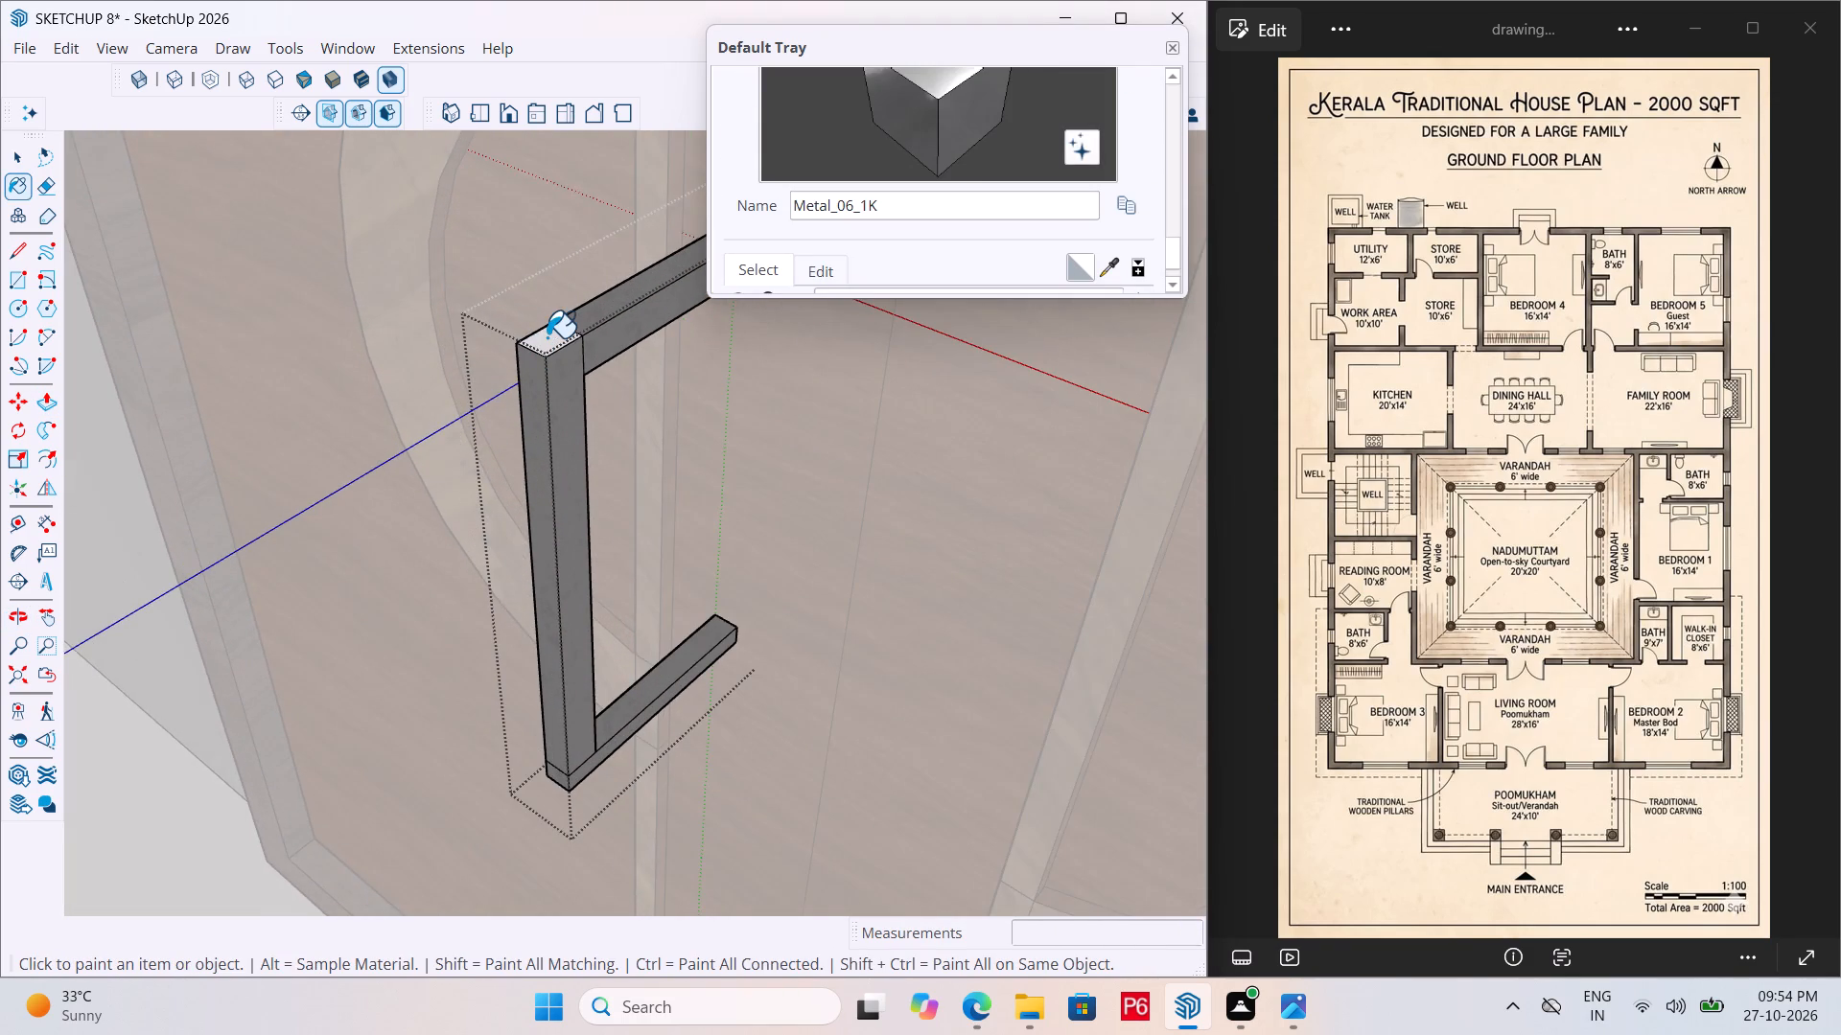
Paint the remaining side and the door-facing face of the handle's vertical grip with the Metal_06_1K material.
scroll(547, 315, down, 6)
middle_drag(534, 629, 1138, 565)
scroll(347, 689, down, 7)
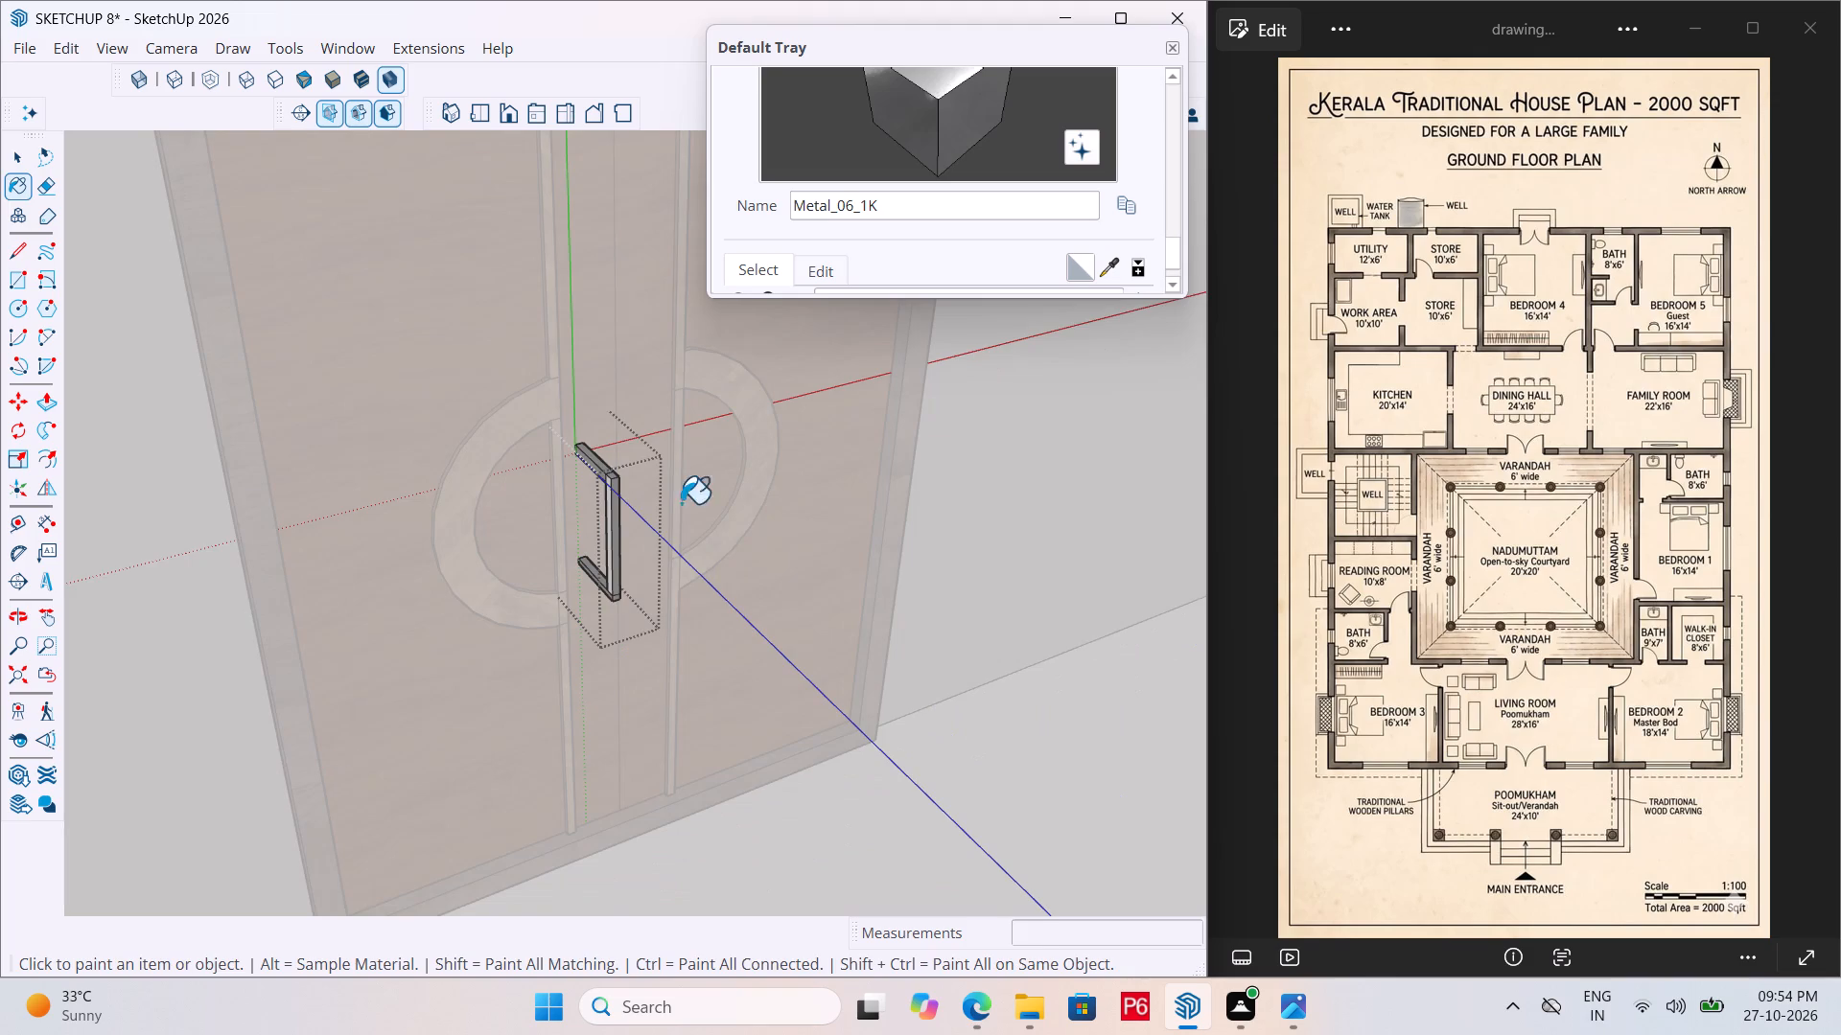
middle_drag(691, 496, 930, 431)
scroll(930, 431, up, 7)
click(420, 517)
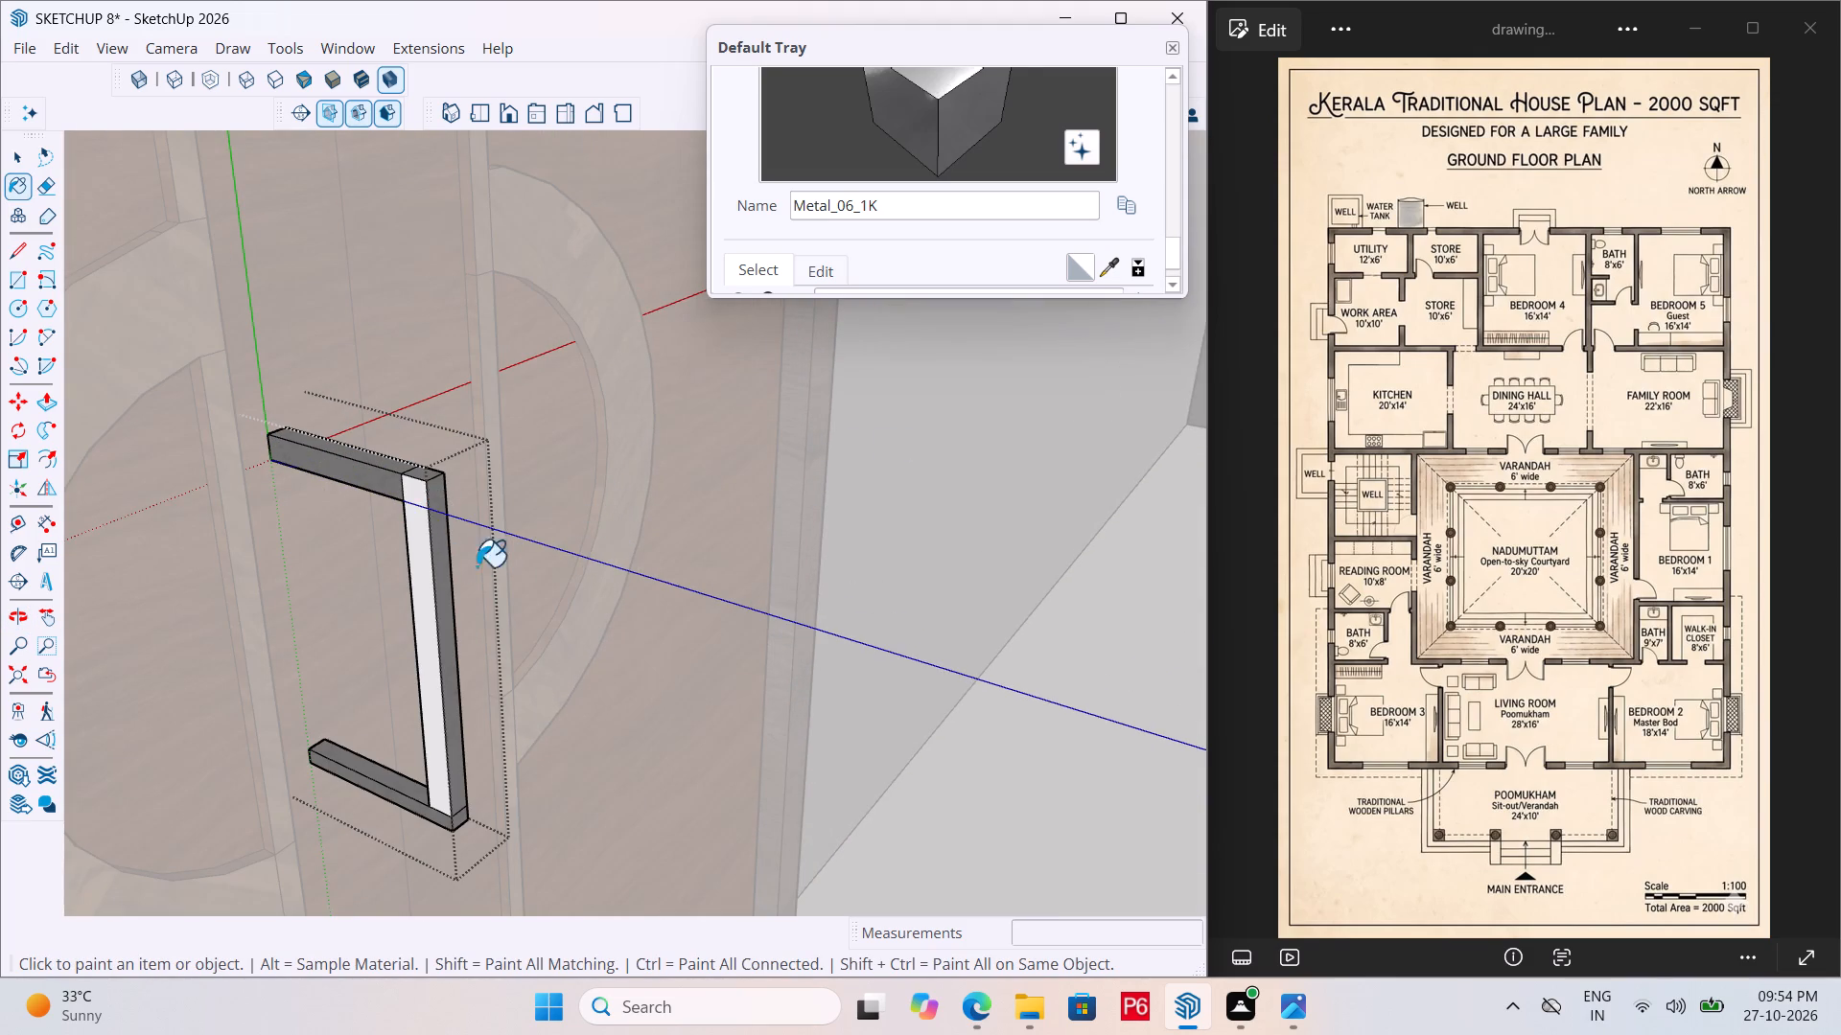
scroll(482, 575, down, 6)
middle_drag(446, 587, 735, 533)
scroll(502, 592, up, 7)
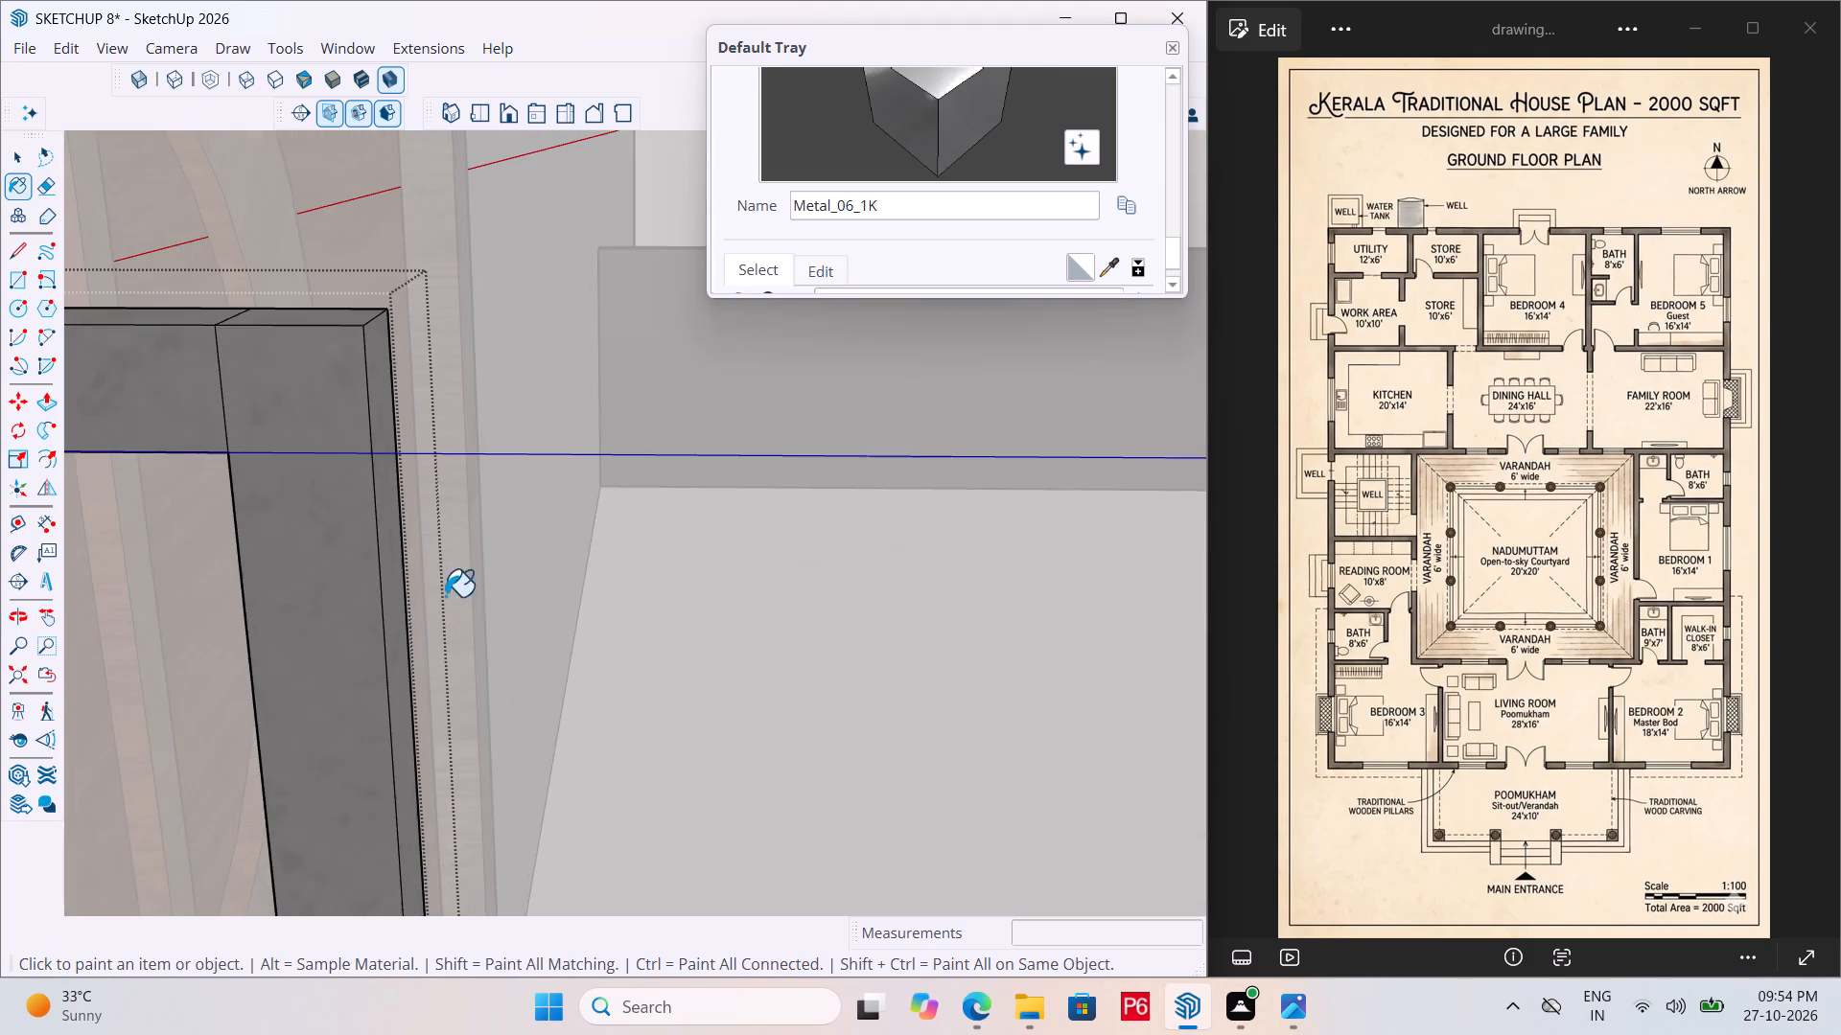
middle_drag(315, 600, 751, 564)
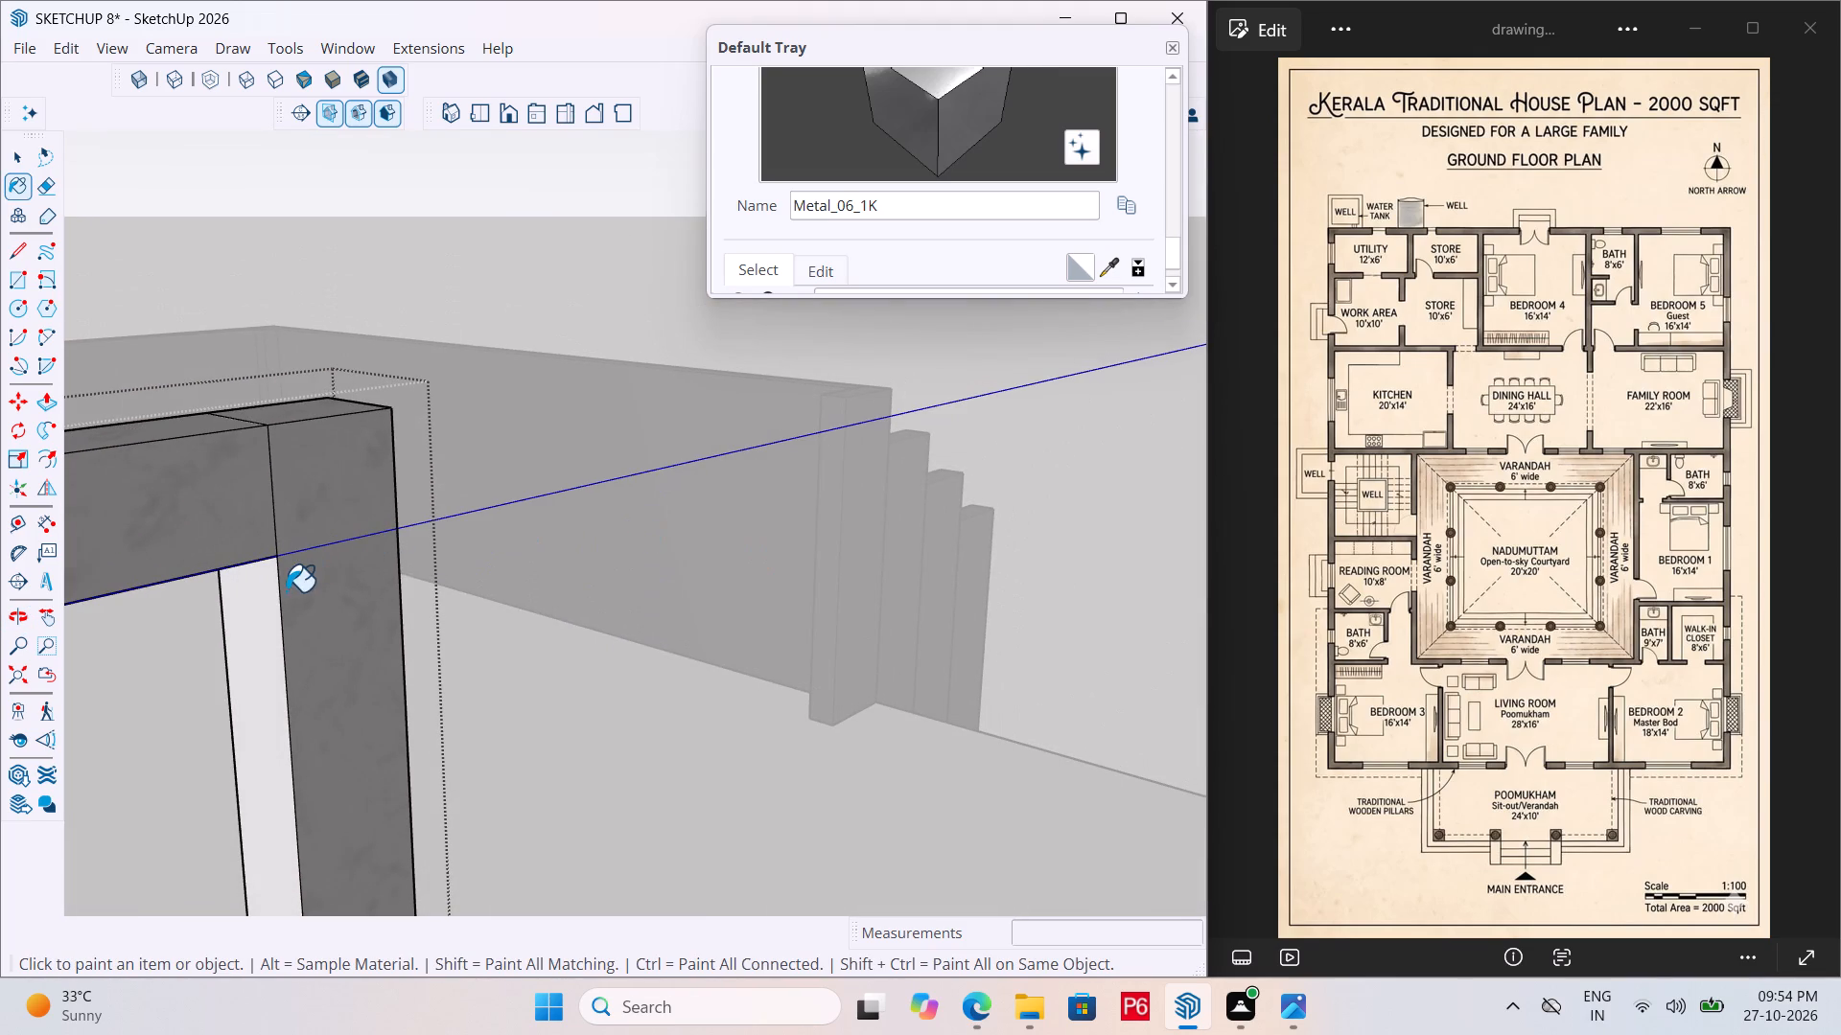
click(253, 591)
Bring the entrance door handle back into close view and paint the grip's bottom end with the Metal_06_1K material.
scroll(367, 459, down, 4)
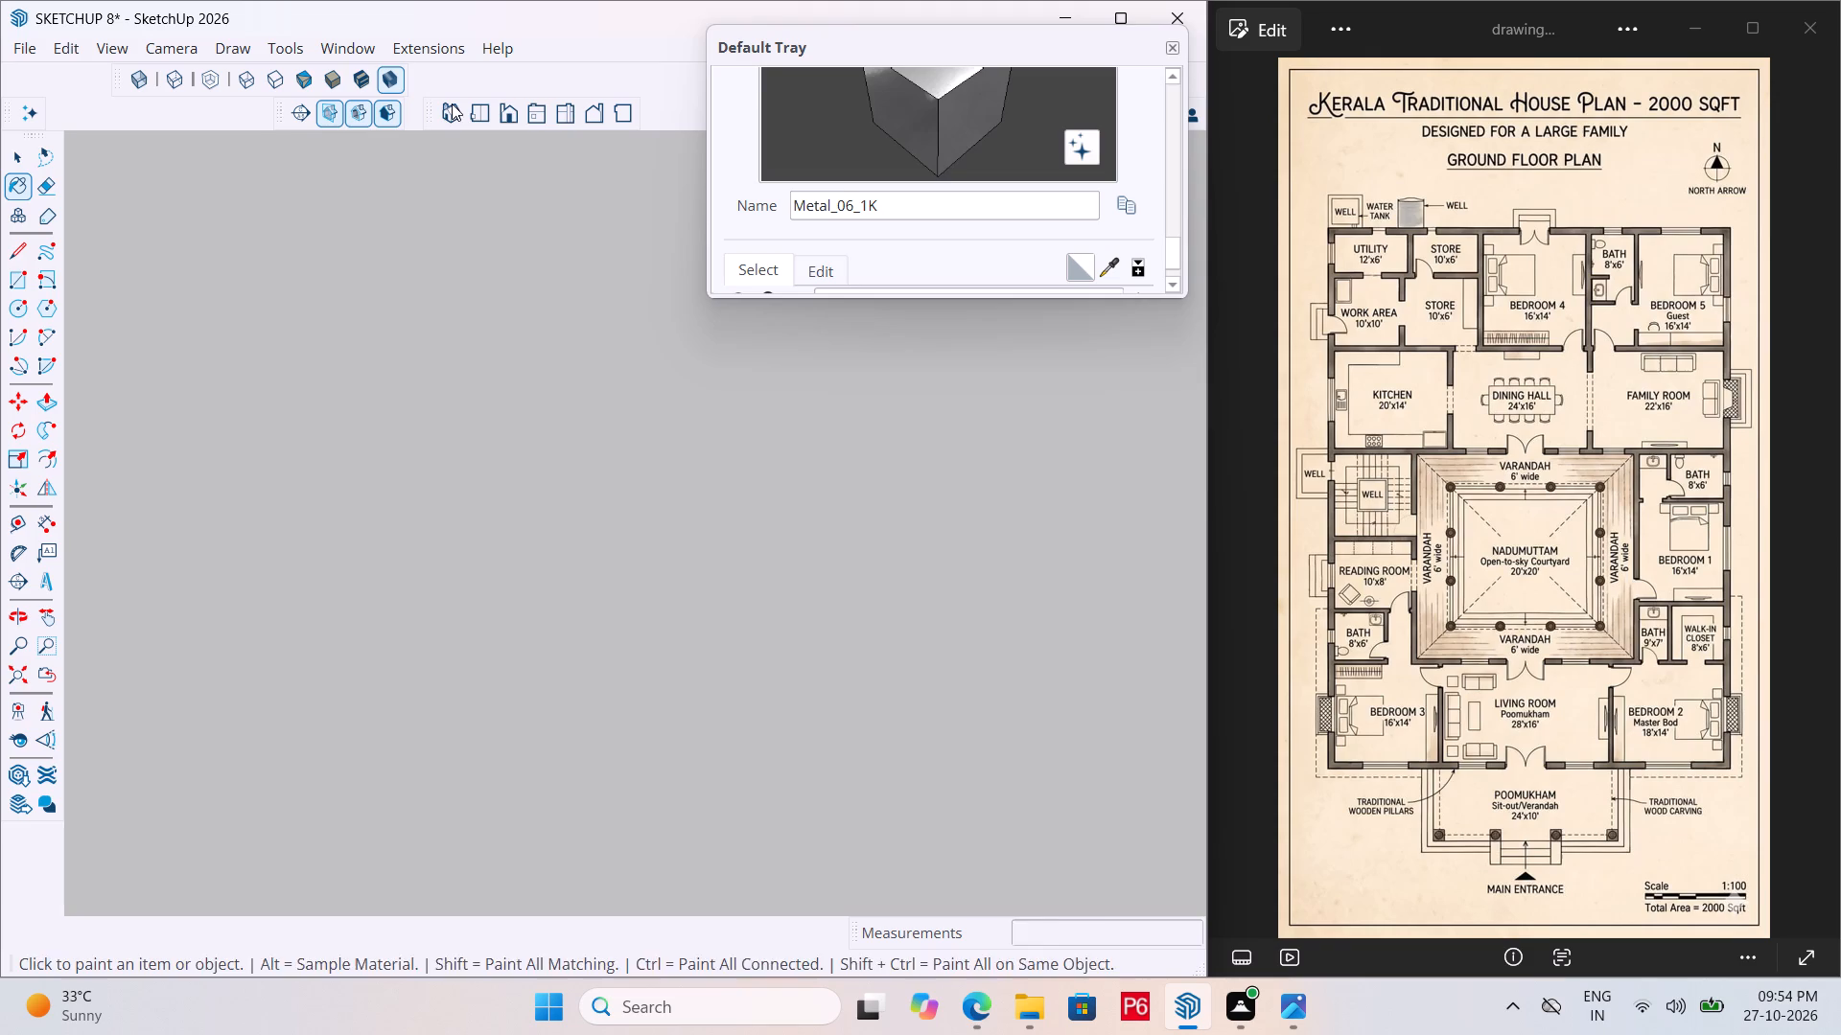
click(479, 109)
scroll(322, 347, down, 7)
scroll(426, 381, down, 7)
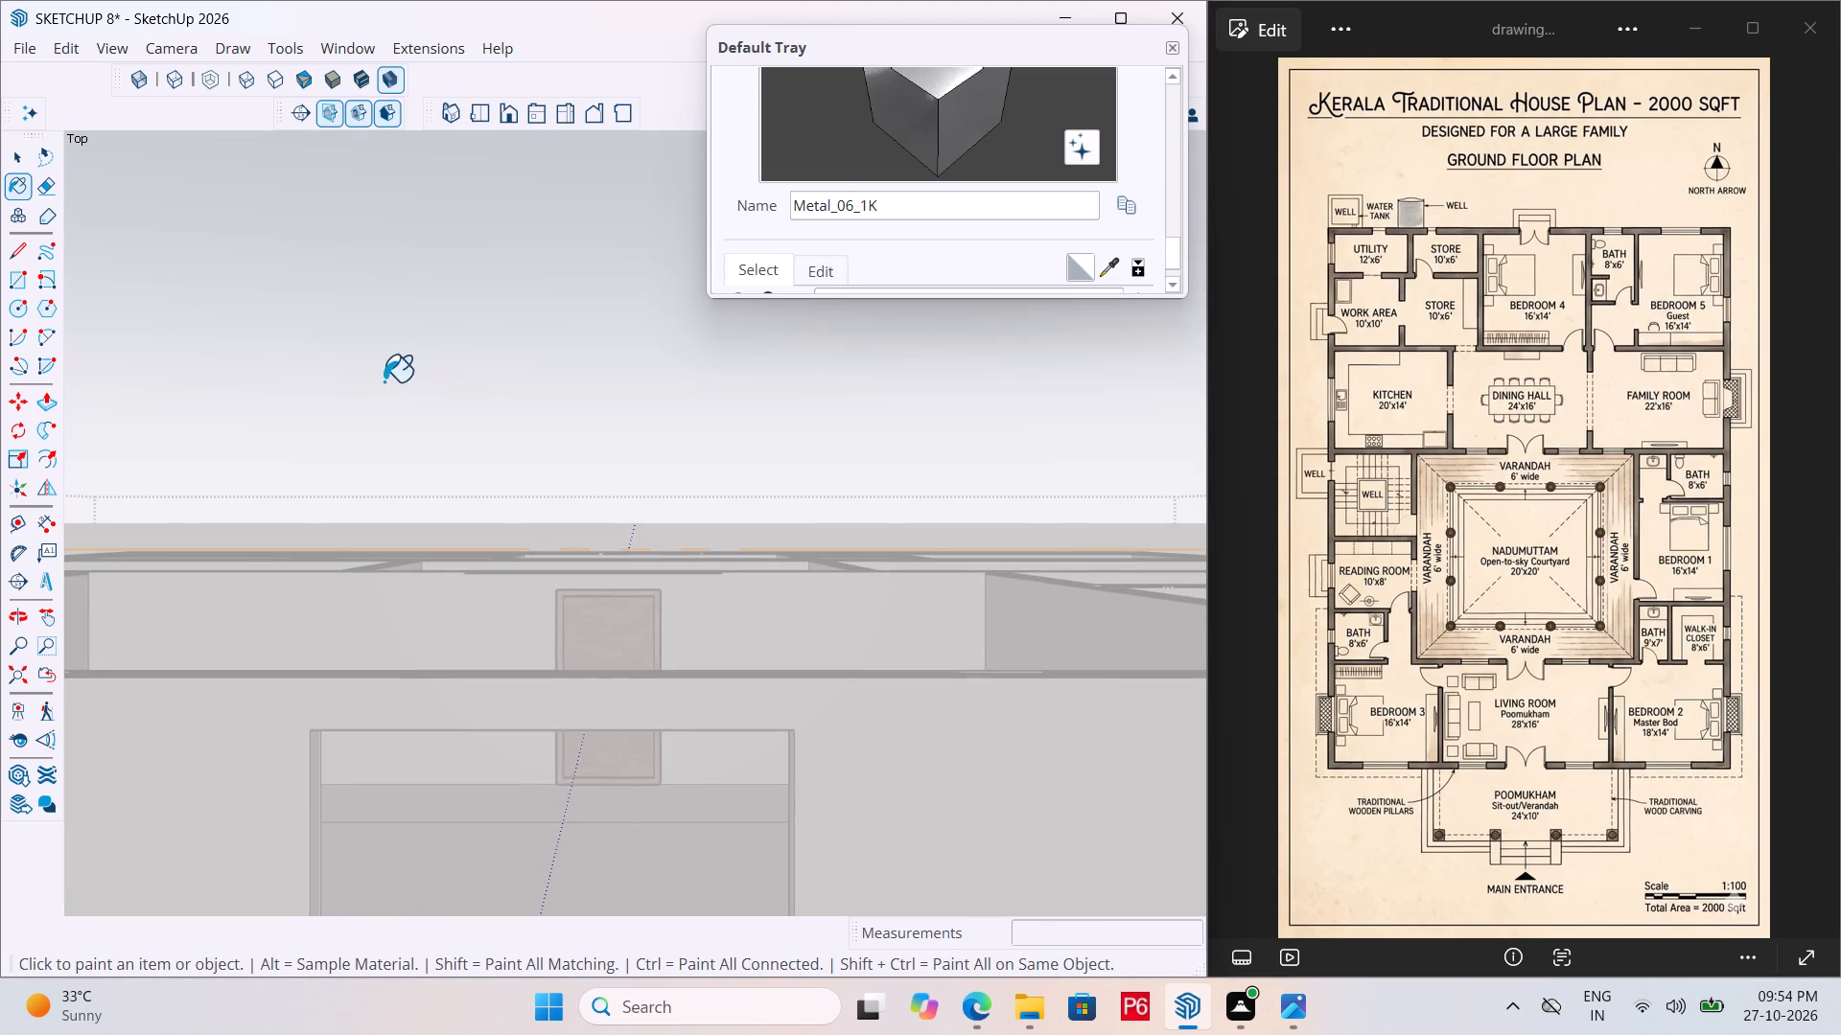
scroll(353, 381, down, 6)
scroll(495, 381, down, 14)
scroll(327, 393, down, 8)
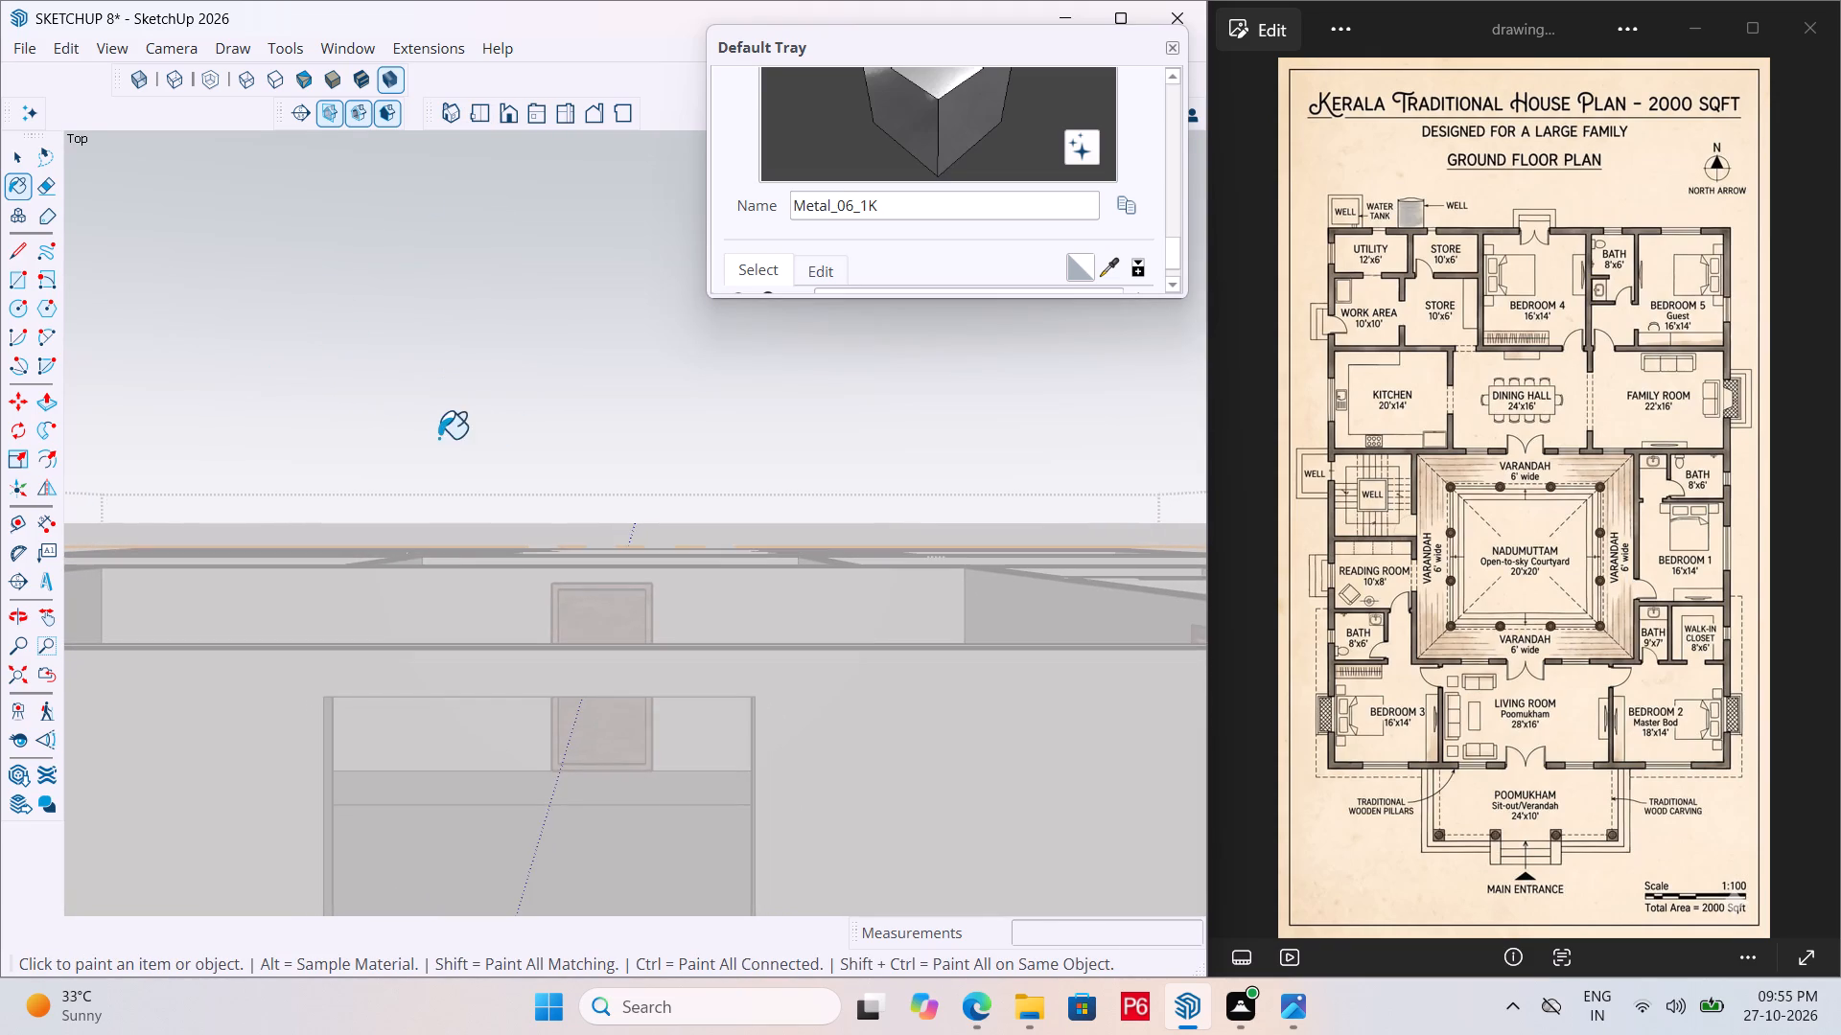
scroll(278, 424, down, 15)
scroll(557, 598, up, 2)
scroll(441, 622, down, 13)
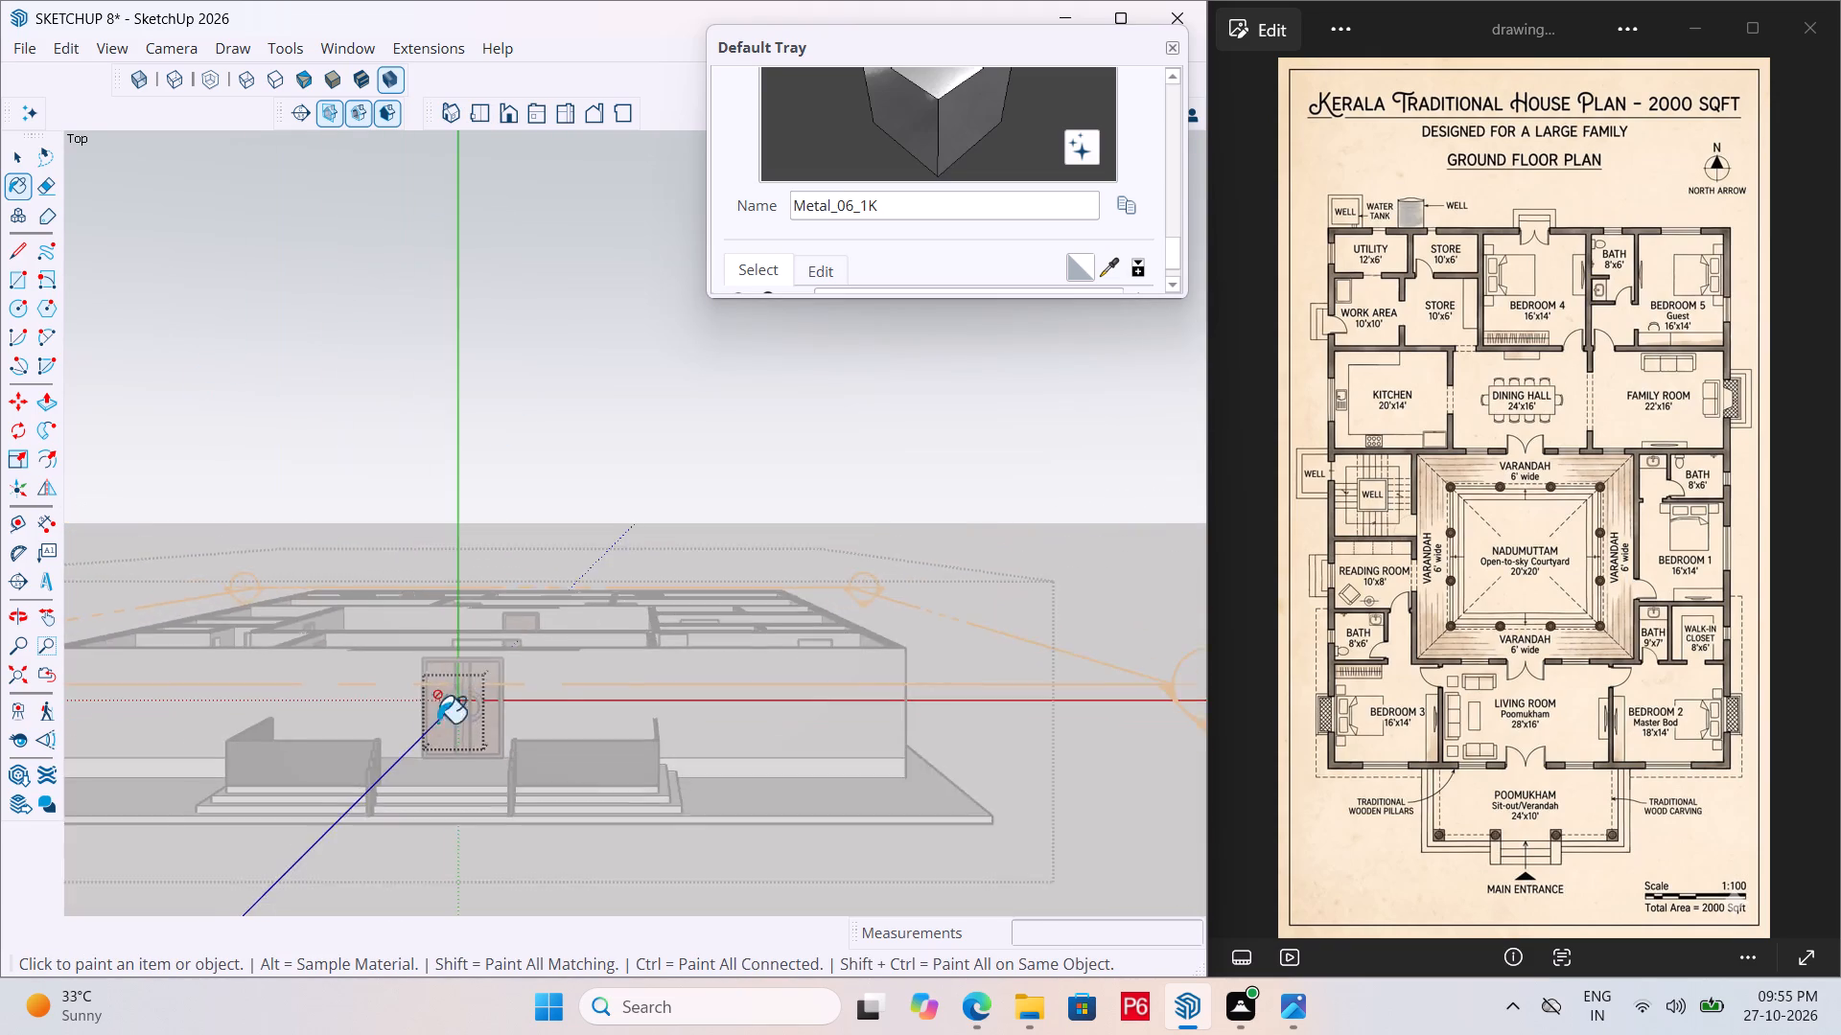
scroll(421, 734, up, 7)
middle_drag(526, 753, 385, 657)
scroll(367, 753, up, 1)
scroll(328, 528, up, 11)
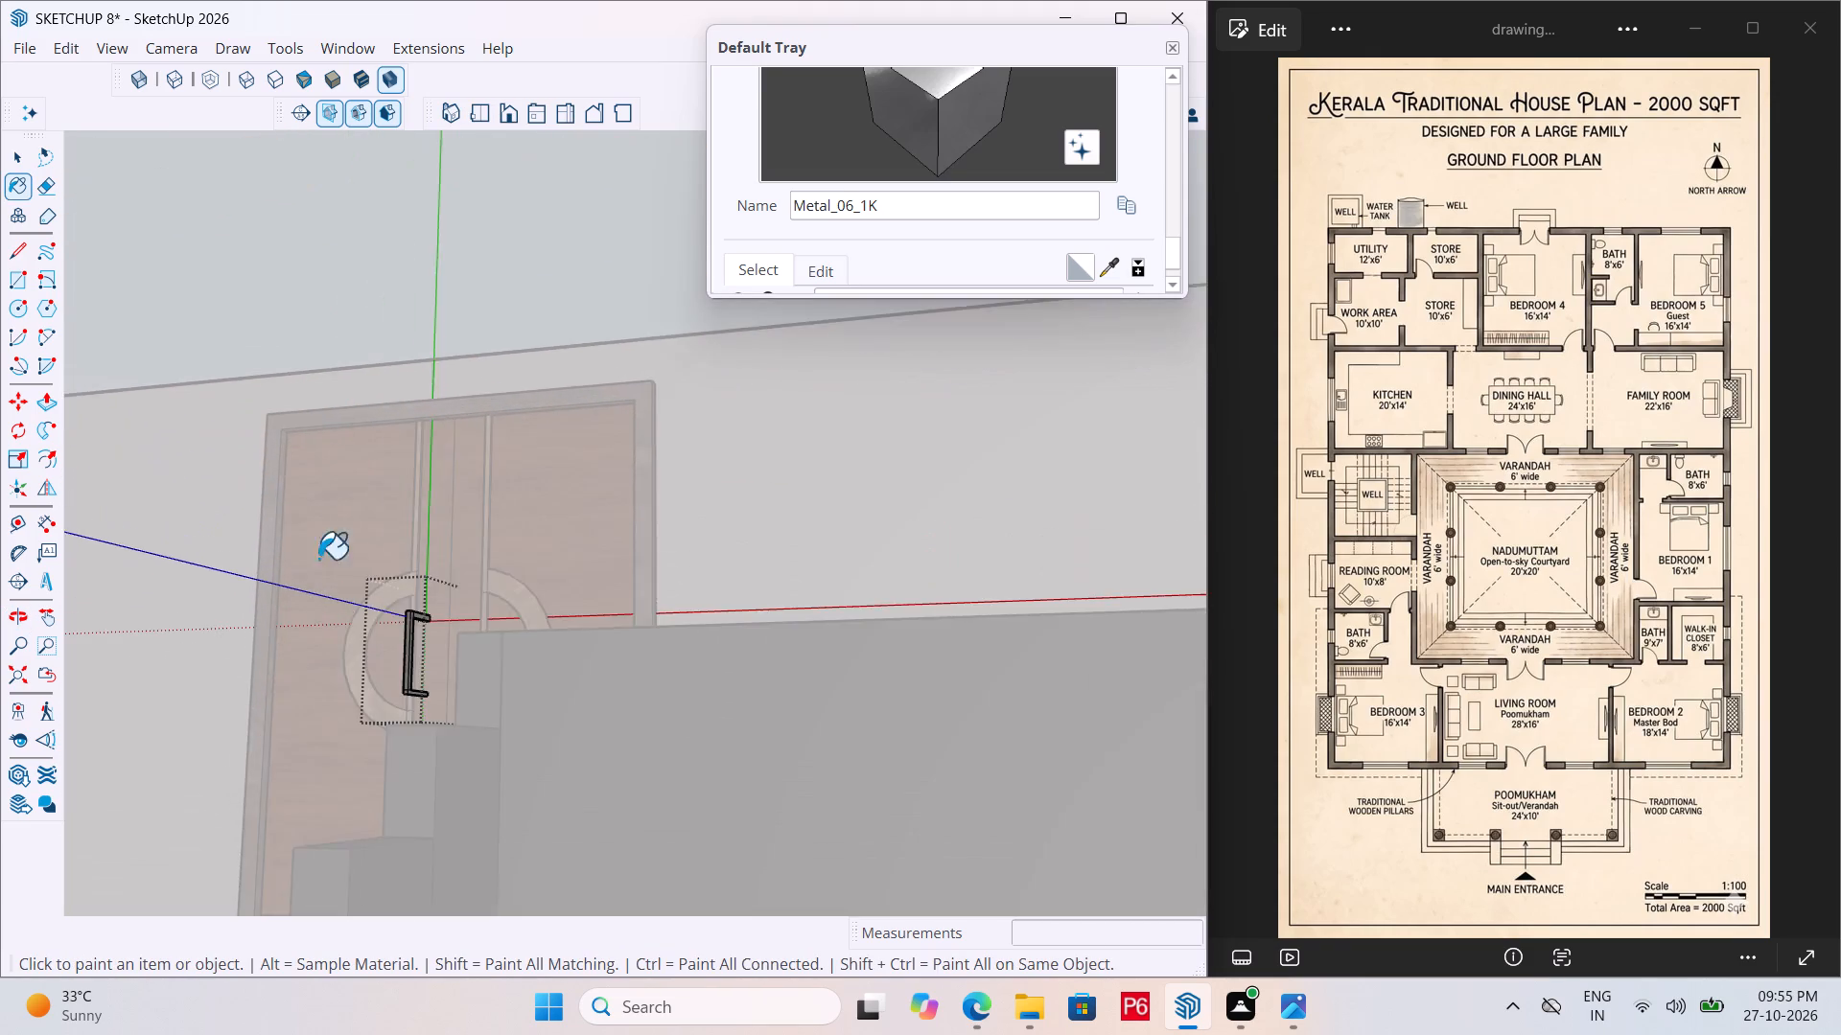
scroll(318, 559, up, 6)
scroll(456, 778, up, 7)
middle_drag(445, 724, 478, 638)
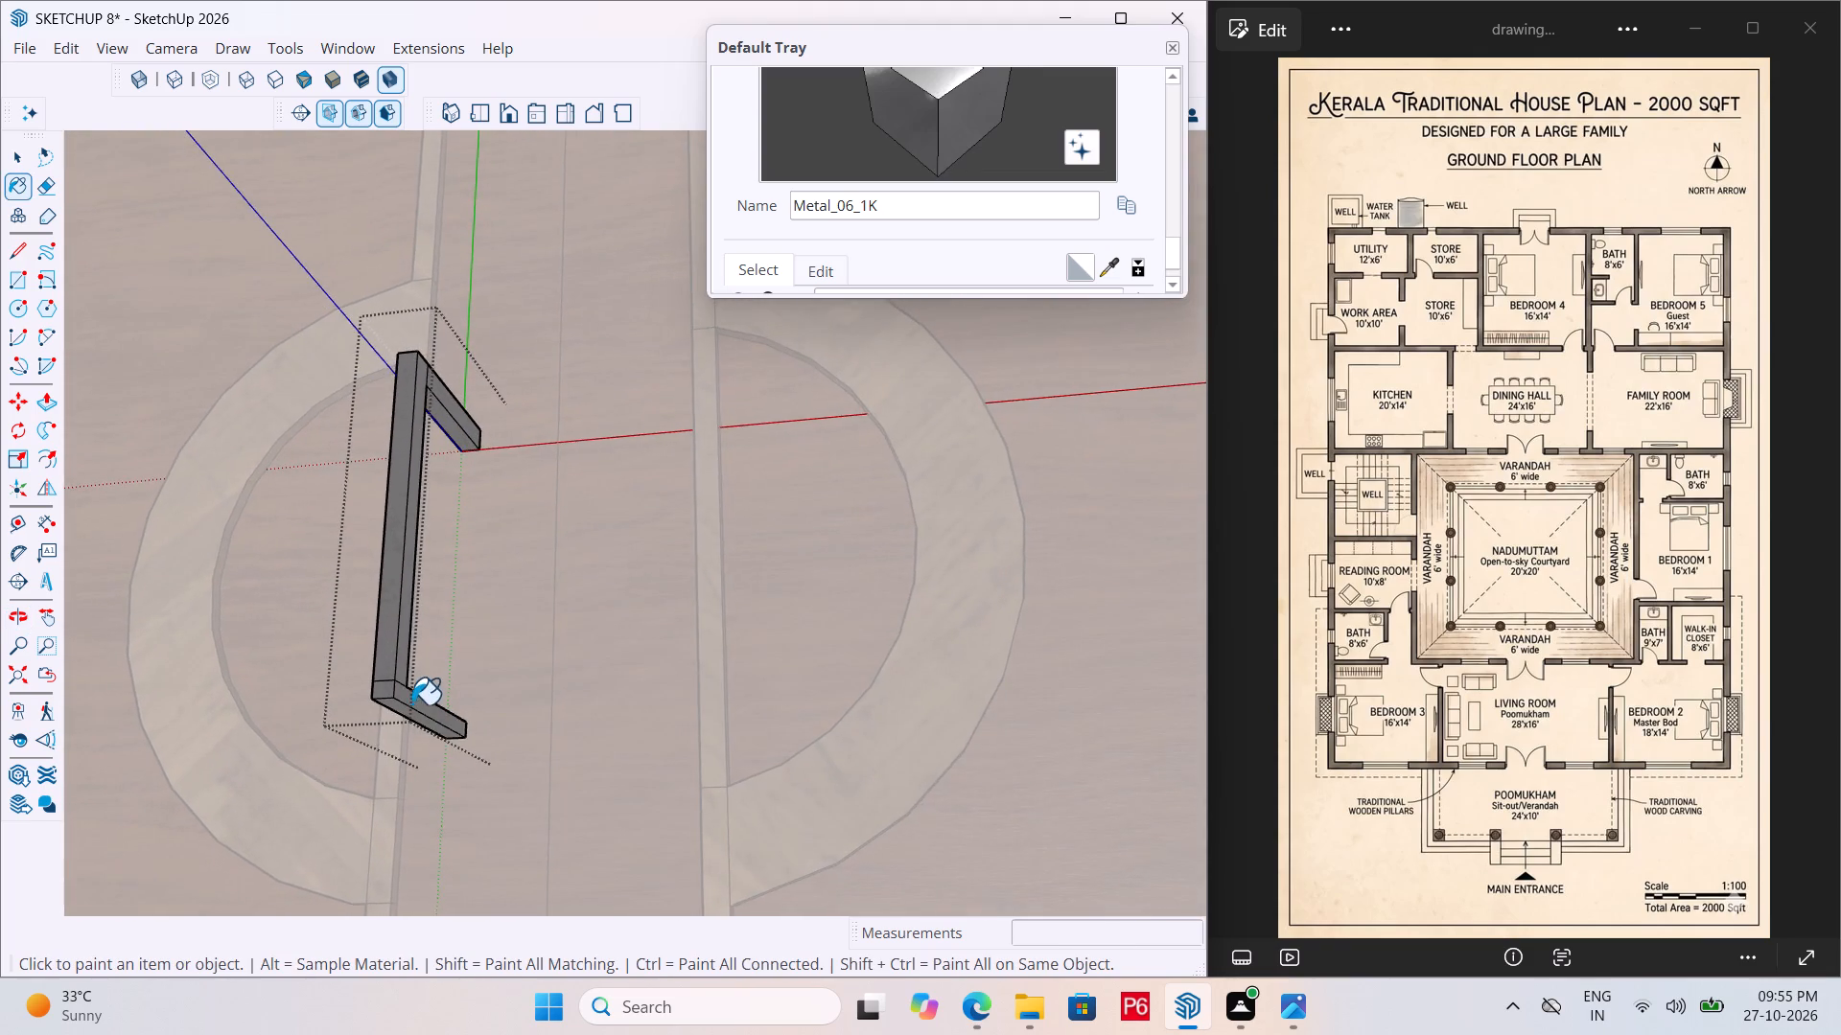
scroll(411, 704, up, 12)
click(340, 695)
Erase the seam edges between the vertical grip and the lower arm on the handle's front and both sides.
middle_drag(379, 698, 380, 711)
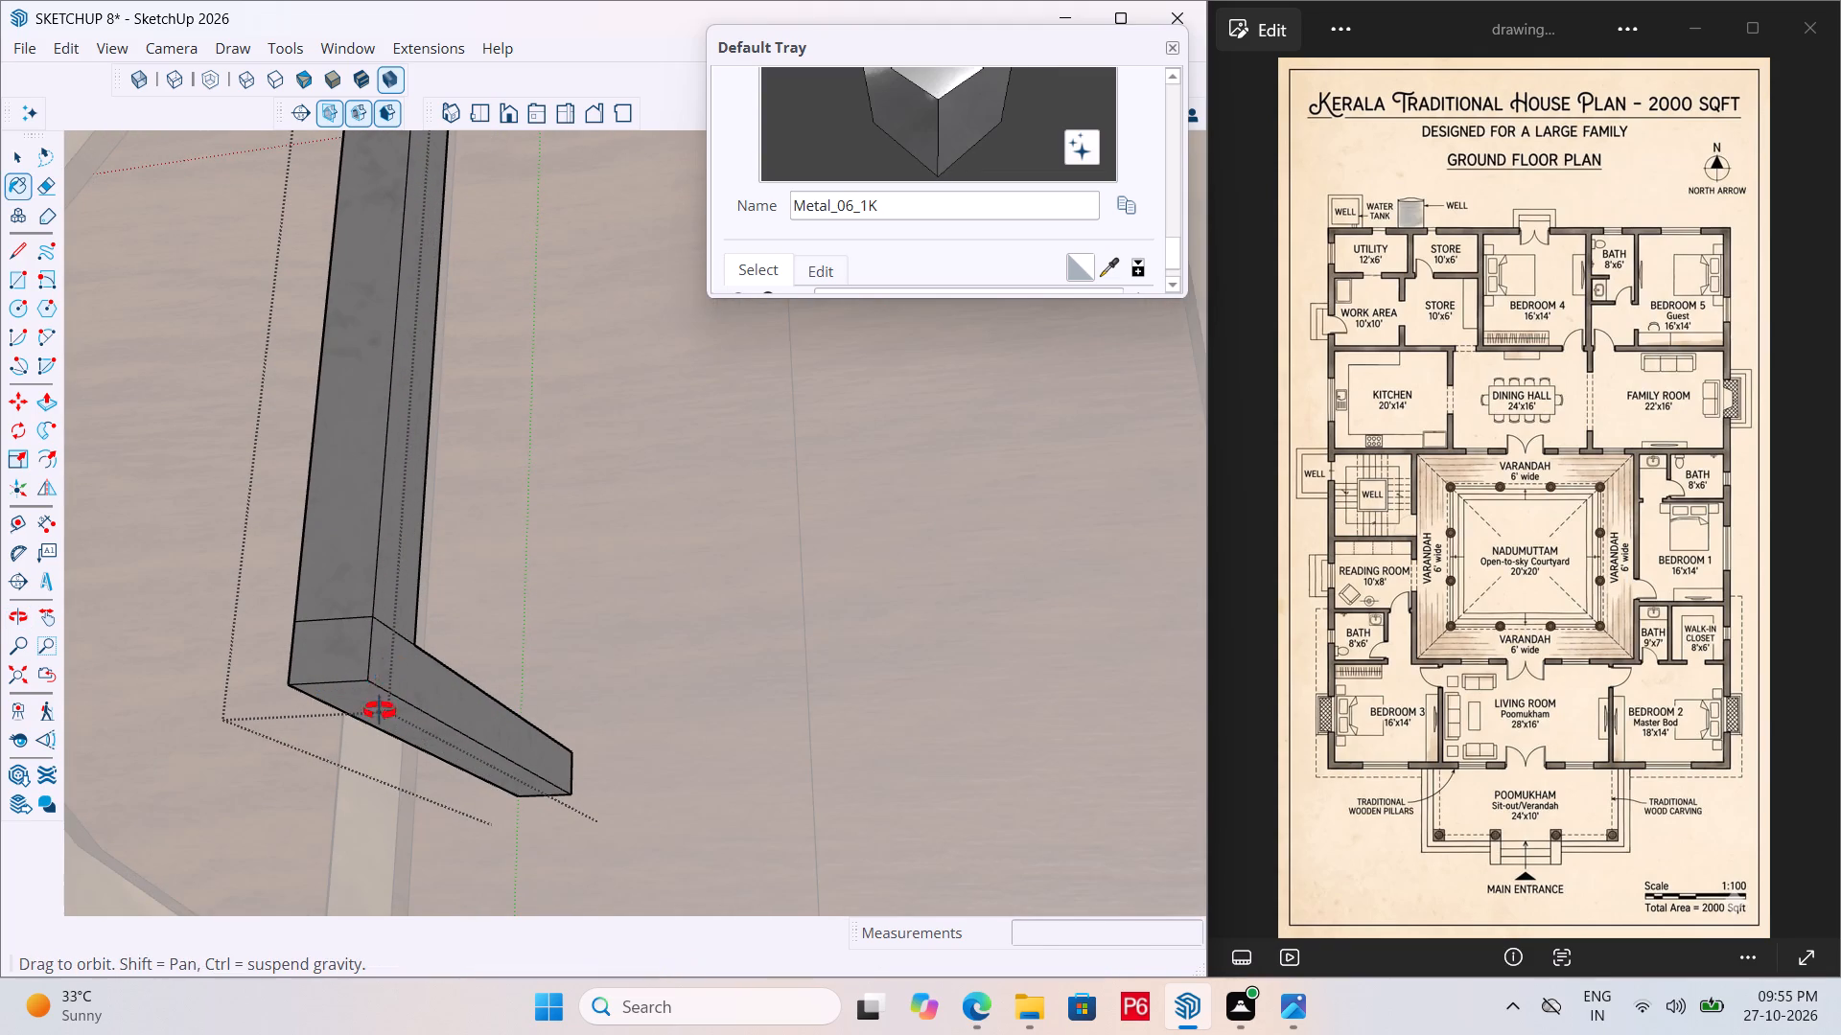
middle_drag(380, 711, 383, 798)
key(e)
click(323, 628)
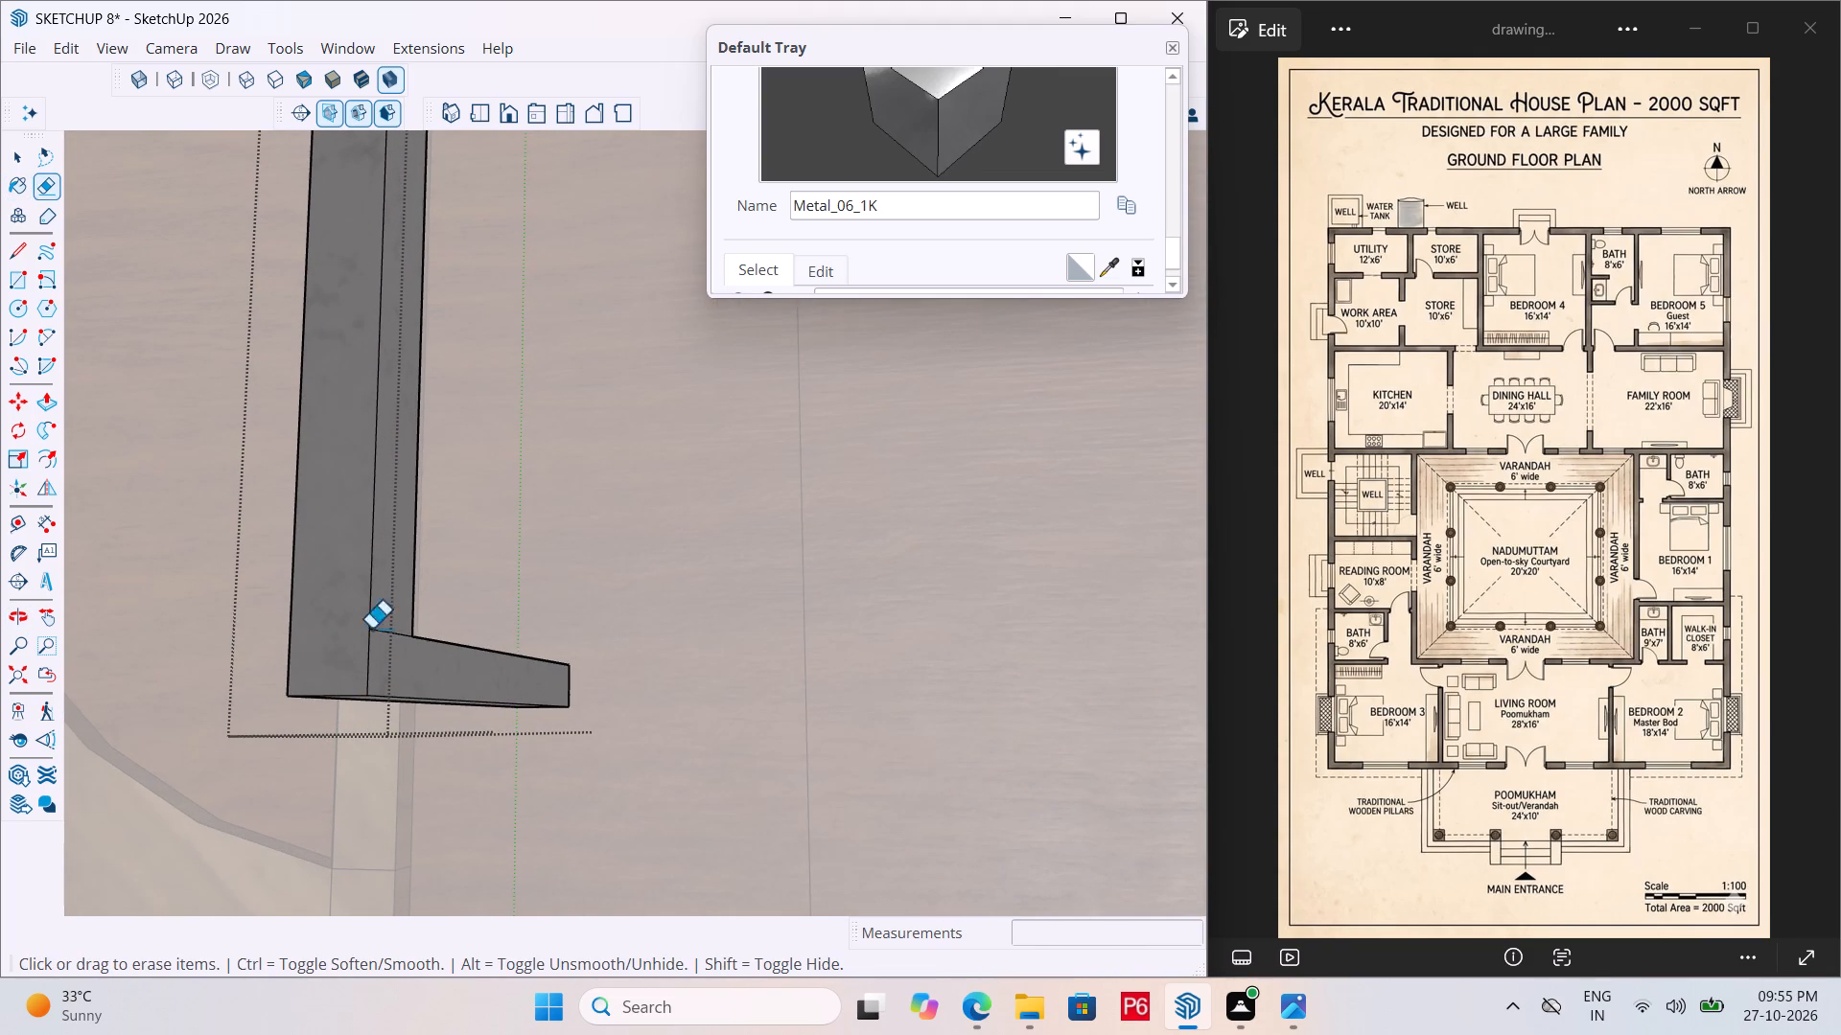
drag(390, 637, 390, 625)
middle_drag(306, 657, 762, 736)
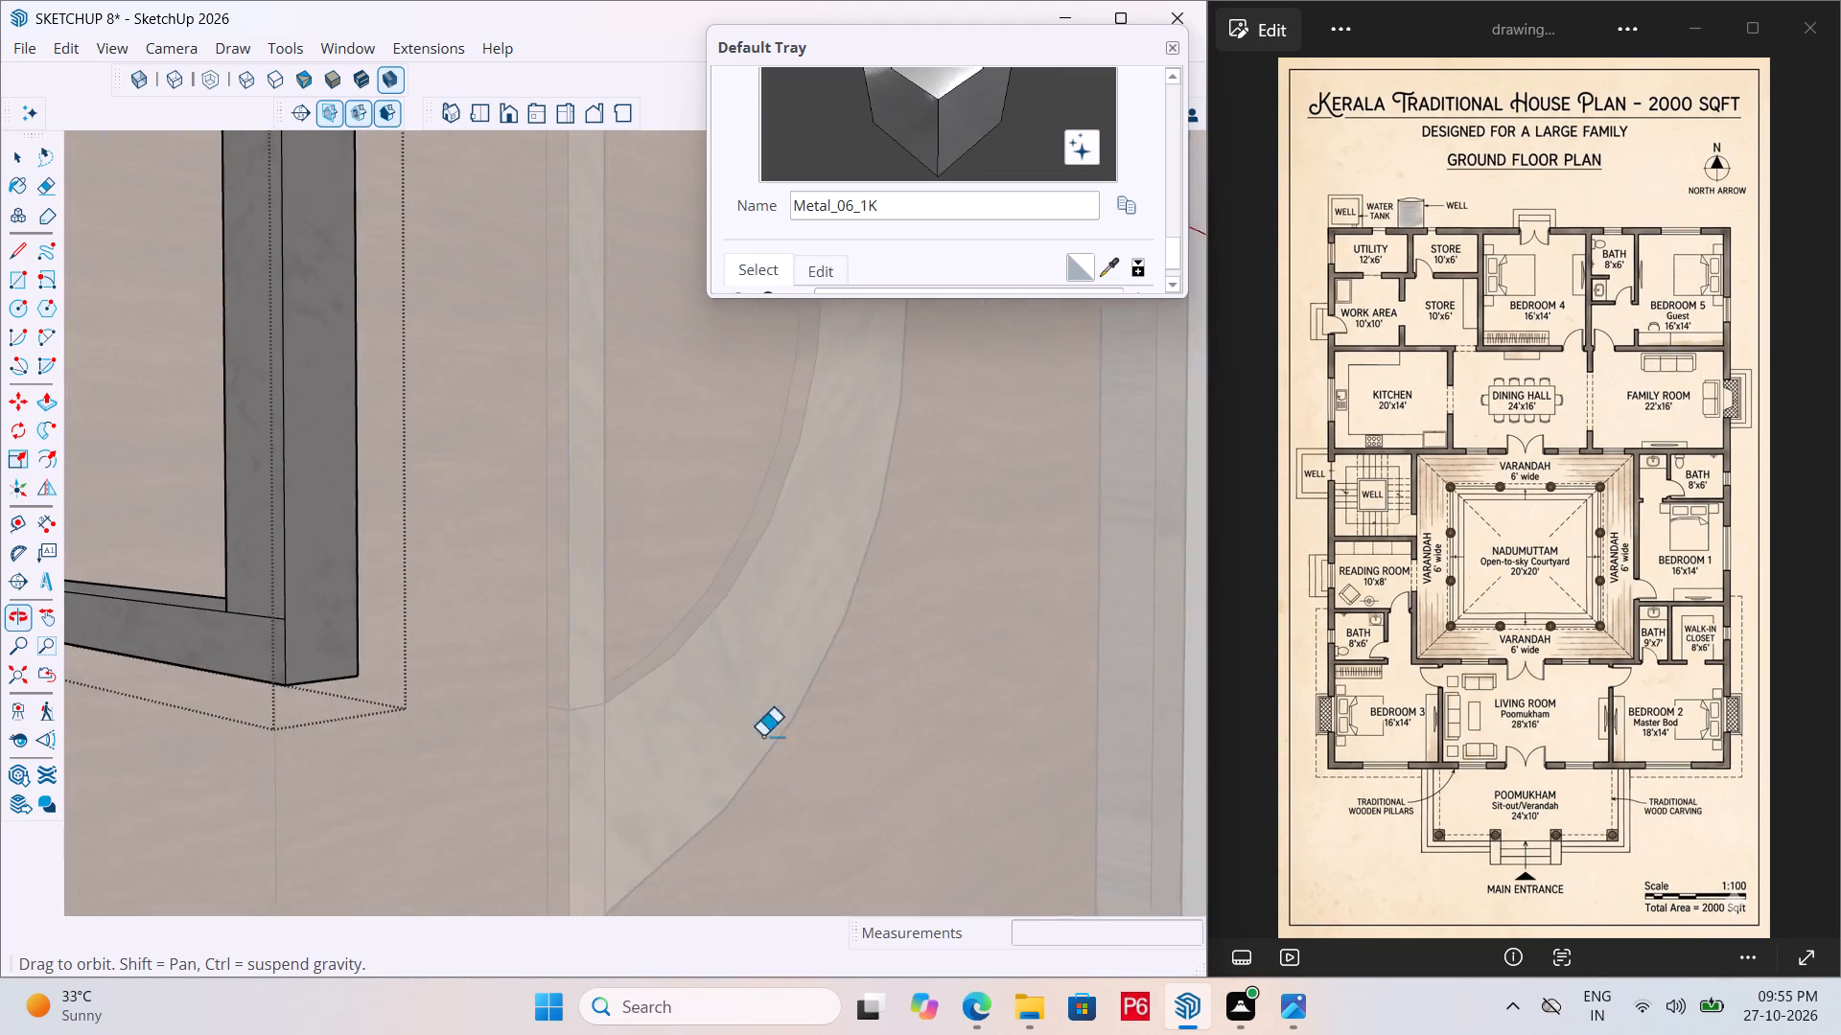
middle_drag(762, 736, 815, 750)
scroll(228, 660, up, 5)
click(286, 582)
scroll(342, 704, down, 7)
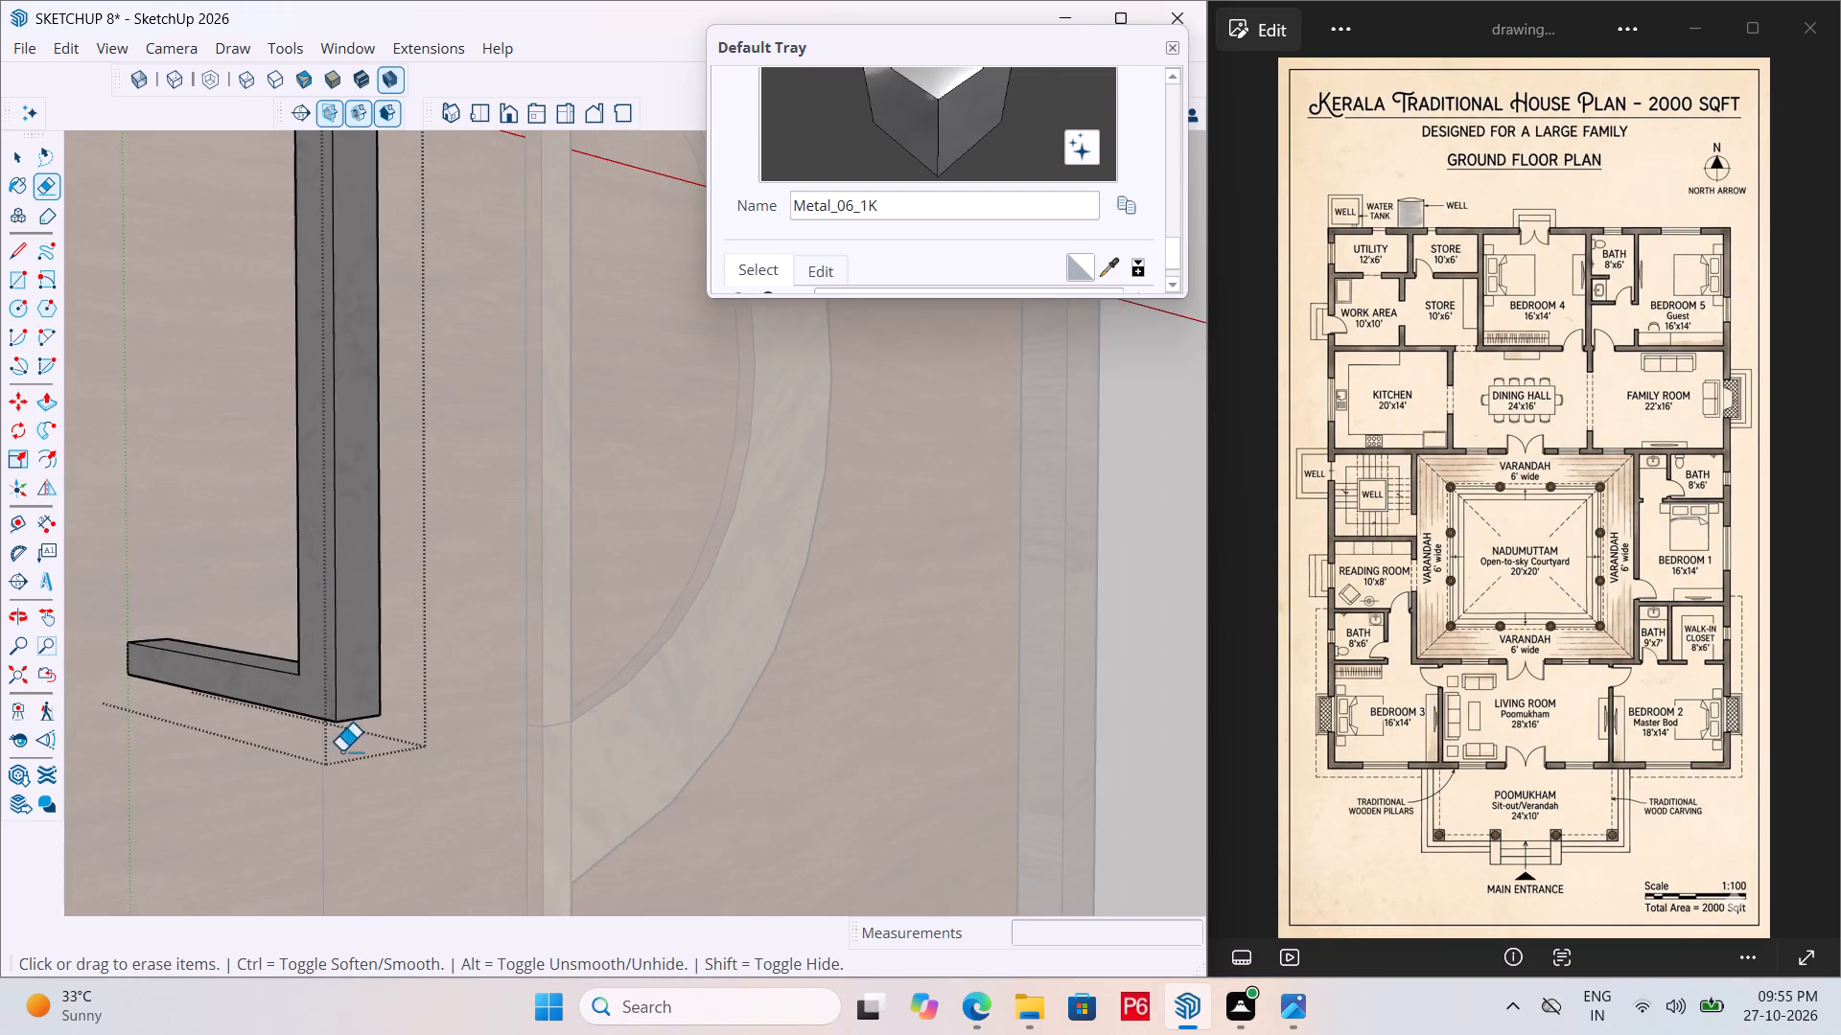
scroll(341, 768, down, 6)
Erase the seam edges between the vertical grip and the upper arm on the handle's sides and top.
scroll(324, 348, up, 11)
drag(322, 351, 301, 342)
middle_drag(435, 354, 325, 372)
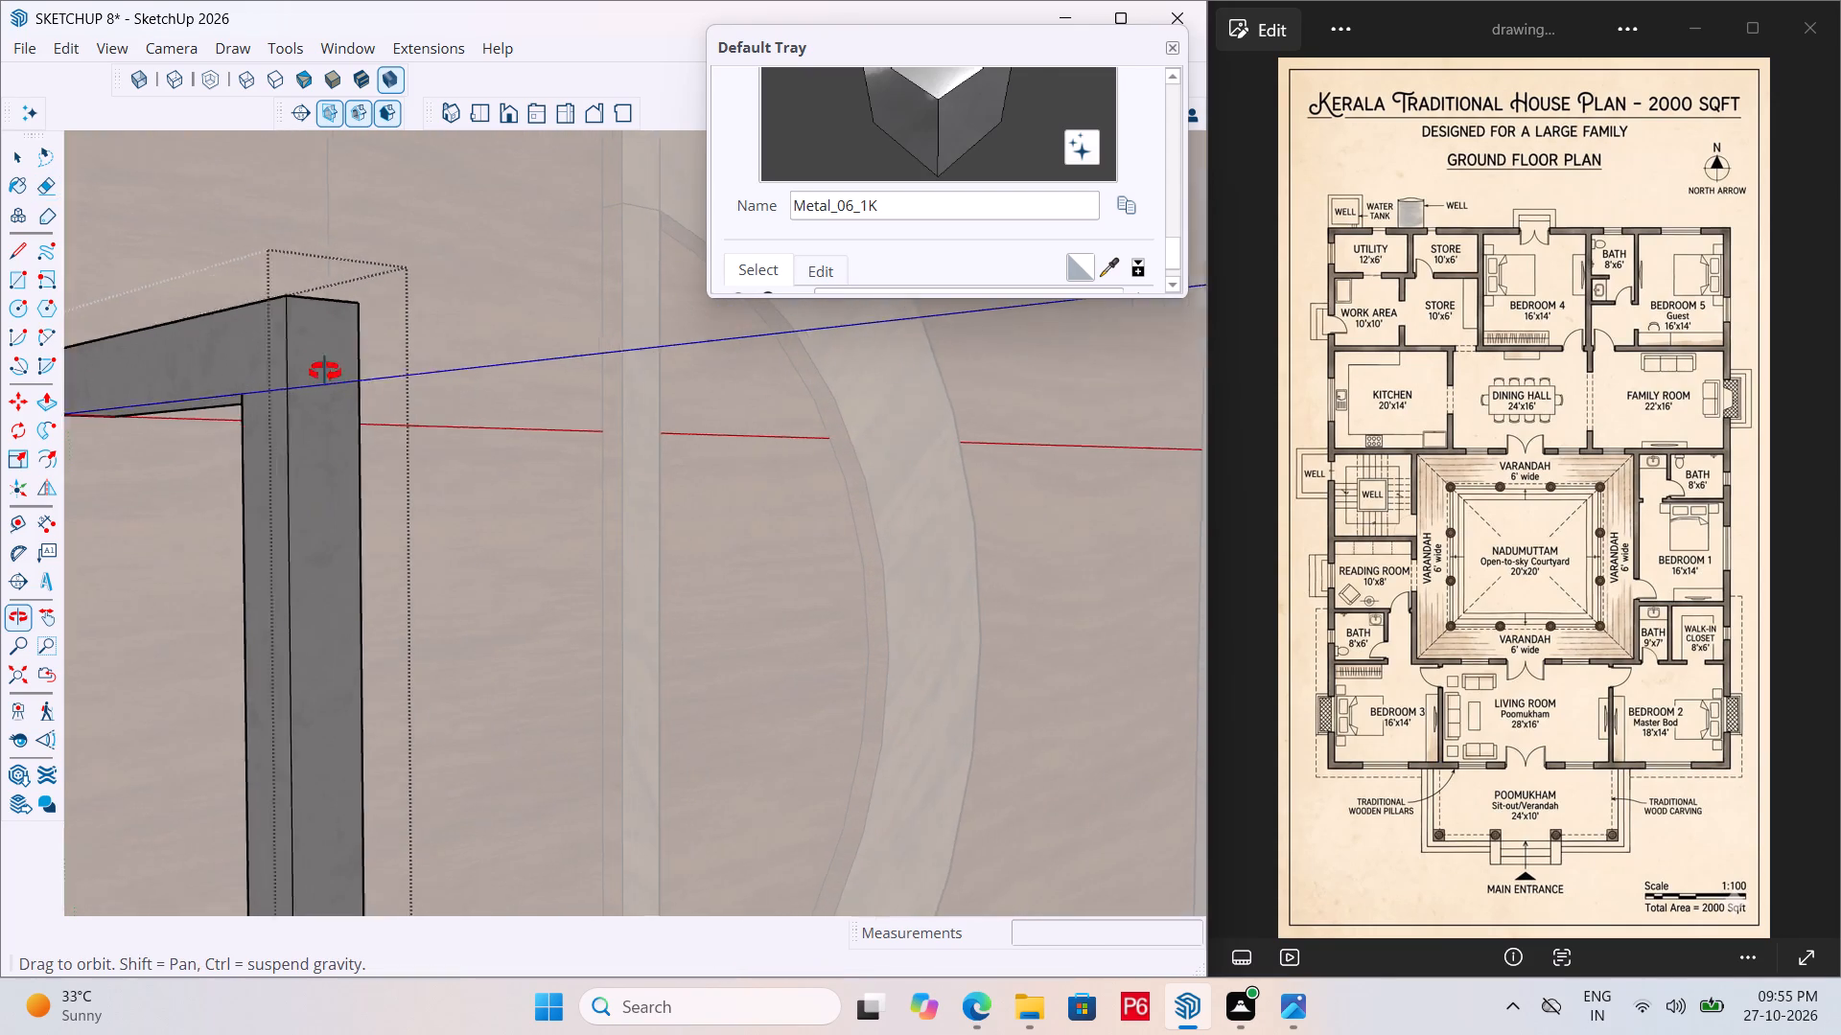
middle_drag(325, 372, 117, 407)
scroll(492, 462, down, 7)
middle_drag(276, 480, 16, 470)
scroll(279, 448, up, 12)
drag(351, 415, 339, 414)
scroll(413, 625, down, 4)
middle_drag(426, 664, 478, 786)
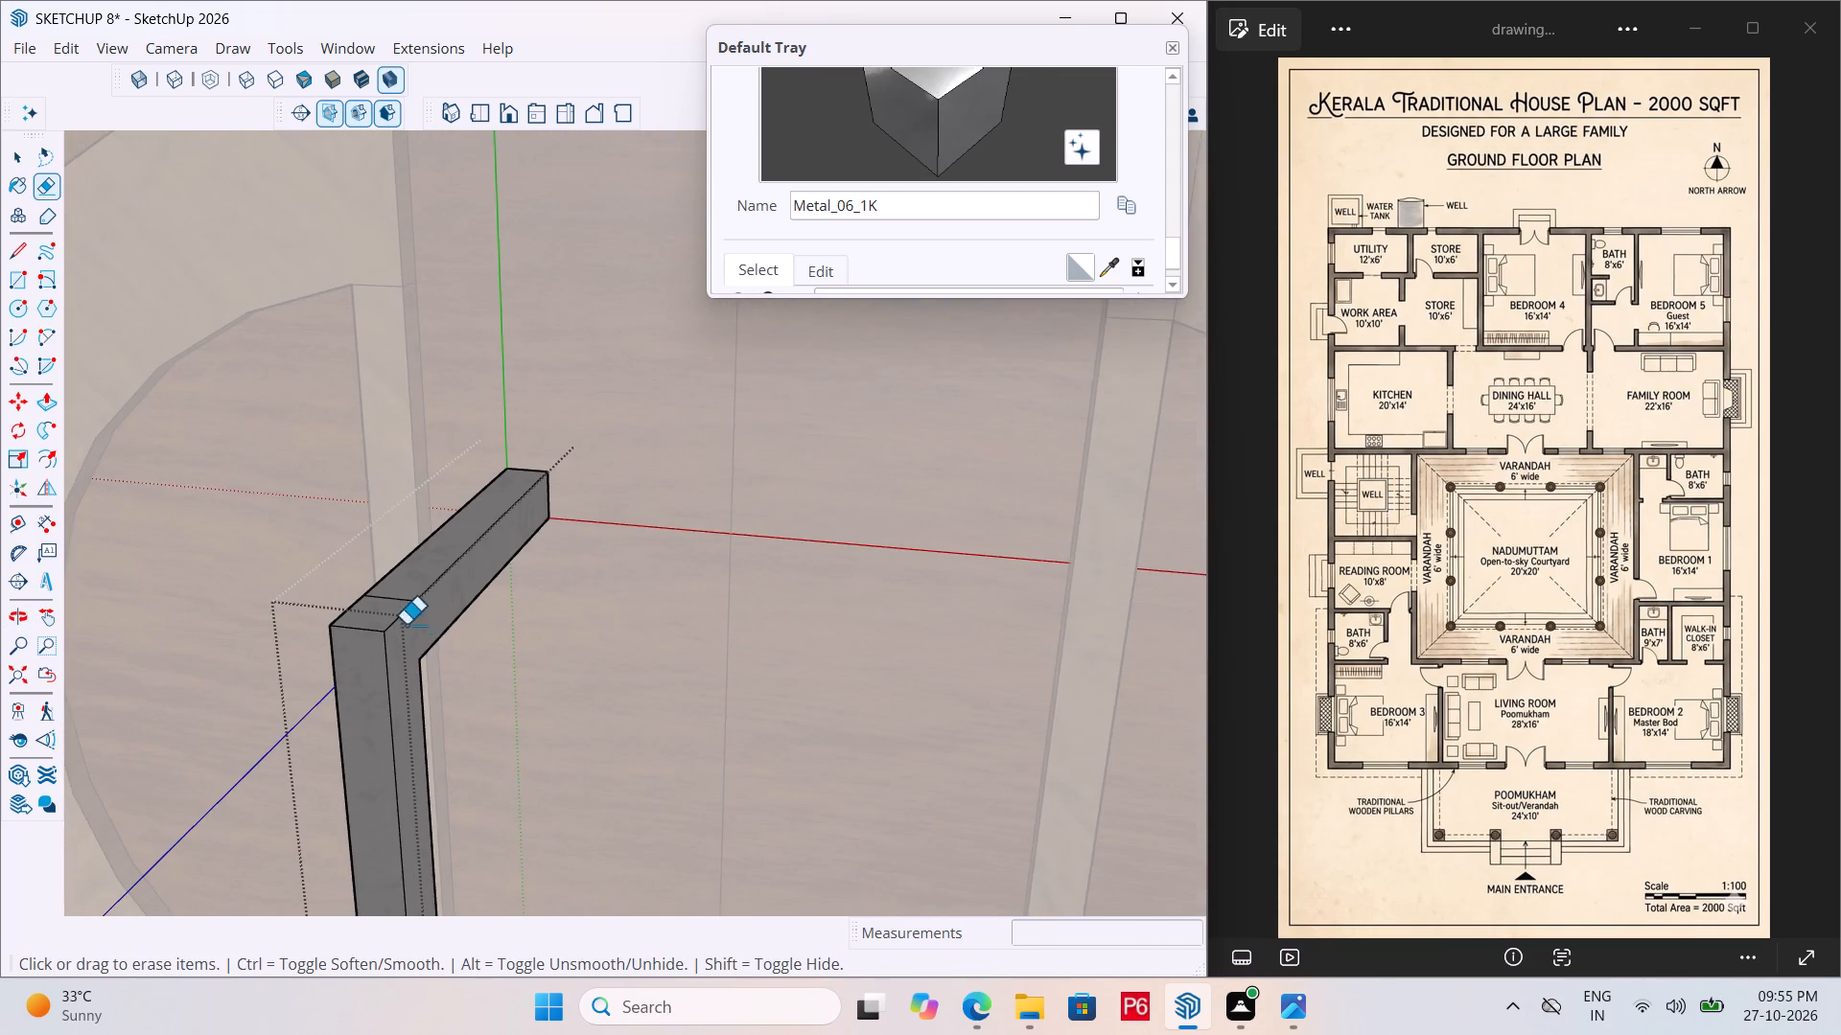
scroll(402, 611, up, 6)
drag(397, 586, 371, 599)
Save the model with the painted and cleaned-up door handle.
key(ctrl+s)
key(ctrl+s)
key(ctrl+s)
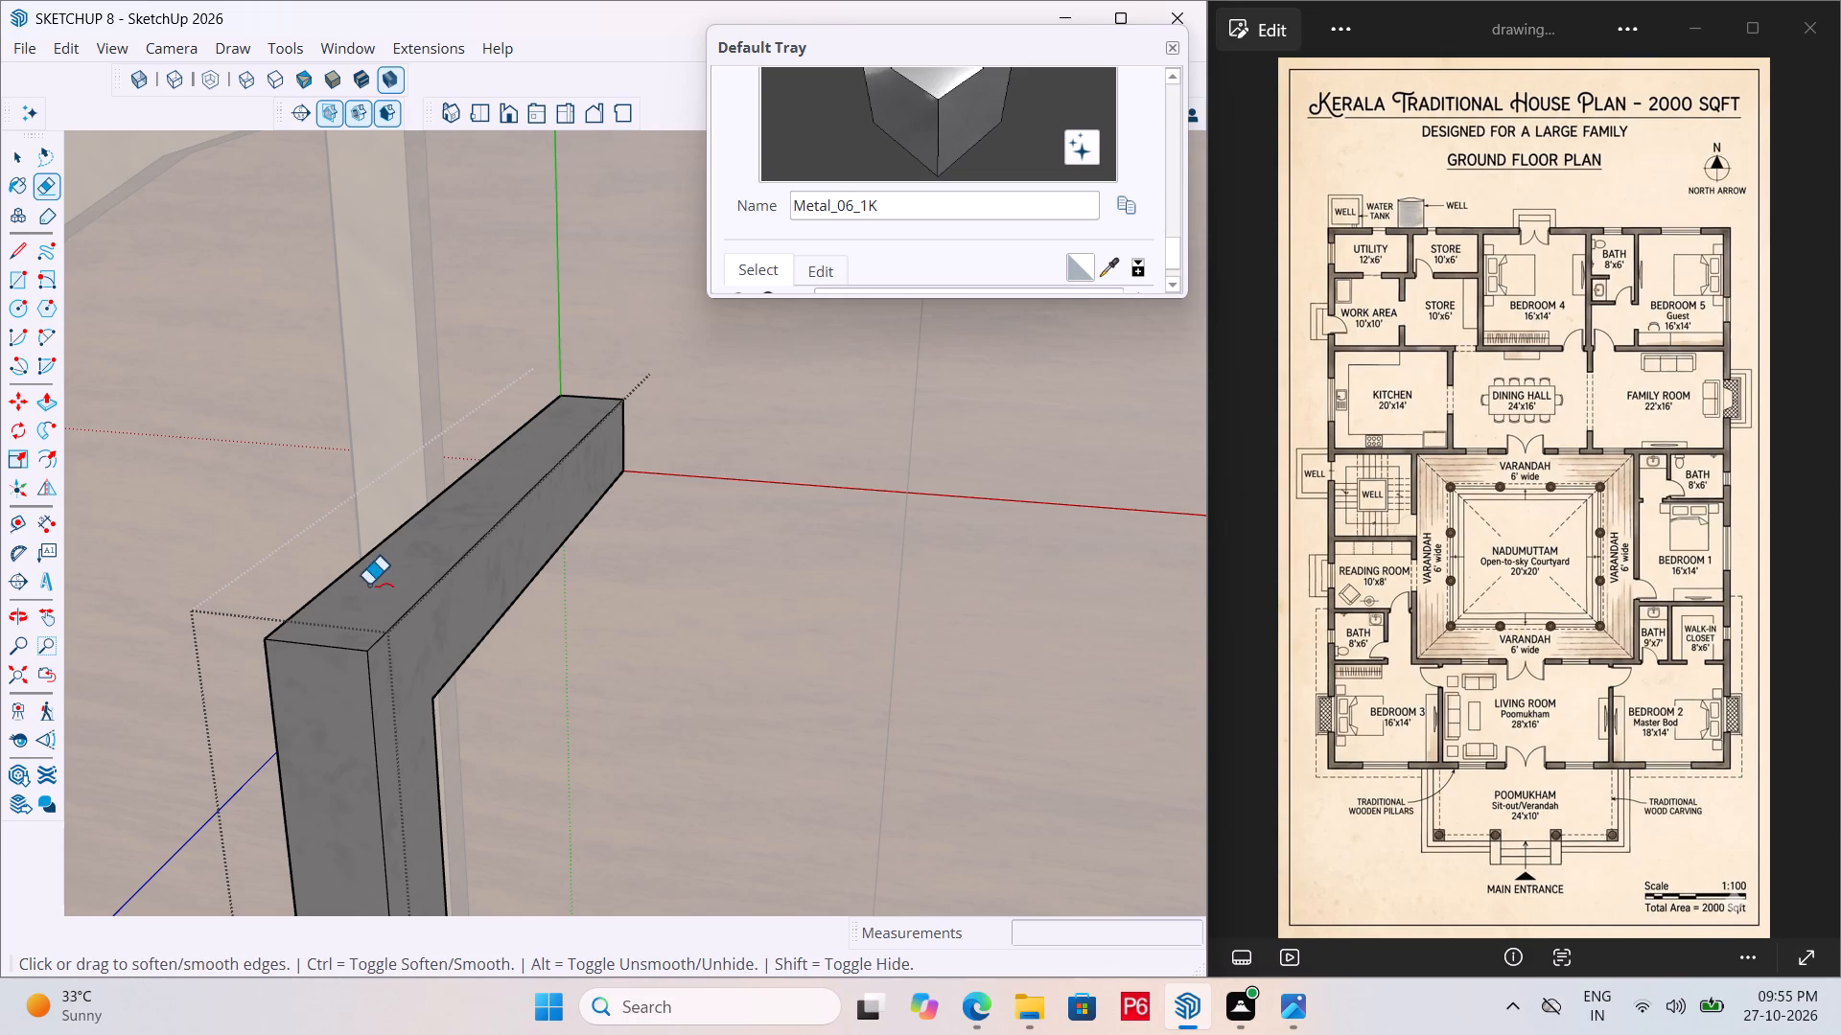
key(ctrl+s)
key(ctrl+s)
Close the handle group and copy the whole handle about 7 3/16" along the red axis onto the other door leaf.
scroll(262, 476, down, 18)
key(space)
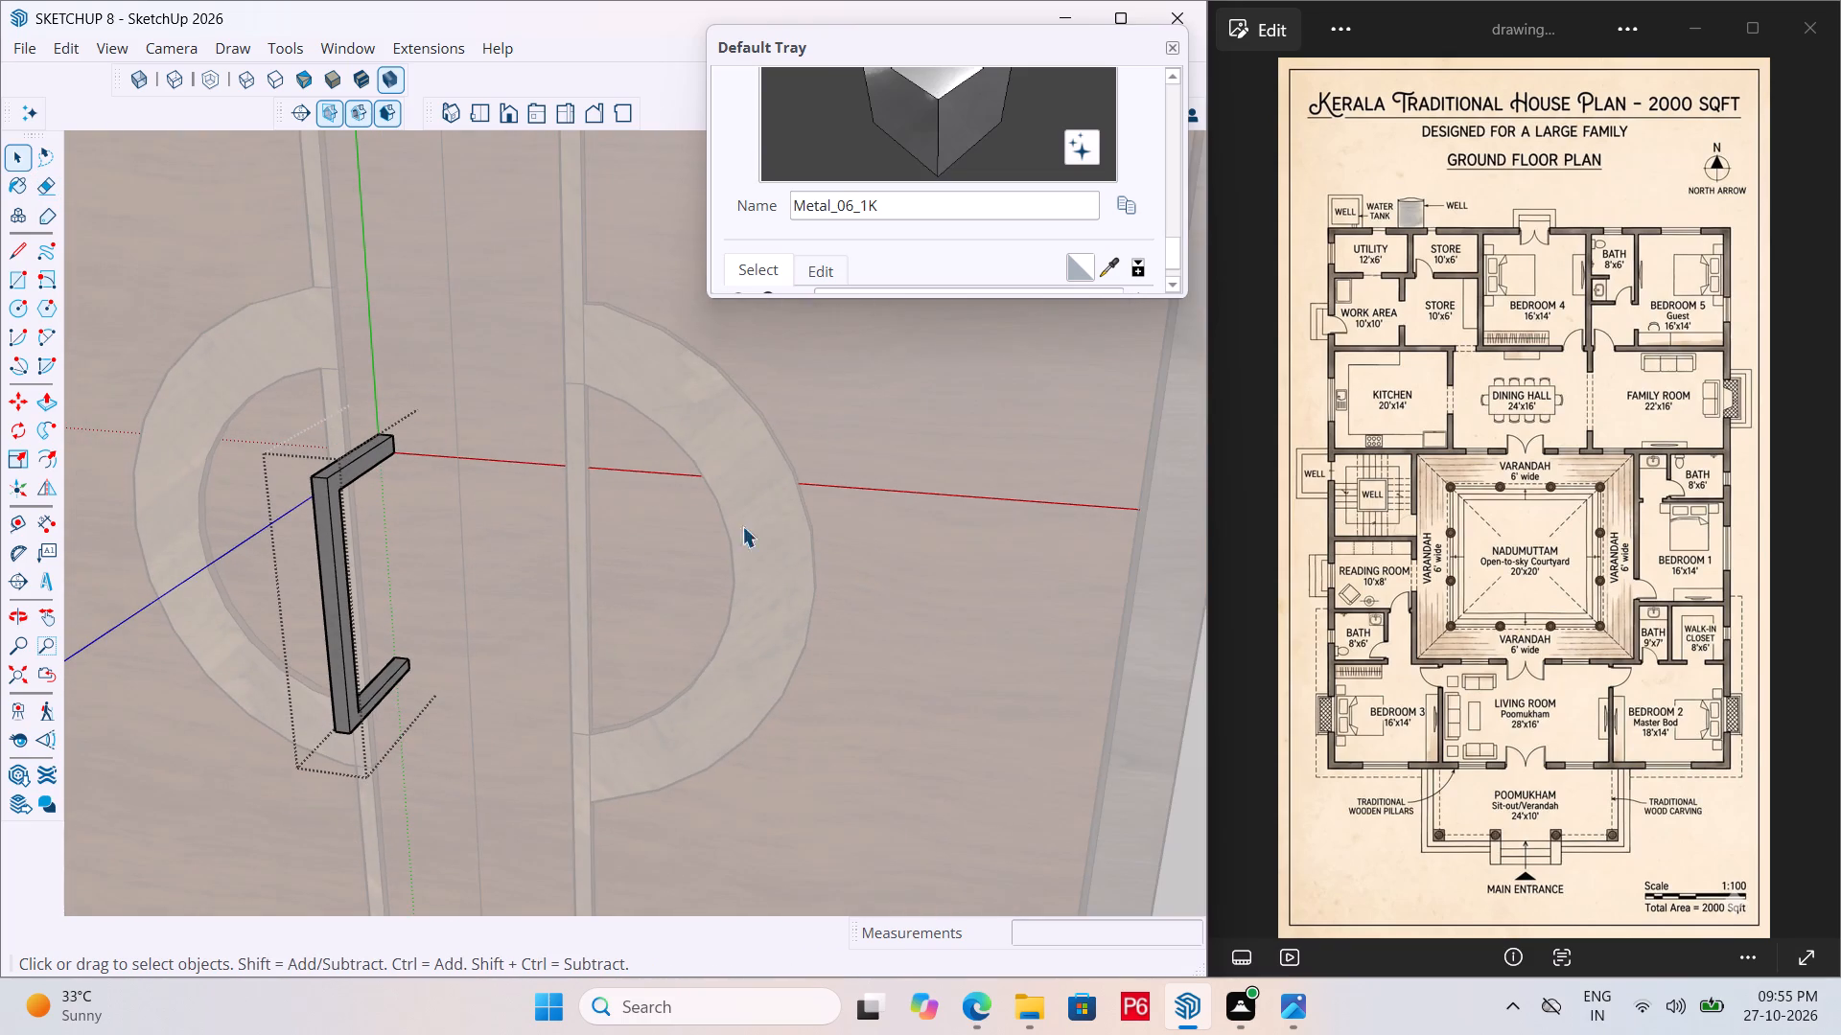
click(854, 531)
click(366, 698)
scroll(389, 690, up, 6)
key(m)
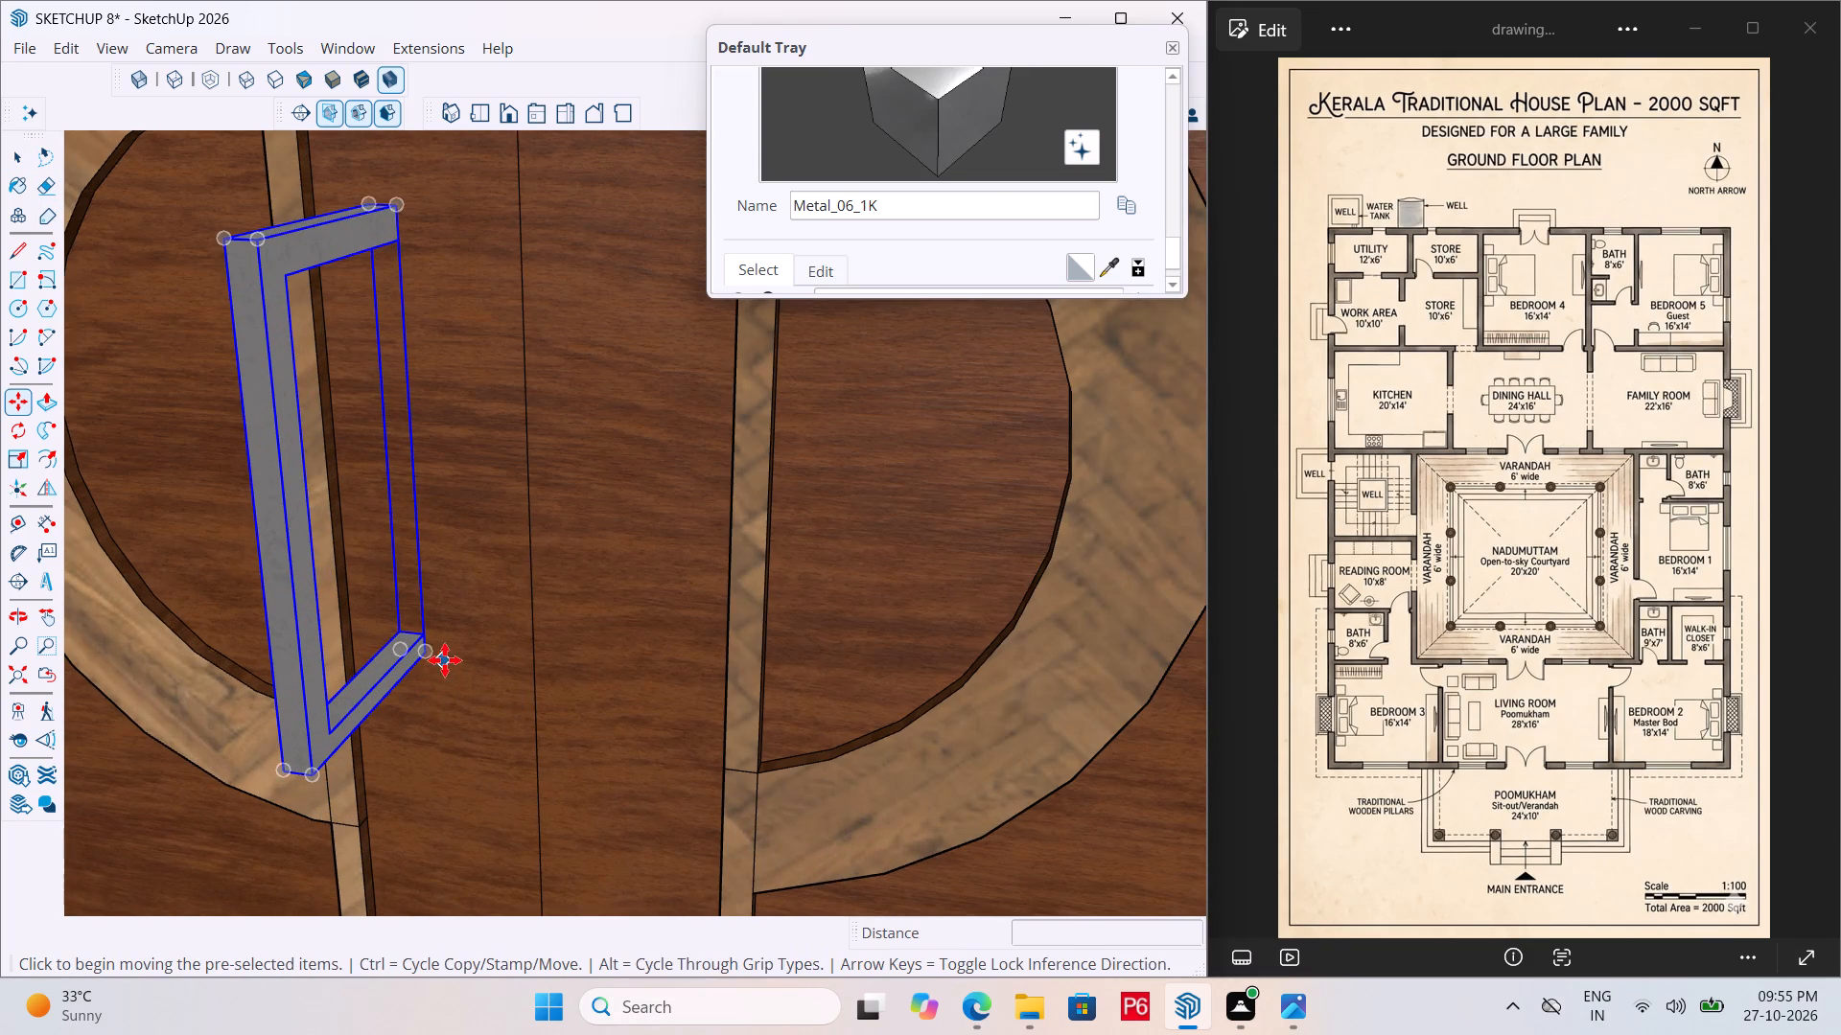
click(439, 652)
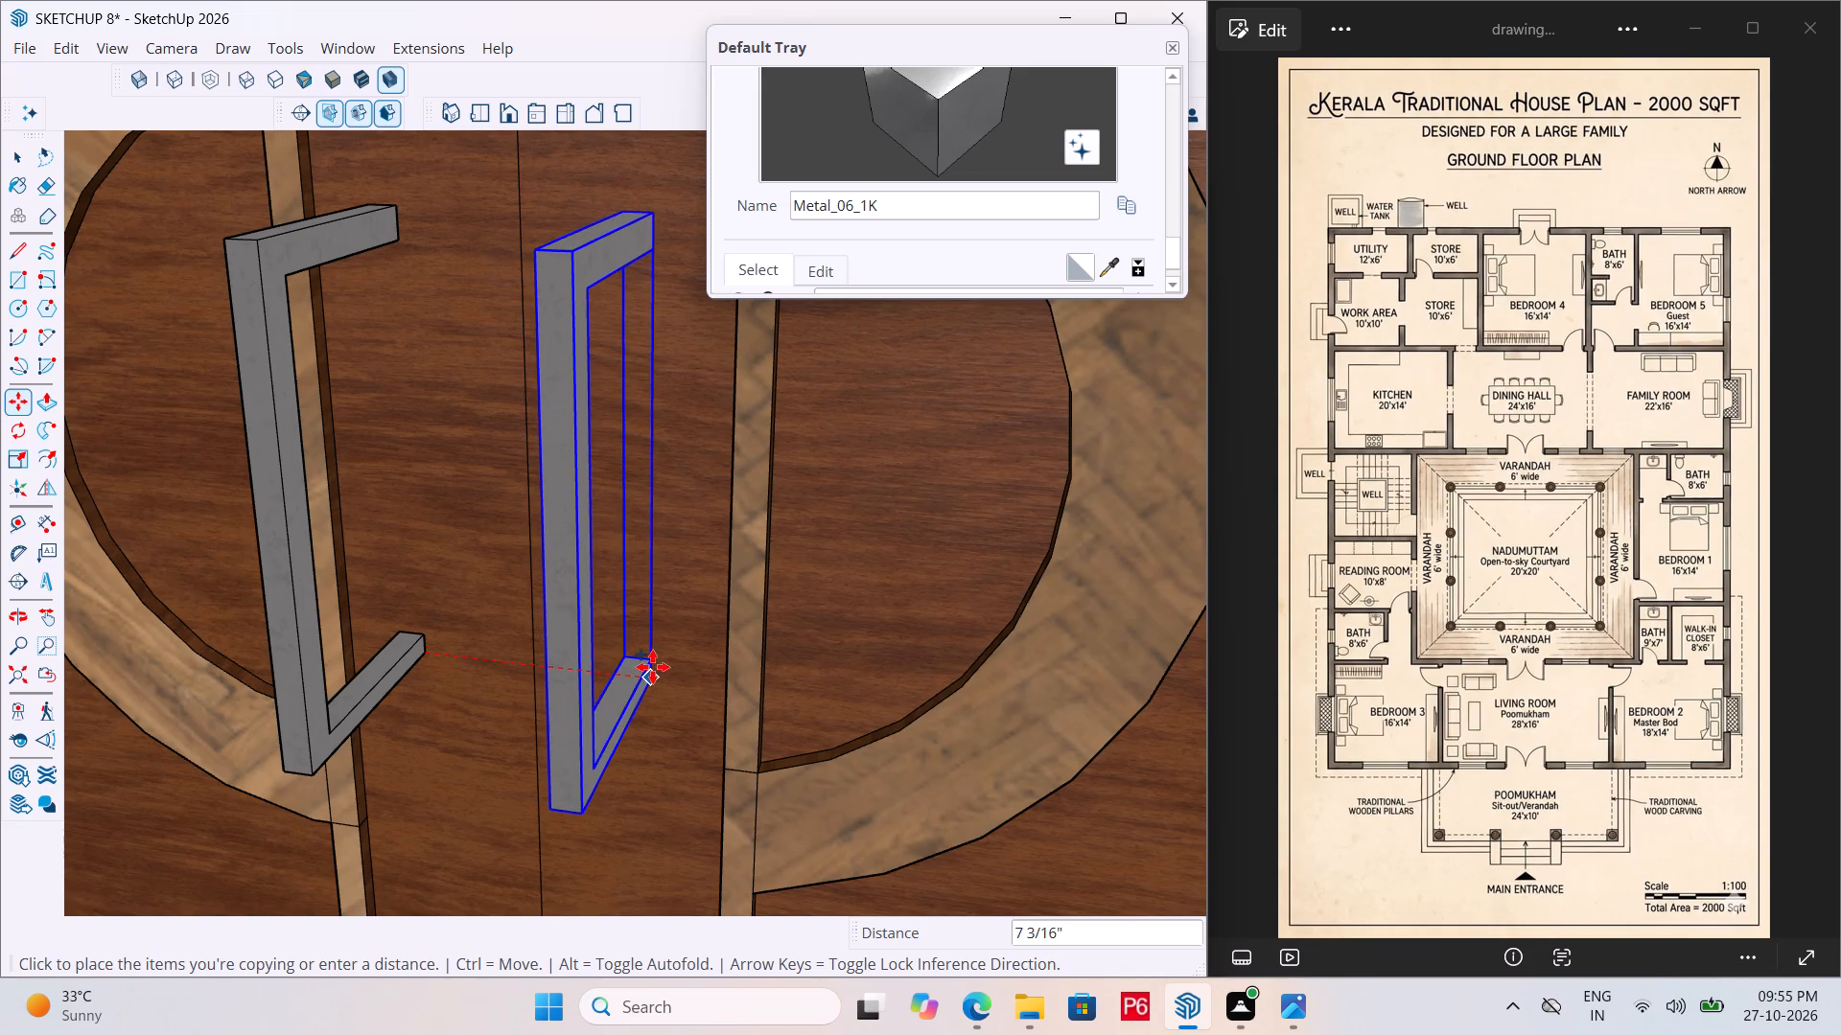
click(653, 667)
Save the model with the pair of handles on the double door.
scroll(508, 658, down, 7)
middle_drag(433, 672, 723, 649)
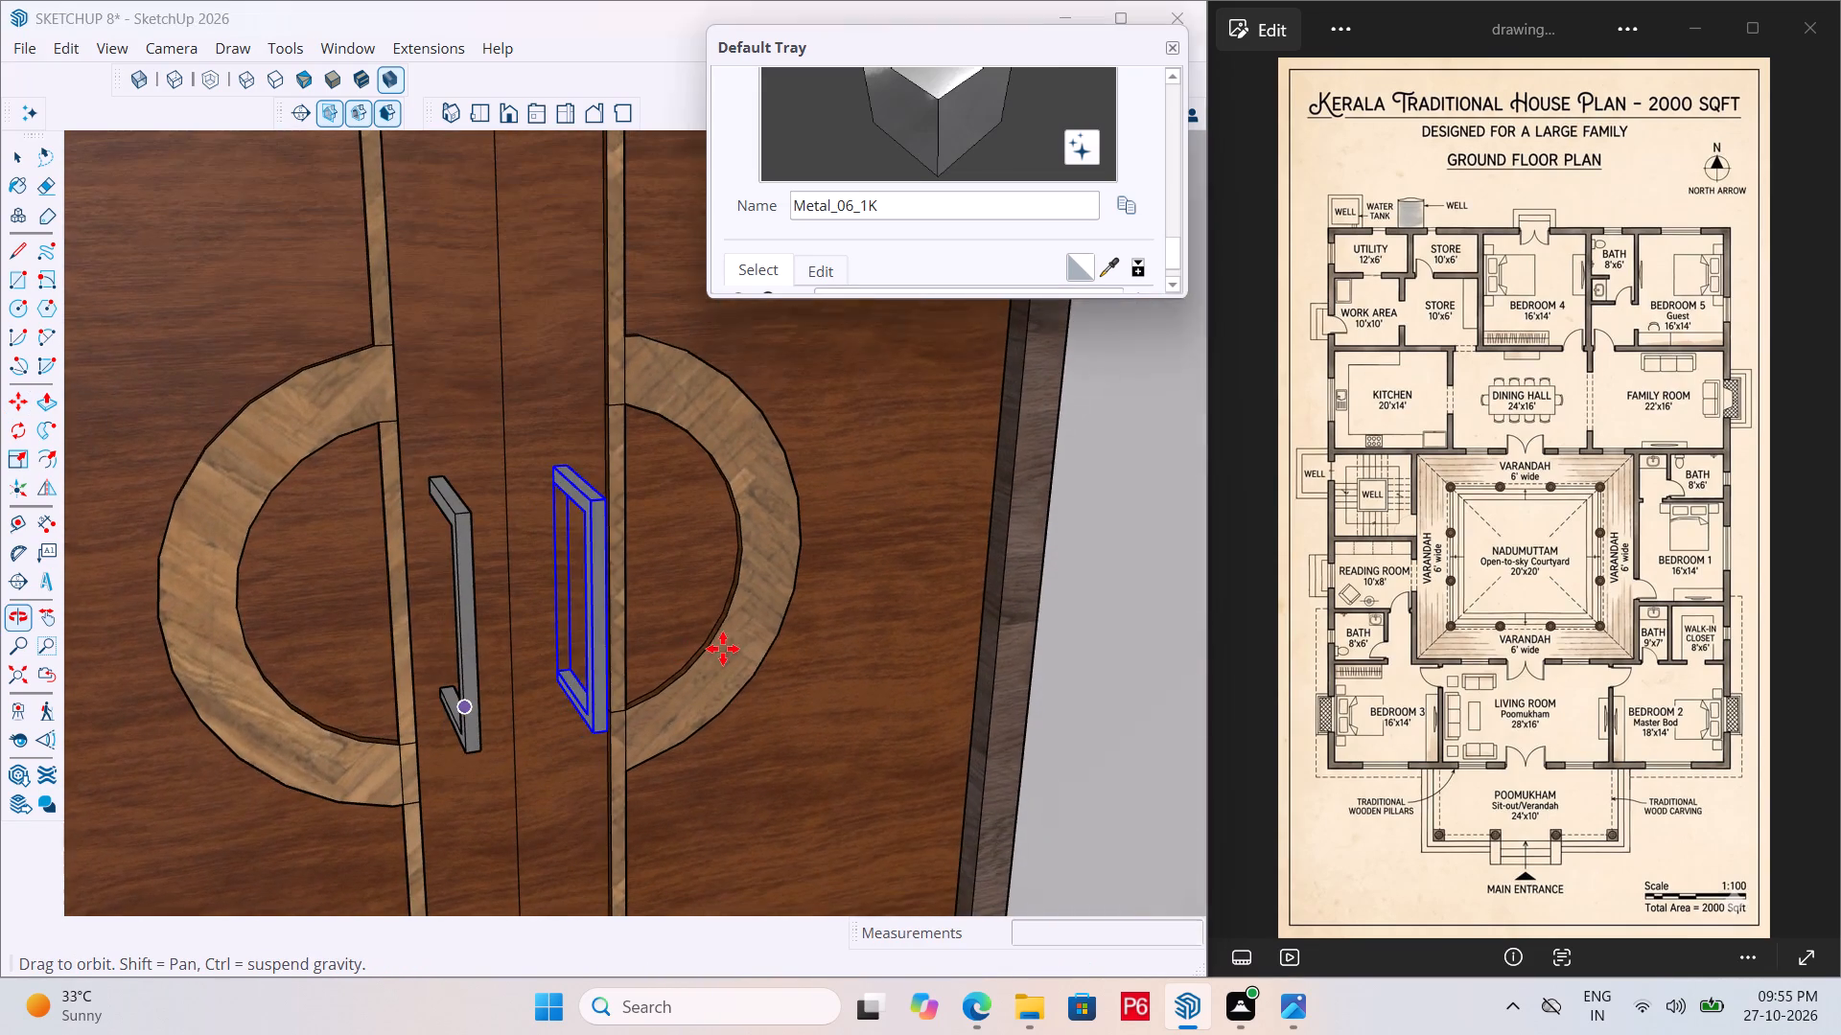
key(ctrl+s)
key(ctrl+s)
key(ctrl+s)
ctrl+scroll(442, 577, down, 1)
key(ctrl+s)
scroll(434, 473, down, 7)
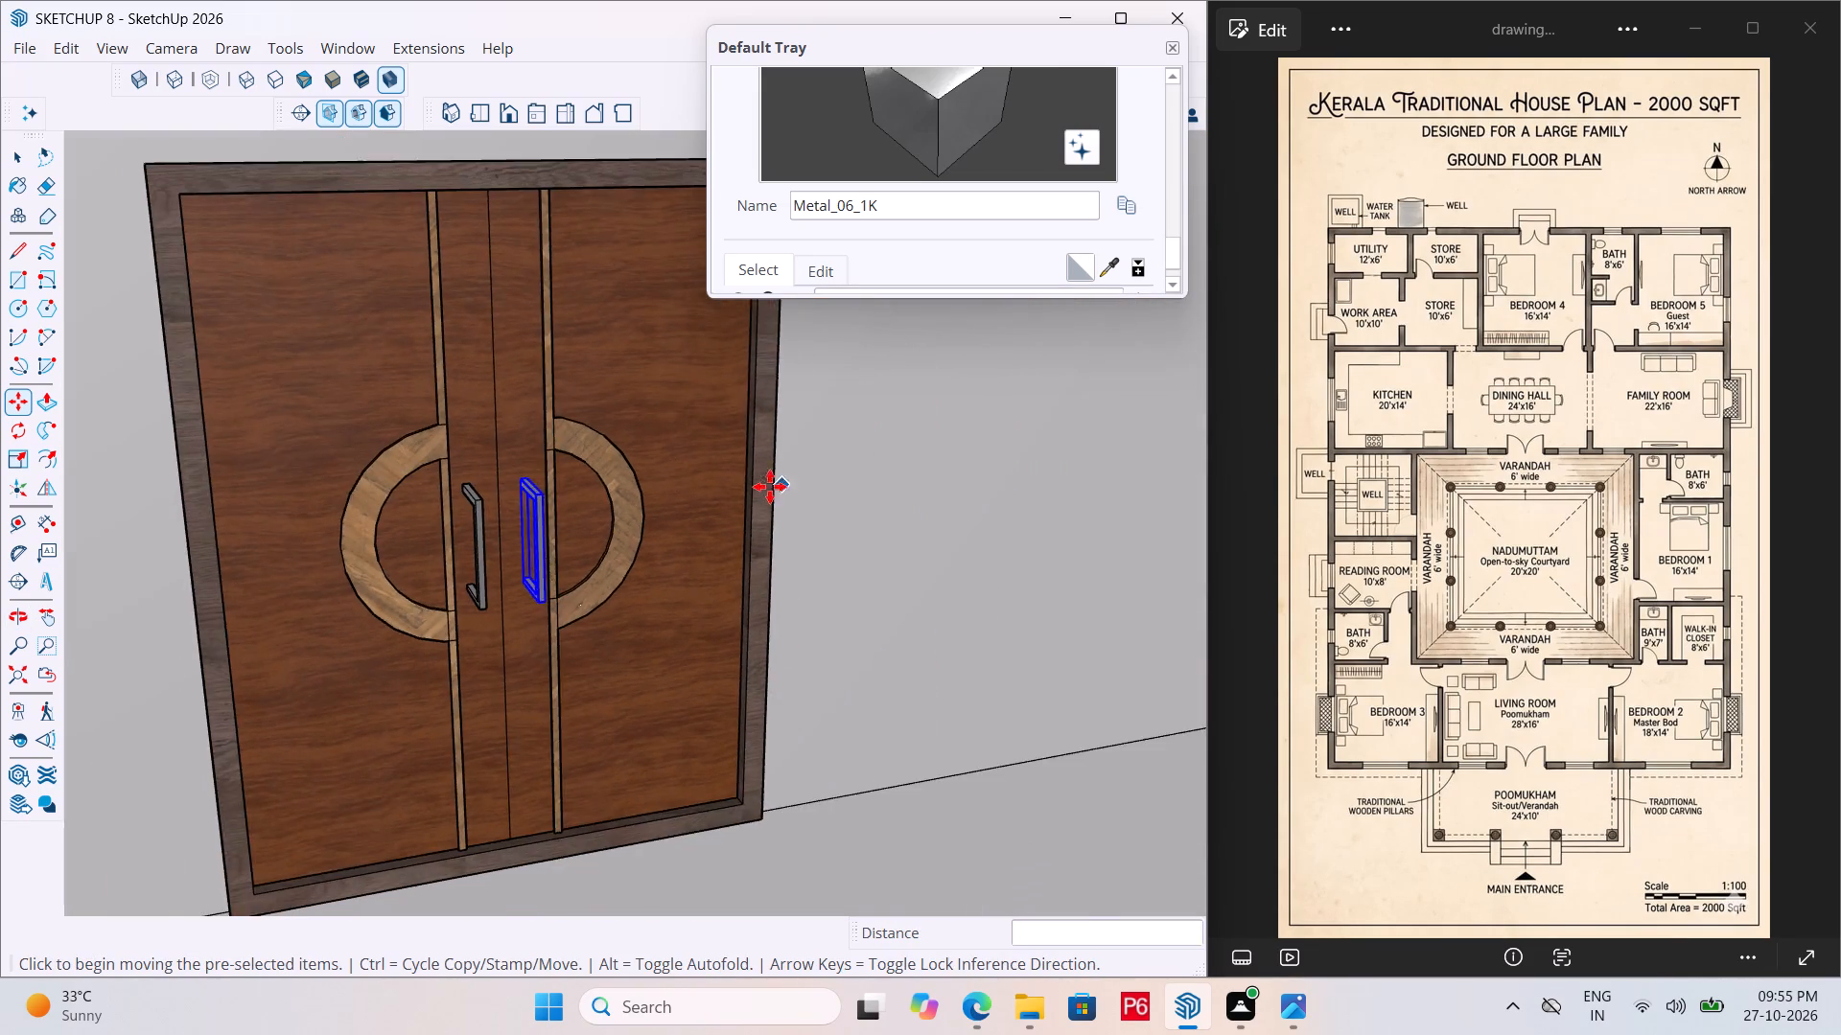
Deselect the copied handle and examine the entrance double door with both handles from the front.
middle_drag(752, 487, 644, 492)
key(space)
click(863, 472)
scroll(937, 493, down, 4)
middle_drag(754, 494, 650, 484)
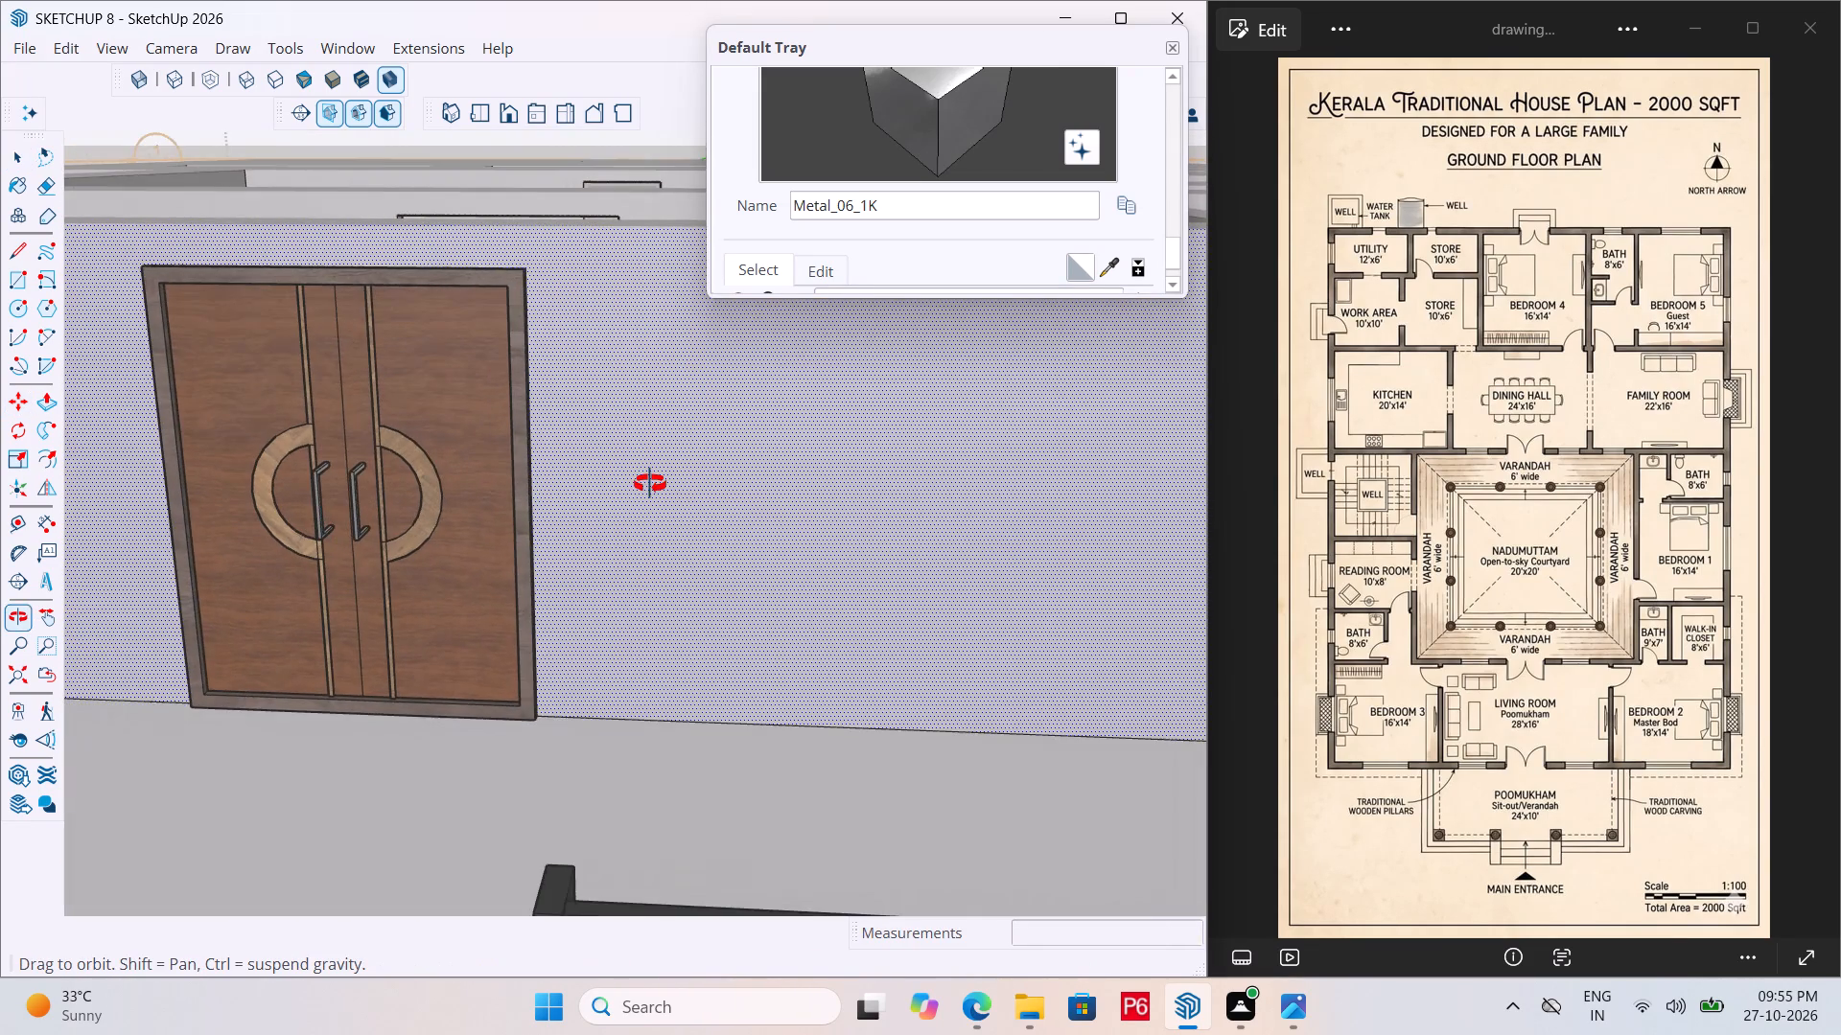
middle_drag(650, 484, 656, 514)
middle_click(656, 514)
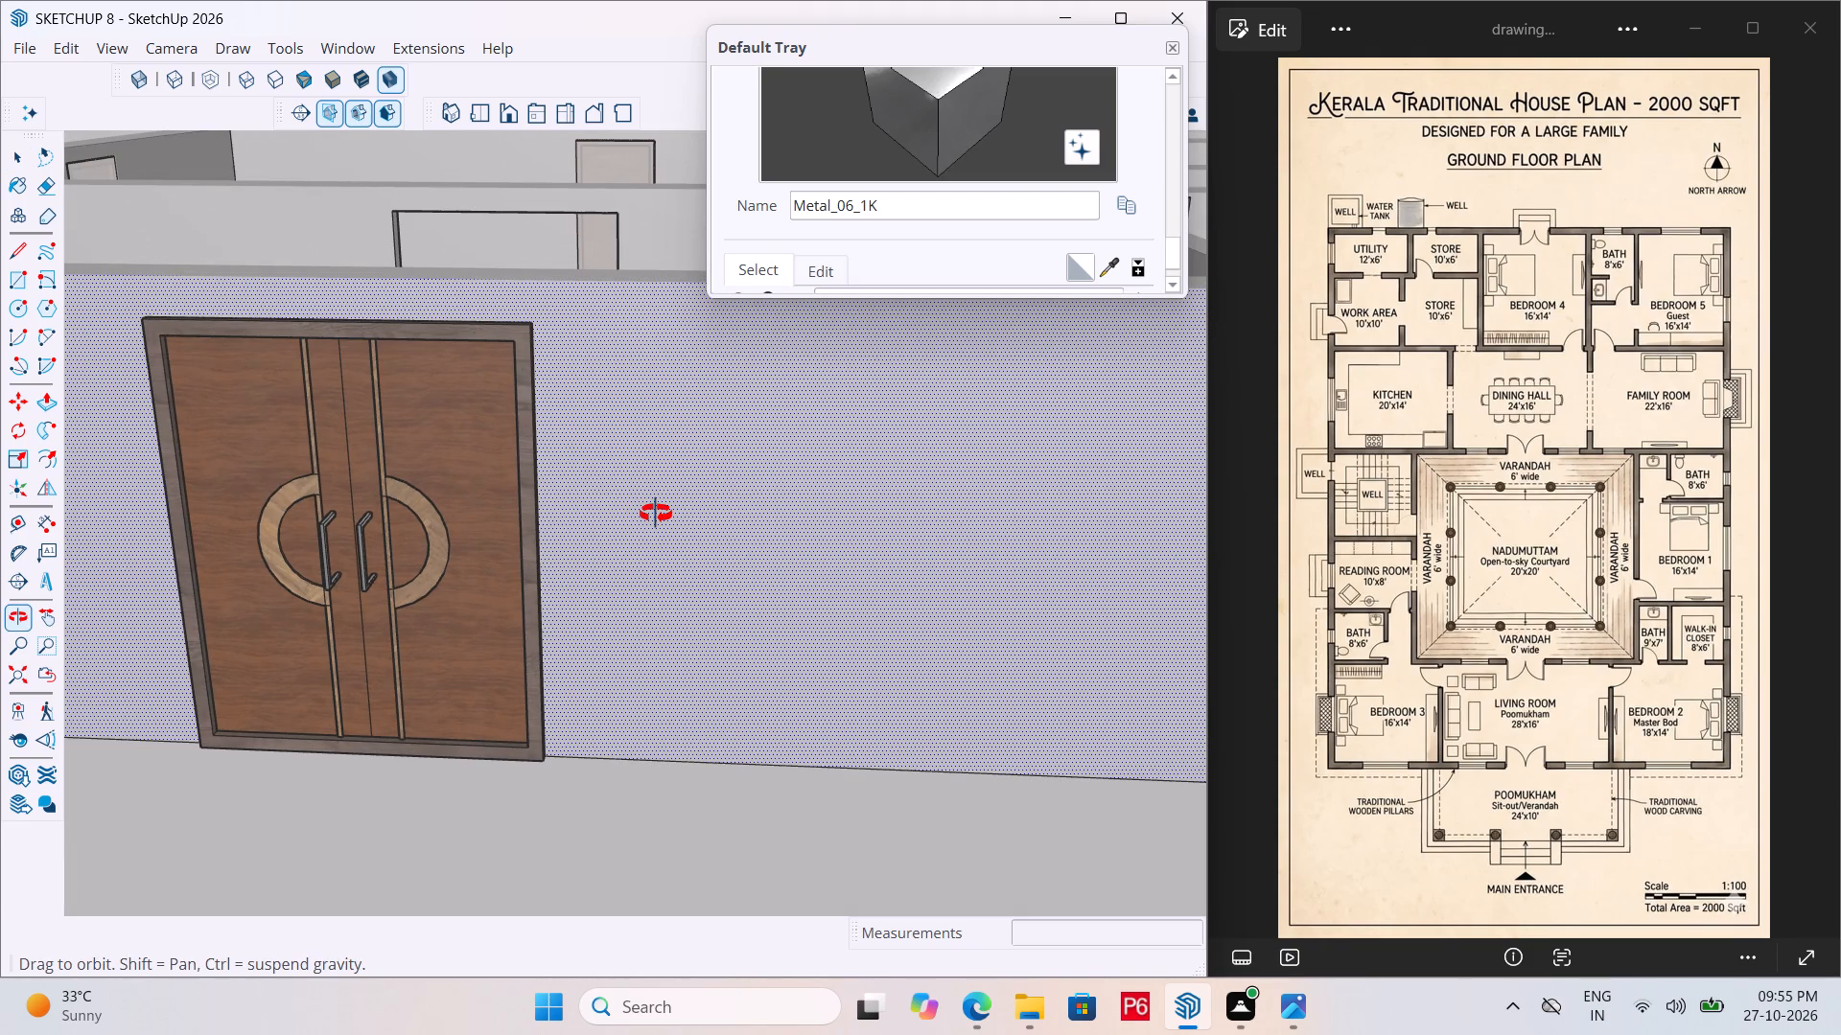
middle_click(656, 514)
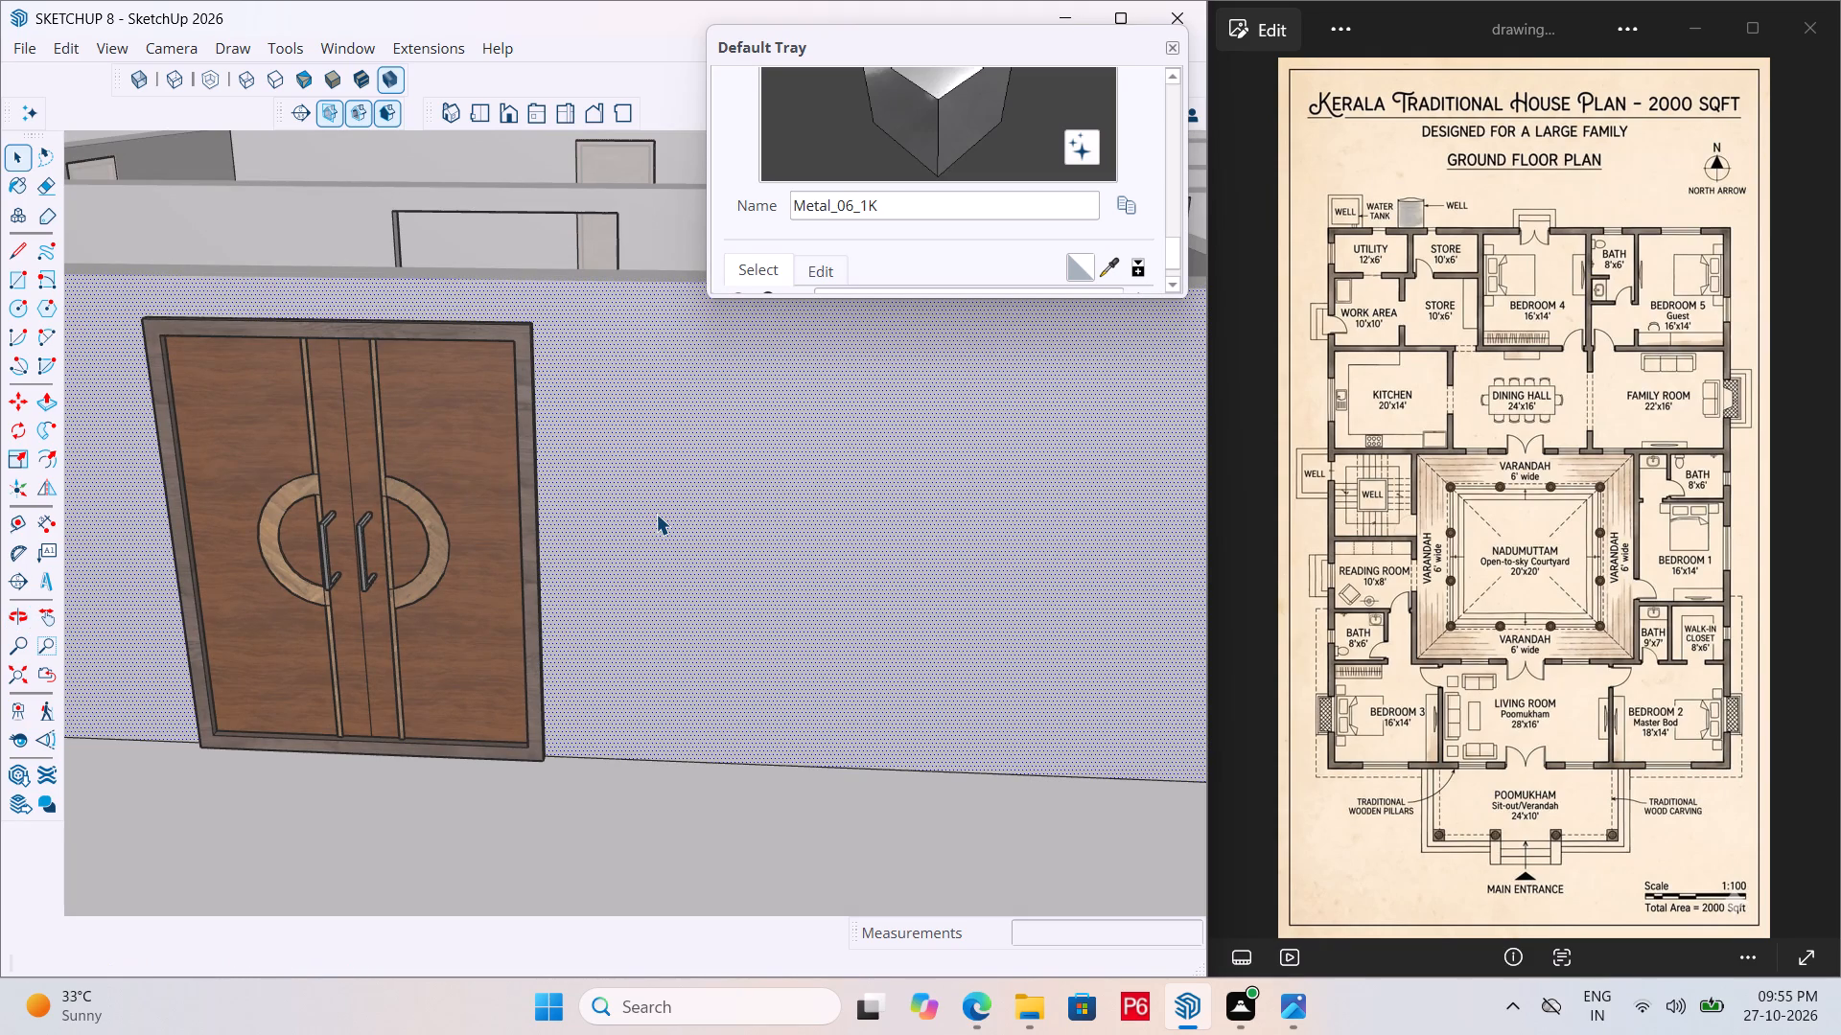
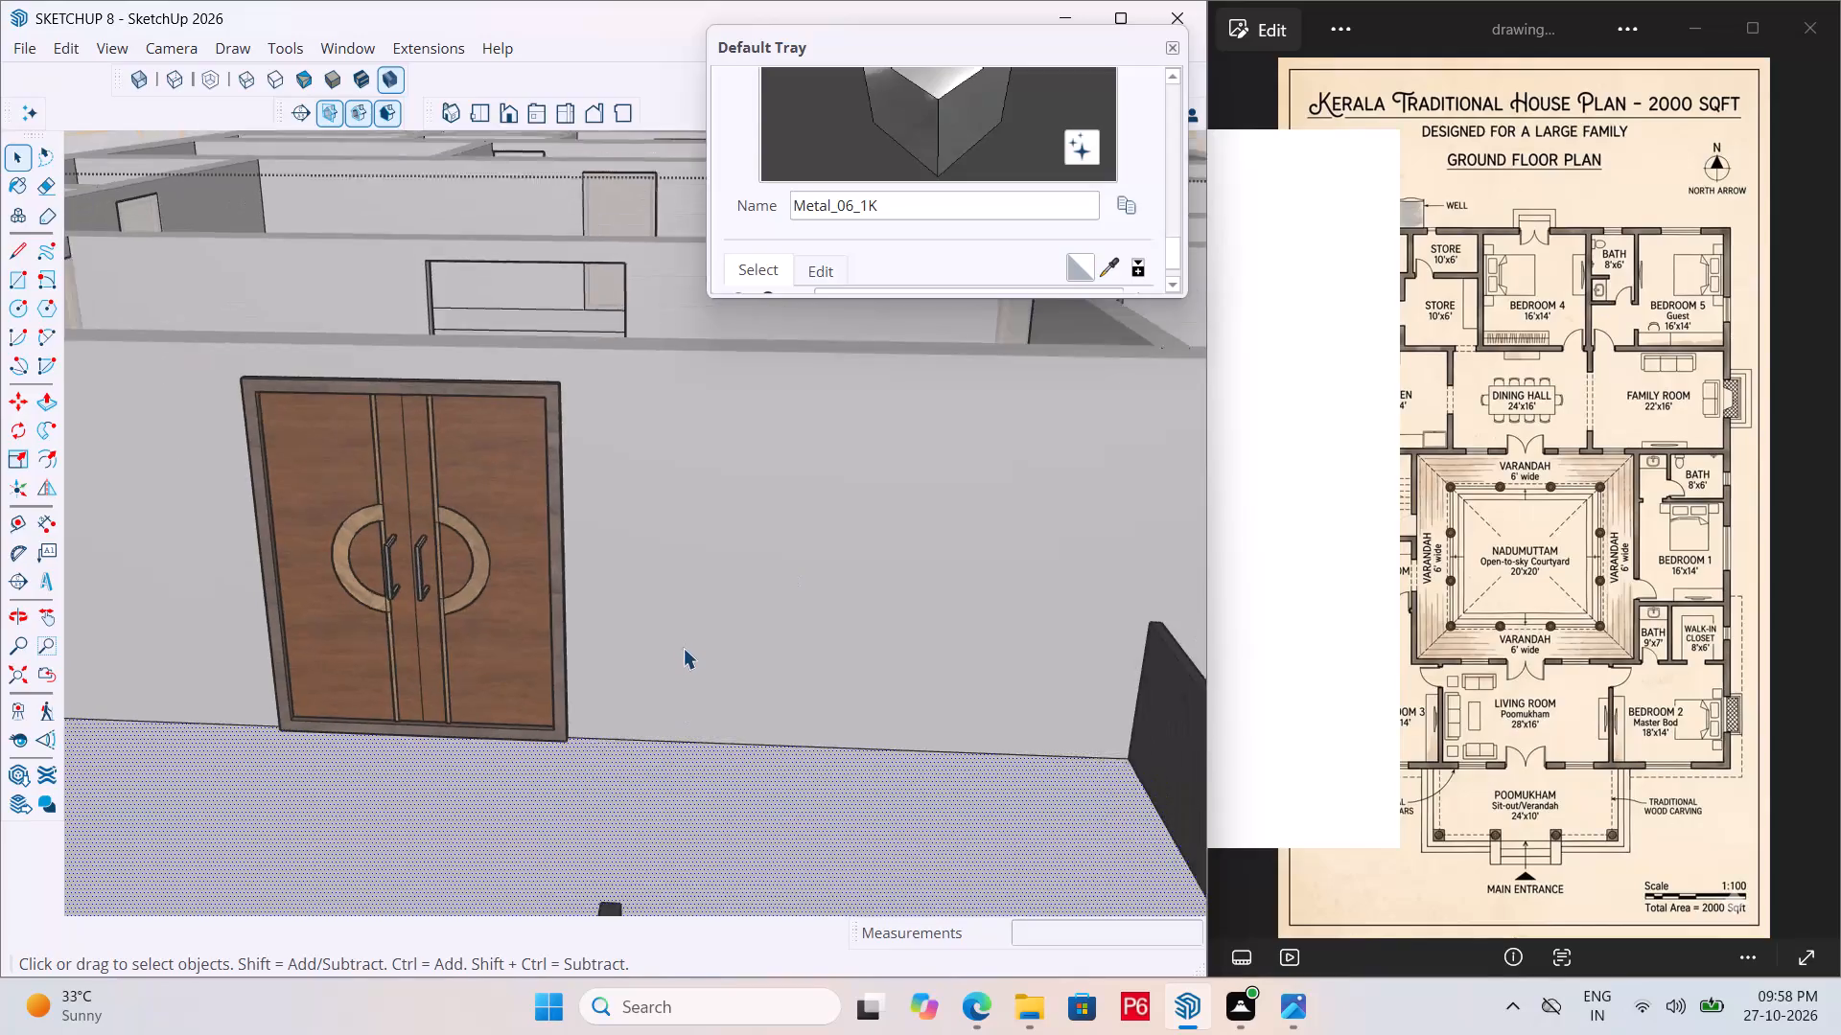
Save the model with the matching handles on both leaves of the entrance double door.
middle_drag(664, 657, 594, 665)
scroll(287, 592, up, 3)
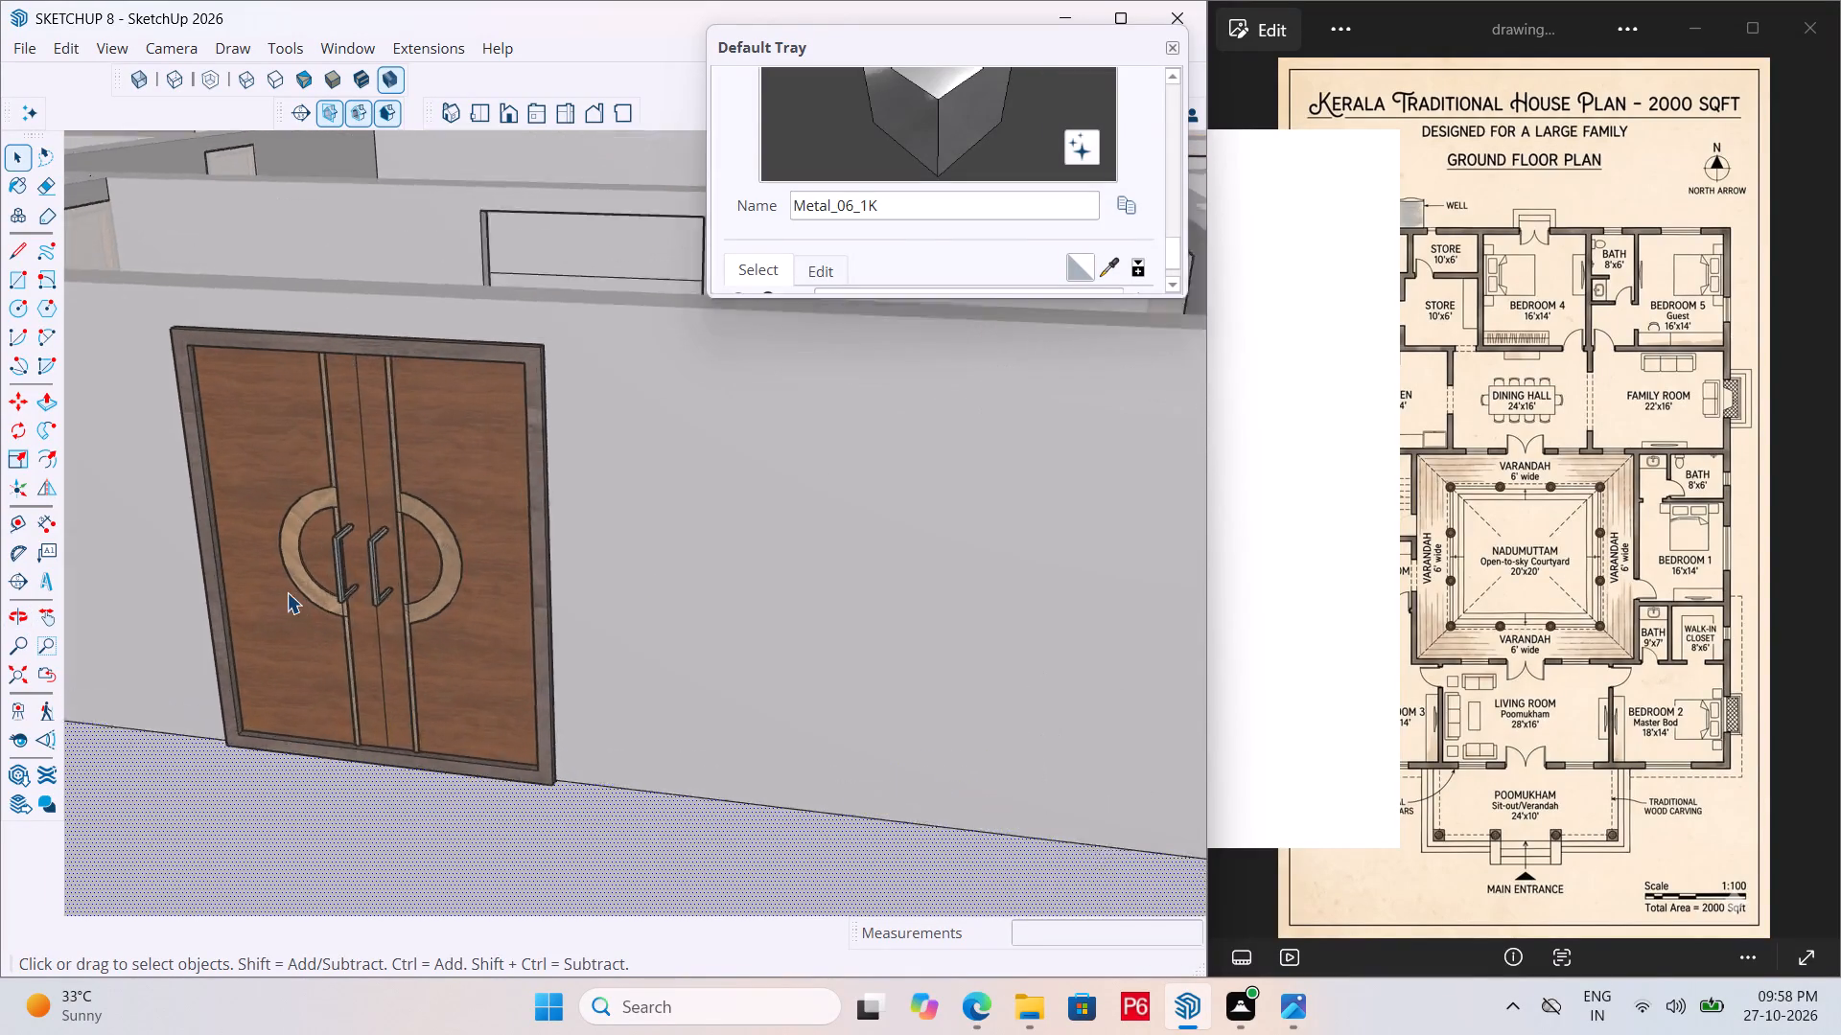
scroll(287, 592, up, 8)
middle_drag(352, 574, 201, 530)
key(ctrl+s)
key(ctrl+s)
key(ctrl+s)
Scale the handle on the right door leaf to 0.65 along its blue axis, shortening its projection from the door.
scroll(444, 544, up, 5)
key(space)
click(408, 624)
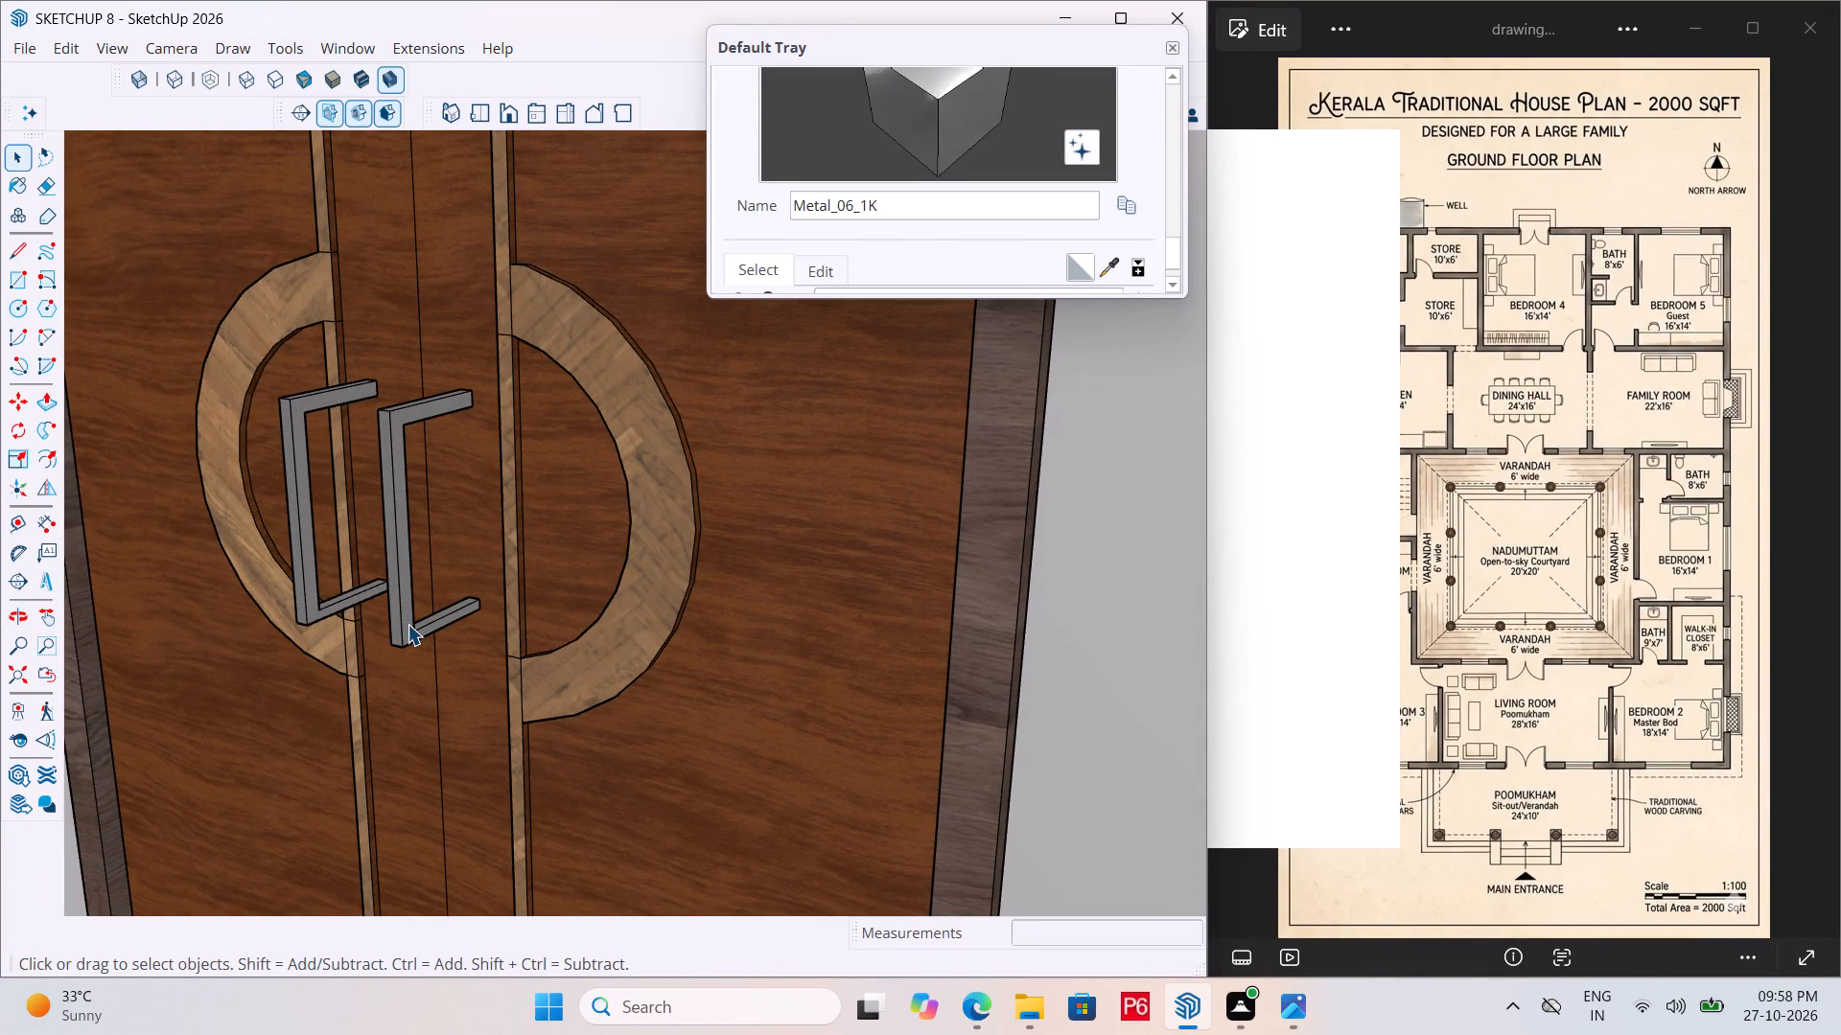
click(24, 464)
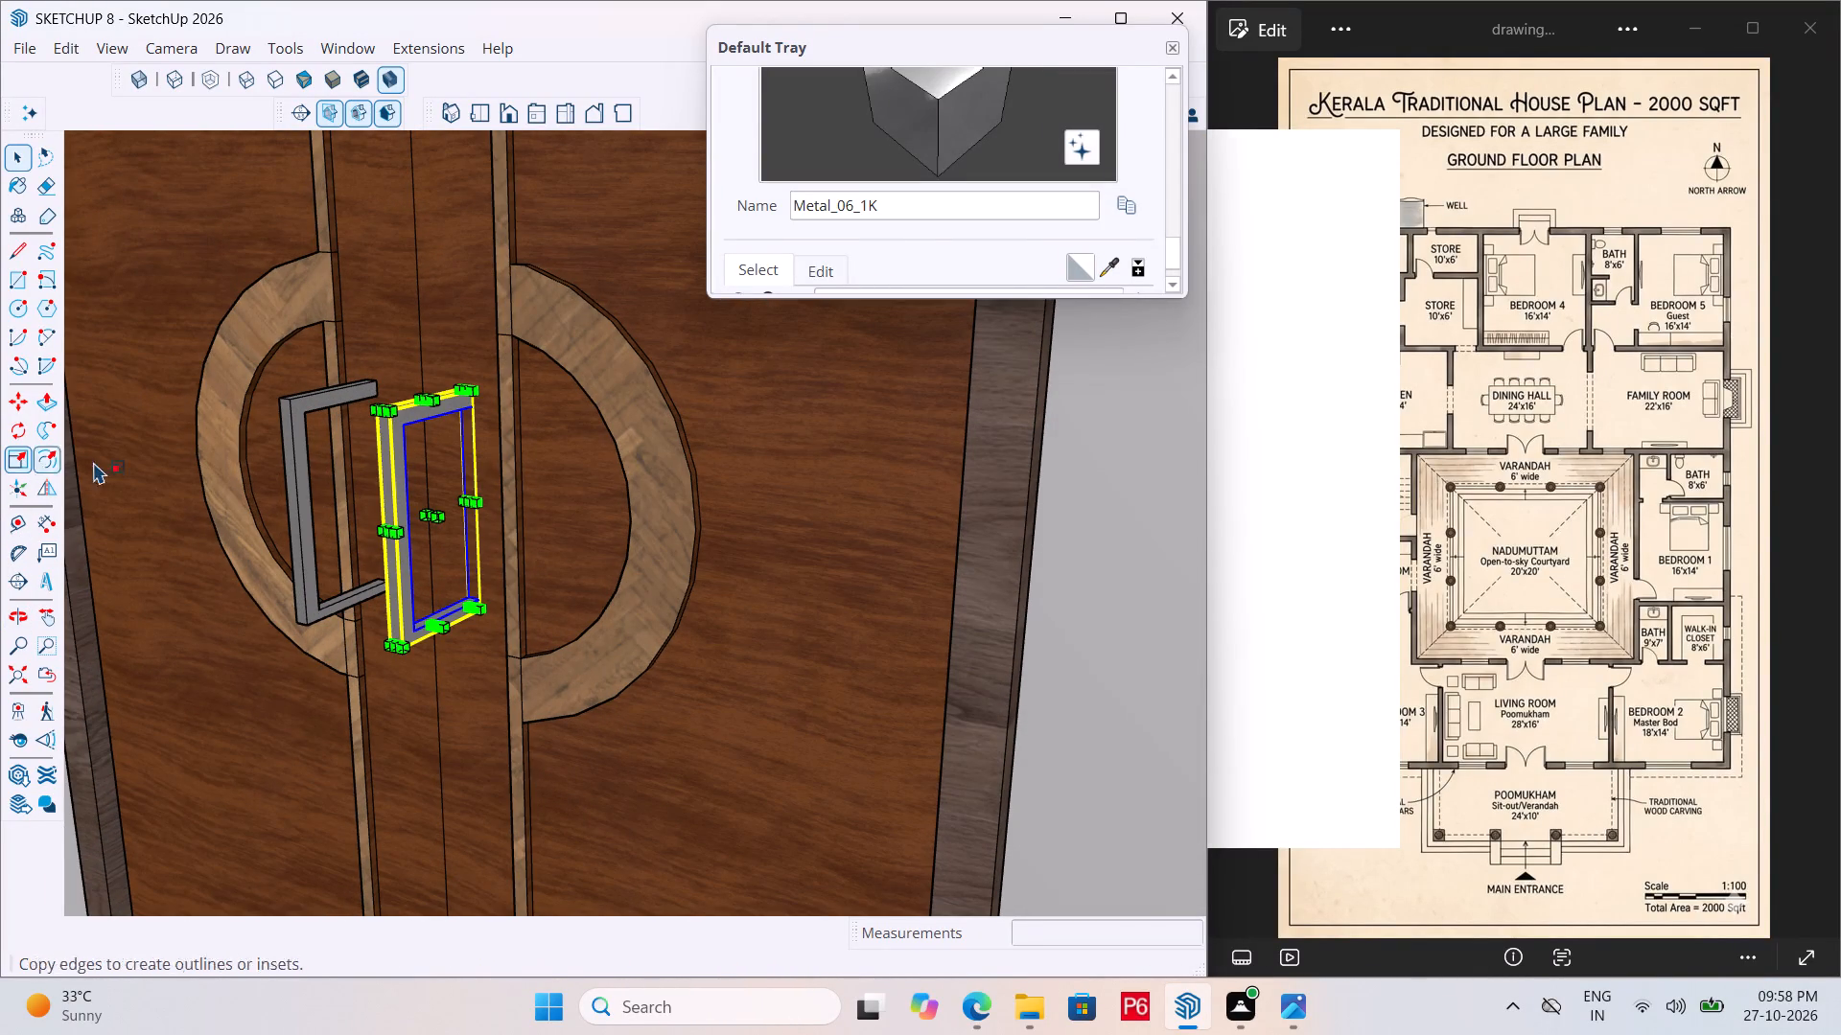
scroll(384, 533, up, 14)
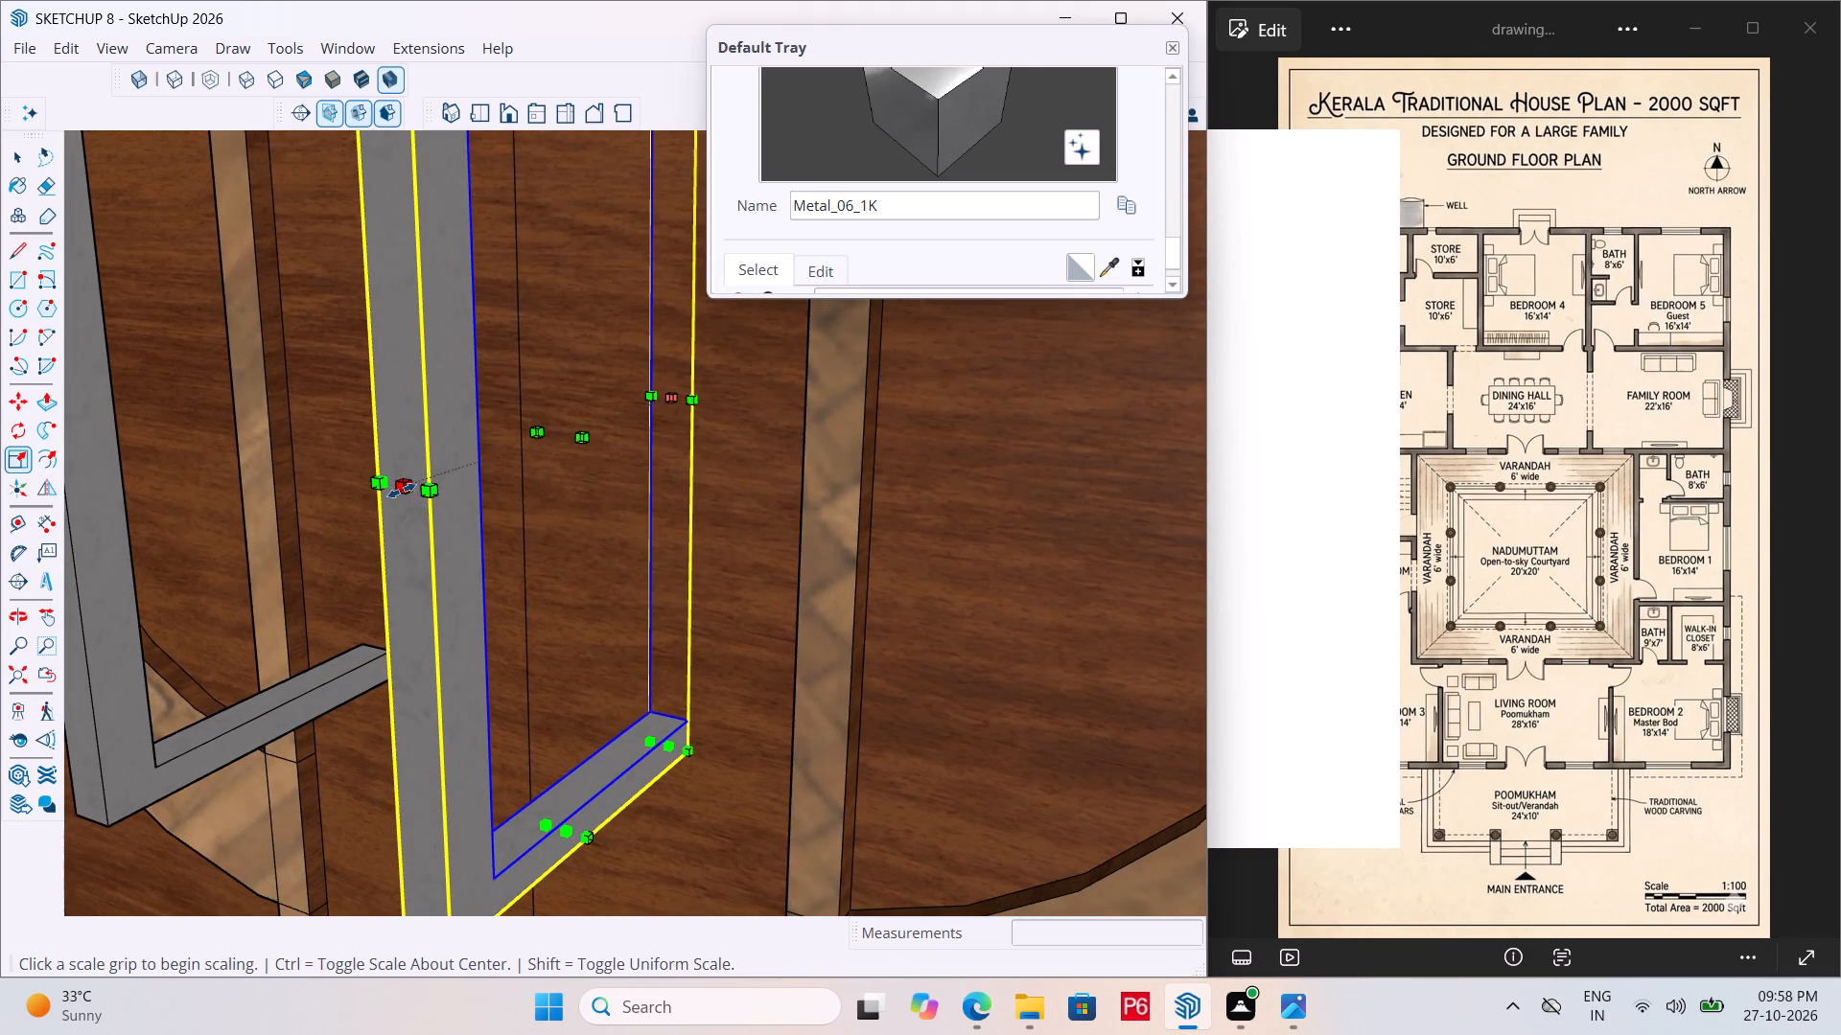
click(402, 490)
drag(506, 437, 515, 435)
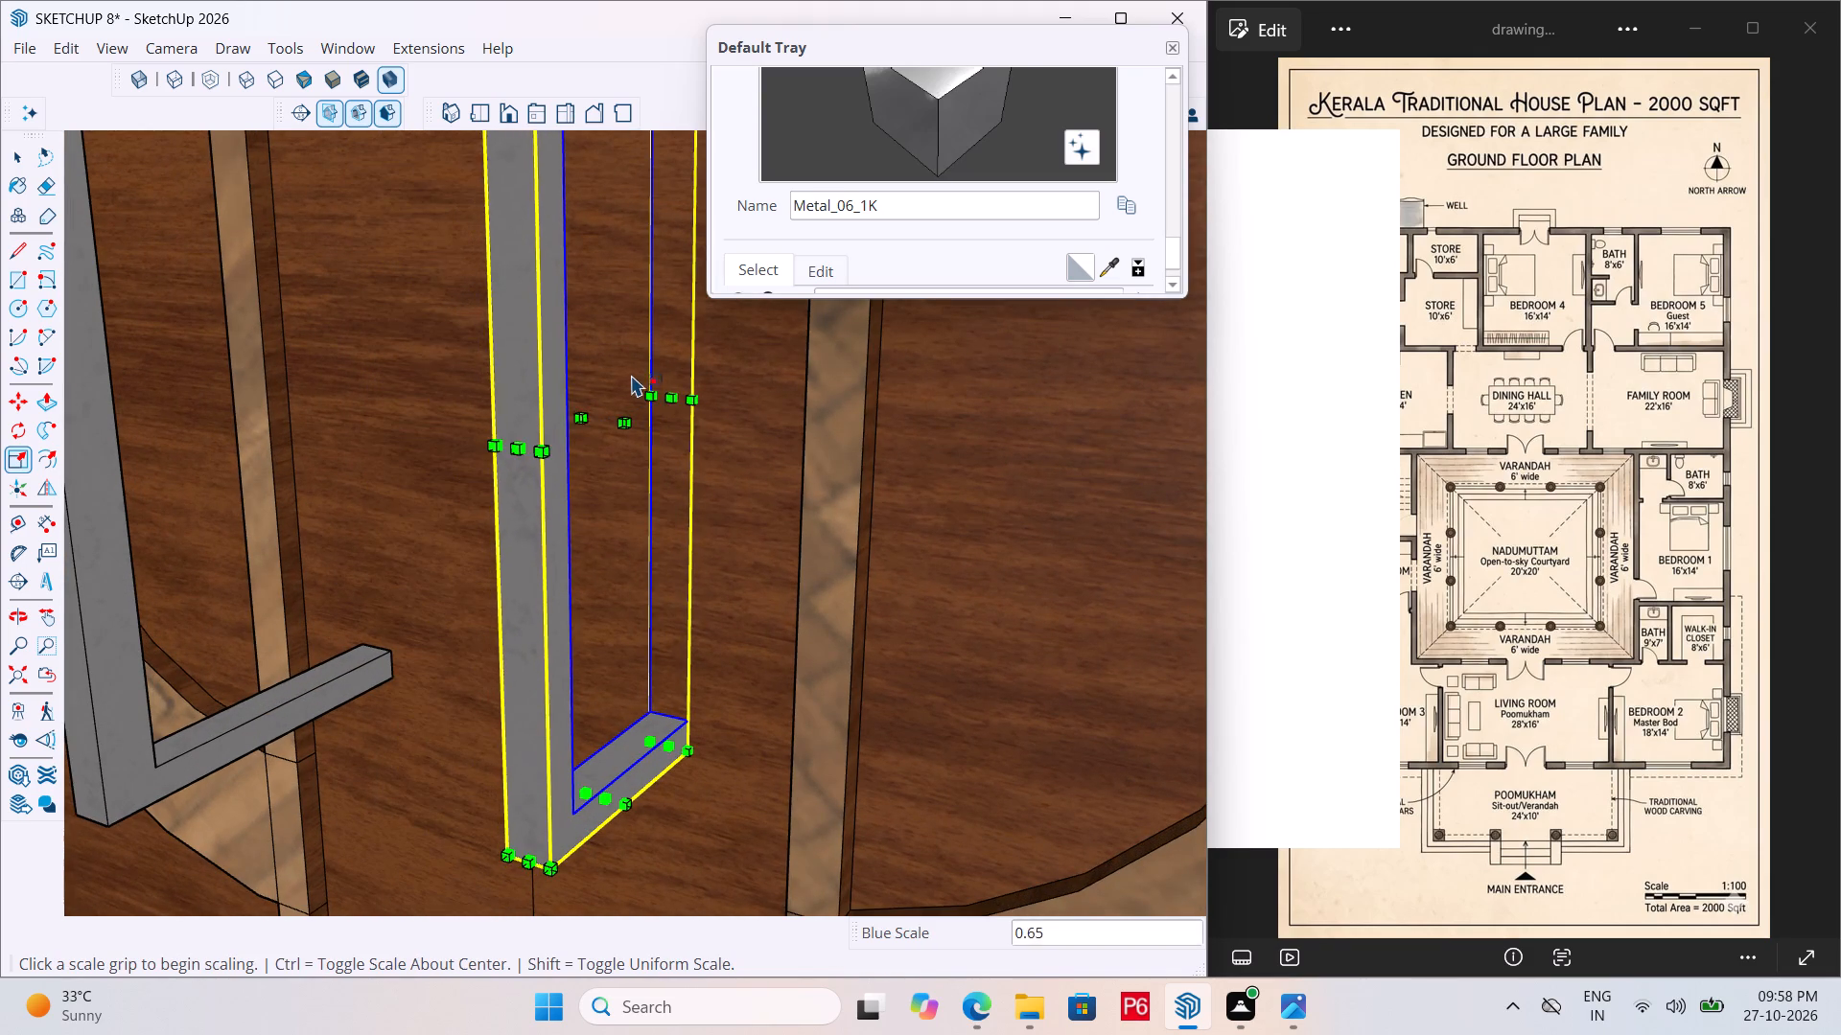
Scale the handle on the left door leaf to 0.65 along its blue axis to match the other handle.
scroll(631, 375, down, 6)
click(301, 505)
click(317, 496)
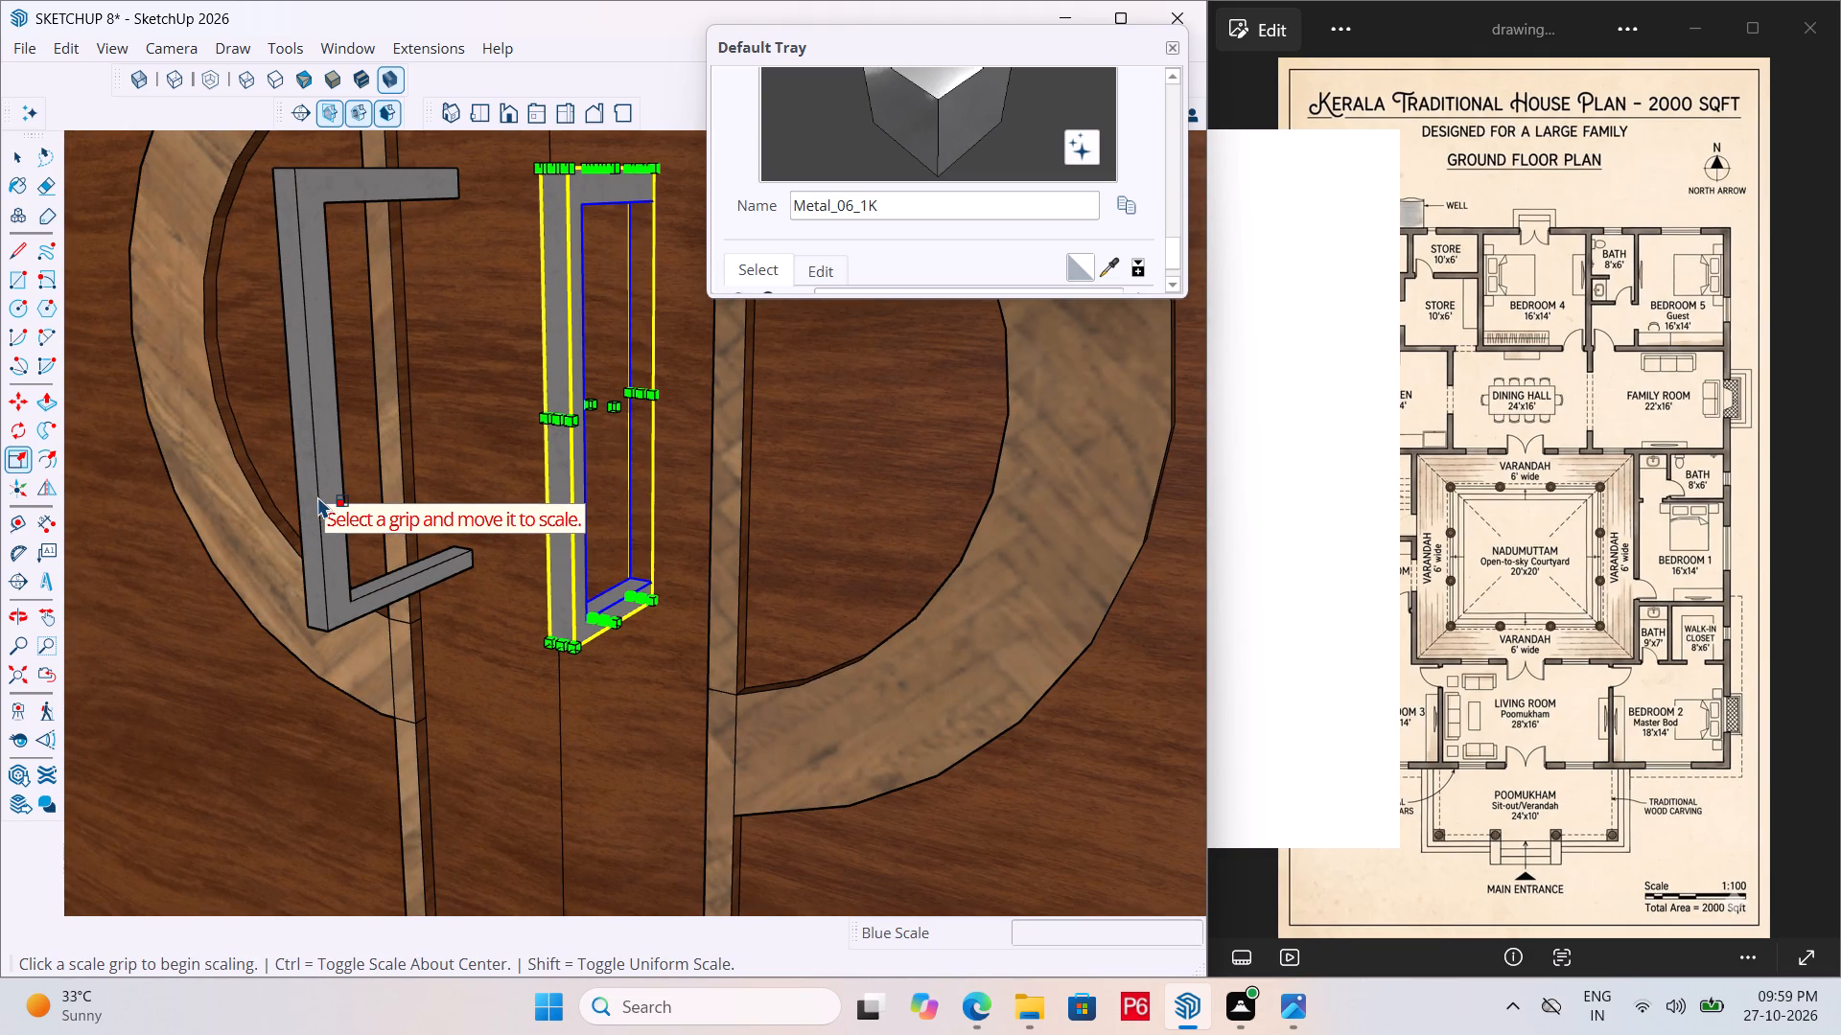
click(329, 472)
click(509, 439)
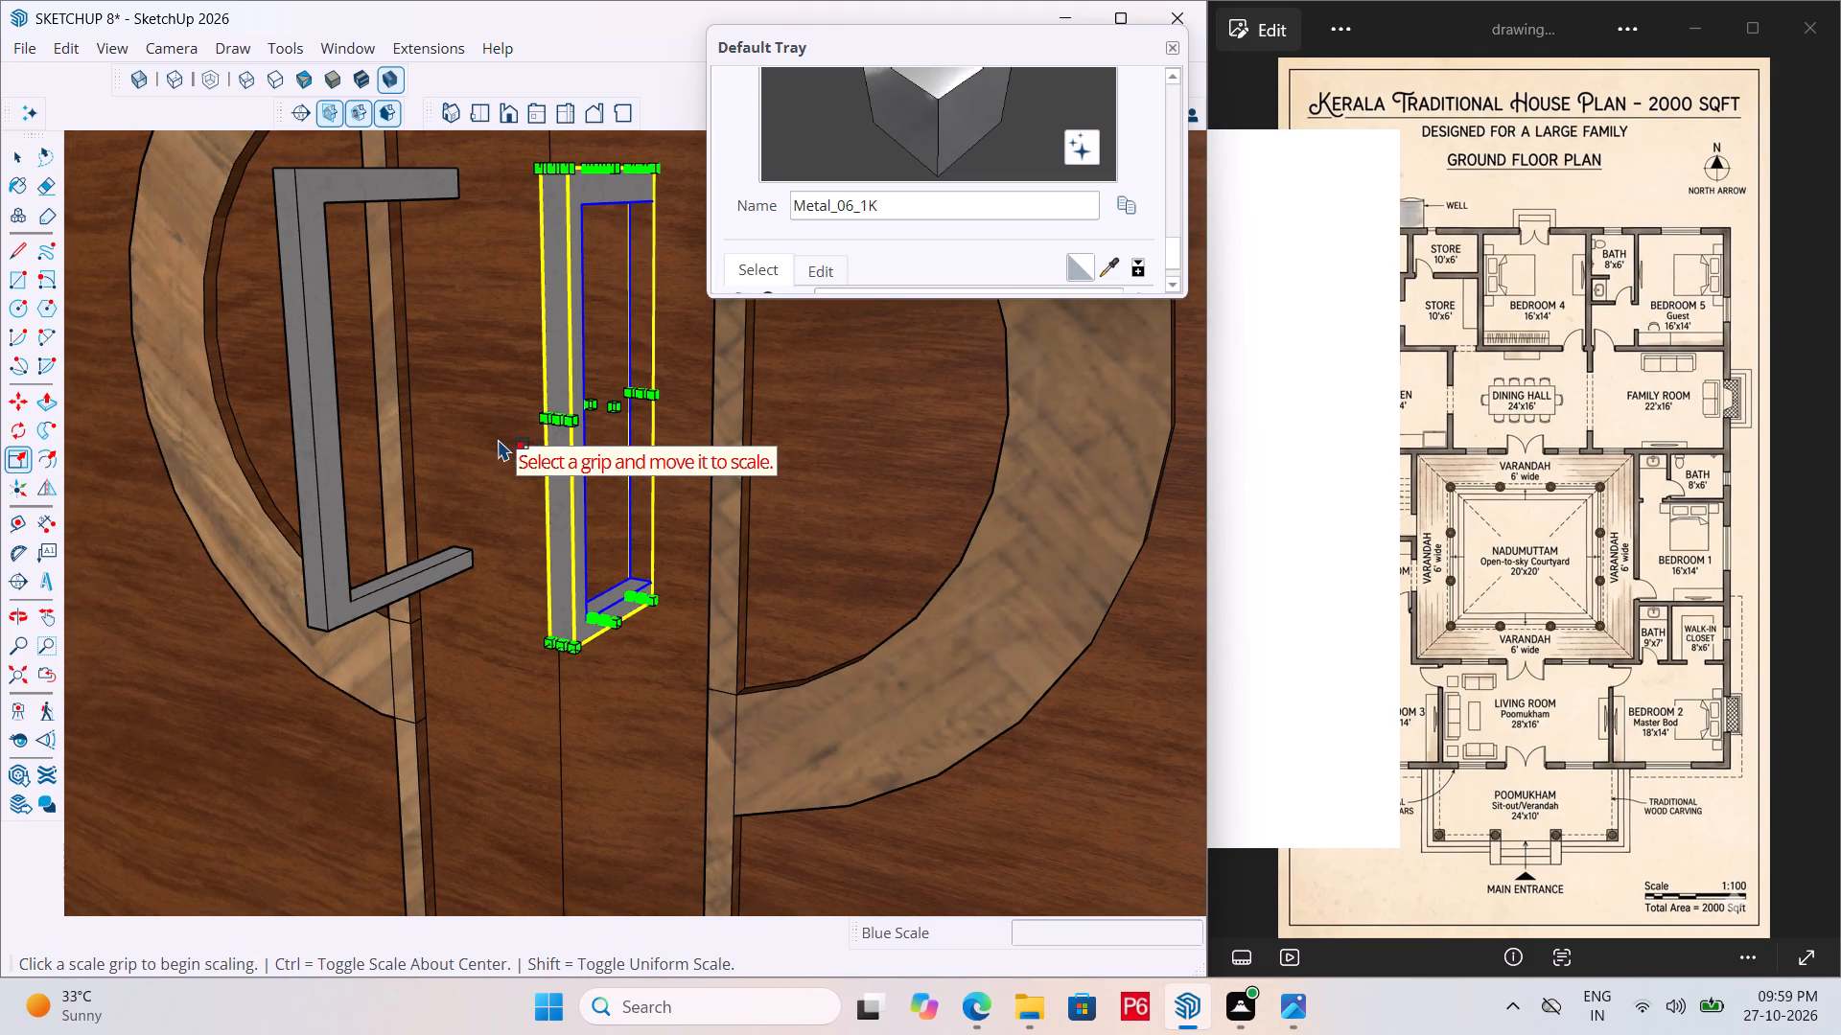
key(space)
click(484, 424)
click(317, 456)
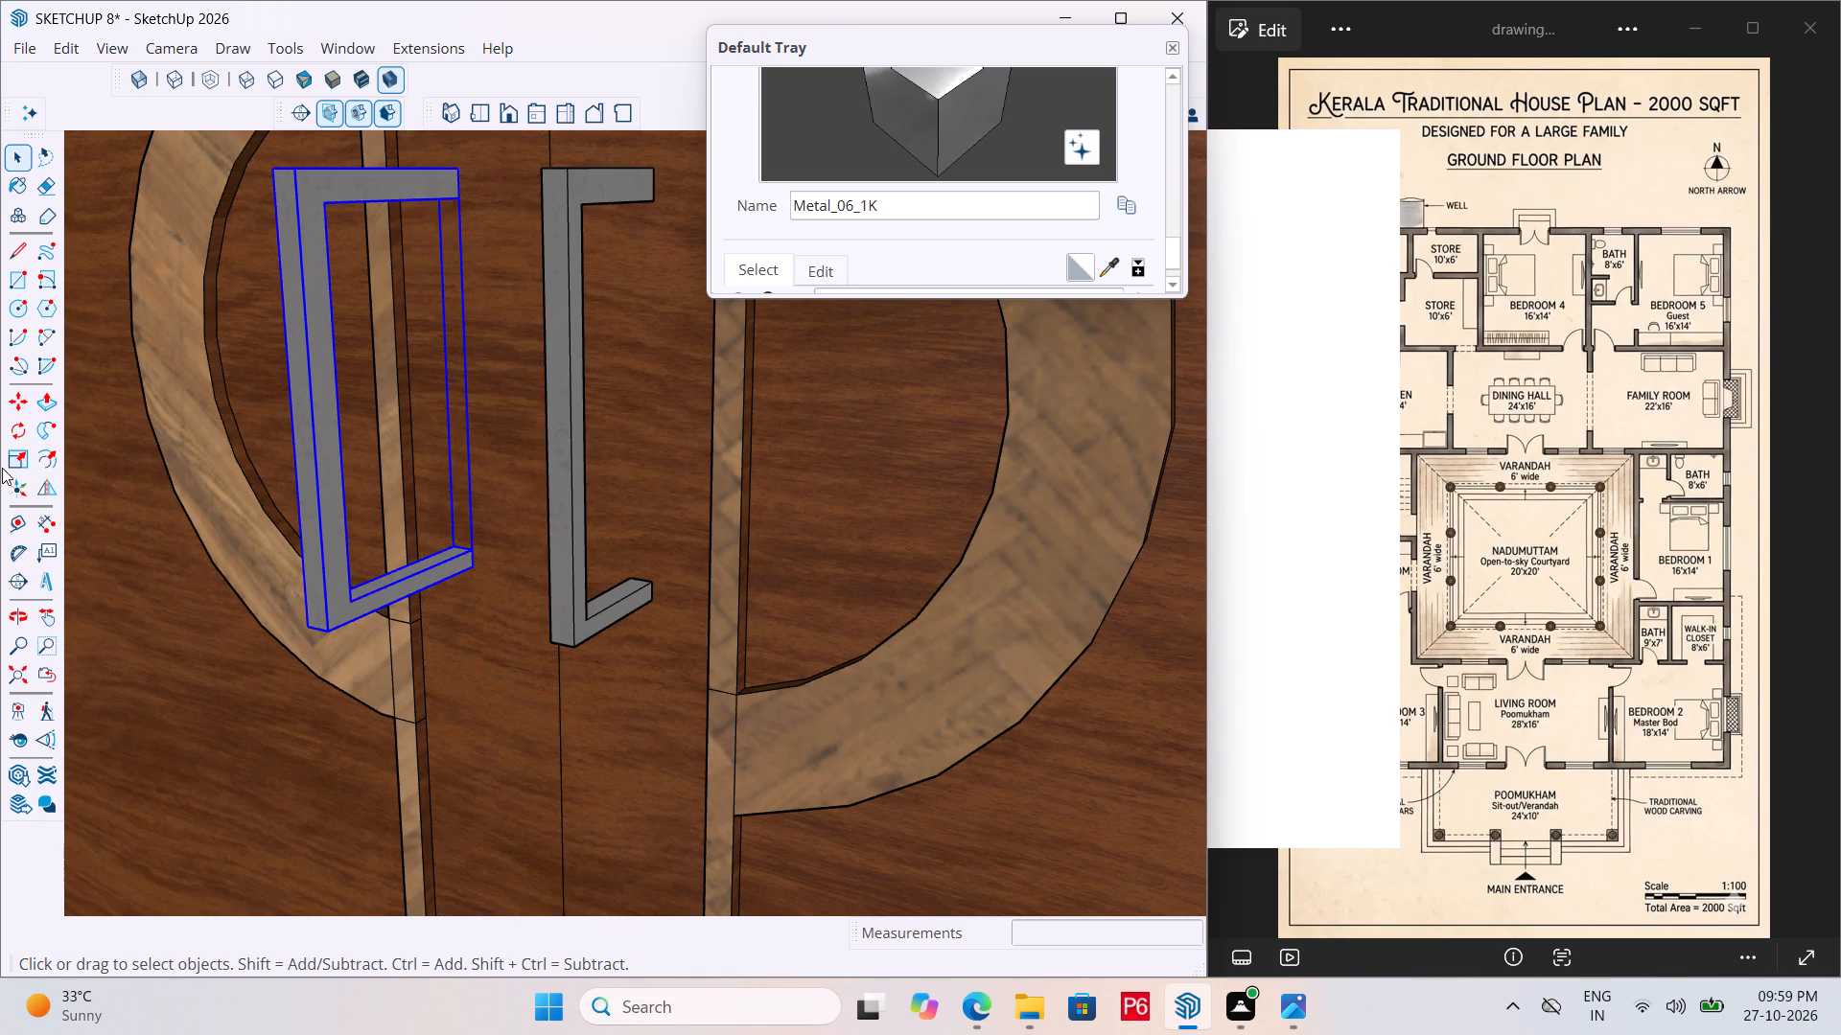
click(23, 454)
scroll(317, 425, up, 5)
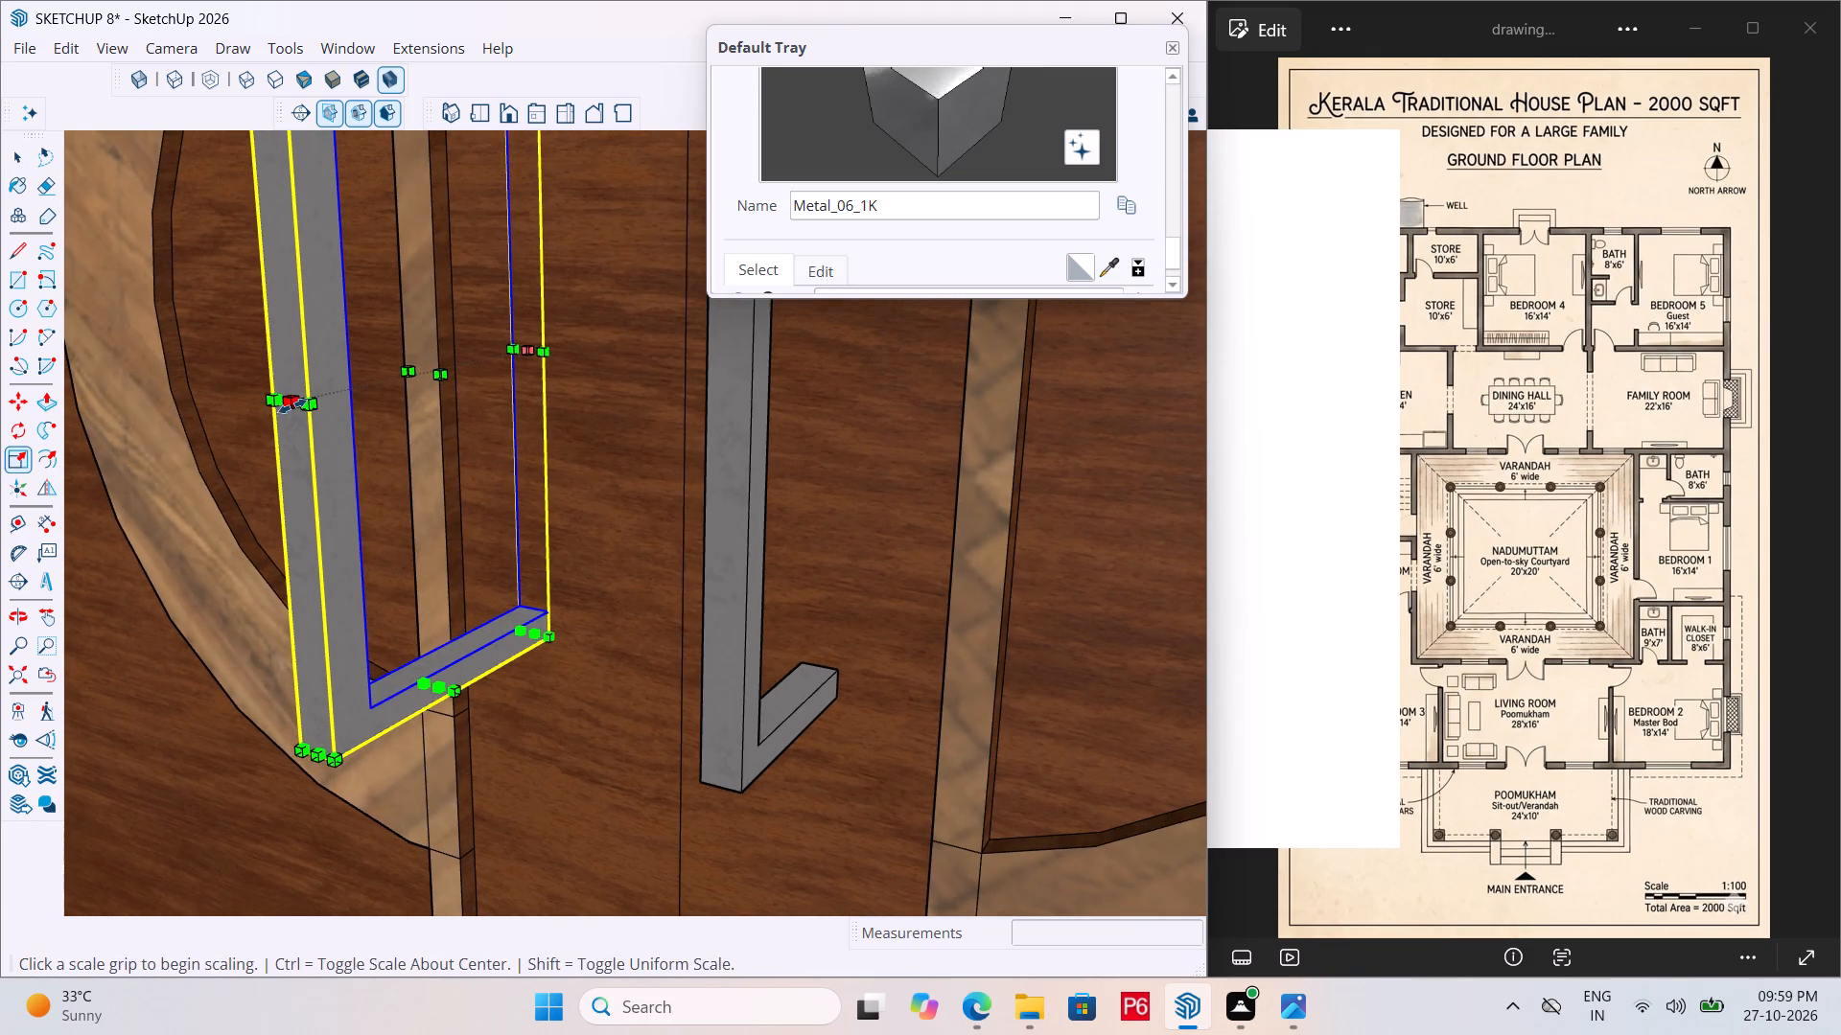
click(294, 405)
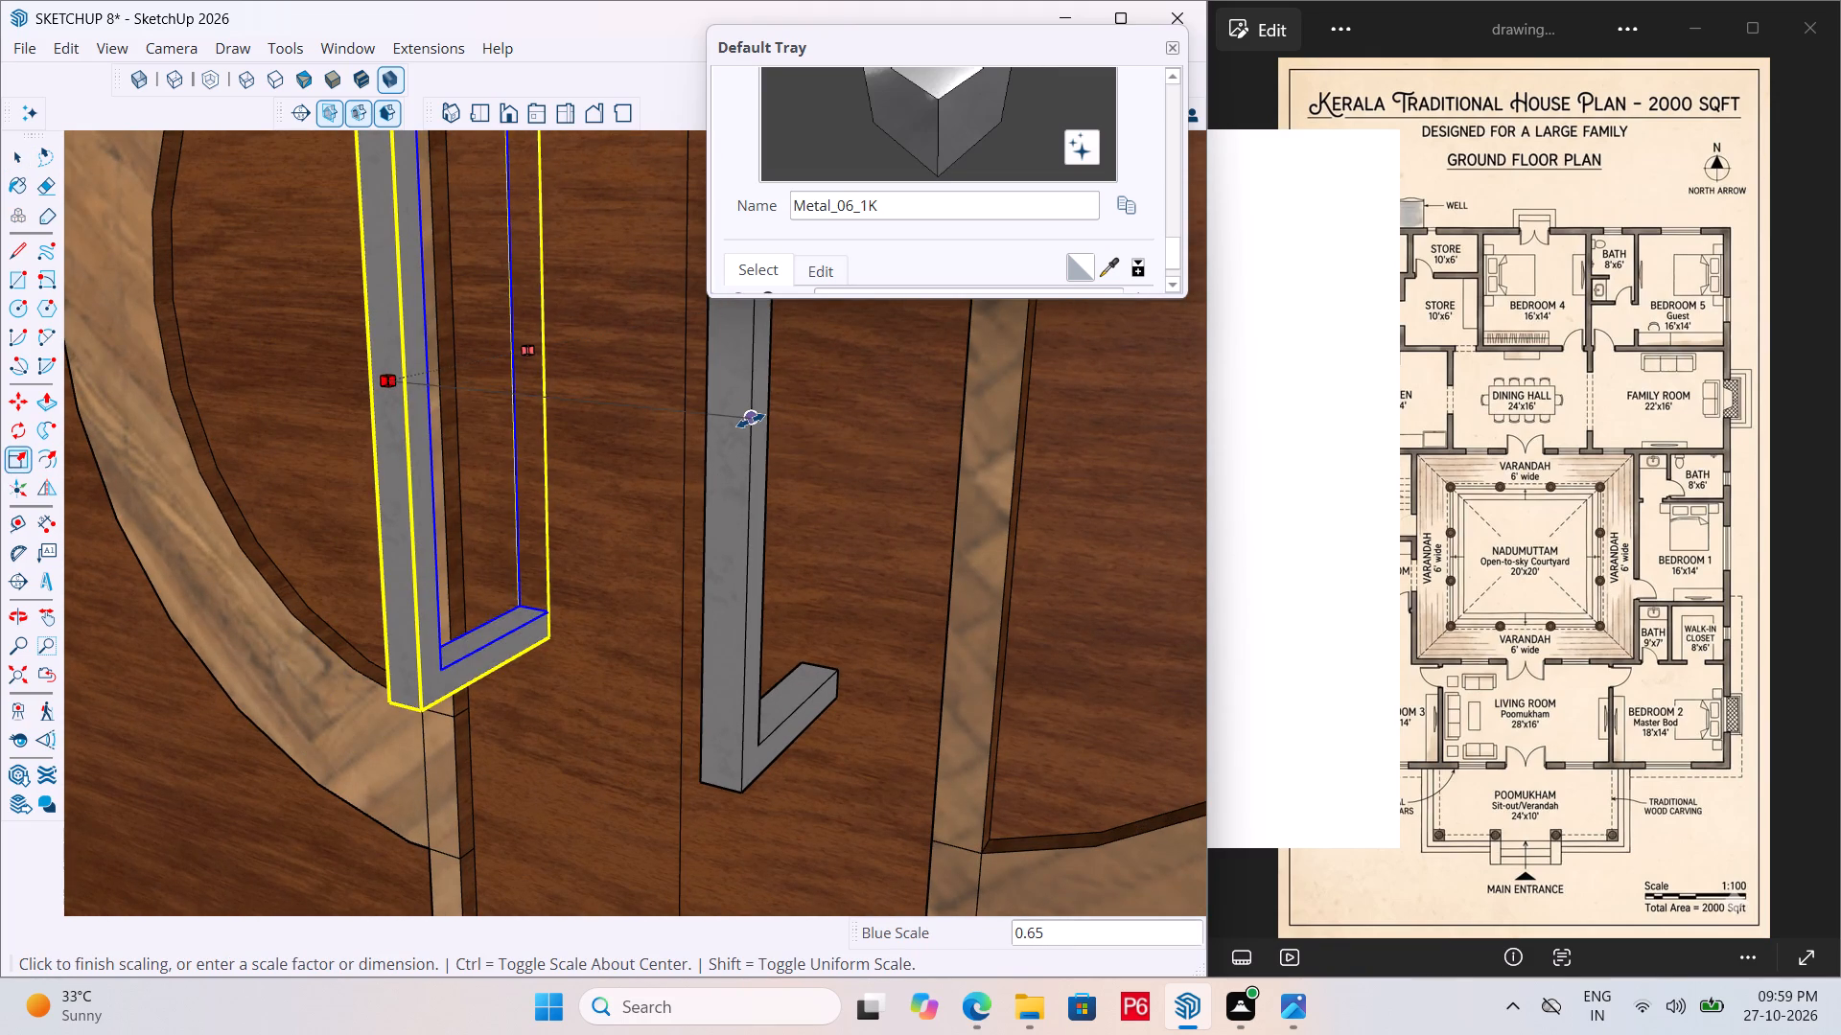
click(751, 421)
Save the model with both shortened door handles.
scroll(545, 457, down, 6)
middle_drag(521, 484, 343, 481)
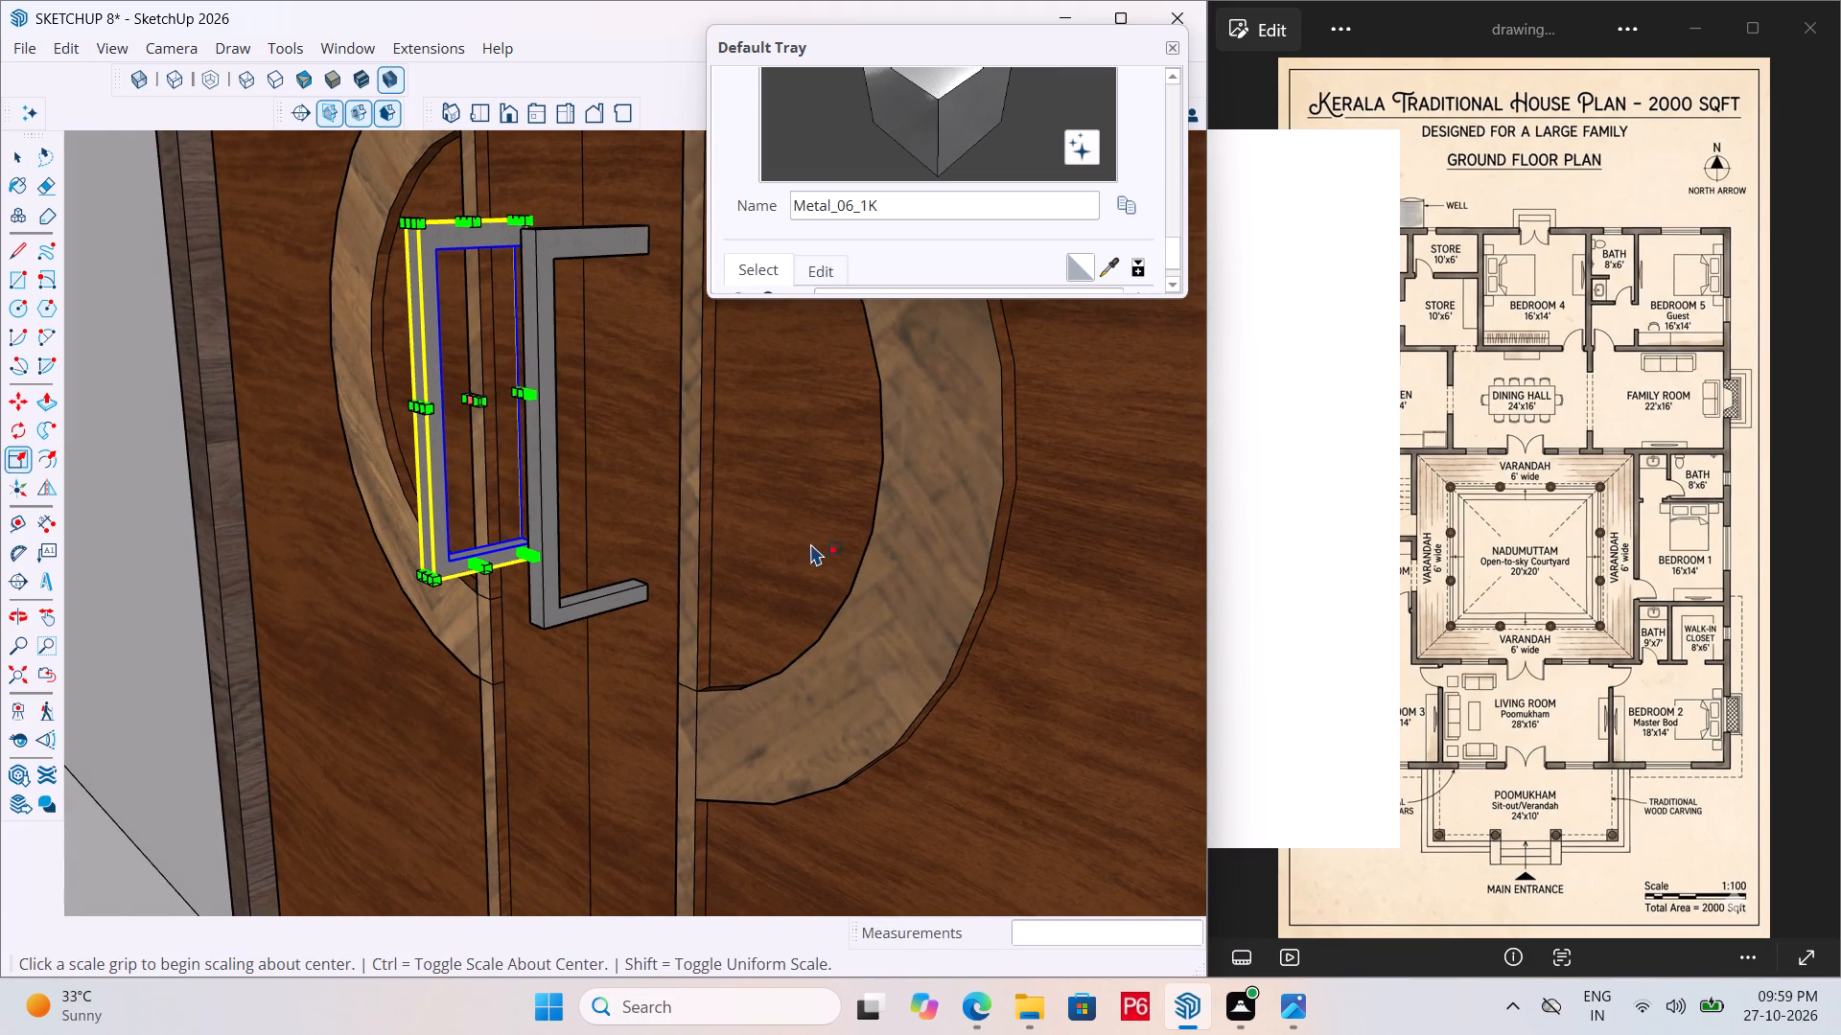
key(ctrl+s)
key(ctrl+s)
key(ctrl+s)
Leave scaling and examine the entrance double door, its two leaf panels and shortened handles from several angles and distances.
key(space)
click(1077, 519)
scroll(877, 528, down, 7)
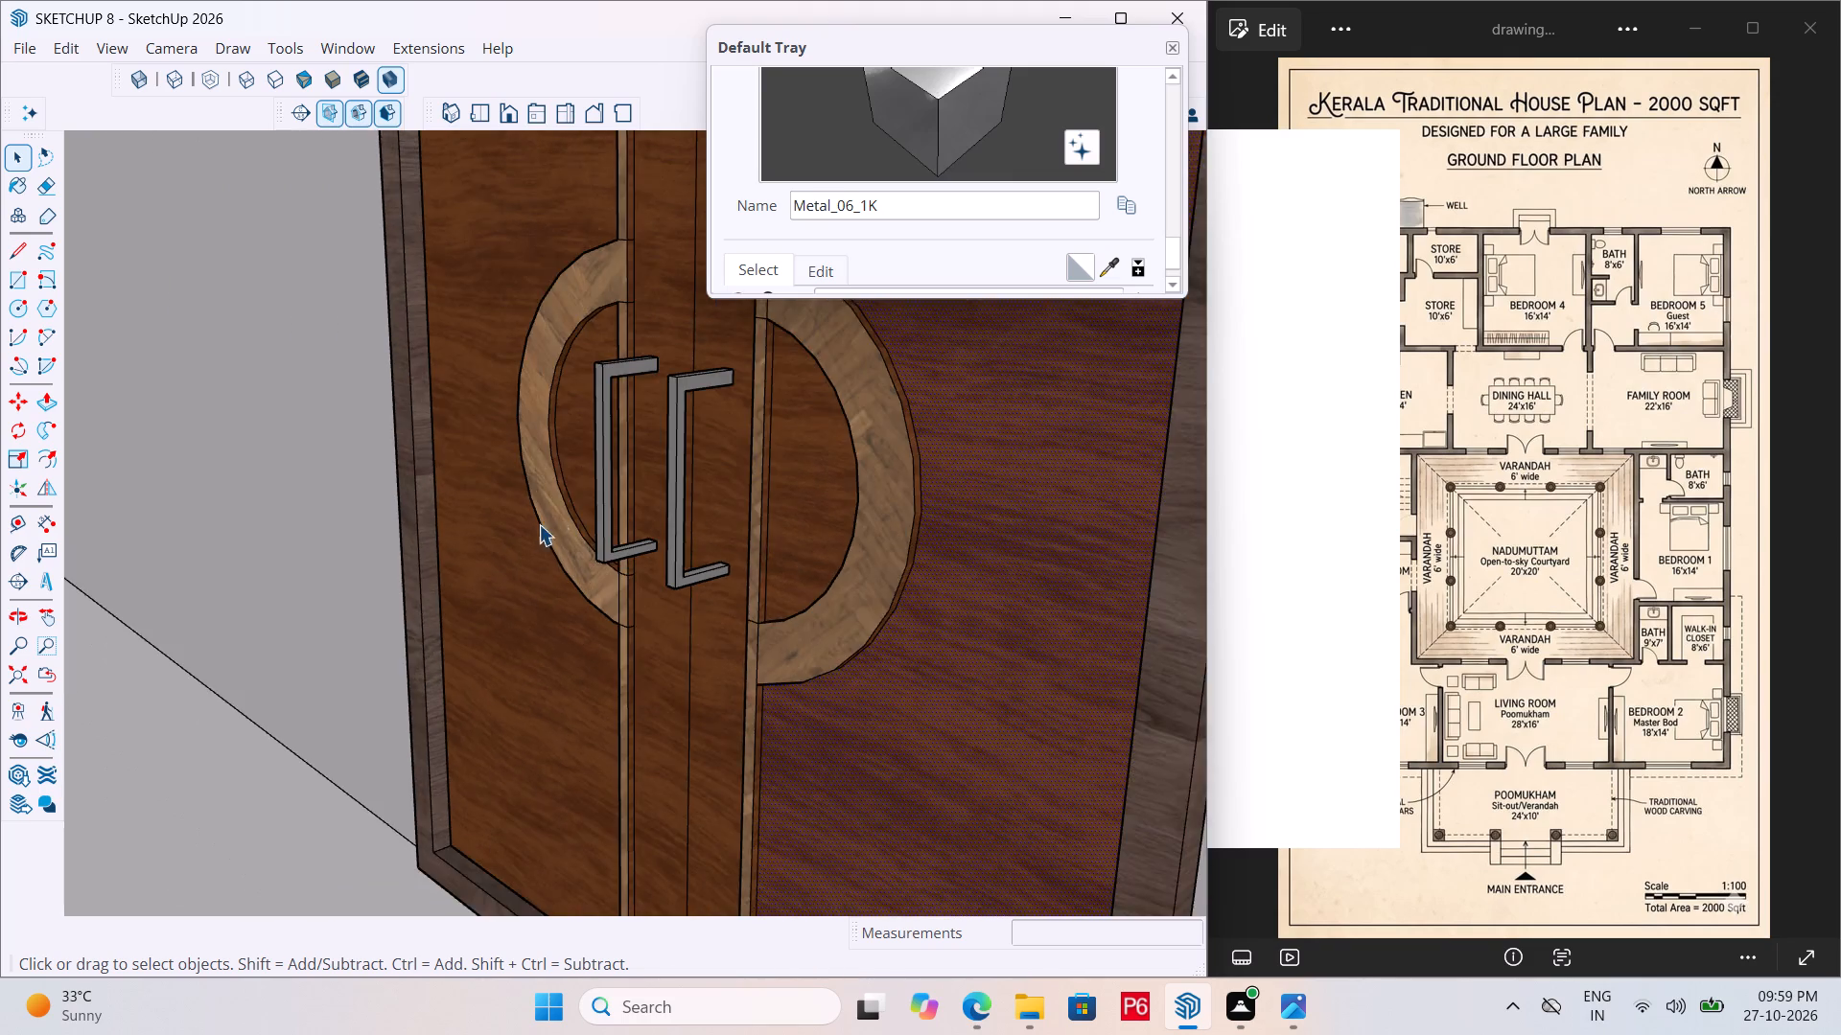
scroll(539, 524, down, 7)
middle_drag(503, 541, 455, 586)
scroll(478, 547, down, 4)
middle_drag(554, 554, 592, 552)
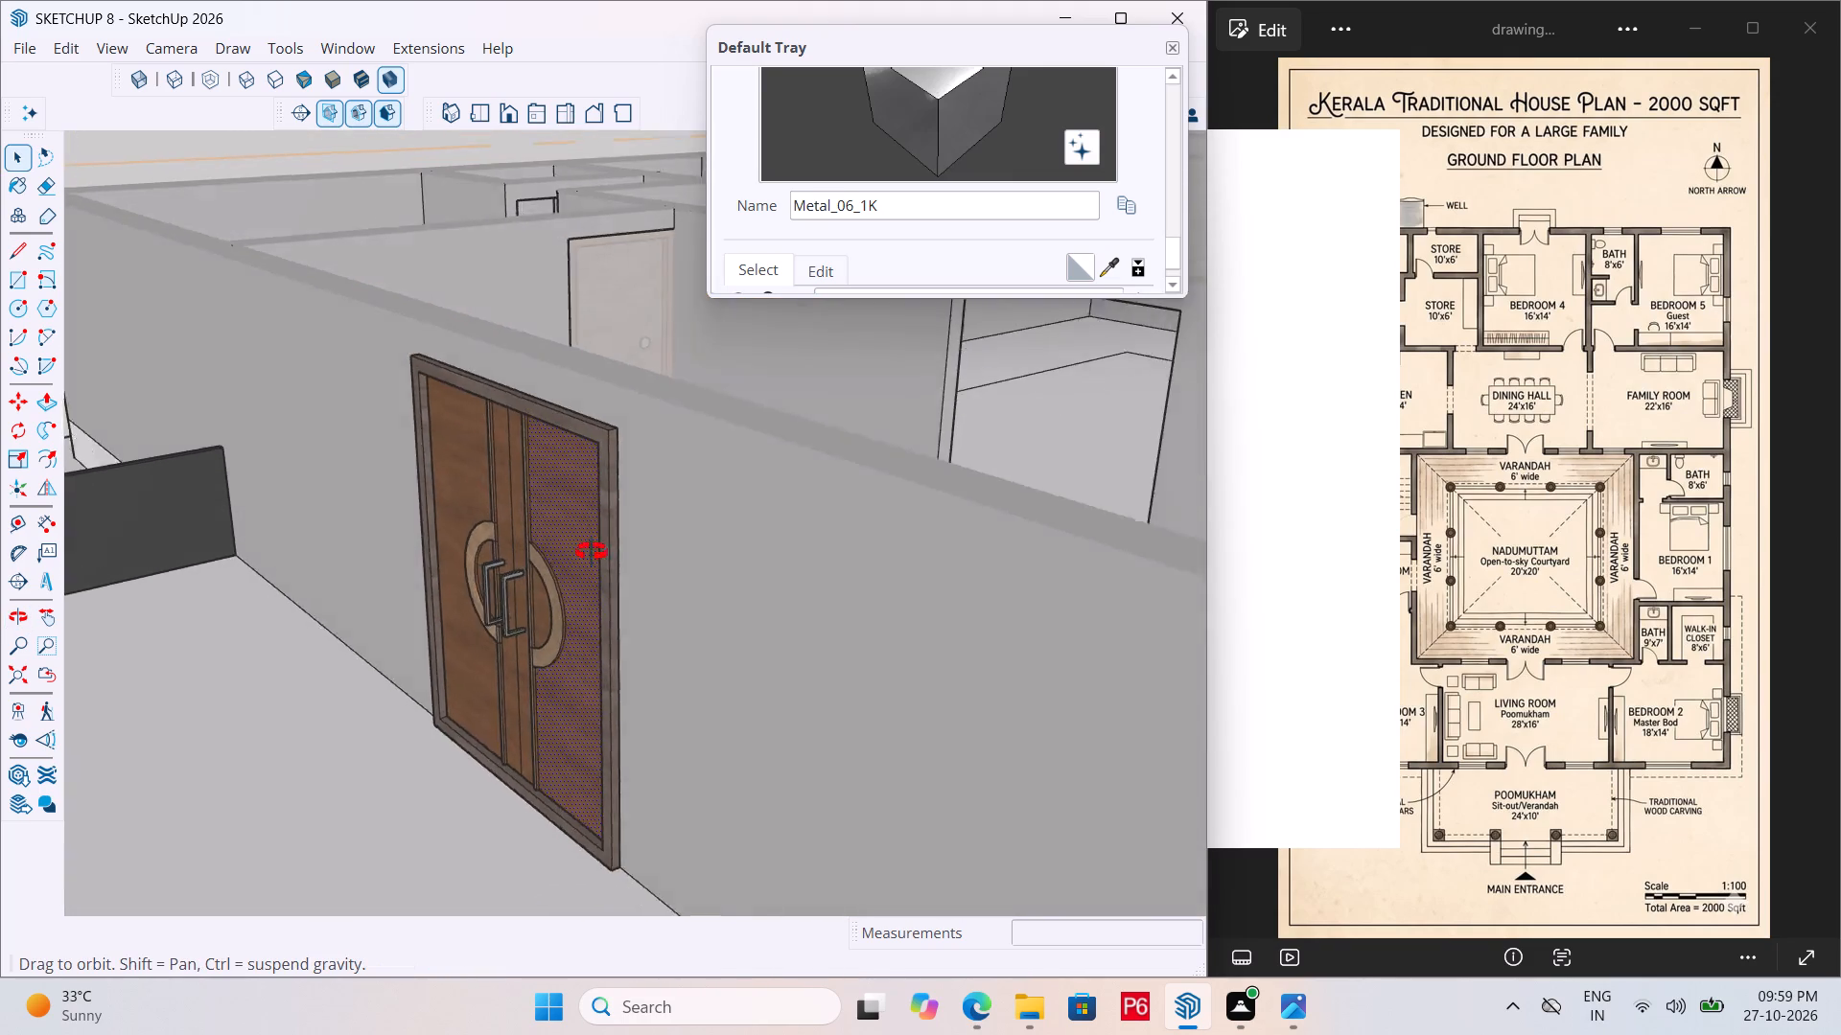
middle_drag(592, 552, 683, 534)
scroll(435, 518, down, 3)
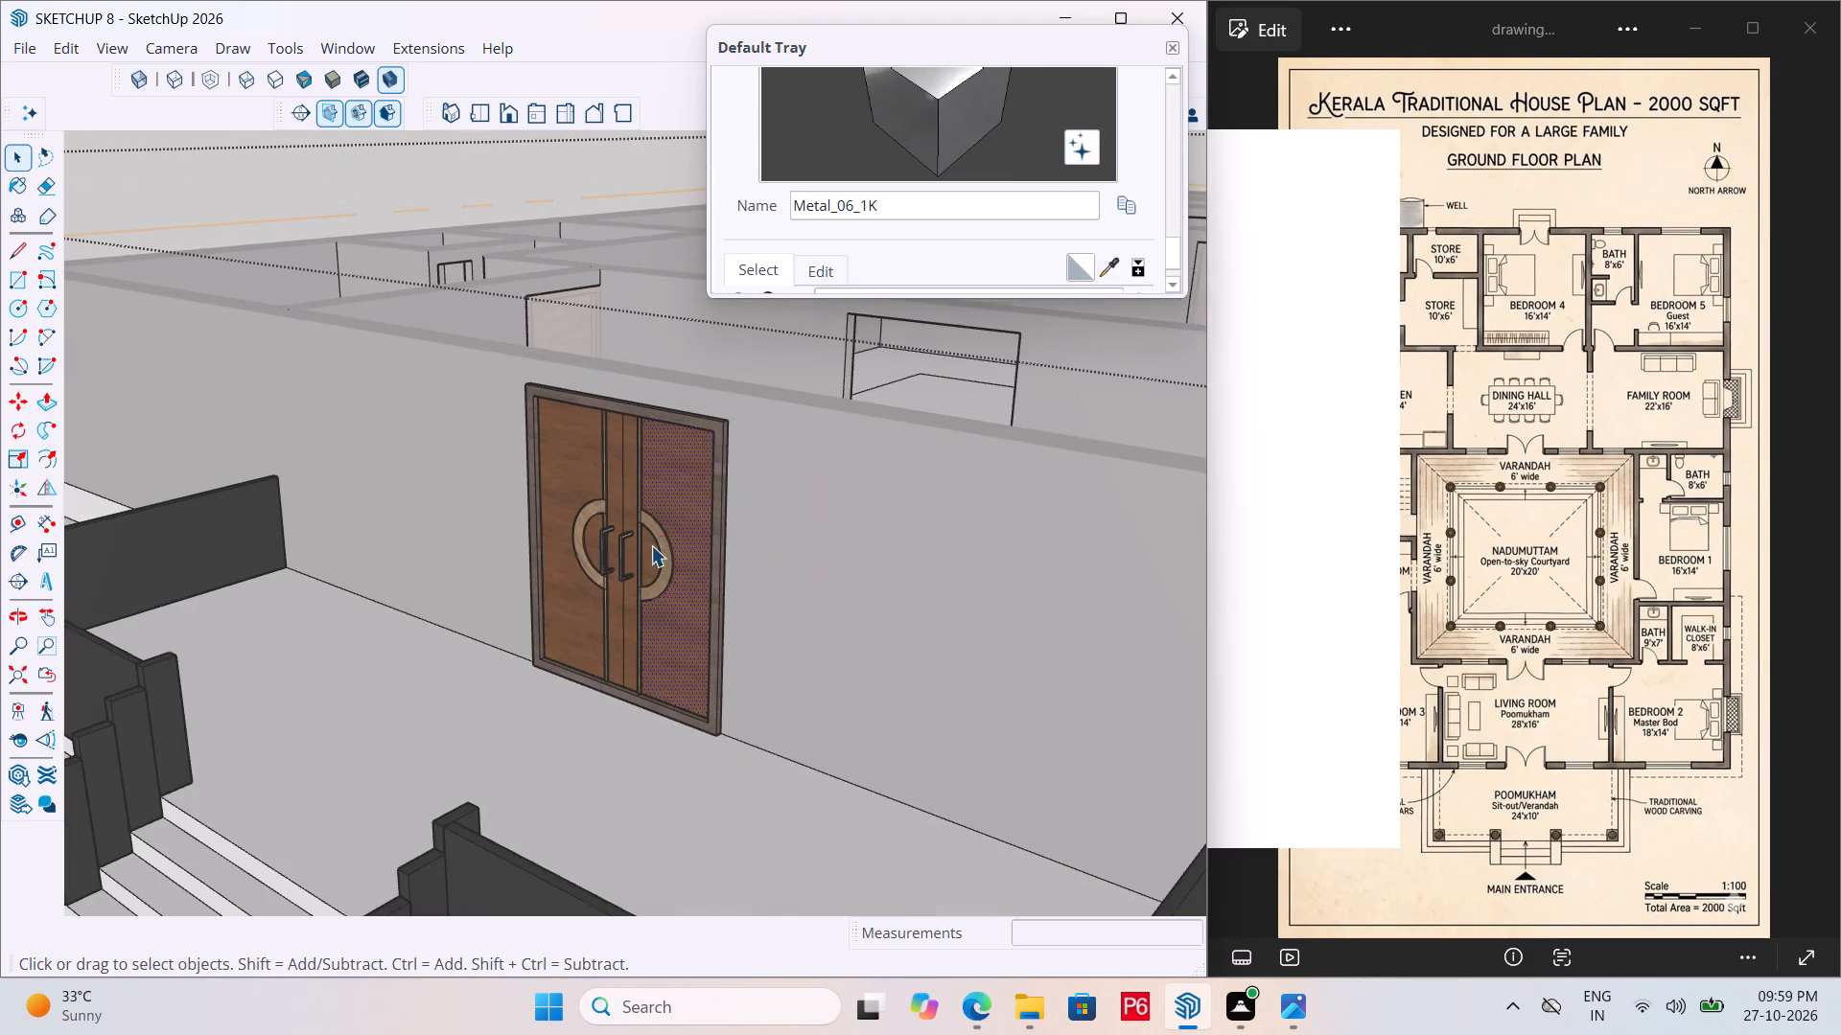
middle_drag(652, 545, 699, 521)
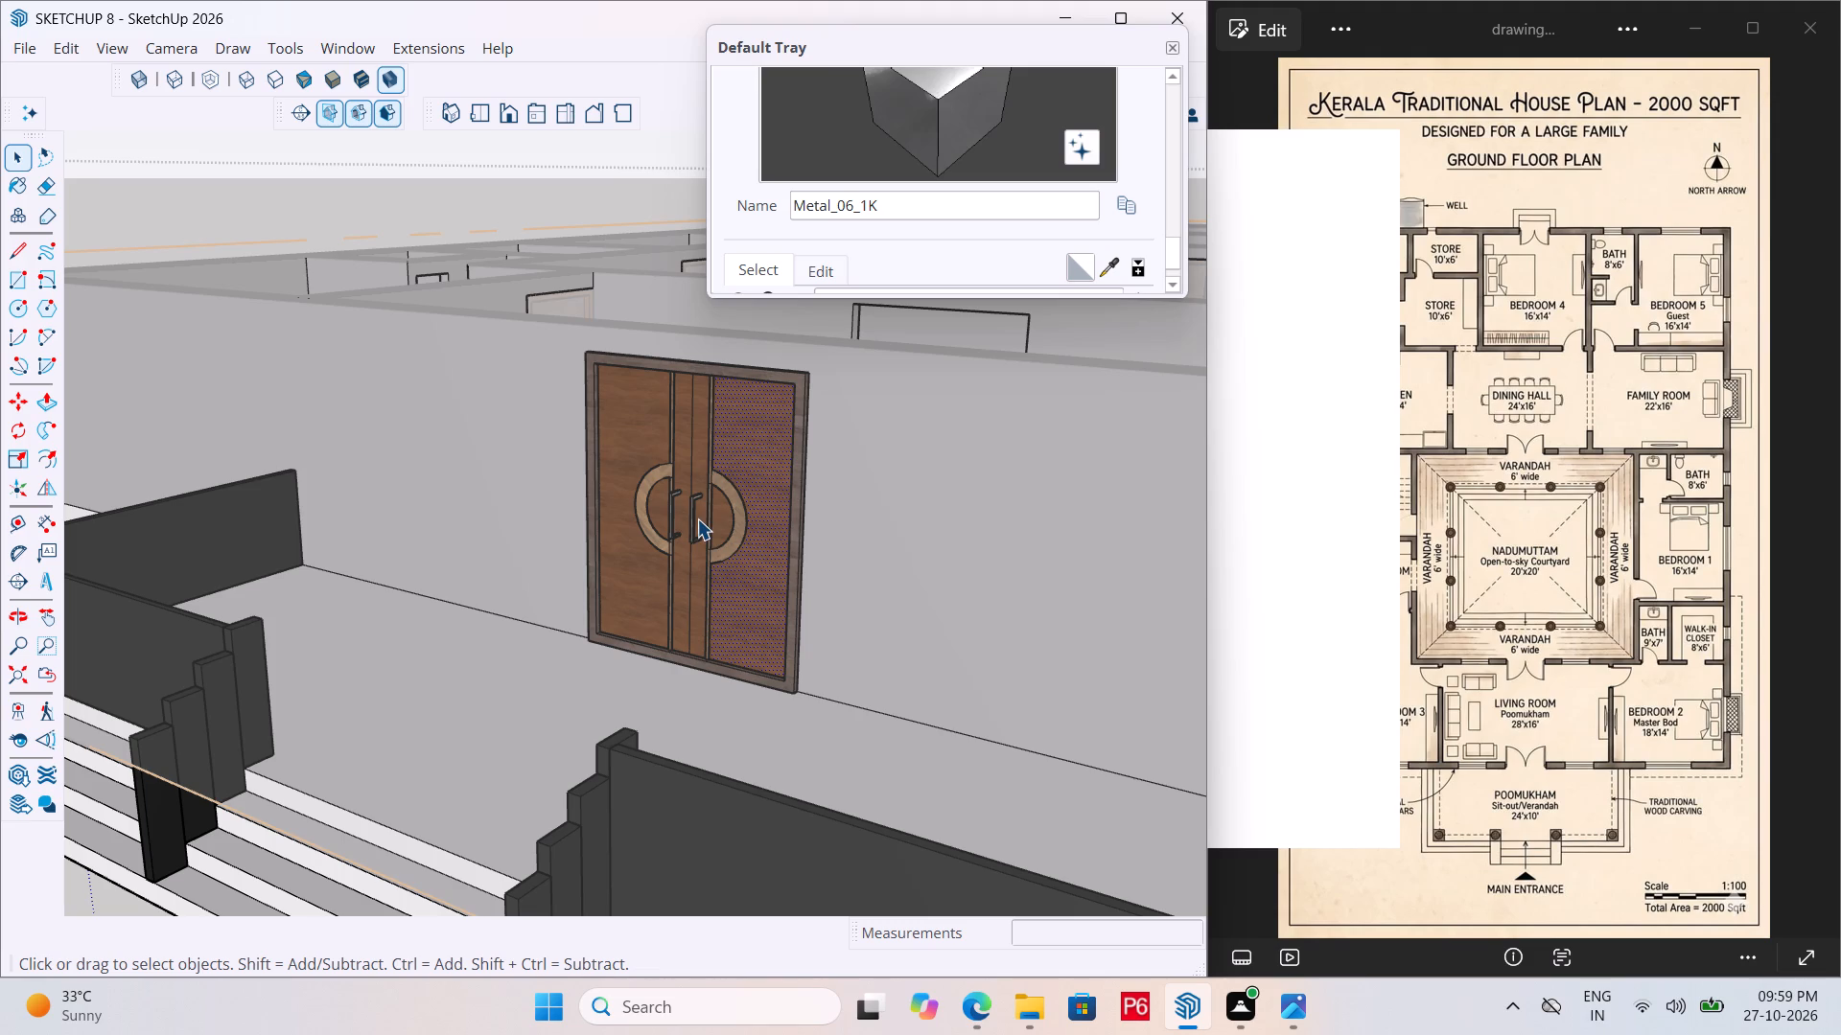
middle_drag(777, 536, 734, 515)
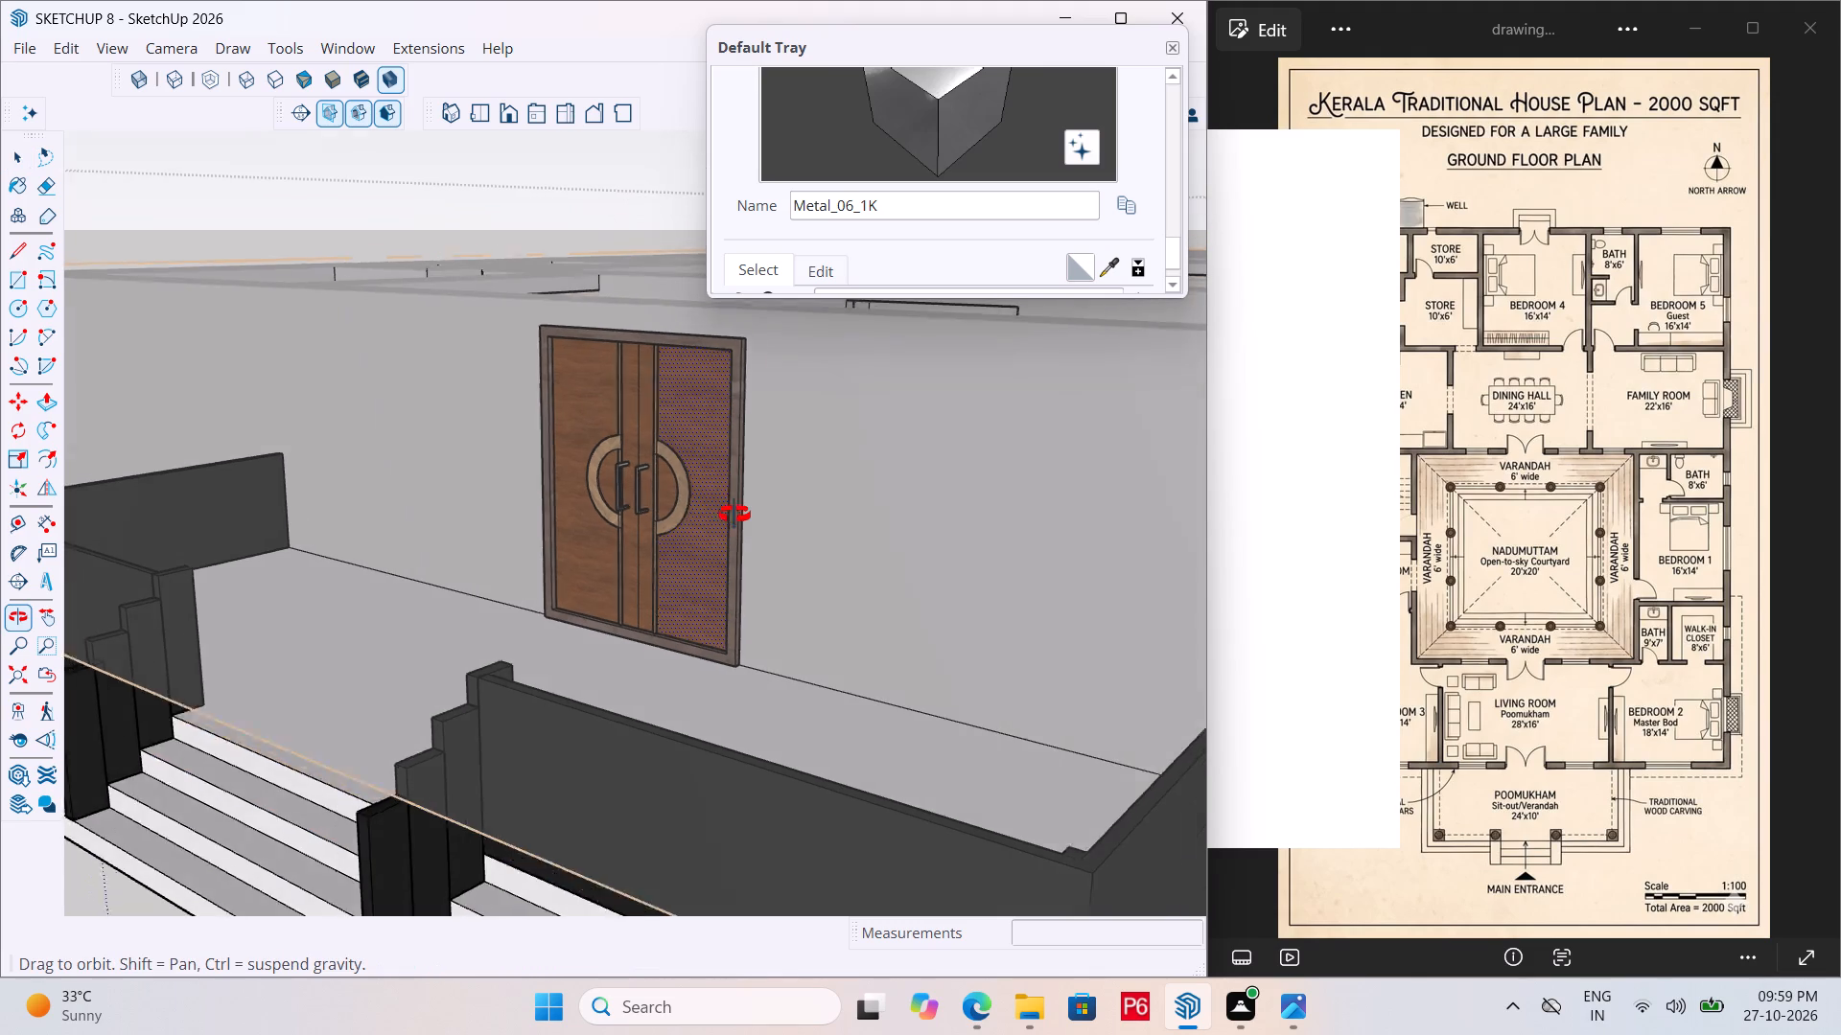
middle_drag(734, 515, 810, 526)
scroll(742, 524, up, 3)
scroll(692, 454, up, 6)
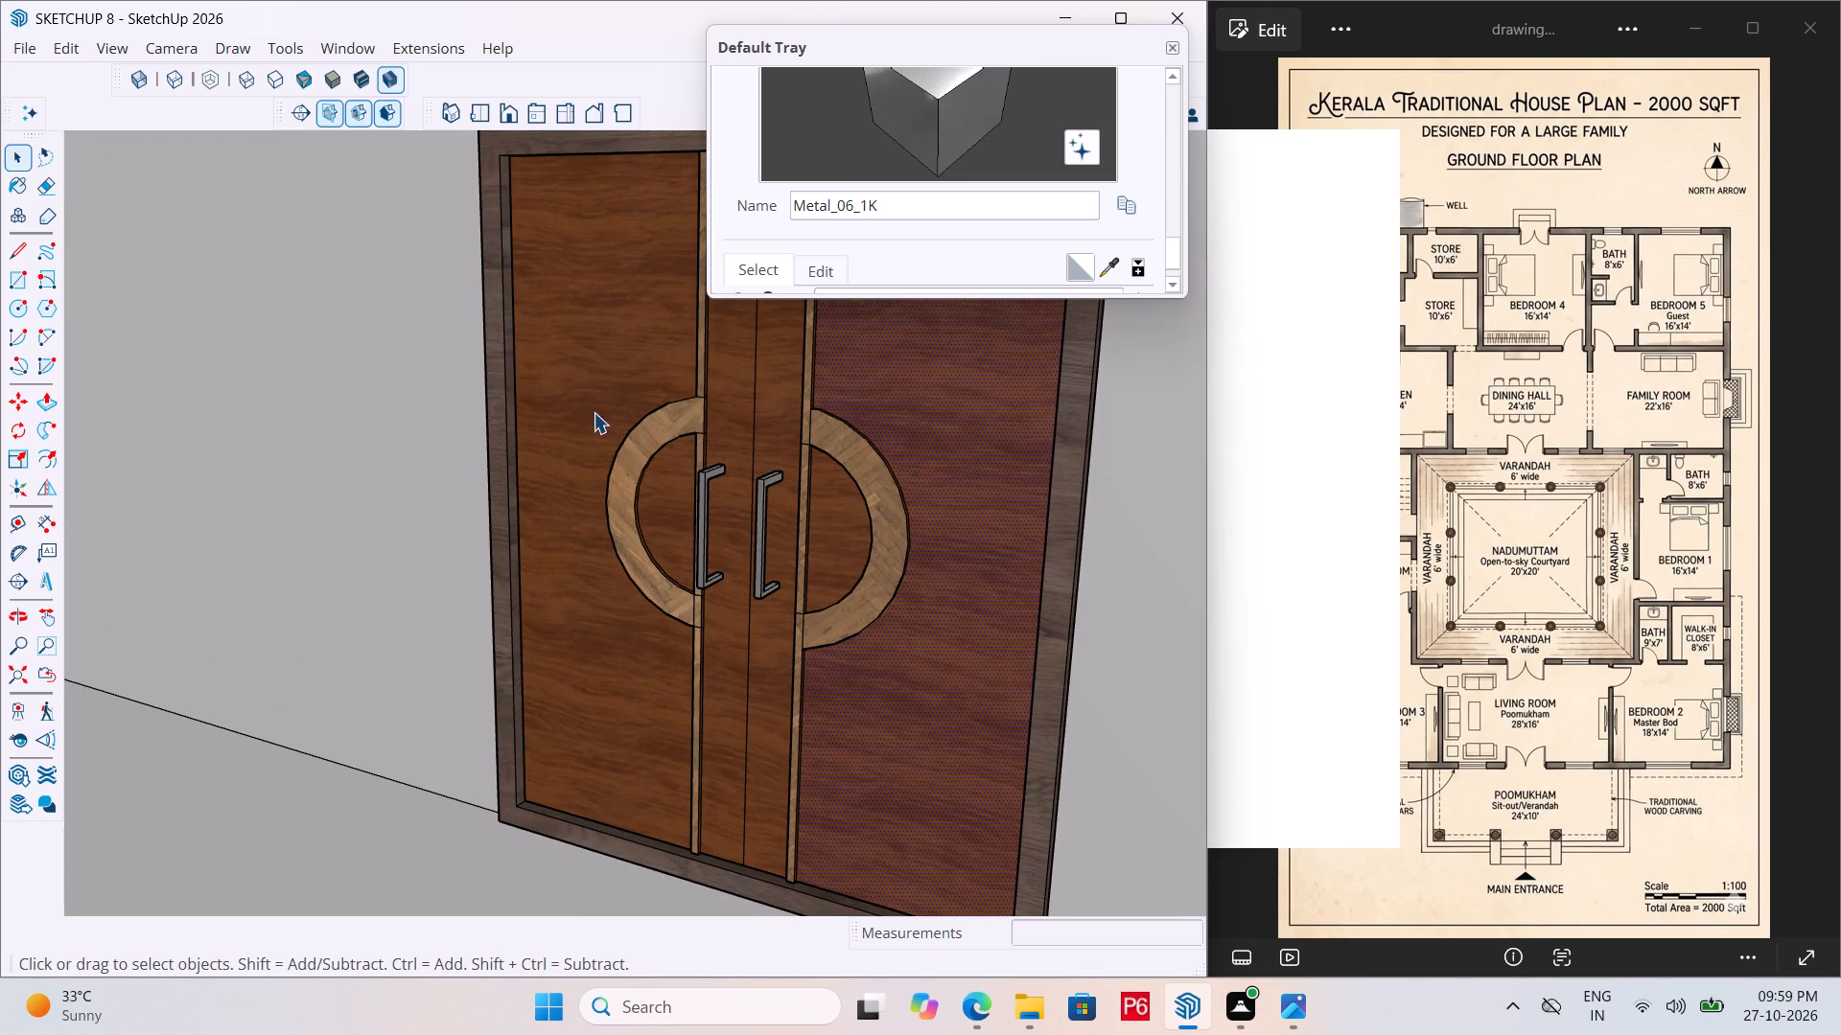
click(600, 349)
scroll(591, 693, down, 4)
middle_drag(635, 509, 625, 527)
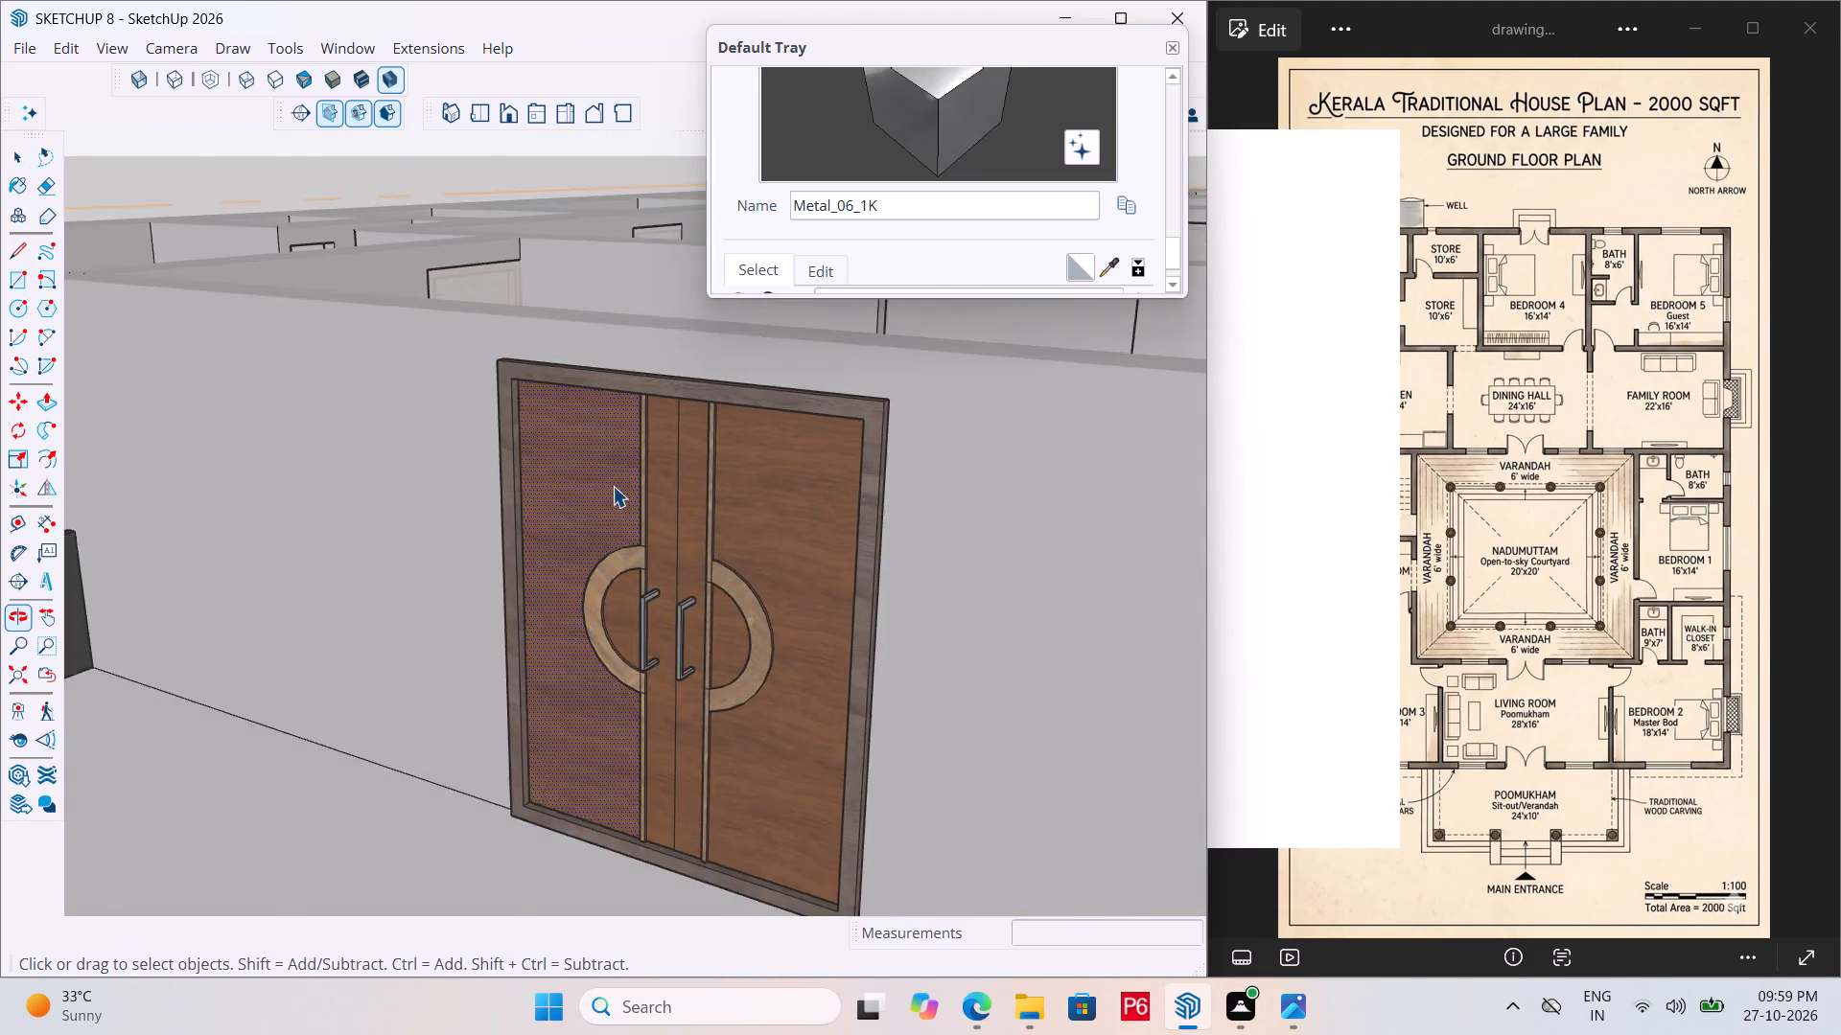
scroll(613, 486, up, 5)
scroll(407, 387, down, 4)
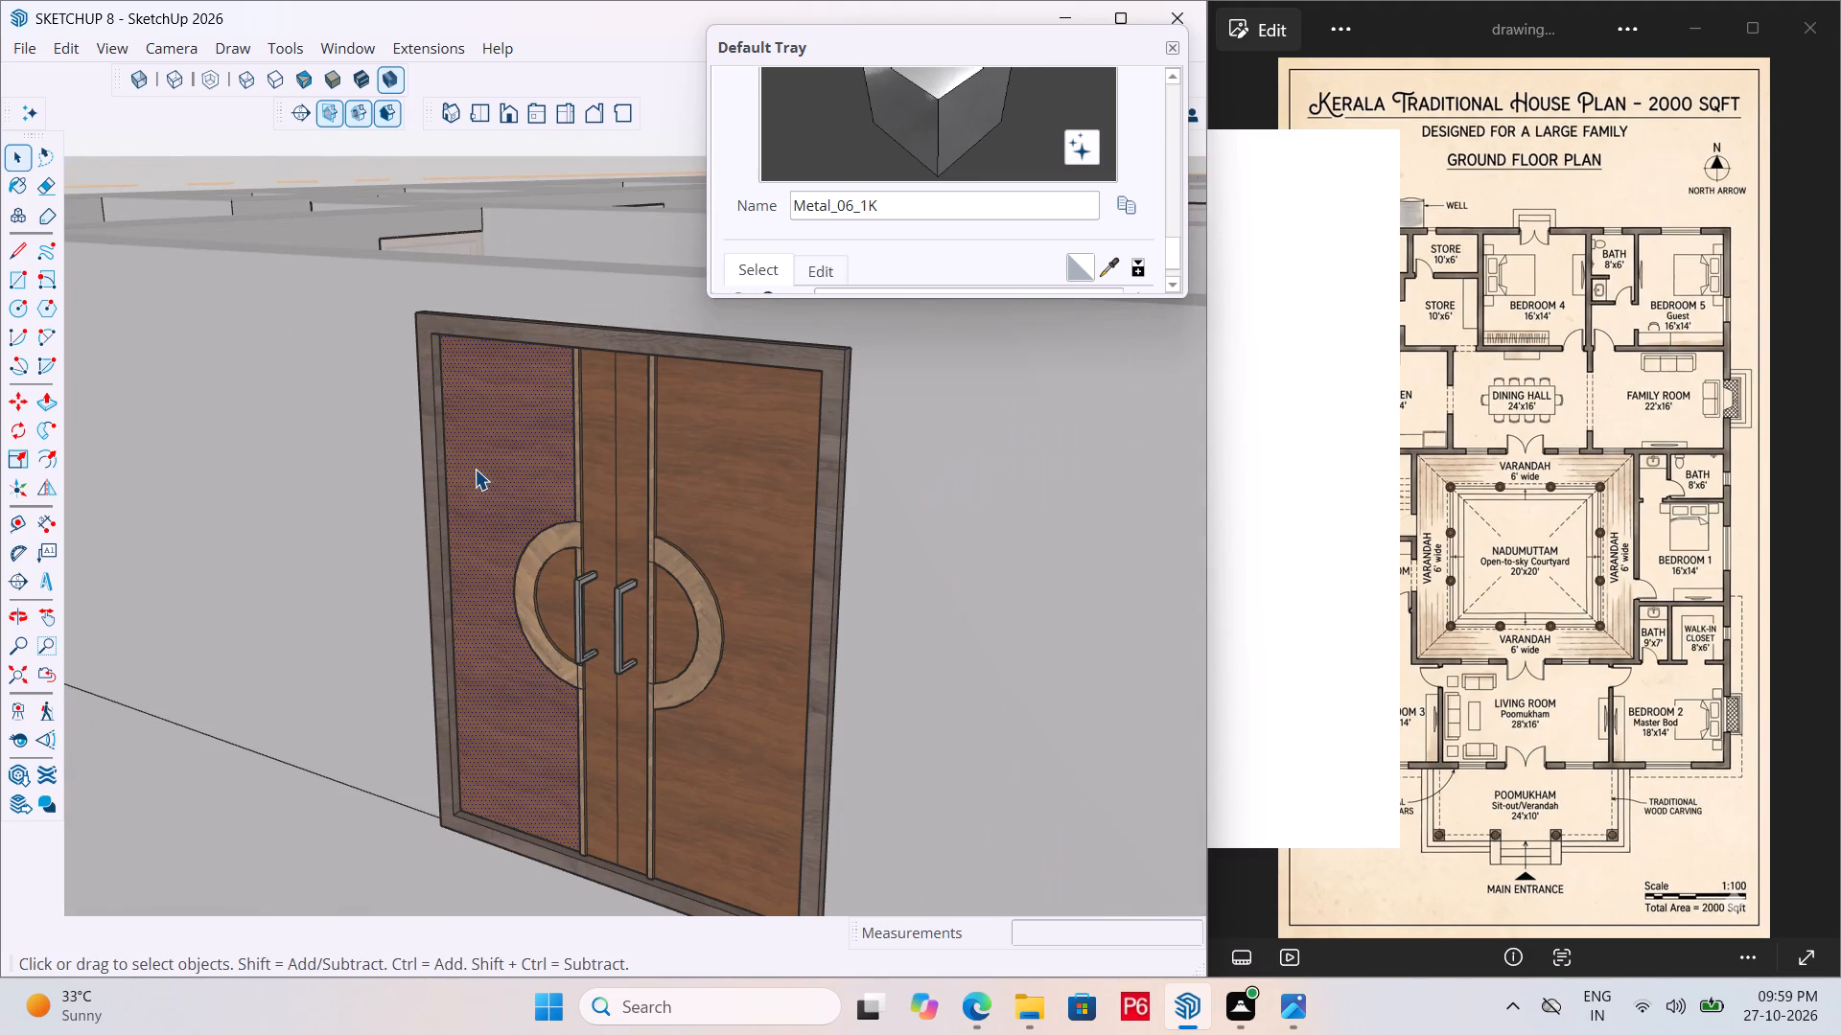
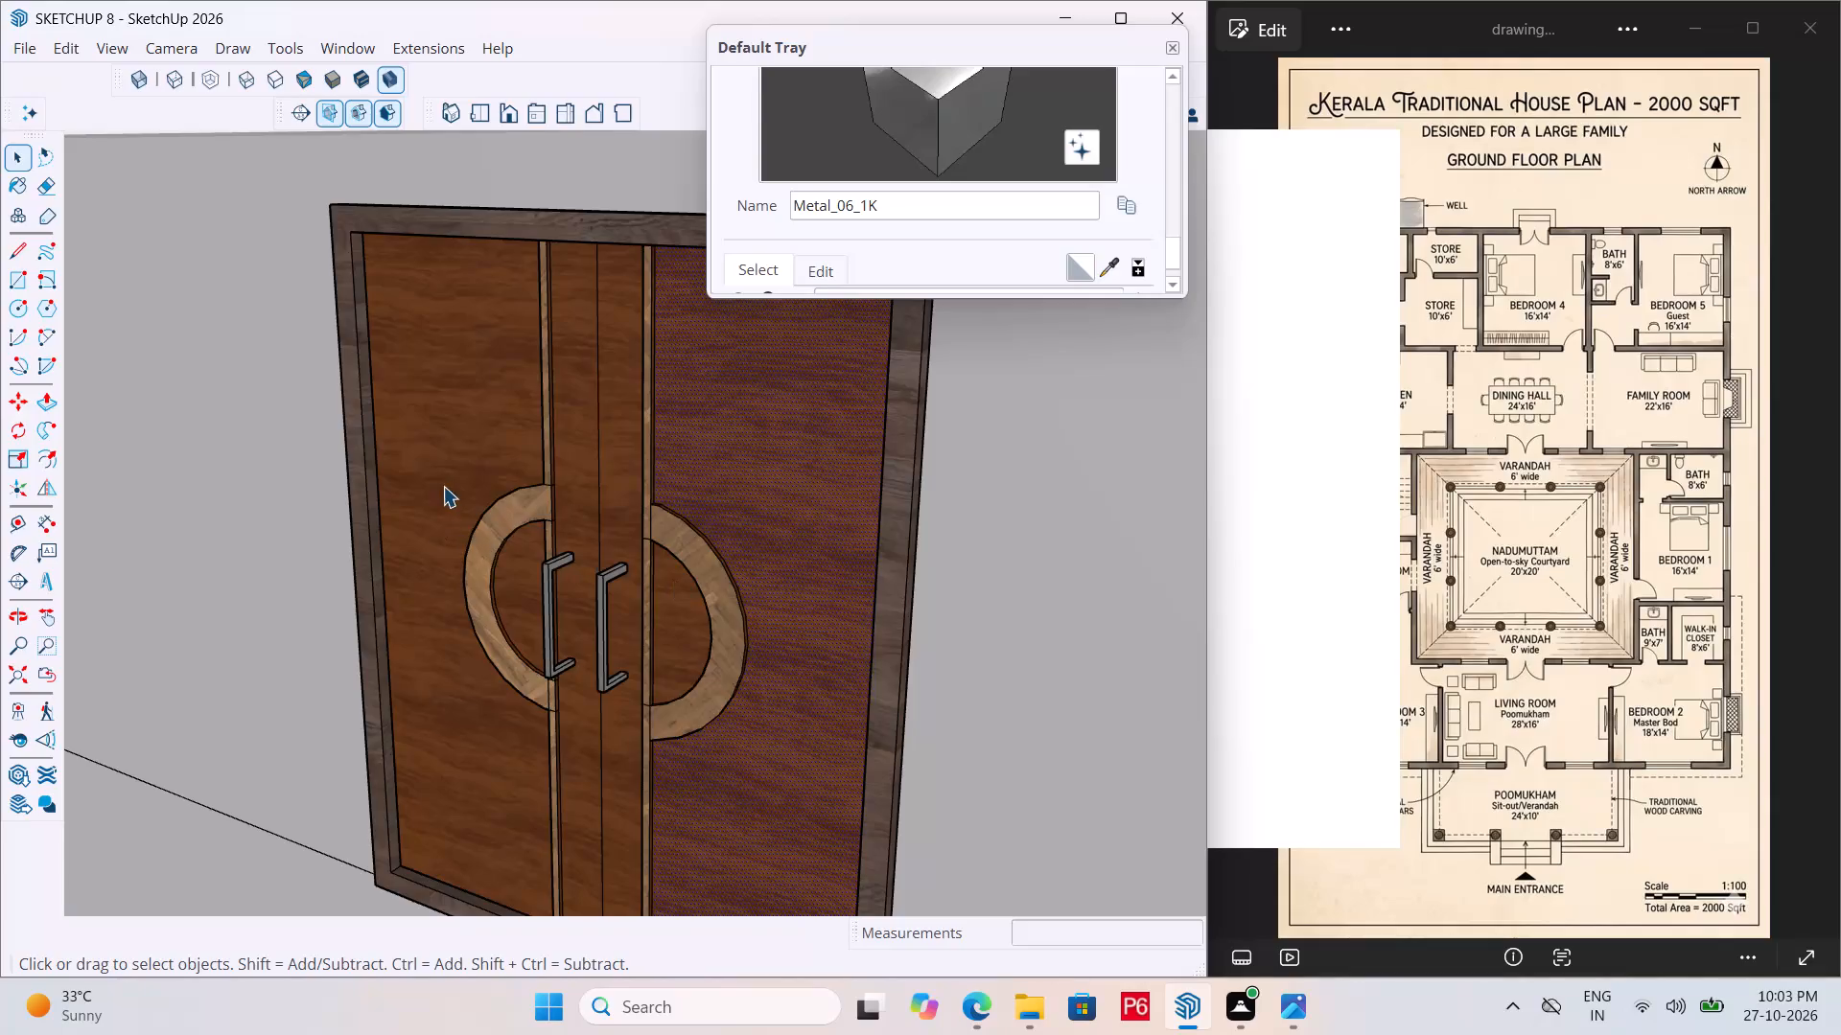
Open the entrance double door's wooden frame for editing at its left jamb.
scroll(722, 481, down, 4)
middle_drag(577, 542, 609, 541)
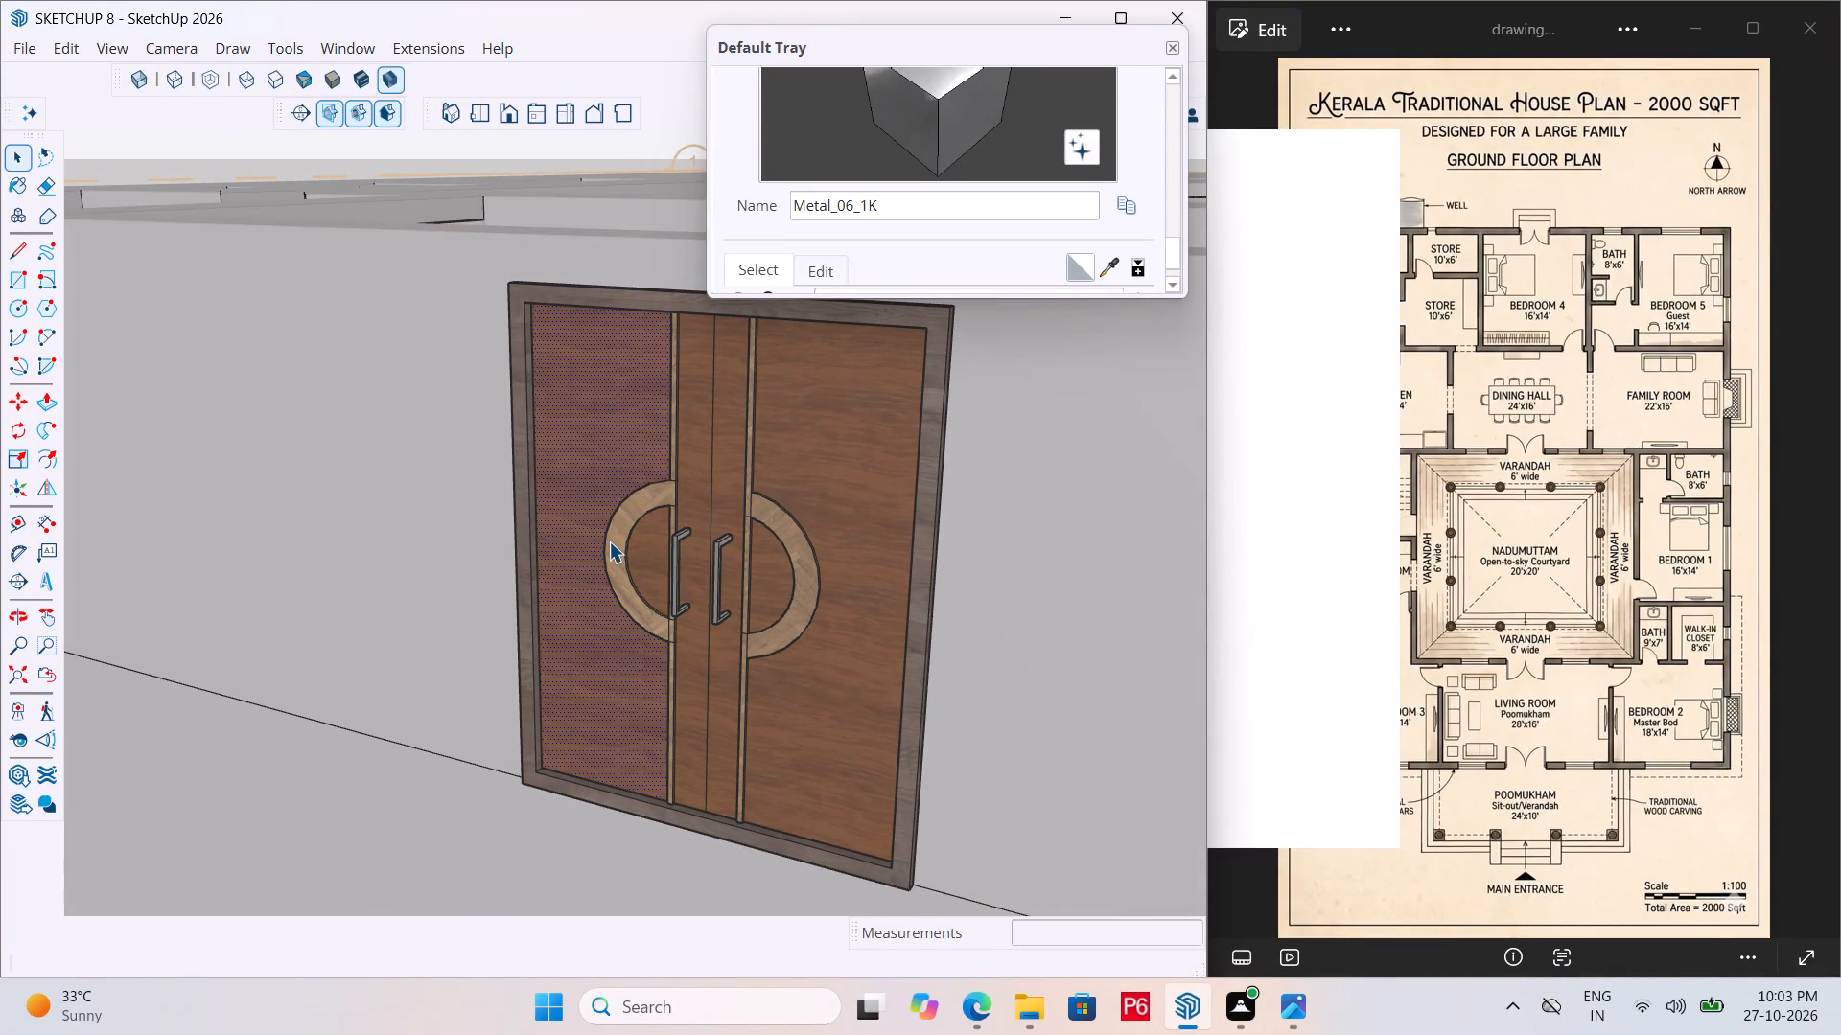
scroll(498, 572, down, 4)
middle_drag(616, 597, 664, 588)
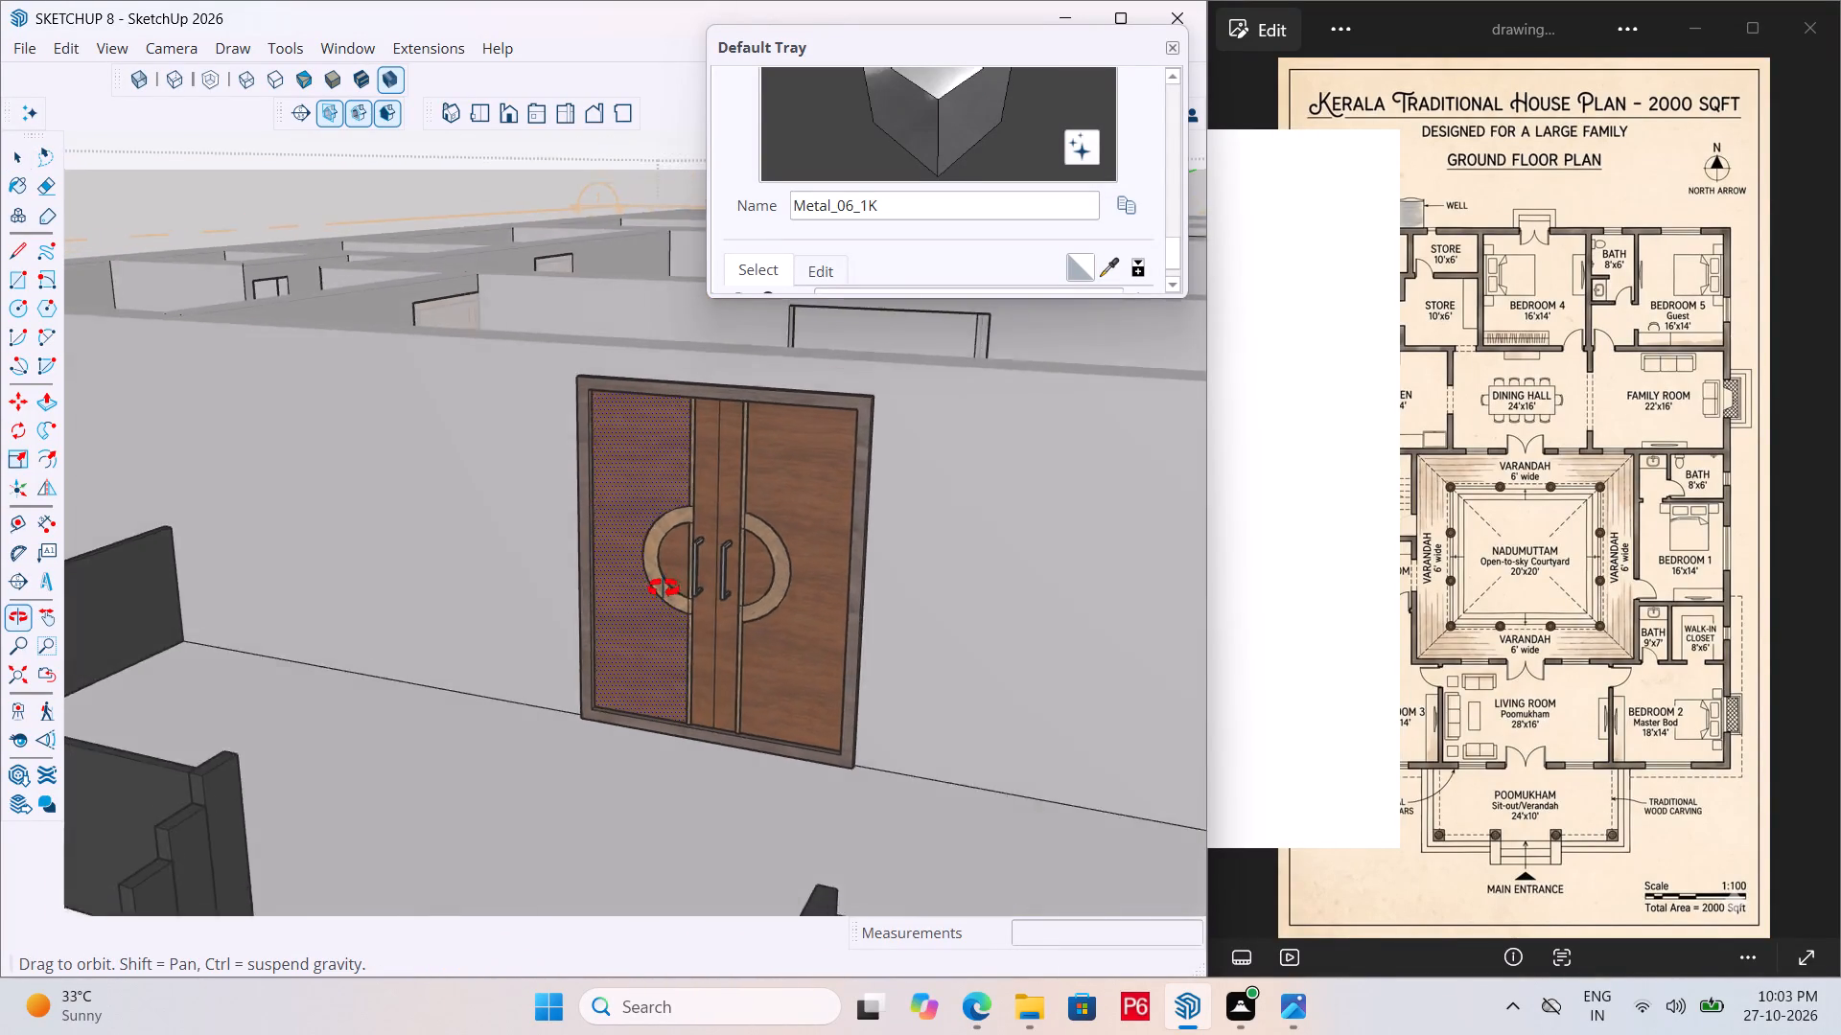
middle_drag(664, 588, 616, 548)
scroll(616, 548, up, 9)
middle_drag(598, 655, 596, 655)
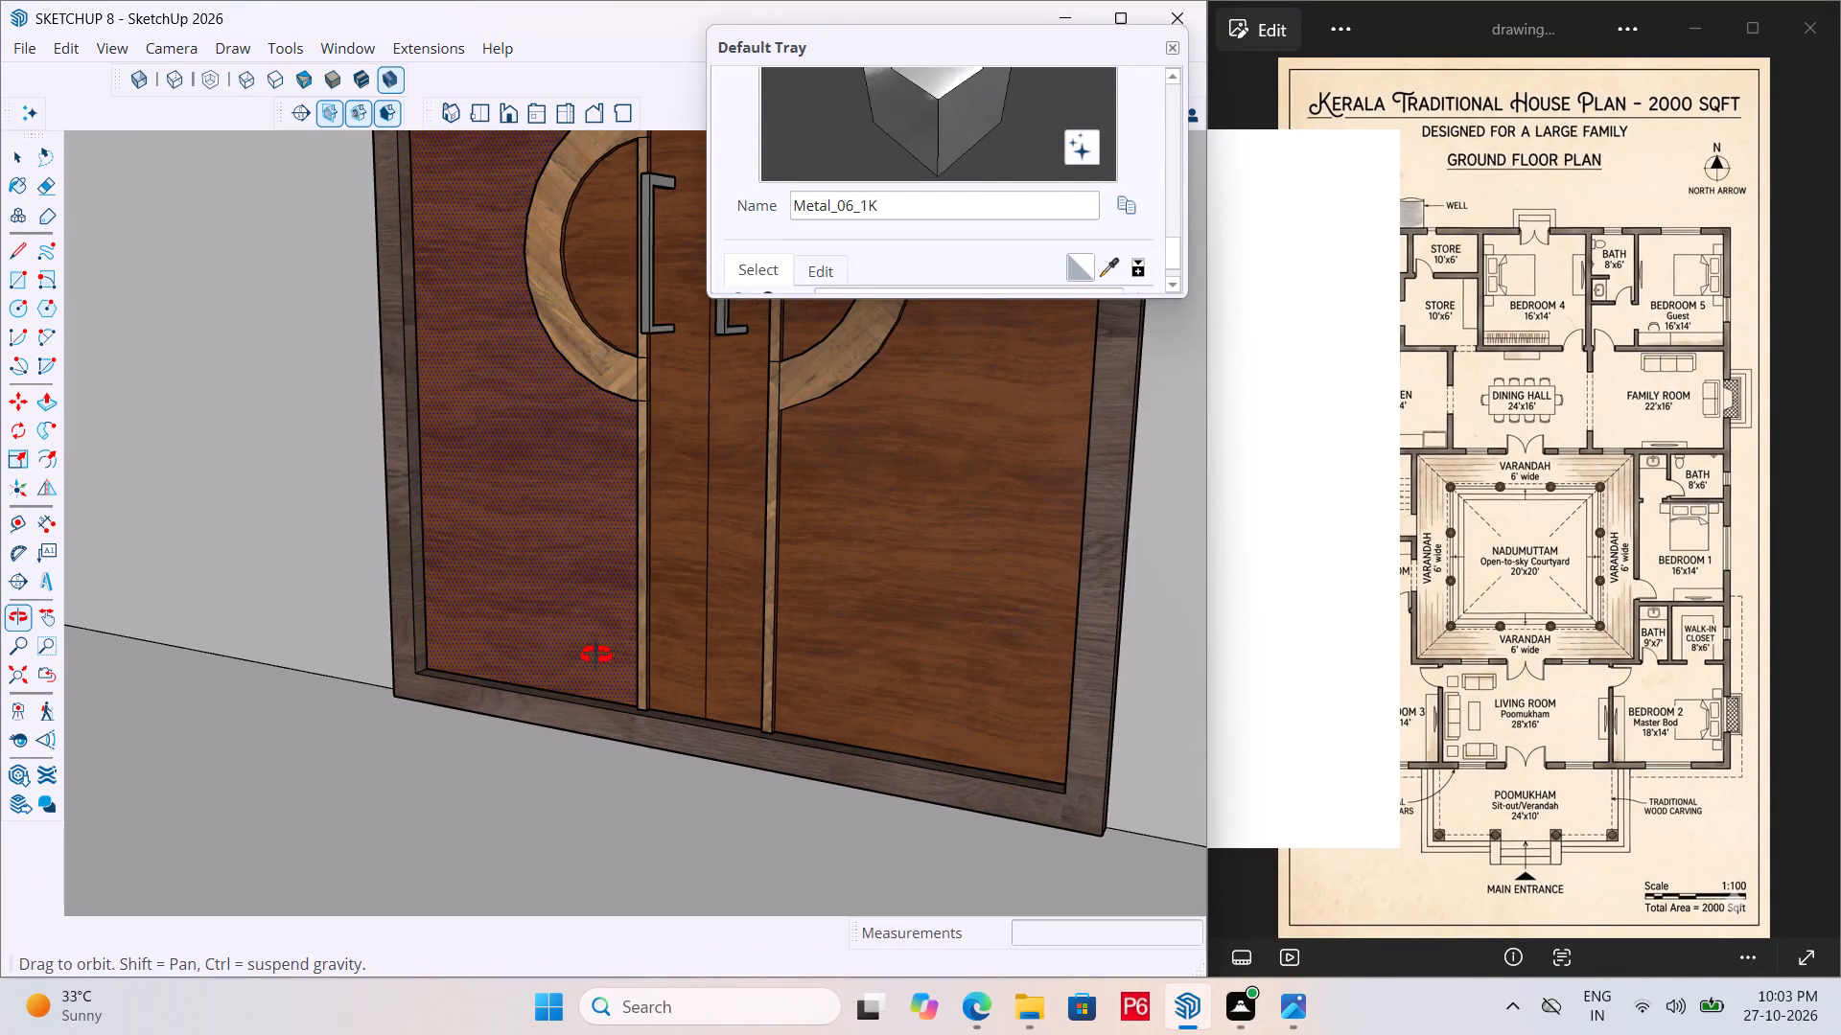
middle_drag(596, 655, 547, 655)
scroll(461, 526, up, 5)
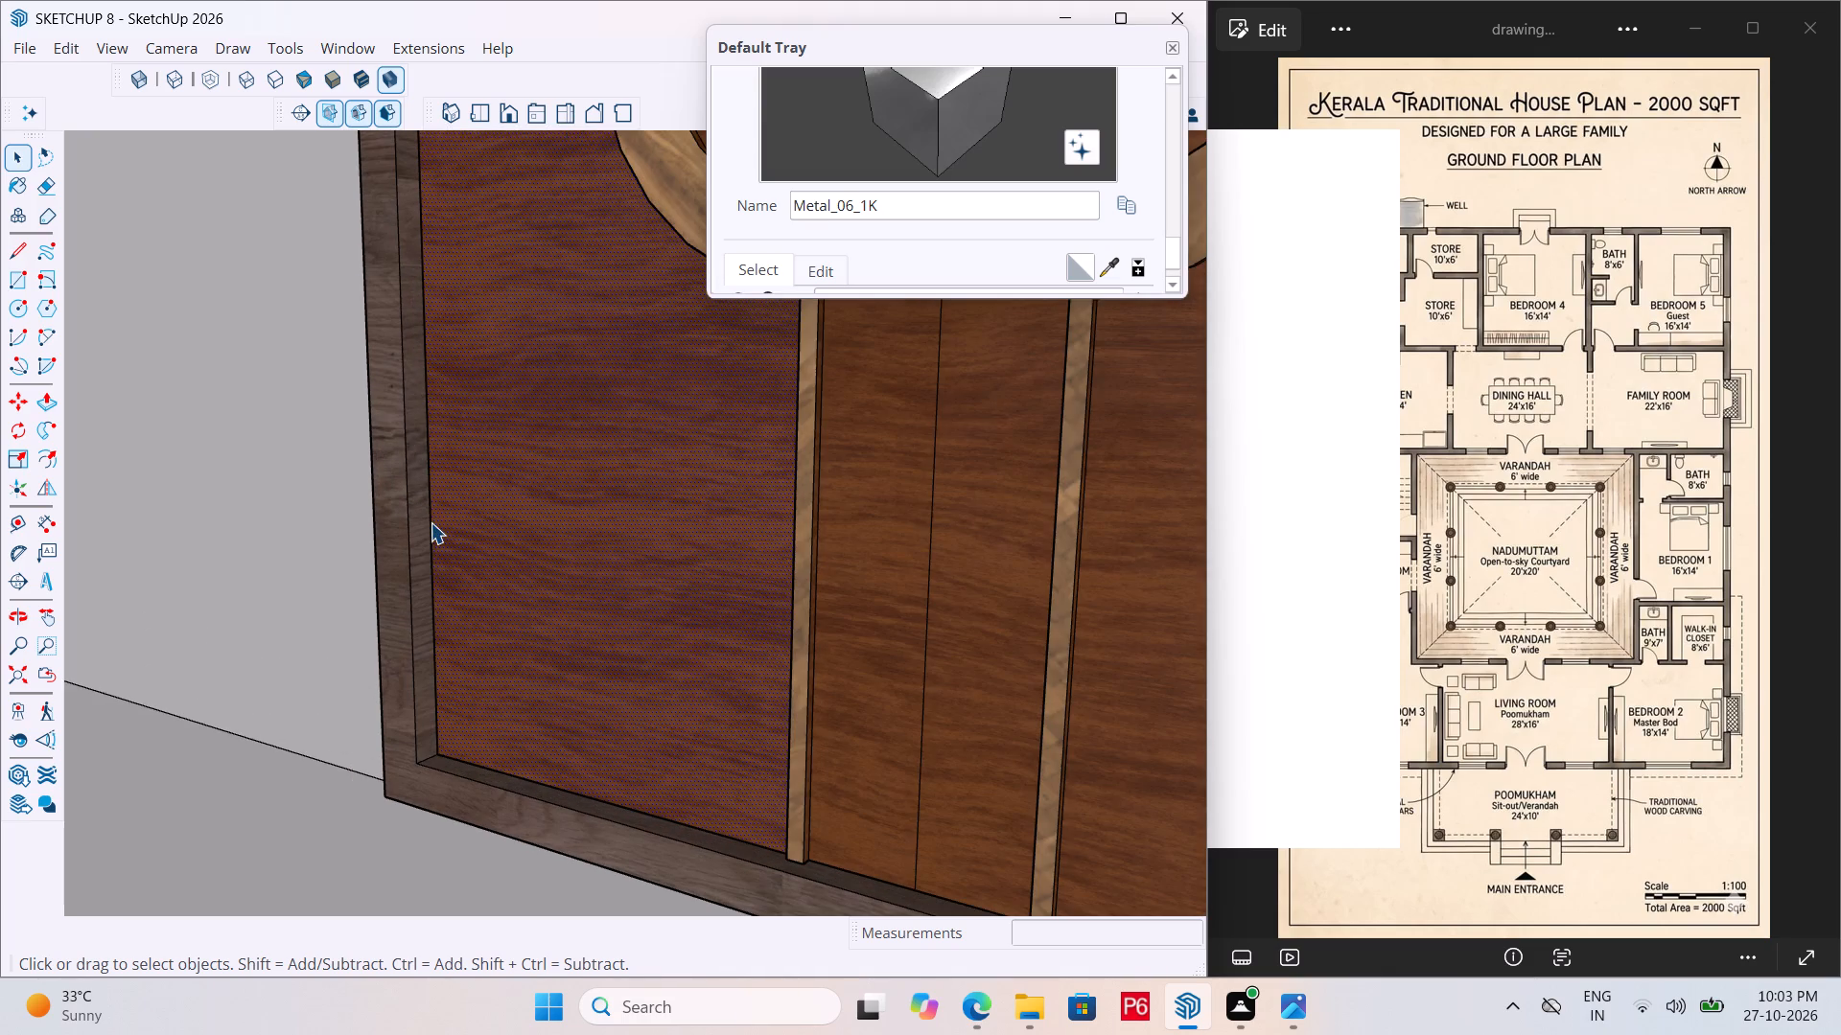
click(409, 393)
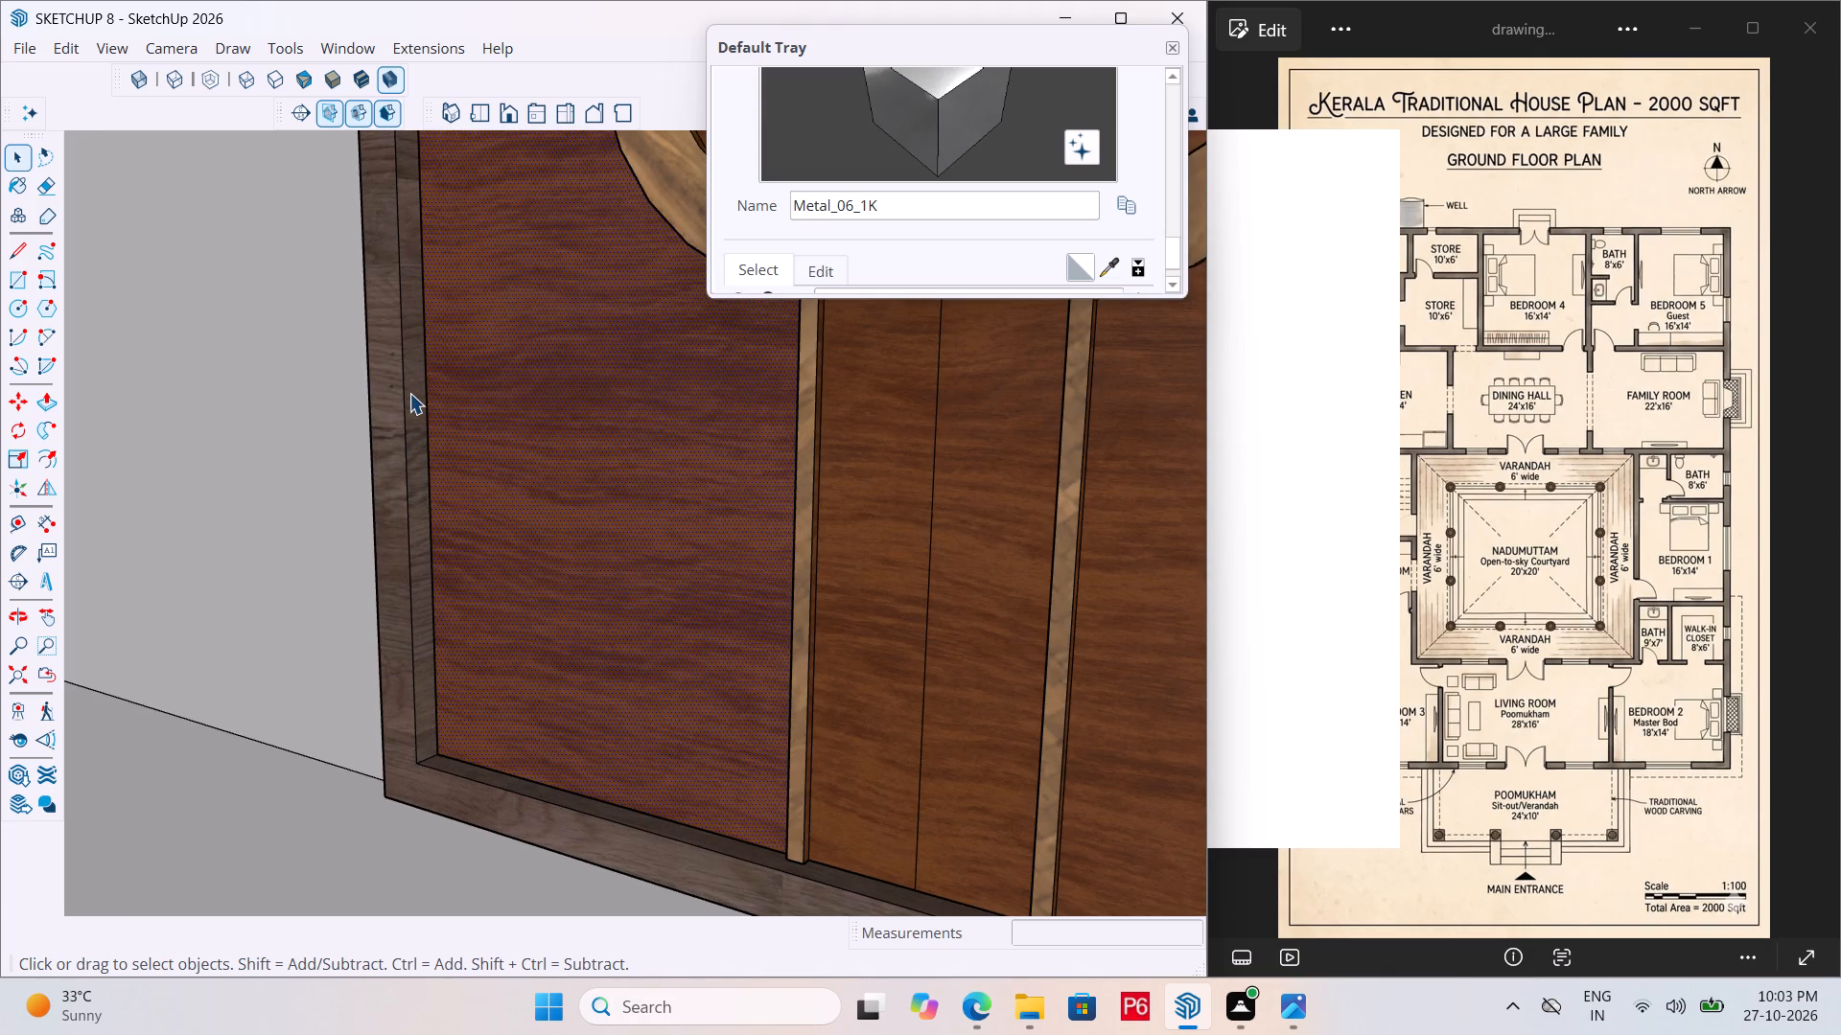
scroll(412, 394, up, 1)
click(412, 393)
double_click(418, 384)
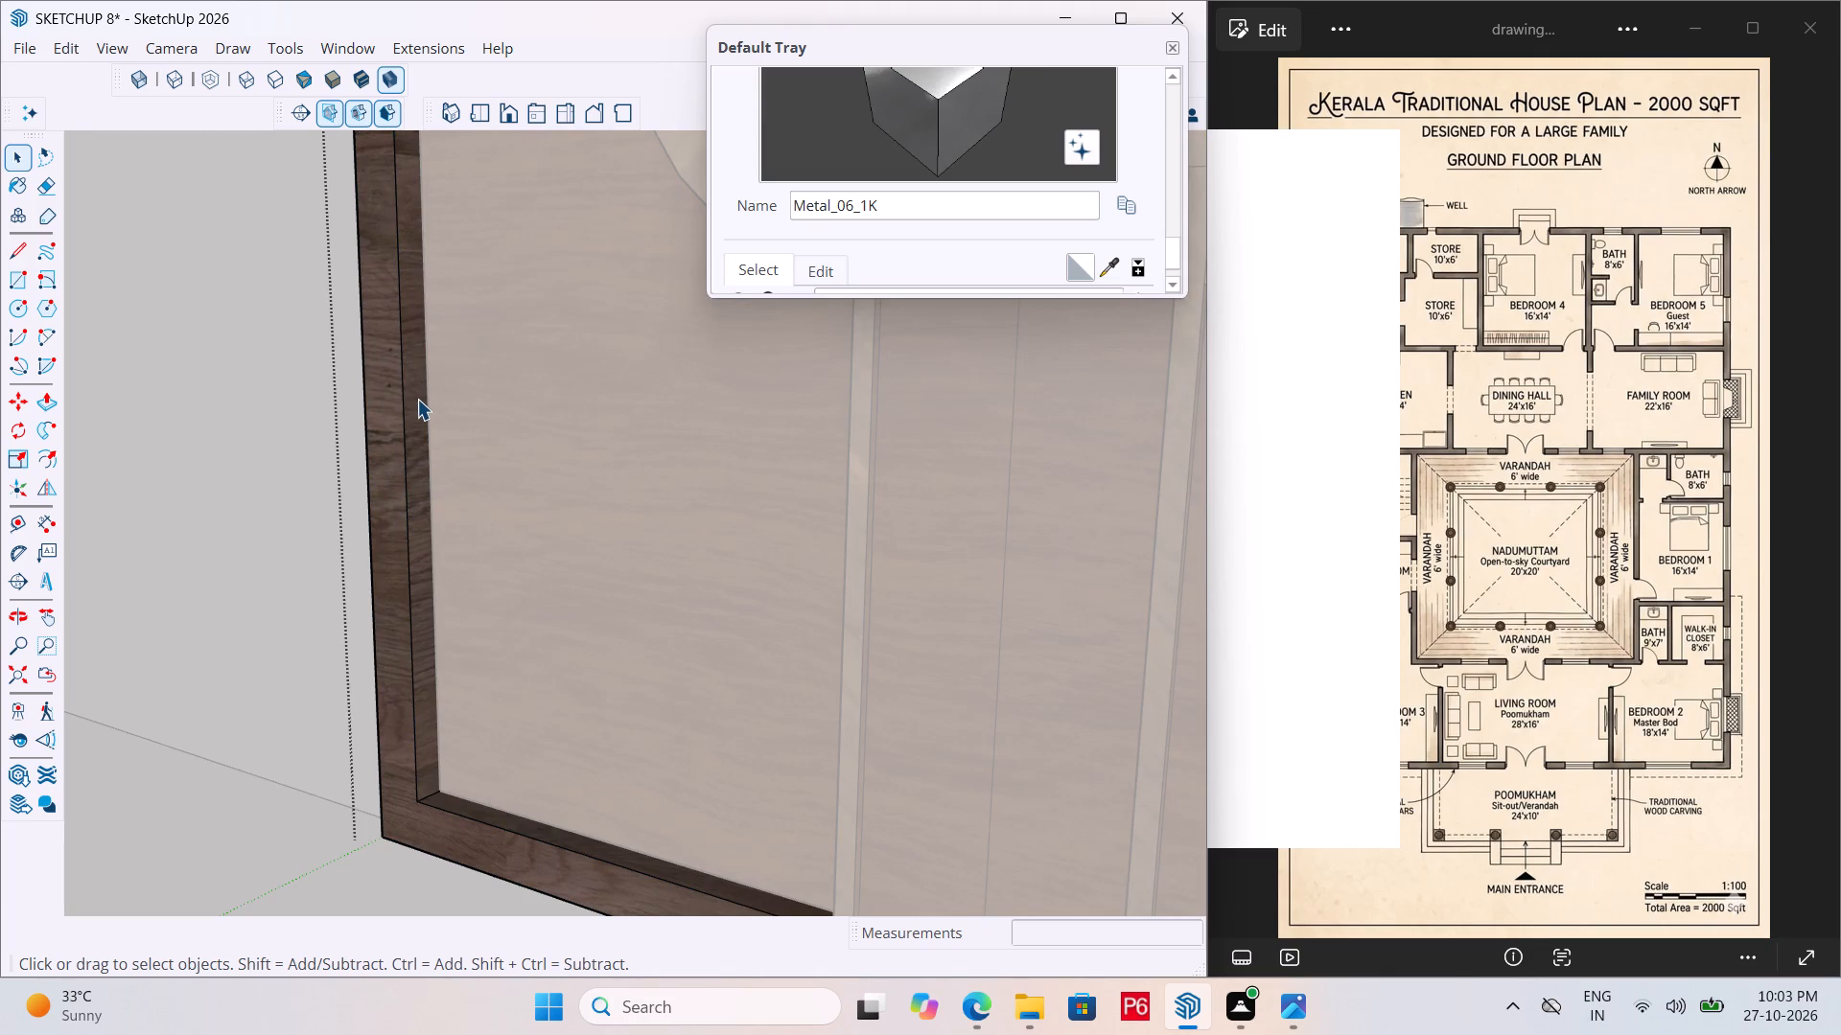
Draw a small upright rectangle on the inner side face of the frame's left jamb and make it a group.
scroll(411, 400, down, 2)
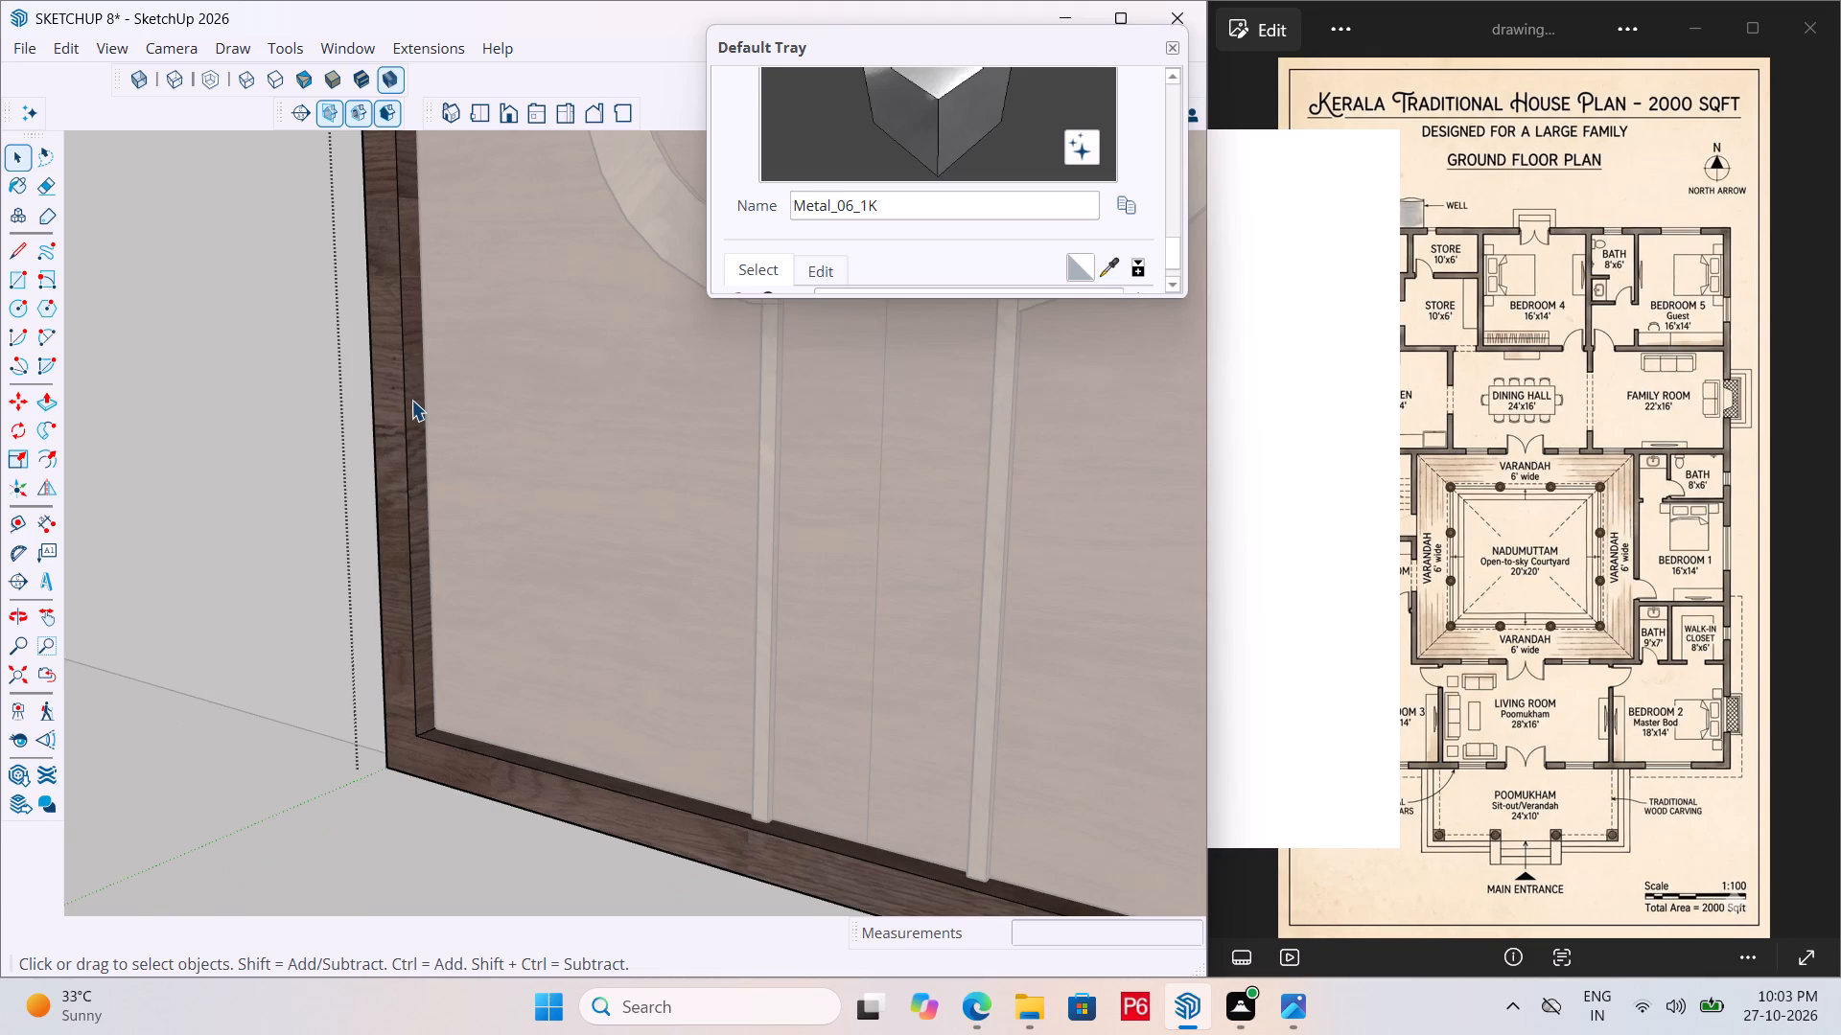
scroll(400, 350, up, 5)
key(r)
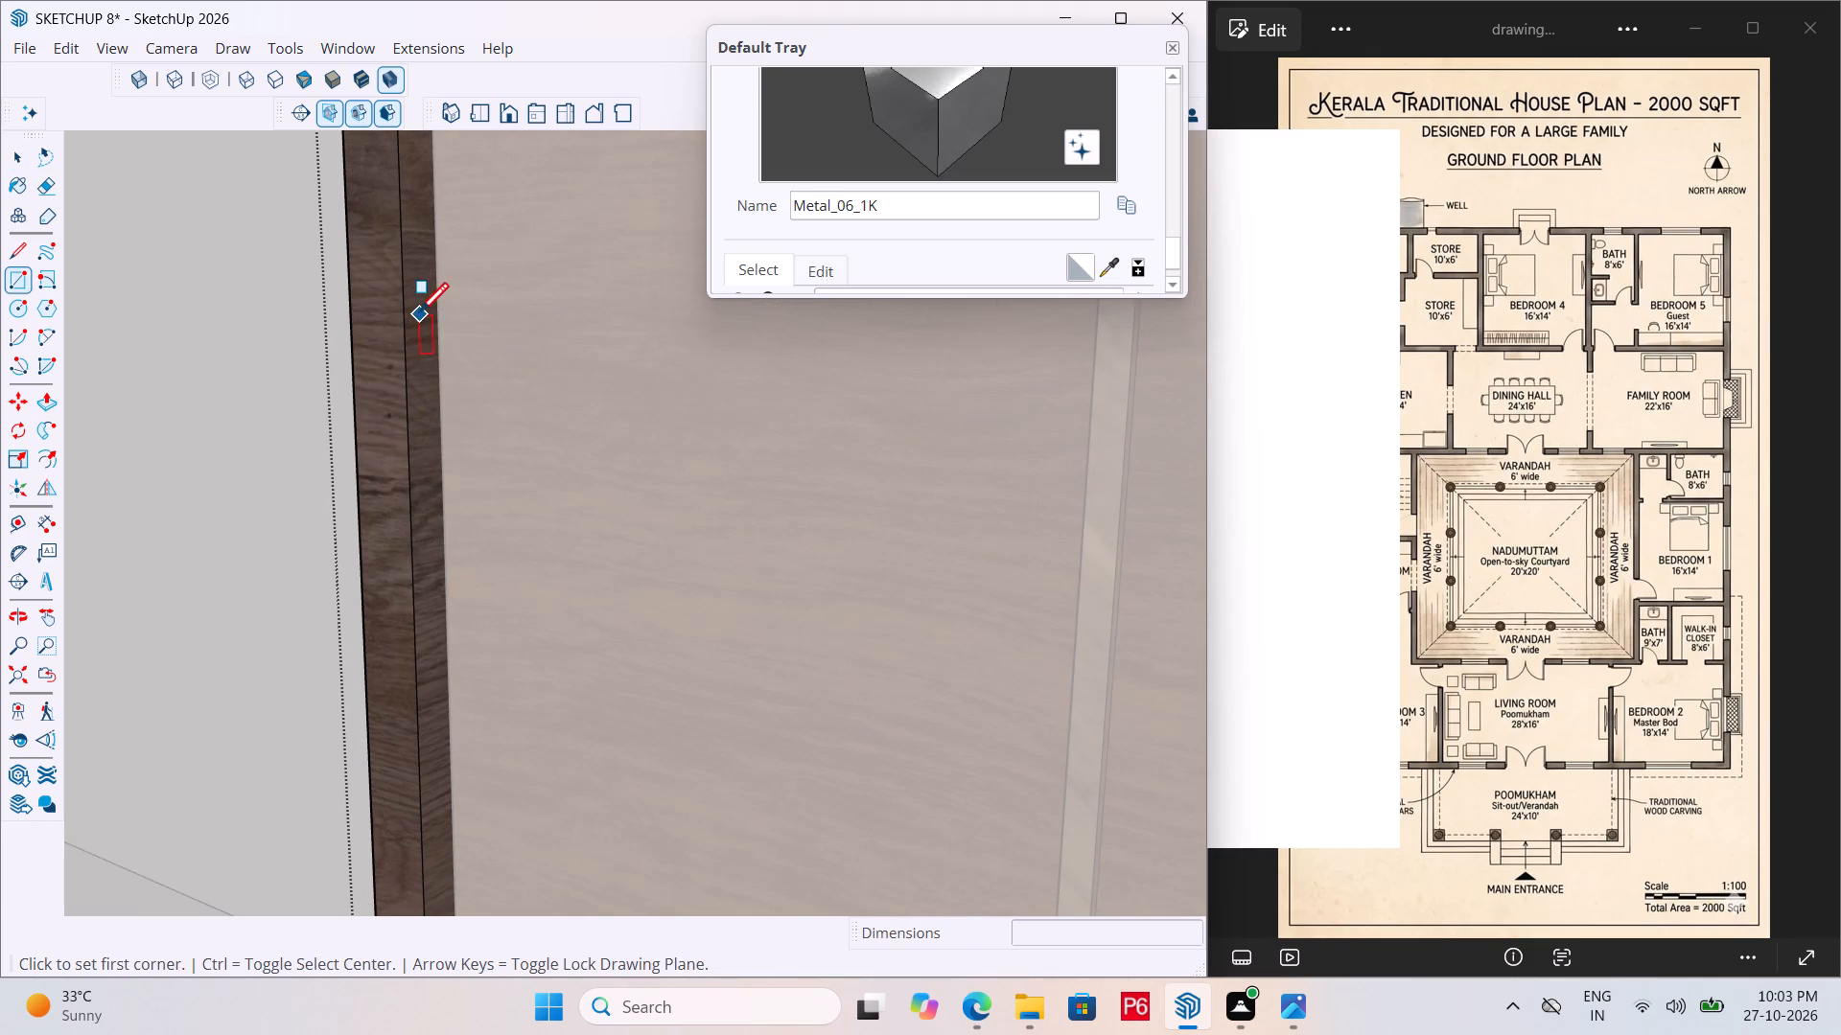
scroll(431, 307, up, 3)
click(403, 274)
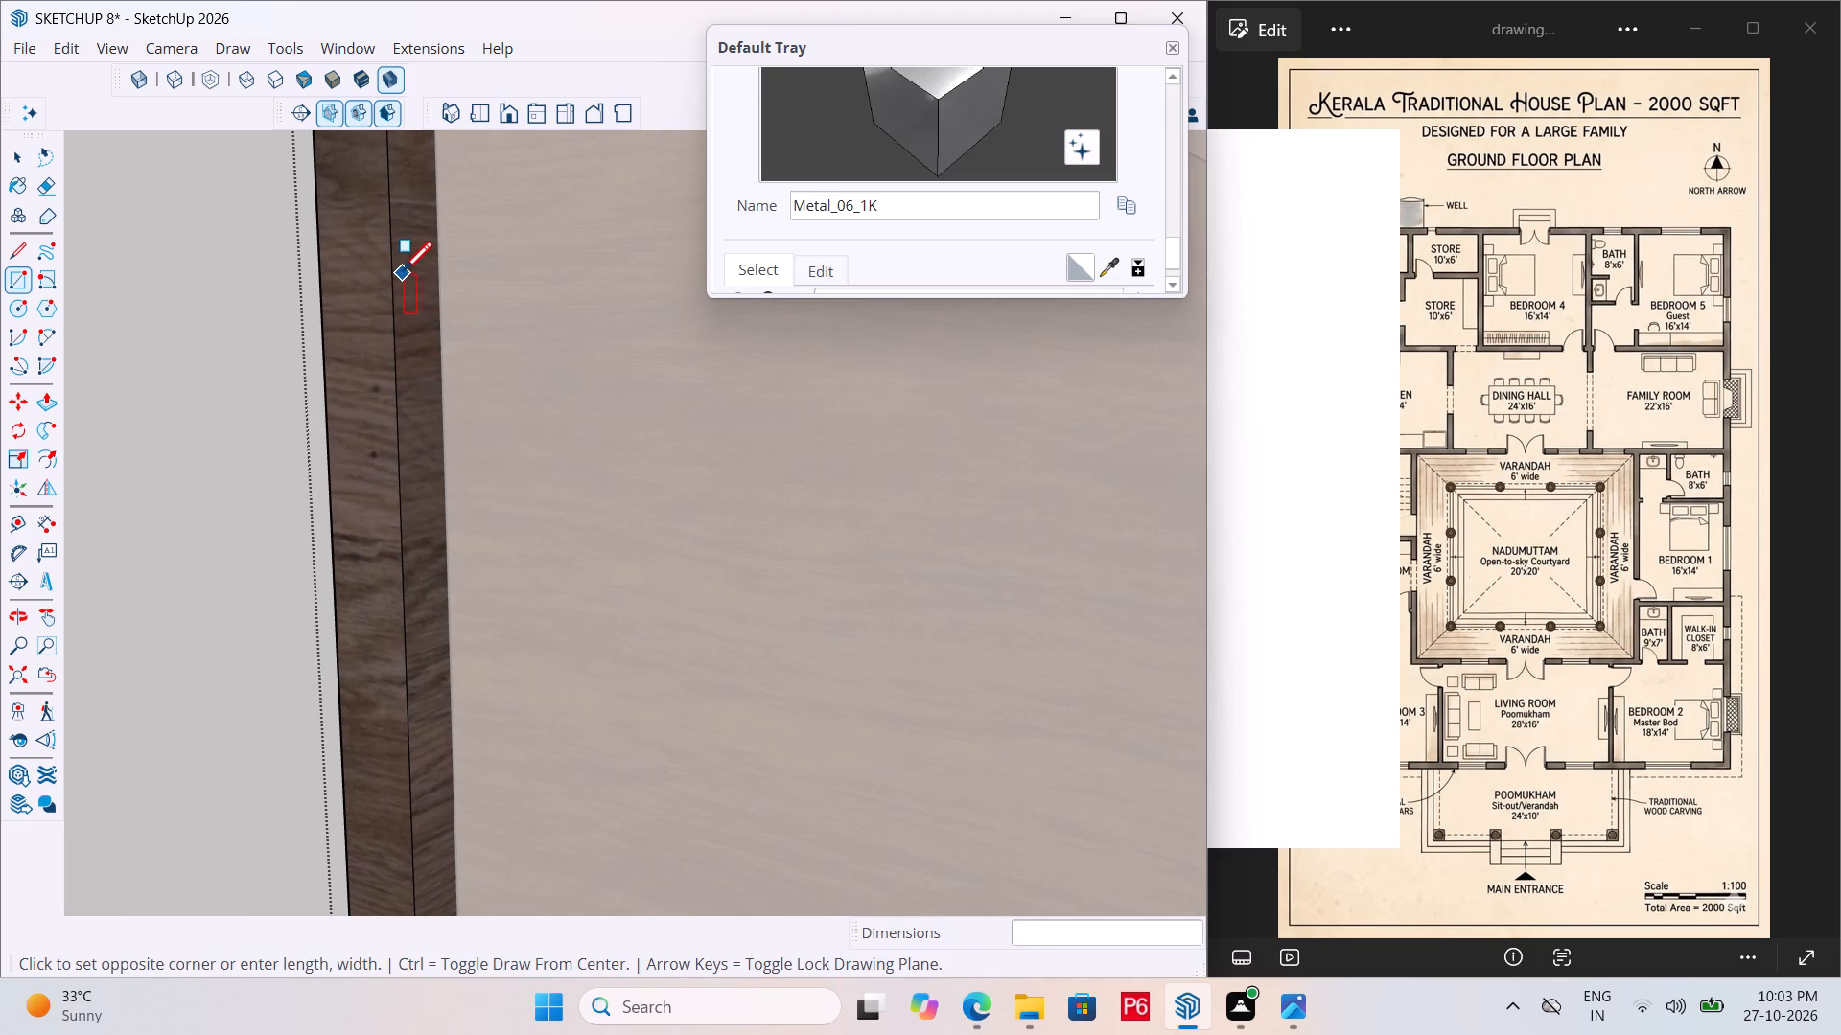
click(420, 295)
key(space)
double_click(411, 287)
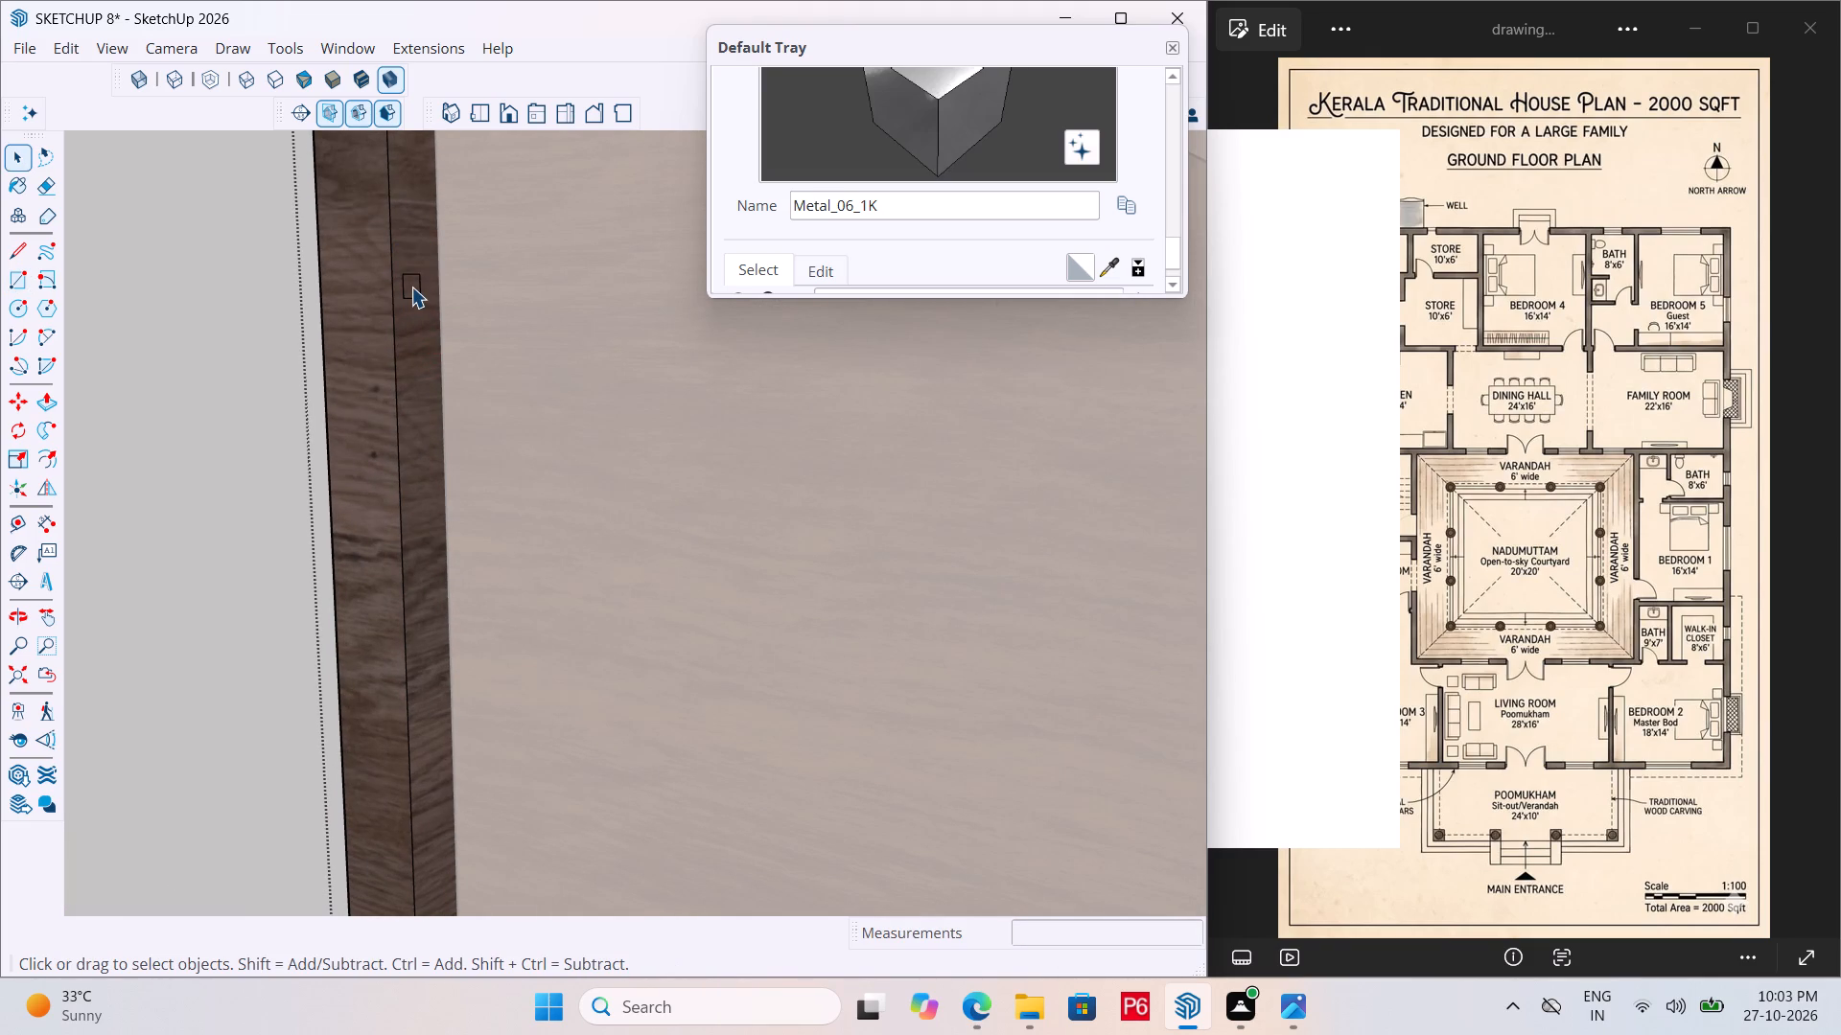
right_click(411, 287)
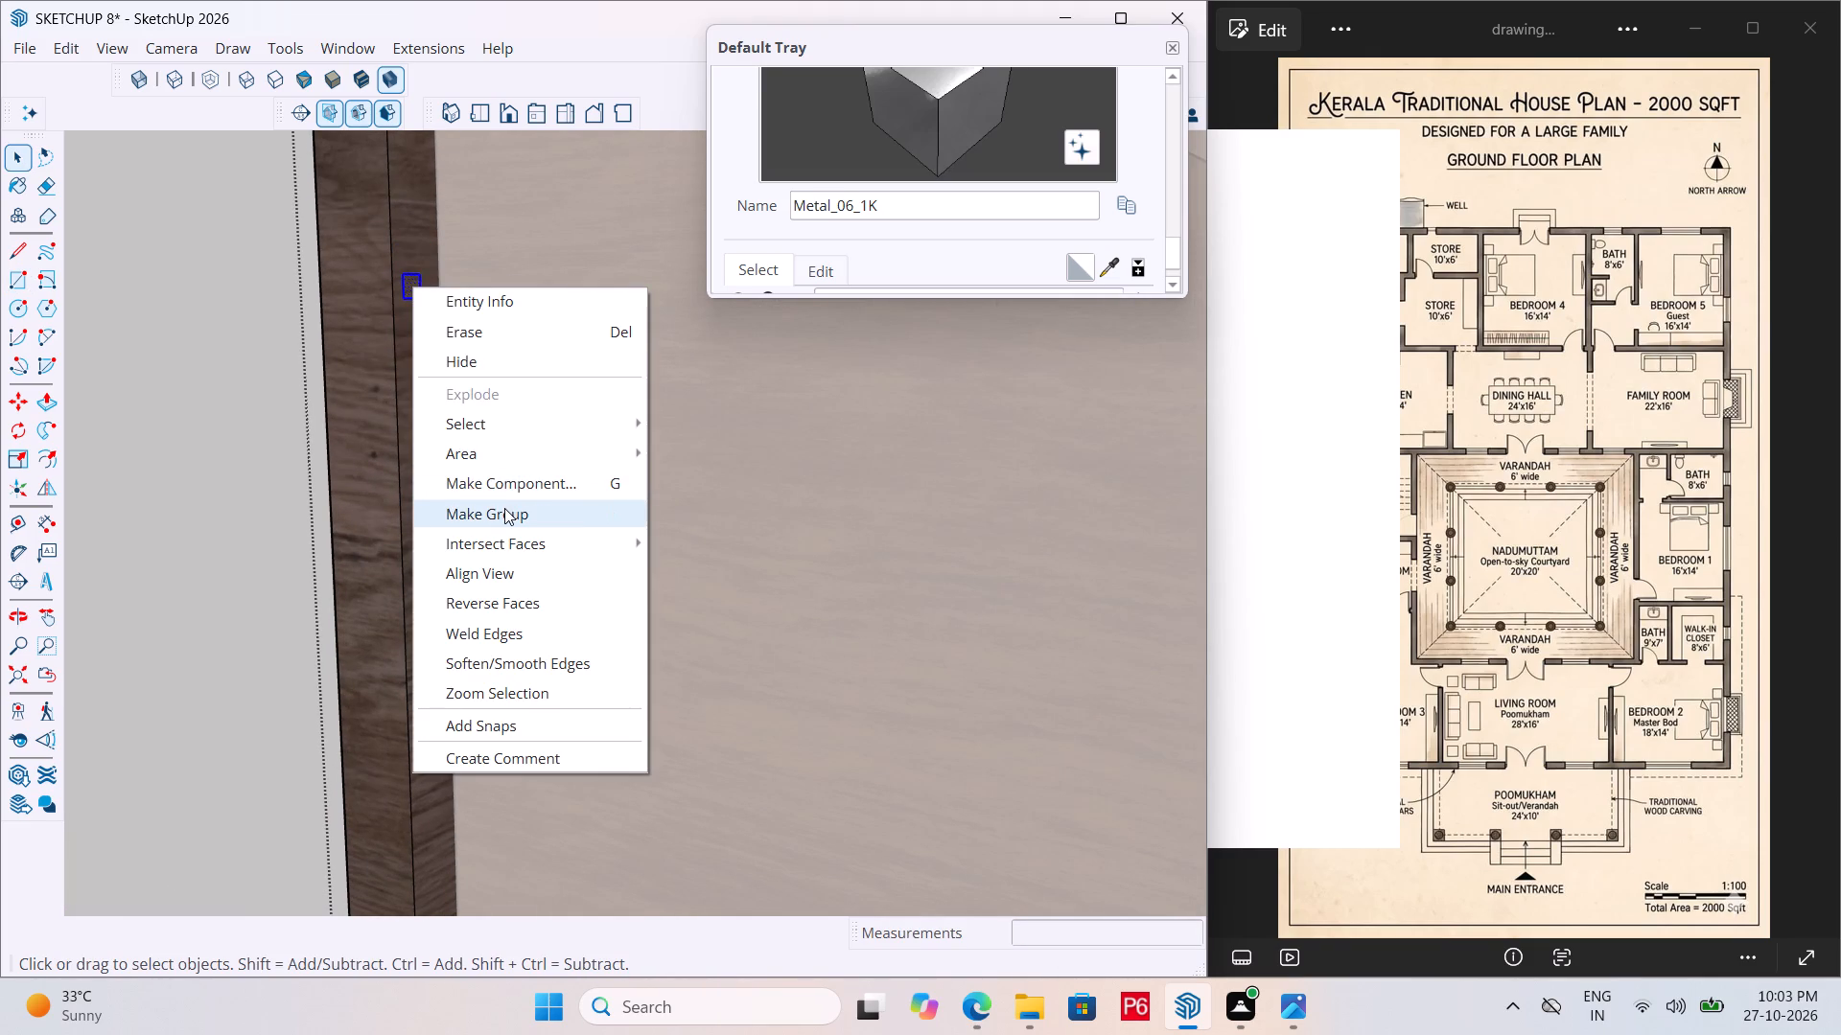
click(504, 508)
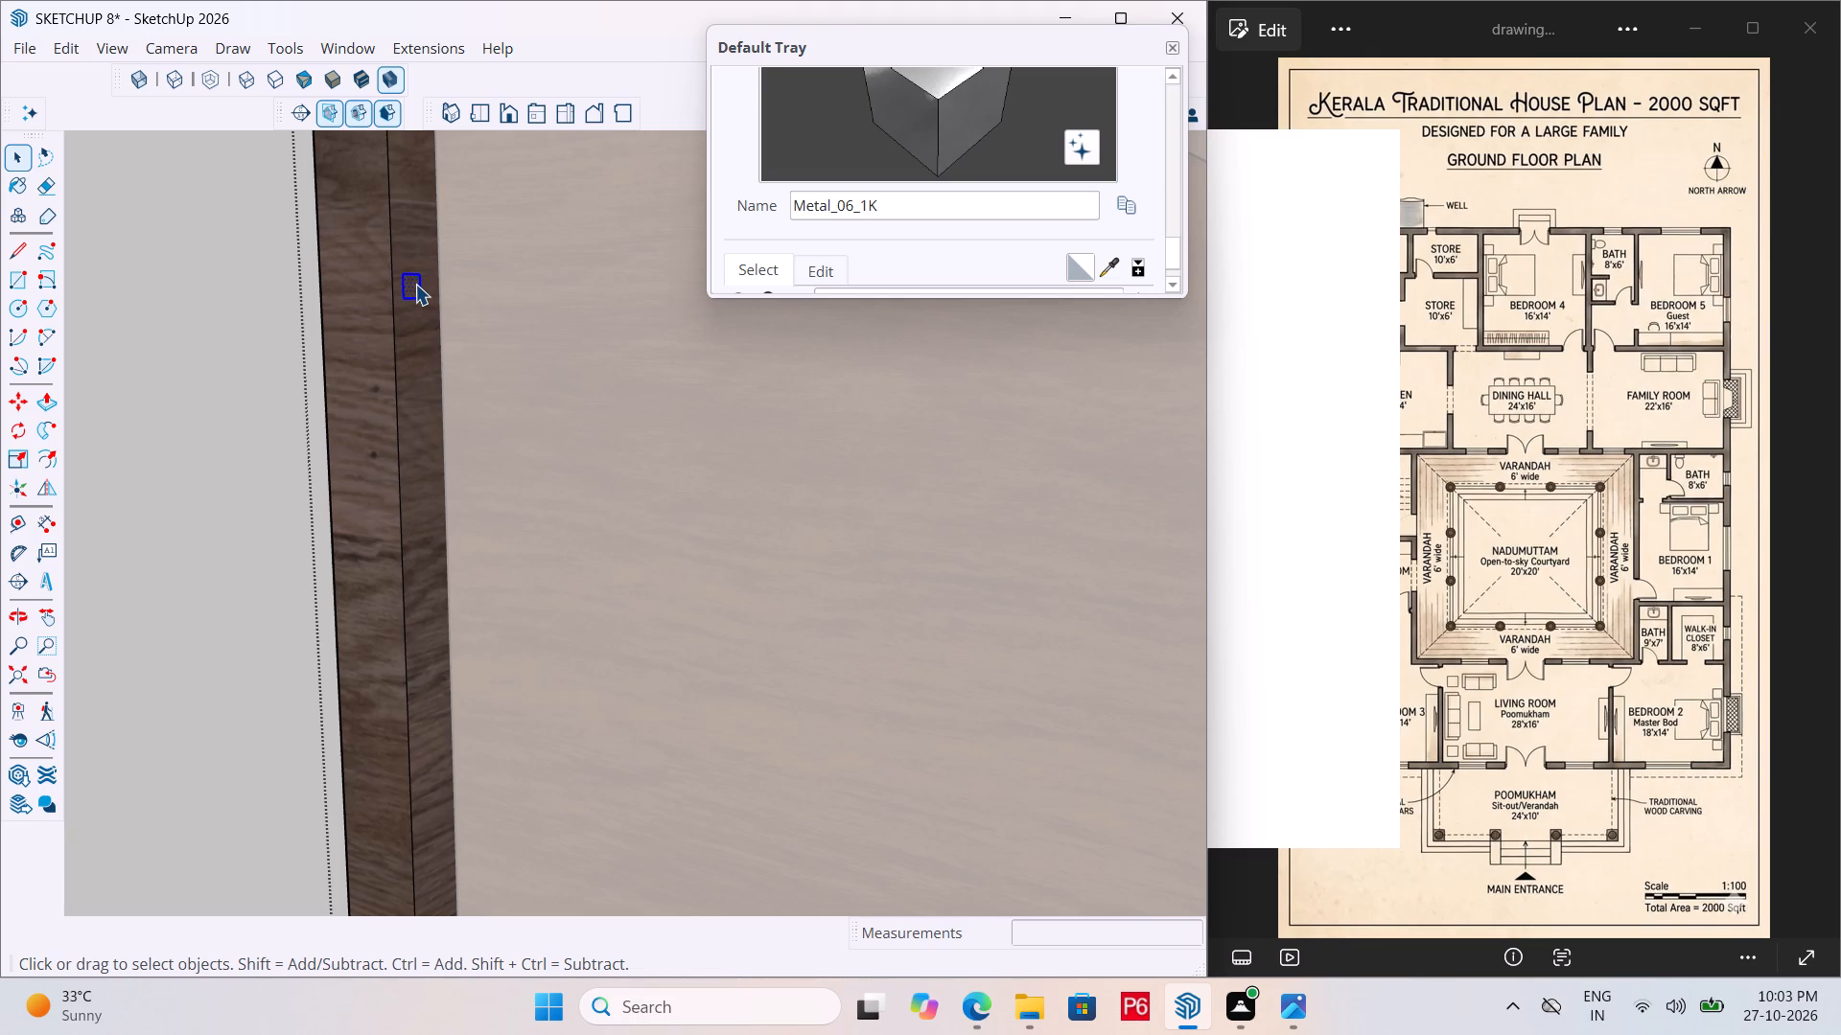
Open the small rectangle's group, select its face and bring up the Metal materials.
click(415, 284)
triple_click(410, 292)
click(411, 291)
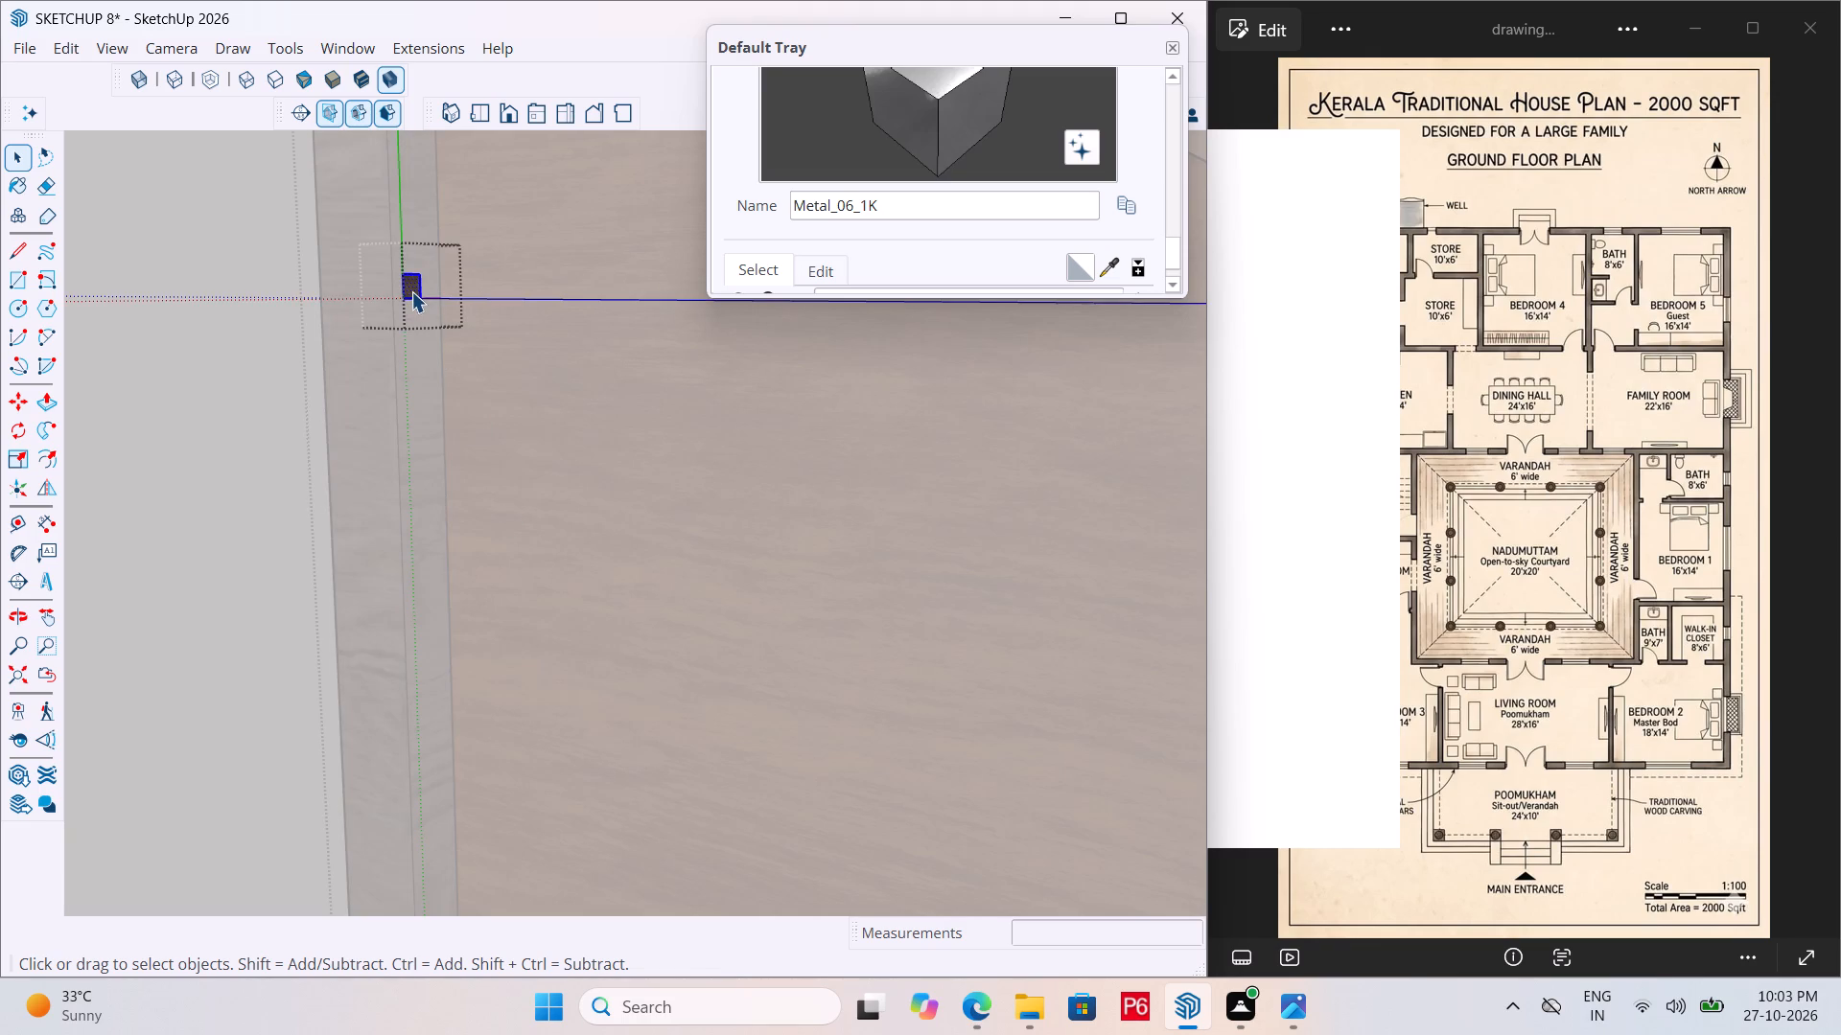
scroll(974, 242, down, 2)
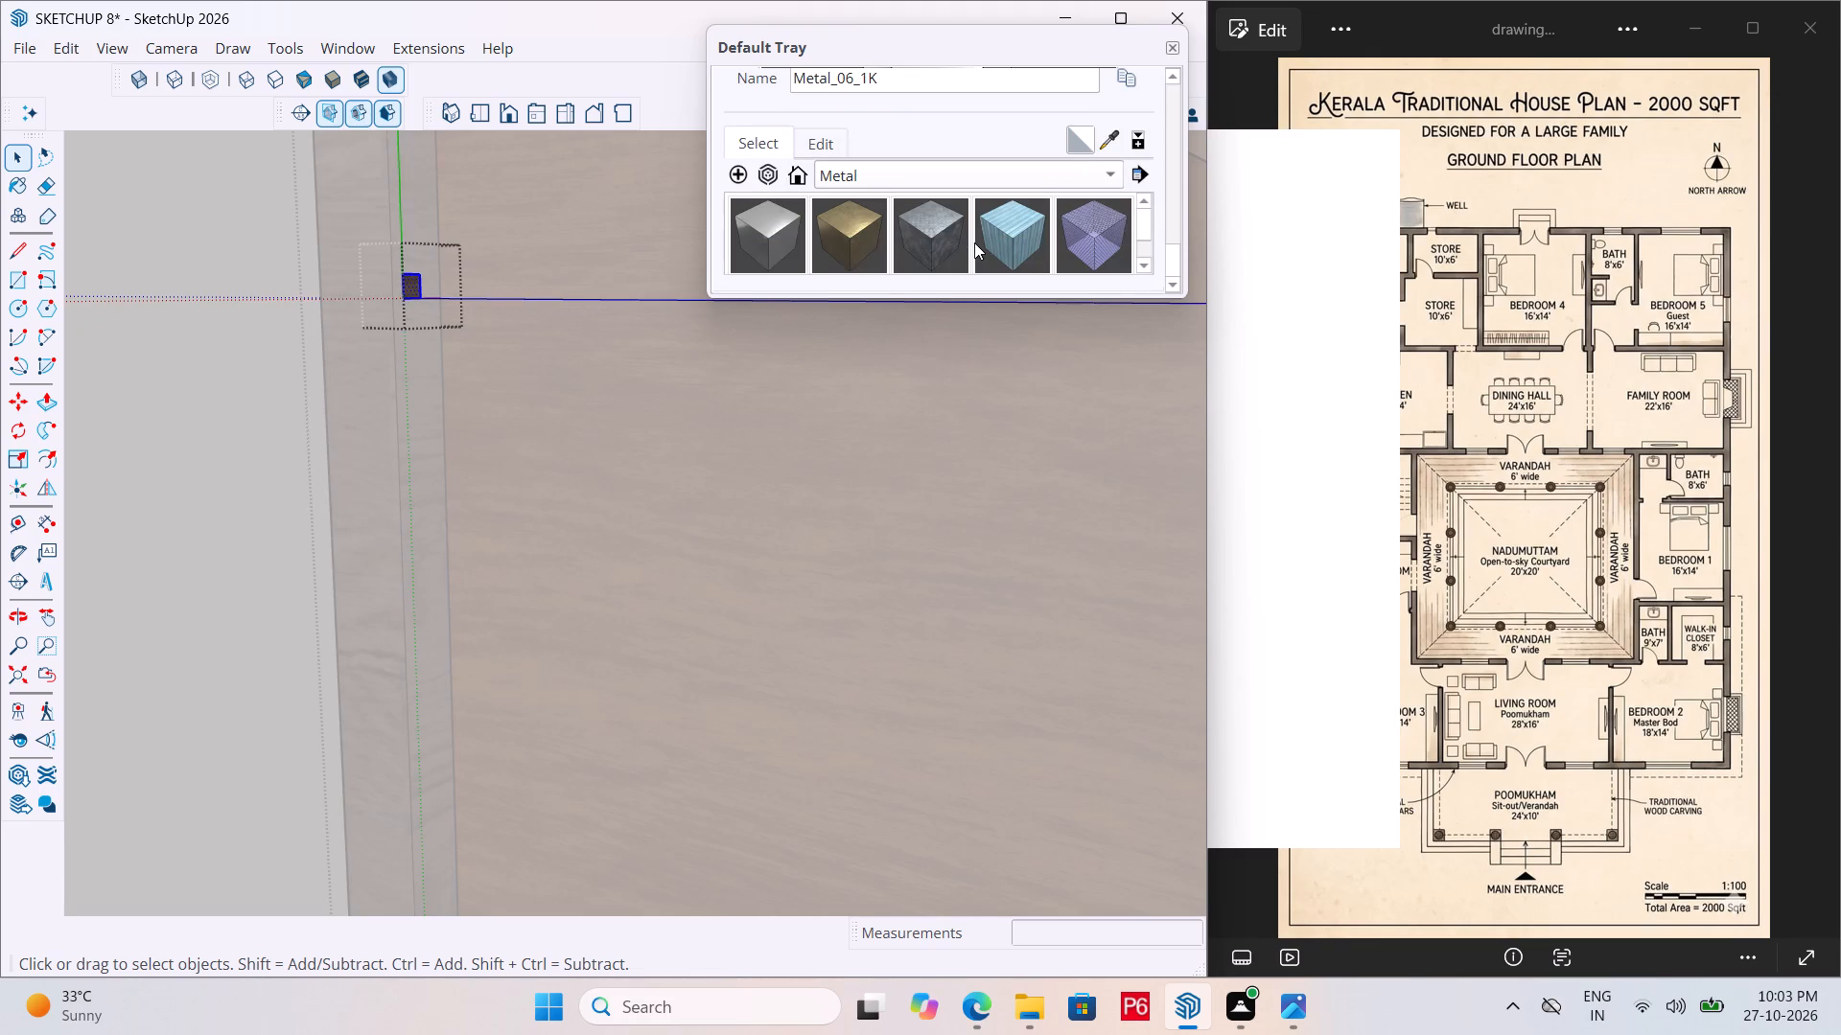
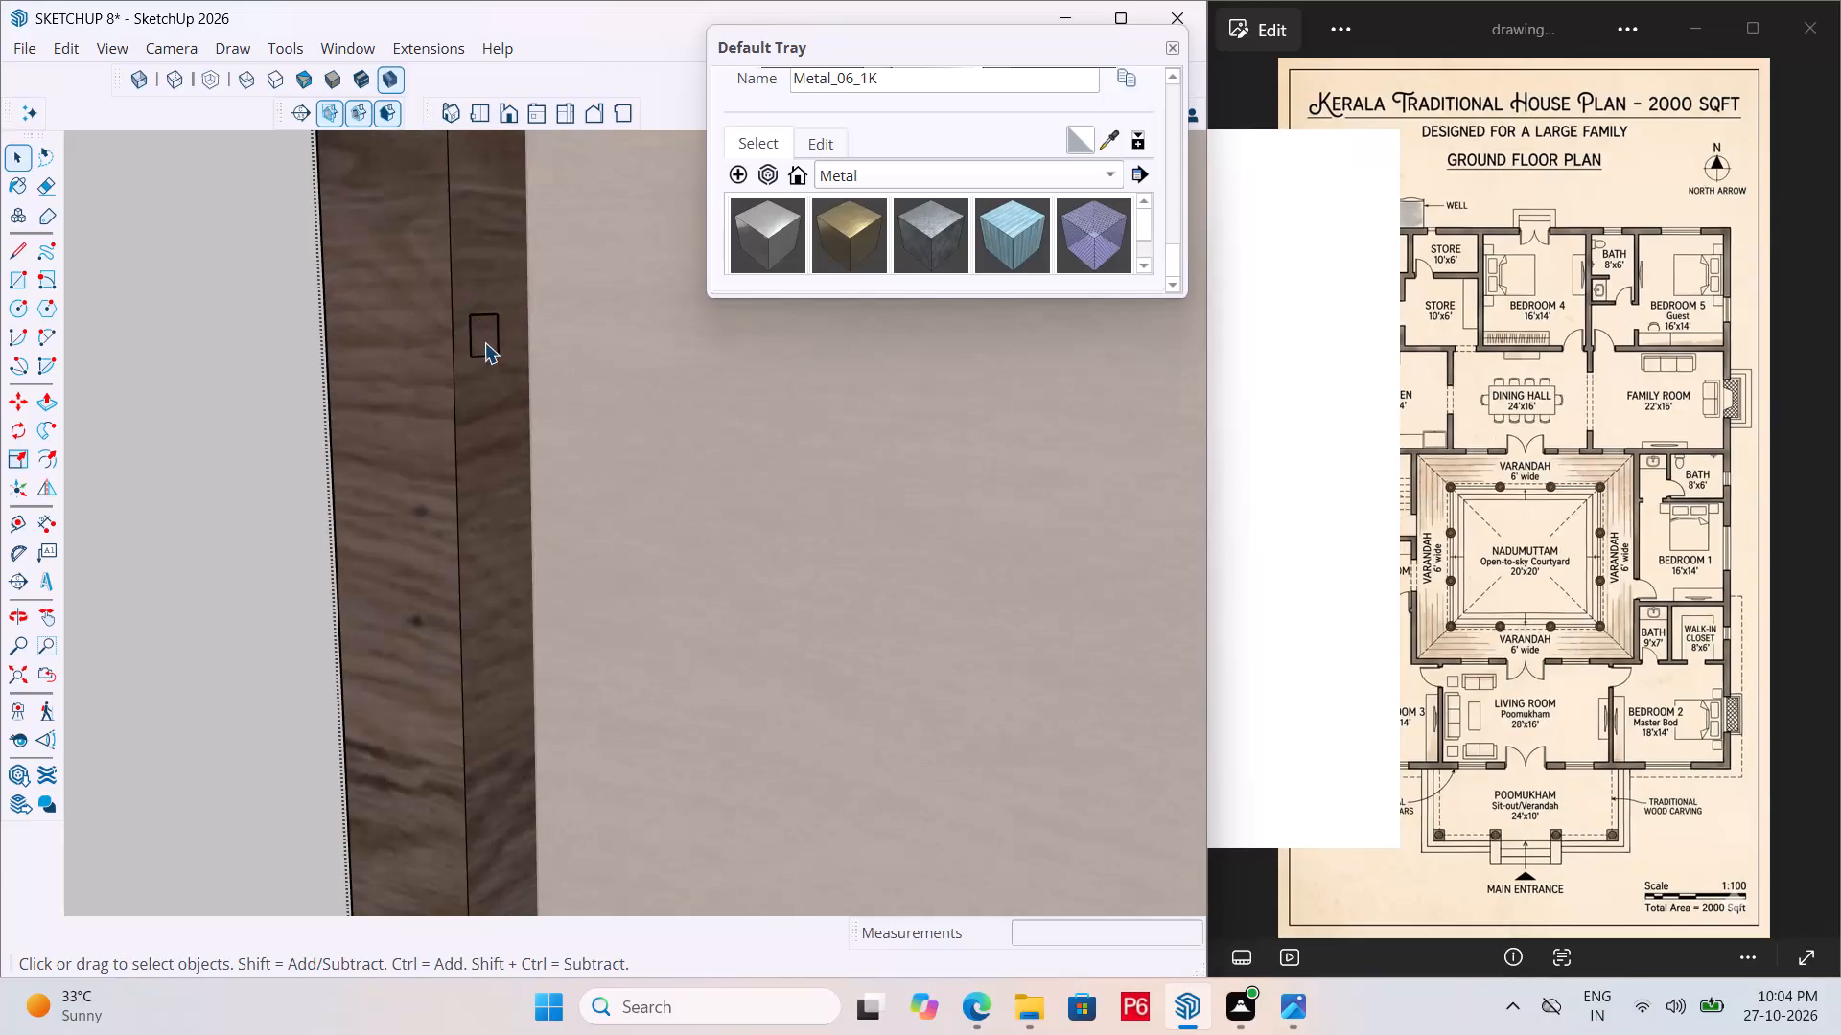
Open the small rectangle's group on the left jamb and paint its face with the Wood material Wood_Planks_01_1K.
click(488, 344)
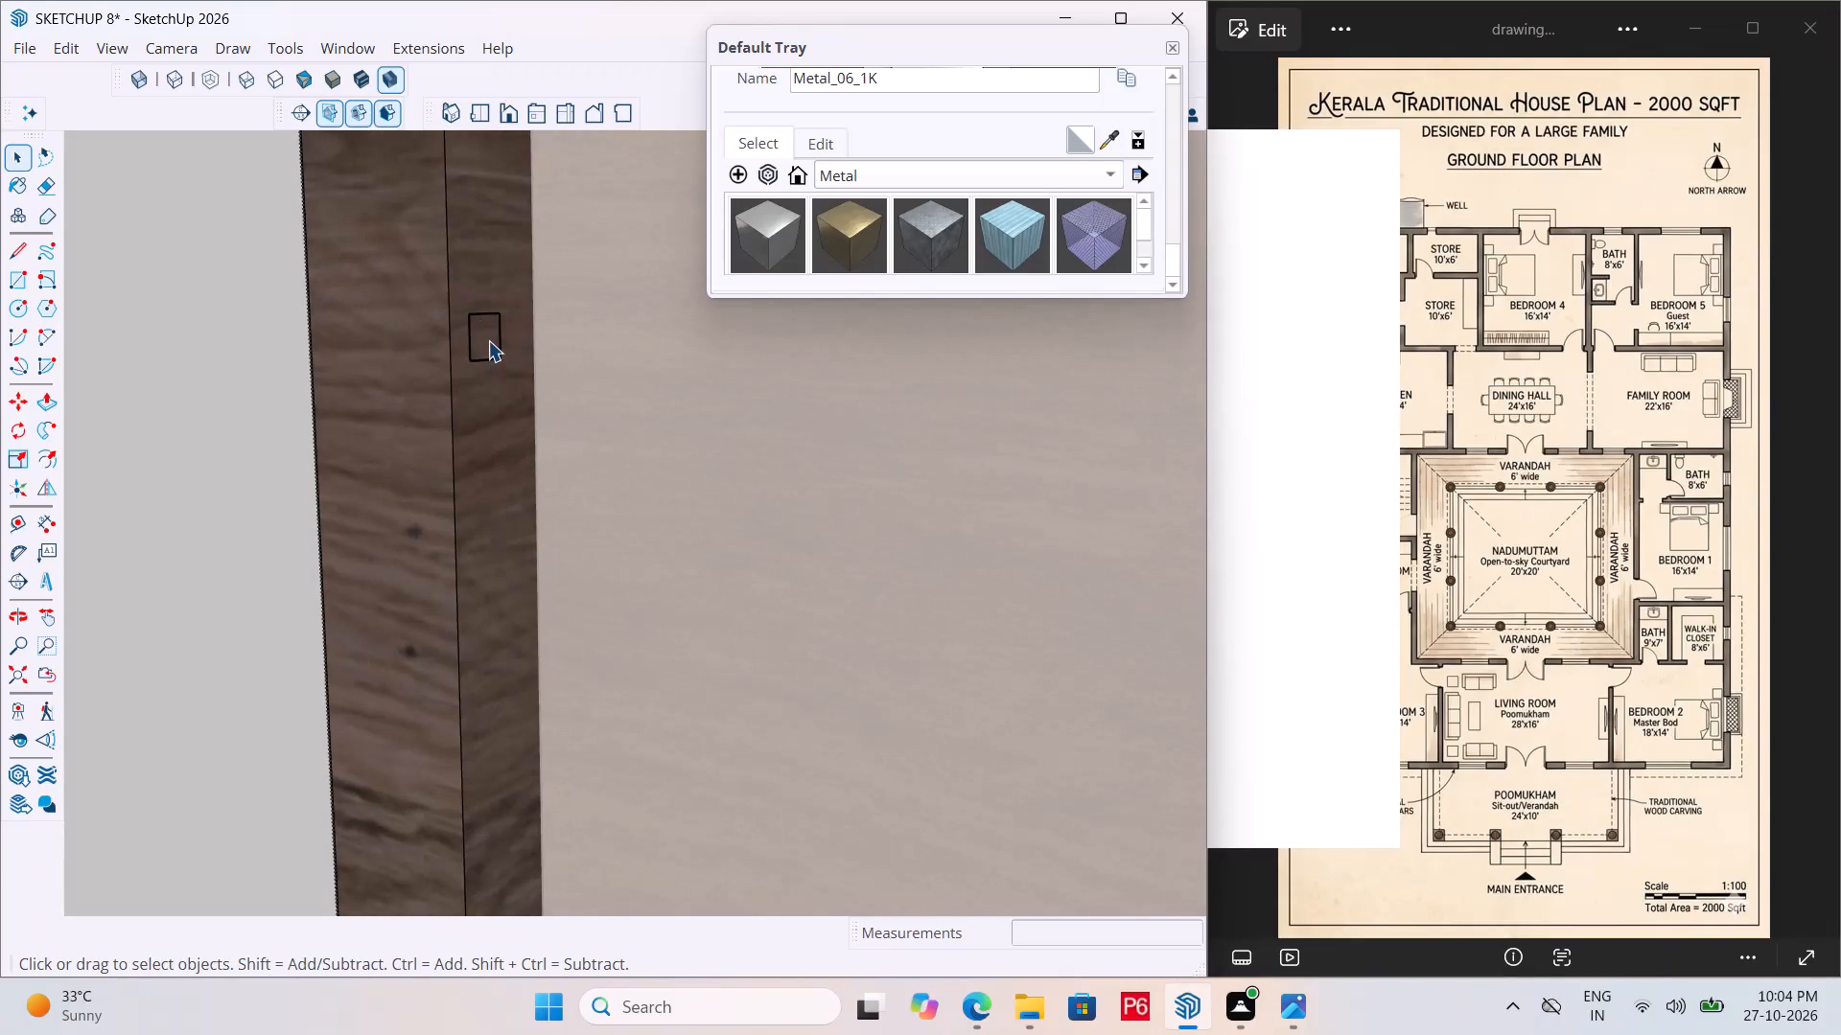
click(488, 340)
click(488, 340)
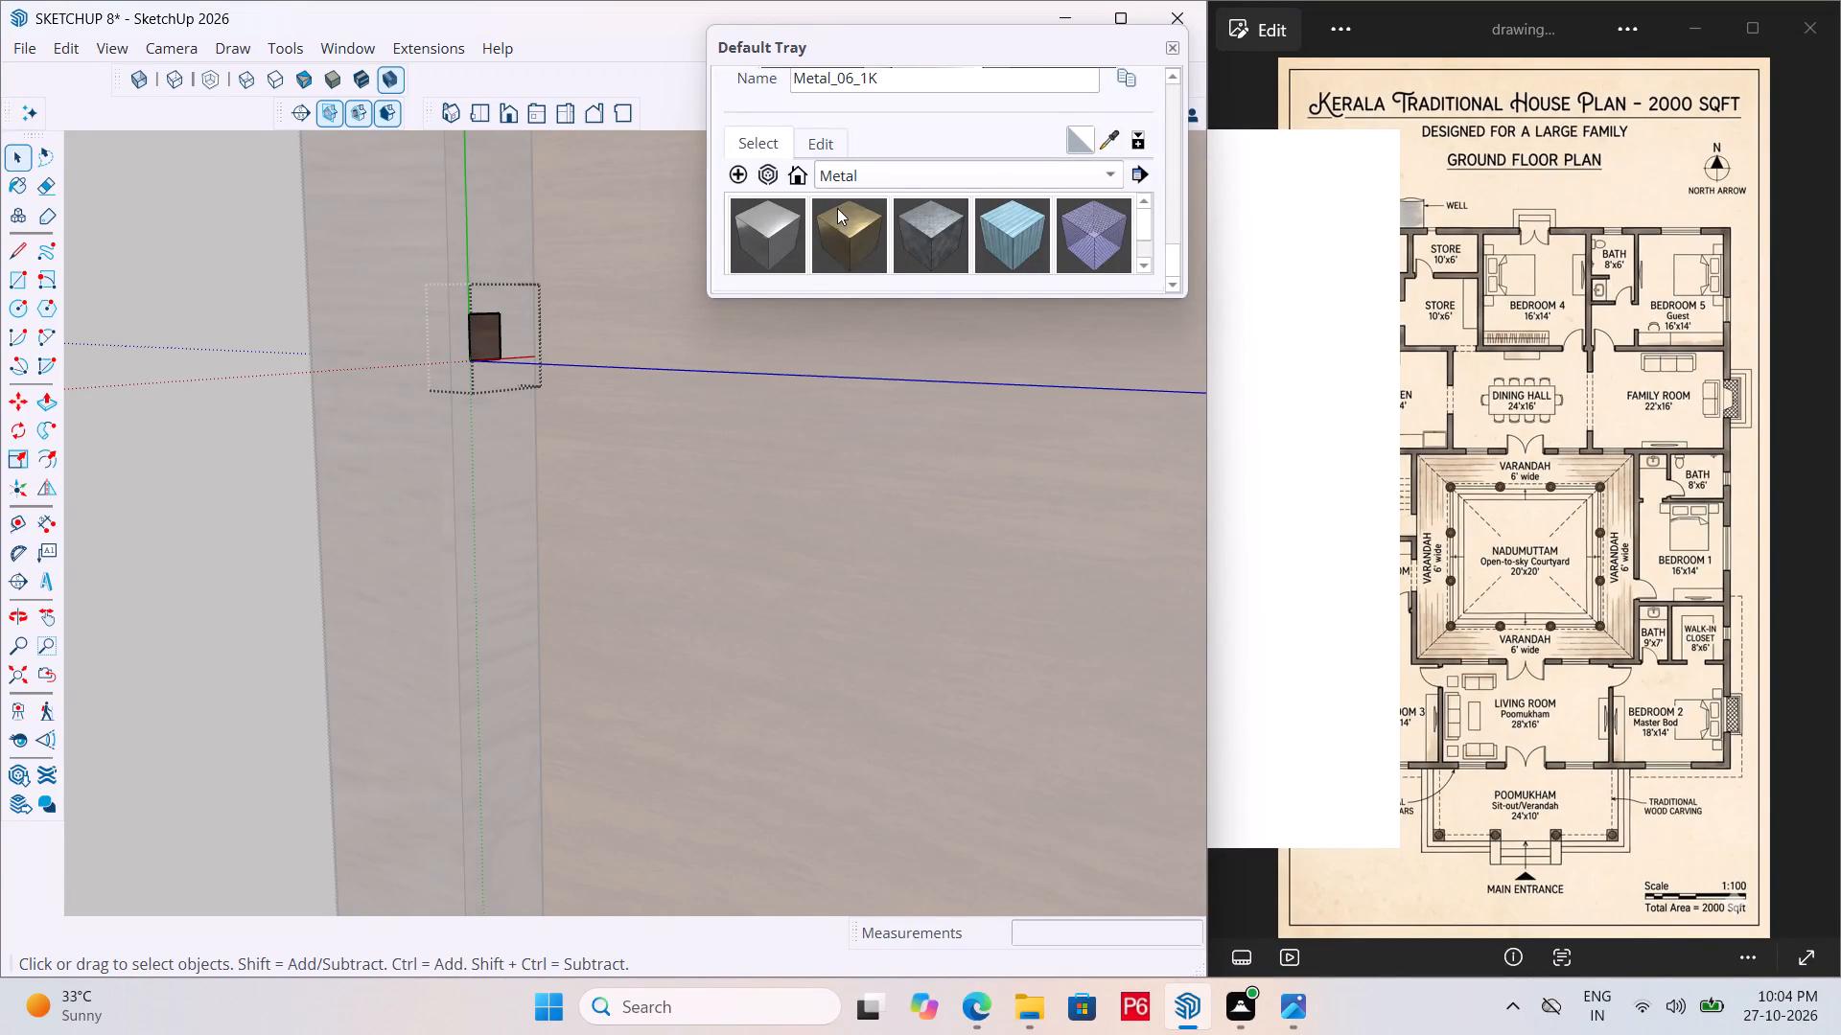
scroll(827, 208, down, 2)
click(892, 180)
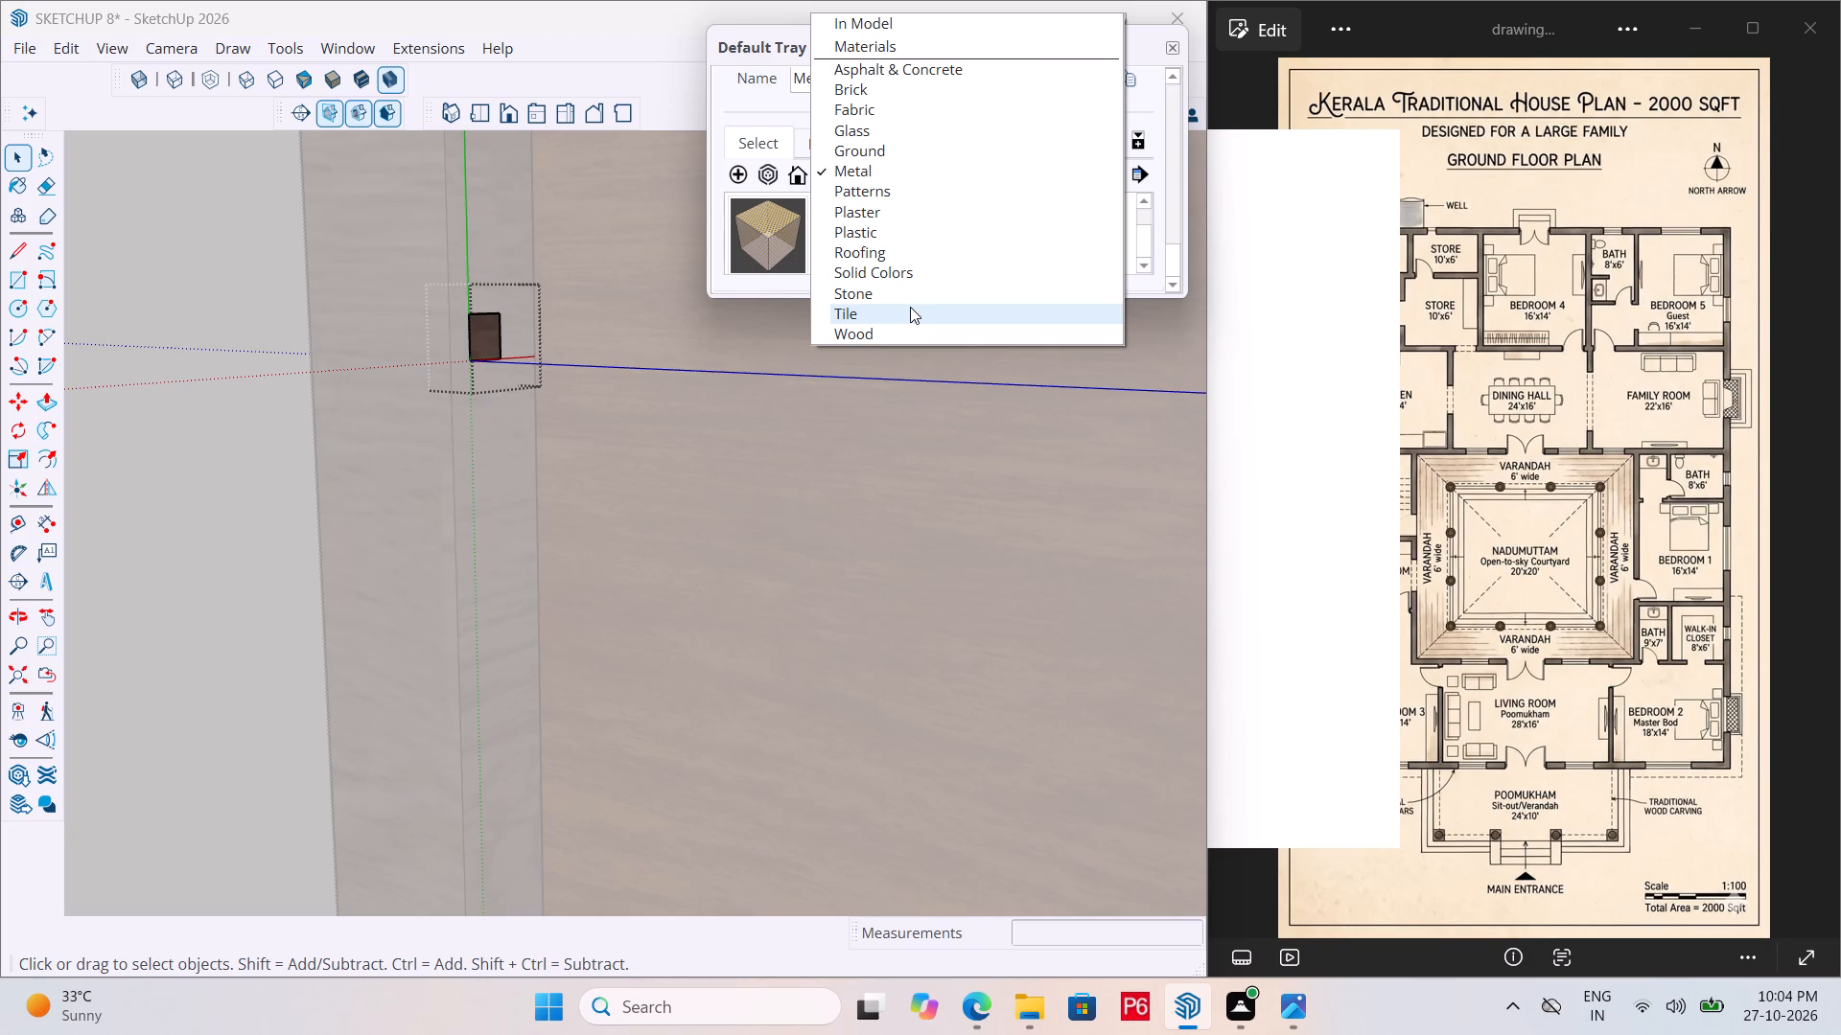
click(876, 333)
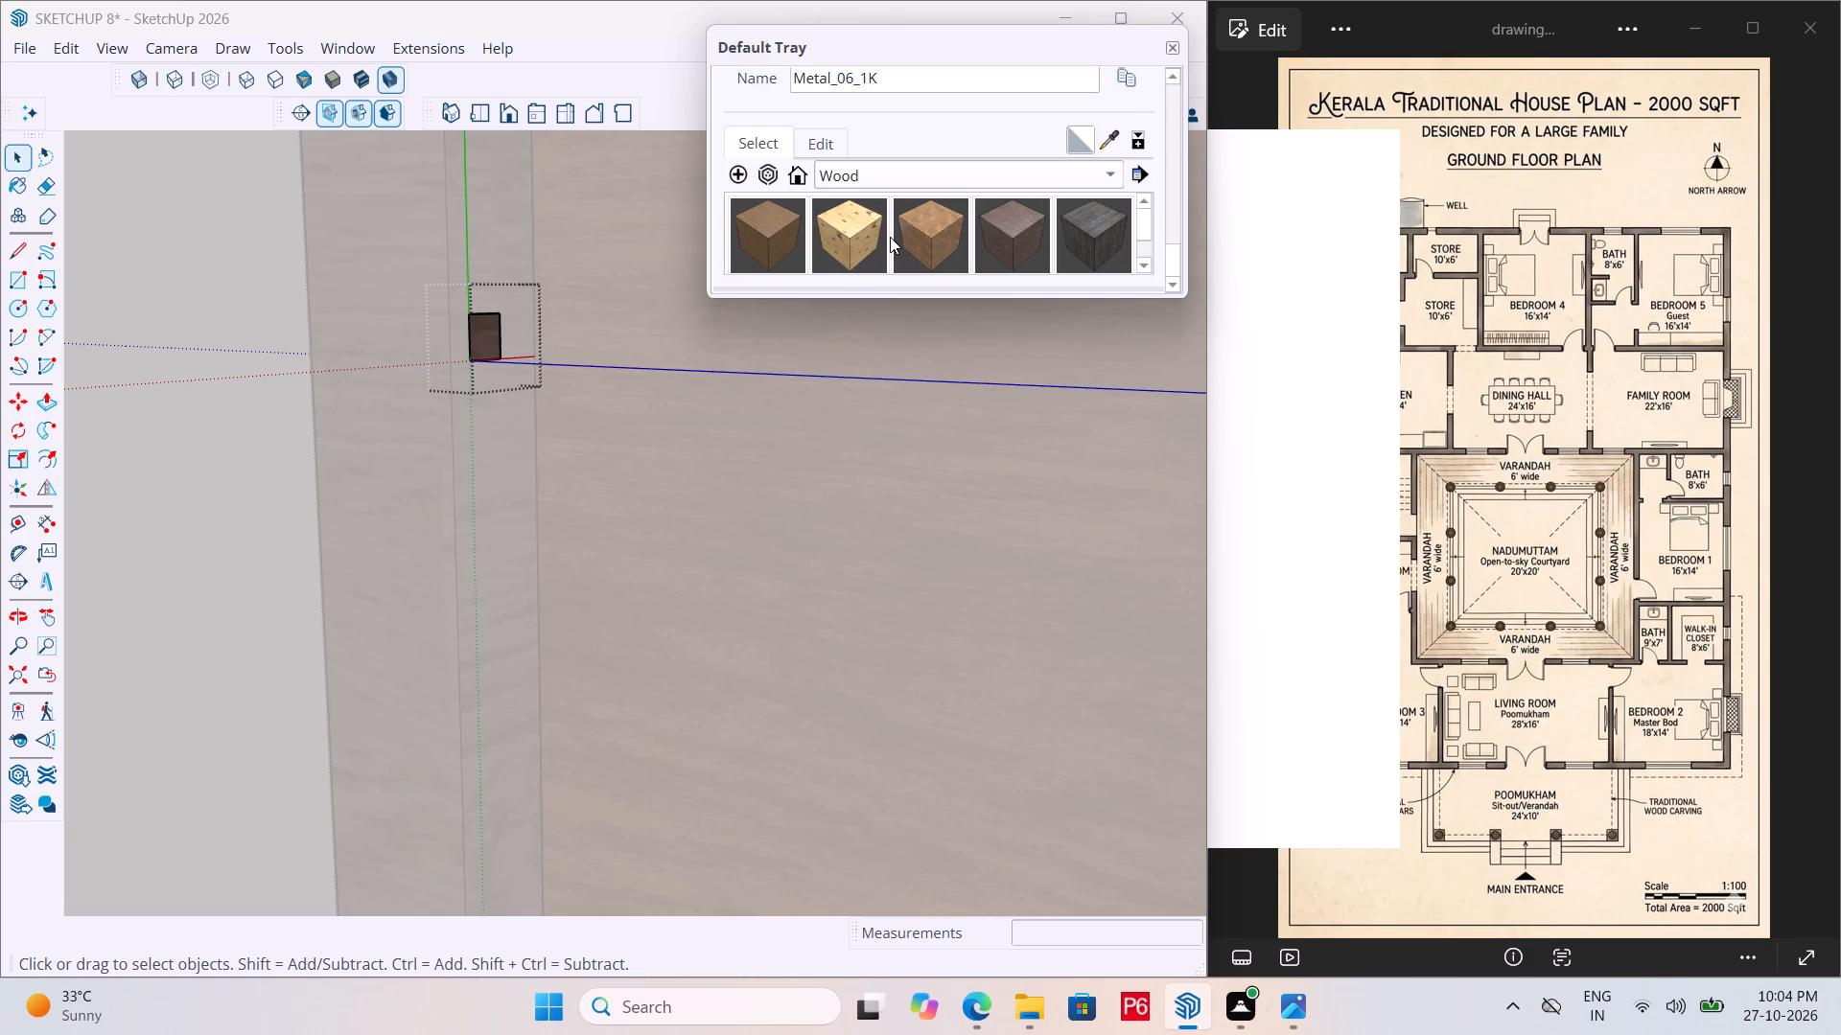
click(1088, 243)
click(489, 338)
Extrude the painted rectangle 2' 2" horizontally from the left jamb into a bar ending near the door's vertical strip.
scroll(328, 293, down, 3)
key(p)
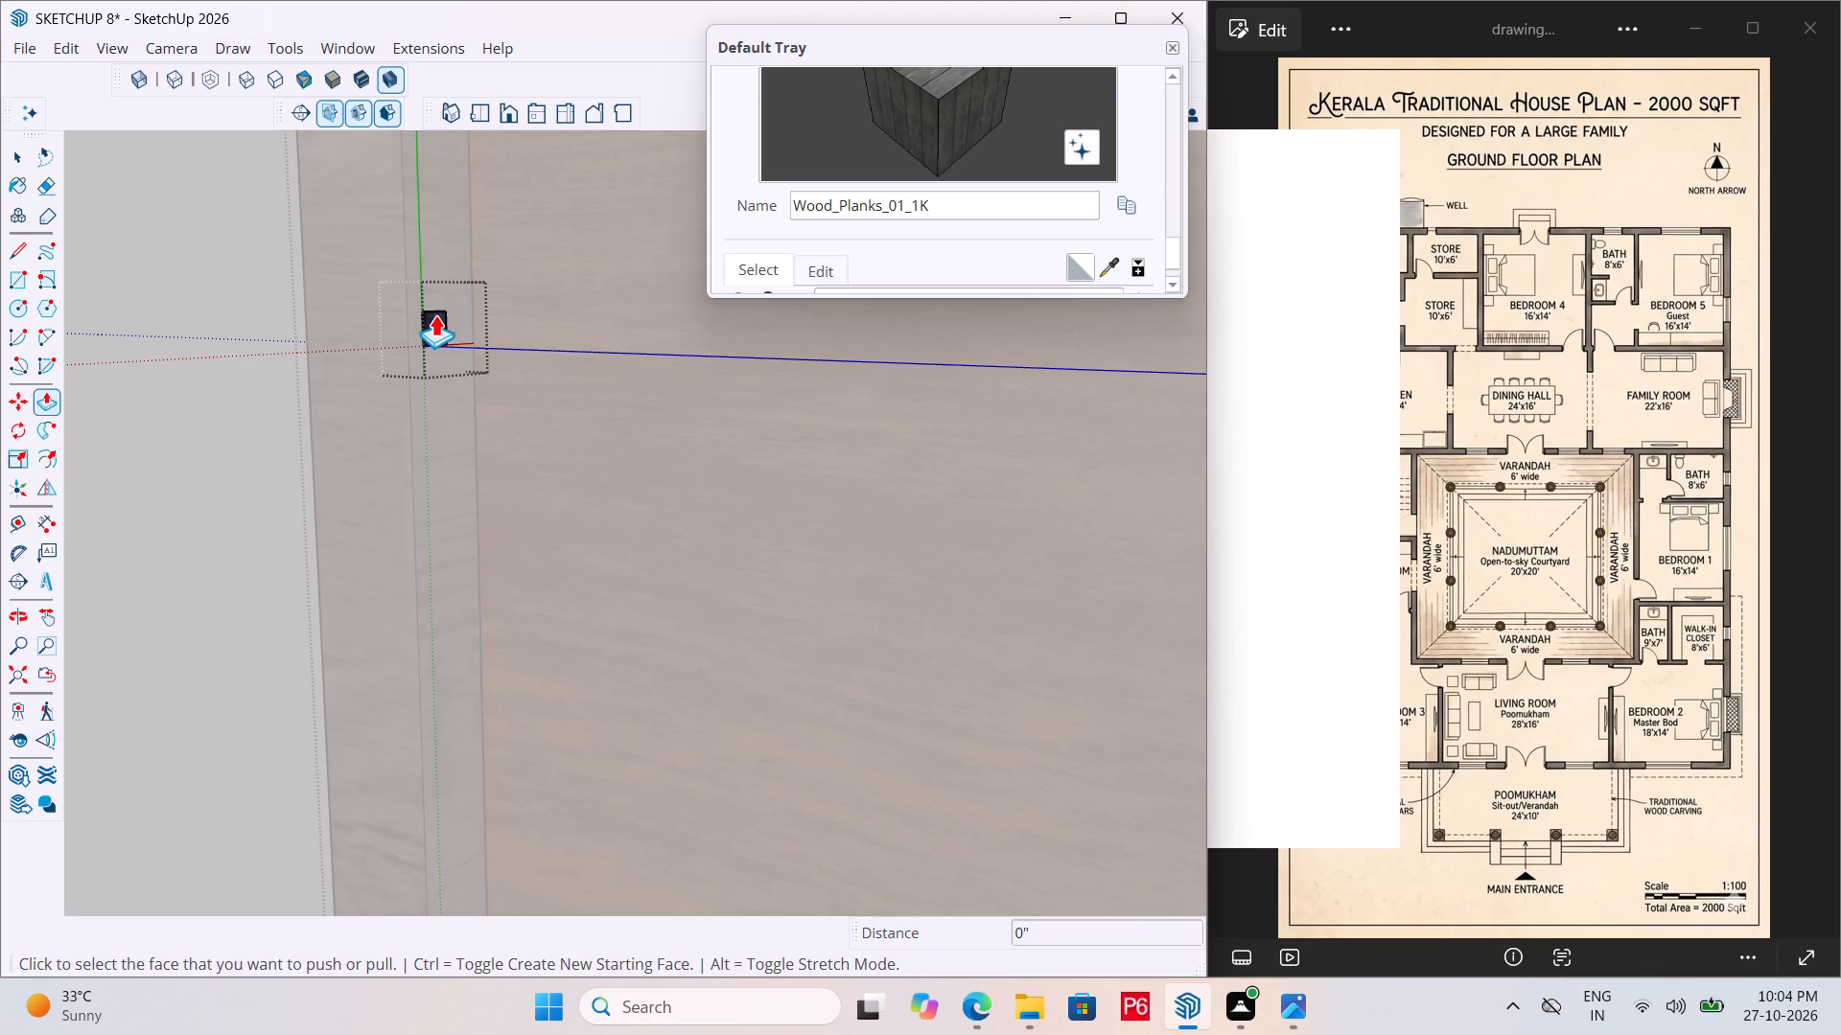
click(435, 314)
scroll(512, 394, down, 8)
scroll(317, 382, down, 7)
scroll(684, 474, up, 1)
middle_drag(685, 474, 712, 479)
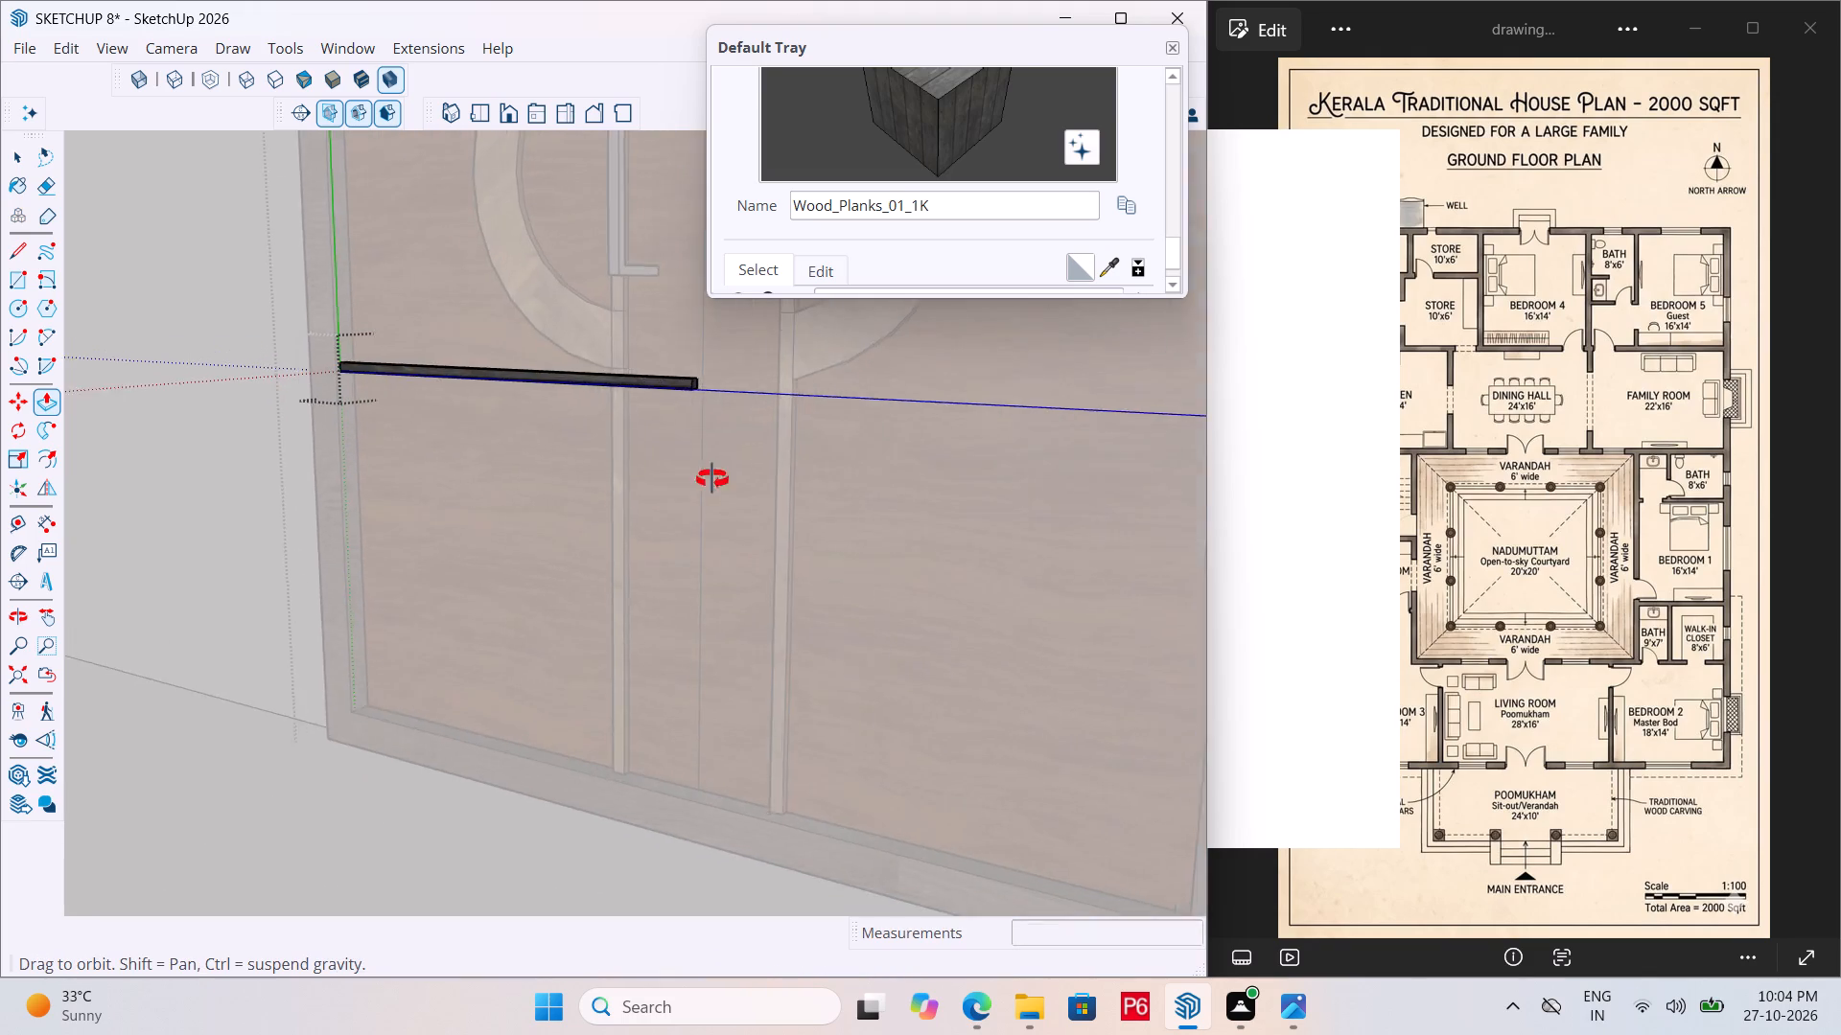
middle_drag(712, 479, 1276, 508)
scroll(646, 469, up, 12)
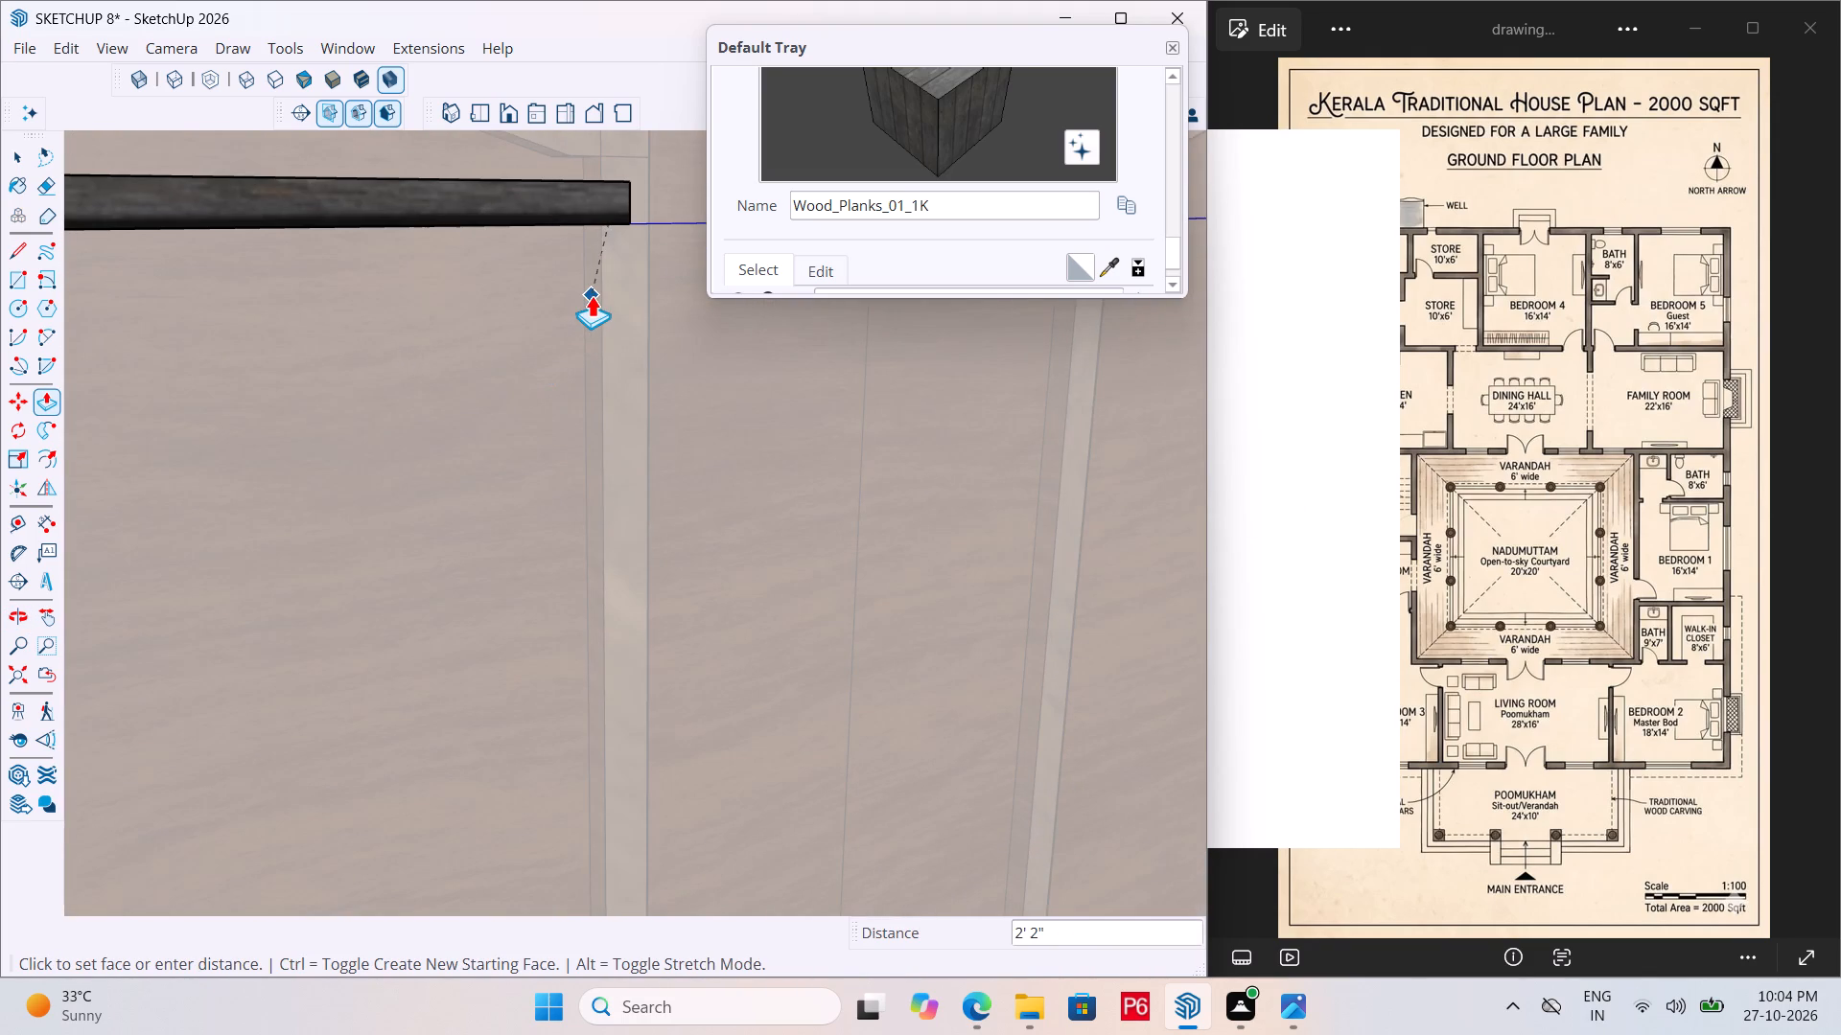
click(597, 303)
middle_drag(647, 316, 0, 338)
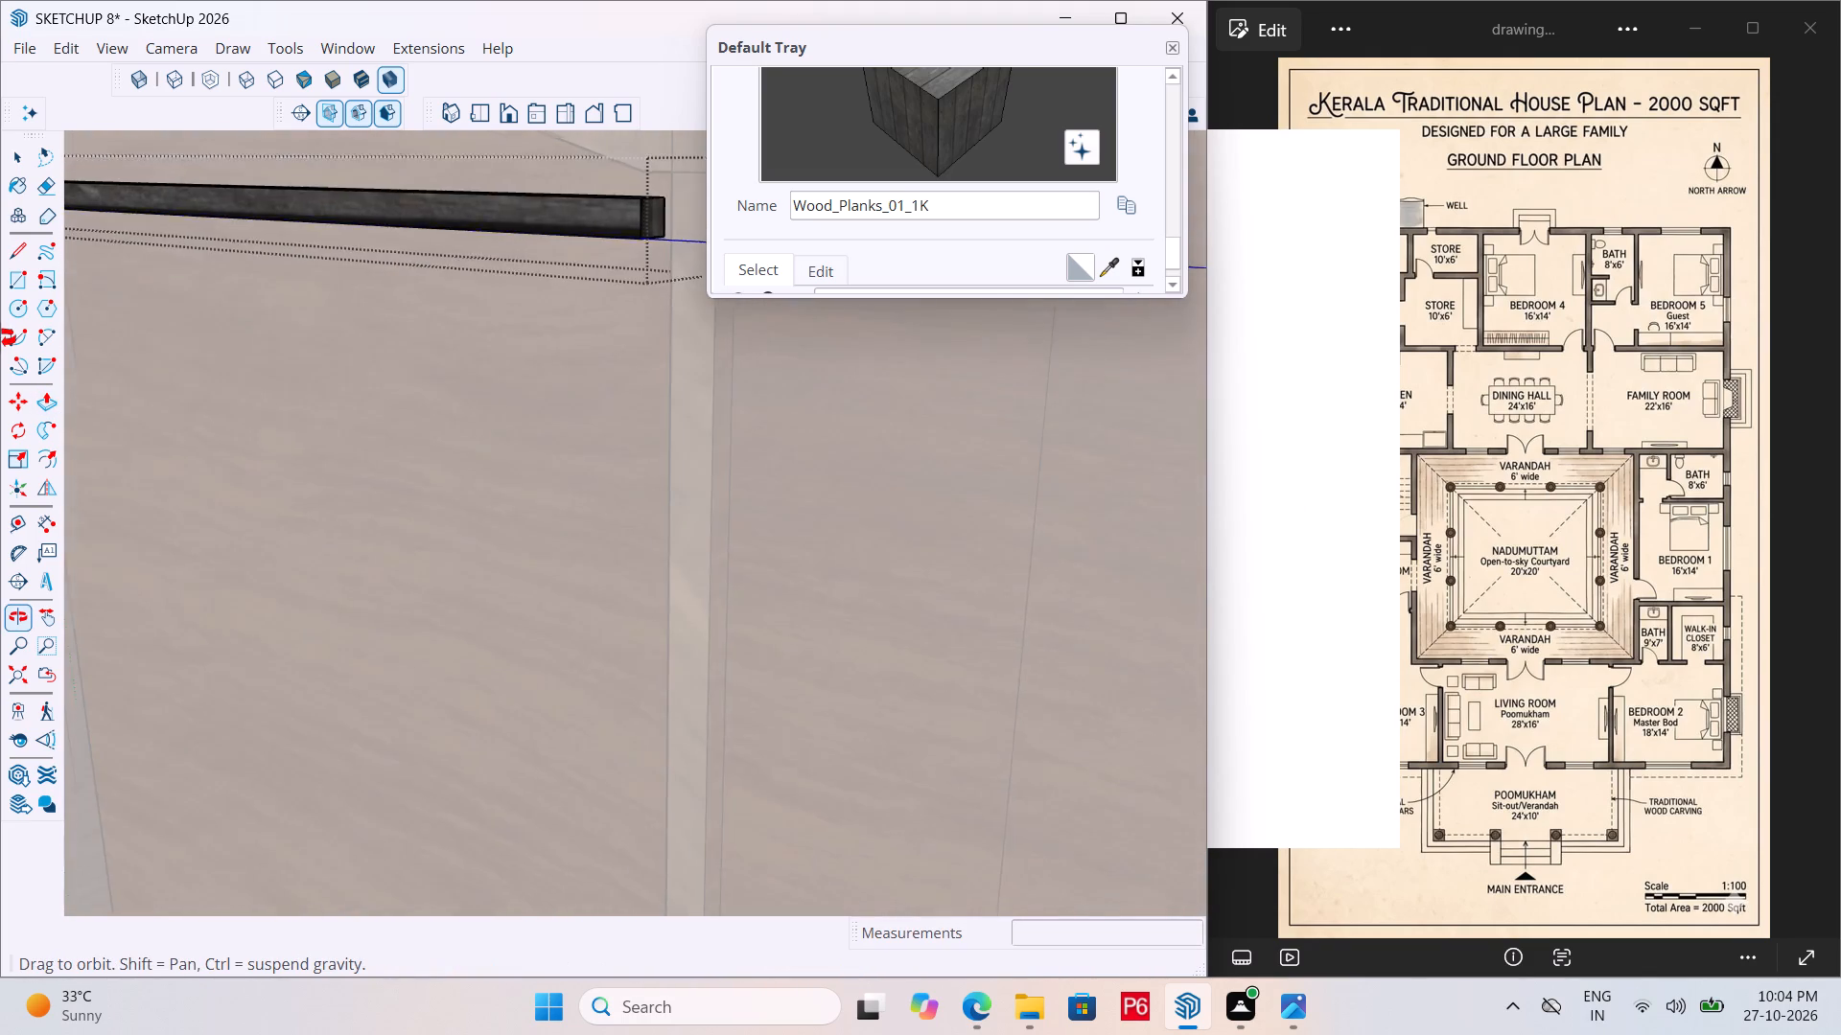
middle_drag(0, 338, 0, 378)
scroll(833, 384, down, 6)
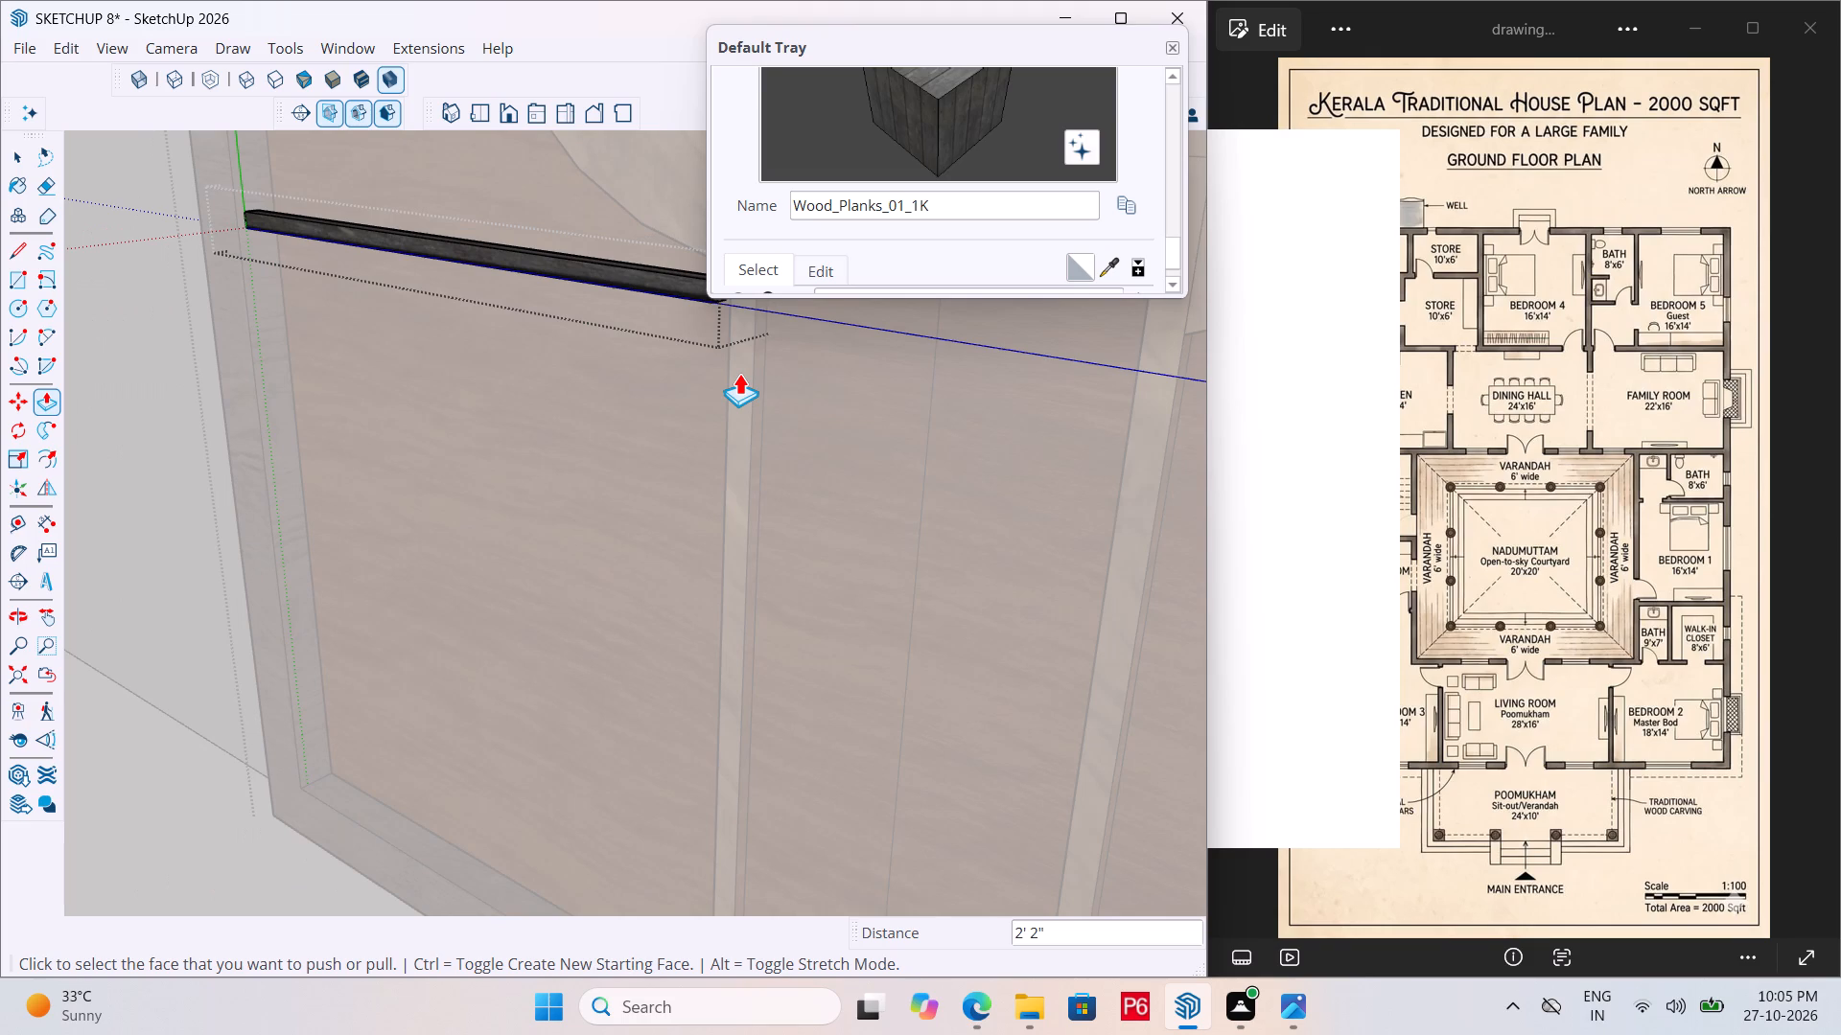
Save the model.
key(ctrl+s)
key(ctrl+s)
key(ctrl+s)
Leave the bar's group and copy the bar 2' 3 1/8" straight down the left jamb, just above the frame's bottom rail.
scroll(565, 318, down, 5)
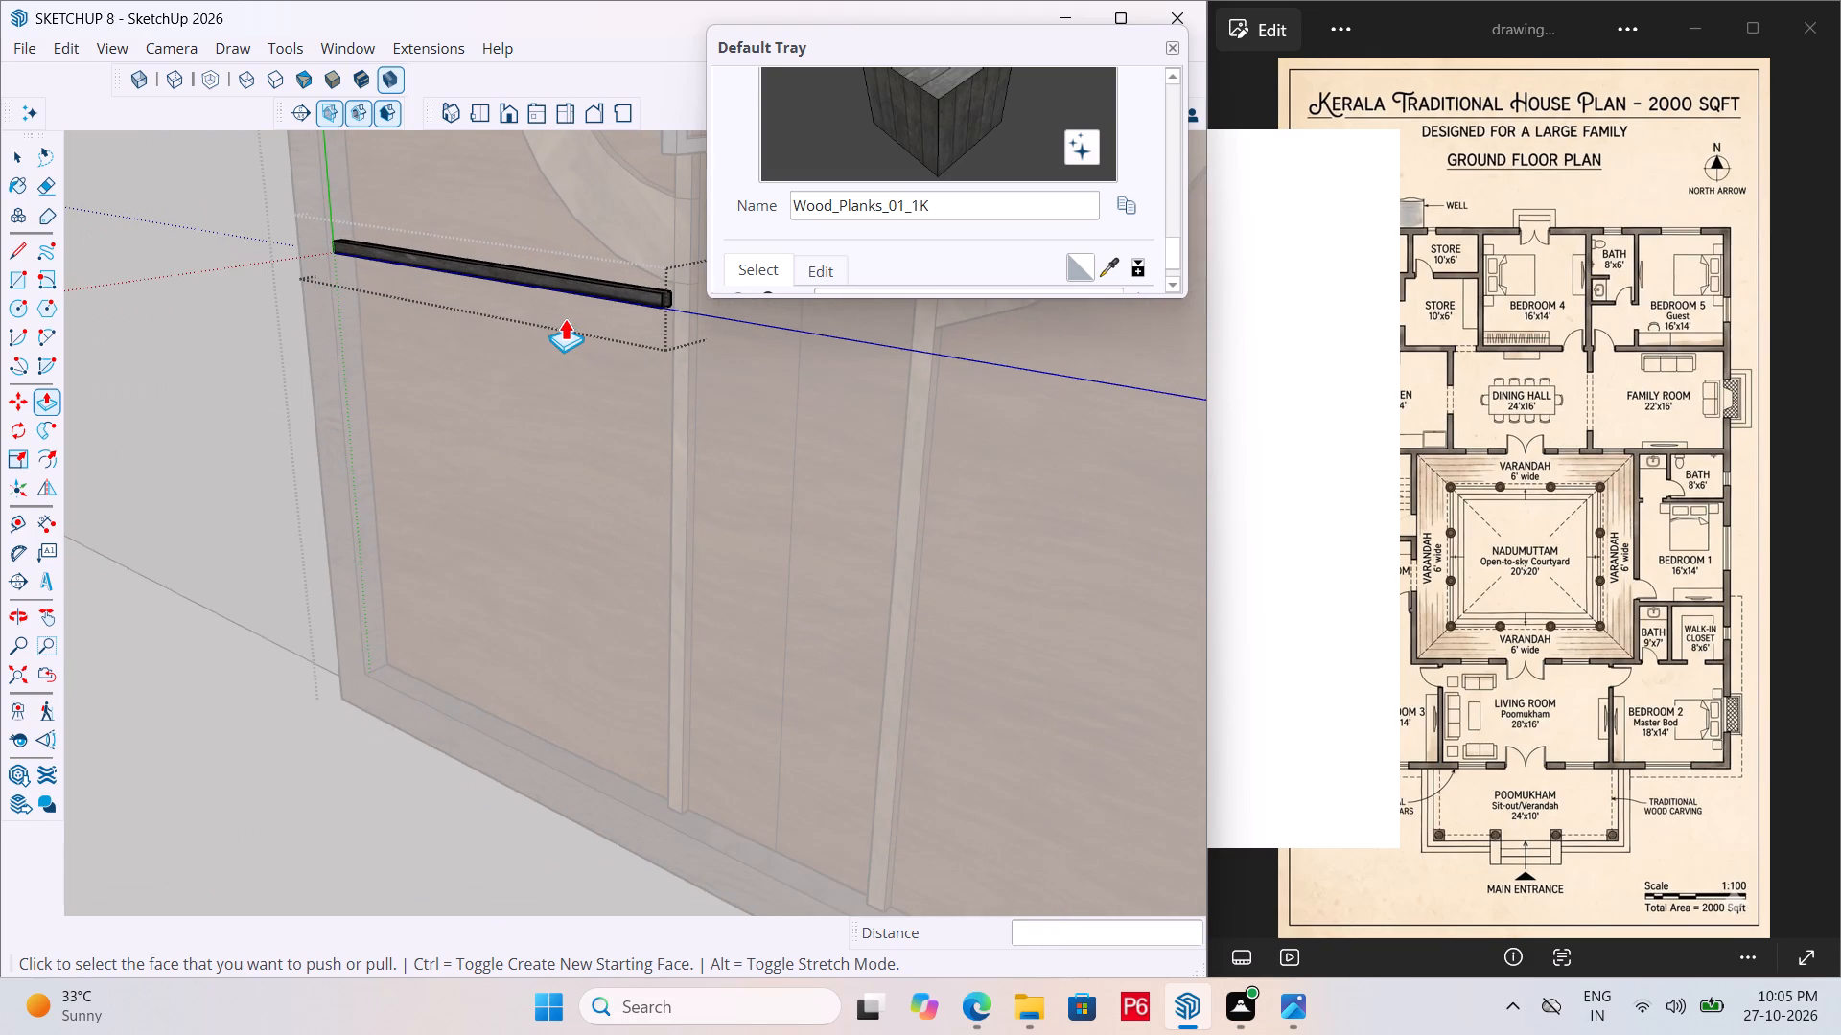
middle_drag(663, 312, 671, 346)
key(space)
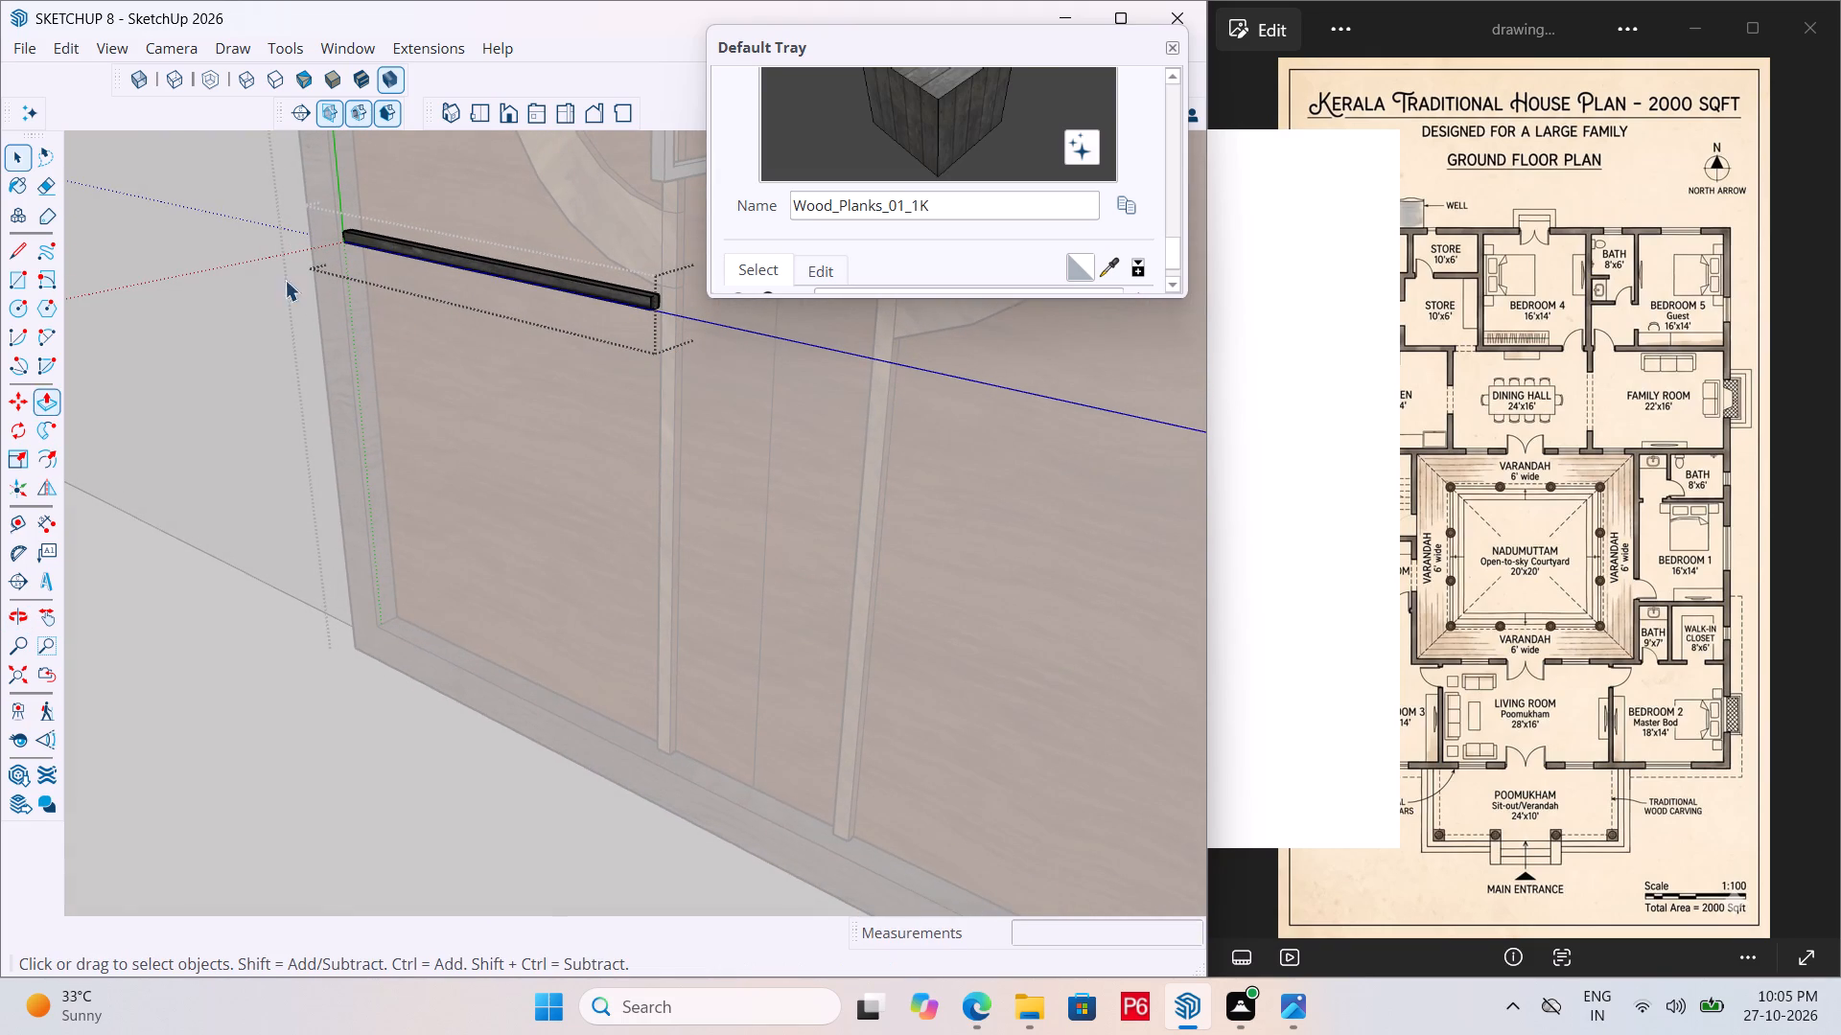
click(273, 272)
click(386, 244)
scroll(342, 260, up, 8)
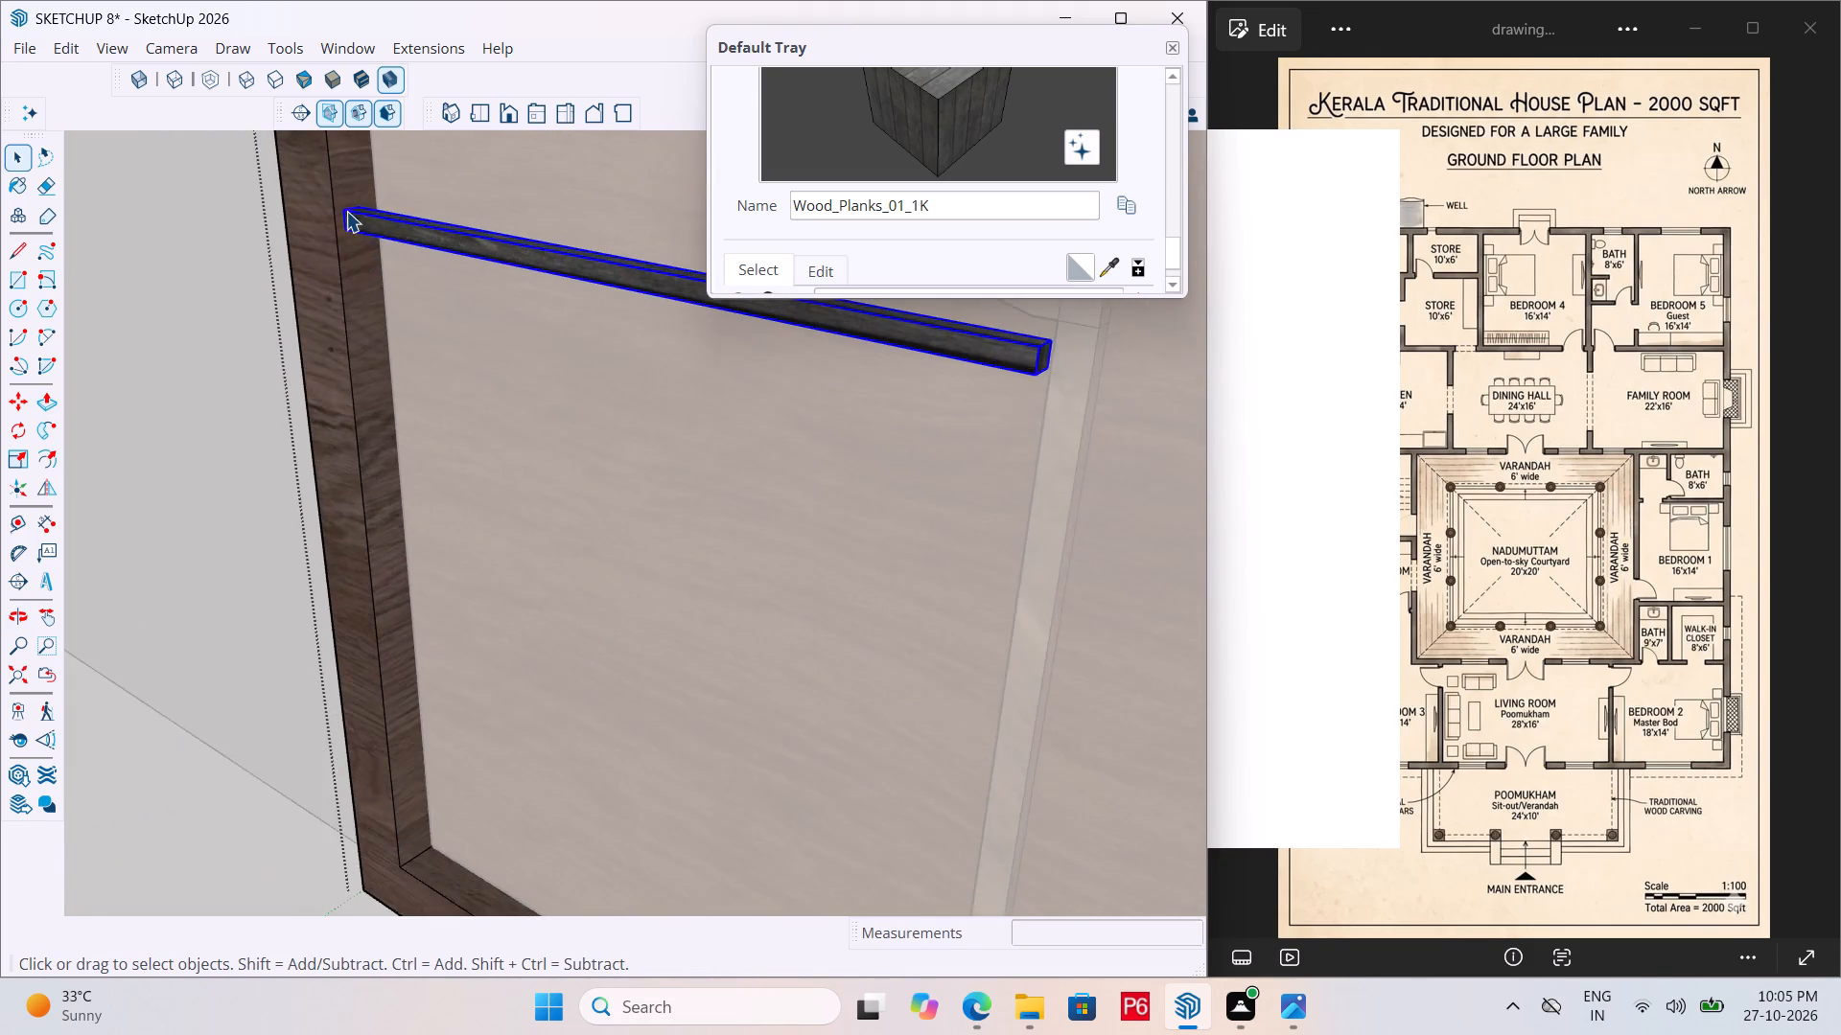
scroll(346, 211, up, 4)
key(p)
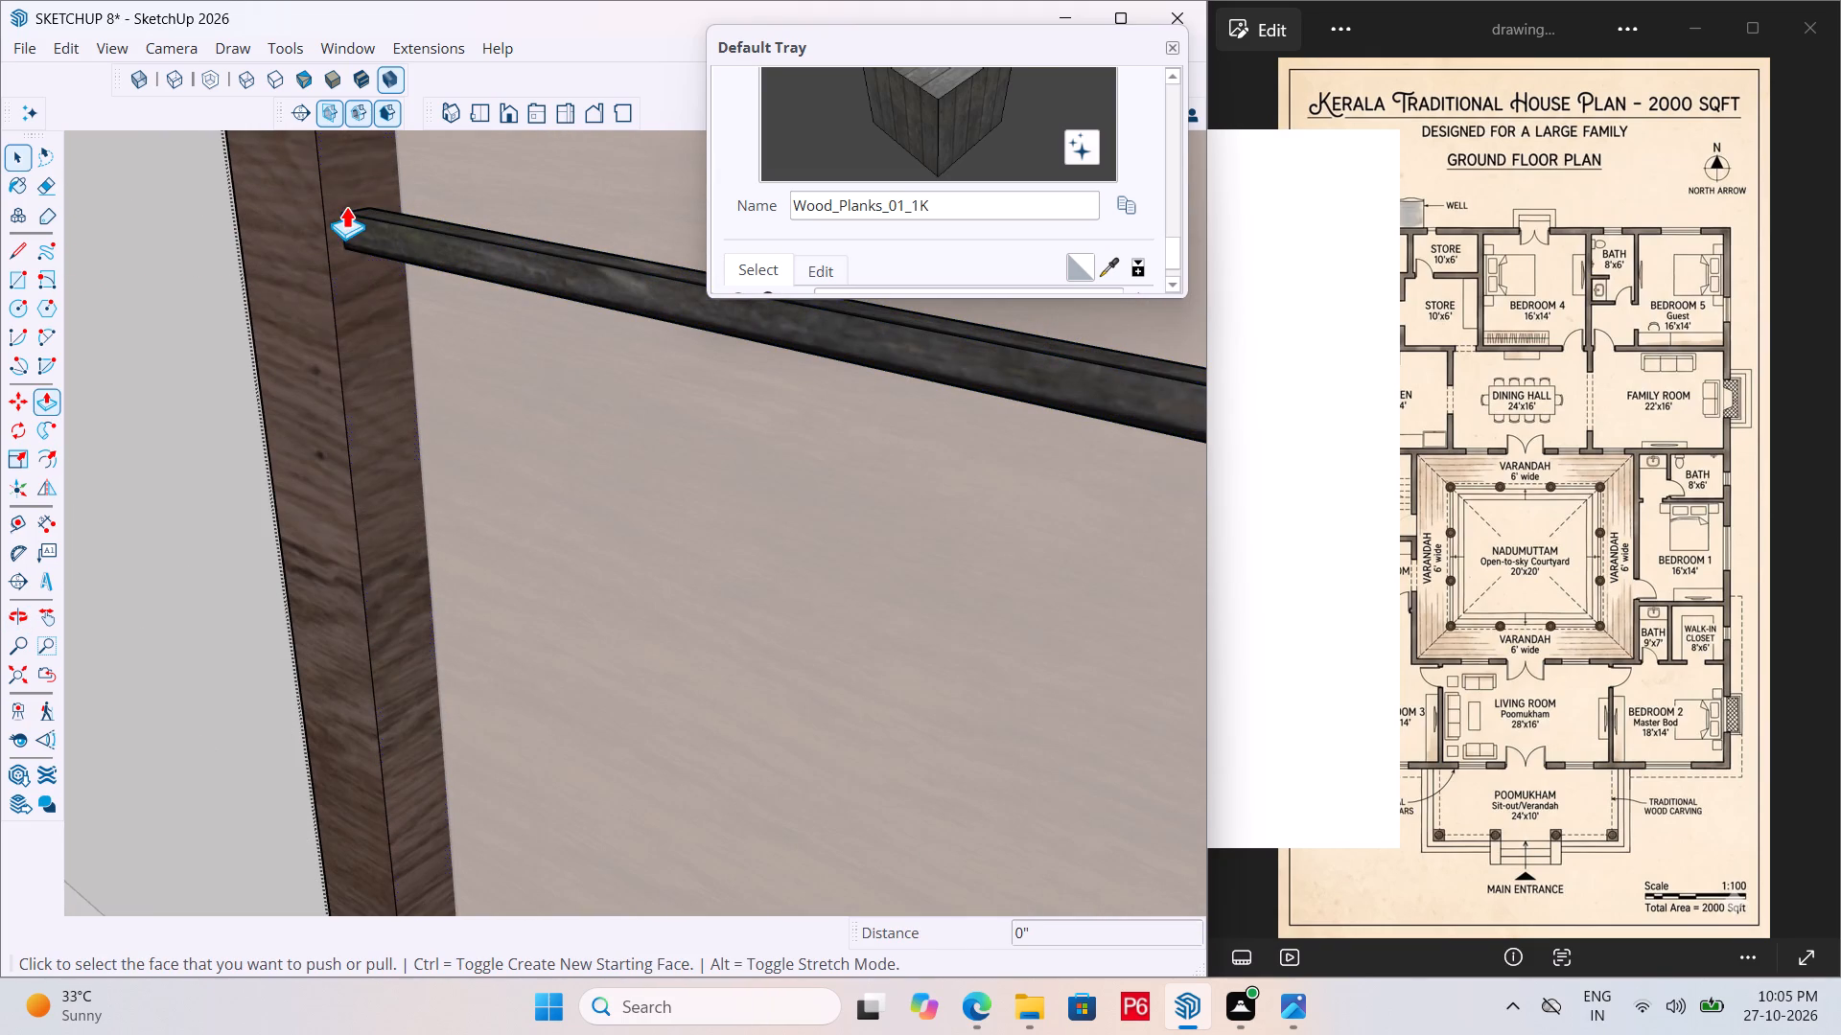
key(m)
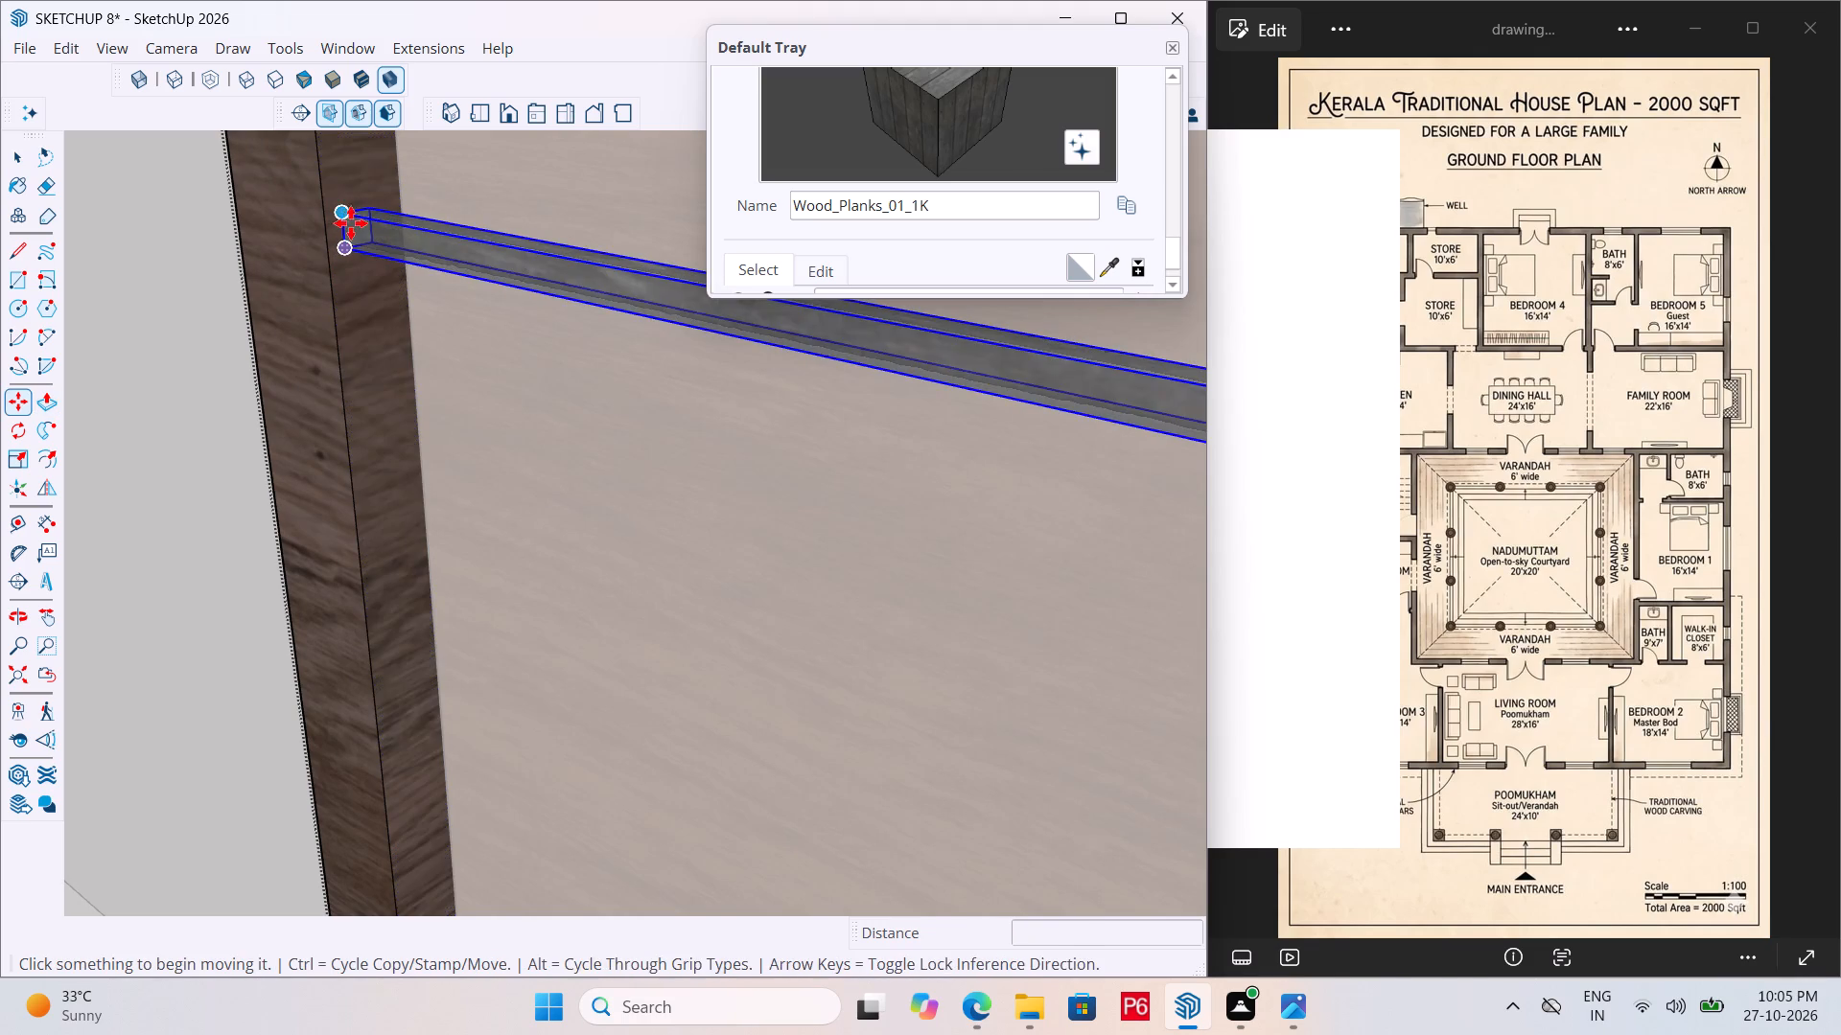
click(342, 222)
scroll(363, 285, down, 8)
scroll(325, 178, down, 5)
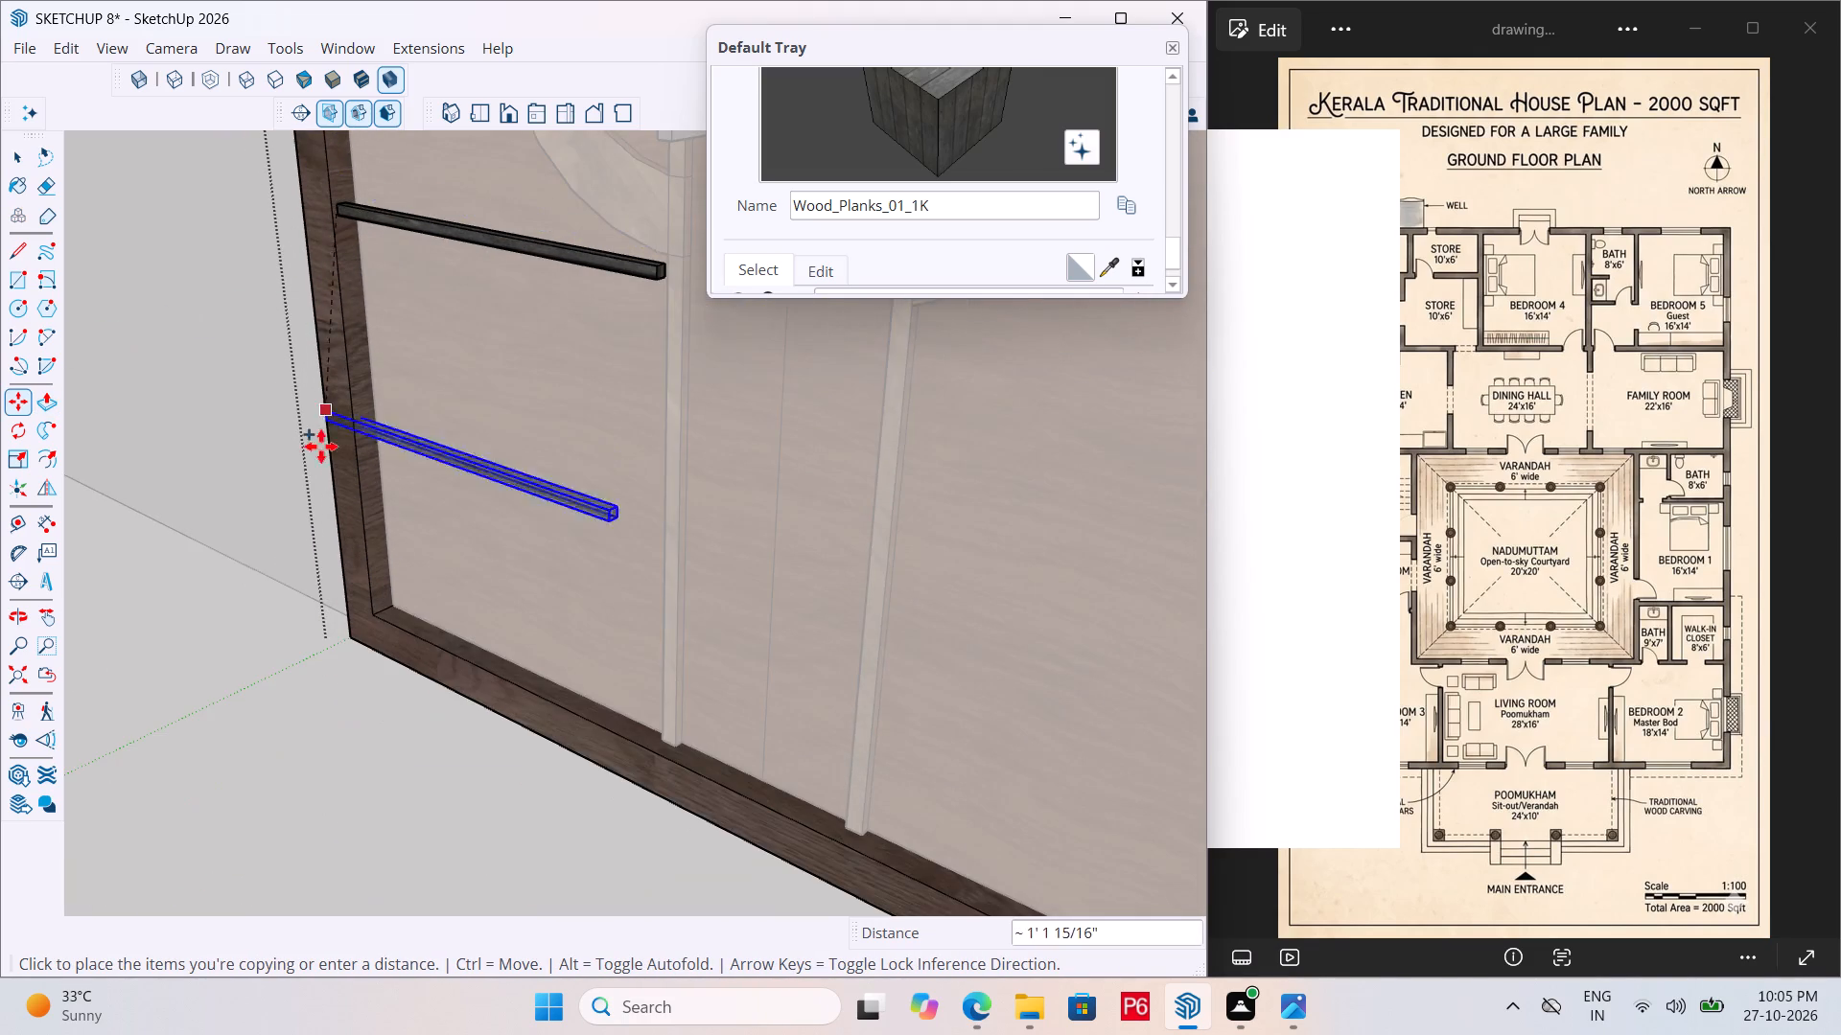
scroll(400, 568, up, 12)
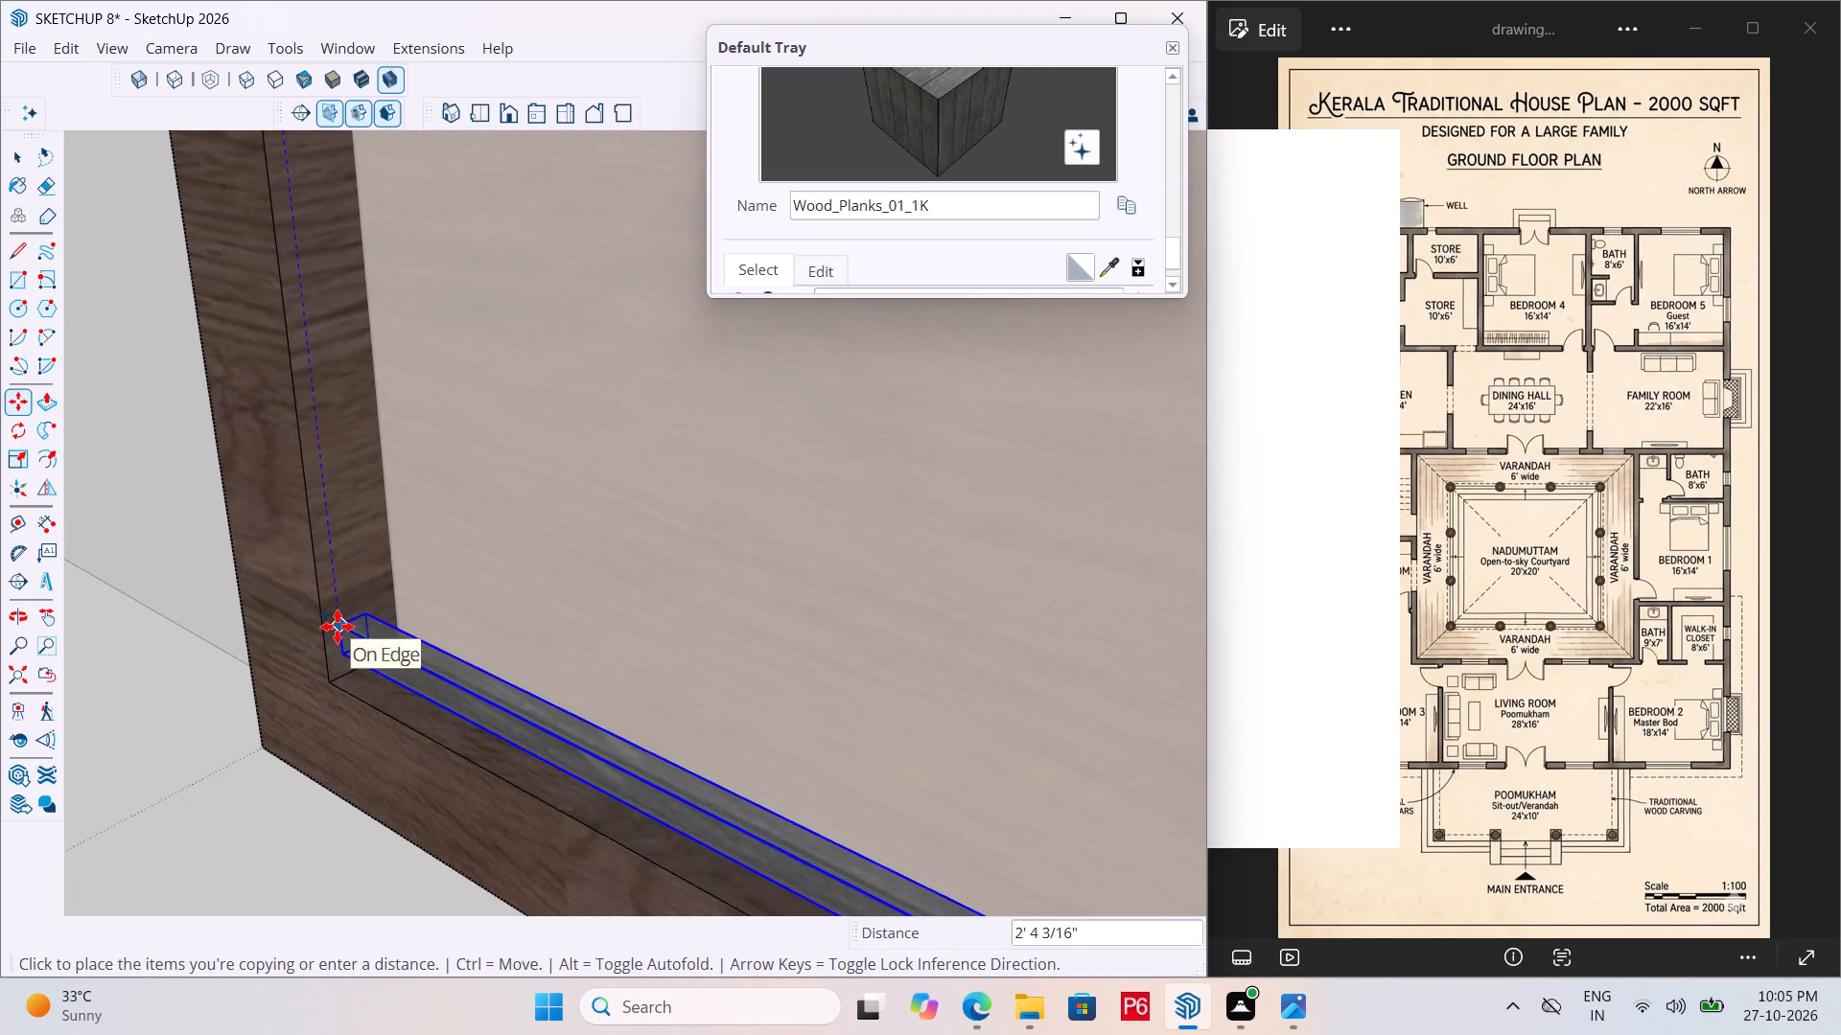
double_click(331, 582)
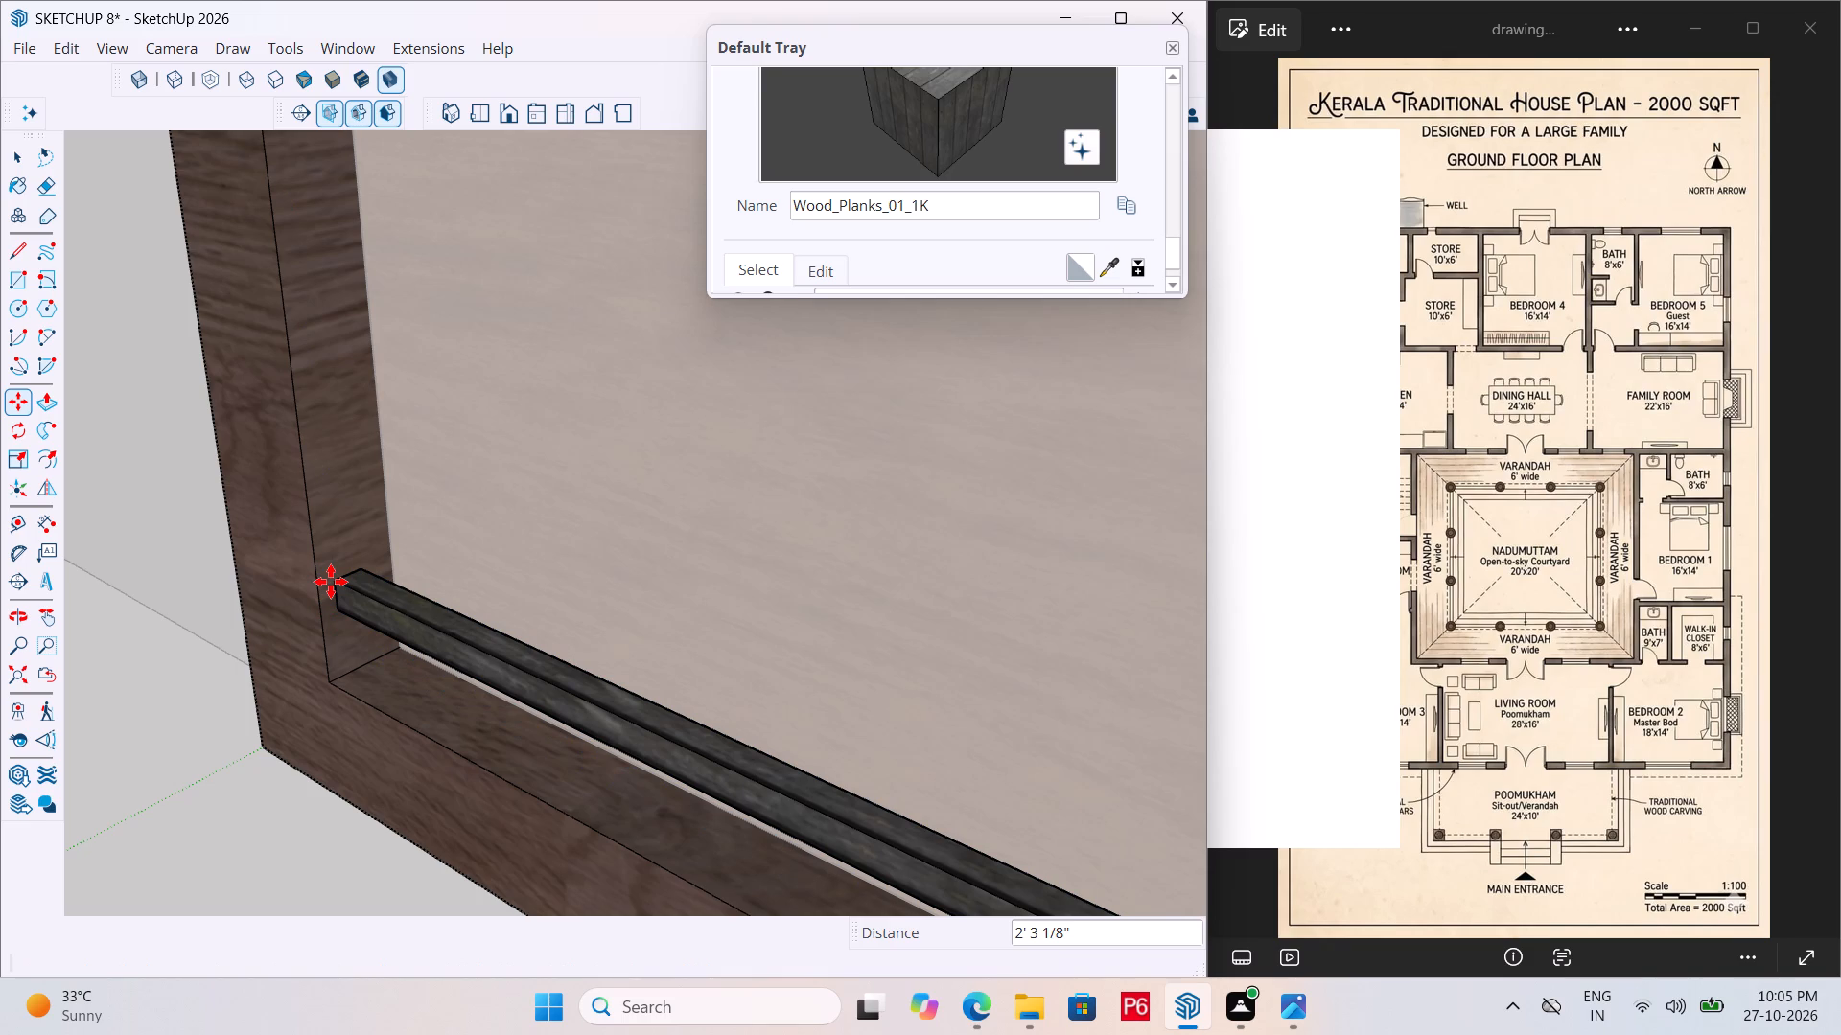
Divide the copy distance by 10 to fill the gap between the two horizontal bars with evenly spaced bars.
key(slash)
scroll(379, 570, down, 13)
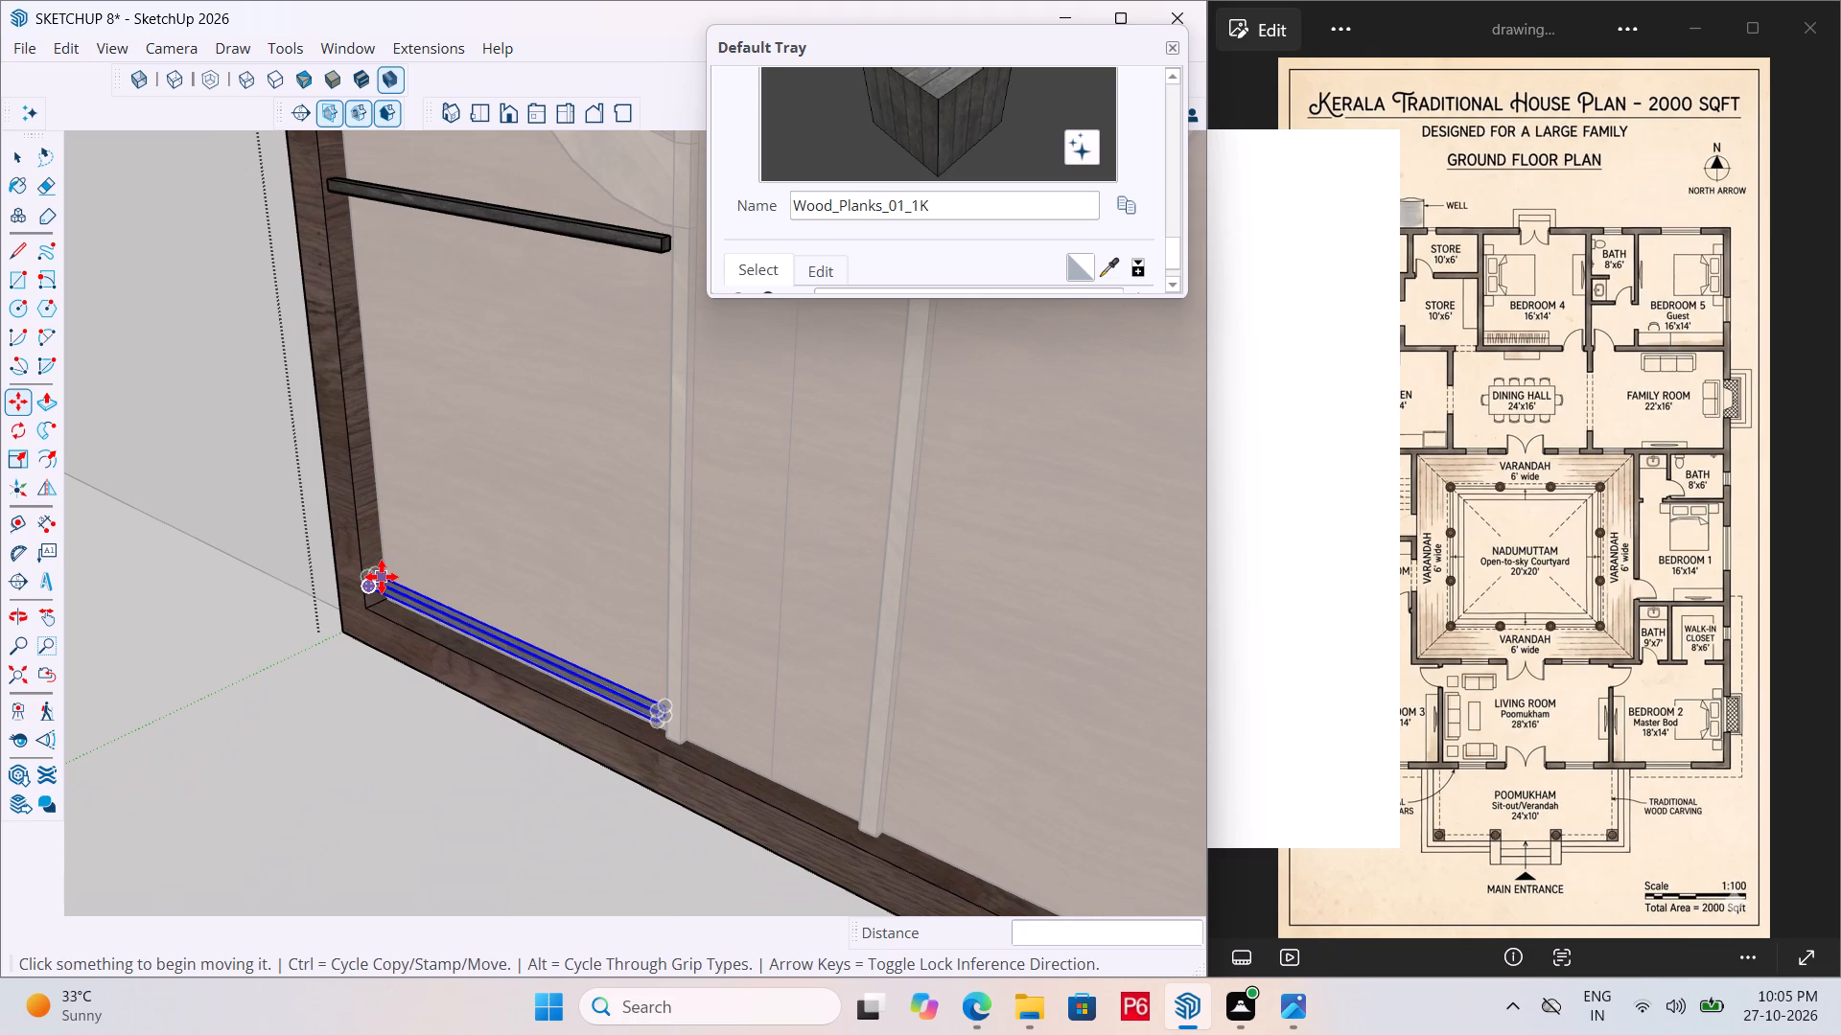
key(slash)
text(10)
key(Return)
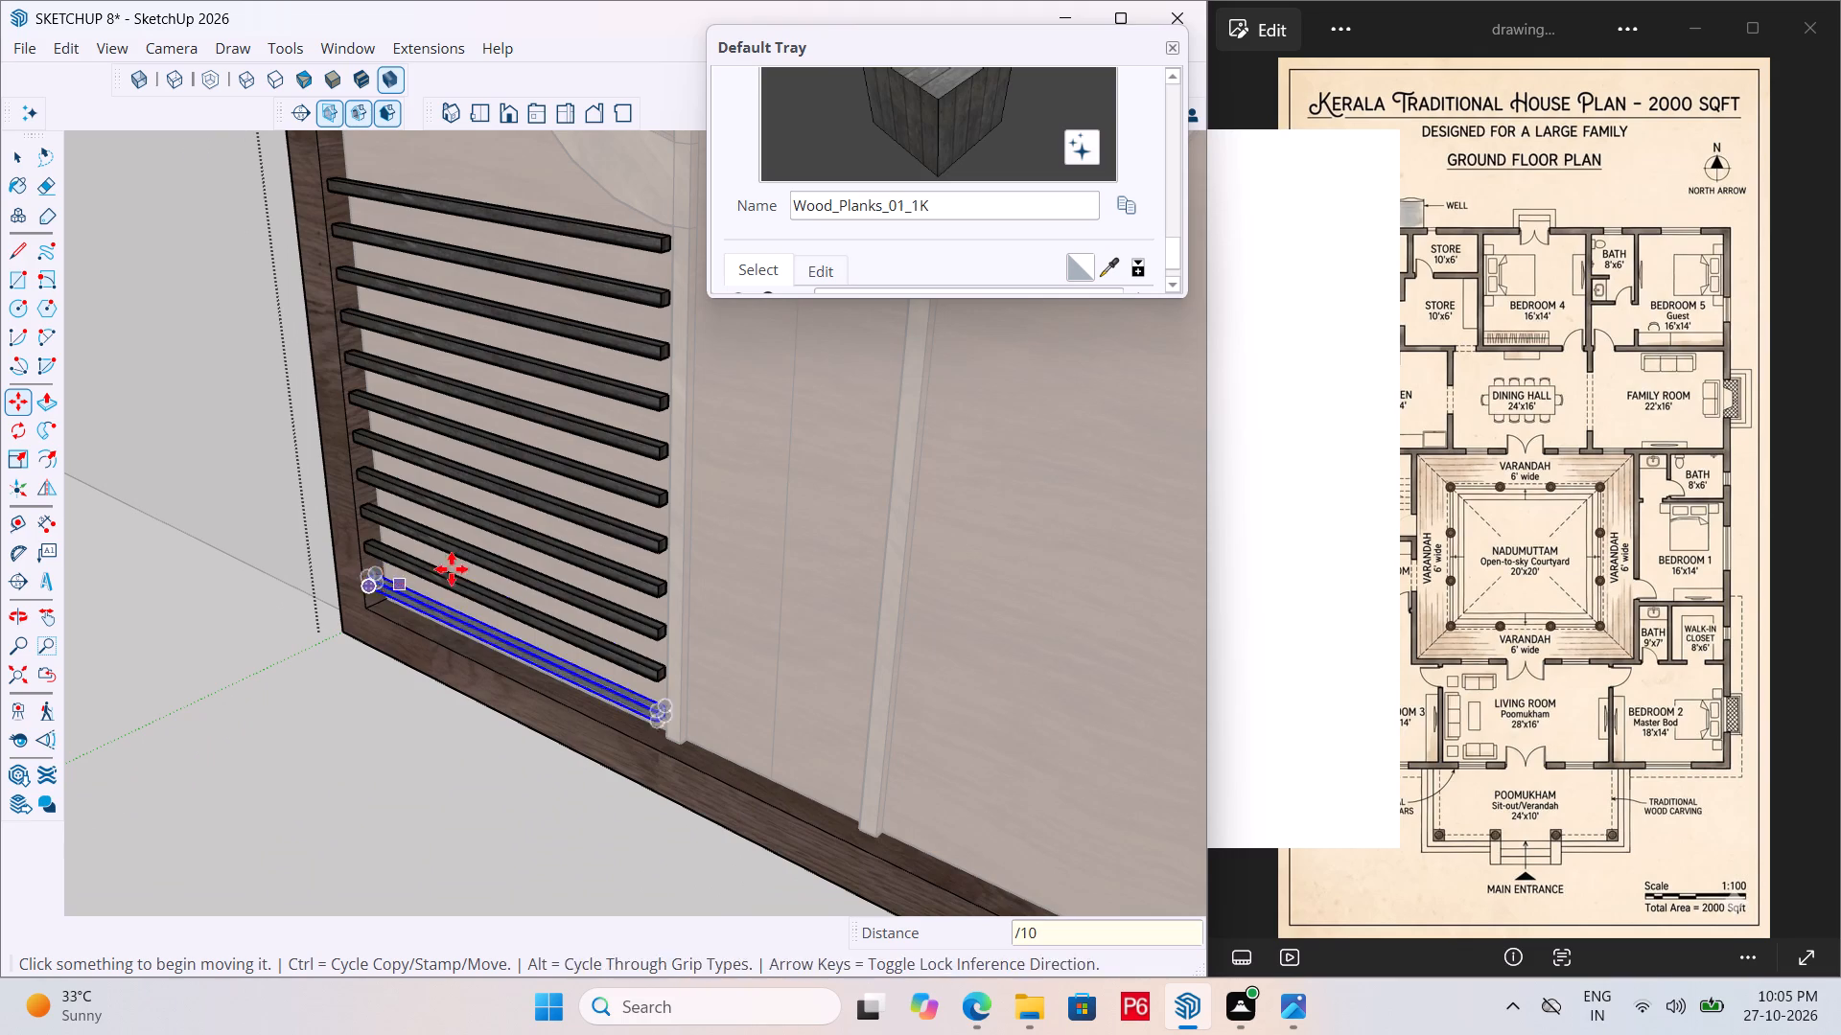
Draw an 11/16" by 3/4" rectangle on the bottom rail's upper face near the left jamb and make it a group.
scroll(528, 563, down, 1)
middle_drag(505, 561, 876, 584)
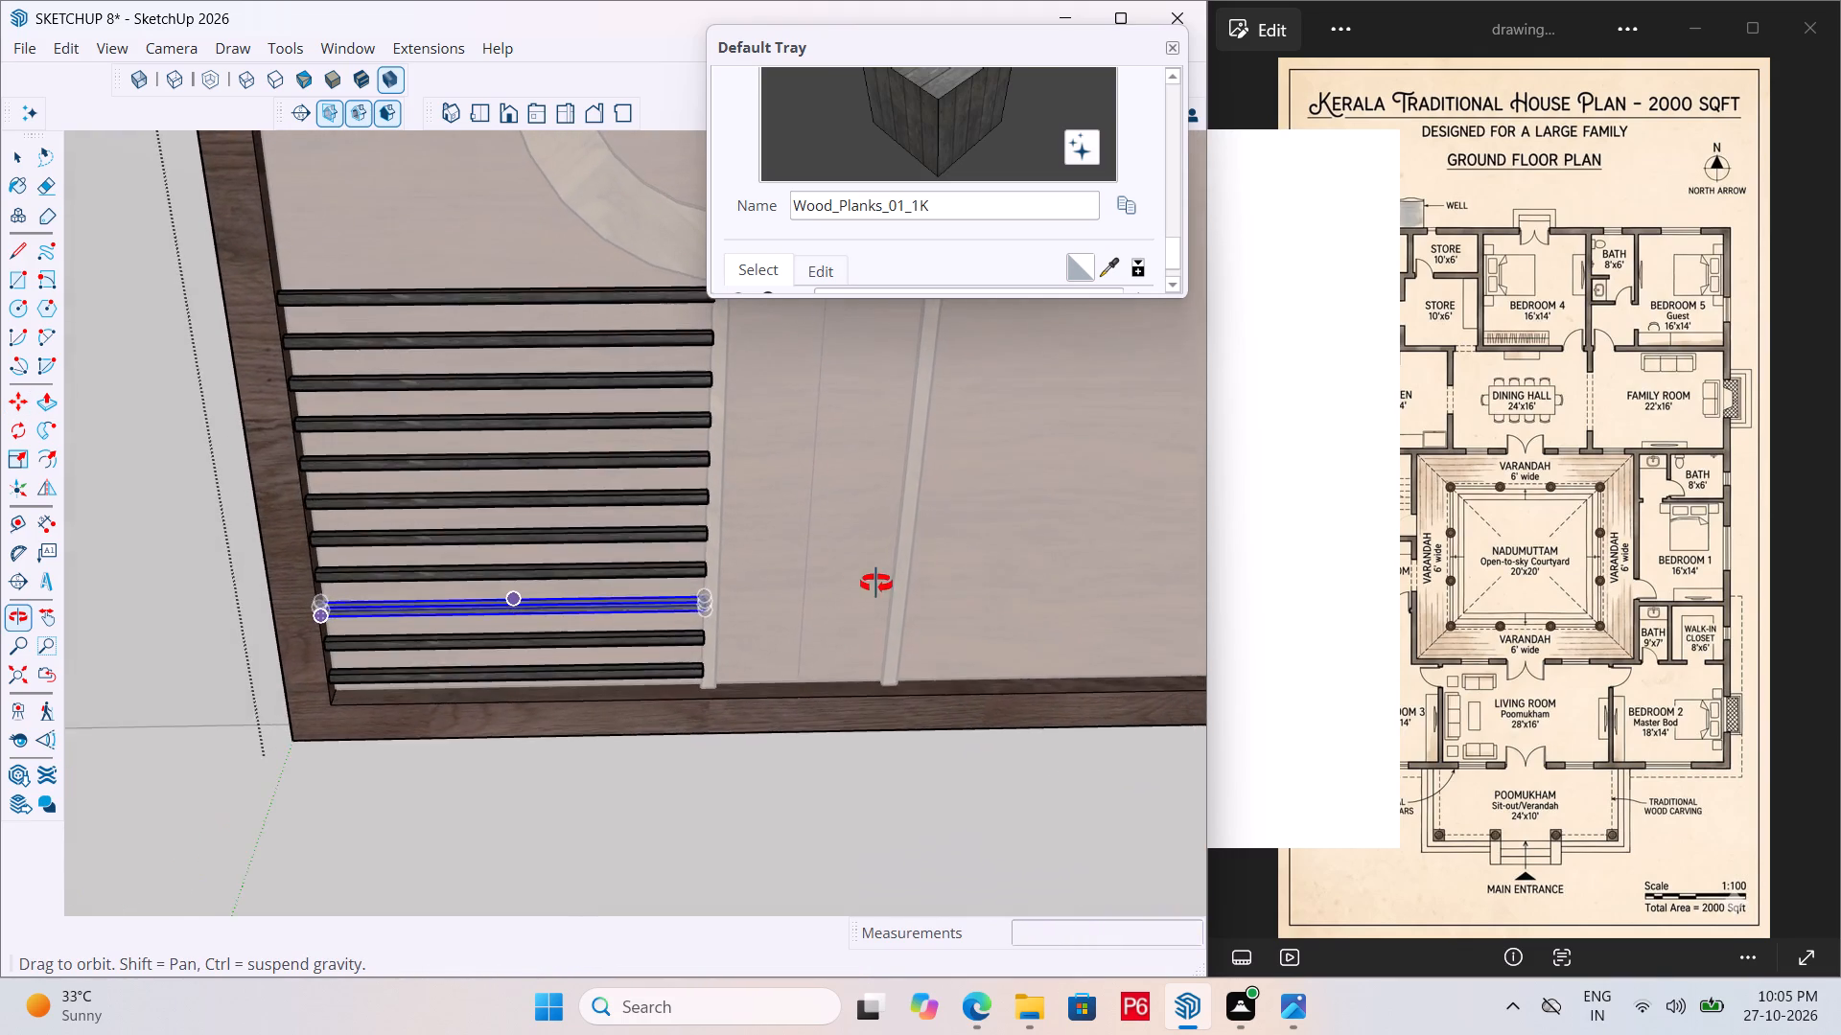
middle_drag(876, 584, 637, 573)
scroll(167, 618, up, 5)
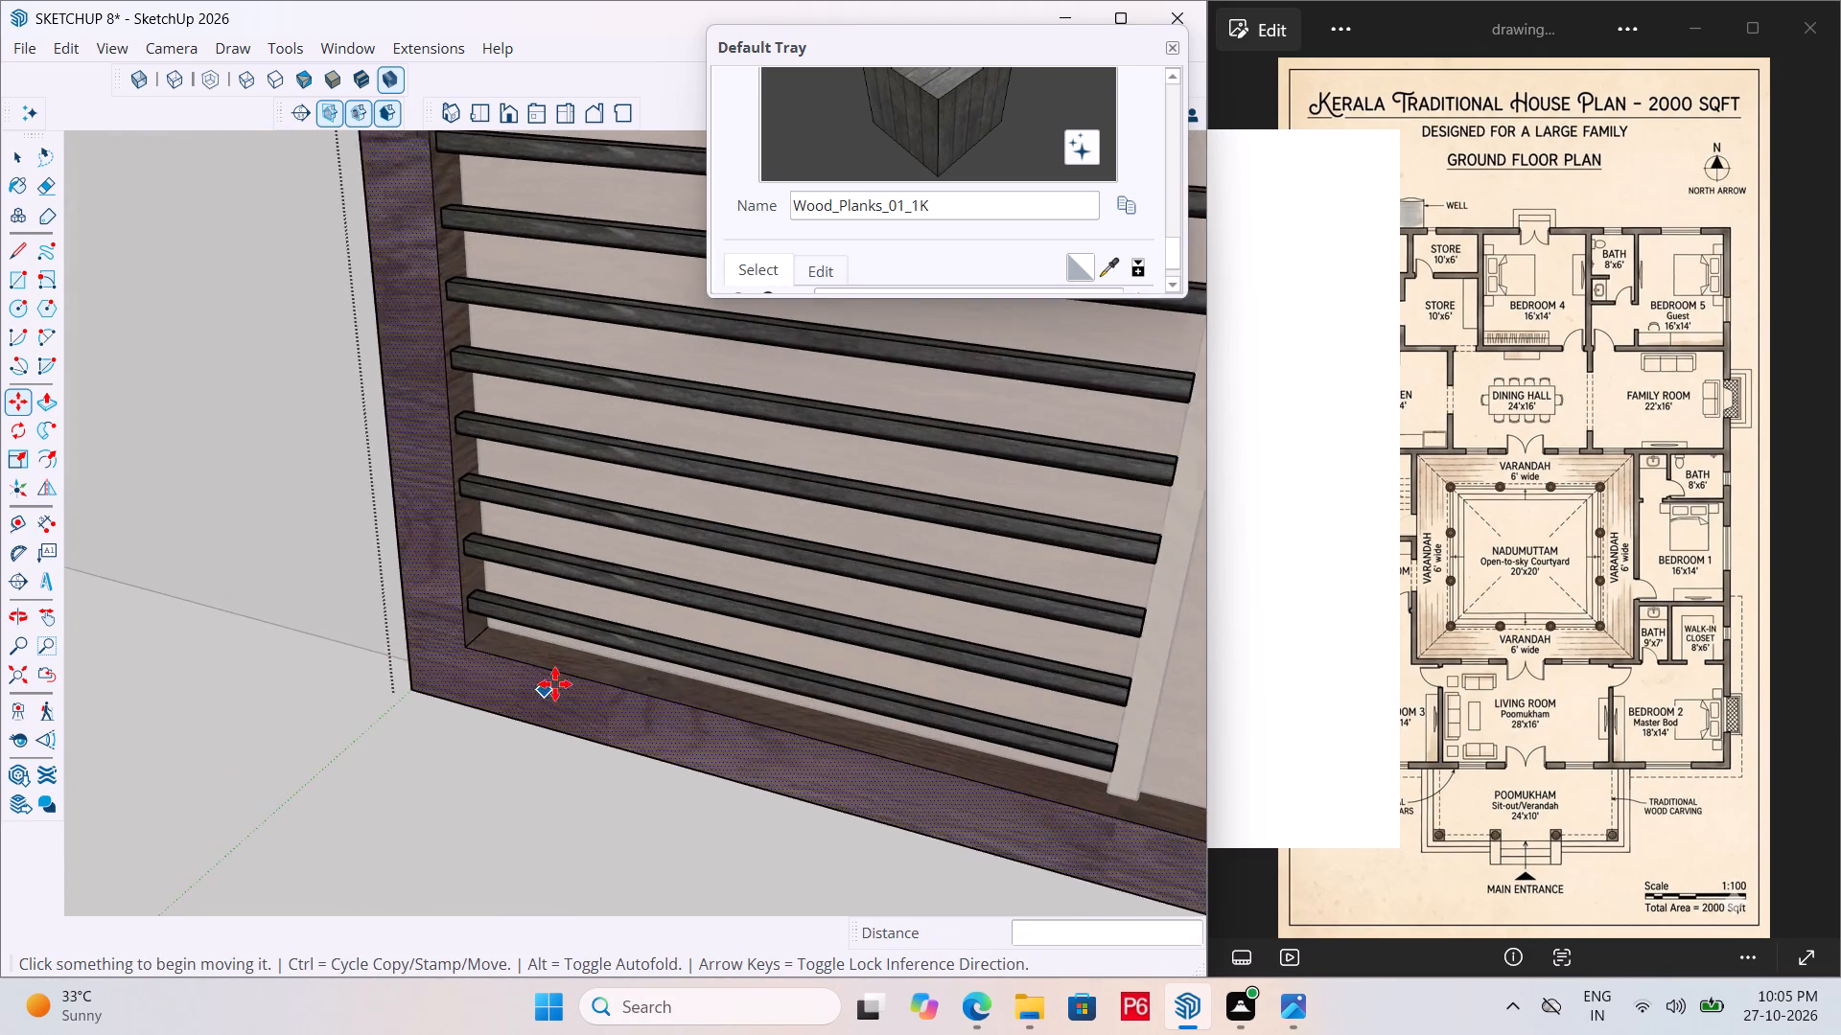
scroll(558, 682, up, 18)
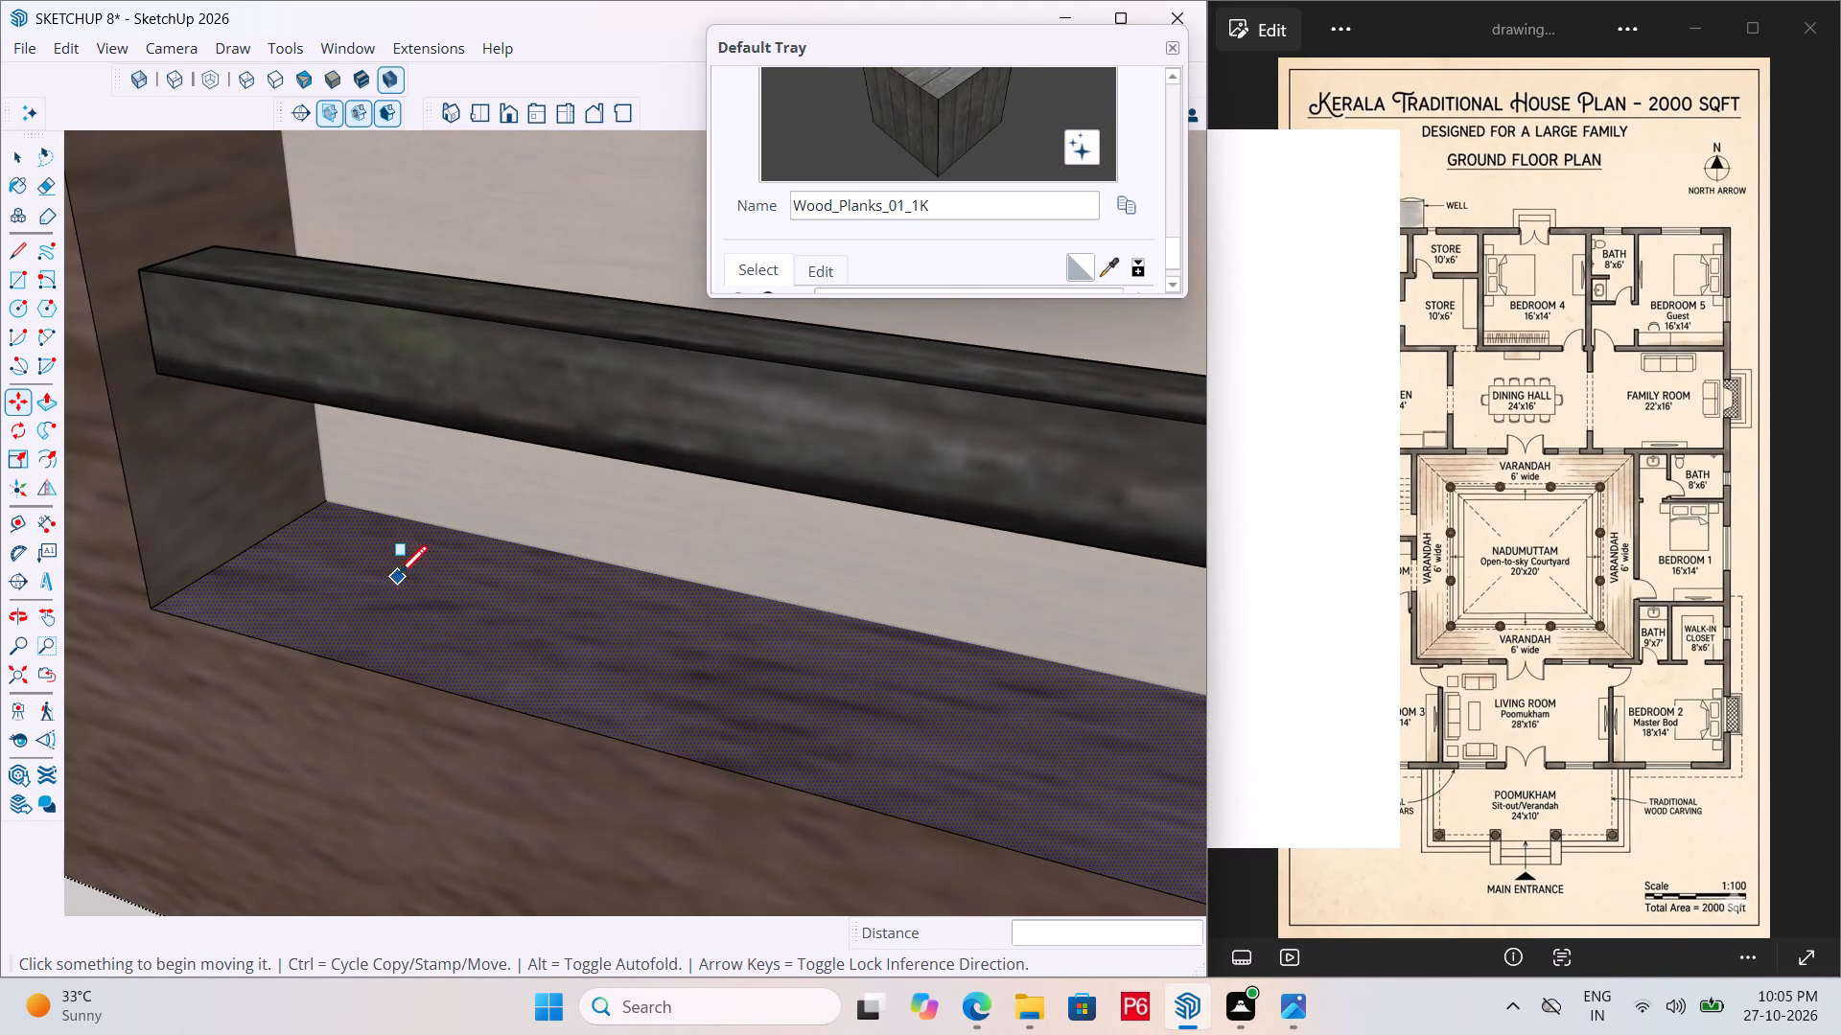
key(r)
click(394, 559)
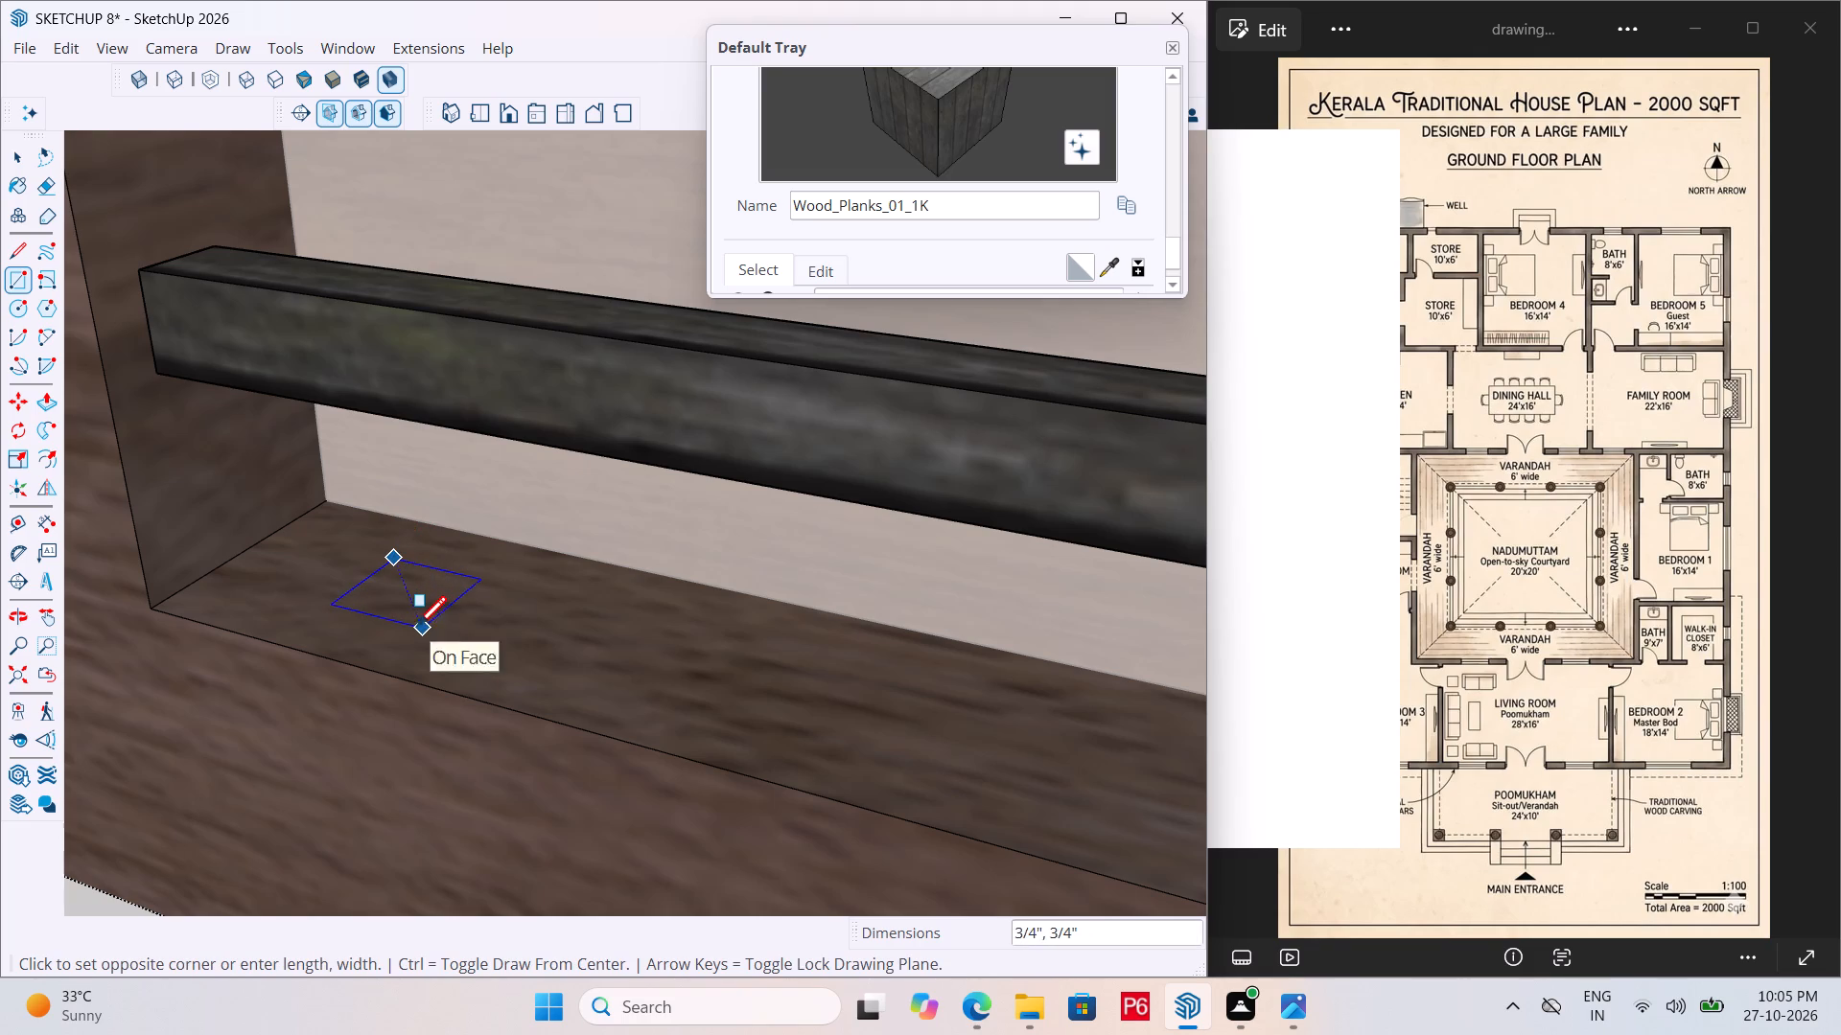
key(Escape)
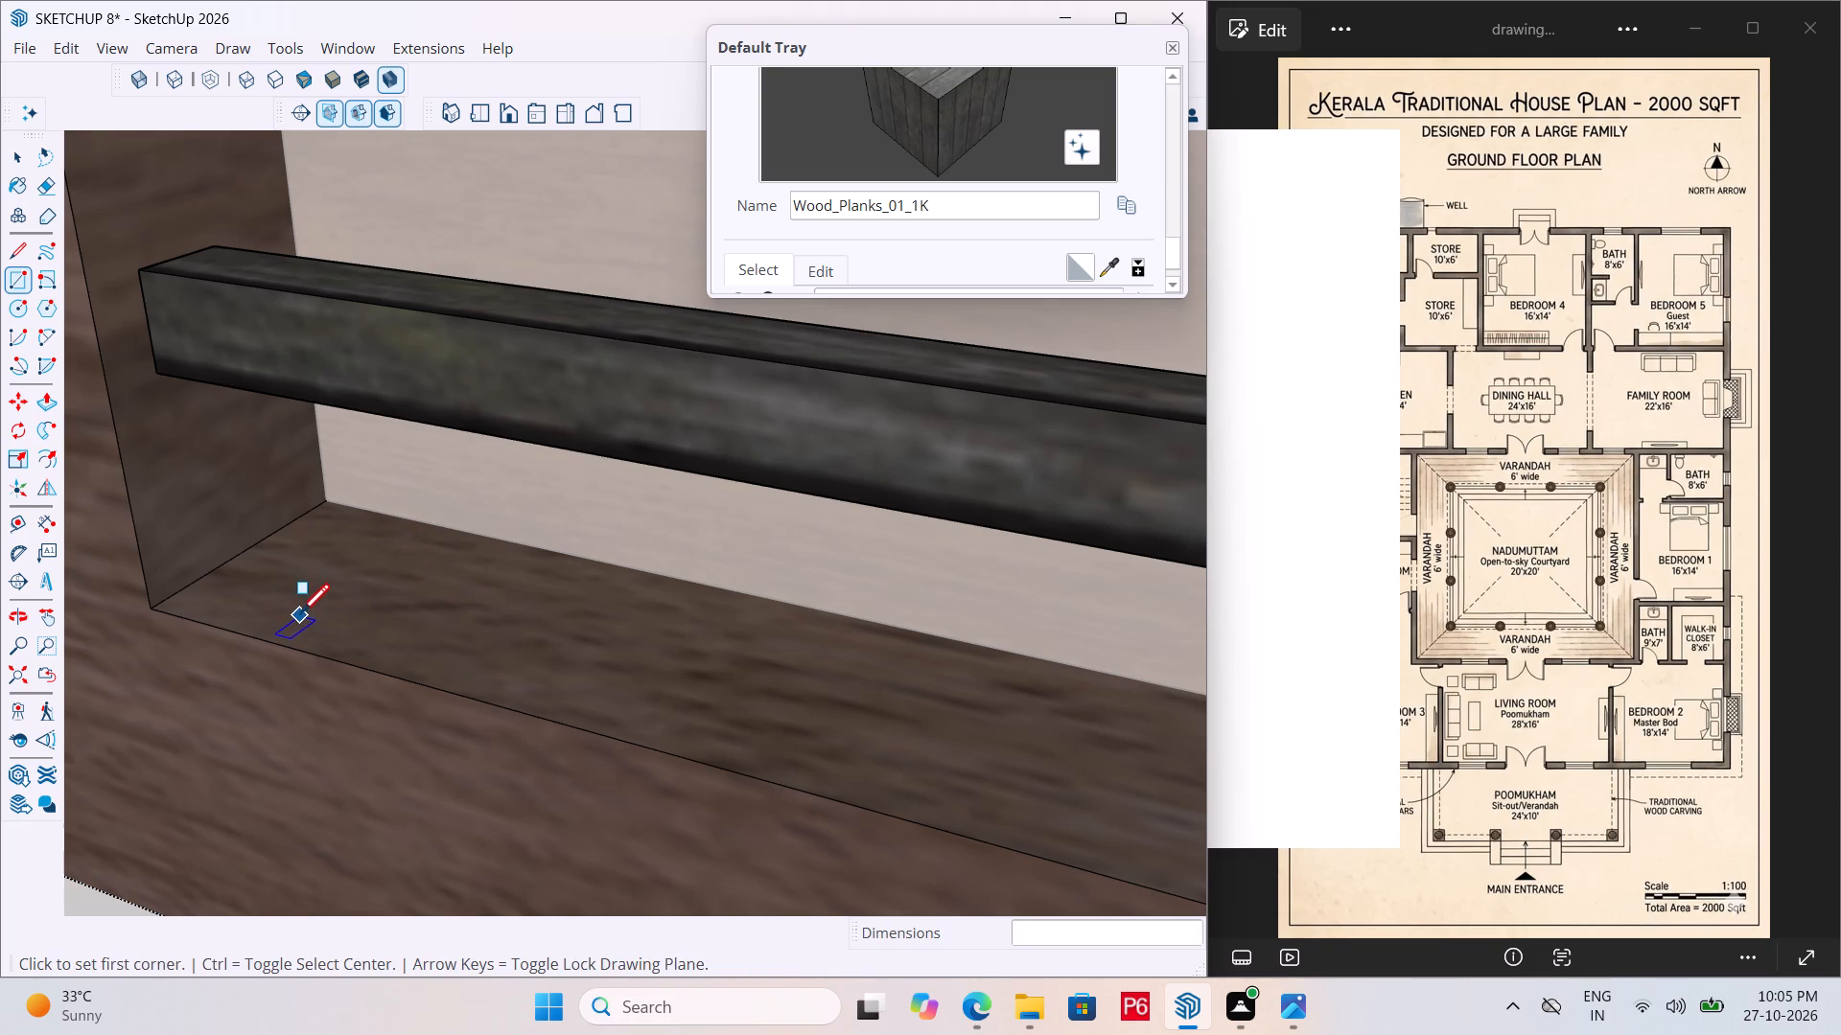
click(305, 617)
click(447, 589)
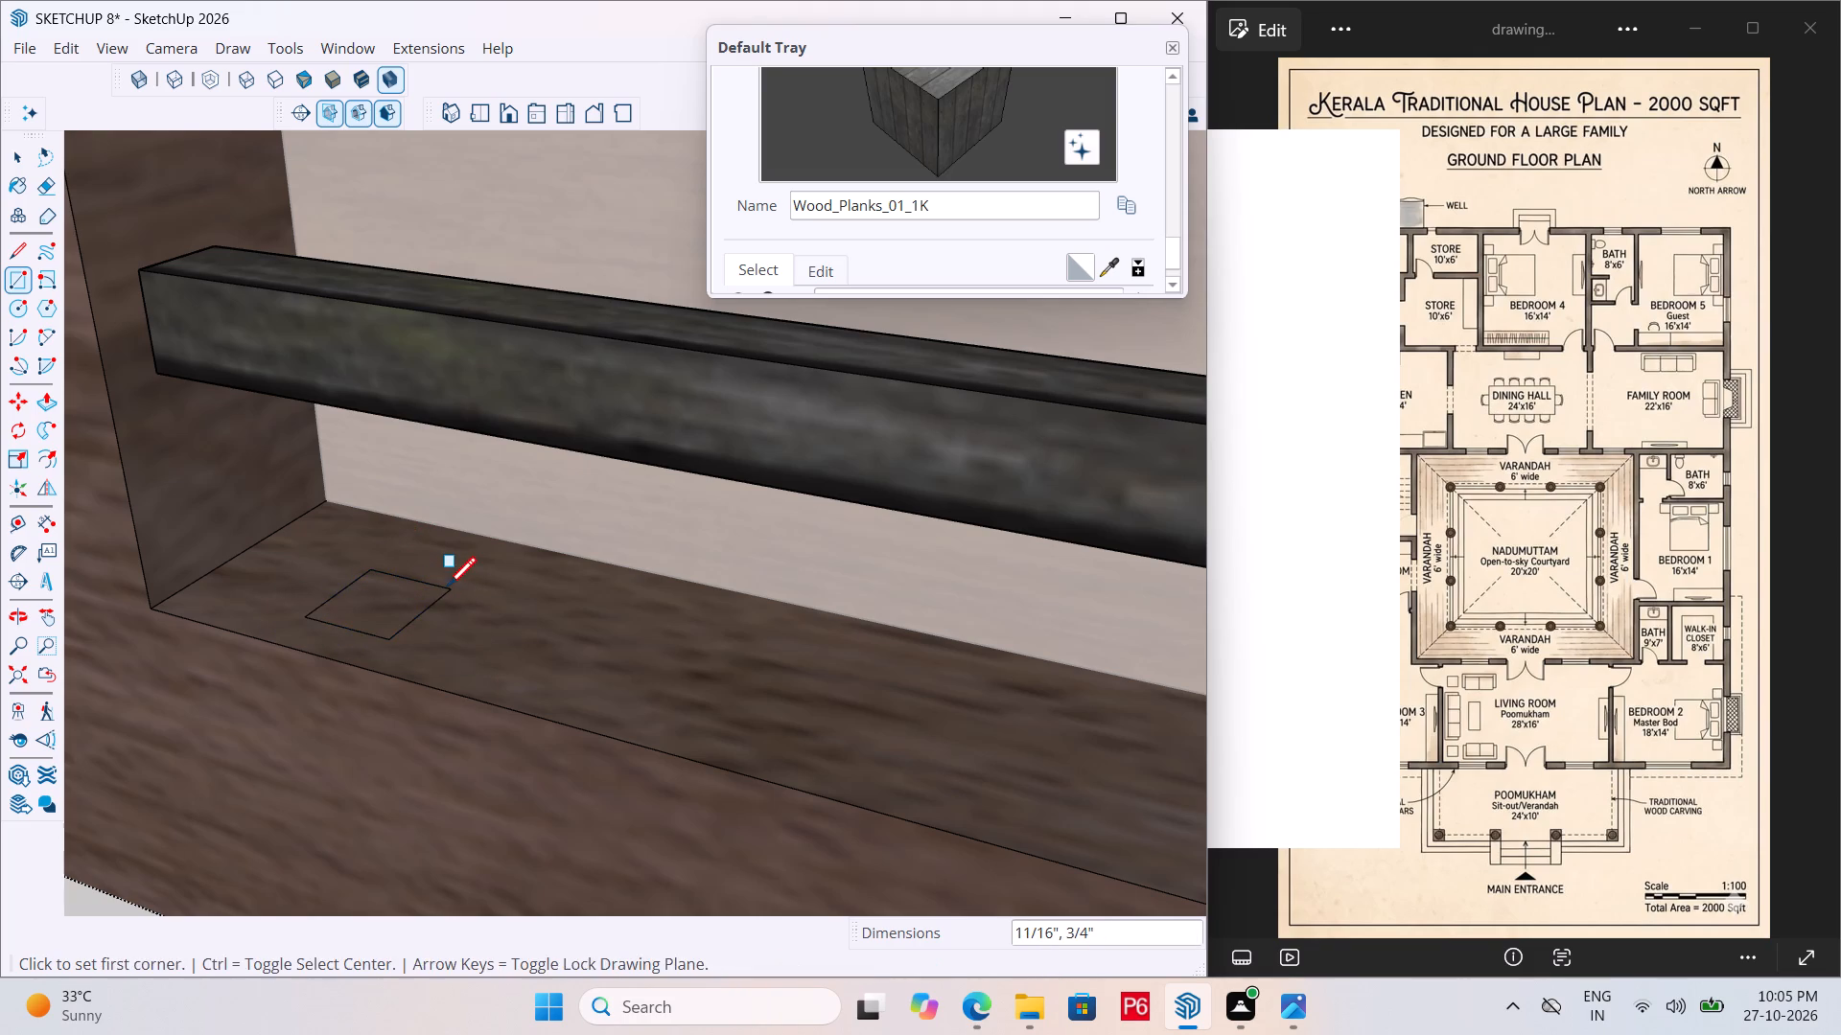
key(space)
double_click(400, 608)
right_click(388, 608)
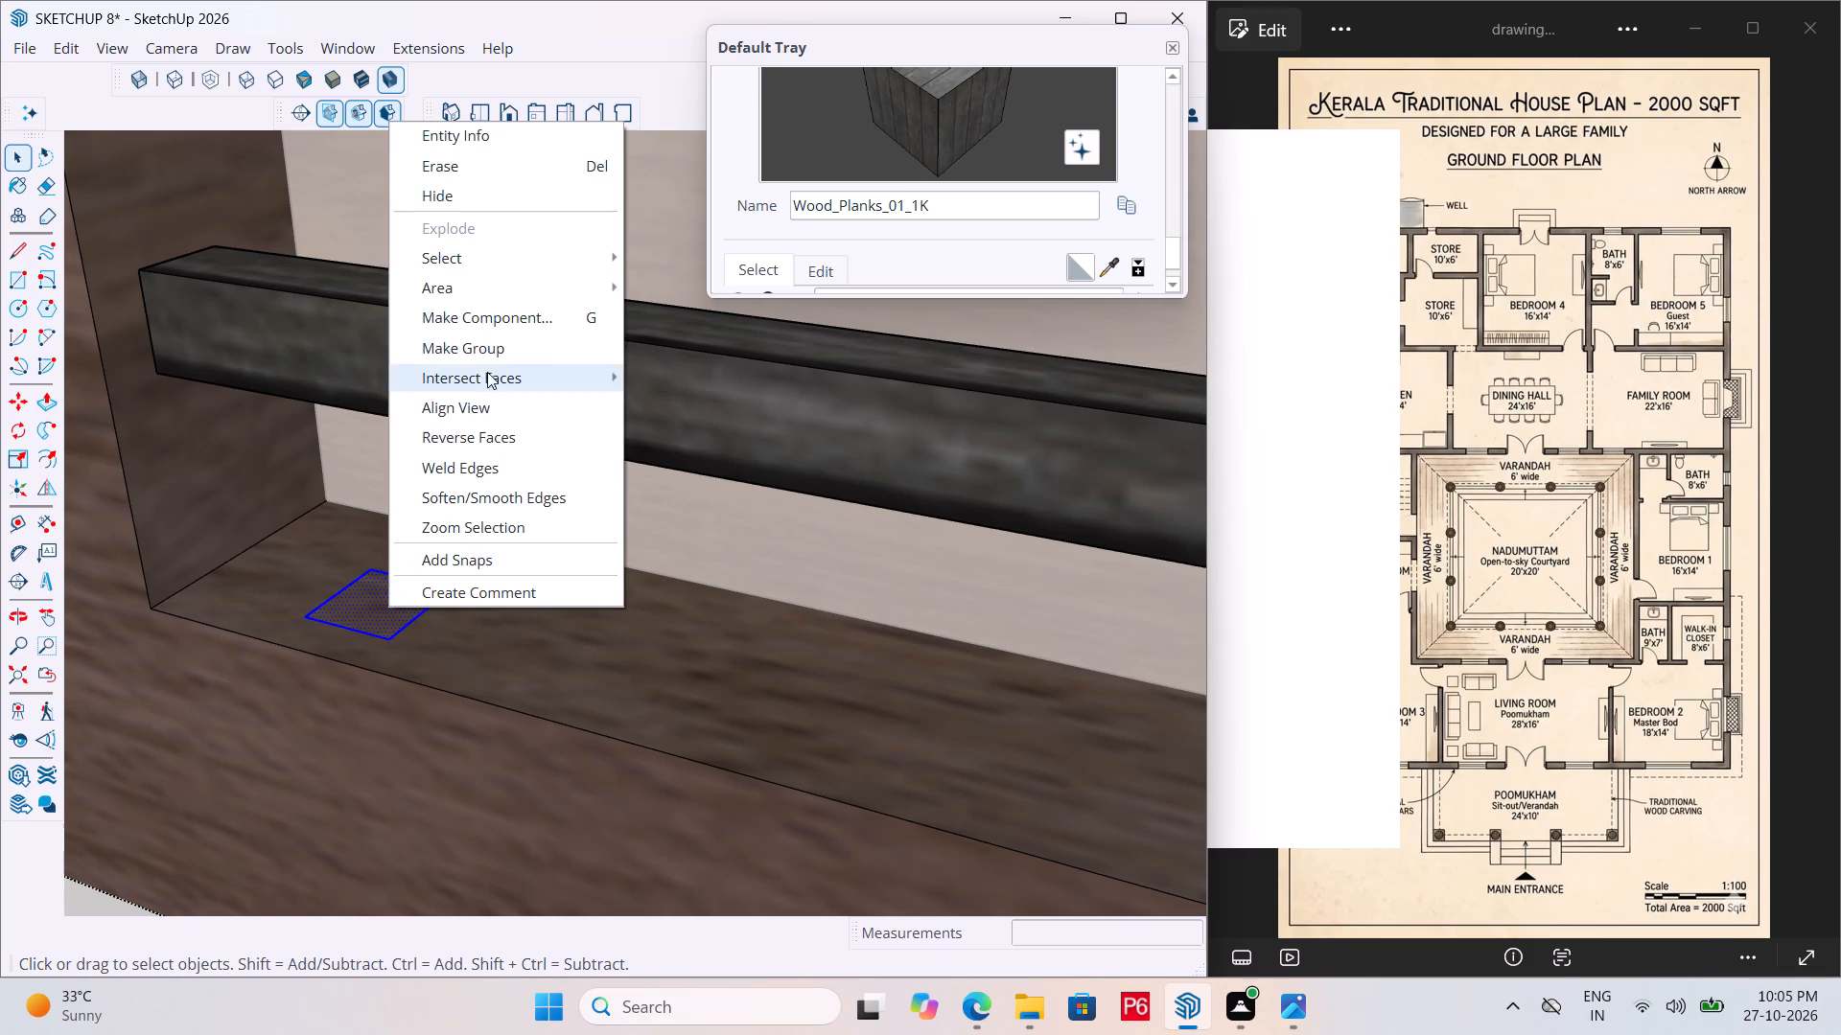
click(490, 357)
Open the new rectangle's group on the bottom rail and paint its face with Wood_Planks_01_1K.
click(404, 597)
click(404, 597)
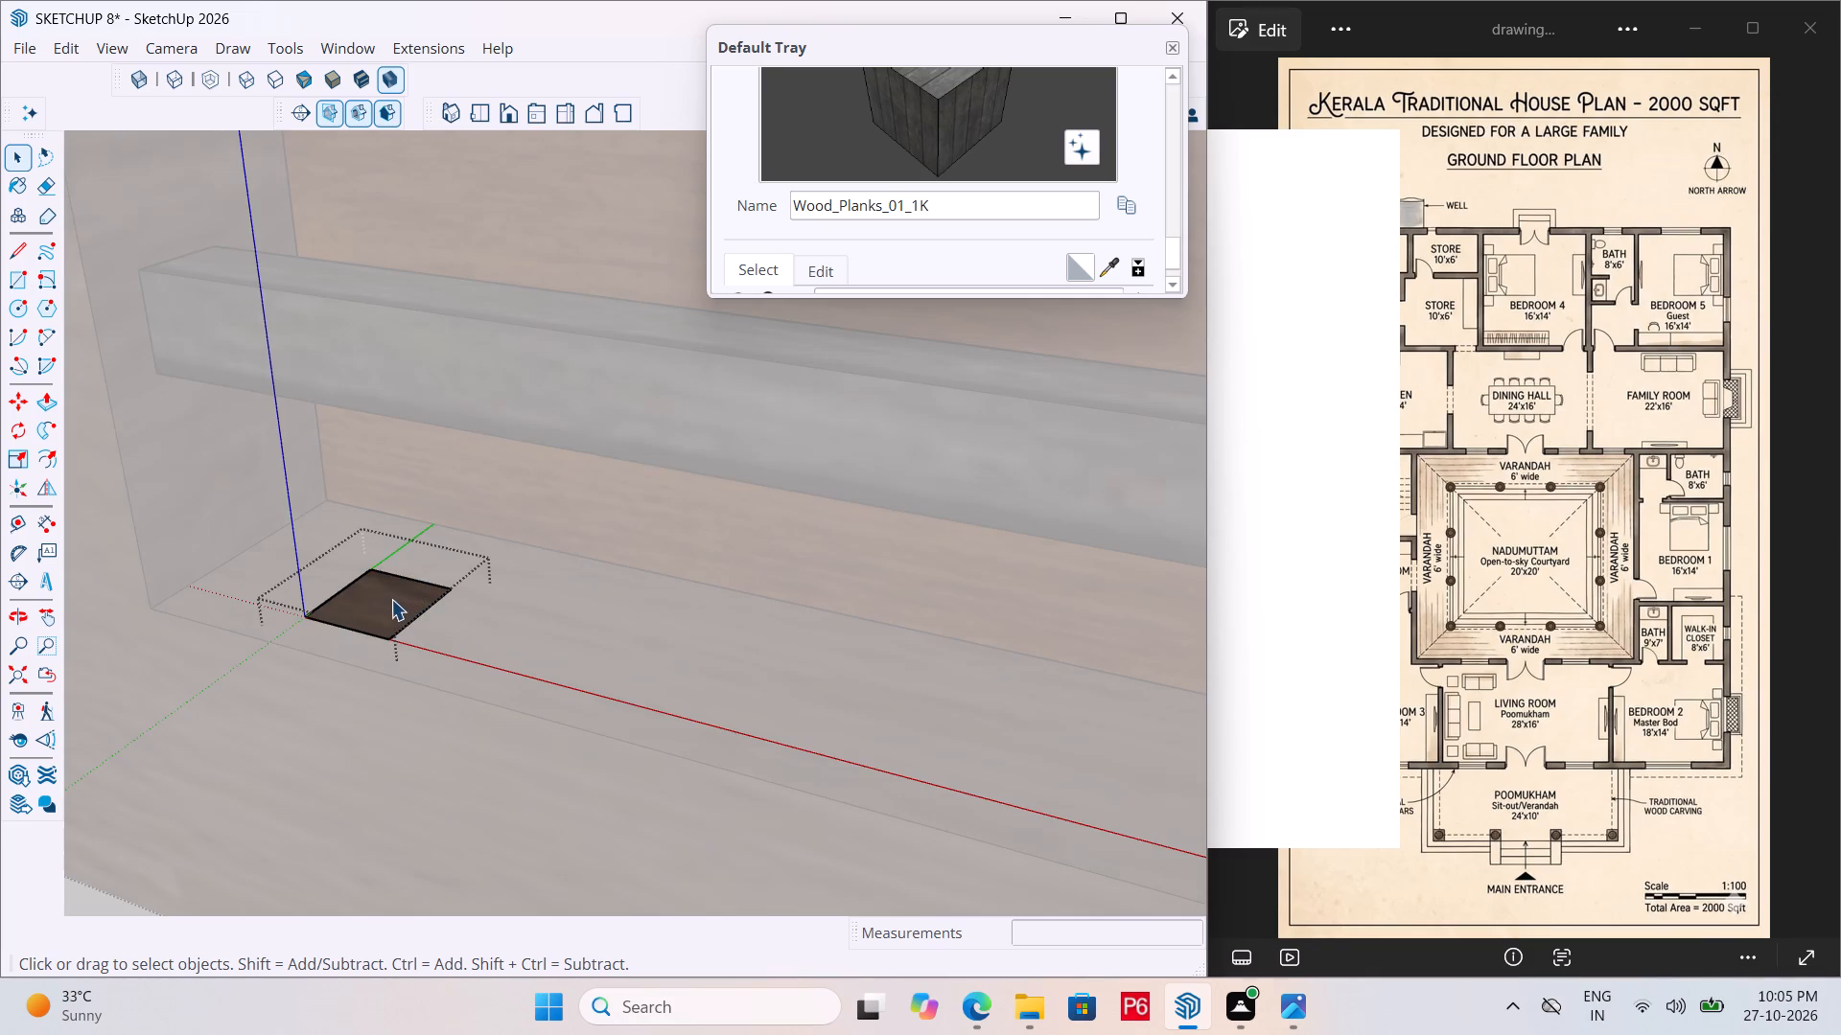
click(391, 599)
scroll(879, 251, down, 1)
click(1085, 273)
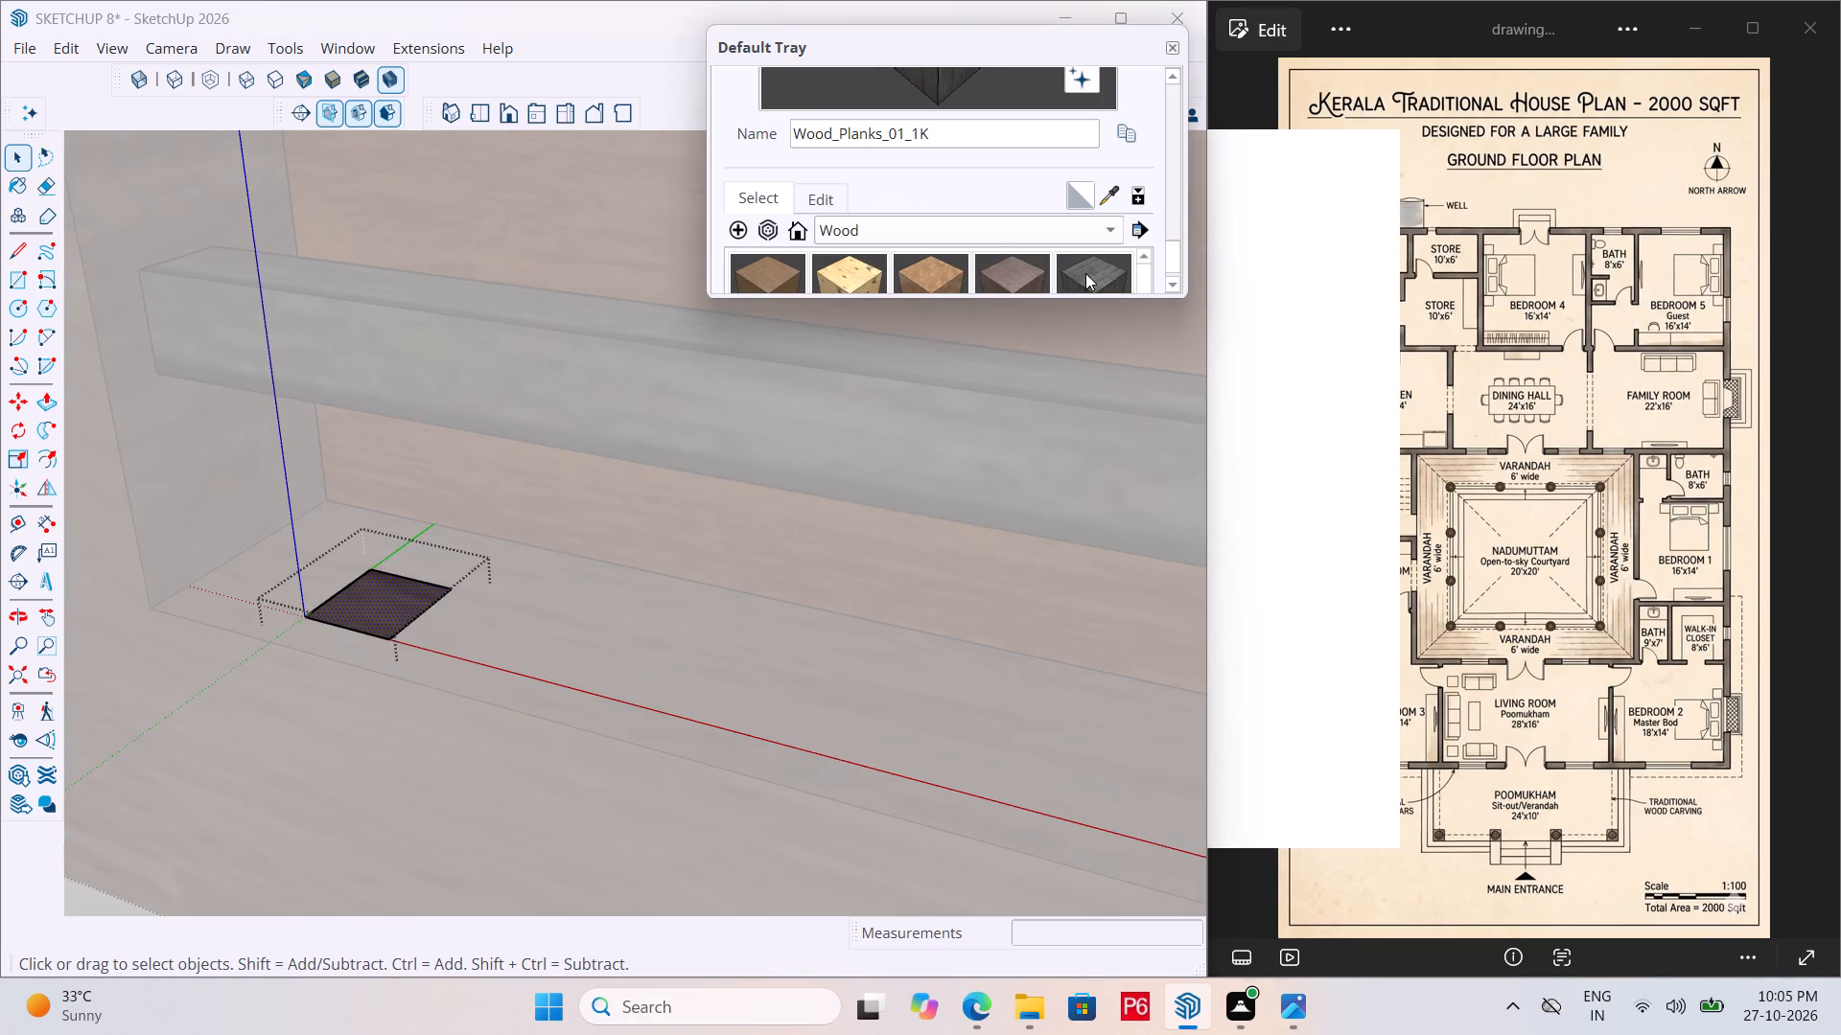
click(372, 620)
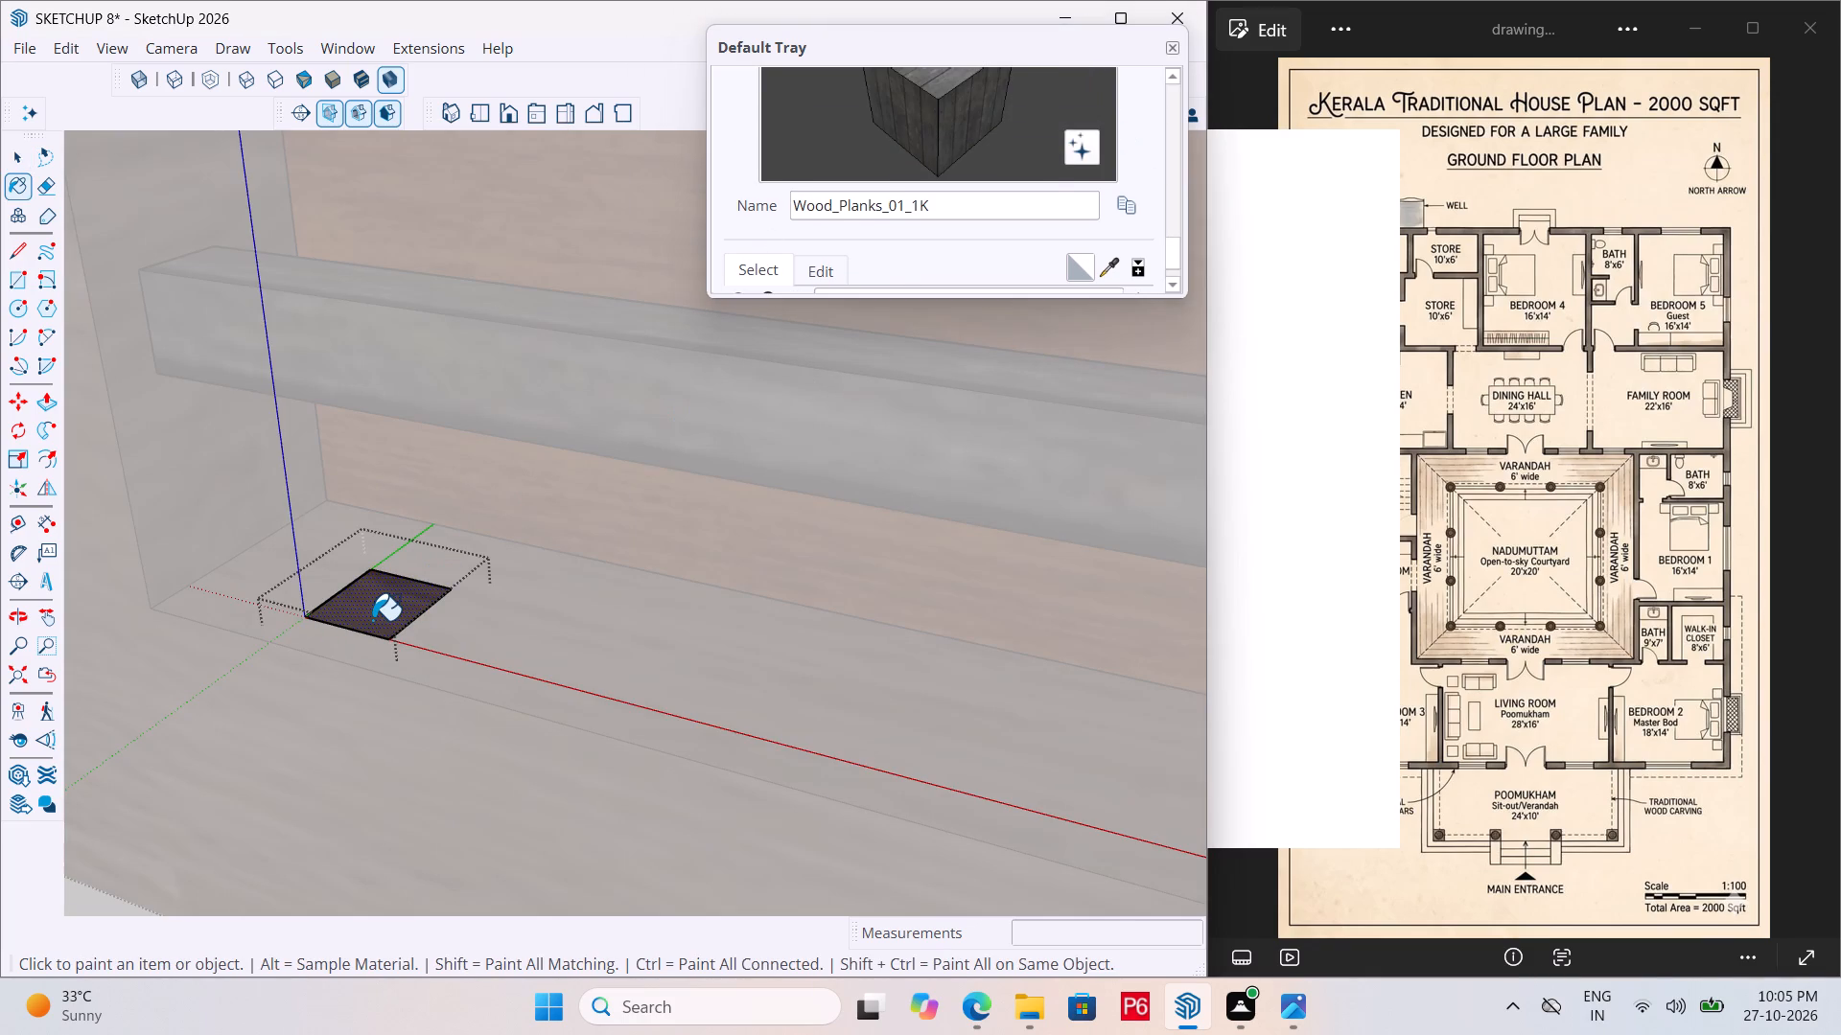
Push/Pull the painted rectangle up about 2' 5 3/8" into a vertical bar beside the left jamb and leave its group.
key(p)
click(374, 617)
scroll(433, 535, down, 11)
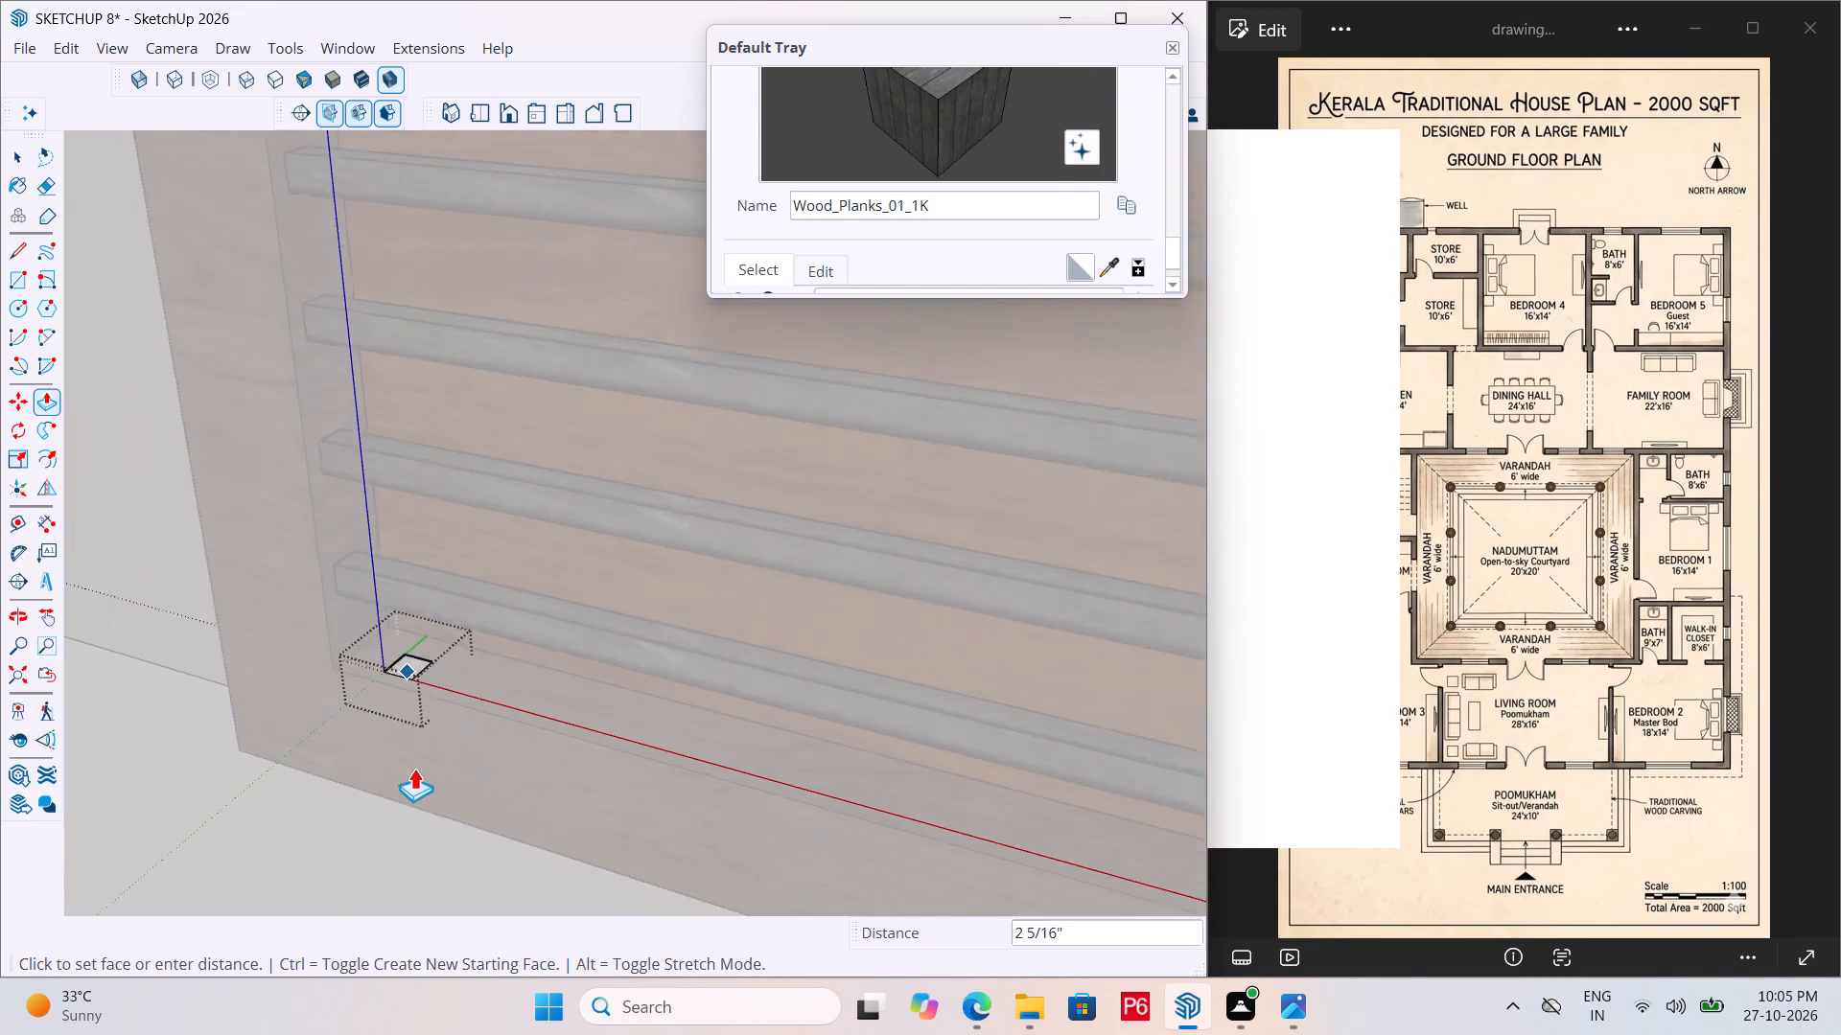
scroll(414, 768, down, 9)
scroll(438, 356, down, 4)
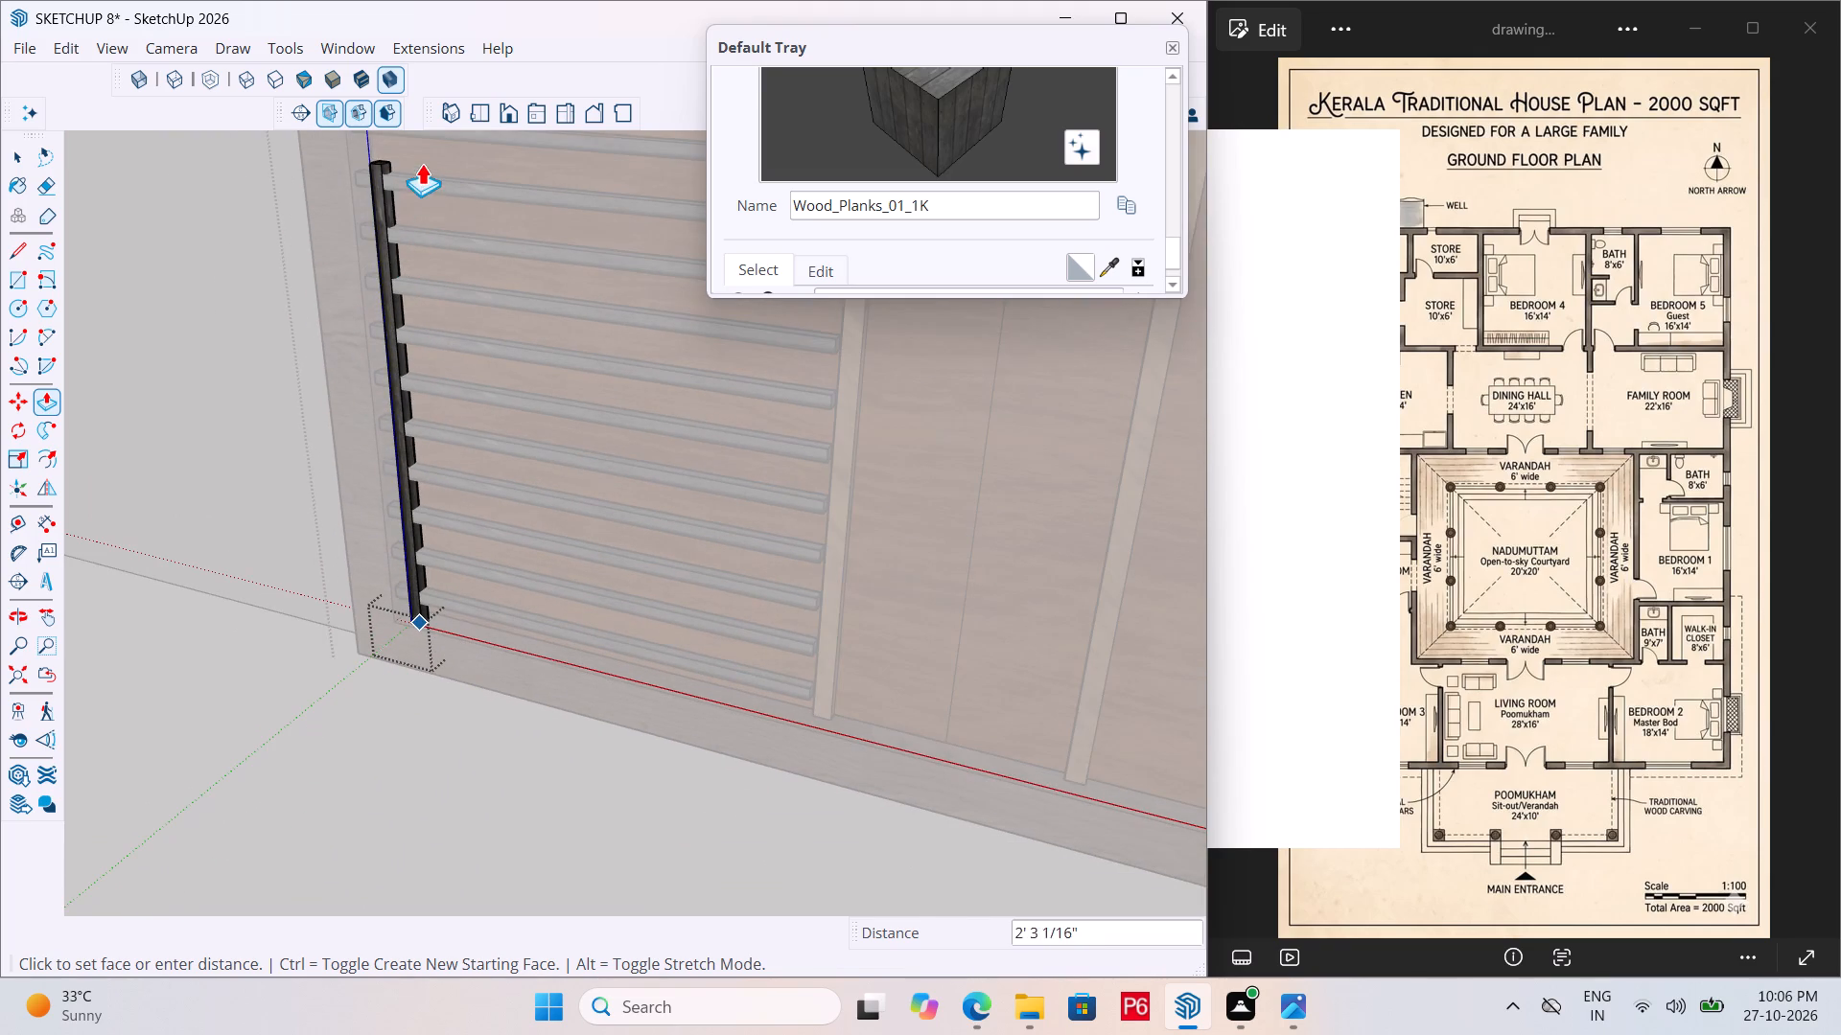
scroll(395, 336, down, 5)
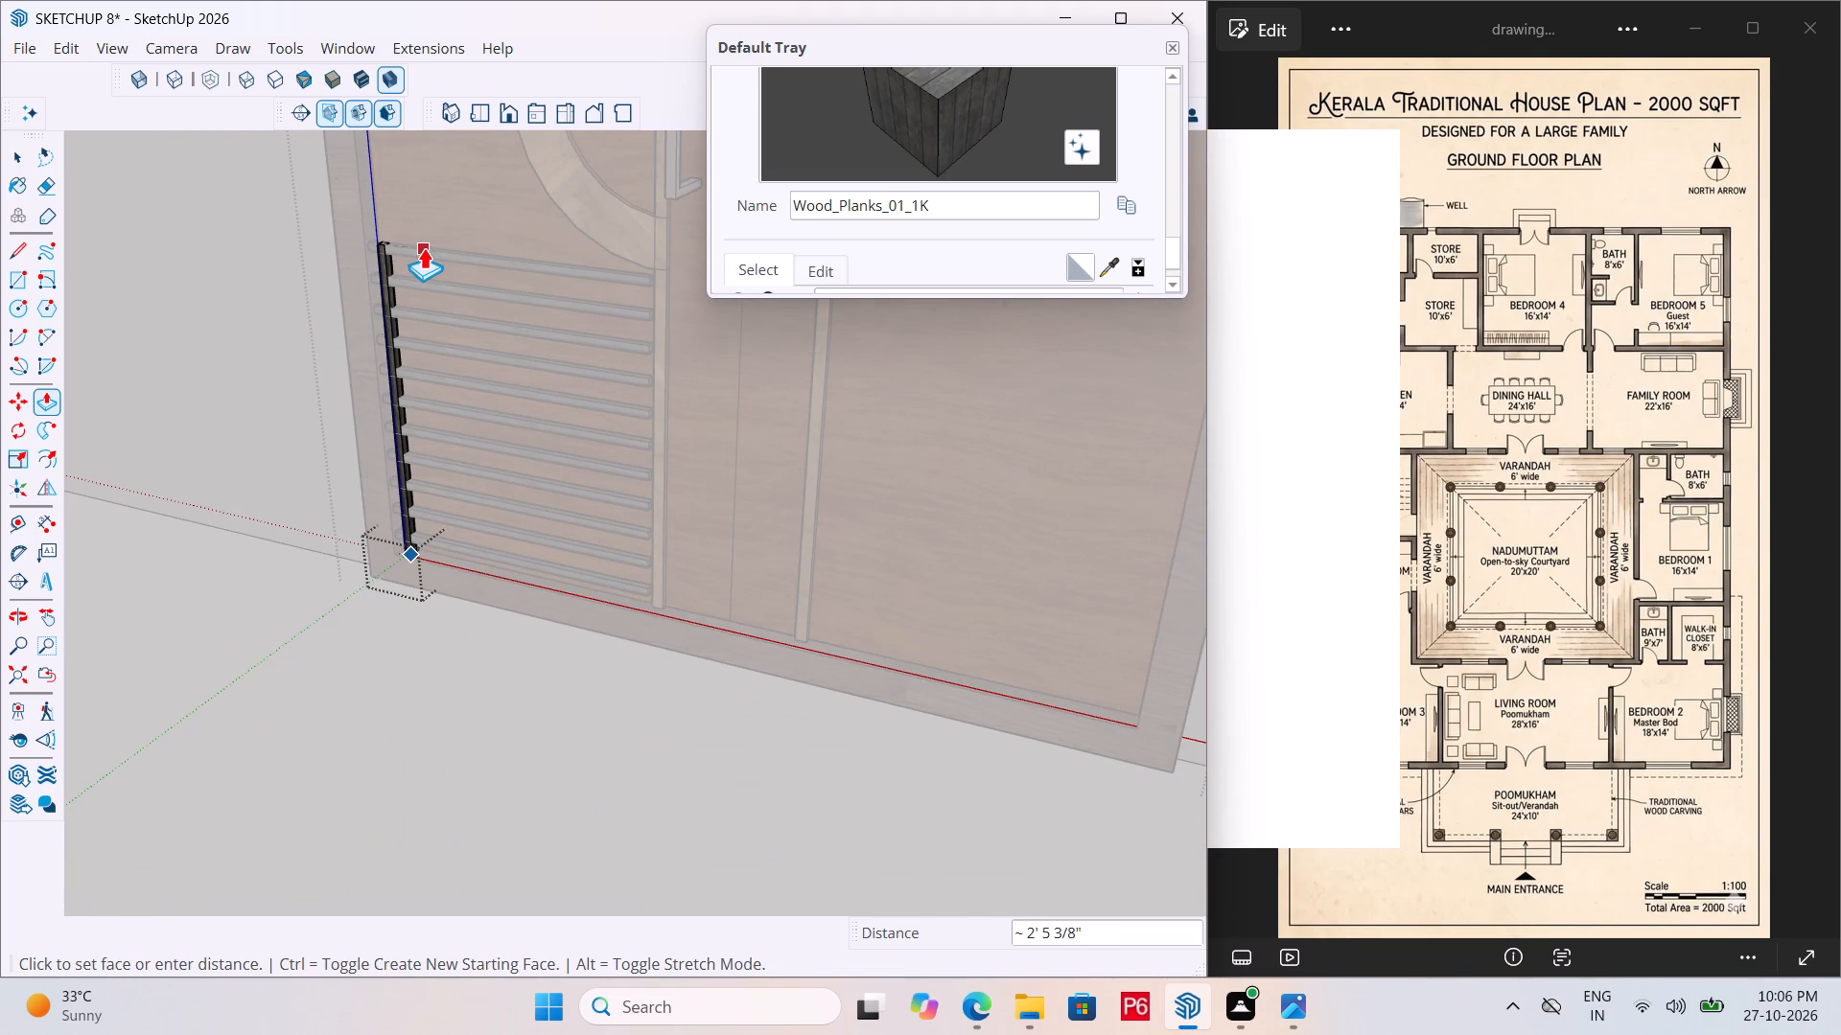
click(424, 247)
scroll(433, 597, up, 9)
key(space)
click(388, 612)
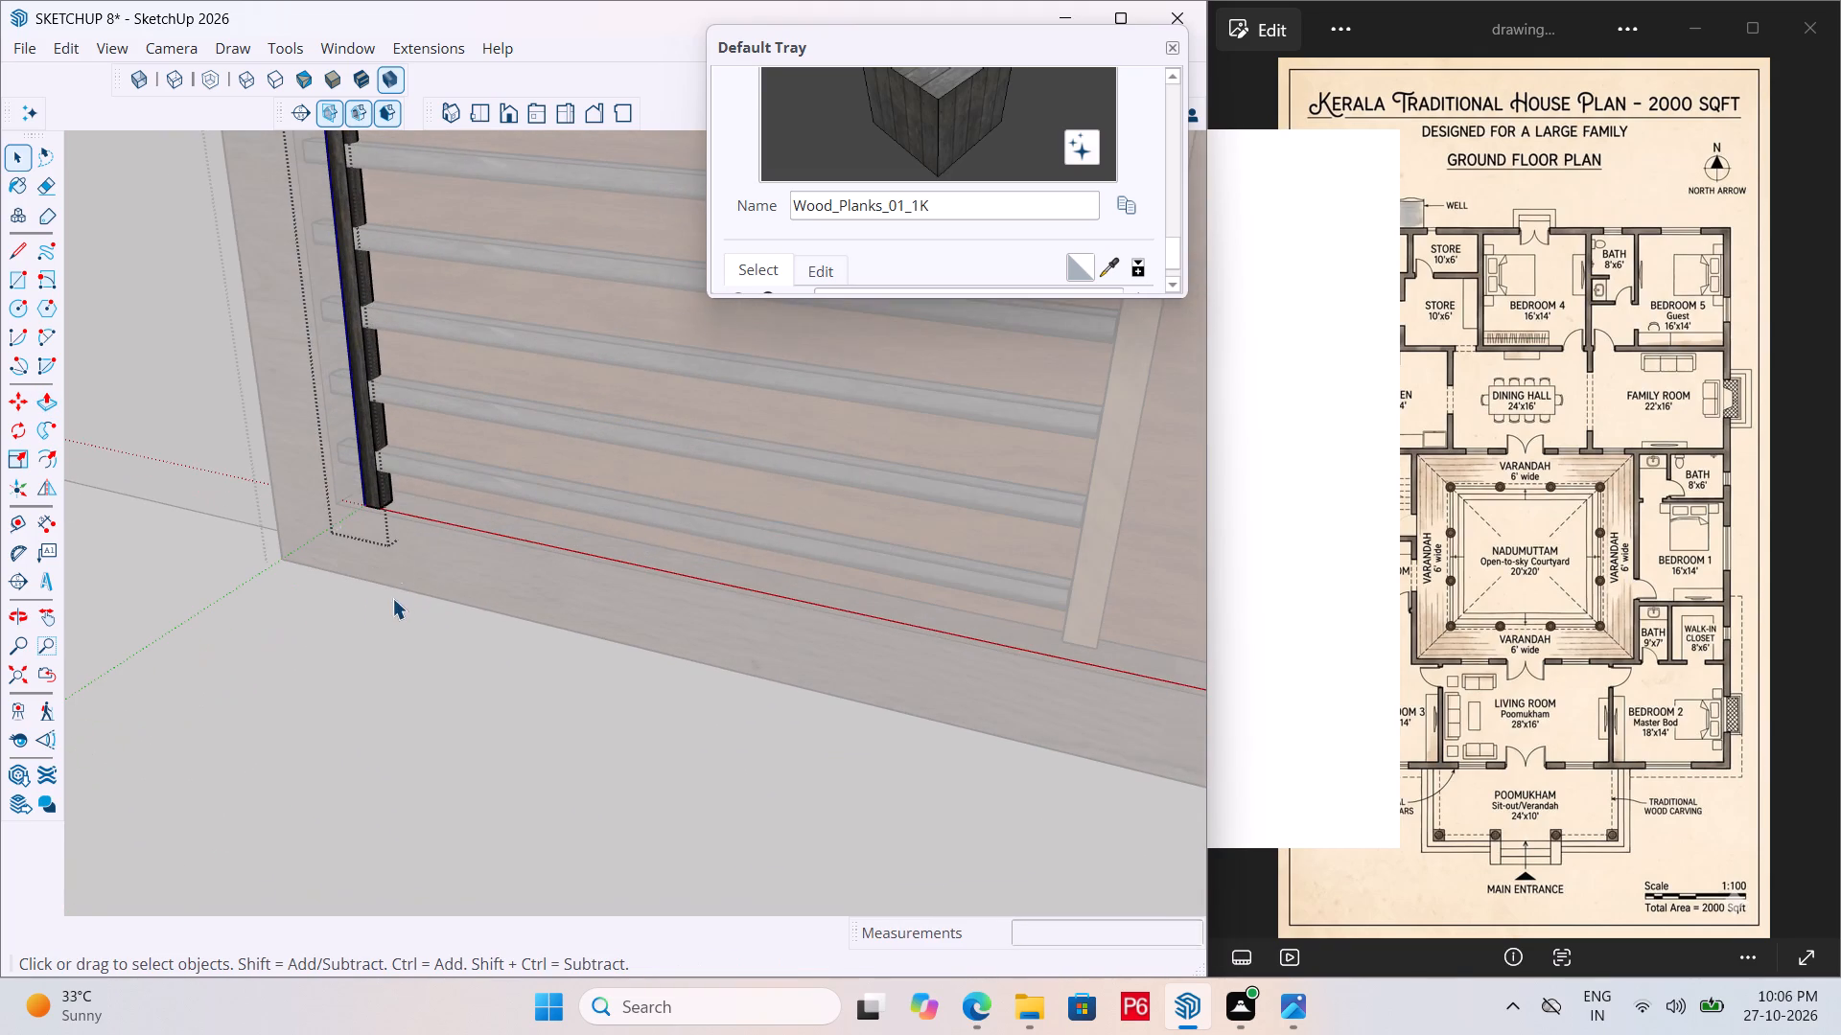
Copy the vertical bar 1' 11 3/8" along the bottom rail to the far ends of the horizontal bars.
click(371, 489)
scroll(412, 496, up, 11)
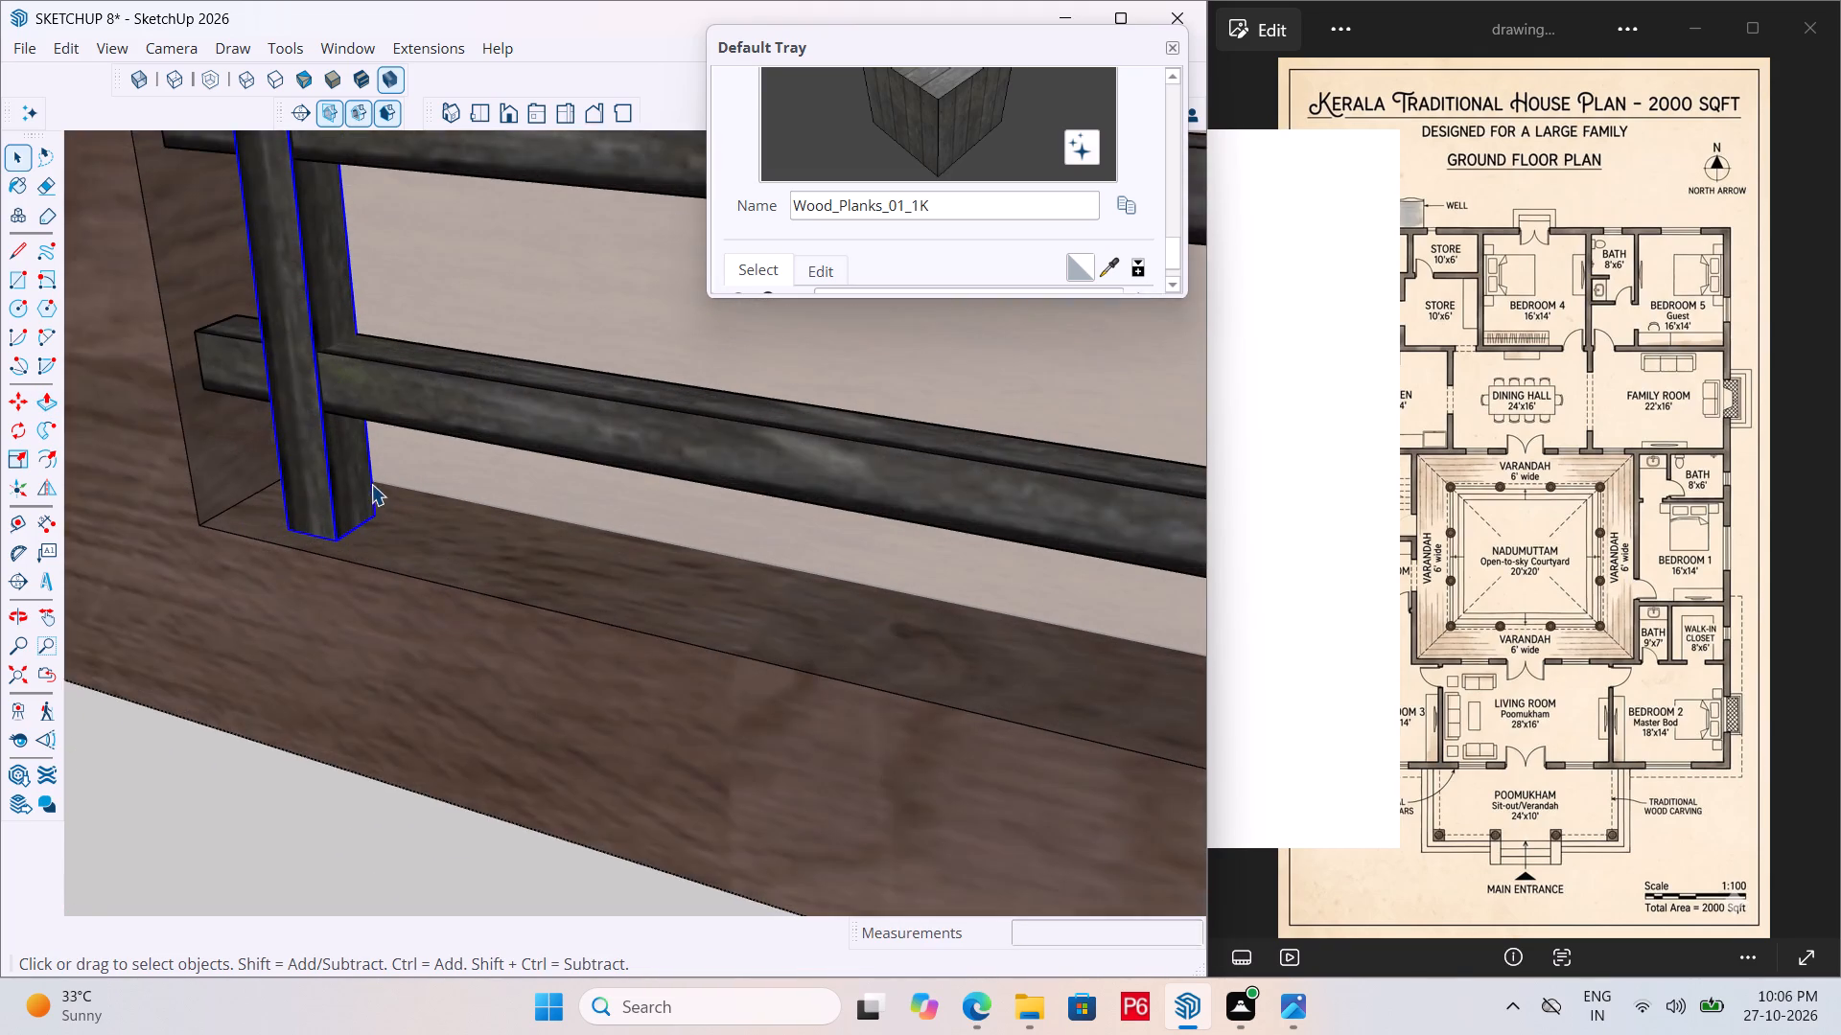
scroll(362, 477, up, 5)
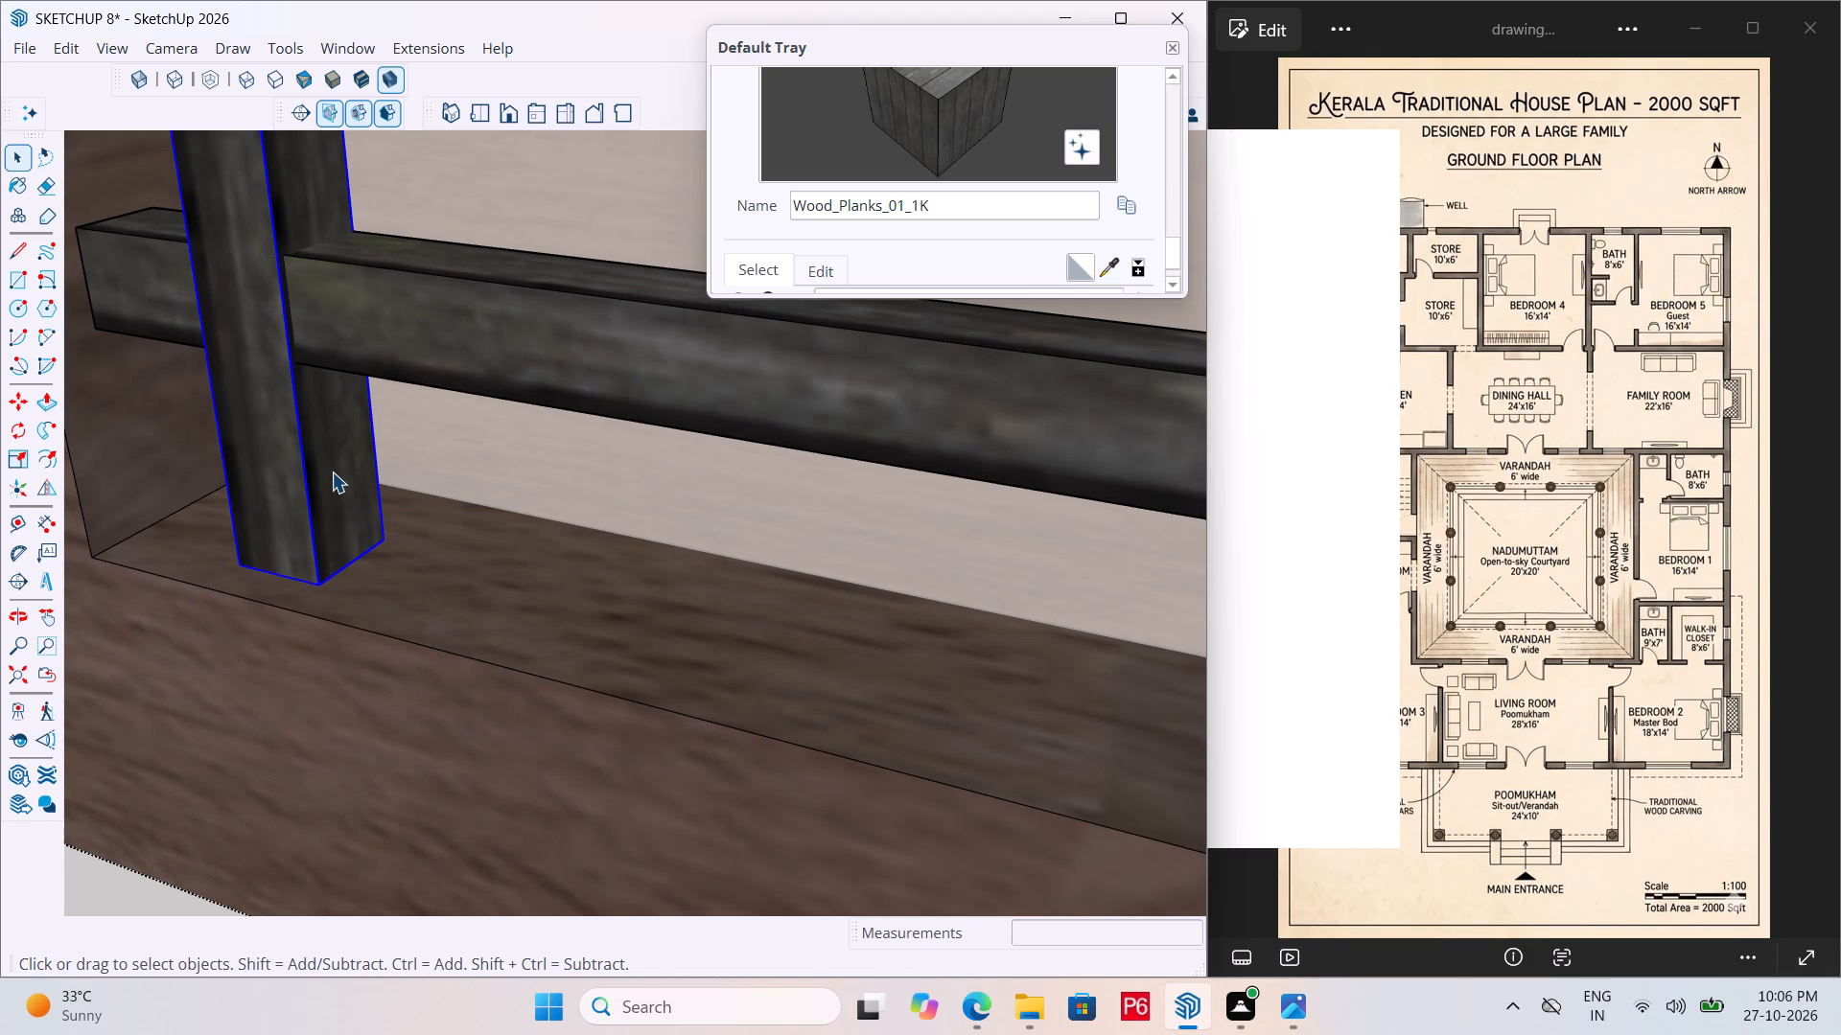
scroll(324, 473, down, 2)
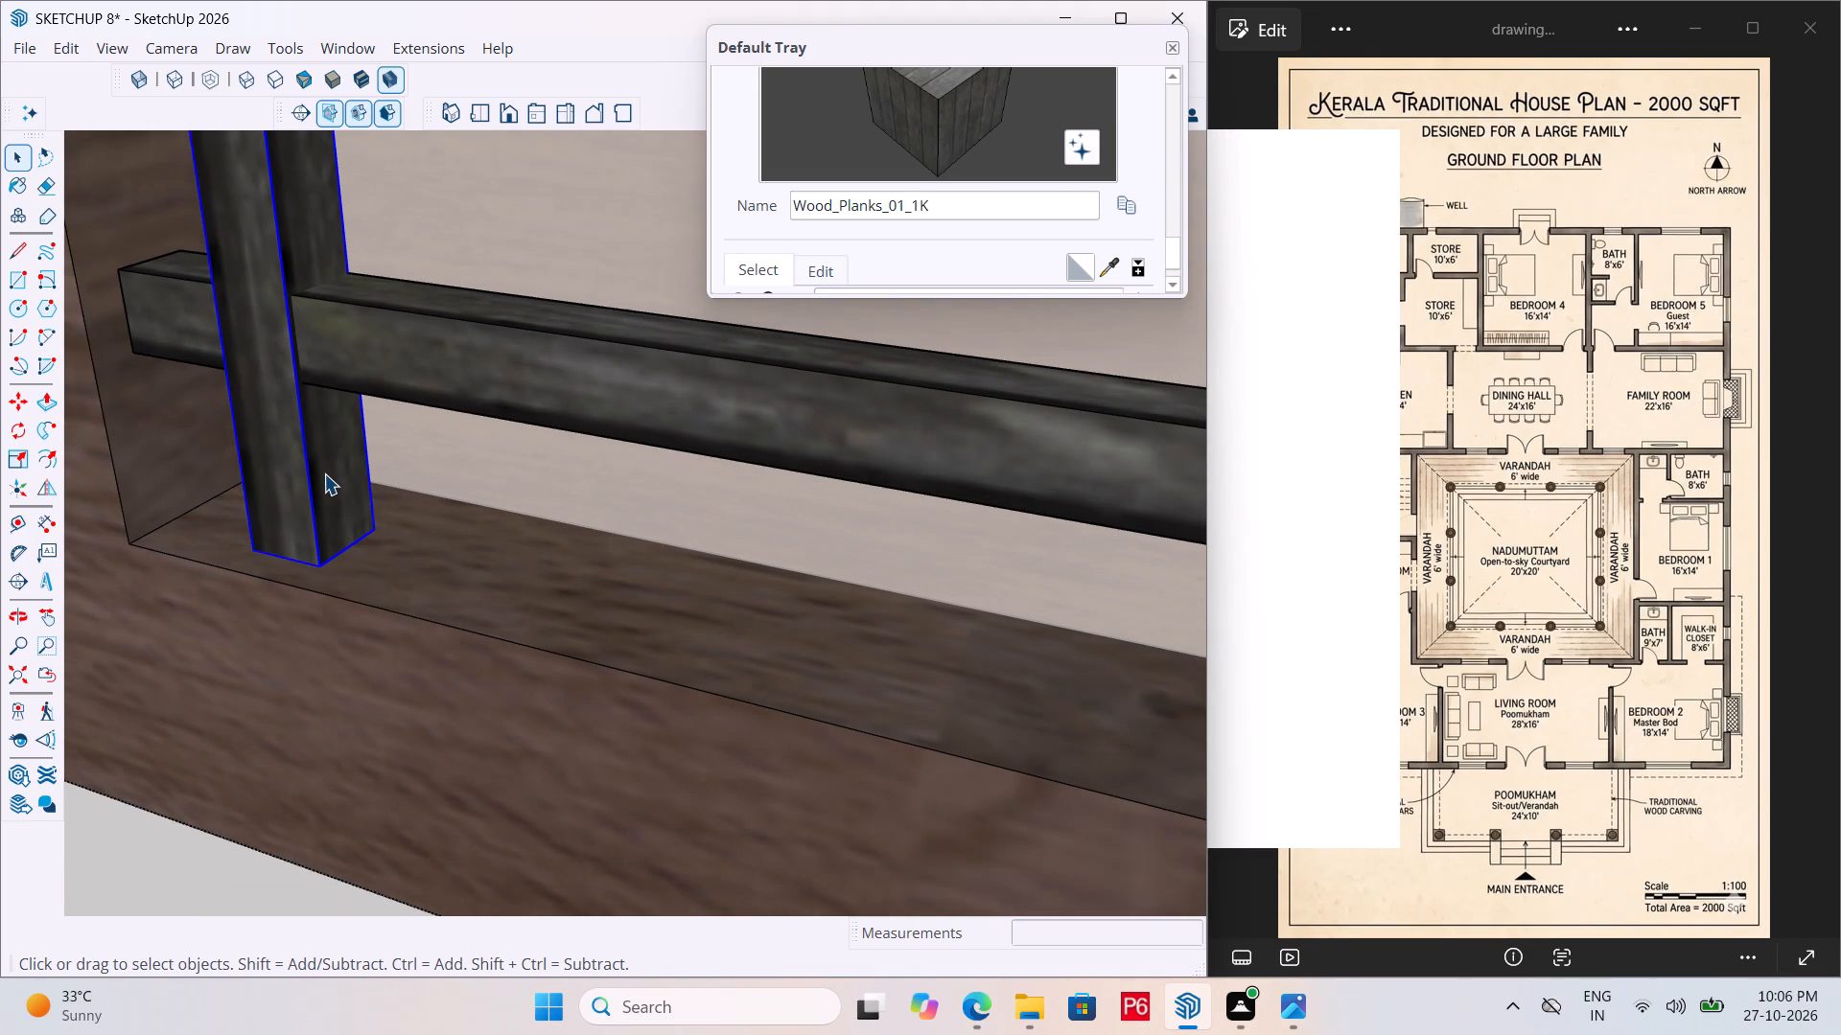
key(m)
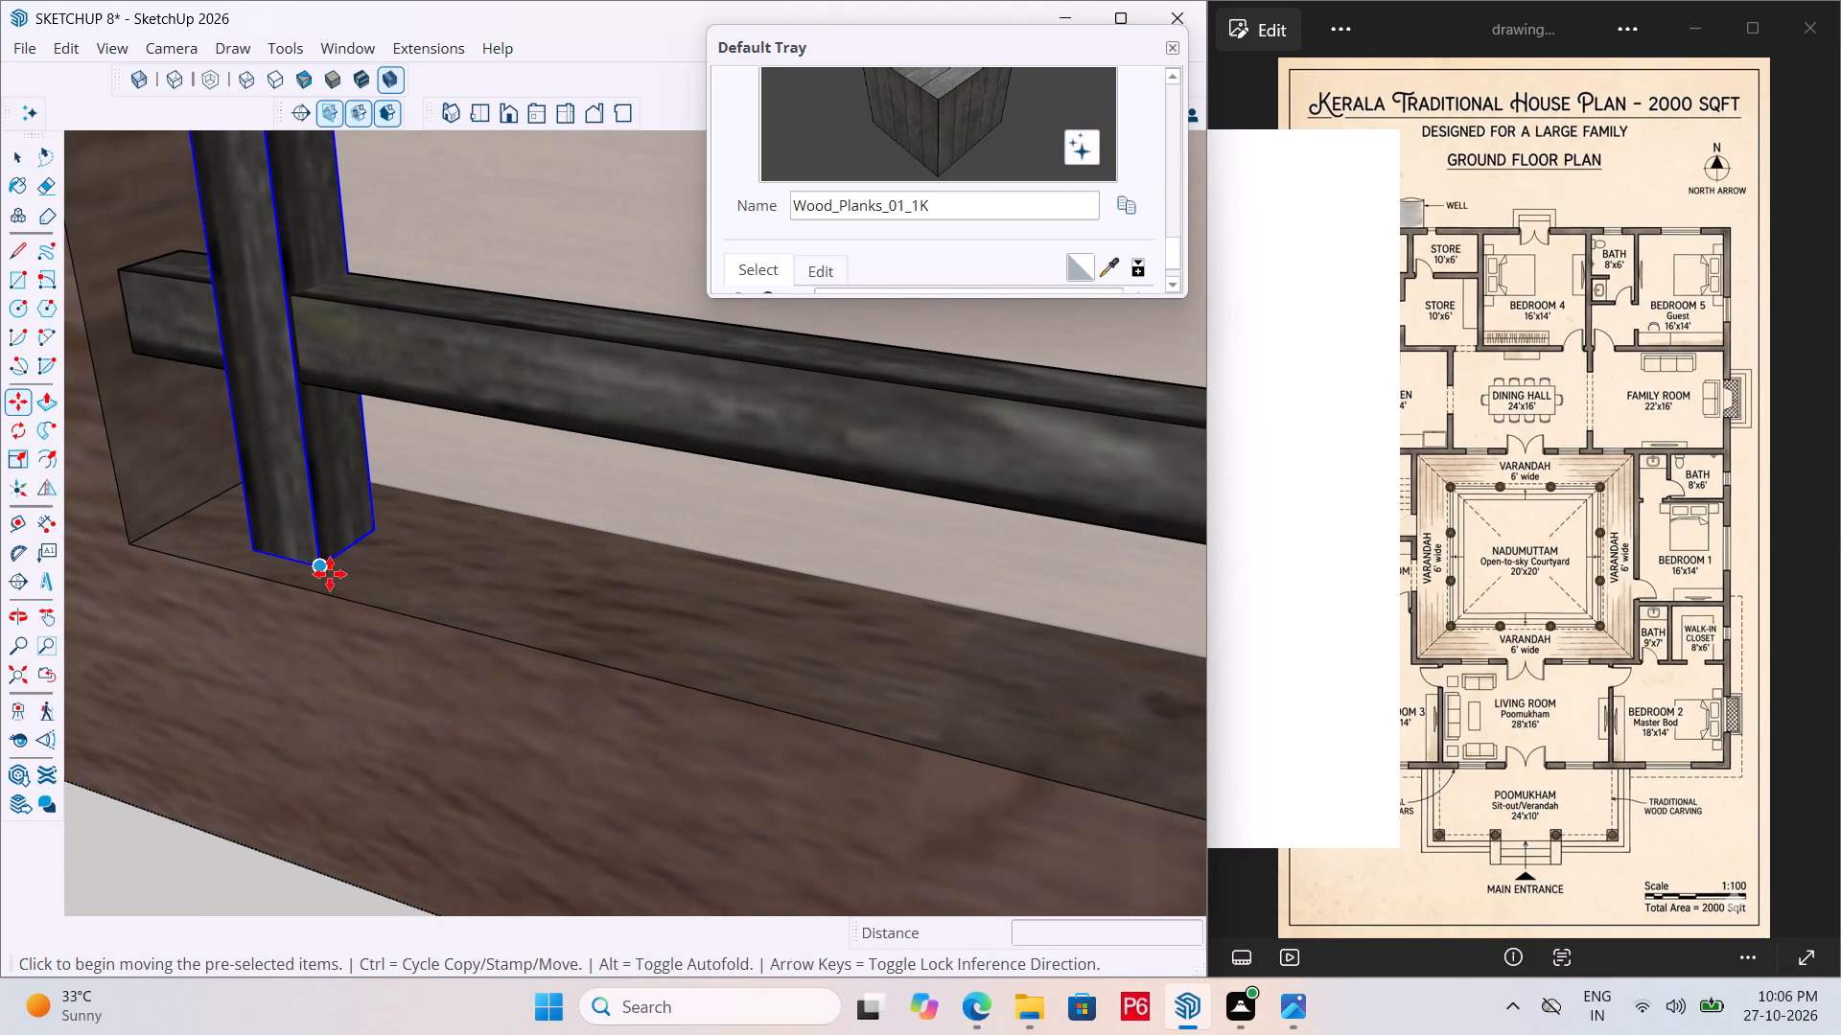
click(330, 573)
scroll(351, 581, down, 17)
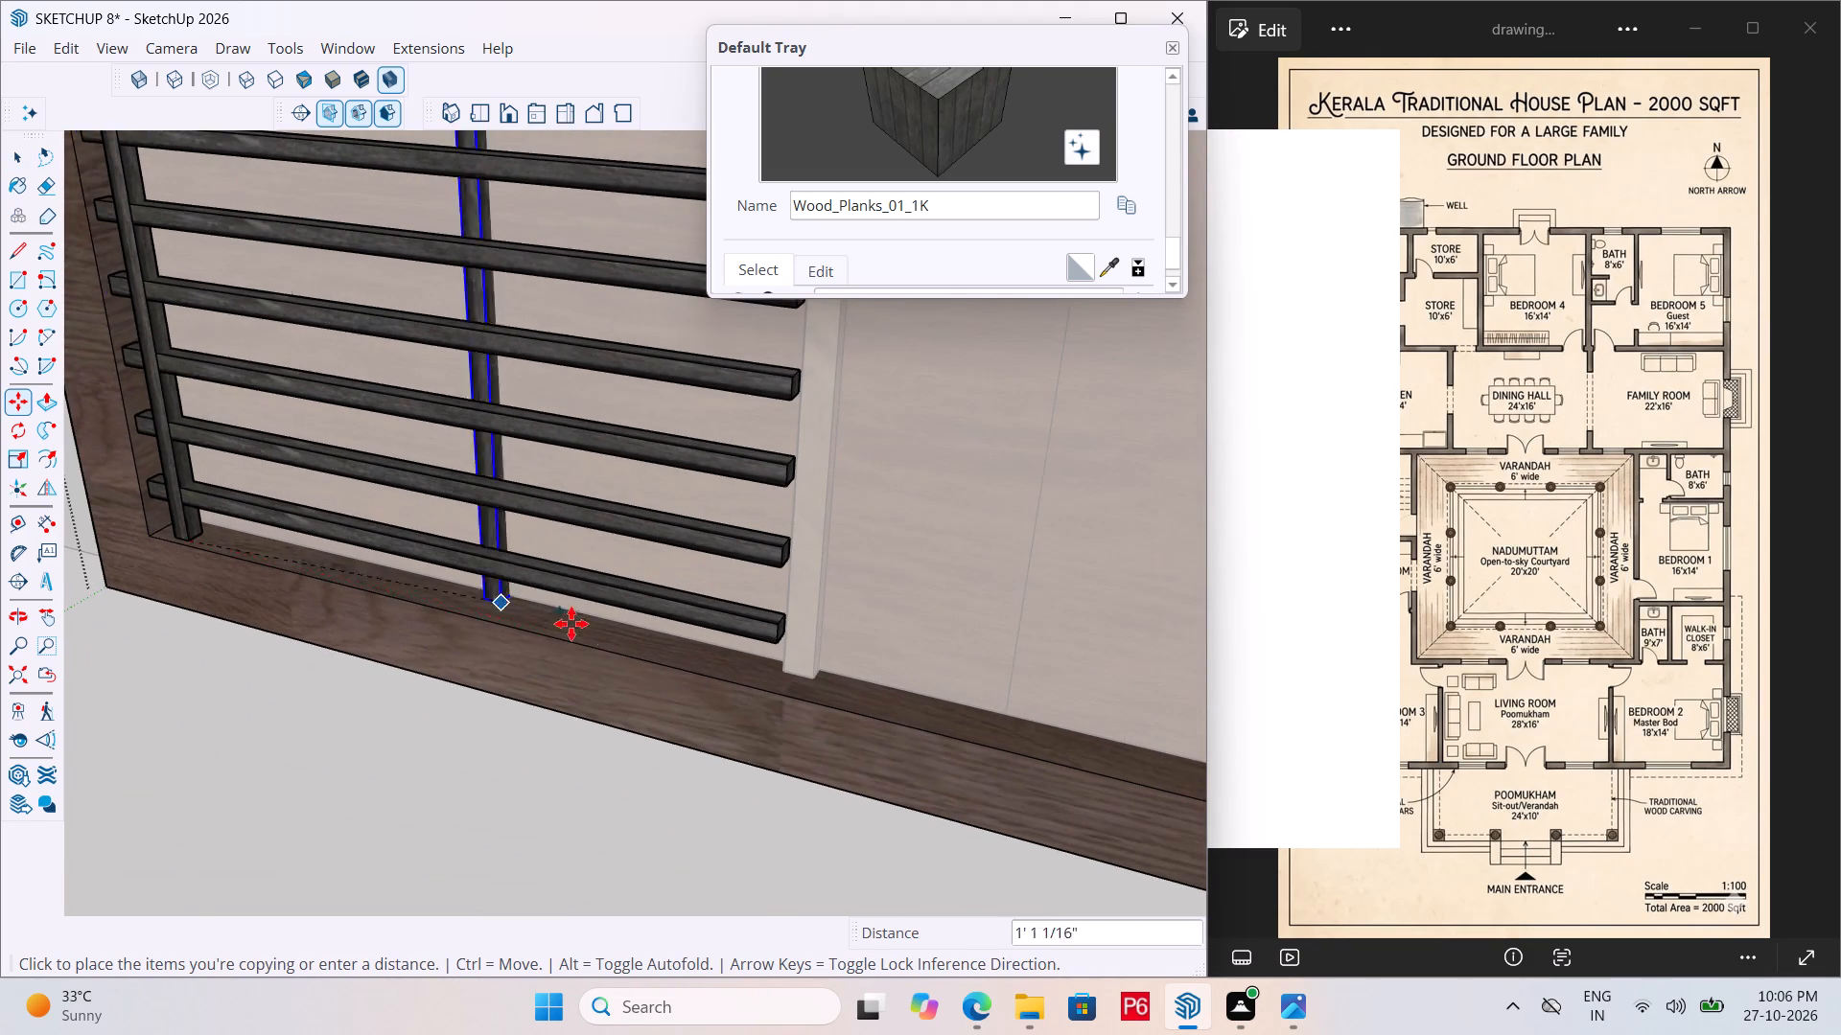
scroll(689, 655, up, 4)
scroll(788, 675, up, 11)
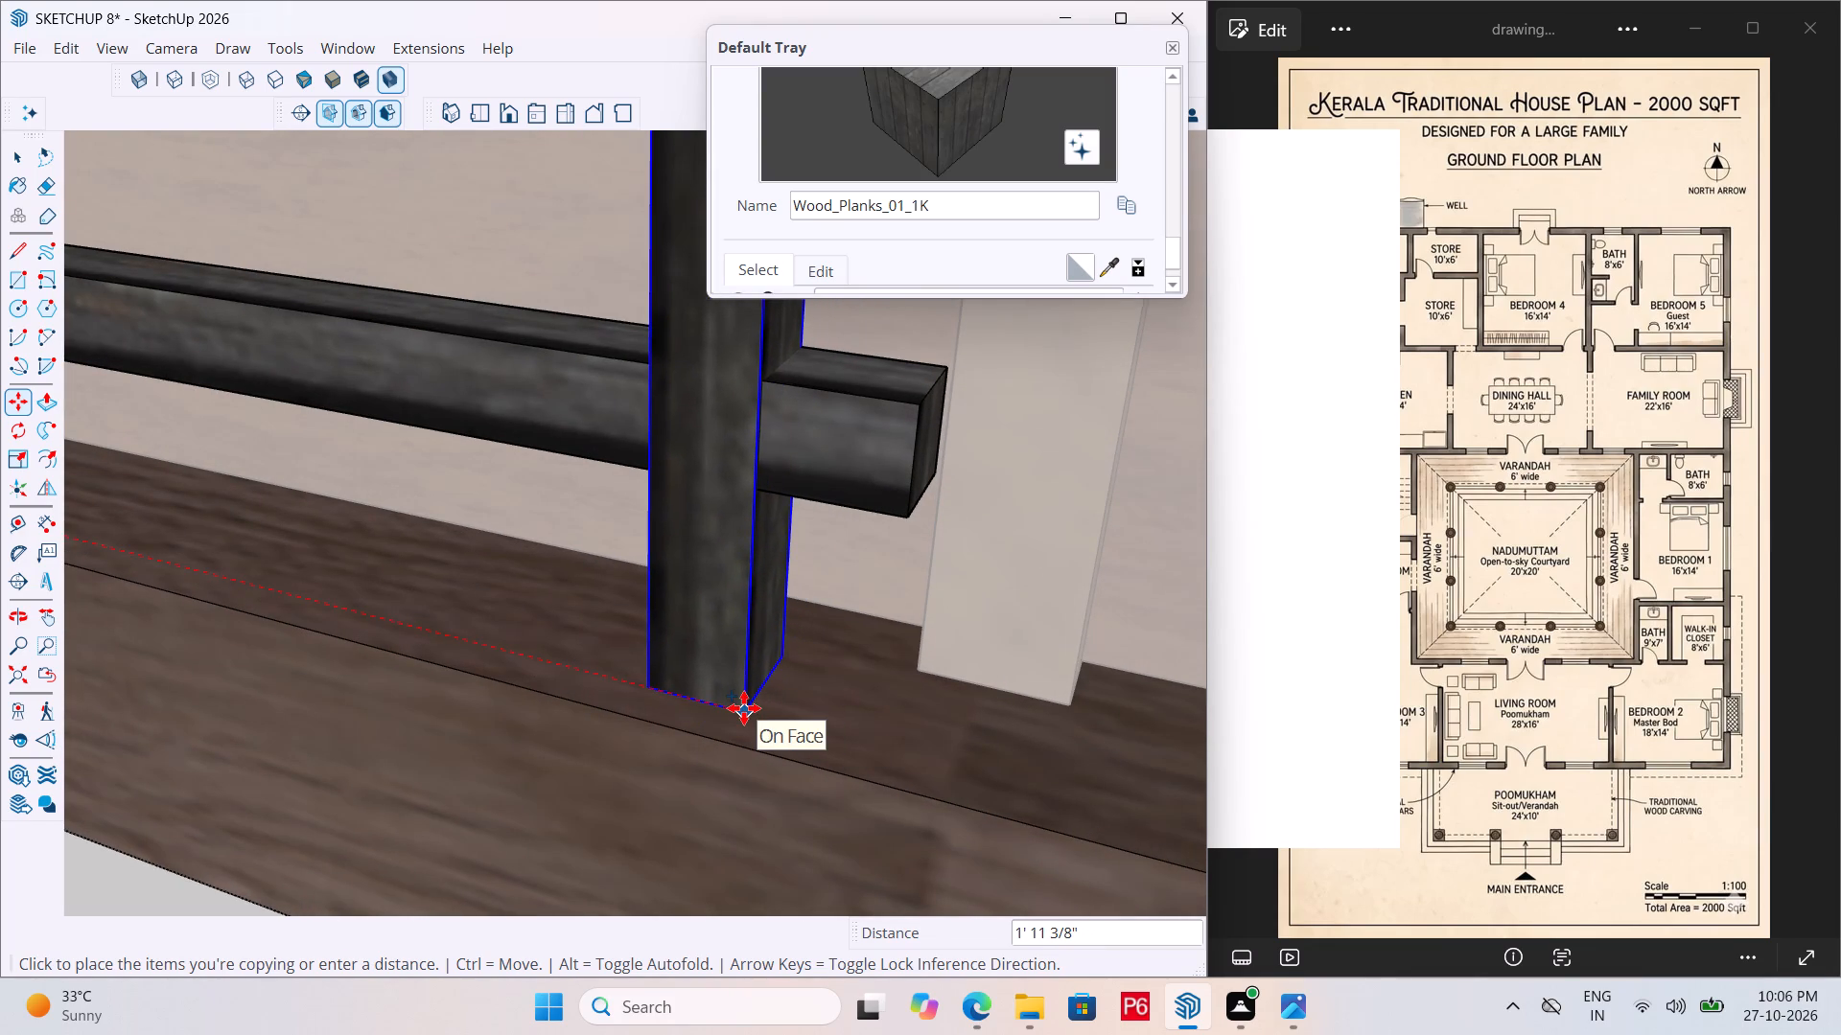
click(744, 708)
Divide the copy distance by 10 to fill the gap with evenly spaced vertical bars.
text(/10)
key(Return)
scroll(663, 754, down, 17)
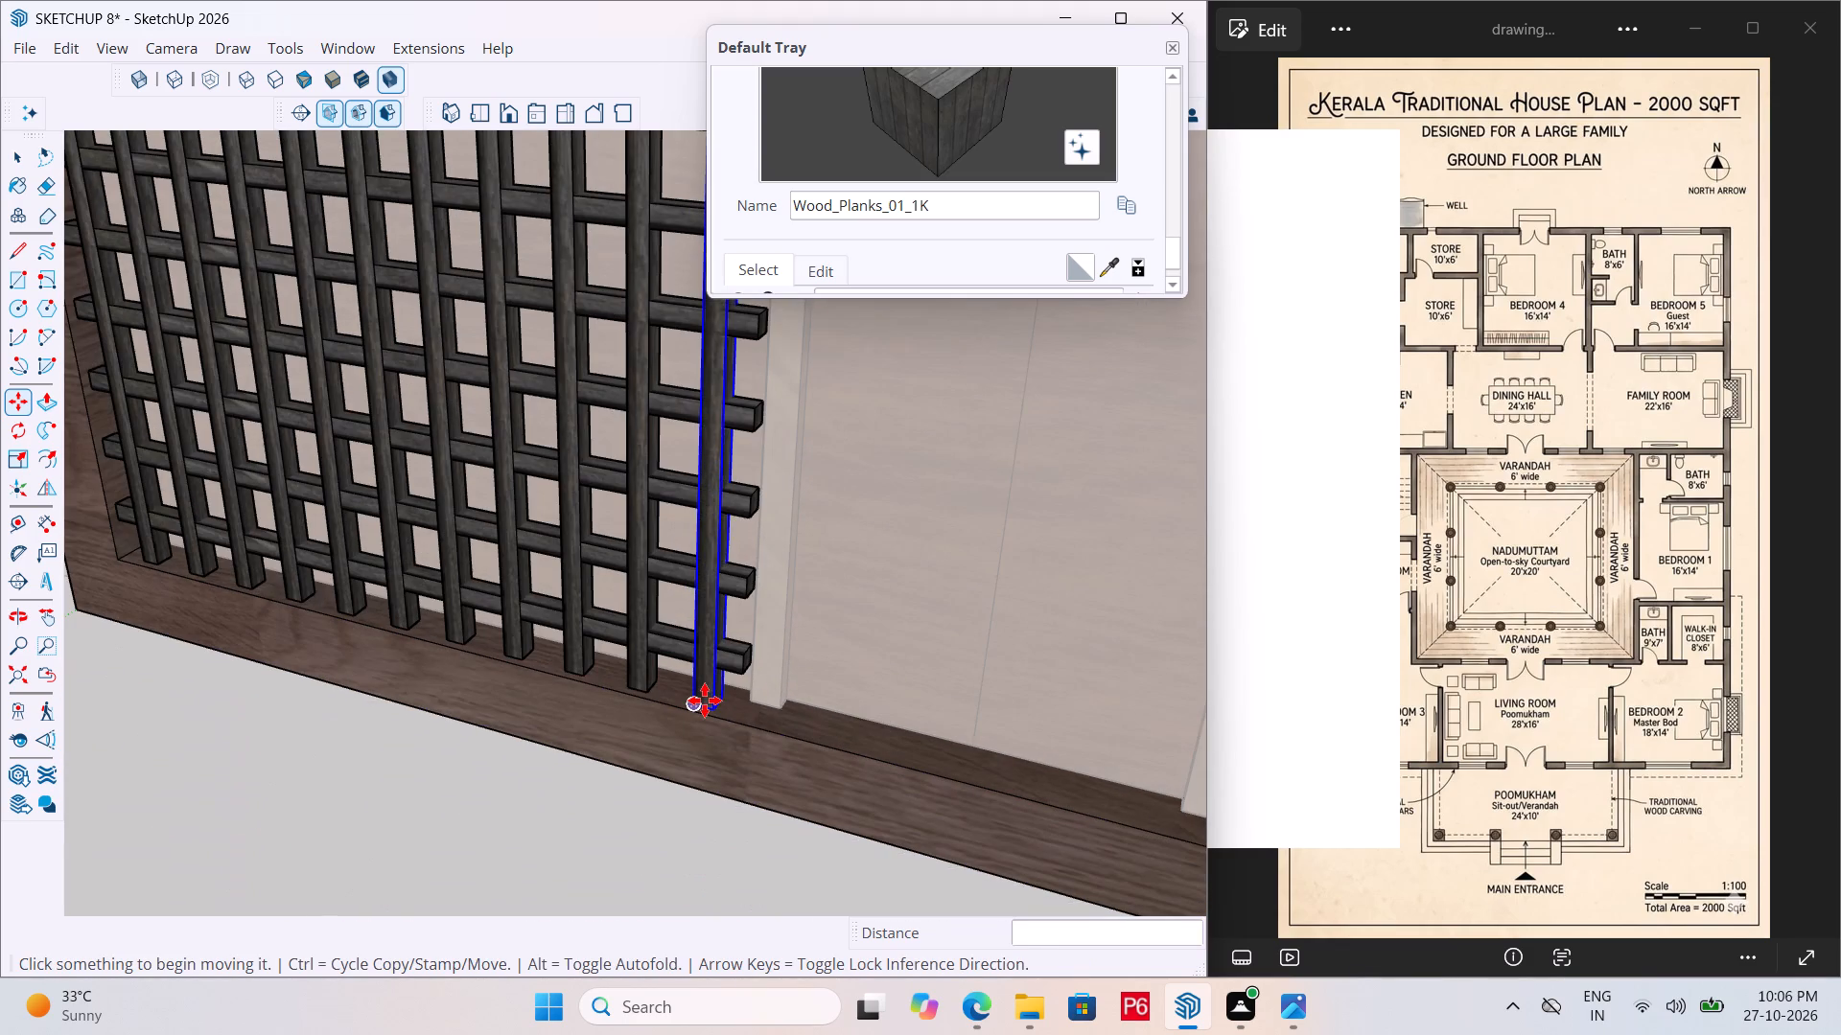
Save the model and clear the selection of the copied bar.
key(ctrl+s)
key(ctrl+s)
key(ctrl+s)
key(ctrl+s)
key(ctrl+s)
key(ctrl+s)
ctrl+scroll(483, 721, down, 5)
scroll(482, 692, down, 6)
middle_drag(502, 687, 517, 683)
key(space)
click(470, 753)
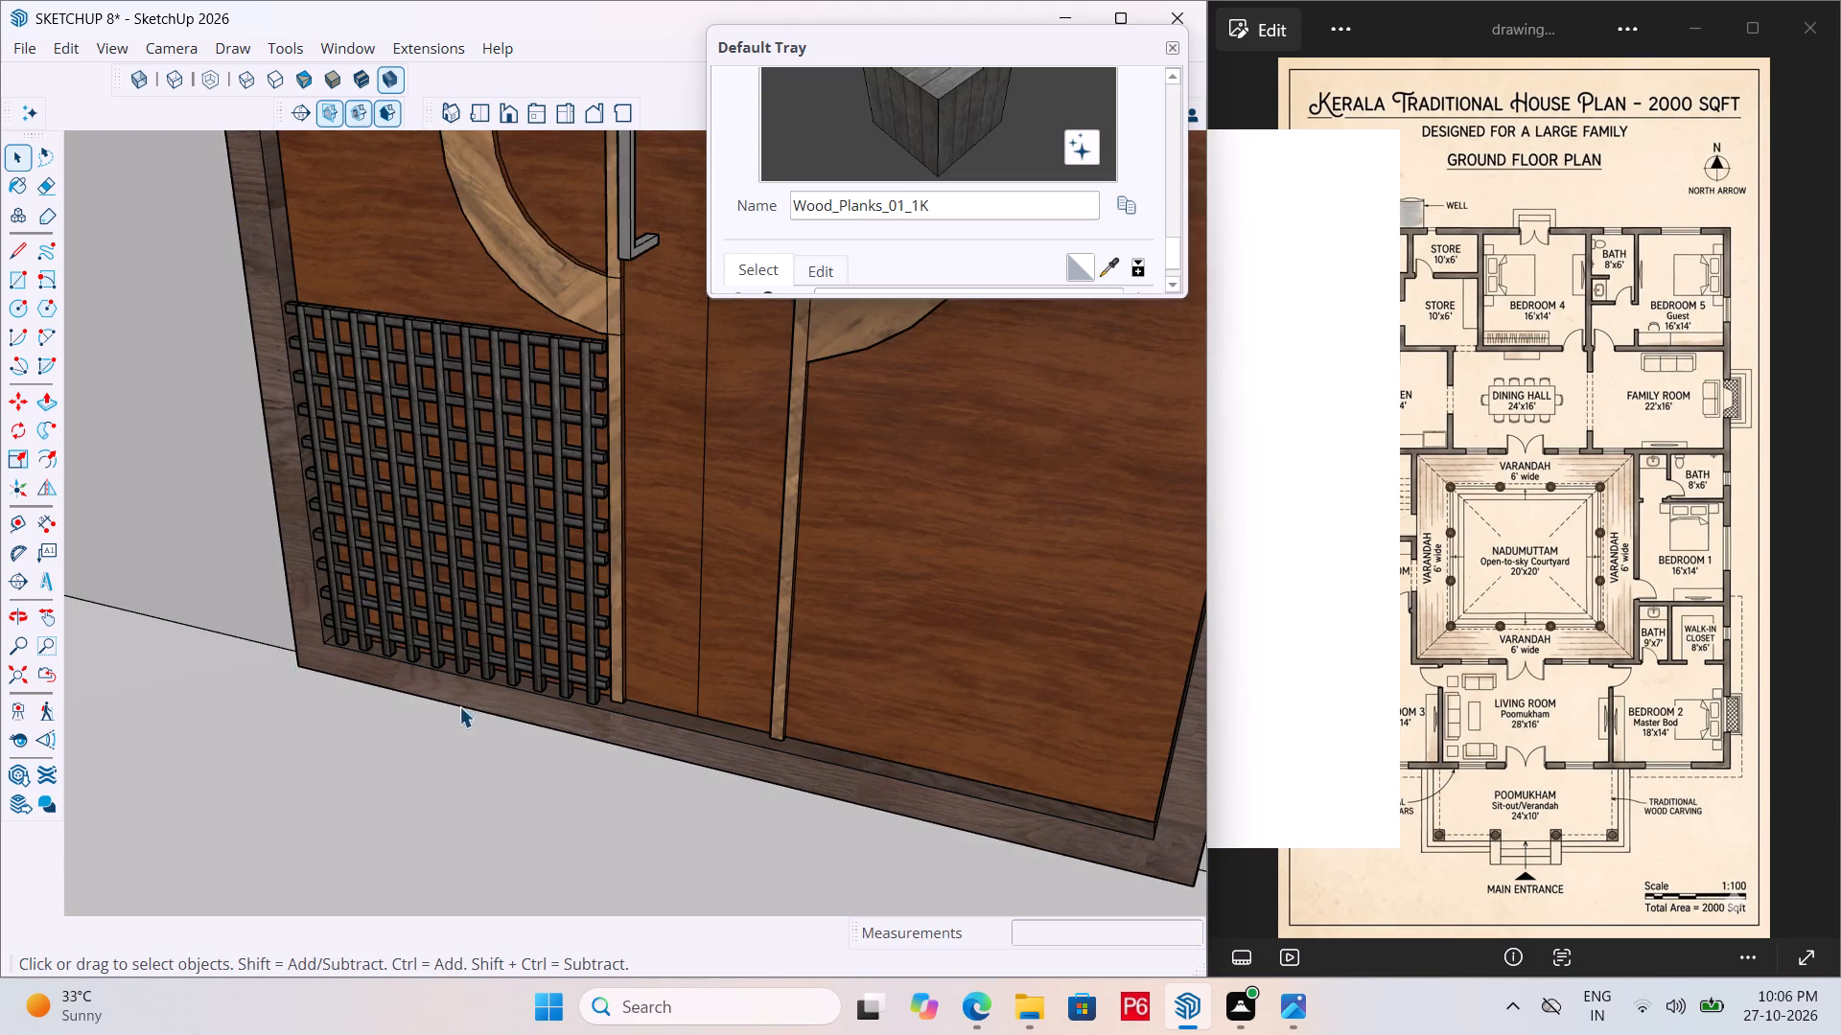
Push/Pull the left door leaf's light wood strip beside the grille outward about 15/16".
scroll(355, 594, down, 4)
middle_drag(491, 558, 470, 555)
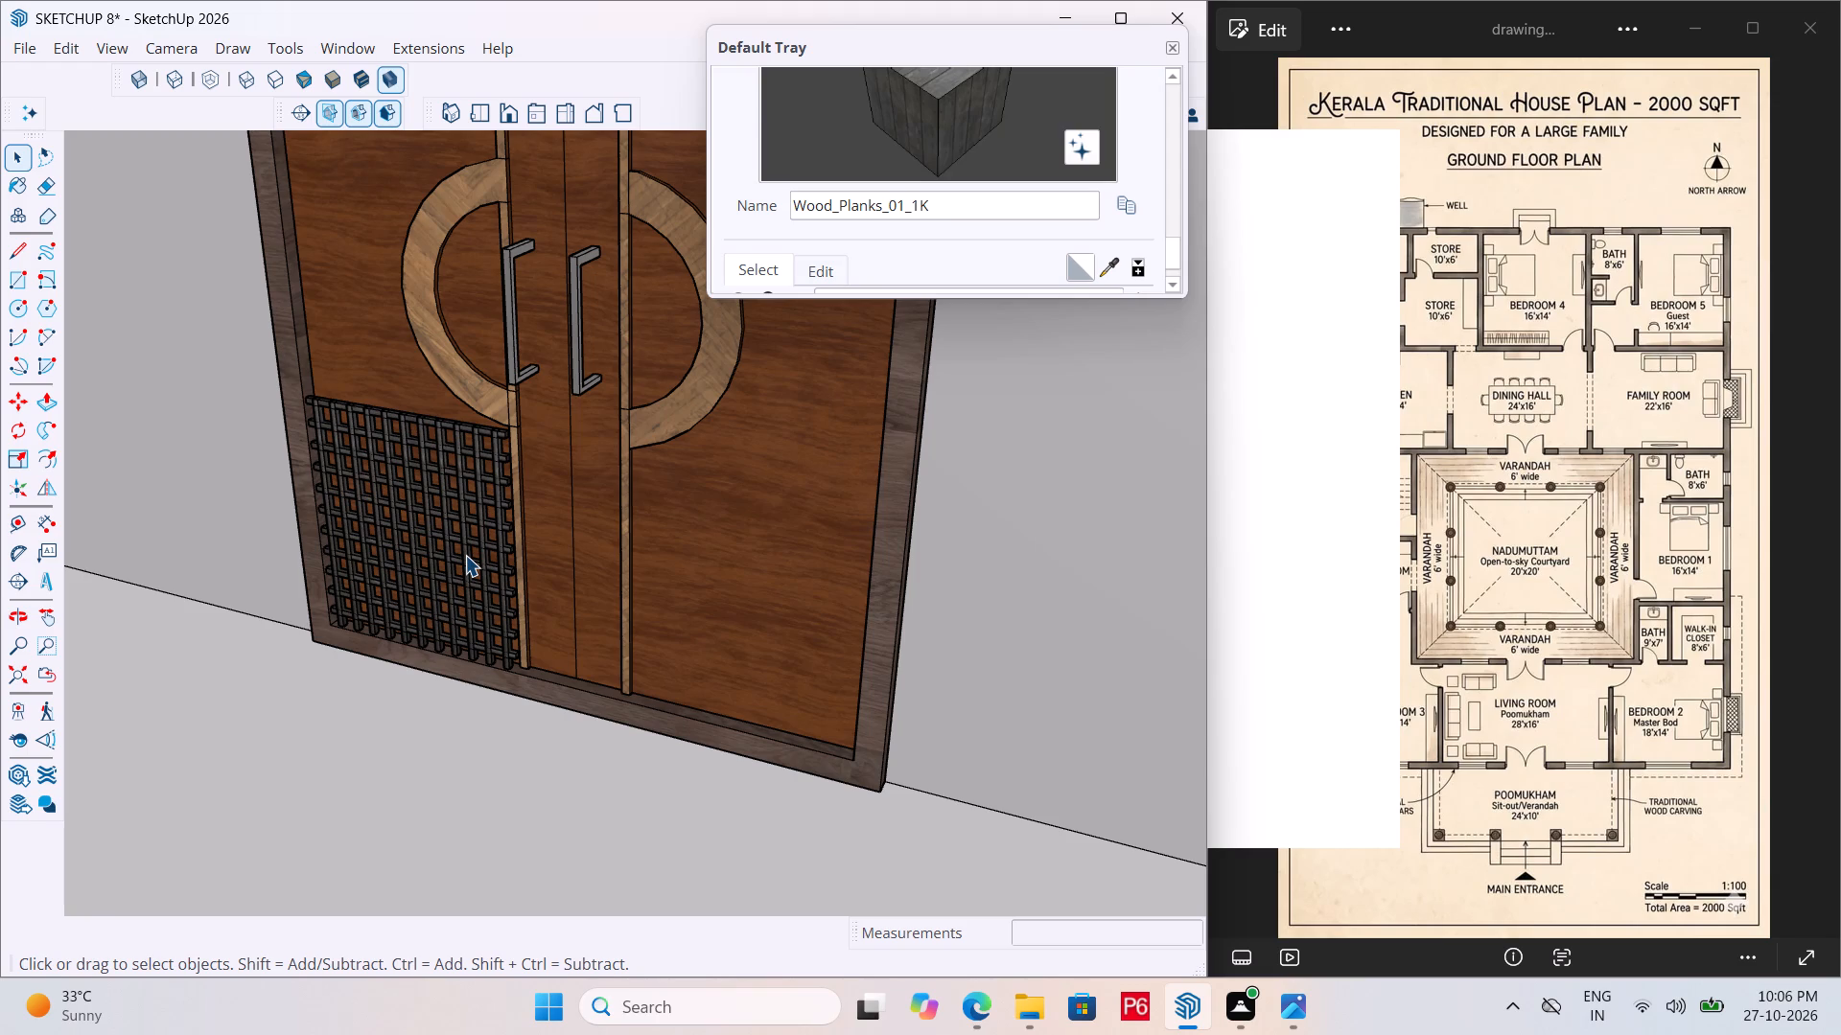
scroll(453, 491, up, 11)
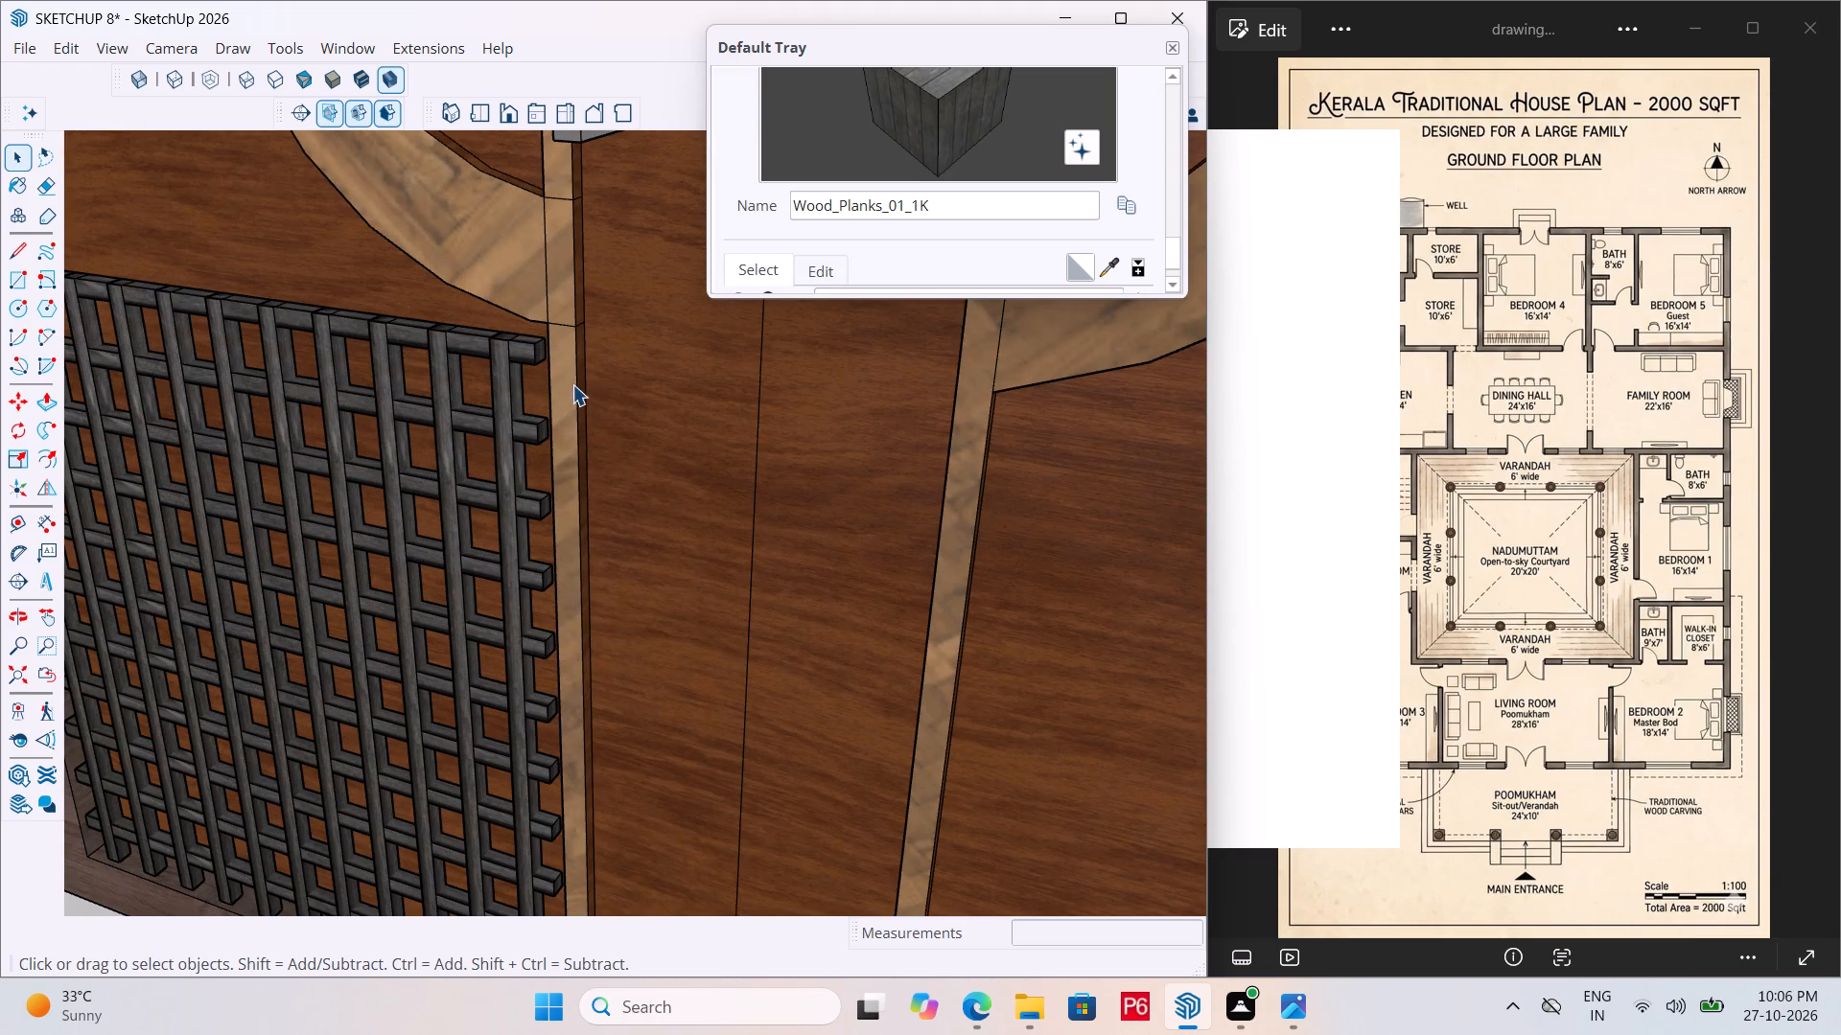
click(571, 382)
click(565, 377)
key(p)
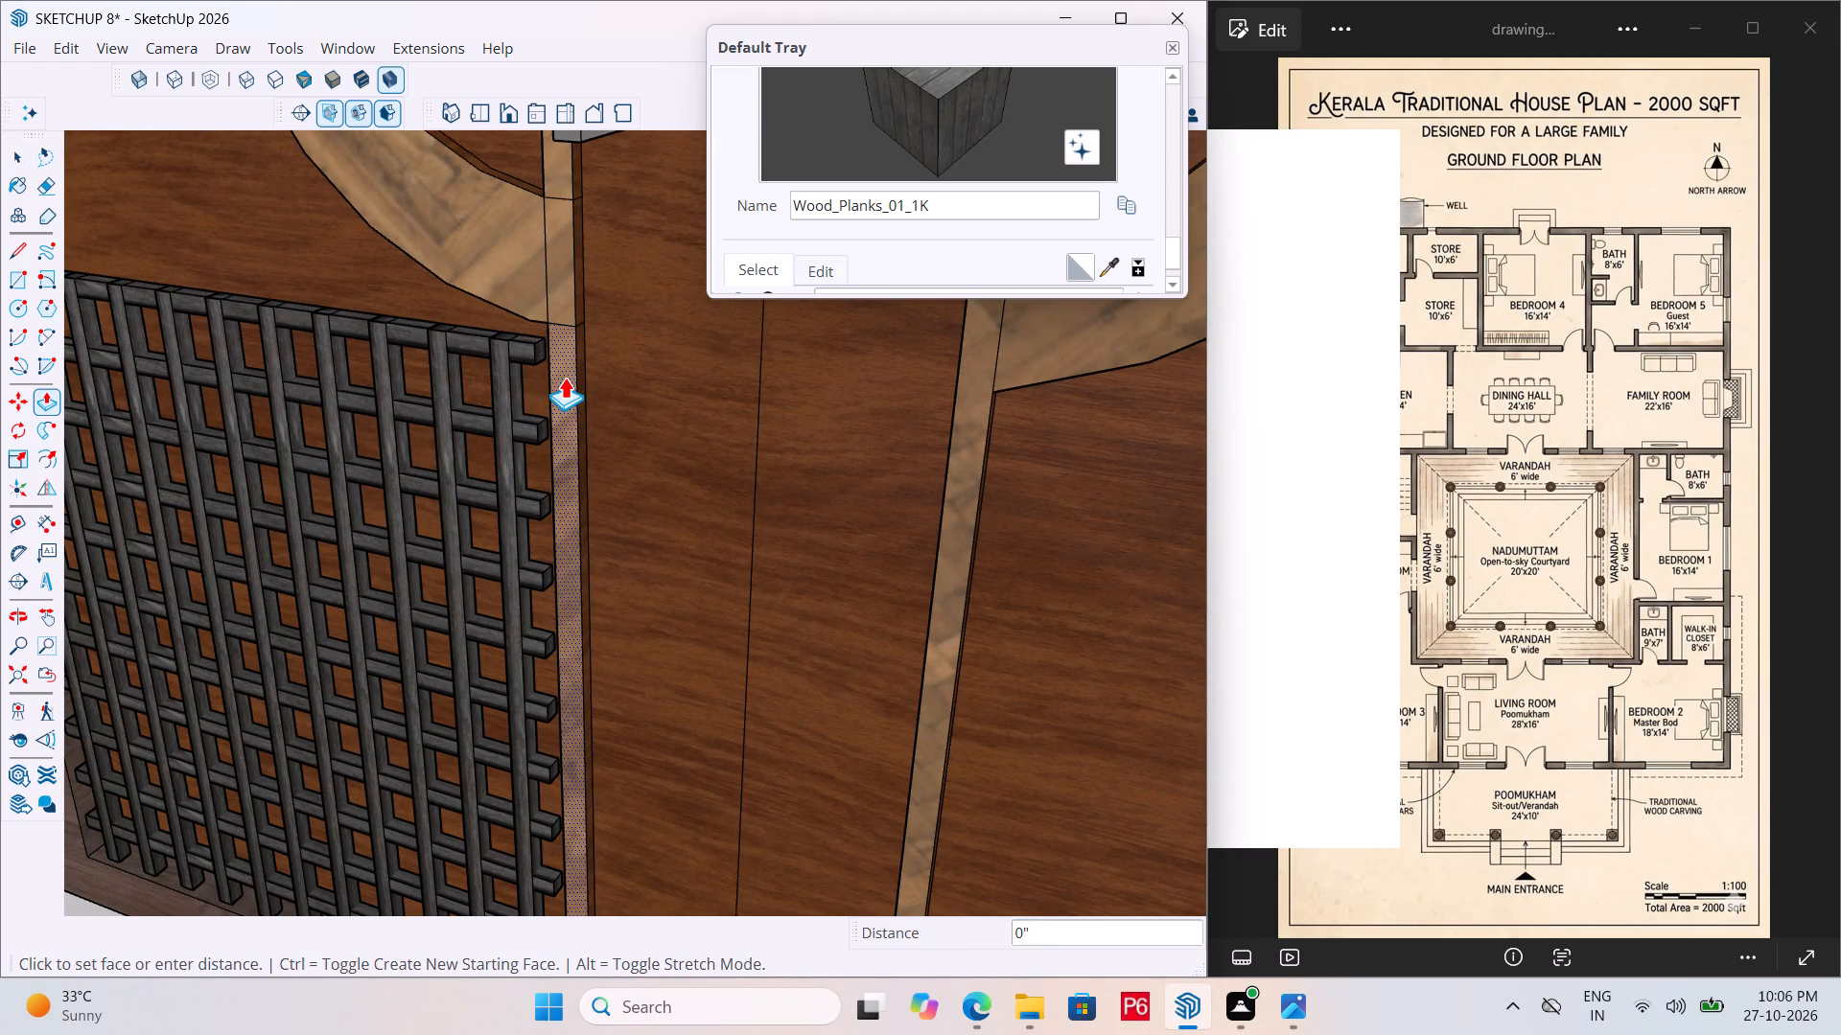
click(565, 377)
middle_drag(510, 360, 1037, 390)
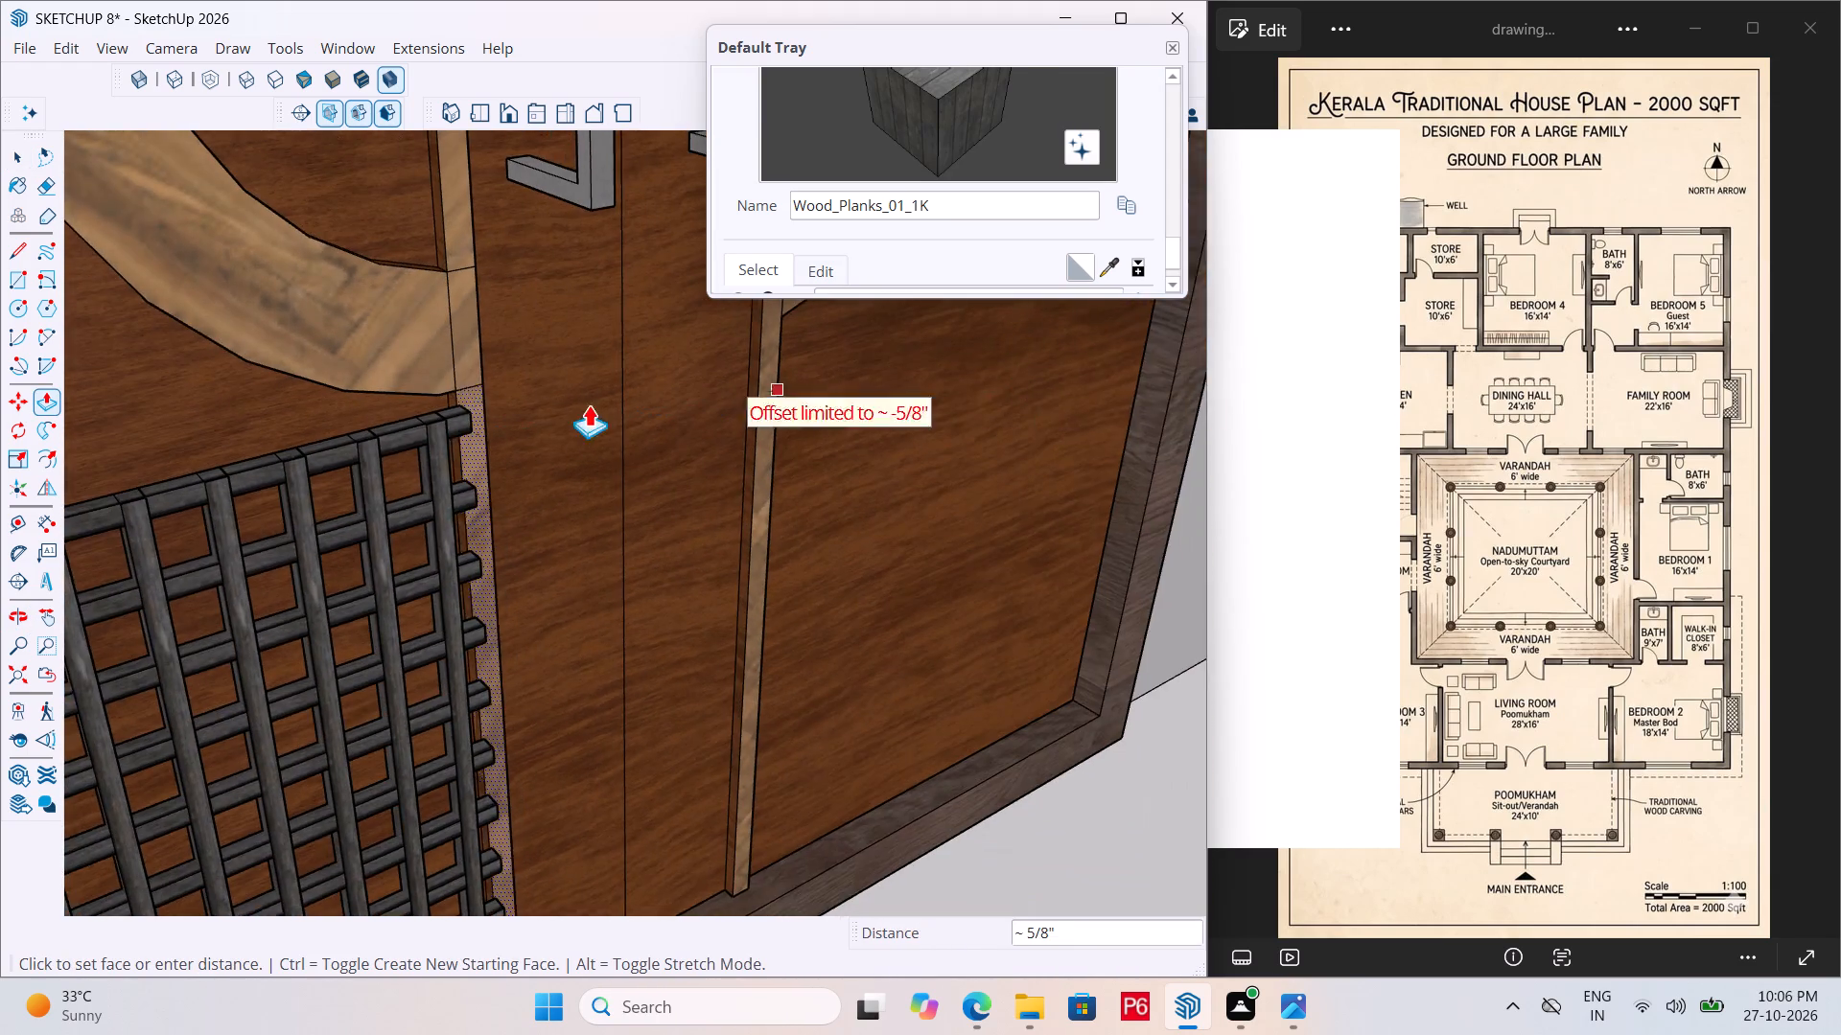
scroll(372, 425, up, 5)
scroll(501, 405, up, 5)
click(535, 422)
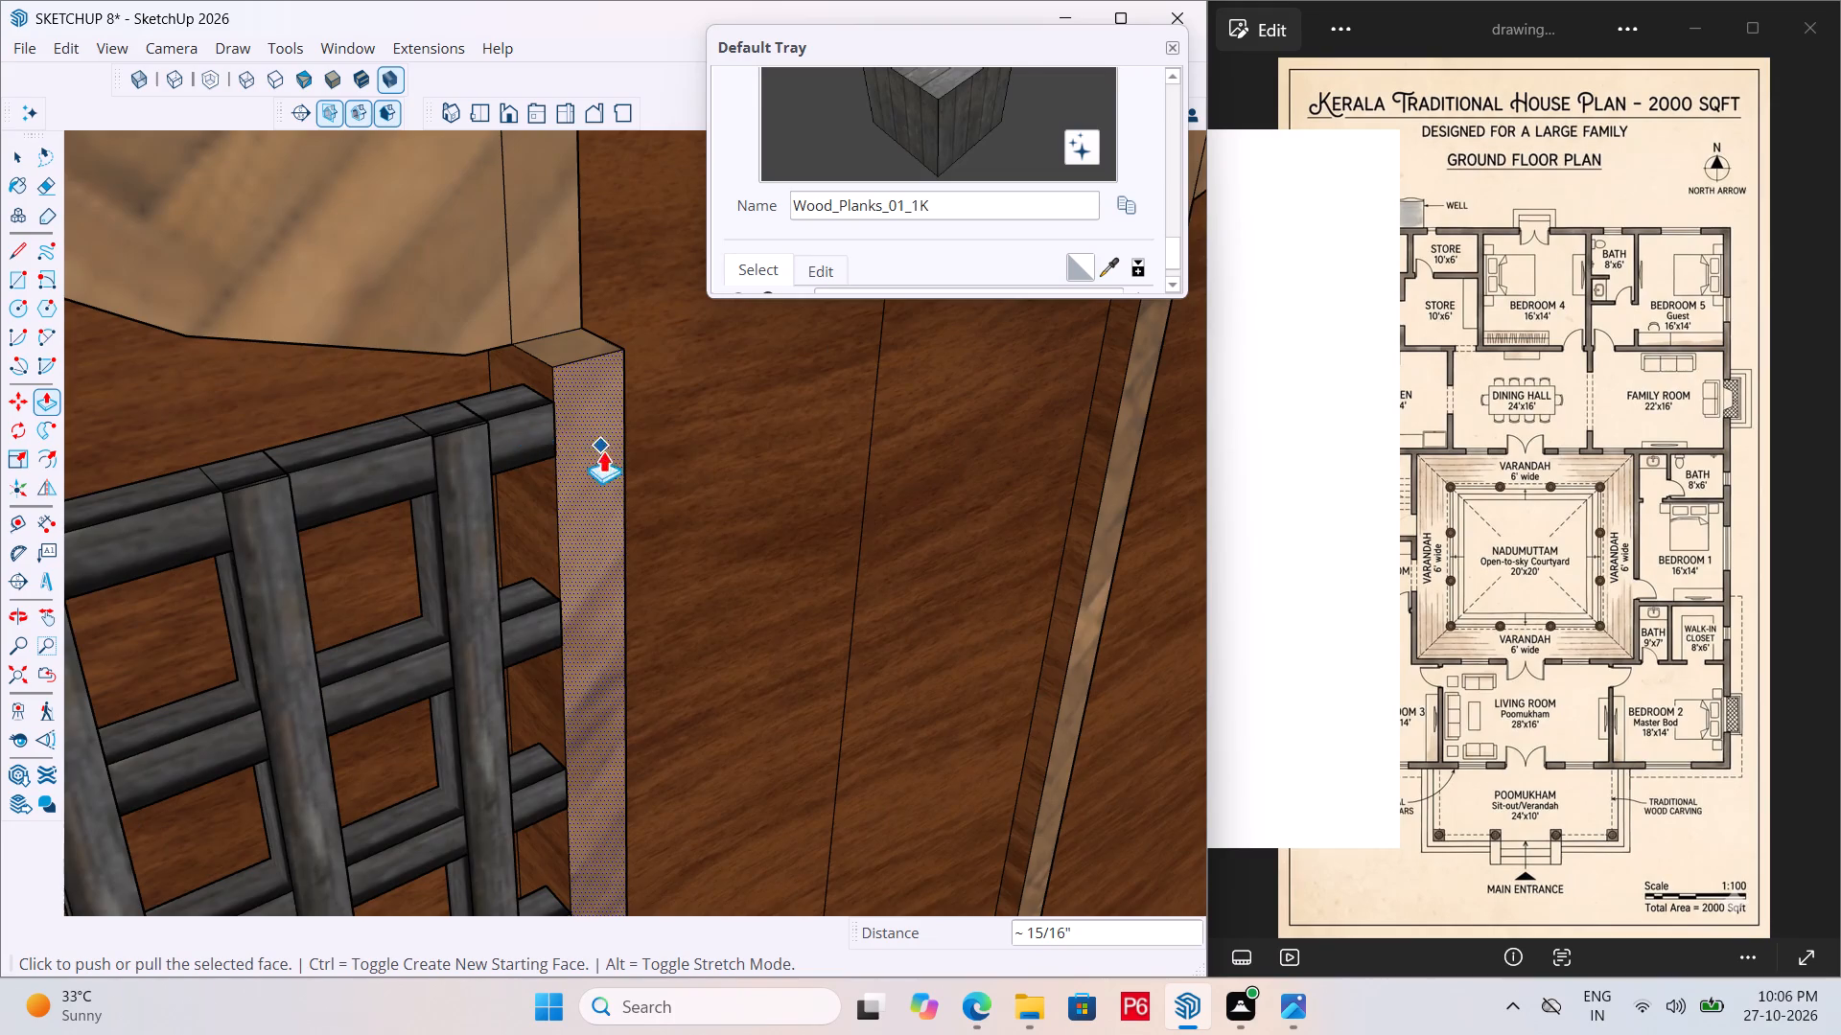
Push/Pull the short strip segment at the left half-ring's lower end out flush with the raised strip below it.
scroll(585, 501, down, 7)
scroll(404, 552, down, 4)
key(space)
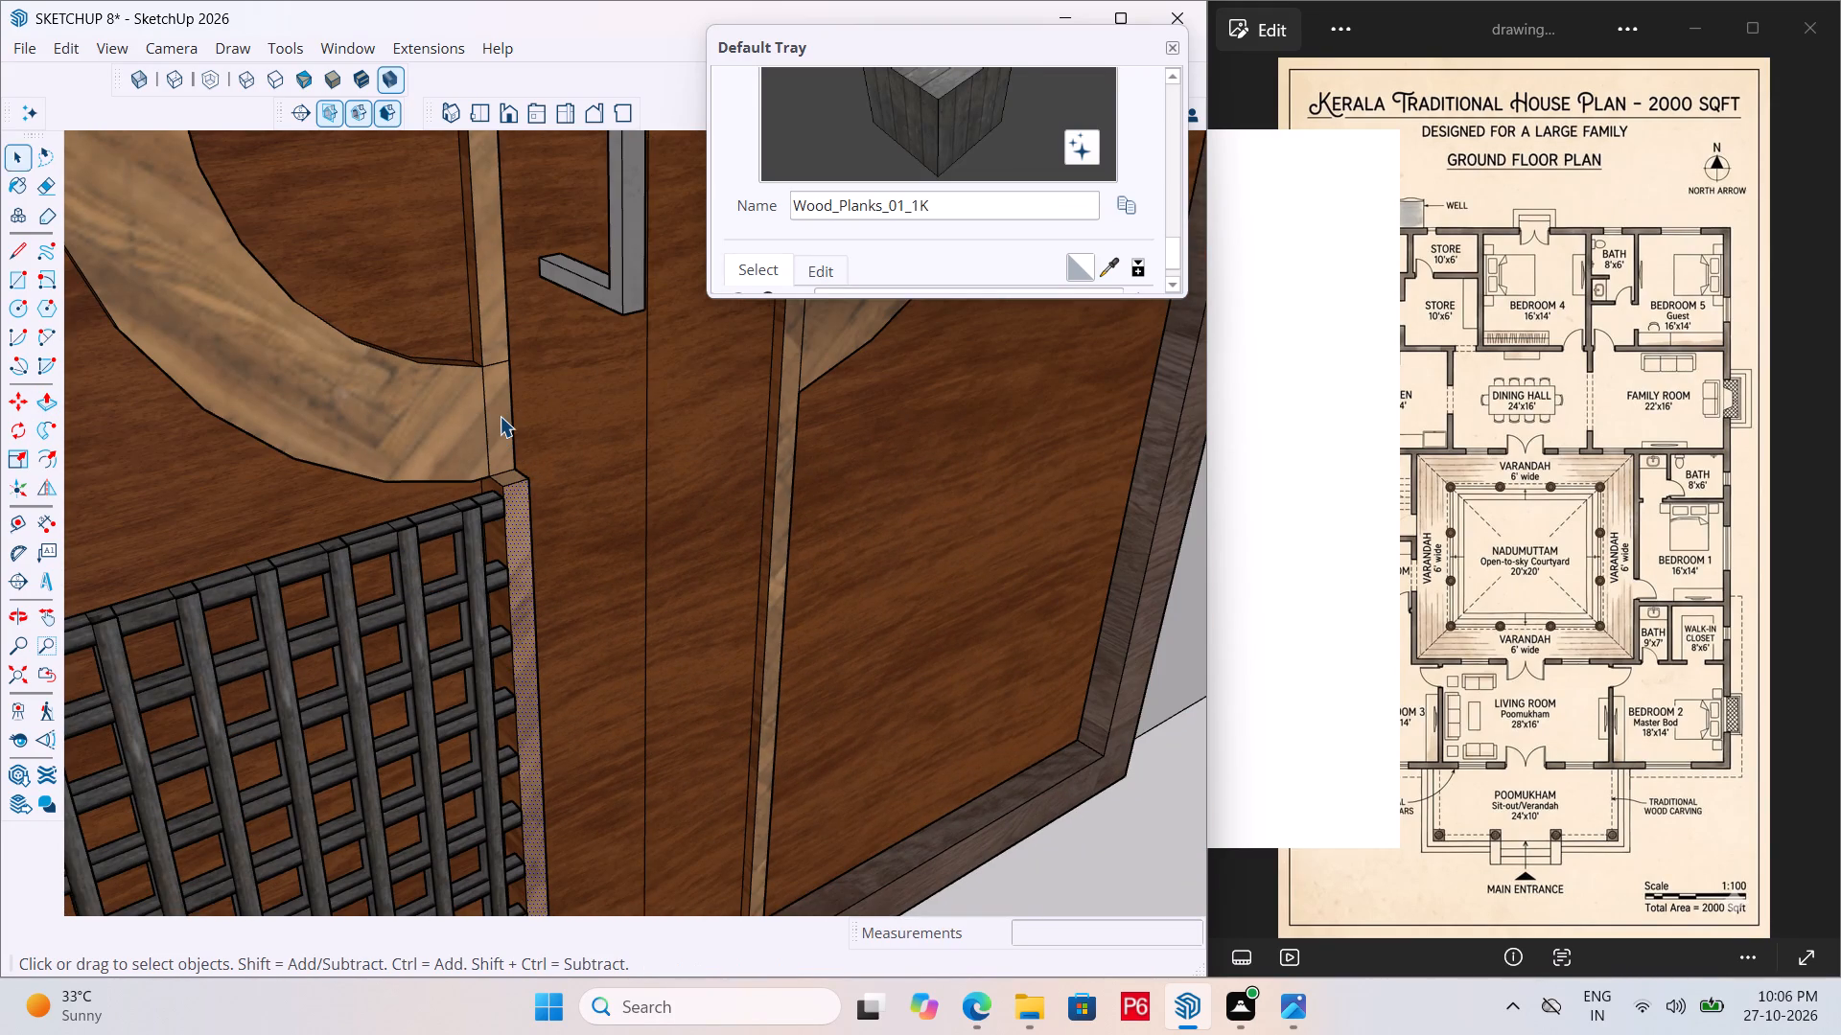
key(space)
click(500, 416)
key(p)
click(501, 415)
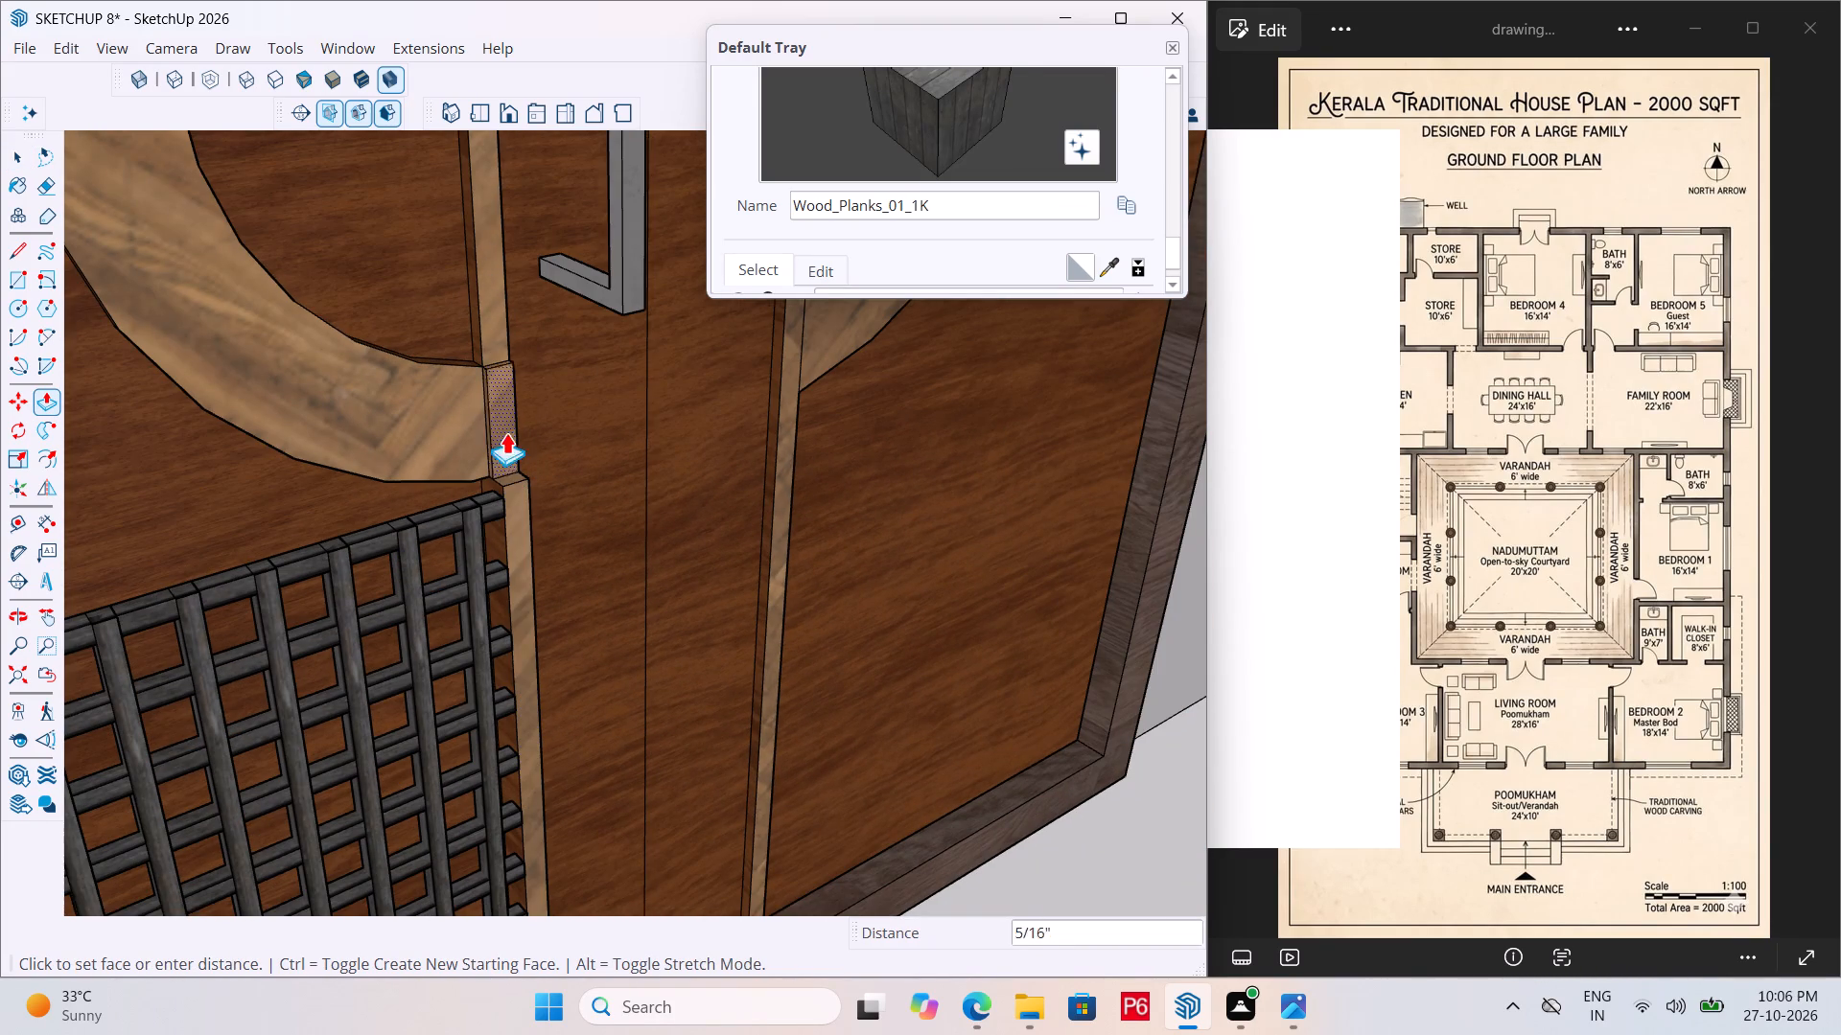
click(524, 519)
Push/Pull the strip segment inside the left half-ring outward about 15/16", level with the raised segment below.
key(space)
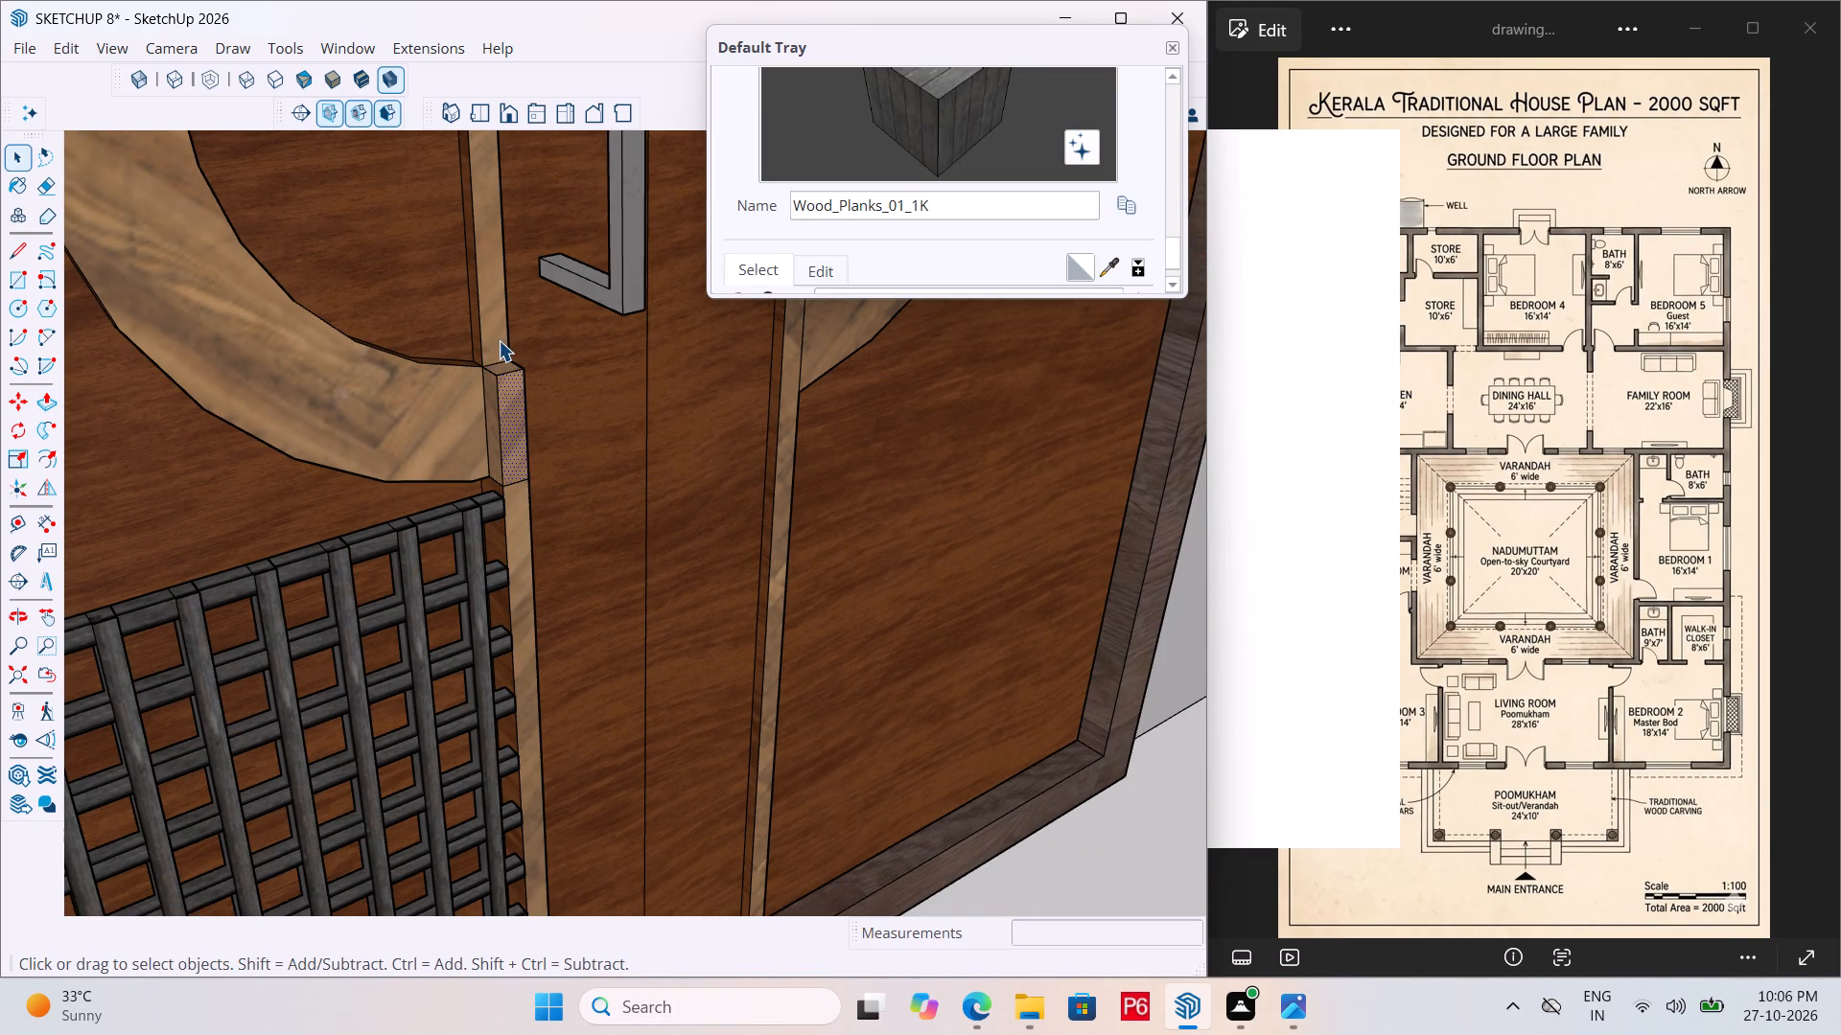
click(499, 340)
key(p)
click(499, 332)
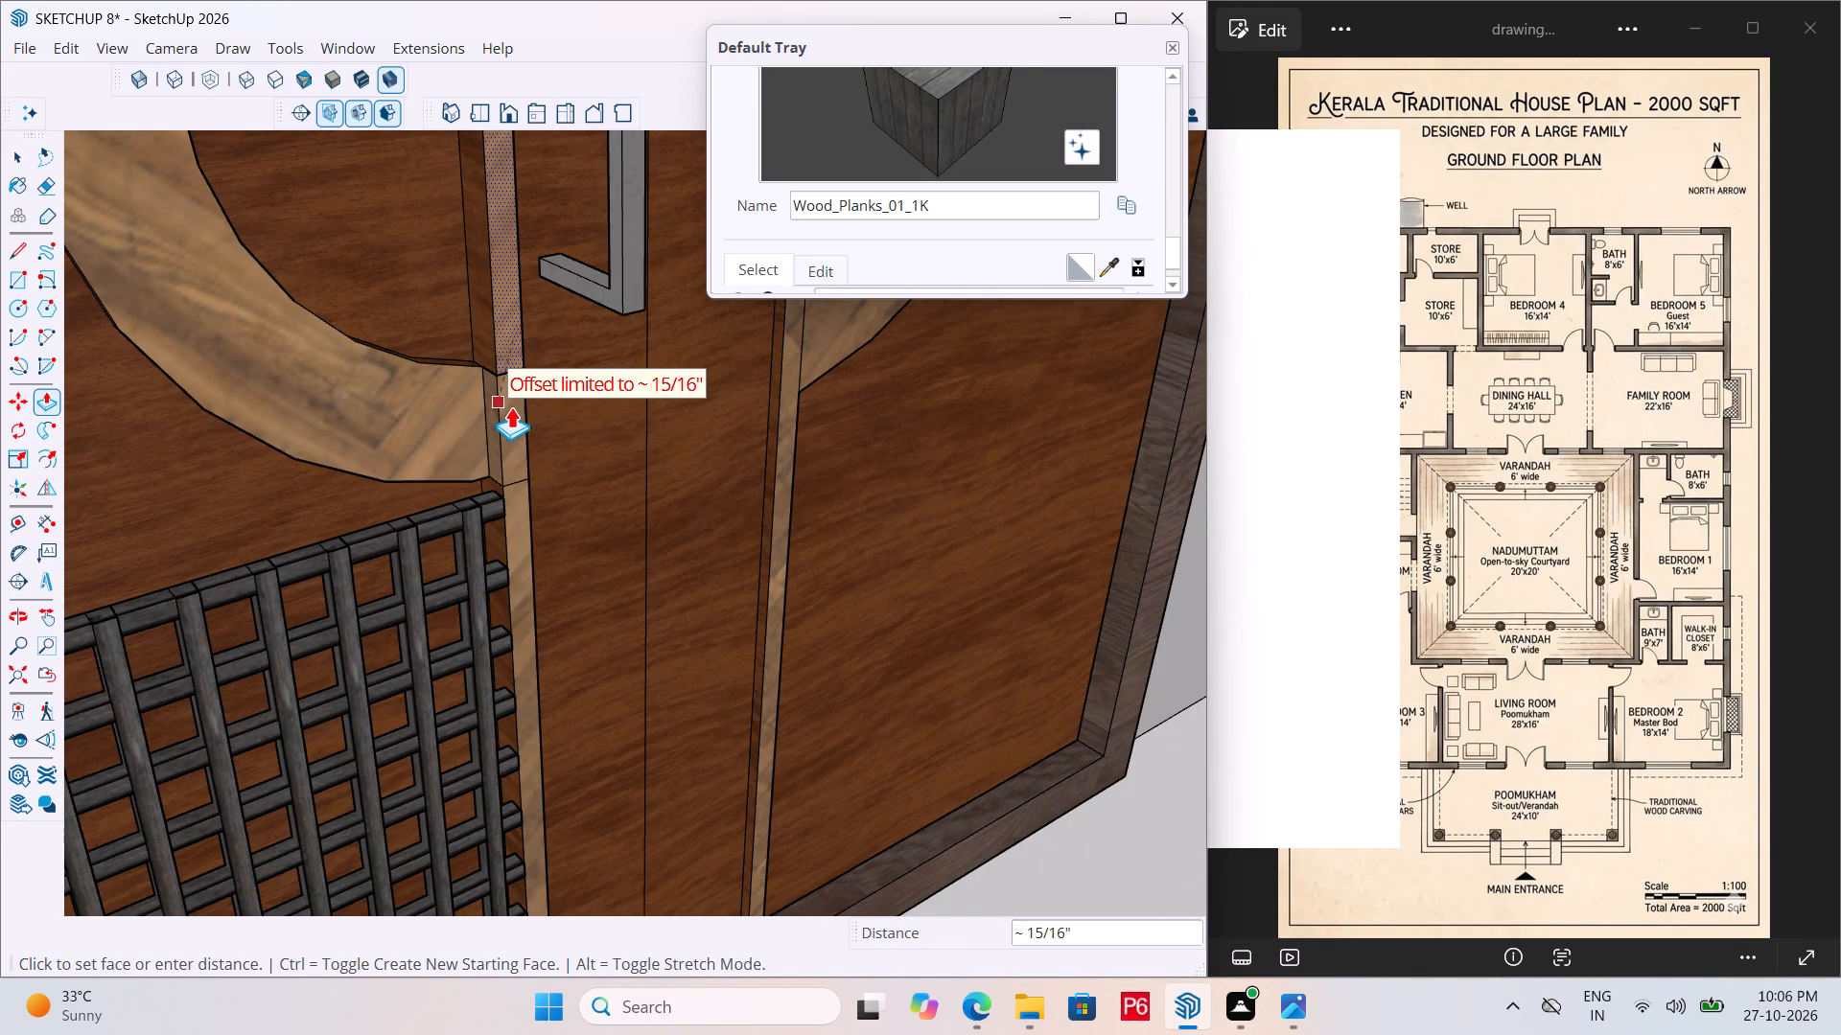
click(514, 408)
Push/Pull the strip segment above the left half-ring outward about 15/16", matching the segment inside the ring.
scroll(452, 563, down, 11)
scroll(476, 293, up, 8)
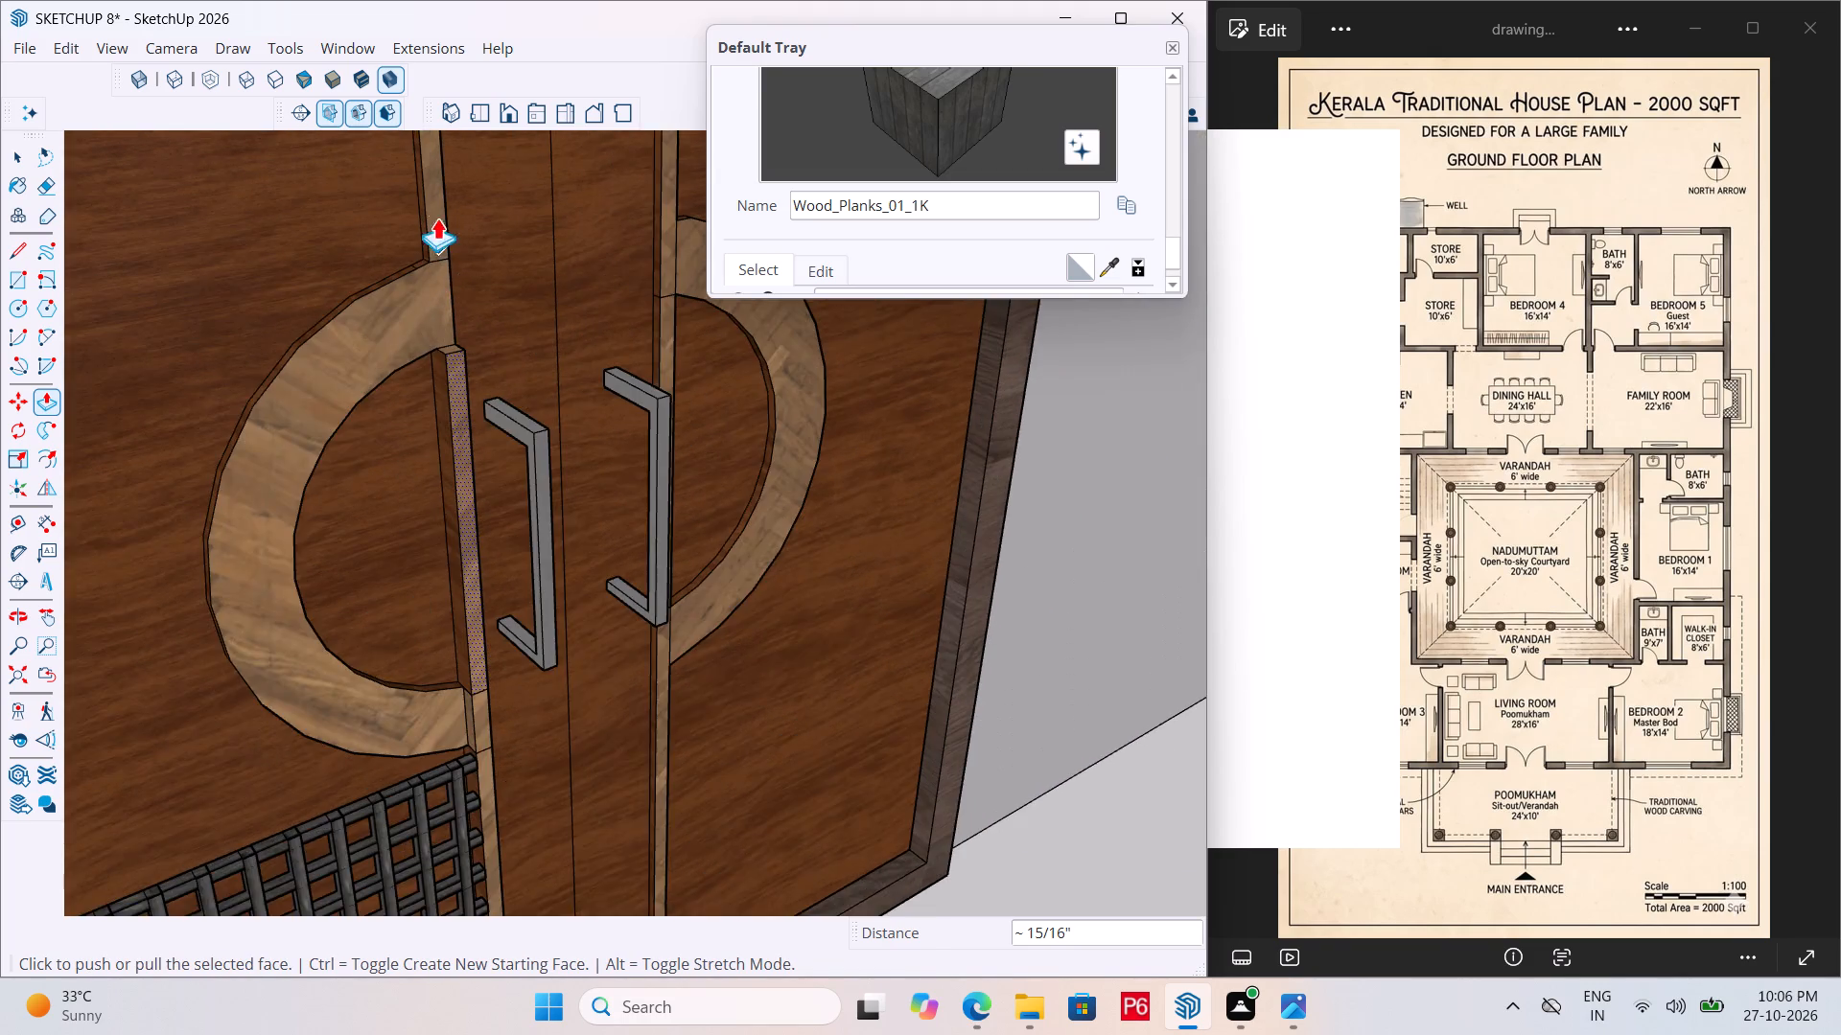
scroll(437, 218, up, 3)
key(space)
click(444, 243)
double_click(442, 257)
key(p)
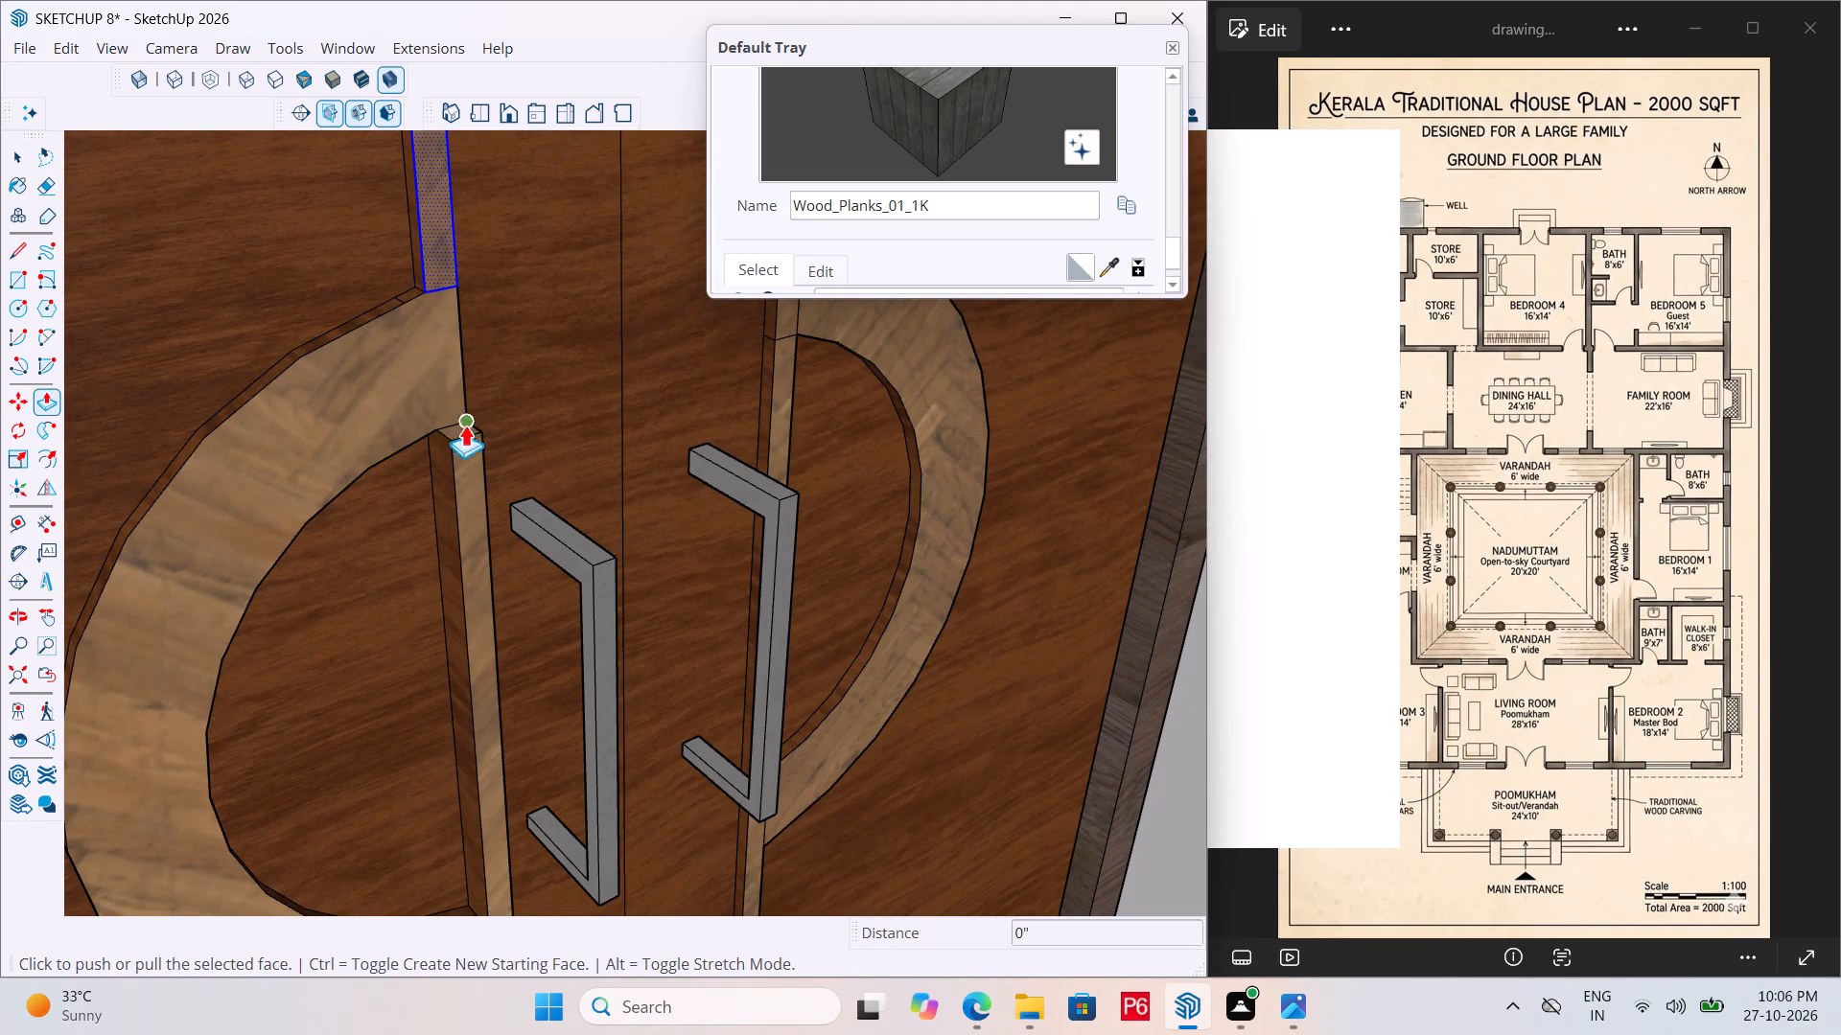
click(446, 280)
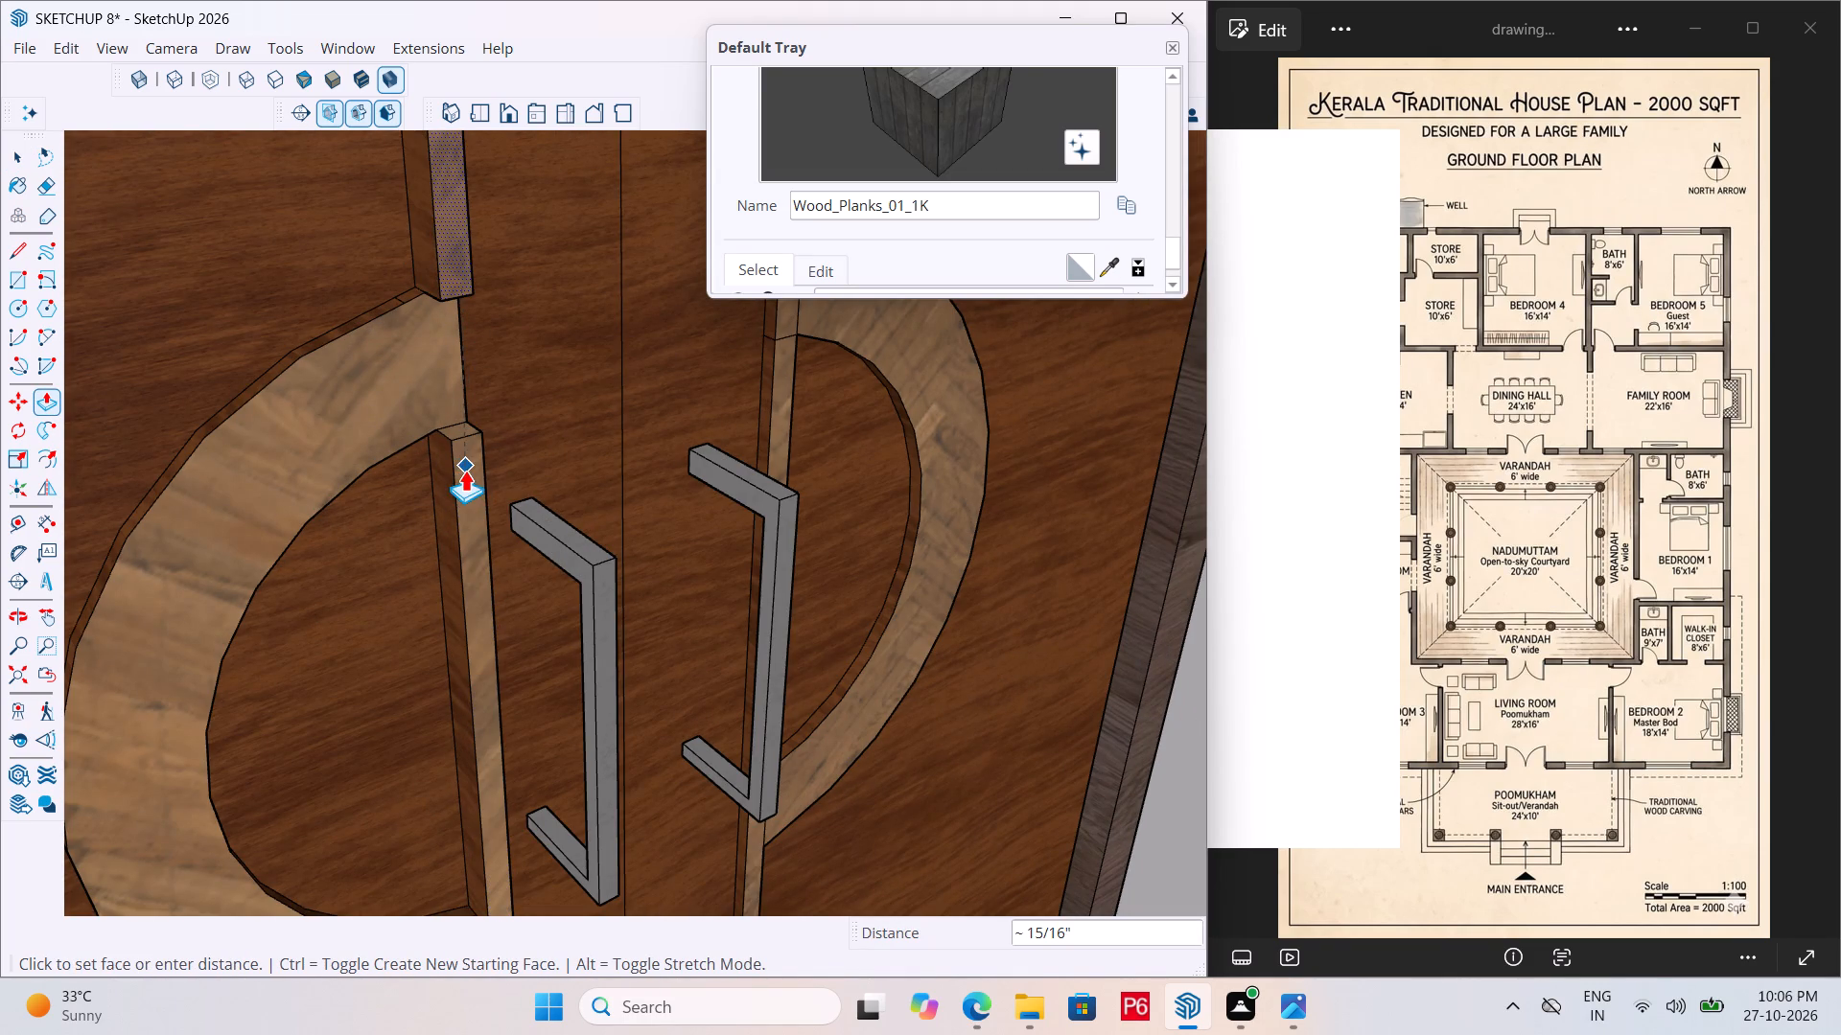
click(465, 470)
Push/Pull the left half-ring's light wood face outward about 15/16", flush with the raised vertical strip.
key(space)
click(370, 434)
click(384, 428)
key(p)
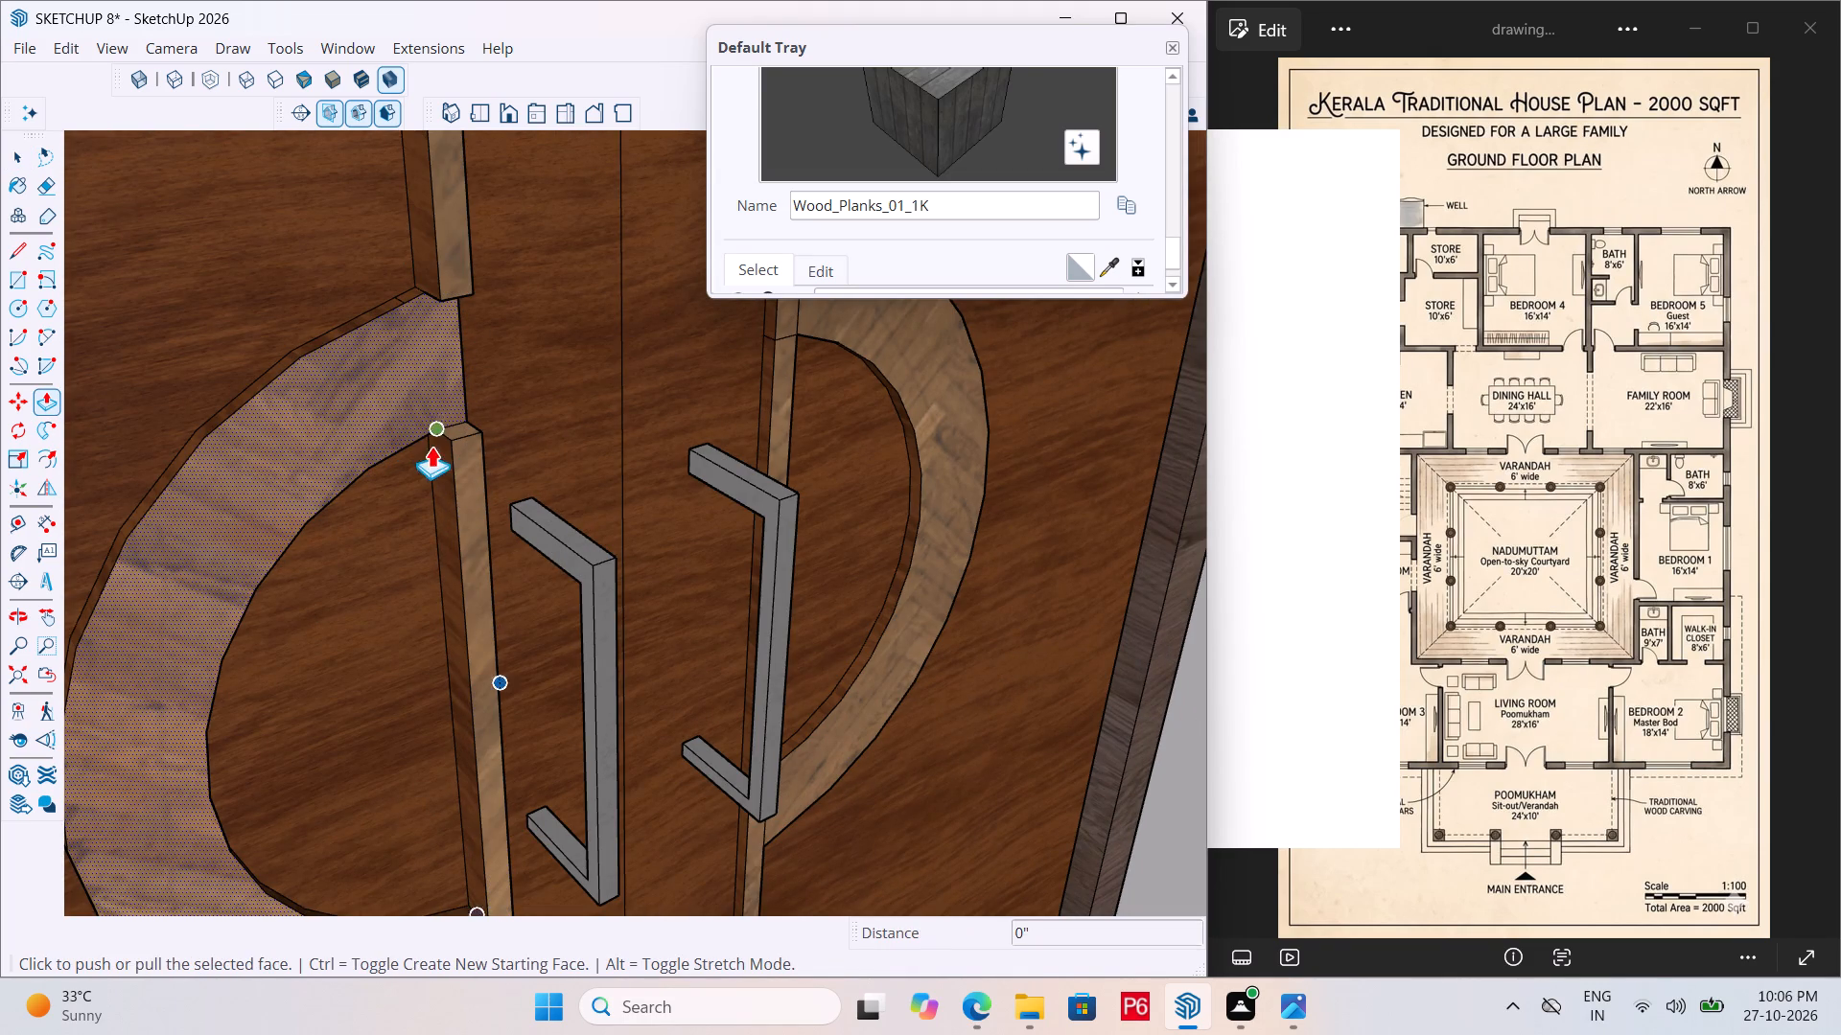
click(395, 411)
scroll(294, 327, down, 6)
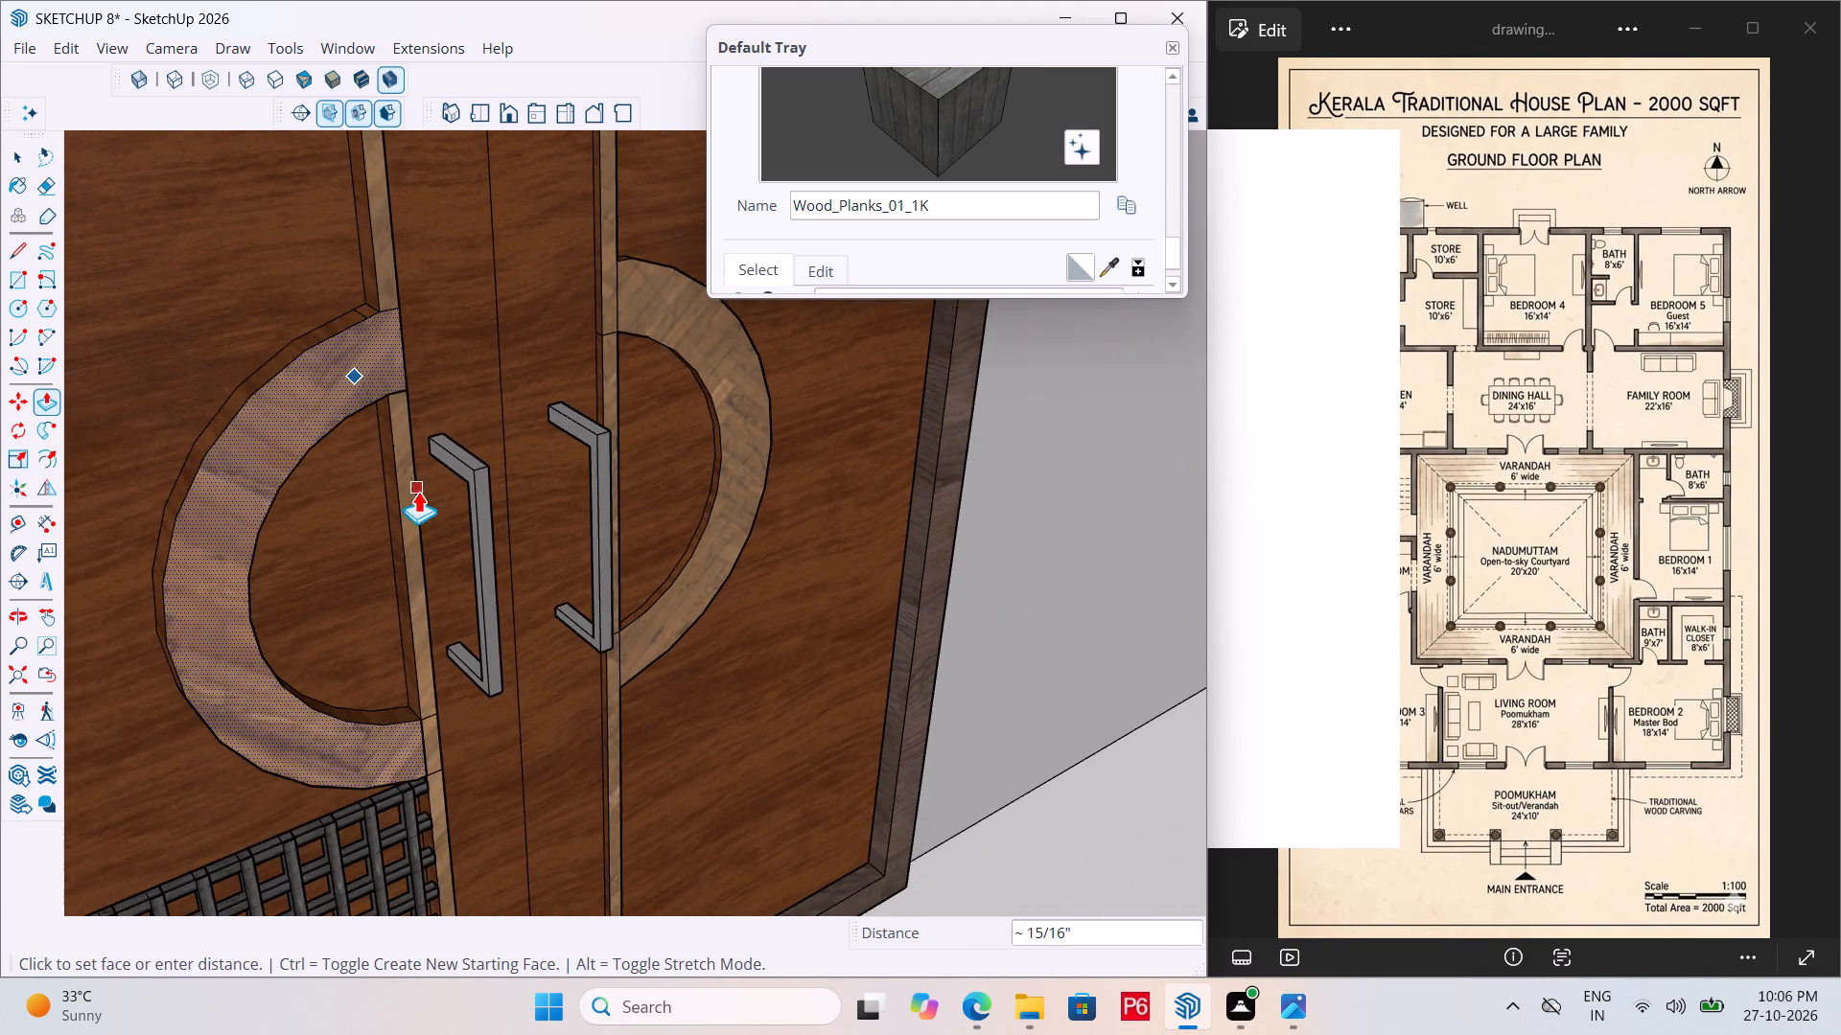
middle_drag(415, 492, 271, 431)
scroll(337, 348, down, 1)
middle_drag(316, 332, 71, 248)
click(383, 453)
Save the model with the raised trim on the left door leaf.
middle_drag(382, 457, 96, 439)
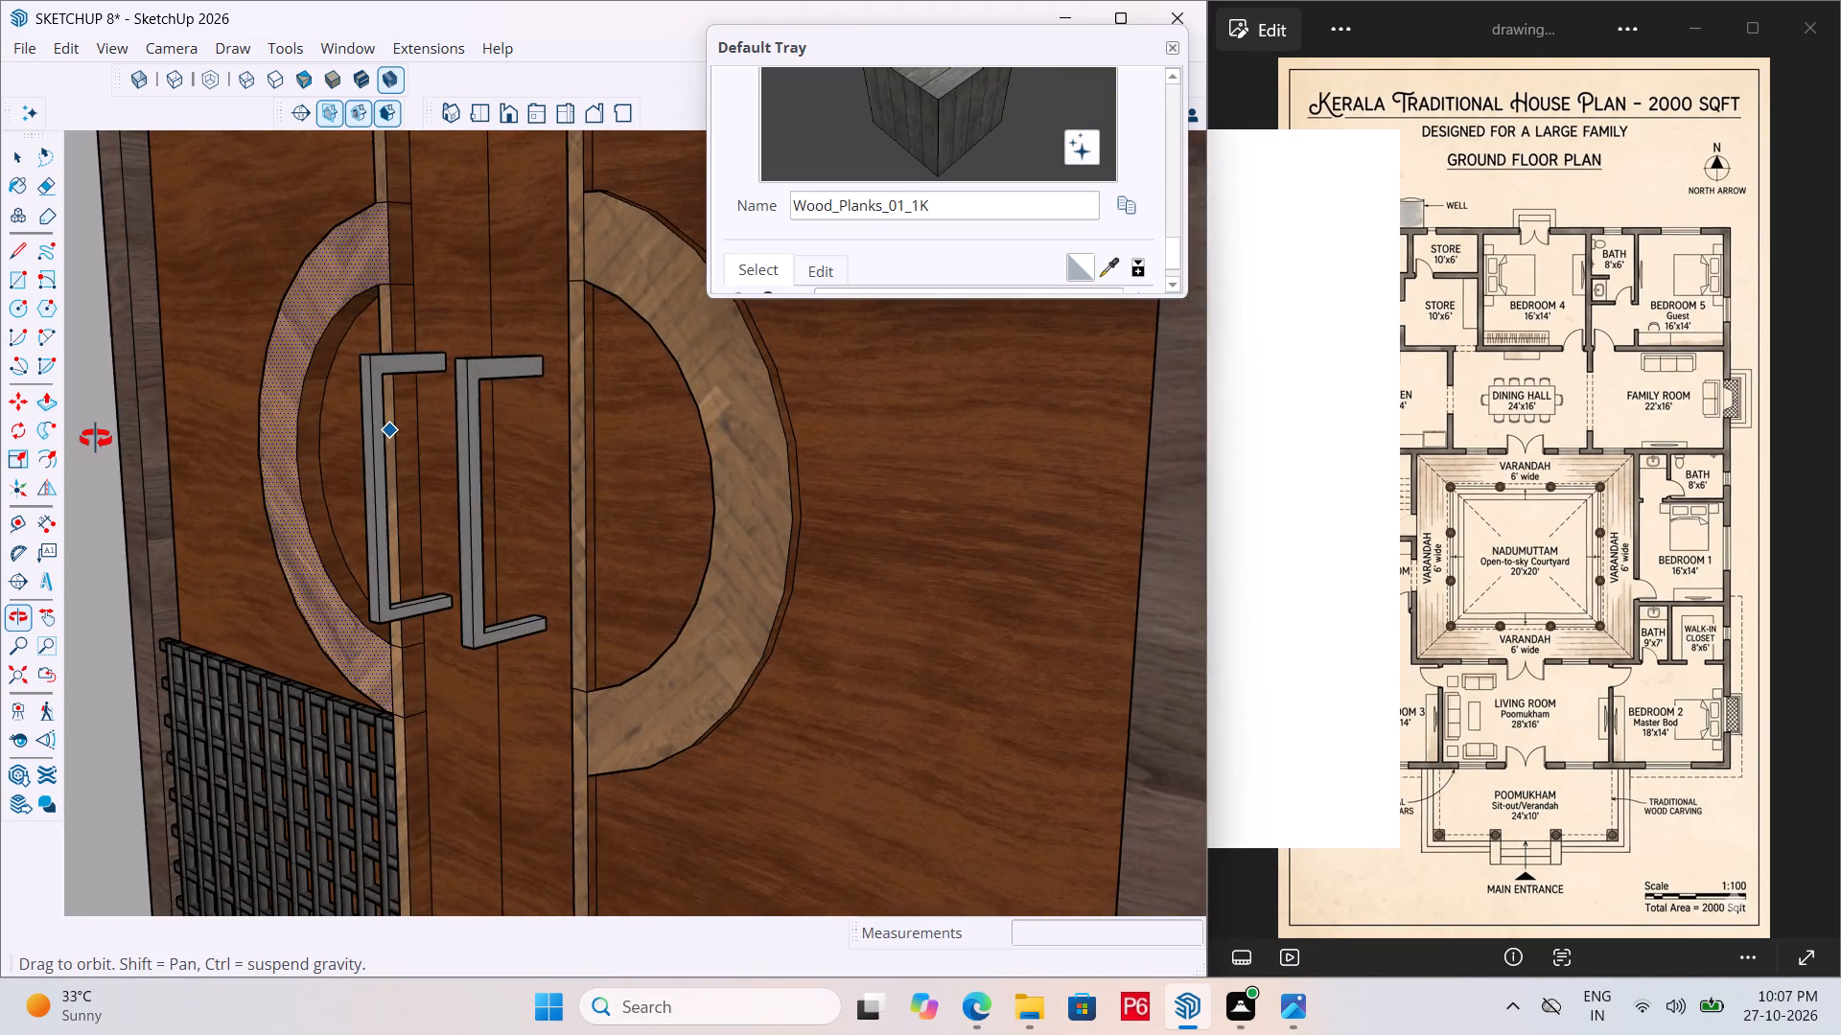
middle_drag(96, 439, 379, 471)
key(ctrl+d)
key(ctrl+d)
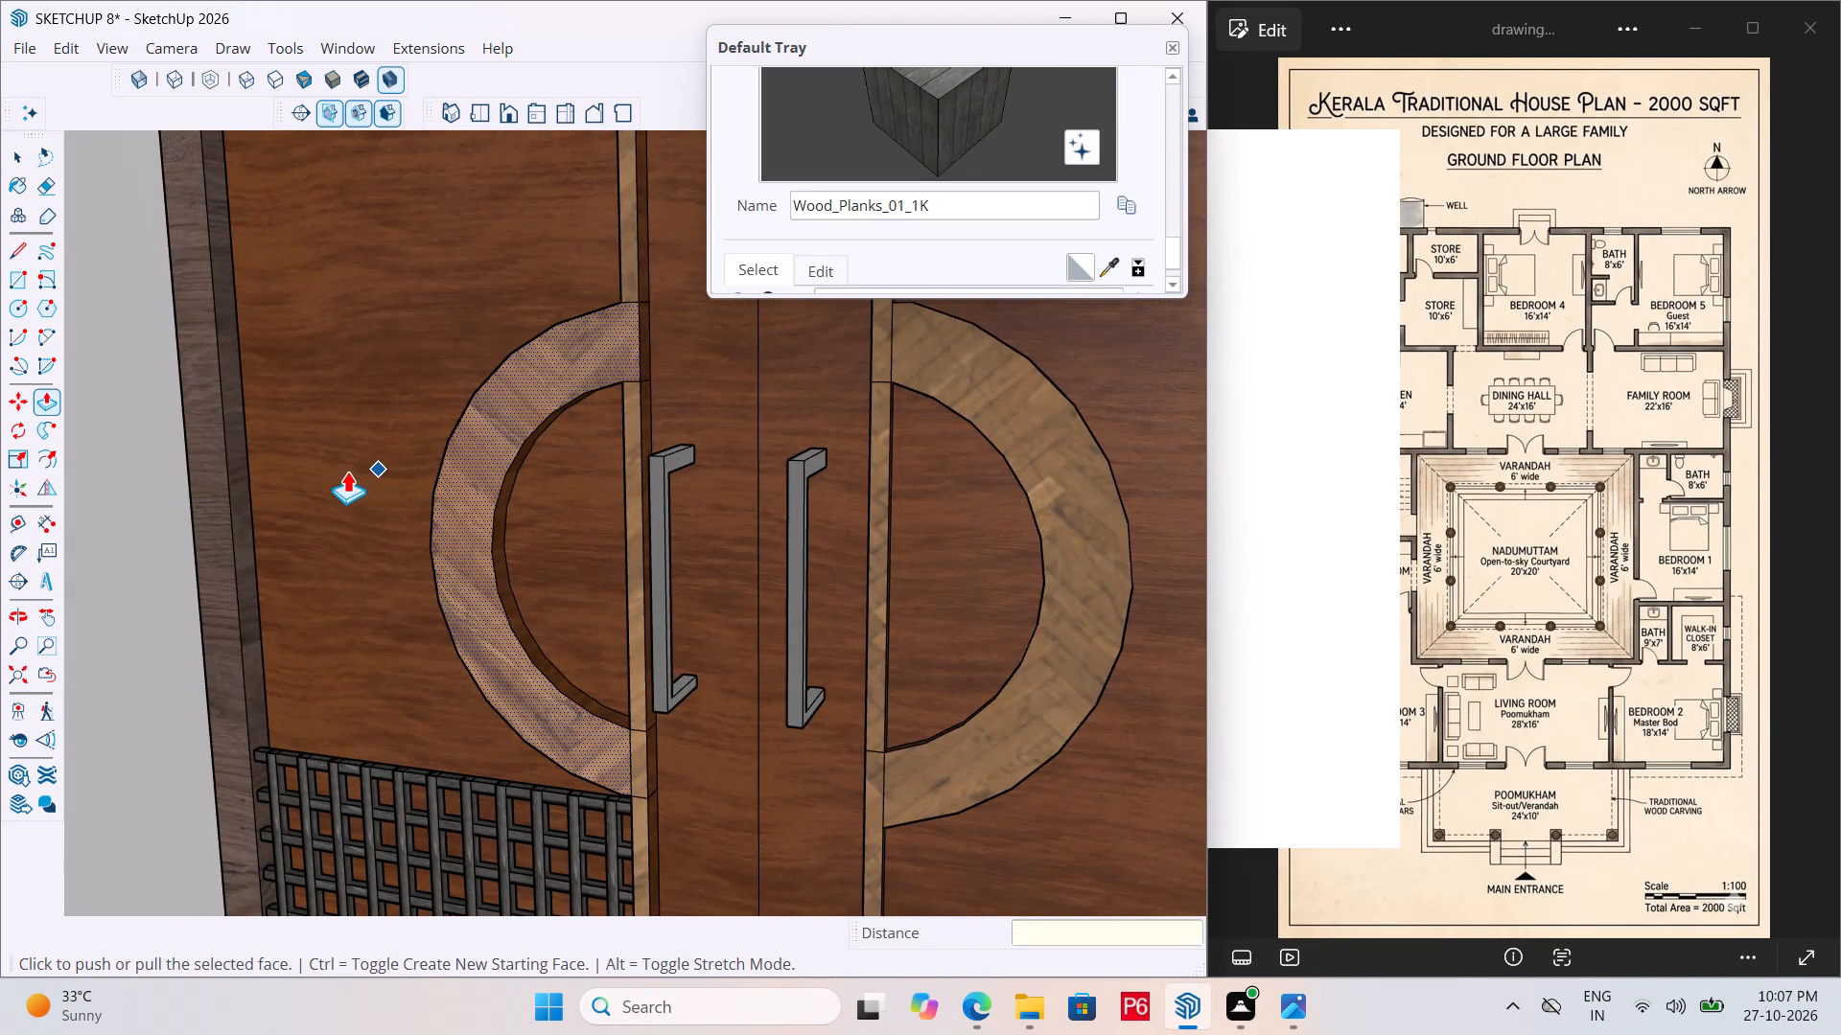
key(ctrl+s)
key(ctrl+s)
key(ctrl+s)
key(ctrl+s)
Push/Pull the strip segment inside the right half-ring outward about 15/16", matching the left leaf's raised strip.
scroll(125, 430, down, 5)
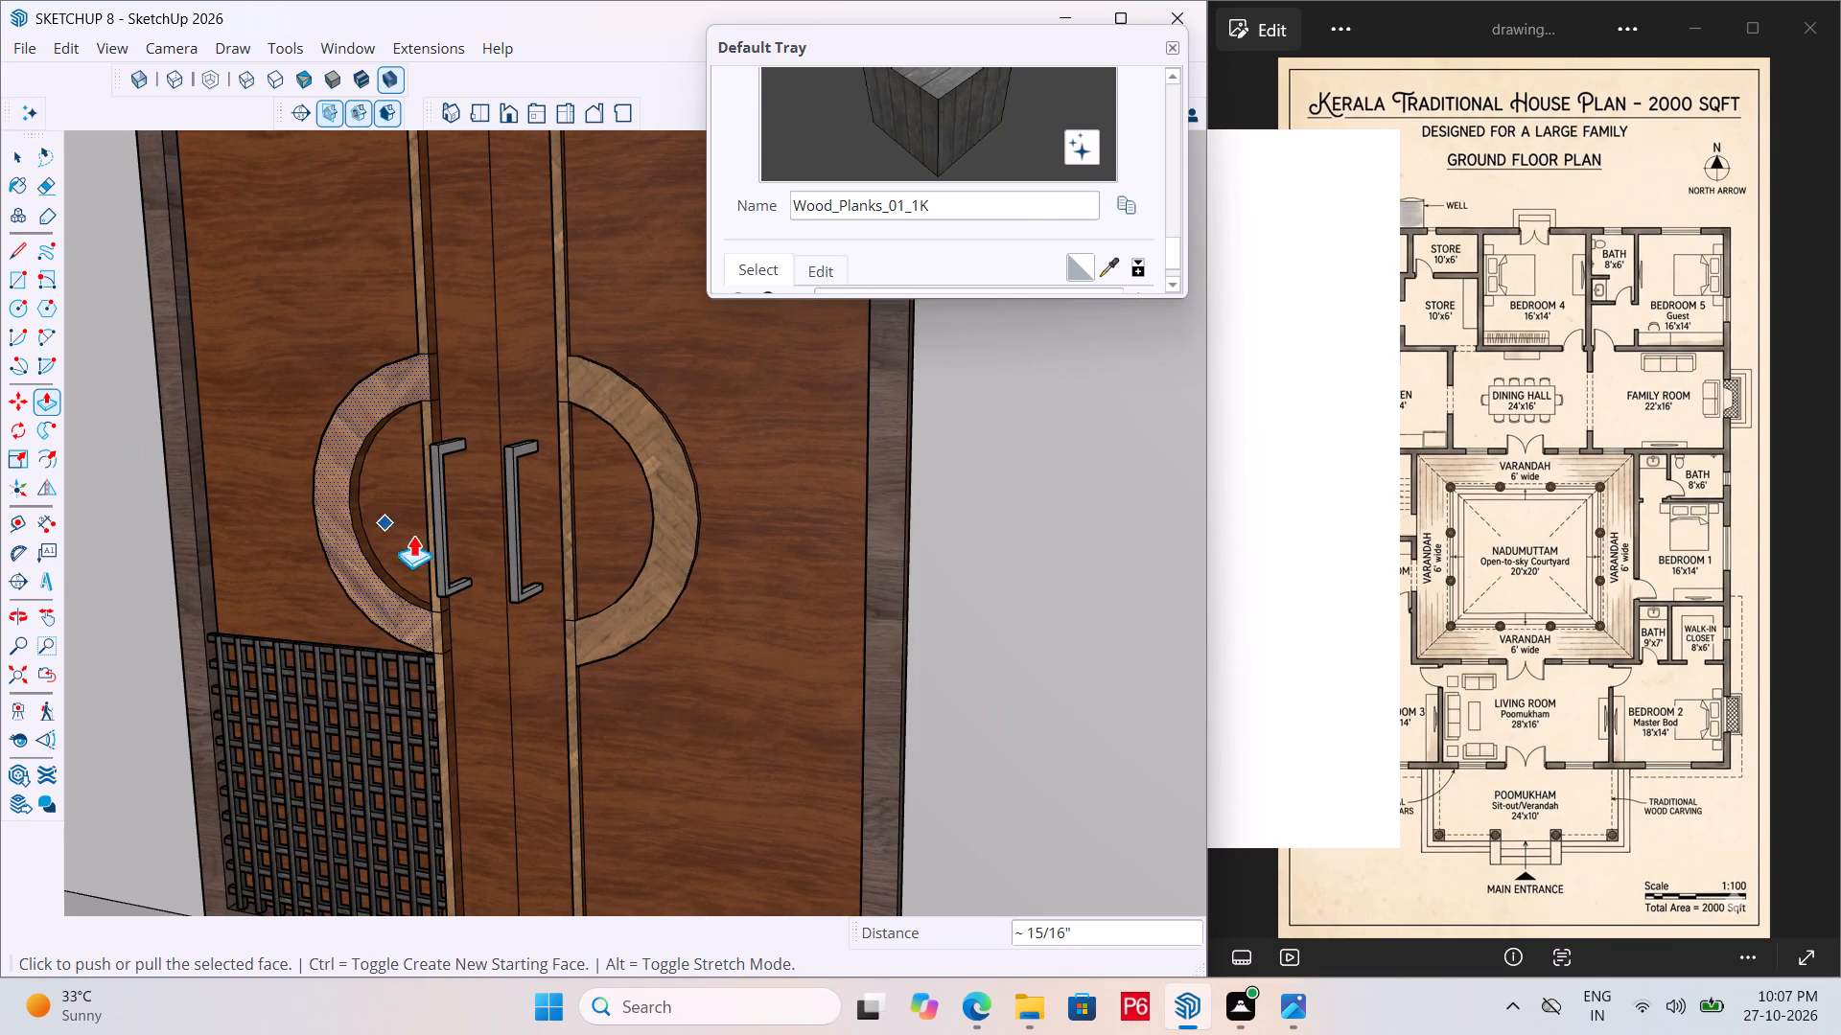
scroll(611, 638, up, 9)
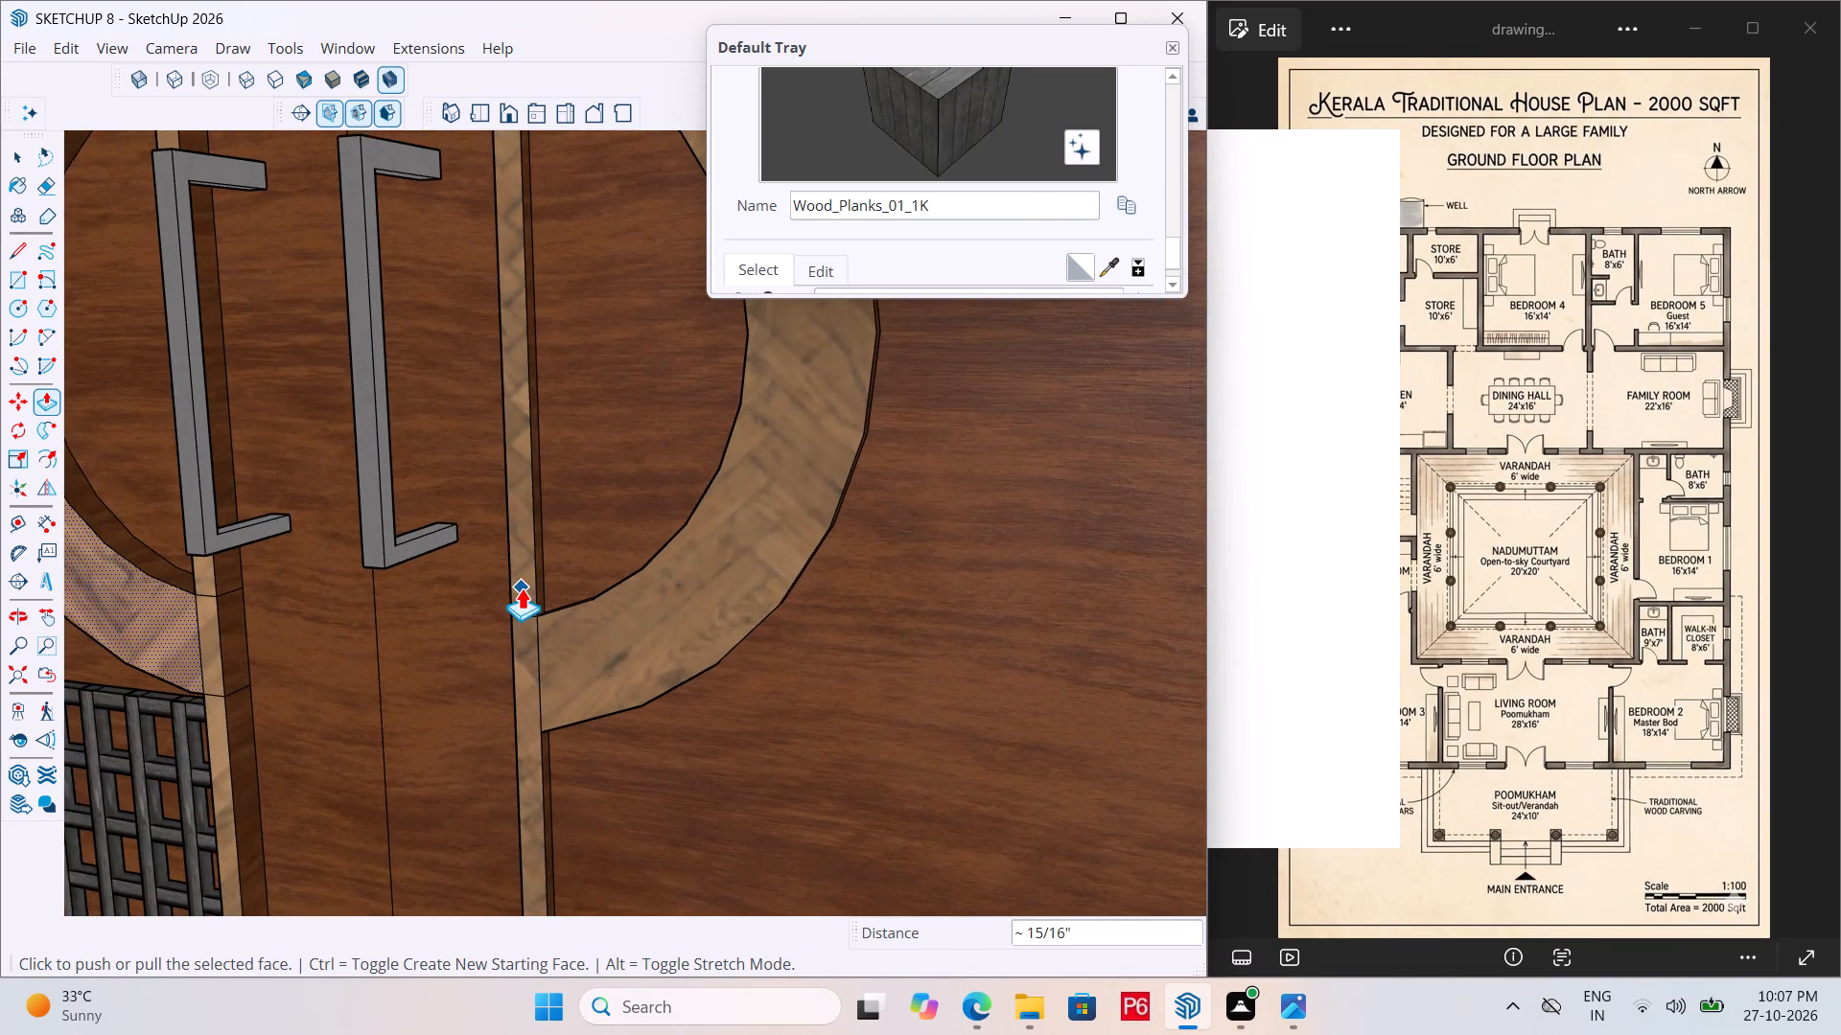
middle_drag(521, 587, 499, 595)
scroll(446, 475, down, 8)
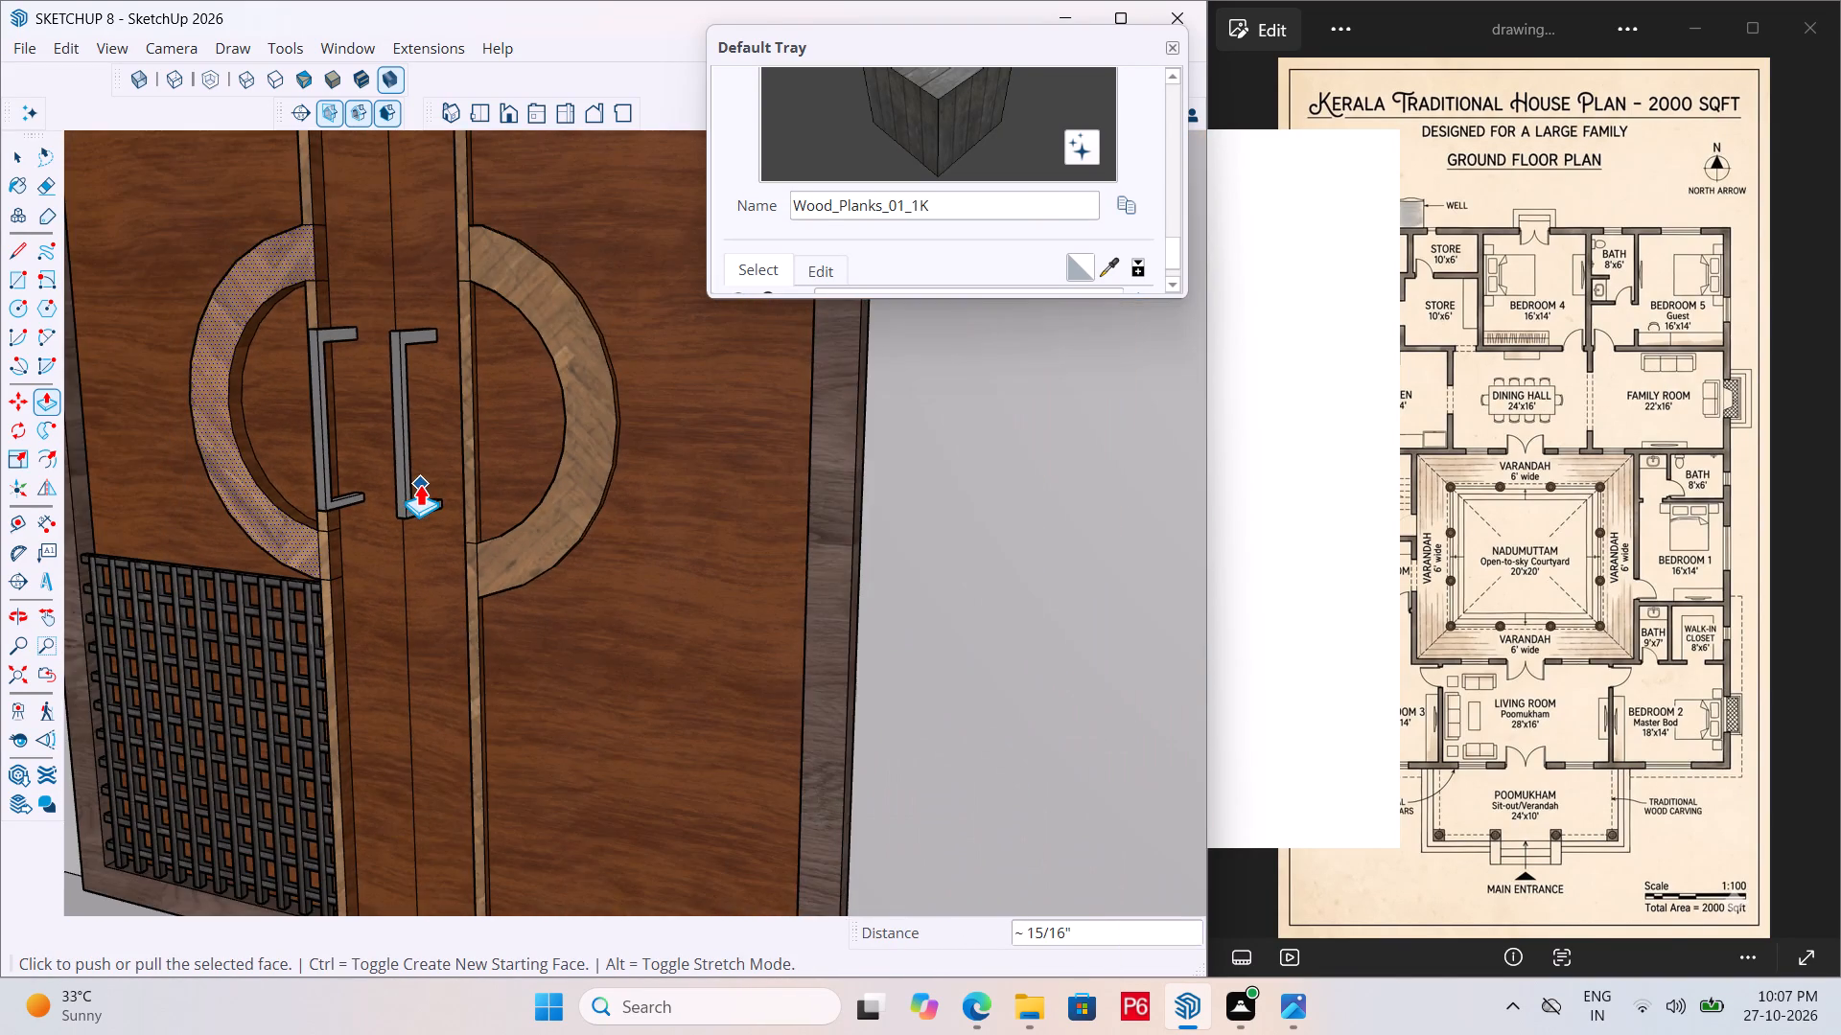
scroll(460, 467, up, 6)
key(space)
double_click(477, 469)
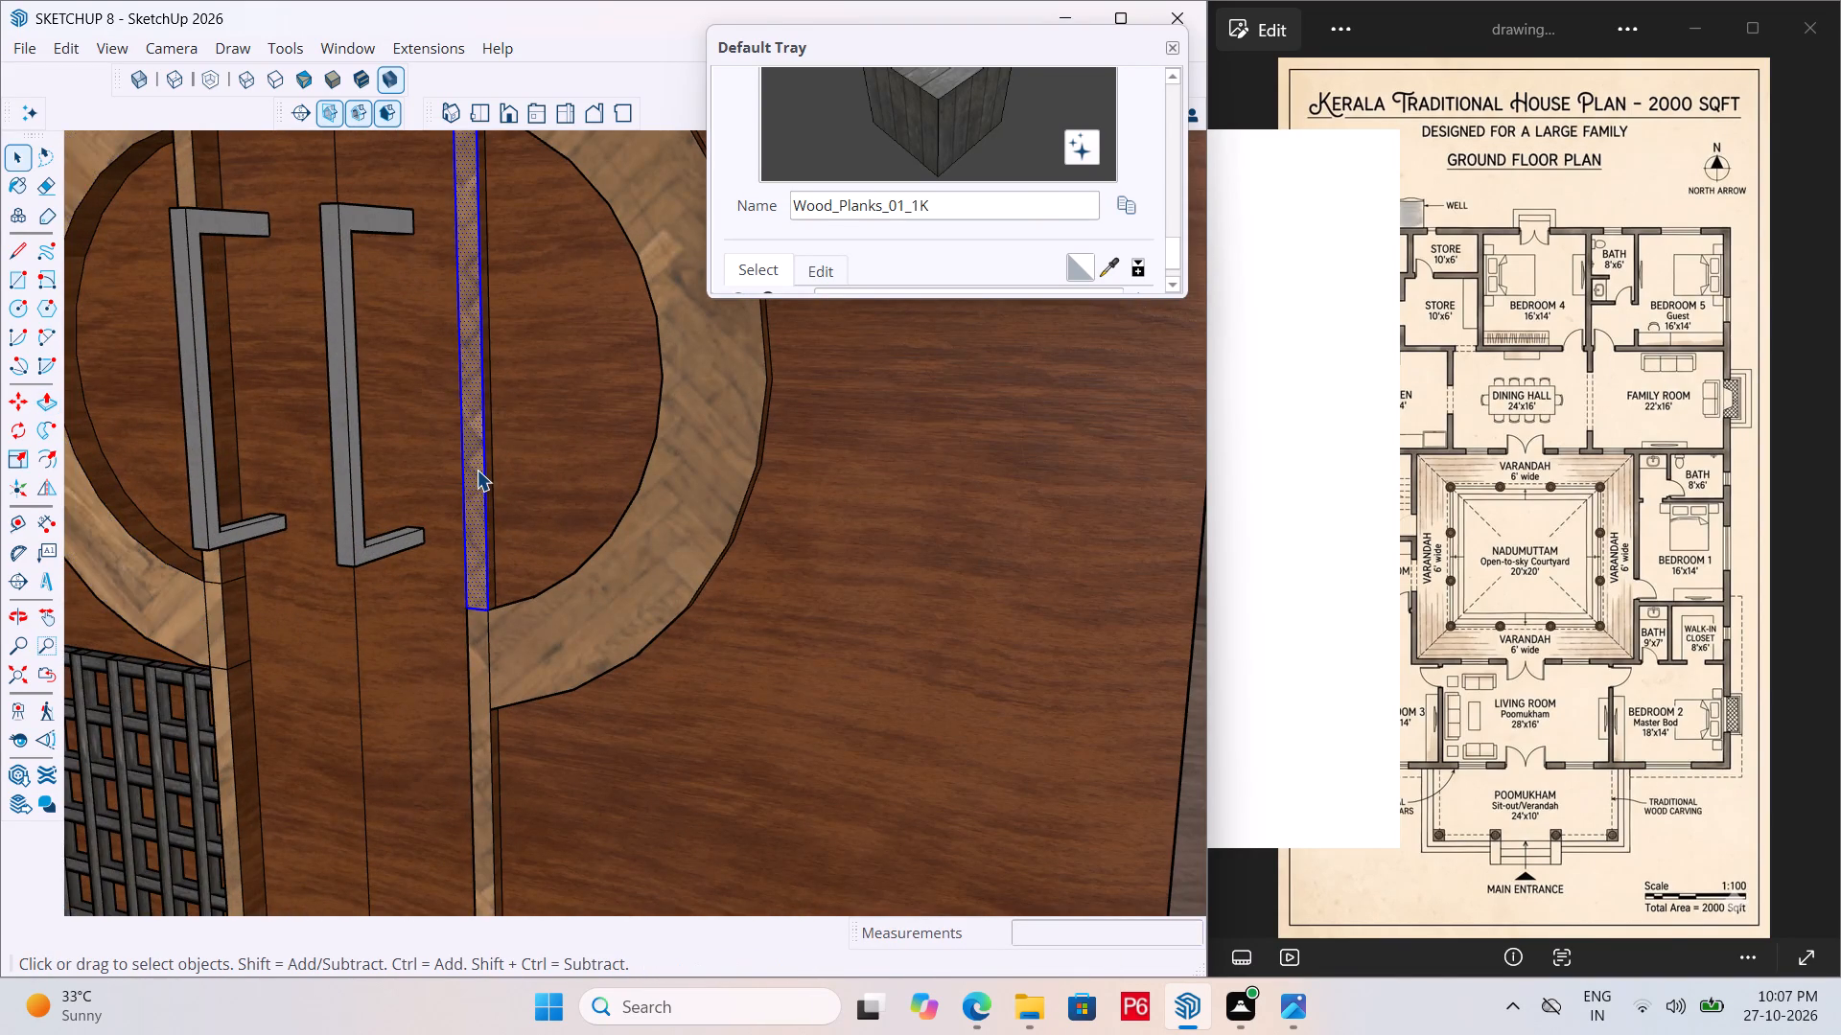
key(p)
click(469, 461)
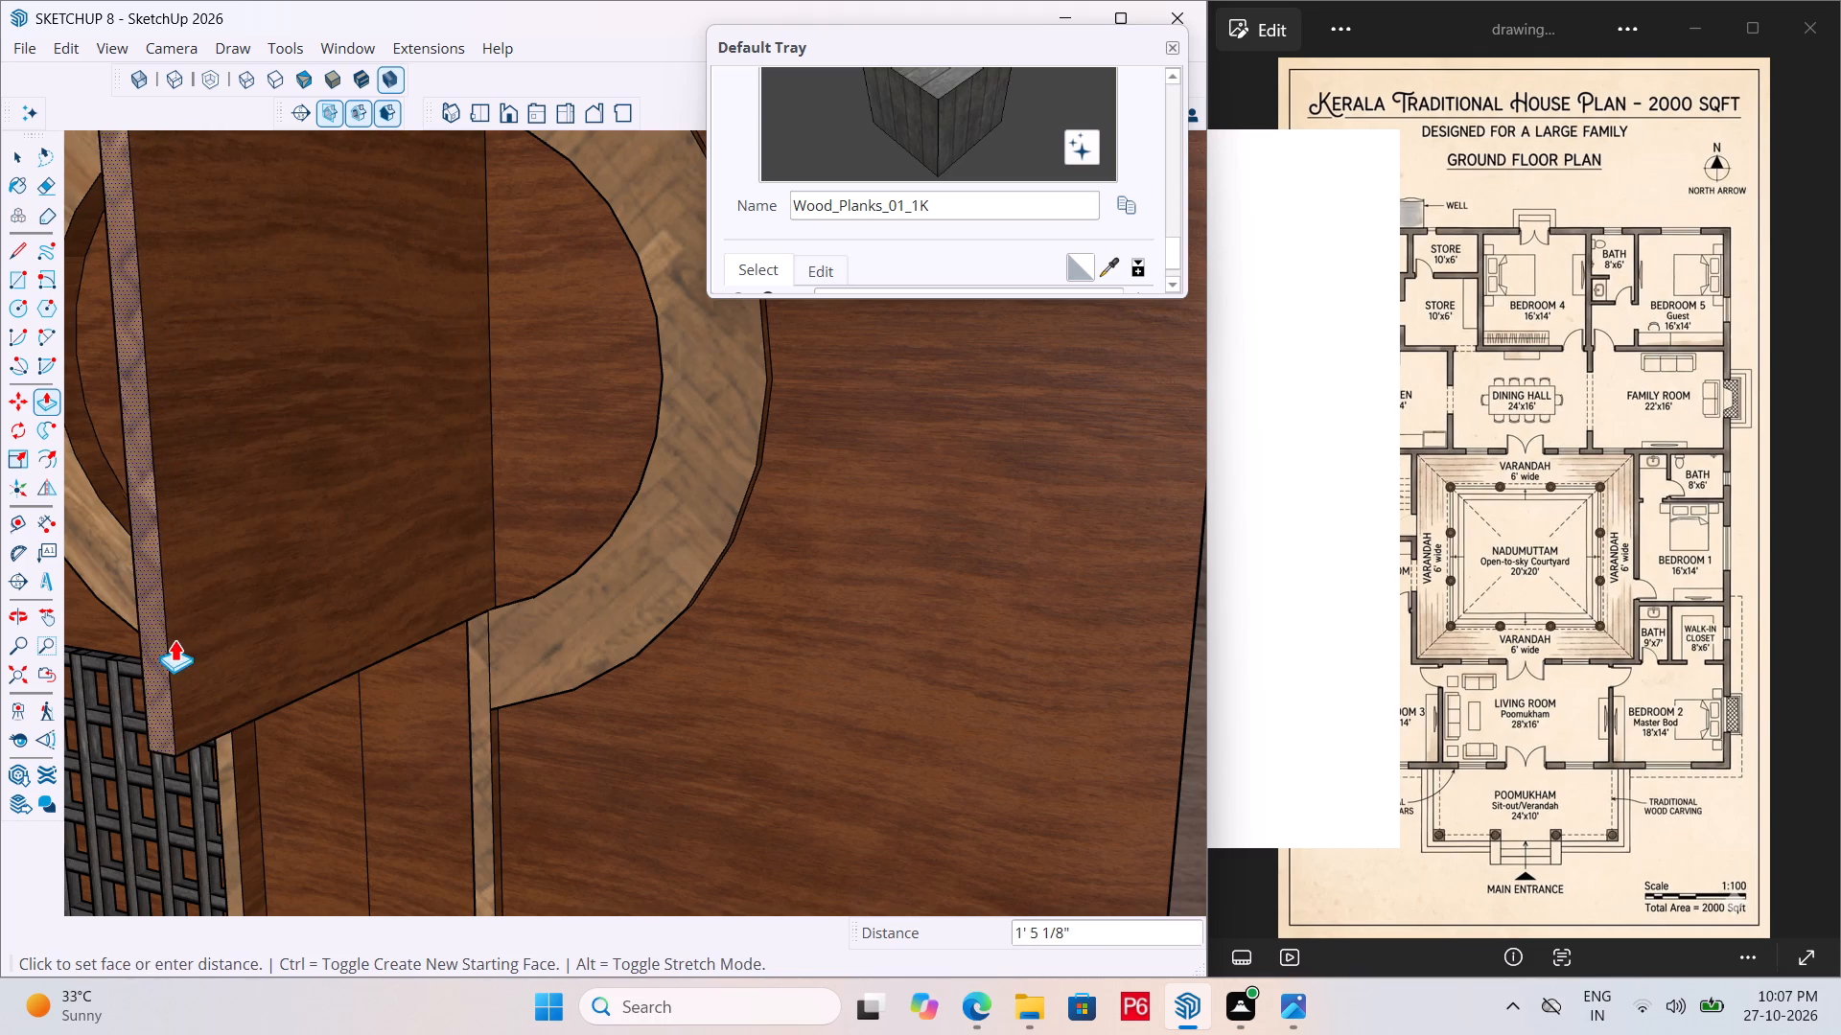
scroll(257, 660, down, 5)
middle_drag(493, 598, 878, 571)
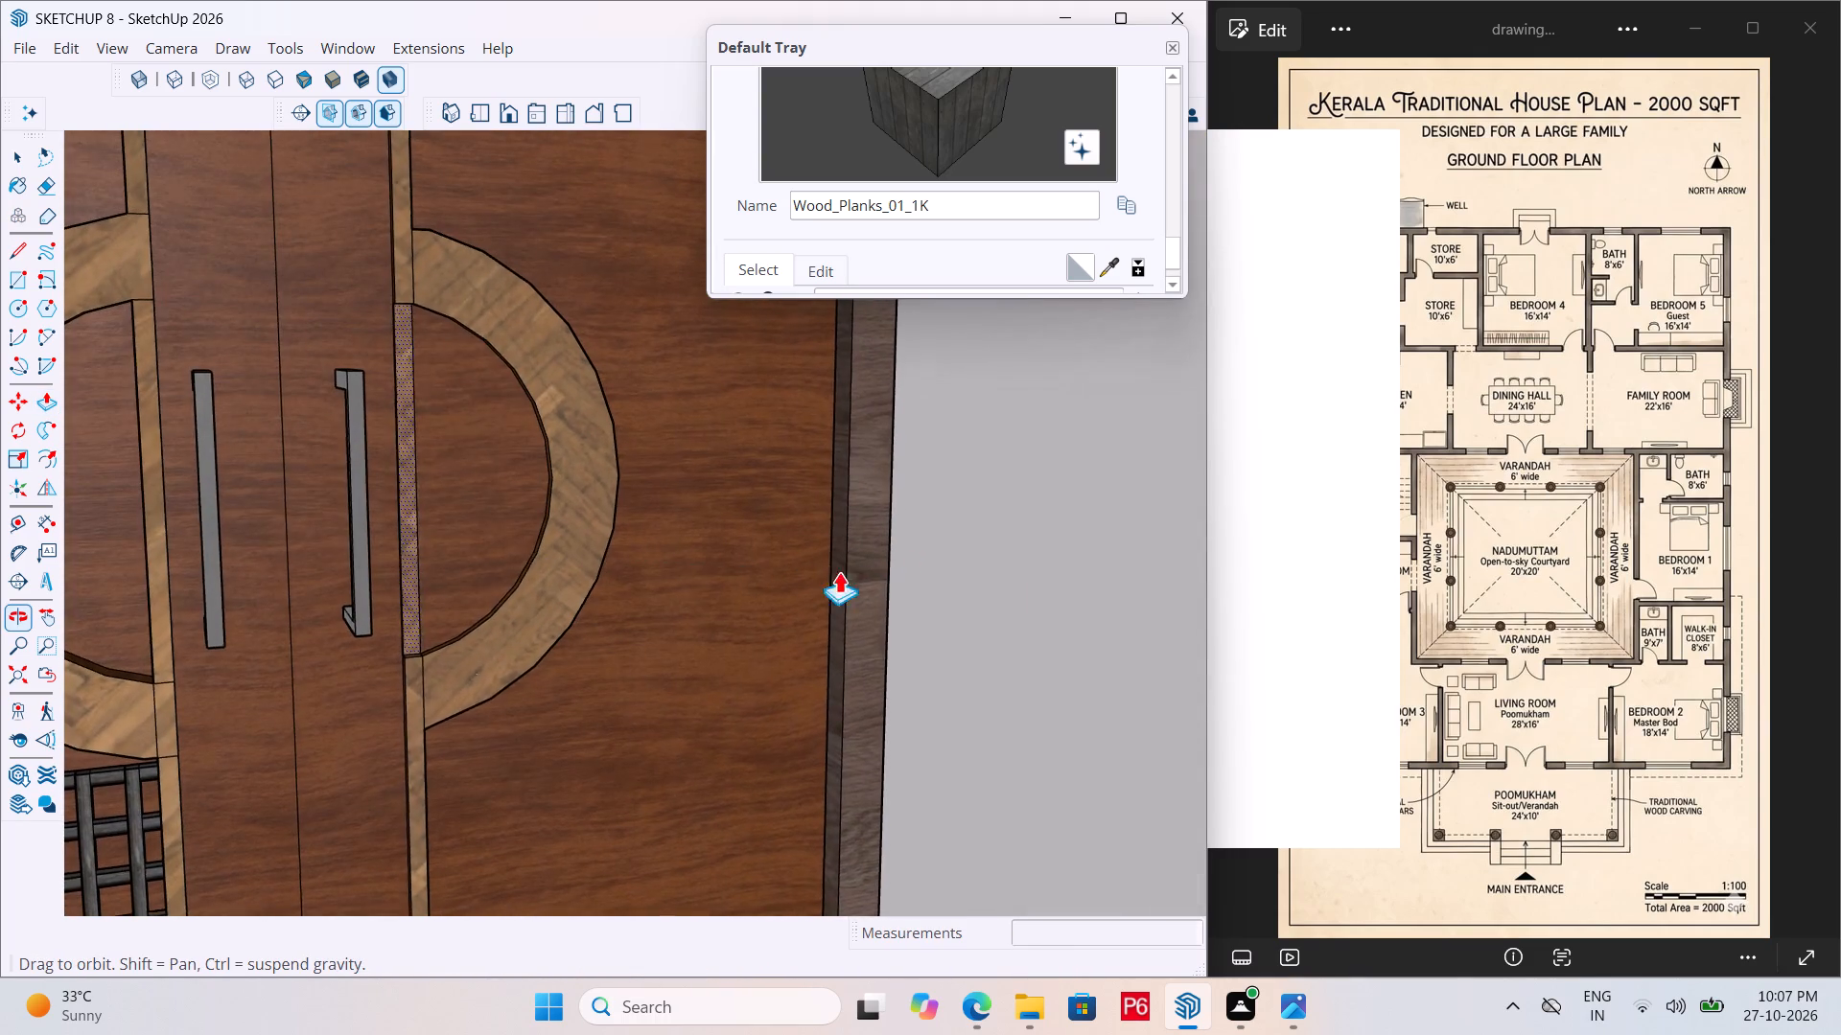
click(148, 468)
middle_drag(472, 545, 0, 562)
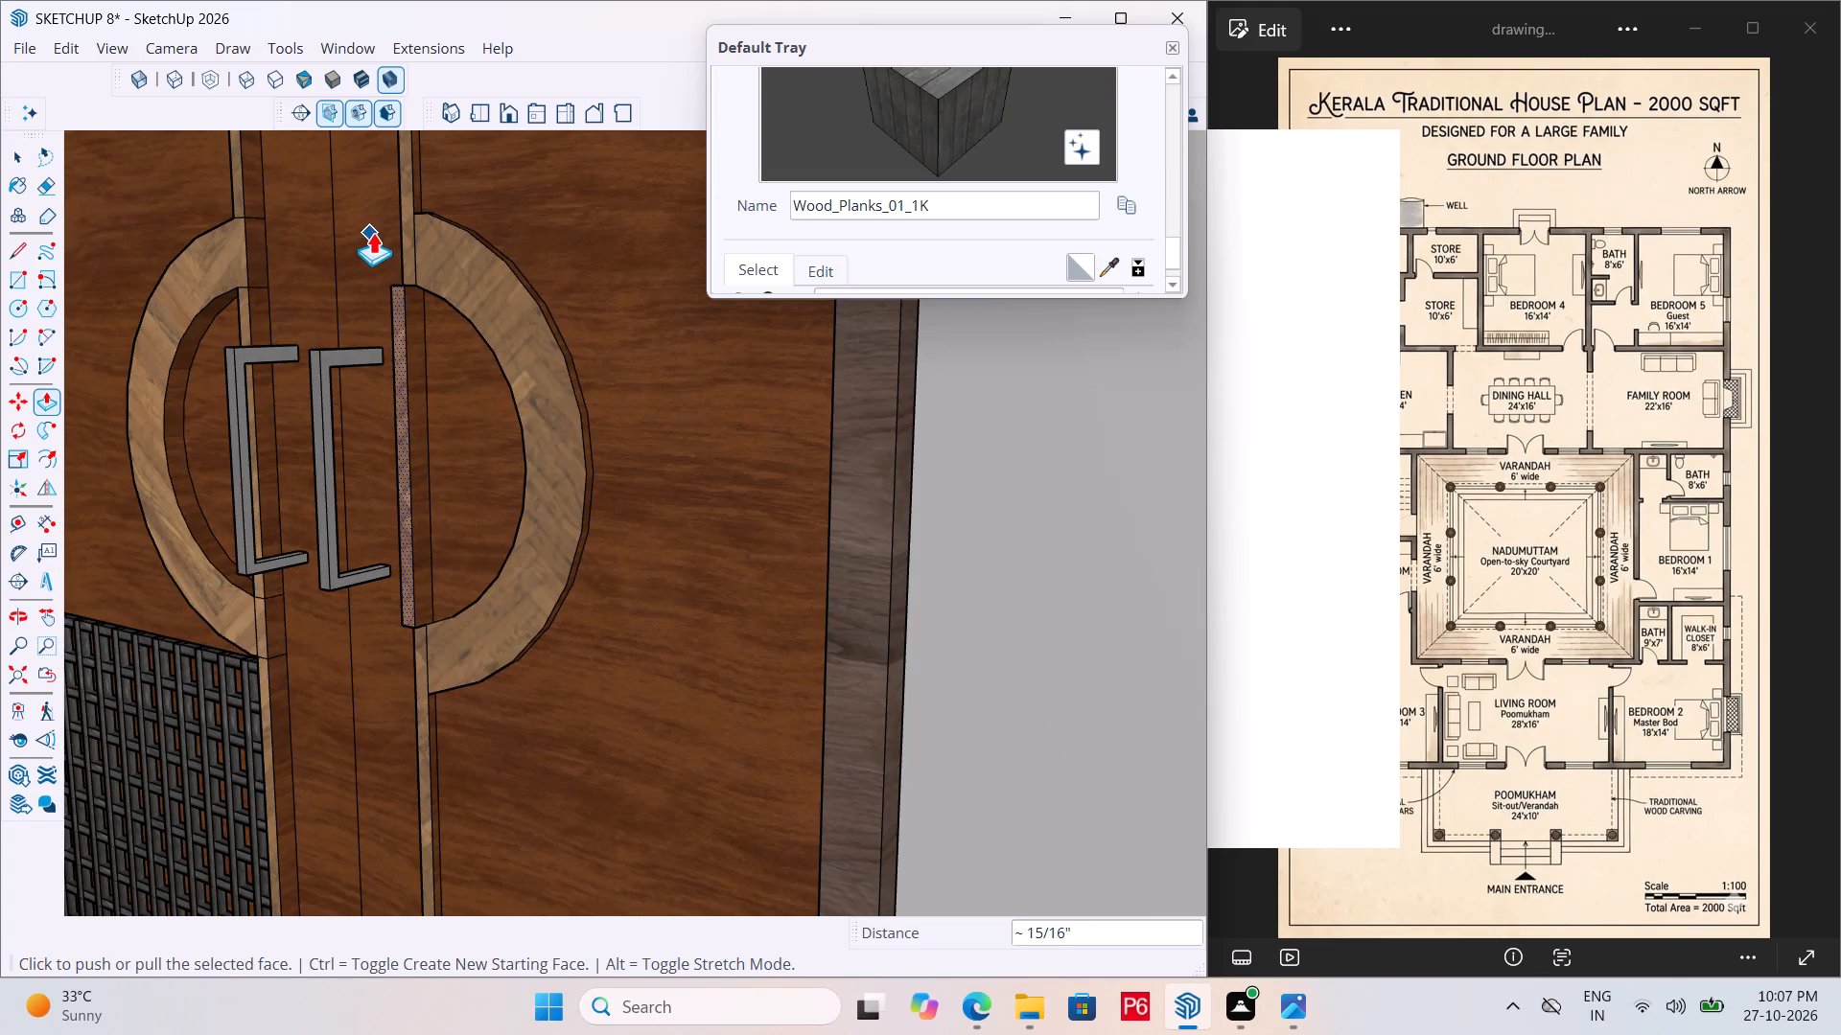
Push/Pull the vertical strip segment above the right half-ring outward about 15/16", matching the segment inside the ring.
scroll(376, 232, up, 4)
key(space)
click(415, 267)
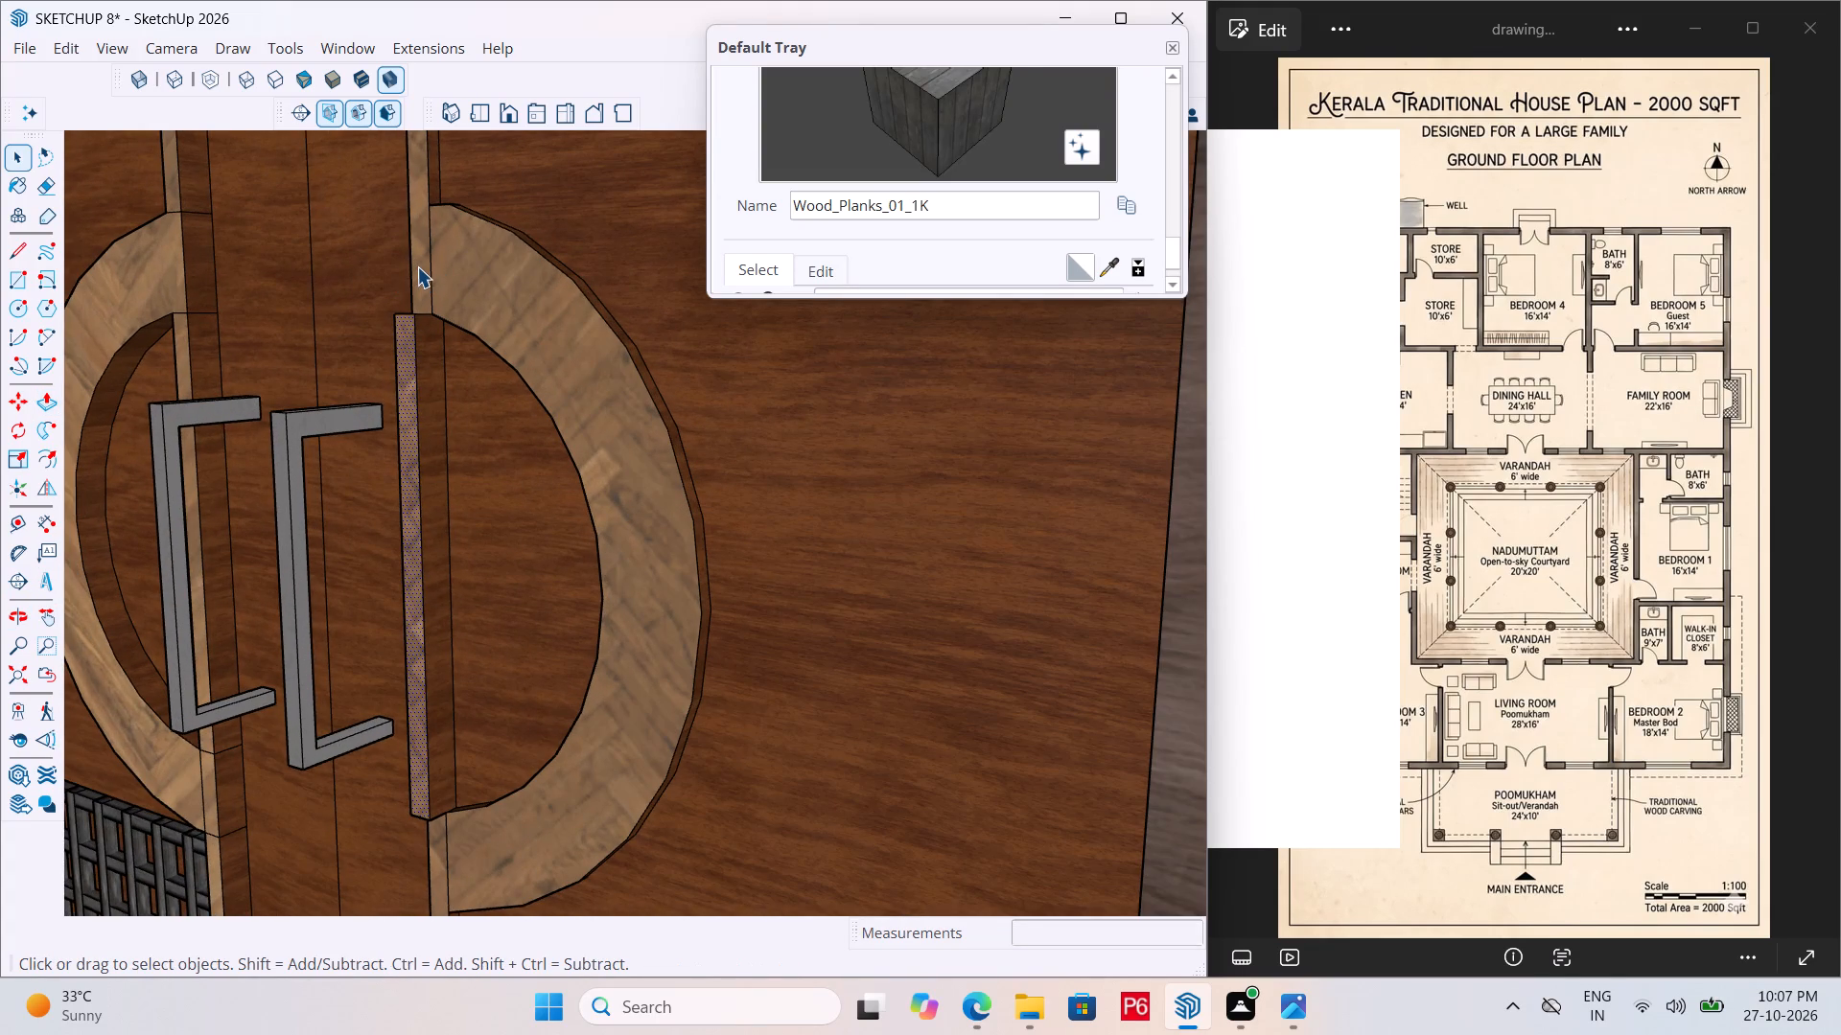
key(p)
click(417, 266)
click(402, 411)
key(space)
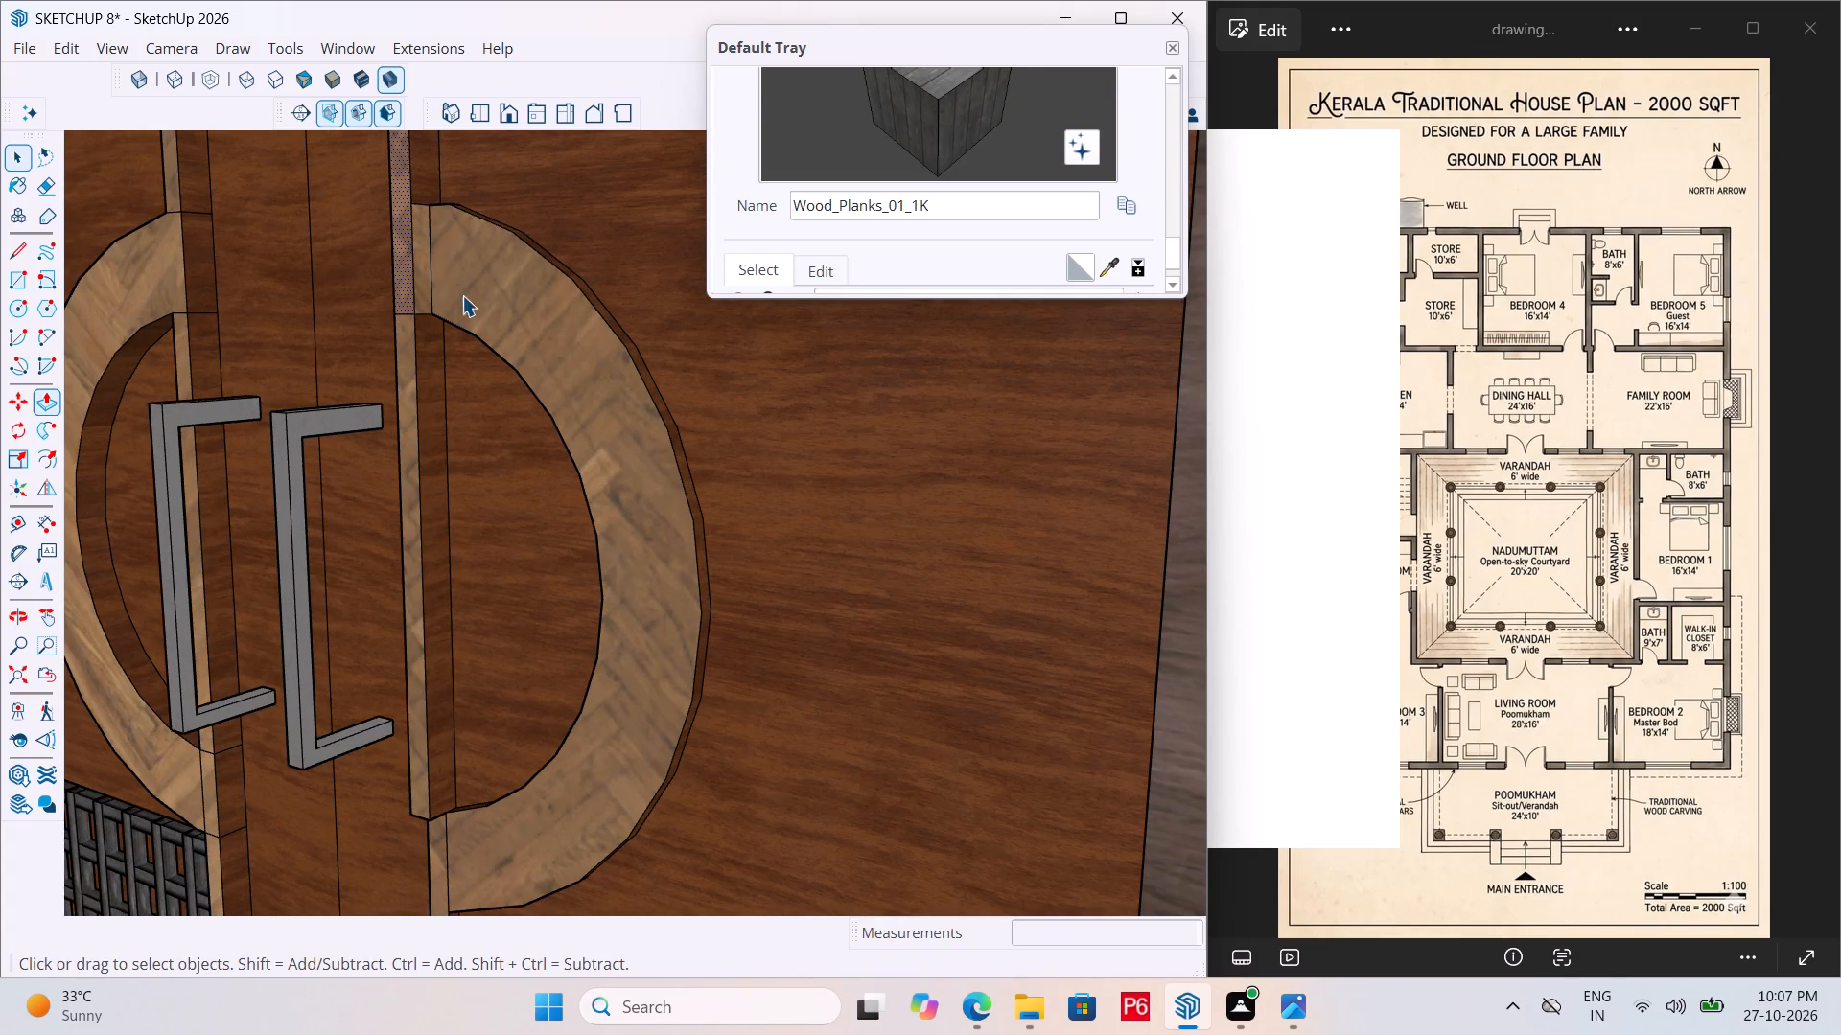
Push/Pull the right half-ring's light wood face outward about 15/16", flush with the raised vertical strip.
scroll(469, 269, up, 4)
click(470, 265)
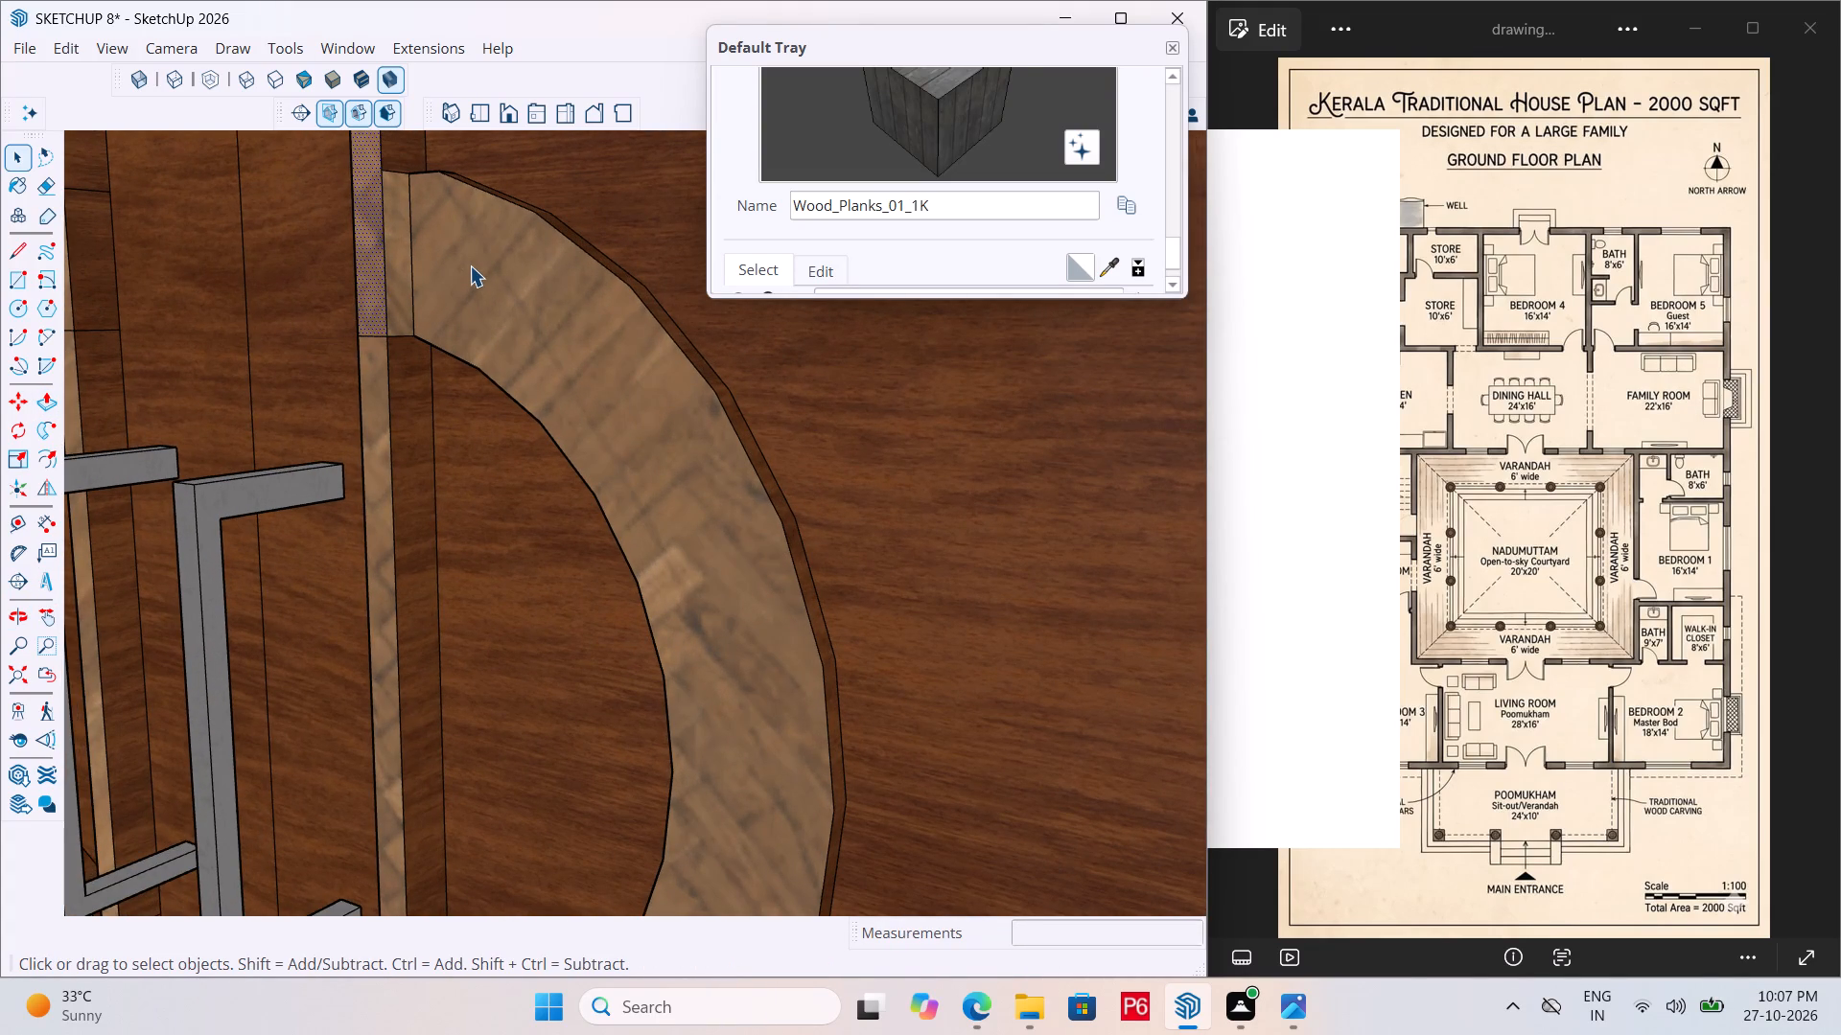
key(p)
click(470, 265)
click(374, 446)
scroll(422, 253, down, 8)
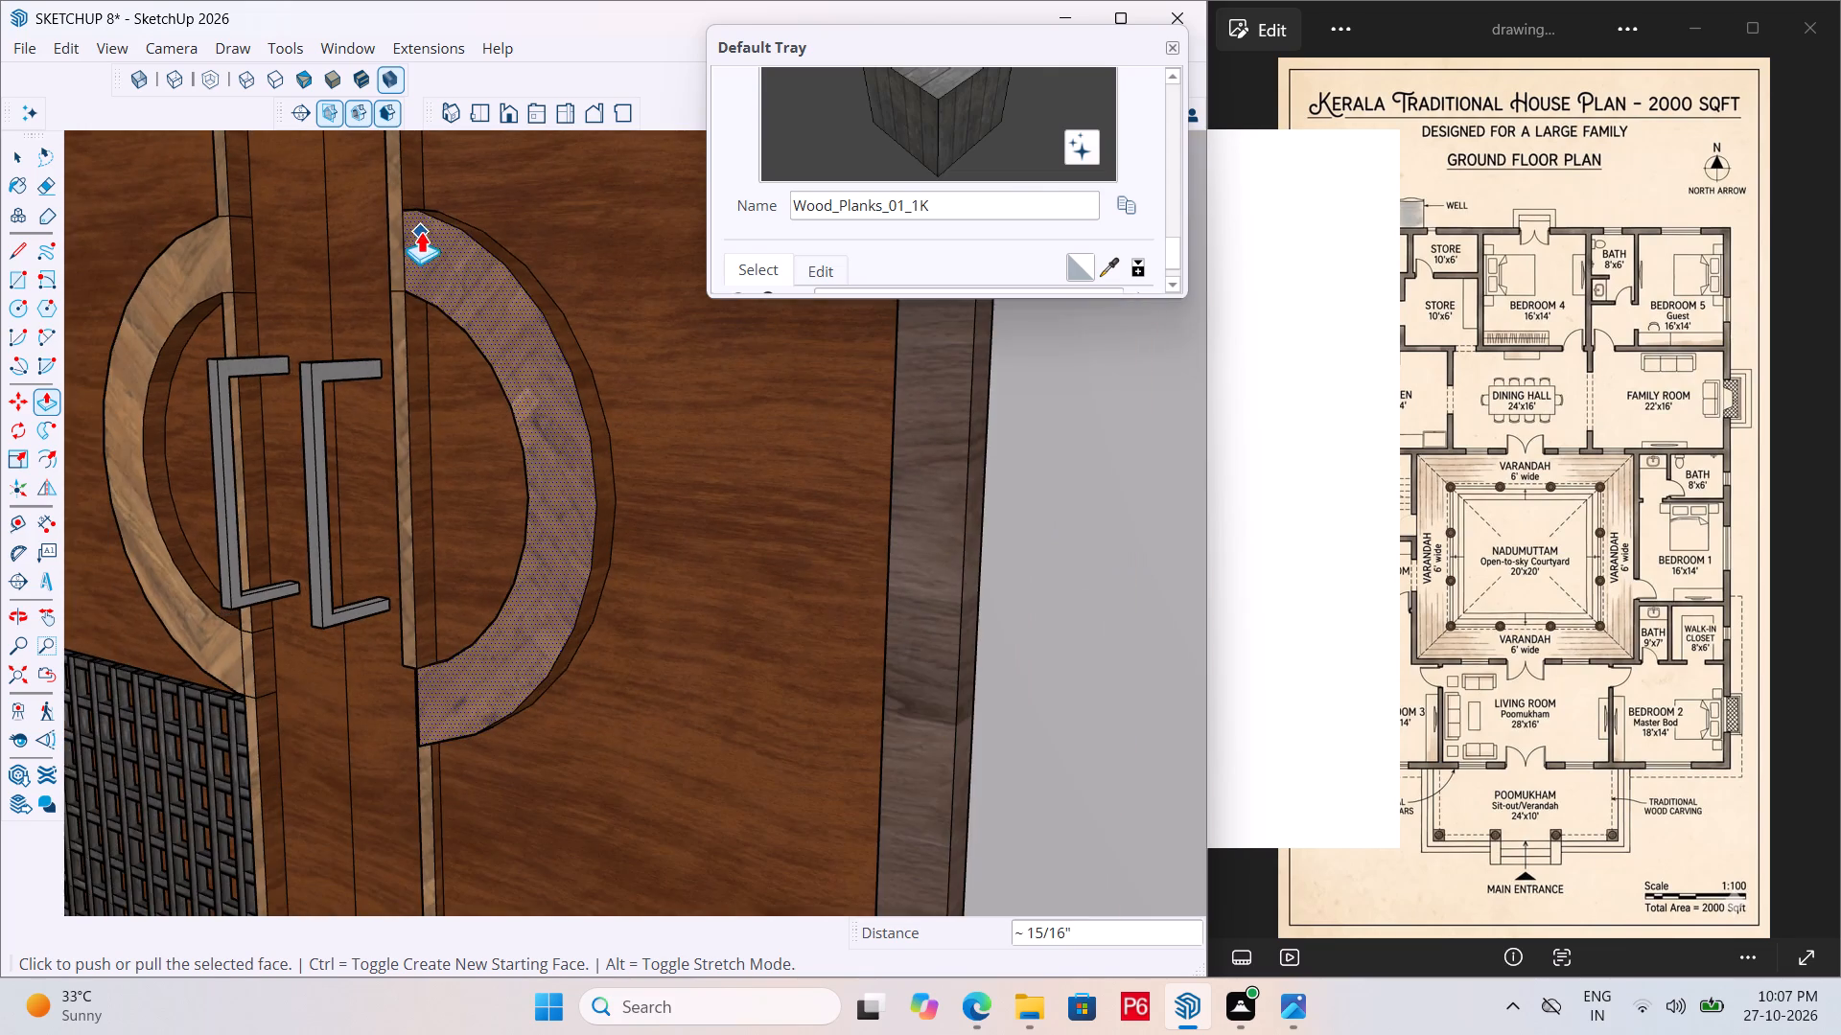
Push/Pull the strip segment below the right half-ring outward about 15/16", flush with the raised ring.
scroll(432, 799, up, 6)
key(space)
click(423, 795)
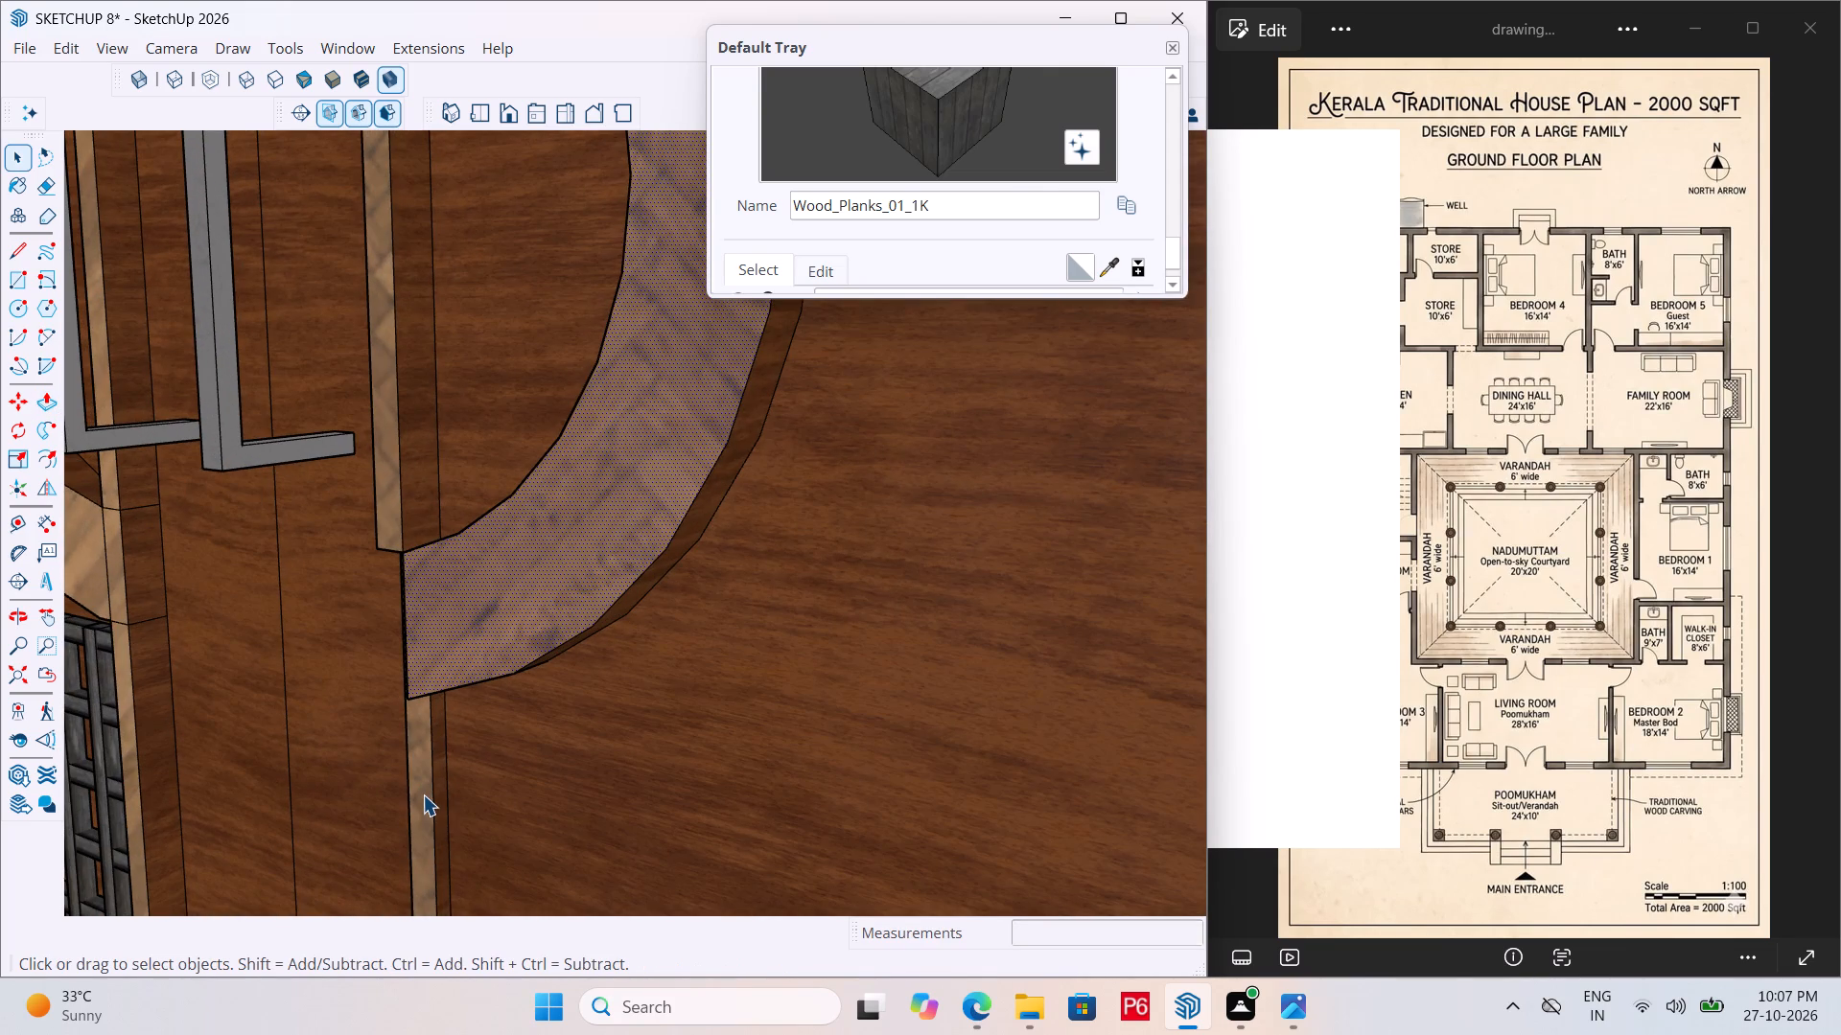
key(p)
click(423, 794)
click(469, 588)
scroll(562, 499, down, 11)
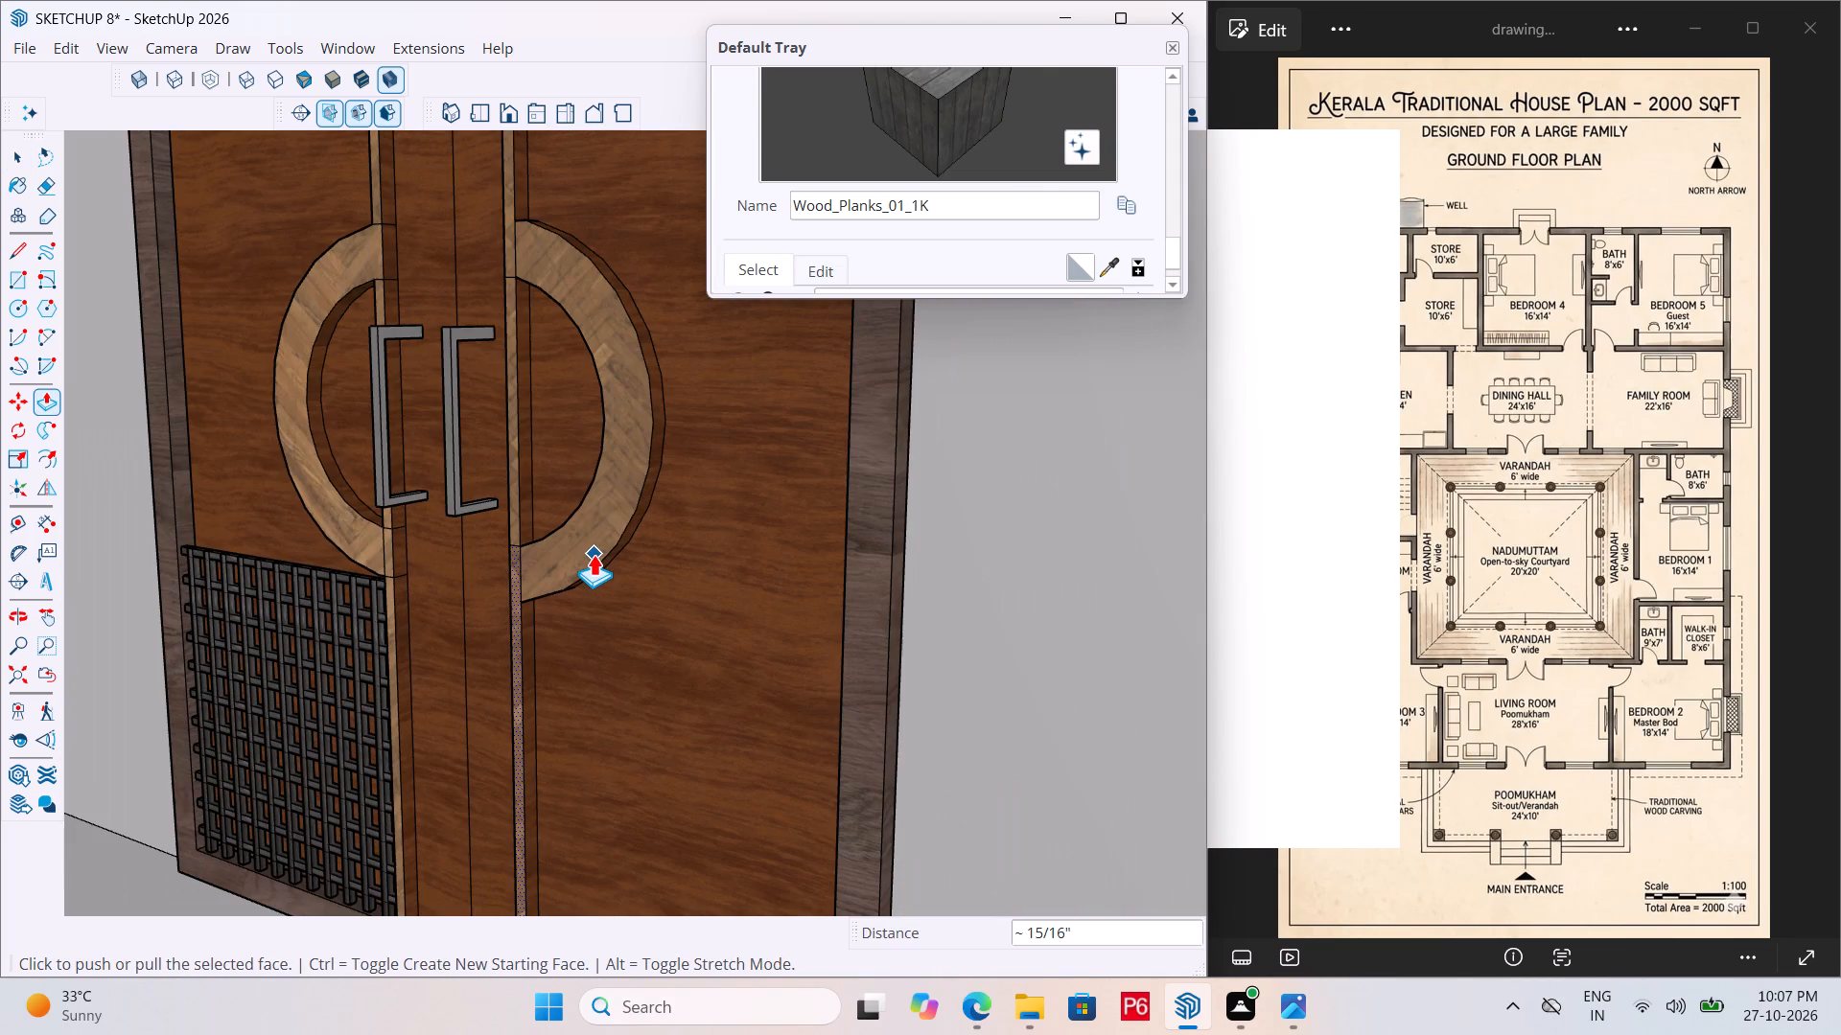
Save the model with the raised light wood trim on both door leaves.
key(ctrl+s)
key(ctrl+s)
key(ctrl+s)
key(ctrl+s)
scroll(547, 537, down, 3)
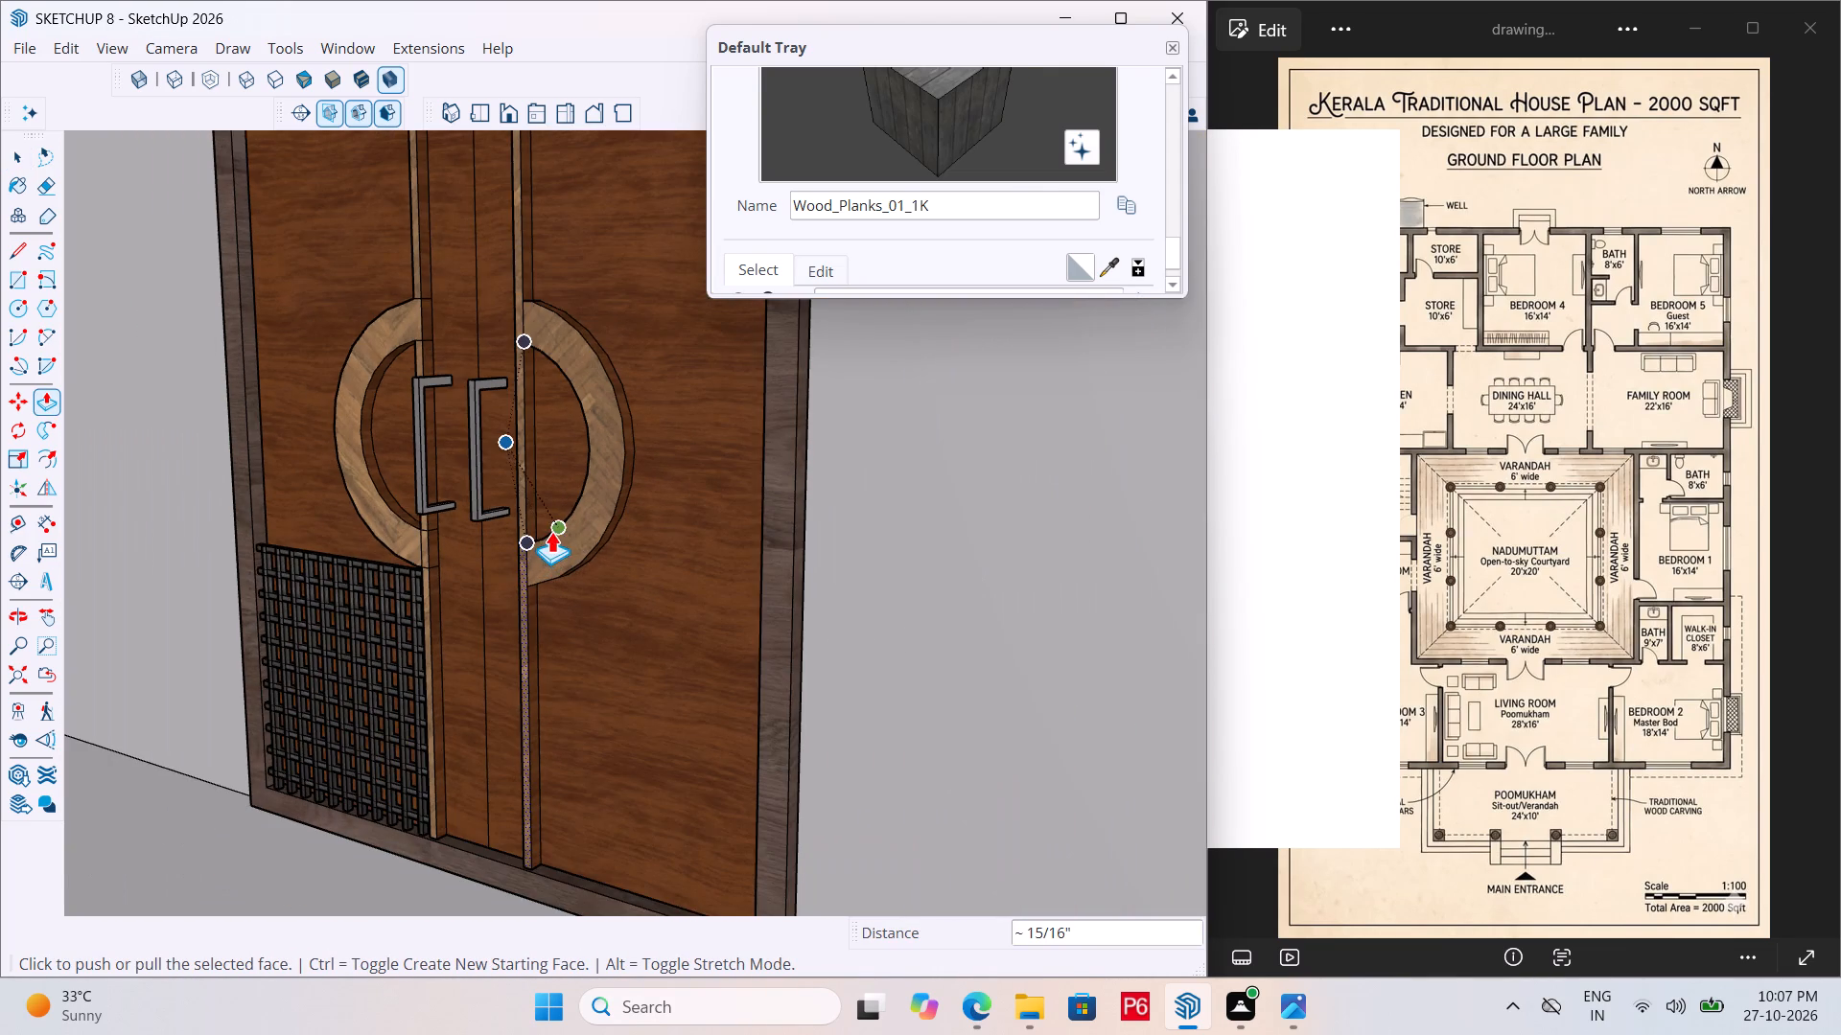
scroll(556, 531, down, 3)
middle_drag(533, 581, 705, 587)
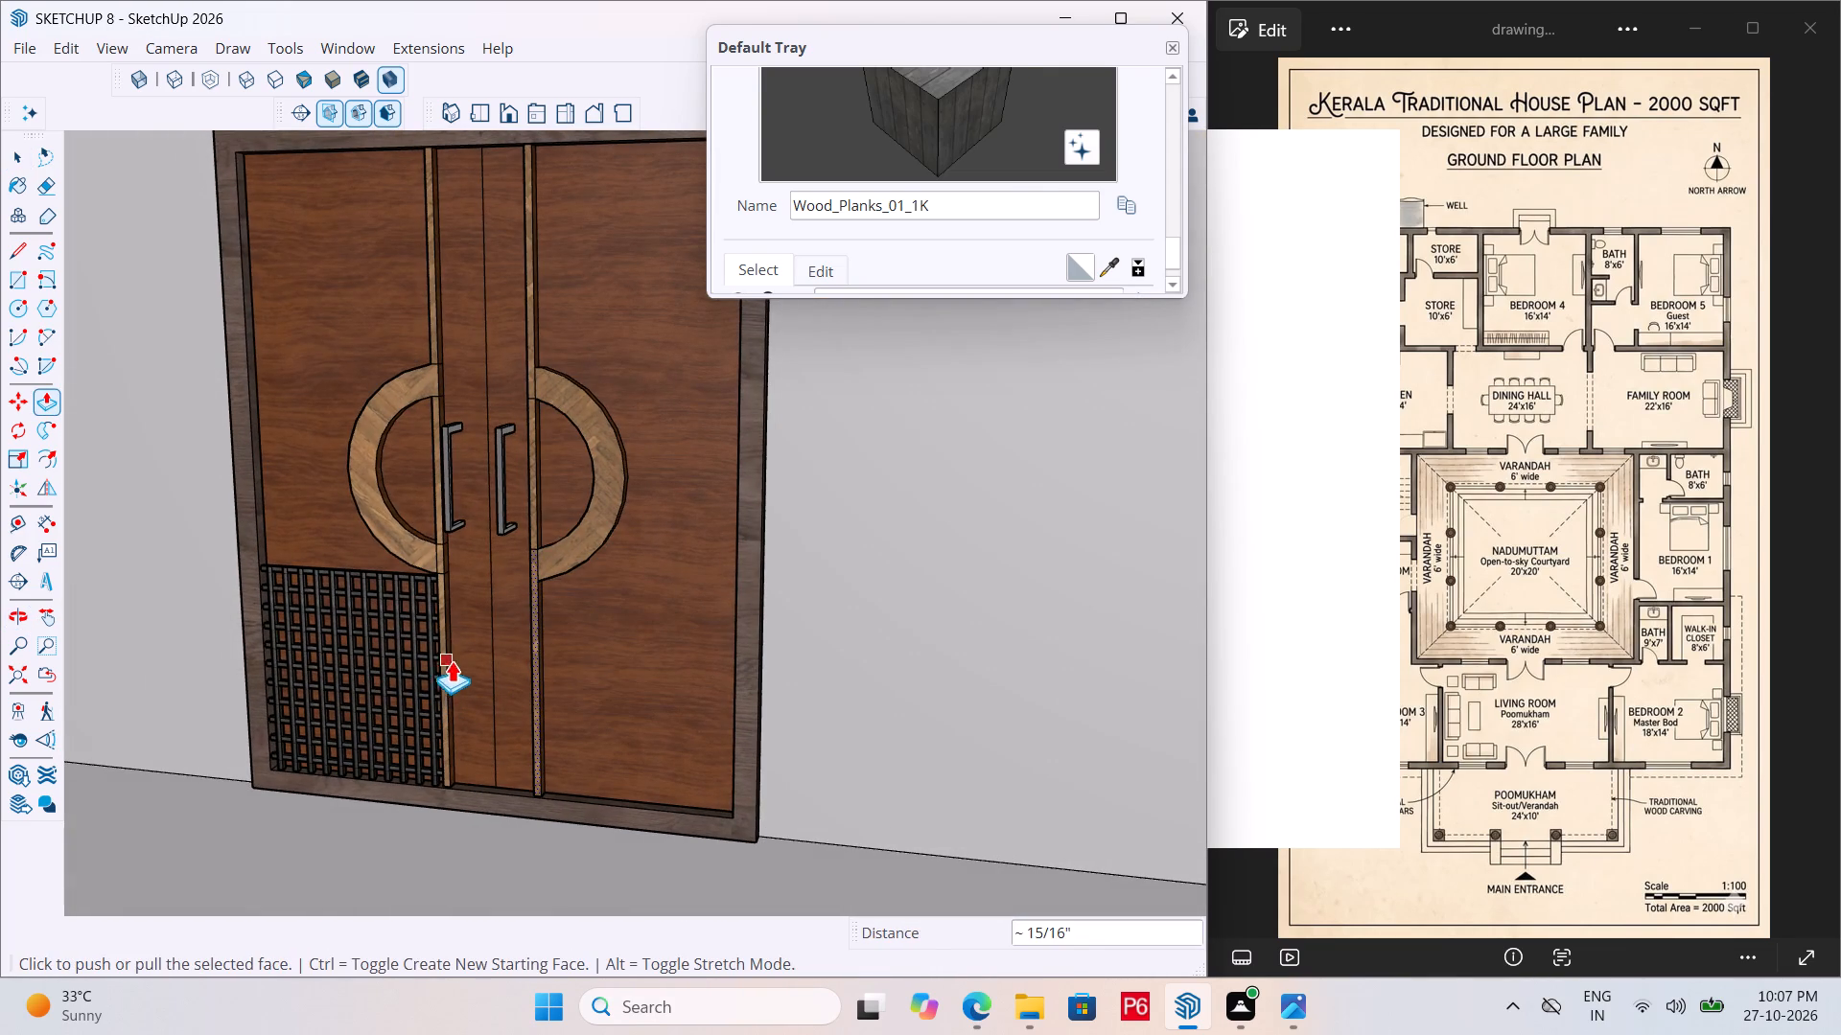
key(space)
click(1017, 630)
key(ctrl+s)
key(ctrl+s)
key(ctrl+s)
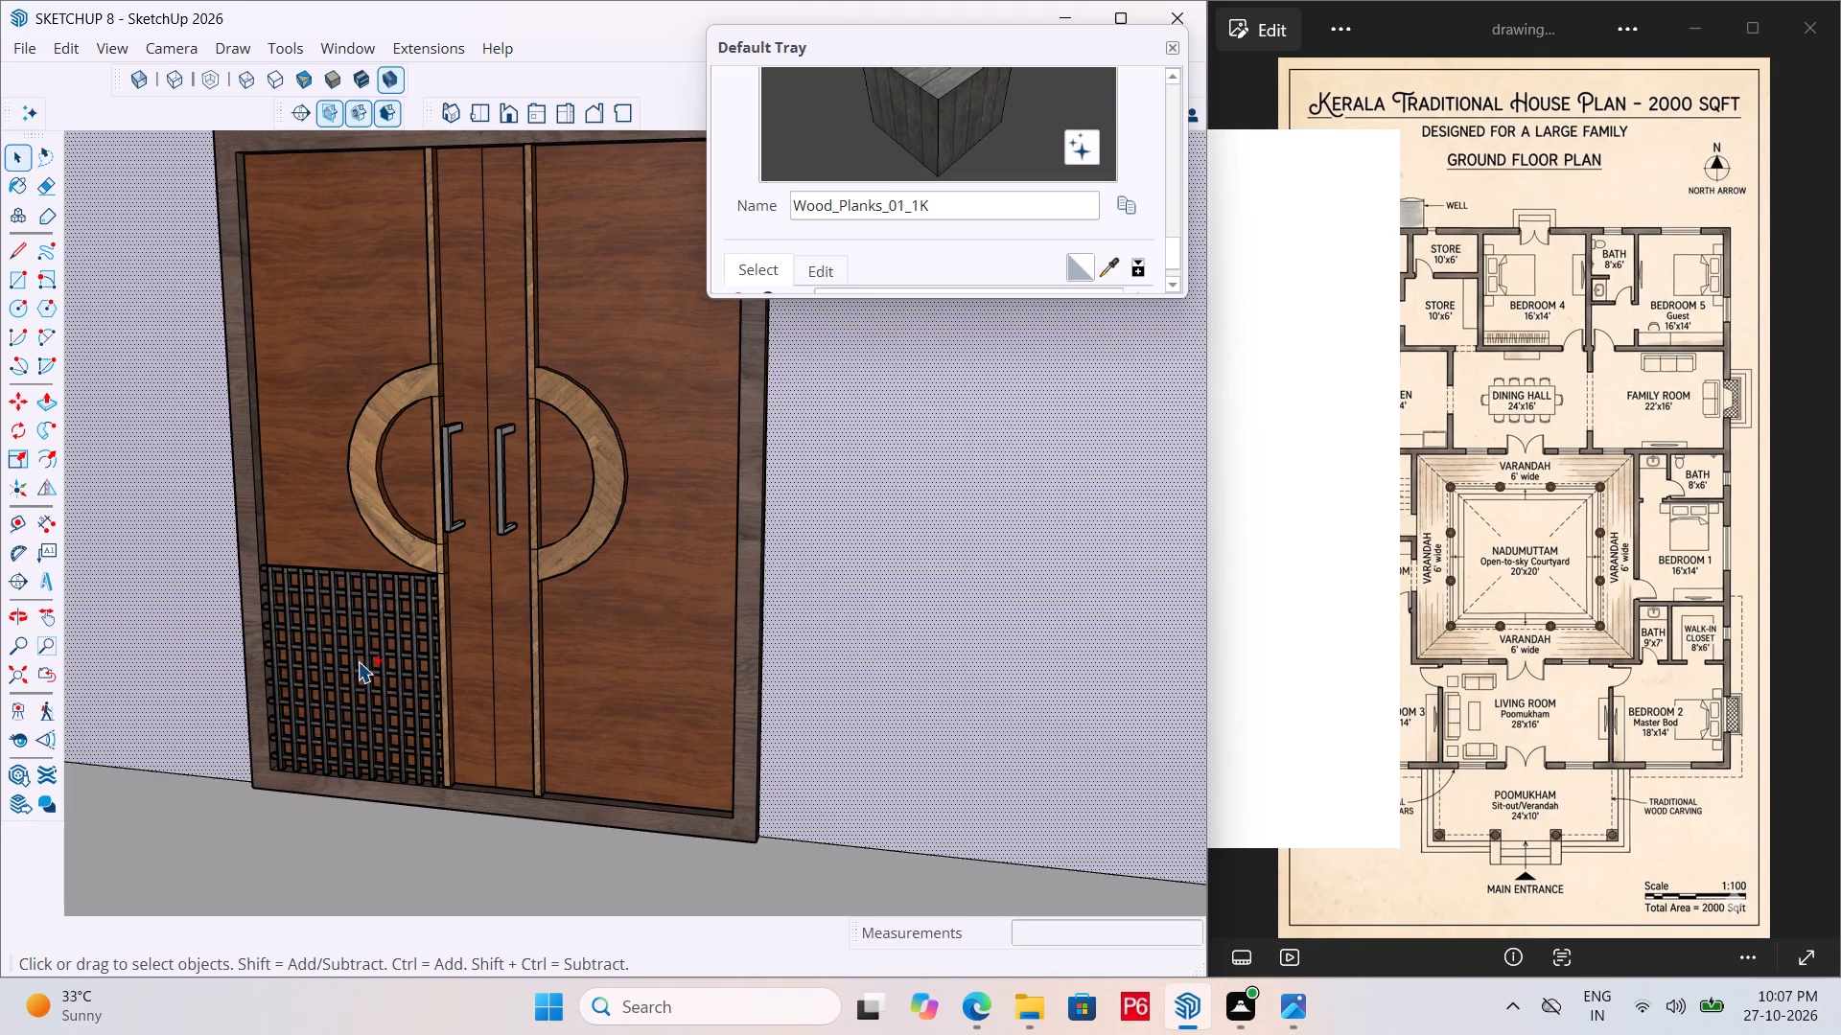
key(ctrl+s)
Inside the door group, select all vertical and horizontal bars of the left leaf's grille and copy them 3' 4" across onto the right leaf.
click(361, 655)
double_click(411, 653)
click(377, 618)
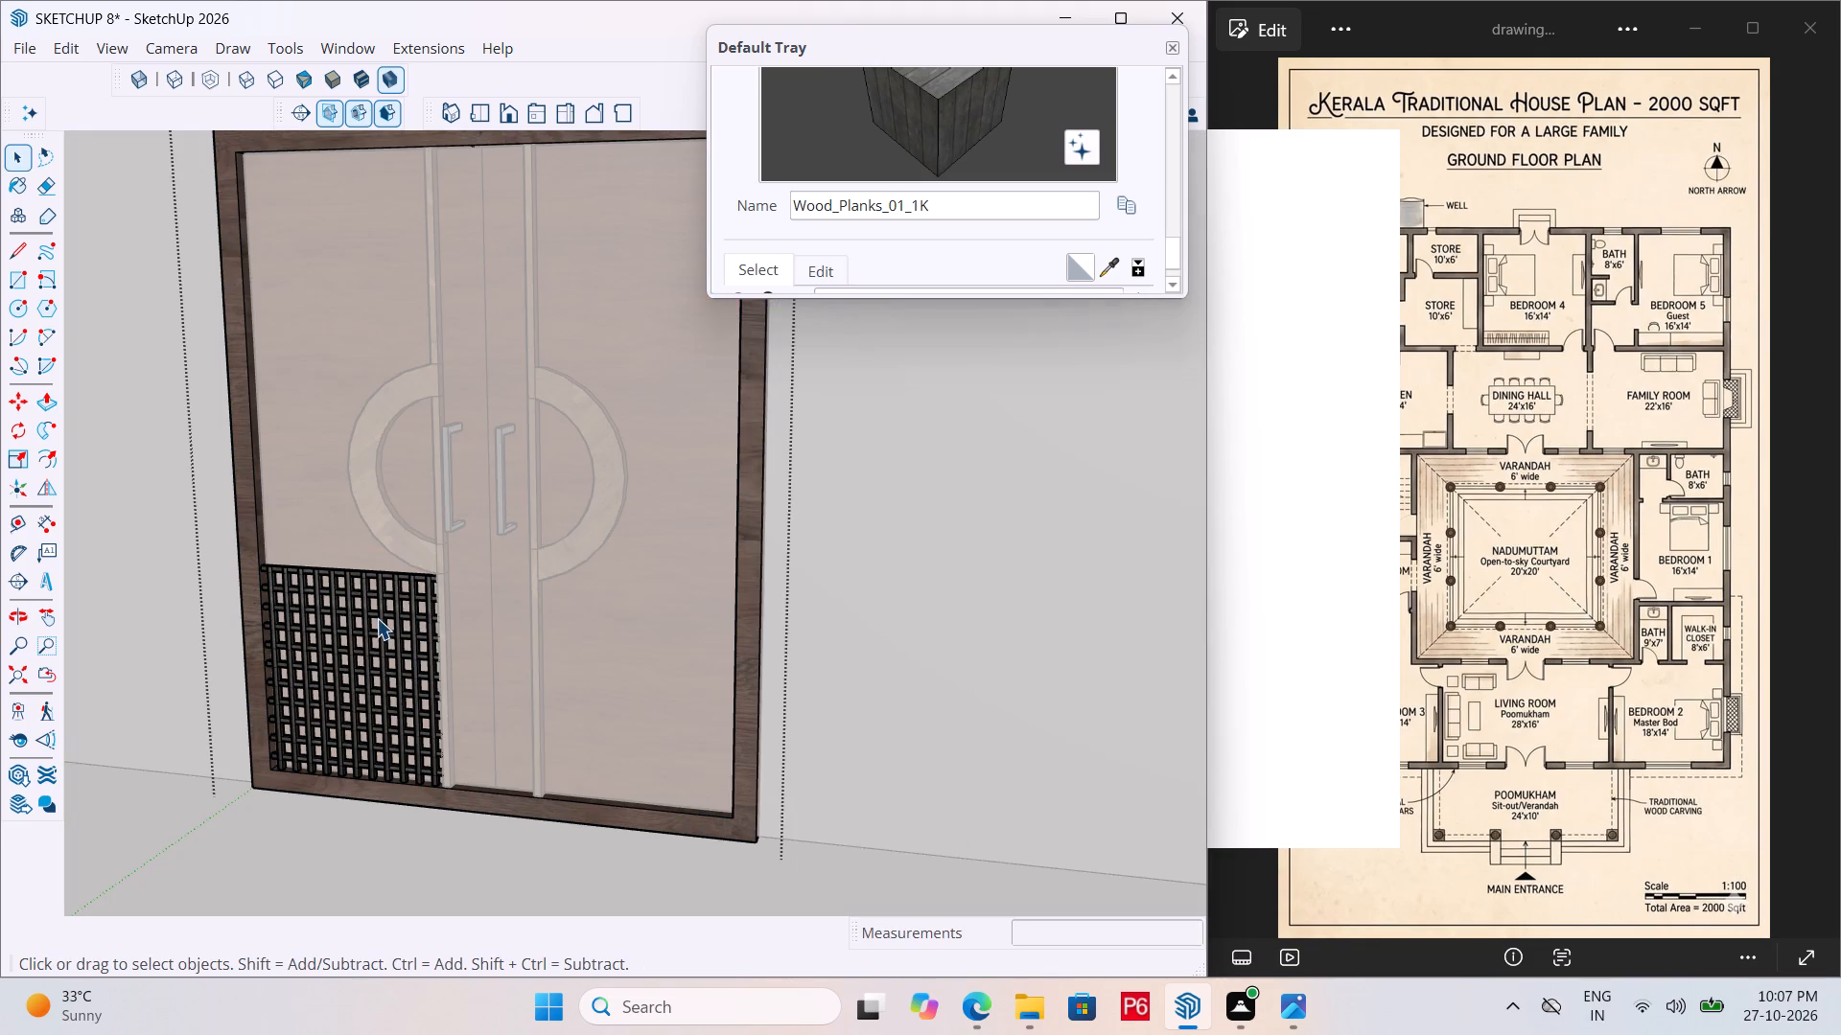
scroll(361, 649, up, 6)
scroll(208, 542, up, 5)
ctrl+click(188, 510)
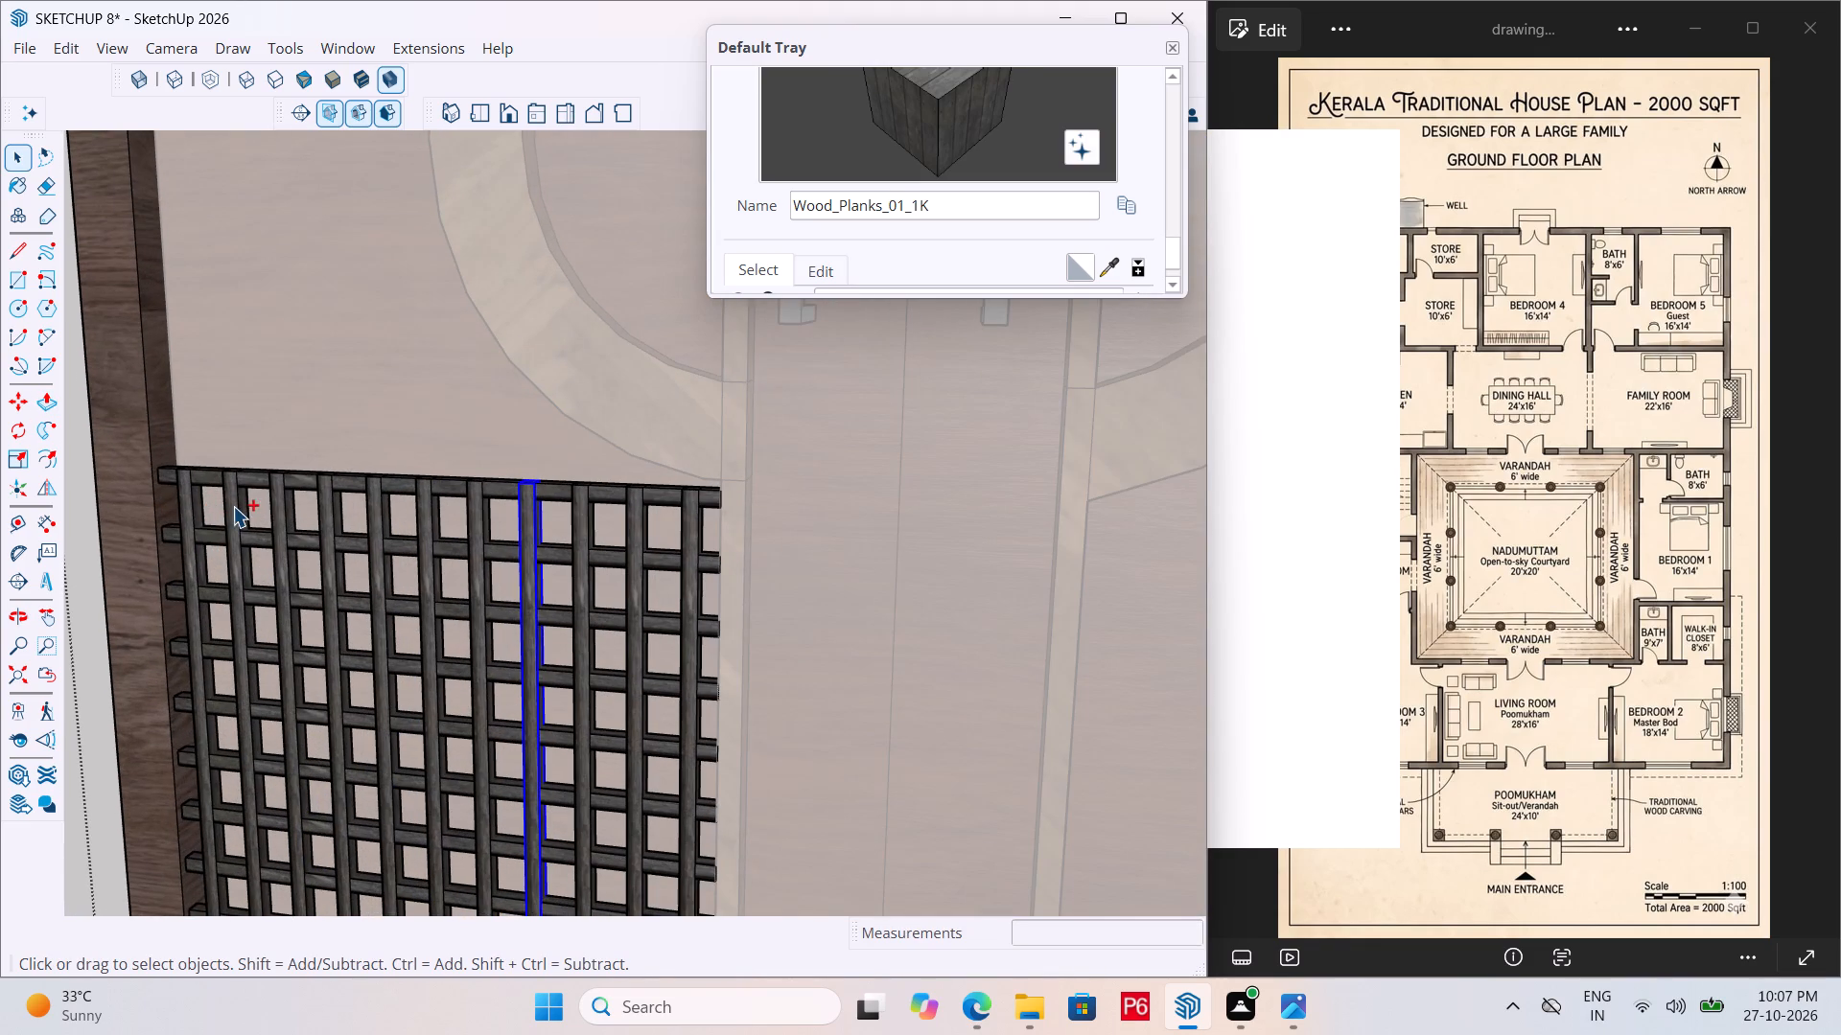
ctrl+click(233, 506)
ctrl+click(281, 515)
ctrl+click(325, 520)
ctrl+click(374, 534)
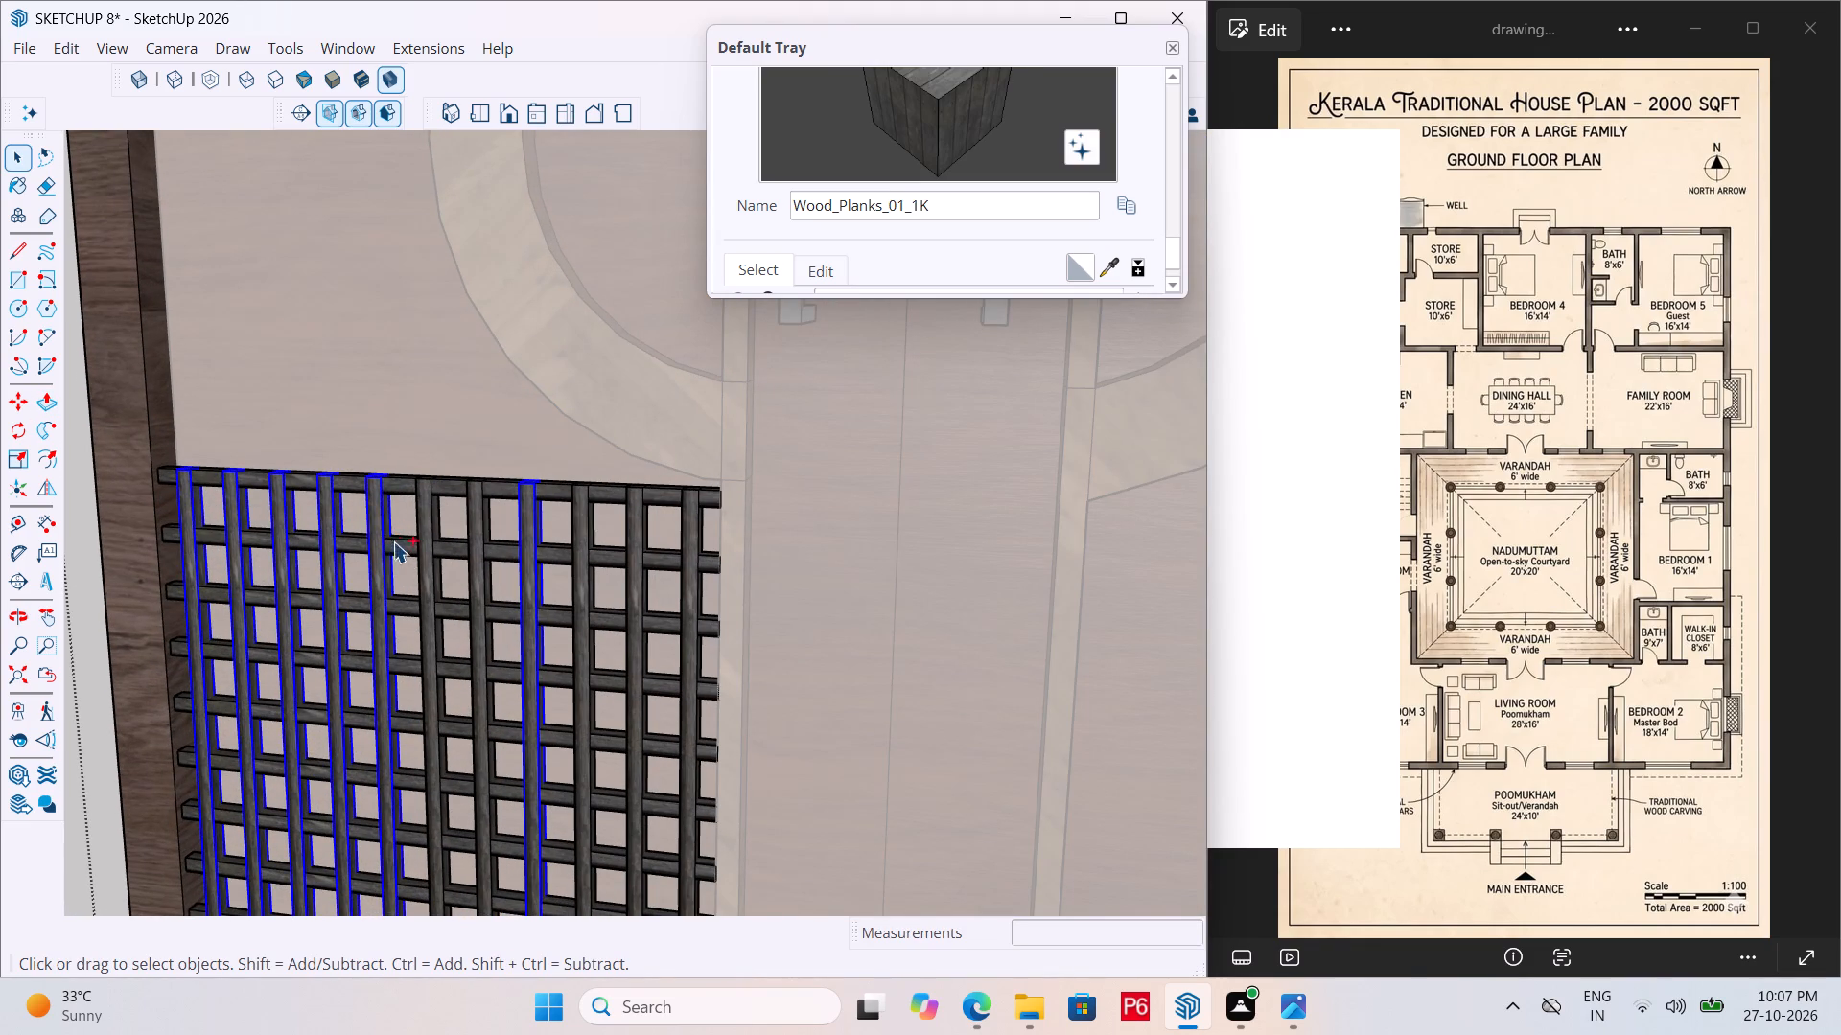
ctrl+click(408, 546)
ctrl+click(475, 575)
ctrl+click(432, 591)
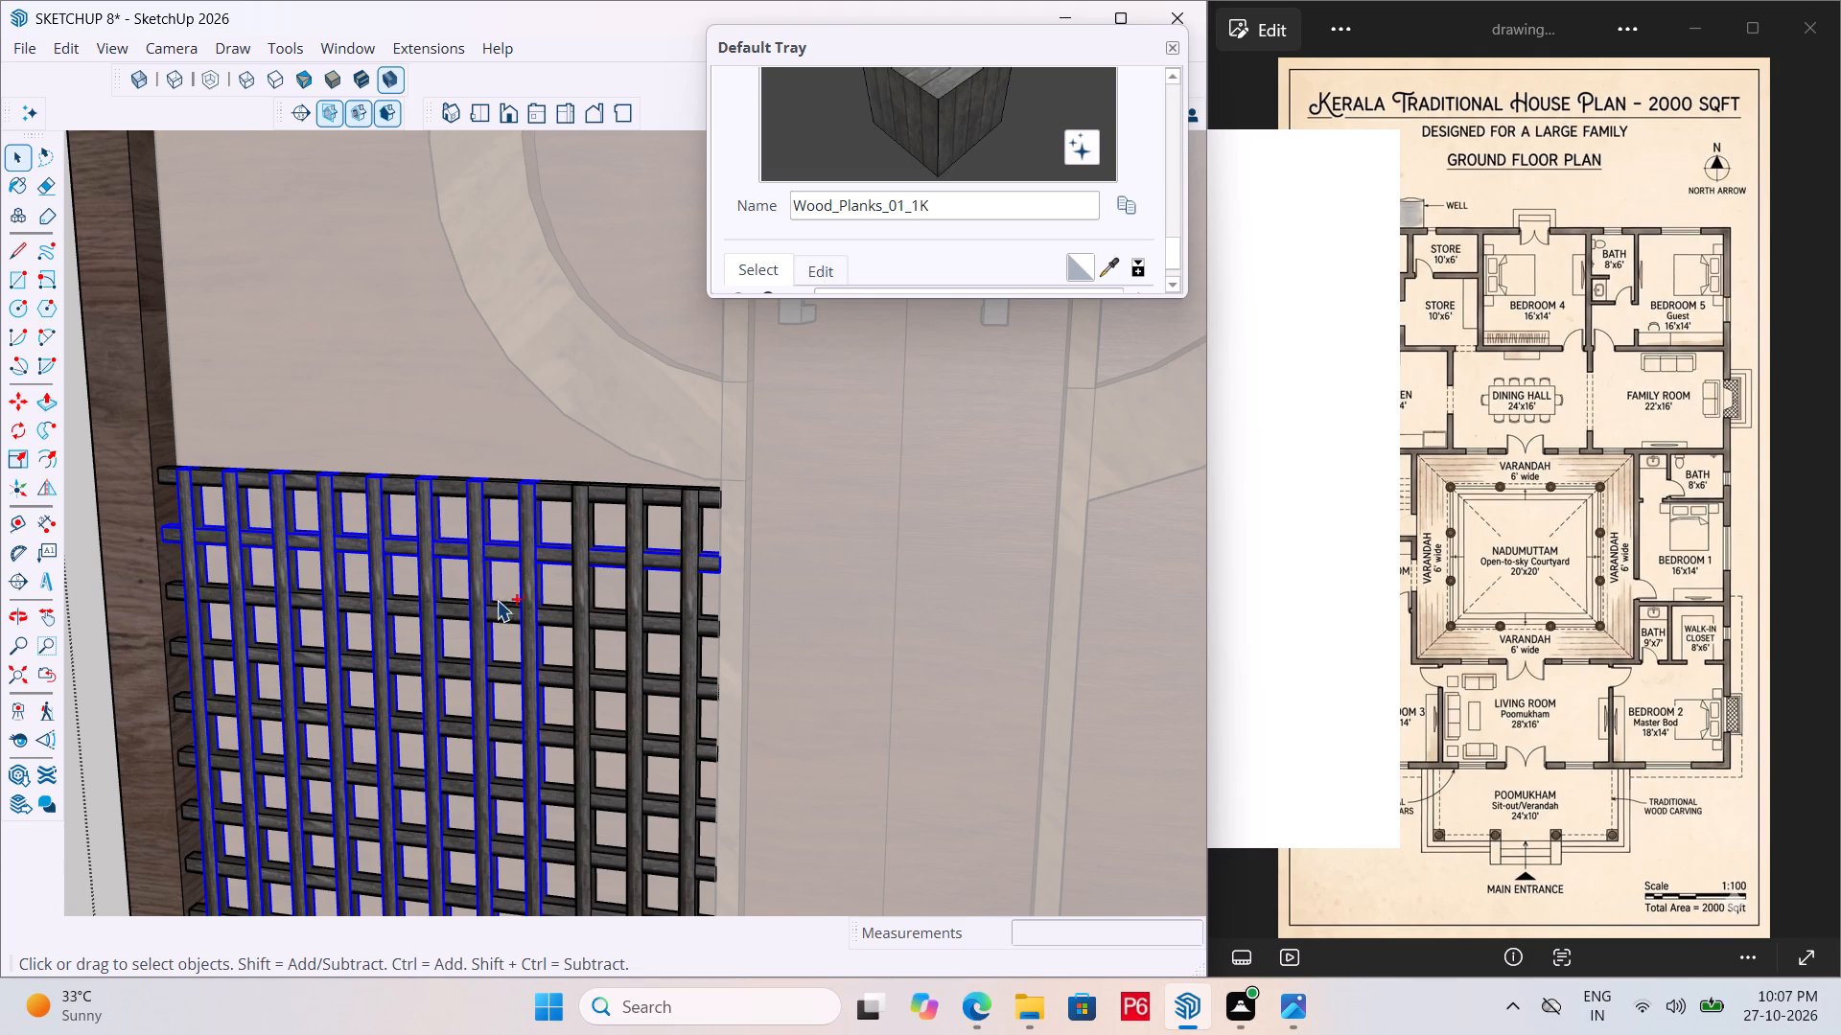
ctrl+drag(571, 614, 585, 614)
ctrl+click(584, 625)
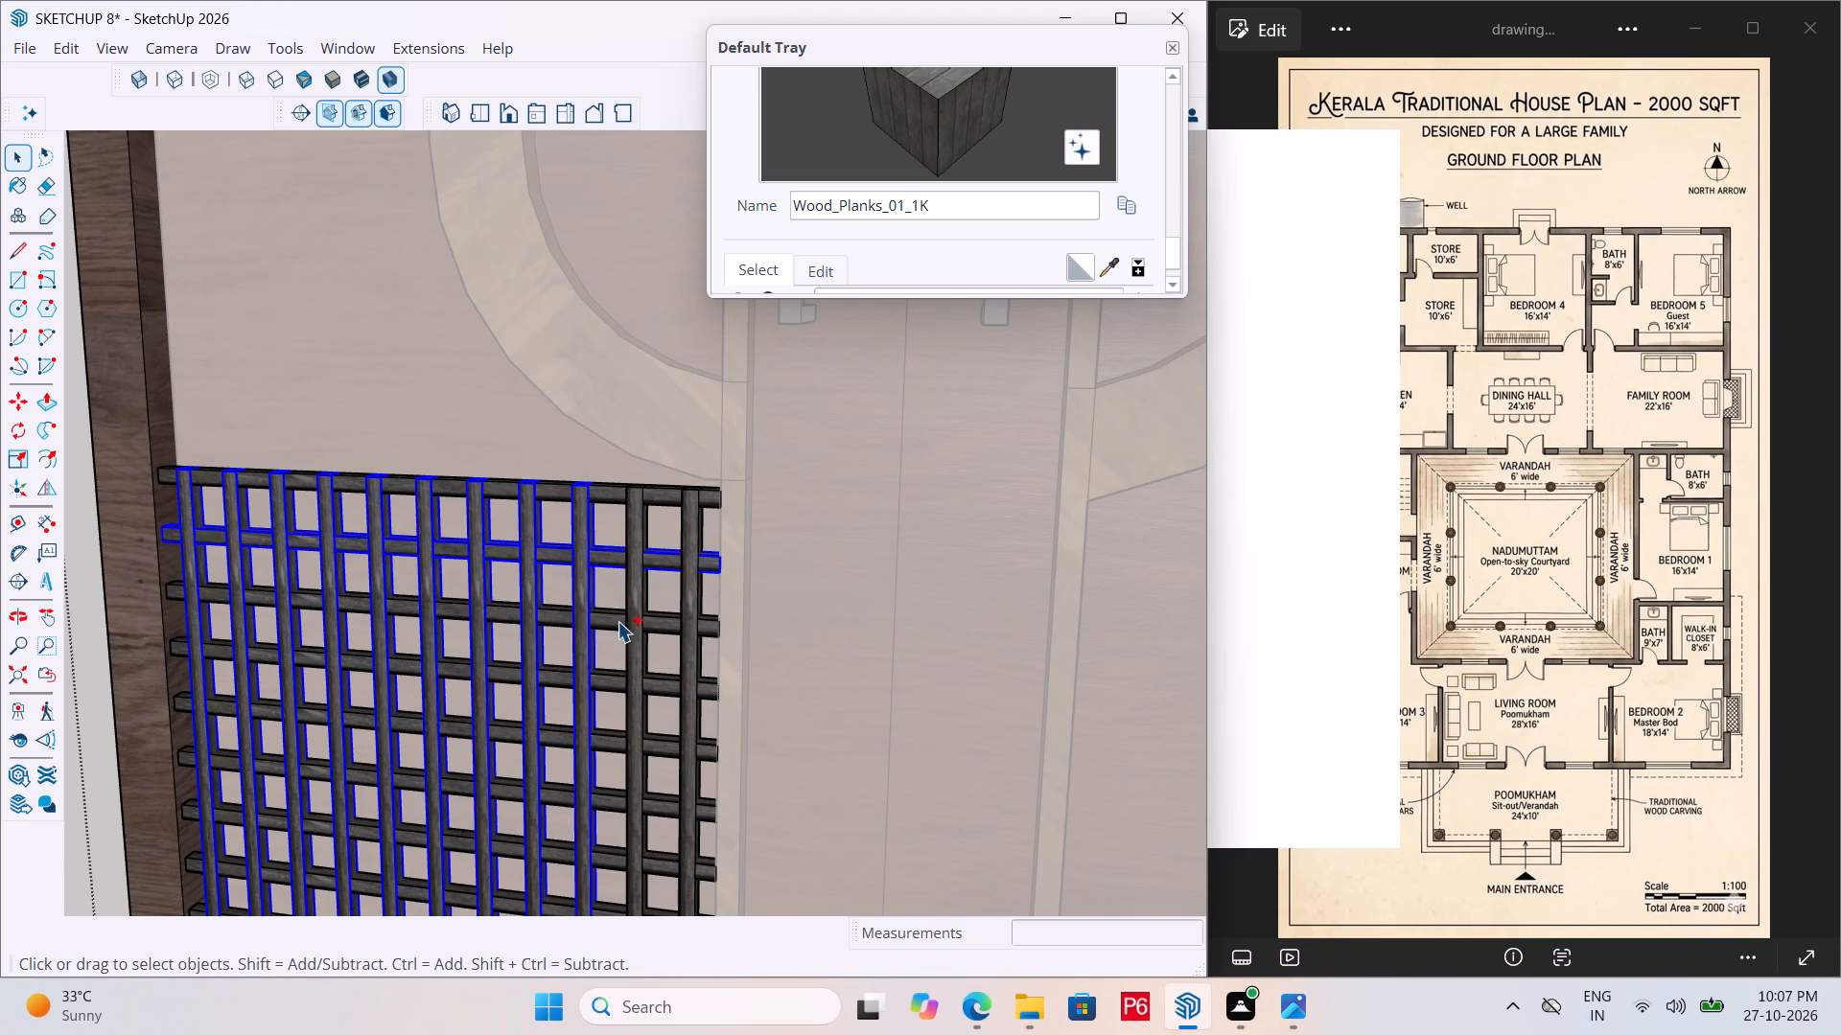
ctrl+click(638, 620)
ctrl+click(677, 627)
ctrl+drag(646, 488, 667, 500)
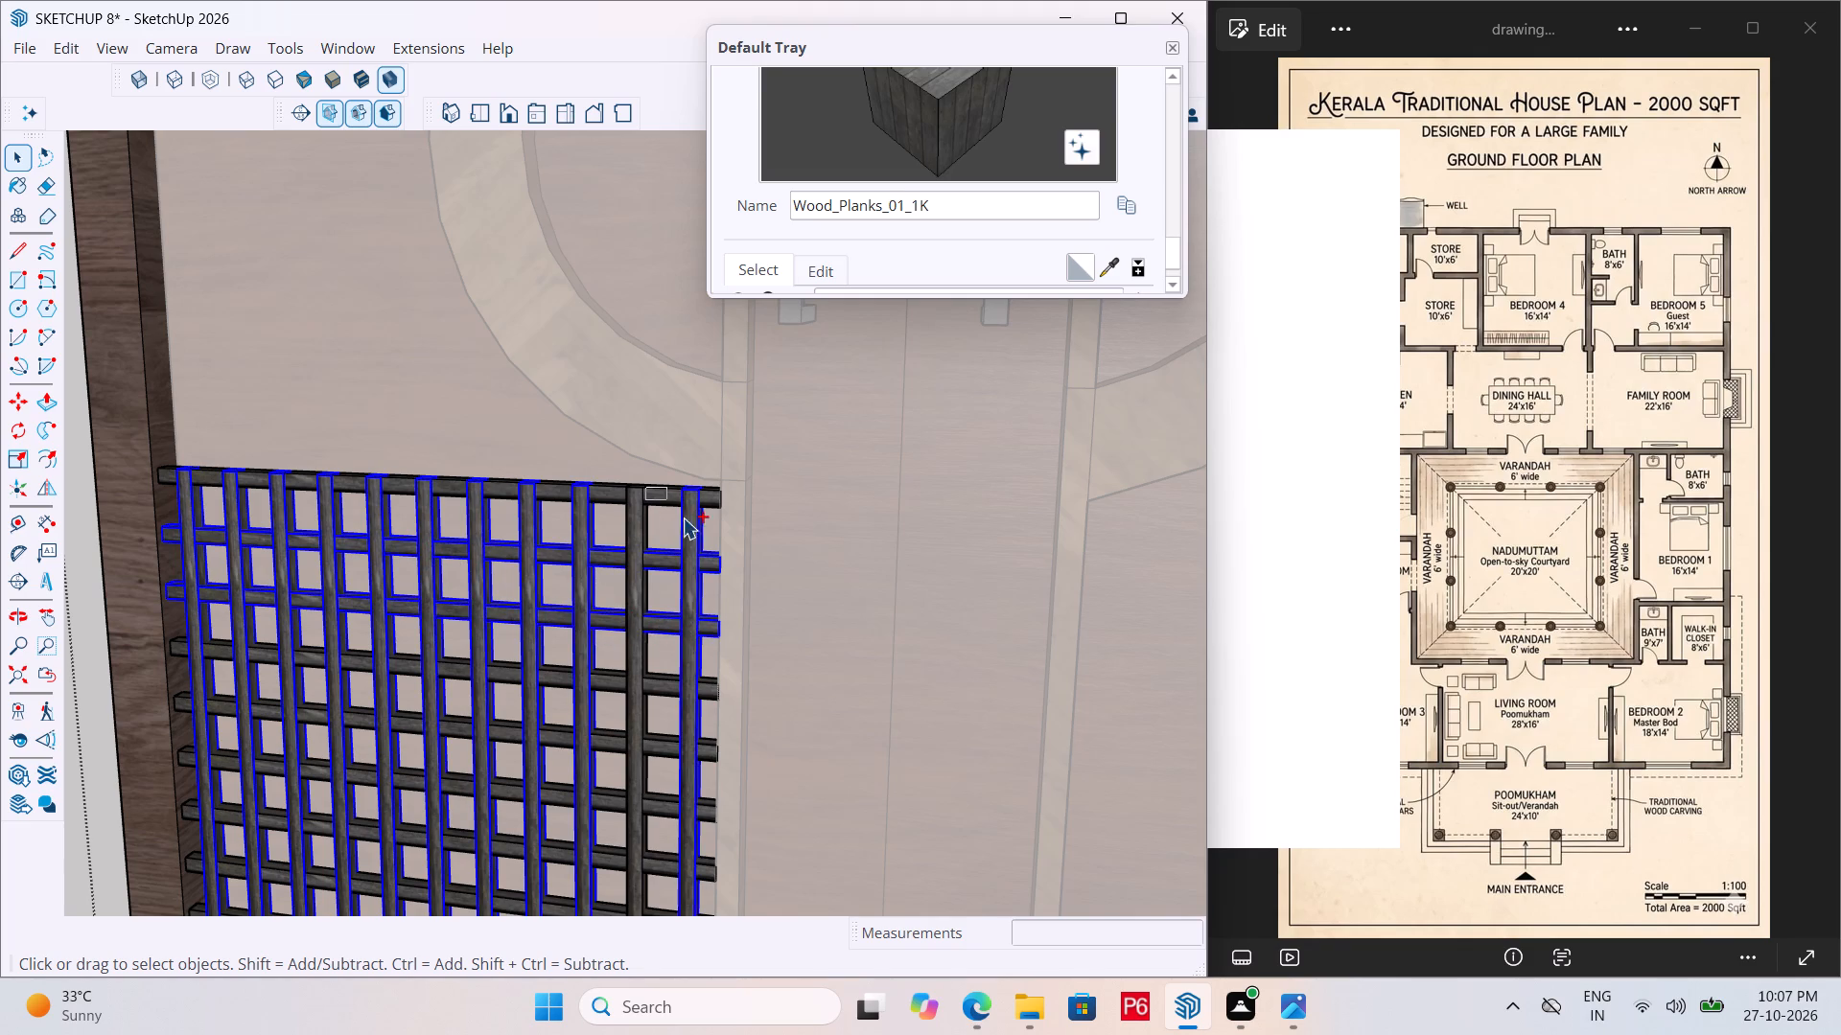
ctrl+click(629, 524)
ctrl+click(641, 517)
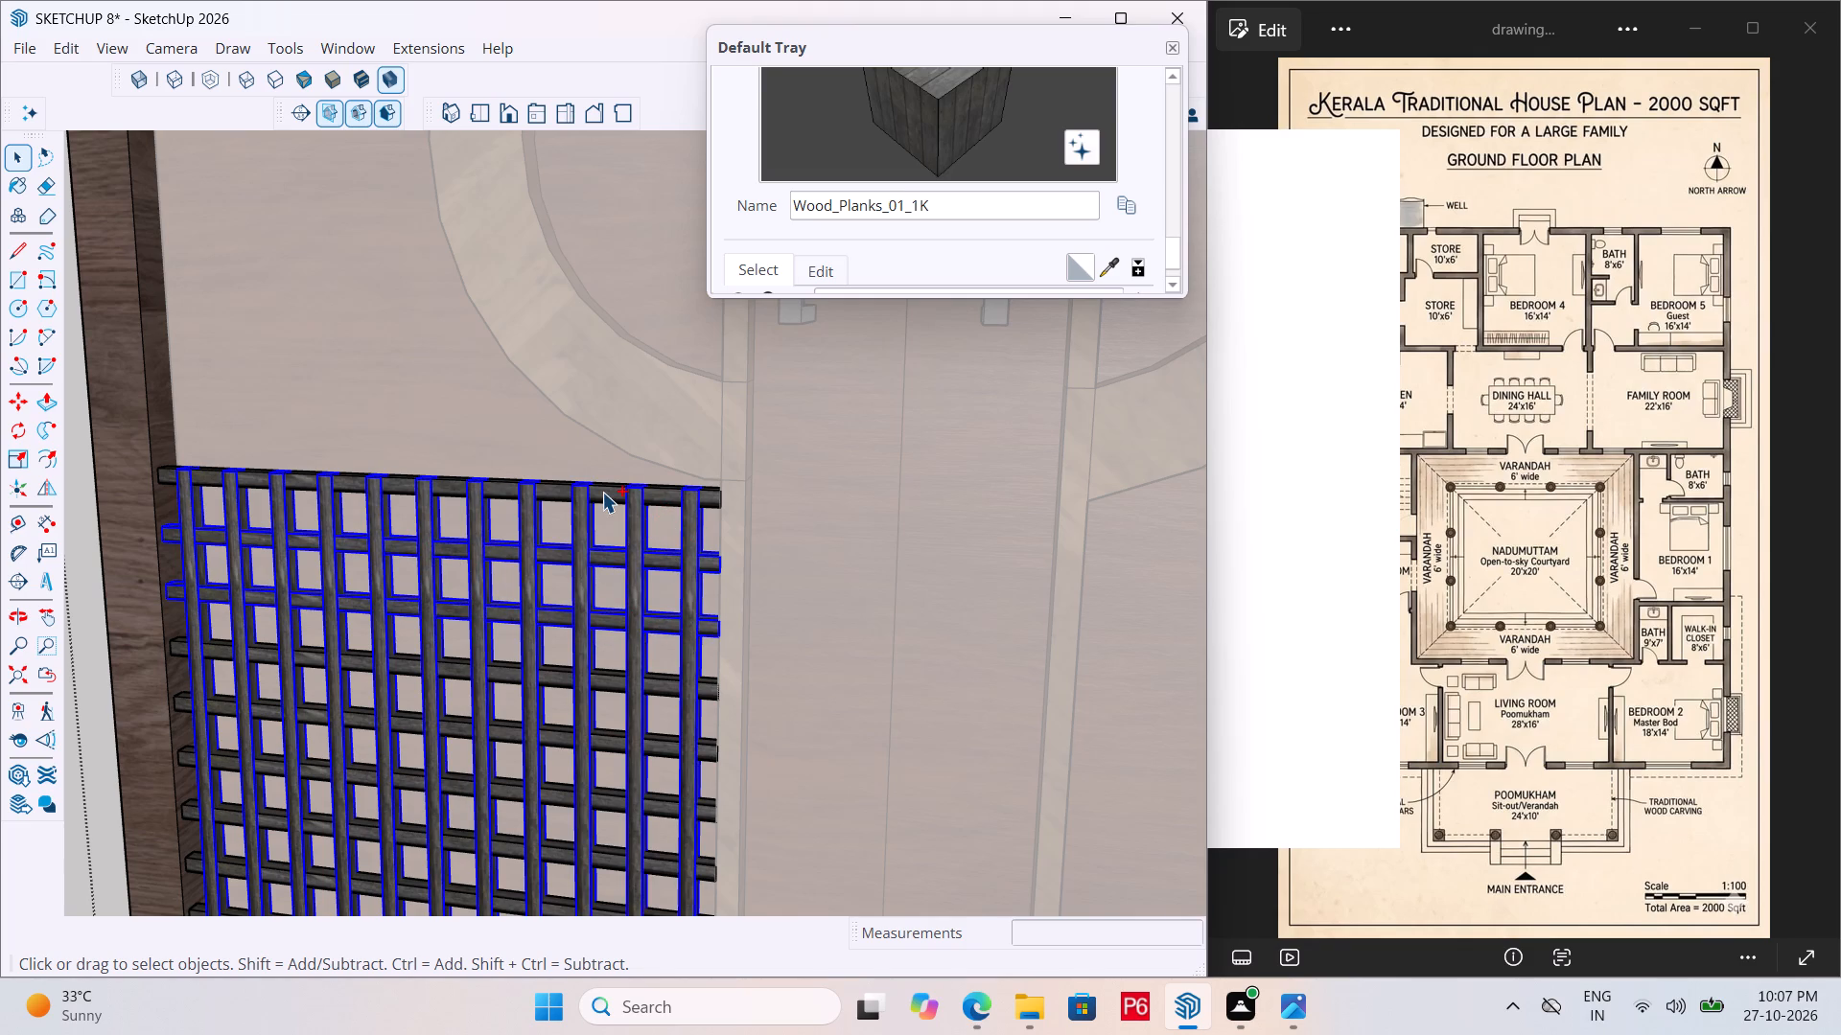
ctrl+click(602, 492)
ctrl+scroll(452, 357, down, 4)
ctrl+scroll(549, 619, up, 6)
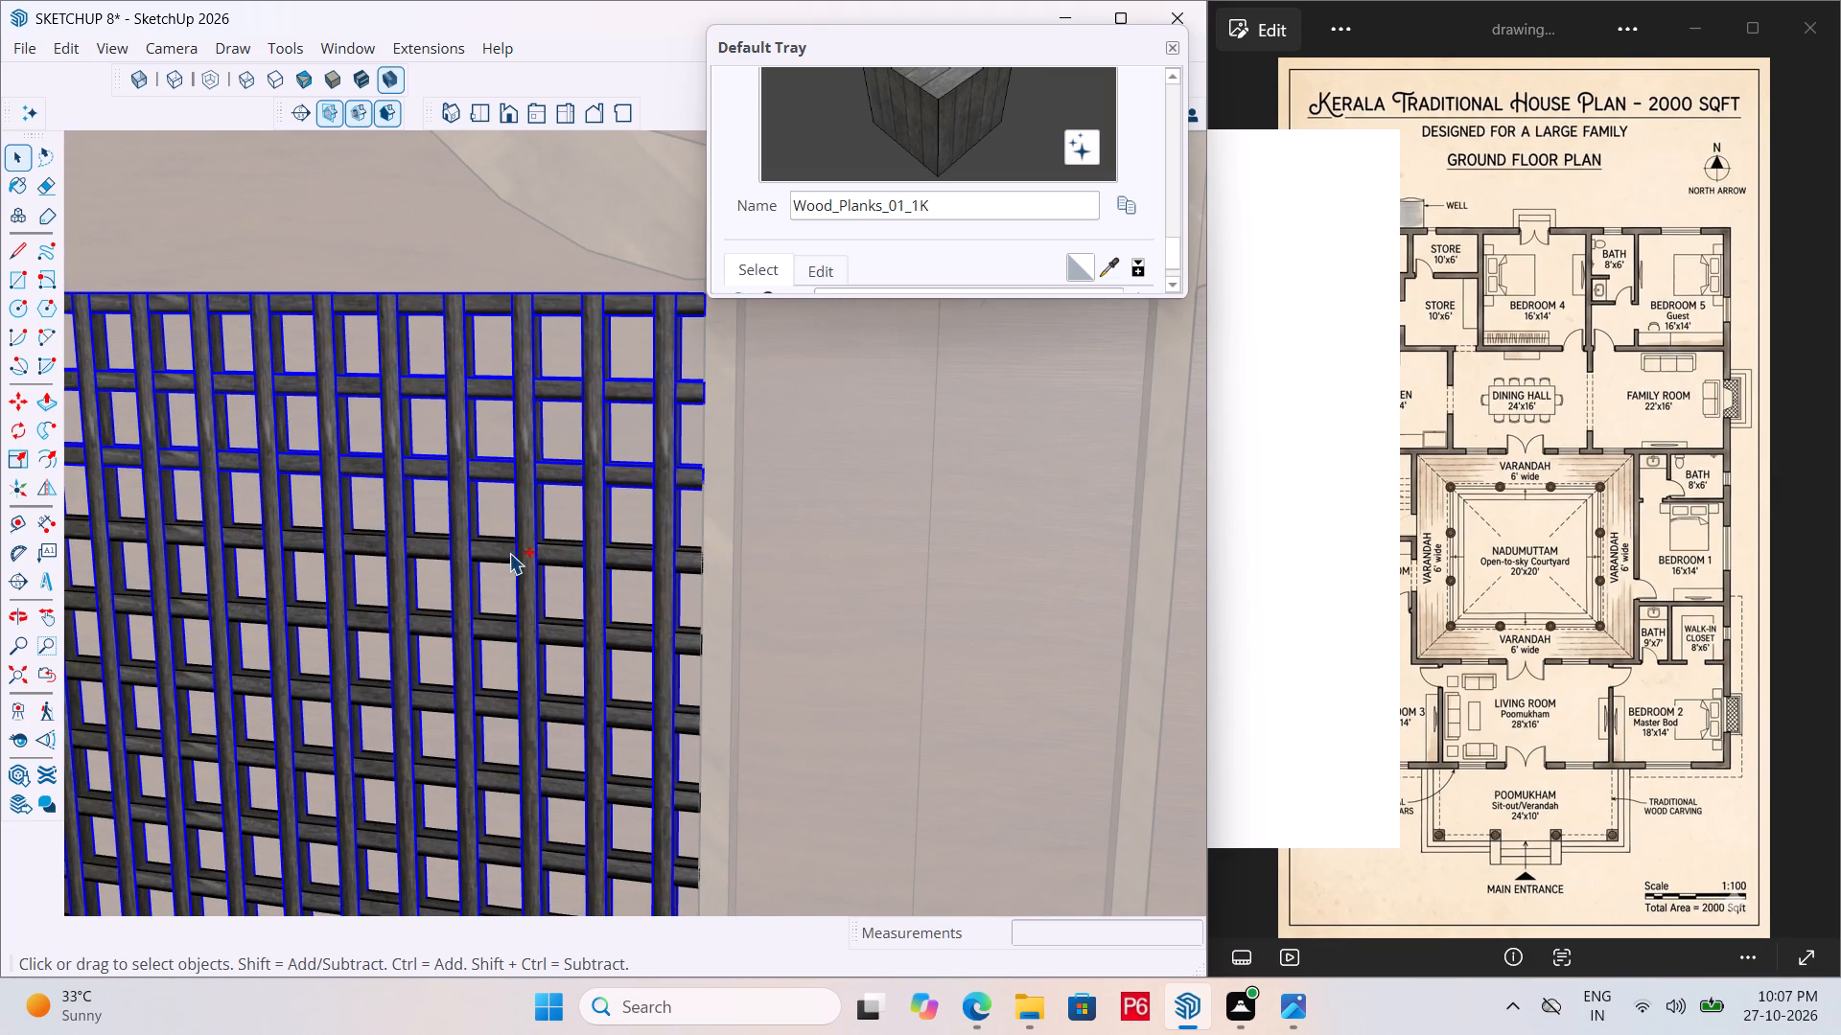
ctrl+click(502, 550)
ctrl+click(510, 636)
ctrl+scroll(464, 387, down, 6)
ctrl+scroll(506, 586, up, 6)
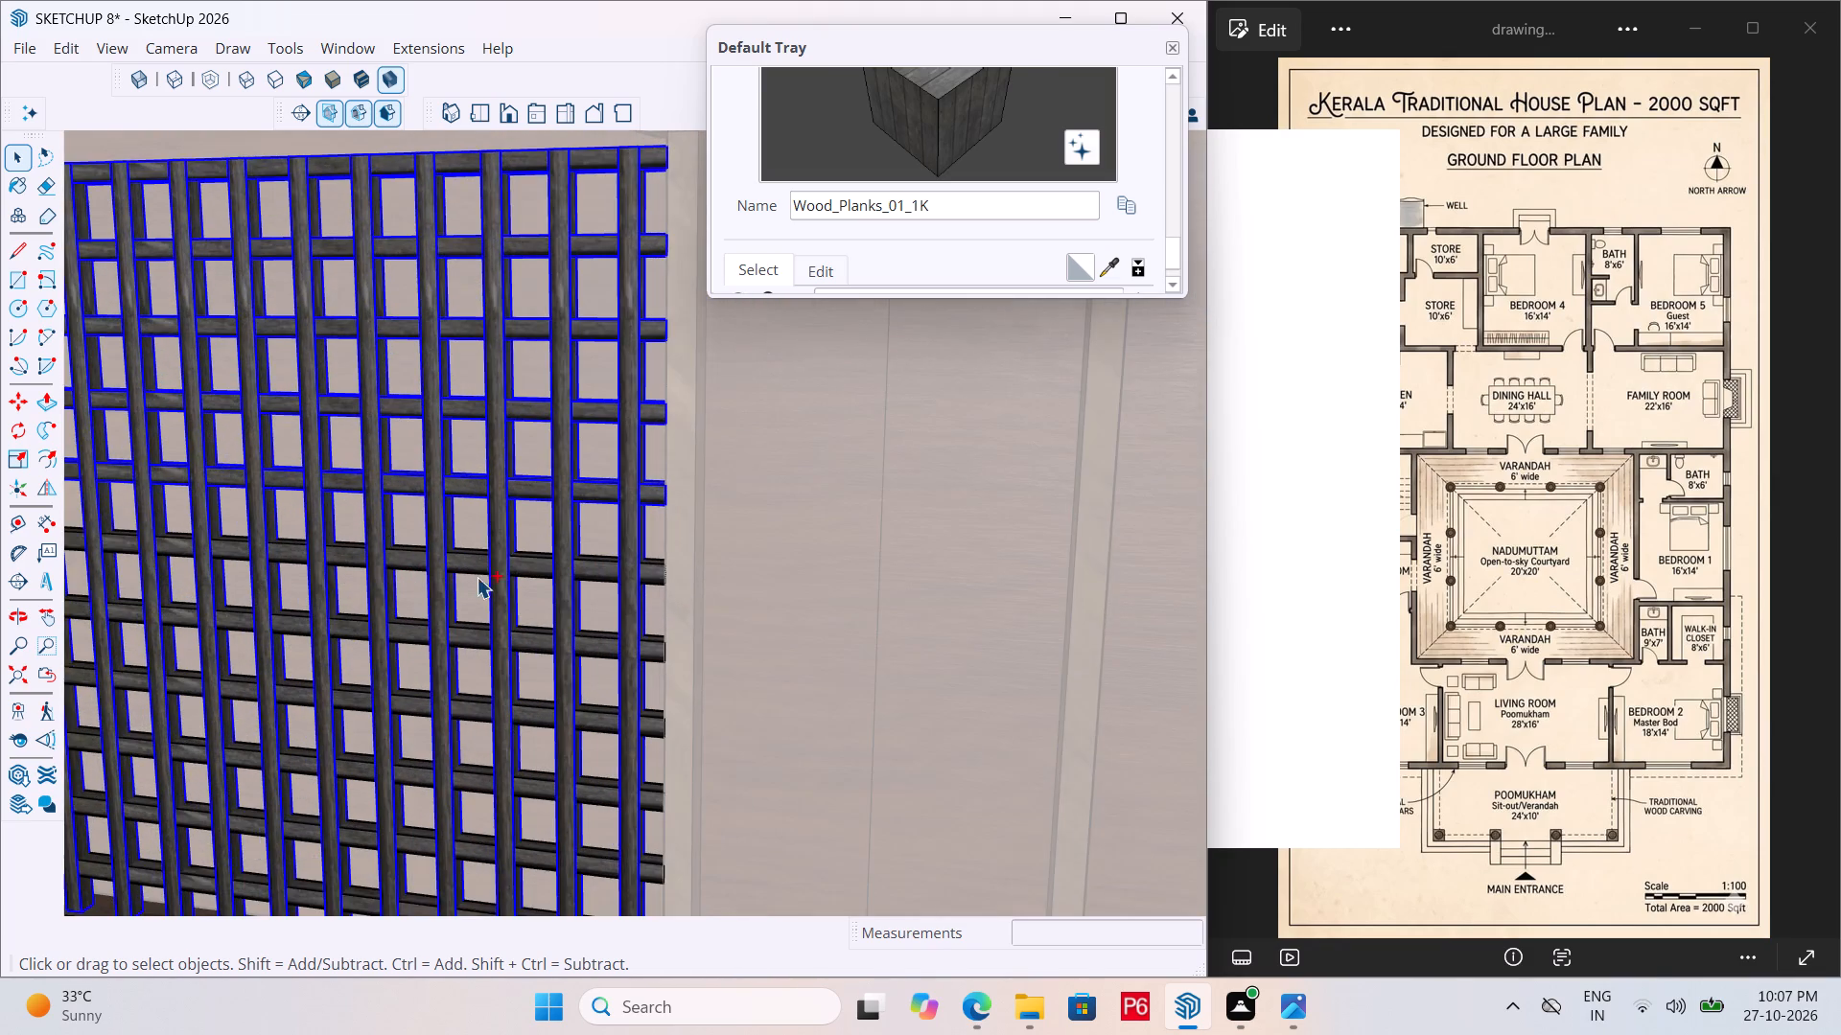
ctrl+click(485, 562)
ctrl+click(465, 556)
ctrl+drag(465, 644, 470, 629)
ctrl+scroll(445, 321, down, 4)
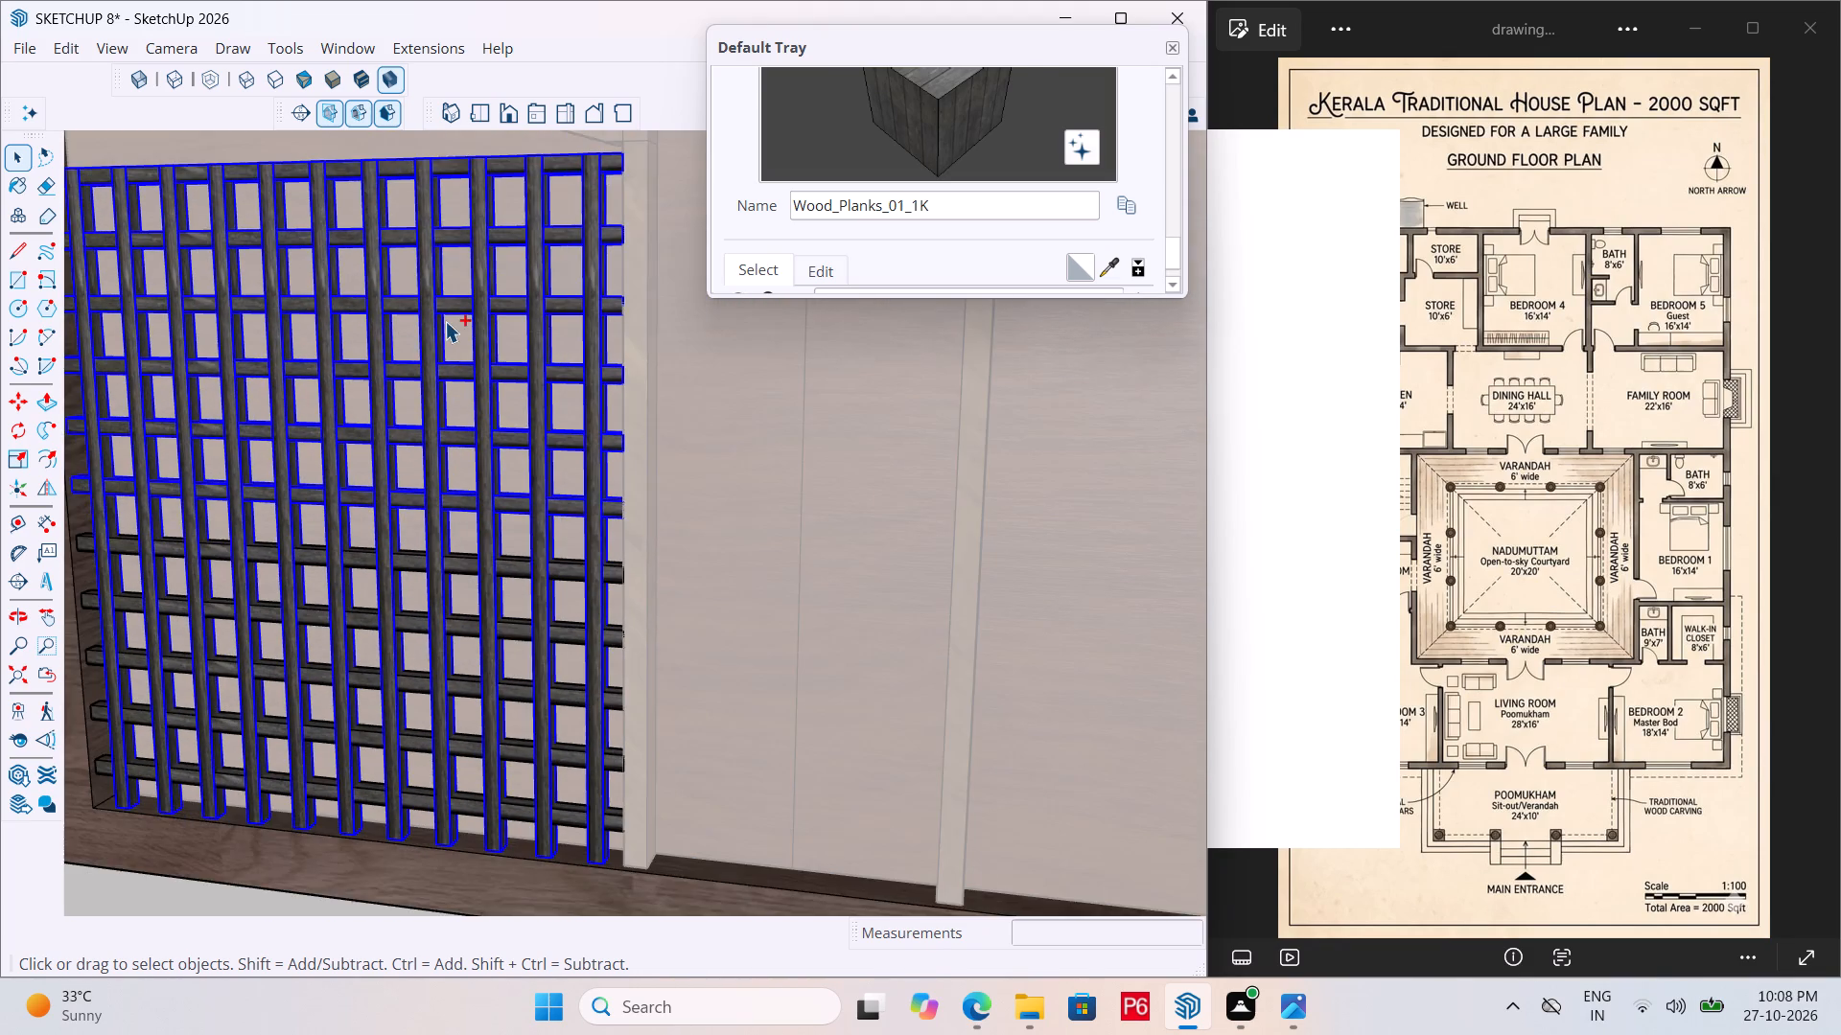
ctrl+scroll(458, 560, up, 5)
ctrl+click(471, 534)
ctrl+click(470, 629)
ctrl+scroll(429, 455, down, 7)
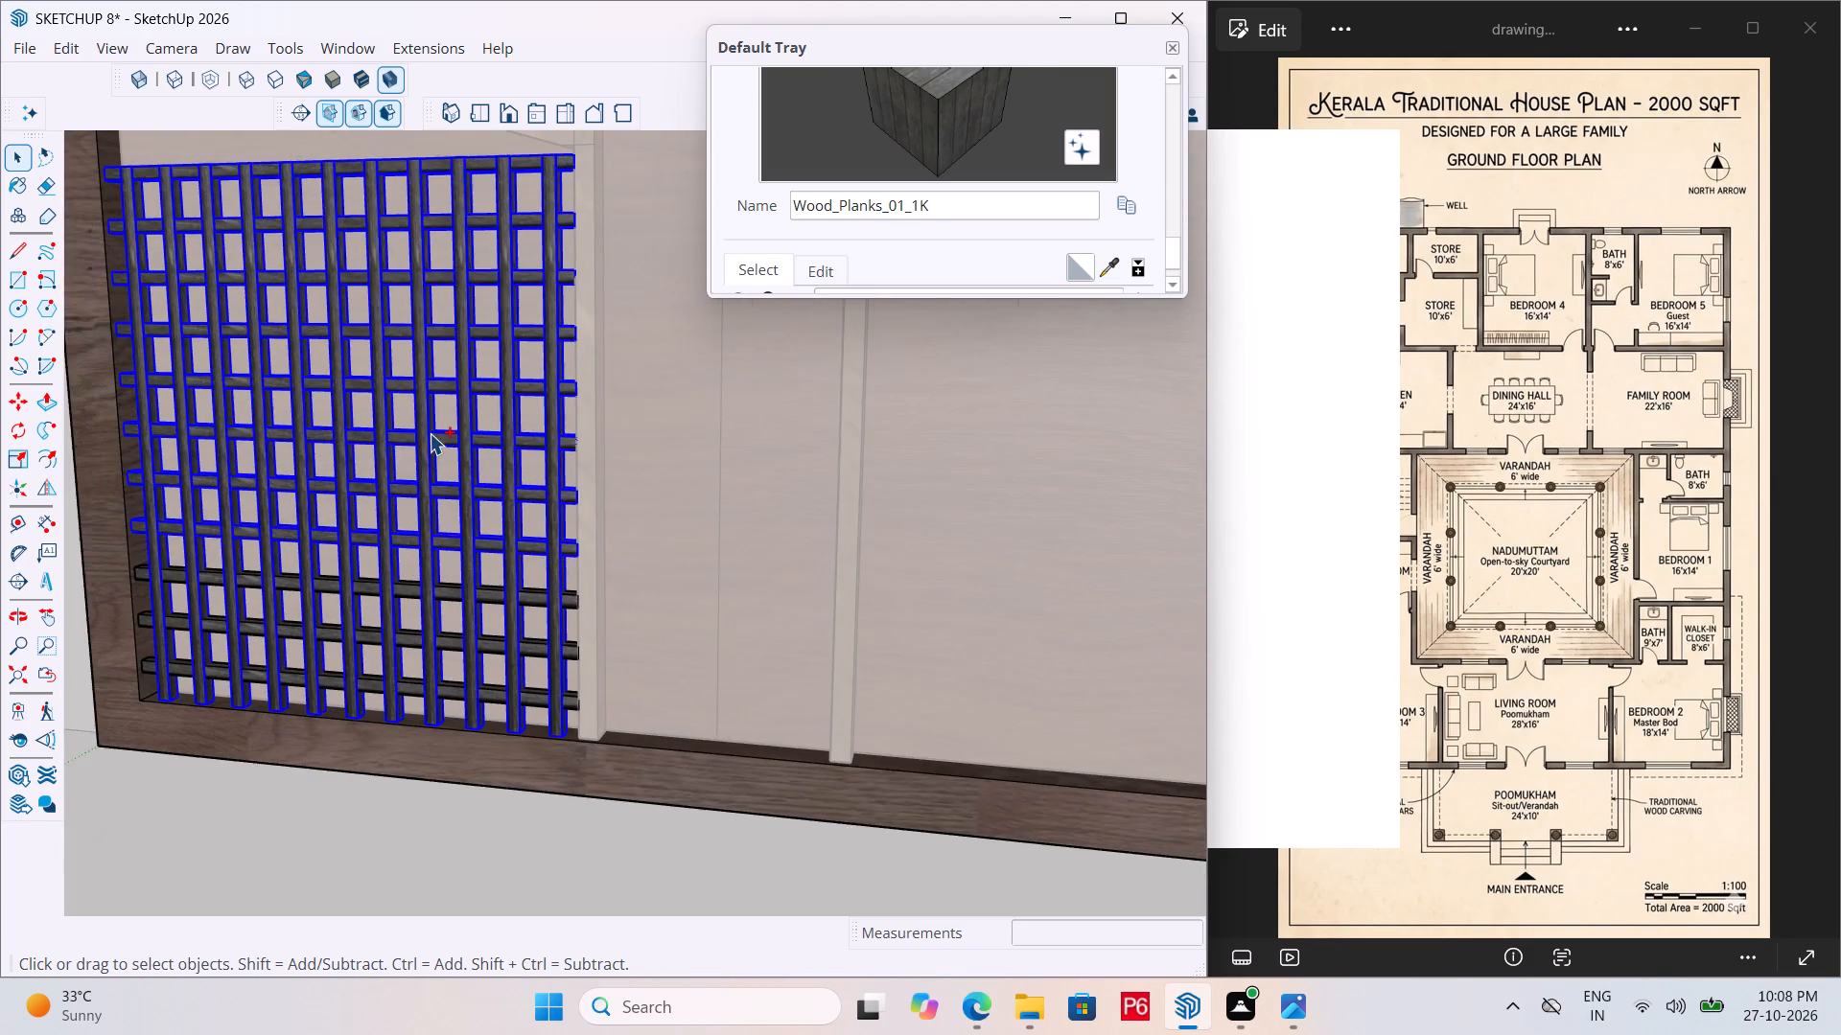
ctrl+scroll(443, 618, up, 6)
ctrl+click(459, 572)
ctrl+click(453, 653)
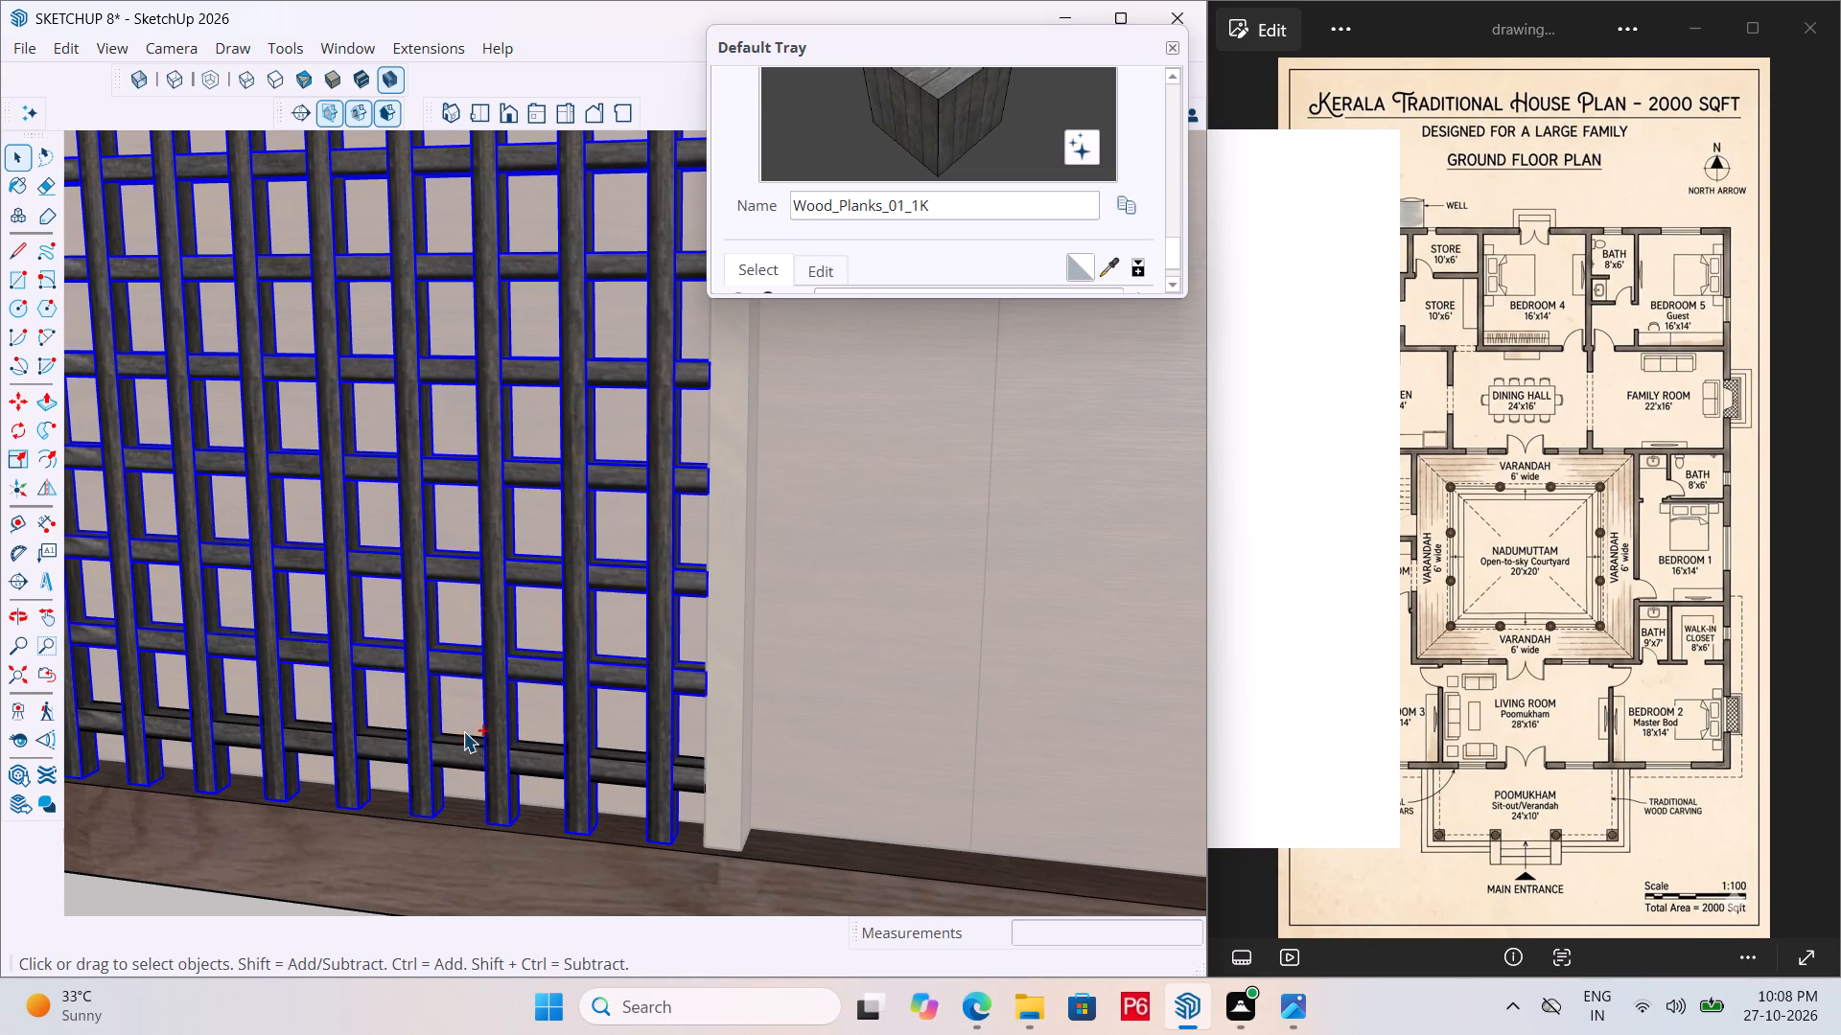
ctrl+click(463, 744)
ctrl+scroll(492, 630, down, 7)
scroll(528, 623, down, 6)
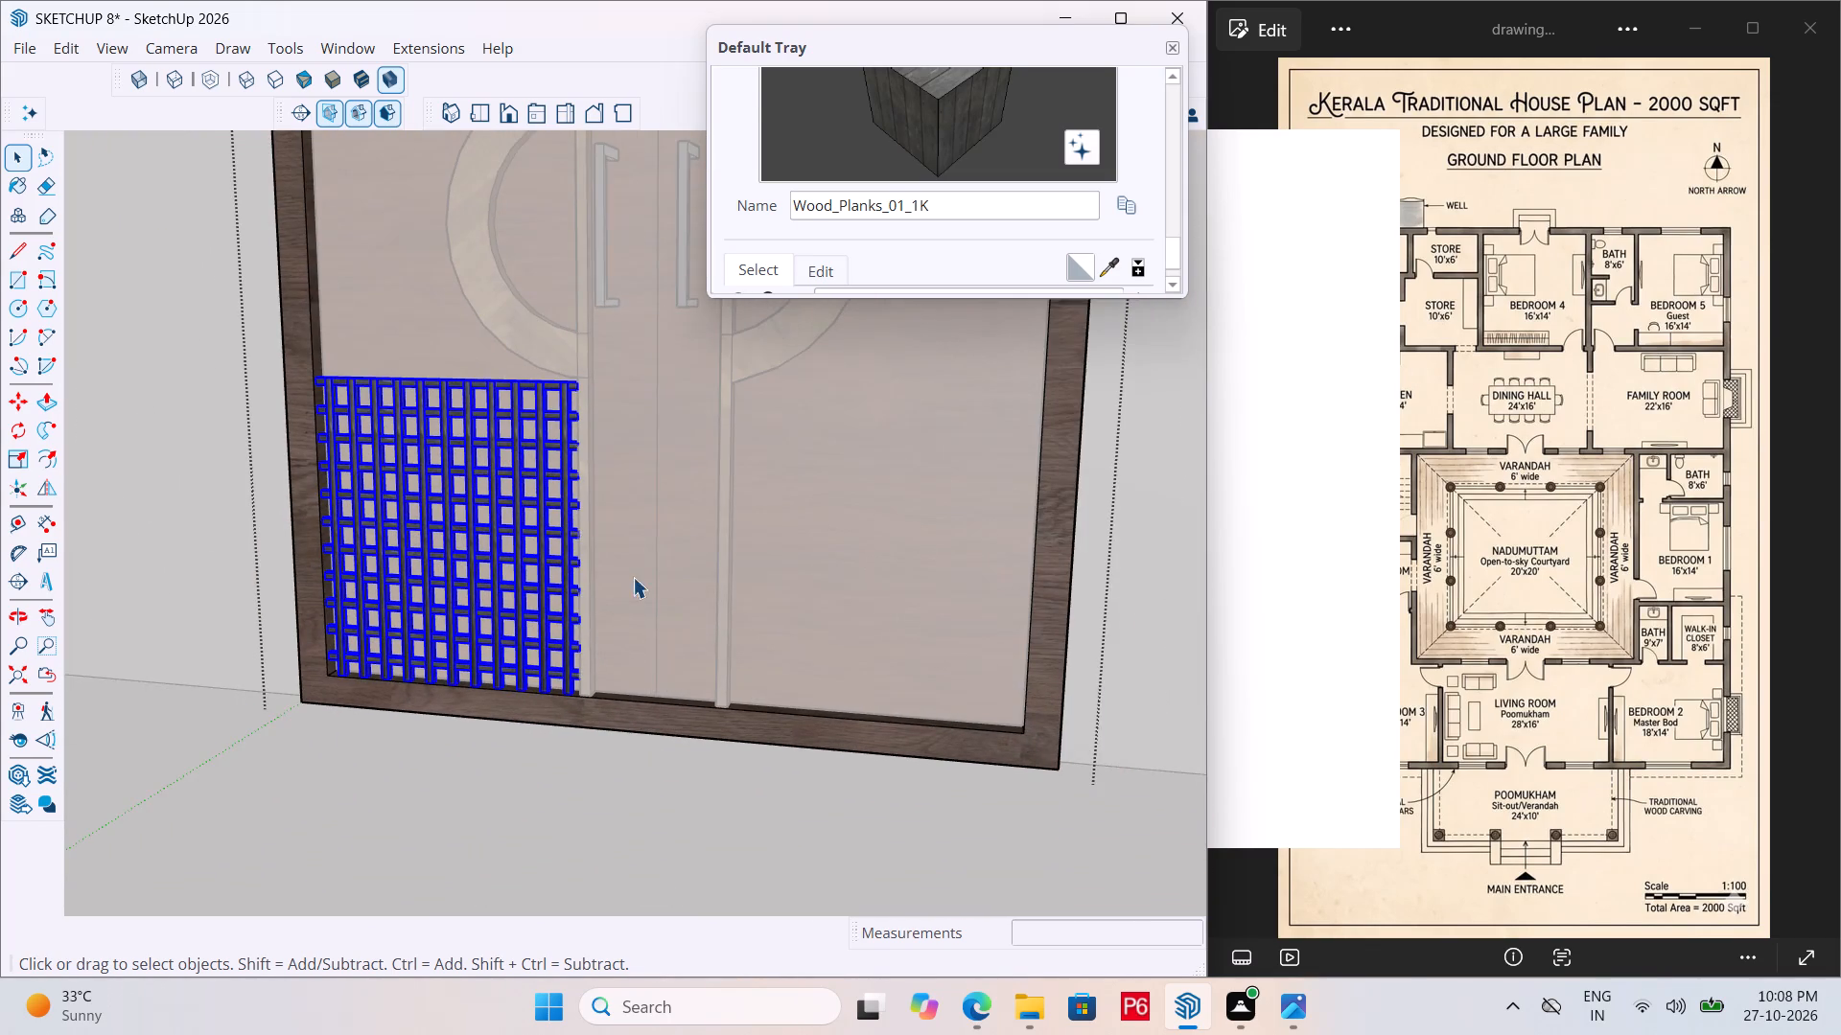
middle_drag(634, 574, 542, 569)
scroll(365, 637, up, 19)
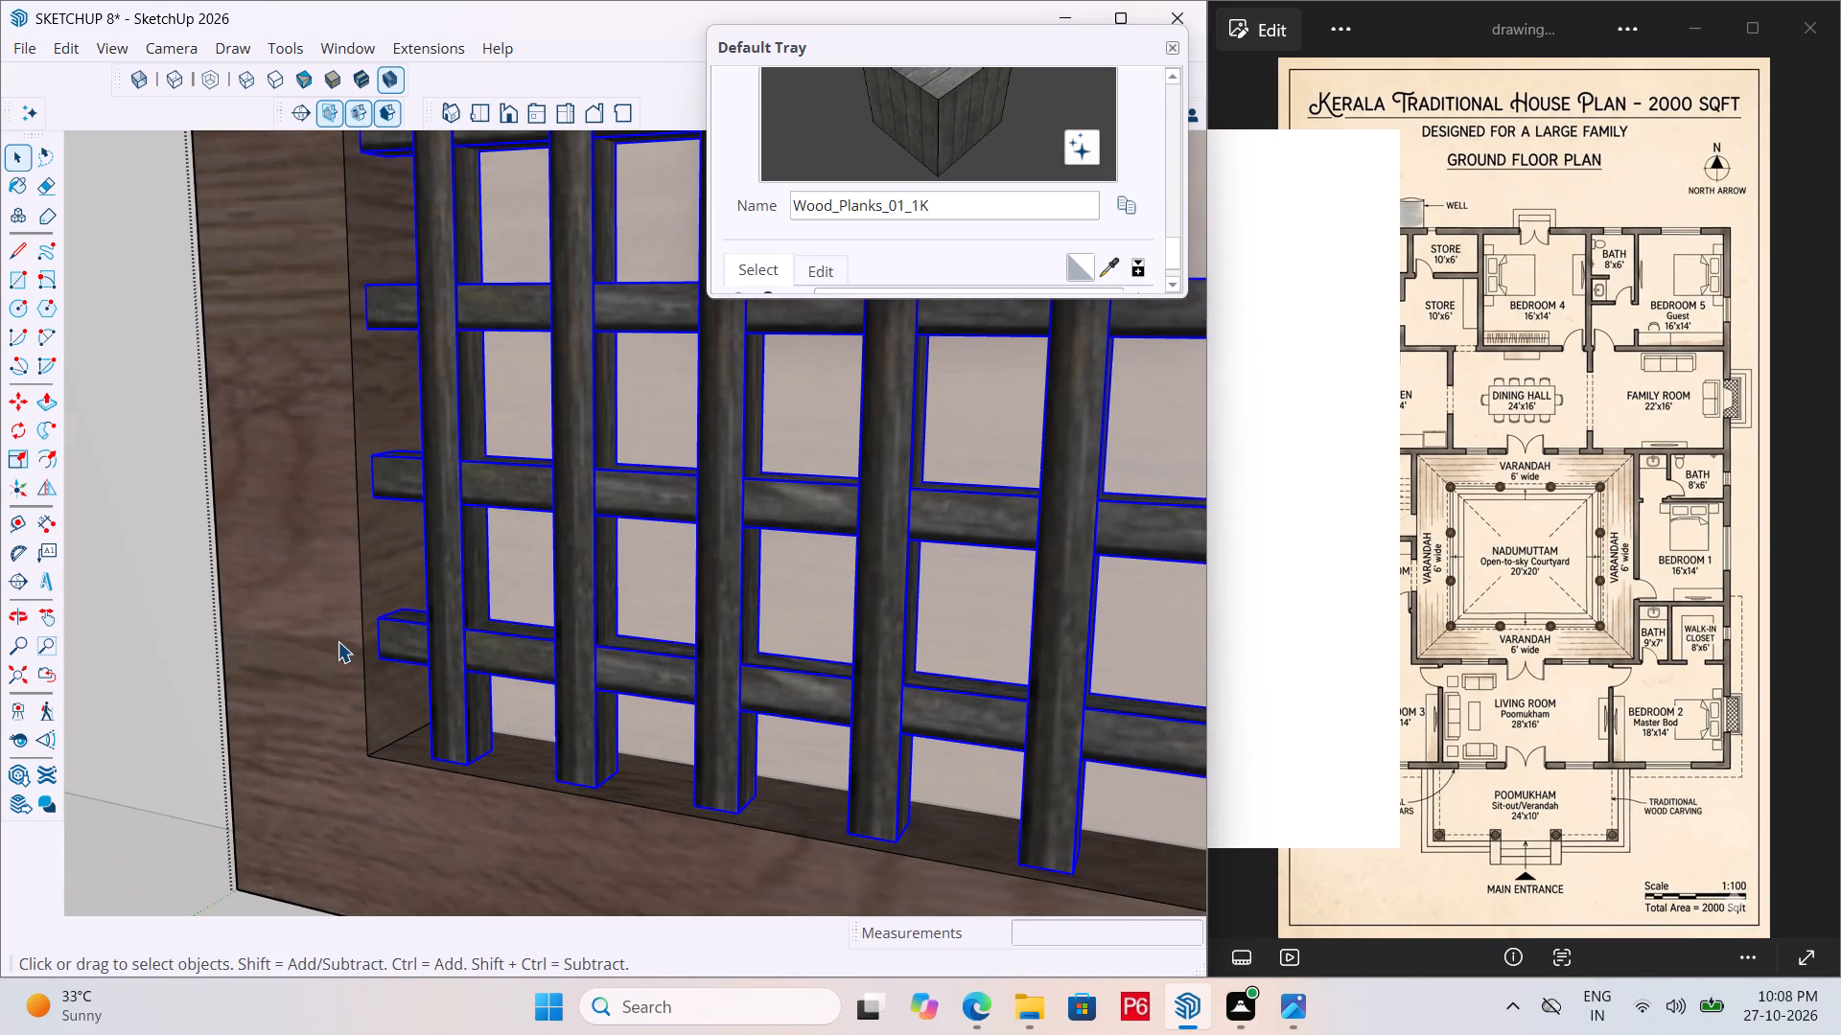
key(comma)
key(m)
click(385, 623)
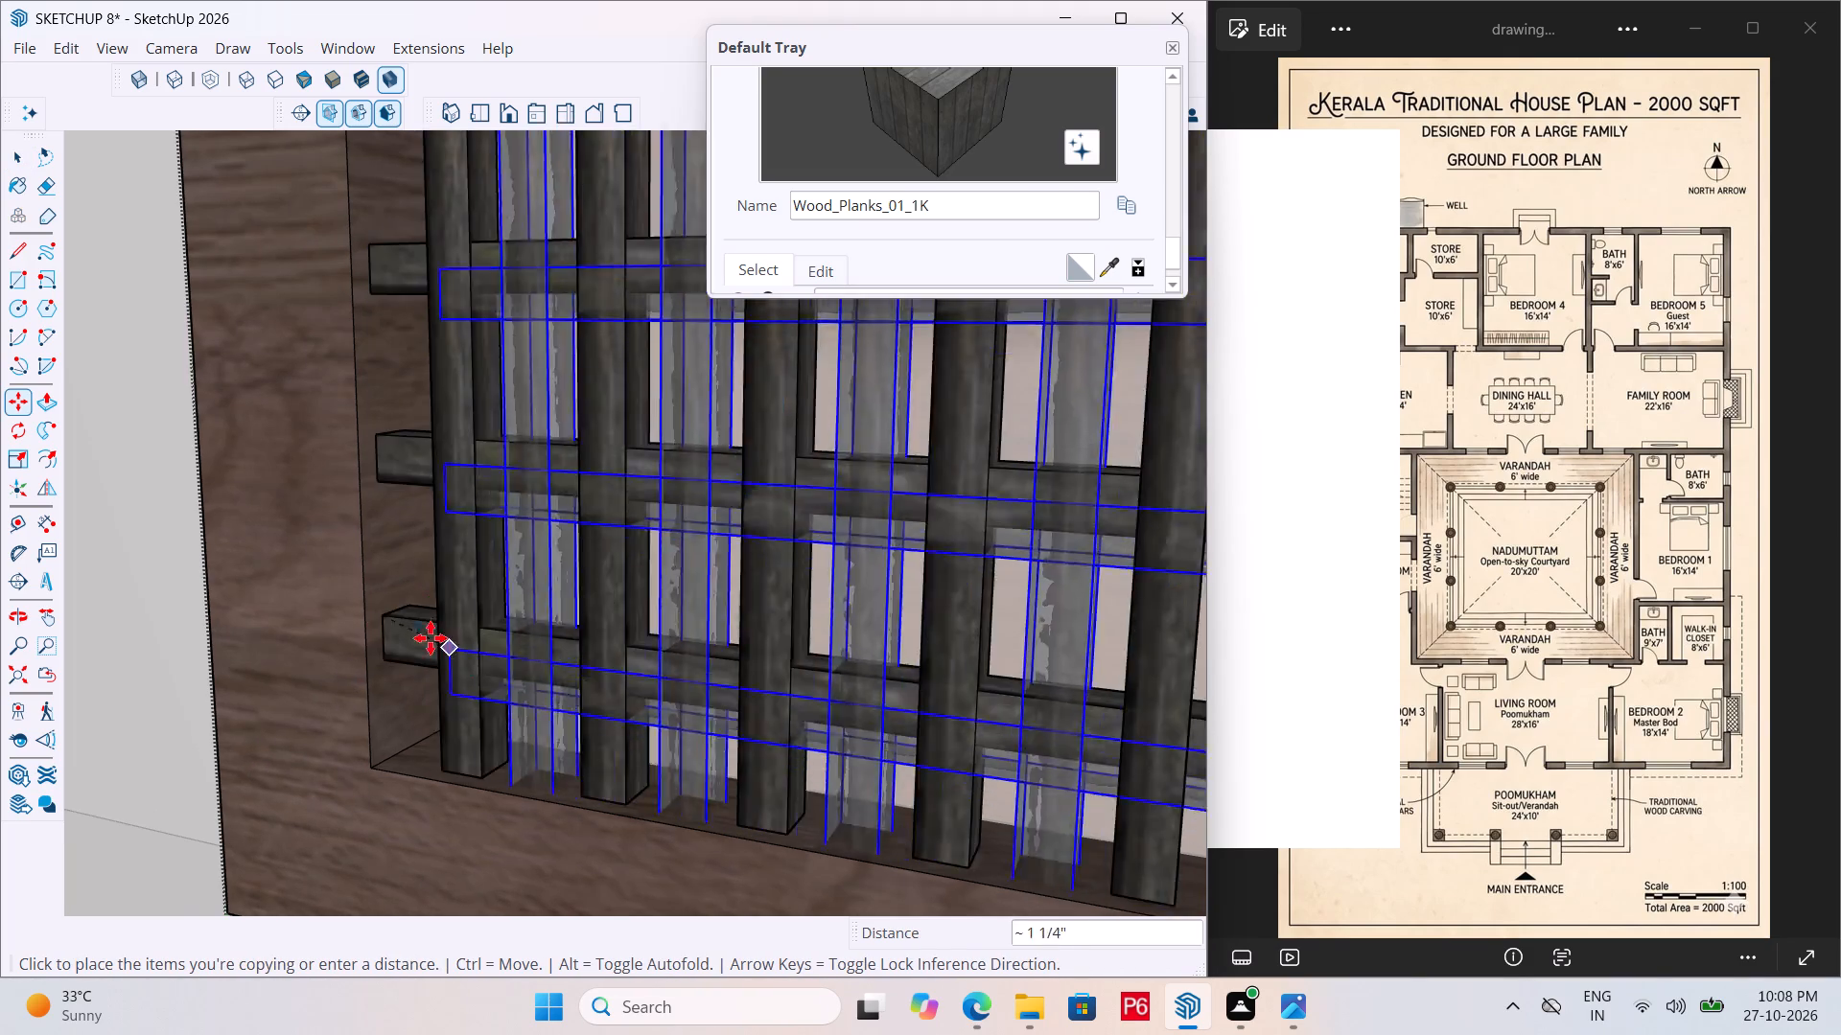
scroll(382, 628, down, 20)
scroll(382, 628, down, 1)
scroll(665, 623, up, 12)
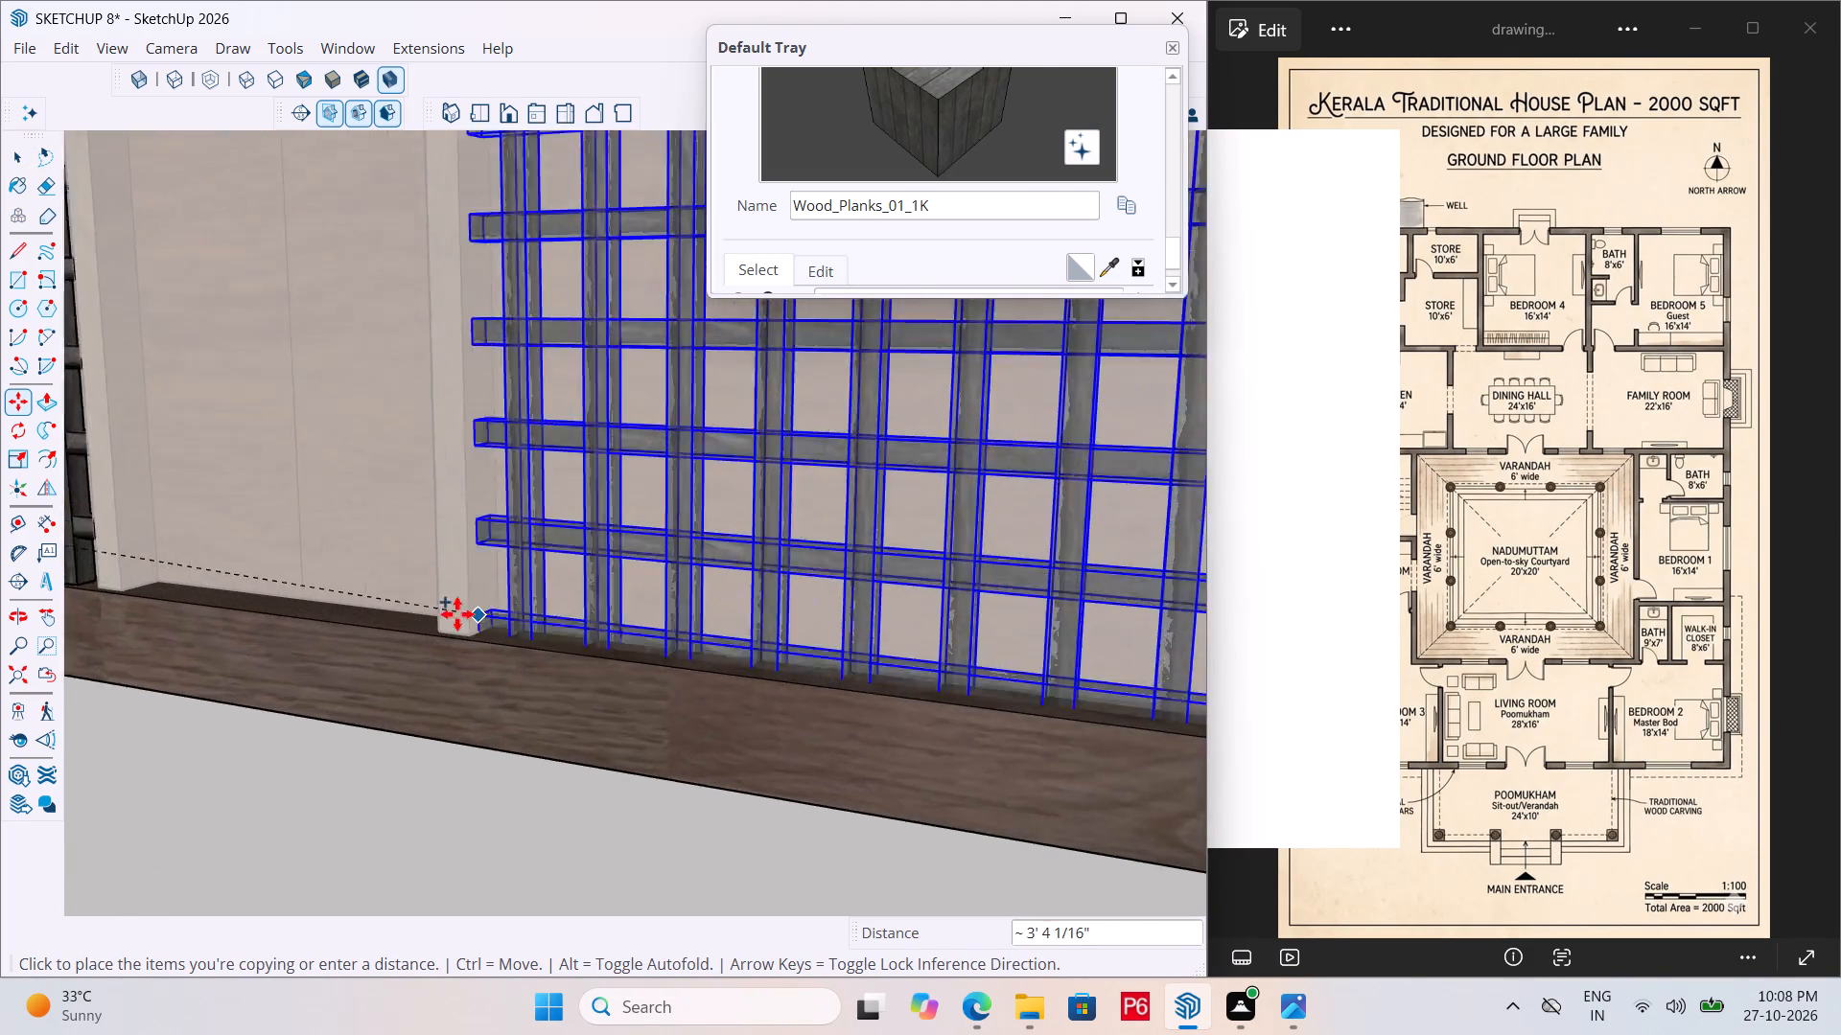
scroll(457, 614, up, 5)
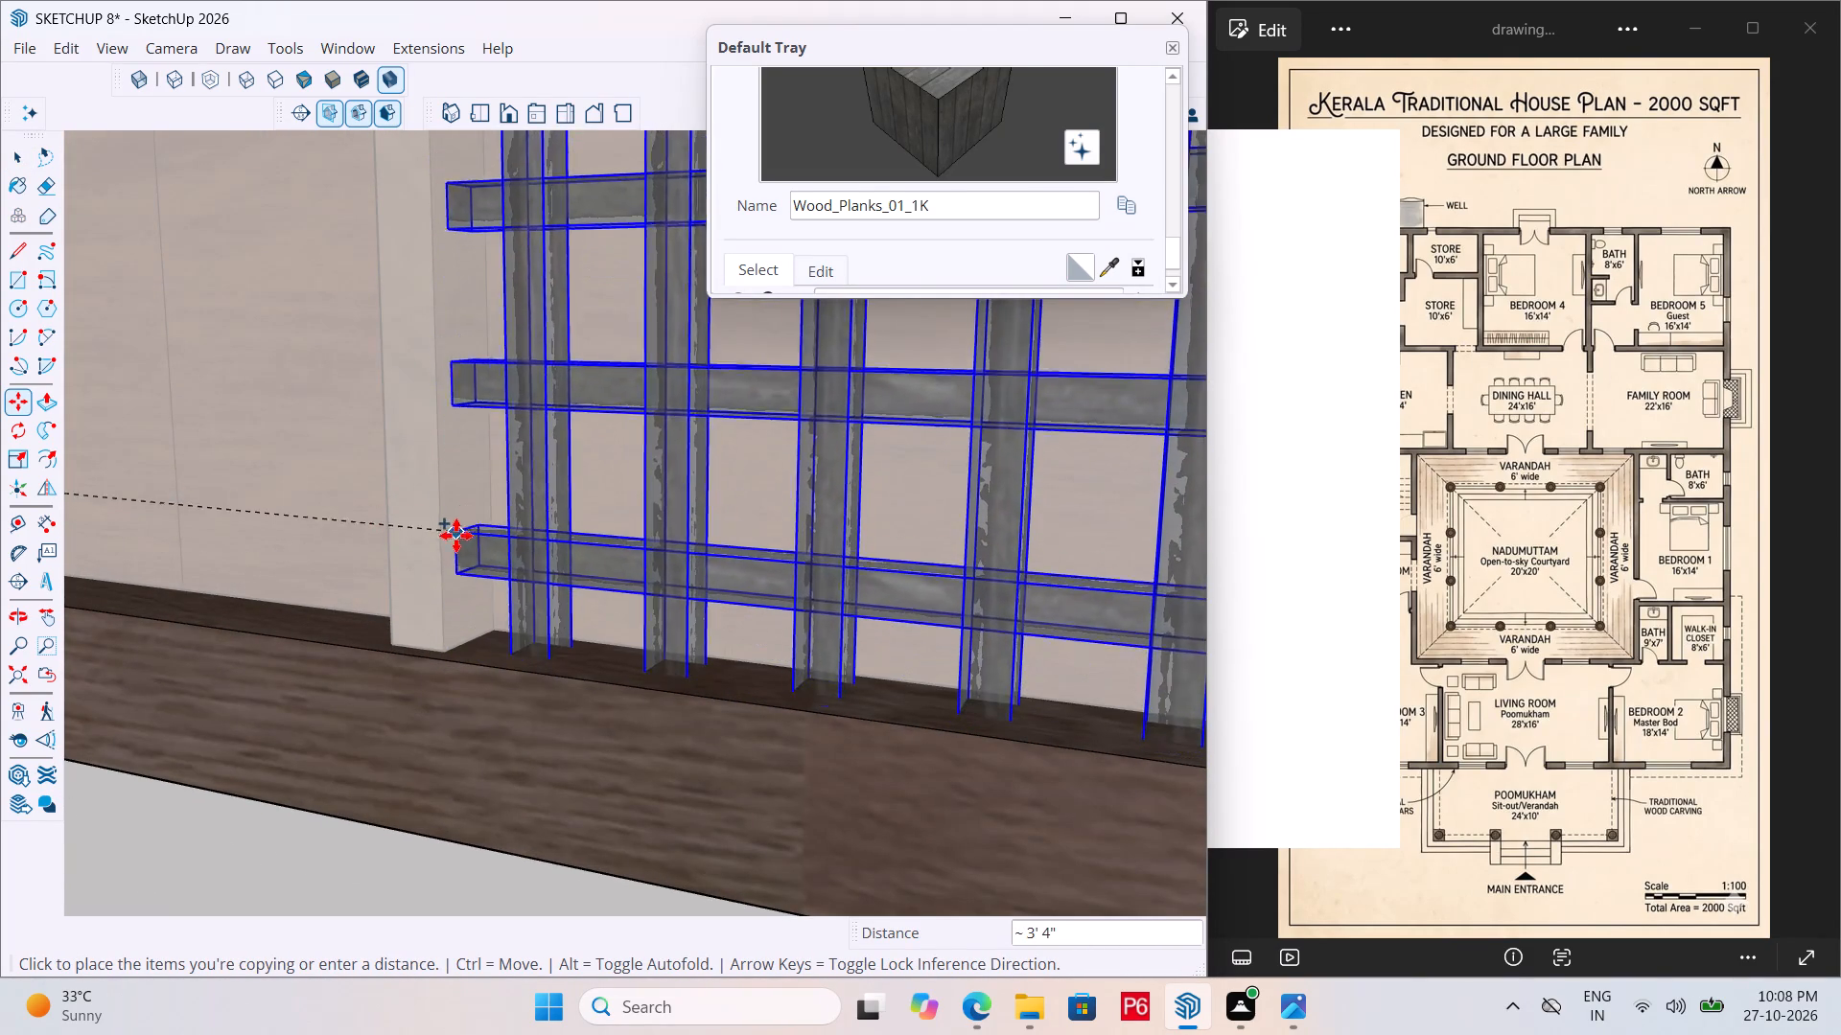
click(449, 517)
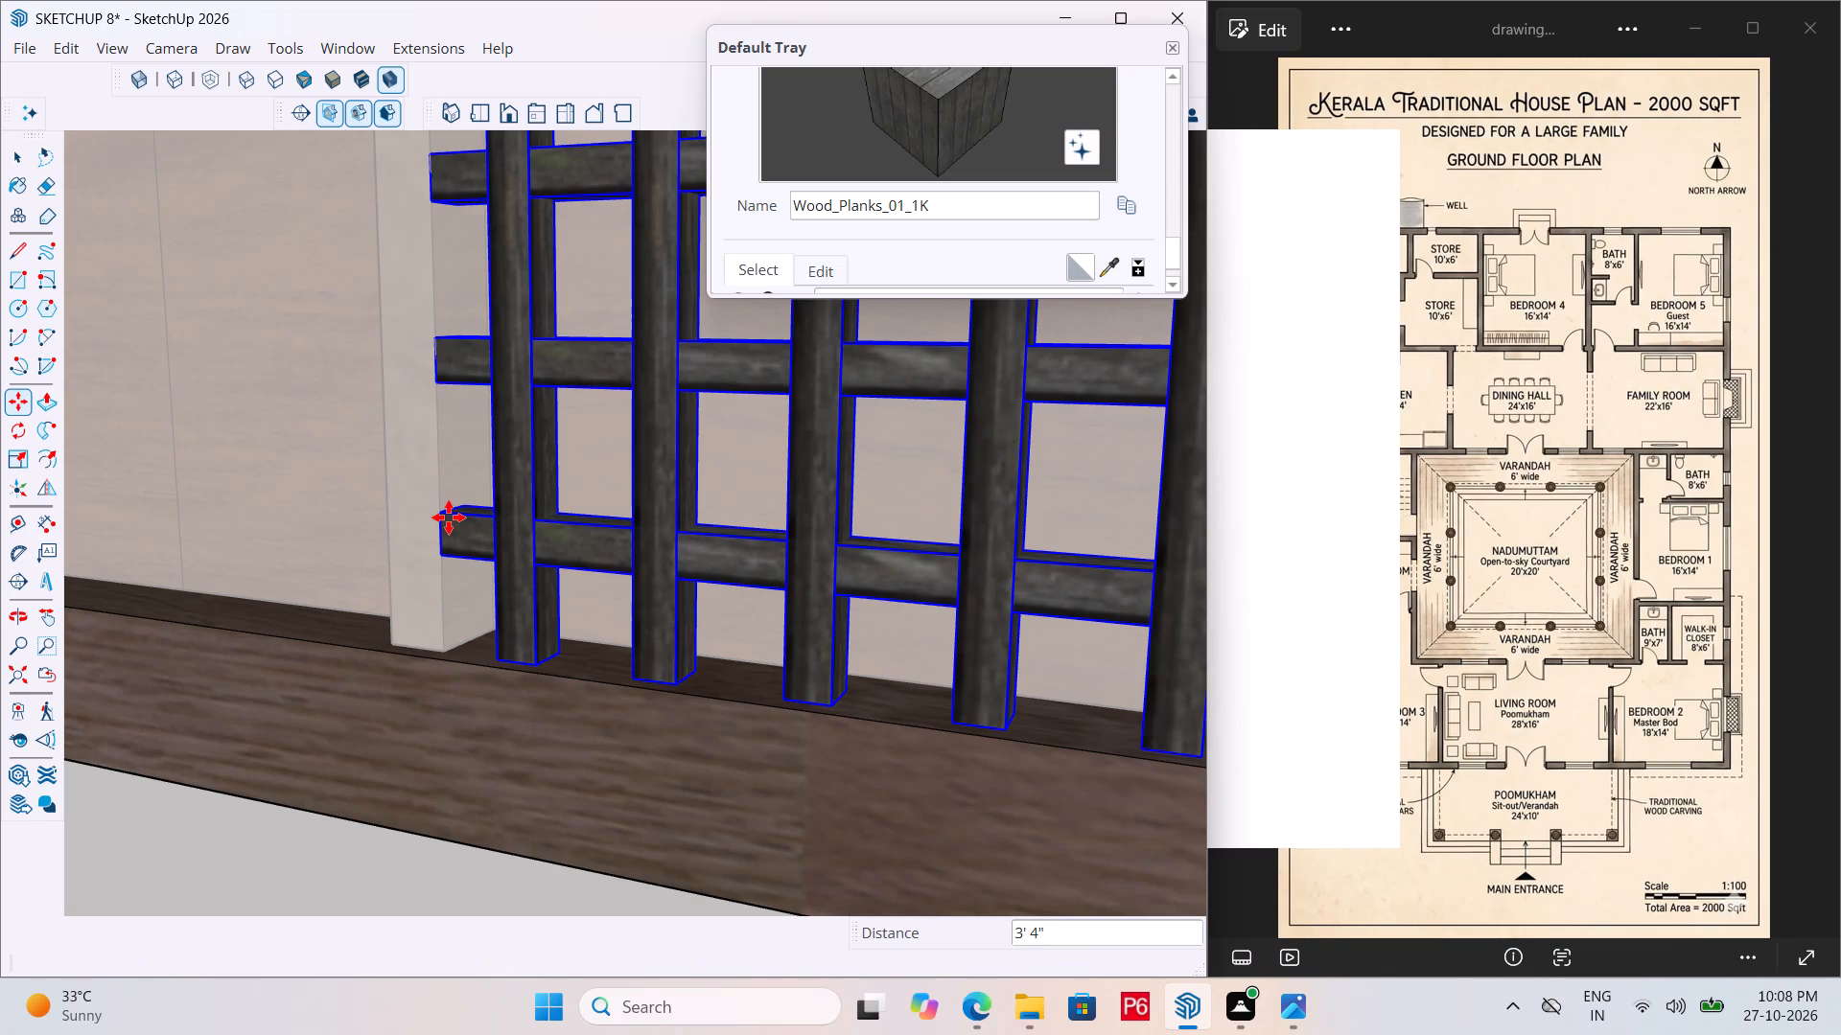
Save the model with grilles on both door leaves and leave the door group's editing context.
scroll(603, 495, down, 12)
scroll(542, 550, down, 4)
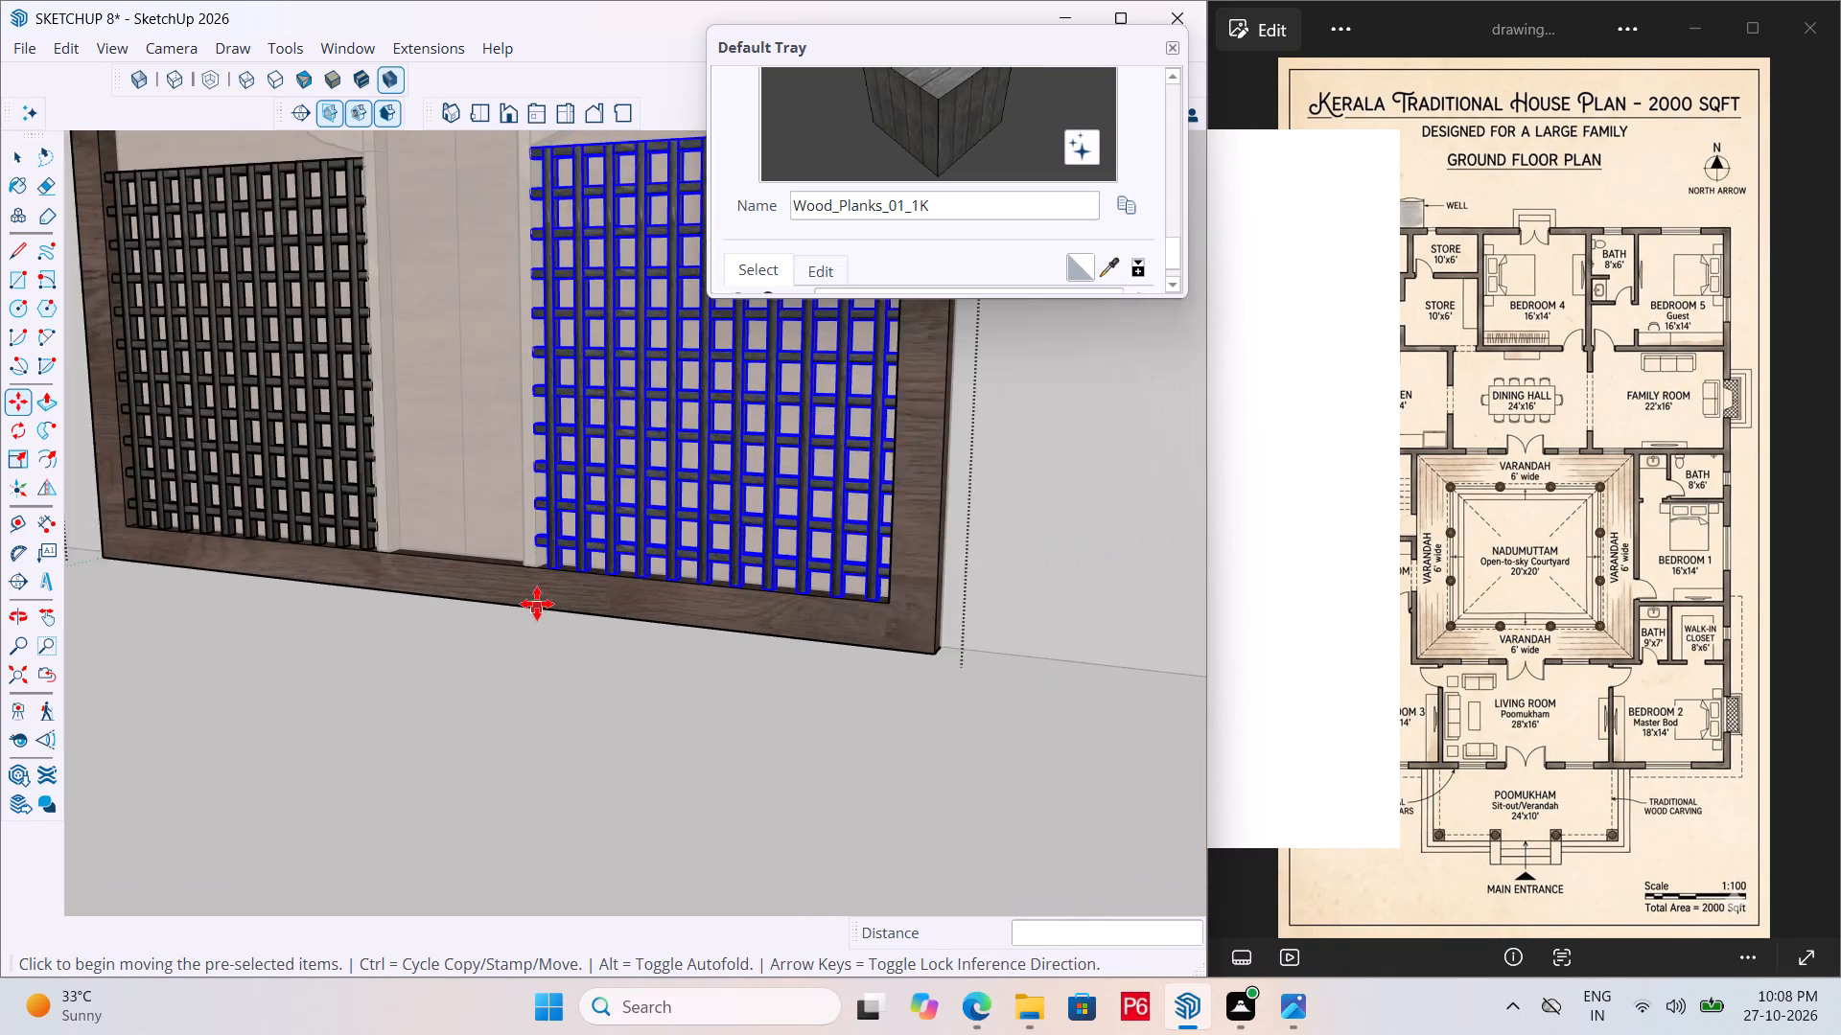
scroll(537, 604, down, 2)
middle_drag(527, 607, 686, 630)
key(ctrl+s)
key(ctrl+s)
key(ctrl+s)
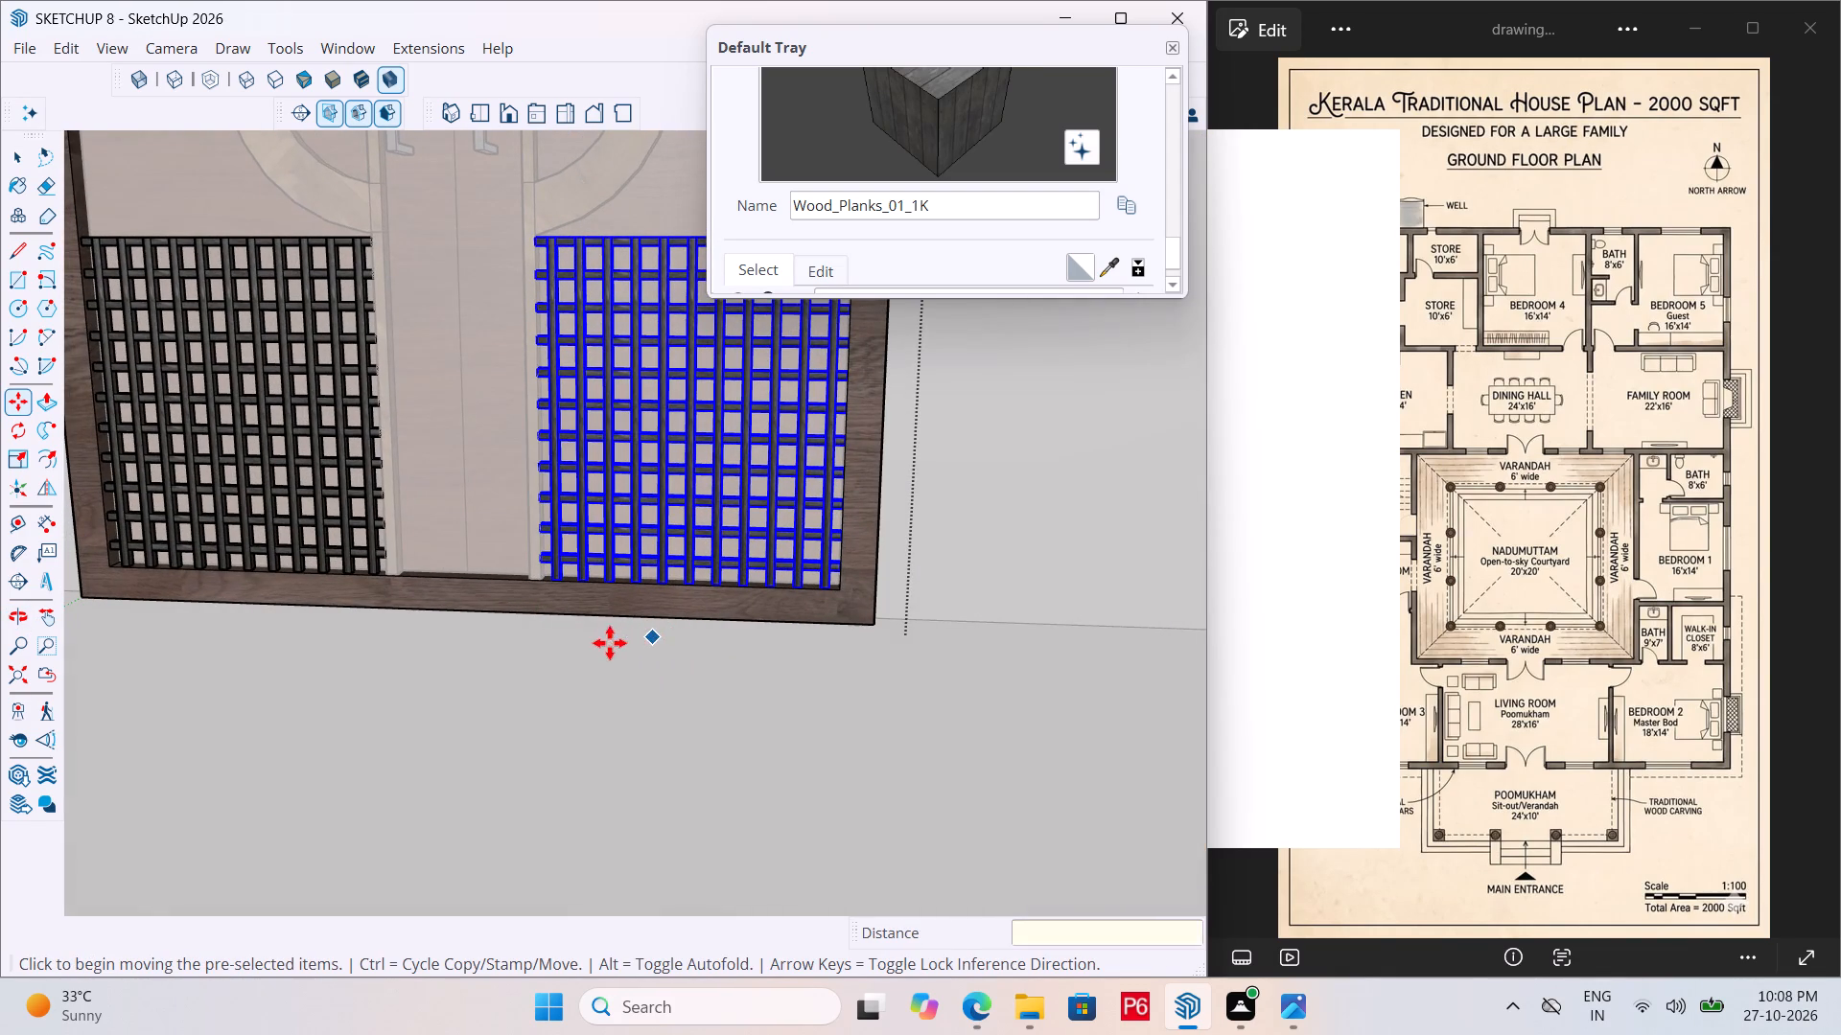
scroll(610, 643, down, 6)
key(space)
scroll(534, 645, down, 7)
key(space)
click(644, 677)
middle_click(361, 490)
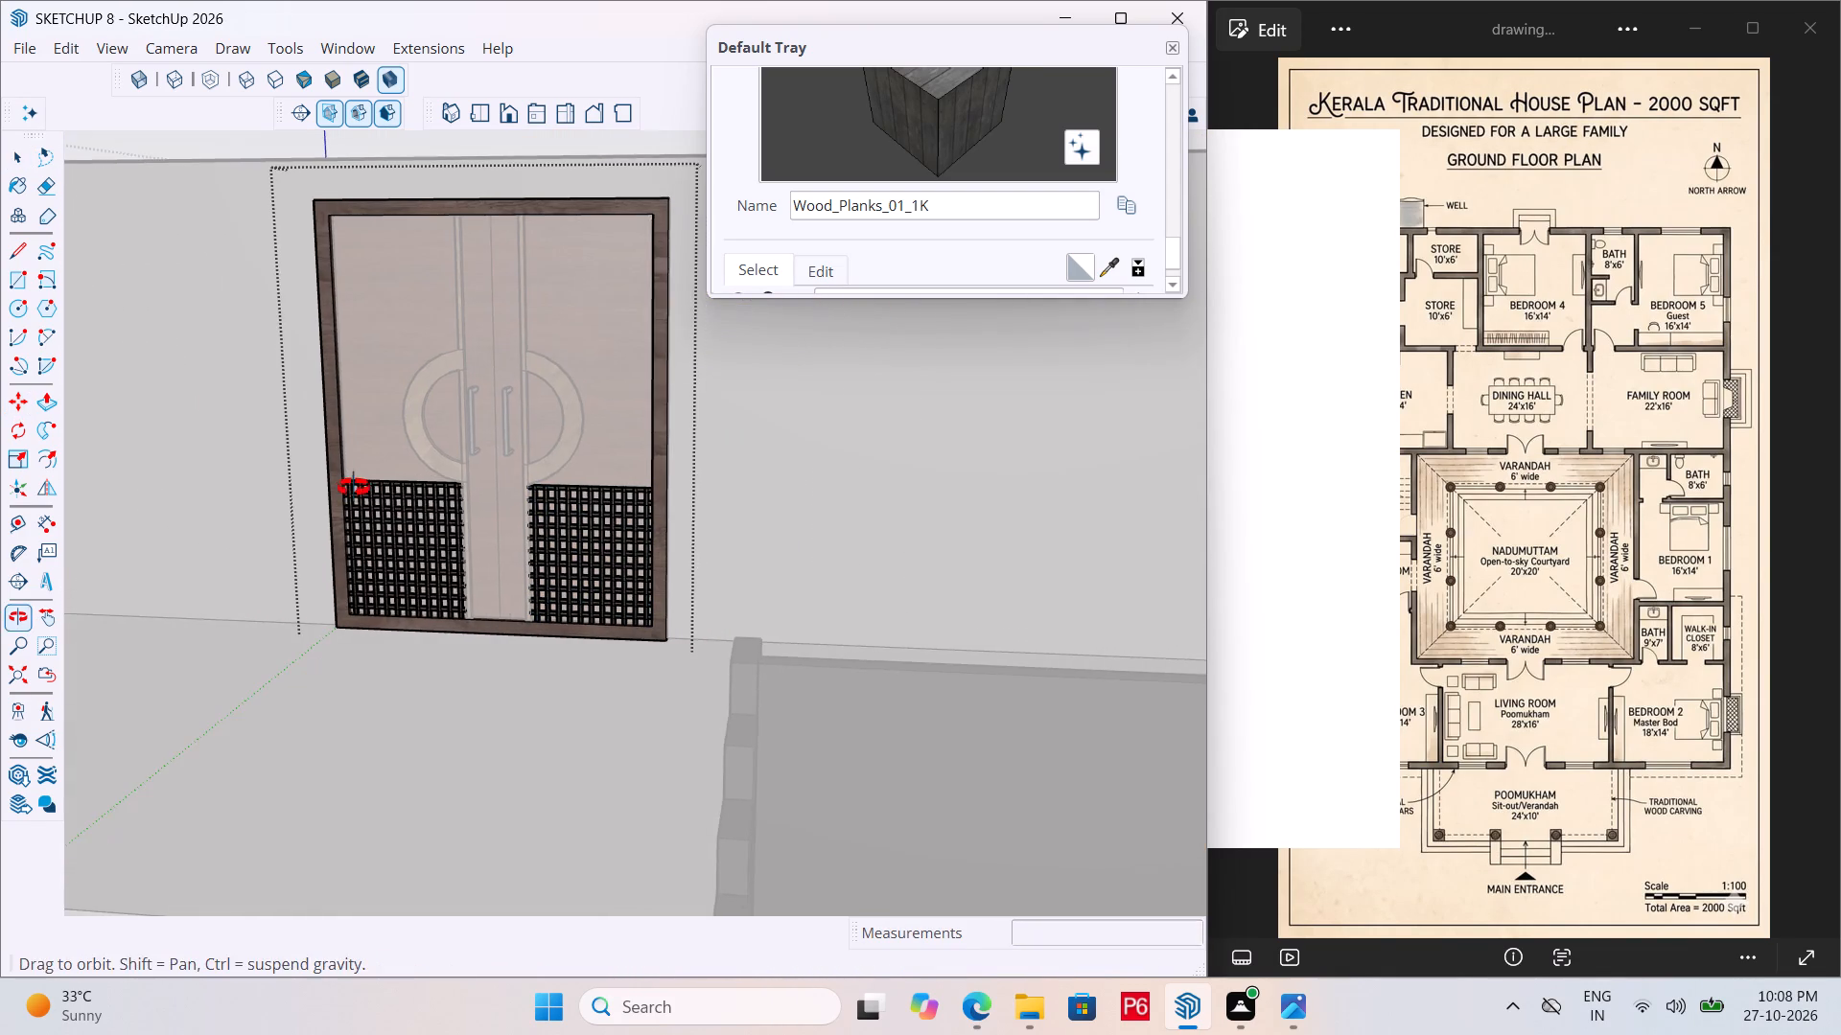
double_click(442, 742)
Examine the entrance door from the front and at an angle, including its raised trim, handles and both grilles.
scroll(412, 619, down, 3)
middle_drag(428, 424, 431, 409)
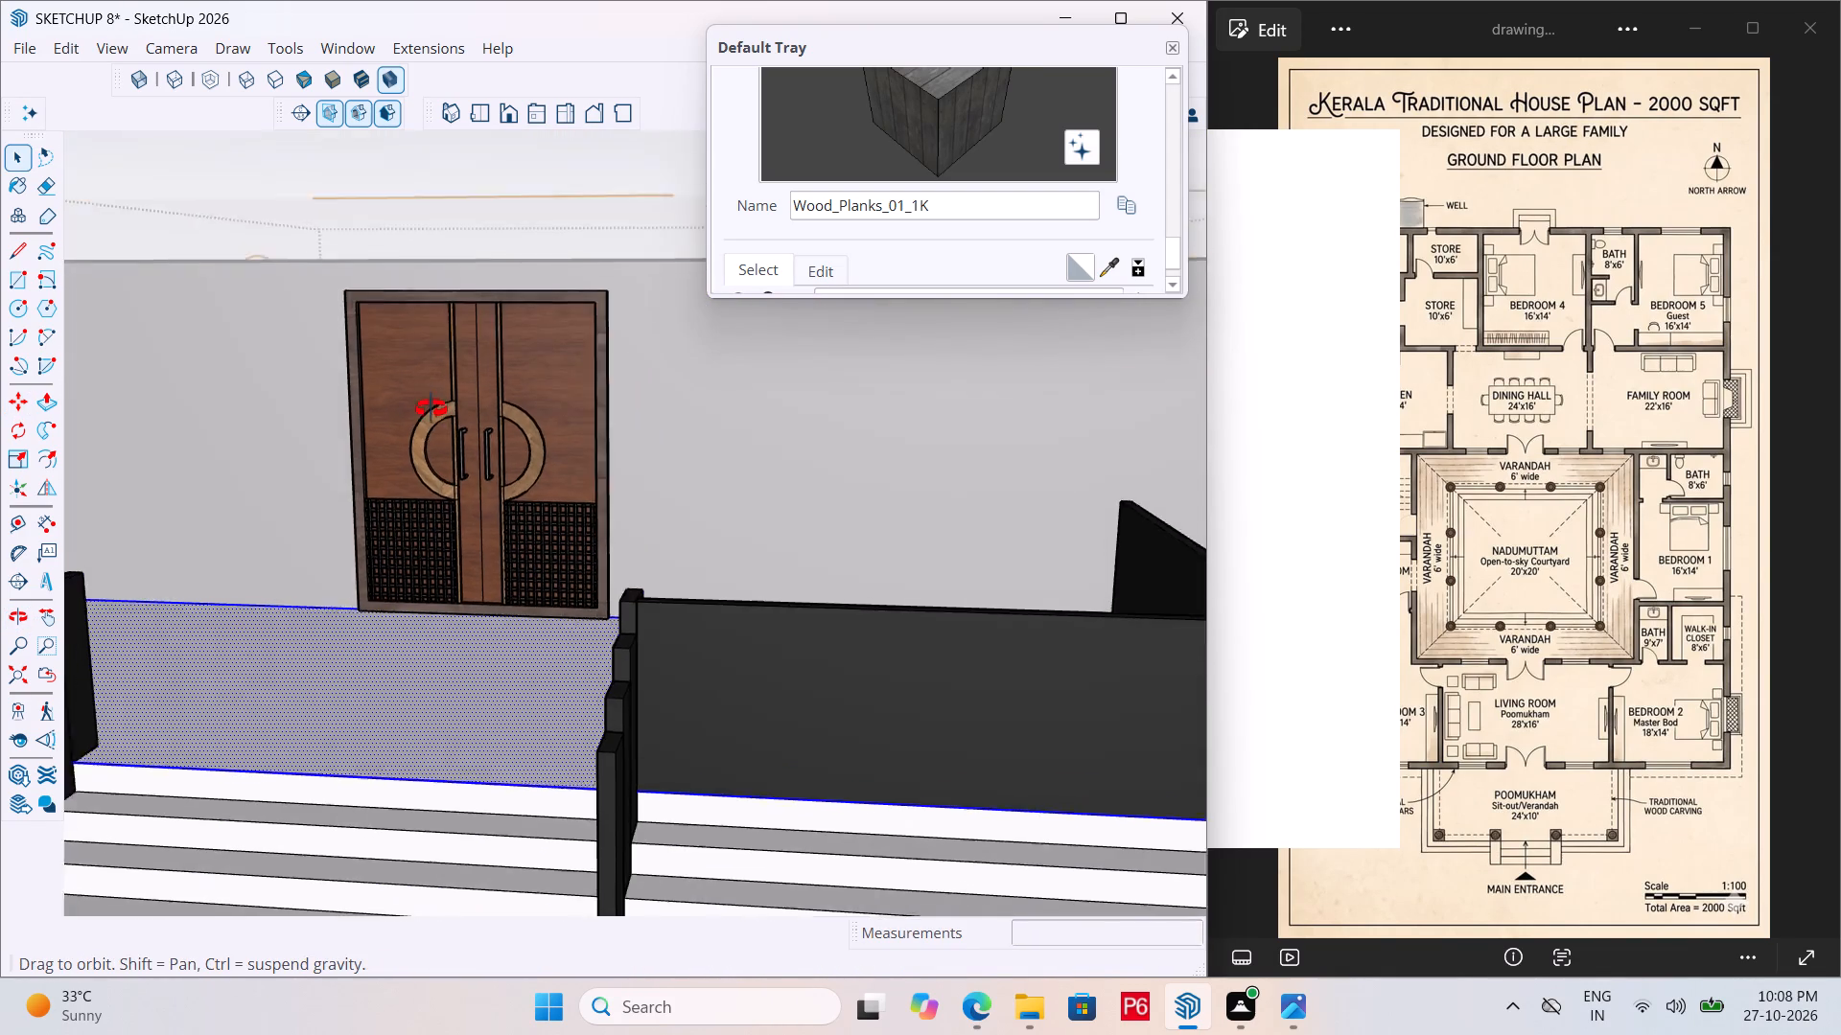
middle_drag(431, 409, 434, 392)
scroll(427, 380, up, 2)
scroll(504, 276, up, 6)
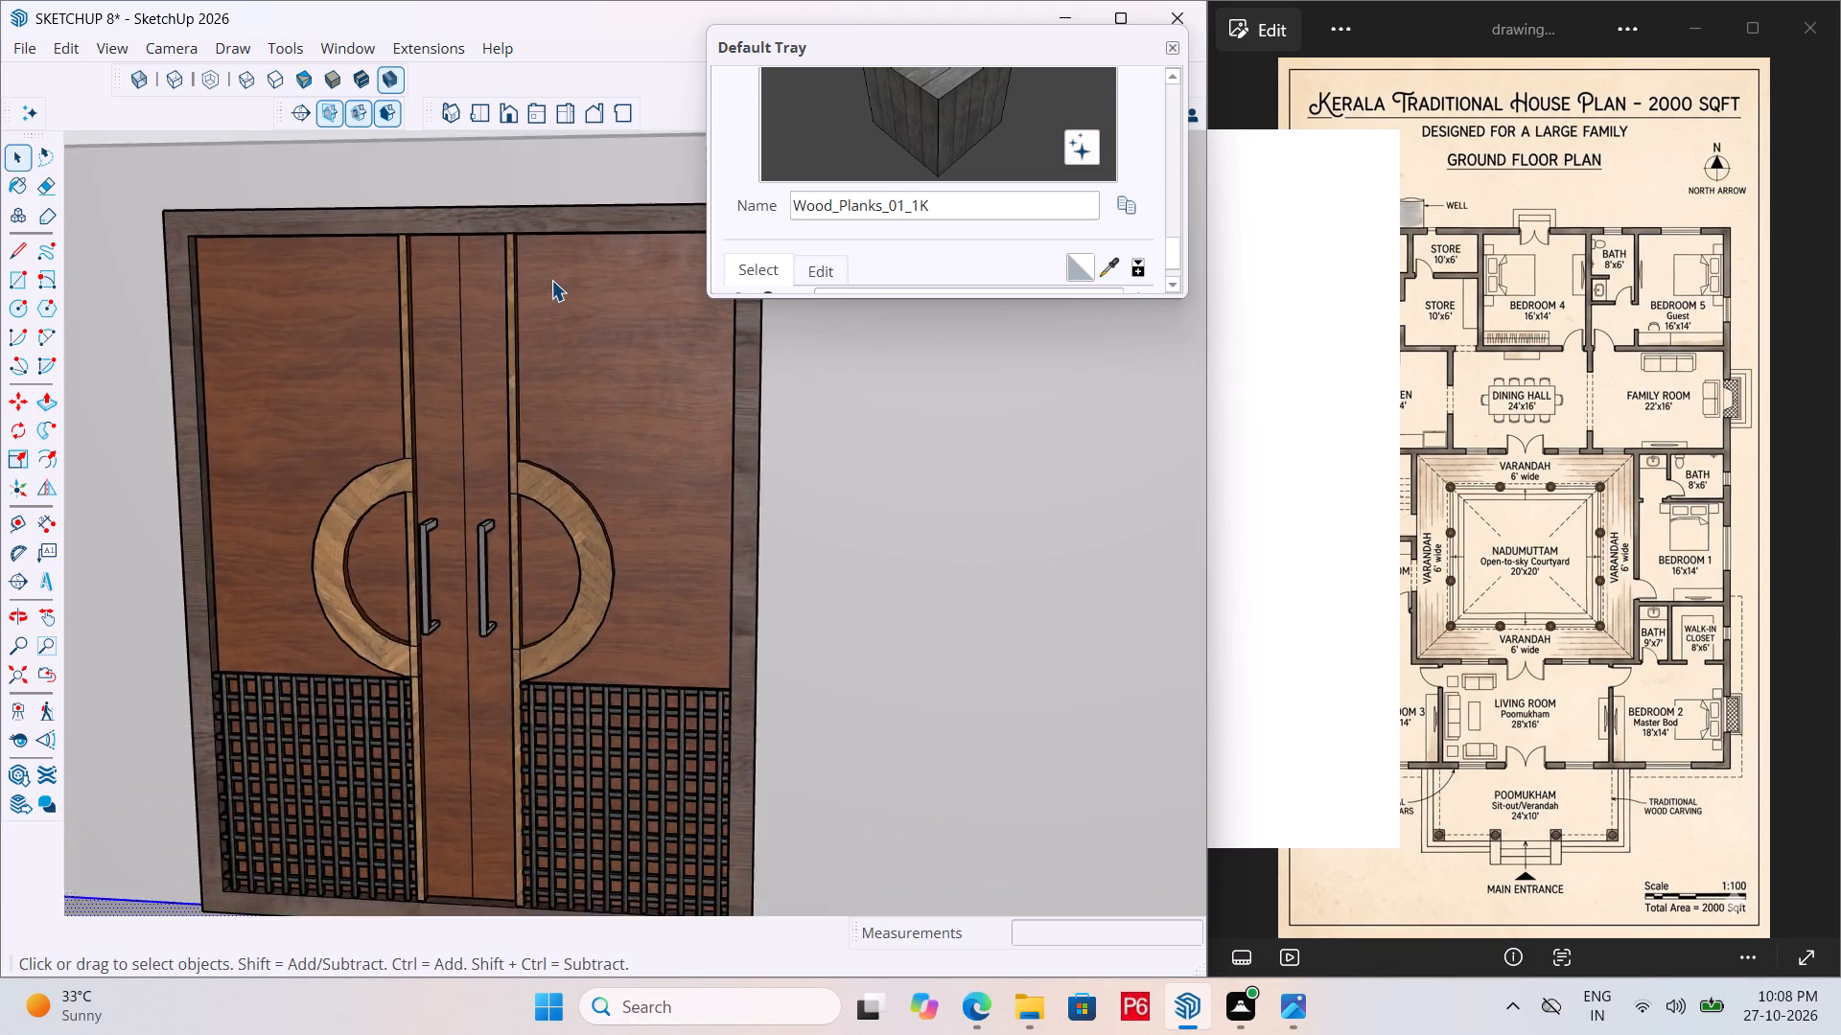
scroll(551, 280, up, 3)
middle_drag(483, 322, 410, 315)
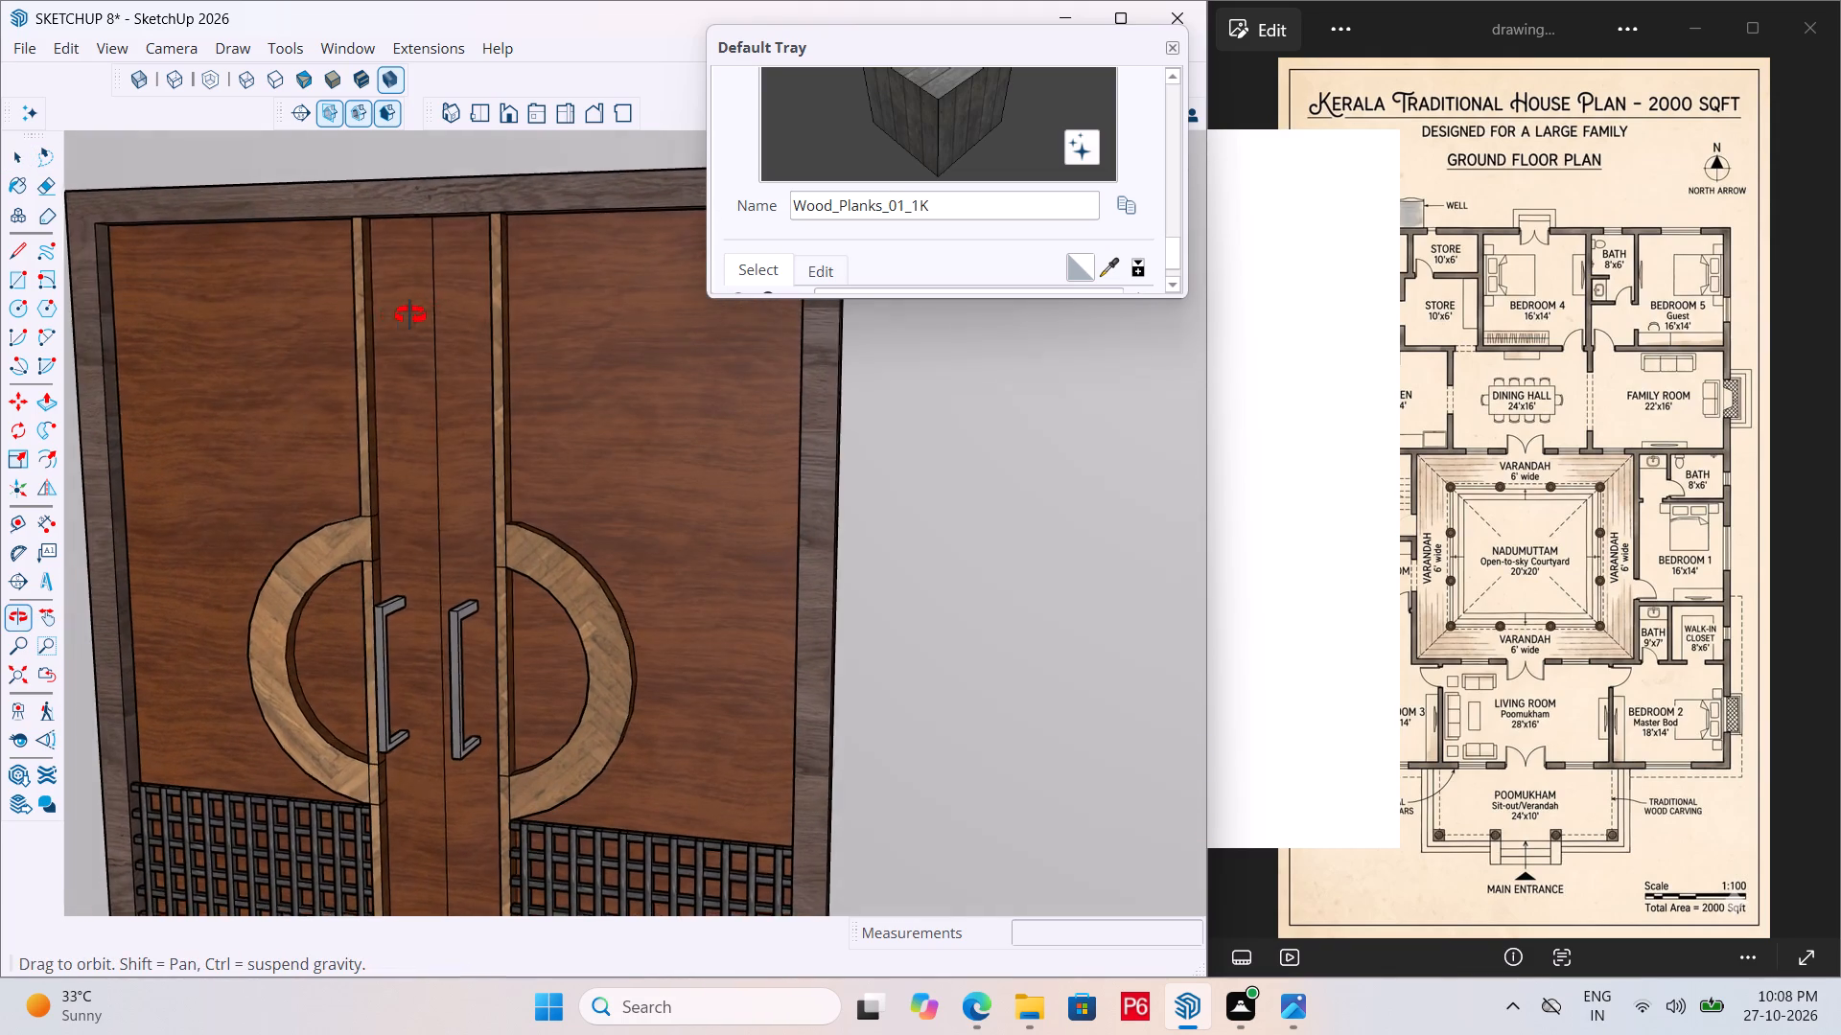
middle_drag(410, 315, 391, 315)
scroll(347, 392, down, 4)
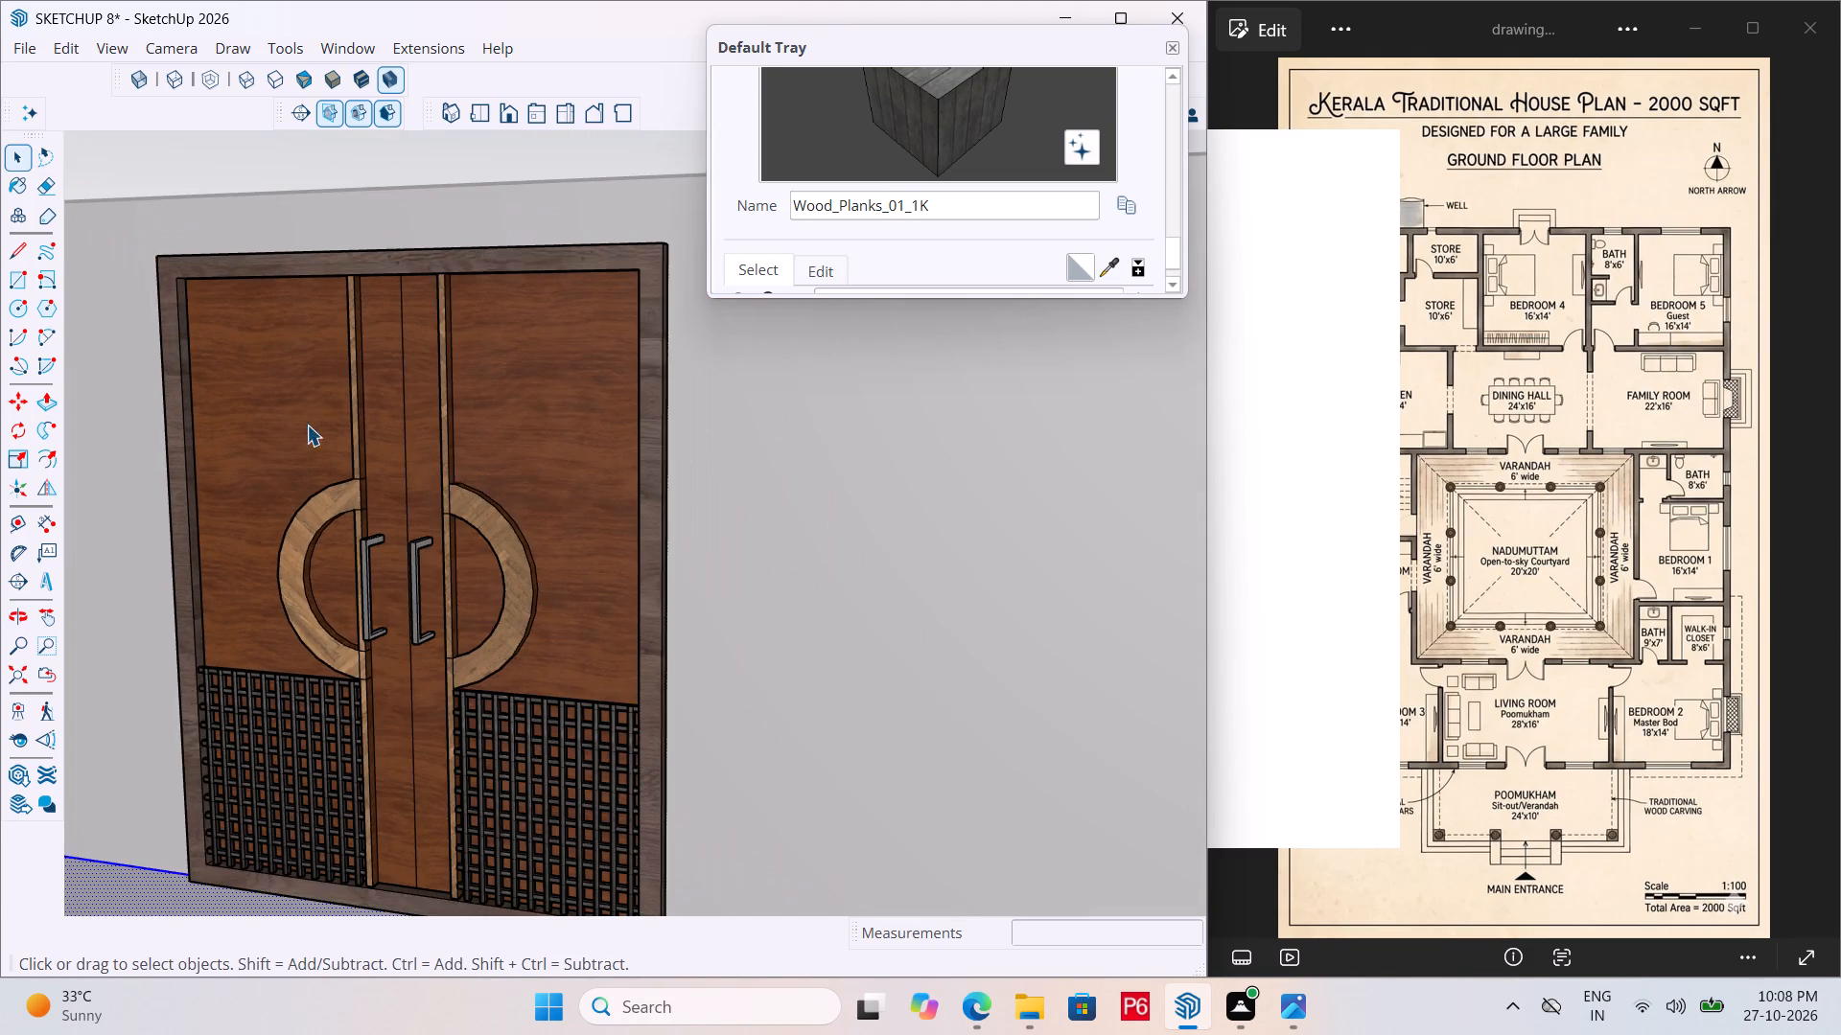
Save the model with the finished grilles on both leaves of the entrance door.
scroll(552, 538, down, 2)
middle_drag(552, 538, 727, 521)
scroll(1037, 705, up, 12)
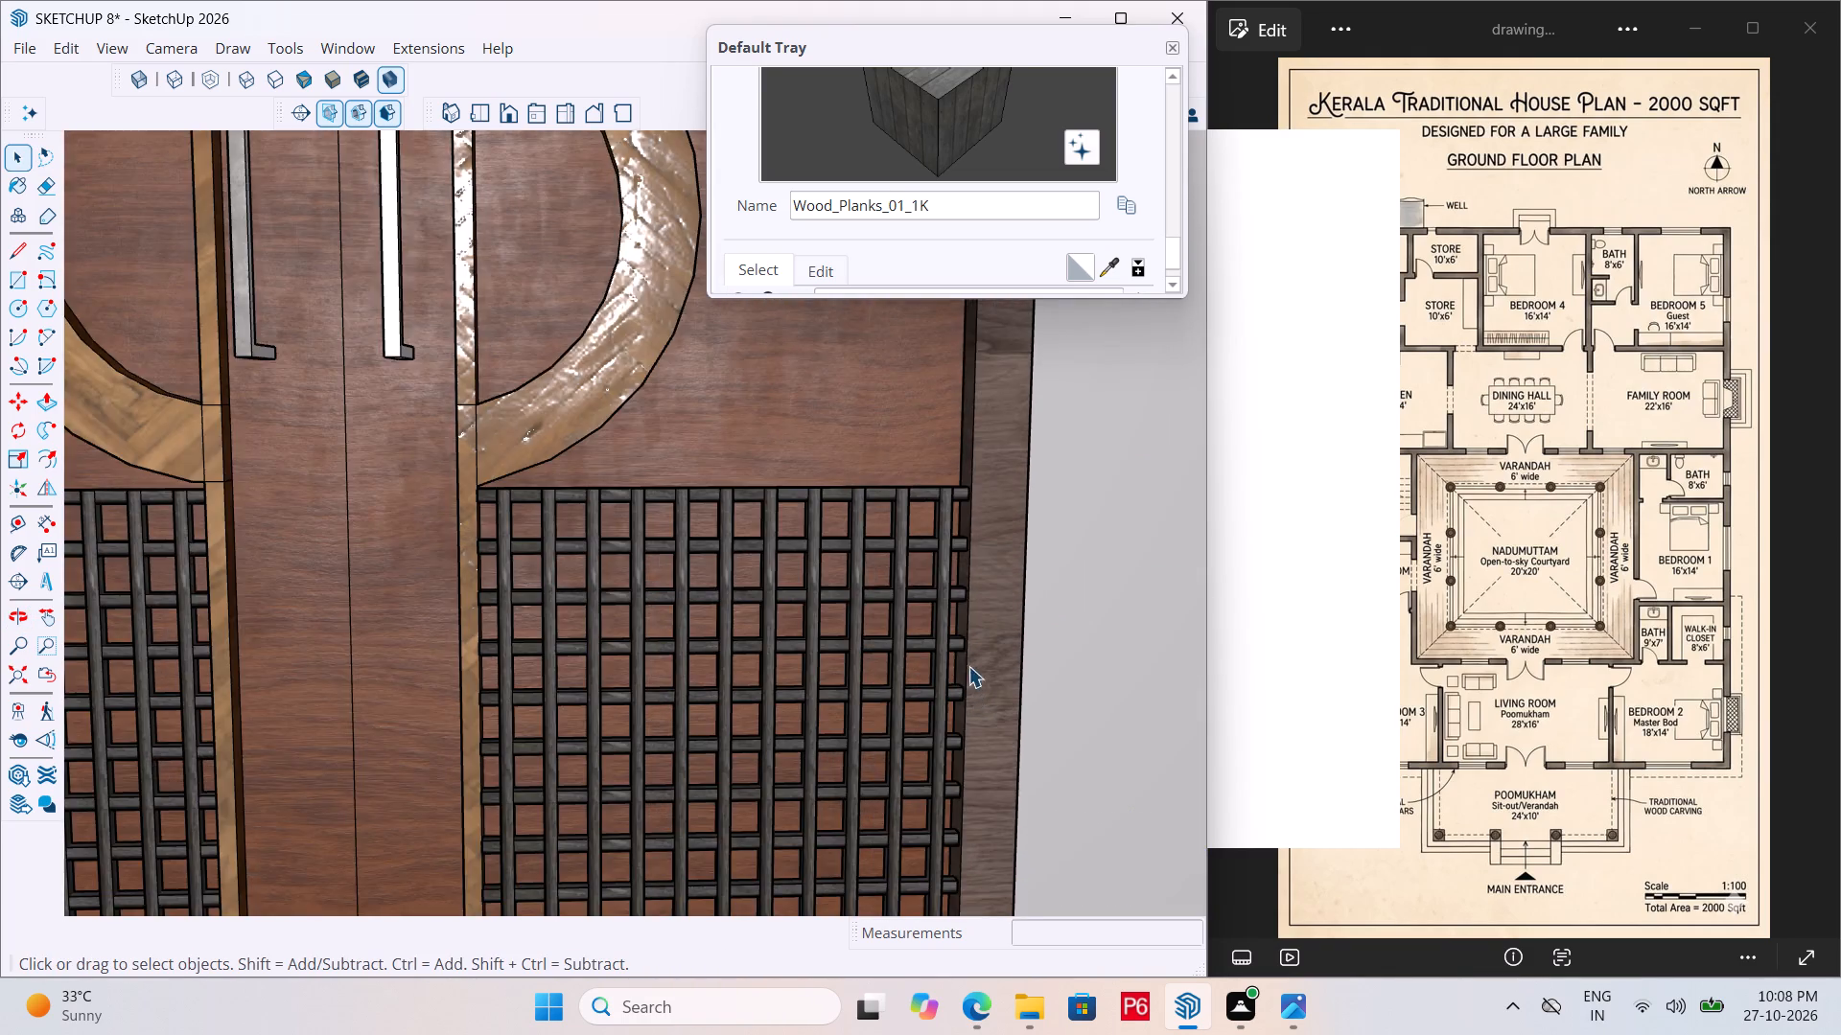
scroll(963, 651, up, 1)
middle_drag(959, 647, 822, 631)
scroll(909, 609, down, 7)
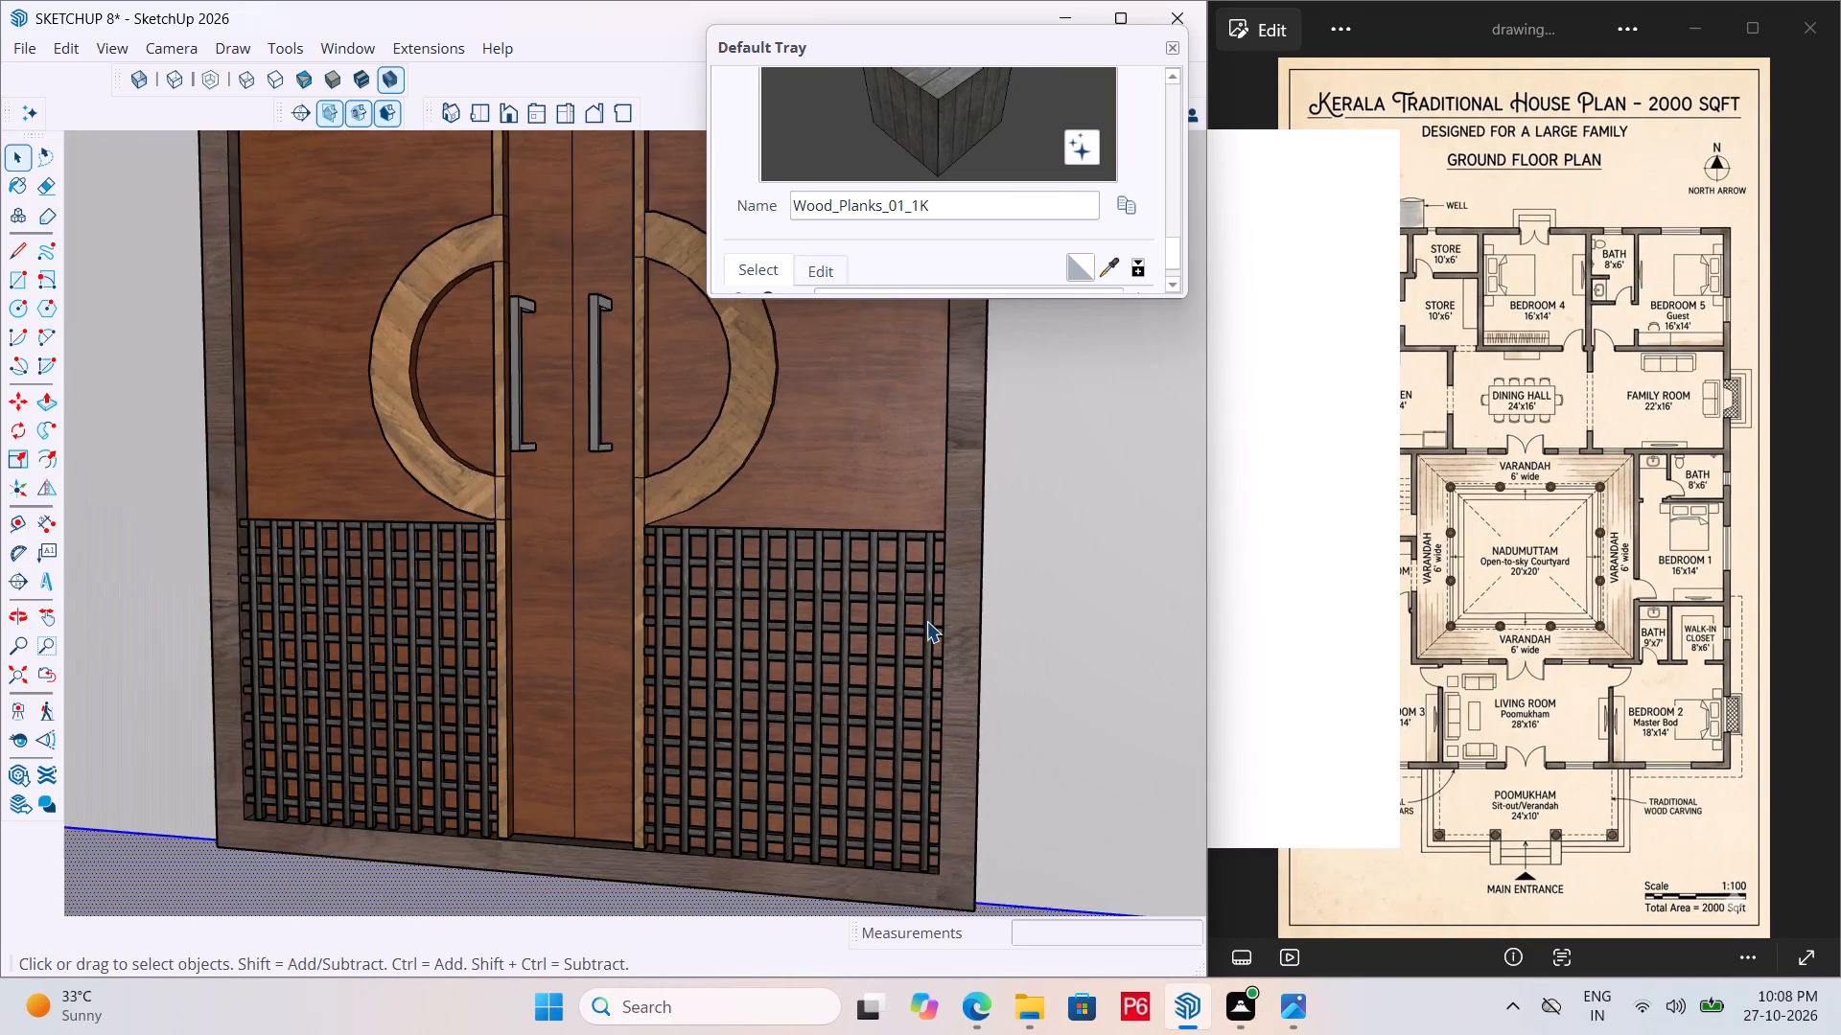
scroll(926, 624, down, 2)
key(ctrl+s)
key(ctrl+s)
key(ctrl+s)
key(ctrl+s)
key(ctrl+s)
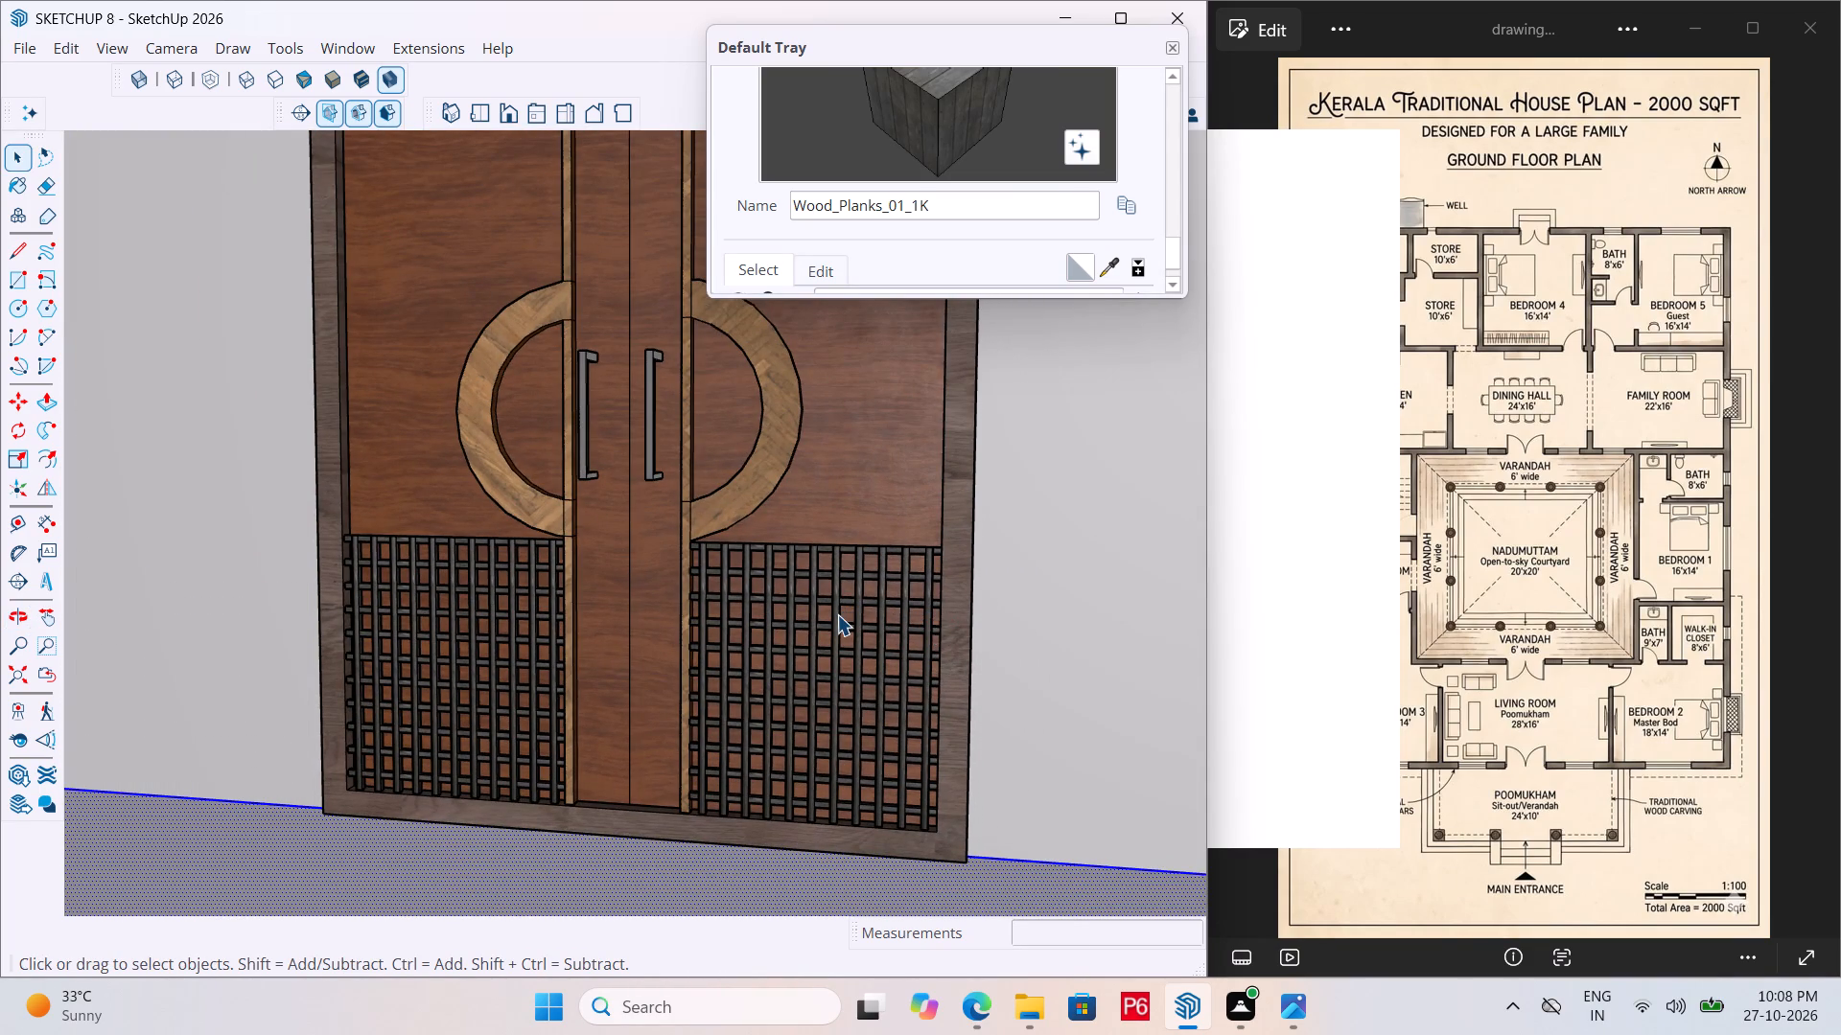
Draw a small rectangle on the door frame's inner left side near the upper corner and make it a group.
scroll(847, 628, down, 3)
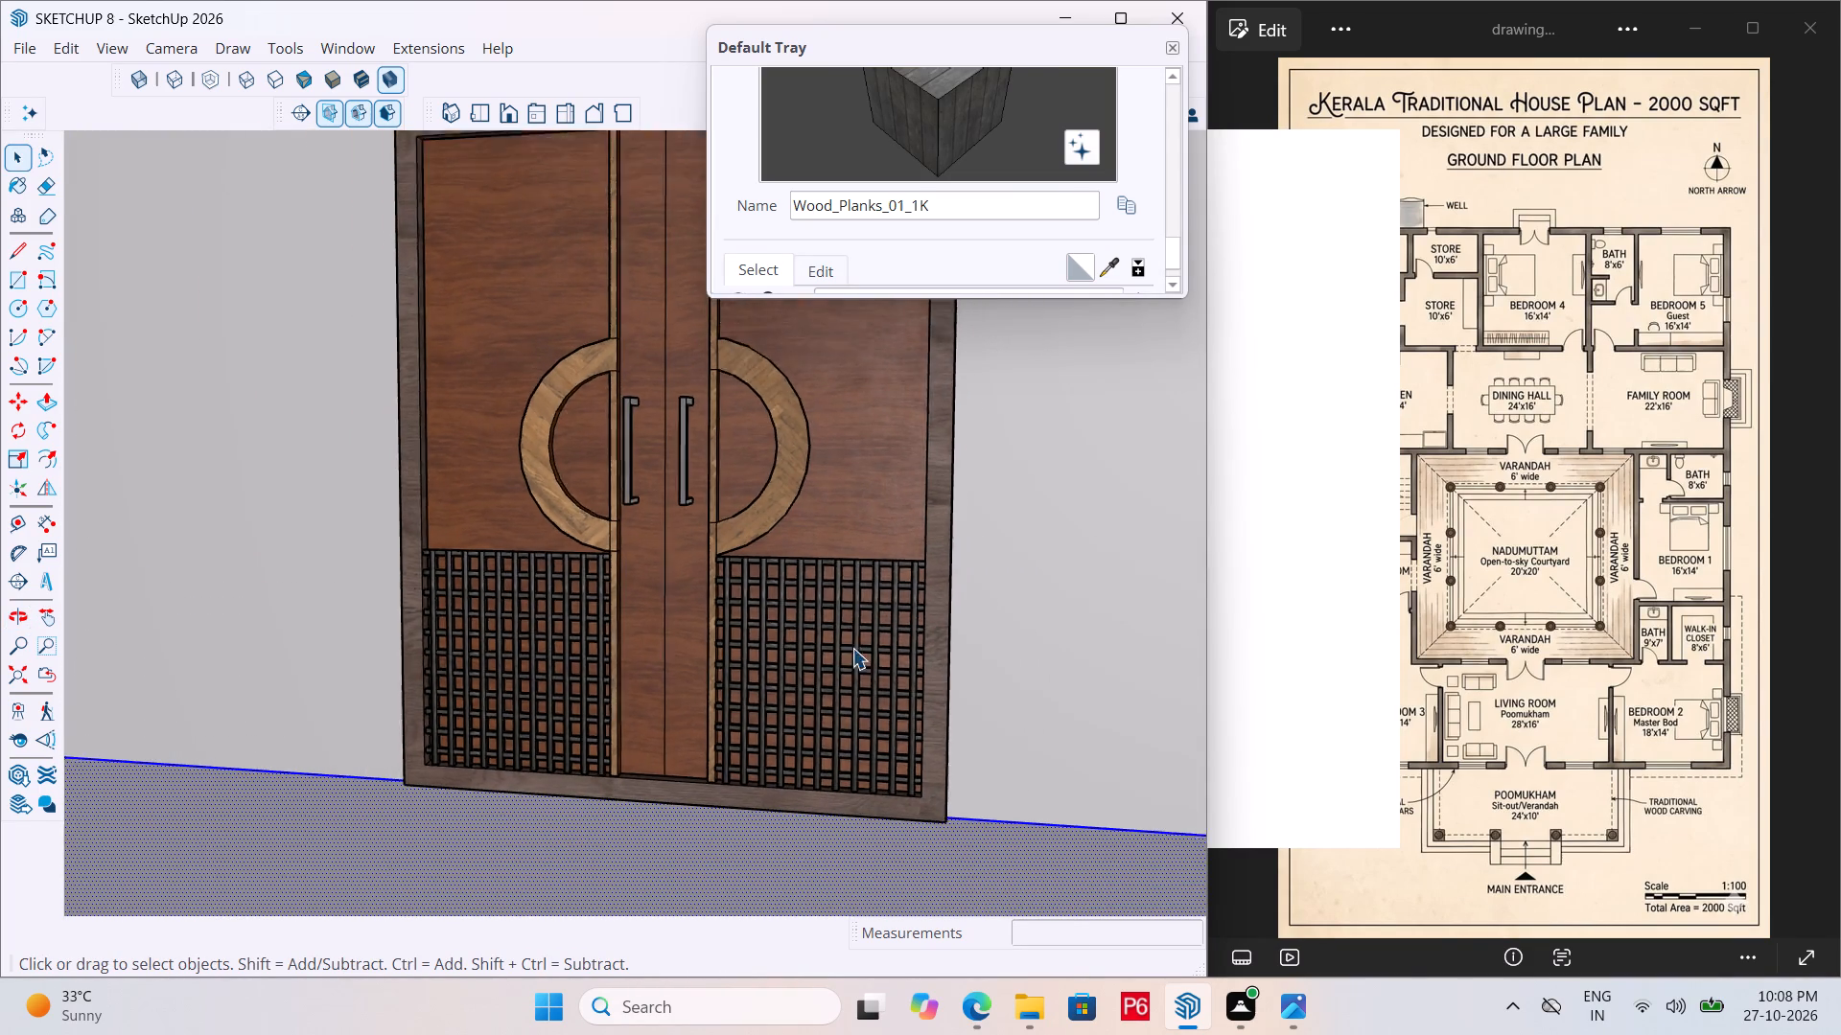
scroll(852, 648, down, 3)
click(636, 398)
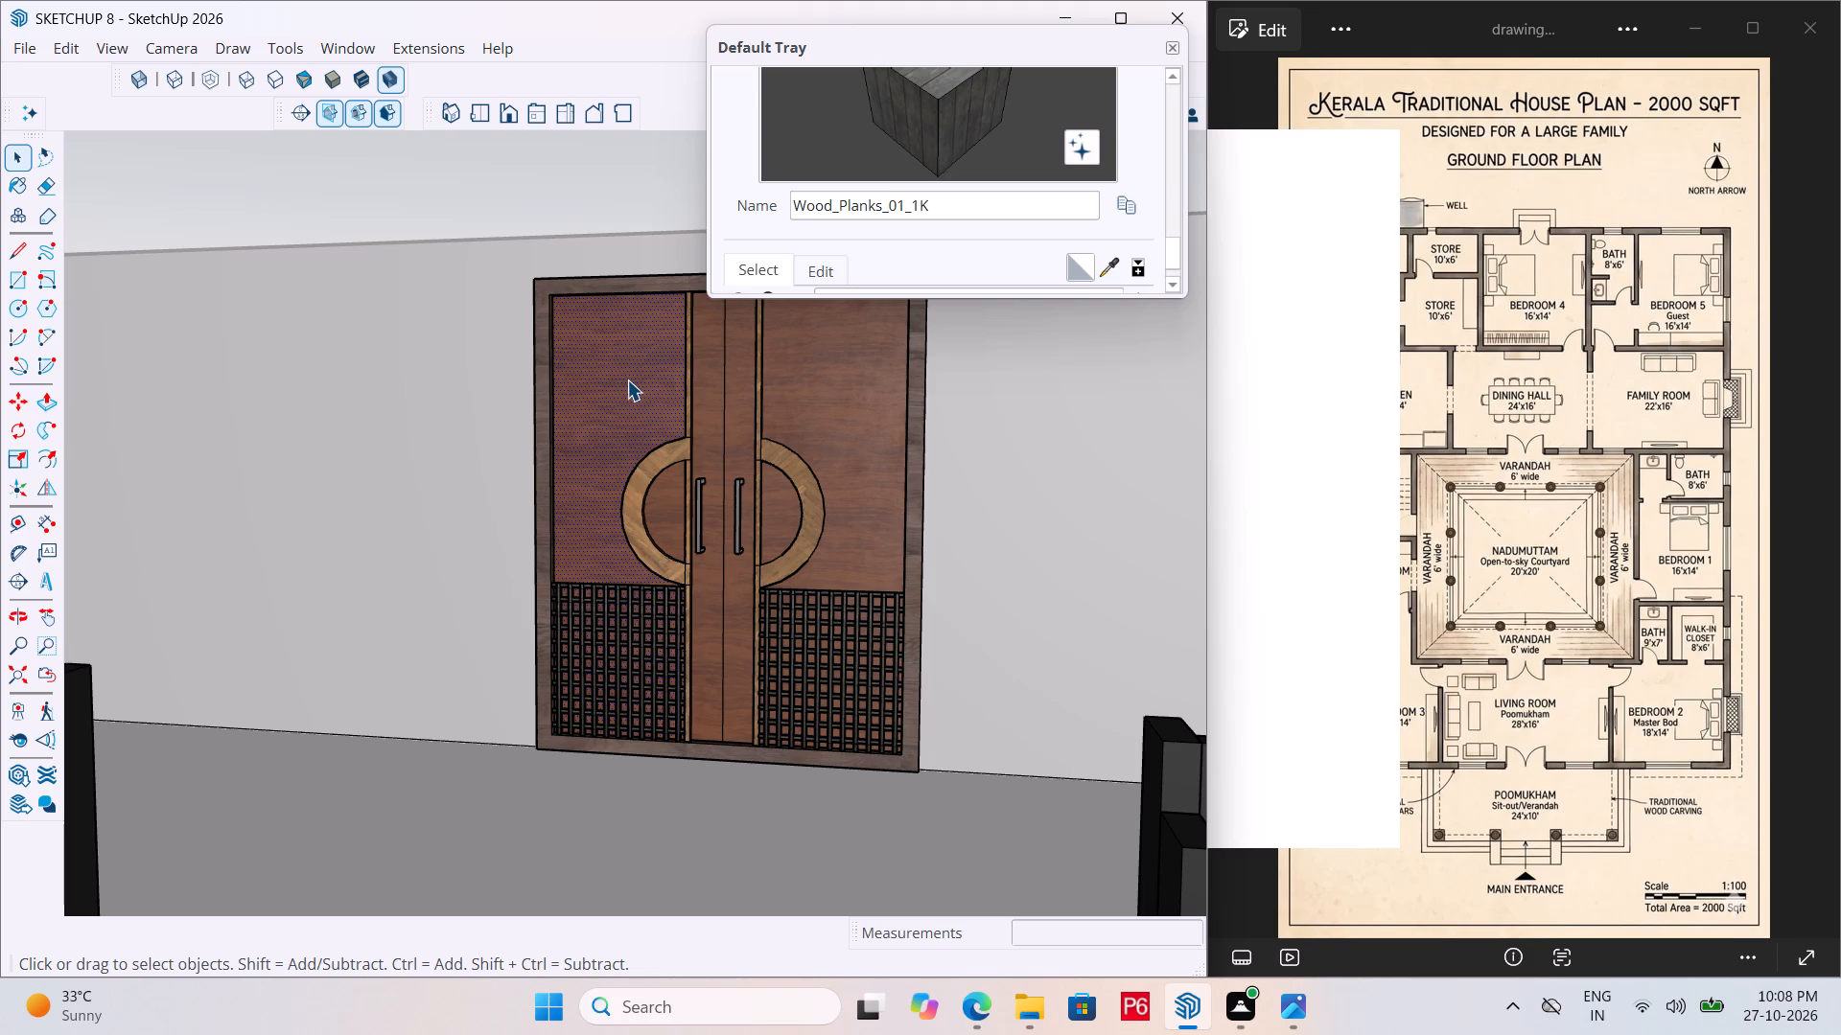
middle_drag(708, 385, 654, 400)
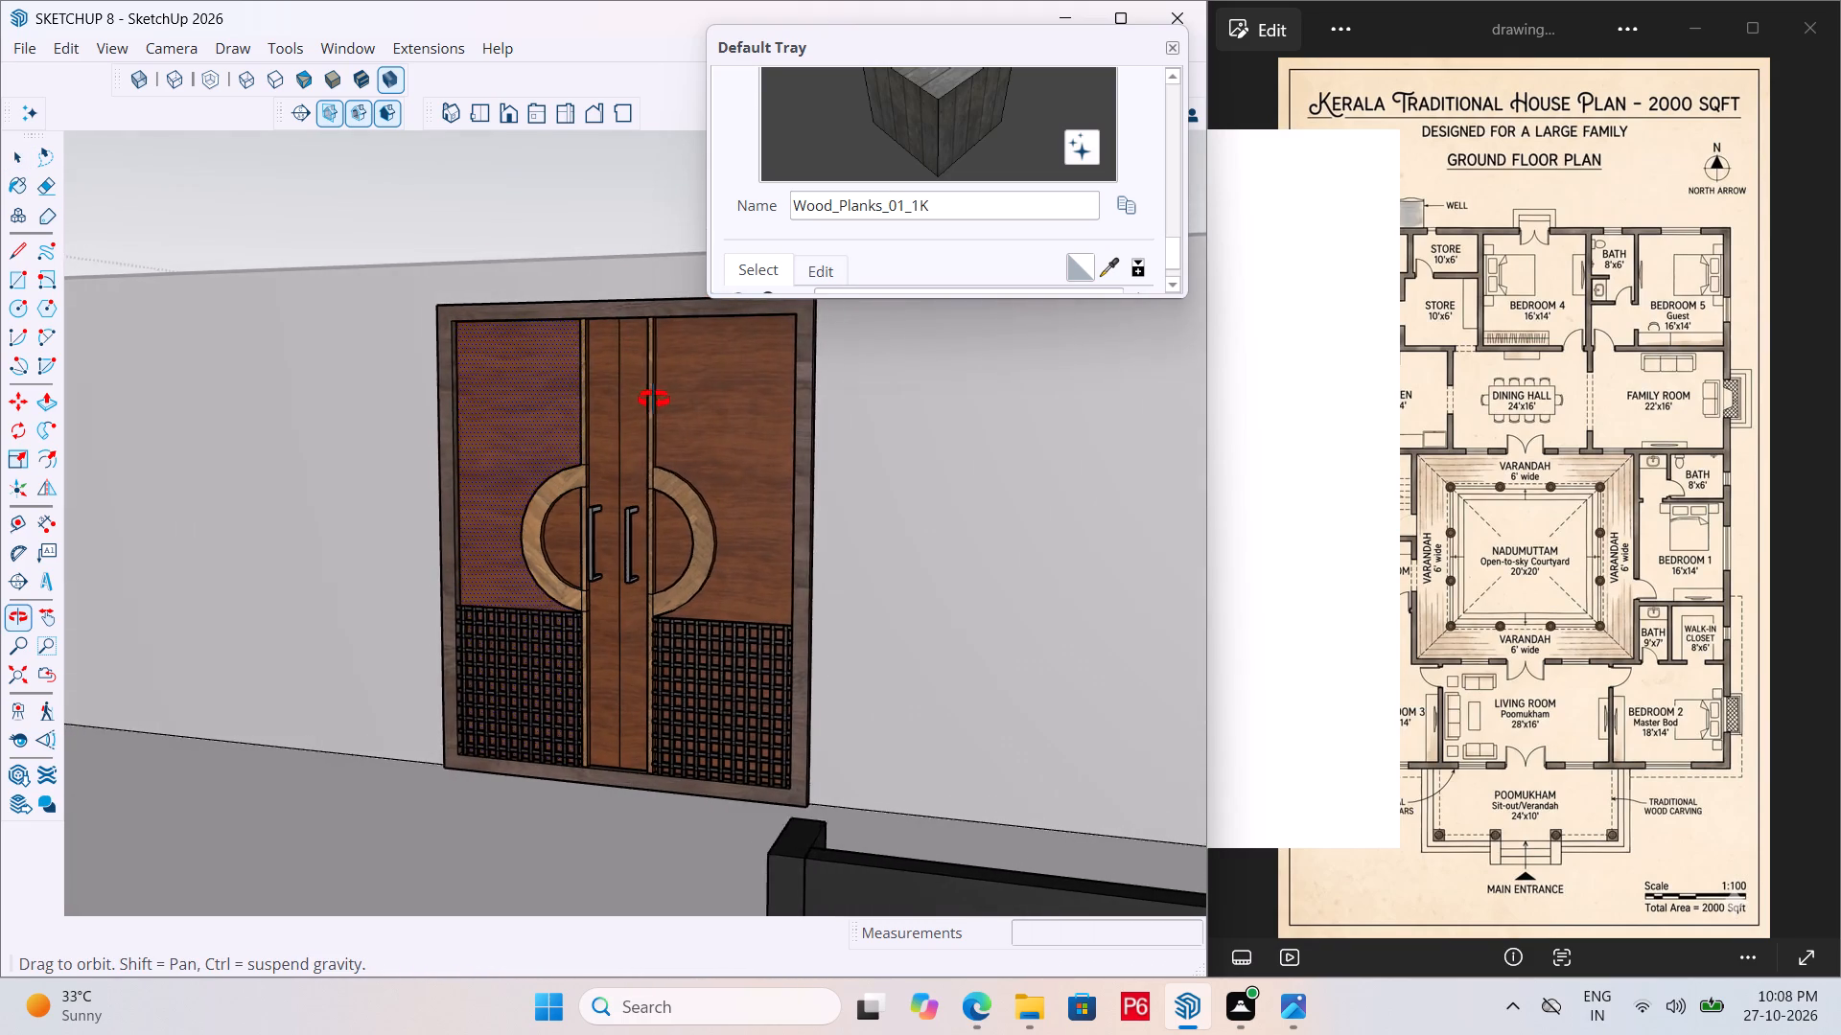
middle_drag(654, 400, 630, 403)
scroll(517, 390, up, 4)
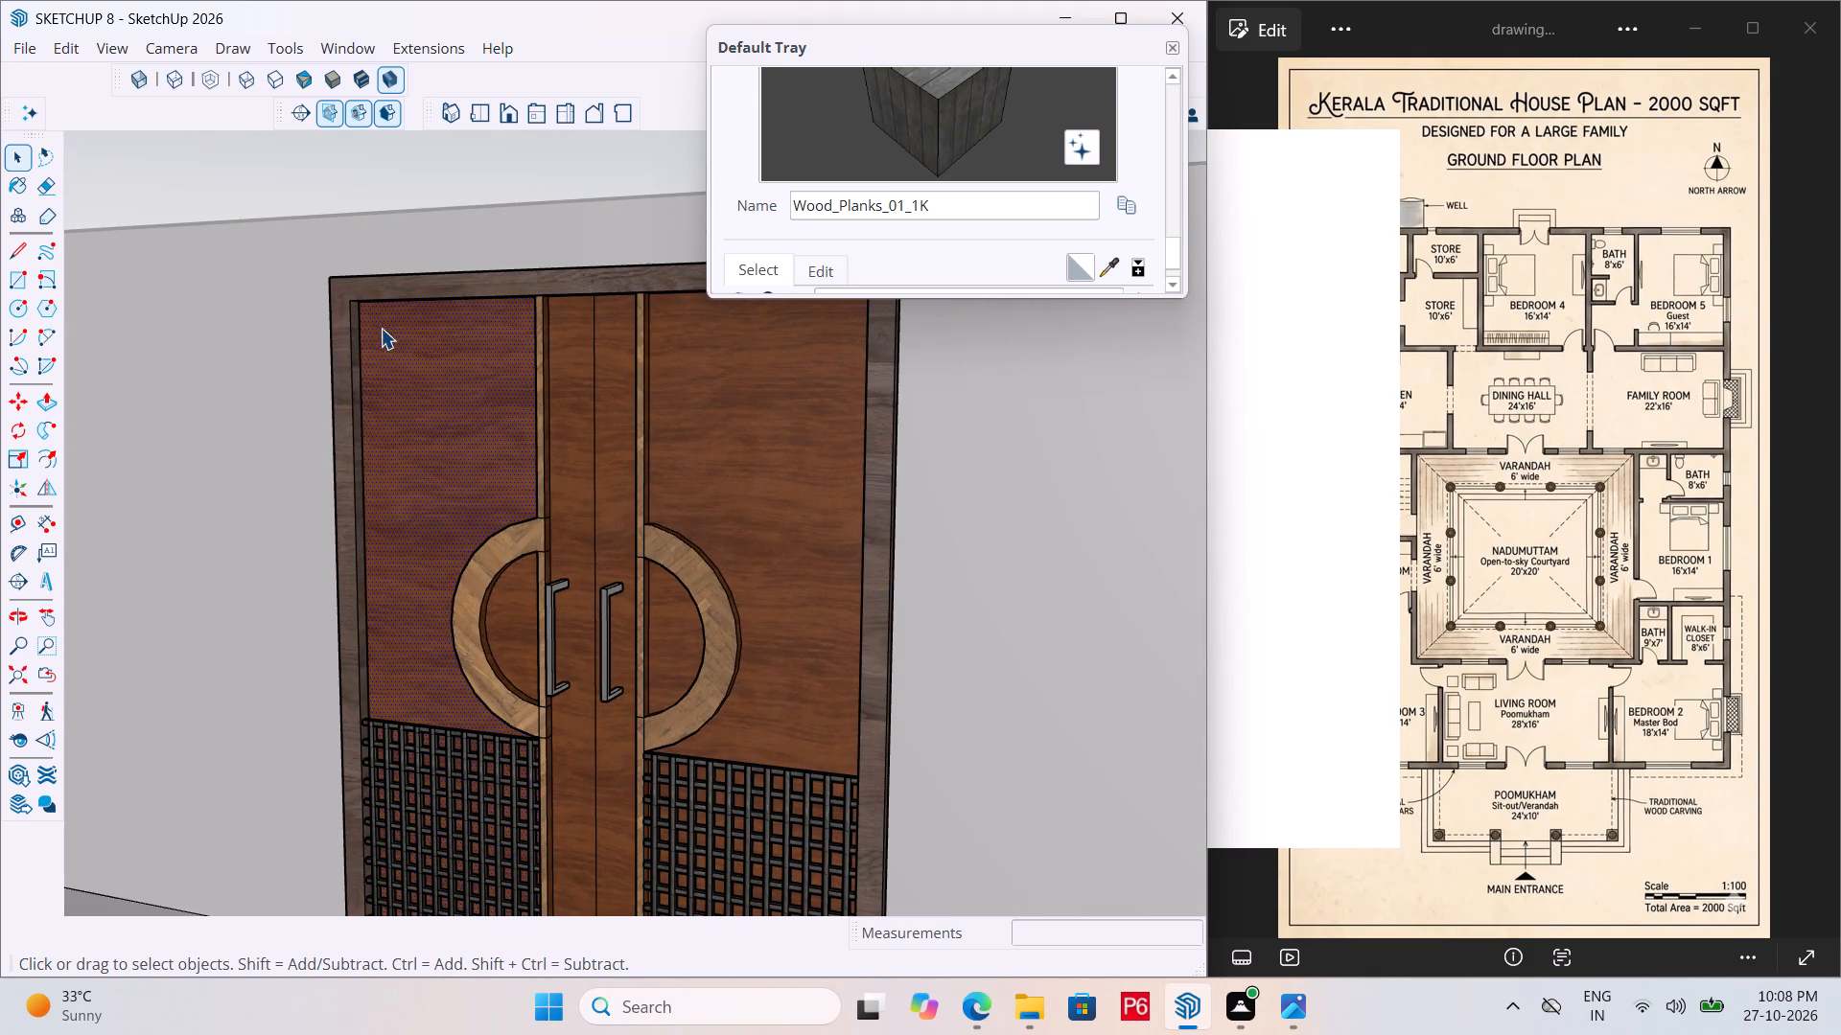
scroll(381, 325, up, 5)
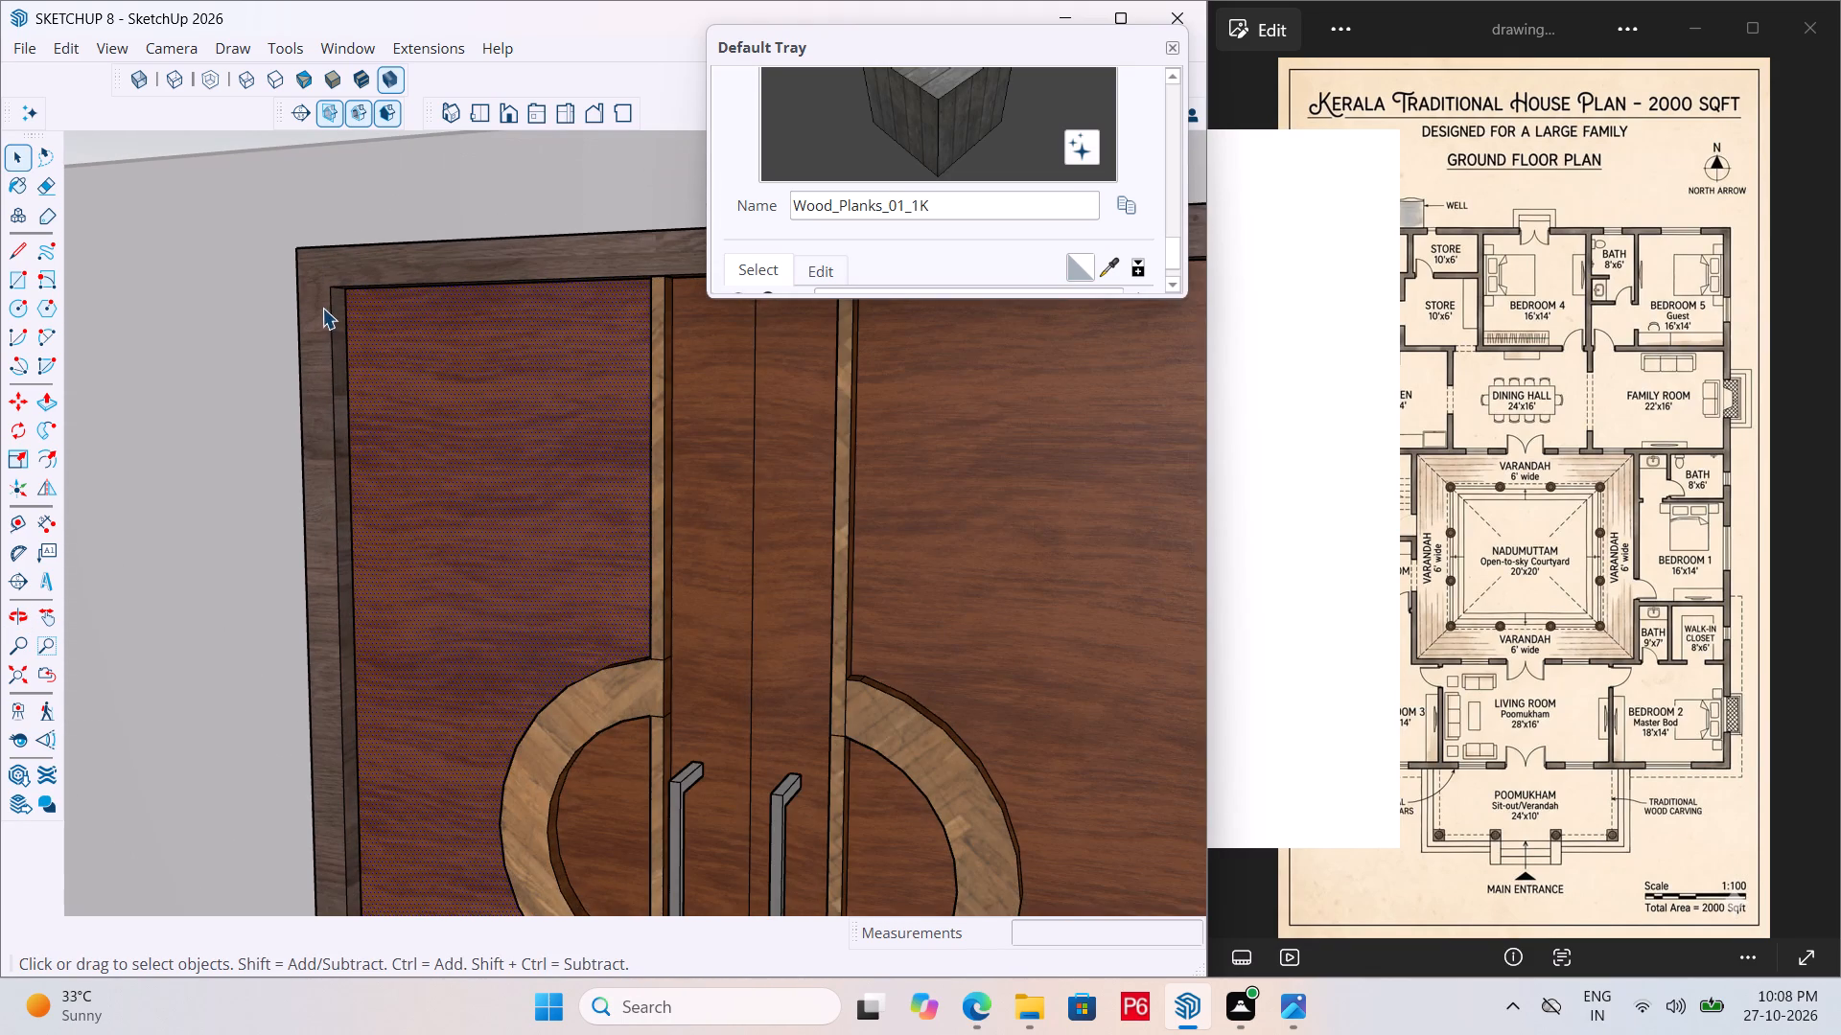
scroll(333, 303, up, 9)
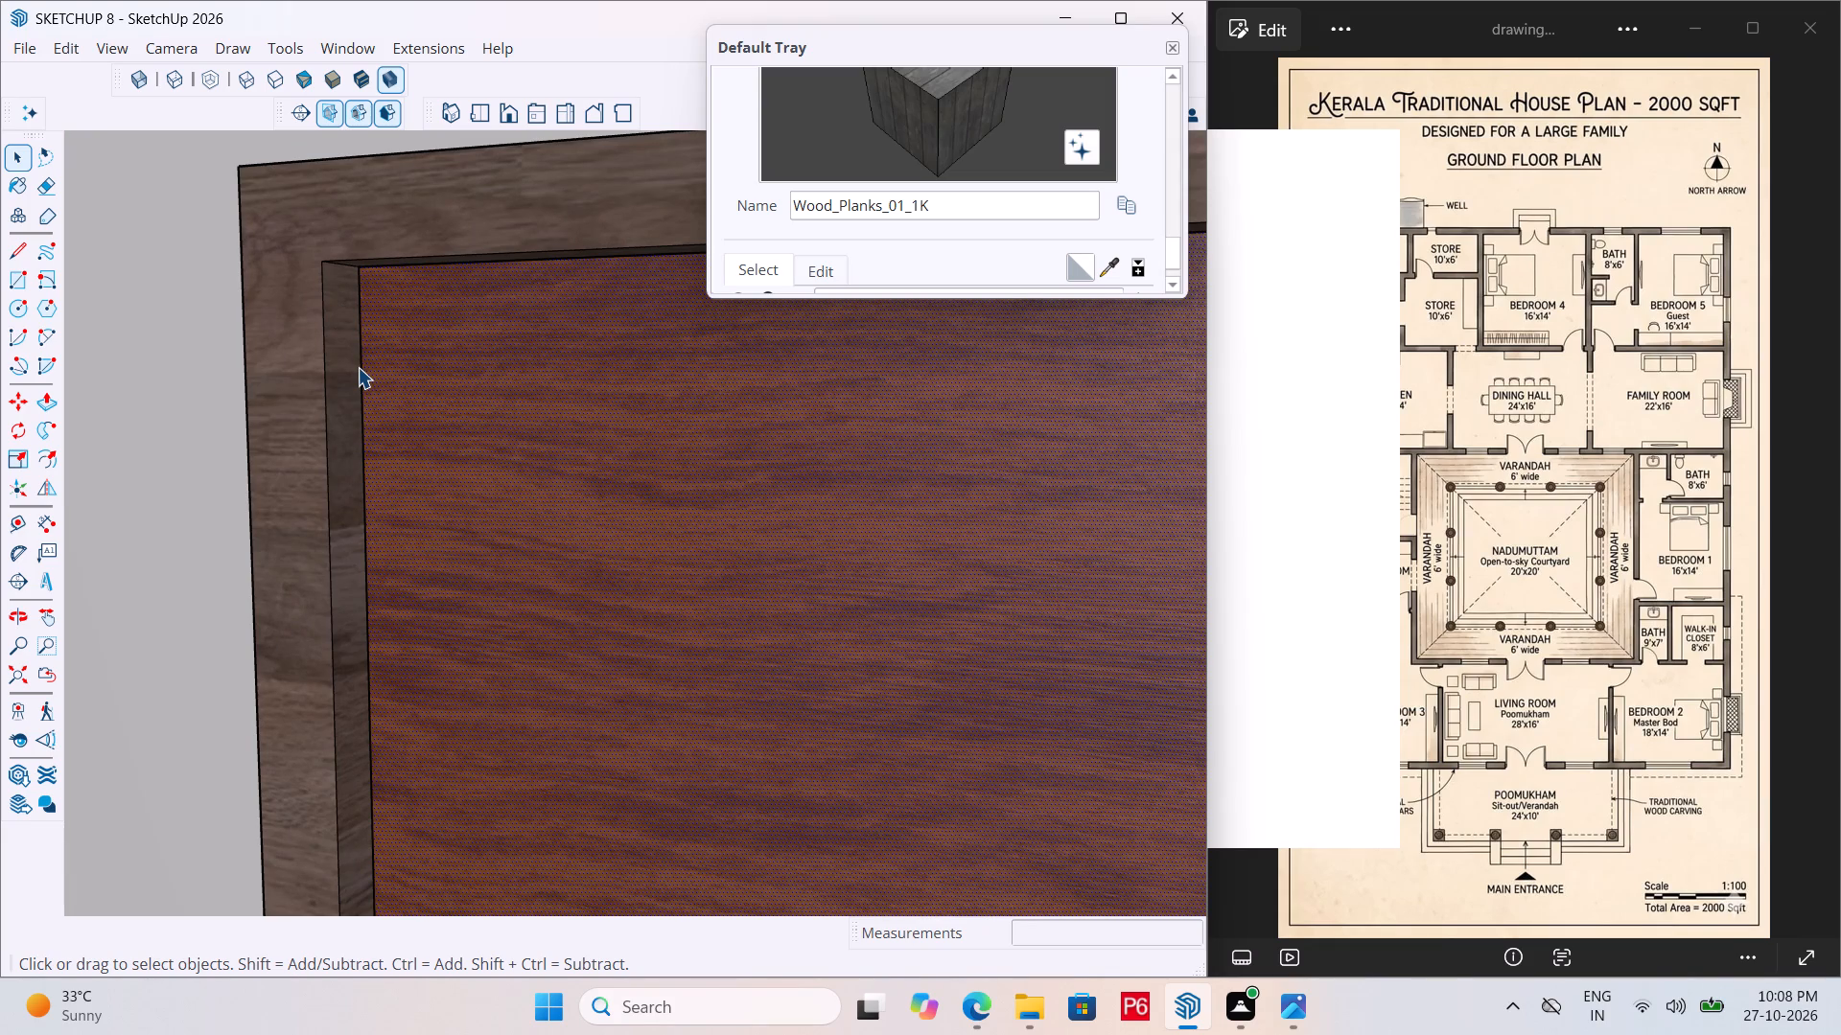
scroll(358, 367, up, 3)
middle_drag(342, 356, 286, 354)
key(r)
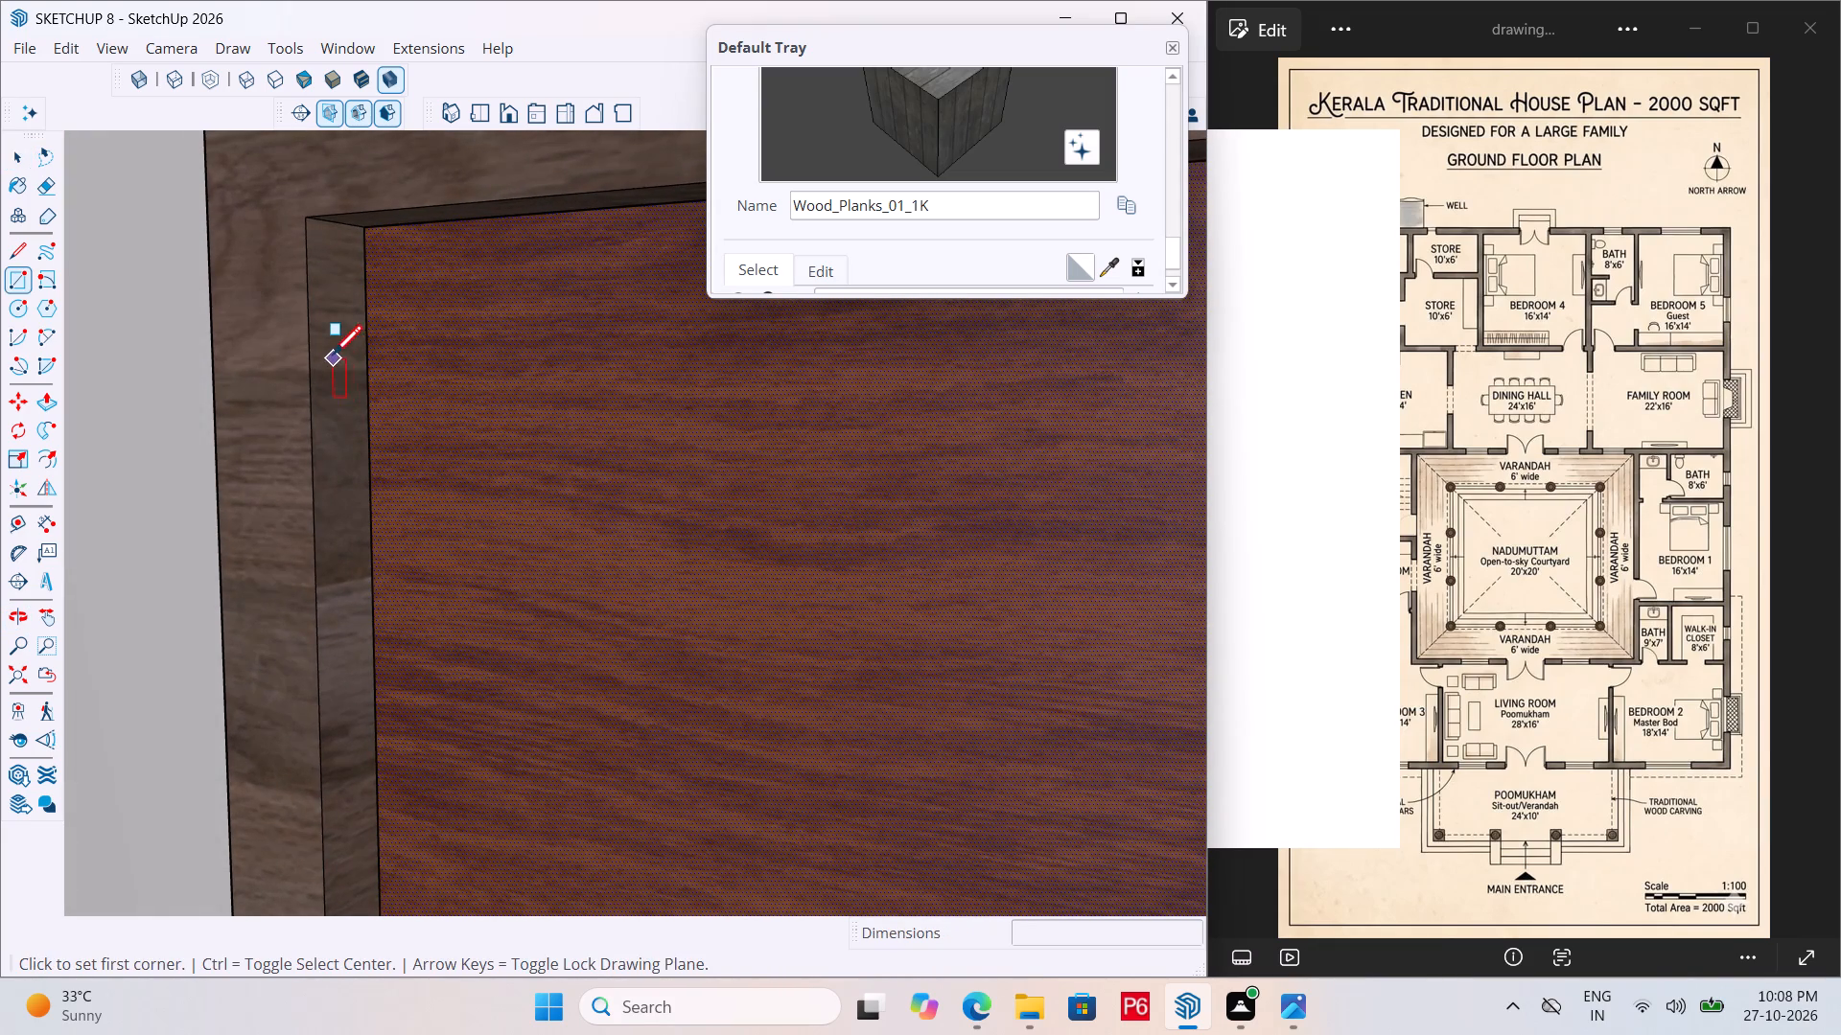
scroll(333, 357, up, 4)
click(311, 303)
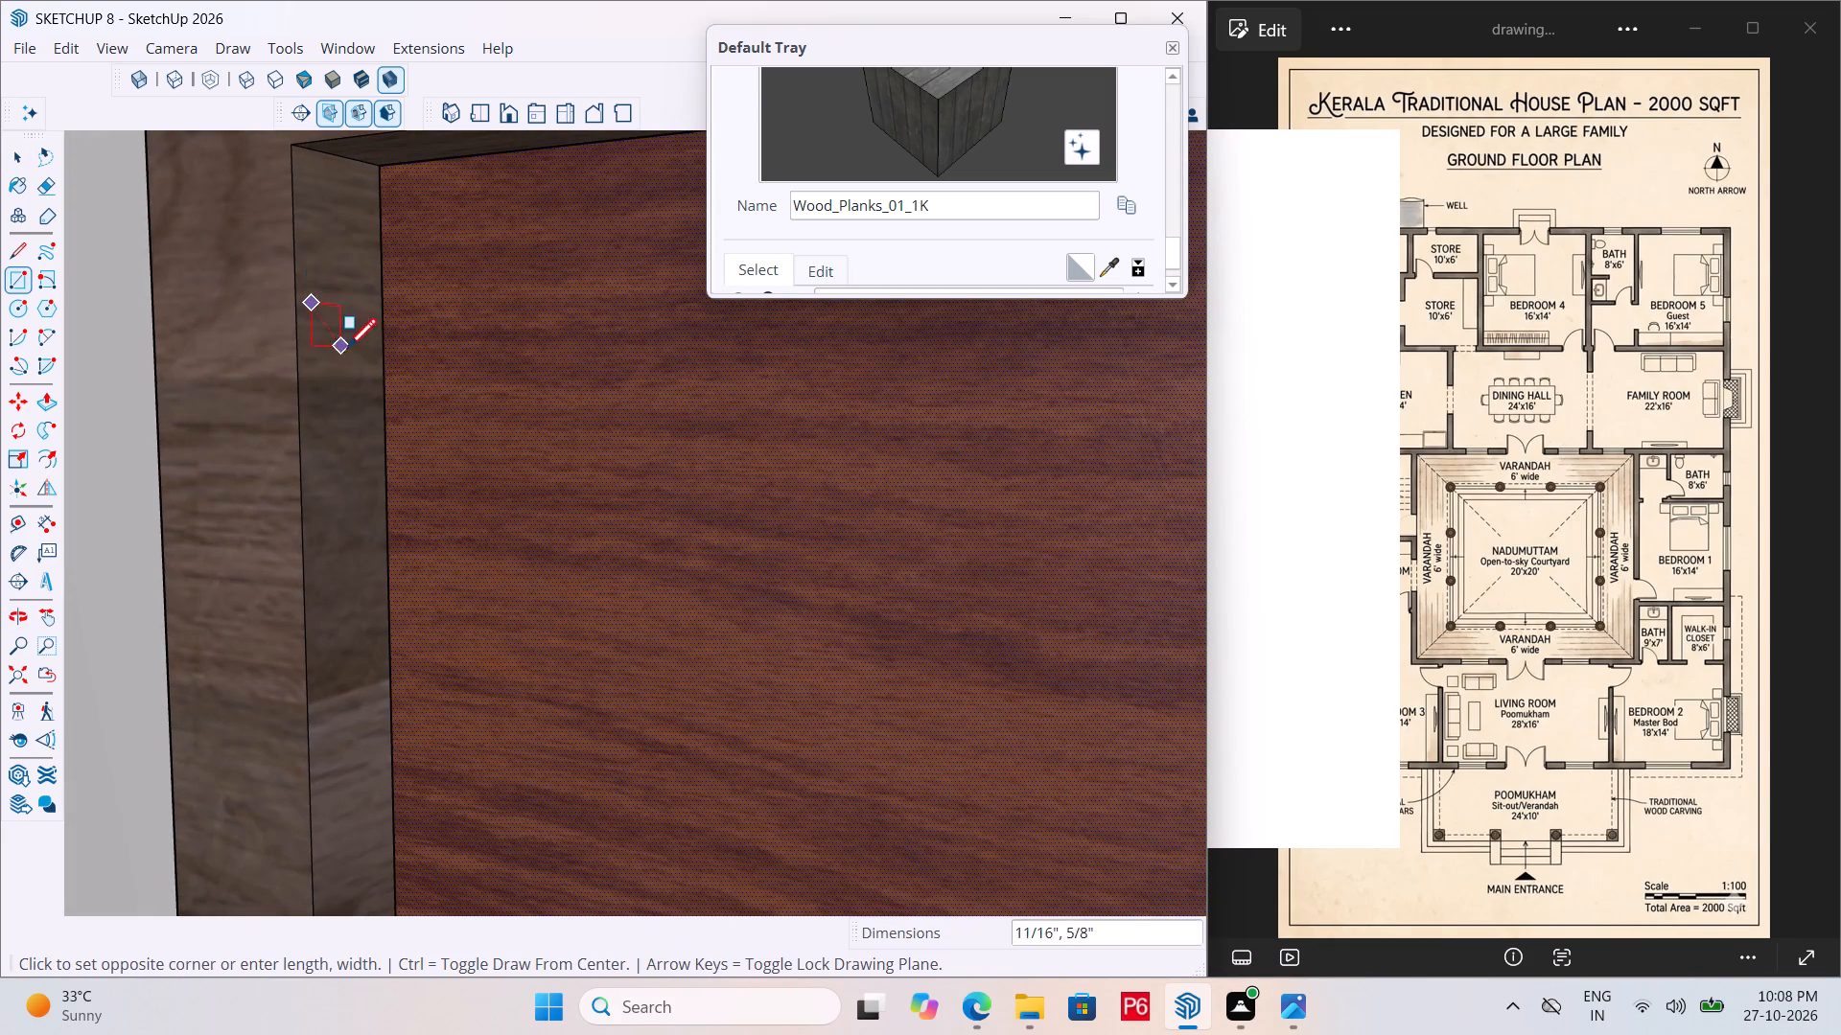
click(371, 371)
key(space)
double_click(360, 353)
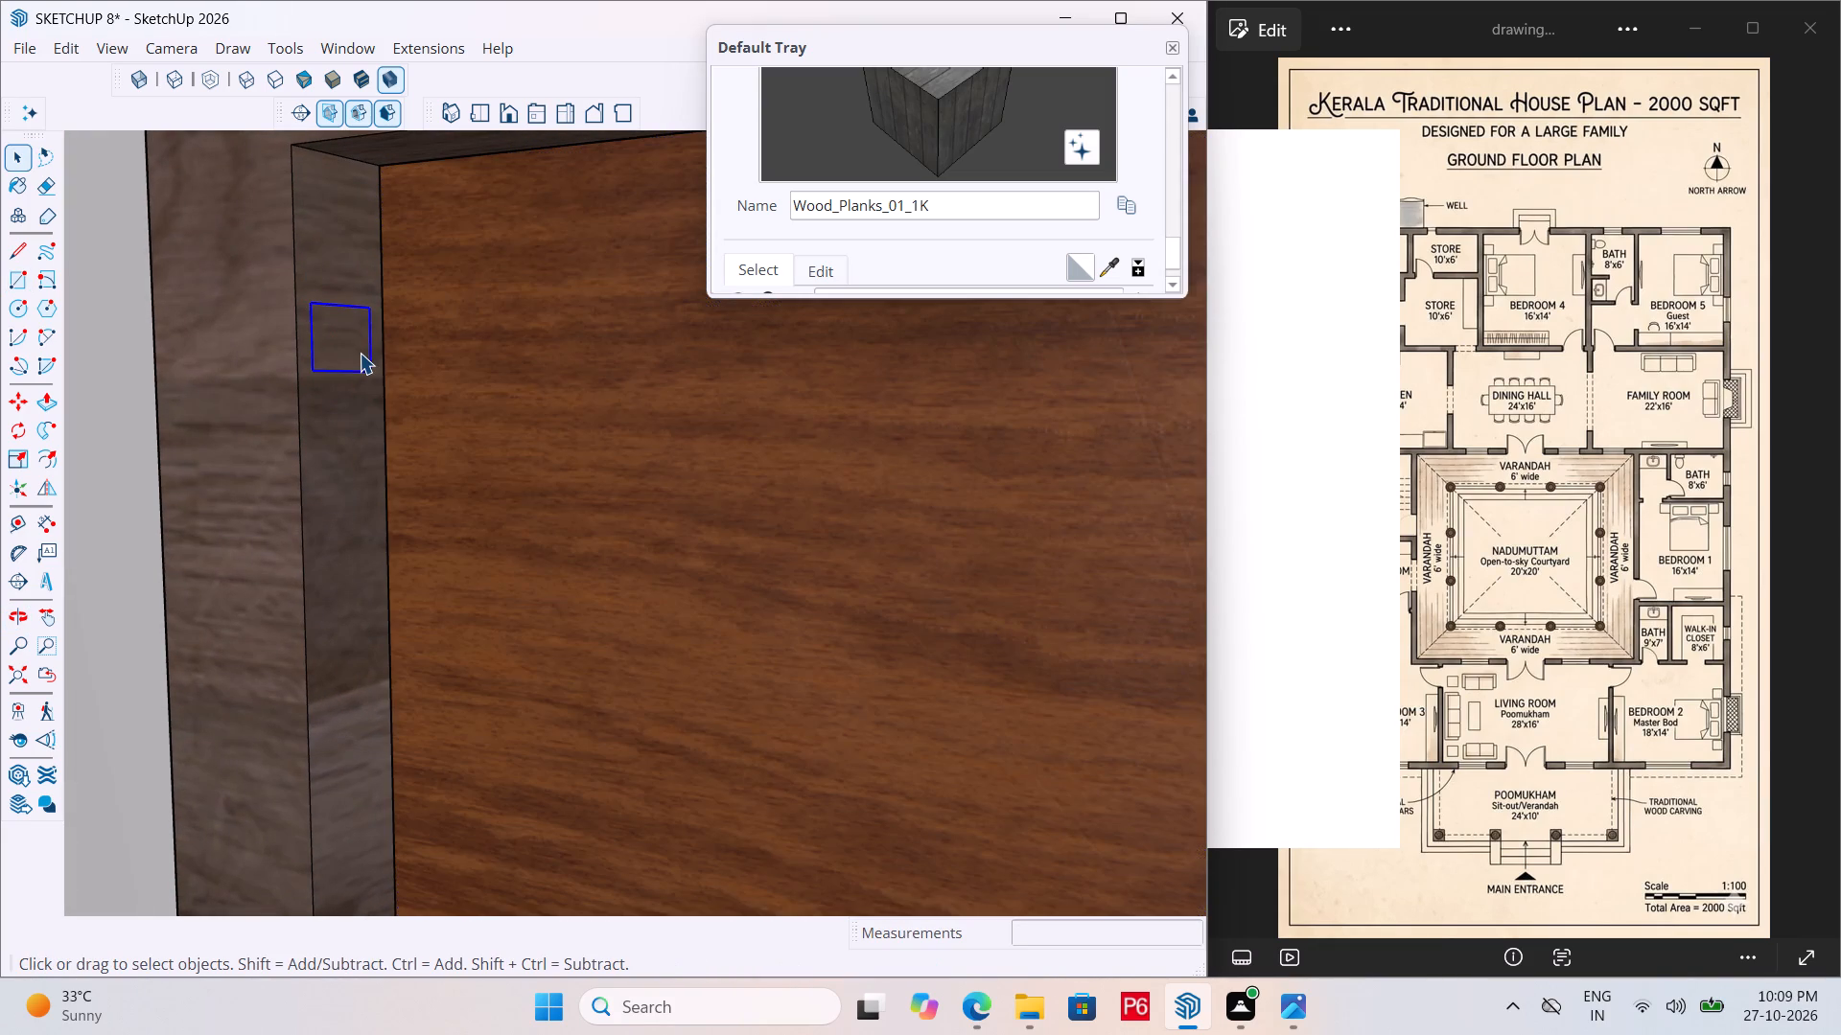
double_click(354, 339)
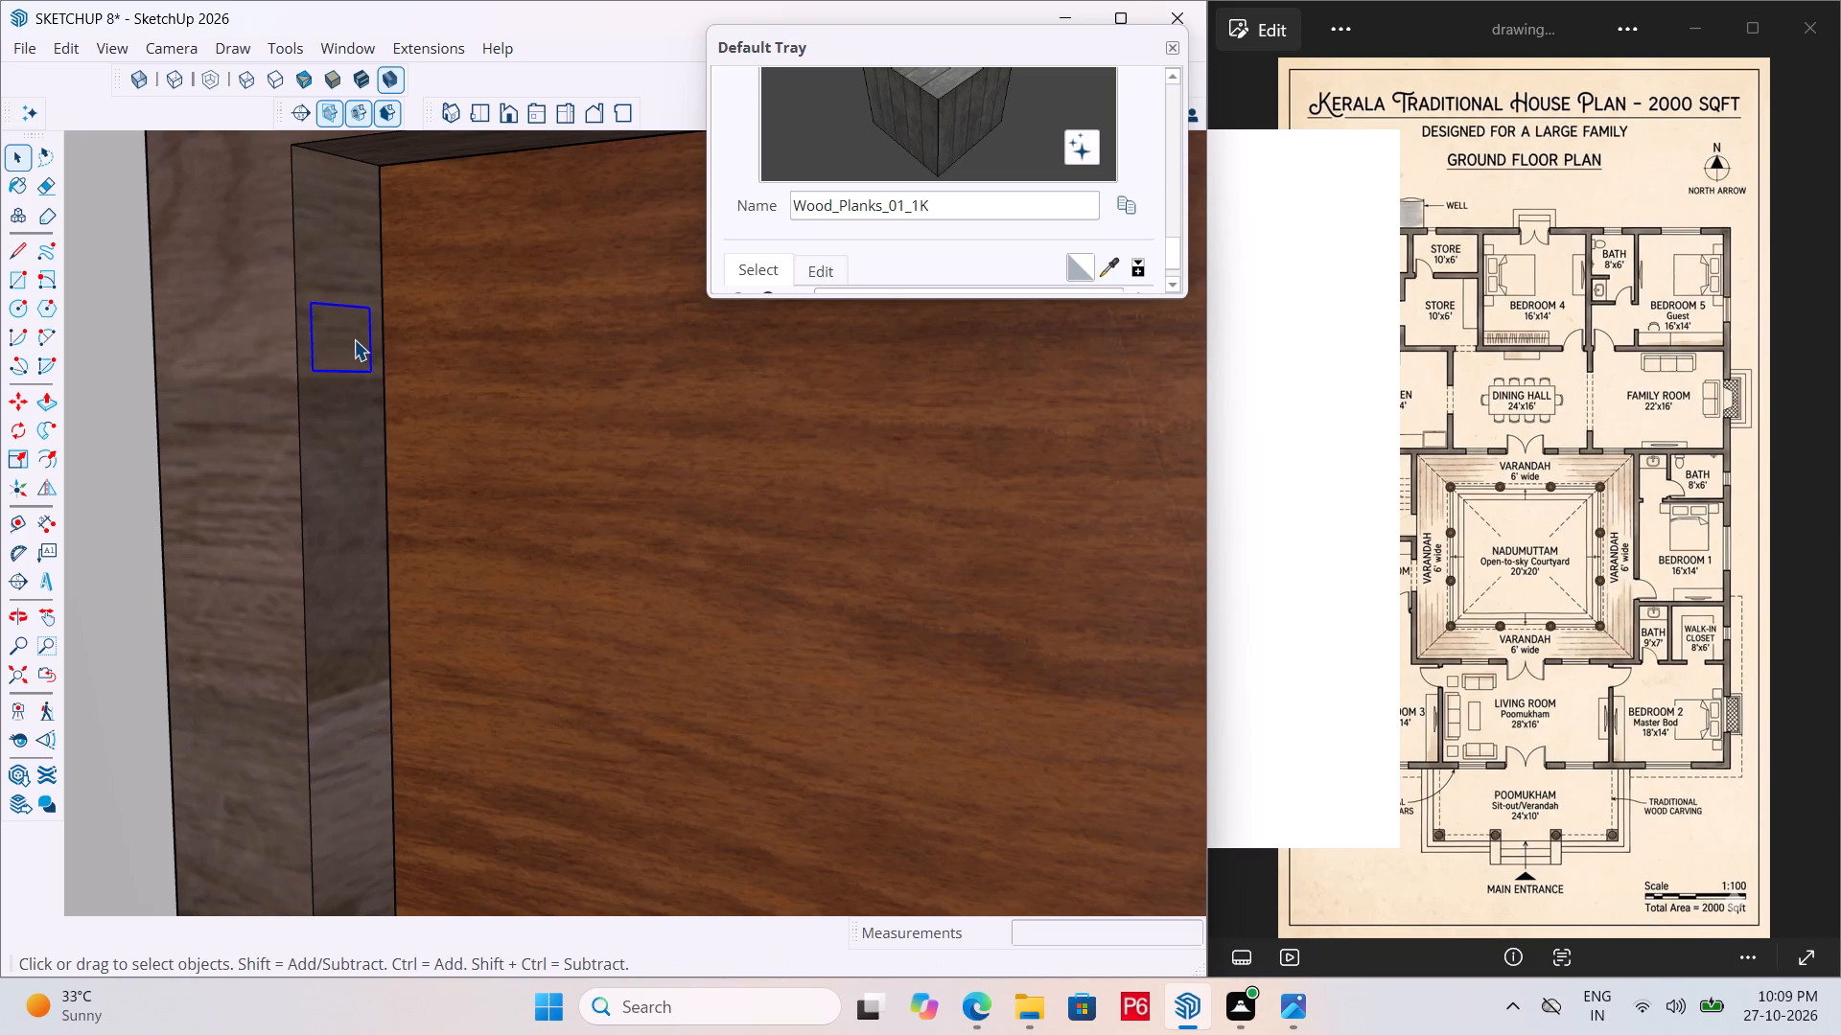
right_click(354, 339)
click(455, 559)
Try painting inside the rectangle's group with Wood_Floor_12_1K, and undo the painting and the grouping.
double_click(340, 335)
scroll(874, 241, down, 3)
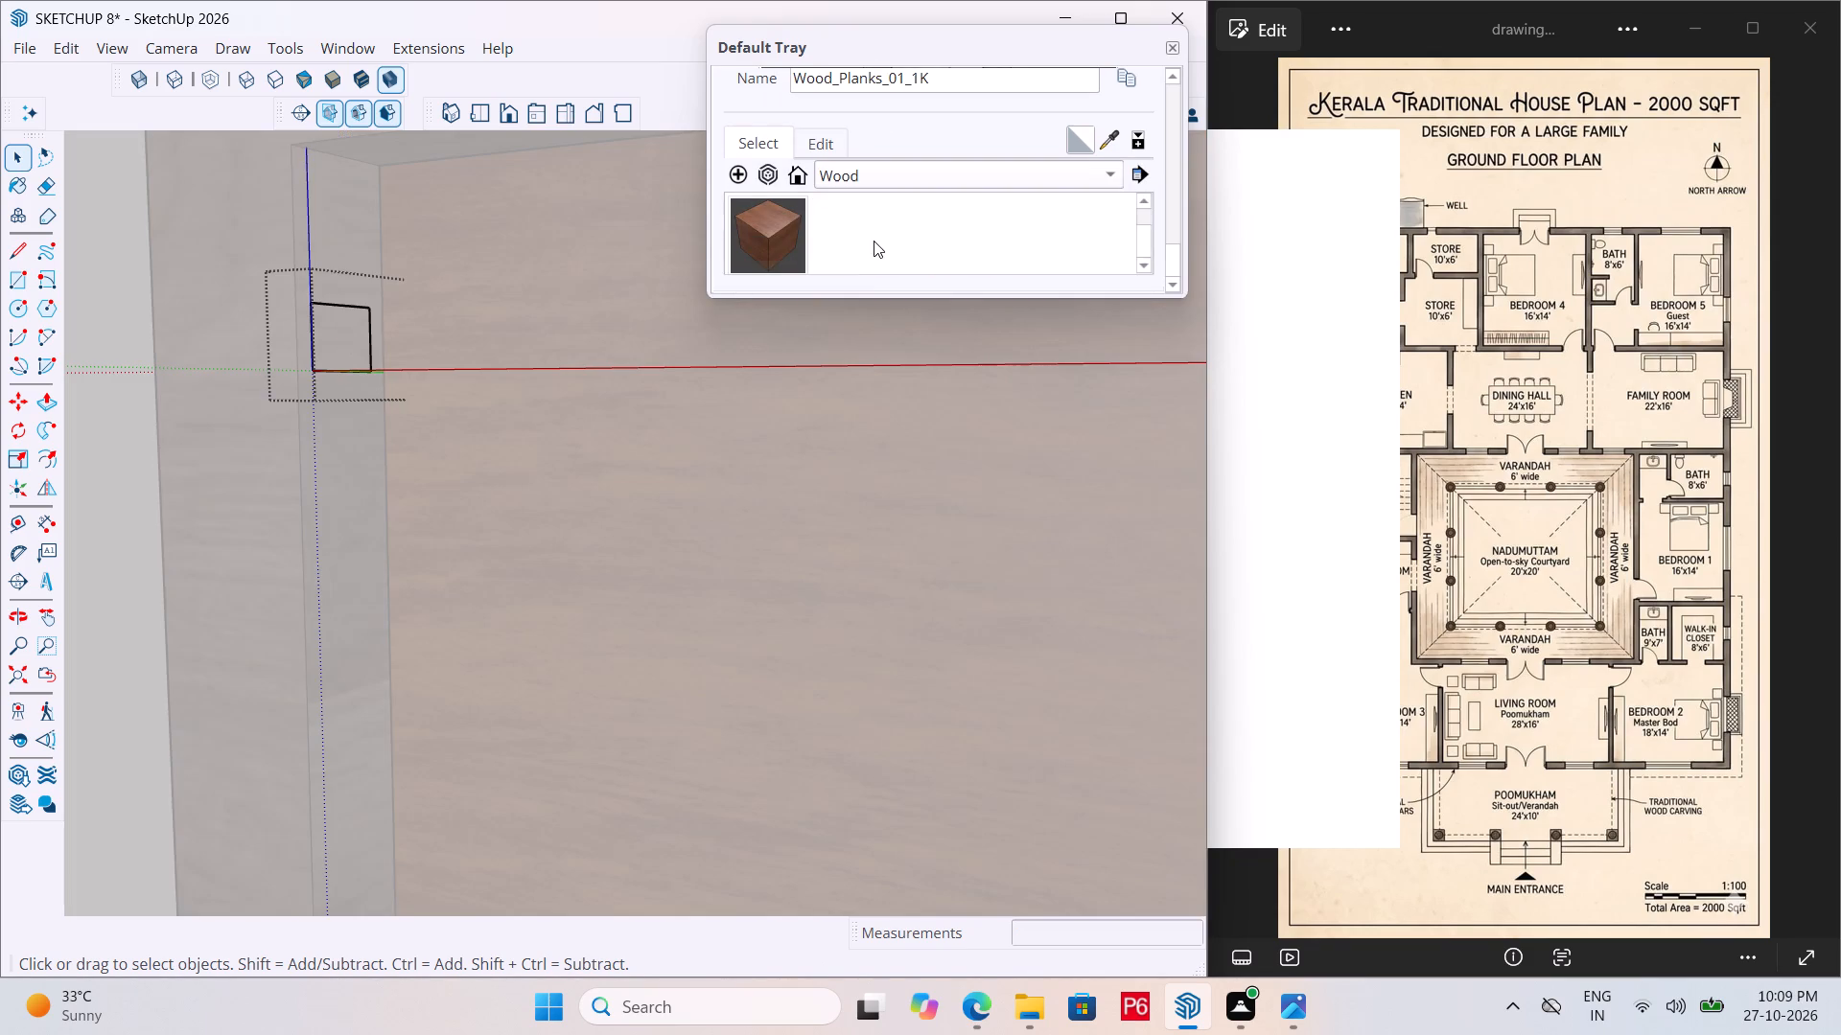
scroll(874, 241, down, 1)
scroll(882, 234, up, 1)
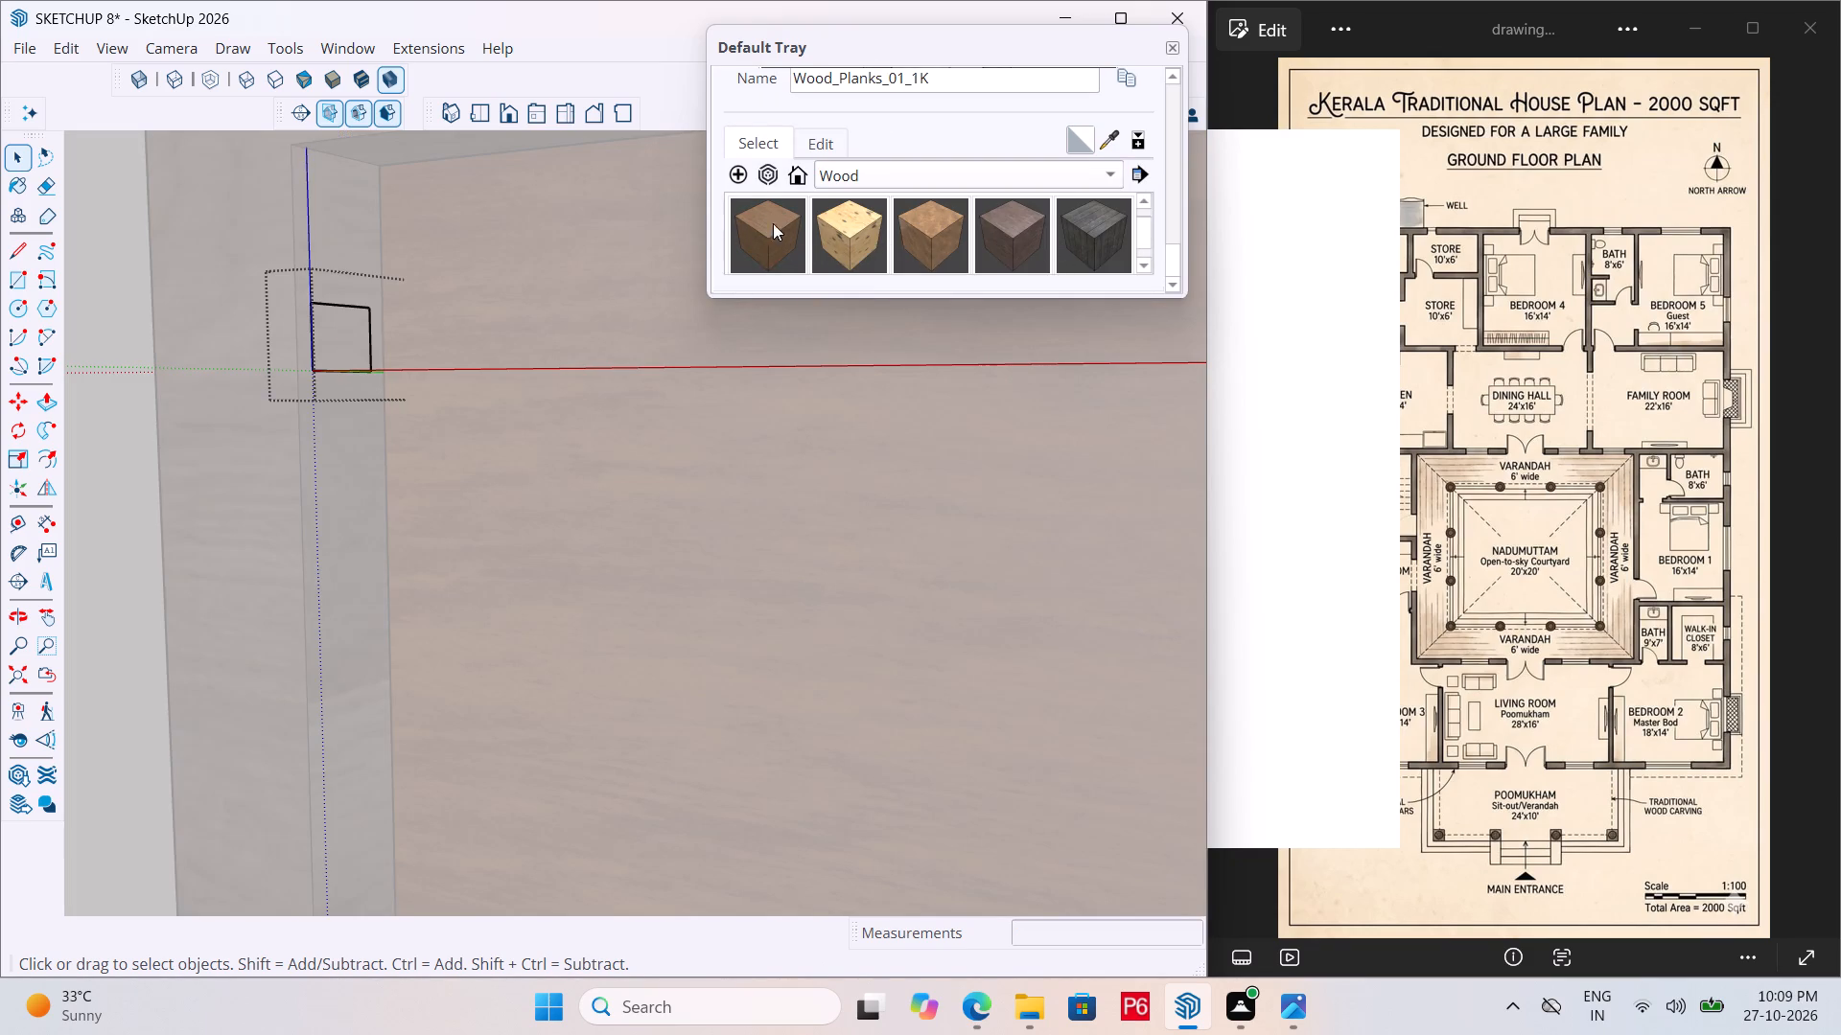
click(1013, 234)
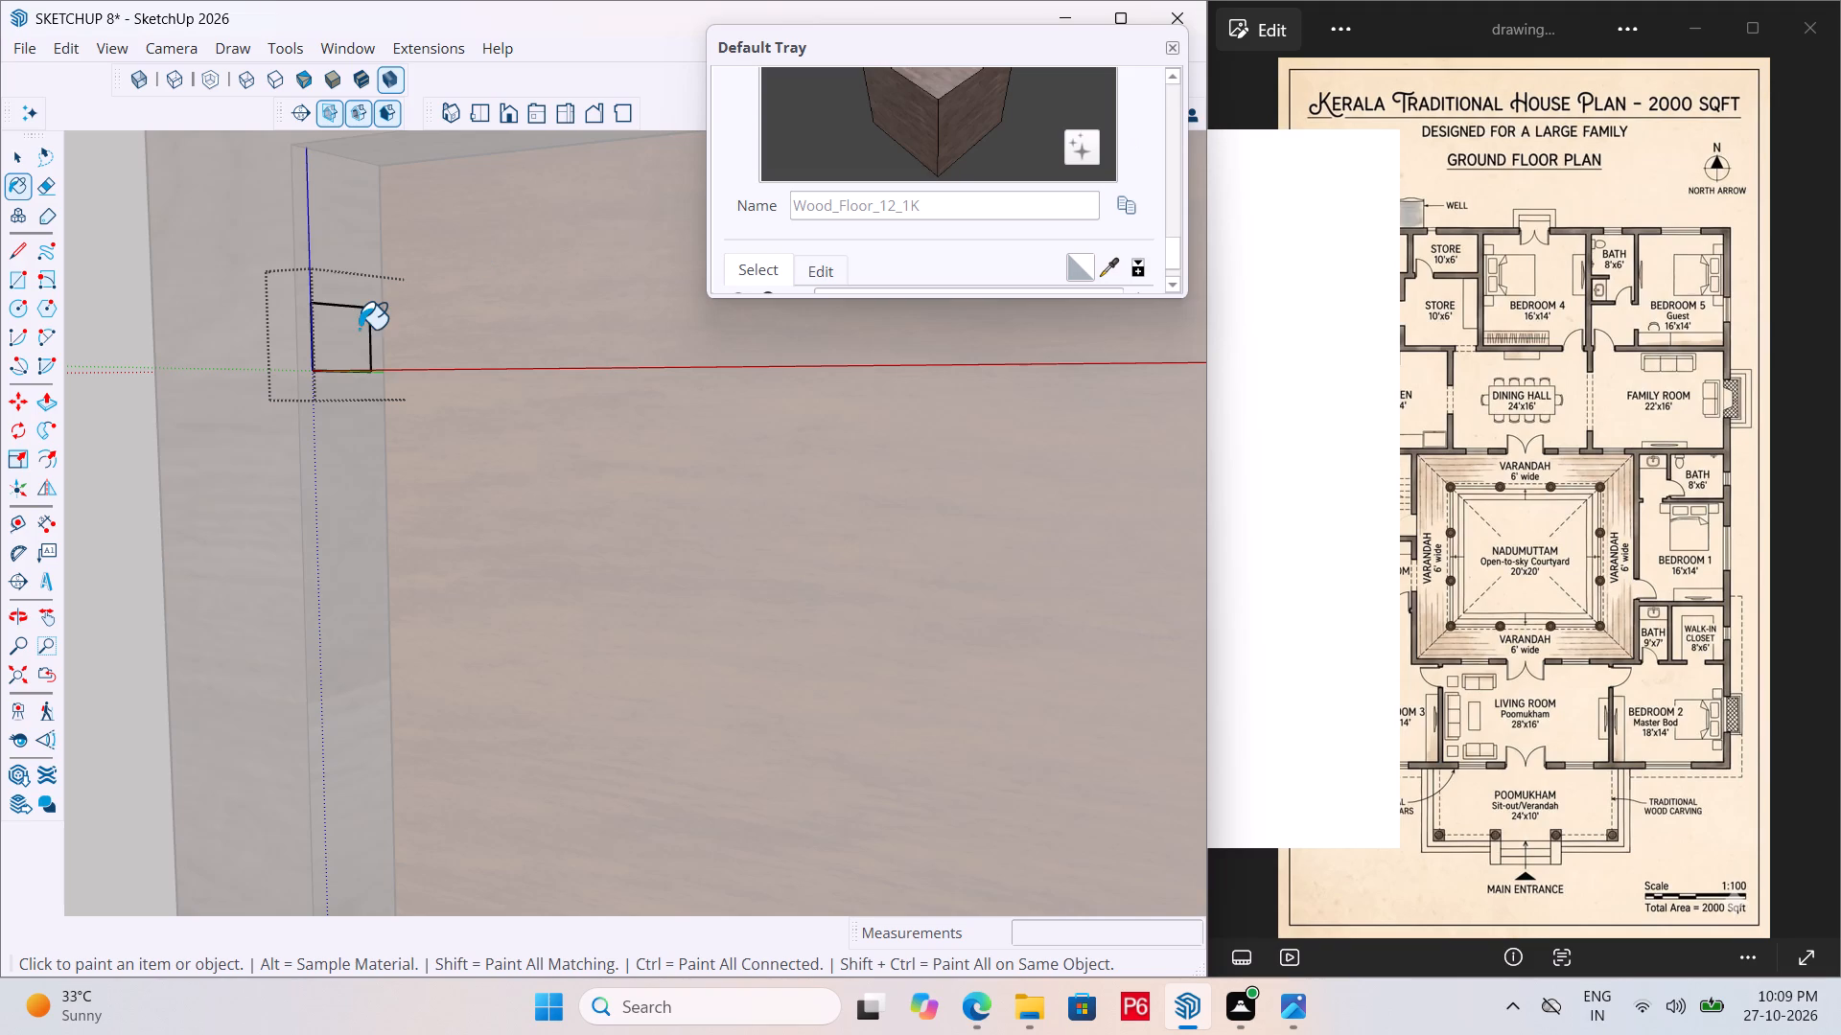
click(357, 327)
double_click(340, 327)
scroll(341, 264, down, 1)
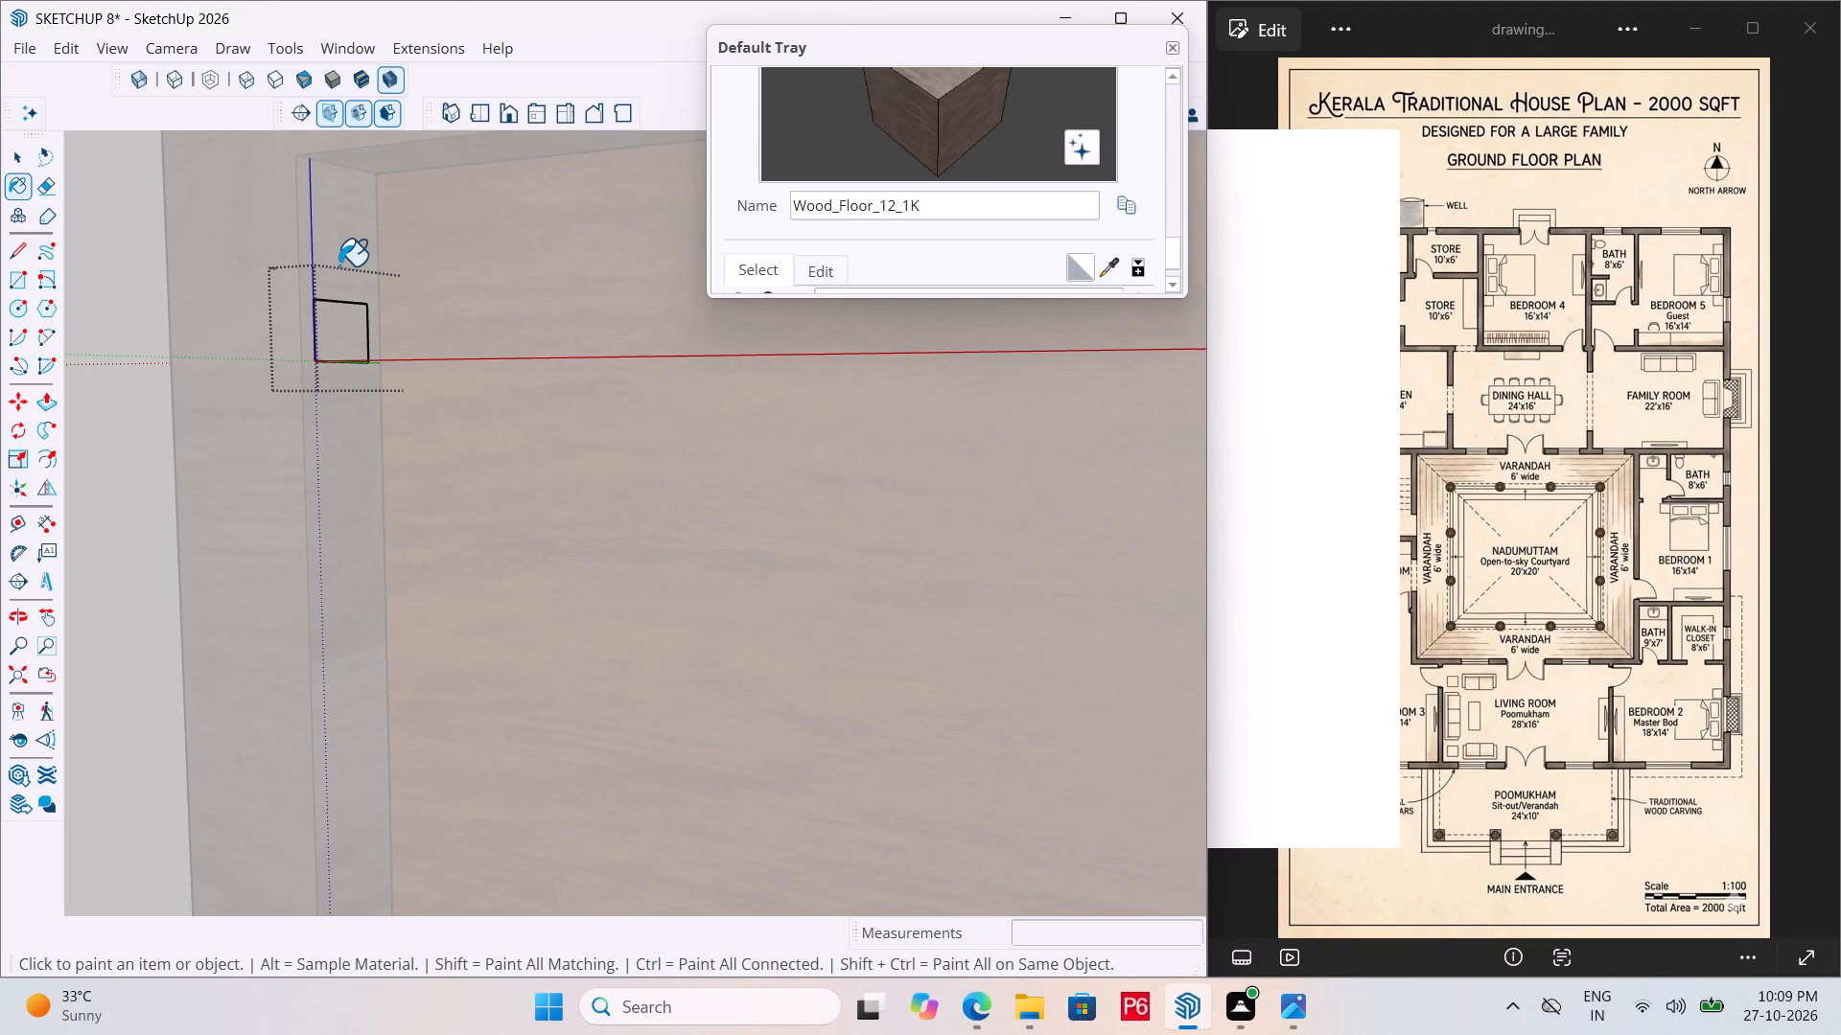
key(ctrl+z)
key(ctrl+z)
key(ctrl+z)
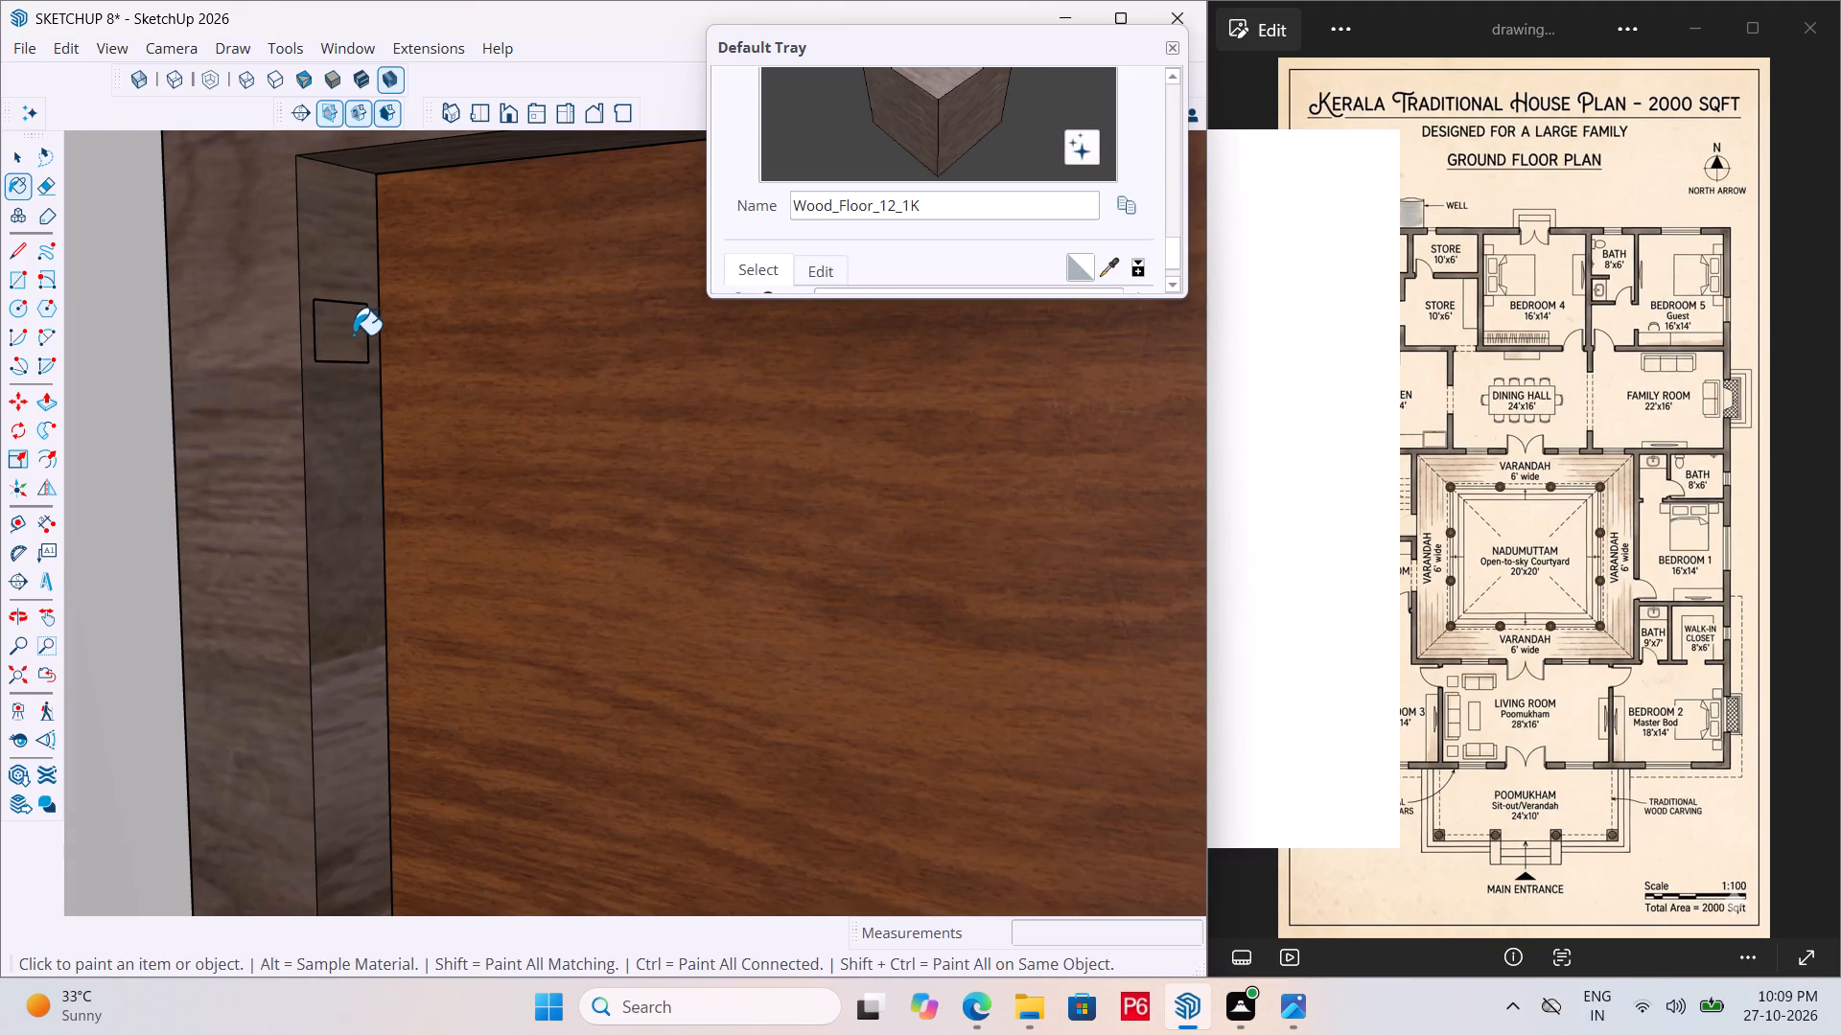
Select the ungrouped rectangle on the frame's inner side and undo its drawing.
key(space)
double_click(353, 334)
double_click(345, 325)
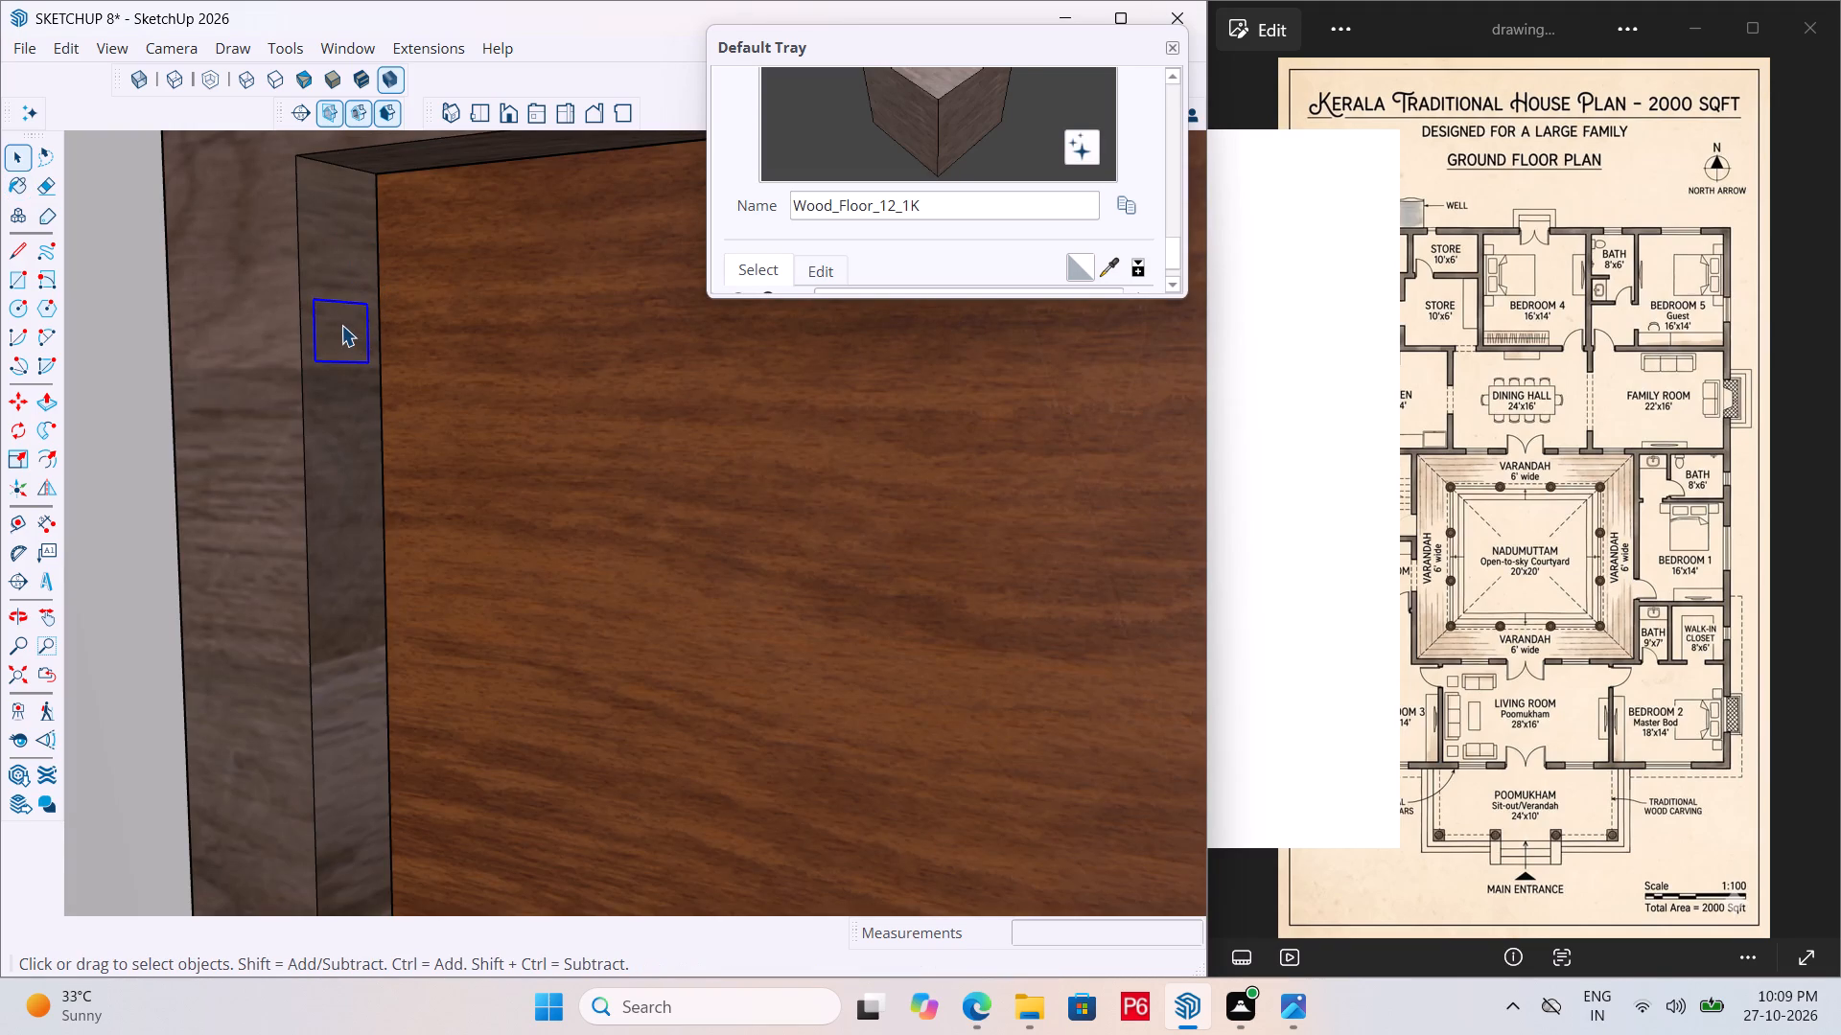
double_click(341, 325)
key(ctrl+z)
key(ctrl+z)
Draw a rectangle about 1 1/8" by 15/16" on the frame's inner left side near the upper corner and group it with its face.
key(r)
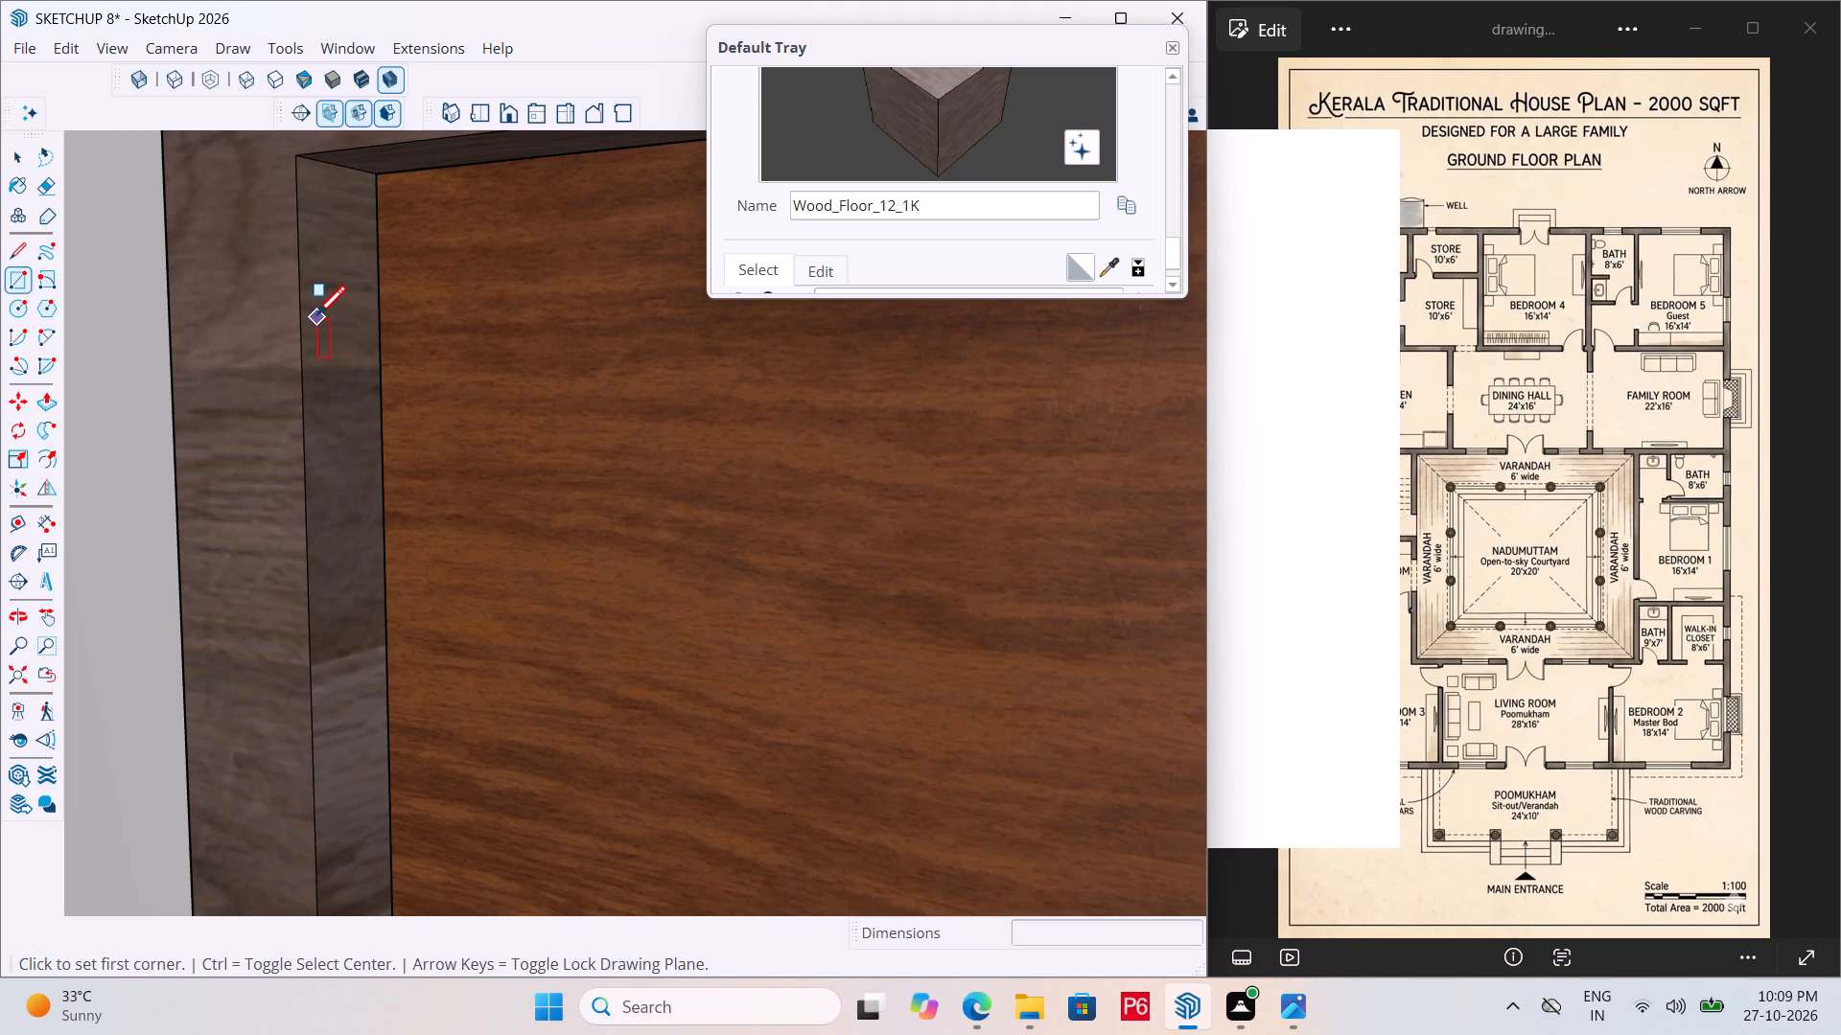
click(316, 318)
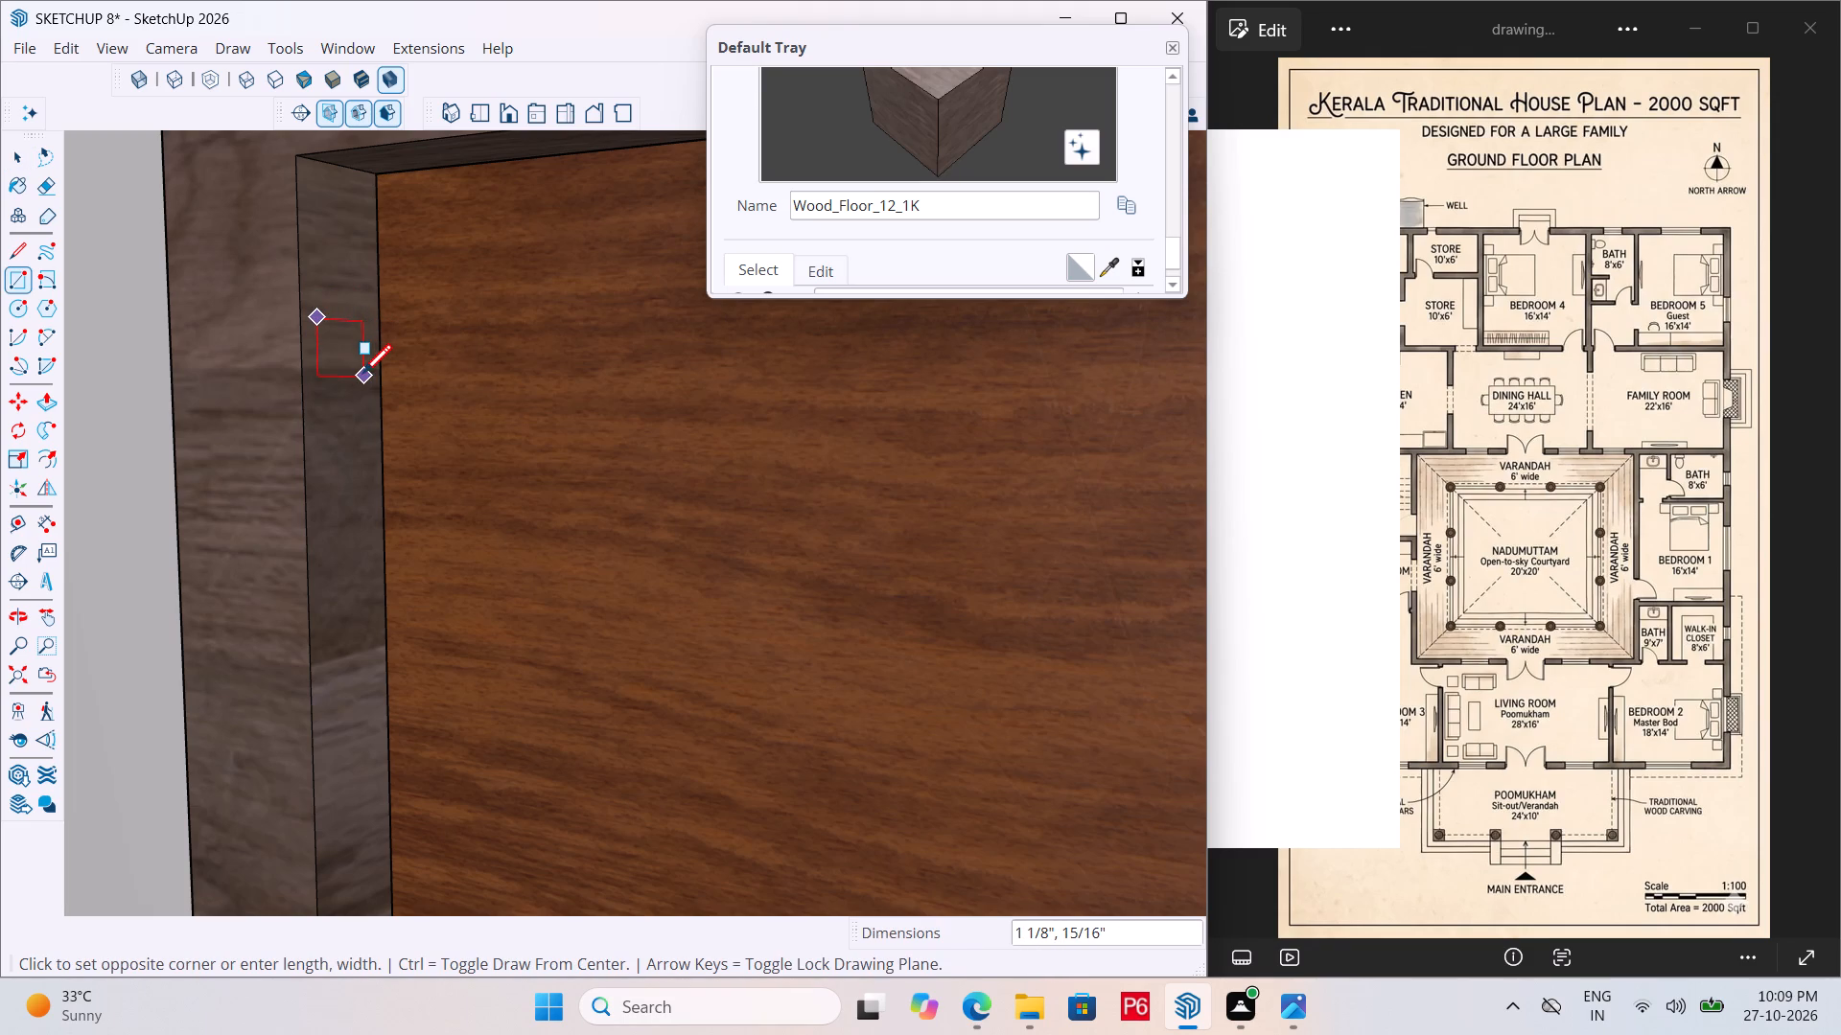
click(363, 377)
key(space)
double_click(345, 356)
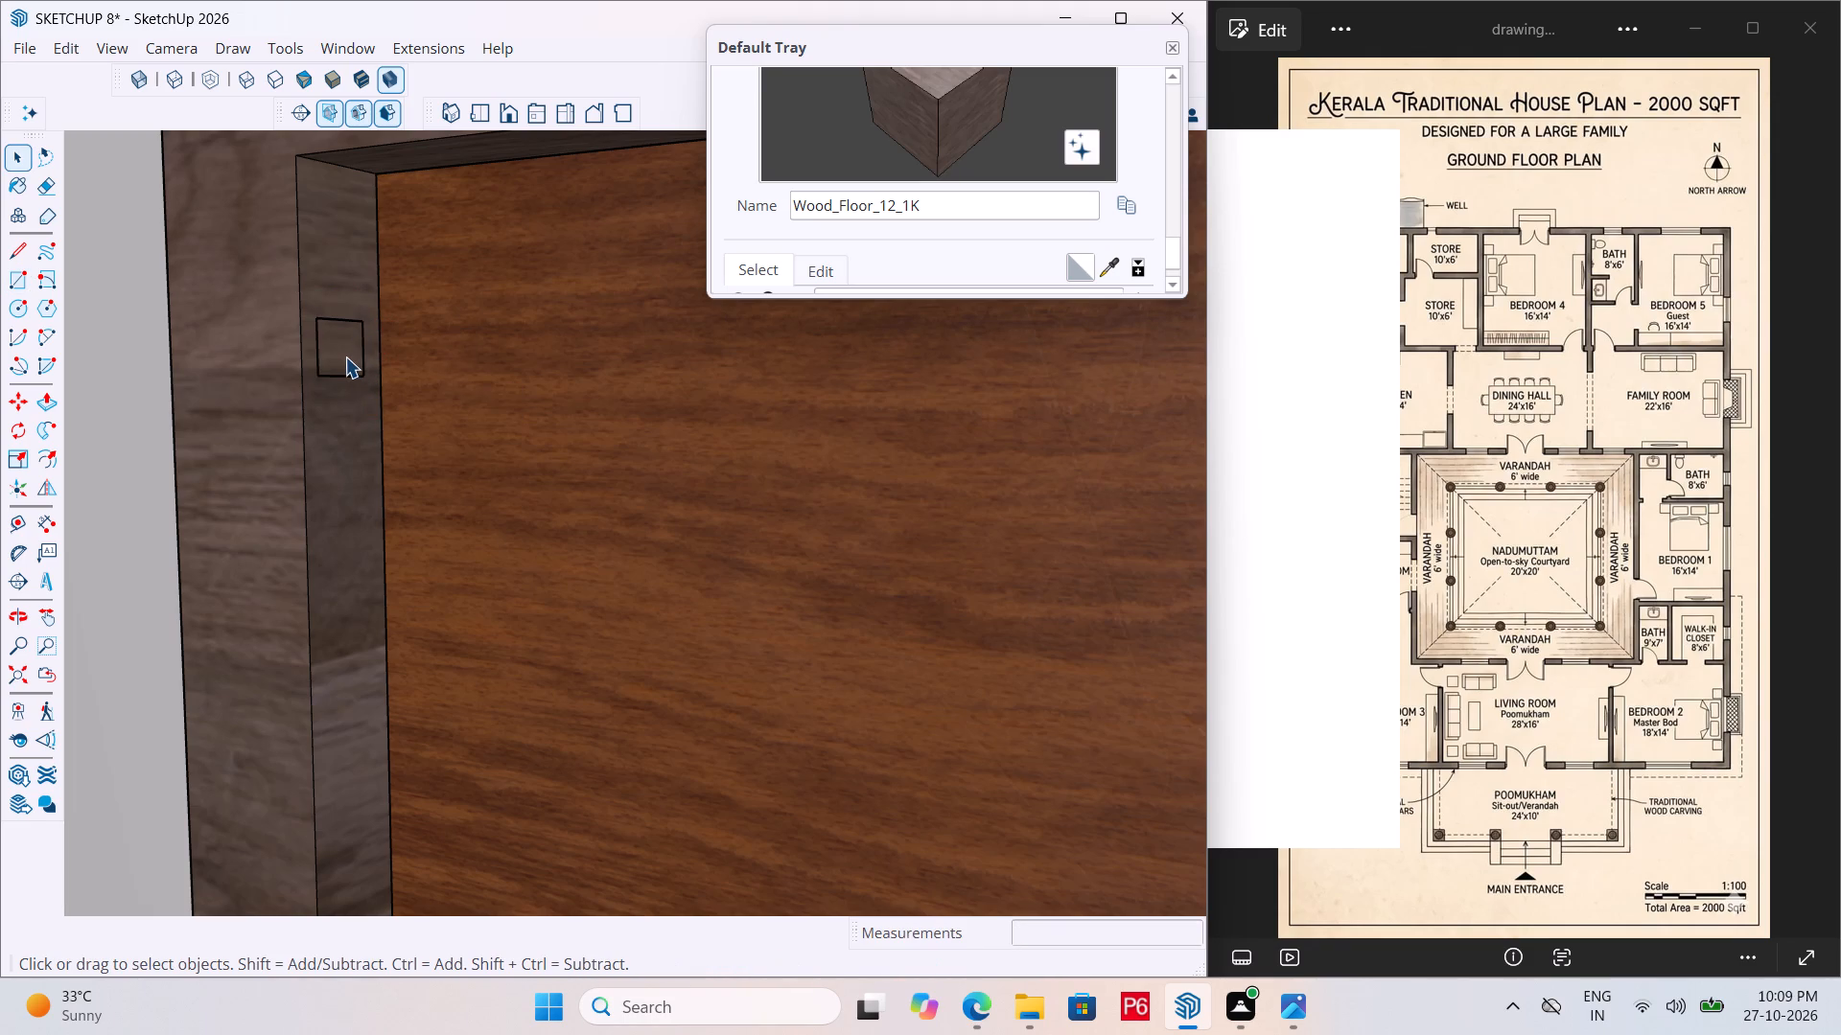
double_click(345, 356)
double_click(341, 335)
middle_drag(341, 334, 310, 341)
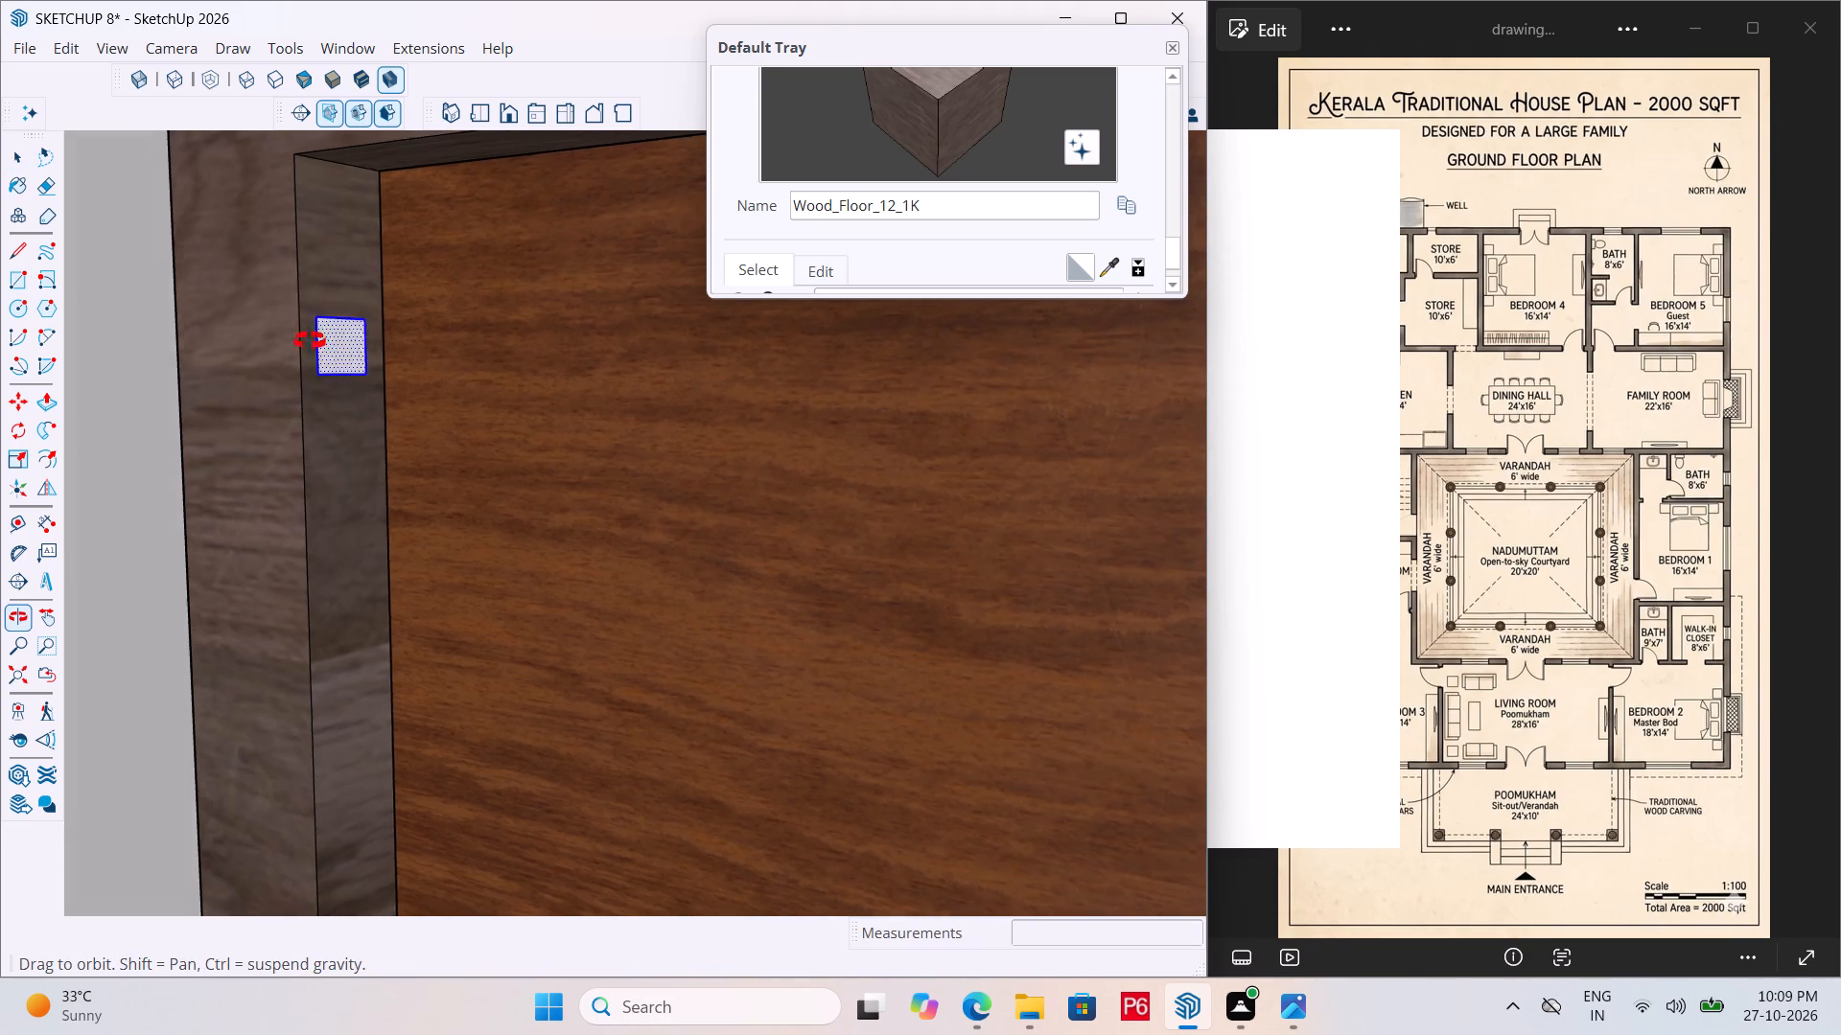
middle_drag(310, 341, 272, 357)
right_click(342, 340)
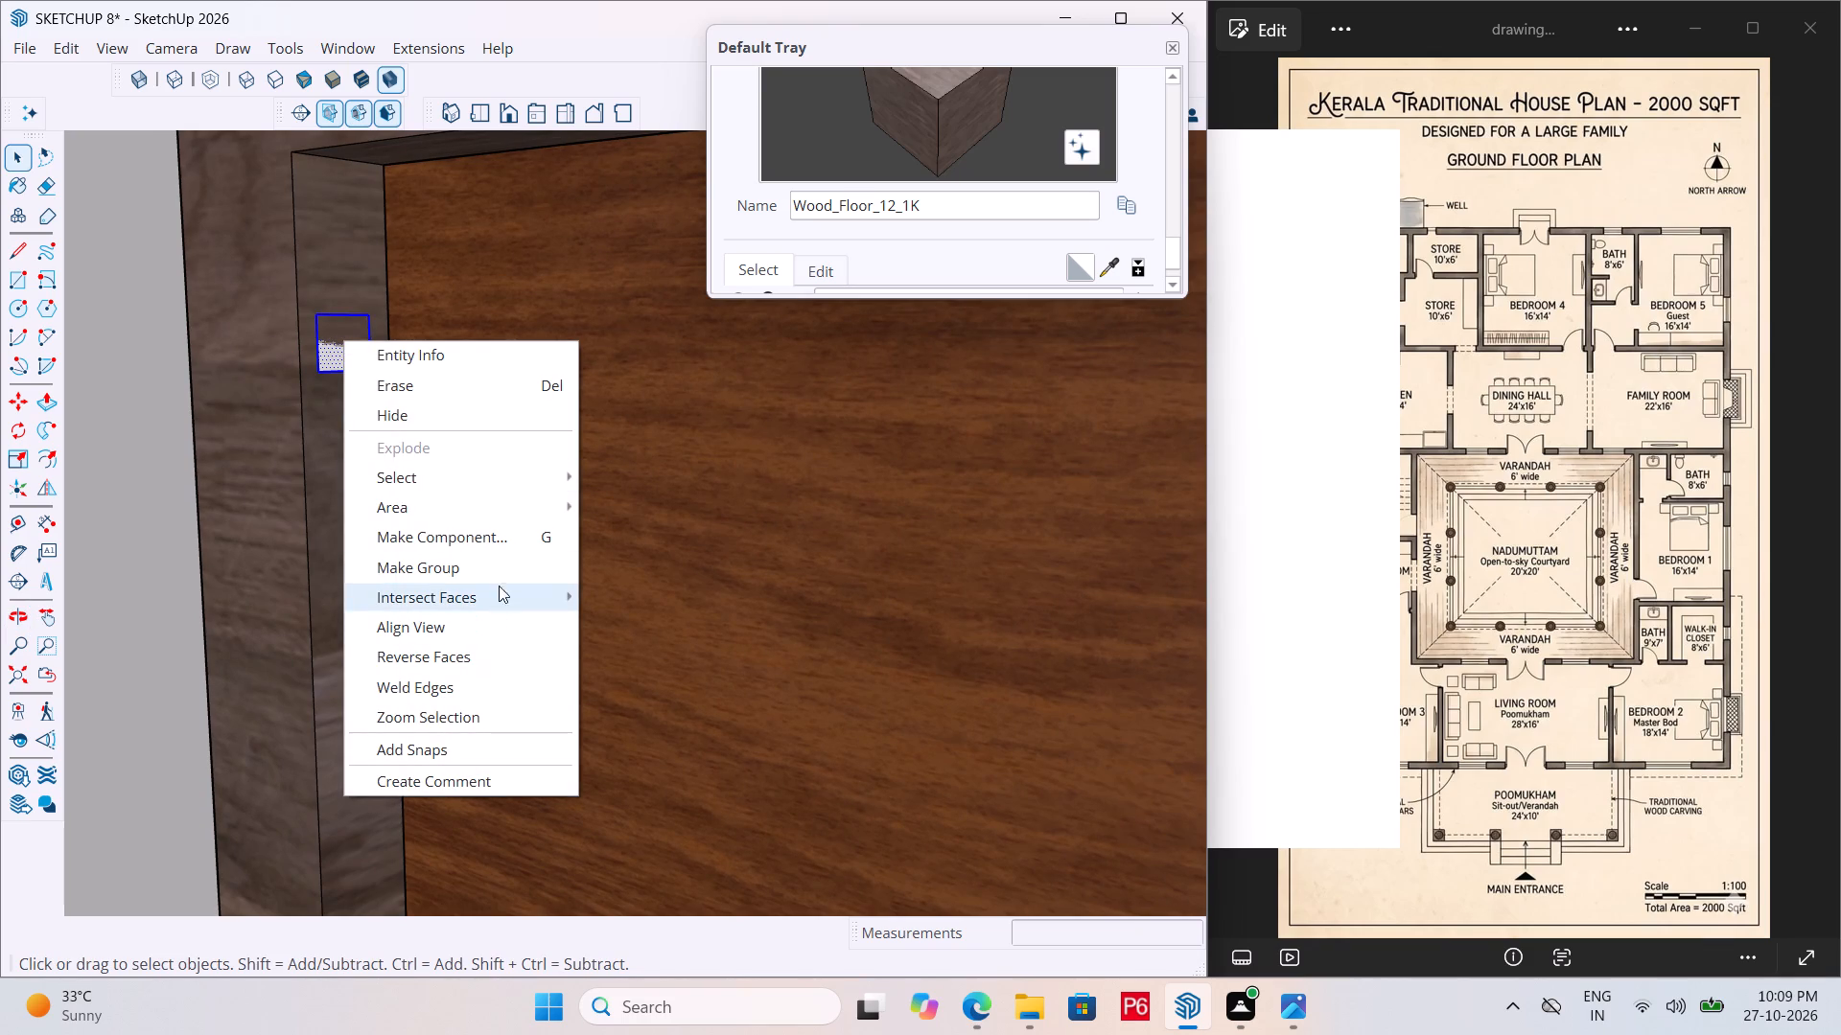
click(485, 563)
Open the new rectangle's group and paint its face with the Wood_Floor_12_1K material.
double_click(349, 340)
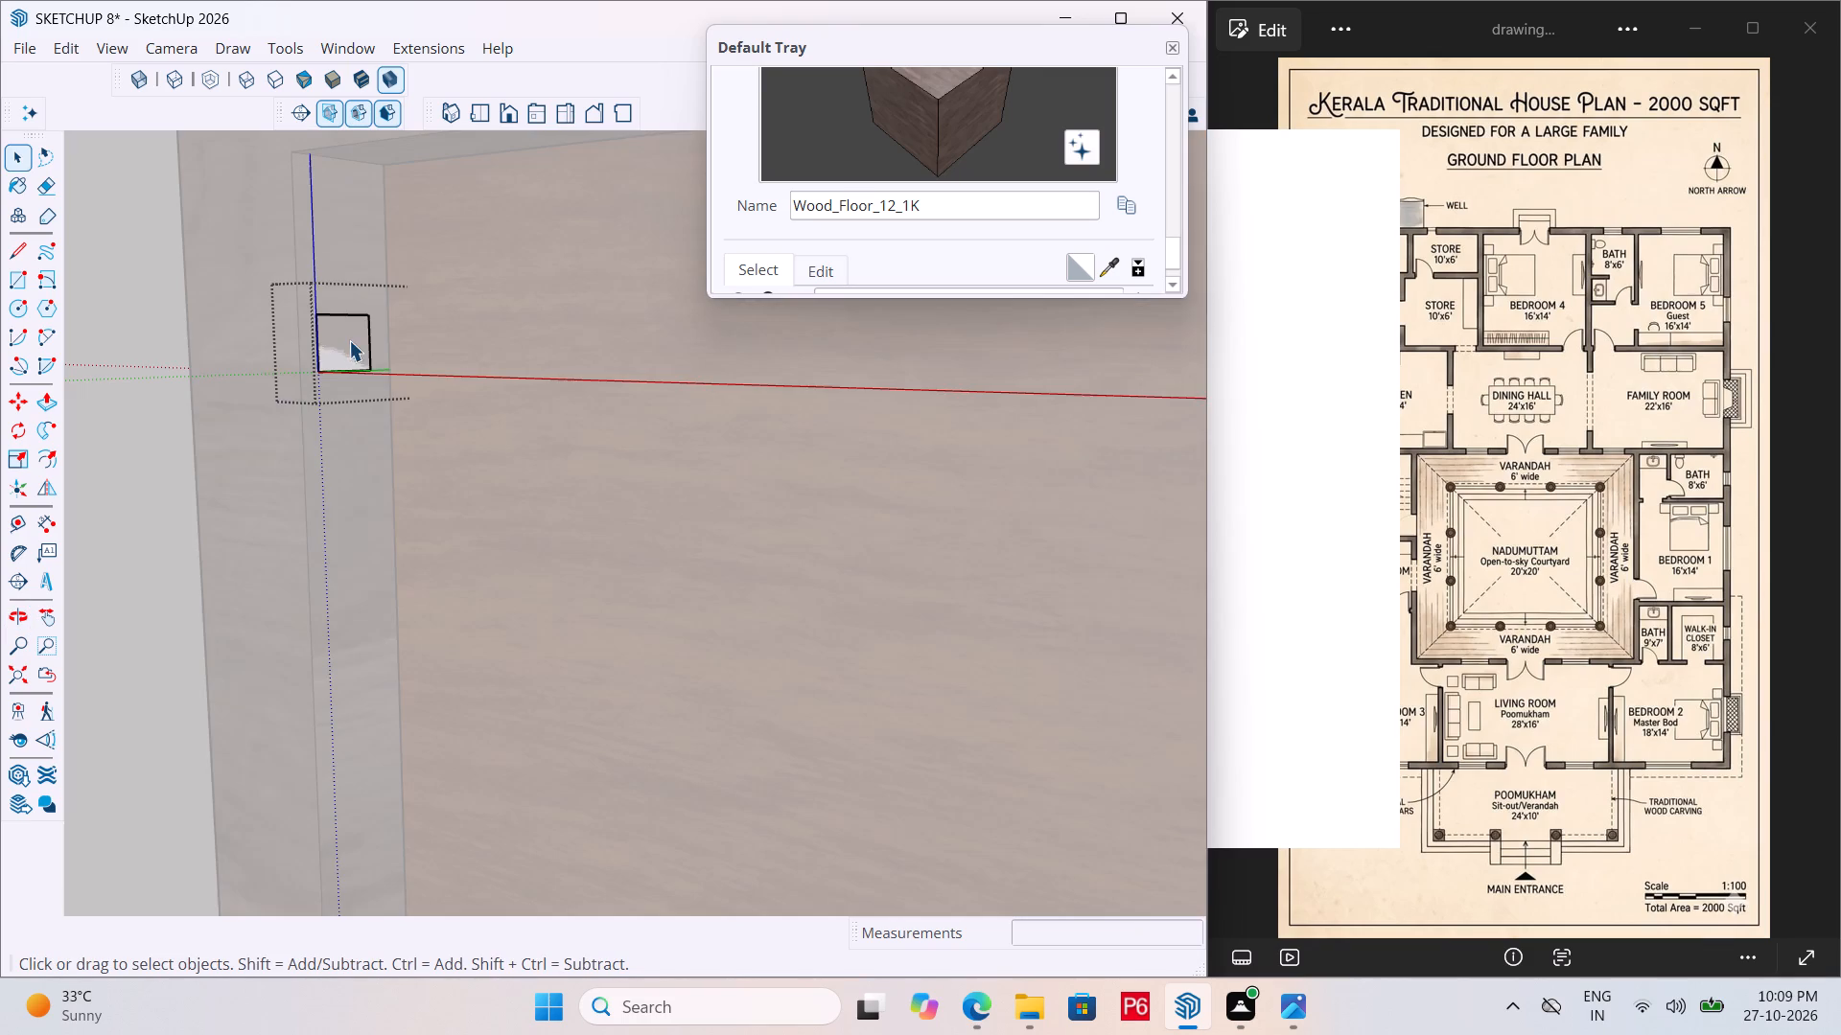
scroll(843, 270, down, 1)
scroll(987, 266, down, 2)
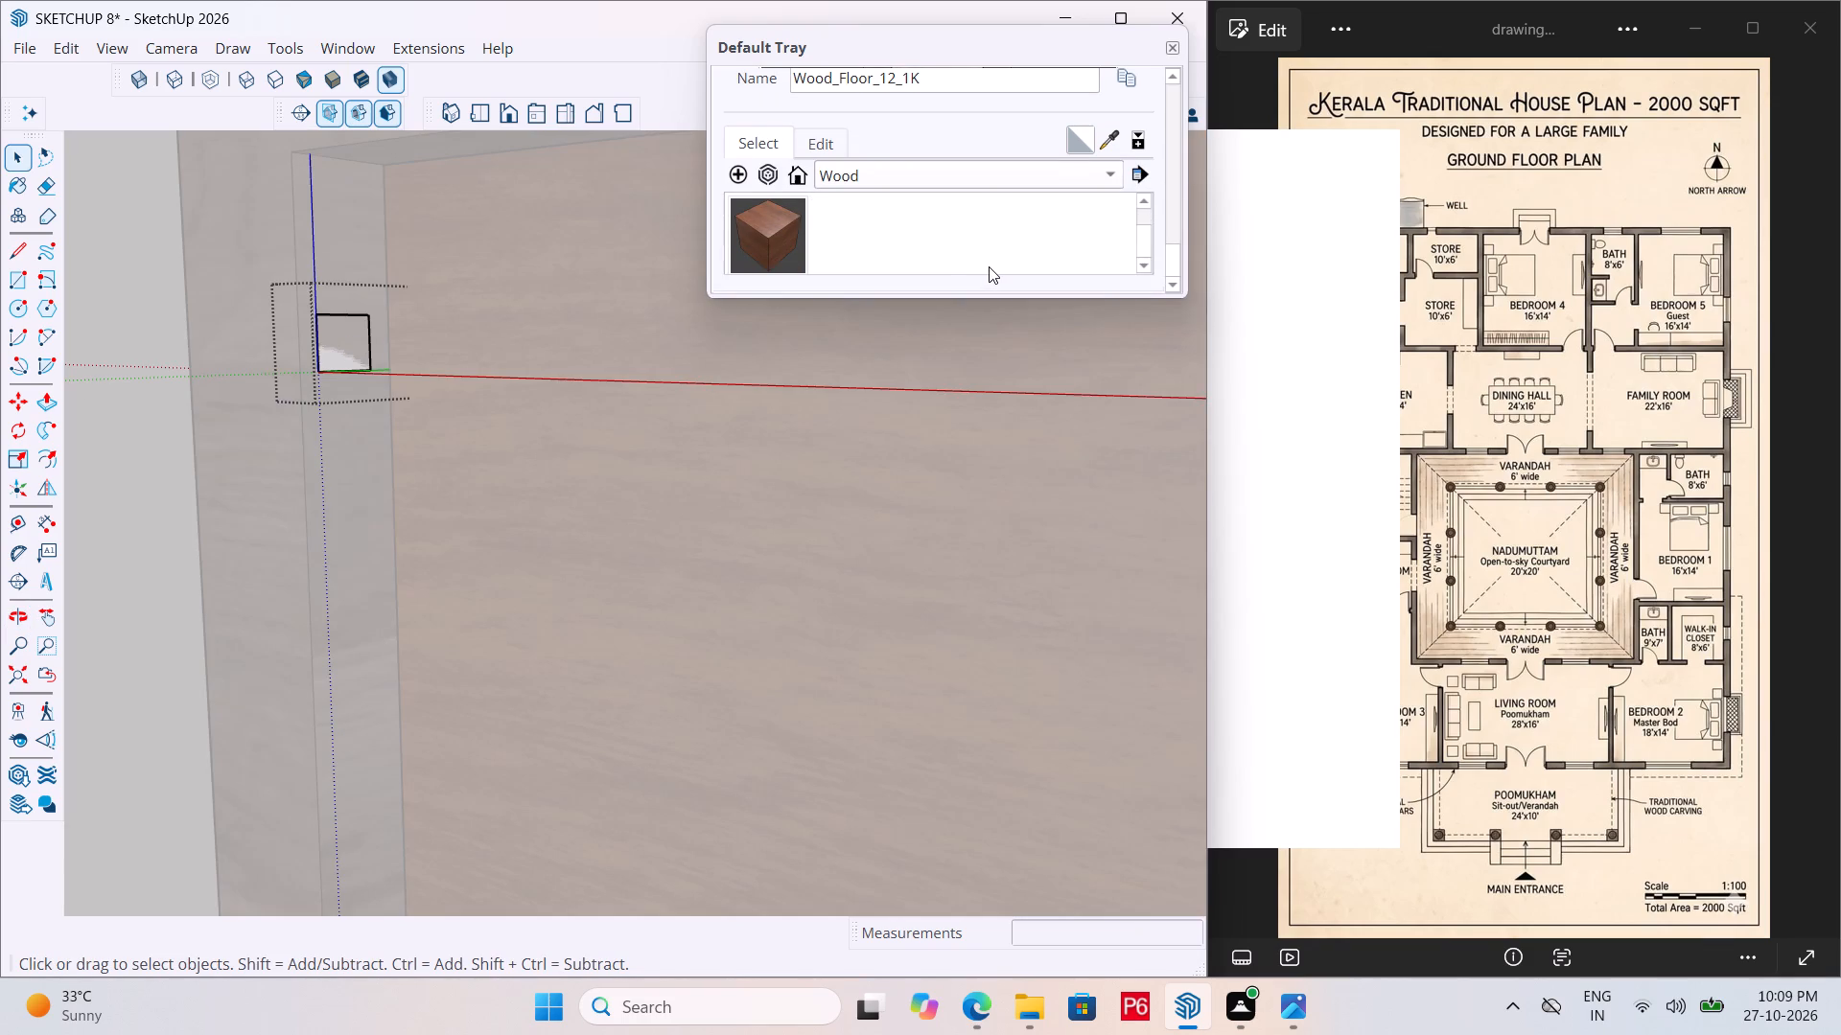
scroll(857, 233, up, 1)
click(1004, 237)
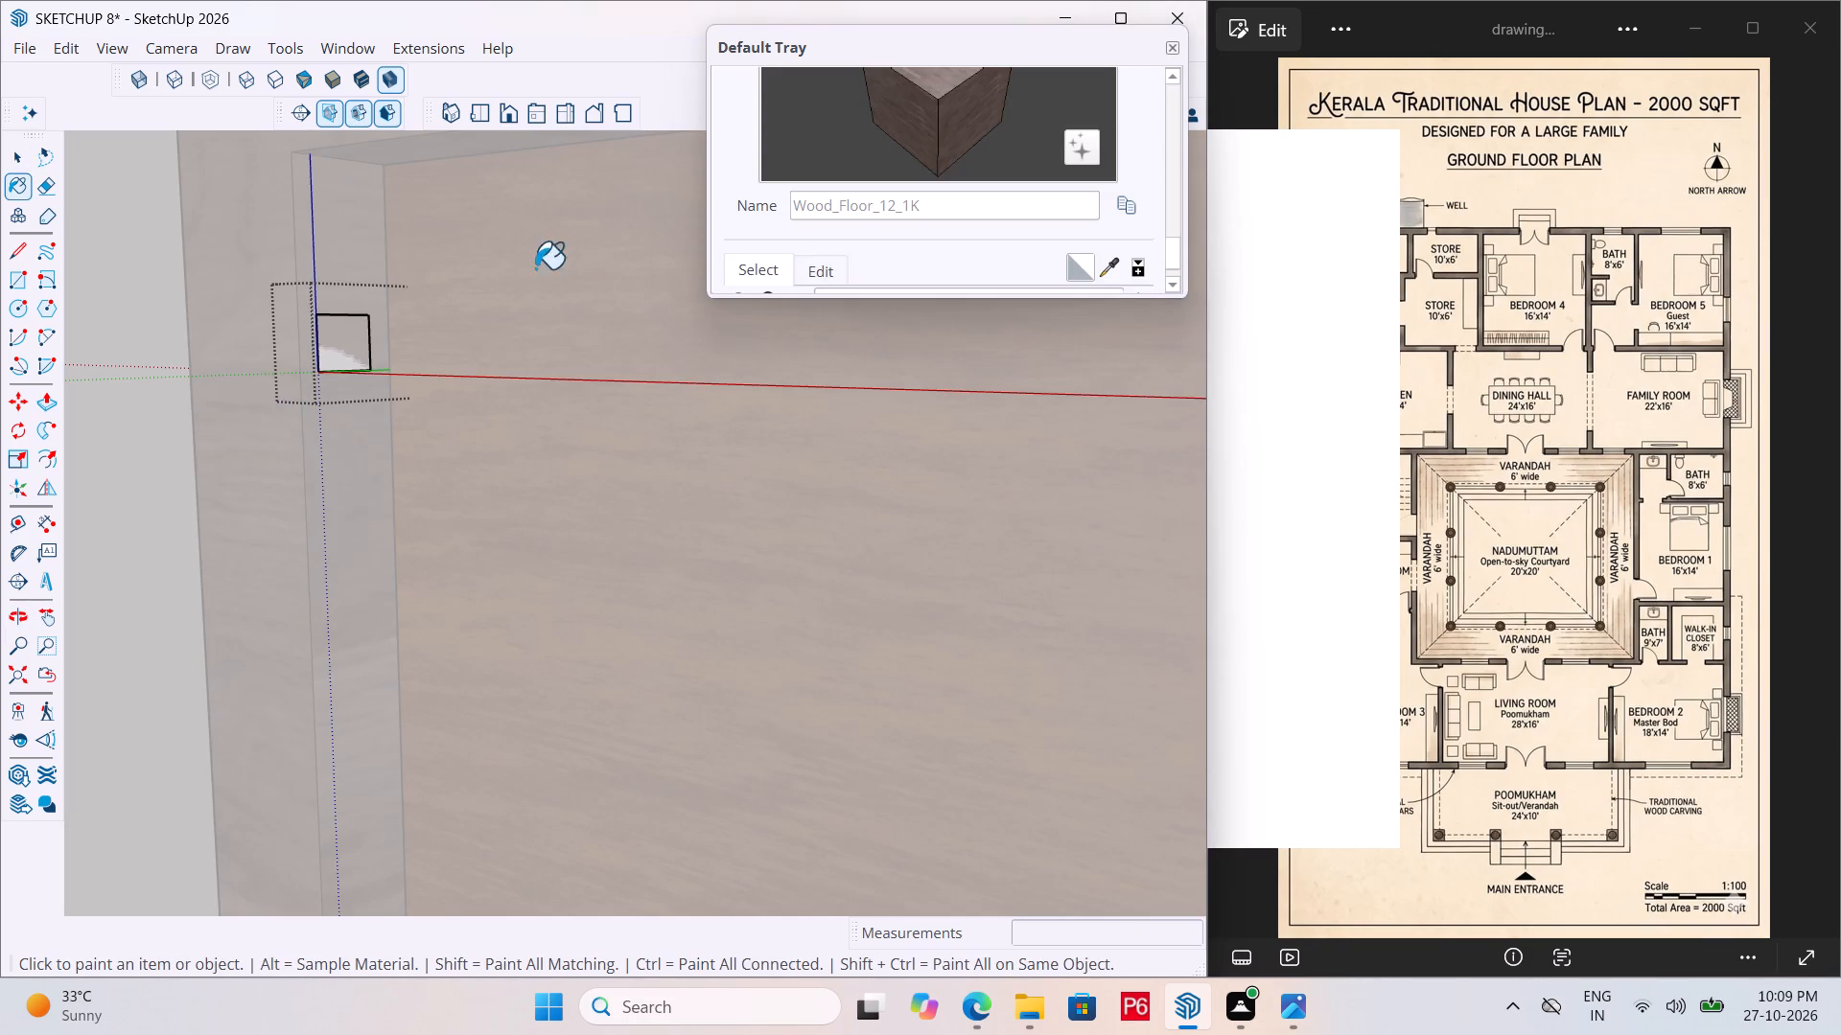
click(346, 346)
Push/Pull the painted face 2' 2" across the left door leaf to the light wood trim, forming a horizontal bar.
scroll(246, 331, down, 3)
key(p)
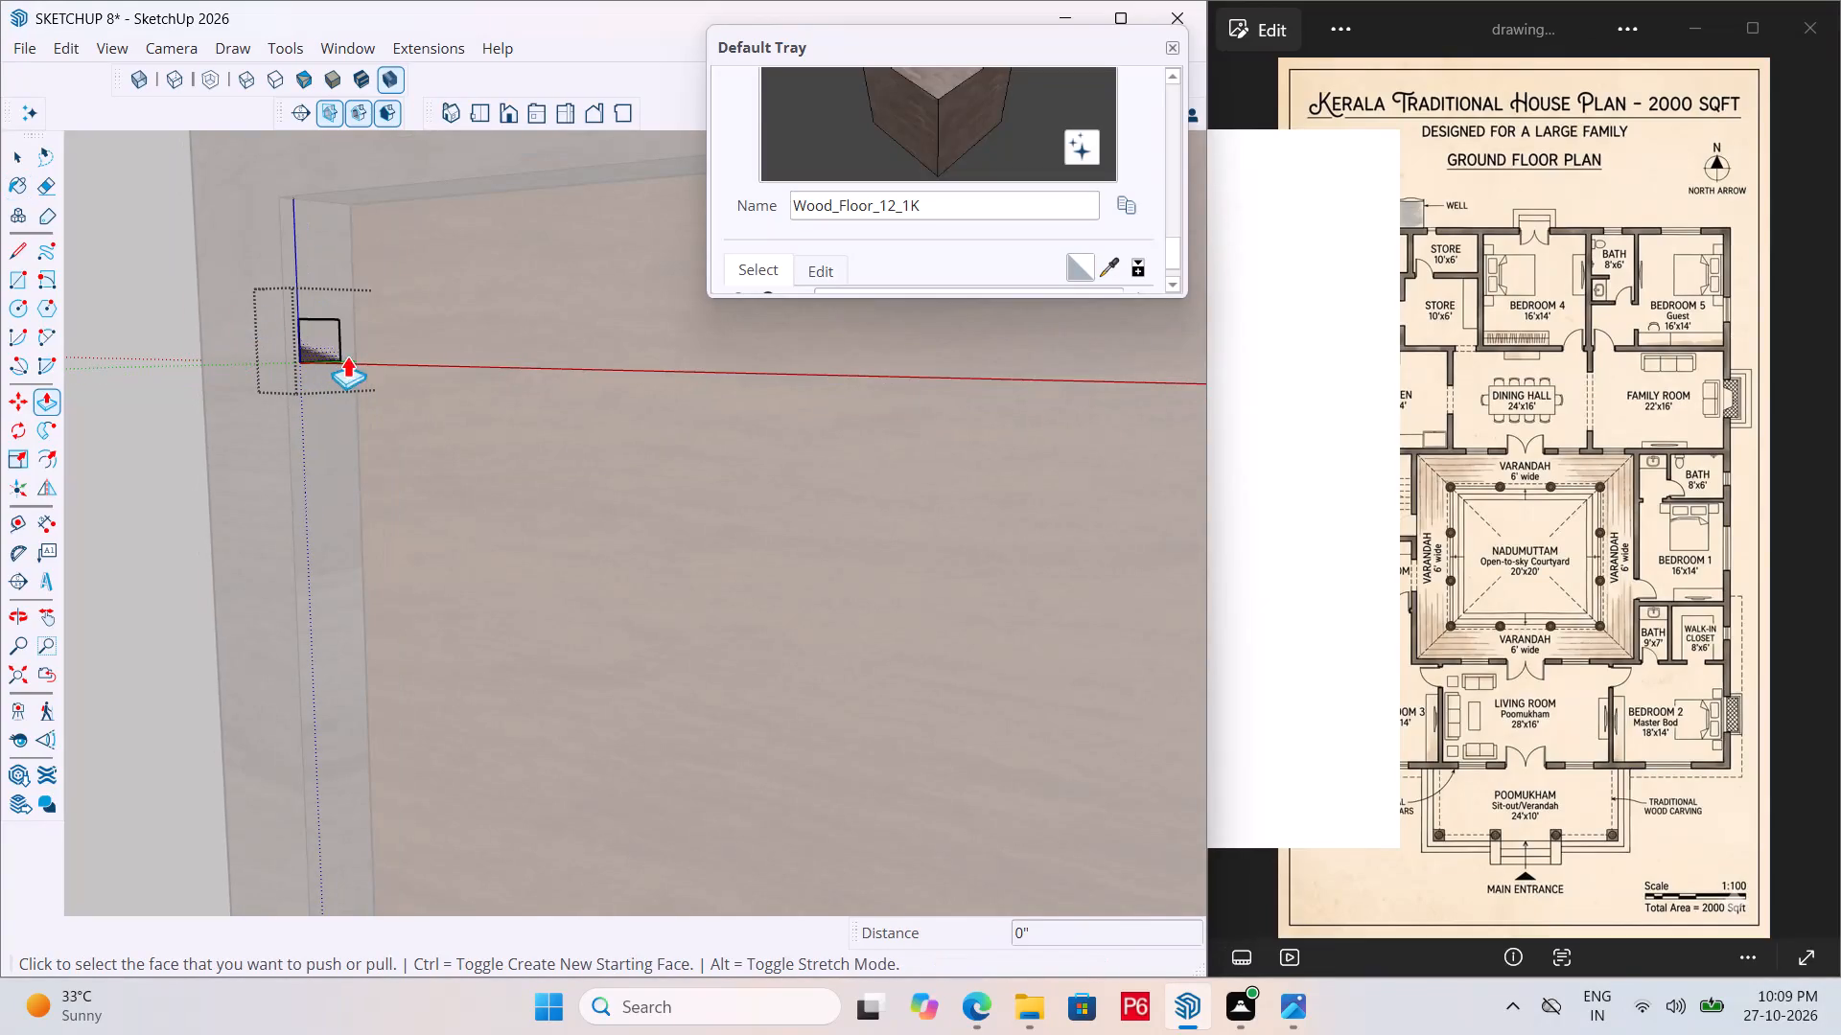
click(325, 337)
scroll(613, 486, down, 11)
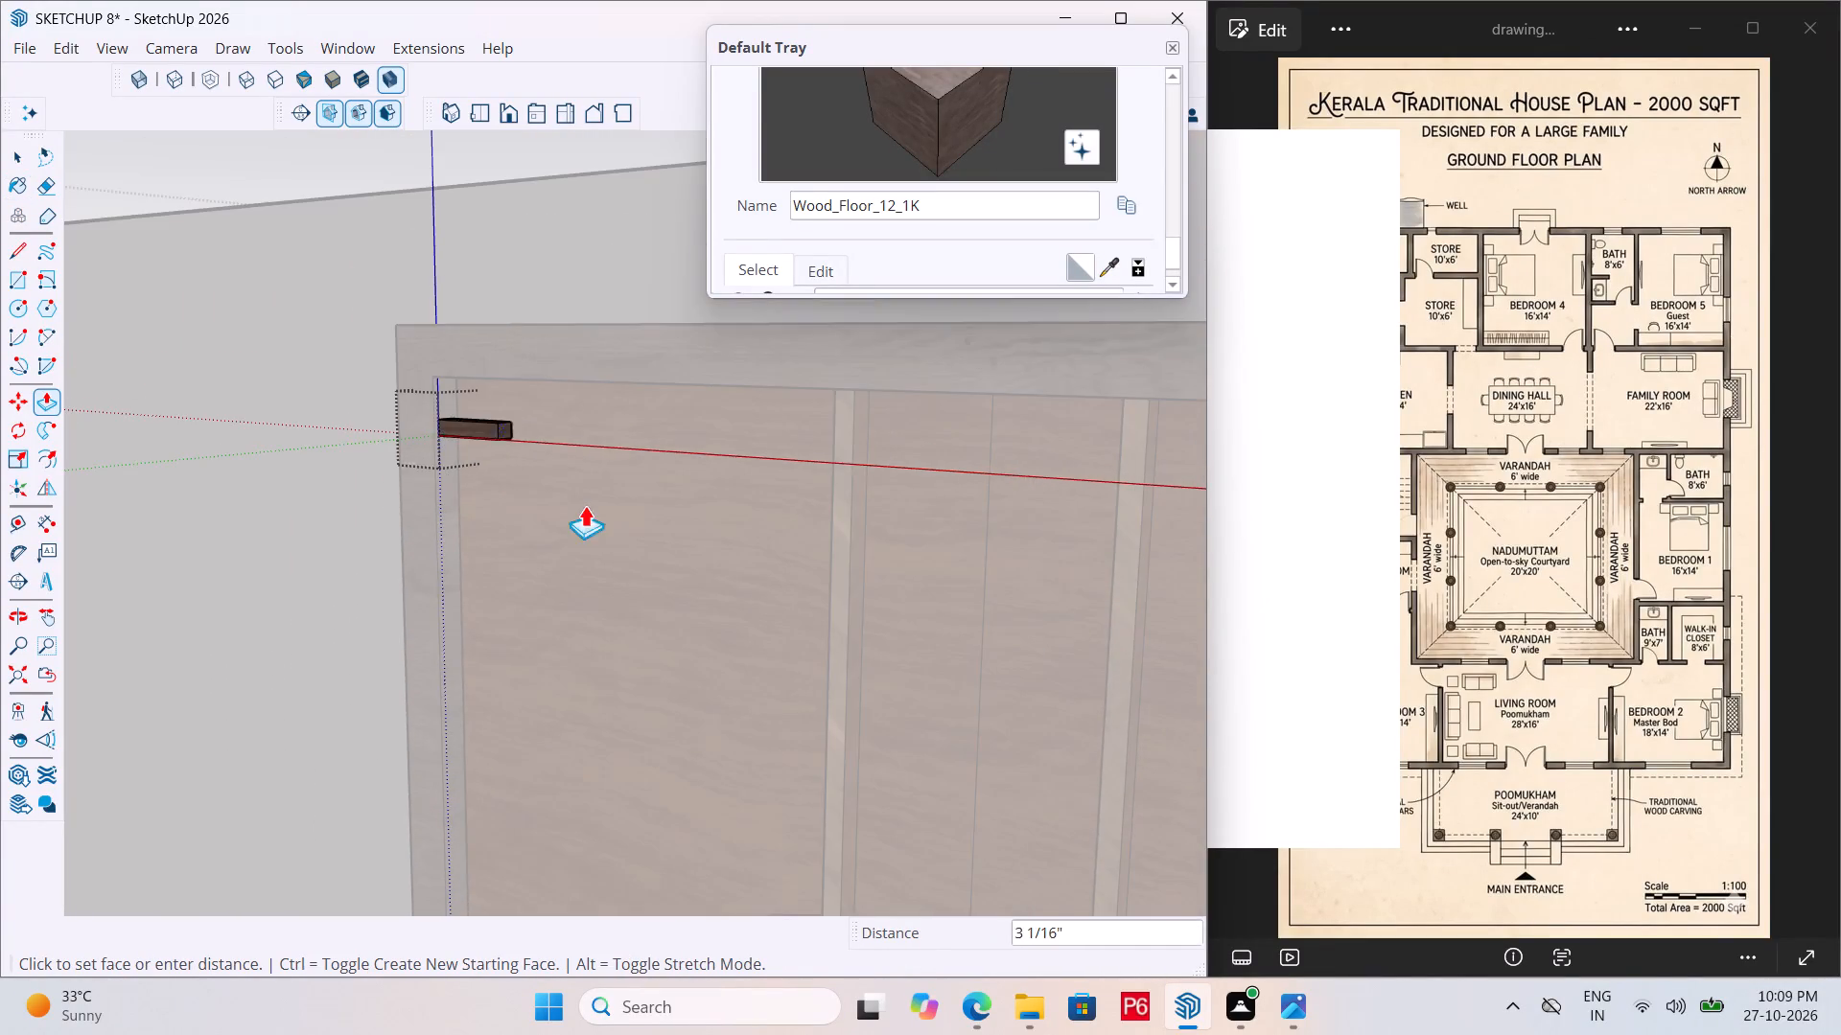
middle_drag(609, 511, 1235, 512)
scroll(676, 448, up, 9)
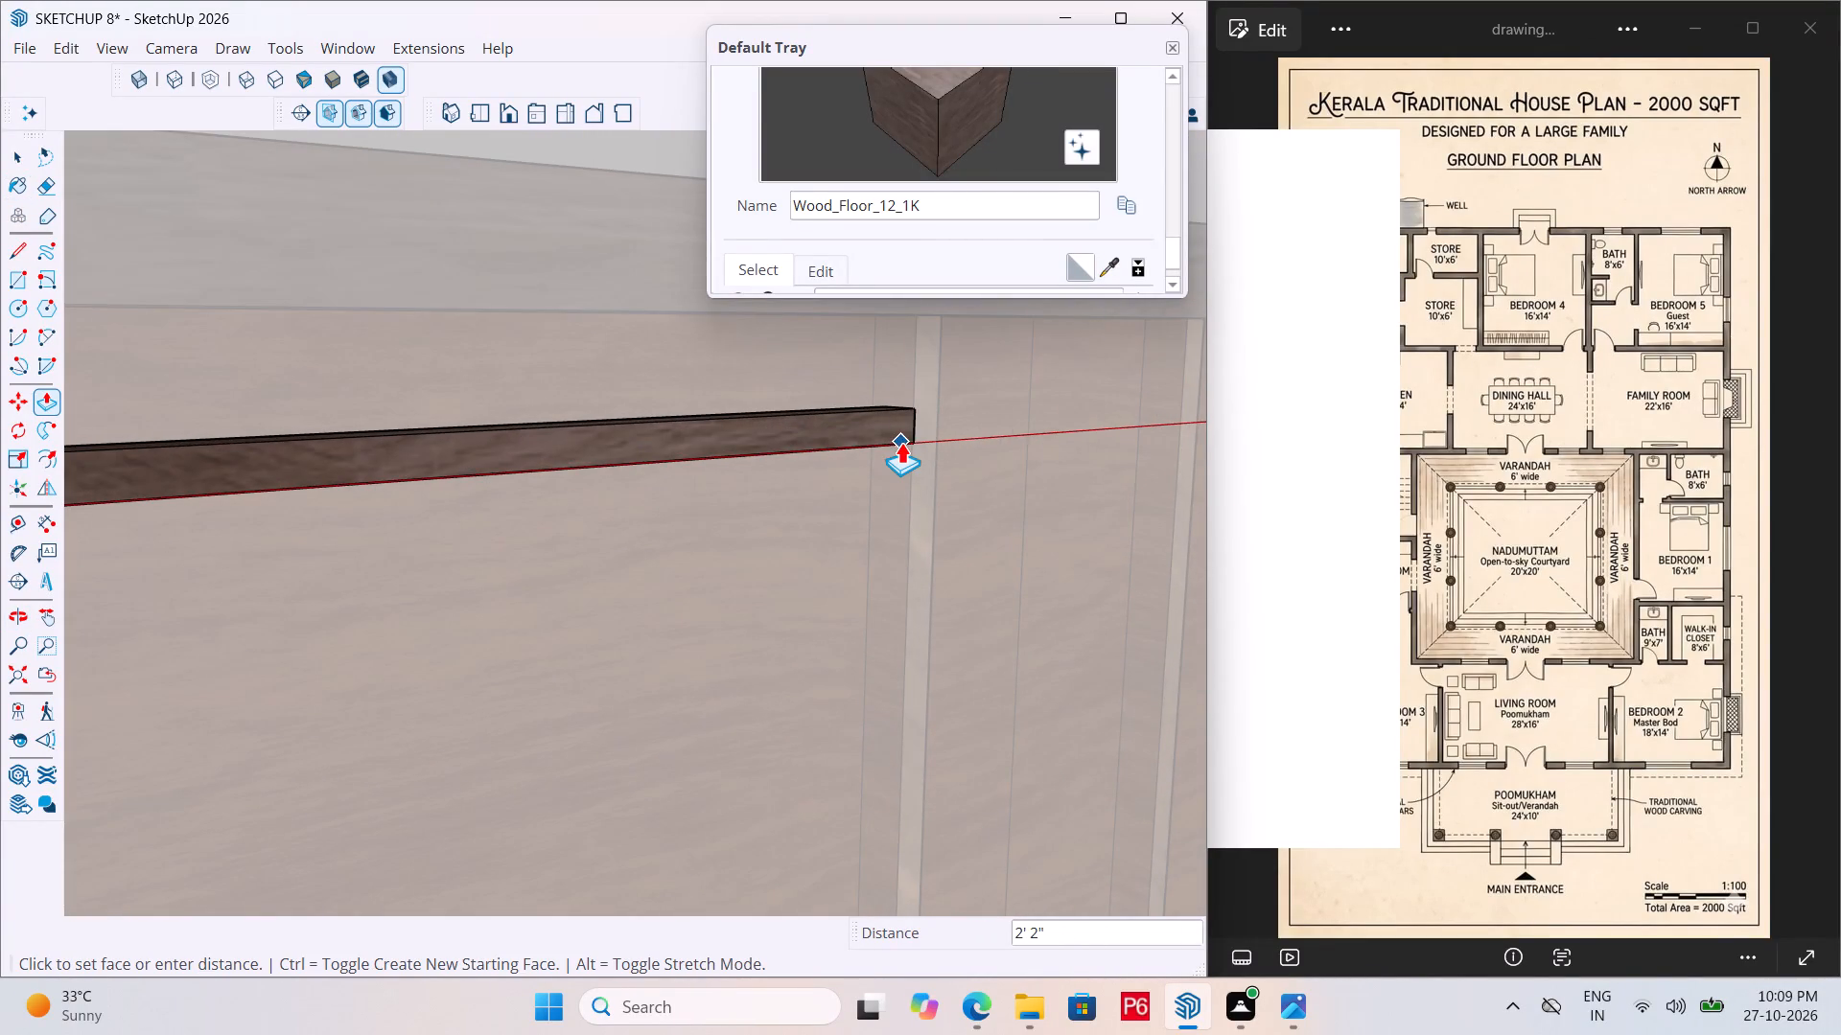
click(899, 446)
scroll(816, 449, down, 6)
middle_drag(855, 458, 351, 458)
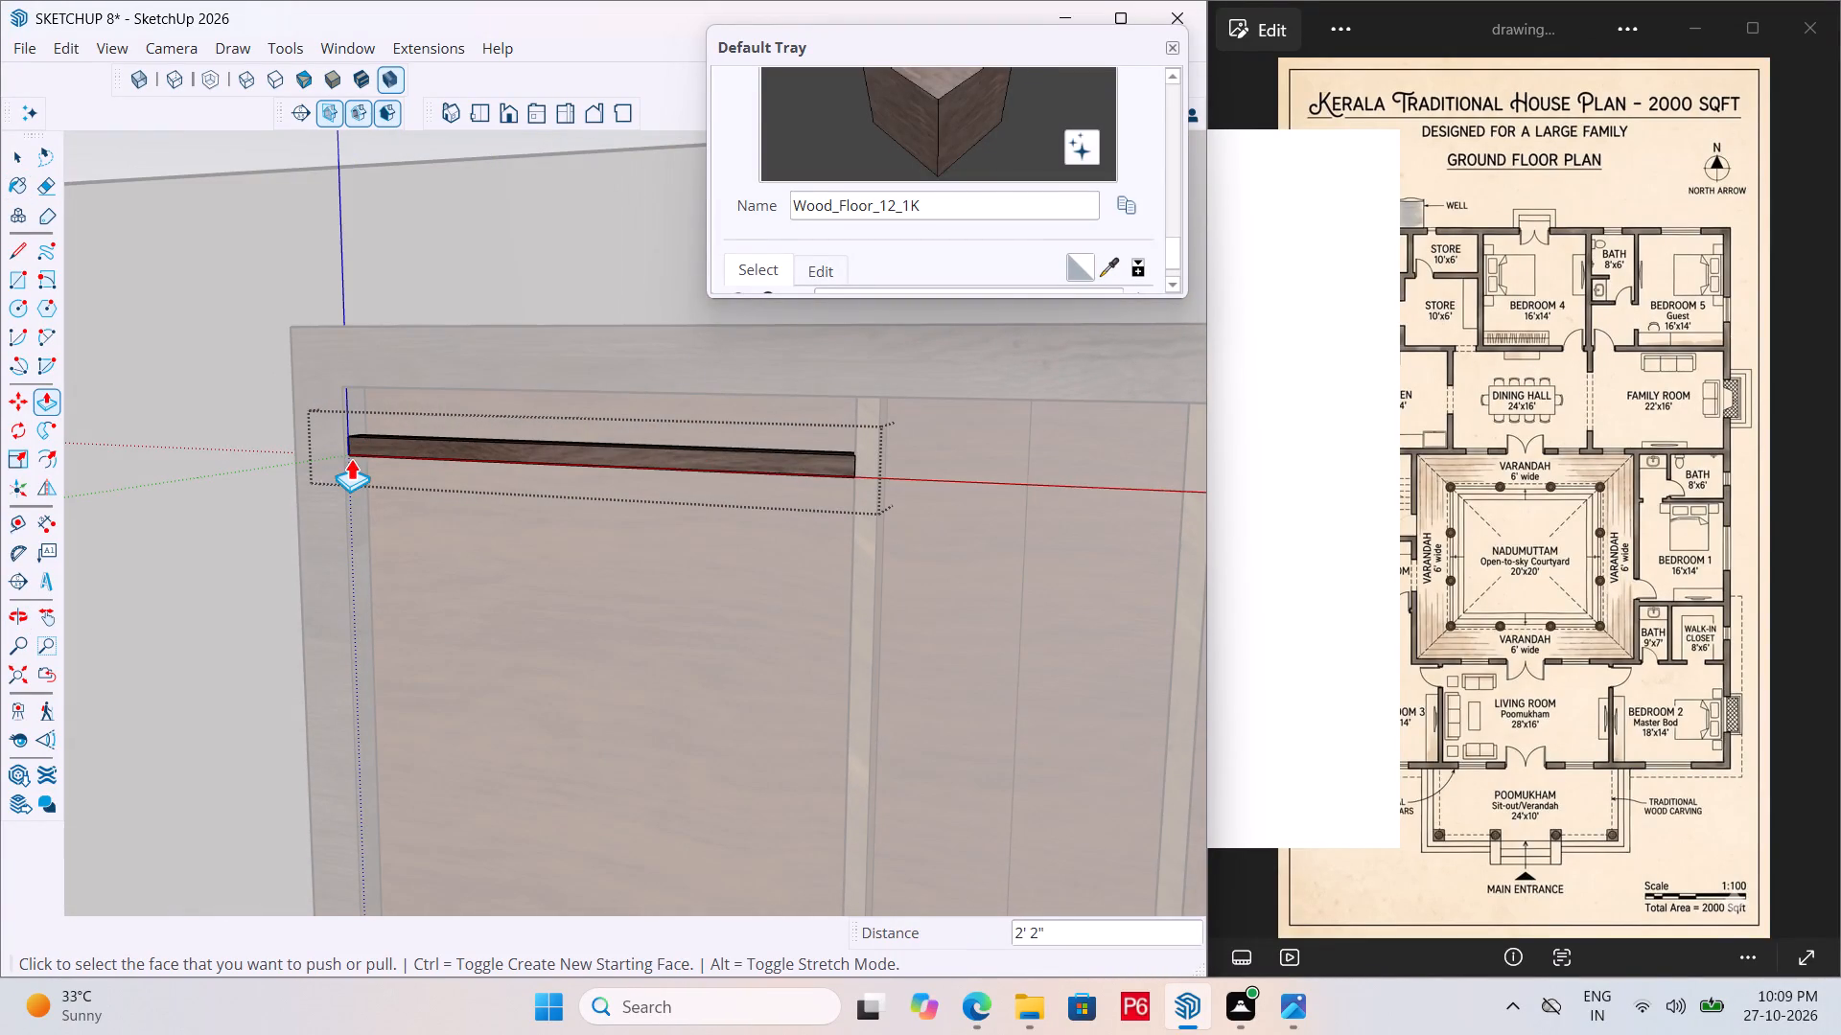
Save the model with the new horizontal bar and leave the bar group's editing context.
key(ctrl+s)
key(ctrl+s)
key(ctrl+s)
scroll(341, 460, down, 4)
key(space)
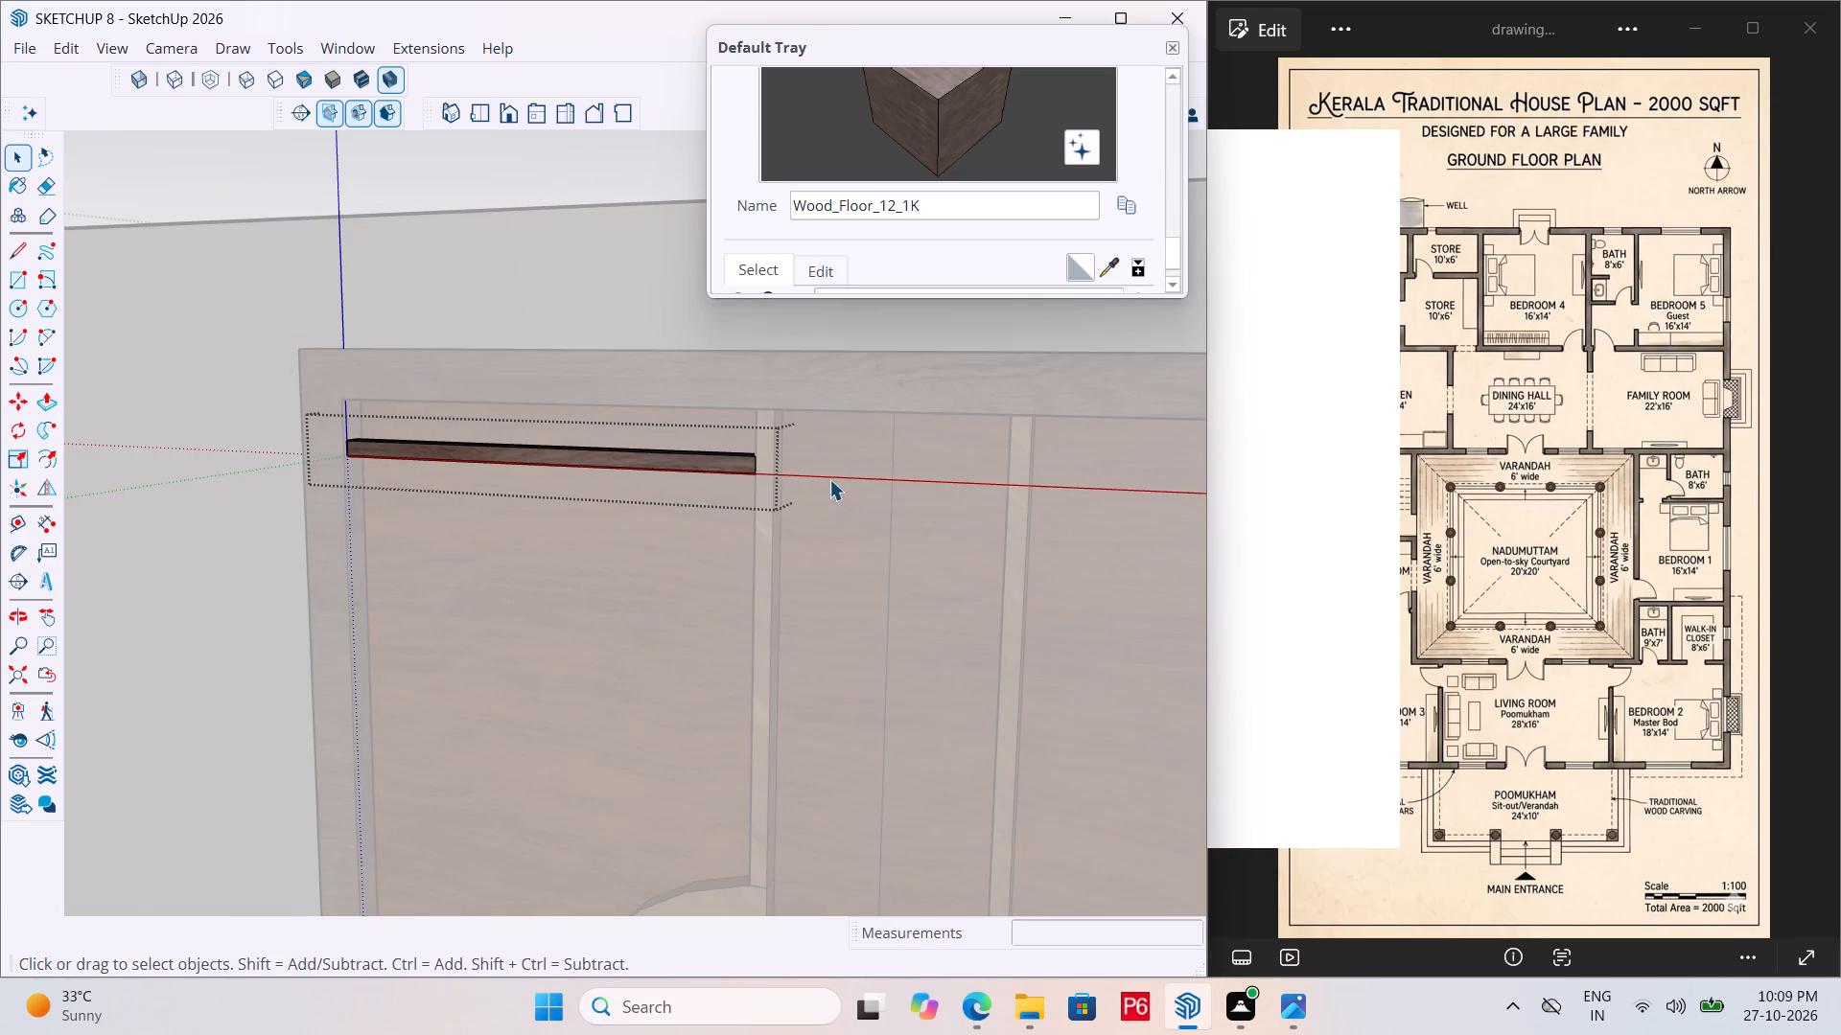
click(829, 479)
scroll(524, 264, down, 4)
scroll(472, 438, up, 4)
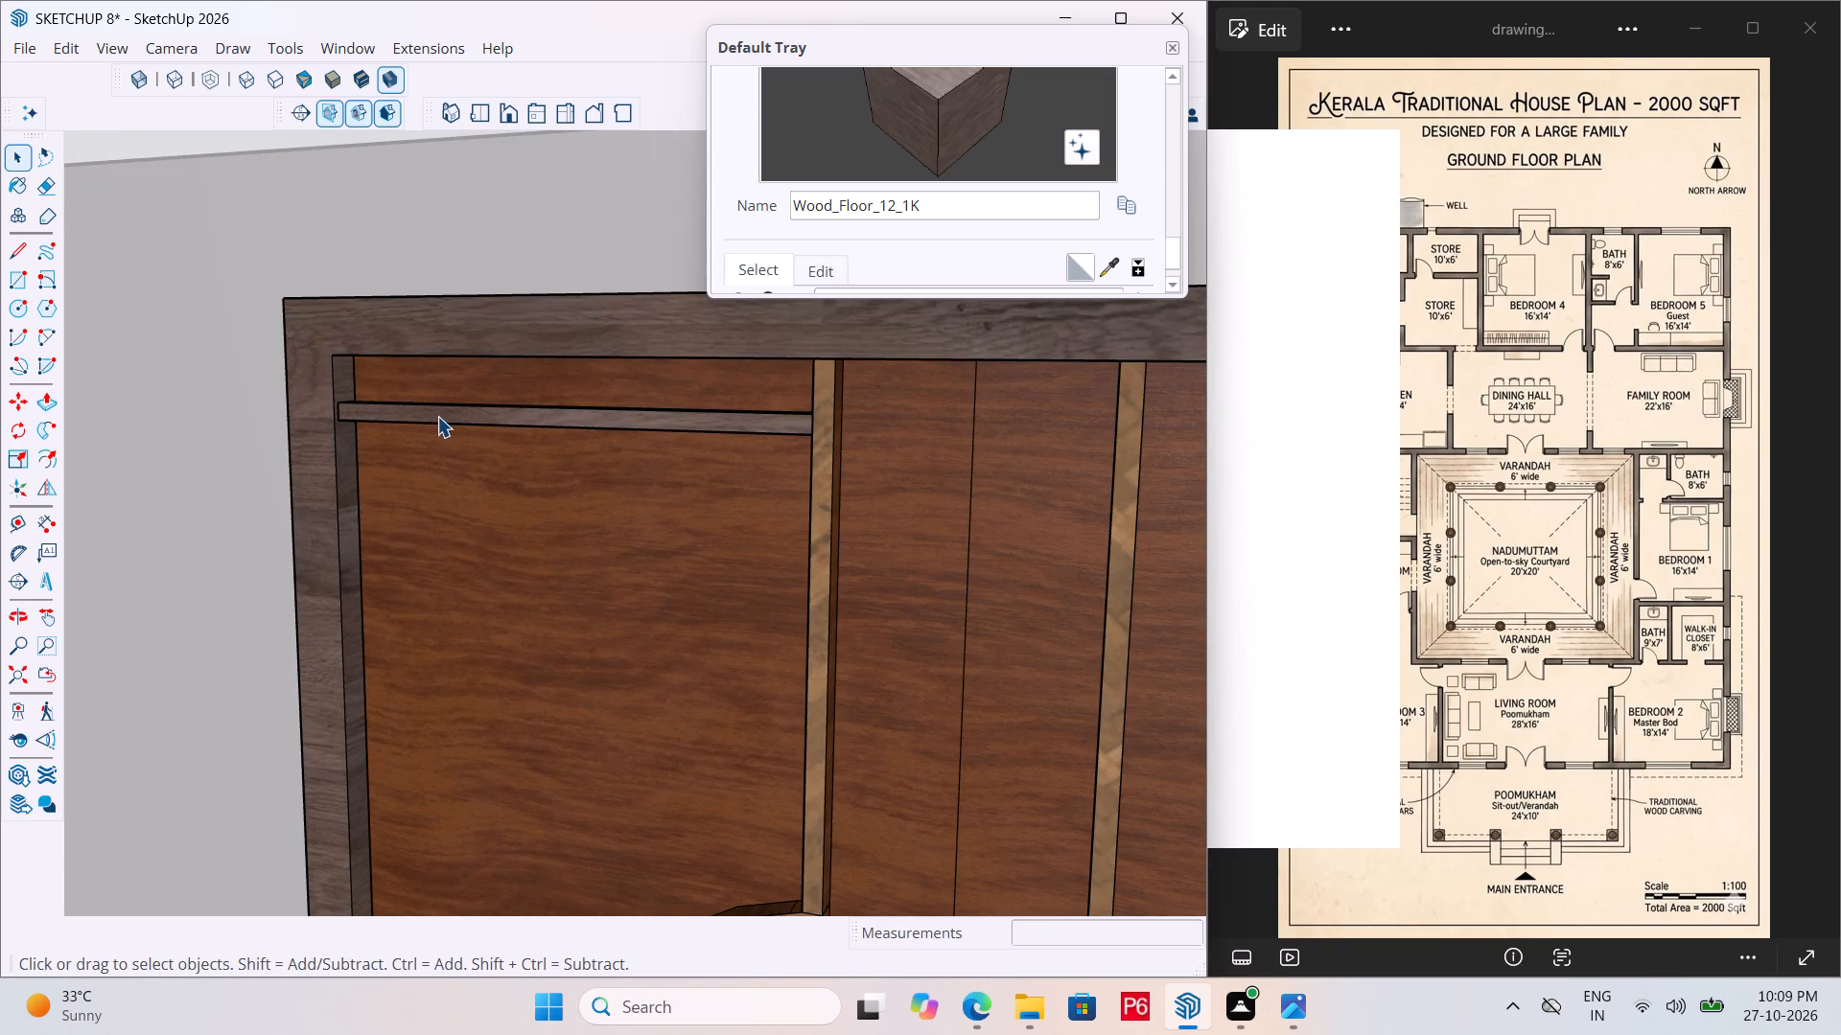
Copy the horizontal bar 1' 9 3/4" straight down the frame's inner left side, to just above the semicircular trim.
click(437, 416)
scroll(350, 415, up, 17)
scroll(343, 411, up, 4)
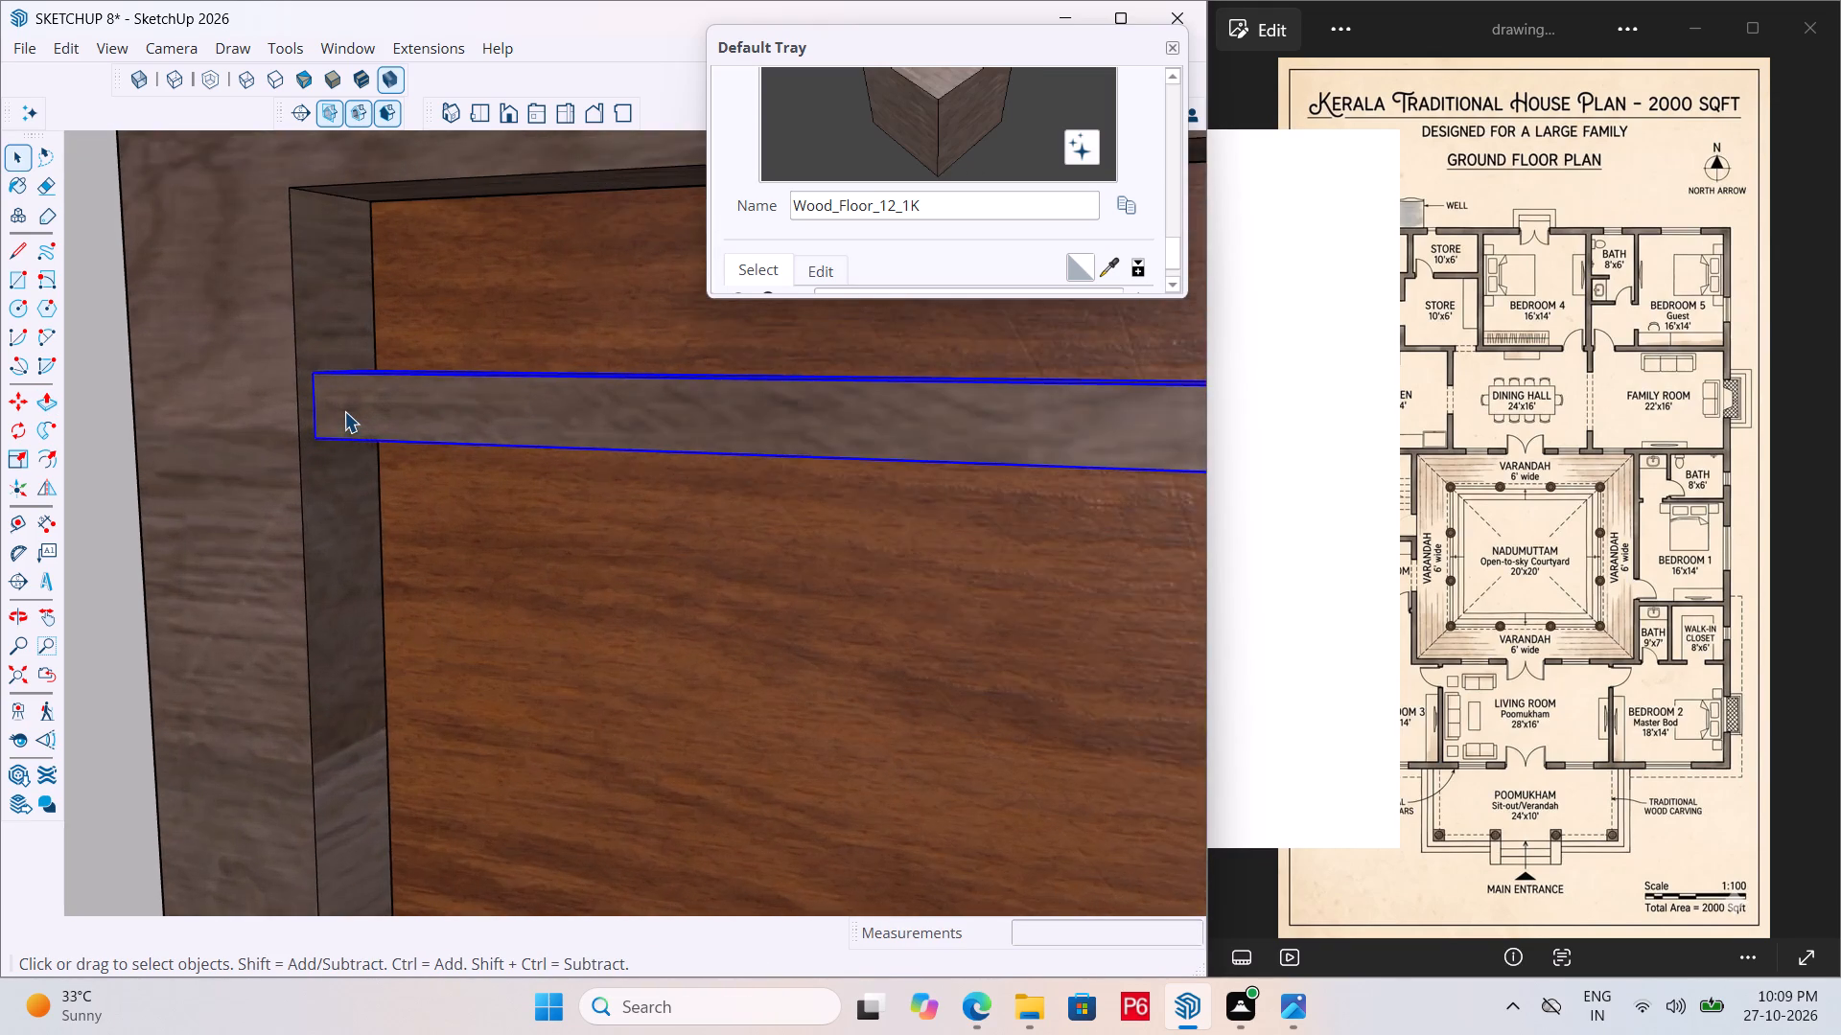
key(m)
click(315, 444)
scroll(315, 637, down, 7)
scroll(298, 530, down, 18)
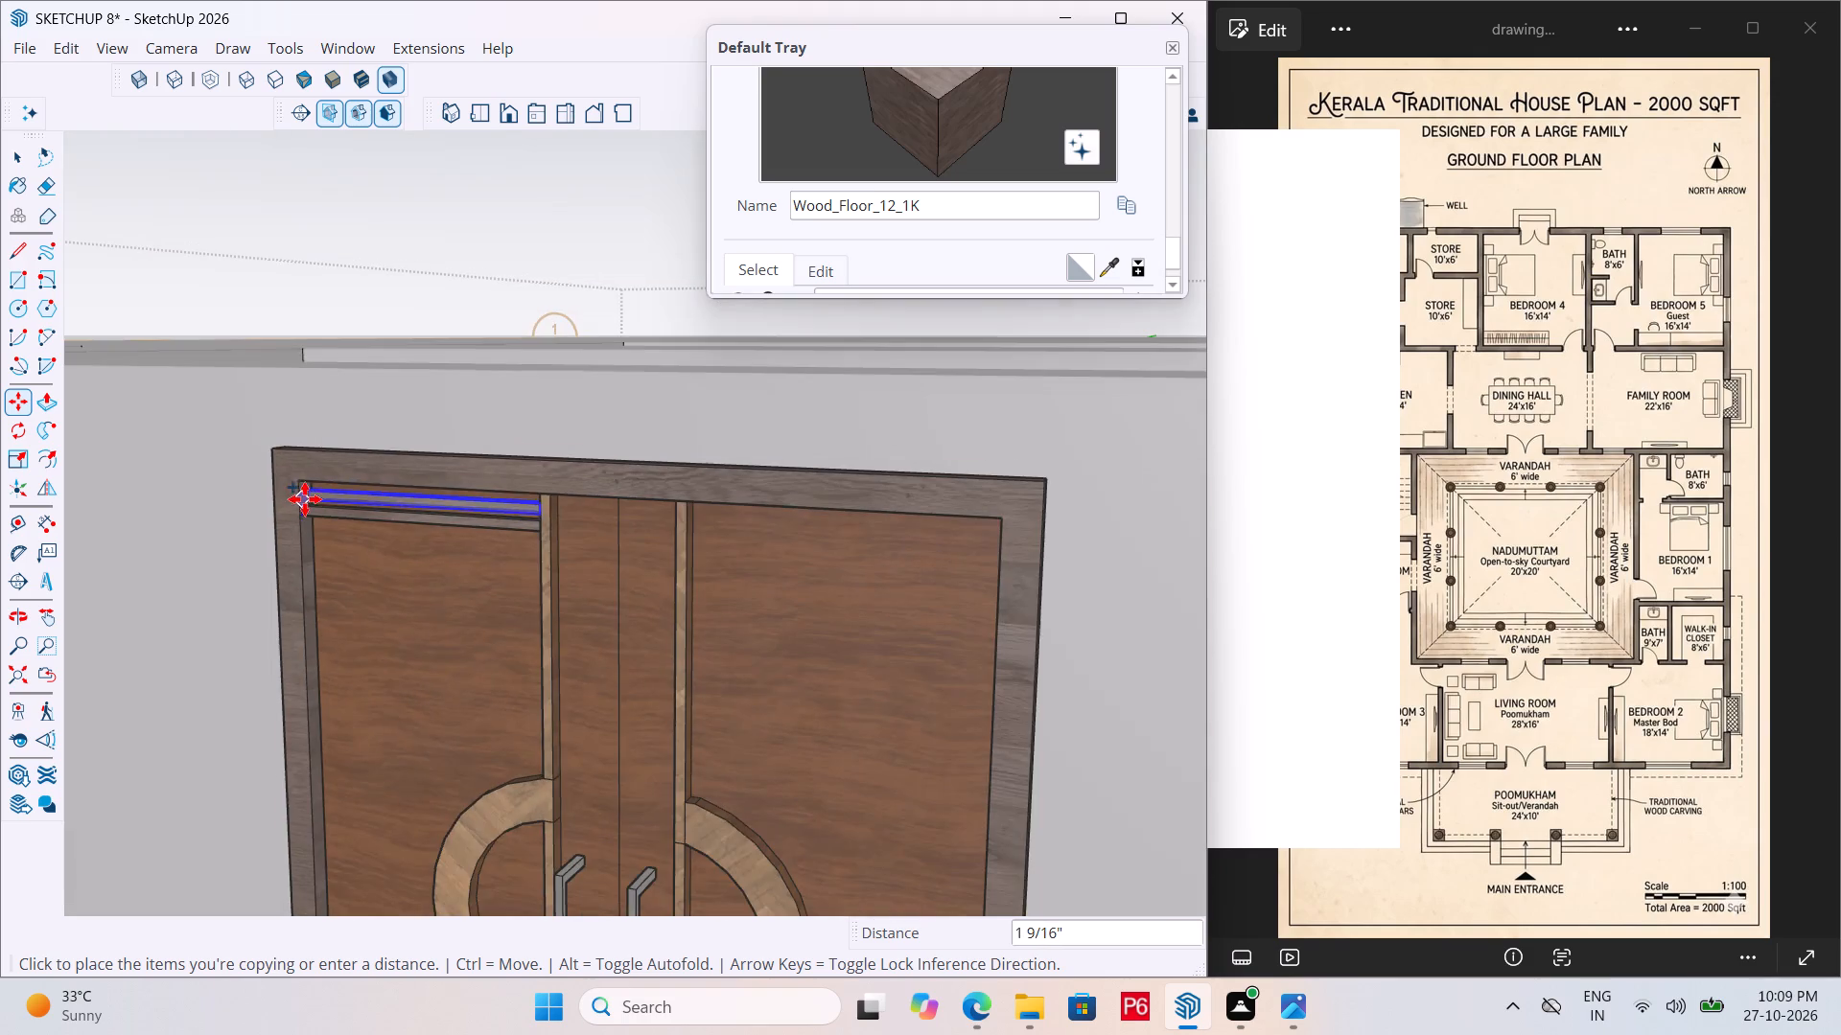
scroll(345, 447, down, 6)
scroll(309, 763, up, 6)
scroll(454, 379, up, 2)
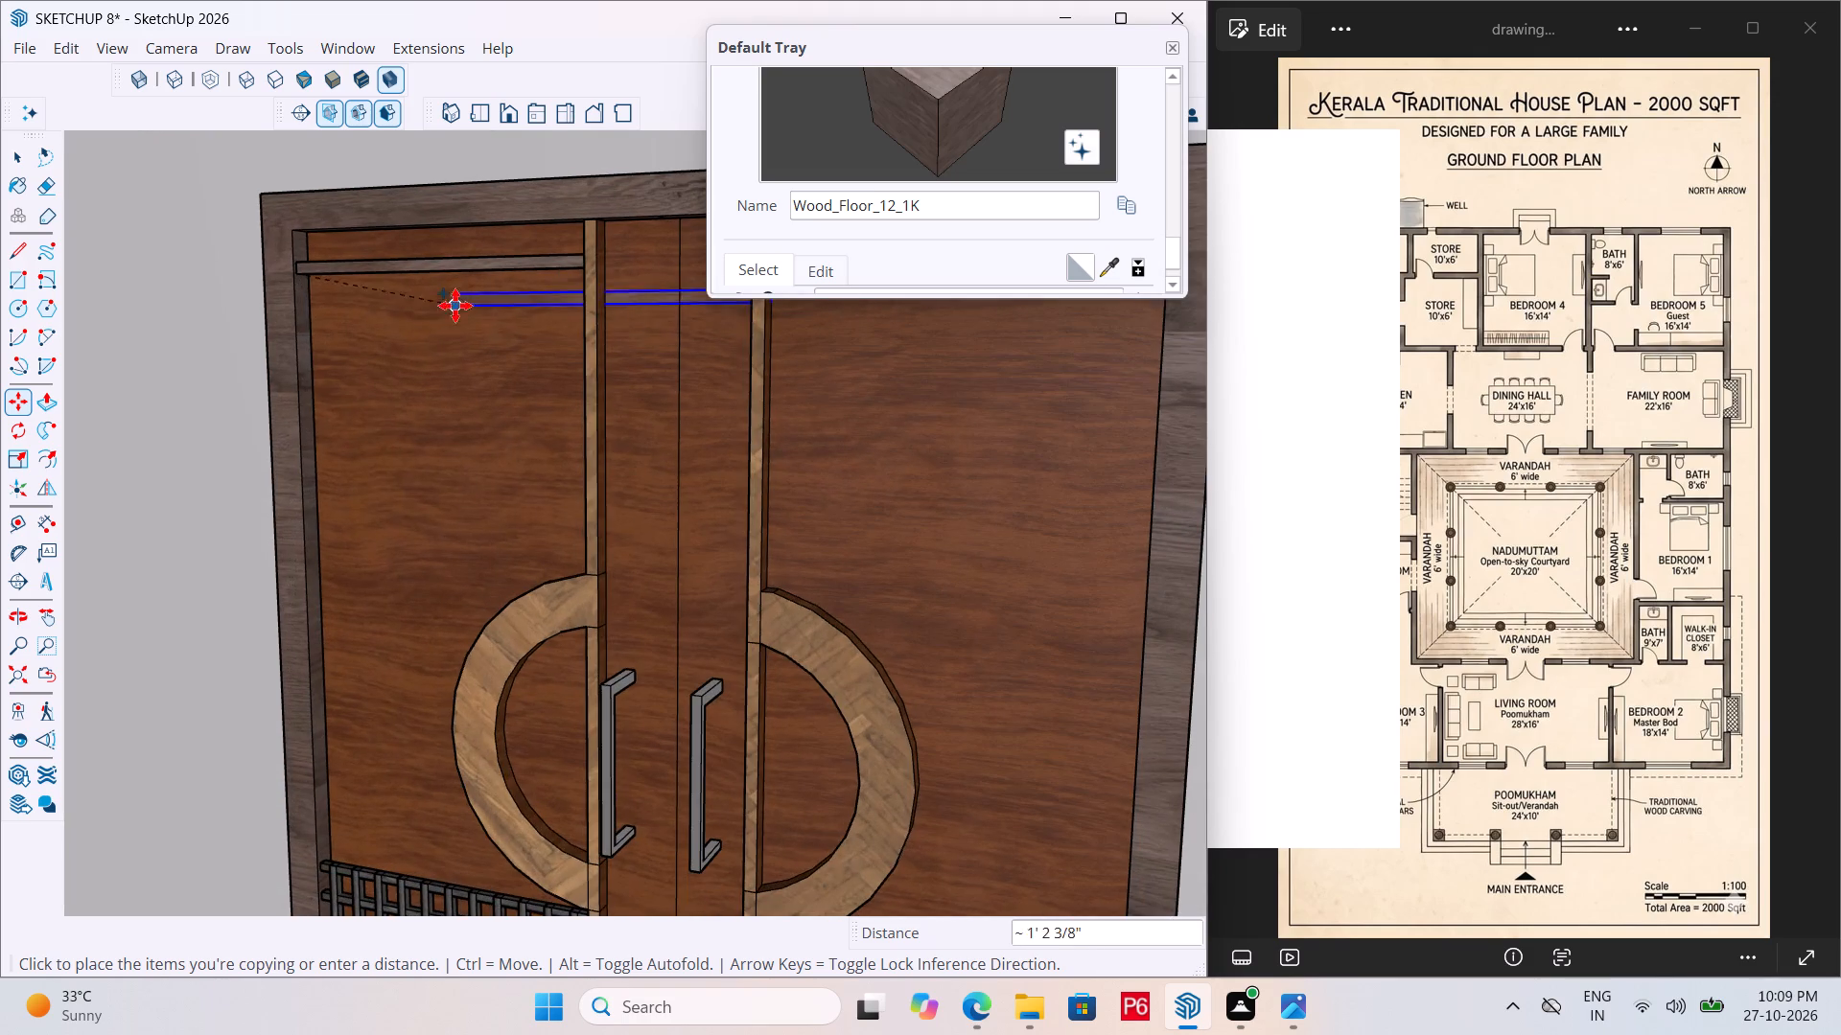
scroll(315, 521, up, 4)
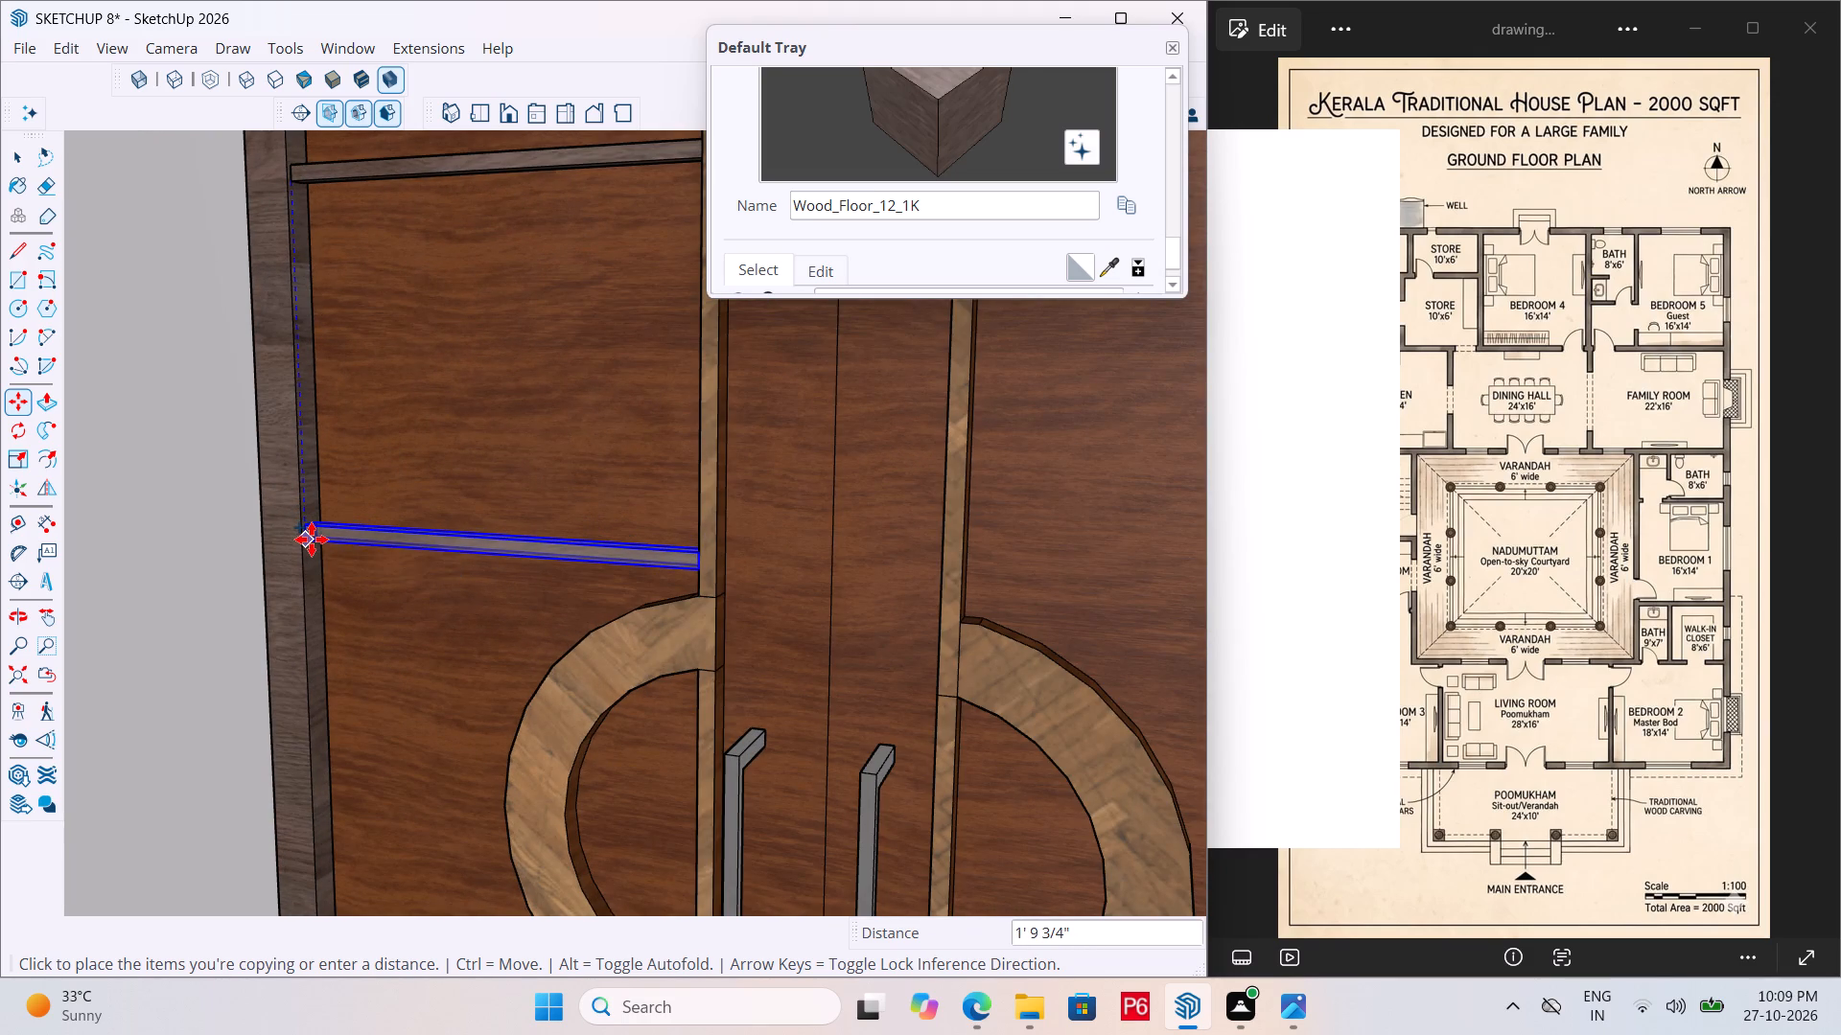
click(312, 540)
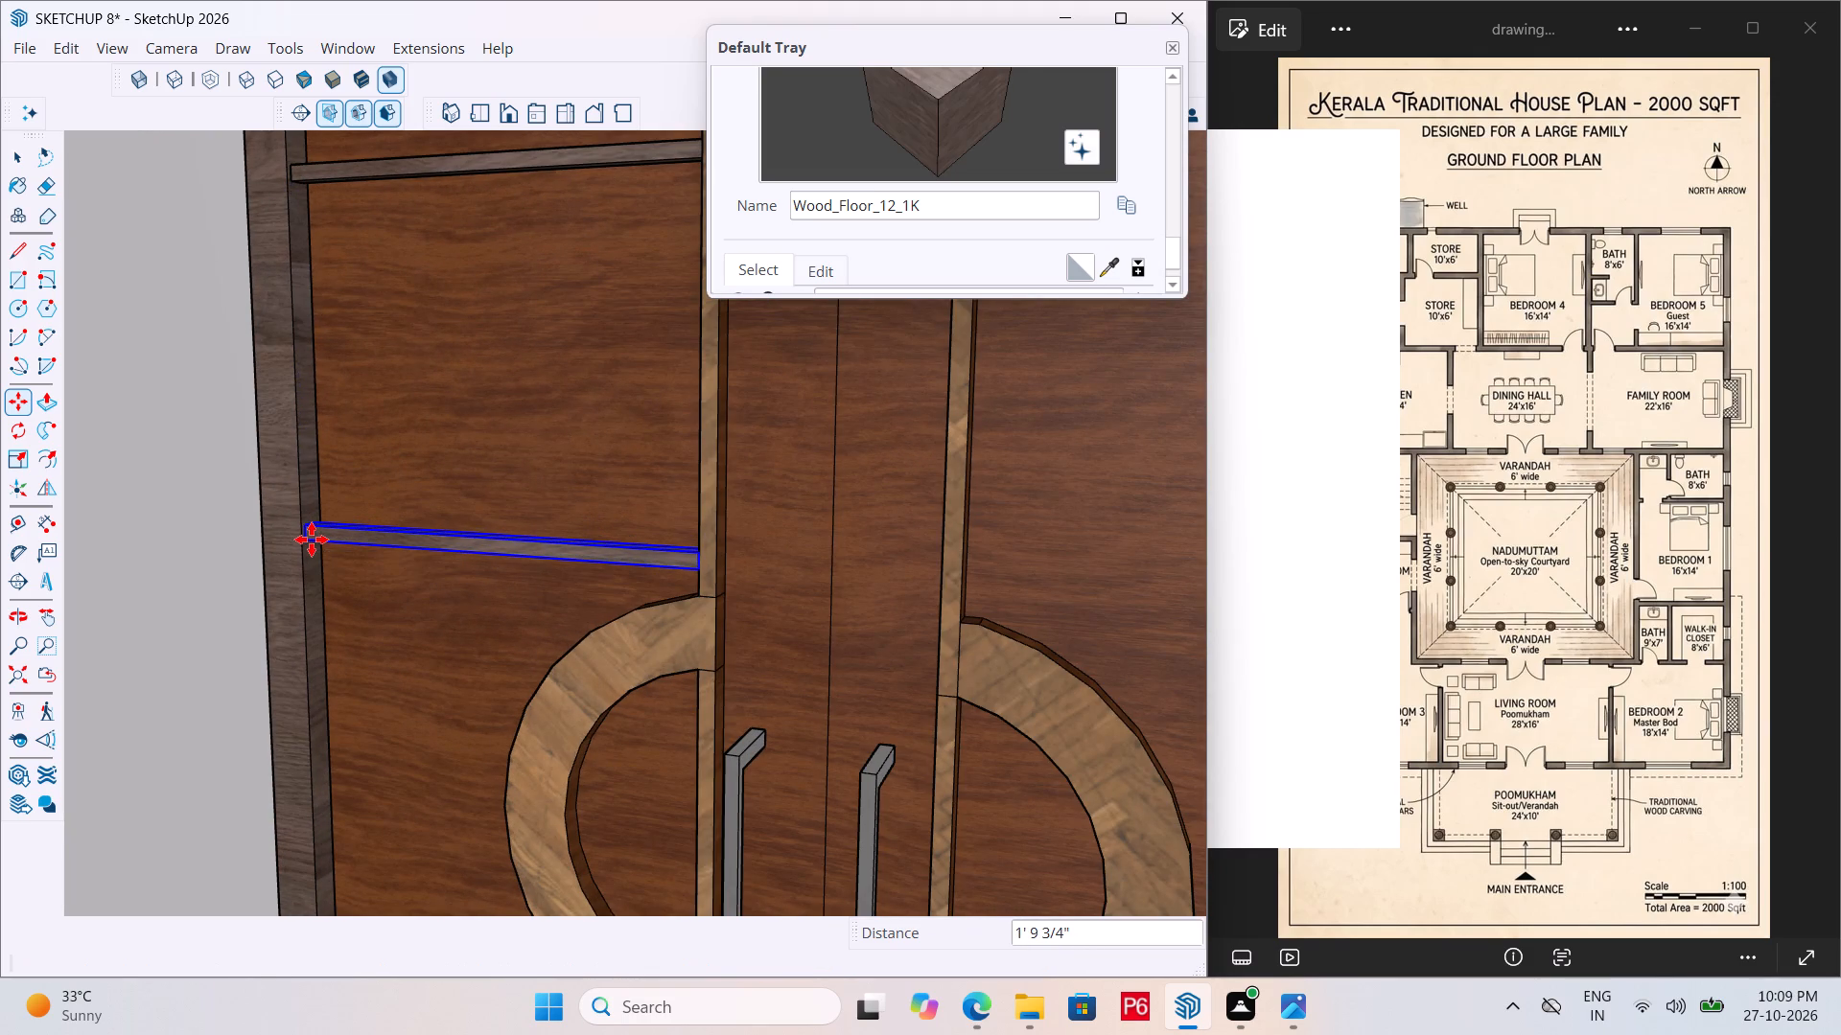
Divide the copy distance by 5 to fill the left leaf's upper part with evenly spaced bars, and save the model.
key(slash)
key(5)
key(Return)
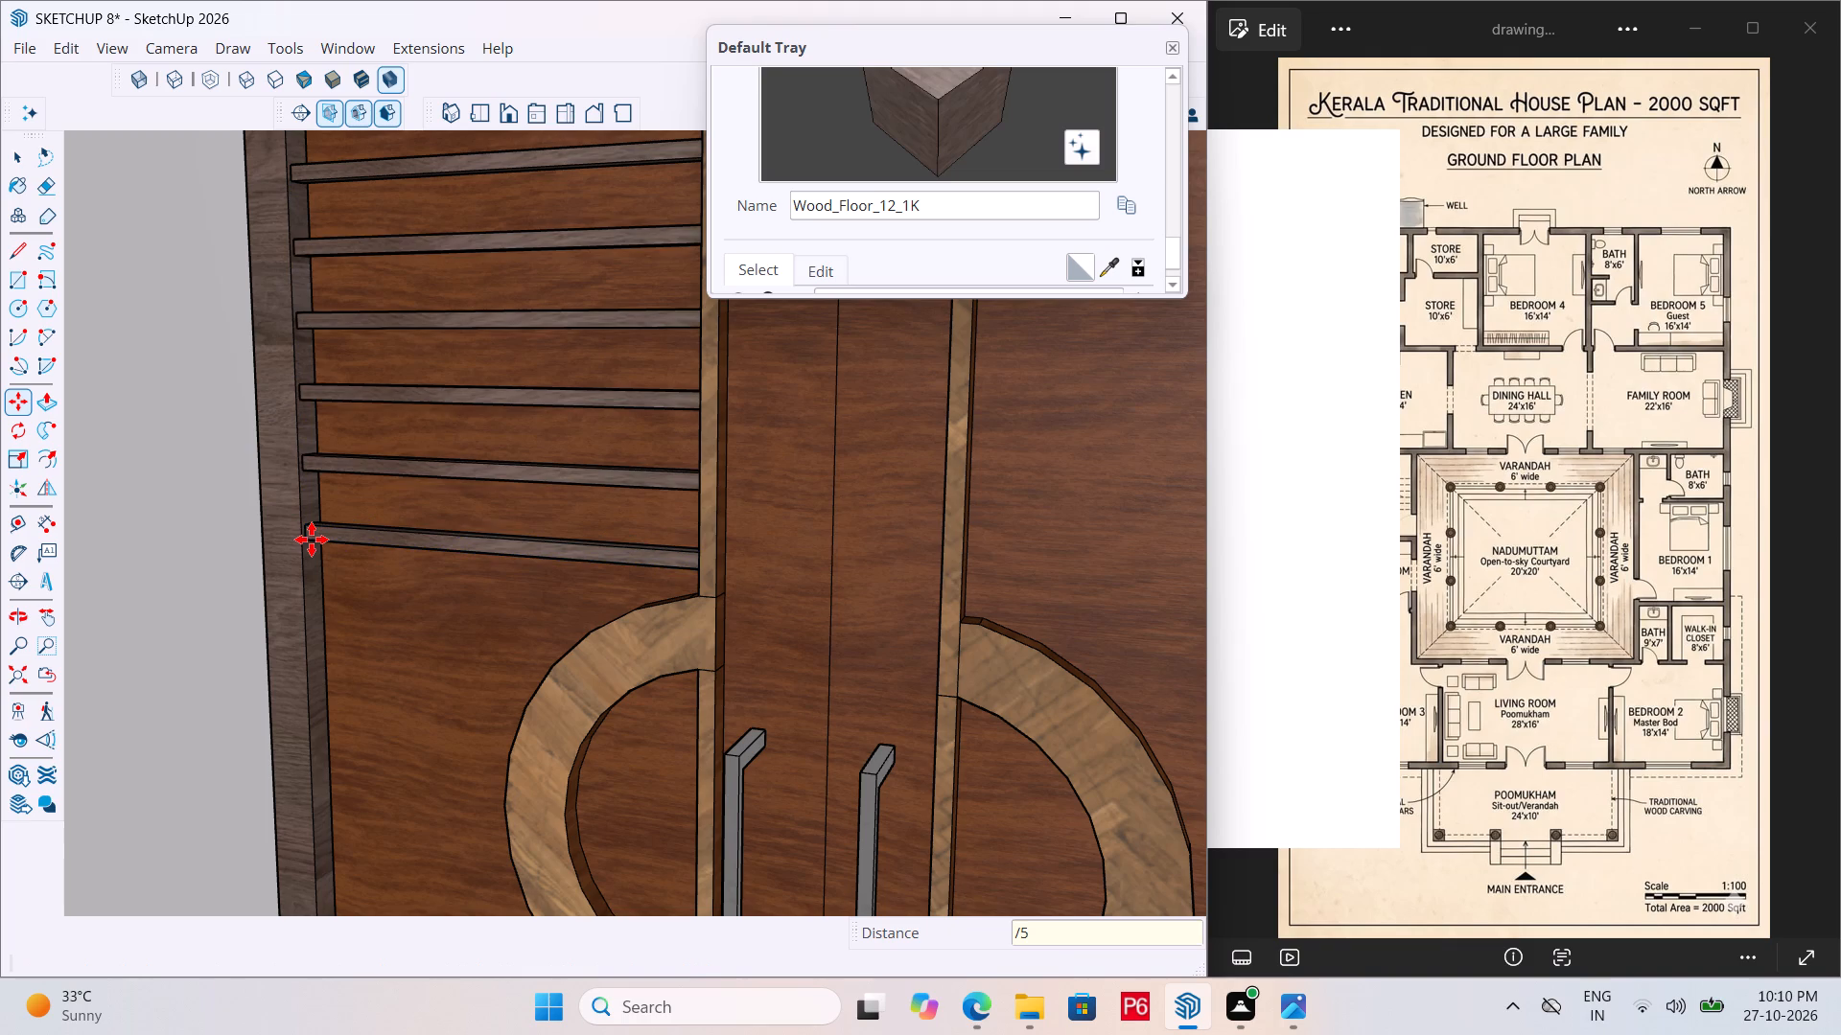
scroll(297, 510, down, 7)
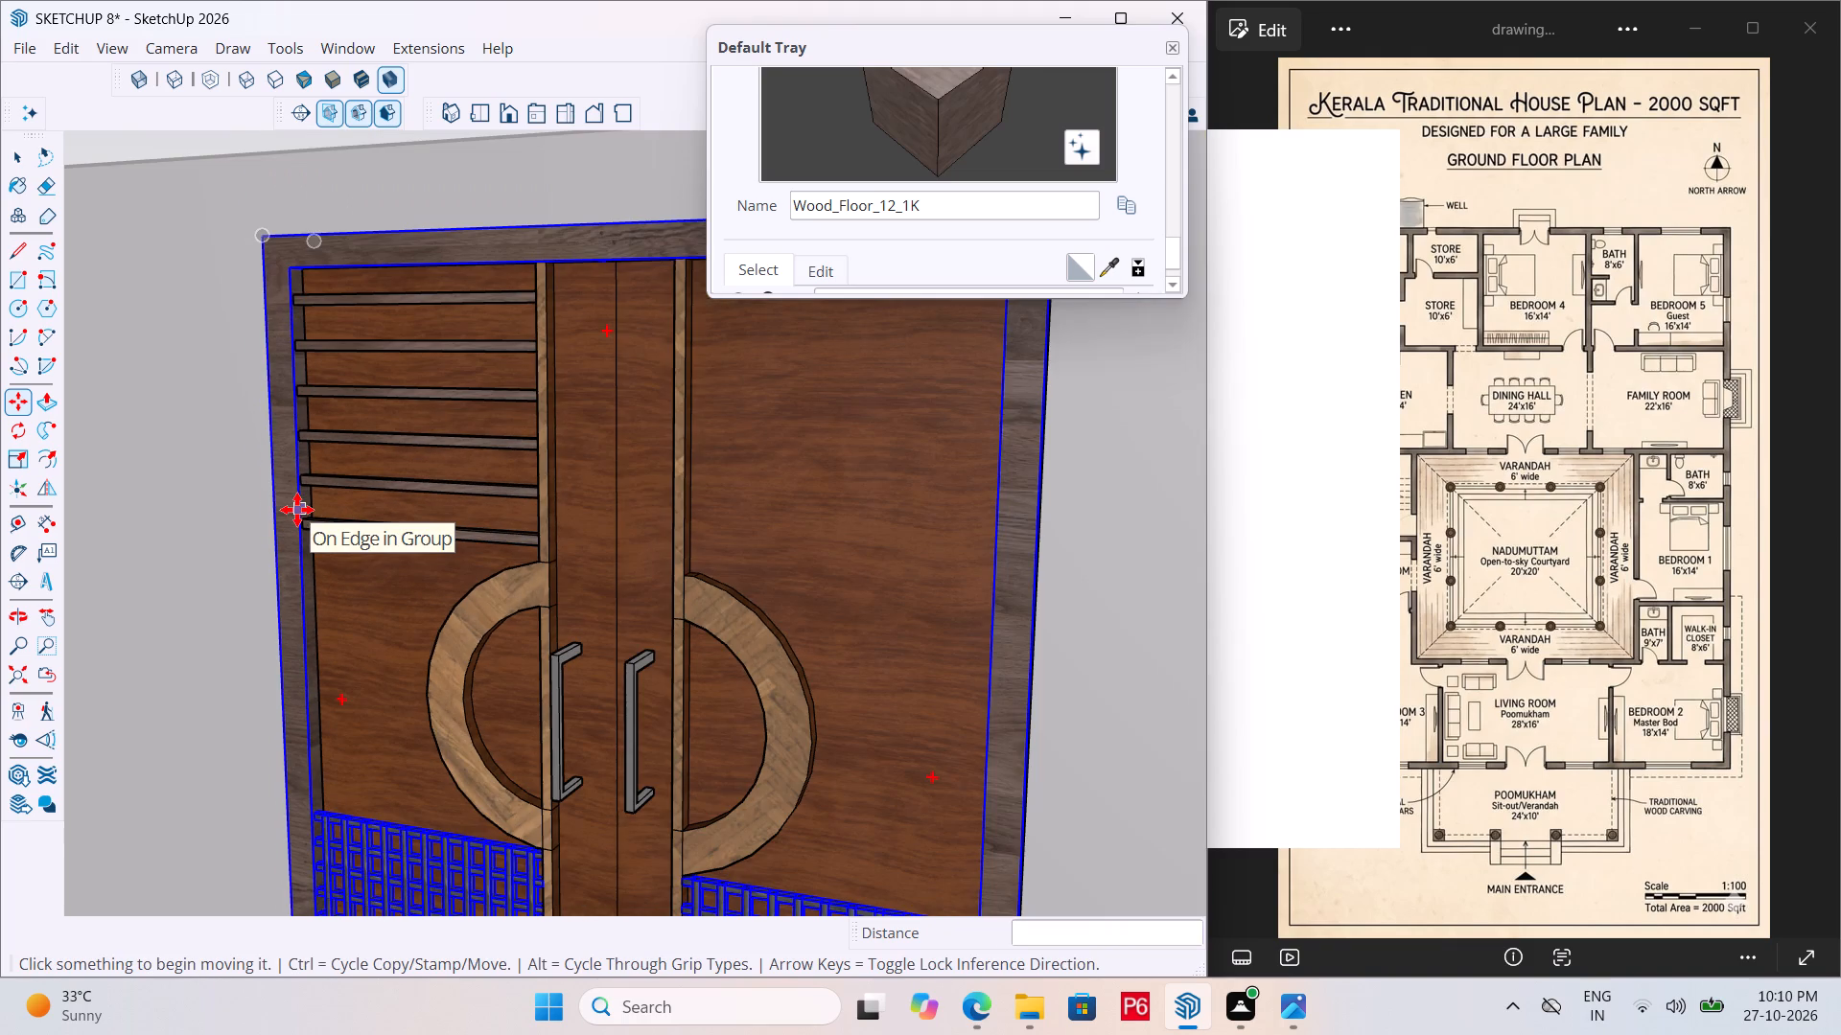
key(ctrl+s)
key(ctrl+s)
key(ctrl+s)
key(ctrl+s)
key(space)
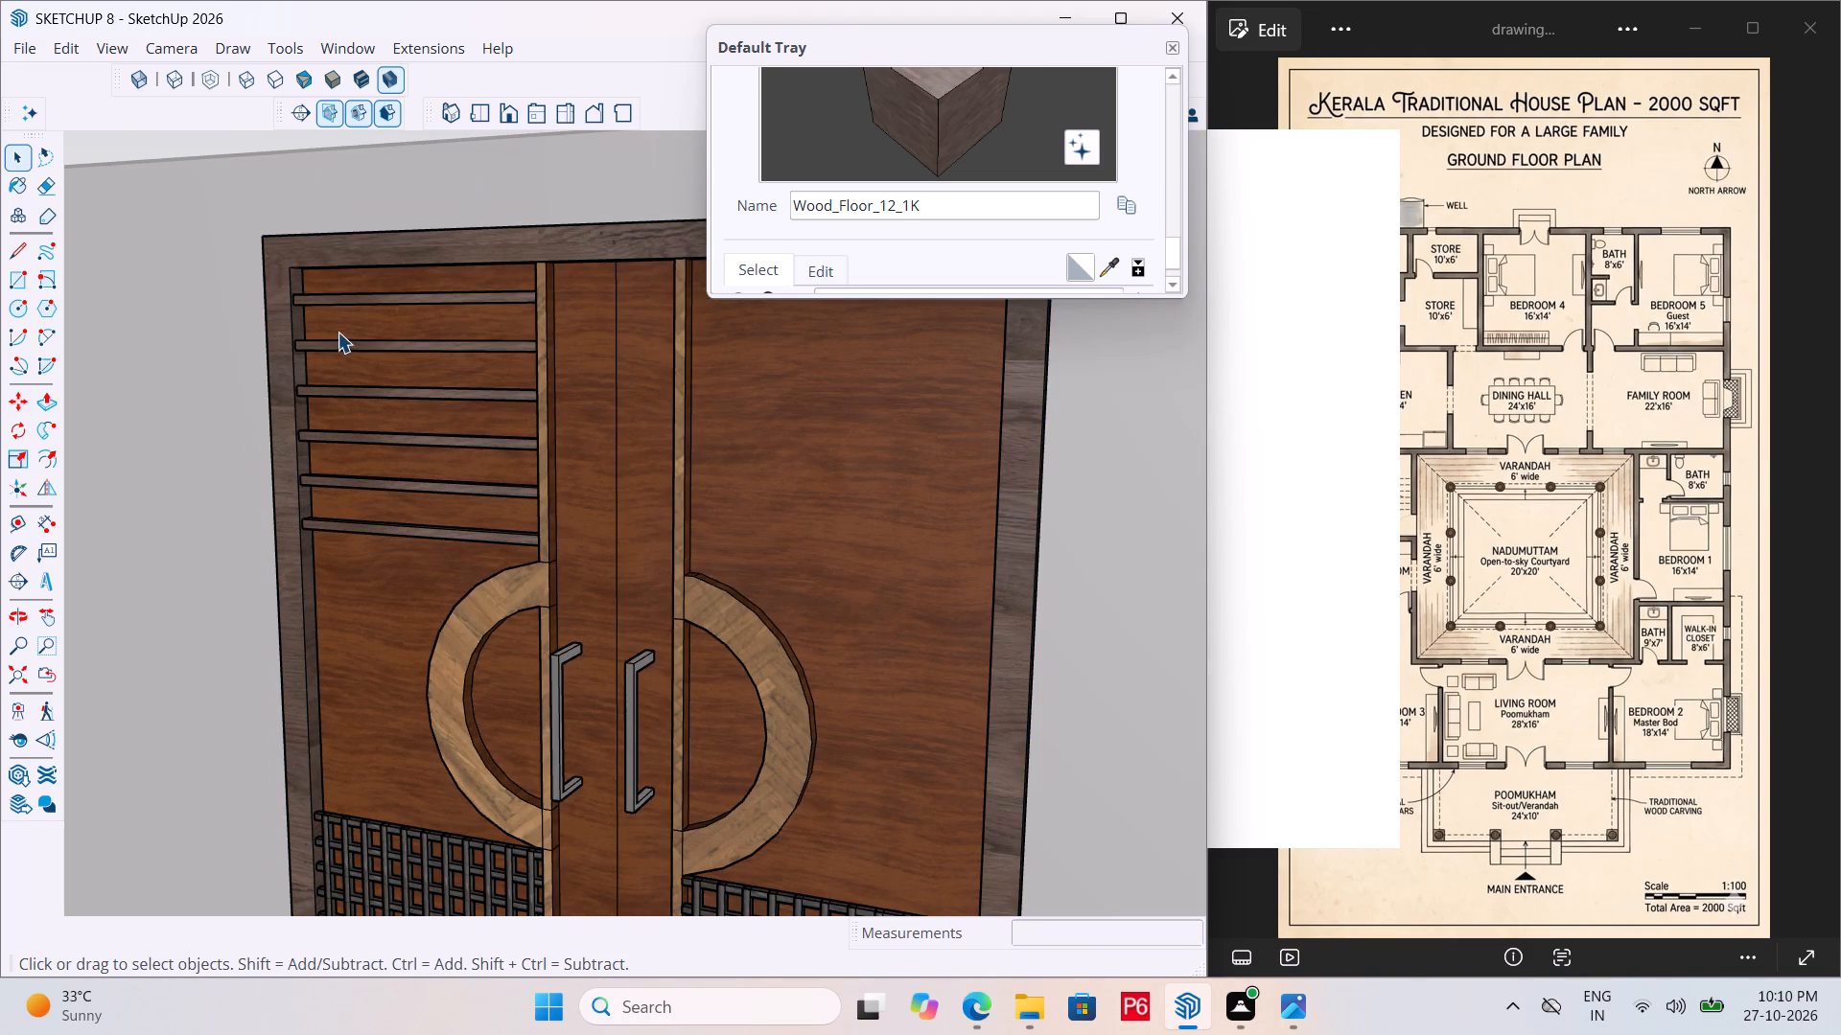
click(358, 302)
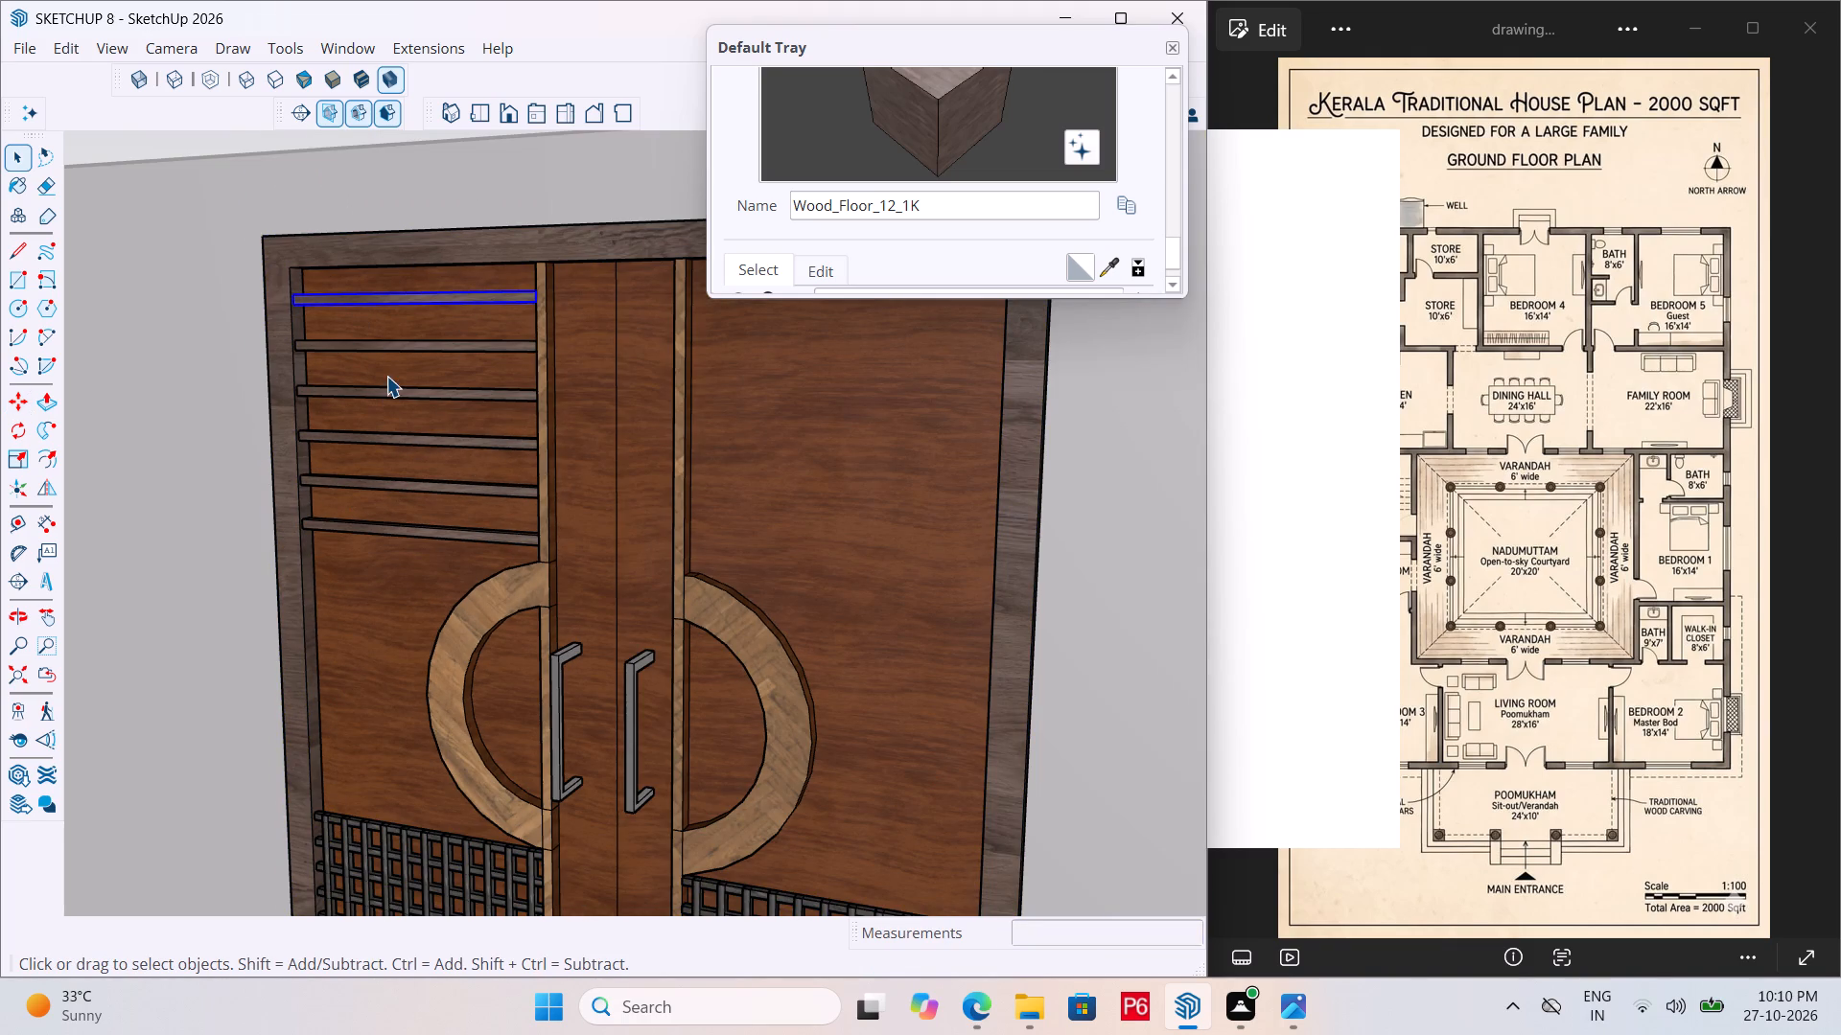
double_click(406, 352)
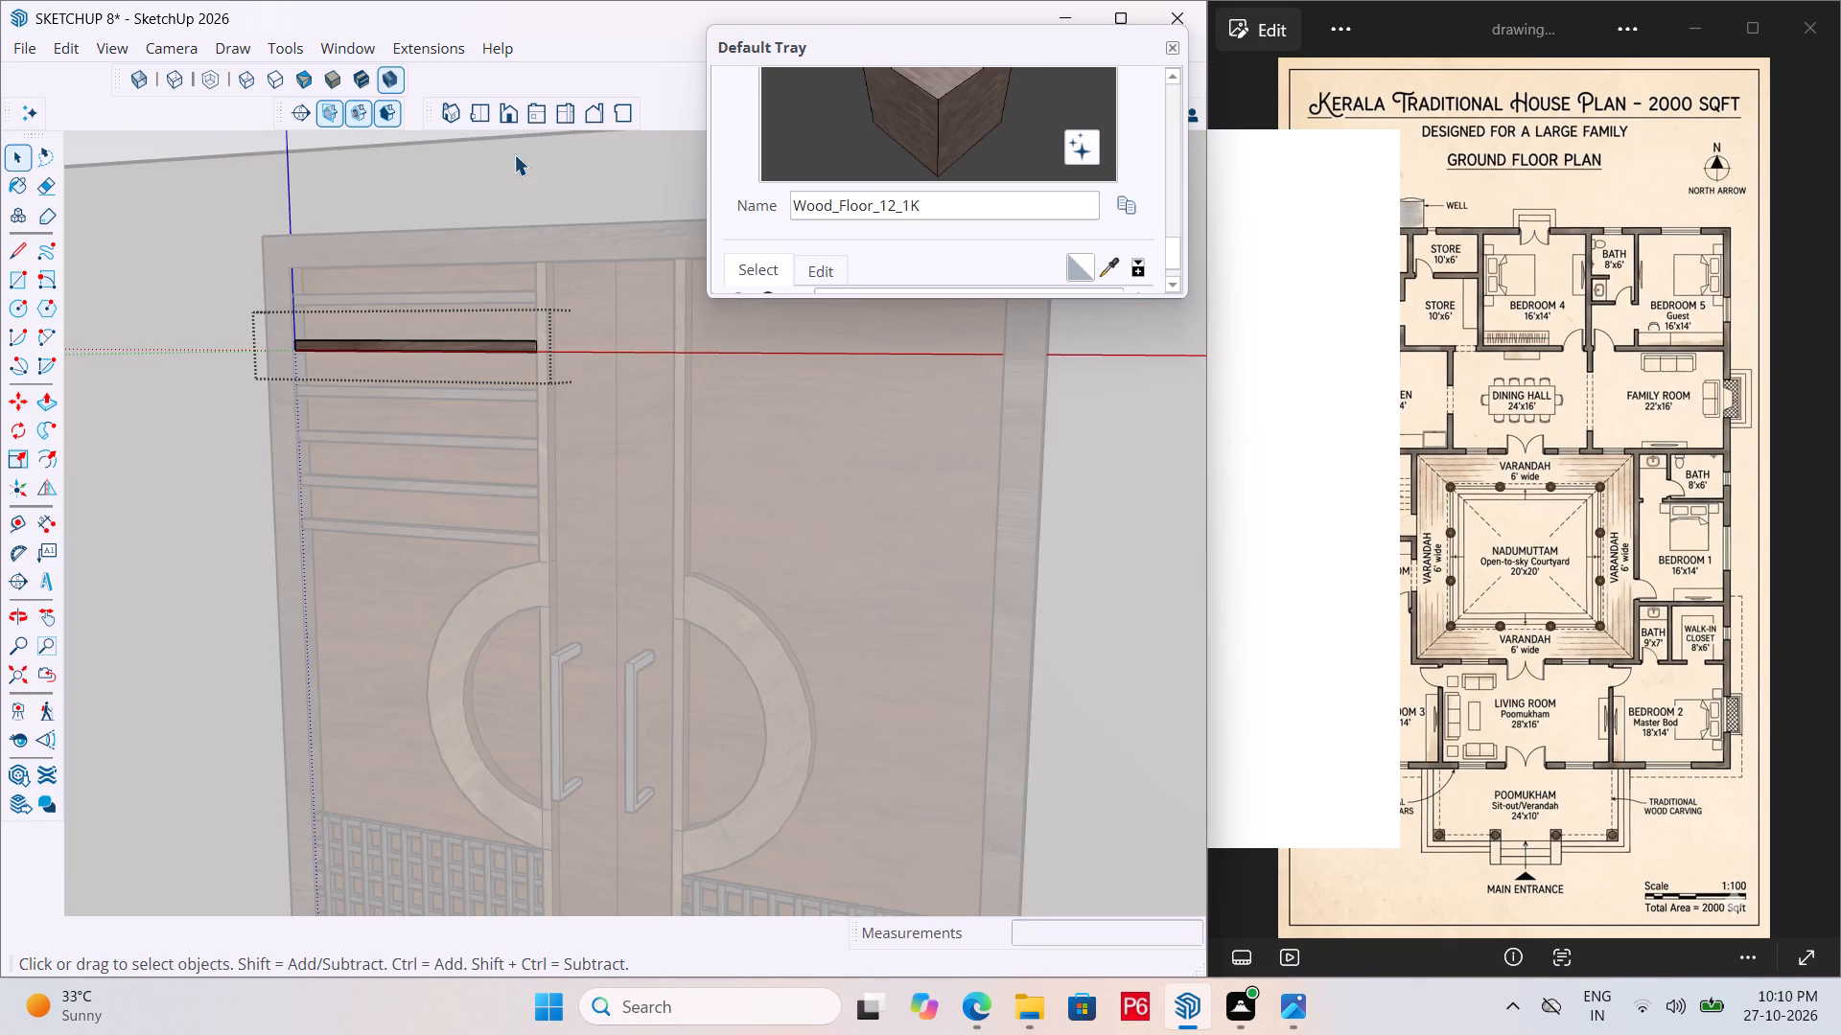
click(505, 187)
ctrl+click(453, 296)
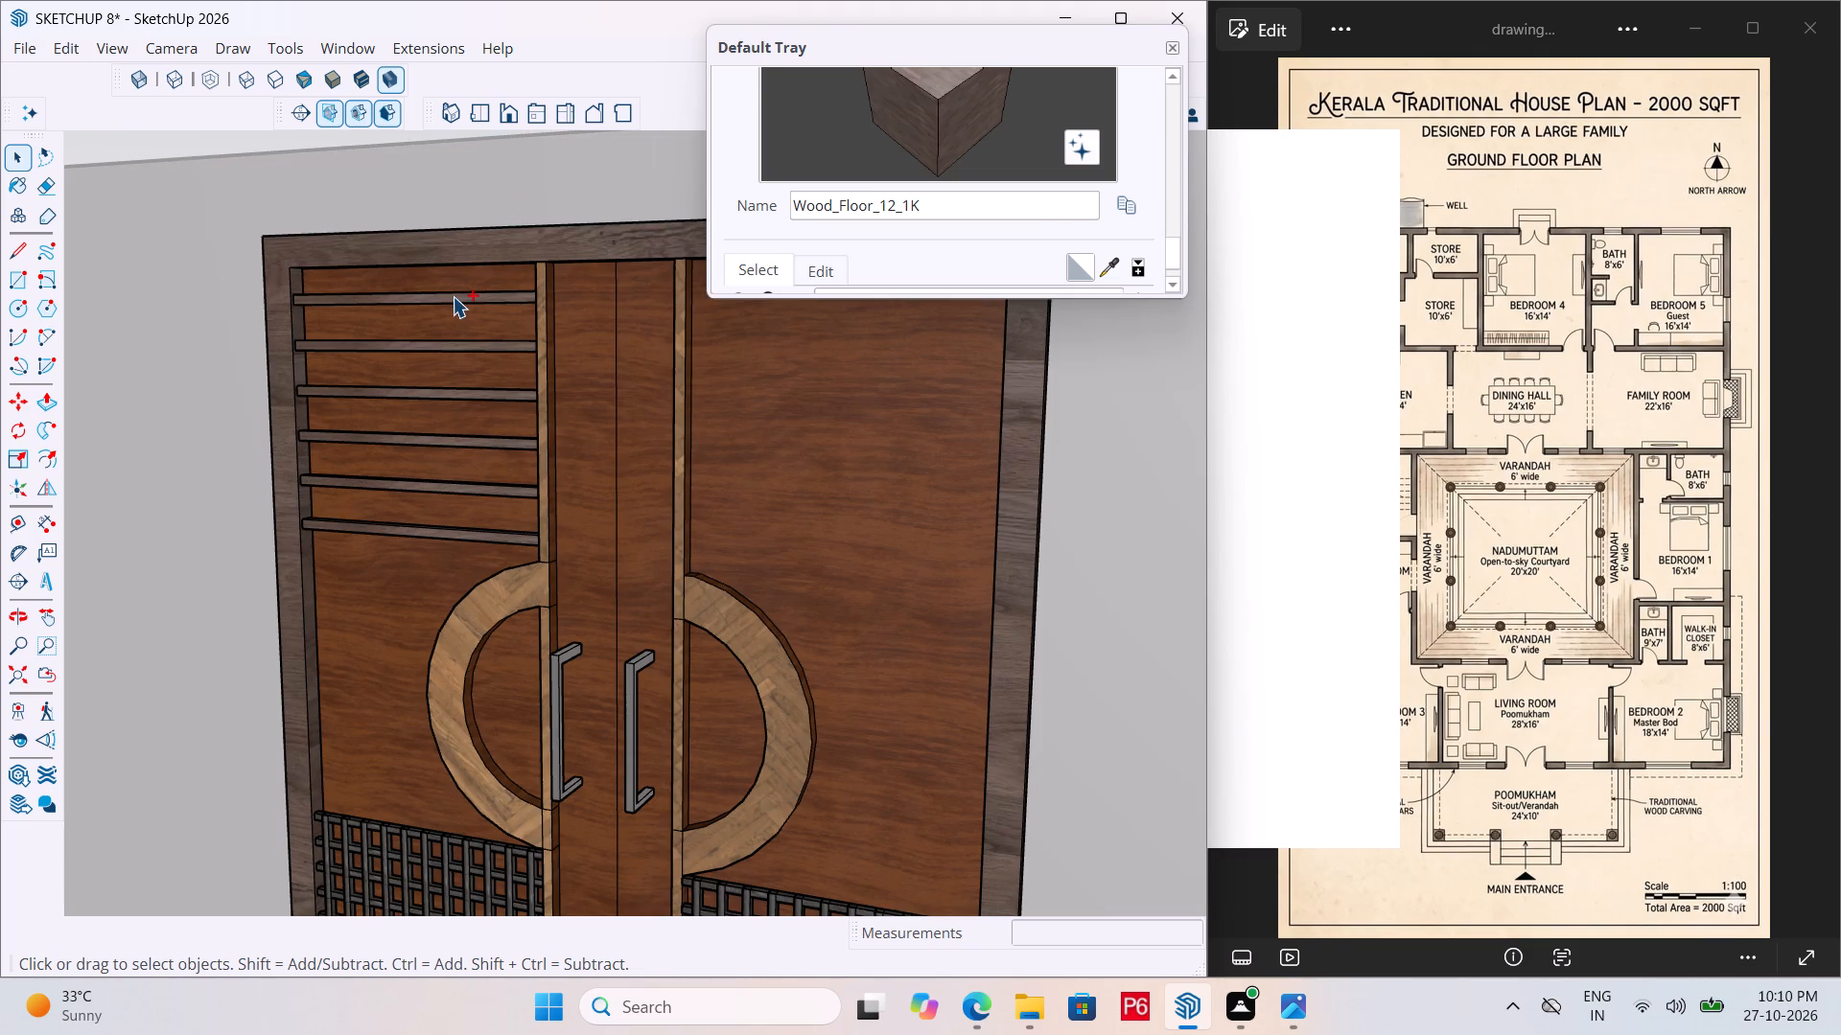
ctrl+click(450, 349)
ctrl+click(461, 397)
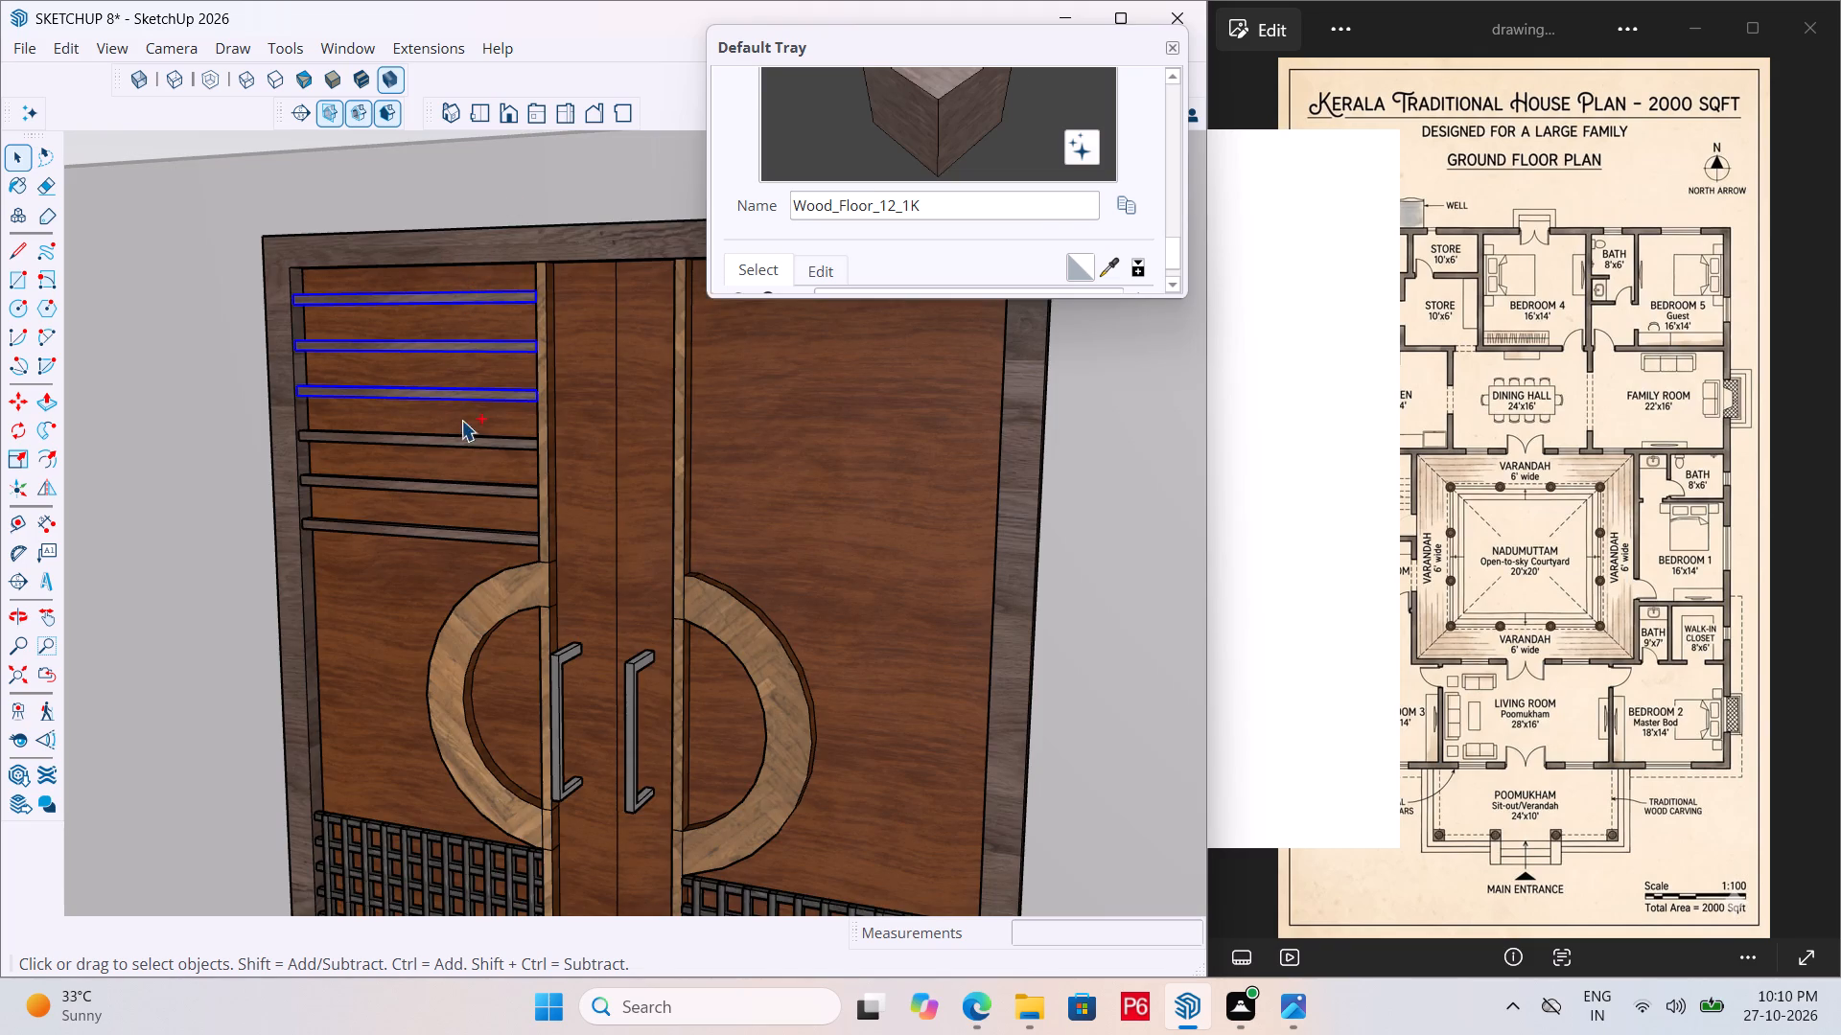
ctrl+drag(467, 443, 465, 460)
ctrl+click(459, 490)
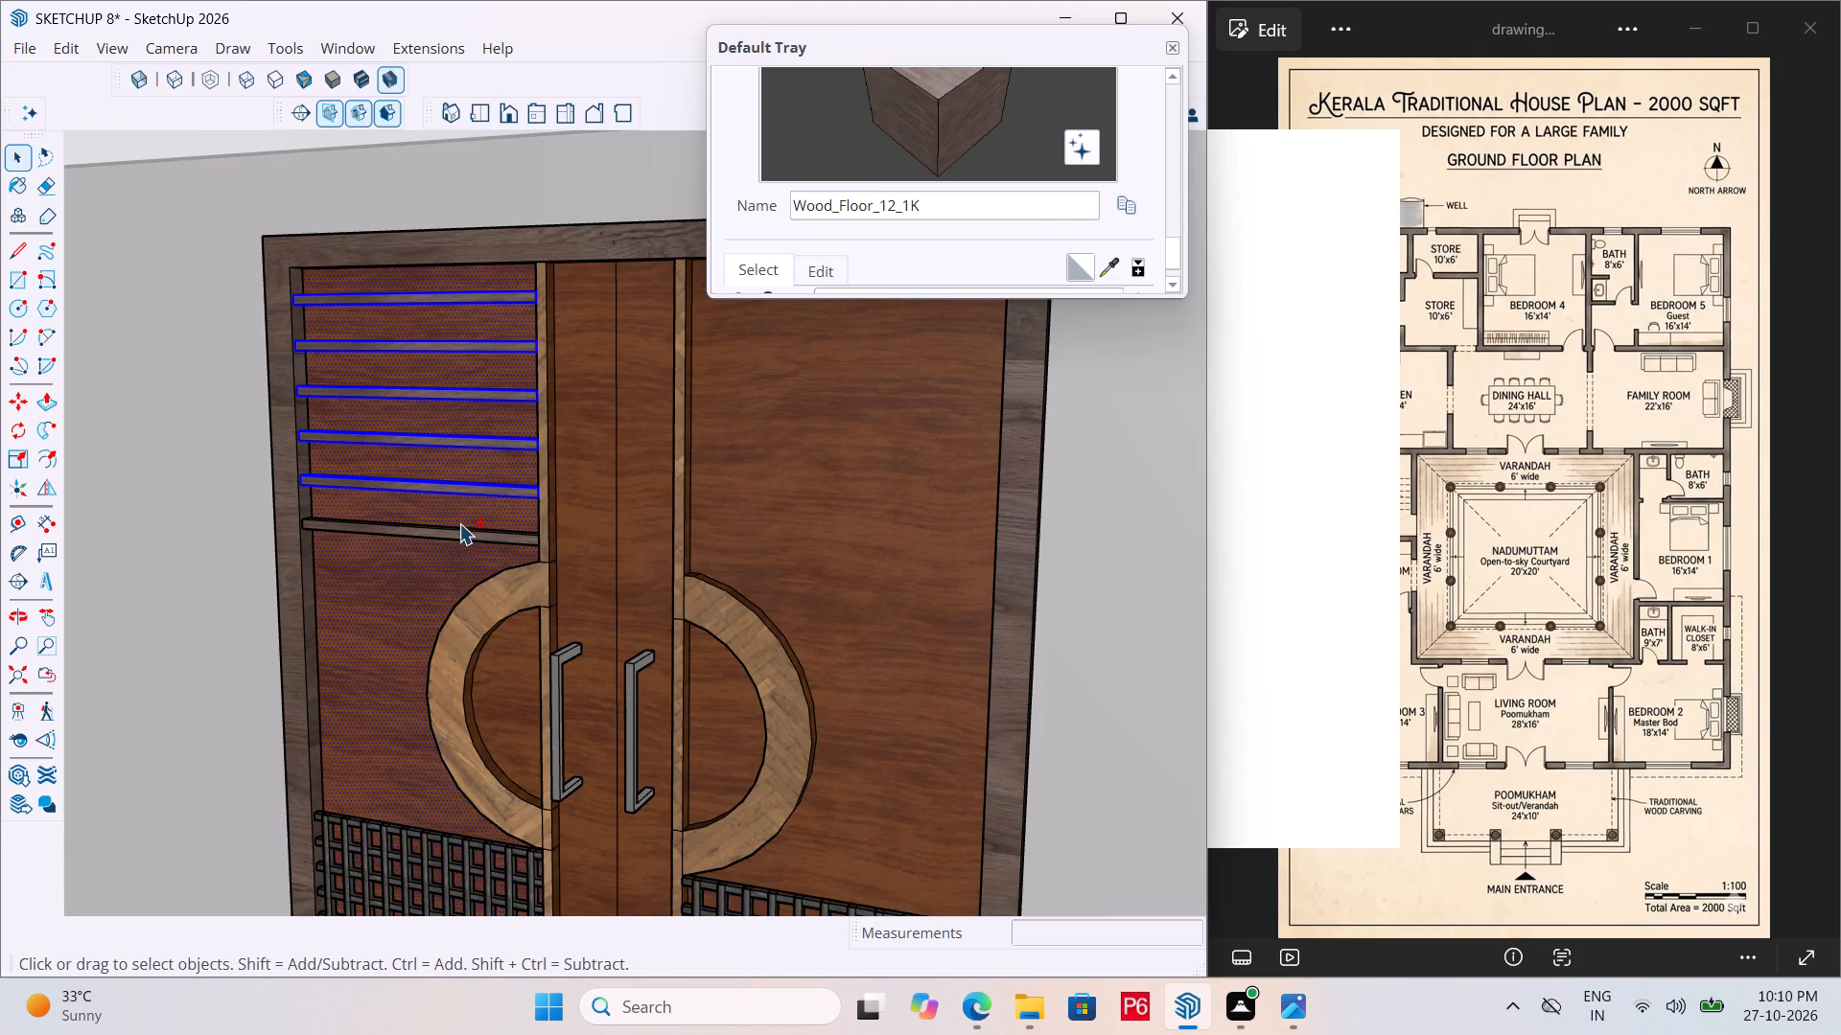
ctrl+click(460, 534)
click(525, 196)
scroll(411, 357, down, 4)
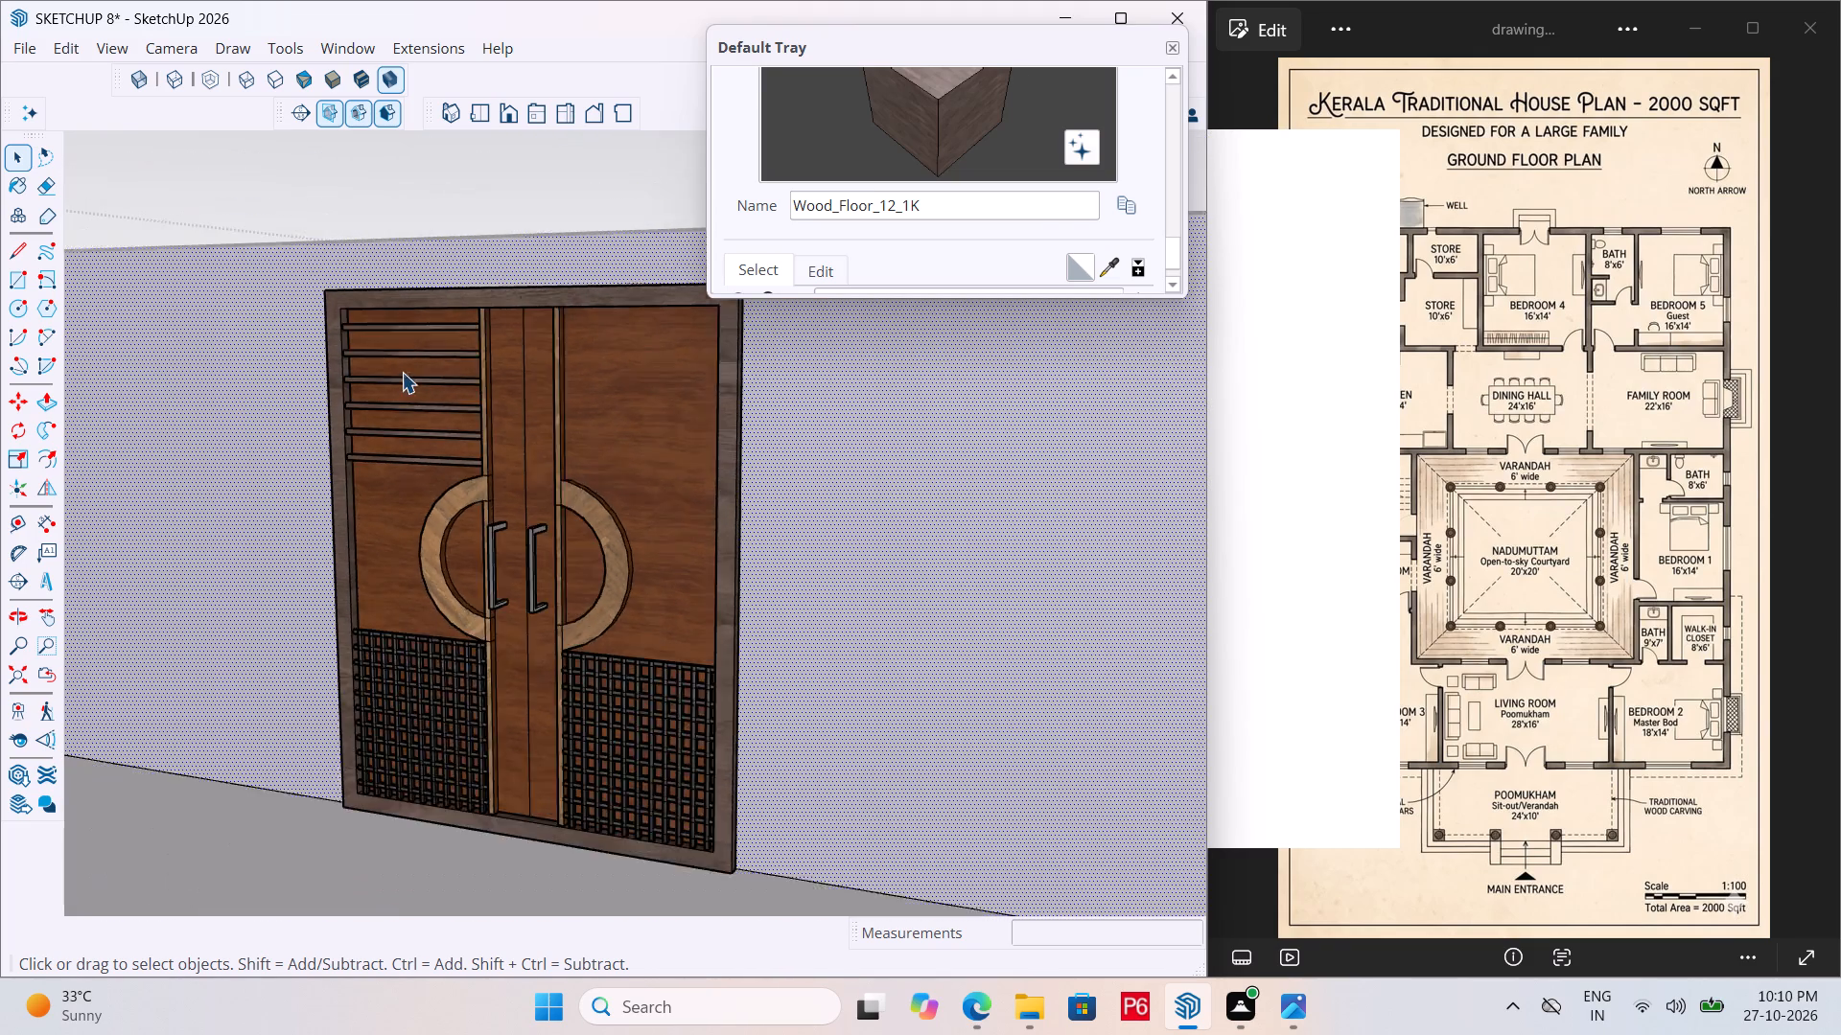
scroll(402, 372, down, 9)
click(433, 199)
Select all six bars on the left door leaf and copy them about 3' 4" across, starting at the right leaf's light wood trim.
scroll(427, 363, up, 13)
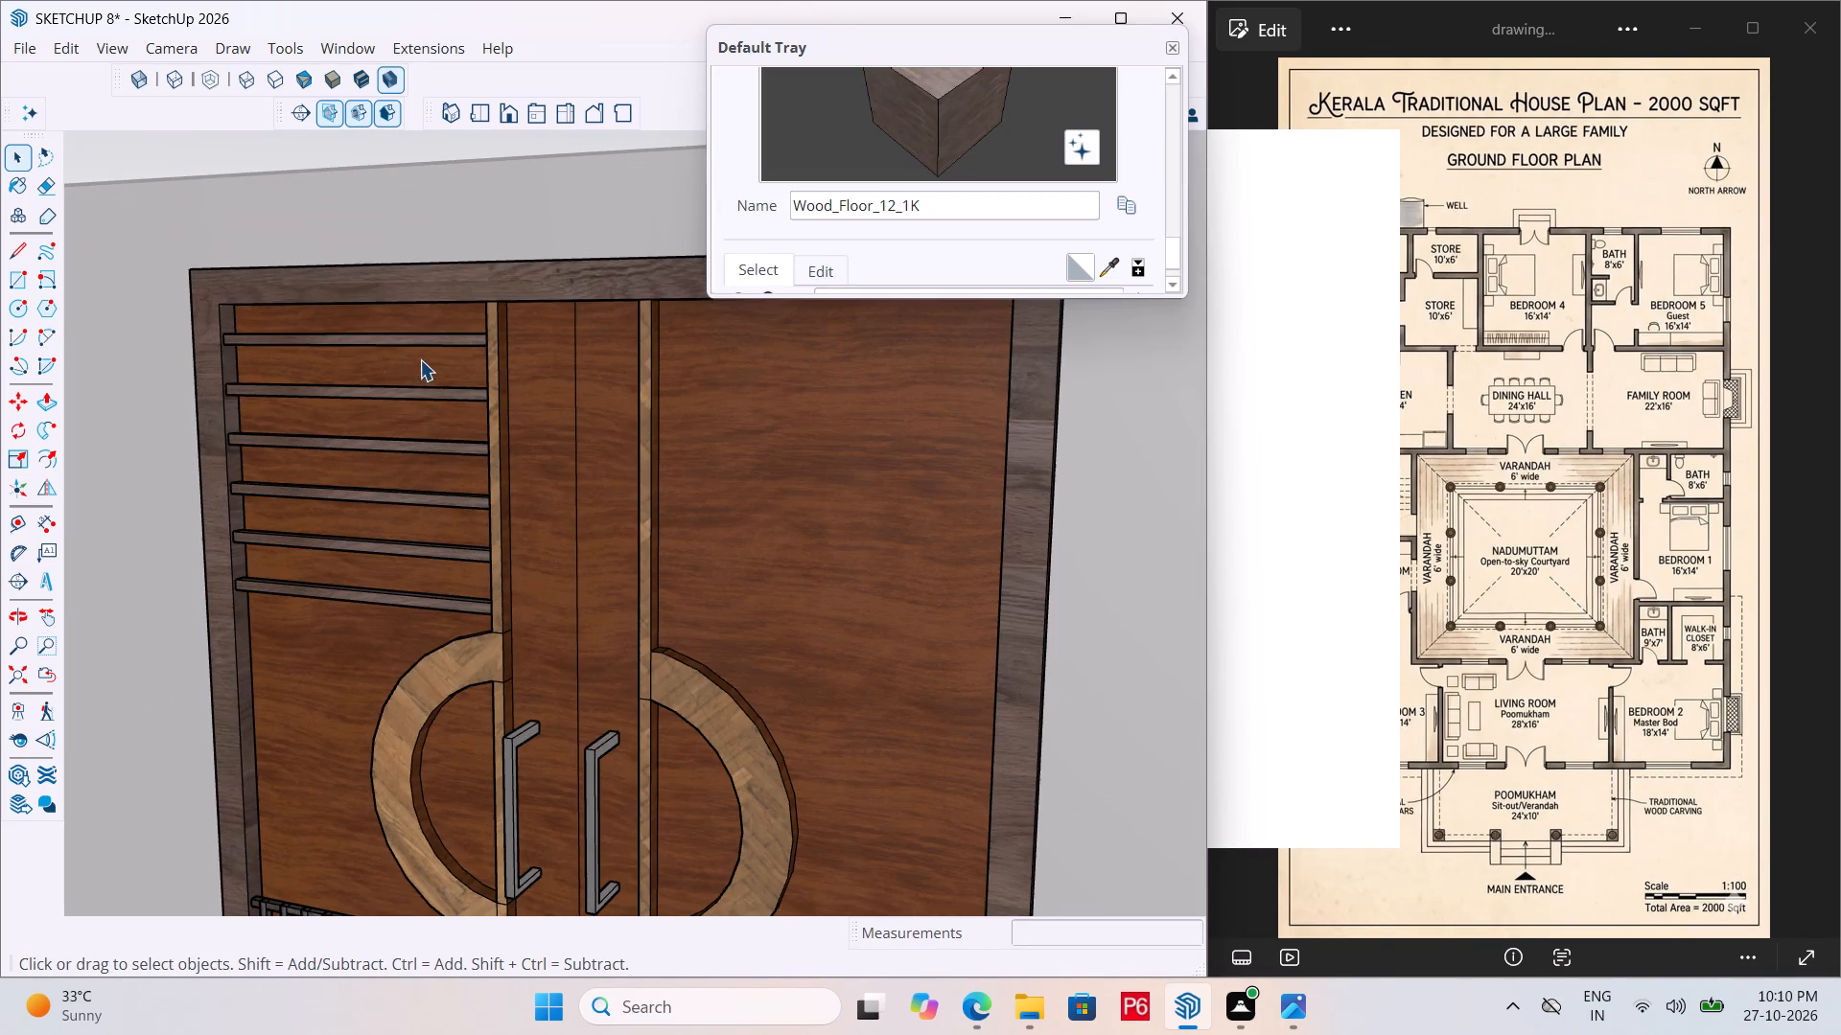
click(445, 340)
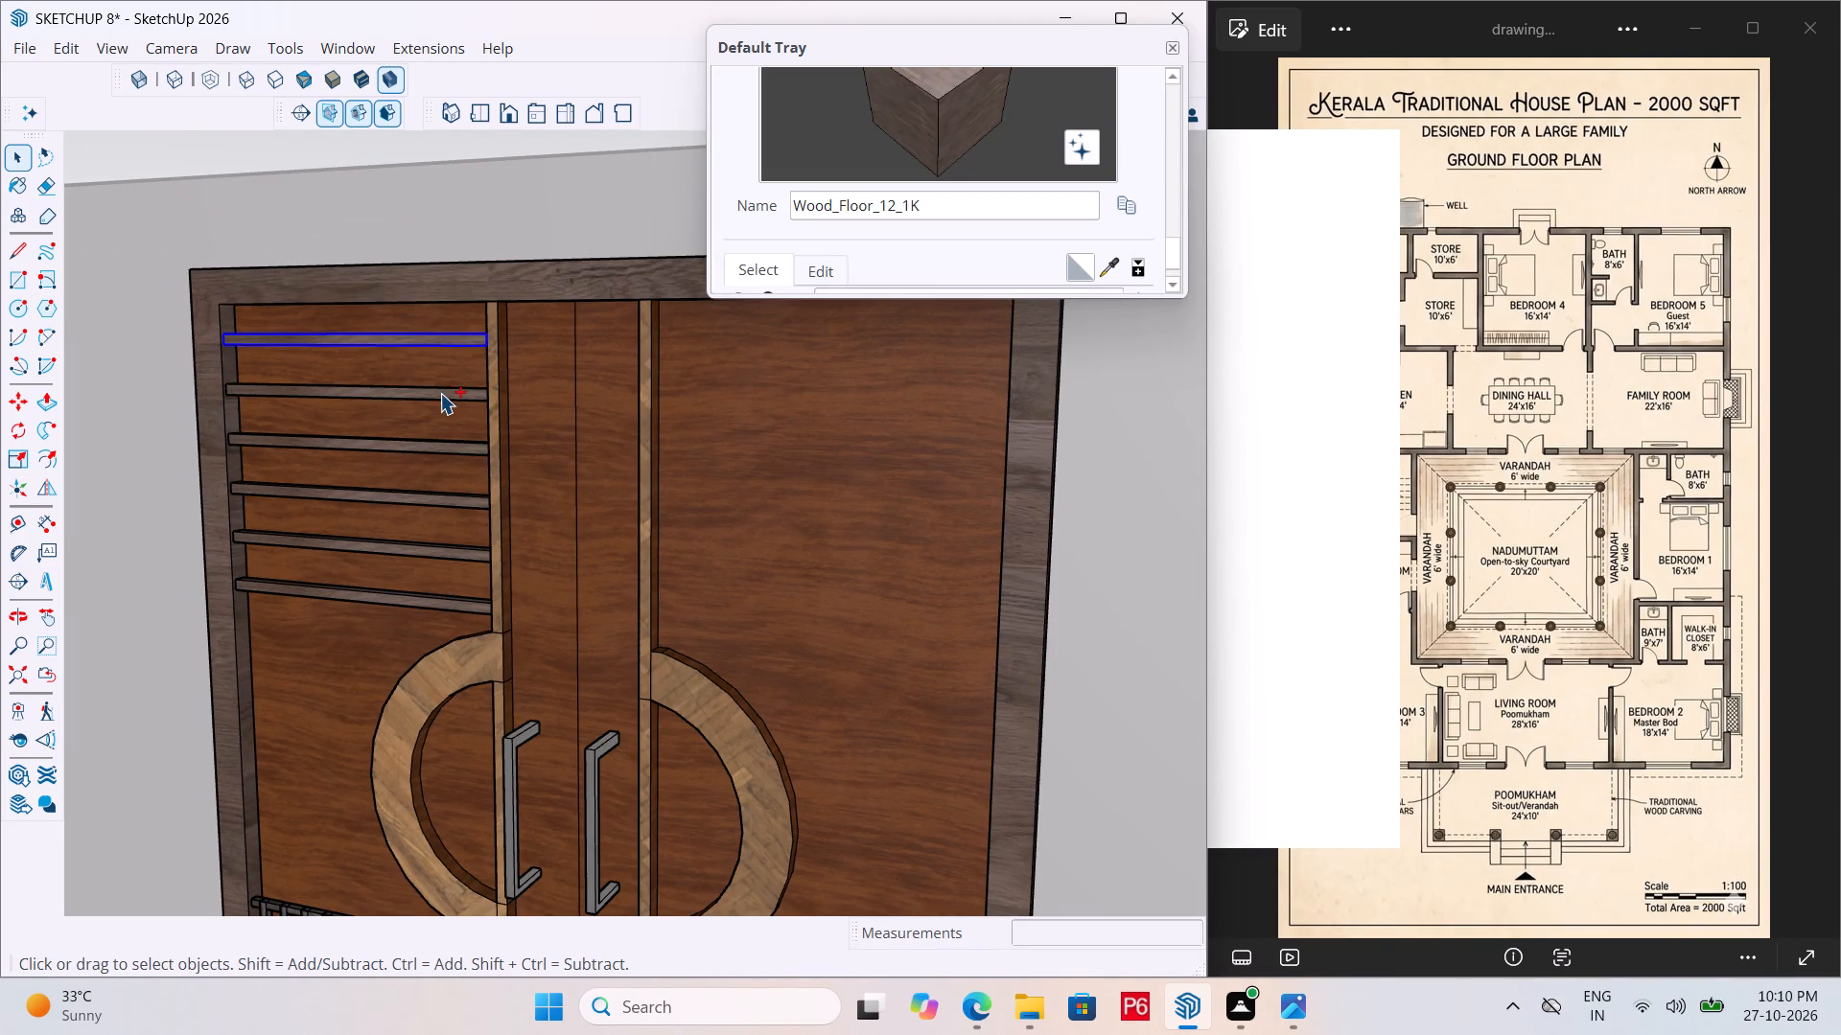
ctrl+click(440, 393)
ctrl+click(450, 448)
ctrl+click(452, 502)
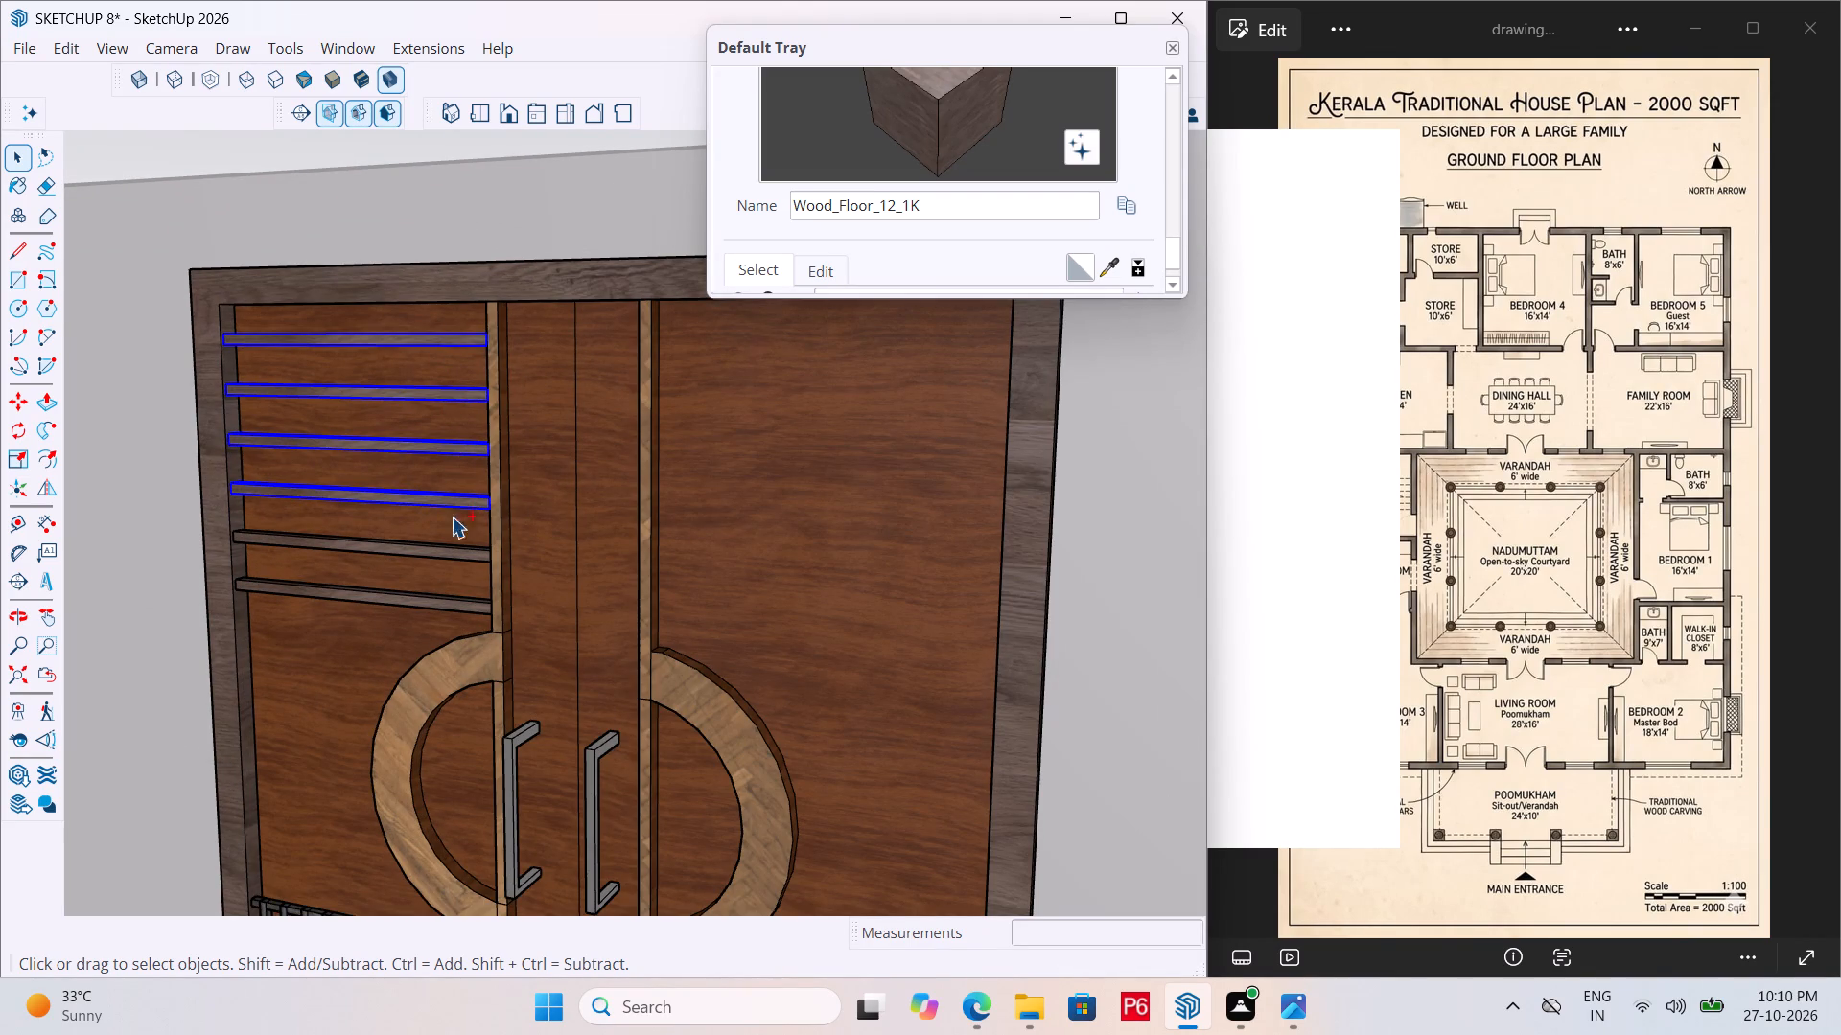
ctrl+click(460, 554)
ctrl+click(447, 605)
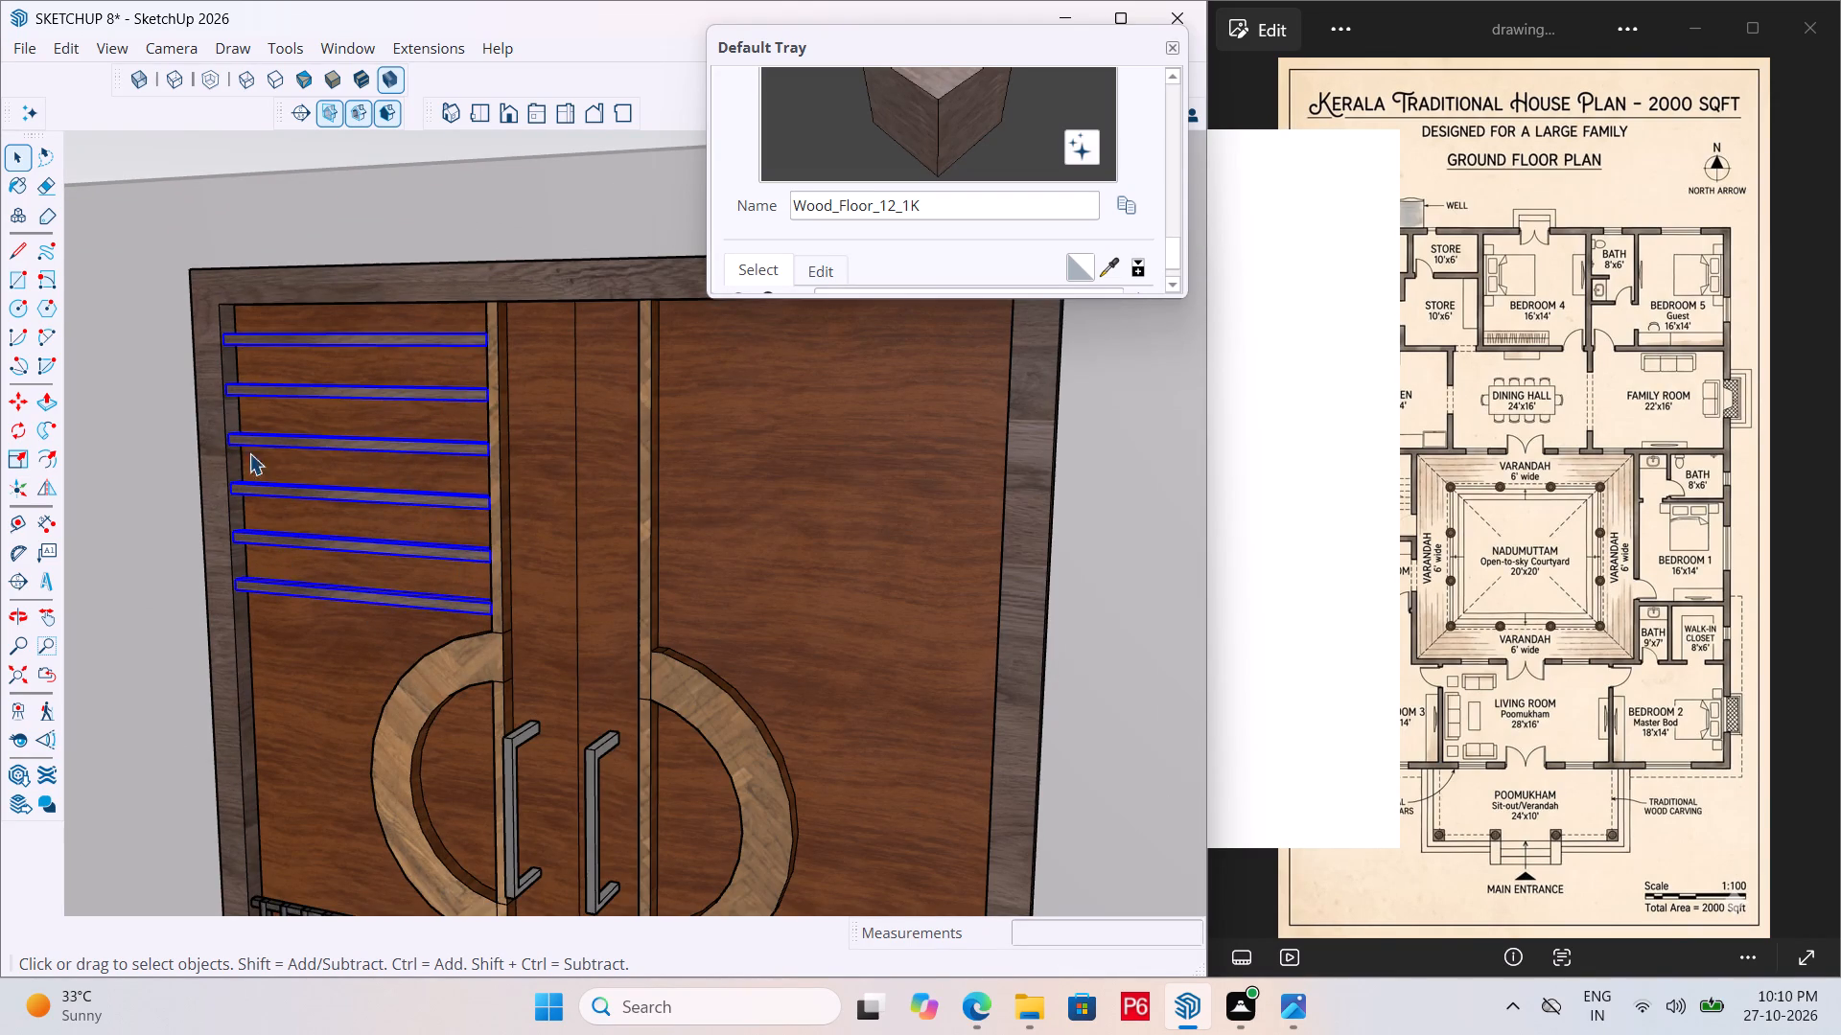
scroll(245, 414, up, 17)
key(m)
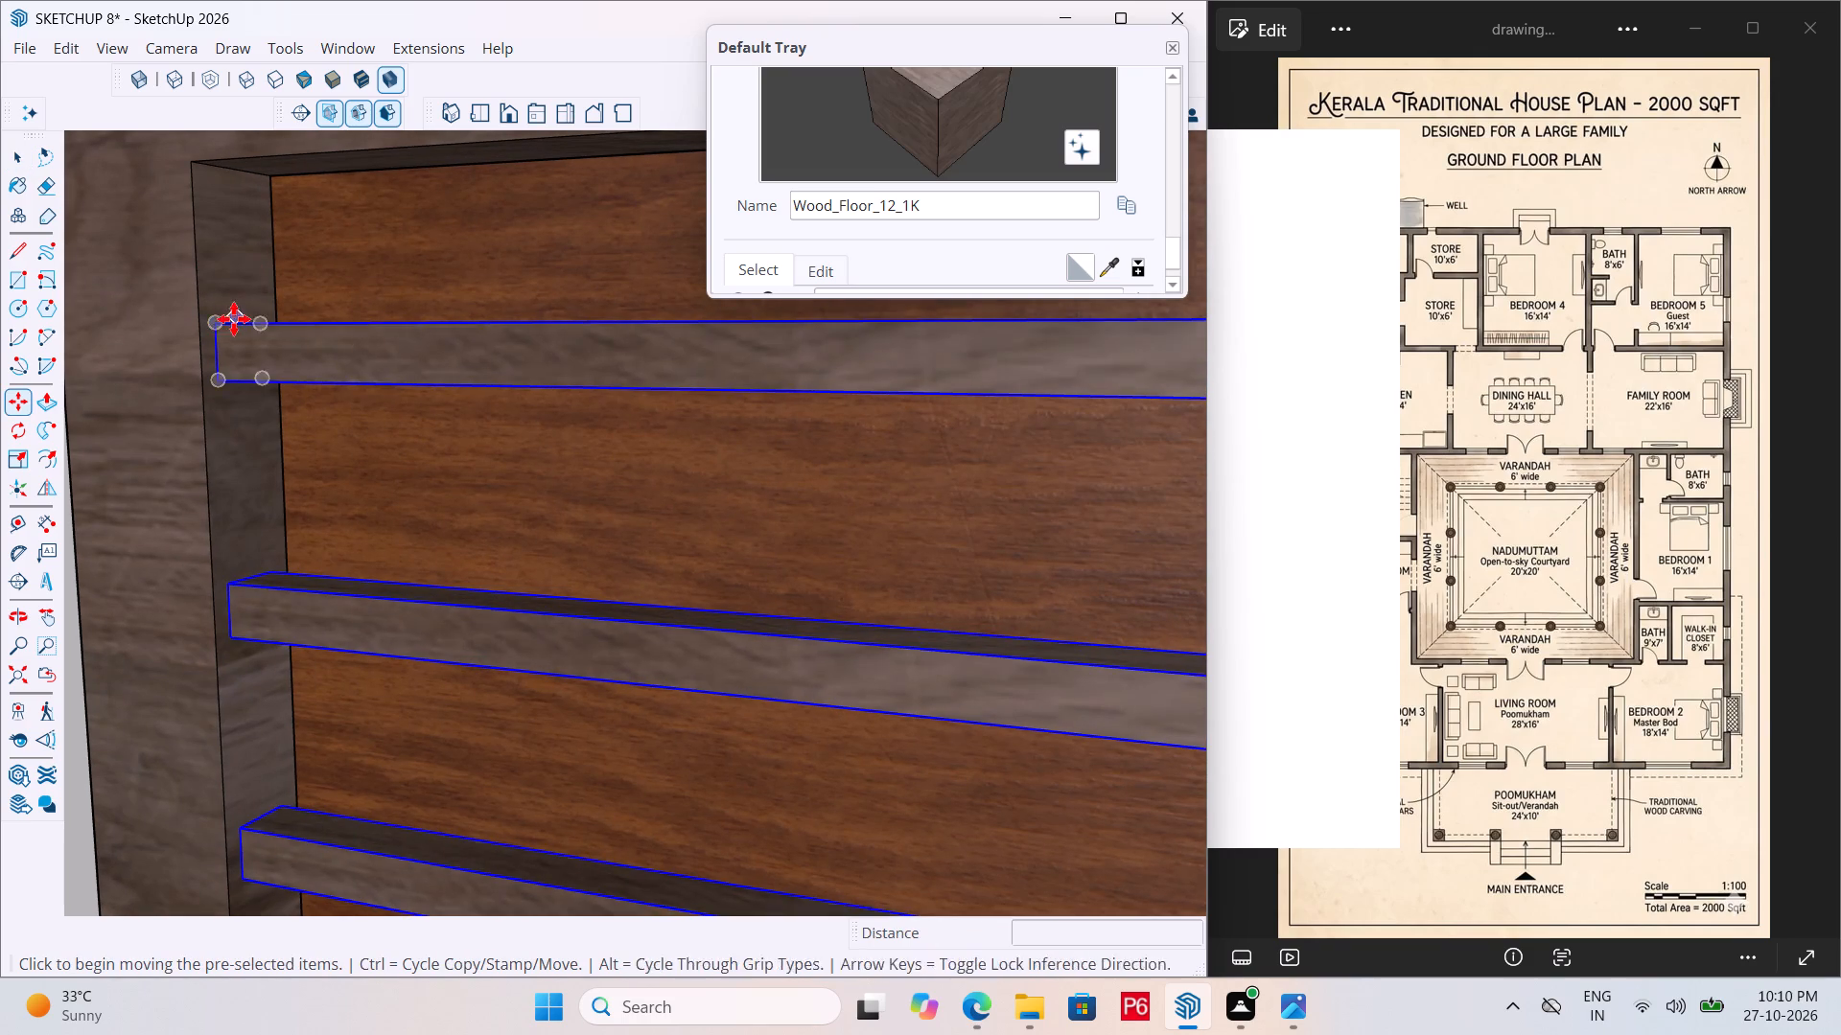
click(222, 321)
scroll(271, 279, down, 15)
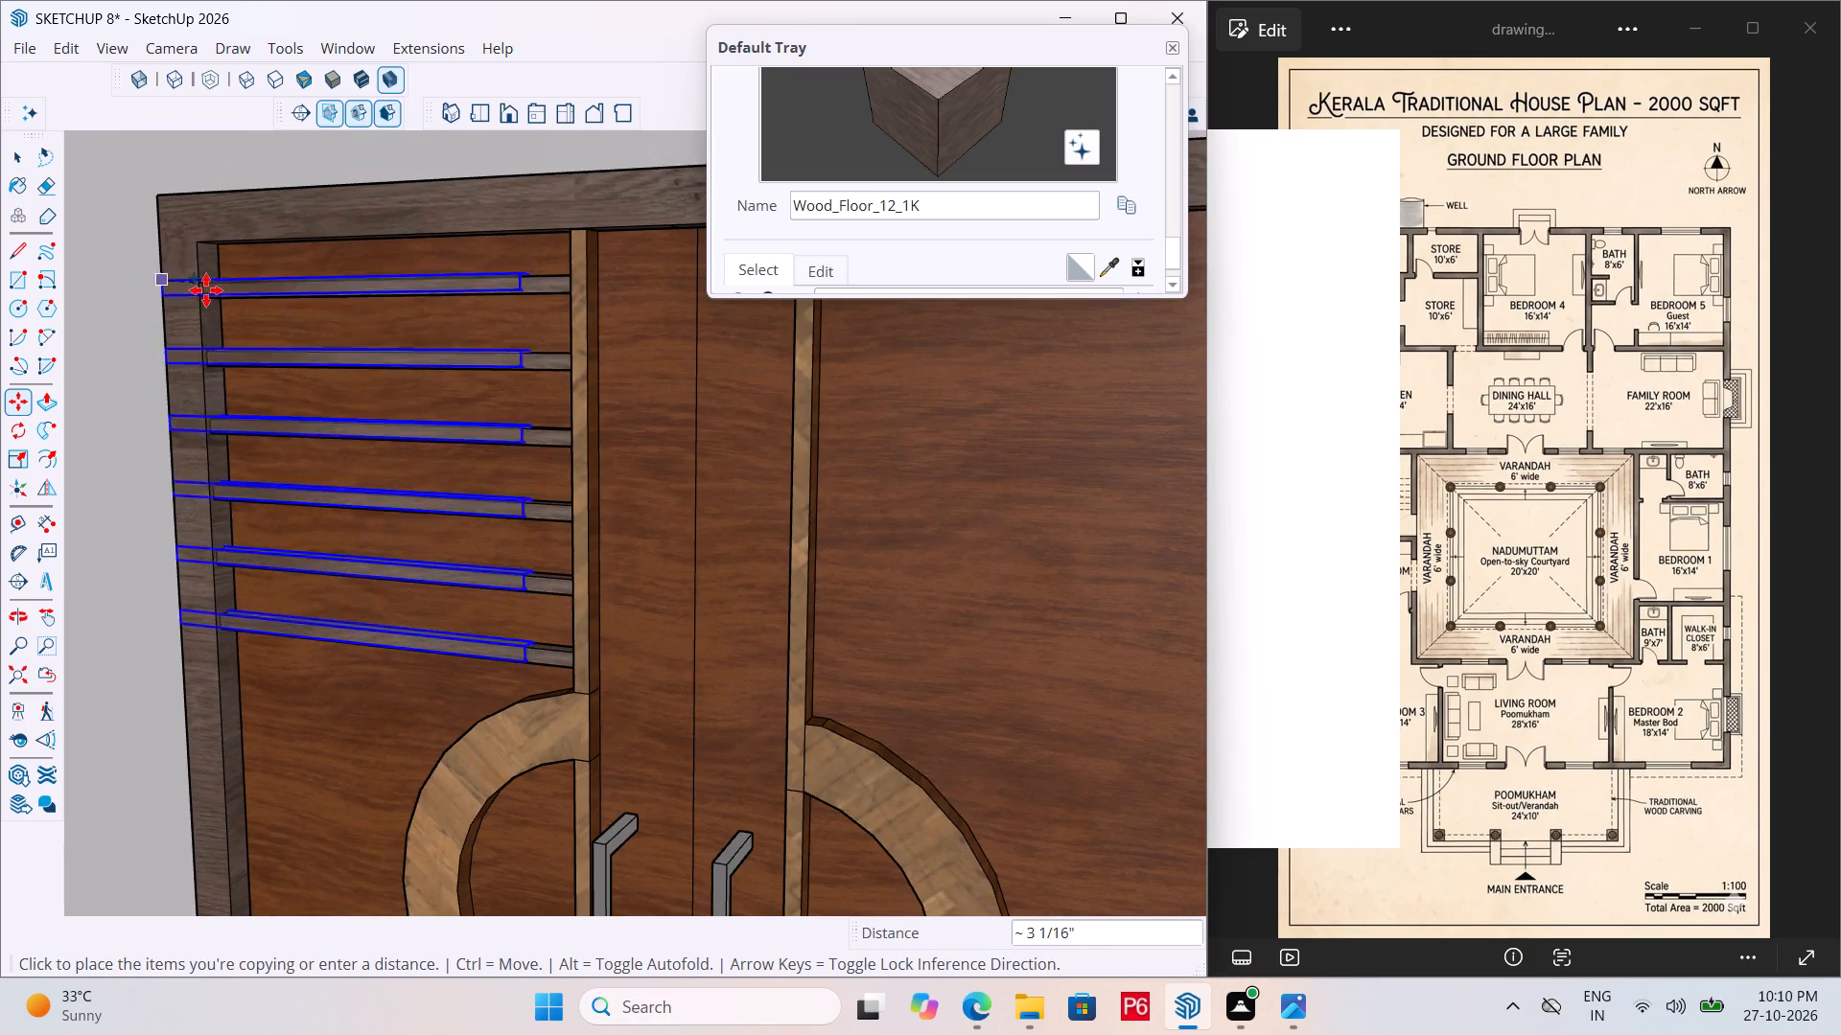
scroll(203, 290, down, 6)
scroll(610, 267, up, 7)
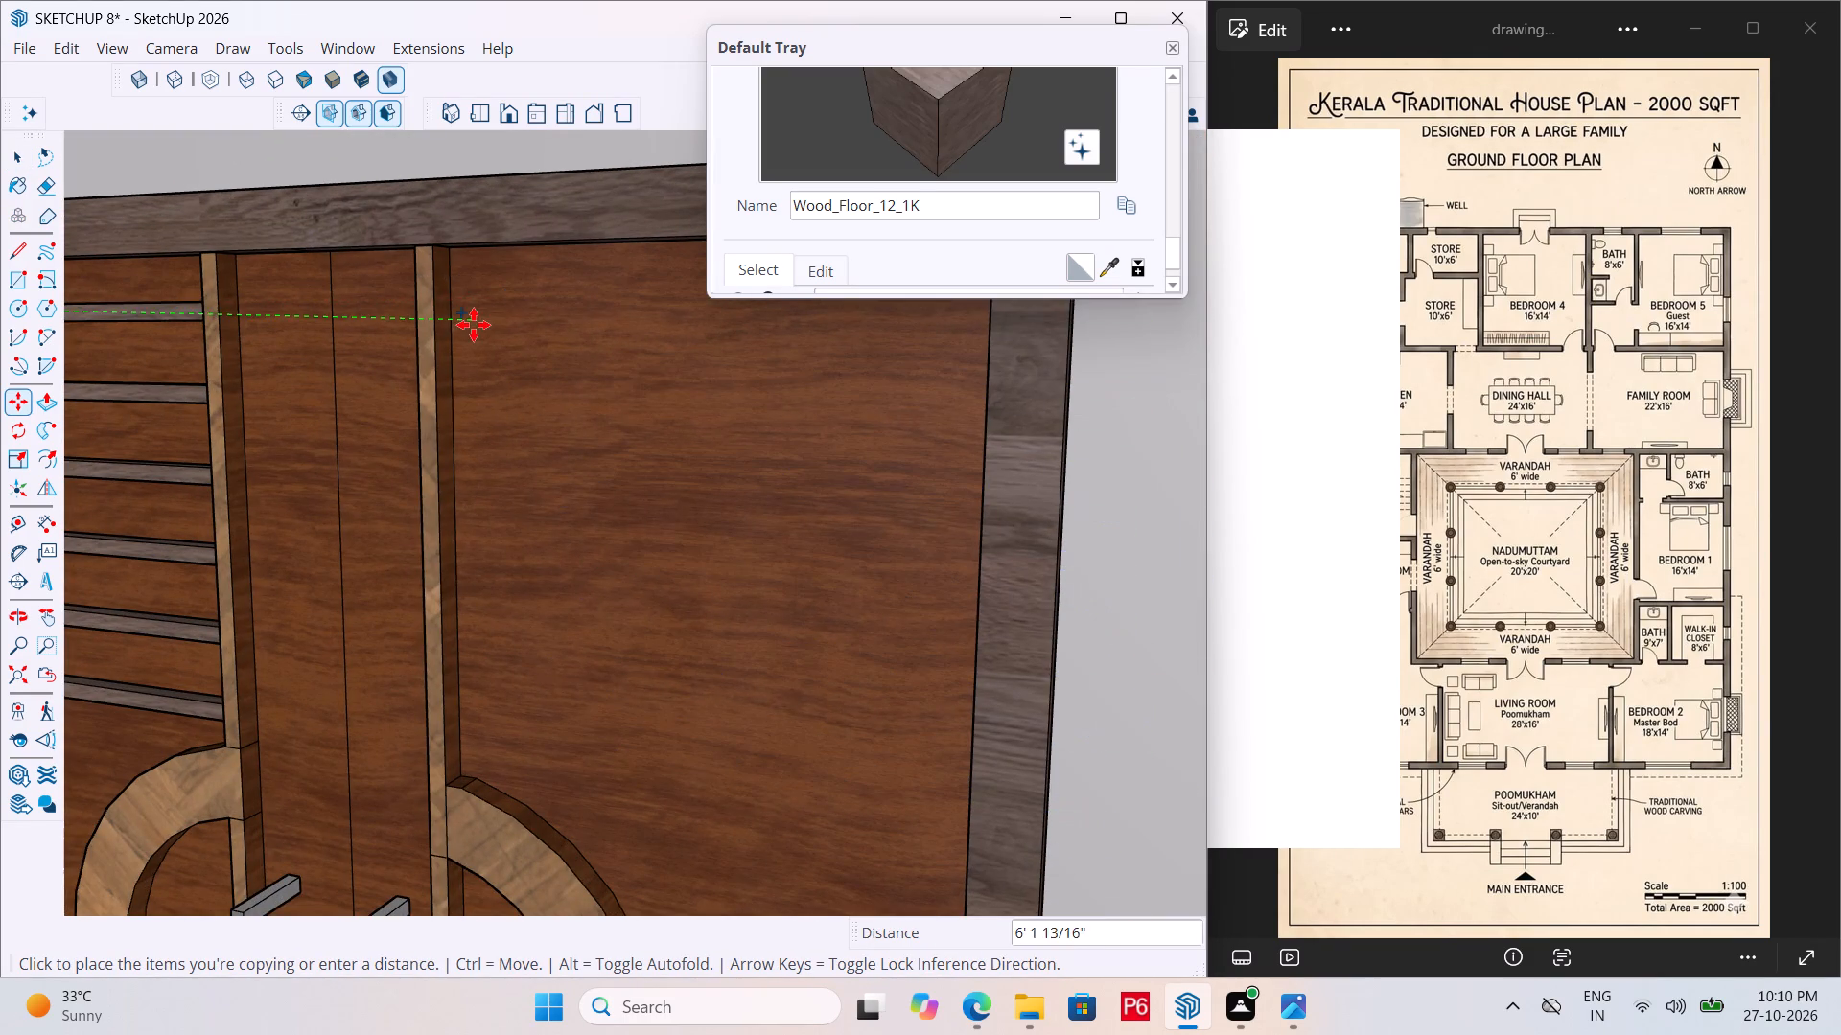
scroll(439, 317, up, 12)
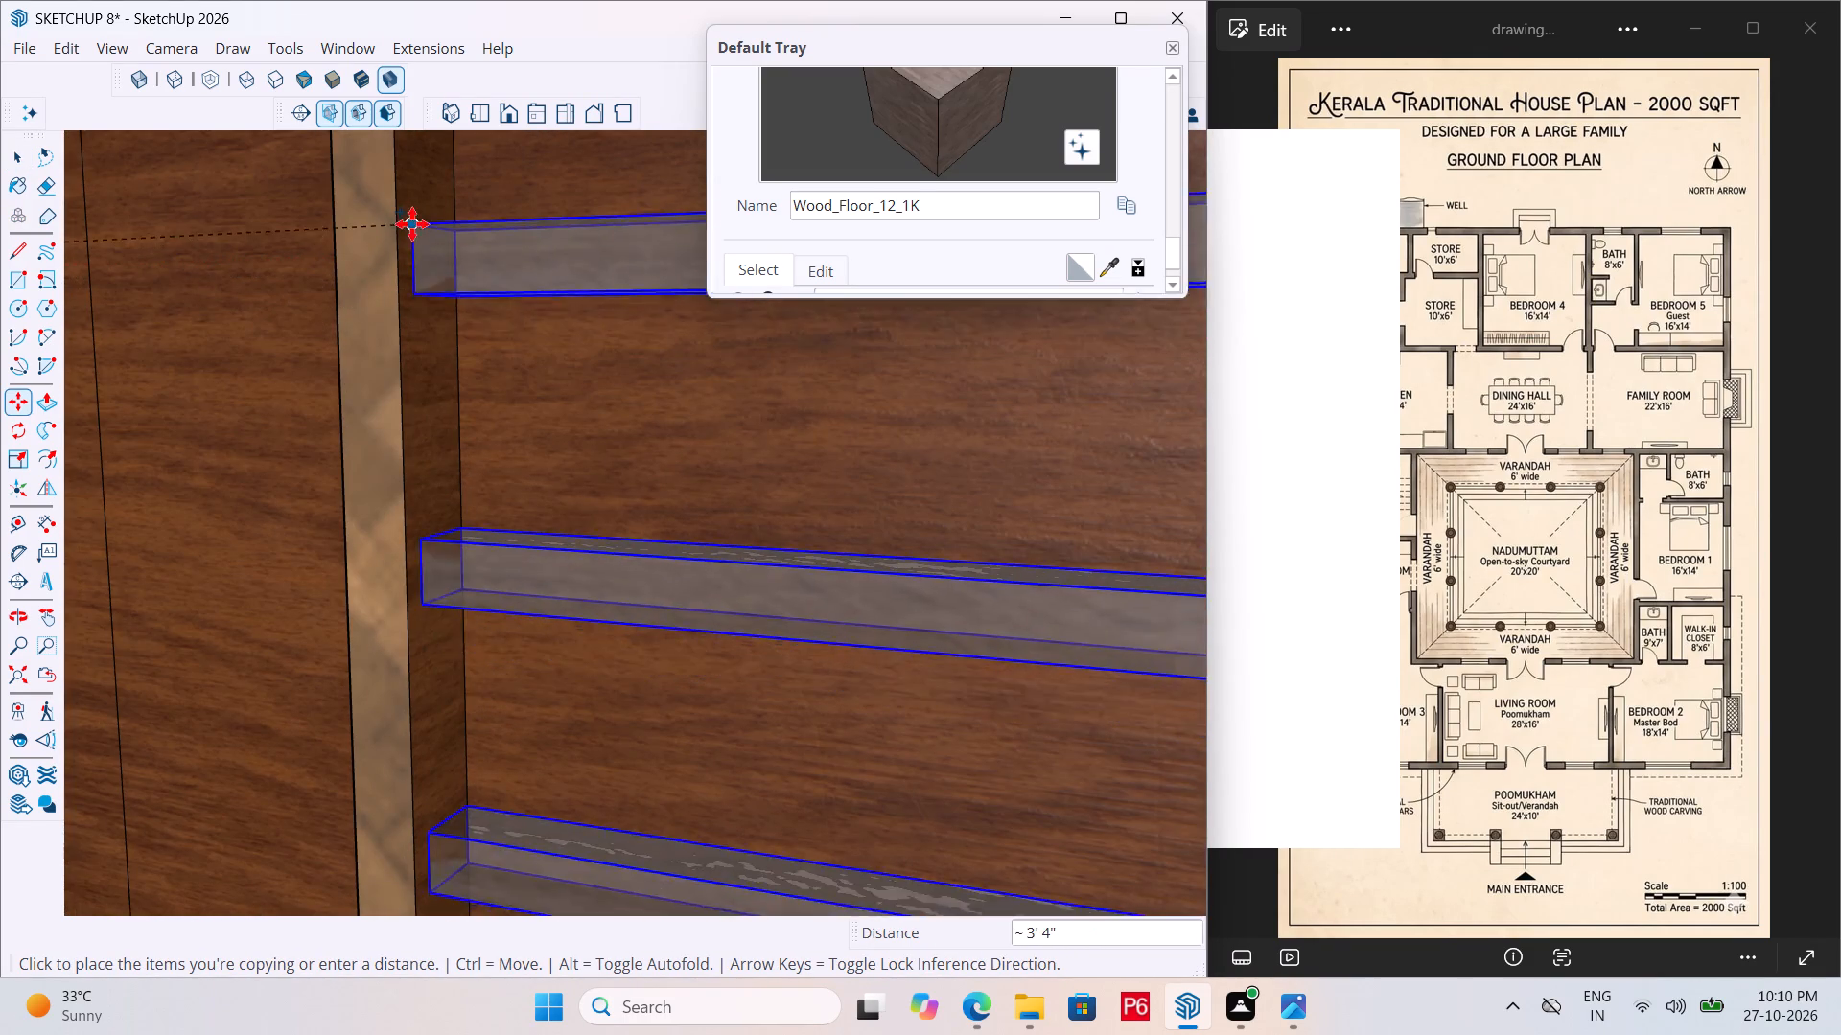
click(412, 254)
Save the model with the bars copied onto the right door leaf.
scroll(410, 249, down, 15)
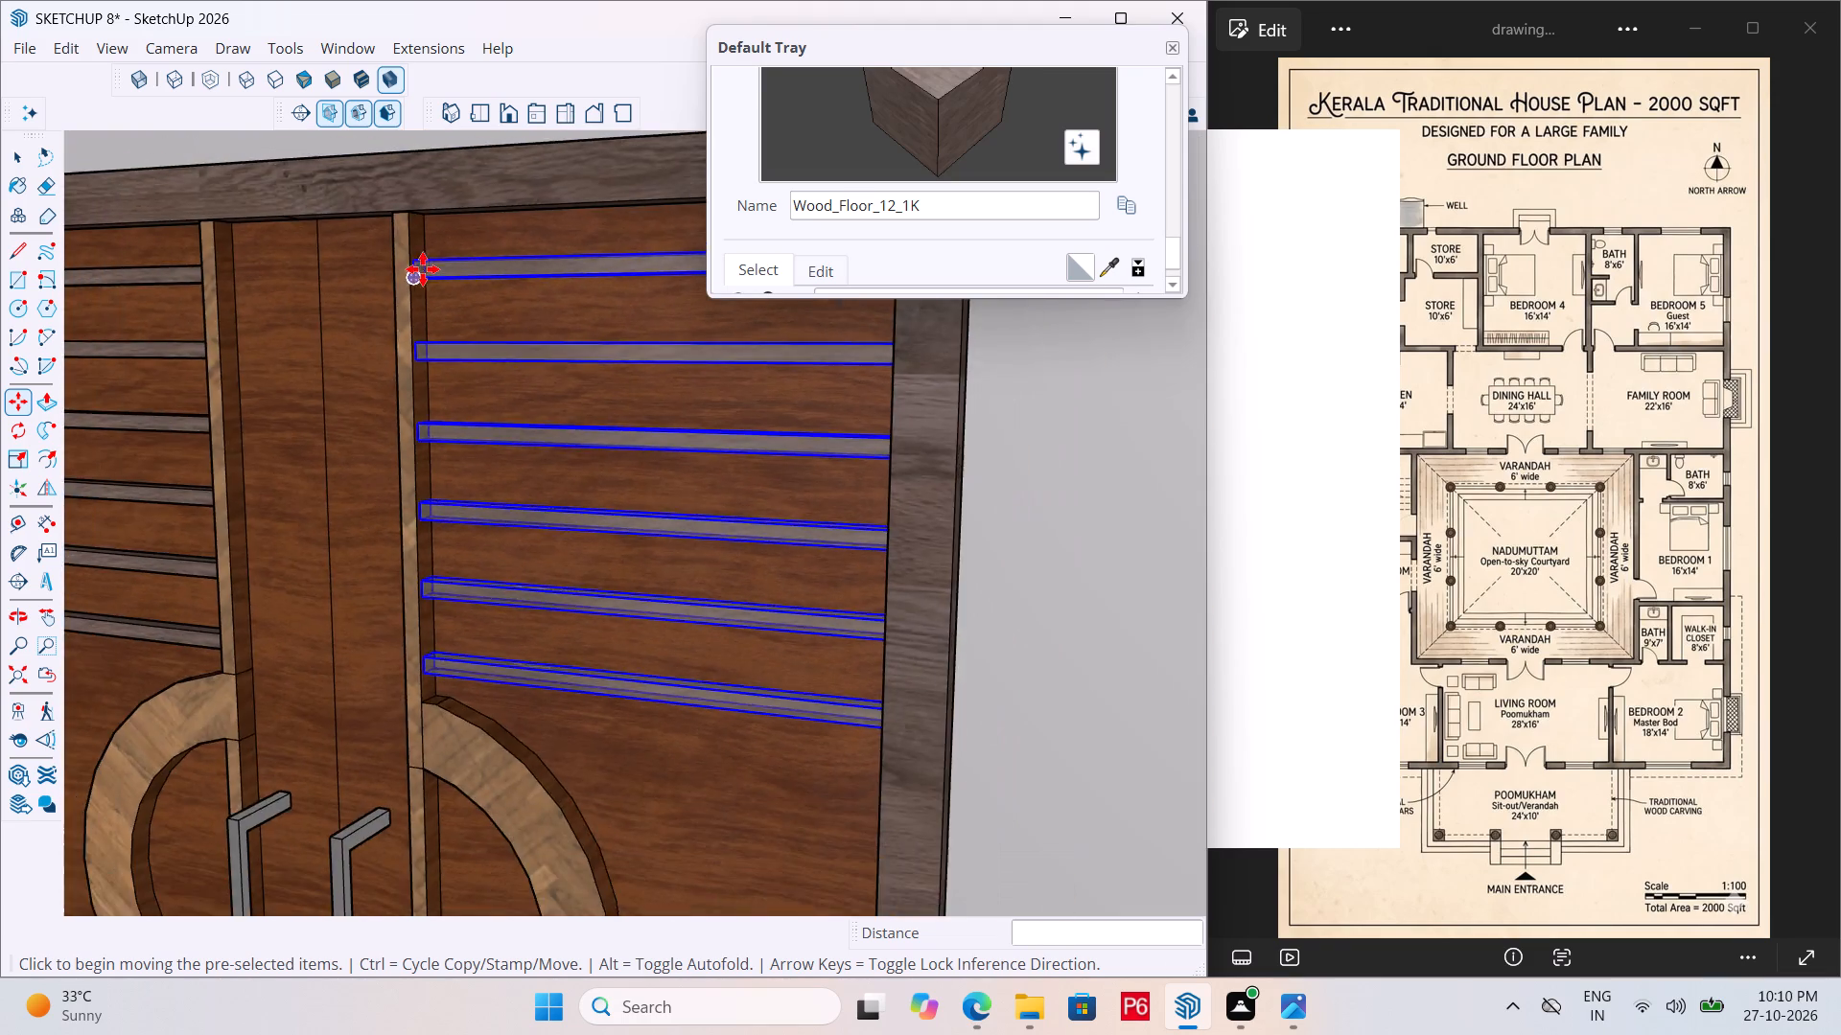
scroll(457, 272, down, 4)
key(ctrl+s)
key(ctrl+s)
key(ctrl+s)
key(ctrl+s)
key(ctrl+s)
key(ctrl+s)
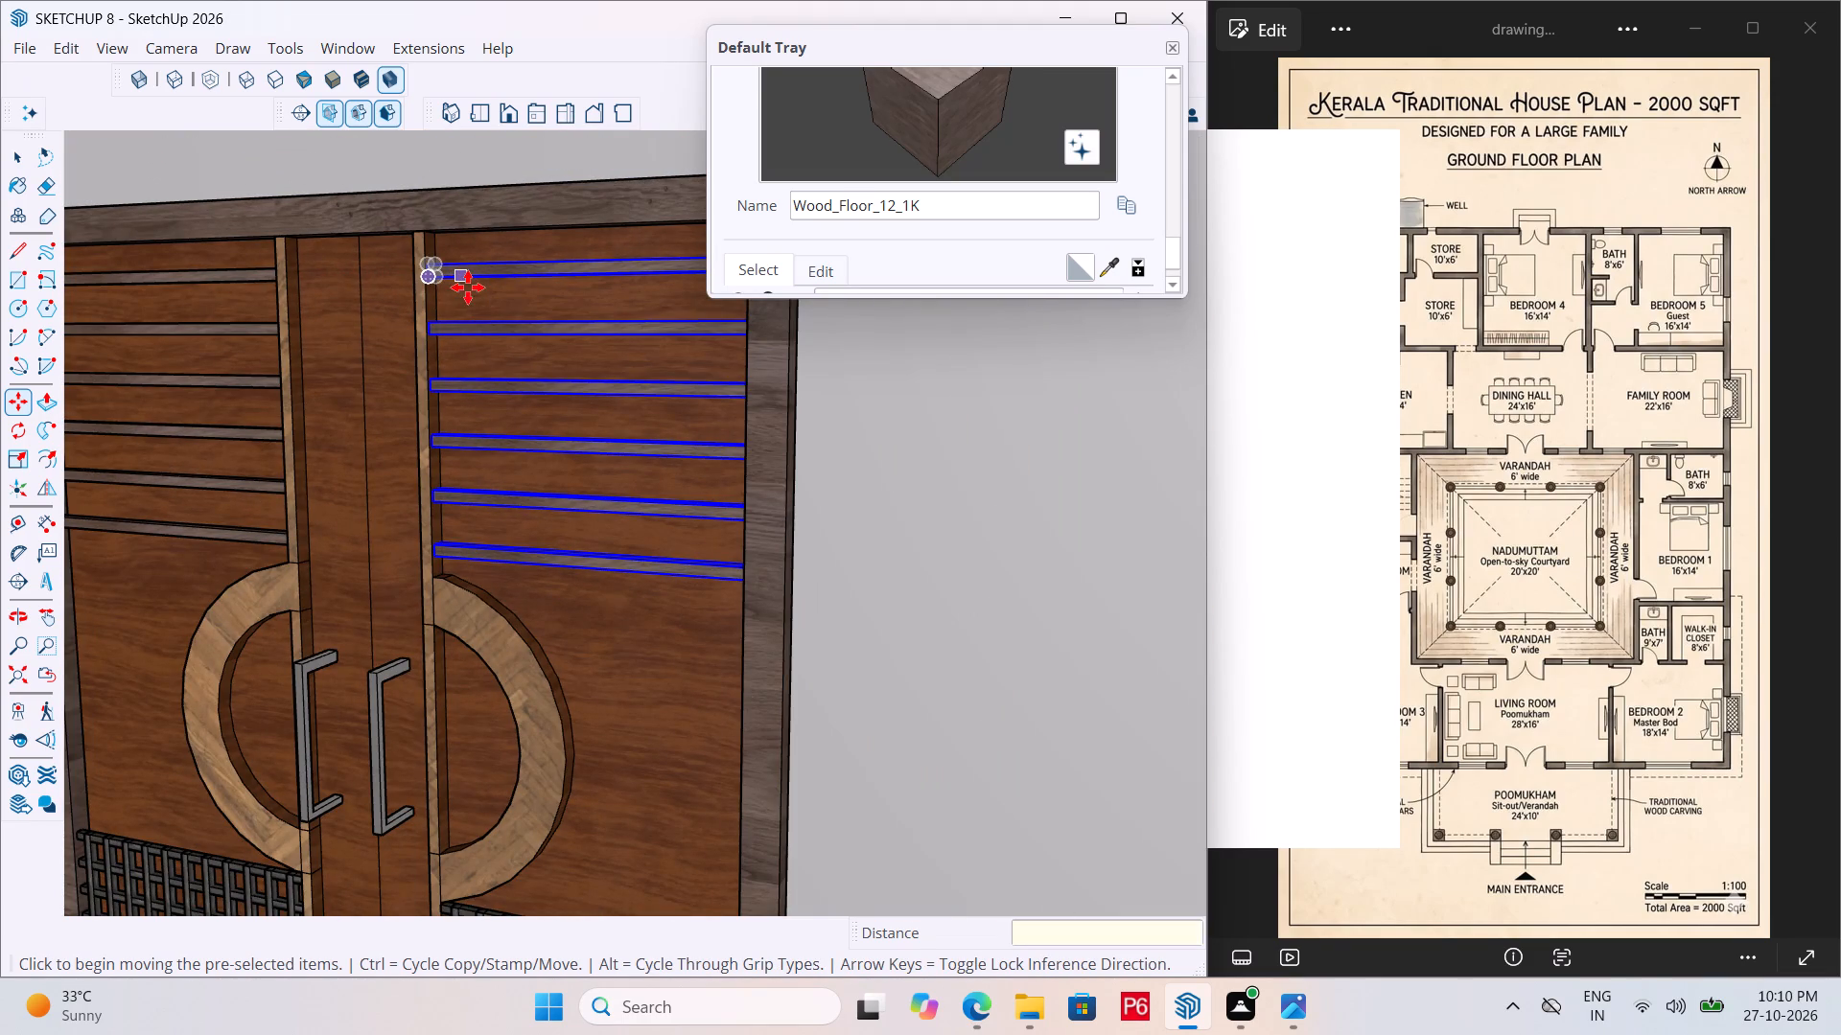
key(ctrl+s)
key(ctrl+s)
key(ctrl+s)
key(ctrl+s)
key(ctrl+s)
key(ctrl+s)
key(ctrl+s)
scroll(544, 310, down, 8)
key(space)
click(362, 174)
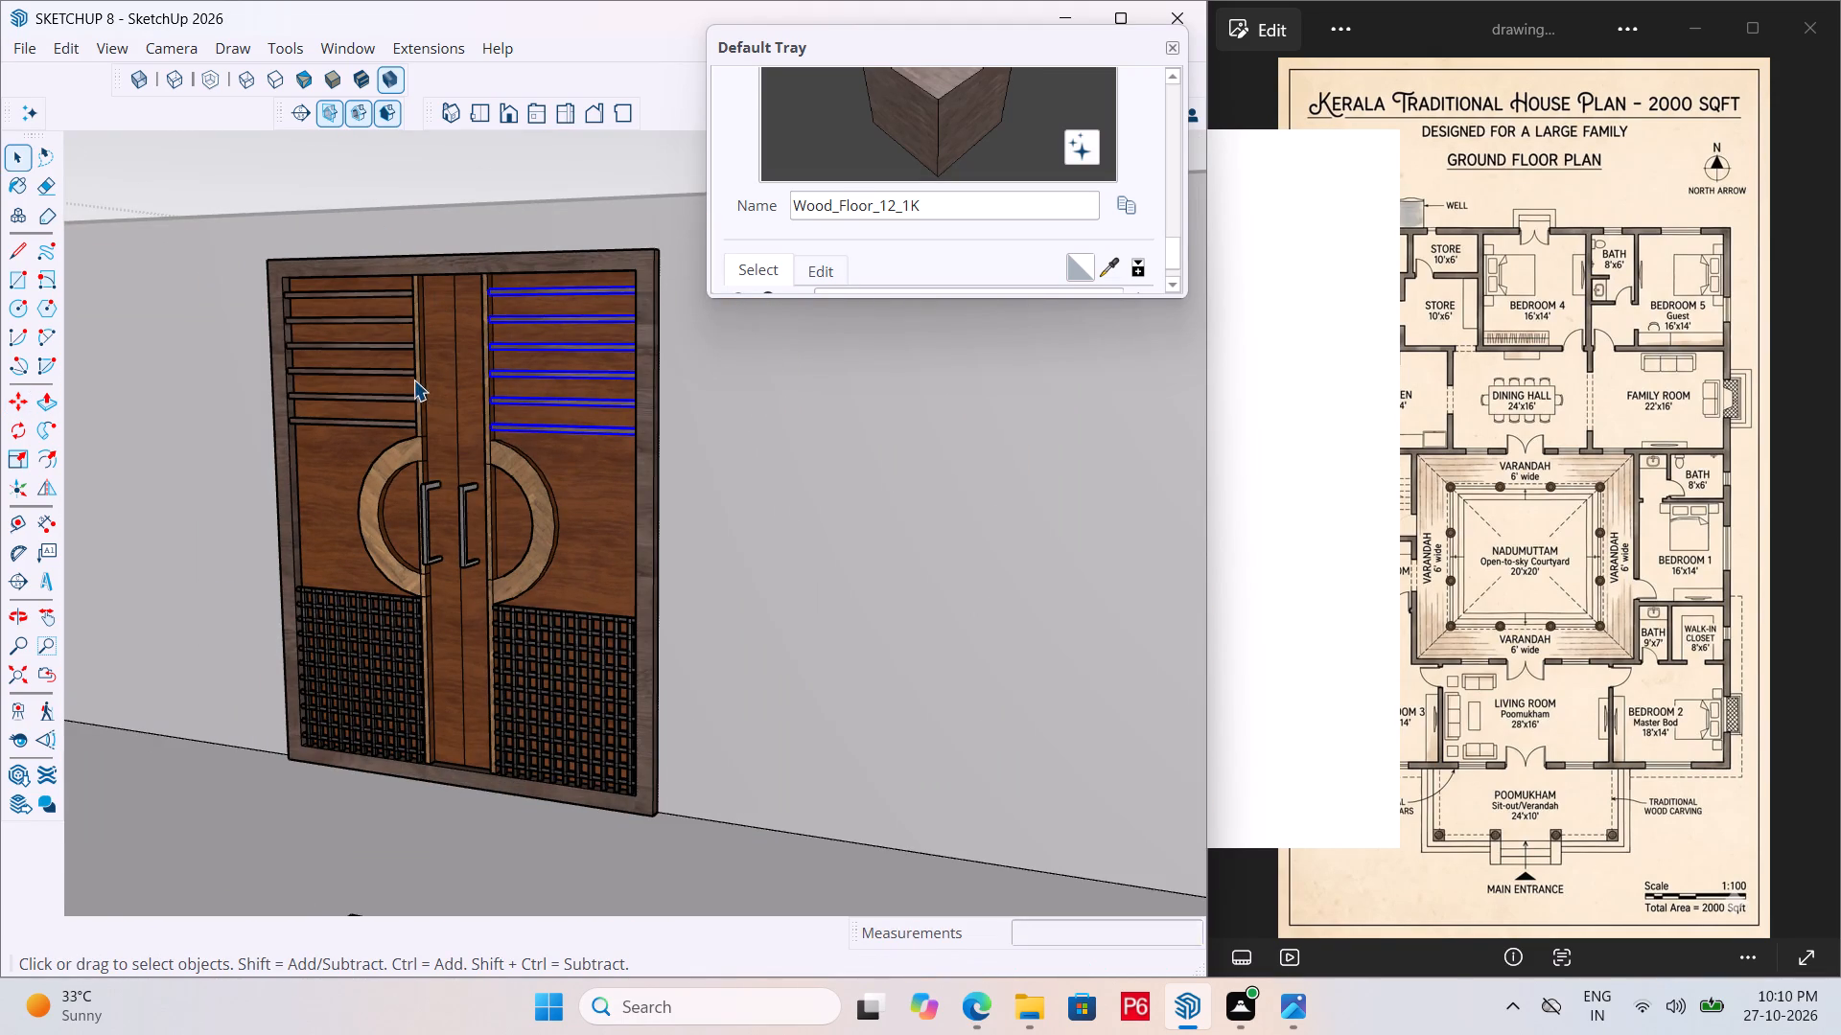
Leave the door's group editing contexts to return to the whole house, and save the model.
scroll(403, 417, down, 5)
middle_drag(421, 542, 441, 595)
scroll(412, 474, down, 7)
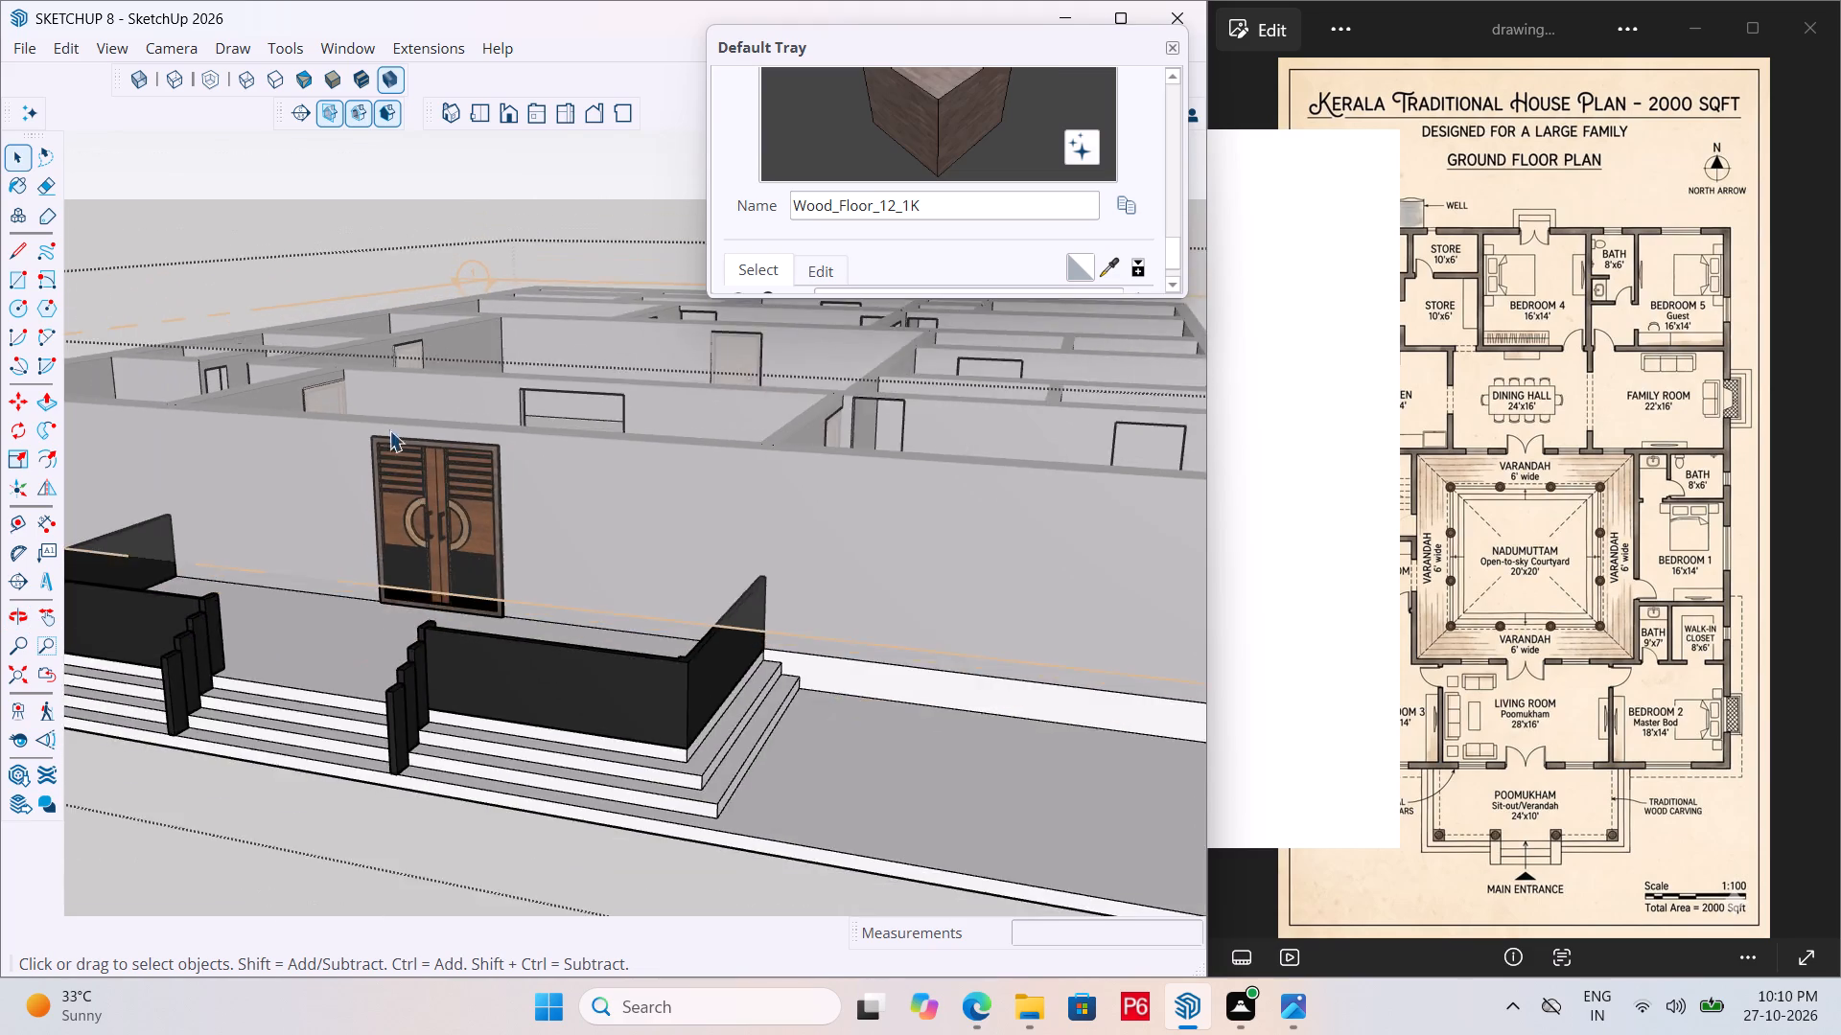
scroll(389, 430, down, 7)
click(418, 774)
triple_click(372, 690)
click(369, 689)
click(361, 678)
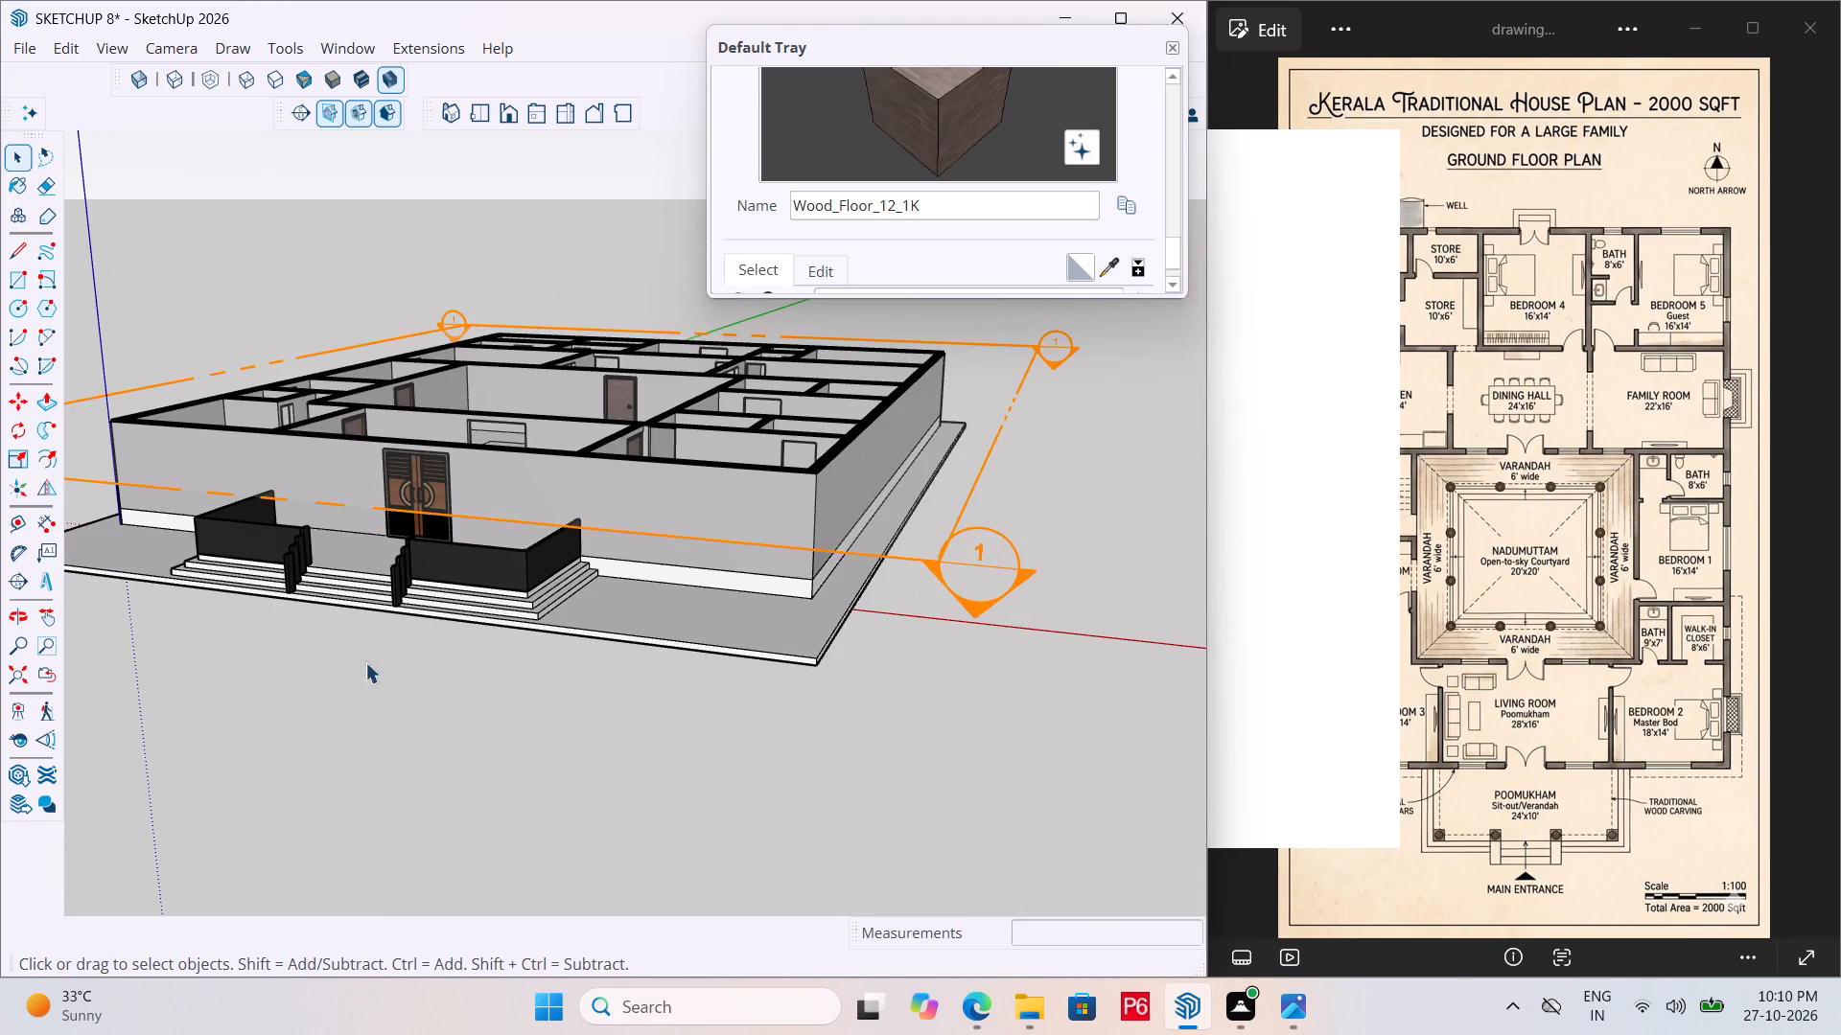
double_click(401, 644)
middle_drag(575, 504, 633, 579)
scroll(575, 504, down, 1)
key(space)
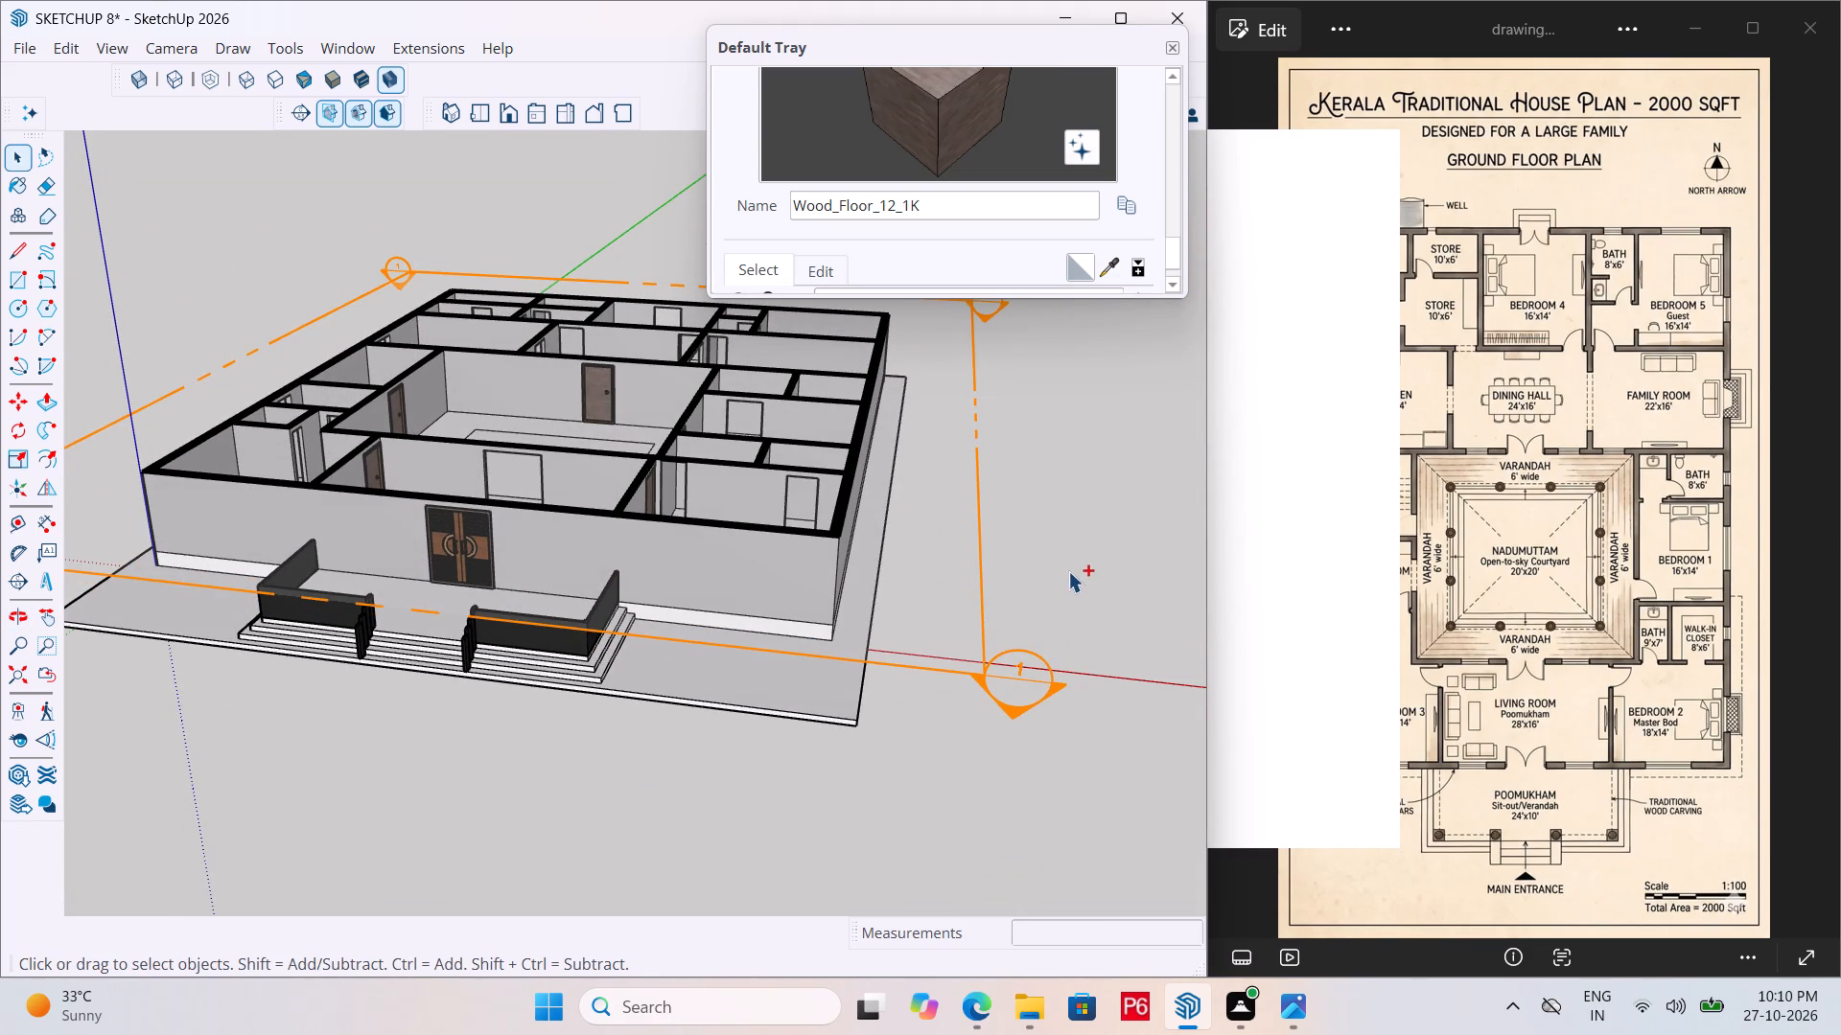
key(ctrl+s)
key(ctrl+s)
key(ctrl+s)
key(ctrl+s)
key(ctrl+s)
Delete the section plane that cuts the house through its walls, and save the model.
click(995, 679)
key(Delete)
middle_drag(553, 499, 722, 497)
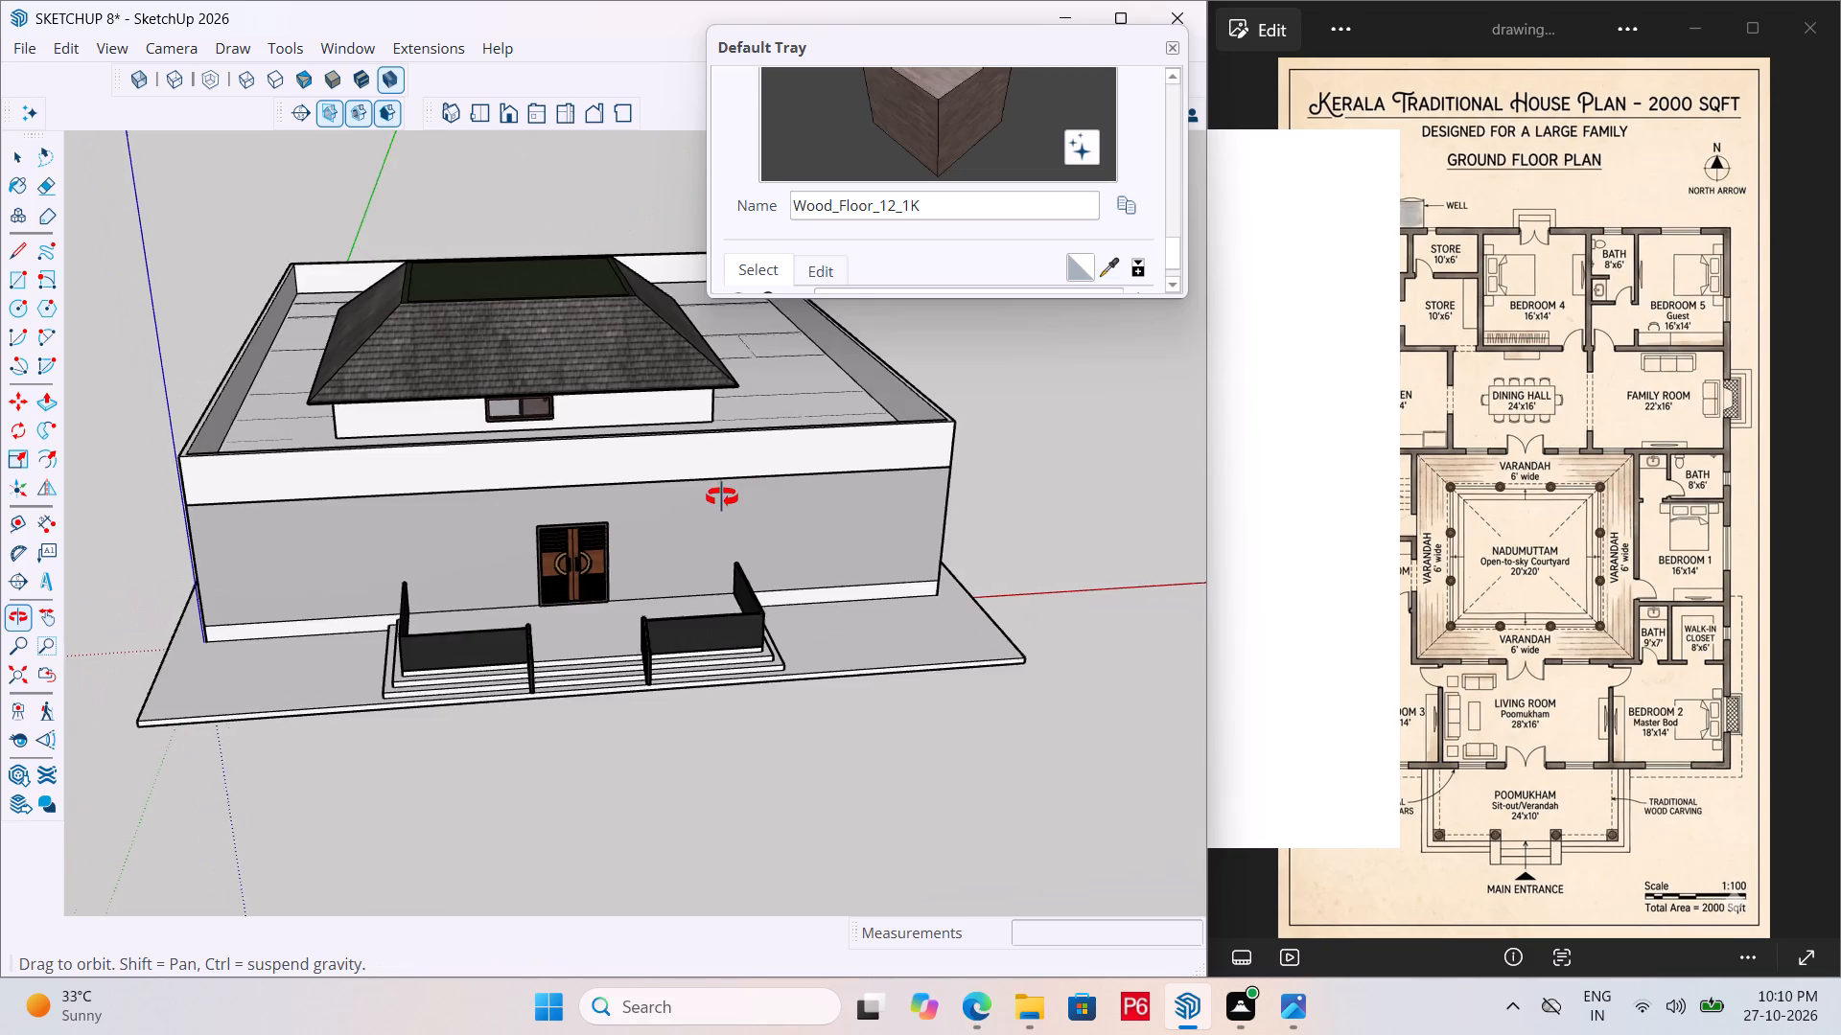
middle_drag(722, 497, 694, 497)
key(ctrl+s)
key(ctrl+s)
key(ctrl+s)
key(ctrl+s)
key(ctrl+s)
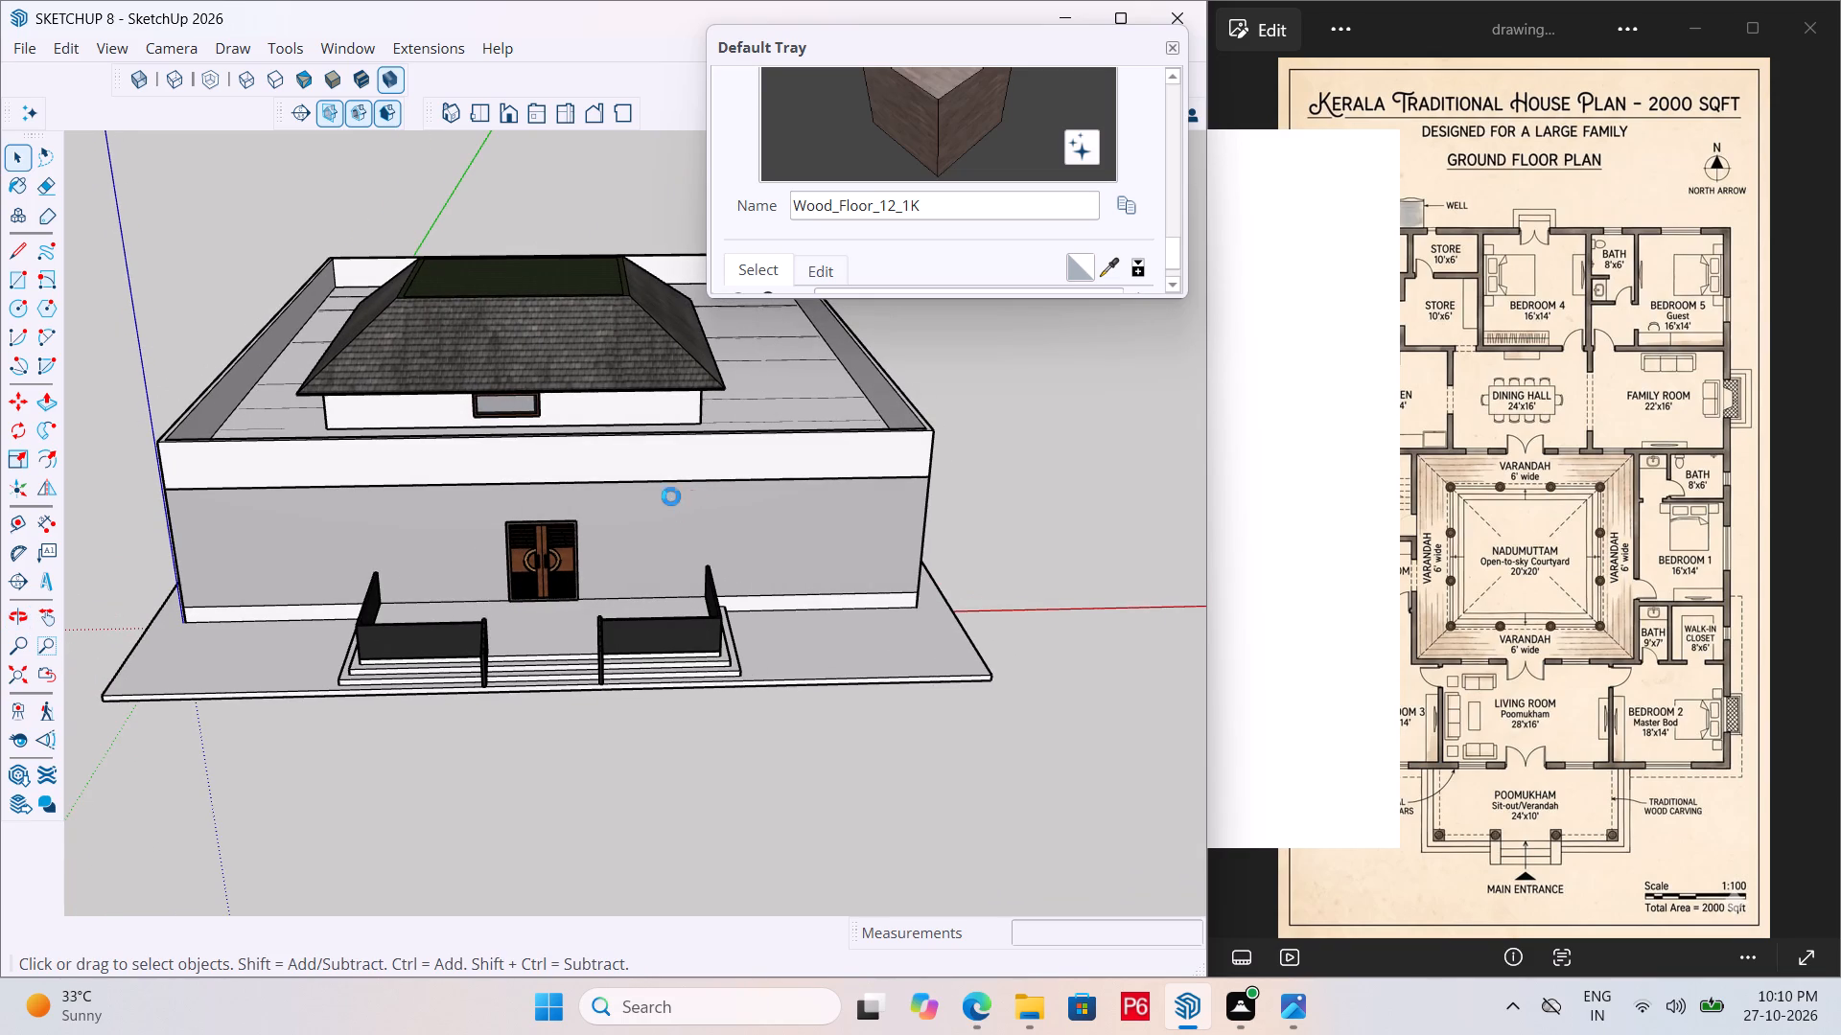
key(ctrl+s)
key(ctrl+s)
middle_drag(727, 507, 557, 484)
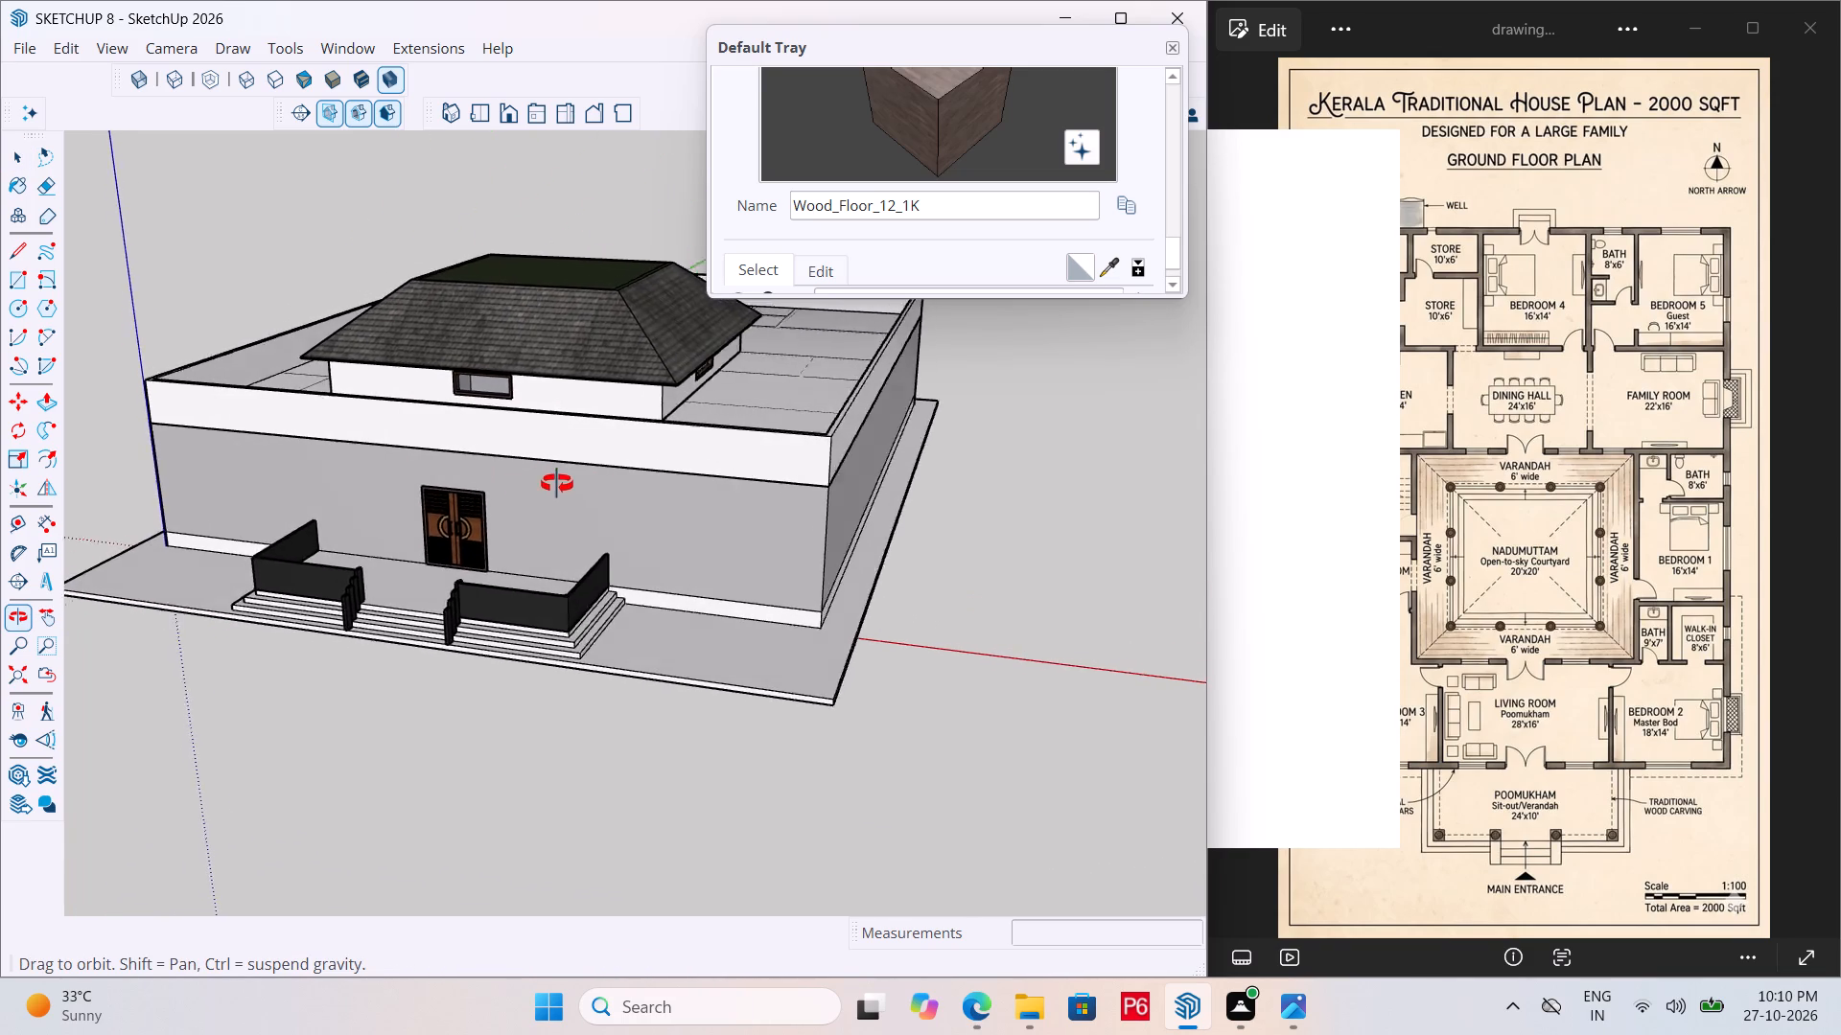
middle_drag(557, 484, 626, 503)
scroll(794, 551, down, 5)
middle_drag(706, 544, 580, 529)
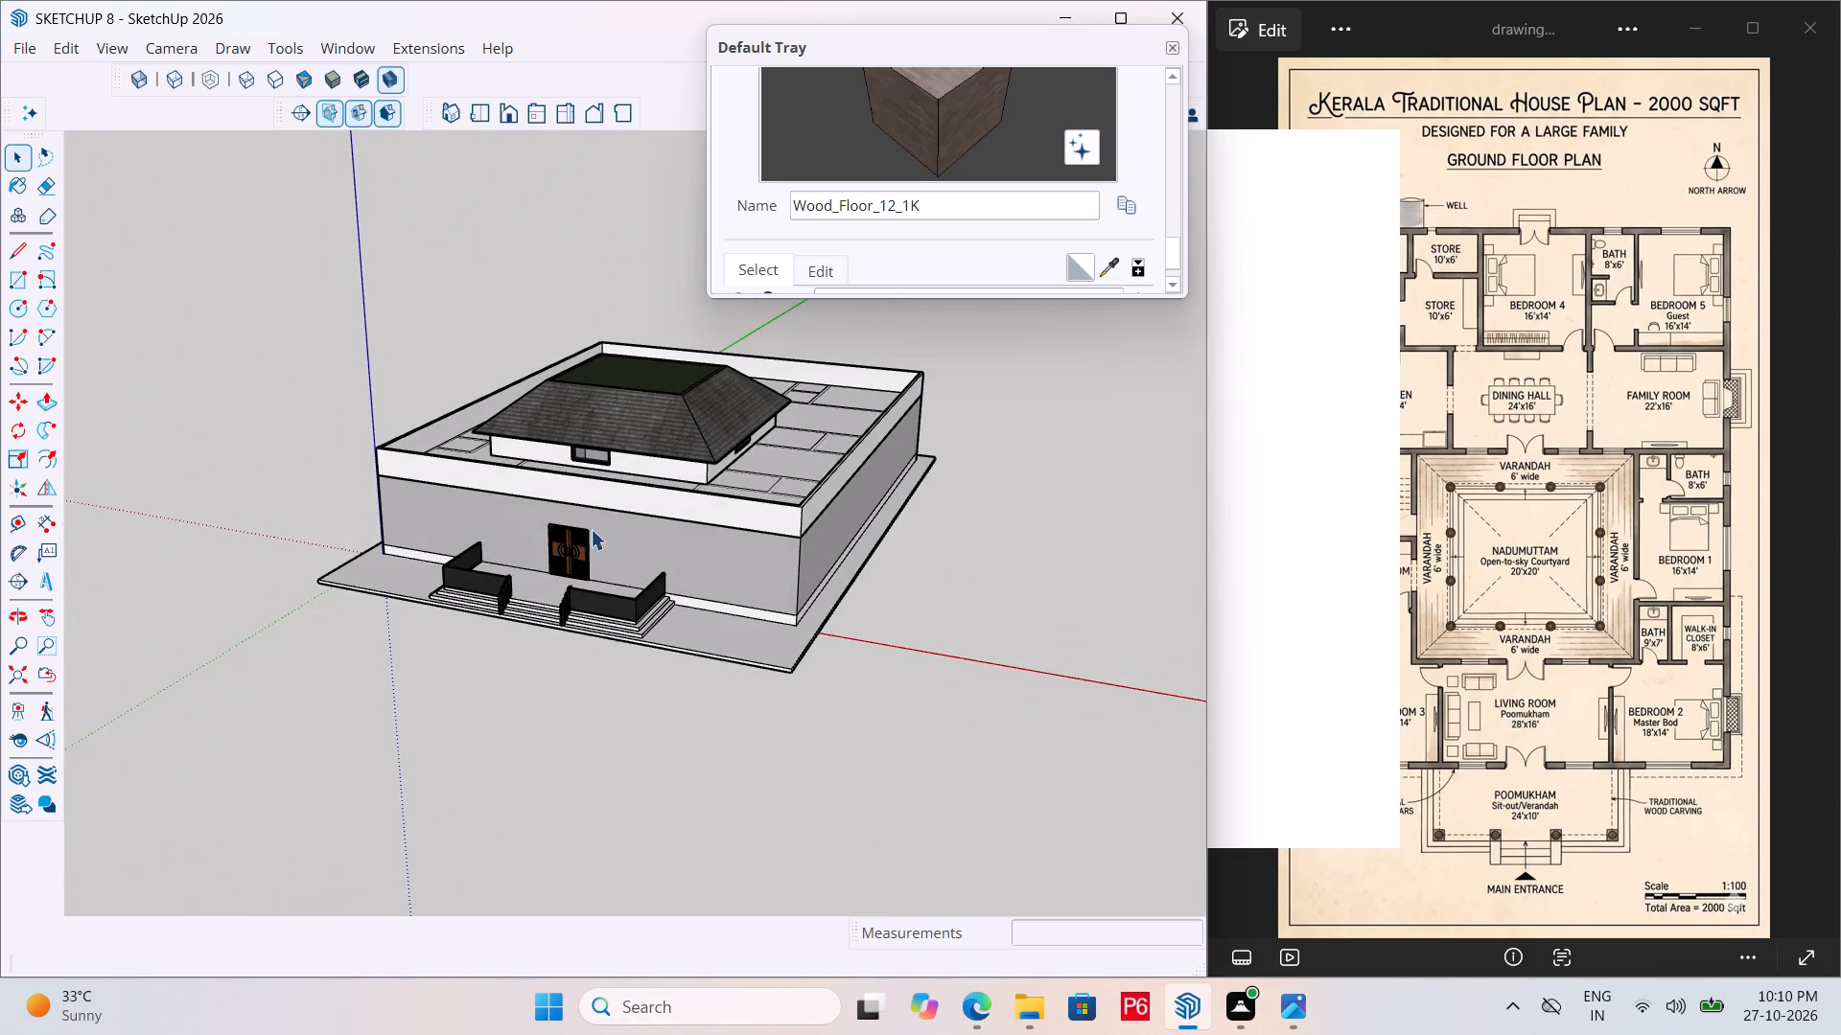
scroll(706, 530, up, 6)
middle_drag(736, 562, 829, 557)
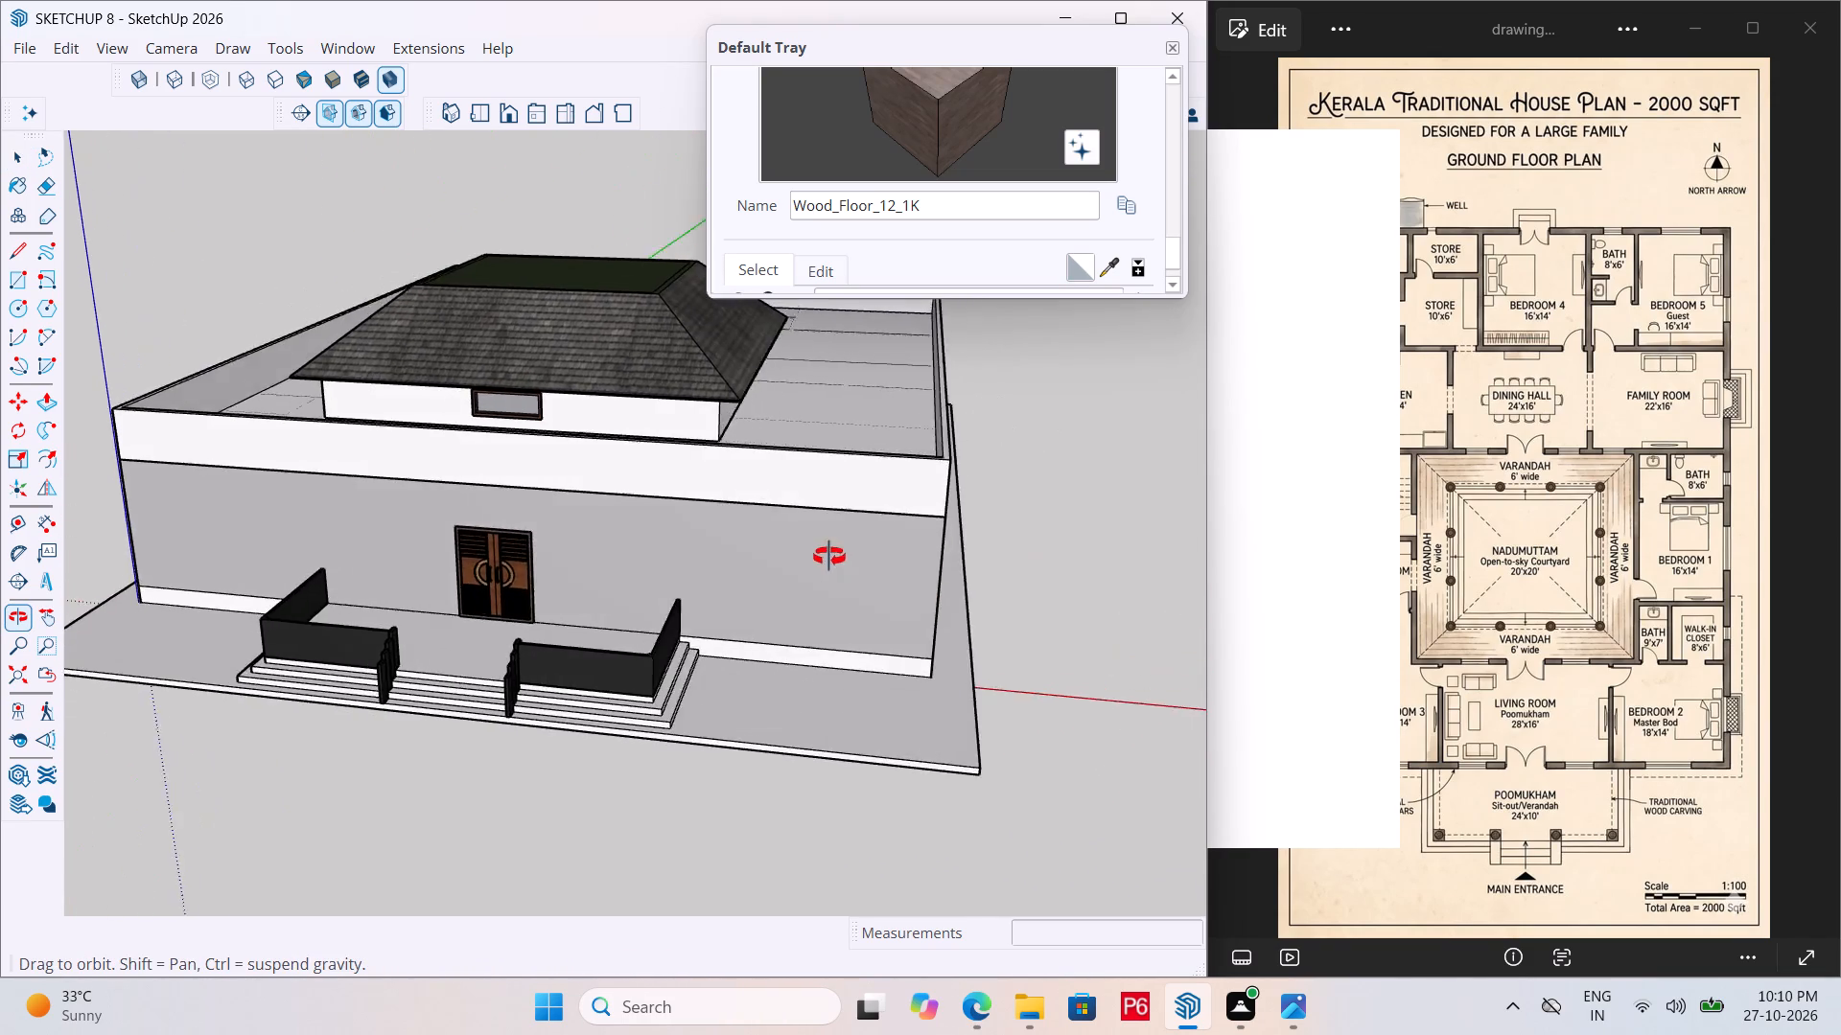
Open the house group and draw a rectangle about 22' 8" by 3' 8" high on the front wall, left of the entrance door.
middle_drag(829, 557, 709, 561)
scroll(949, 504, down, 3)
middle_drag(775, 520, 695, 615)
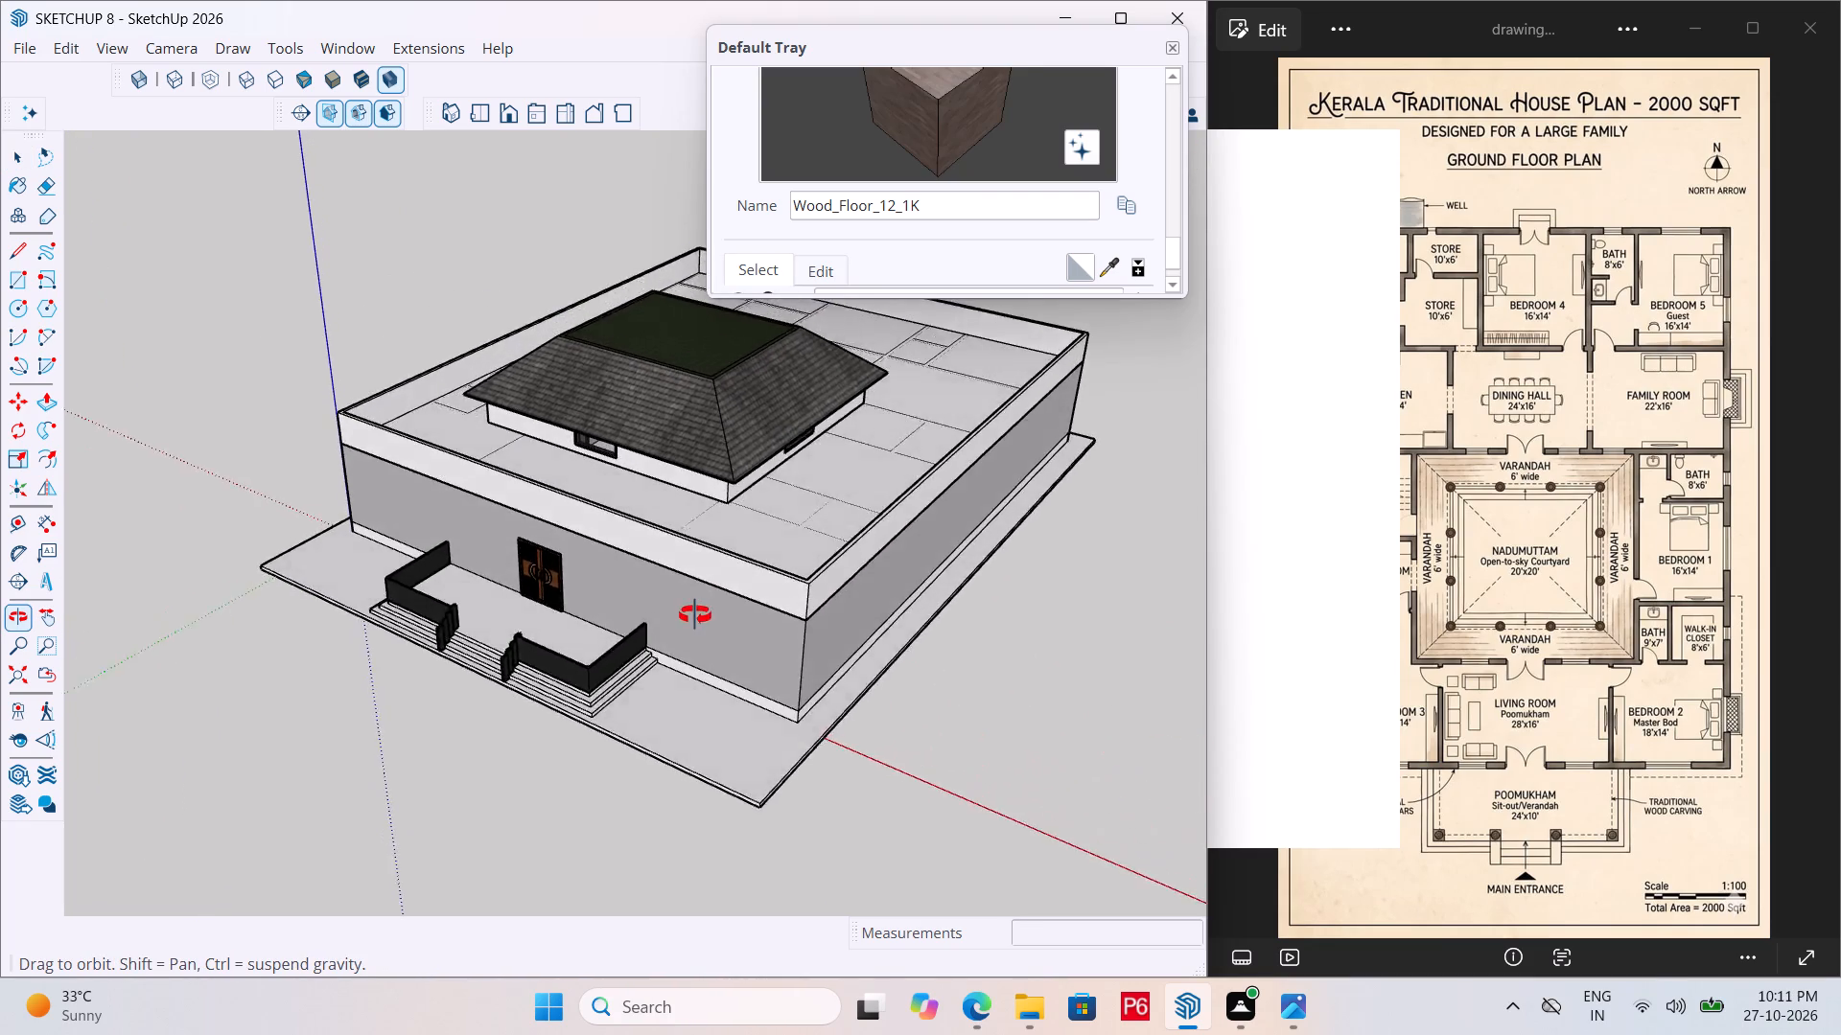
middle_drag(695, 615, 874, 548)
double_click(803, 540)
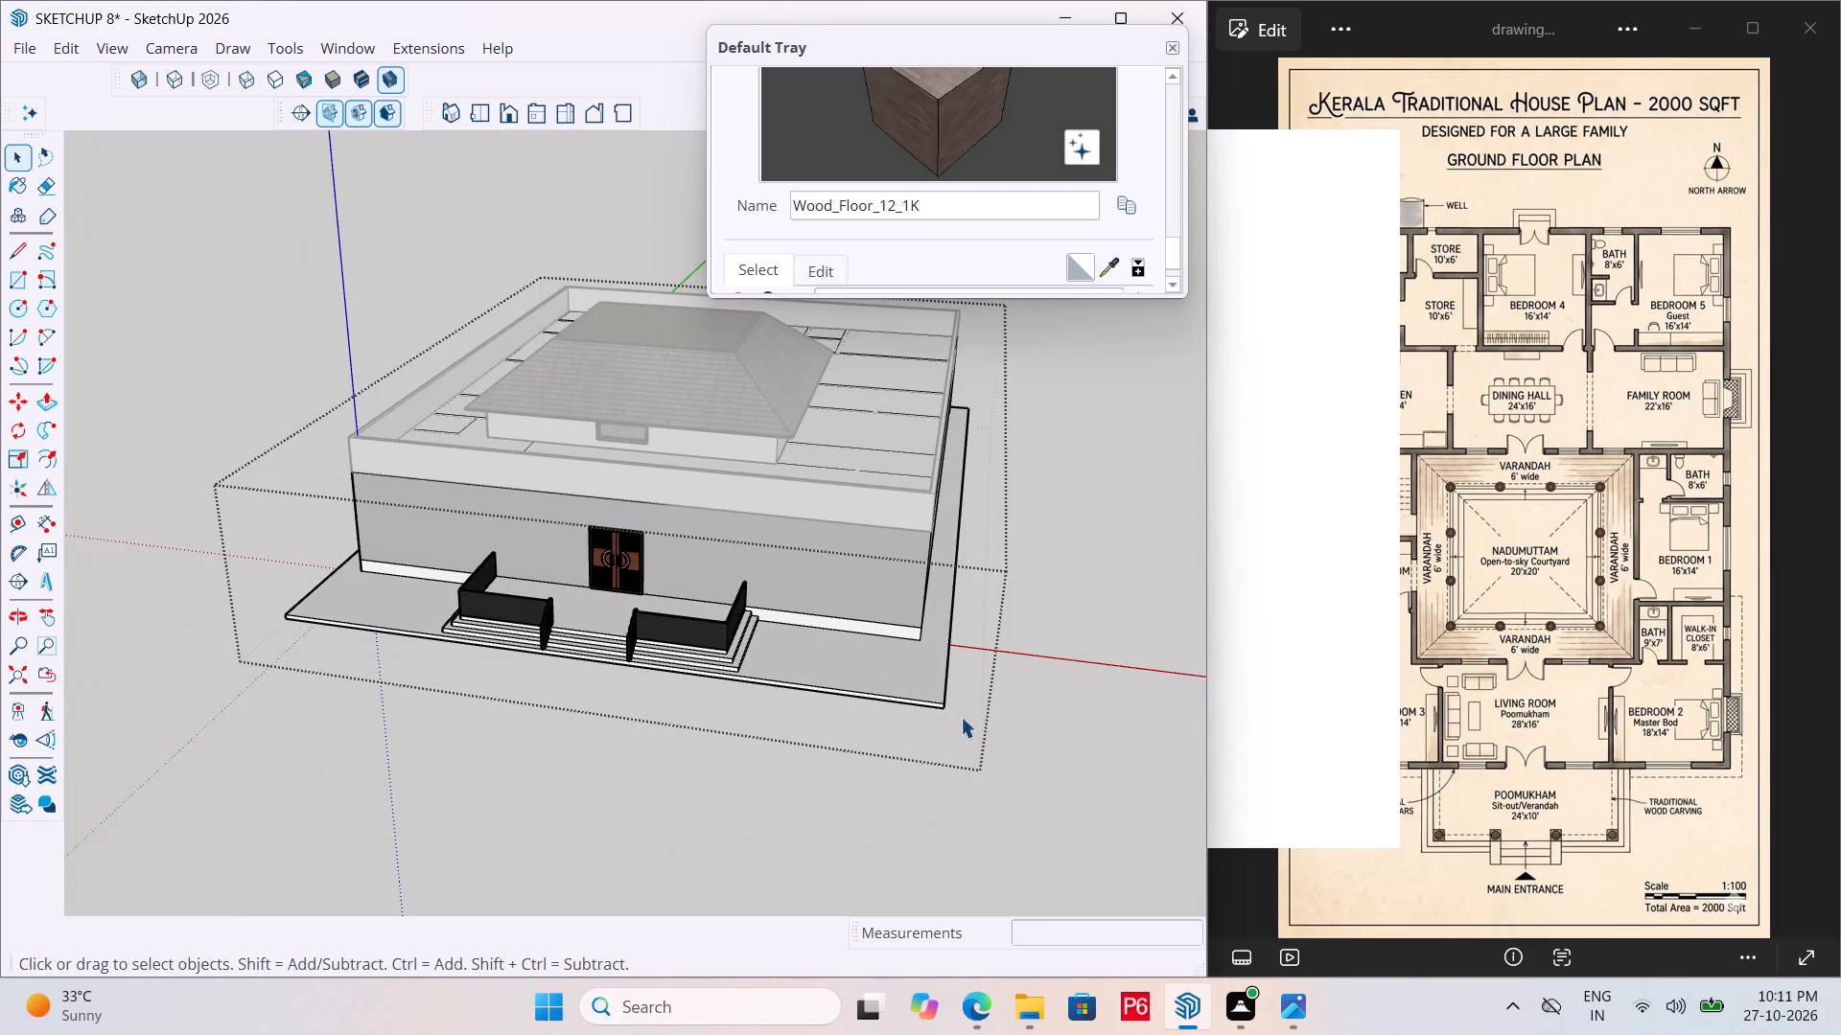
scroll(689, 500, up, 6)
middle_drag(471, 554, 536, 549)
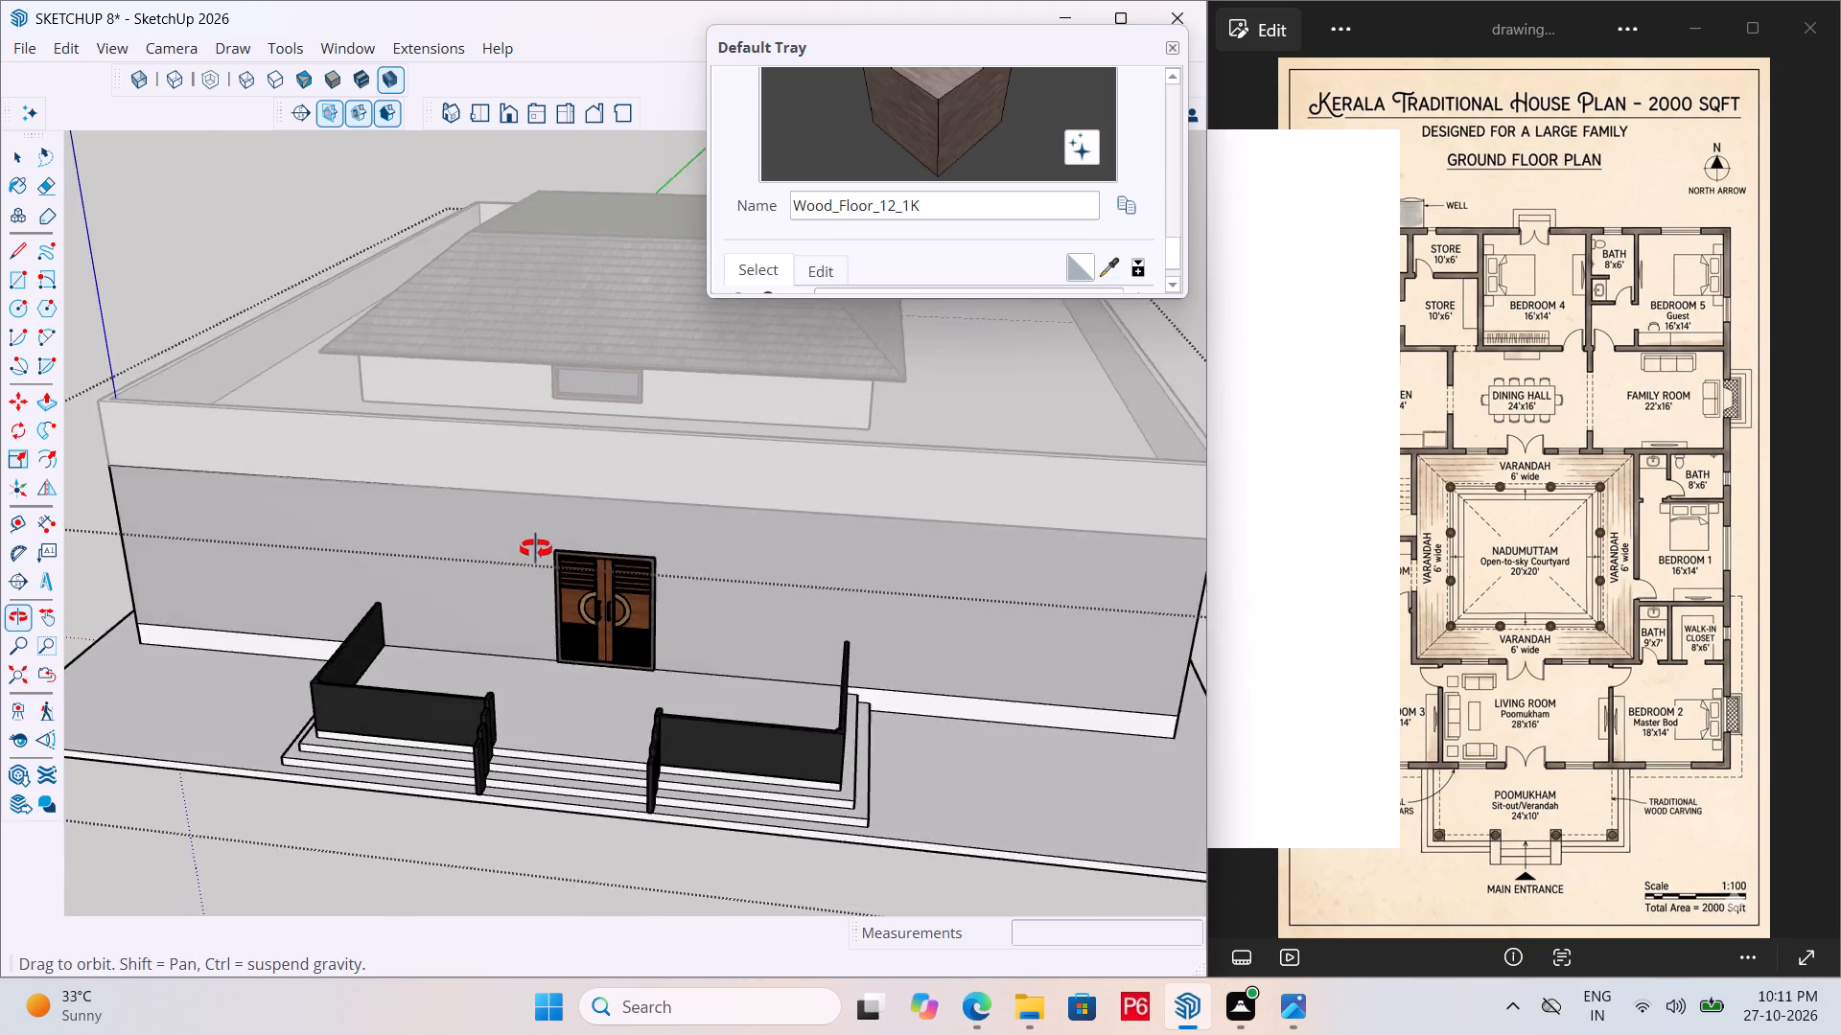
middle_drag(536, 549, 599, 538)
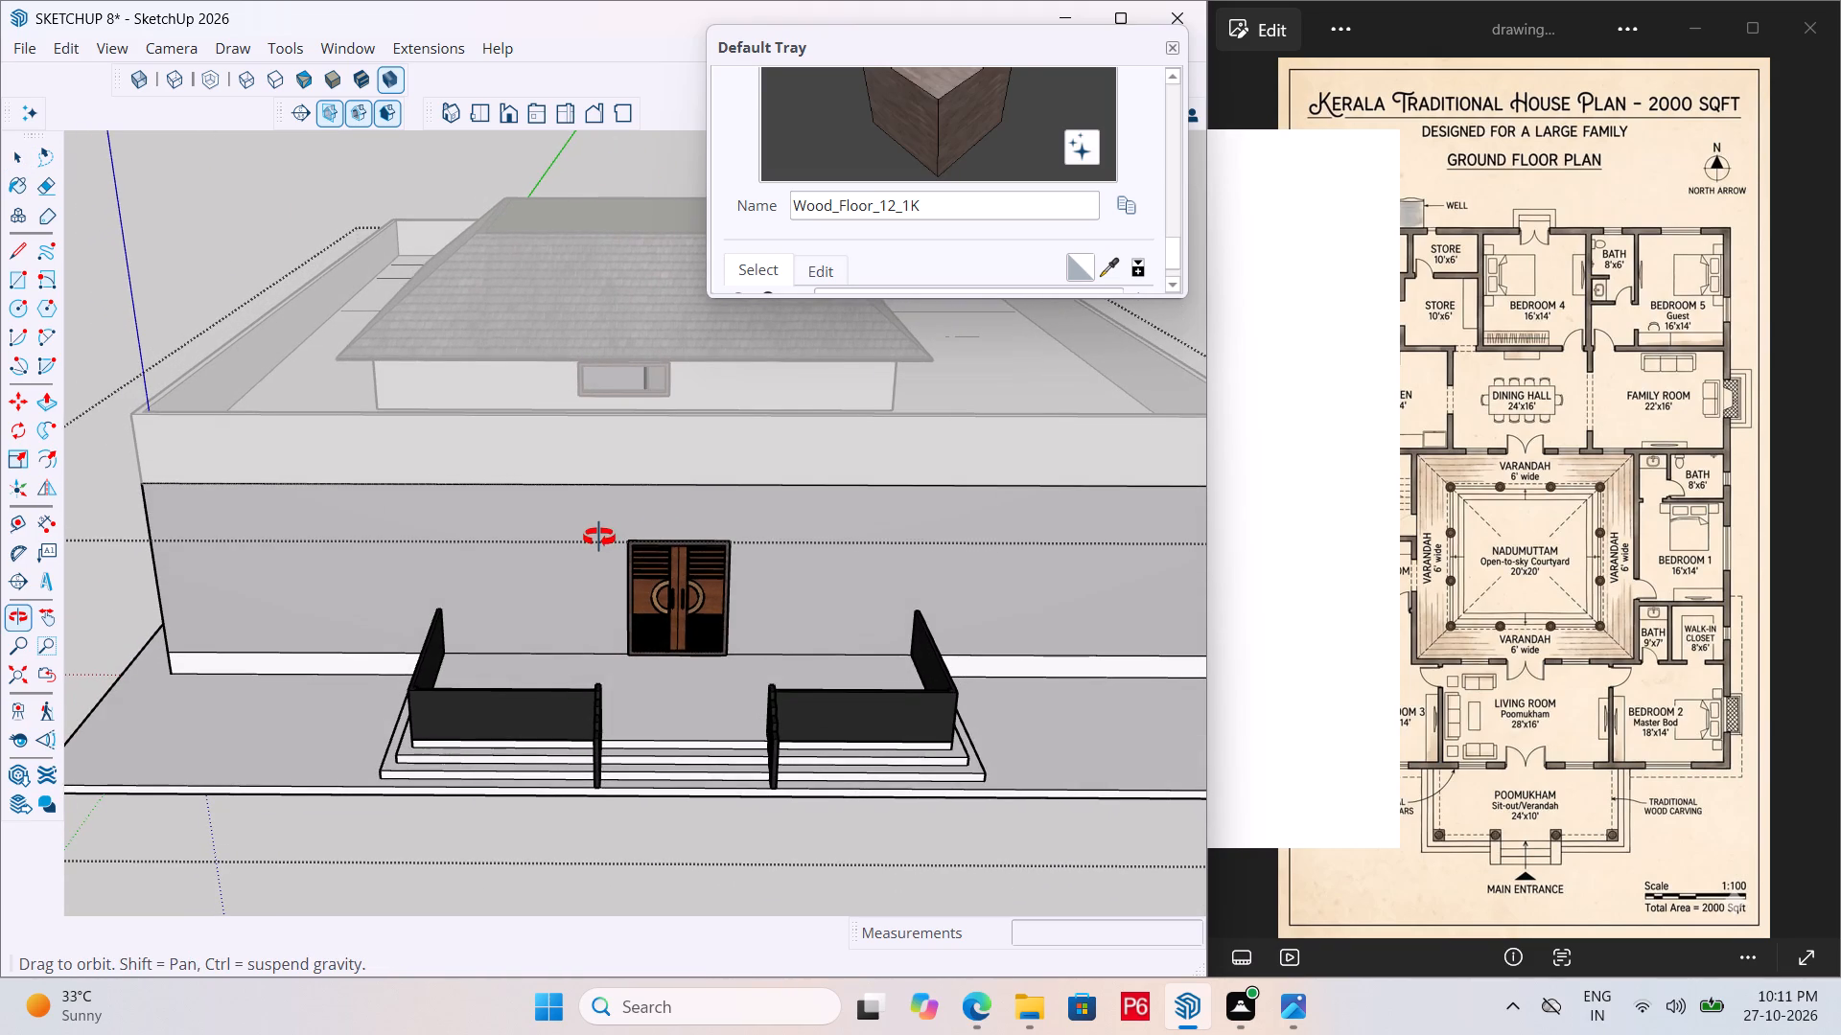
middle_drag(599, 538, 529, 535)
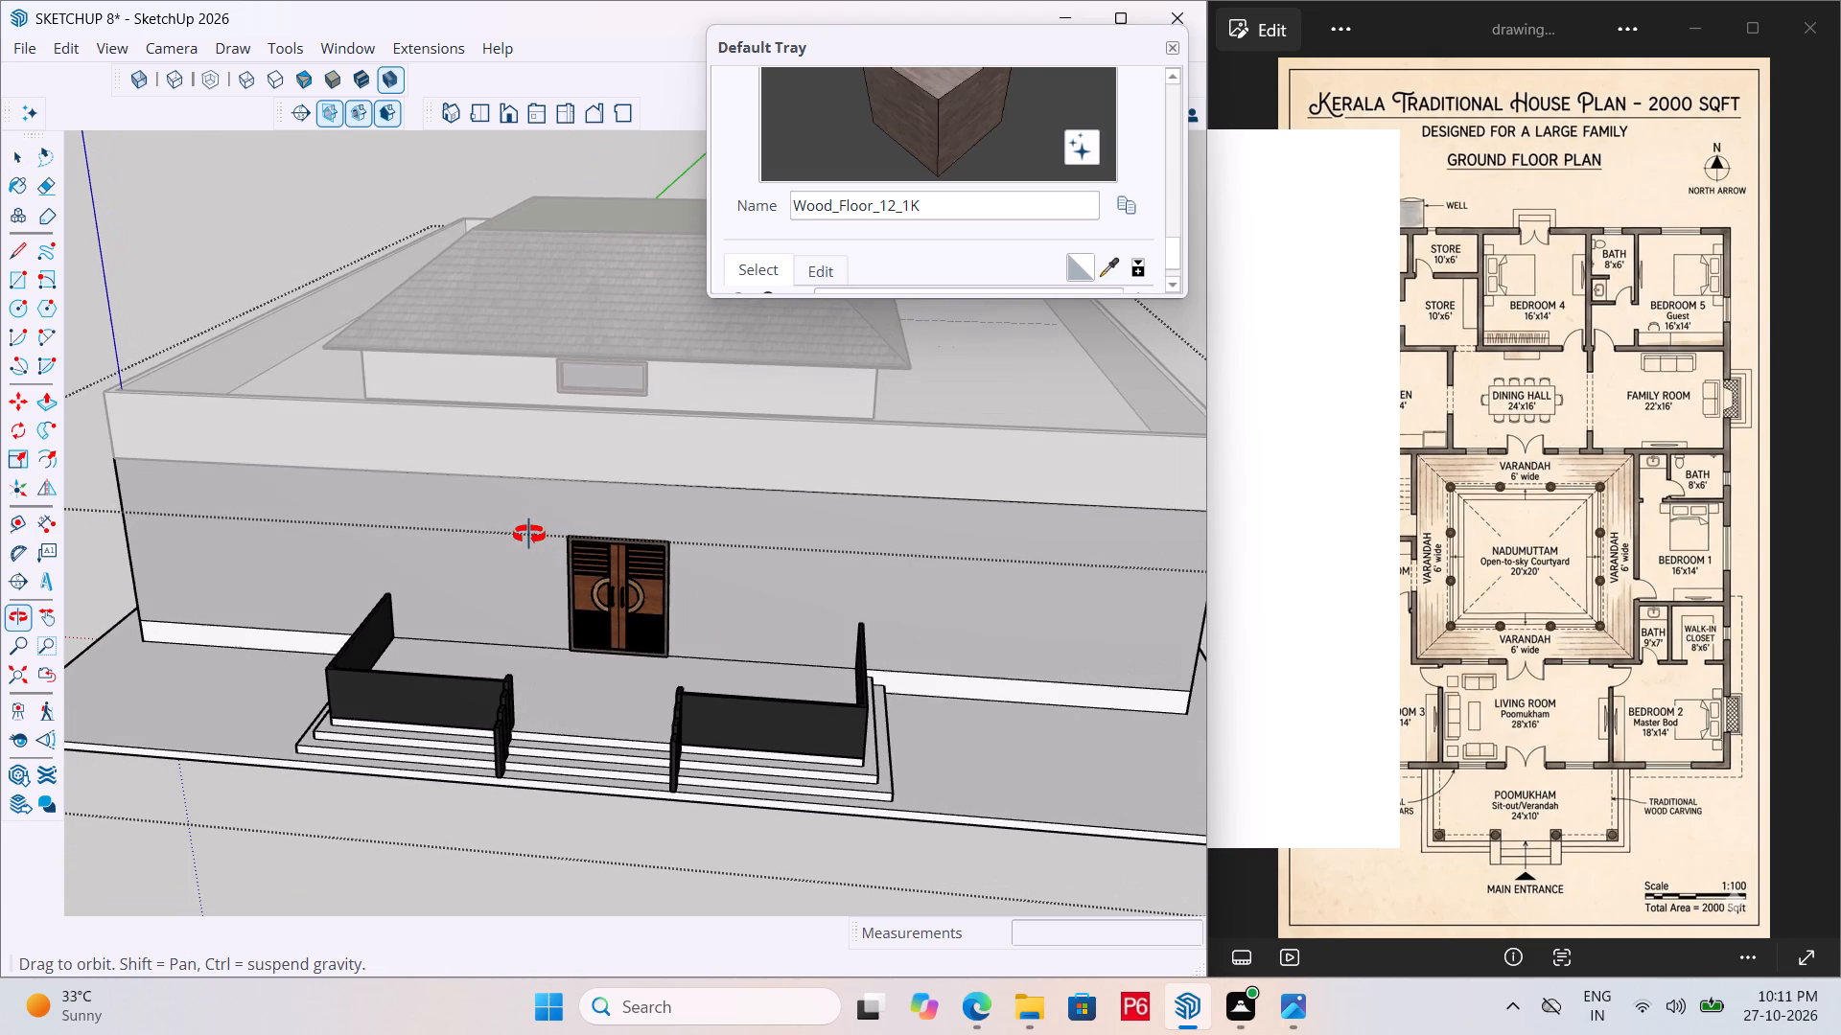
middle_drag(529, 535, 440, 545)
middle_click(433, 550)
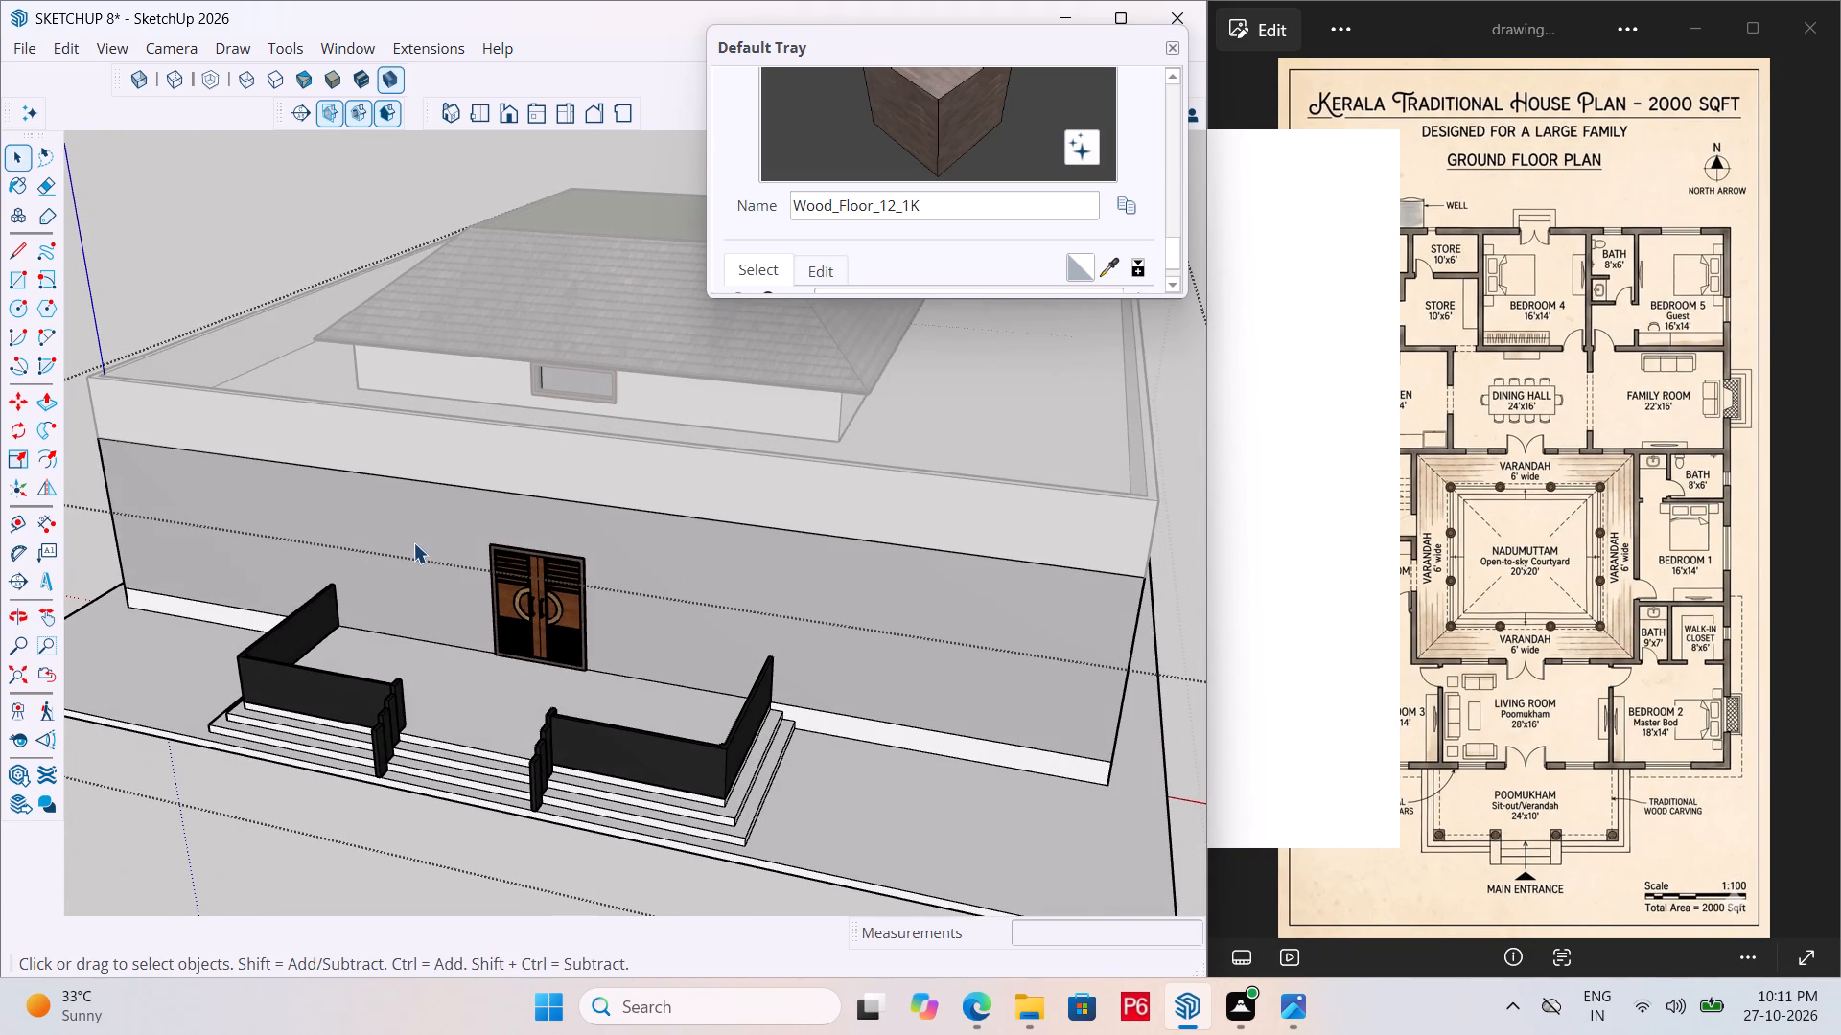
click(413, 542)
key(r)
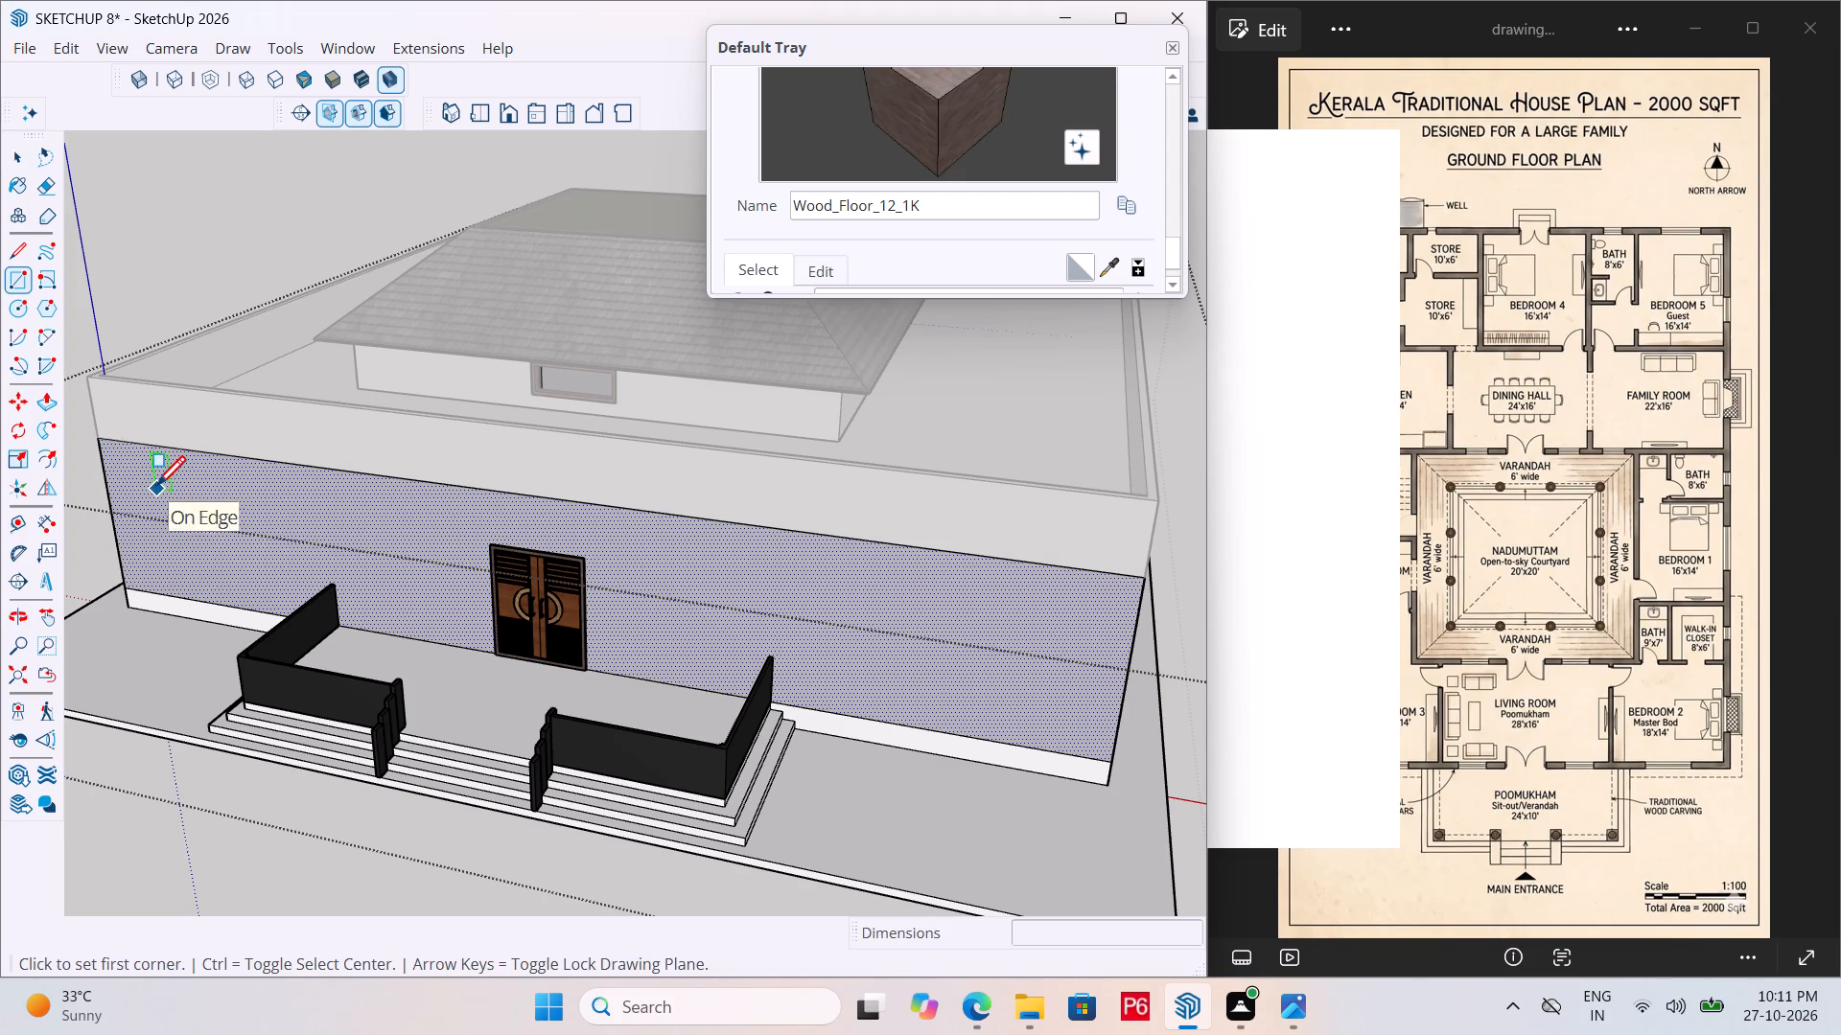
click(121, 468)
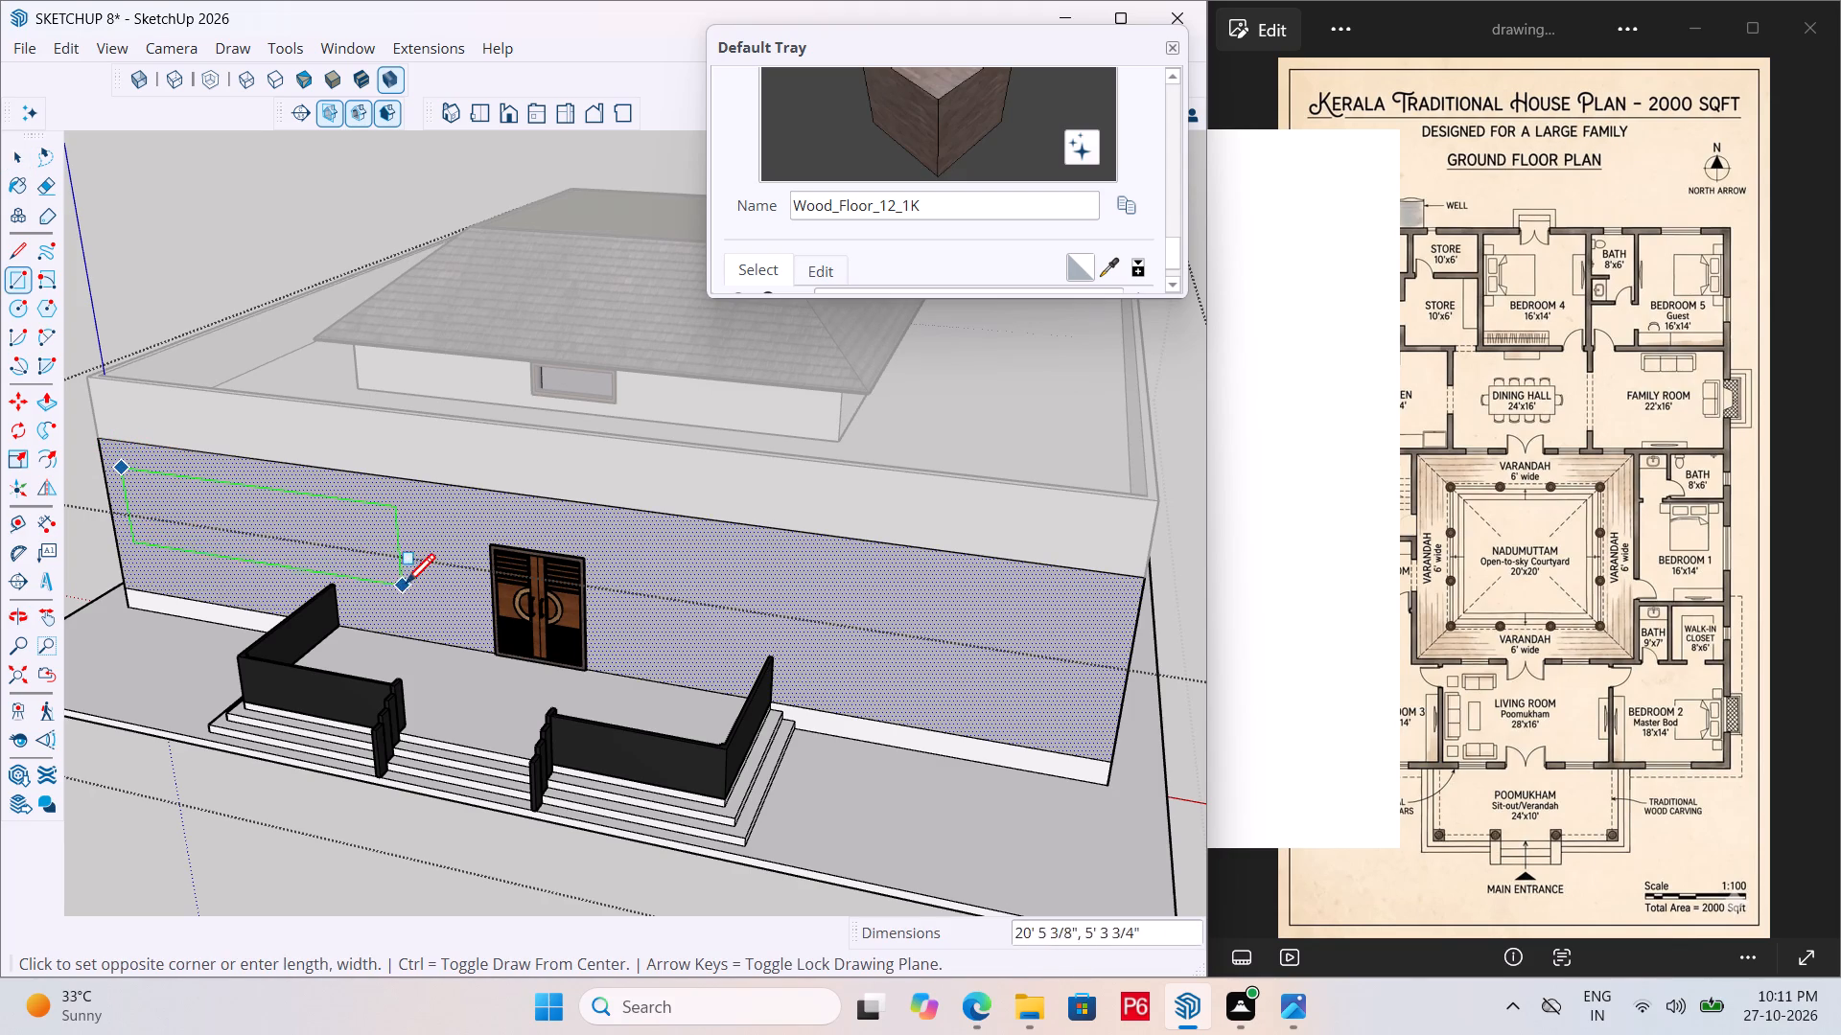
click(431, 566)
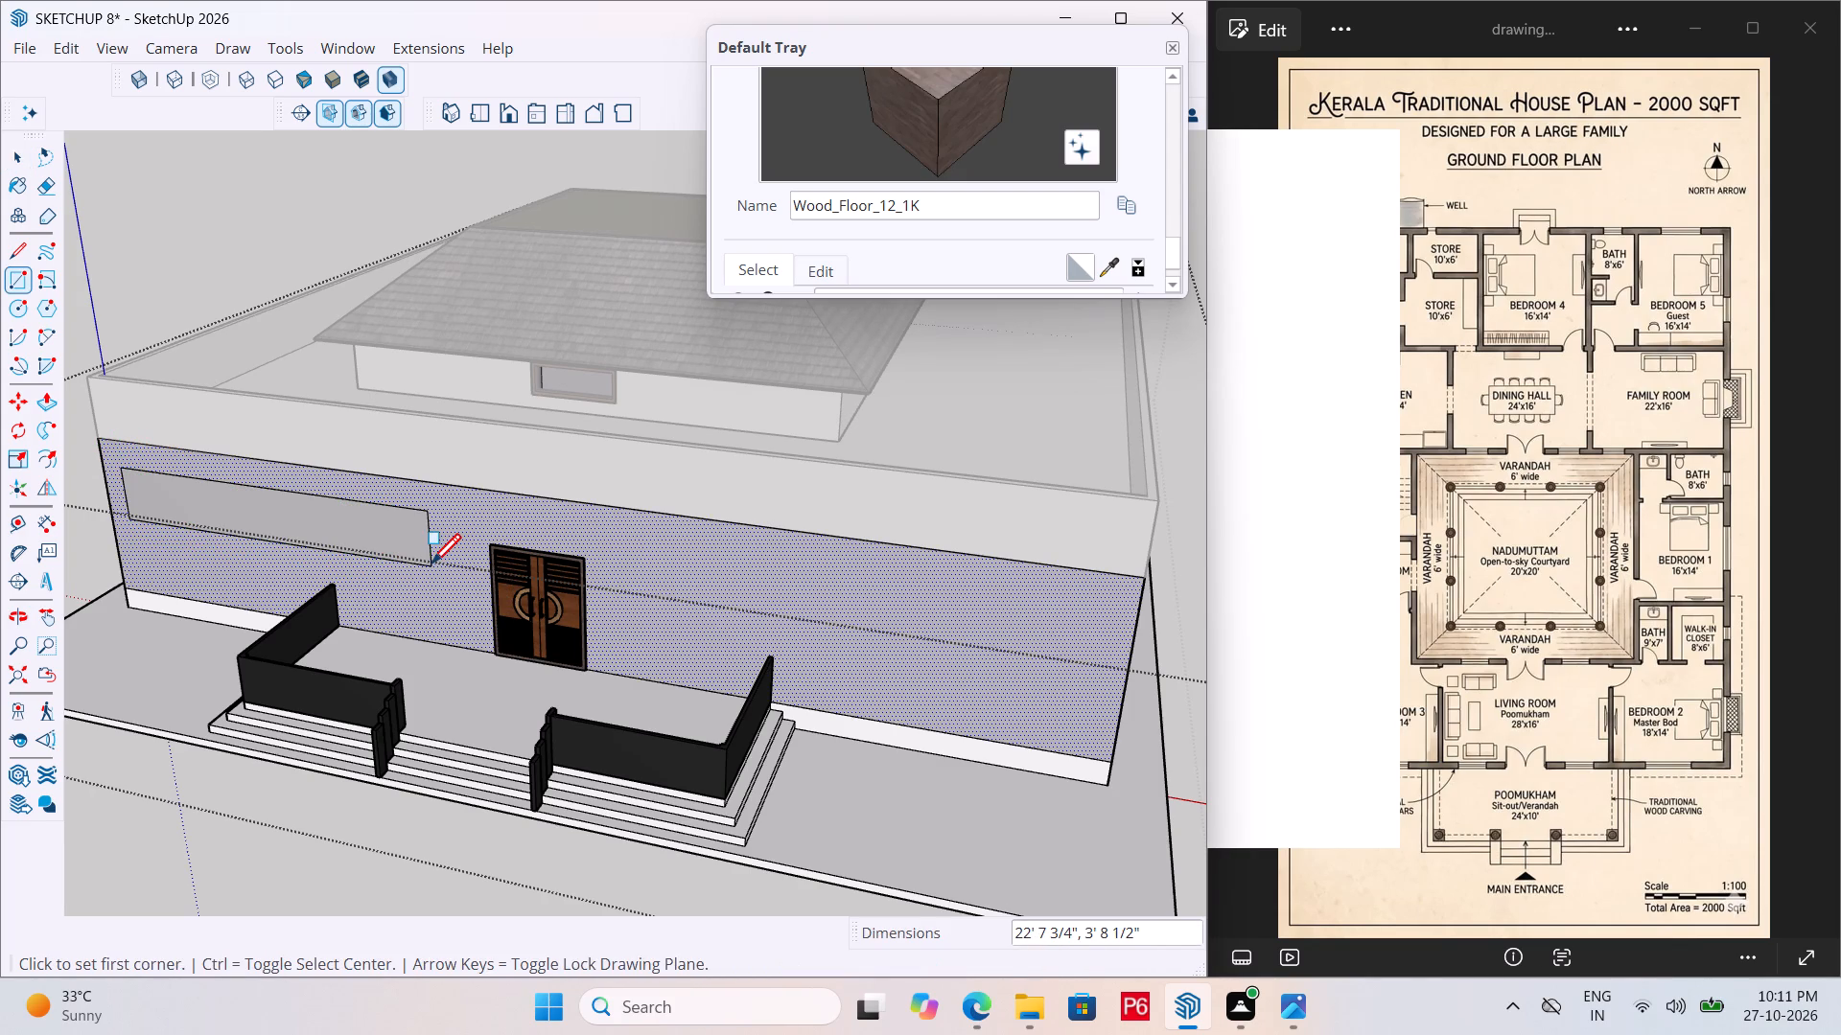
Group the new front-wall rectangle together with its edges and open the group for editing.
key(space)
click(367, 538)
double_click(365, 538)
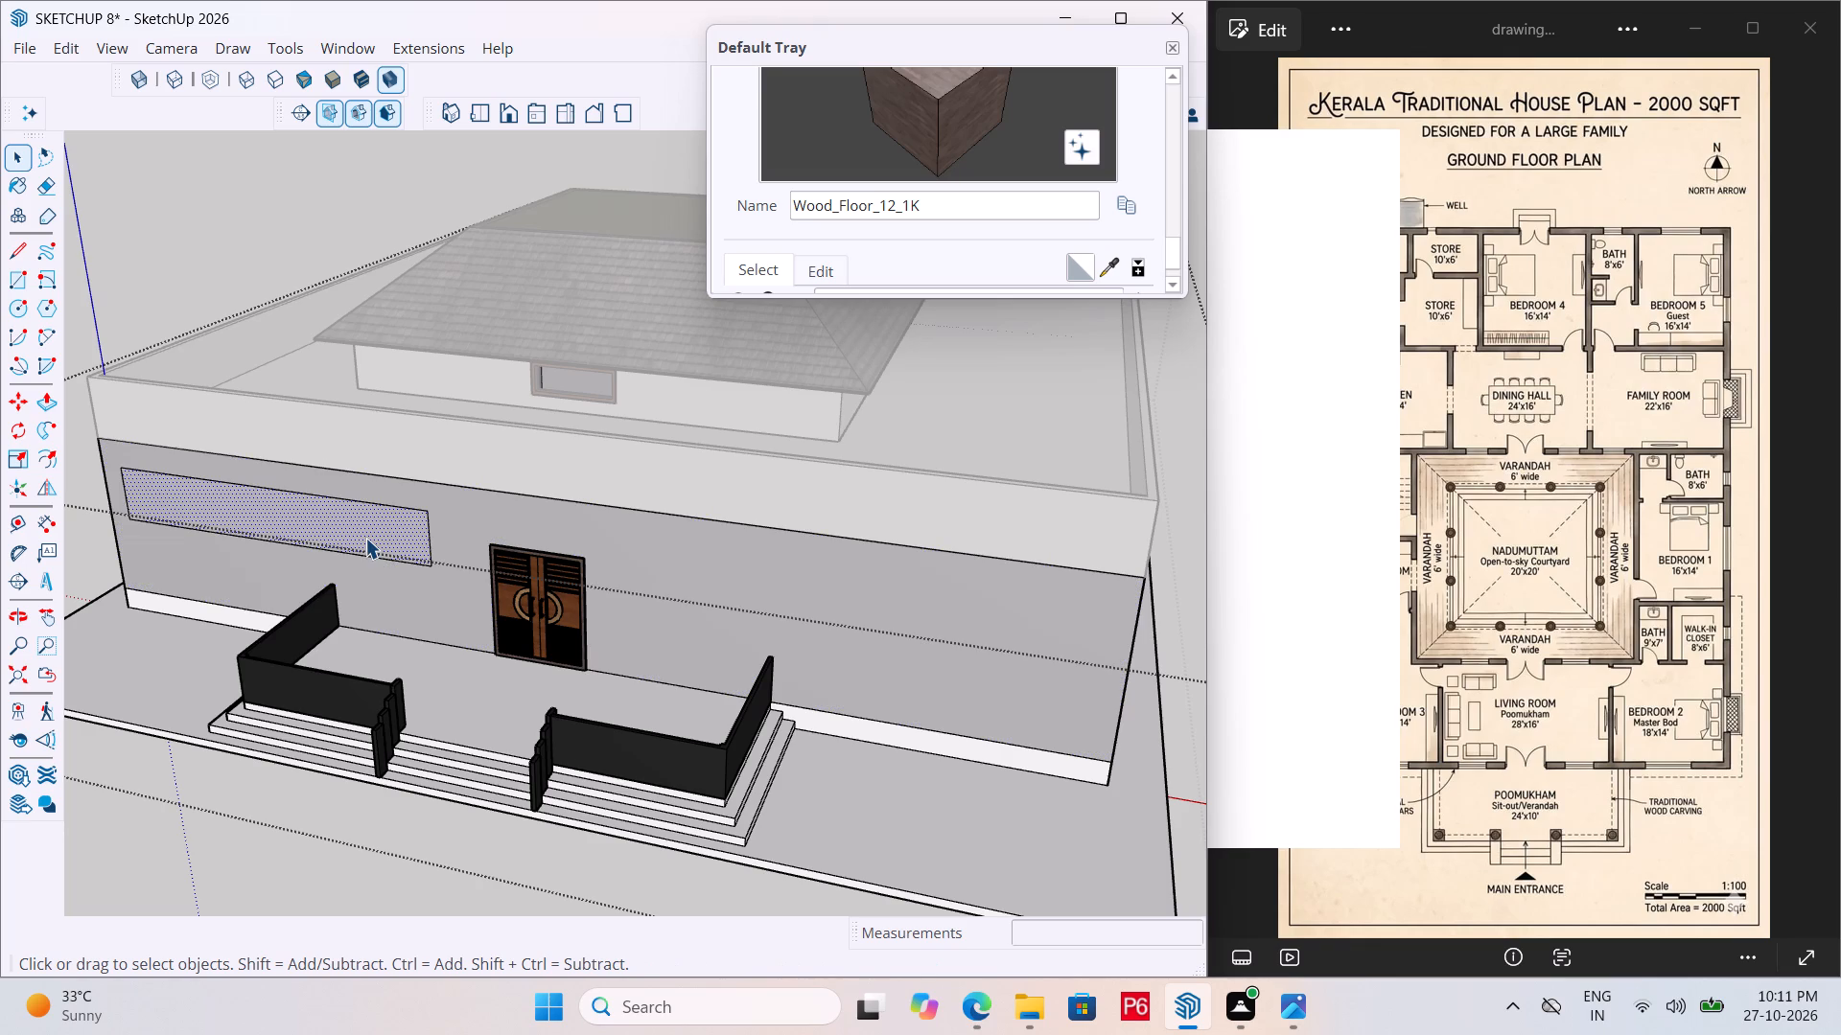
right_click(365, 538)
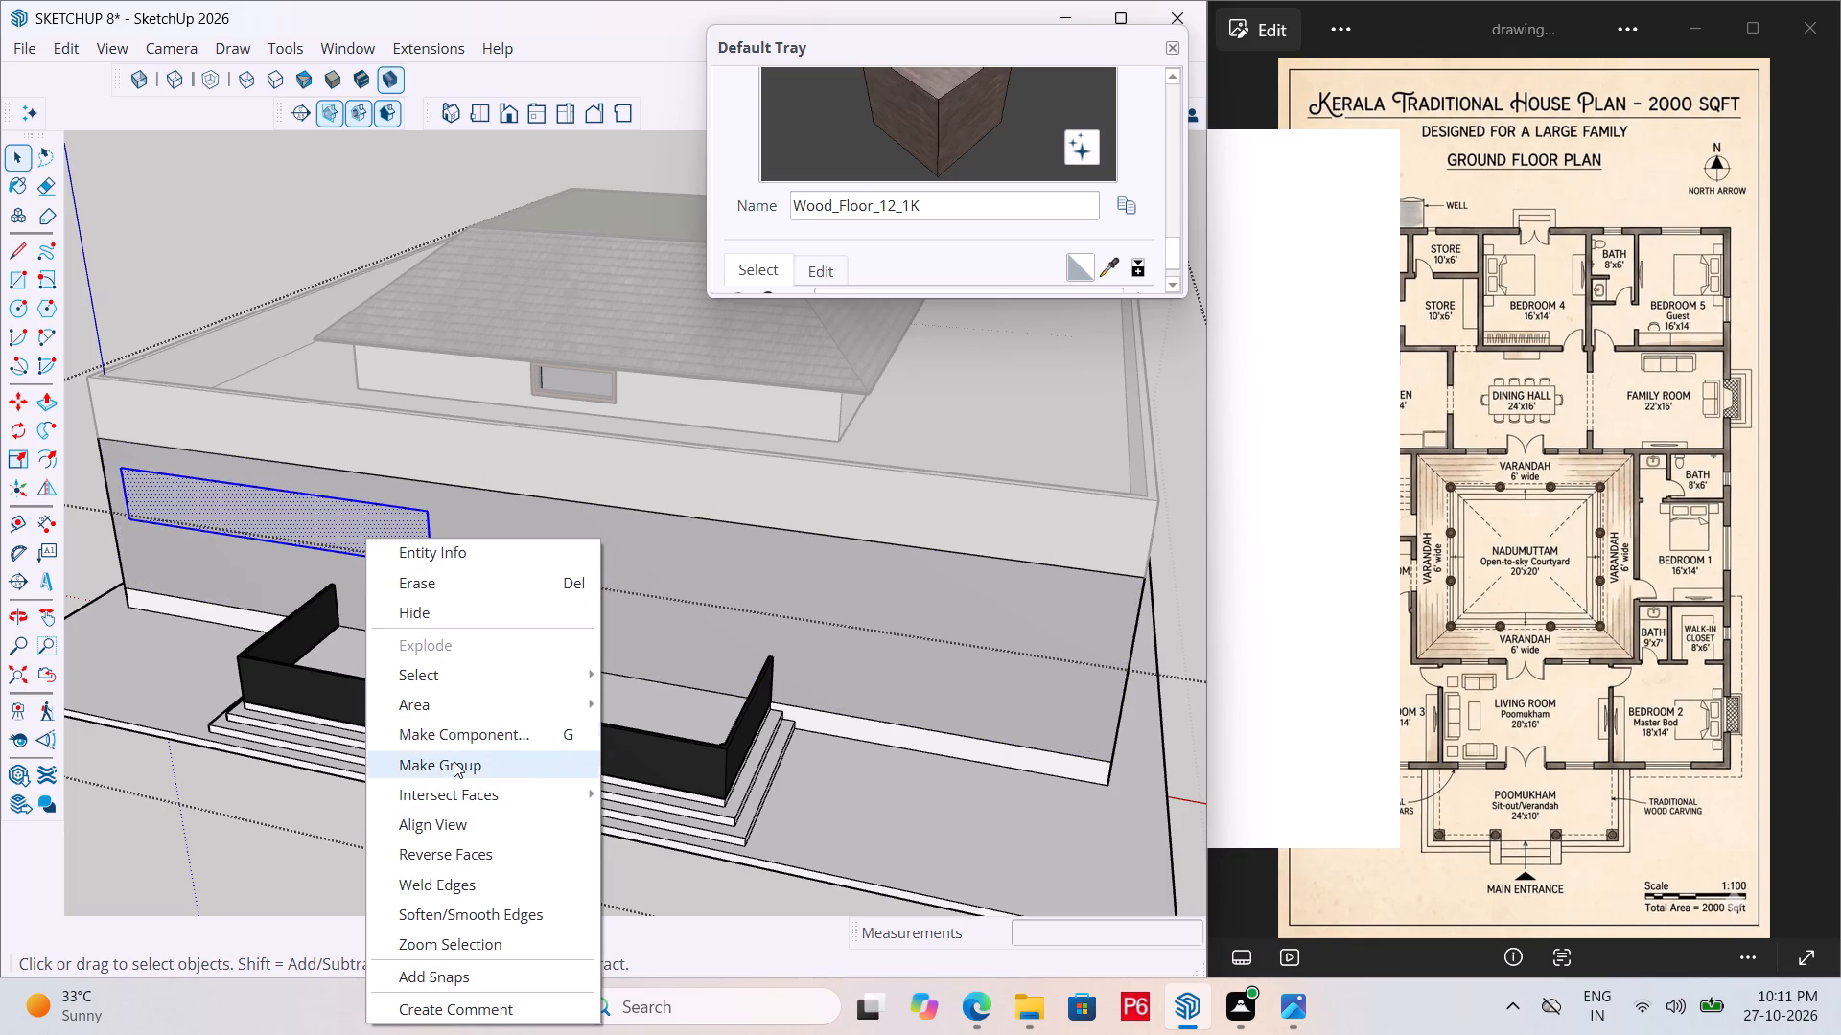
click(454, 761)
double_click(409, 529)
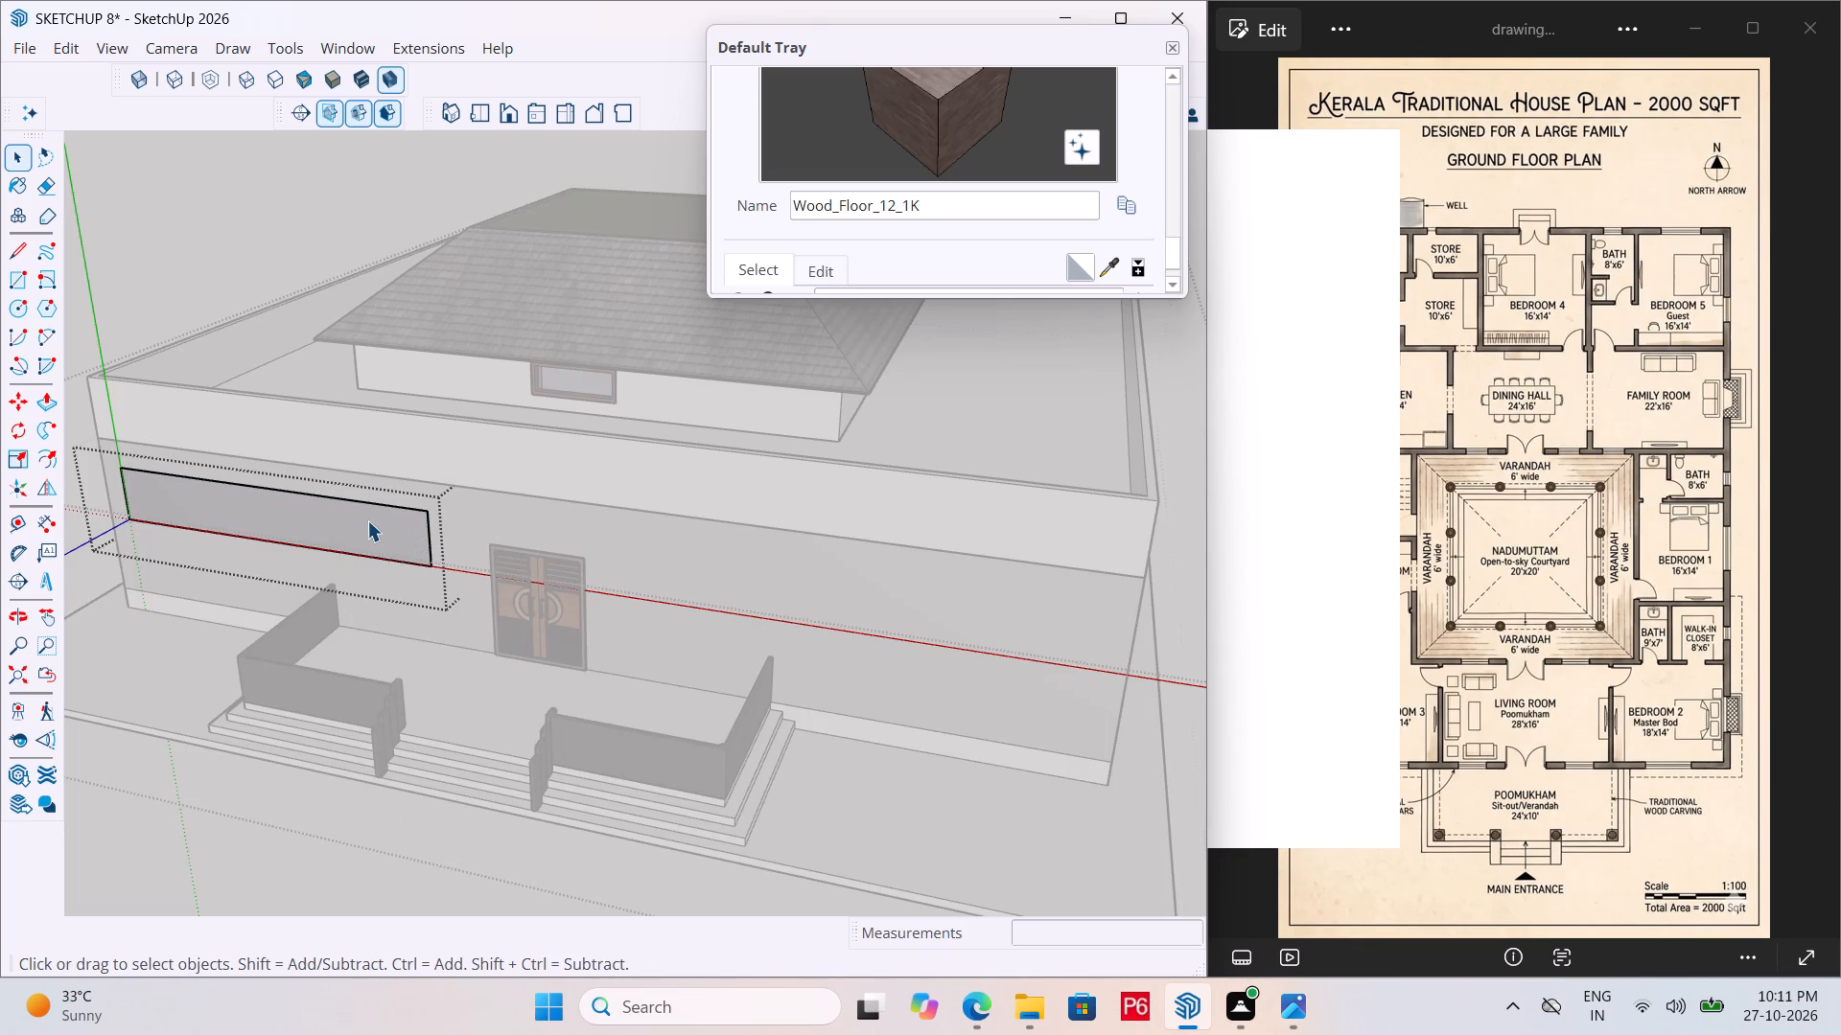
Offset the rectangle's outline 3" inward to form a frame border.
click(367, 520)
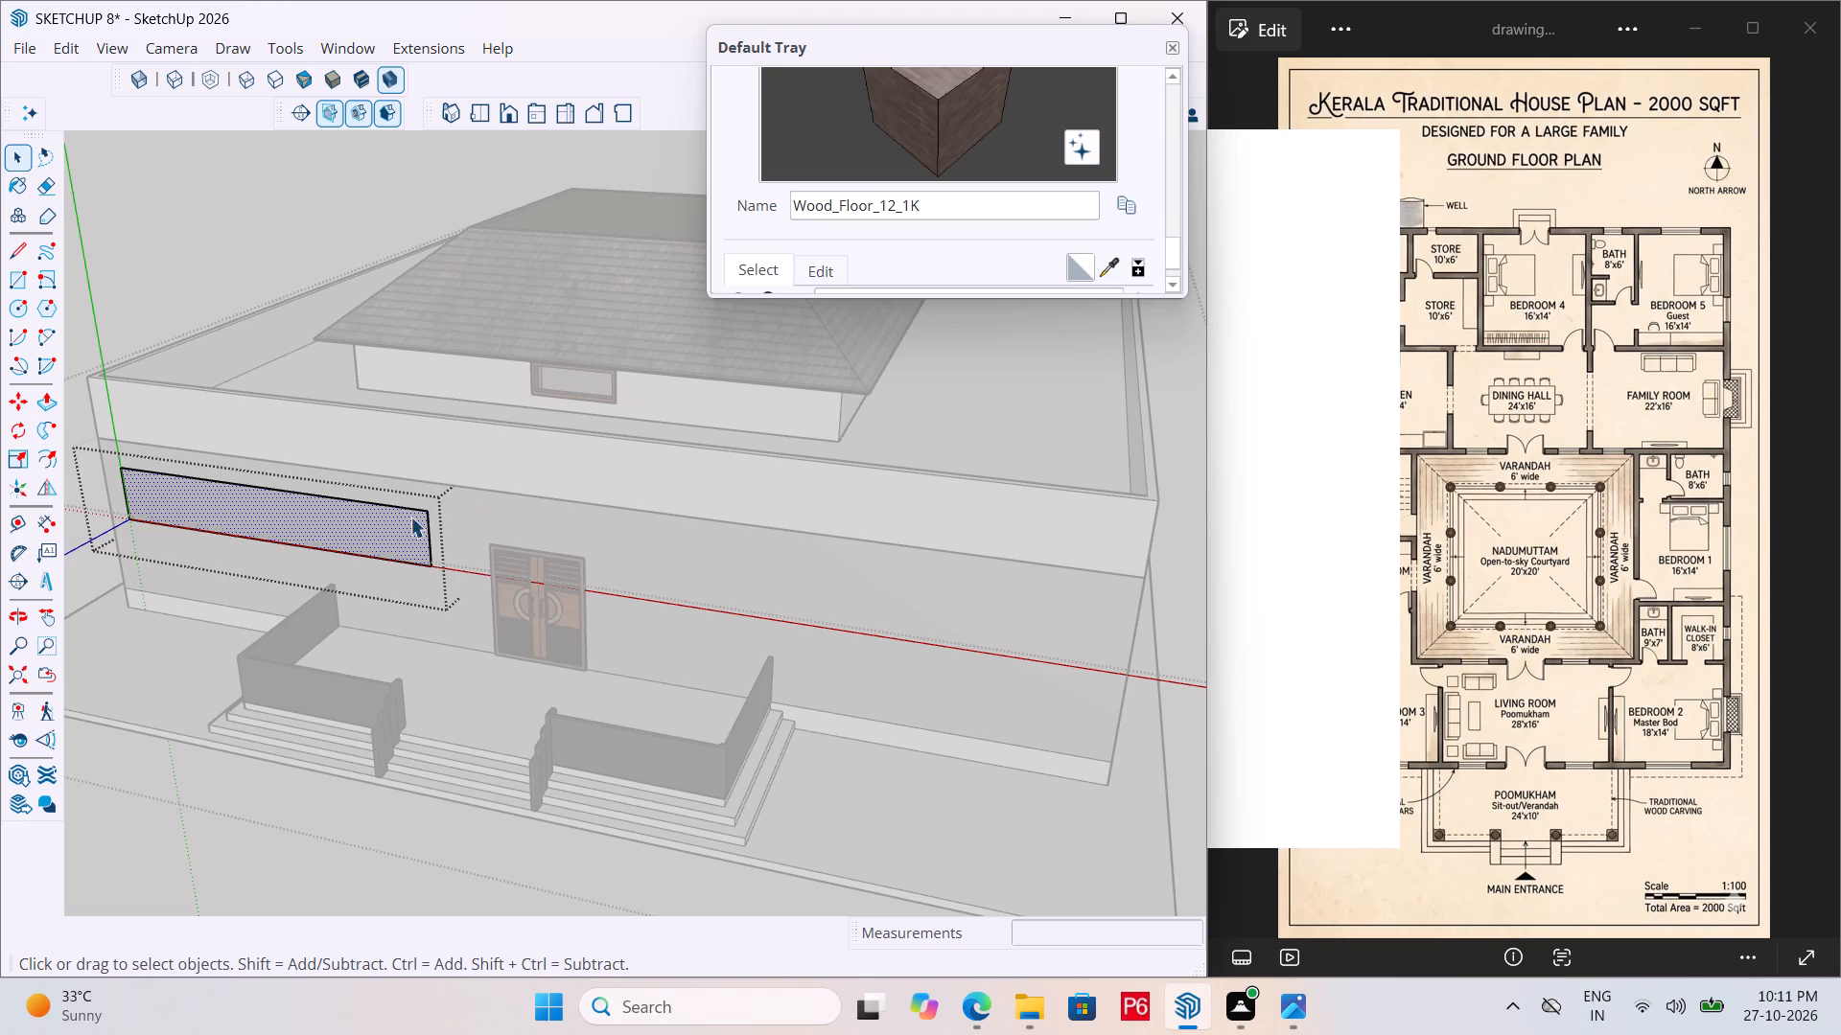
scroll(100, 511, up, 11)
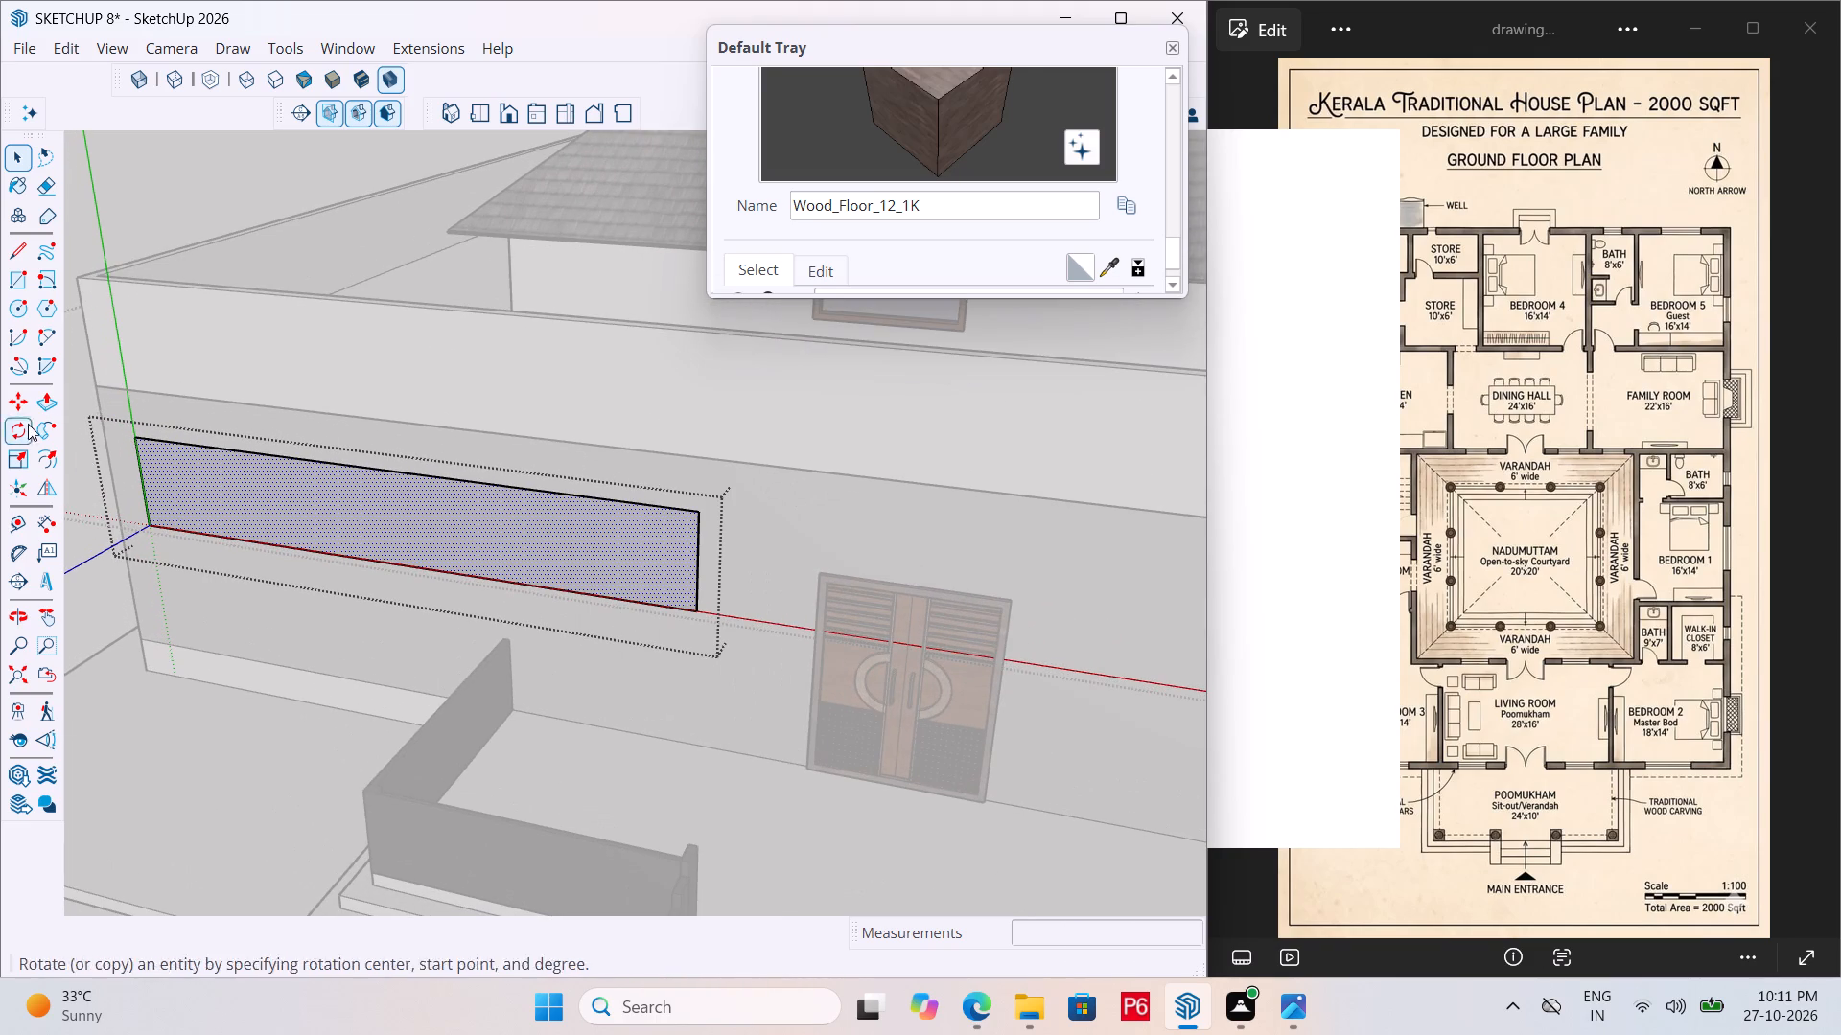
click(47, 452)
click(292, 493)
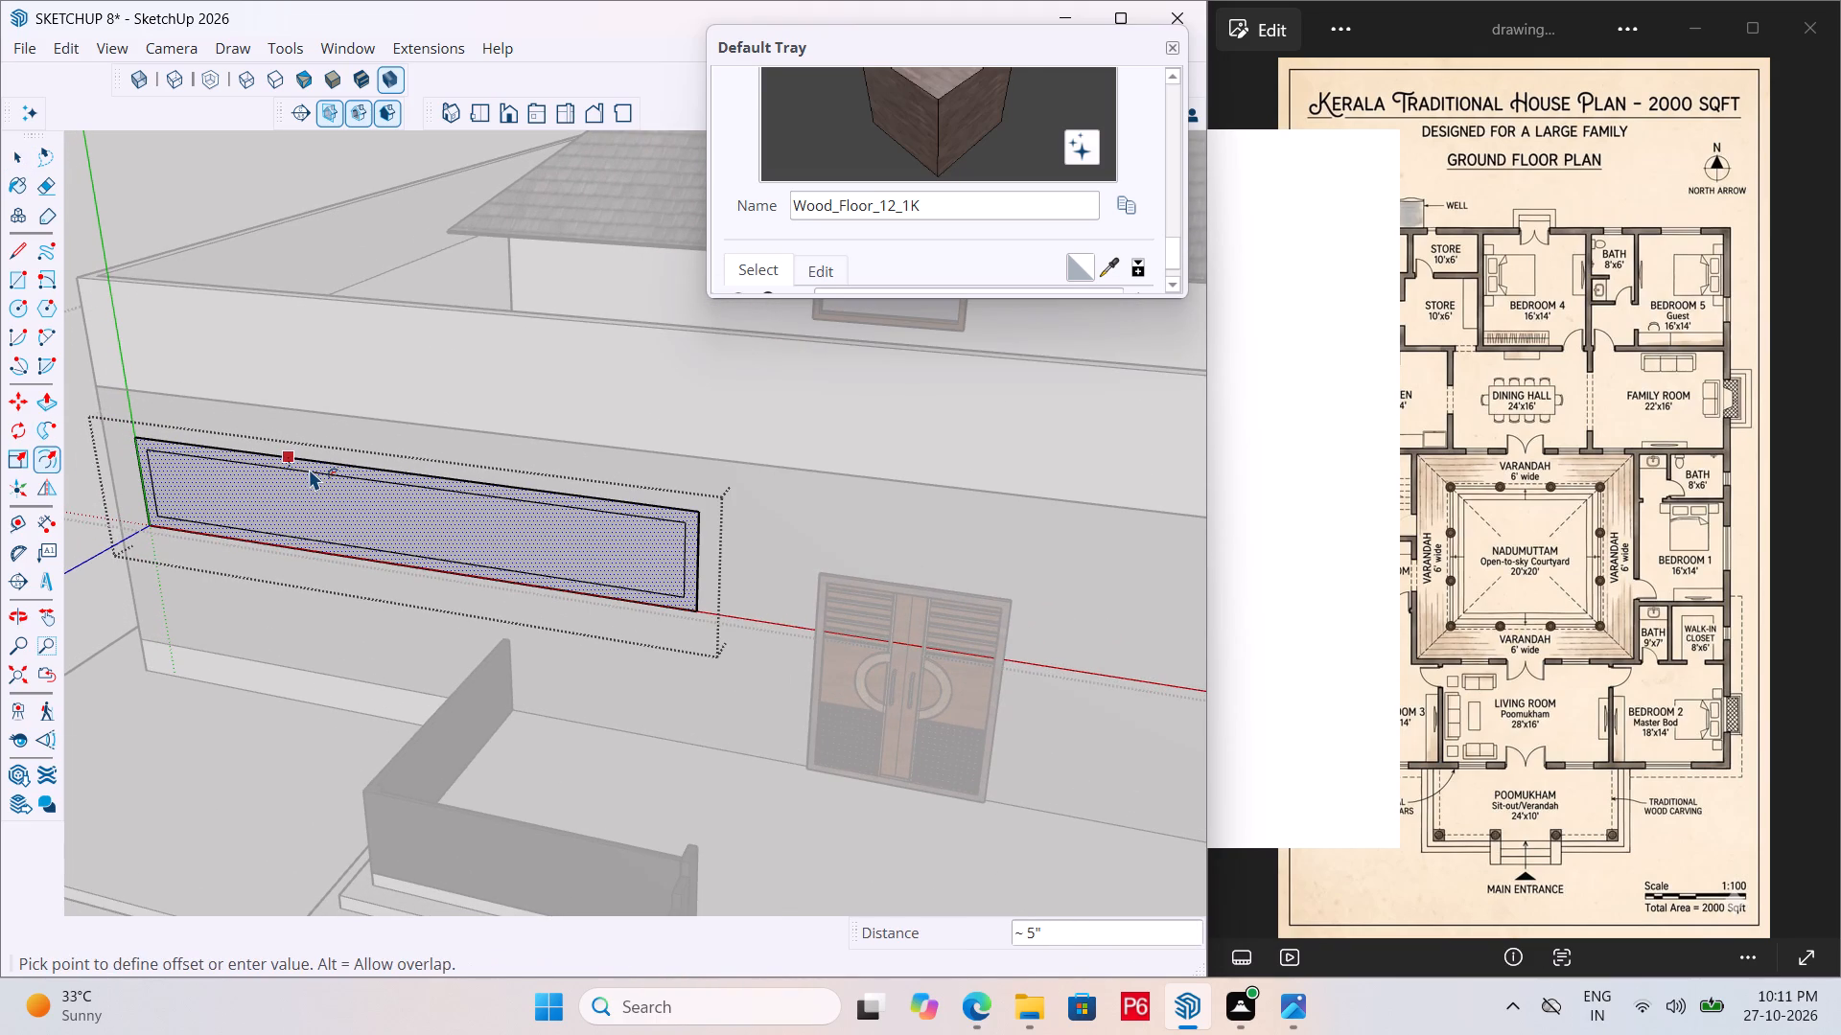
text(3")
key(Return)
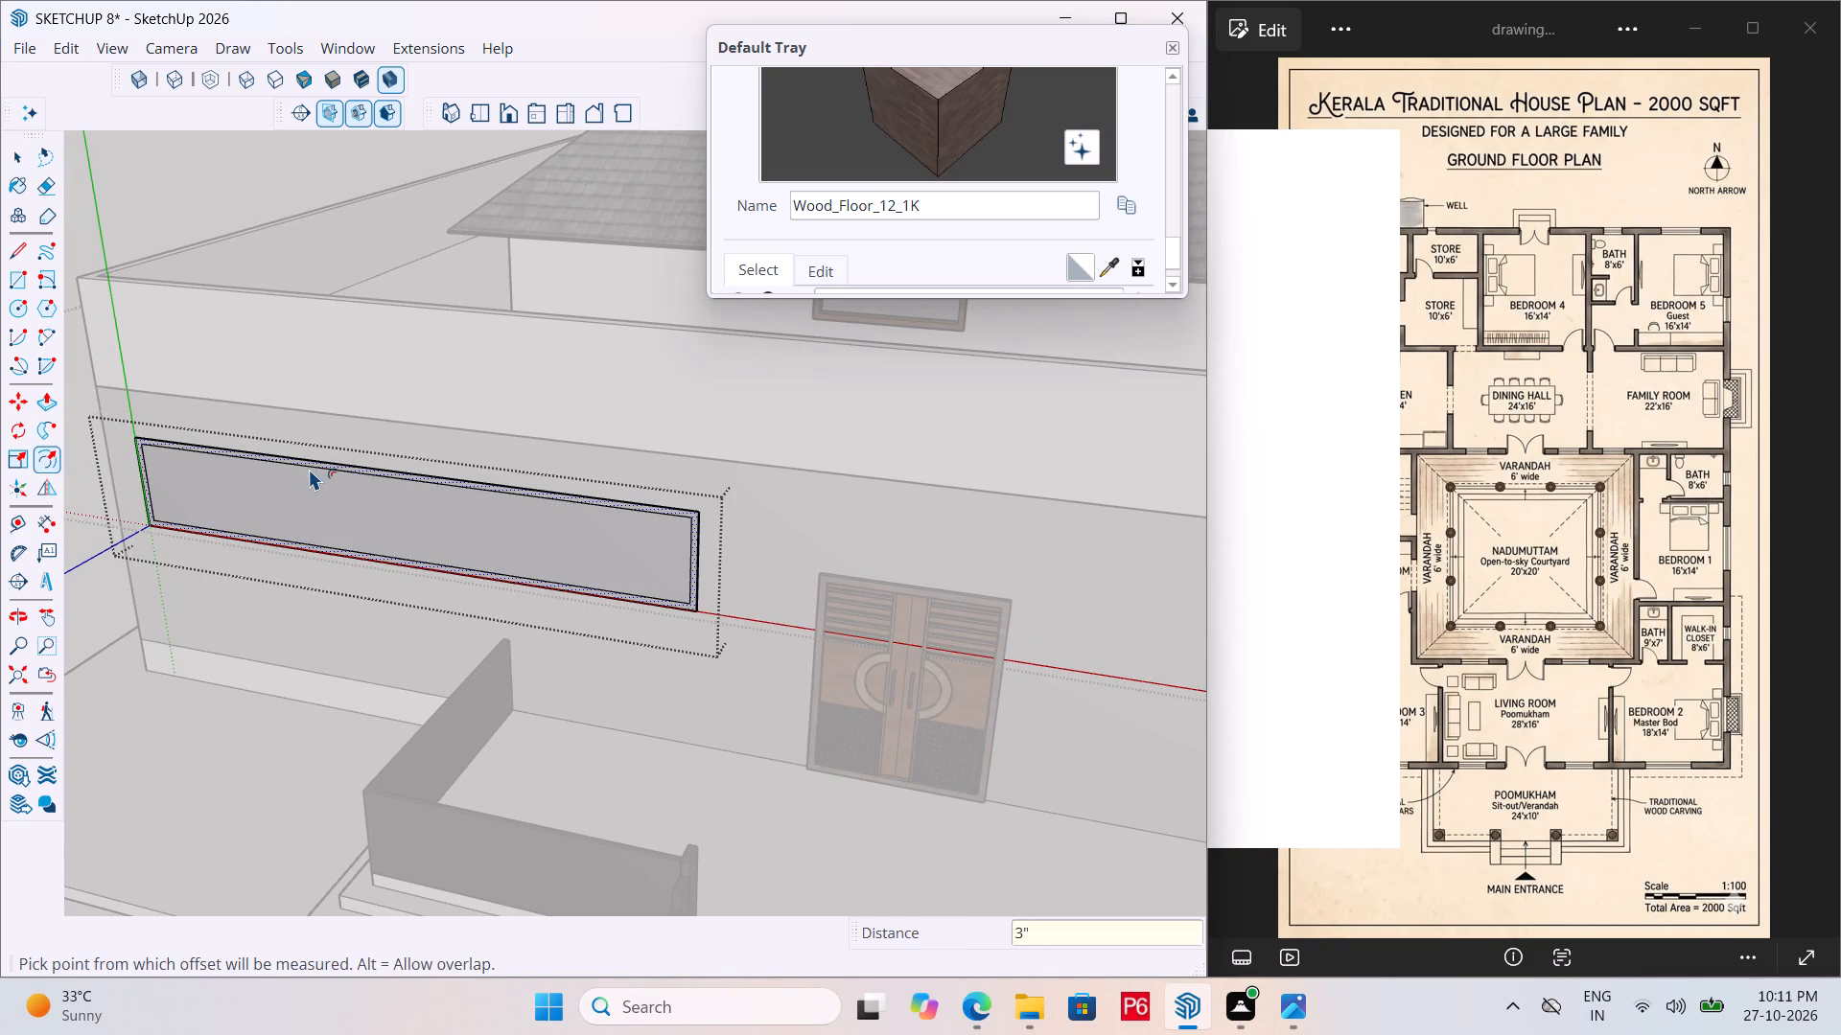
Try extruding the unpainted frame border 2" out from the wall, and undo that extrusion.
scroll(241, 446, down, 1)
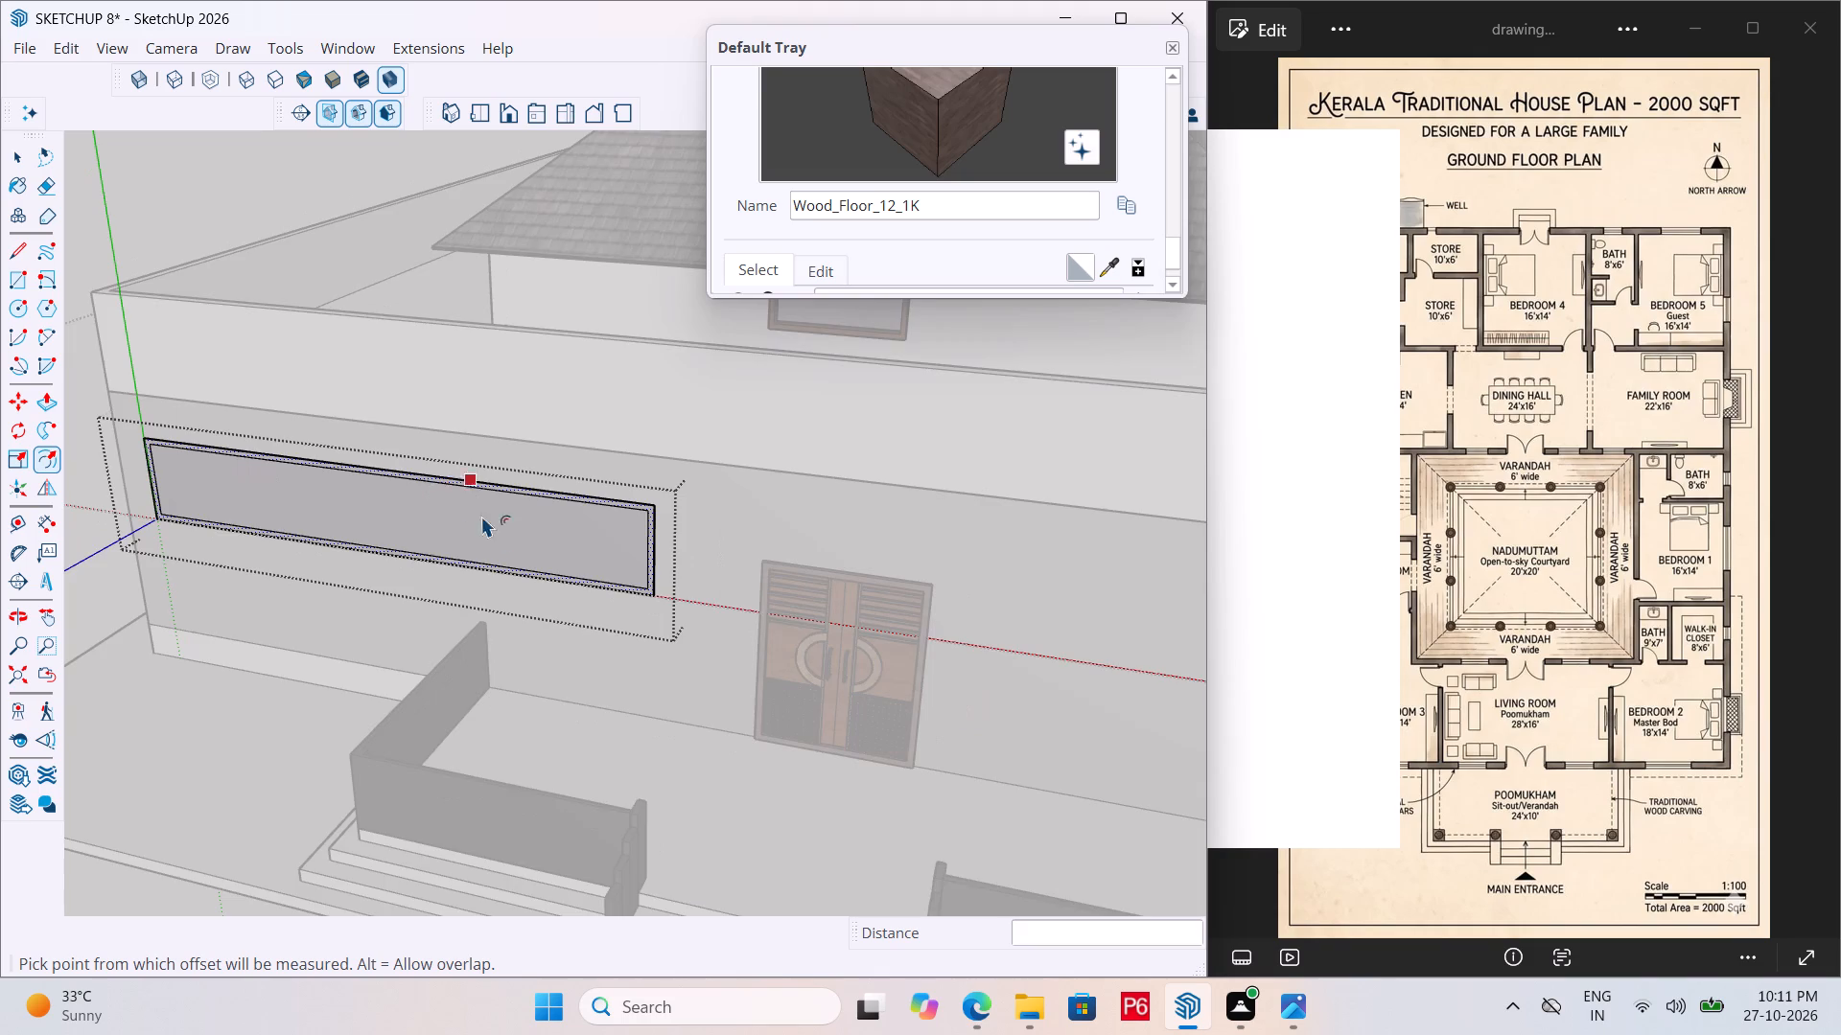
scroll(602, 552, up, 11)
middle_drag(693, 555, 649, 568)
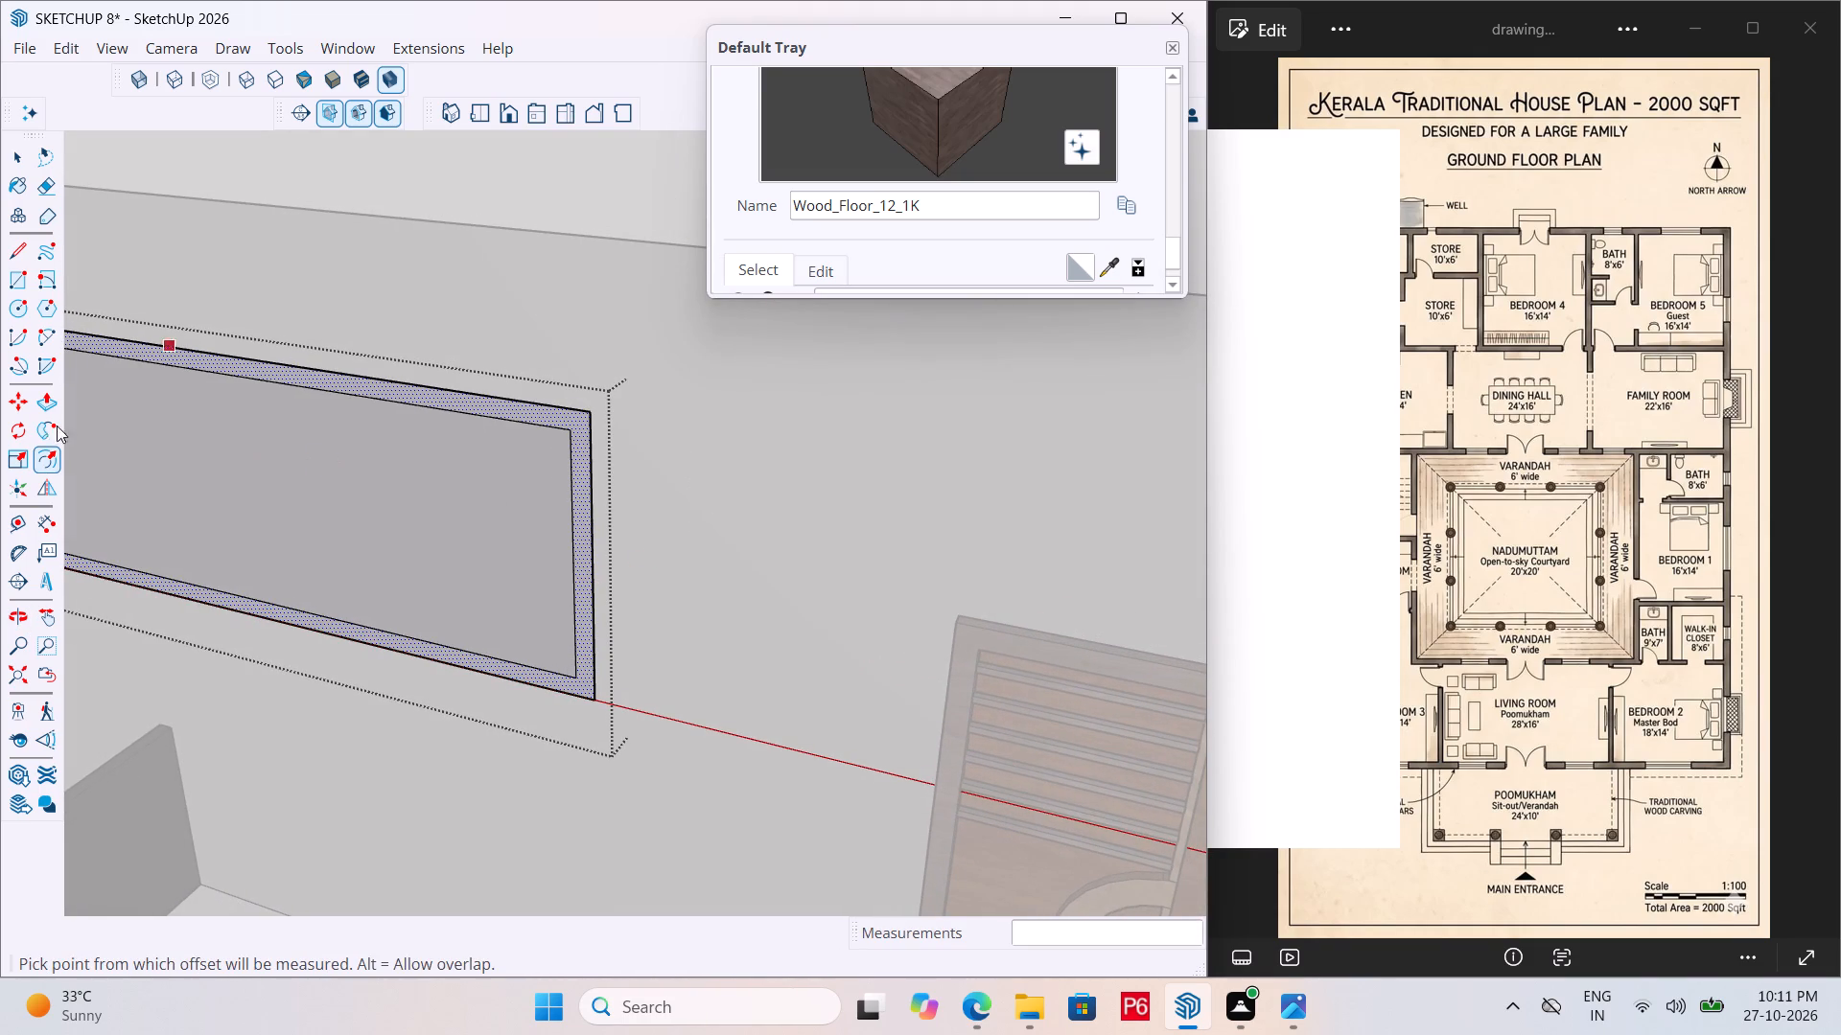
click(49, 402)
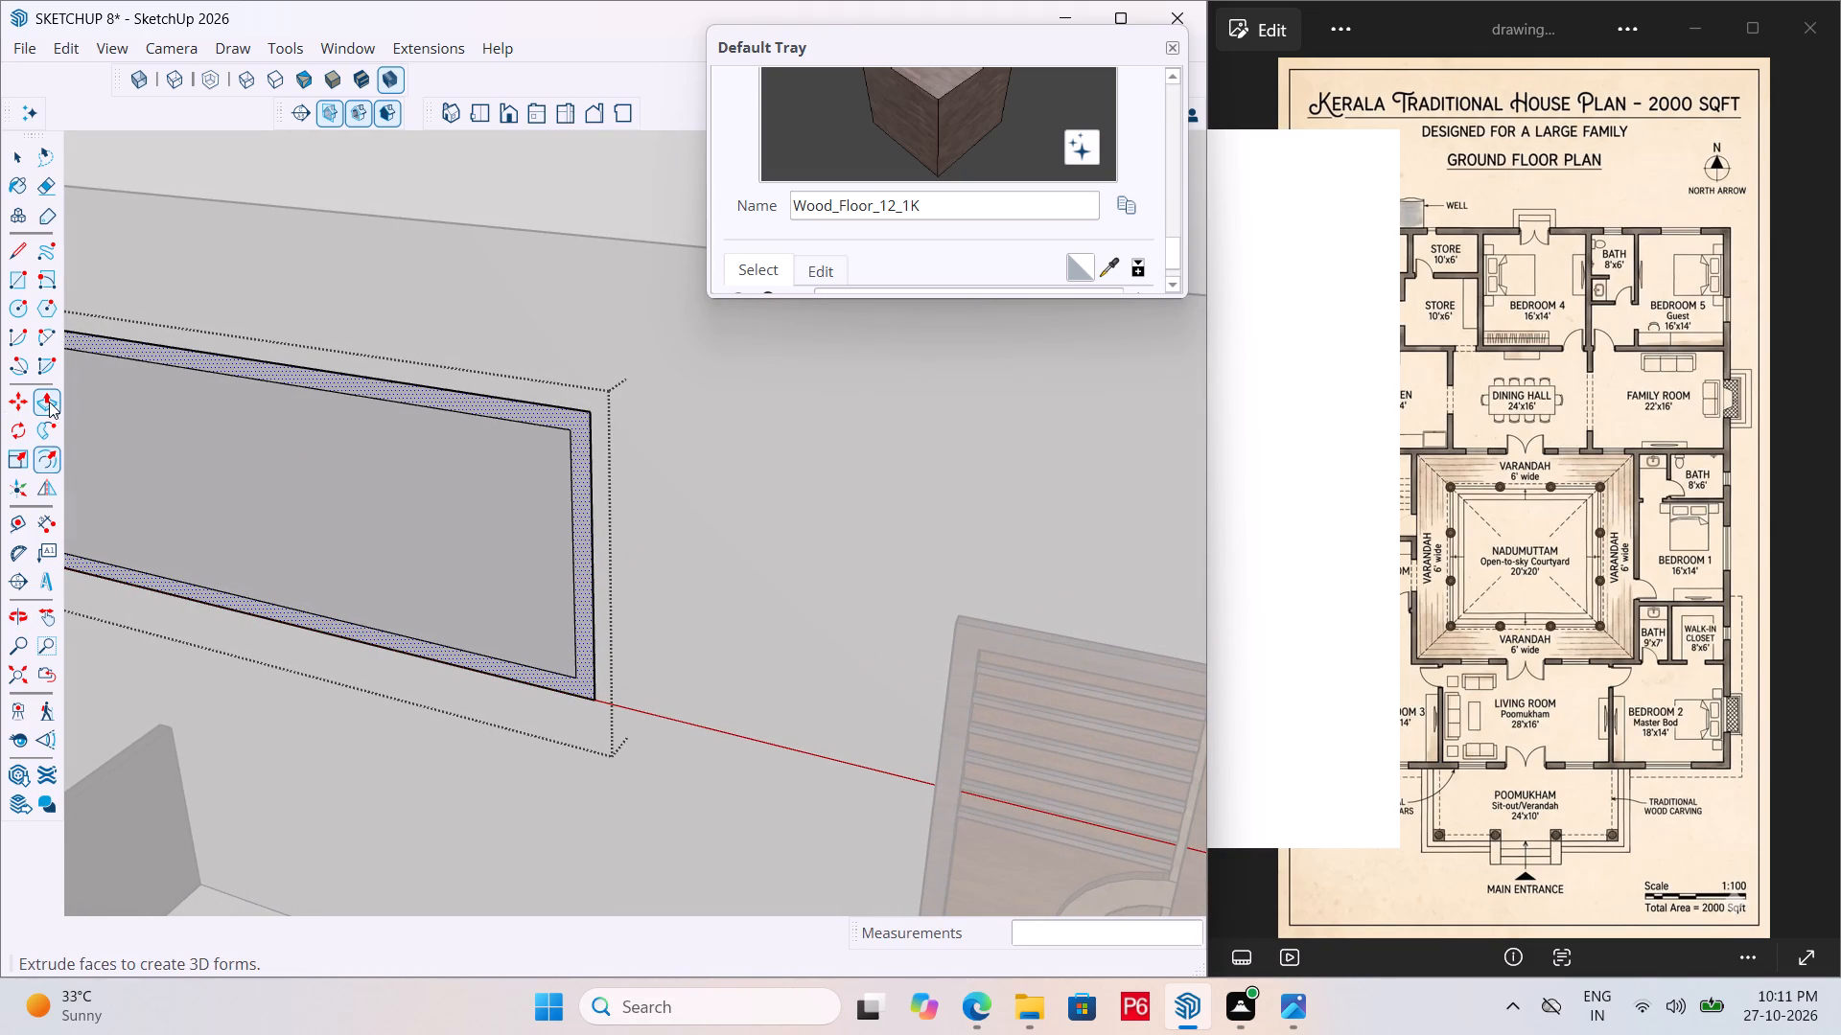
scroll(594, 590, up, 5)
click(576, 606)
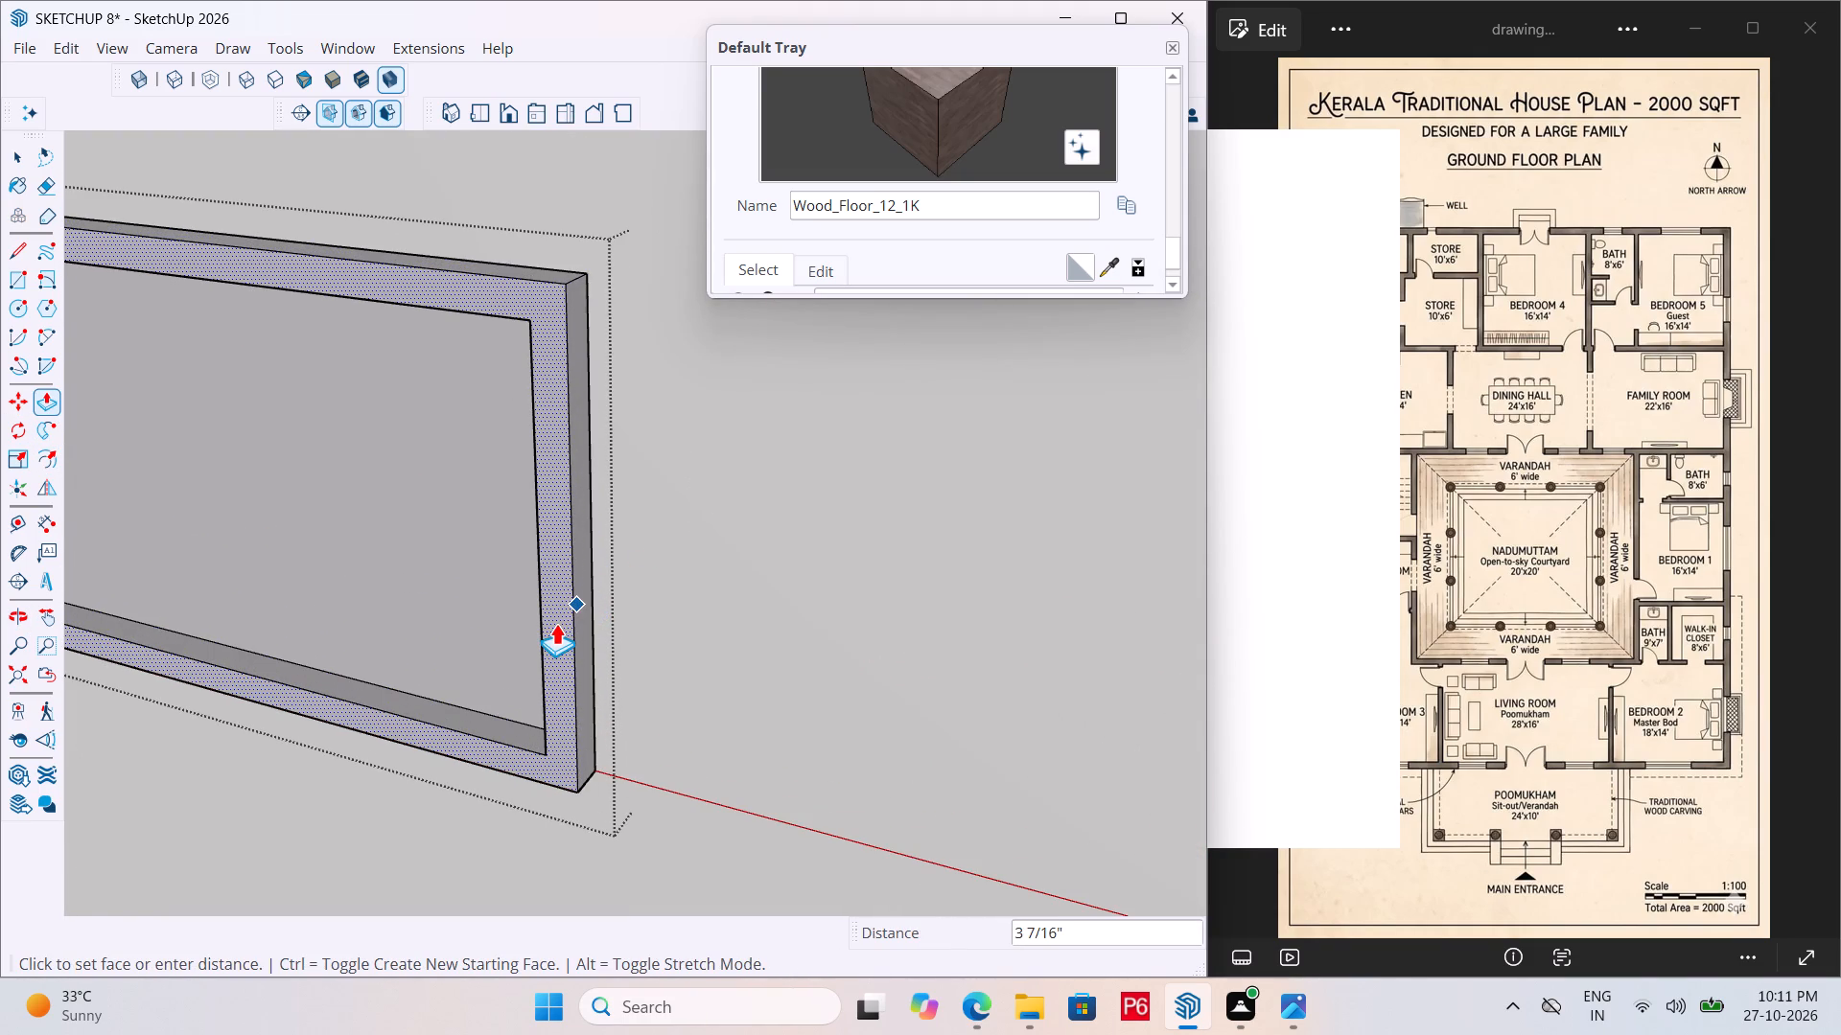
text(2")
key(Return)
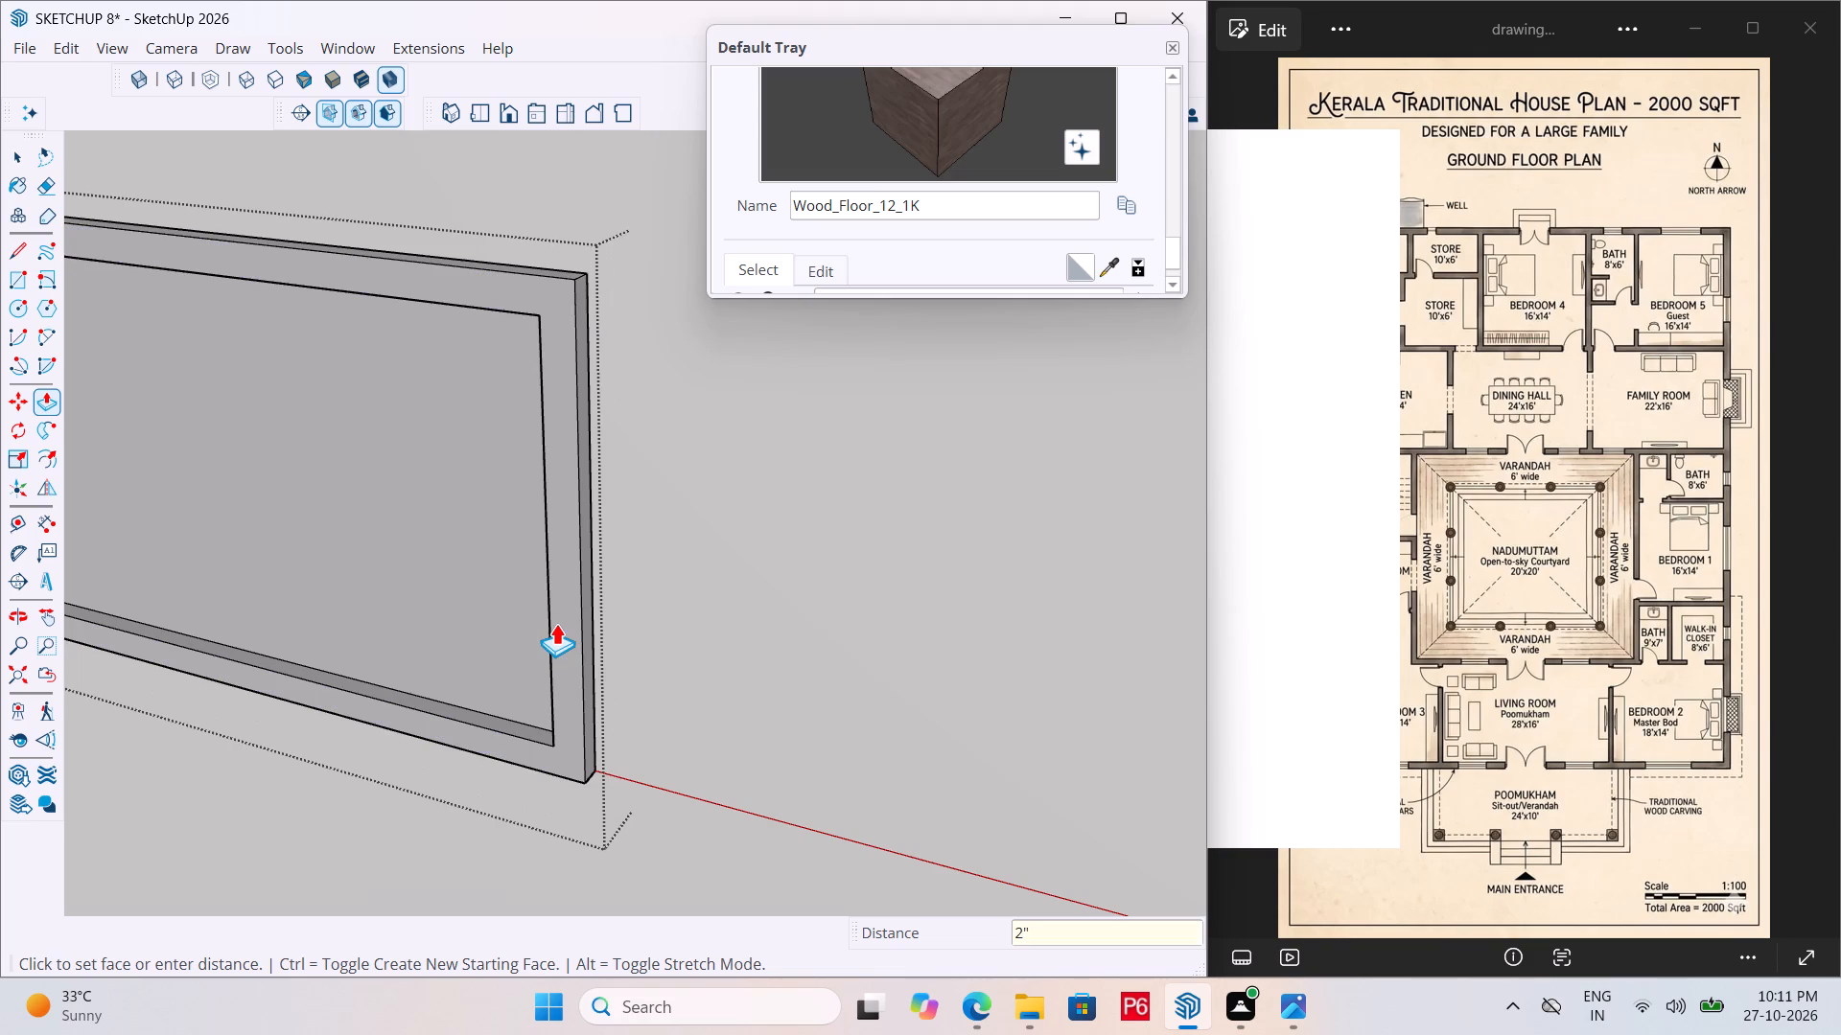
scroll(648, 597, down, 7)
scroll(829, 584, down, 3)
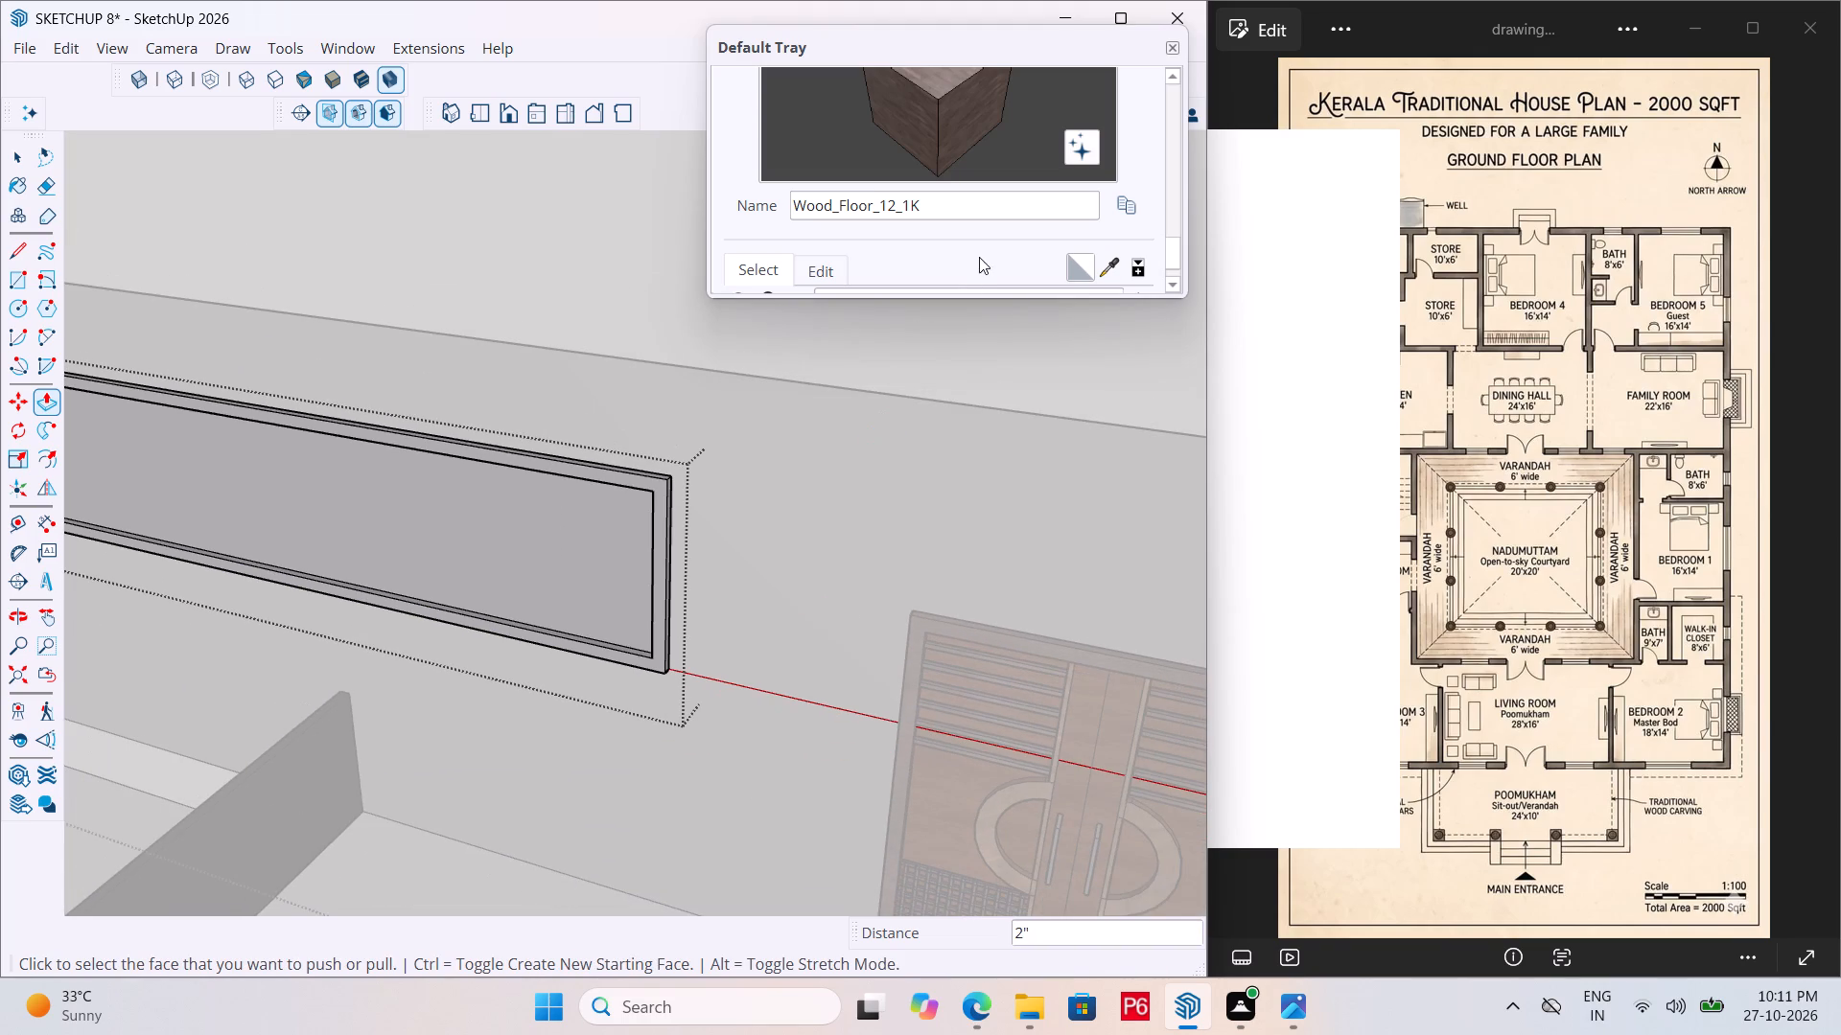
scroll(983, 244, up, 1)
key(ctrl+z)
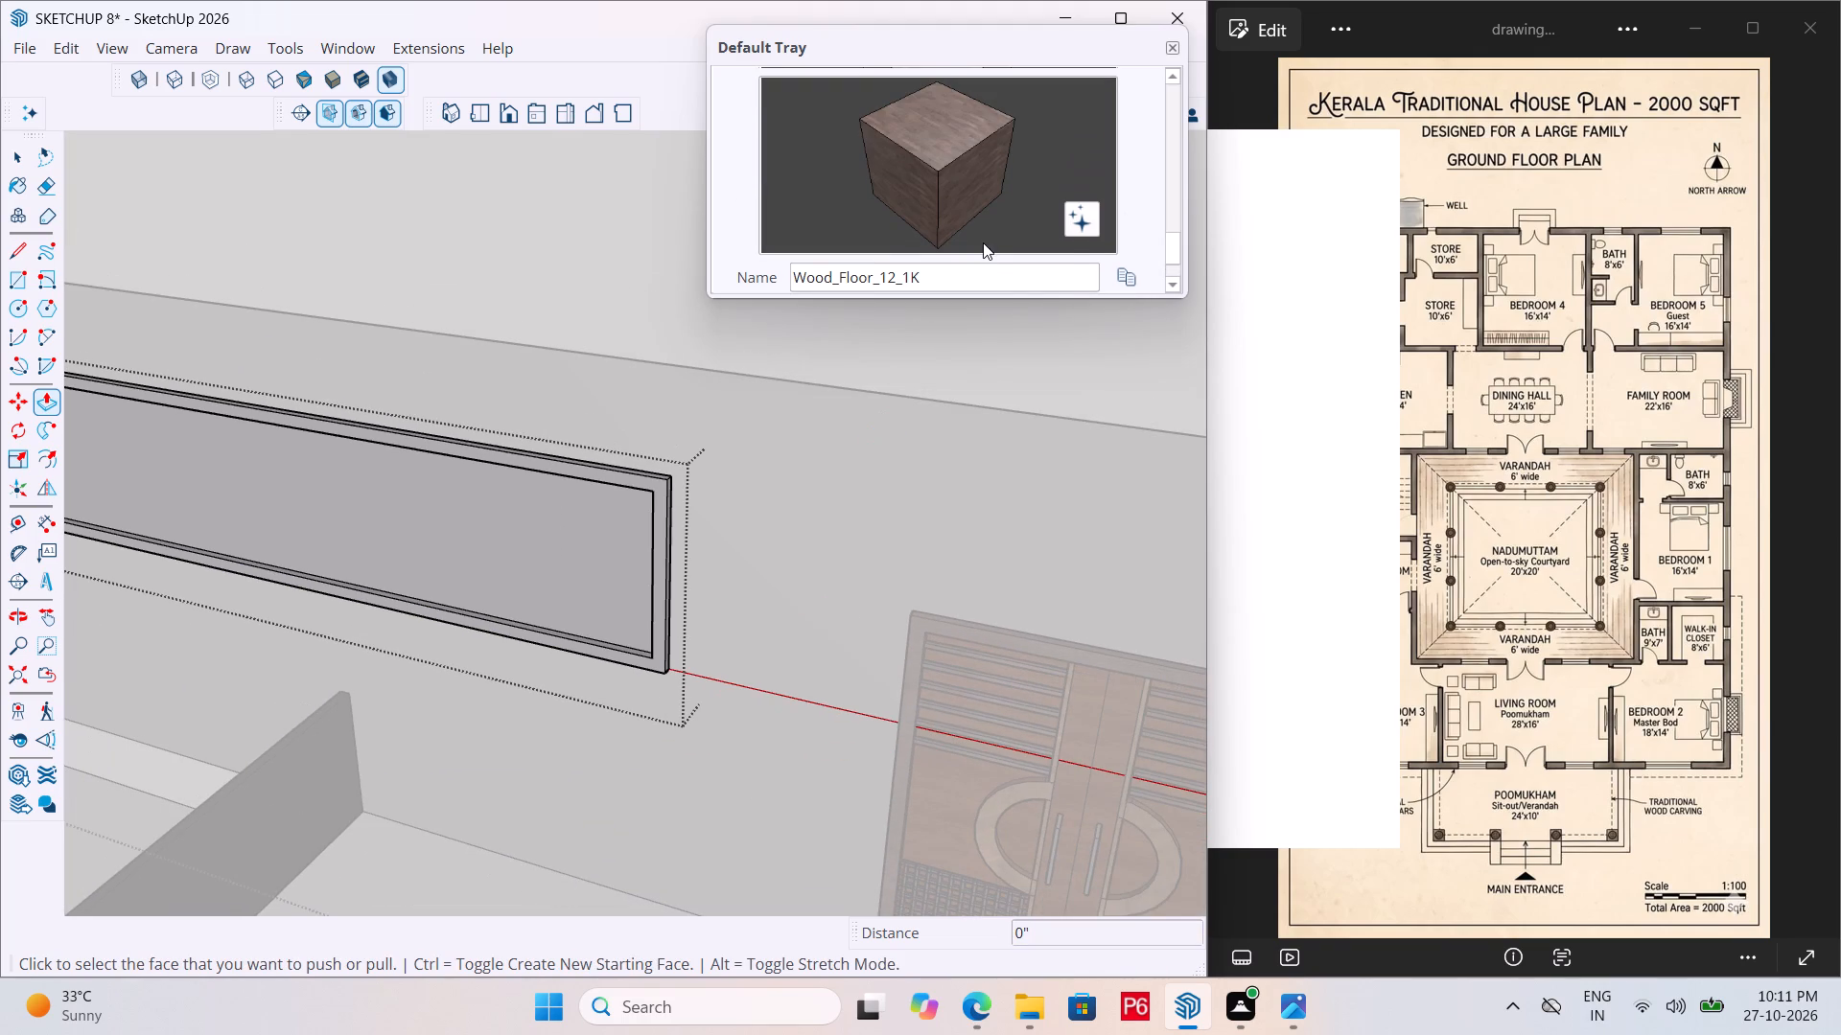
Paint the frame border face with the Plywood_01_1K wood material.
scroll(985, 256, up, 1)
scroll(992, 242, down, 4)
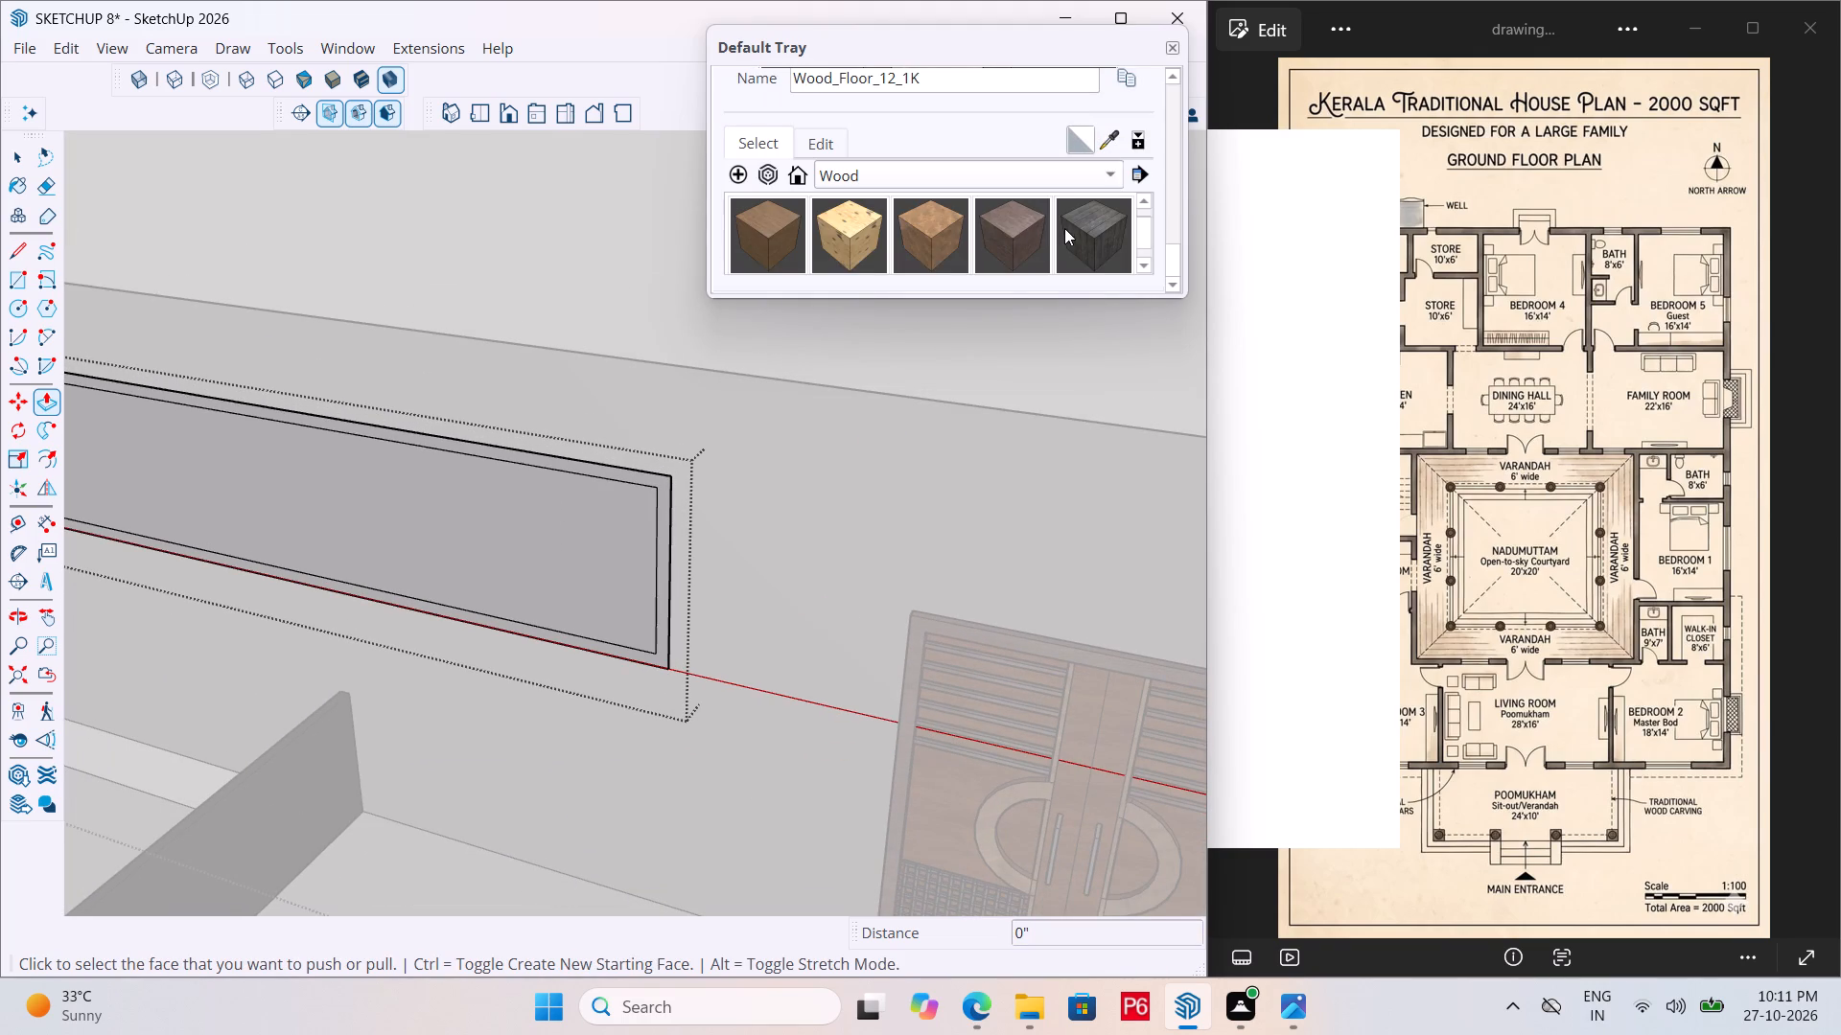
click(770, 224)
scroll(489, 522, up, 6)
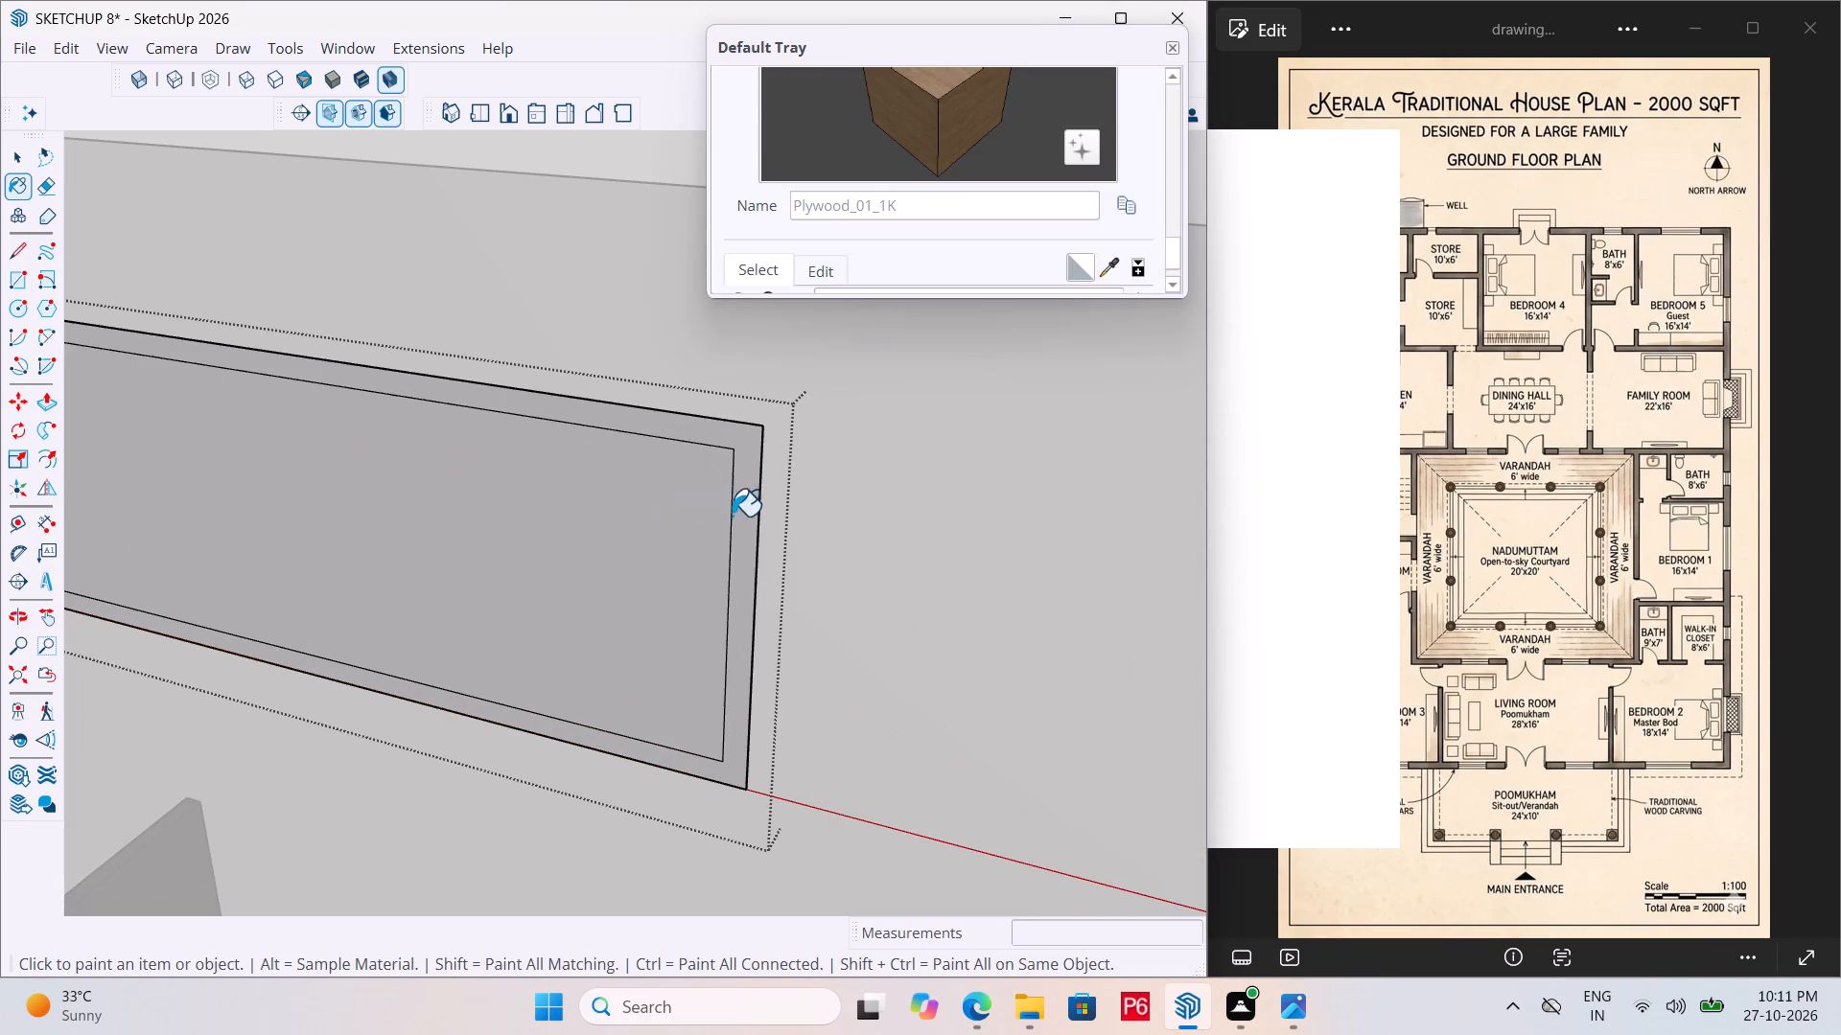
click(746, 508)
Extrude the wood-painted frame border 2" out from the wall.
scroll(785, 494, down, 6)
scroll(731, 525, up, 2)
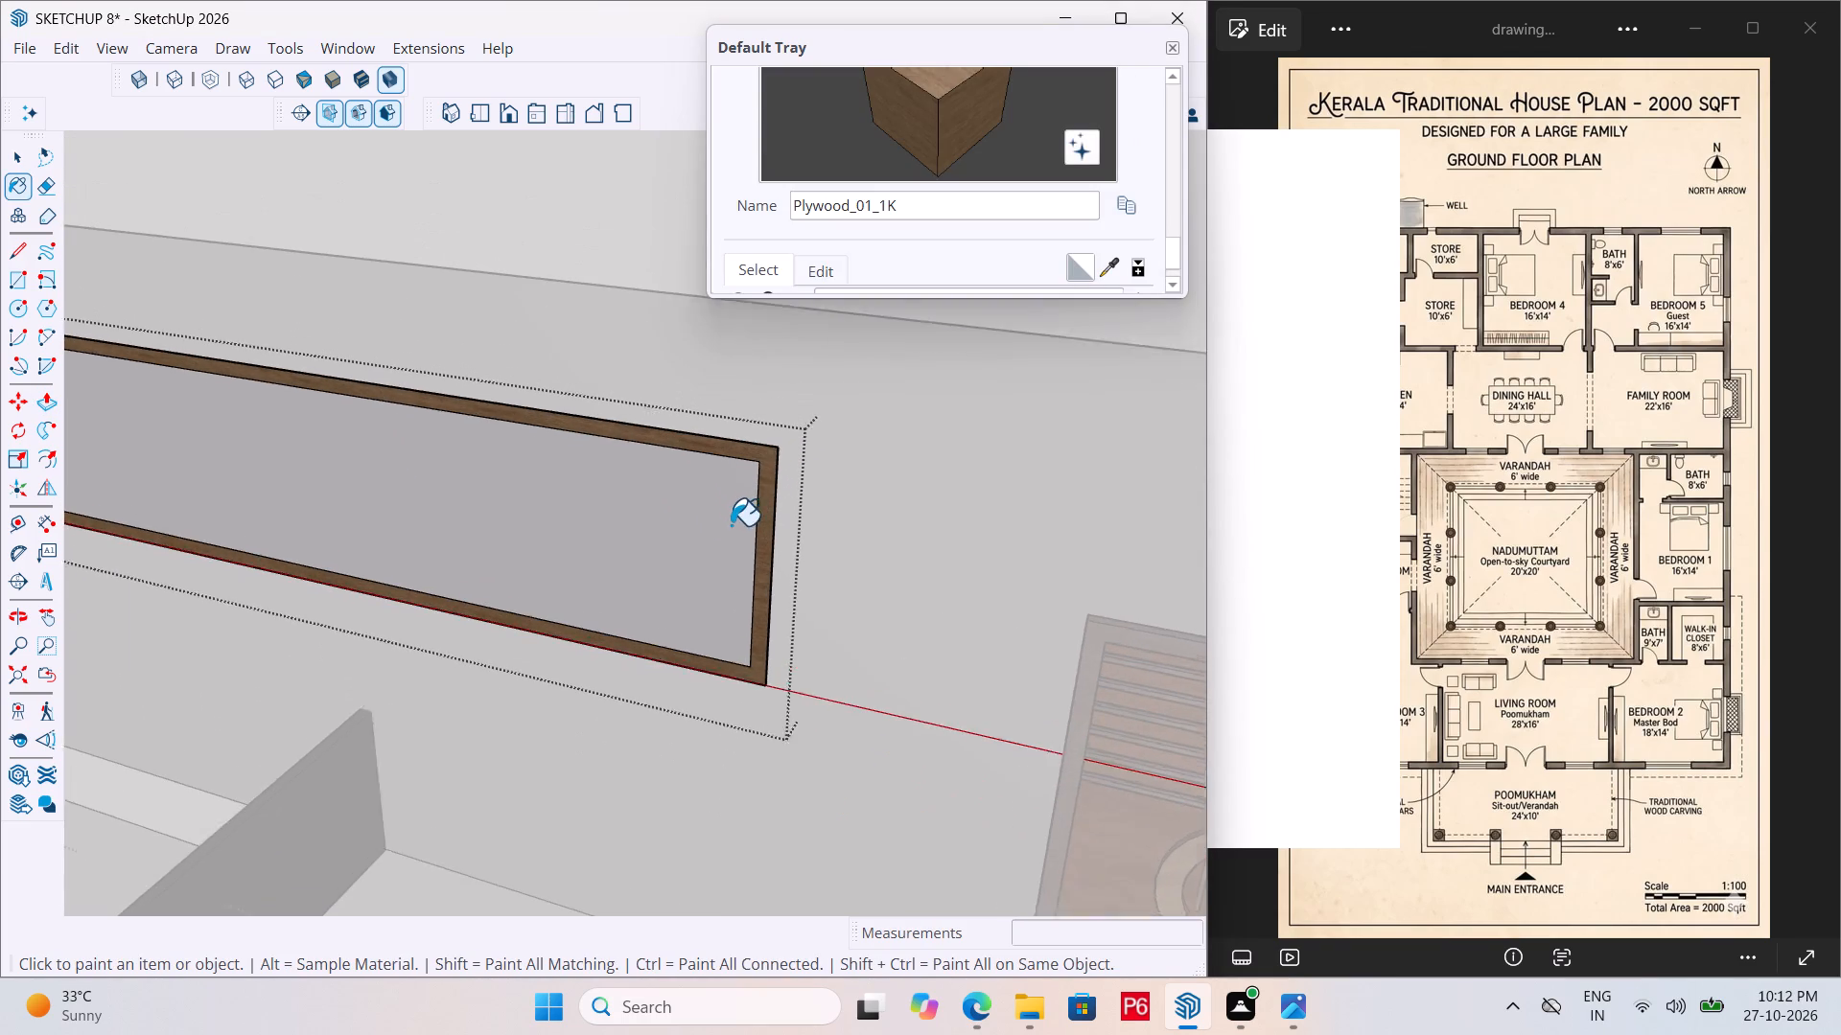
scroll(731, 525, up, 4)
key(p)
click(780, 567)
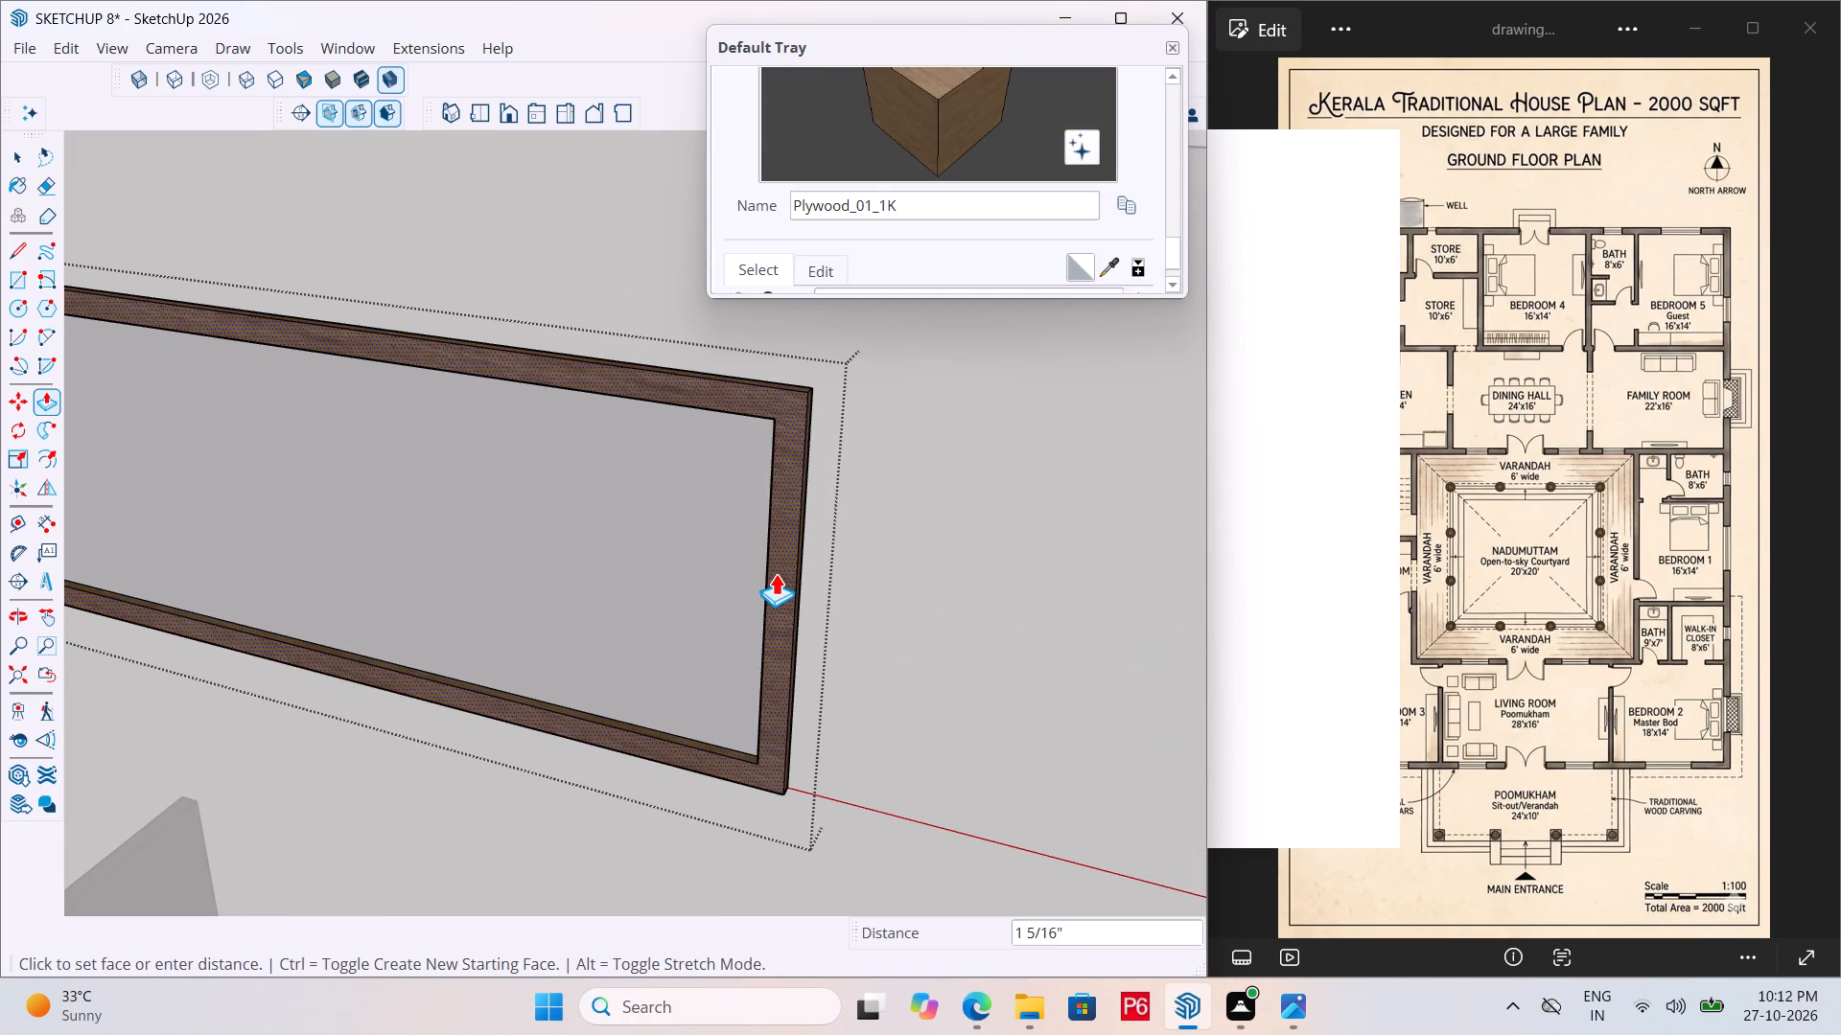
text(2")
key(Return)
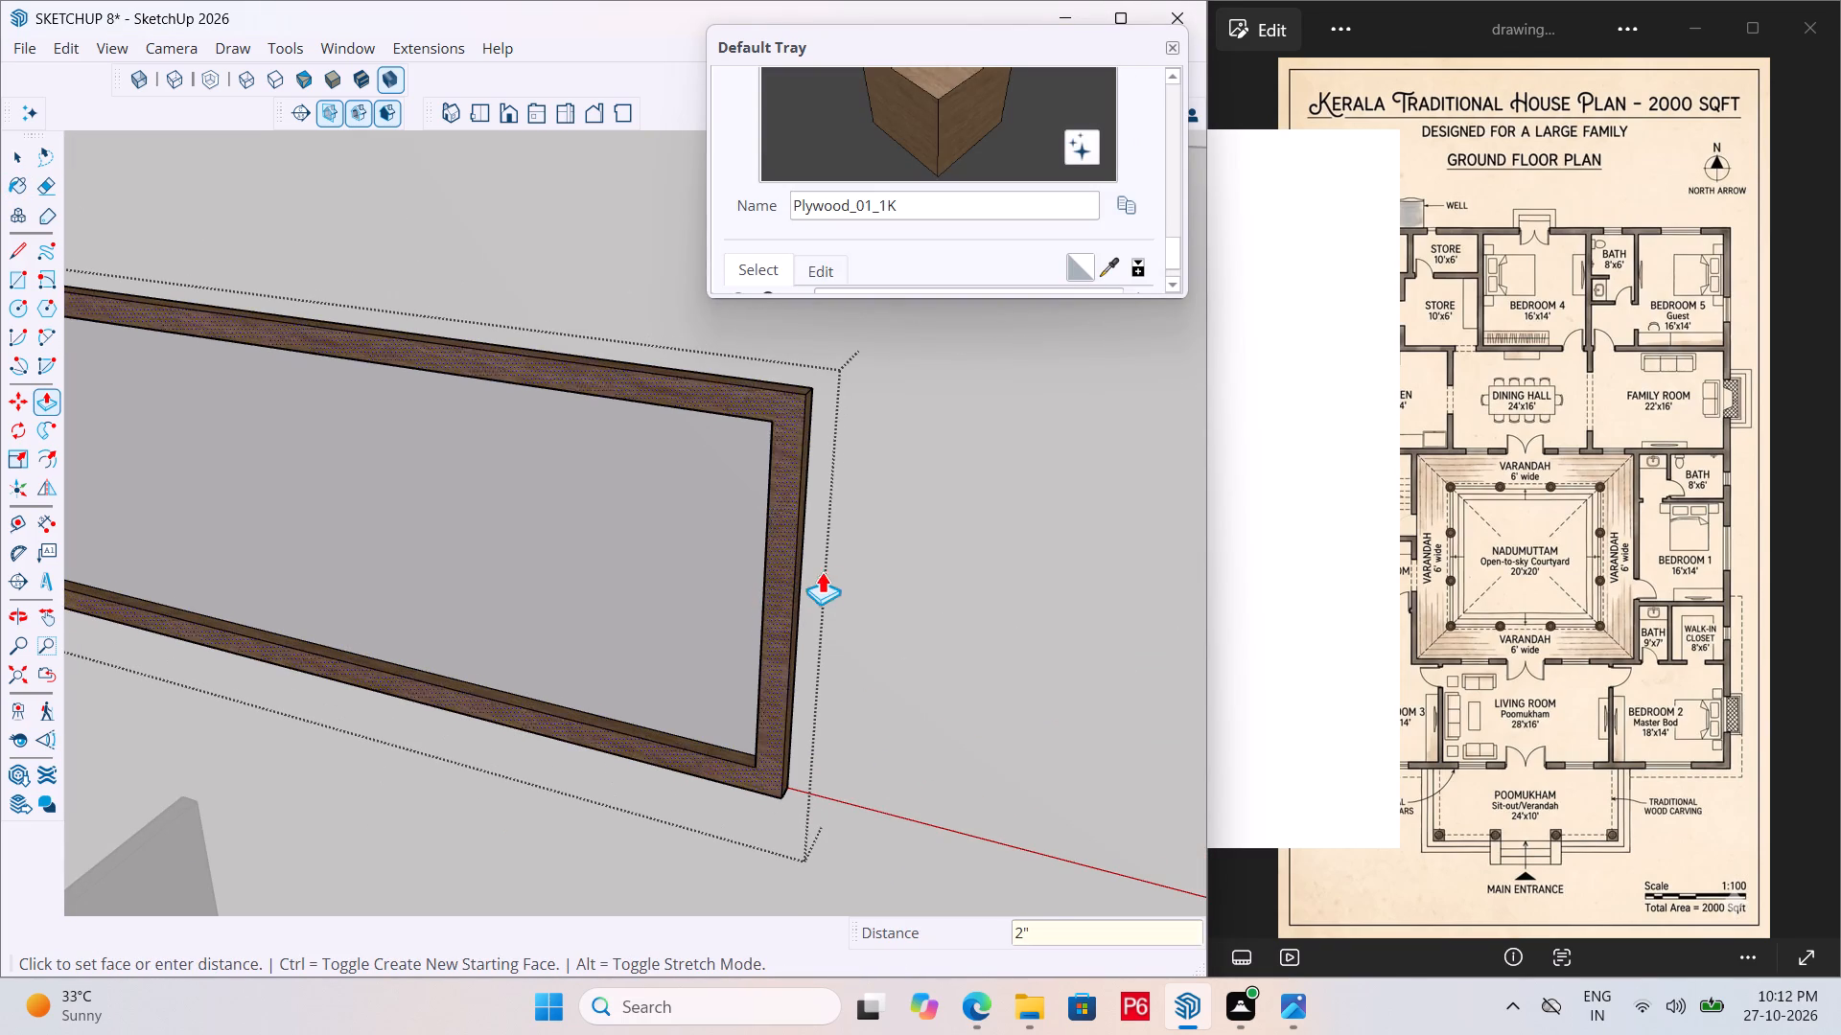
middle_drag(805, 571, 730, 530)
key(space)
Draw a small rectangle about 1 3/16" by 1 1/16" on the inner ledge of the frame's bottom rail, near its left end.
click(633, 534)
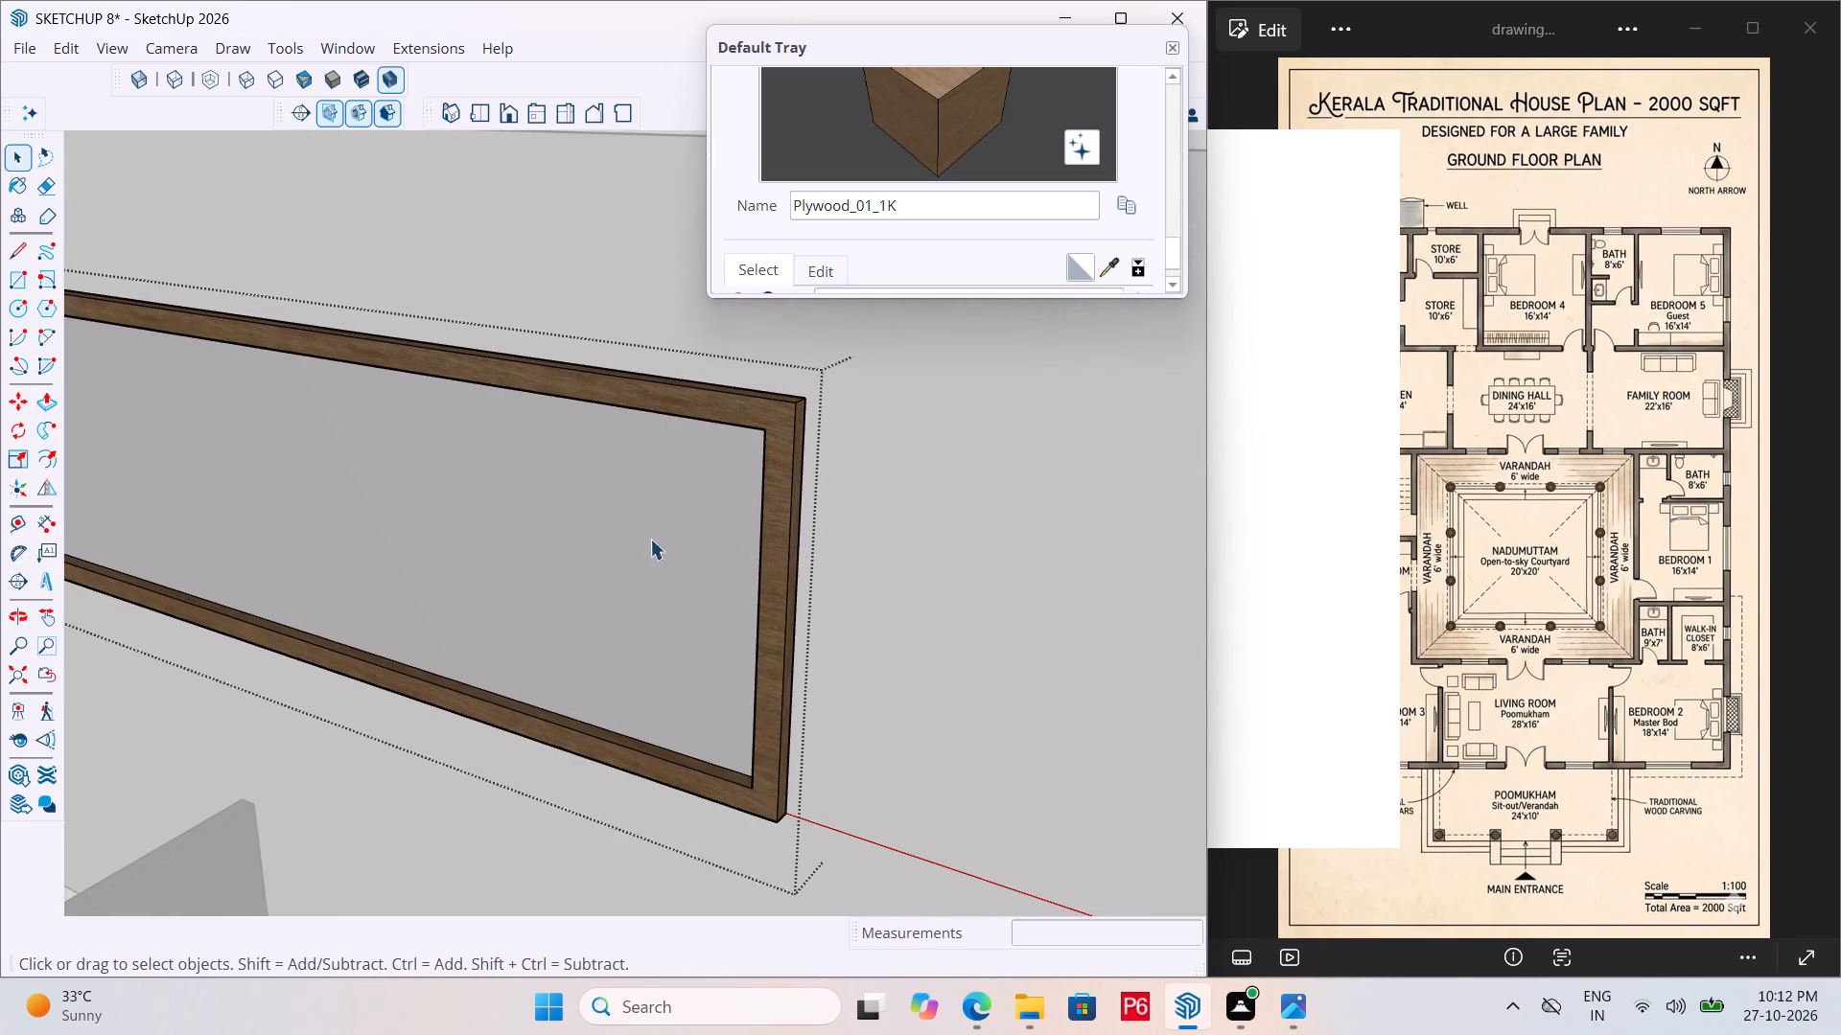
scroll(813, 579, down, 5)
scroll(960, 731, down, 5)
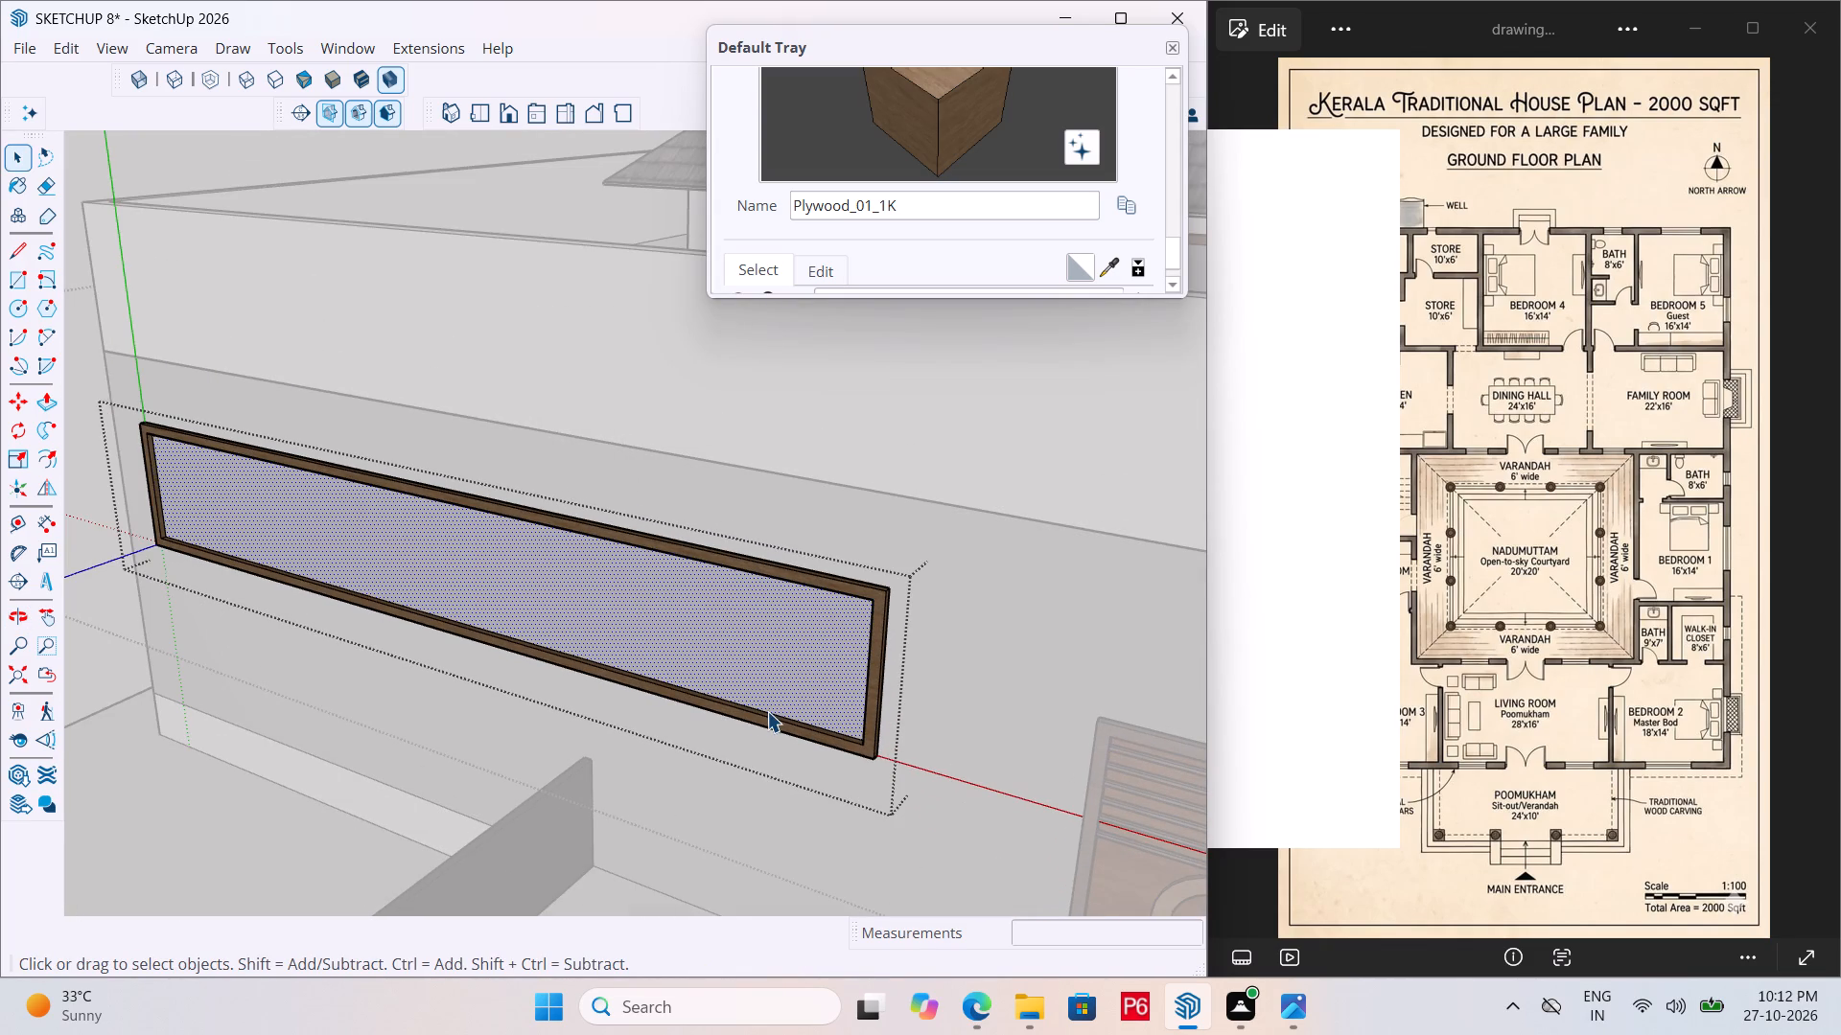
middle_drag(716, 711, 962, 692)
scroll(69, 540, up, 2)
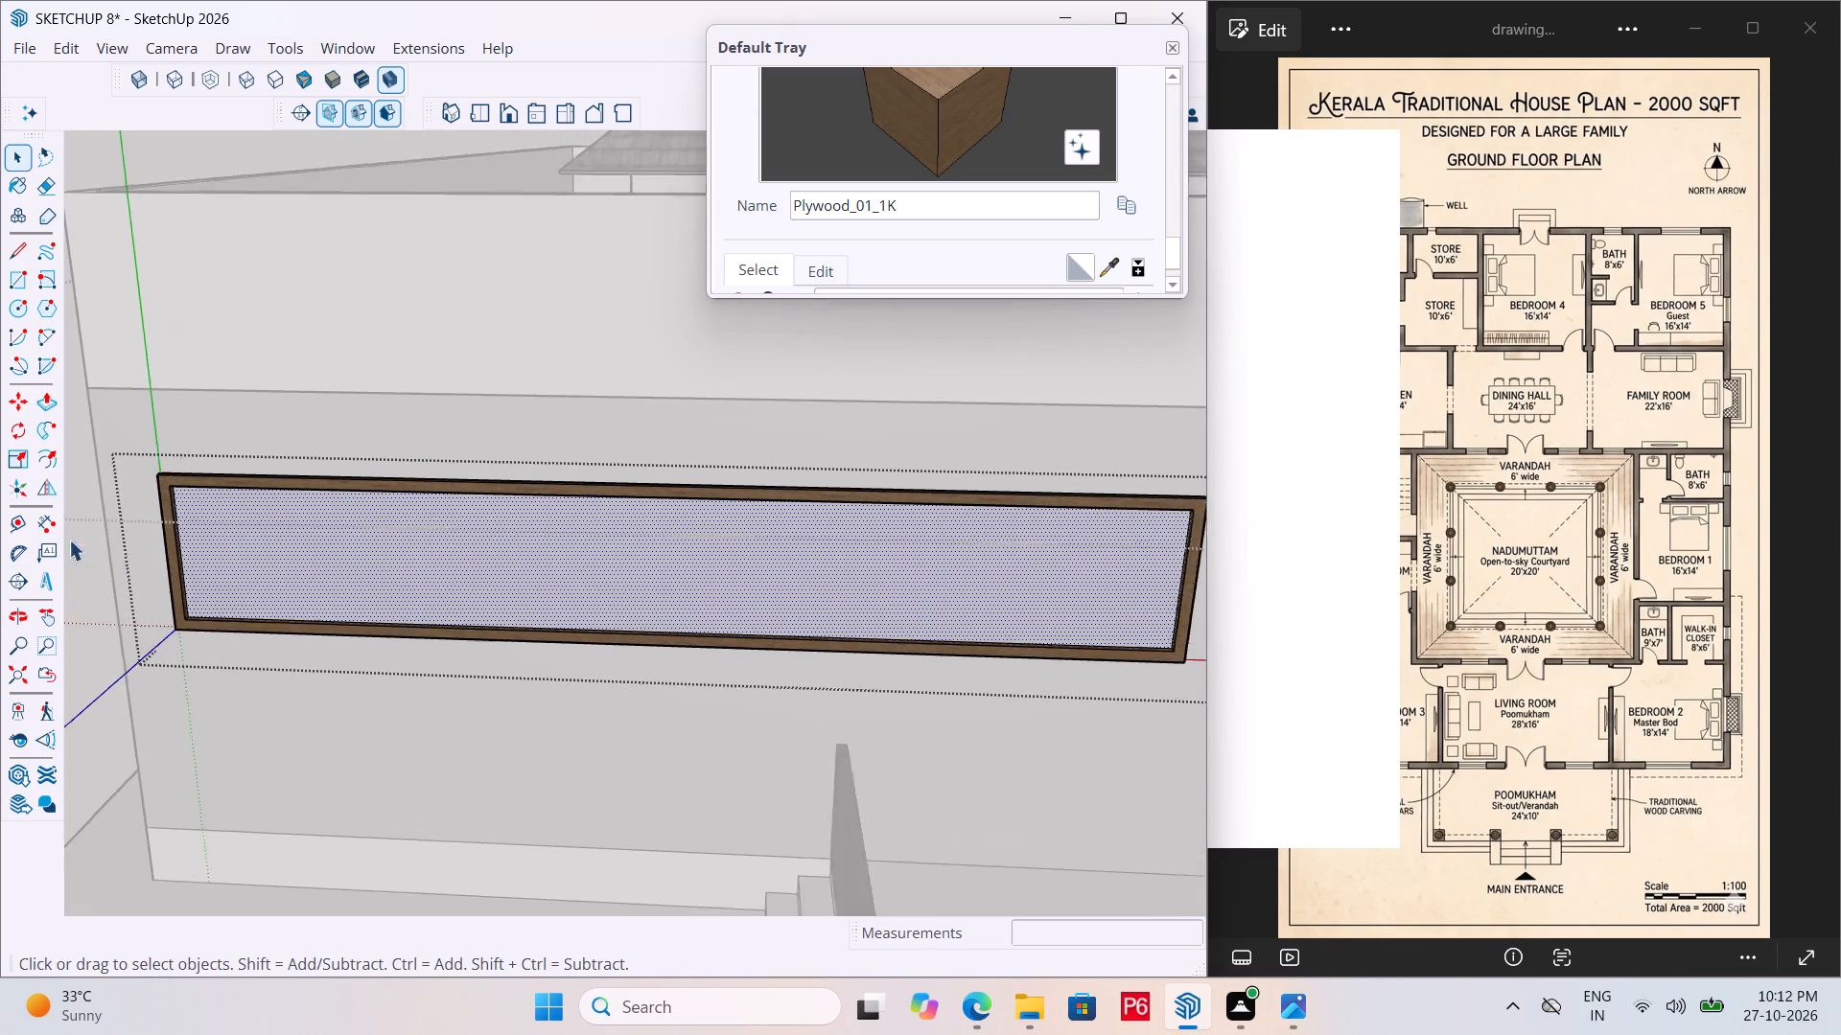
scroll(69, 540, up, 4)
scroll(315, 603, up, 10)
scroll(460, 686, down, 3)
middle_drag(539, 744, 338, 793)
scroll(224, 644, up, 15)
key(r)
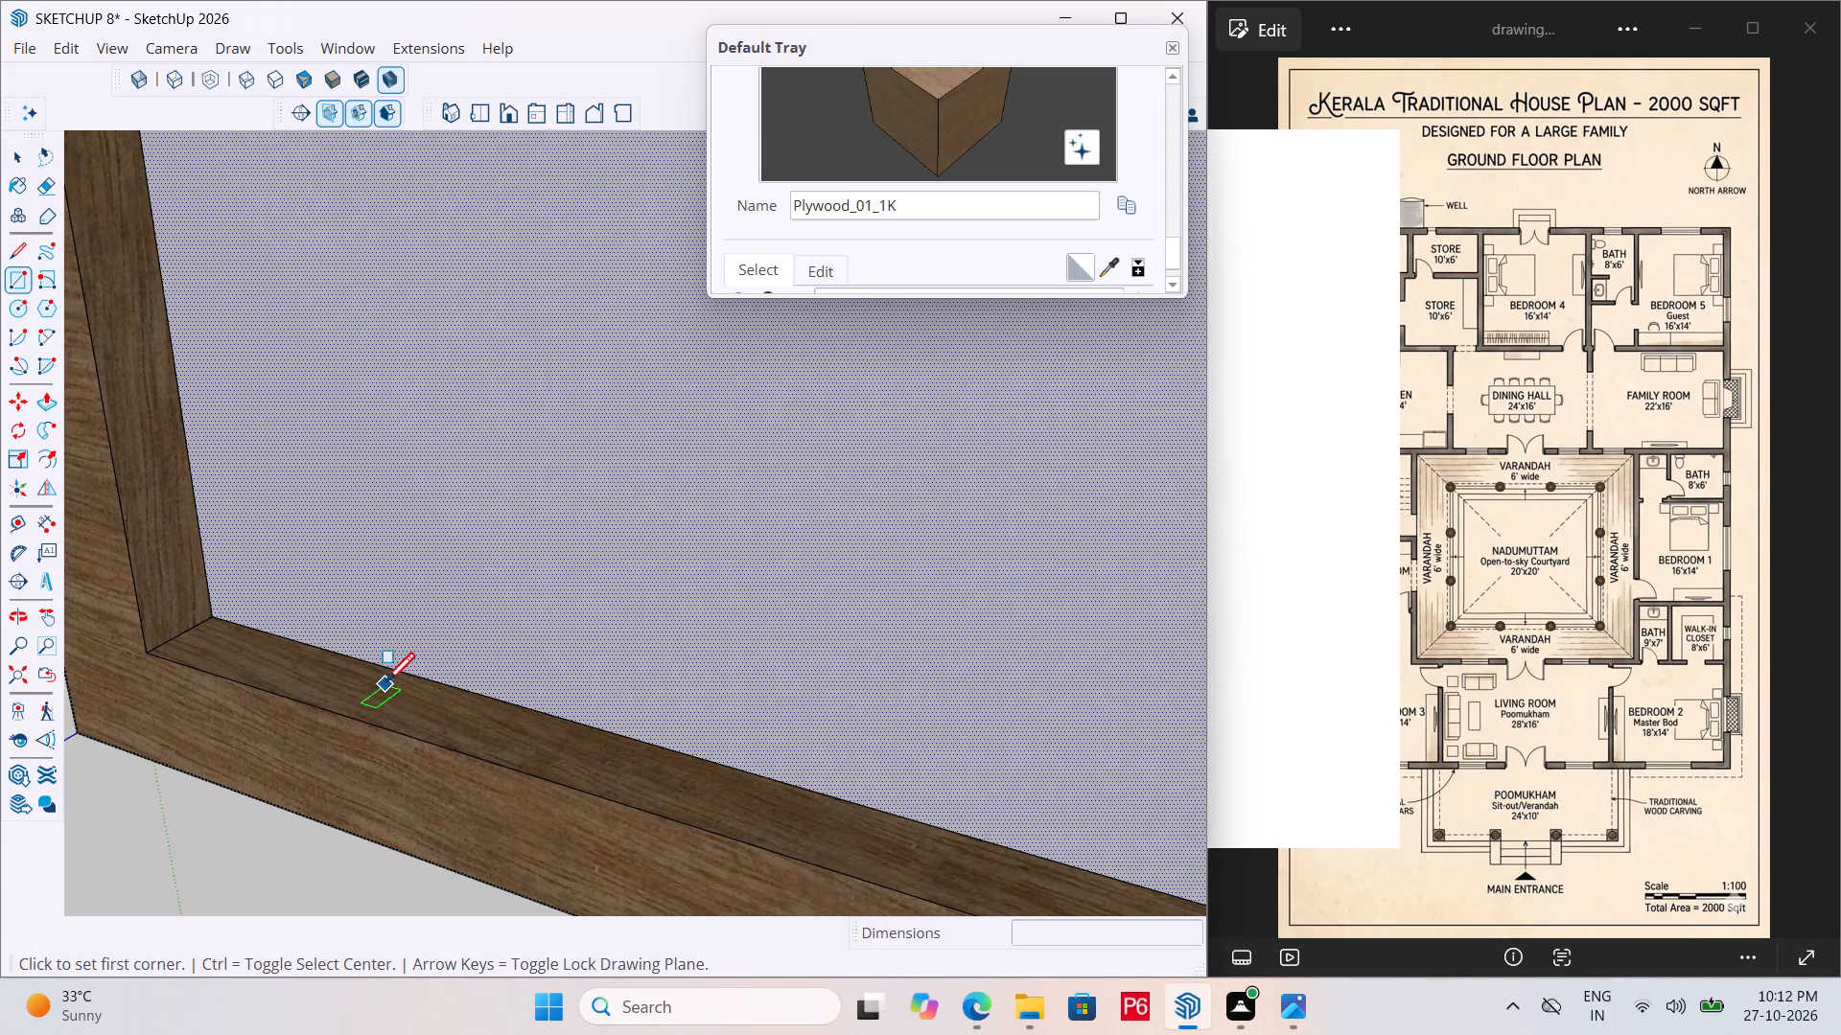
scroll(403, 692, up, 4)
click(366, 668)
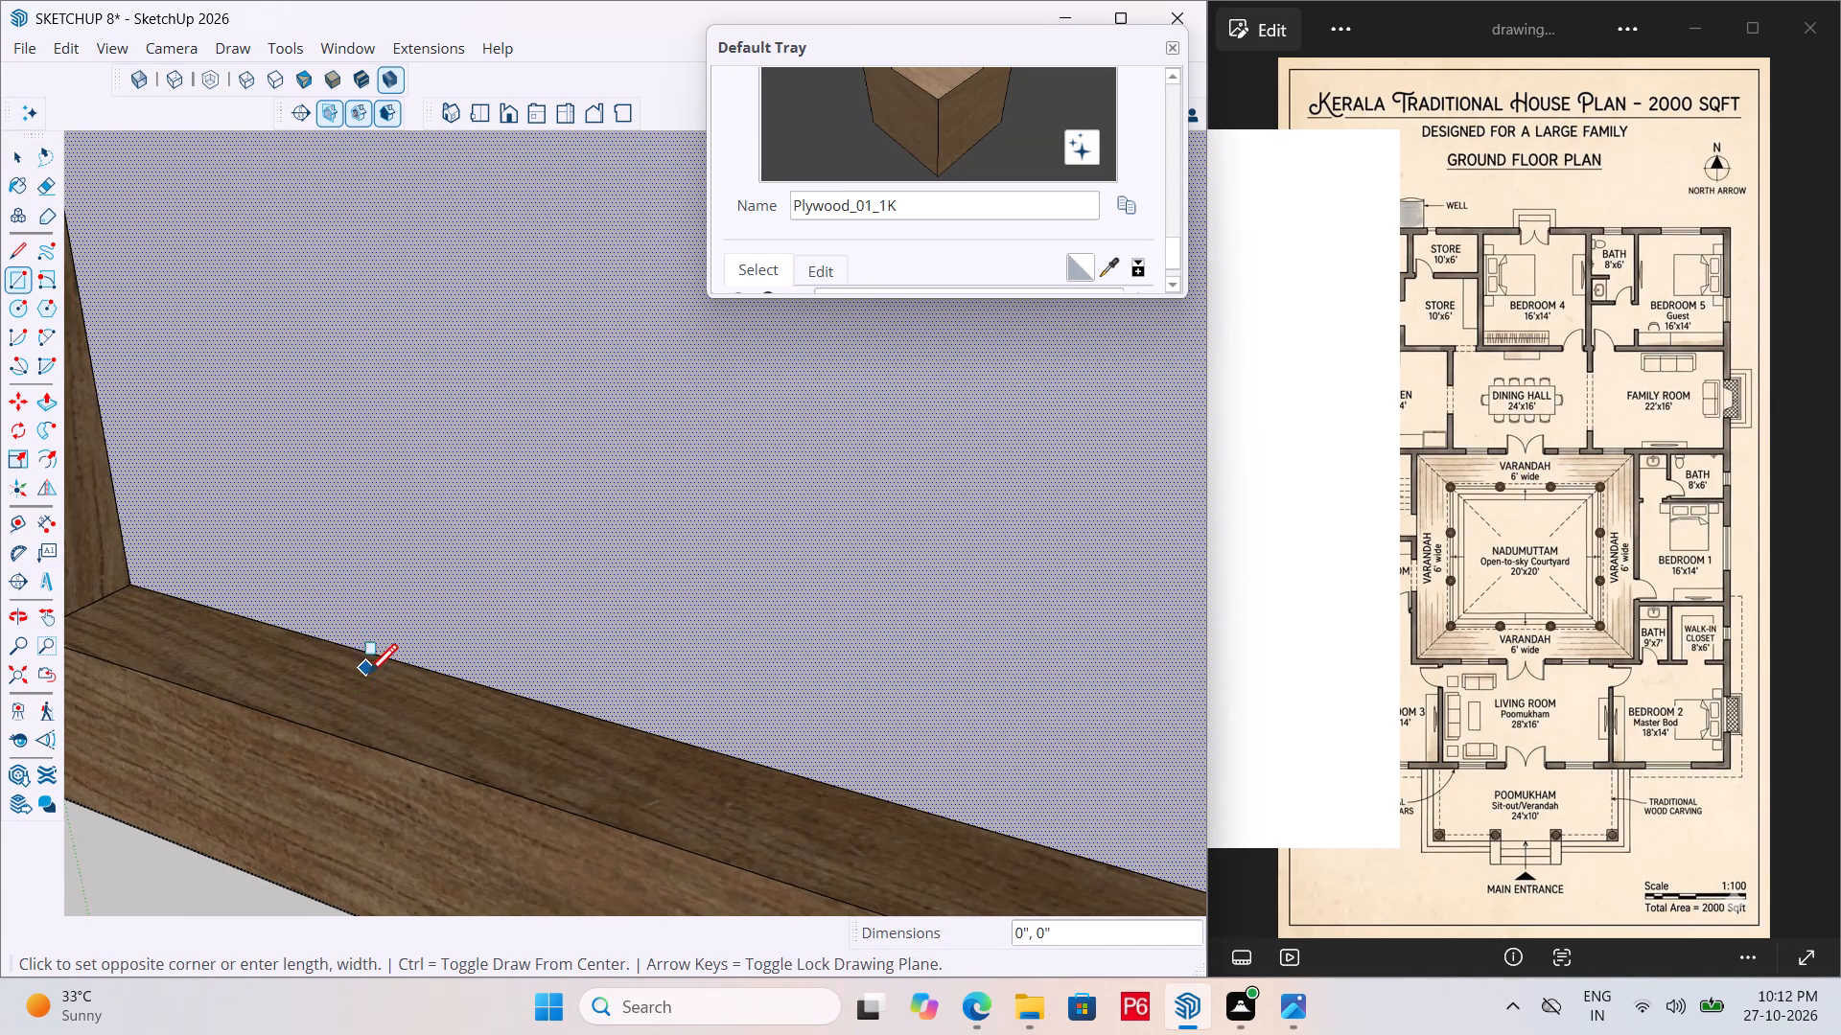
click(387, 724)
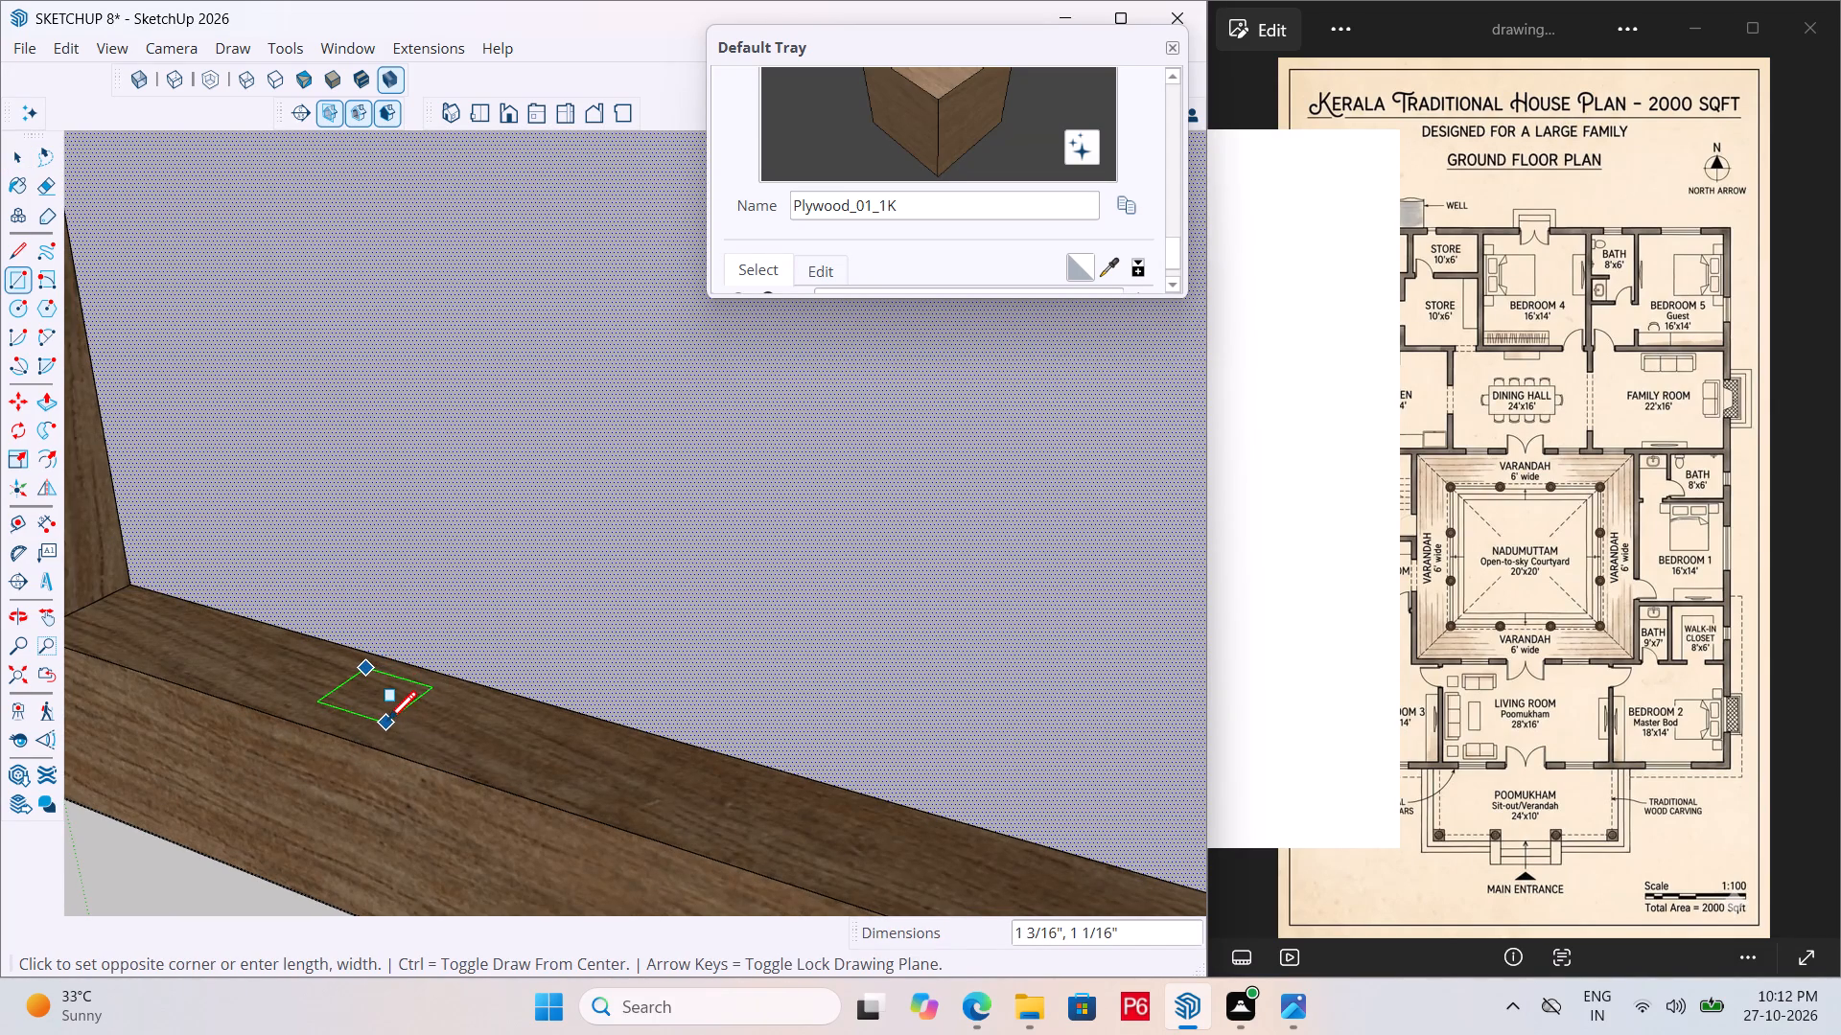
Make the small rectangle on the frame's bottom rail into a group and open that group for editing.
key(space)
double_click(381, 694)
right_click(381, 694)
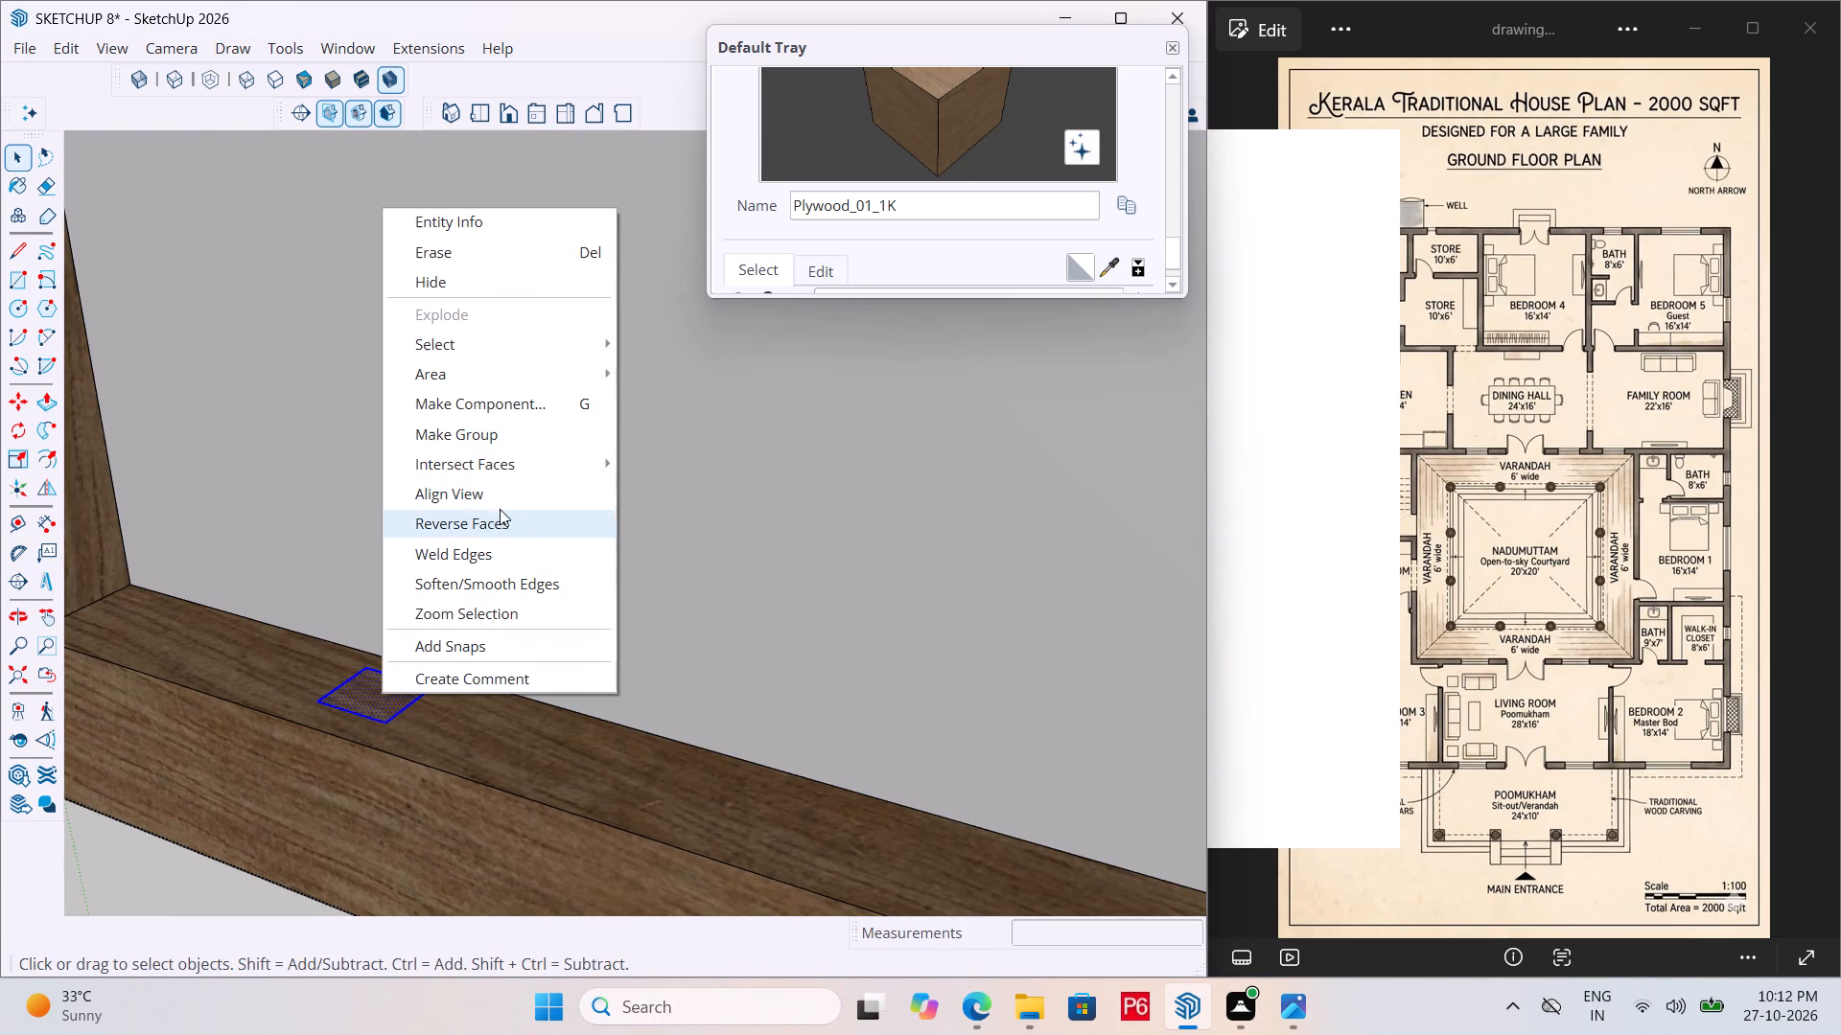
click(522, 441)
double_click(375, 687)
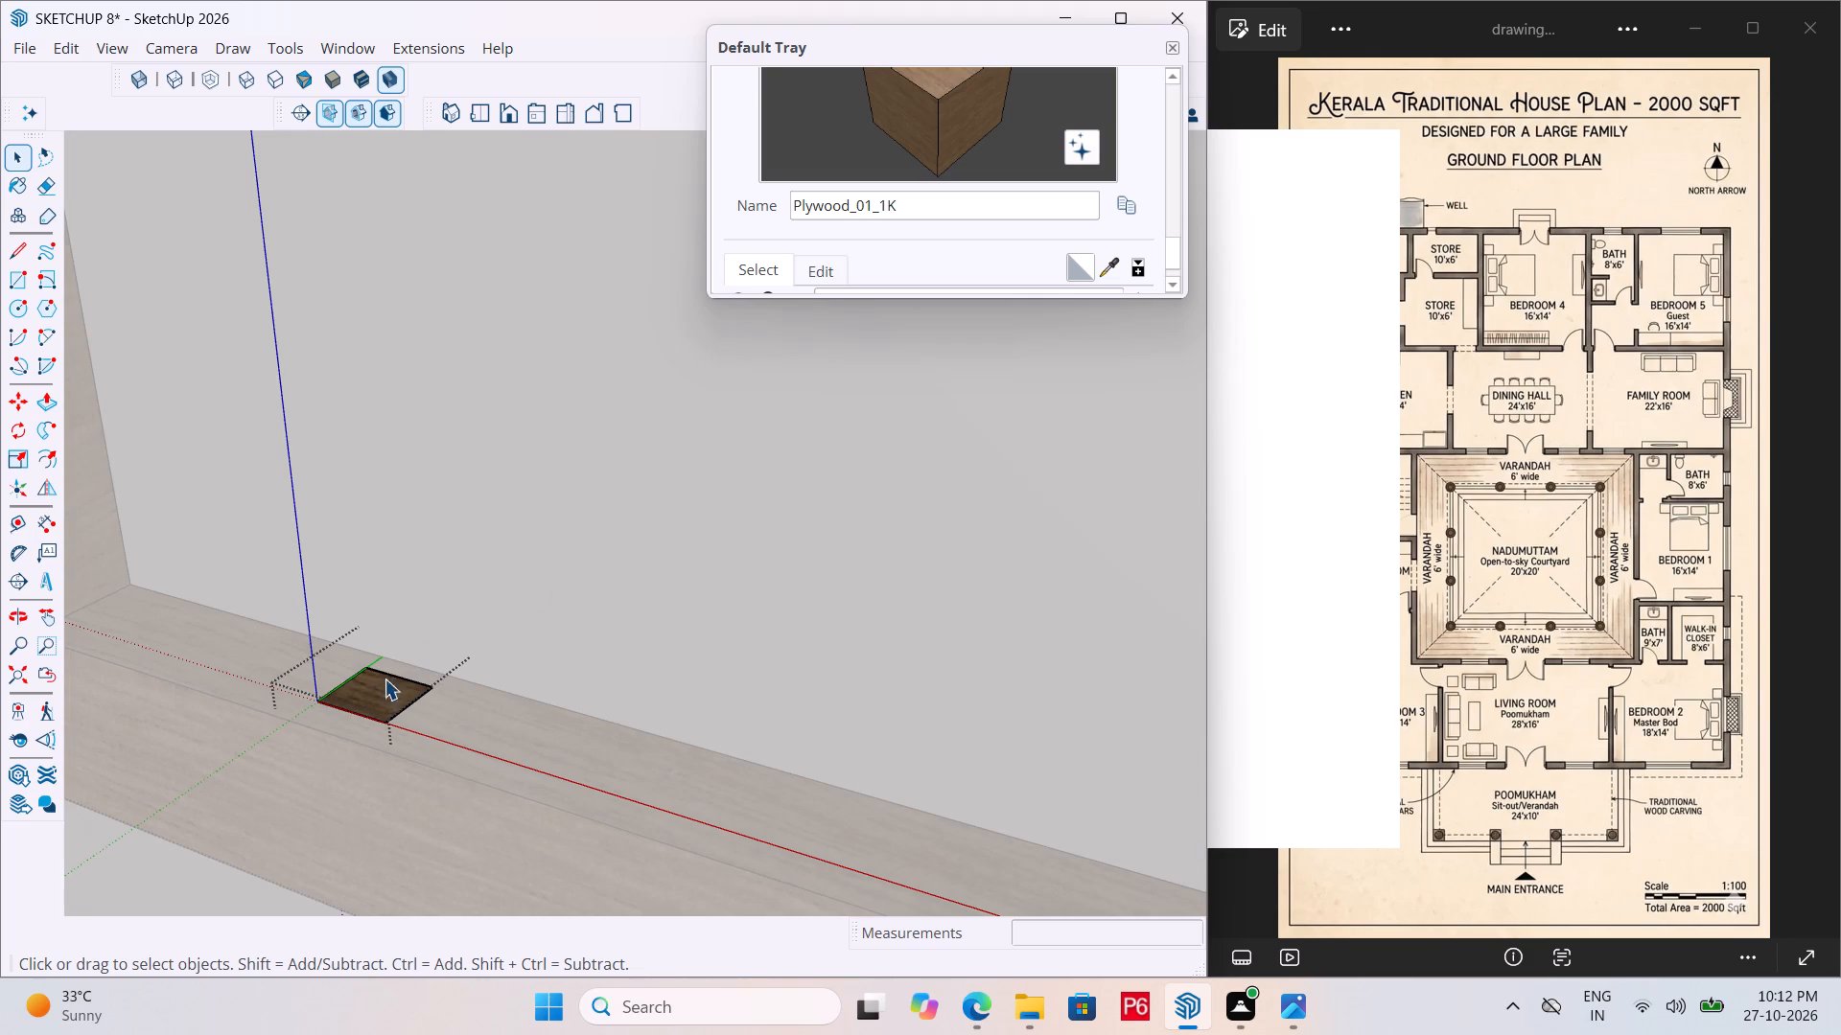
Paint the grouped rectangle with the Plywood_08_1K wood material.
scroll(923, 267, down, 3)
scroll(885, 244, up, 1)
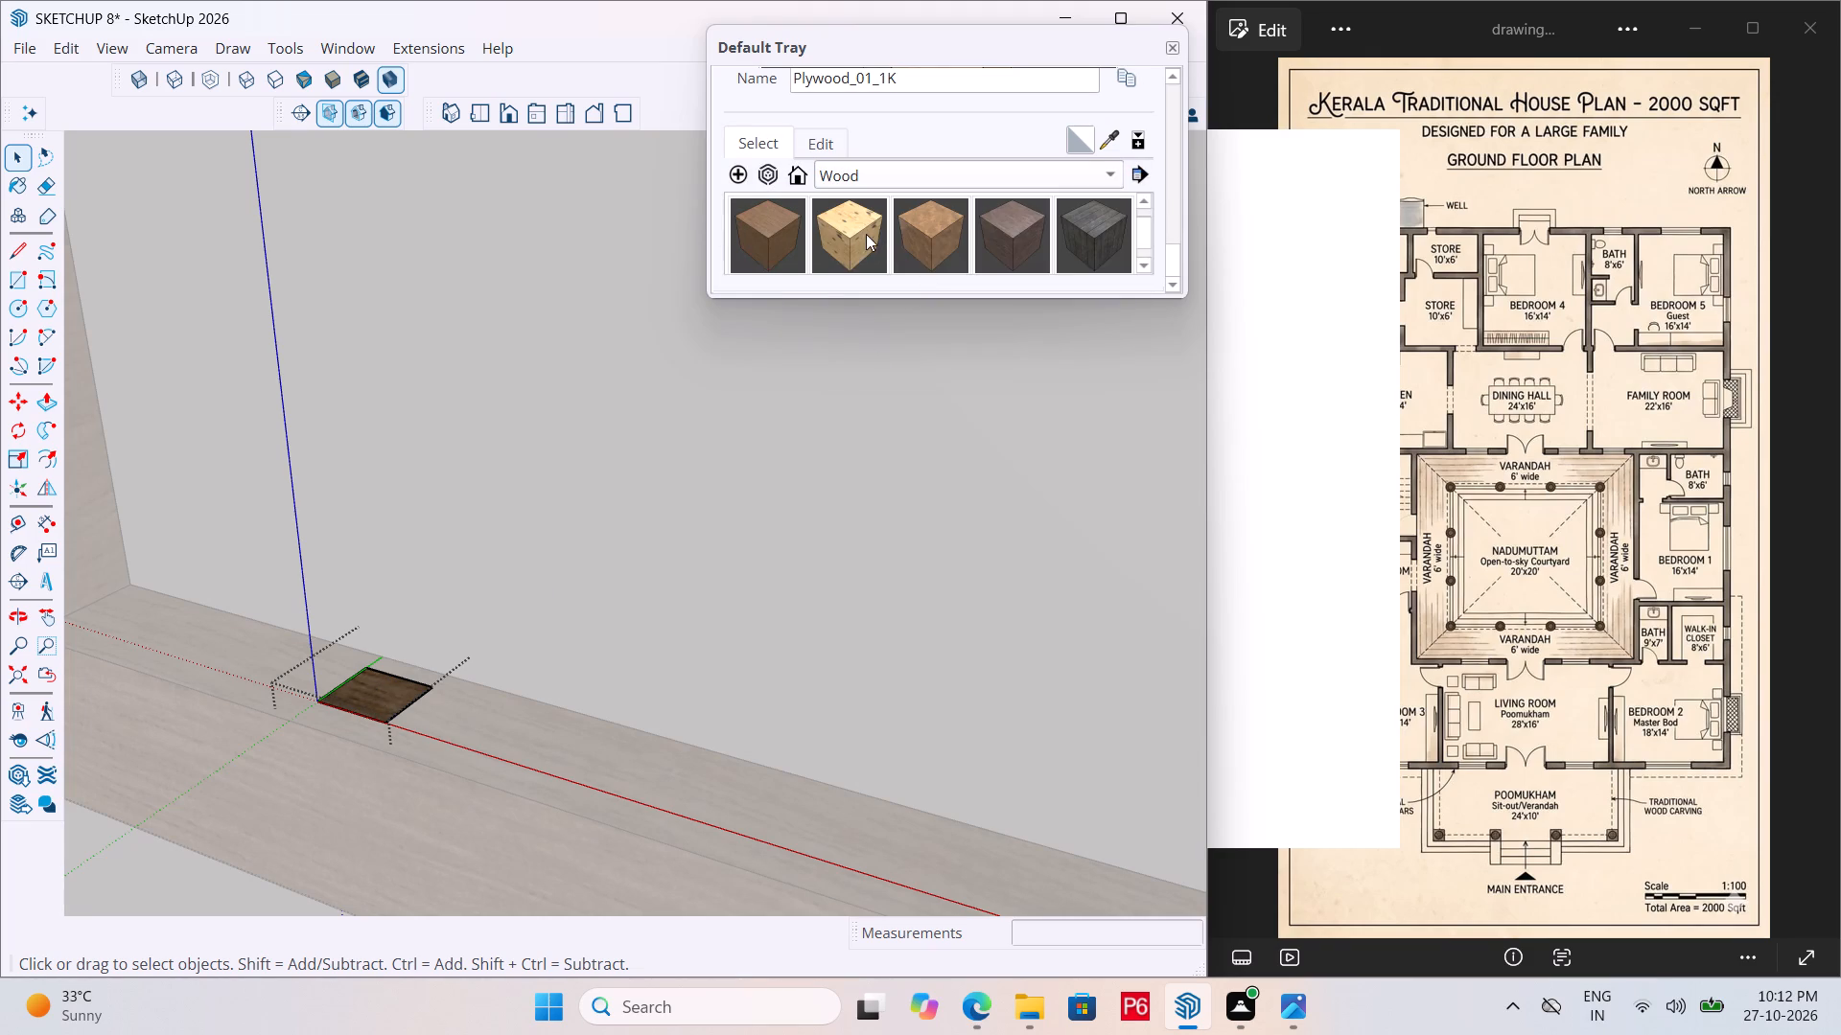
click(860, 233)
click(382, 695)
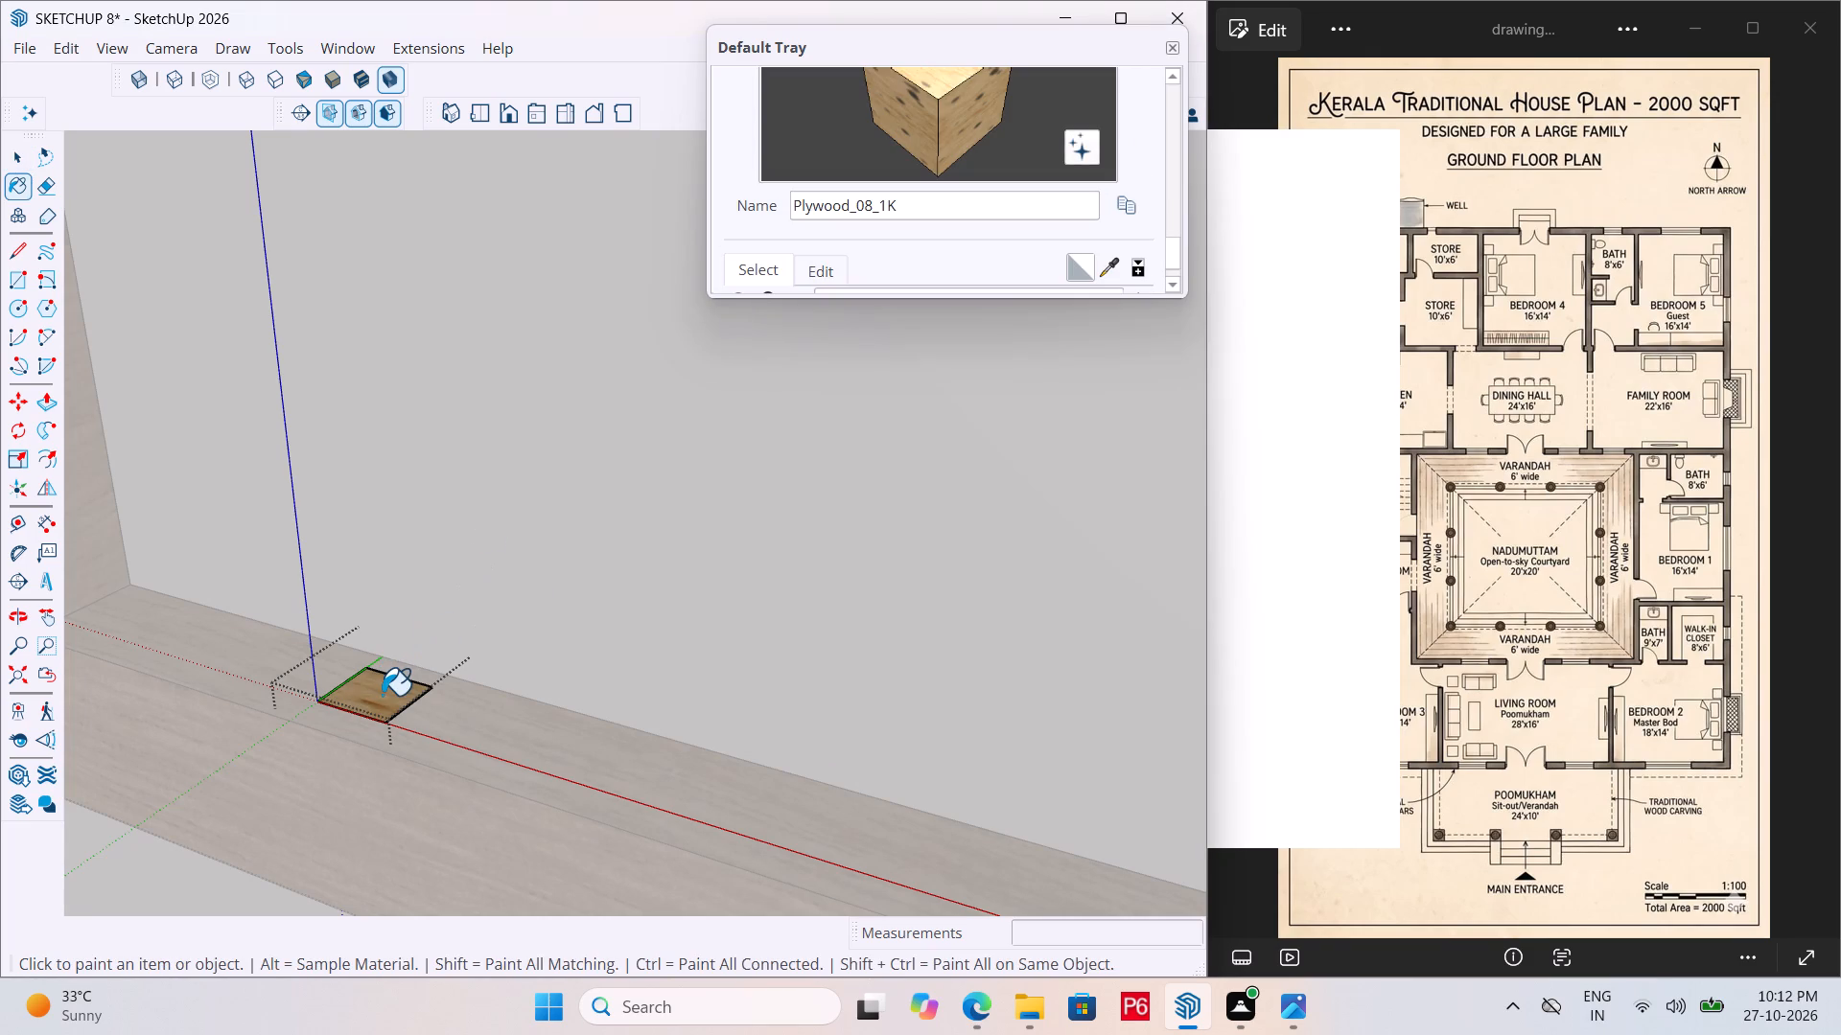
Extrude the painted rectangle up to the underside of the frame's top rail as a vertical bar, about 3' 3 5/16" high.
key(p)
click(374, 701)
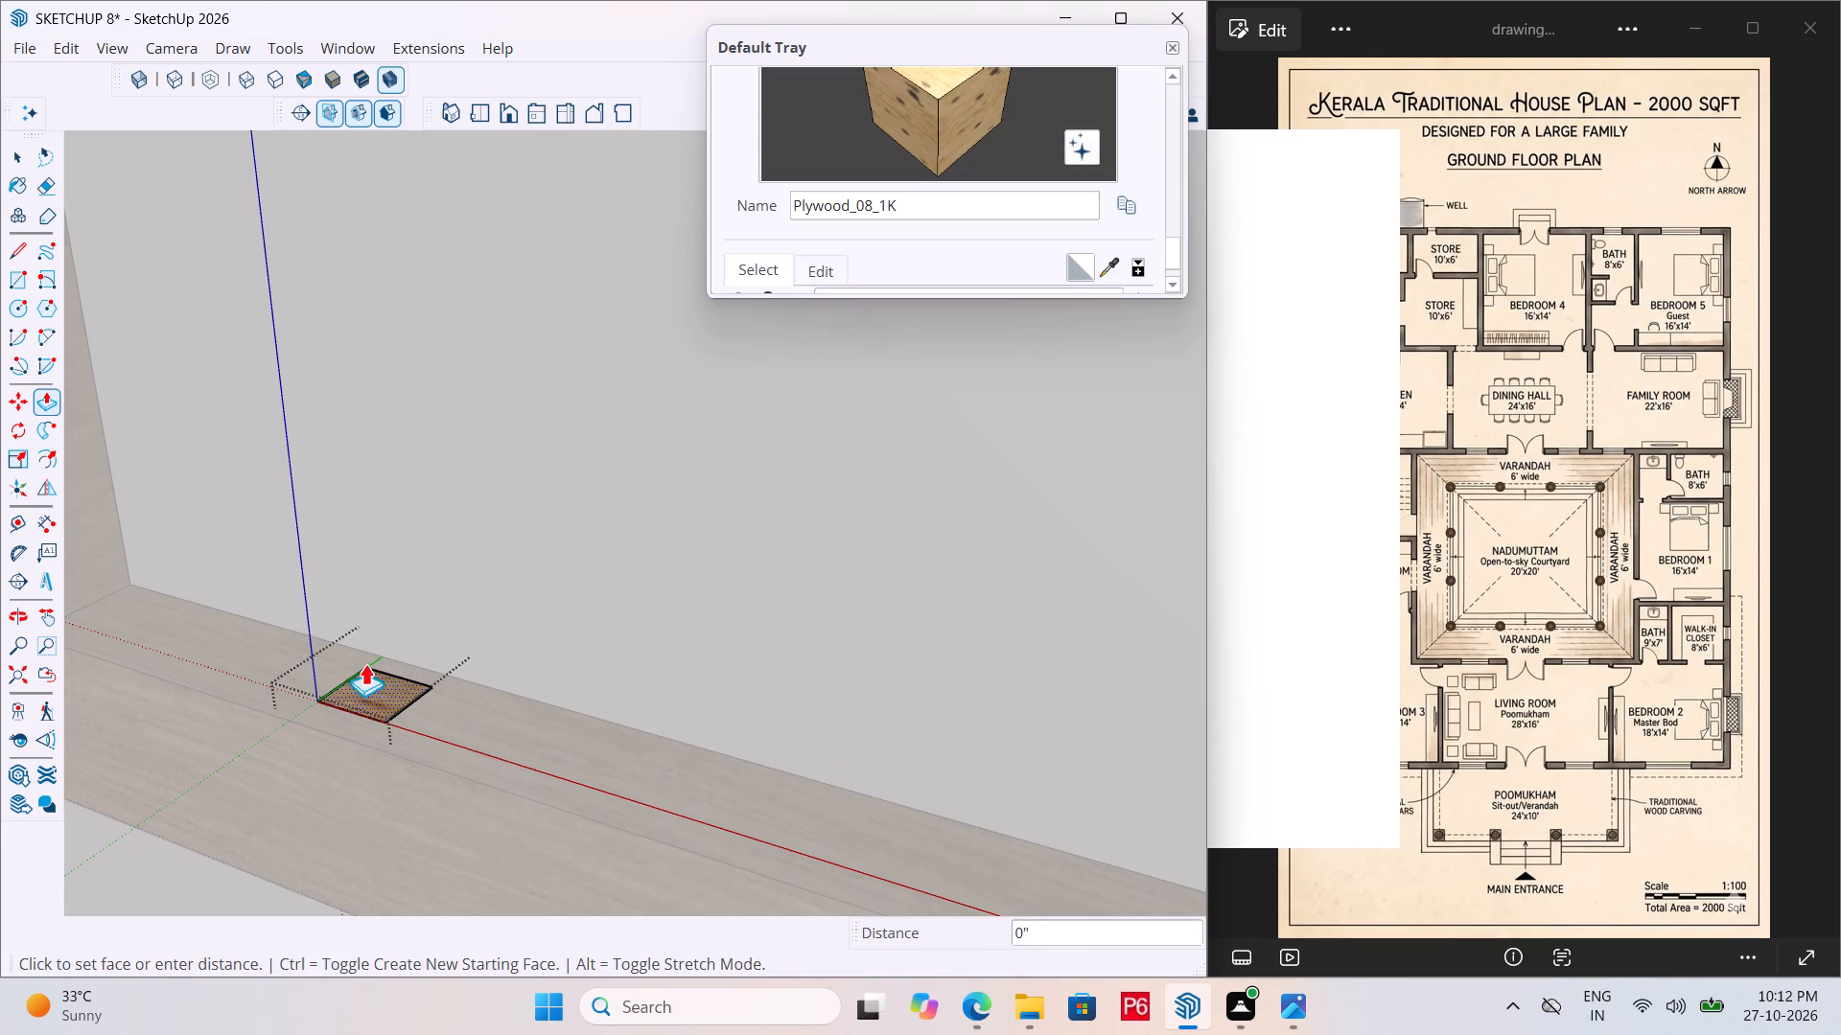
scroll(344, 654, down, 20)
scroll(344, 654, down, 4)
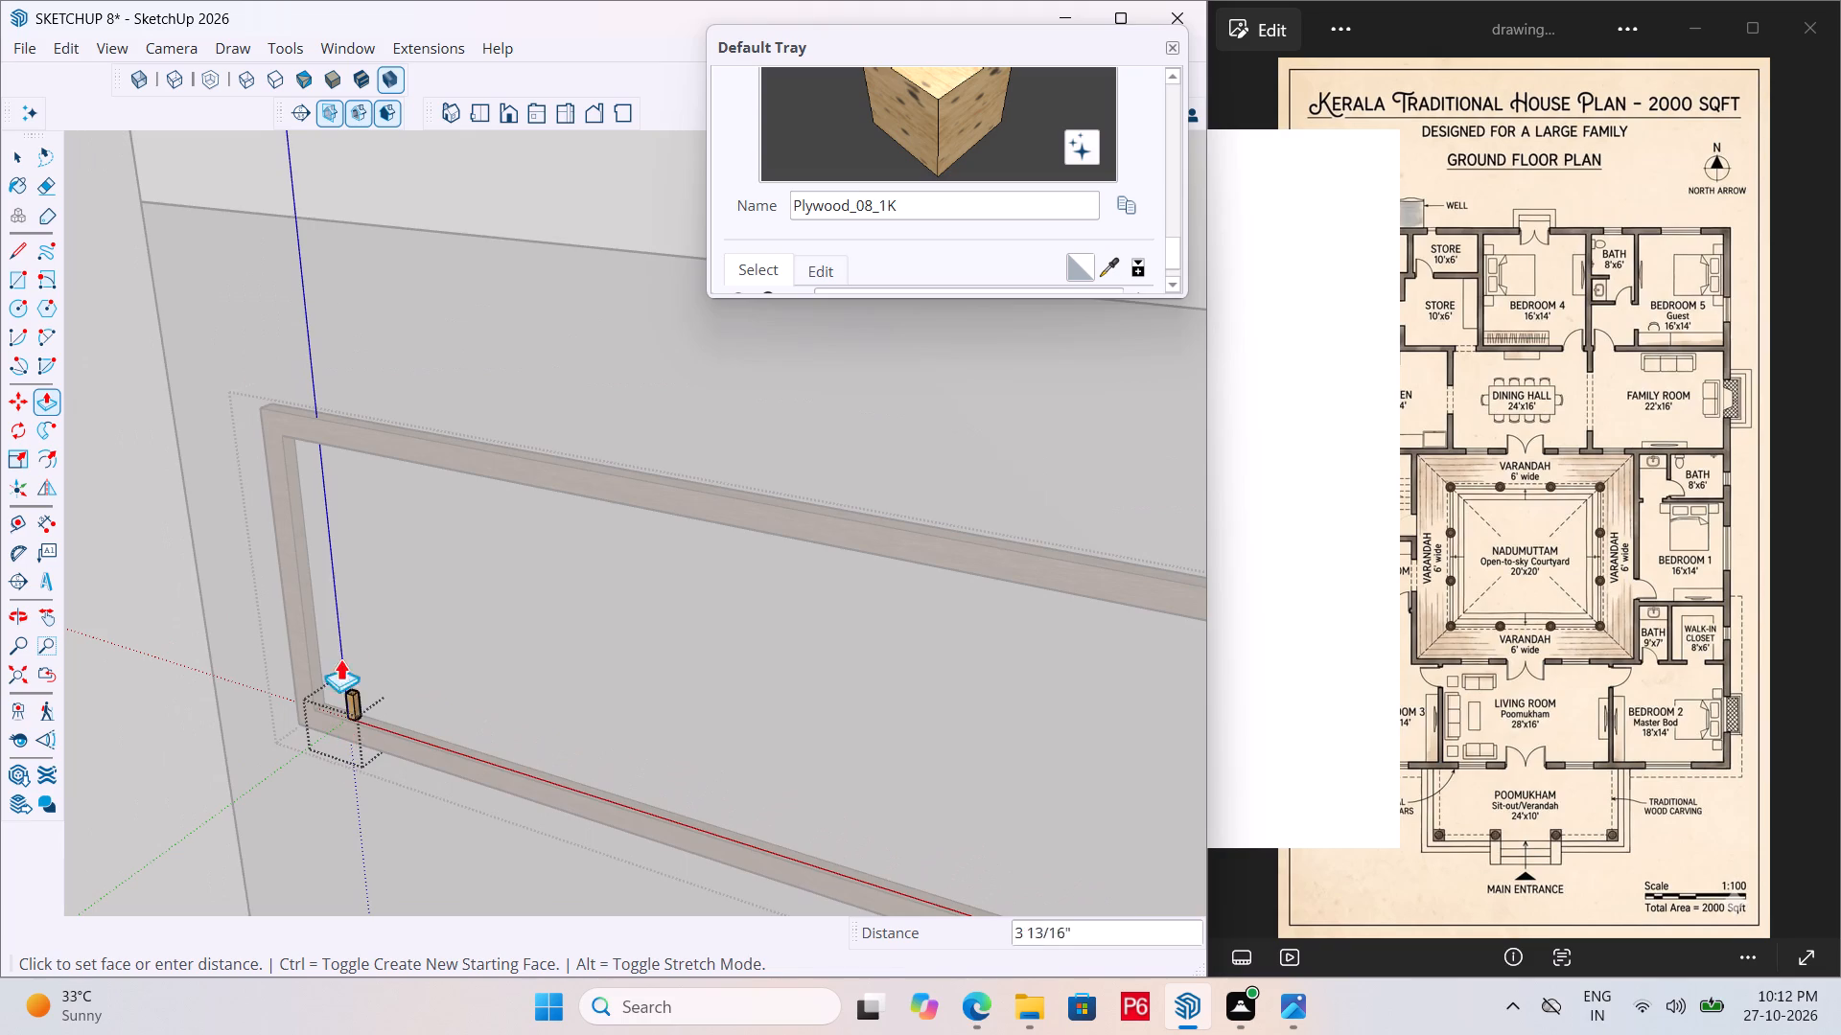
scroll(343, 494, up, 5)
middle_drag(357, 468, 389, 254)
scroll(326, 415, up, 6)
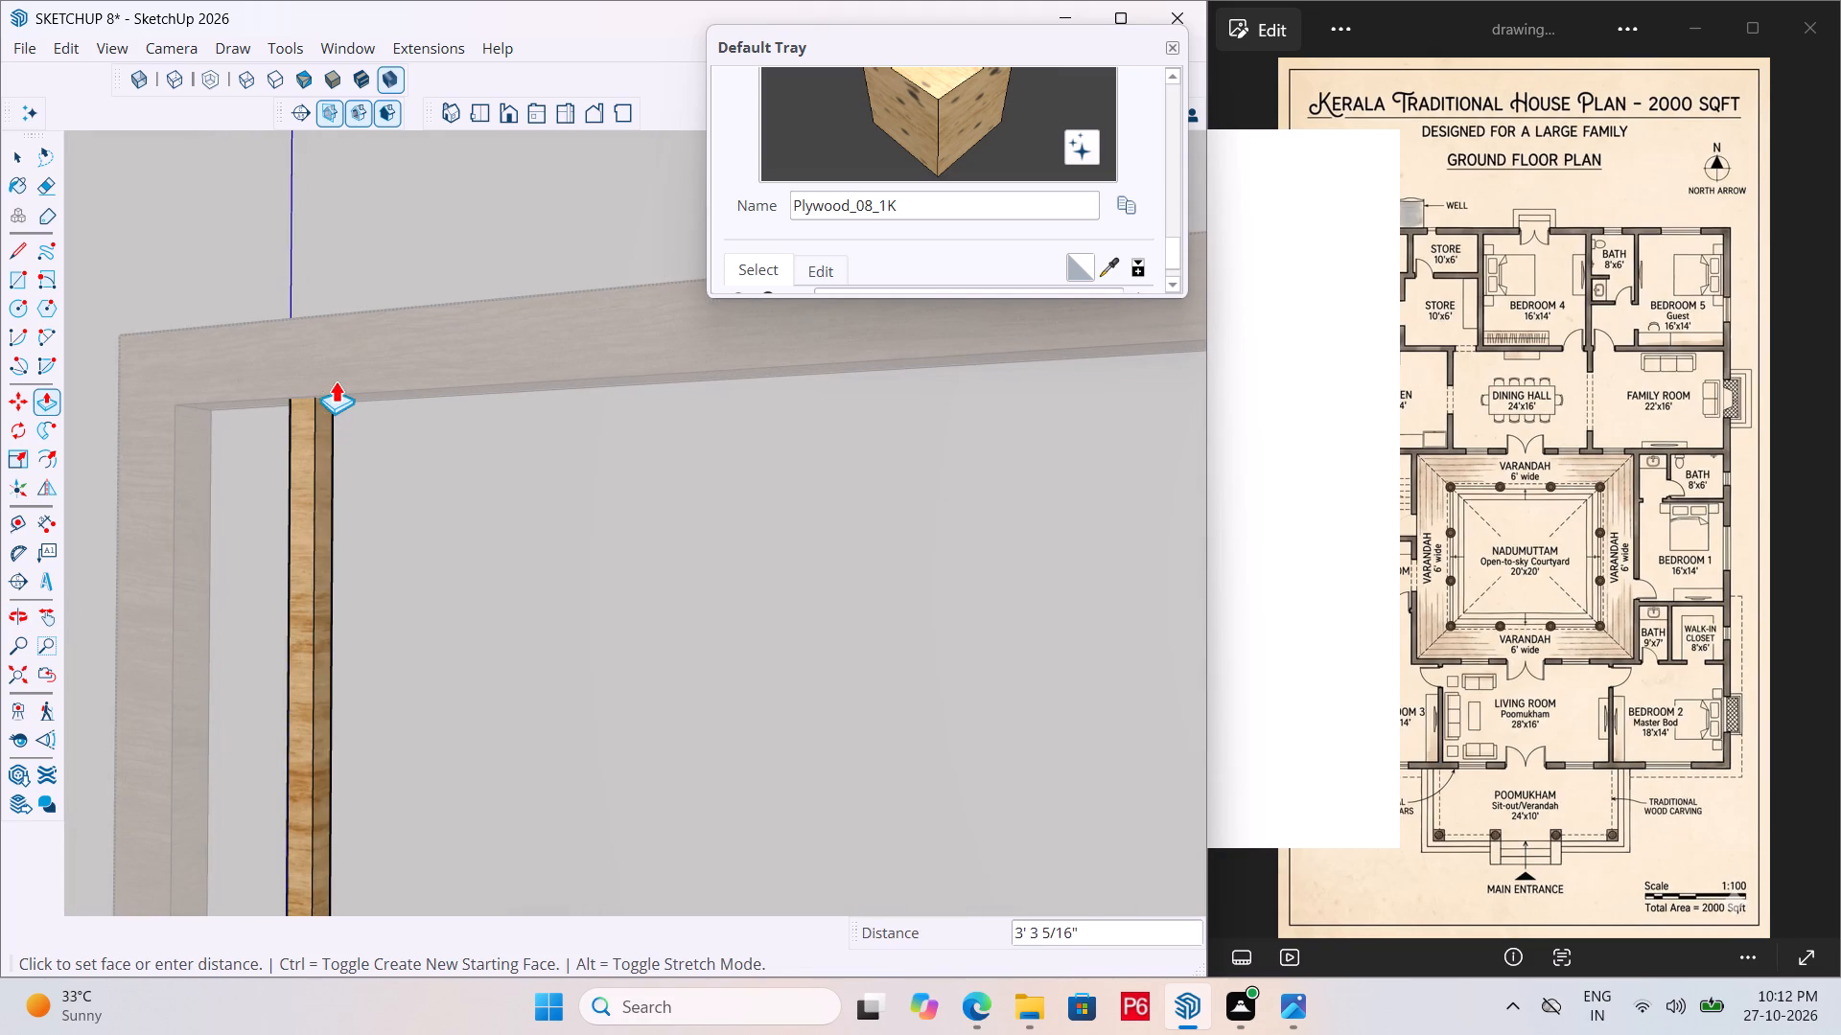
click(375, 391)
scroll(337, 474, down, 5)
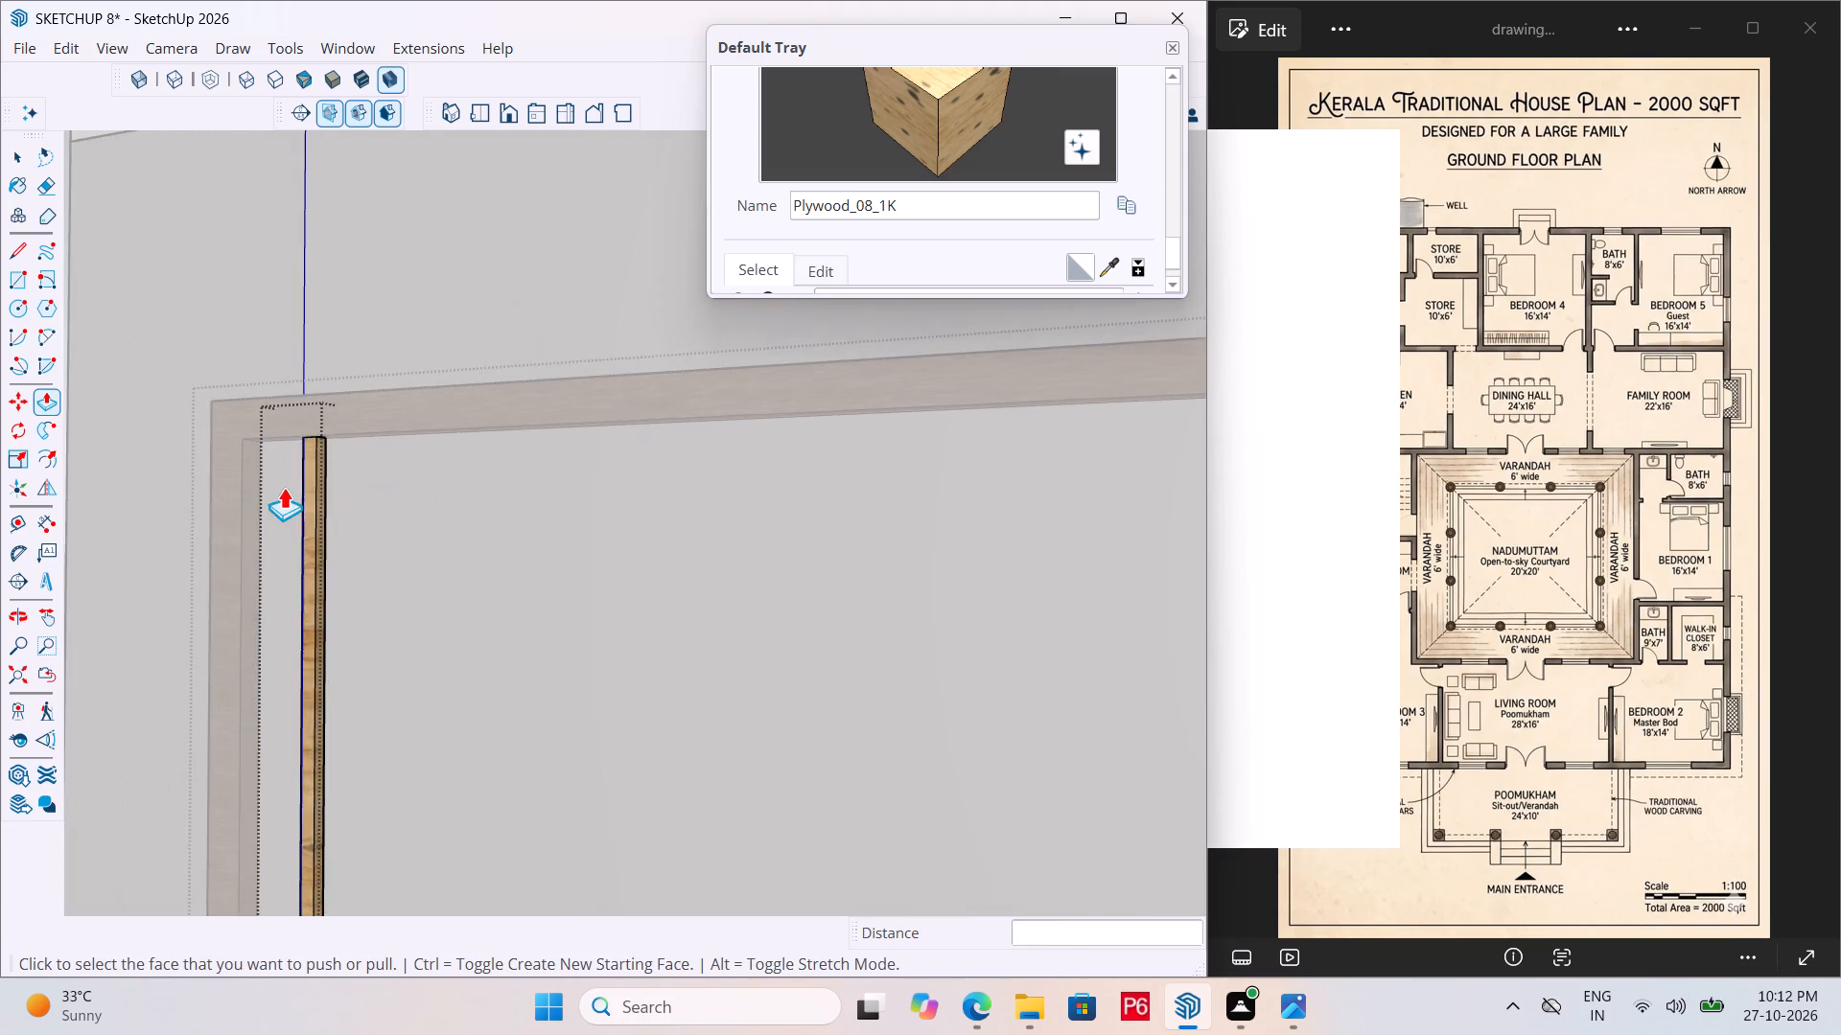
scroll(284, 487, down, 8)
Save the model, leave the bar's group and select the finished bar.
key(ctrl+s)
key(ctrl+s)
key(ctrl+s)
middle_drag(326, 591, 307, 626)
scroll(326, 591, down, 1)
key(space)
click(105, 569)
scroll(225, 697, up, 4)
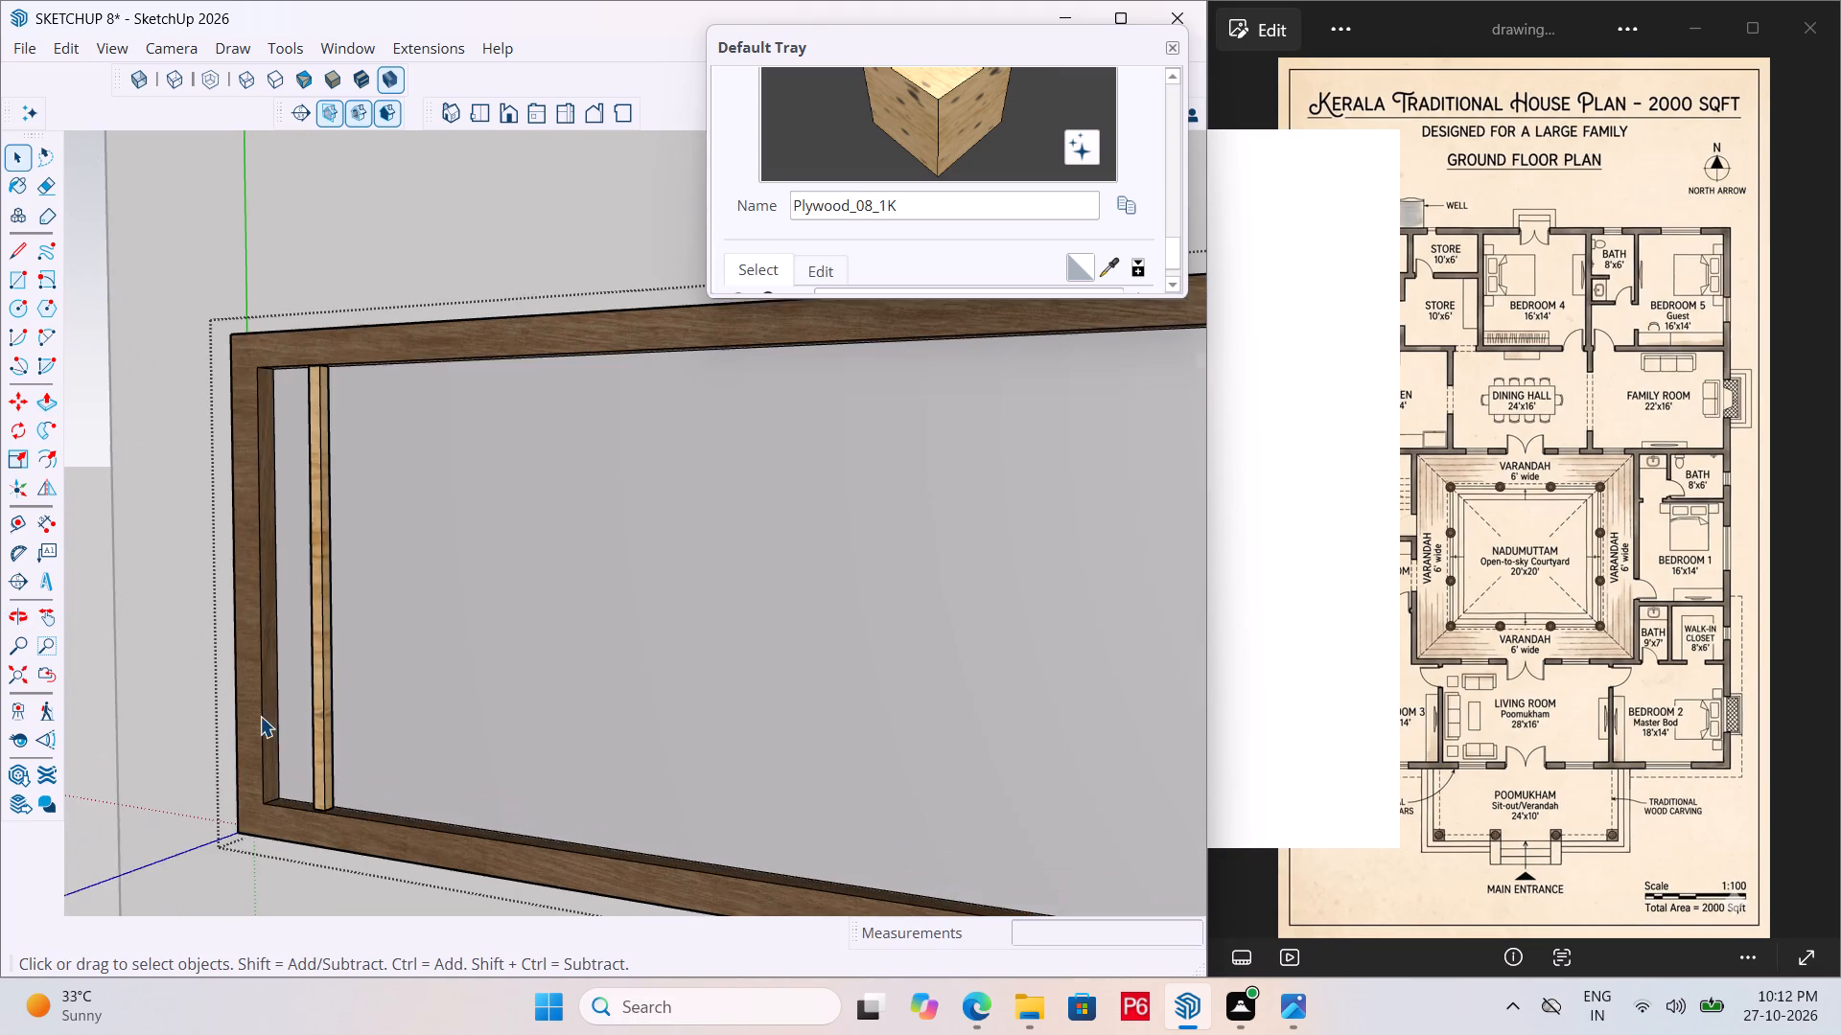
scroll(260, 716, up, 2)
click(337, 758)
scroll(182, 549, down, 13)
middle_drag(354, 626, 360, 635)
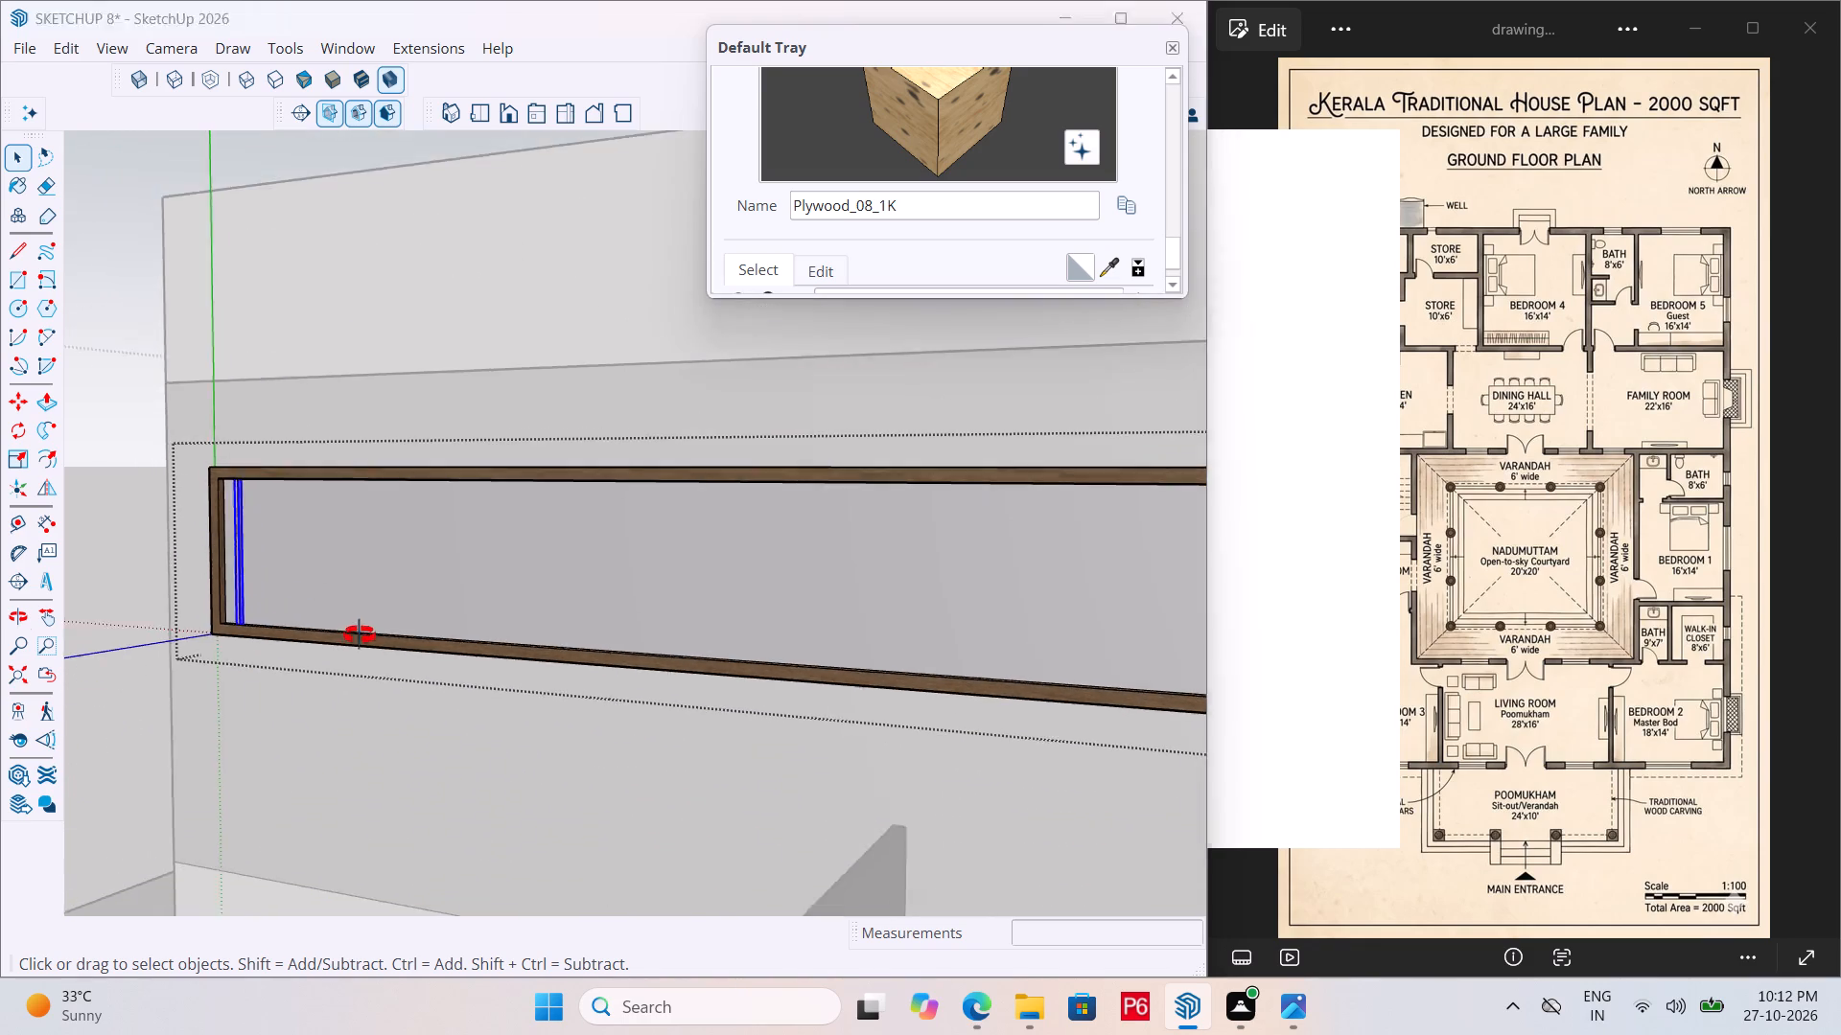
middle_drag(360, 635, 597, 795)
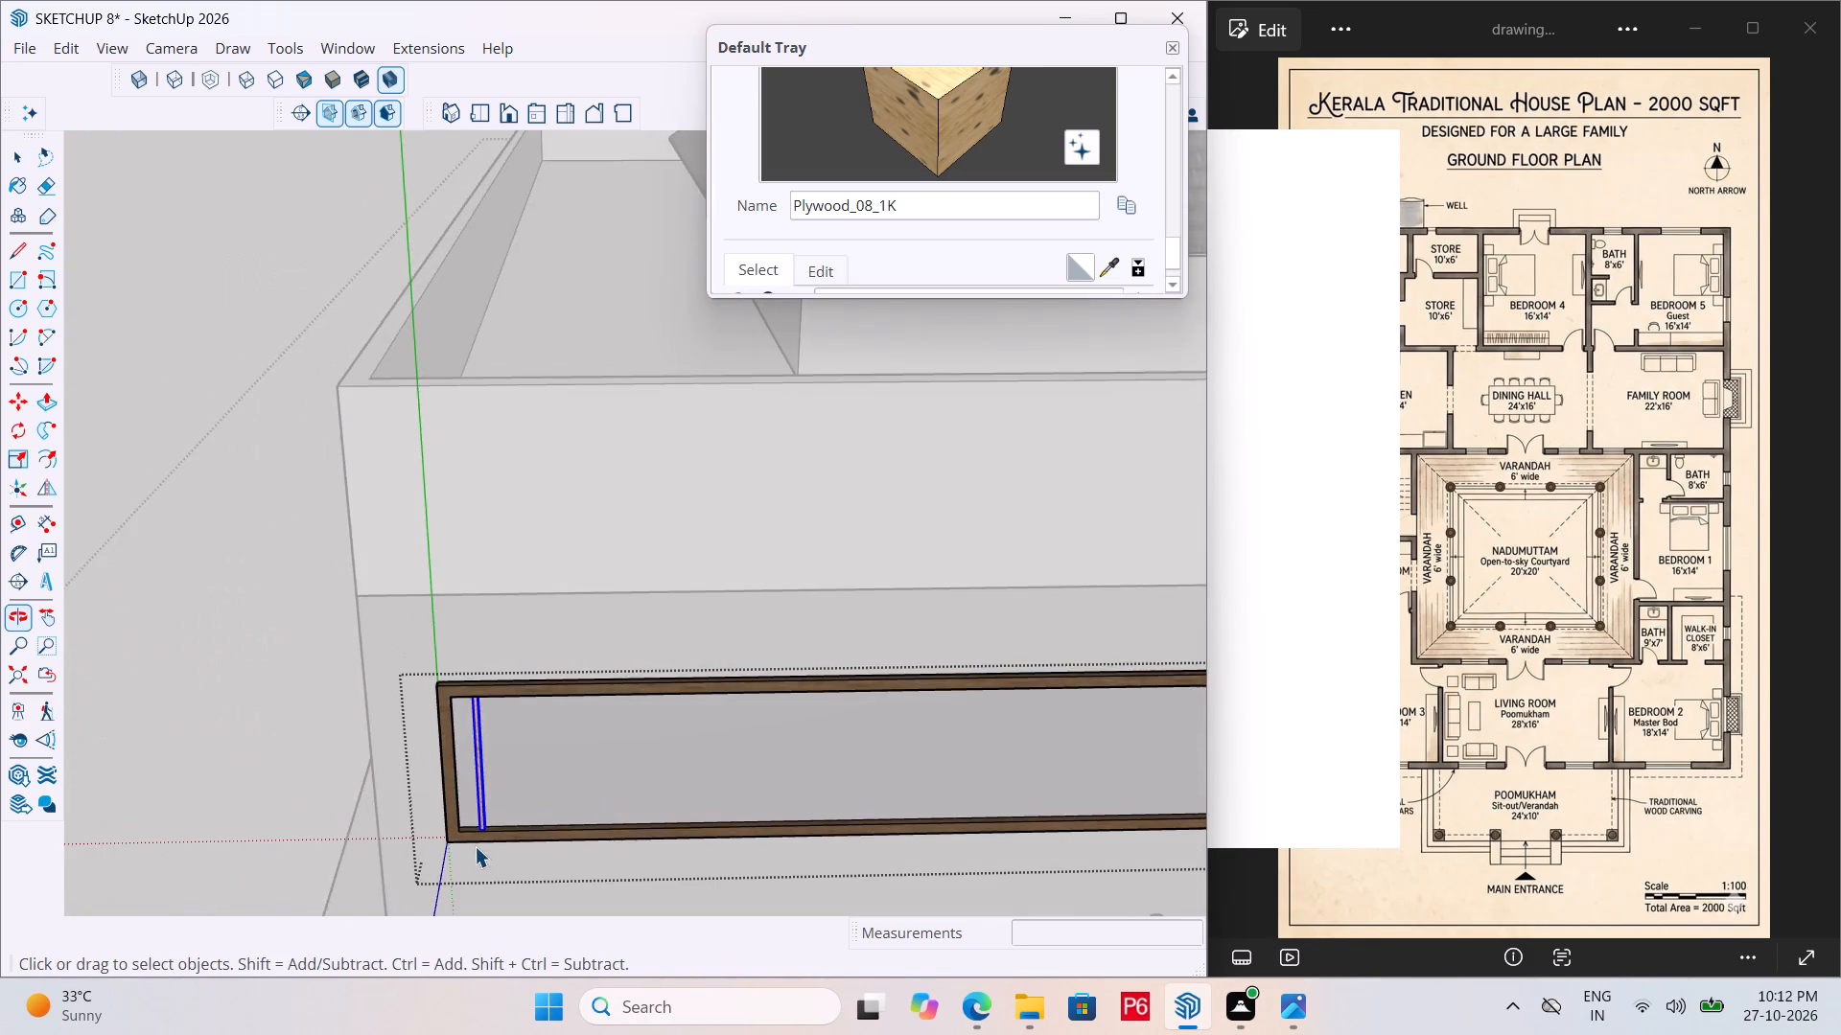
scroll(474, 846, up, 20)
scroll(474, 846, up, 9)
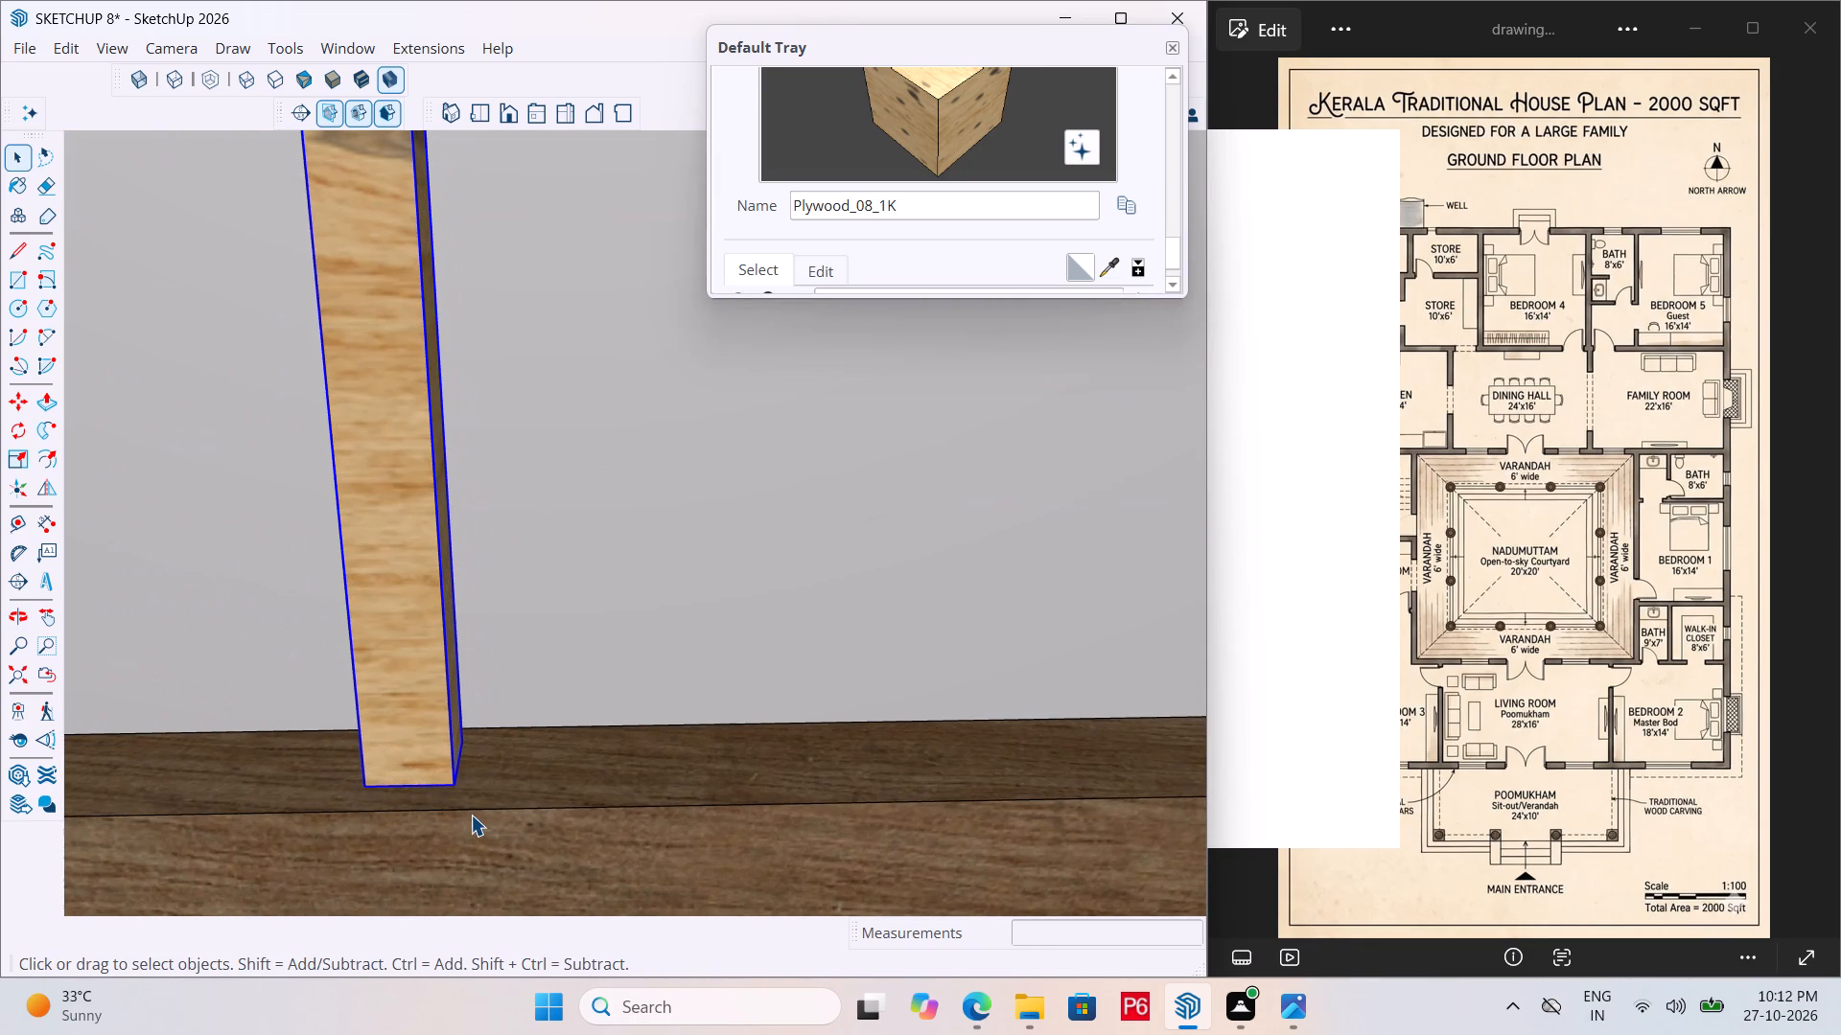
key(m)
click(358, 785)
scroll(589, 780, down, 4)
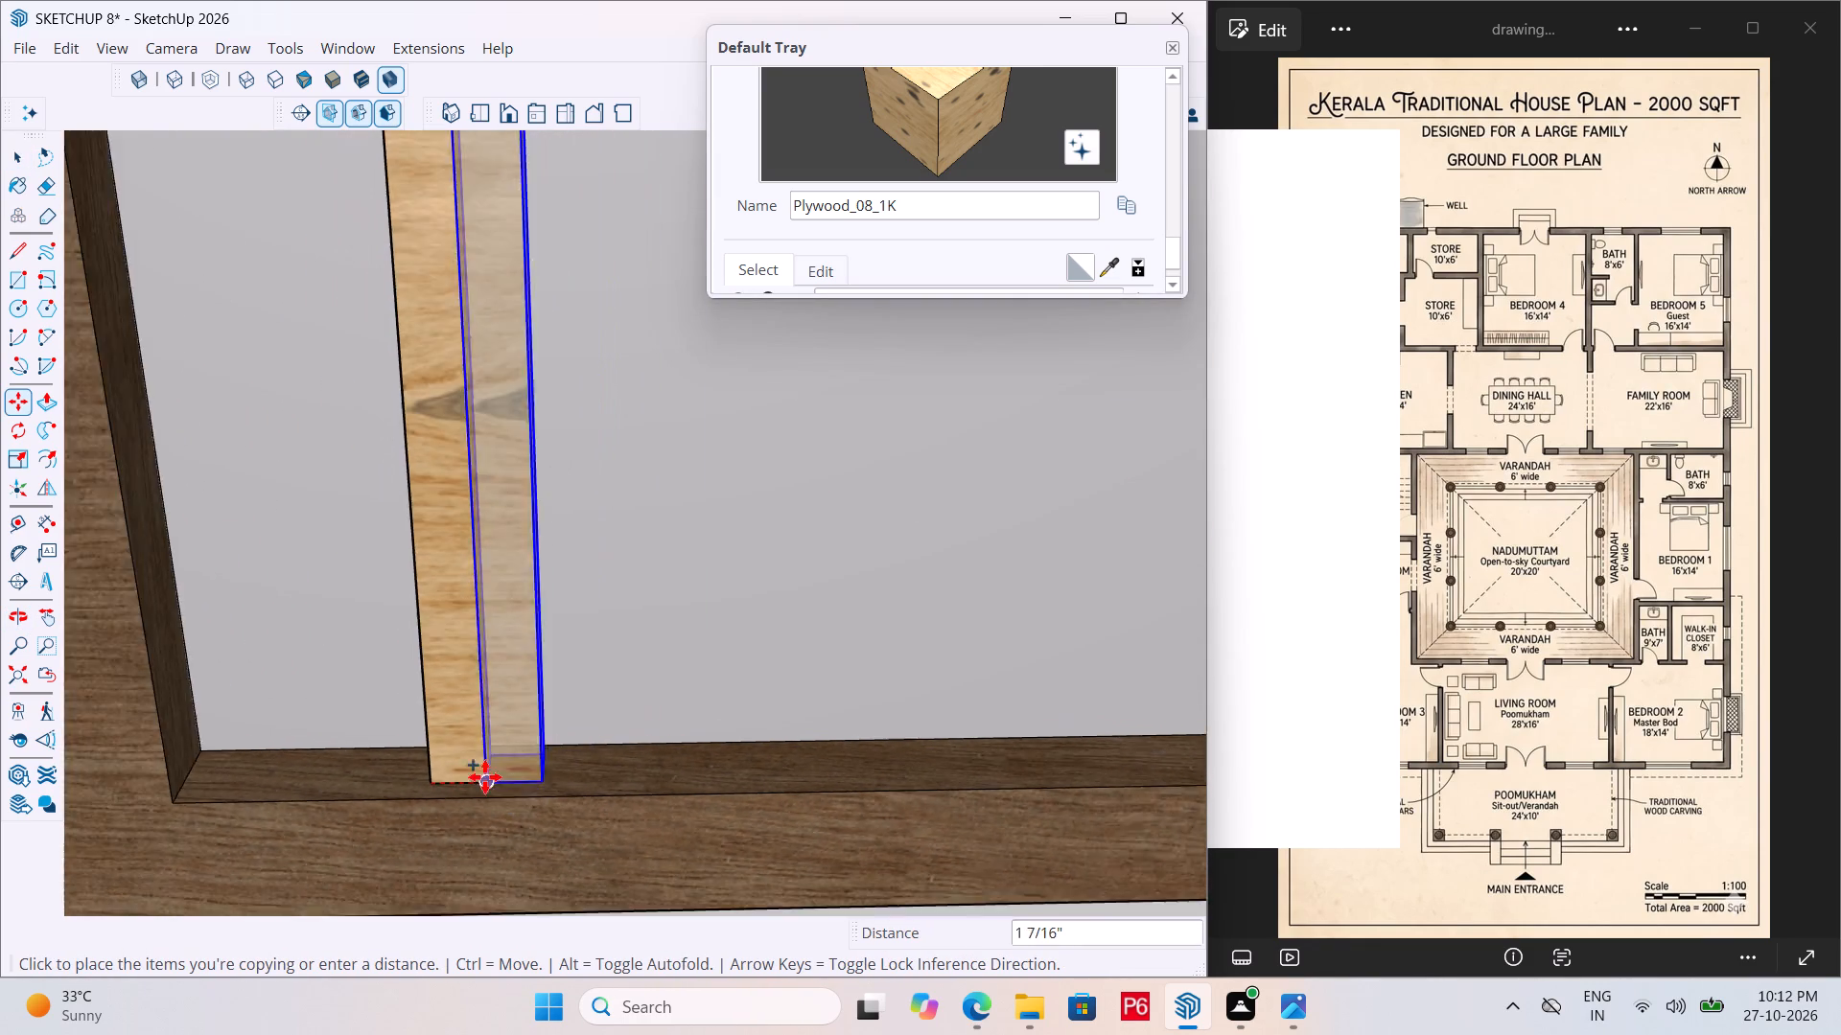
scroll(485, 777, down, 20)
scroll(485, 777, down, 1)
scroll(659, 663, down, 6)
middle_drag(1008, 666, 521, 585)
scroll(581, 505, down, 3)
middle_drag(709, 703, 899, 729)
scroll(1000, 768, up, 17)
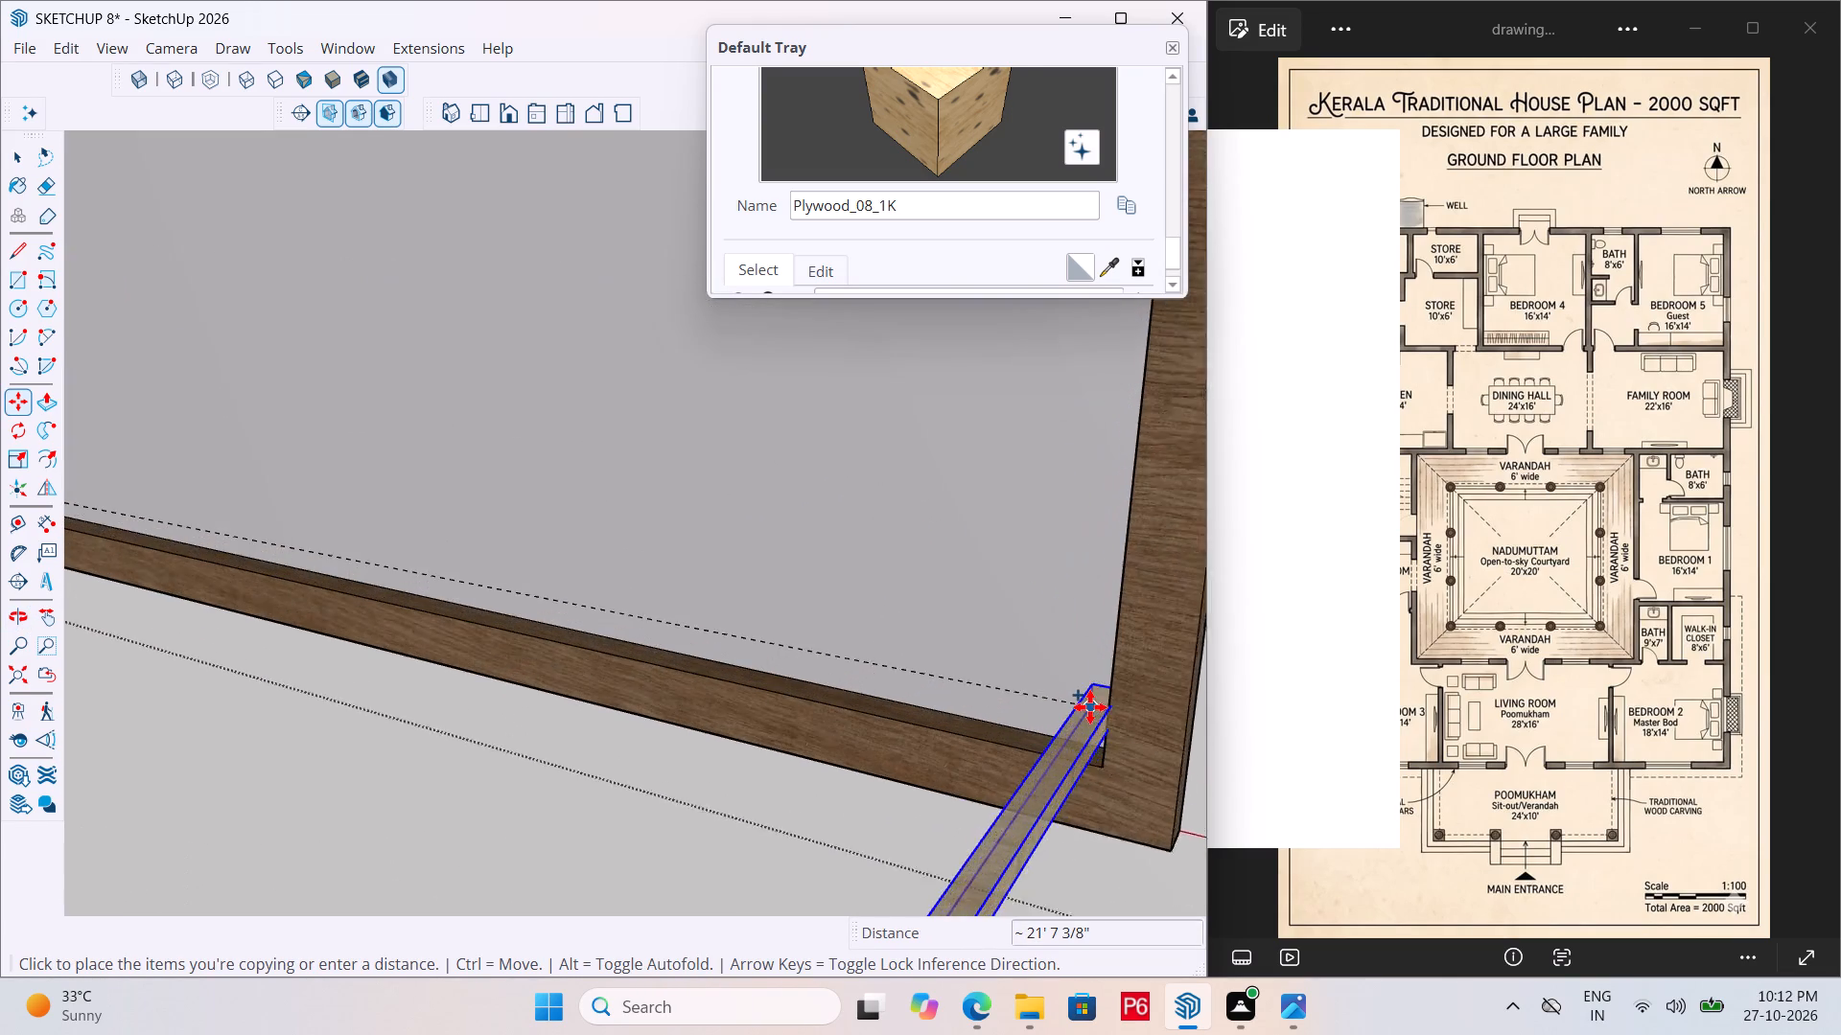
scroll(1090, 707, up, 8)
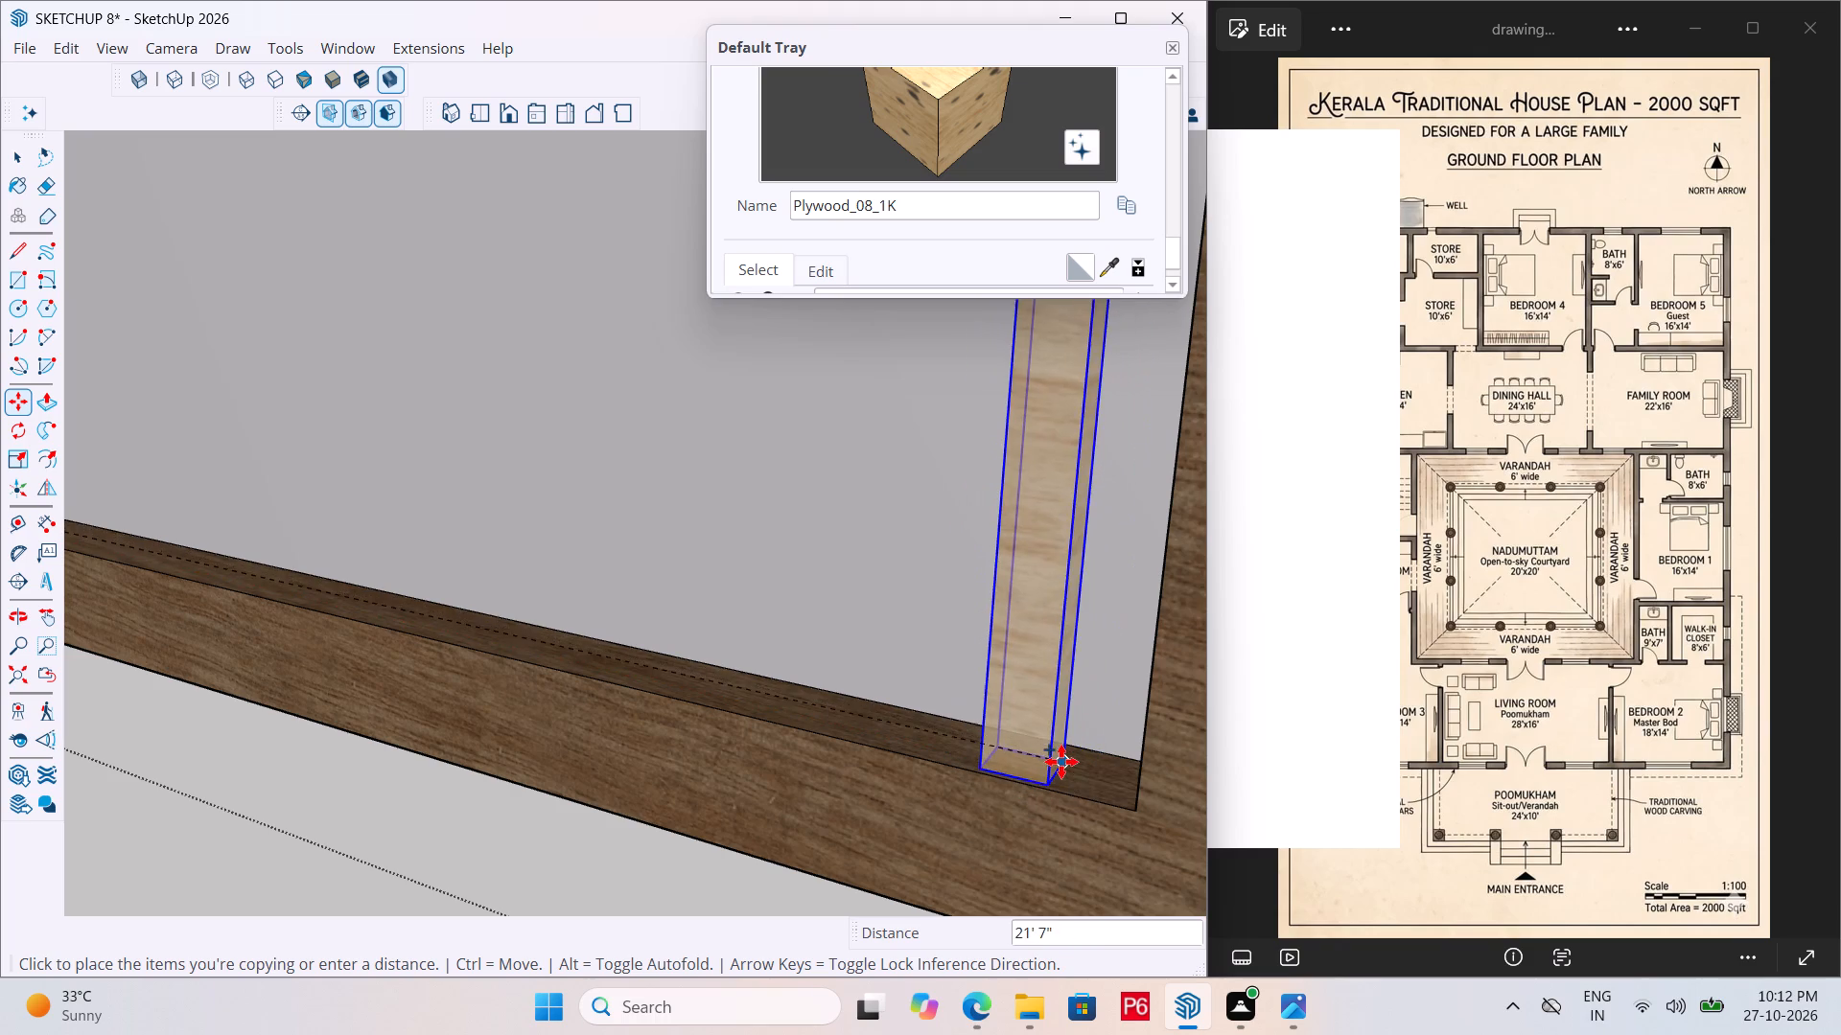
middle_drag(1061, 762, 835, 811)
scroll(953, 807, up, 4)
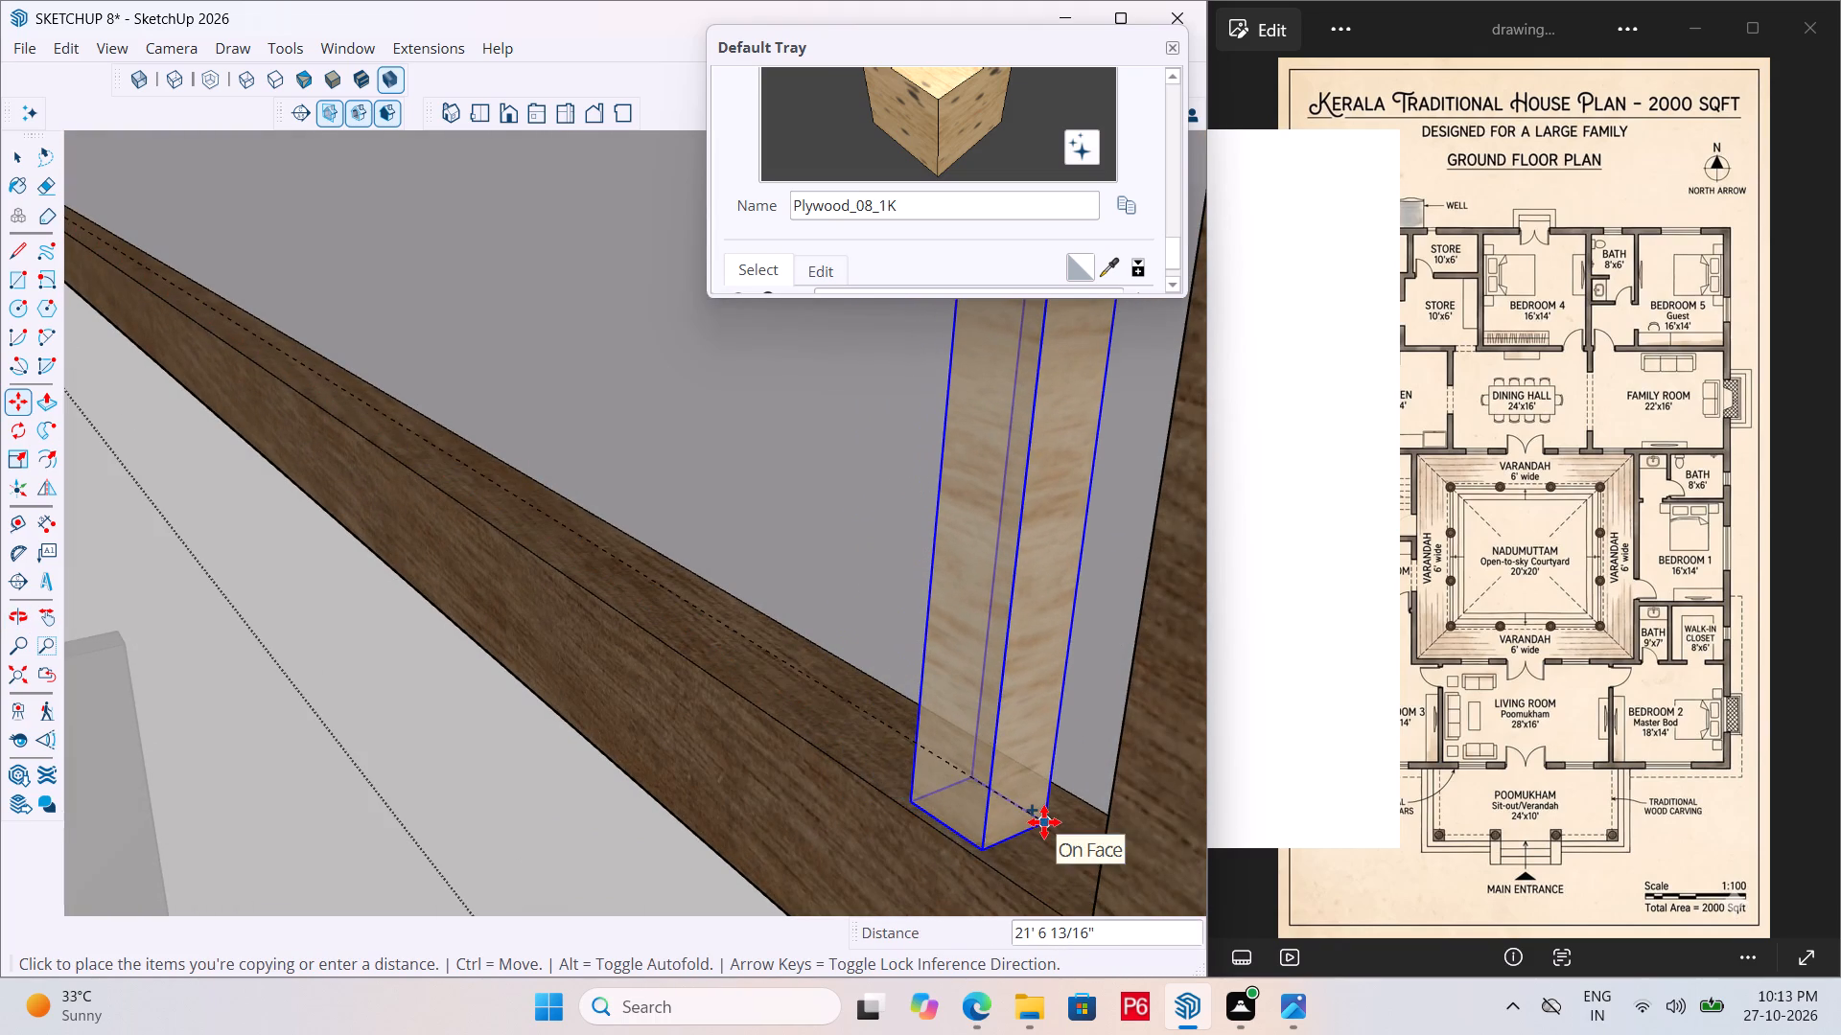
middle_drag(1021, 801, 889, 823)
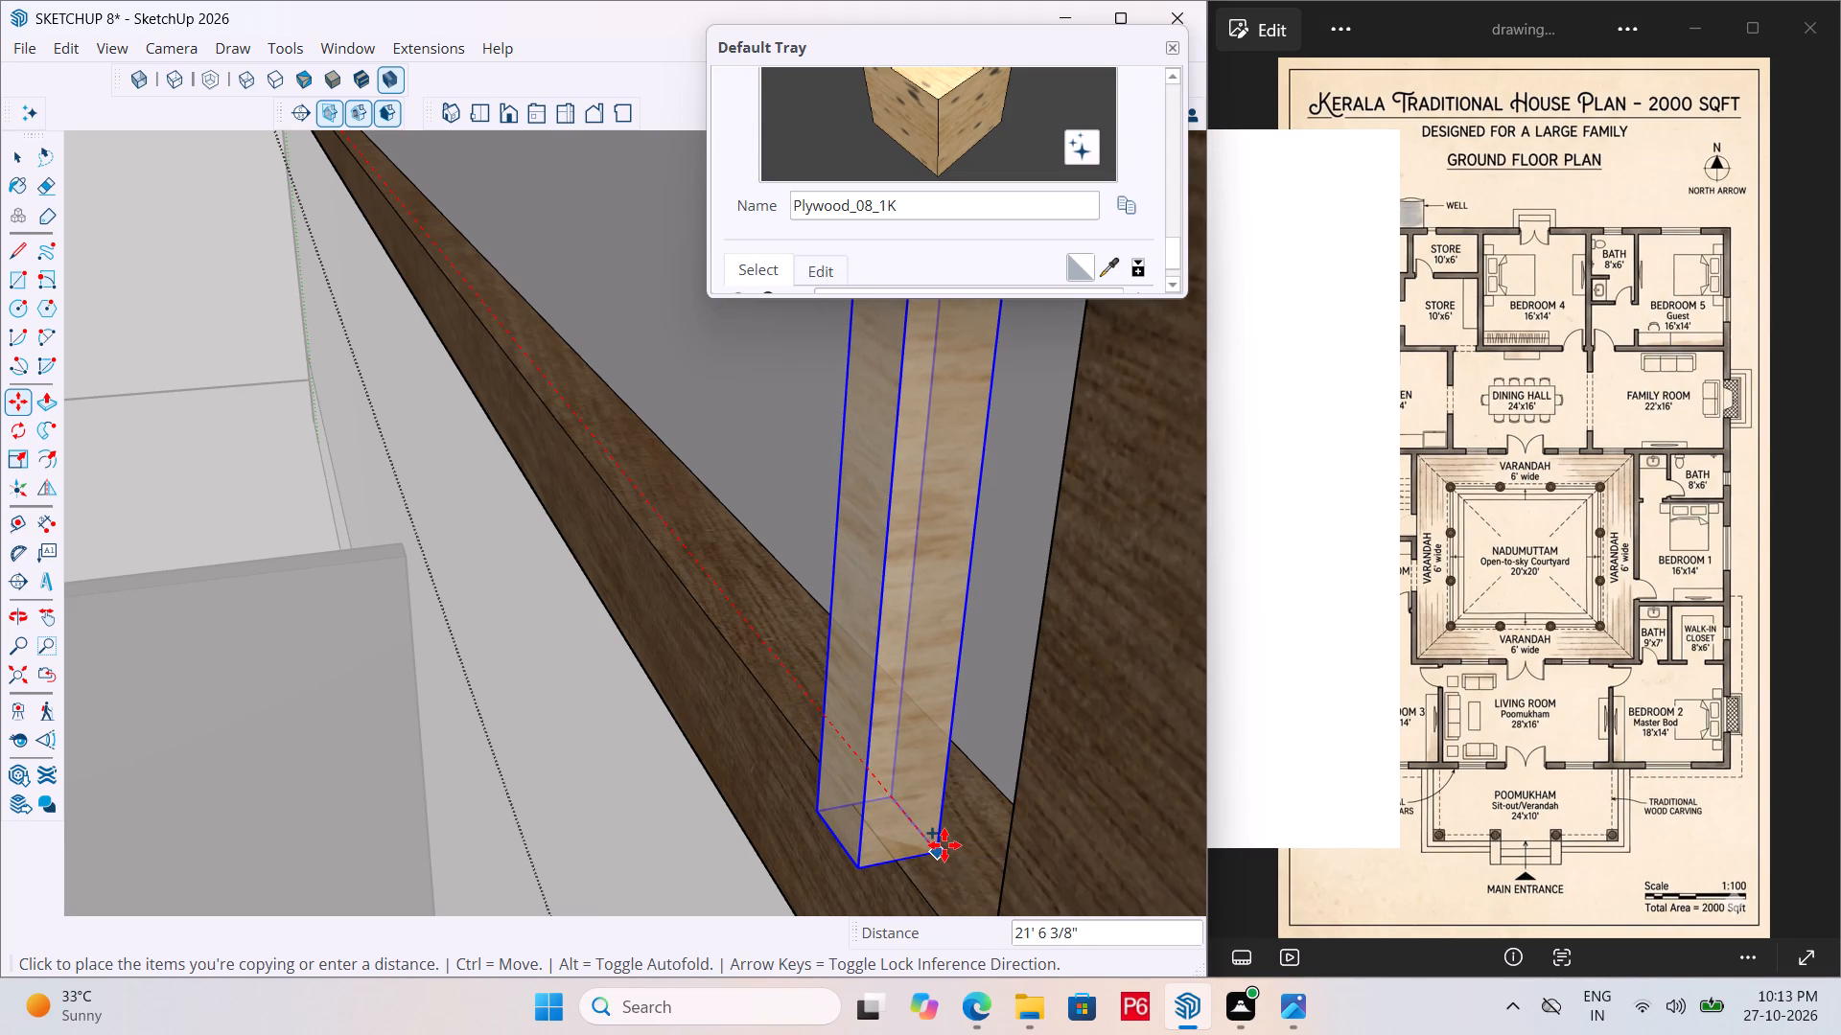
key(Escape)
Copy the bar along the bottom rail to just inside the frame's far end, about 21' 4 11/16" away.
scroll(1006, 839, down, 8)
scroll(1127, 883, down, 6)
scroll(884, 742, down, 7)
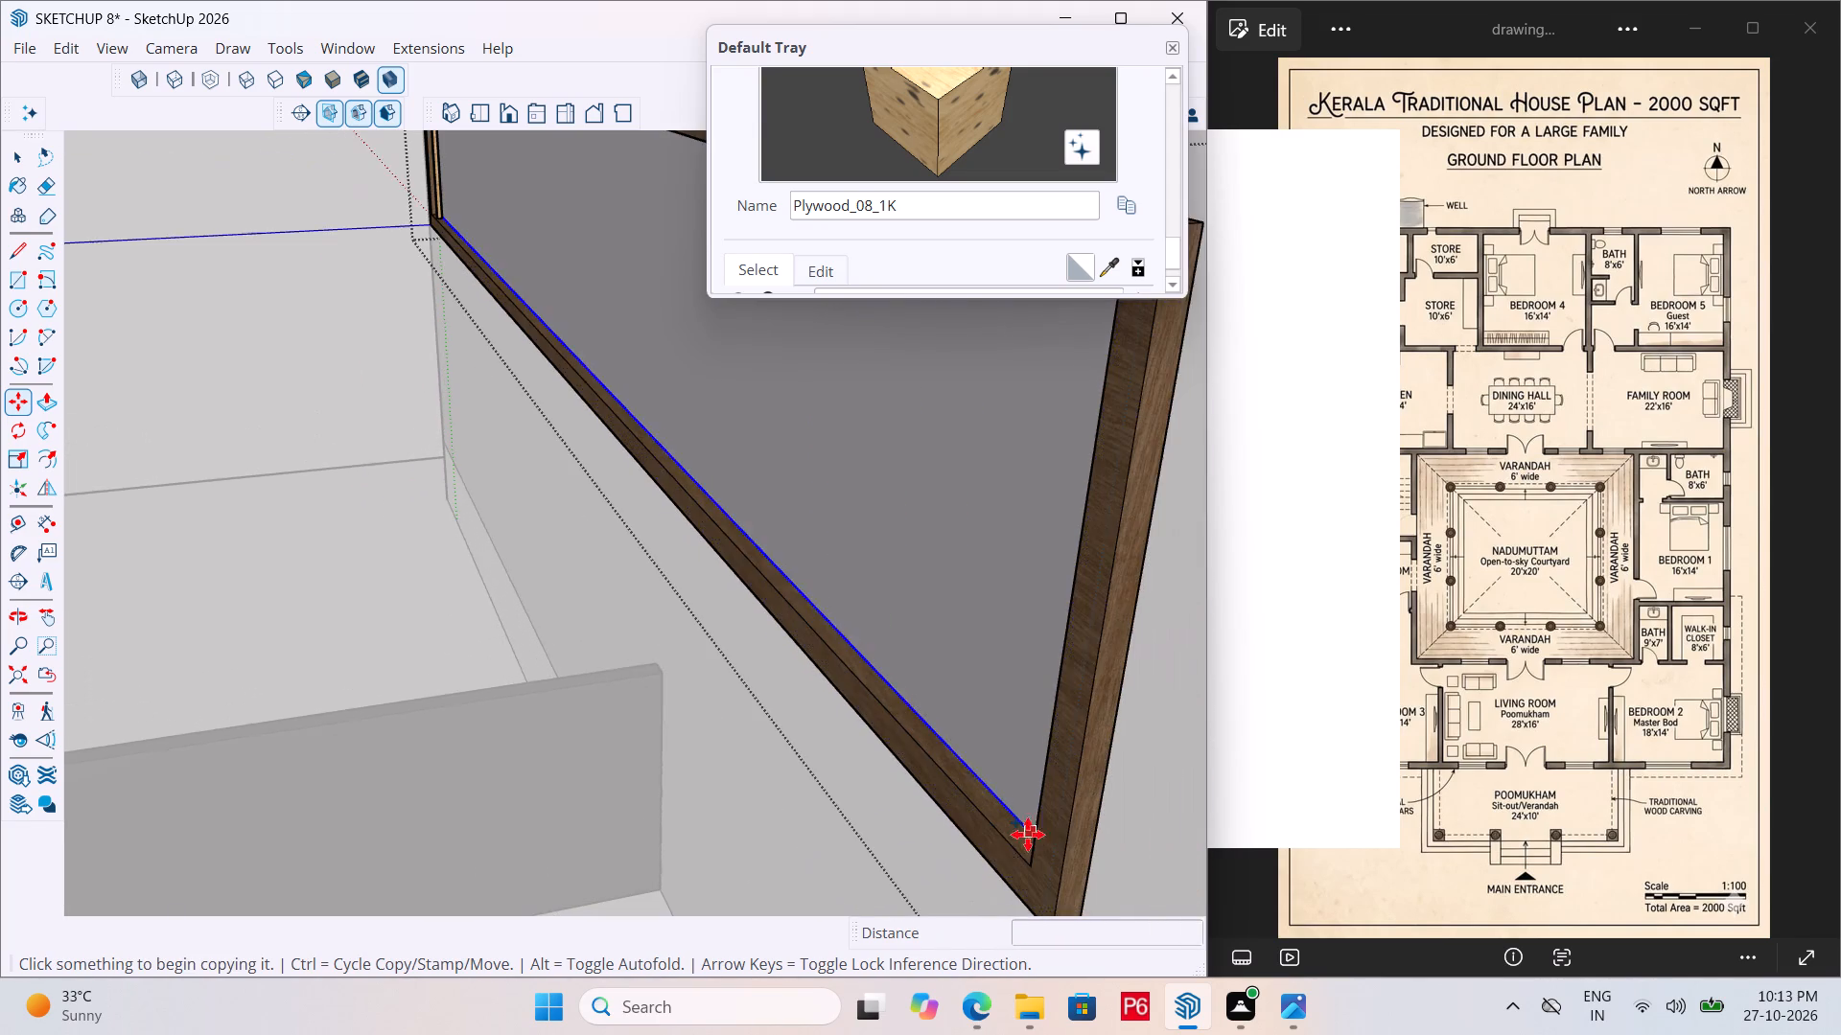
scroll(626, 557, down, 7)
scroll(538, 352, up, 20)
middle_drag(614, 492, 615, 492)
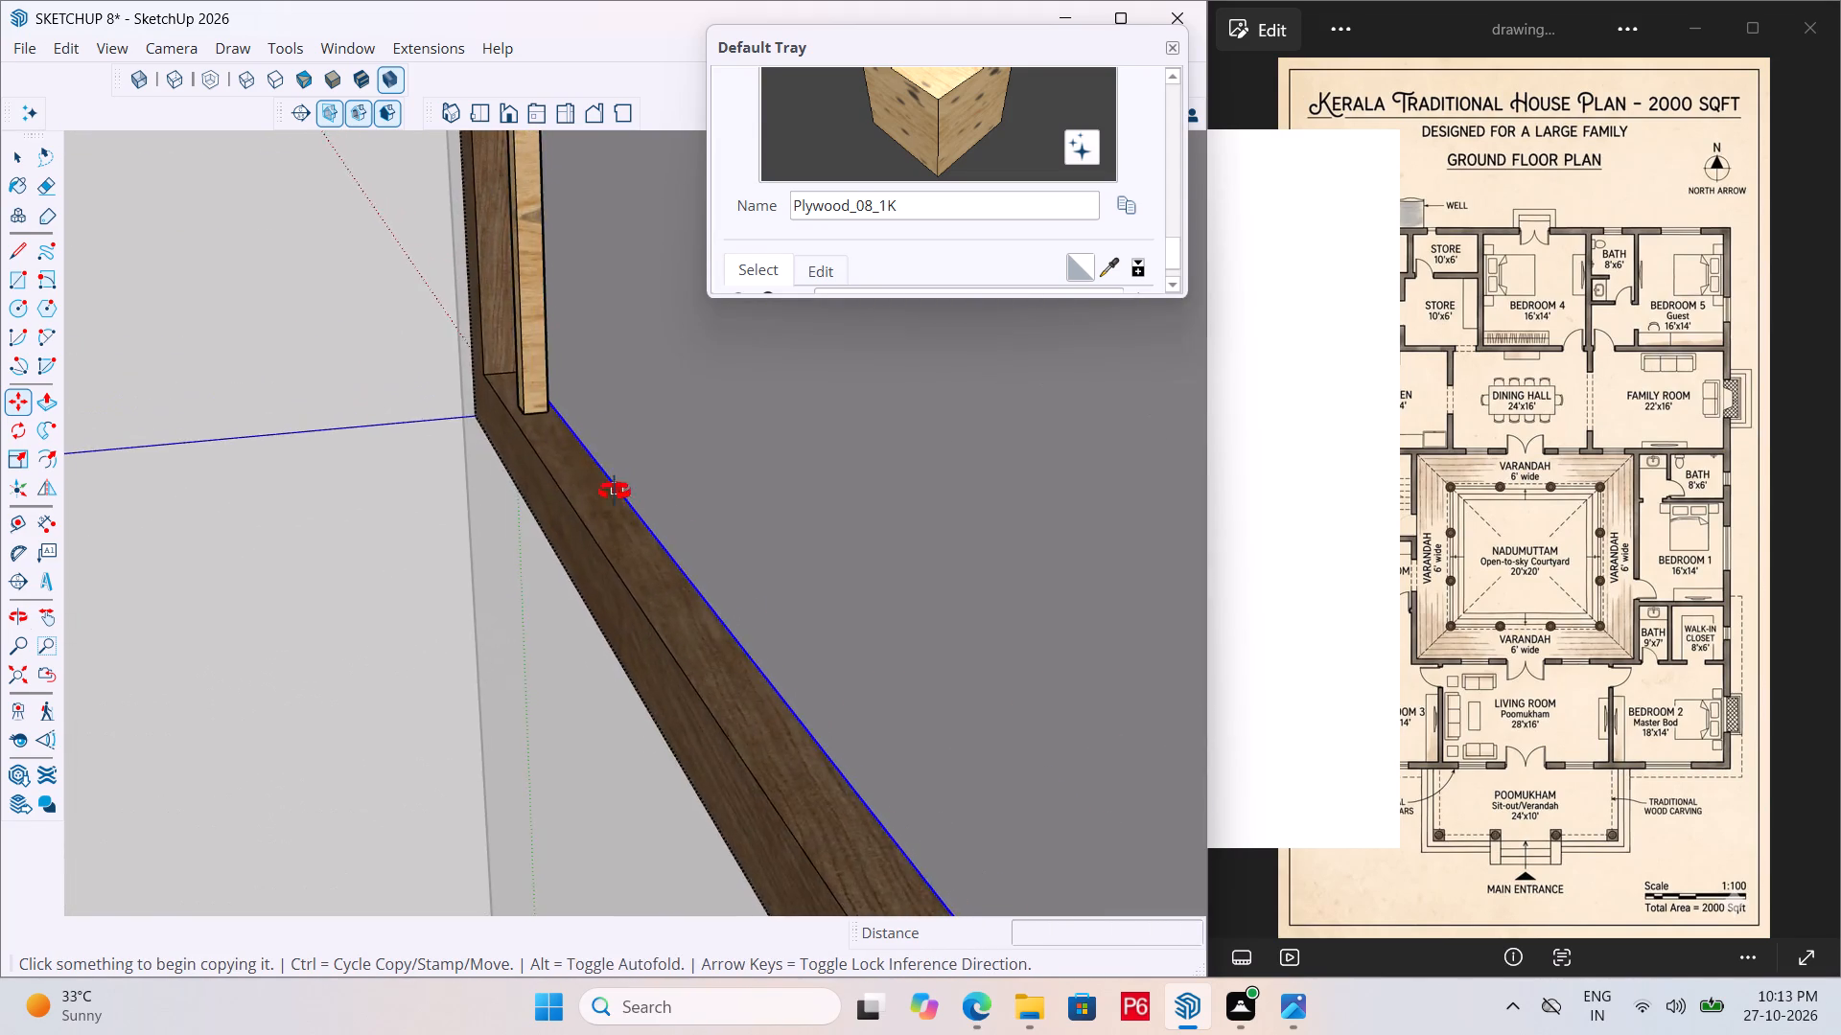
middle_drag(615, 492, 808, 485)
scroll(474, 407, up, 10)
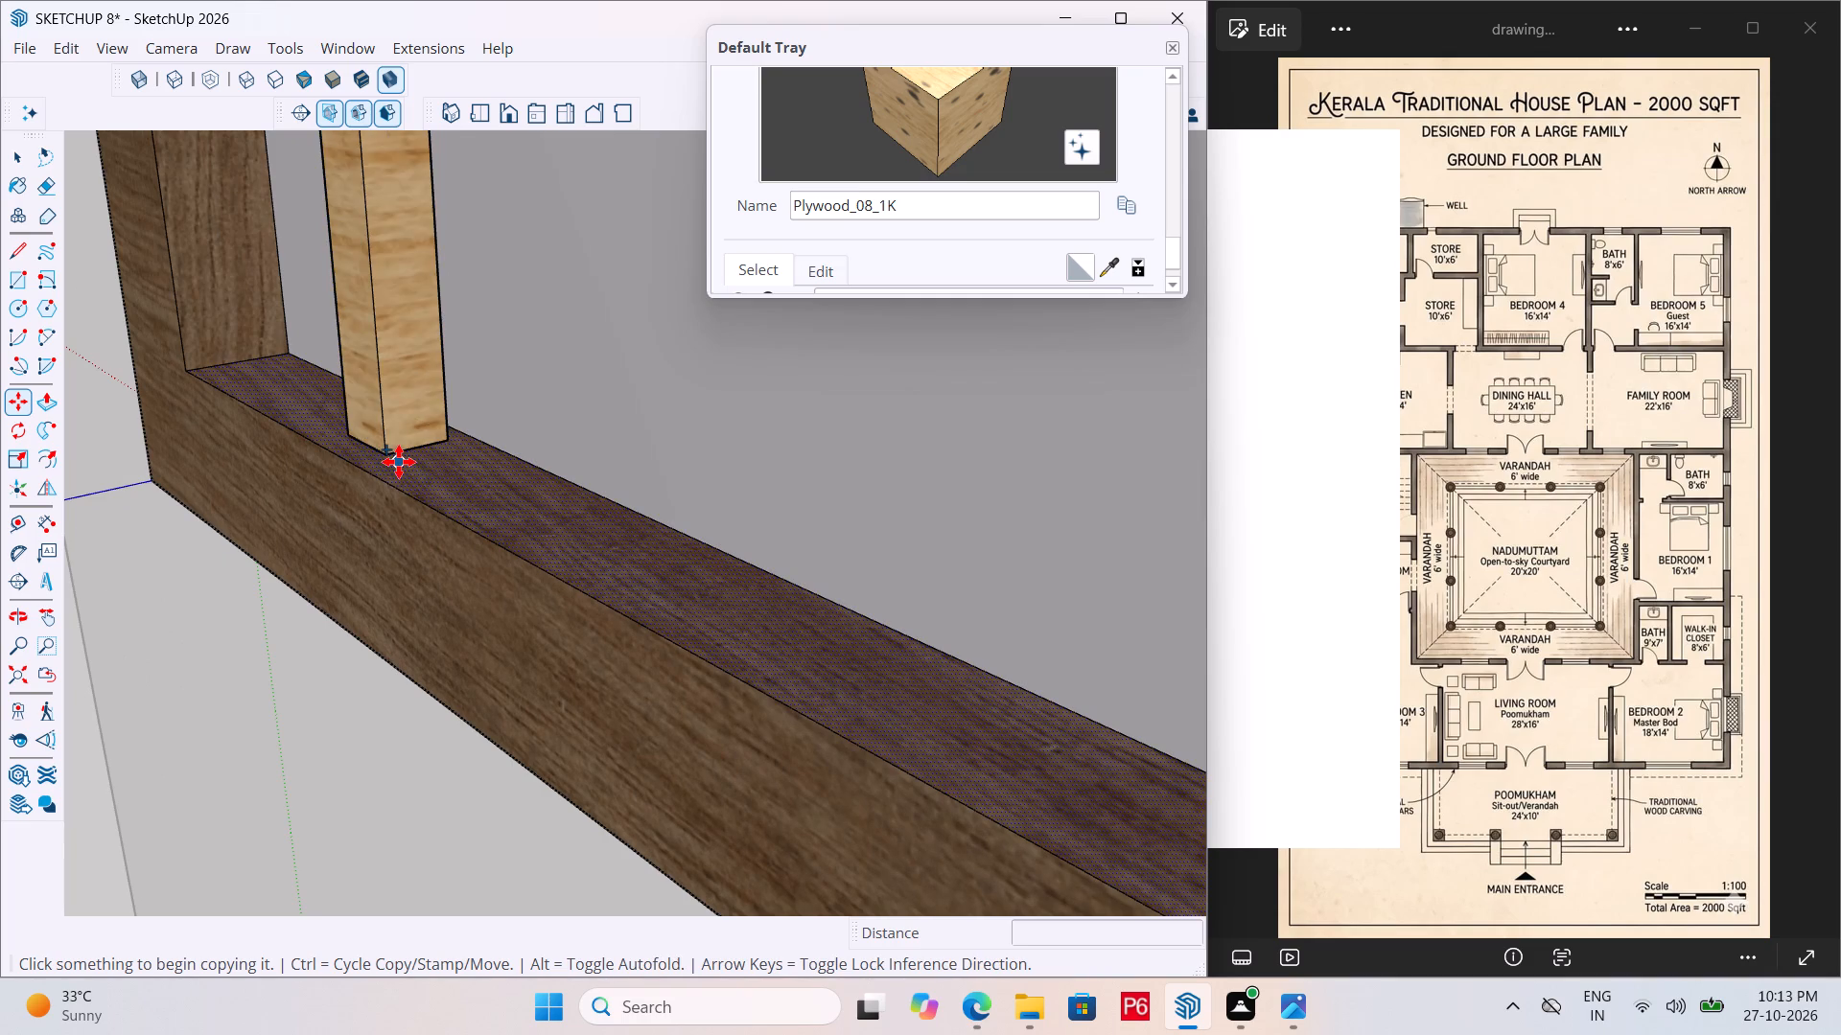
click(392, 455)
scroll(567, 548, down, 6)
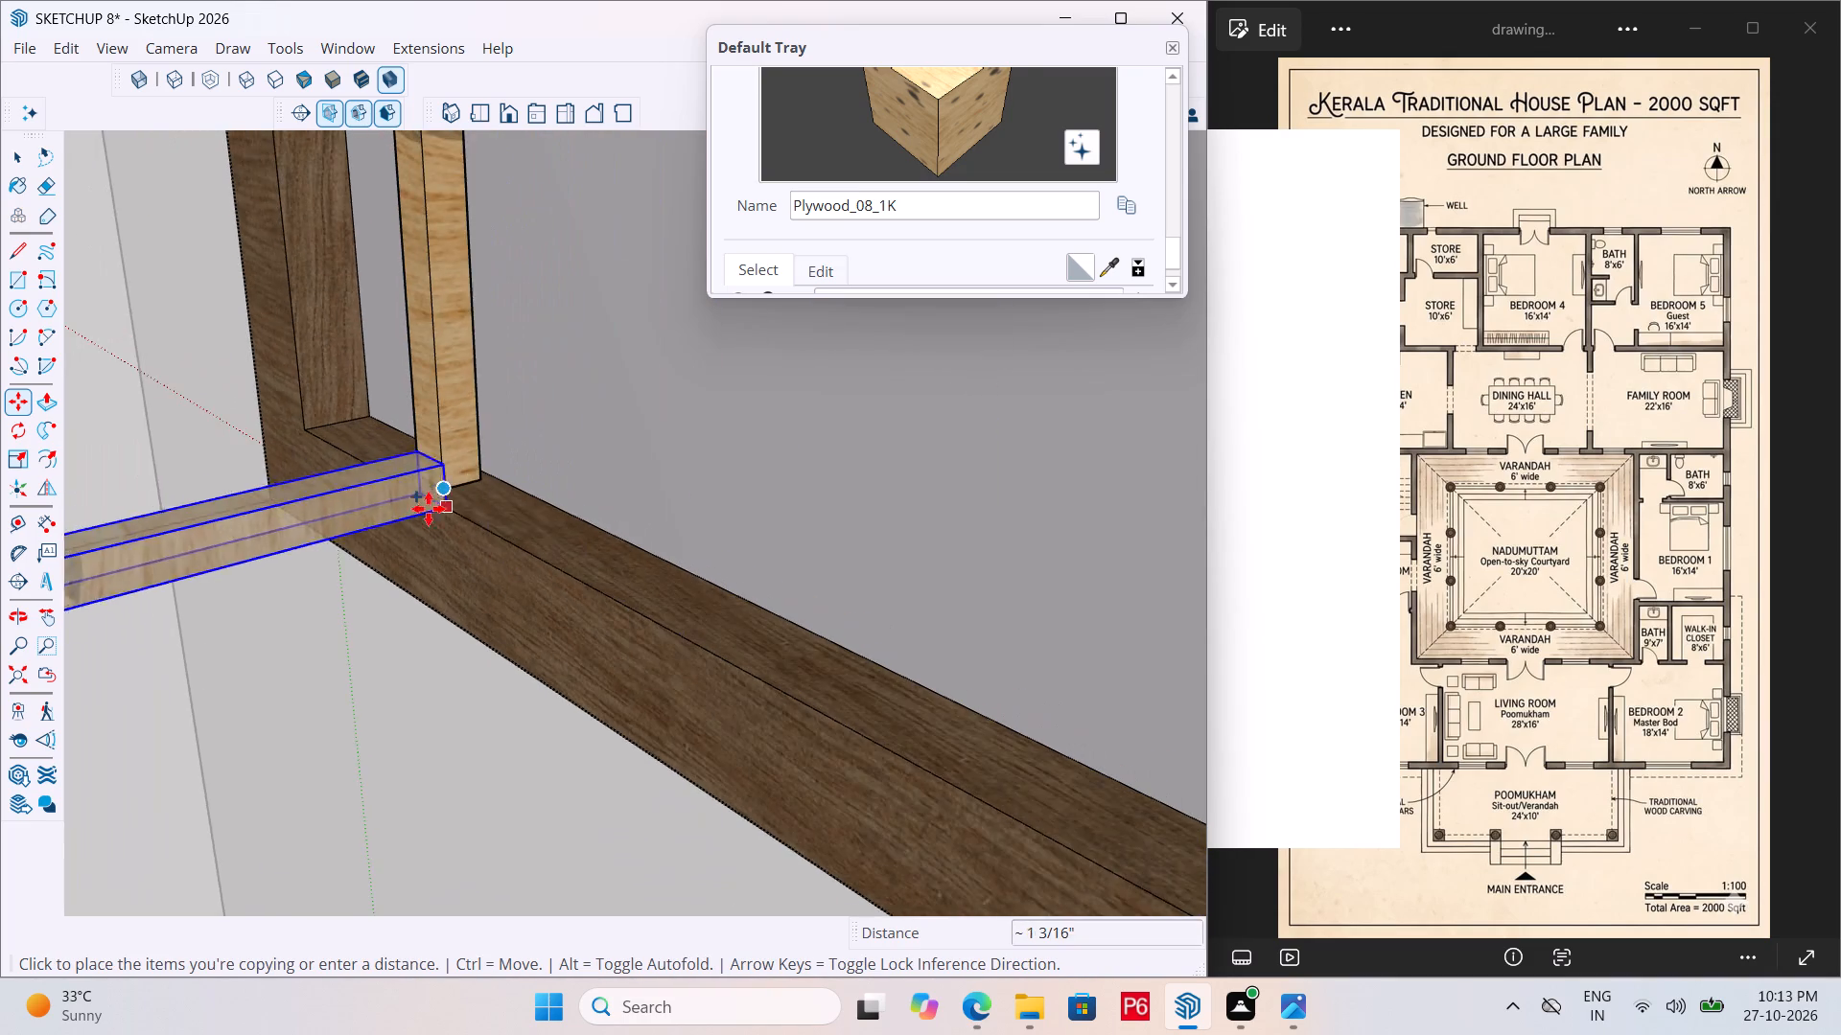
scroll(429, 509, down, 18)
scroll(862, 629, down, 3)
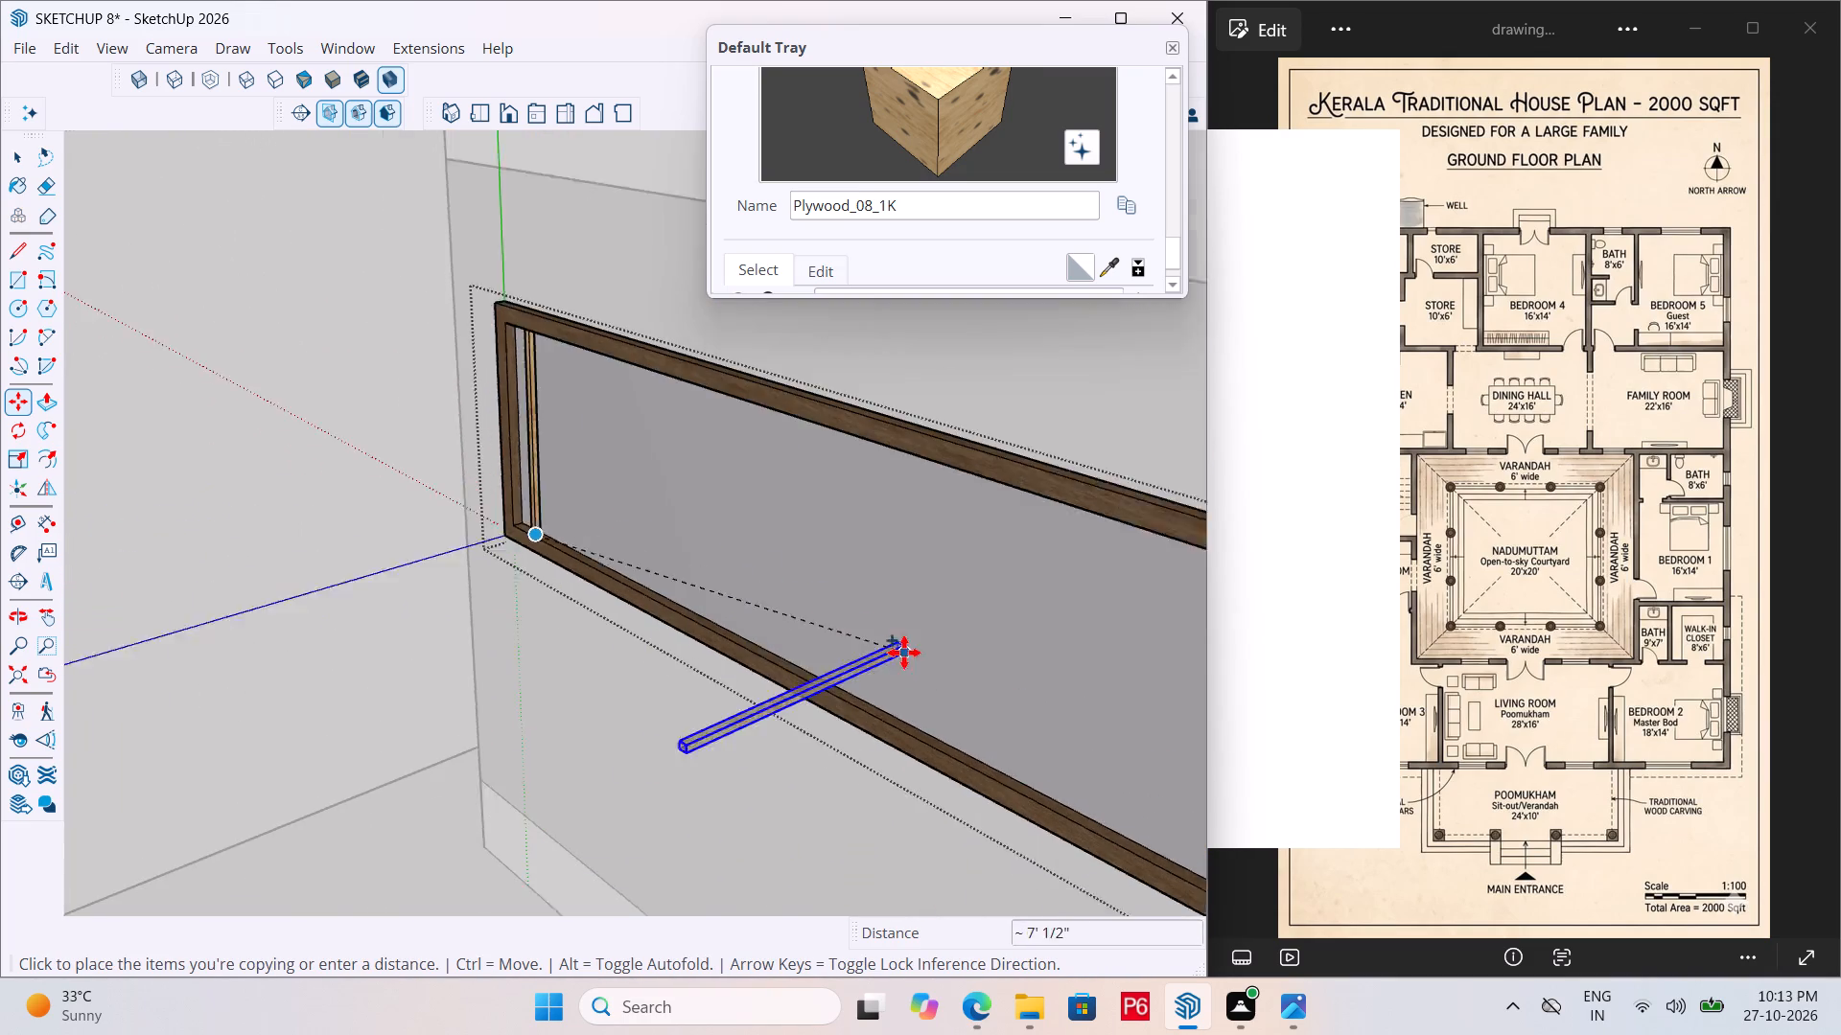
scroll(904, 653, down, 9)
scroll(523, 515, down, 7)
scroll(937, 672, up, 10)
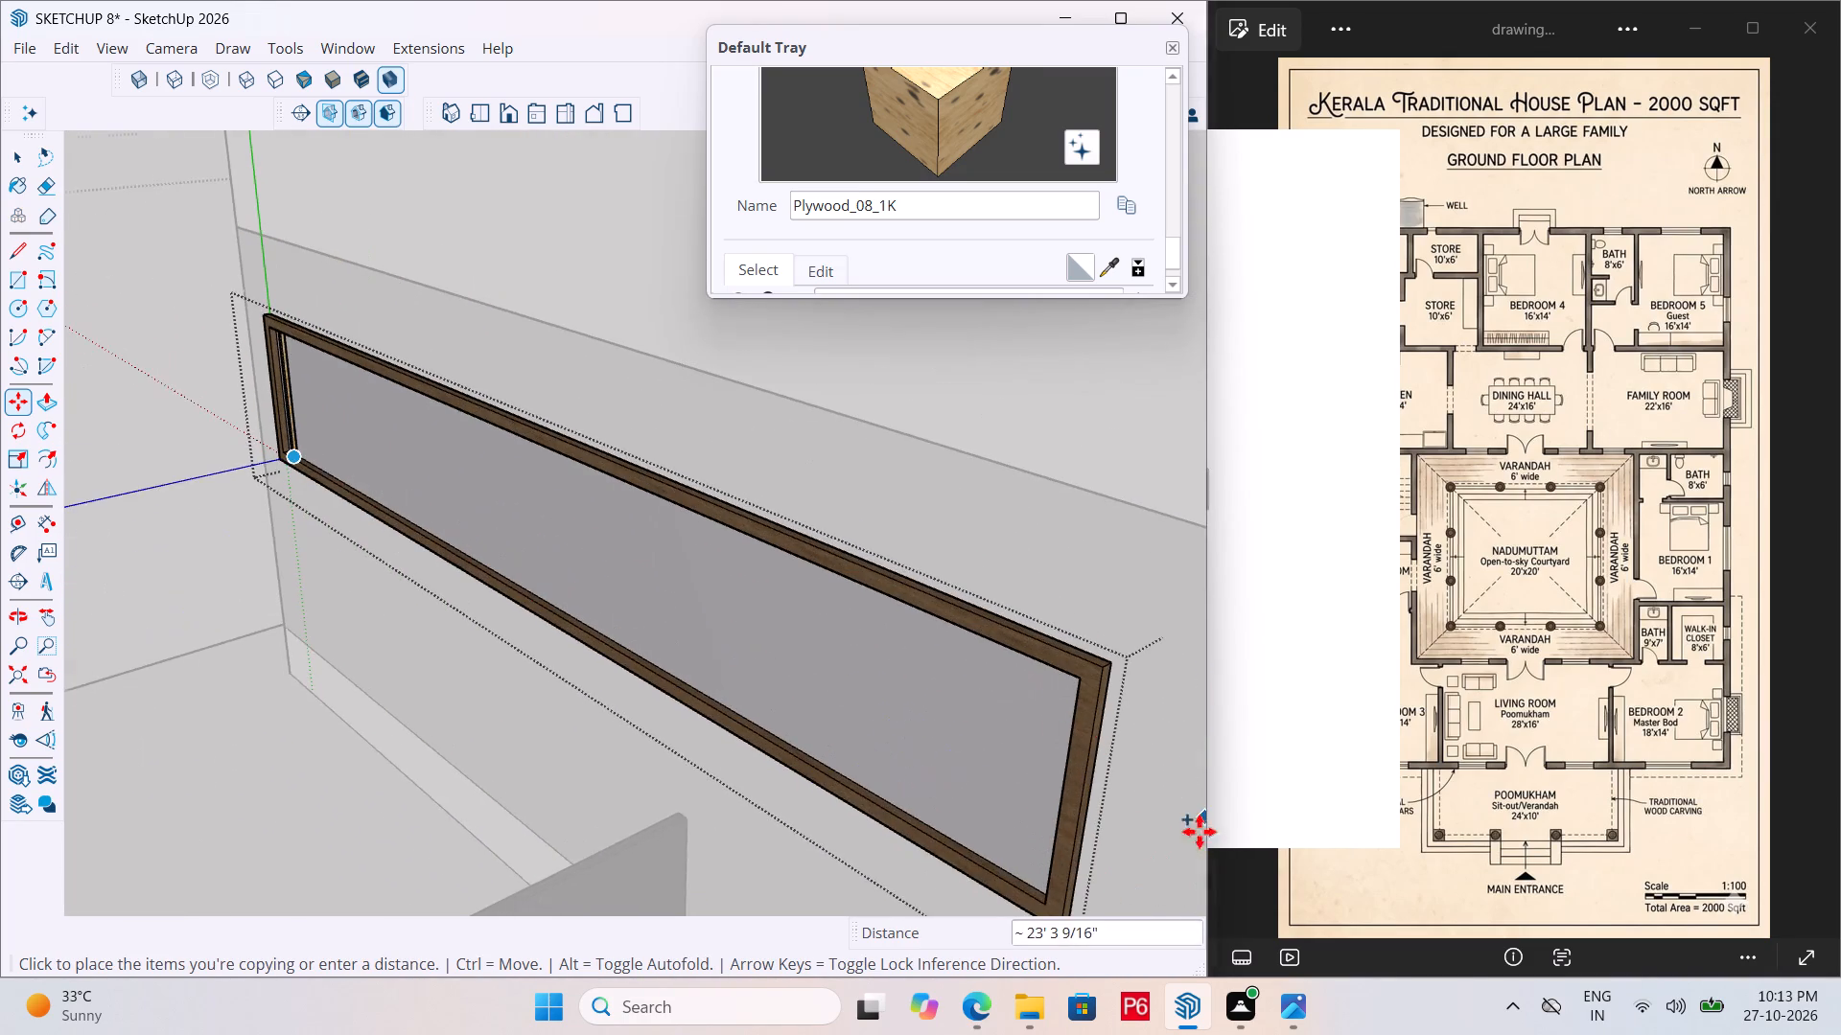
scroll(1200, 832, up, 10)
scroll(819, 514, down, 7)
scroll(901, 792, up, 15)
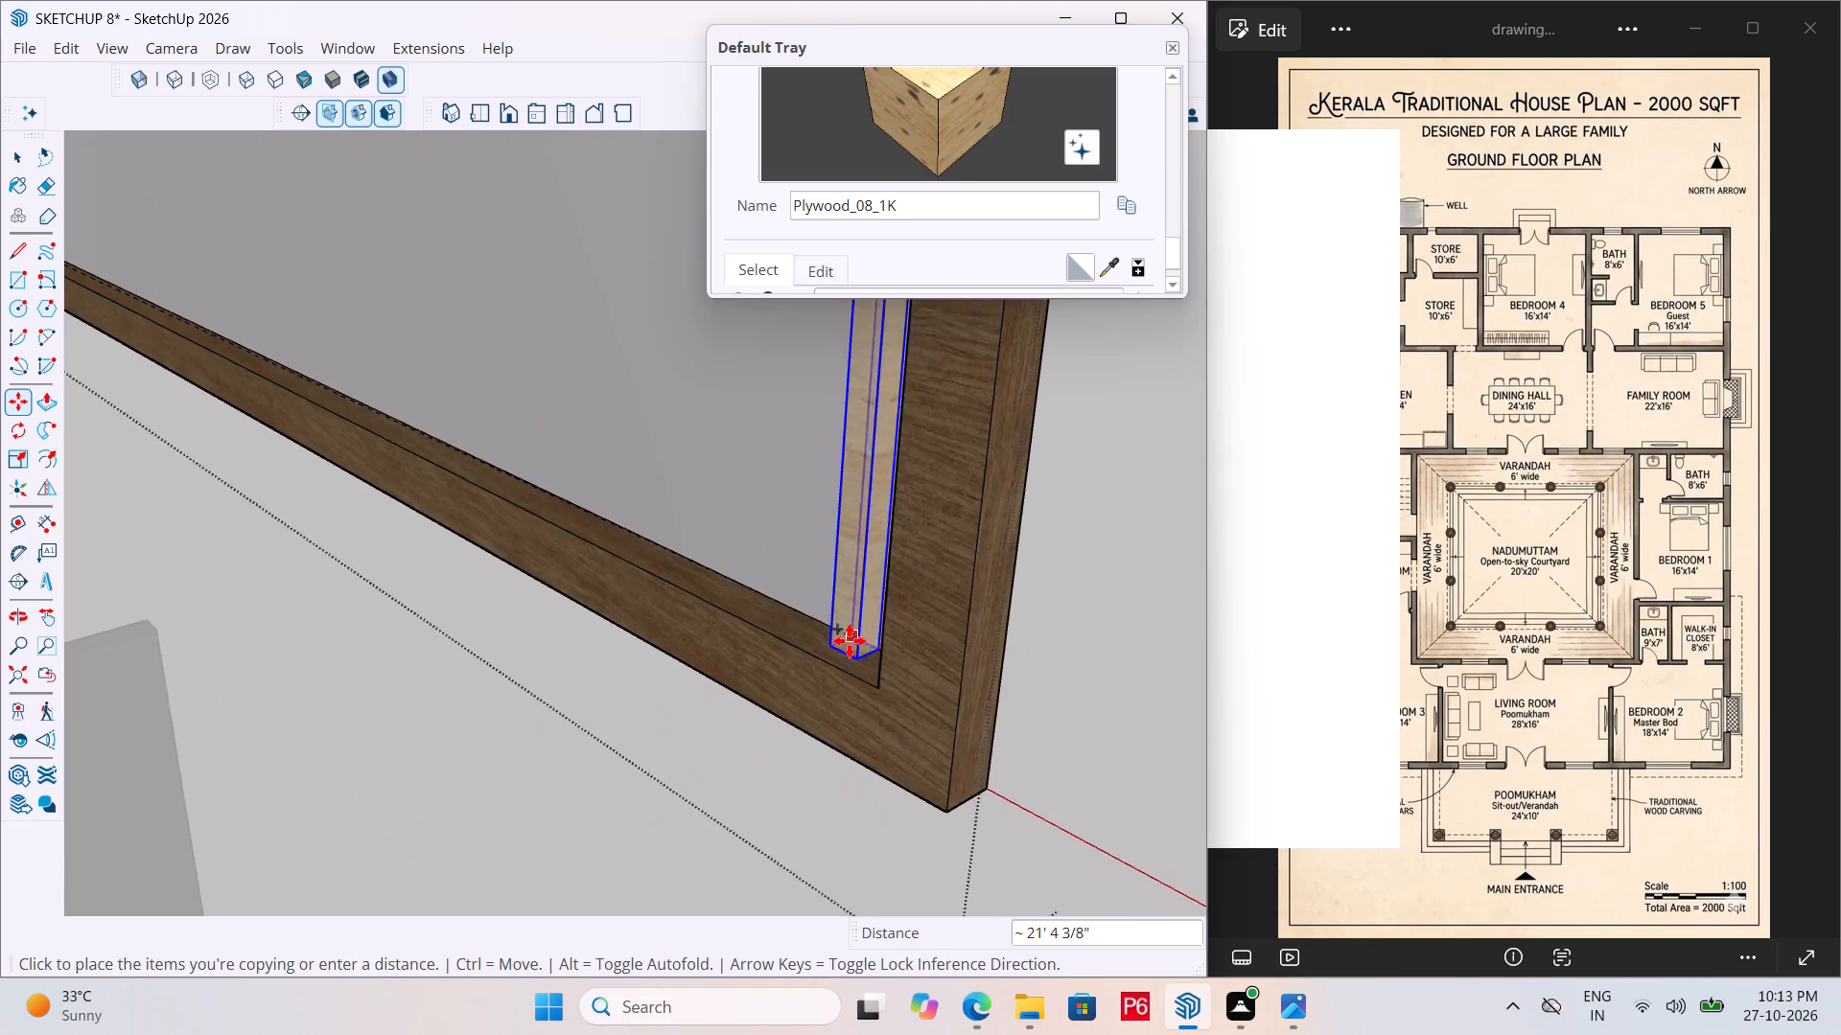
scroll(850, 641, up, 3)
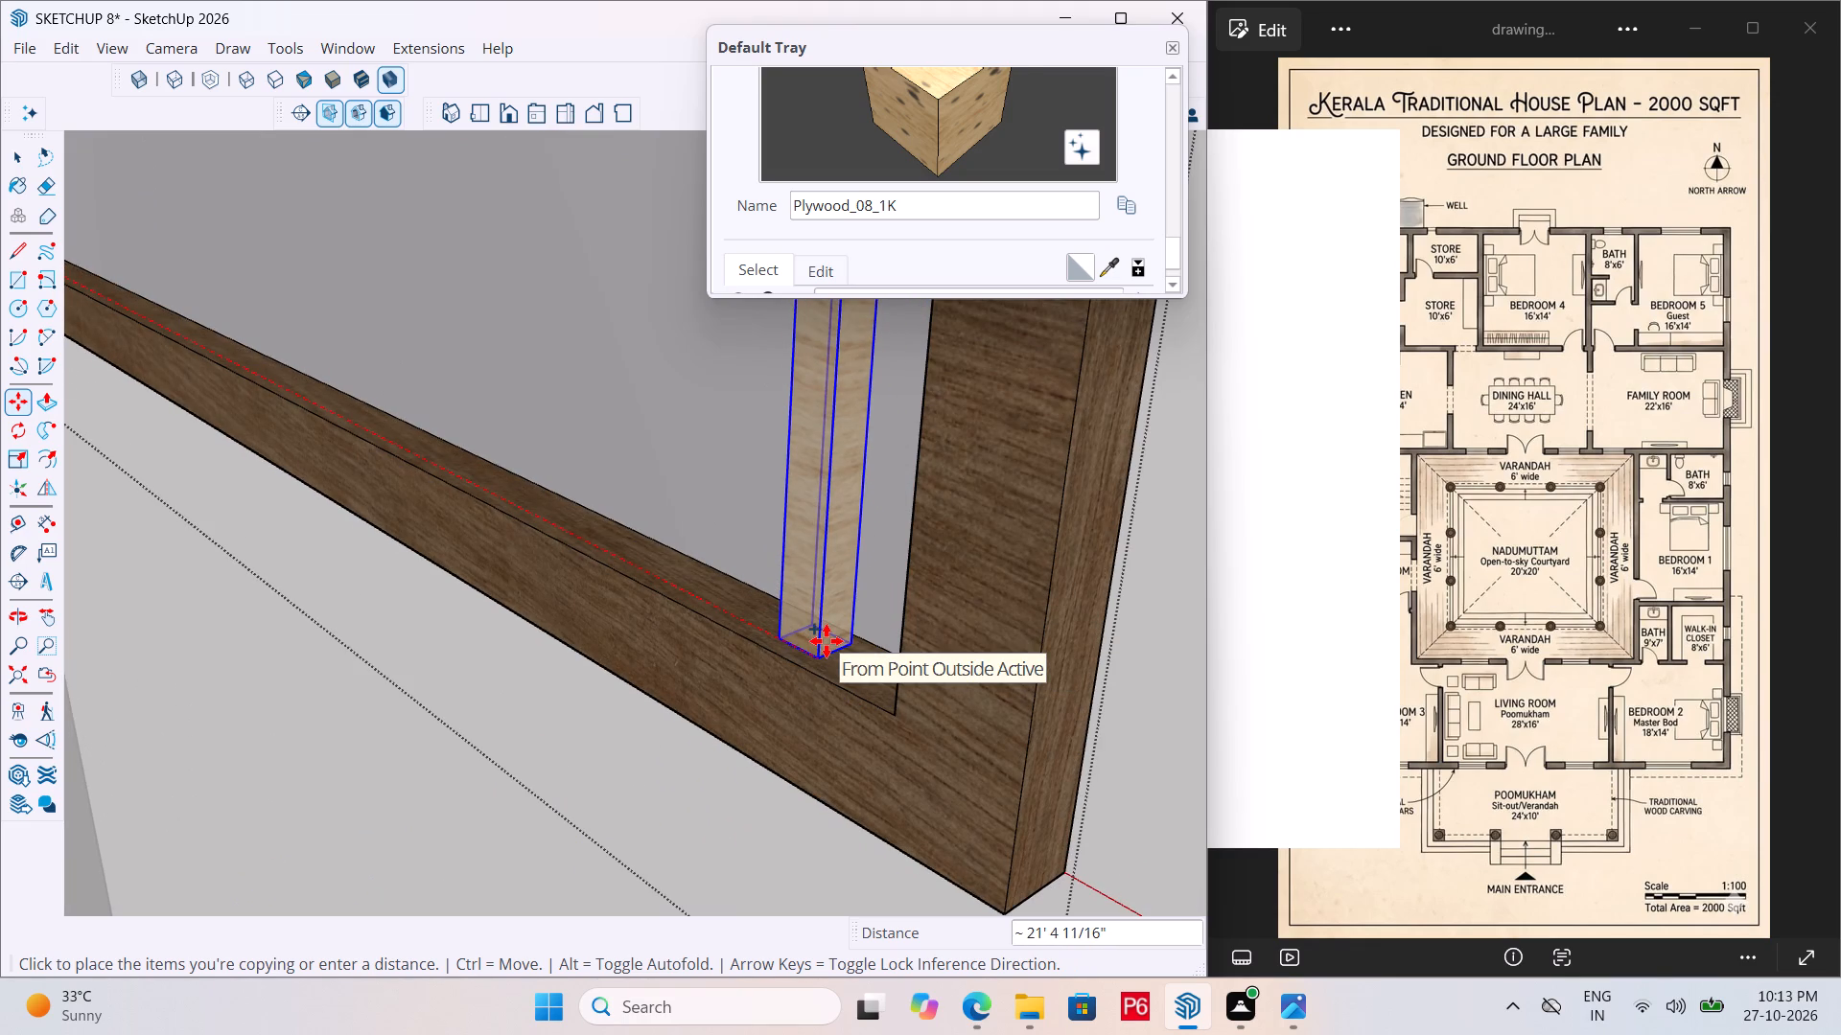
double_click(827, 641)
Divide the distance between the original bar and its copy into 80 equal spaces filled with bars.
scroll(1038, 792, down, 12)
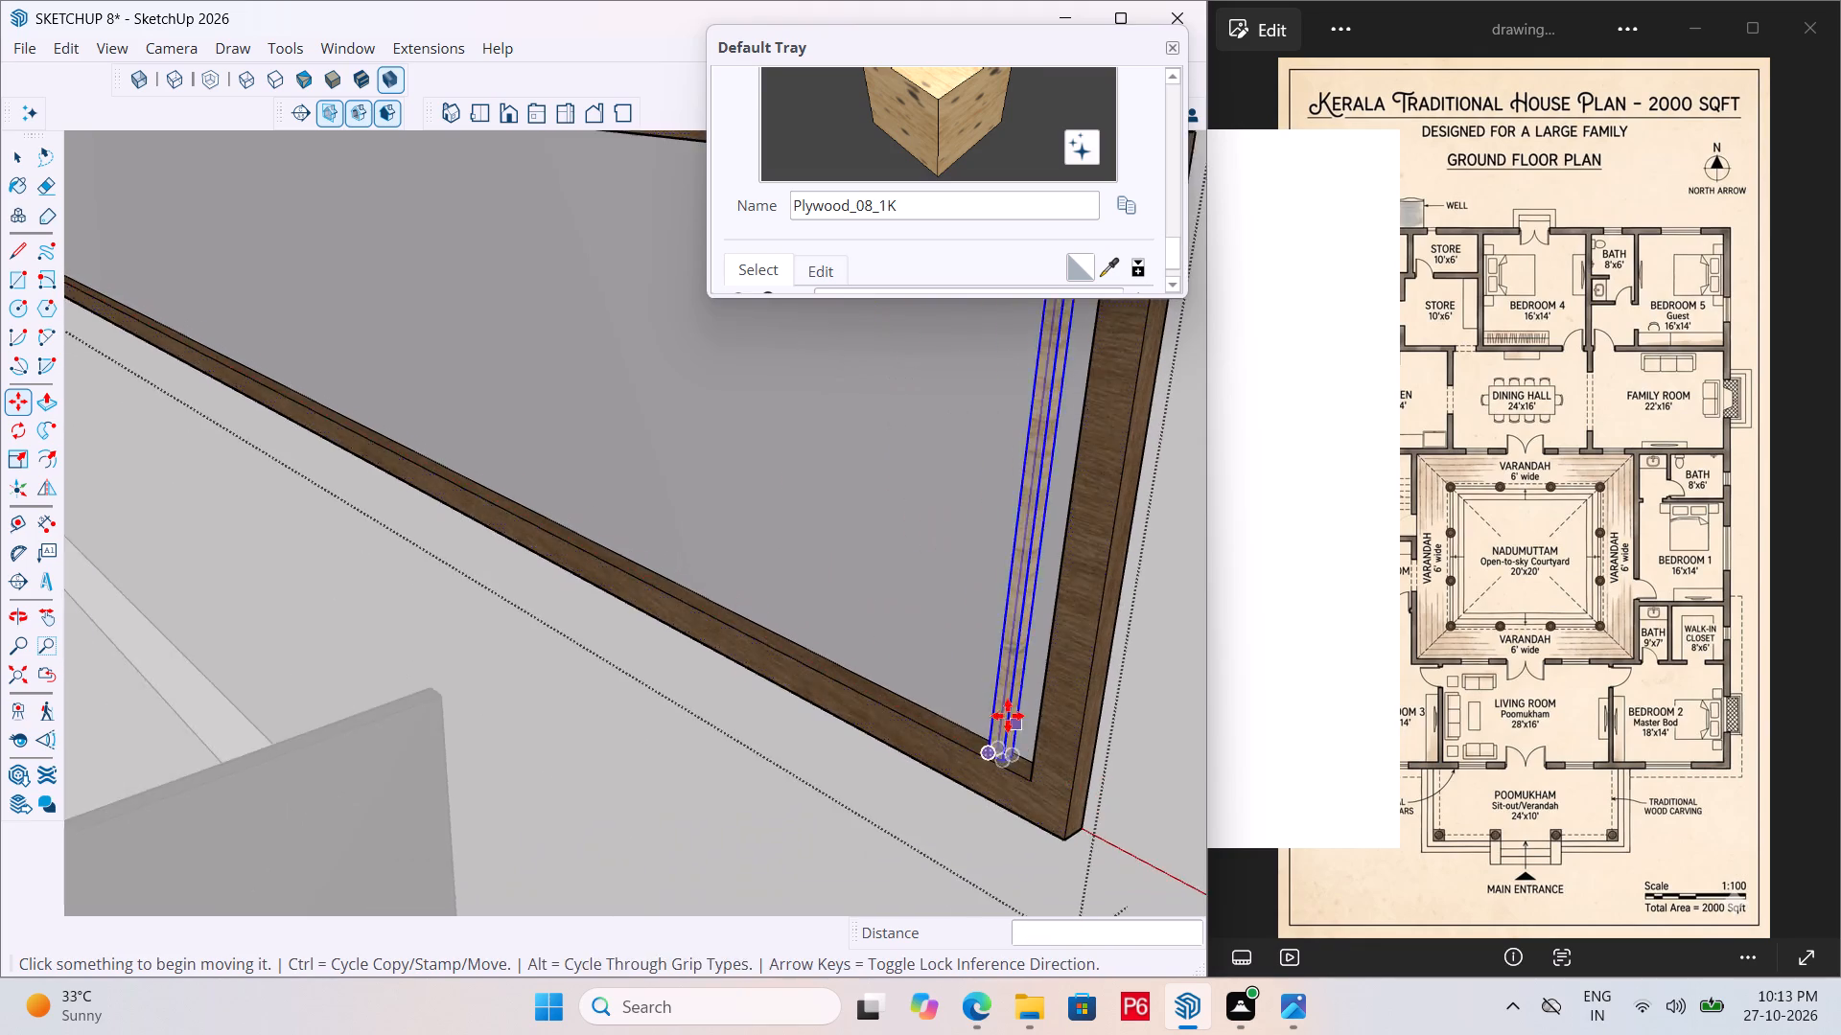
scroll(1008, 716, down, 13)
key(slash)
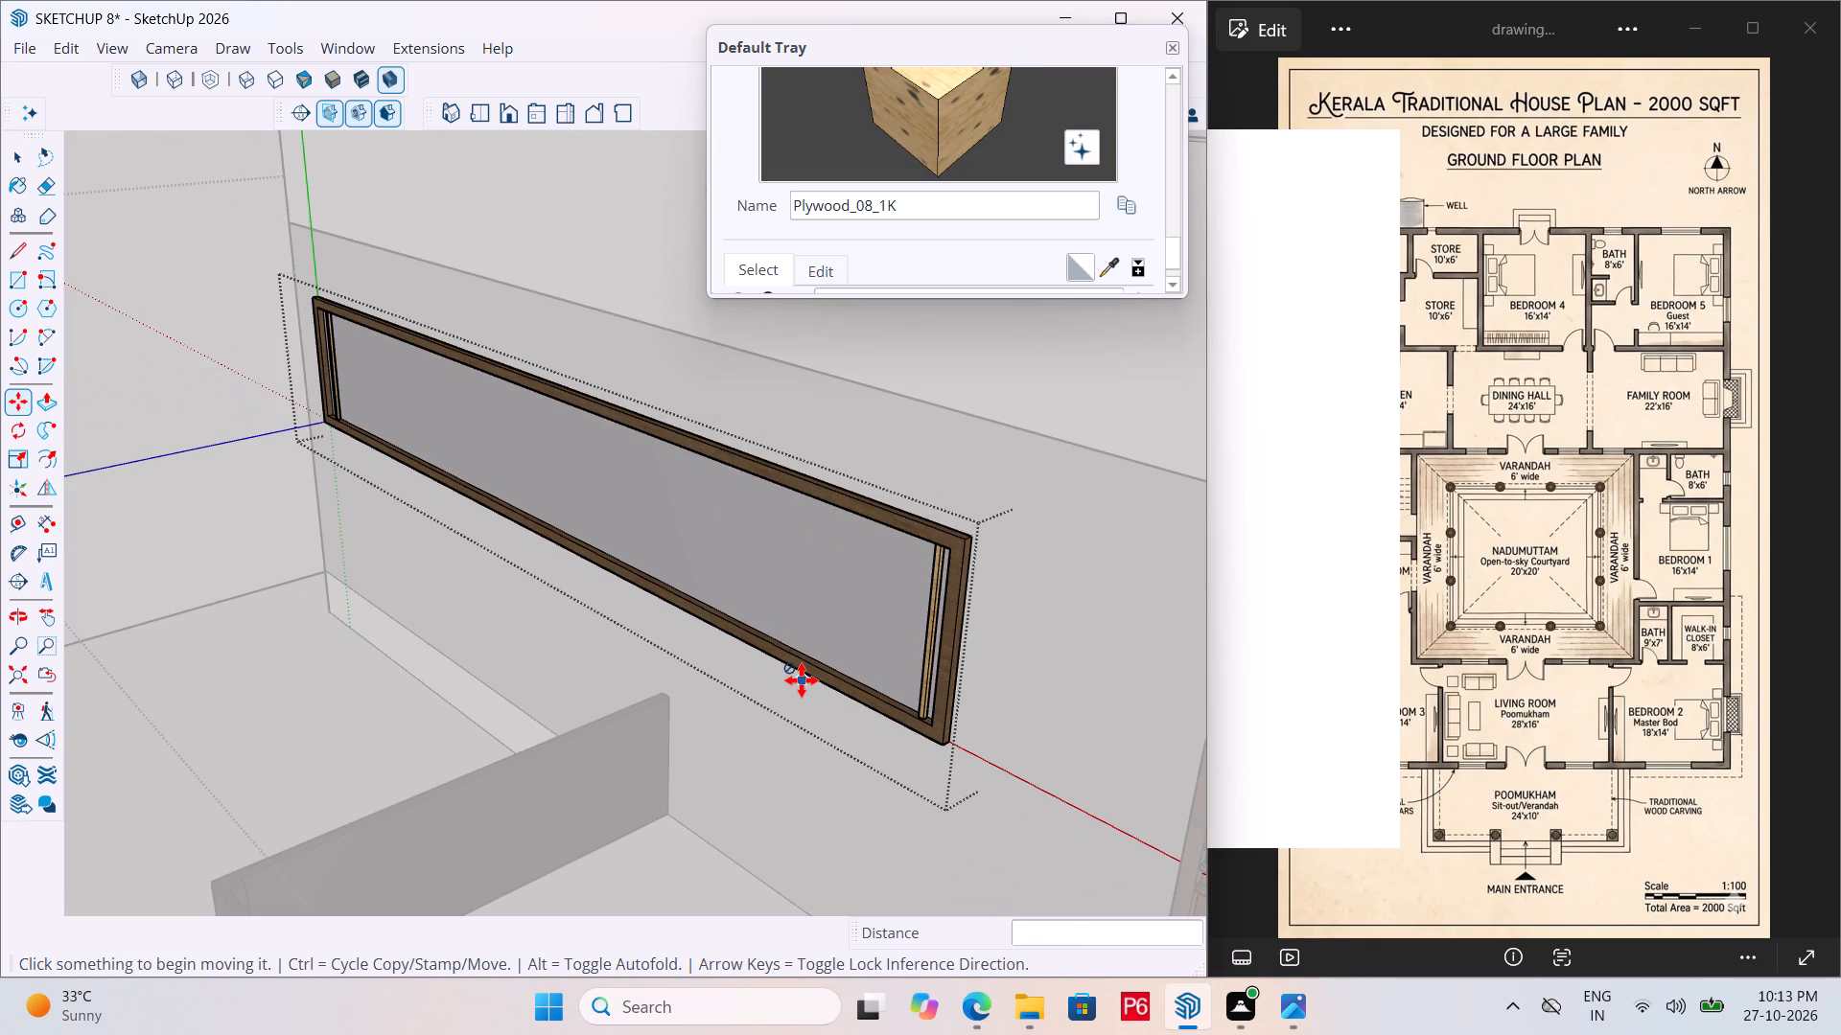
text(80)
key(Return)
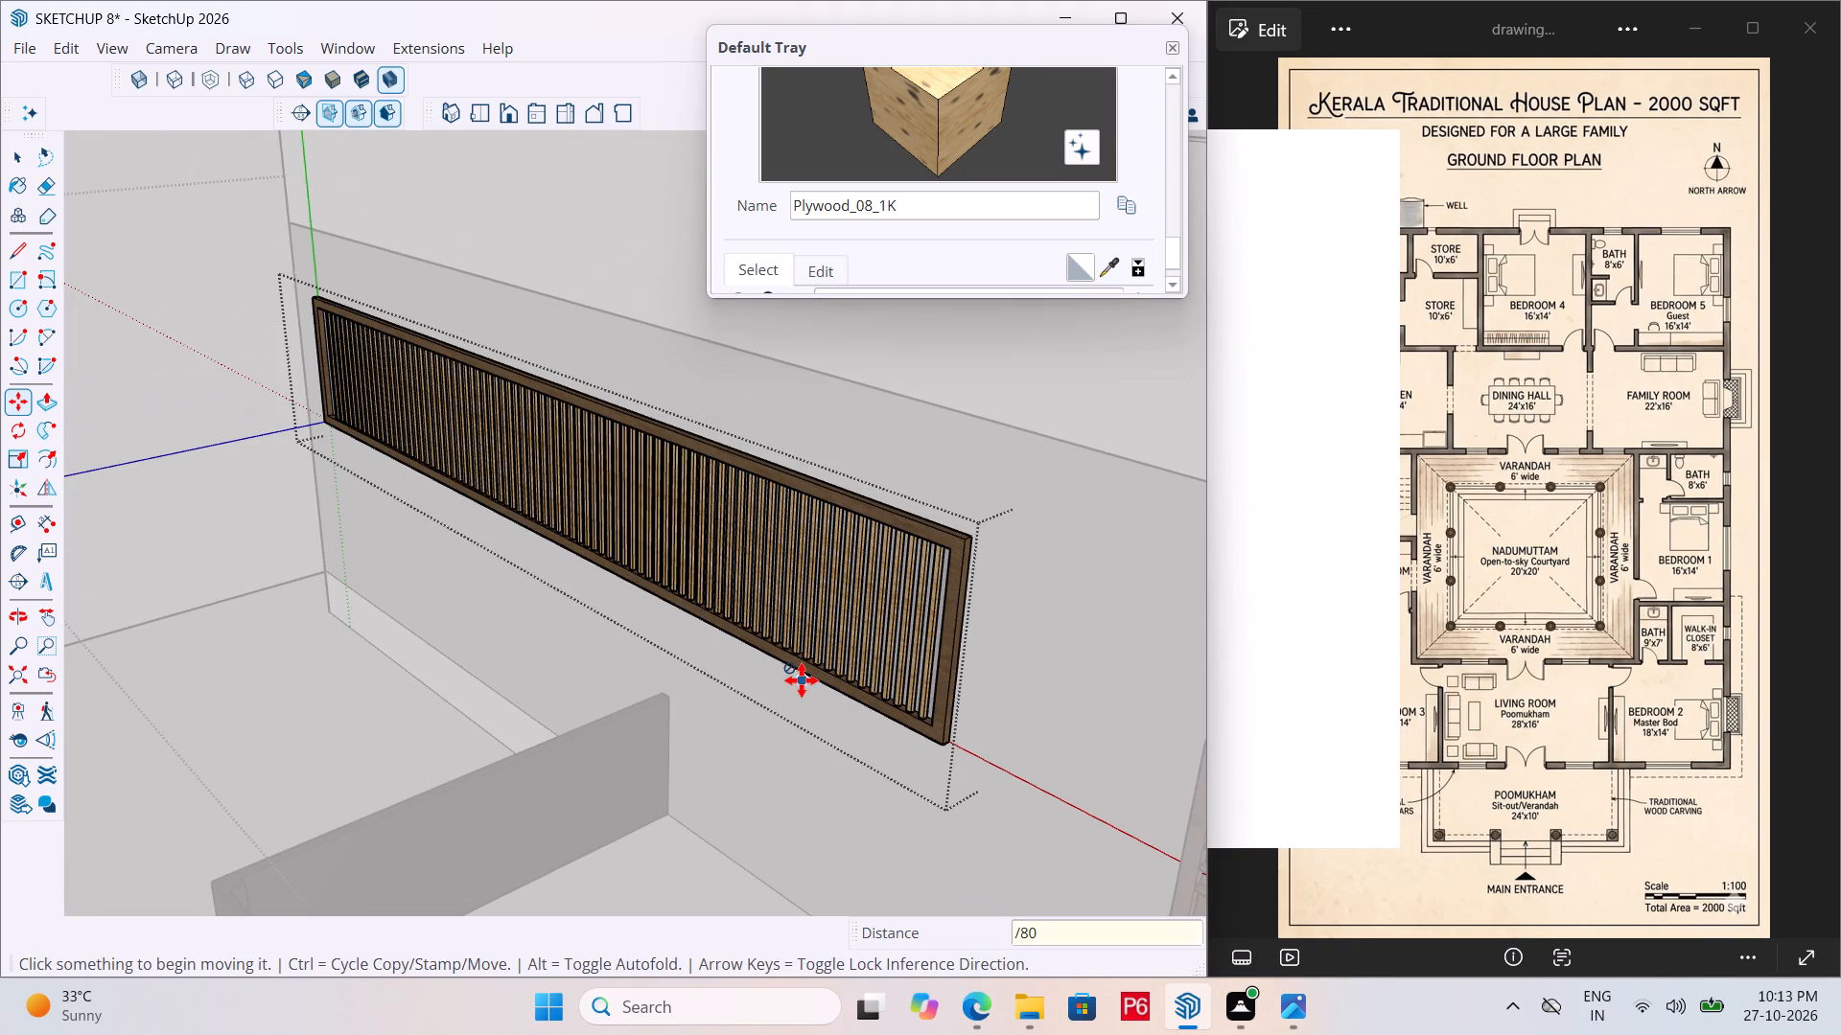
middle_drag(598, 666, 812, 657)
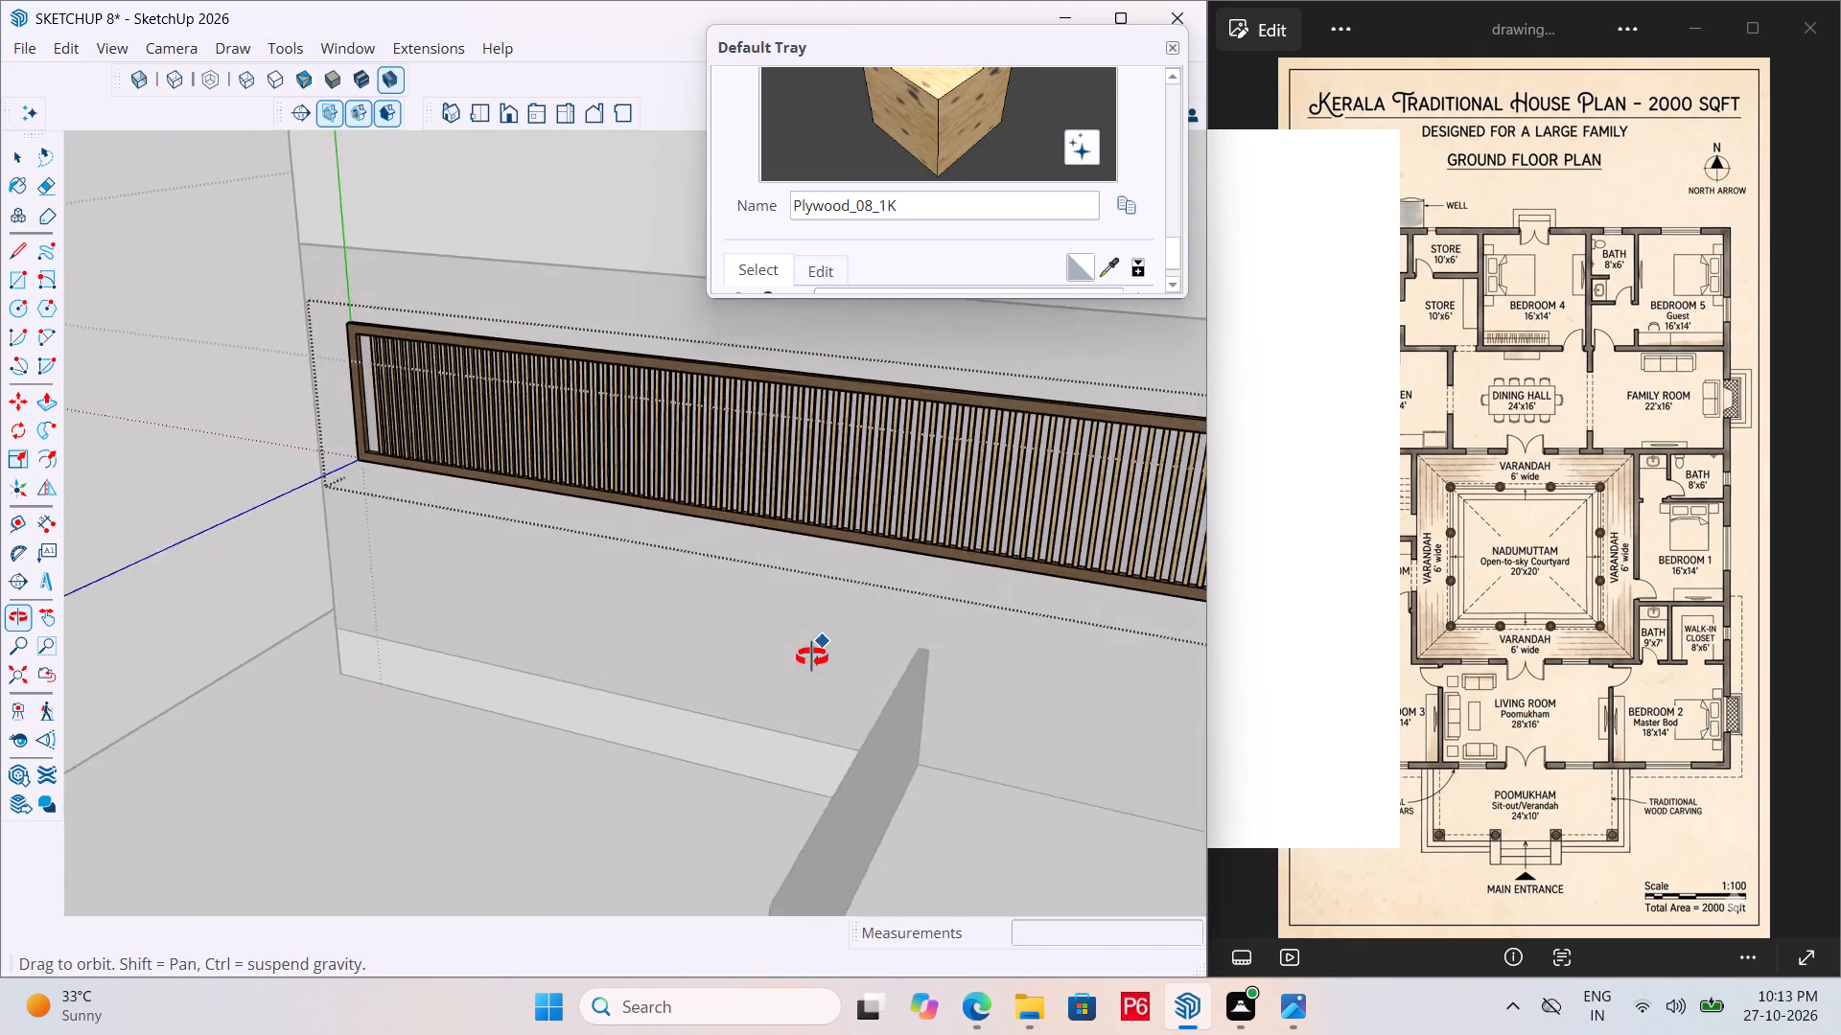
middle_drag(812, 657, 660, 670)
Save the model and leave the frame's group.
key(ctrl+s)
key(ctrl+s)
key(ctrl+s)
key(ctrl+s)
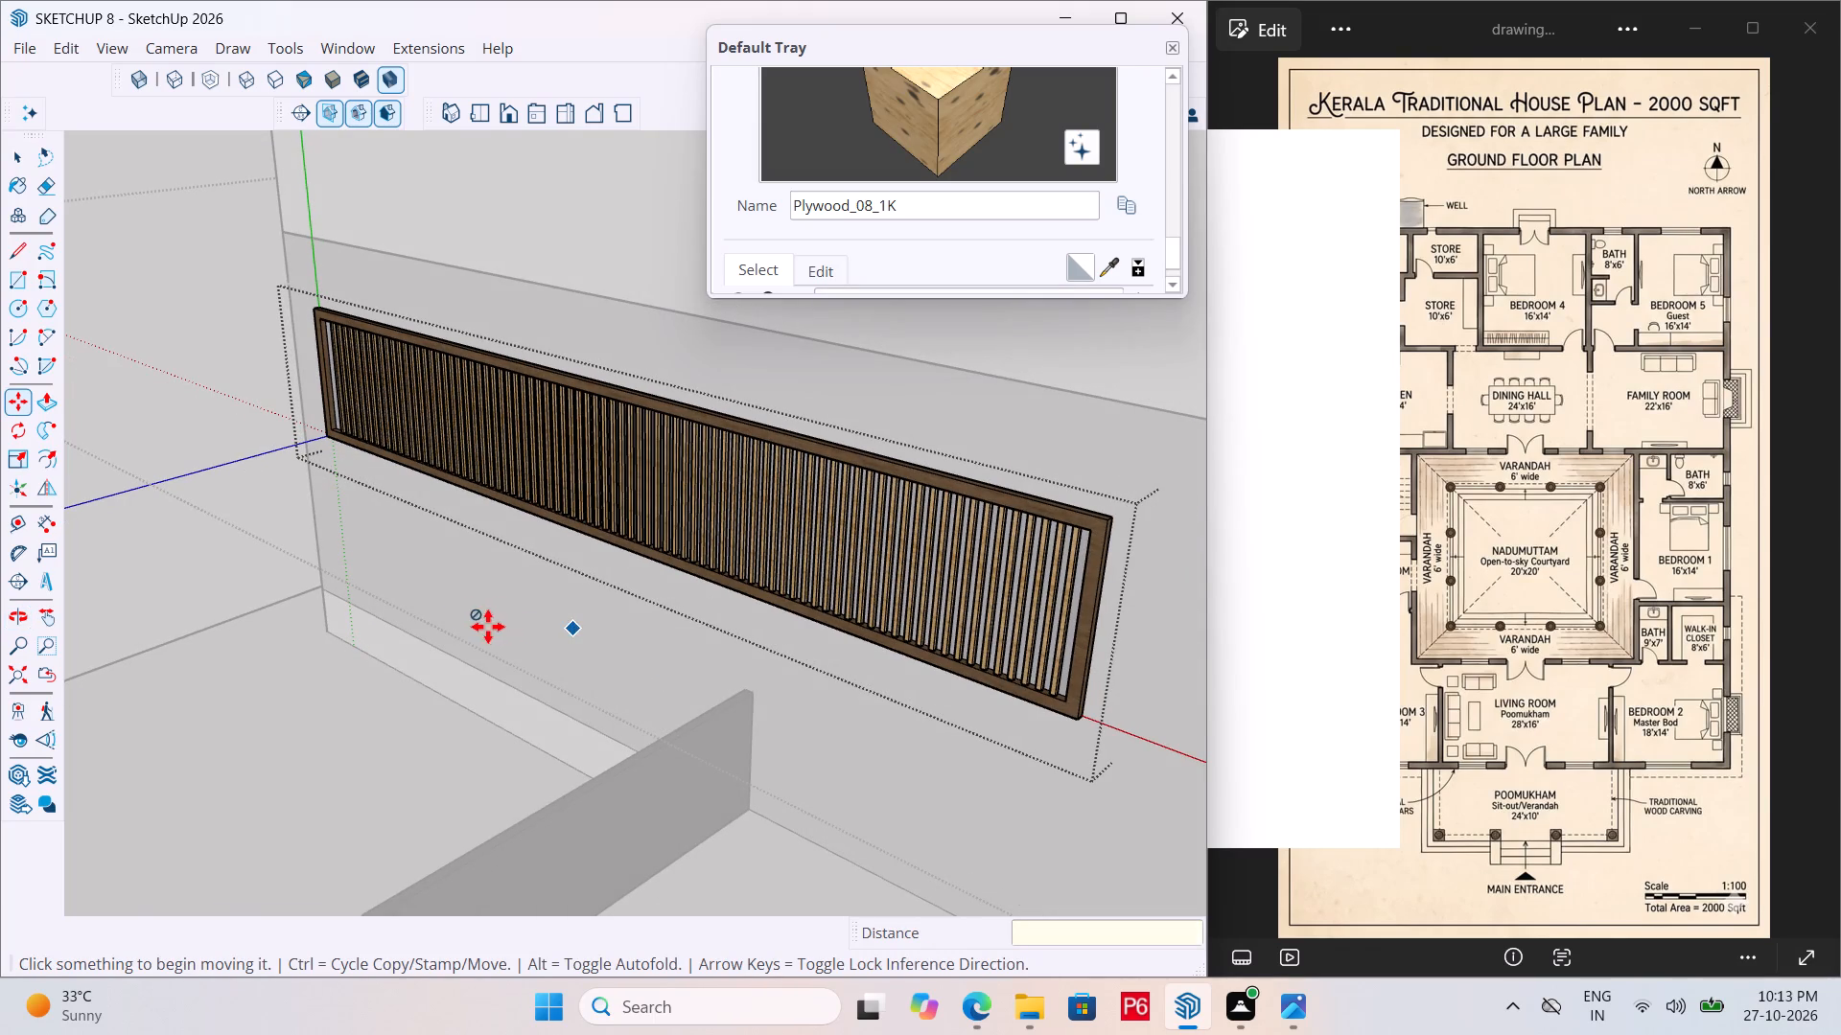
key(ctrl+s)
key(ctrl+s)
scroll(456, 617, down, 11)
key(space)
click(273, 398)
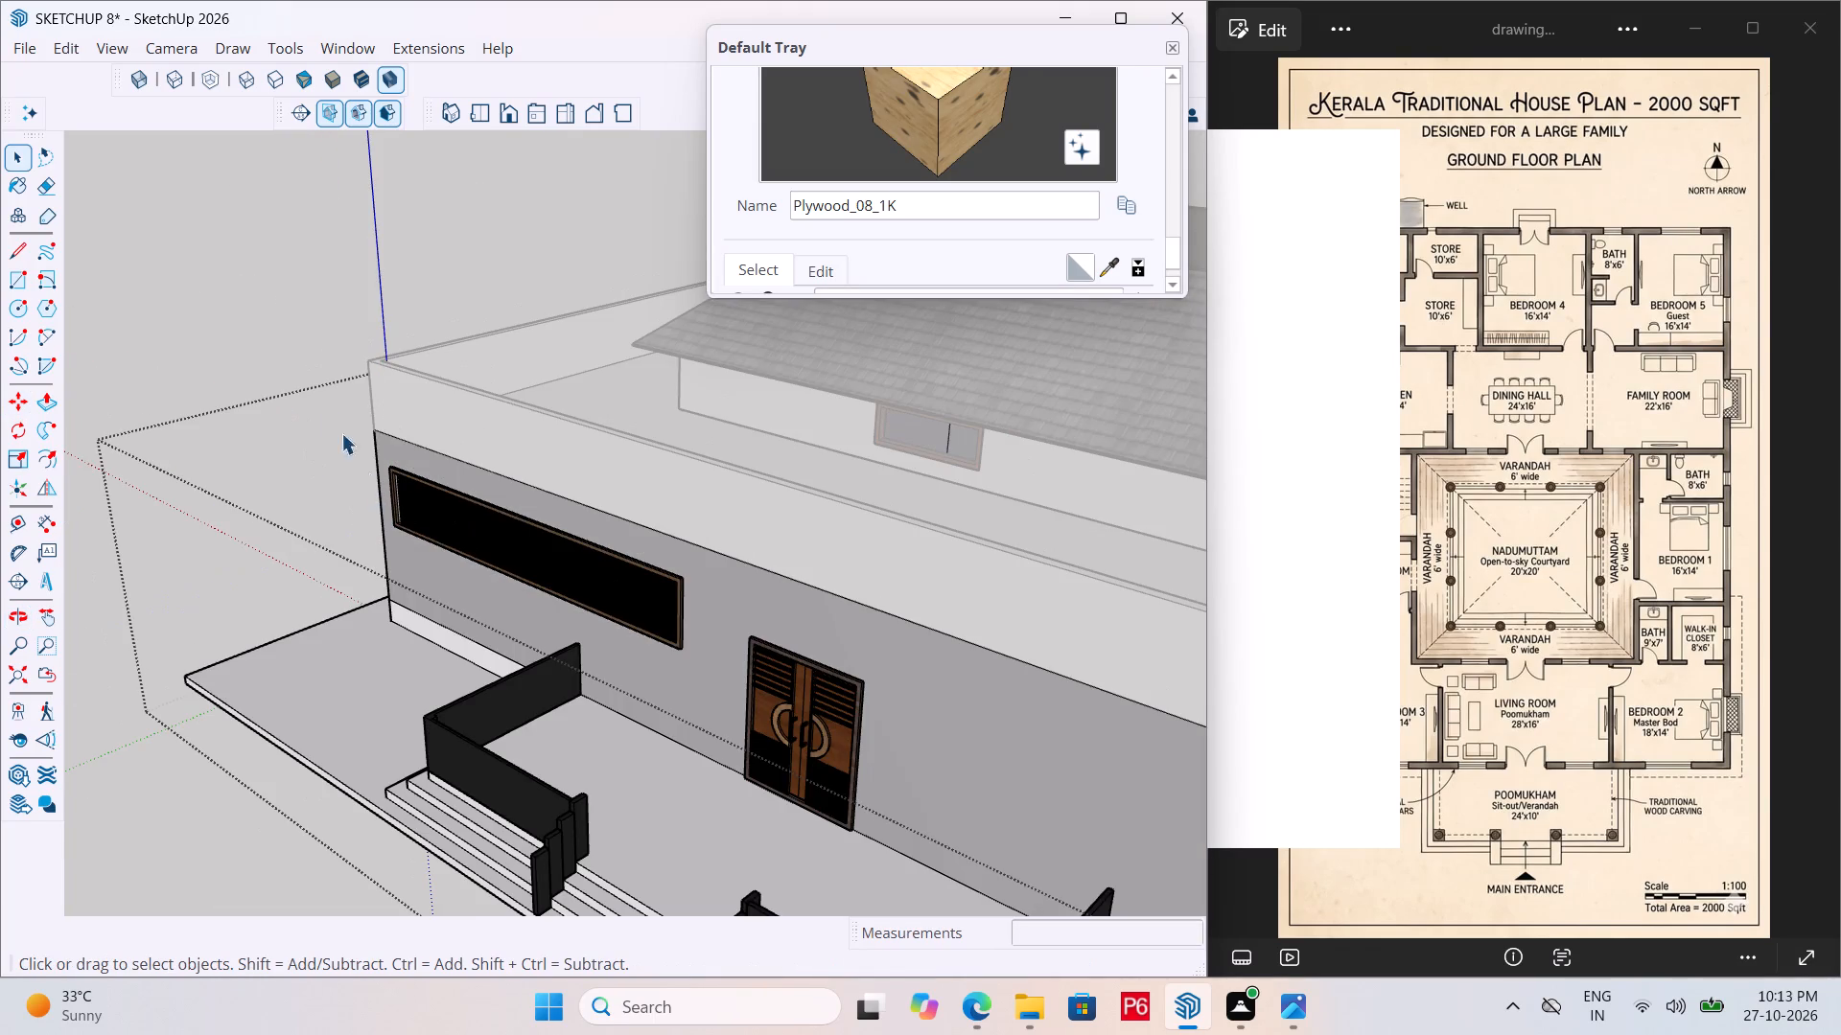
Examine the barred wood frame on the front wall, including the gaps beside its end bars.
middle_drag(491, 528, 649, 425)
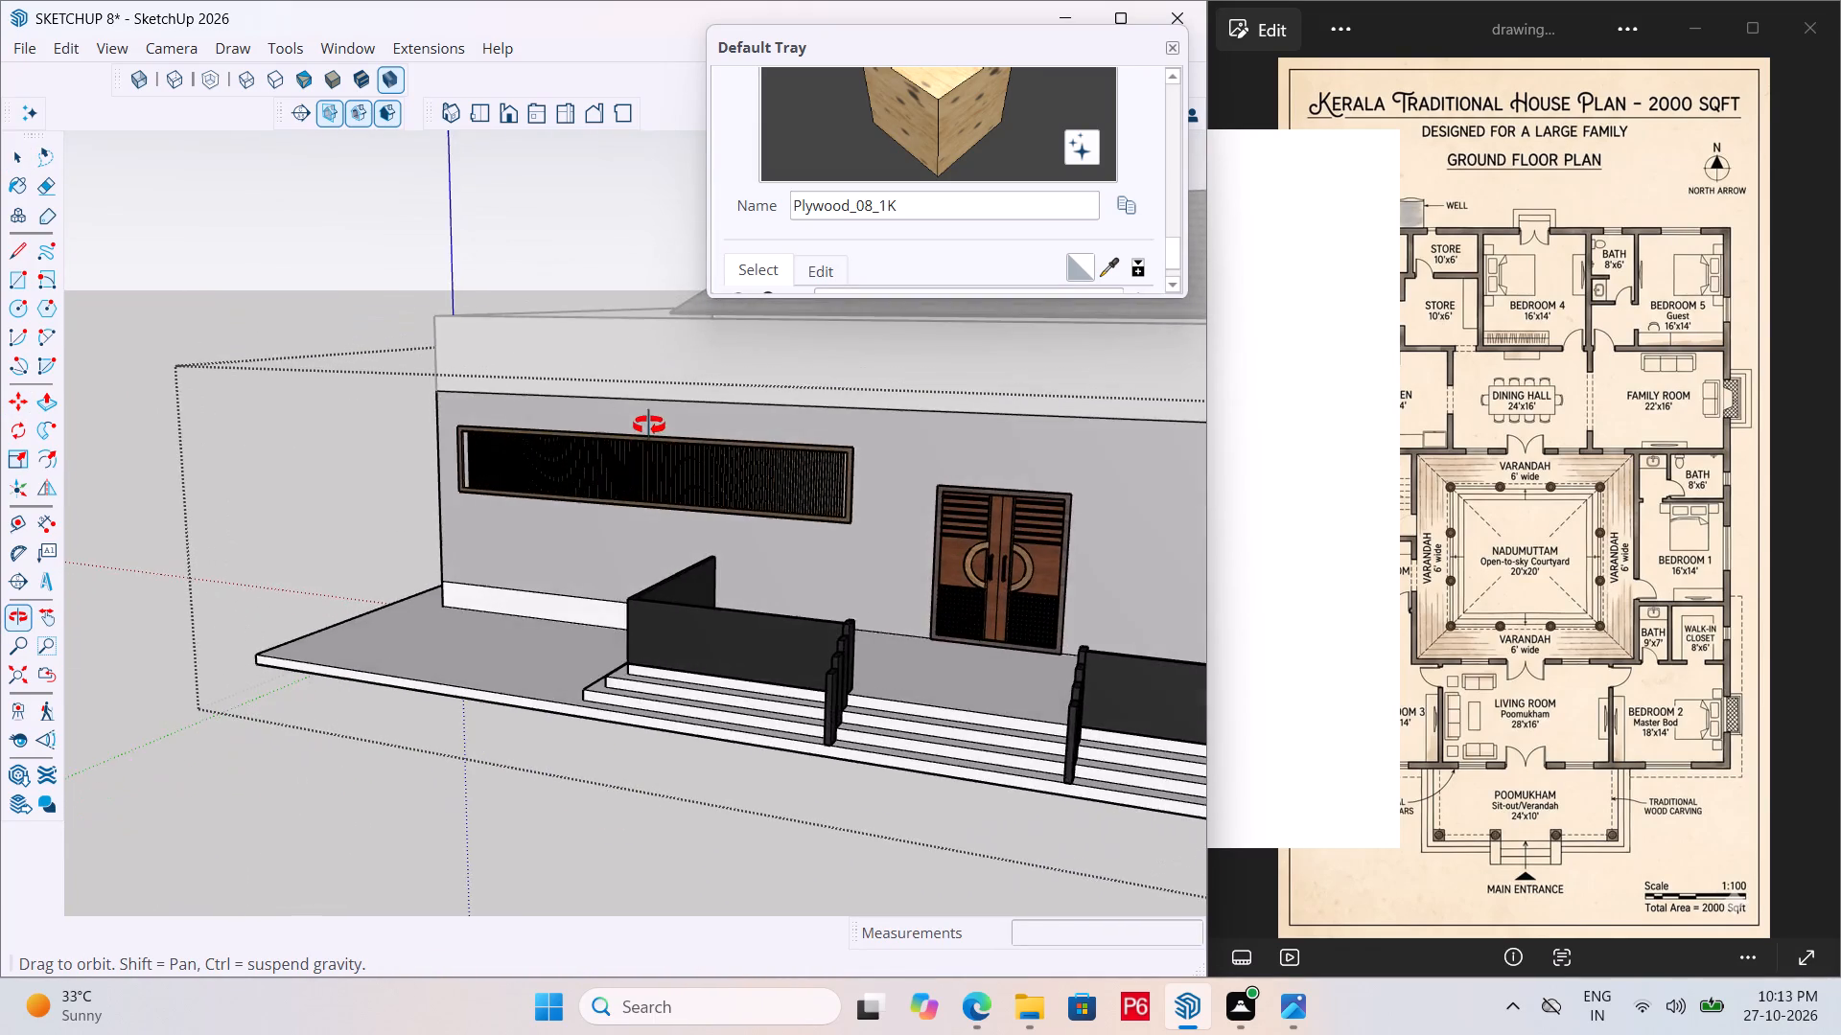
middle_drag(649, 425, 821, 431)
scroll(826, 472, up, 10)
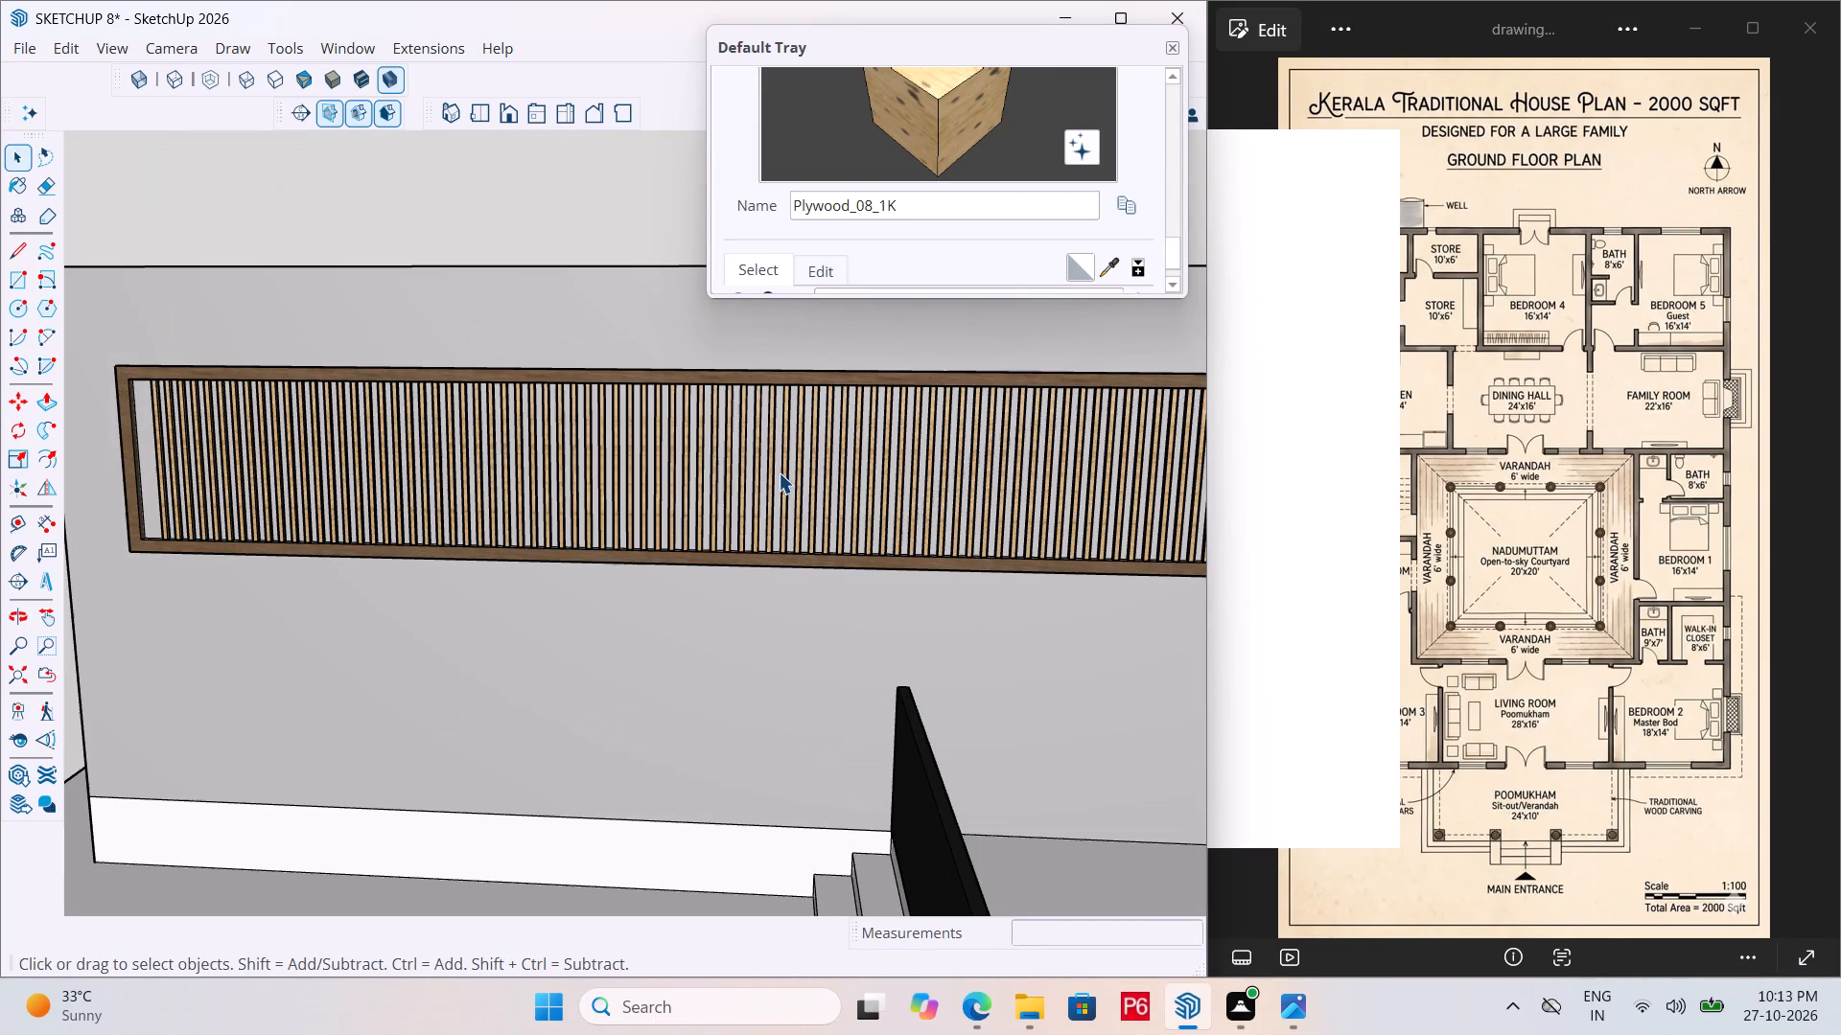
scroll(507, 542, down, 6)
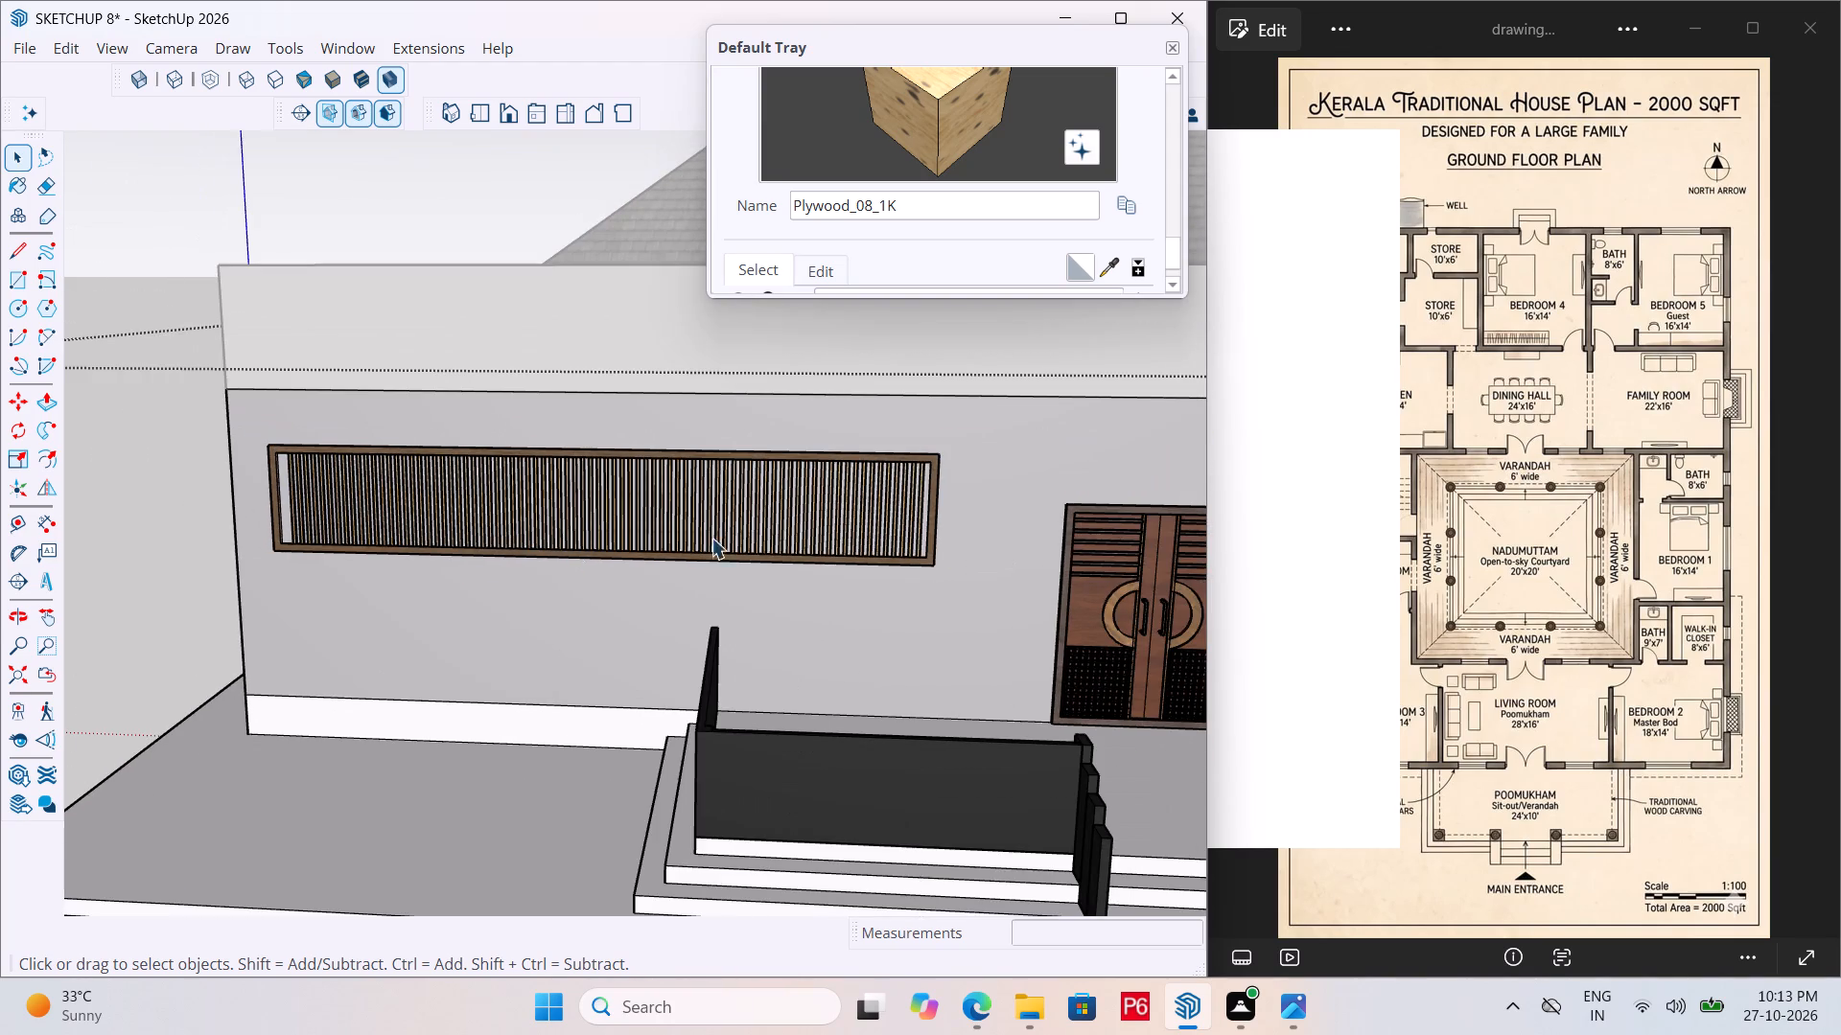
middle_drag(799, 532, 681, 545)
scroll(688, 546, up, 5)
click(832, 607)
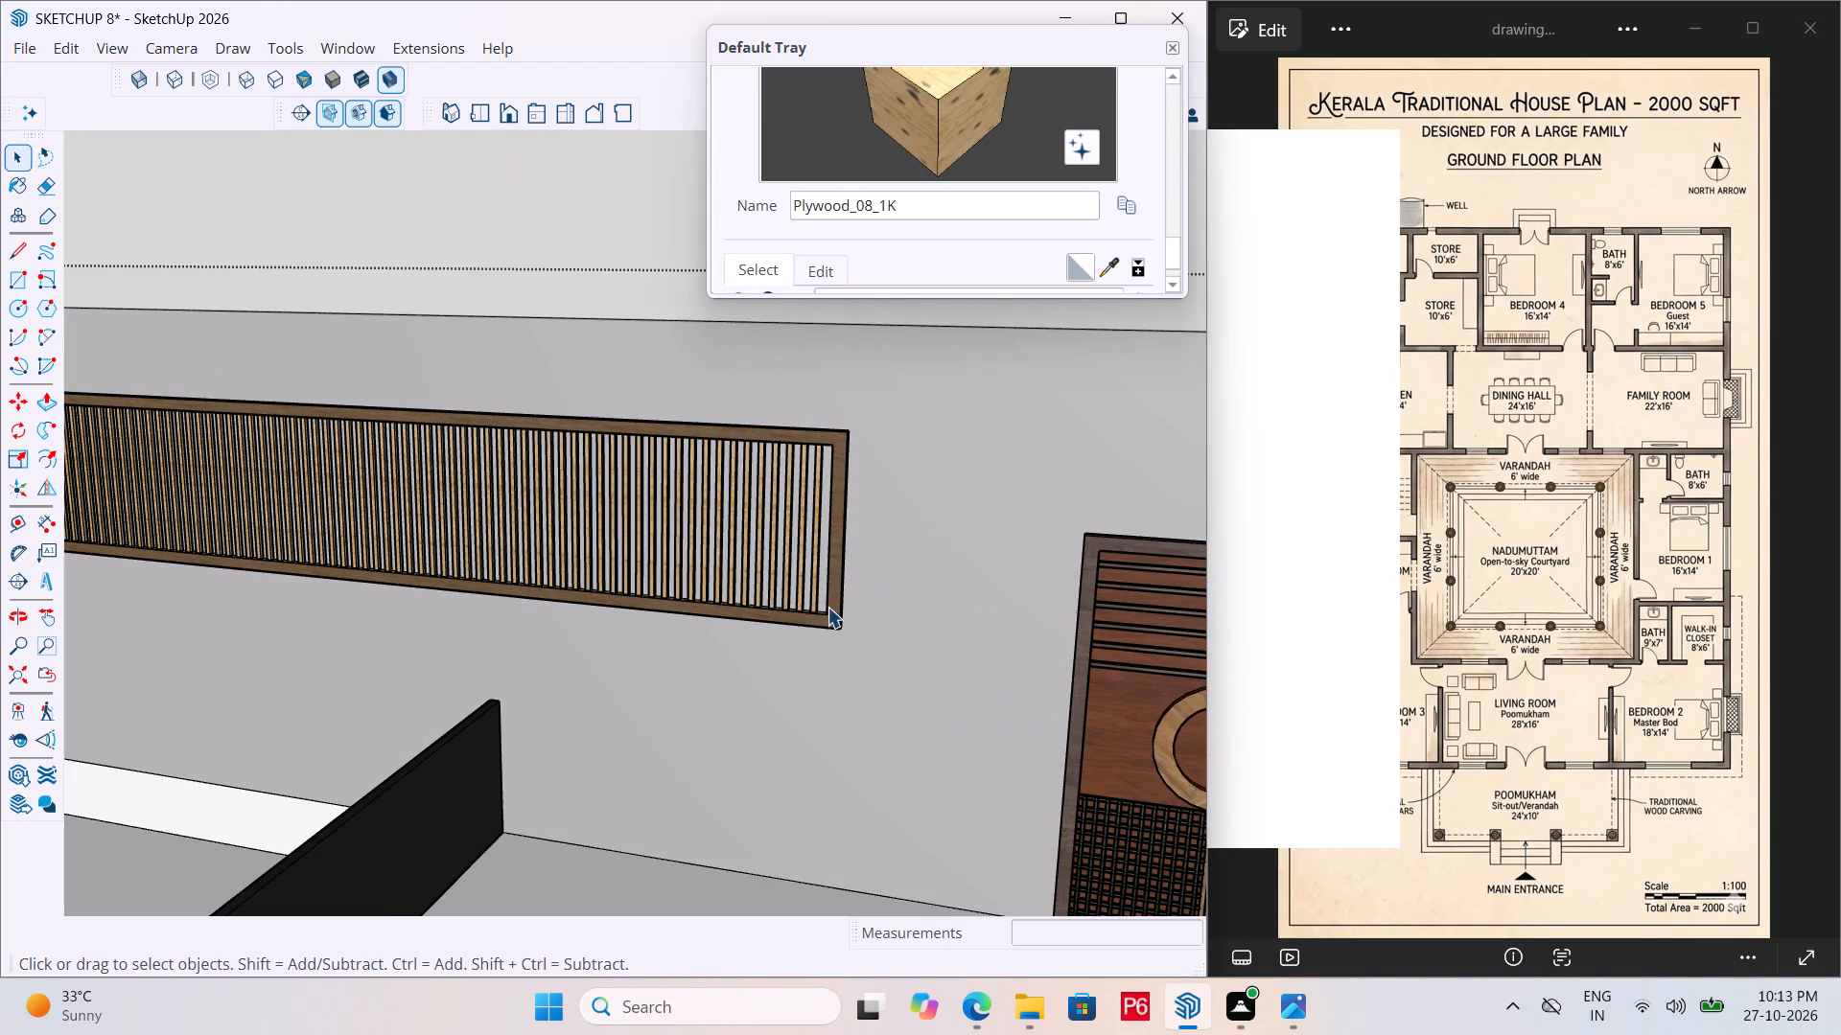
Copy the barred wood frame along the front wall to the other side of the front door, about 36' 10 1/8" away.
middle_drag(873, 608, 686, 614)
scroll(600, 545, down, 6)
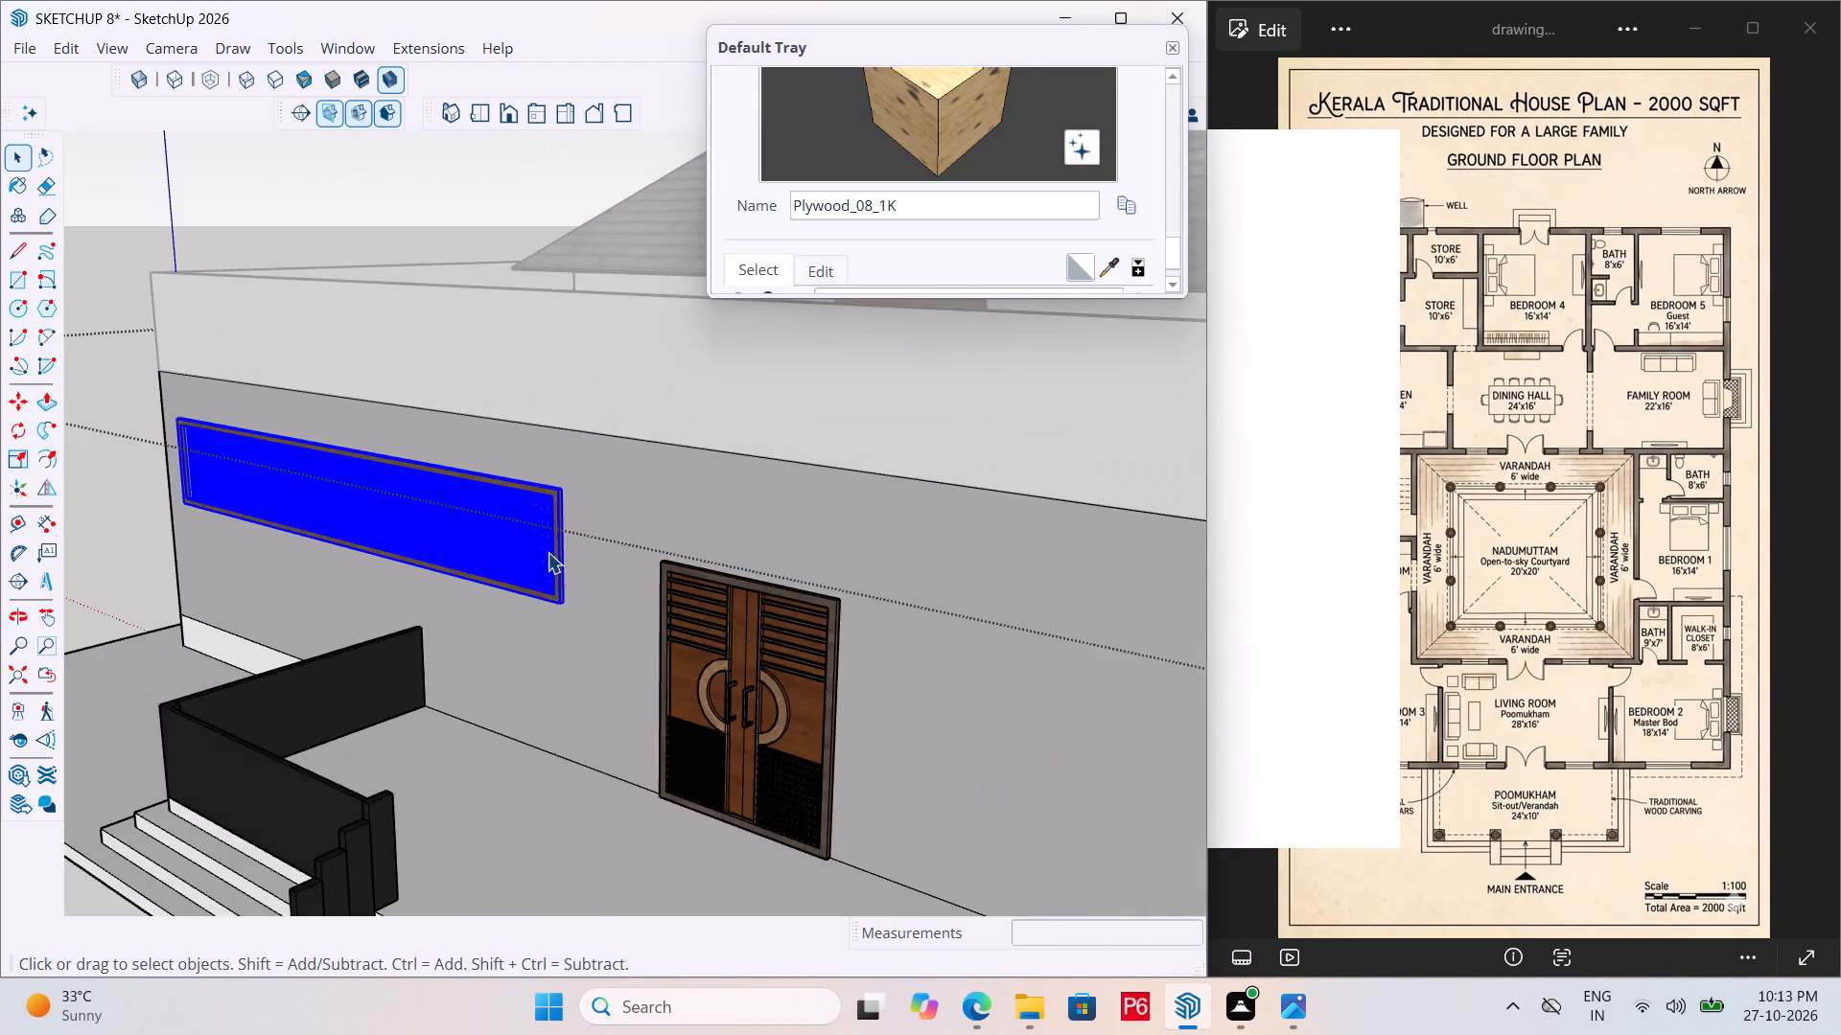
scroll(563, 556, down, 7)
scroll(642, 585, down, 4)
middle_drag(646, 582, 890, 590)
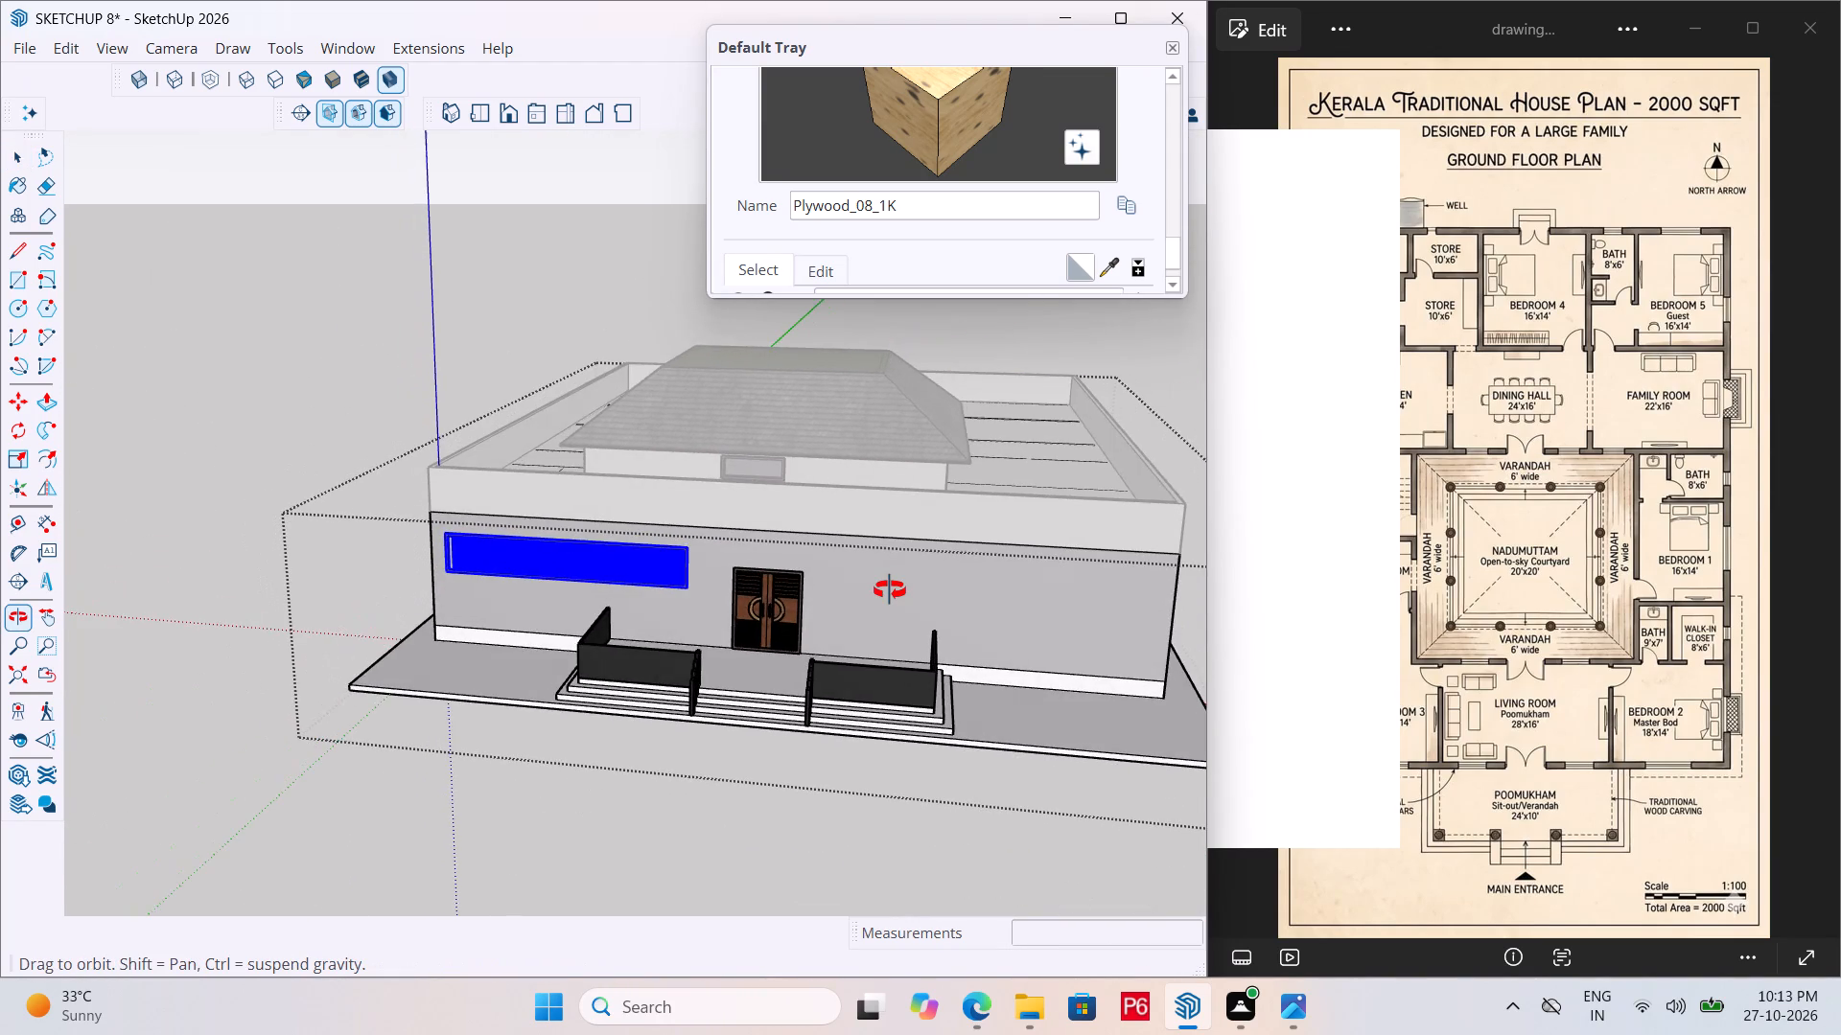
middle_drag(890, 590, 648, 584)
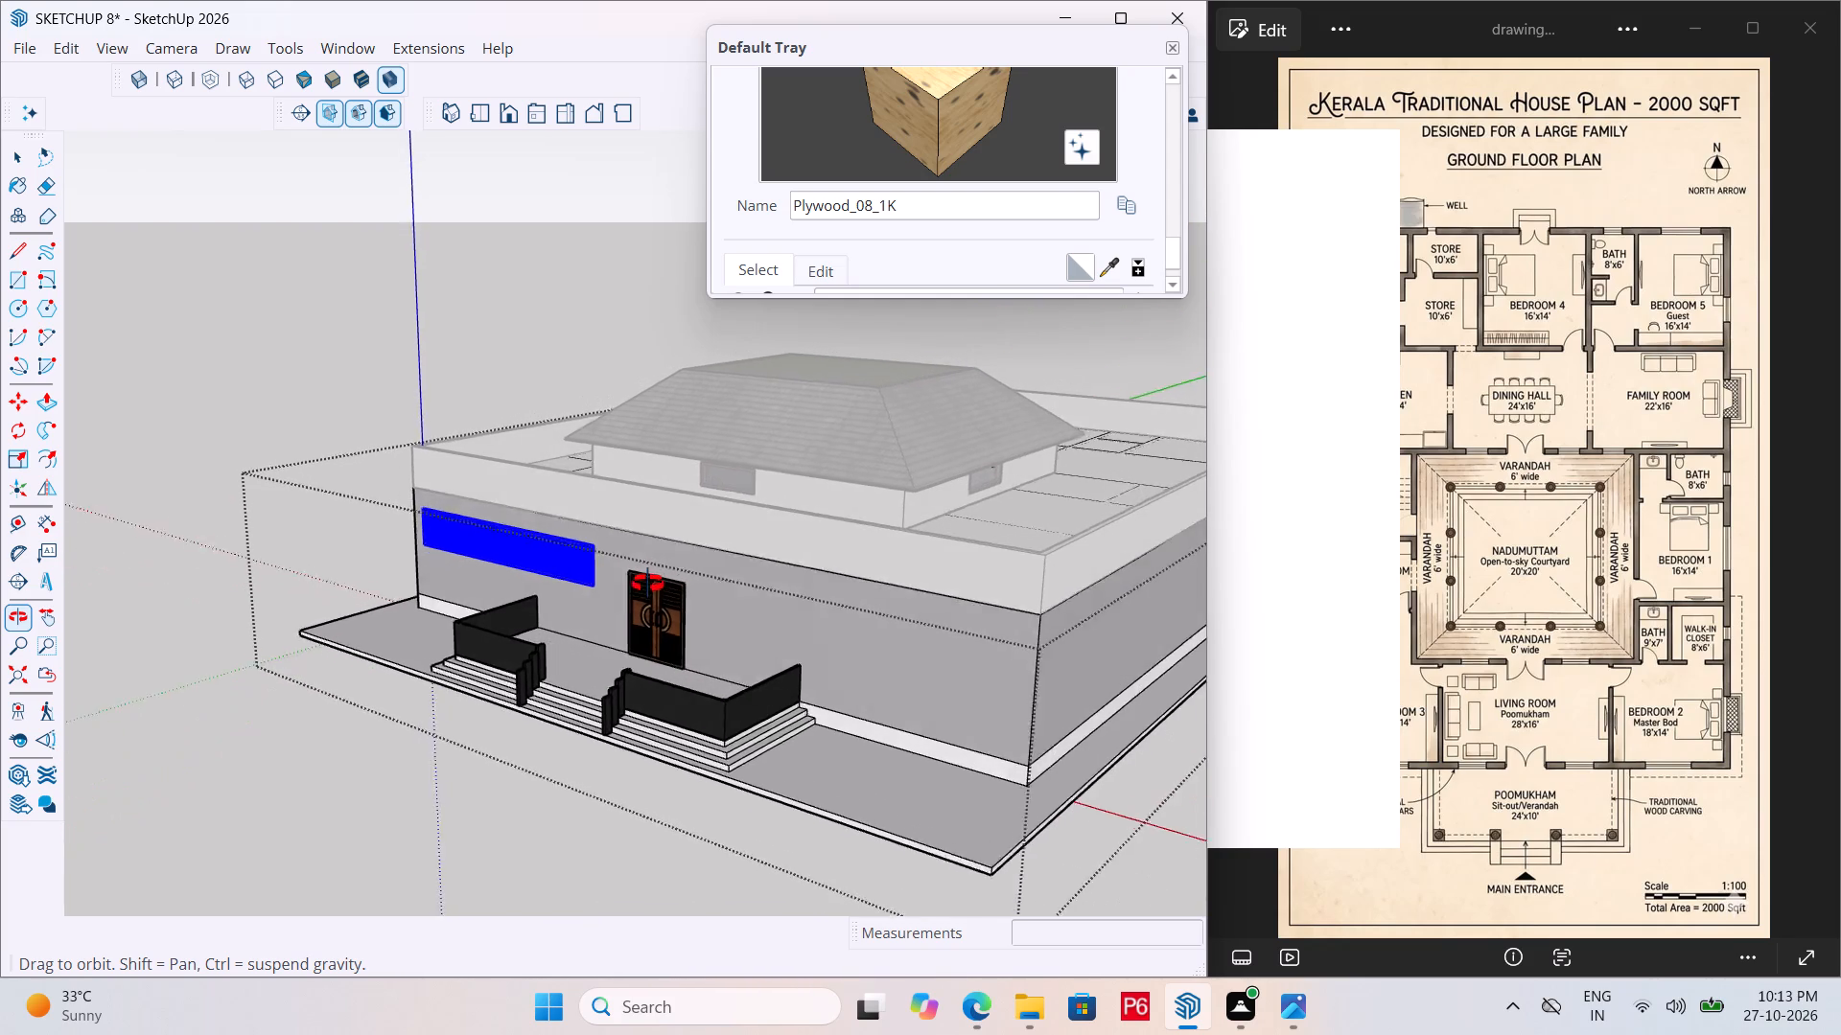
middle_drag(648, 584, 936, 579)
scroll(286, 579, up, 9)
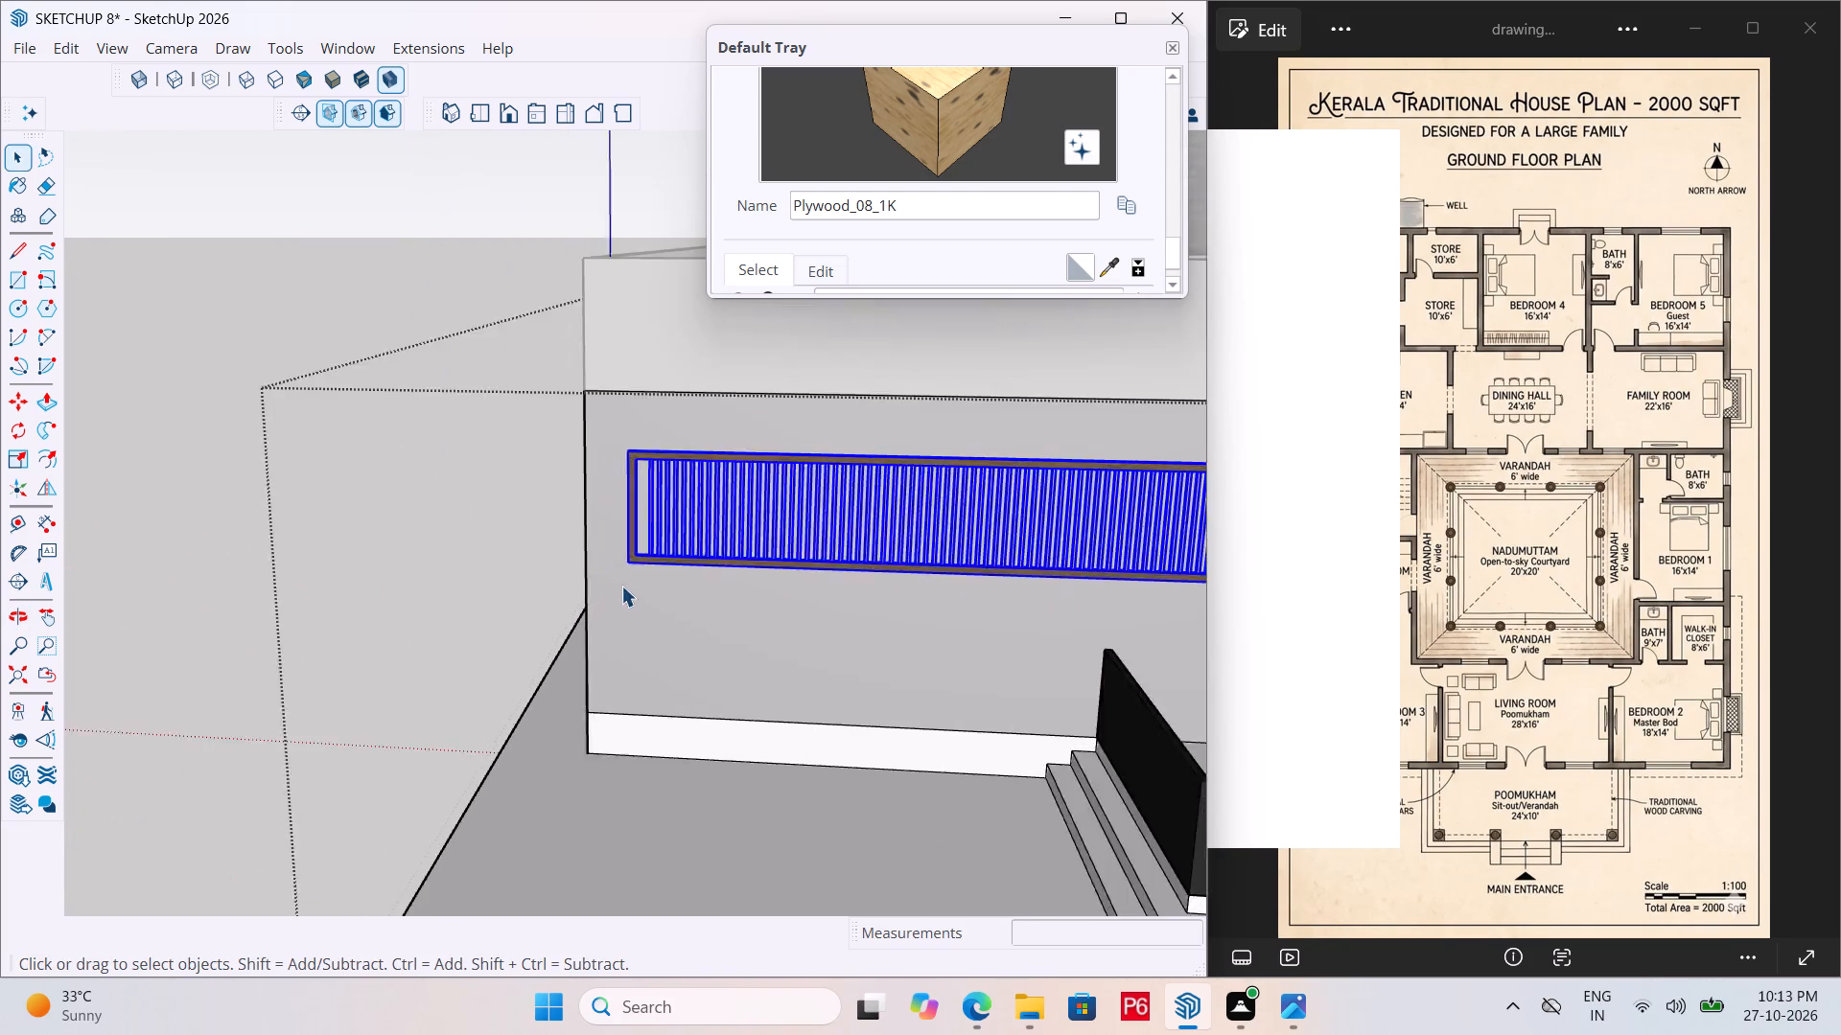
scroll(621, 586, up, 2)
middle_drag(657, 577, 924, 637)
scroll(925, 632, up, 16)
middle_drag(920, 600, 918, 588)
middle_click(896, 563)
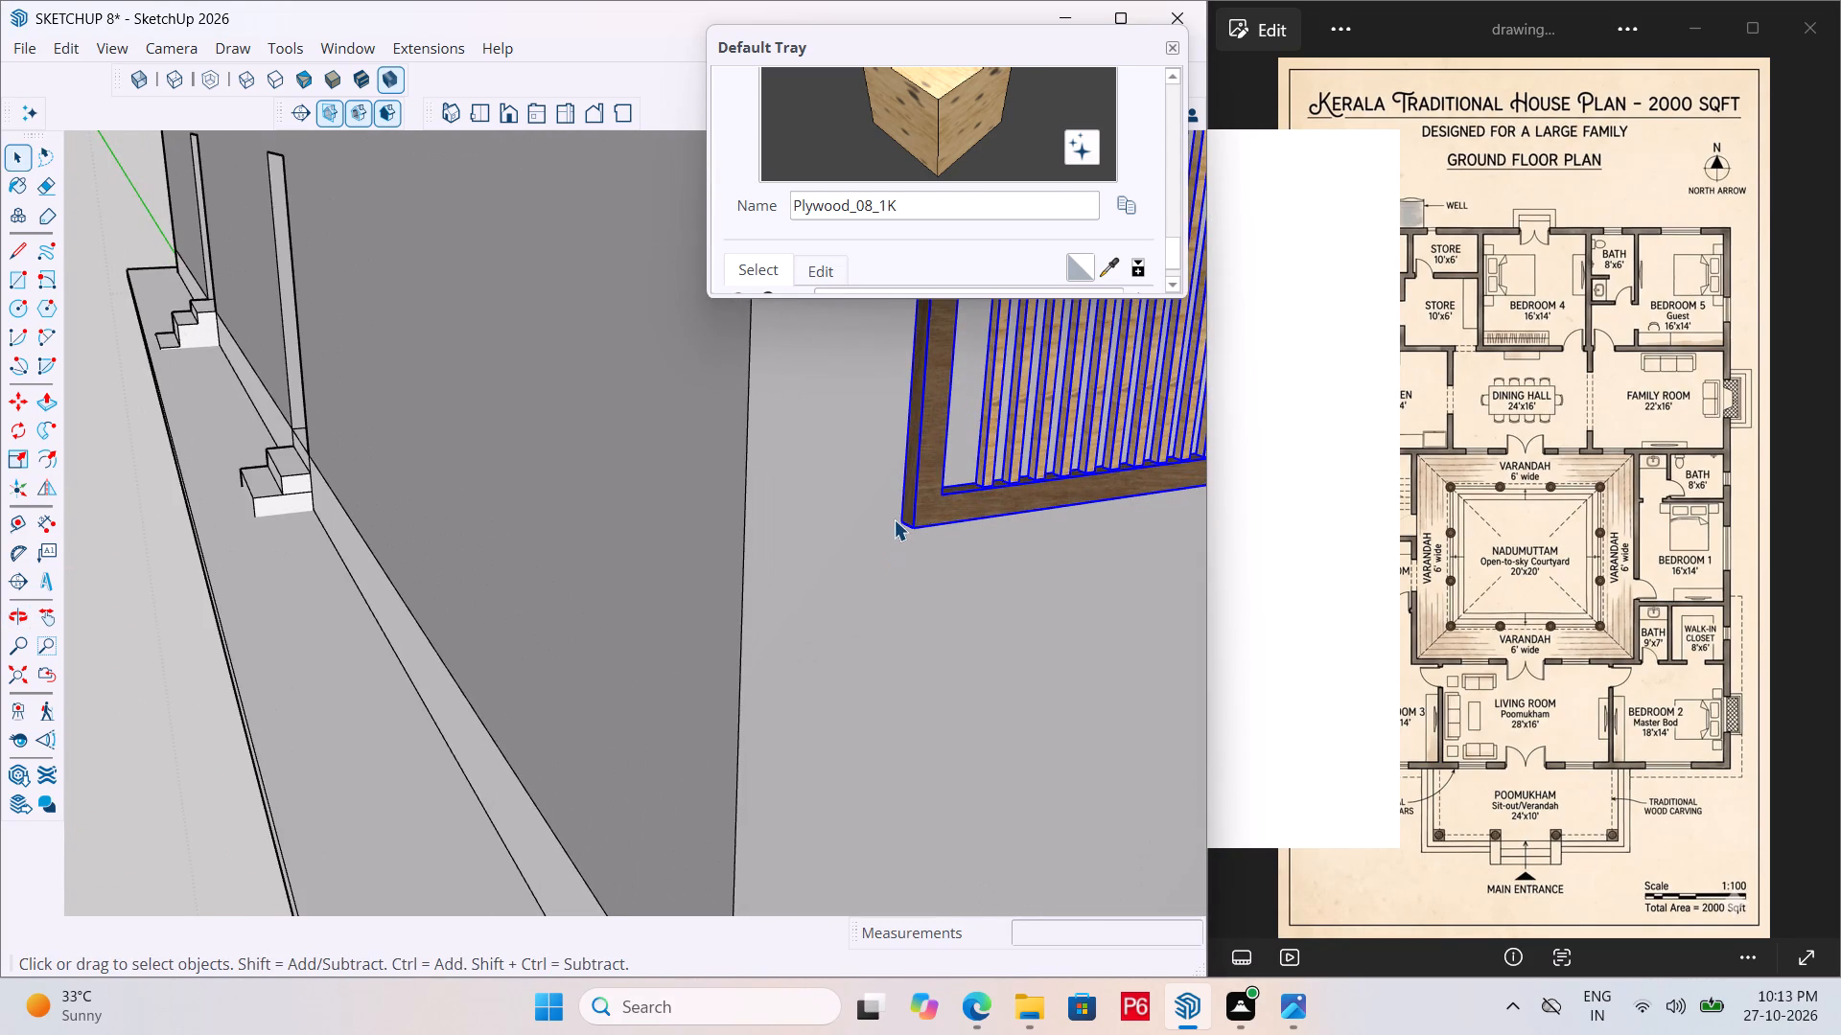
key(m)
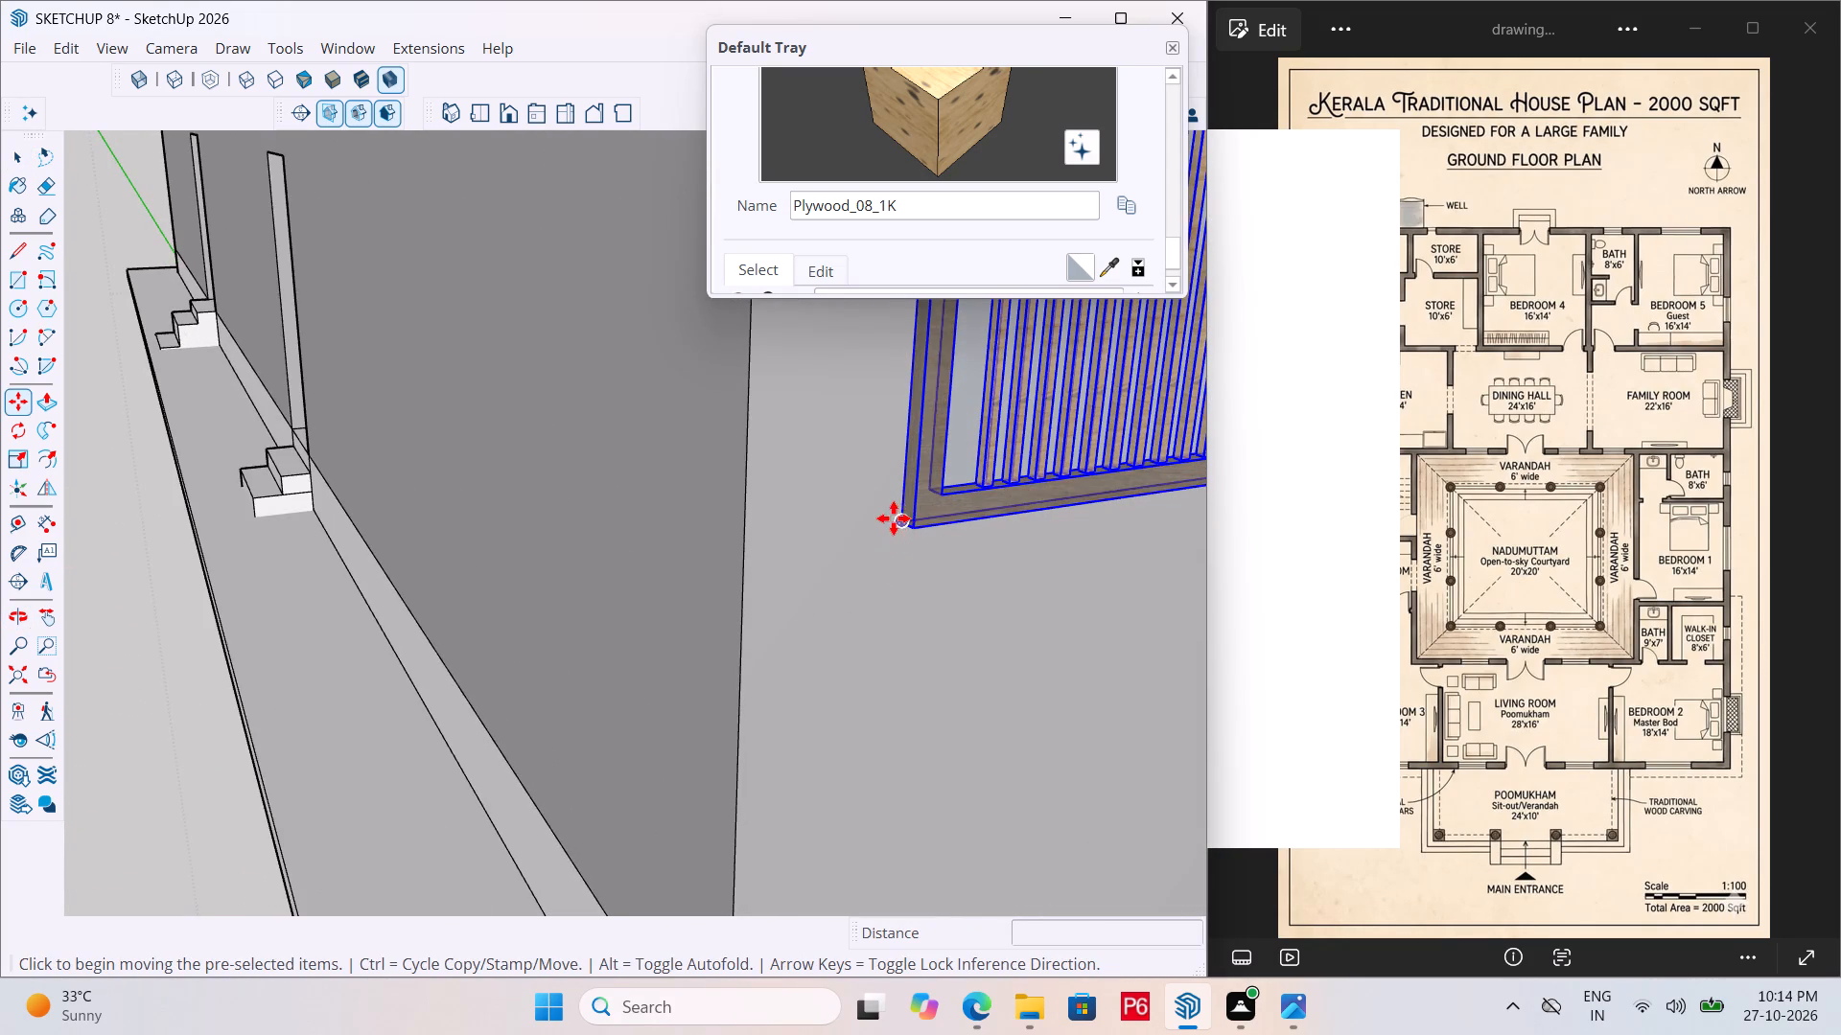
scroll(894, 518, up, 10)
click(910, 533)
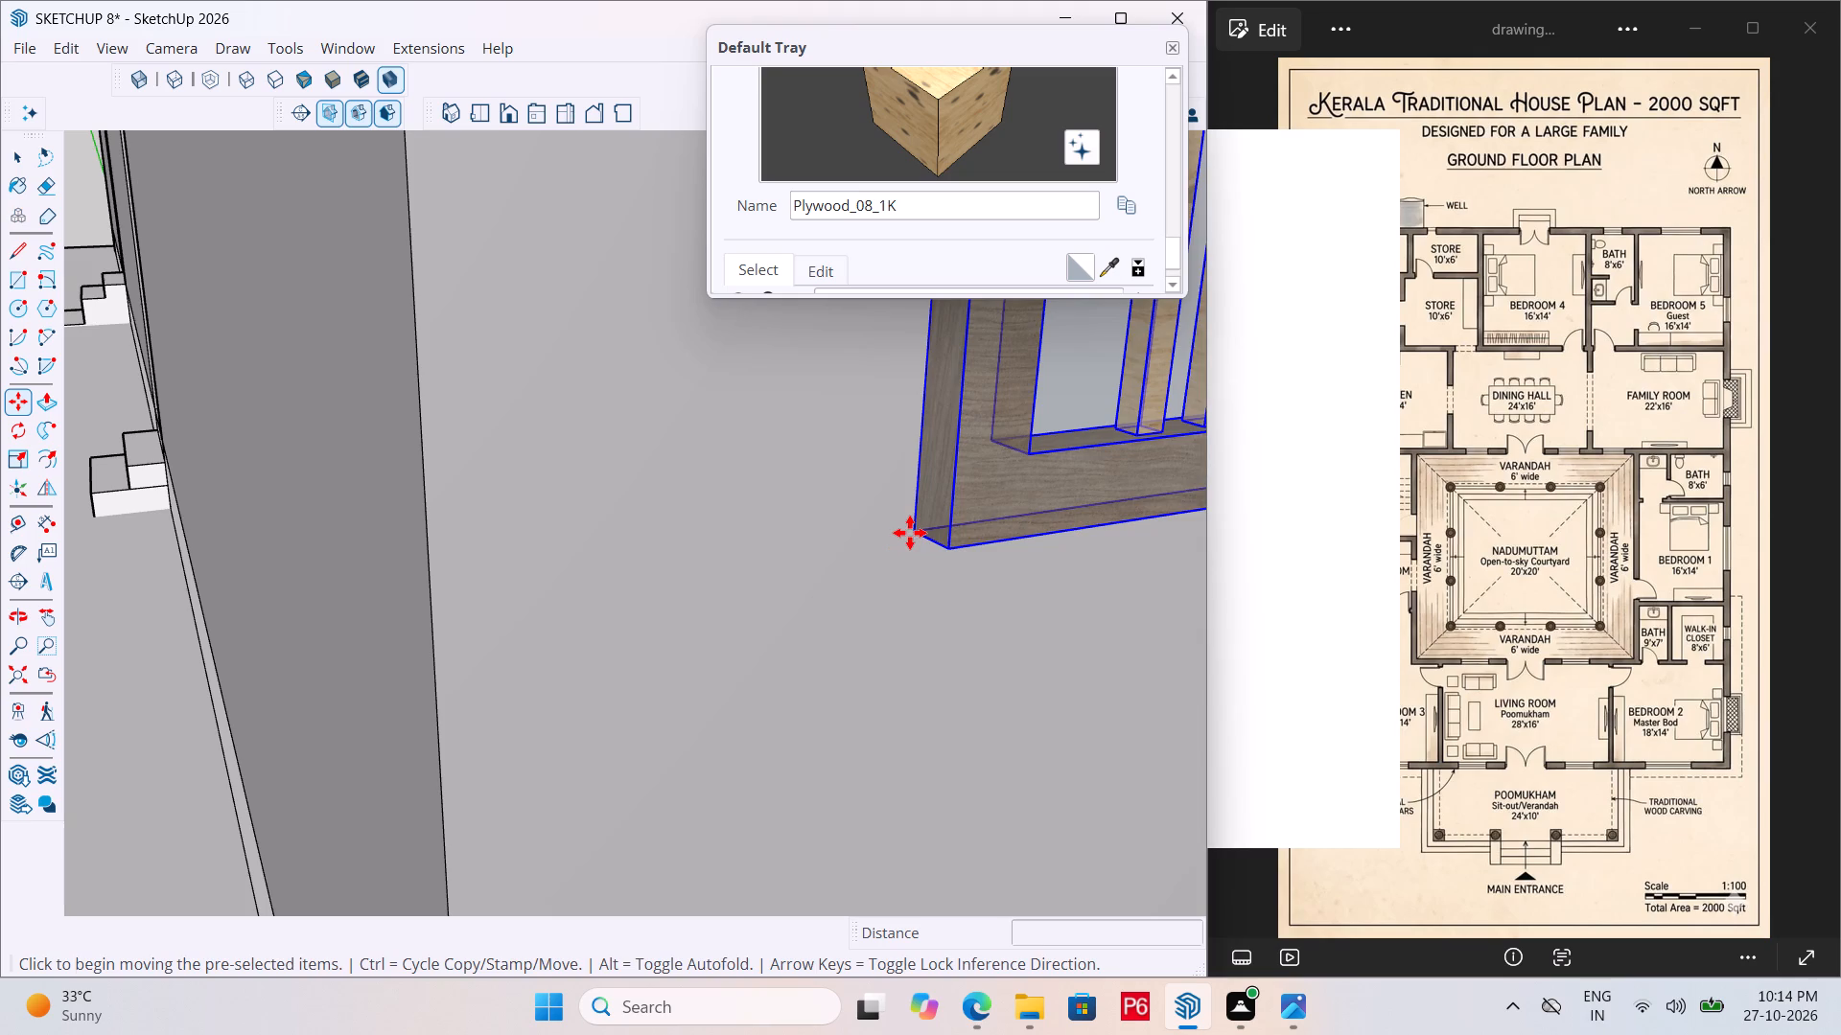
scroll(925, 550, down, 7)
scroll(819, 589, down, 6)
scroll(601, 655, down, 14)
scroll(1036, 582, down, 7)
scroll(1037, 581, up, 2)
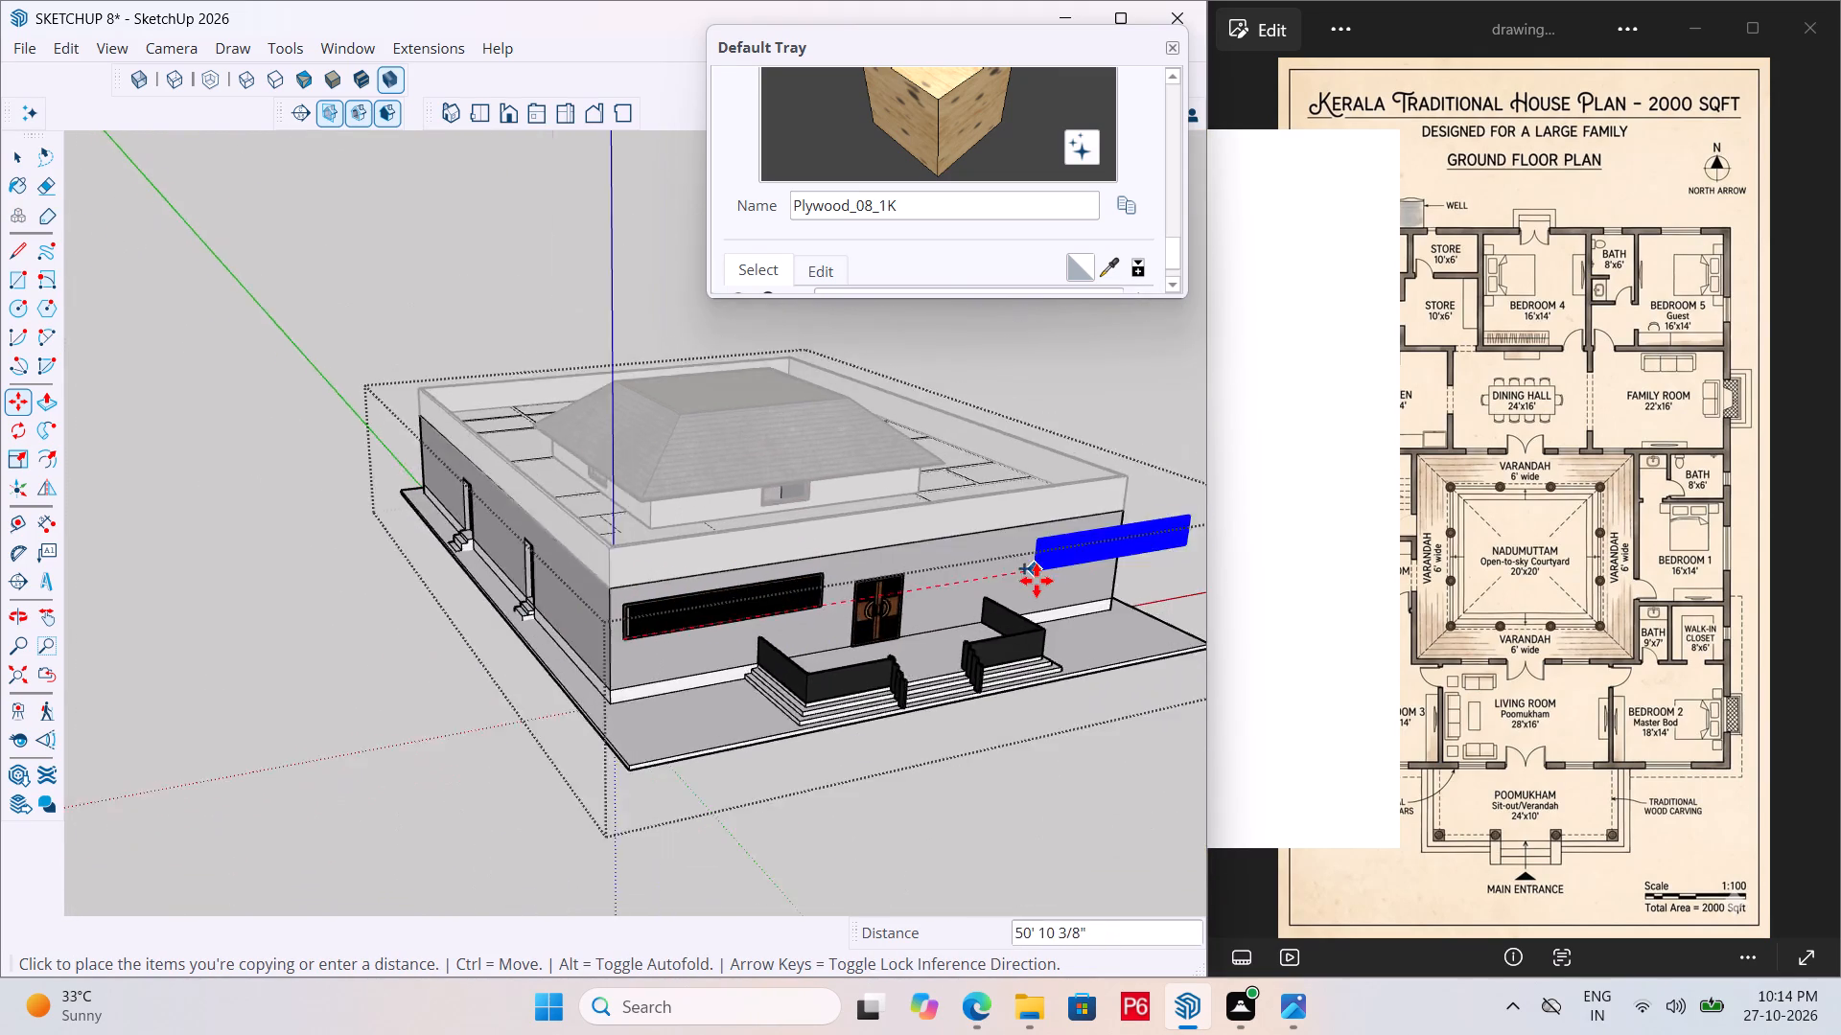
scroll(1037, 581, up, 12)
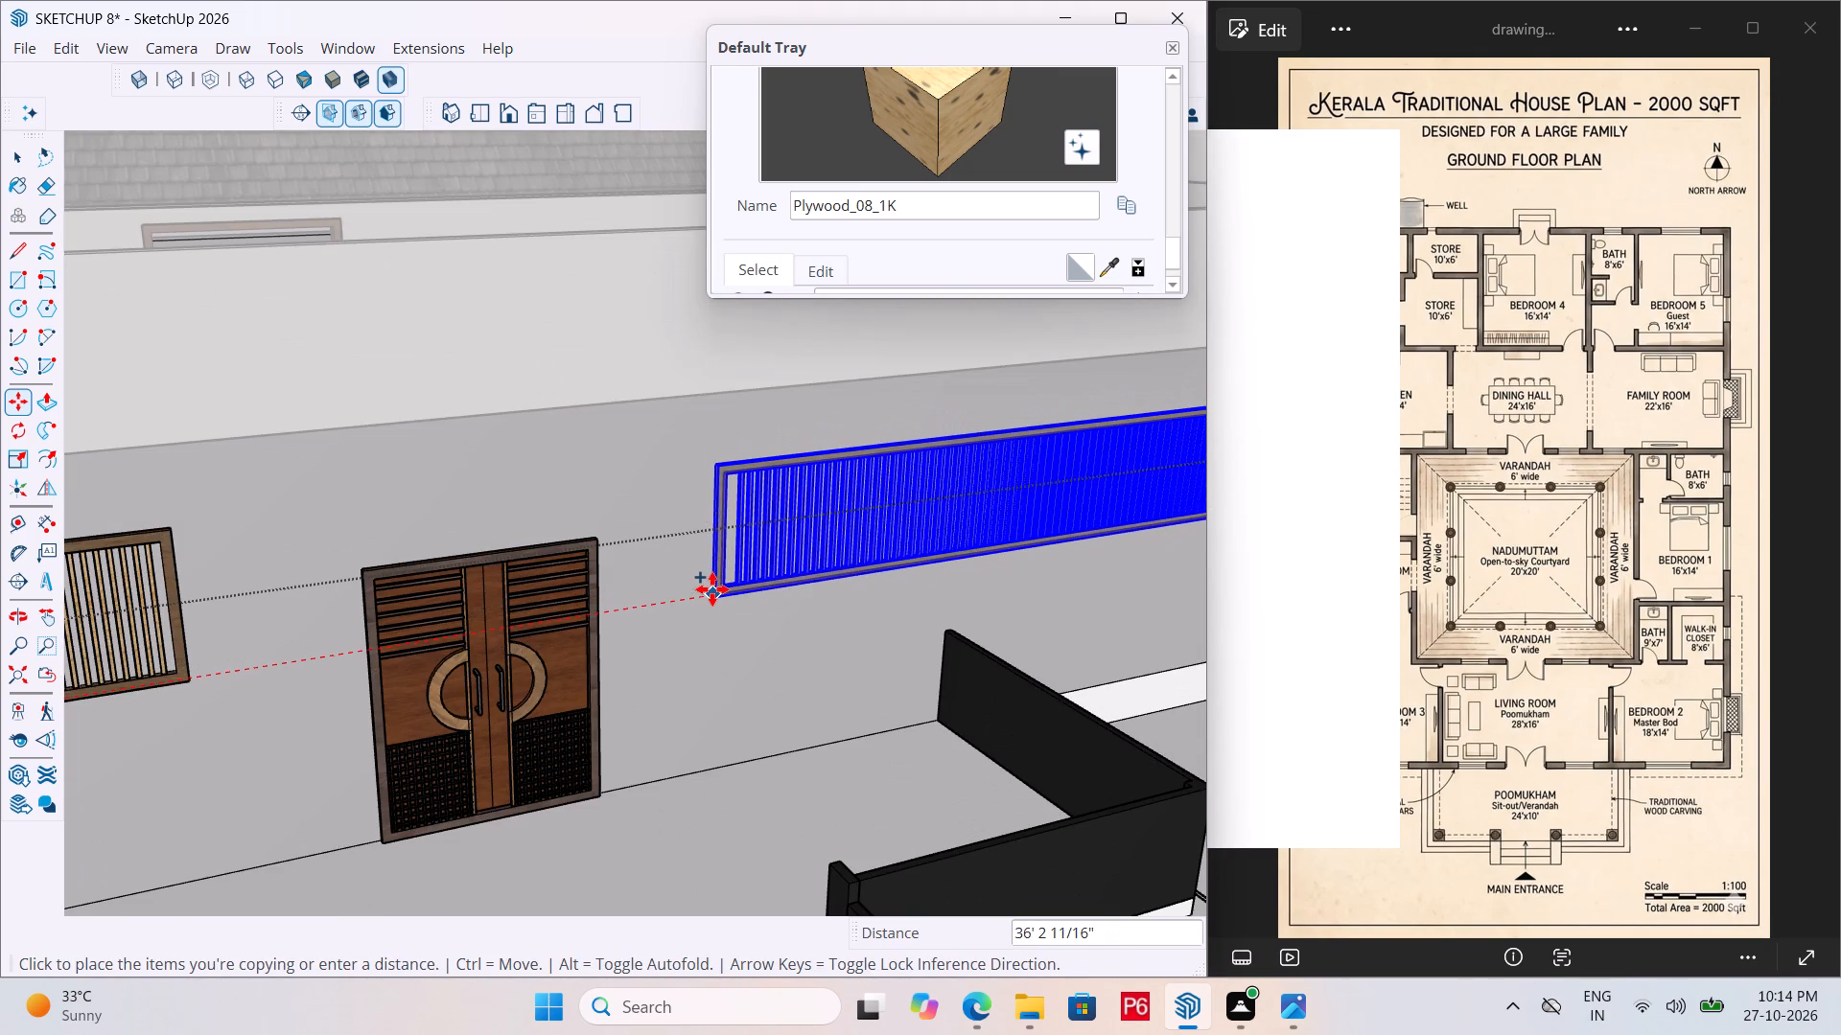
click(732, 584)
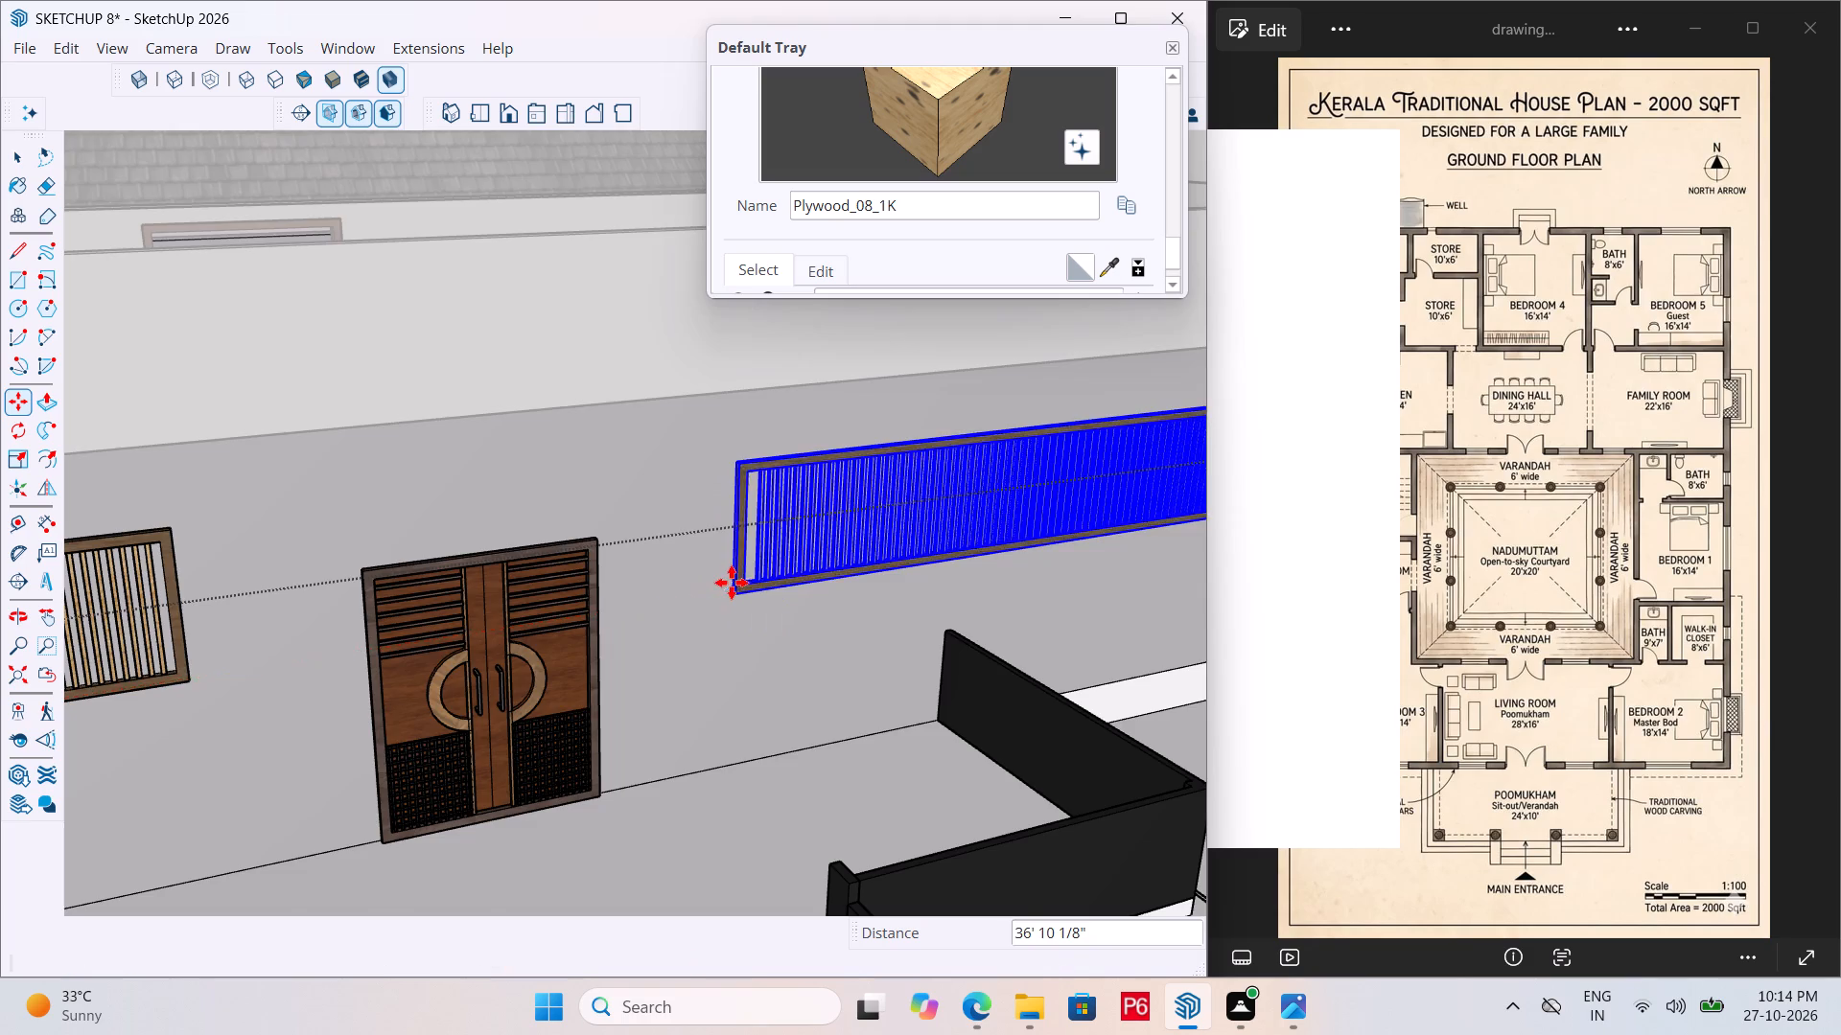
Save the model and leave the open group, clearing the selection of the copied frame.
scroll(714, 586, down, 7)
middle_drag(827, 628, 687, 625)
key(ctrl+s)
key(ctrl+s)
key(ctrl+s)
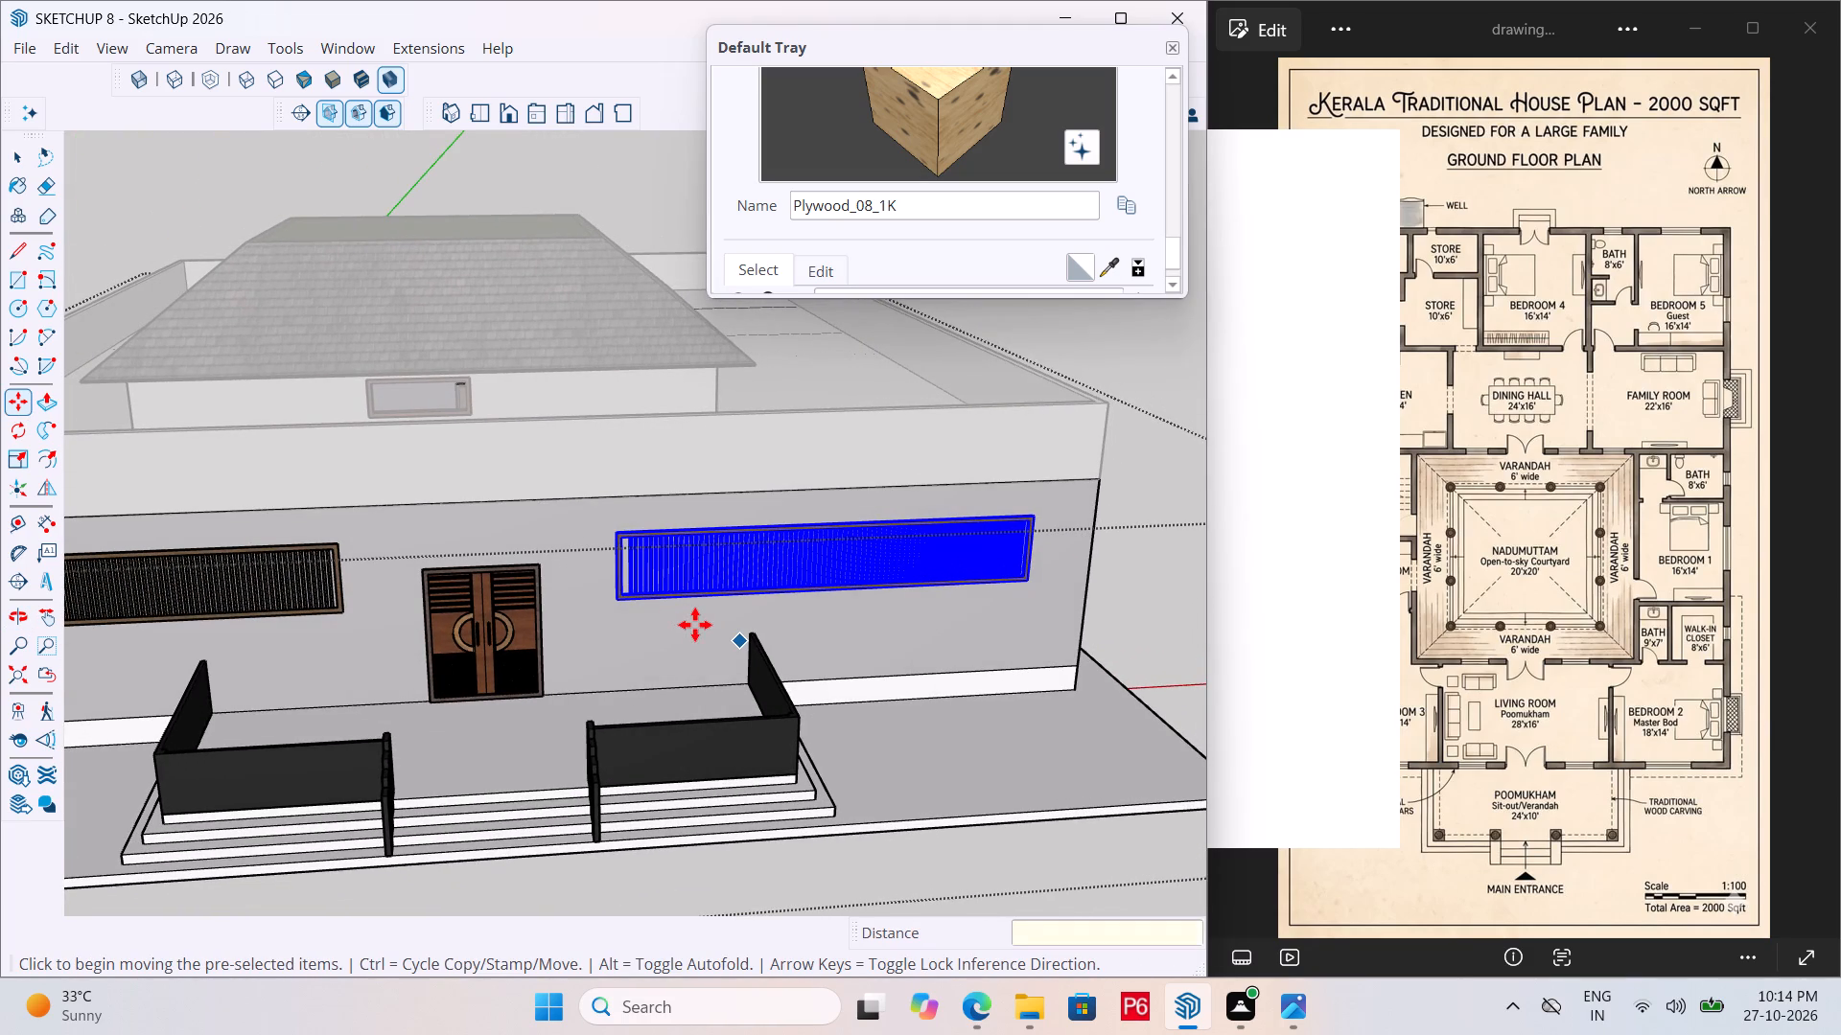
key(ctrl+s)
key(ctrl+s)
middle_drag(1052, 593, 826, 587)
key(space)
click(1042, 566)
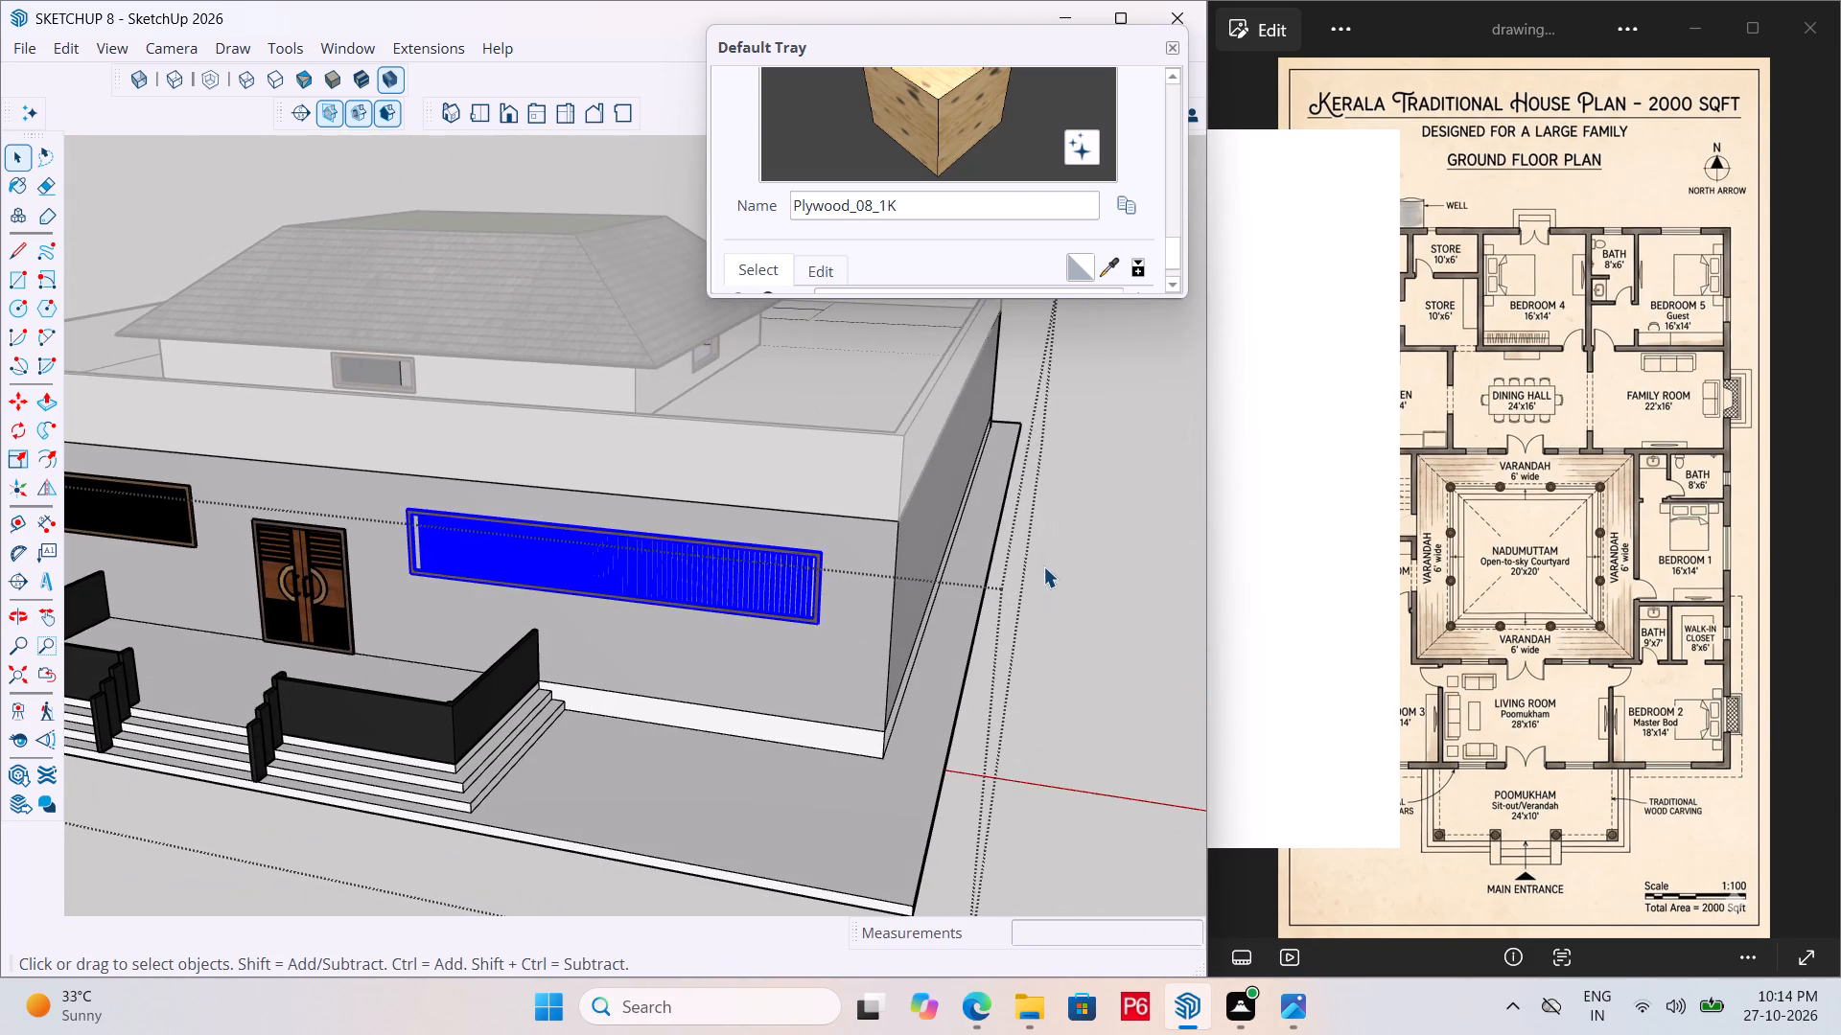
Open the house walls' group and paint the front wall face with the Brick_09_1K material from the Brick collection.
scroll(1010, 563, down, 7)
middle_drag(718, 617, 706, 436)
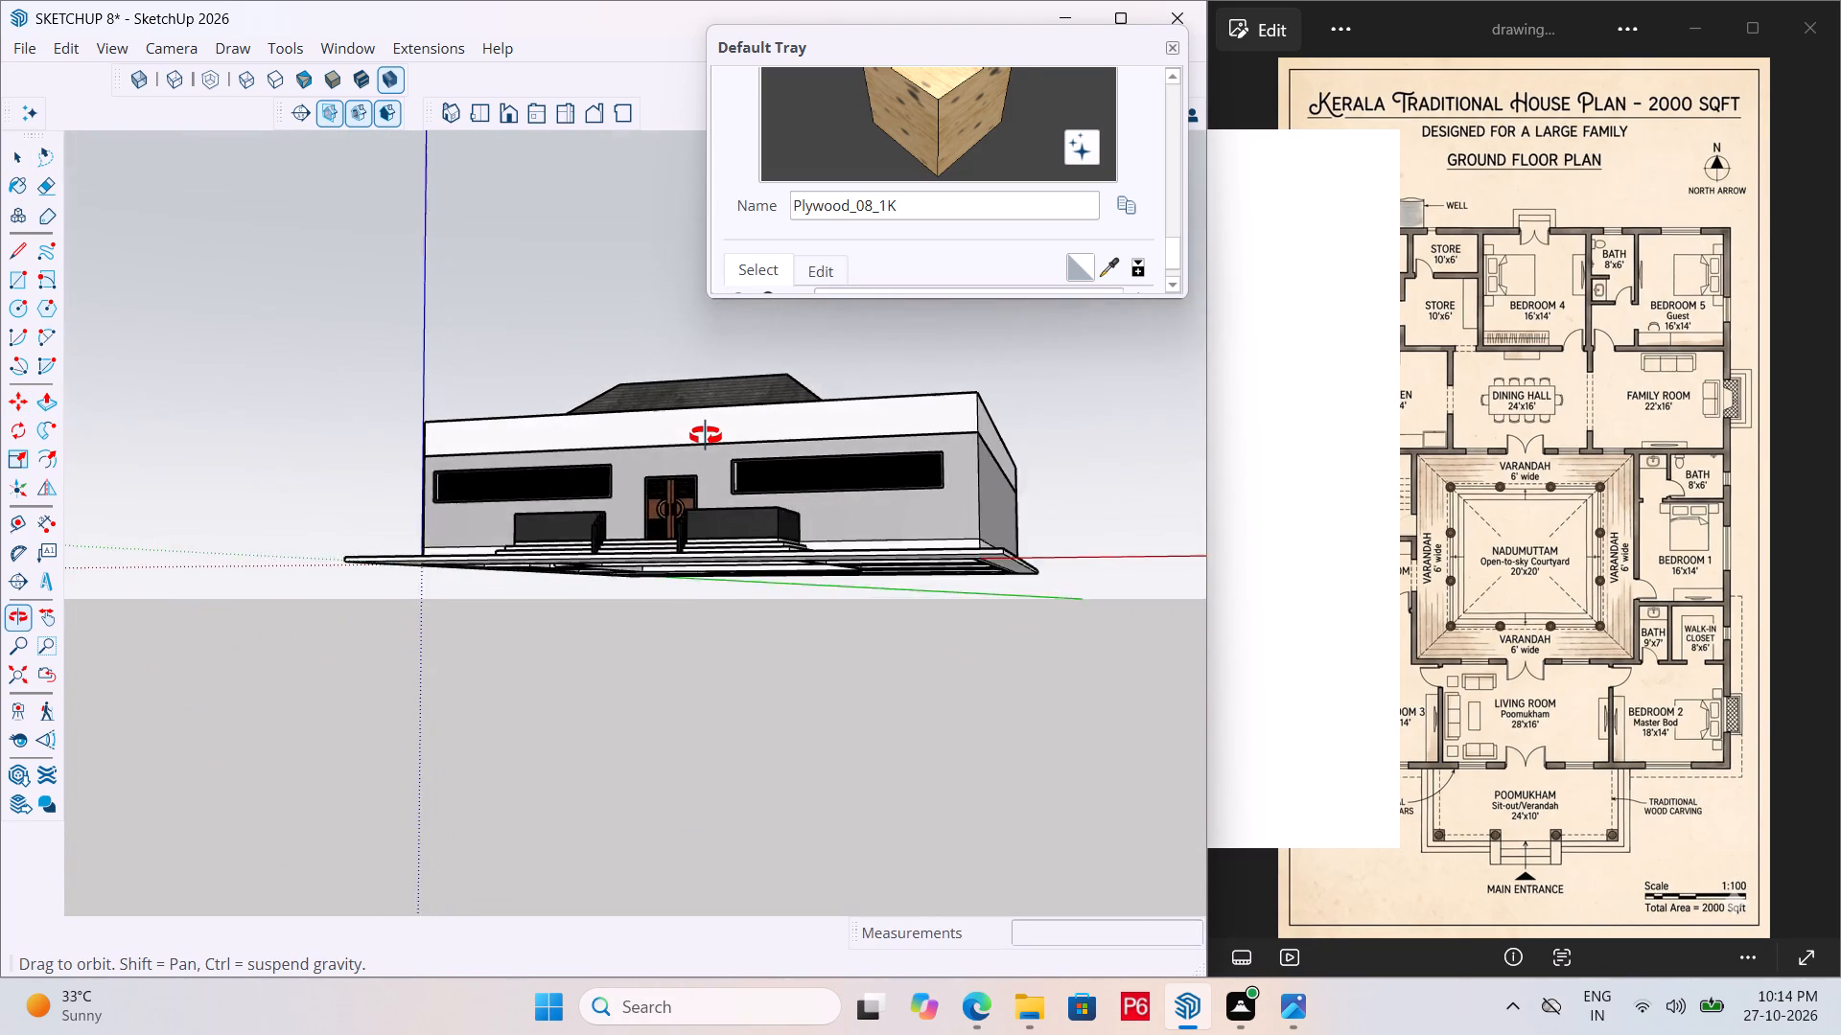
middle_drag(706, 436, 674, 556)
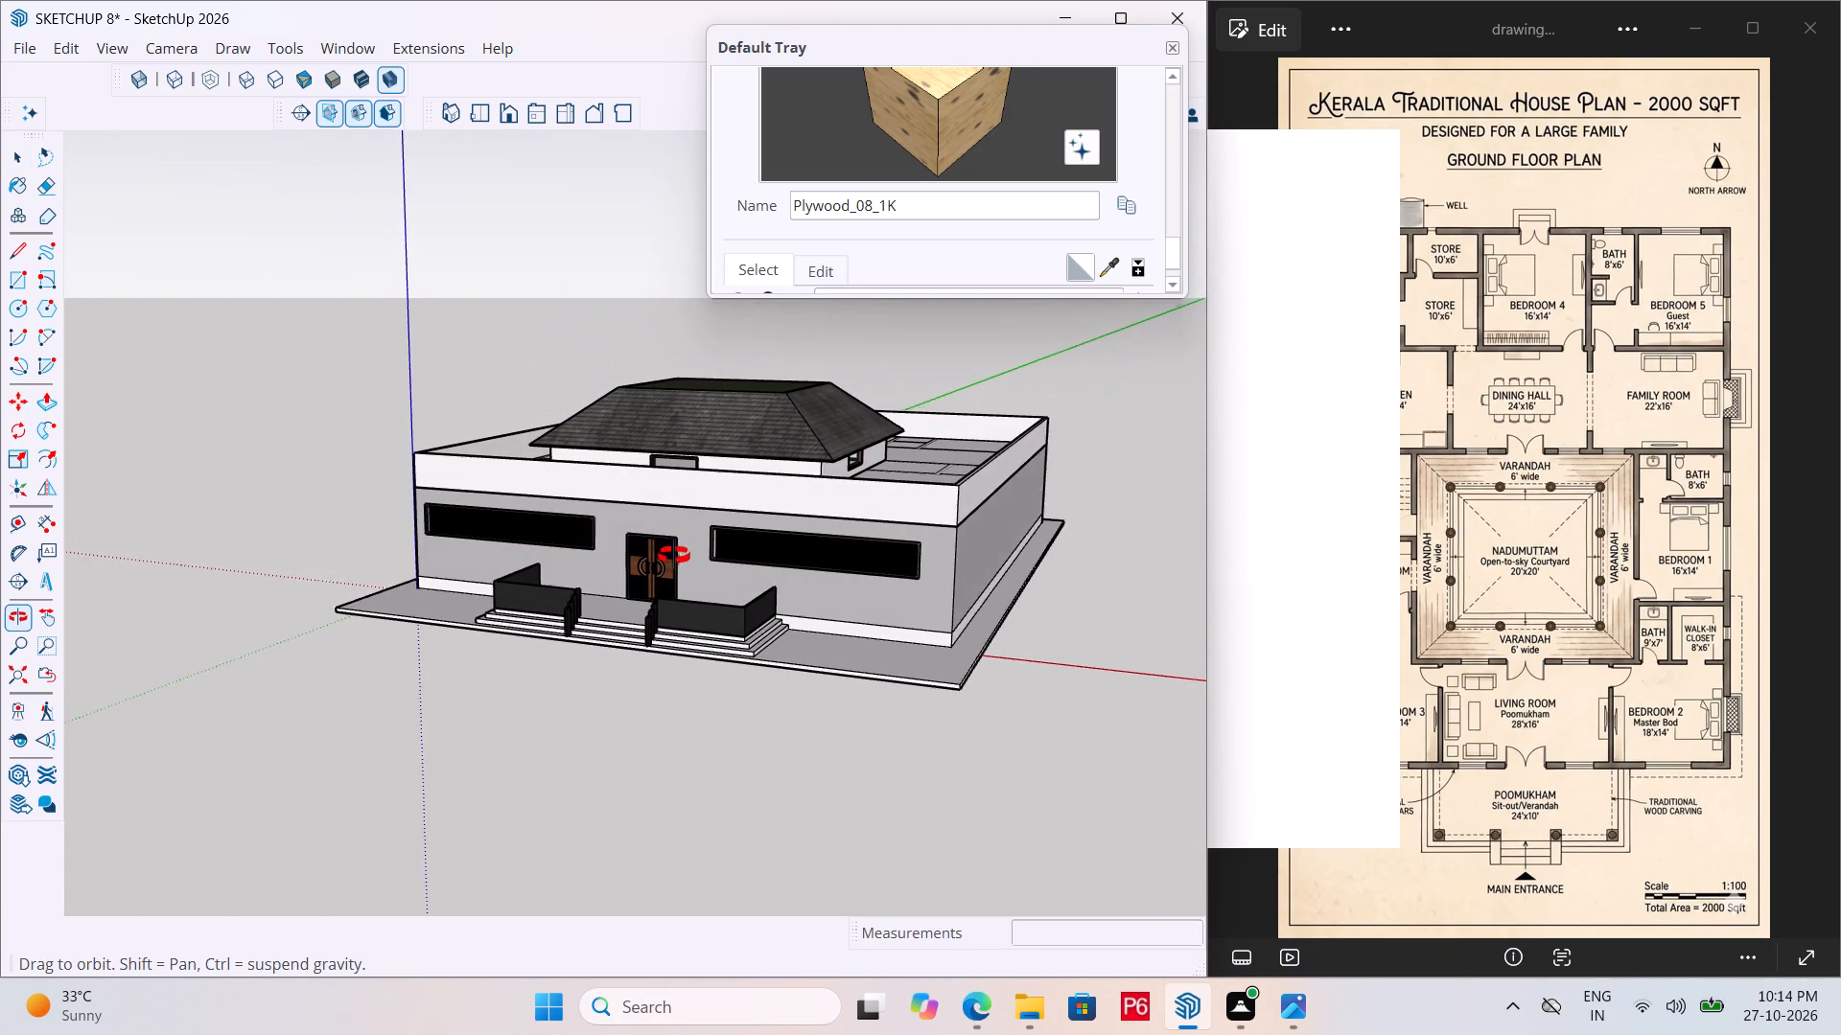
middle_drag(674, 556, 704, 628)
scroll(704, 628, up, 6)
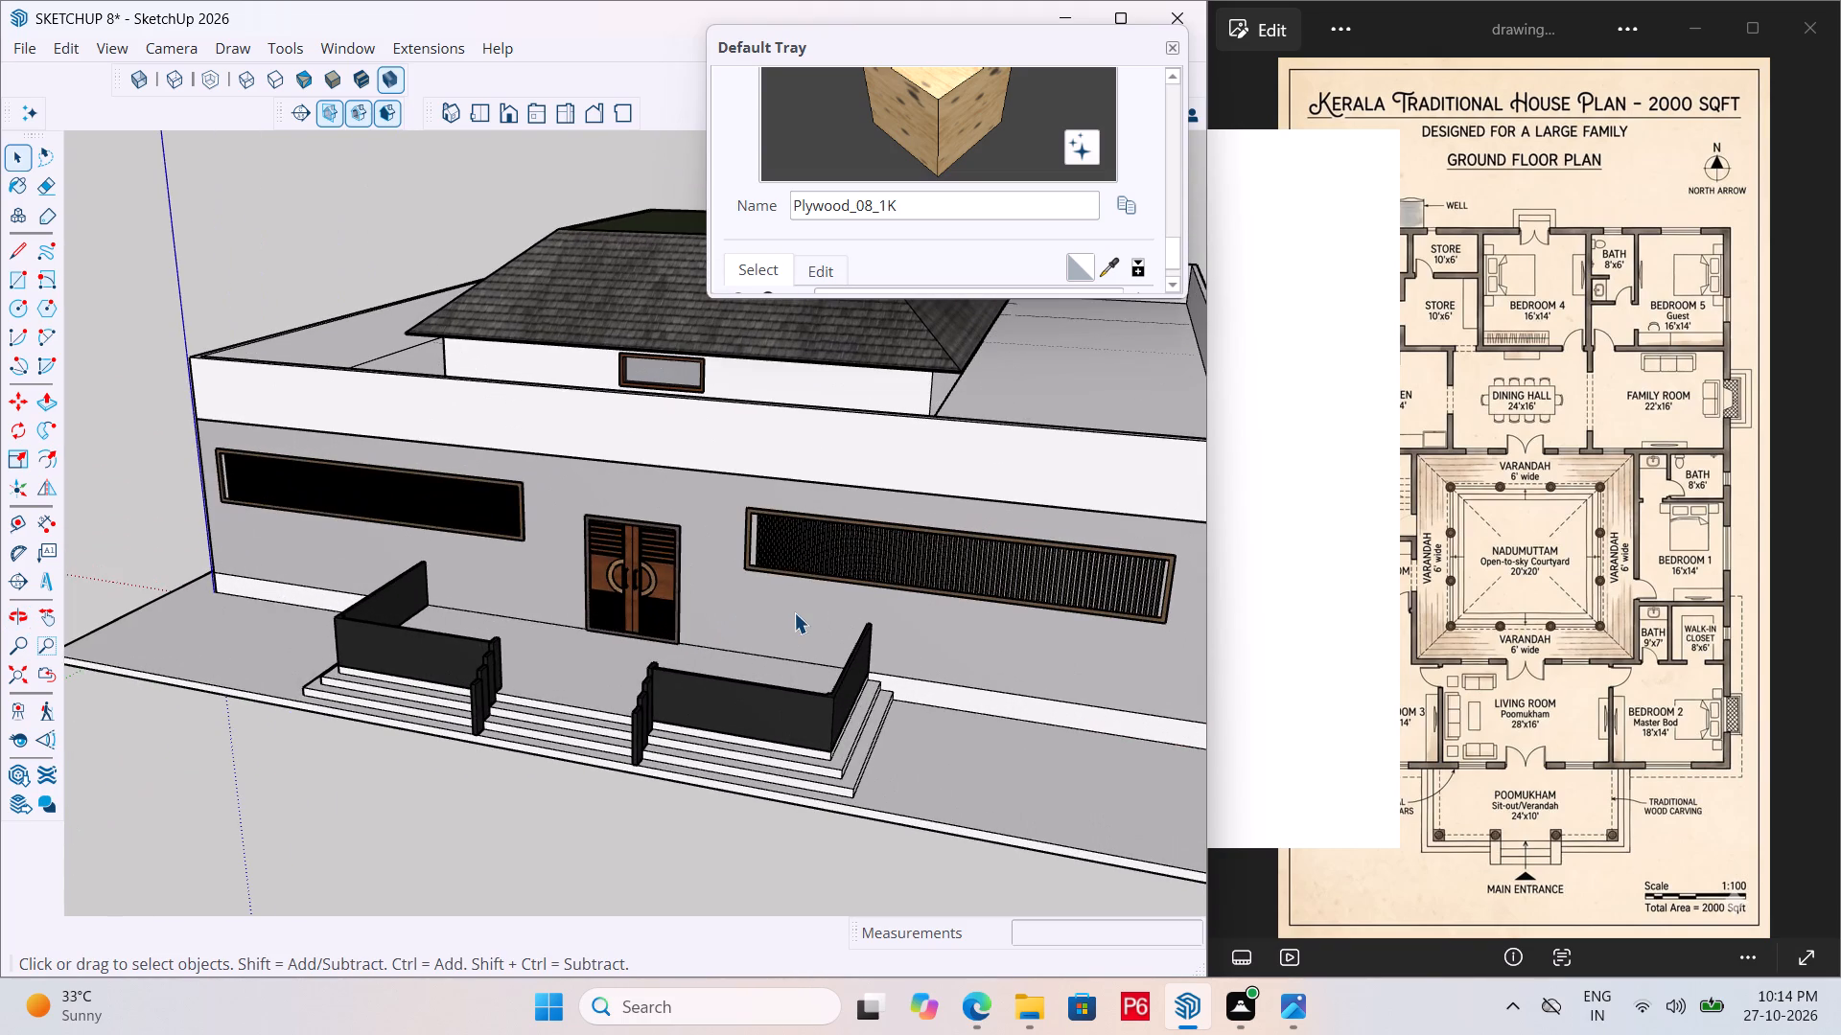
click(794, 612)
click(722, 612)
double_click(752, 600)
click(712, 582)
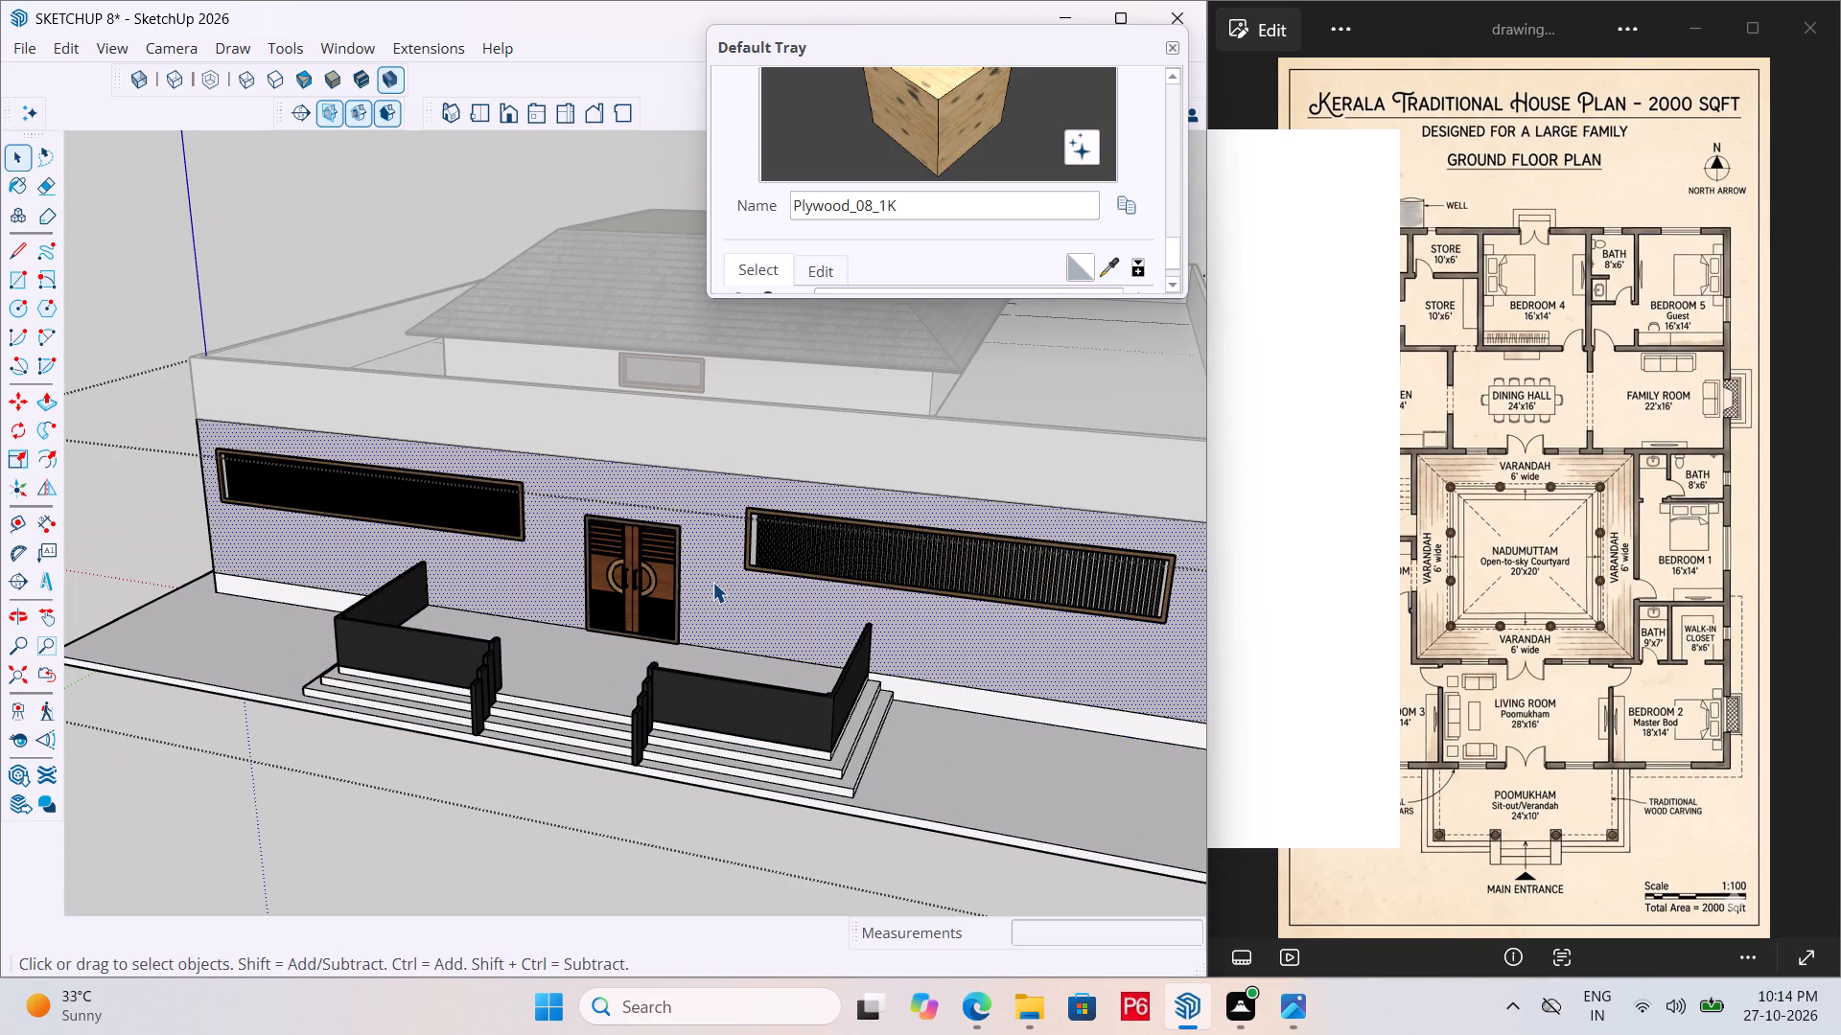
scroll(977, 228, down, 4)
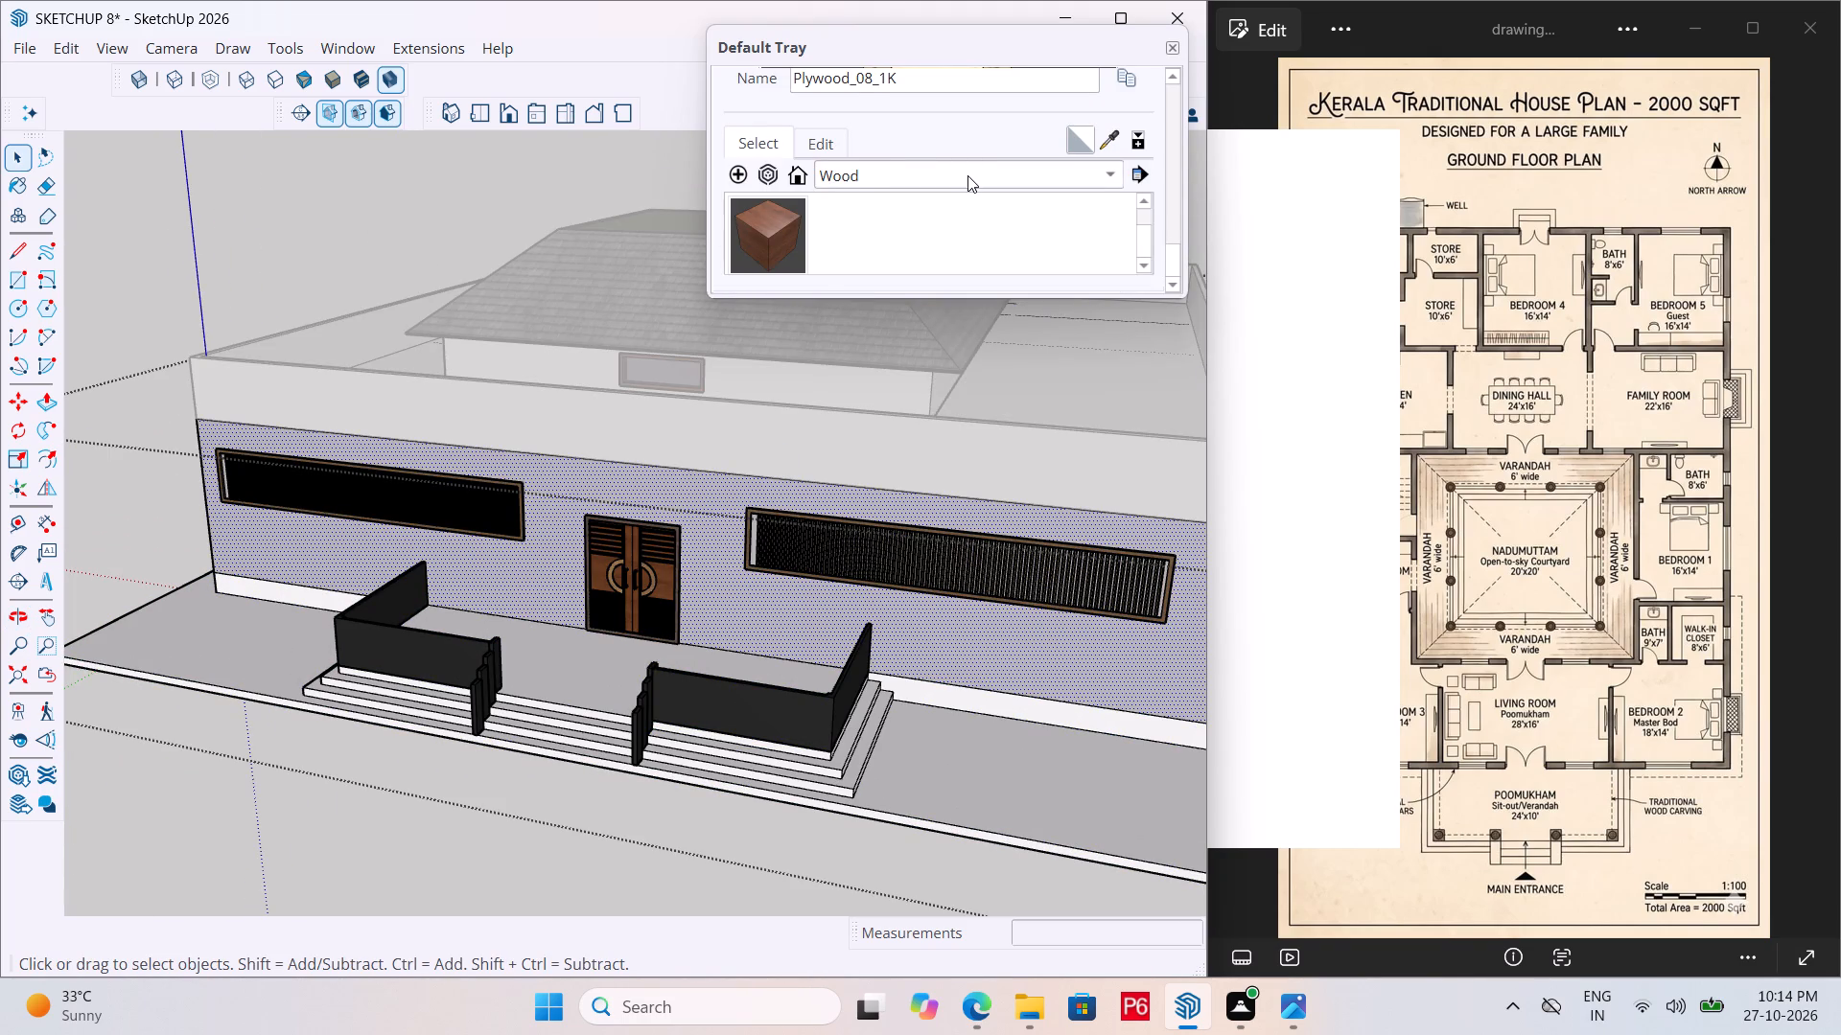
click(967, 175)
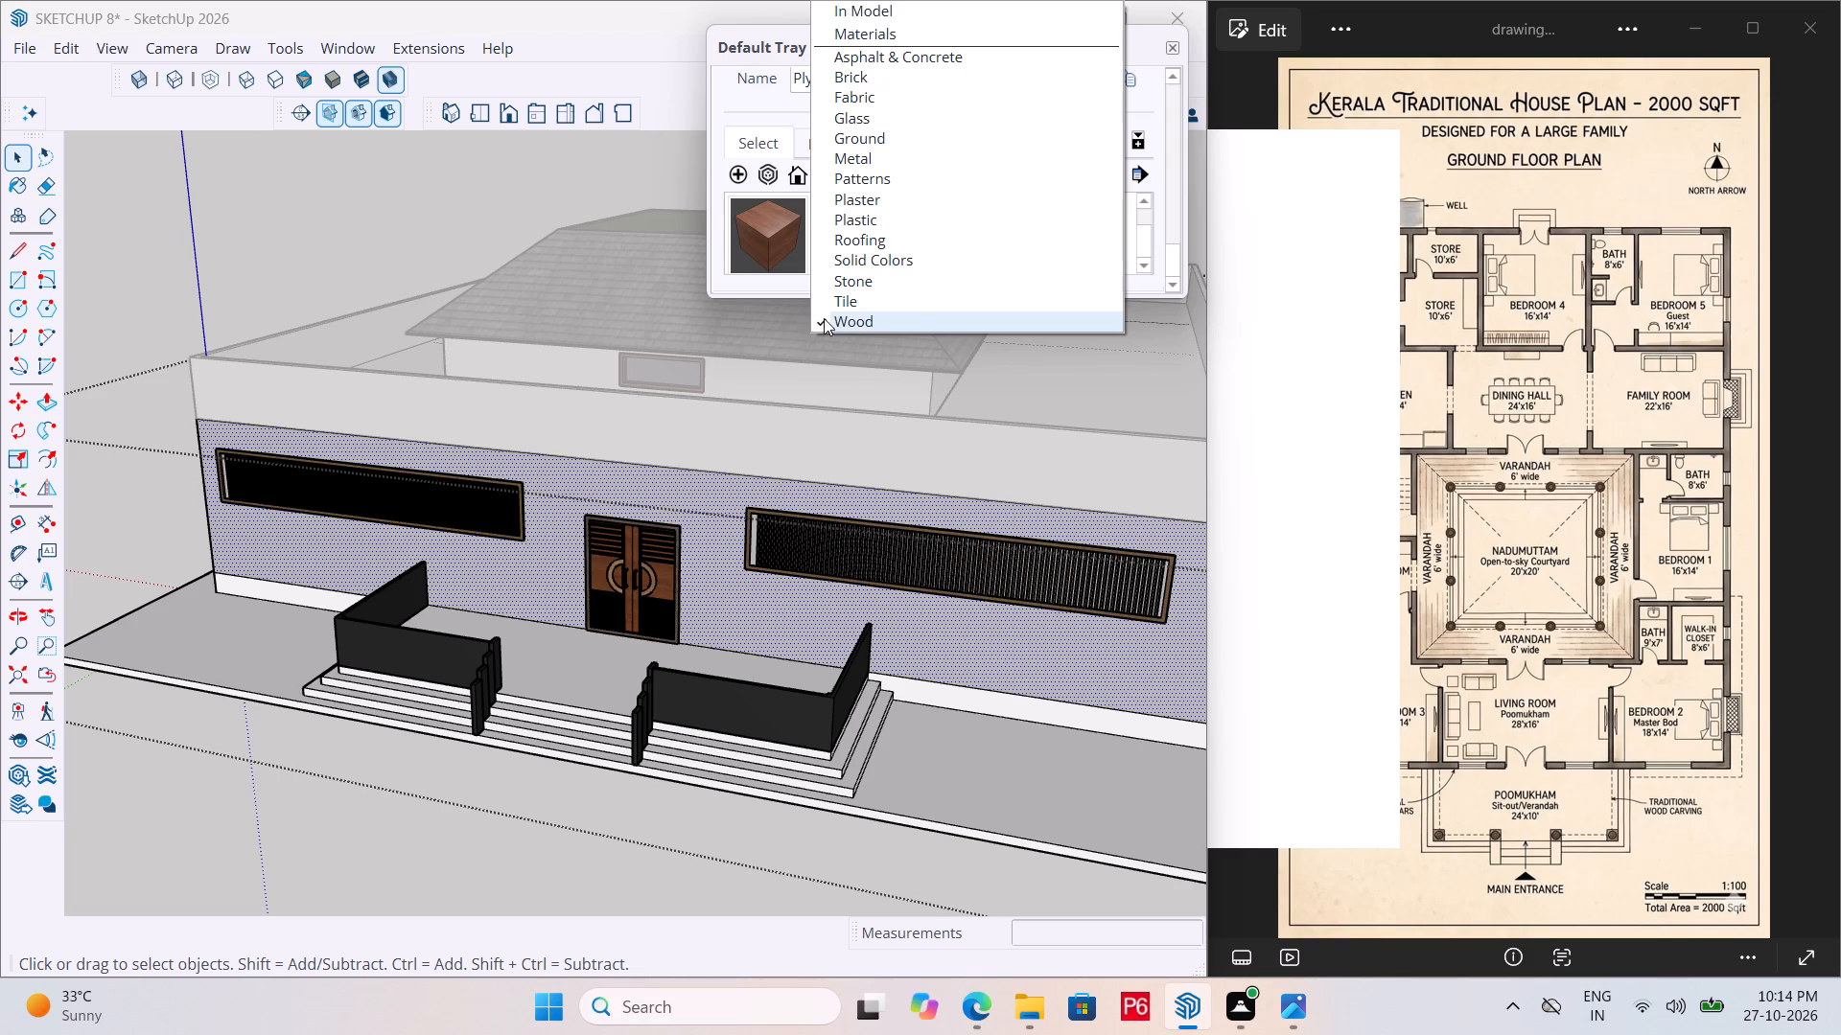
click(897, 202)
click(886, 181)
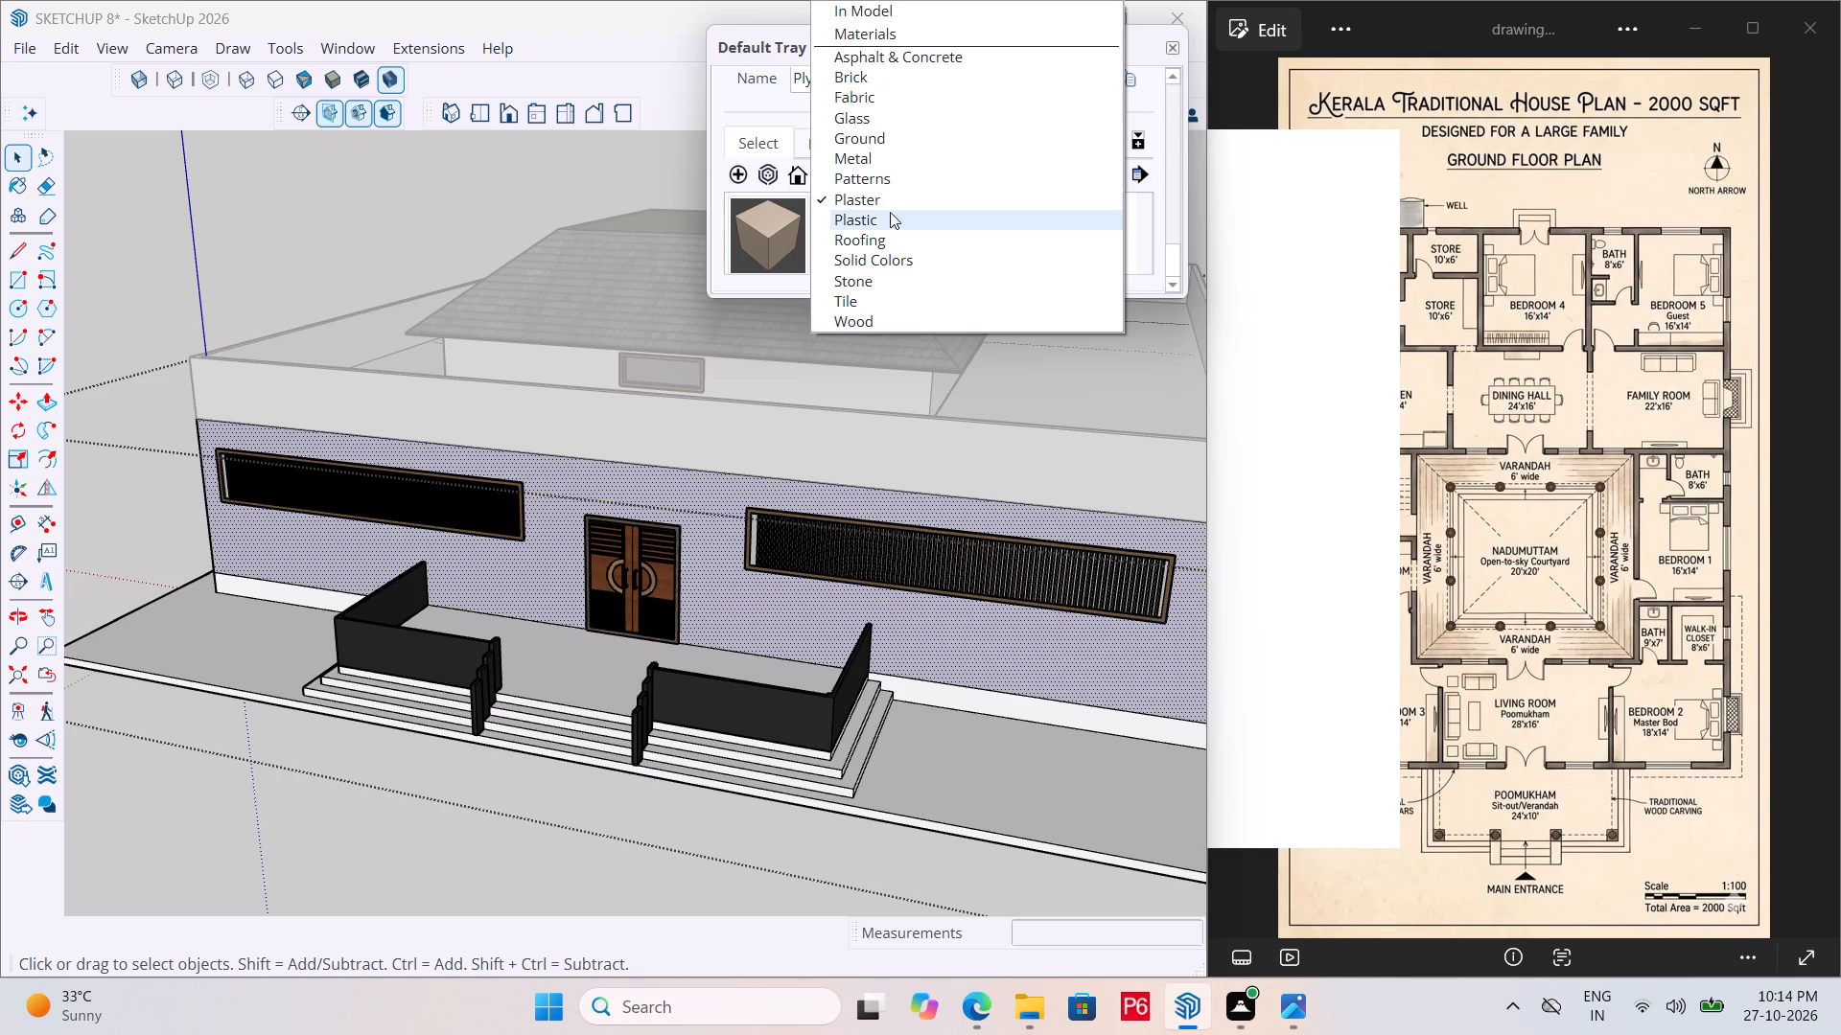
click(914, 76)
click(933, 233)
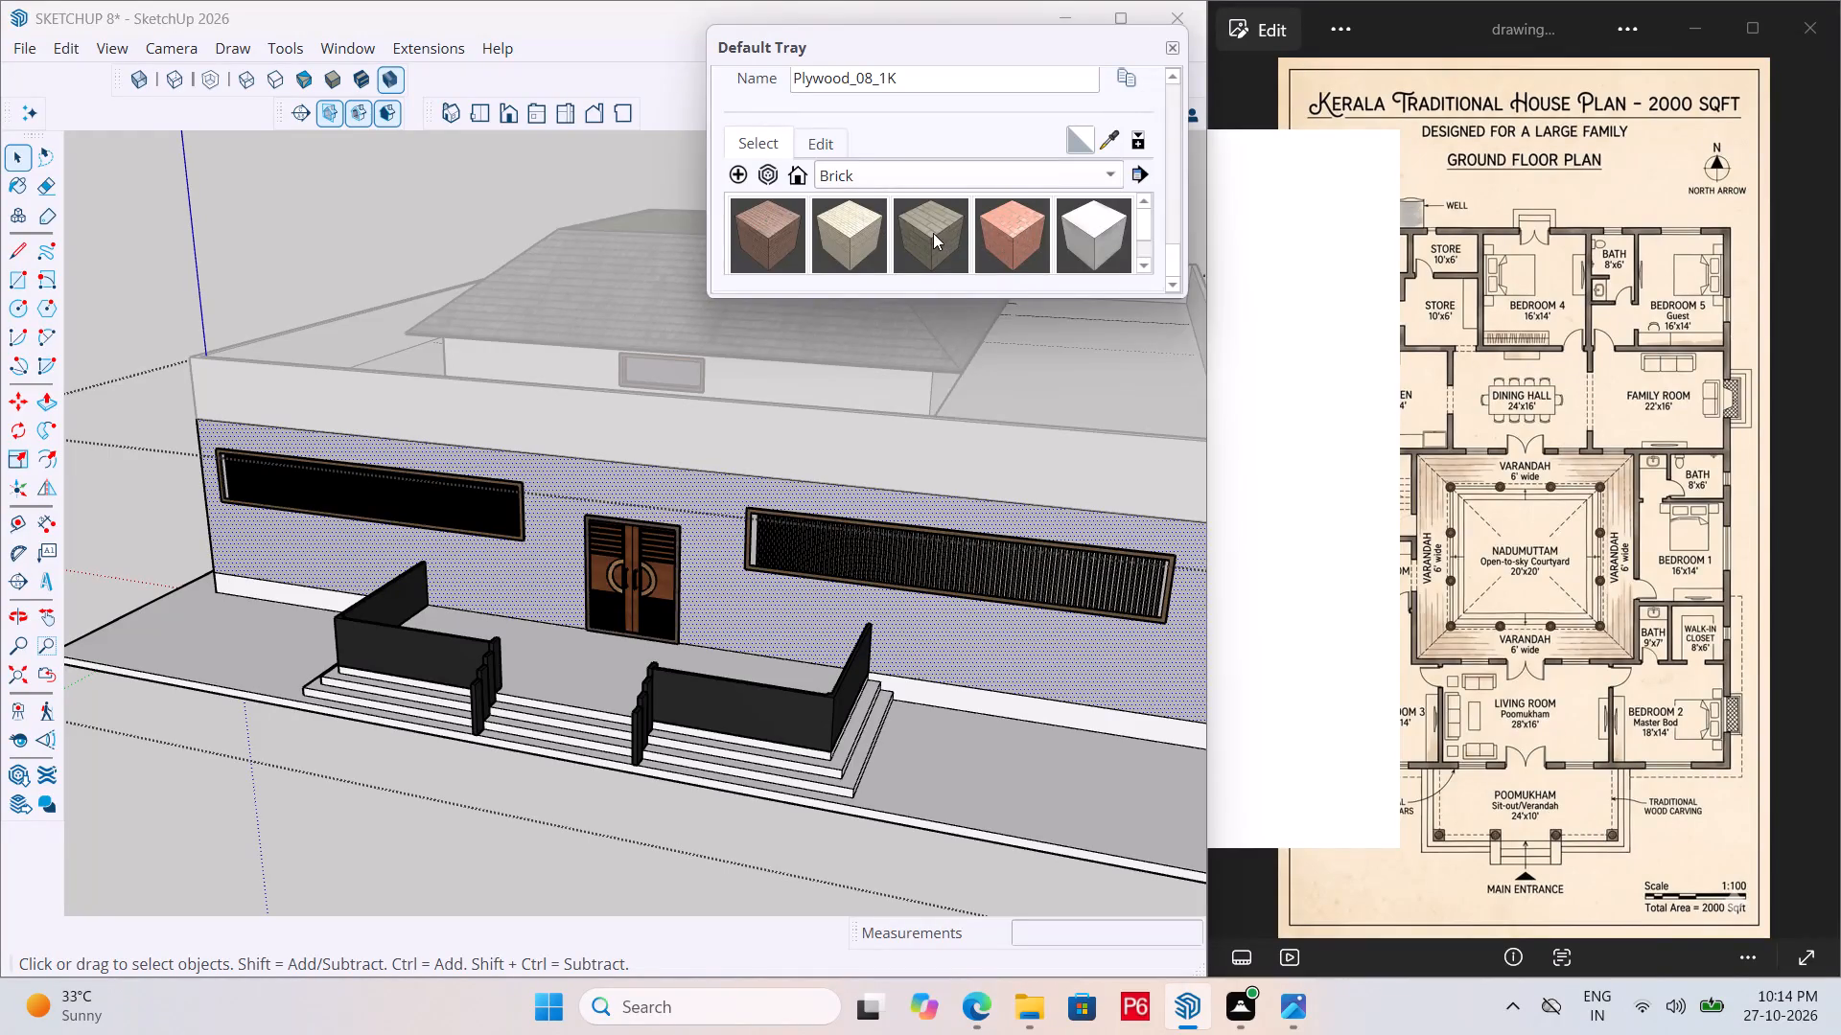
click(741, 606)
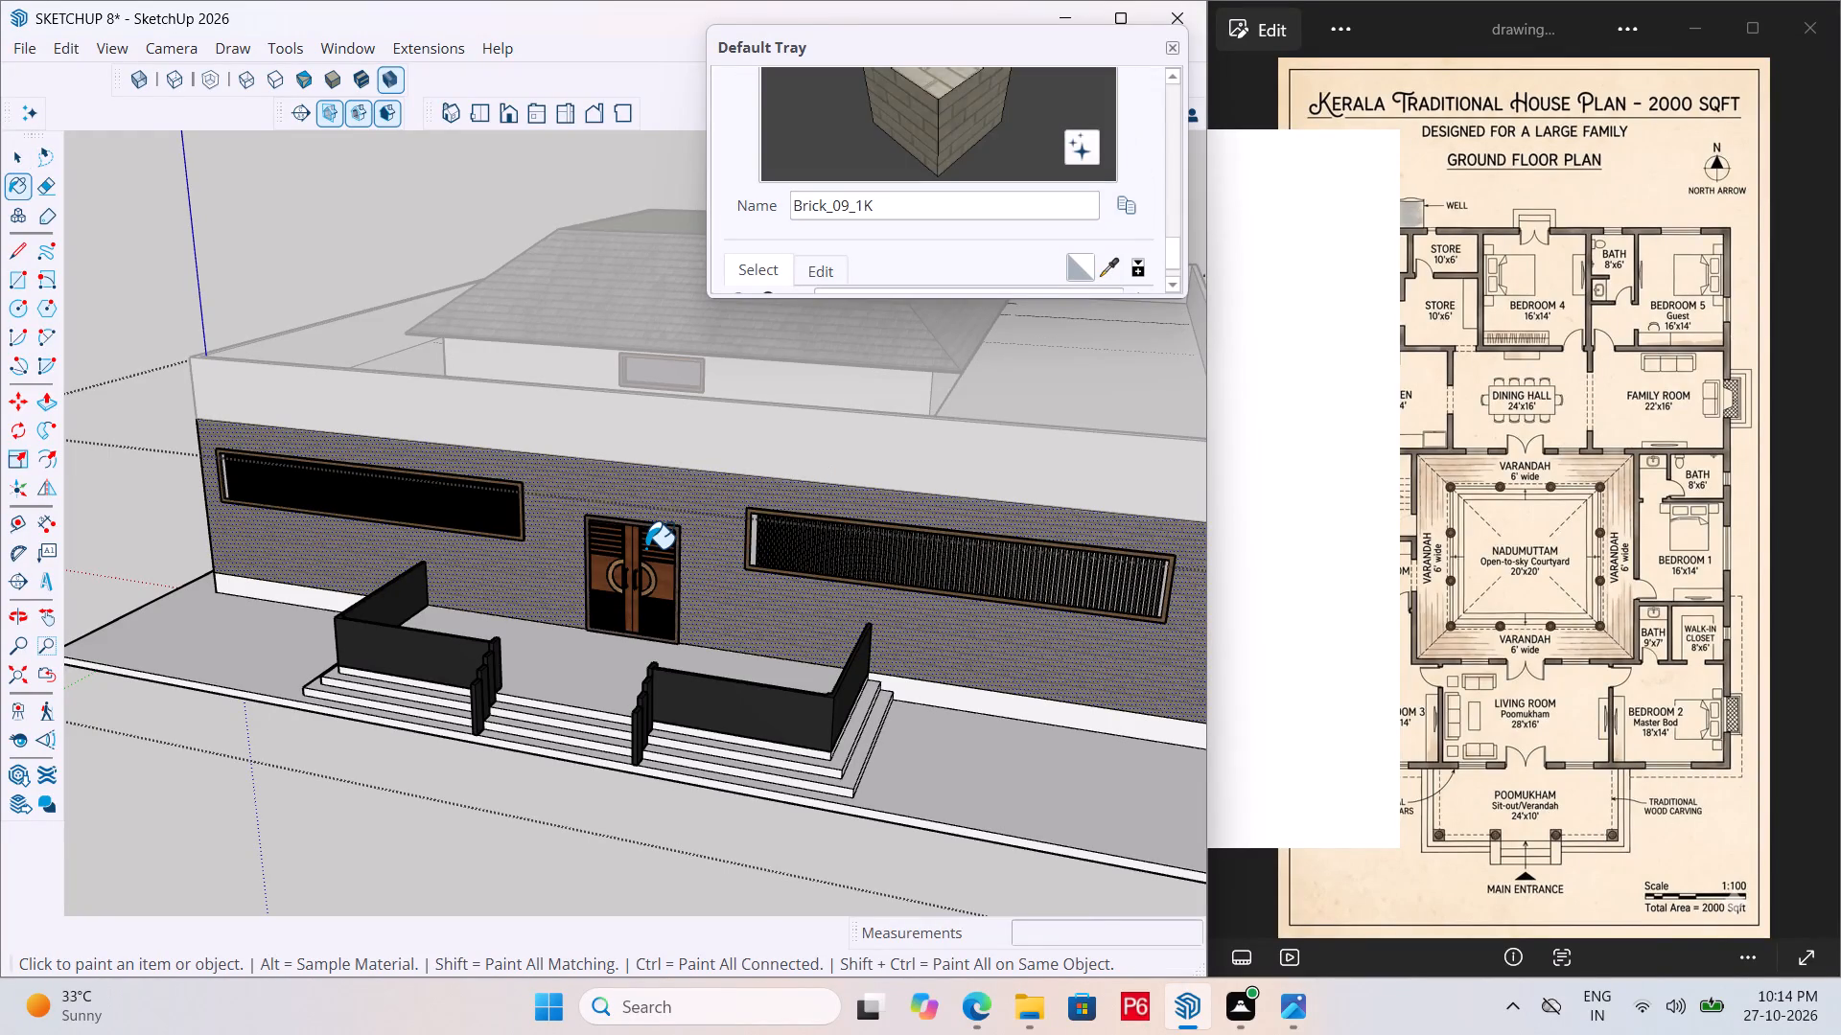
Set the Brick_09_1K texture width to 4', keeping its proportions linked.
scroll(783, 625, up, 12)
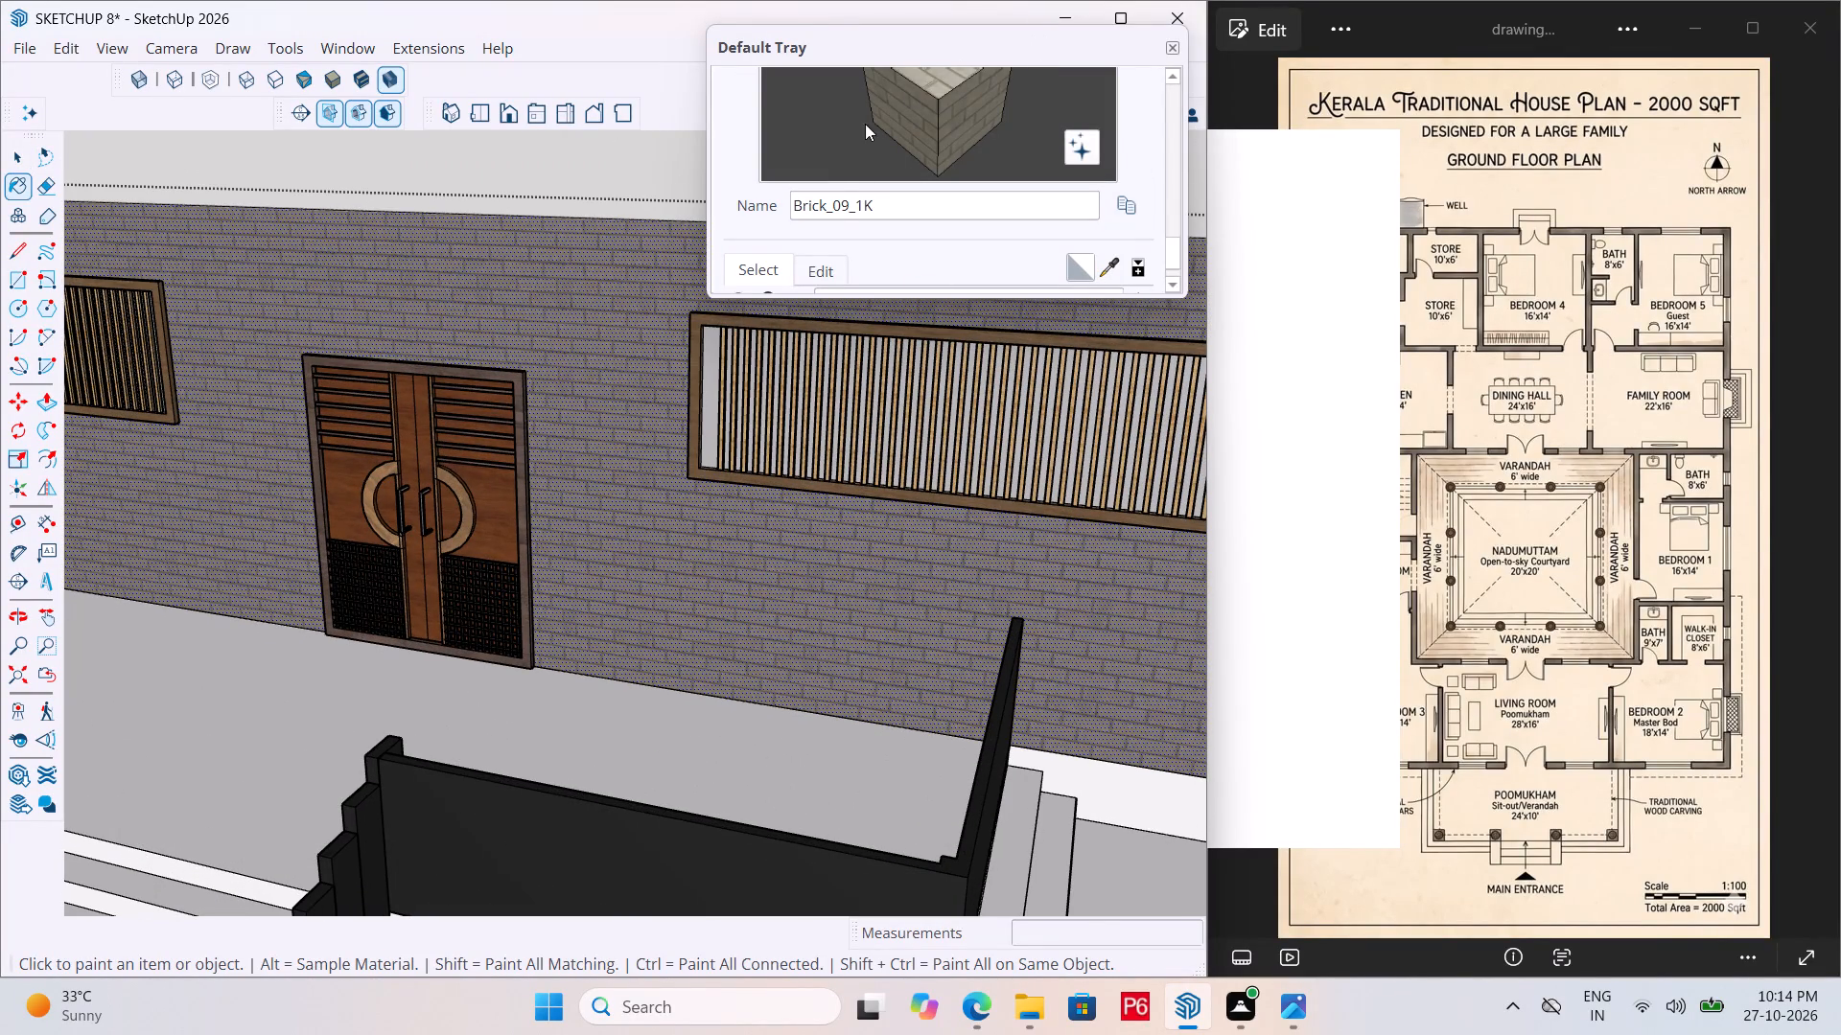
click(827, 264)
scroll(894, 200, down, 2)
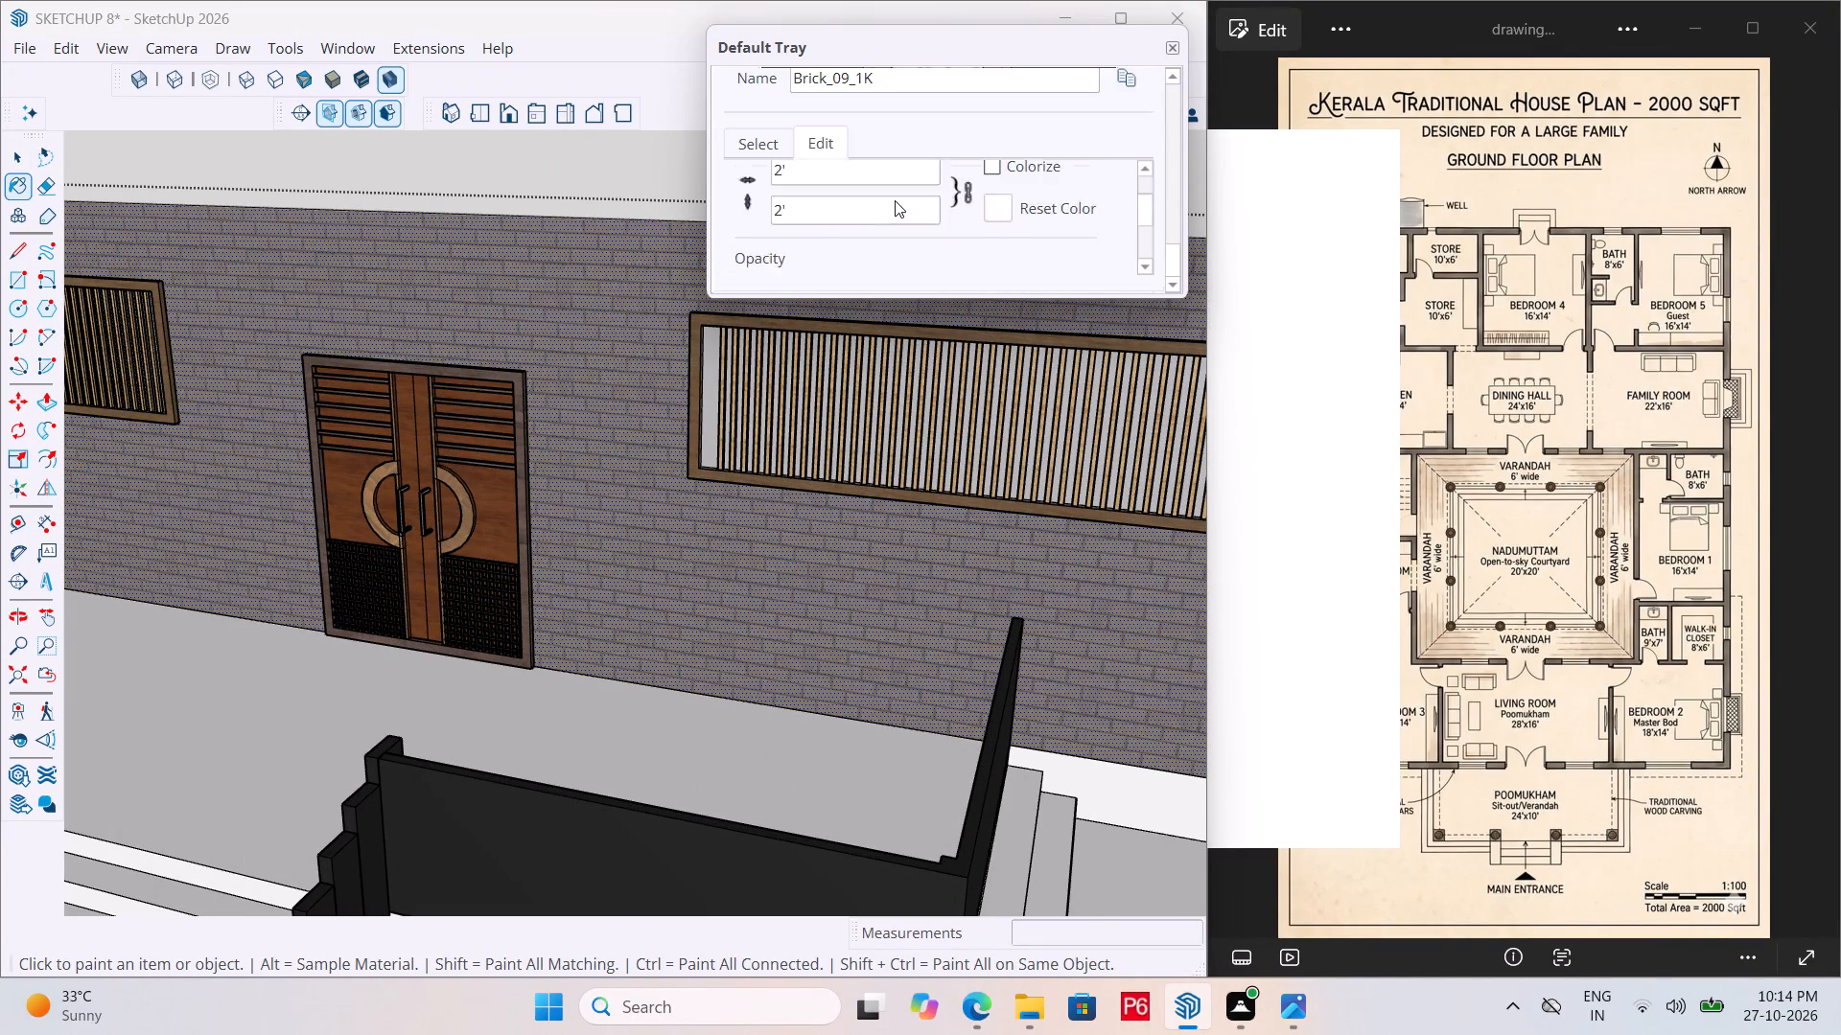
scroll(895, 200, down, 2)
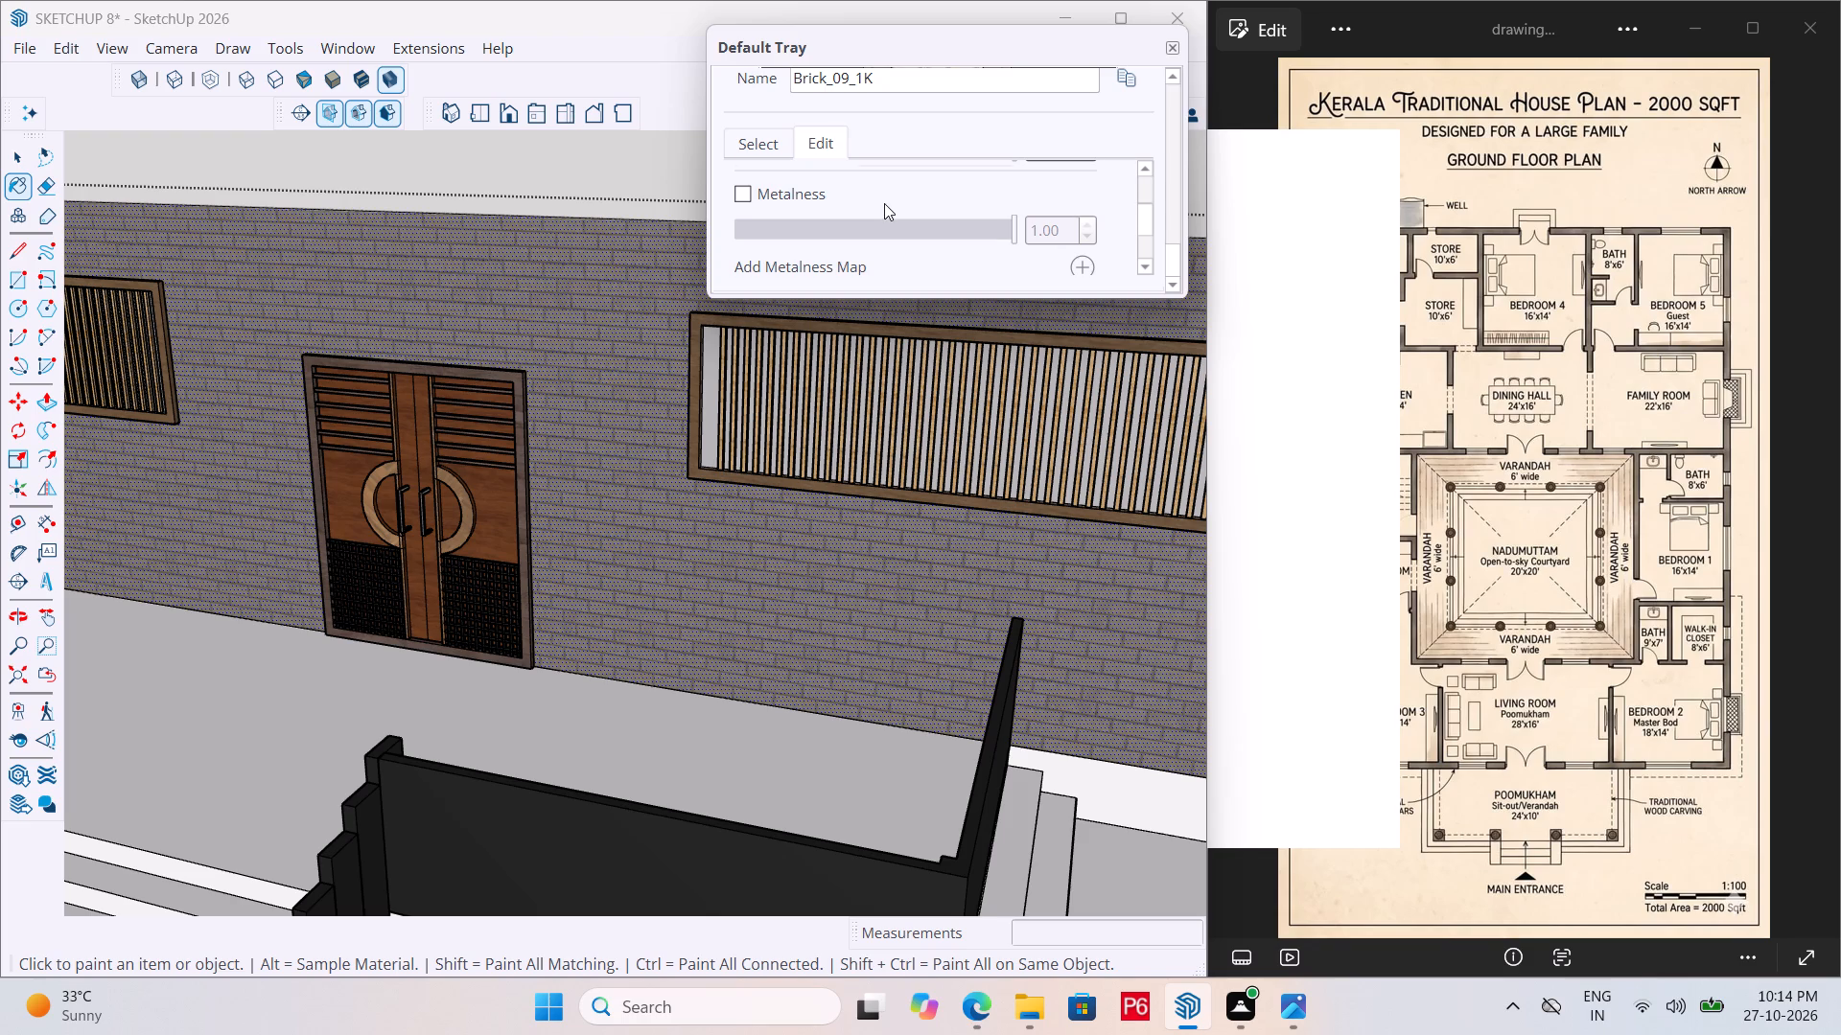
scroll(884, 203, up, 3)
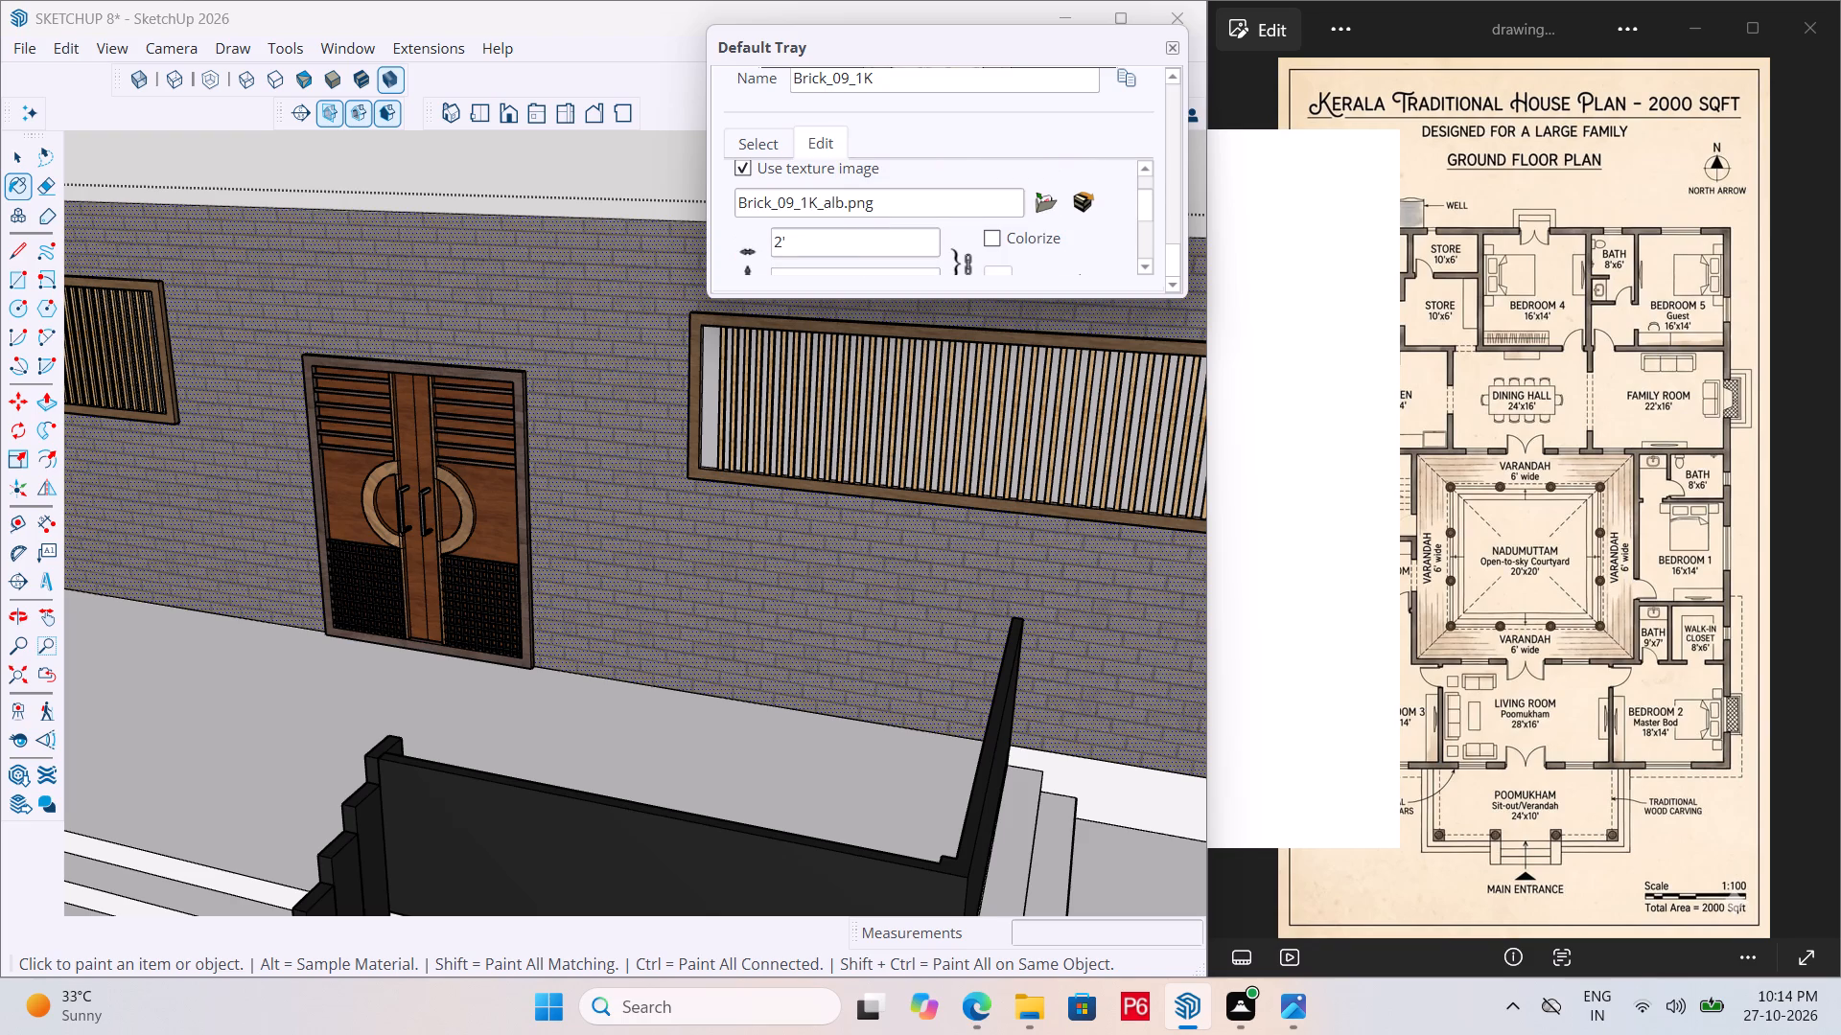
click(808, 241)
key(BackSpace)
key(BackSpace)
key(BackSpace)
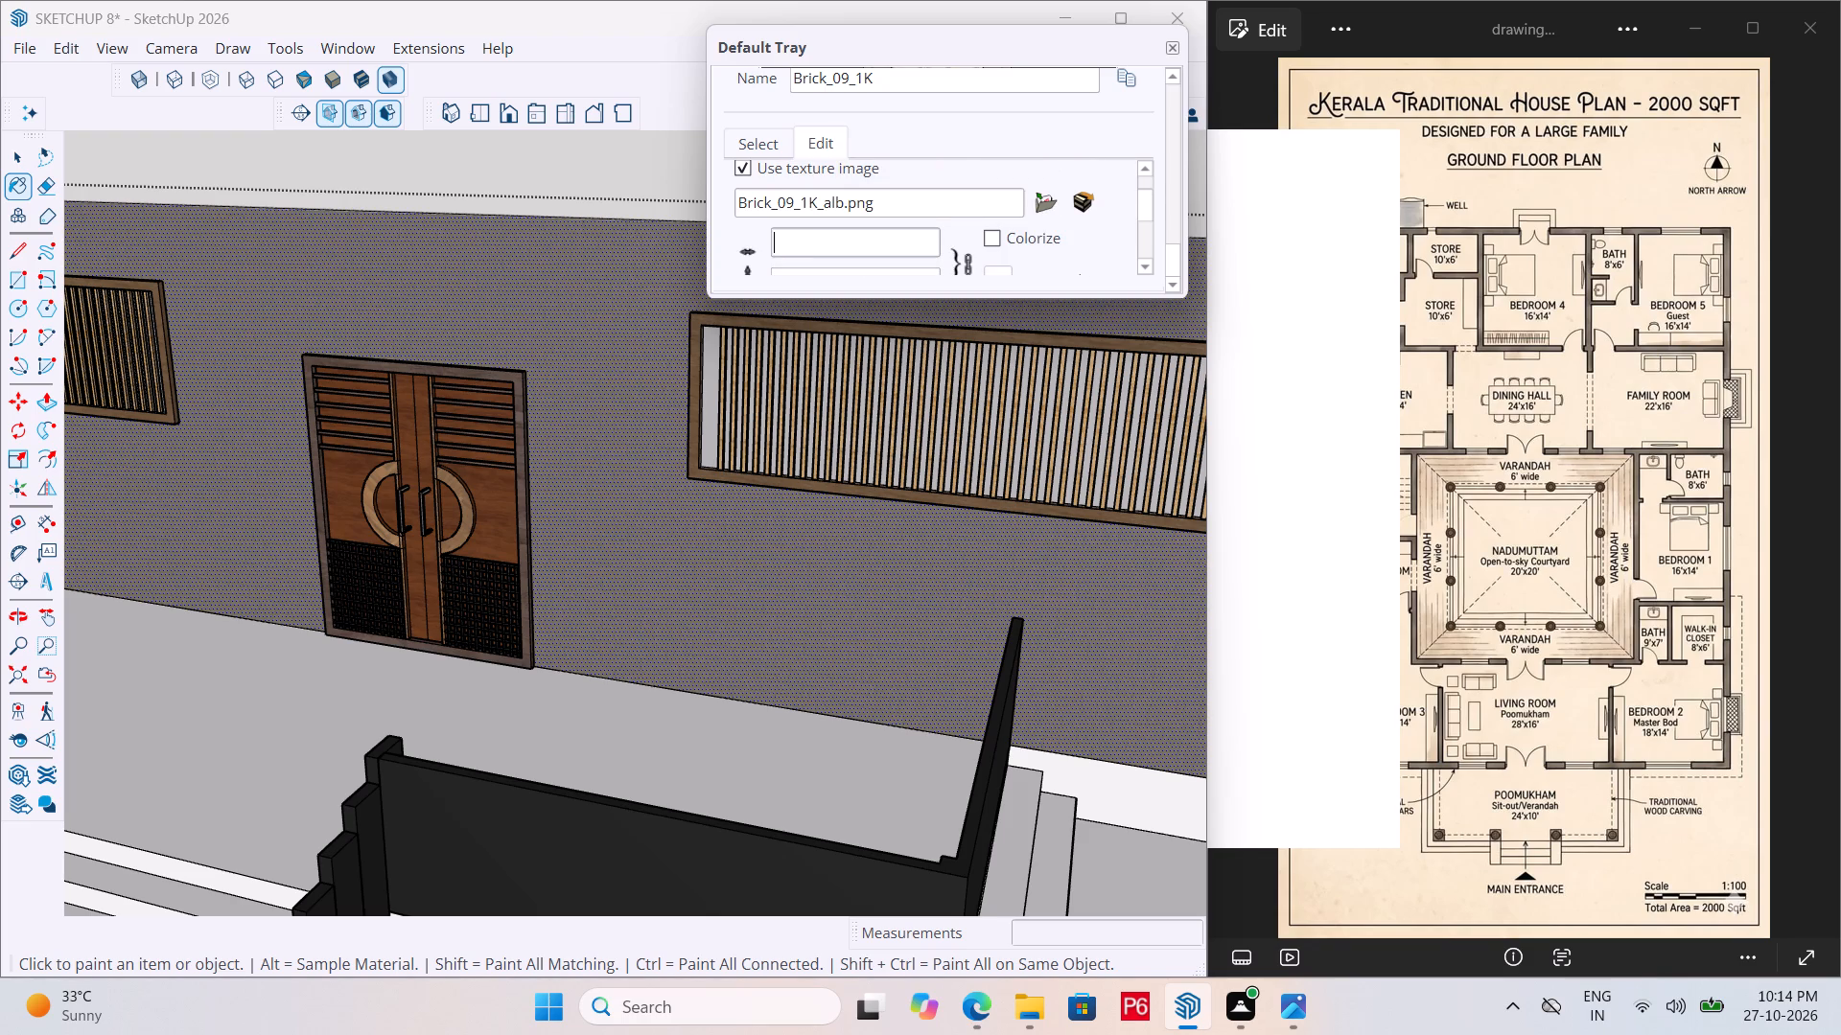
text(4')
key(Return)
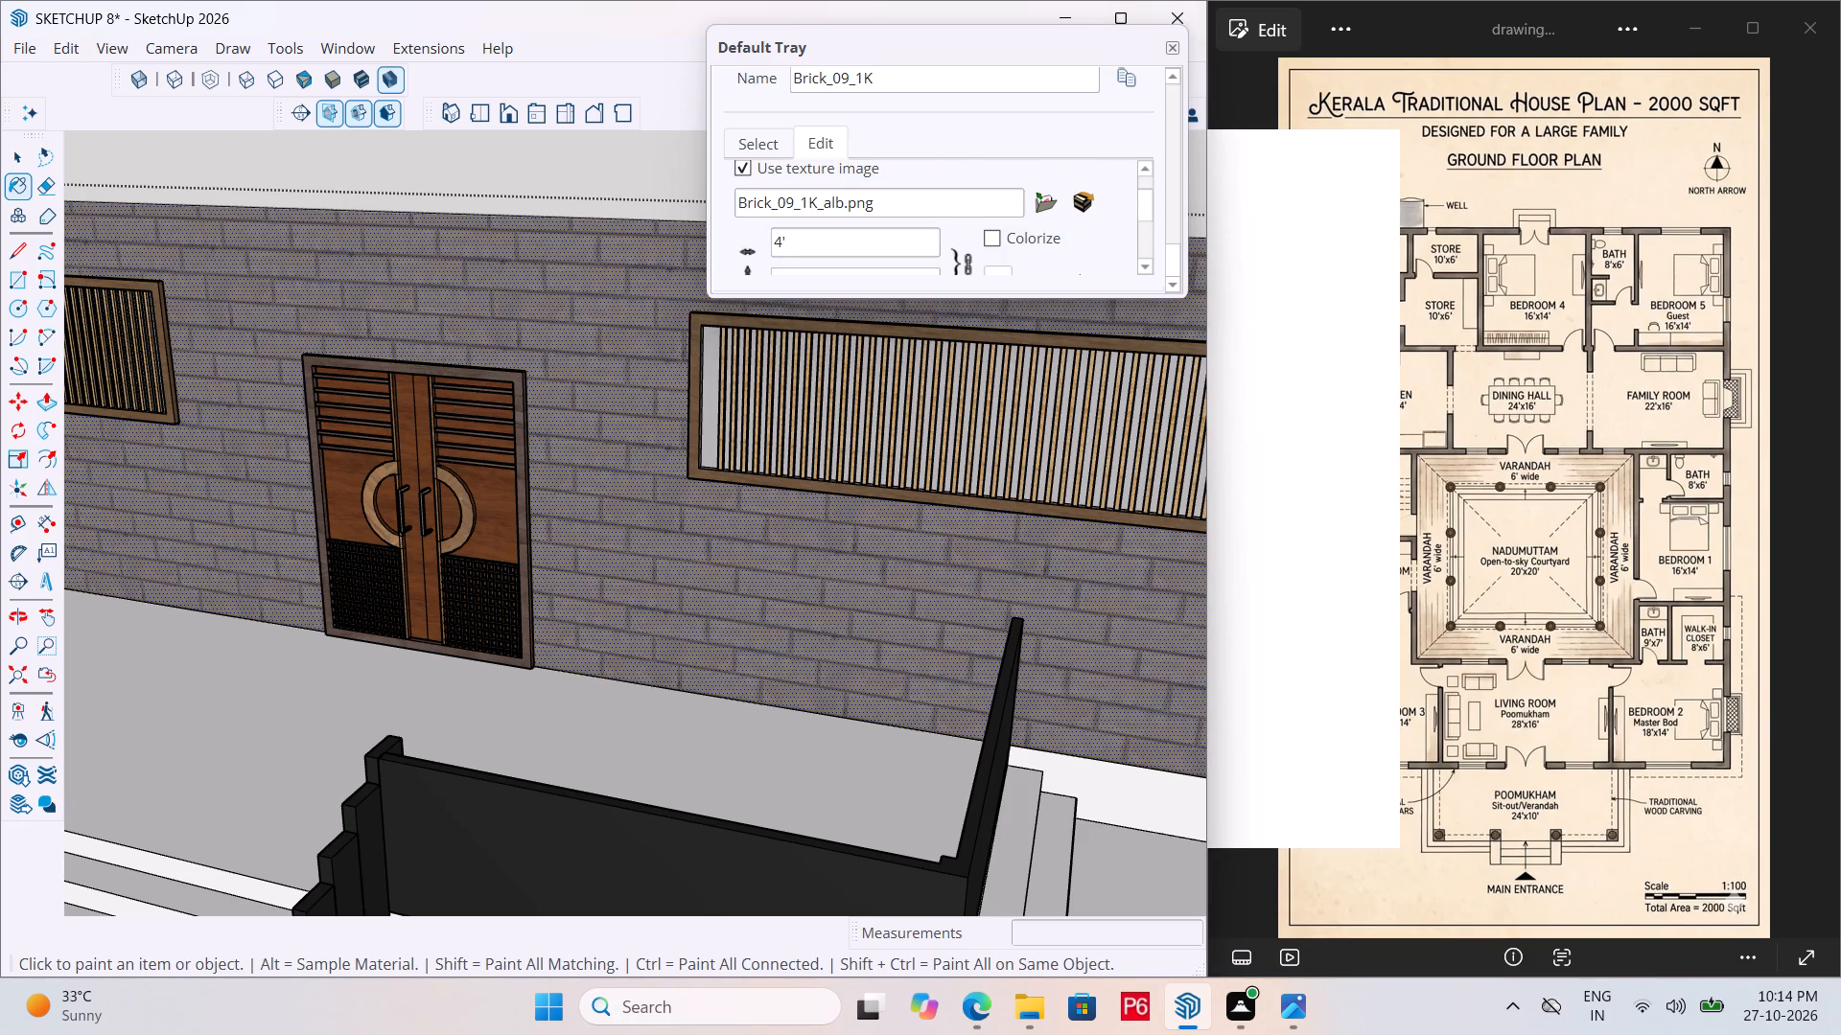
Set the Brick_09_1K texture width to 9', keeping its proportions linked.
scroll(808, 241, down, 1)
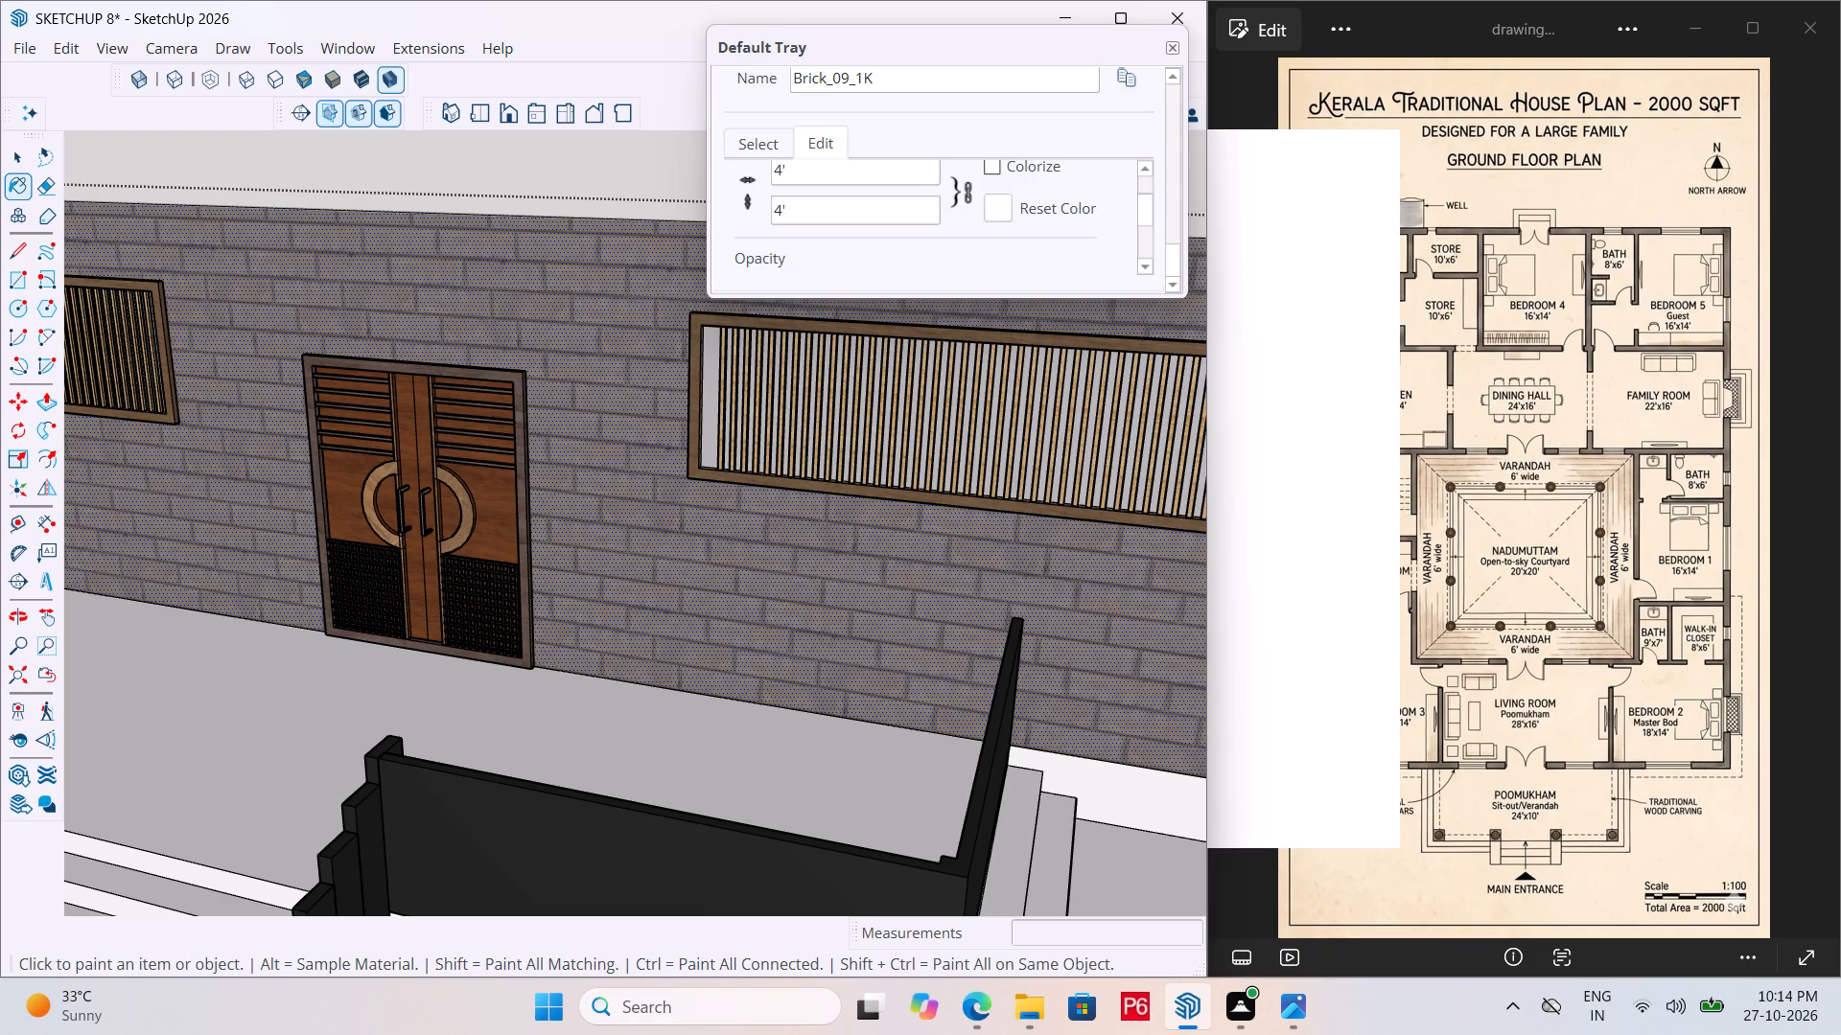
click(804, 172)
key(BackSpace)
key(BackSpace)
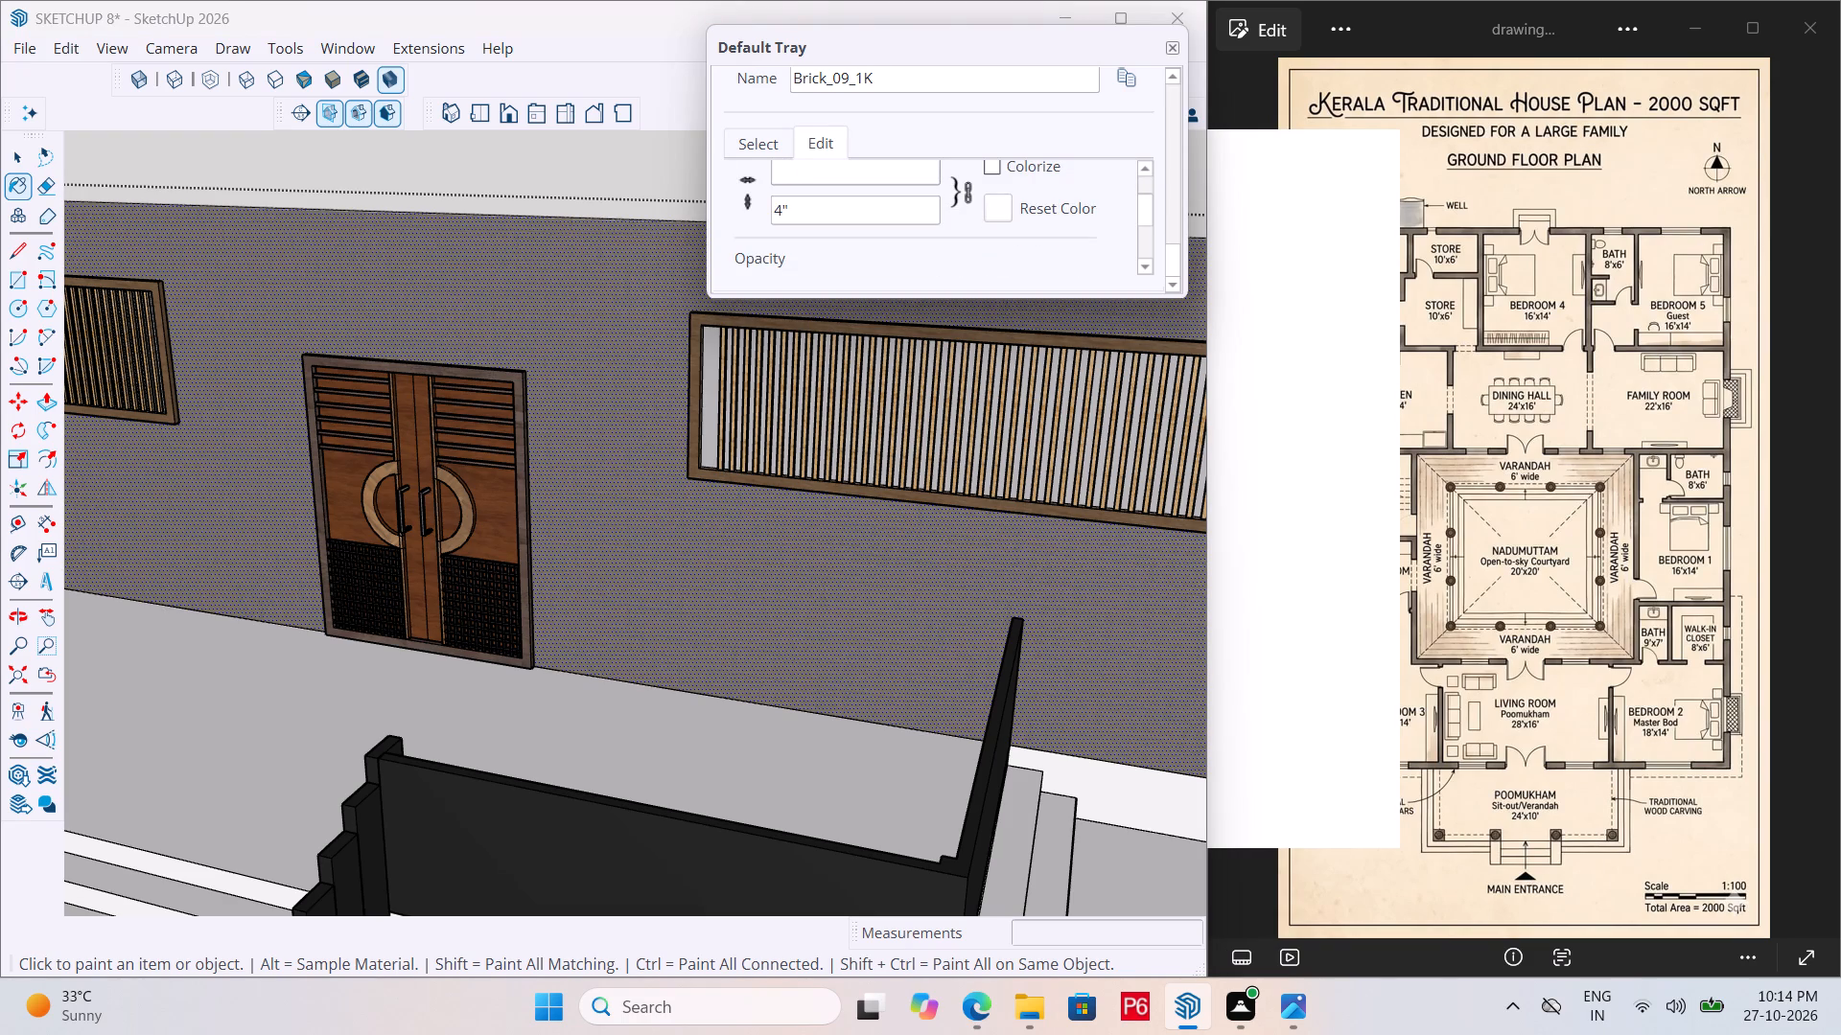
text(9')
key(Return)
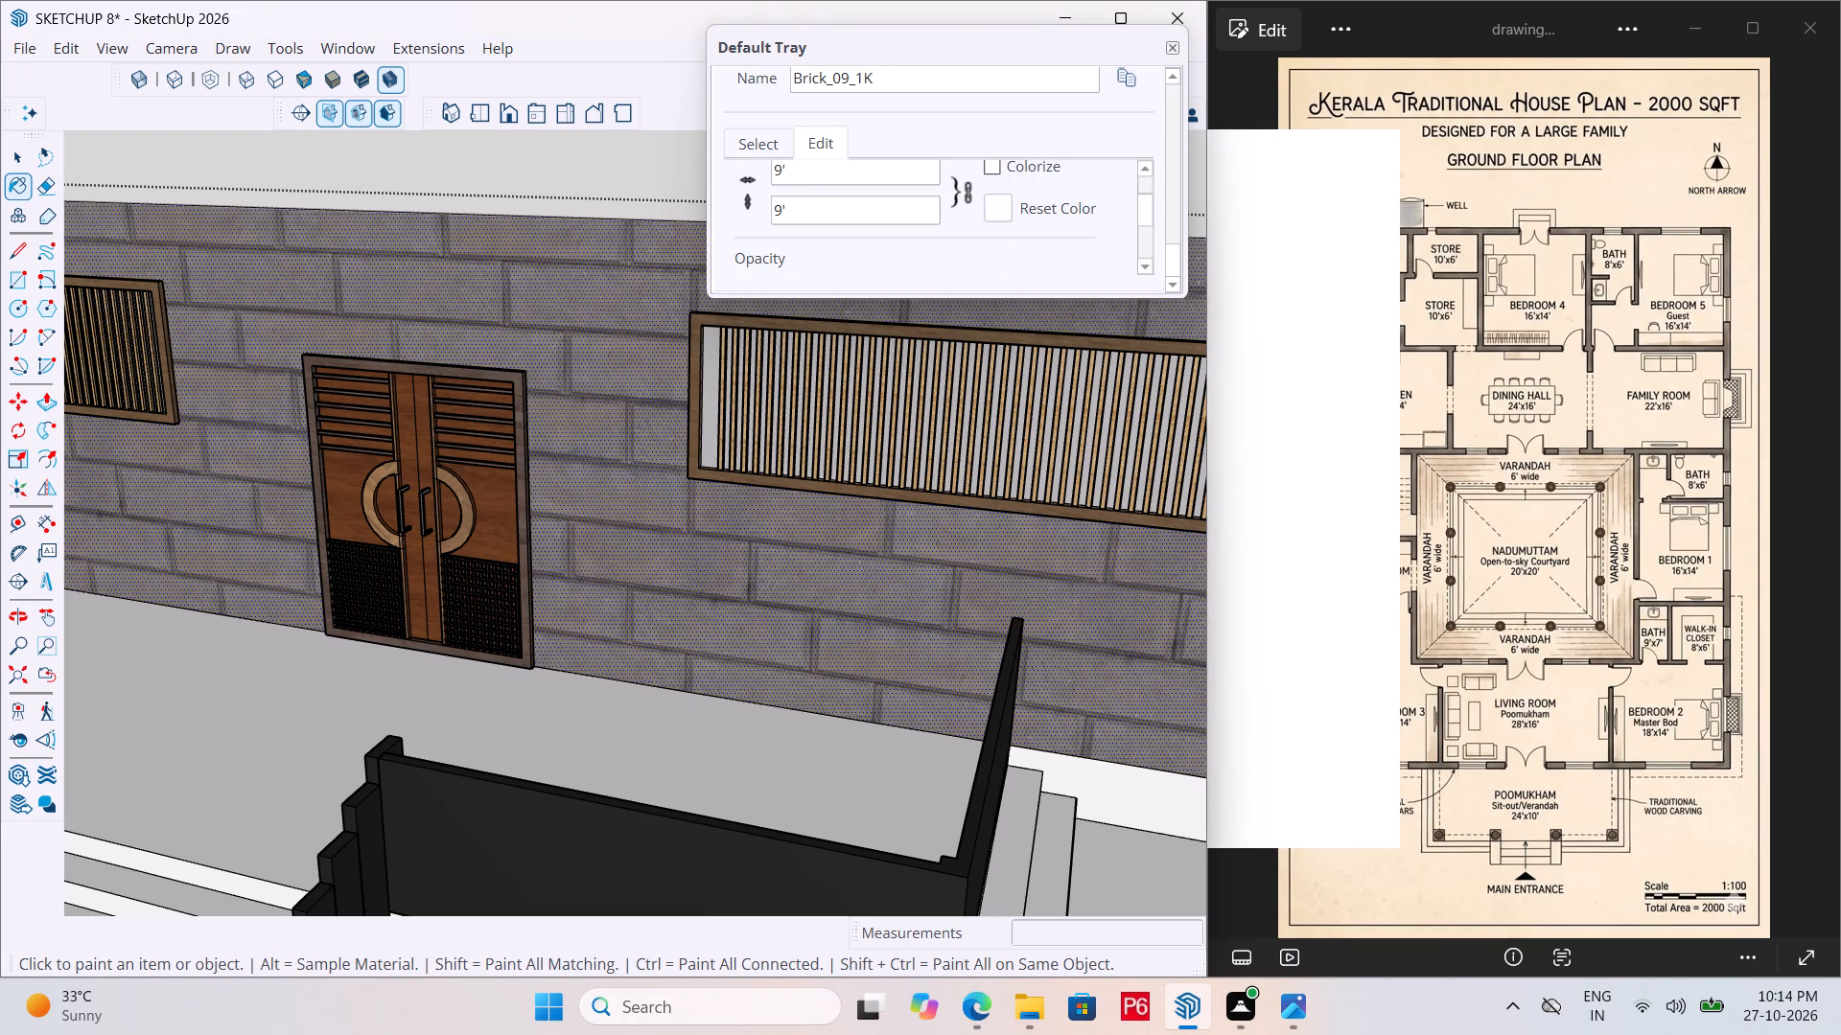
Save the model with the brick-clad front wall and leave the walls' group.
scroll(342, 587, down, 7)
scroll(513, 556, down, 7)
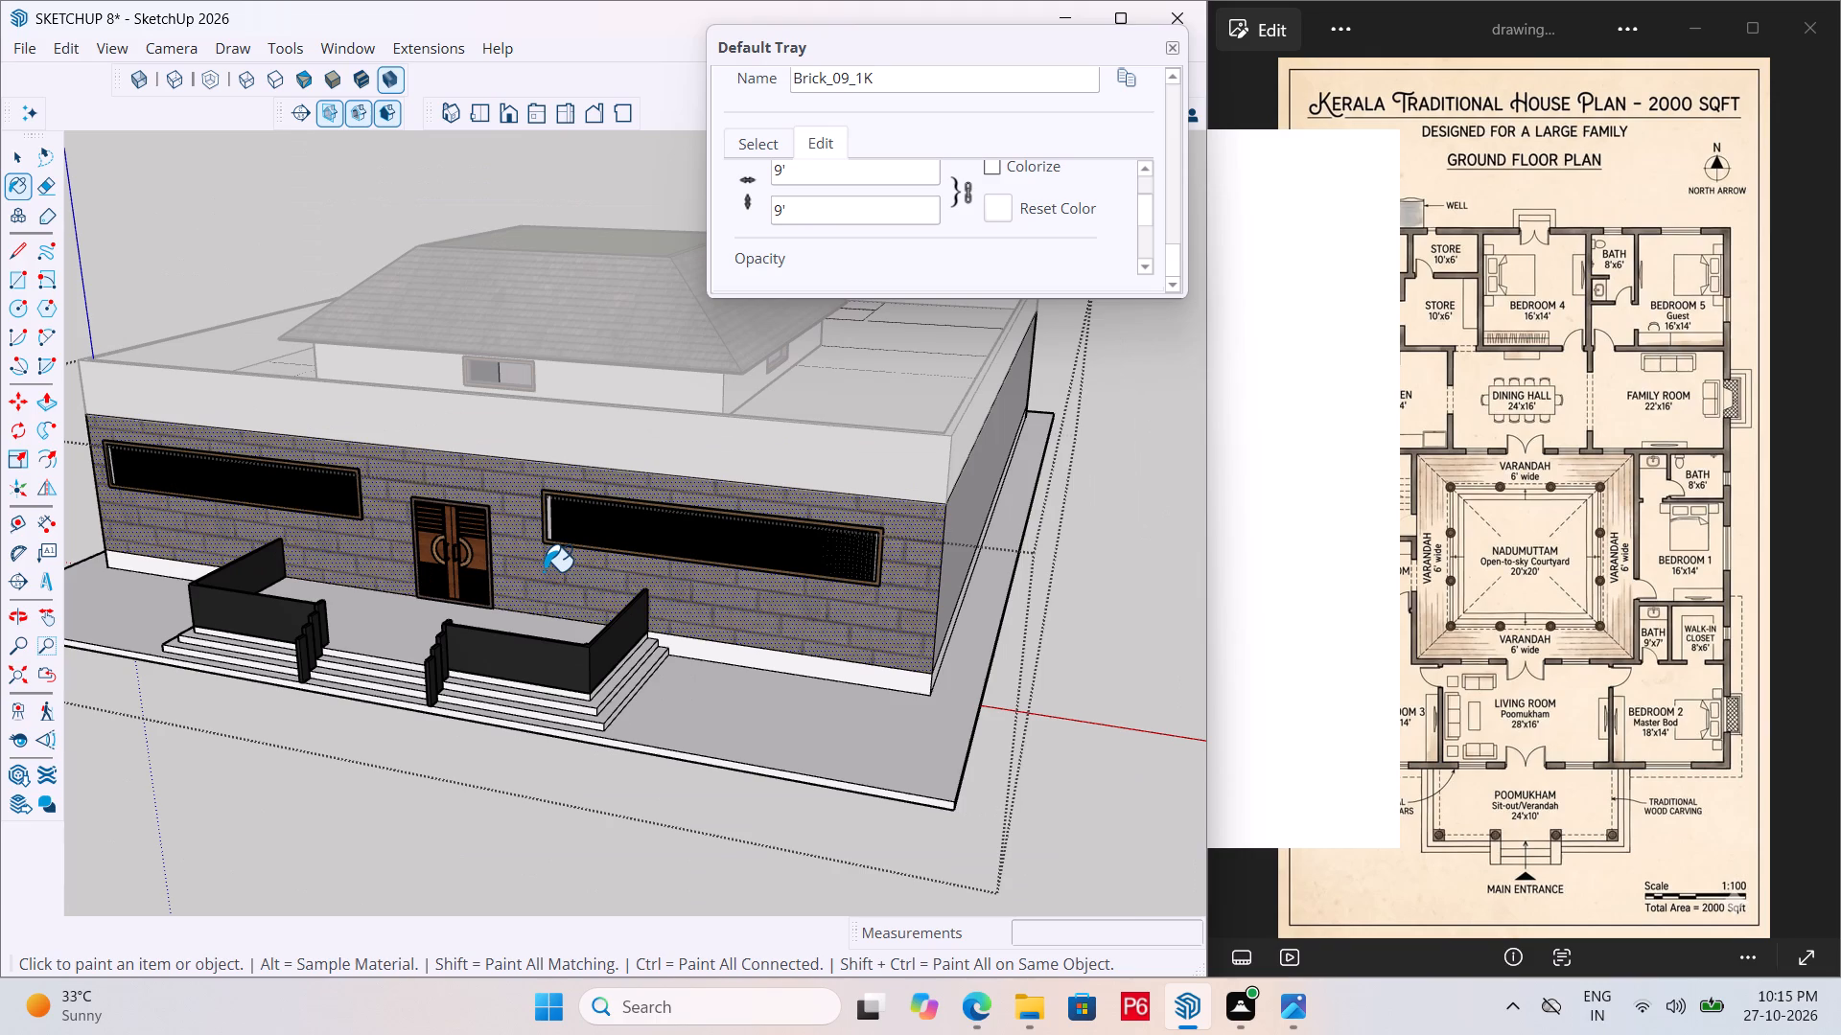
key(ctrl+s)
key(ctrl+s)
key(ctrl+s)
key(space)
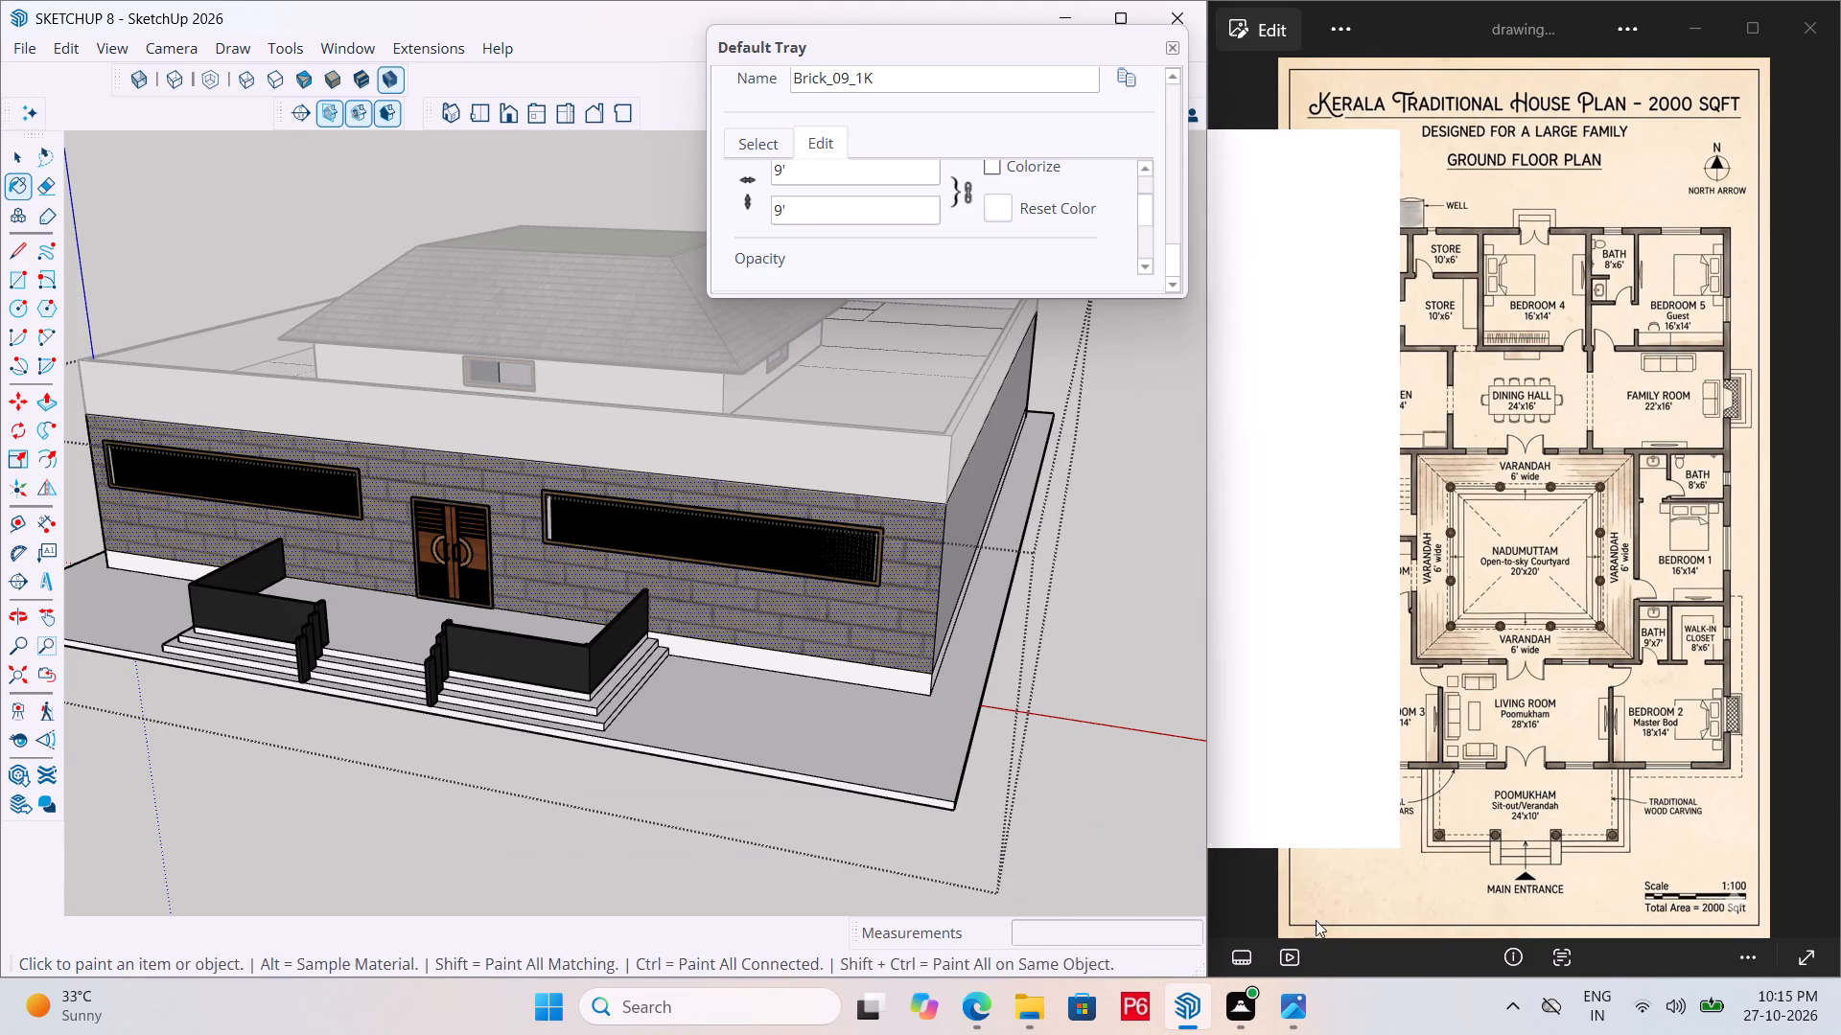
click(1082, 599)
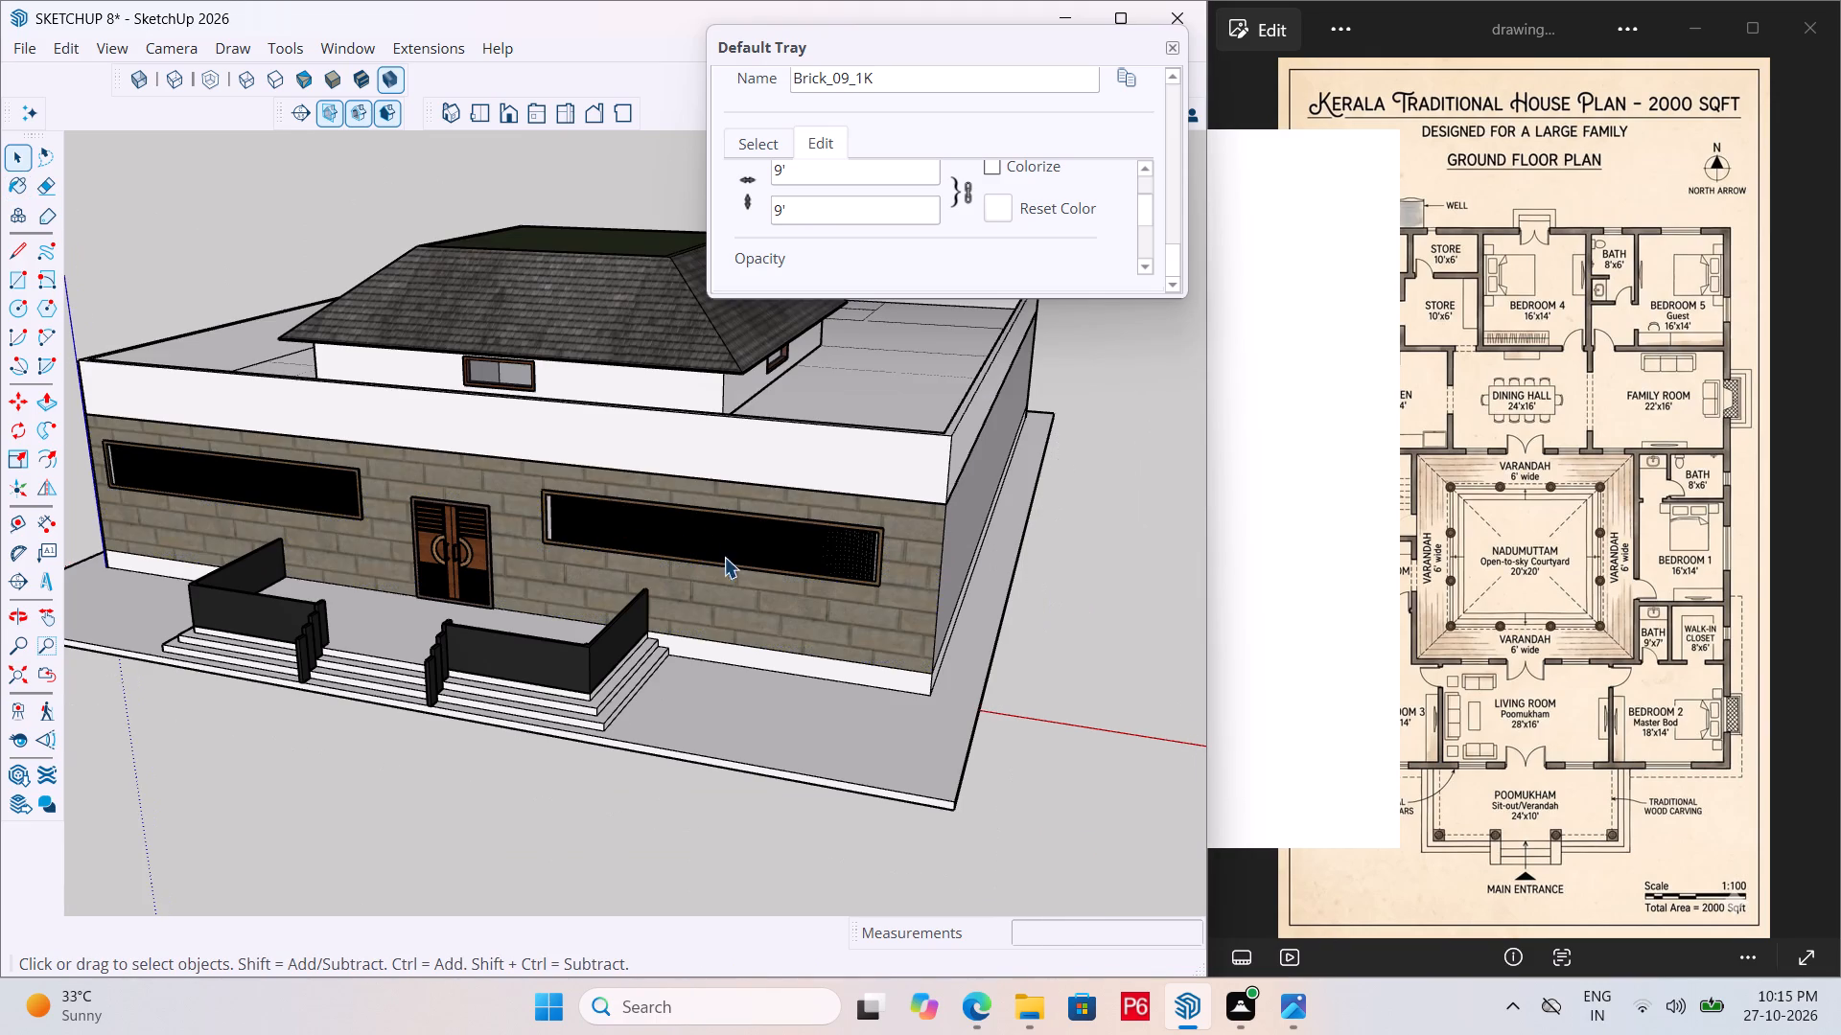
middle_drag(697, 550, 1228, 502)
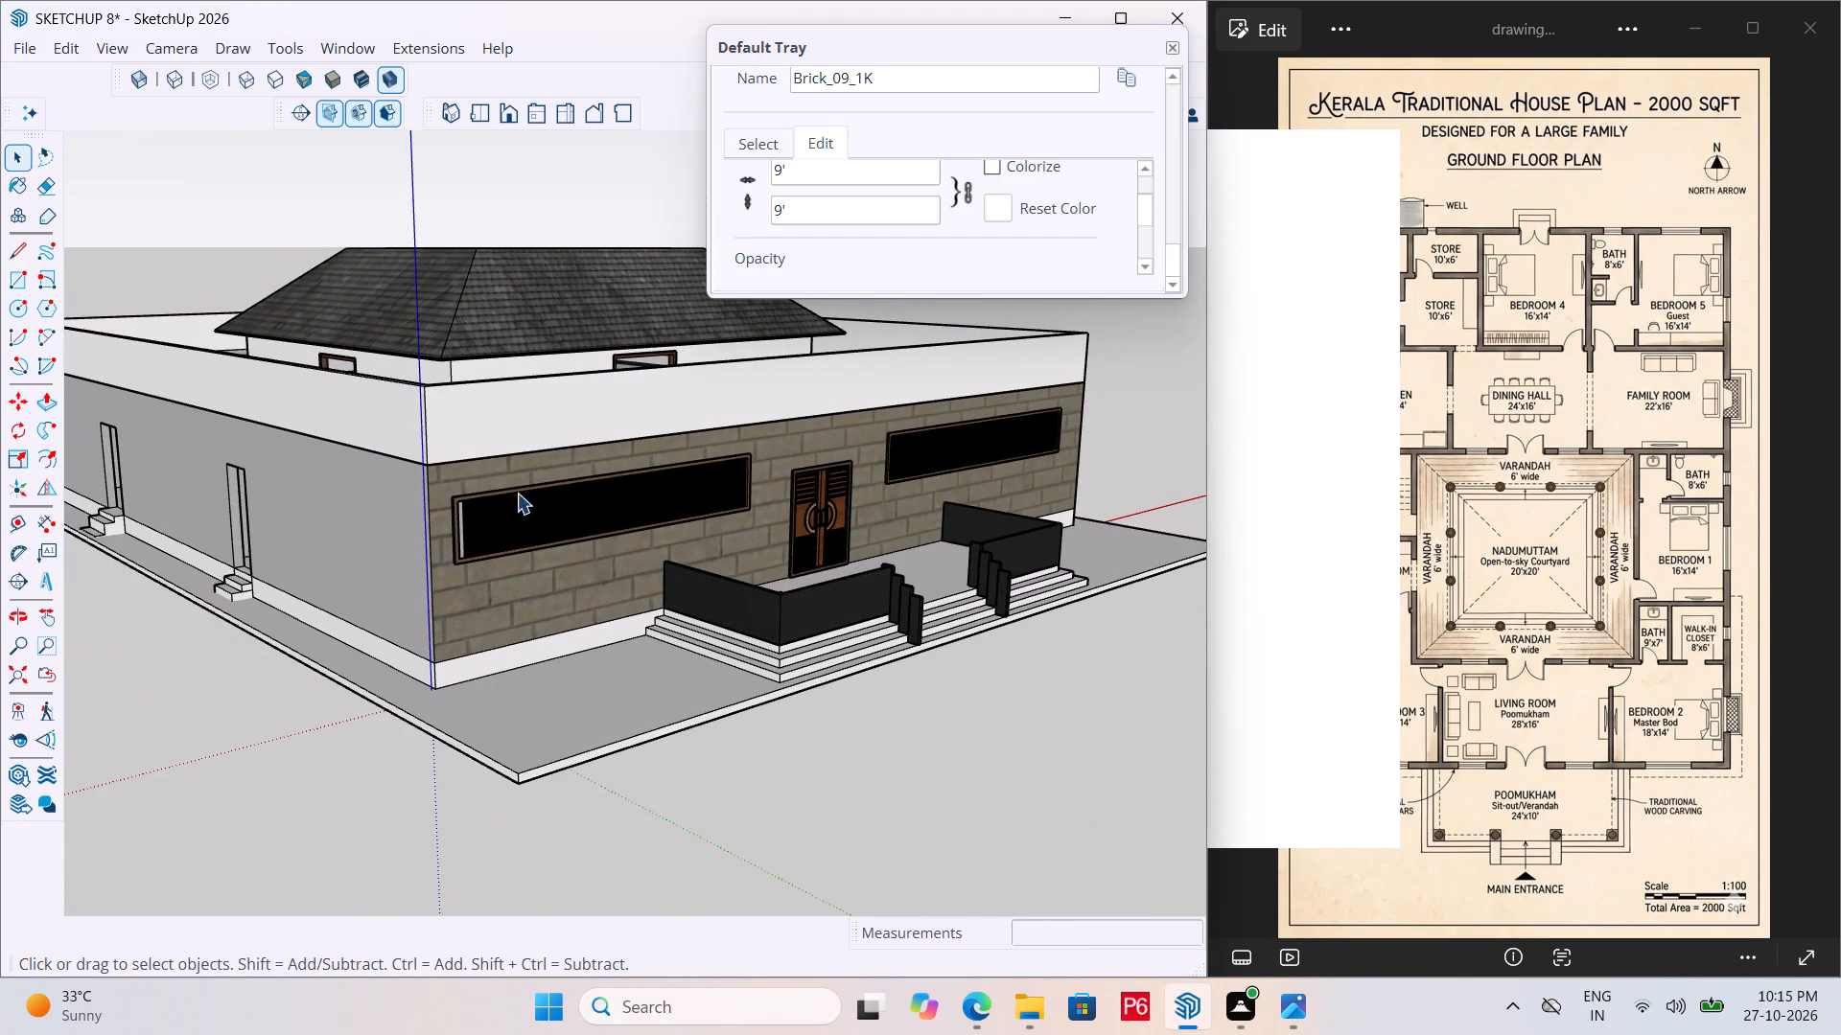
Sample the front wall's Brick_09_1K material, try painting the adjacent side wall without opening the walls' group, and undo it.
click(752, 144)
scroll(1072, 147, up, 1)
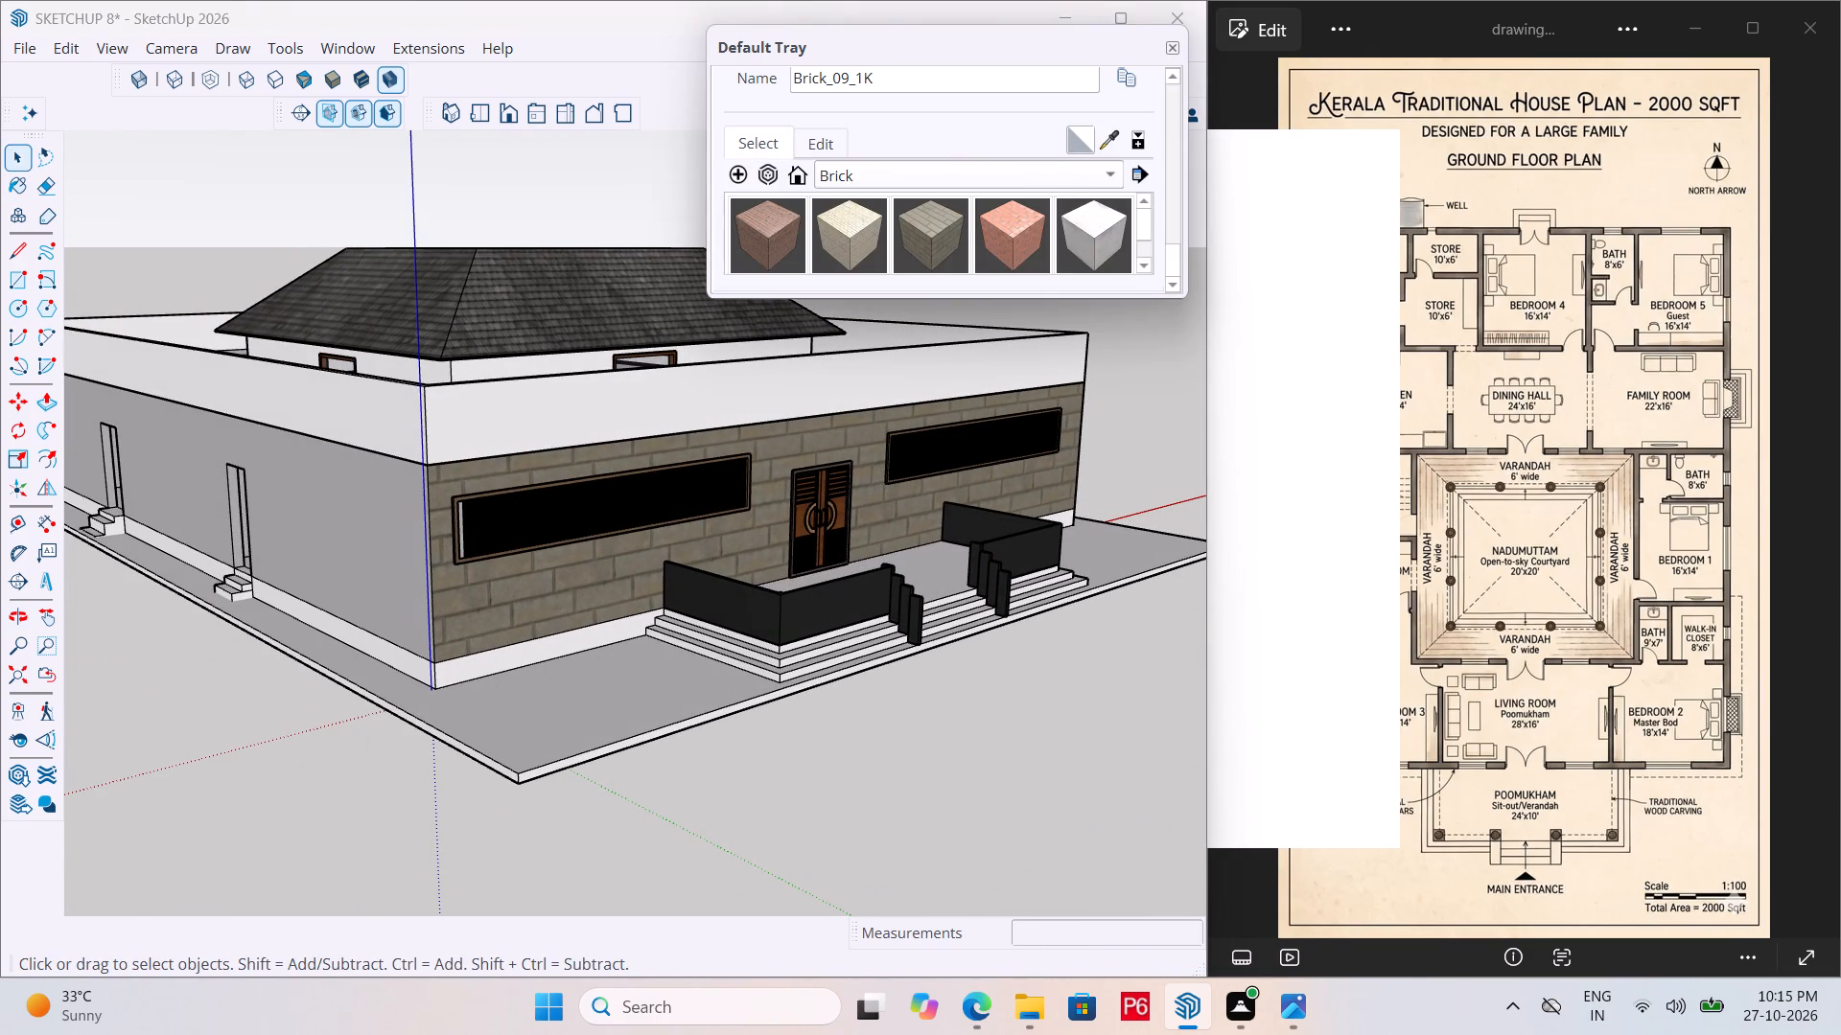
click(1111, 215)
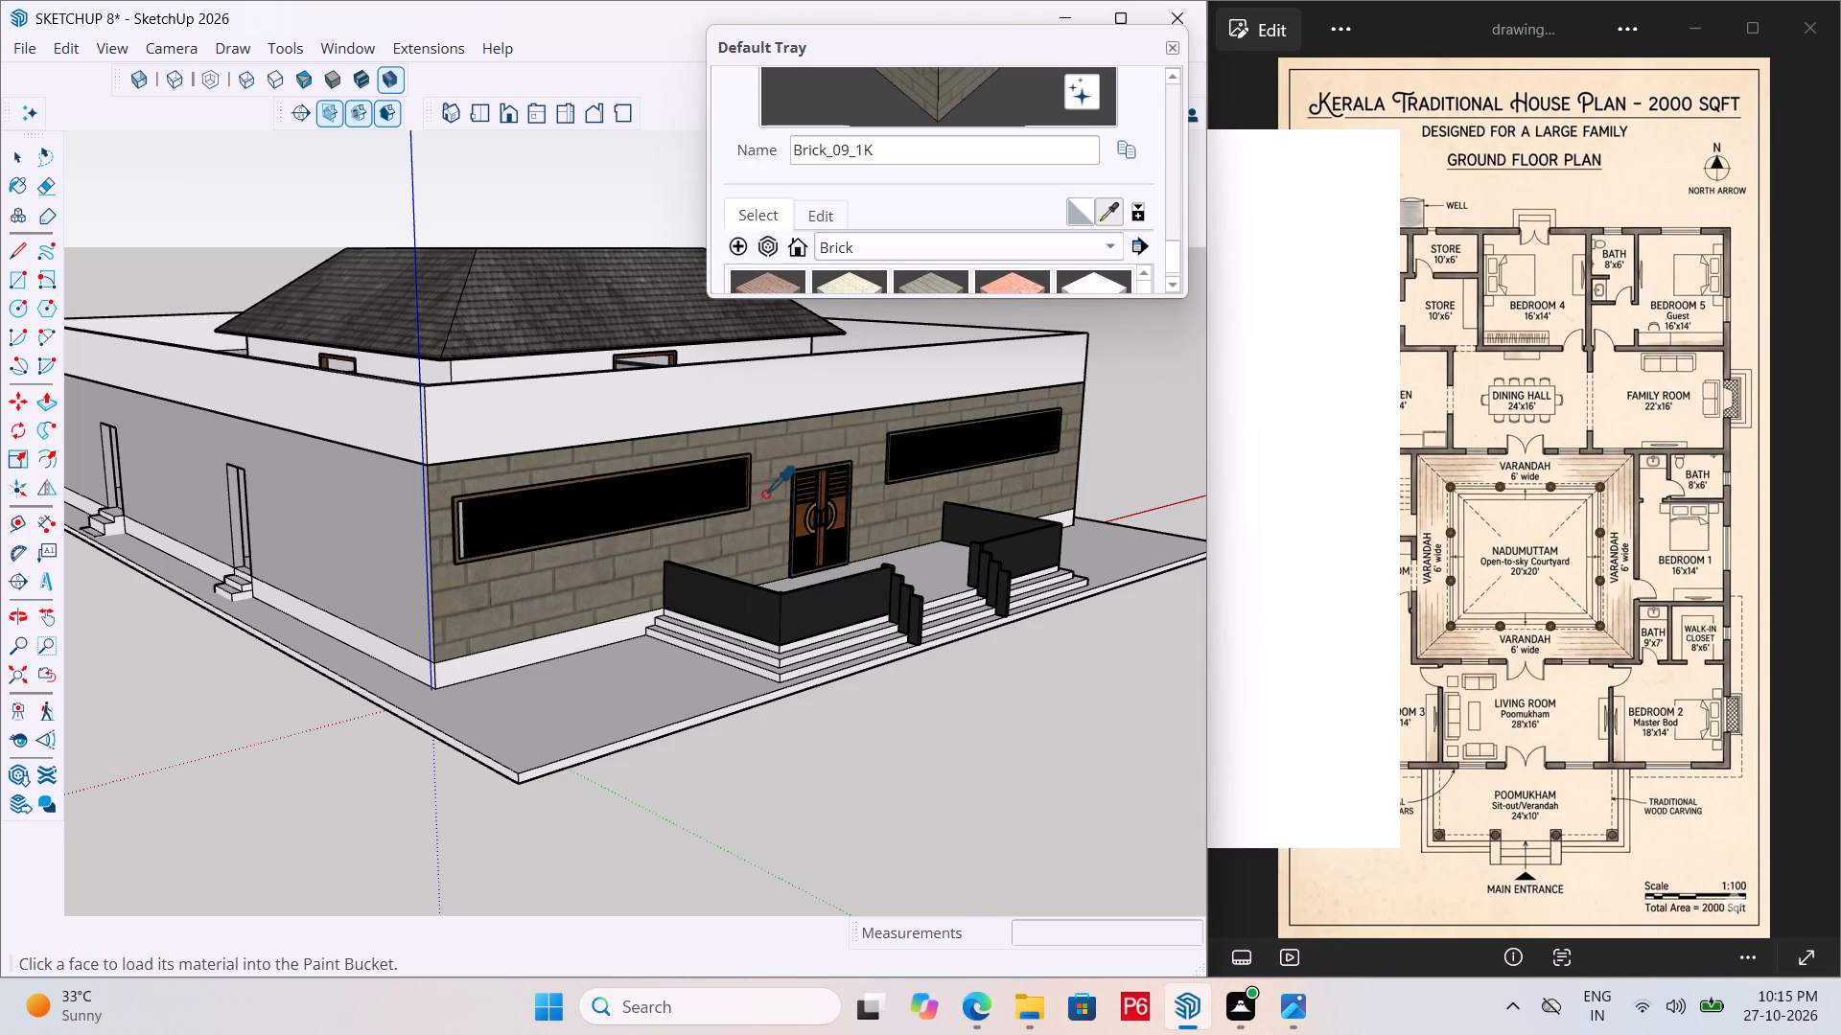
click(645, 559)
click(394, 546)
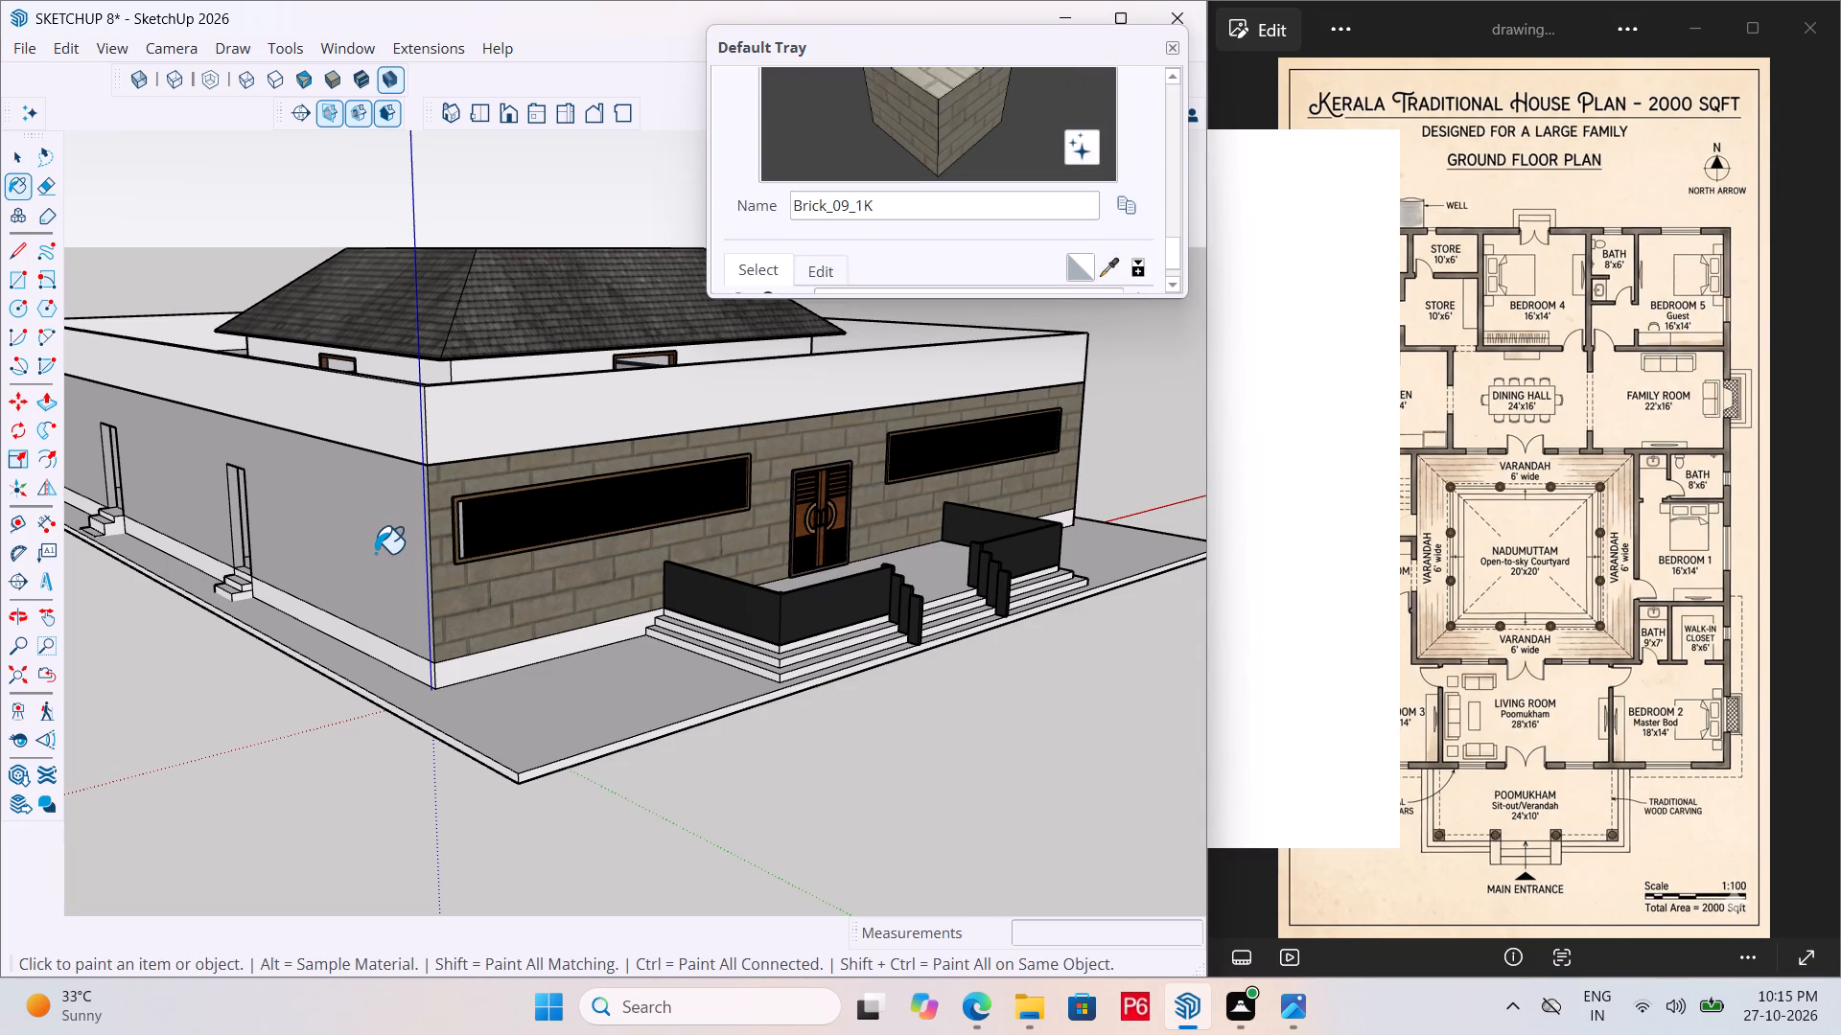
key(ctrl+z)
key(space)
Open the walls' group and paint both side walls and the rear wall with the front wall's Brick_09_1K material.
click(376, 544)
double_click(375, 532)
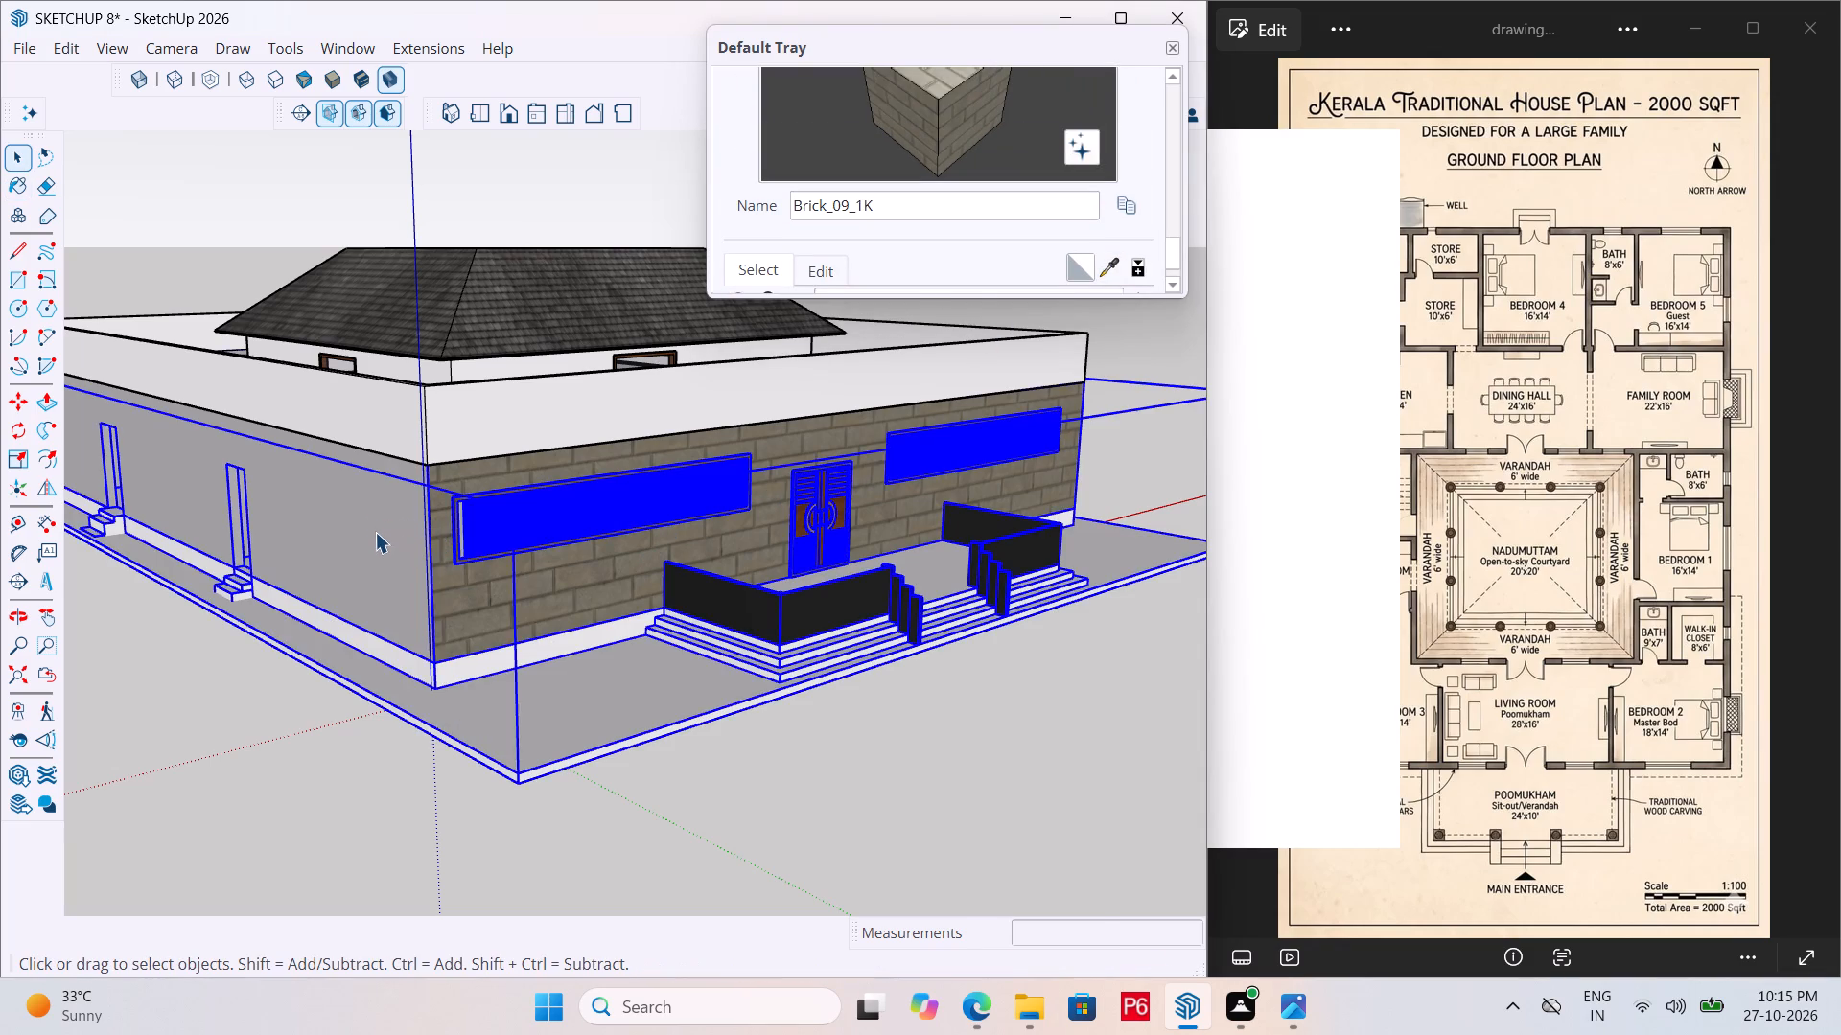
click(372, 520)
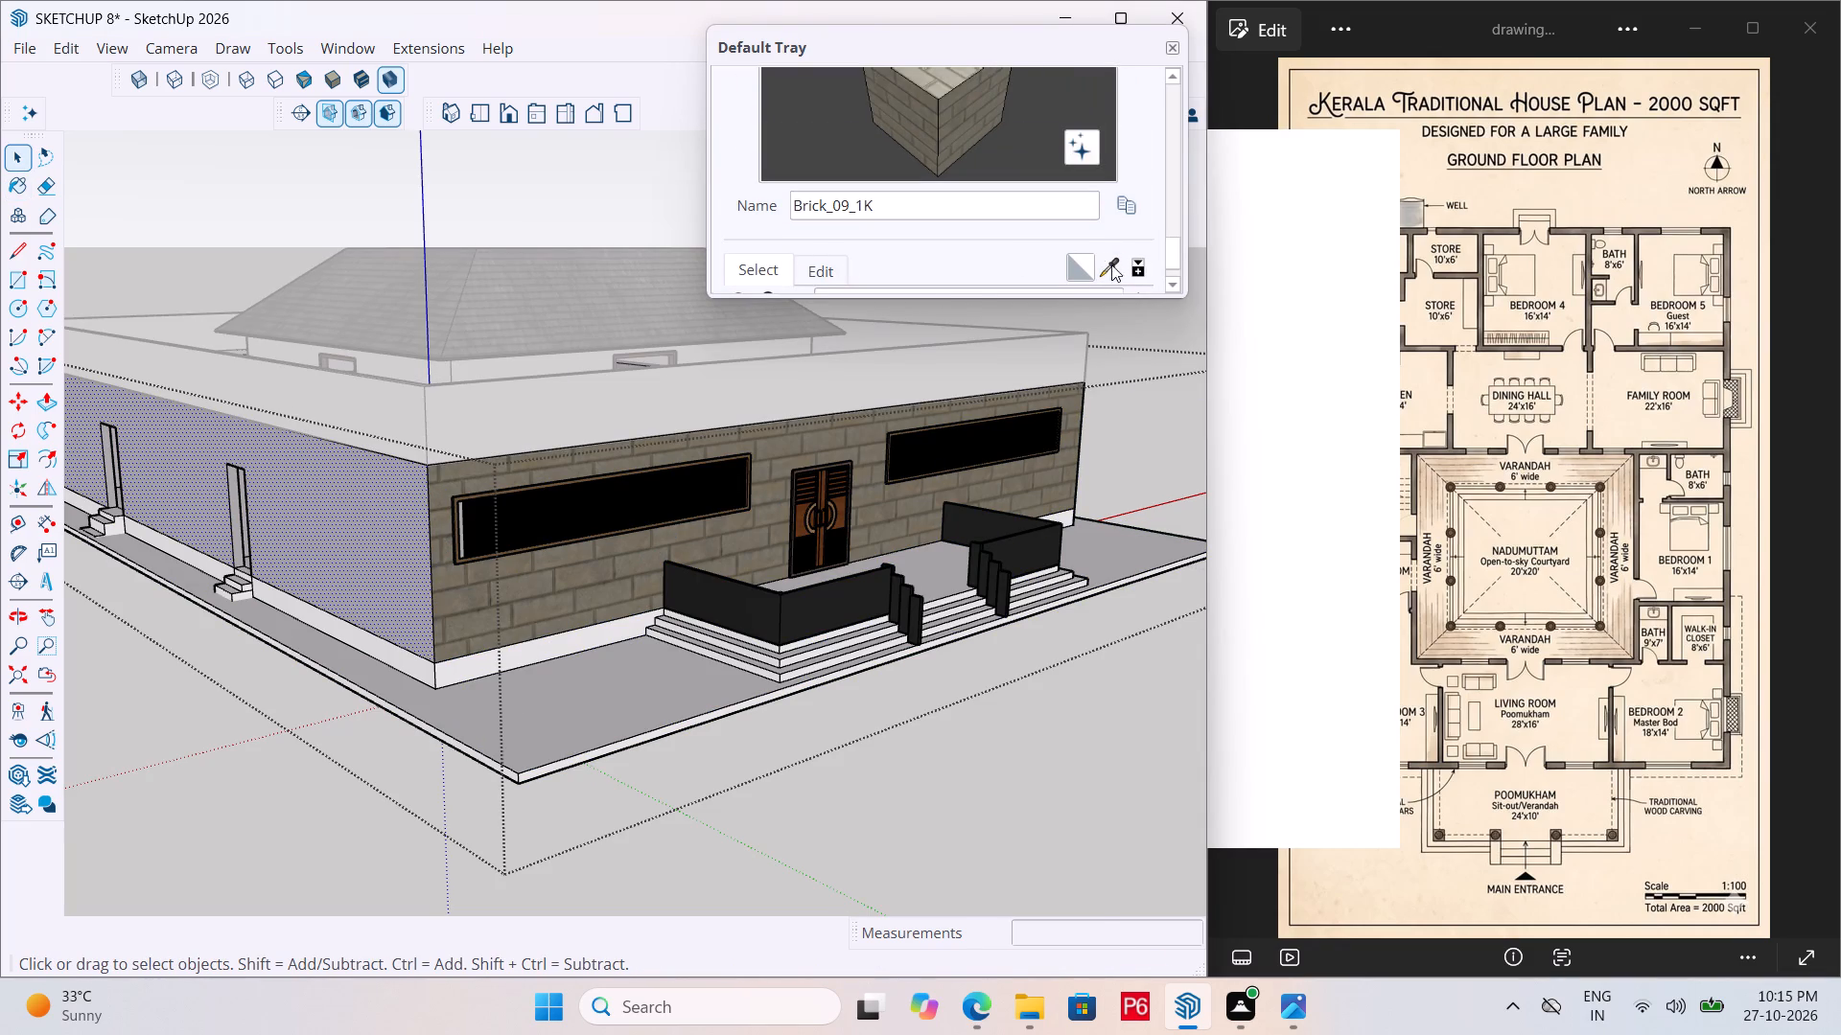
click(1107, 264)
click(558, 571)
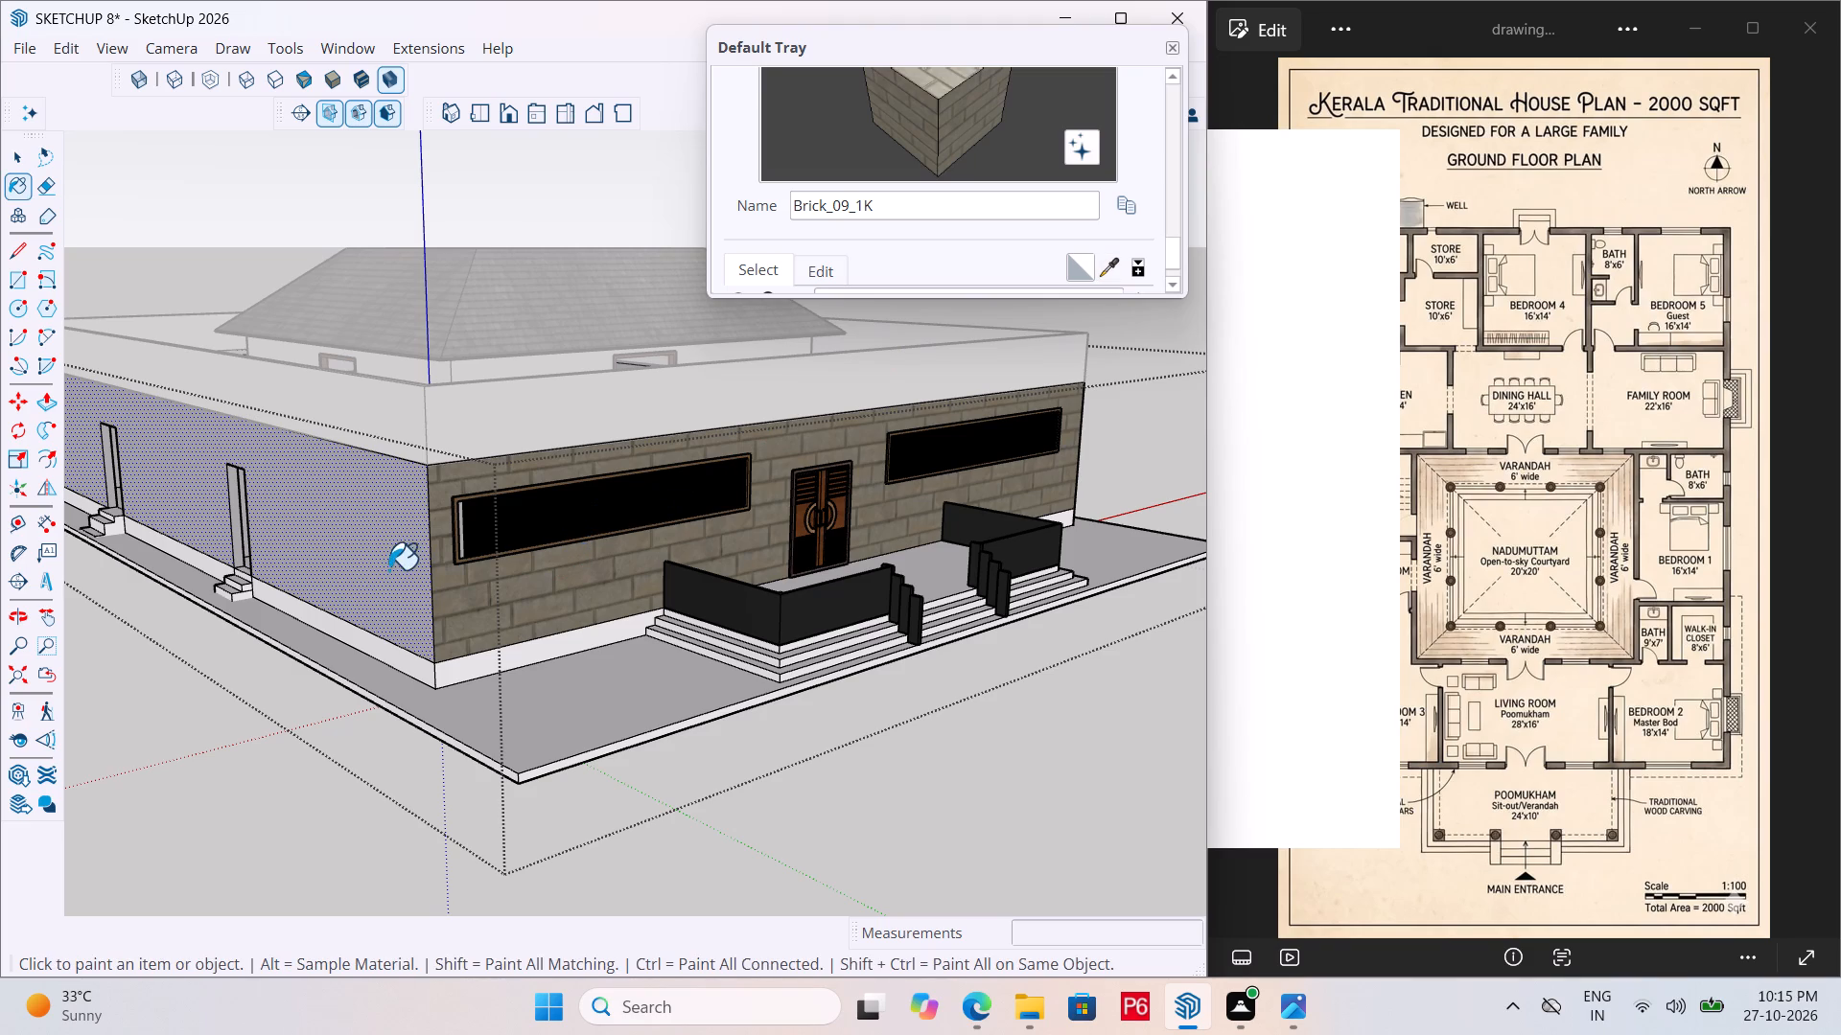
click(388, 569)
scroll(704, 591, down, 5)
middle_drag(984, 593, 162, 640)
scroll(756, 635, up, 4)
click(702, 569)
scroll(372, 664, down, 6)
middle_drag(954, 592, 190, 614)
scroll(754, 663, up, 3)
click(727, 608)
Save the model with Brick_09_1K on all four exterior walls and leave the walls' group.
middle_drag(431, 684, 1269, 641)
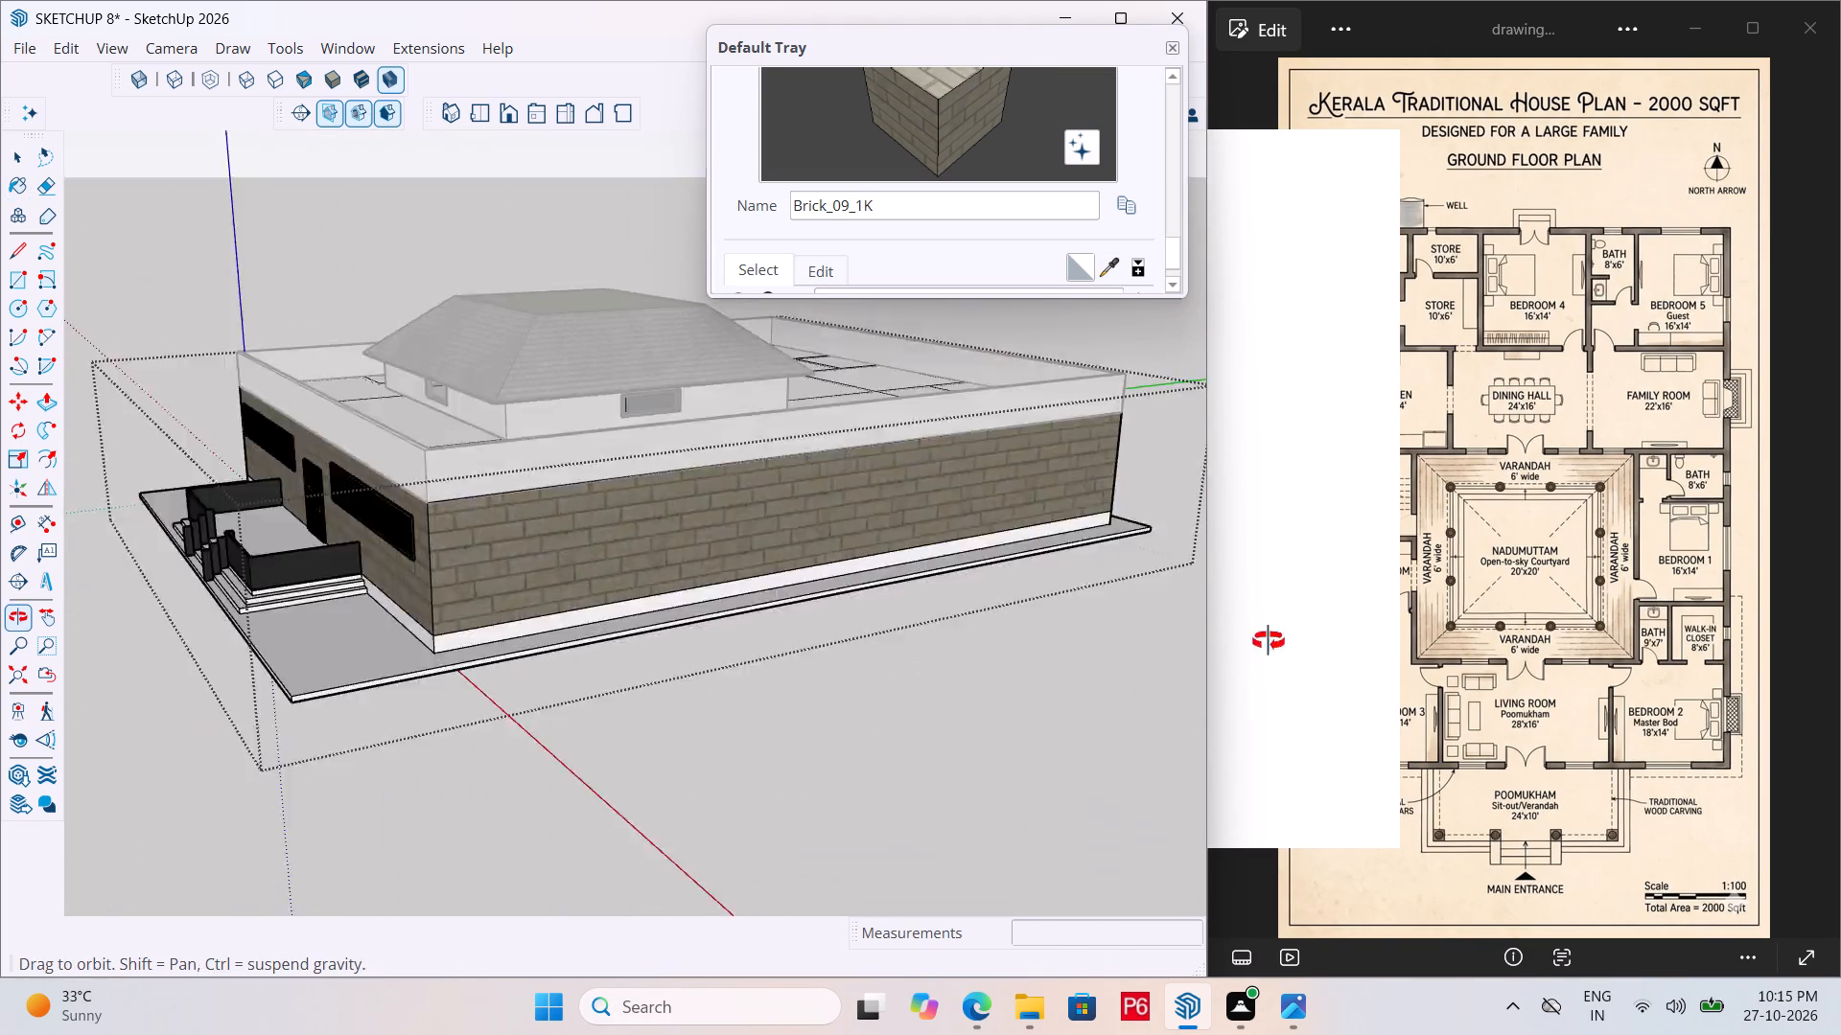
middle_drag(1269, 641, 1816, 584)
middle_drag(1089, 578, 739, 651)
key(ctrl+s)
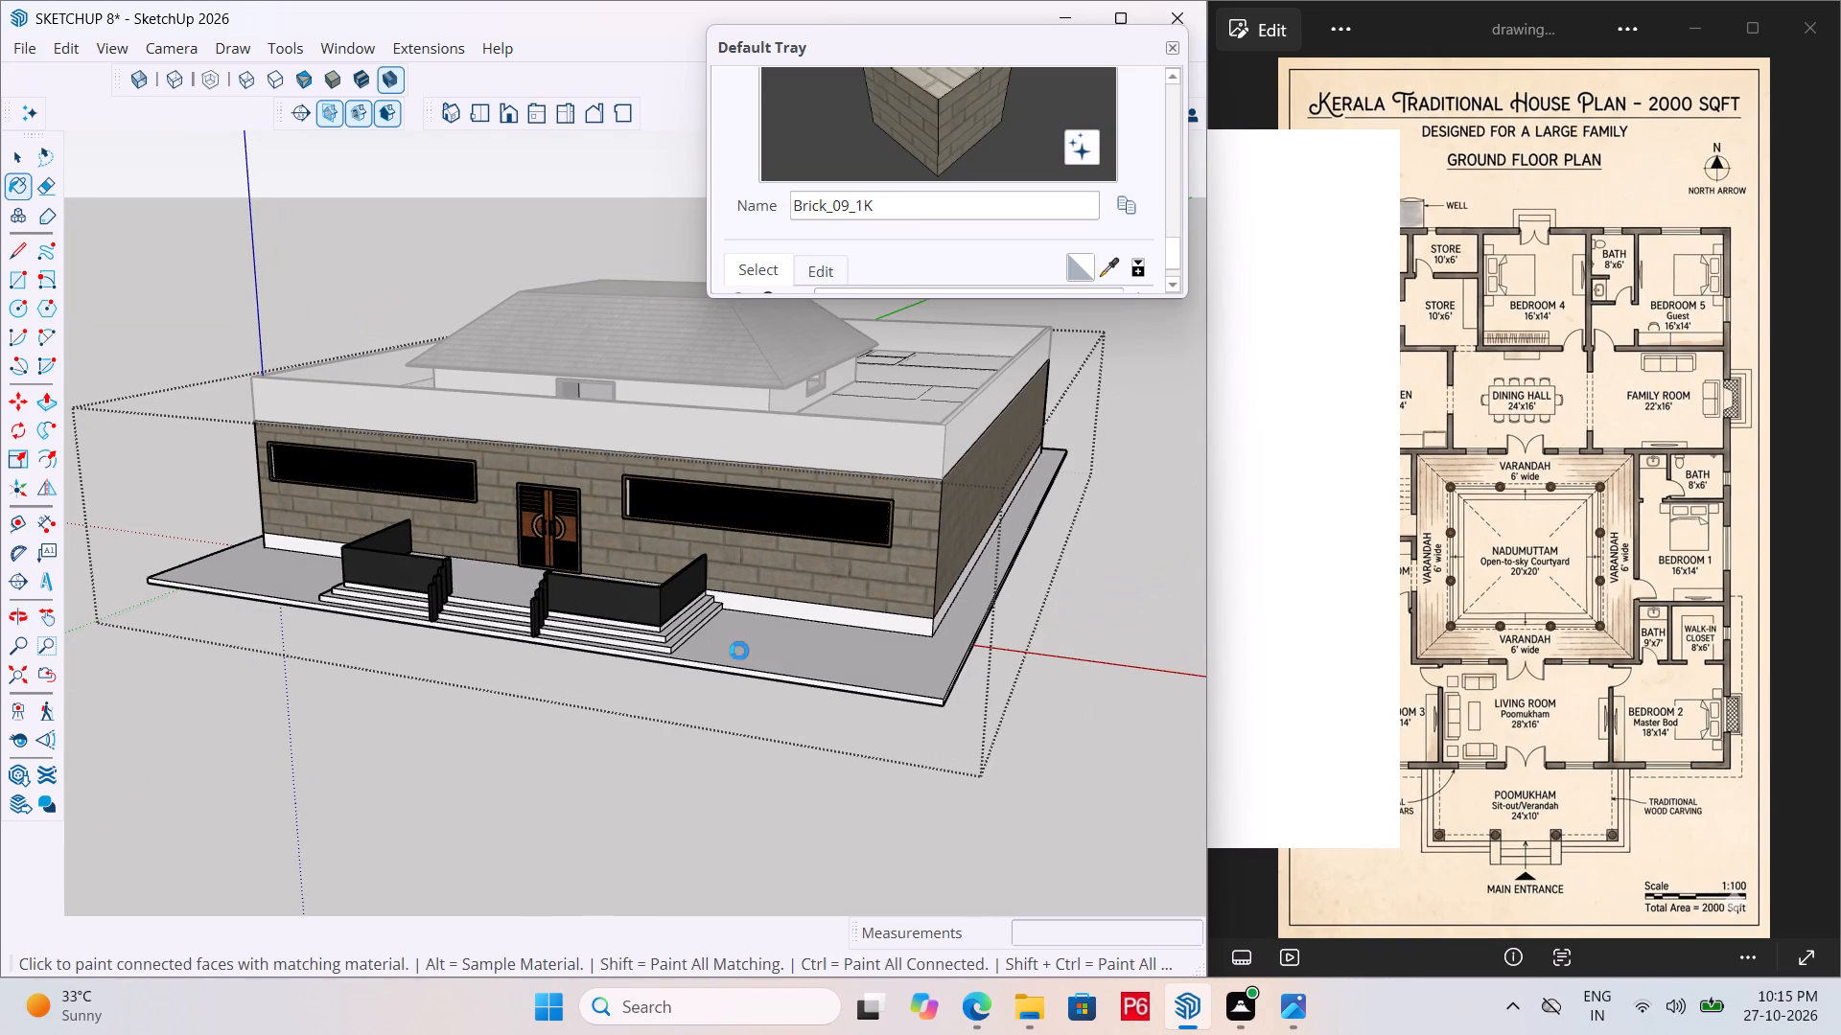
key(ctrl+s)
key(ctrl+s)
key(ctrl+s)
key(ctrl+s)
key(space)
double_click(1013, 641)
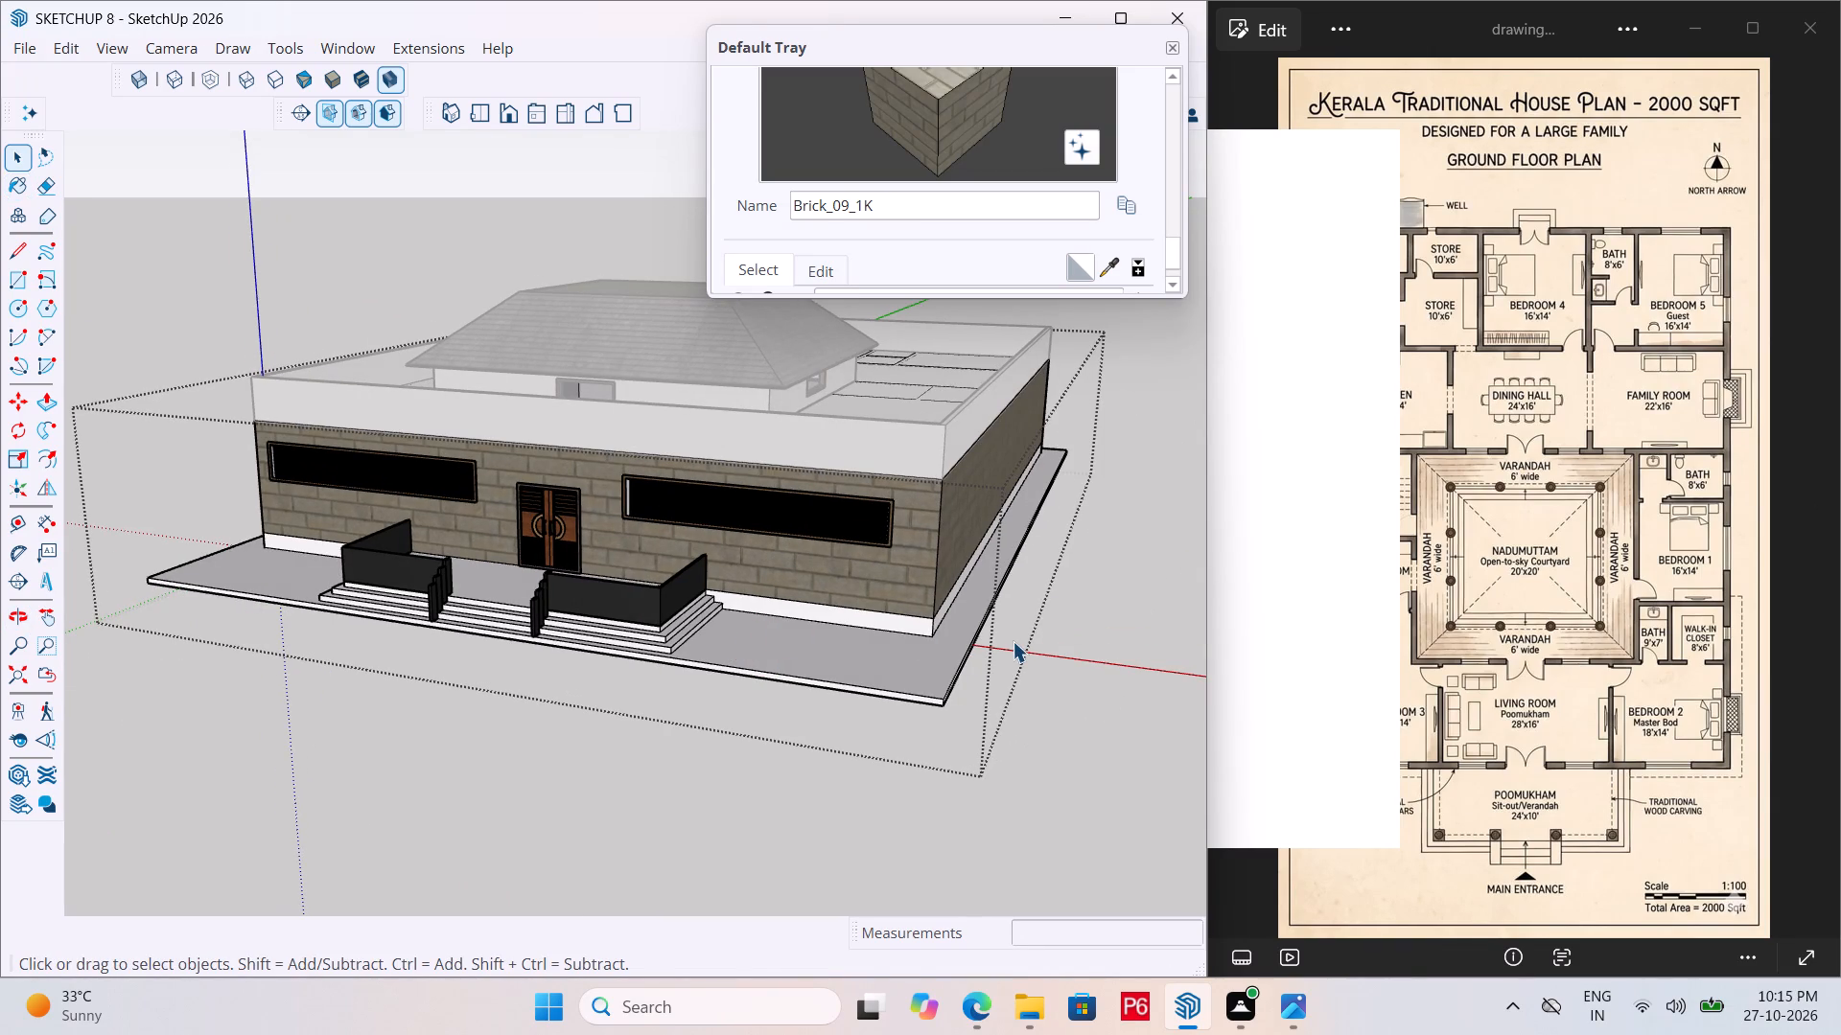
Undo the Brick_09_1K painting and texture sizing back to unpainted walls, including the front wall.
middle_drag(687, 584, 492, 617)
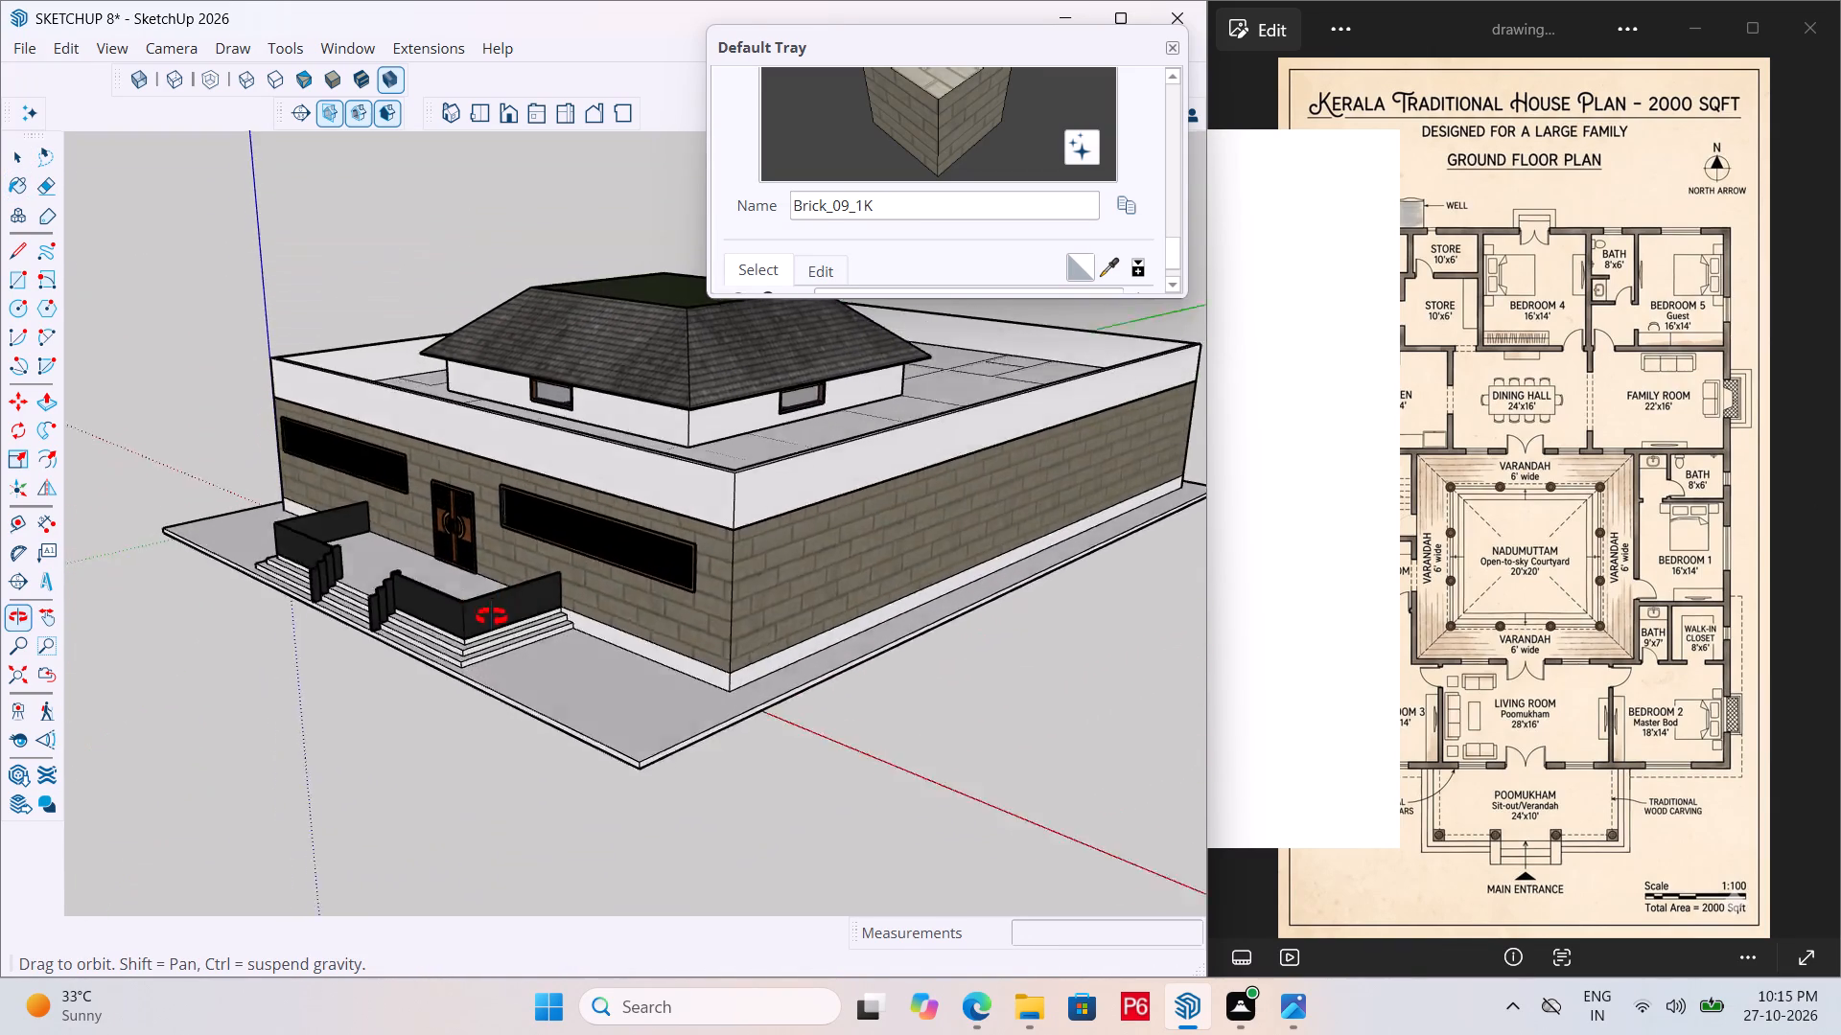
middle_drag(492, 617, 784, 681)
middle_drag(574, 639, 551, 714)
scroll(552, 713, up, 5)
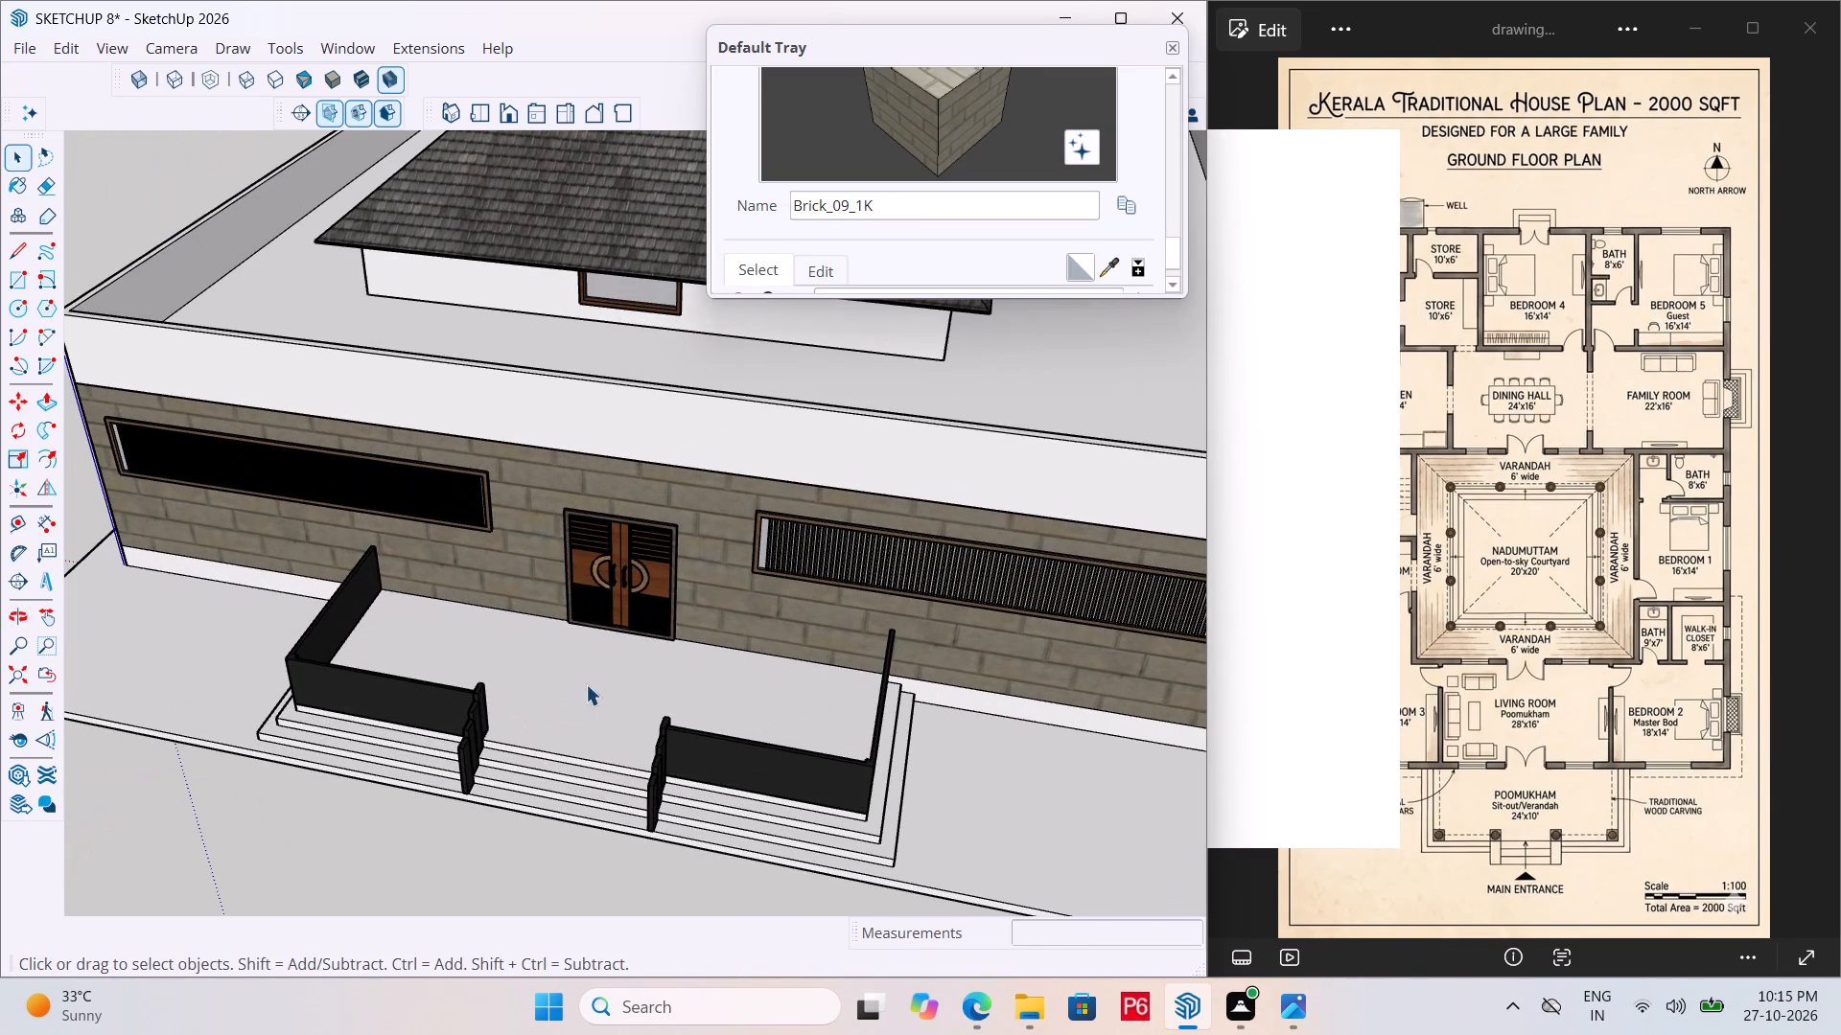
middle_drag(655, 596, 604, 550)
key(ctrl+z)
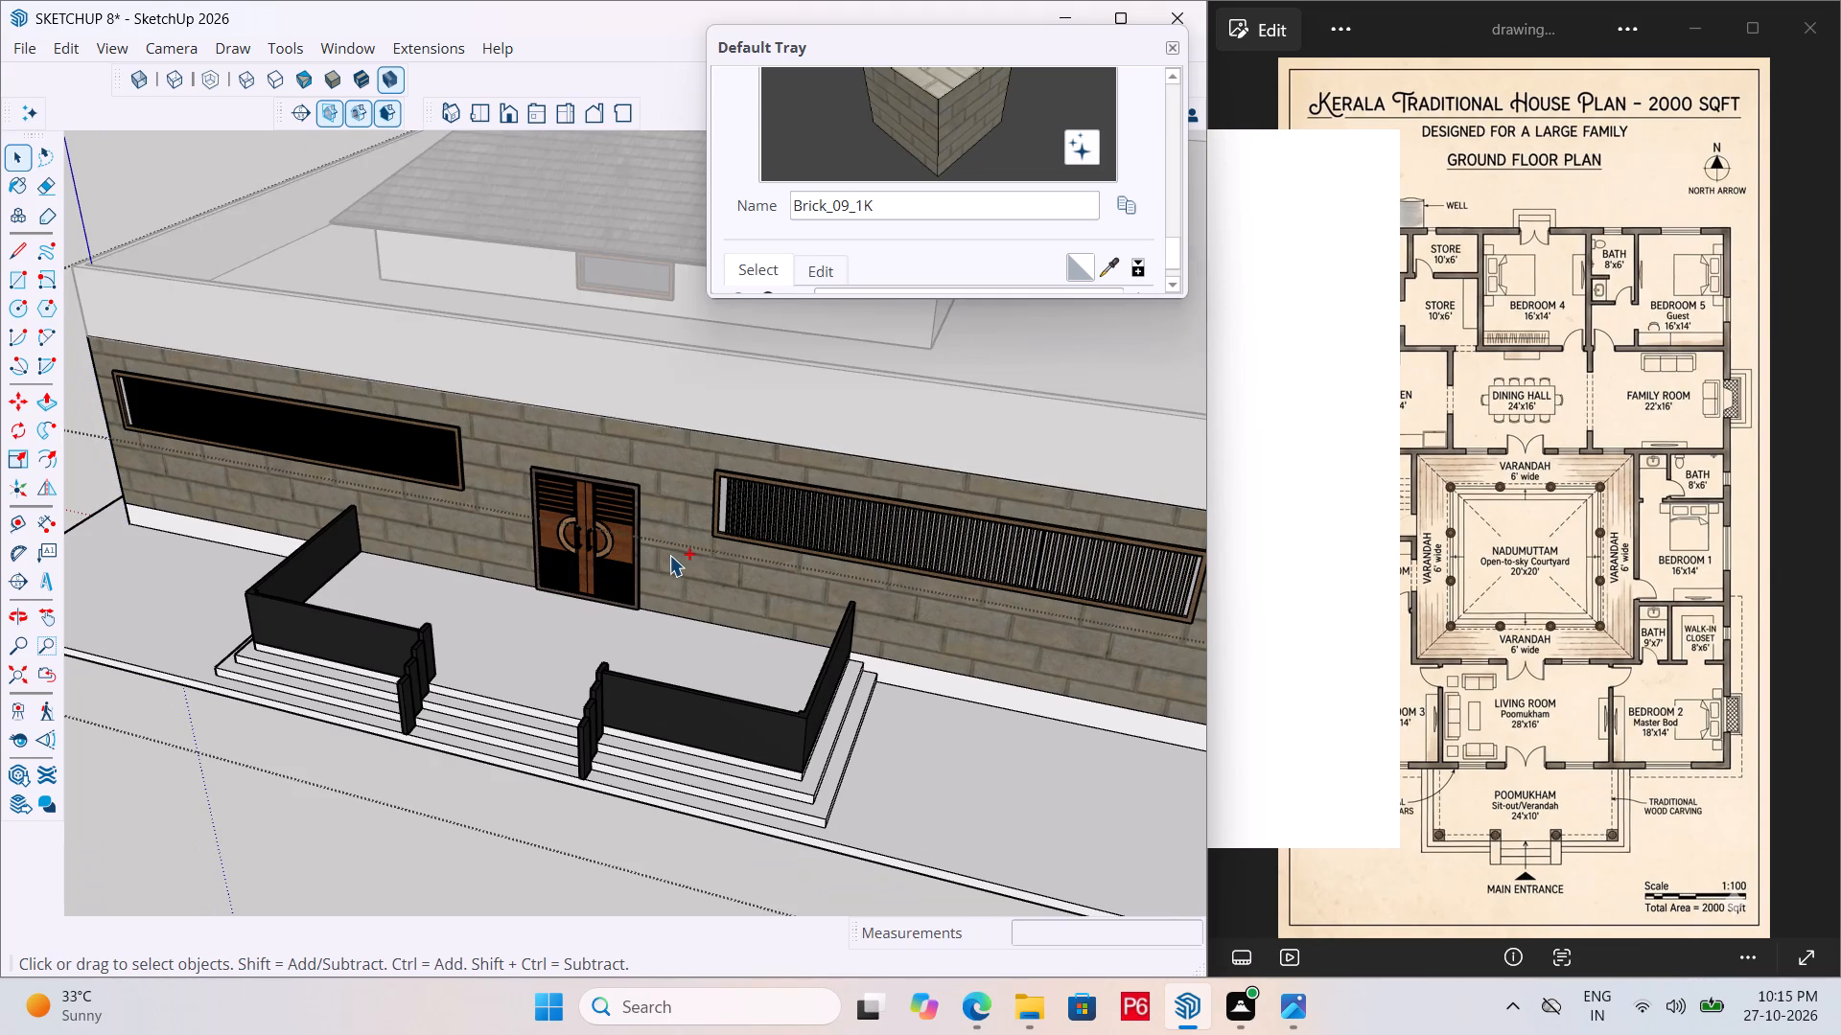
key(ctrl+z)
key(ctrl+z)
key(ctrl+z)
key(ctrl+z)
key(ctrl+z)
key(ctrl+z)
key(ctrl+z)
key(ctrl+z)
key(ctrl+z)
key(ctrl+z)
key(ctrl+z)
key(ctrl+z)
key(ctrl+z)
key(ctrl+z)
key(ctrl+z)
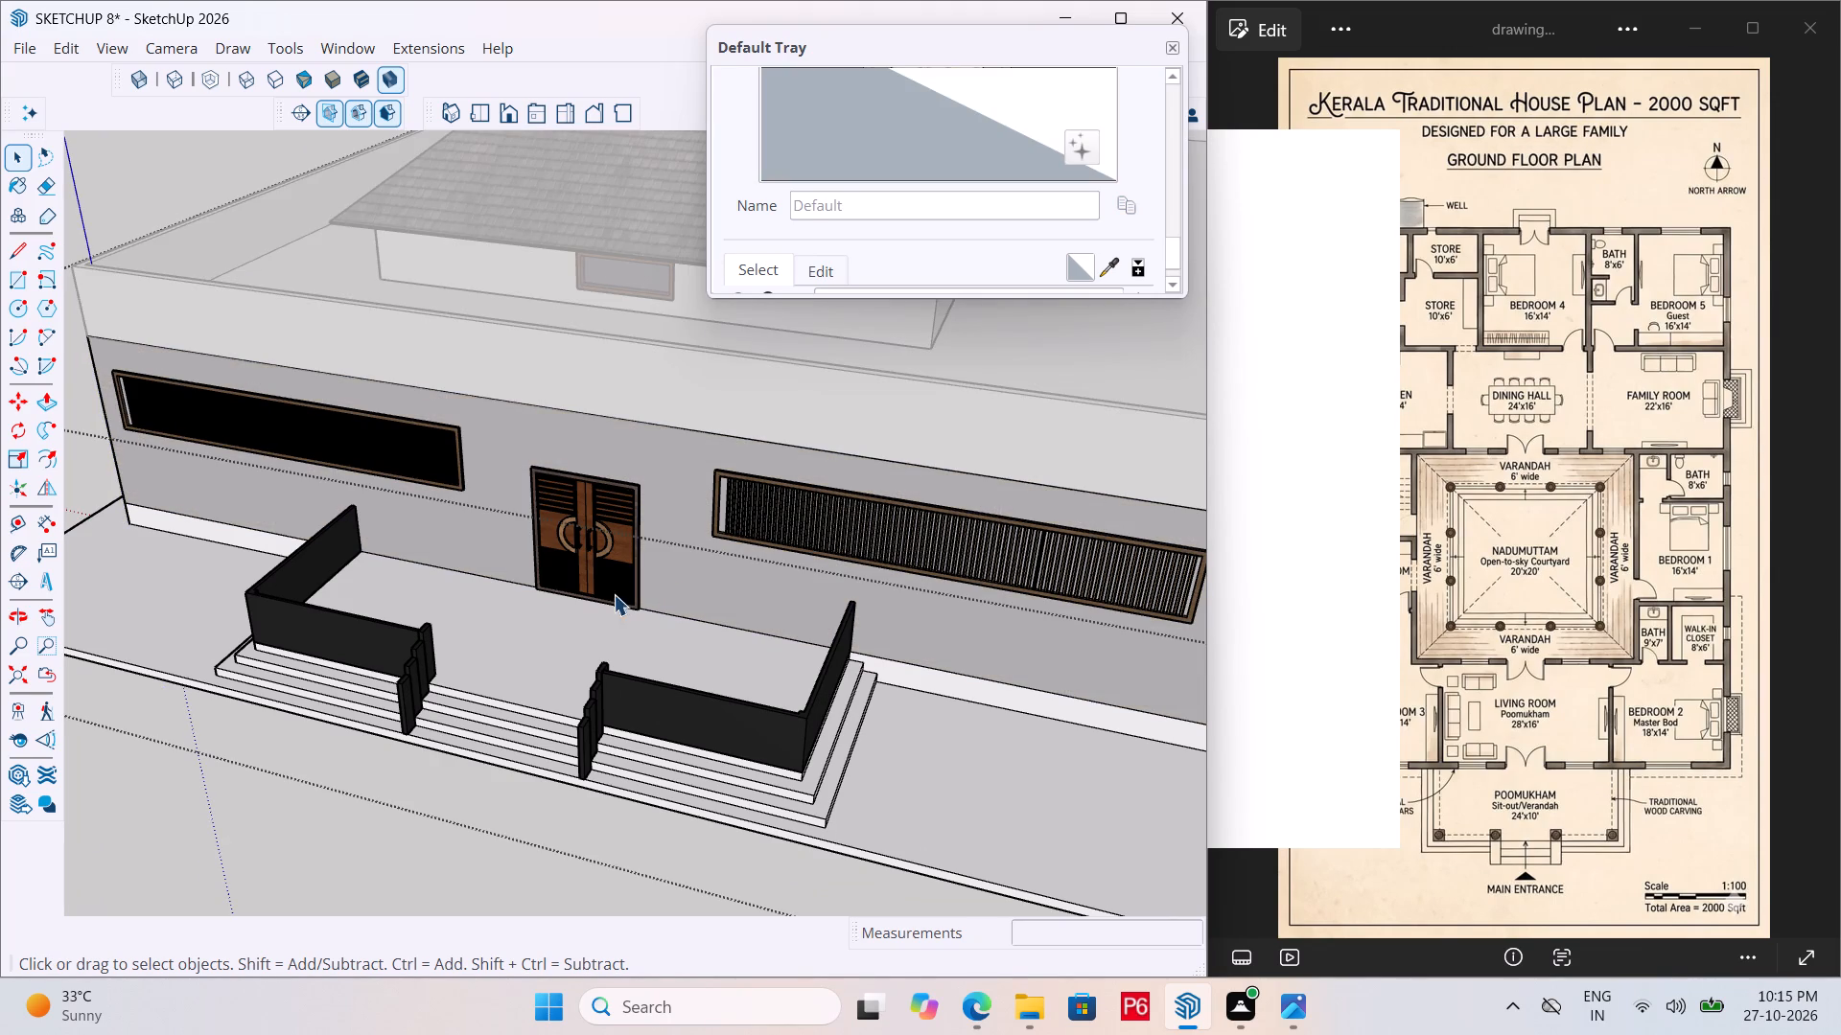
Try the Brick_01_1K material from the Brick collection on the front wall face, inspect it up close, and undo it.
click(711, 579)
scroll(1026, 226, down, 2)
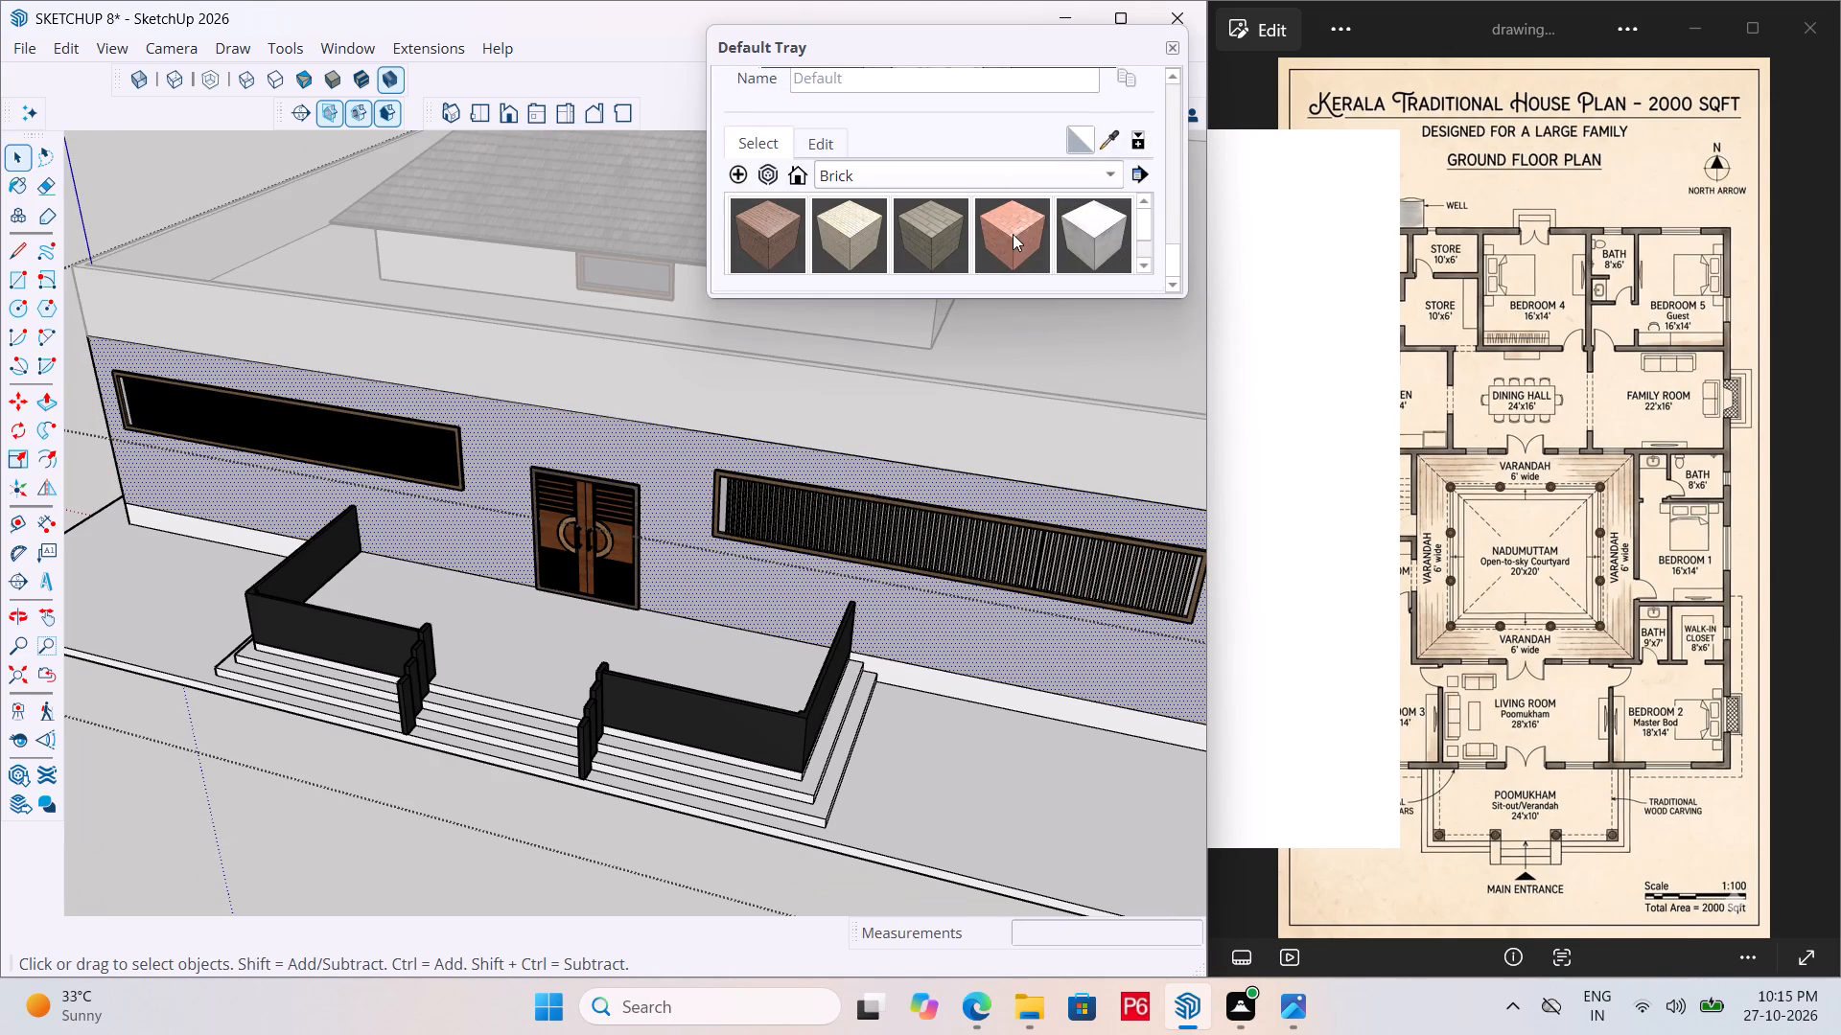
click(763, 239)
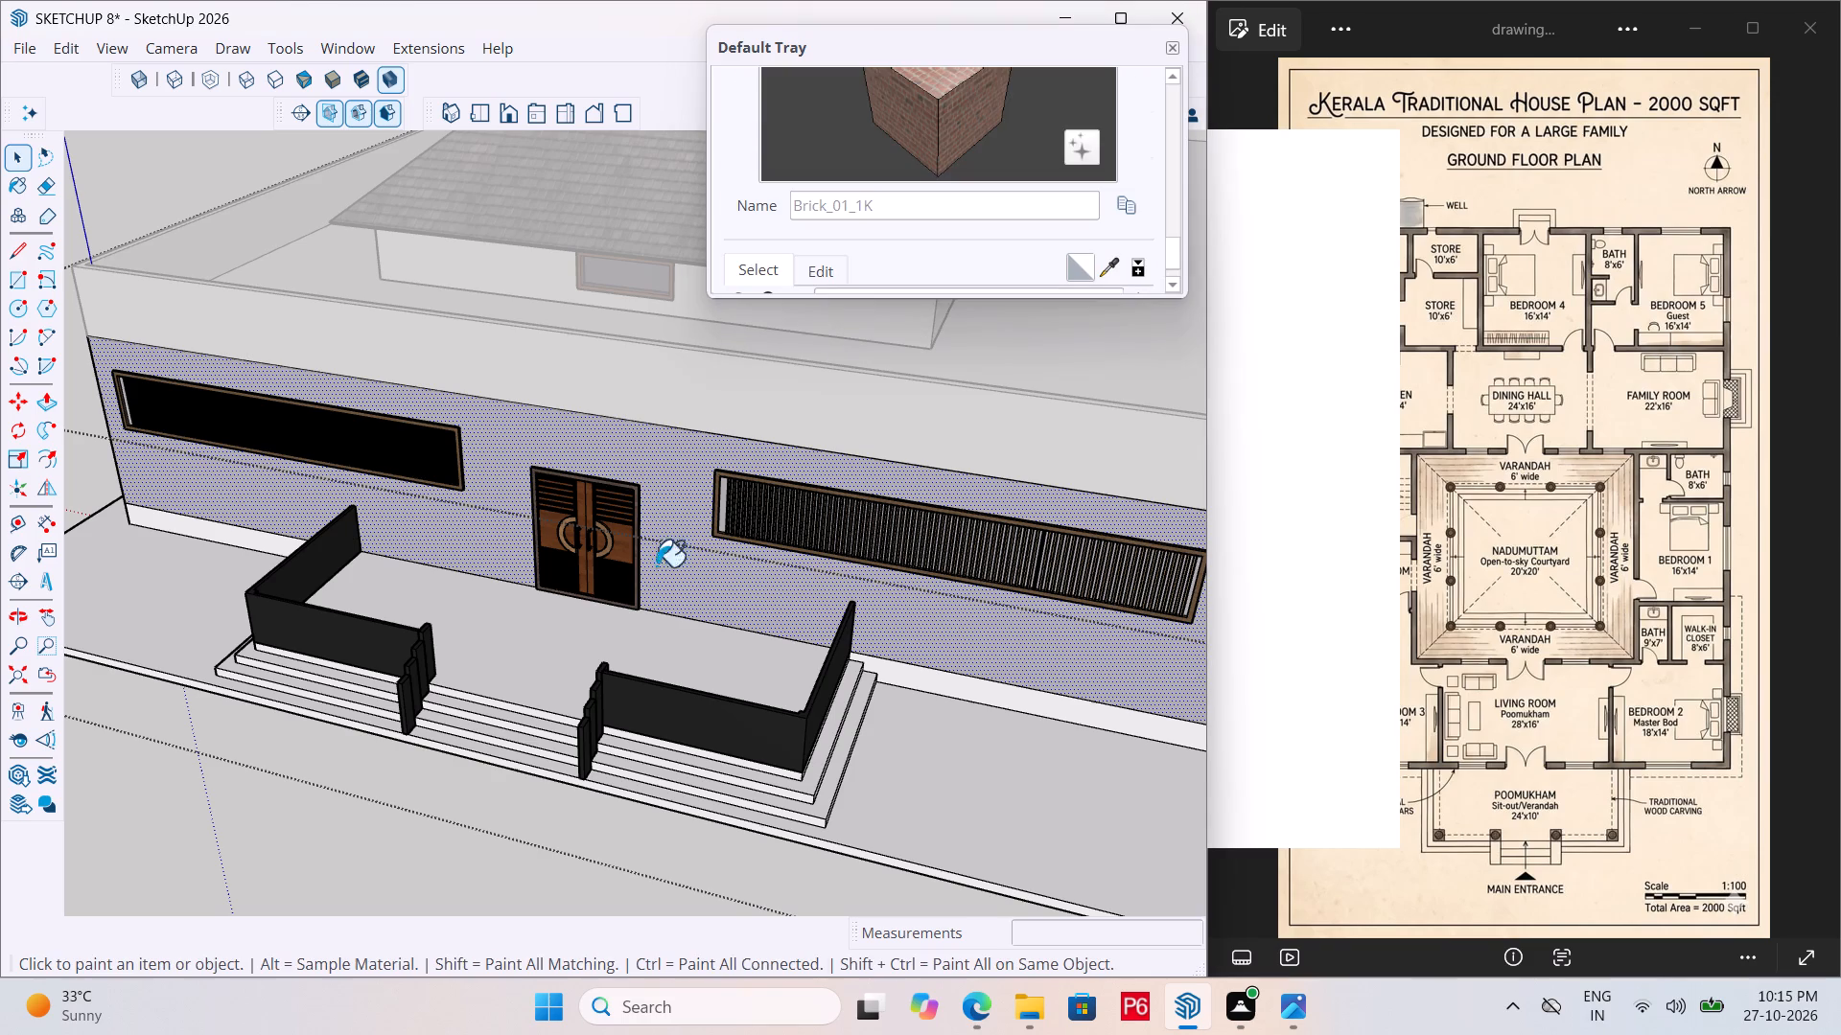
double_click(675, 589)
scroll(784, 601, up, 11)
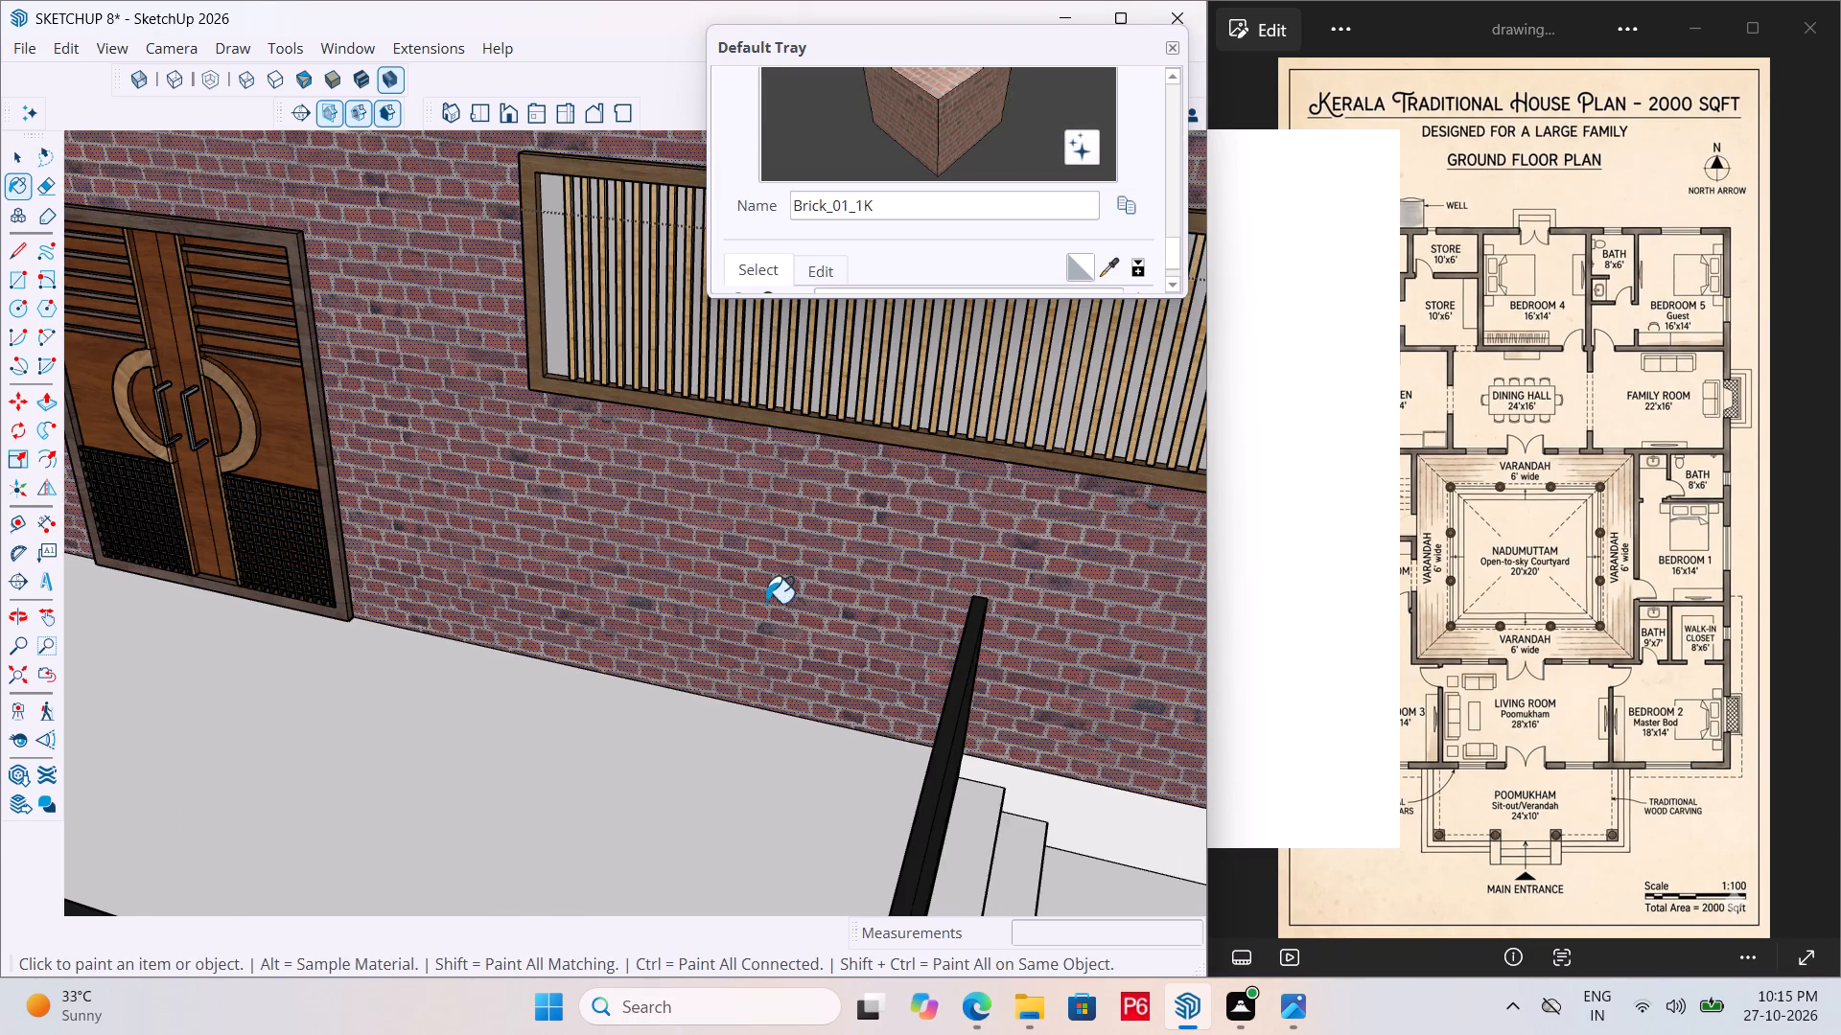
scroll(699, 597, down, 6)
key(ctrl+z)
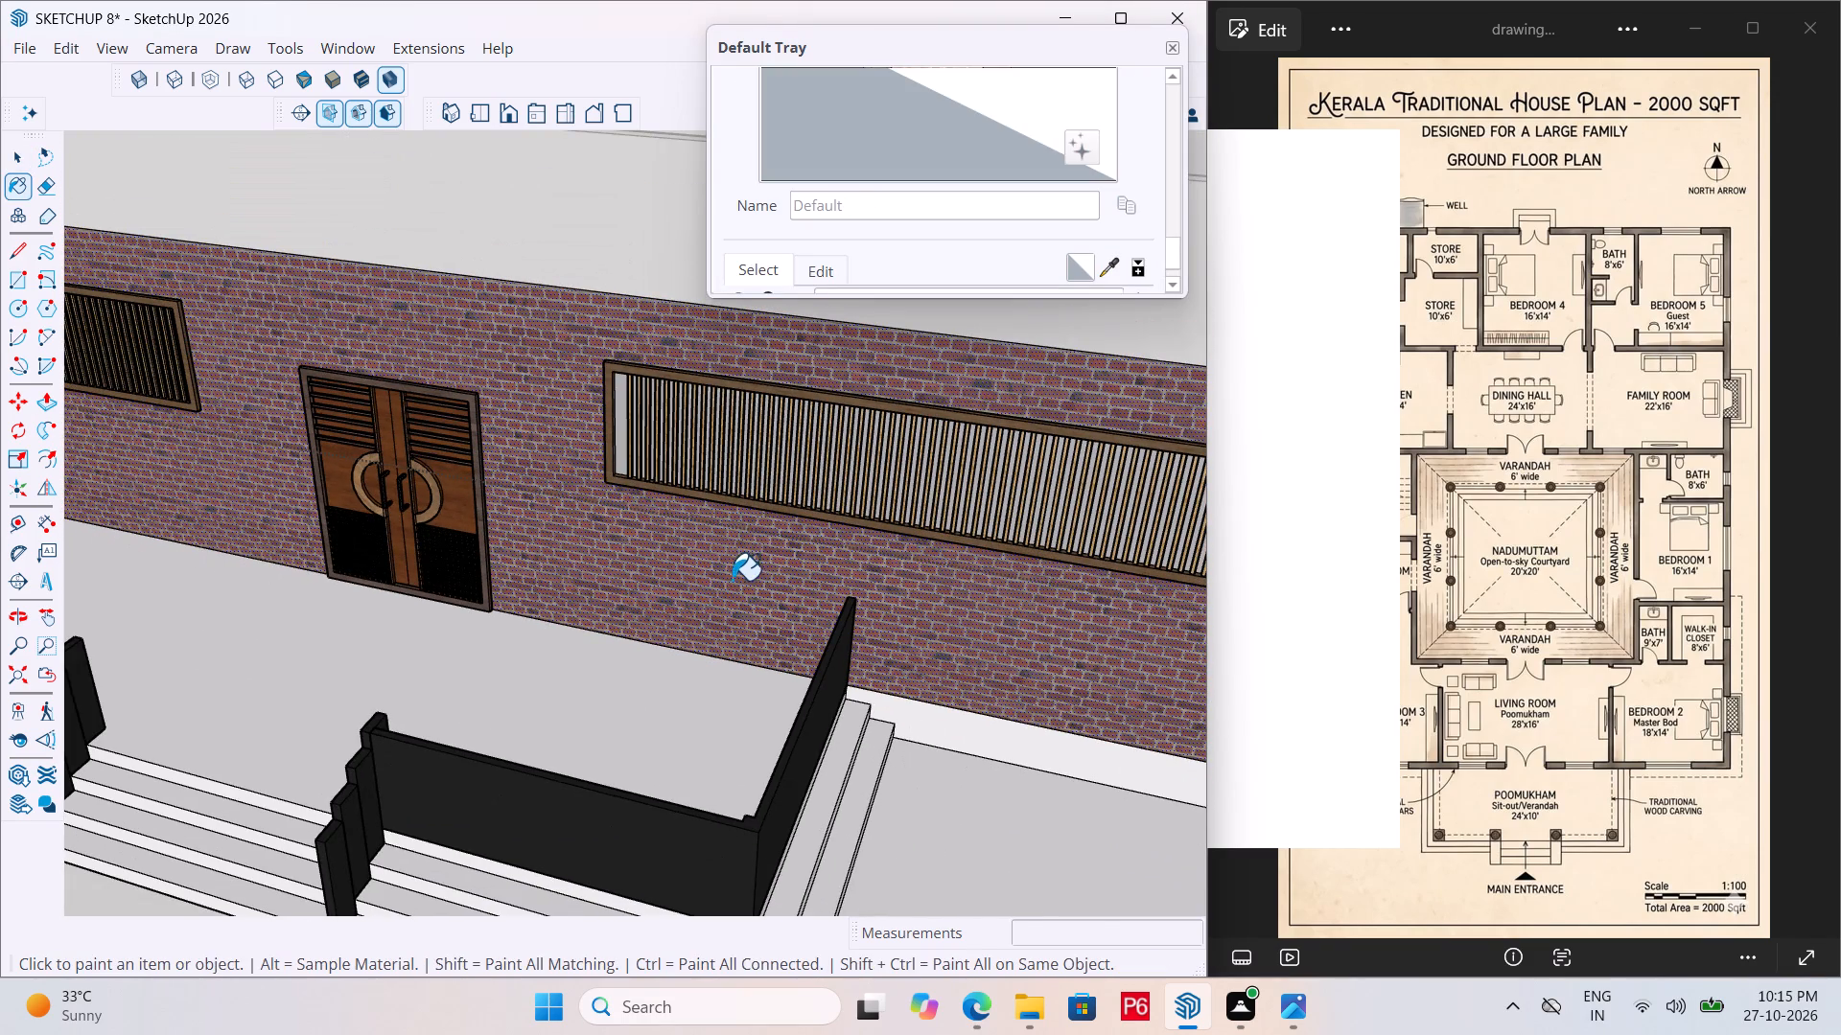
Paint the front wall face with the Brick_05_1K material from the Brick collection.
scroll(916, 244, down, 3)
click(865, 241)
click(804, 559)
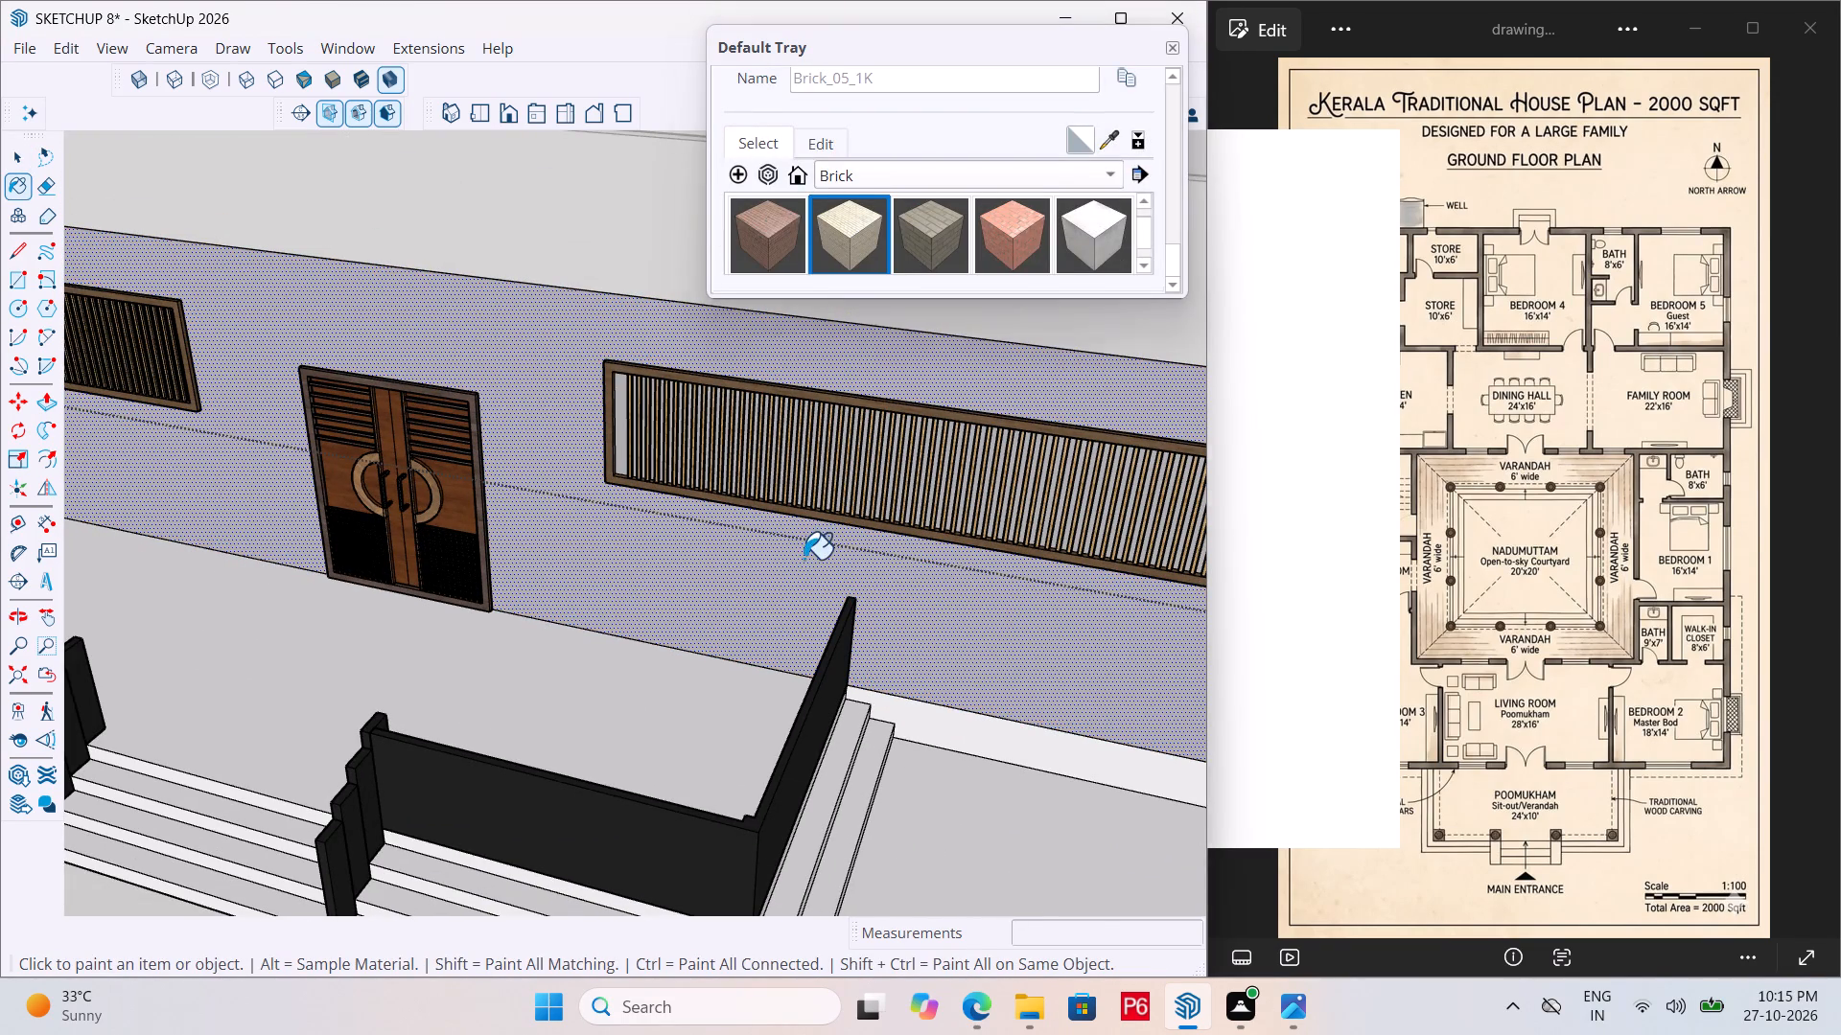
scroll(762, 589, up, 5)
scroll(800, 603, down, 7)
Set the Brick_05_1K texture width to 10', keeping its proportions linked.
click(826, 143)
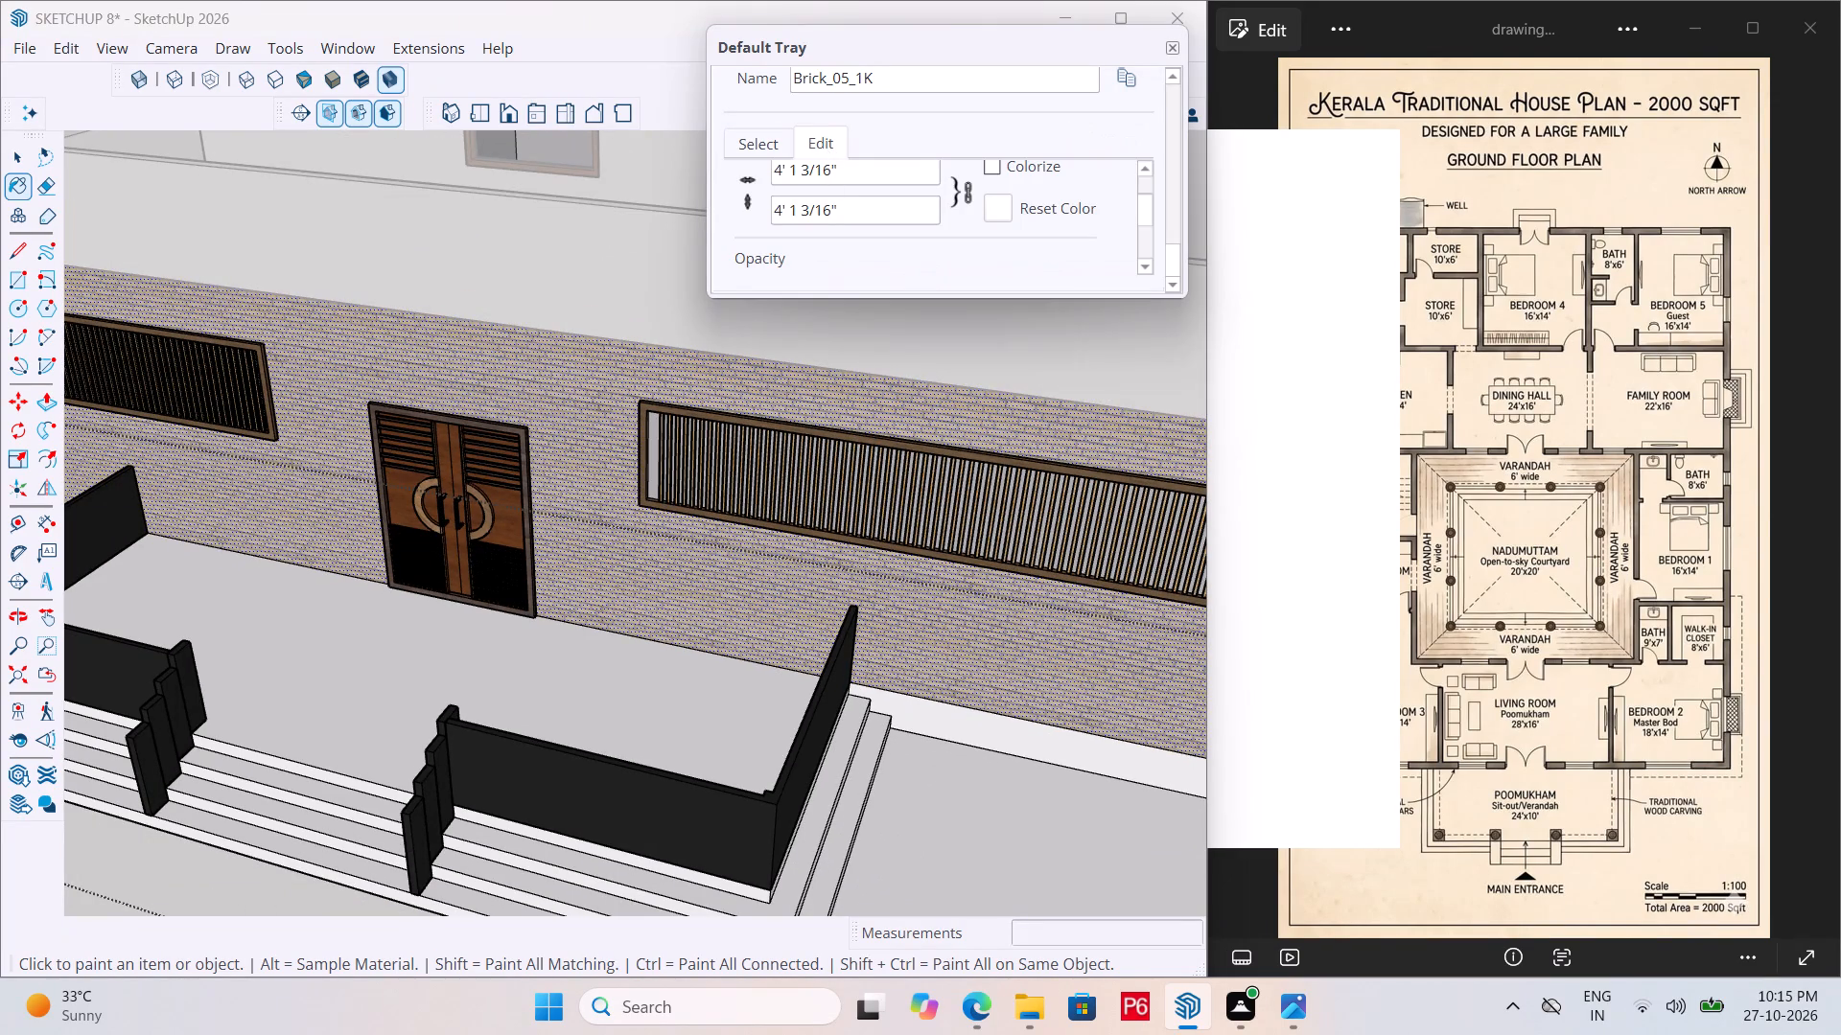
click(869, 169)
key(BackSpace)
key(BackSpace)
key(BackSpace)
key(BackSpace)
key(BackSpace)
key(BackSpace)
key(BackSpace)
key(BackSpace)
key(BackSpace)
key(BackSpace)
key(BackSpace)
key(BackSpace)
key(BackSpace)
key(BackSpace)
key(BackSpace)
key(BackSpace)
key(BackSpace)
key(BackSpace)
key(BackSpace)
key(BackSpace)
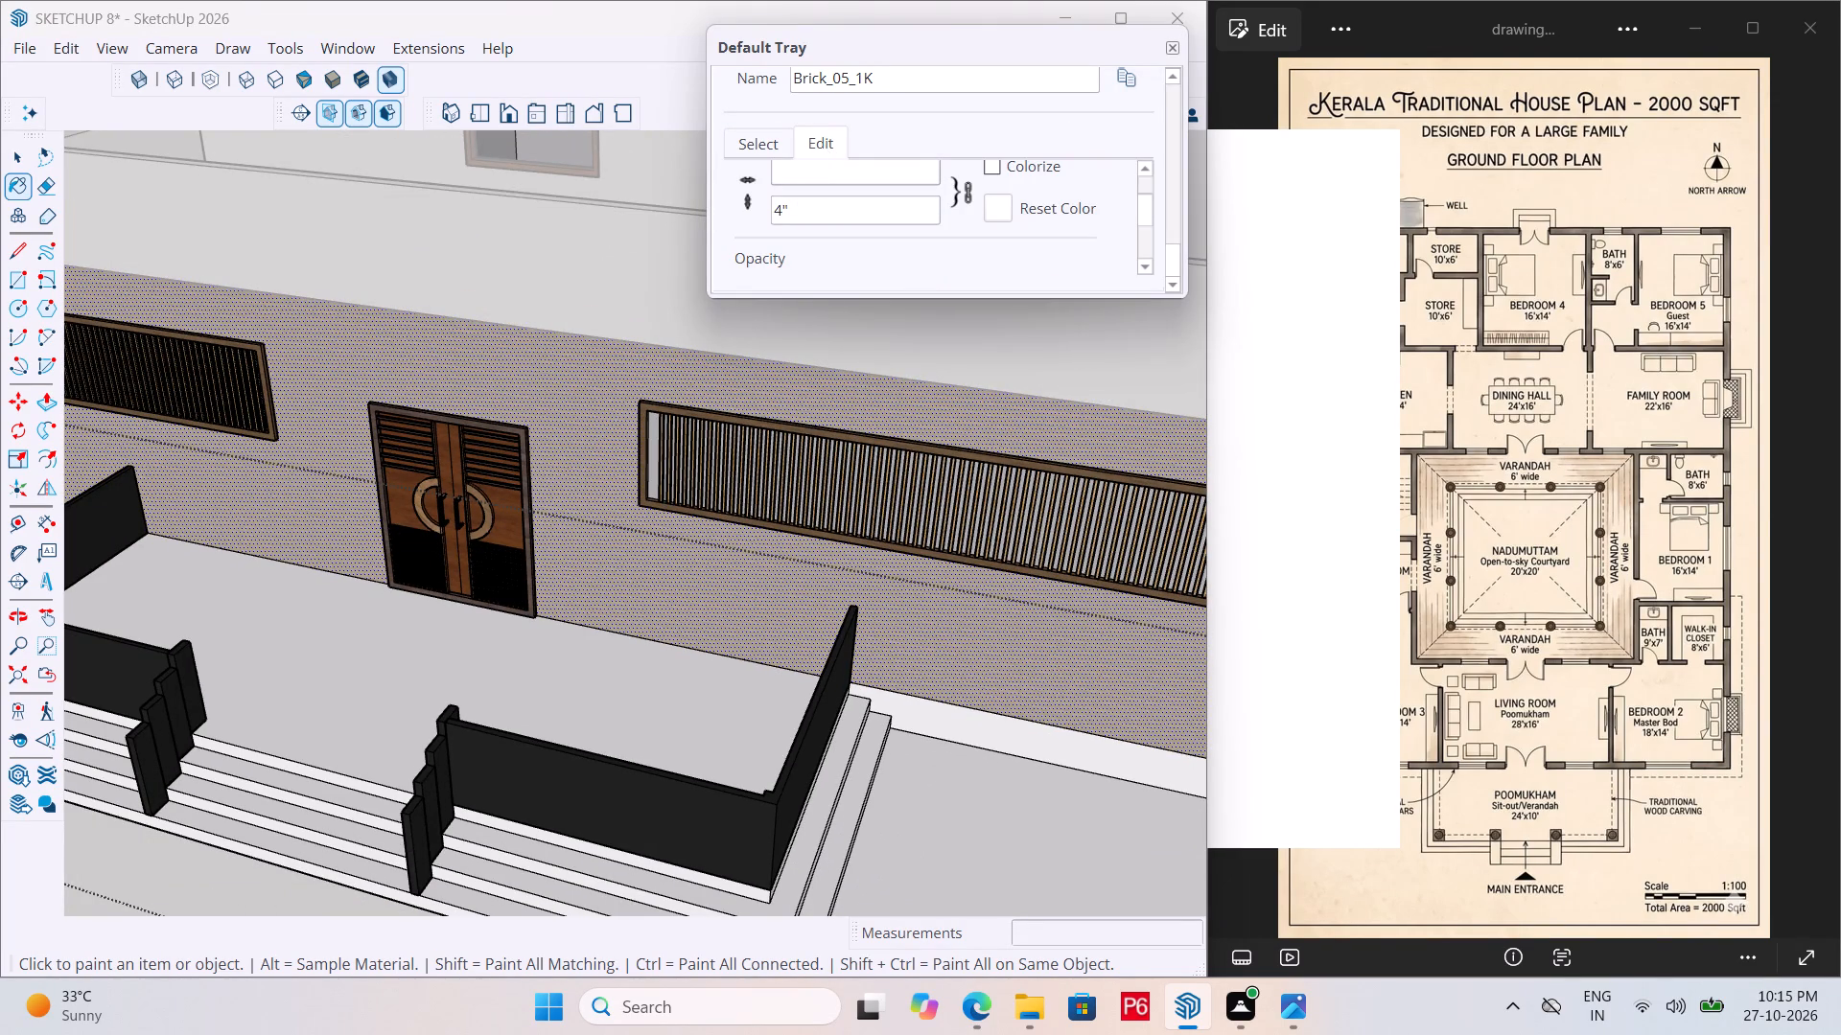
text(10')
key(Return)
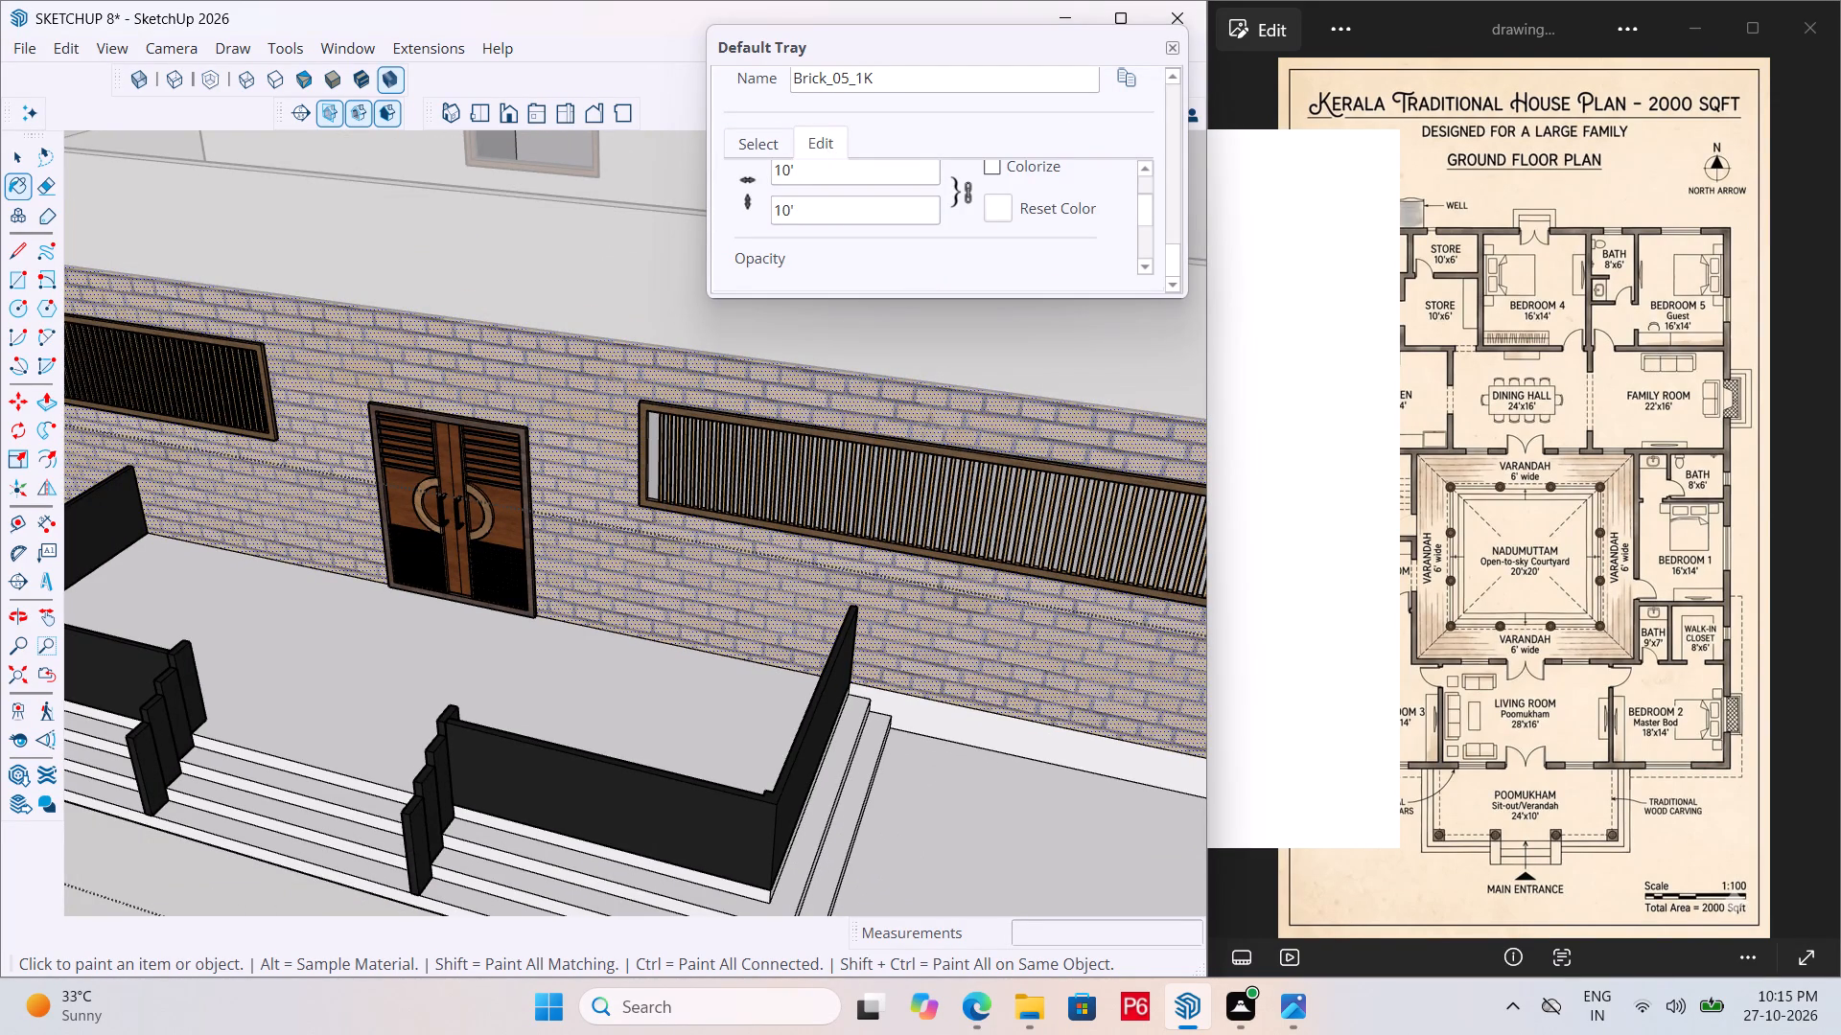
Leave the walls' group and save the model with the Brick_05_1K front wall.
scroll(553, 407, down, 9)
key(space)
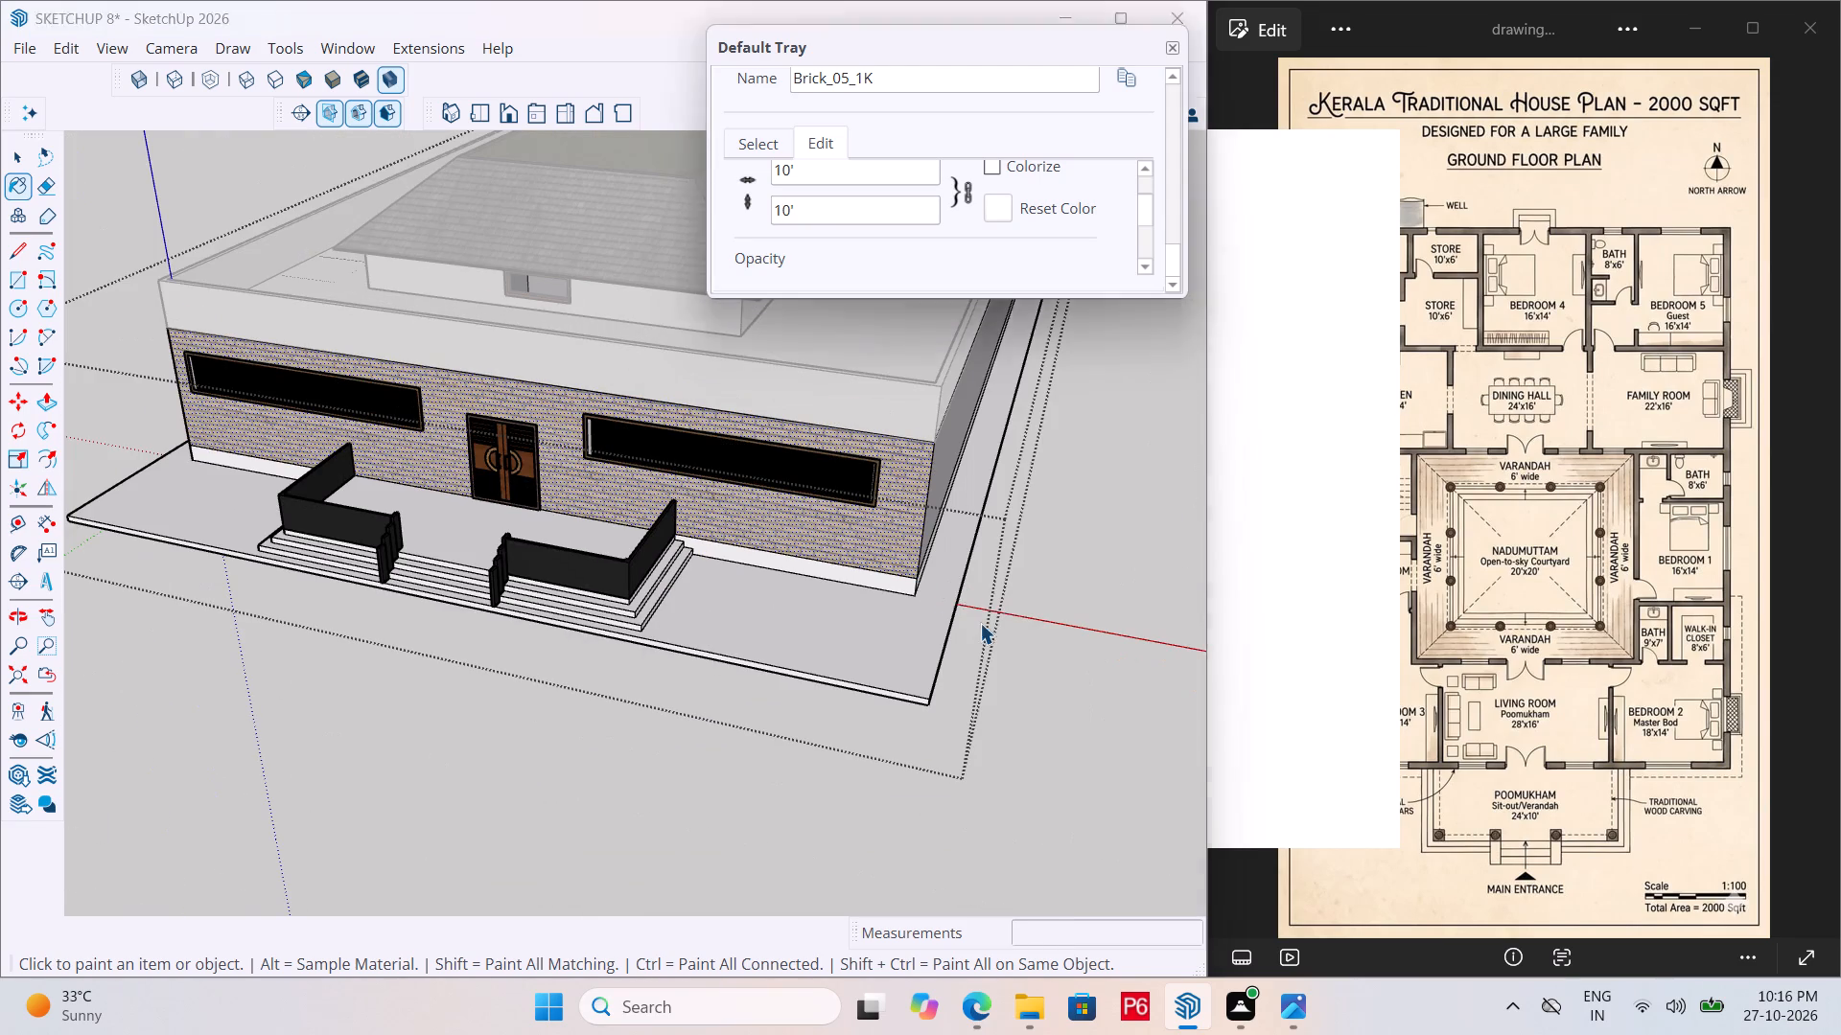
click(1027, 624)
middle_drag(962, 612, 925, 584)
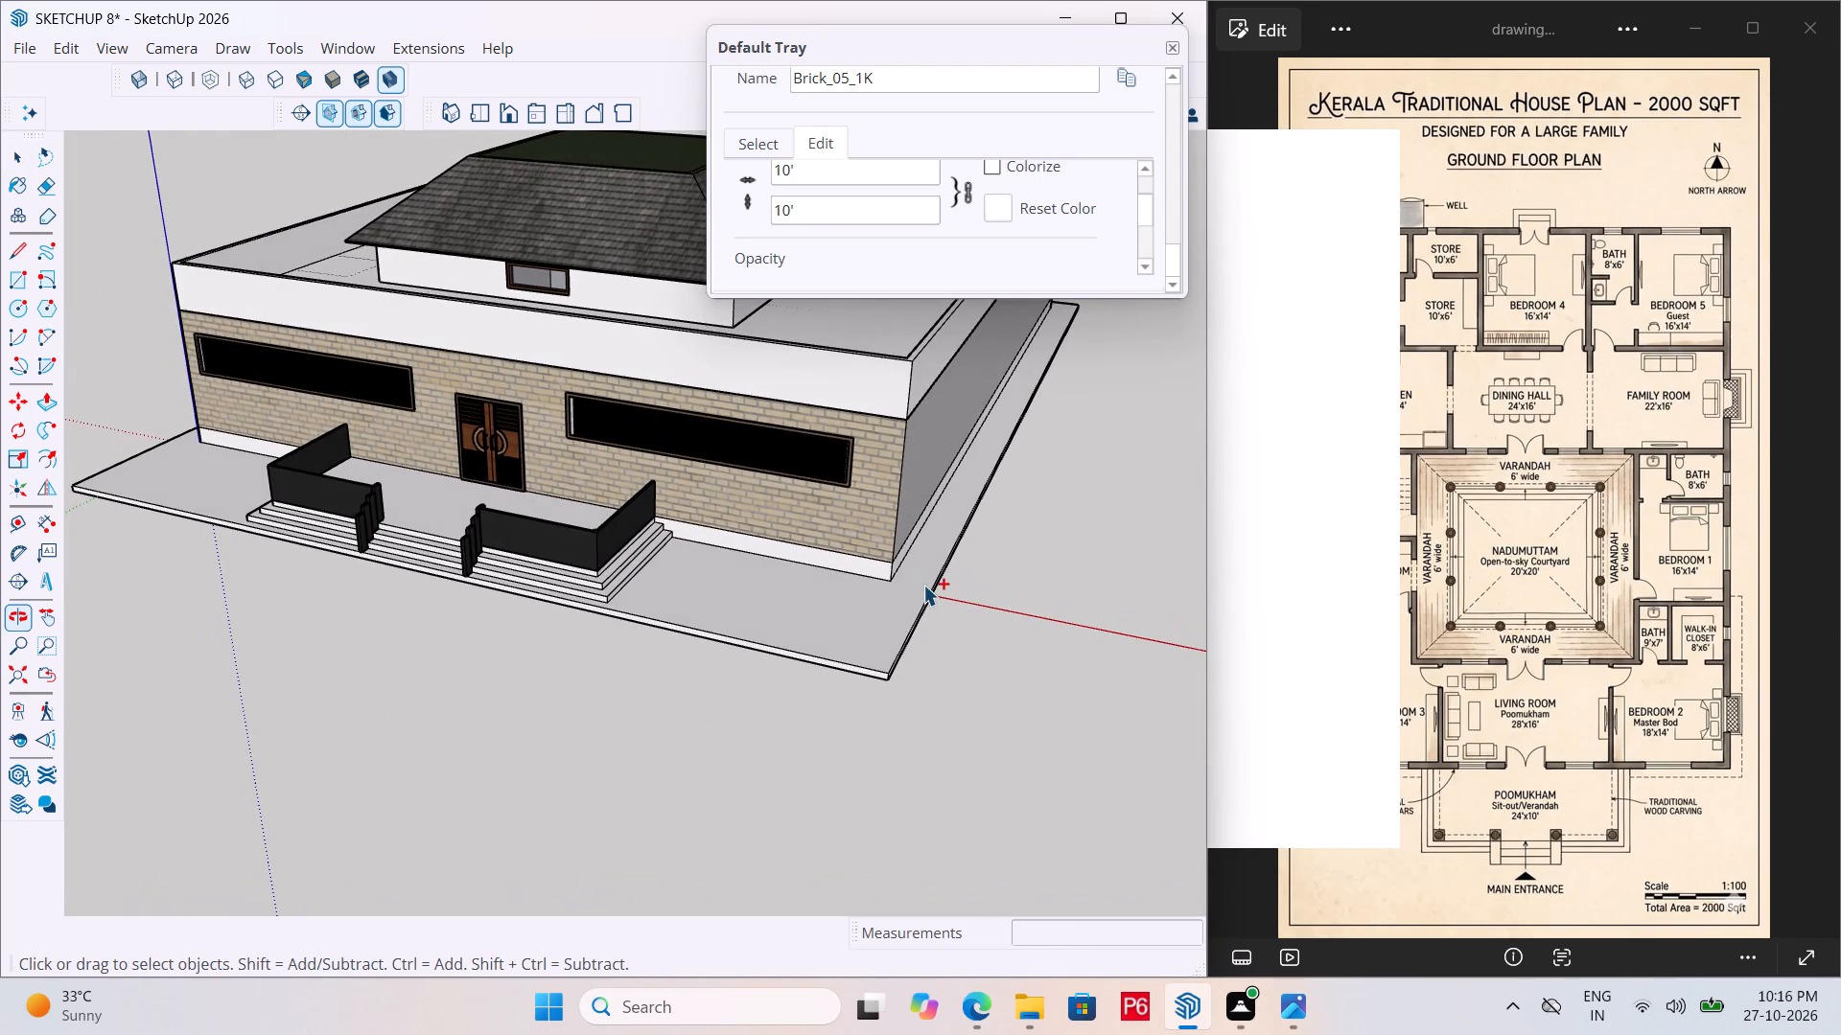
key(ctrl+s)
key(ctrl+s)
key(ctrl+s)
key(ctrl+s)
key(ctrl+s)
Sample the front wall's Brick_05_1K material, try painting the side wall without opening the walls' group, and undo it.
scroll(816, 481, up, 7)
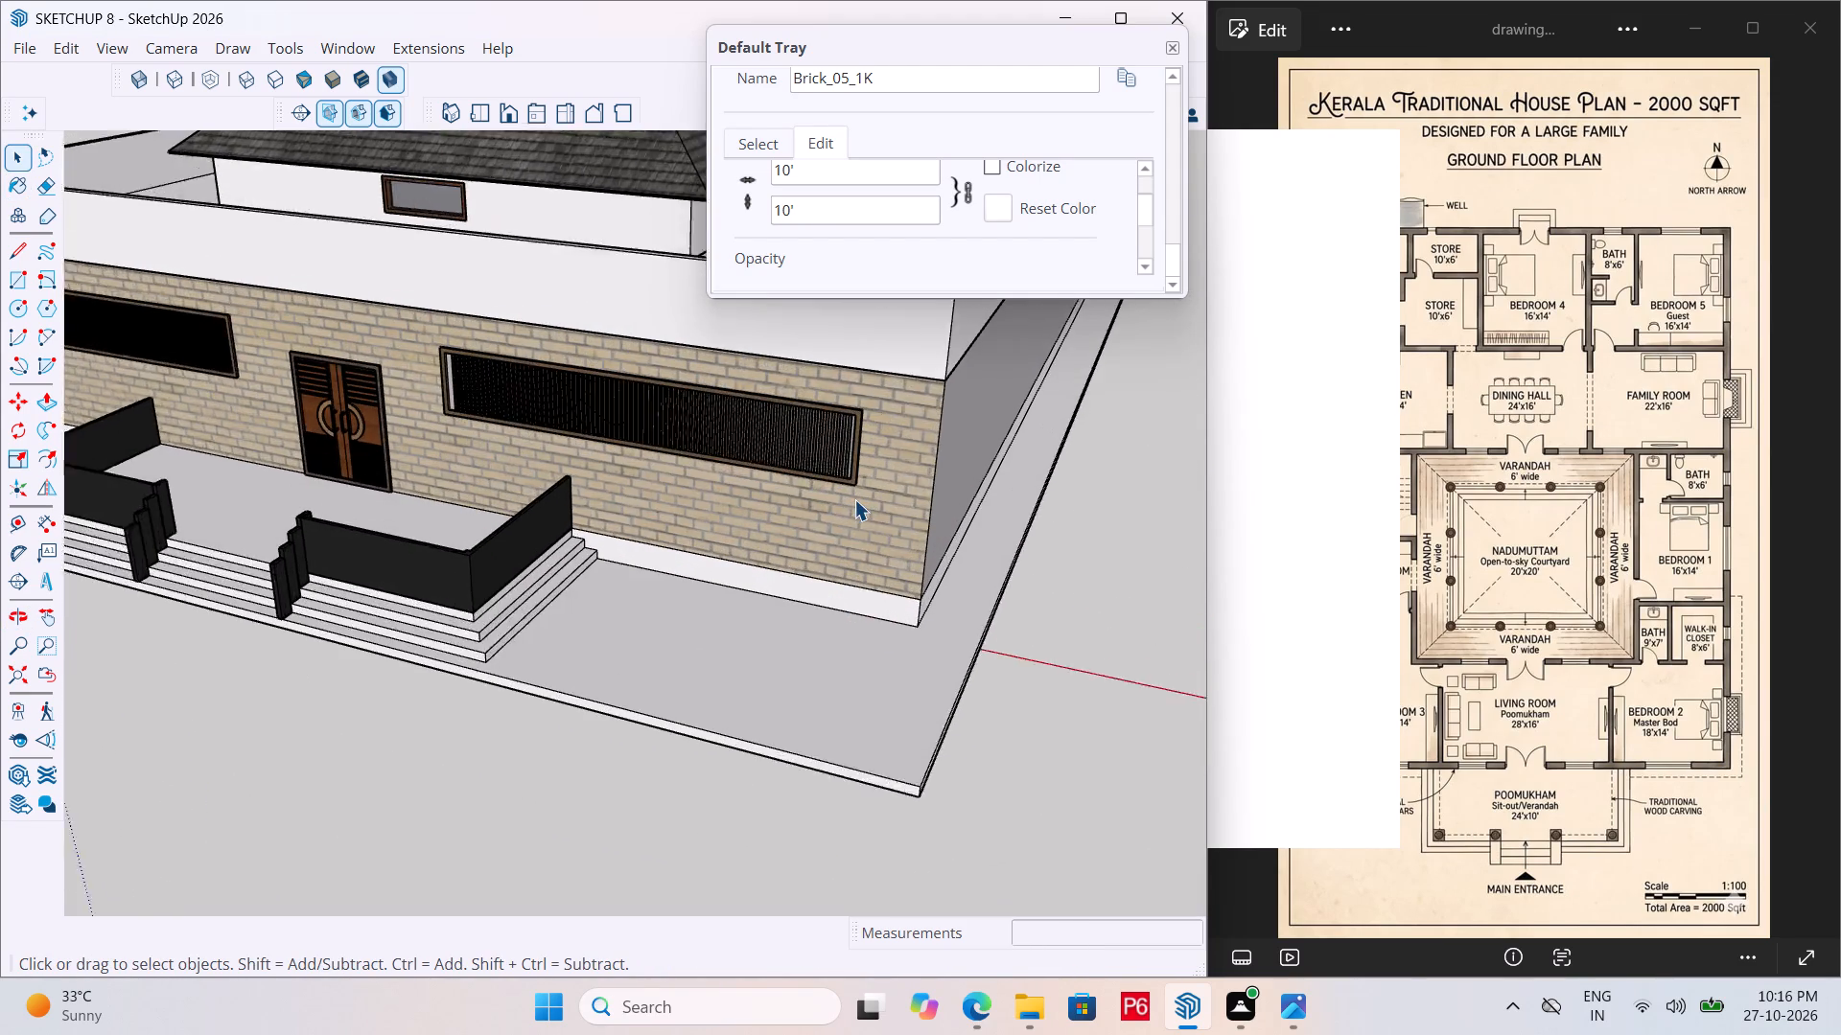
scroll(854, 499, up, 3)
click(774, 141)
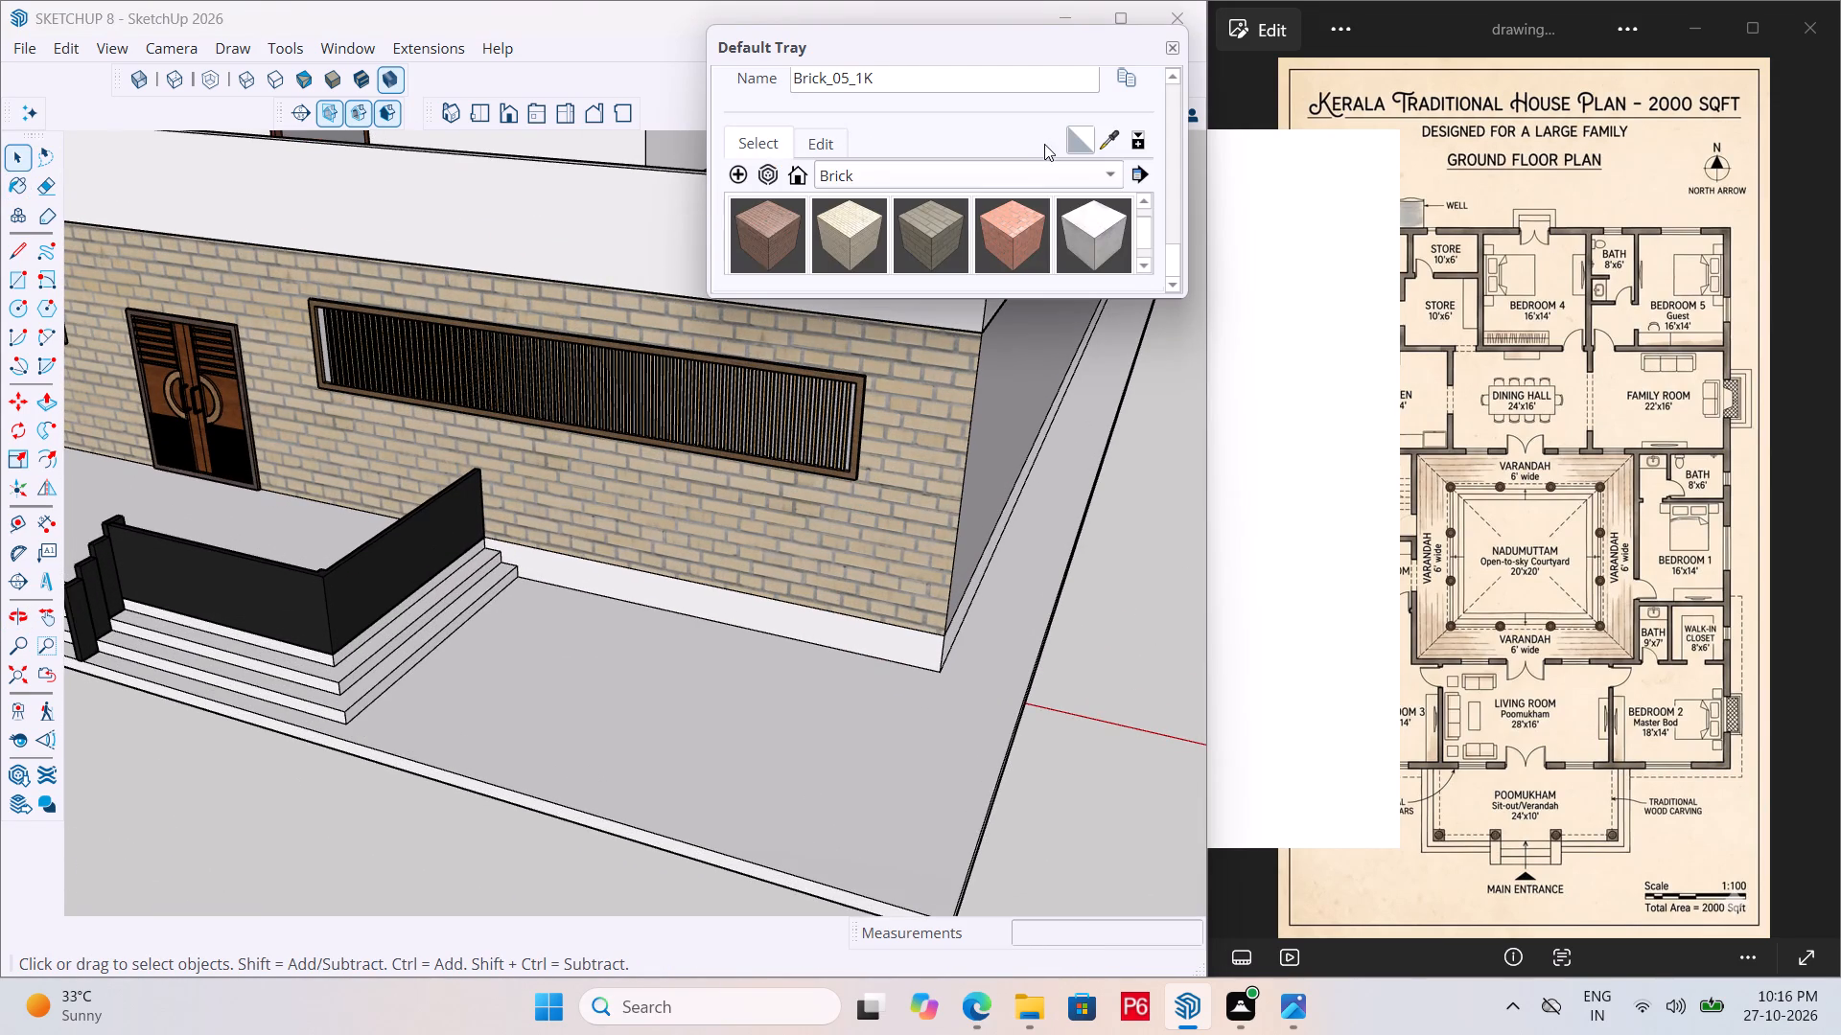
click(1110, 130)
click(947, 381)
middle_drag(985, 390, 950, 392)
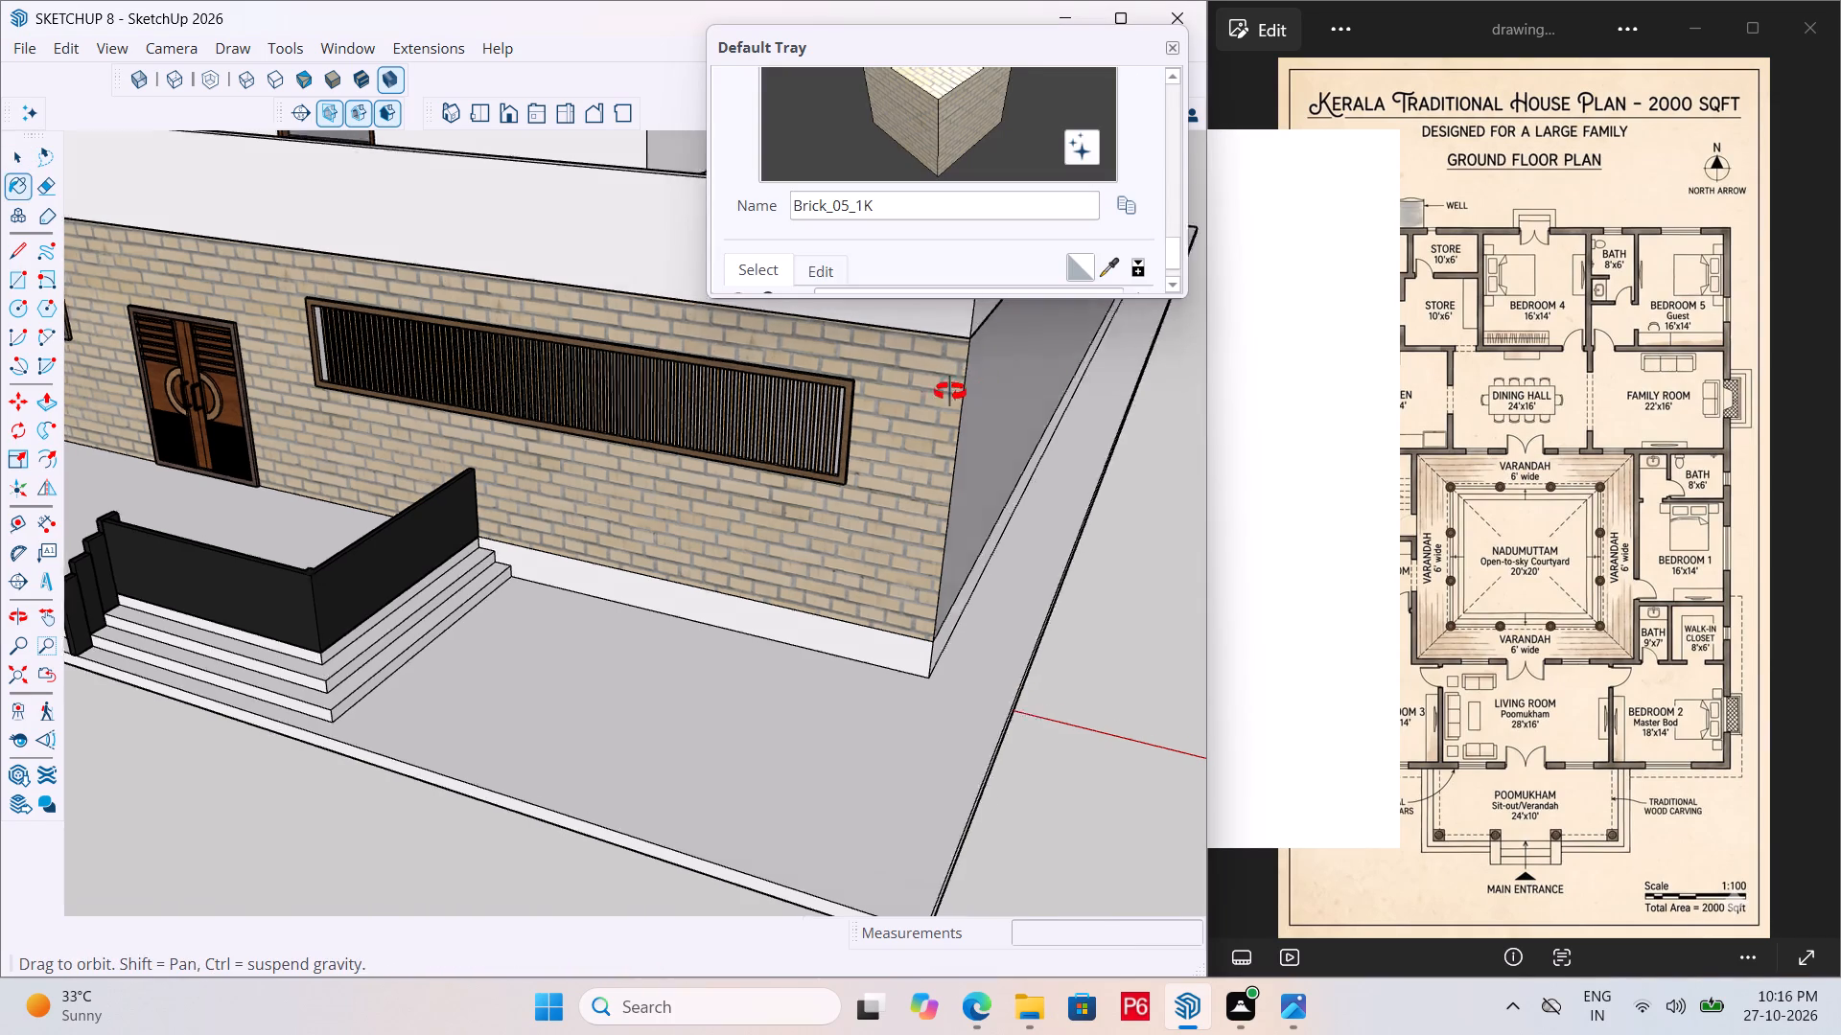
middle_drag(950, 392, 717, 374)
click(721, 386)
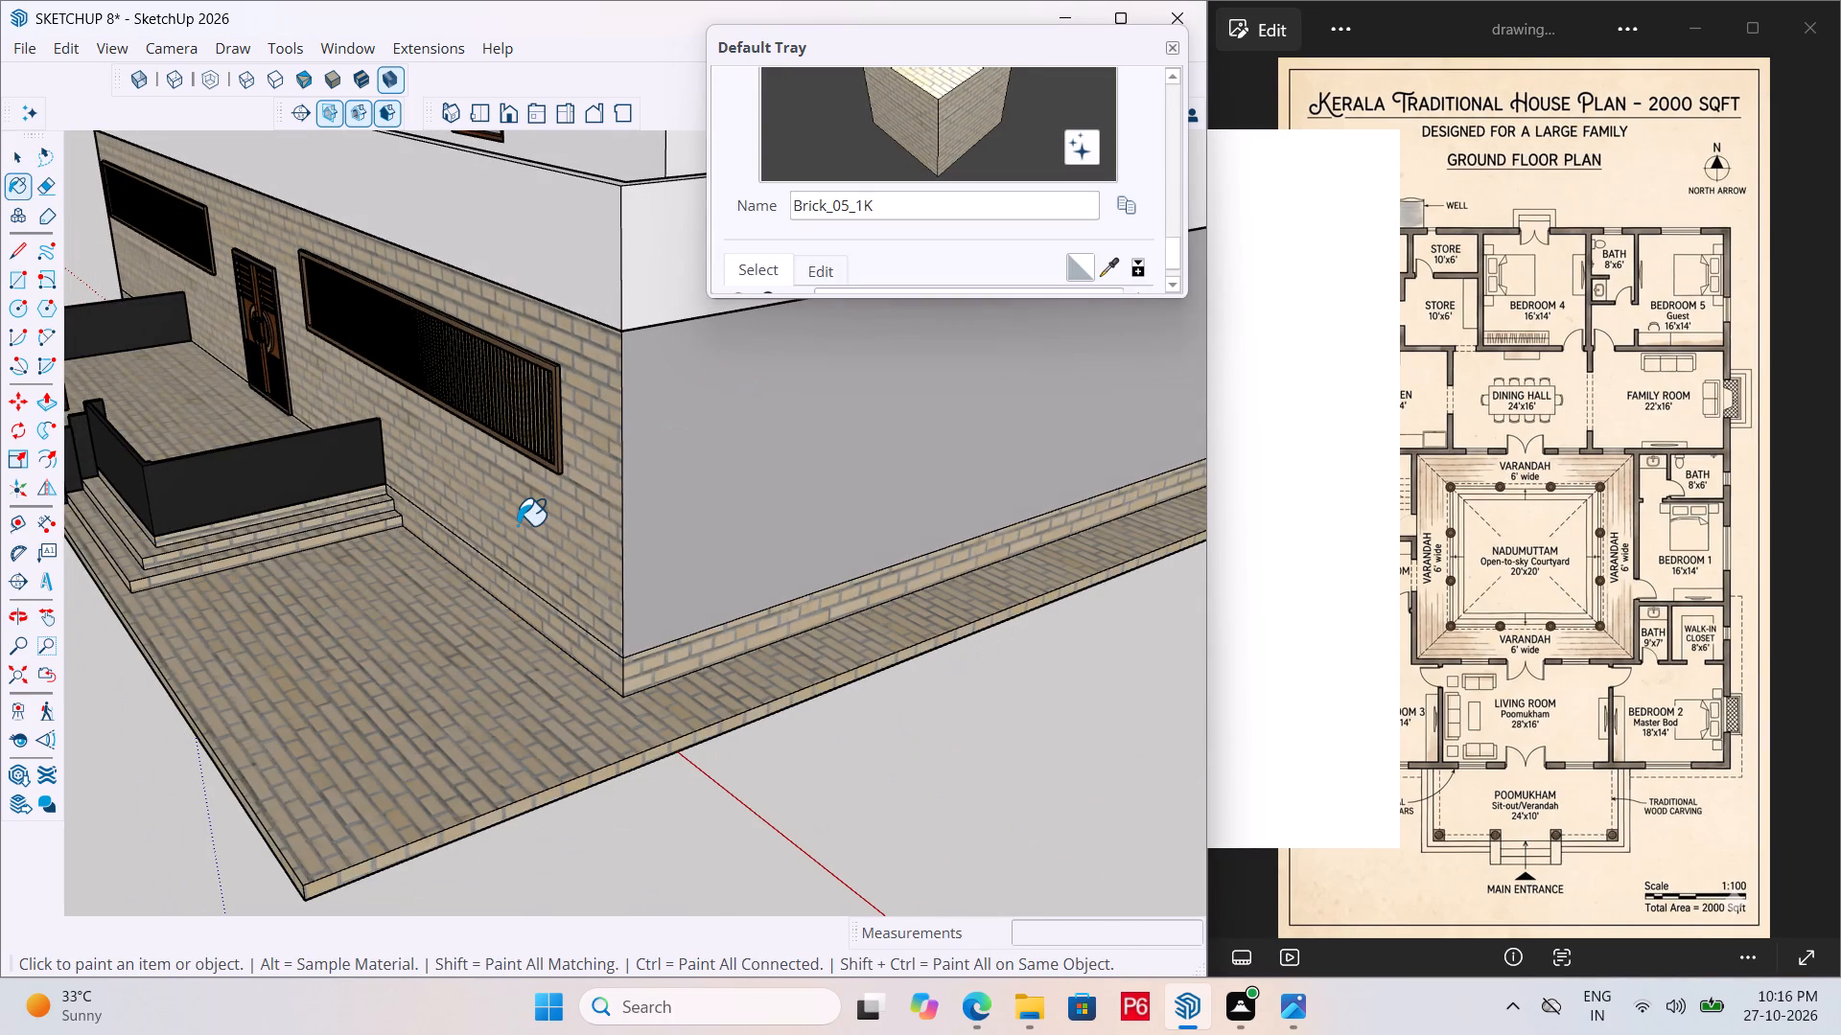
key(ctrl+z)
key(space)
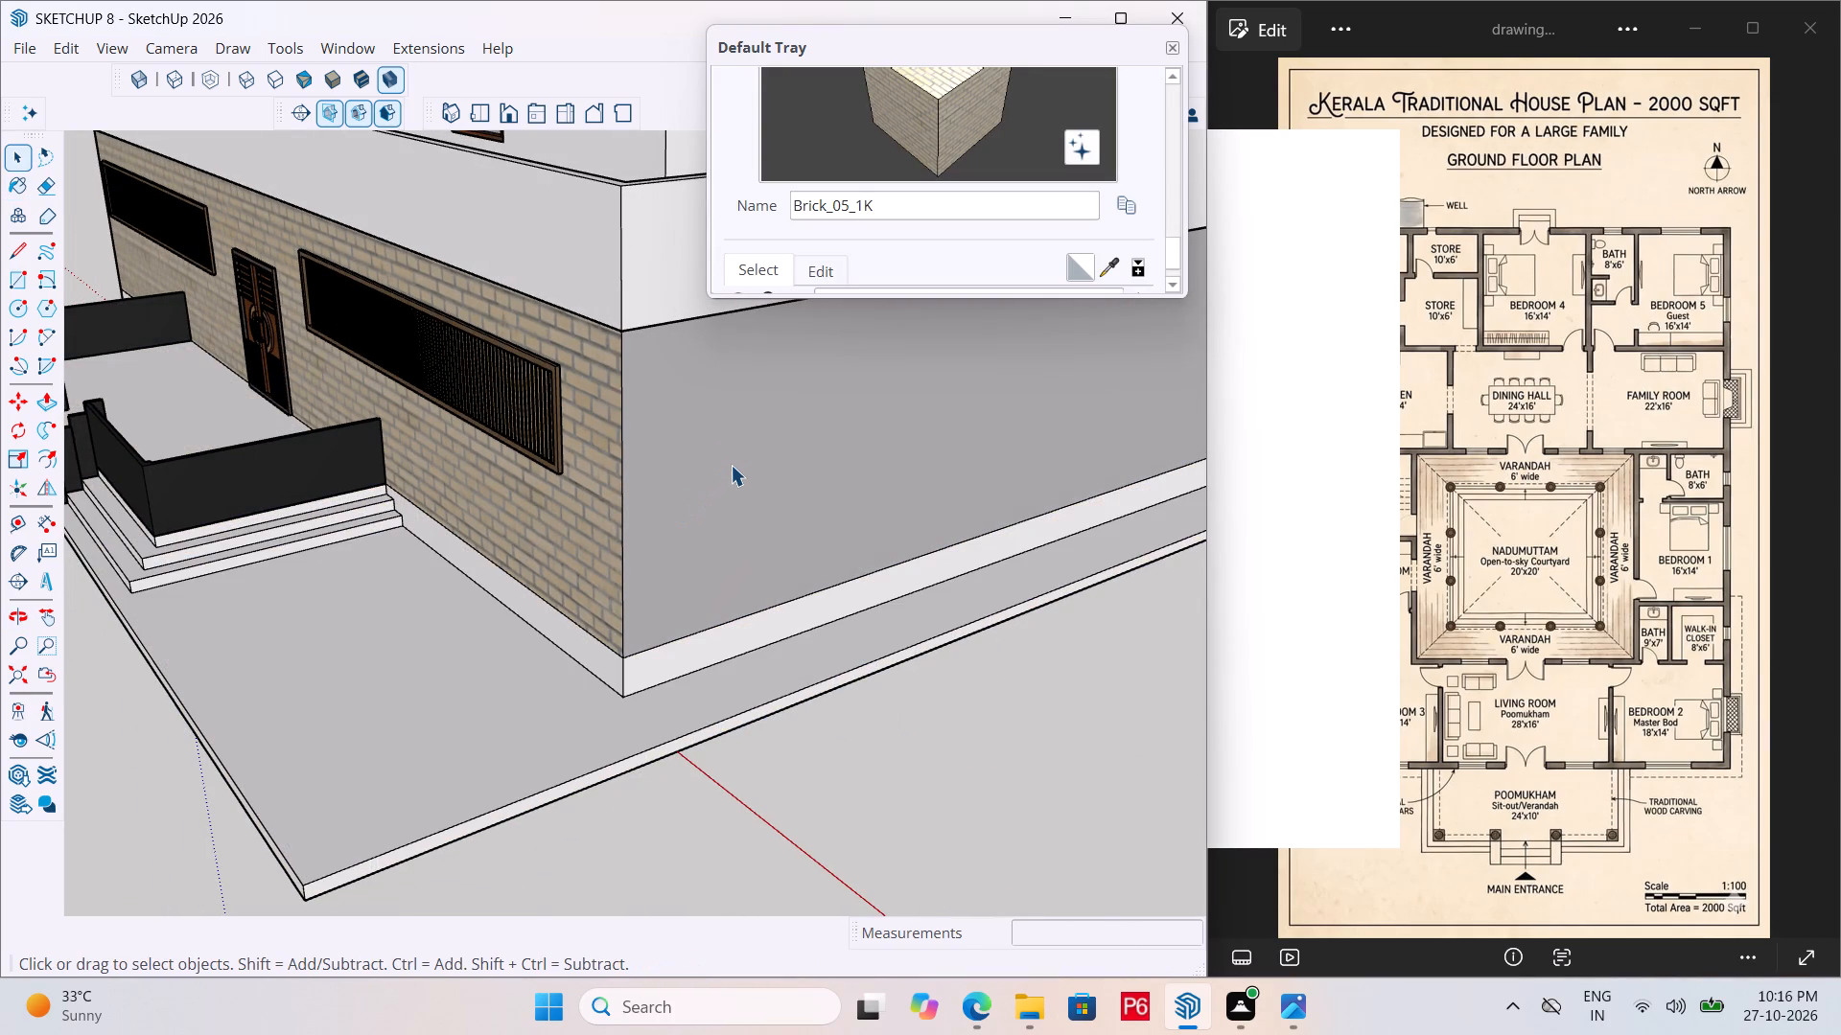
Open the walls' group and paint both side walls and the rear wall with the front wall's Brick_05_1K material.
double_click(731, 465)
click(707, 445)
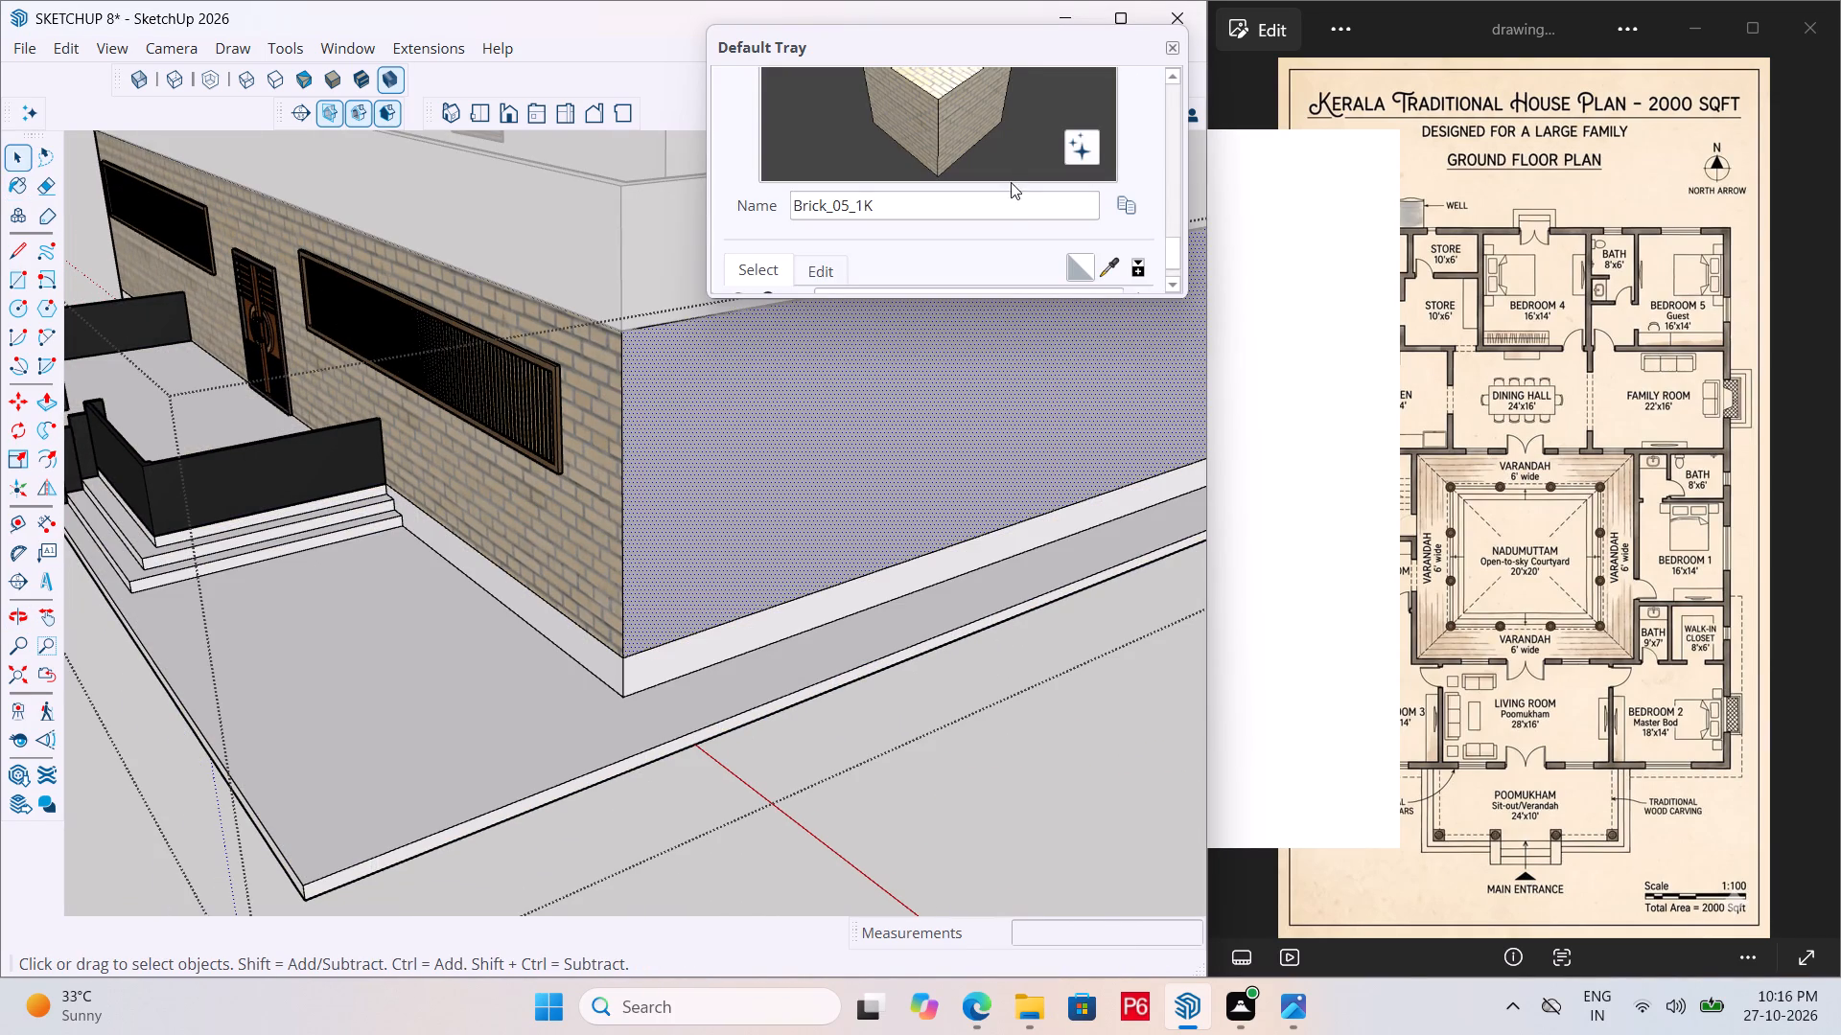
click(1110, 269)
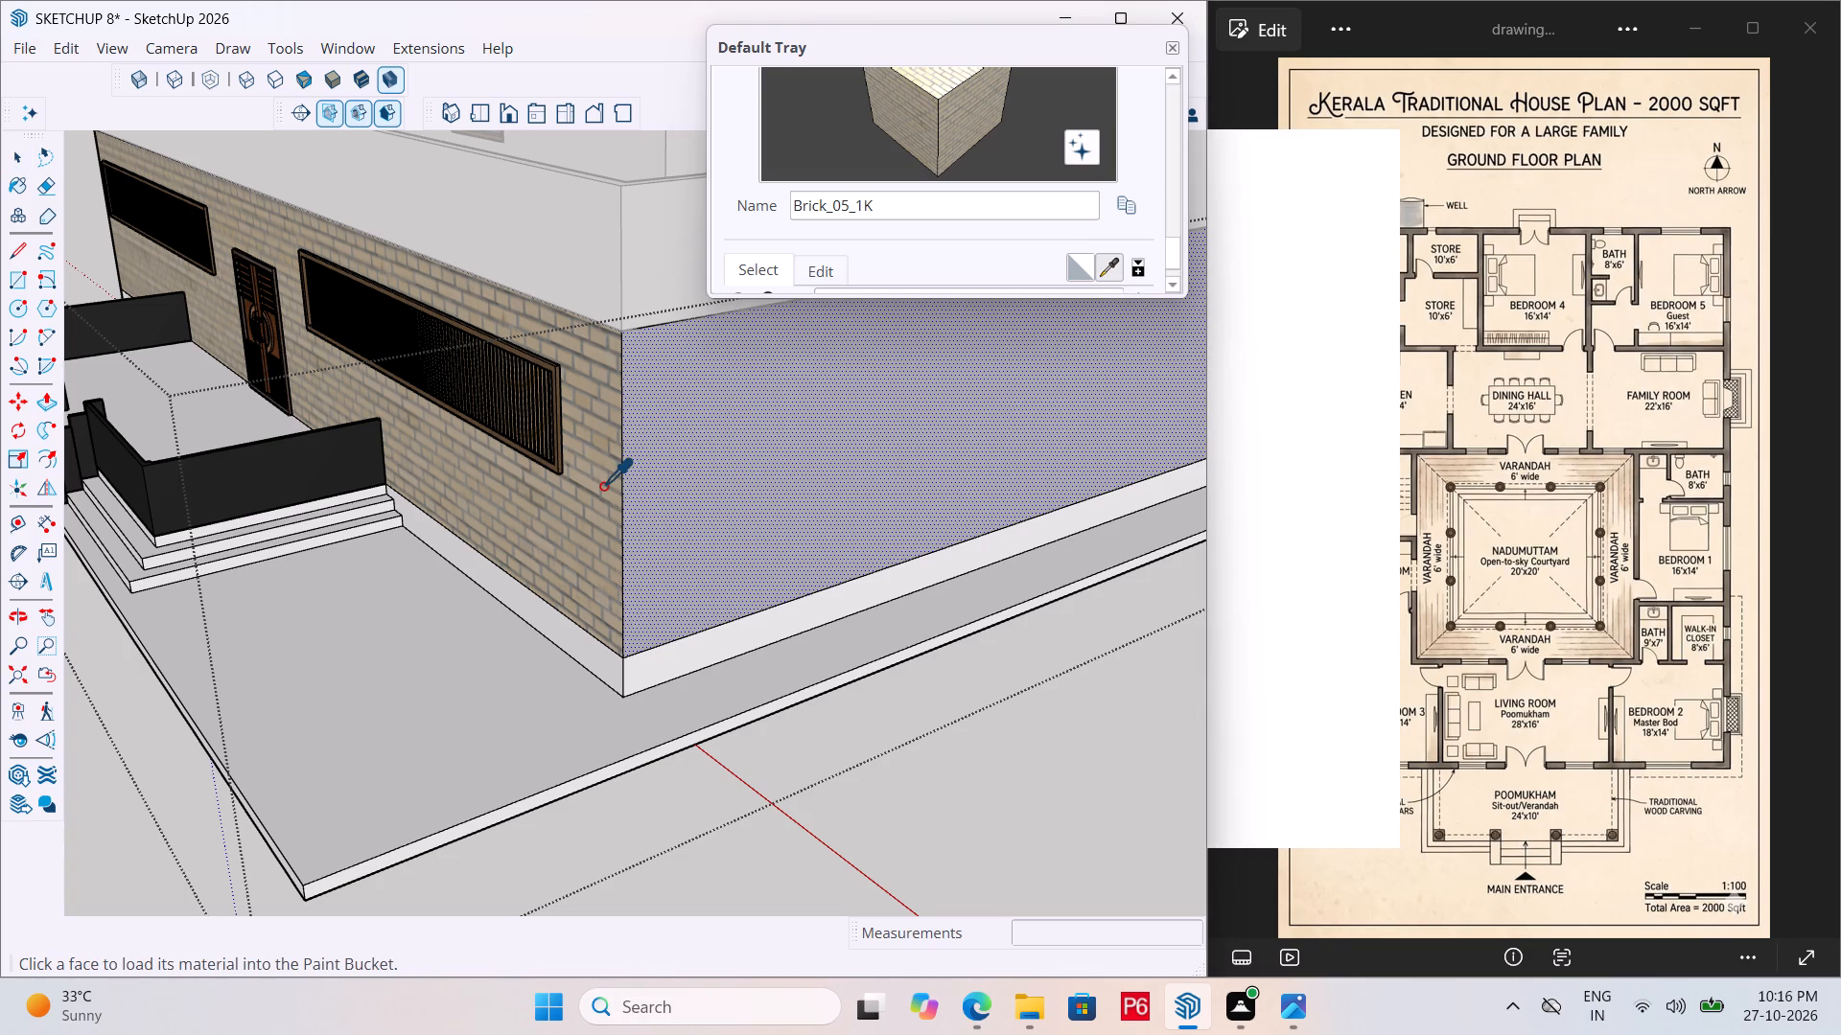
click(602, 486)
click(709, 466)
scroll(462, 551, down, 6)
scroll(321, 589, down, 6)
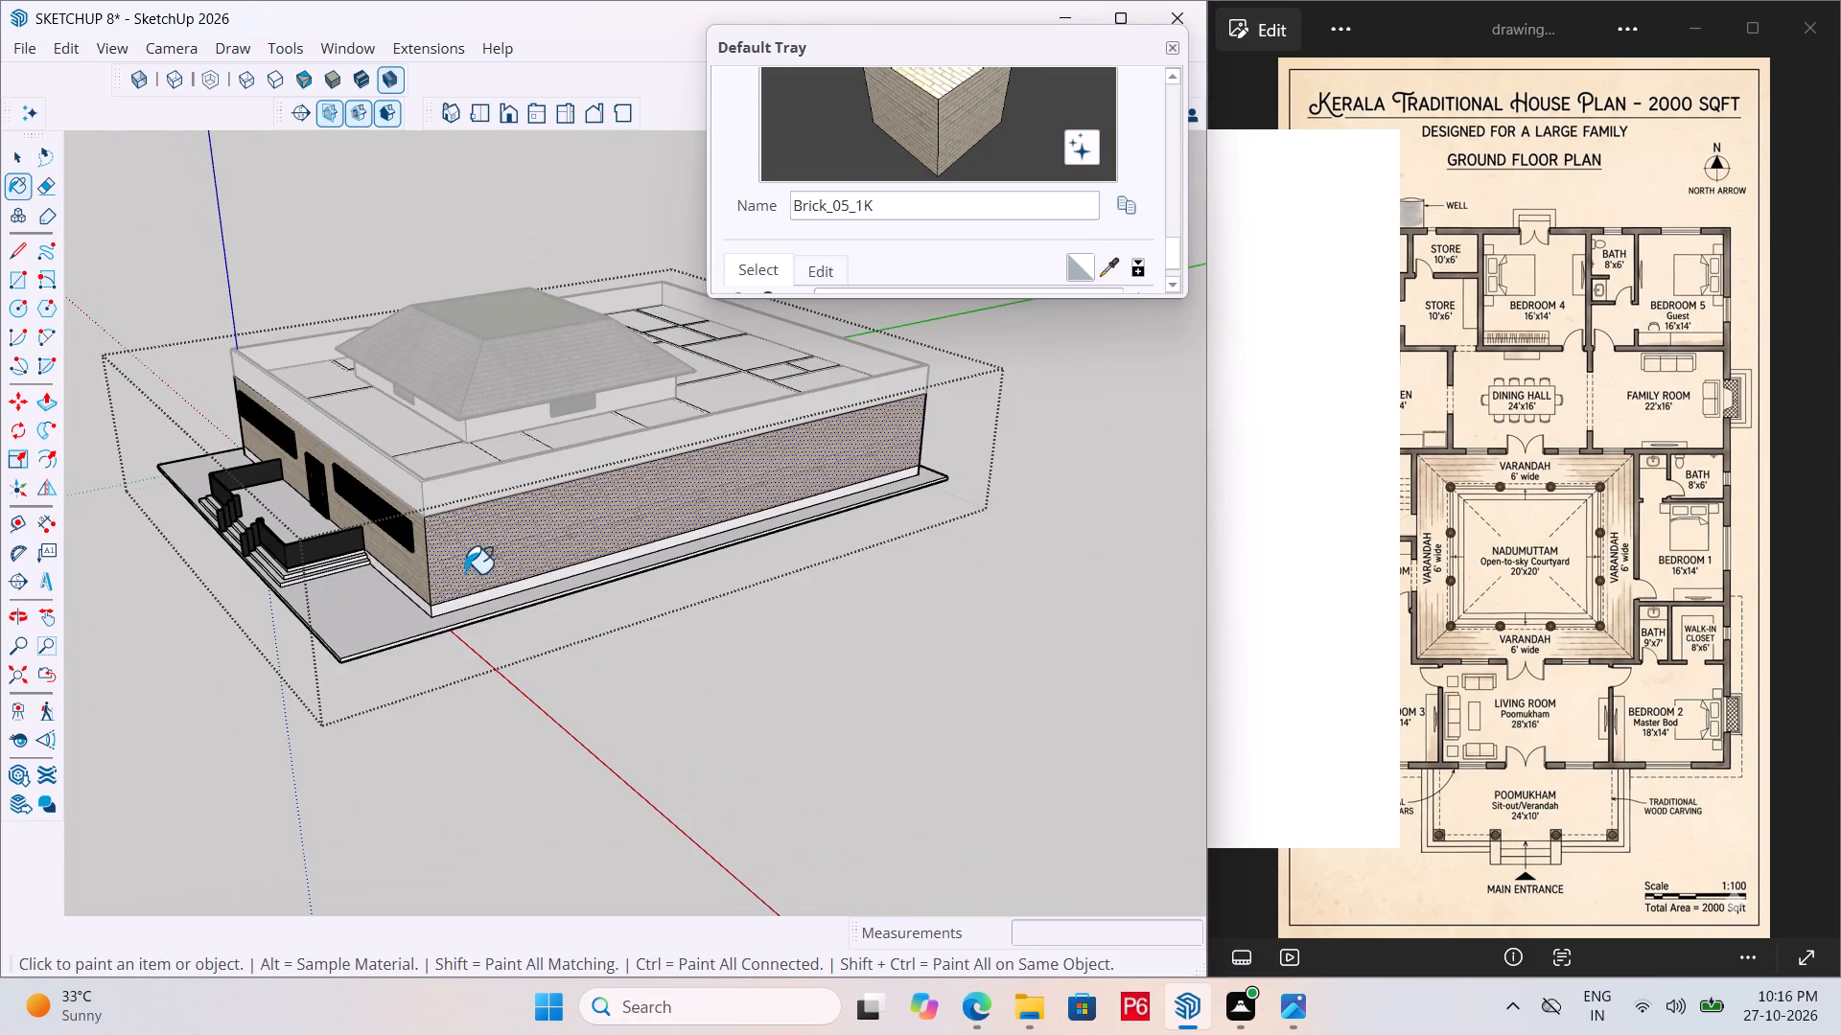
scroll(470, 581, down, 3)
middle_drag(776, 487, 189, 498)
scroll(779, 528, up, 4)
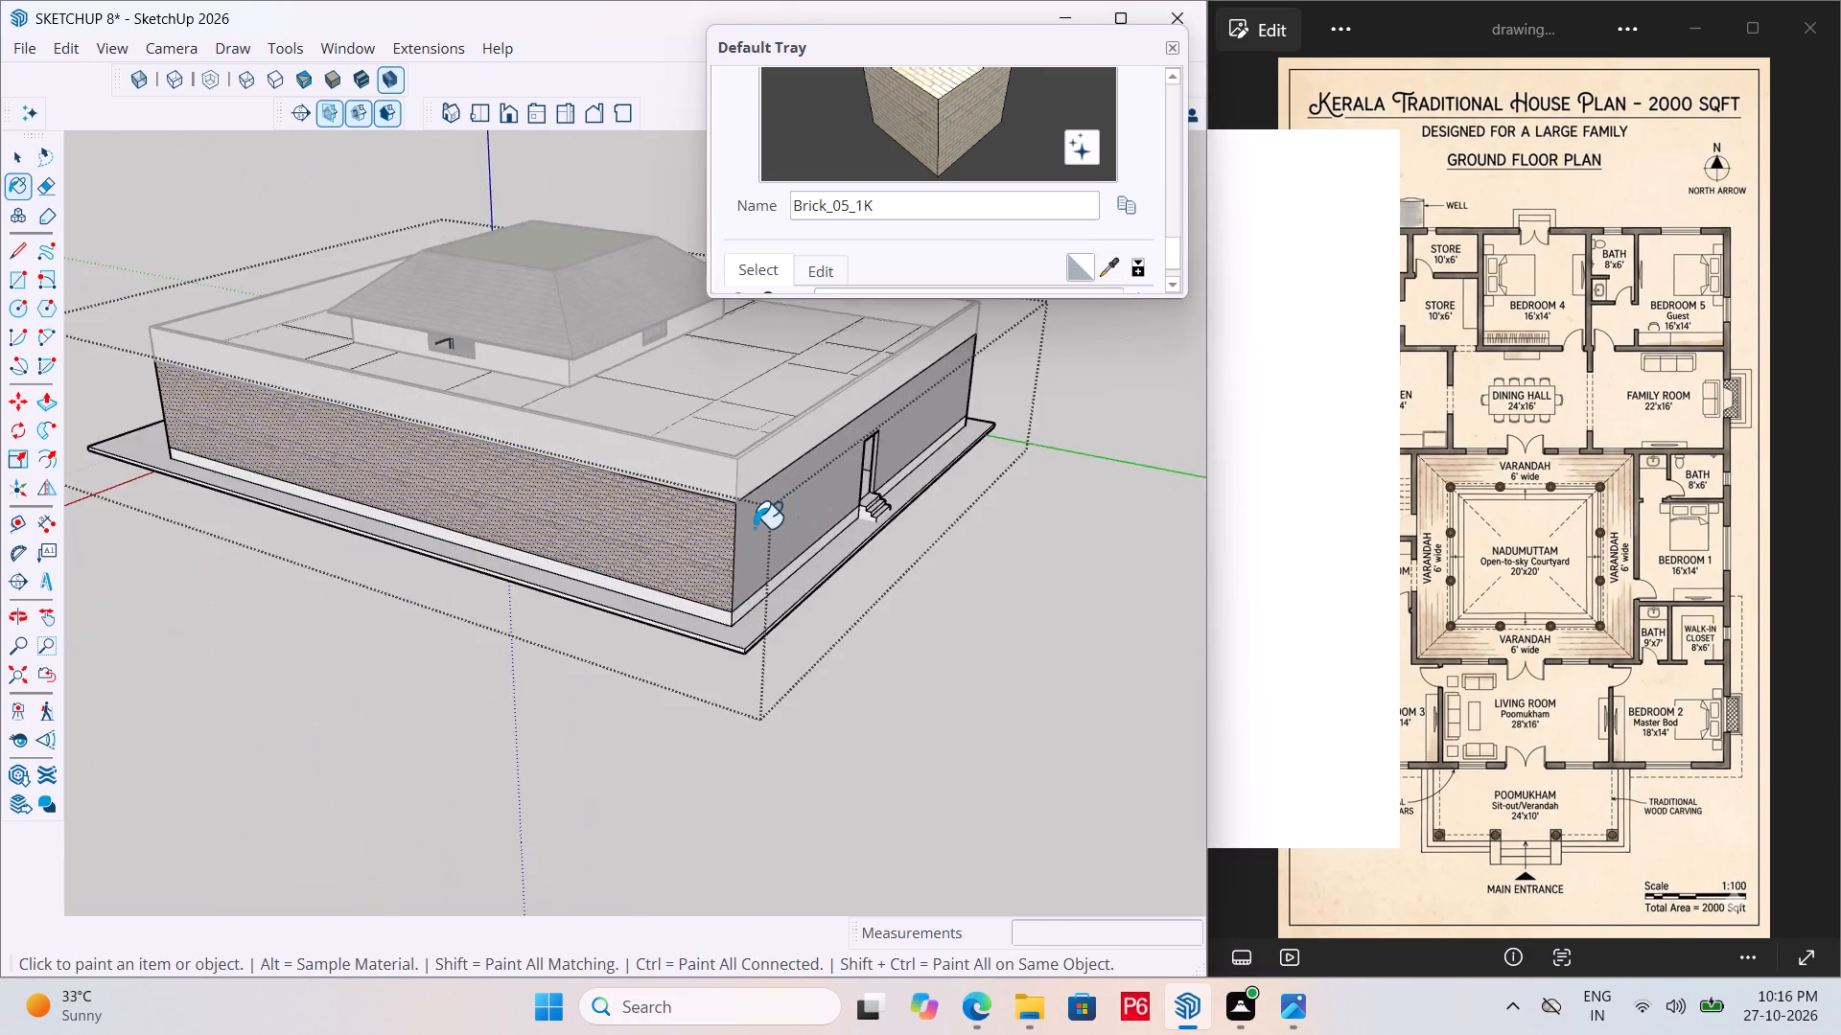
scroll(754, 528, up, 6)
click(777, 524)
middle_drag(1033, 501, 0, 524)
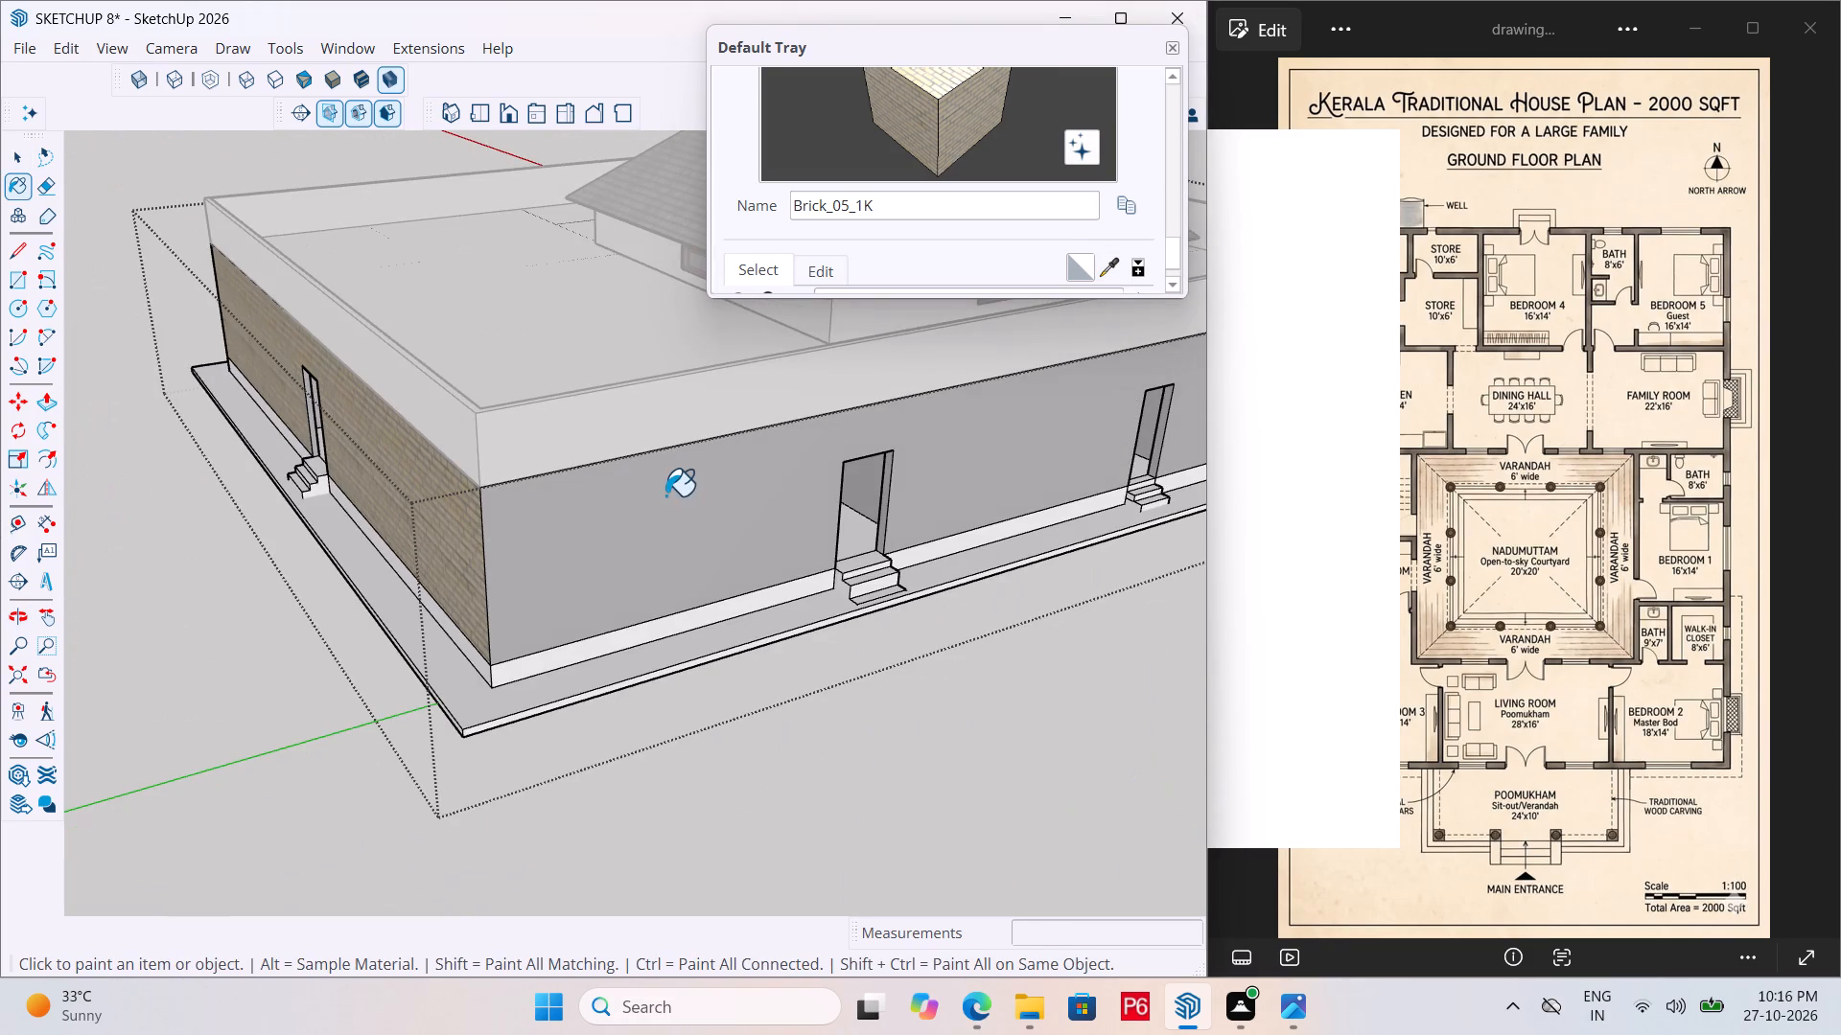
click(665, 495)
Return to the front facade and save the model with Brick_05_1K on all four exterior walls.
scroll(375, 606, down, 6)
middle_drag(1006, 571, 65, 553)
middle_drag(676, 559, 483, 552)
key(ctrl+s)
key(ctrl+s)
key(ctrl+s)
key(ctrl+s)
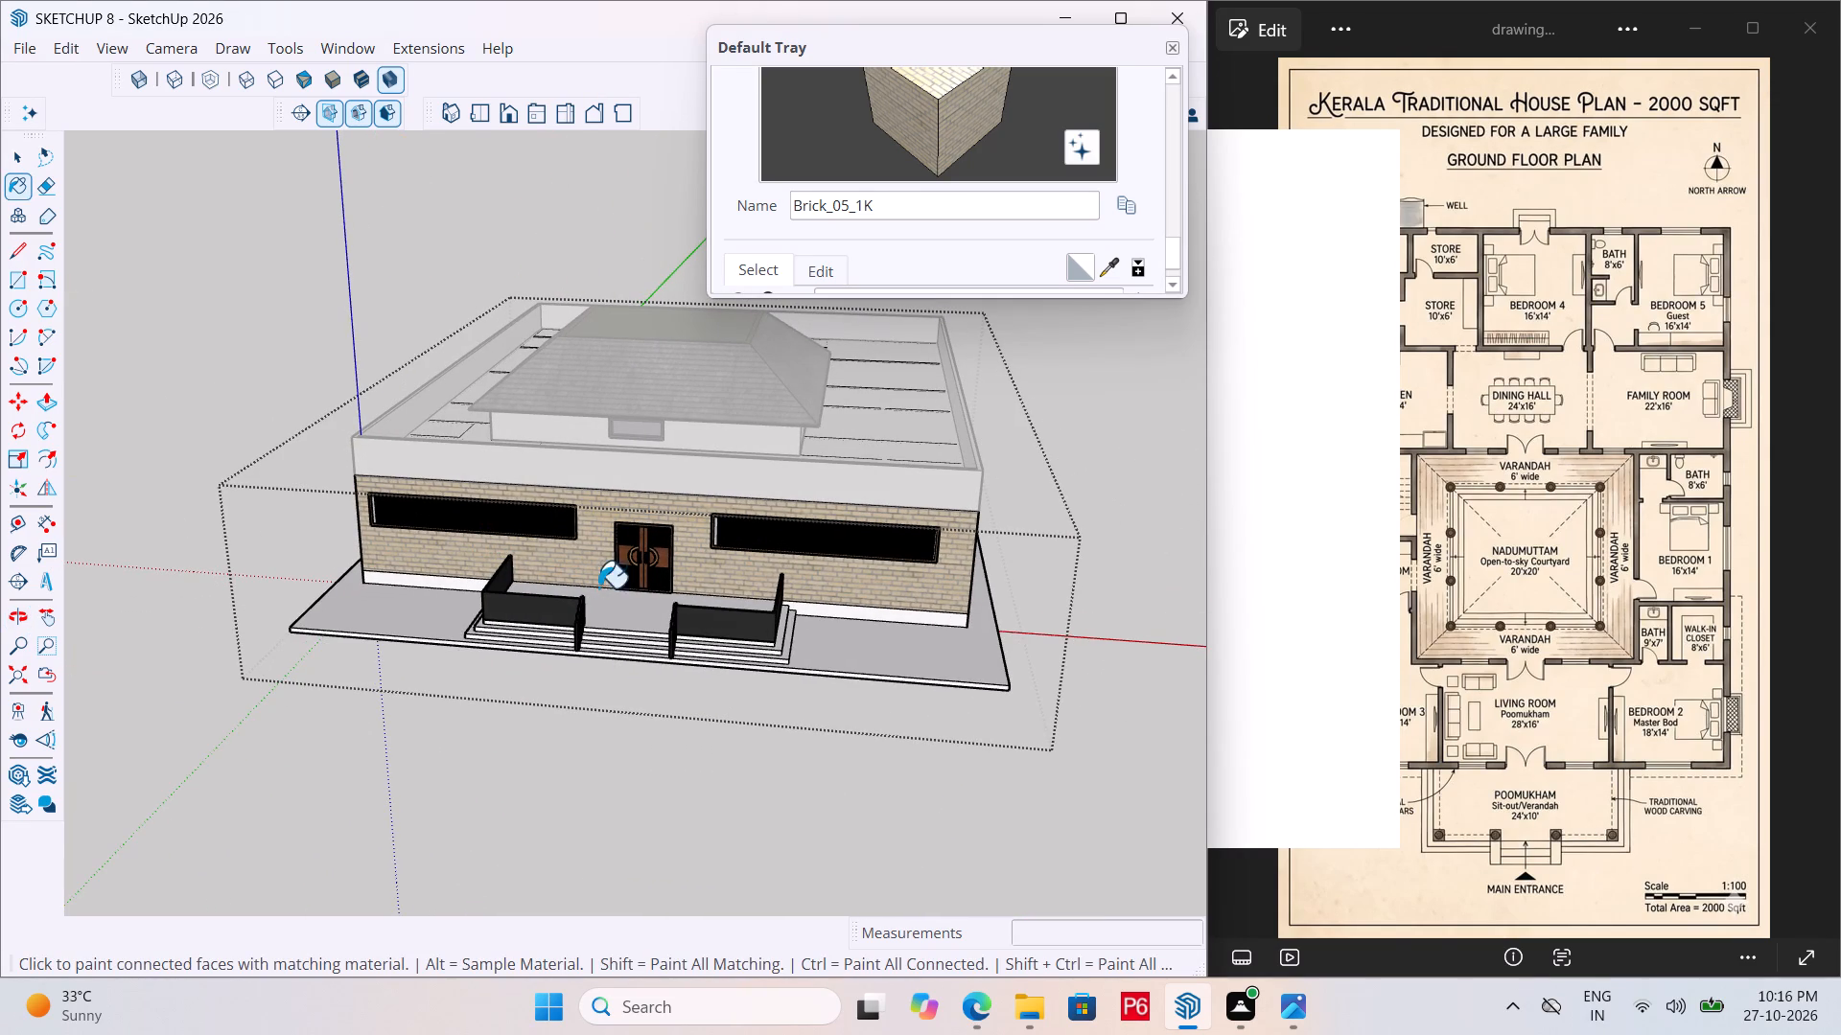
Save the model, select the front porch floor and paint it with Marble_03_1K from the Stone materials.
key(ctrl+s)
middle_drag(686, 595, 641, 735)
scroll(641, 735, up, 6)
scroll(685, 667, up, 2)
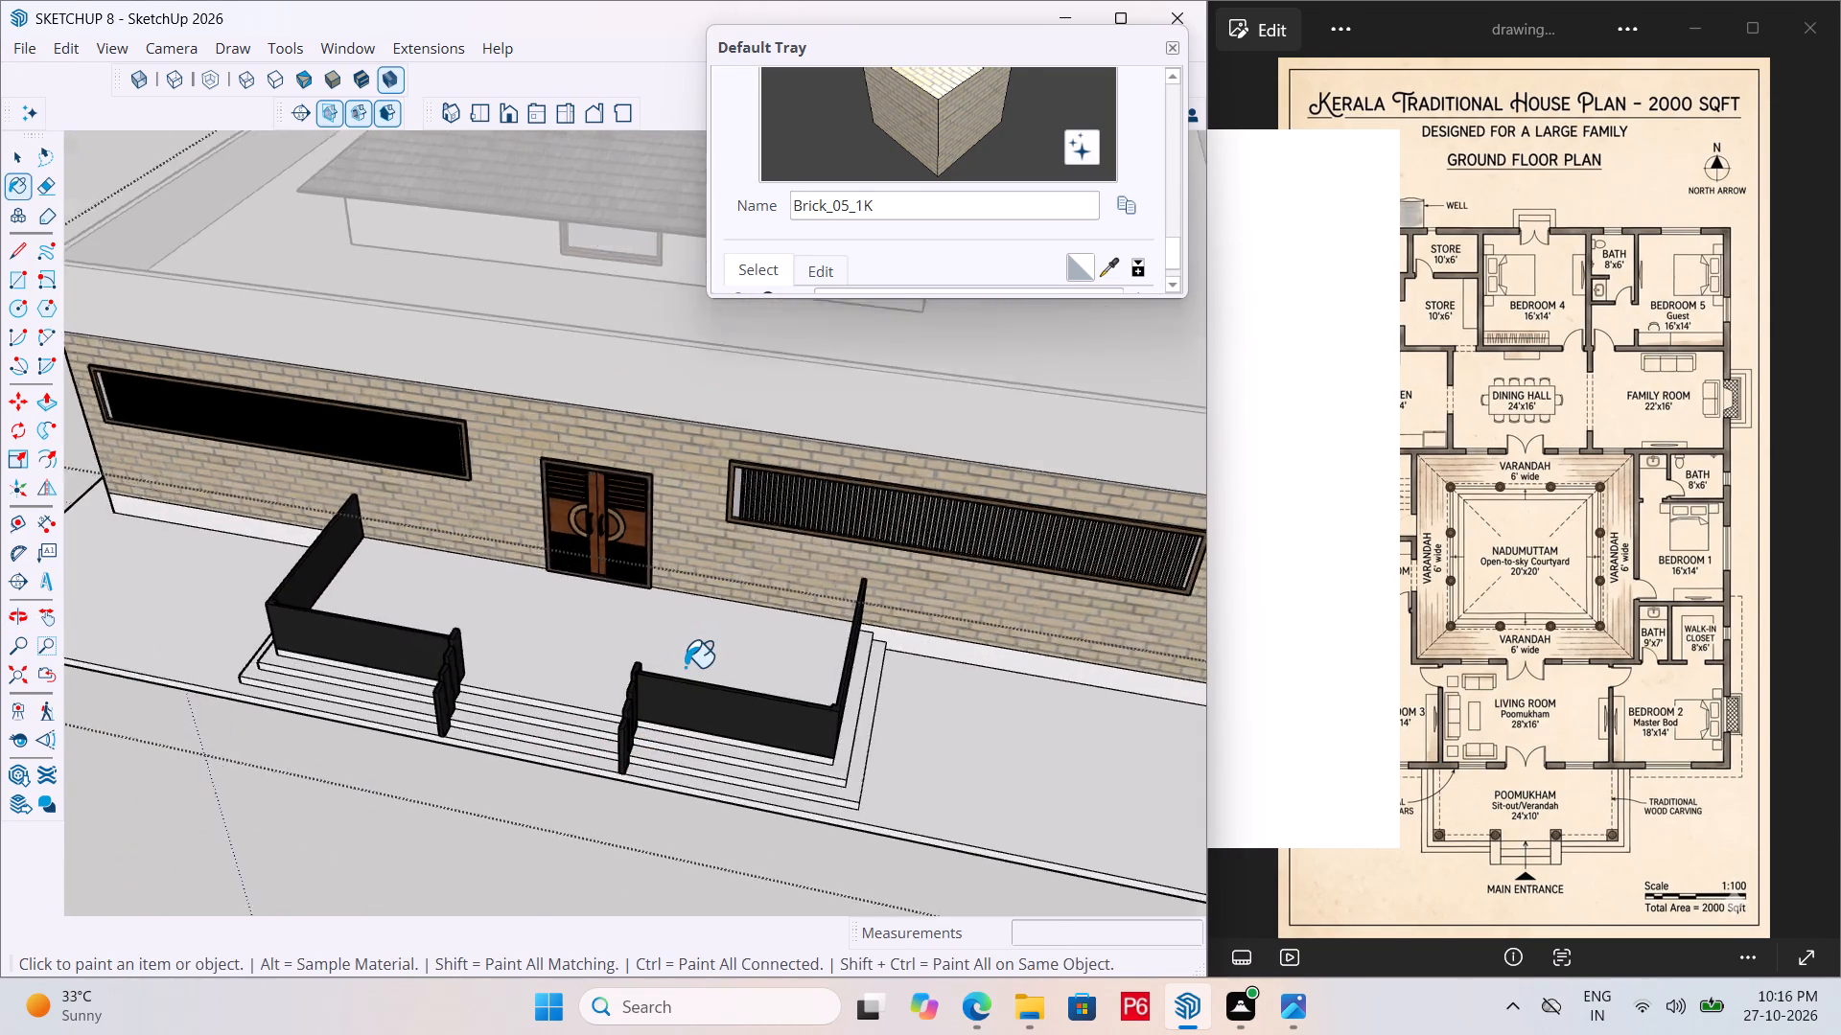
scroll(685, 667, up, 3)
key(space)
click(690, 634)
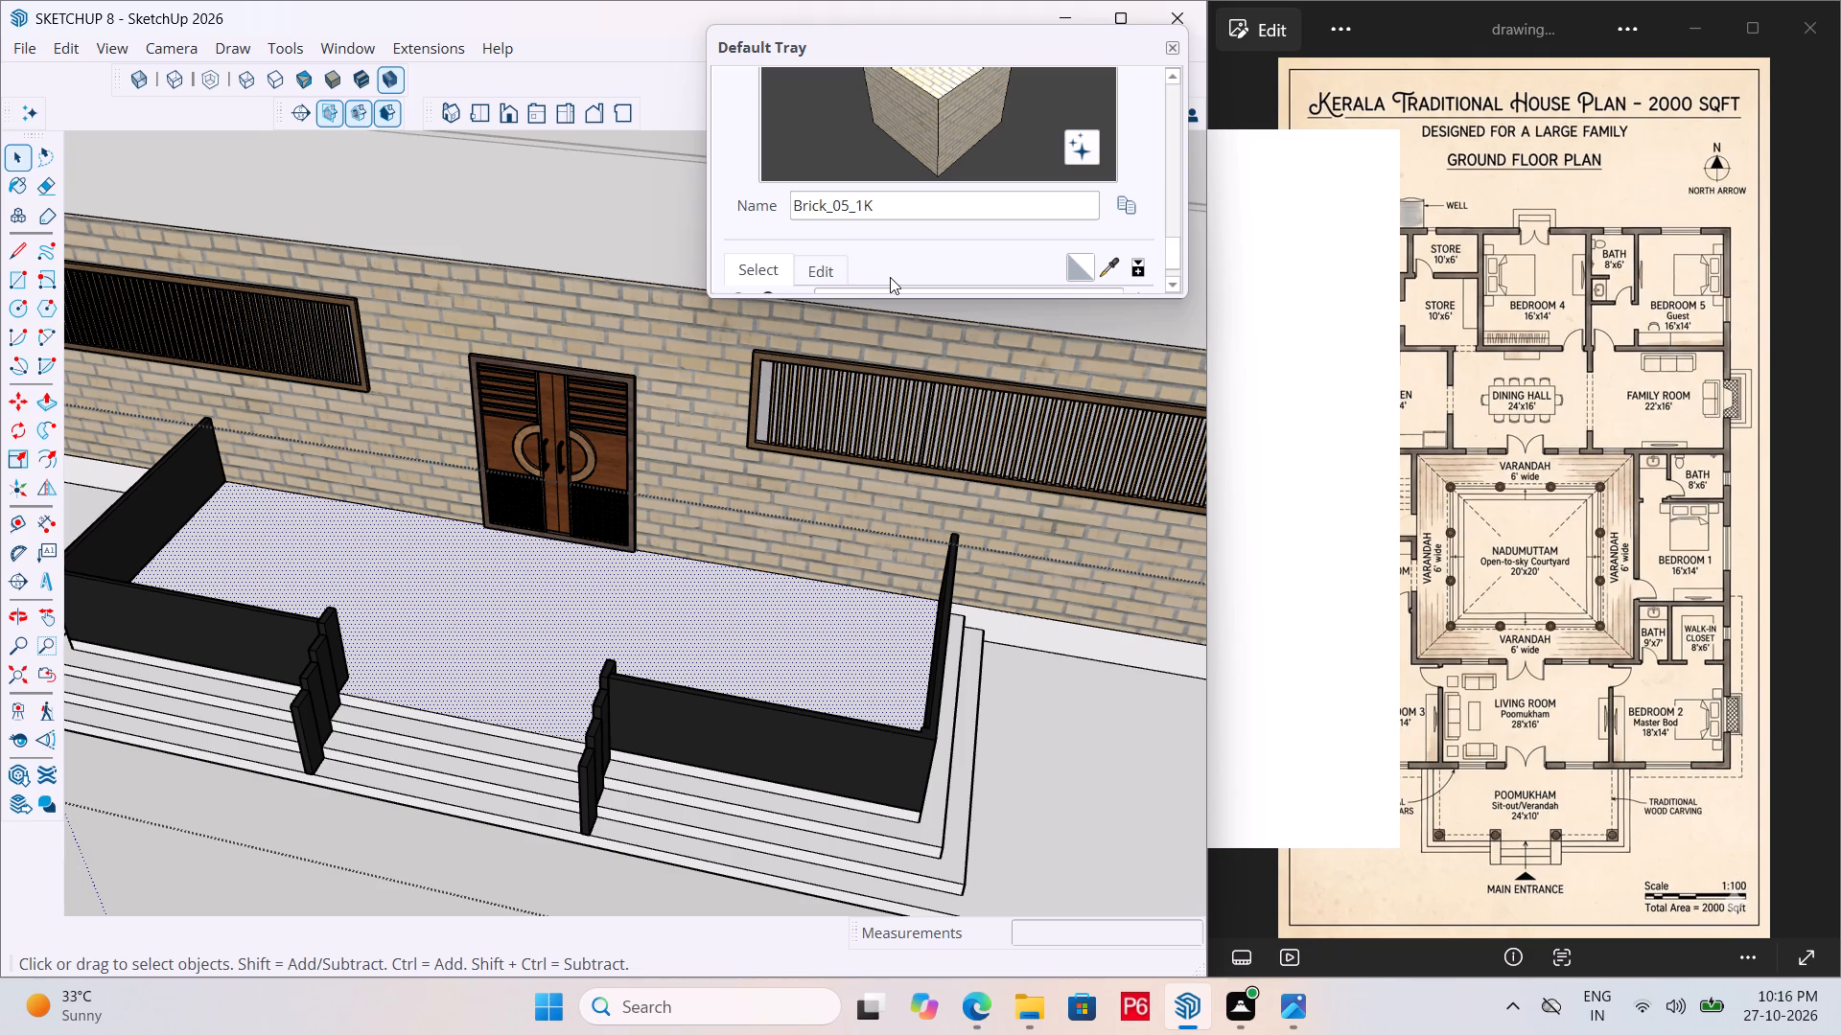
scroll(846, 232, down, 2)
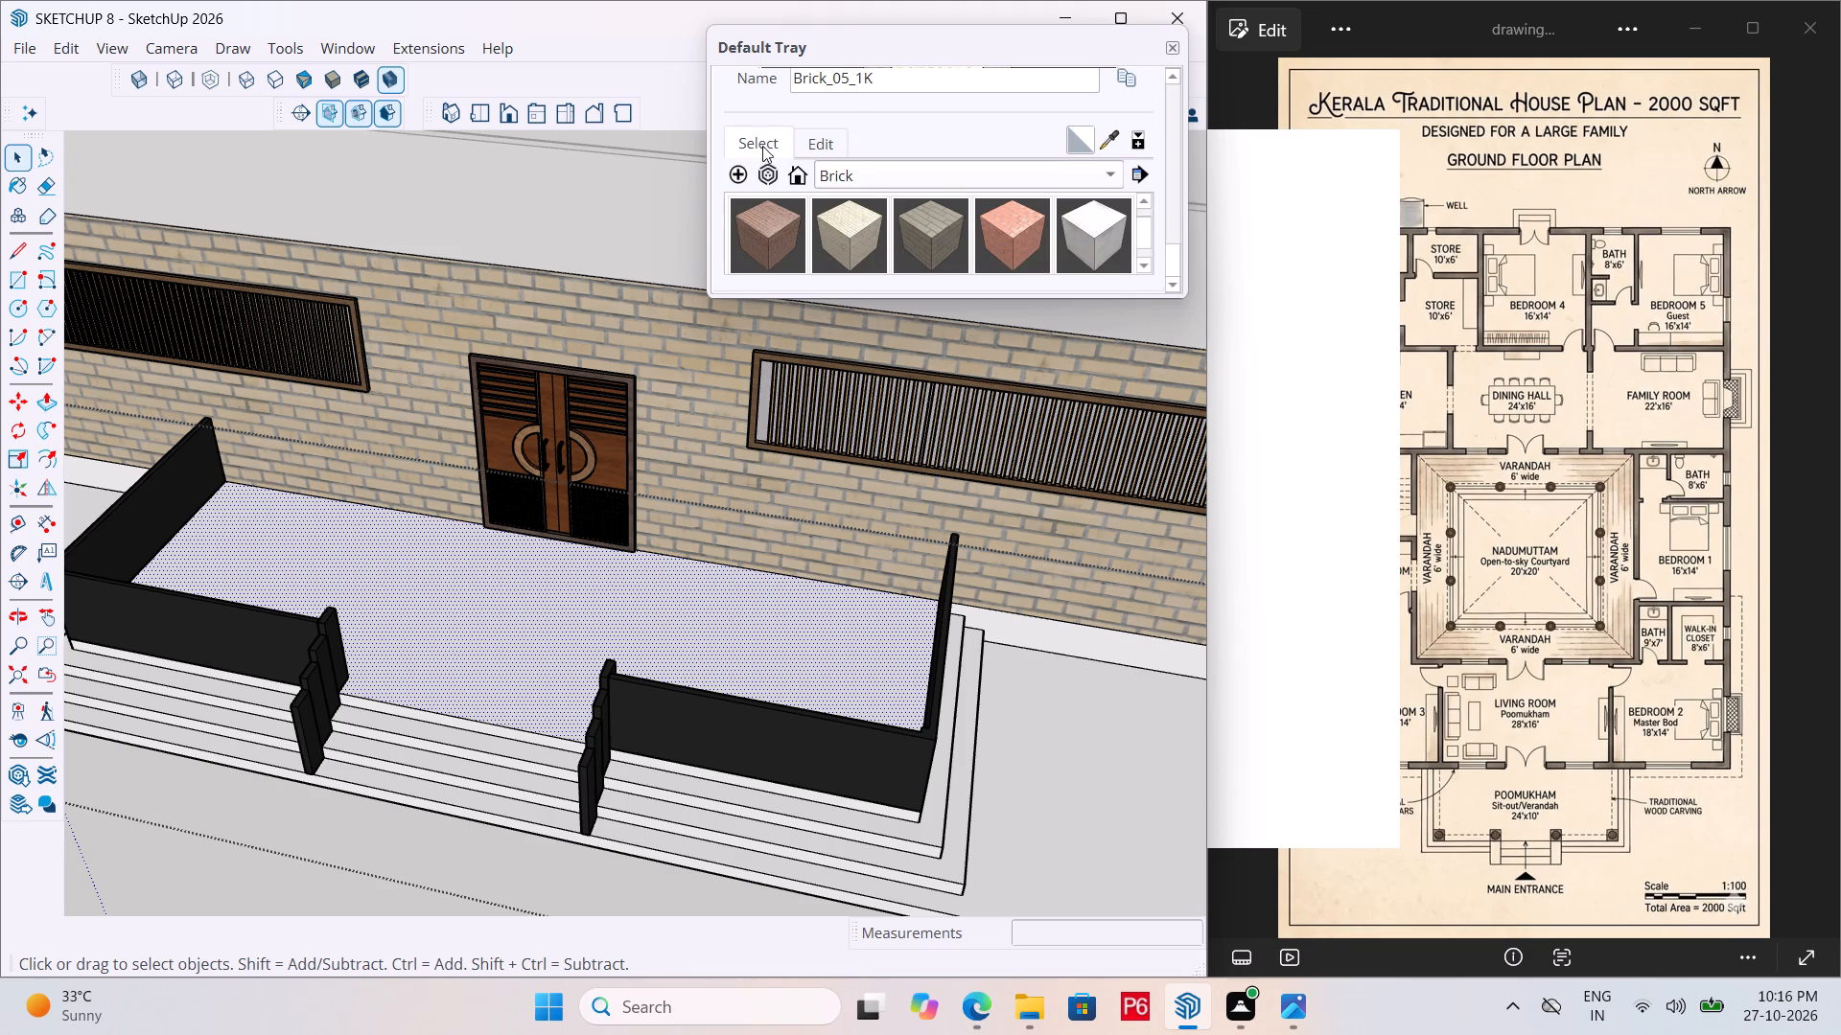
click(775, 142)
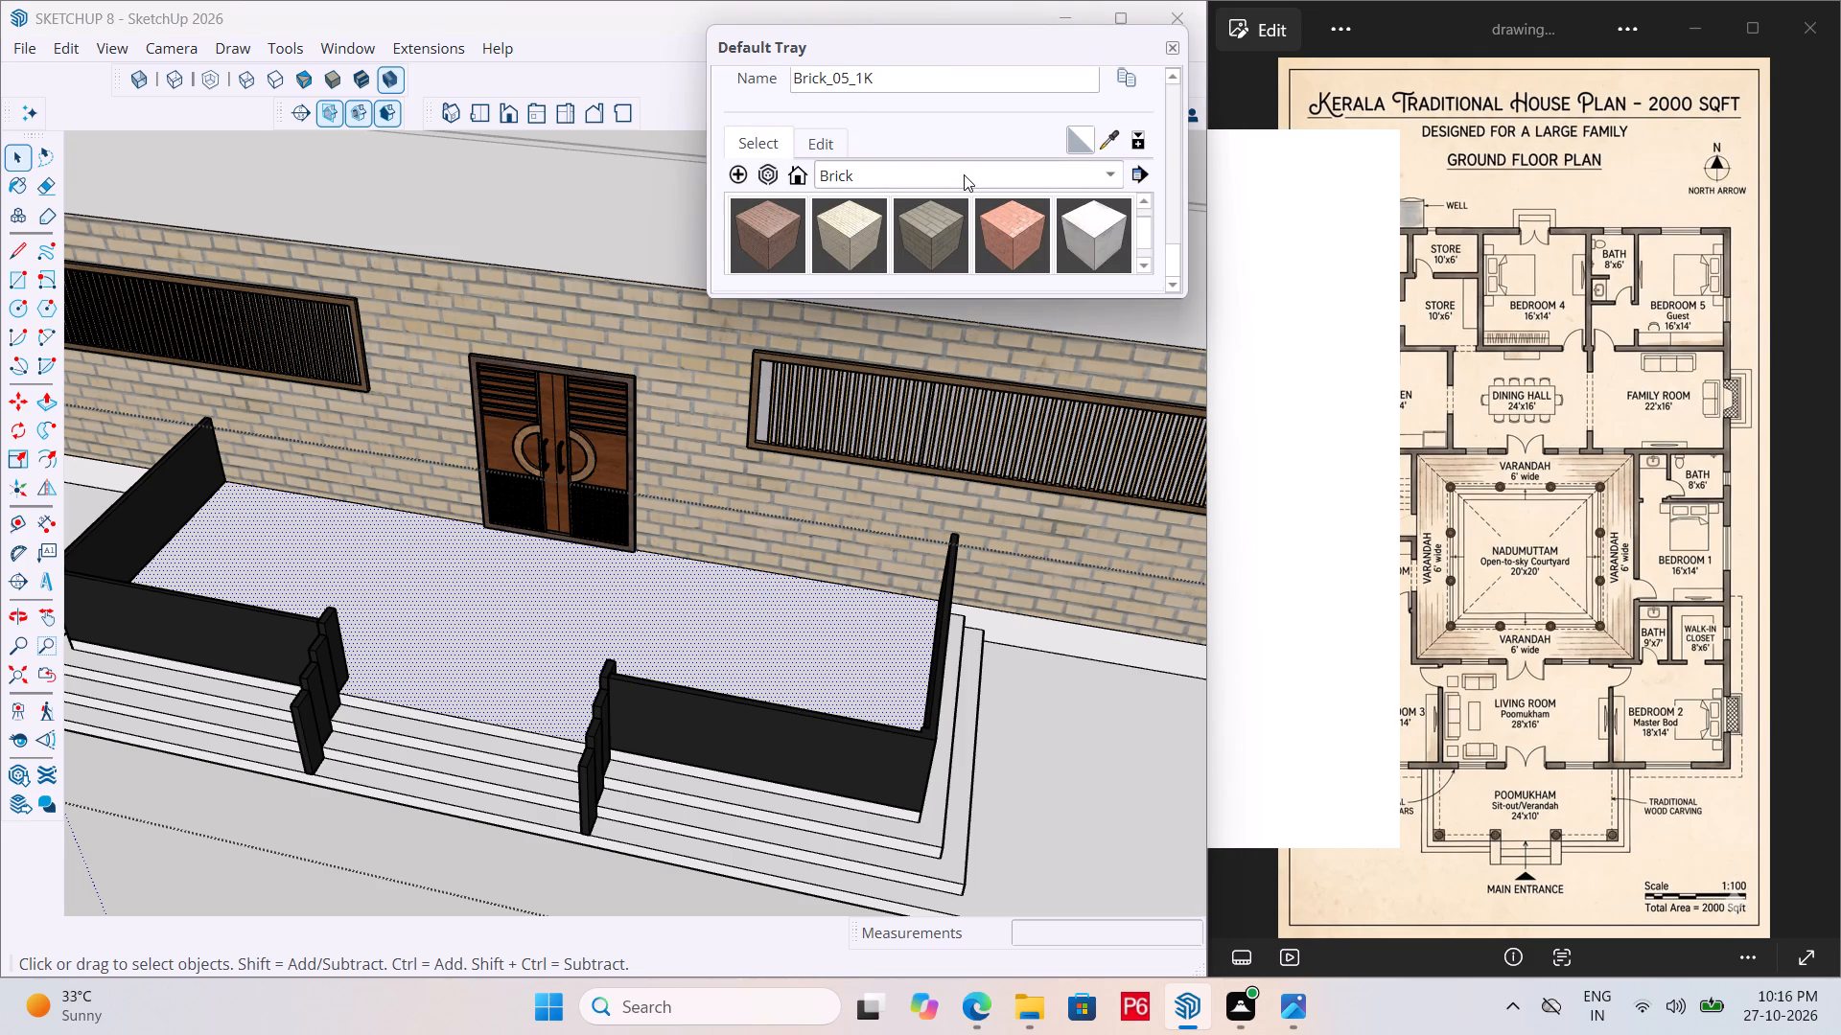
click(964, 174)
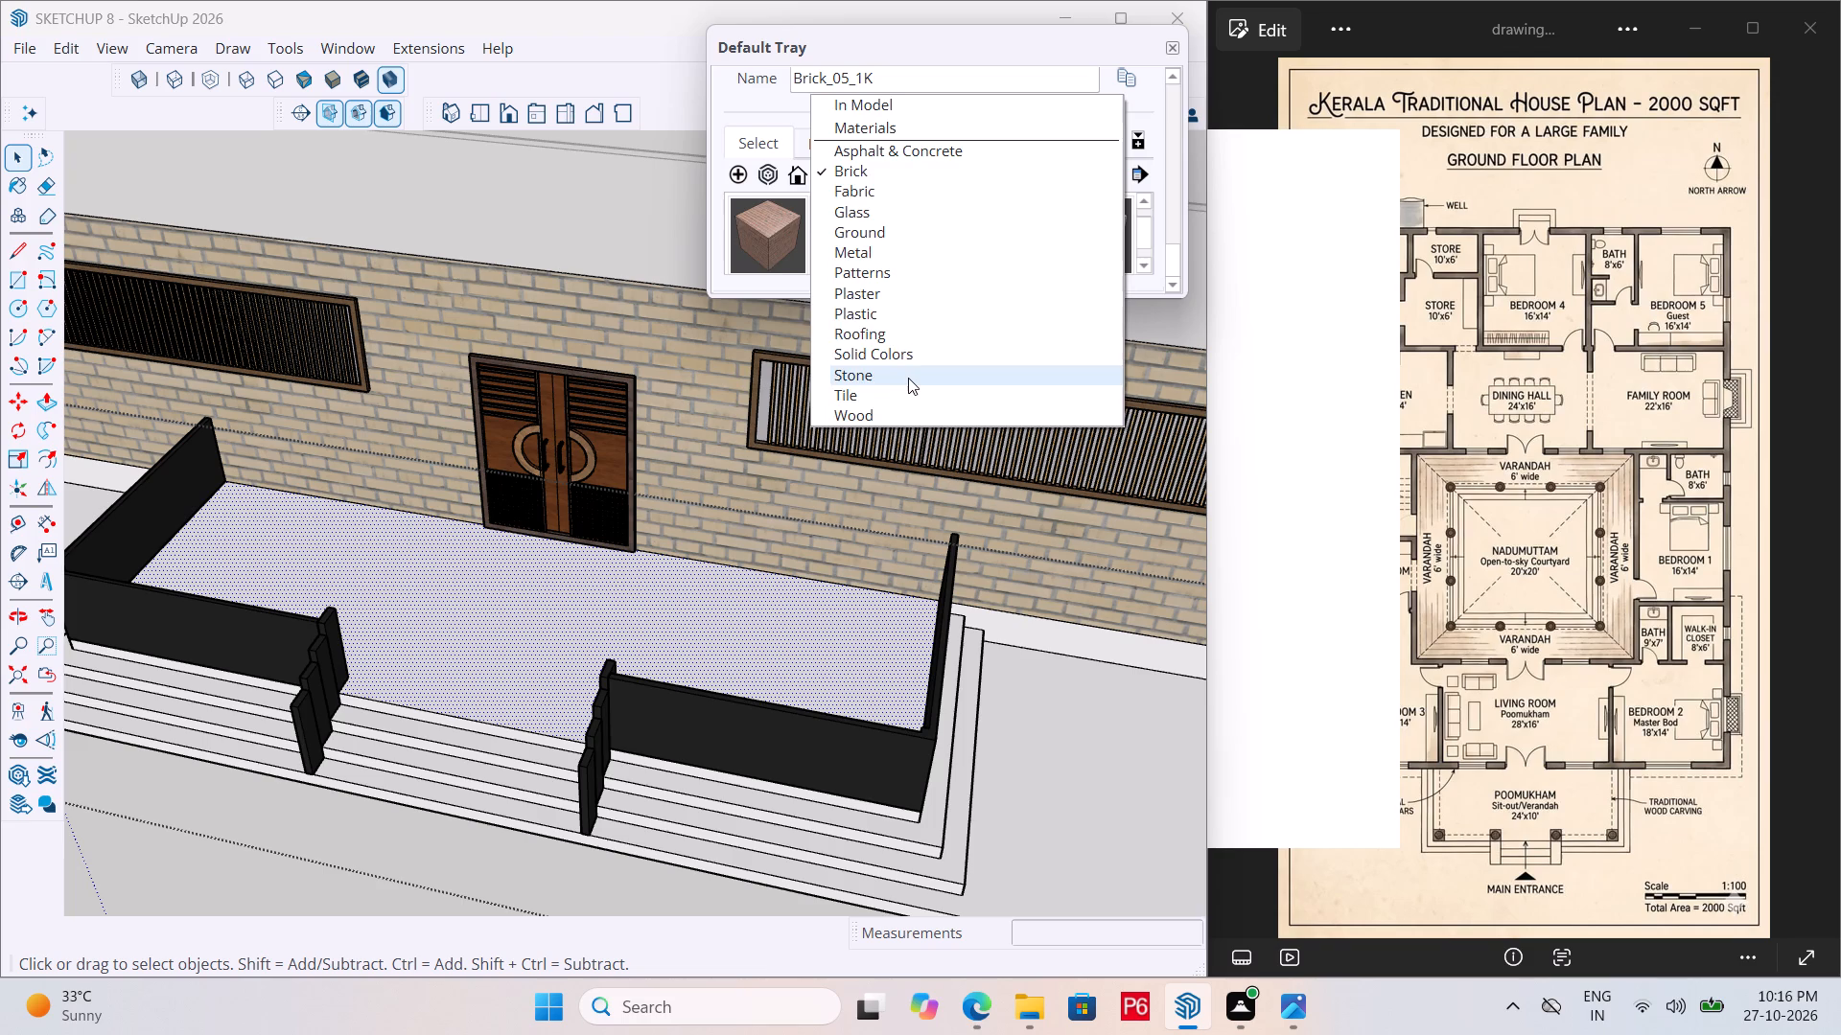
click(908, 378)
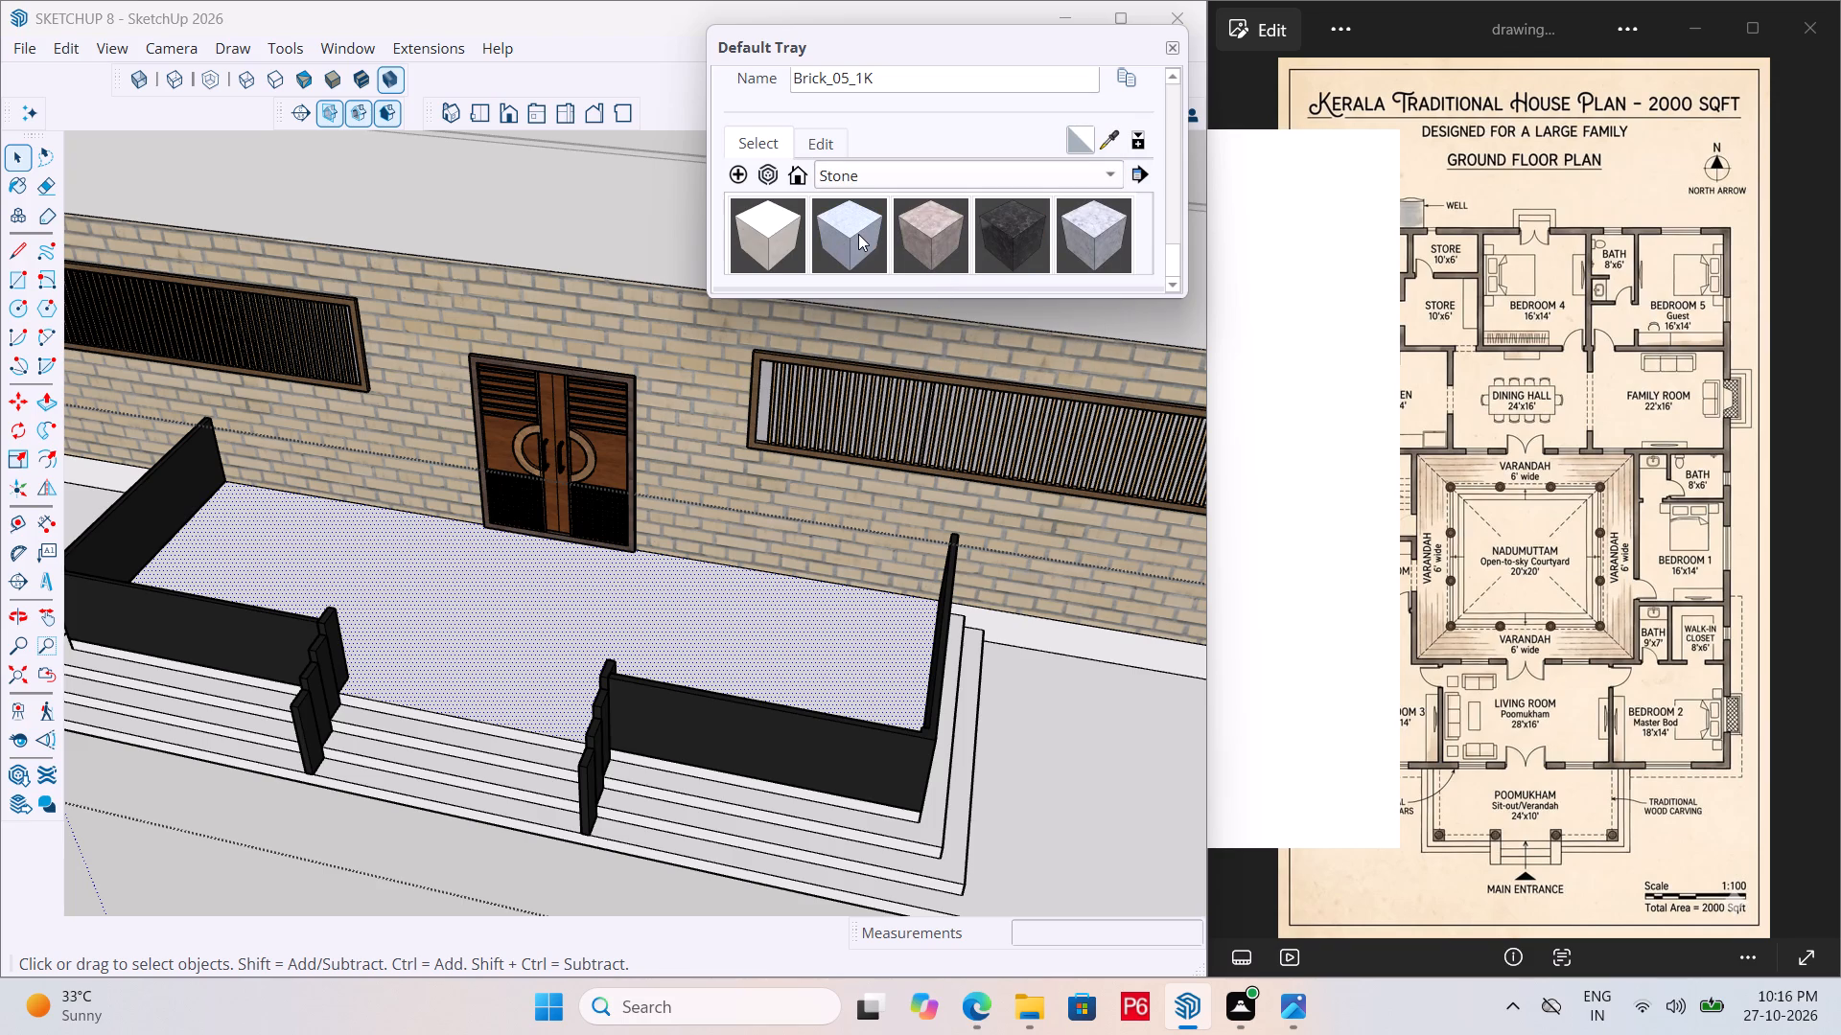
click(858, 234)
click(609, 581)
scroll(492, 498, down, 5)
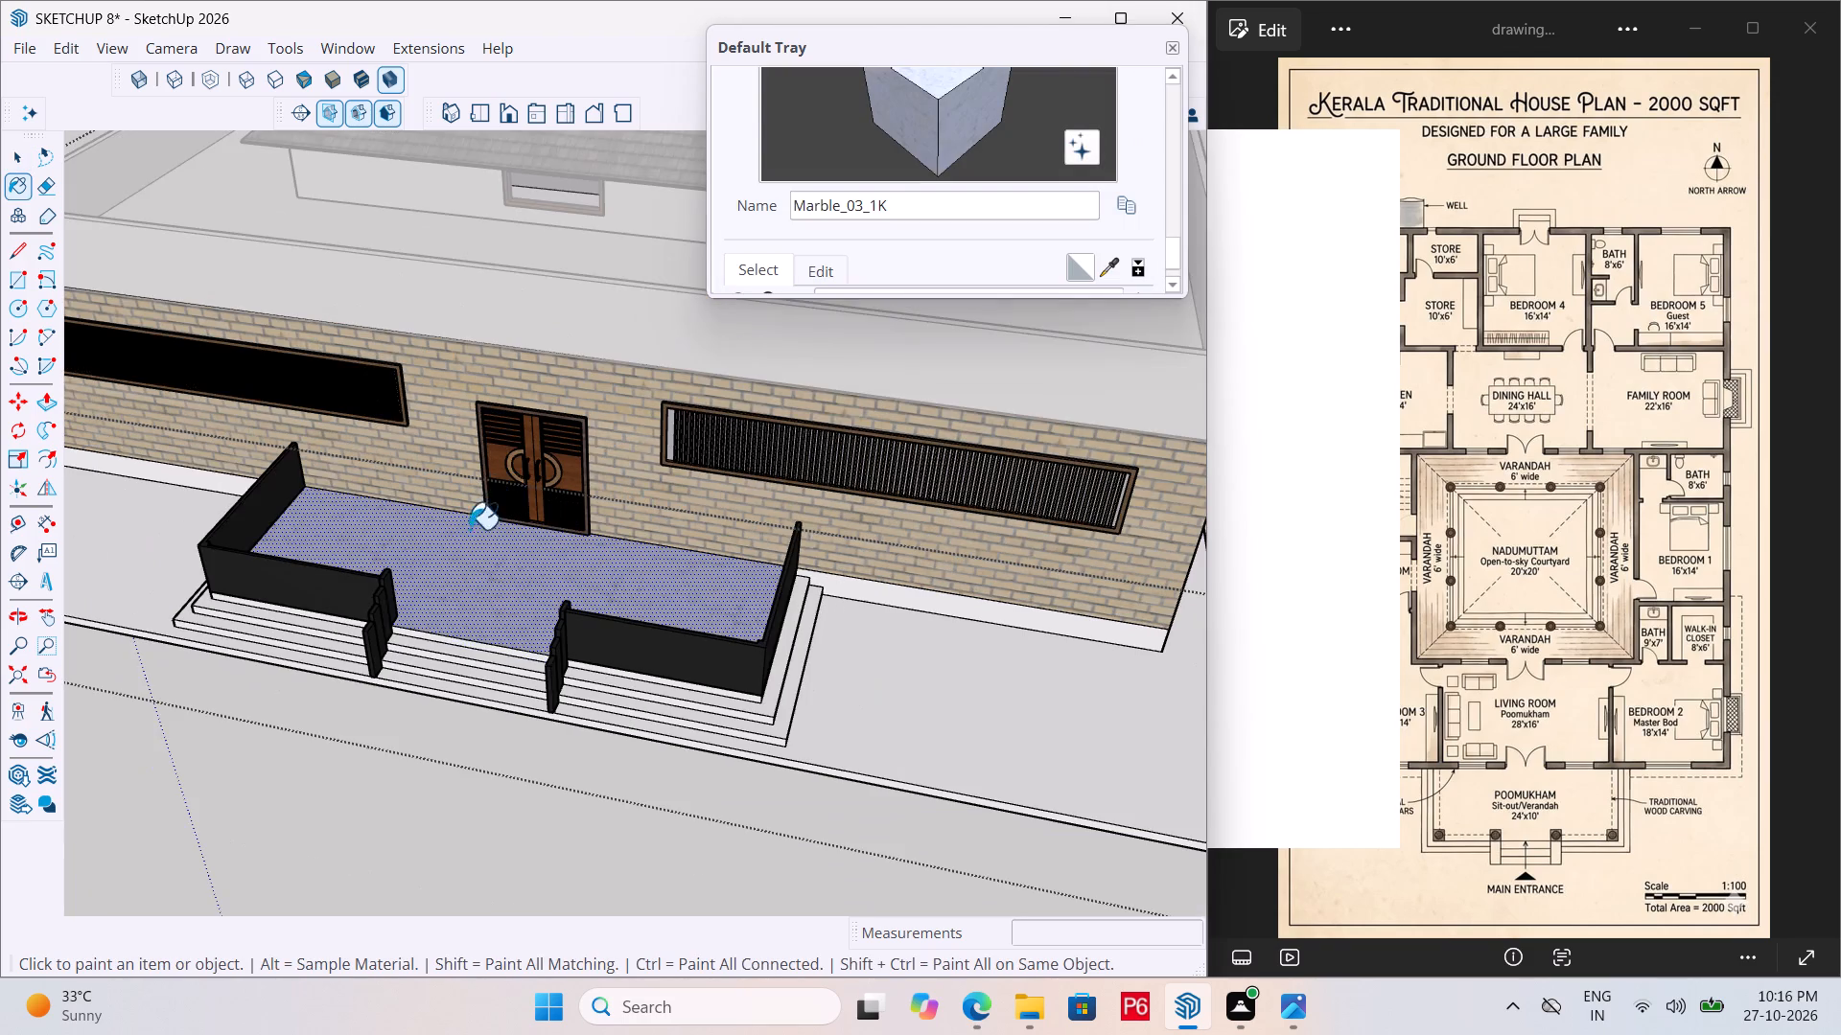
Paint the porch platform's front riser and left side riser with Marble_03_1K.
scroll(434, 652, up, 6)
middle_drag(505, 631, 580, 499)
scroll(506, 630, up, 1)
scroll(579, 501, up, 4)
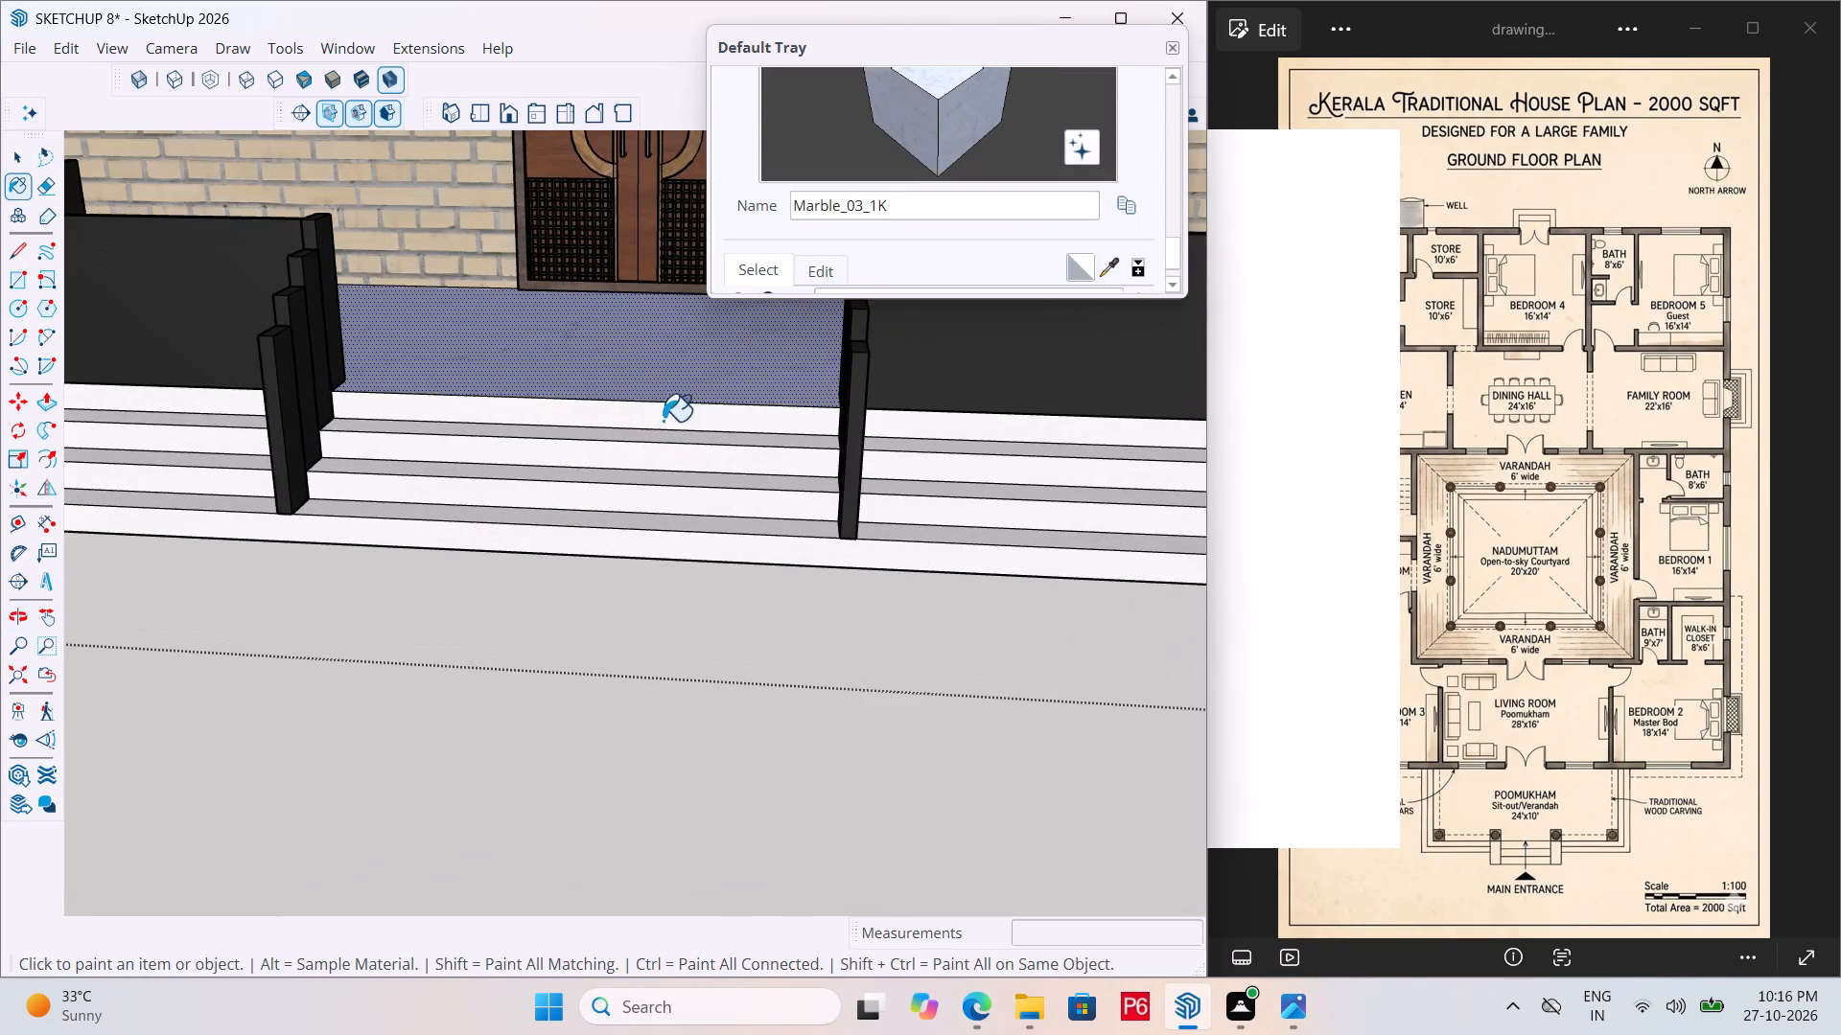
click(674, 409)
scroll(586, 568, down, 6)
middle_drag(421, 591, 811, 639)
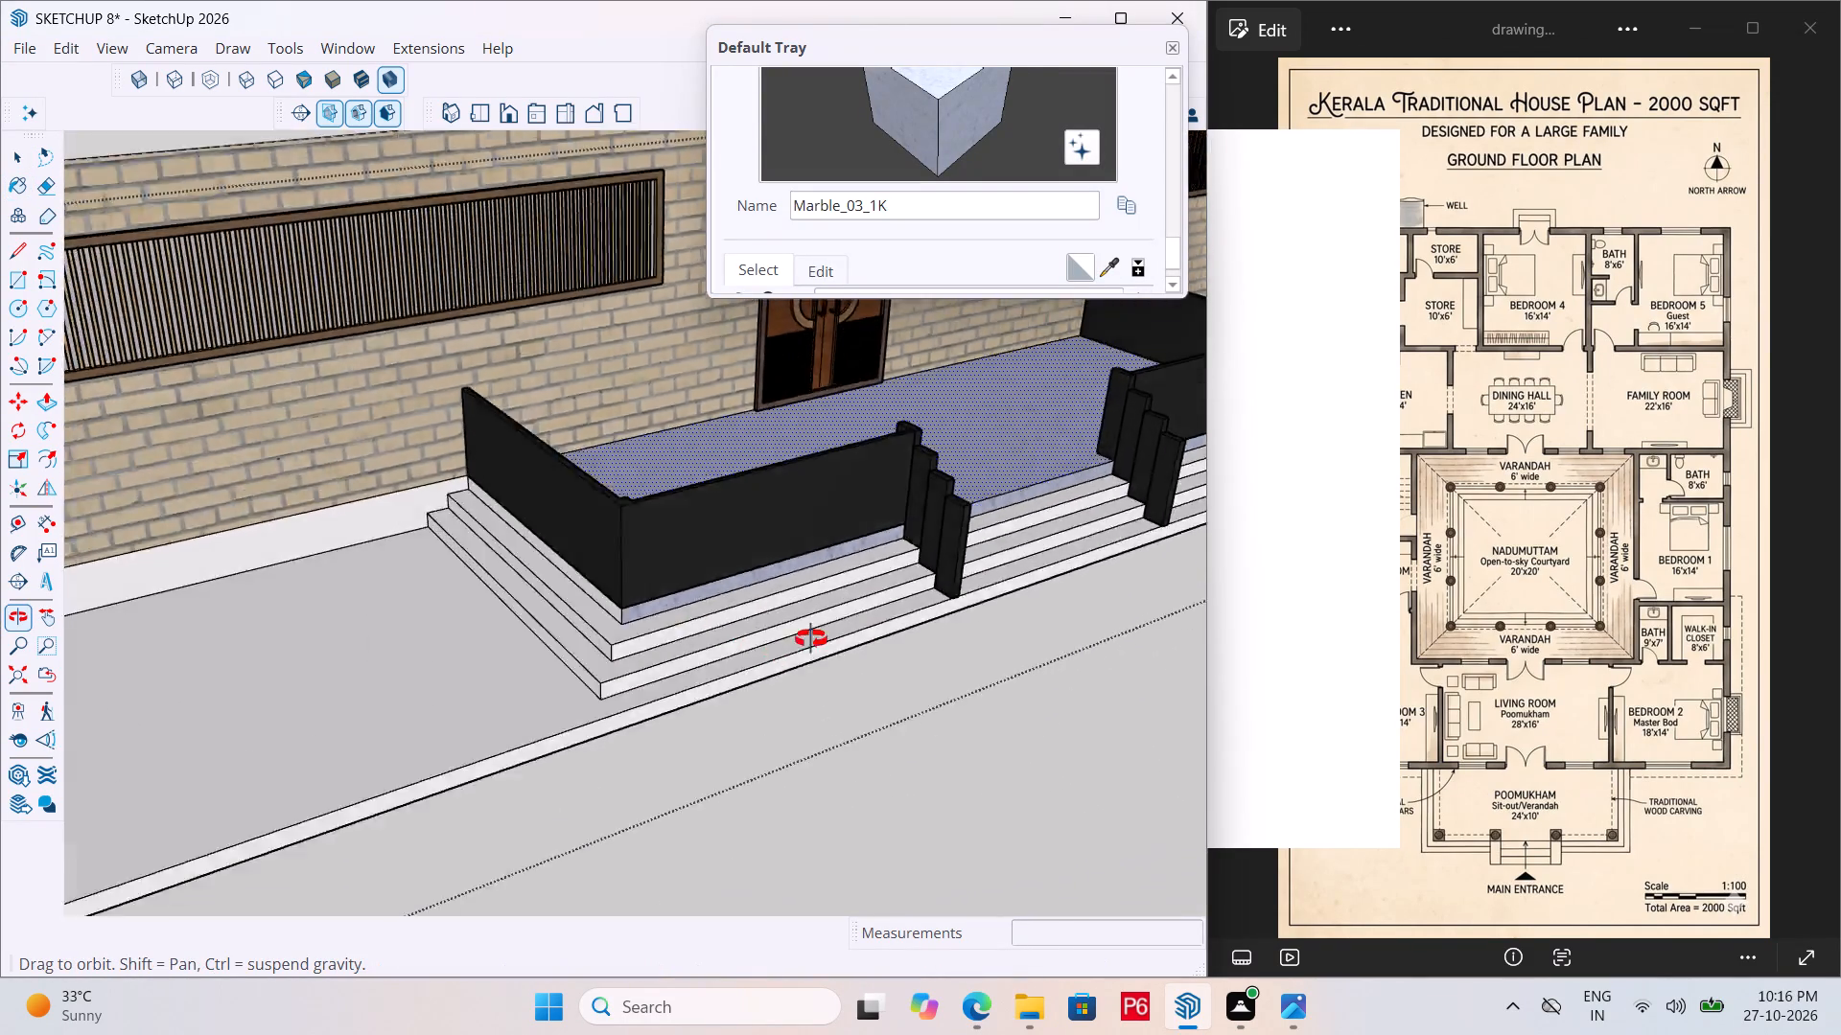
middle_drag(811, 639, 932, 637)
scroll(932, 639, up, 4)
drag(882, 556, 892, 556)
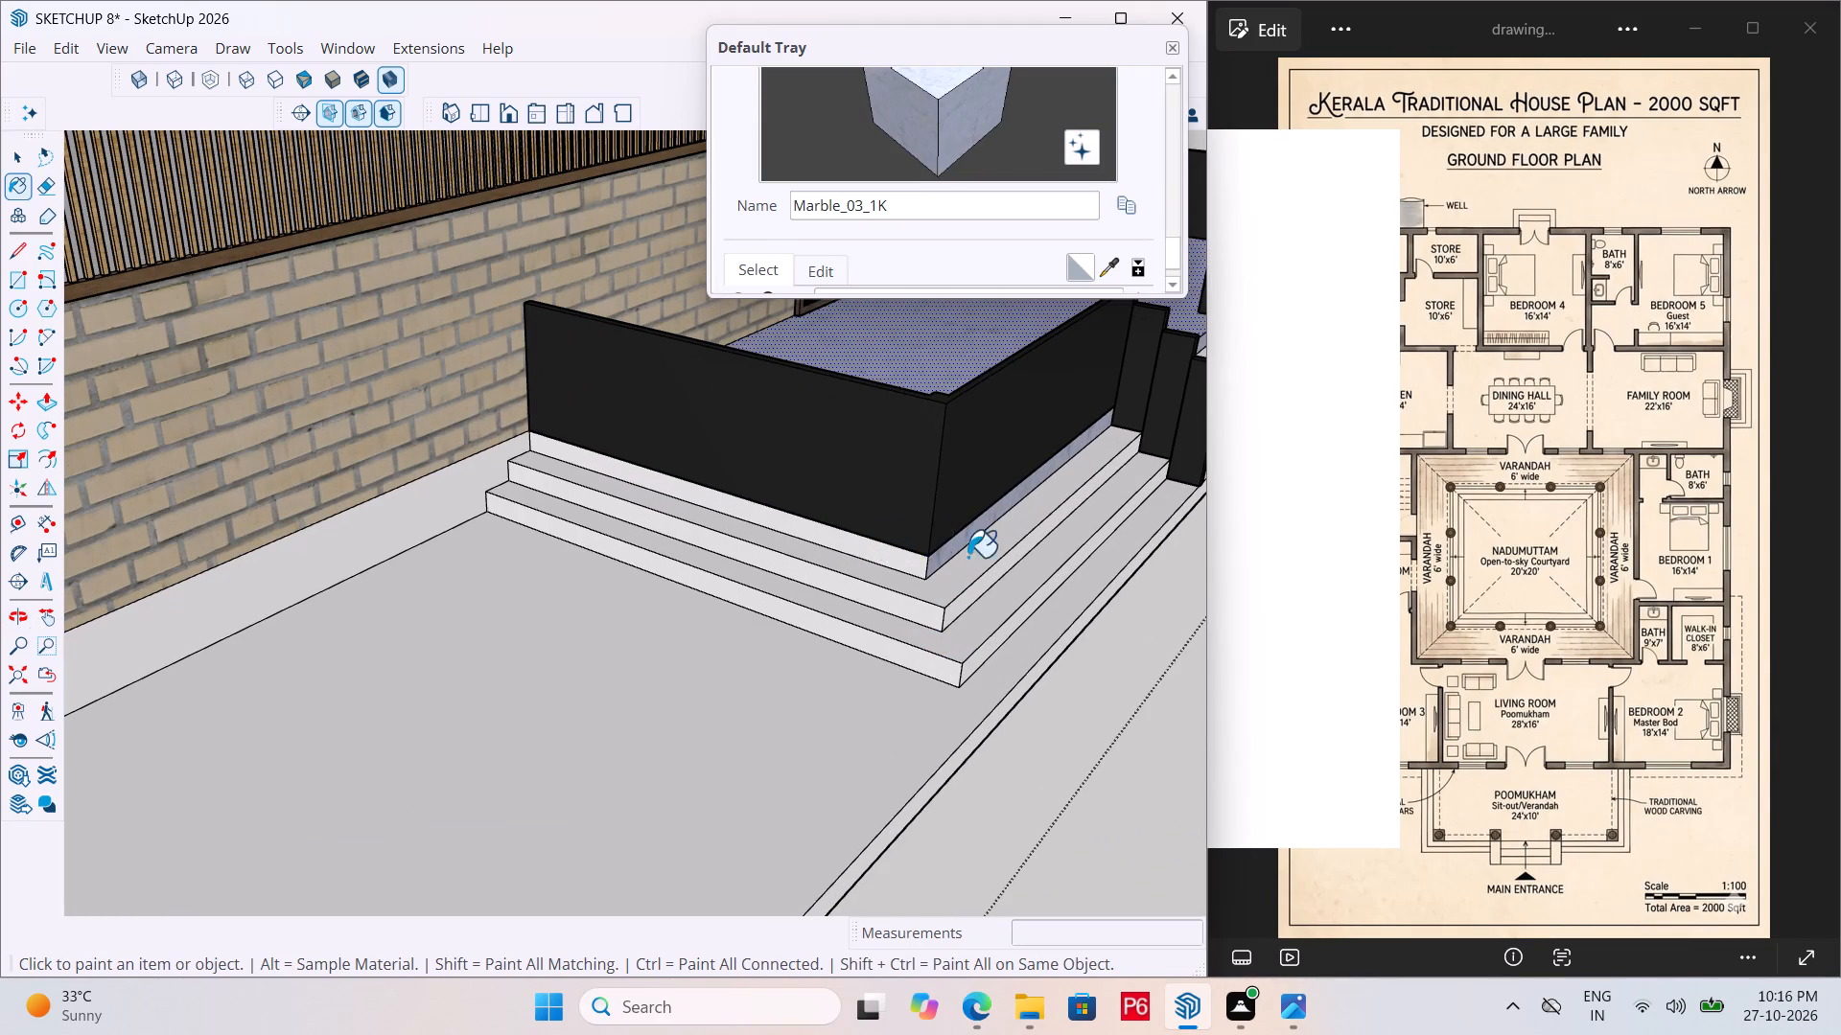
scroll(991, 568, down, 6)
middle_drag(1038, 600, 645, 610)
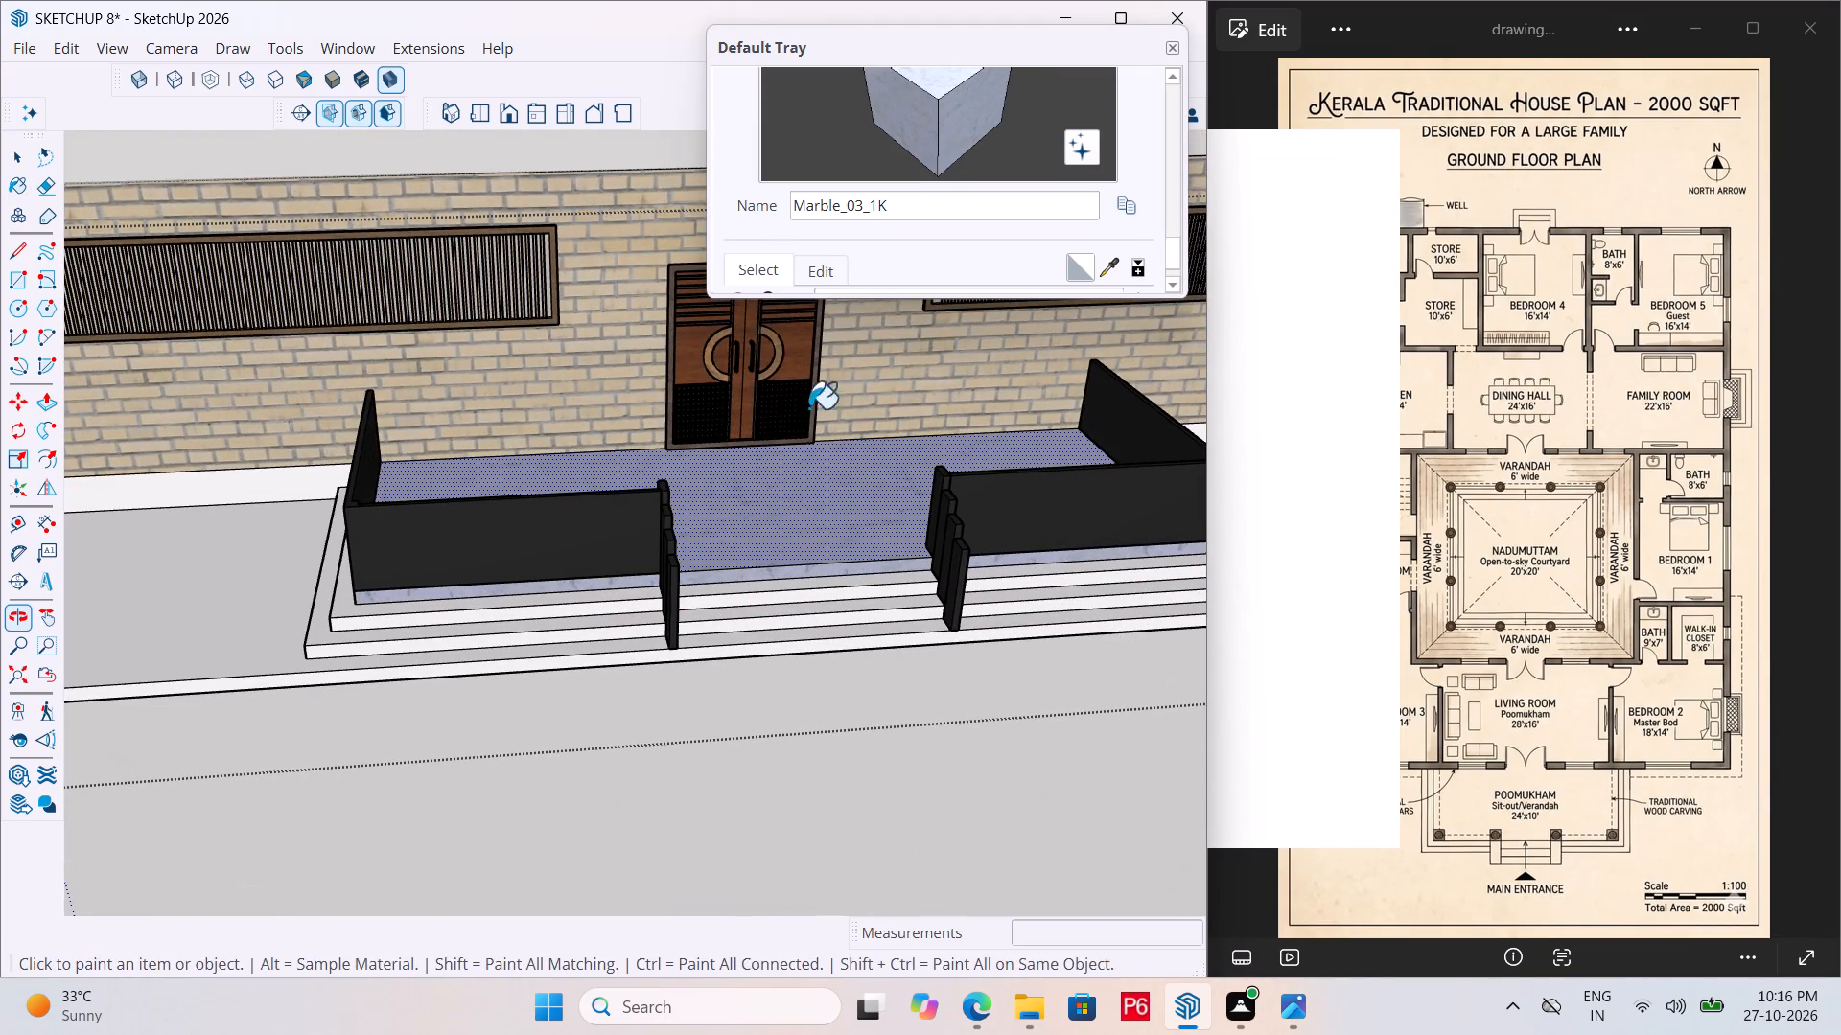
Paint the porch floor, its front risers and treads, and the surrounding plinth's top and front edge with Marble_06_1K from the Stone materials.
scroll(946, 254, down, 2)
click(930, 224)
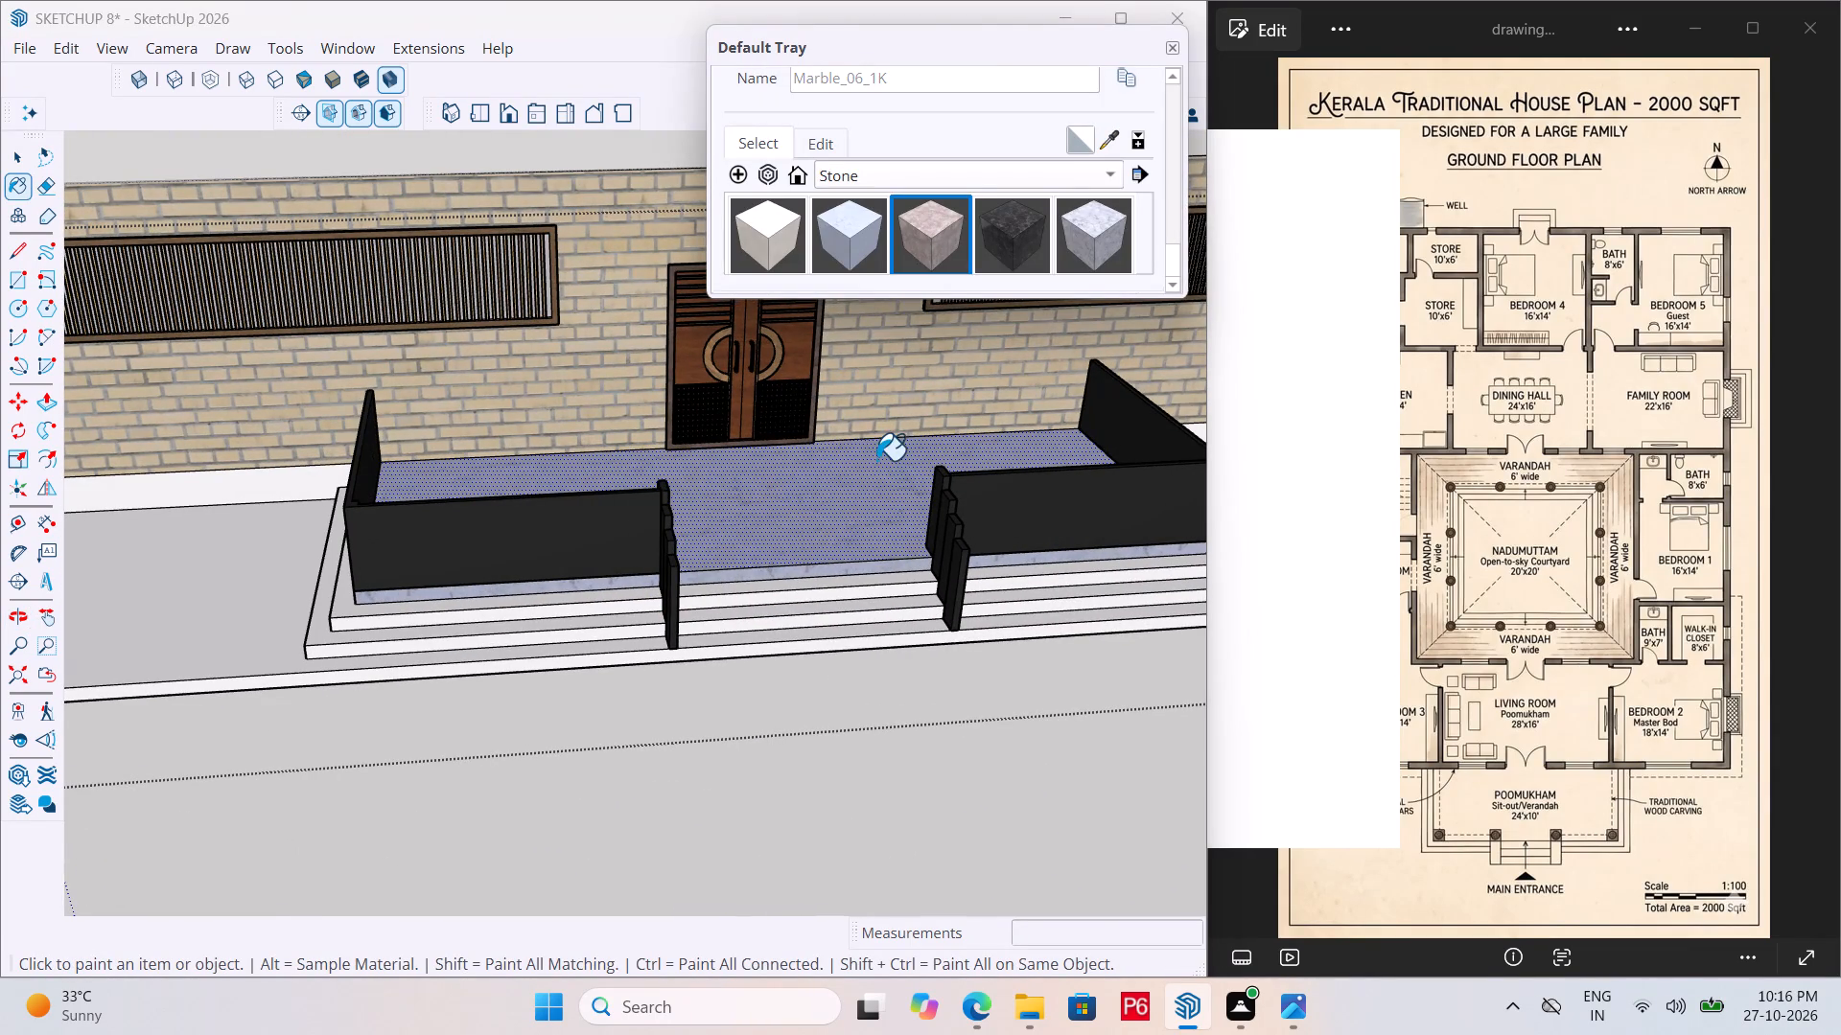
click(876, 460)
scroll(813, 590, up, 11)
click(827, 540)
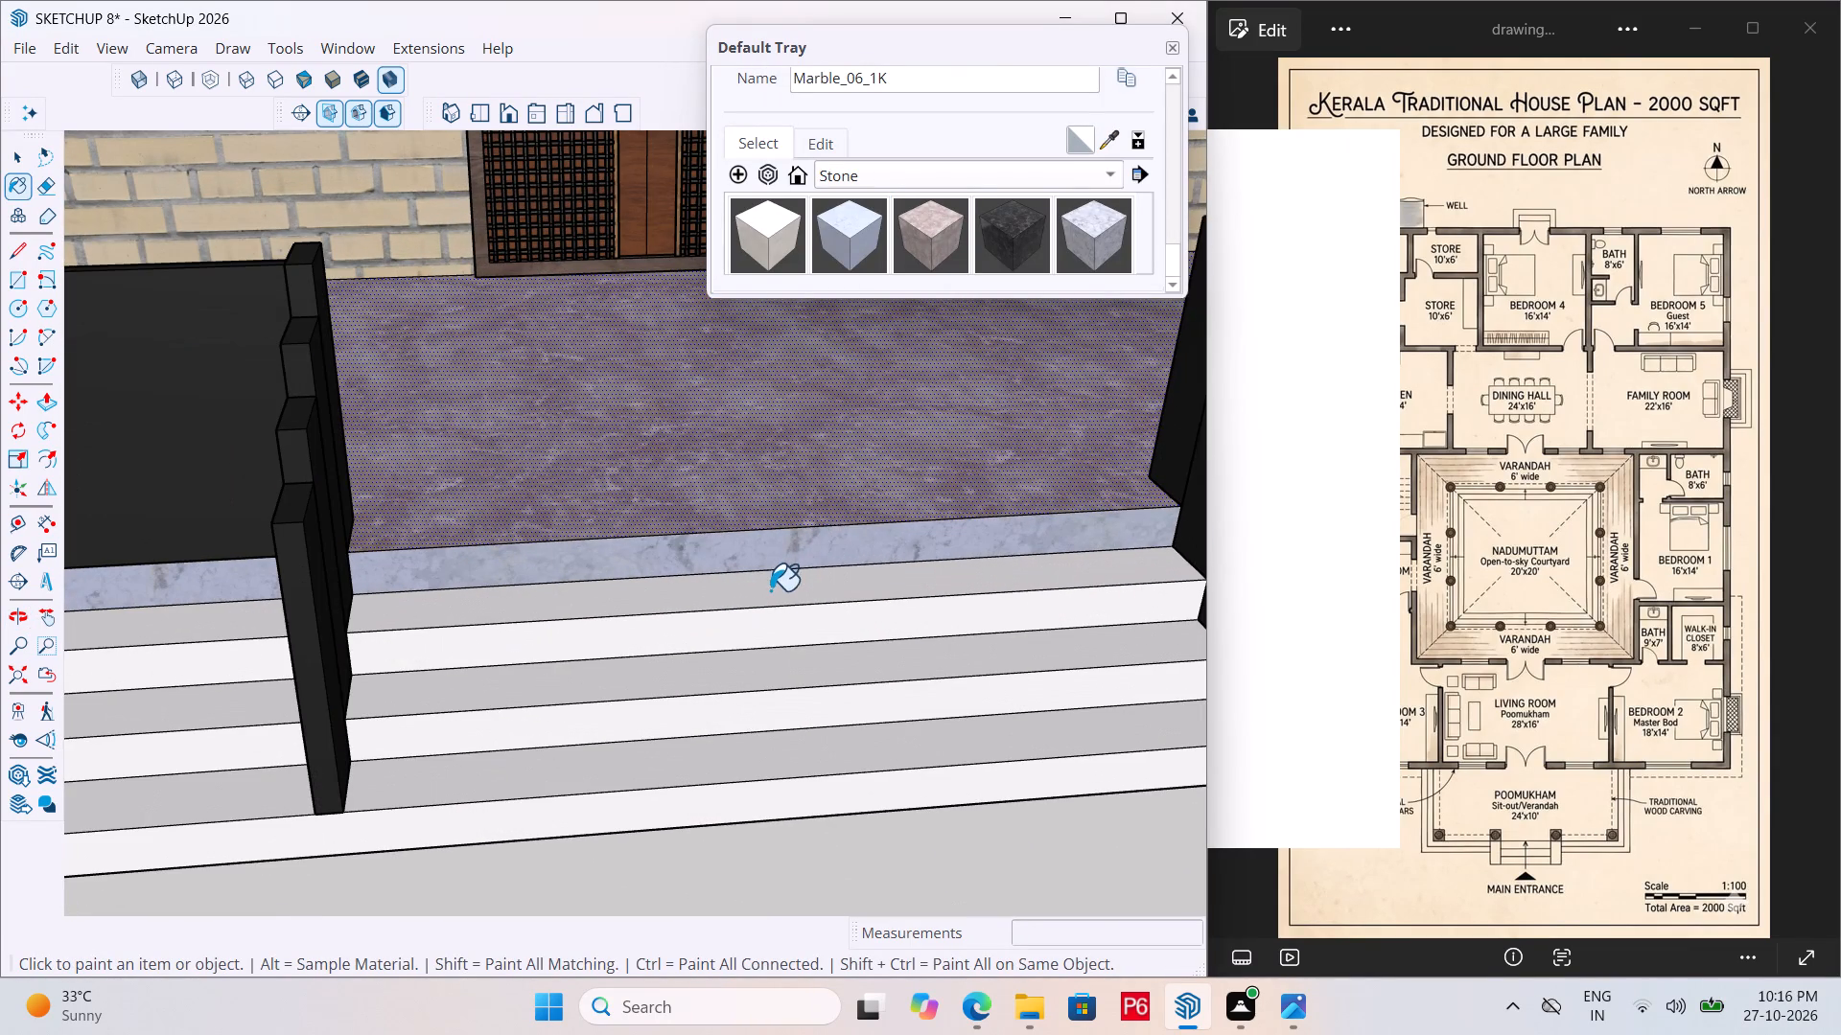
click(771, 593)
click(781, 620)
click(799, 656)
click(818, 701)
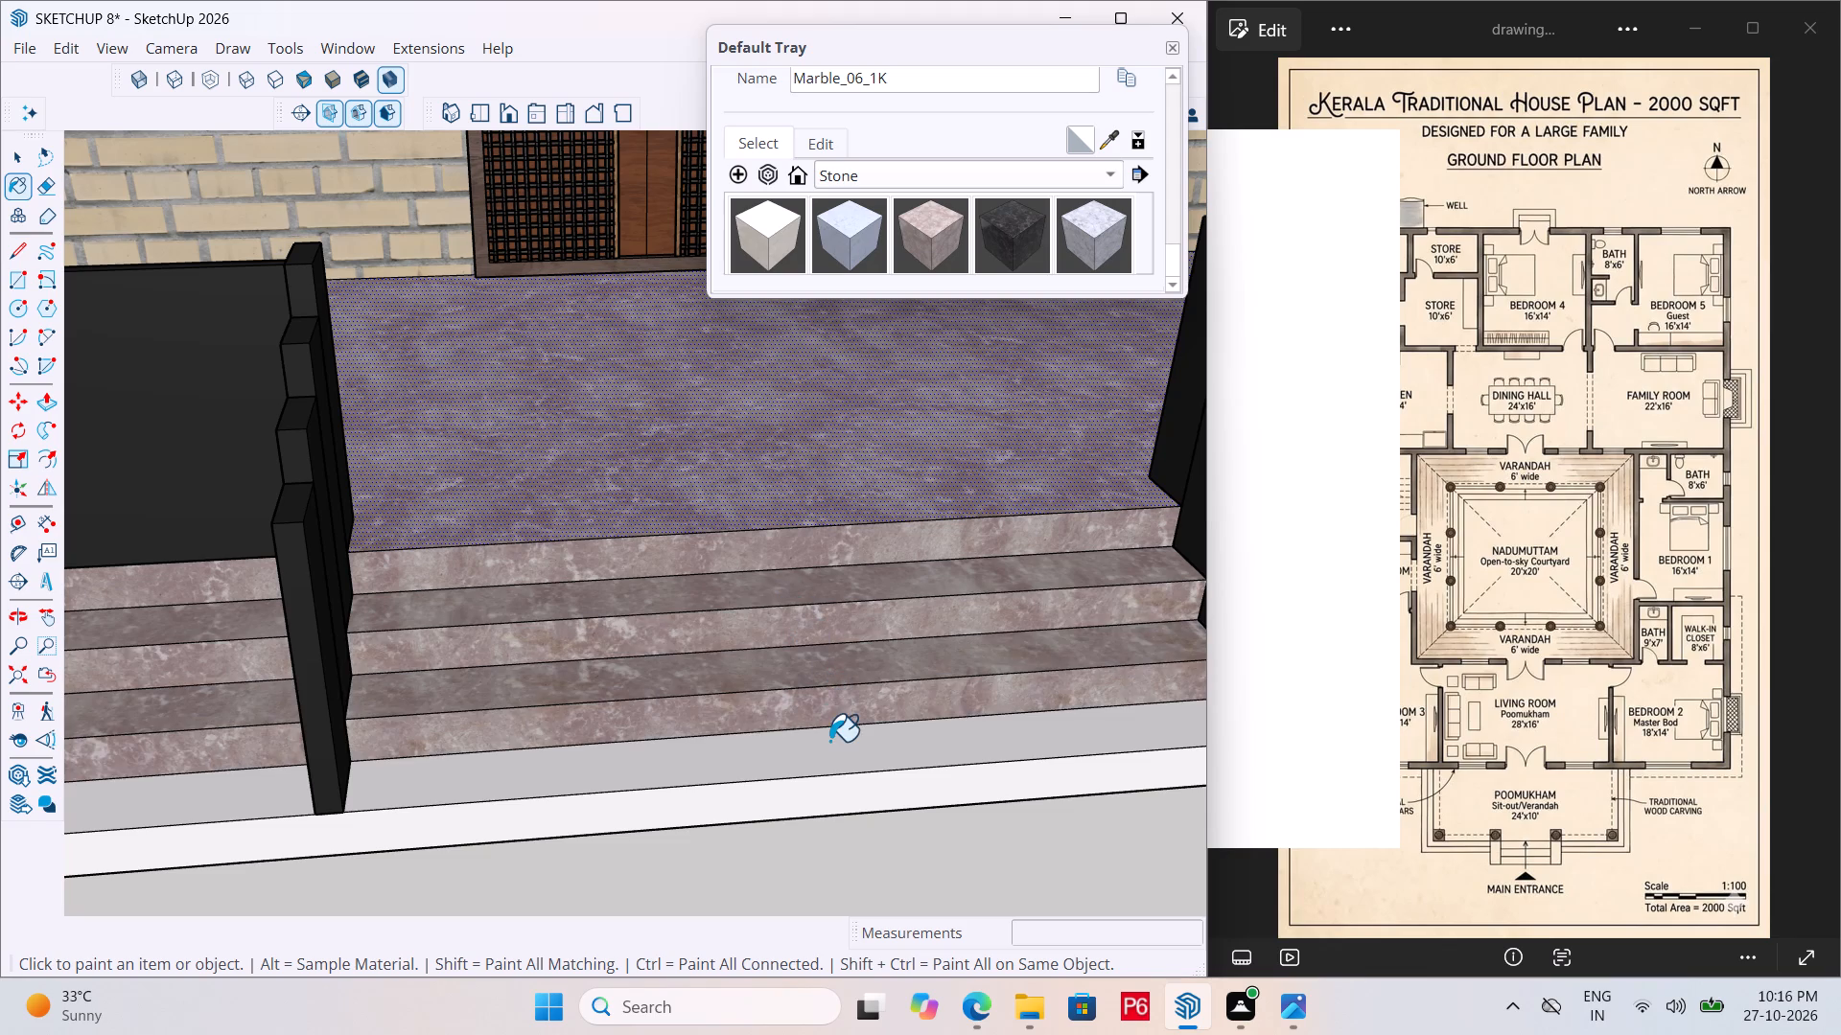
click(829, 741)
click(850, 788)
Paint the three side risers at the left end of the porch steps with Marble_06_1K.
scroll(754, 662, down, 14)
scroll(425, 673, up, 1)
middle_drag(434, 679, 869, 701)
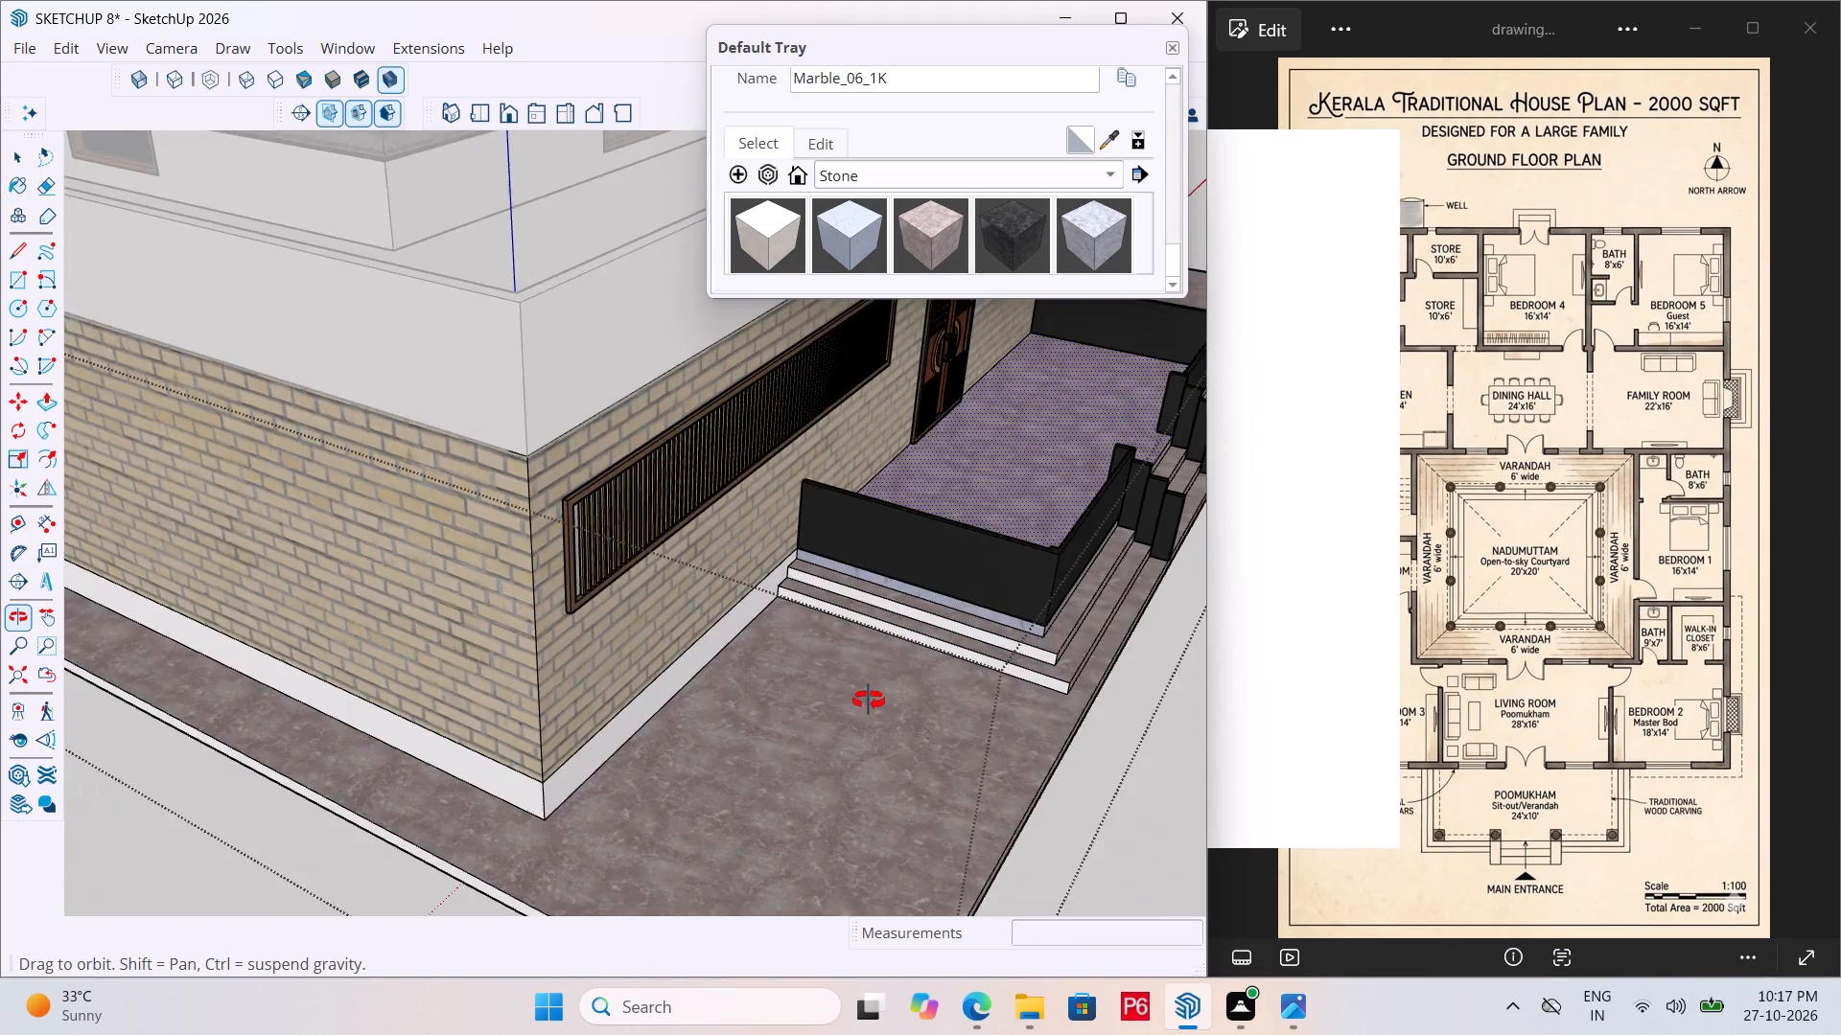
middle_drag(869, 701, 780, 687)
scroll(798, 684, up, 10)
click(995, 599)
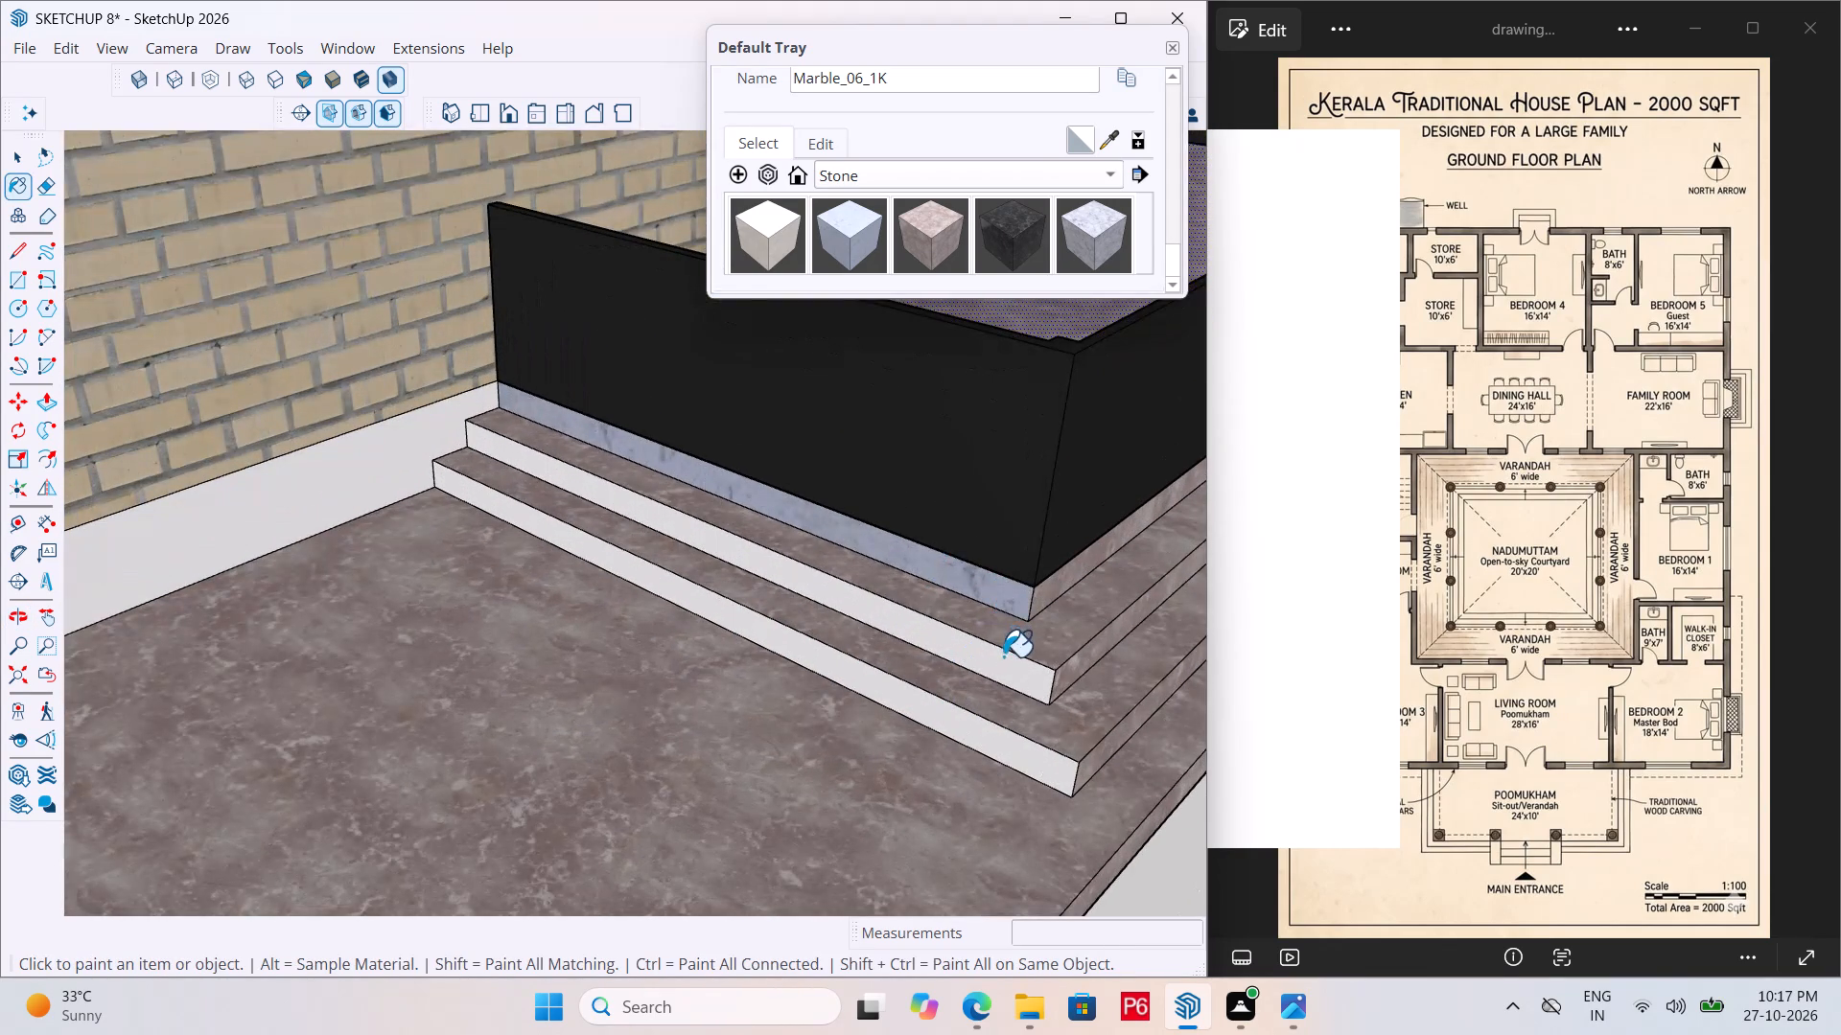
click(1002, 661)
click(986, 739)
Paint the three side risers at the right end of the porch steps with Marble_06_1K.
scroll(741, 684, down, 5)
scroll(575, 681, down, 7)
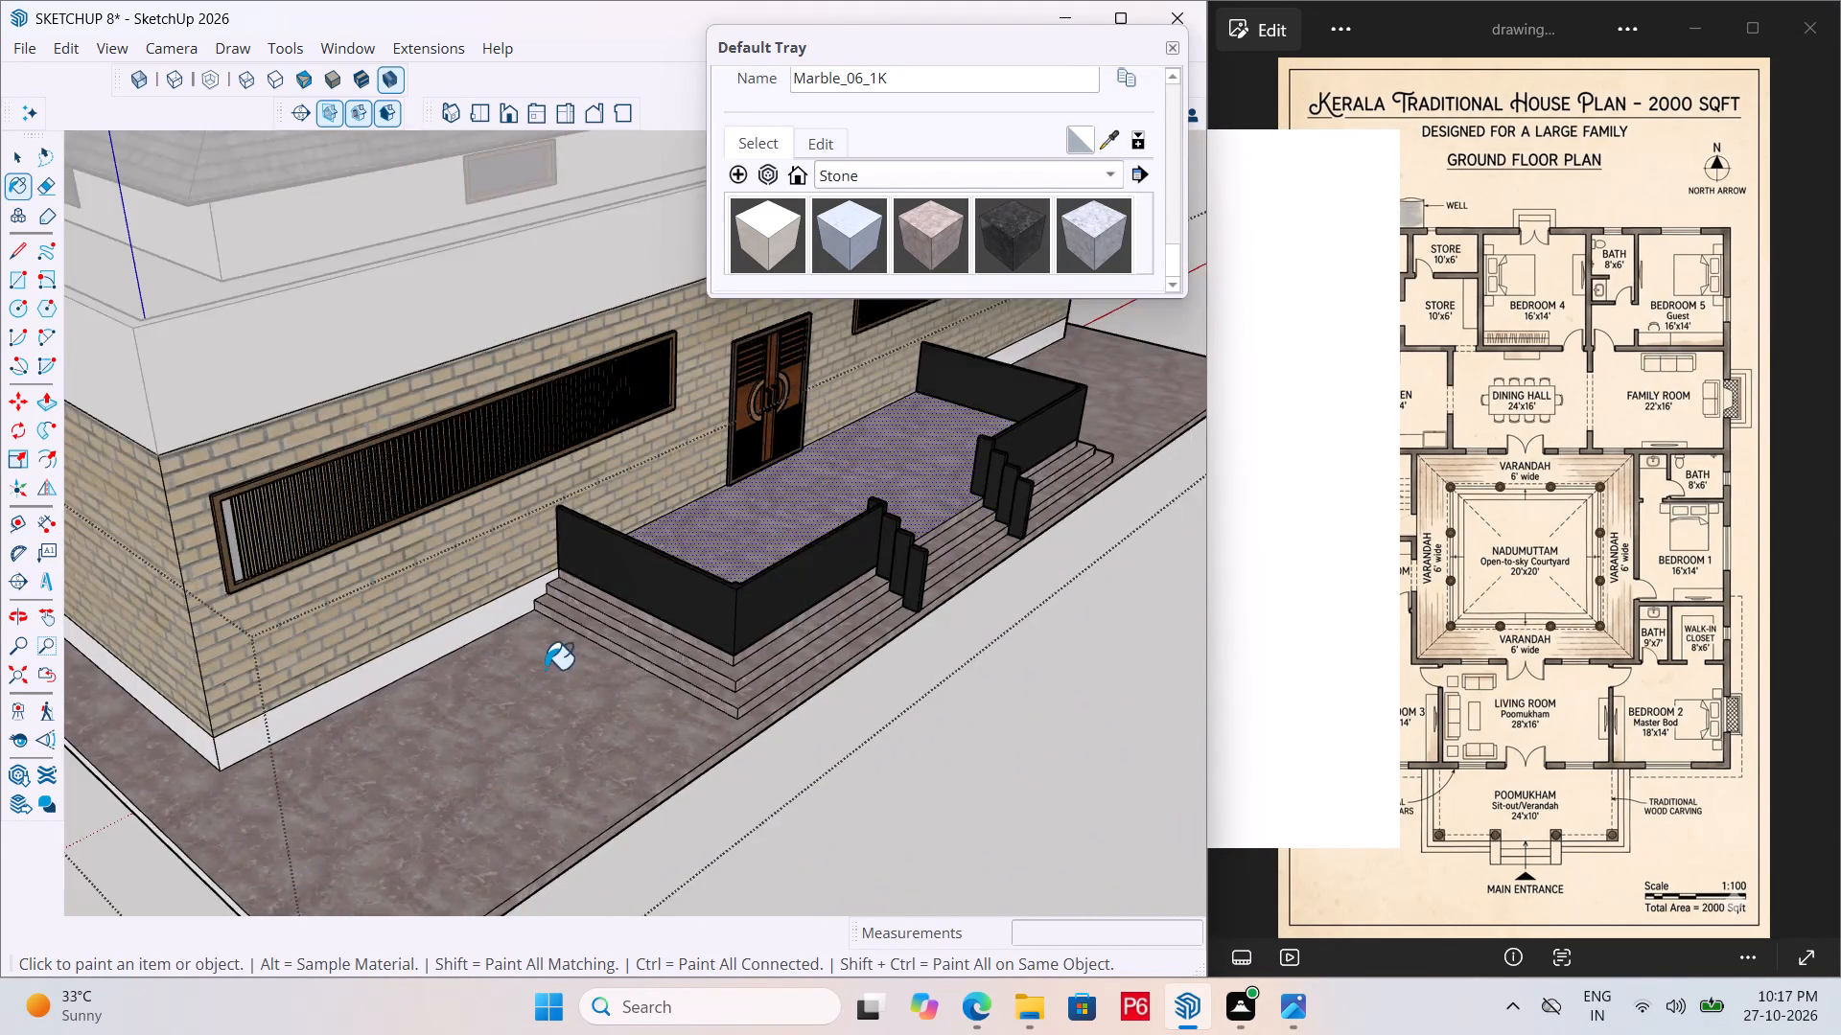
scroll(552, 664, down, 6)
middle_drag(1069, 589, 327, 586)
scroll(639, 577, up, 9)
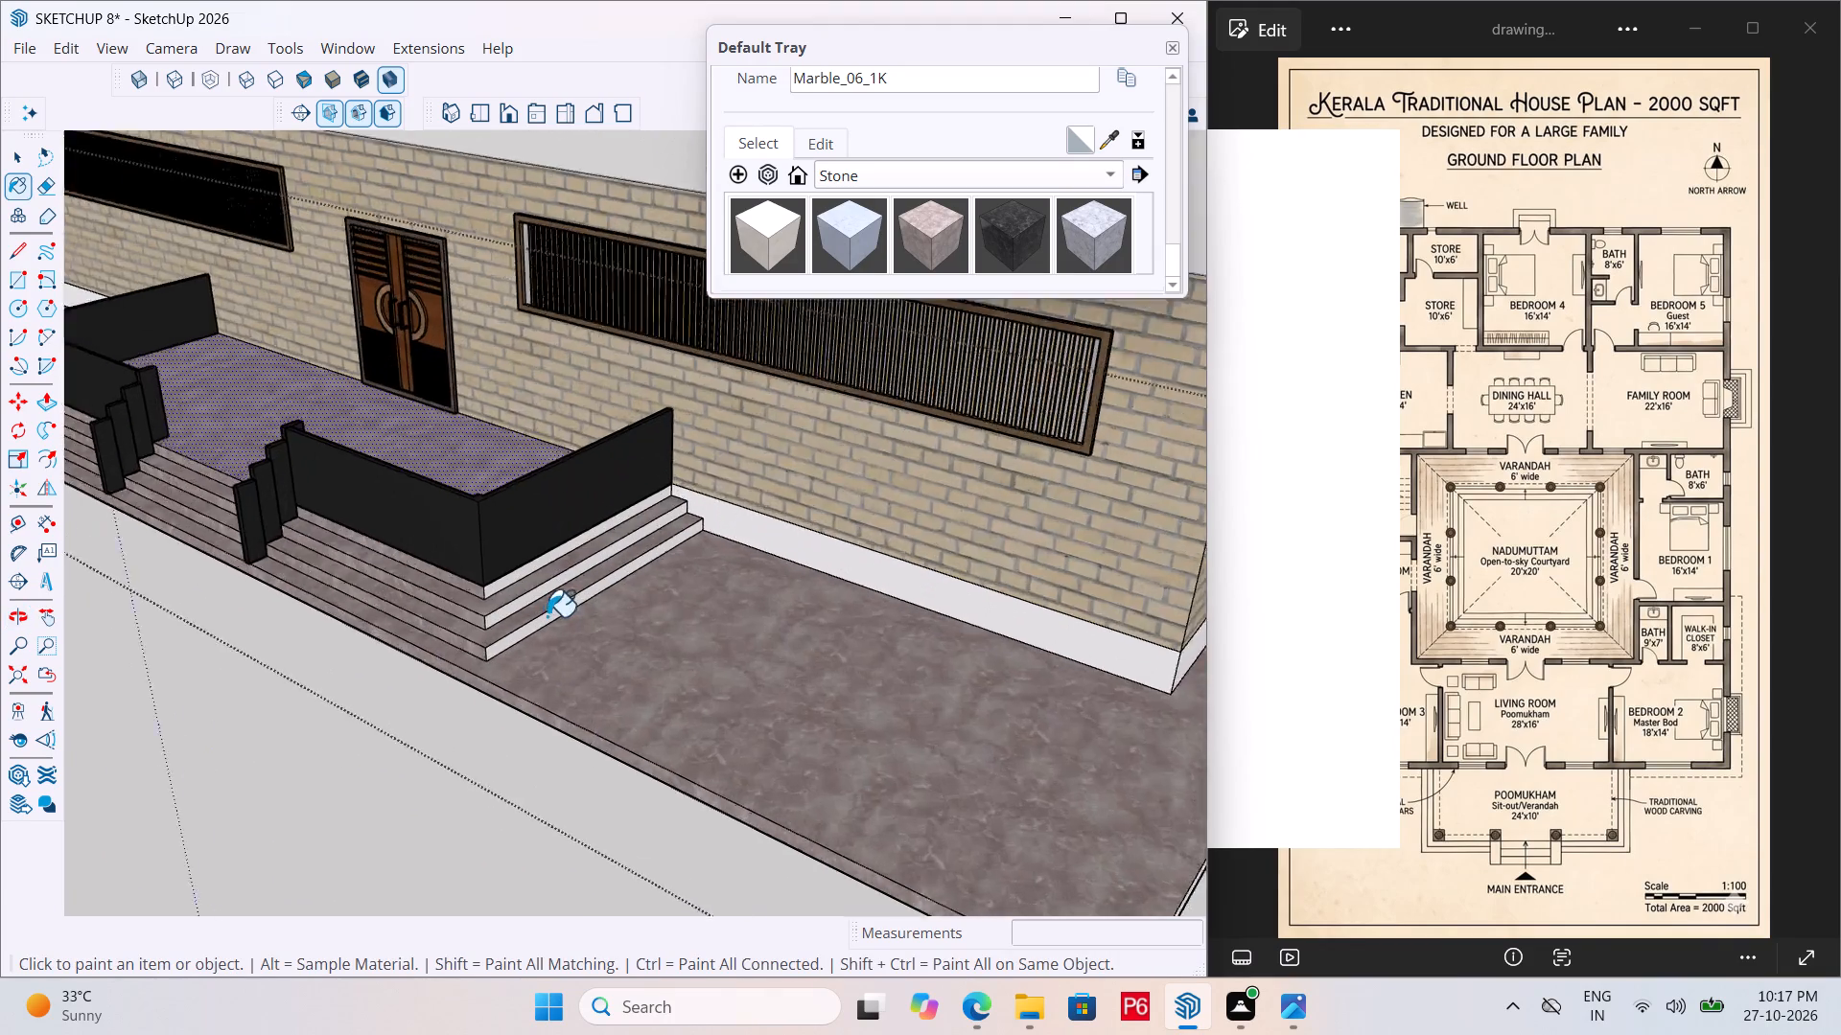
scroll(547, 616, up, 7)
click(597, 481)
click(629, 514)
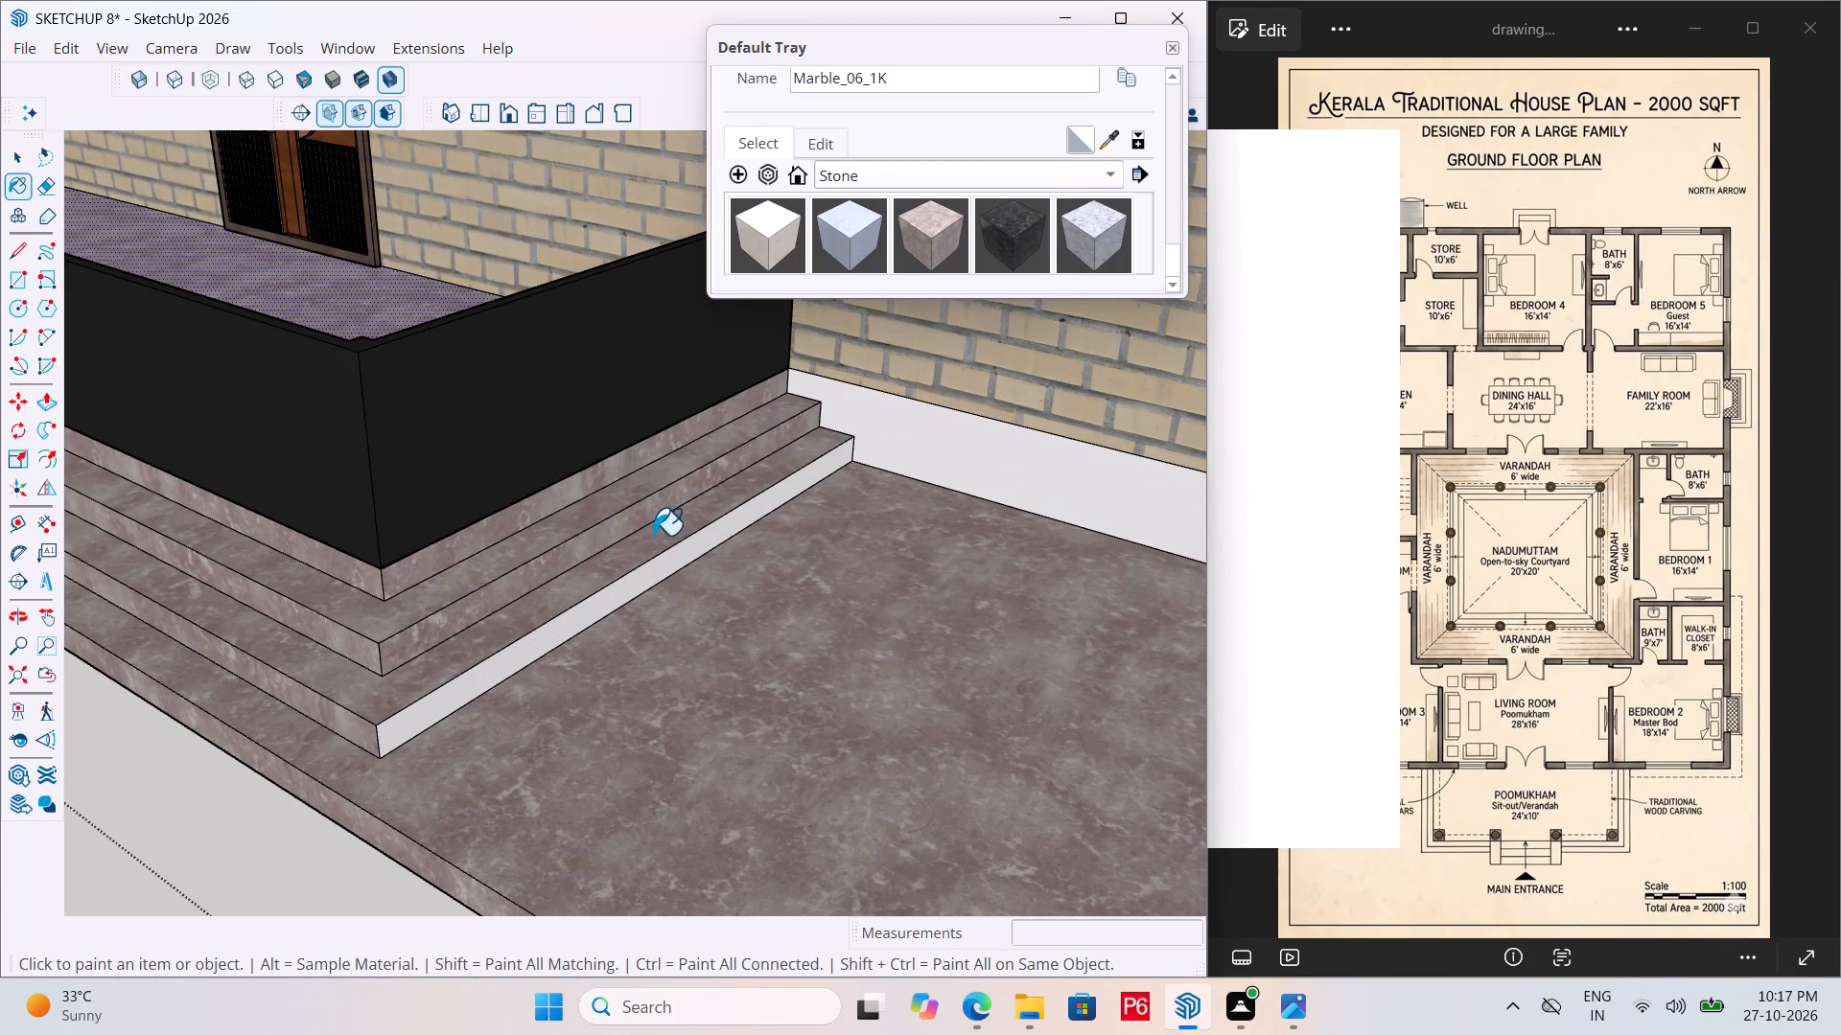
click(657, 580)
scroll(605, 519, down, 7)
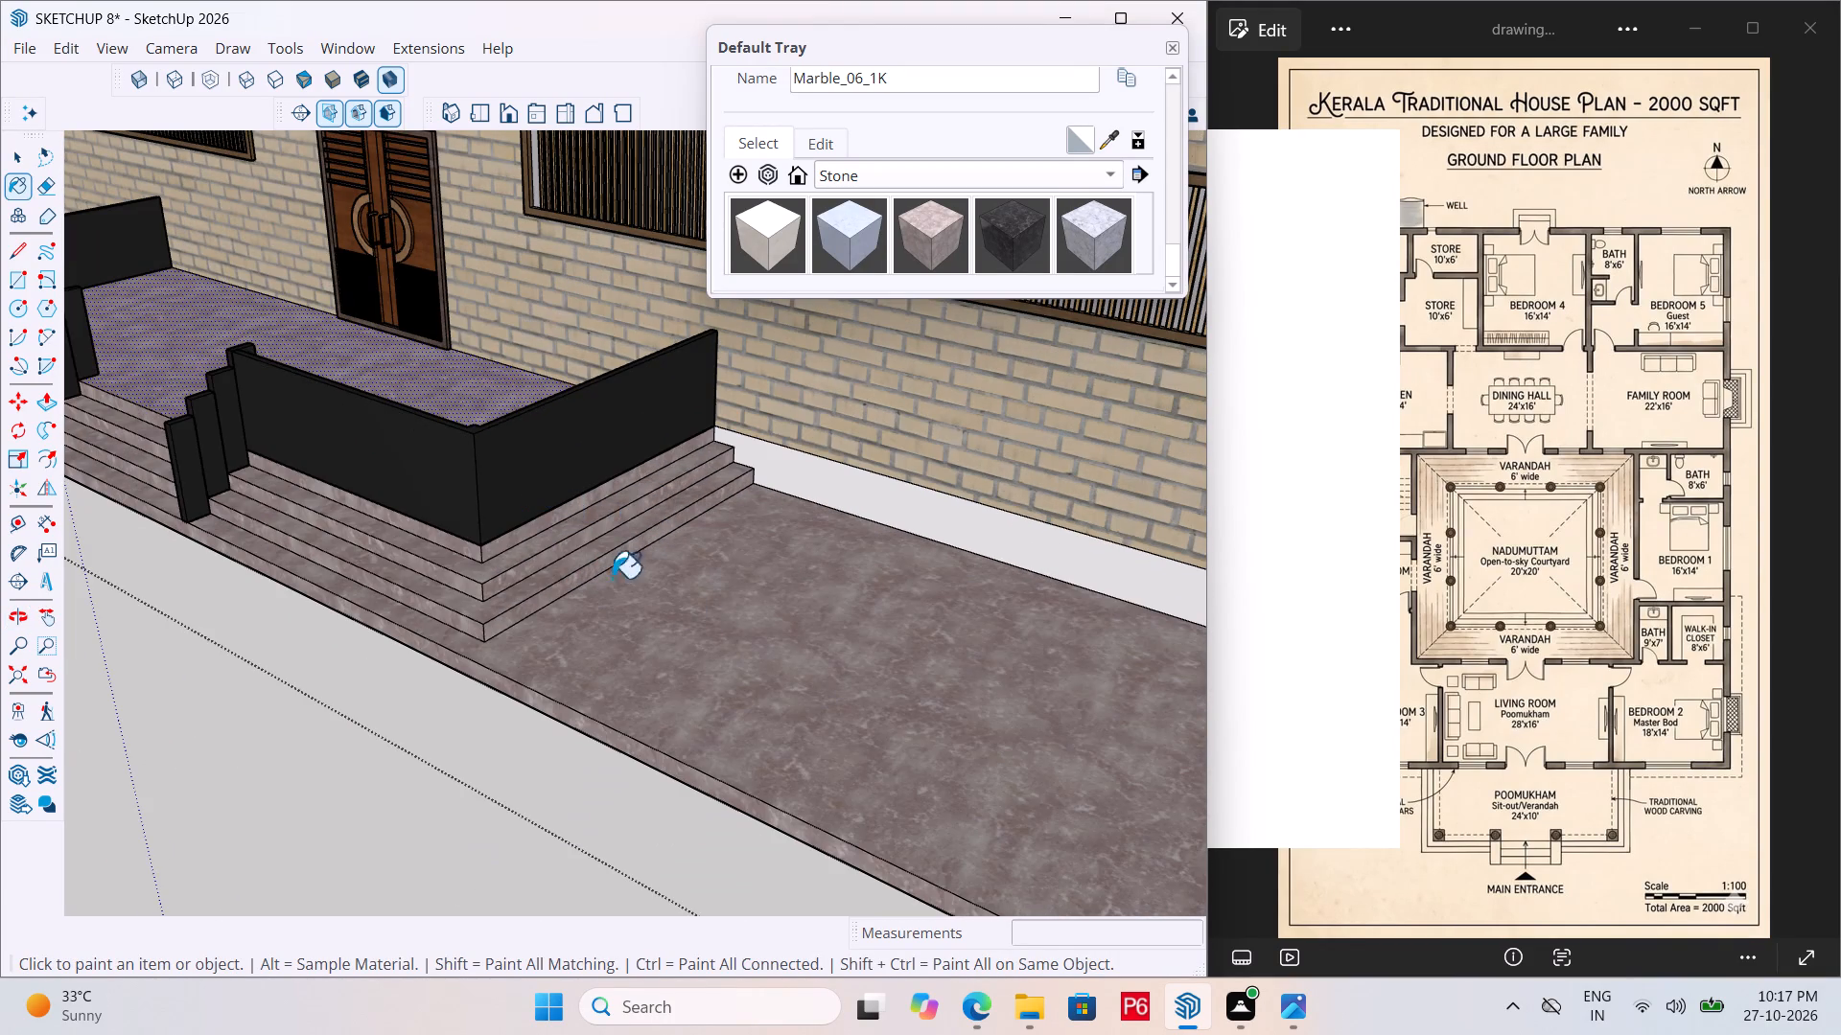
Select the plinth's top surface around the house and paint it with Plaster_02_1K from the Plaster materials.
key(space)
click(698, 629)
click(689, 618)
scroll(626, 646, down, 6)
middle_drag(571, 674, 781, 674)
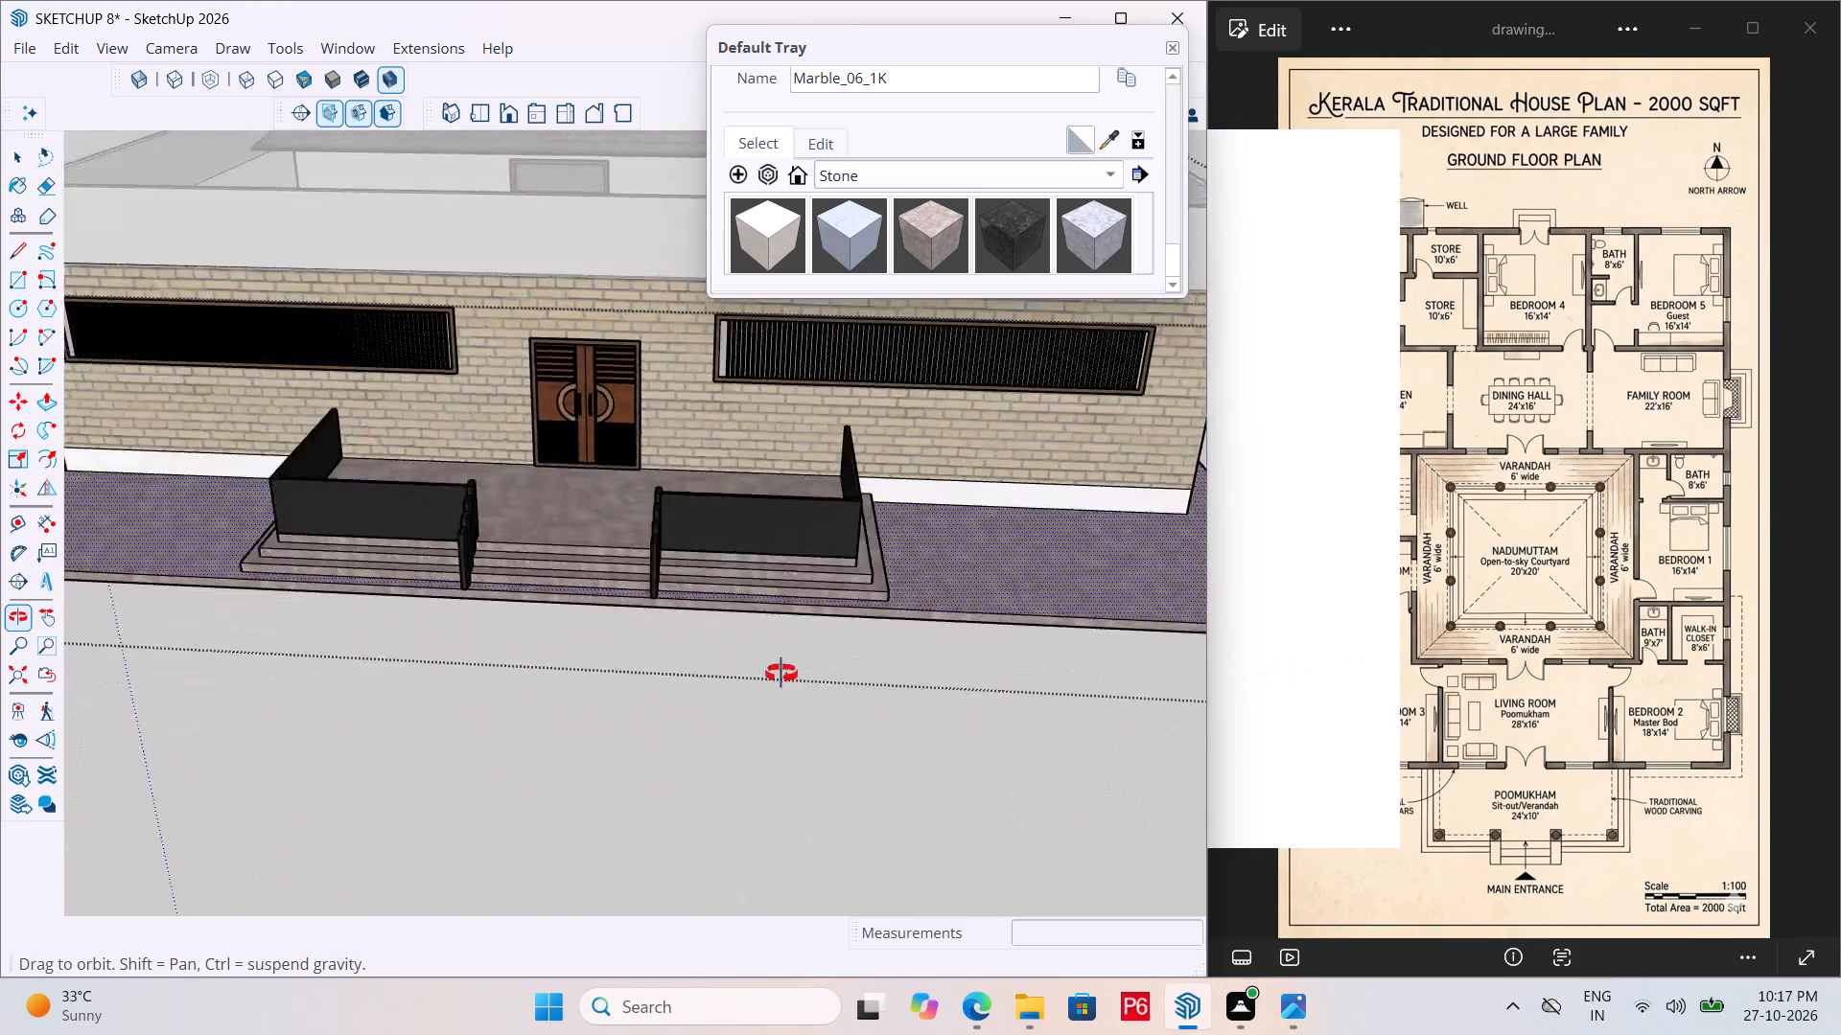
middle_drag(781, 674, 538, 703)
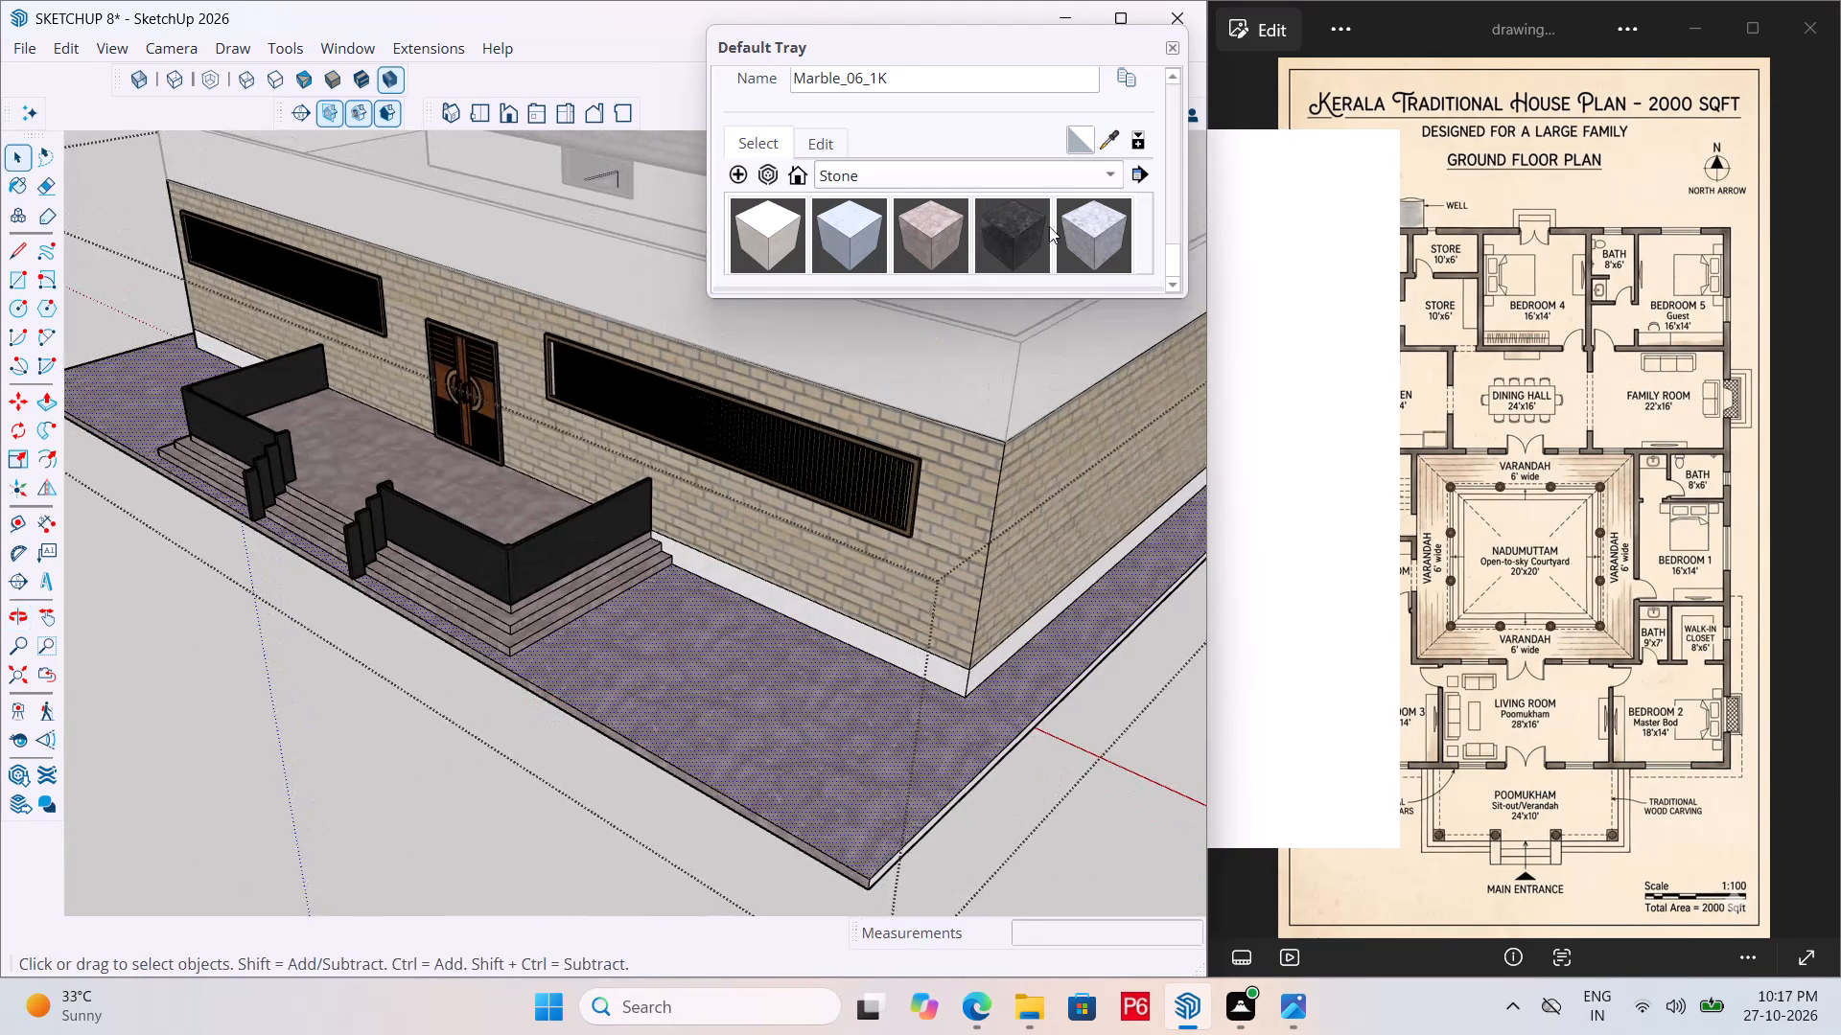
click(1072, 176)
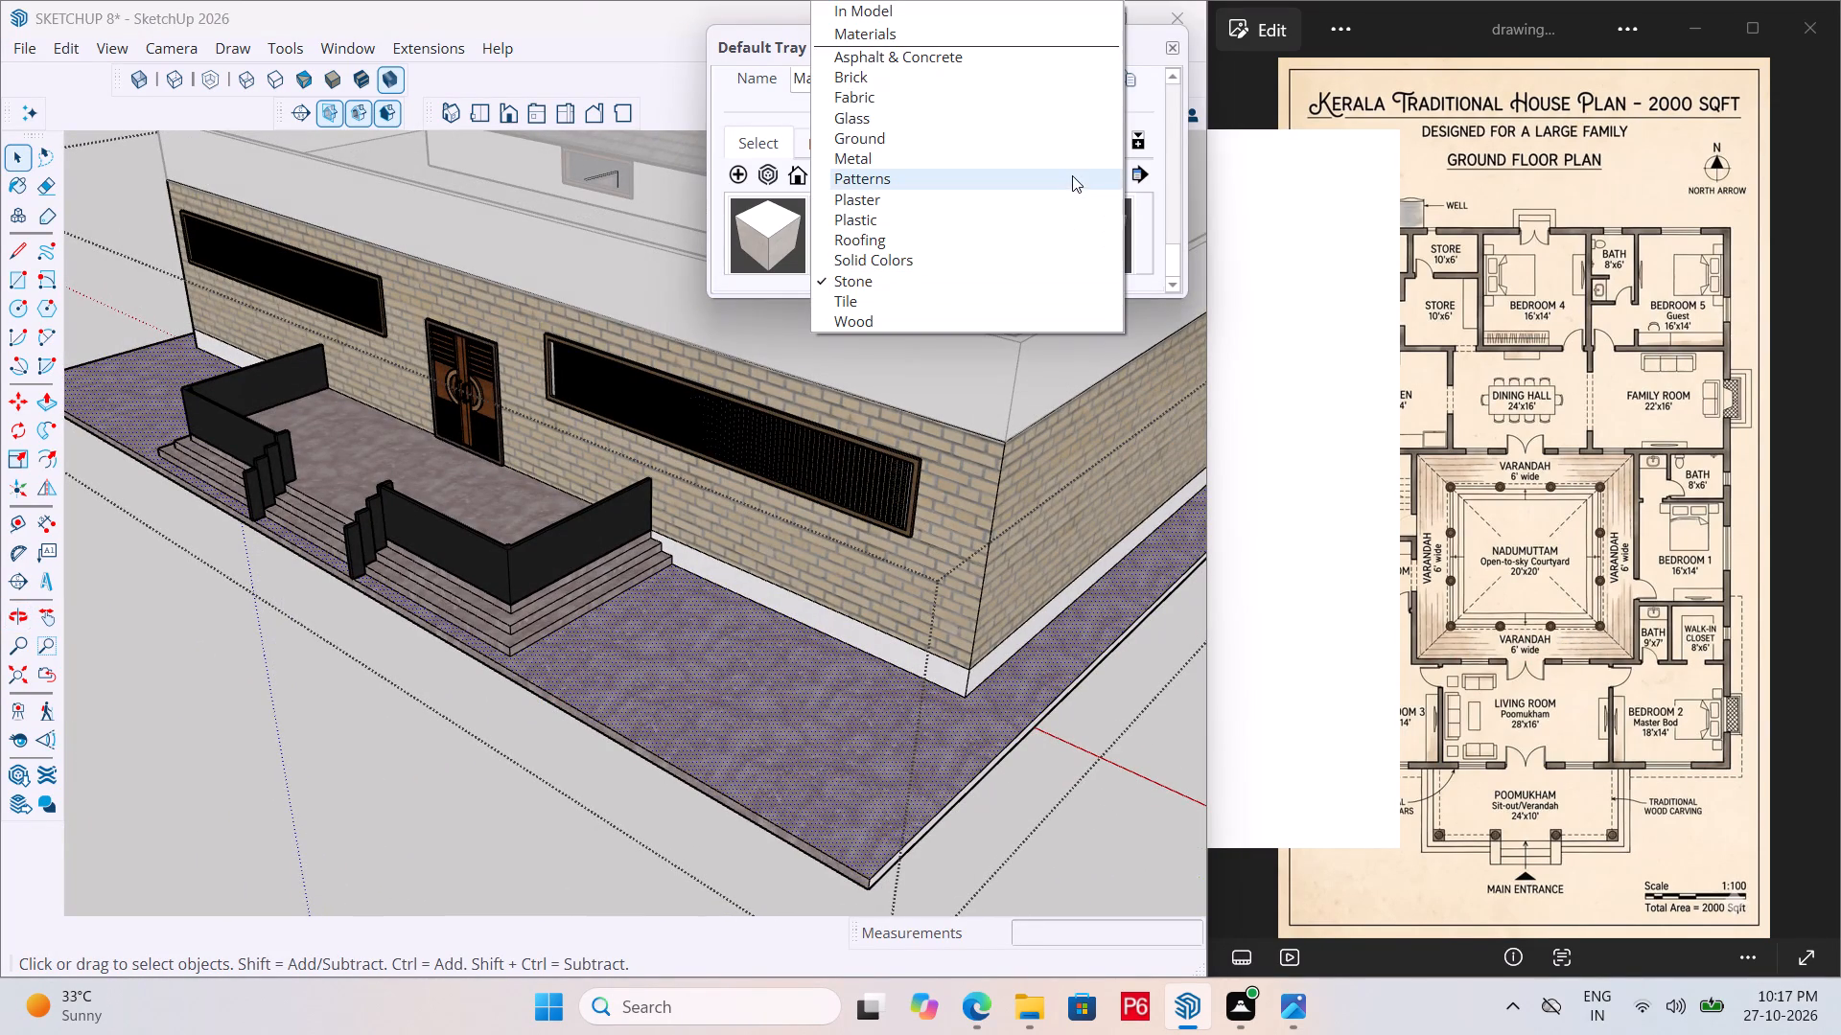
click(900, 202)
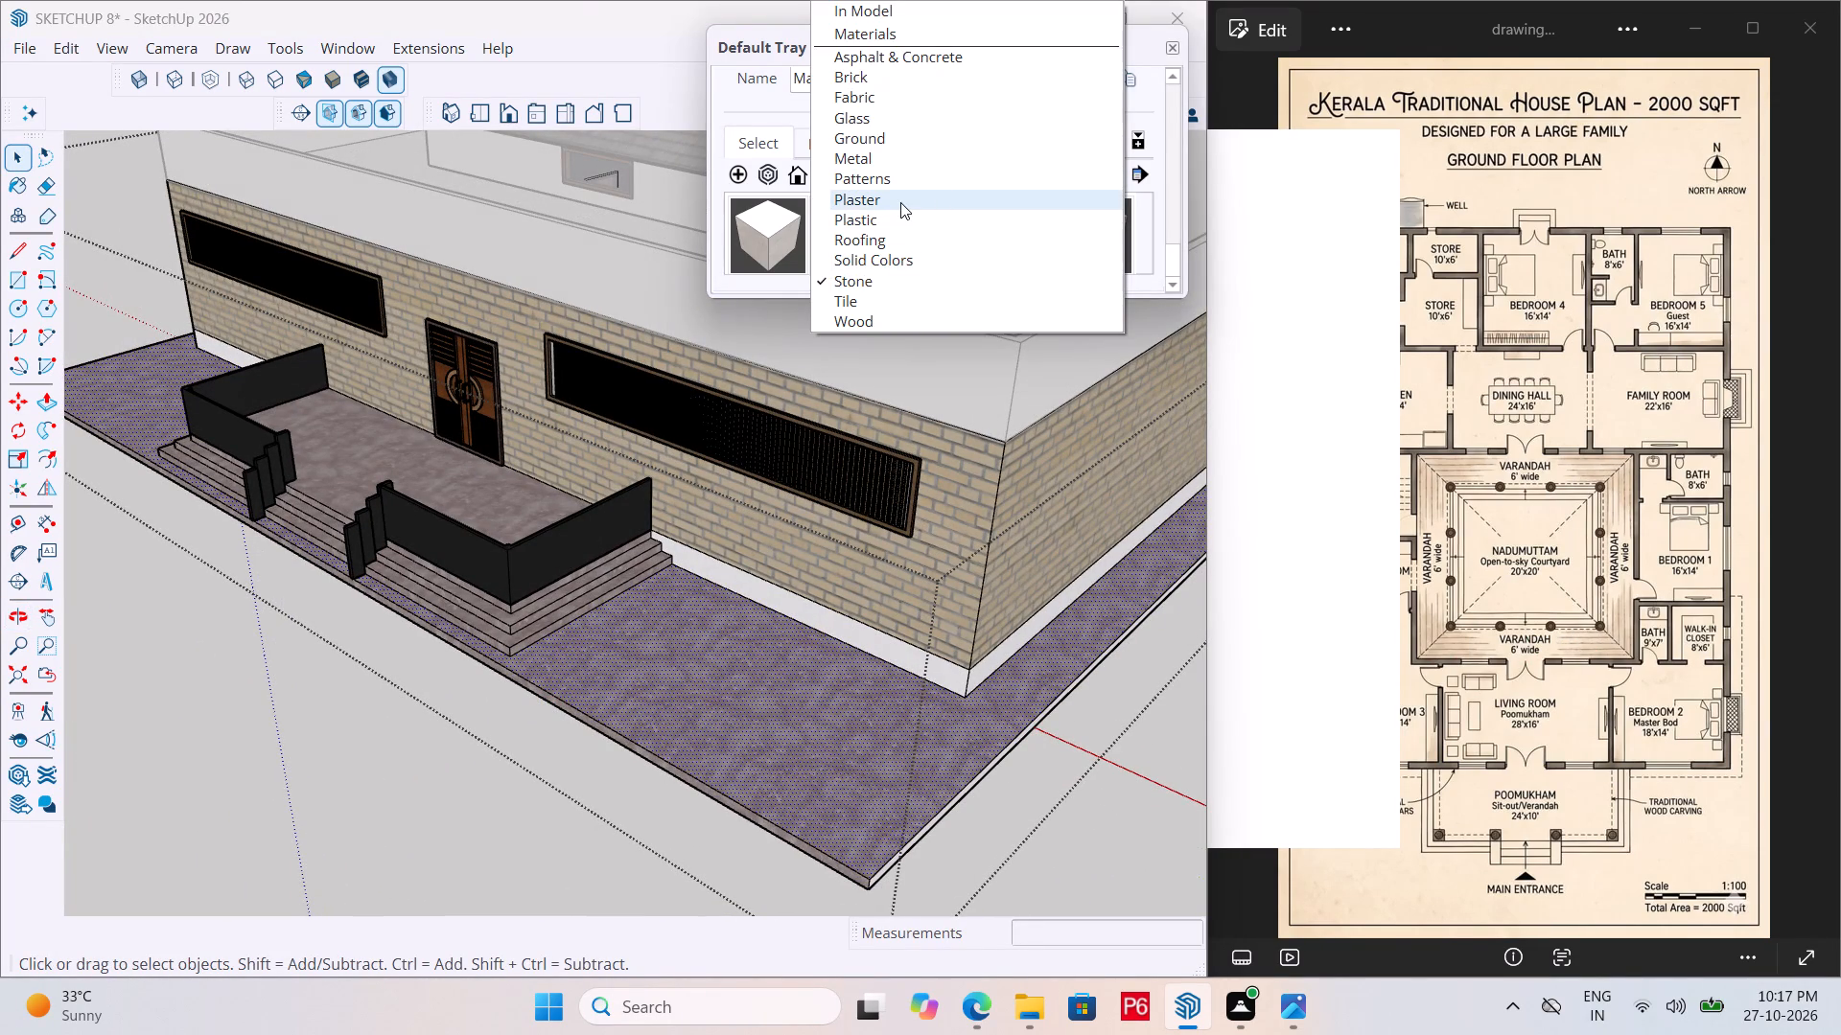
click(782, 233)
click(694, 669)
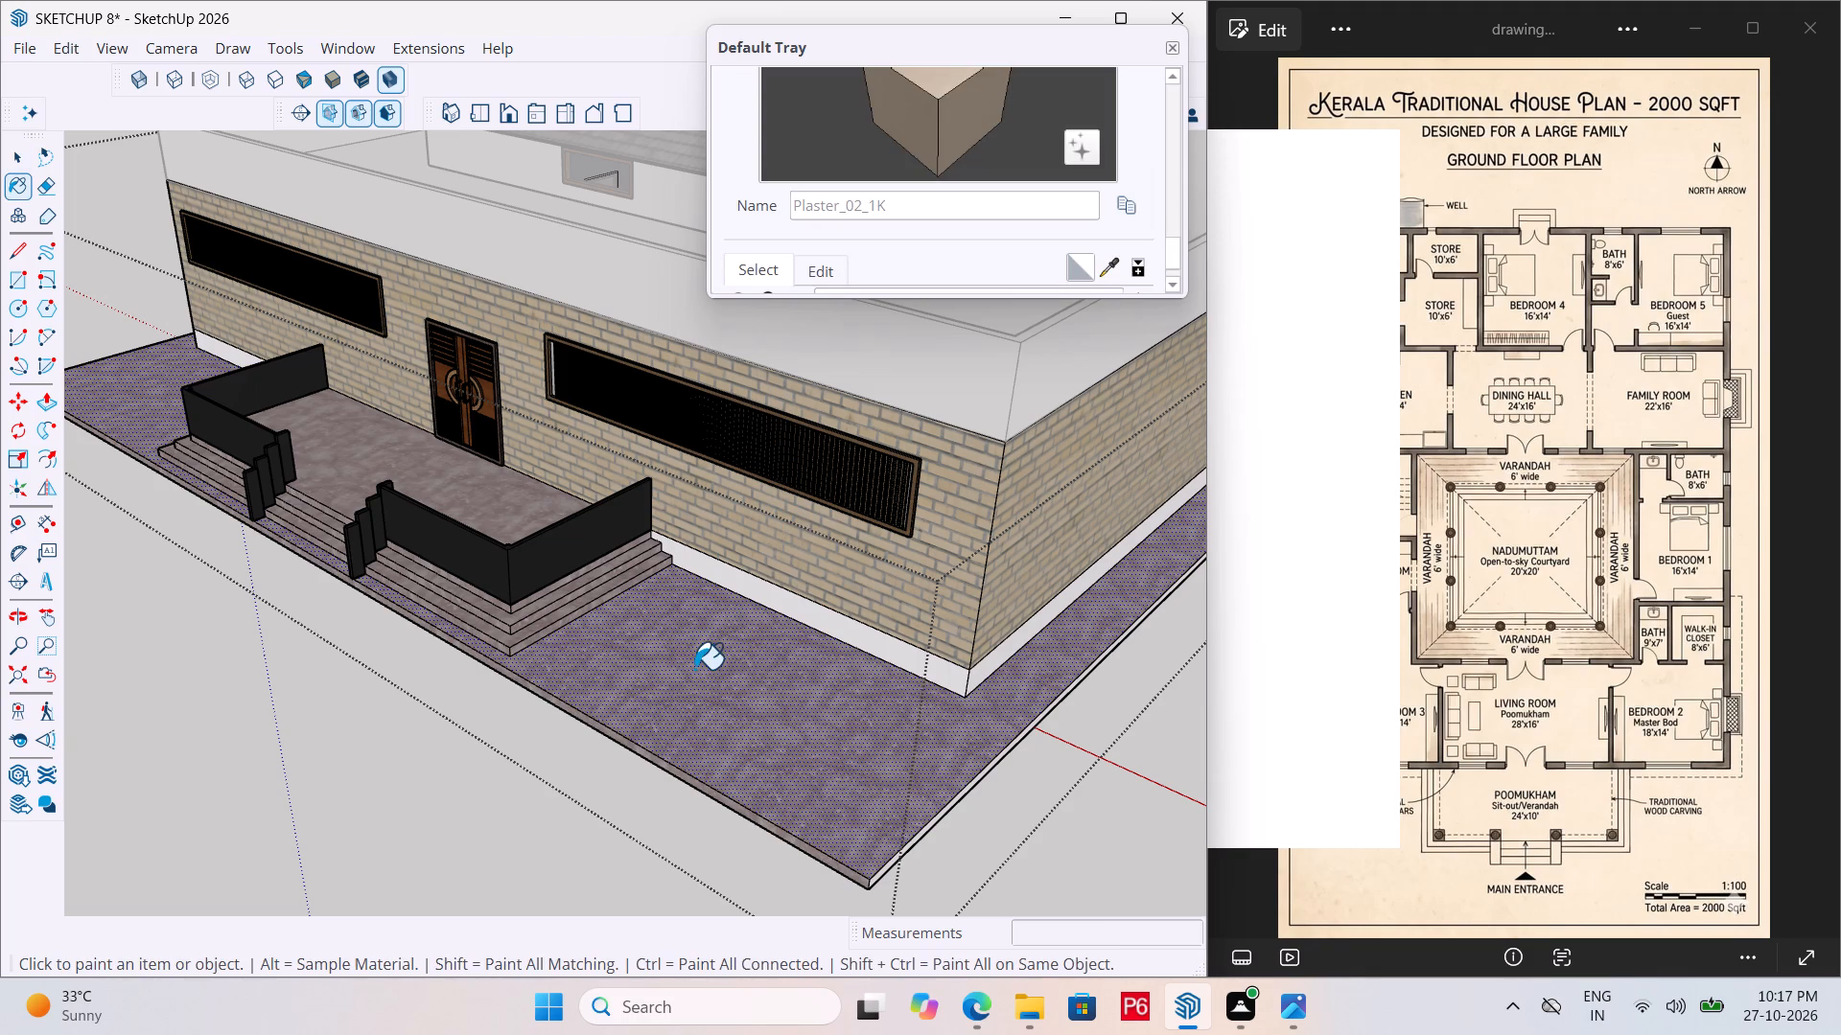
scroll(657, 632, down, 4)
middle_drag(767, 677, 940, 701)
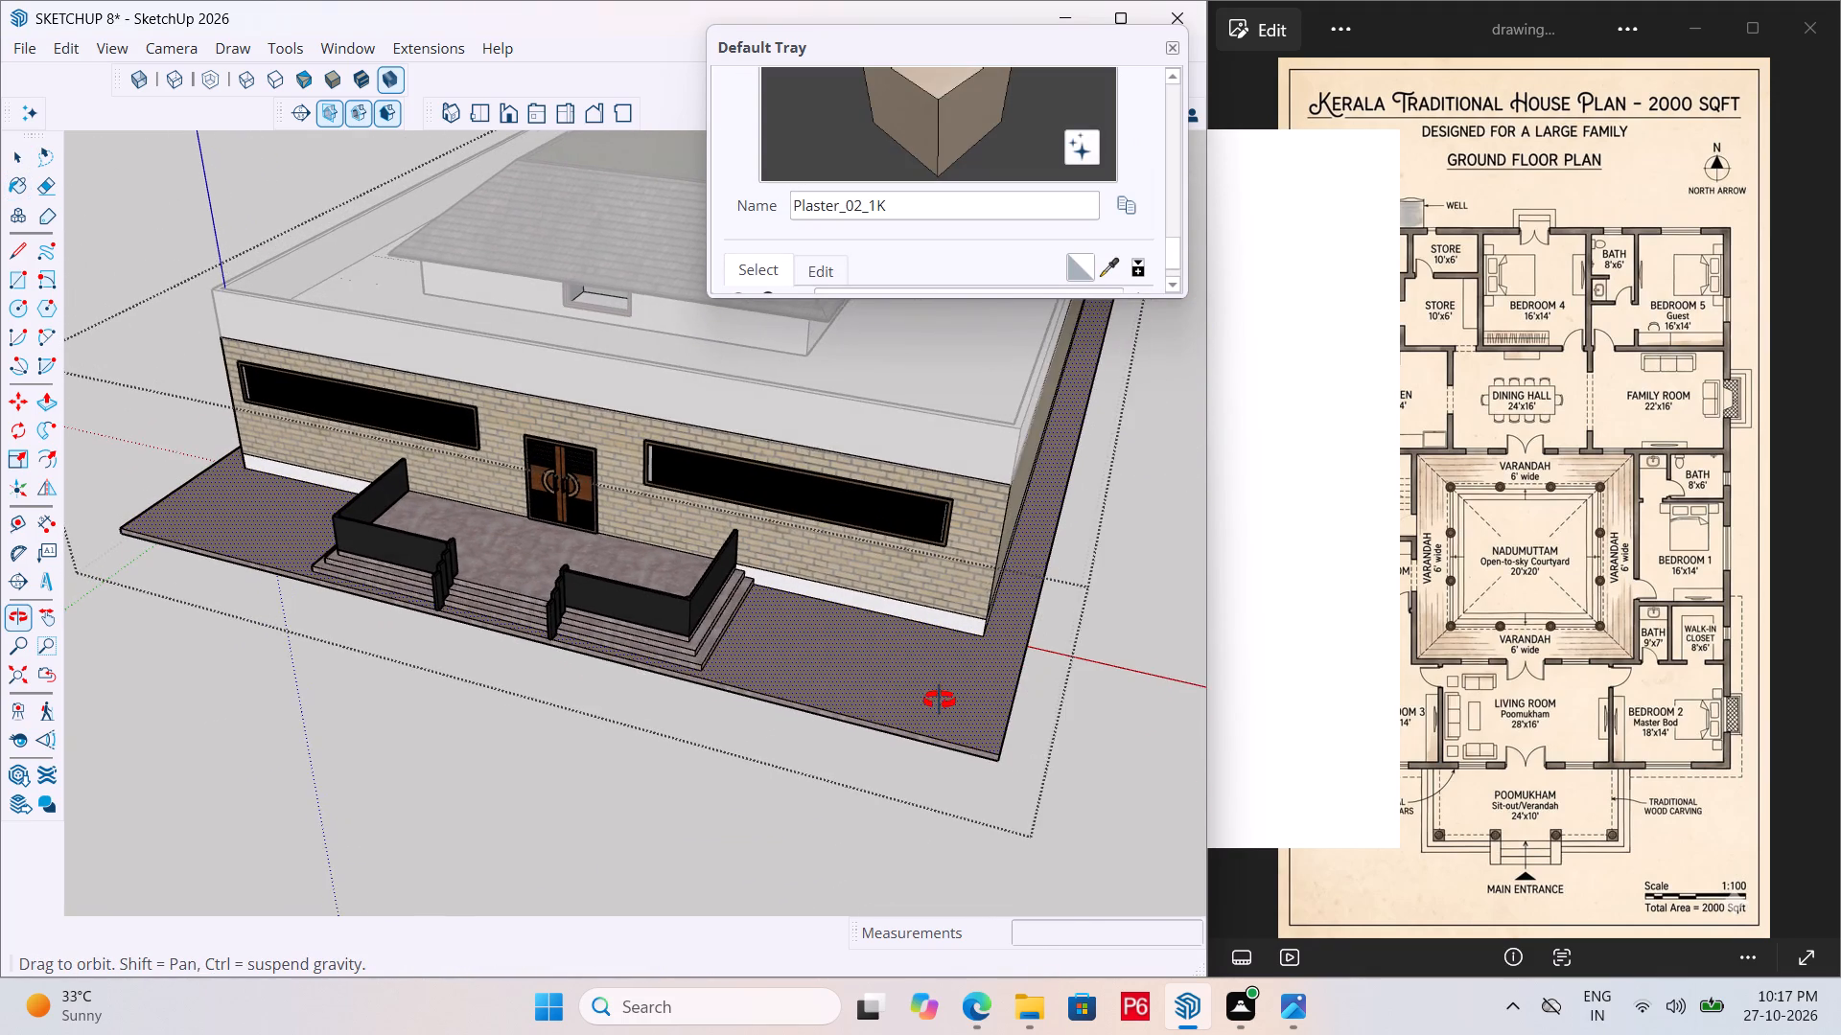
middle_drag(940, 701, 927, 701)
Leave the open group and save the model with the painted porch and plinth.
key(space)
click(571, 716)
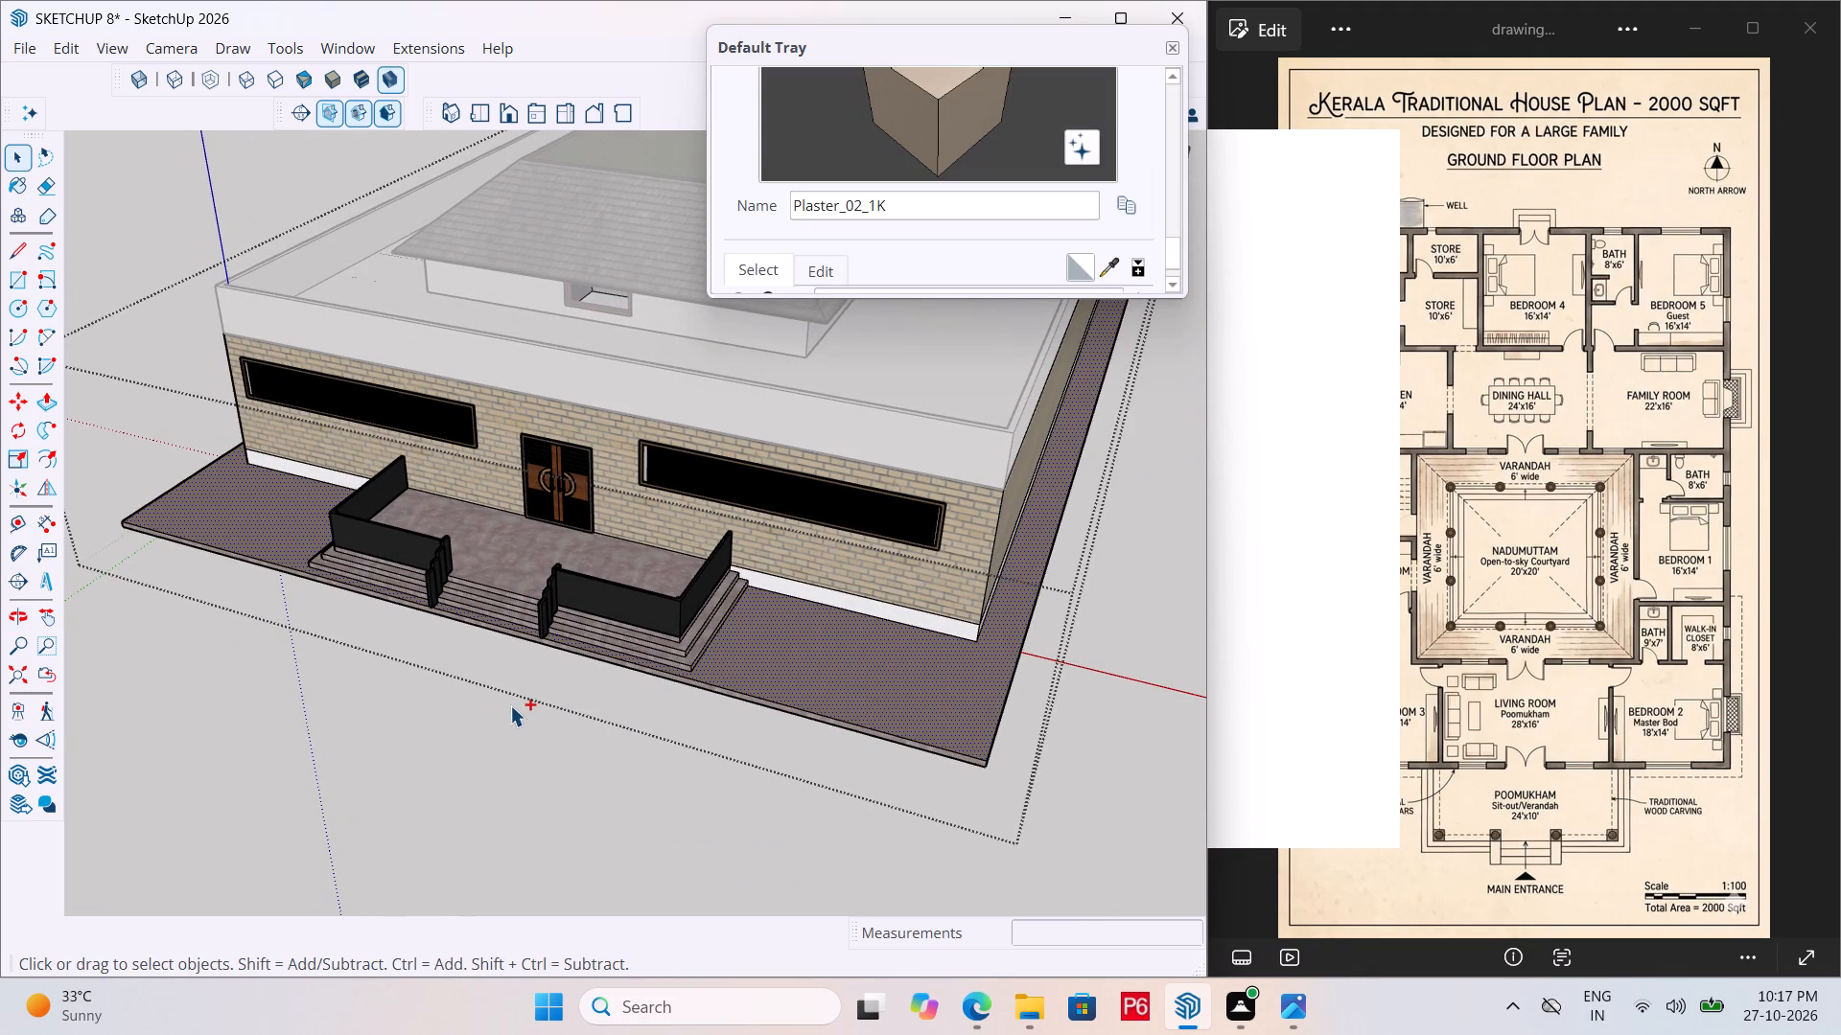
key(ctrl+s)
key(ctrl+s)
key(ctrl+s)
key(ctrl+s)
key(ctrl+s)
key(ctrl+s)
key(ctrl+s)
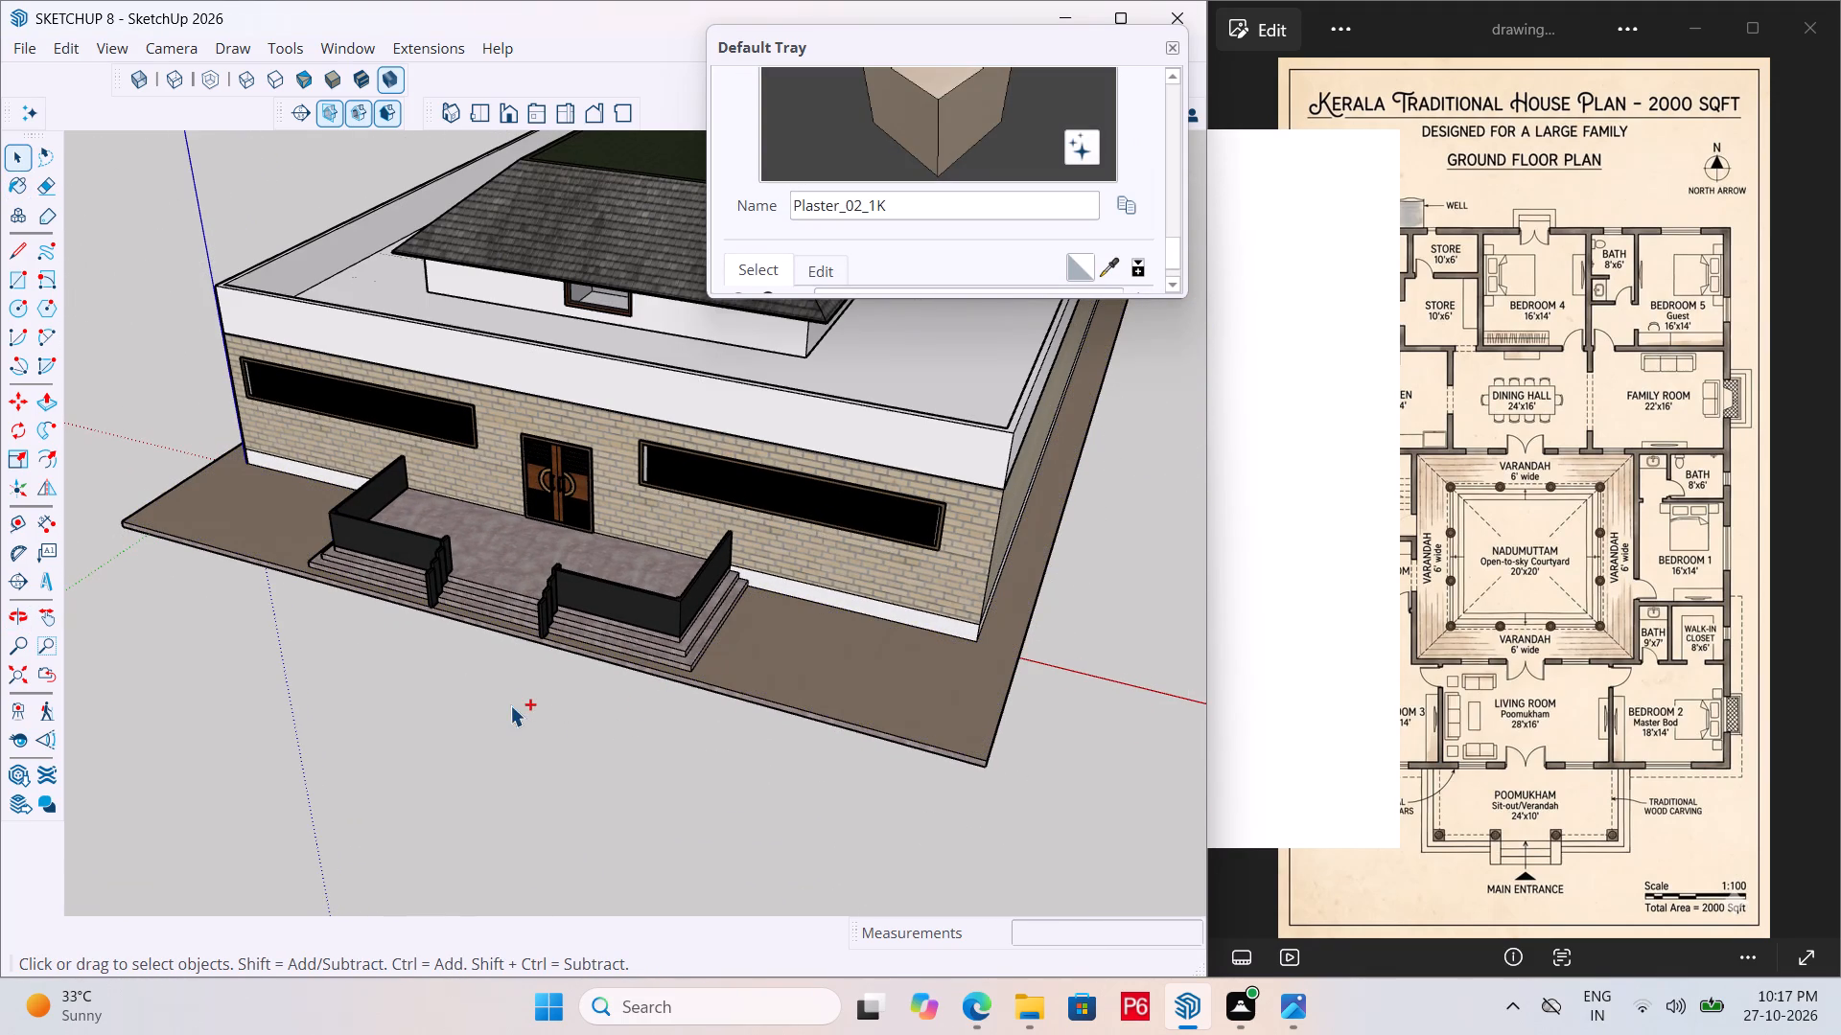
Open the house group and push the middle porch step's right side riser inward about 8 3/4" with Push/Pull.
middle_drag(636, 577, 651, 576)
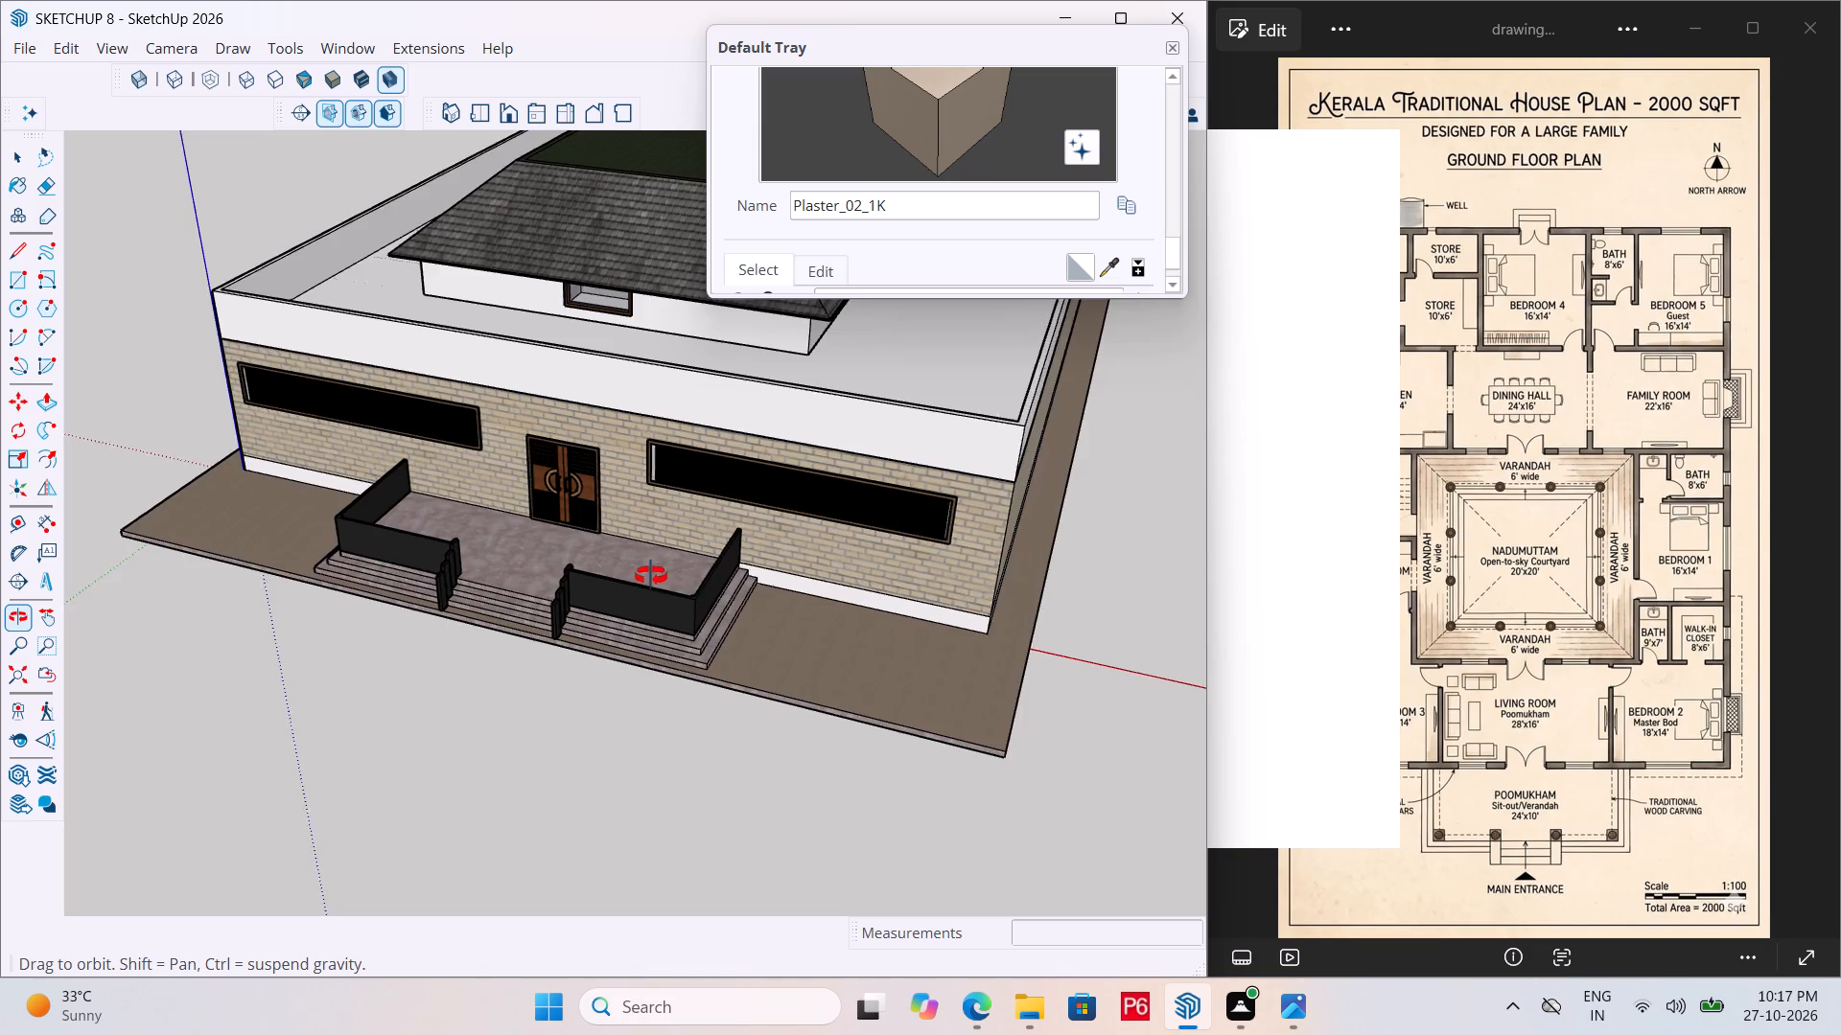
middle_drag(651, 576, 489, 578)
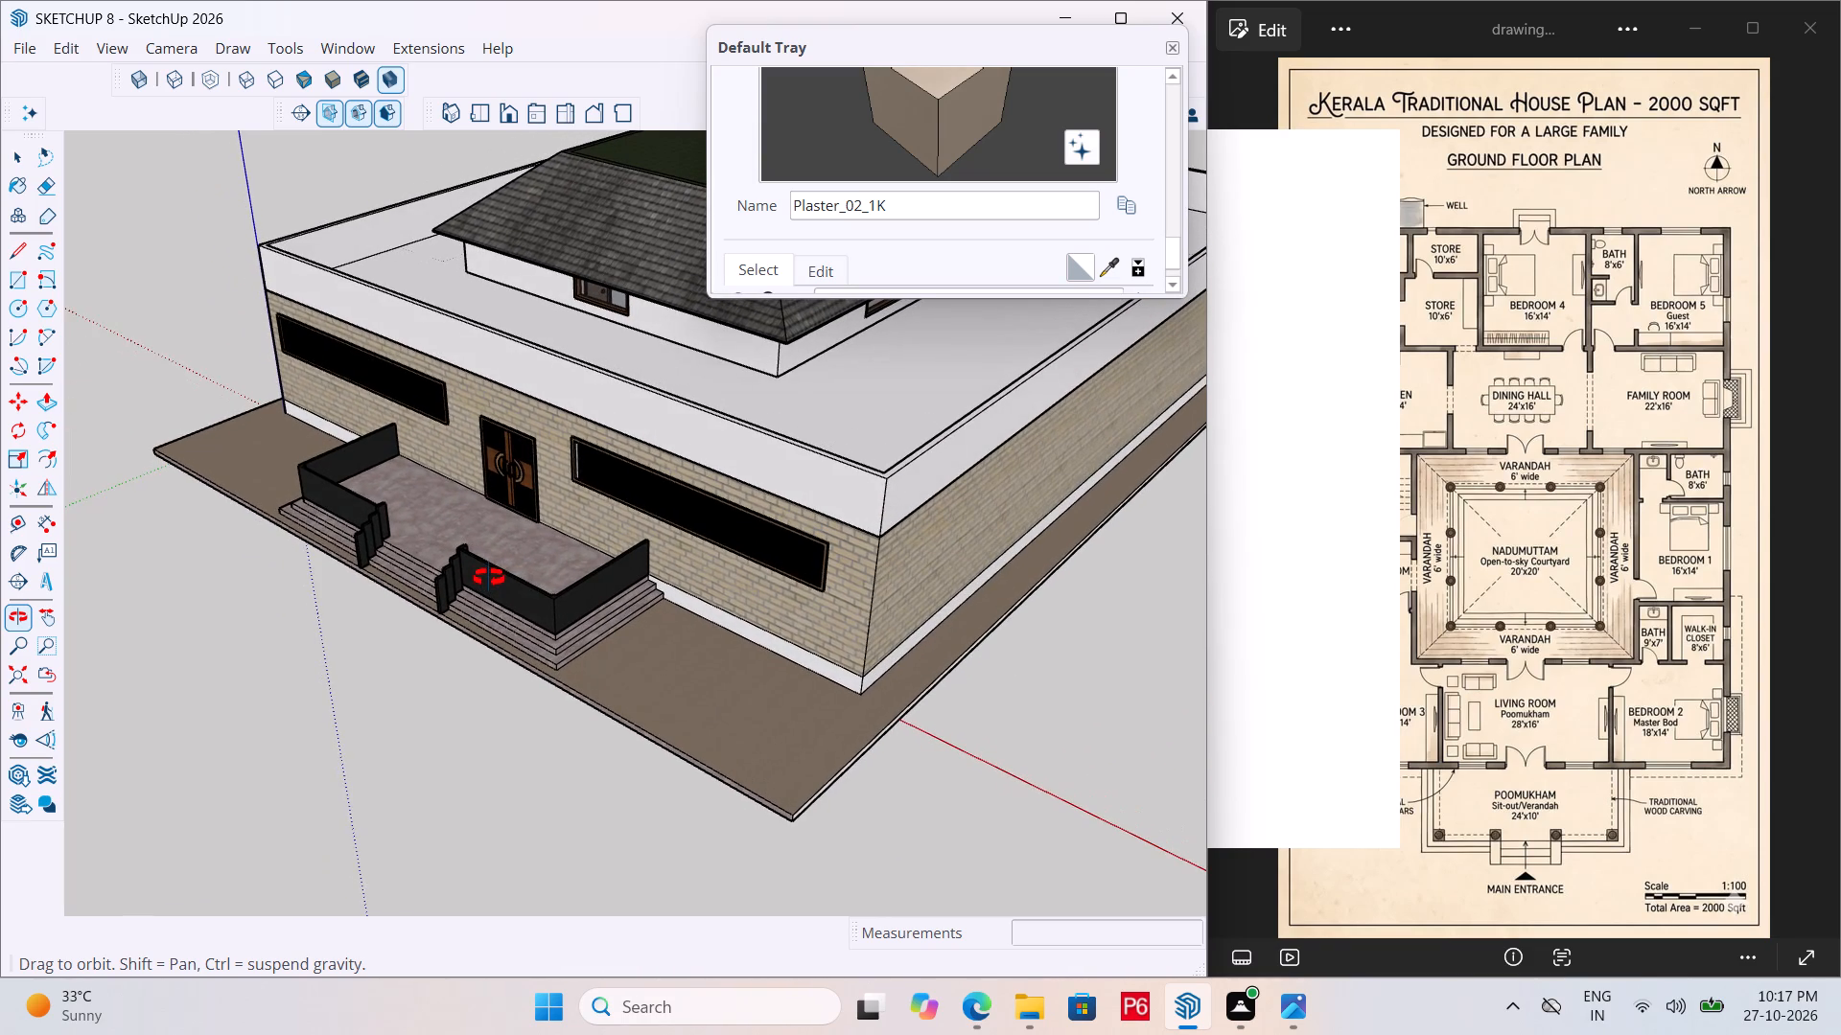
middle_drag(489, 578, 497, 577)
scroll(668, 702, up, 10)
scroll(540, 552, up, 5)
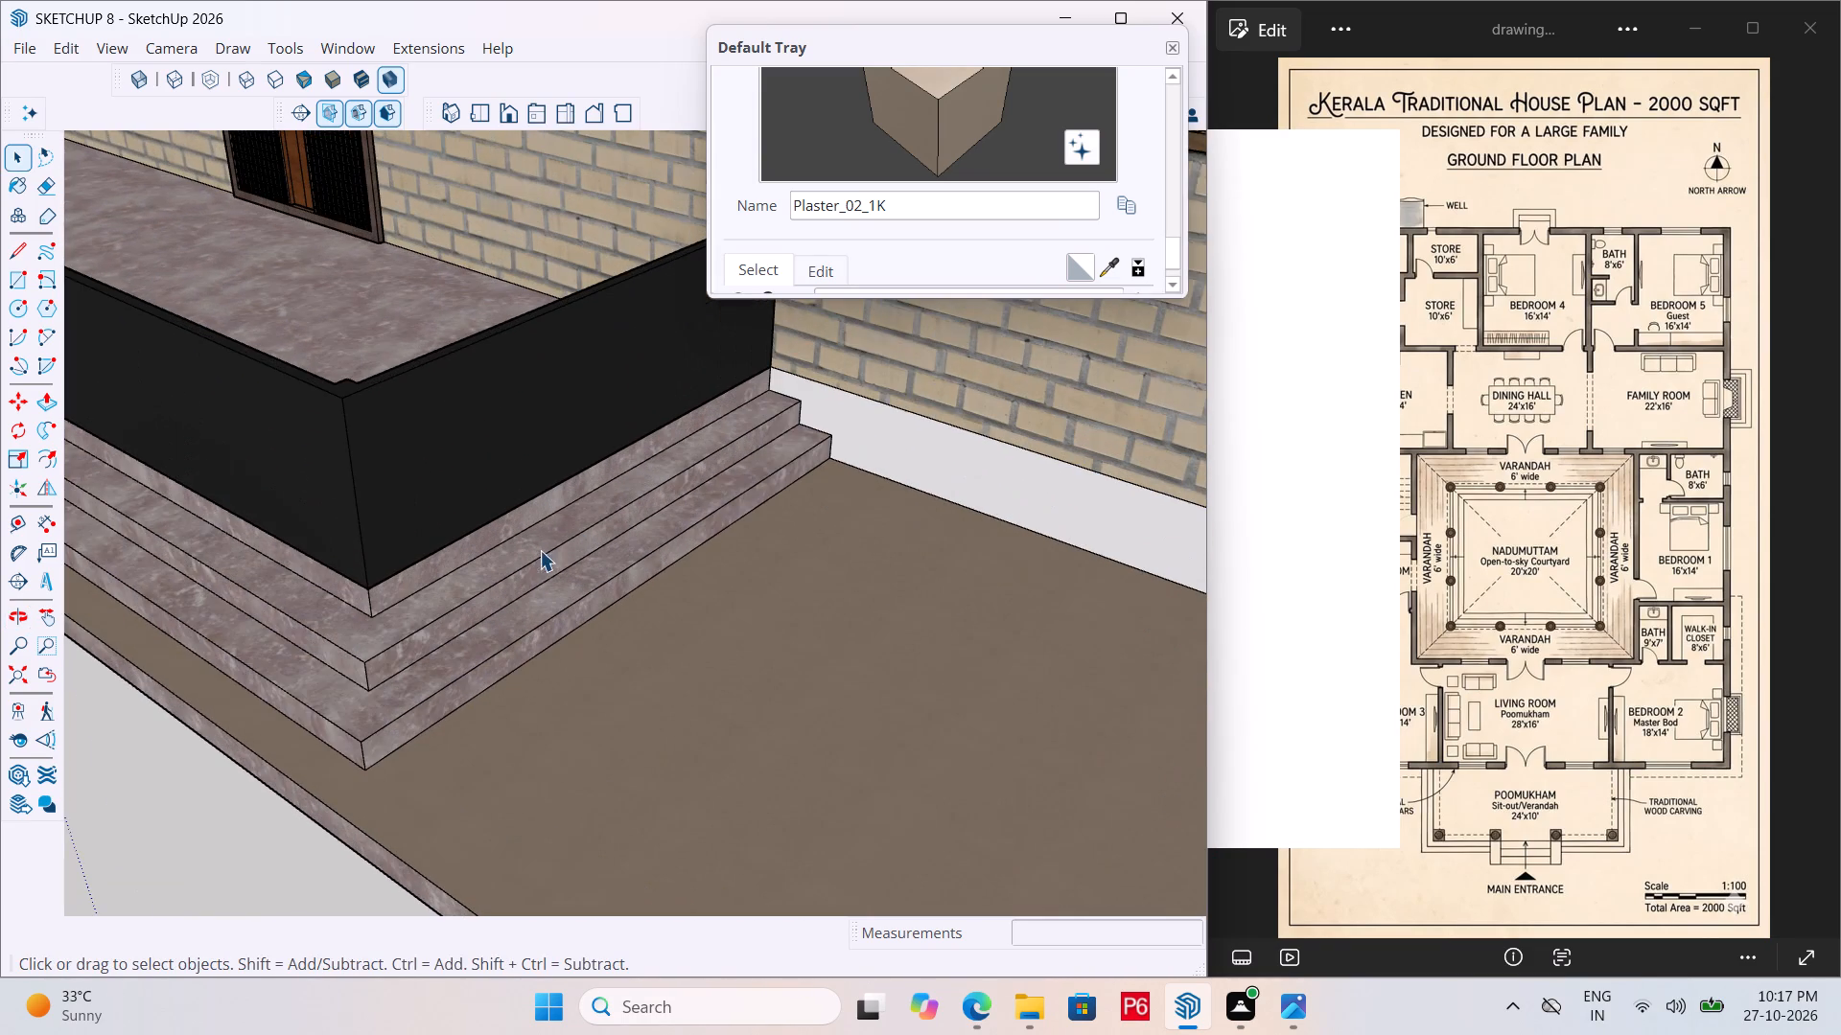
scroll(540, 550, up, 1)
click(566, 562)
triple_click(568, 557)
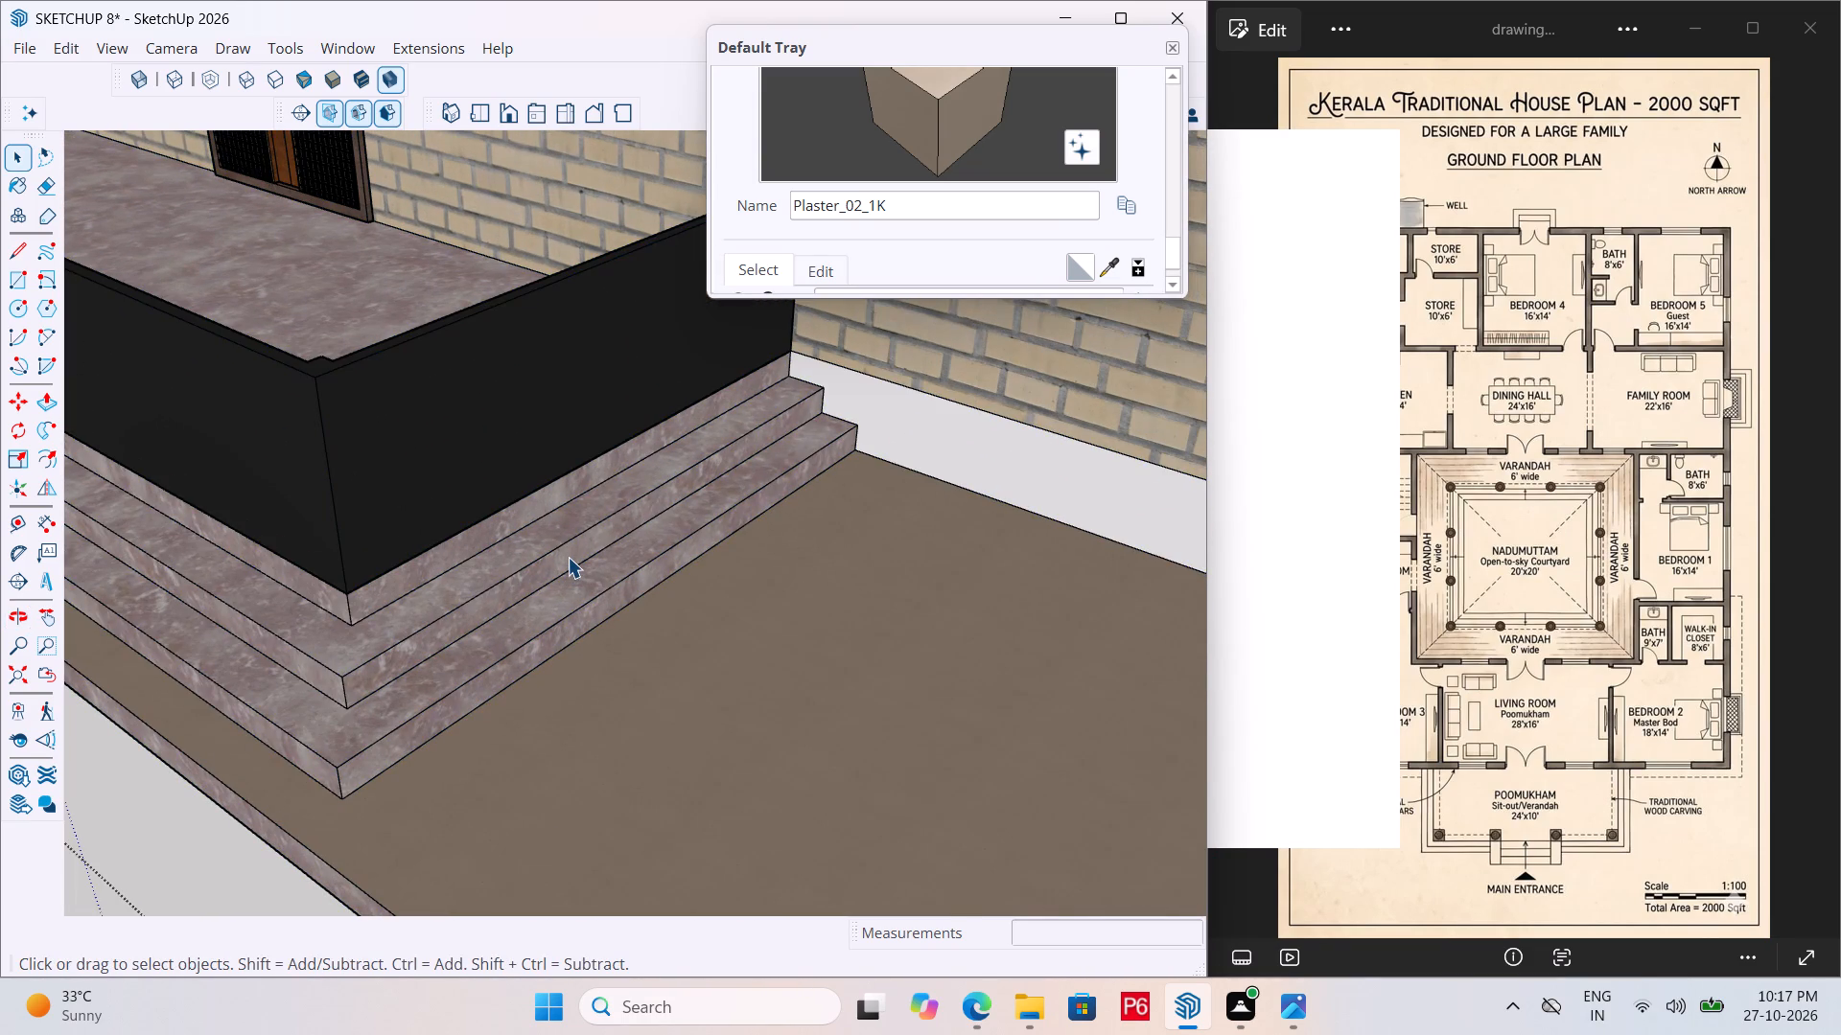
double_click(568, 557)
click(583, 549)
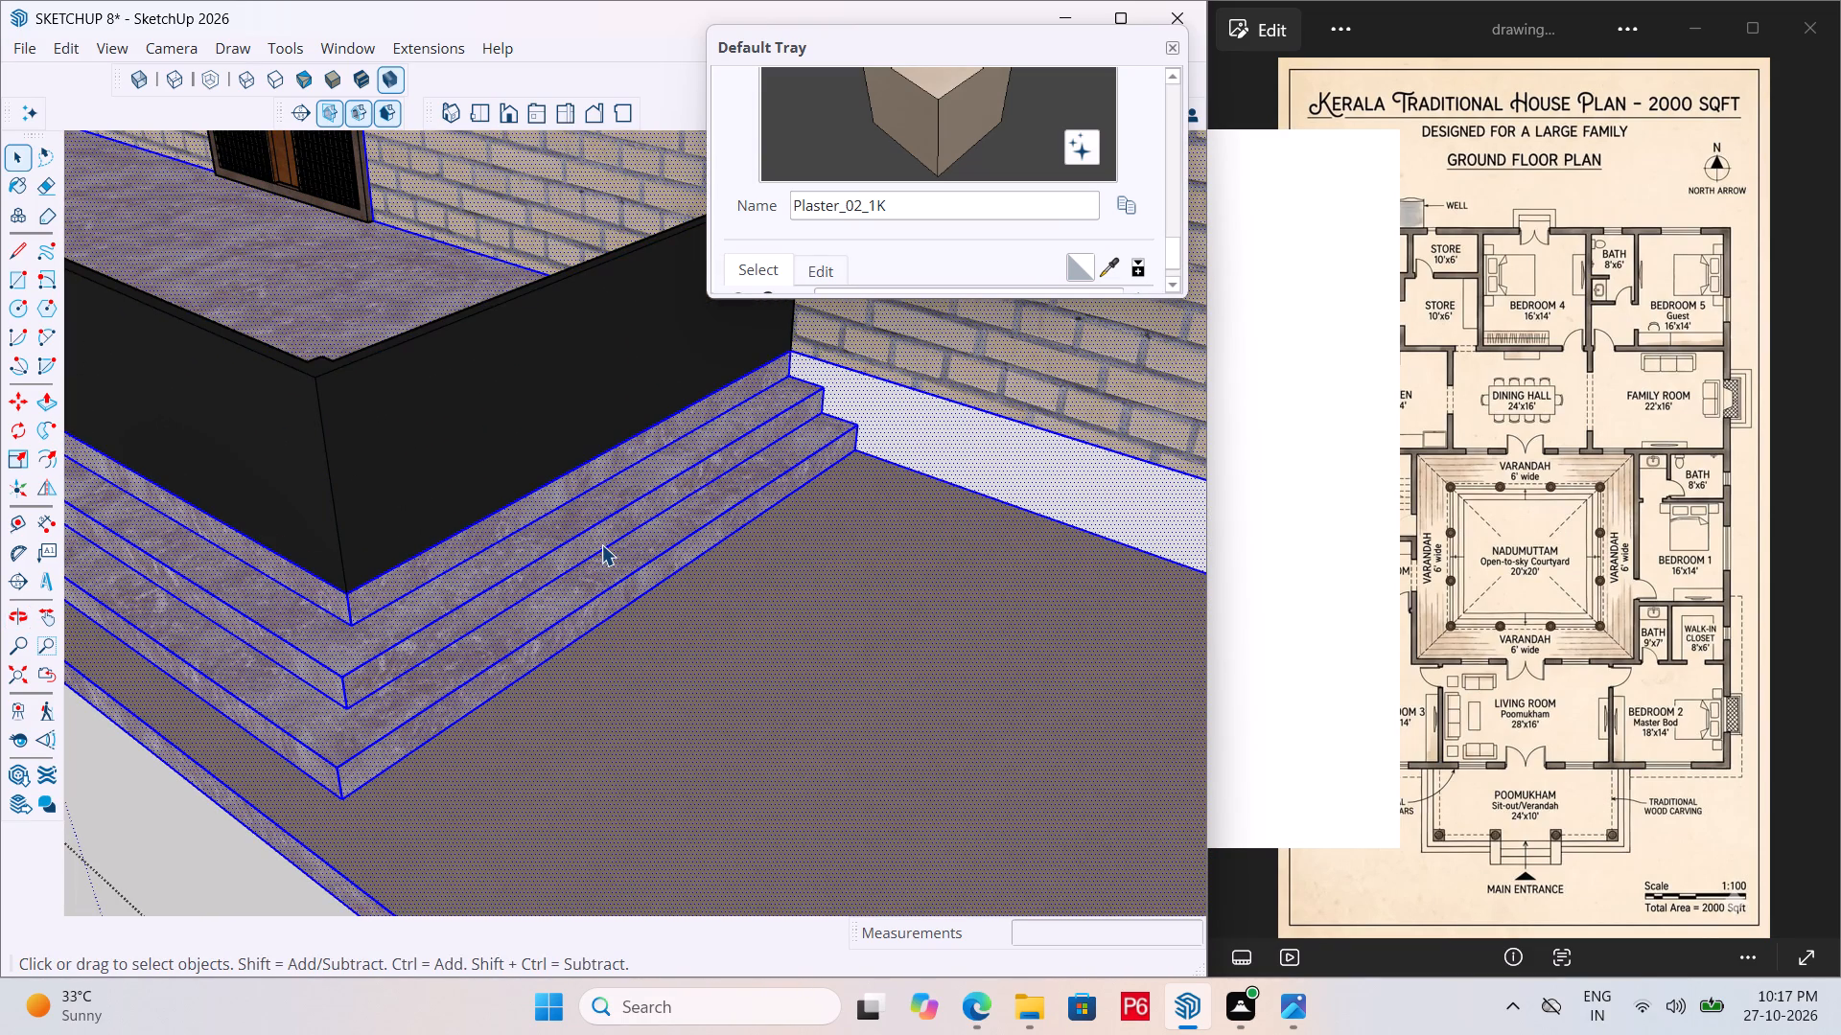
key(p)
click(583, 543)
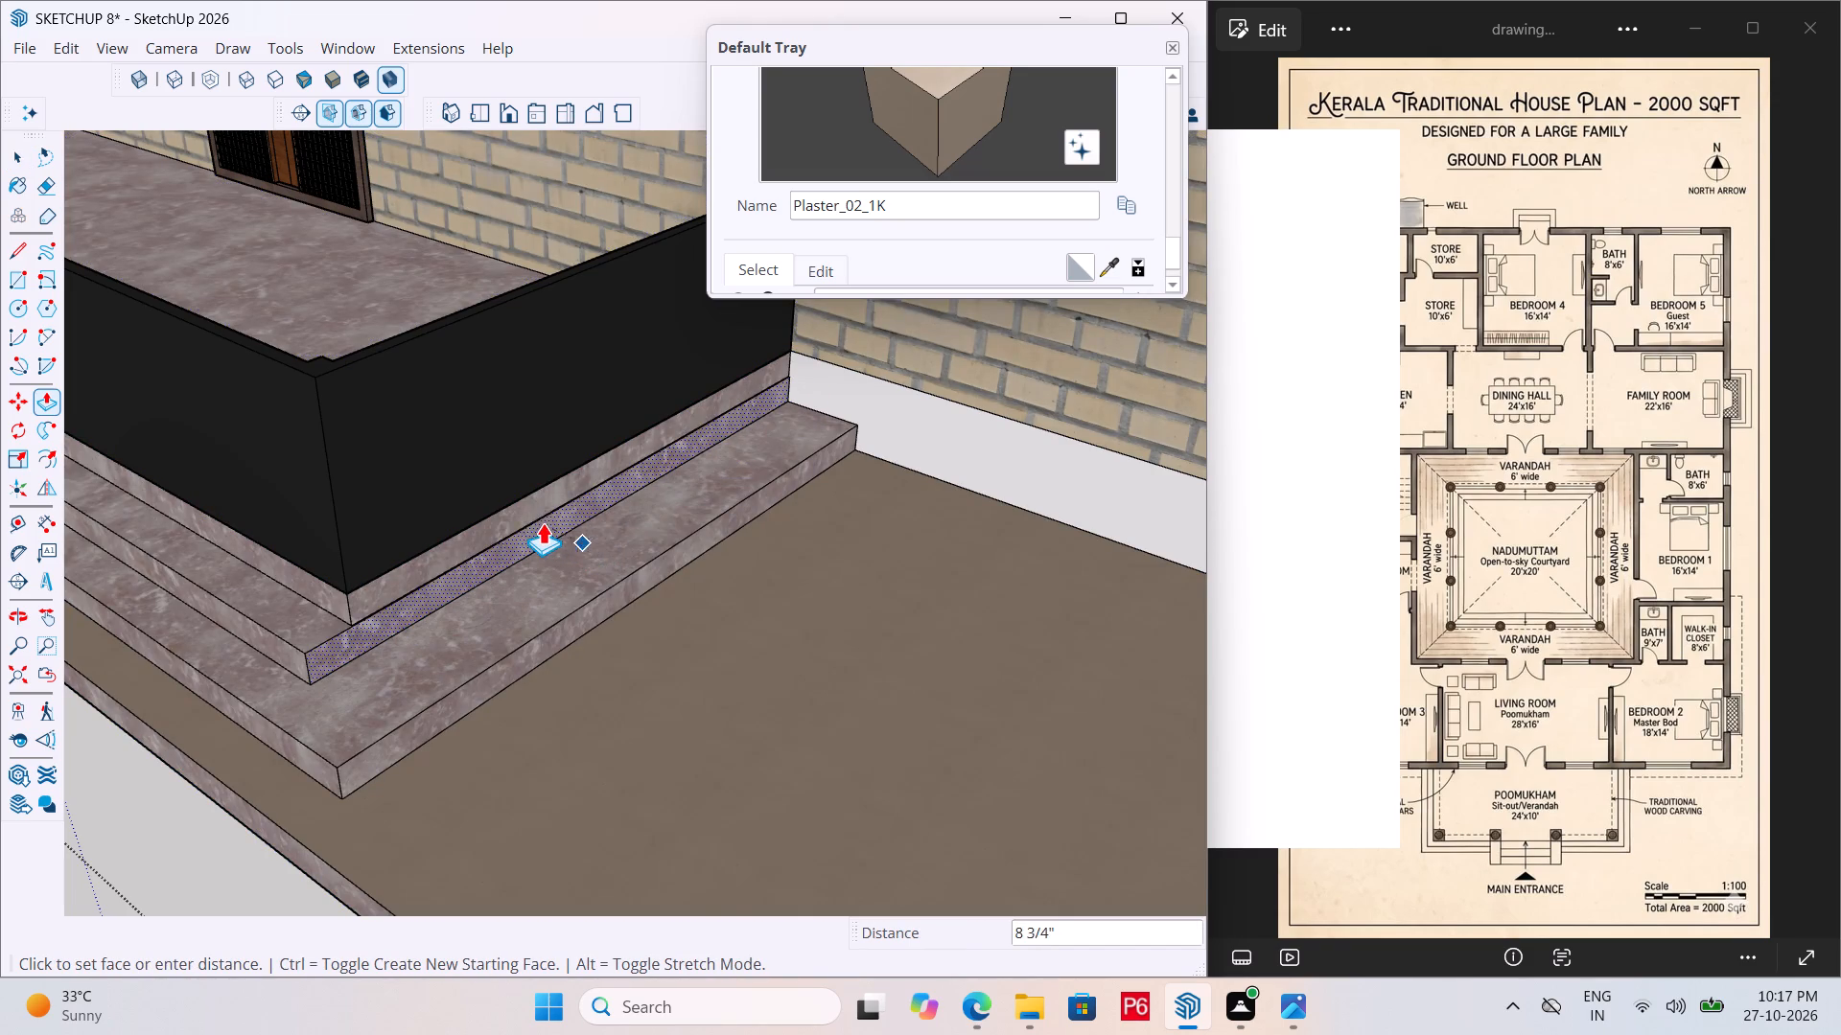
click(506, 516)
click(503, 676)
key(space)
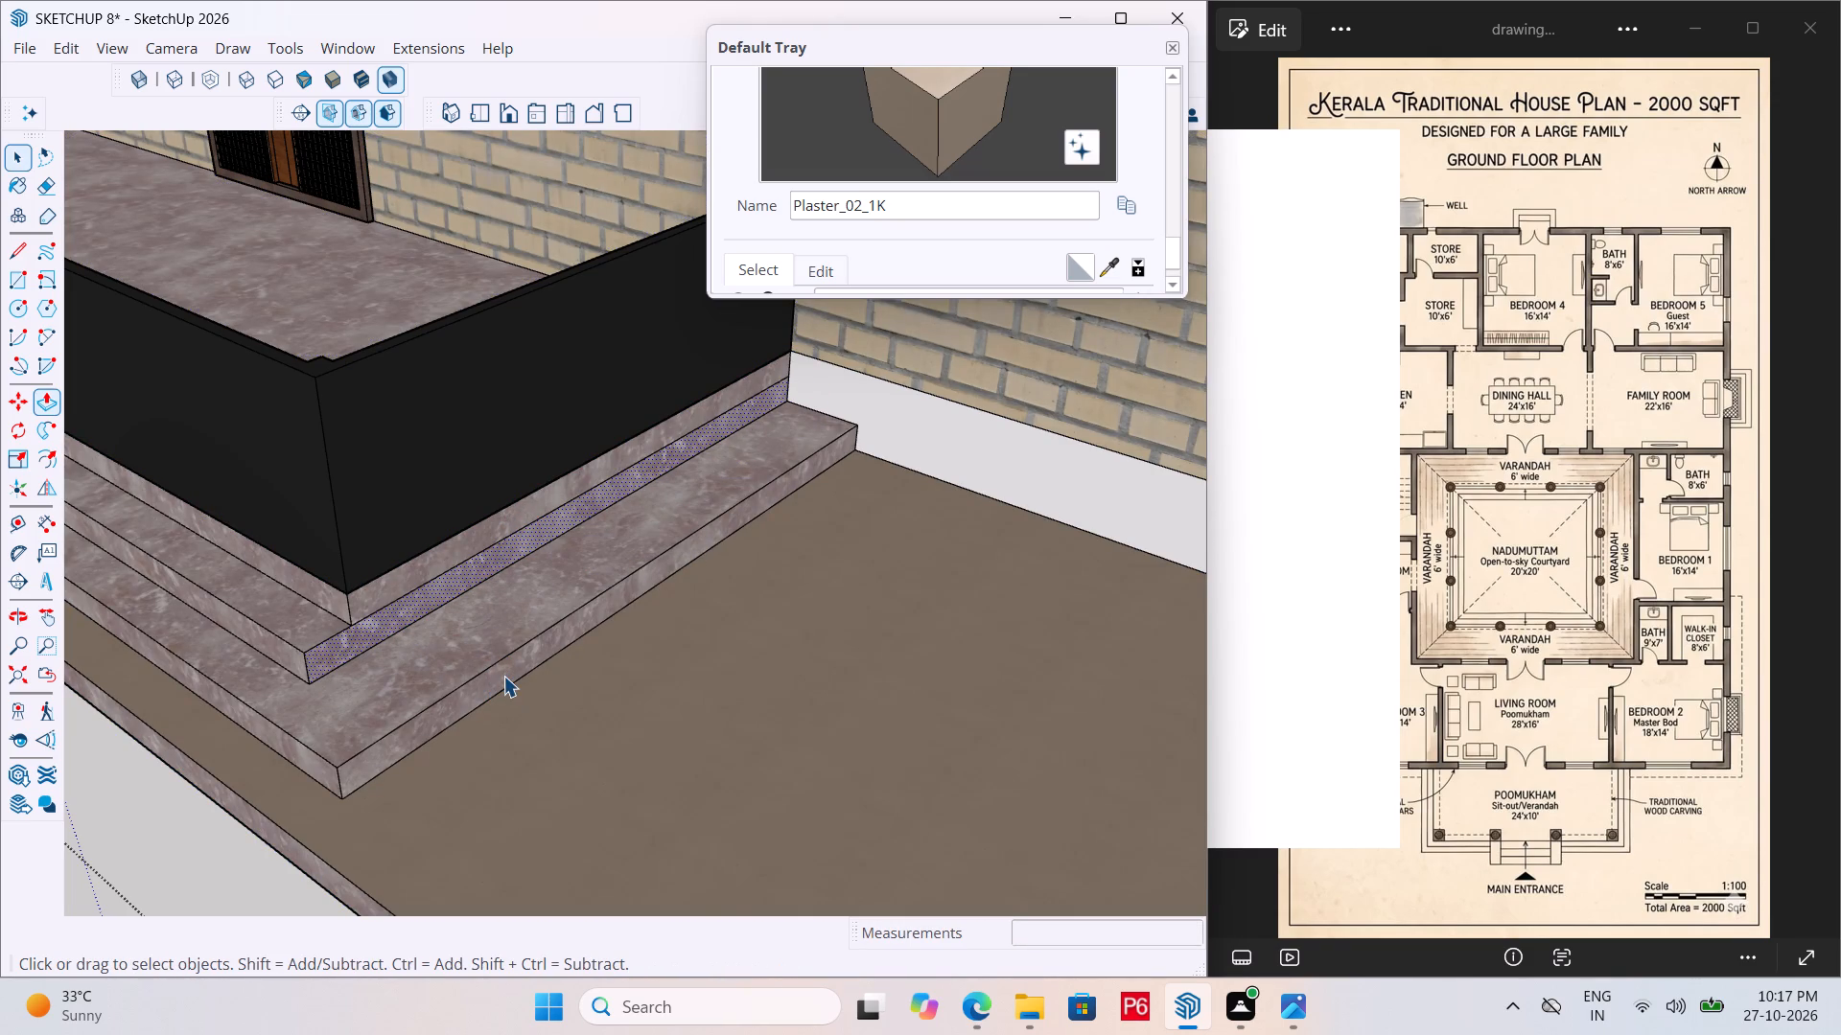
Push the bottom porch step's right side riser inward 1' 6" with Push/Pull.
click(504, 675)
key(p)
click(506, 673)
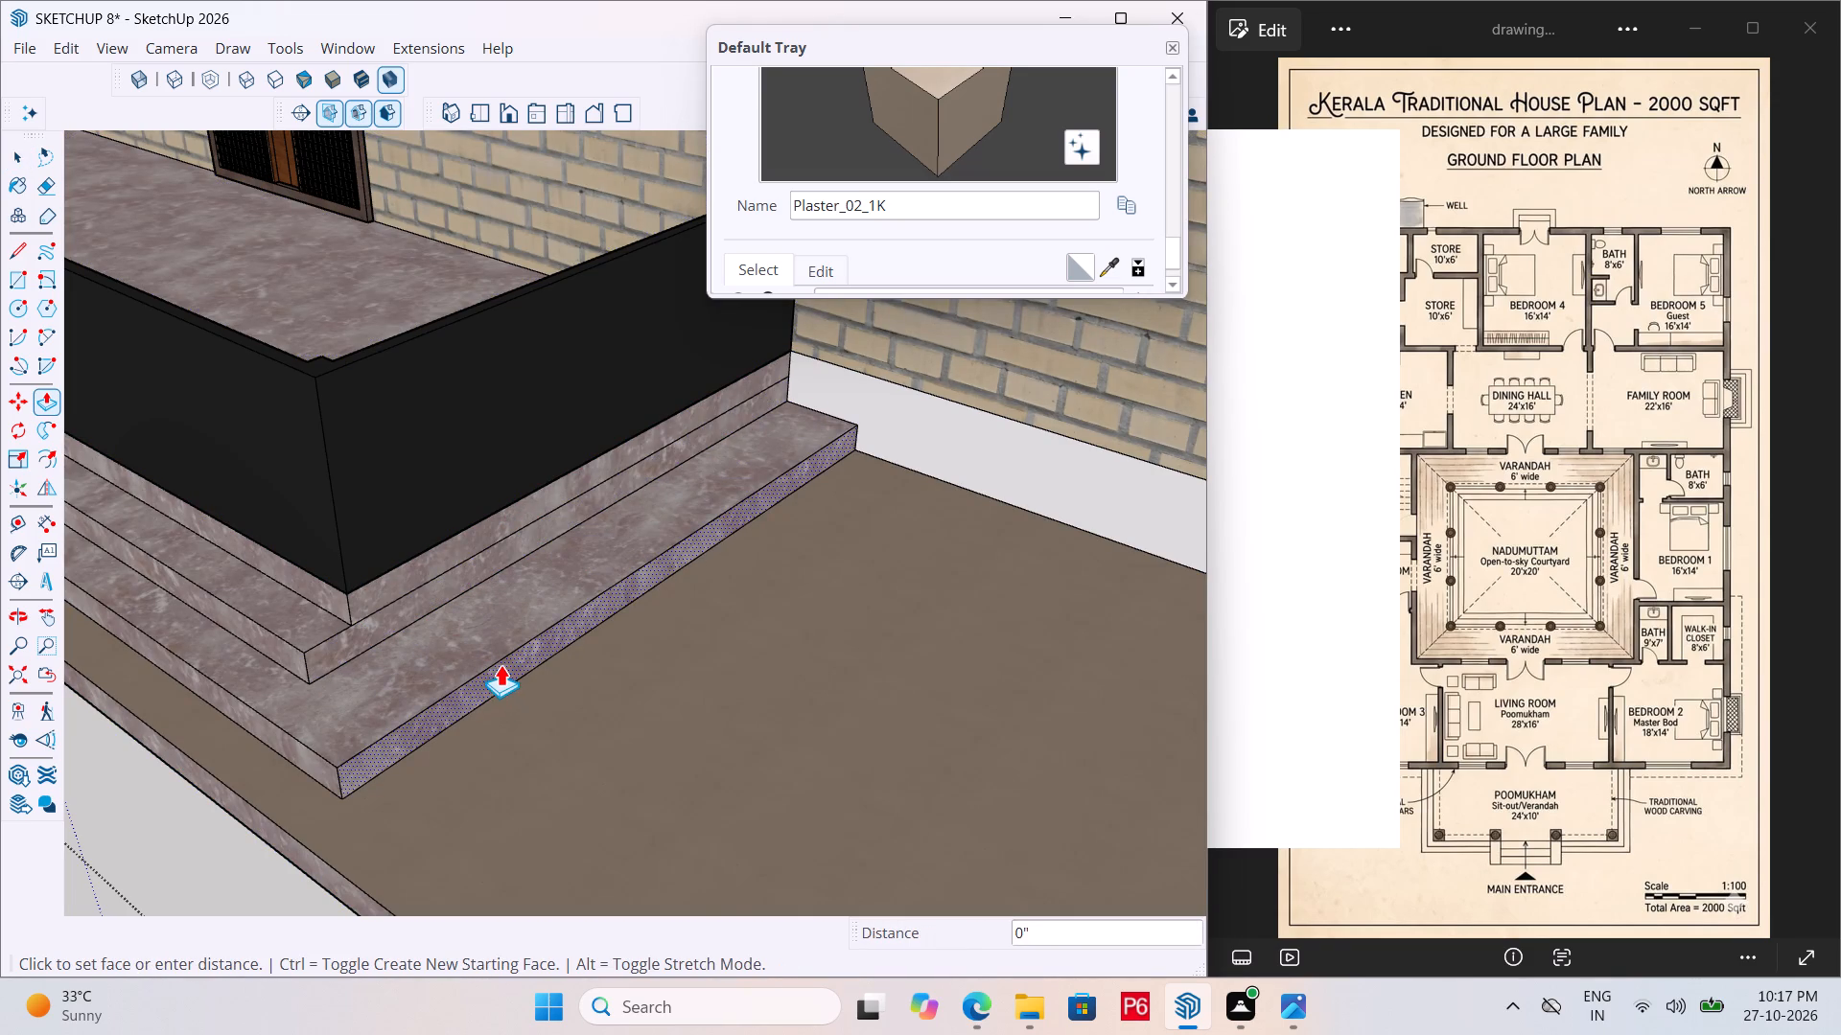
click(445, 588)
scroll(739, 605, down, 6)
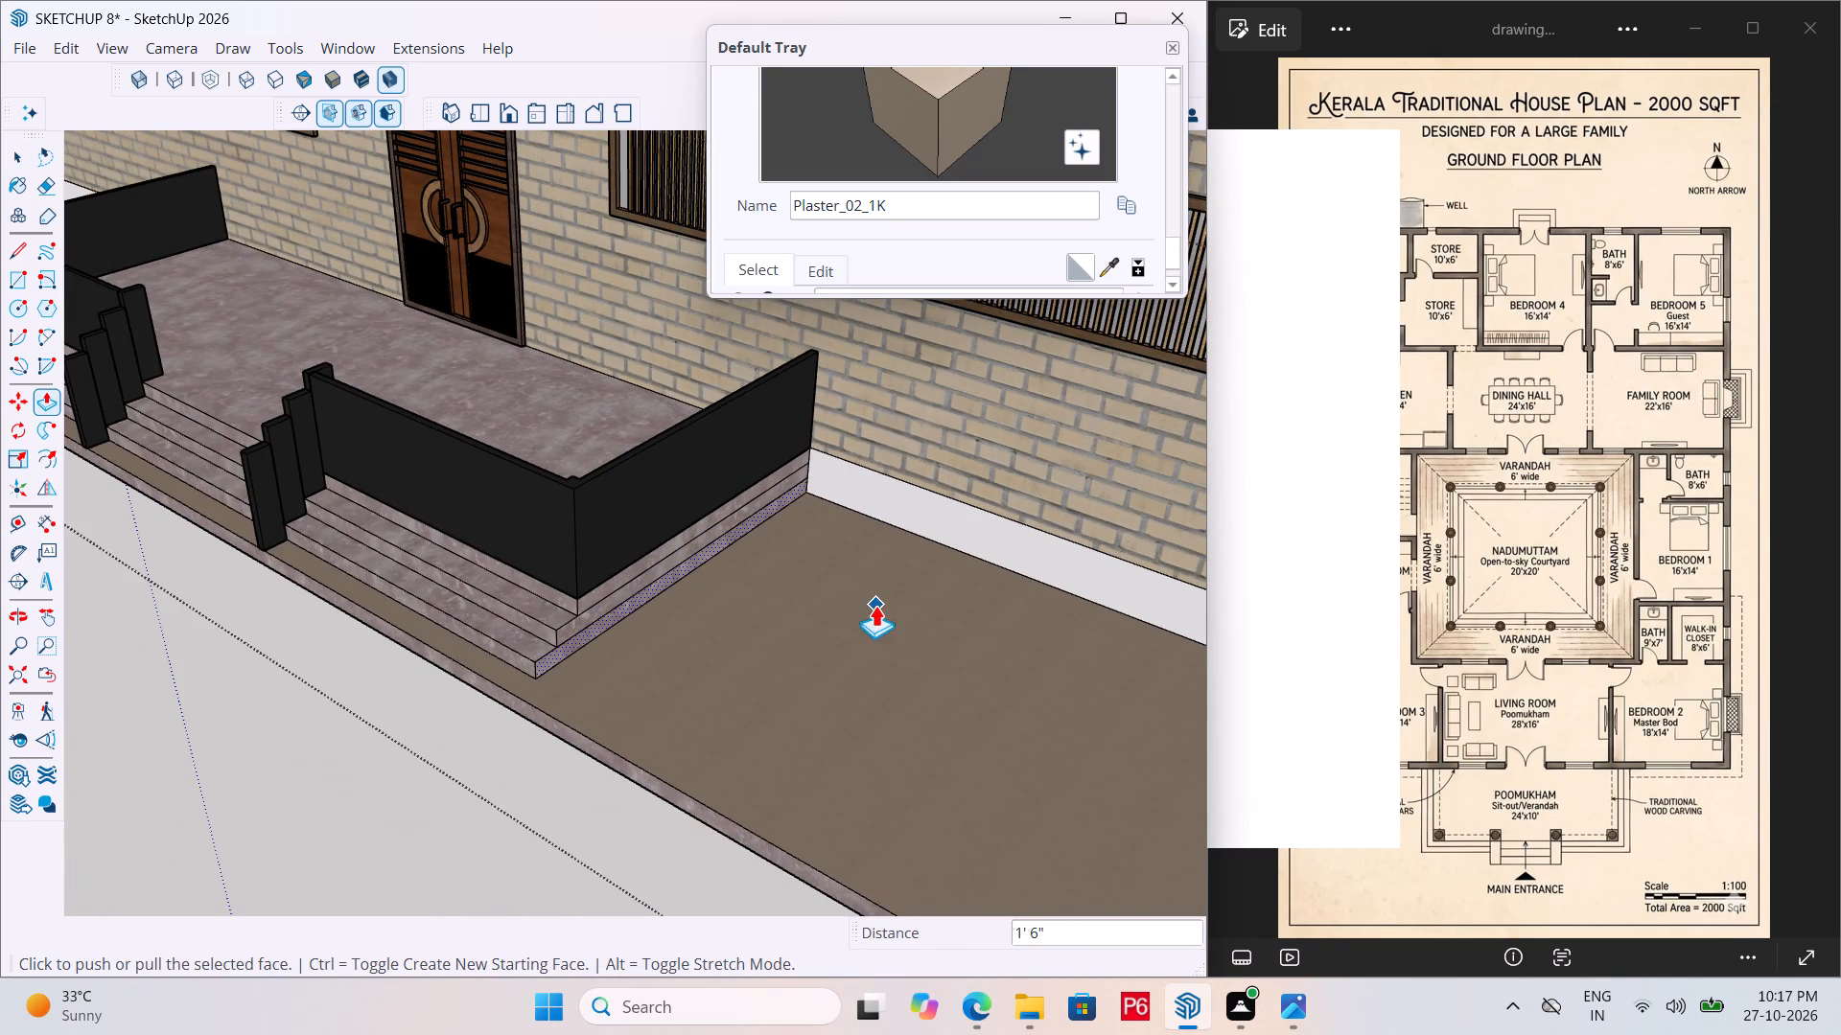
Push the middle porch step's left side riser inward 9" at the other end of the porch.
middle_drag(335, 545, 1194, 570)
scroll(725, 764, up, 2)
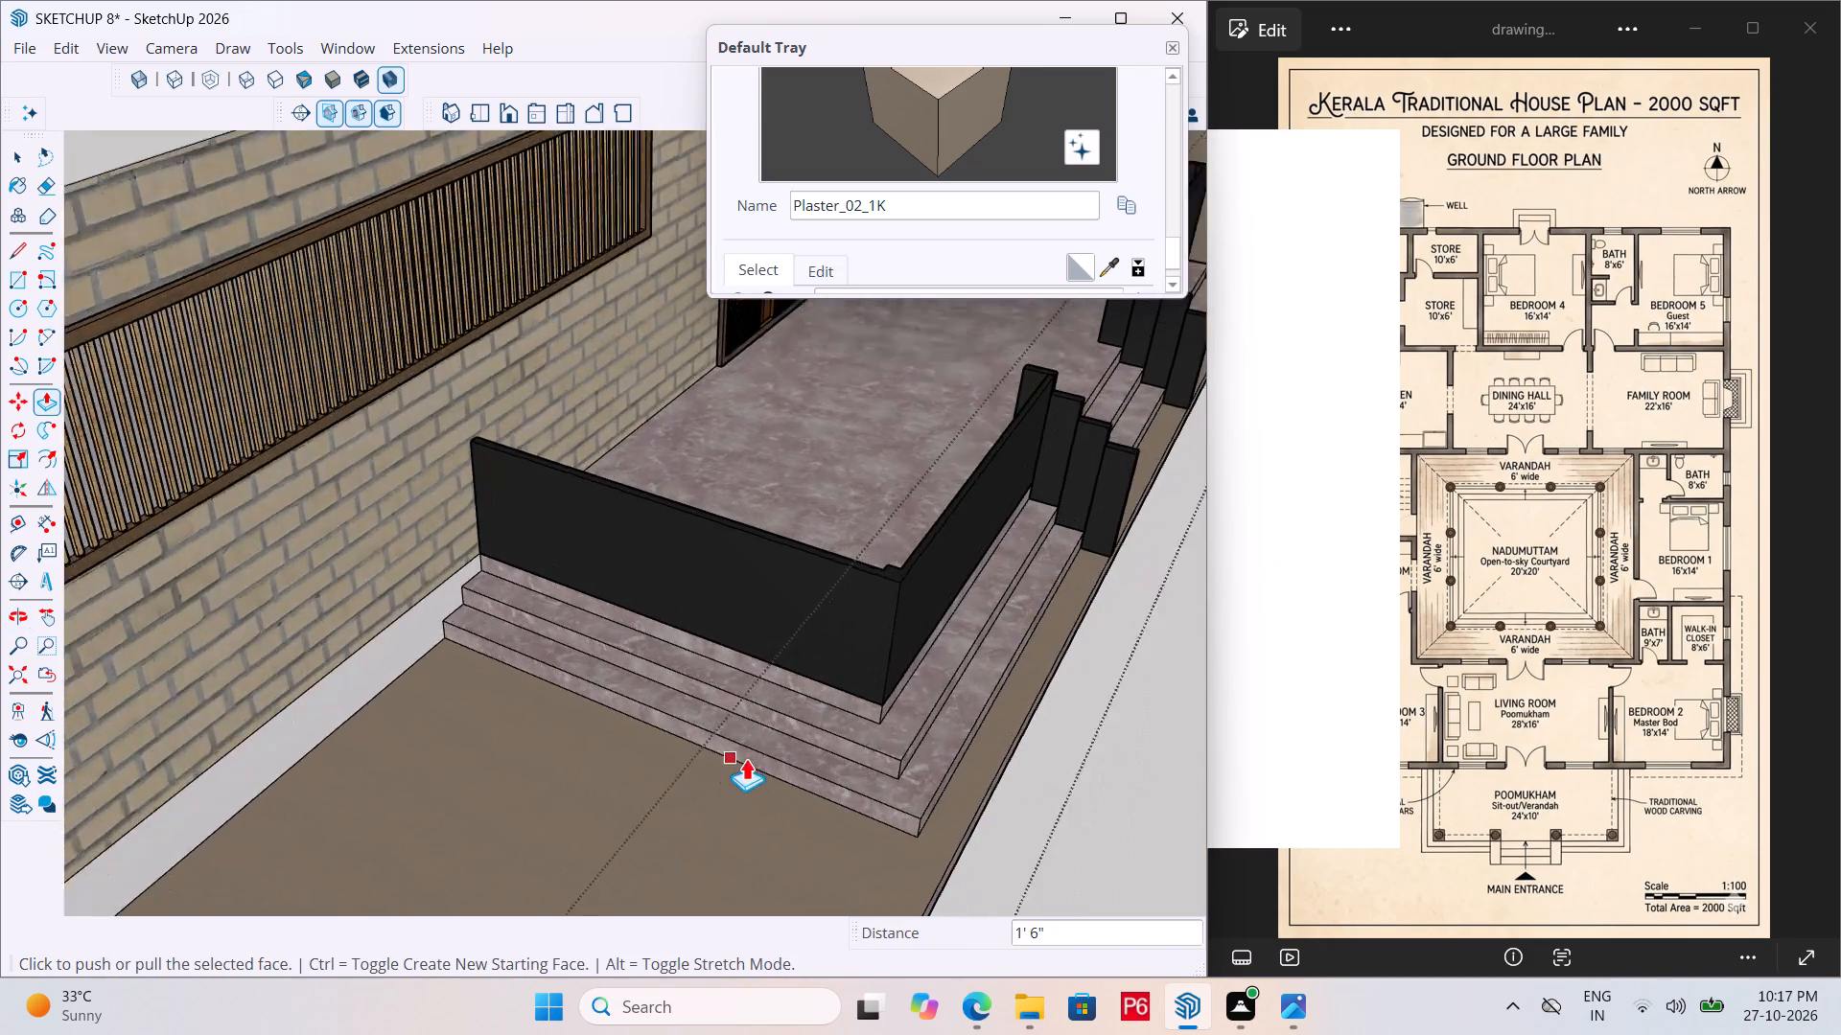
scroll(746, 758, up, 4)
key(space)
click(870, 736)
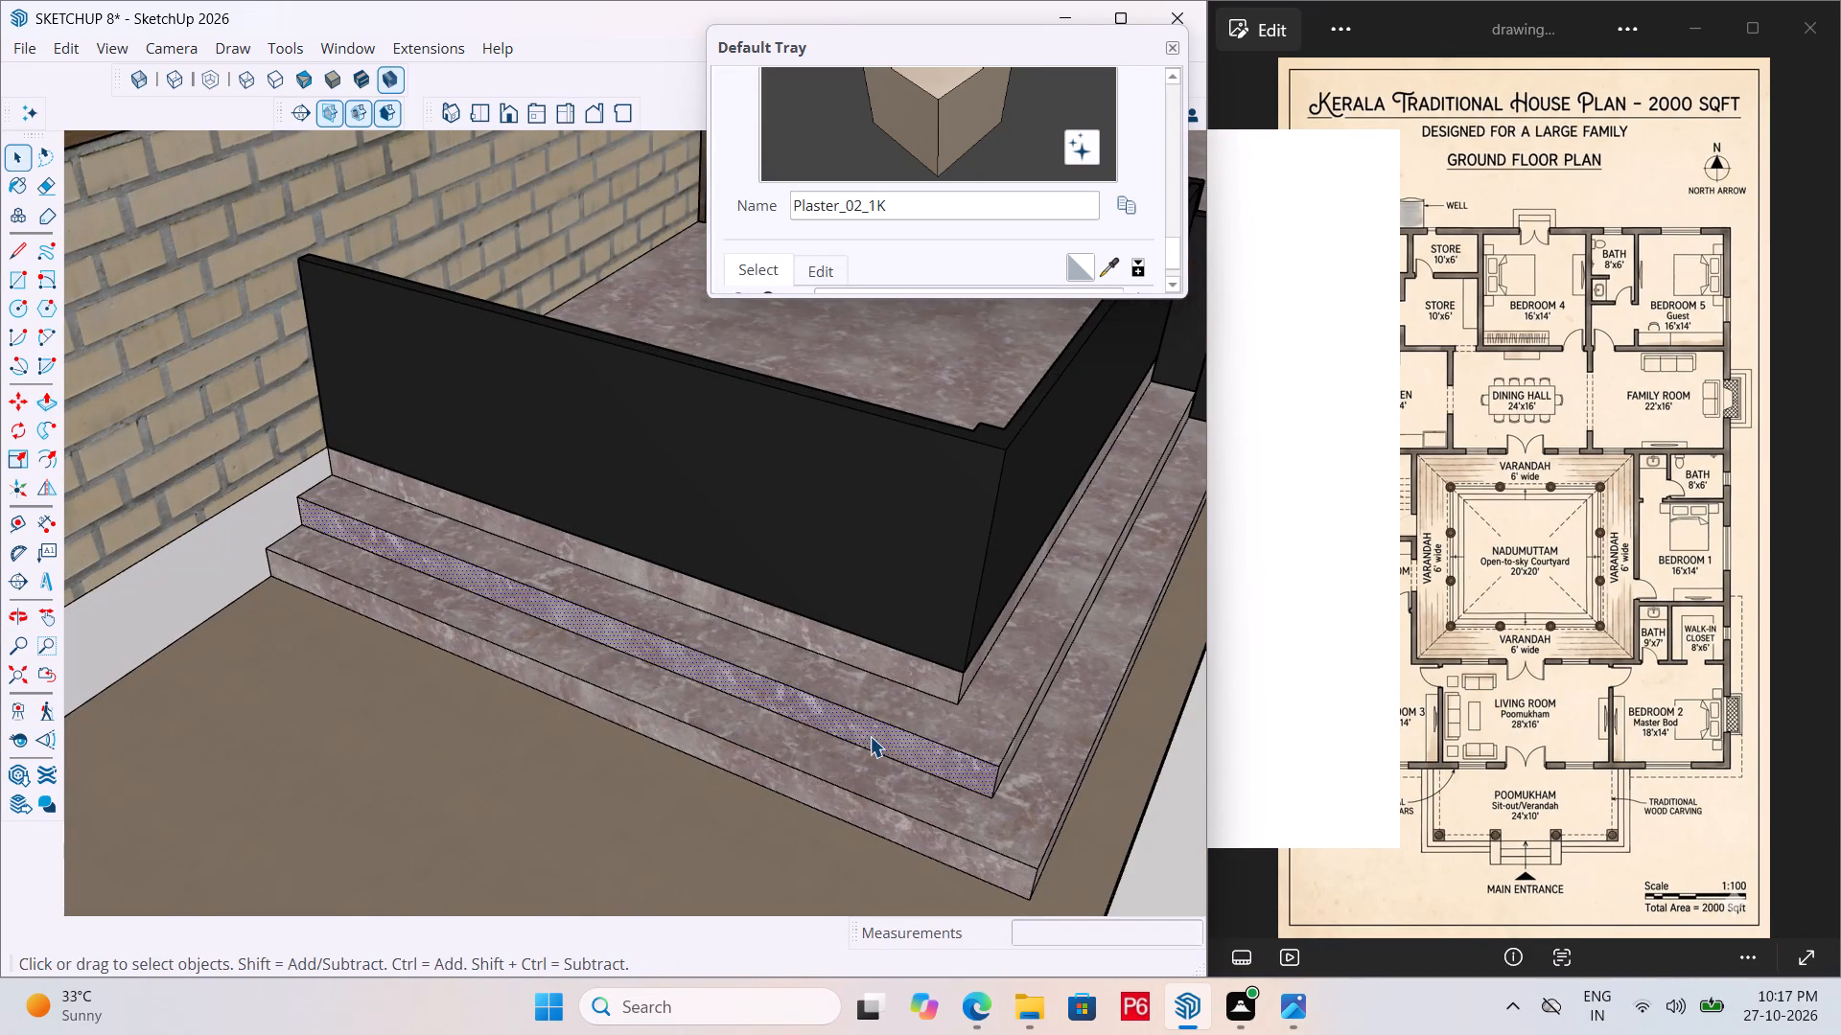
key(p)
click(870, 736)
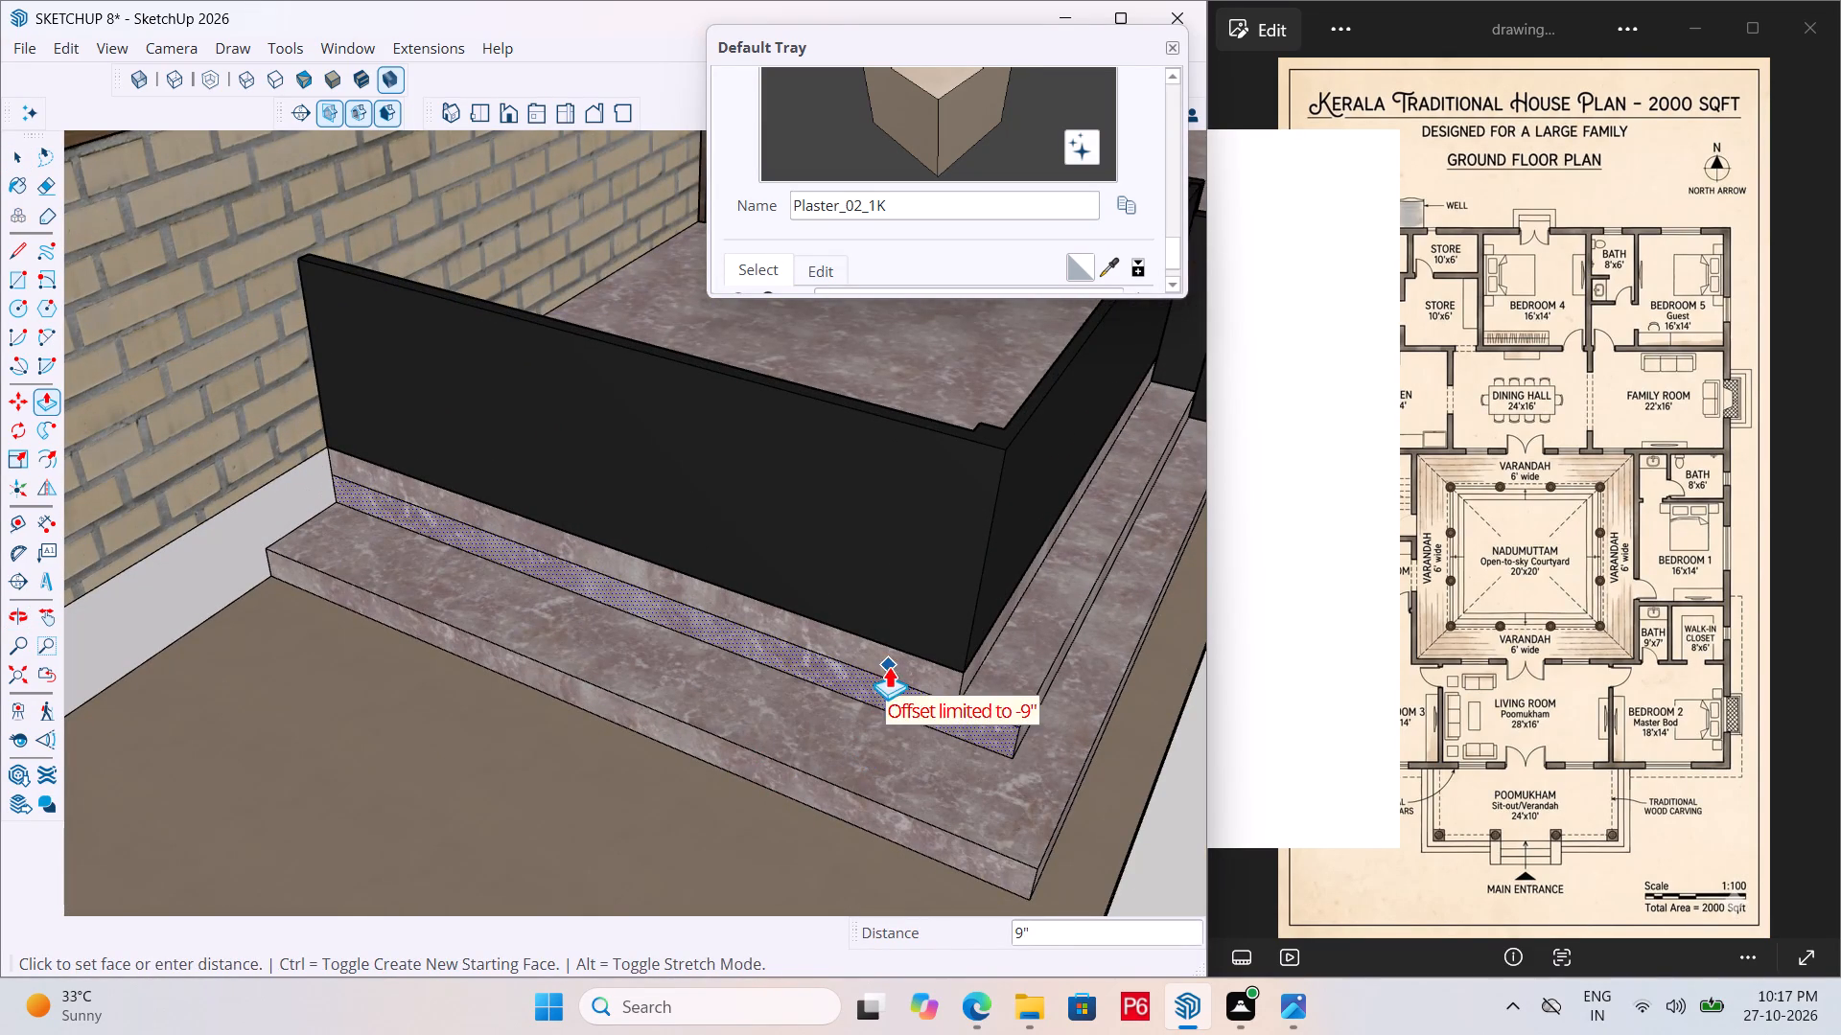
click(889, 666)
Push the bottom porch step's left side riser inward 1' 6" with Push/Pull.
key(space)
click(799, 785)
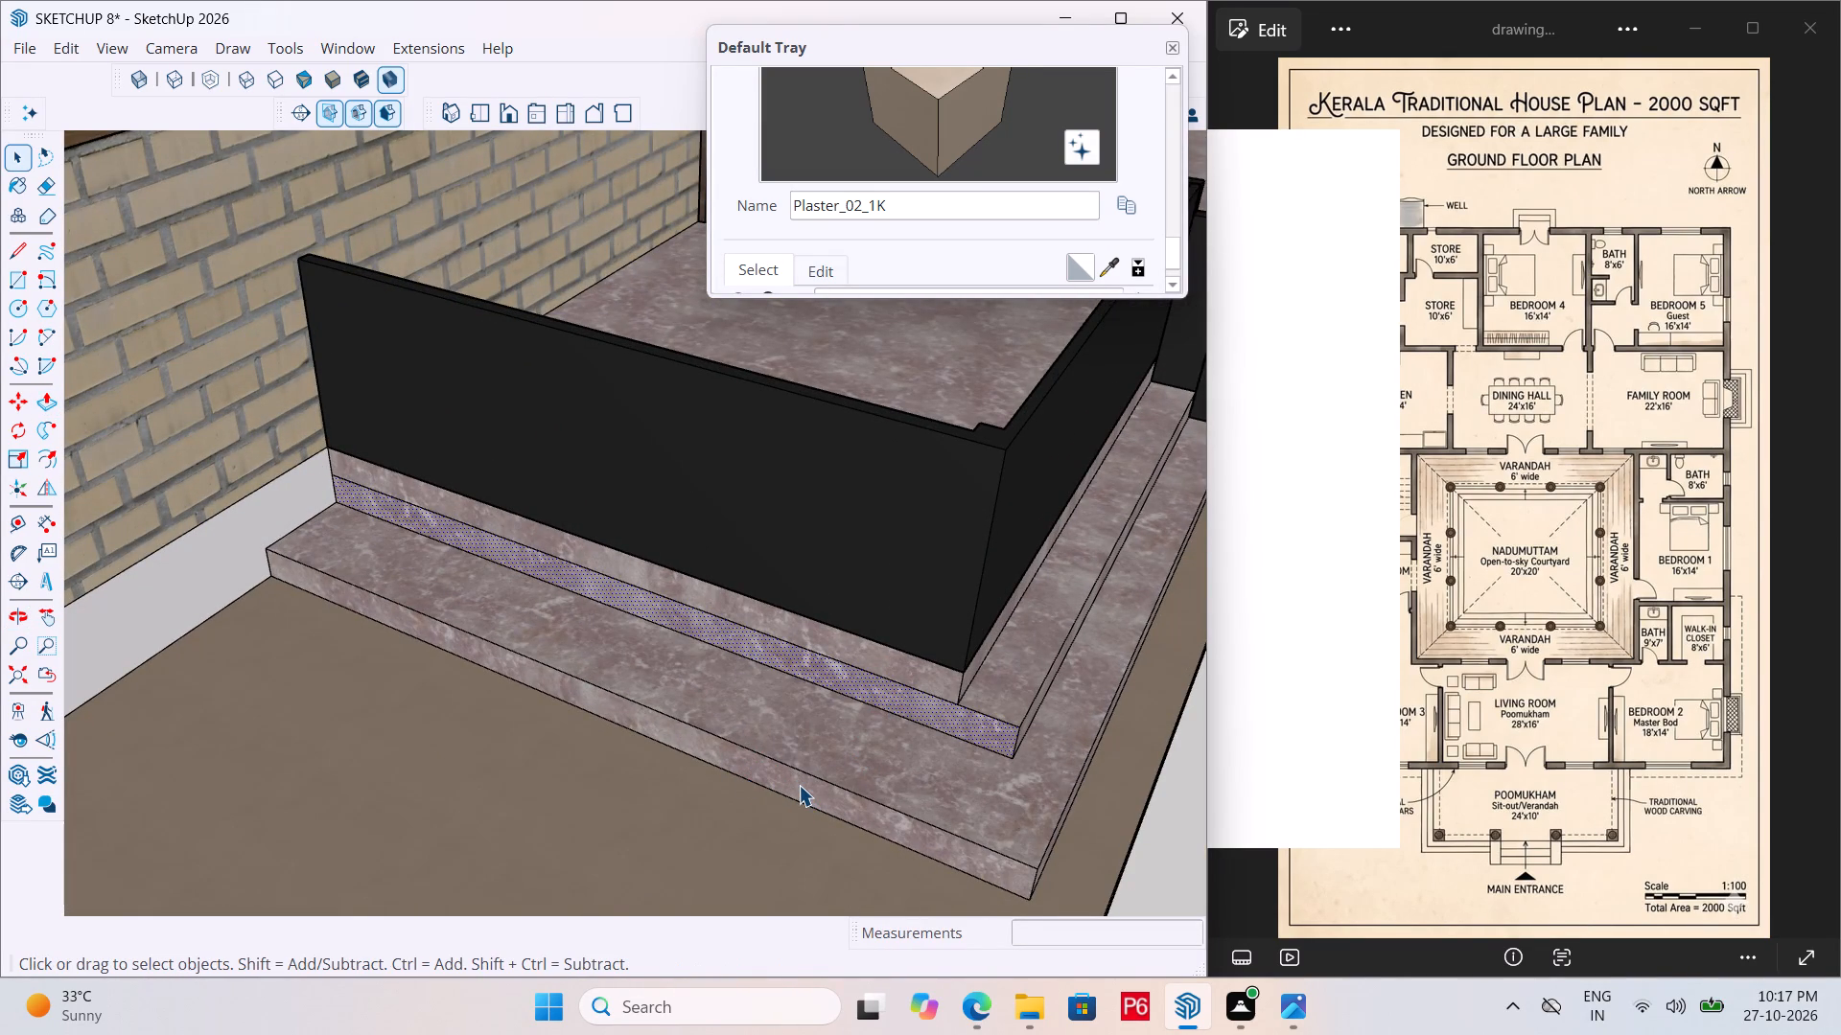
key(p)
click(799, 785)
click(857, 671)
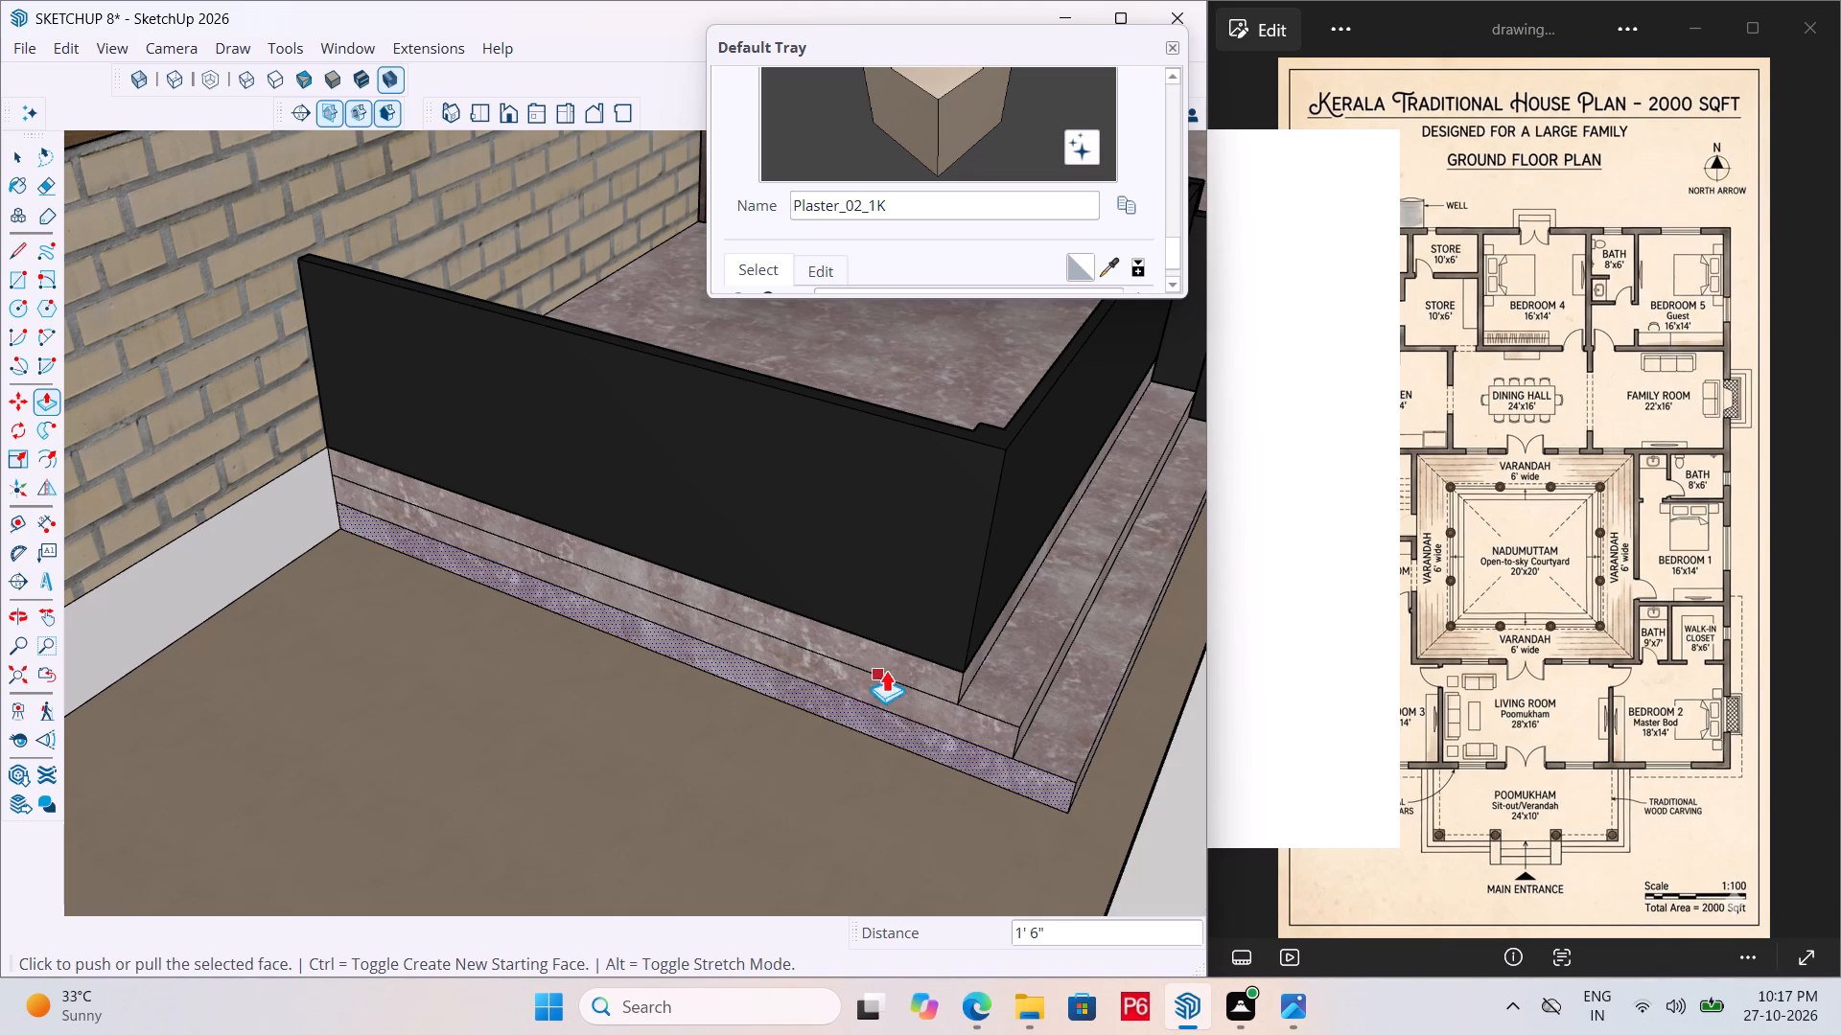
Erase the two horizontal edges dividing the flush side faces at the left end of the porch.
scroll(923, 668, up, 3)
key(space)
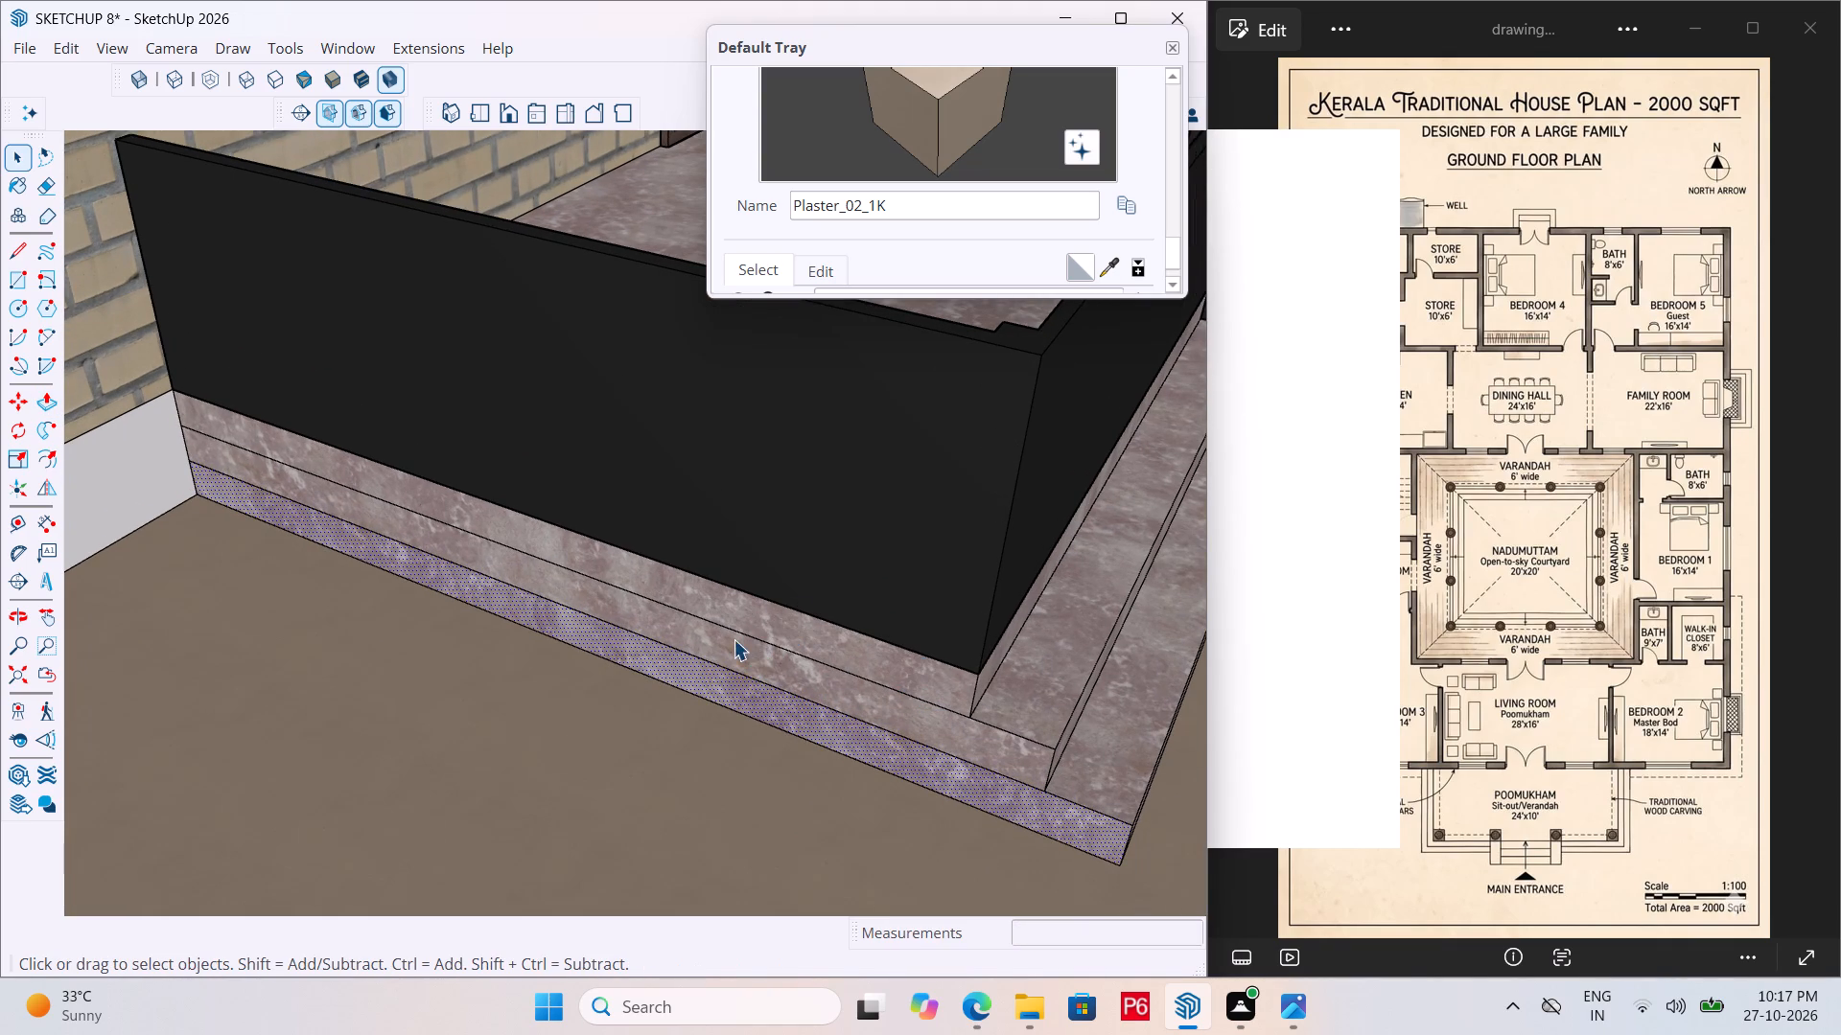
click(744, 639)
click(758, 632)
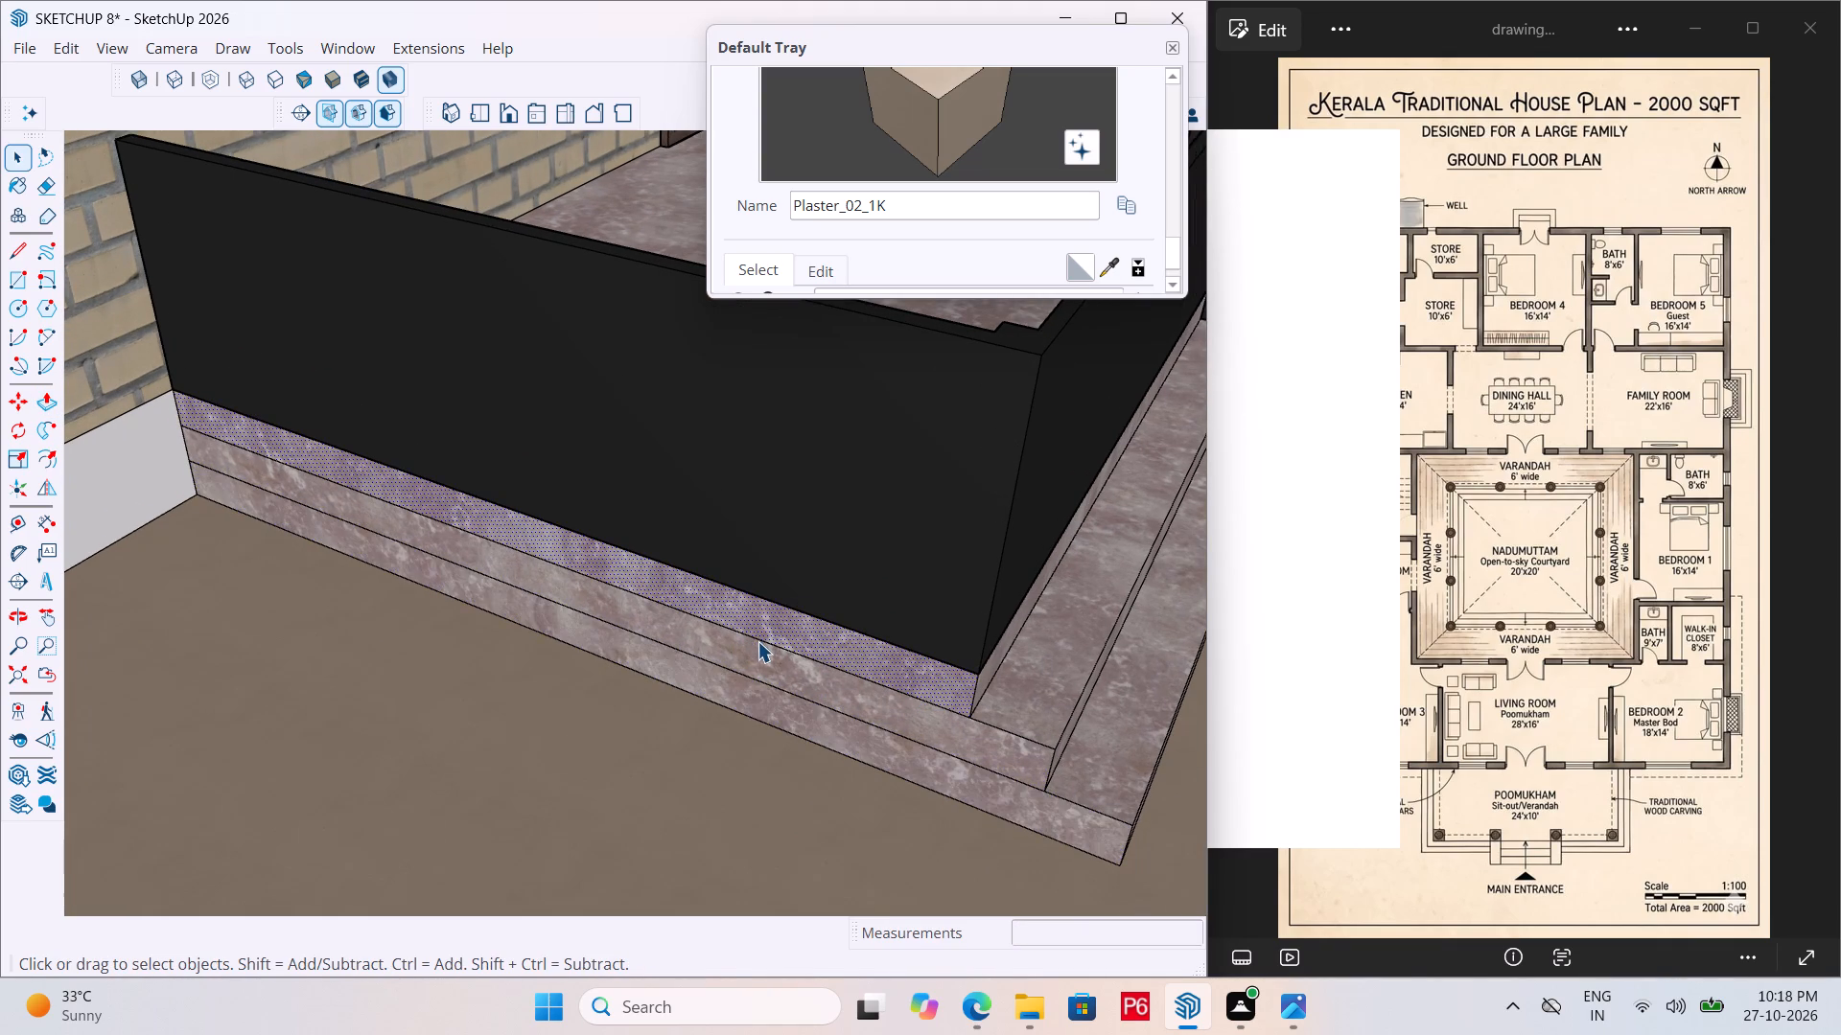
key(e)
drag(759, 635, 744, 681)
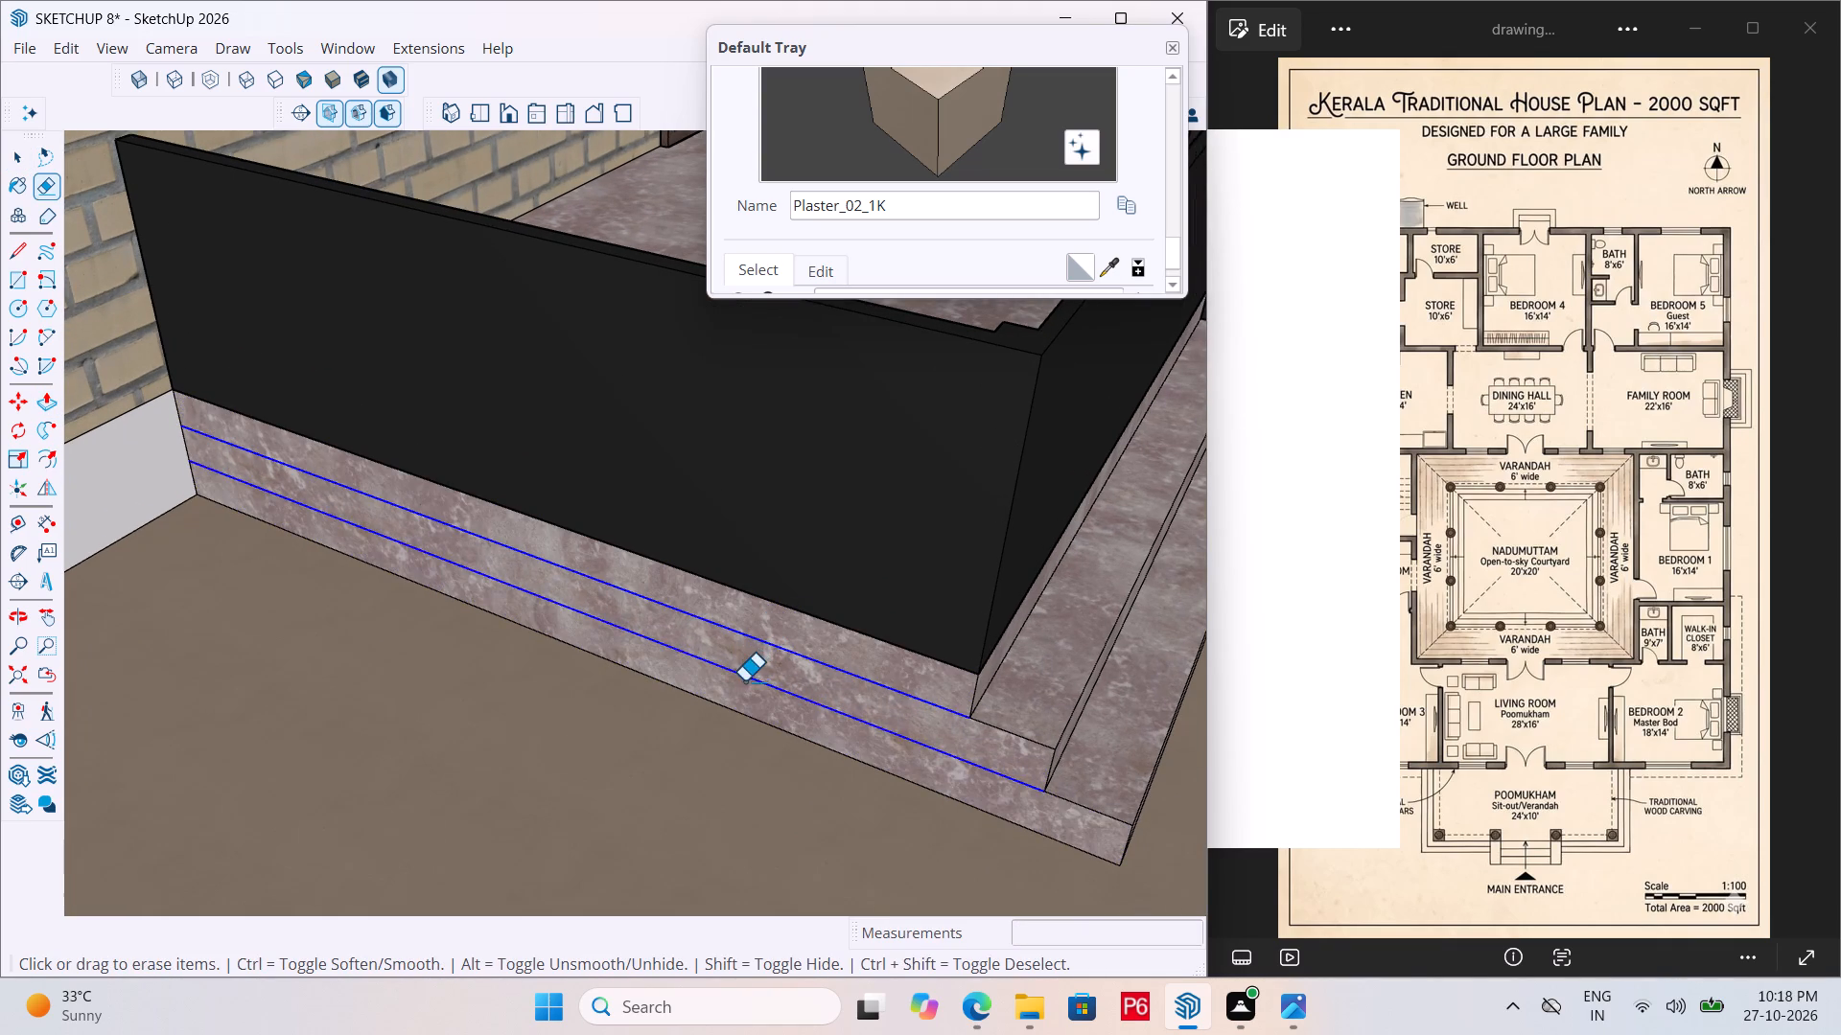
drag(744, 681, 743, 682)
Erase the two horizontal edges dividing the flush side faces at the right end of the porch.
scroll(641, 673, down, 6)
scroll(557, 680, down, 12)
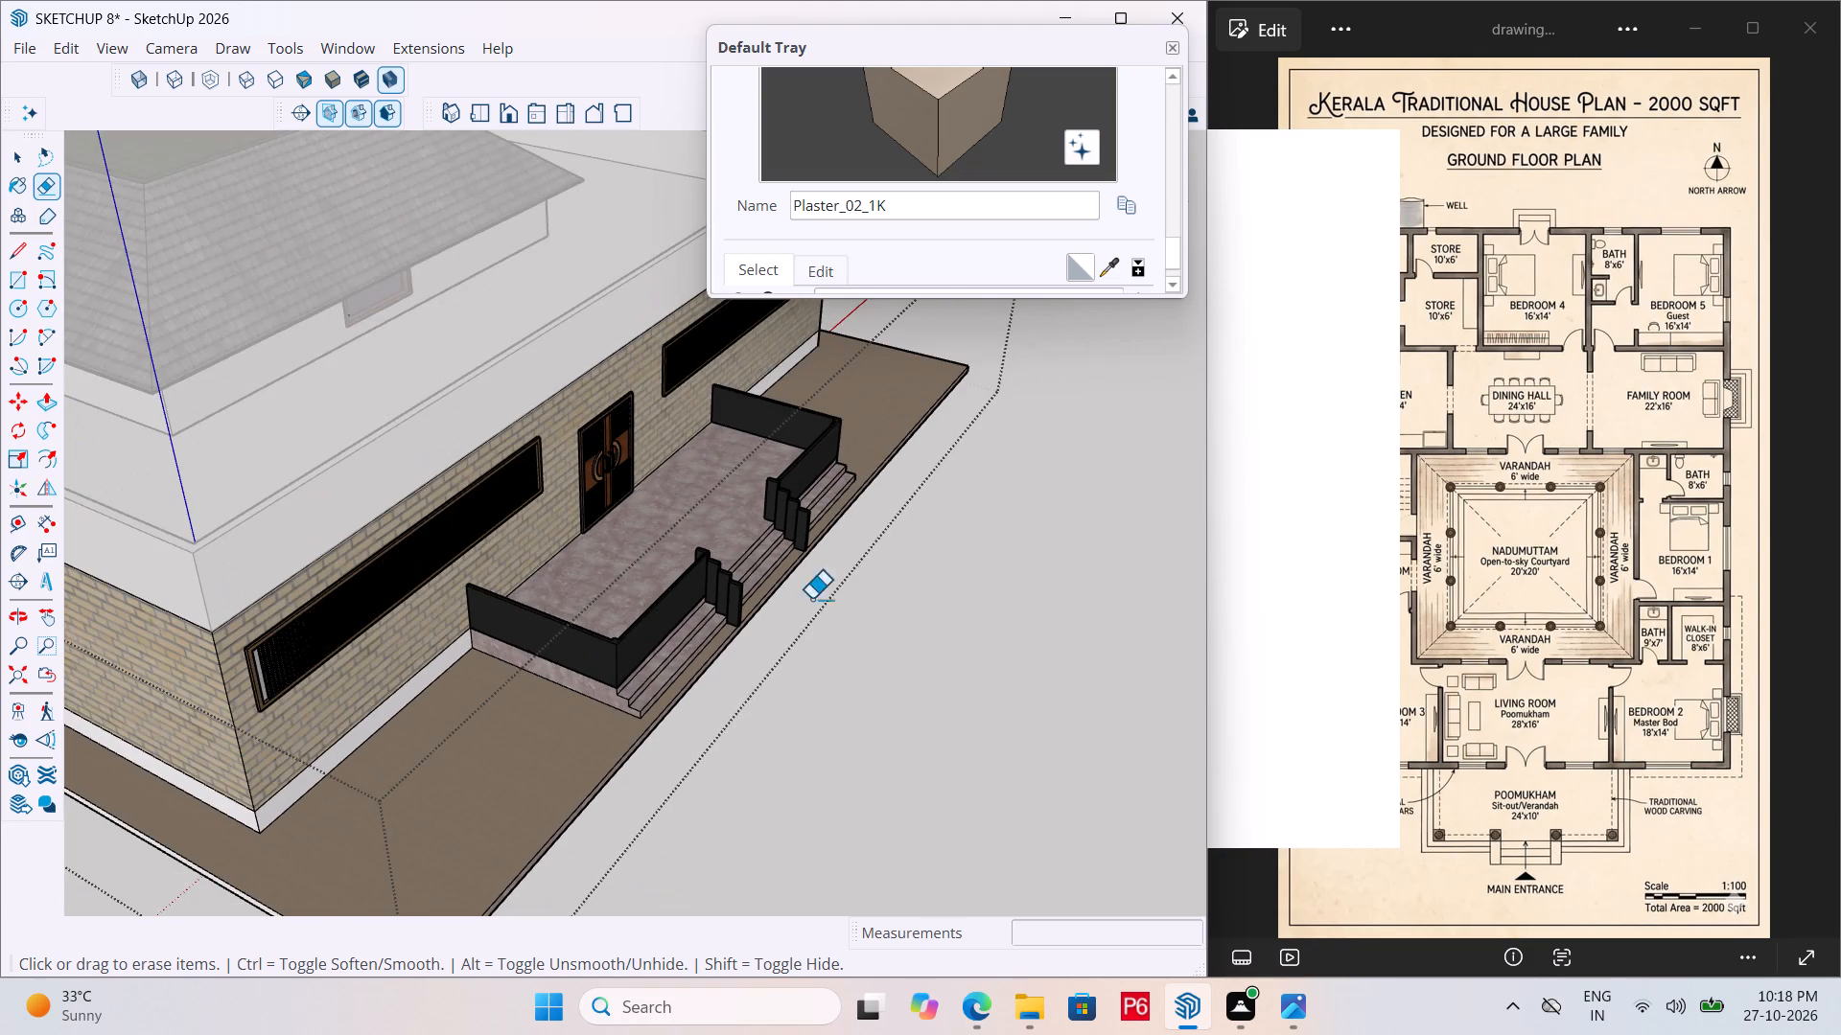
middle_drag(951, 577, 53, 585)
scroll(481, 608, up, 15)
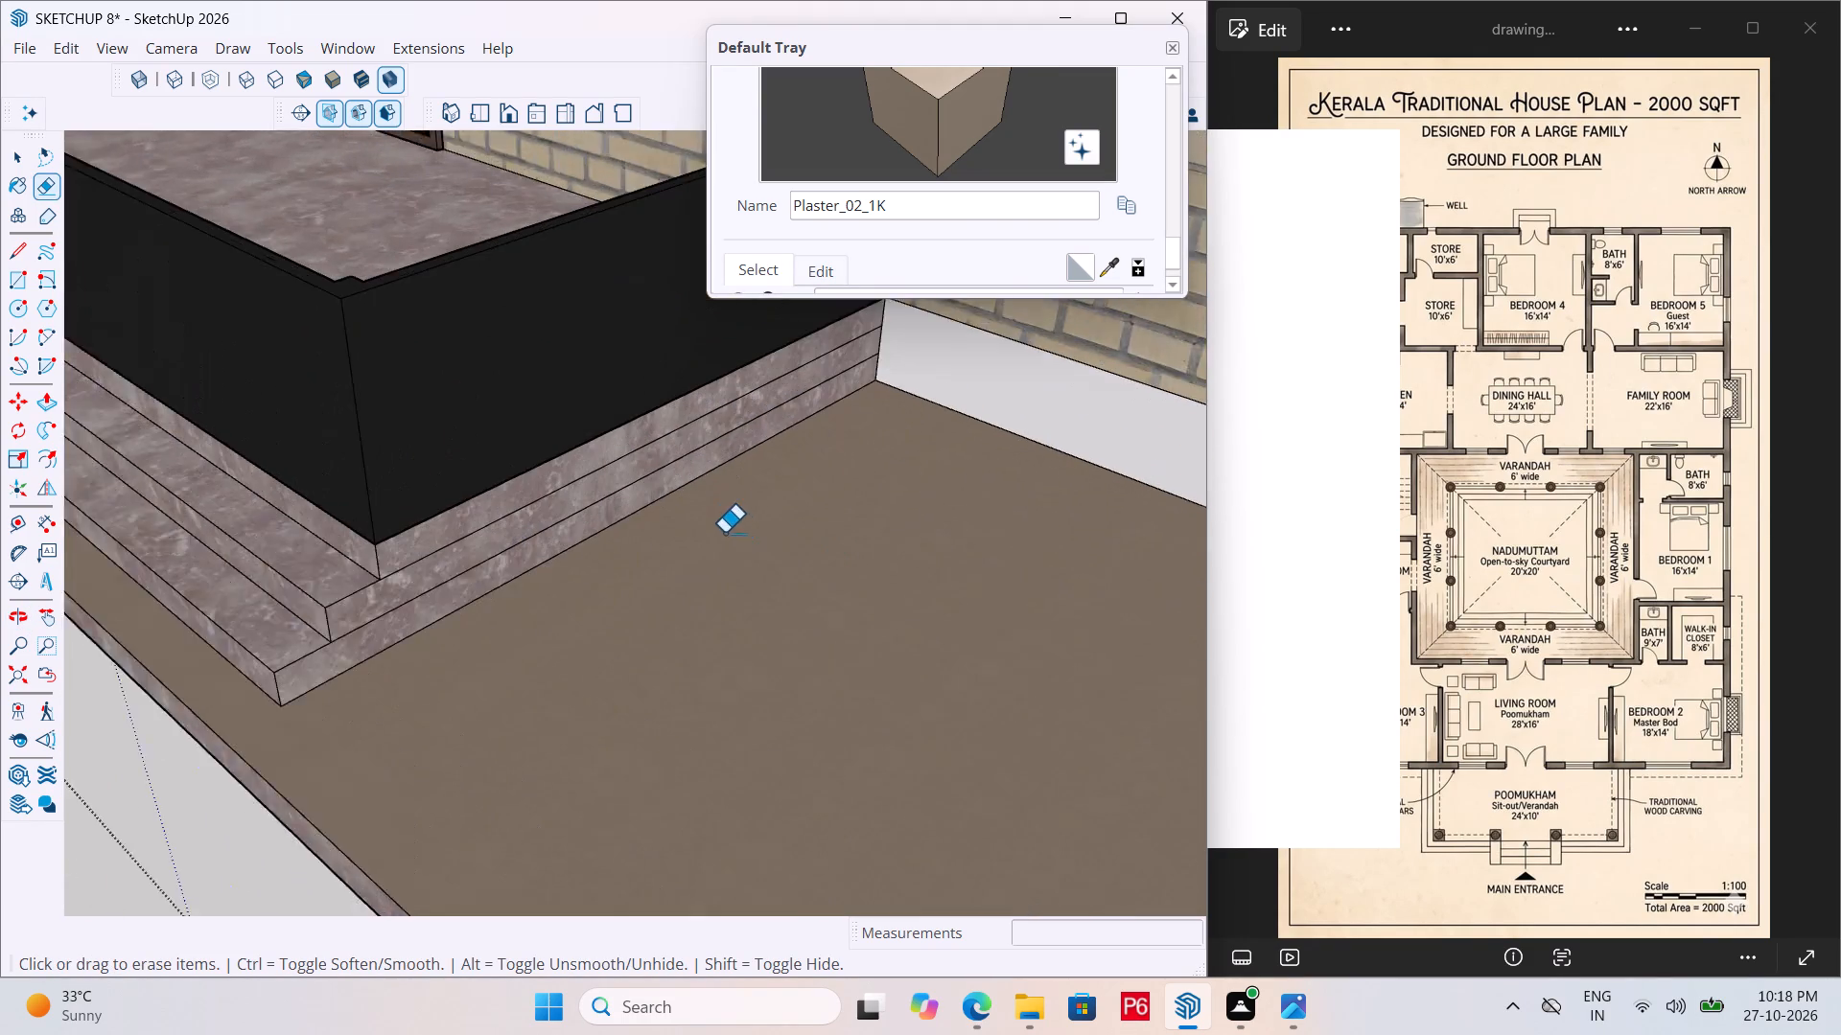
scroll(724, 533, up, 1)
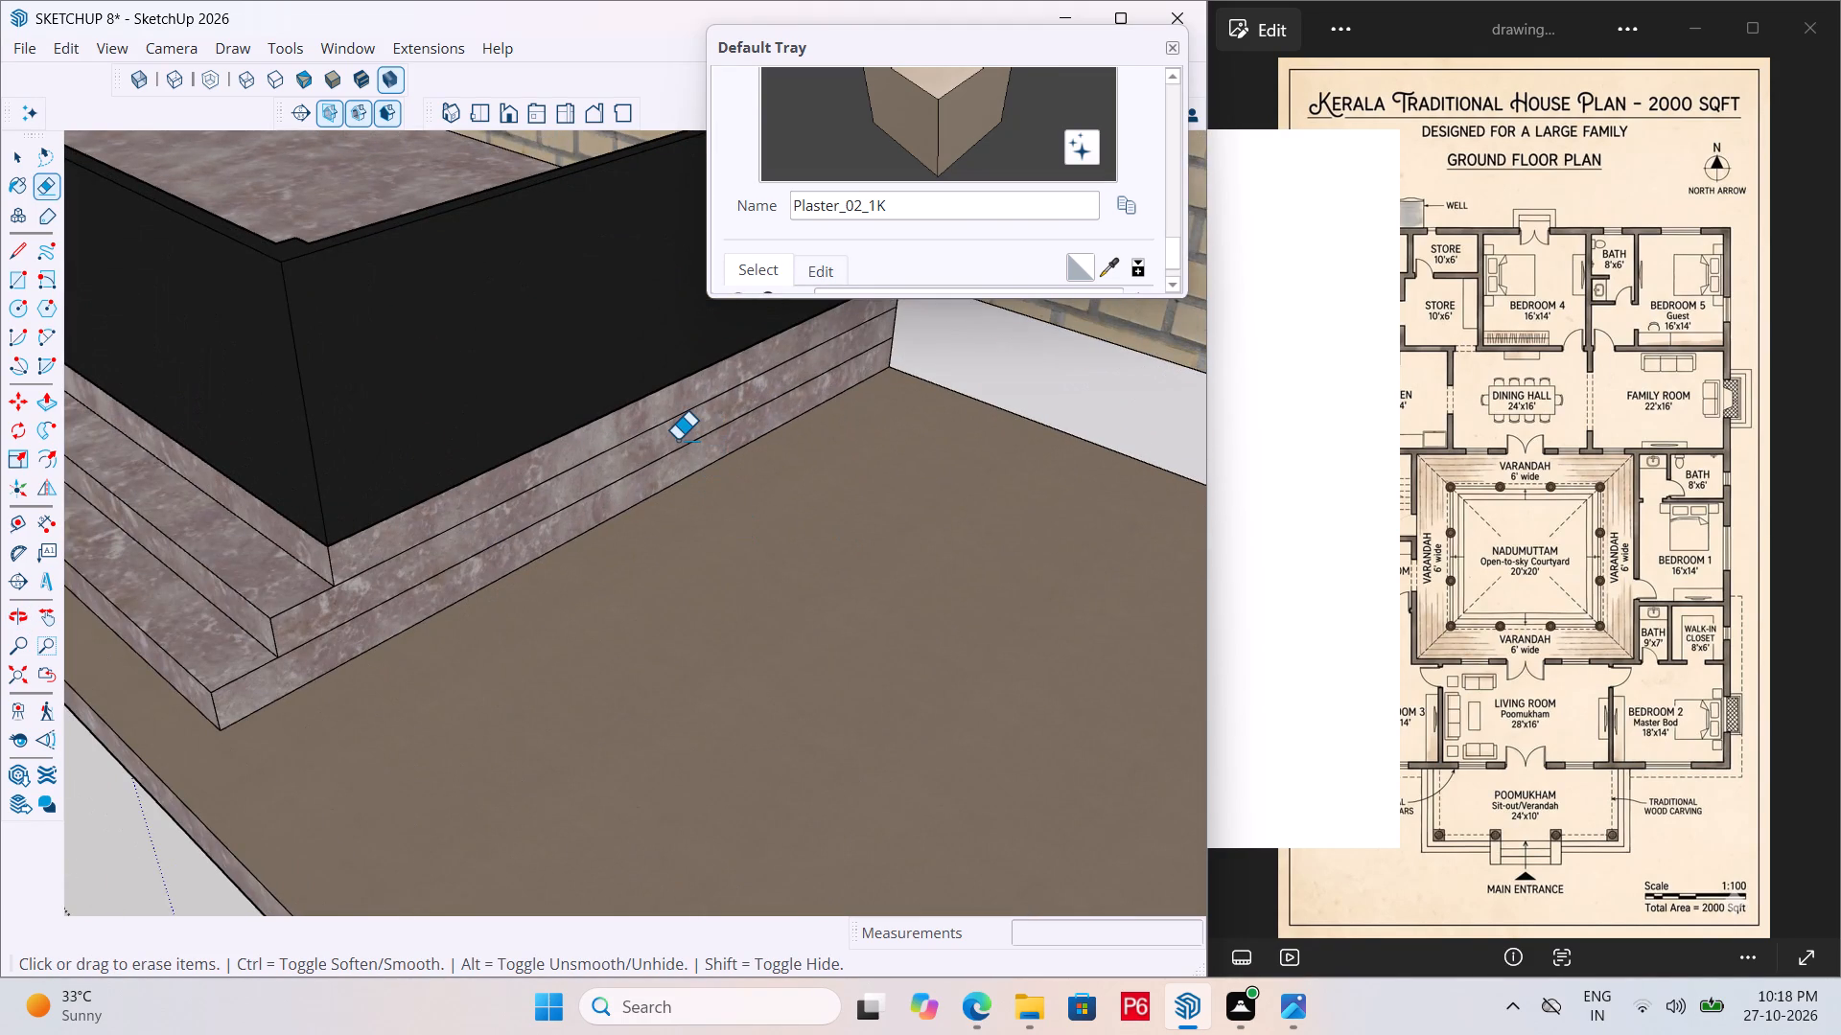
drag(687, 413, 680, 434)
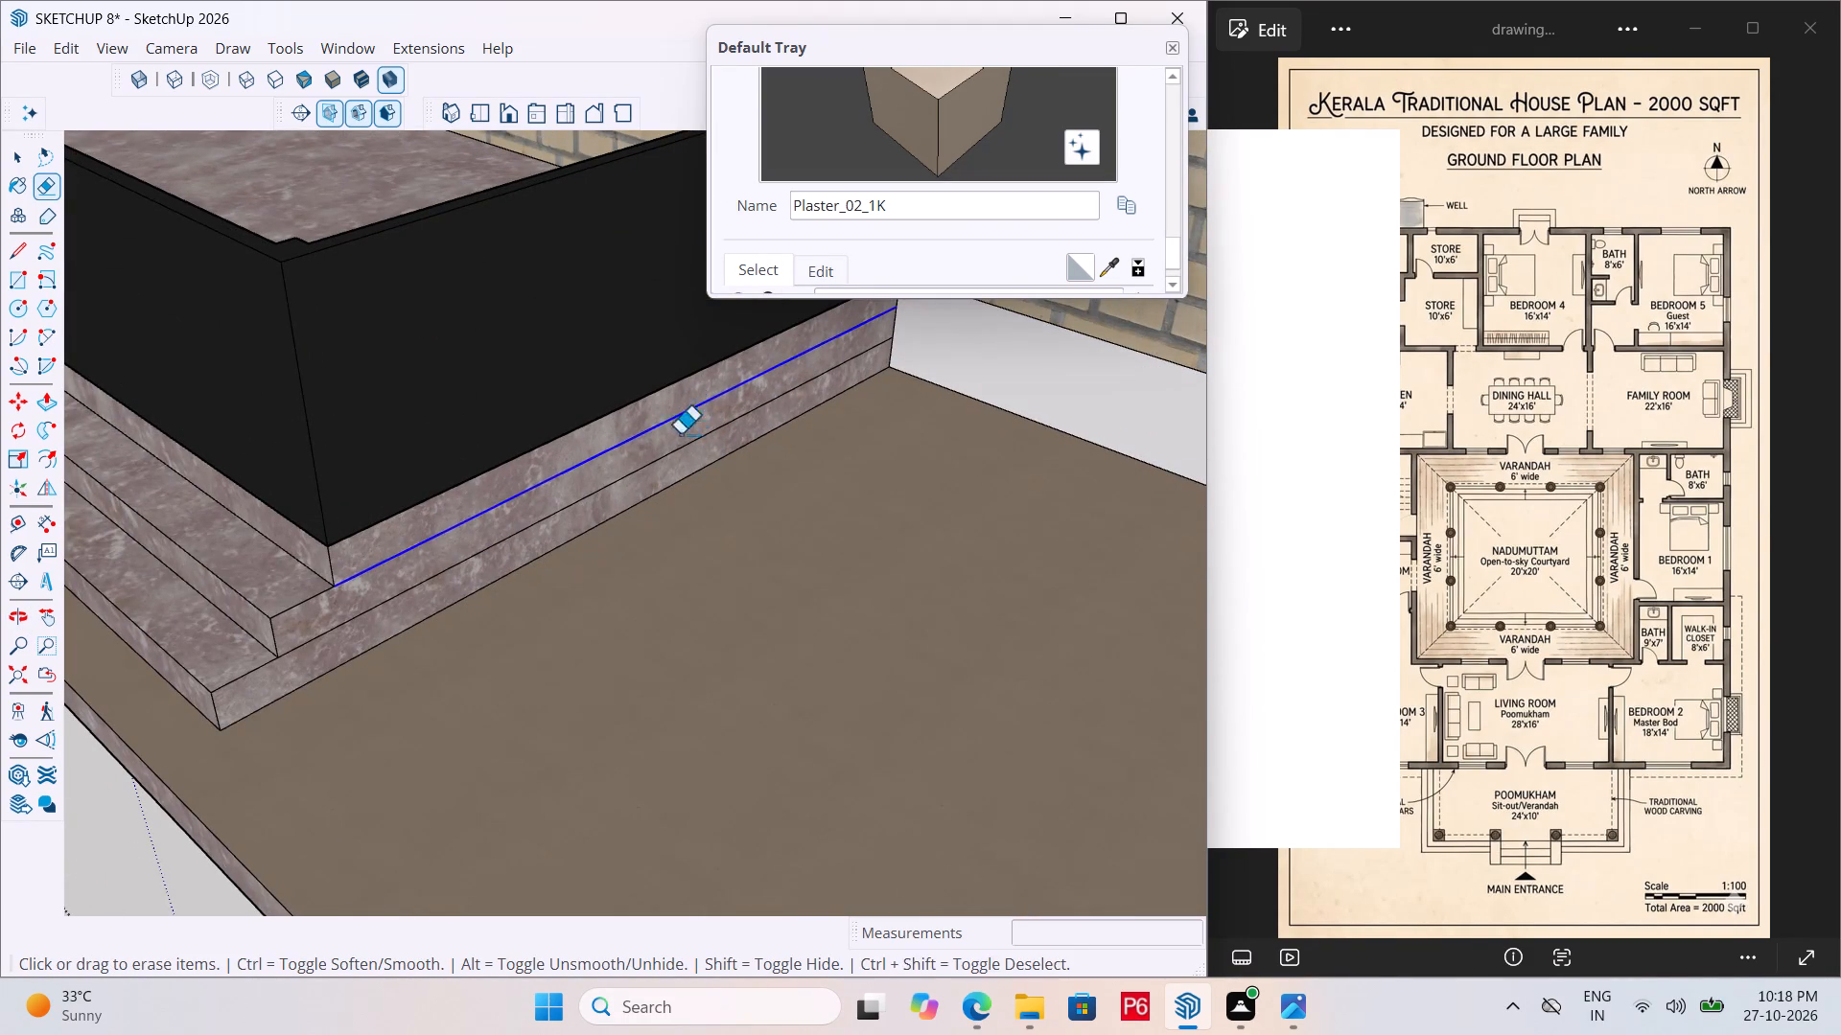
drag(680, 434, 673, 454)
Save the model with the trimmed porch step ends.
scroll(671, 463, down, 10)
key(ctrl+s)
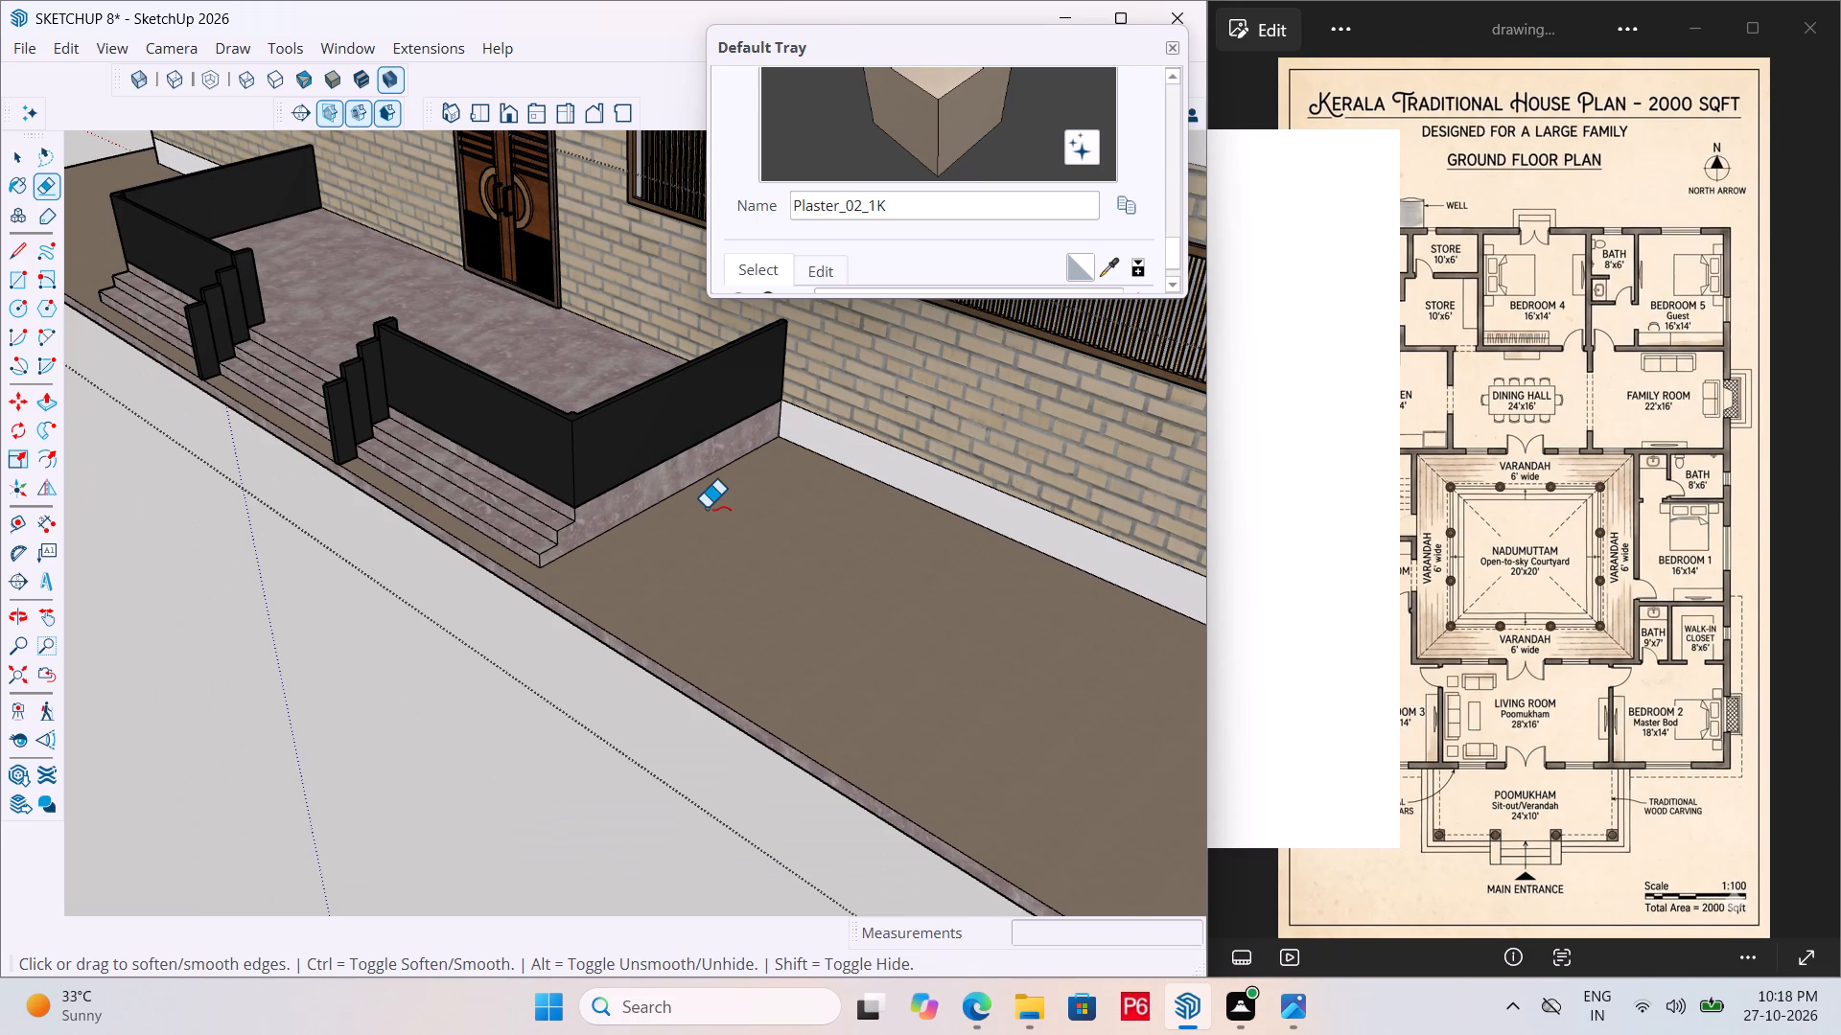
key(ctrl+s)
key(ctrl+s)
key(ctrl+s)
key(ctrl+s)
key(ctrl+s)
Examine the porch steps from the front and both ends.
scroll(608, 561, down, 3)
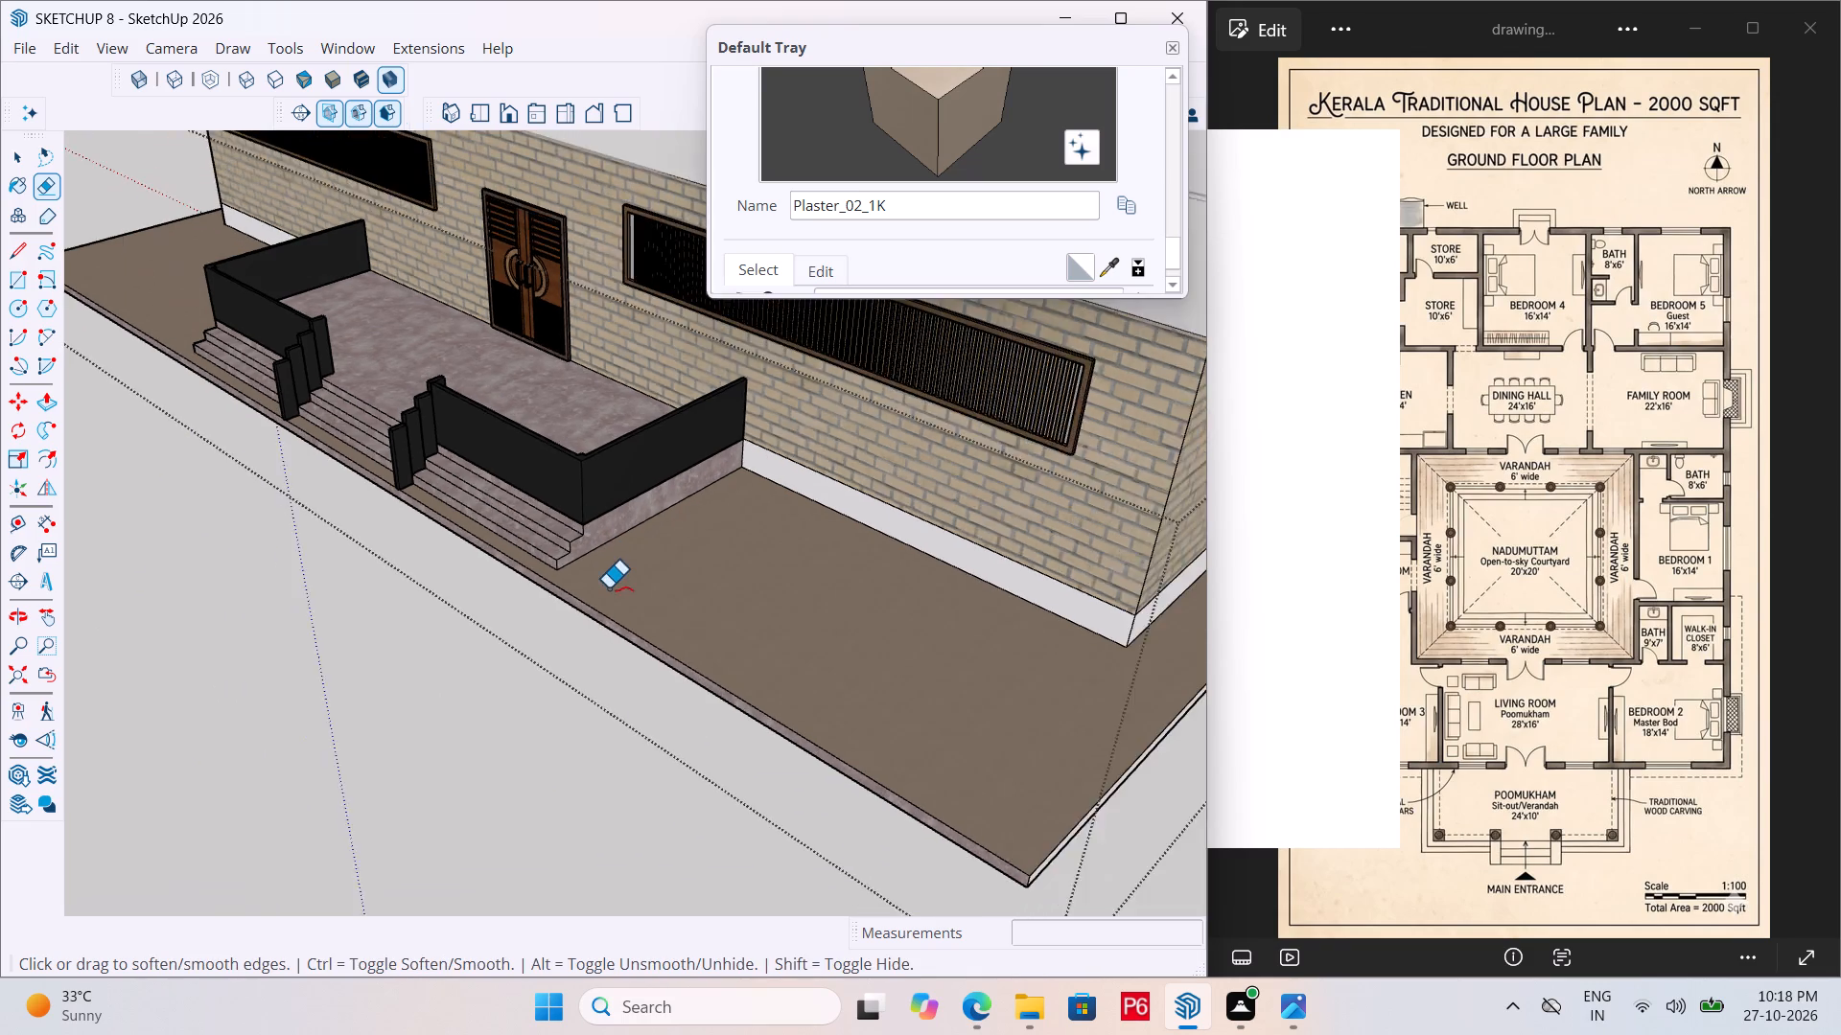
scroll(608, 588, down, 1)
middle_drag(419, 638, 700, 596)
key(space)
click(615, 655)
middle_drag(798, 516, 601, 559)
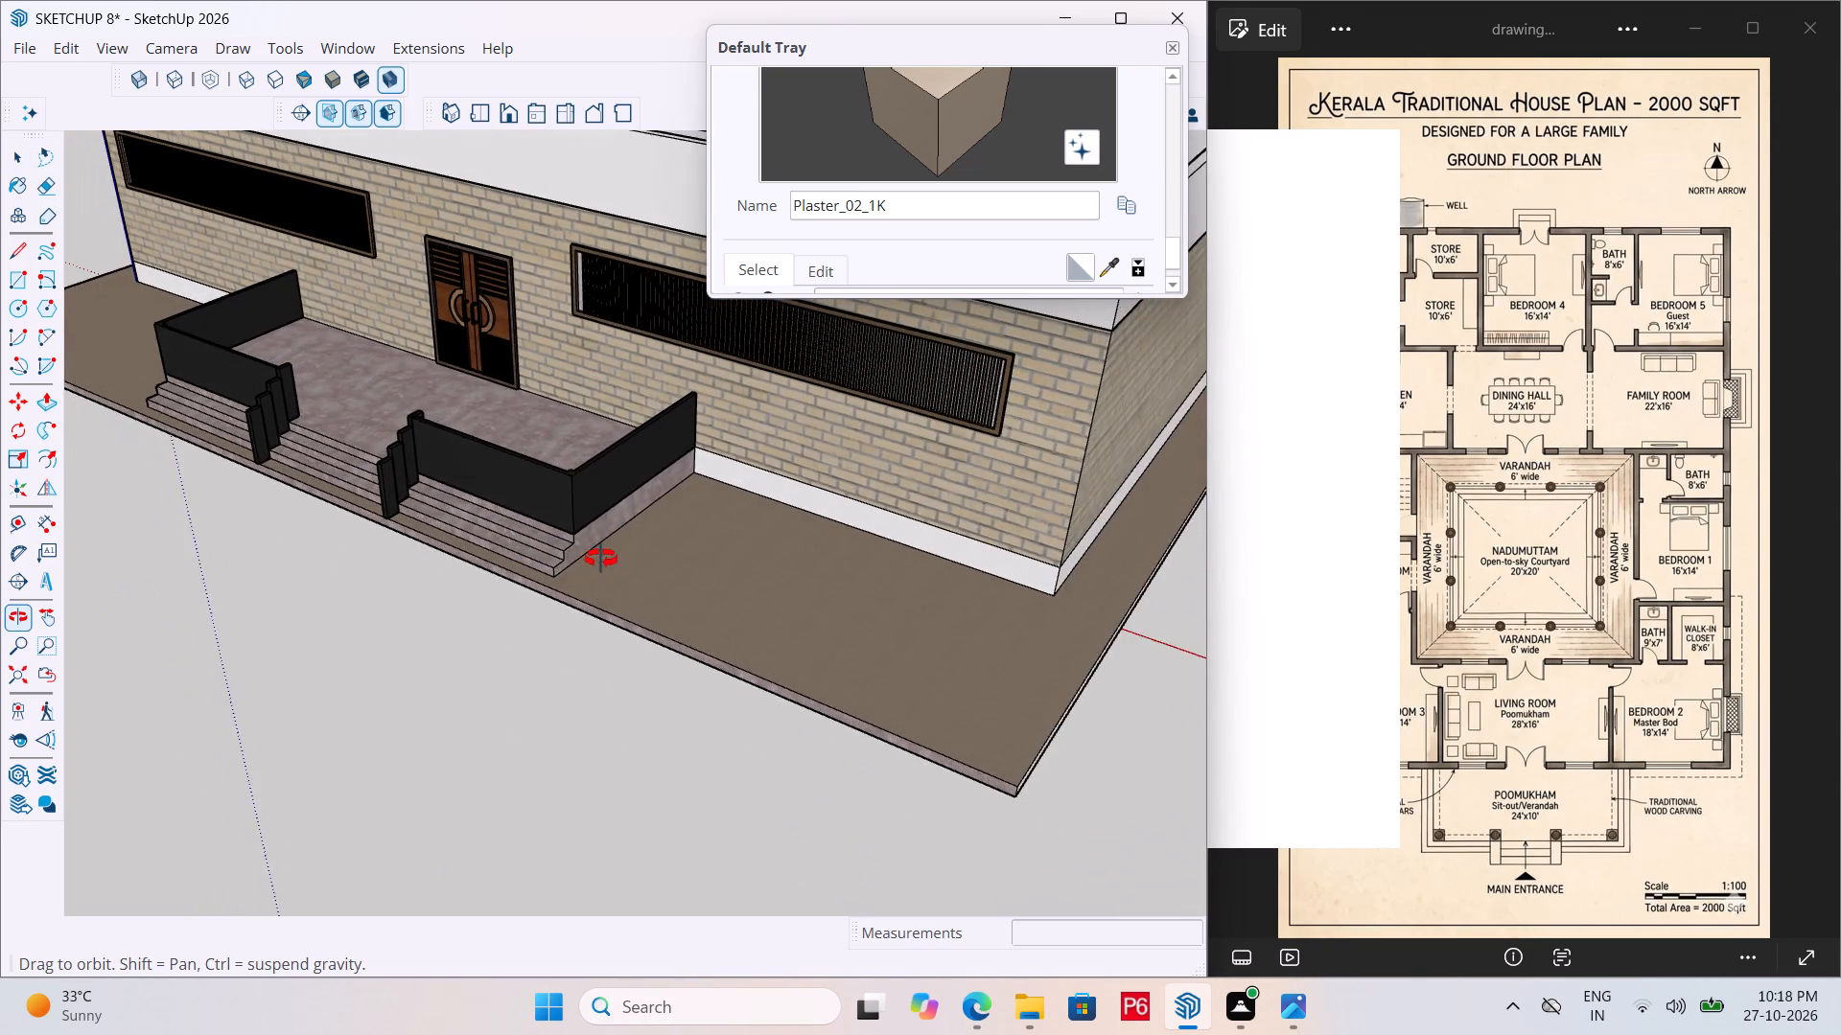
middle_drag(601, 559, 878, 593)
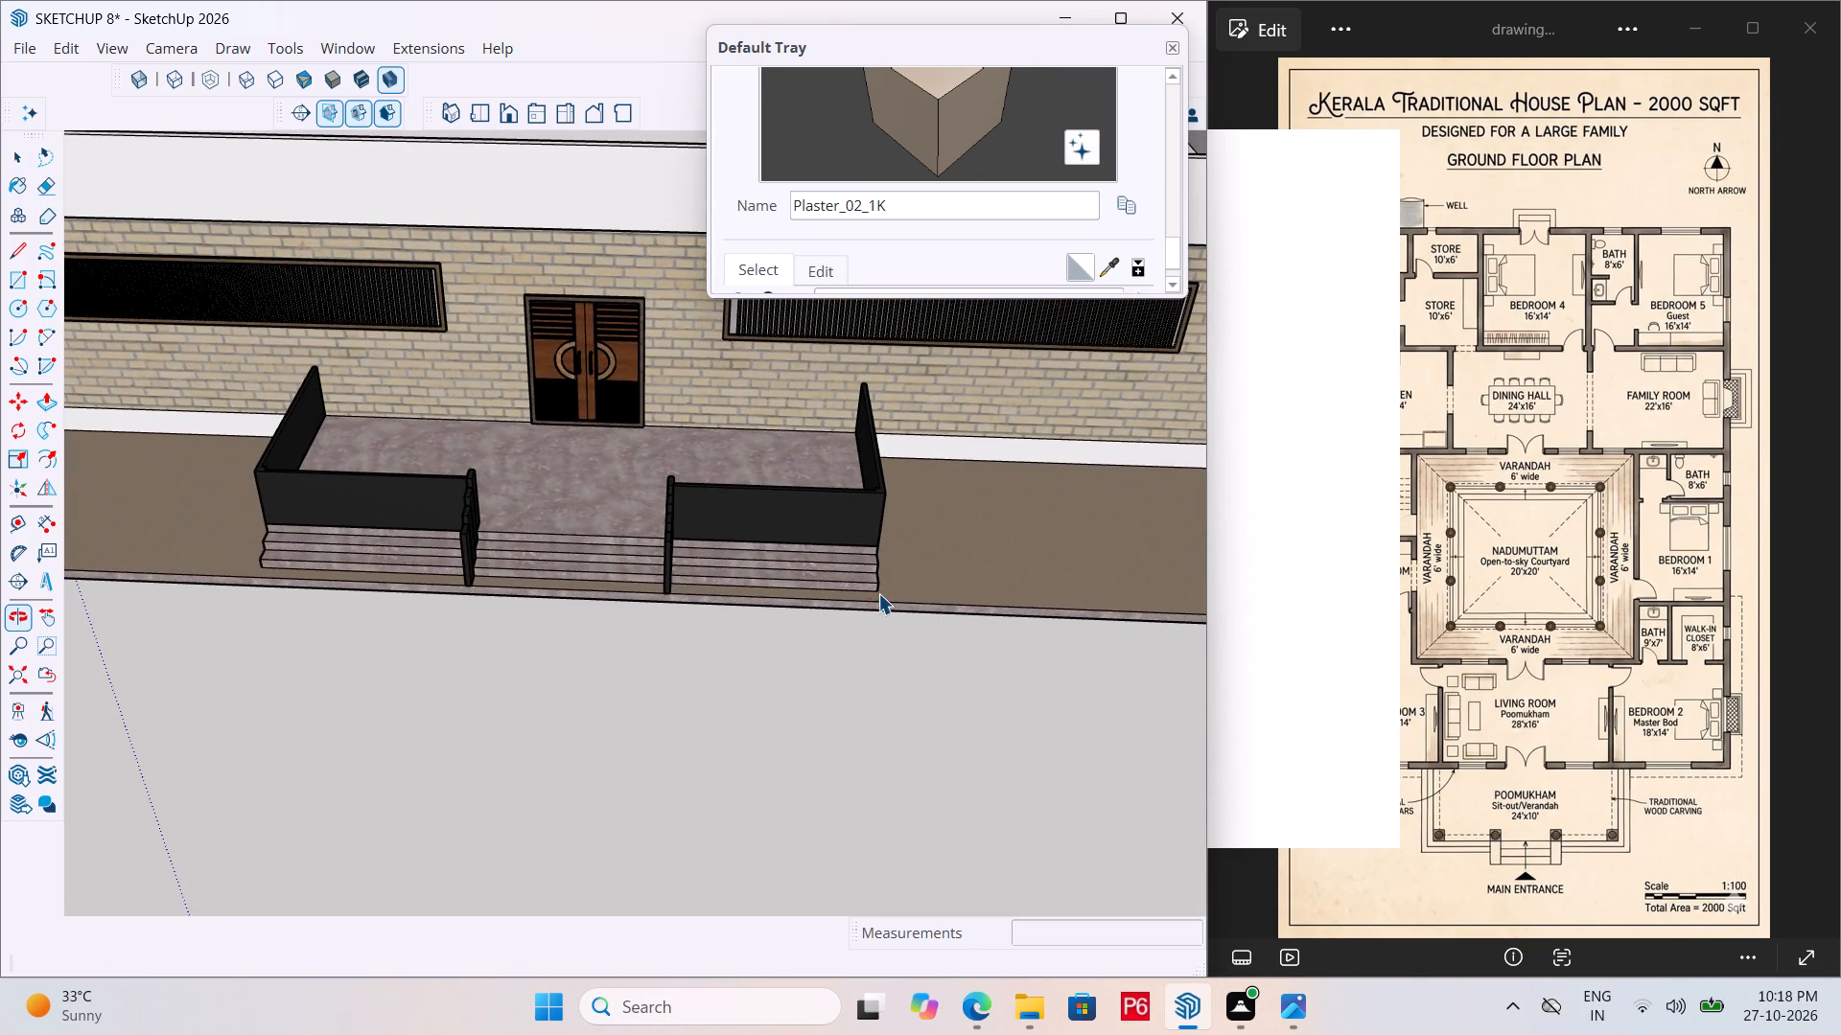
scroll(215, 558, up, 3)
scroll(411, 559, up, 1)
middle_drag(451, 567, 637, 583)
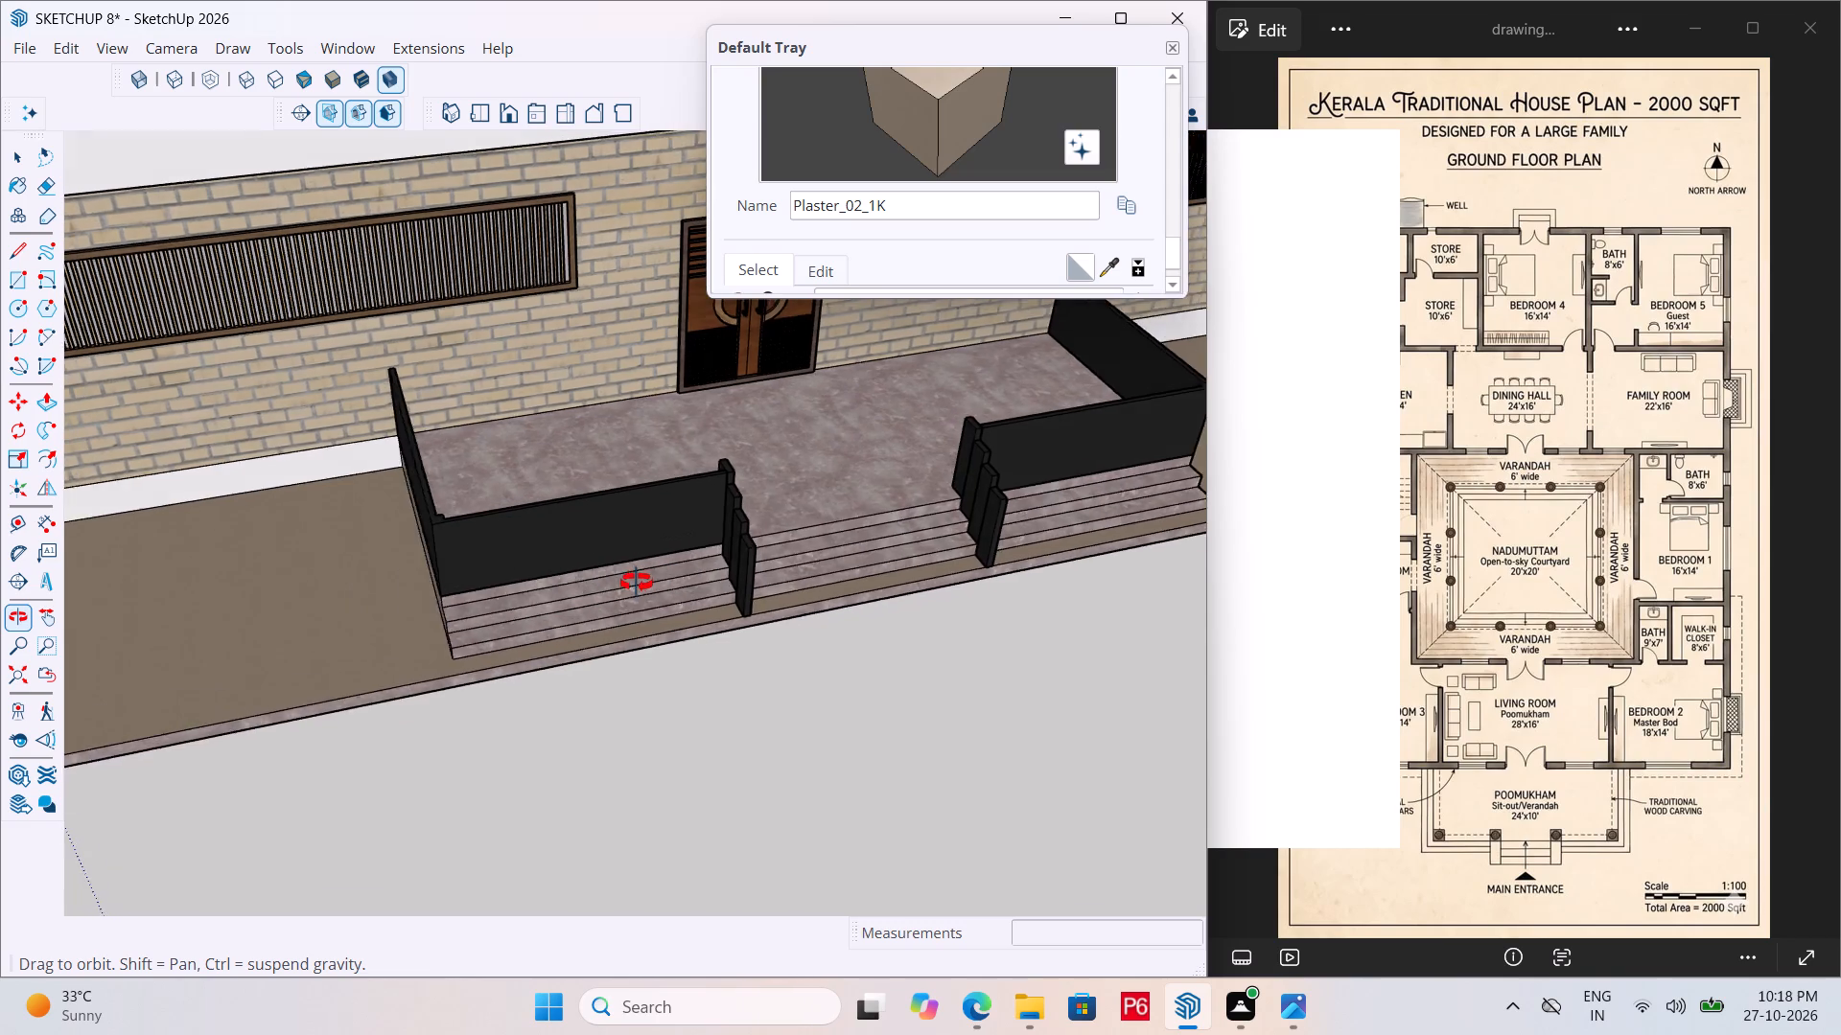
middle_drag(637, 583, 203, 586)
scroll(518, 528, down, 1)
scroll(555, 611, up, 5)
scroll(820, 709, up, 3)
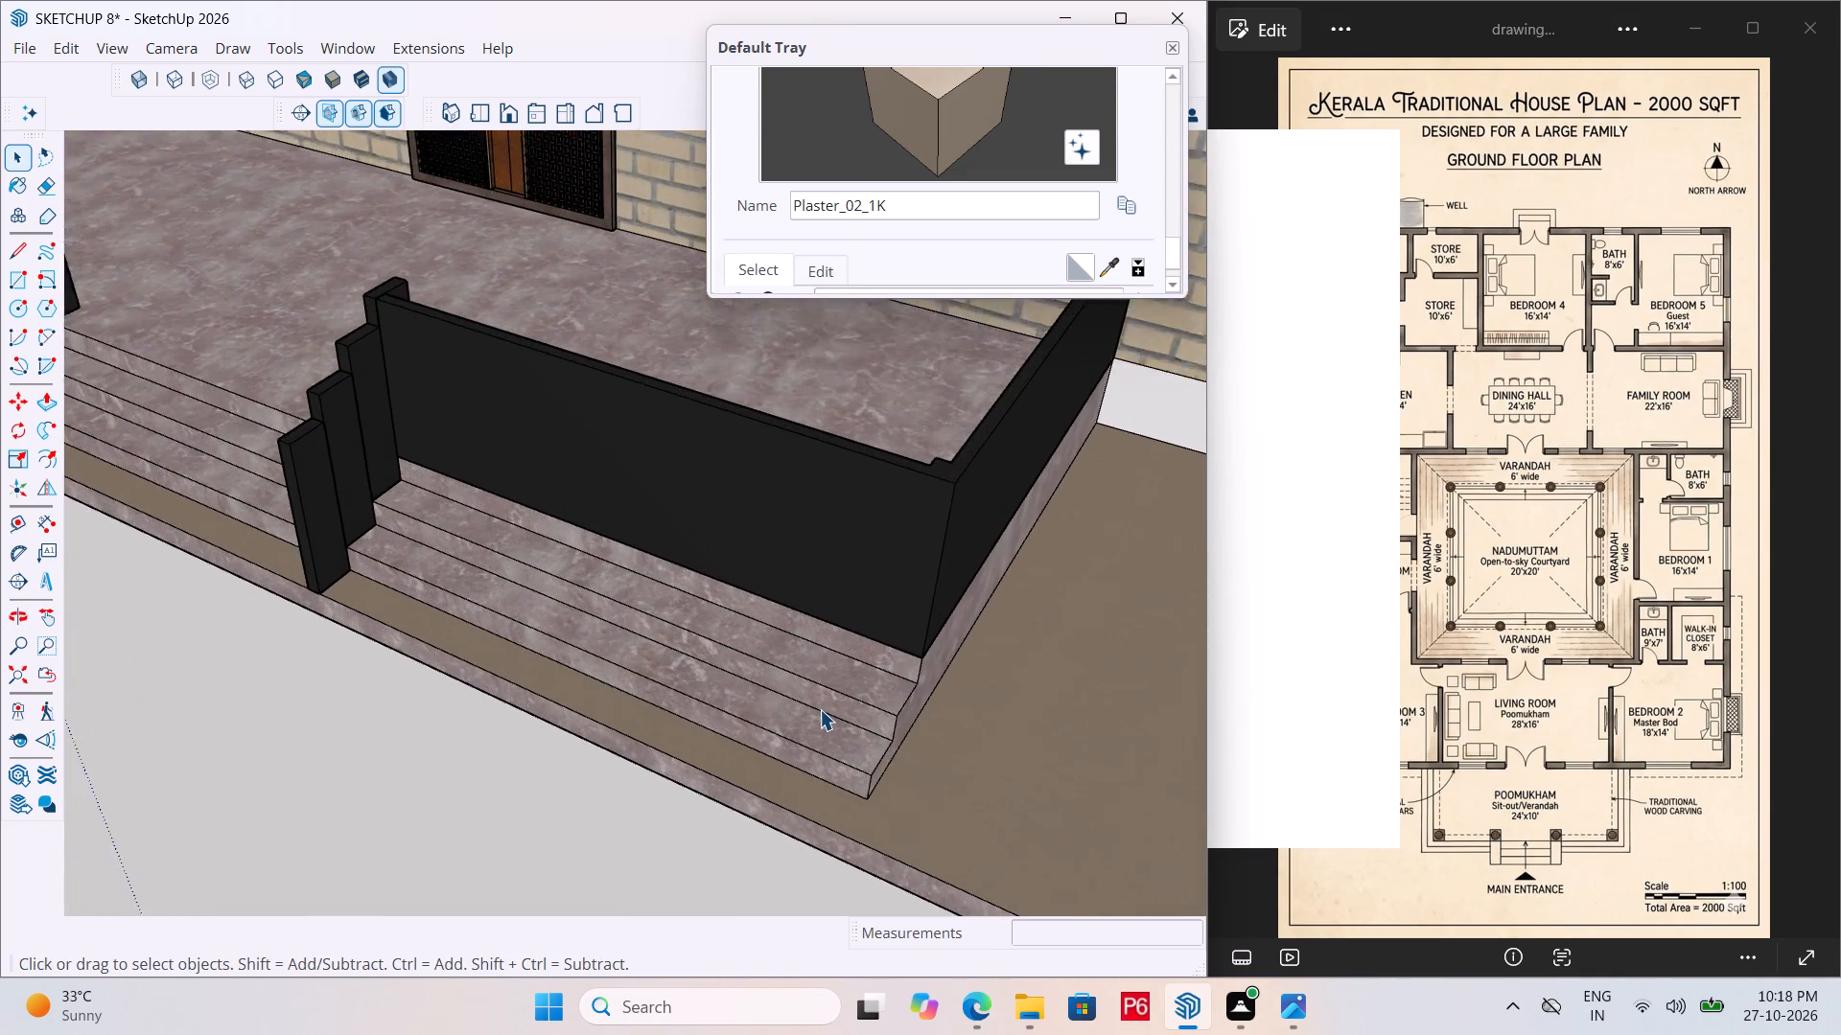
scroll(820, 709, up, 2)
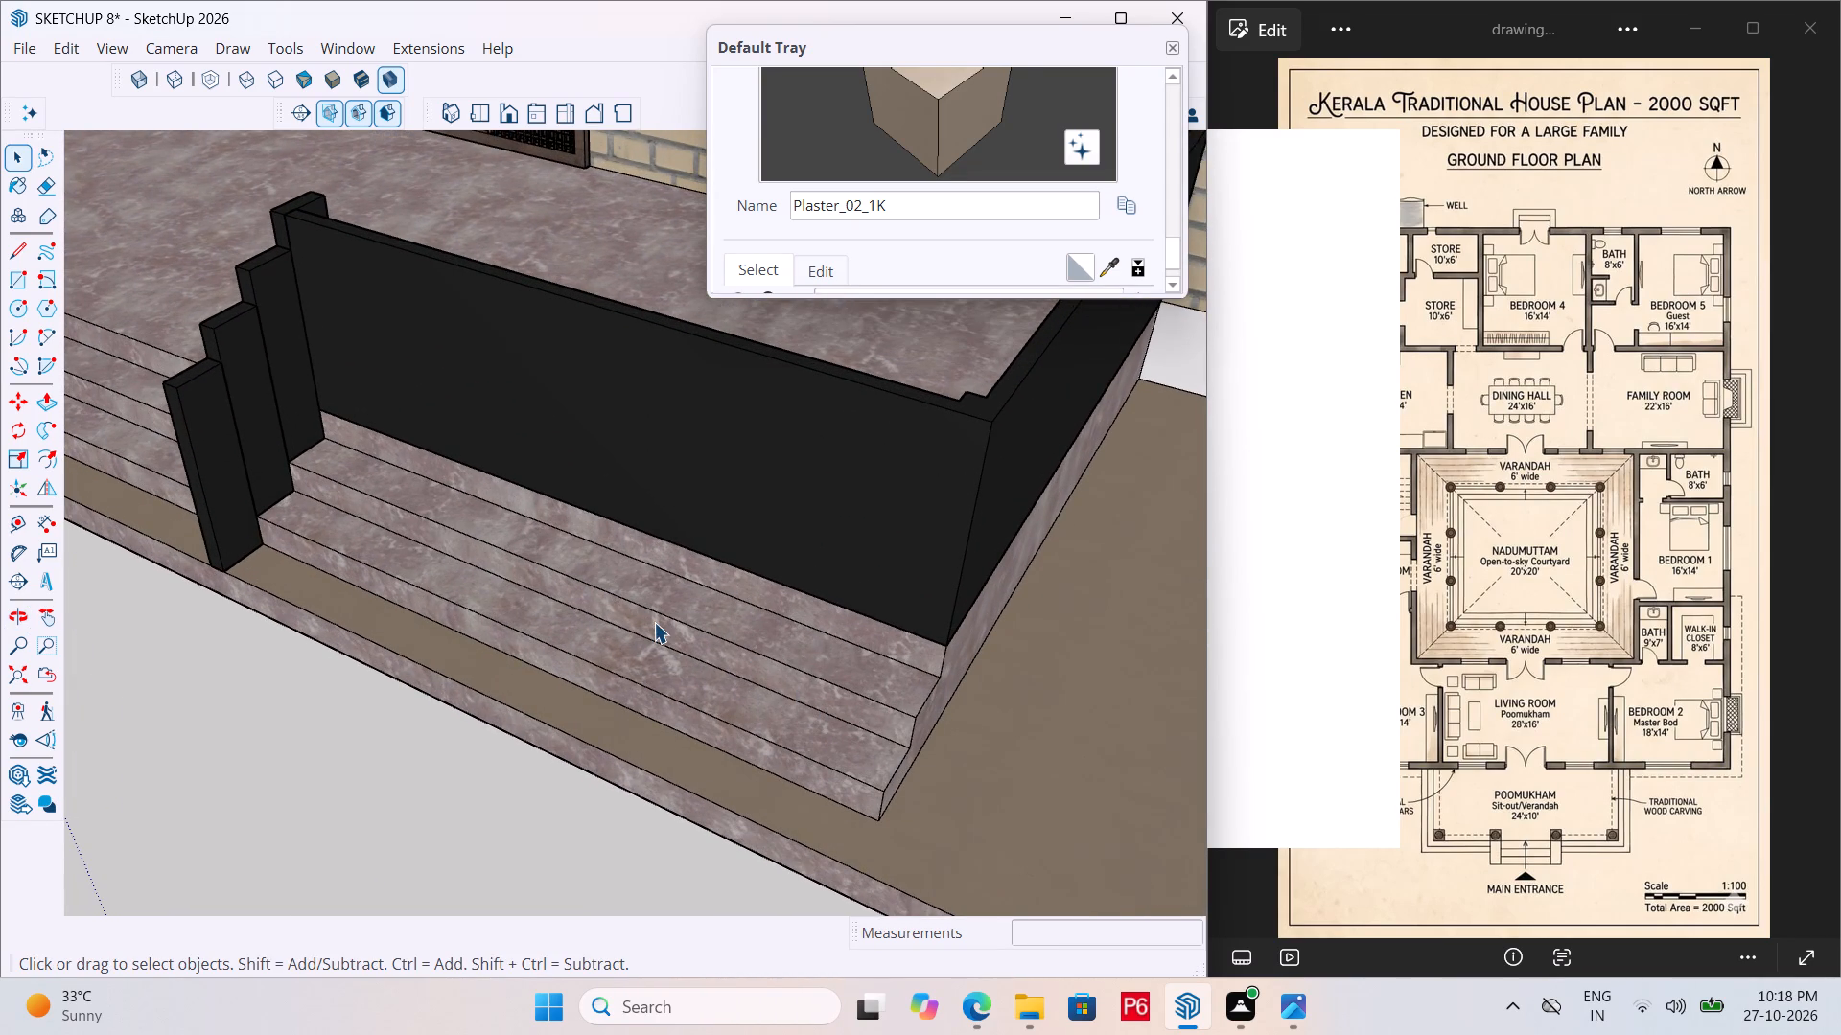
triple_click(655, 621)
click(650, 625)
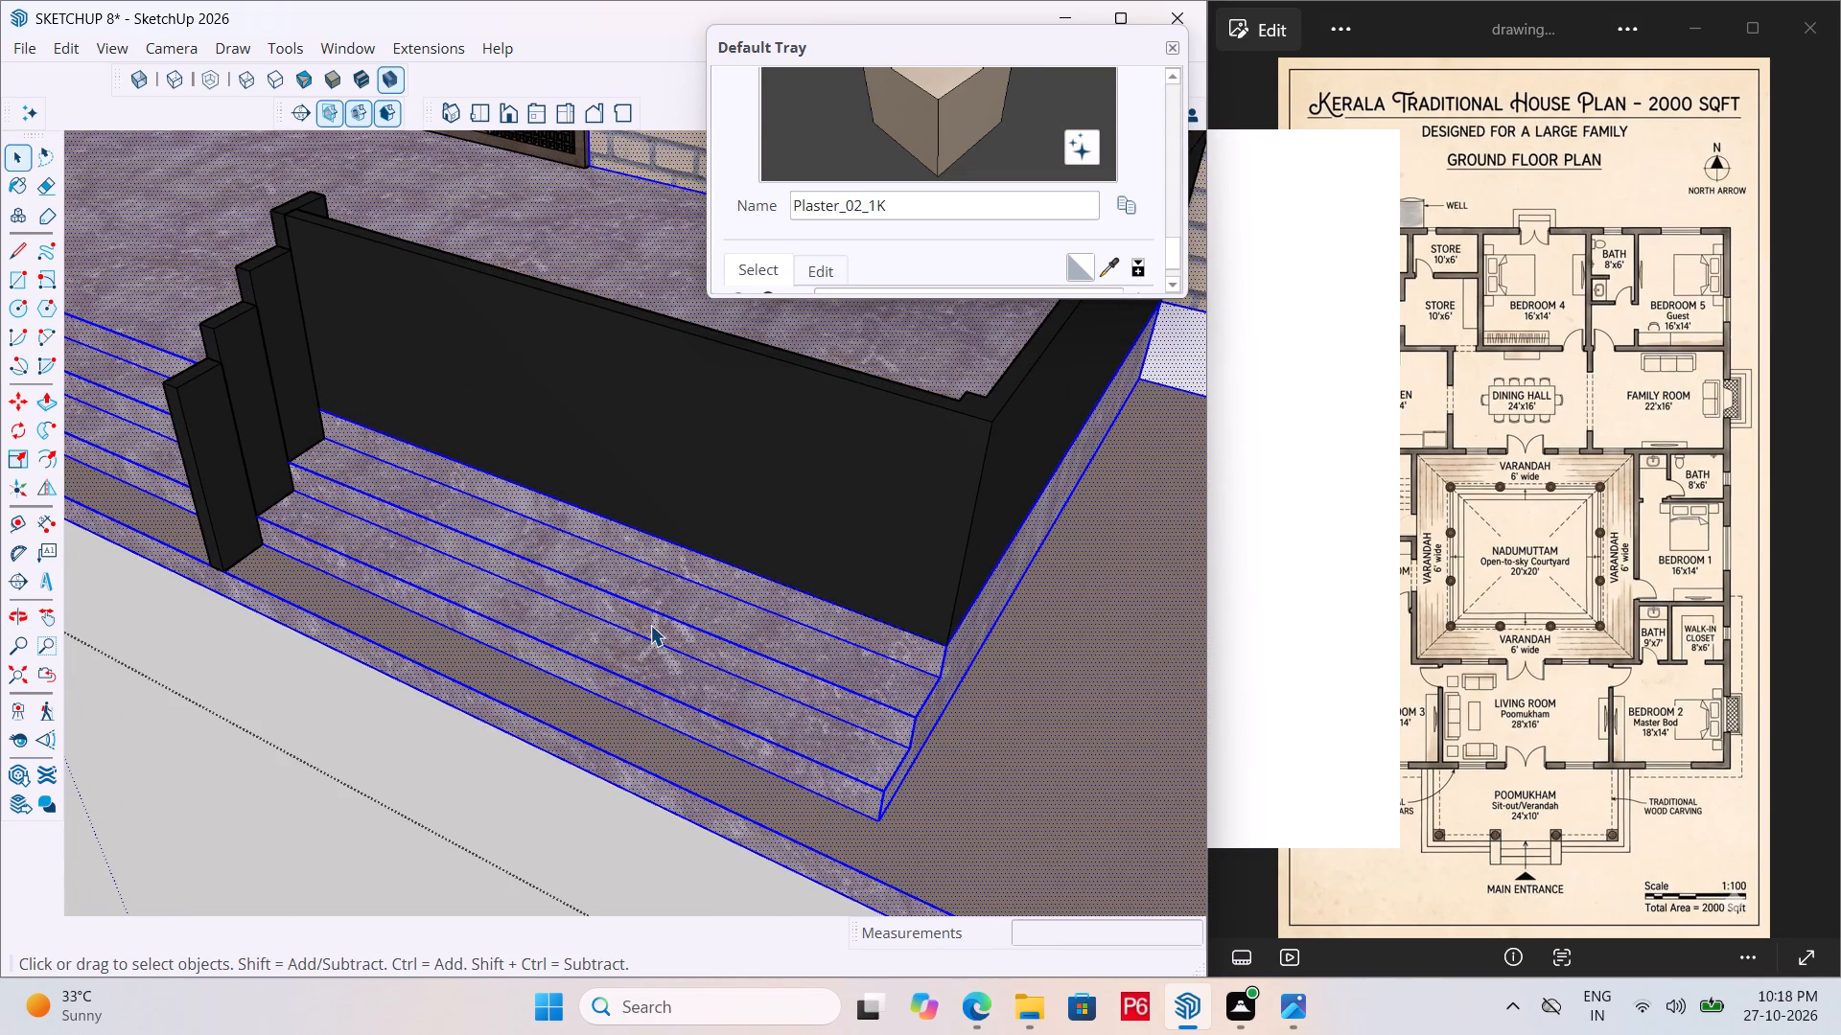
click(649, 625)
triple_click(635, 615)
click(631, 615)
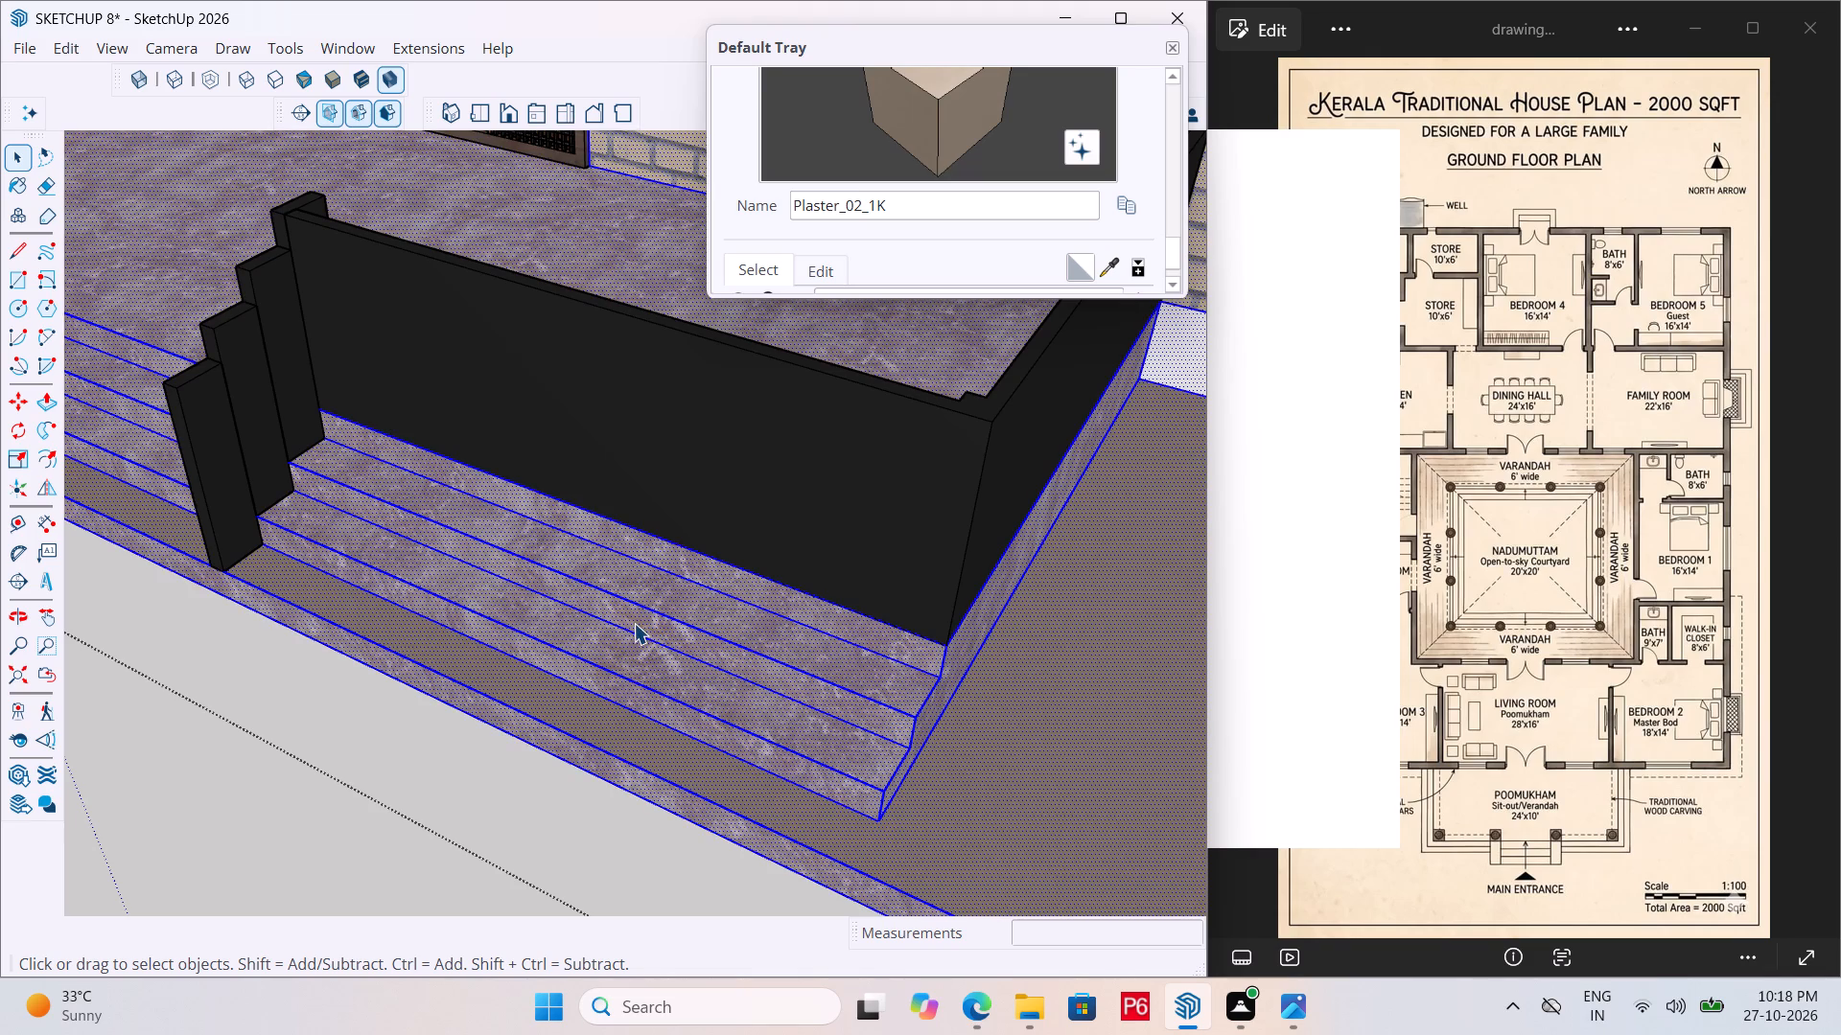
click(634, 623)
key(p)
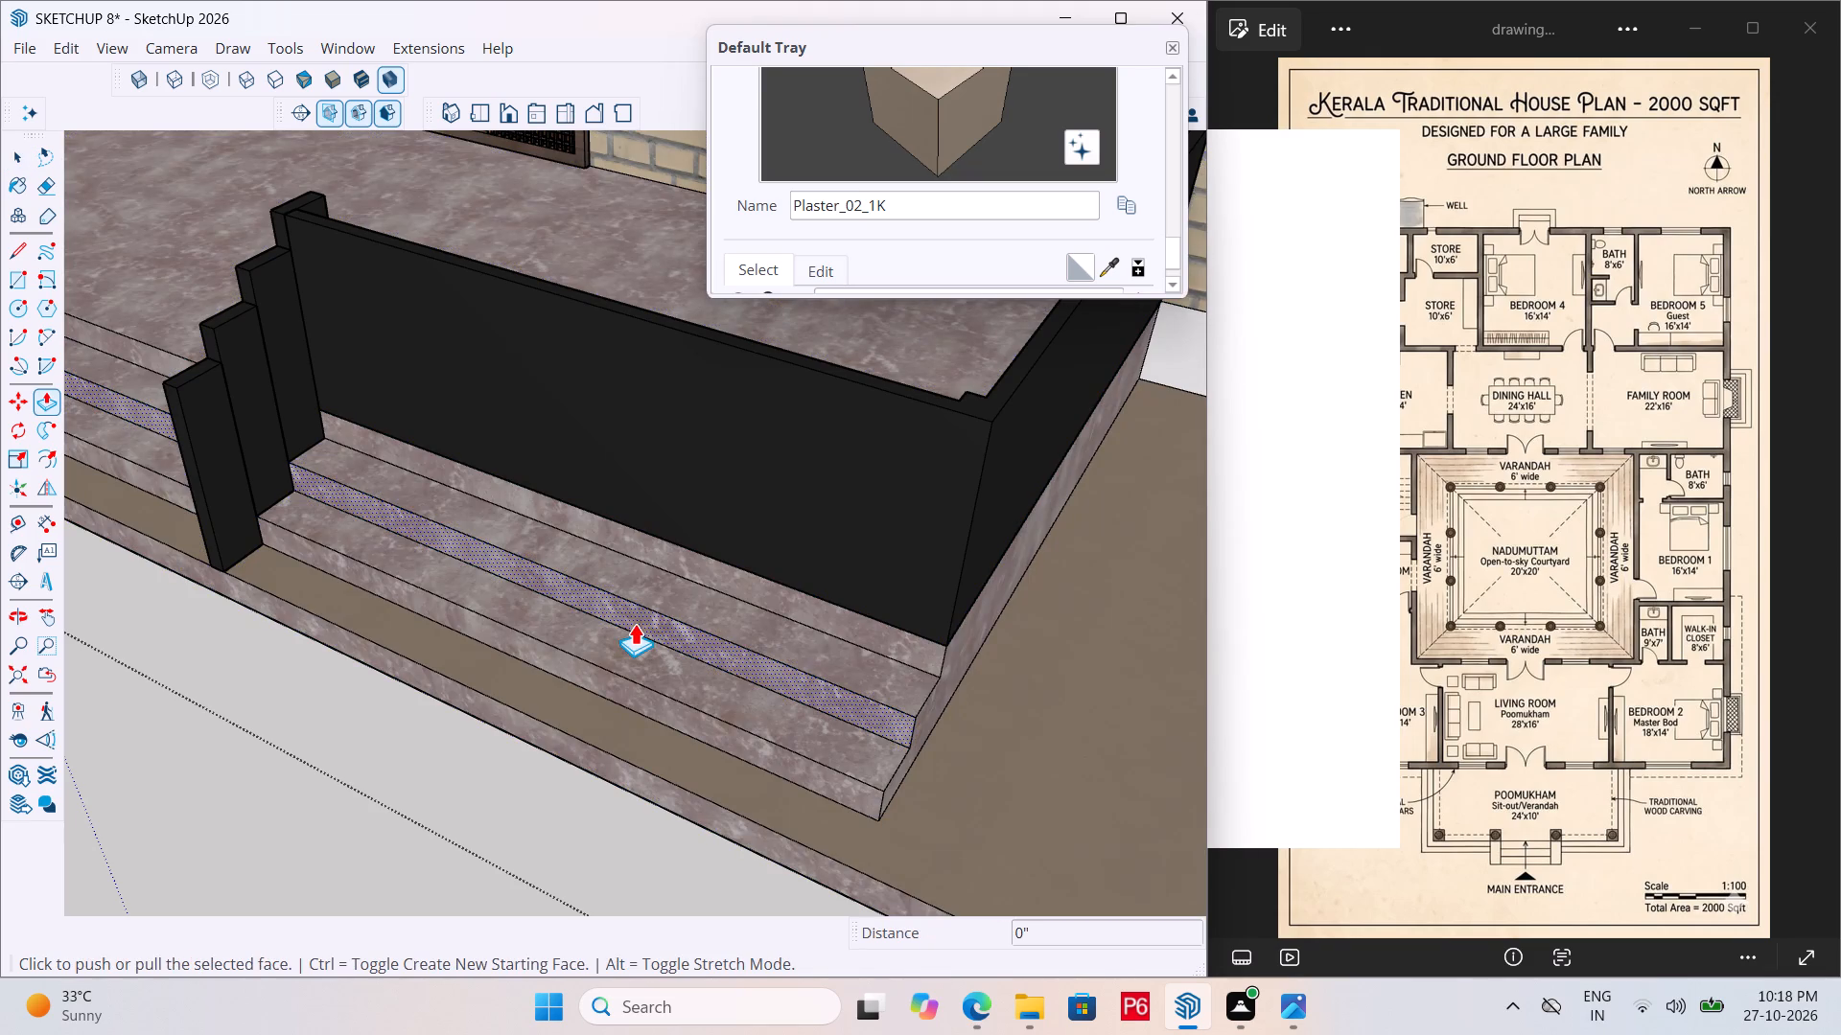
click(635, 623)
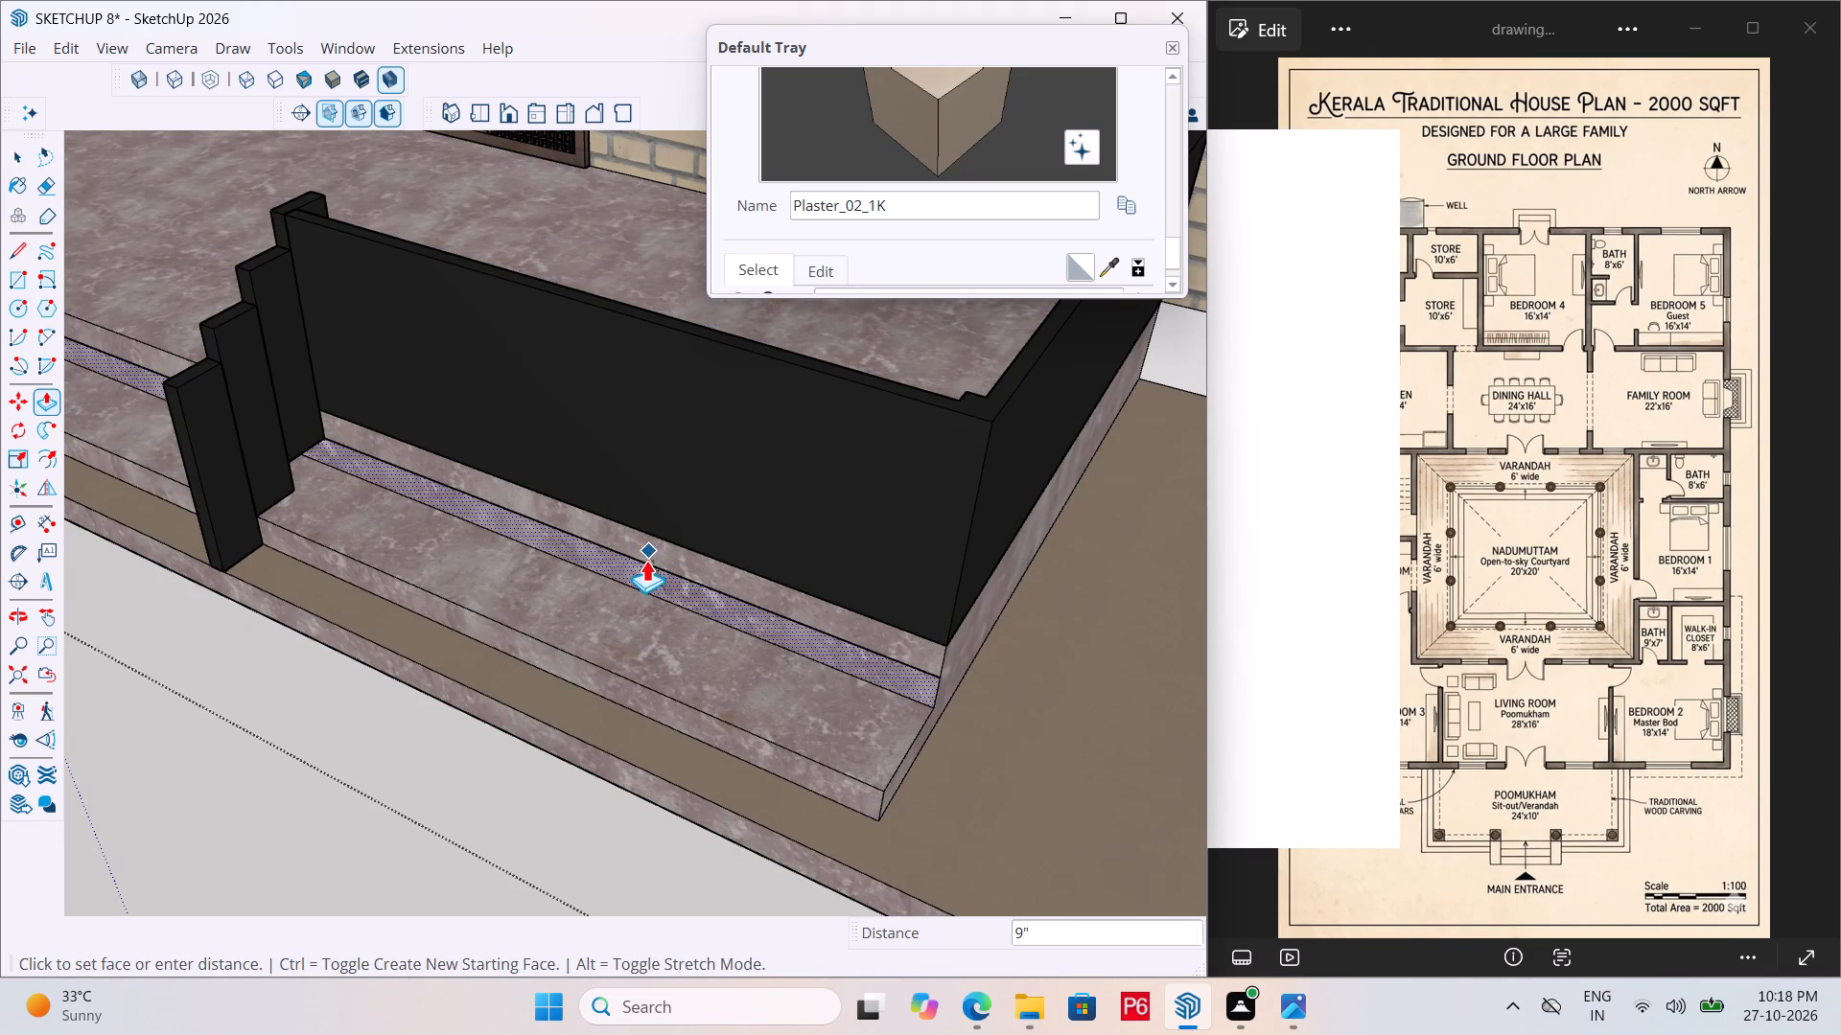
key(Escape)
Draw a 6" vertical line down the middle step's riser where it meets the stepped parapet on the entrance's right side.
middle_drag(349, 667, 928, 630)
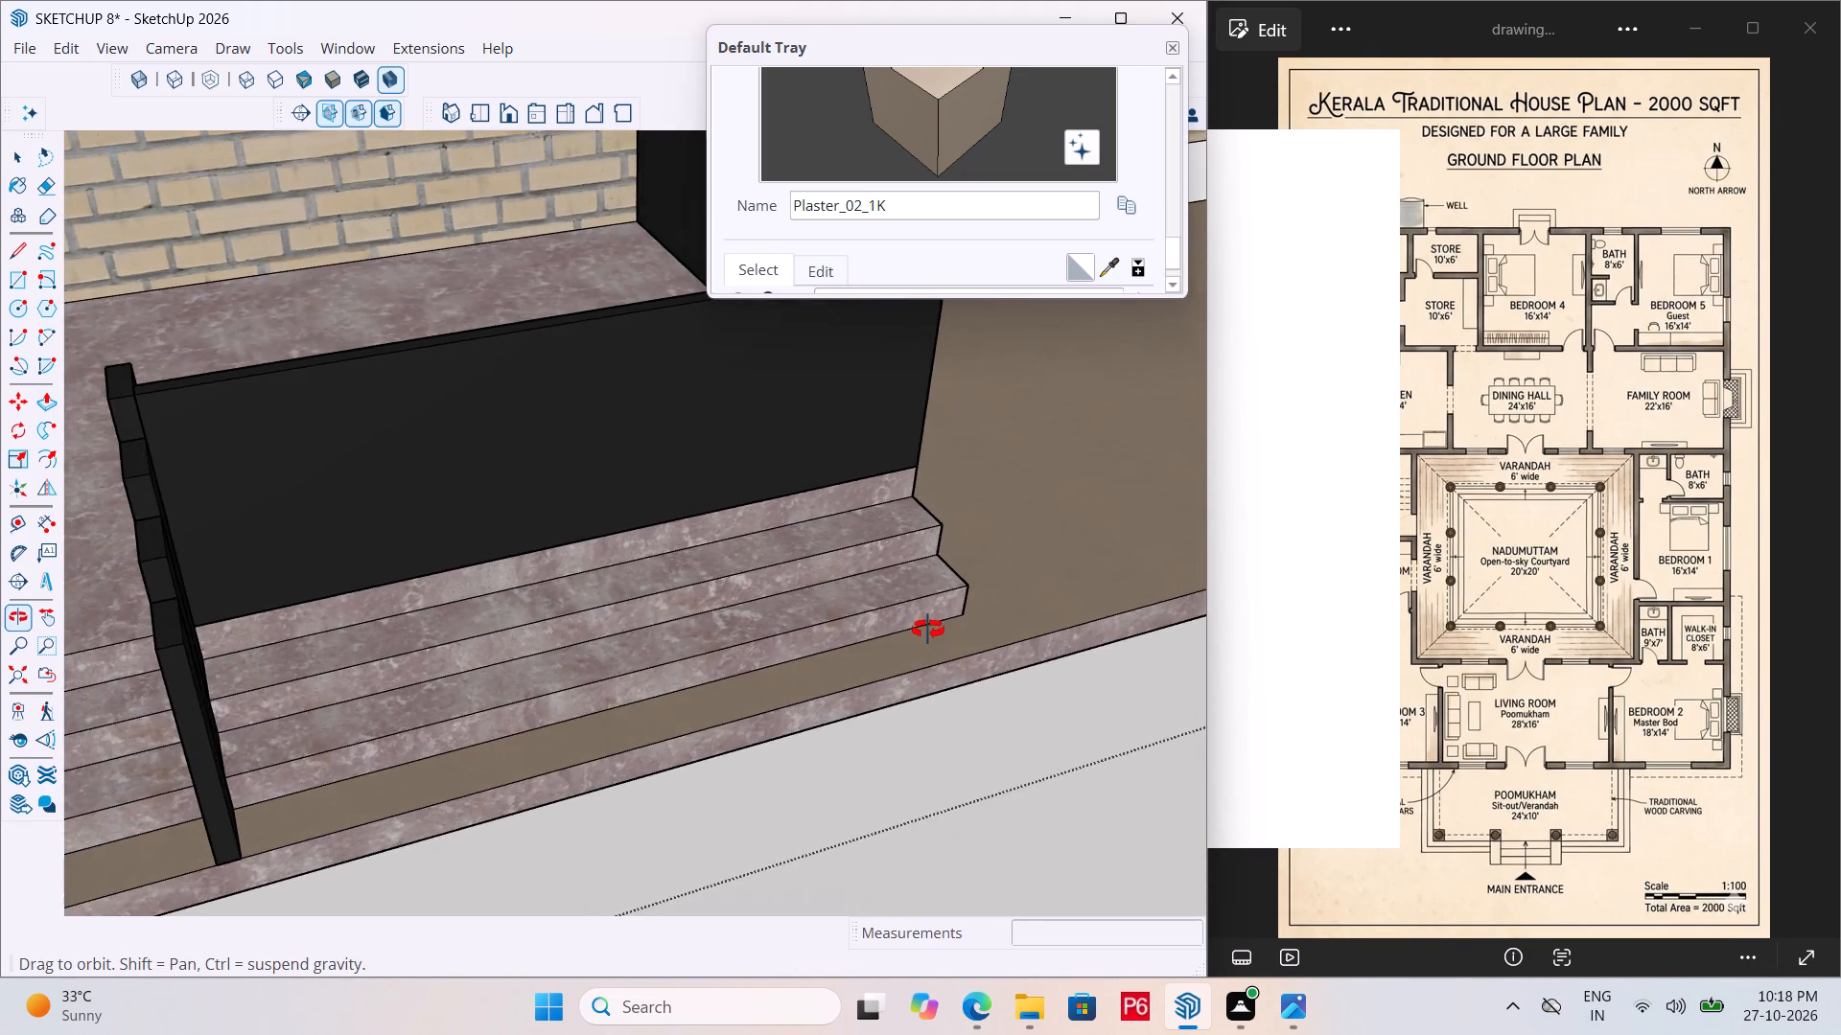
middle_drag(928, 630, 1143, 572)
scroll(301, 845, up, 3)
scroll(321, 535, down, 4)
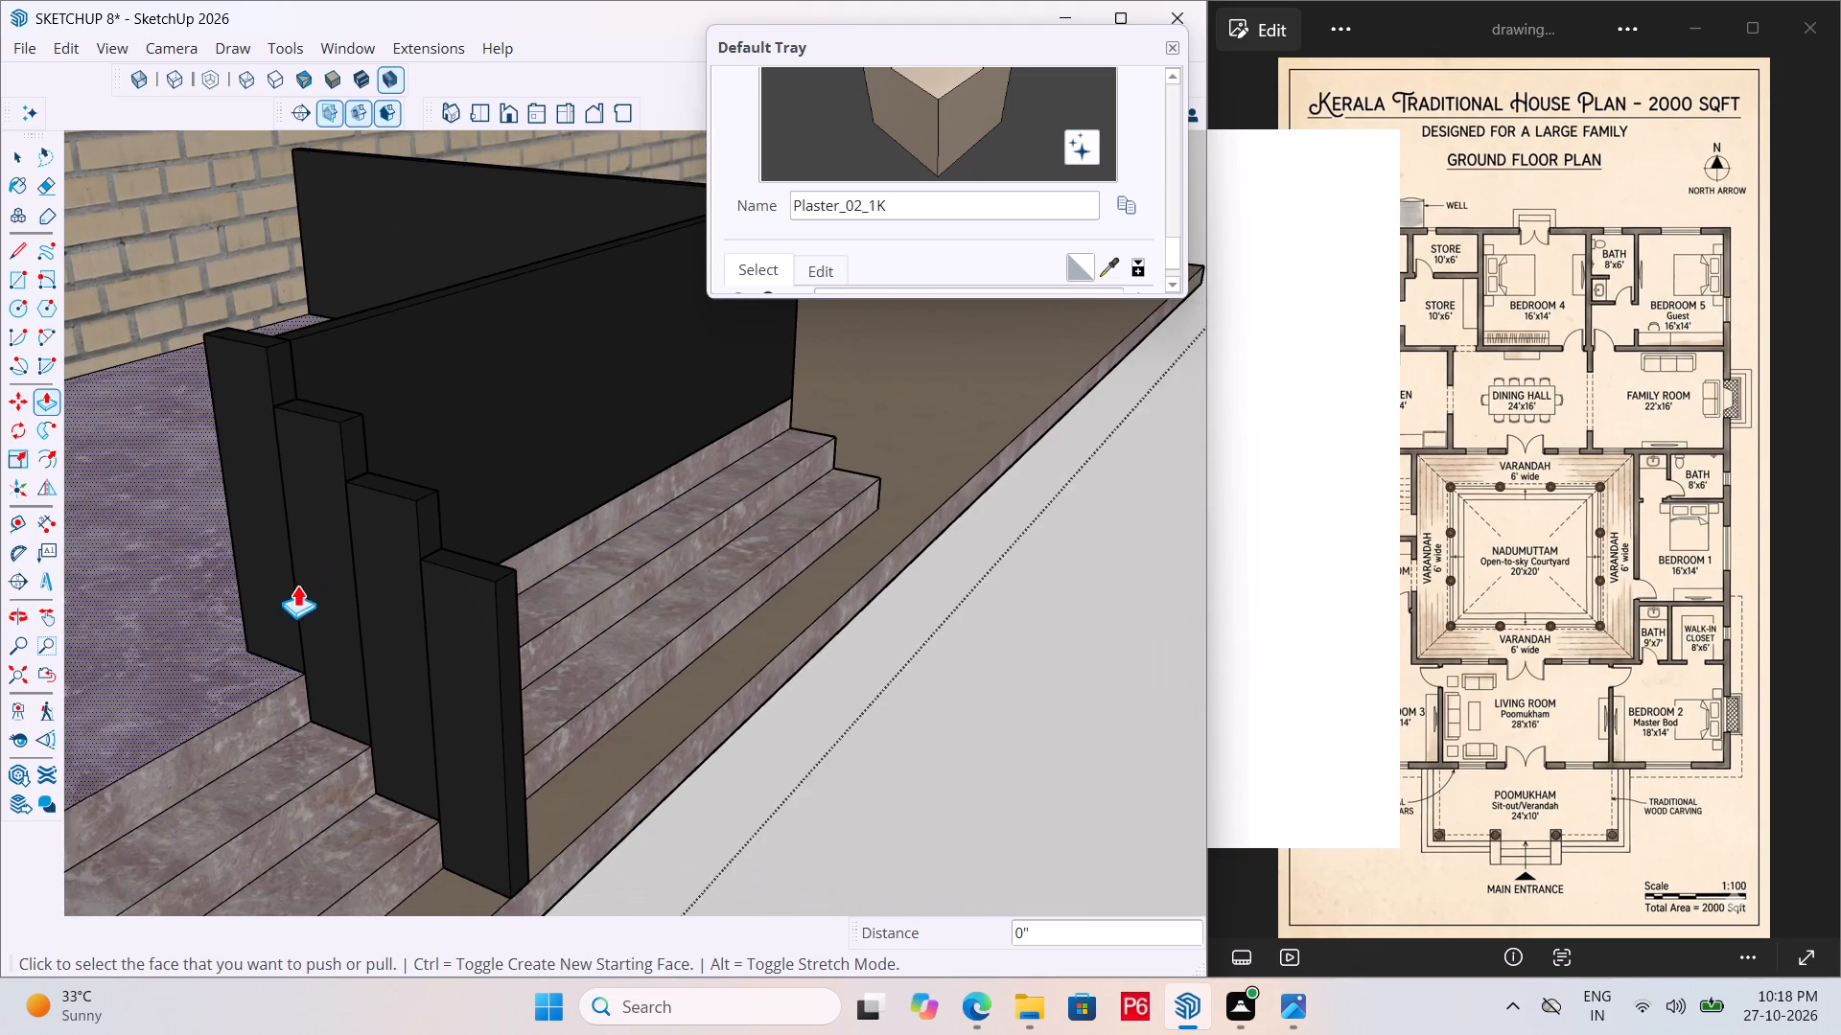
scroll(337, 759, up, 6)
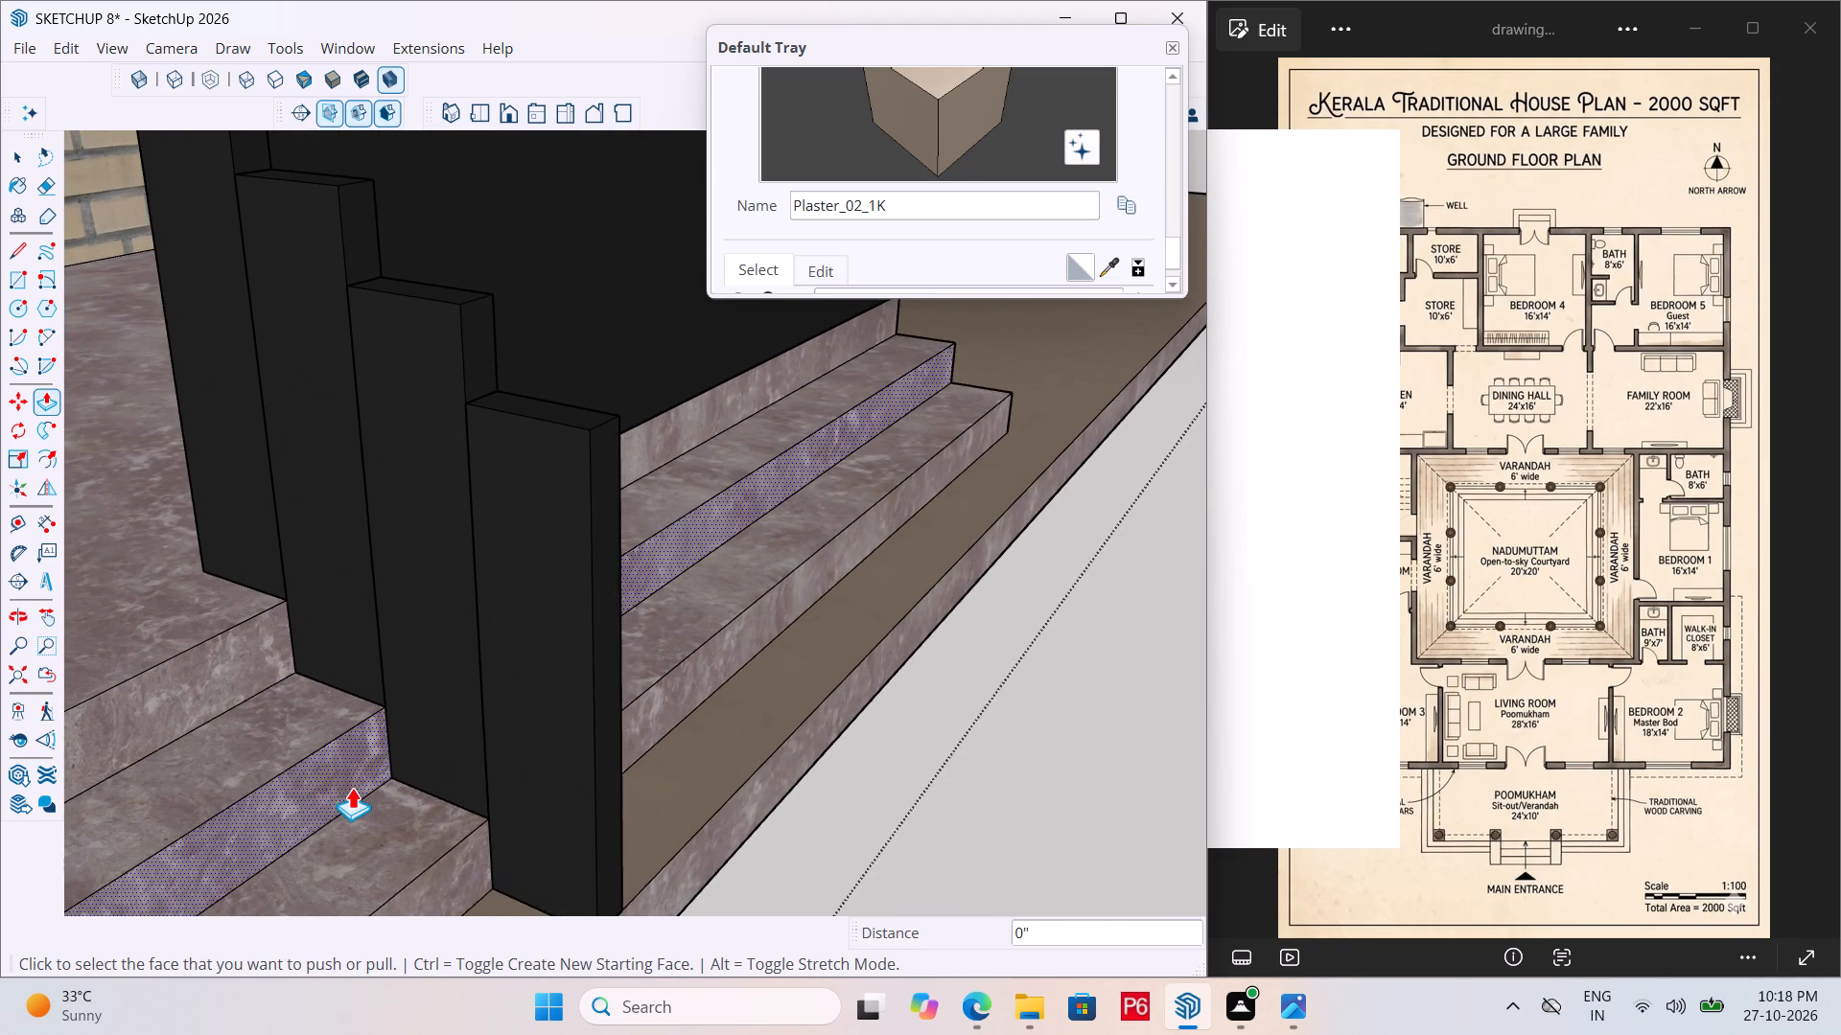
scroll(352, 787, up, 3)
key(l)
scroll(369, 794, up, 2)
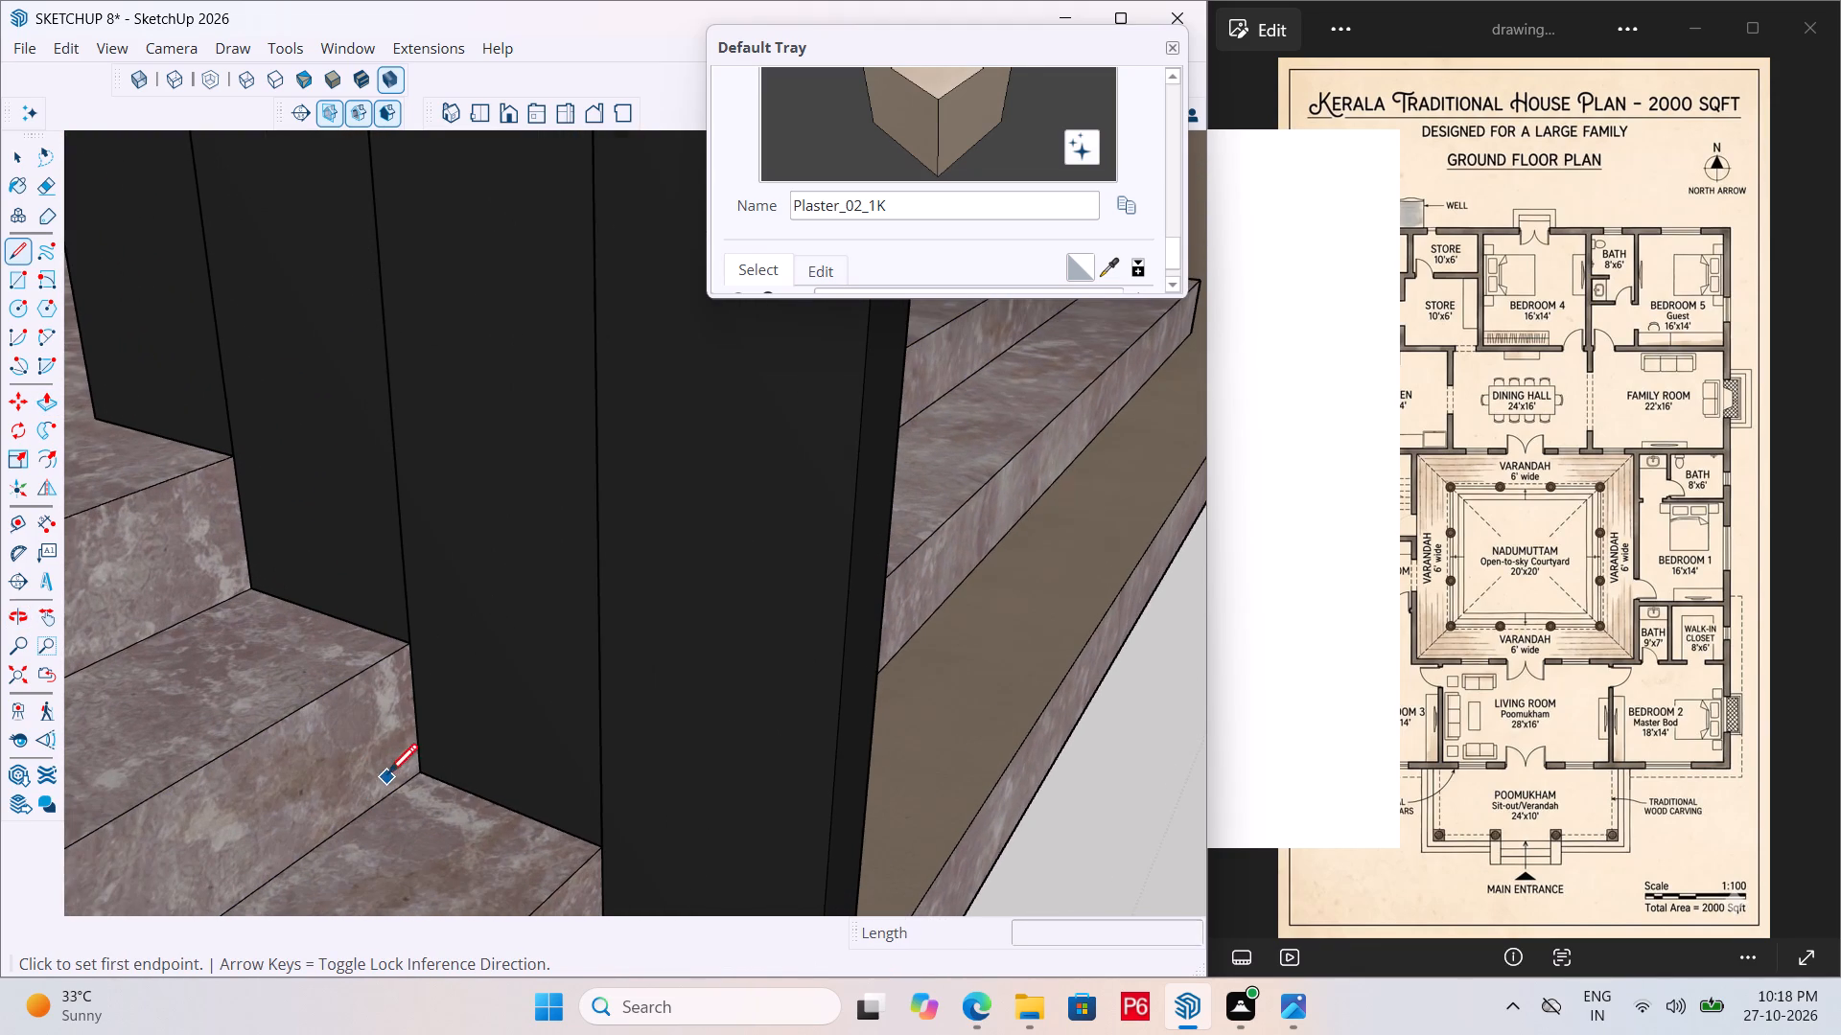
drag(415, 774, 416, 764)
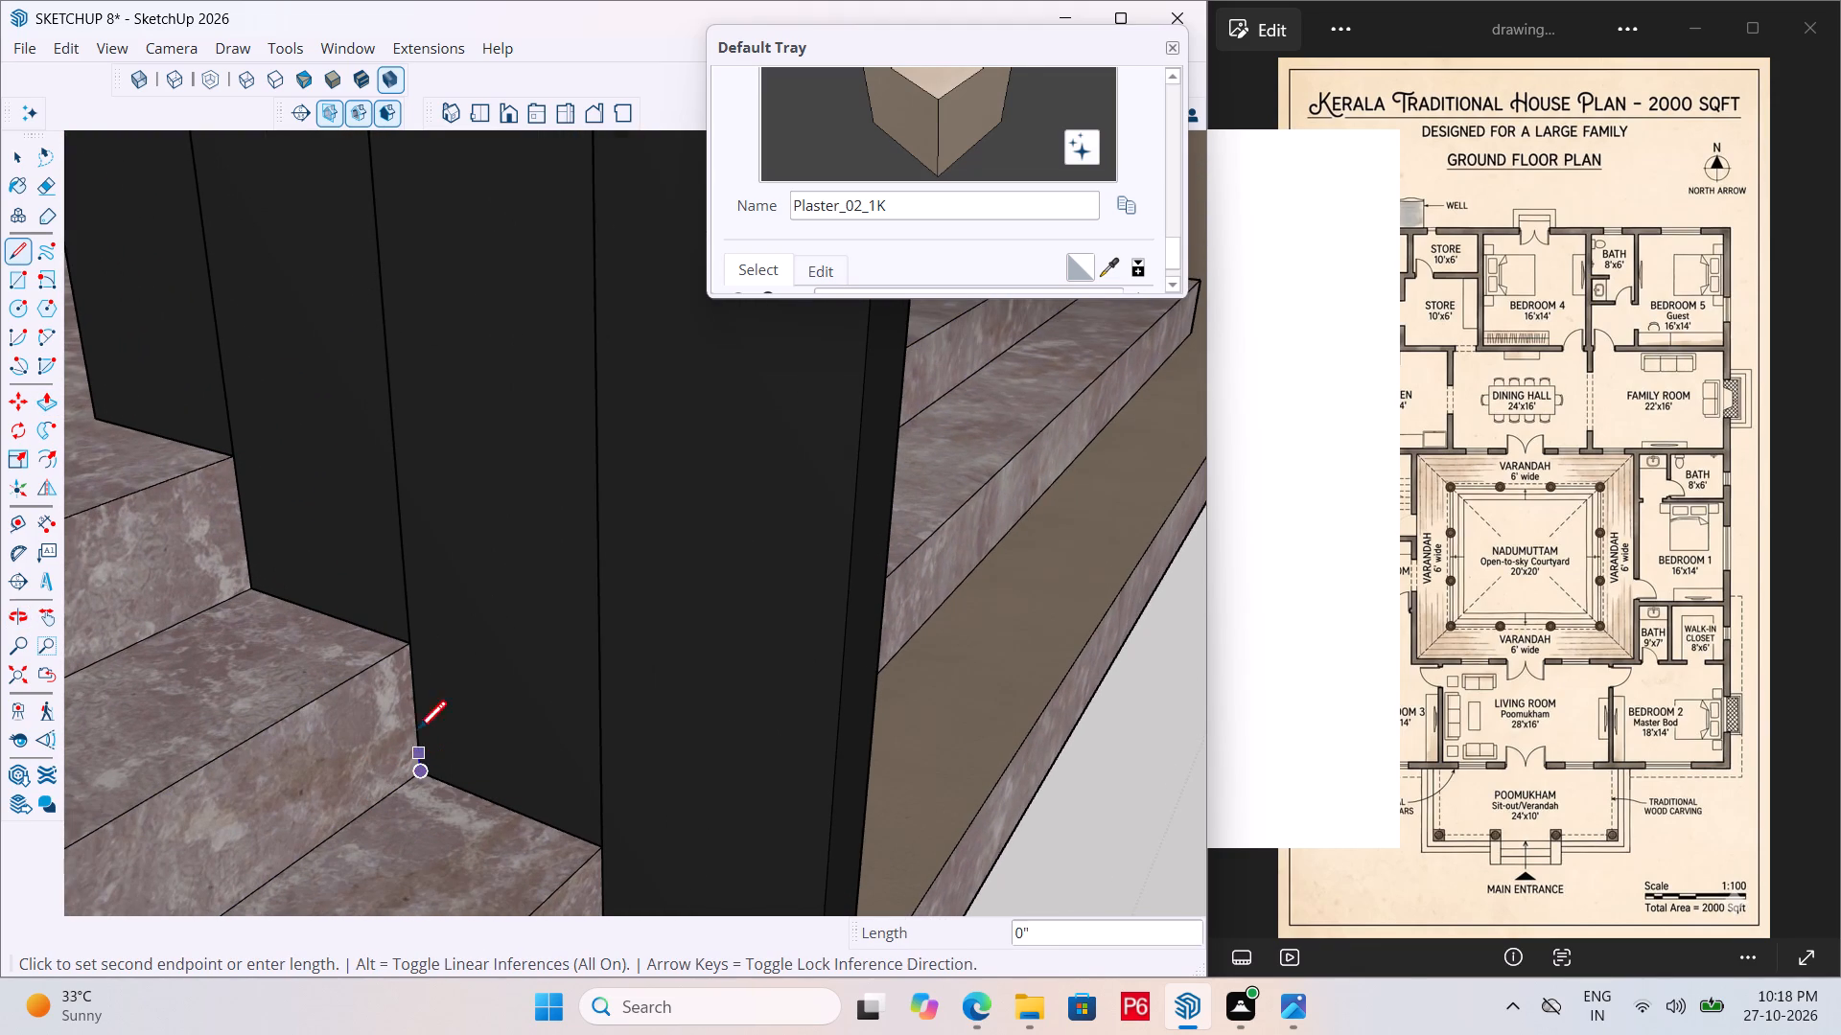
key(space)
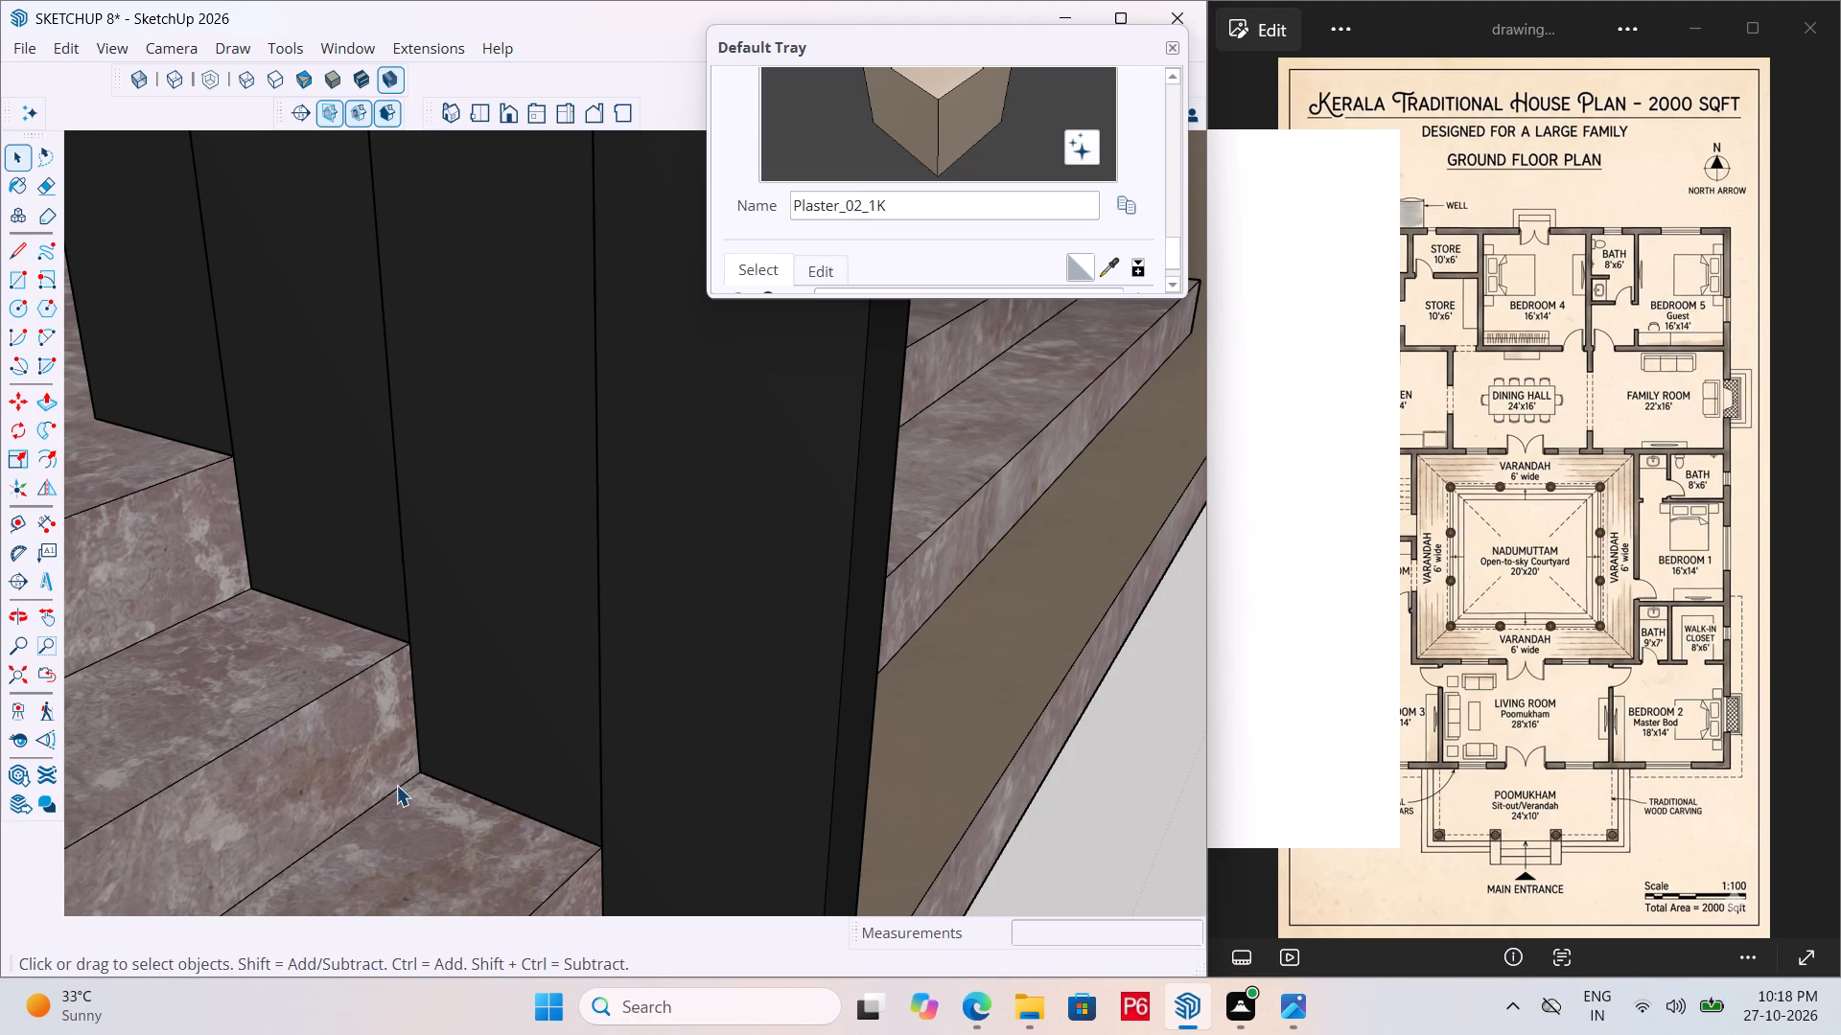
middle_drag(382, 791, 370, 807)
scroll(367, 810, up, 5)
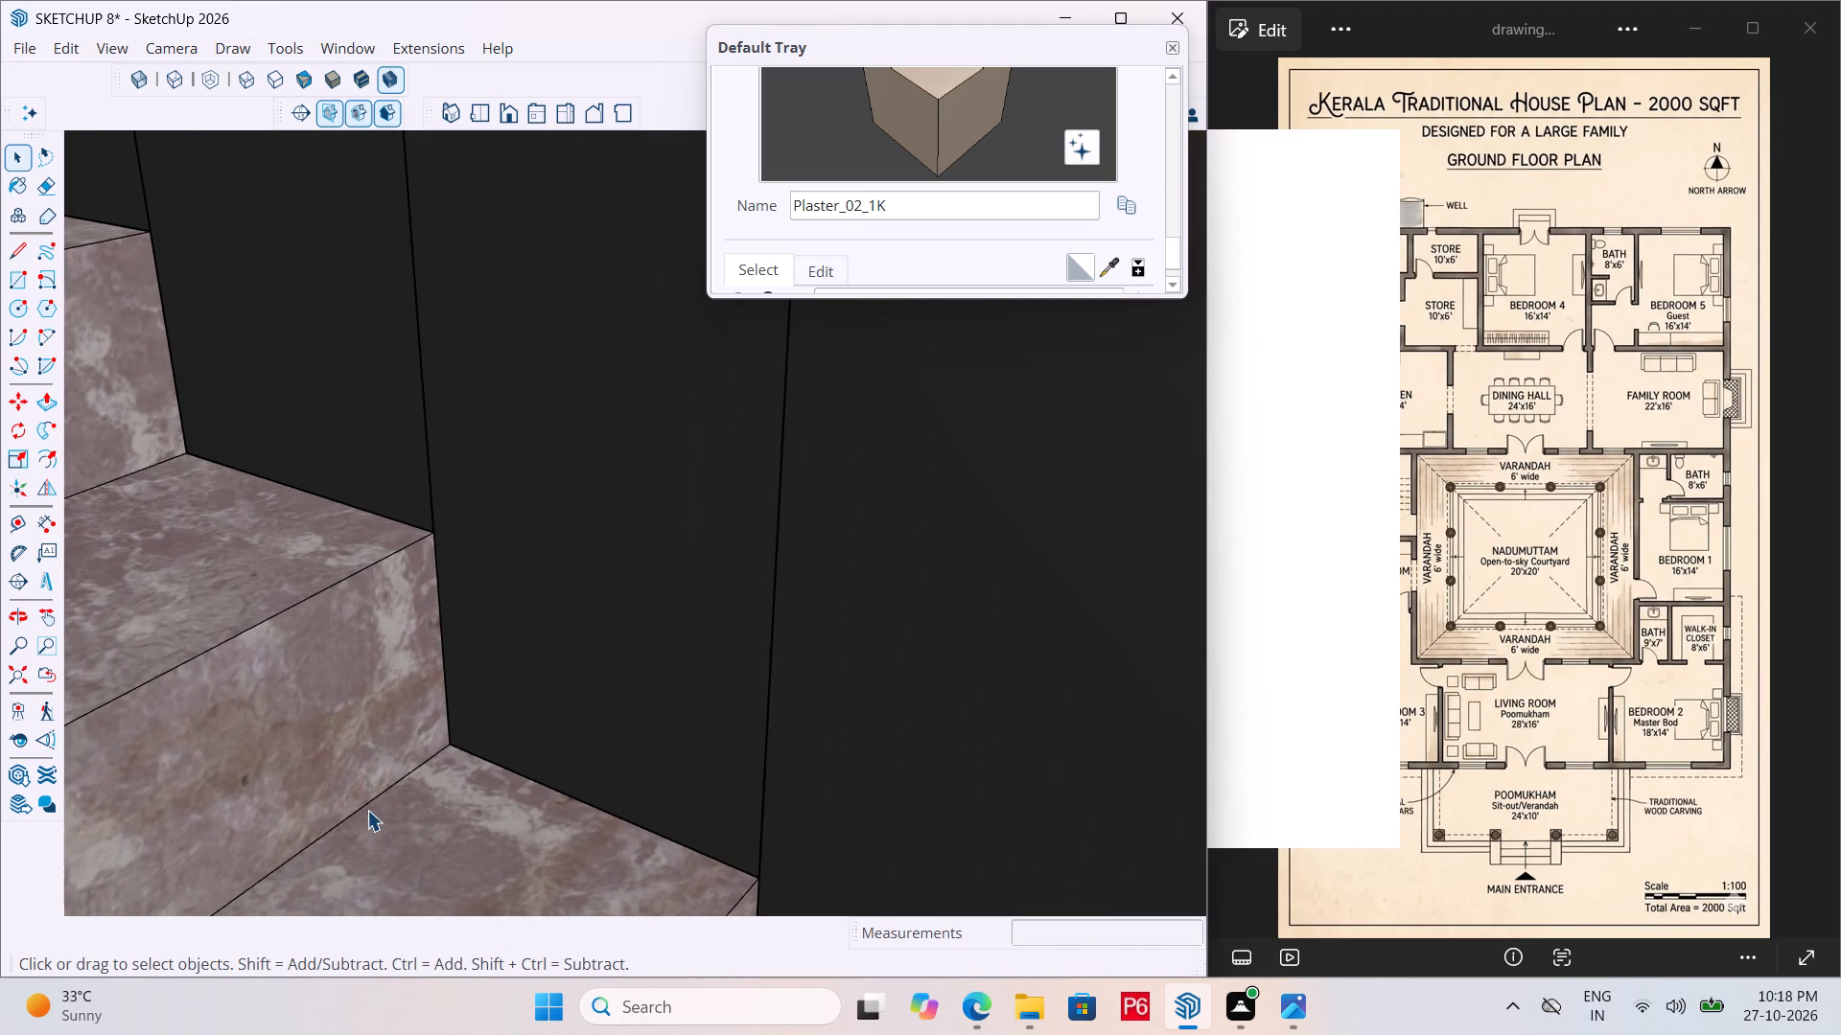
key(l)
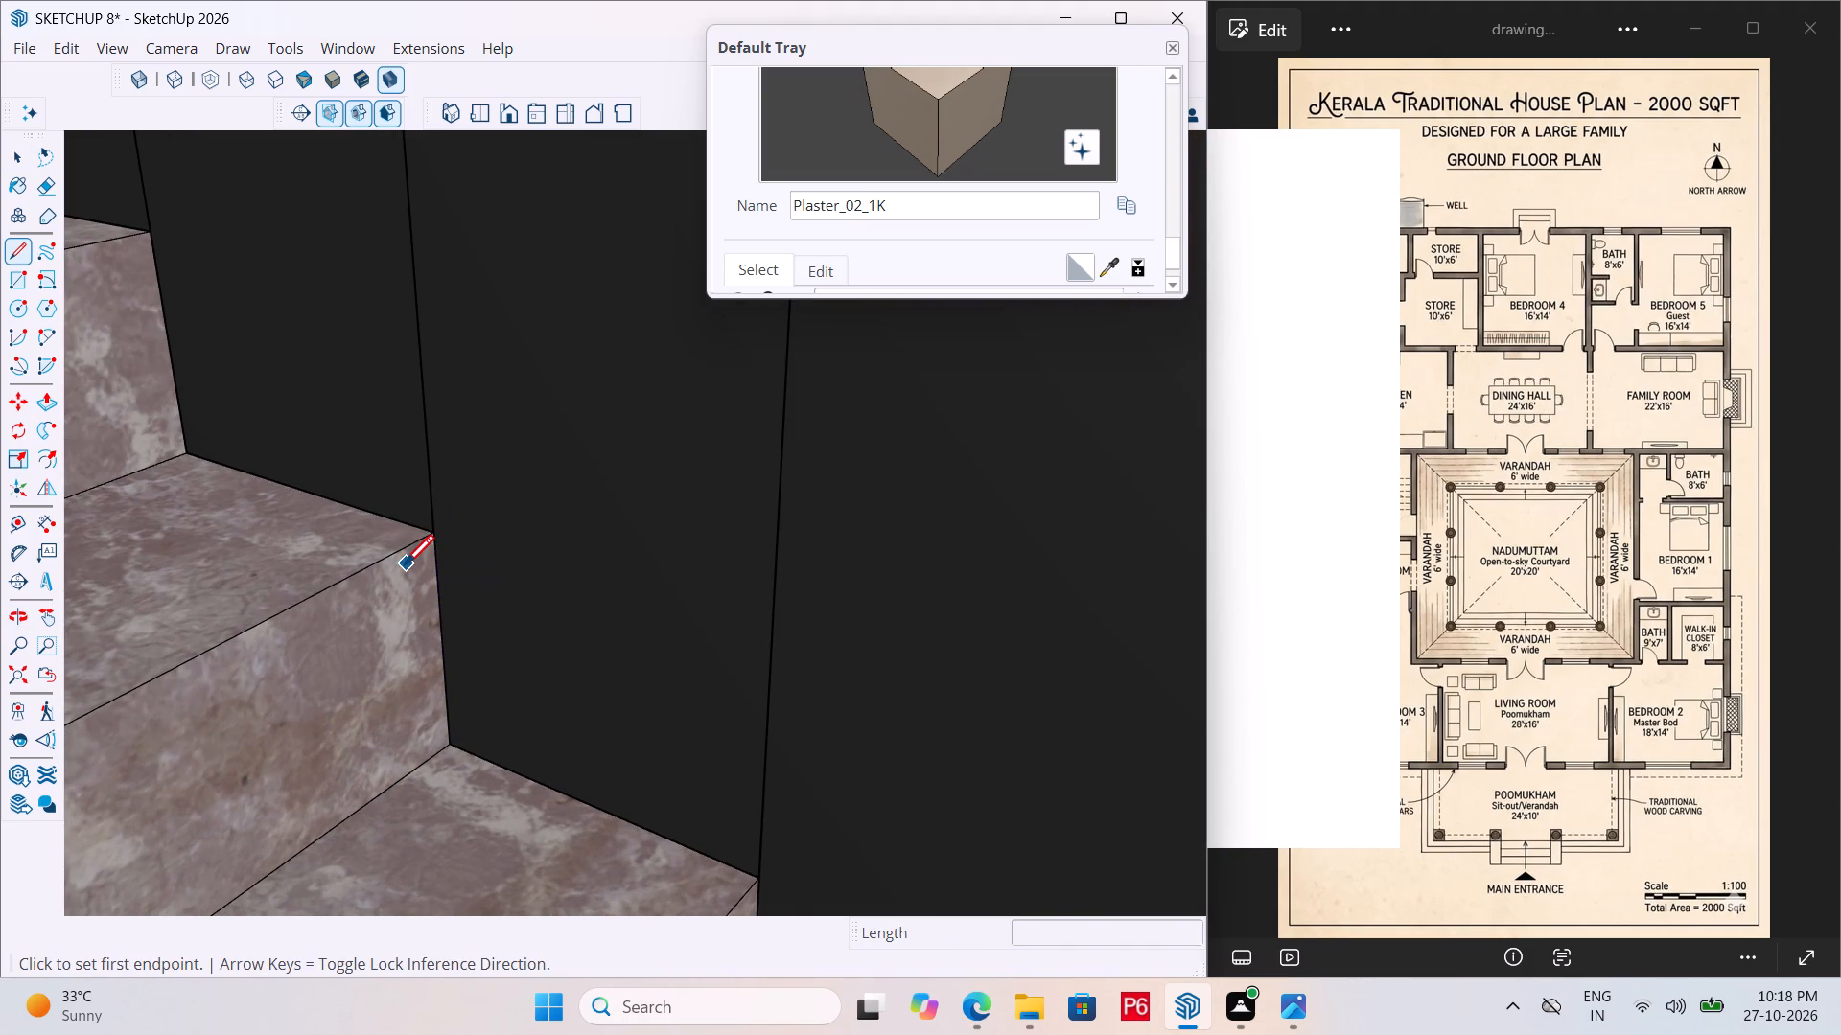
scroll(405, 567, up, 5)
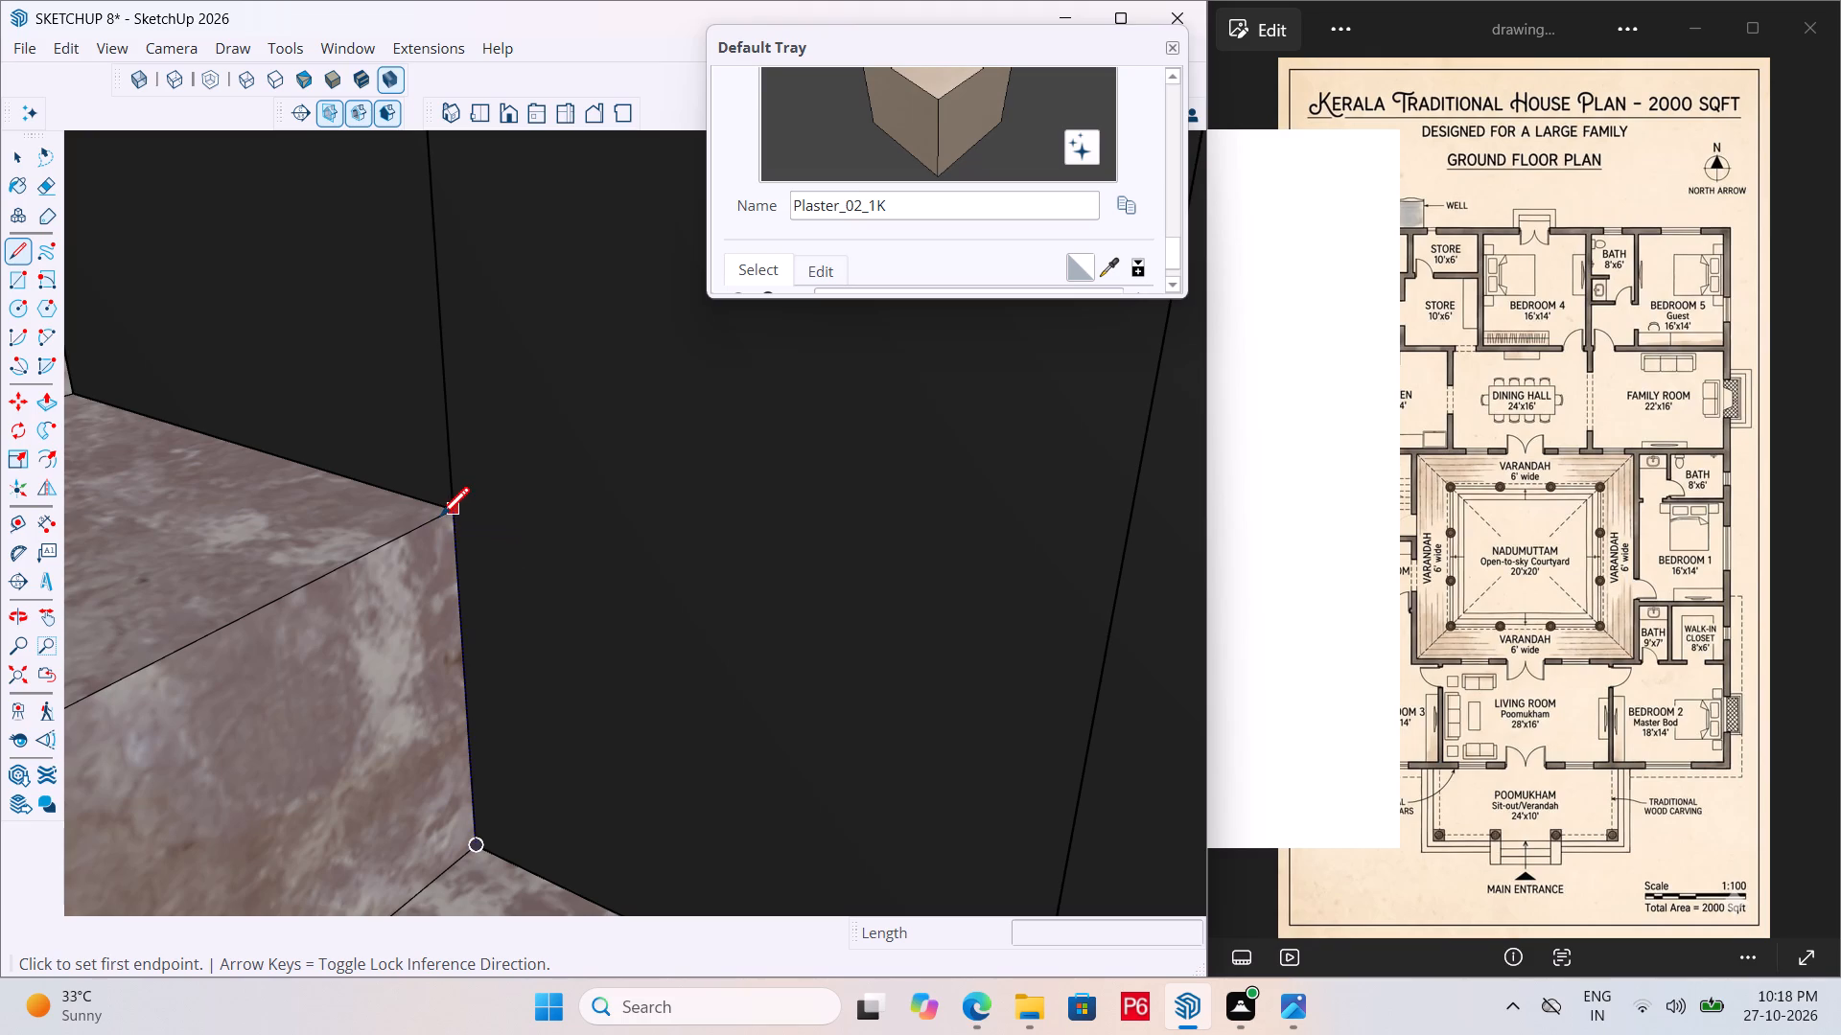
double_click(440, 519)
click(478, 850)
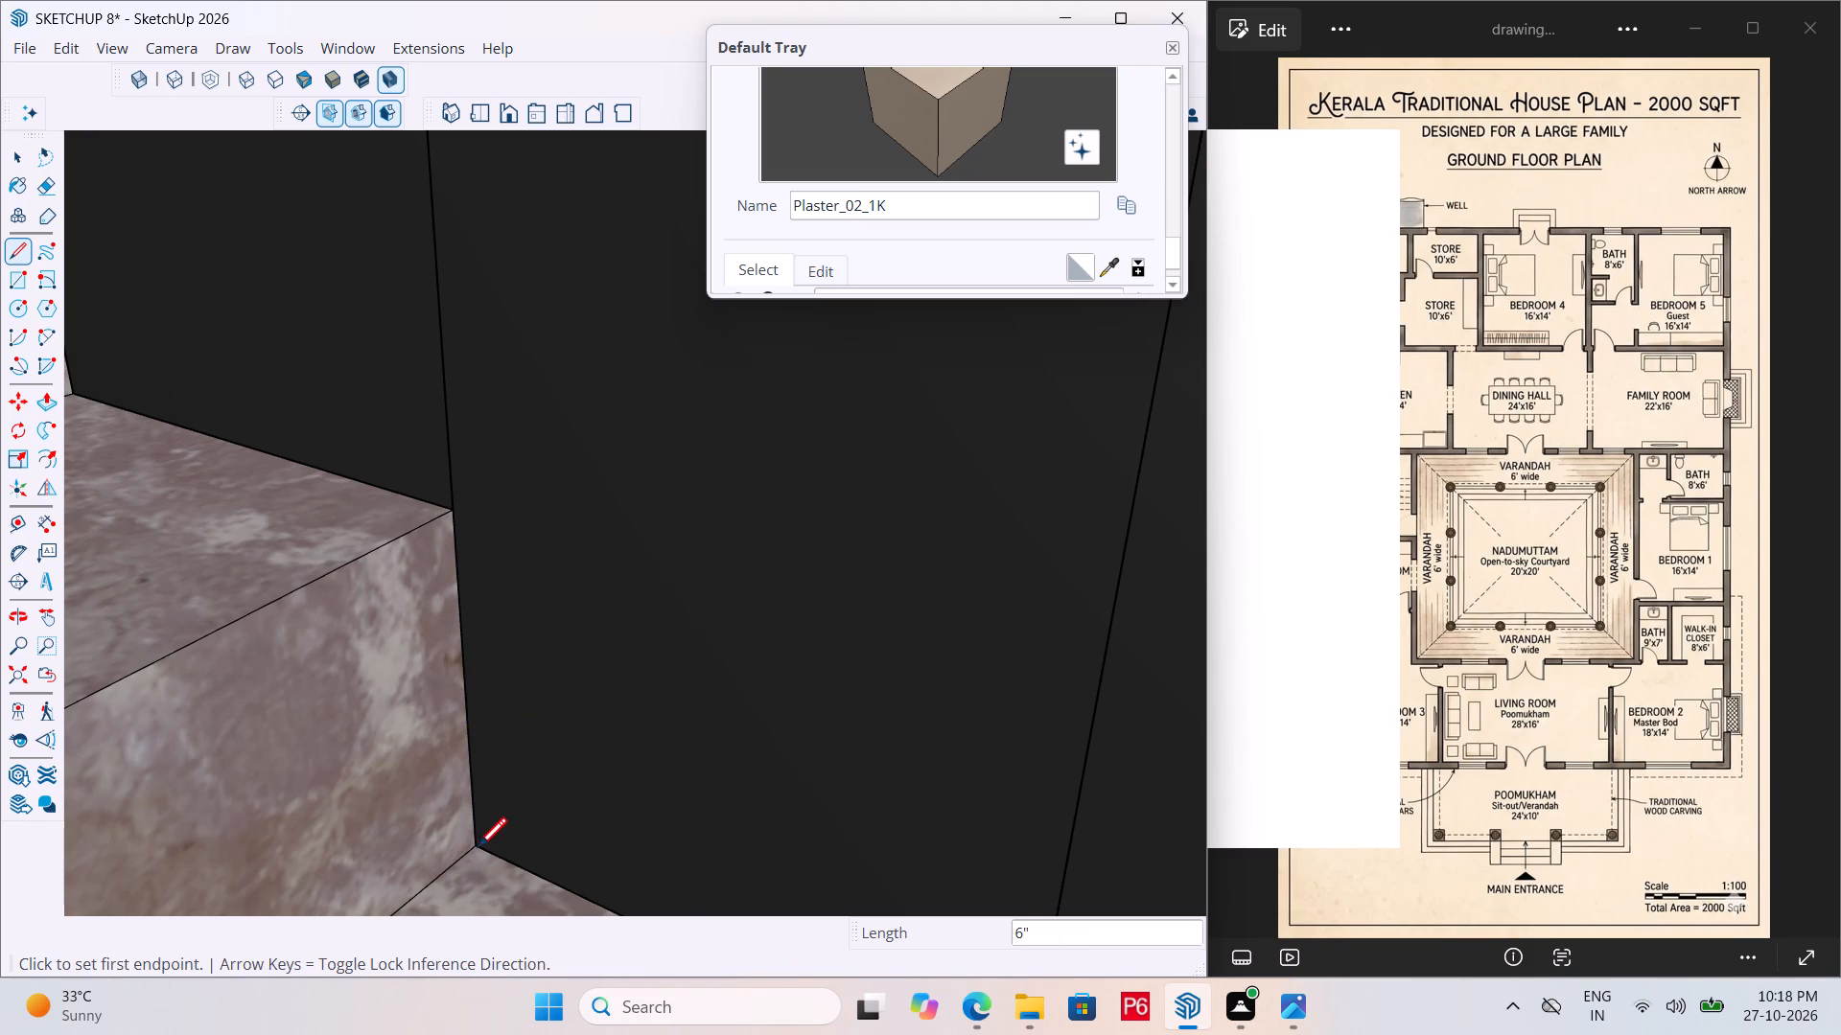
Push the second riser from the top on the entrance's right side back 9", flush with the riser above.
scroll(438, 745, down, 19)
middle_drag(475, 680, 336, 673)
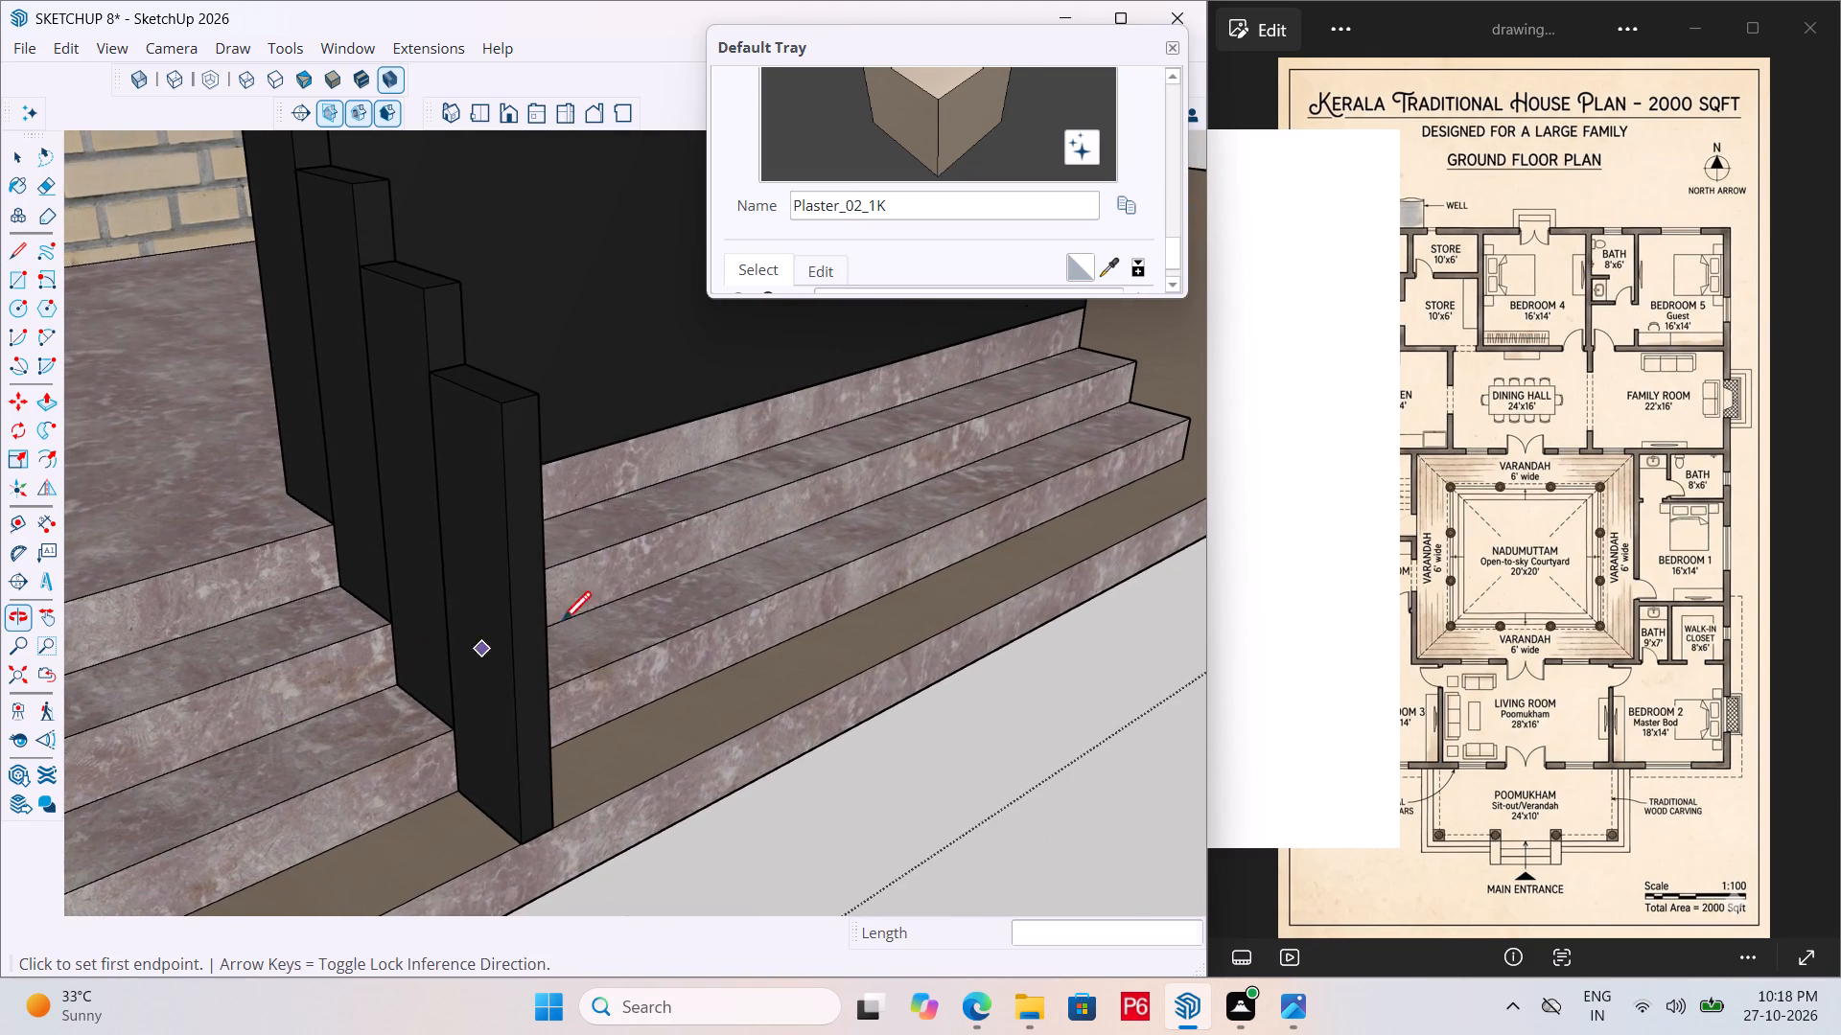
key(space)
click(620, 573)
key(p)
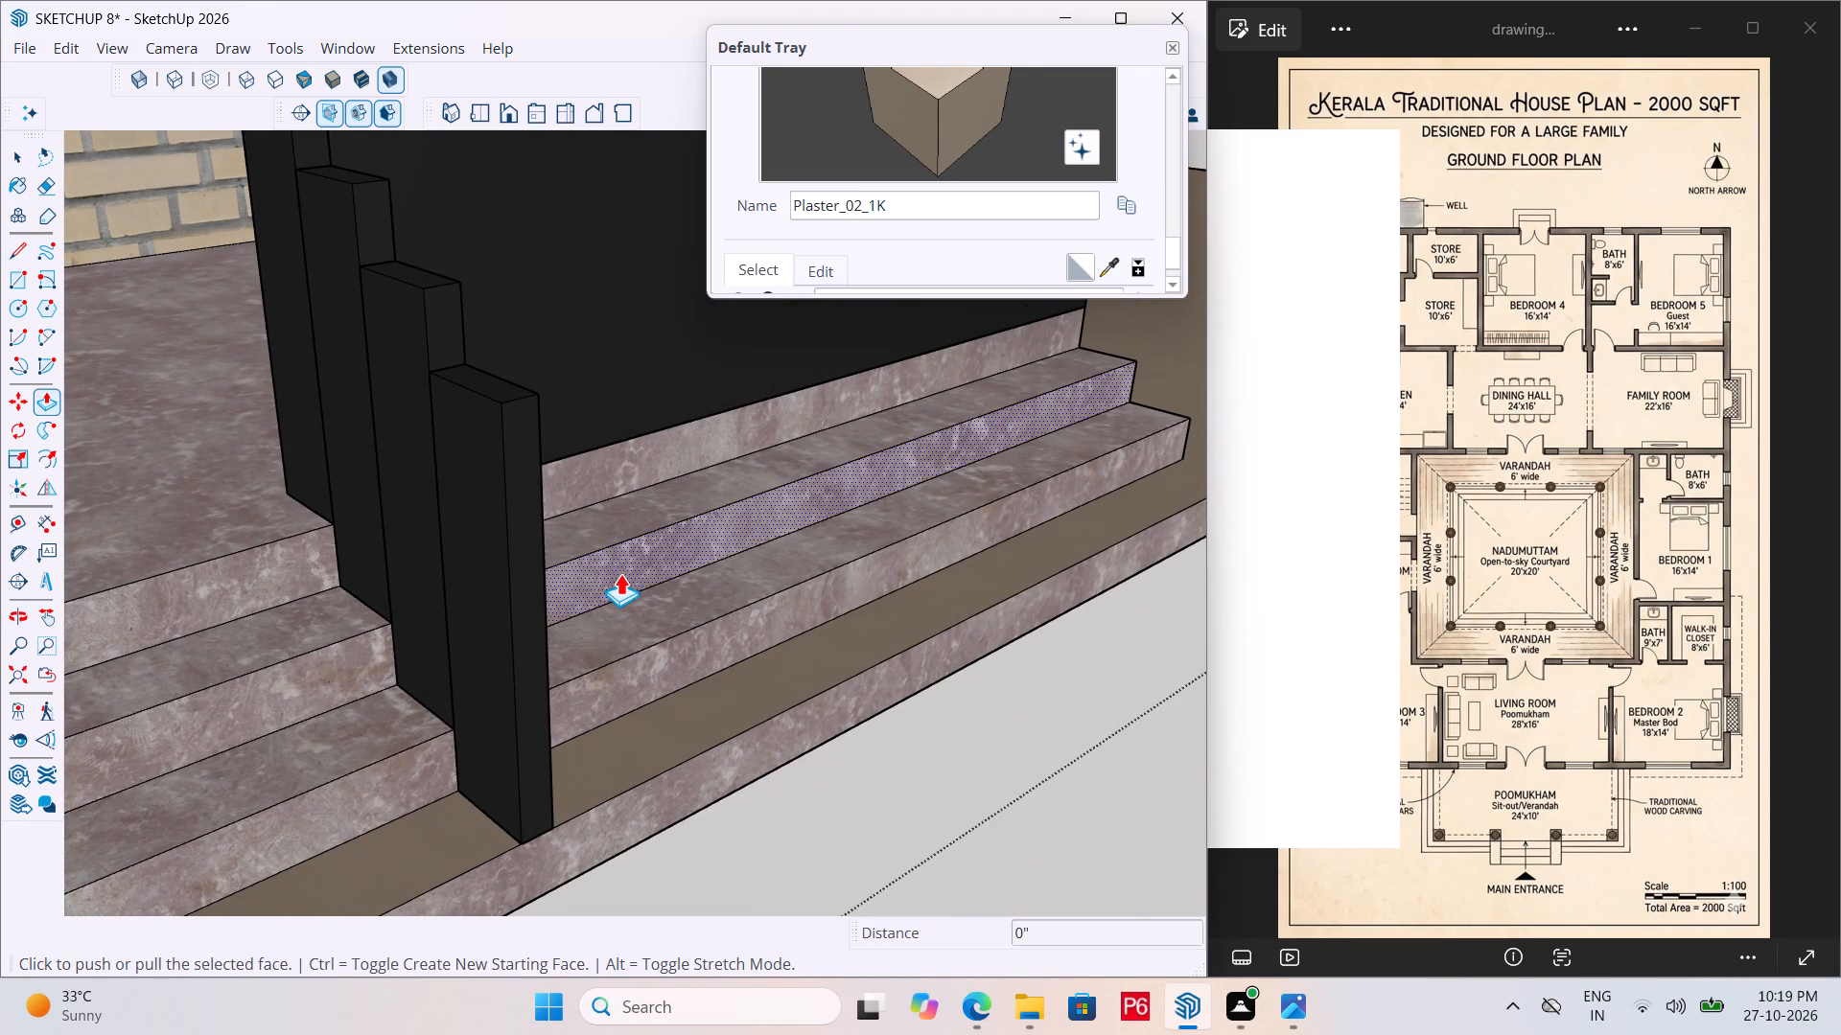
click(620, 573)
double_click(581, 480)
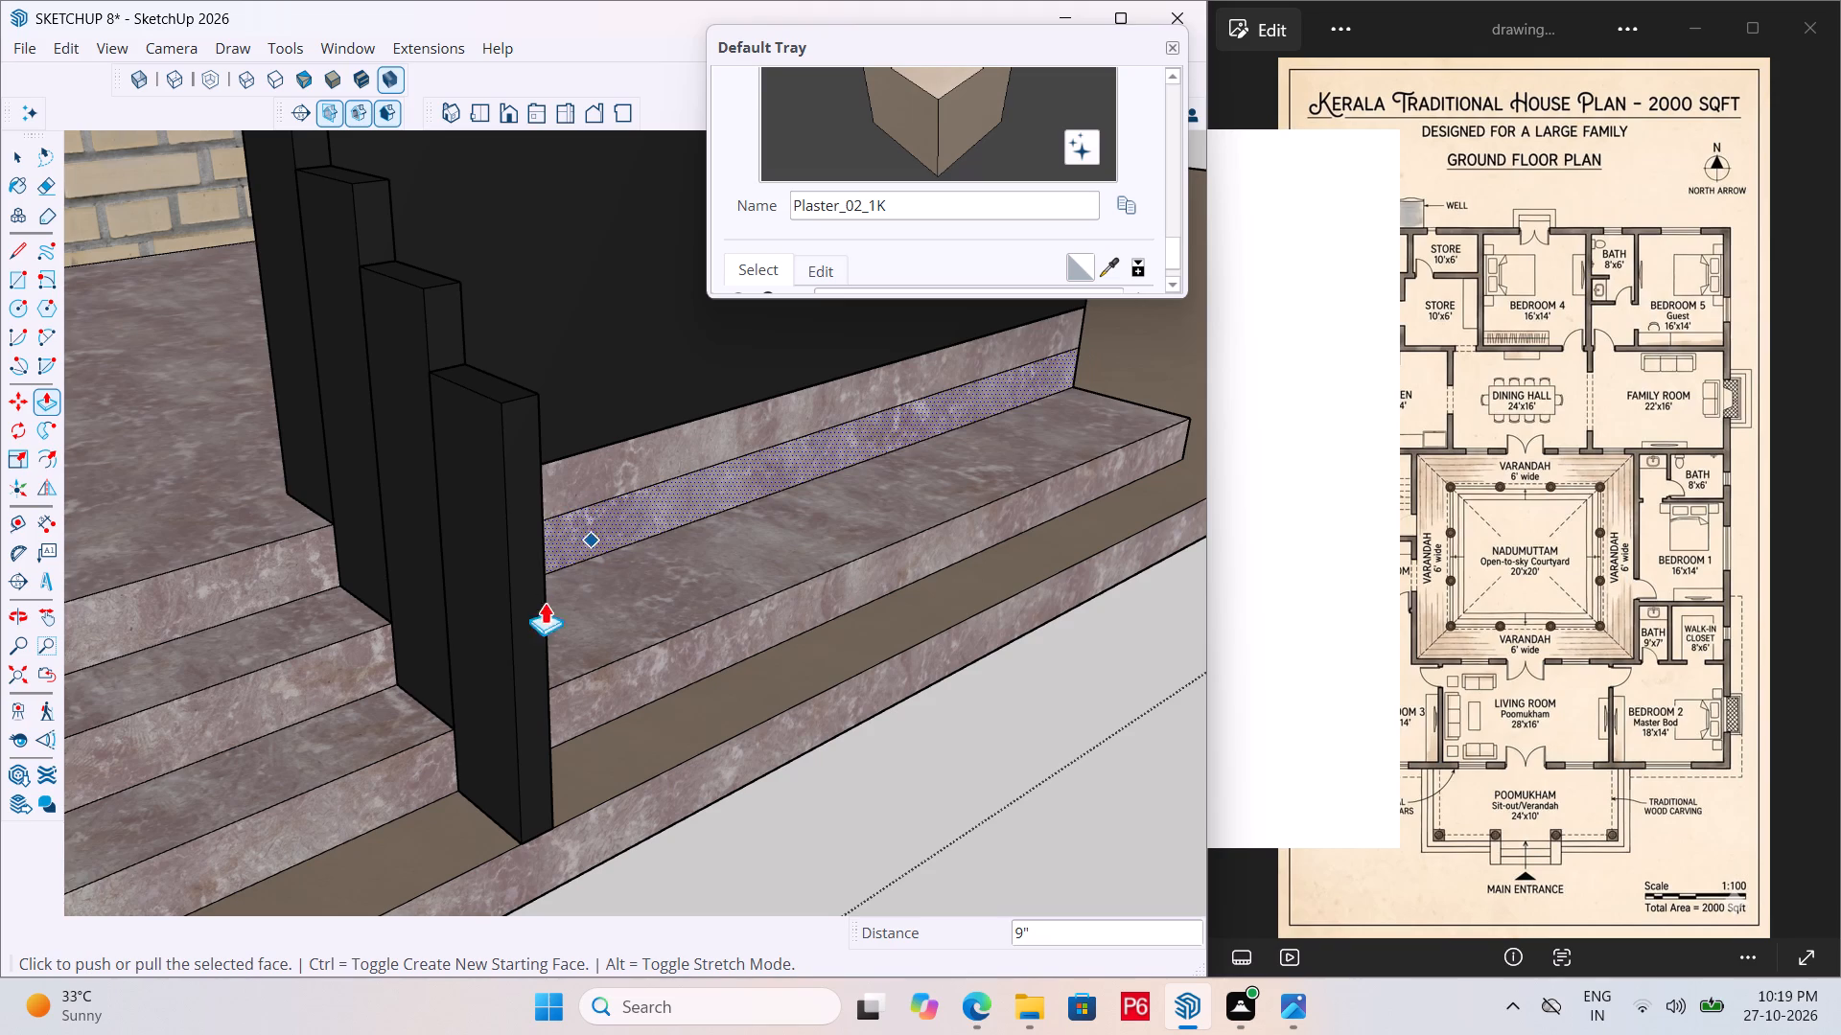
Draw a 6" vertical line down the third riser from the top where it meets the entrance's right stepped parapet.
middle_drag(422, 684, 450, 683)
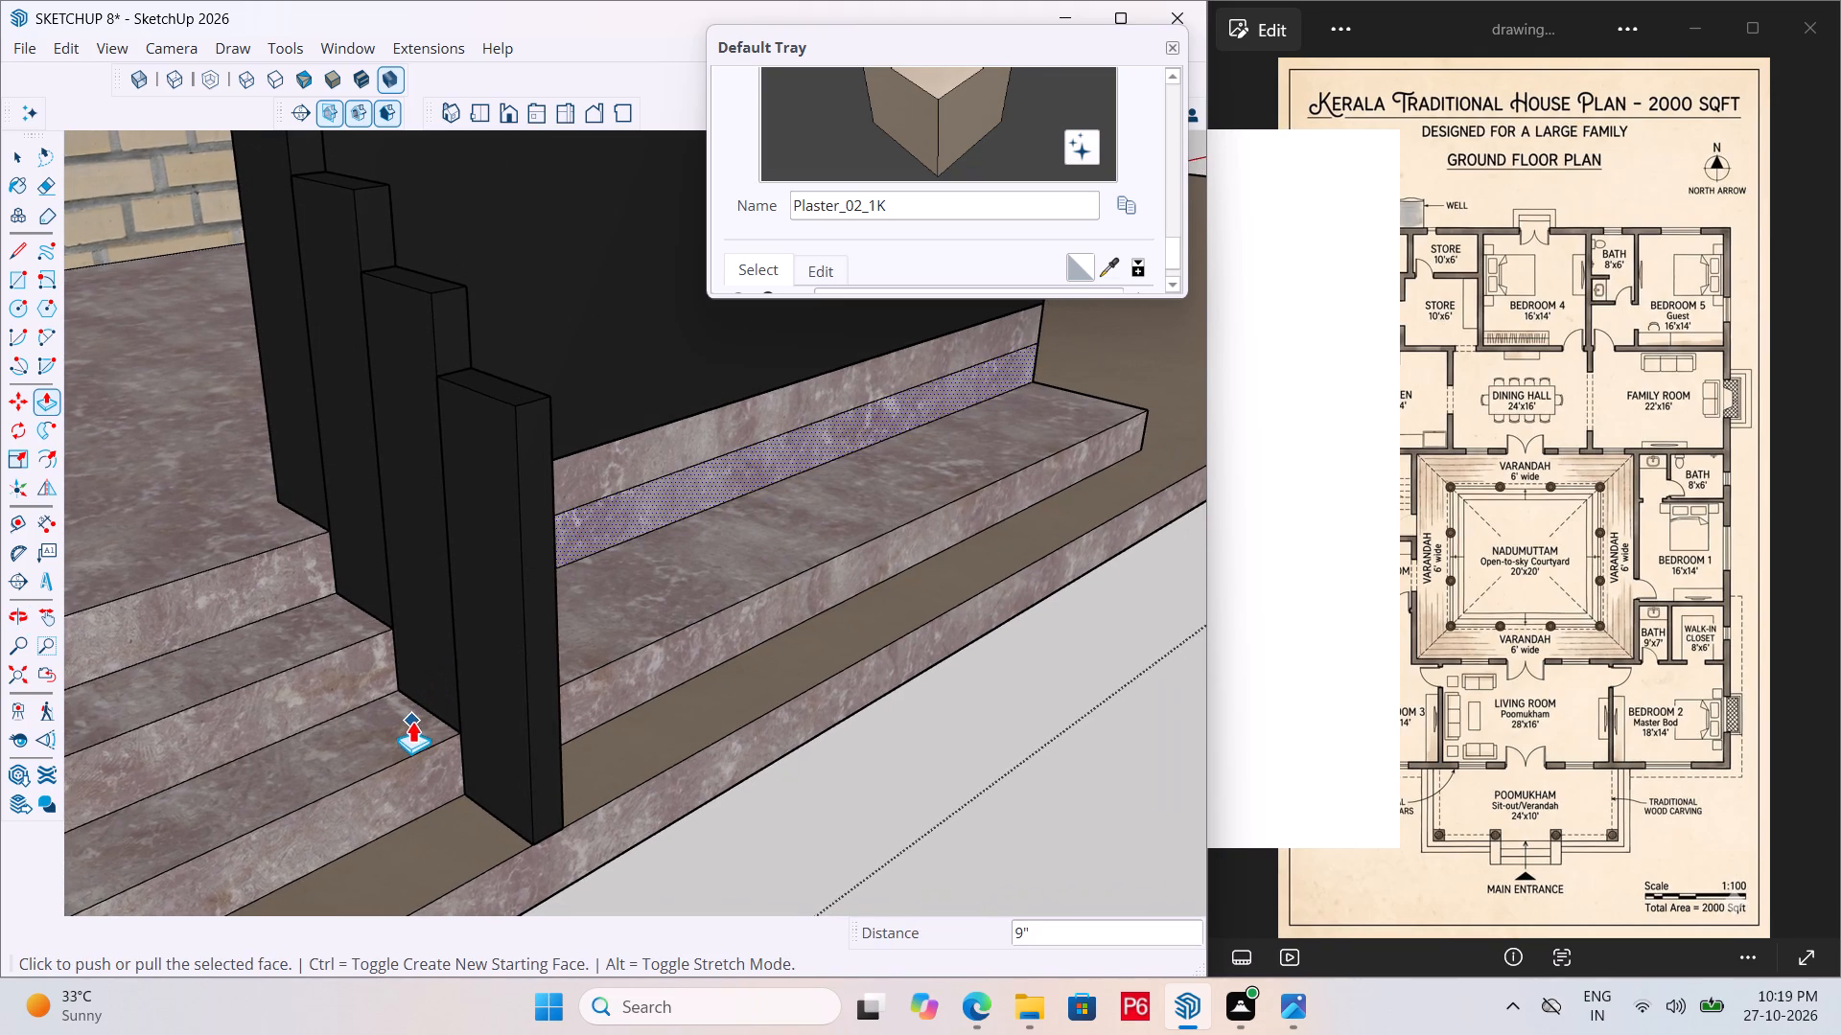
scroll(454, 759, up, 2)
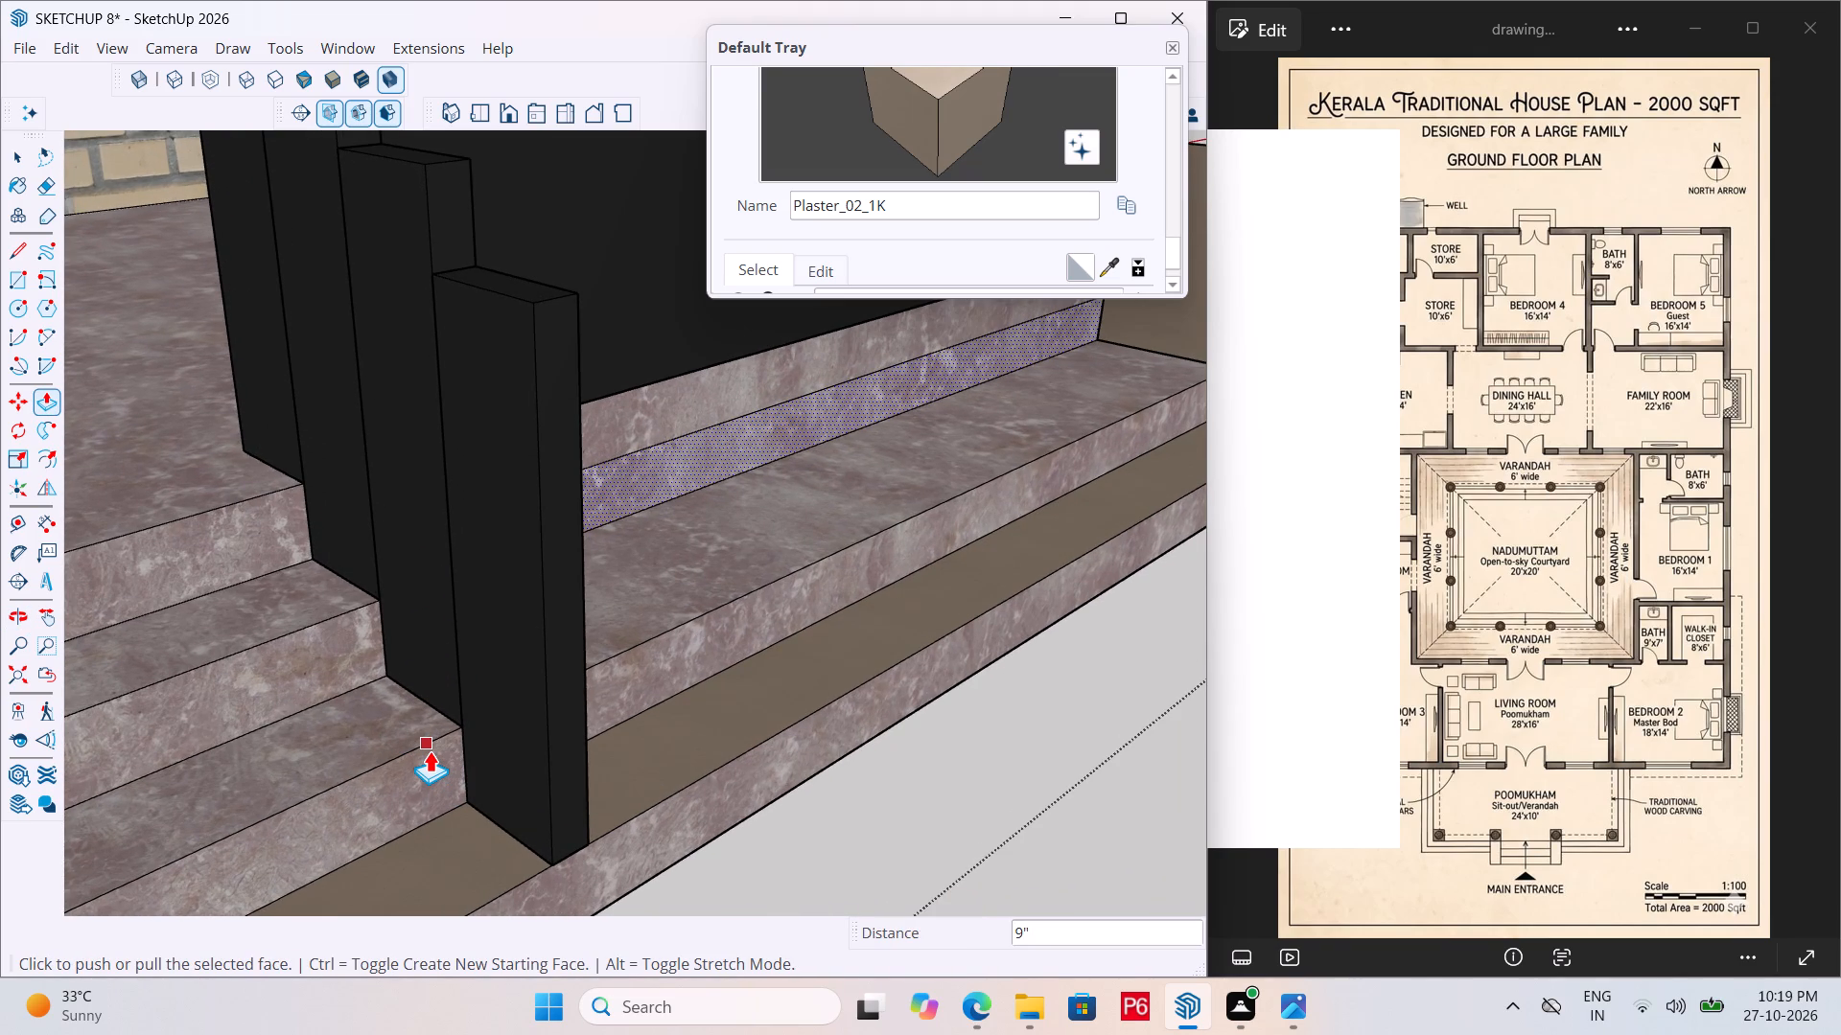
scroll(452, 798, up, 10)
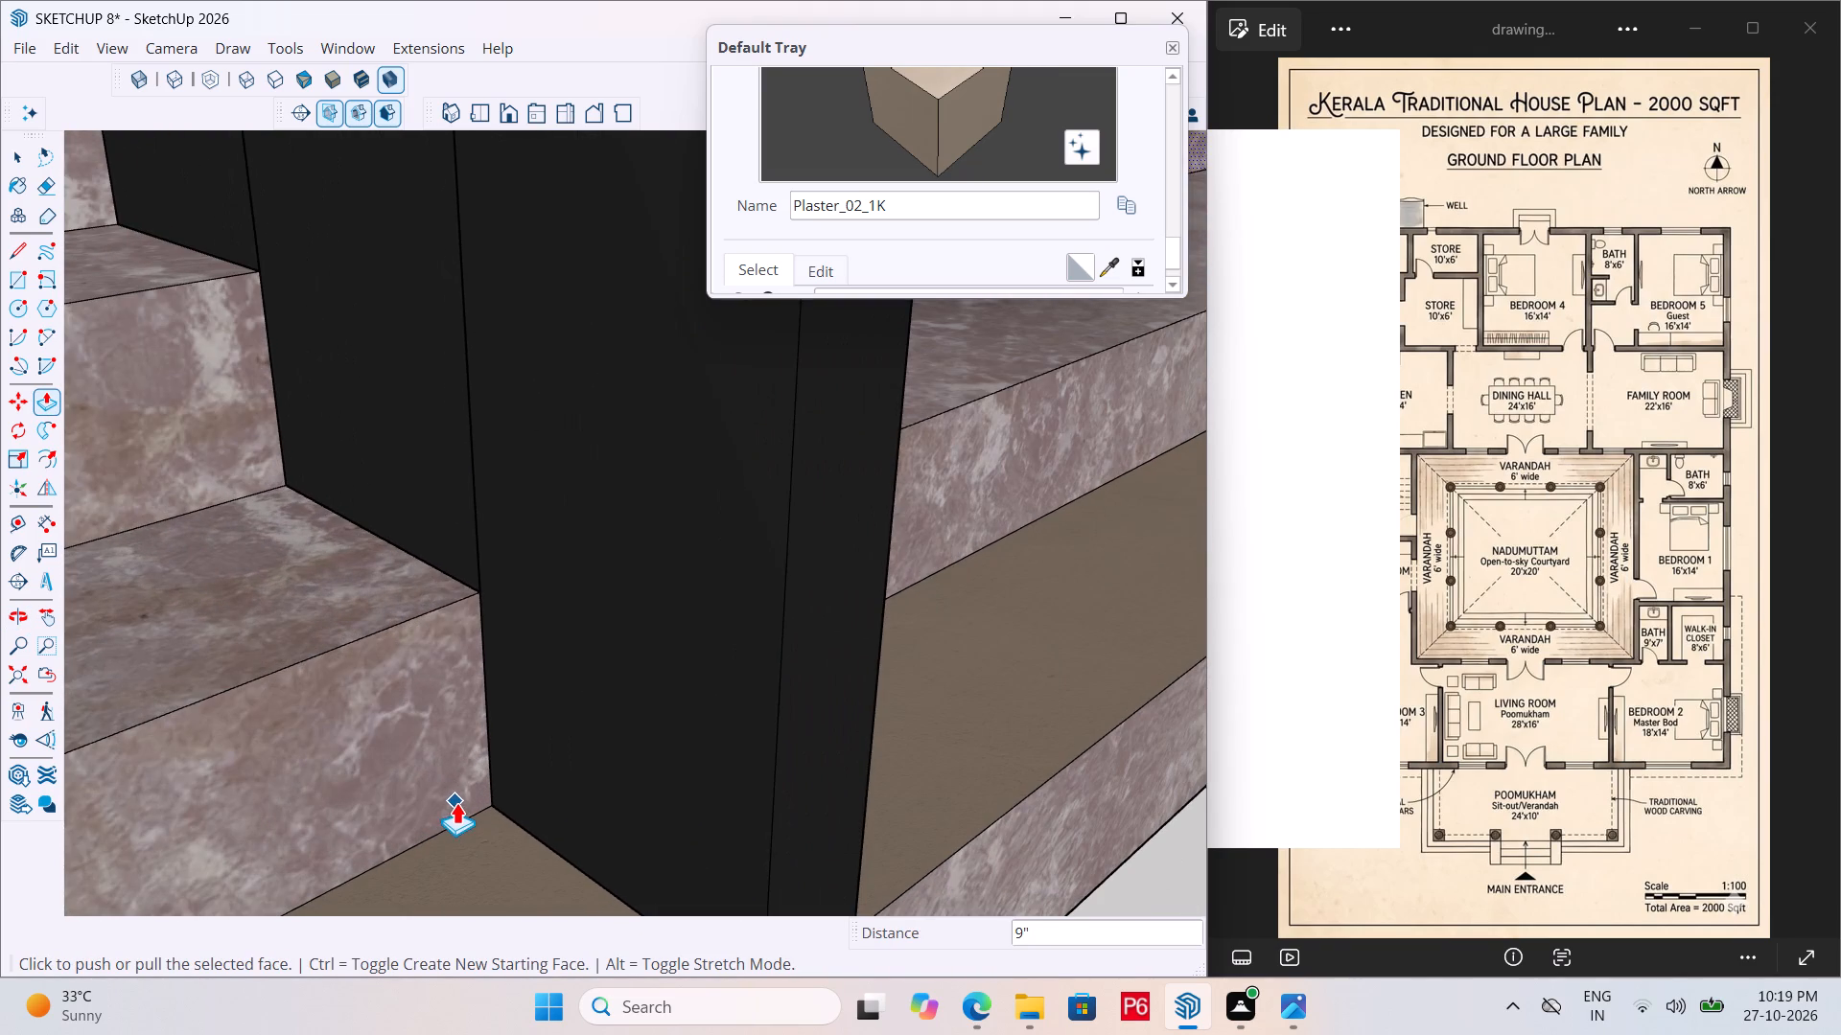
key(l)
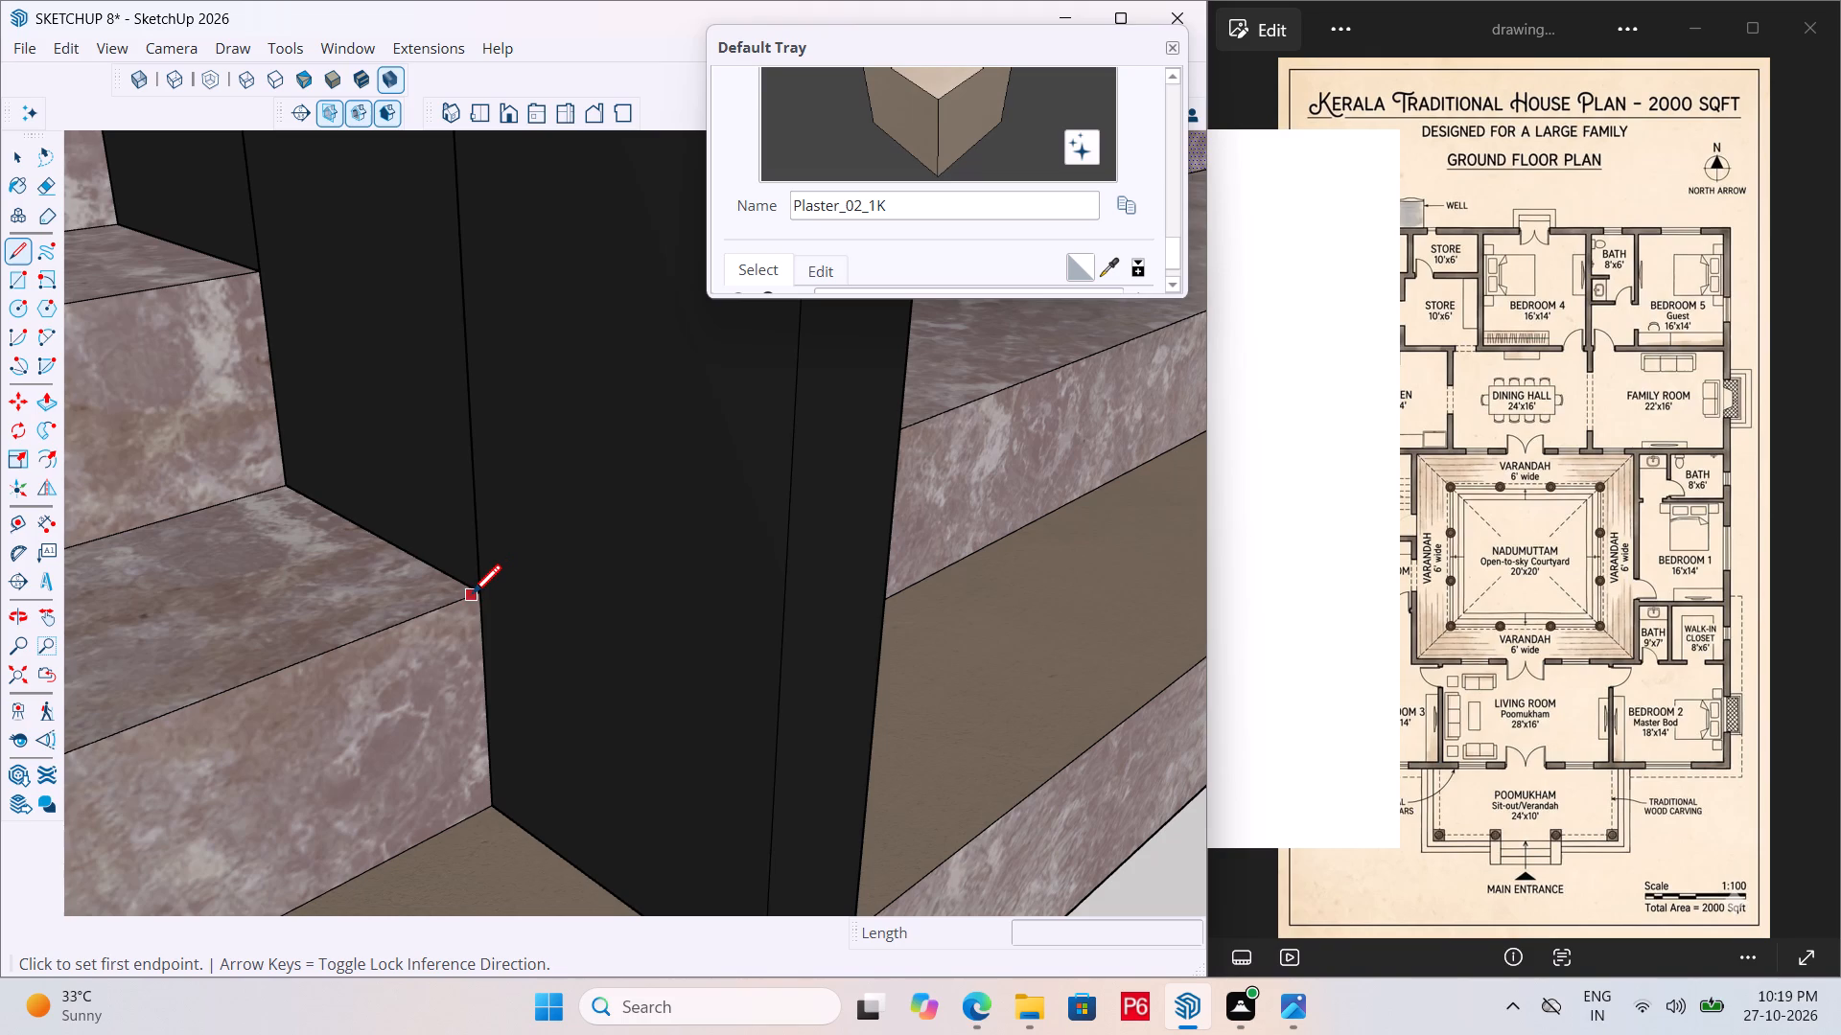
click(481, 590)
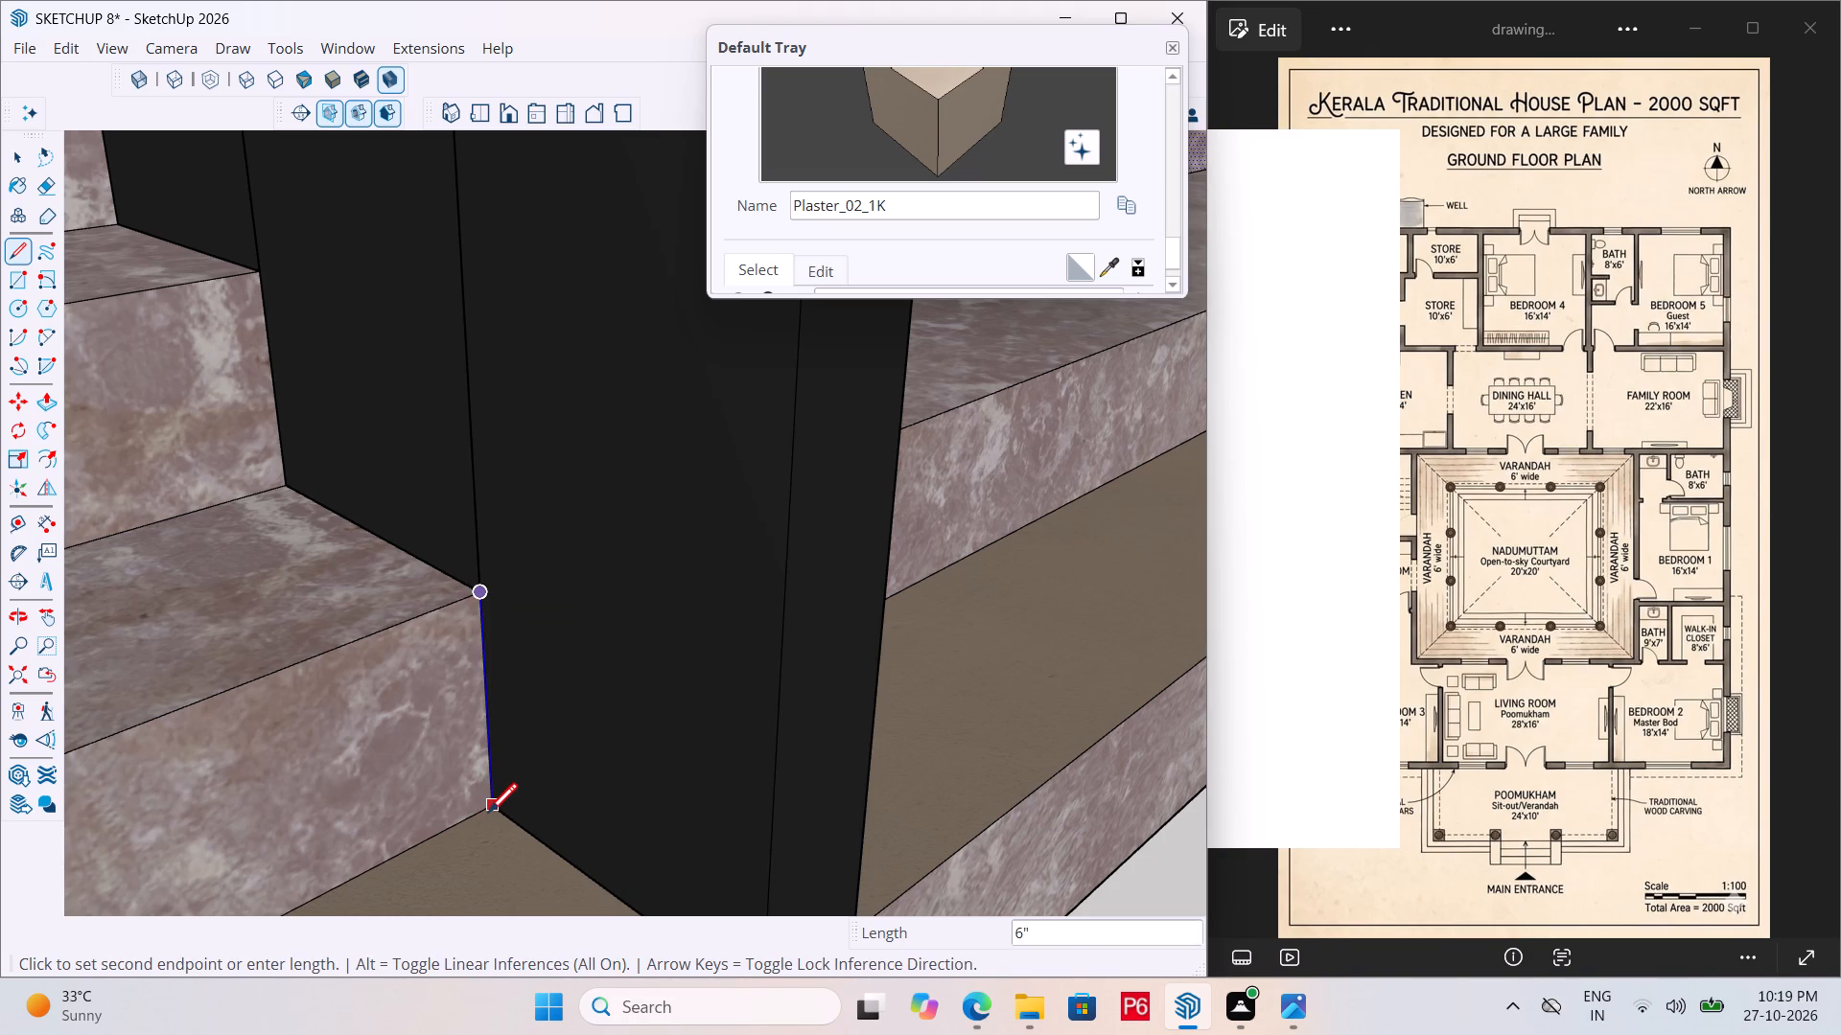
click(490, 816)
Push the third riser on the right side of the entrance back until it is flush with the risers above.
key(space)
scroll(356, 771, down, 4)
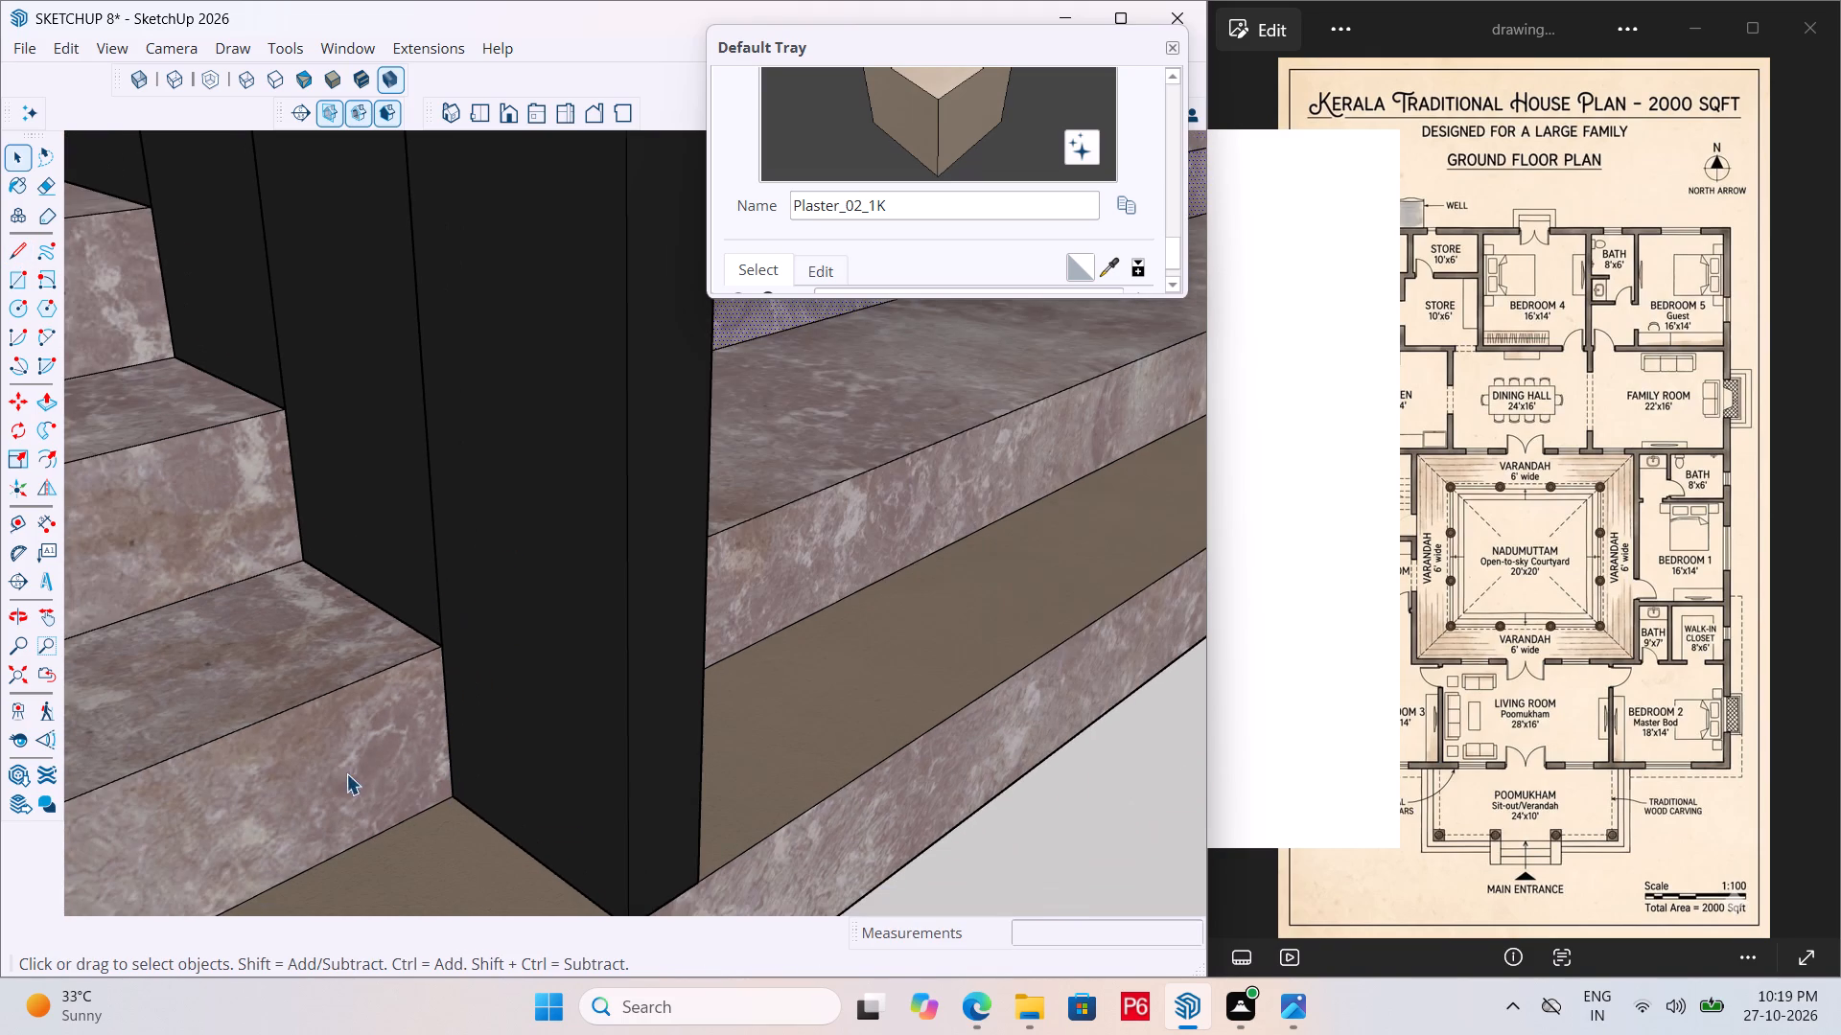
key(p)
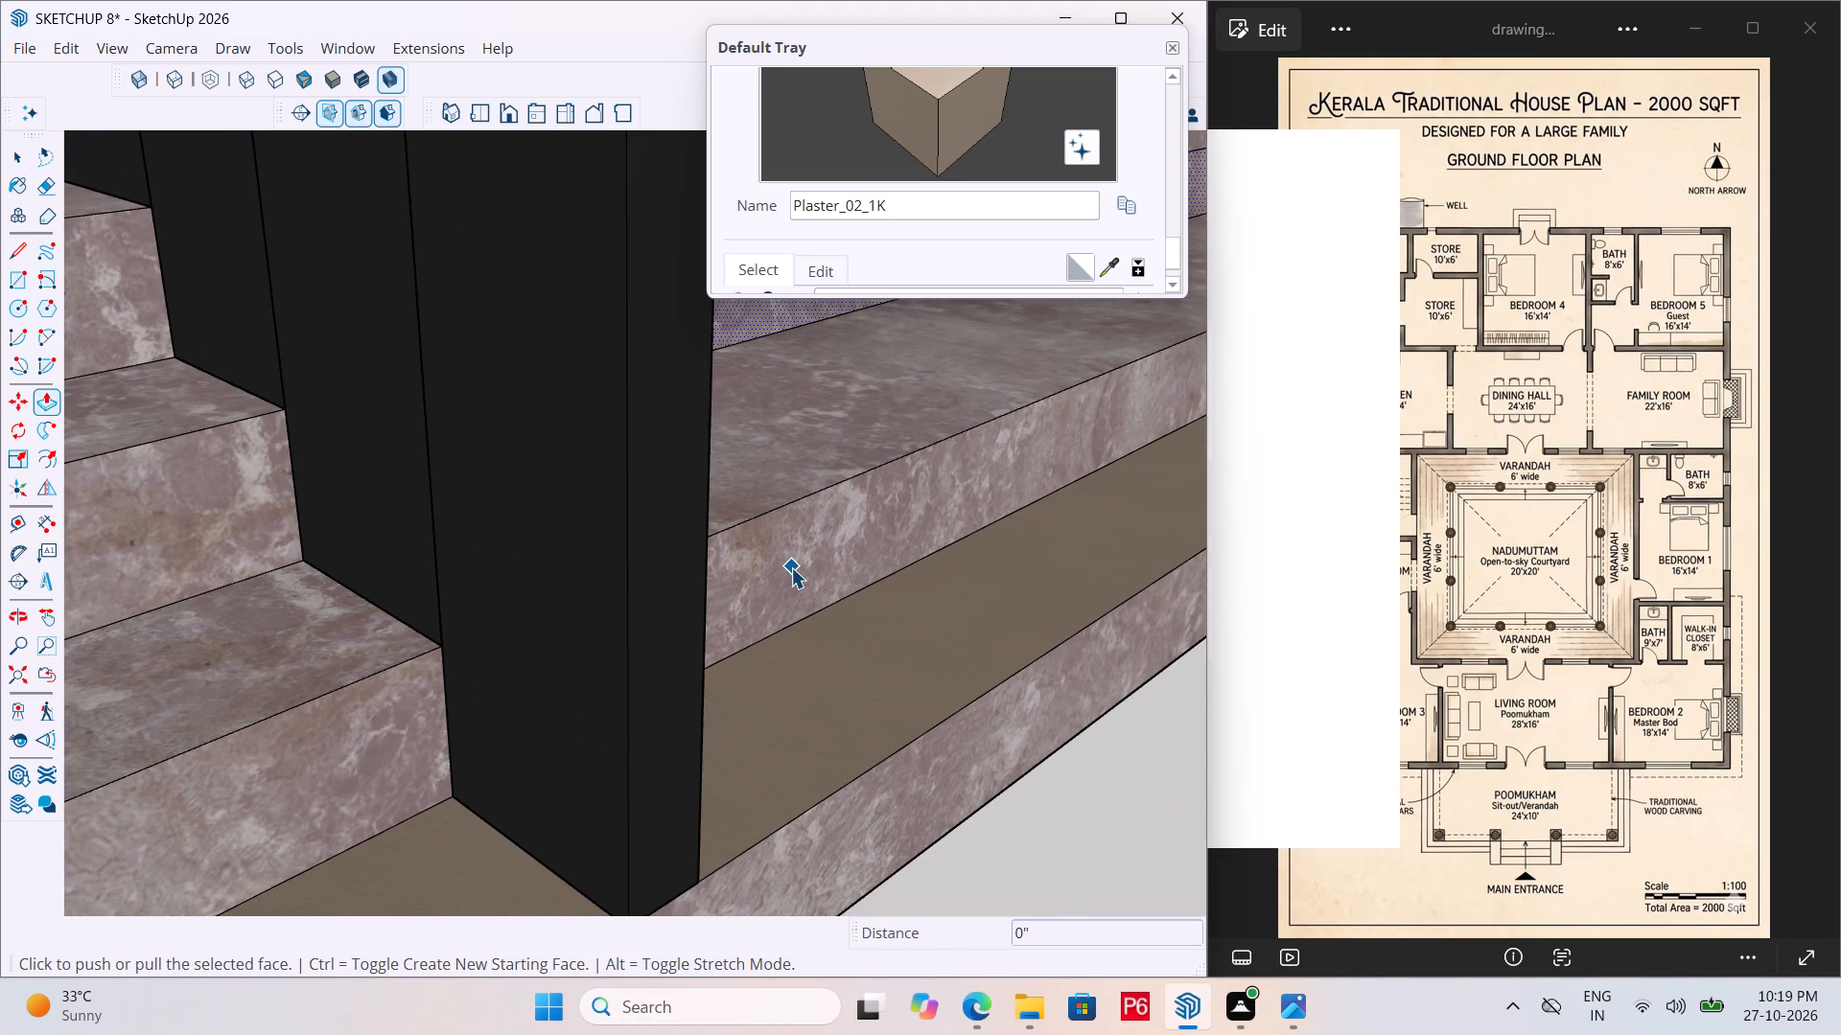
key(space)
click(791, 567)
key(p)
click(794, 566)
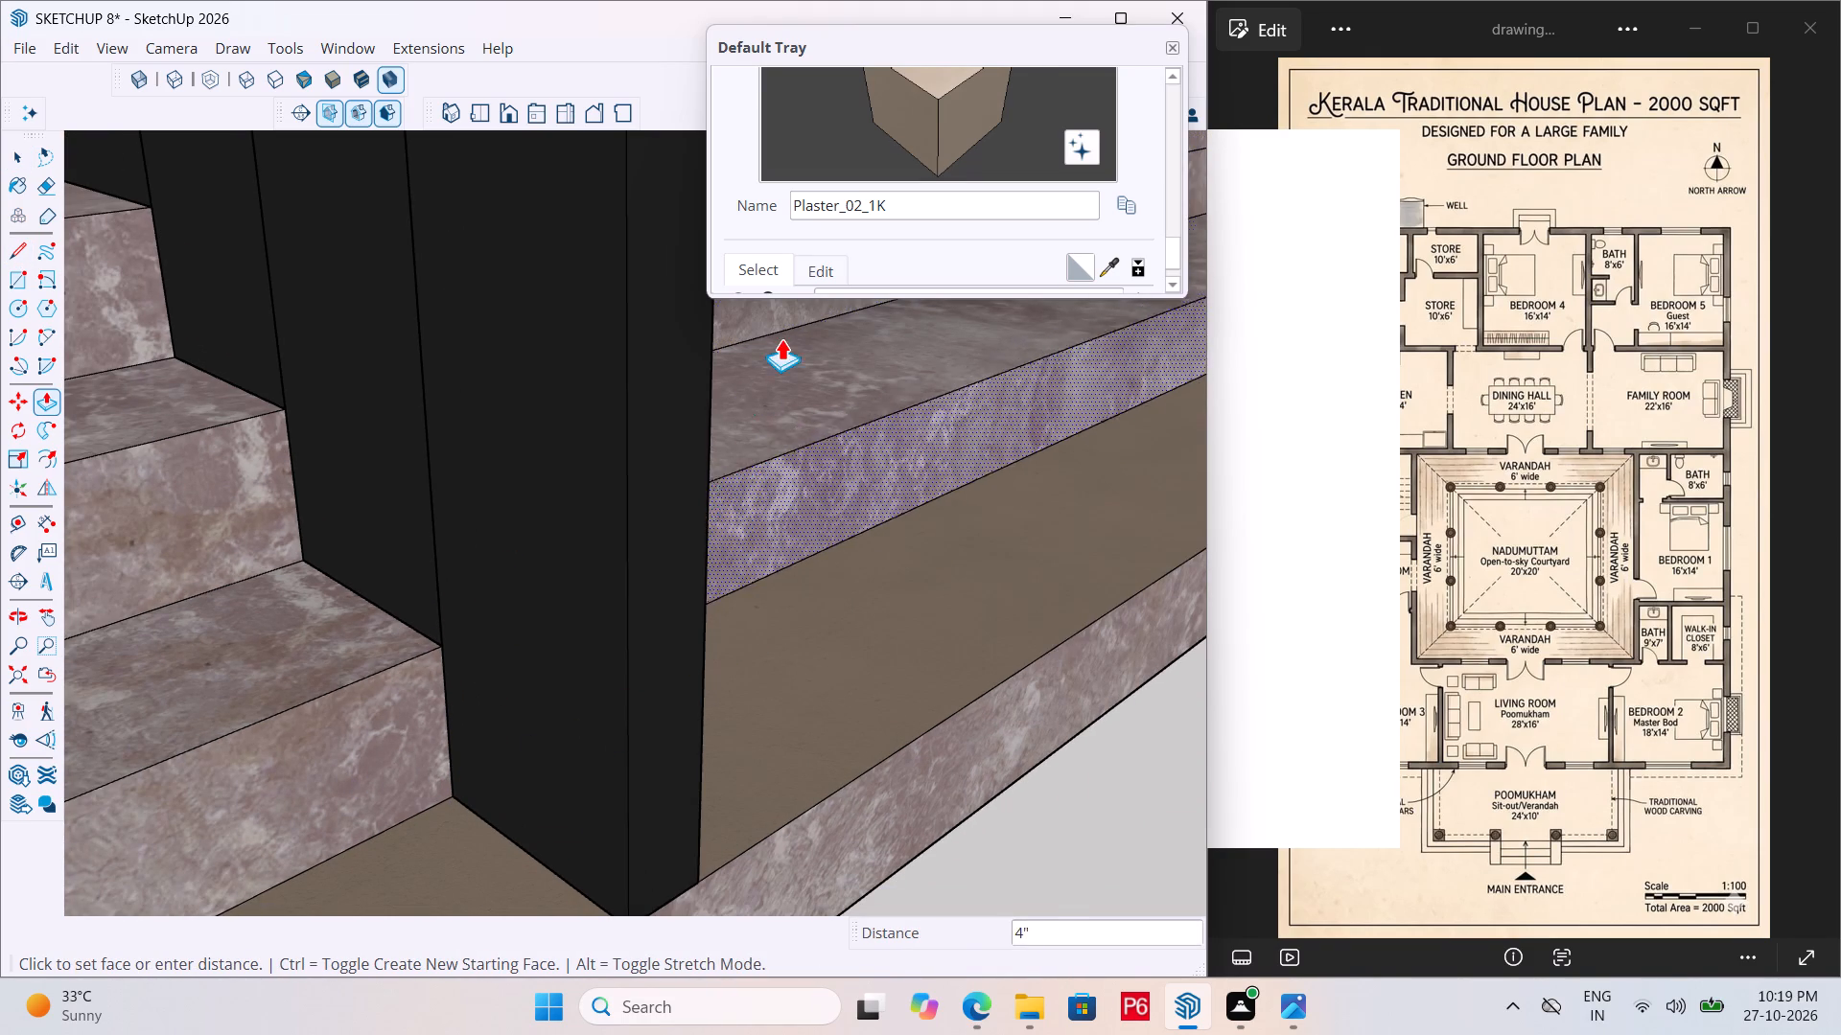
click(751, 321)
Draw a 6" vertical line down the bottom riser from the front corner of the entrance's right stepped parapet.
scroll(808, 522, down, 4)
key(space)
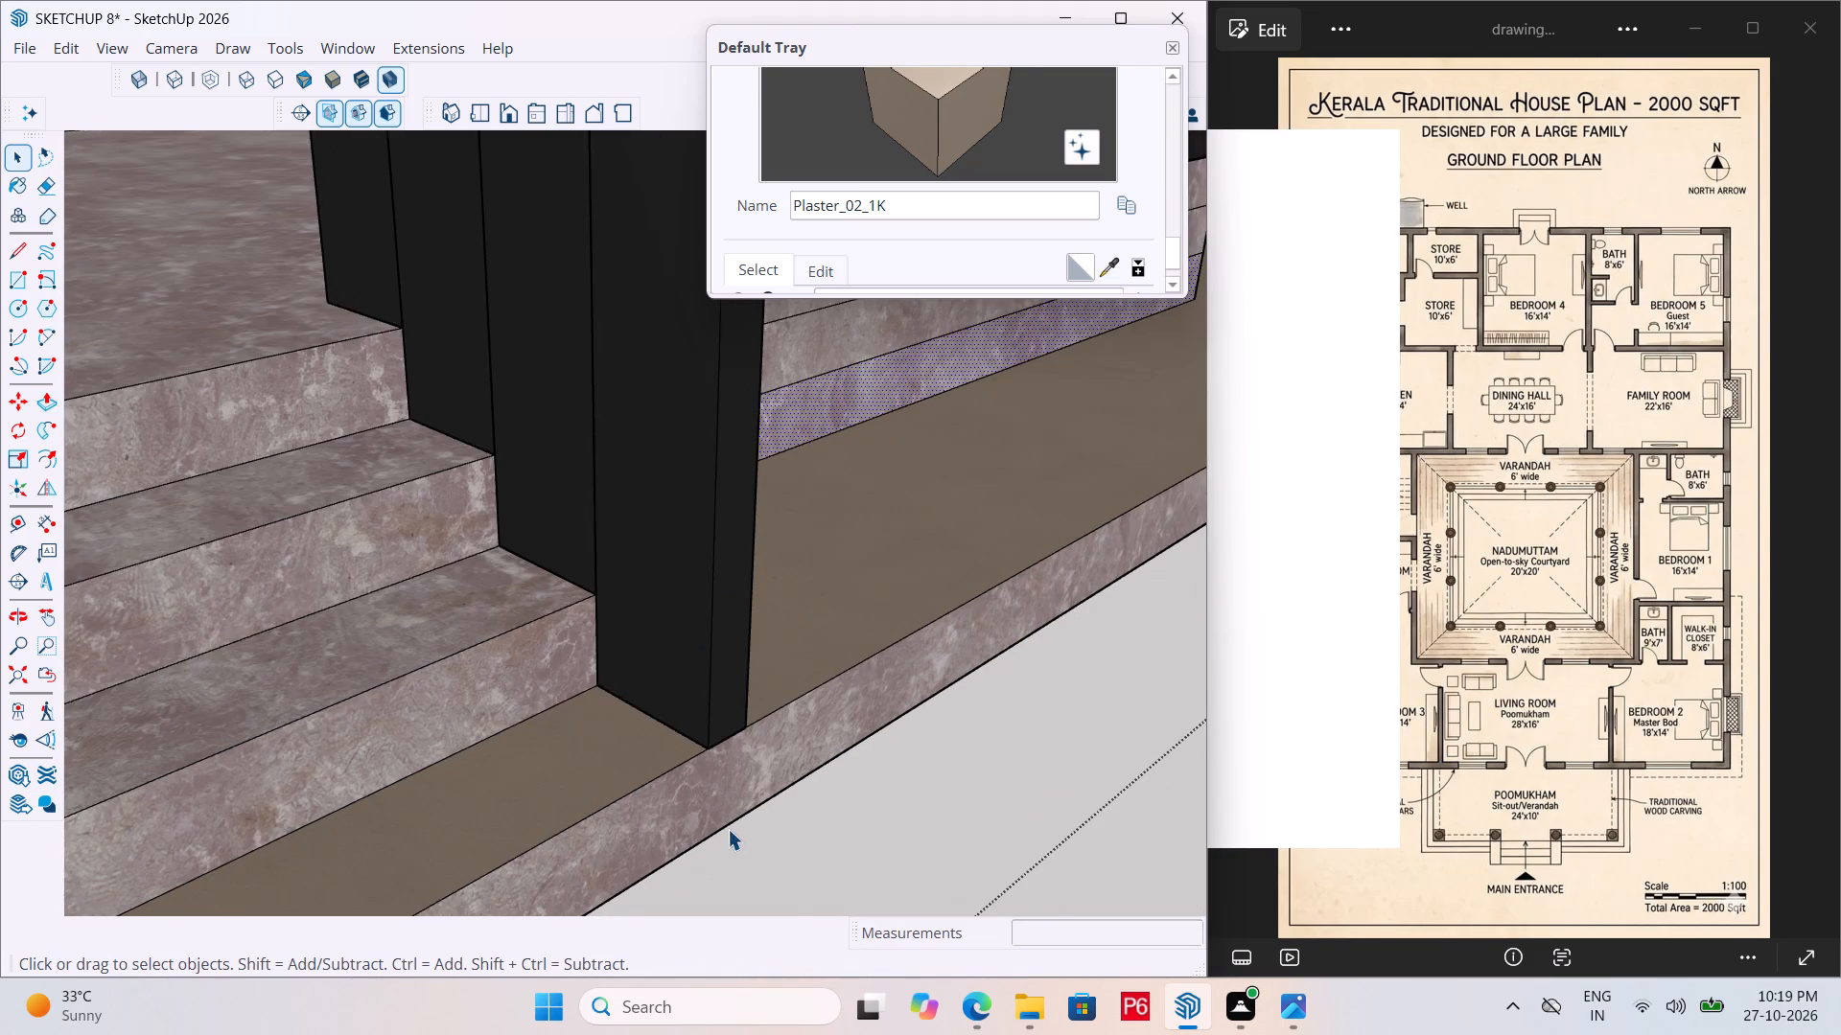
scroll(728, 829, up, 5)
scroll(591, 642, down, 5)
scroll(689, 772, up, 6)
key(l)
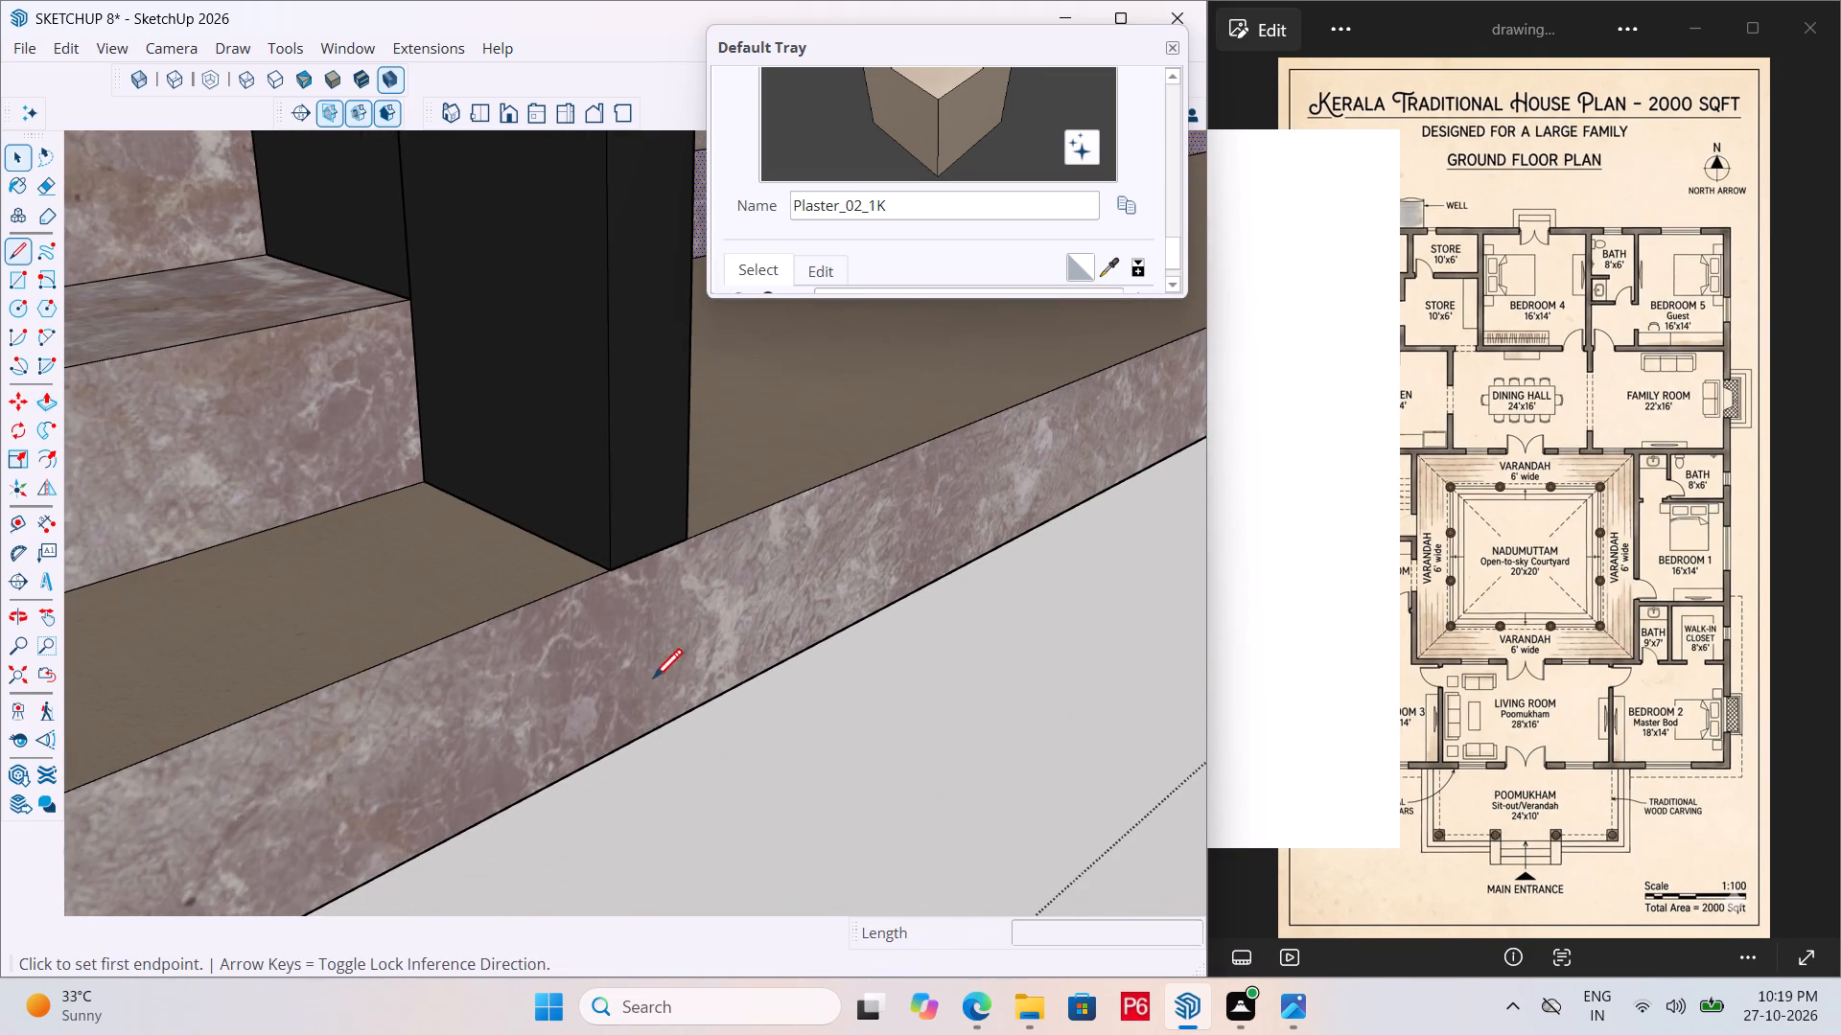
click(611, 575)
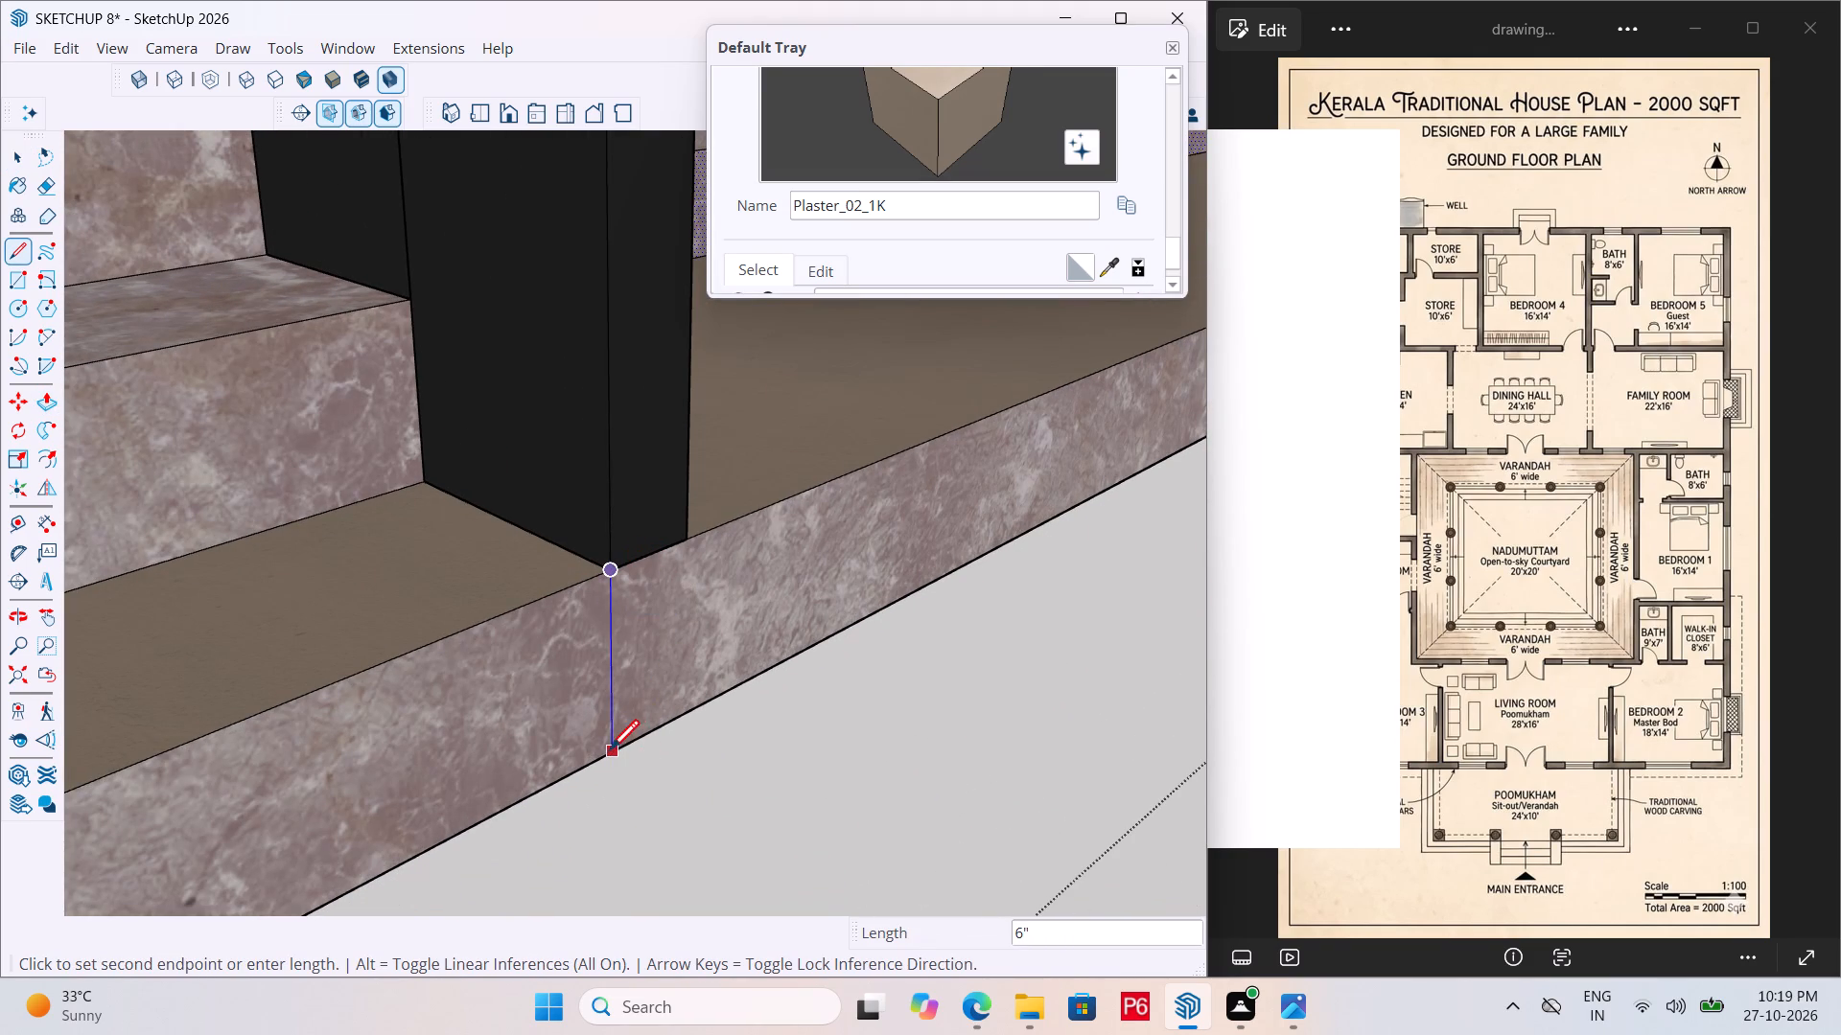
click(608, 760)
Push the bottom riser on the entrance's right side back 2' 3", flush with the risers above.
scroll(493, 825, down, 5)
key(space)
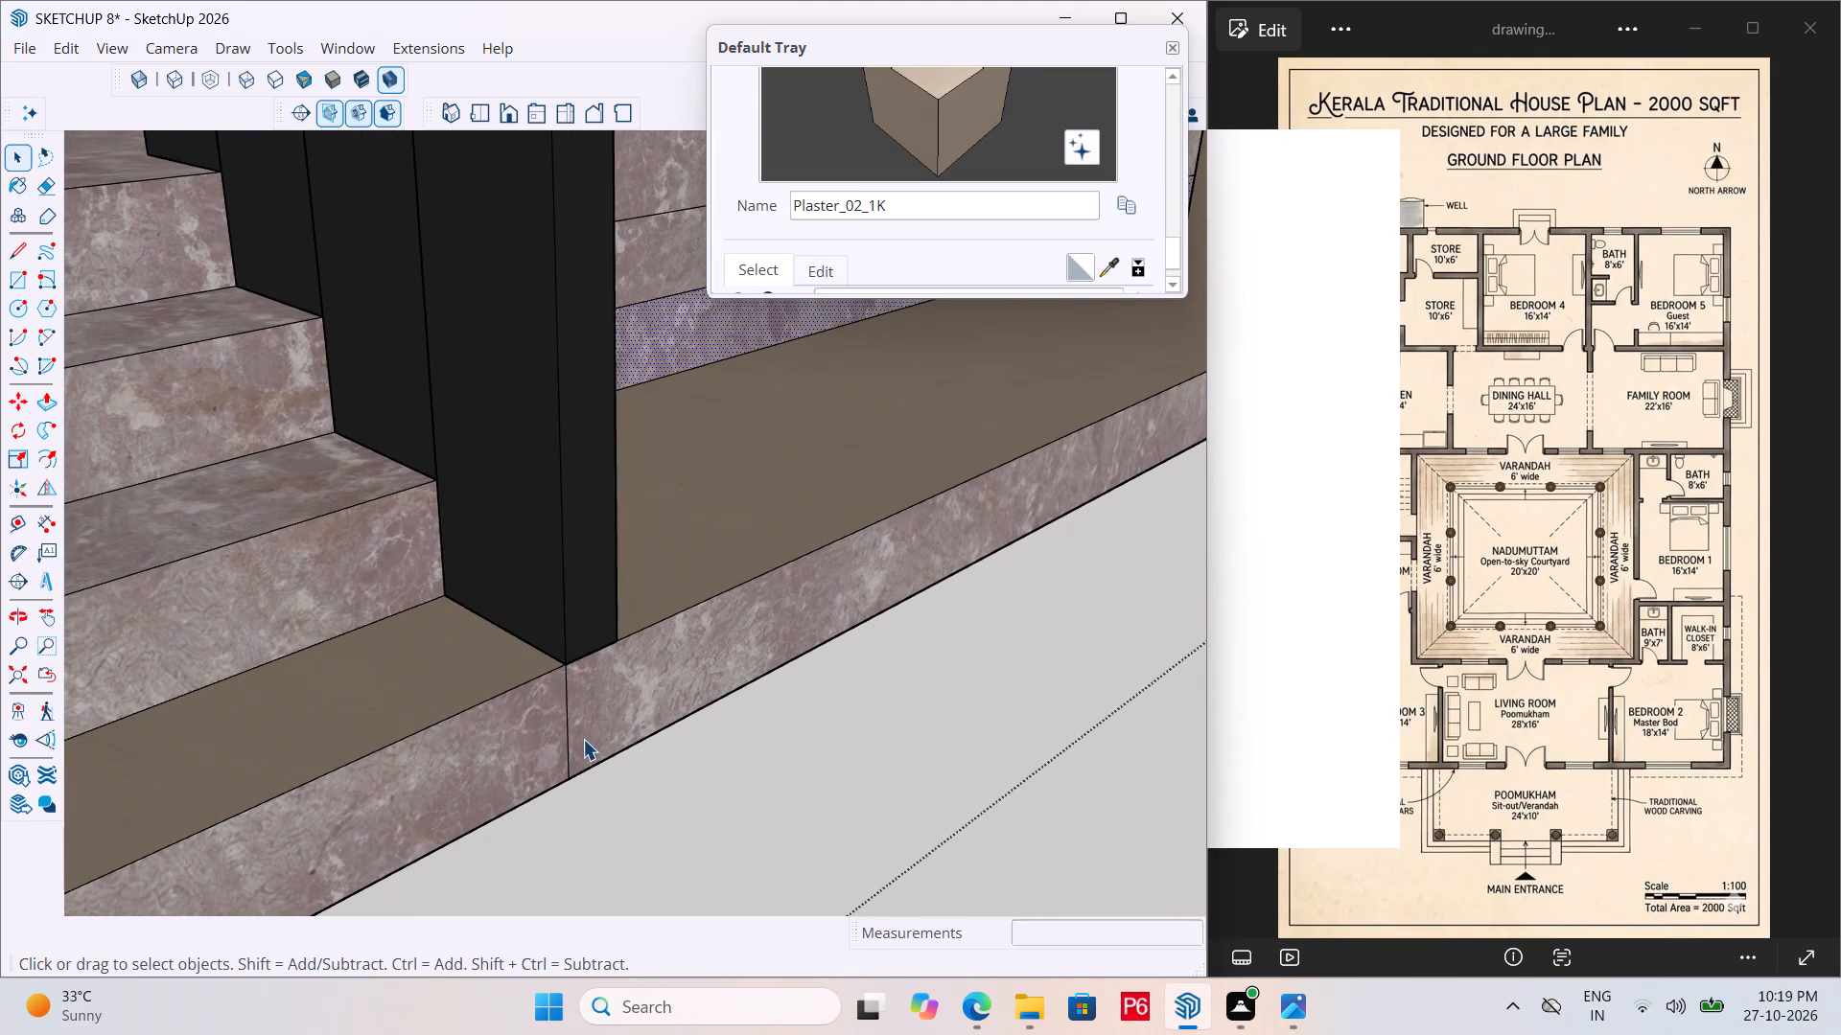
key(p)
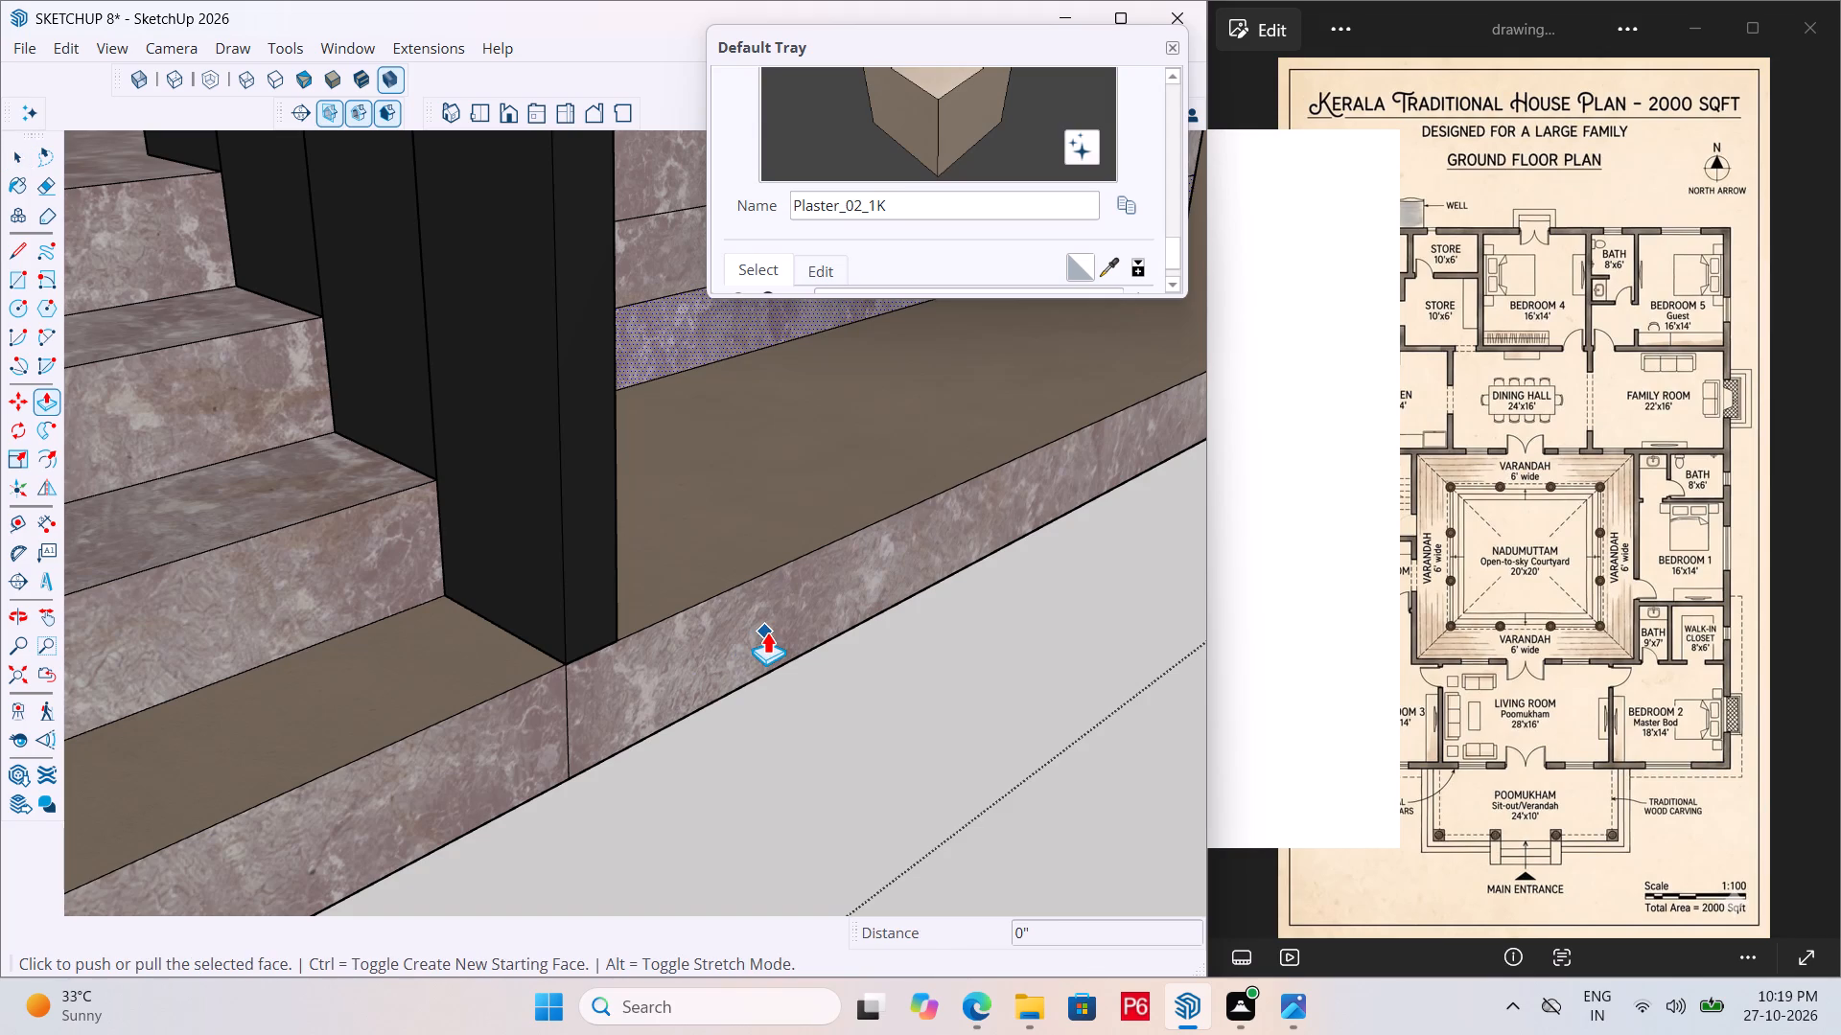
key(space)
click(767, 631)
key(p)
click(798, 609)
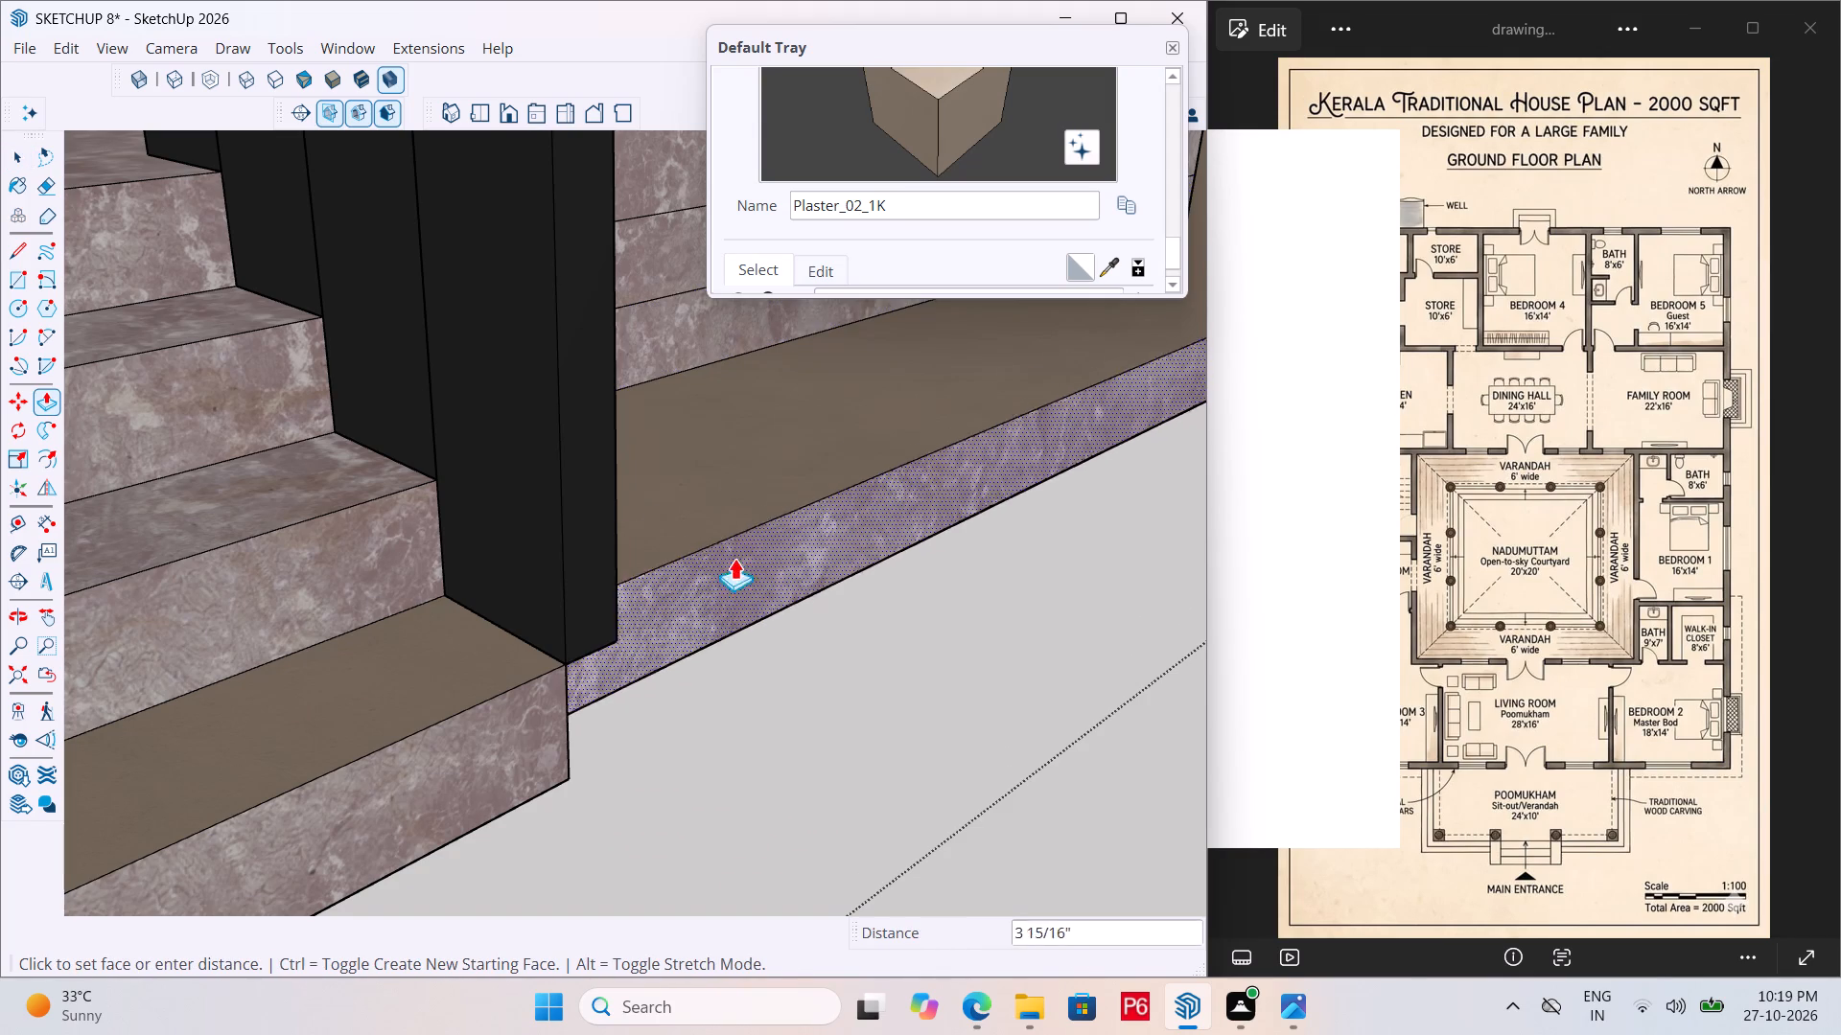
middle_drag(649, 479, 0, 473)
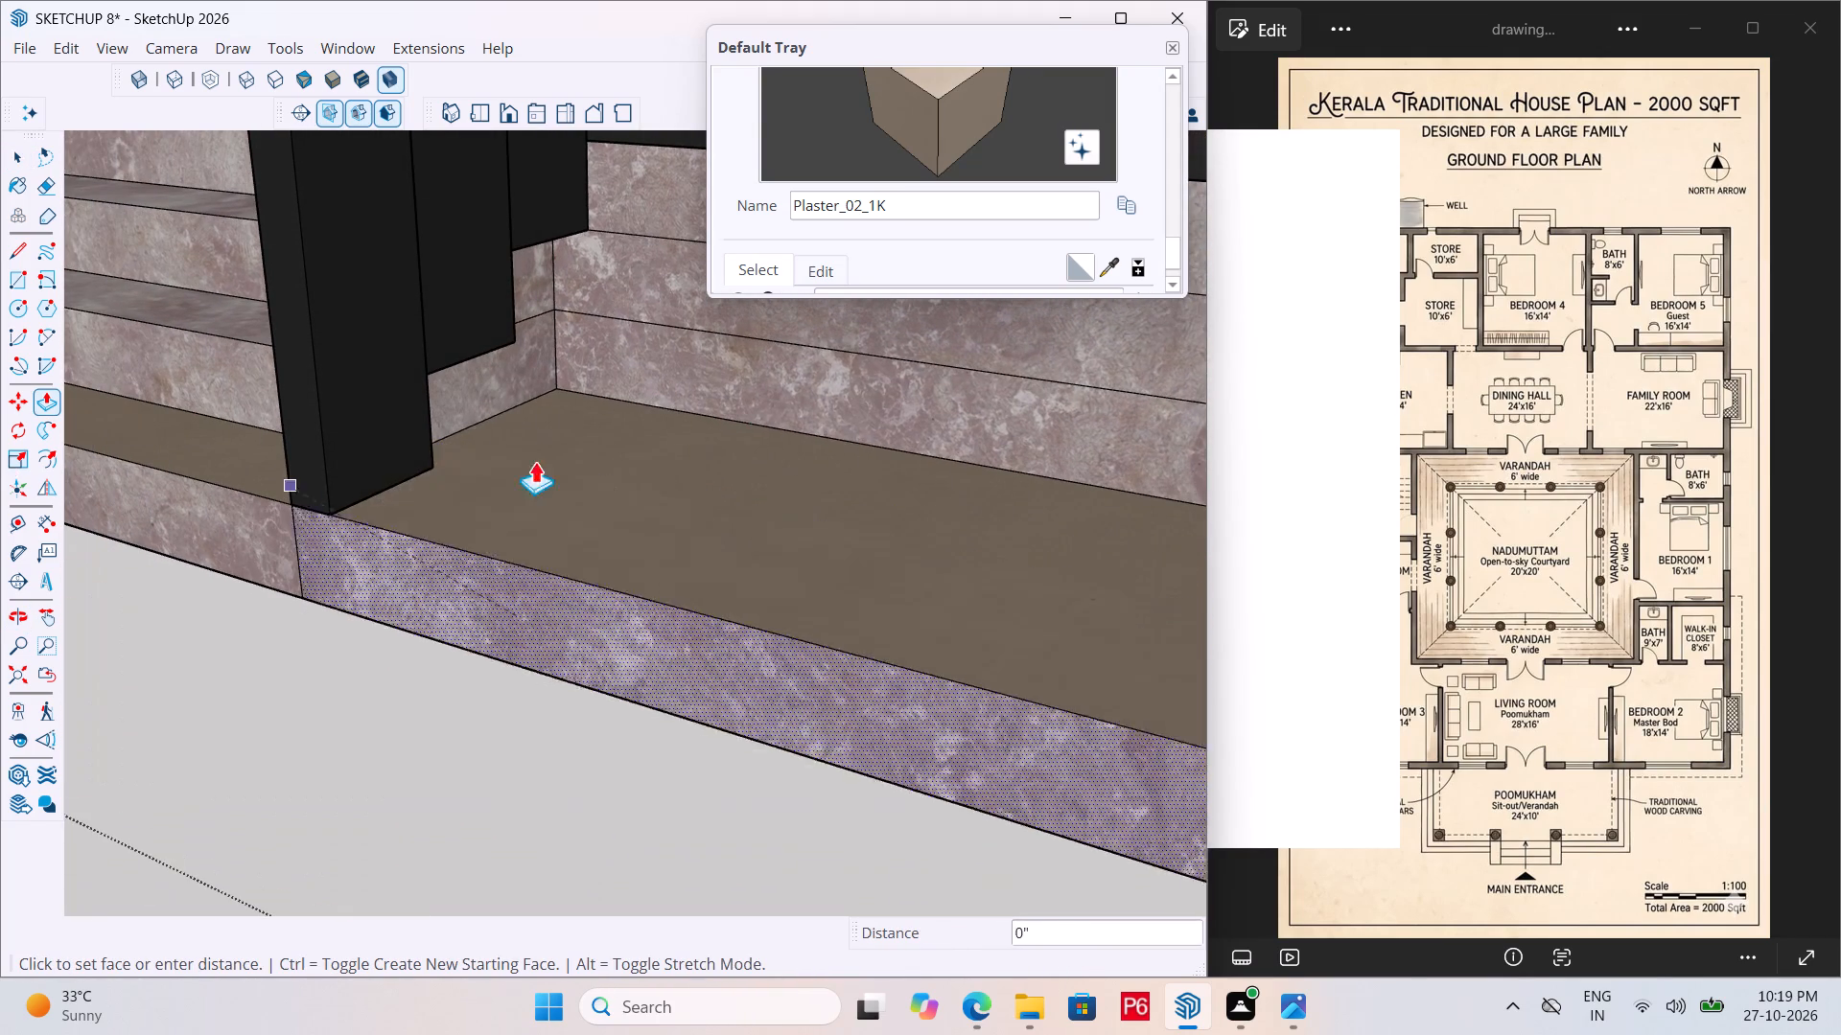
click(831, 397)
Save the model with the flush risers on the right side of the entrance.
middle_drag(690, 494, 992, 455)
key(ctrl+s)
key(ctrl+s)
key(ctrl+s)
key(ctrl+s)
key(ctrl+s)
key(ctrl+s)
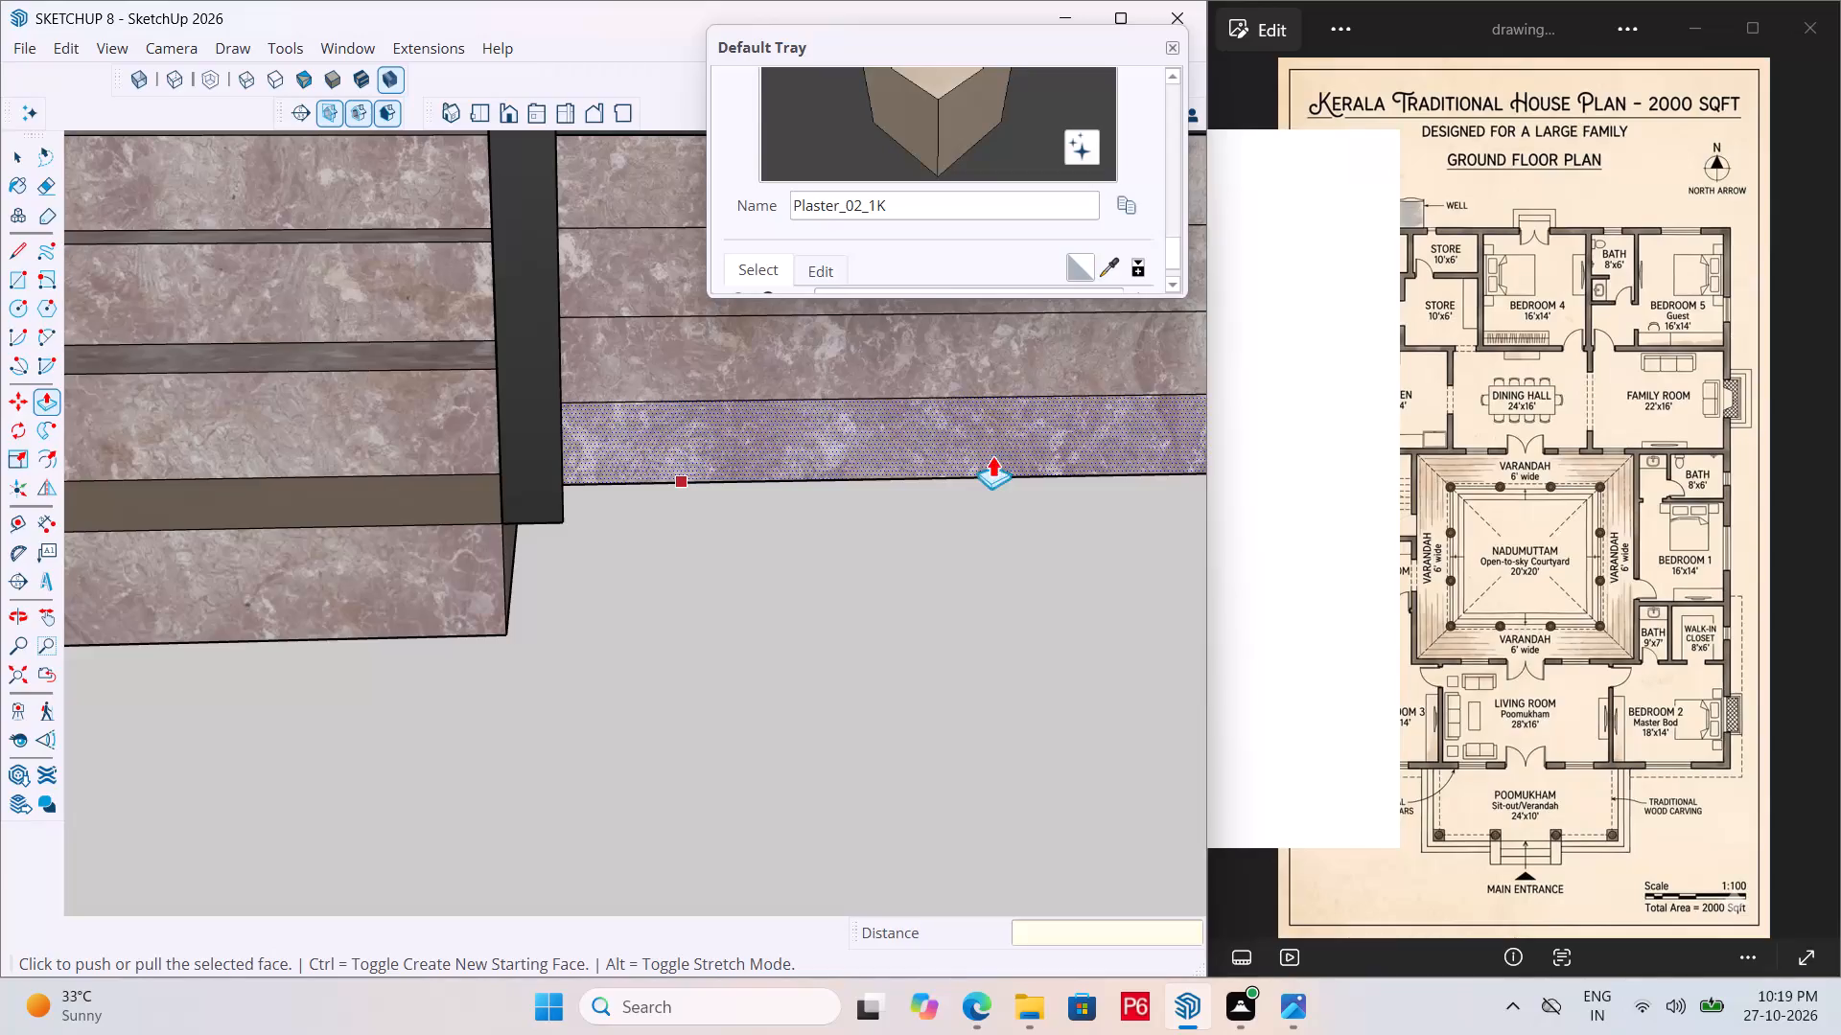
Draw a vertical line down the bottom riser from the front corner of the stepped parapet on the entrance's left side.
scroll(888, 470, down, 13)
scroll(971, 589, down, 7)
scroll(880, 609, down, 4)
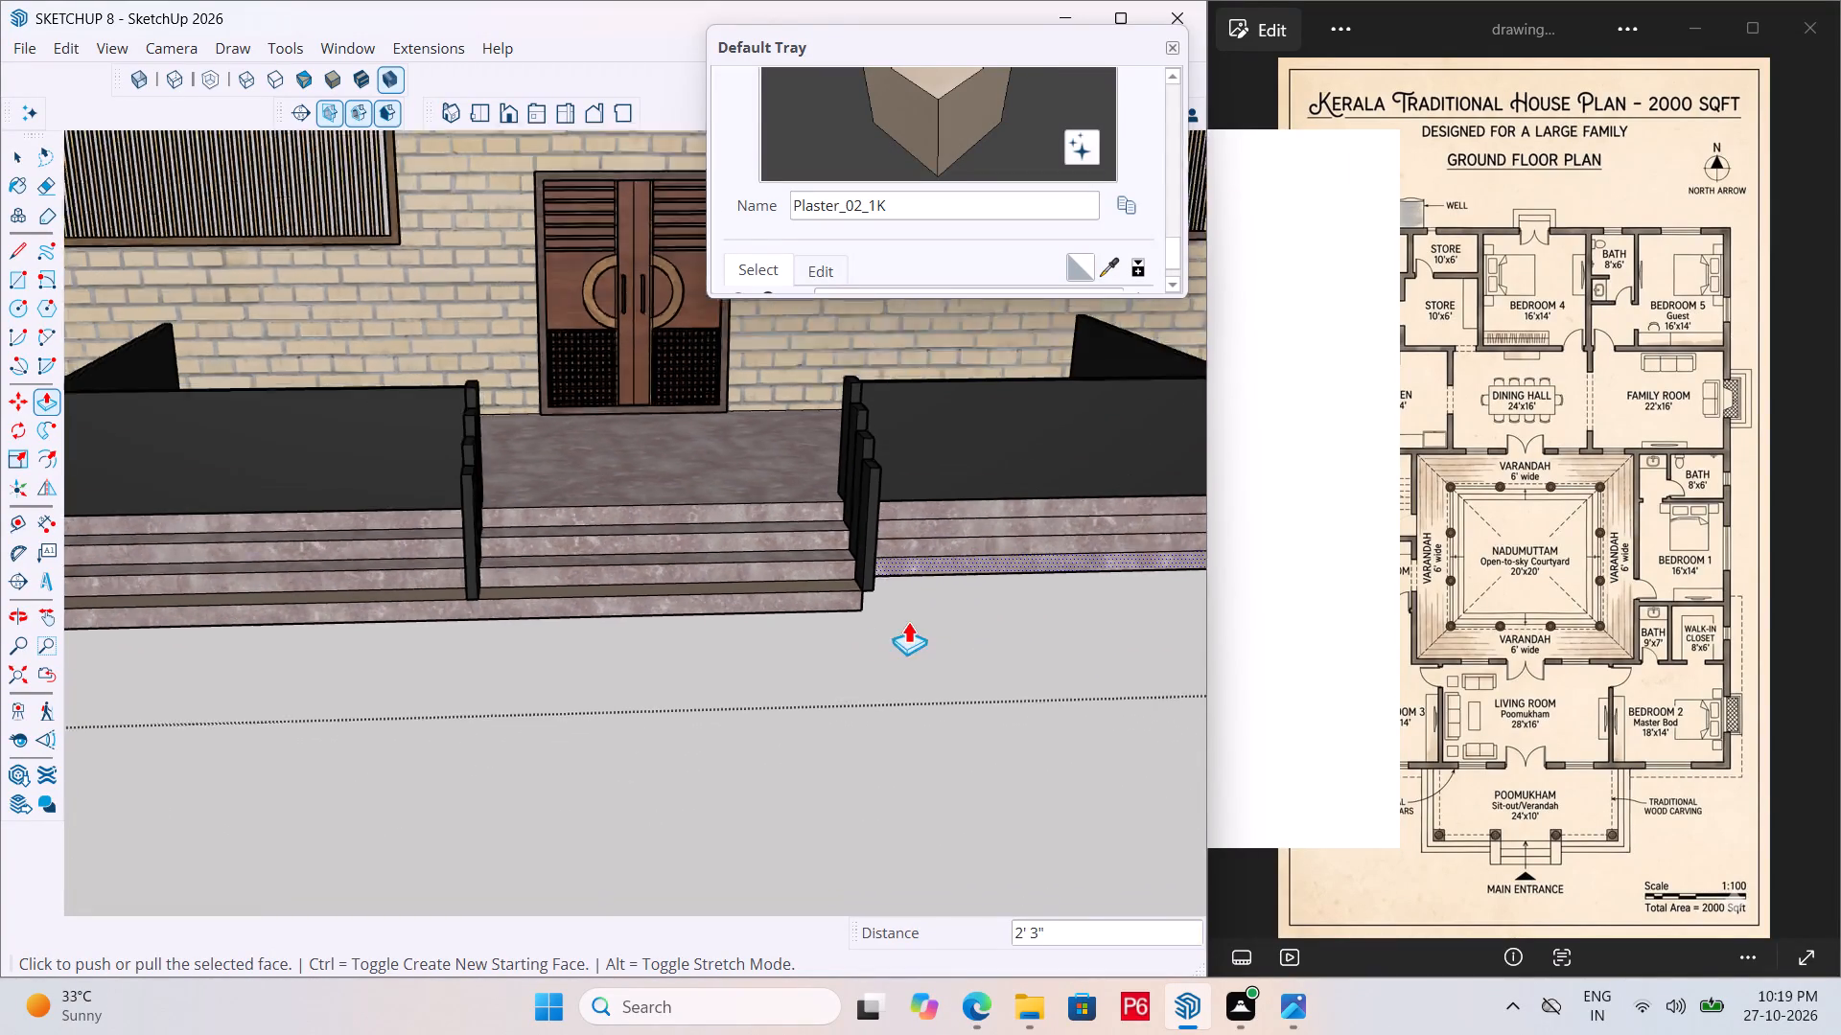
scroll(908, 621, down, 2)
middle_drag(463, 603, 652, 602)
scroll(827, 631, up, 18)
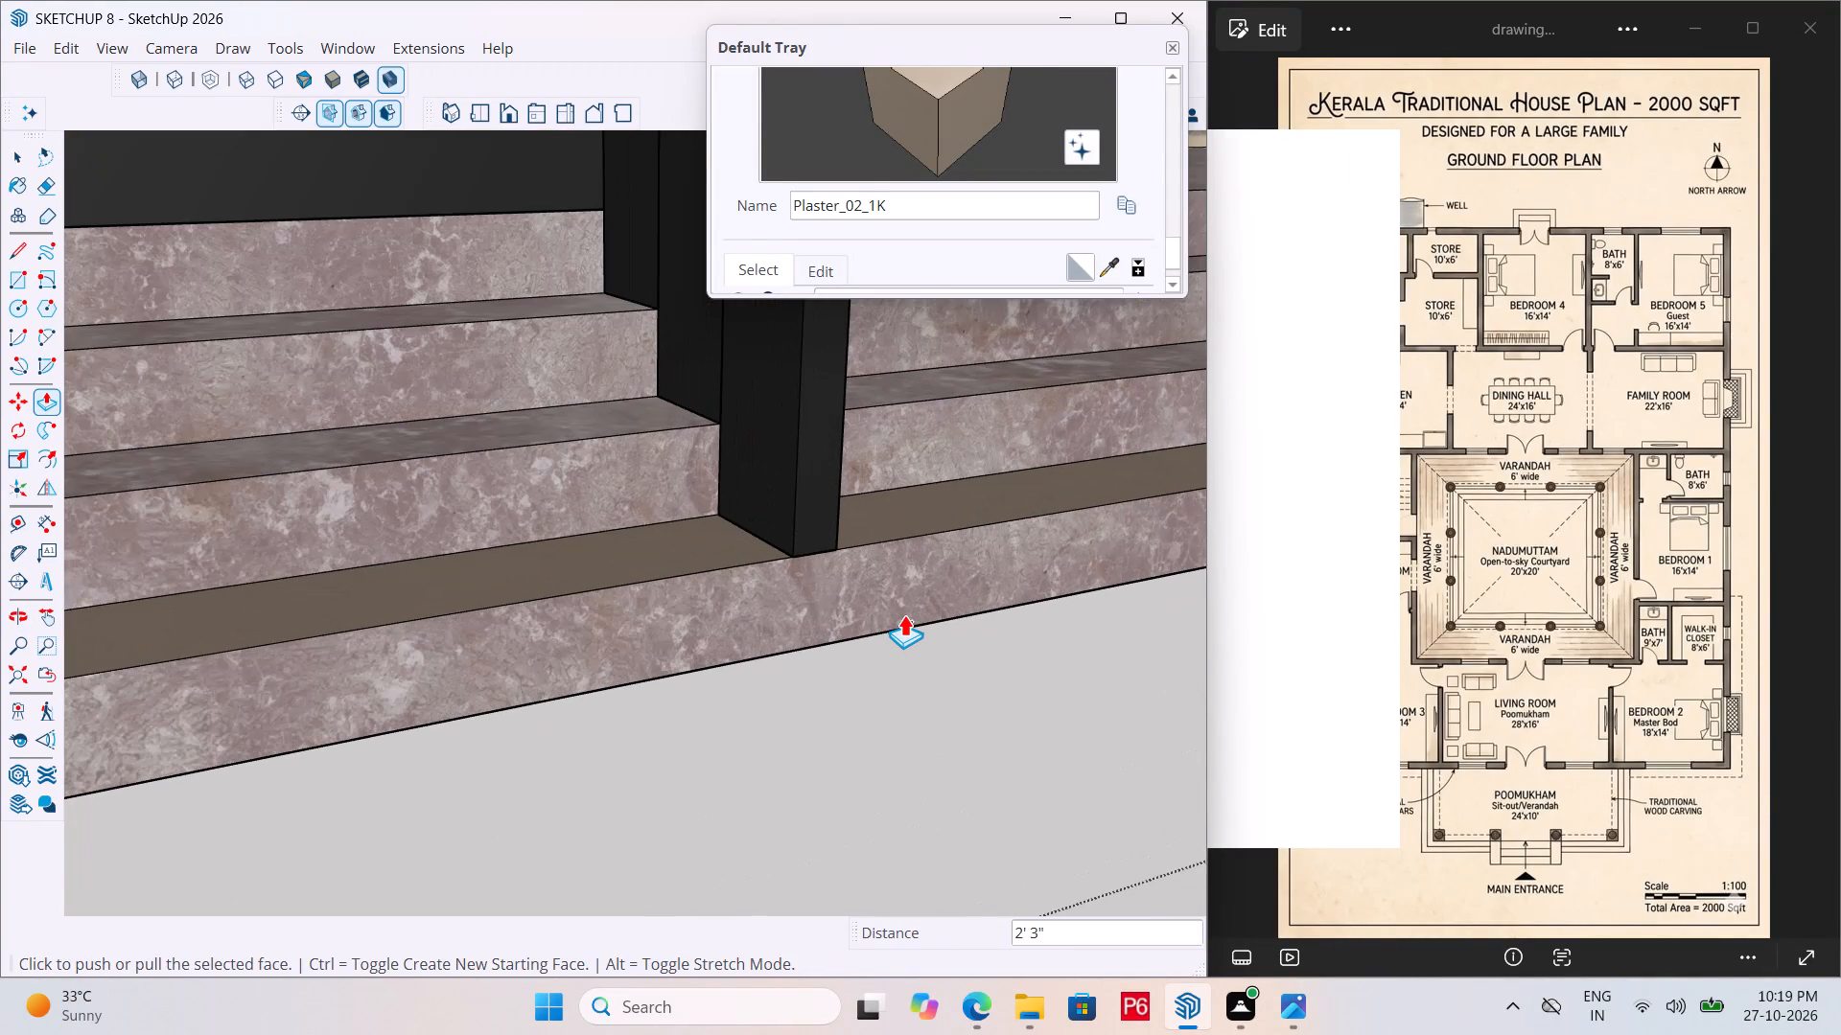
key(l)
scroll(711, 600, up, 4)
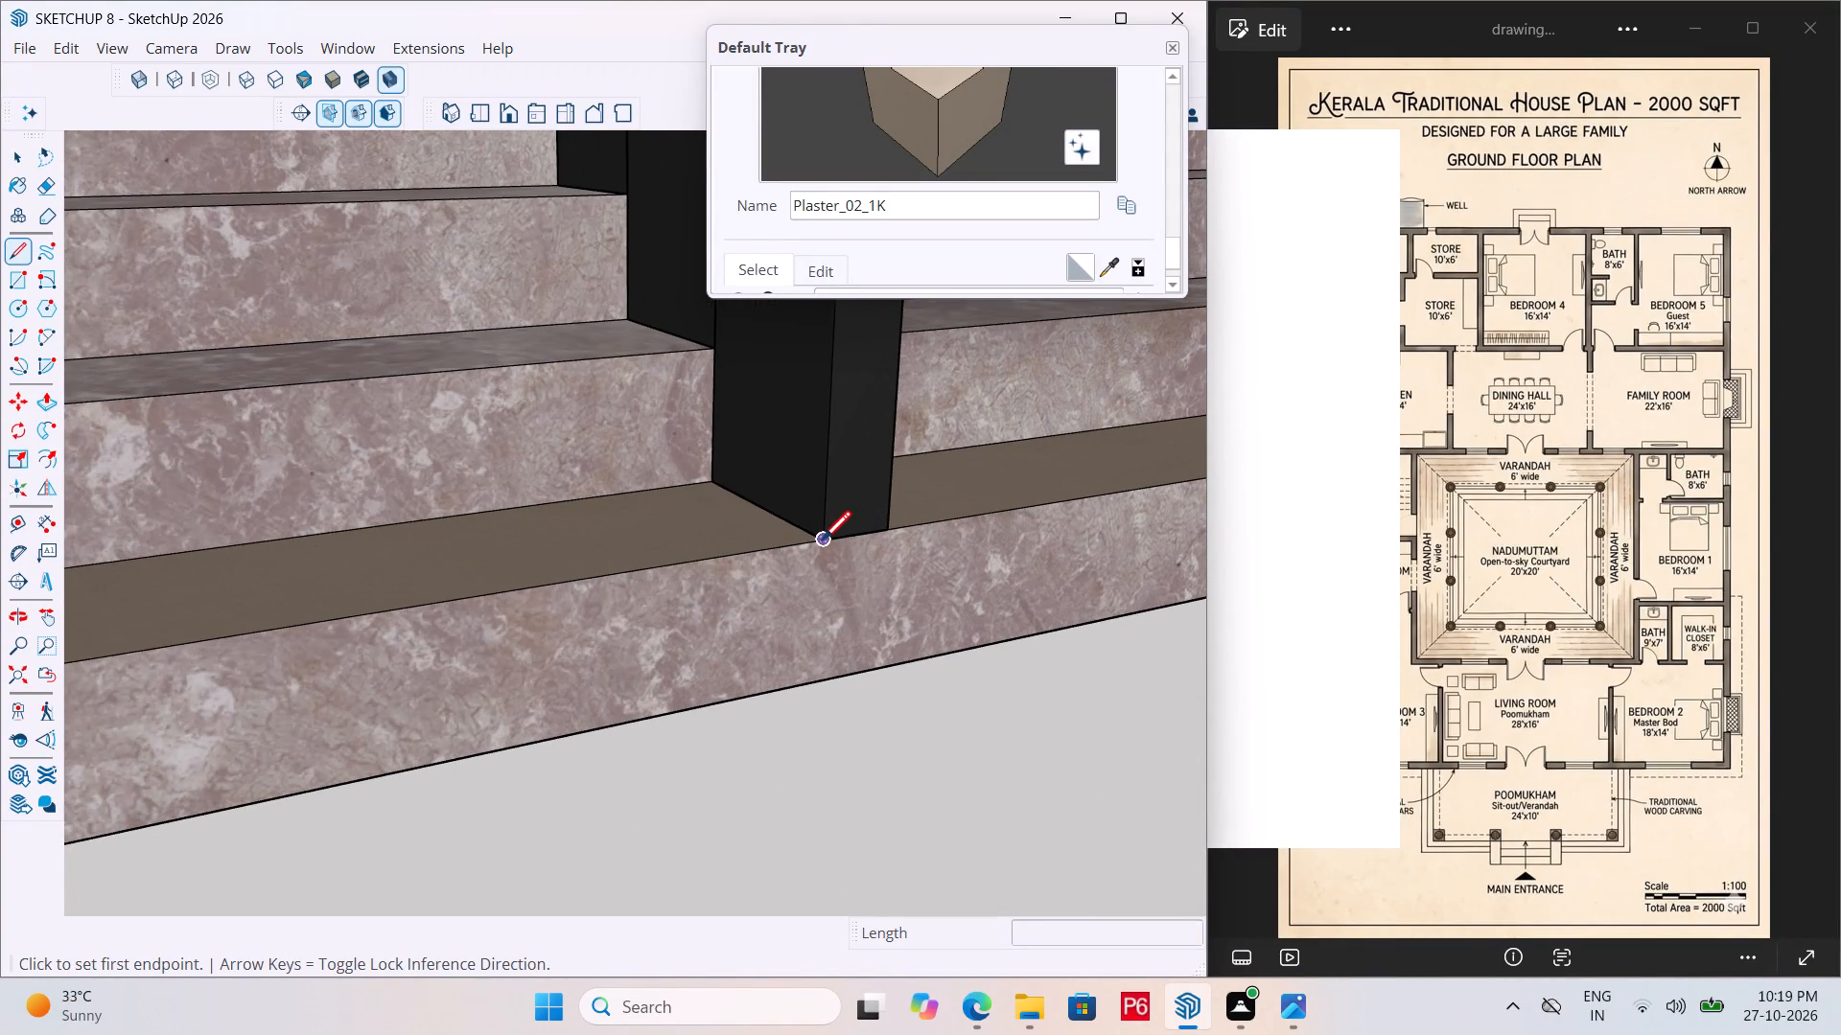
click(822, 543)
click(818, 682)
Draw full-height vertical lines down the third and second risers from the top where they meet the entrance's left stepped parapet.
scroll(826, 773, down, 3)
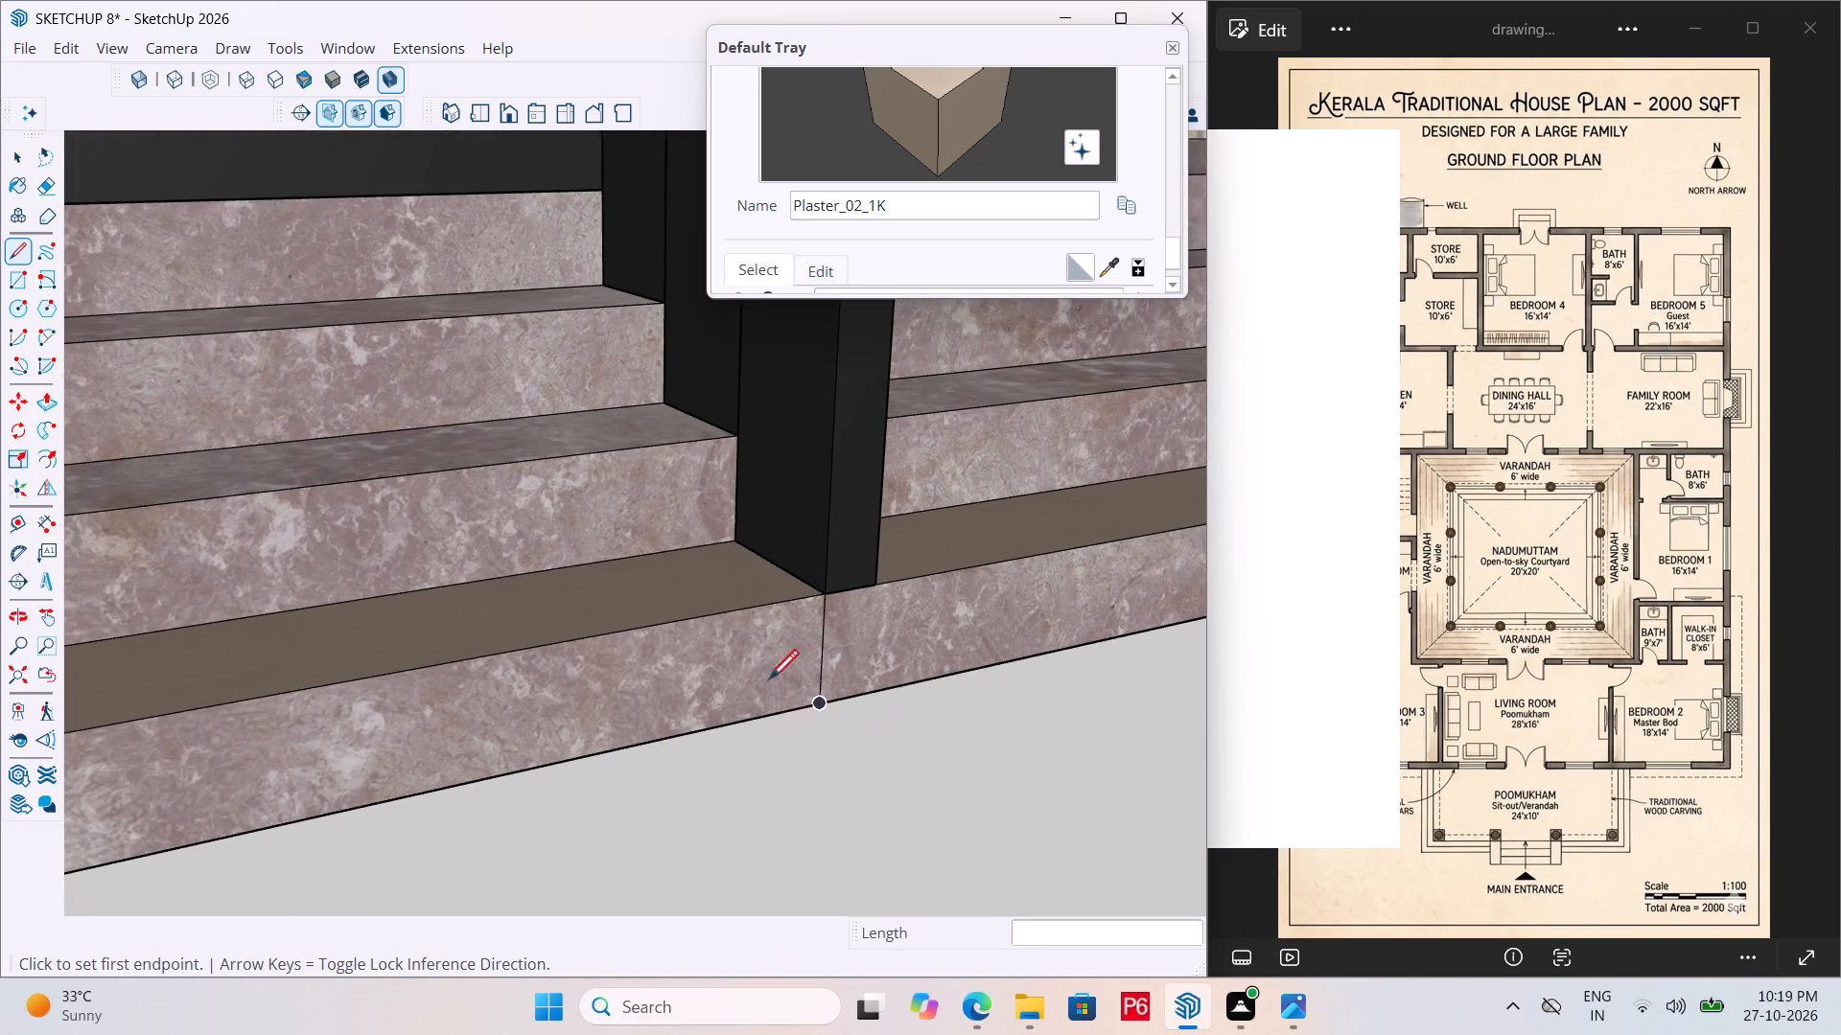
scroll(748, 450, up, 5)
click(733, 427)
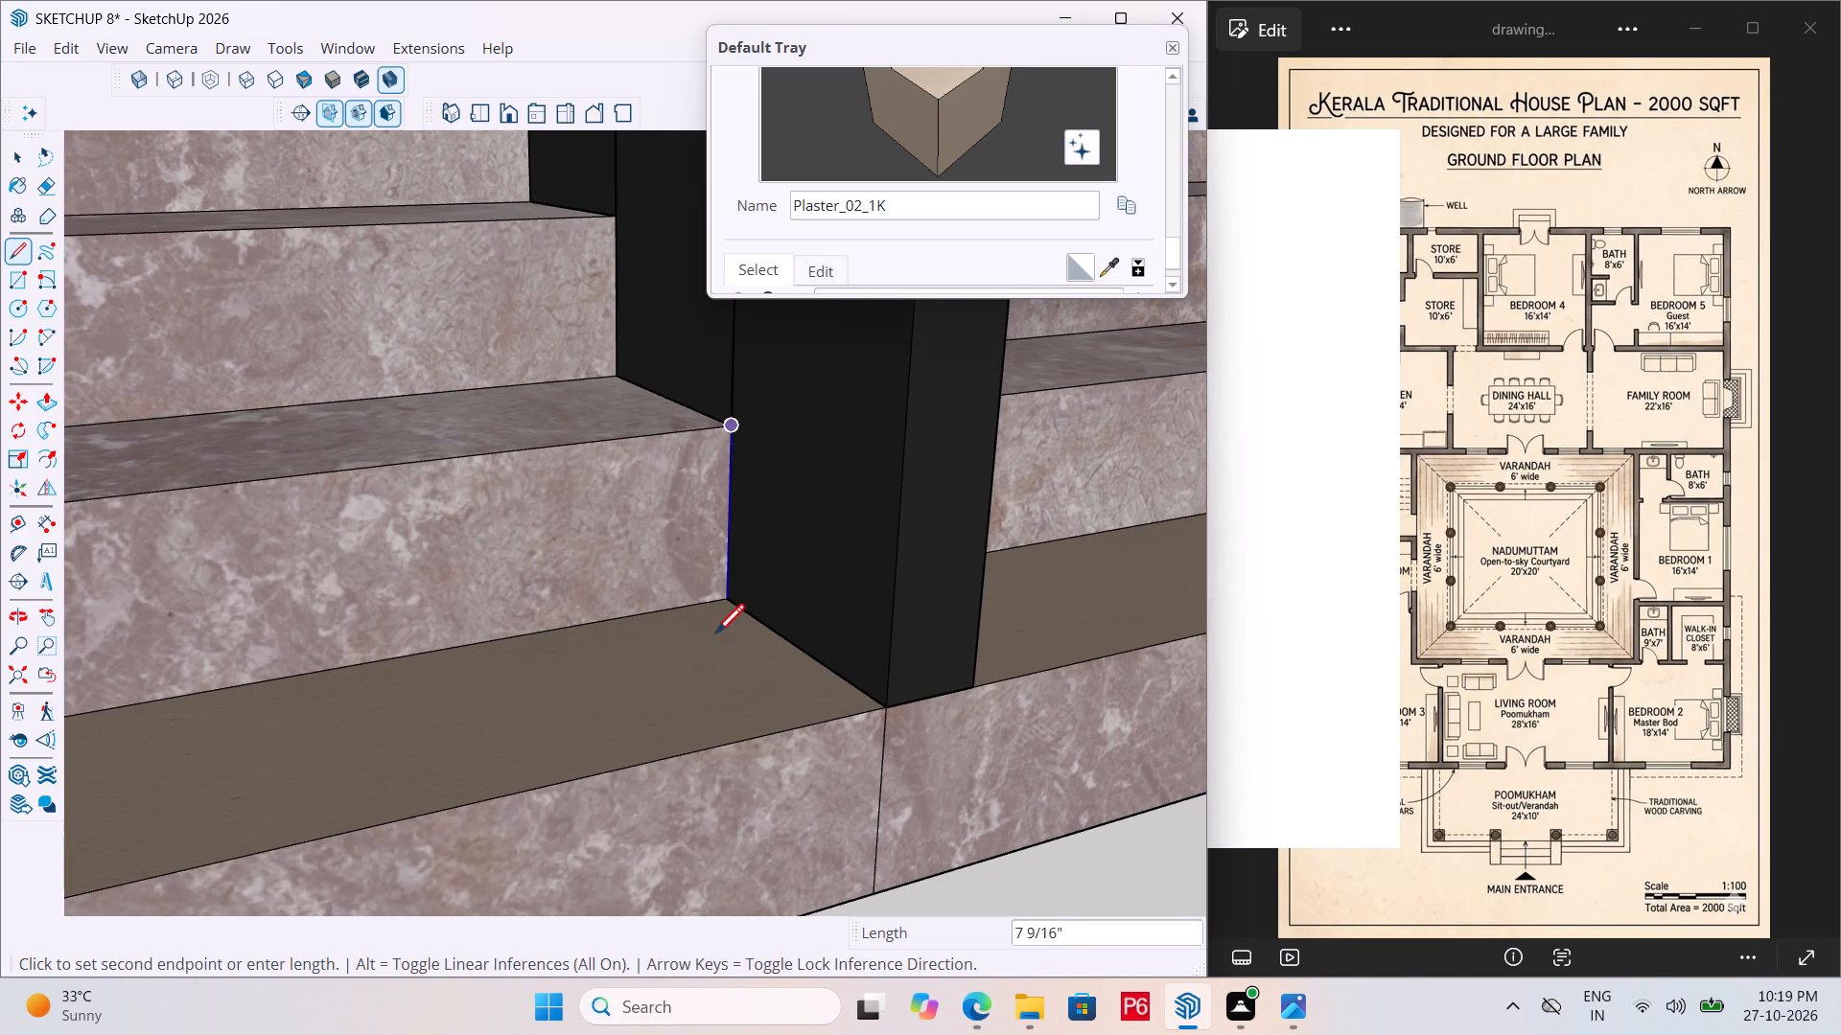
click(726, 608)
scroll(782, 793, down, 7)
scroll(688, 526, up, 6)
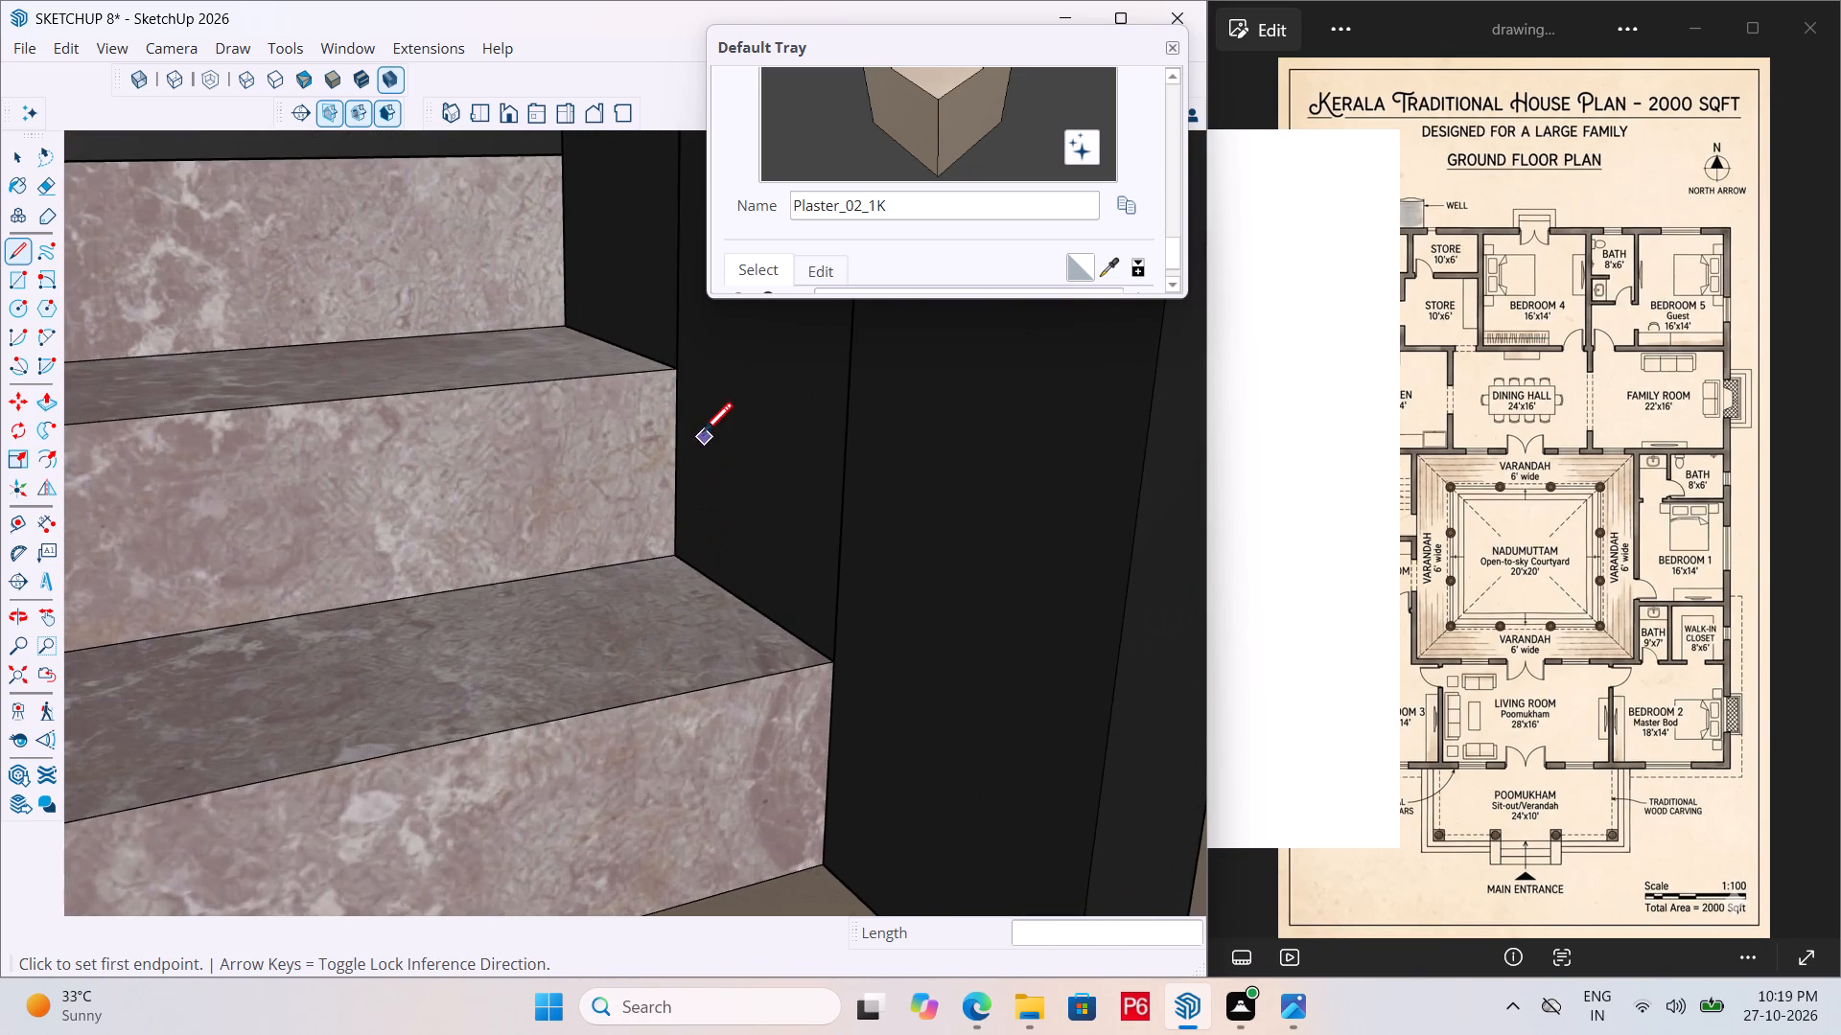
drag(680, 367, 685, 398)
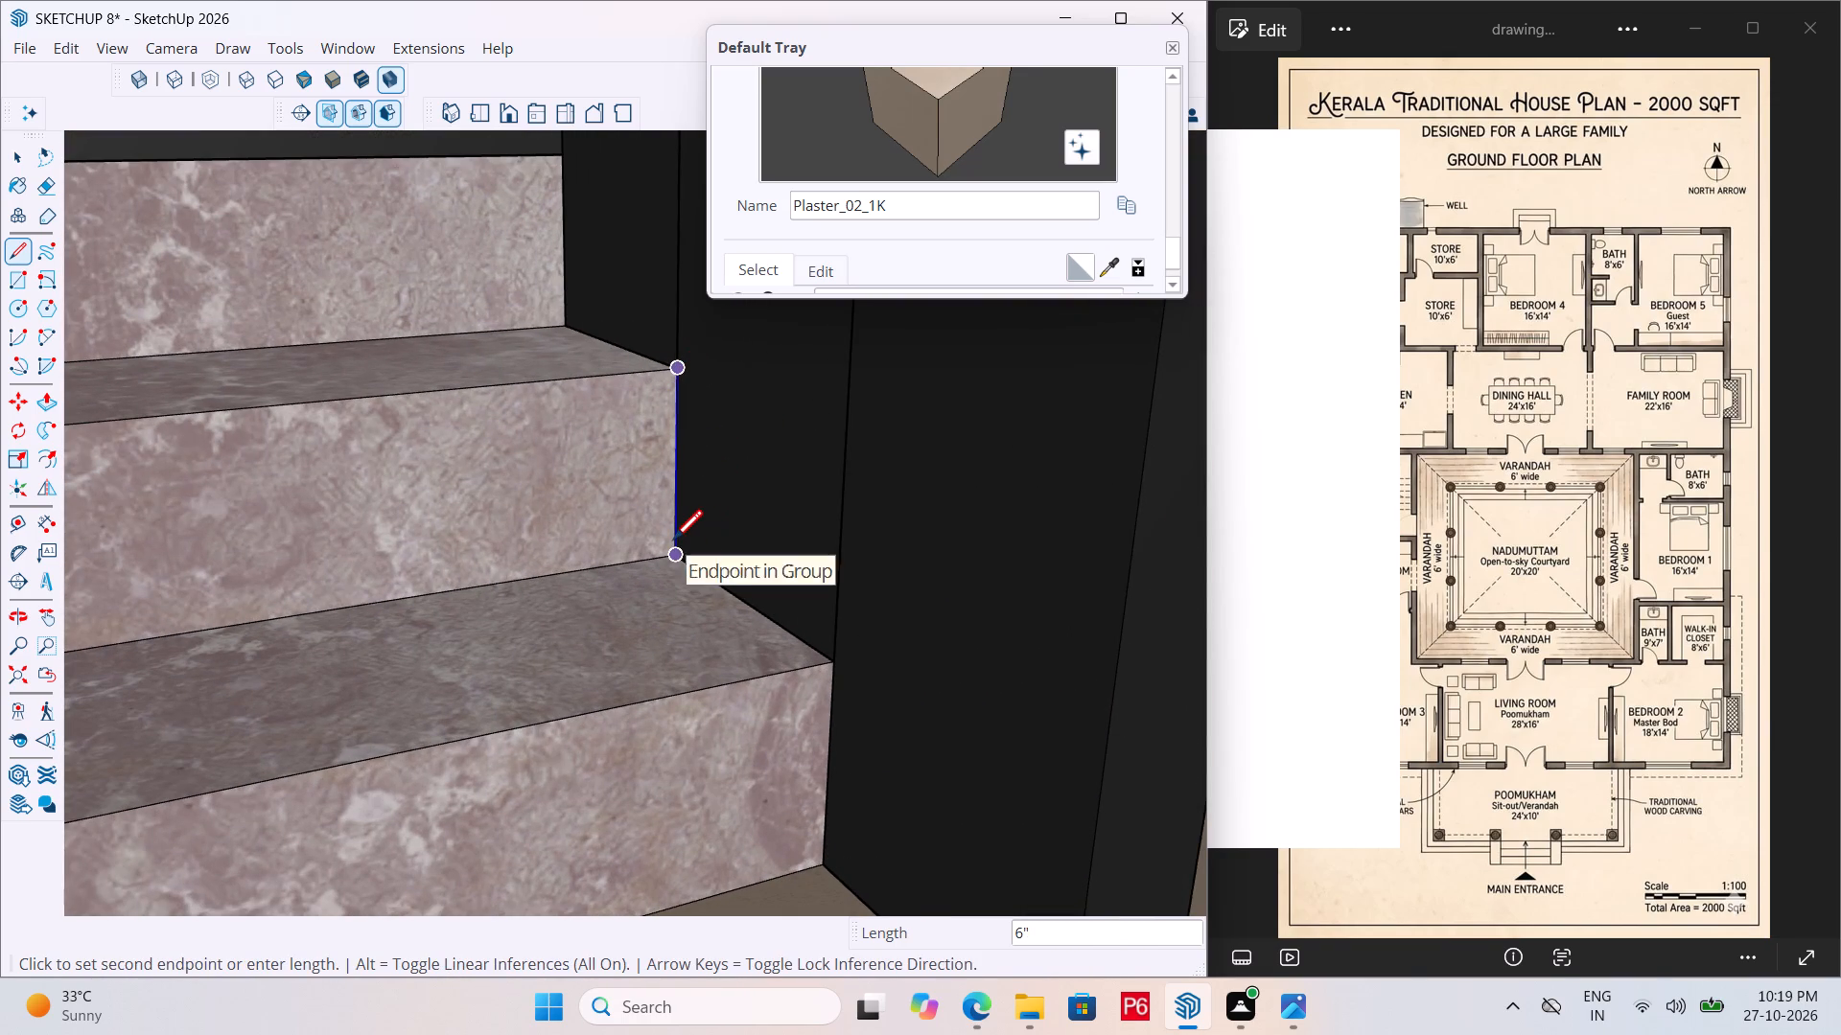
click(673, 542)
Push the bottom riser on the entrance's left side back 9", flush with the riser directly above.
scroll(536, 438, down, 12)
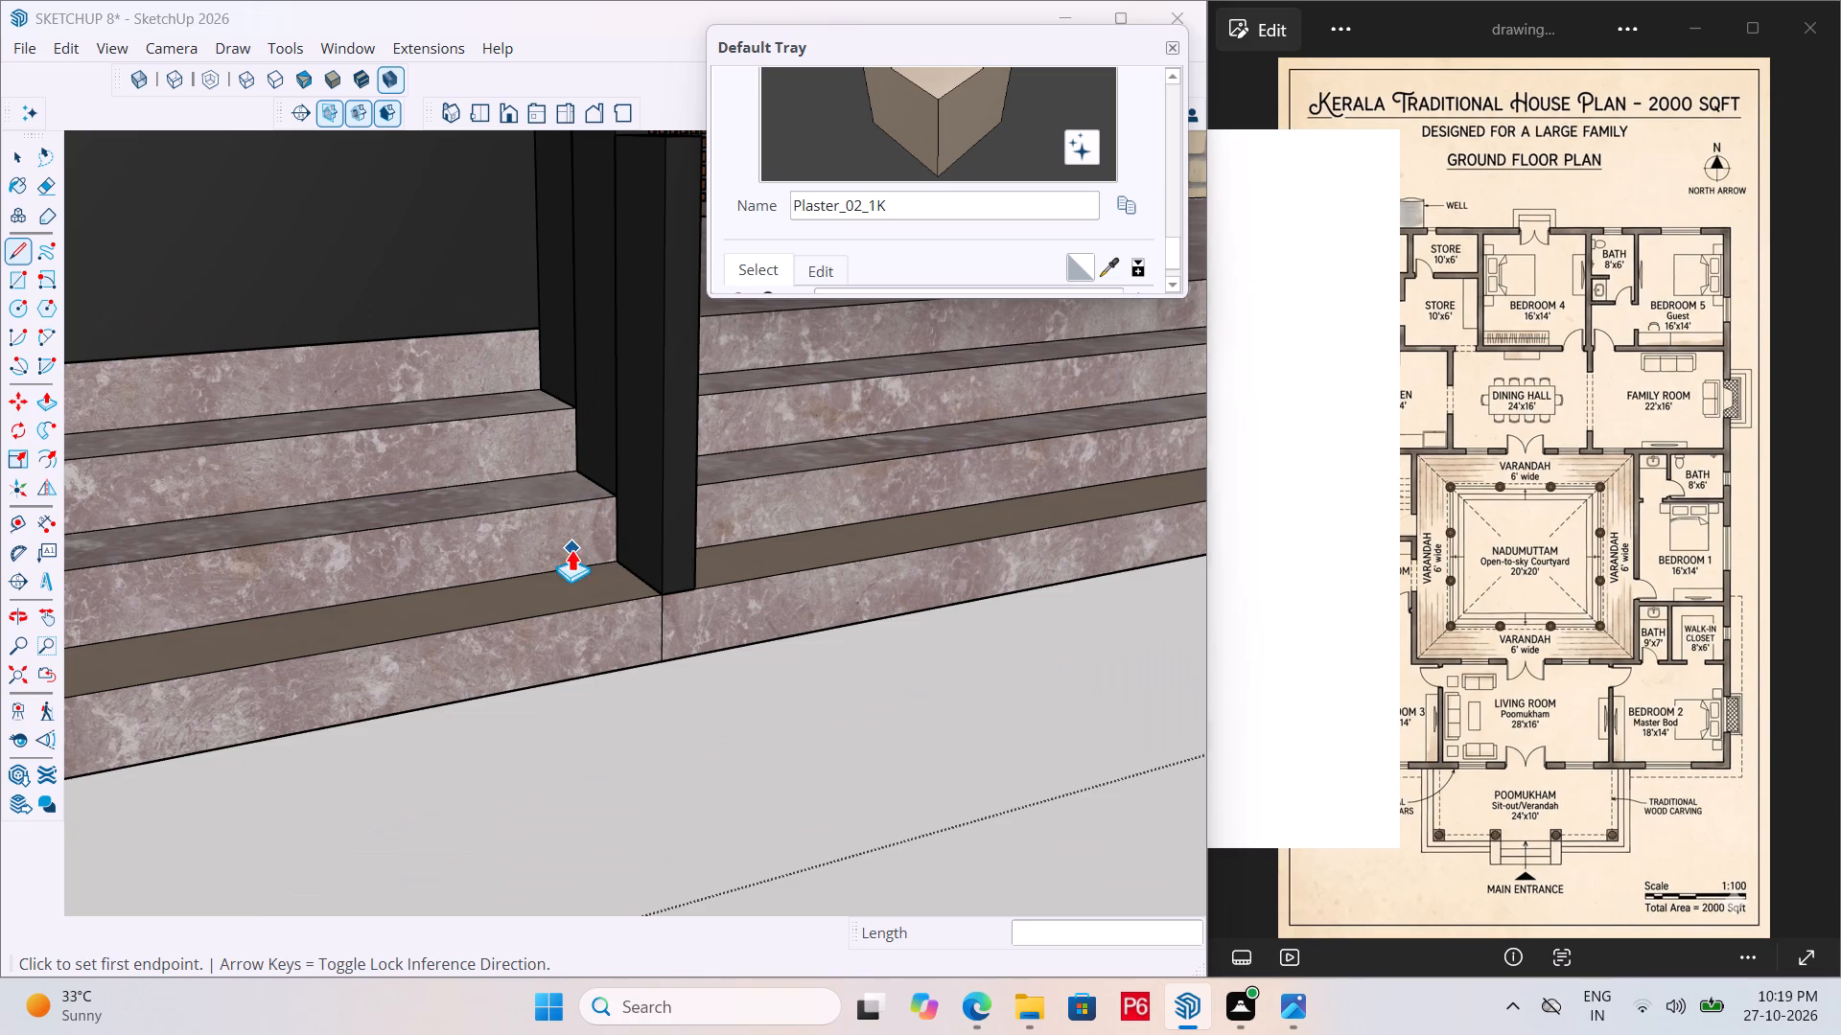
key(p)
key(space)
click(585, 640)
key(p)
click(585, 640)
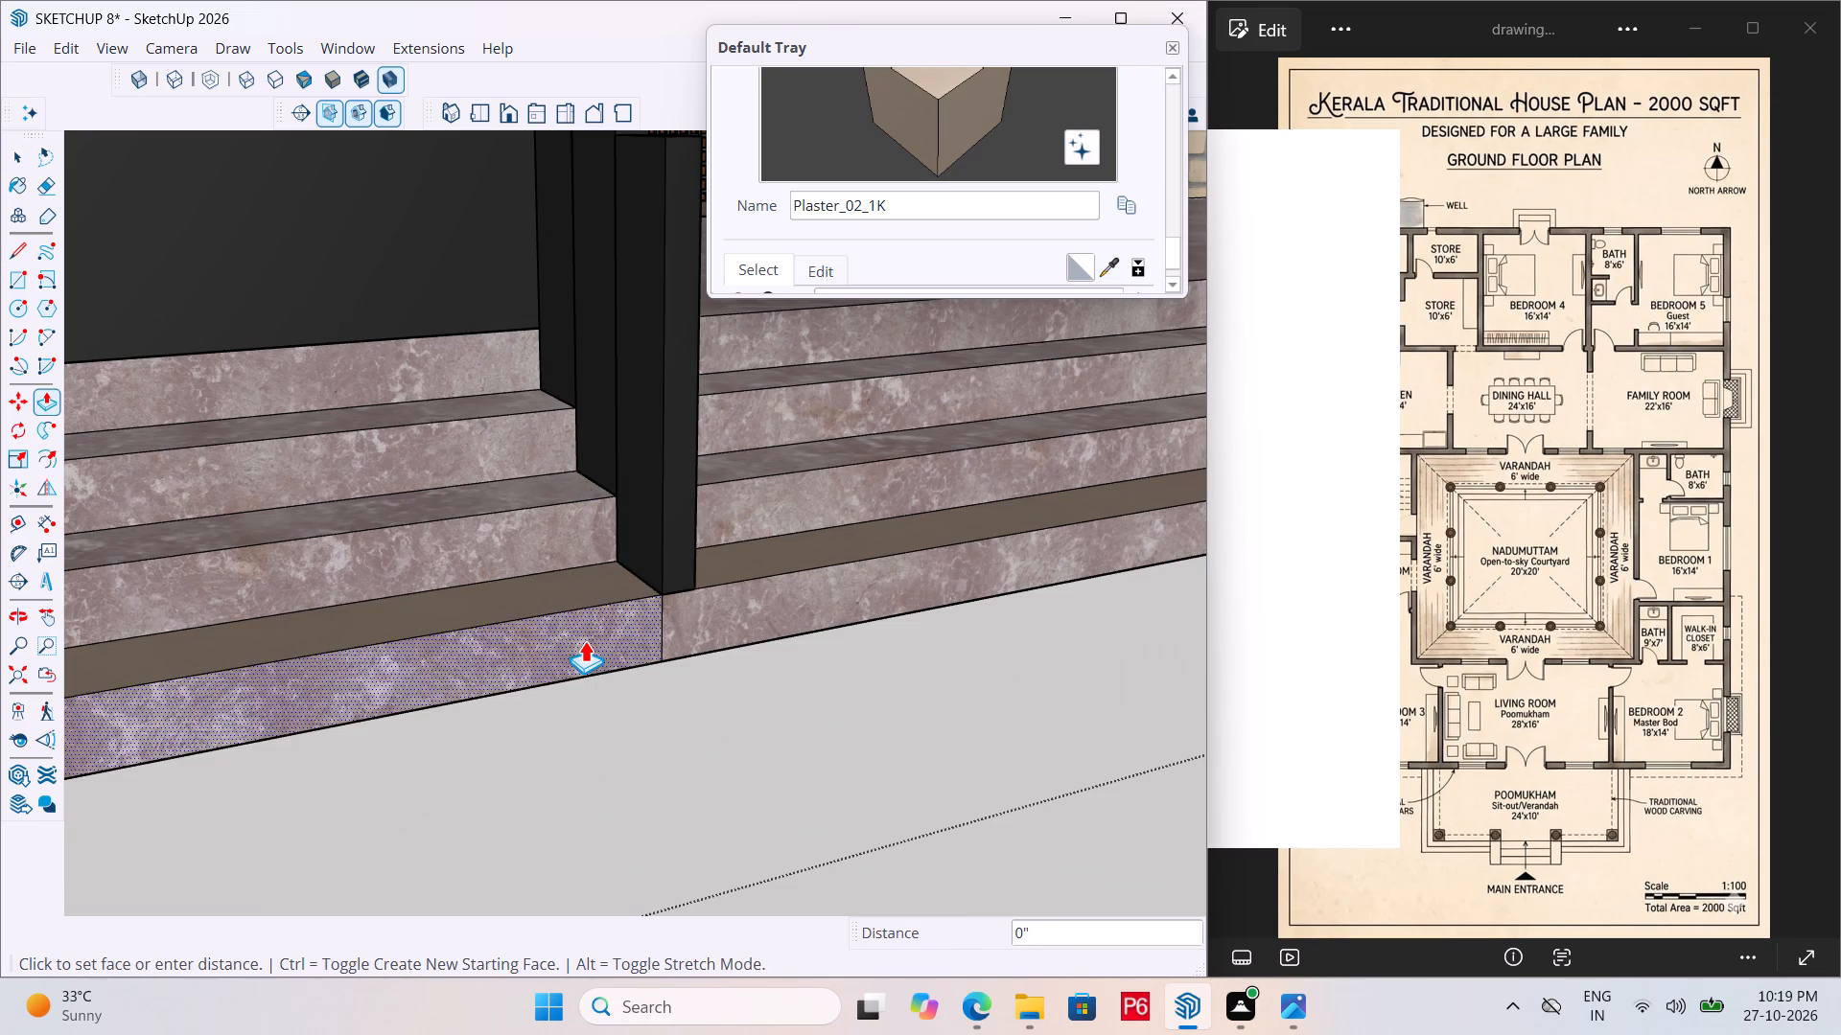
click(518, 559)
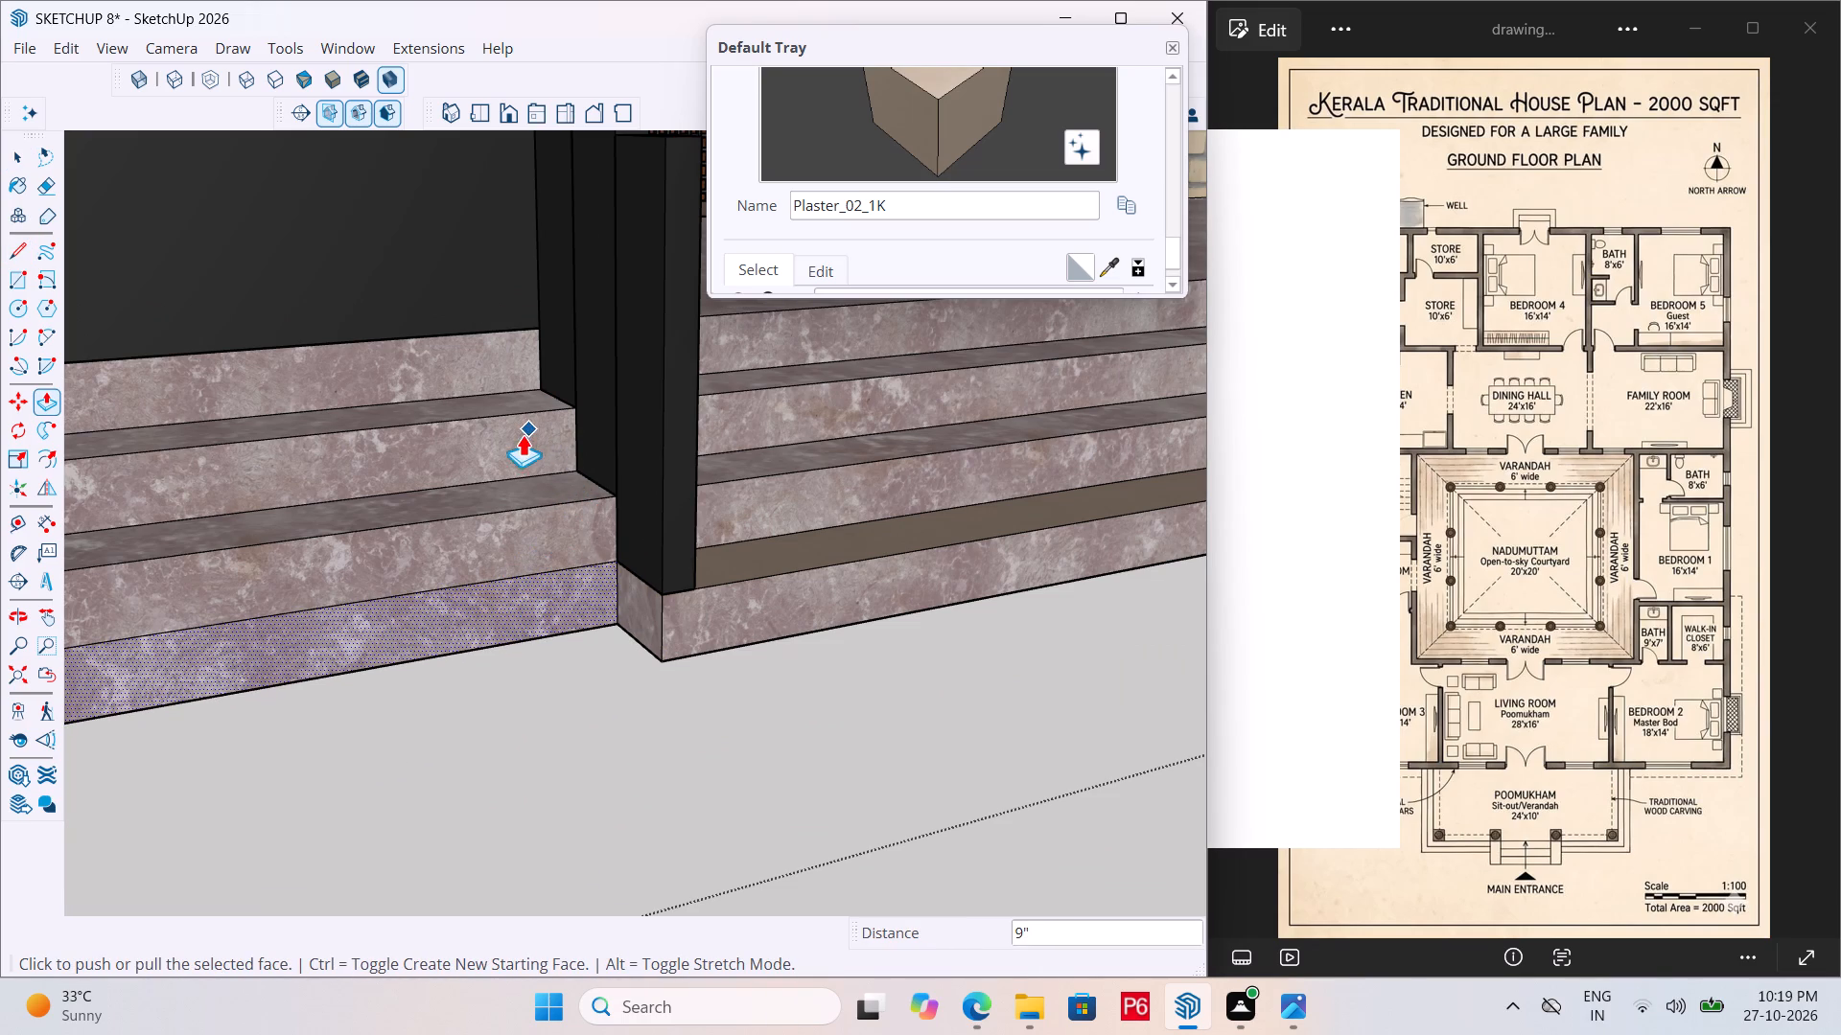
Push the second riser from the top on the entrance's left side back 9", flush with the top riser.
key(space)
click(523, 434)
key(p)
click(519, 434)
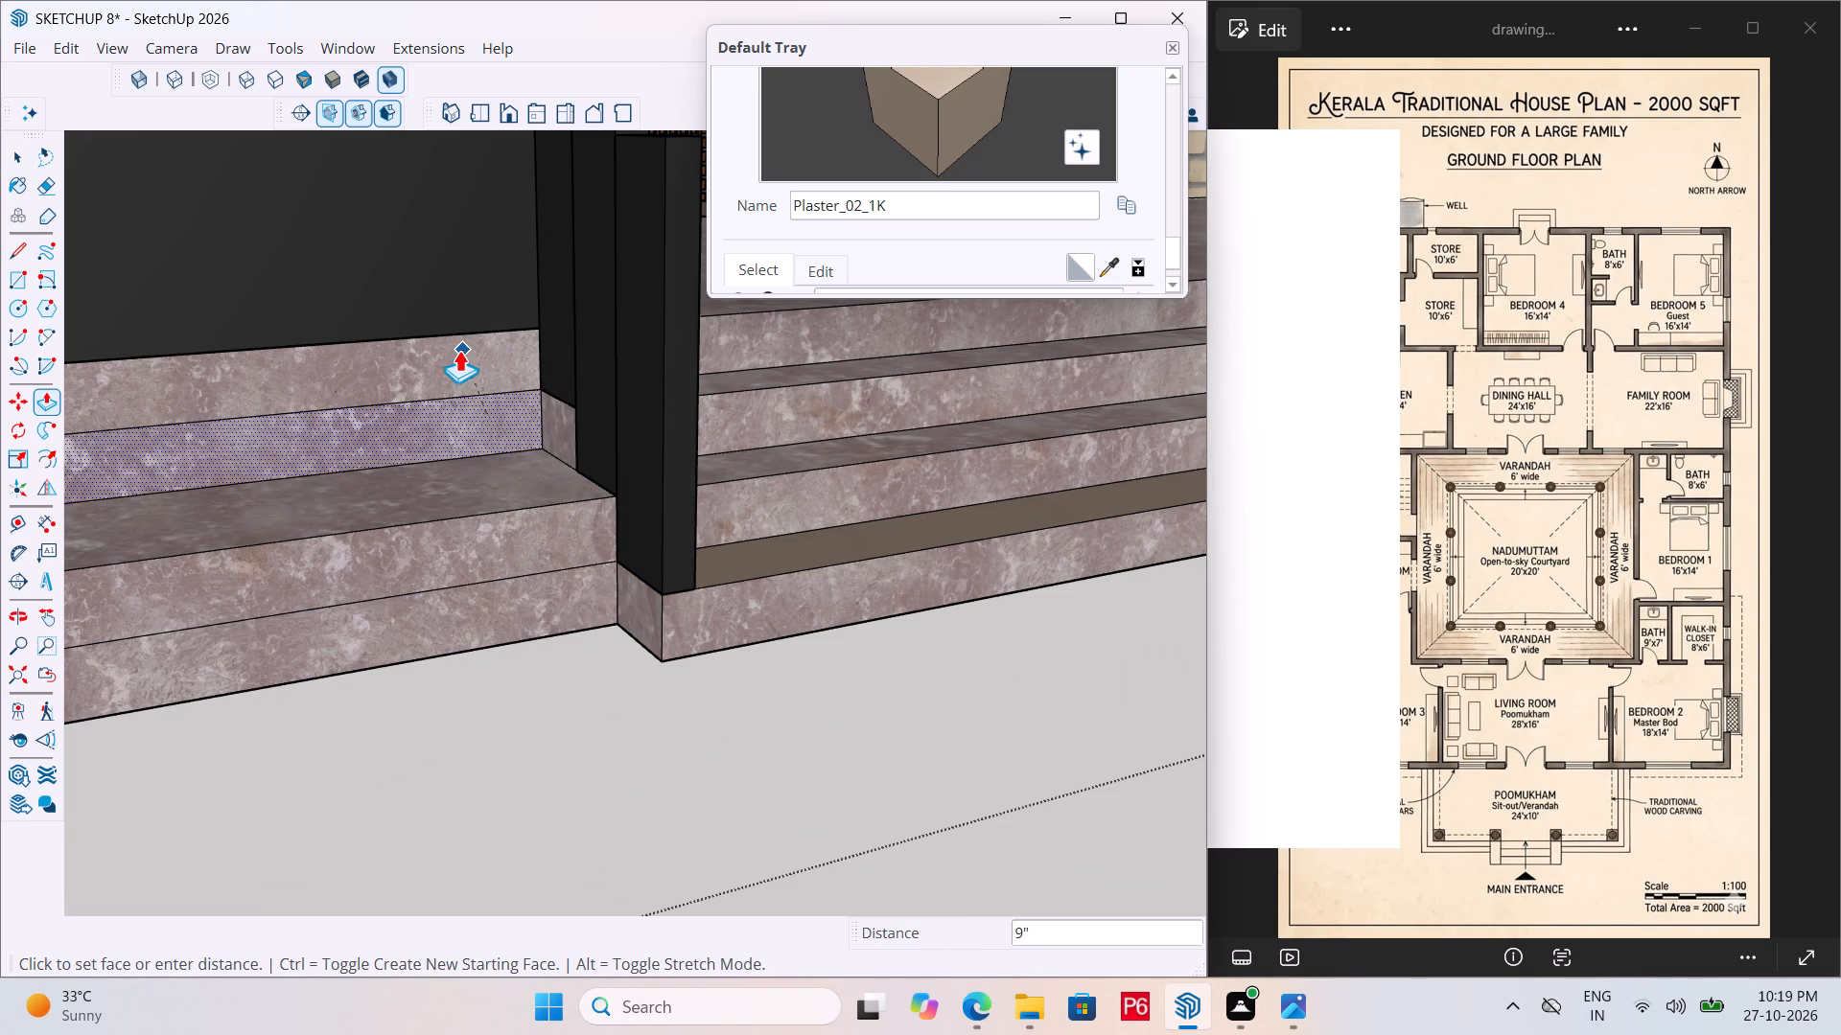
click(457, 350)
Push the third riser from the top on the entrance's left side back until it is flush with the risers above.
key(space)
click(529, 529)
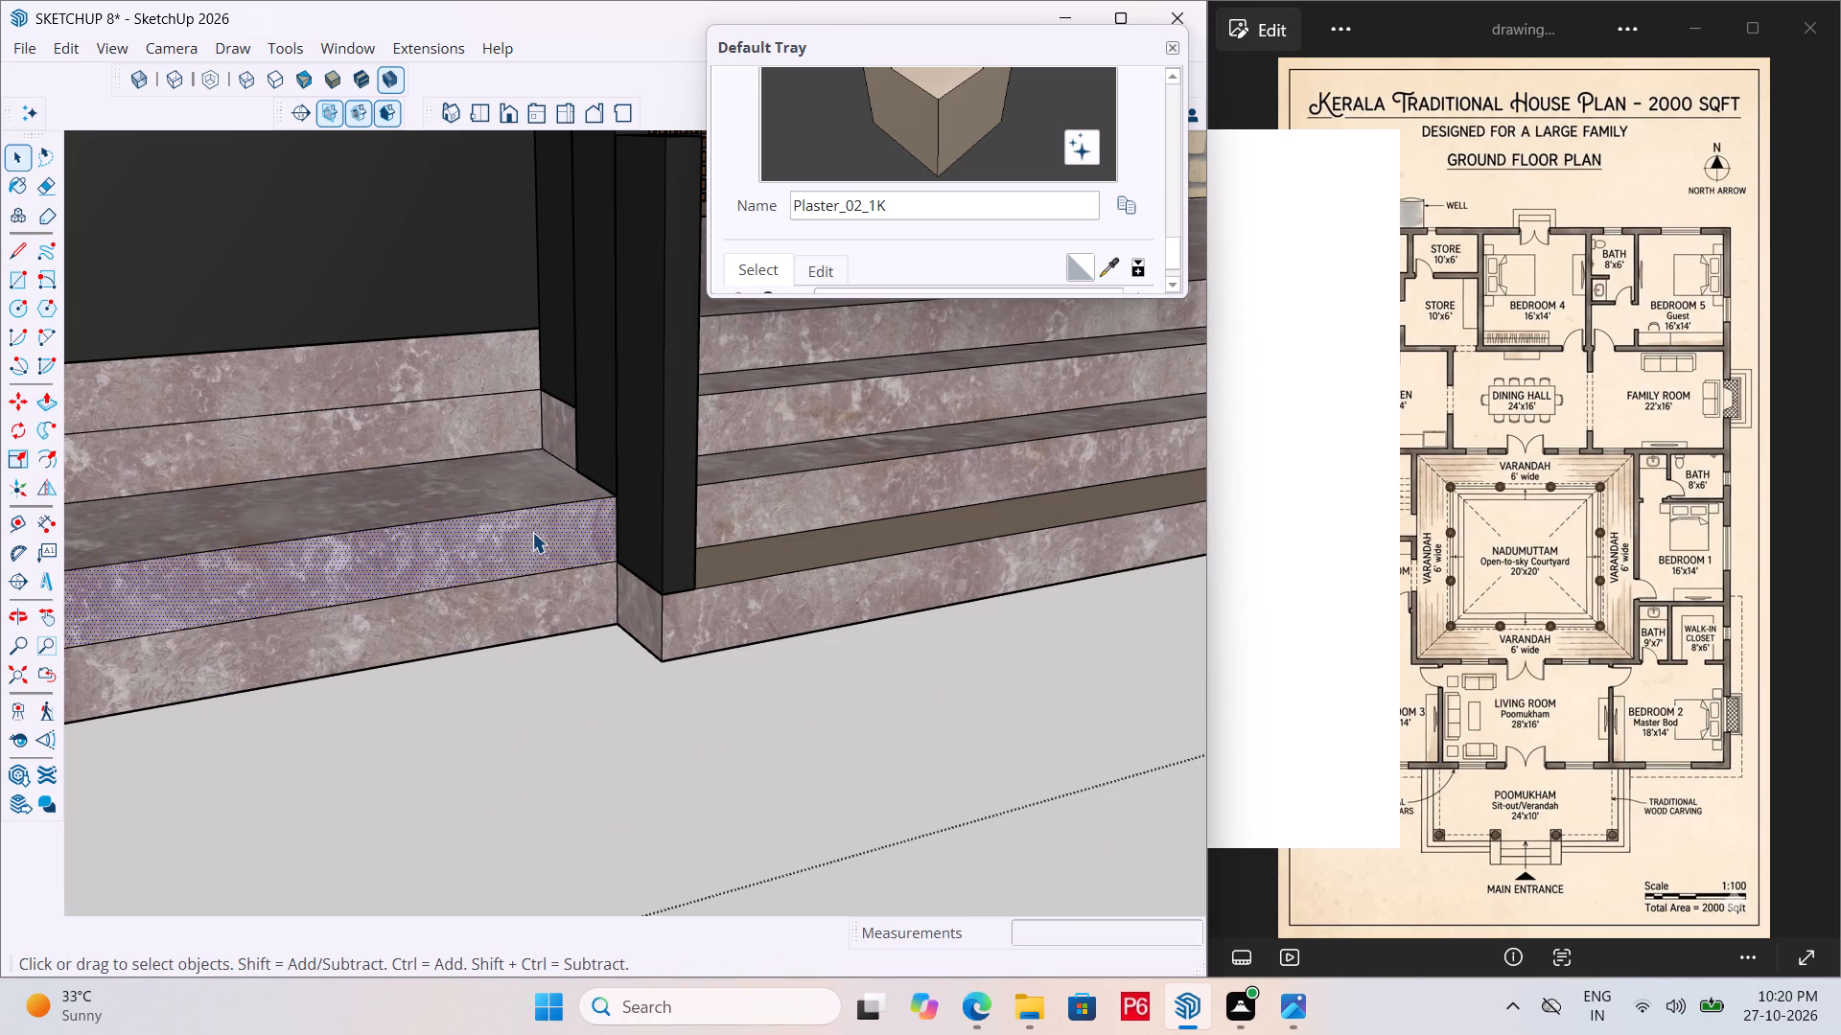
key(p)
click(532, 532)
click(478, 424)
Push the bottom riser on the entrance's left side back another 1' 6", flush with the risers above.
key(space)
click(527, 594)
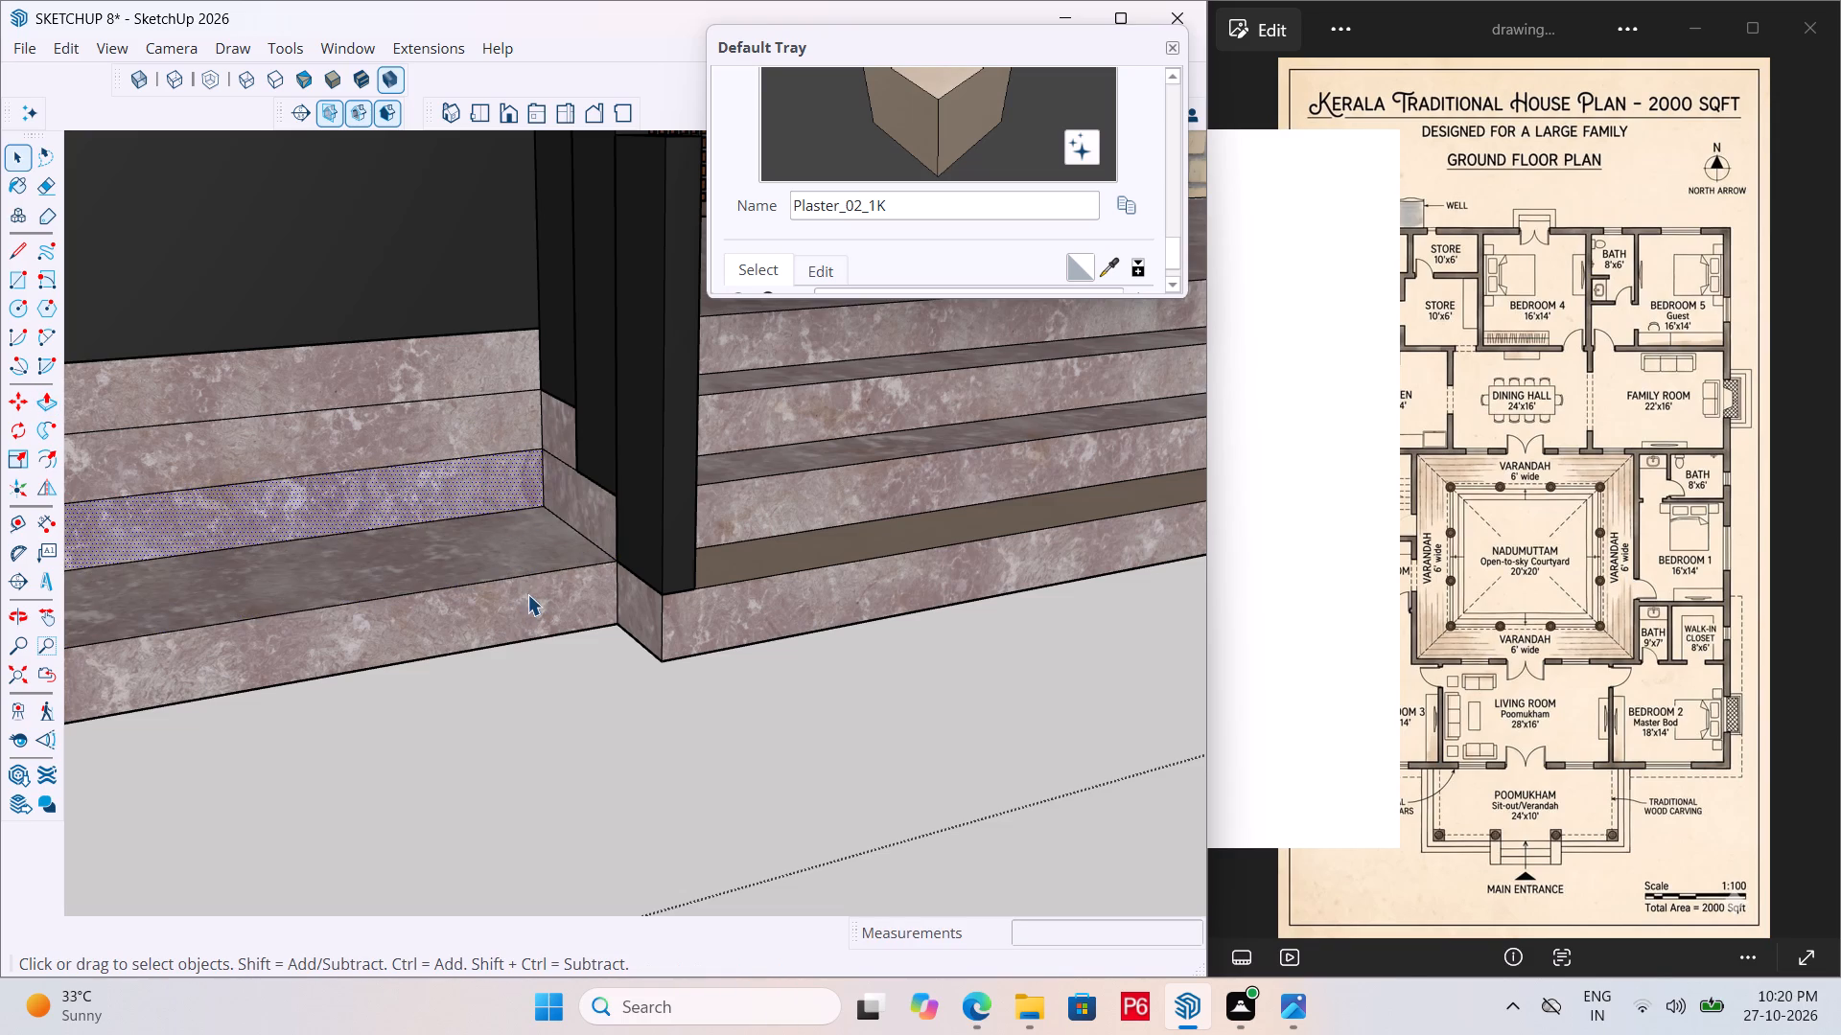
click(538, 597)
key(p)
click(538, 604)
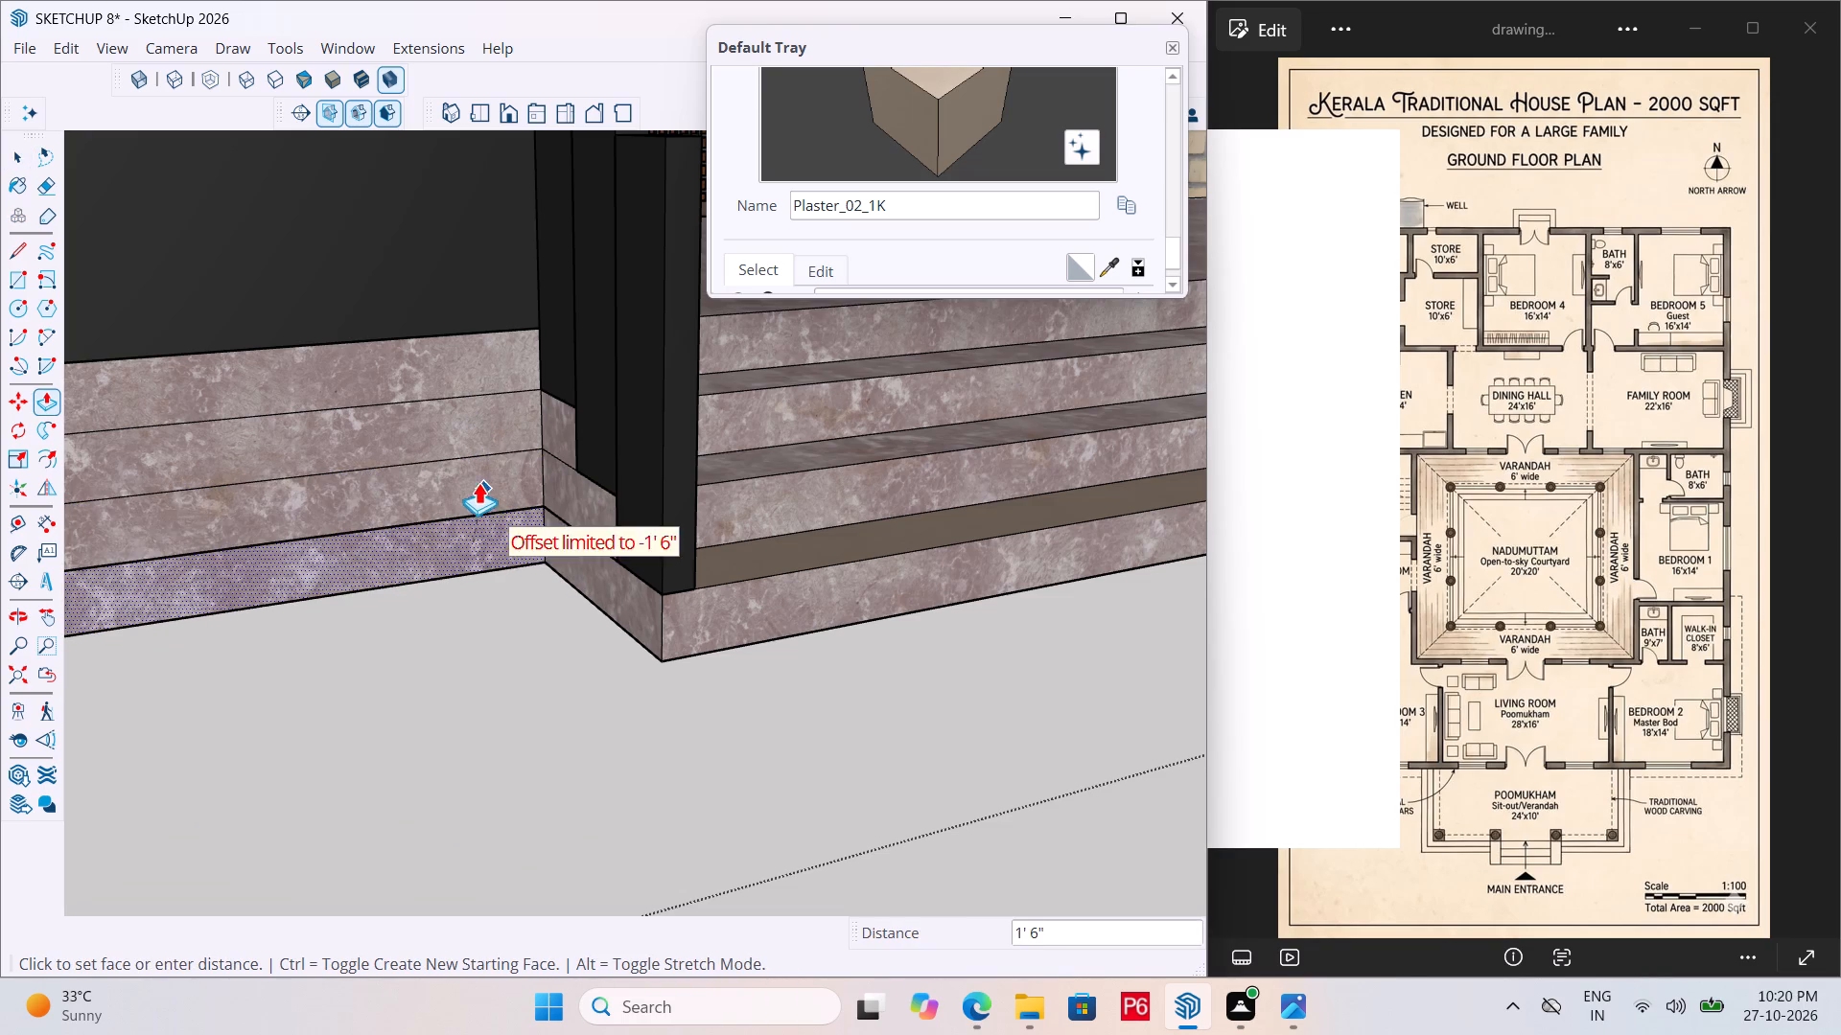
click(476, 477)
middle_drag(508, 475, 710, 485)
scroll(717, 448, down, 6)
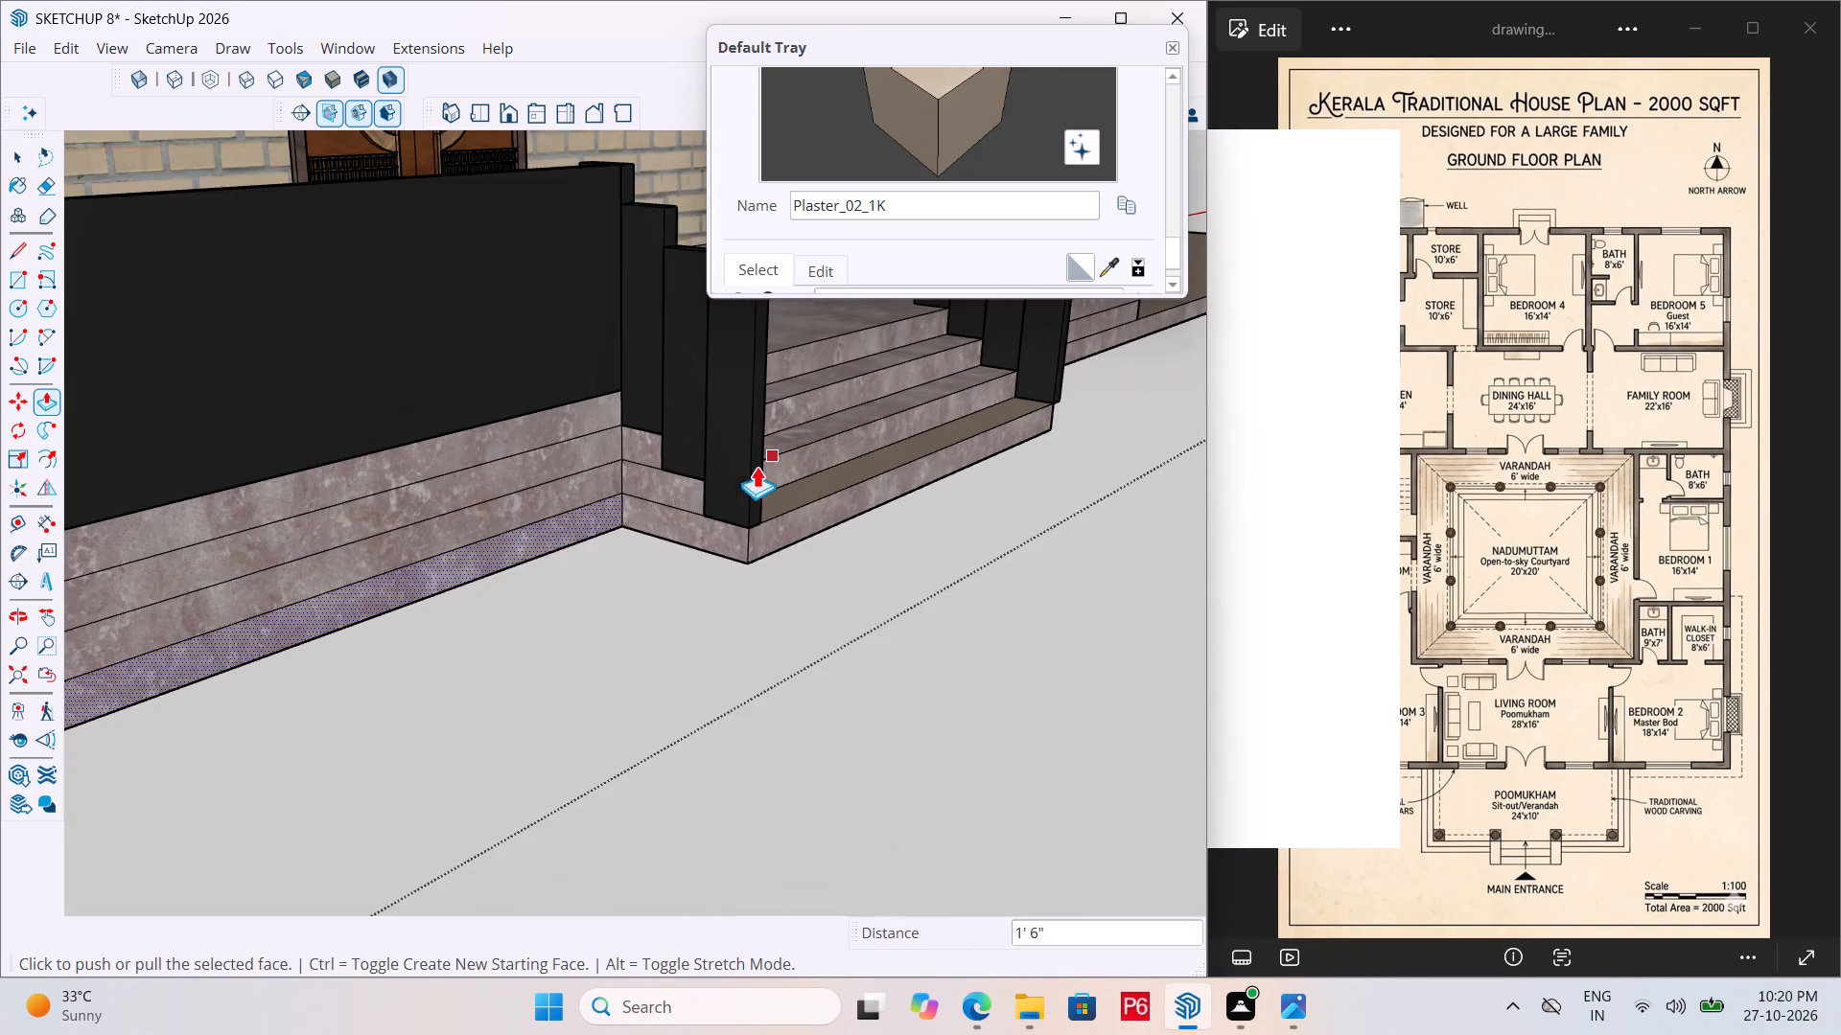
scroll(315, 554, up, 4)
scroll(709, 471, down, 6)
scroll(246, 646, up, 4)
scroll(438, 577, up, 3)
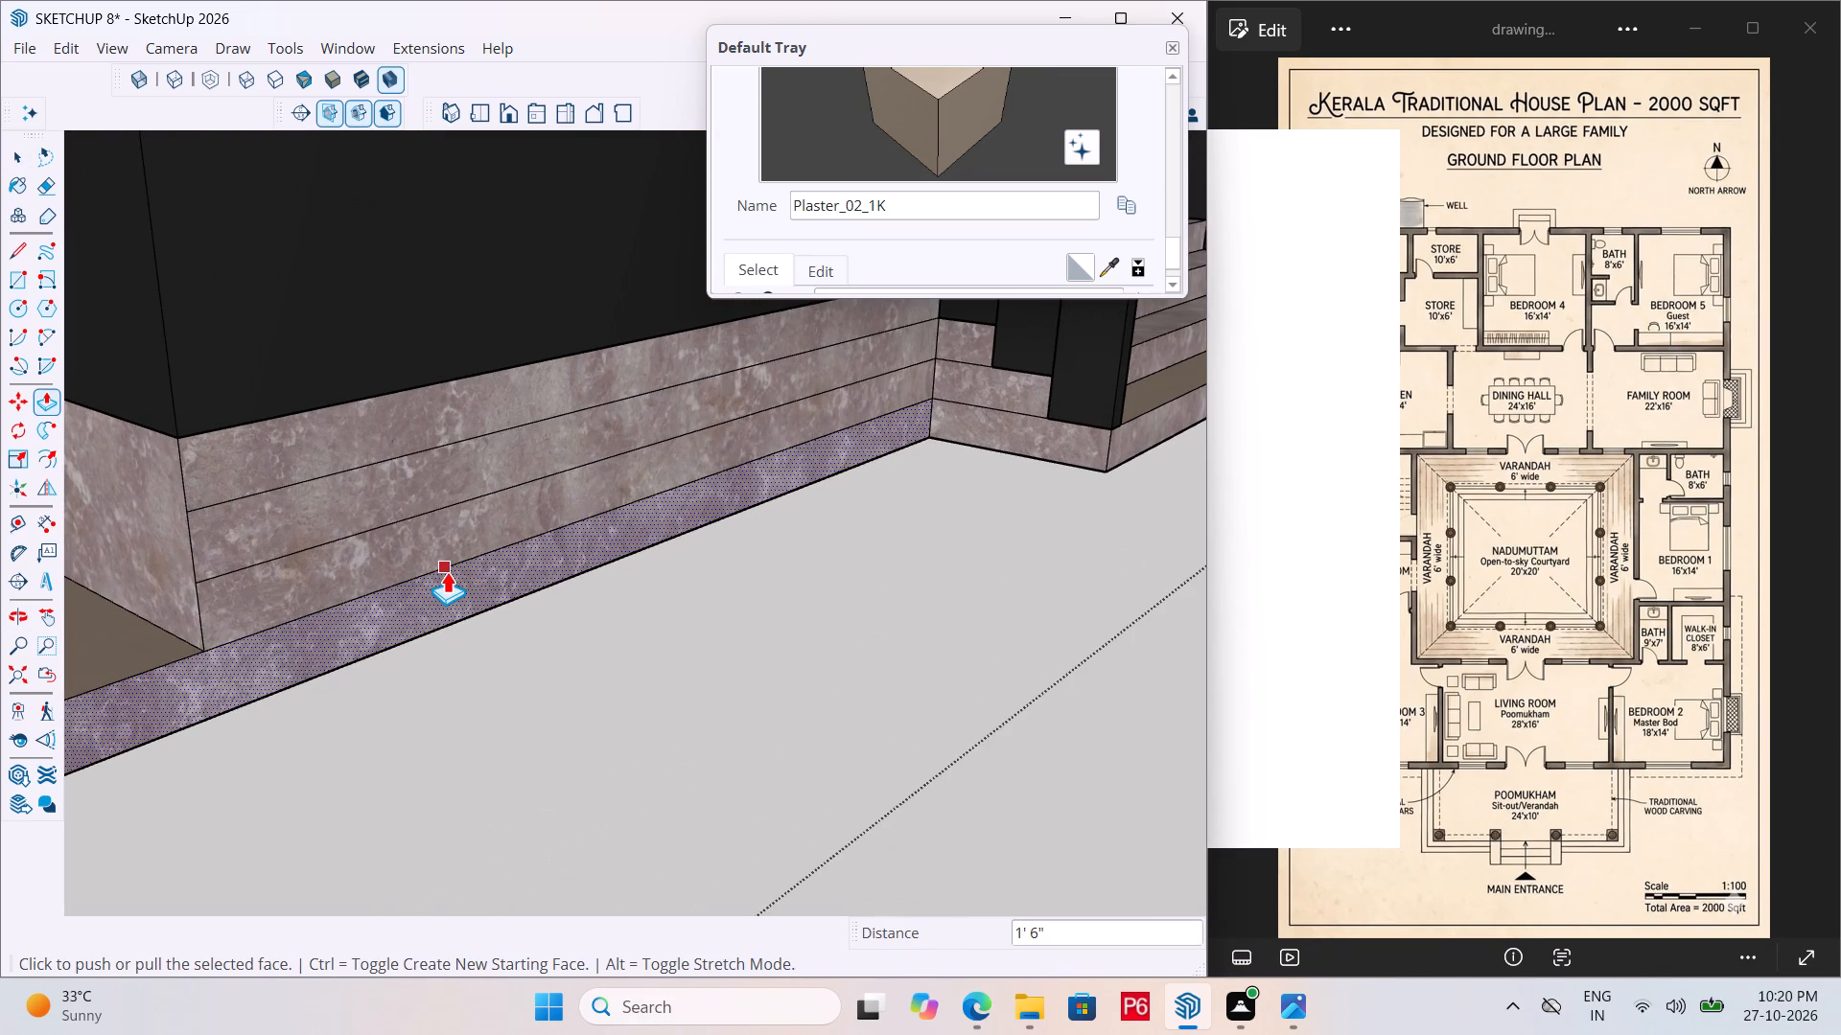
Erase the seam lines between the upper risers on the flattened base wall at the entrance's left side.
key(e)
drag(440, 439, 440, 506)
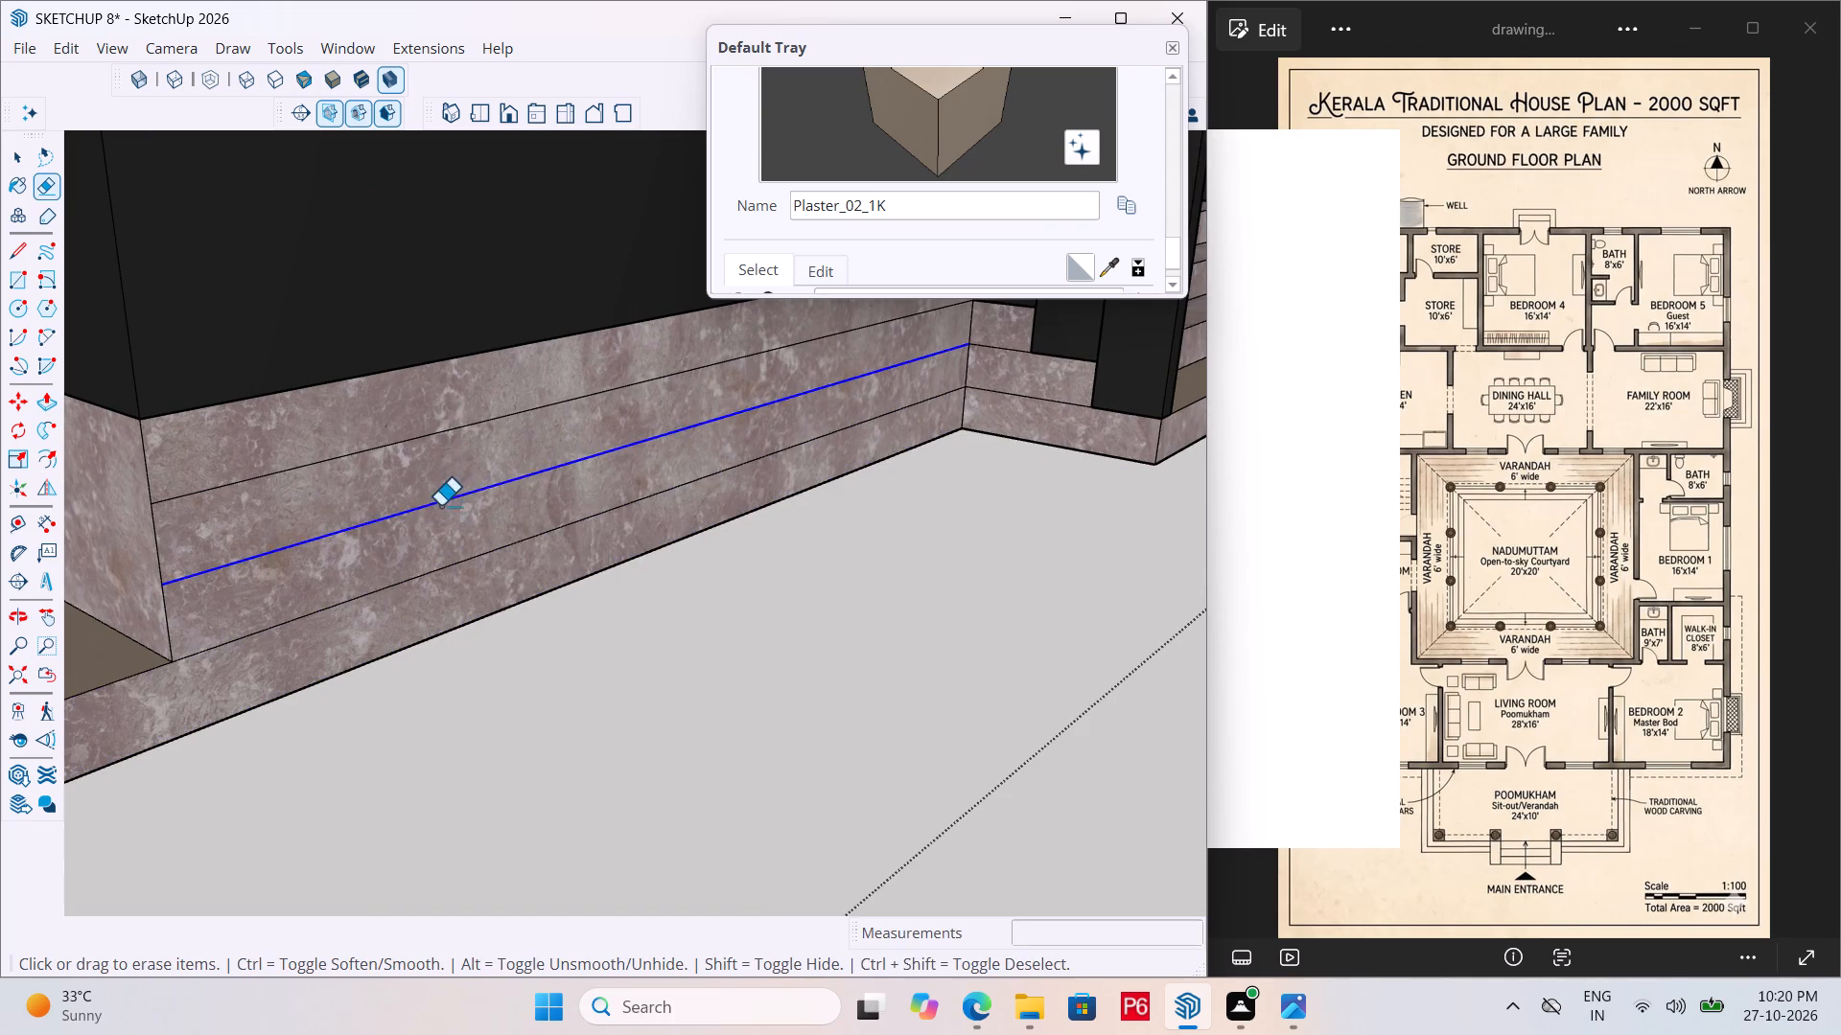
drag(440, 506, 440, 503)
drag(440, 490, 440, 463)
drag(443, 454, 443, 425)
Erase the horizontal seam lines on the left flank of the central entrance steps.
scroll(162, 577, down, 6)
scroll(626, 473, up, 9)
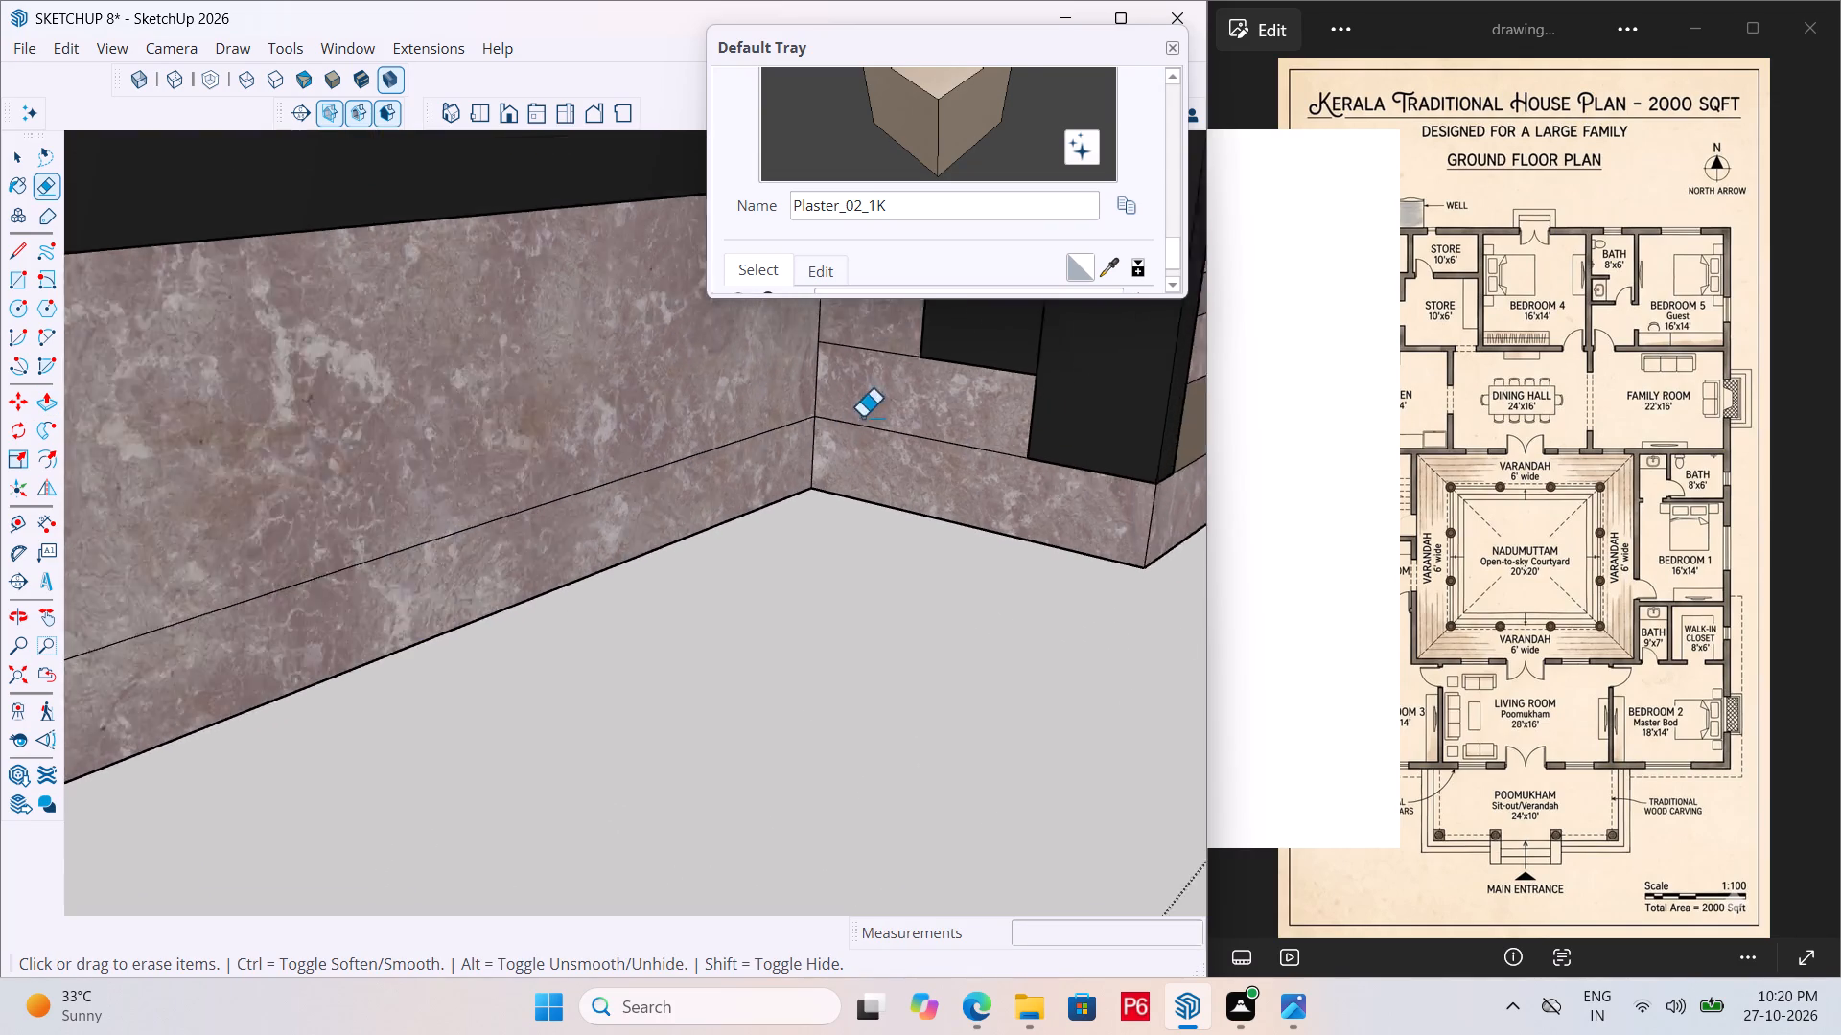
scroll(862, 417, up, 2)
drag(871, 333, 919, 460)
scroll(607, 537, down, 6)
scroll(475, 559, down, 3)
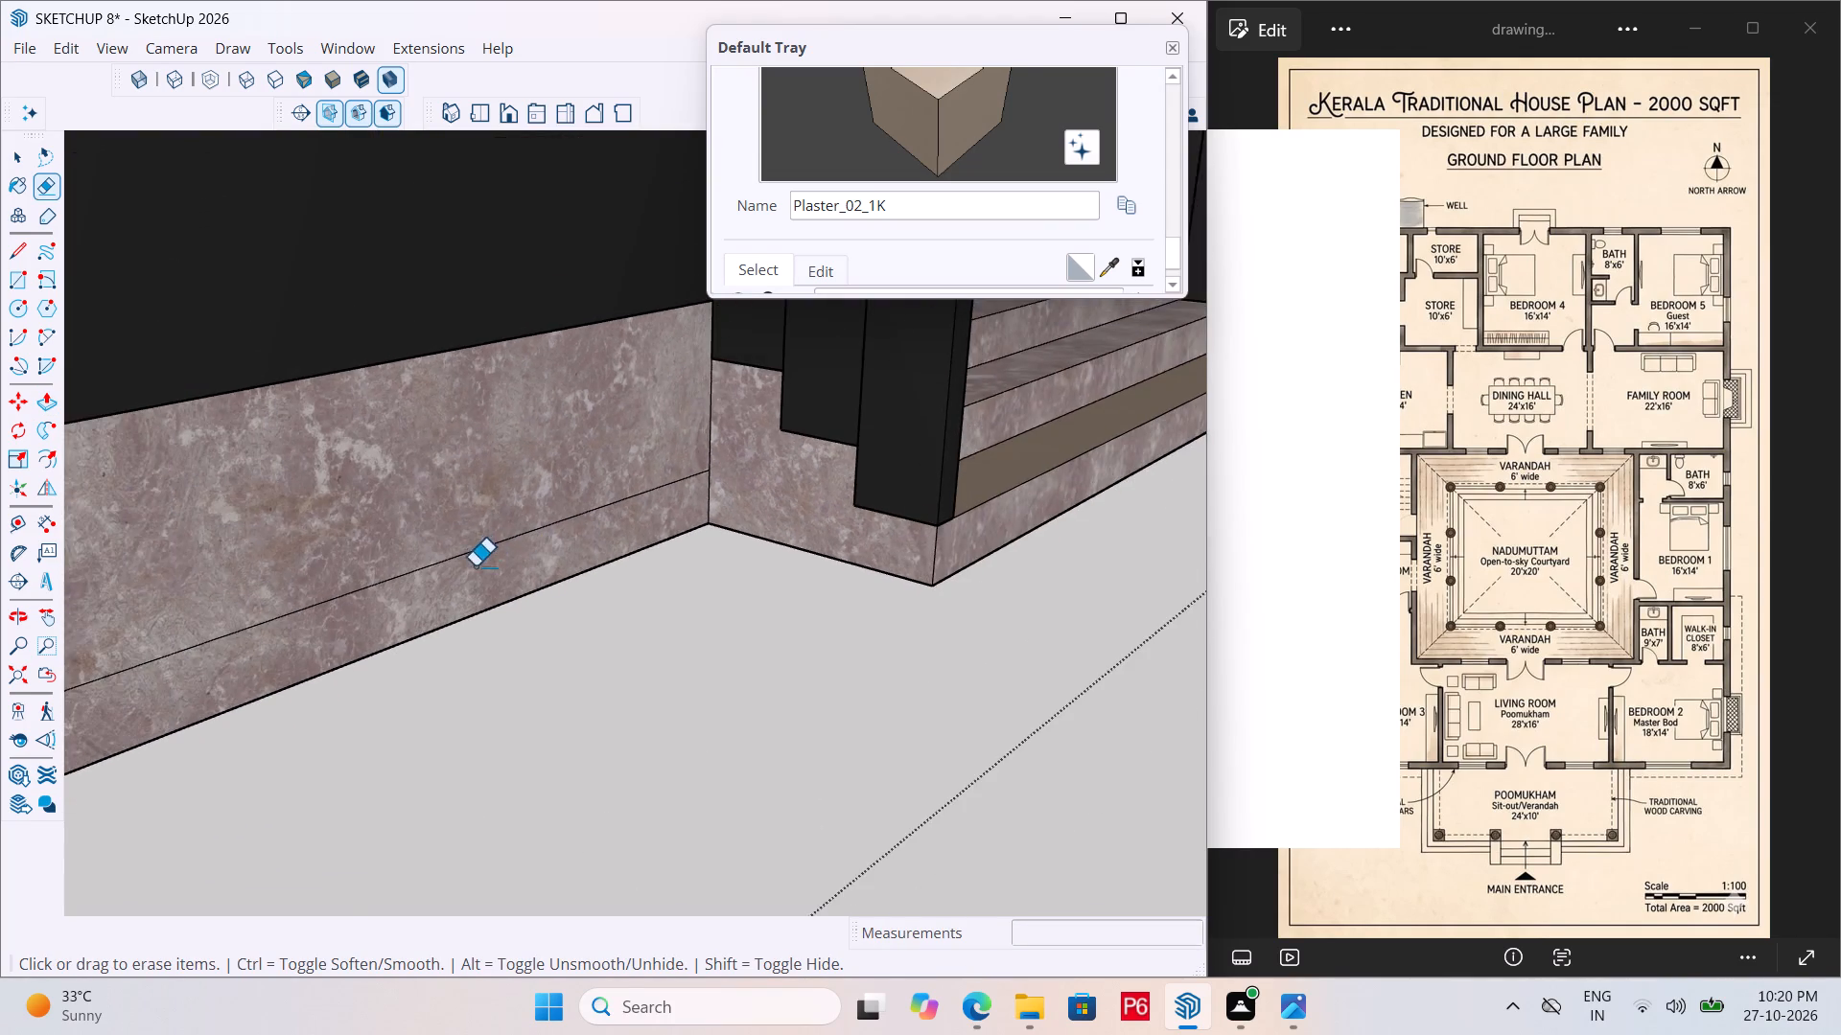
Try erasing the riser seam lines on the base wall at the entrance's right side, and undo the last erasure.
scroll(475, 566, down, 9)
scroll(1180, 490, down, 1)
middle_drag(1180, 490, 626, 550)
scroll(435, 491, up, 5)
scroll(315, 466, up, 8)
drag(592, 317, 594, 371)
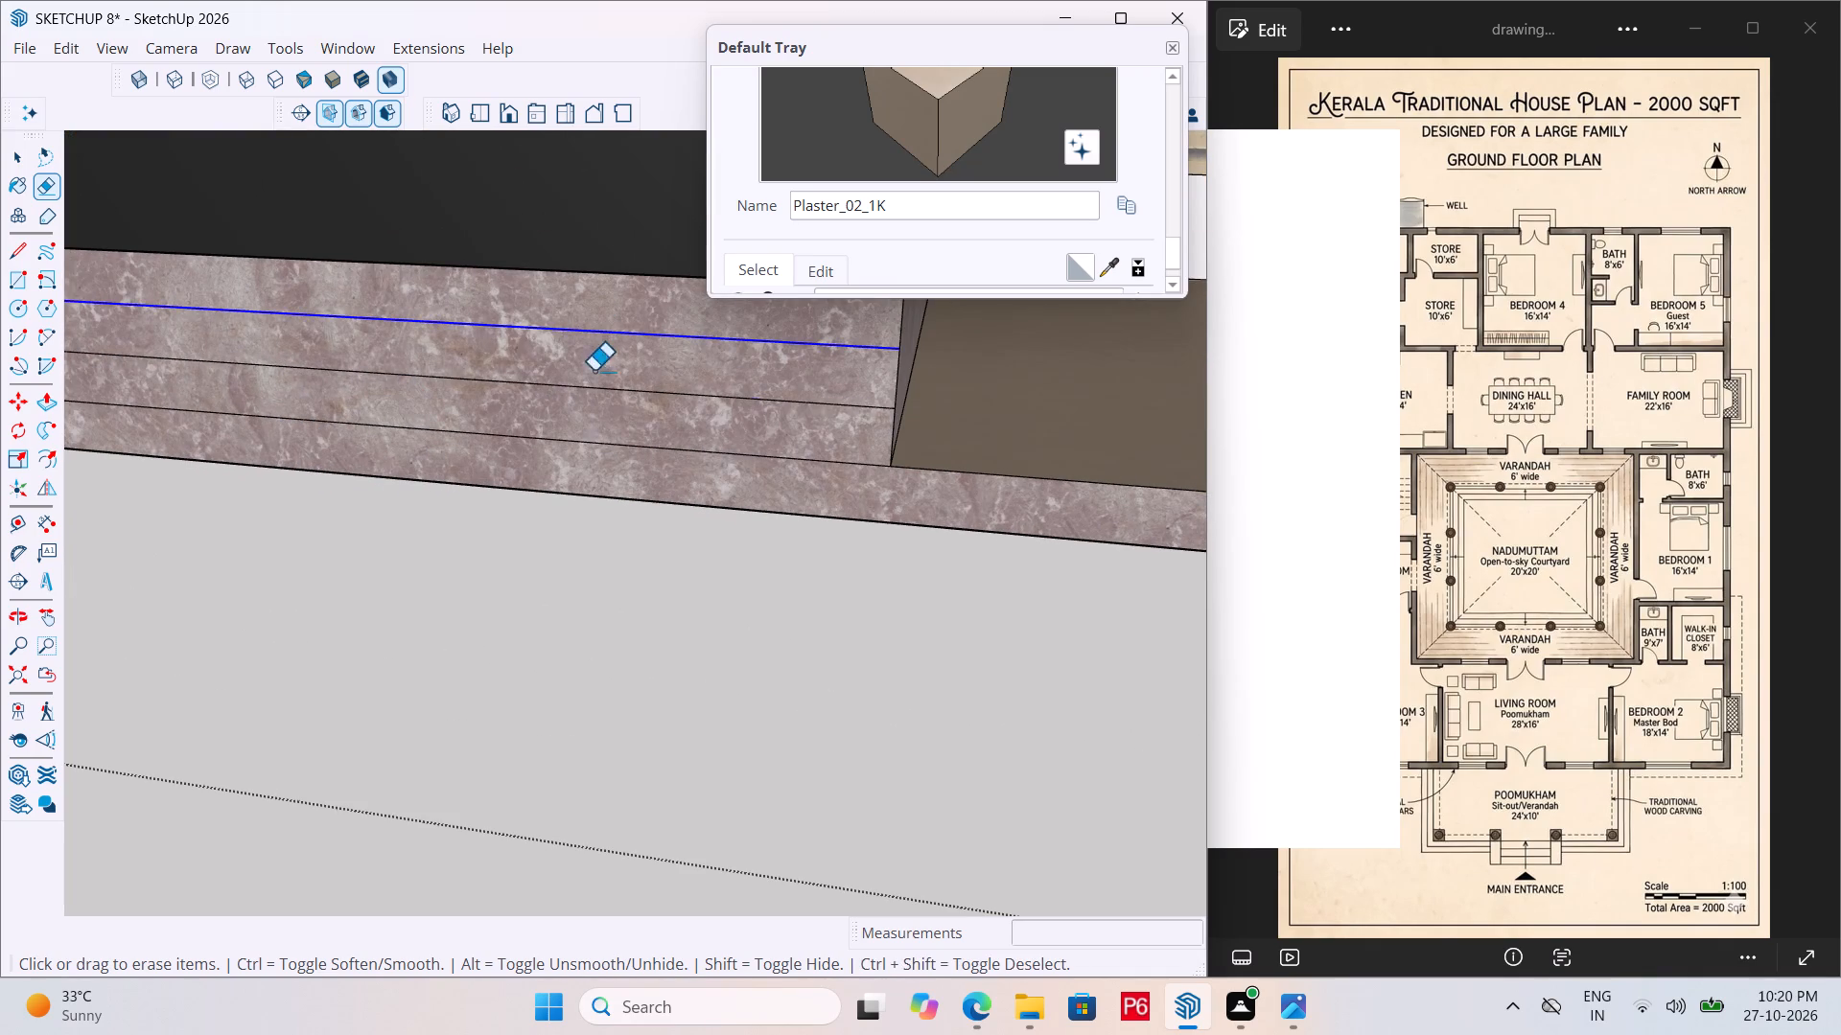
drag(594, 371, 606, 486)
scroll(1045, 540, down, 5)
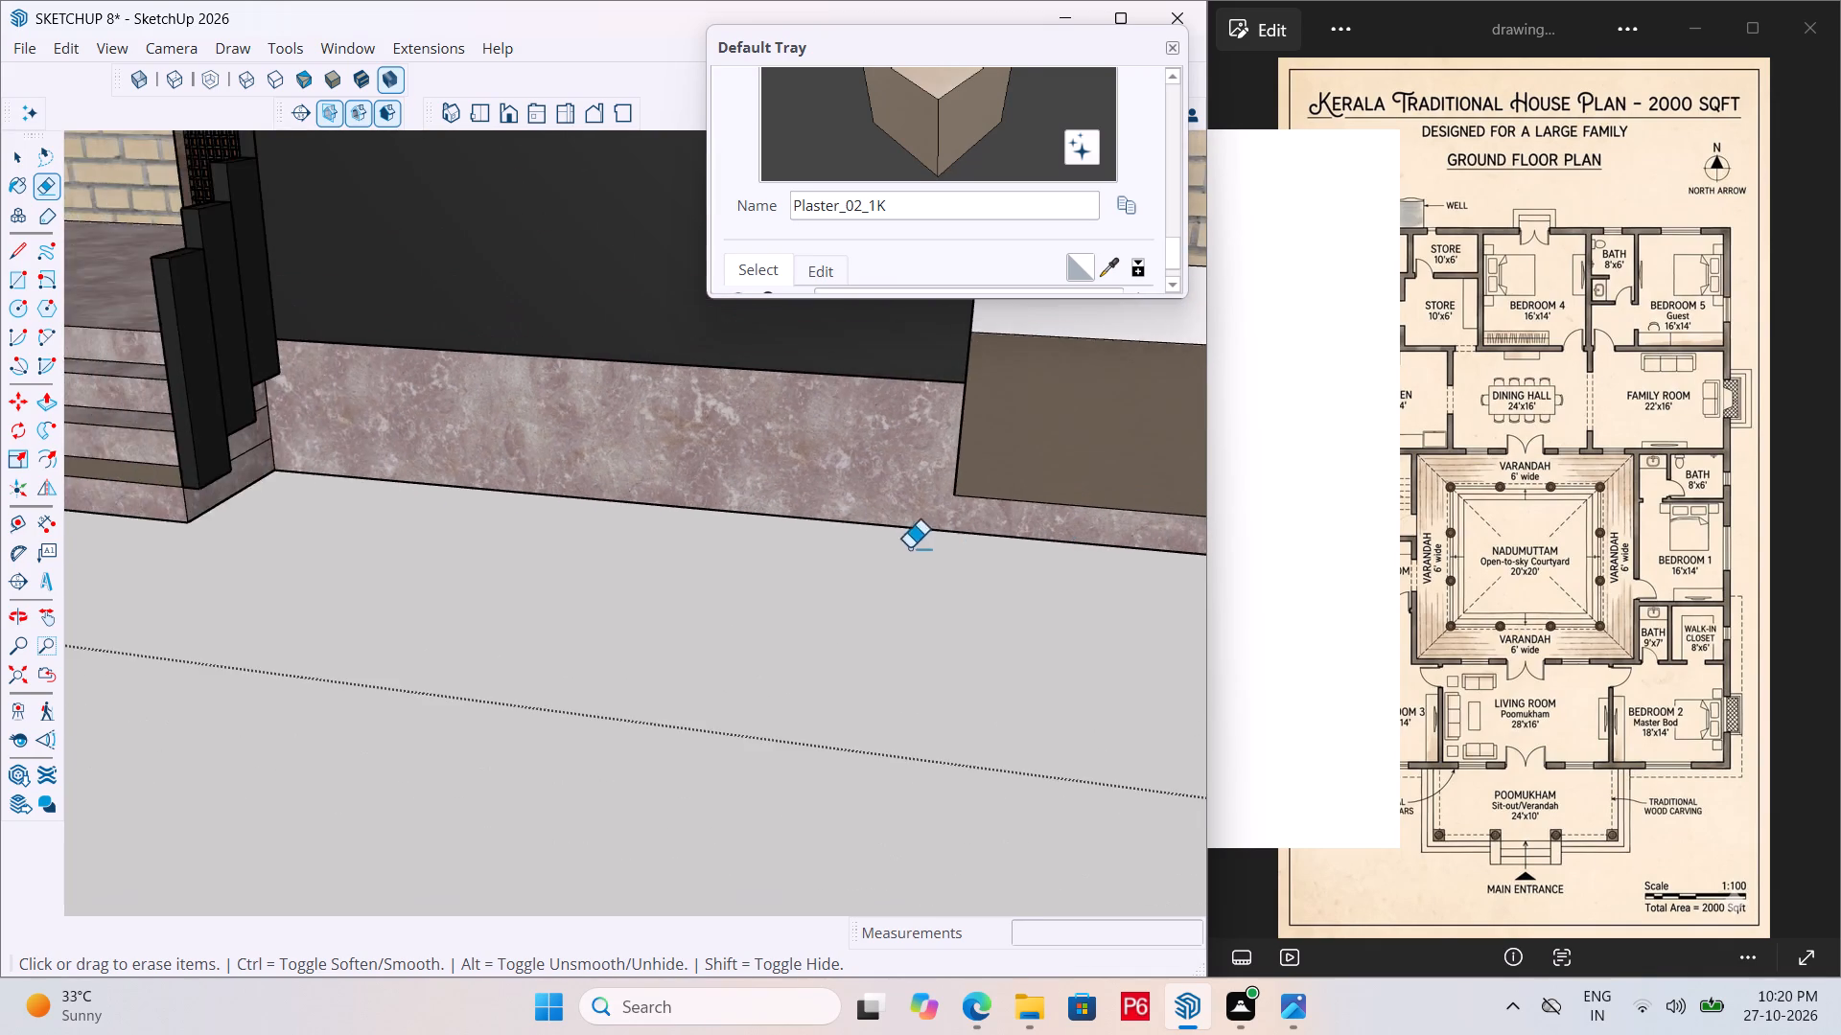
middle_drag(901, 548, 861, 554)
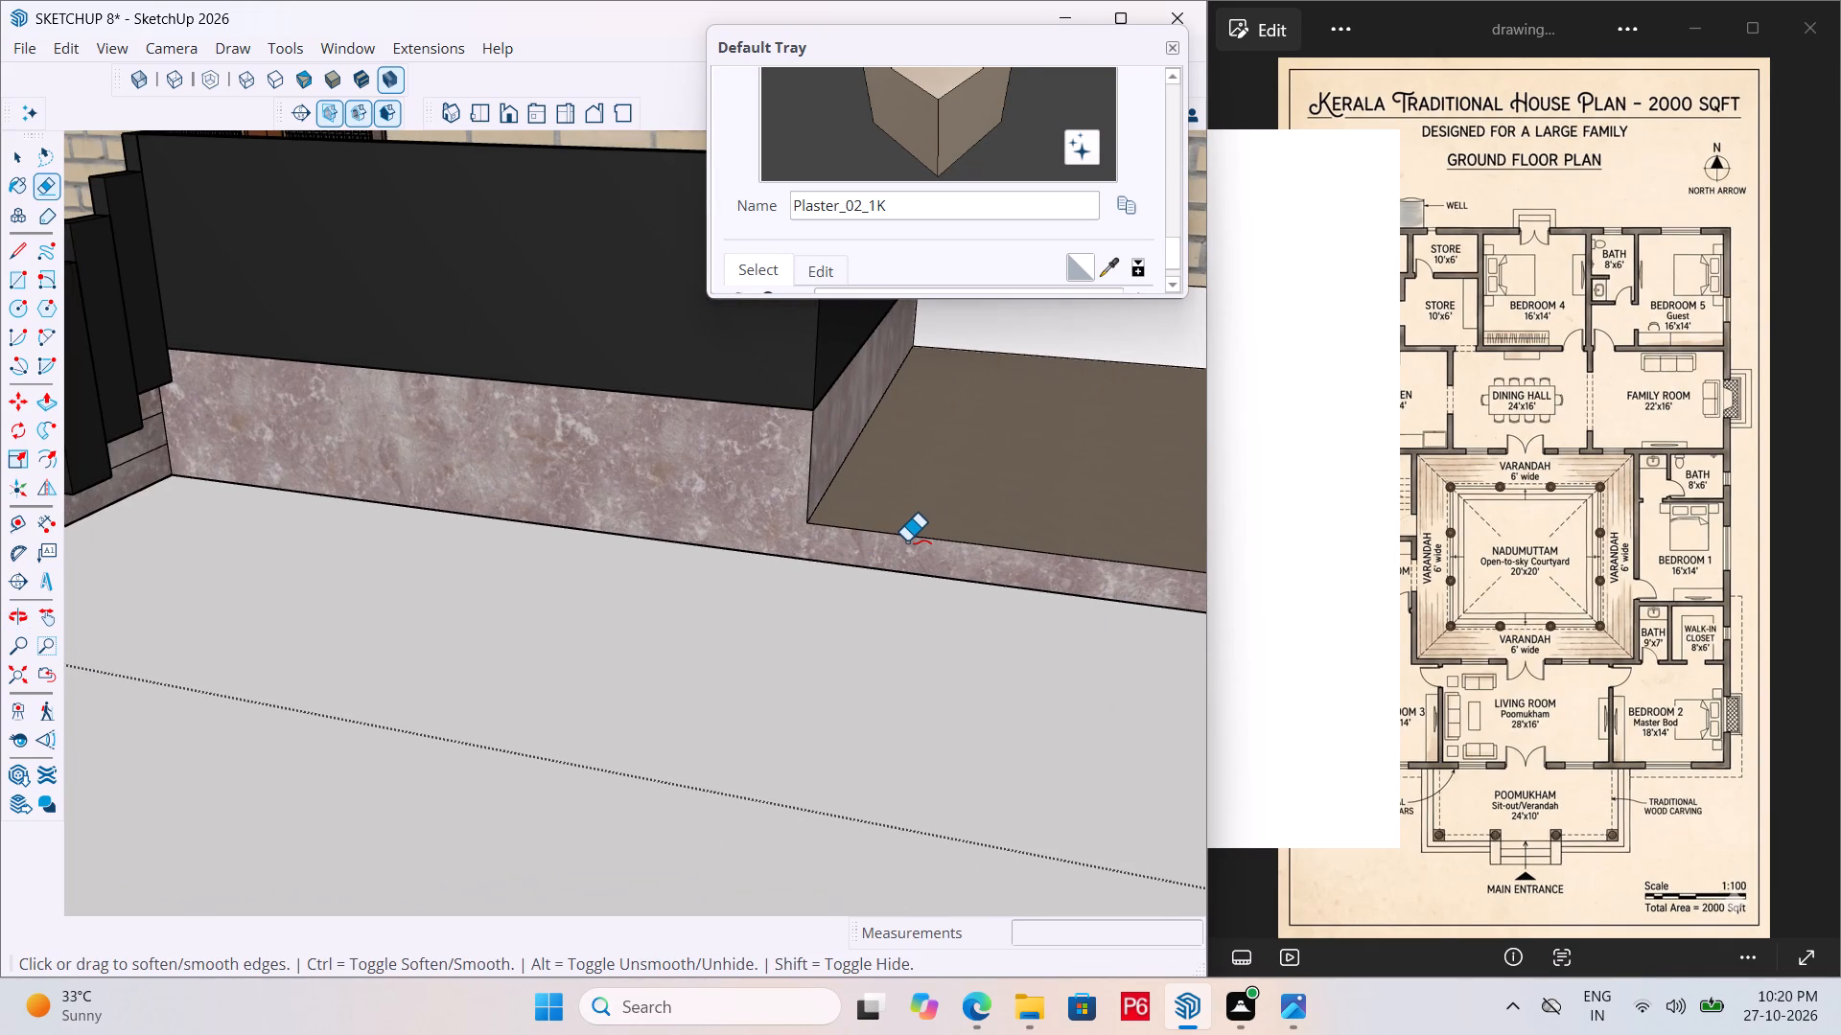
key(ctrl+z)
Erase the three riser seam lines on the base wall at the entrance's right side.
scroll(434, 485, up, 4)
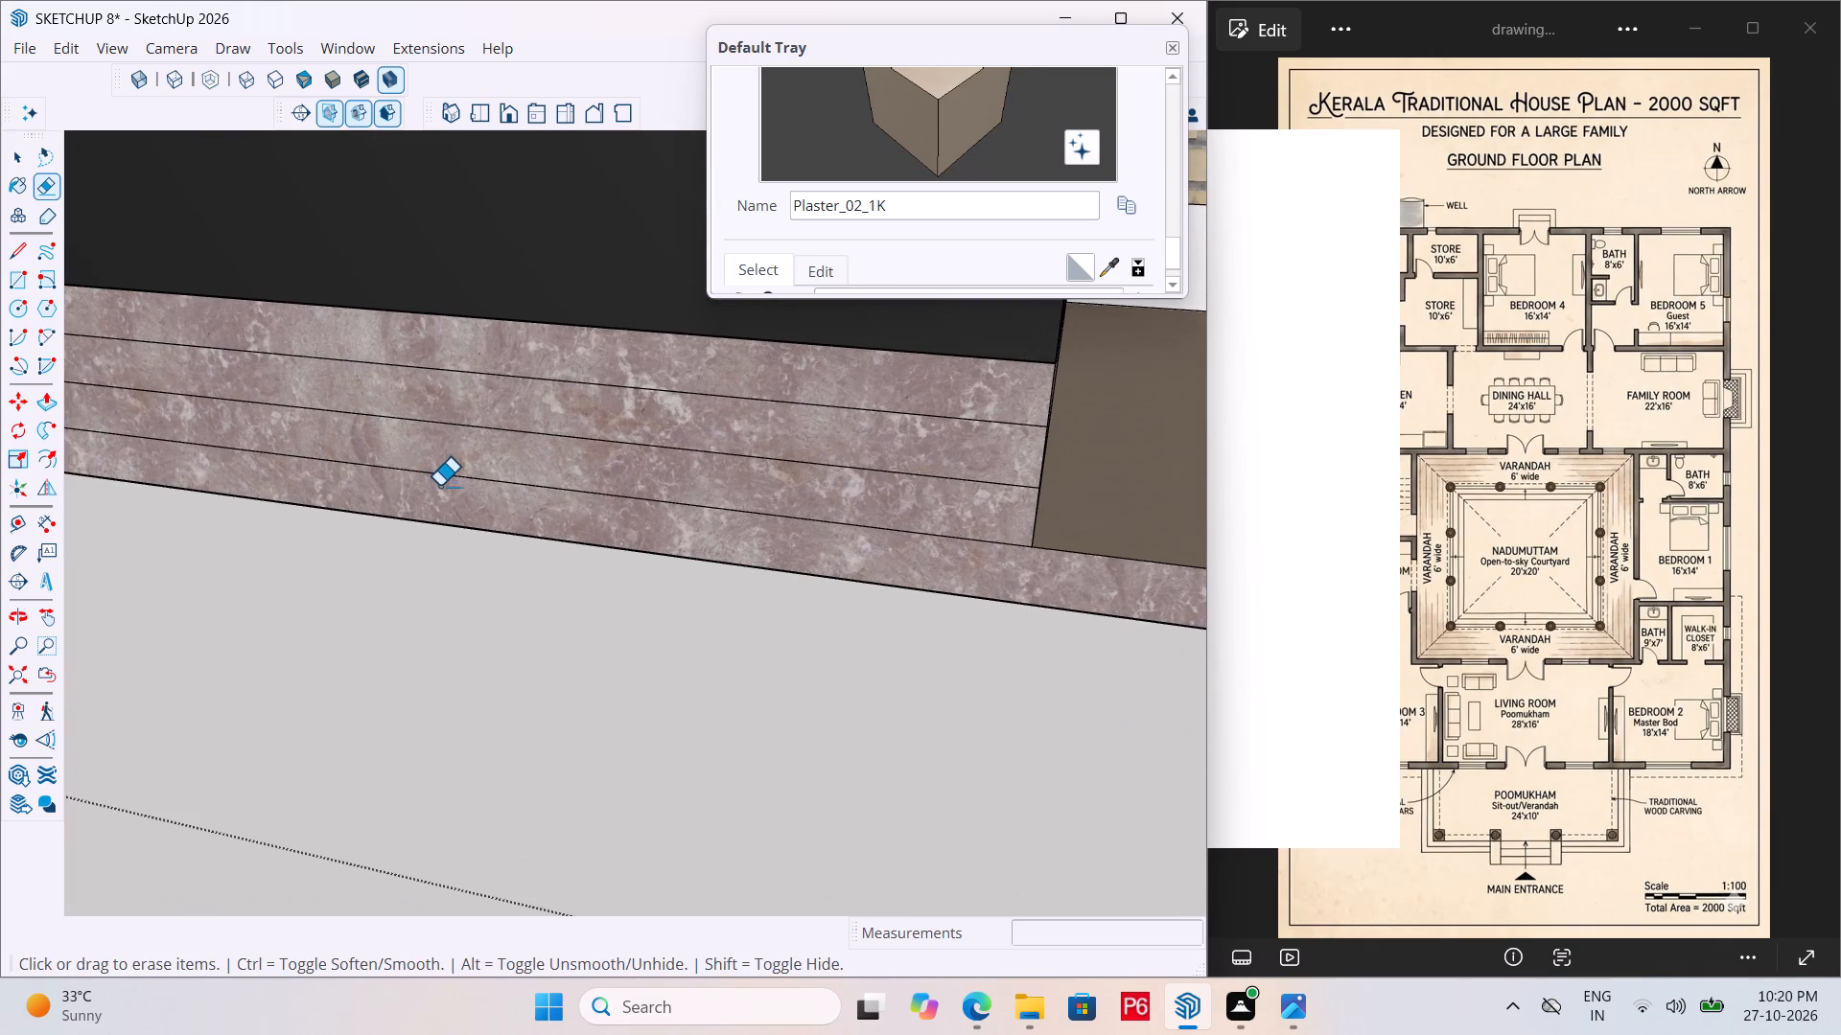
drag(443, 488, 516, 358)
double_click(518, 350)
scroll(813, 454, down, 6)
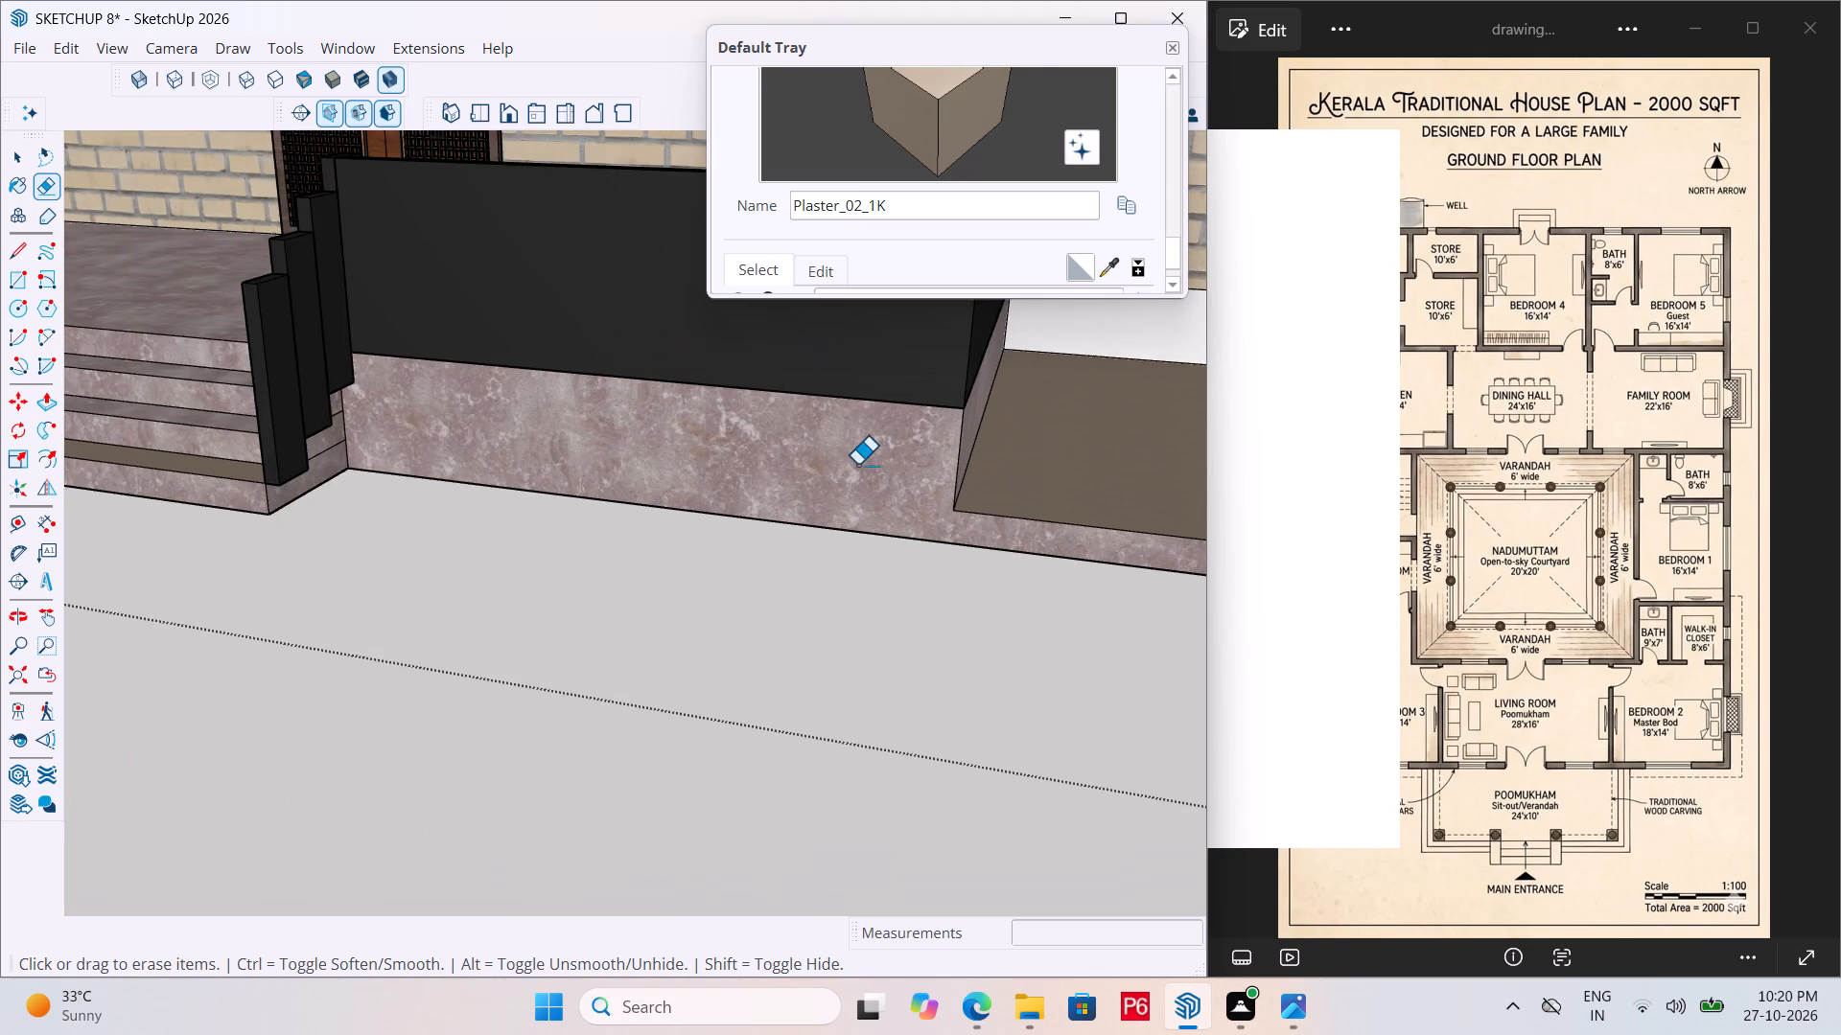
Erase the horizontal seam lines on the right flank of the central entrance steps.
middle_drag(493, 486, 388, 494)
scroll(970, 576, down, 5)
scroll(371, 611, up, 8)
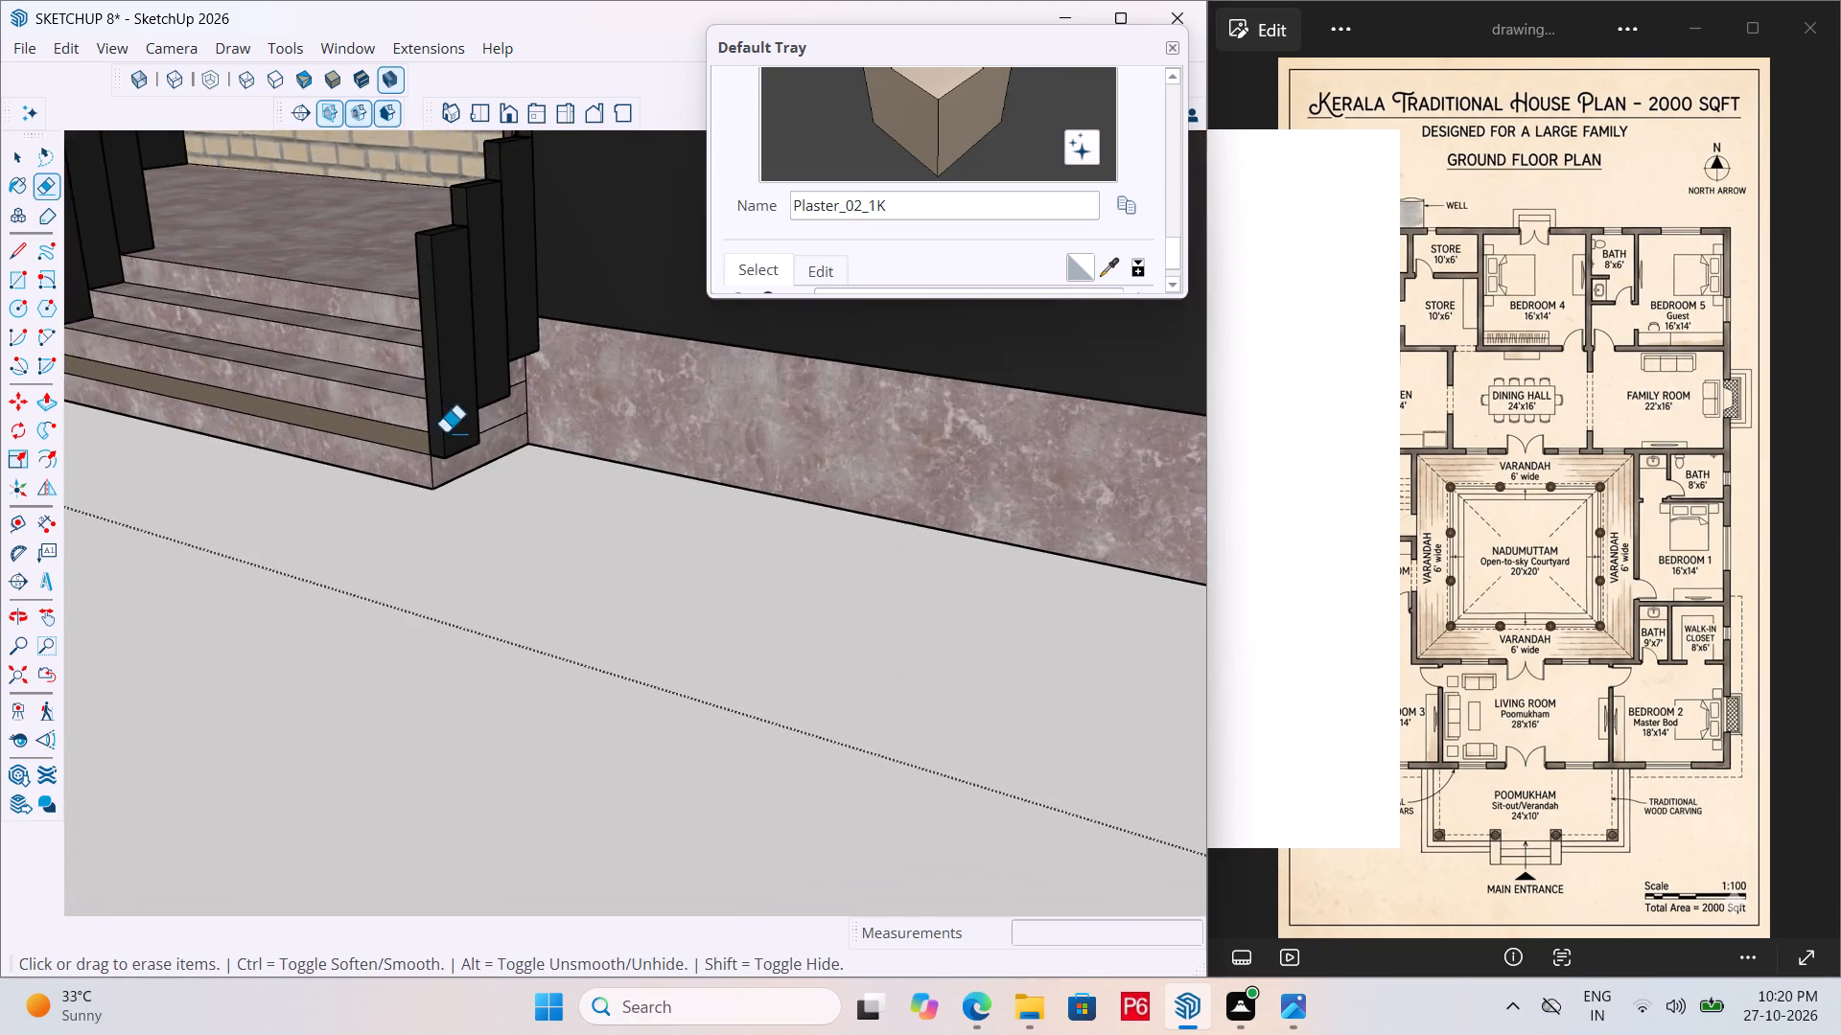
scroll(445, 433, up, 12)
middle_drag(541, 400, 340, 383)
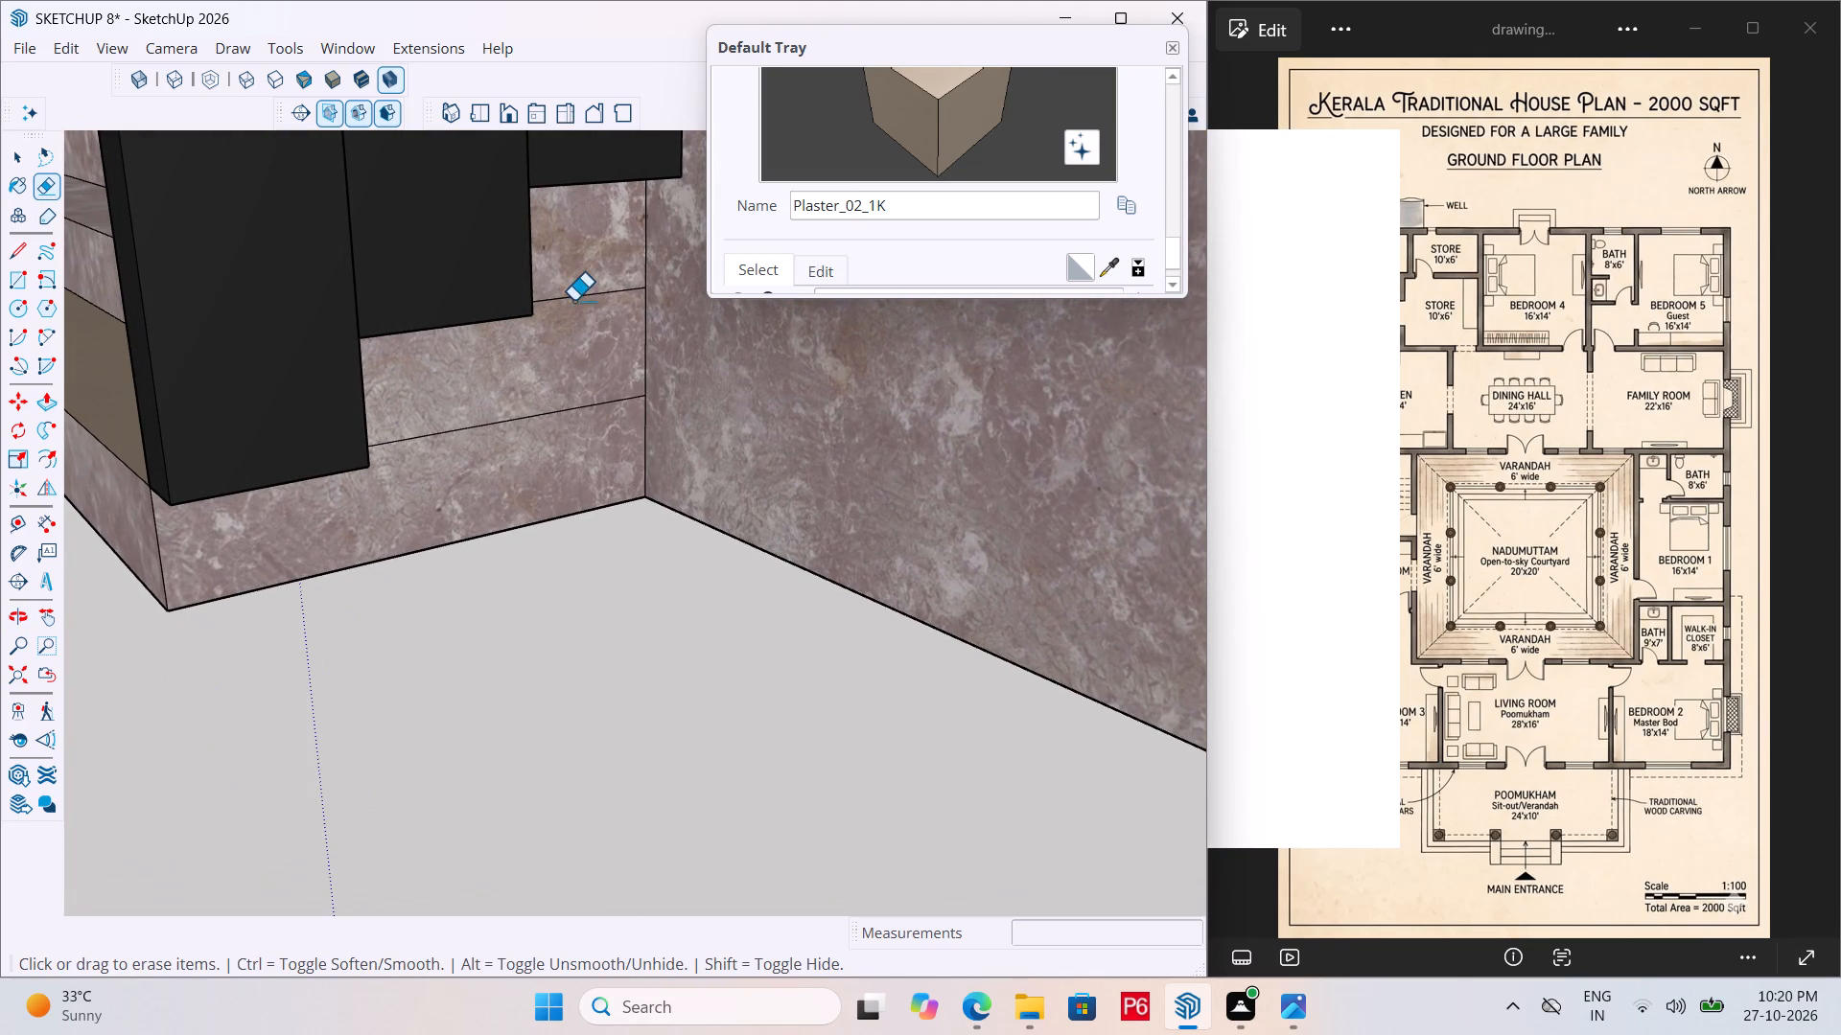
drag(580, 294, 536, 428)
Save the model.
scroll(528, 445, down, 5)
key(ctrl+s)
key(ctrl+s)
key(ctrl+s)
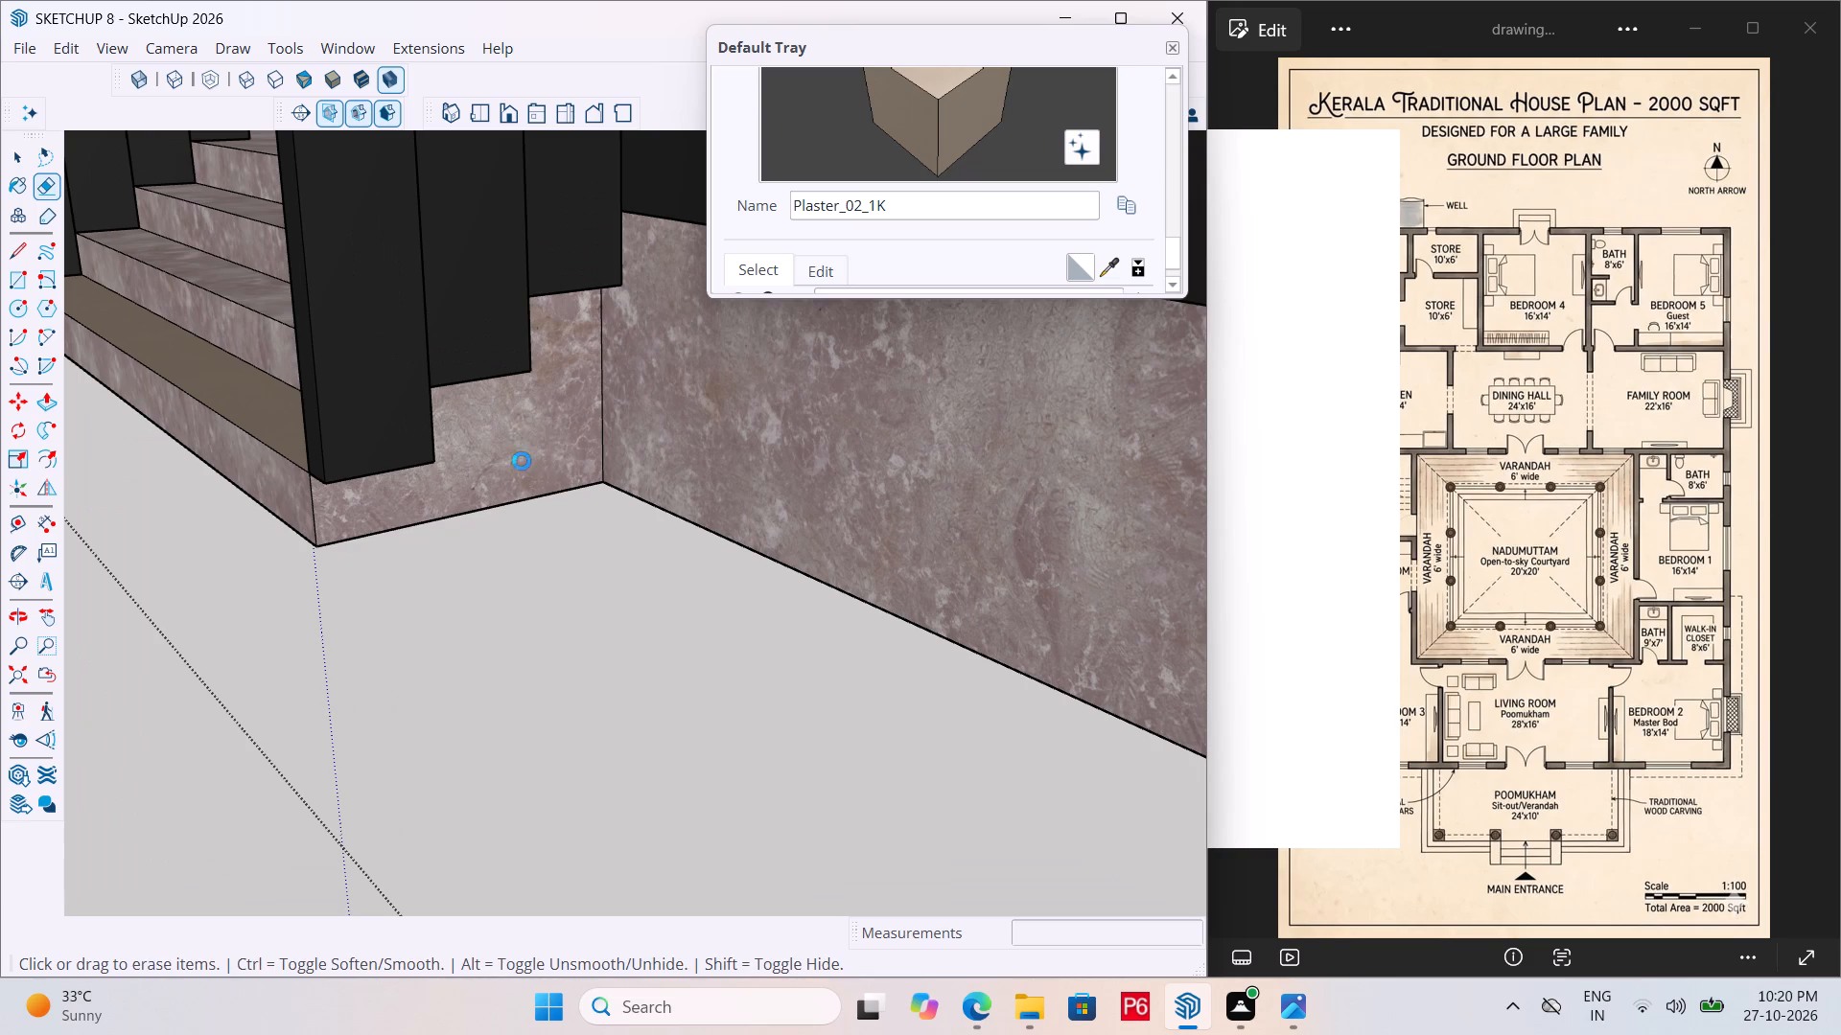
key(ctrl+s)
key(ctrl+s)
key(ctrl+s)
key(ctrl+s)
key(ctrl+s)
key(ctrl+s)
Sample Marble_06_1K from the entrance steps and paint the brown bottom tread with it.
scroll(511, 463, down, 8)
scroll(457, 521, down, 12)
middle_drag(404, 557, 567, 754)
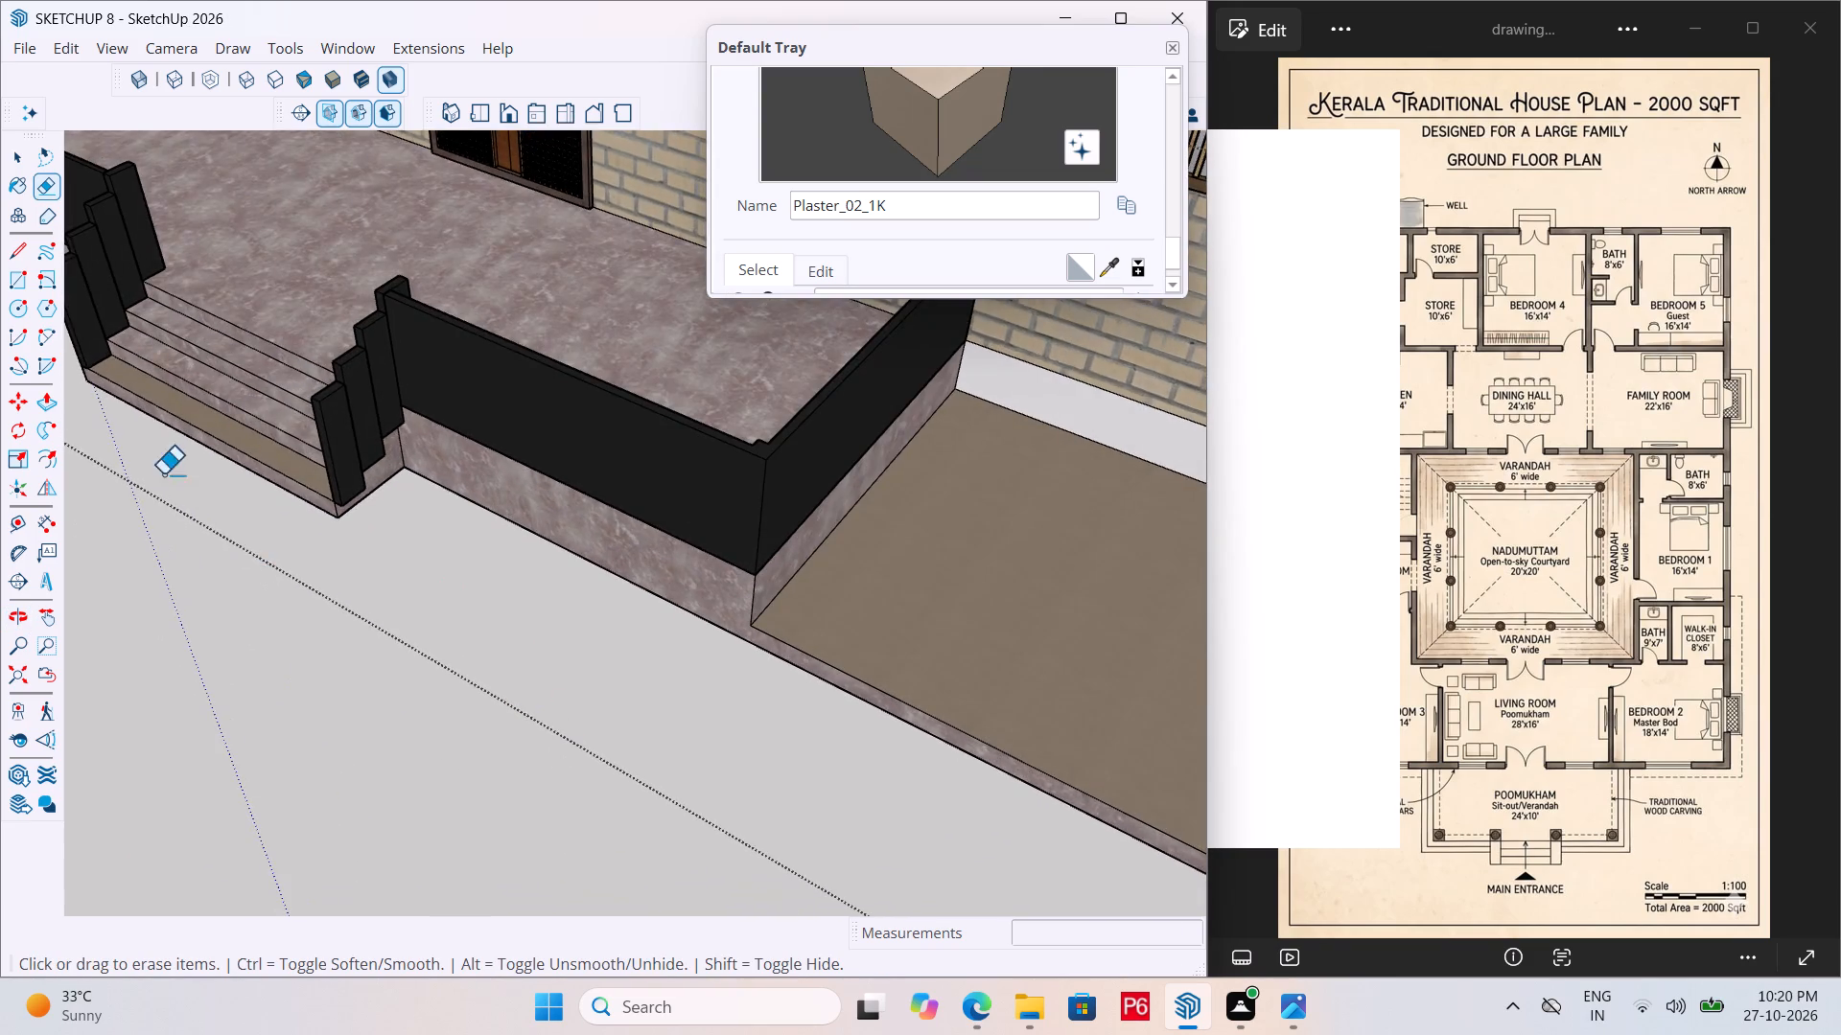
scroll(143, 439, up, 12)
key(space)
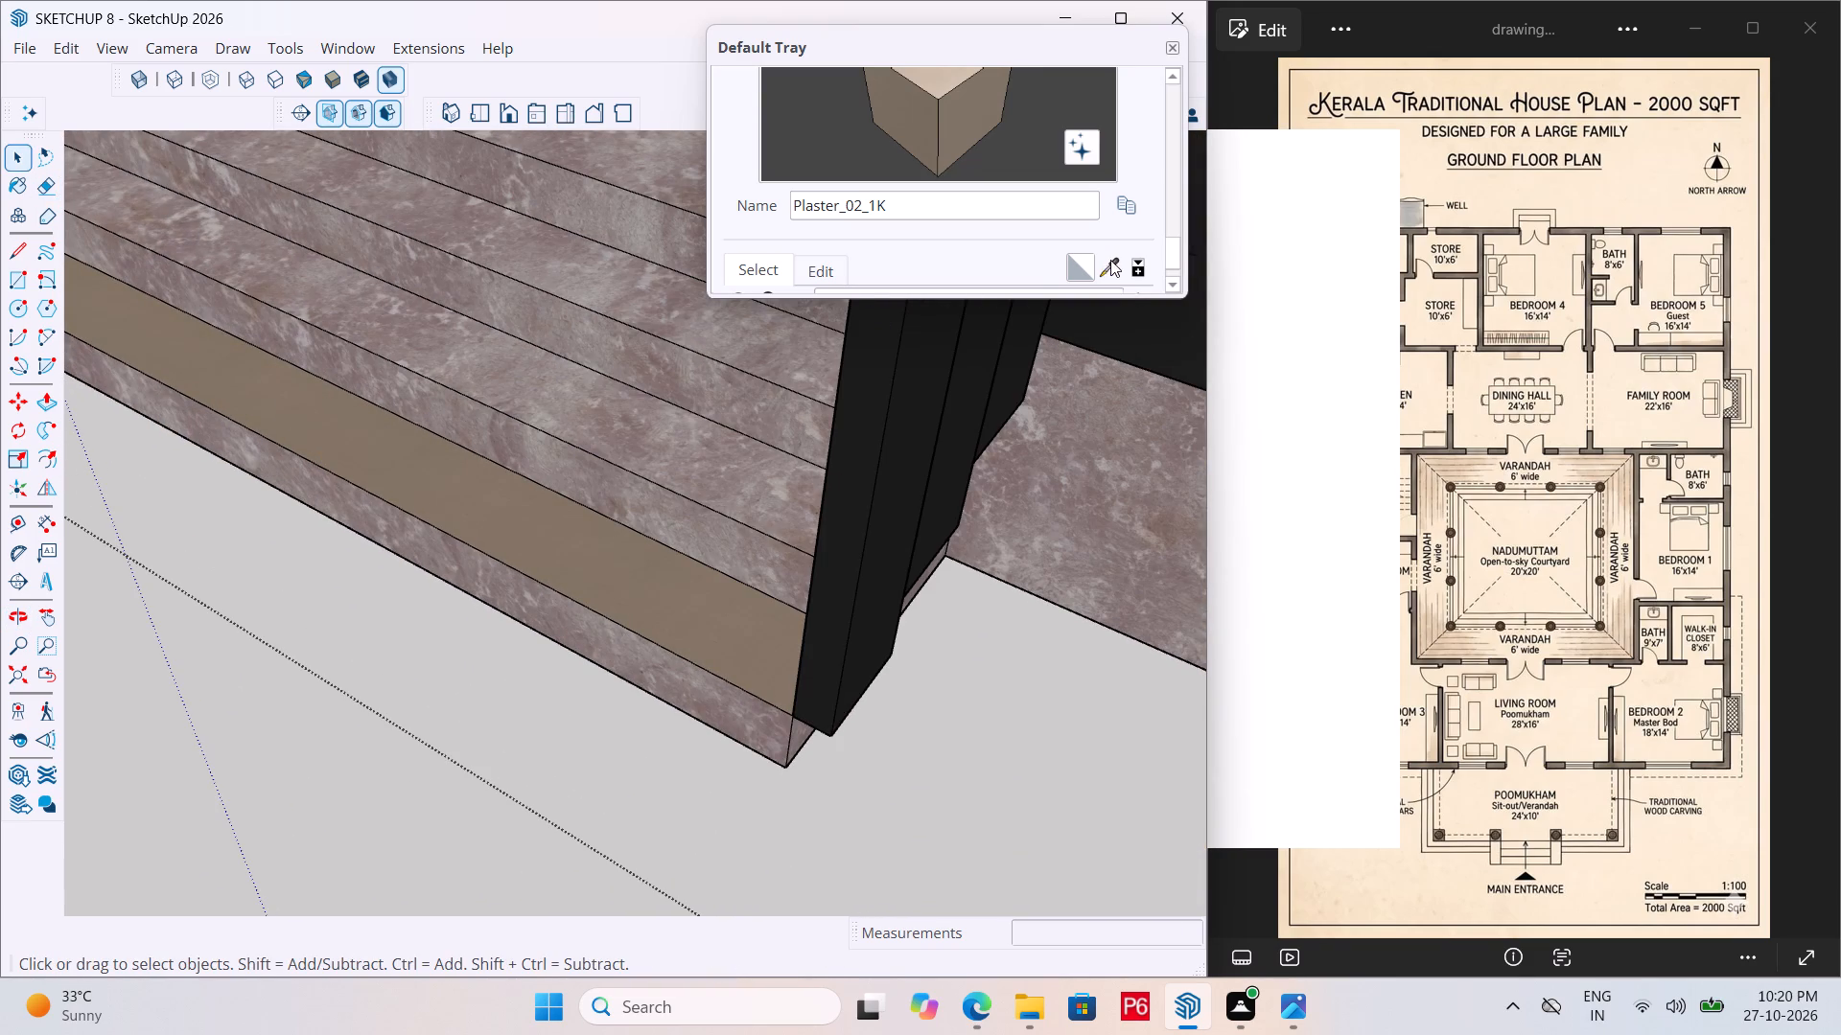
click(1110, 264)
click(656, 503)
click(616, 541)
Save the model with the repainted entrance steps.
scroll(628, 520, down, 4)
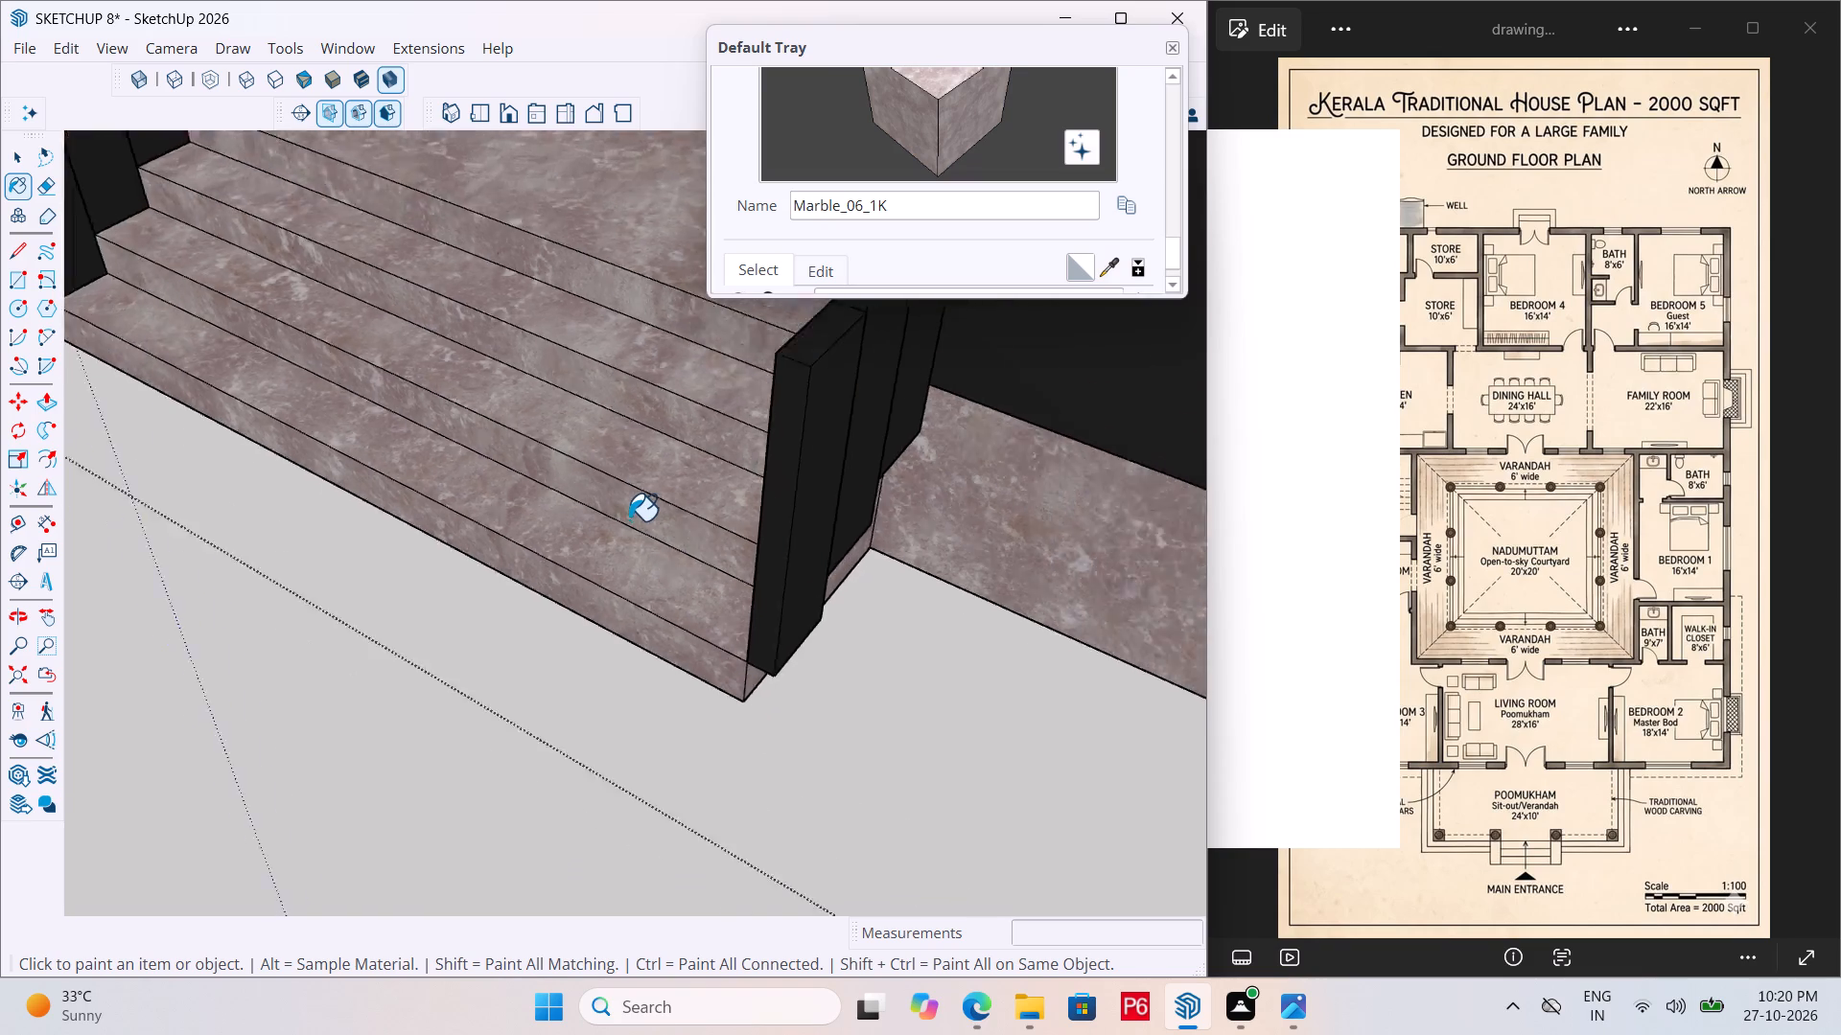
scroll(628, 520, down, 19)
middle_drag(651, 586, 621, 536)
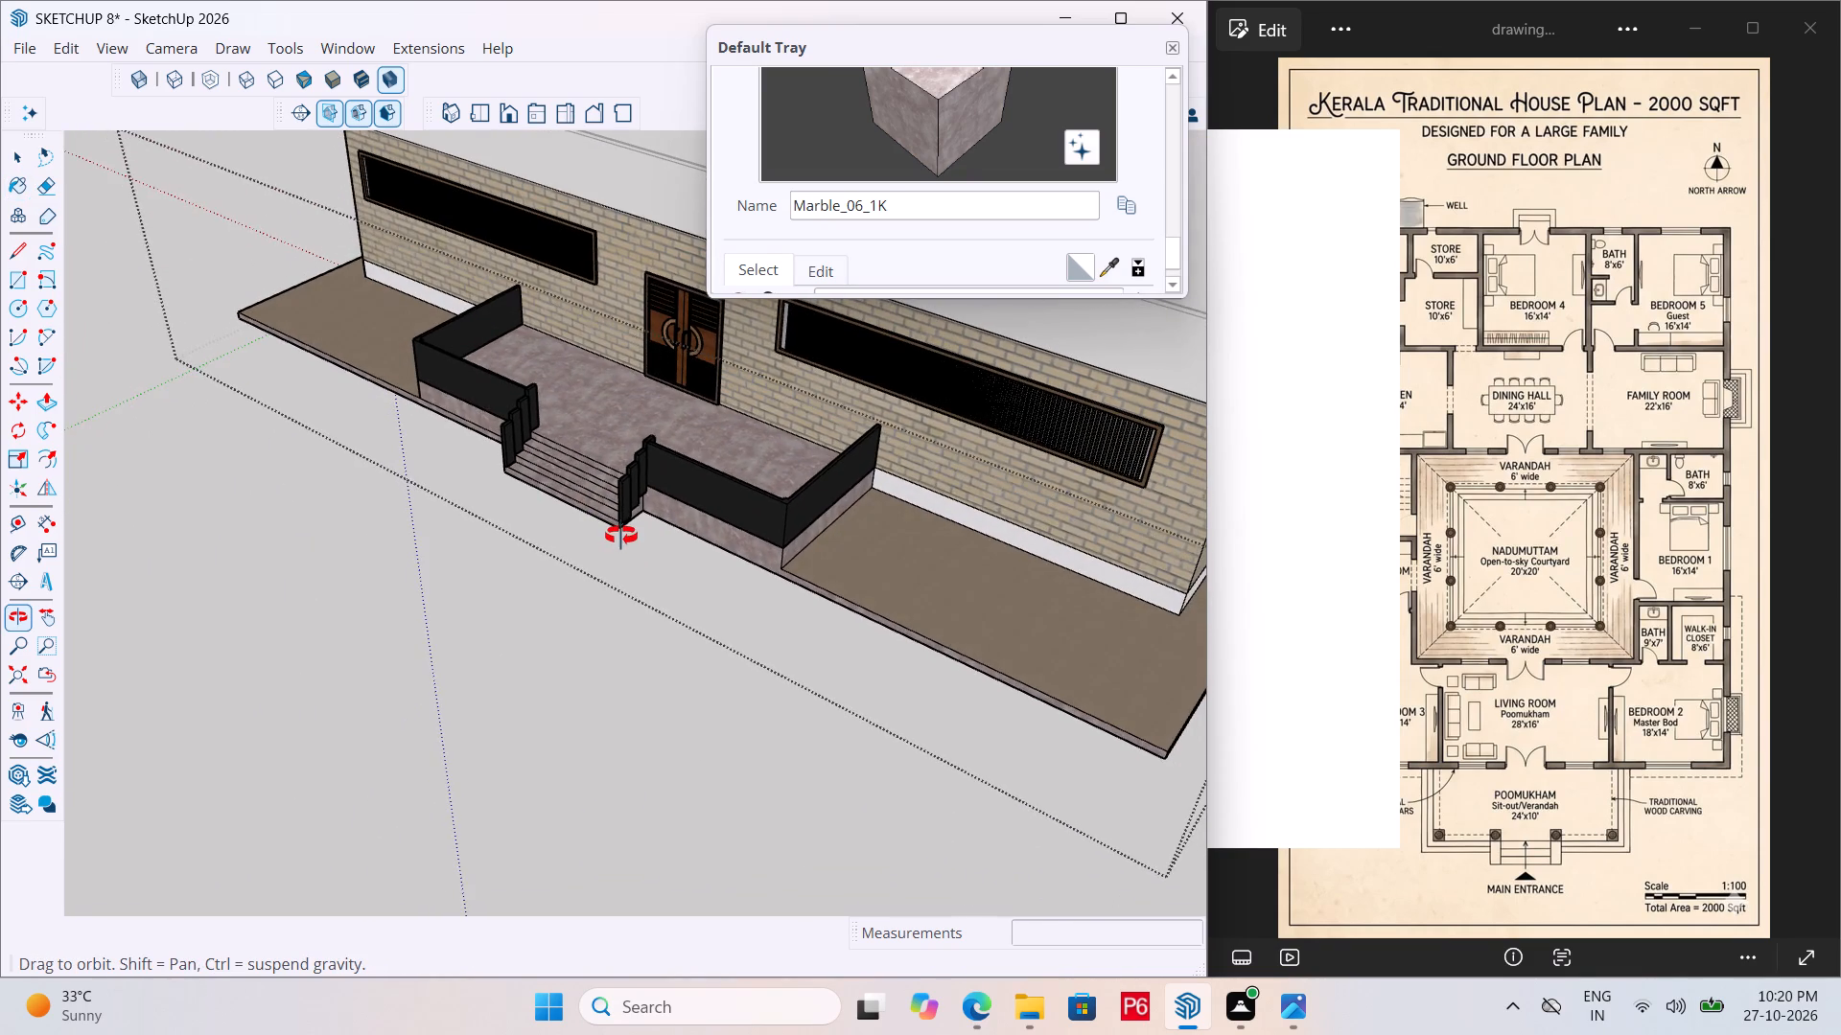
middle_drag(621, 536, 641, 505)
ctrl+scroll(789, 513, up, 11)
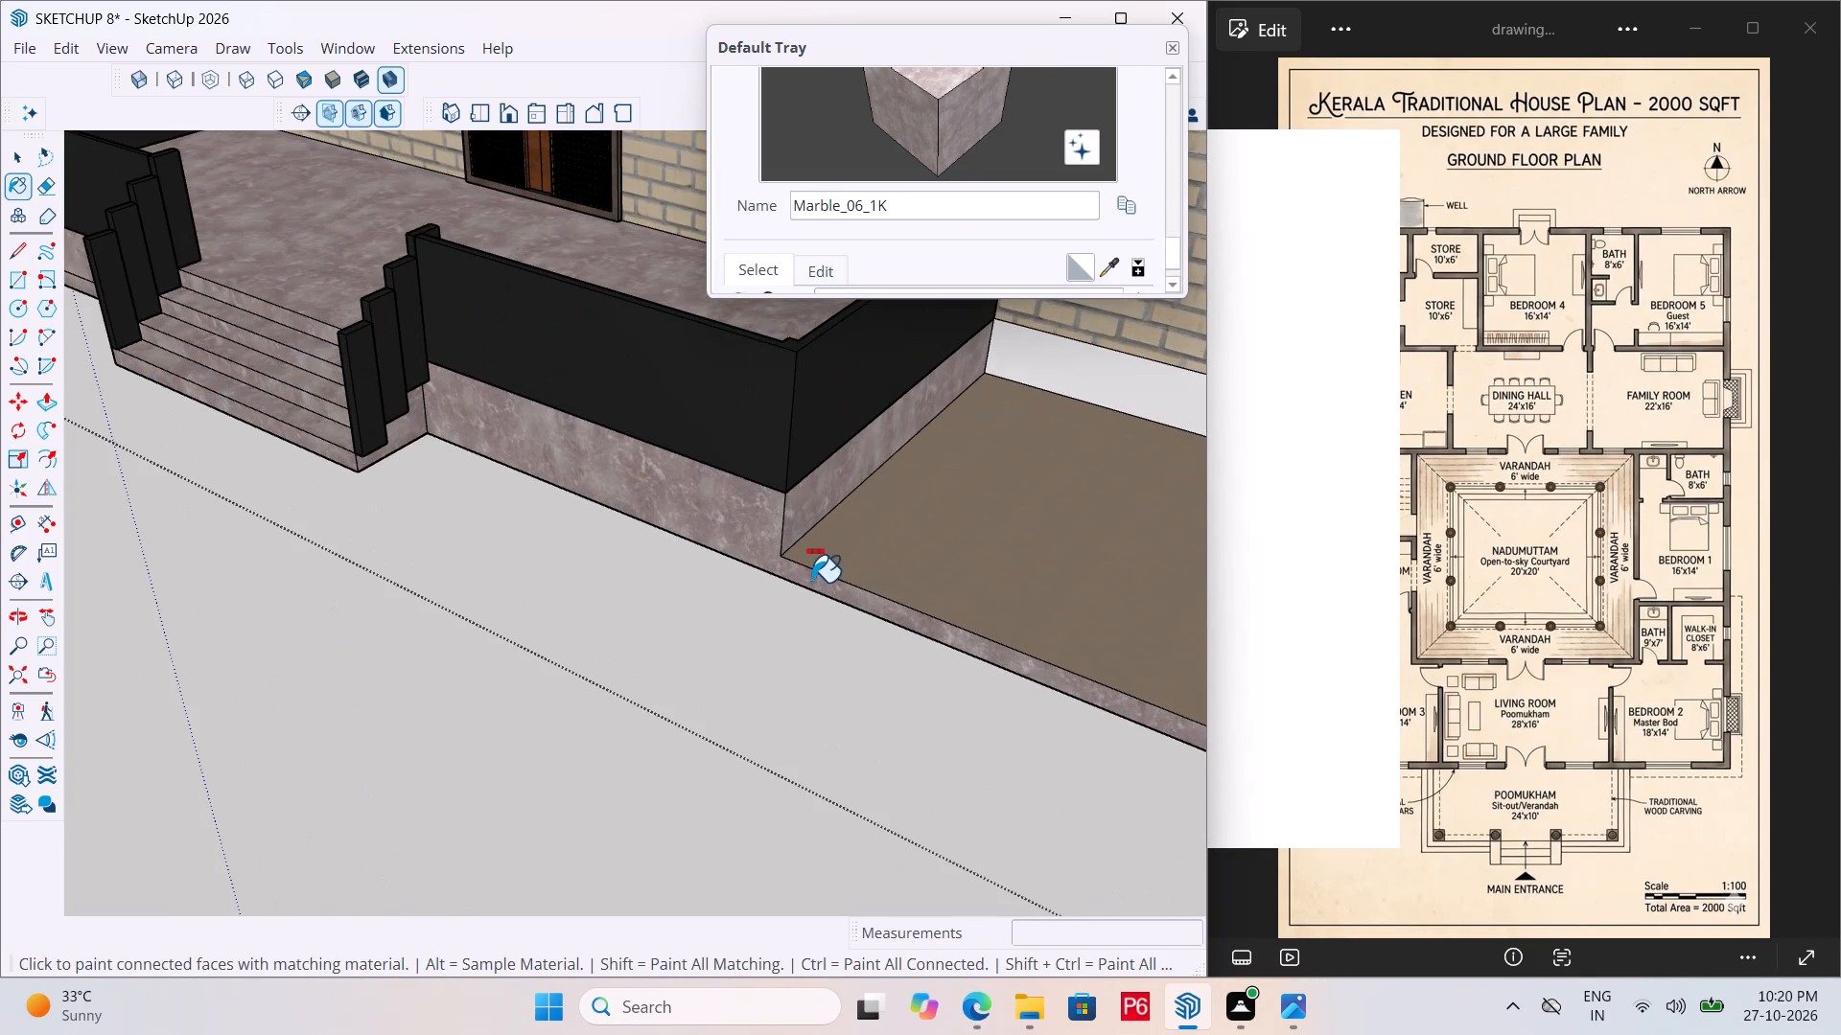
key(ctrl+s)
key(ctrl+s)
key(ctrl+s)
Draw a 6" vertical line at the porch's right corner, separating the marble base wall from the plinth edge.
ctrl+scroll(782, 599, up, 17)
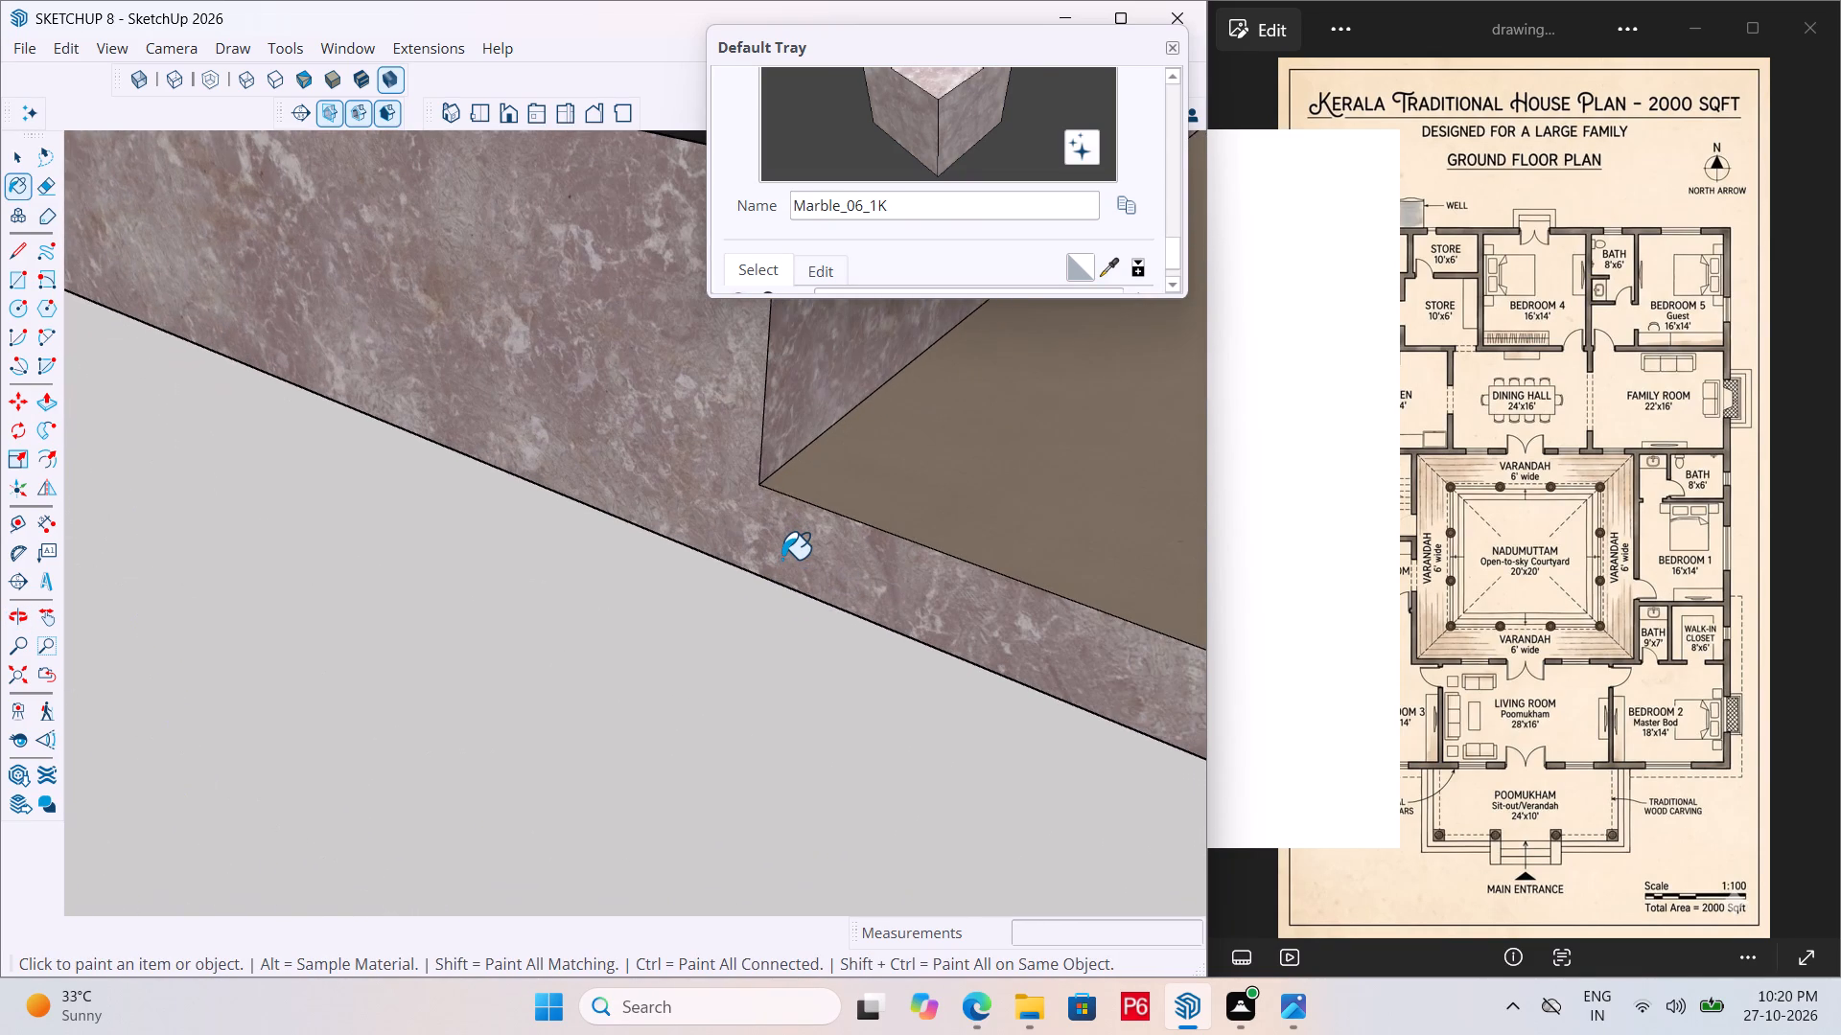
key(l)
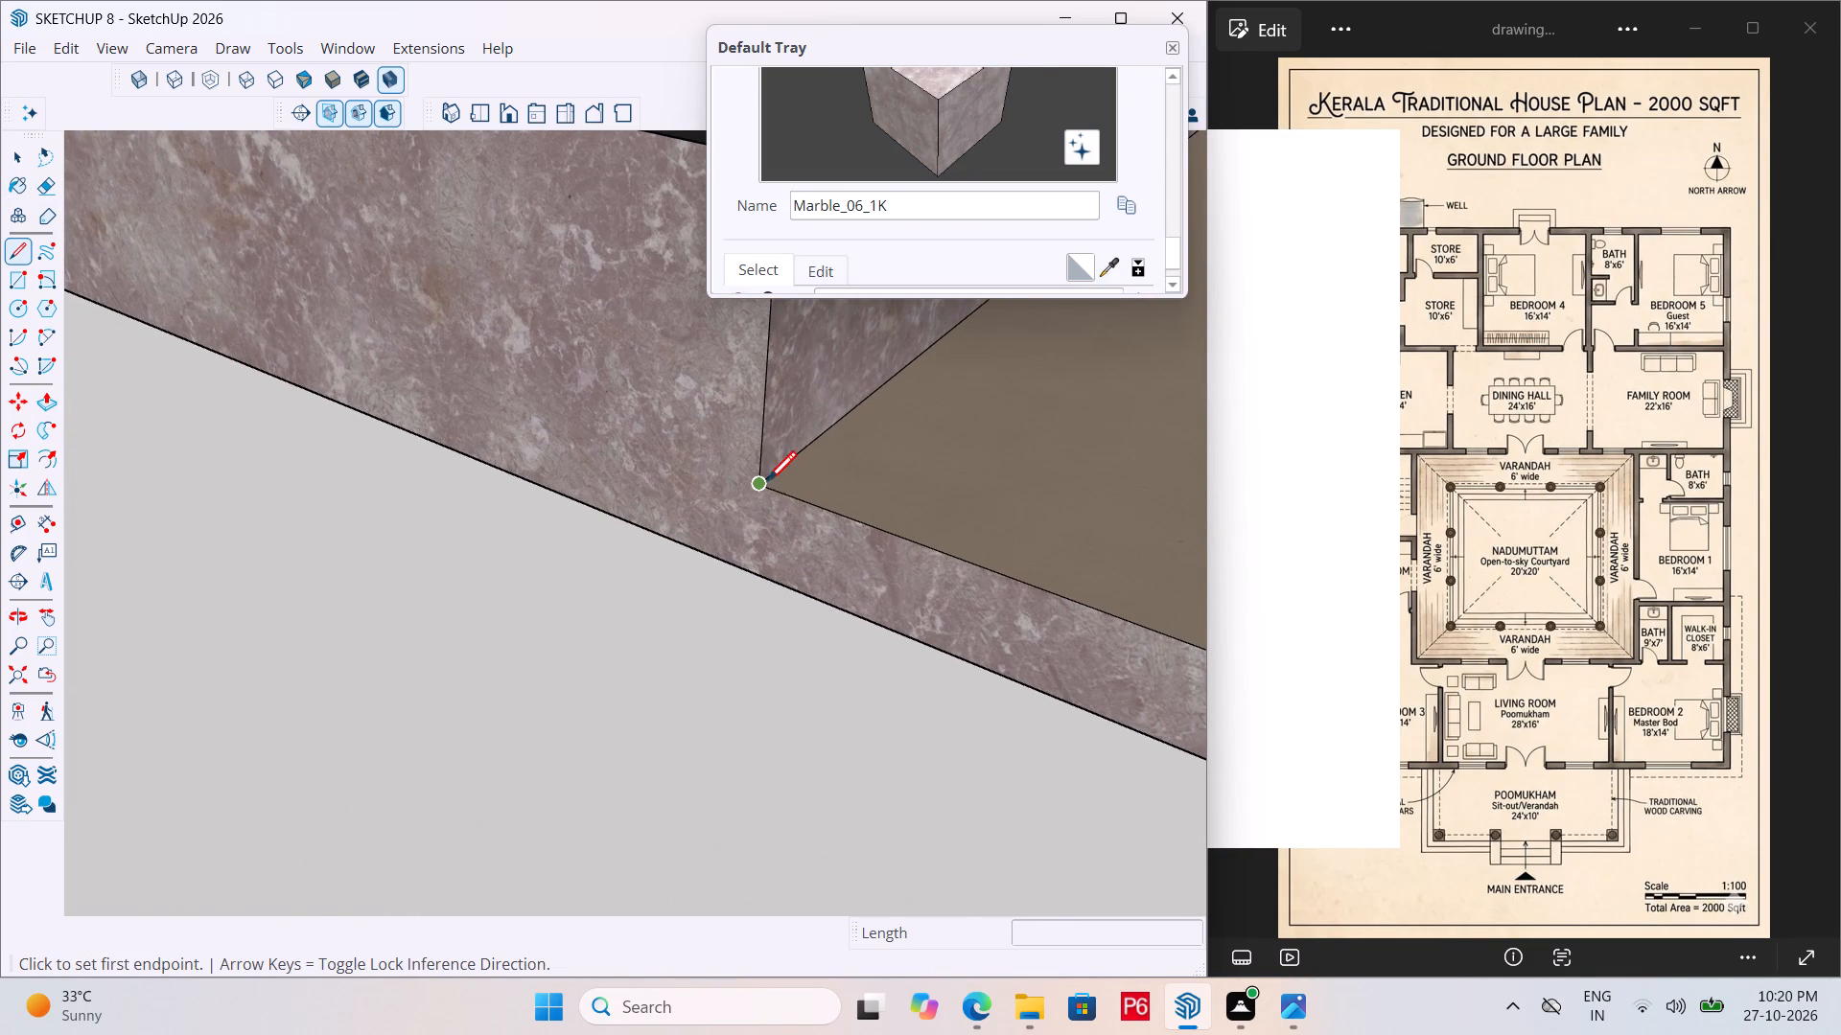
click(764, 479)
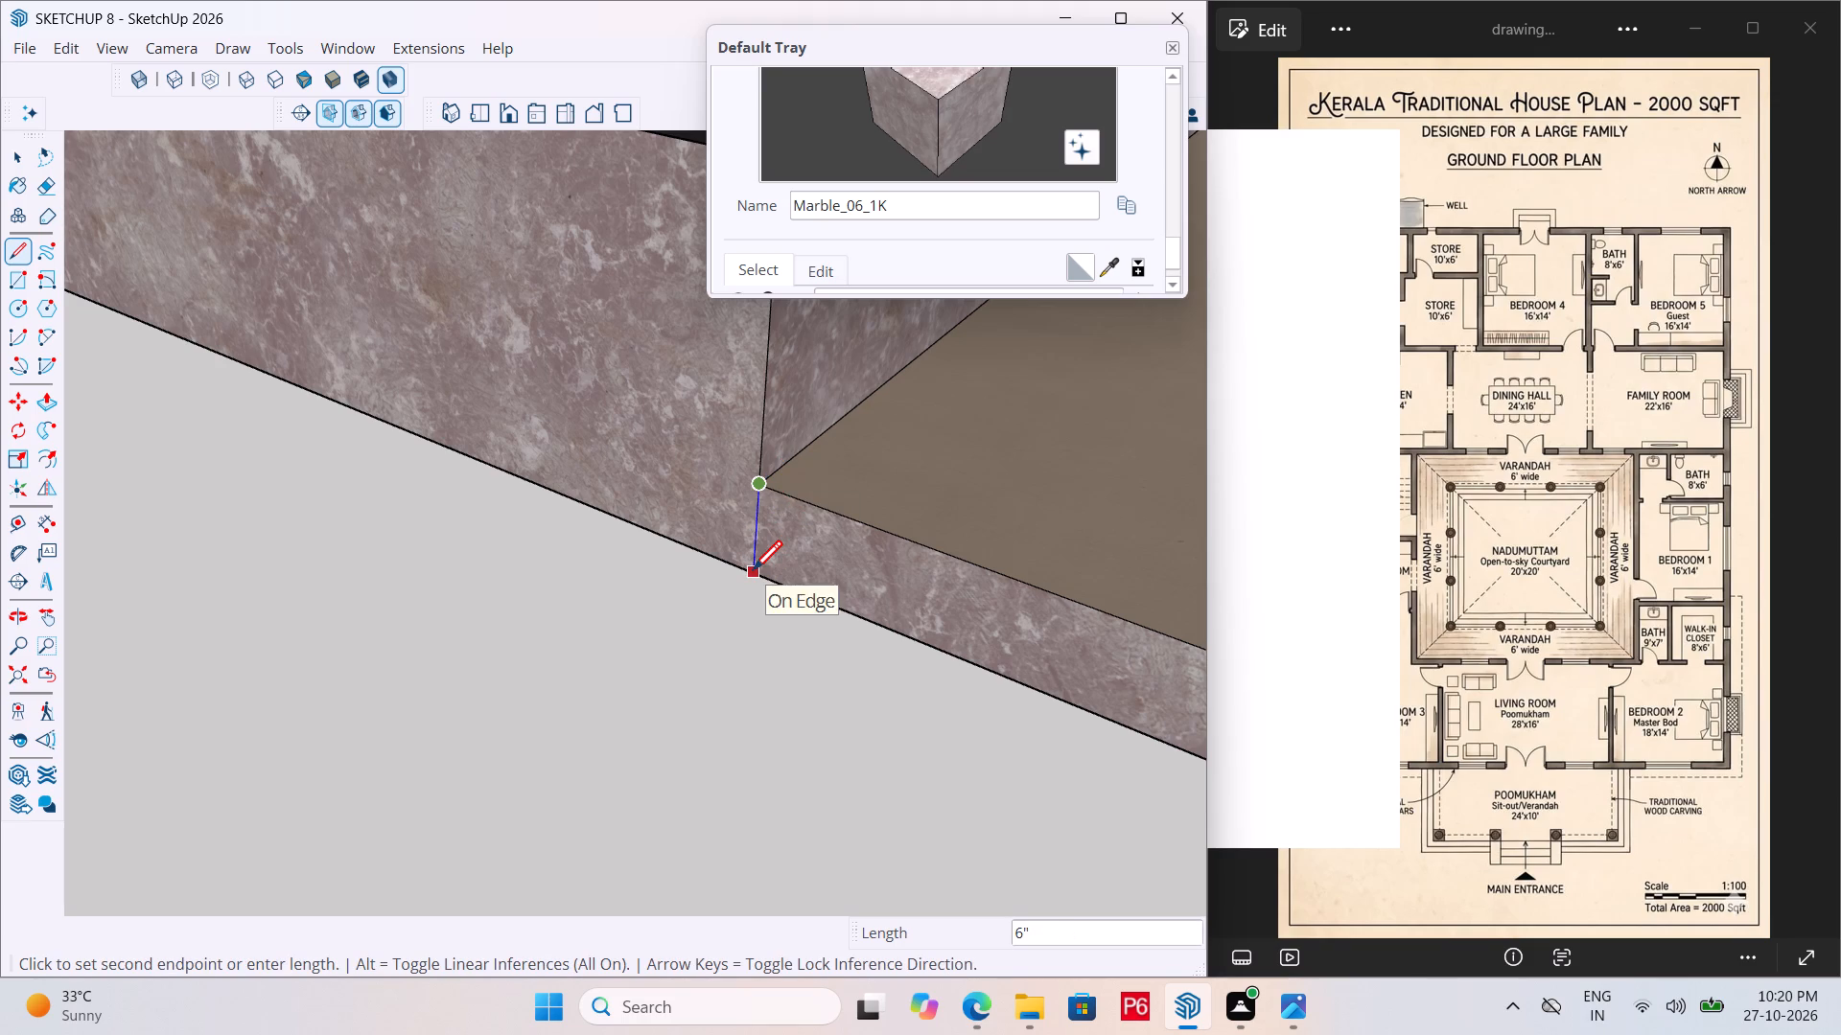
click(753, 573)
key(p)
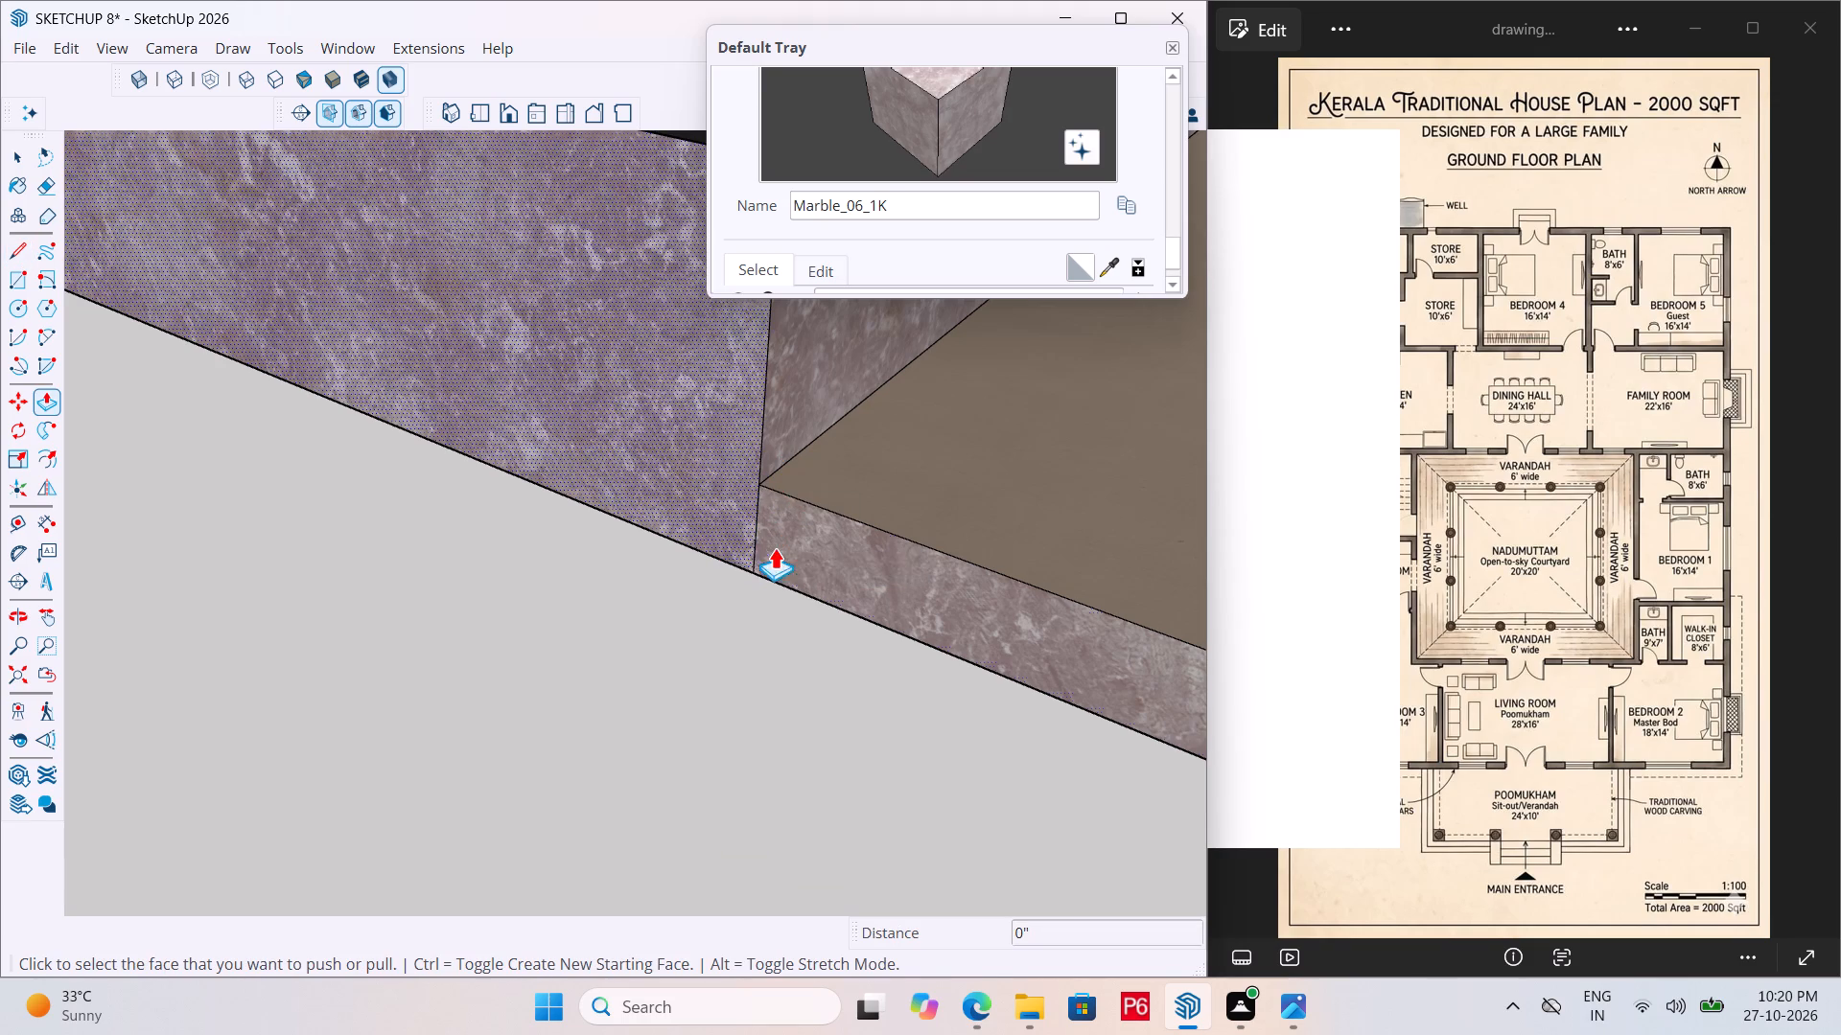
Sample Plaster_02_1K from the plinth top and paint the front plinth edge on the porch's right side with it.
click(1109, 260)
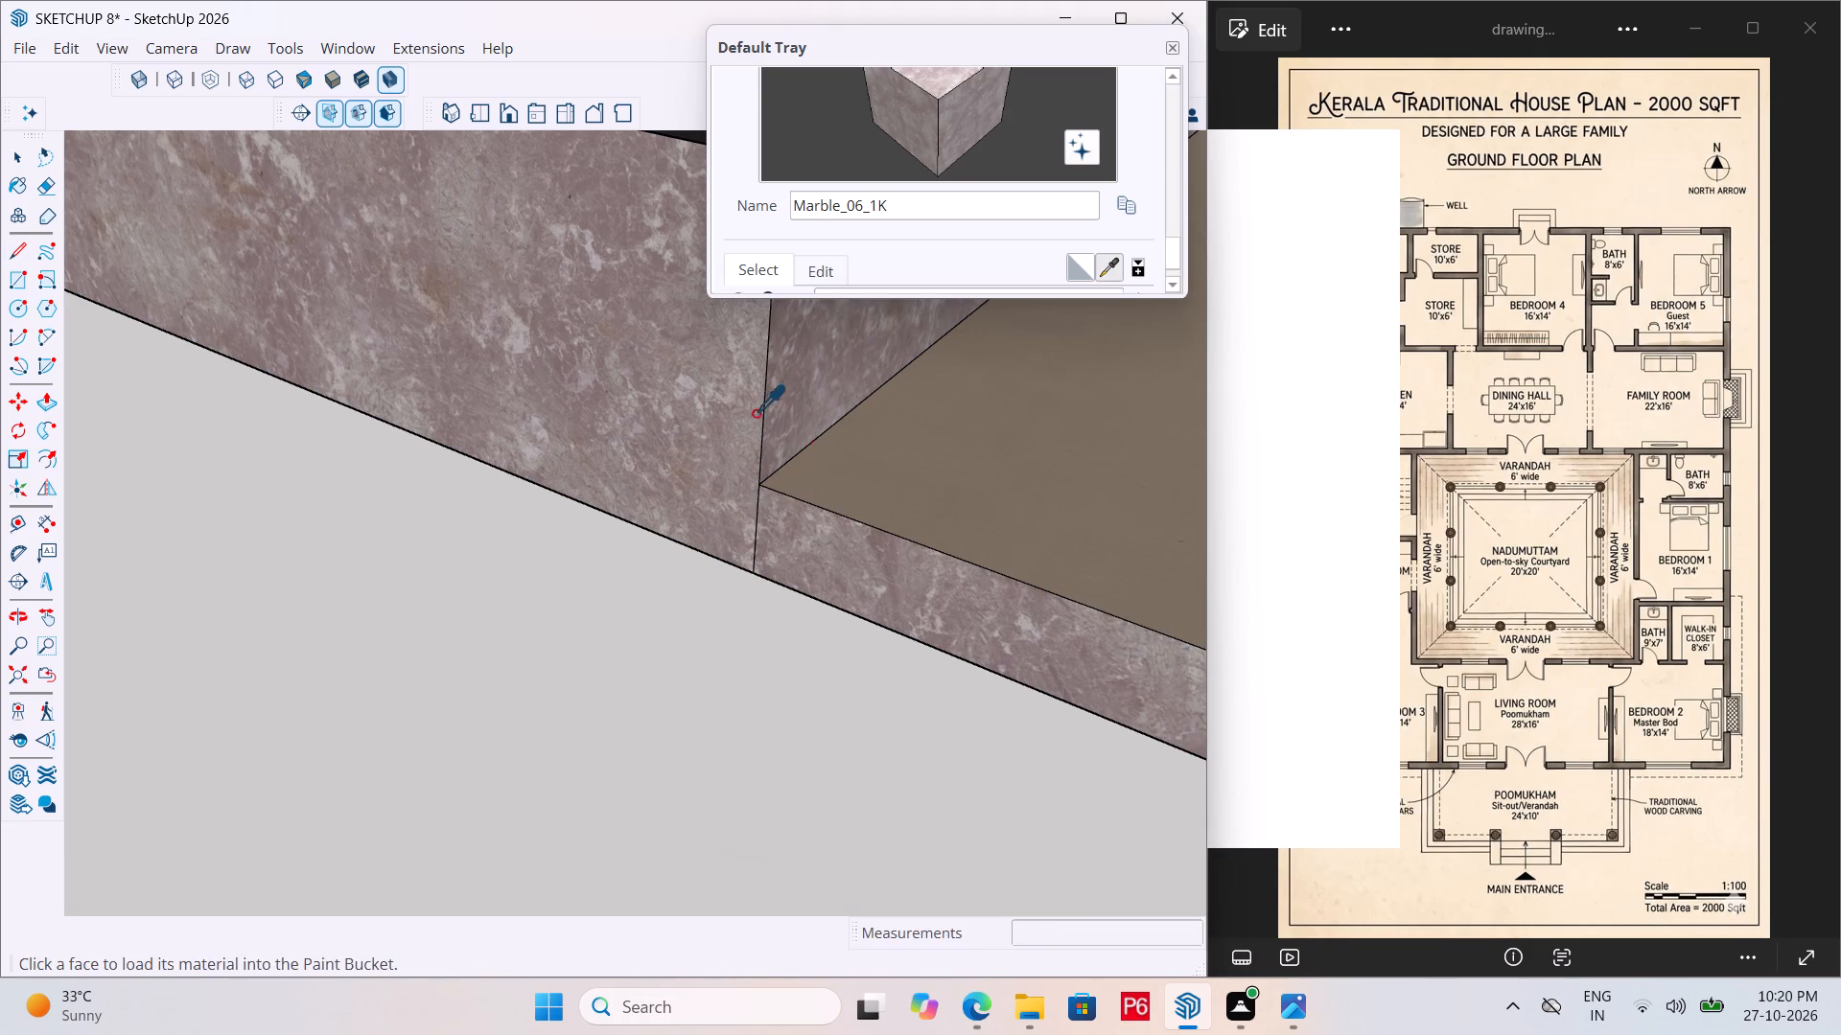
click(871, 471)
click(801, 540)
Paint the front plinth edge on the entrance's left side, up to the central steps, with Plaster_02_1K.
scroll(765, 496, down, 14)
scroll(800, 568, down, 8)
scroll(801, 571, up, 1)
scroll(904, 639, down, 5)
scroll(170, 388, up, 12)
scroll(351, 402, down, 5)
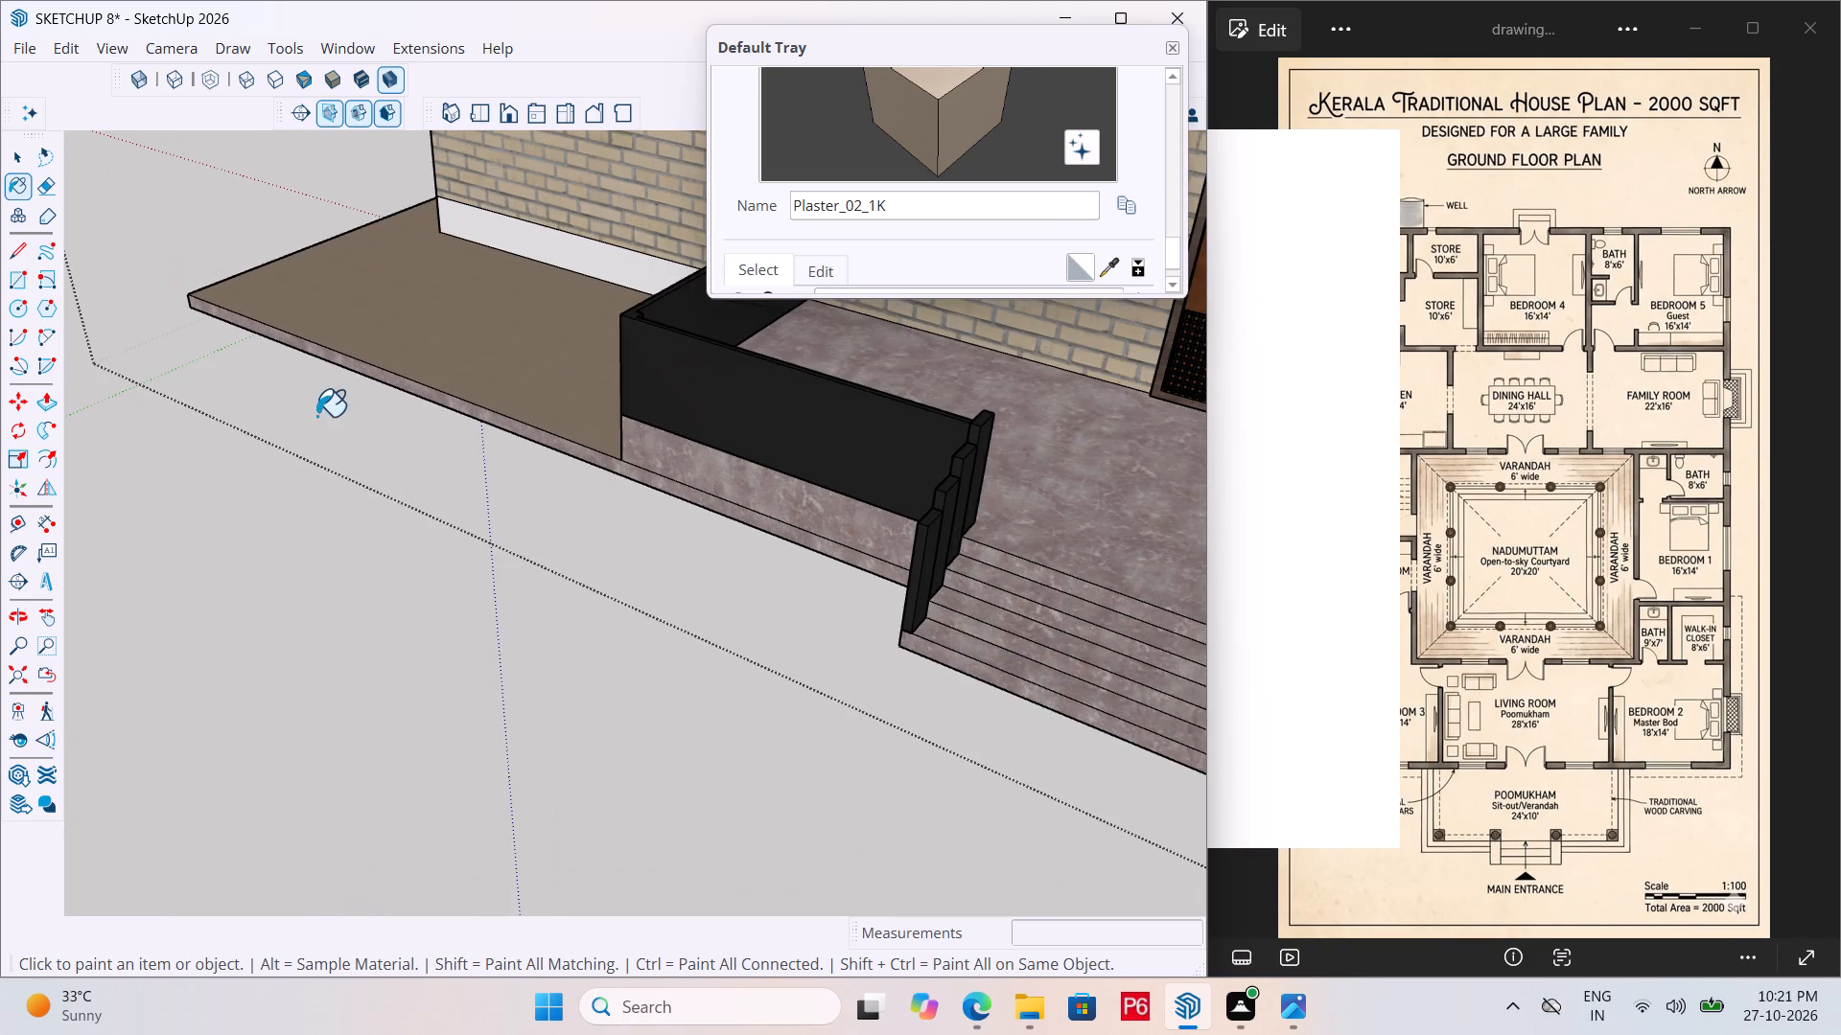
middle_drag(684, 586, 928, 608)
scroll(1070, 511, up, 5)
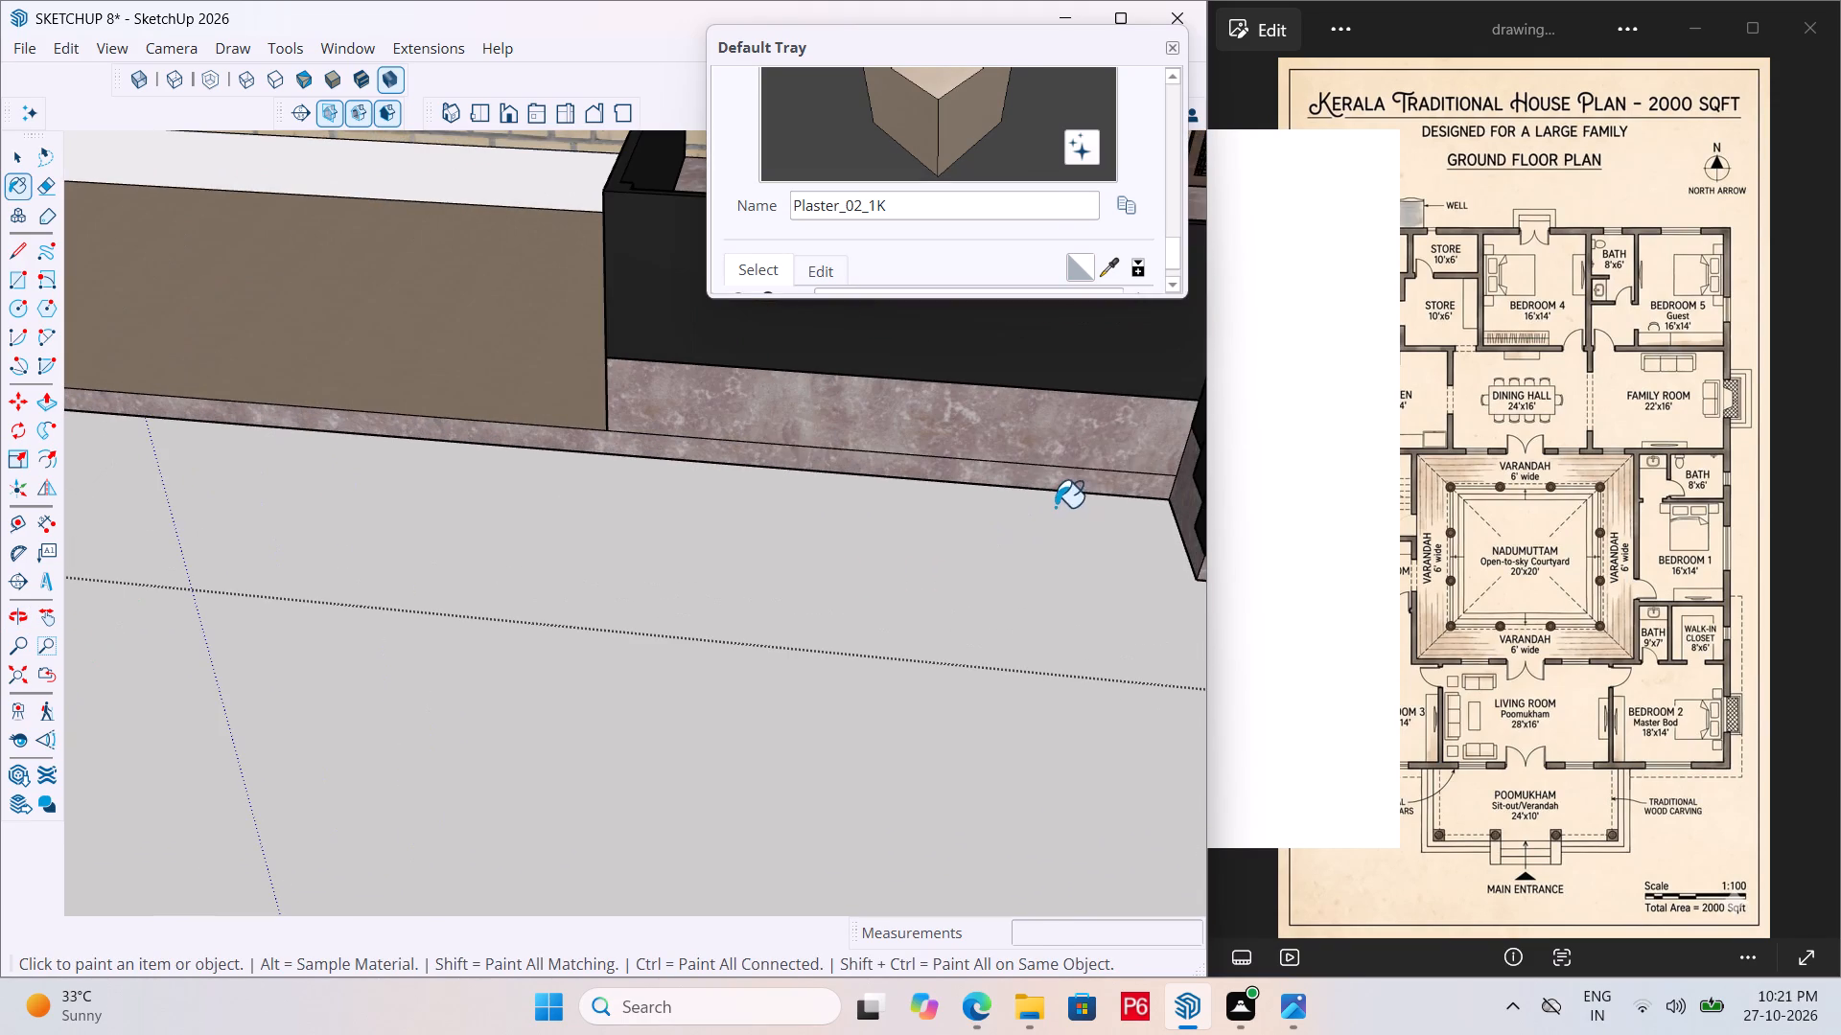
click(1076, 487)
Paint the plinth edge along the house's left side with Plaster_02_1K.
scroll(632, 490, down, 7)
middle_drag(763, 536, 984, 547)
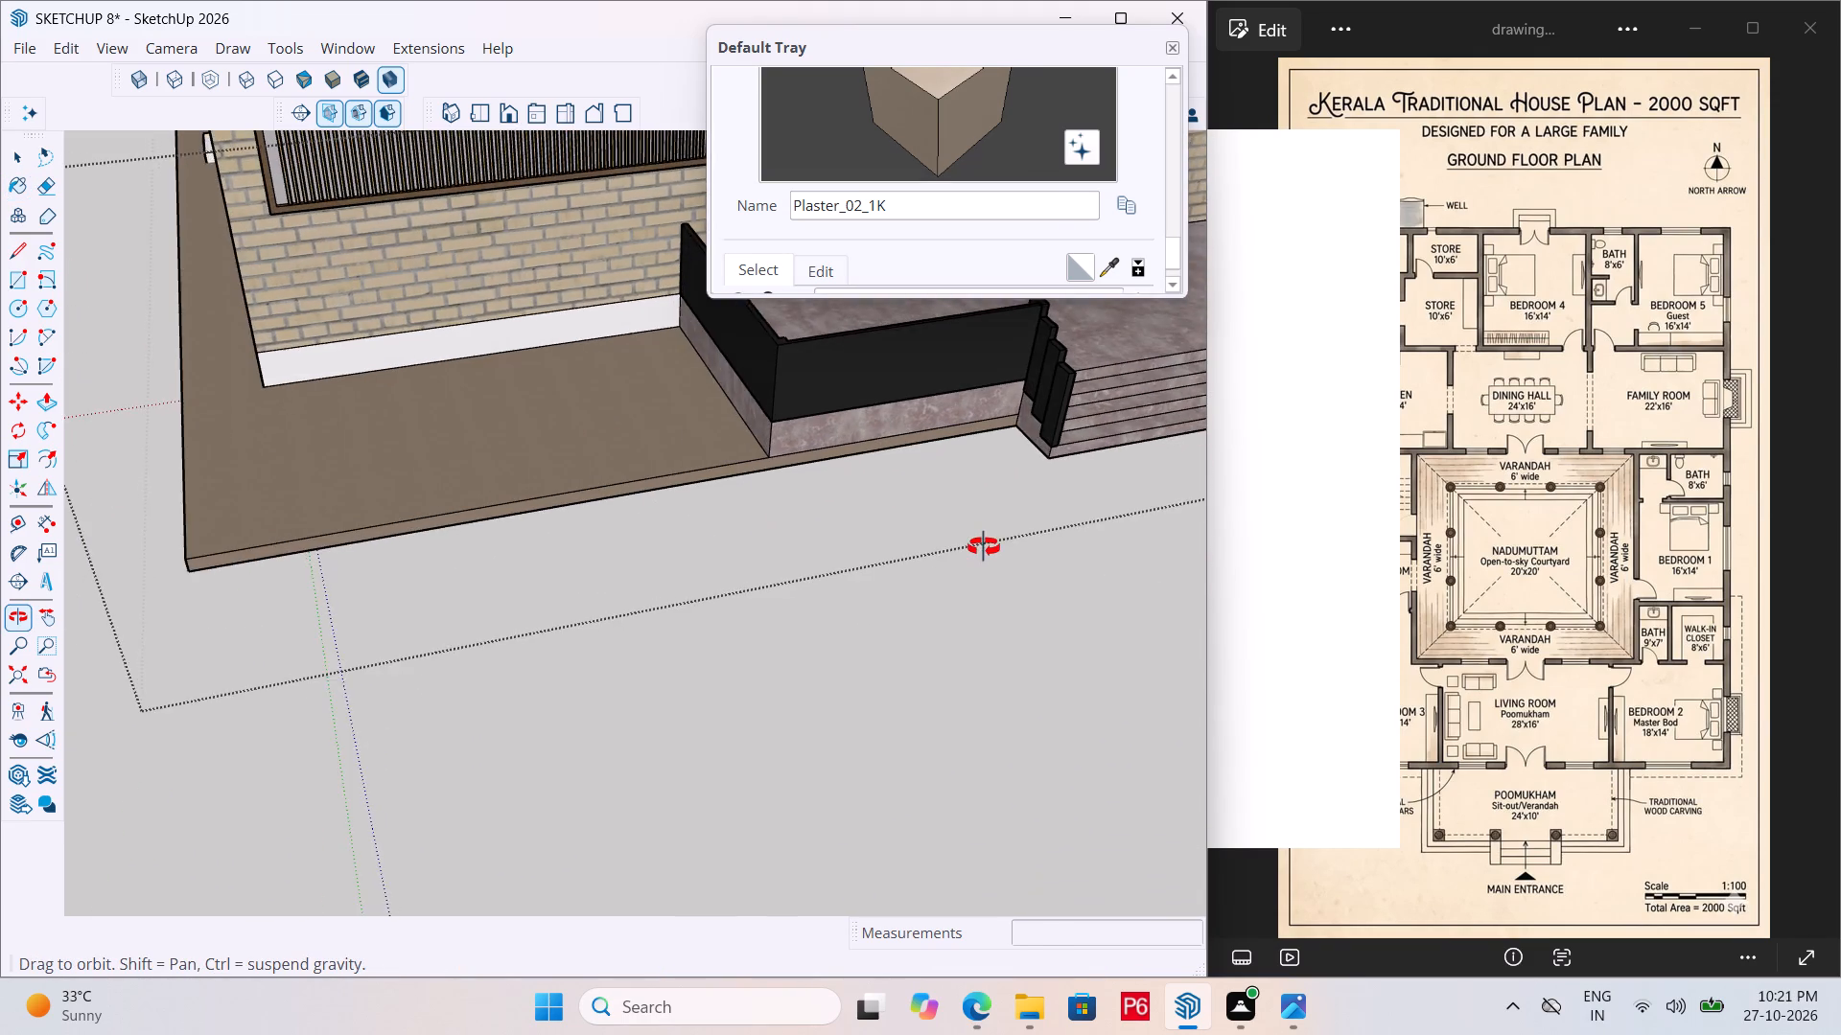
middle_drag(984, 547, 1268, 492)
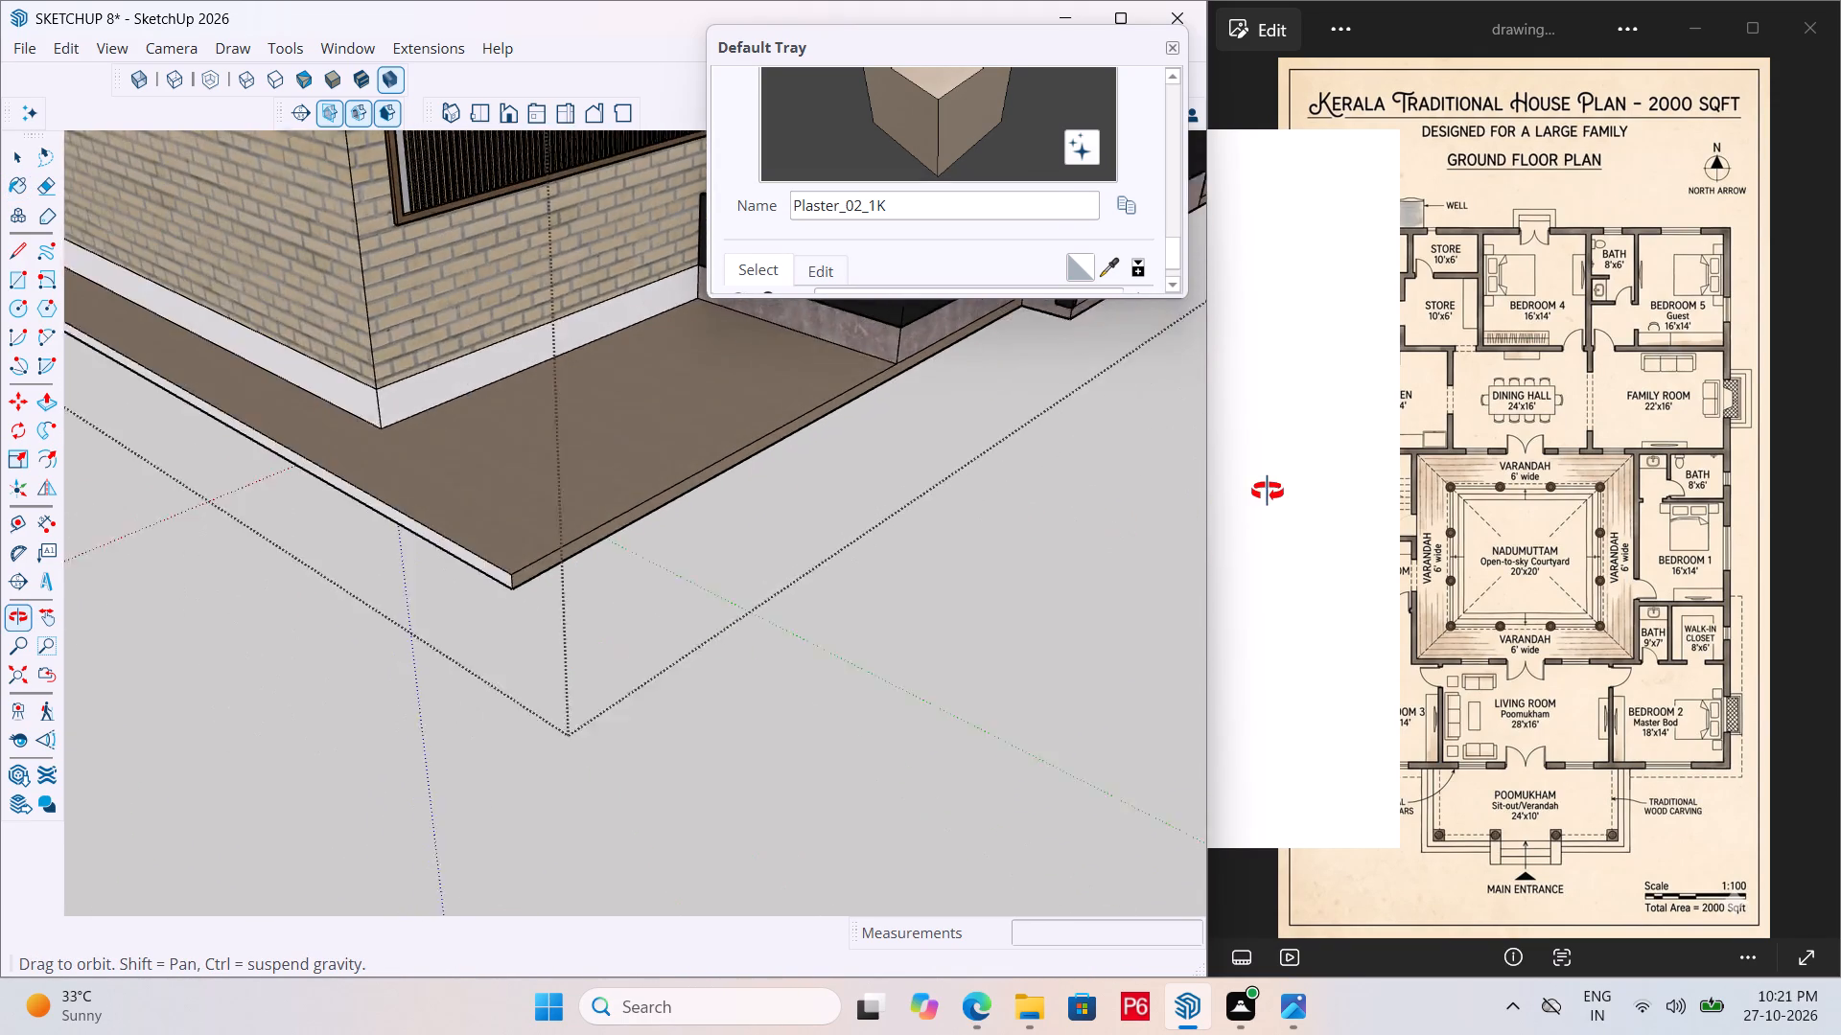
middle_drag(1268, 492, 1281, 488)
scroll(718, 538, up, 7)
click(416, 592)
Paint the plinth edge along the house's right side with Plaster_02_1K.
scroll(584, 558, down, 8)
scroll(498, 590, down, 8)
scroll(417, 584, down, 6)
middle_drag(866, 548, 0, 530)
scroll(929, 544, up, 19)
click(521, 534)
Paint the remaining white plinth edge beside the plain white doorway steps with Plaster_02_1K.
scroll(327, 582, down, 5)
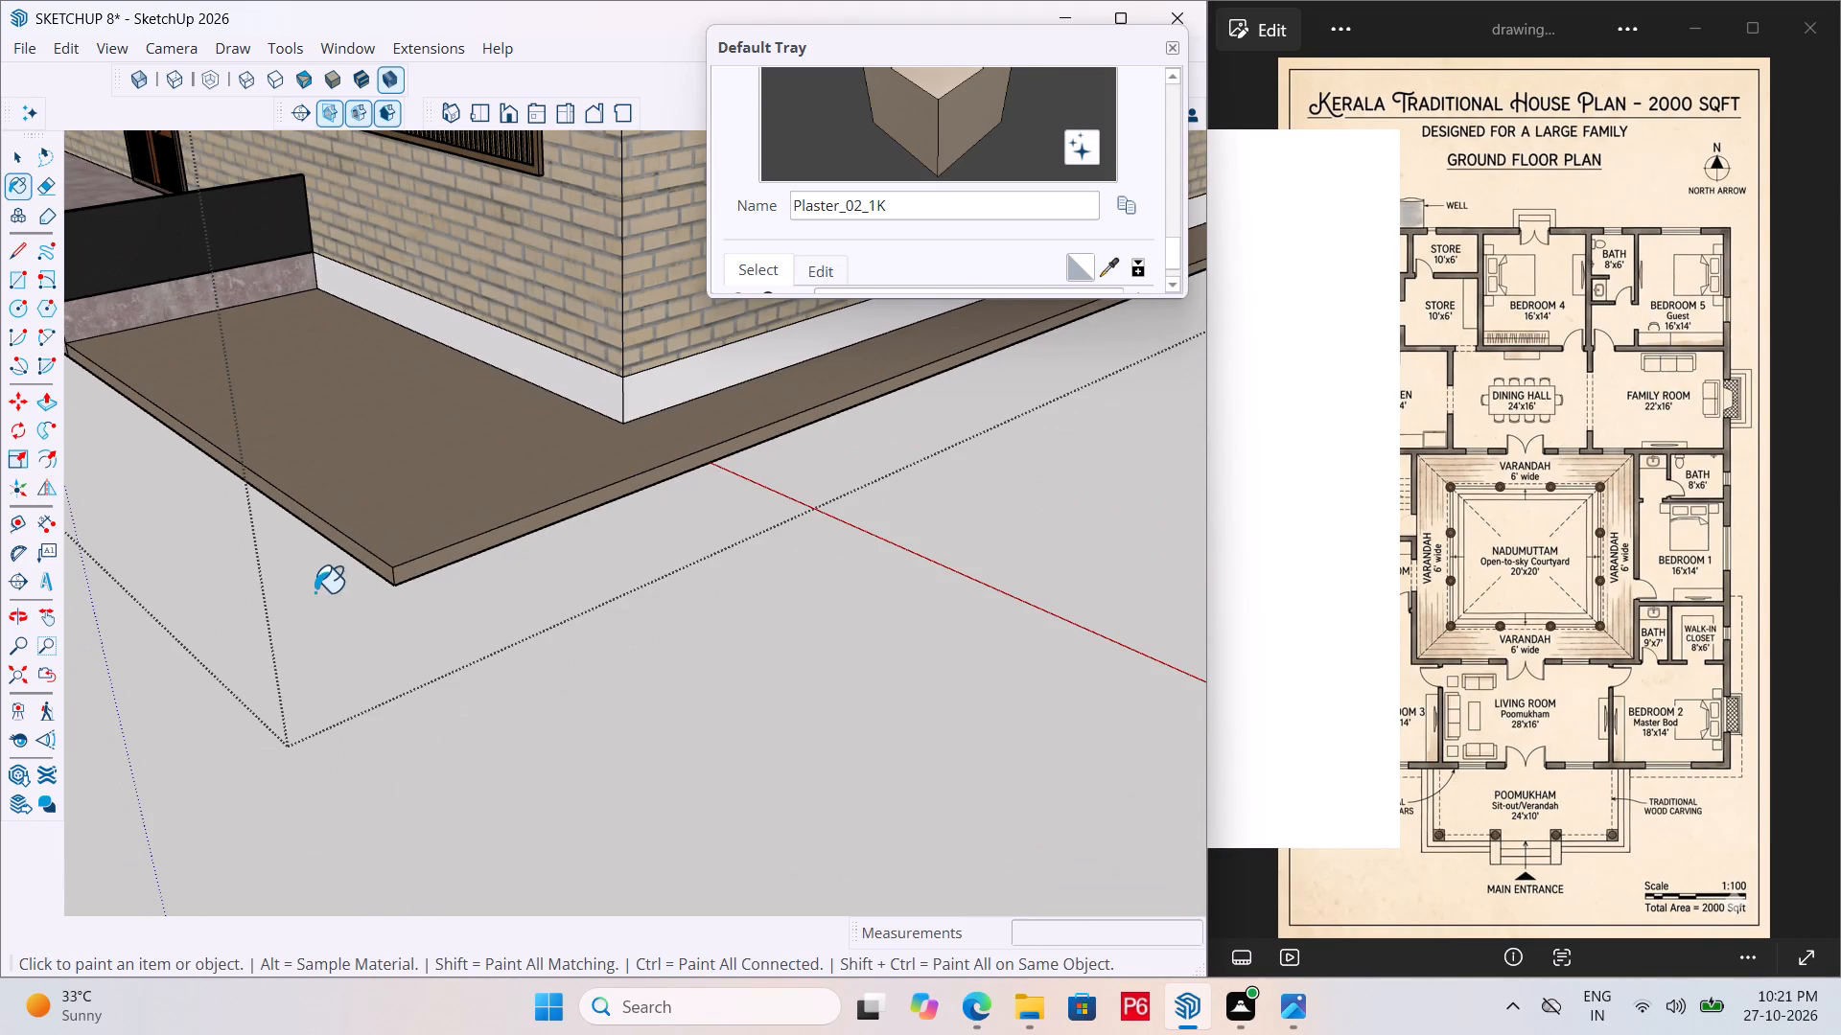
click(1590, 418)
scroll(662, 538, down, 5)
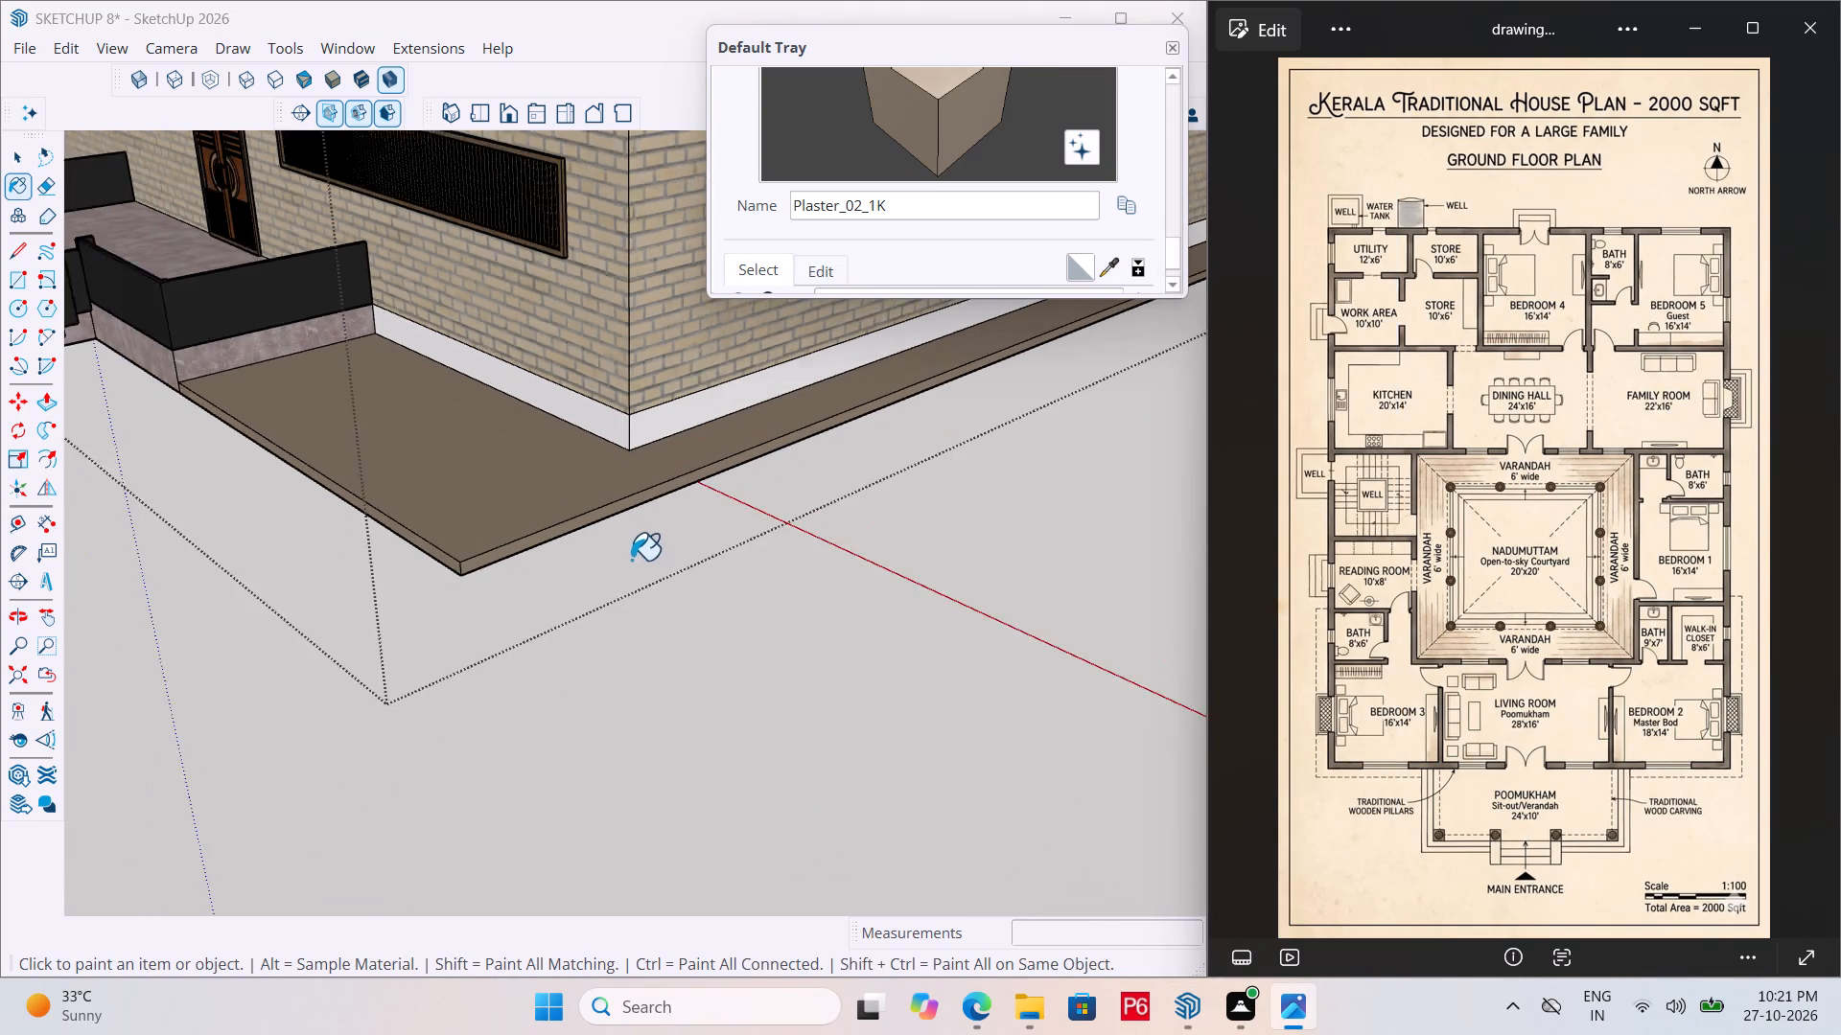
scroll(631, 560, down, 1)
scroll(745, 498, down, 7)
scroll(568, 527, down, 6)
middle_drag(1007, 421, 275, 466)
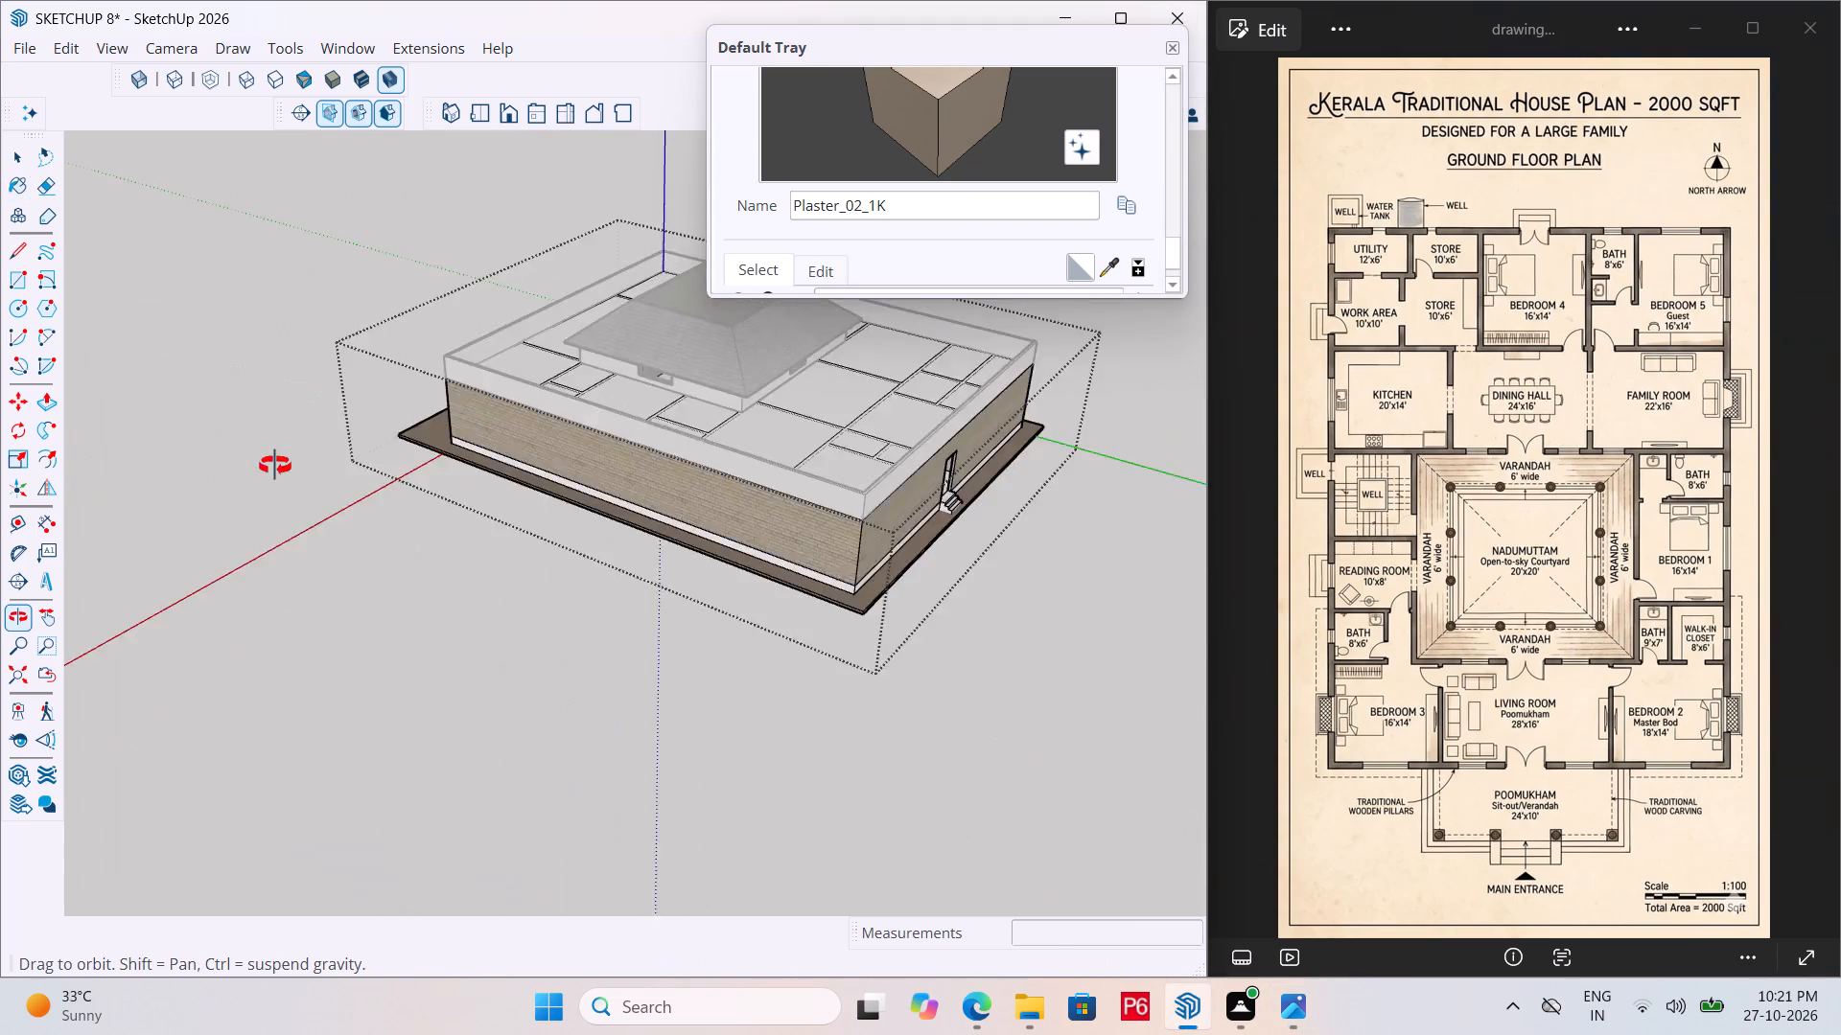
middle_drag(275, 466, 45, 425)
scroll(840, 561, up, 20)
scroll(840, 561, up, 3)
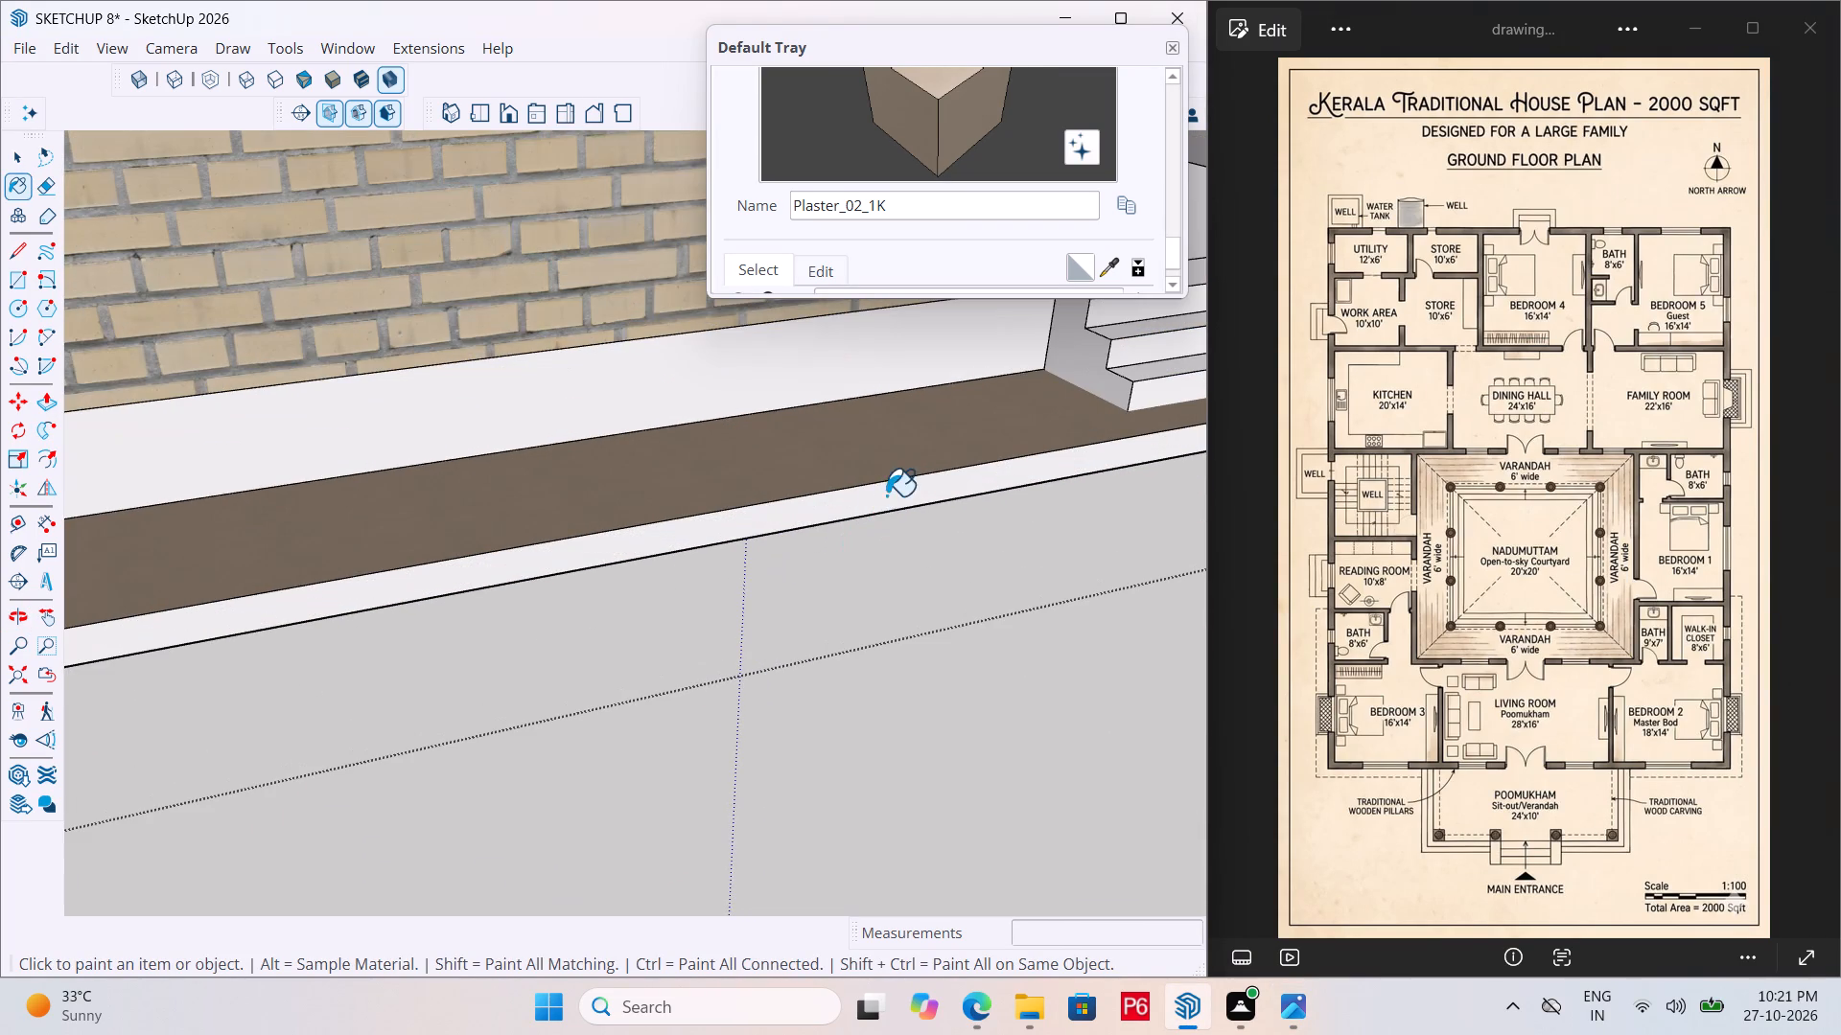
click(886, 495)
Save the model with the plaster-finished plinth edges.
scroll(828, 538, down, 6)
key(ctrl+s)
key(ctrl+s)
key(ctrl+s)
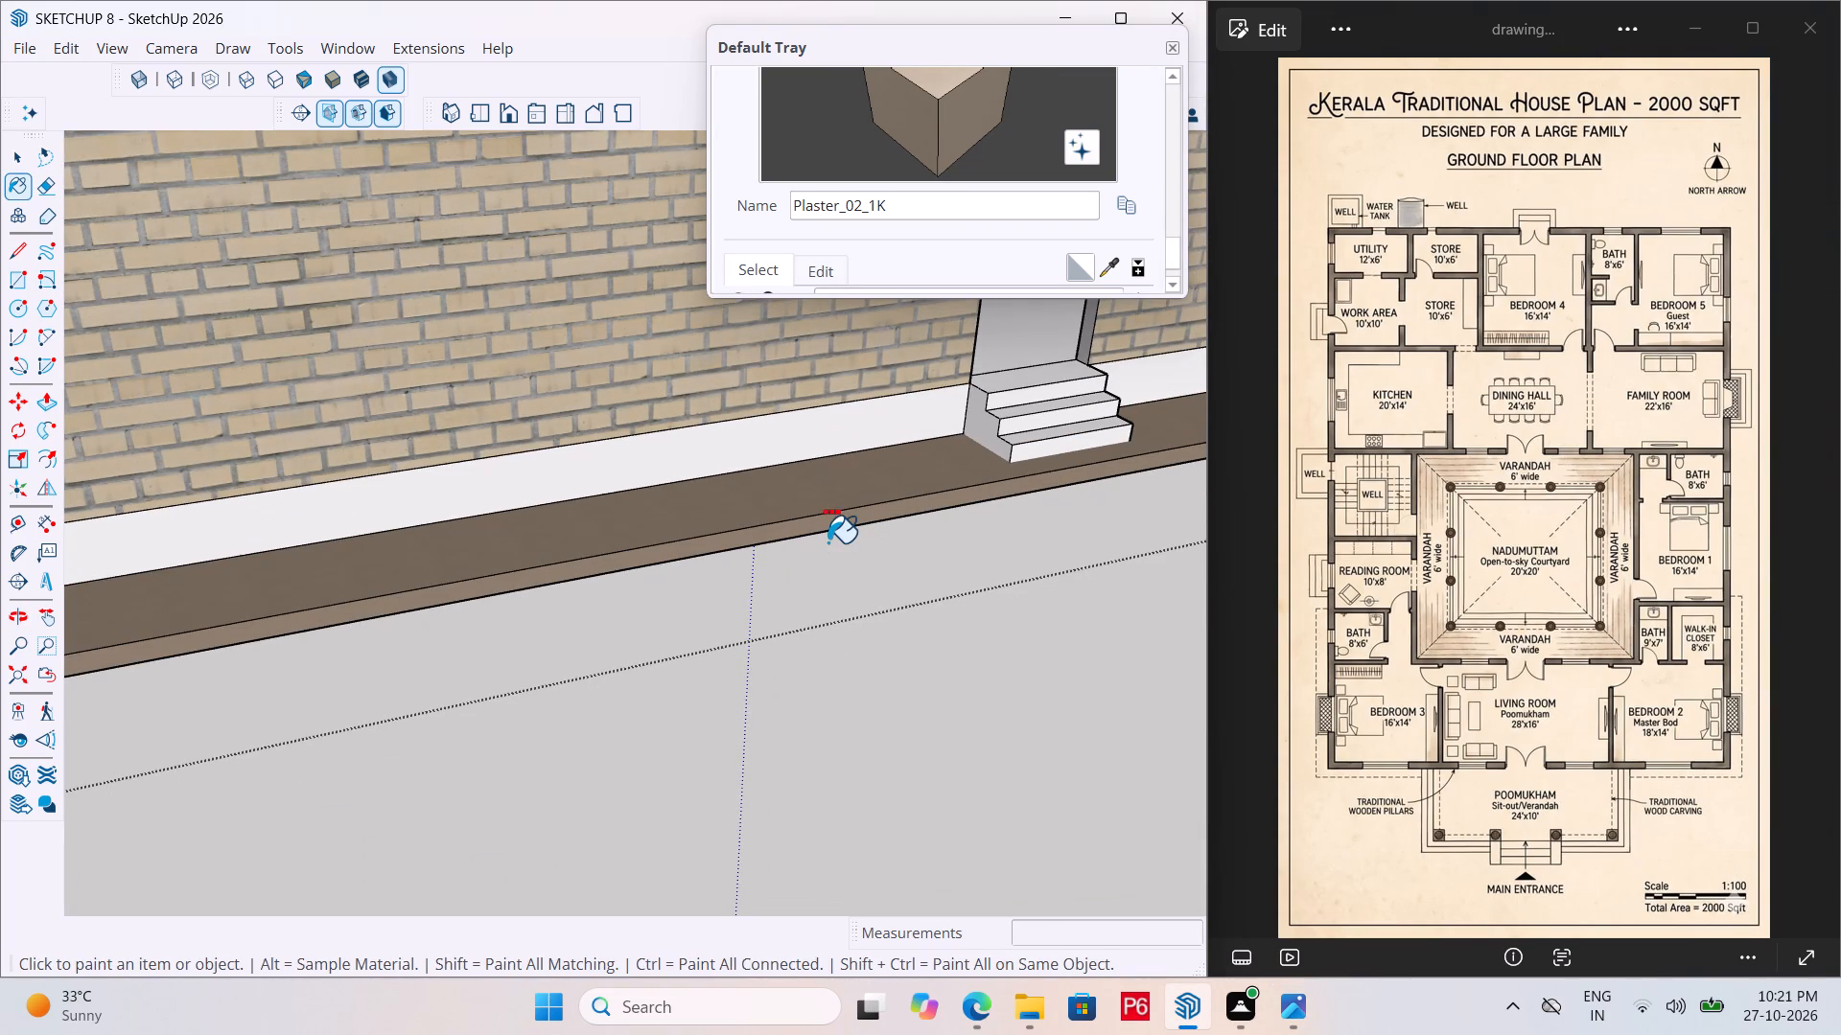
key(ctrl+s)
key(ctrl+s)
key(ctrl+s)
key(ctrl+s)
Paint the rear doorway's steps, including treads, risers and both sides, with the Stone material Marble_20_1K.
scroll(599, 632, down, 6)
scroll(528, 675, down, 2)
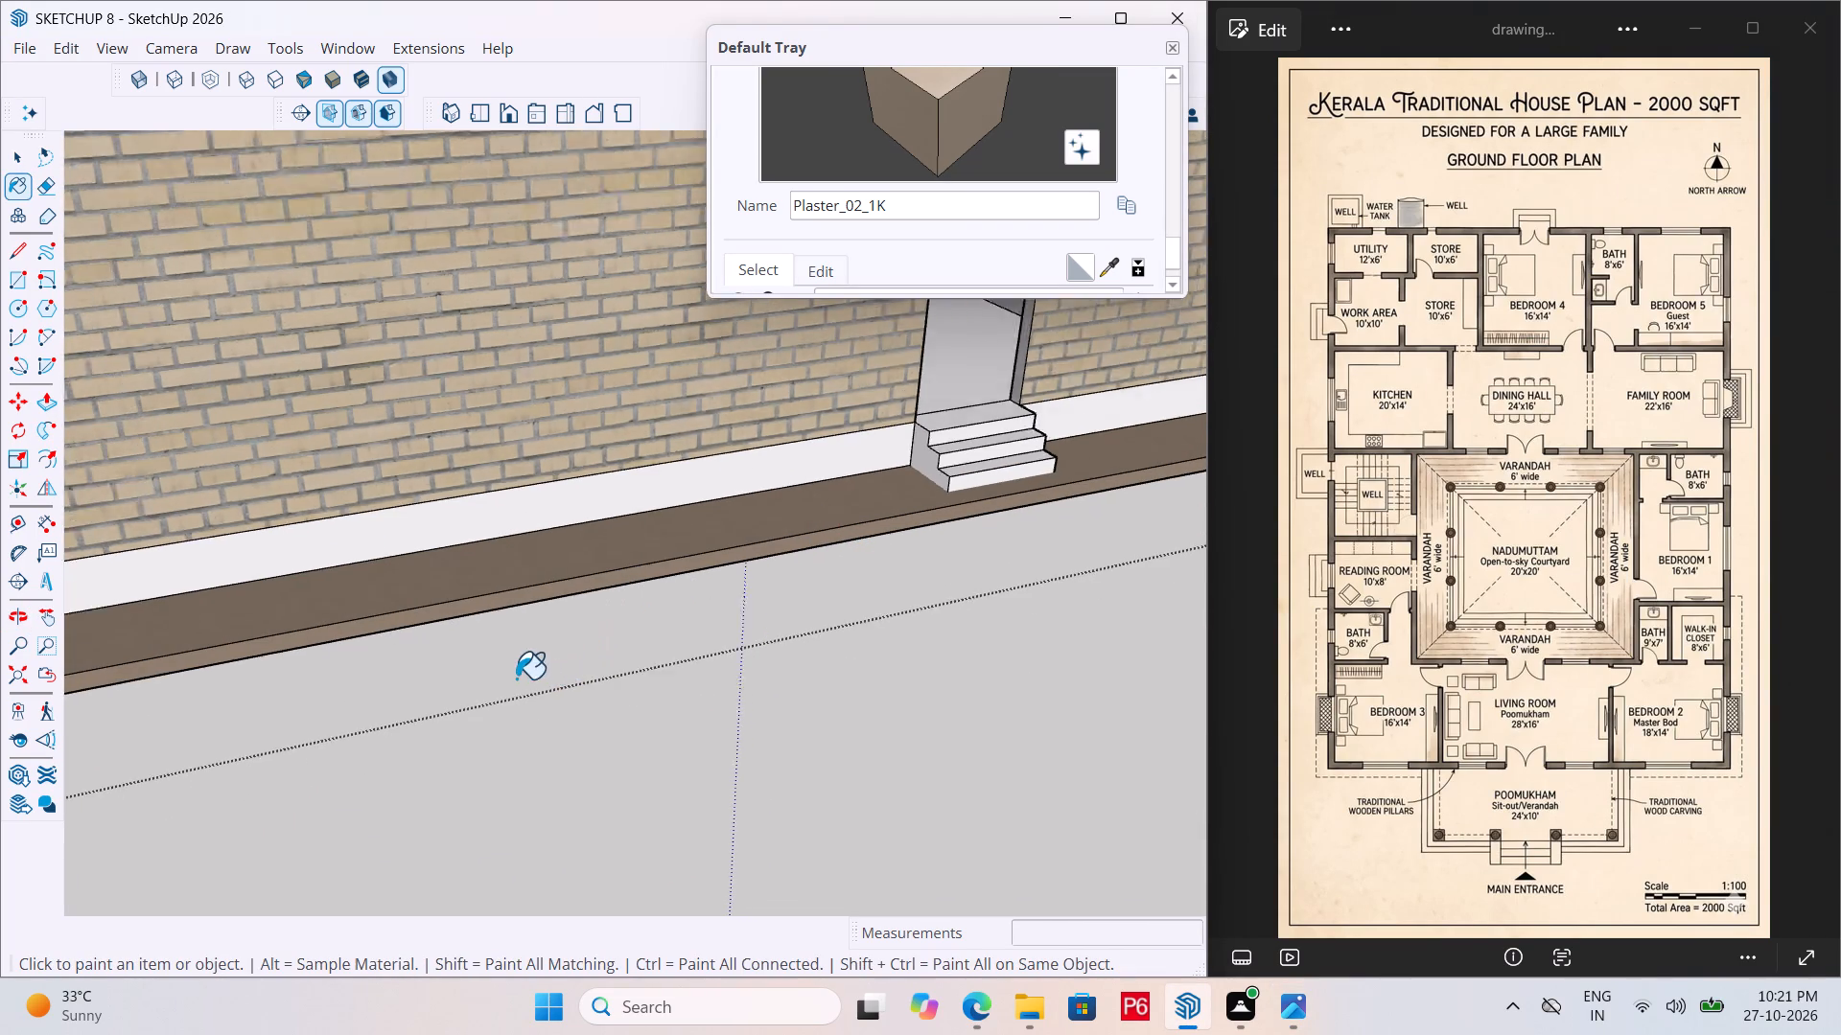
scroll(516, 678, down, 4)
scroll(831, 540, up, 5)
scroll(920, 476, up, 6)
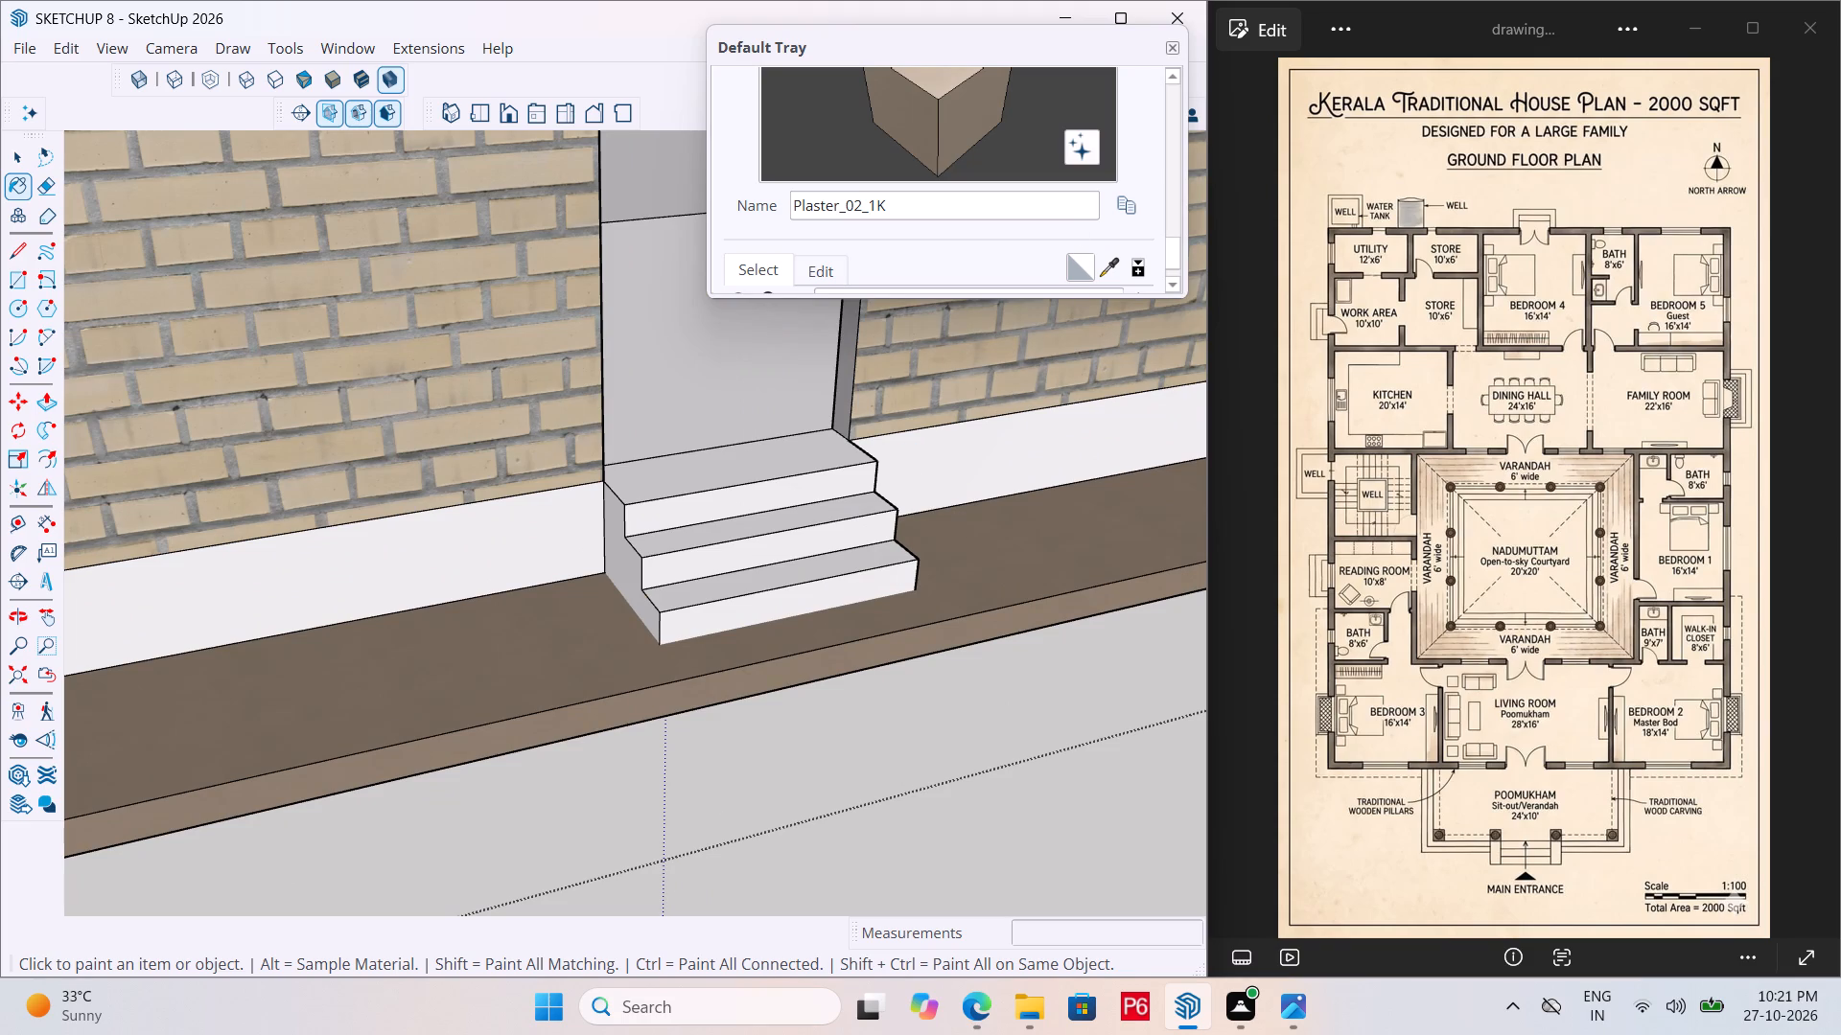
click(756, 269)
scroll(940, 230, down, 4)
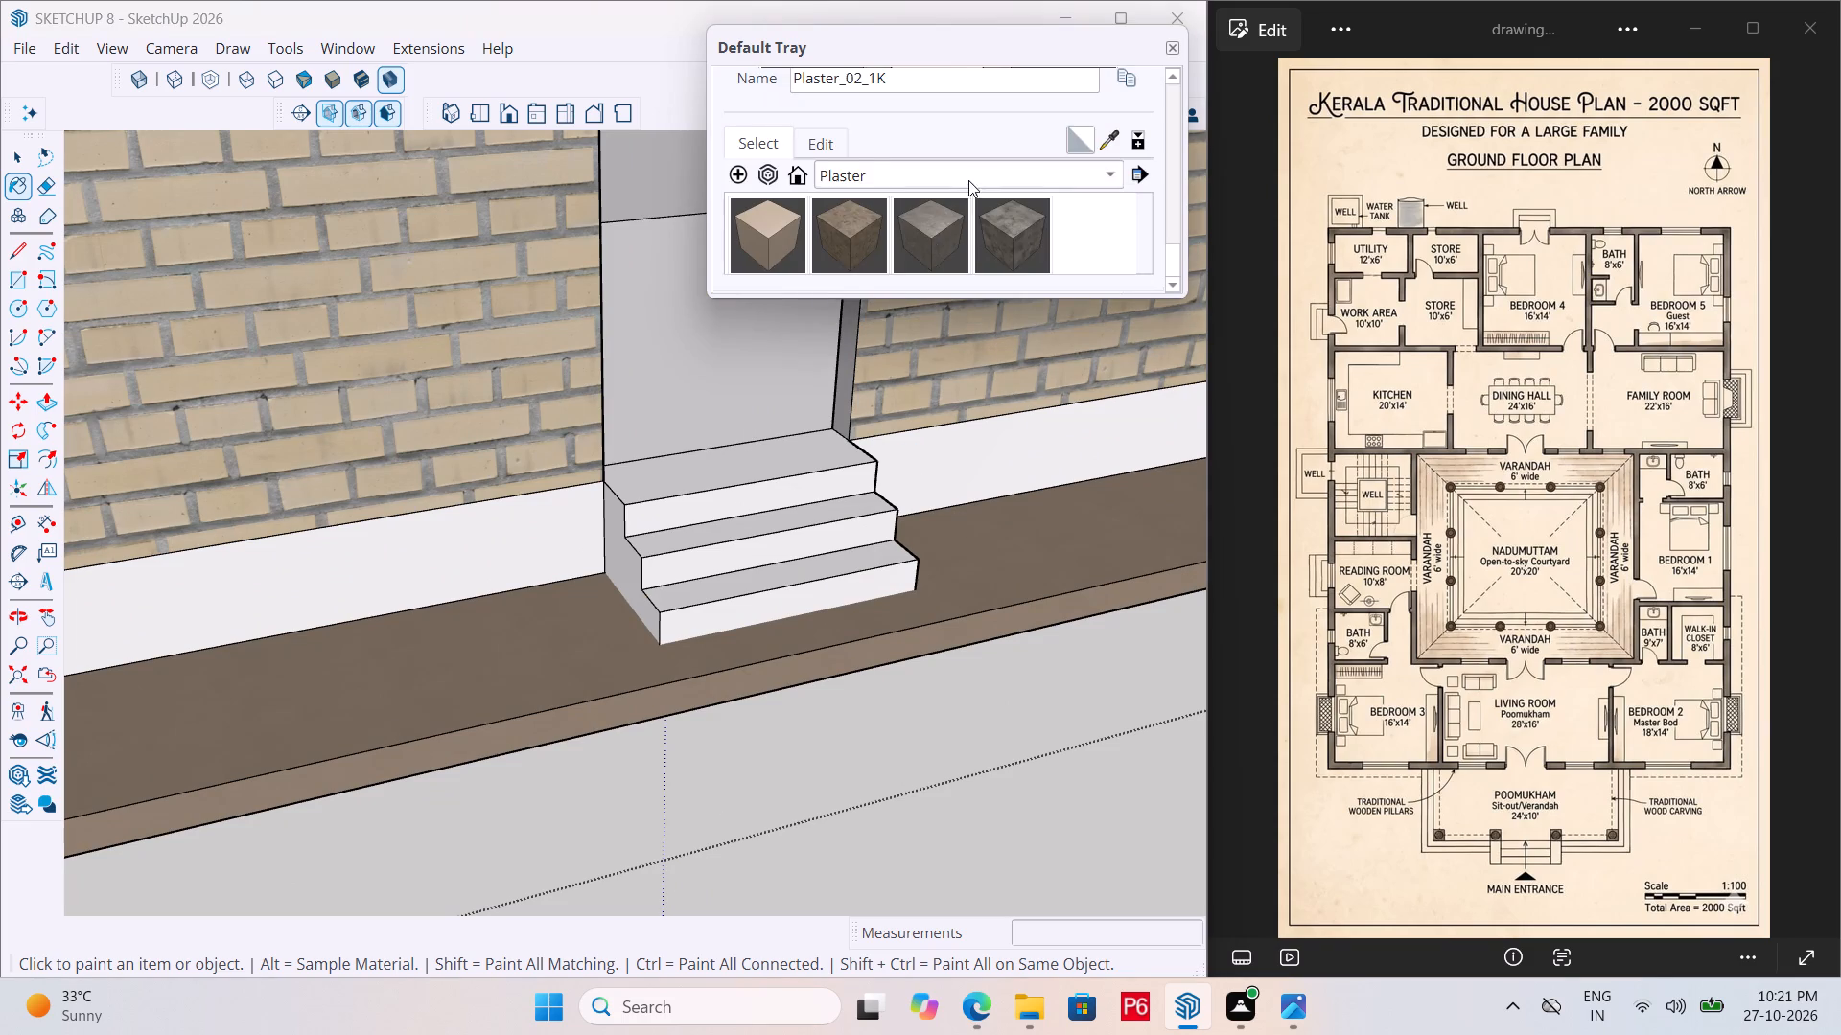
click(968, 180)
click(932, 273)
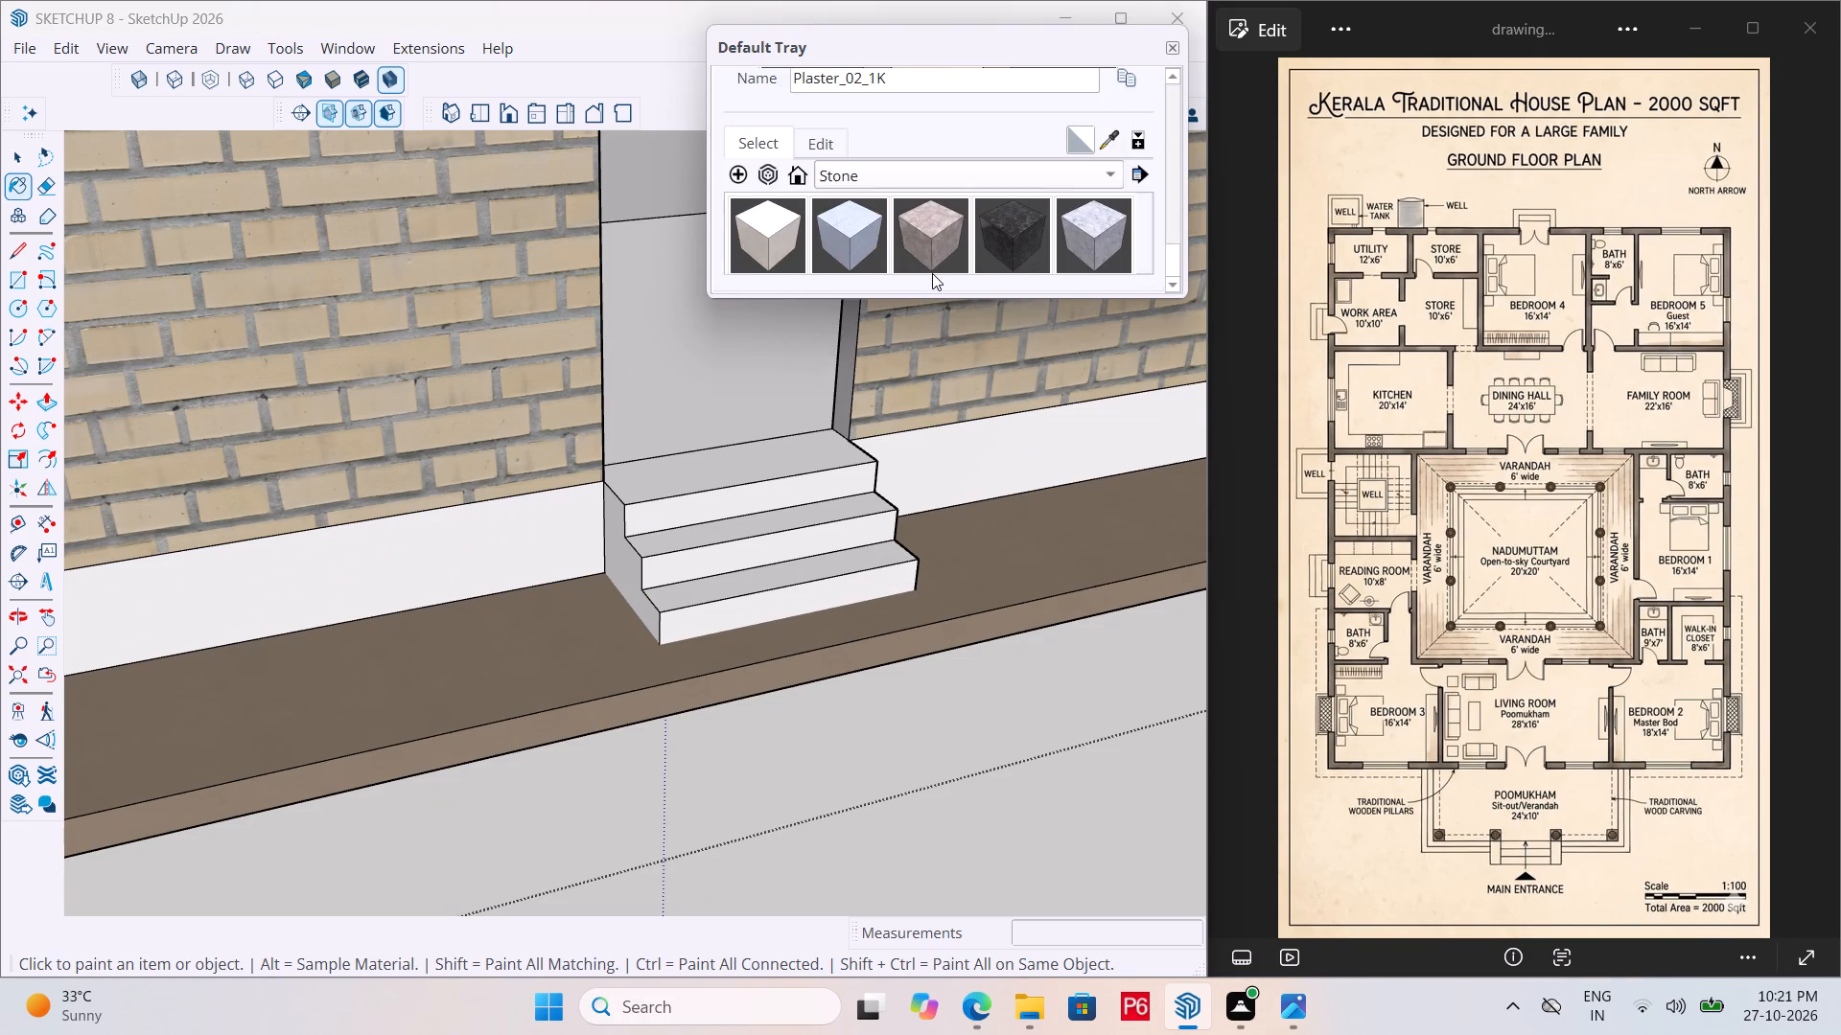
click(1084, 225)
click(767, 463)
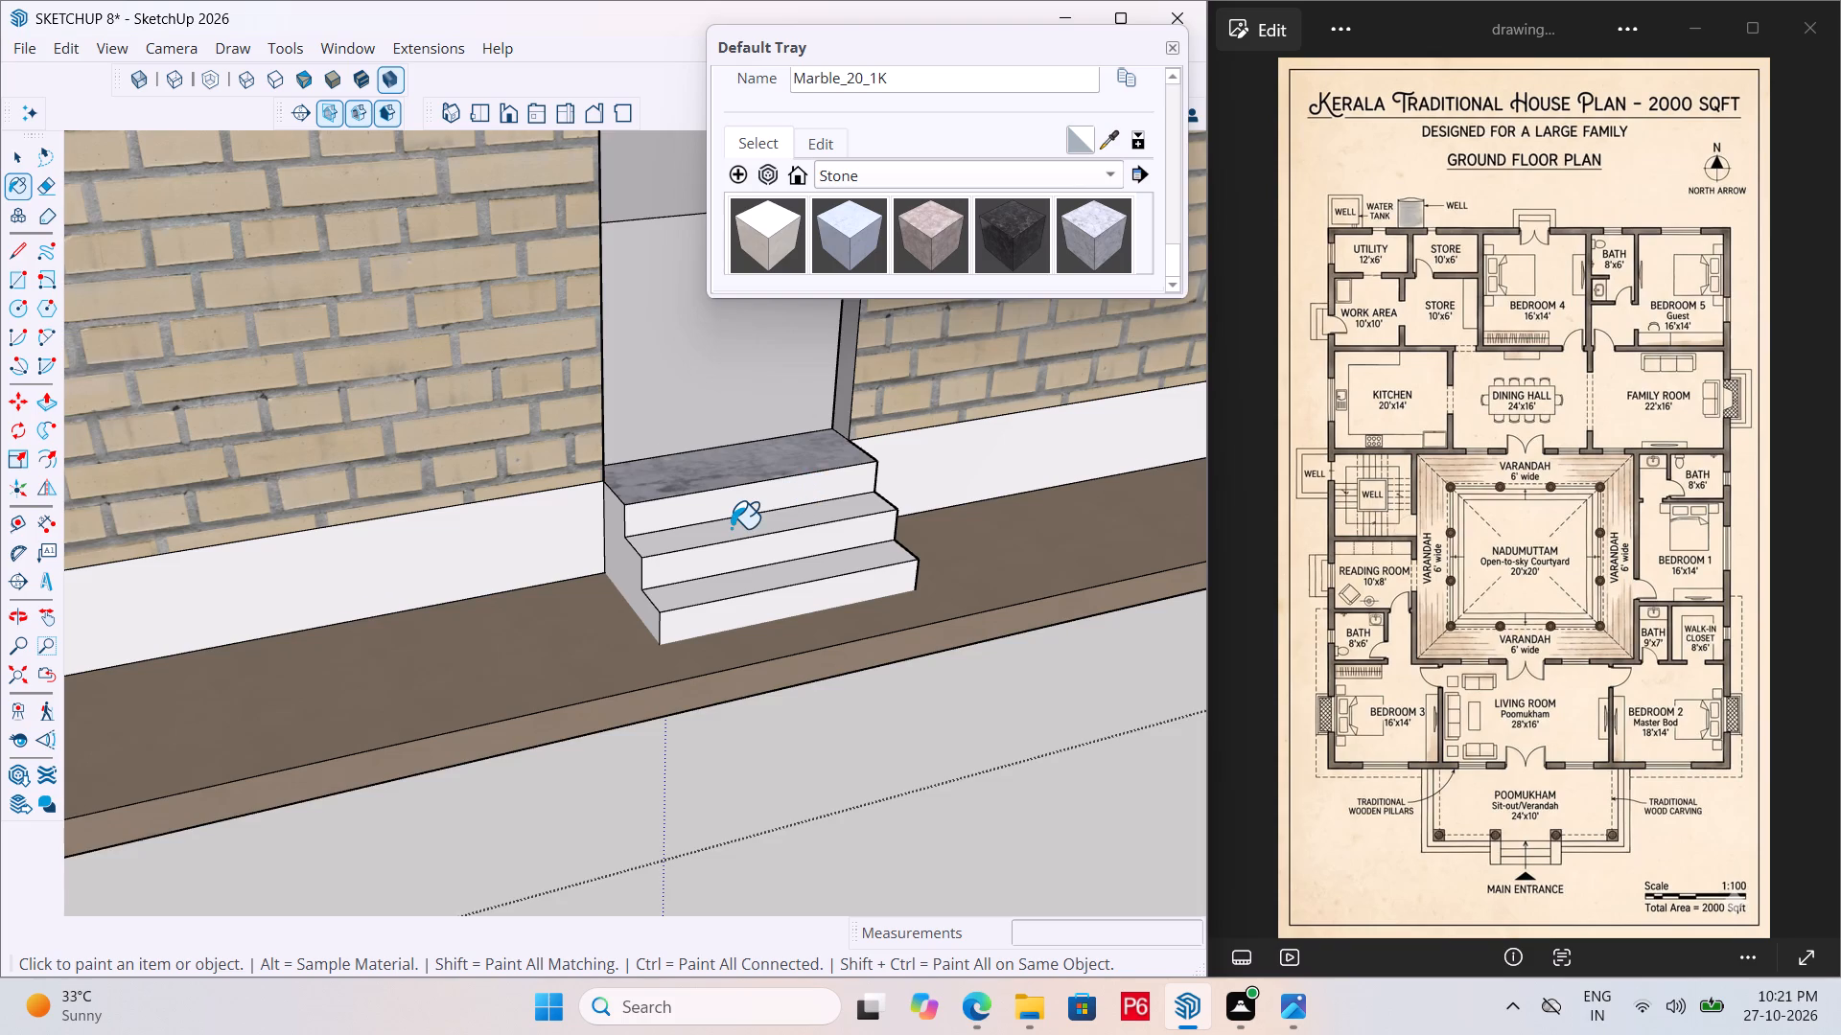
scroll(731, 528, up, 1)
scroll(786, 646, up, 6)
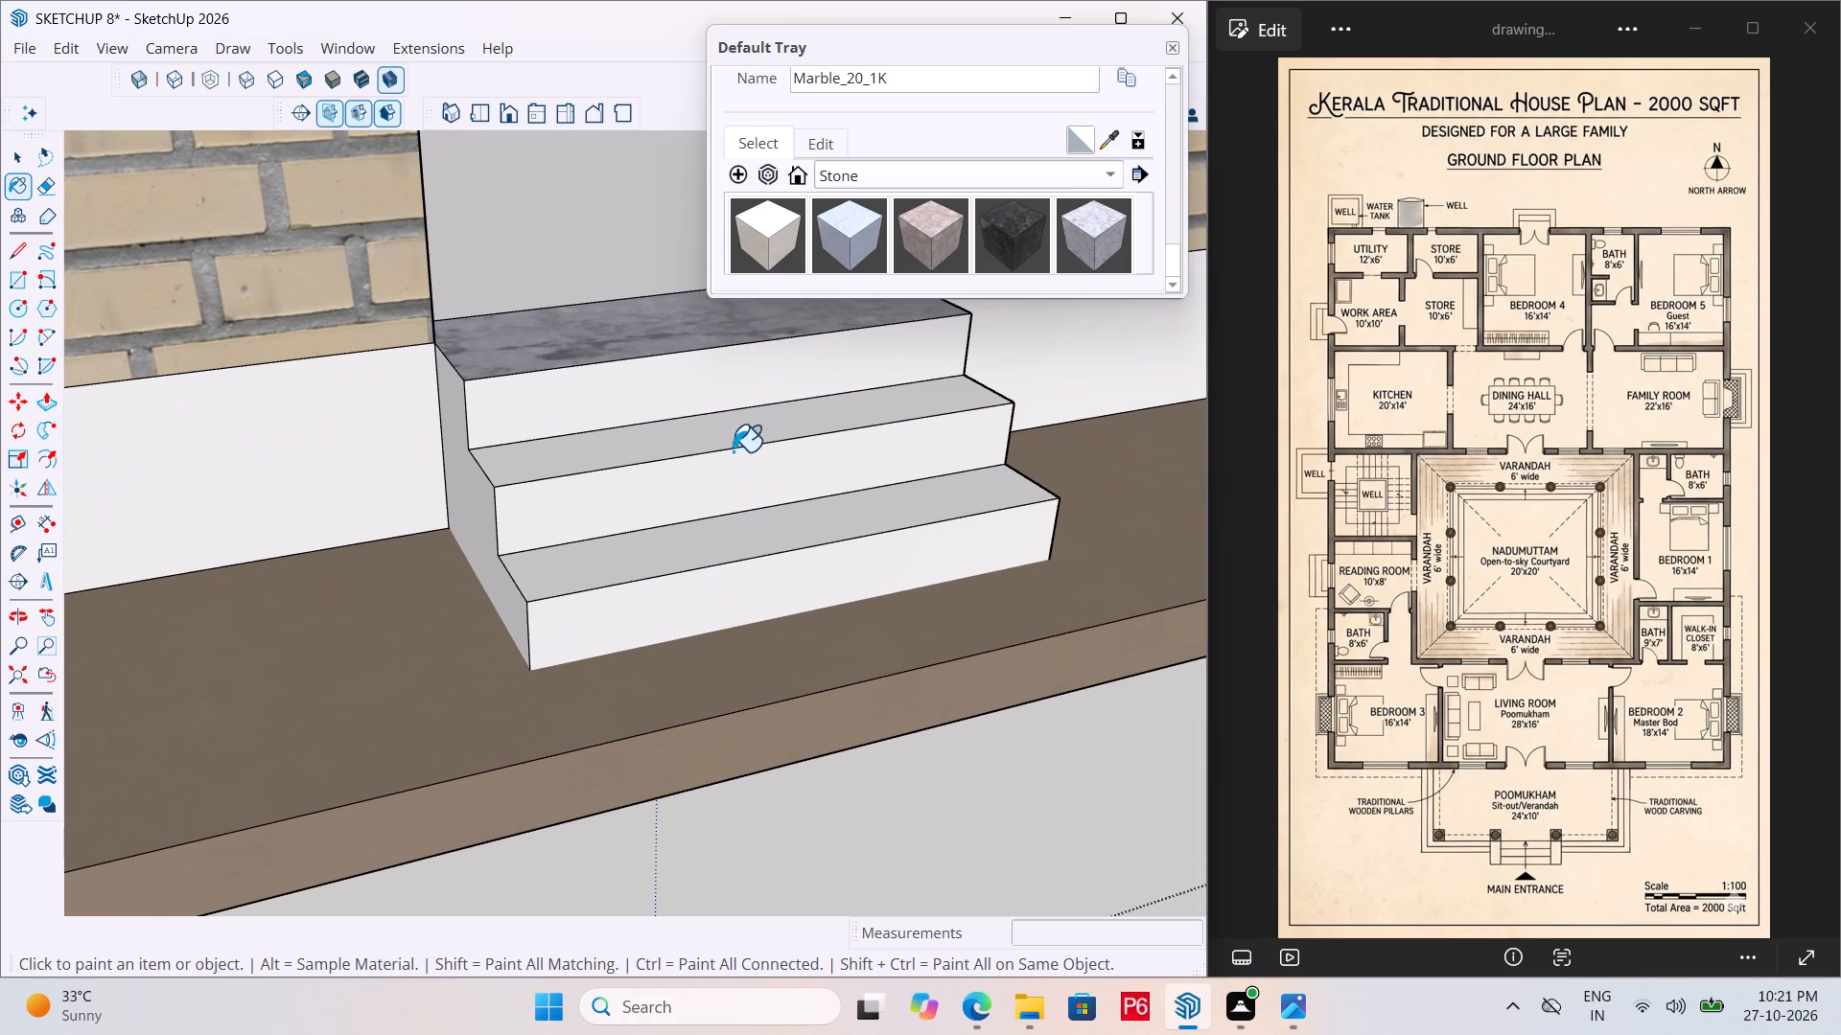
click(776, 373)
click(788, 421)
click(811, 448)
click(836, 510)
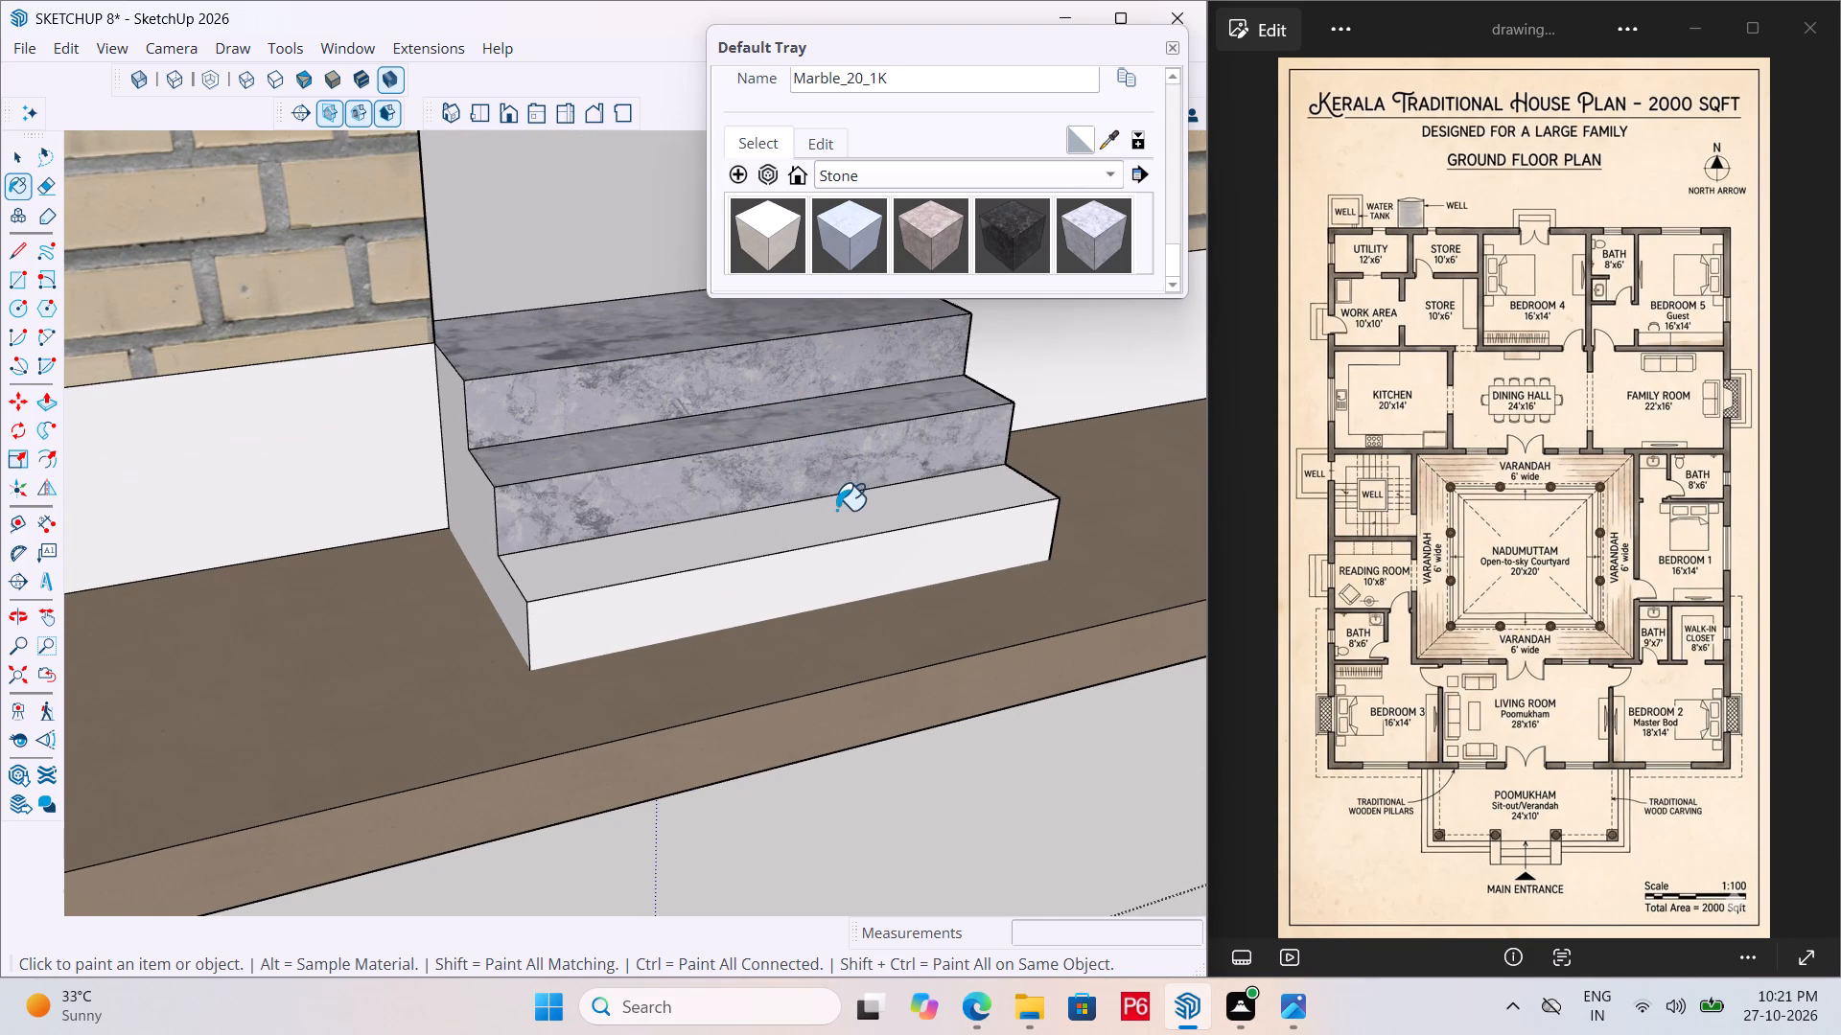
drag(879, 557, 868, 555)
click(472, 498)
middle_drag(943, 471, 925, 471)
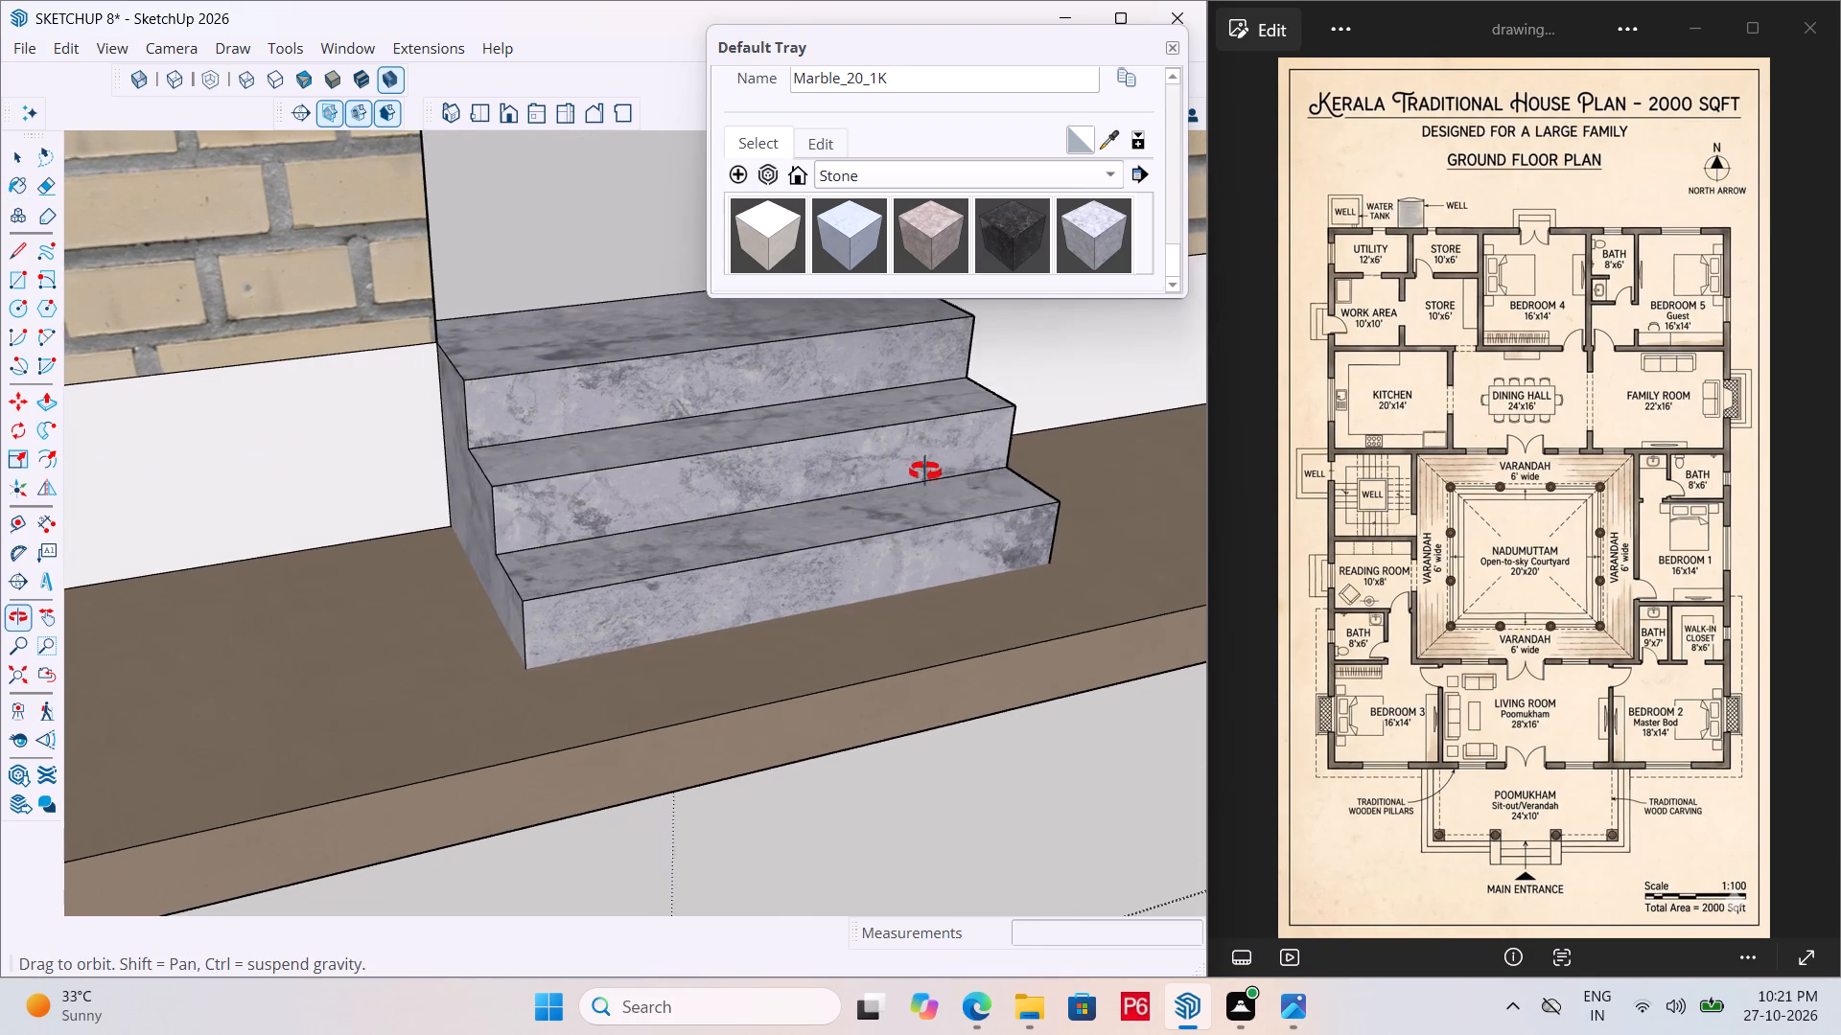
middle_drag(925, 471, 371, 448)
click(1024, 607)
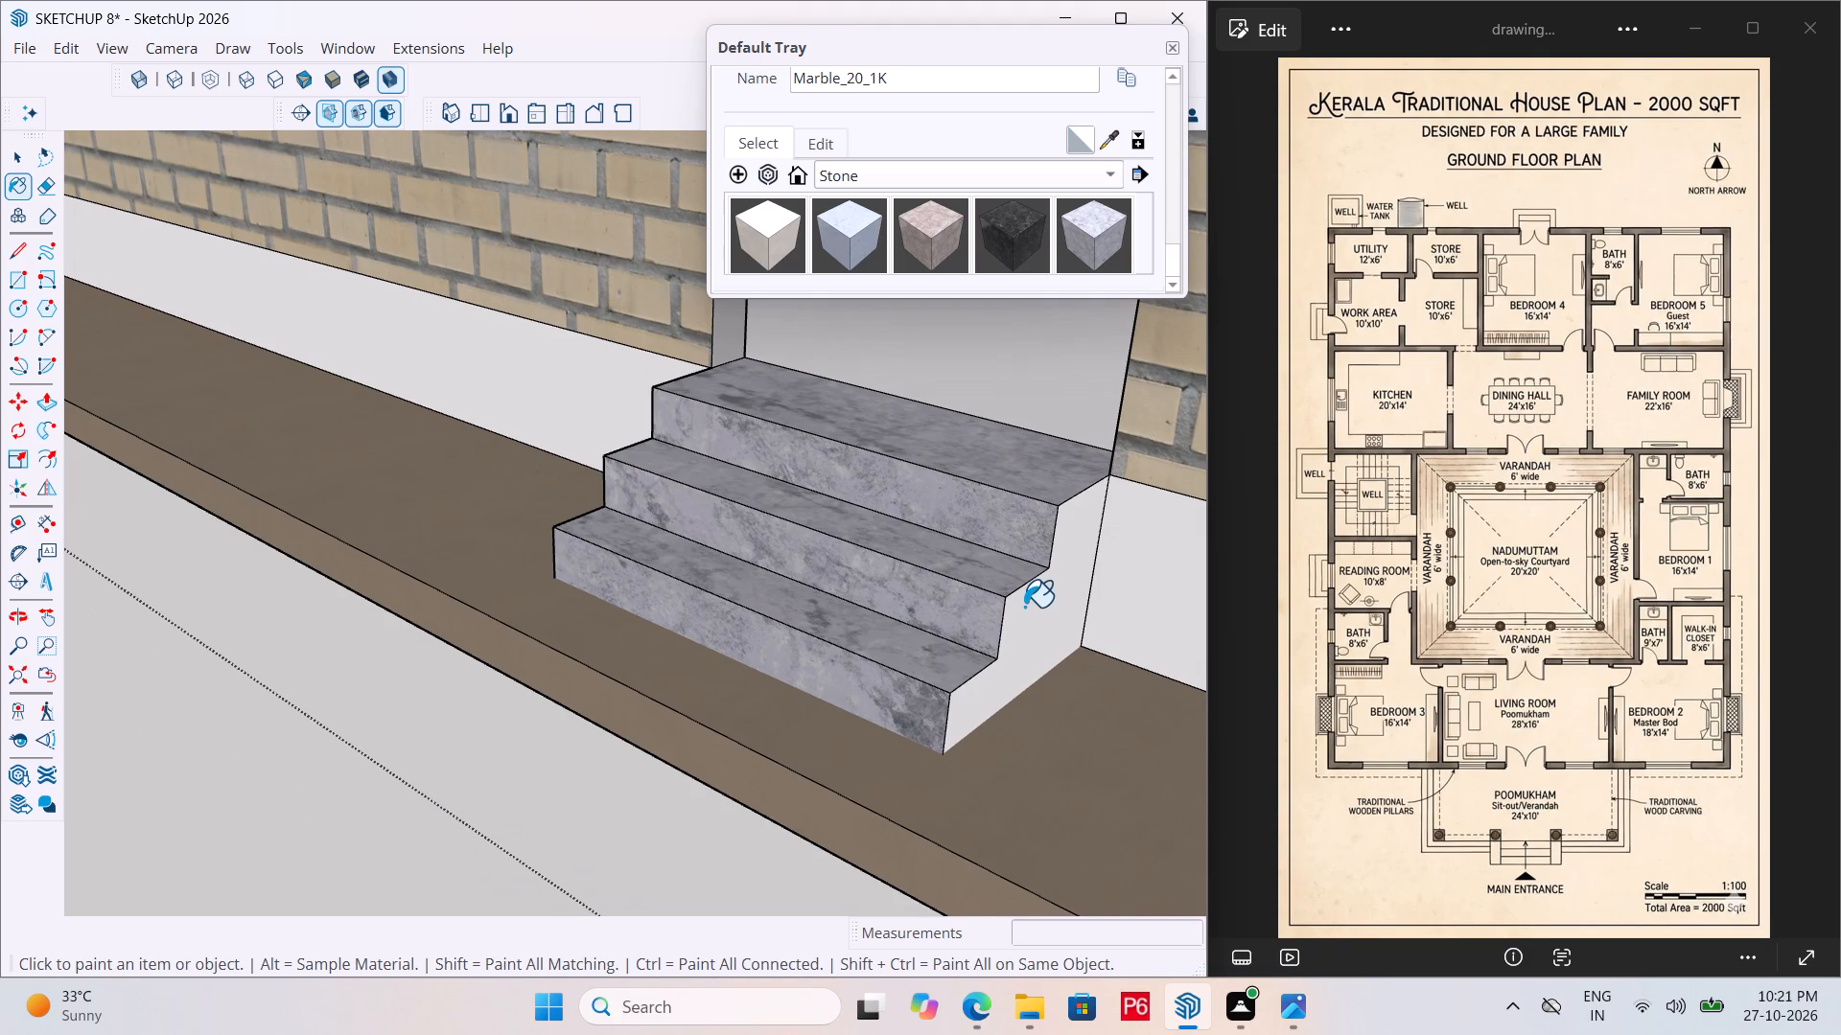
Paint all treads, risers and both sides of the rear doorway steps with the Stone material Marble_06_1K.
click(920, 221)
click(1015, 485)
click(1009, 517)
click(990, 556)
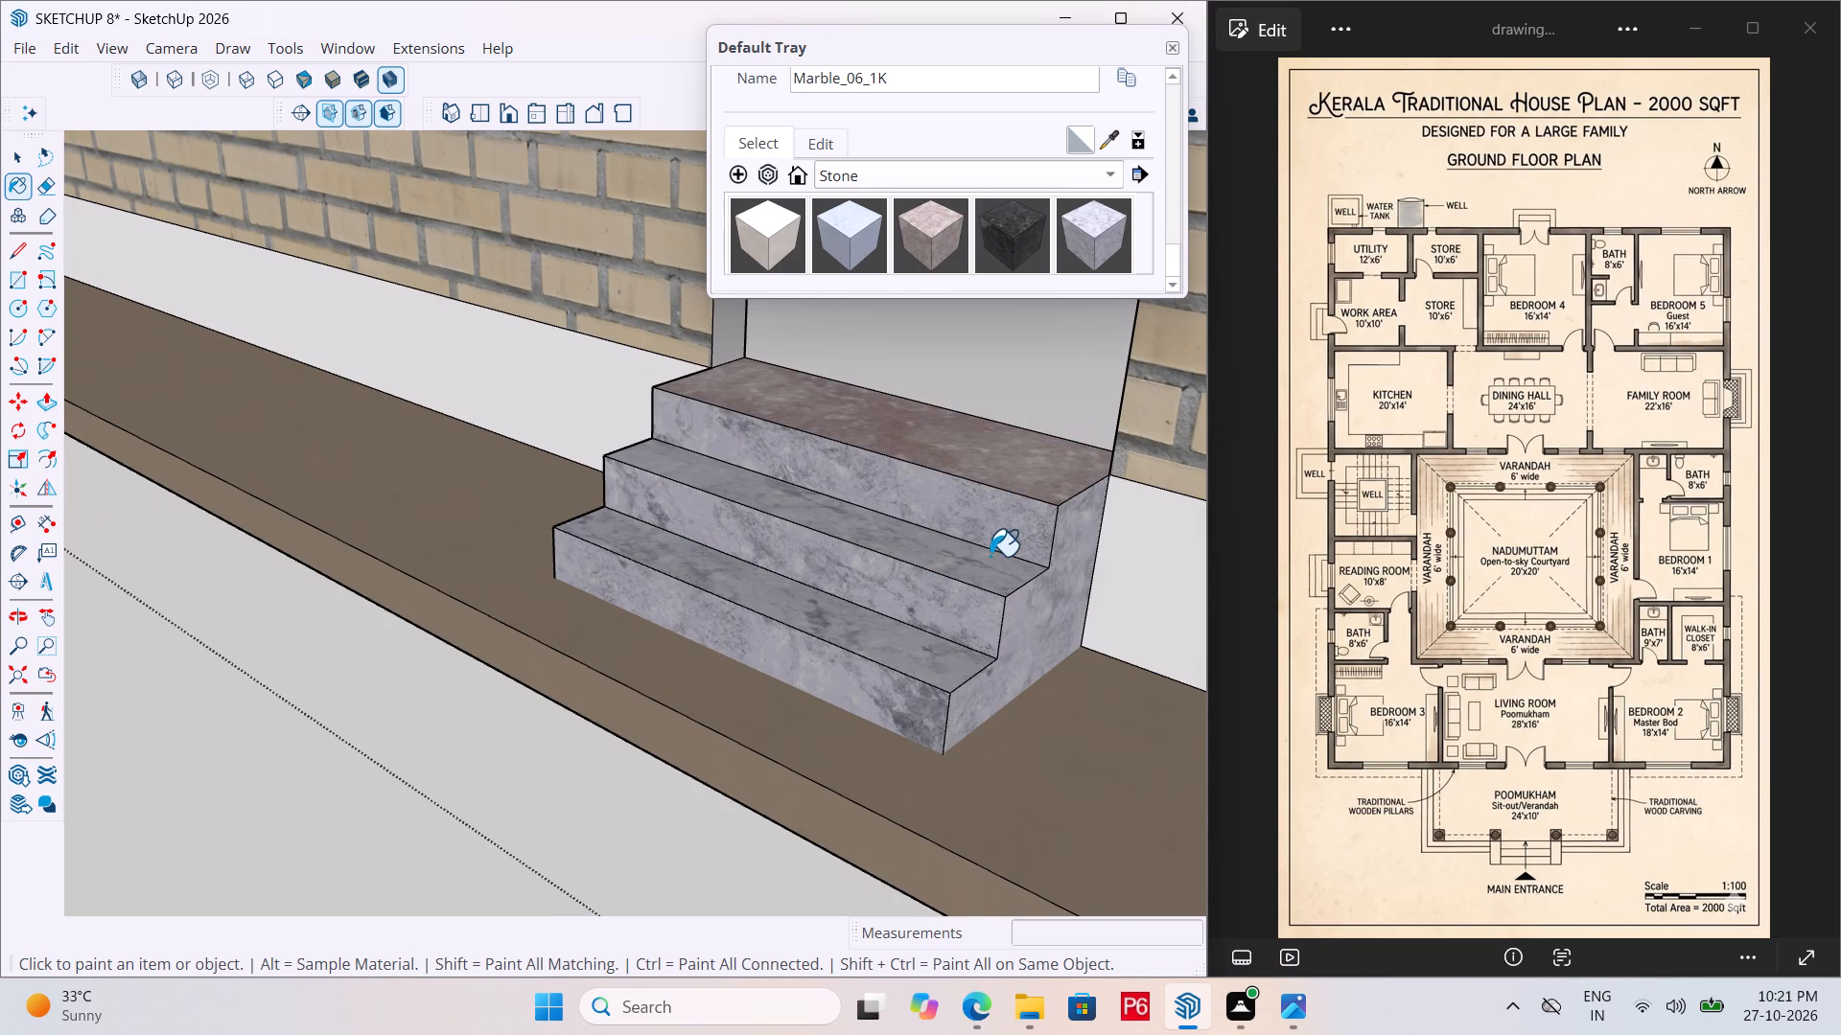
click(920, 610)
click(895, 635)
click(855, 692)
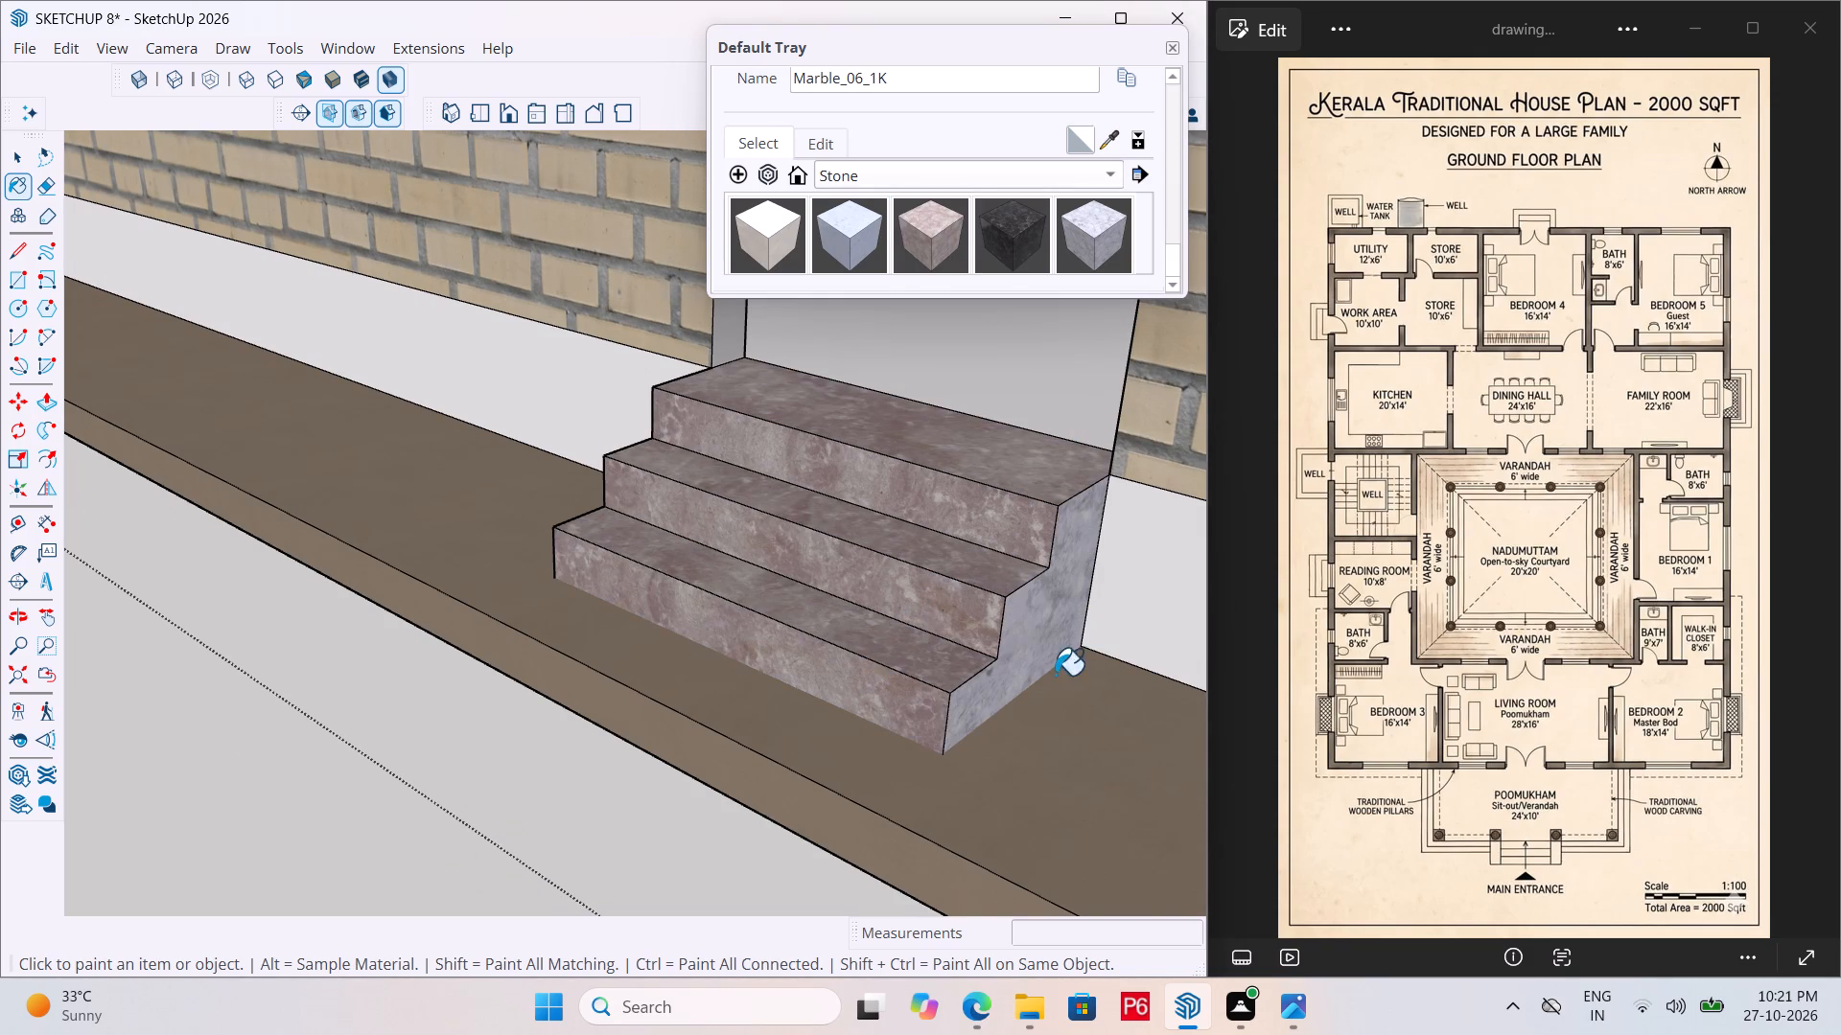
click(1002, 634)
click(1020, 622)
middle_drag(631, 567, 1840, 505)
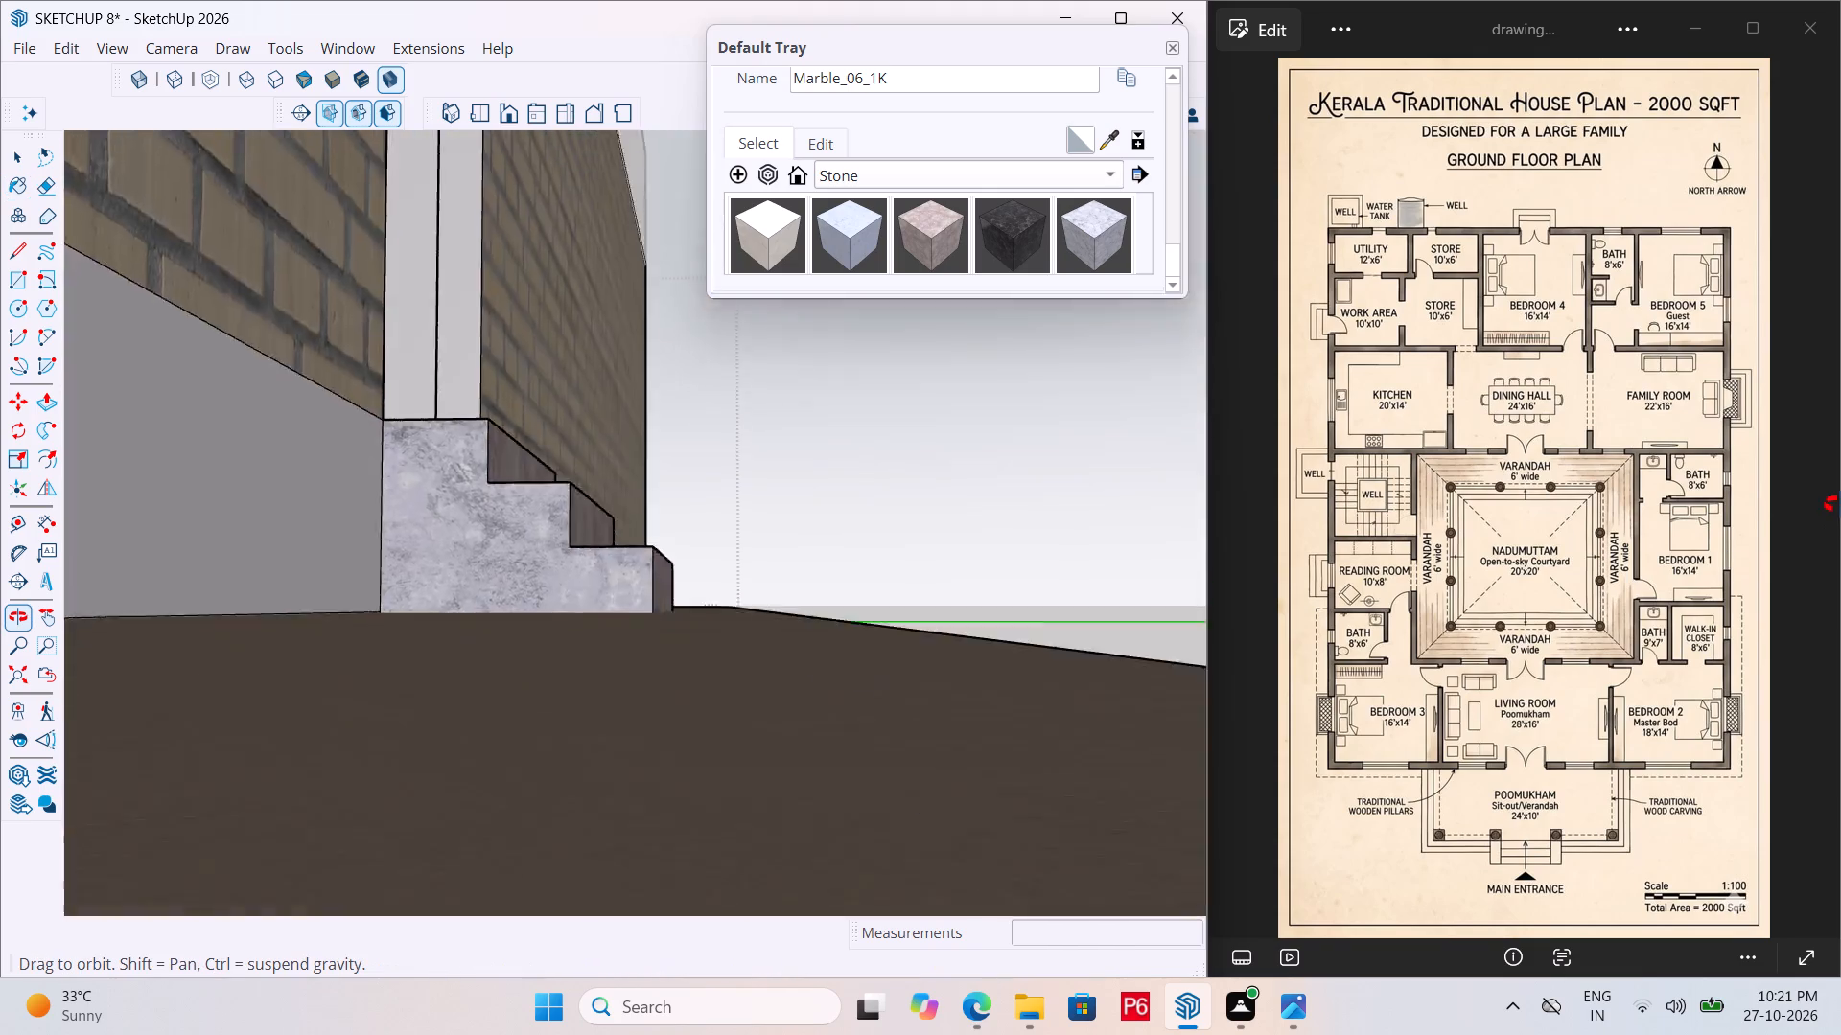
middle_drag(1840, 505, 1290, 721)
scroll(472, 546, up, 4)
click(515, 517)
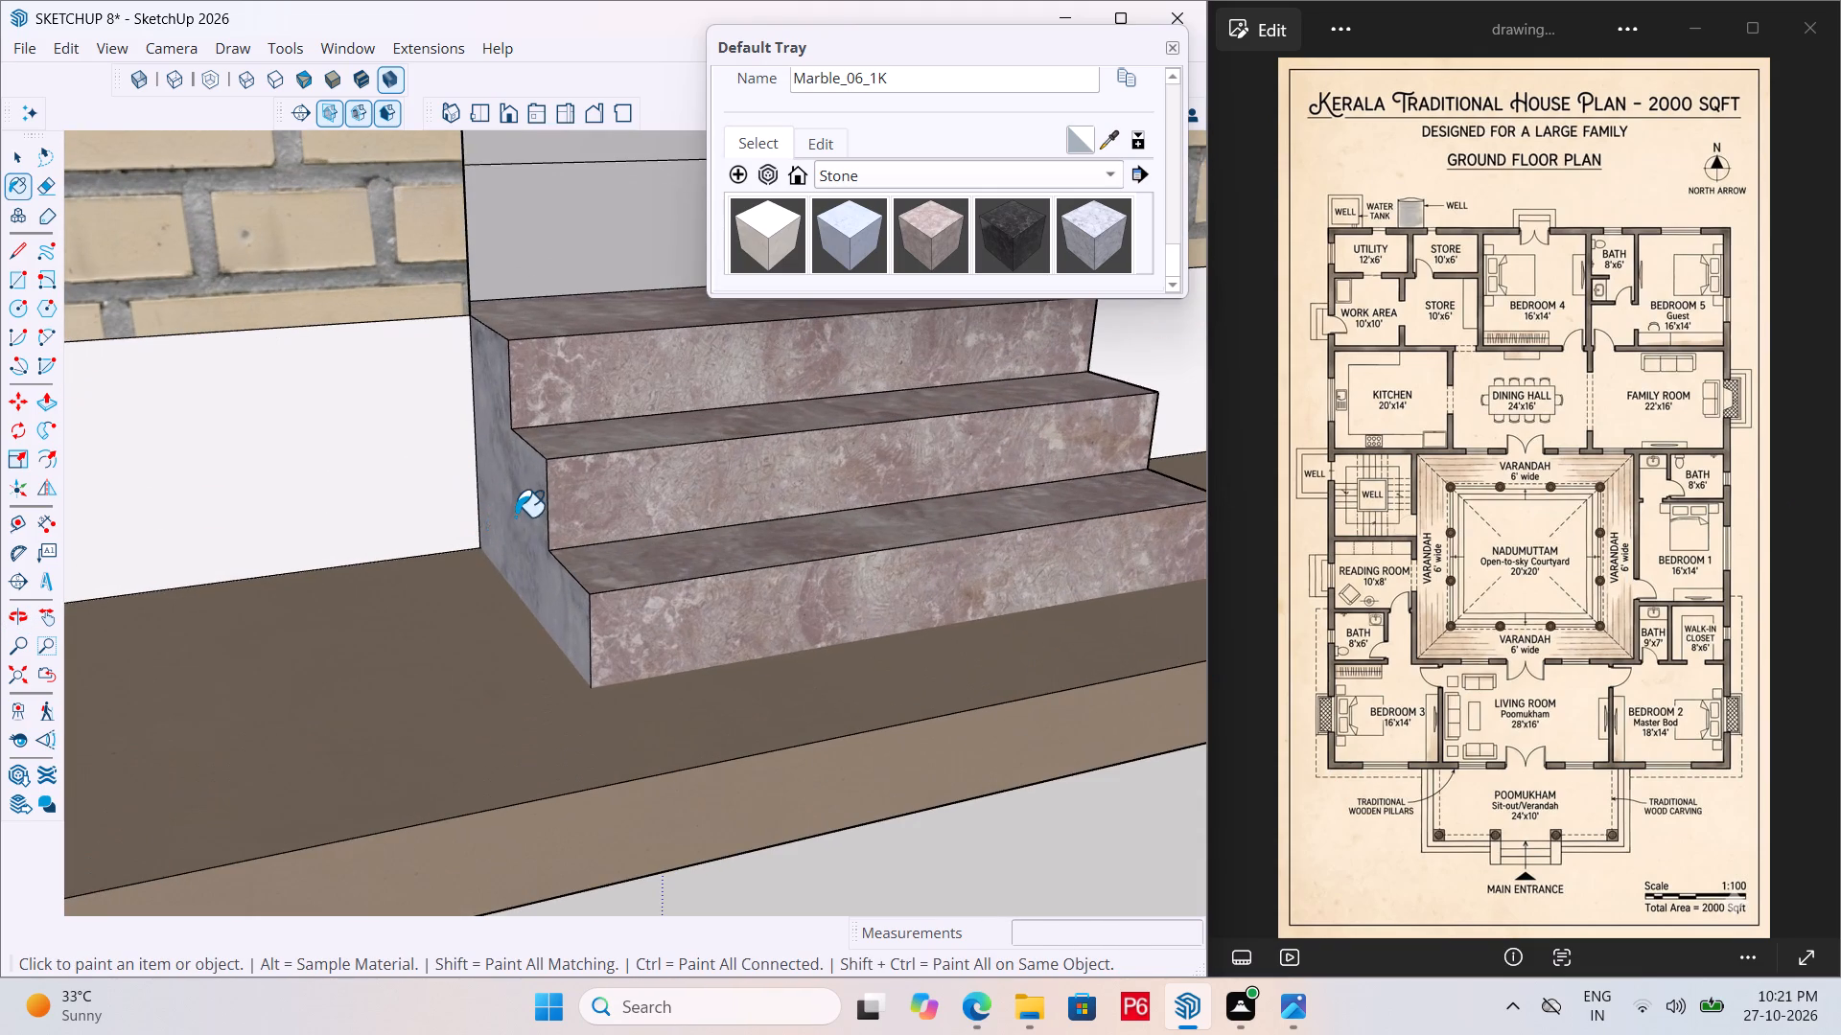
Paint the upper two steps of the left side wall's doorway nearest the front porch with Marble_06_1K.
scroll(756, 712, down, 8)
scroll(1057, 598, down, 15)
scroll(1045, 530, down, 6)
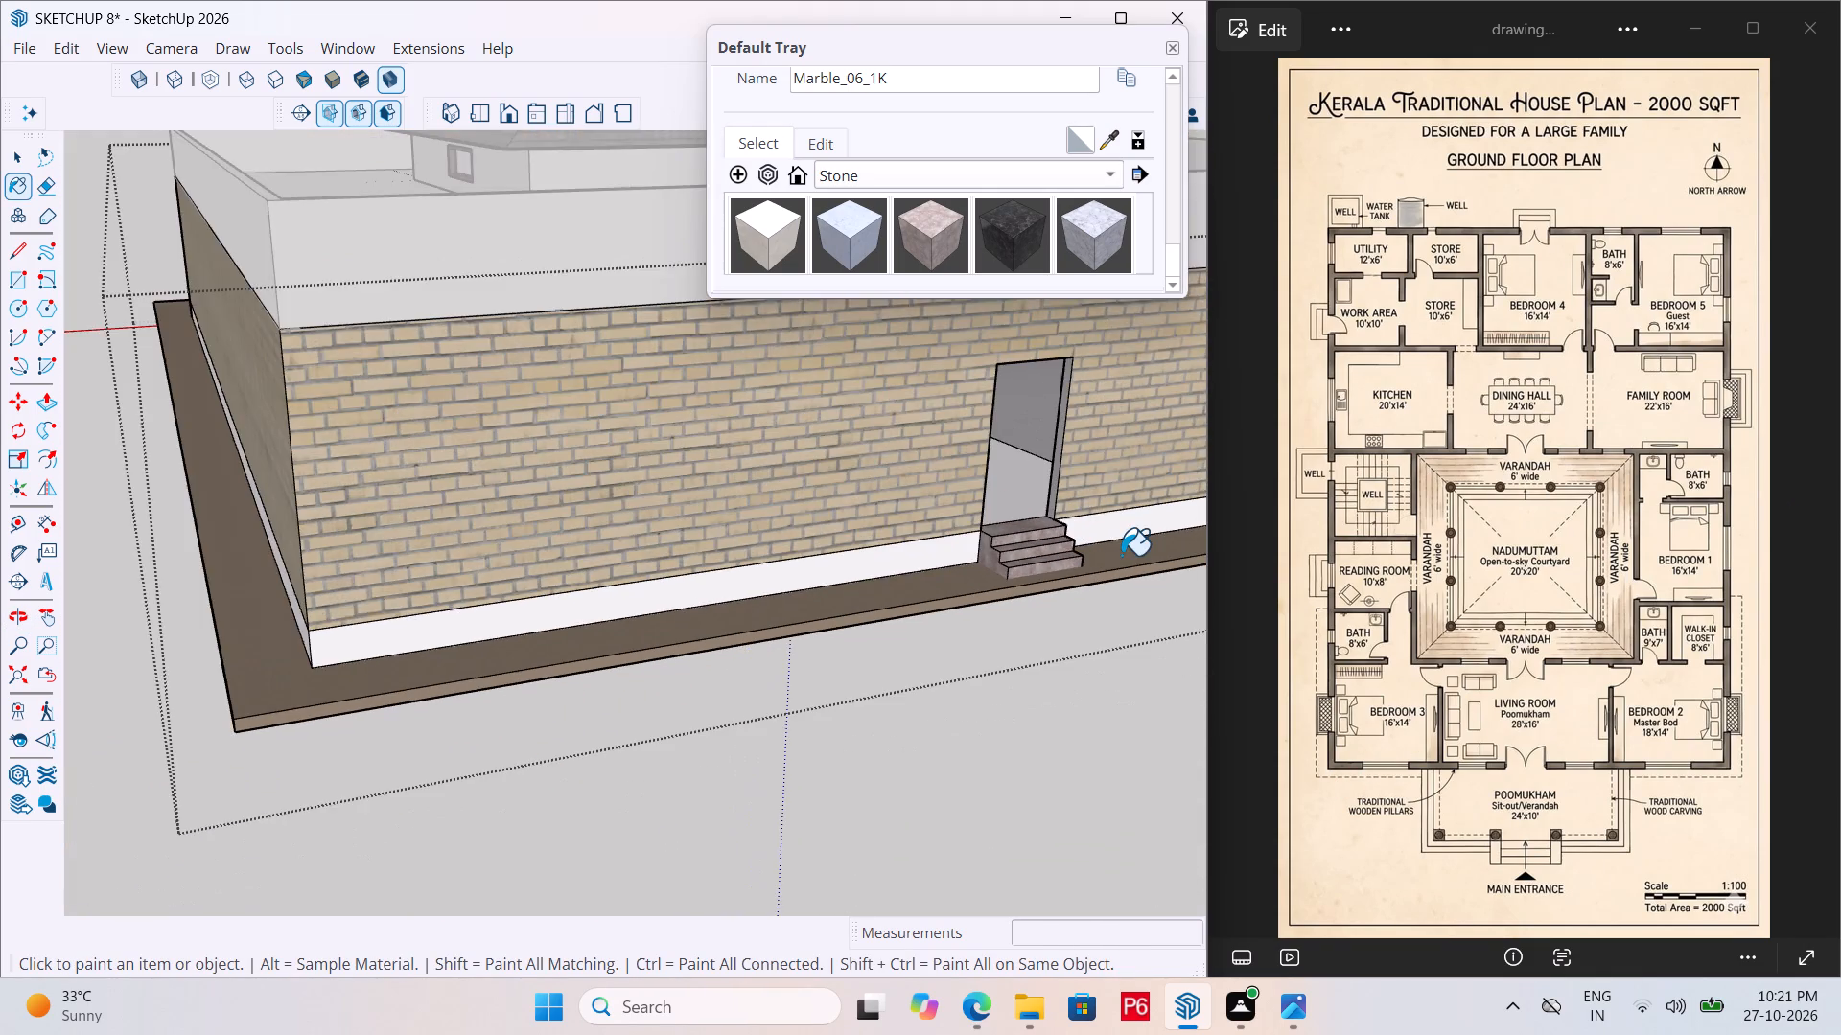
scroll(1121, 555, down, 5)
middle_drag(390, 453, 1356, 507)
middle_drag(142, 484, 1029, 484)
scroll(319, 624, up, 3)
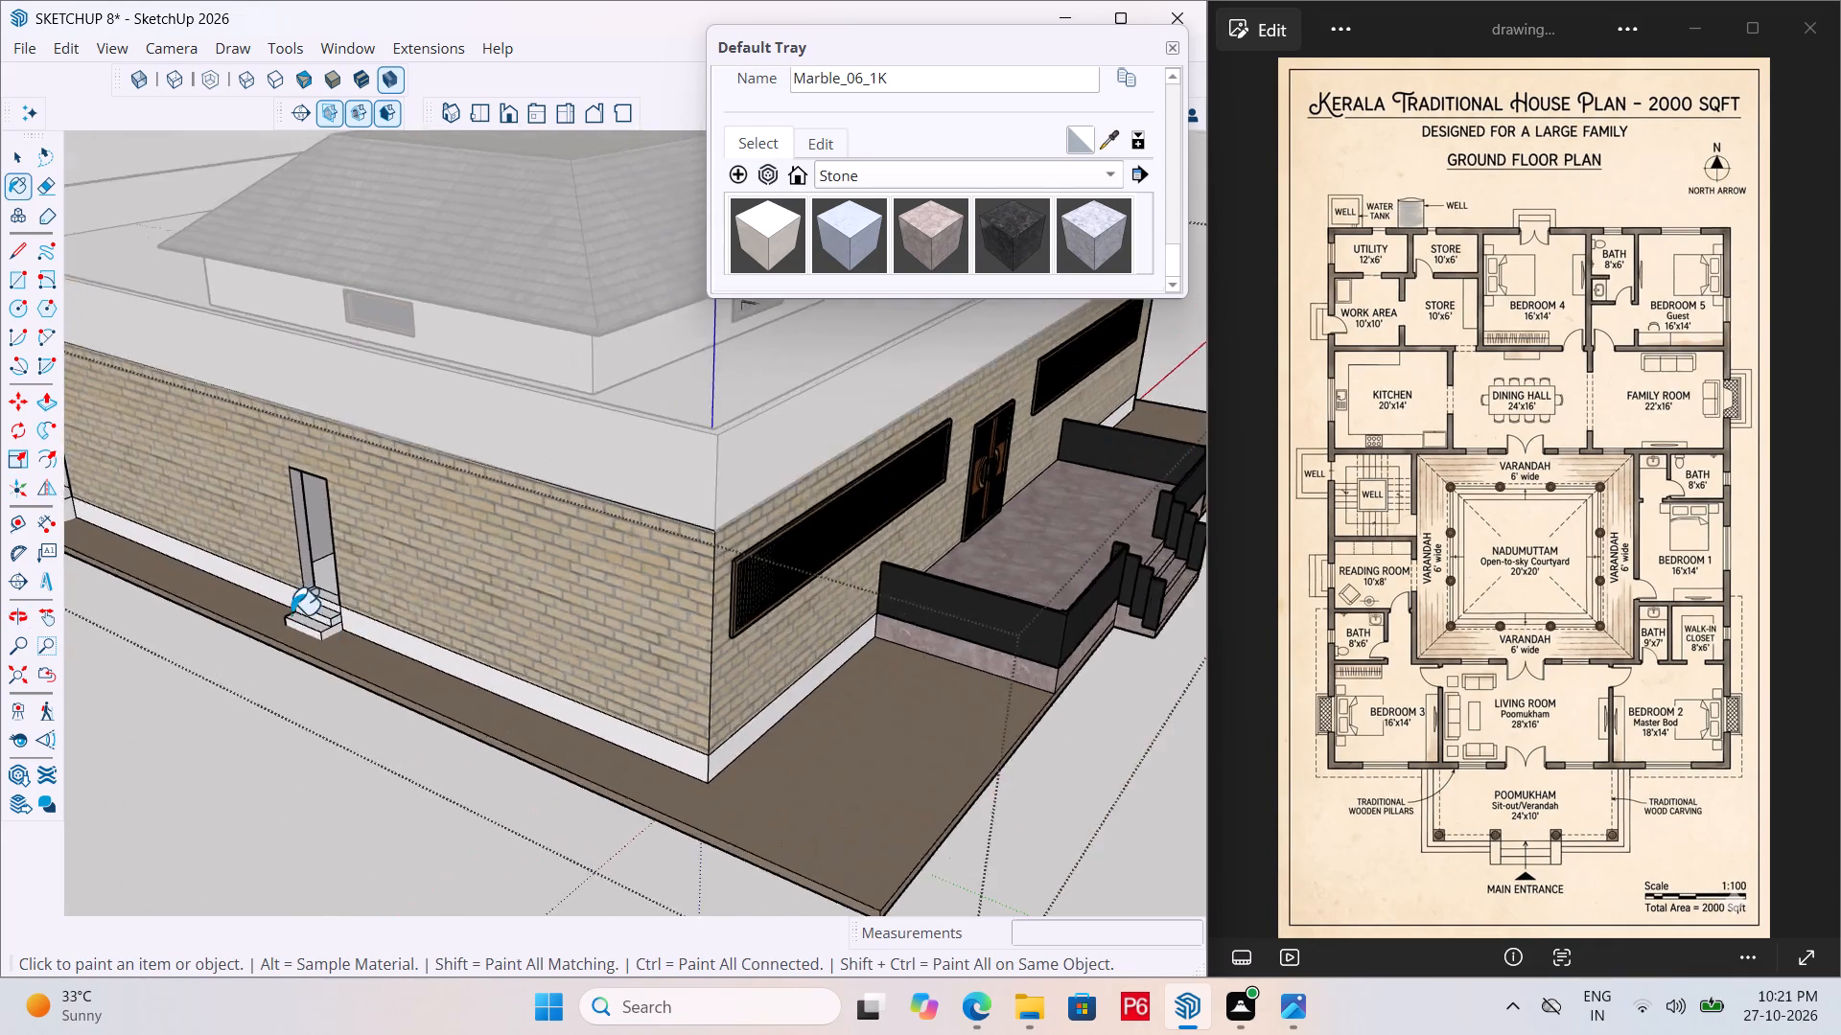
scroll(291, 614, up, 14)
click(441, 531)
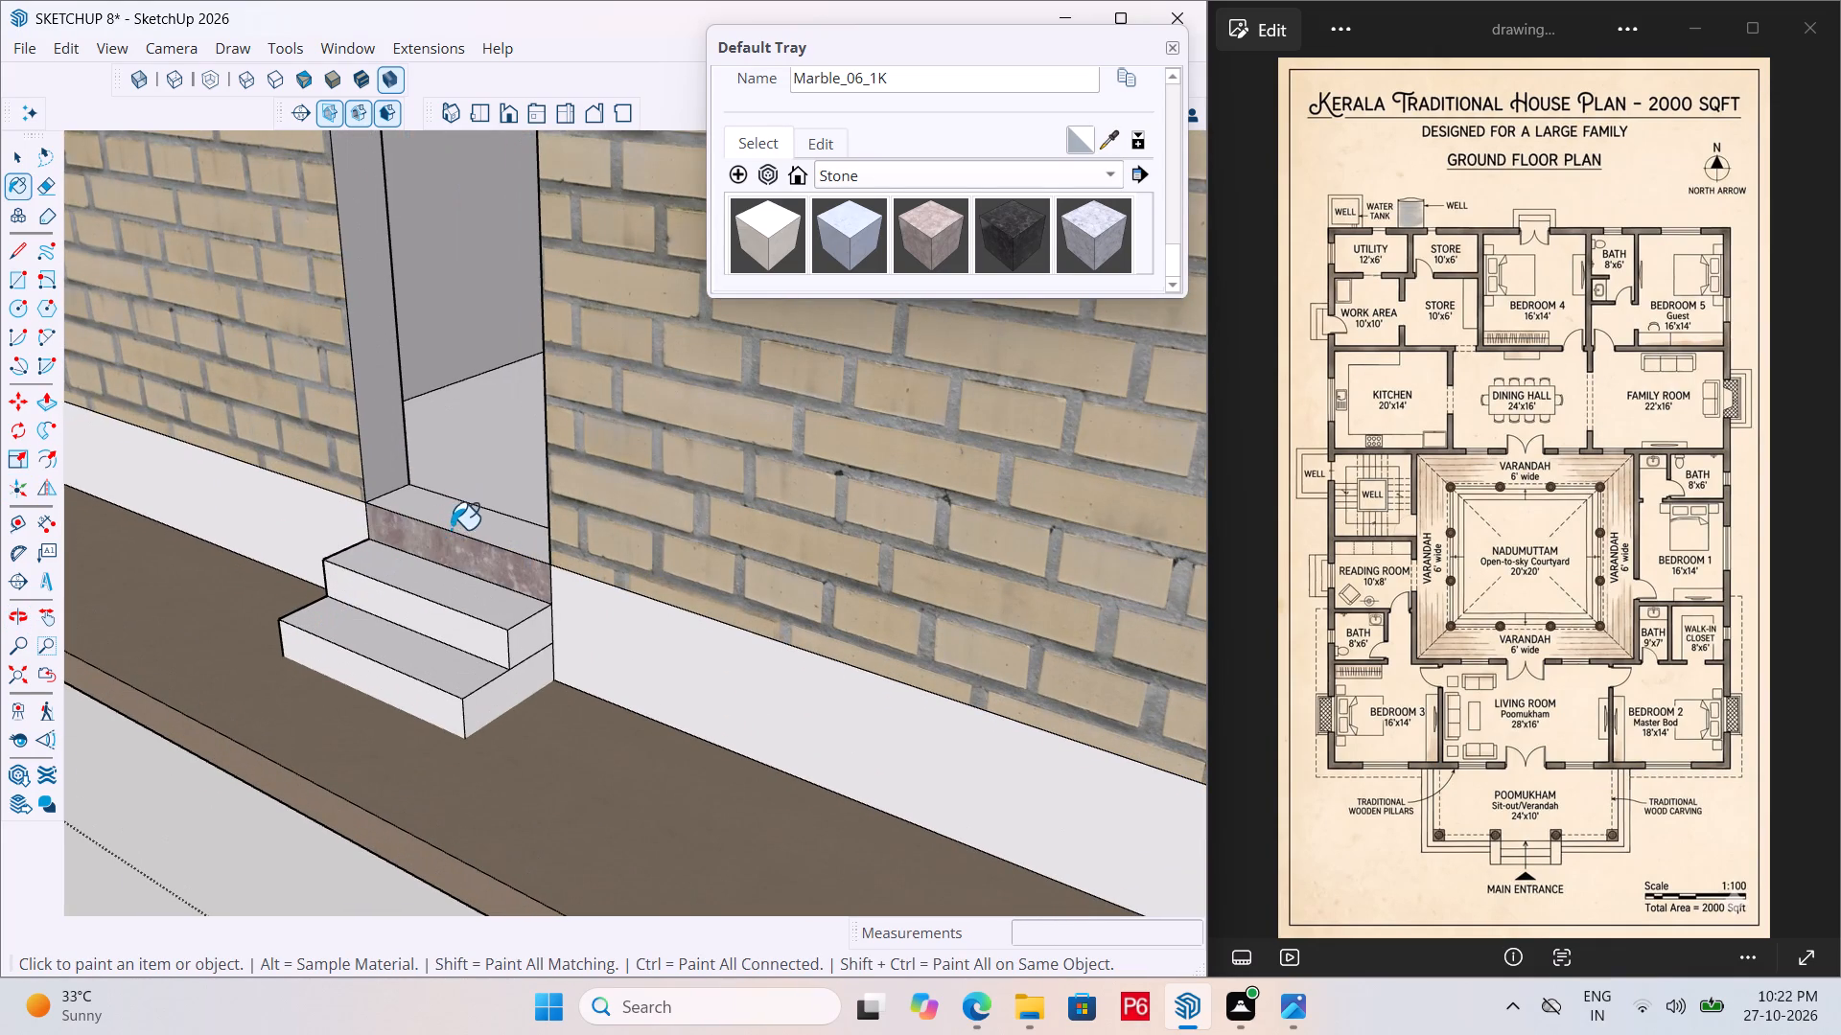
double_click(457, 521)
click(431, 578)
click(393, 619)
click(409, 611)
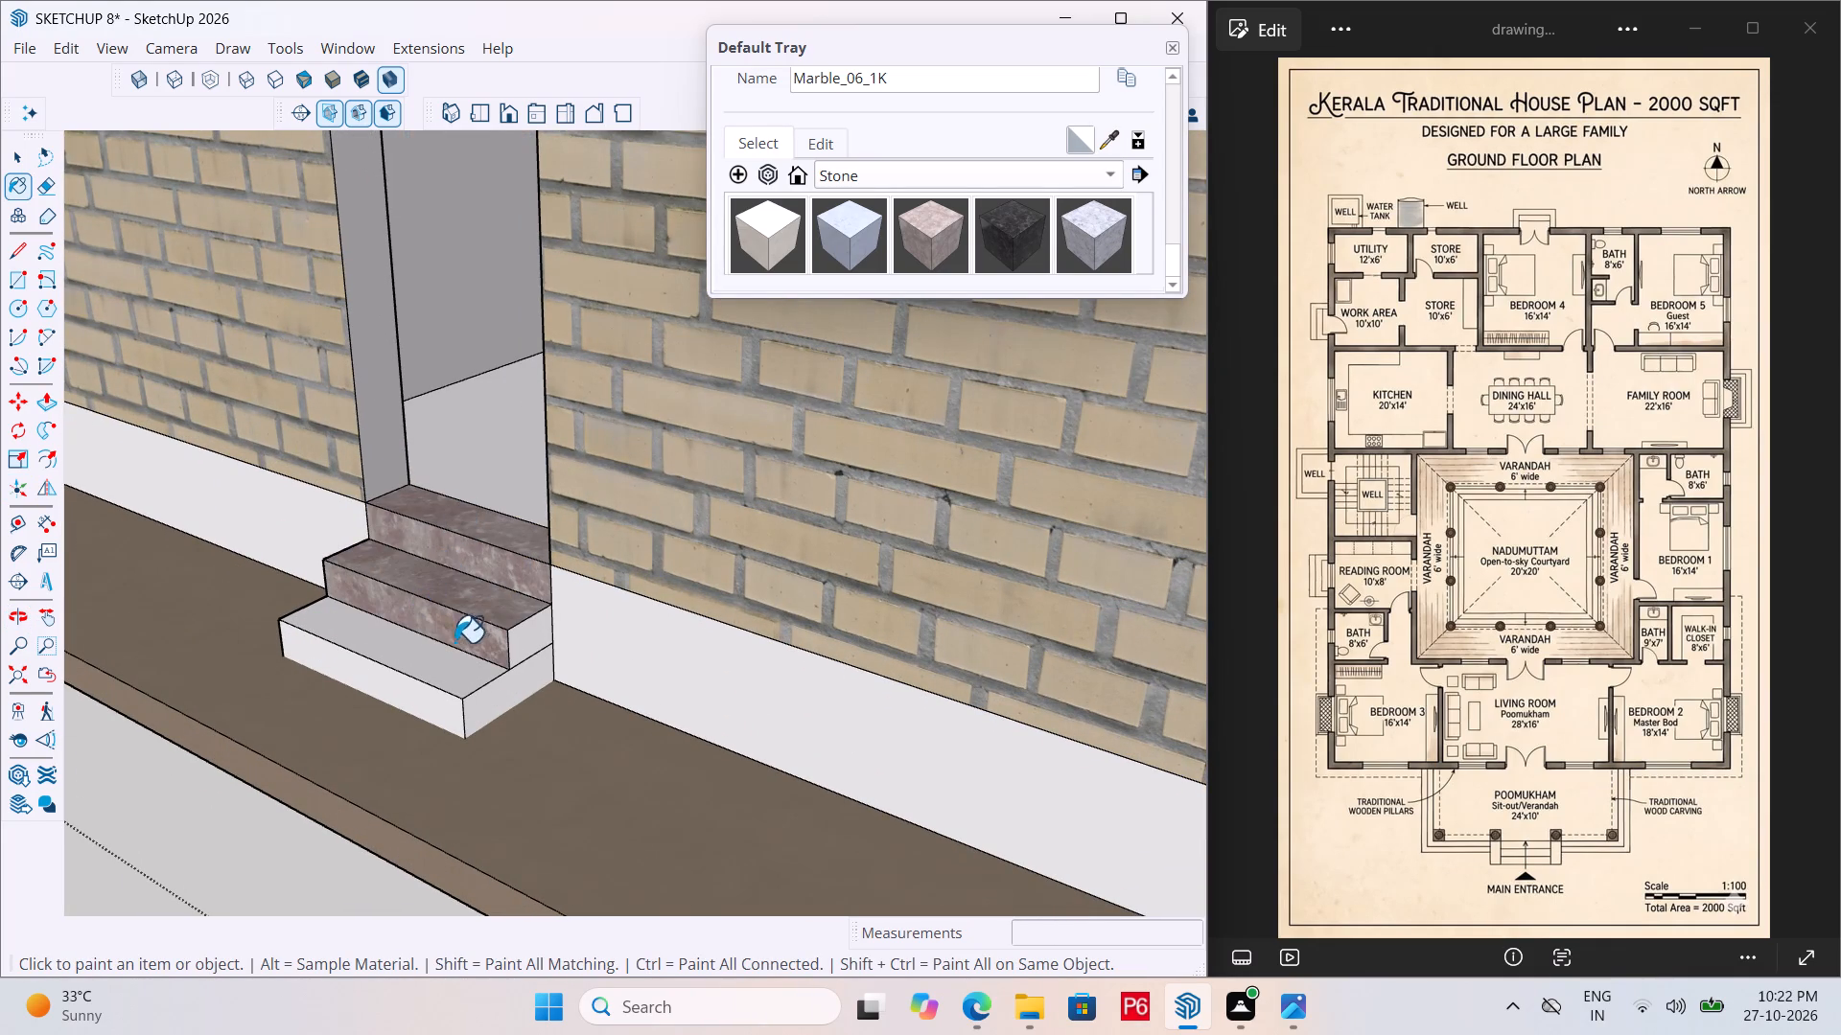
Paint the lowest step and both side faces of the same doorway's steps with Marble_06_1K.
scroll(434, 702, up, 4)
click(455, 680)
drag(441, 698, 461, 695)
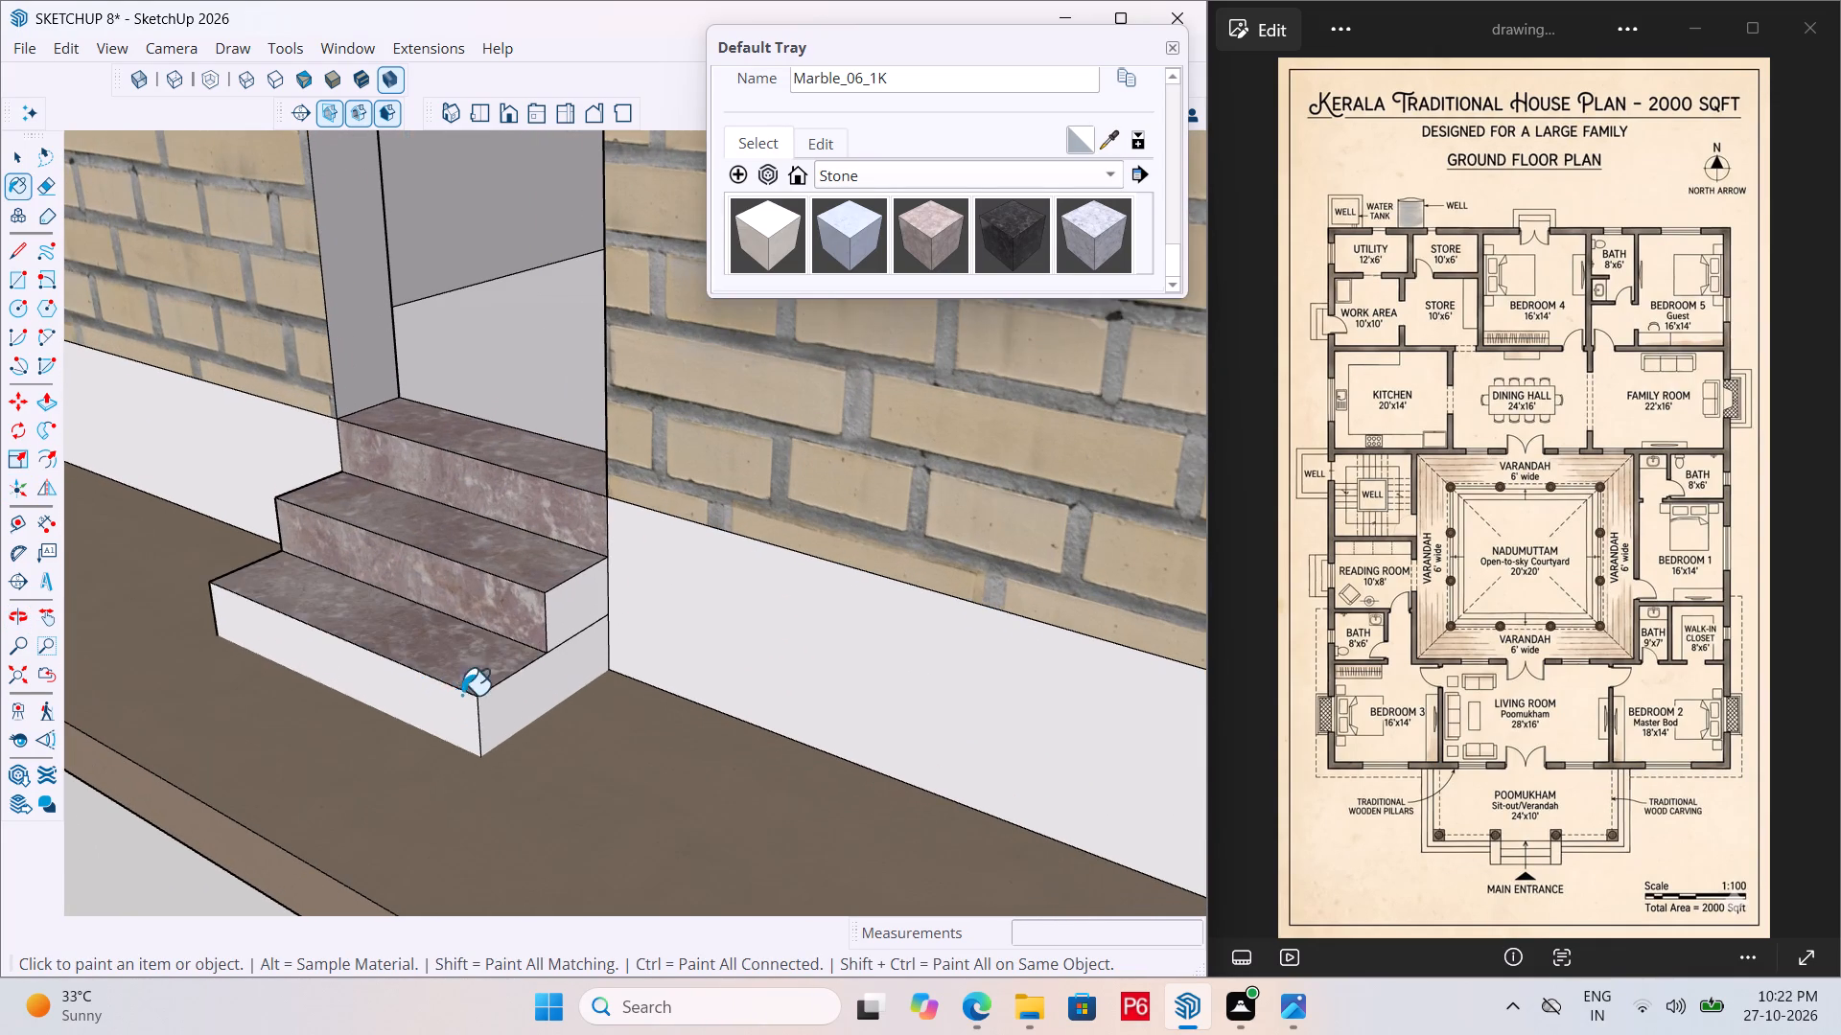
drag(461, 695, 465, 695)
drag(503, 695, 518, 677)
click(560, 617)
middle_drag(294, 598, 1112, 571)
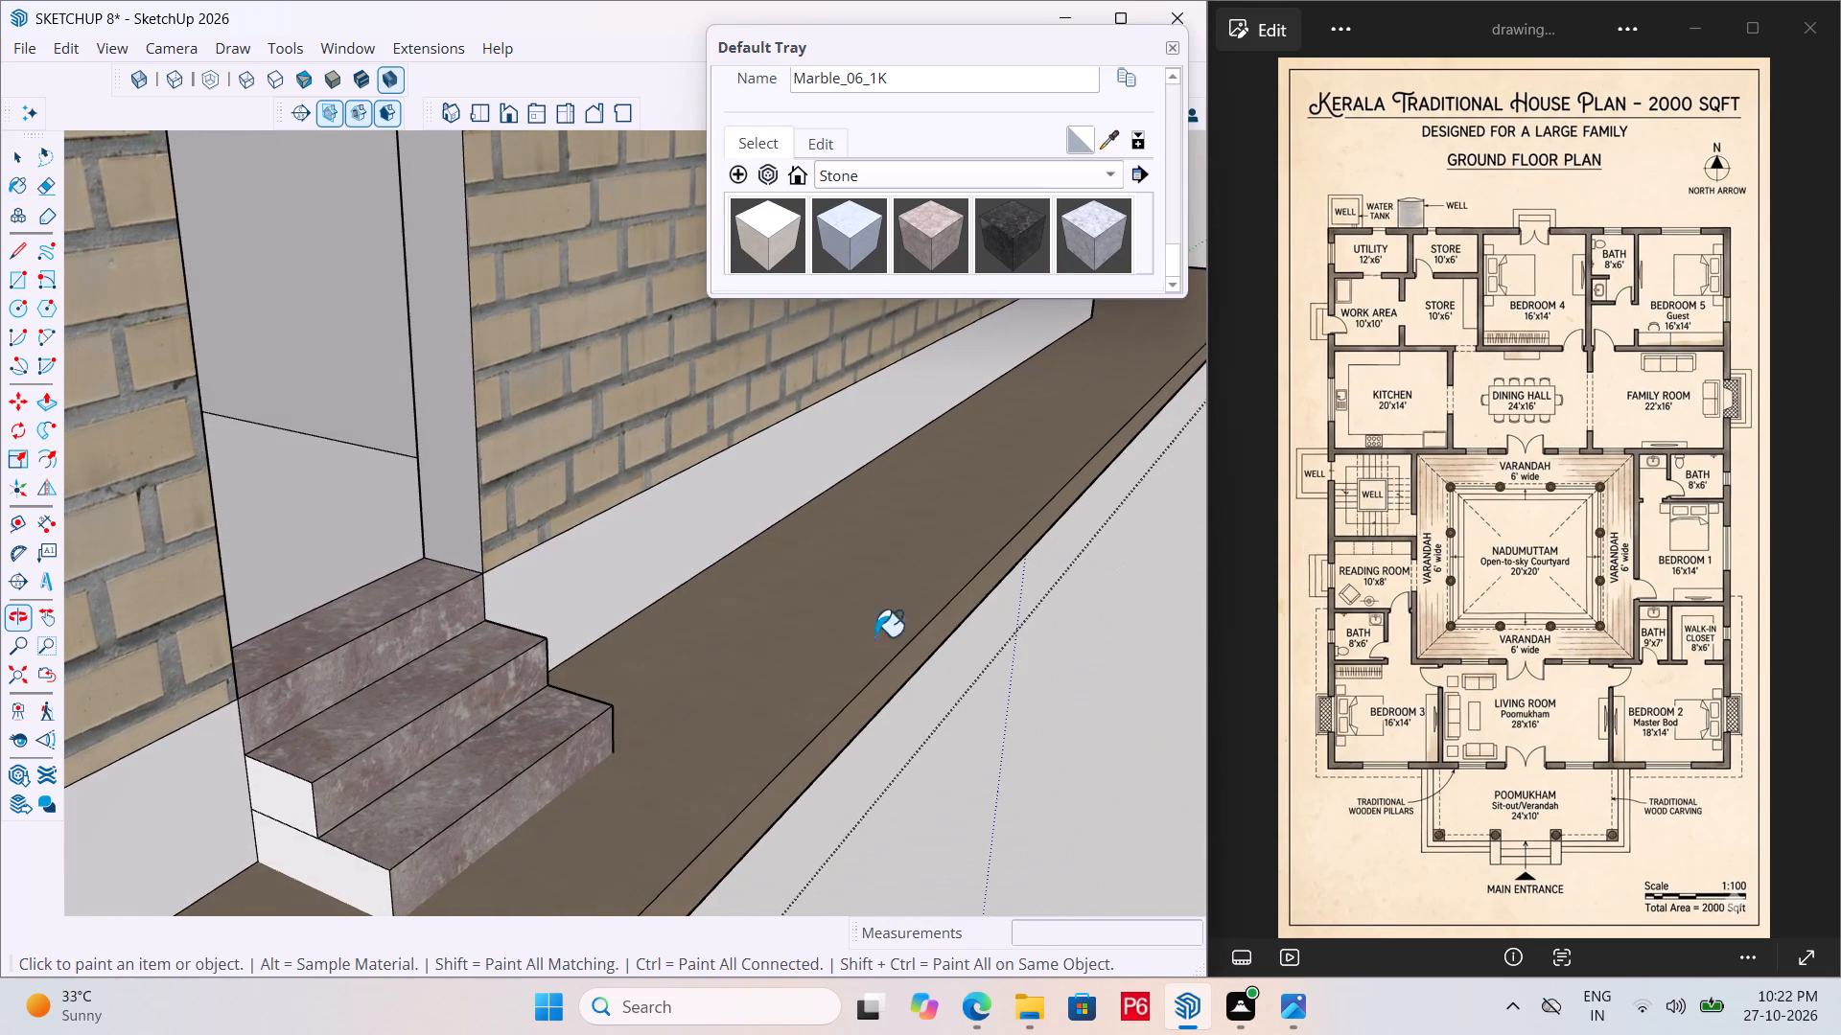
scroll(257, 865, up, 2)
click(306, 797)
drag(328, 851, 340, 837)
scroll(508, 654, down, 2)
drag(384, 836, 384, 824)
Paint the upper steps and near side face at the left side wall's farther doorway with Marble_06_1K.
scroll(544, 639, down, 7)
scroll(653, 609, down, 6)
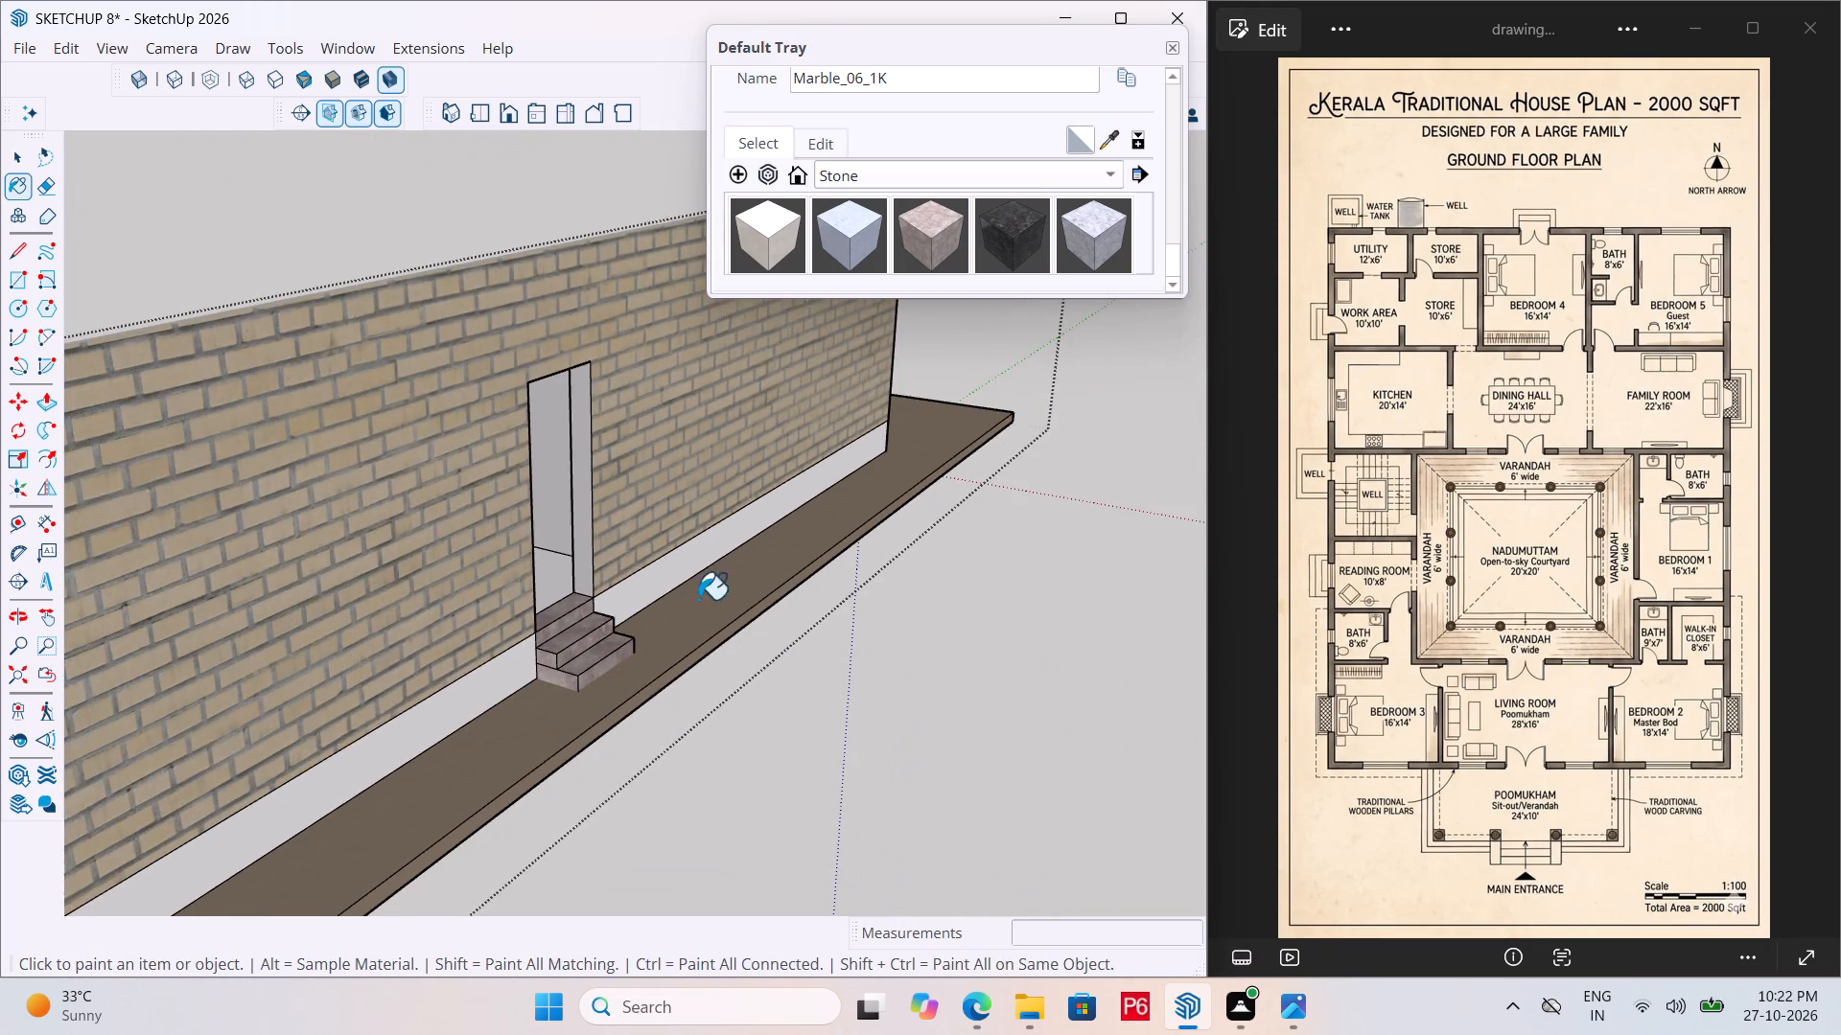
scroll(824, 594, down, 6)
scroll(666, 485, down, 4)
scroll(536, 737, up, 7)
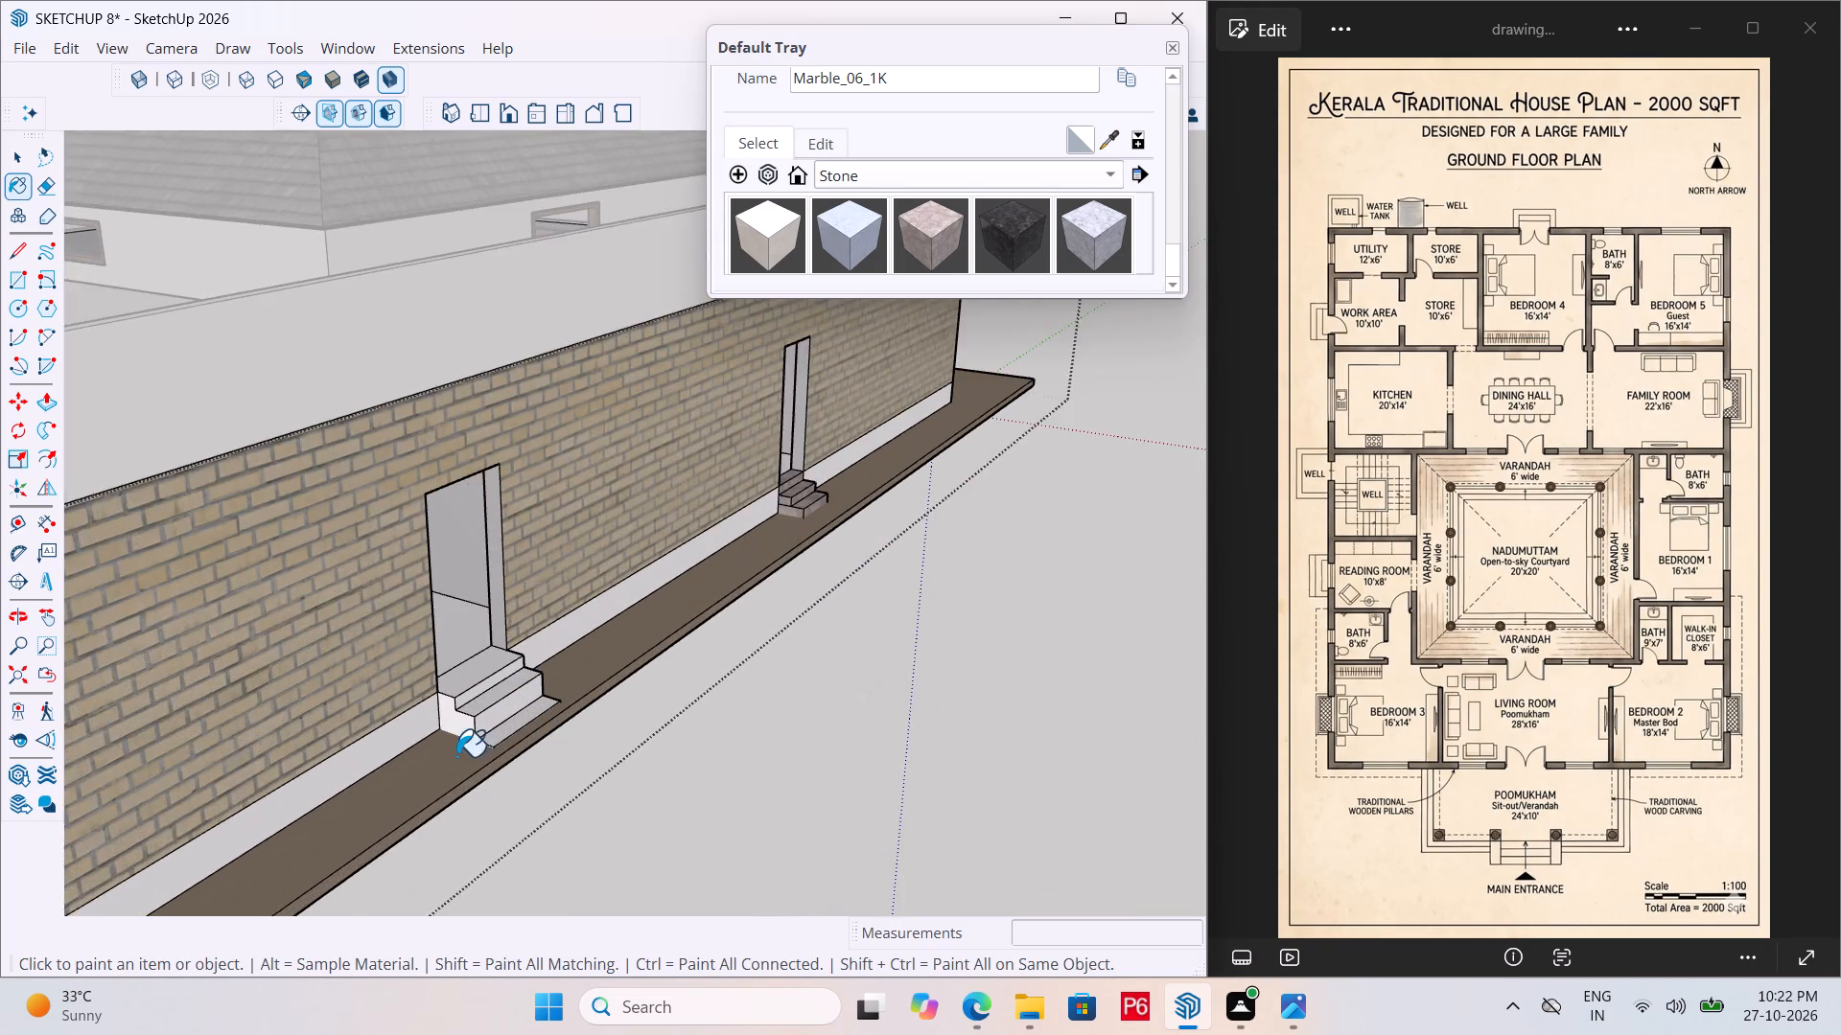
scroll(456, 756, up, 11)
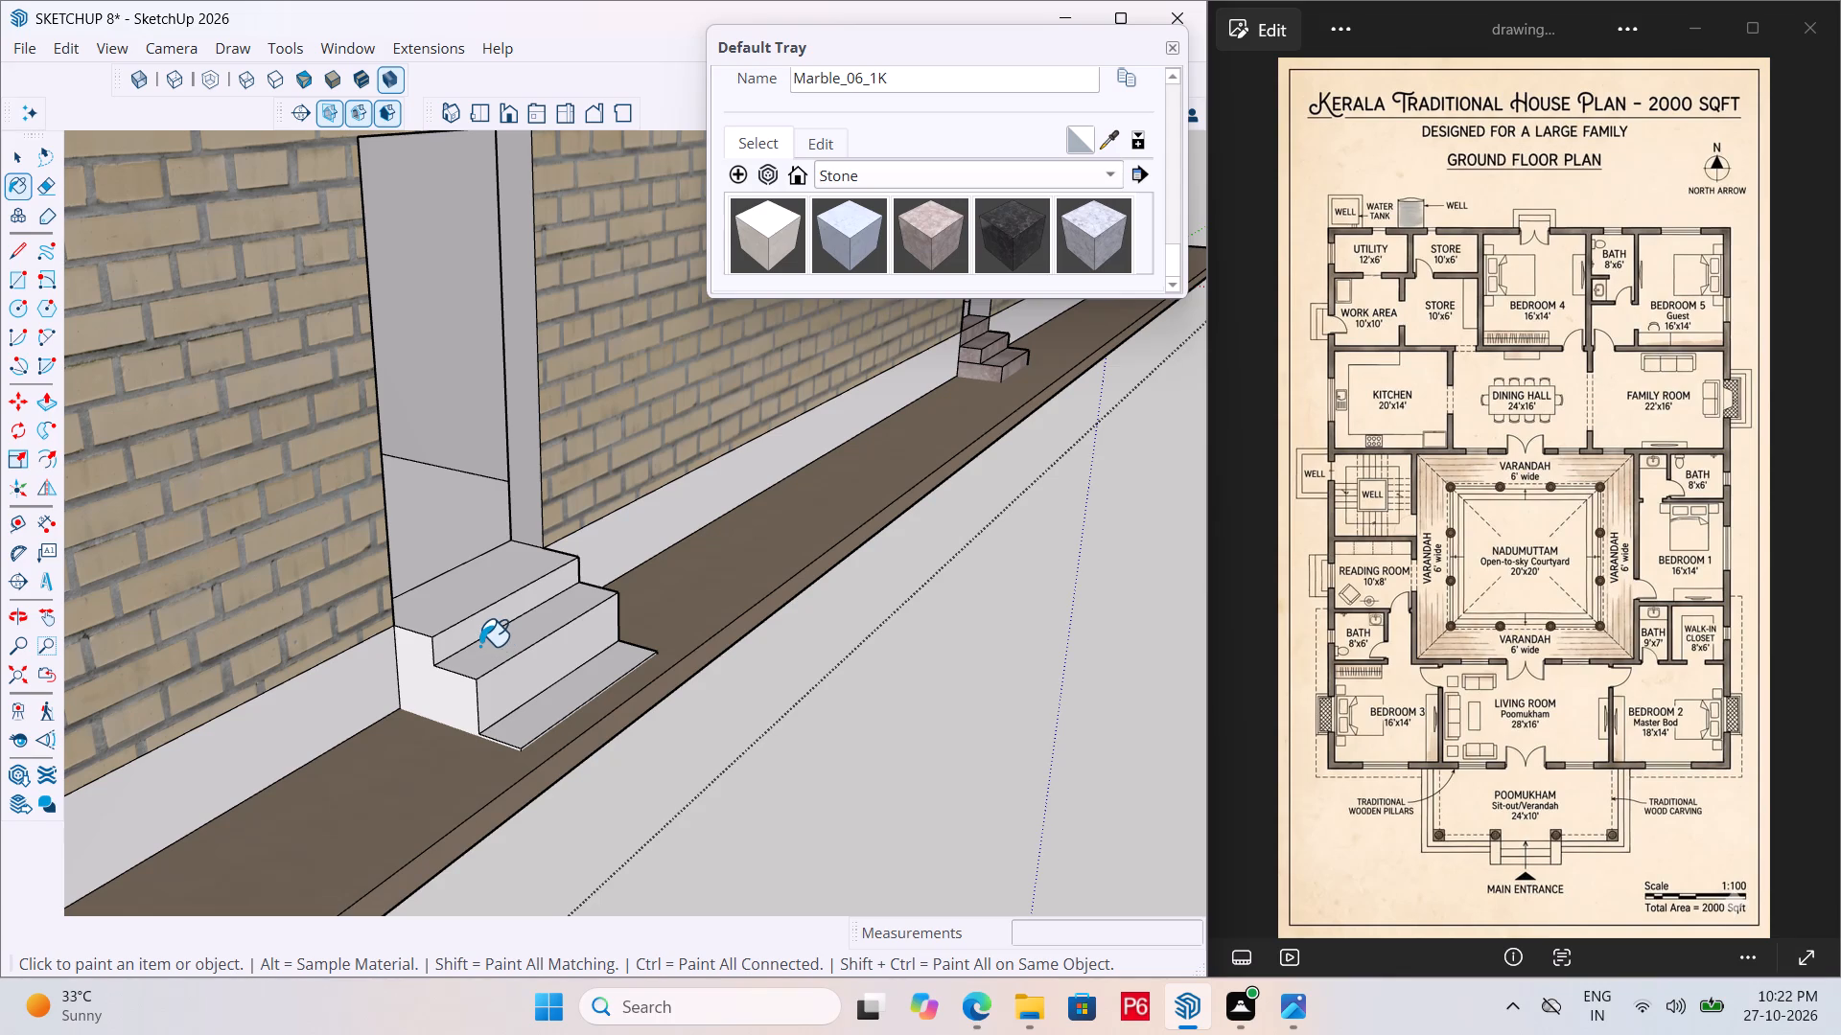
scroll(430, 643, down, 4)
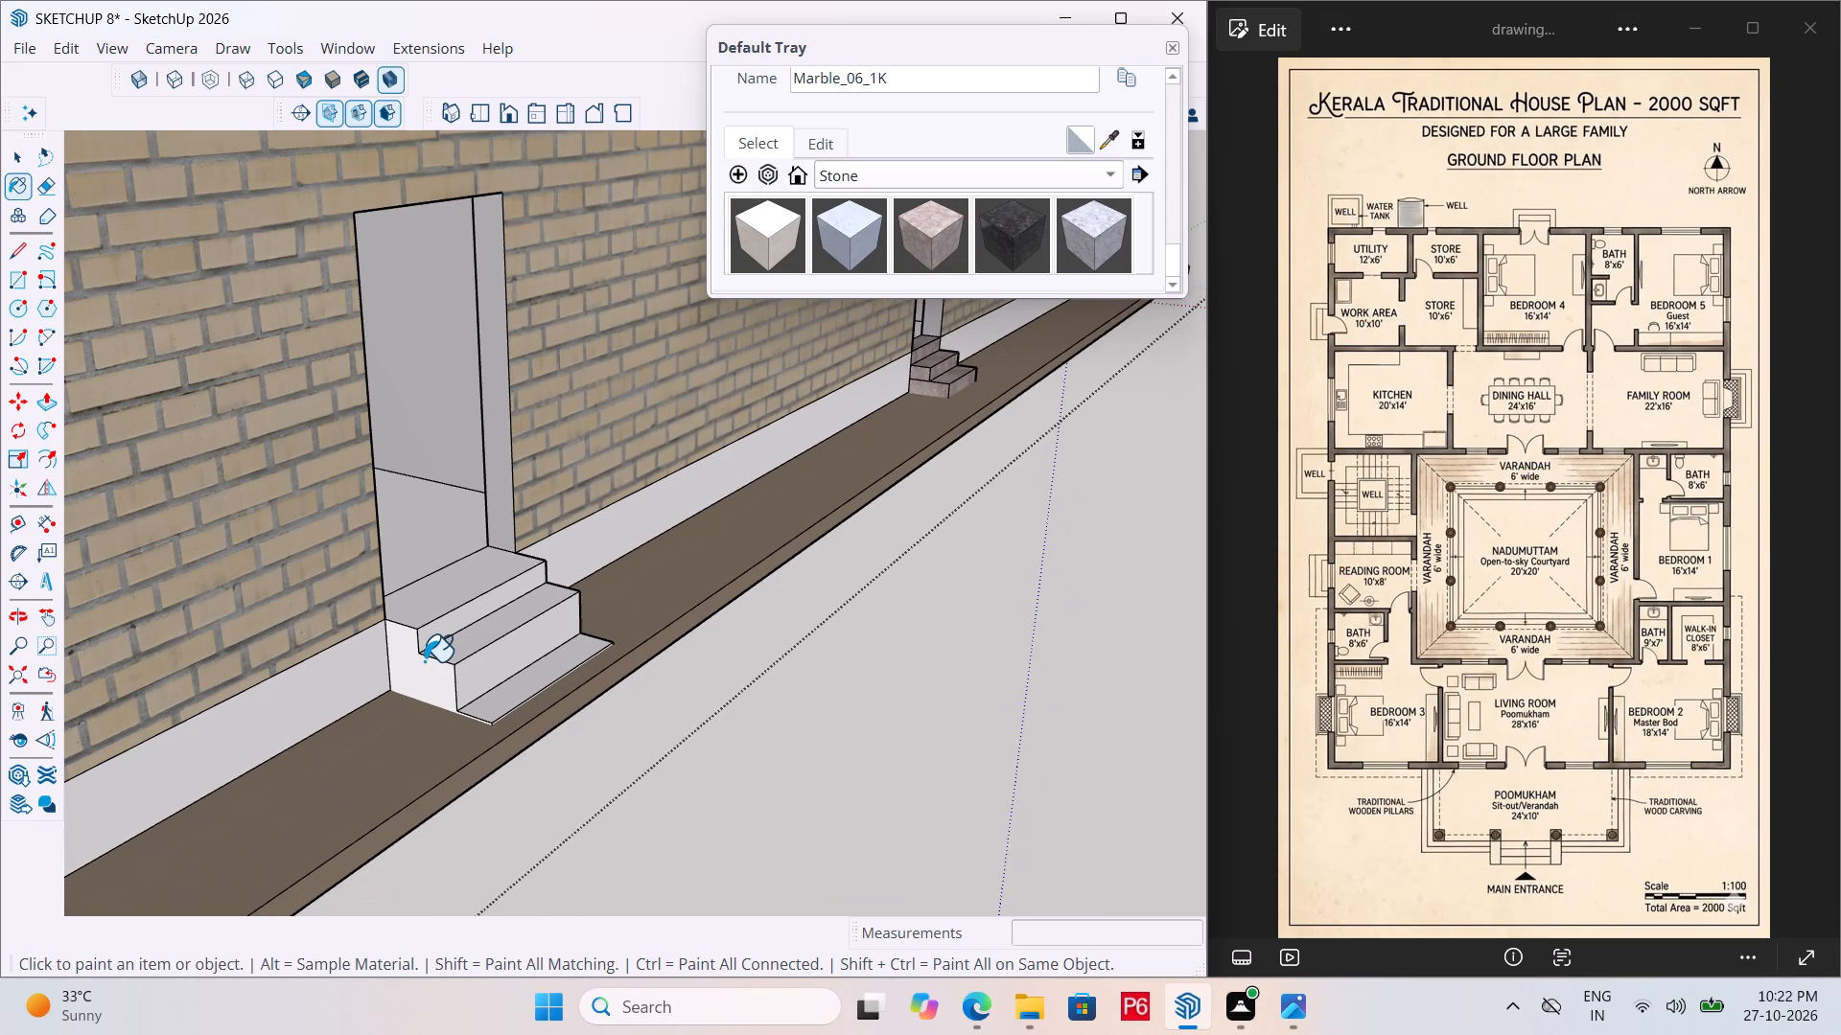
scroll(427, 629, up, 5)
click(465, 570)
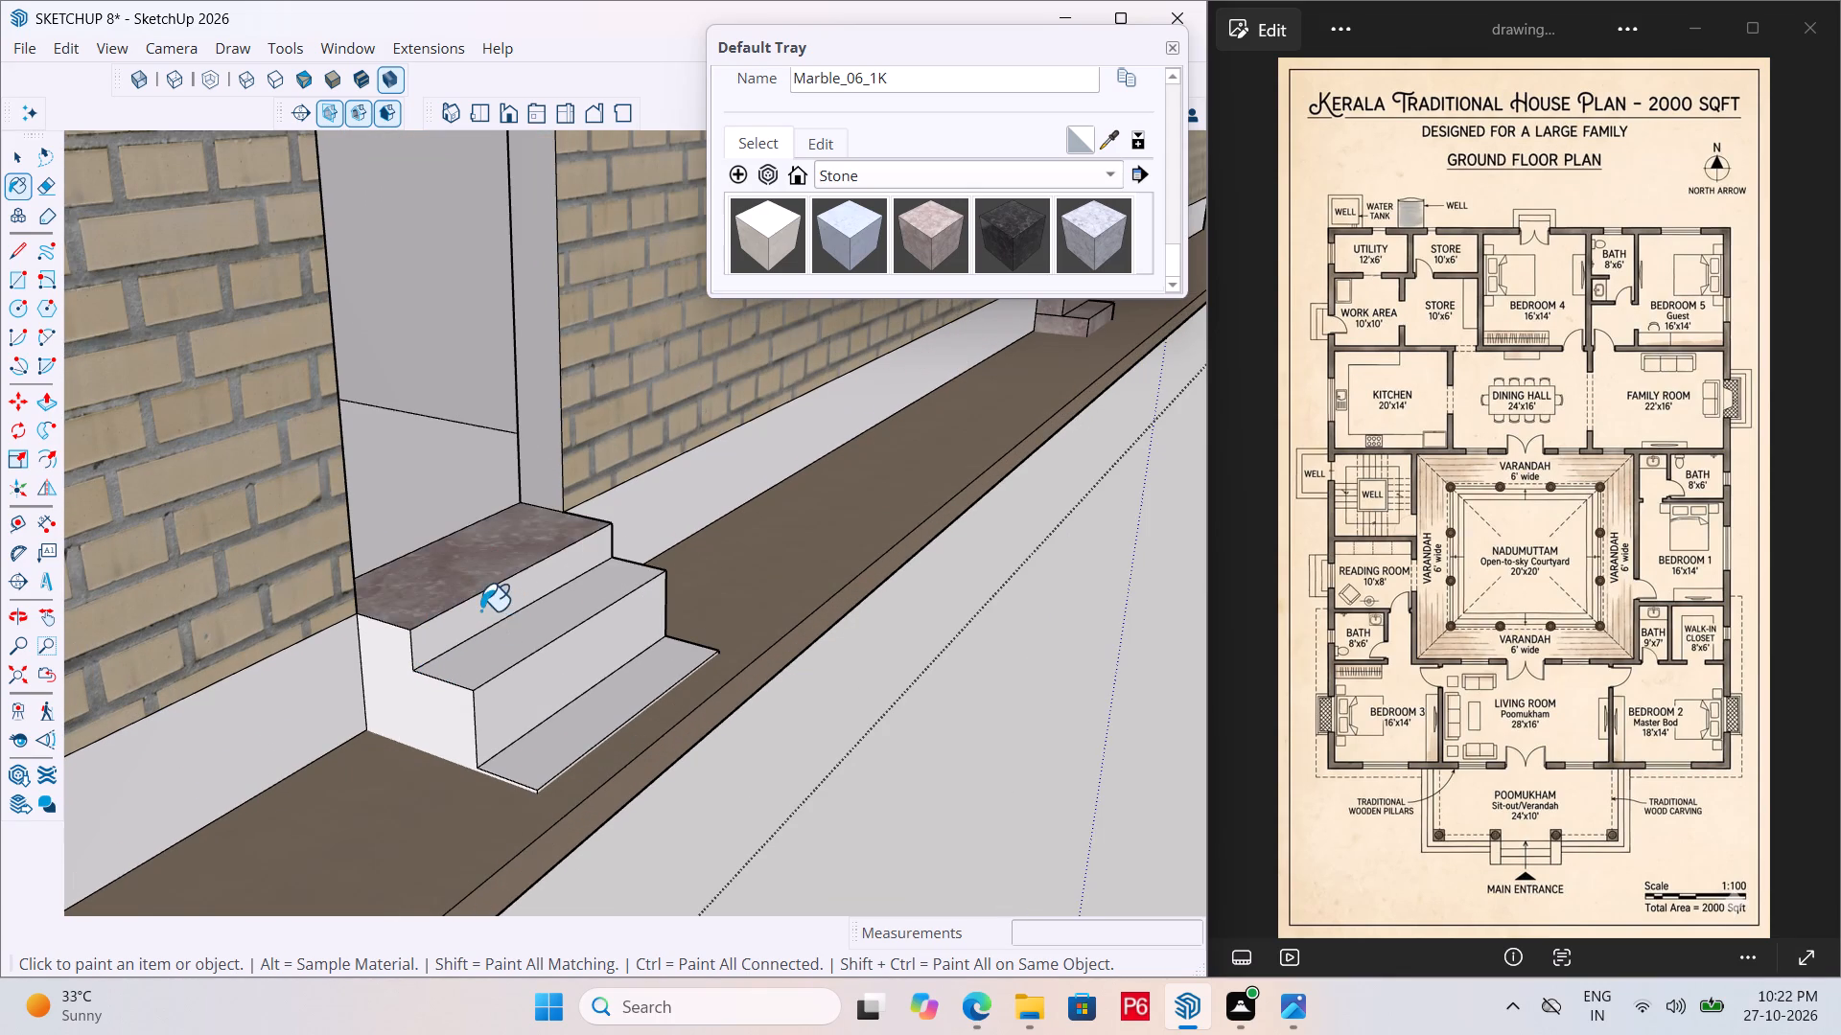
click(480, 610)
click(546, 644)
click(488, 648)
click(418, 694)
drag(503, 707, 512, 705)
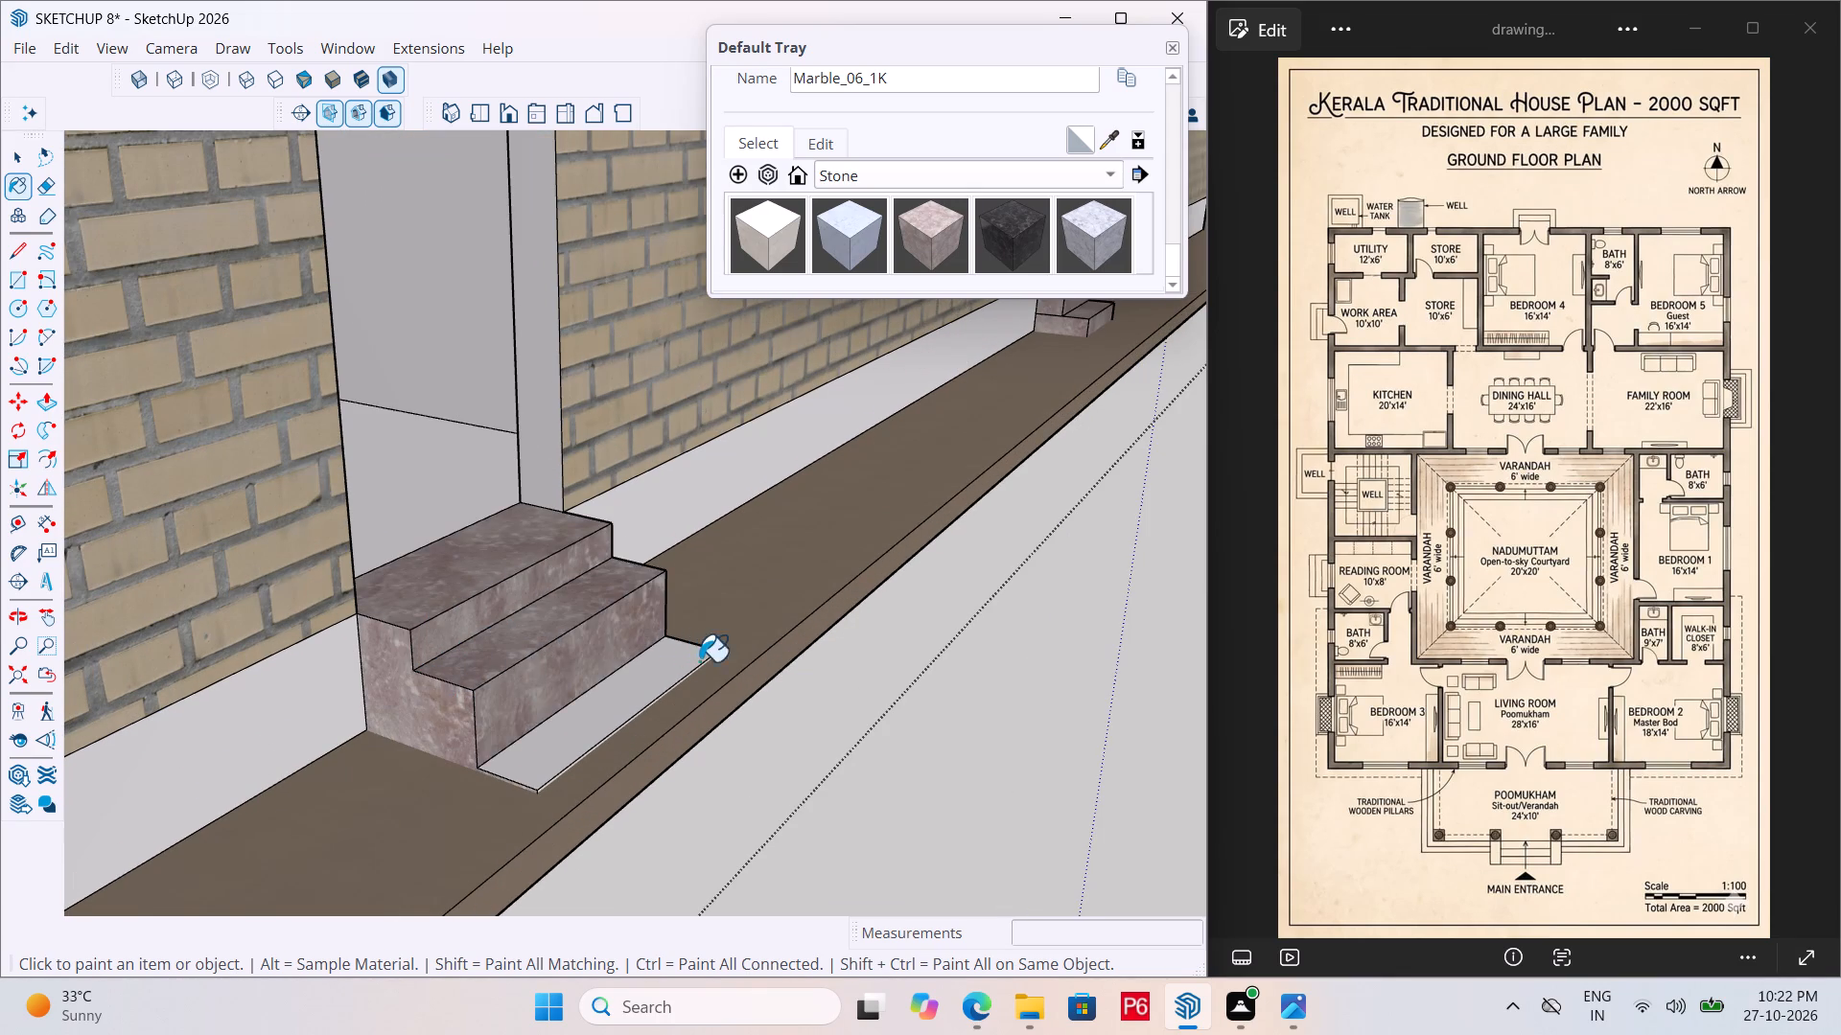
Paint the farther doorway's bottom tread, its thin front edge and the opposite side face with Marble_06_1K.
middle_drag(705, 660, 480, 697)
click(524, 693)
scroll(609, 727, up, 15)
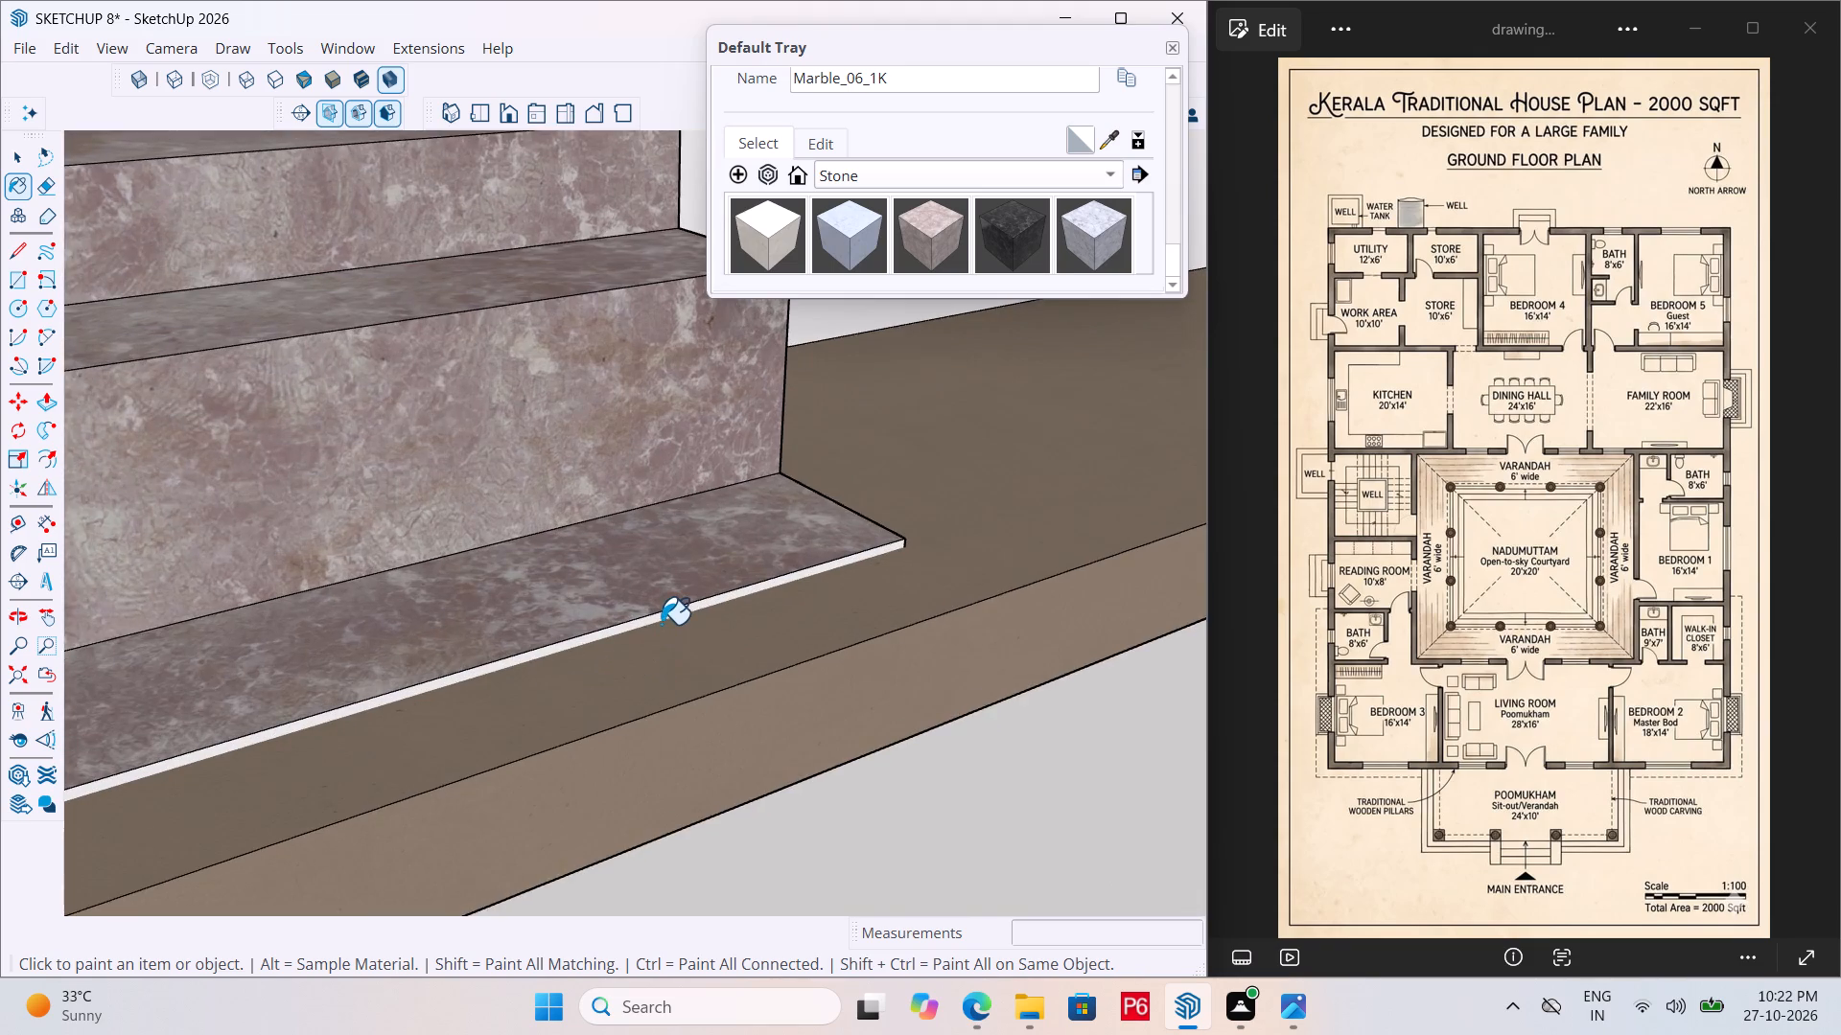
scroll(661, 624, up, 5)
click(672, 610)
scroll(876, 585, down, 1)
middle_drag(865, 592, 46, 586)
scroll(80, 587, down, 3)
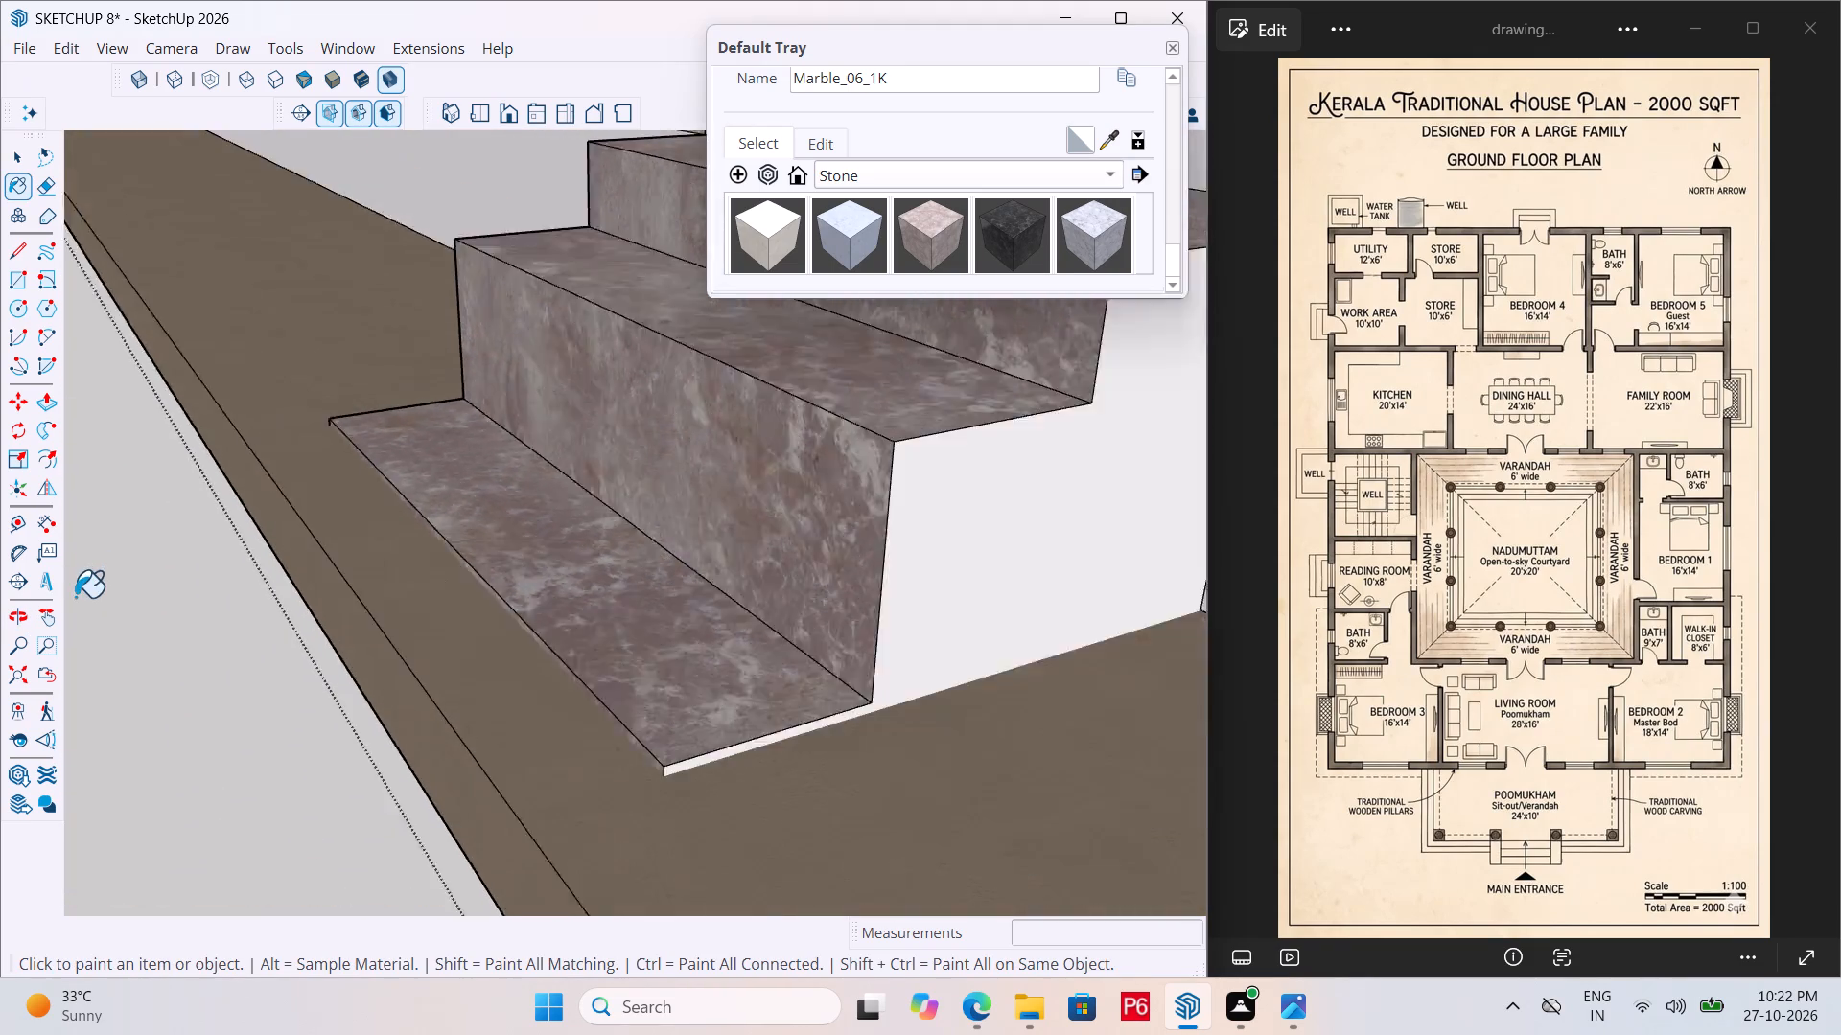
scroll(75, 597, down, 2)
scroll(610, 625, up, 4)
click(803, 609)
scroll(646, 591, down, 12)
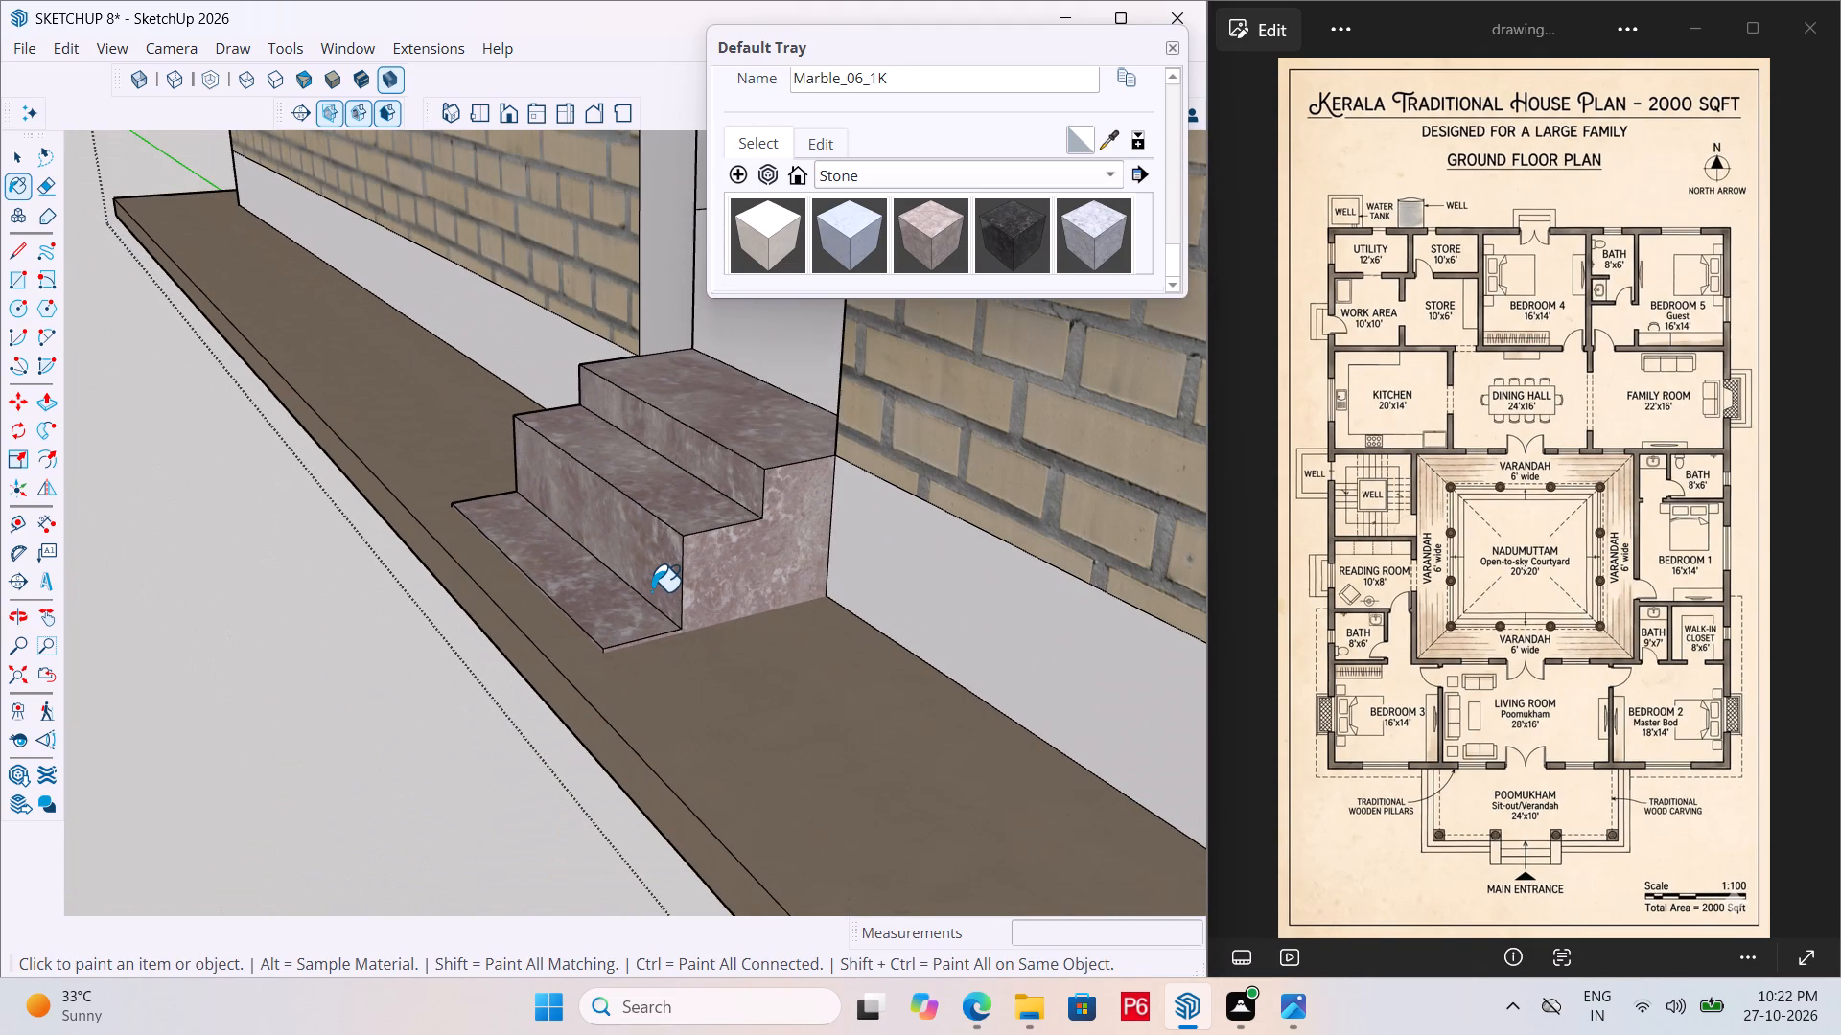
Save the model with the marble-finished doorway steps.
key(ctrl+s)
key(ctrl+s)
key(ctrl+s)
key(ctrl+s)
key(ctrl+s)
key(ctrl+s)
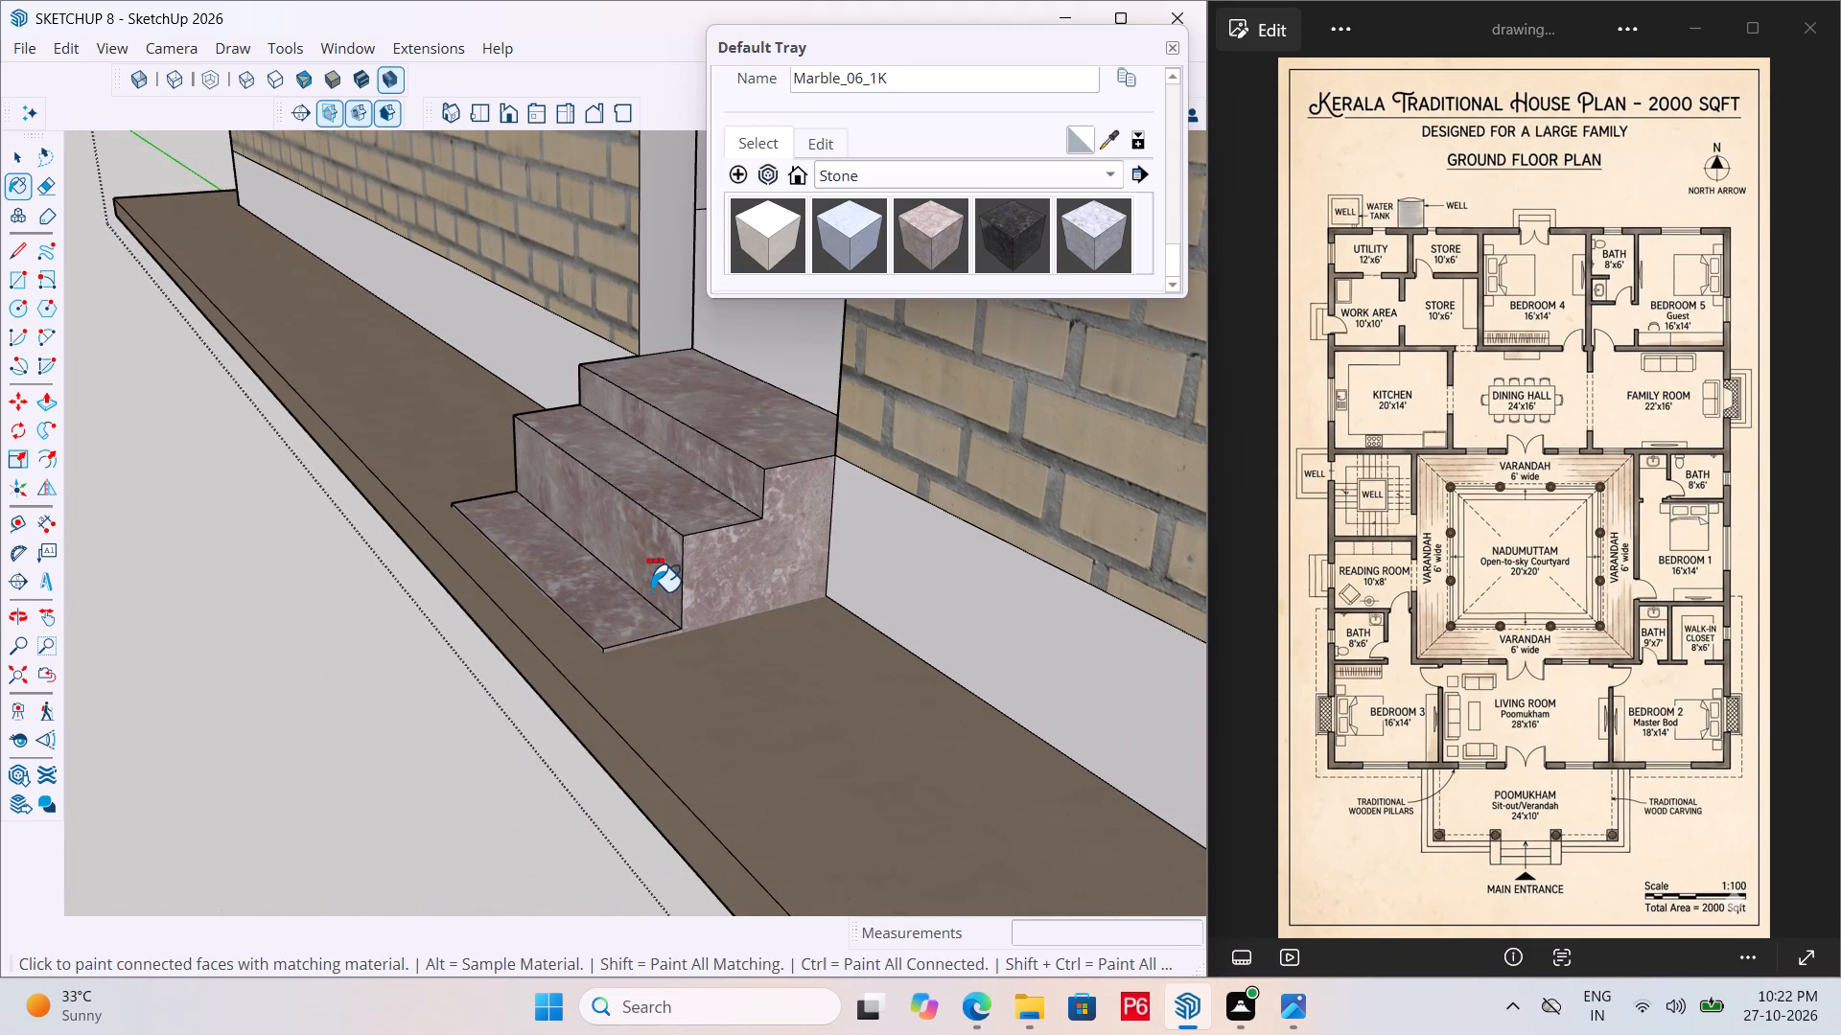
key(ctrl+s)
key(ctrl+s)
key(ctrl+s)
Examine the house exterior from the front, side and rear to check the painted doorway steps and plinth.
scroll(563, 520, down, 7)
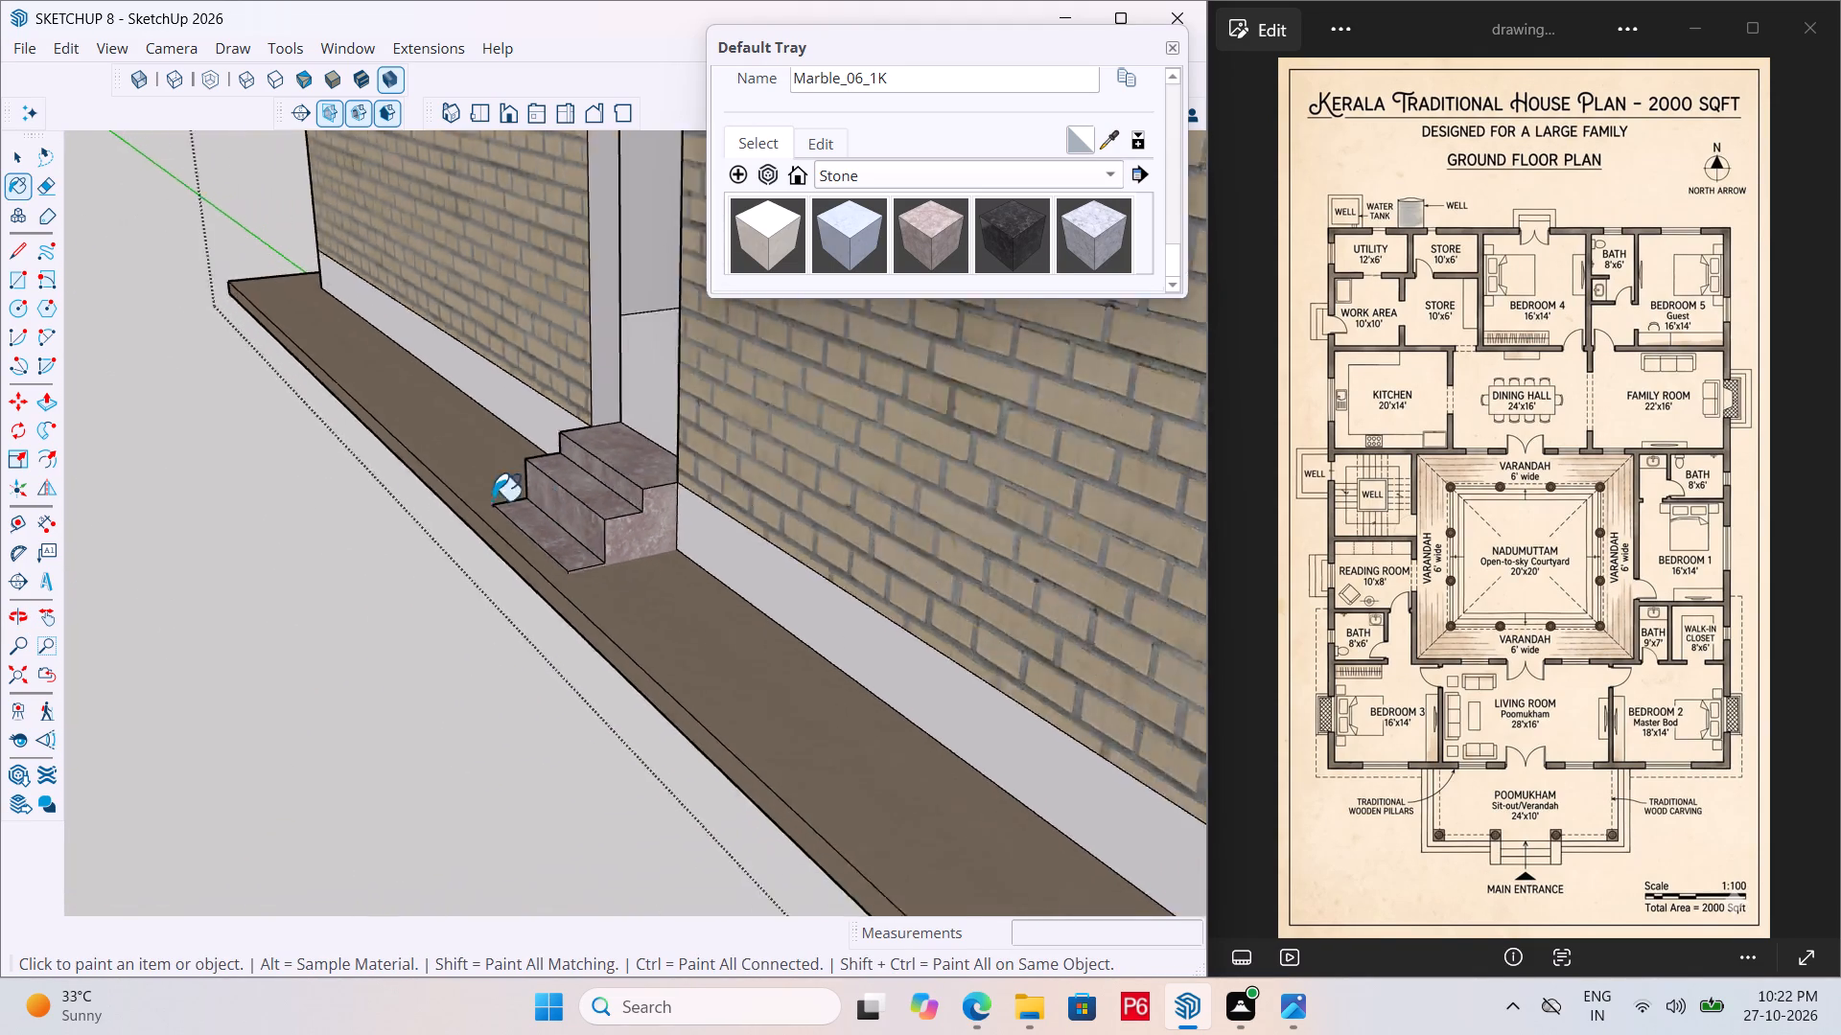
scroll(492, 500, down, 1)
scroll(366, 484, down, 15)
scroll(352, 491, down, 6)
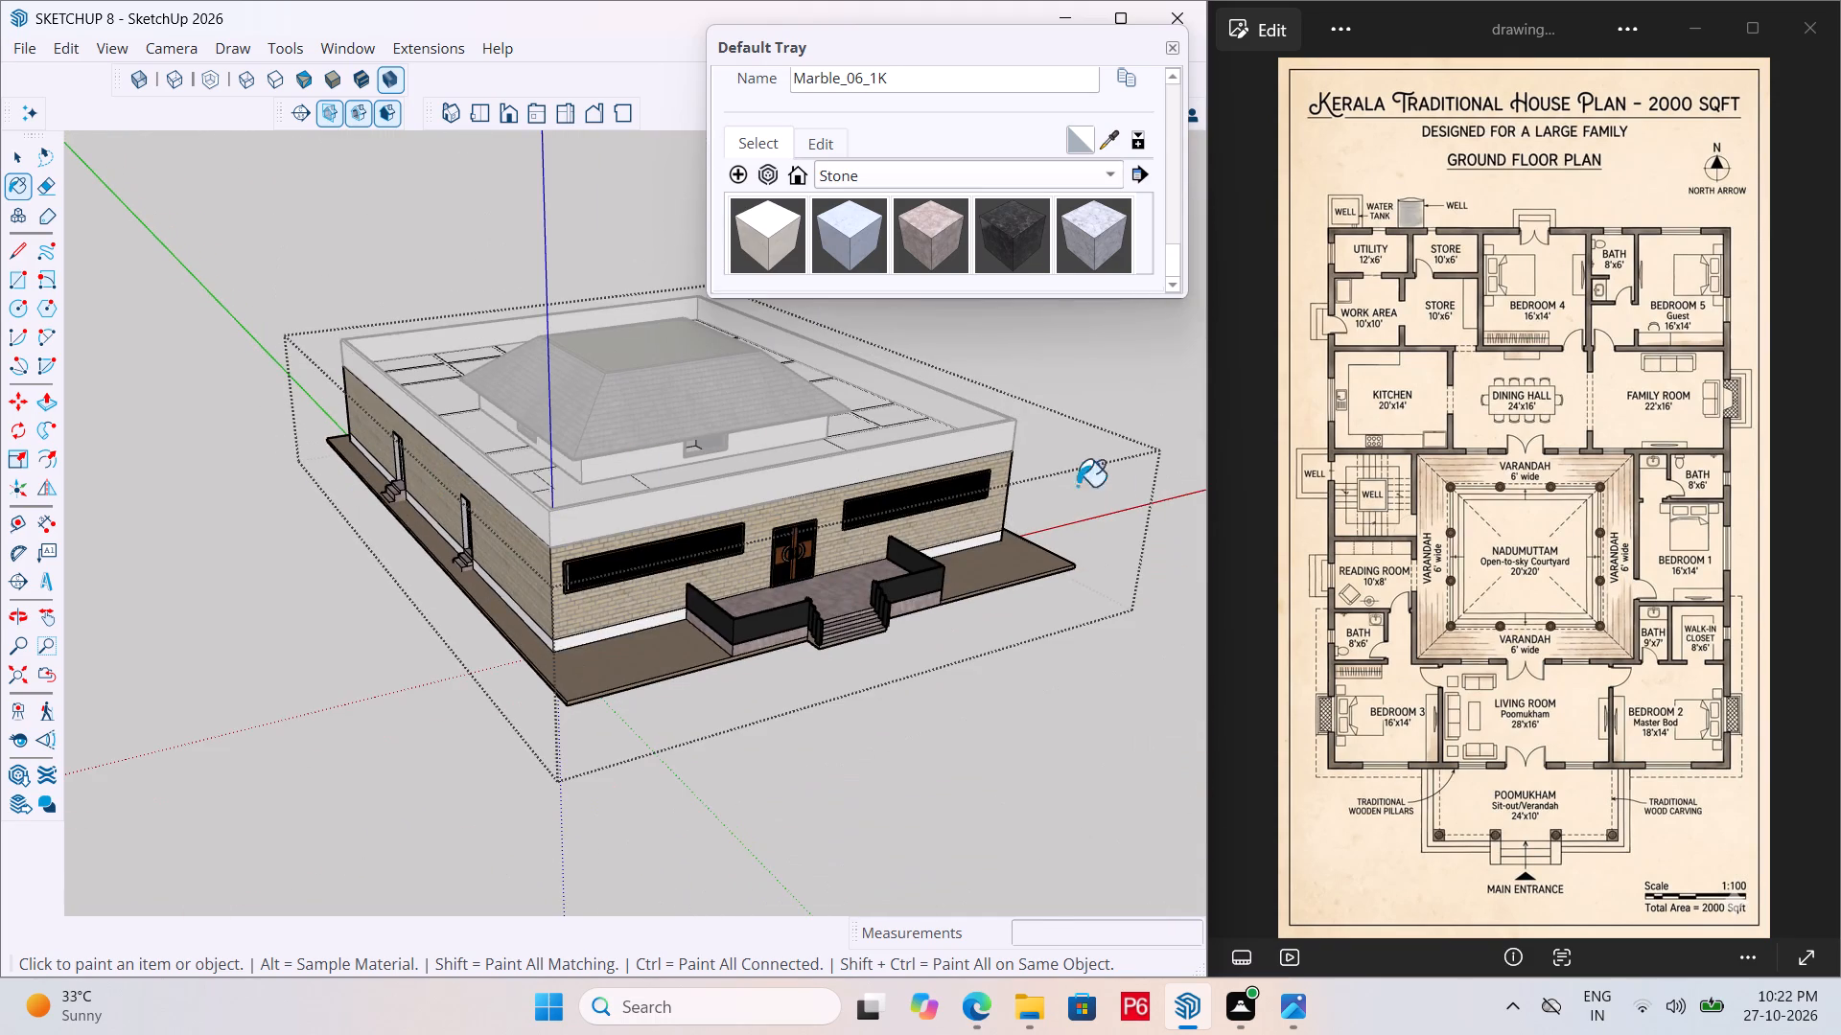
middle_drag(1084, 503, 23, 510)
middle_drag(1037, 526, 653, 526)
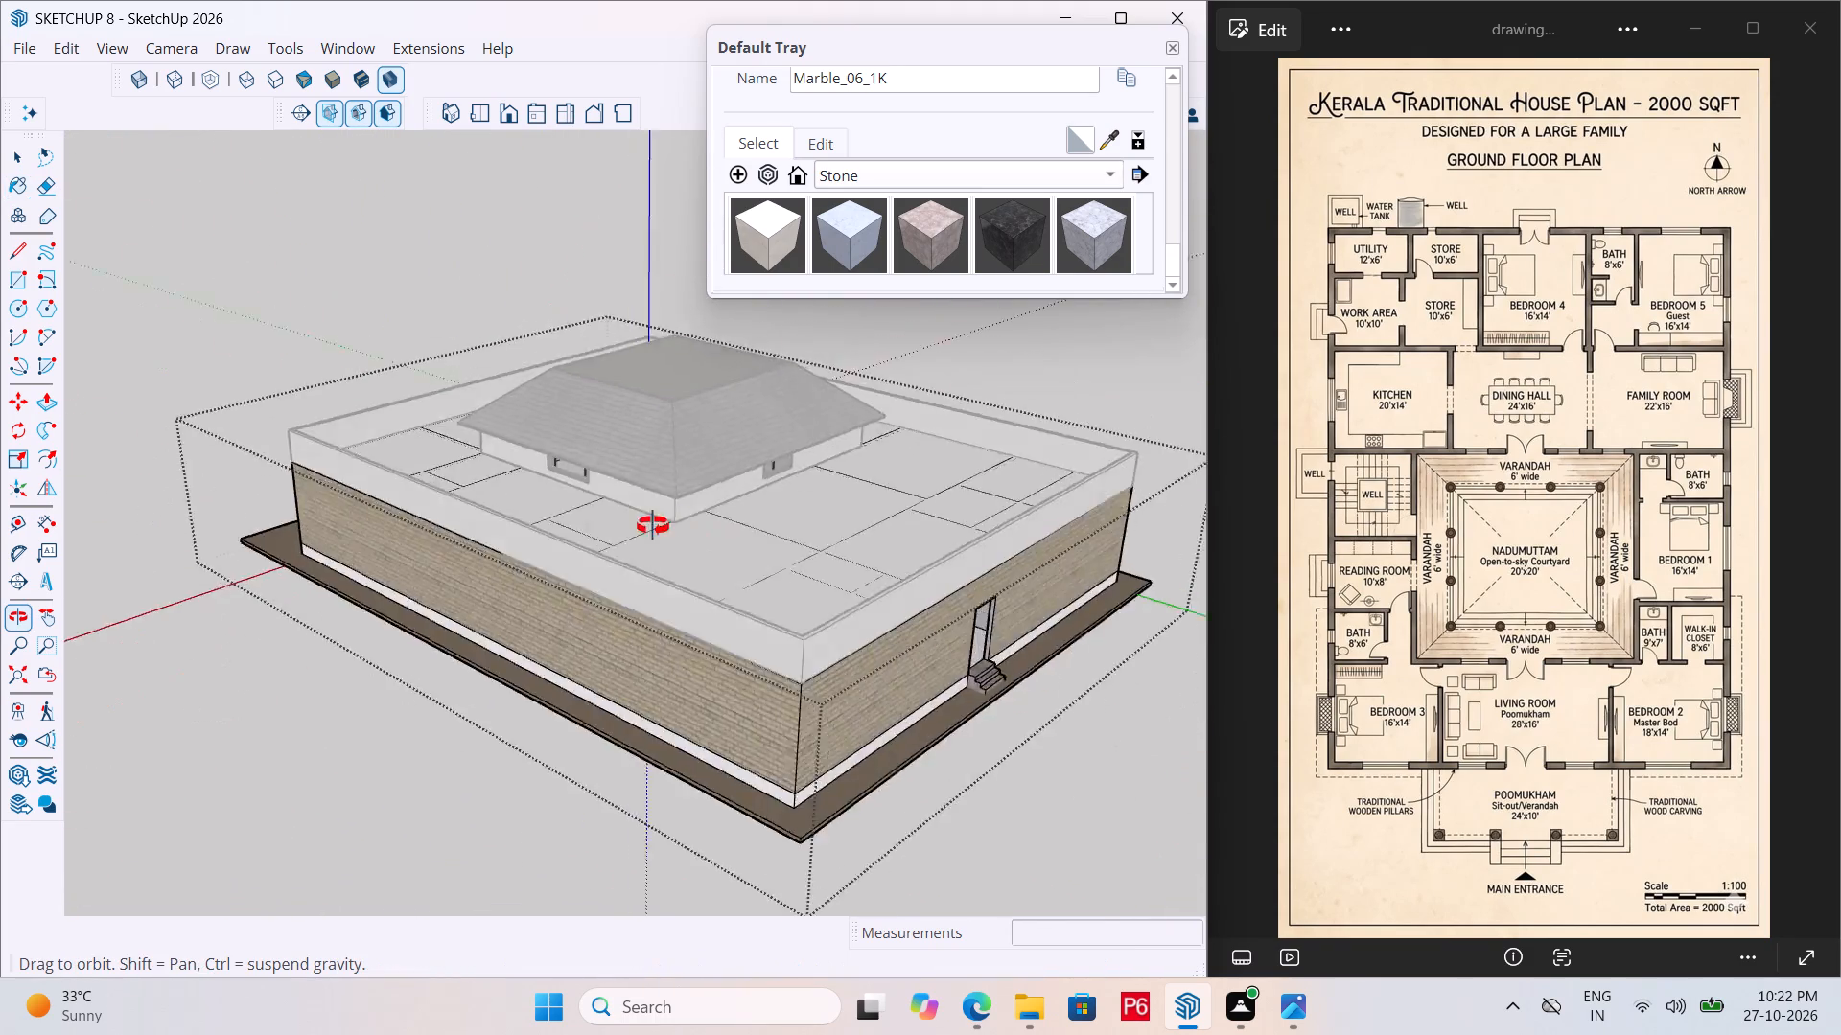
middle_drag(653, 526, 349, 526)
scroll(687, 707, up, 5)
middle_drag(827, 723, 988, 736)
Save the model again after the exterior check.
key(ctrl+s)
key(ctrl+s)
key(ctrl+s)
key(ctrl+s)
key(ctrl+s)
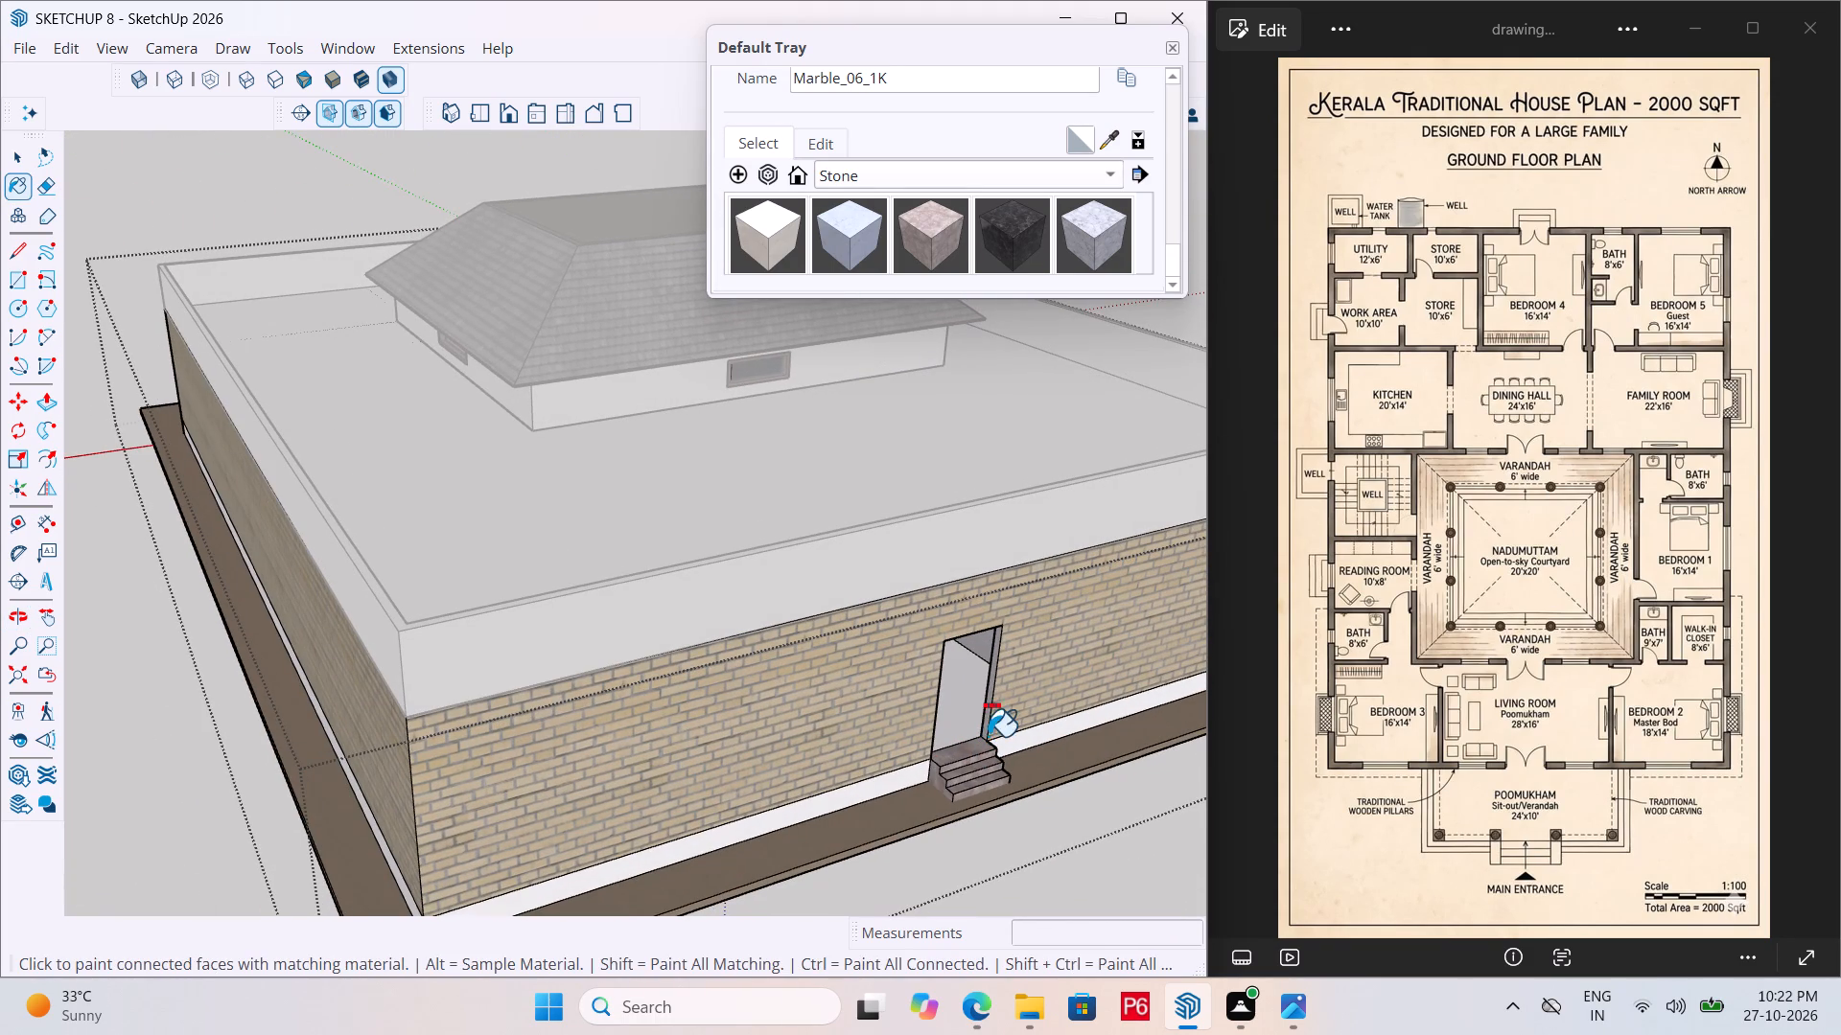
key(ctrl+s)
key(ctrl+s)
key(ctrl+s)
key(ctrl+s)
scroll(625, 678, down, 7)
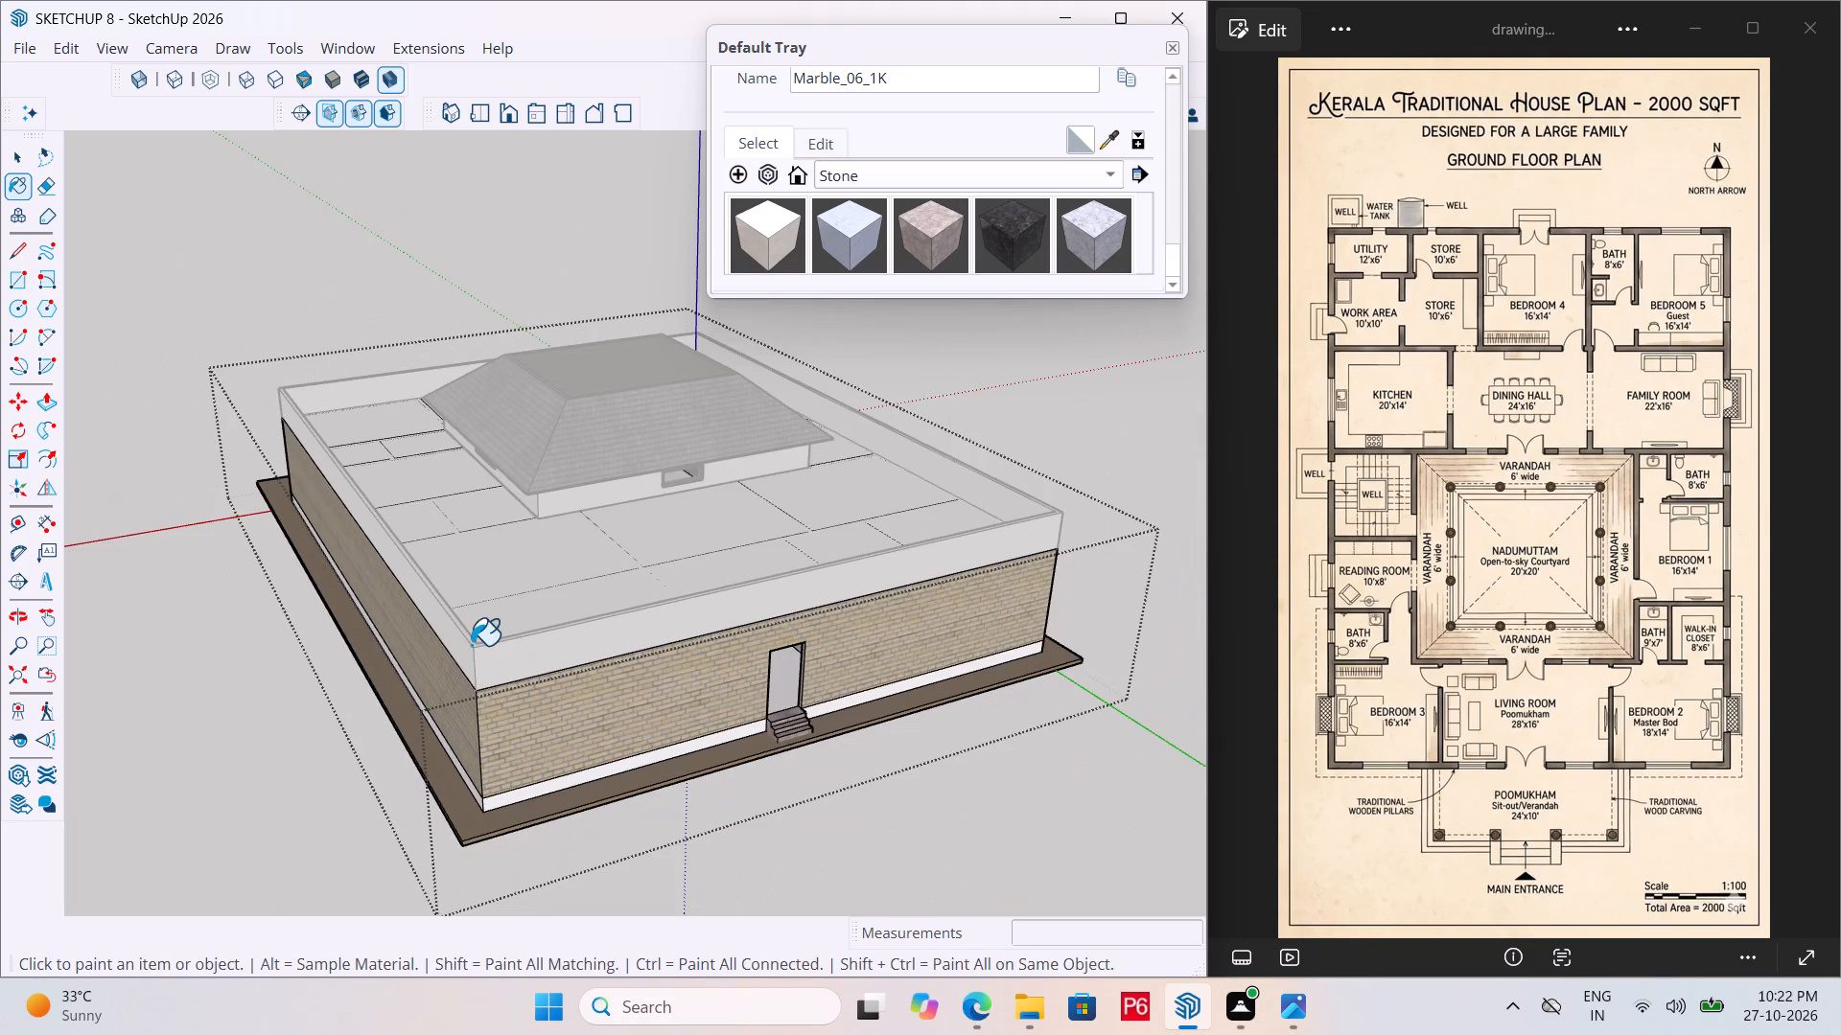
Draw a rectangle filling the brick wall's doorway opening, from its upper corner to the opposite corner at the top marble step.
scroll(884, 791, up, 6)
key(space)
click(886, 761)
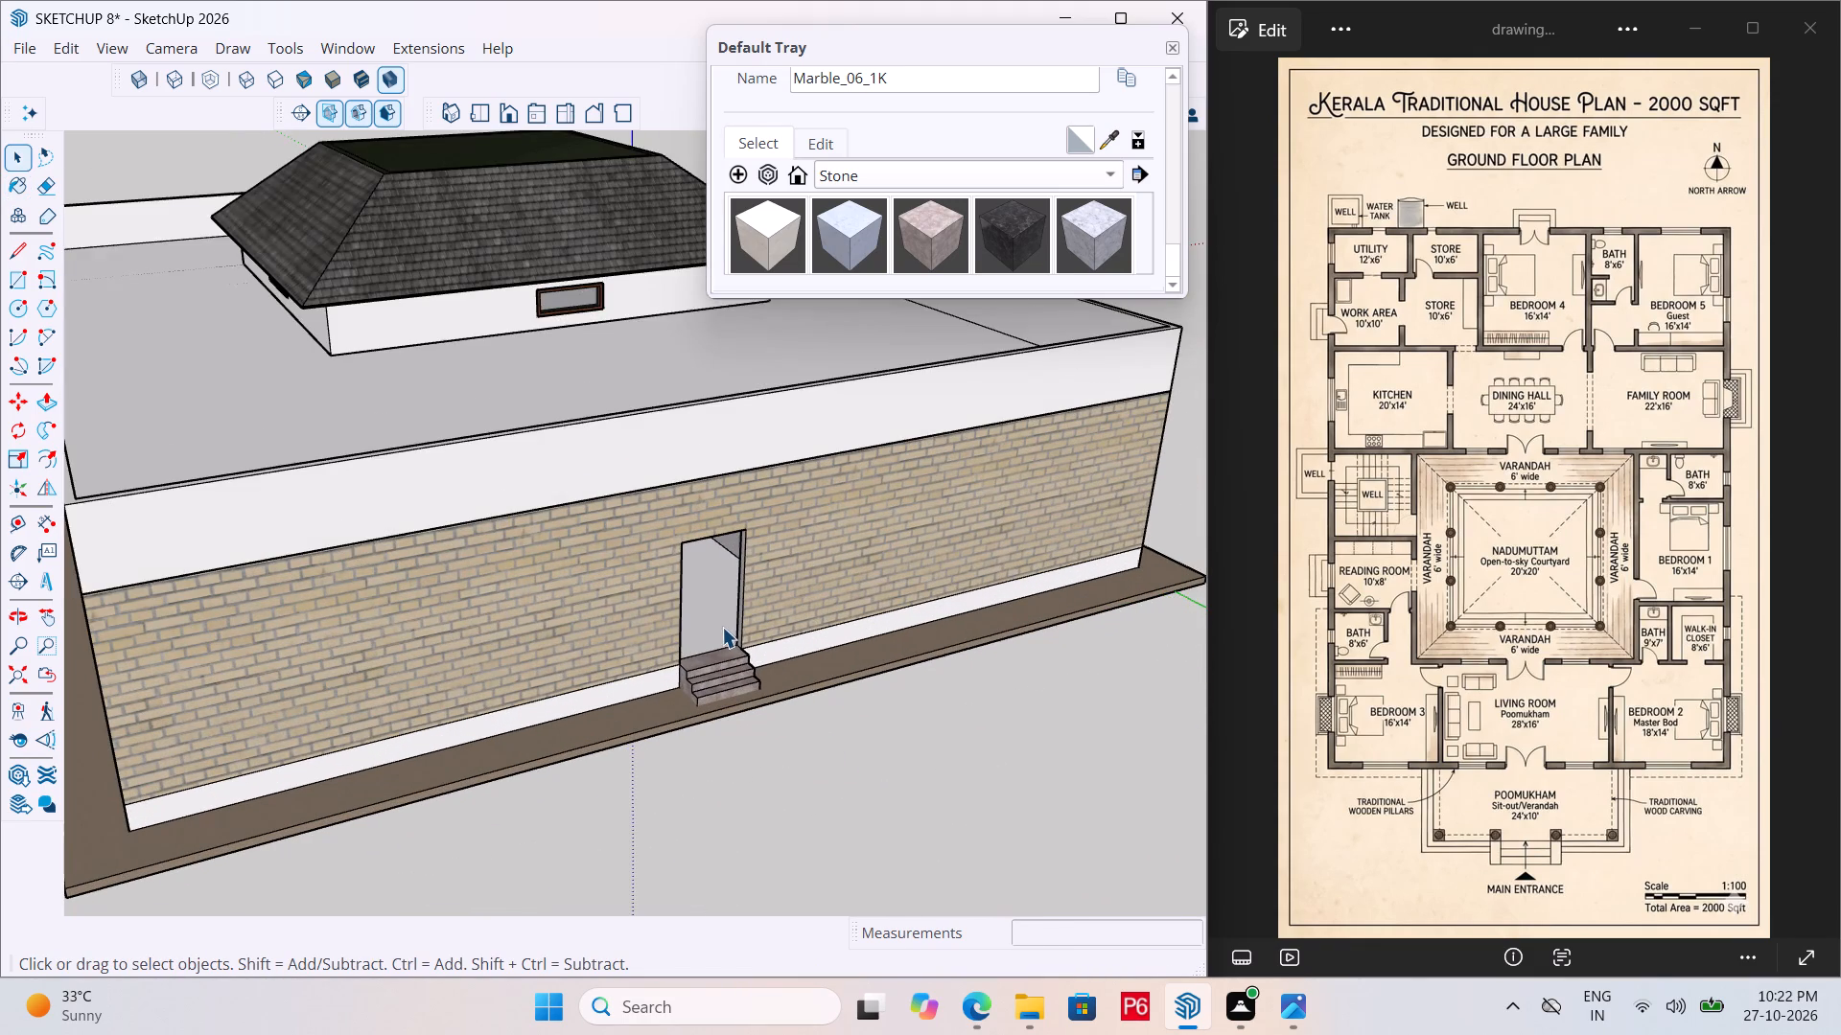
scroll(722, 626, up, 5)
scroll(758, 505, up, 6)
middle_click(759, 501)
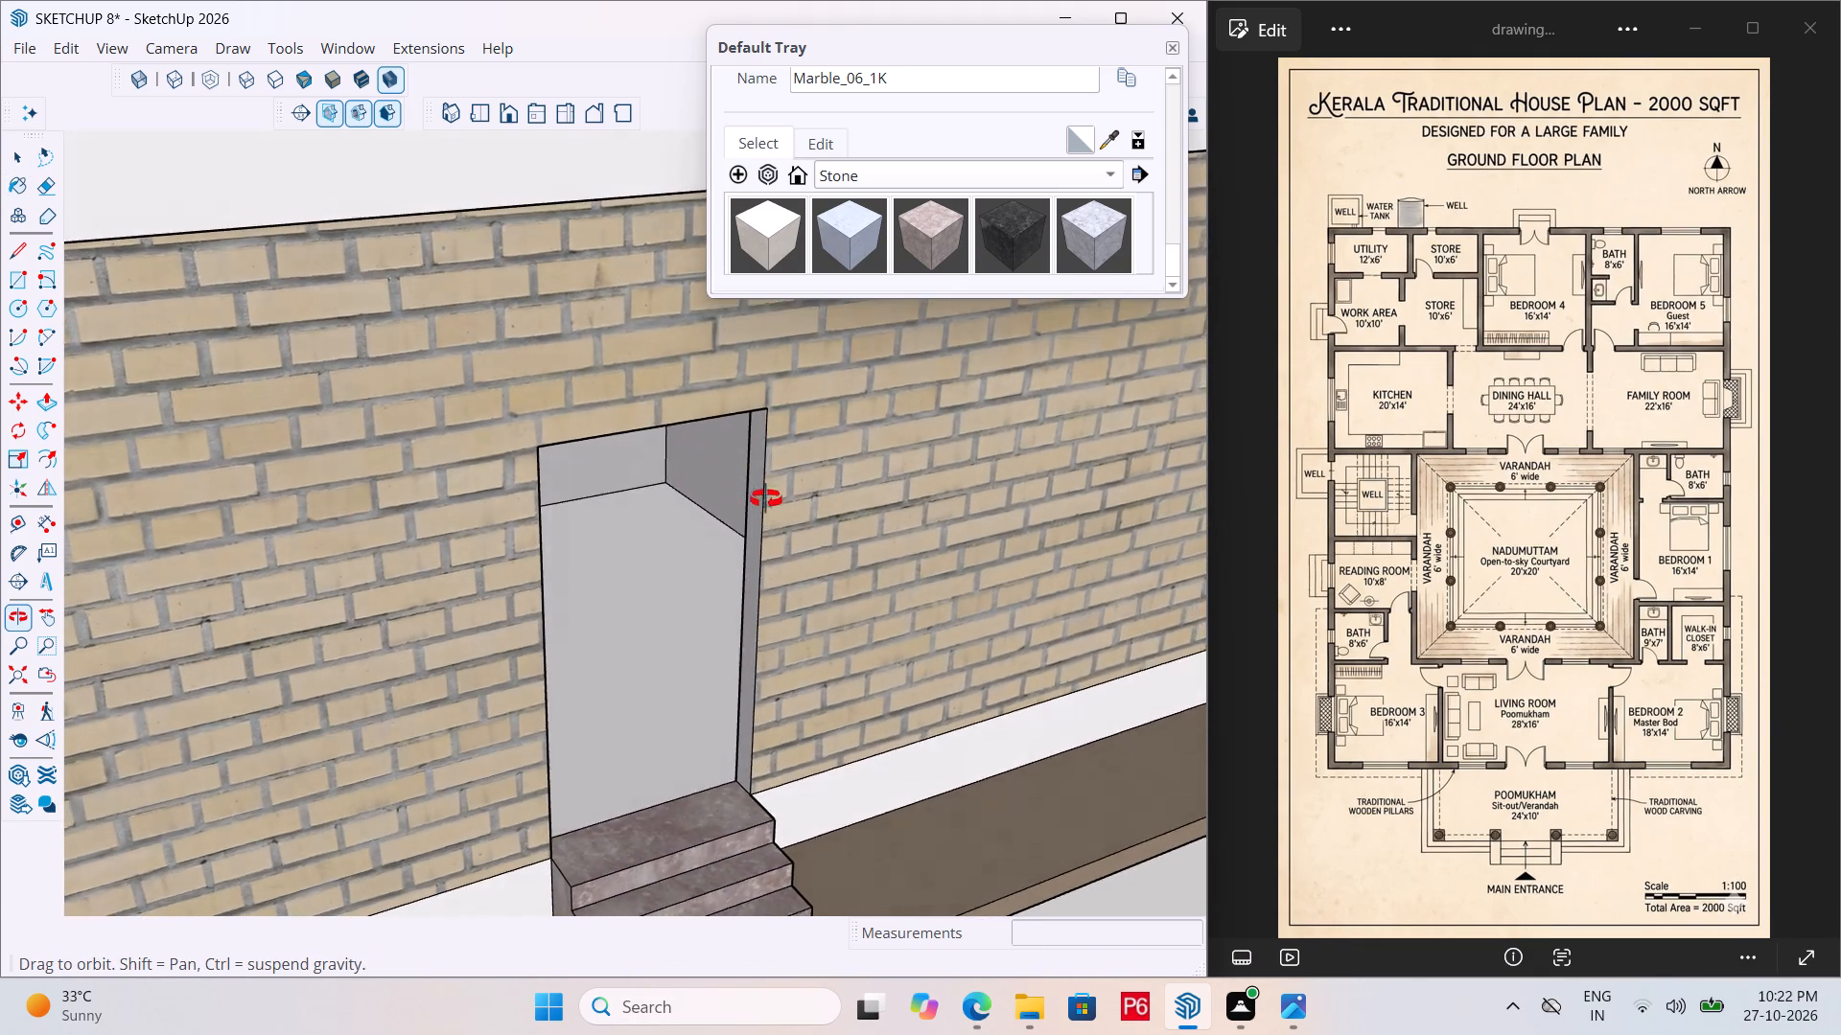
scroll(730, 494, down, 12)
double_click(931, 664)
scroll(604, 453, up, 4)
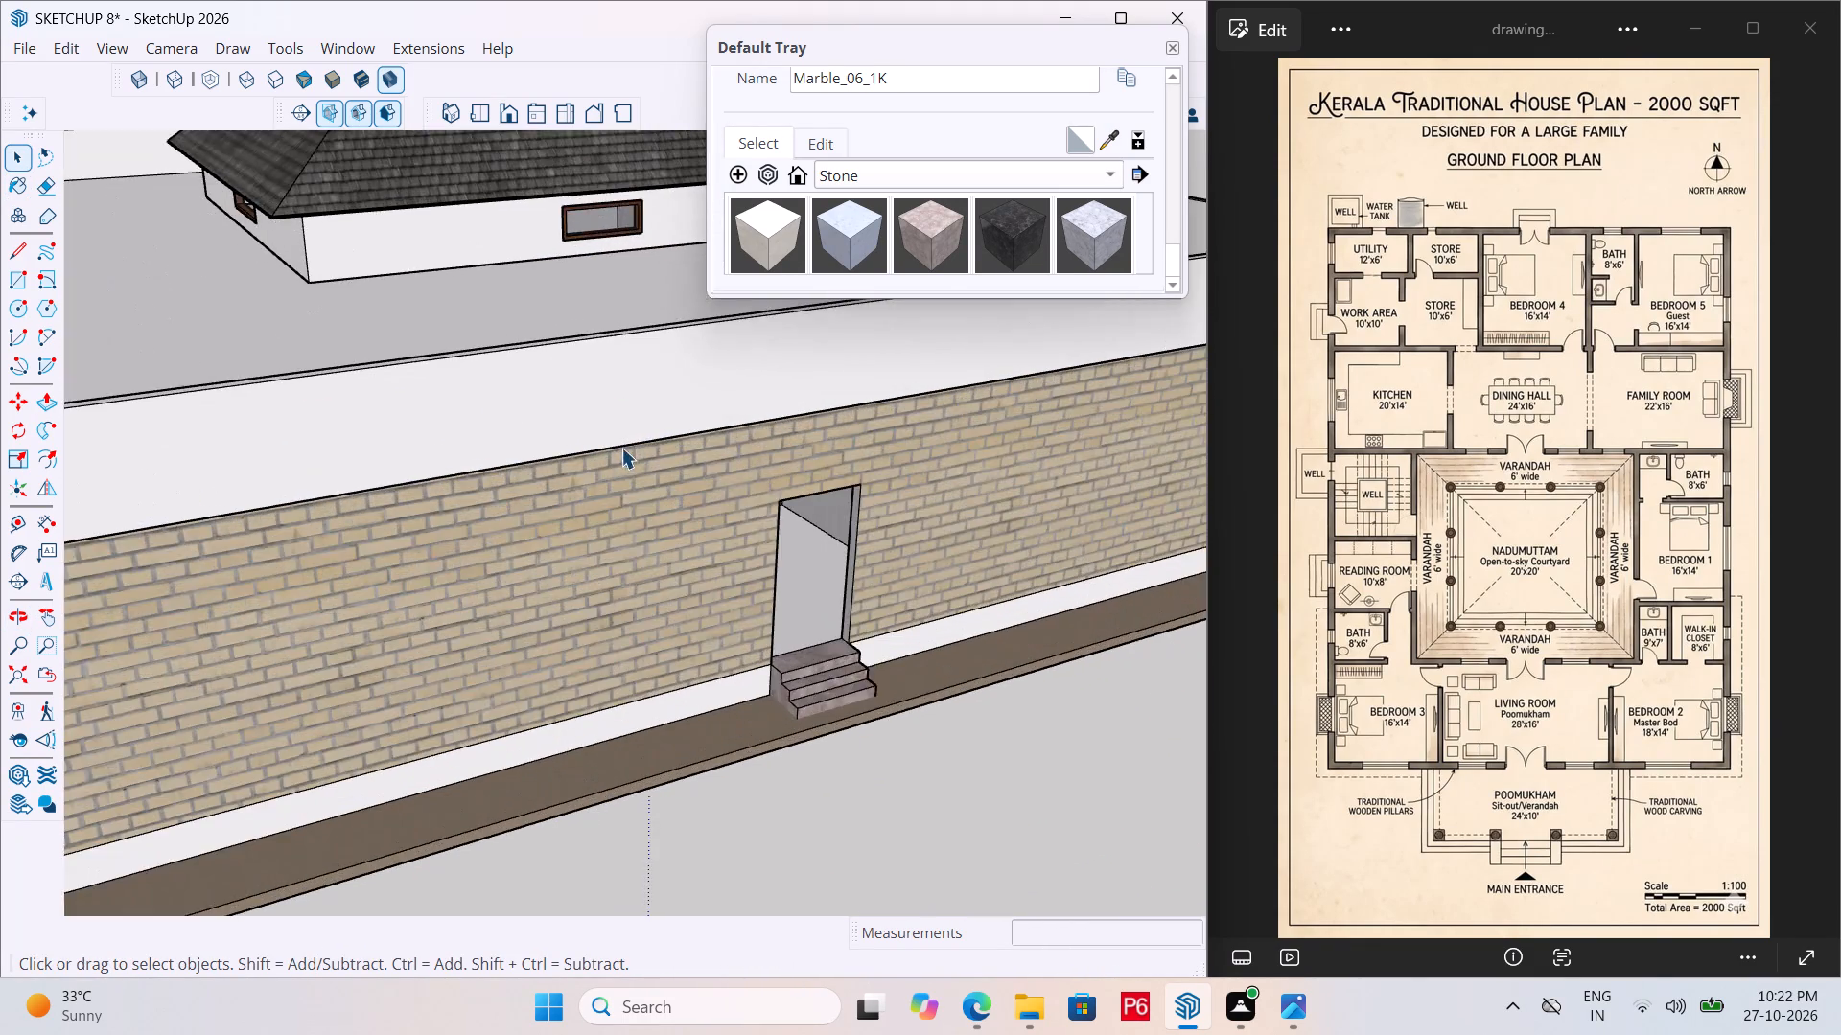
scroll(621, 448, up, 7)
middle_drag(859, 530, 821, 515)
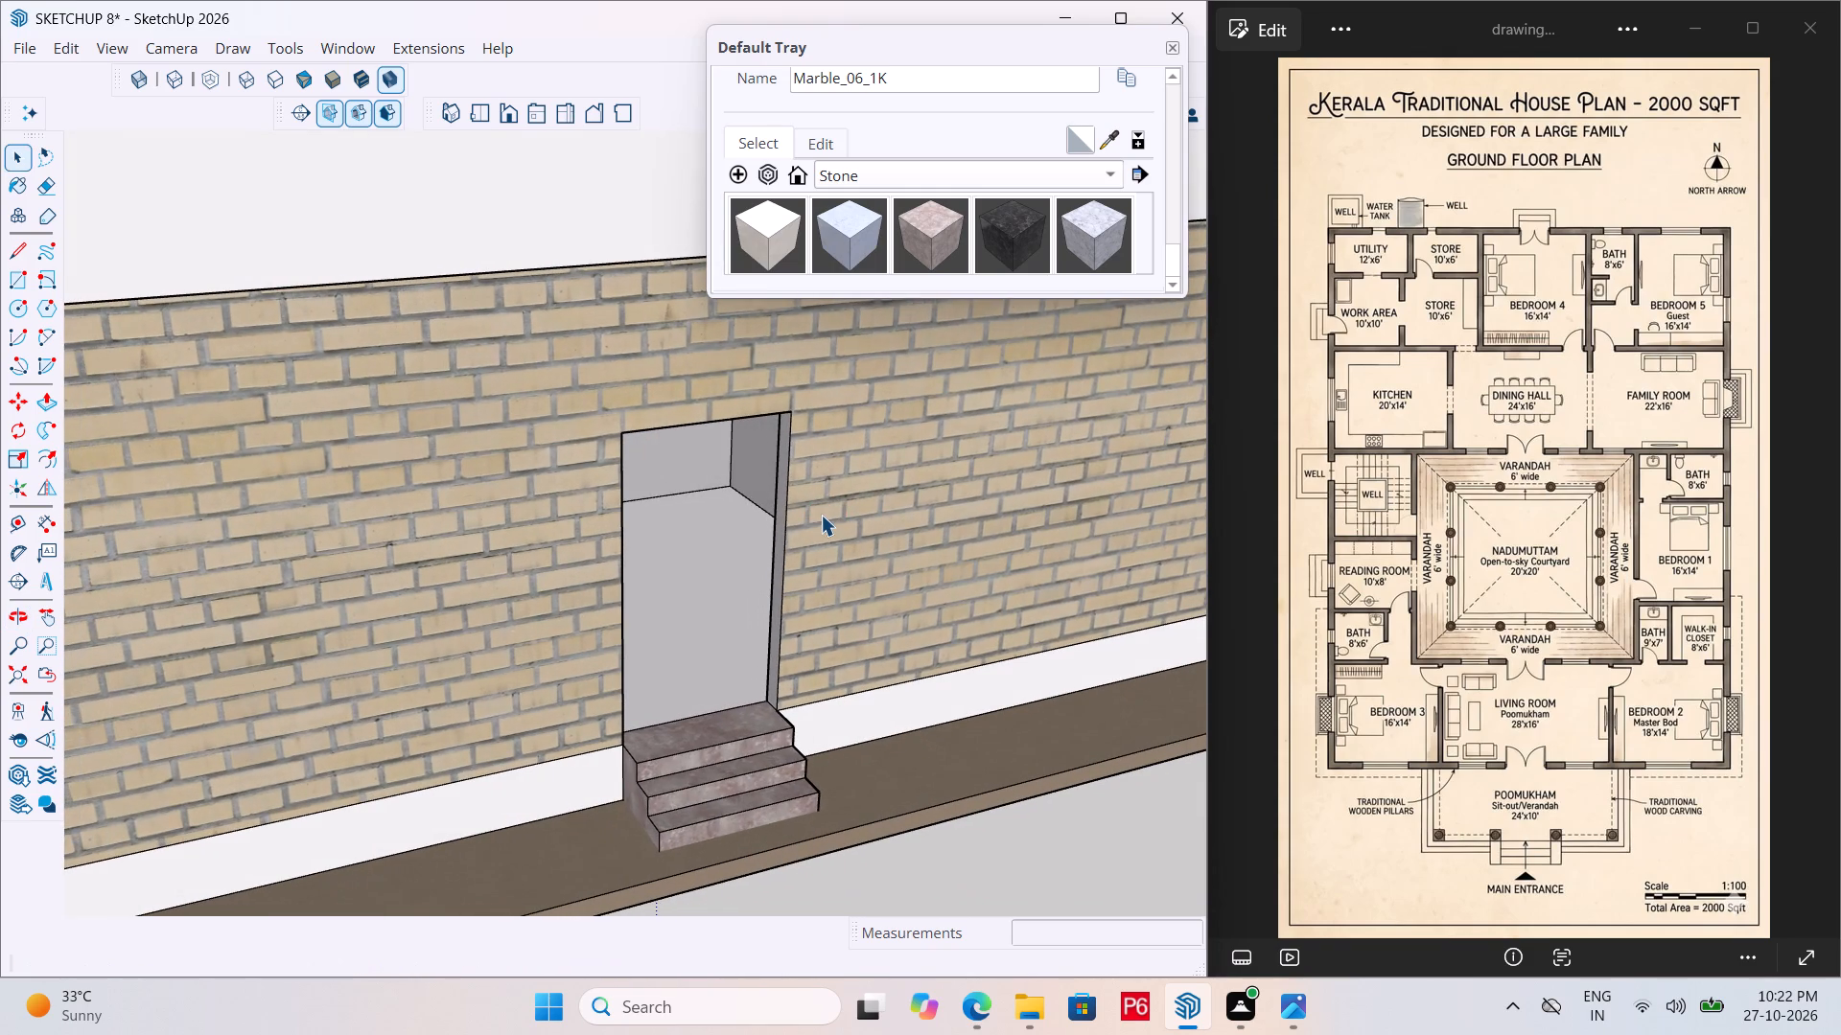
key(t)
key(r)
click(623, 432)
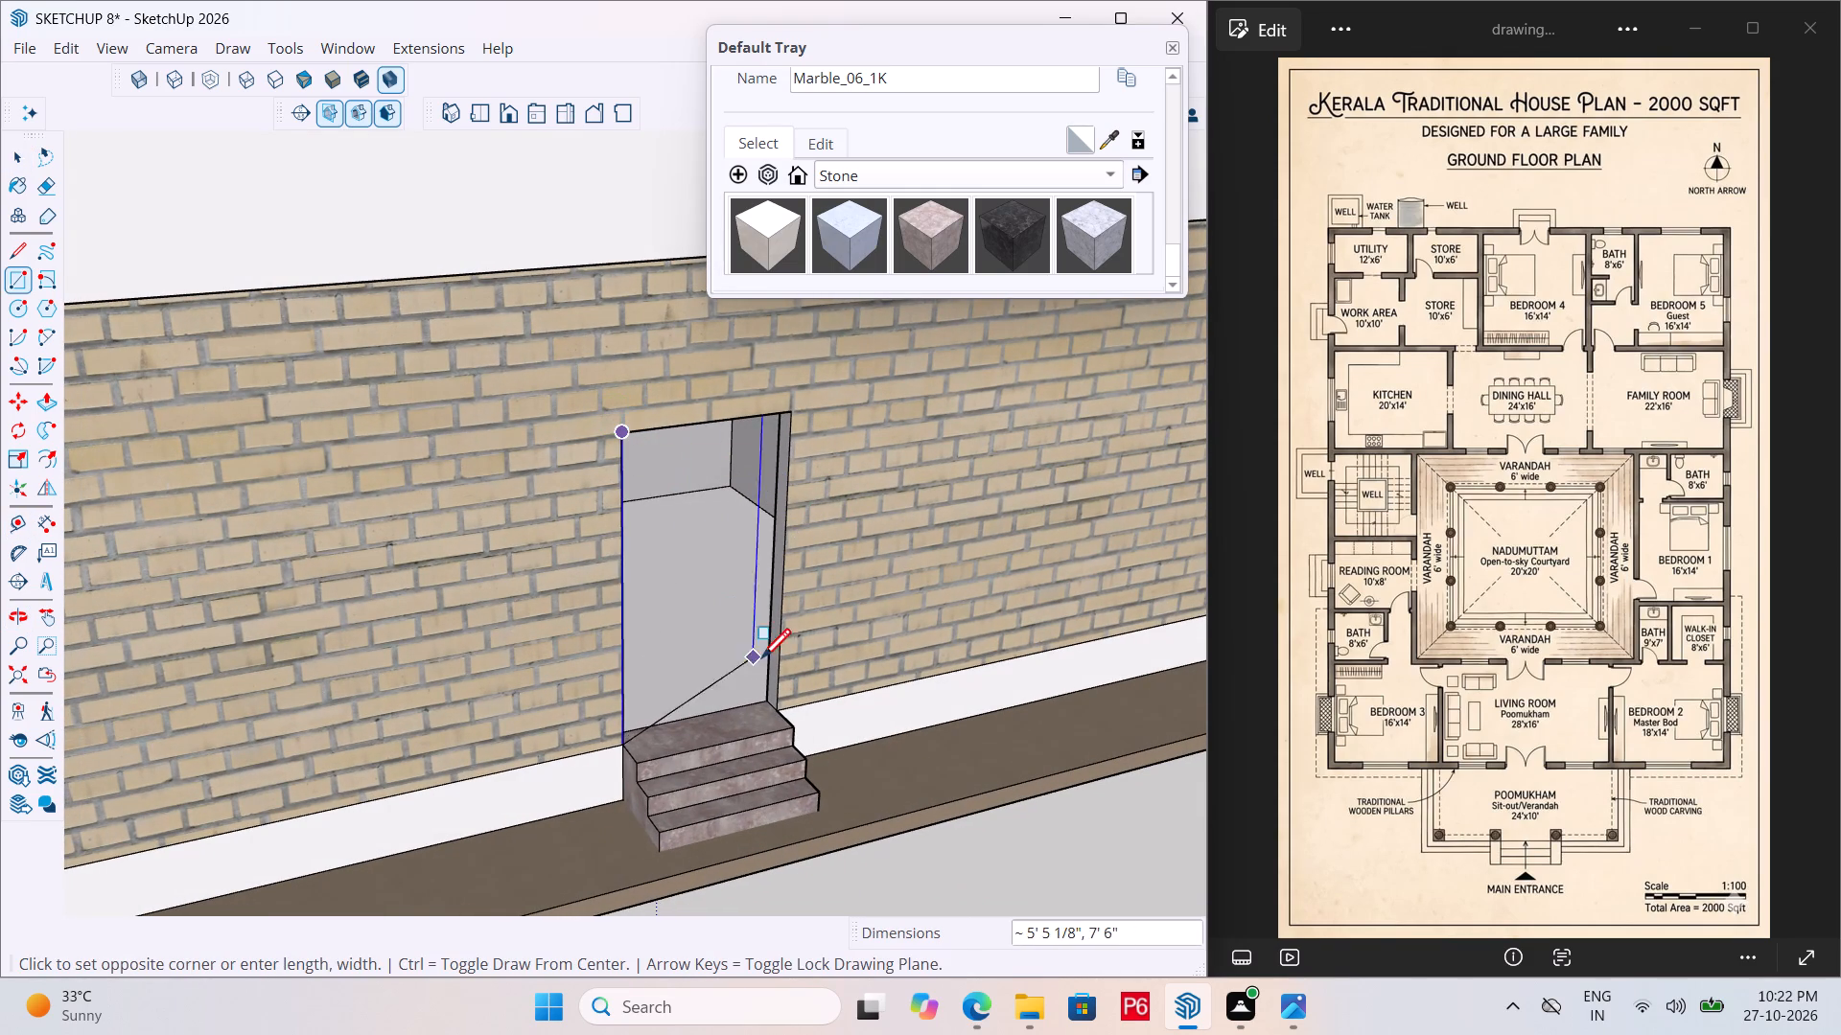
click(781, 704)
Group the new doorway rectangle's face together with its bounding edges.
key(space)
double_click(681, 574)
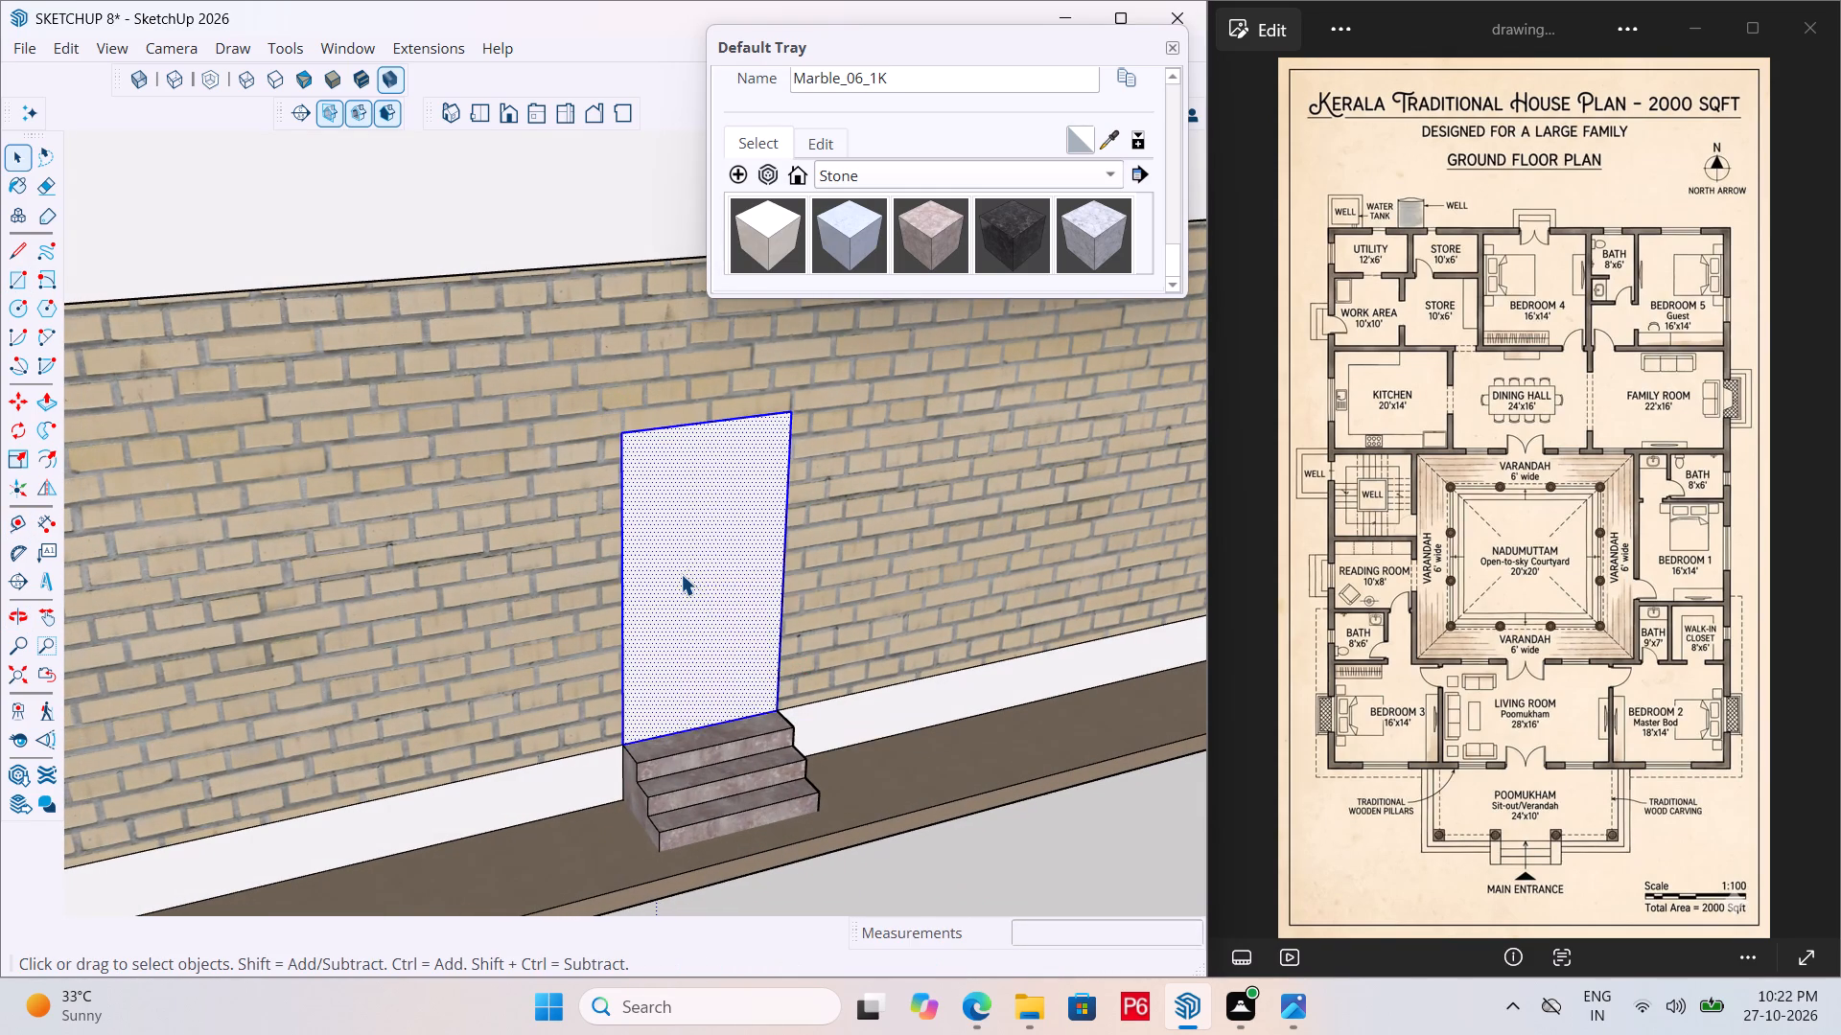
right_click(681, 574)
click(777, 794)
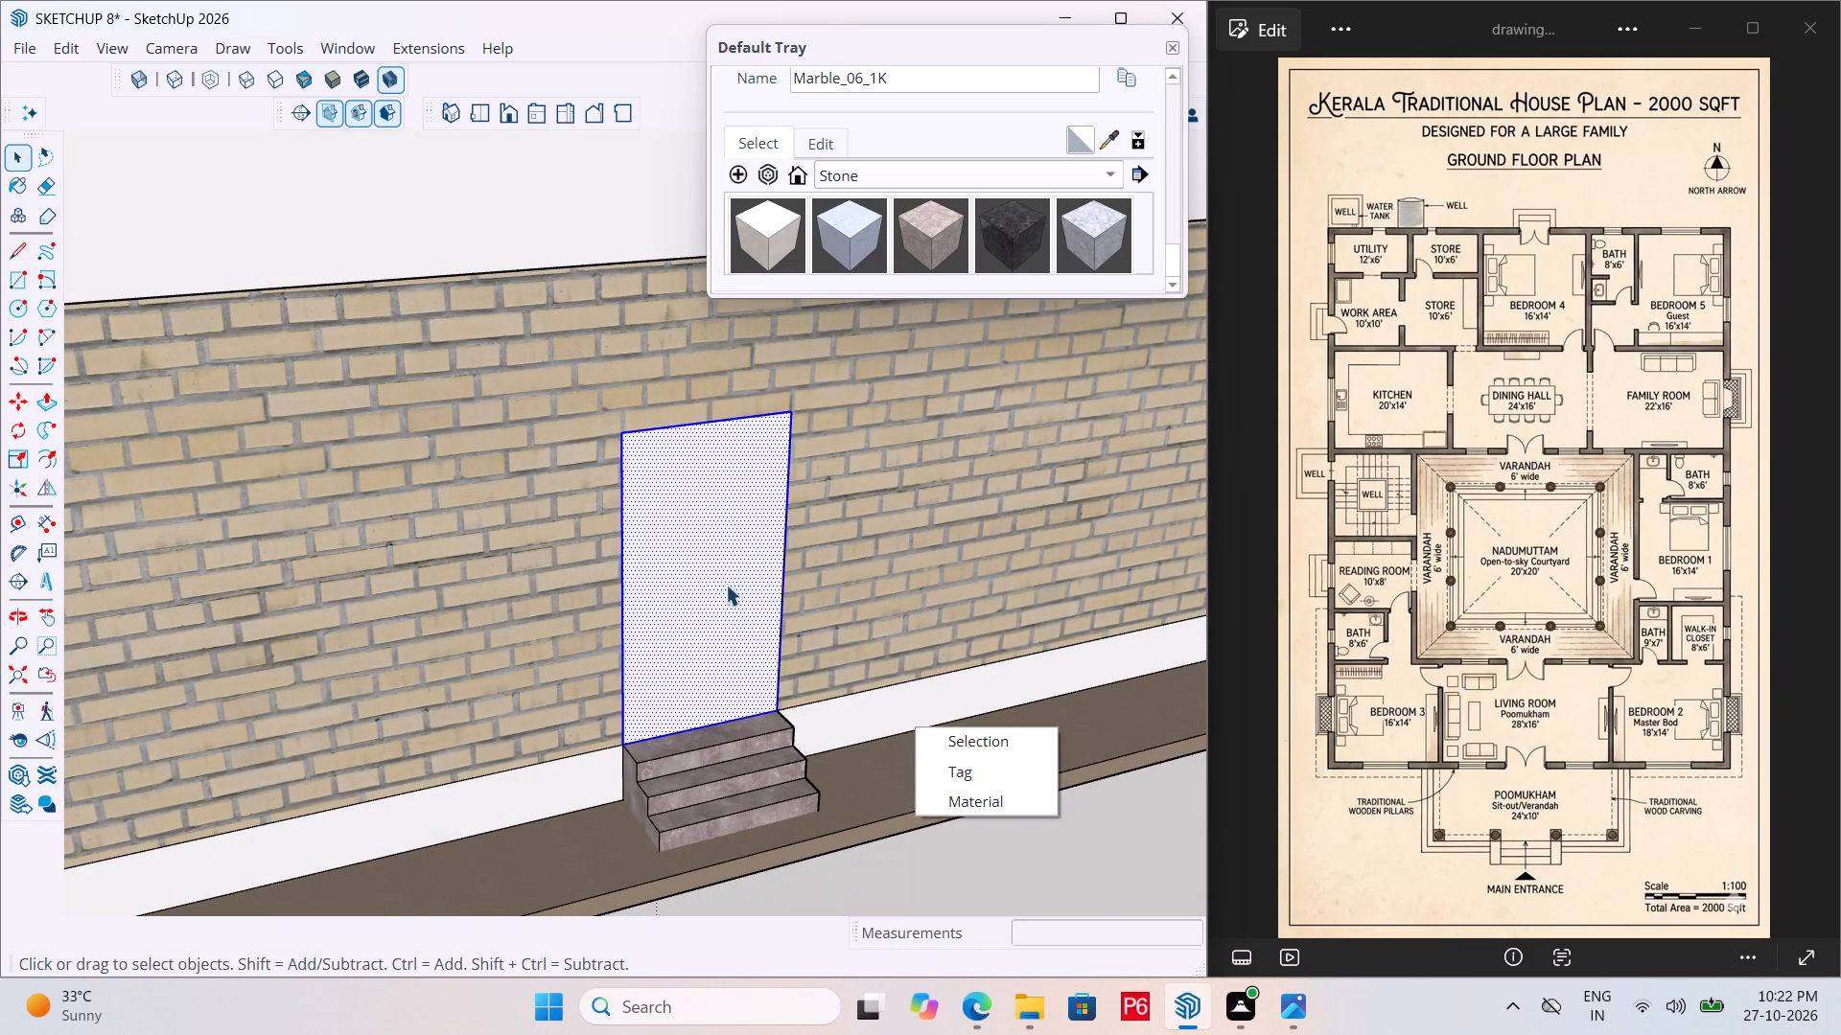
Inside the door group, offset the face's outline inward by 3" for the door frame, and leave the group.
double_click(721, 575)
click(705, 488)
middle_drag(727, 476, 560, 458)
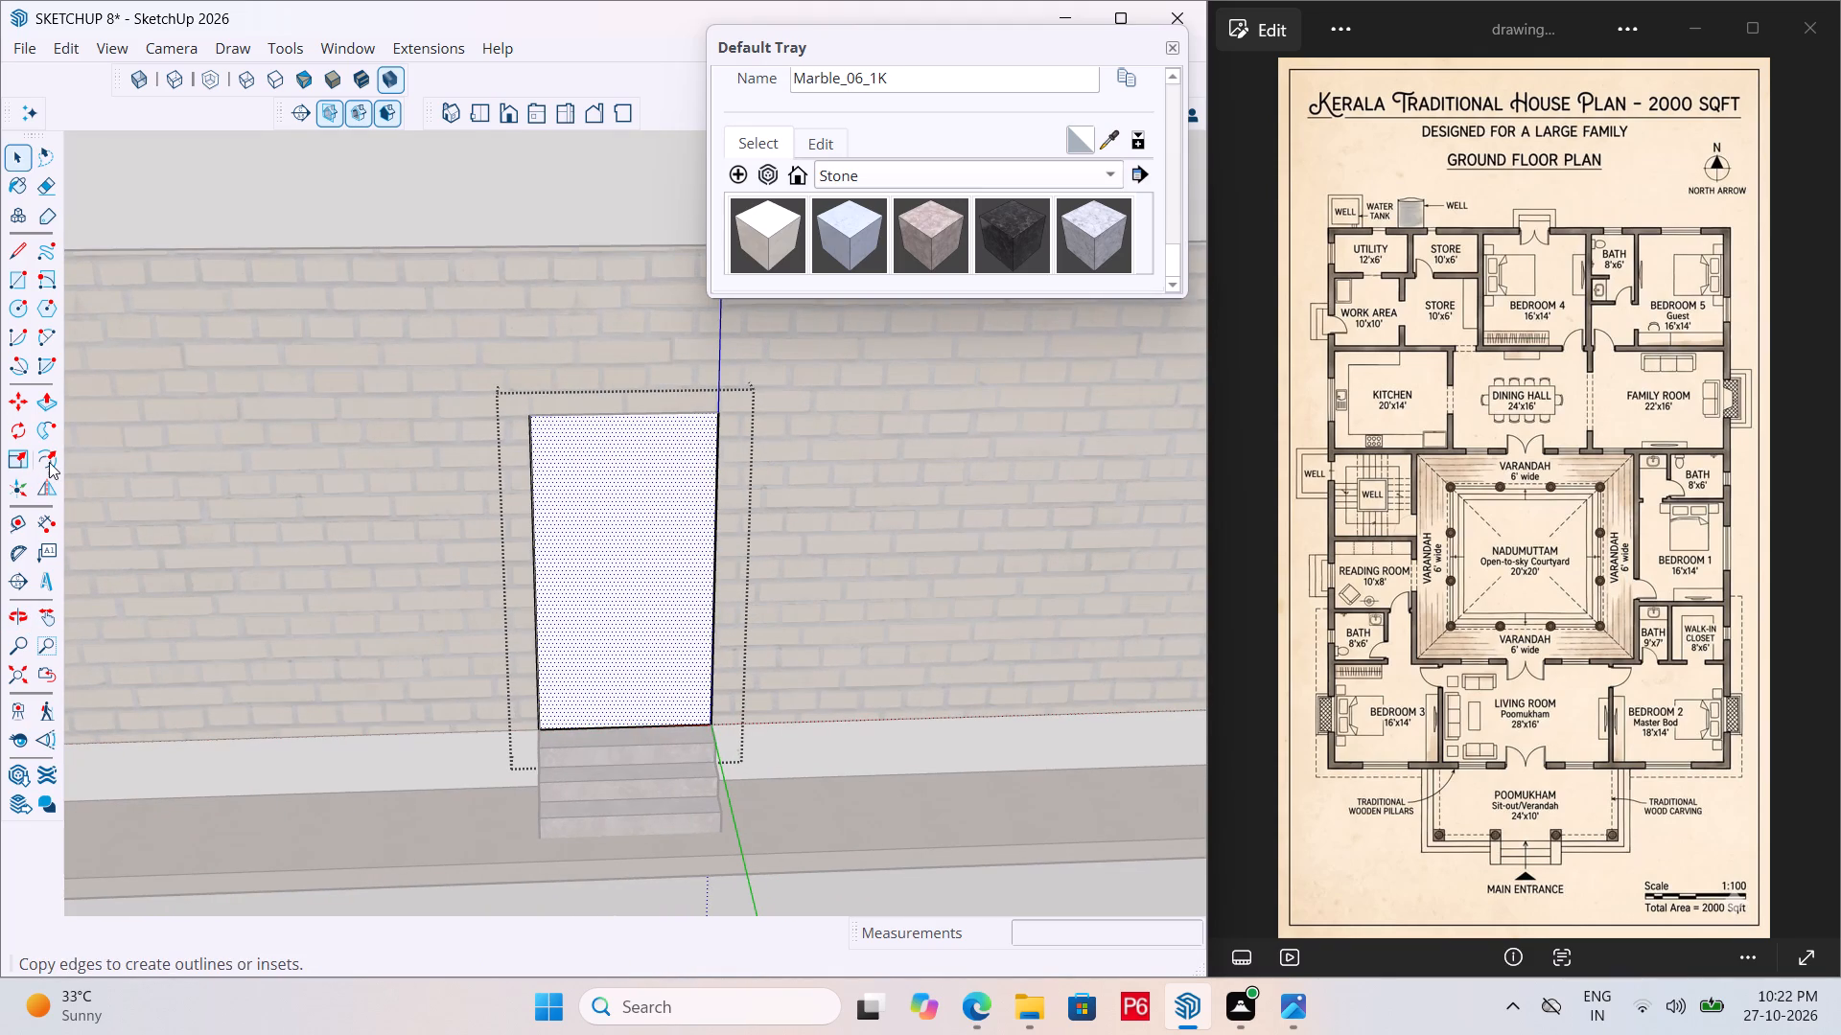
click(49, 462)
click(584, 498)
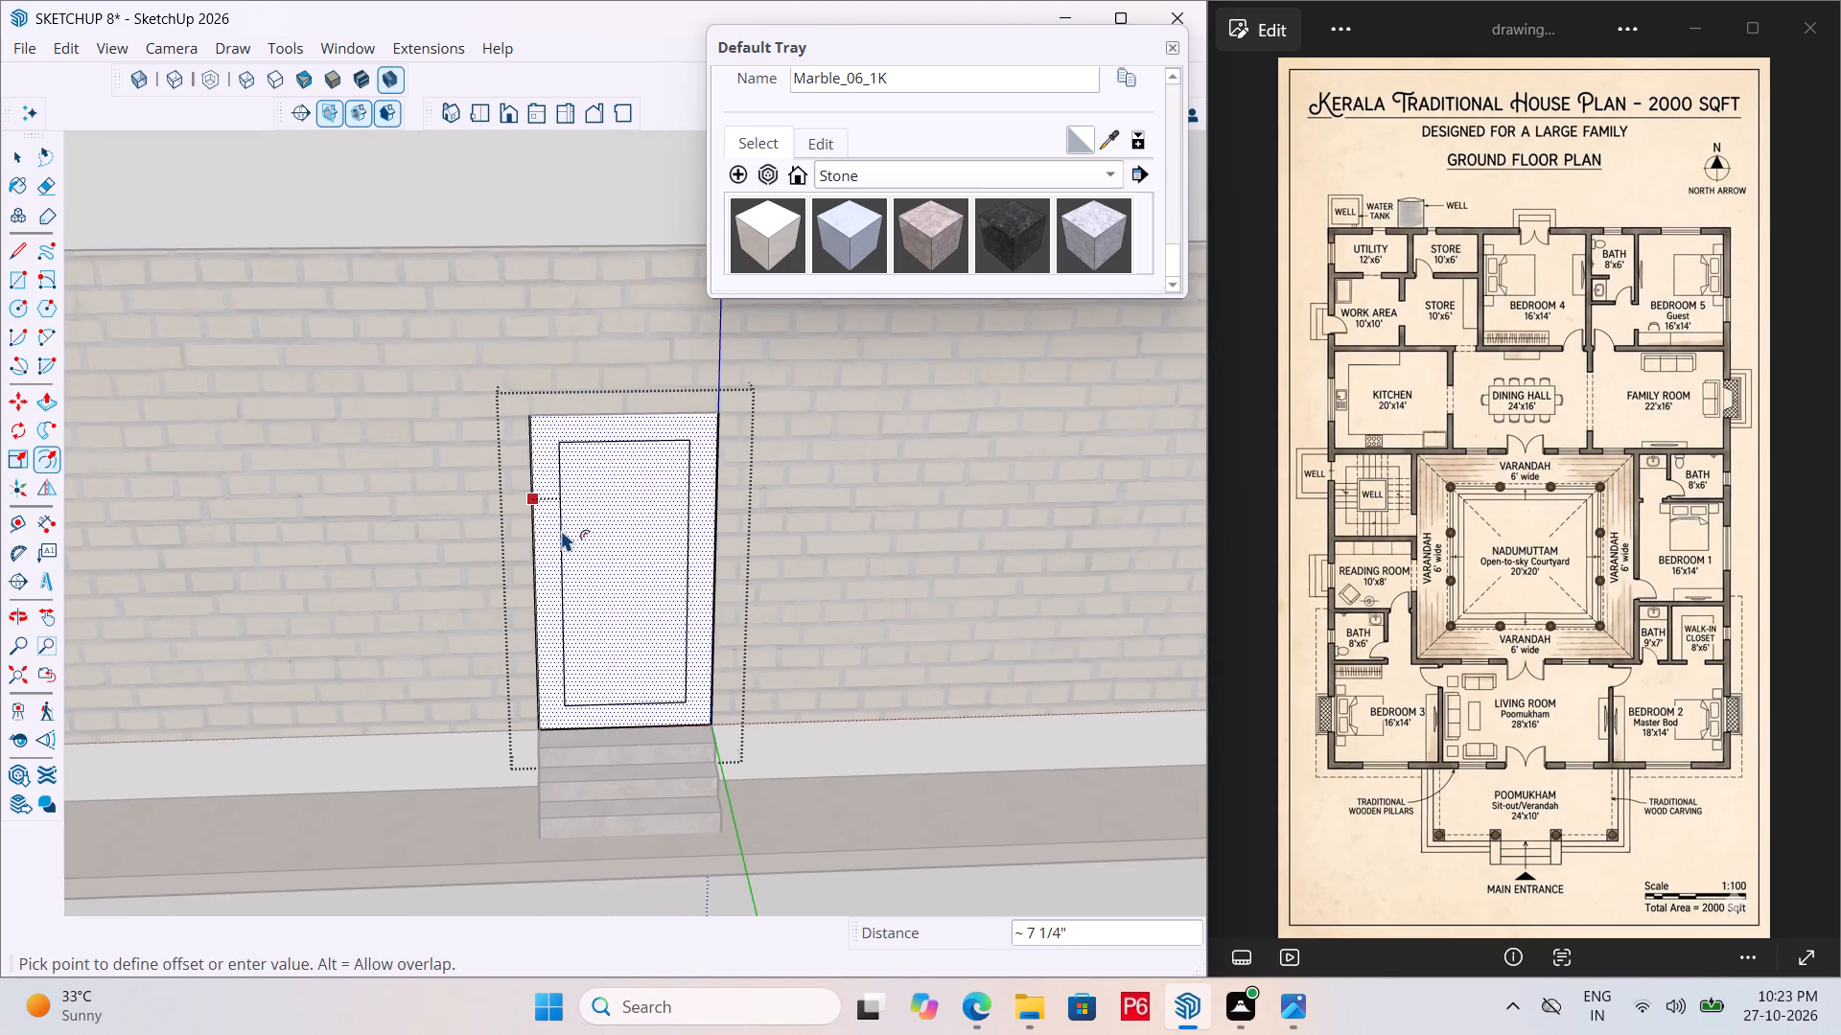
text(3")
key(Return)
middle_drag(606, 508, 774, 521)
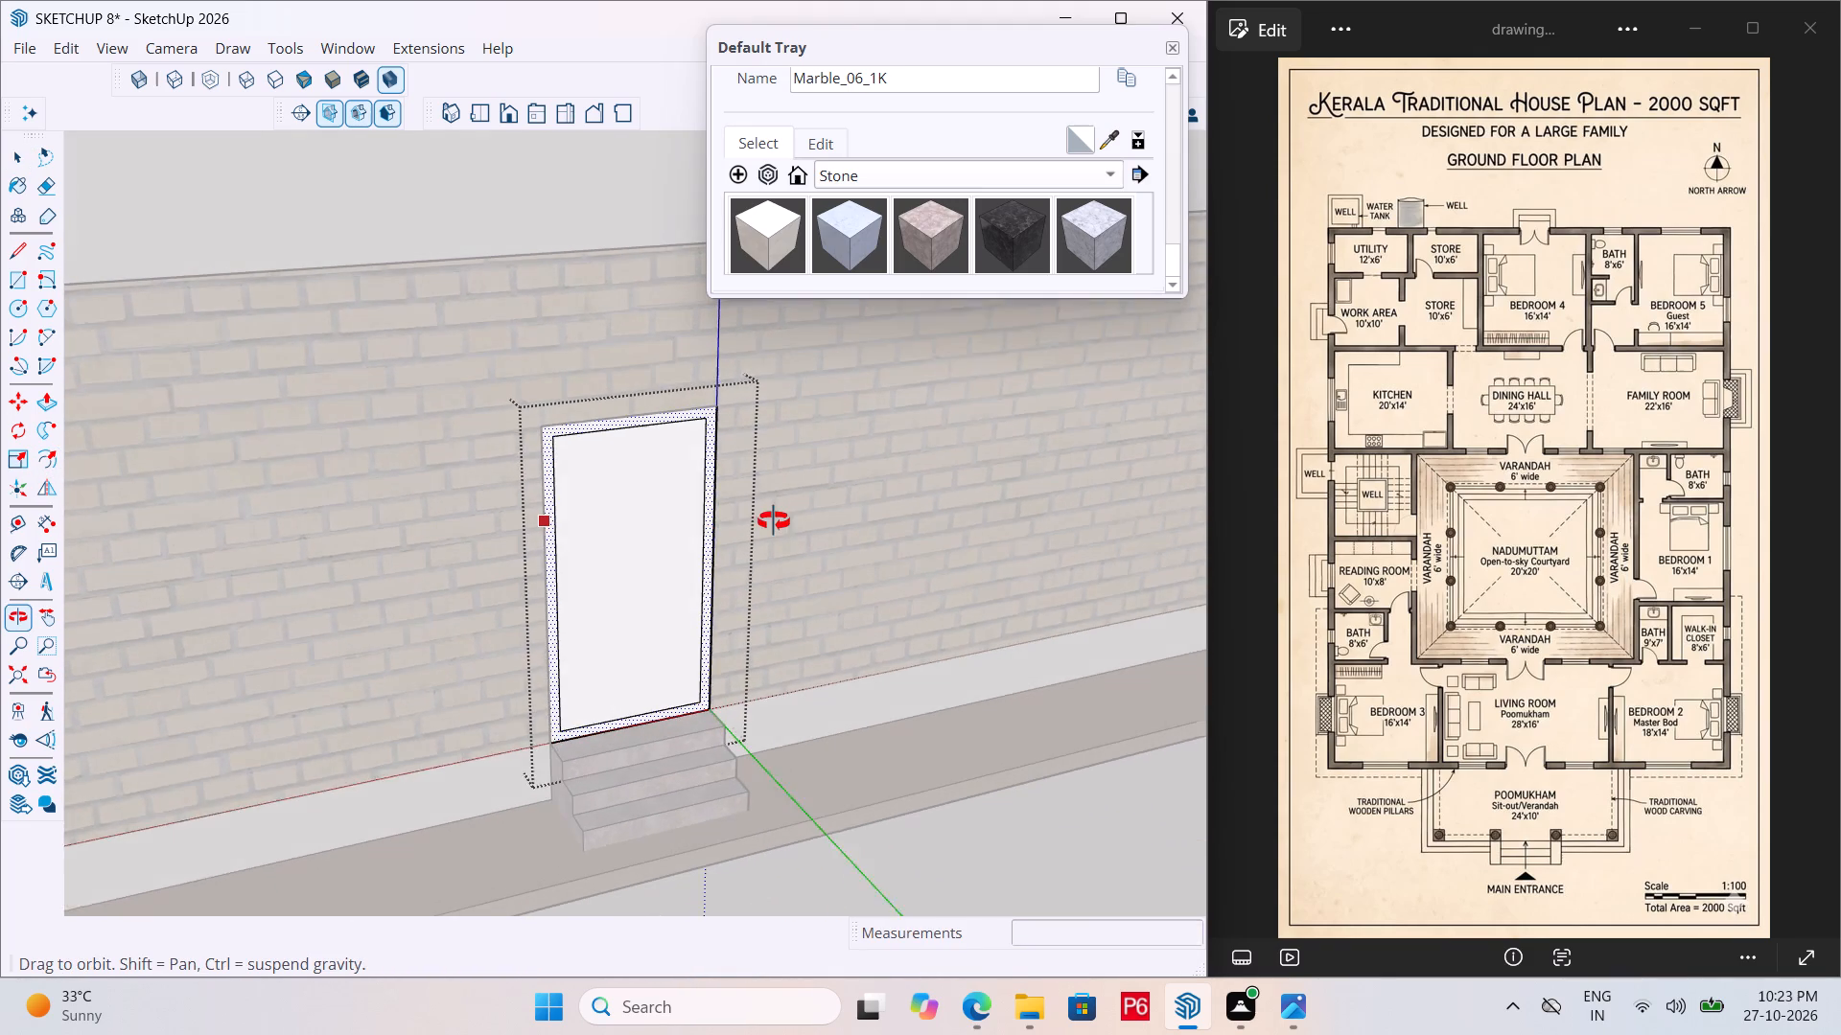
middle_drag(774, 521, 783, 522)
scroll(598, 507, up, 1)
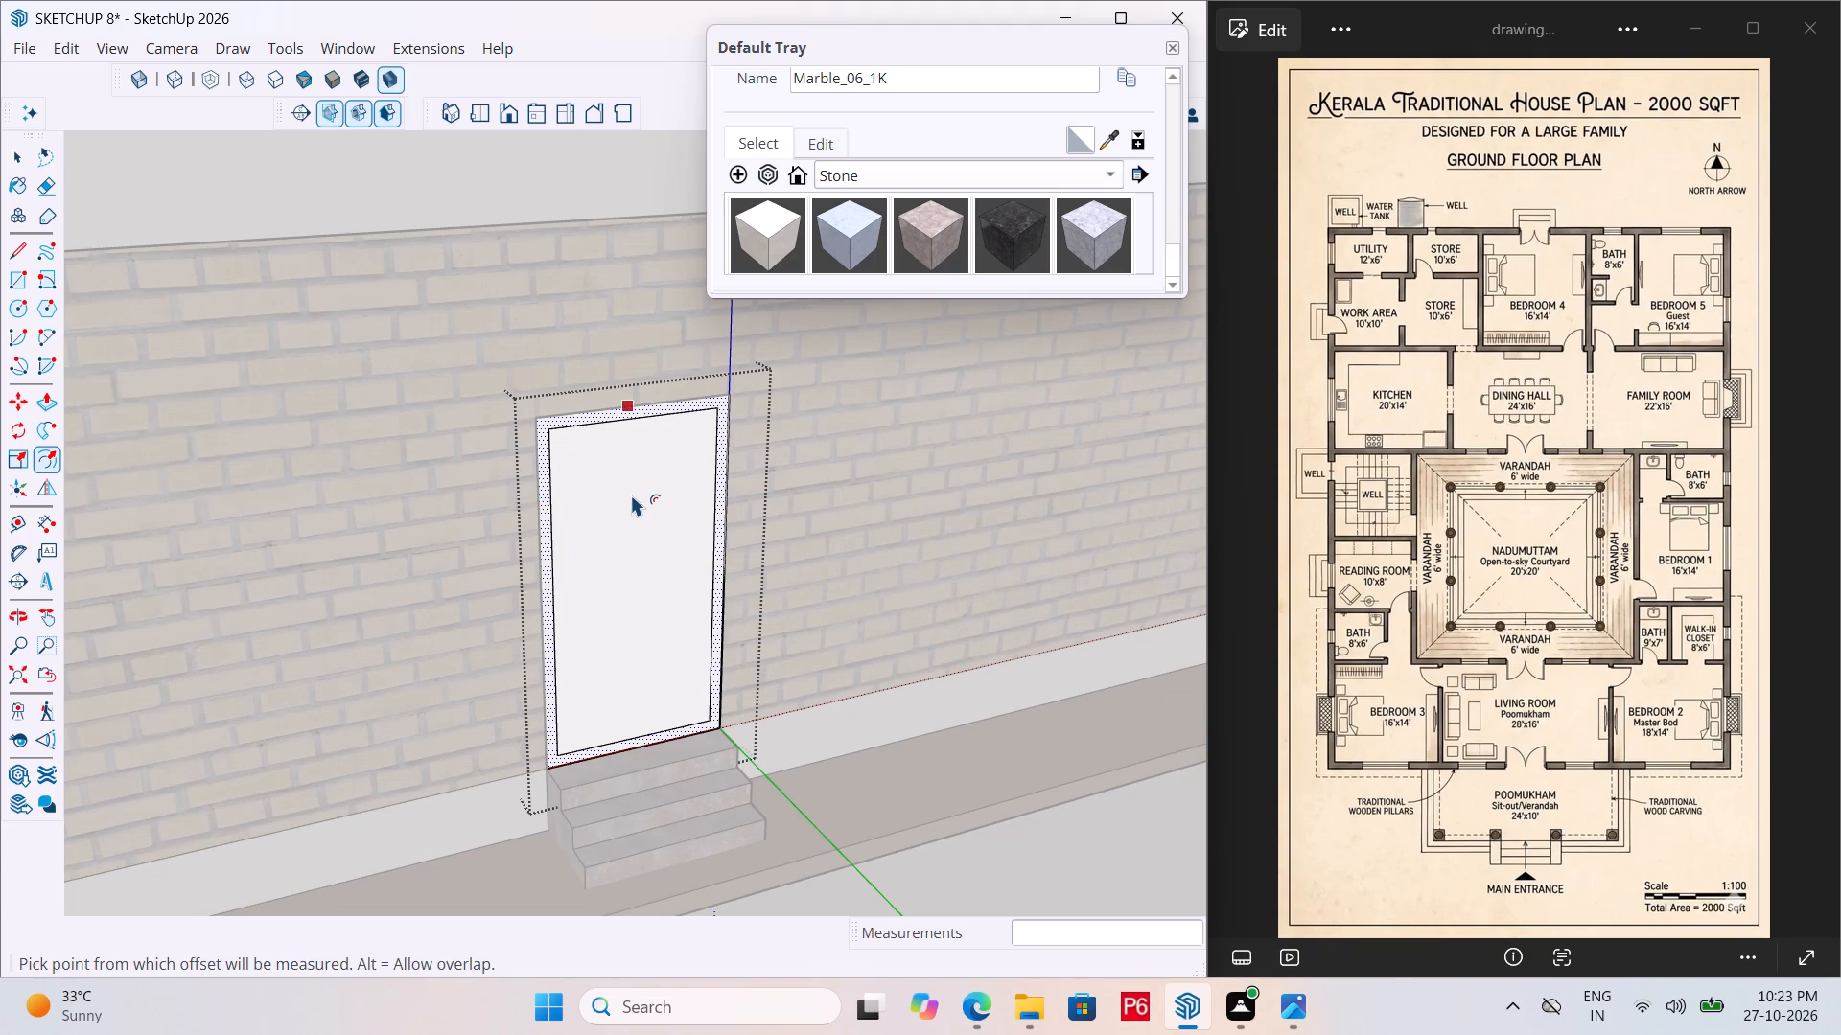
scroll(633, 493, down, 4)
key(space)
click(875, 783)
middle_click(687, 645)
Save the model with the new door outline.
key(ctrl+s)
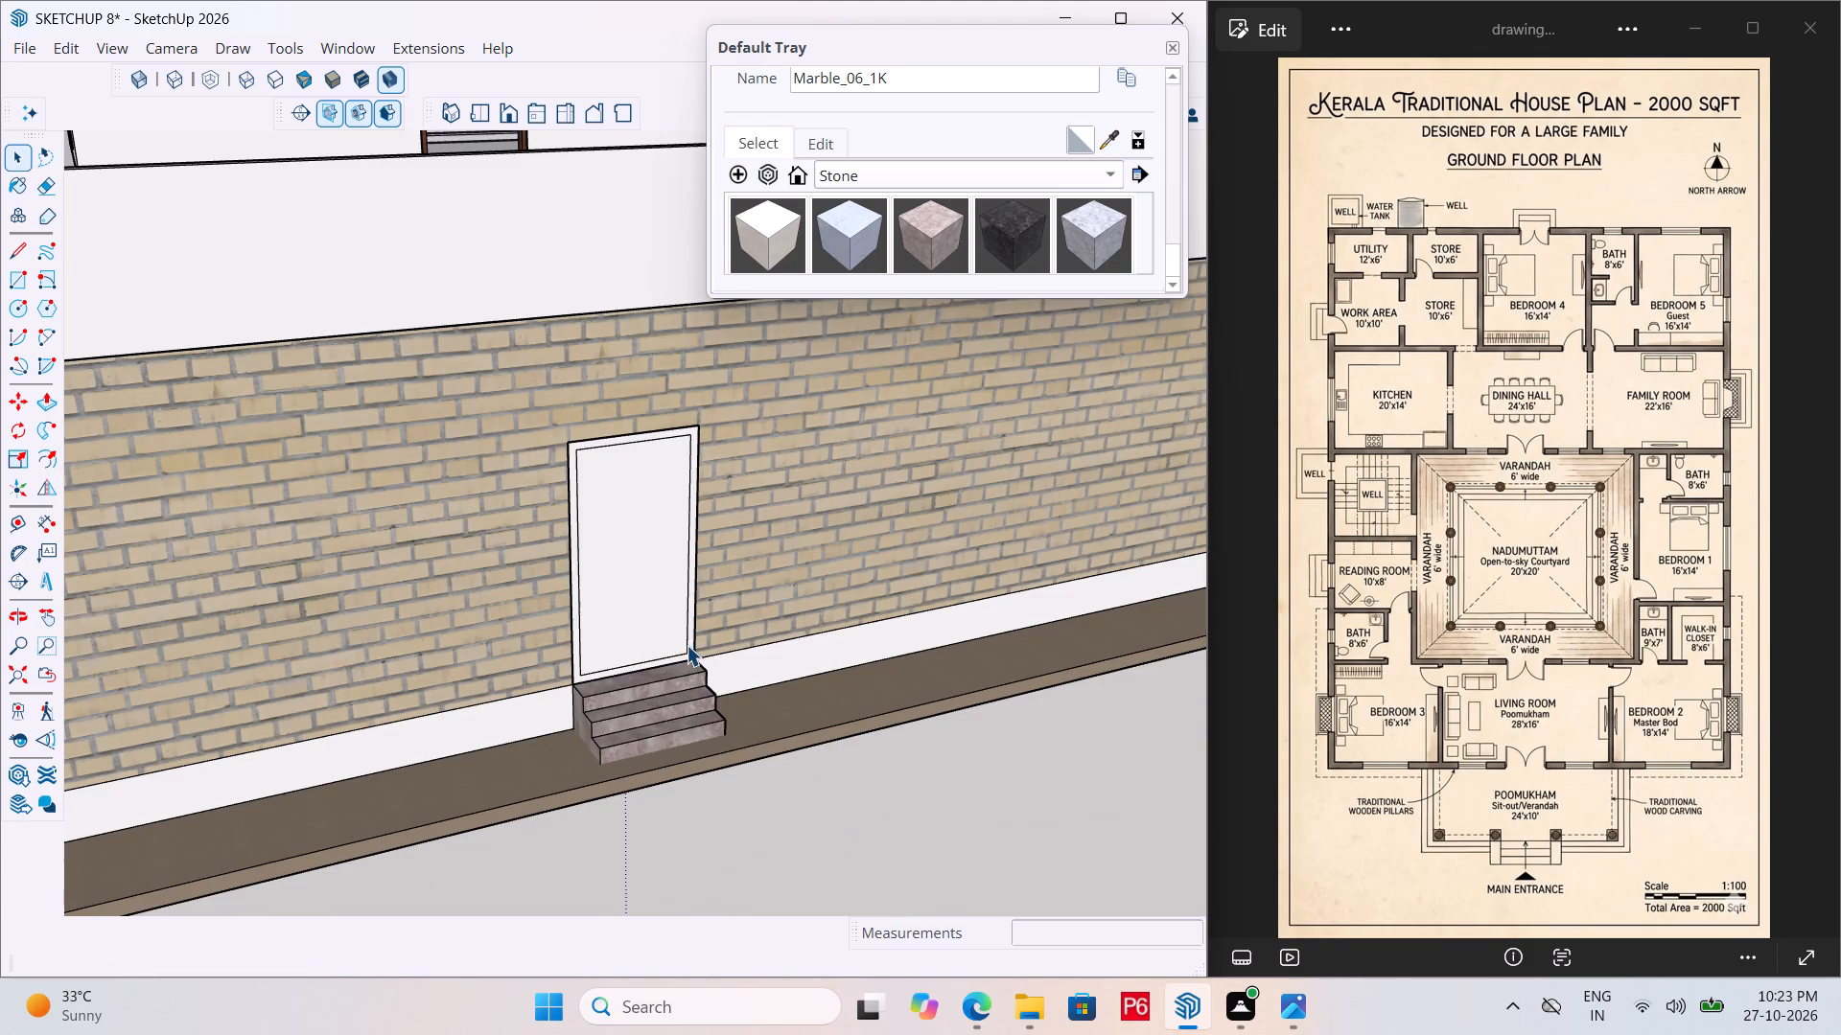
key(ctrl+s)
key(ctrl+s)
key(ctrl+s)
key(ctrl+s)
key(ctrl+s)
key(ctrl+s)
key(ctrl+s)
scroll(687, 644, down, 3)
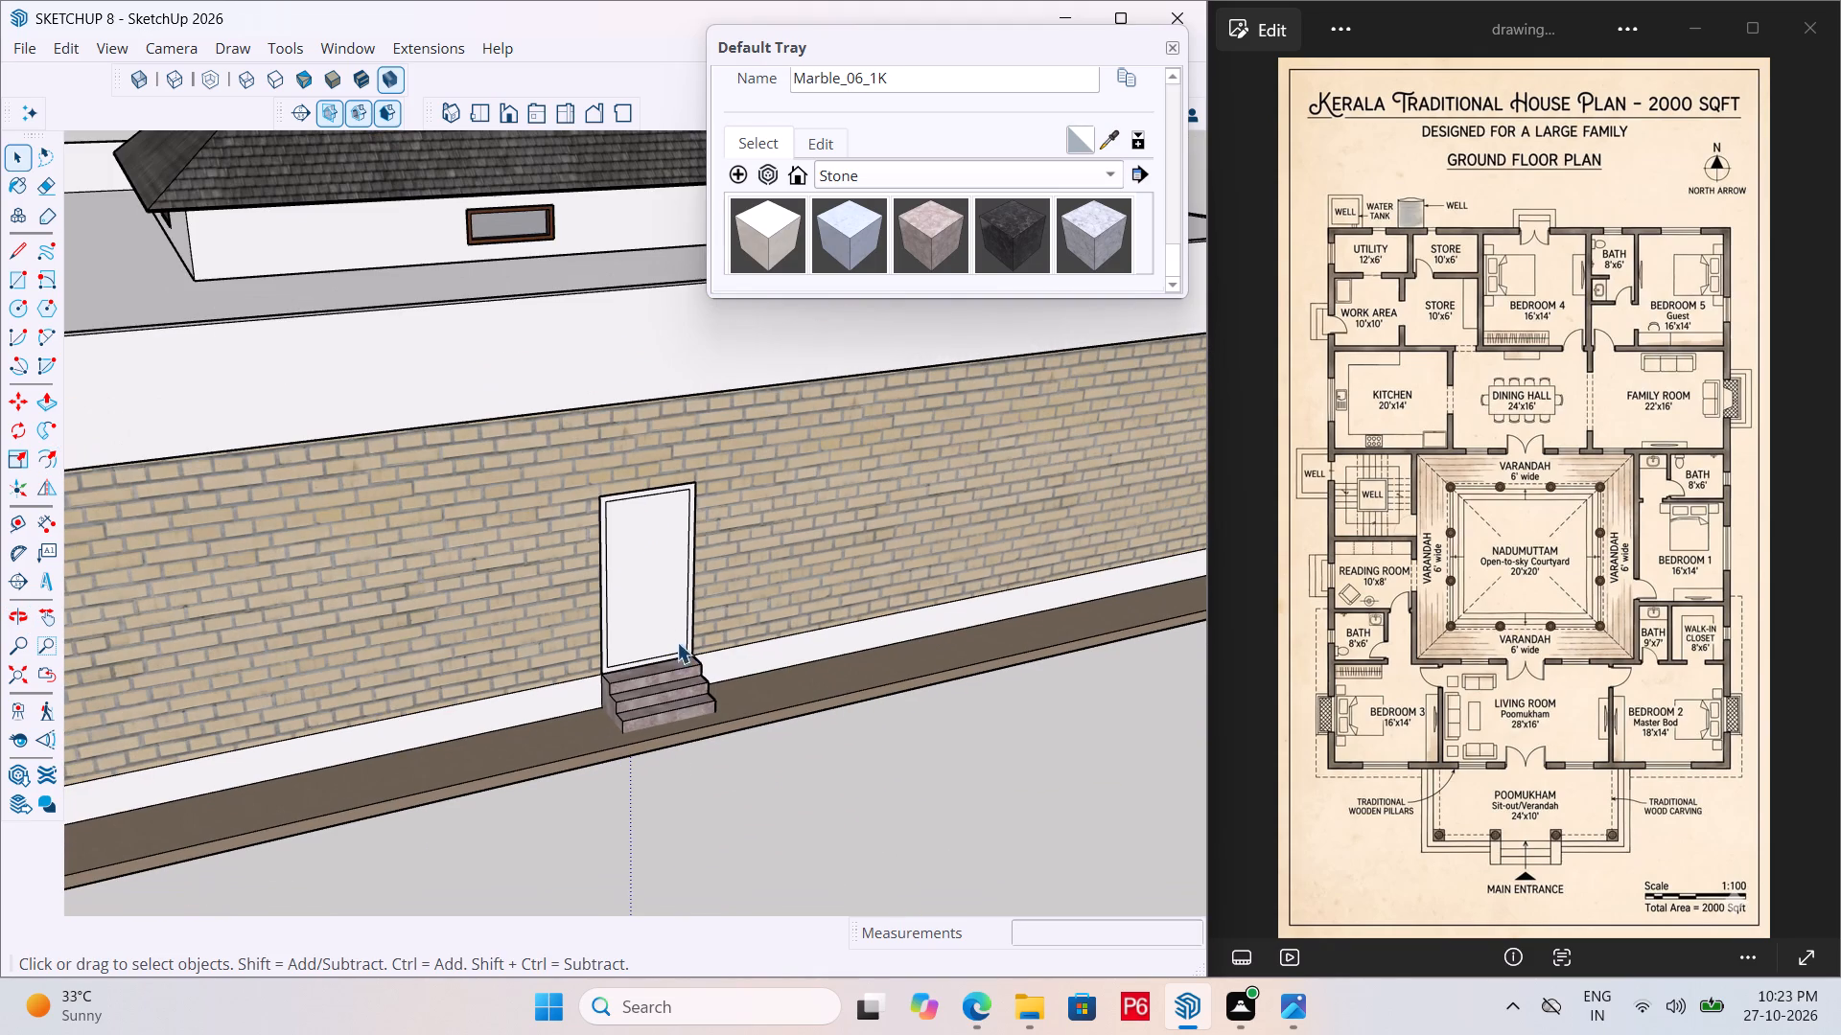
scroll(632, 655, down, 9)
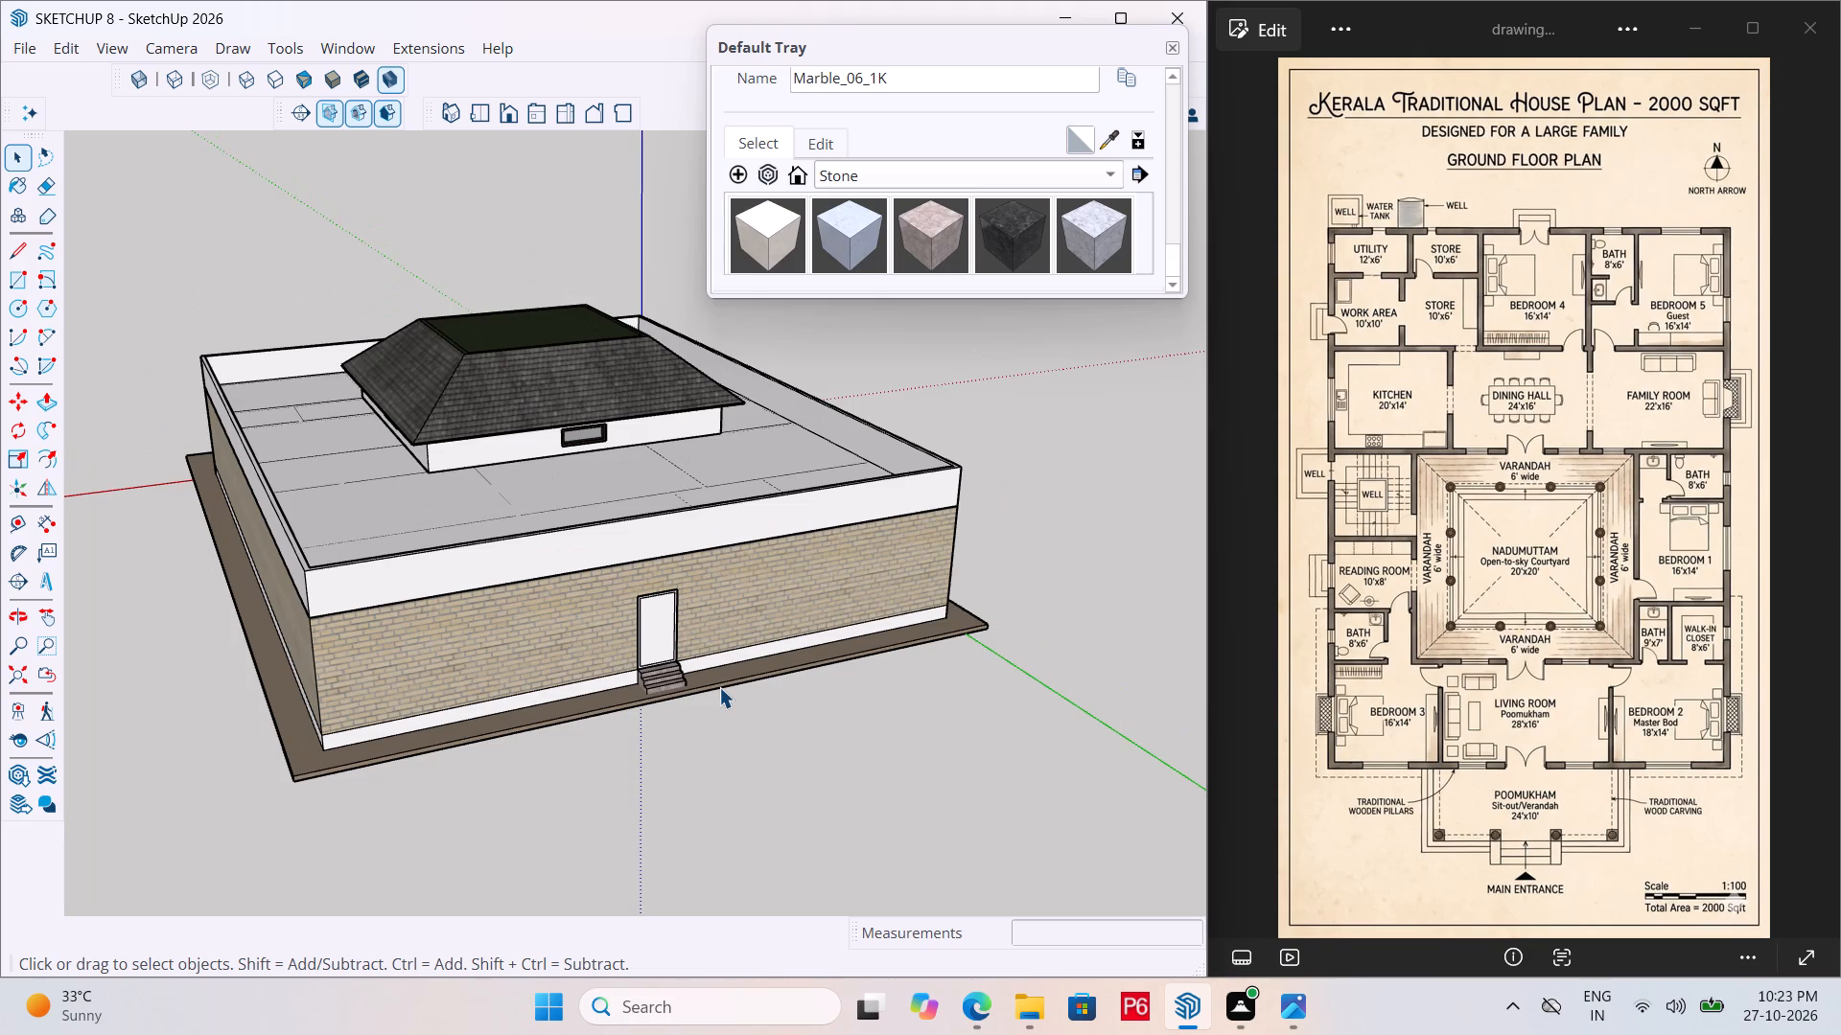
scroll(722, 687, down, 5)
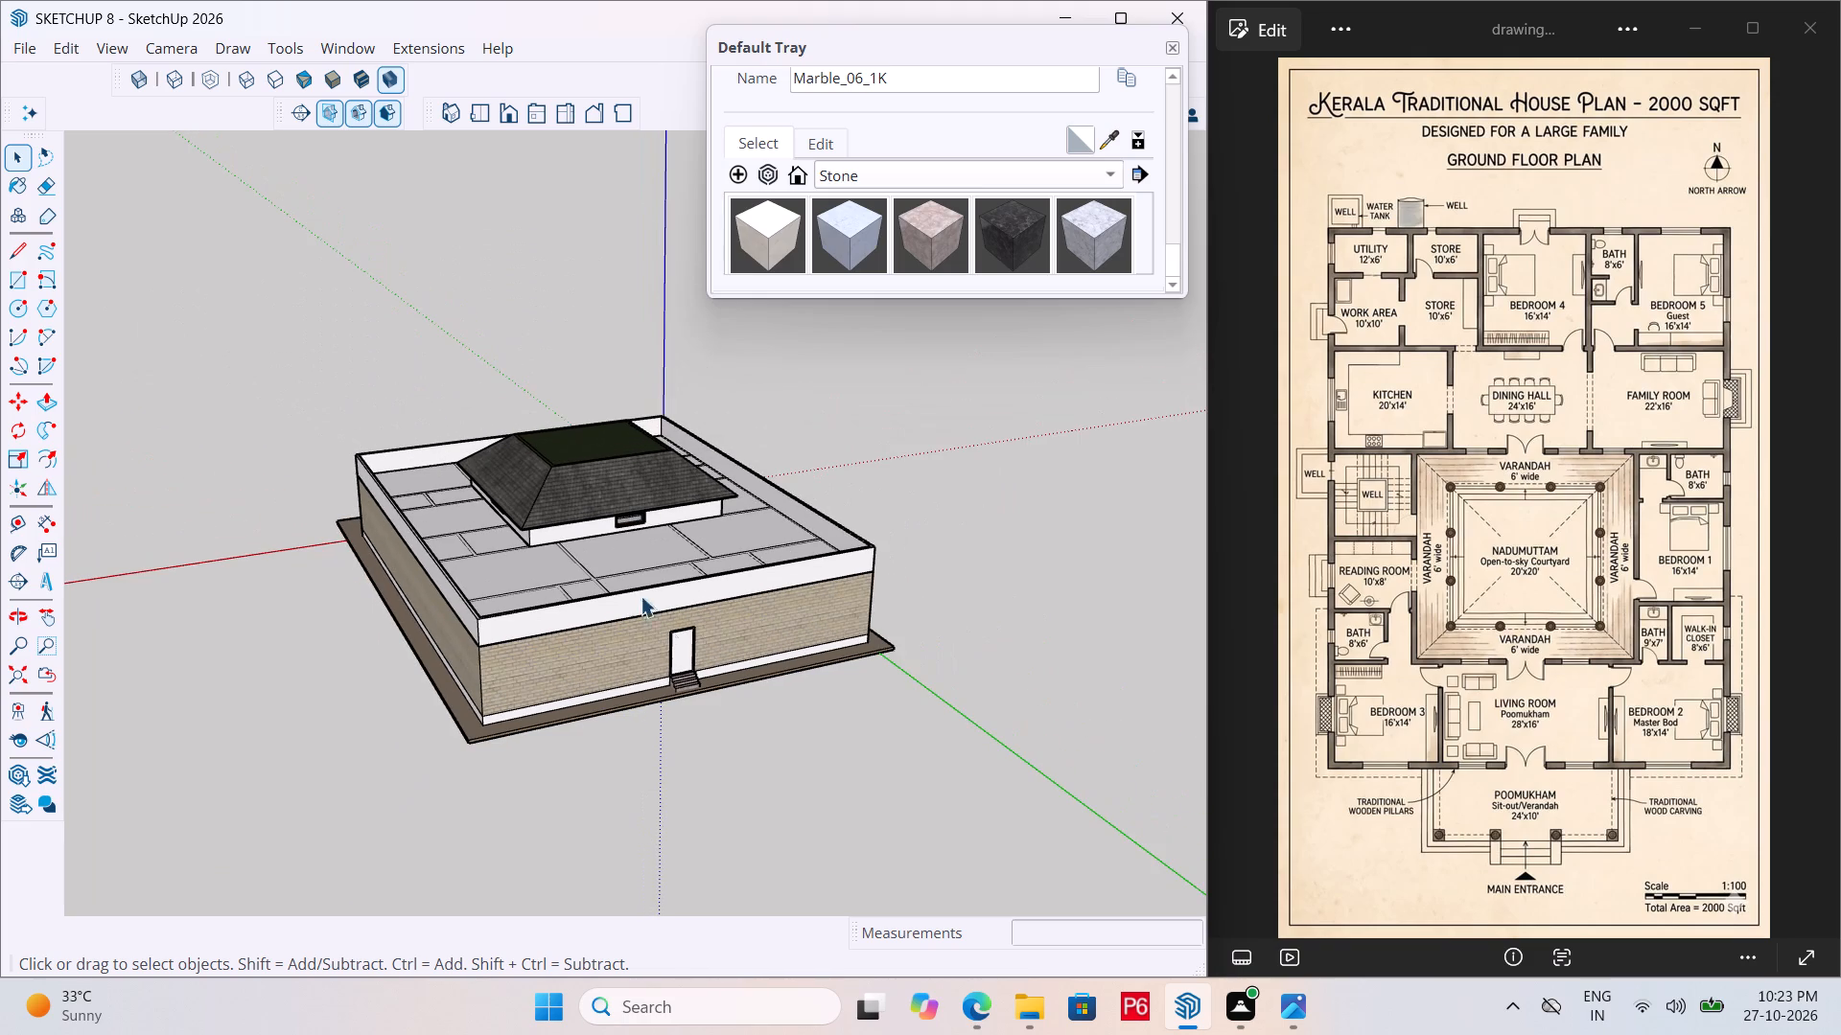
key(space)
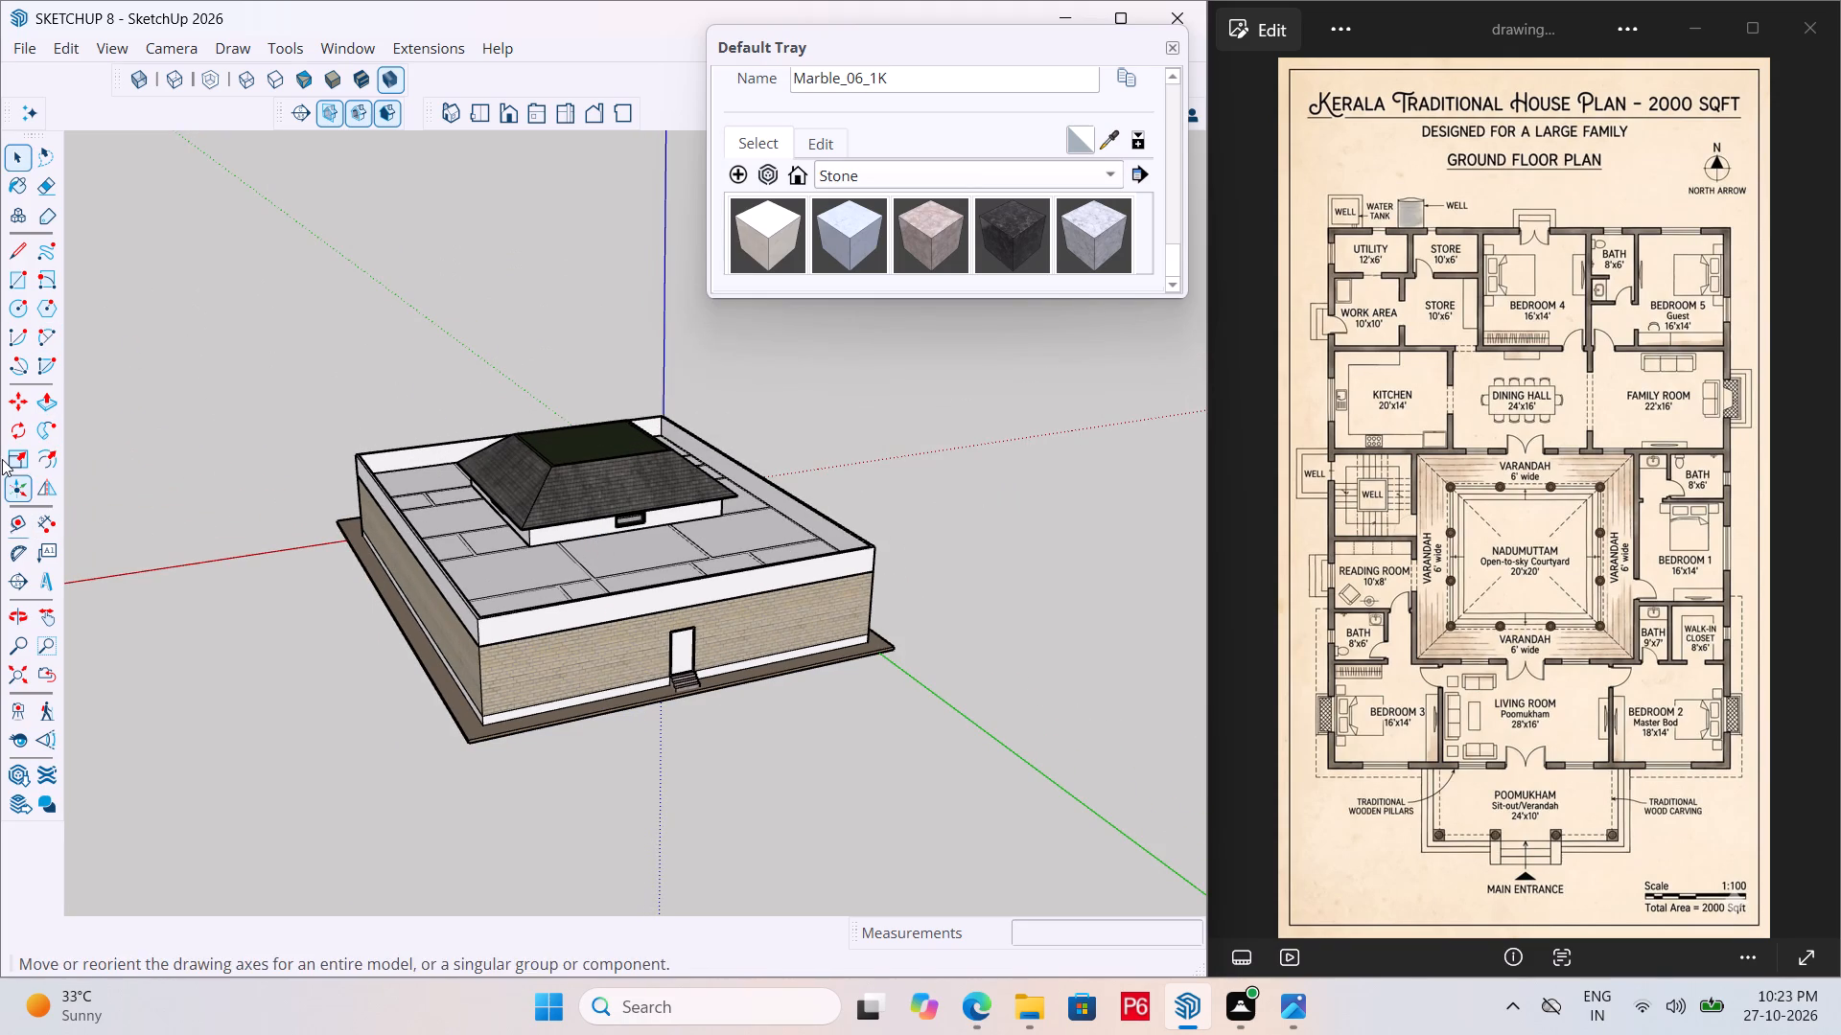